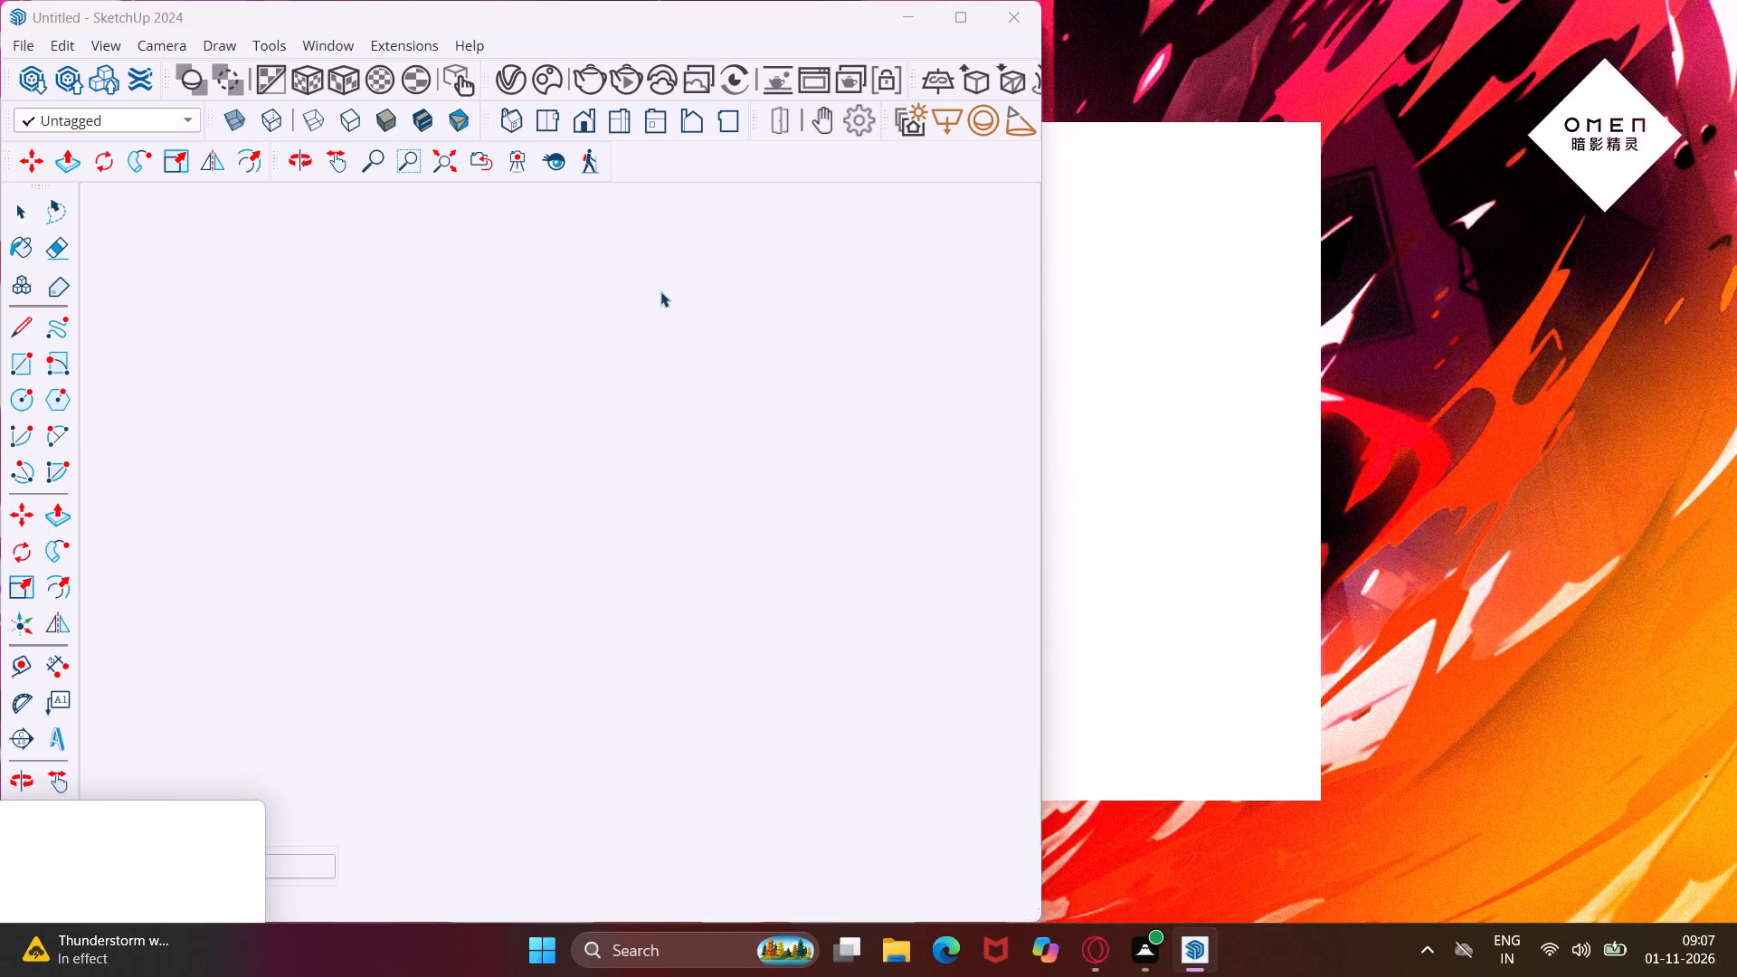
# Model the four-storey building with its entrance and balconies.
# Delete the default human figure standing near the origin.
pyautogui.moveTo(437, 376); pyautogui.dragTo(344, 657)
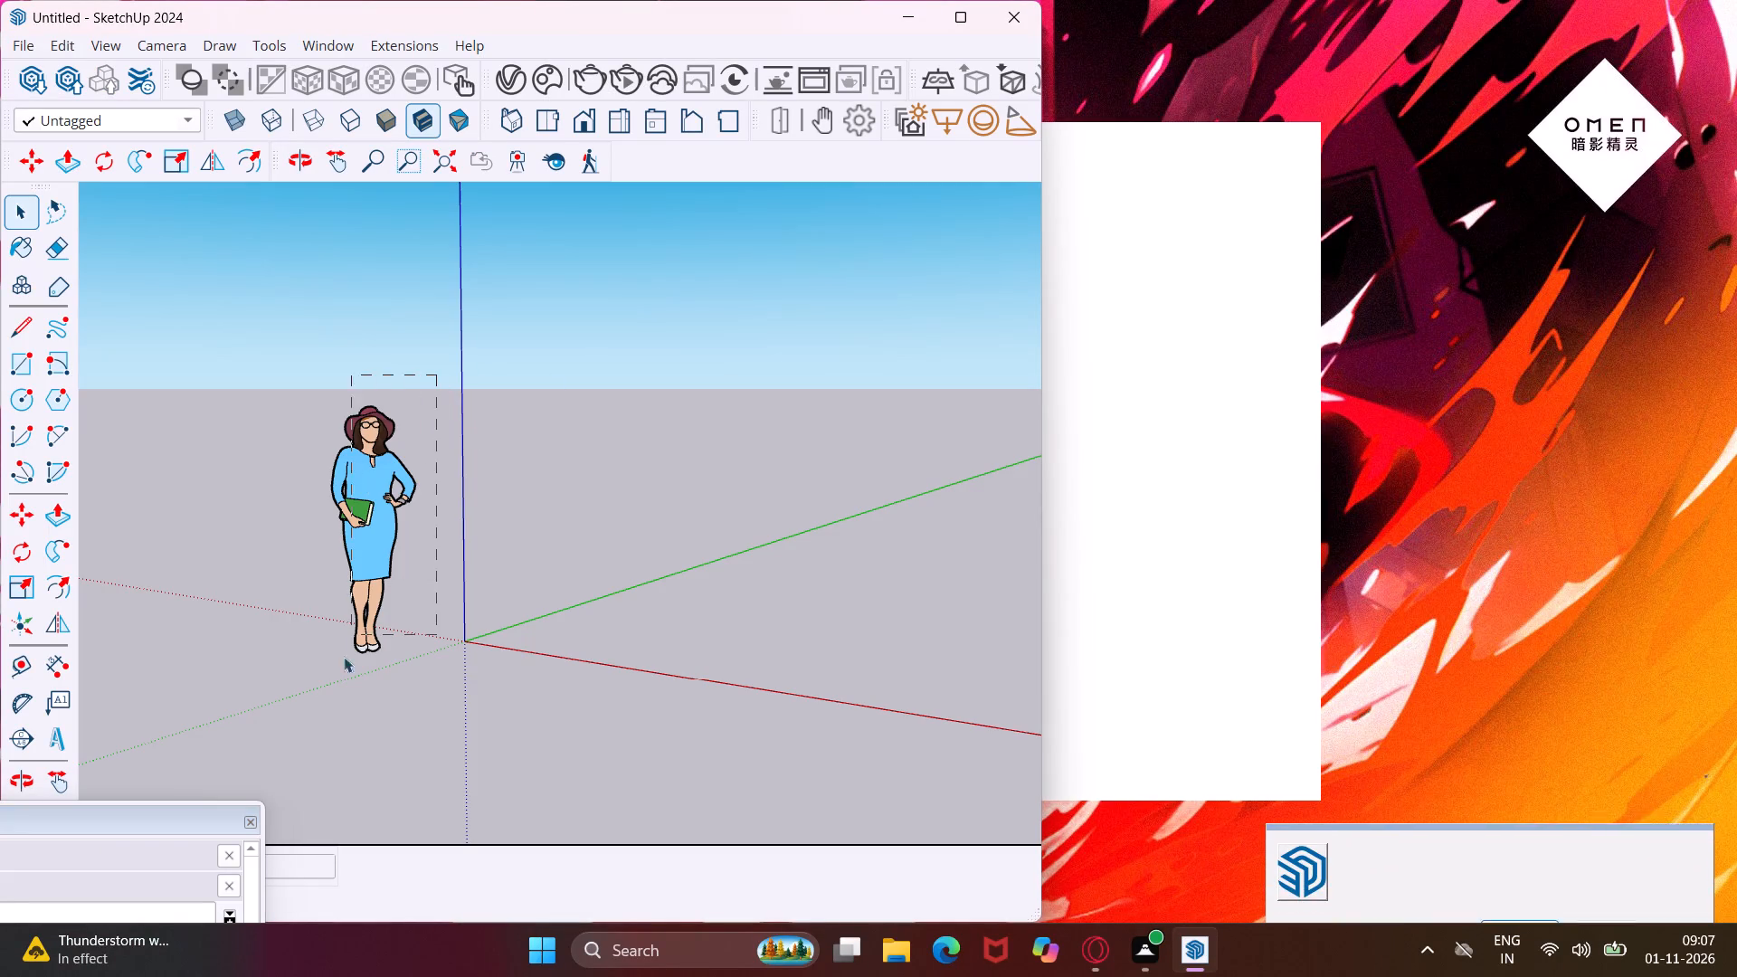
pyautogui.moveTo(344, 657); pyautogui.dragTo(325, 688)
pyautogui.press('Delete')
# Draw a 40' by 25' rectangle on the ground plane, beside the origin between the red and green axes.
pyautogui.moveTo(527, 533); pyautogui.dragTo(530, 532, button='middle')
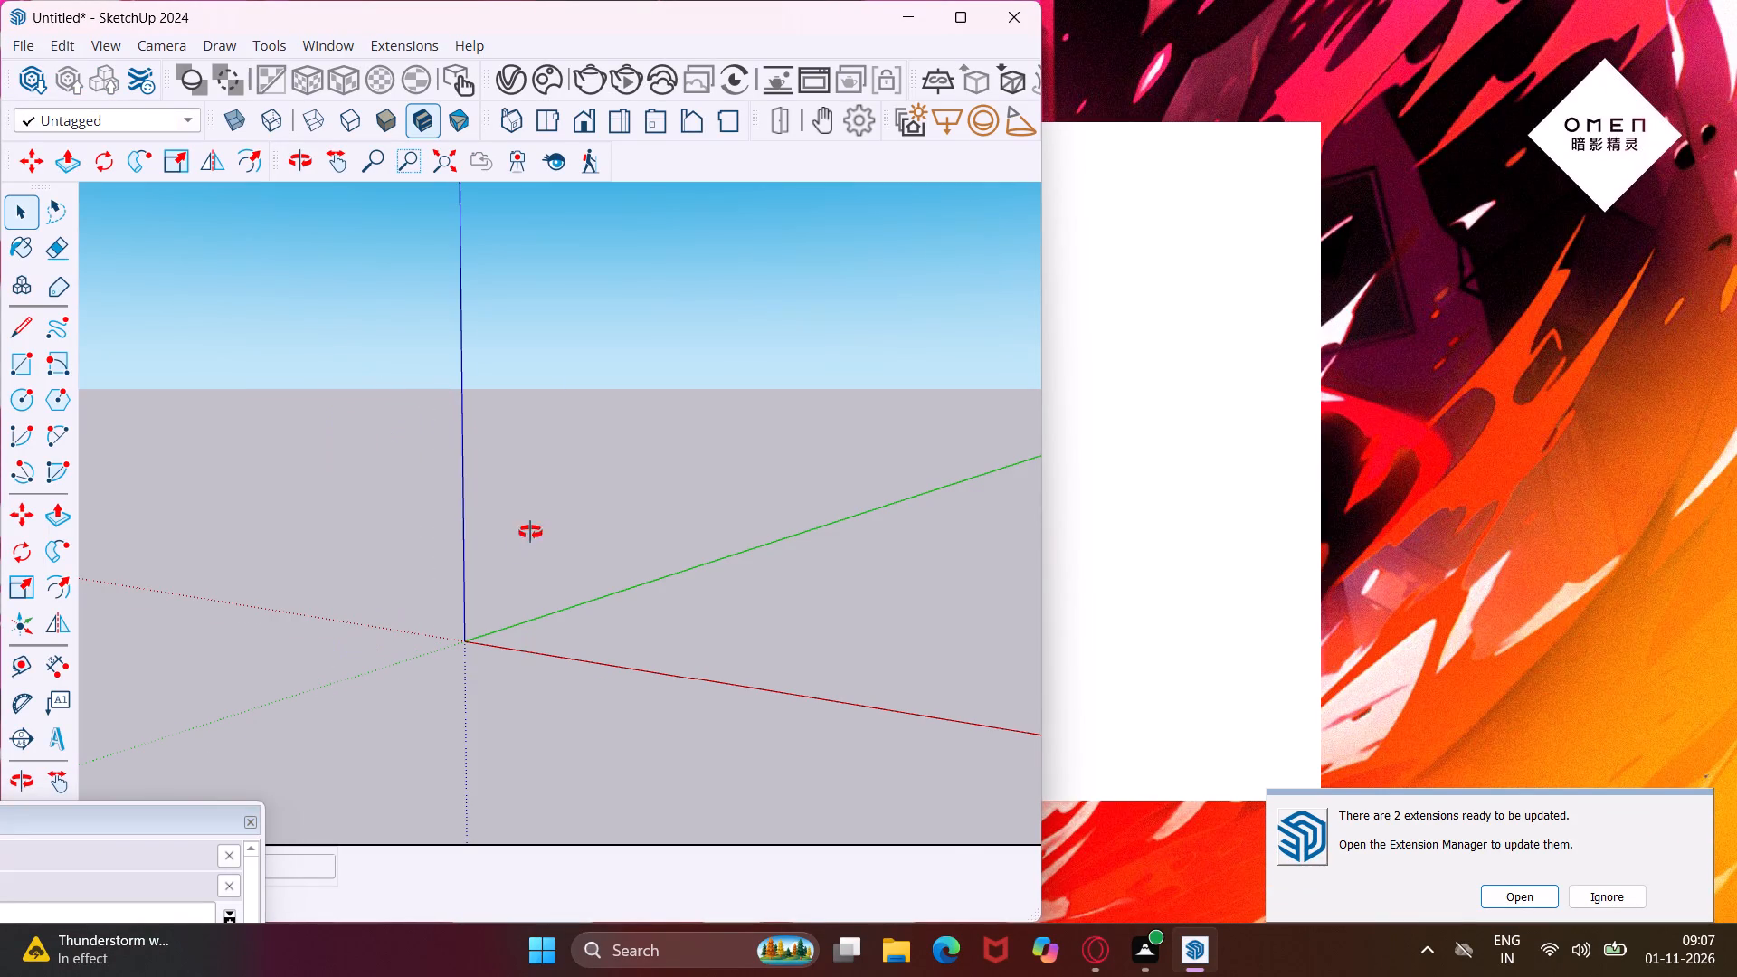
pyautogui.moveTo(530, 532); pyautogui.dragTo(503, 629, button='middle')
pyautogui.scroll(1, 495, 619)
pyautogui.scroll(-13, 356, 277)
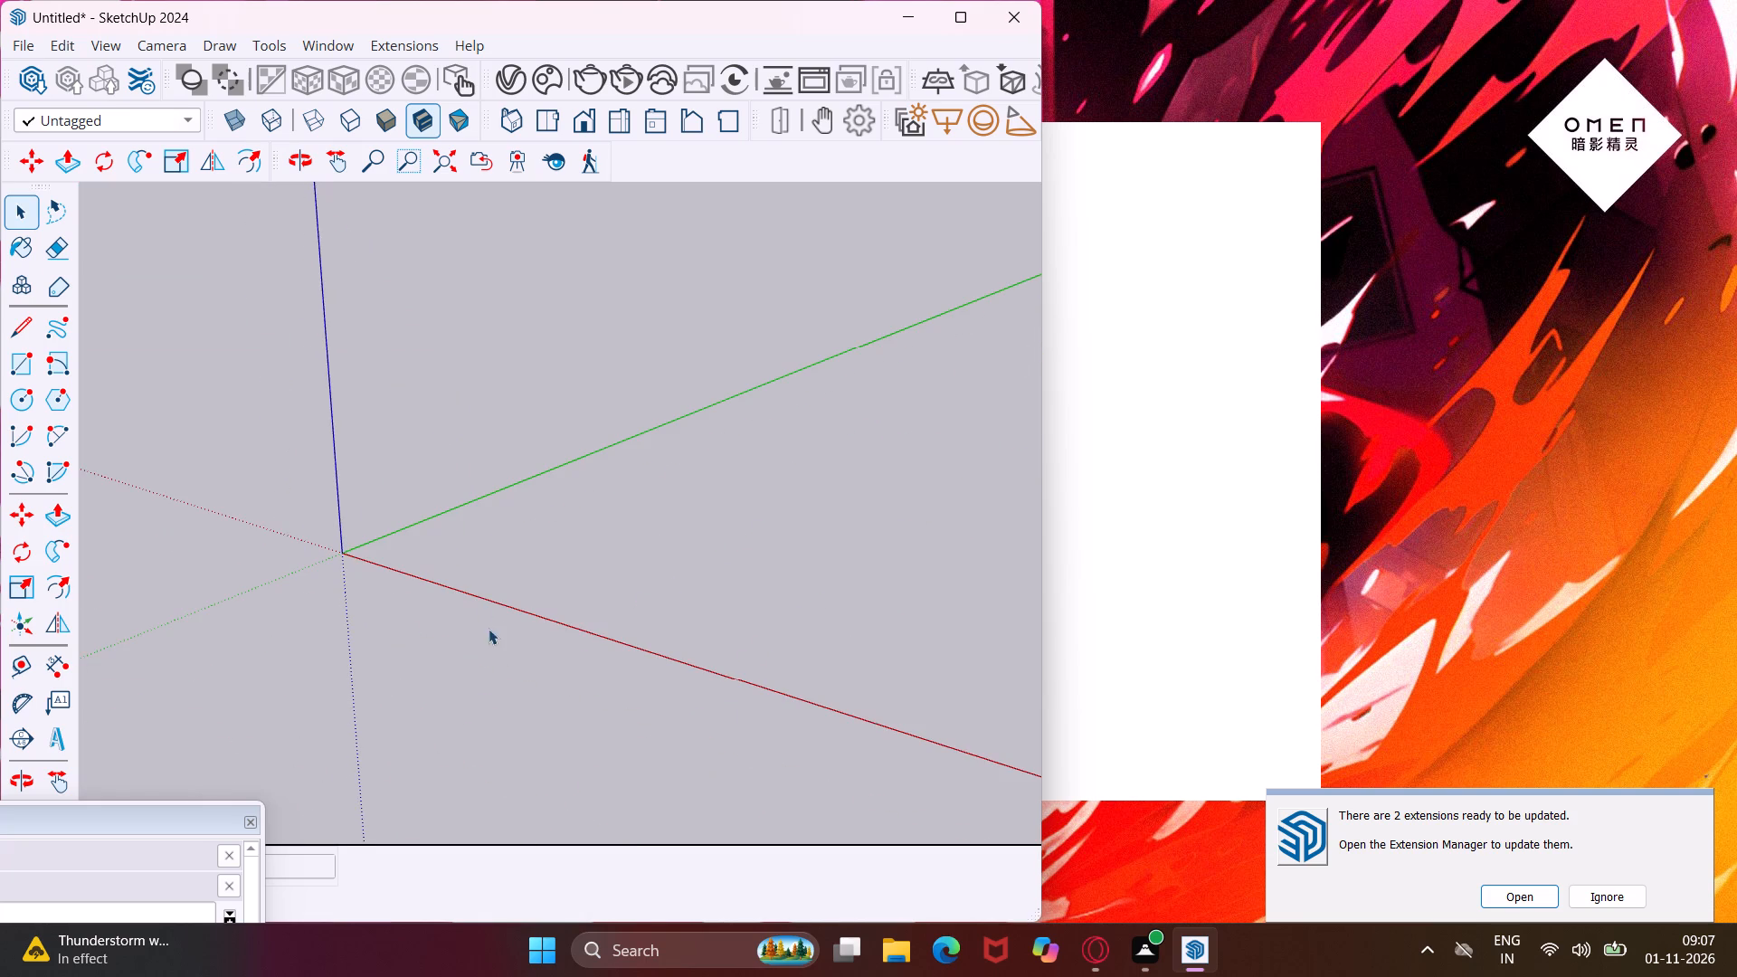
pyautogui.moveTo(489, 629); pyautogui.dragTo(469, 793, button='middle')
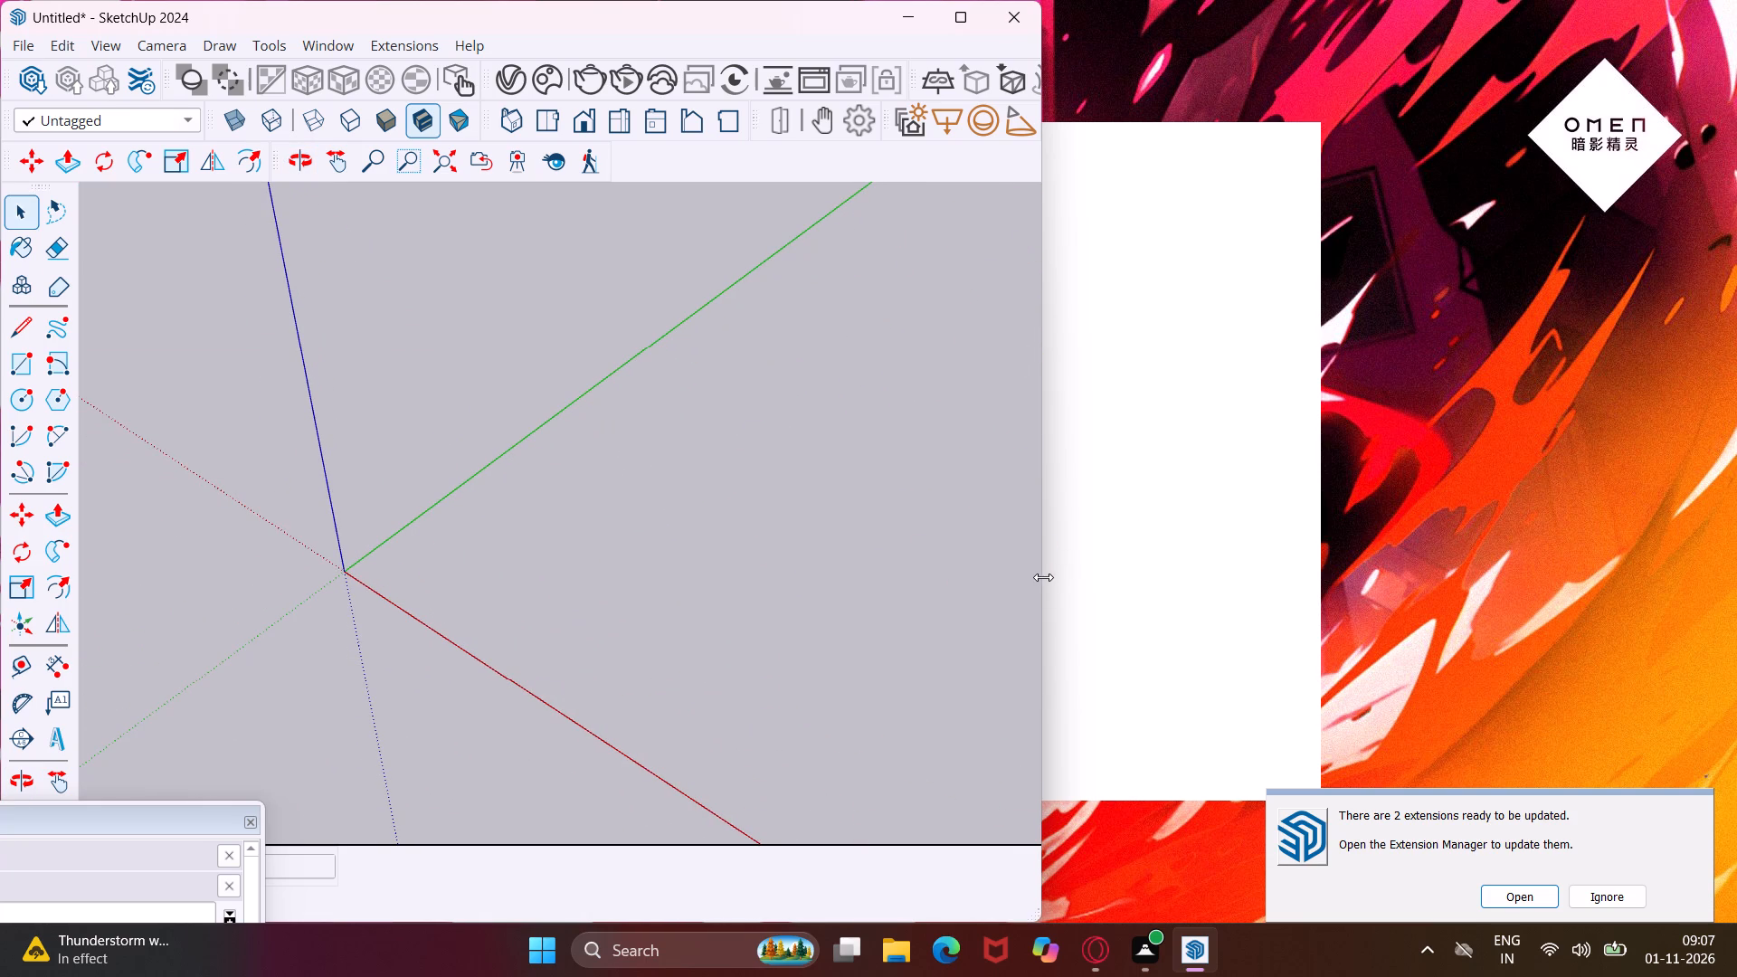
pyautogui.moveTo(1043, 577); pyautogui.dragTo(1118, 579)
pyautogui.click(20, 366)
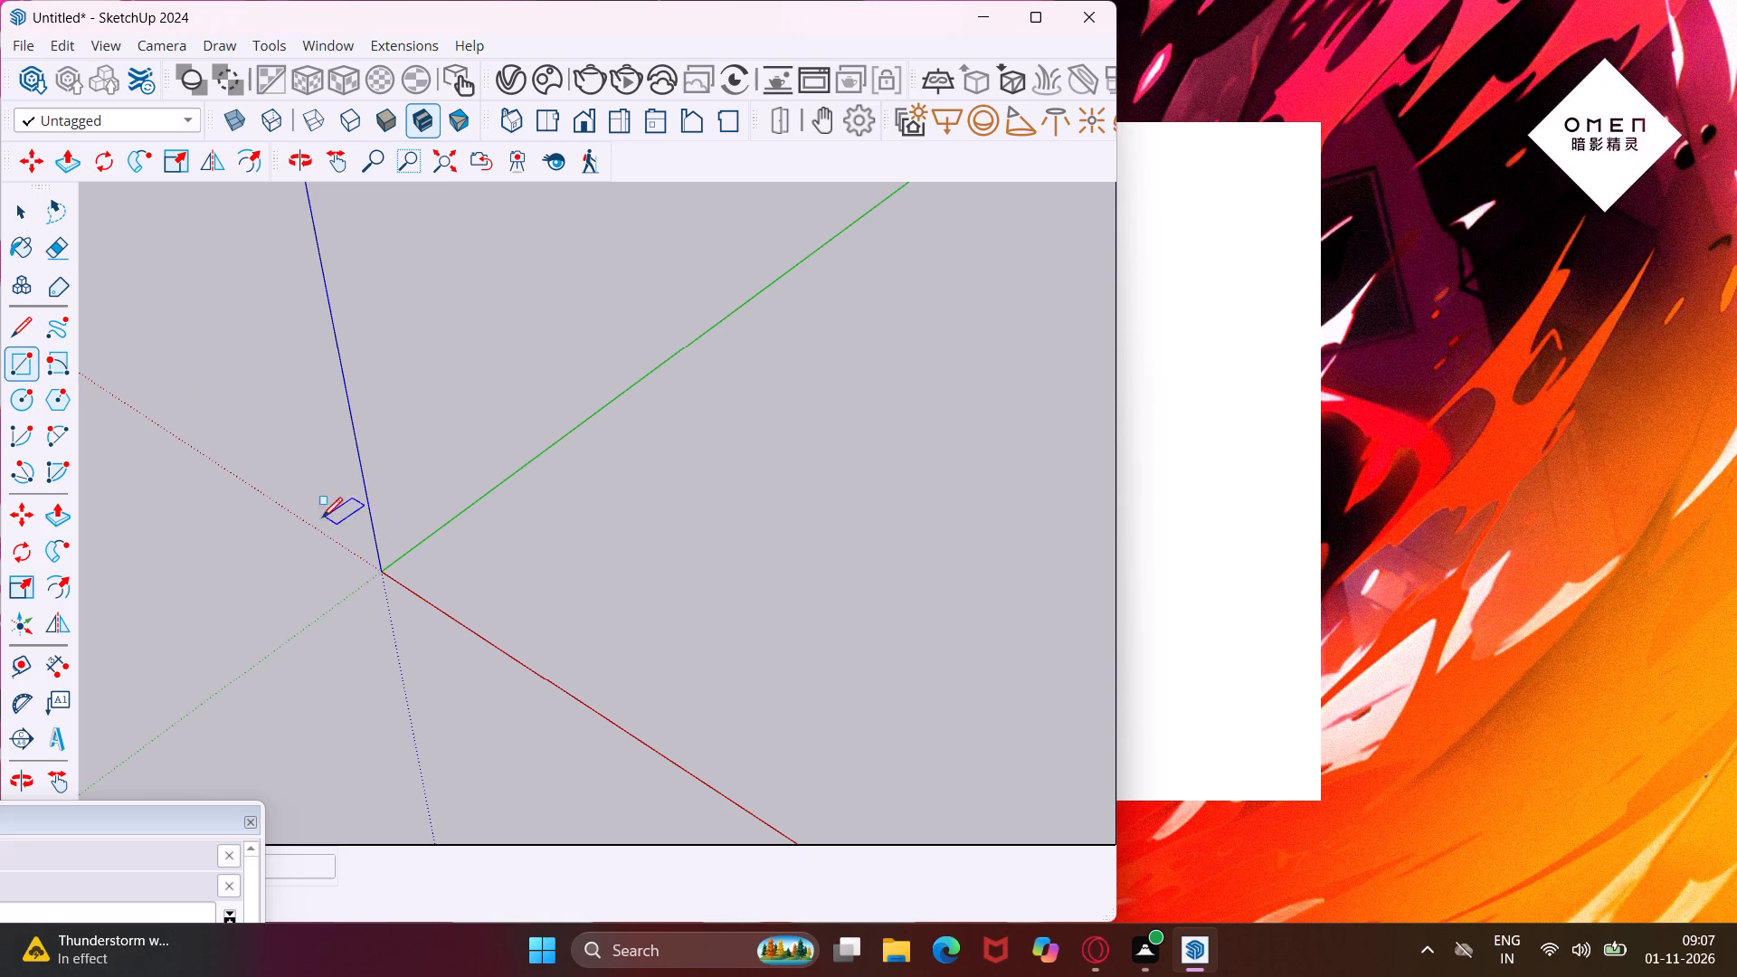
pyautogui.scroll(-10, 318, 517)
pyautogui.click(425, 554)
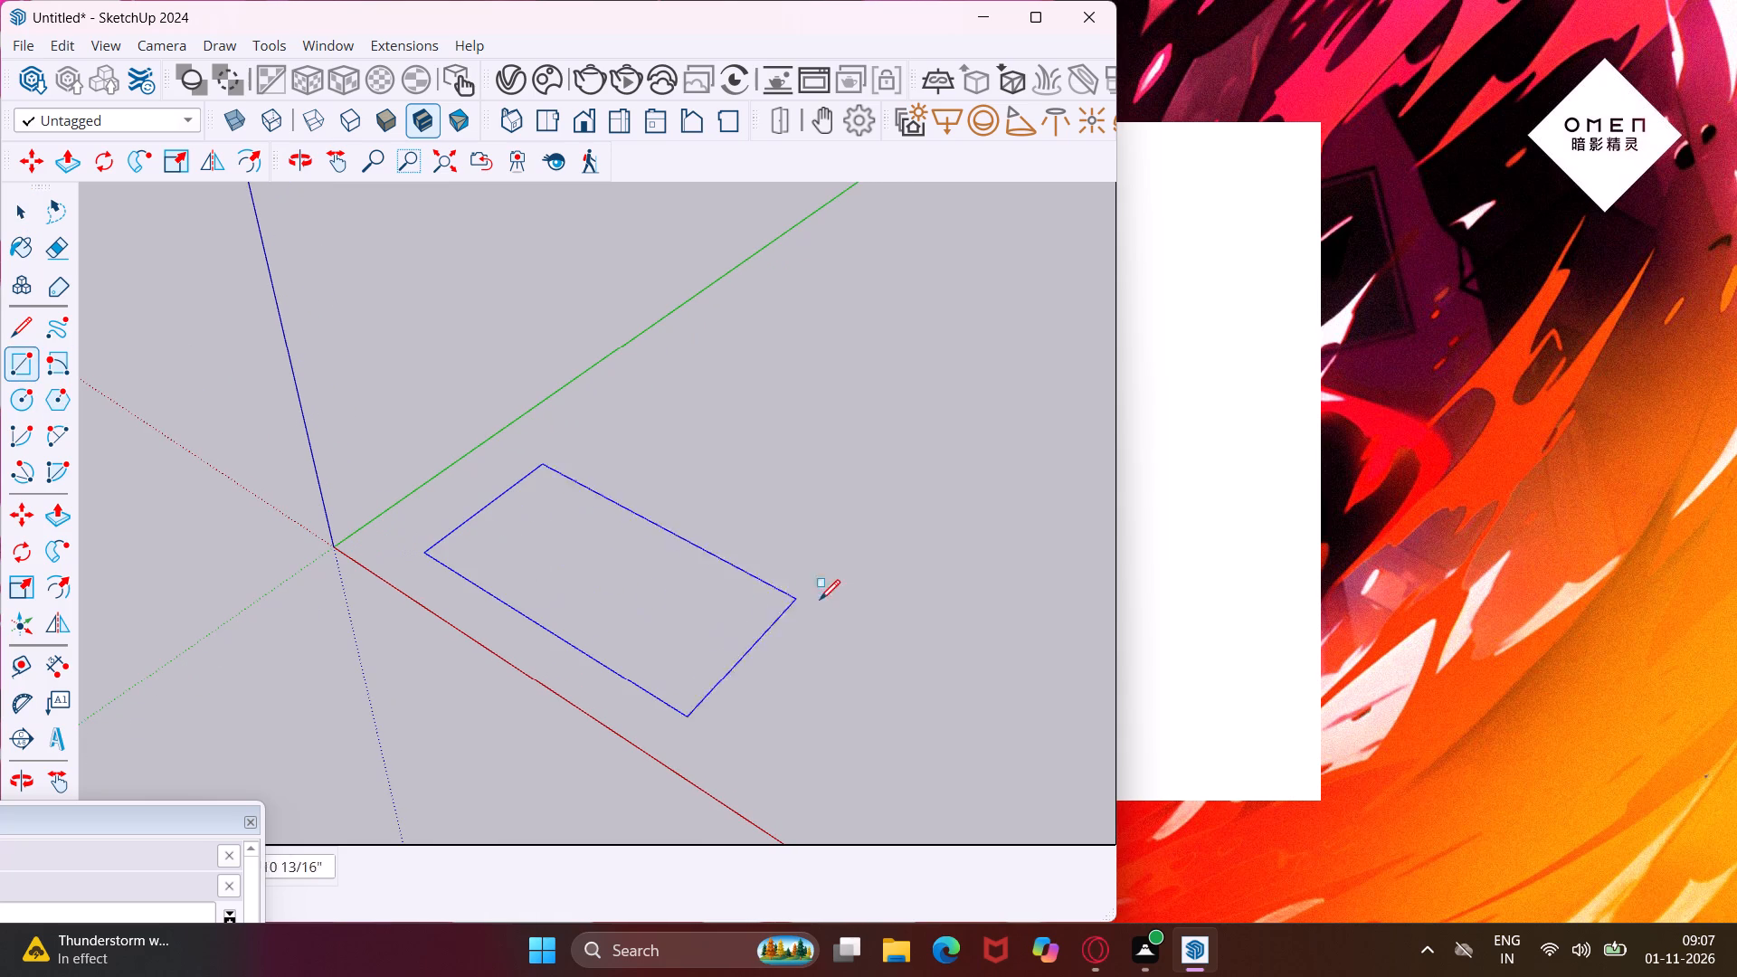
pyautogui.click(1005, 611)
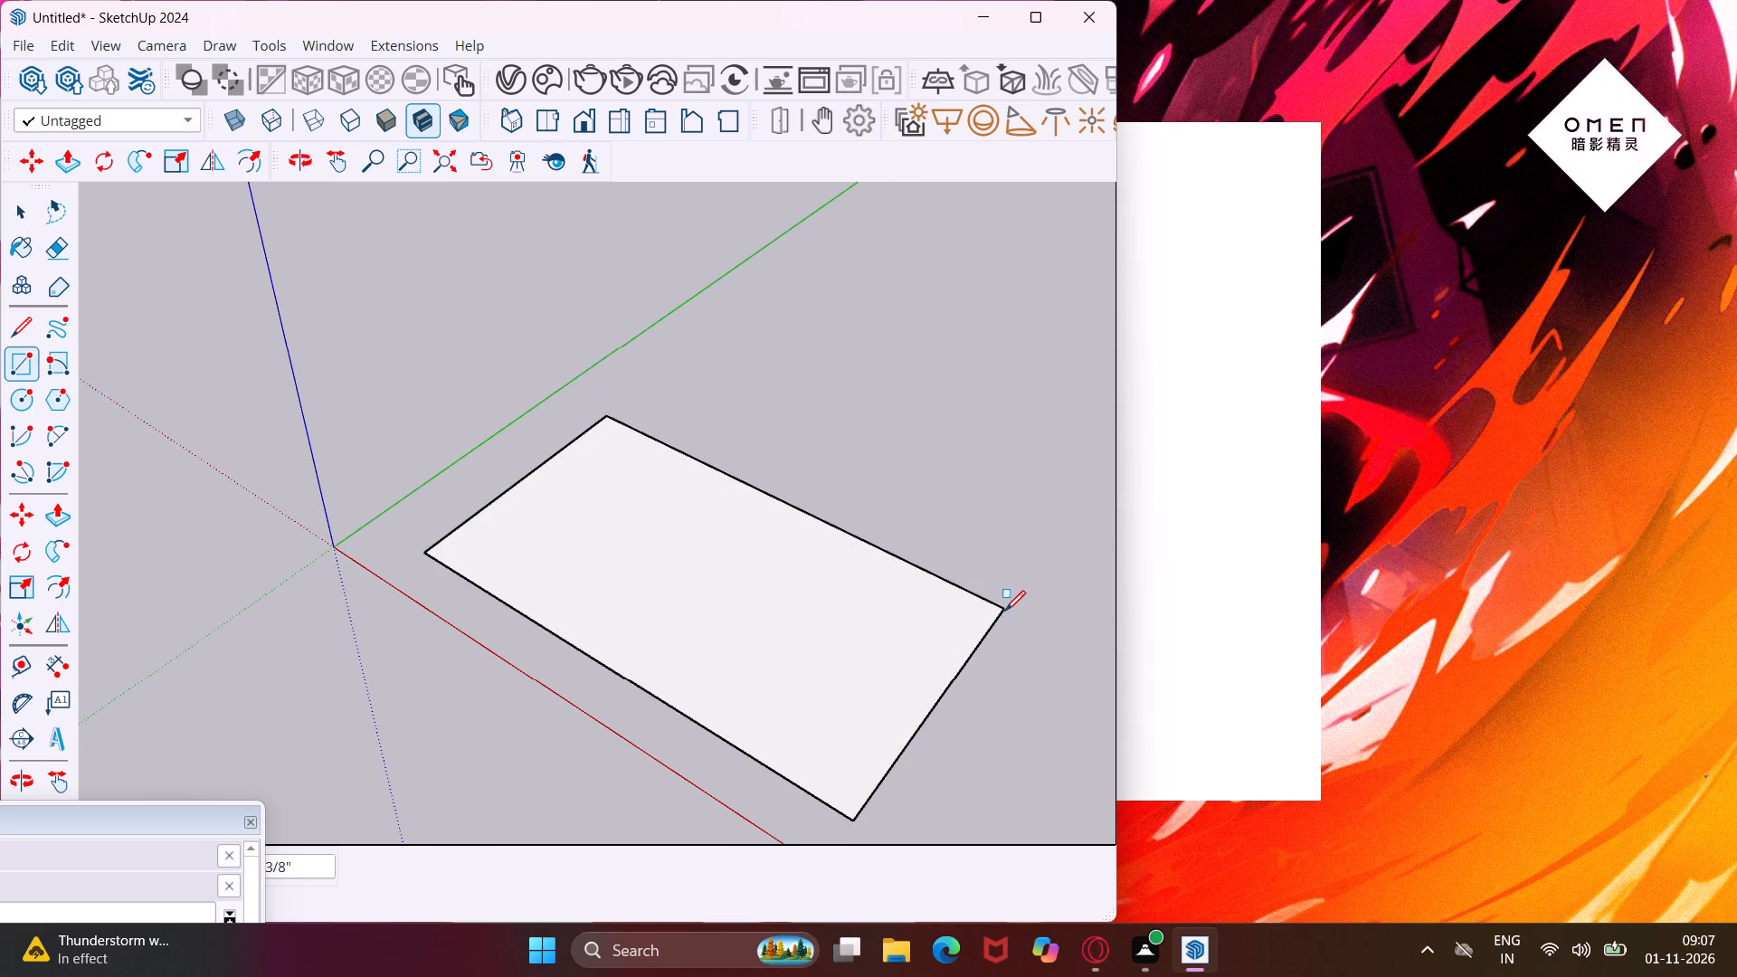
pyautogui.write("40'")
pyautogui.press(',')
pyautogui.write('25')
pyautogui.press("'")
pyautogui.press('Return')
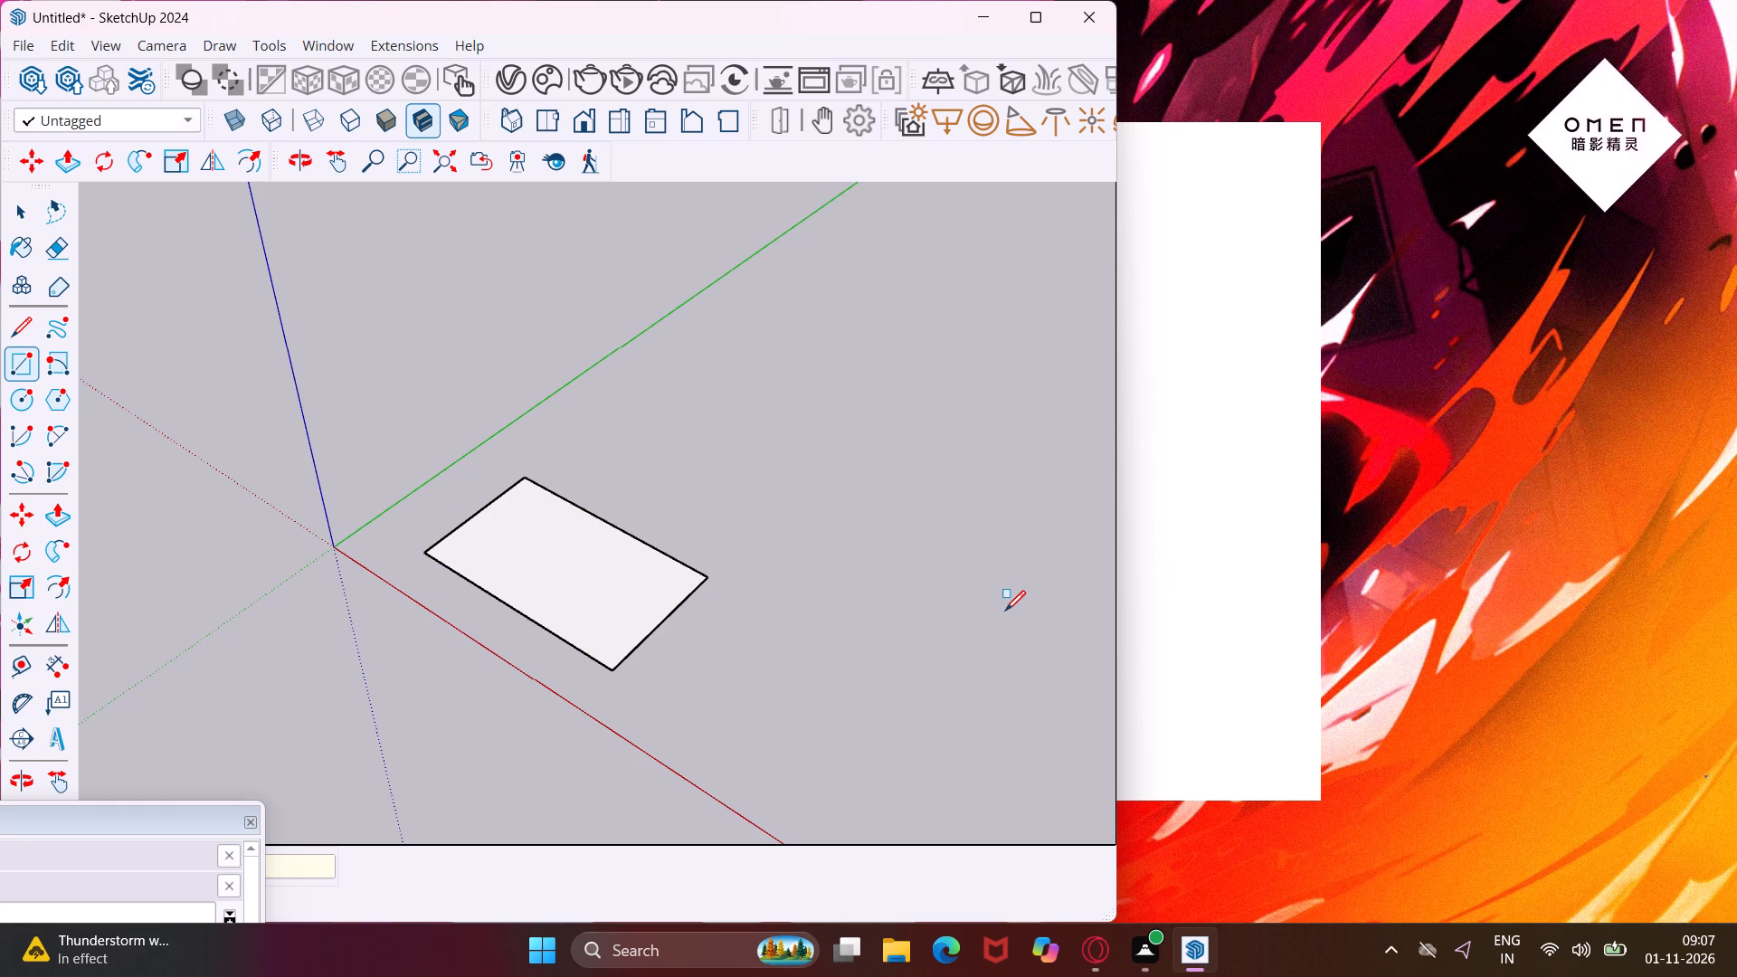
pyautogui.press('Escape')
pyautogui.press('space')
# Place a guide line 9" inside the rectangle's short edge nearest the green axis.
pyautogui.scroll(5, 455, 523)
pyautogui.moveTo(455, 523); pyautogui.dragTo(607, 507, button='middle')
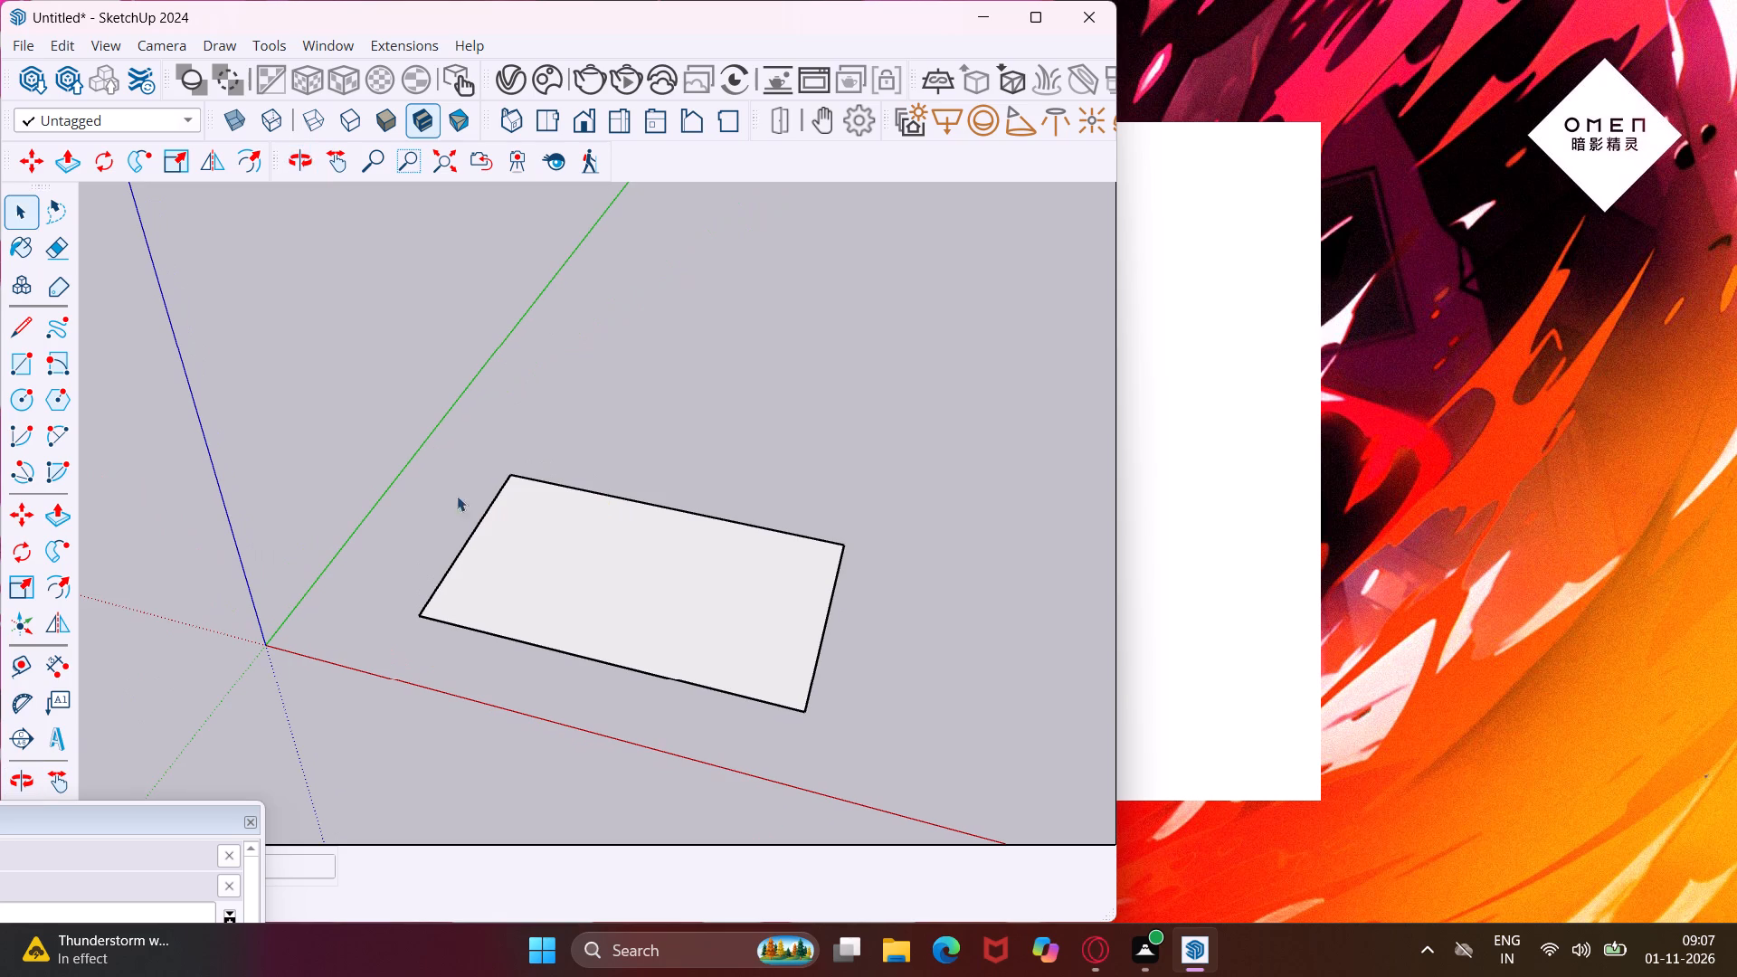
pyautogui.click(13, 673)
pyautogui.scroll(9, 441, 582)
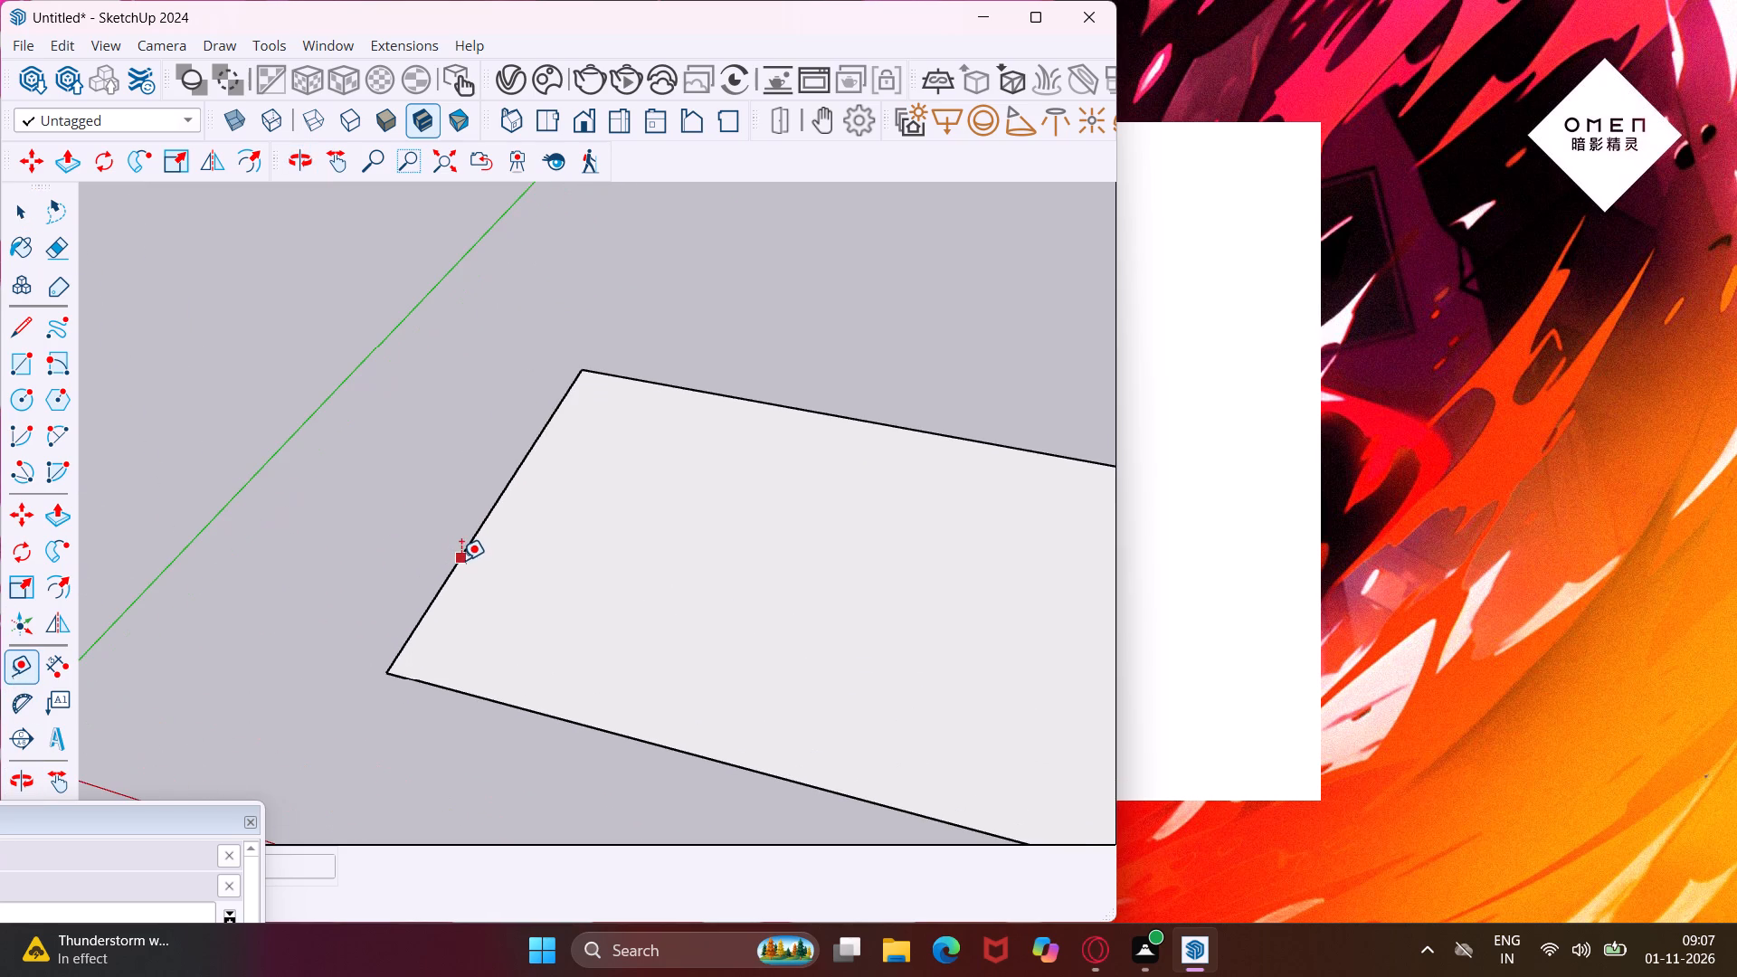
pyautogui.click(461, 560)
pyautogui.write('9"')
pyautogui.press('Return')
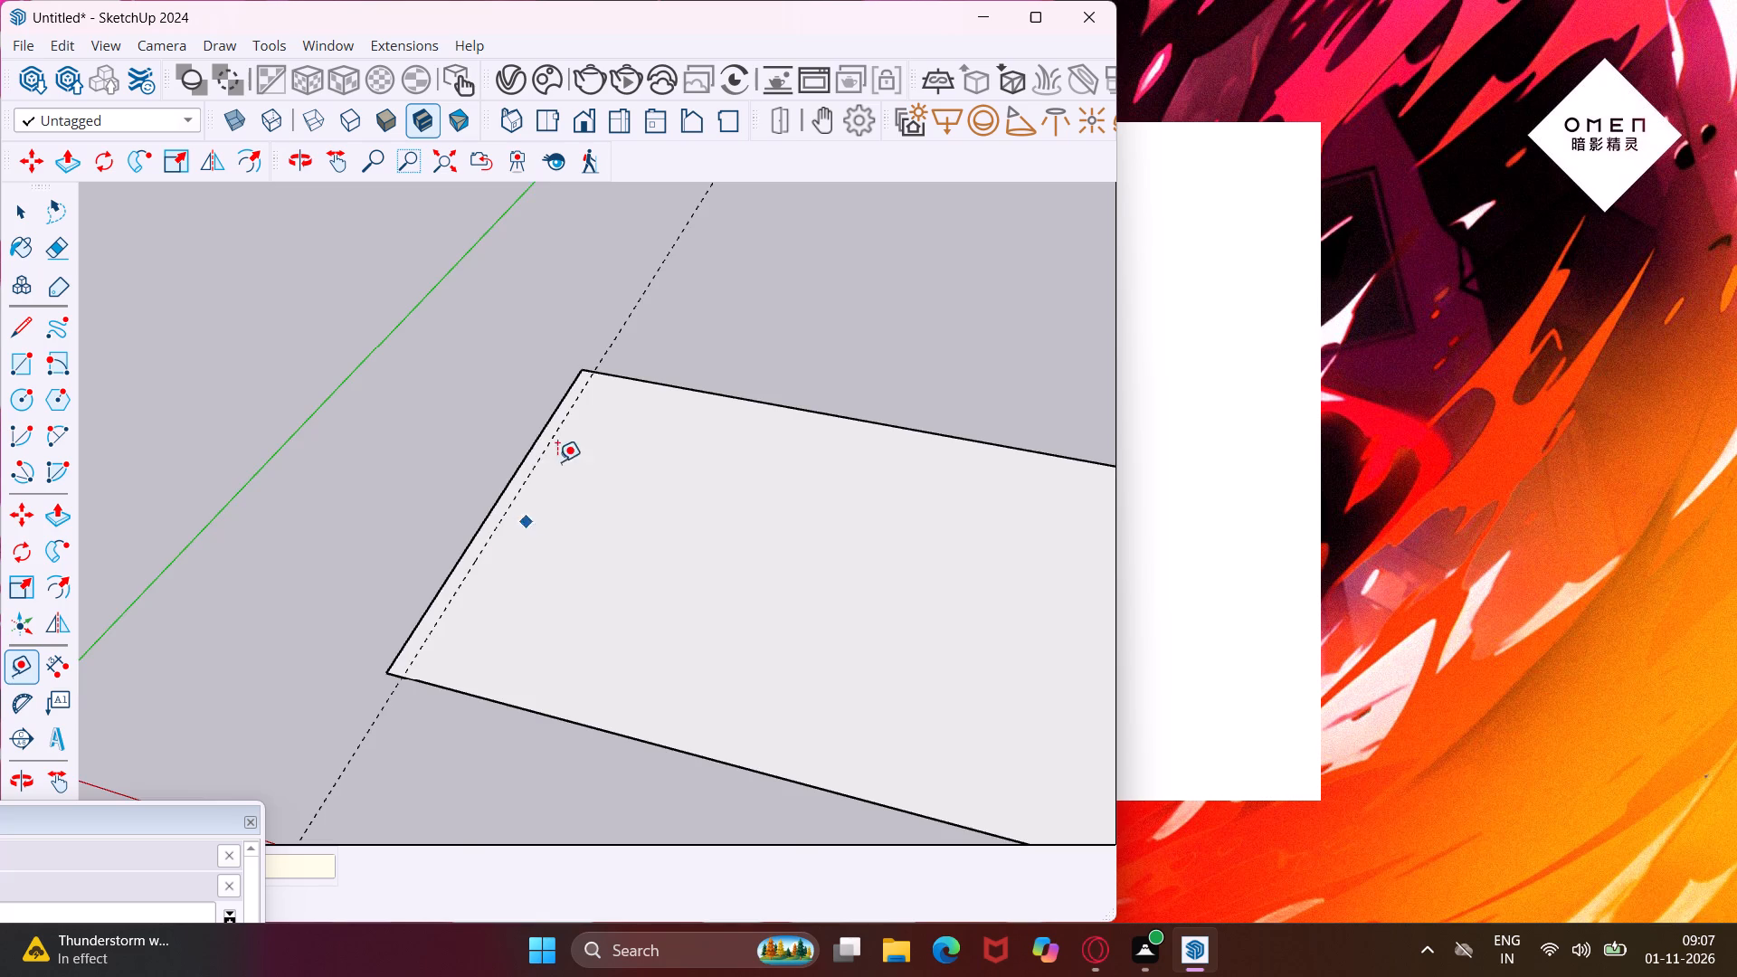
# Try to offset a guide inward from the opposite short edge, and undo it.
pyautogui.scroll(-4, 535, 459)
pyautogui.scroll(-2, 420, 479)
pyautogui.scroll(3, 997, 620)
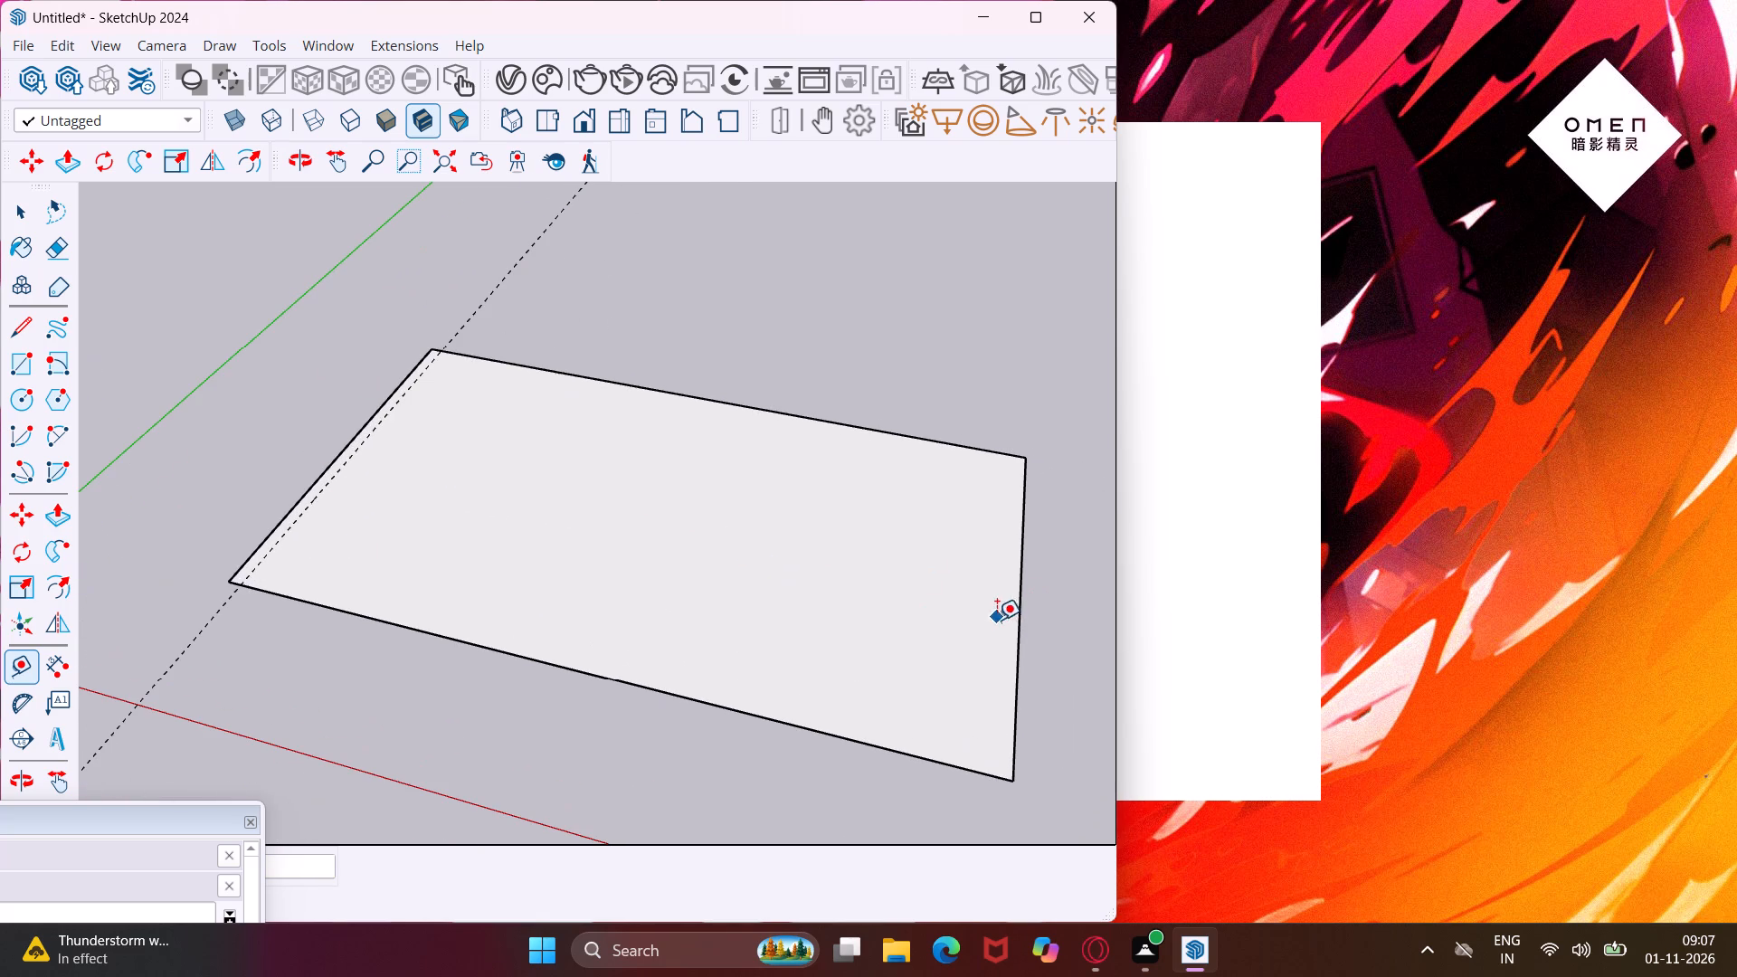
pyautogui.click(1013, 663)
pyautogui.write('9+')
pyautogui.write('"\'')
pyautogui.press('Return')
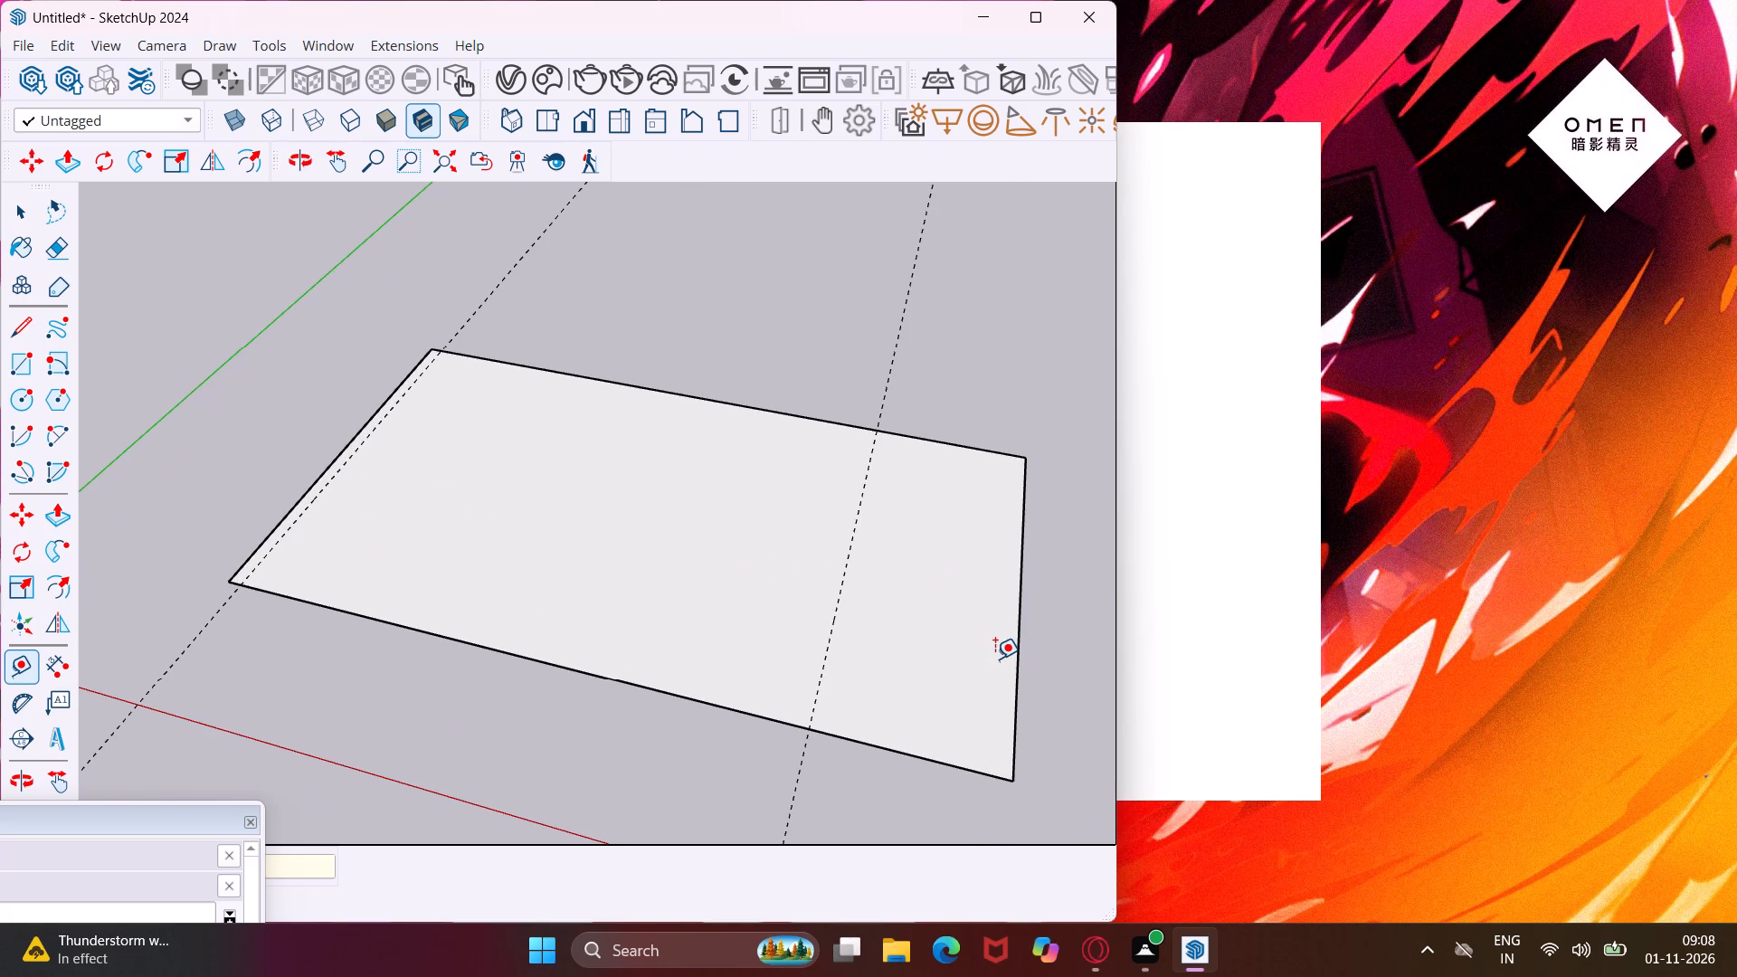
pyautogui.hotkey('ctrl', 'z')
# Place guide lines 9" inside the short edge farthest from the green axis and 9" inside the far long edge.
pyautogui.click(1023, 703)
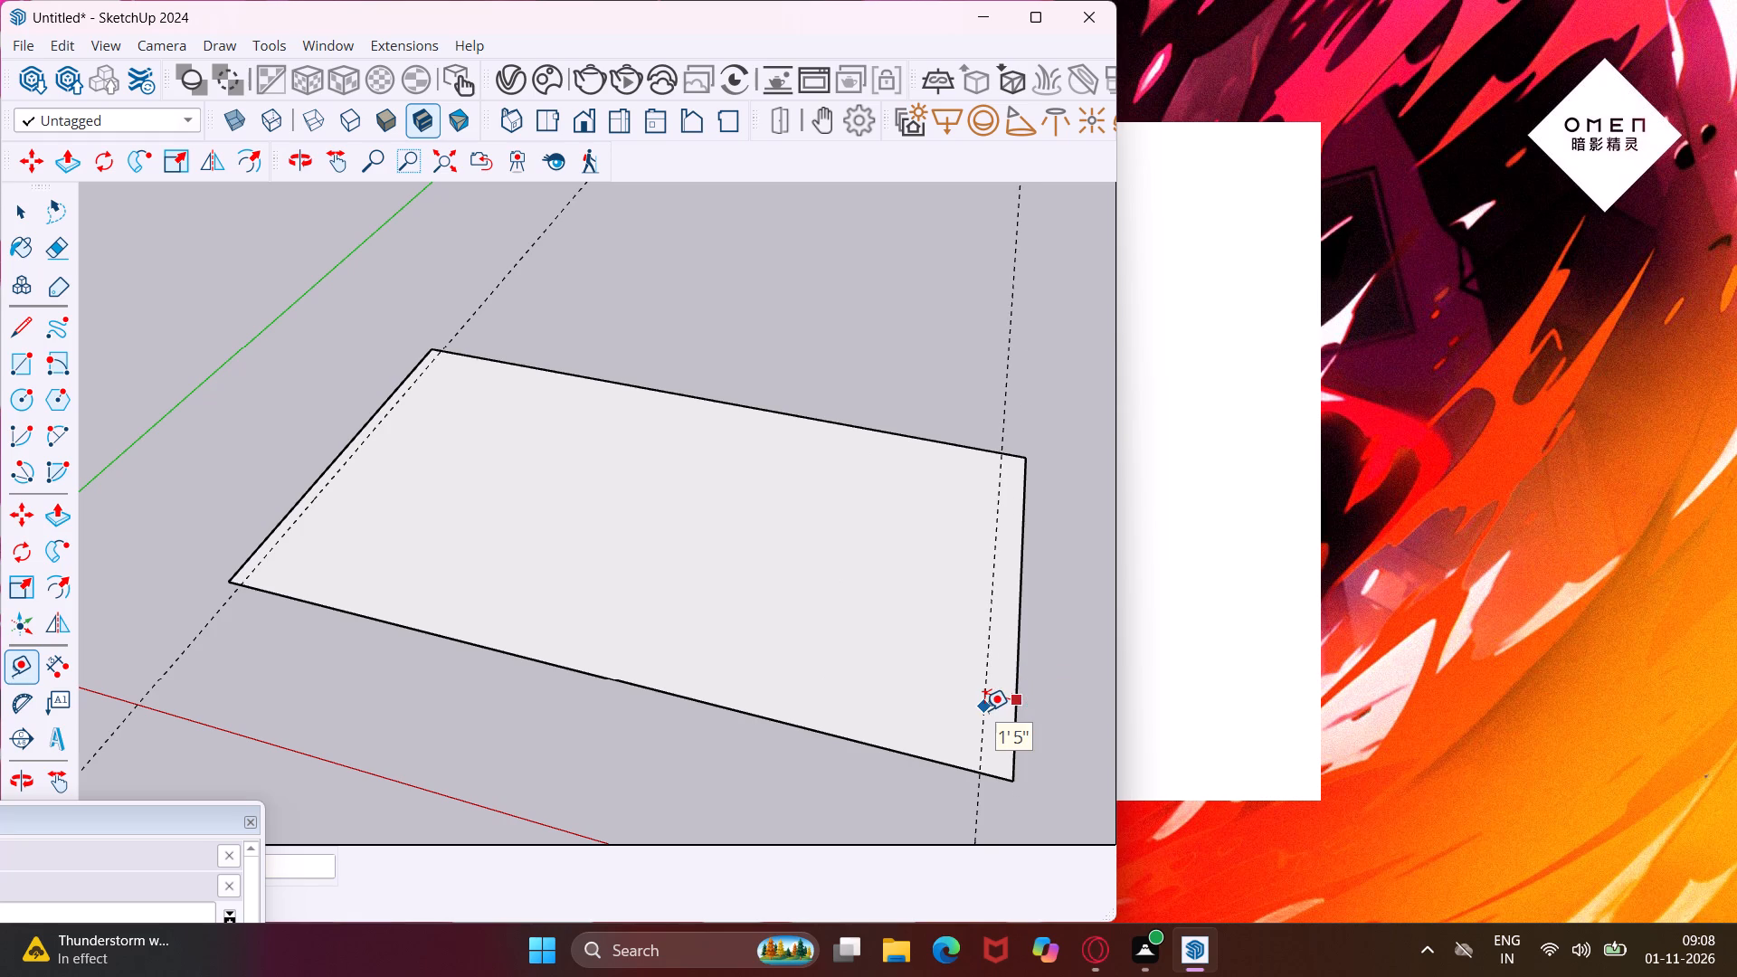
pyautogui.write('9"')
pyautogui.press('Return')
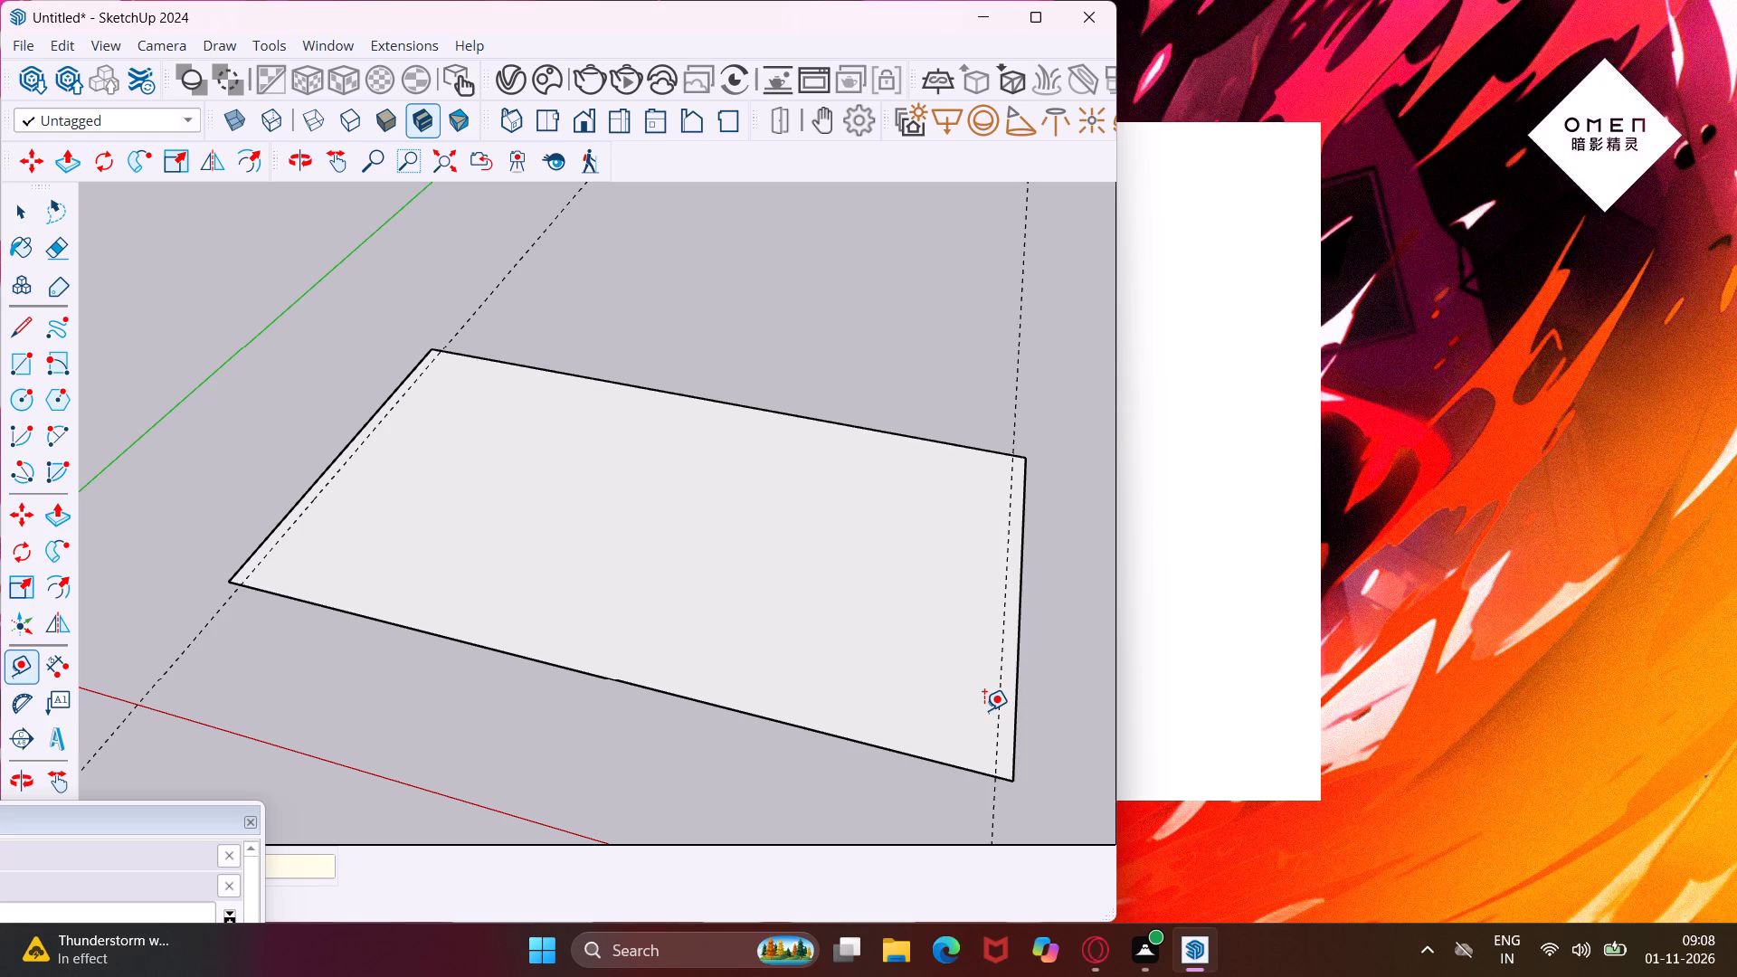
pyautogui.scroll(2, 955, 415)
pyautogui.click(948, 448)
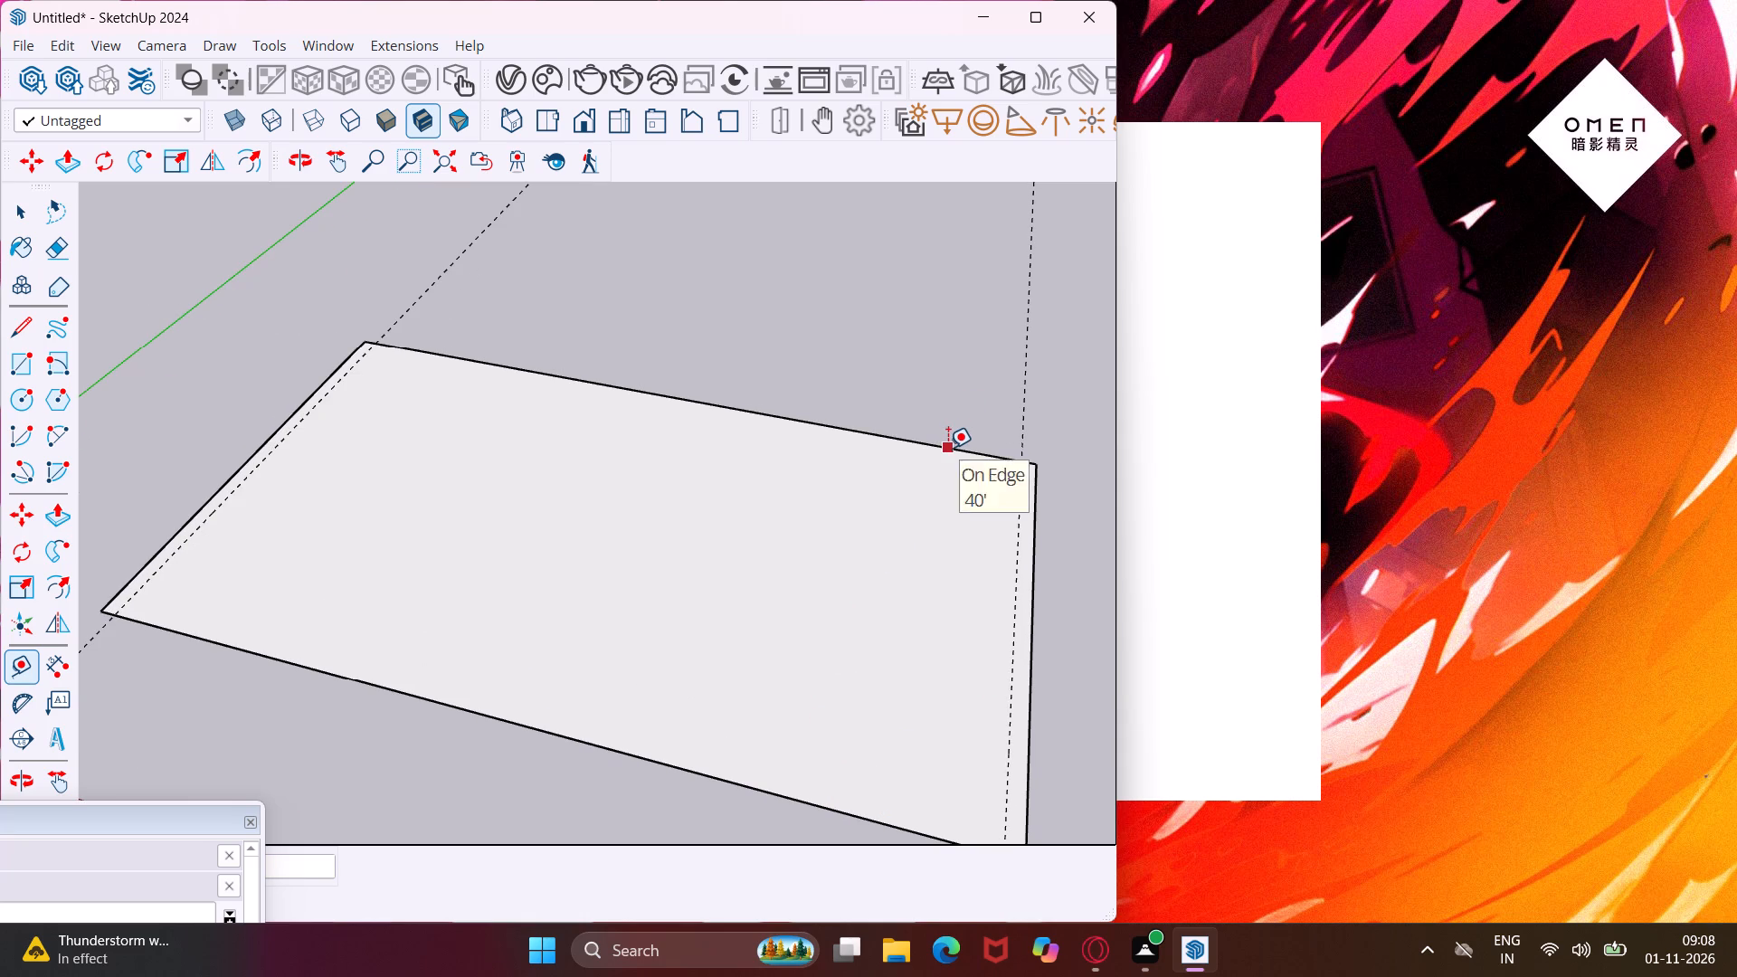
pyautogui.write('9"')
pyautogui.press('Return')
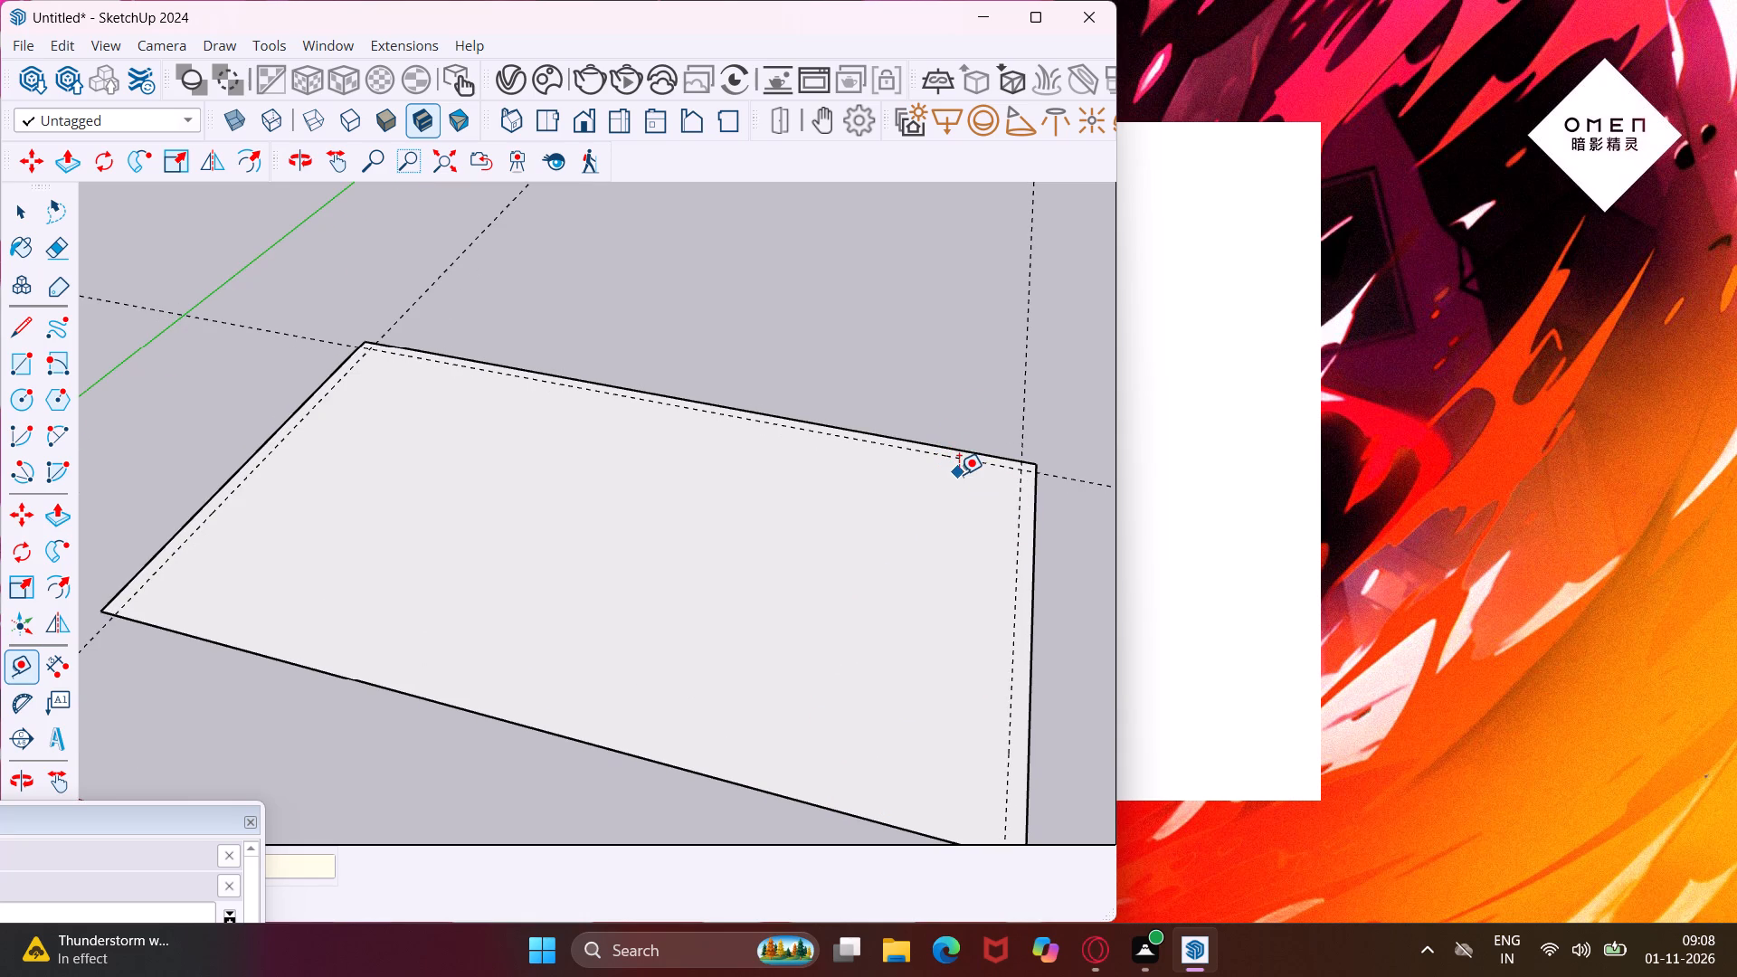
# Place a guide 6' inside the near long edge and a second one 9" further inward from it.
pyautogui.click(536, 733)
pyautogui.write("6'")
pyautogui.press('Return')
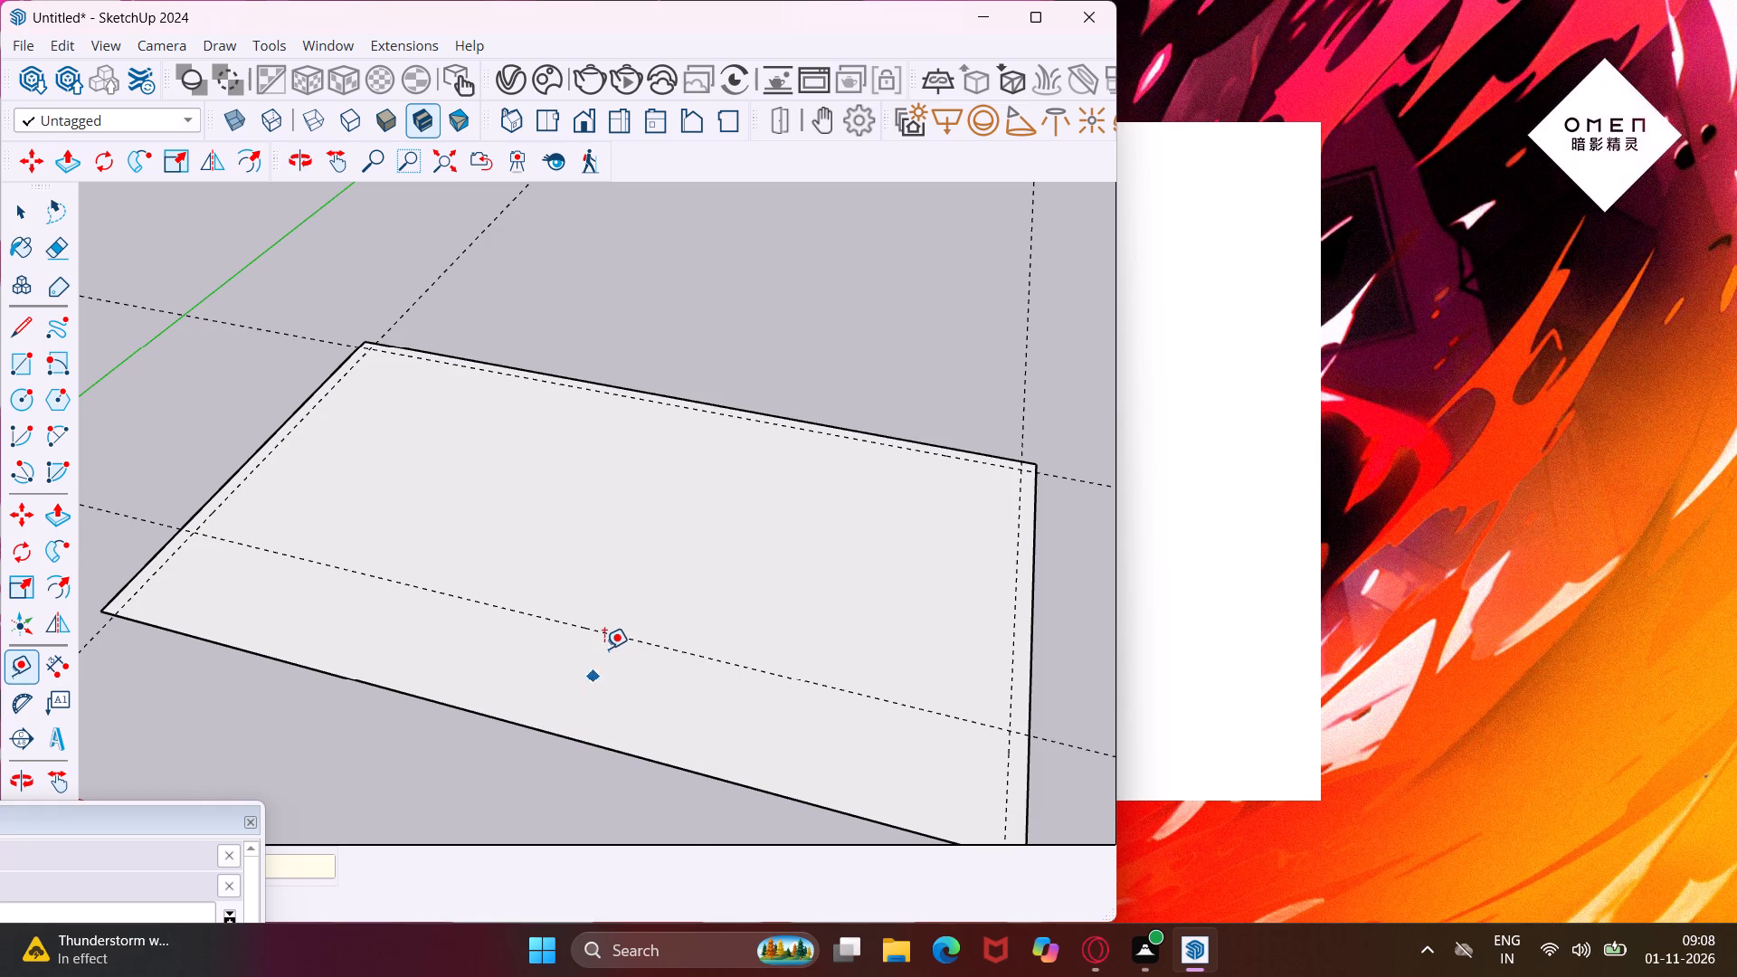
pyautogui.scroll(4, 604, 638)
pyautogui.click(604, 638)
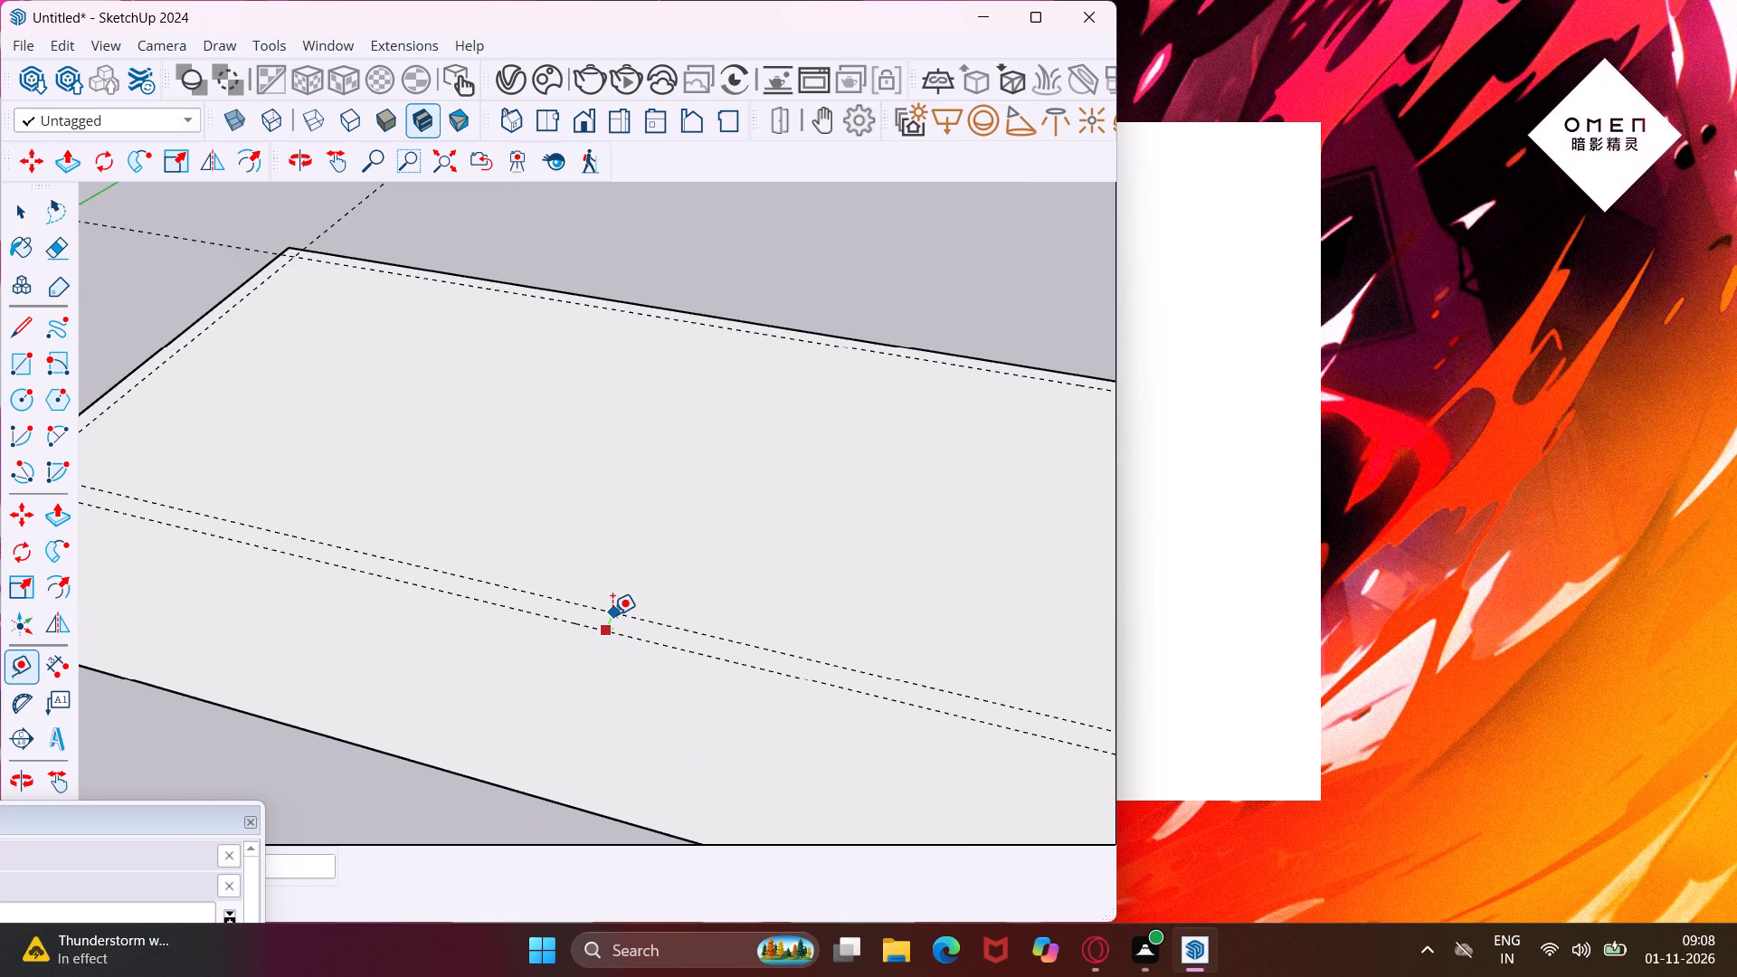
pyautogui.write('9"')
pyautogui.press('Return')
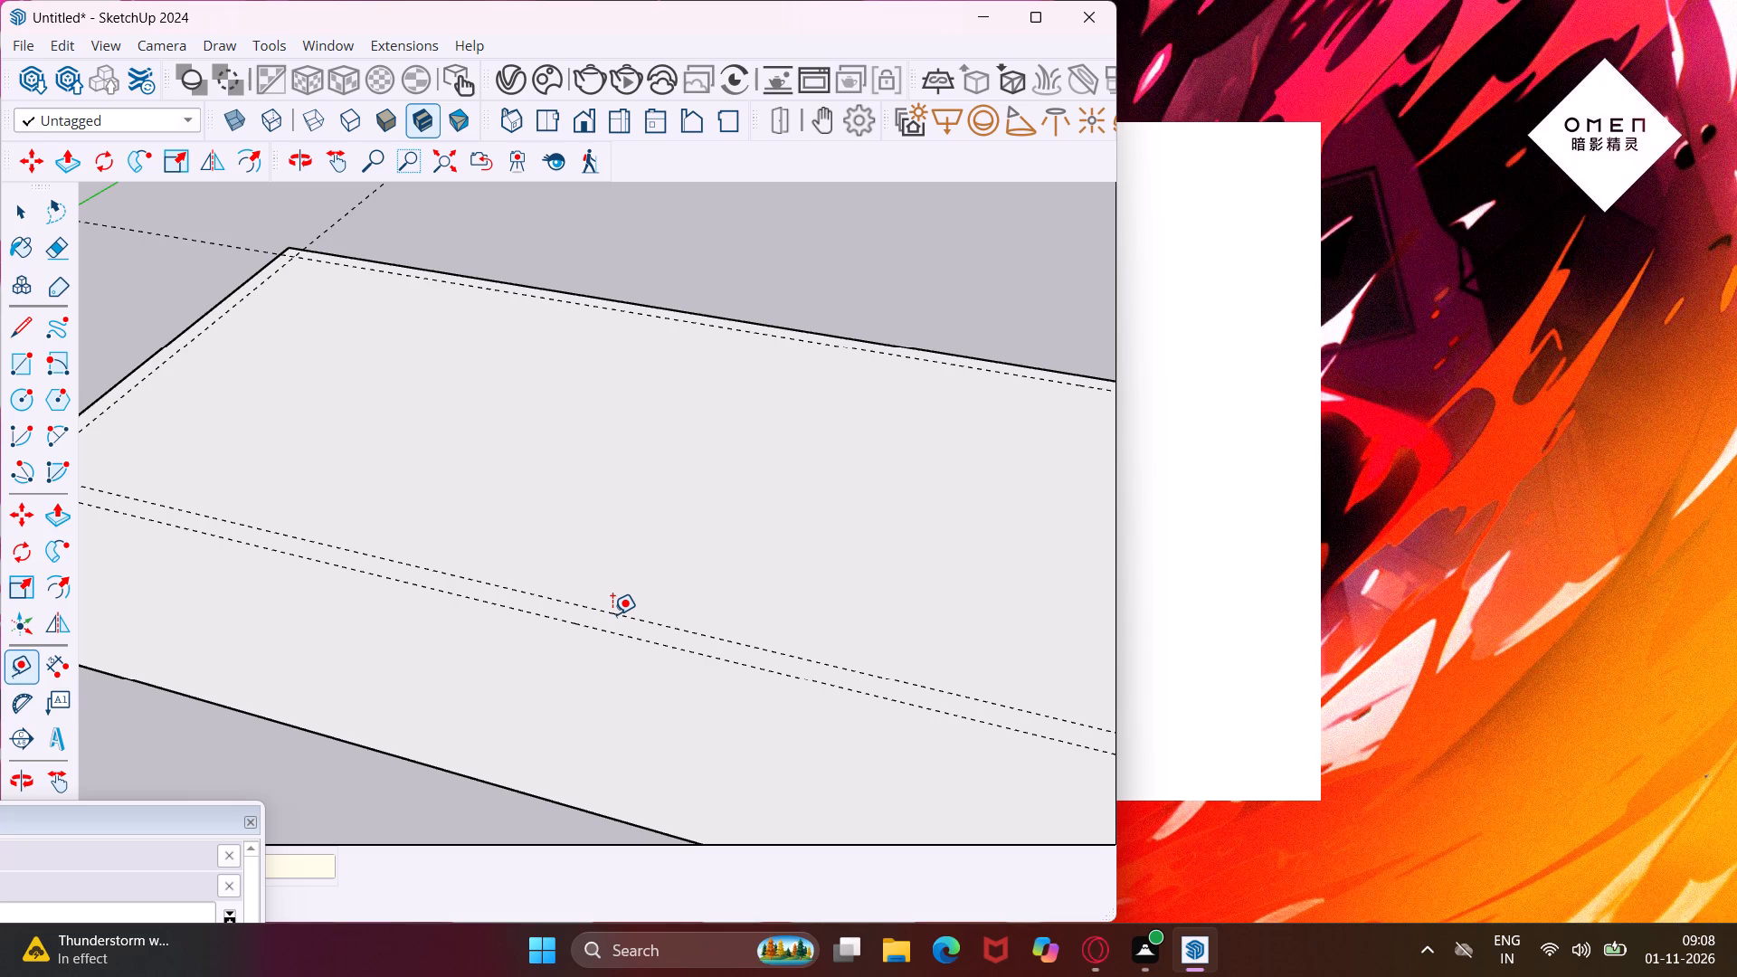
# Draw 9"-wide wall-strip rectangles along both short edges, from the far corners to the 6' guide.
pyautogui.scroll(-7, 637, 626)
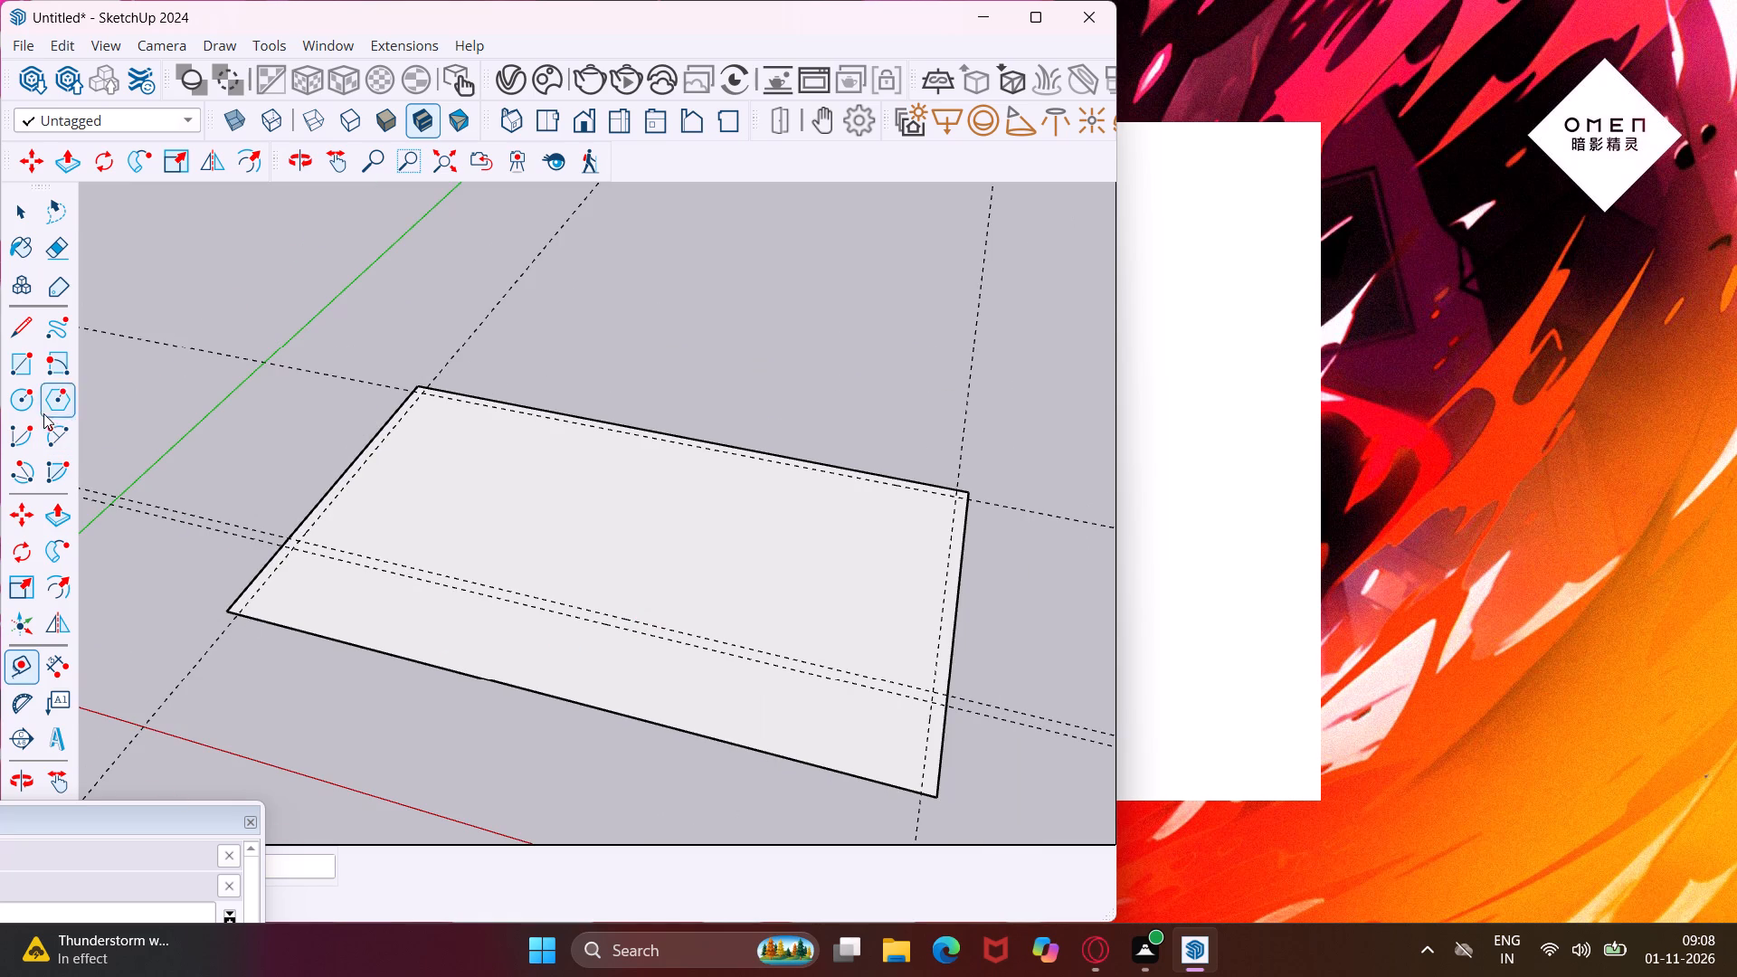
pyautogui.click(23, 354)
pyautogui.scroll(4, 214, 482)
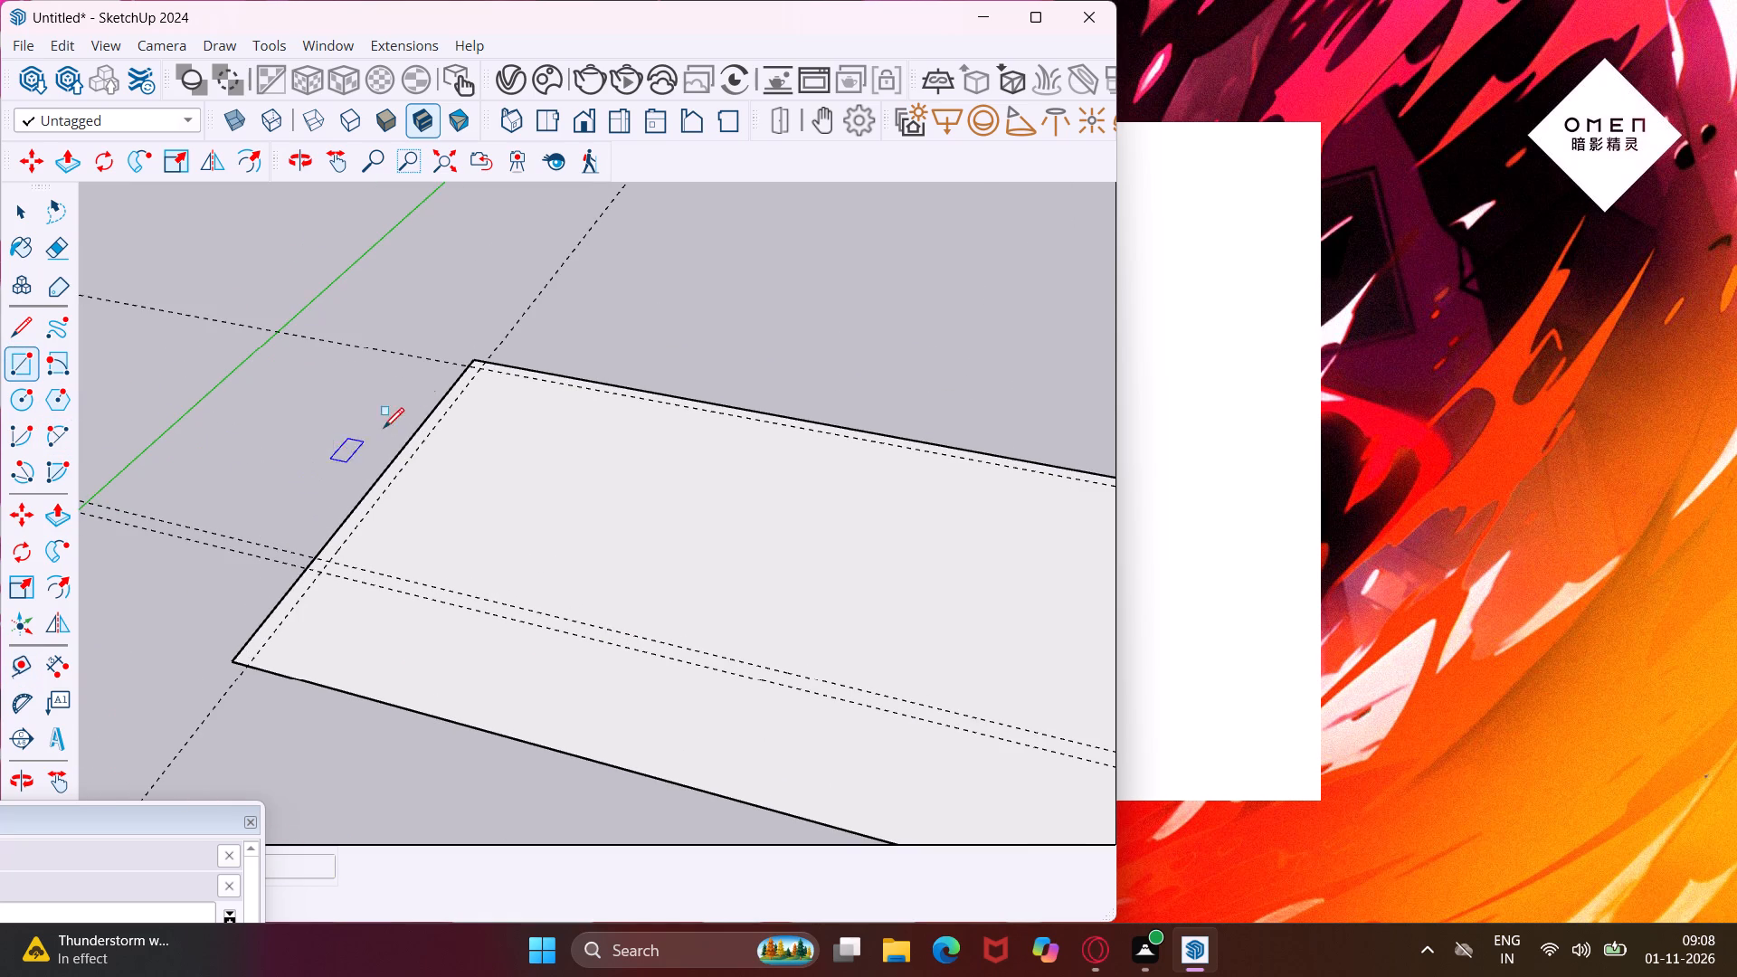
pyautogui.click(468, 359)
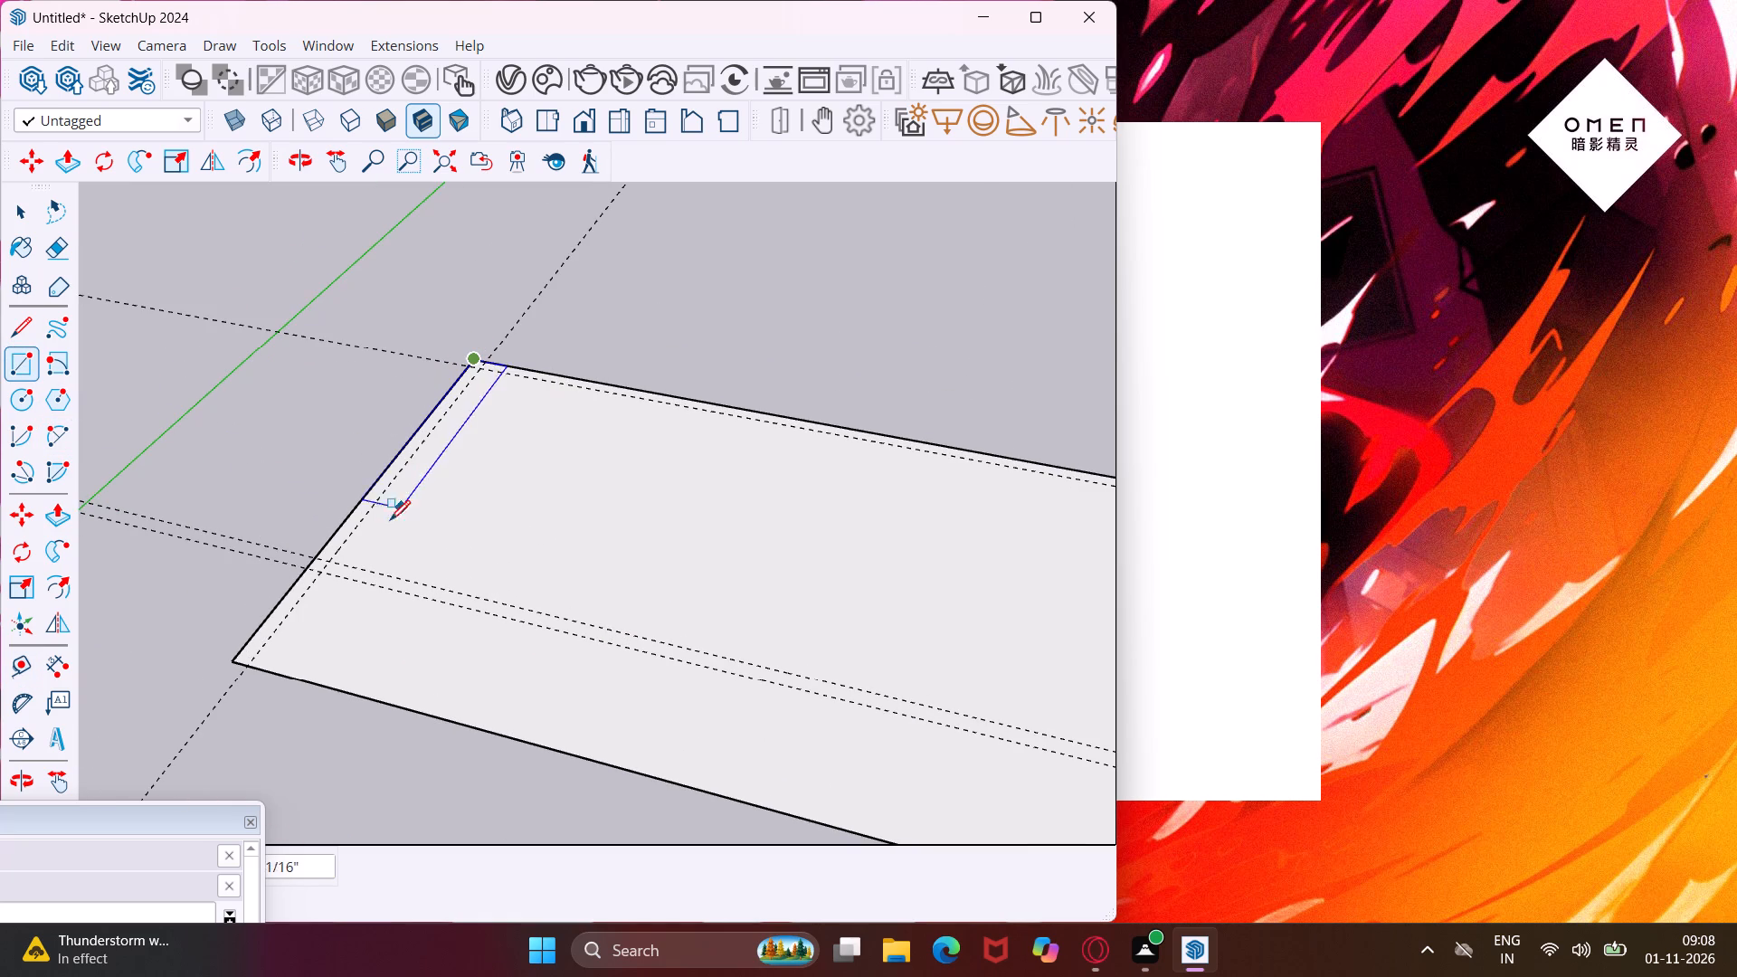
pyautogui.click(325, 568)
pyautogui.scroll(-4, 237, 541)
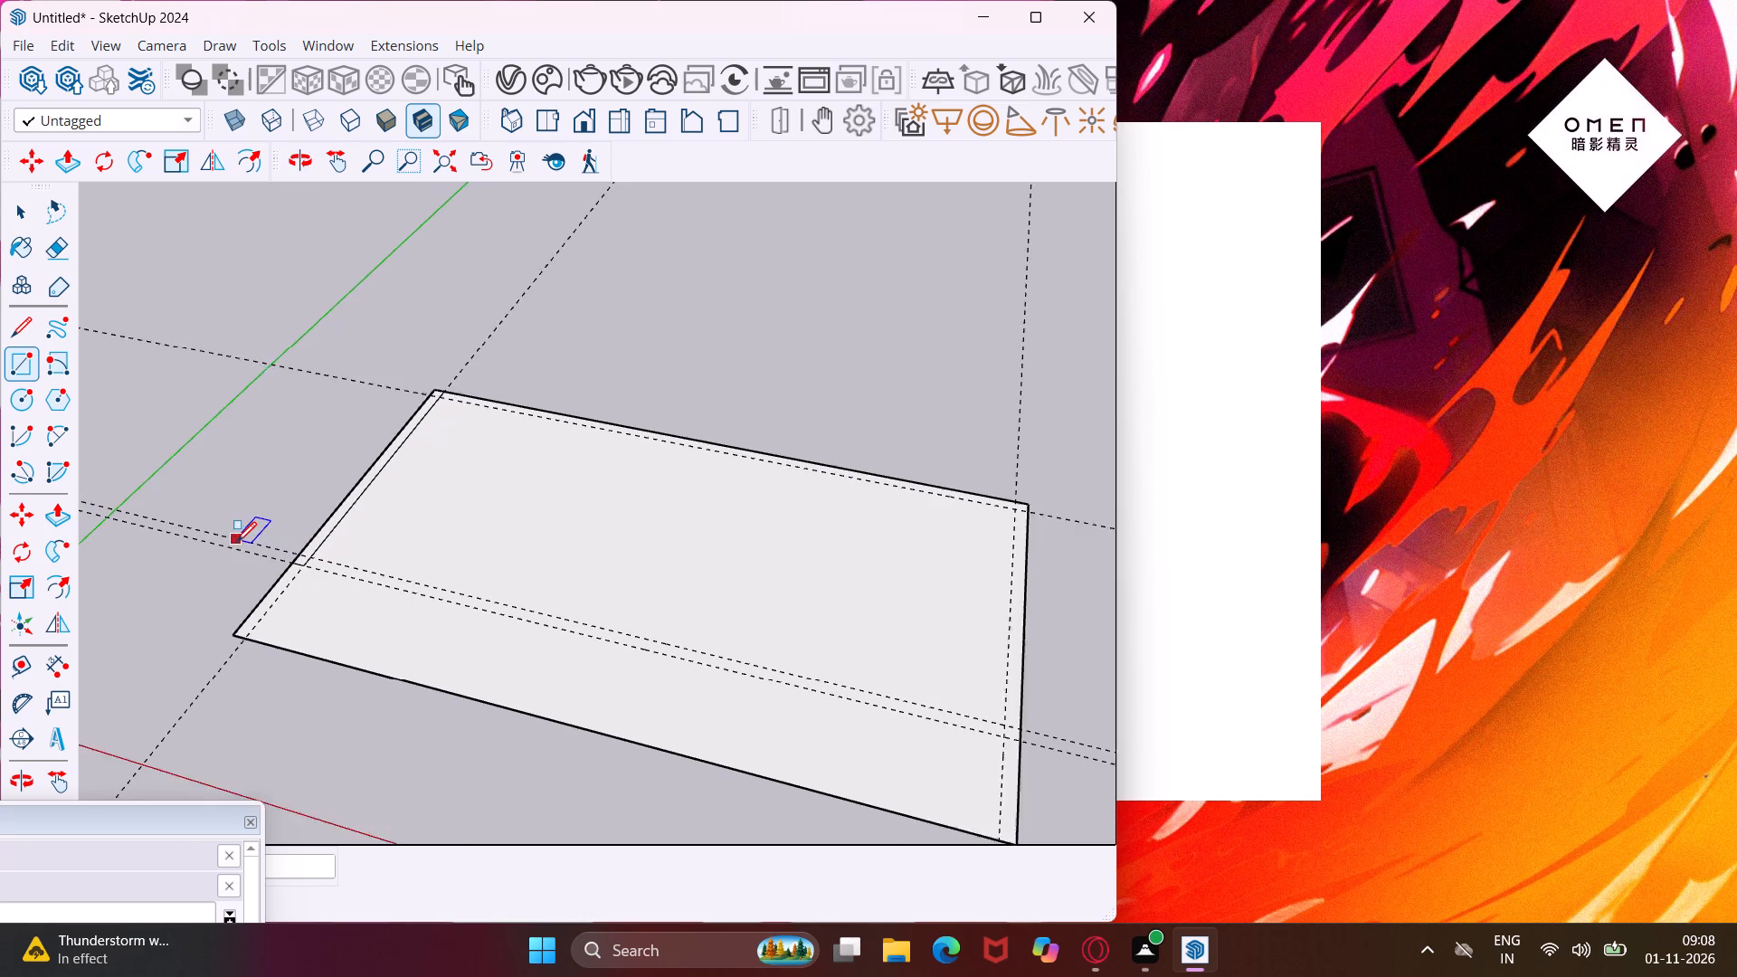
pyautogui.scroll(-1, 264, 540)
pyautogui.scroll(3, 873, 527)
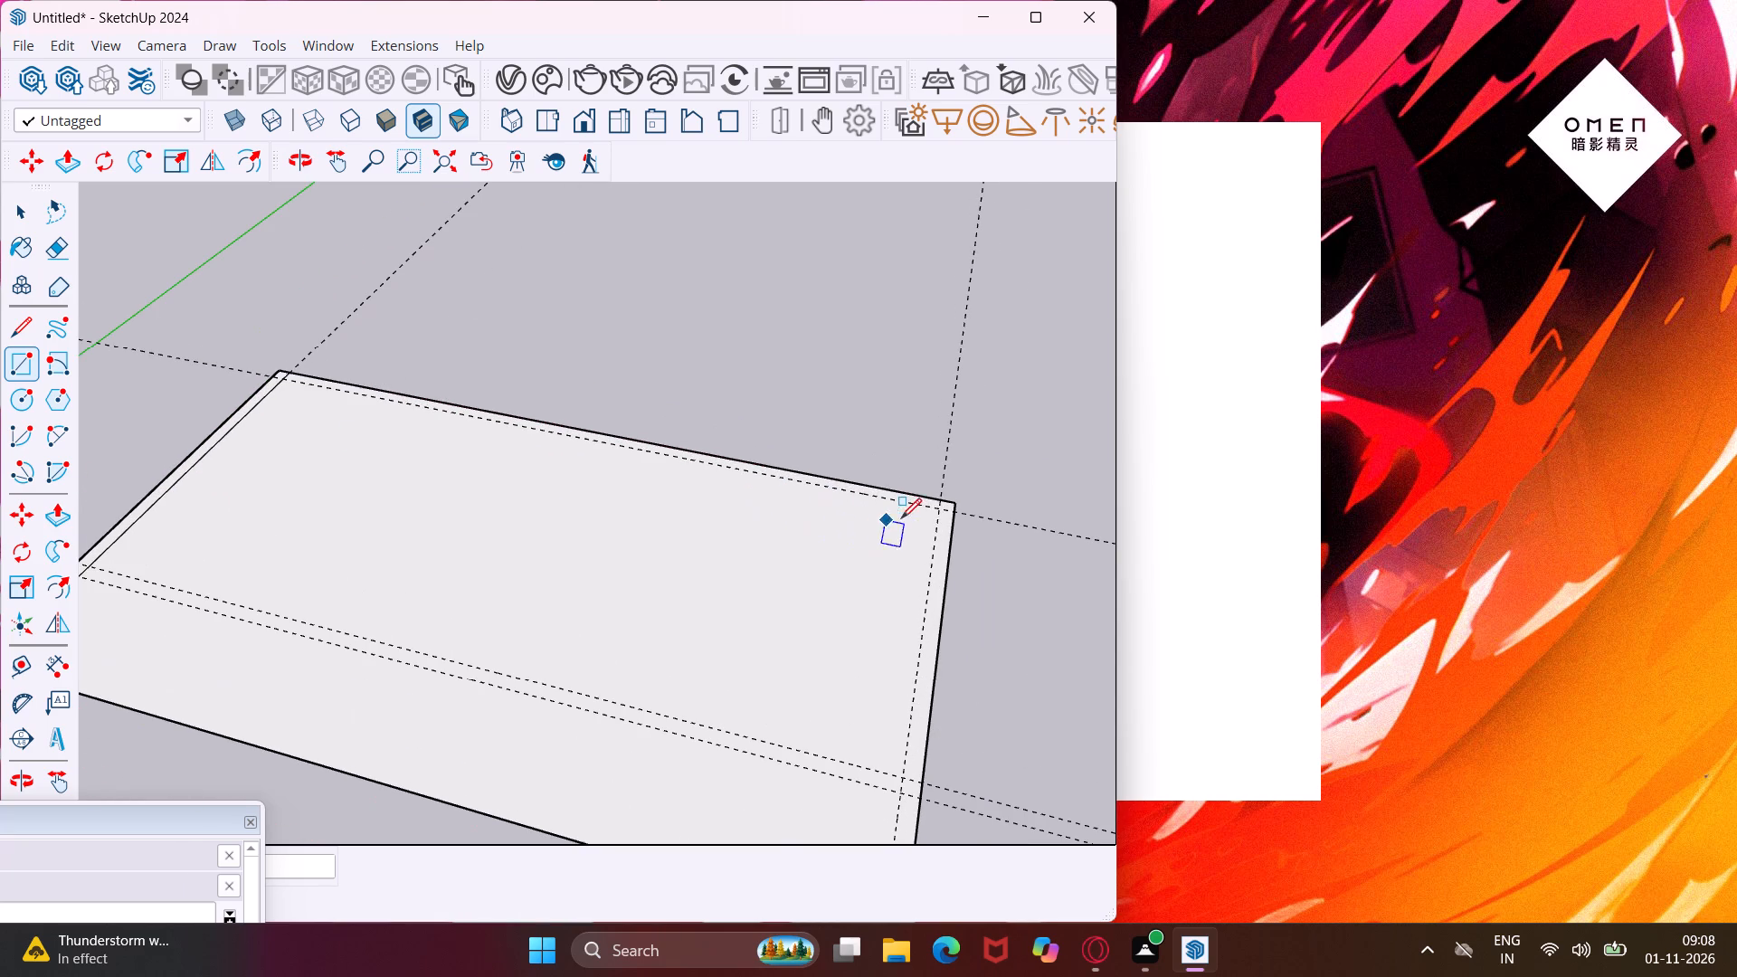
pyautogui.click(955, 501)
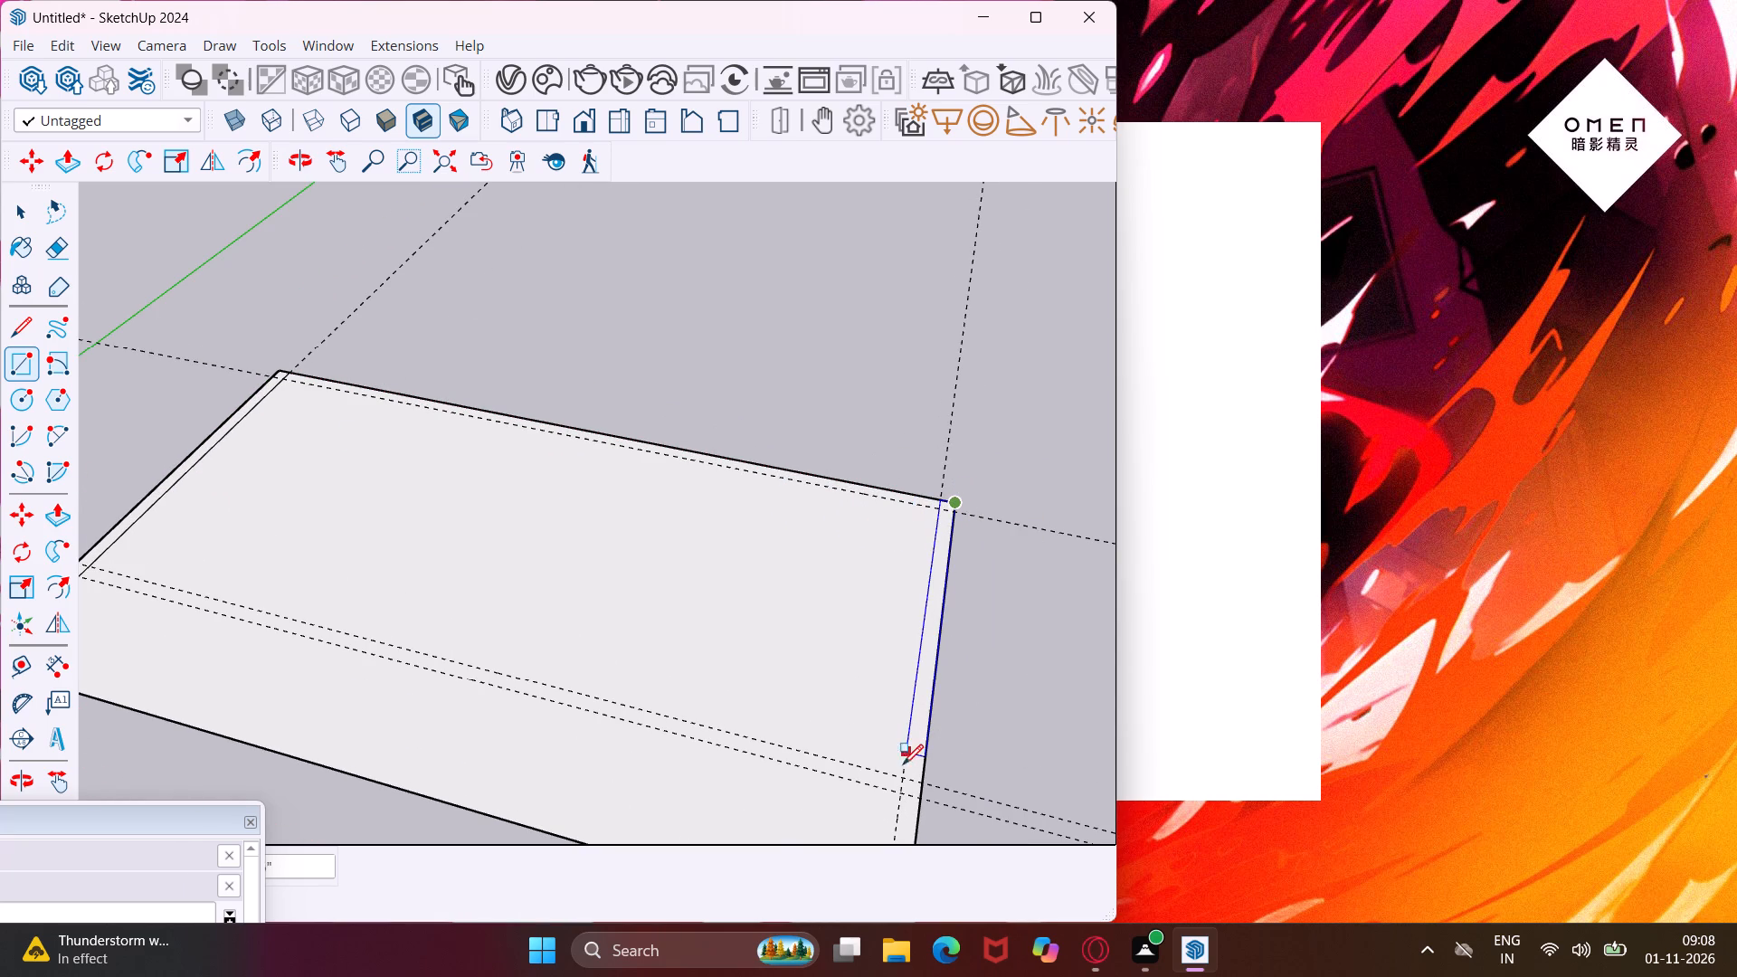
pyautogui.click(902, 791)
# Draw a wall-strip rectangle between the two parallel front guides, connecting the inner sides of the short-edge strips.
pyautogui.scroll(-2, 736, 733)
pyautogui.click(178, 599)
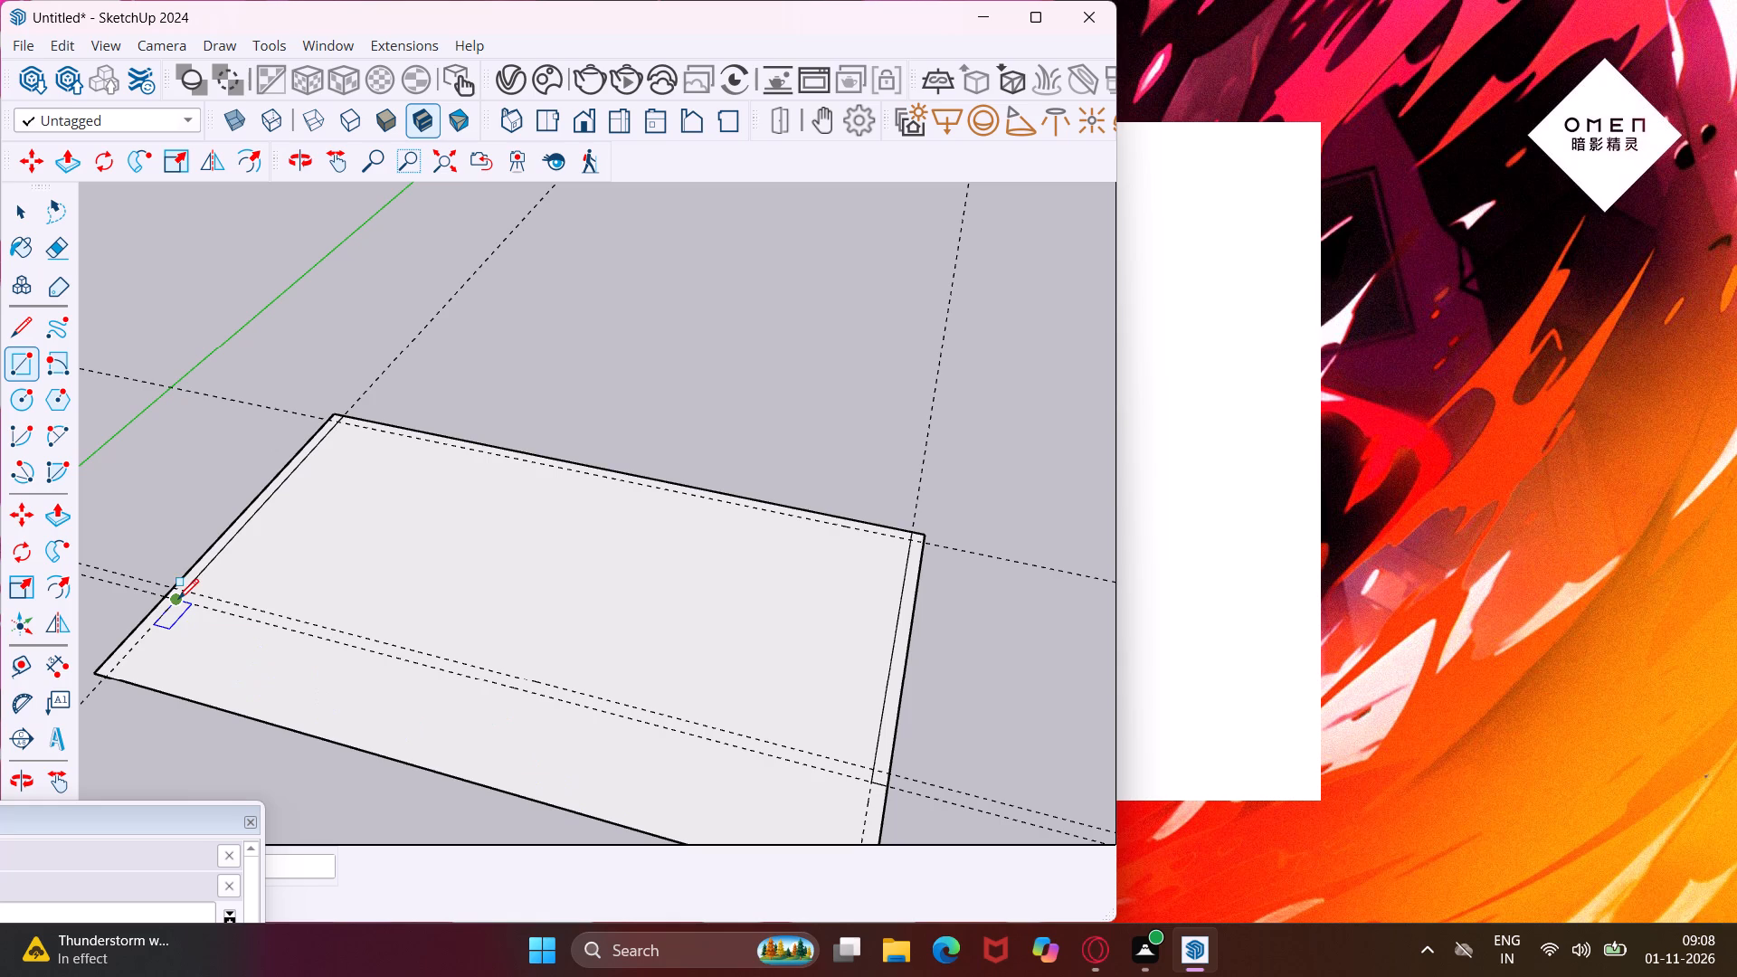
pyautogui.click(868, 769)
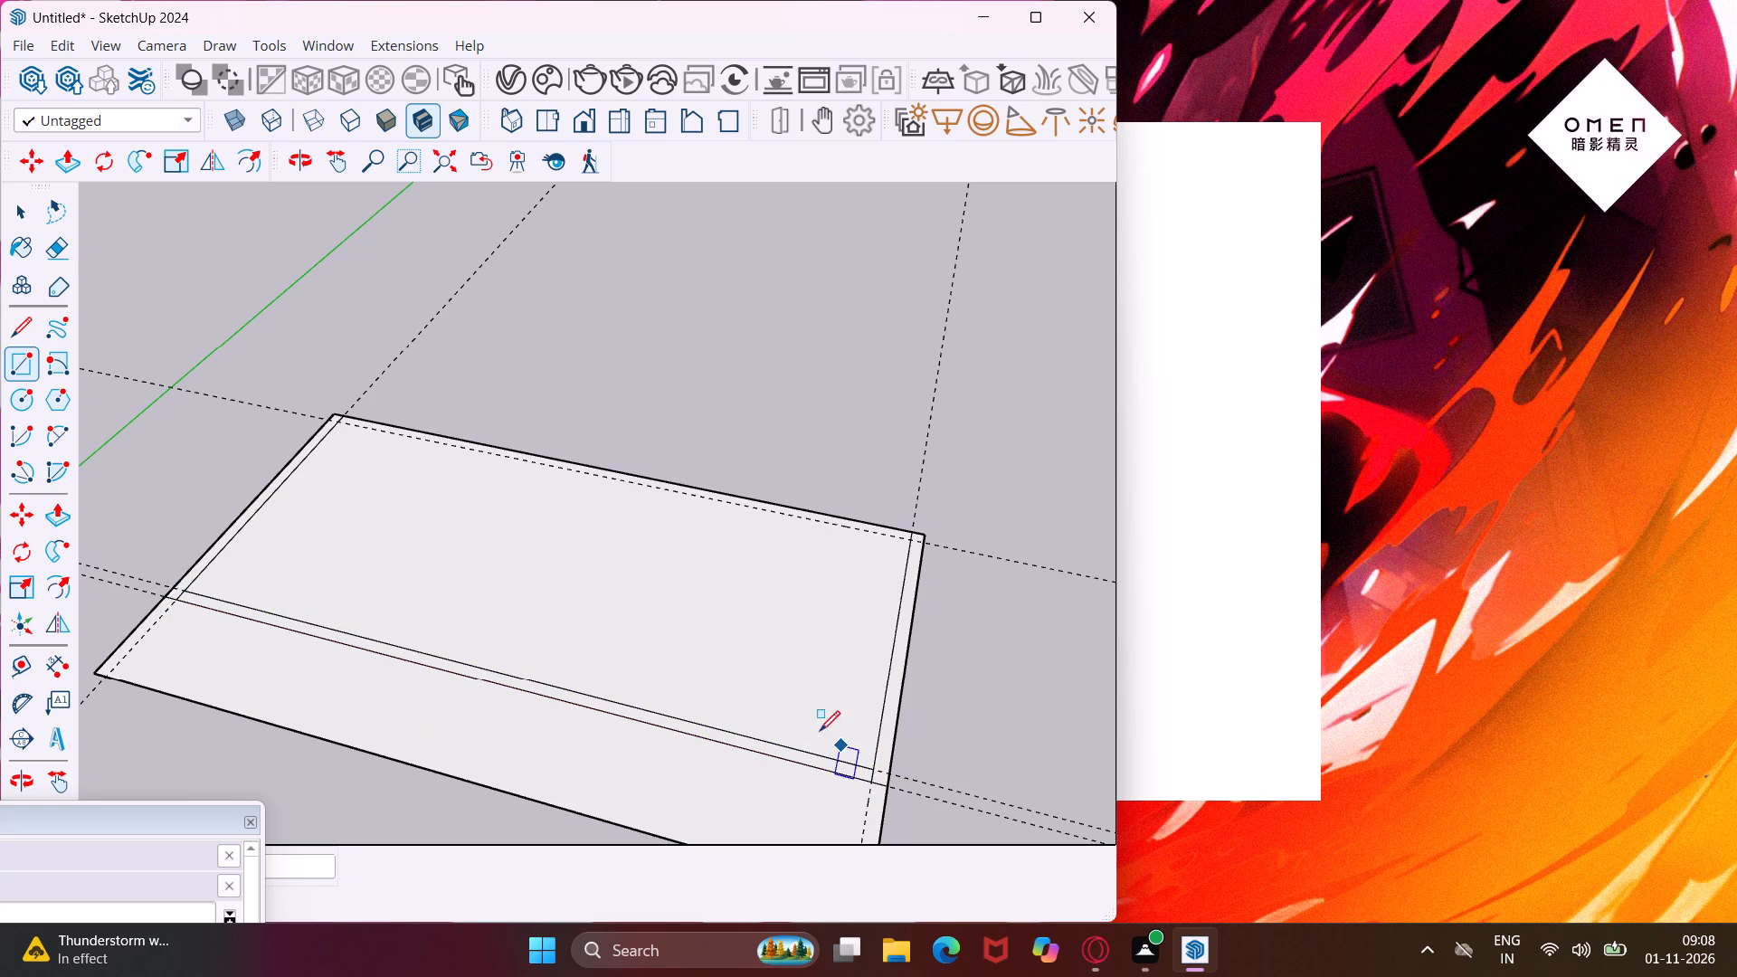
# Draw a 9"-wide wall-strip rectangle along the far long edge, connecting the inner sides of the two short-edge strips.
pyautogui.click(339, 410)
pyautogui.press('Escape')
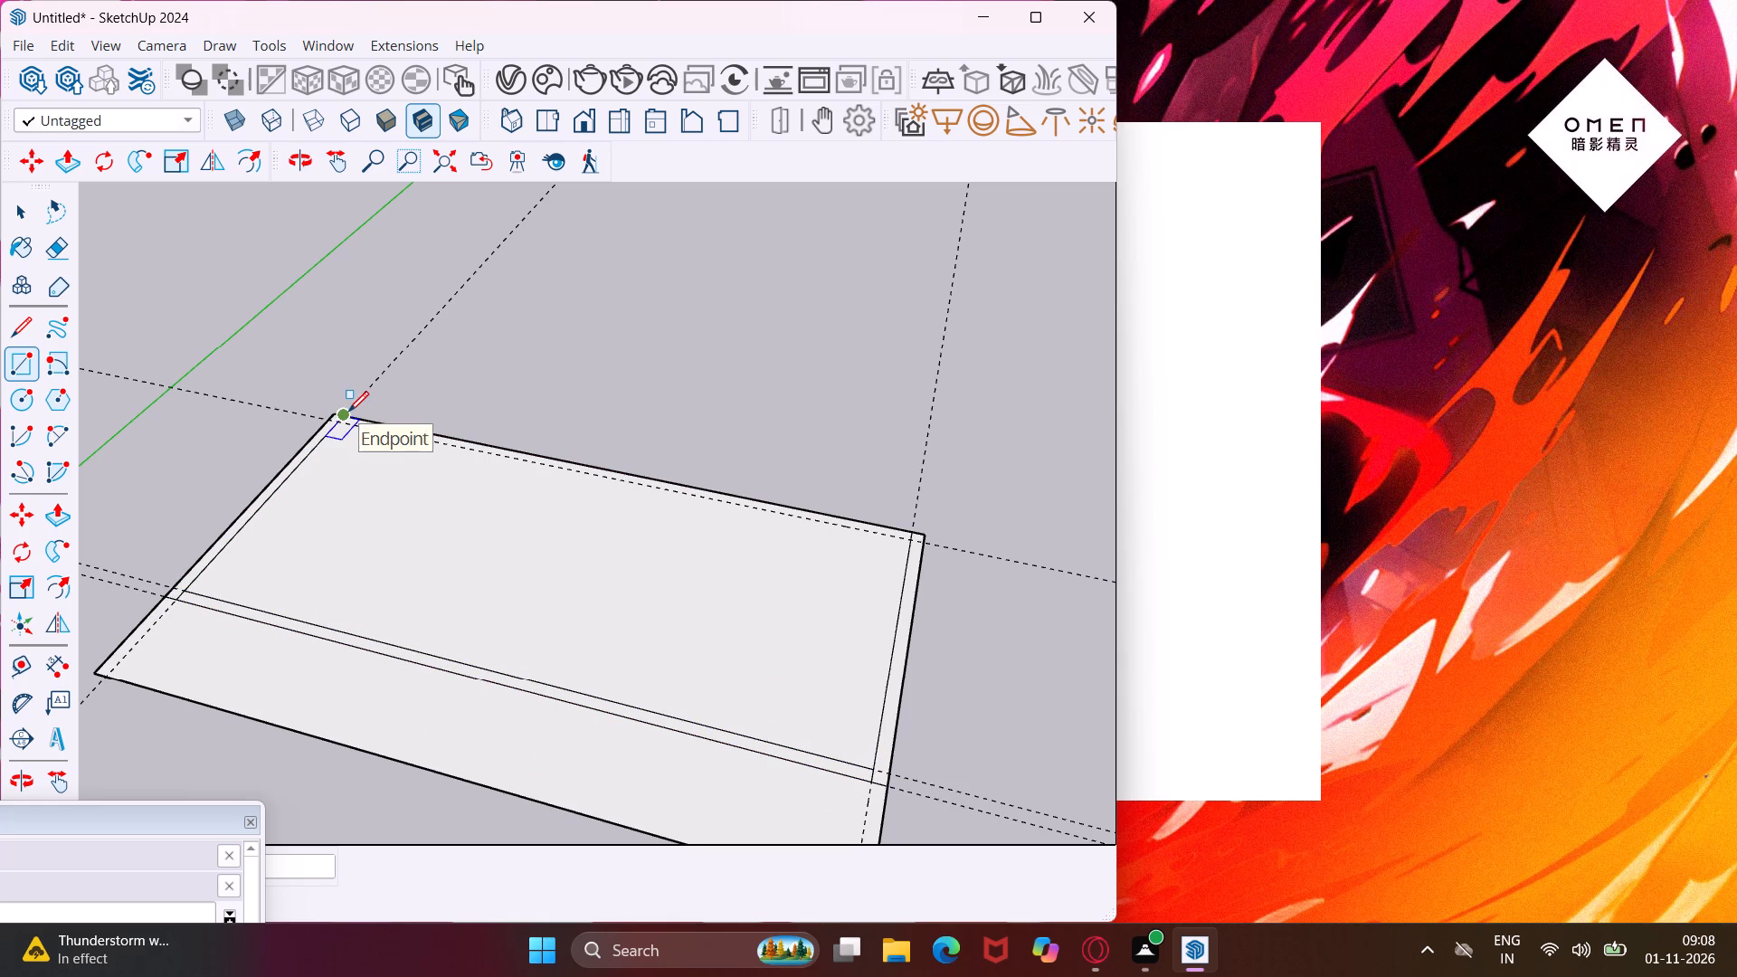
pyautogui.click(348, 412)
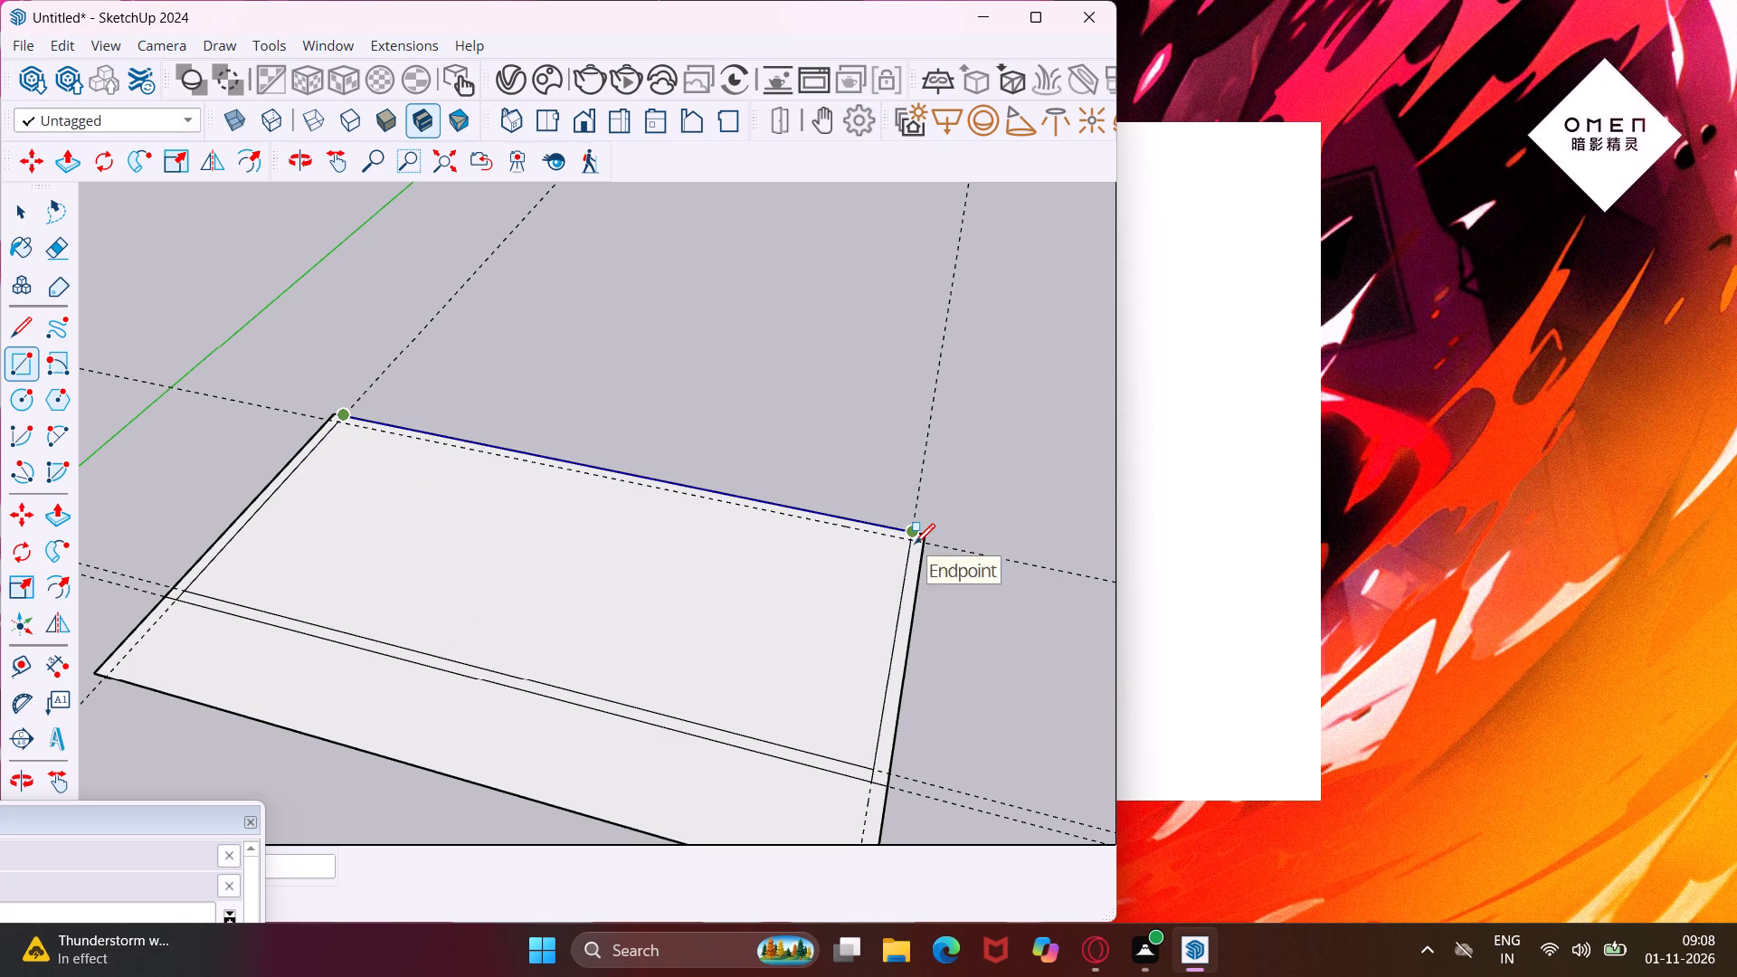
pyautogui.click(912, 547)
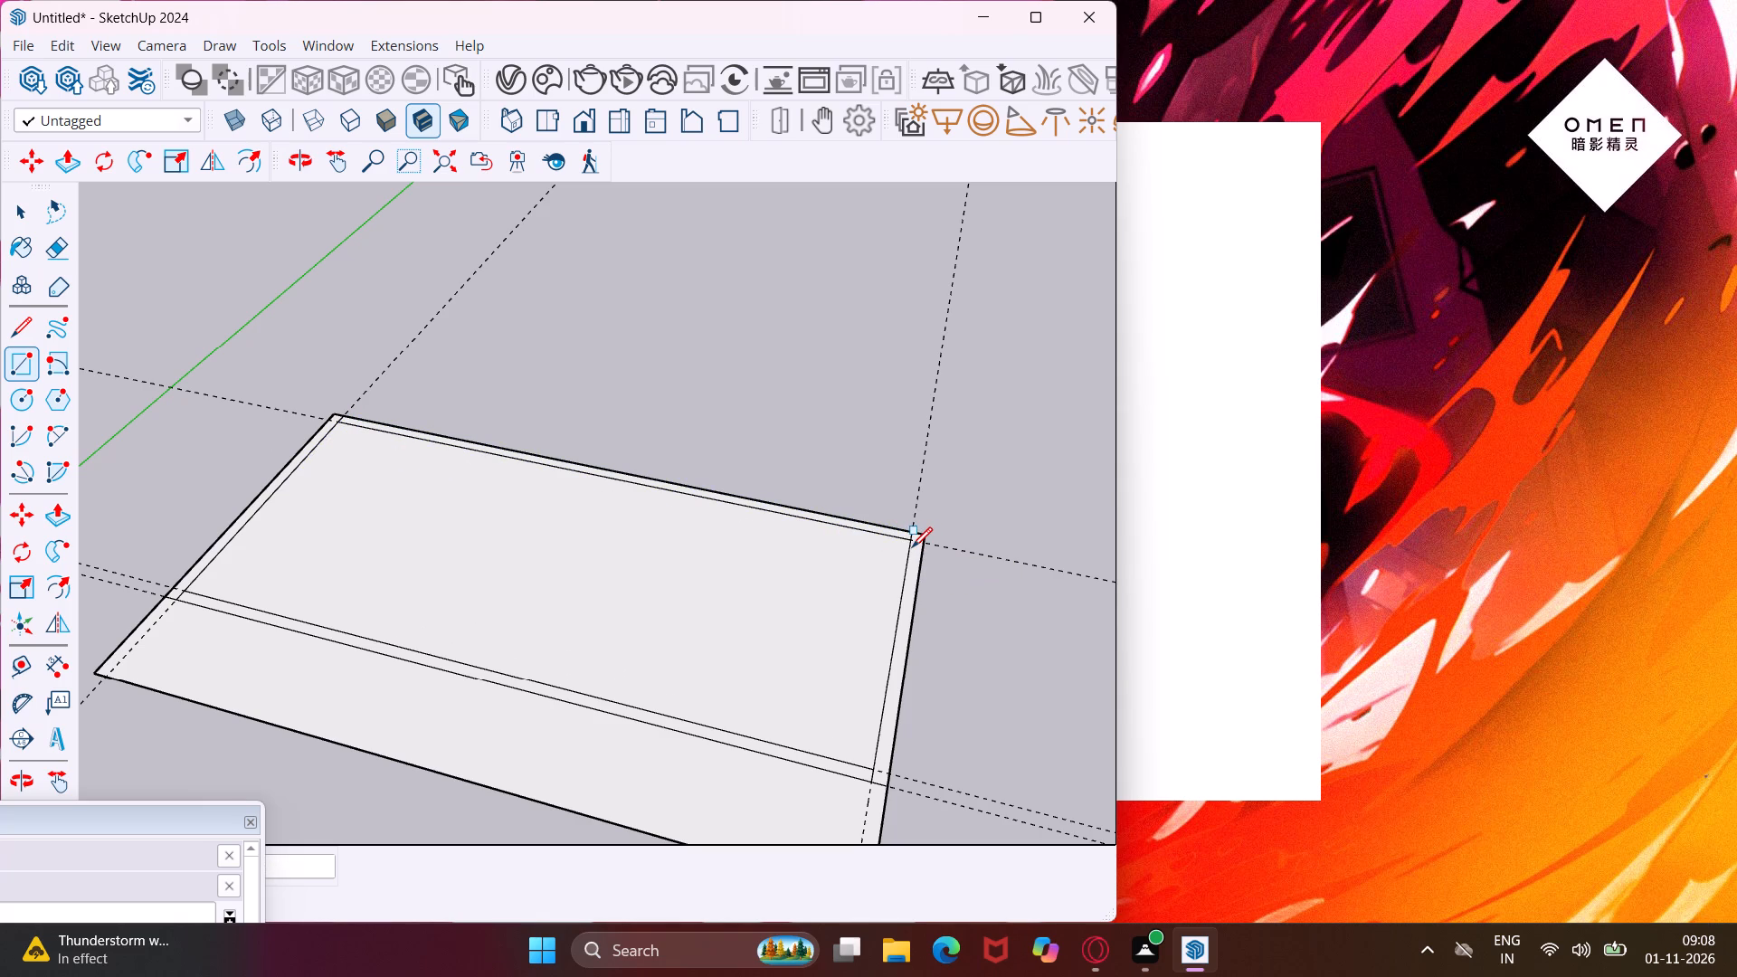
pyautogui.press('Escape')
pyautogui.press('space')
# Push/Pull the wall strip on the short edge farthest from the green axis up to a height of 10'.
pyautogui.moveTo(885, 705); pyautogui.dragTo(895, 686, button='middle')
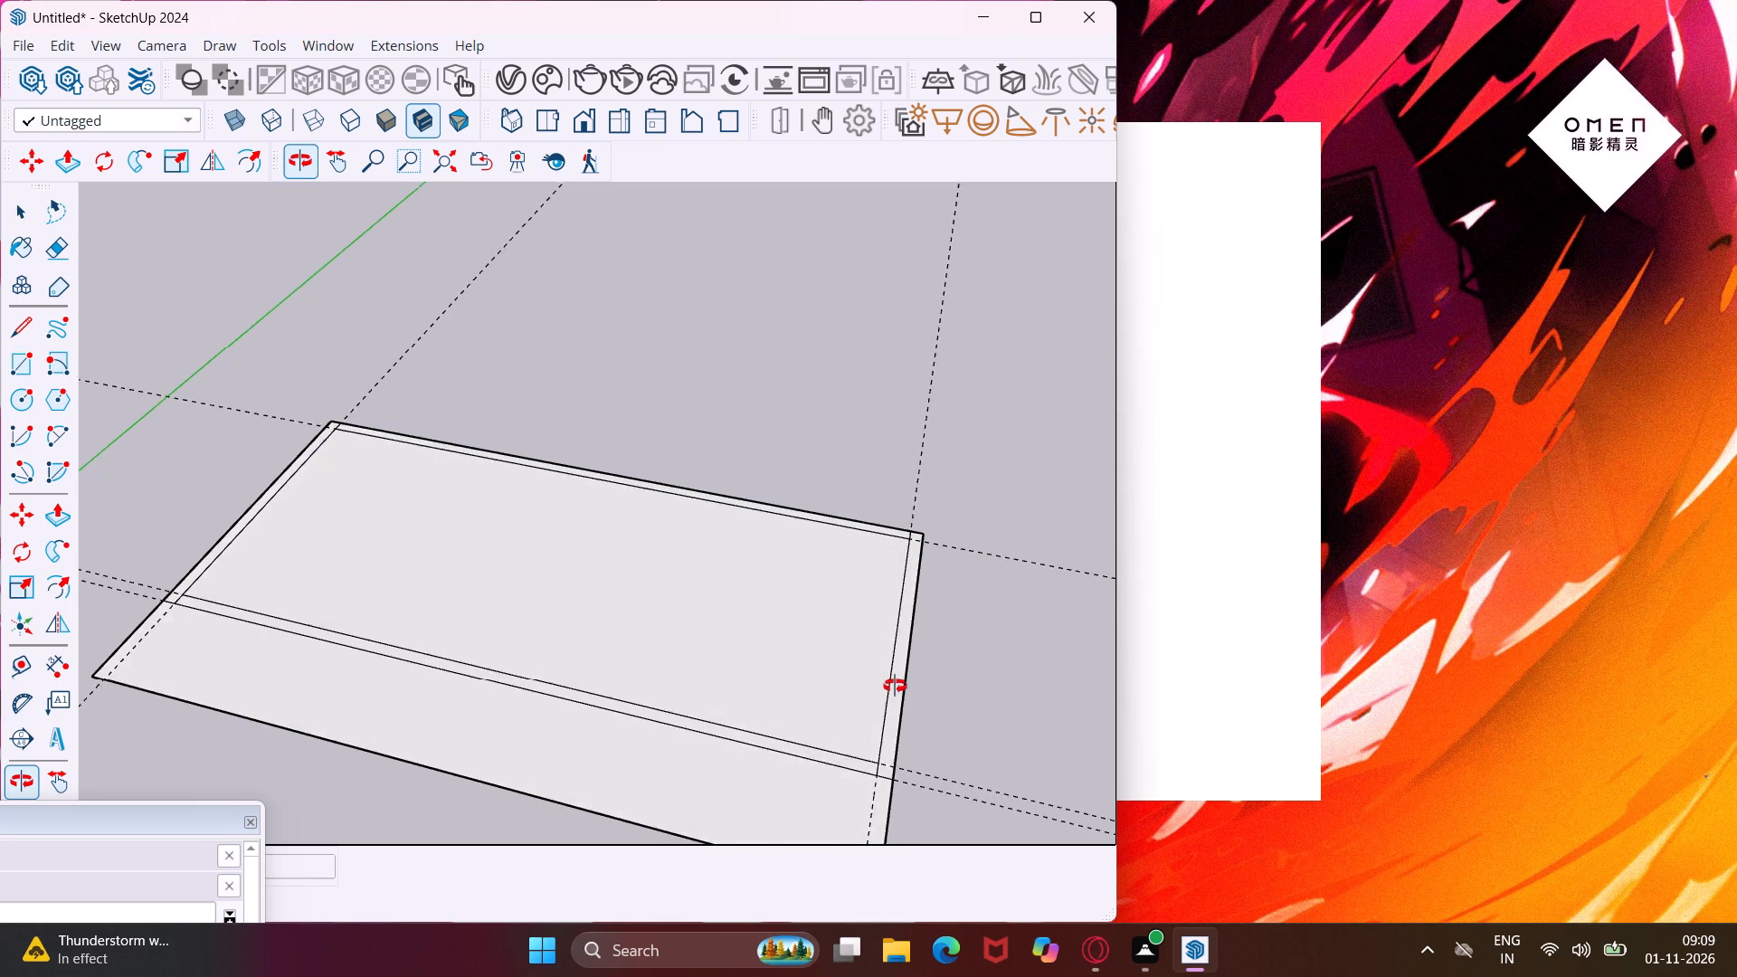
pyautogui.moveTo(895, 686); pyautogui.dragTo(919, 603, button='middle')
pyautogui.scroll(7, 918, 714)
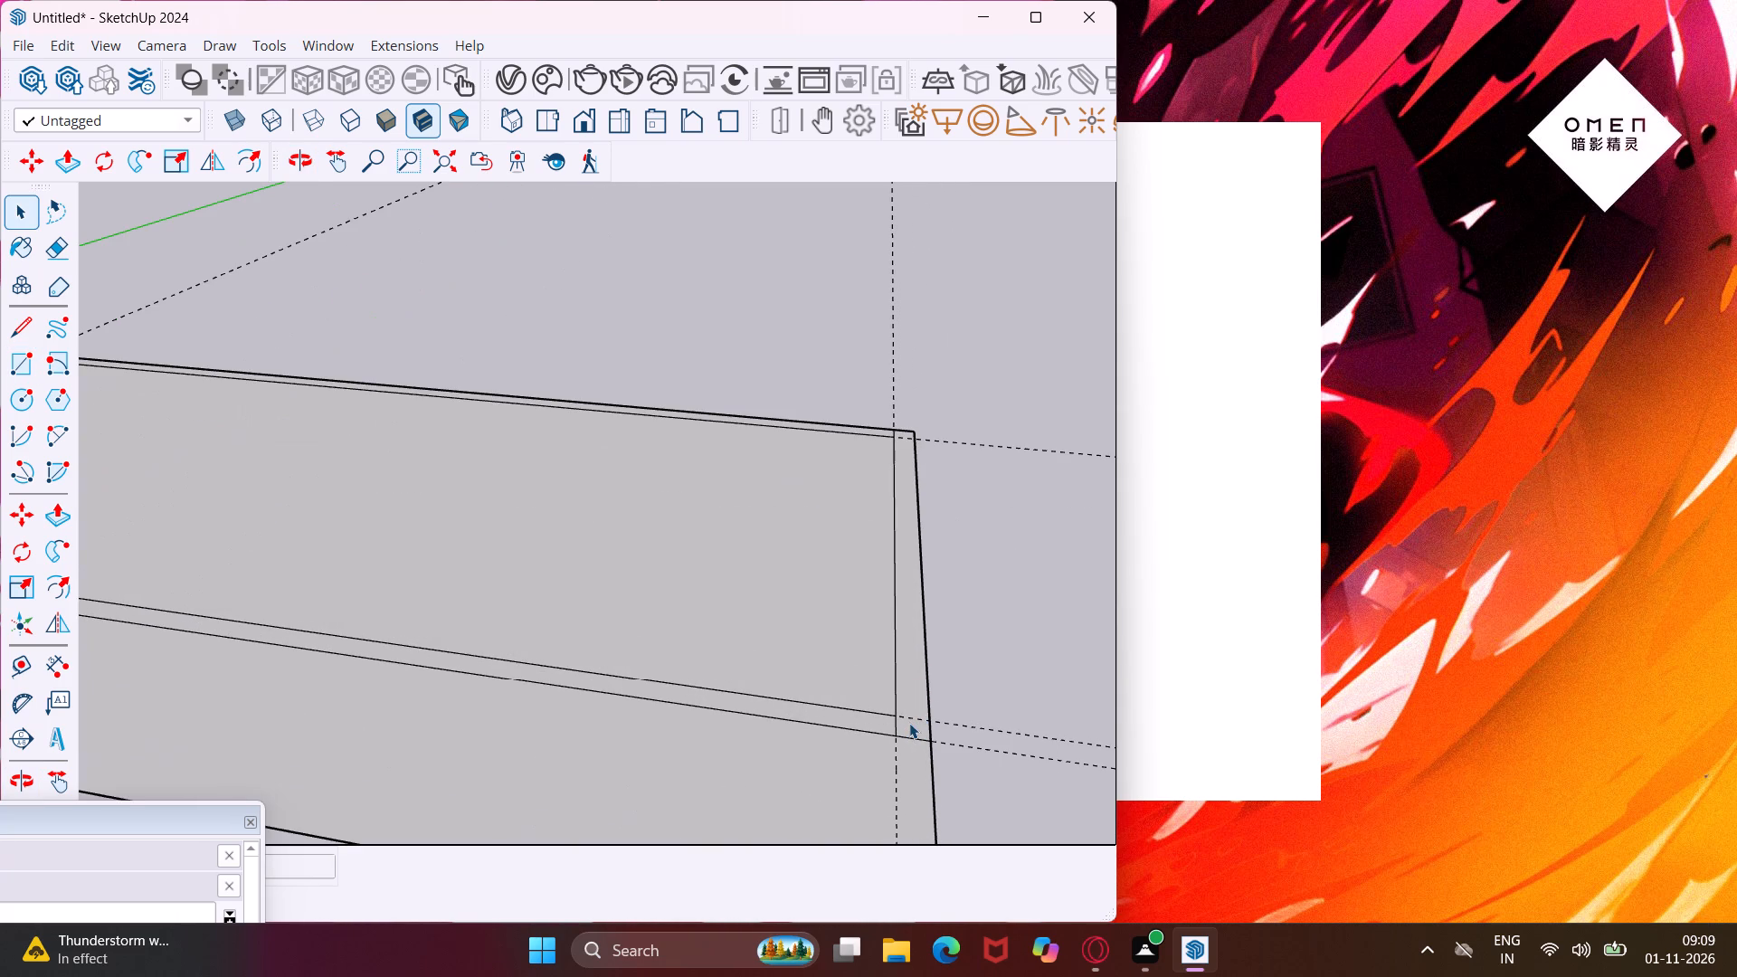
pyautogui.click(909, 723)
pyautogui.click(907, 696)
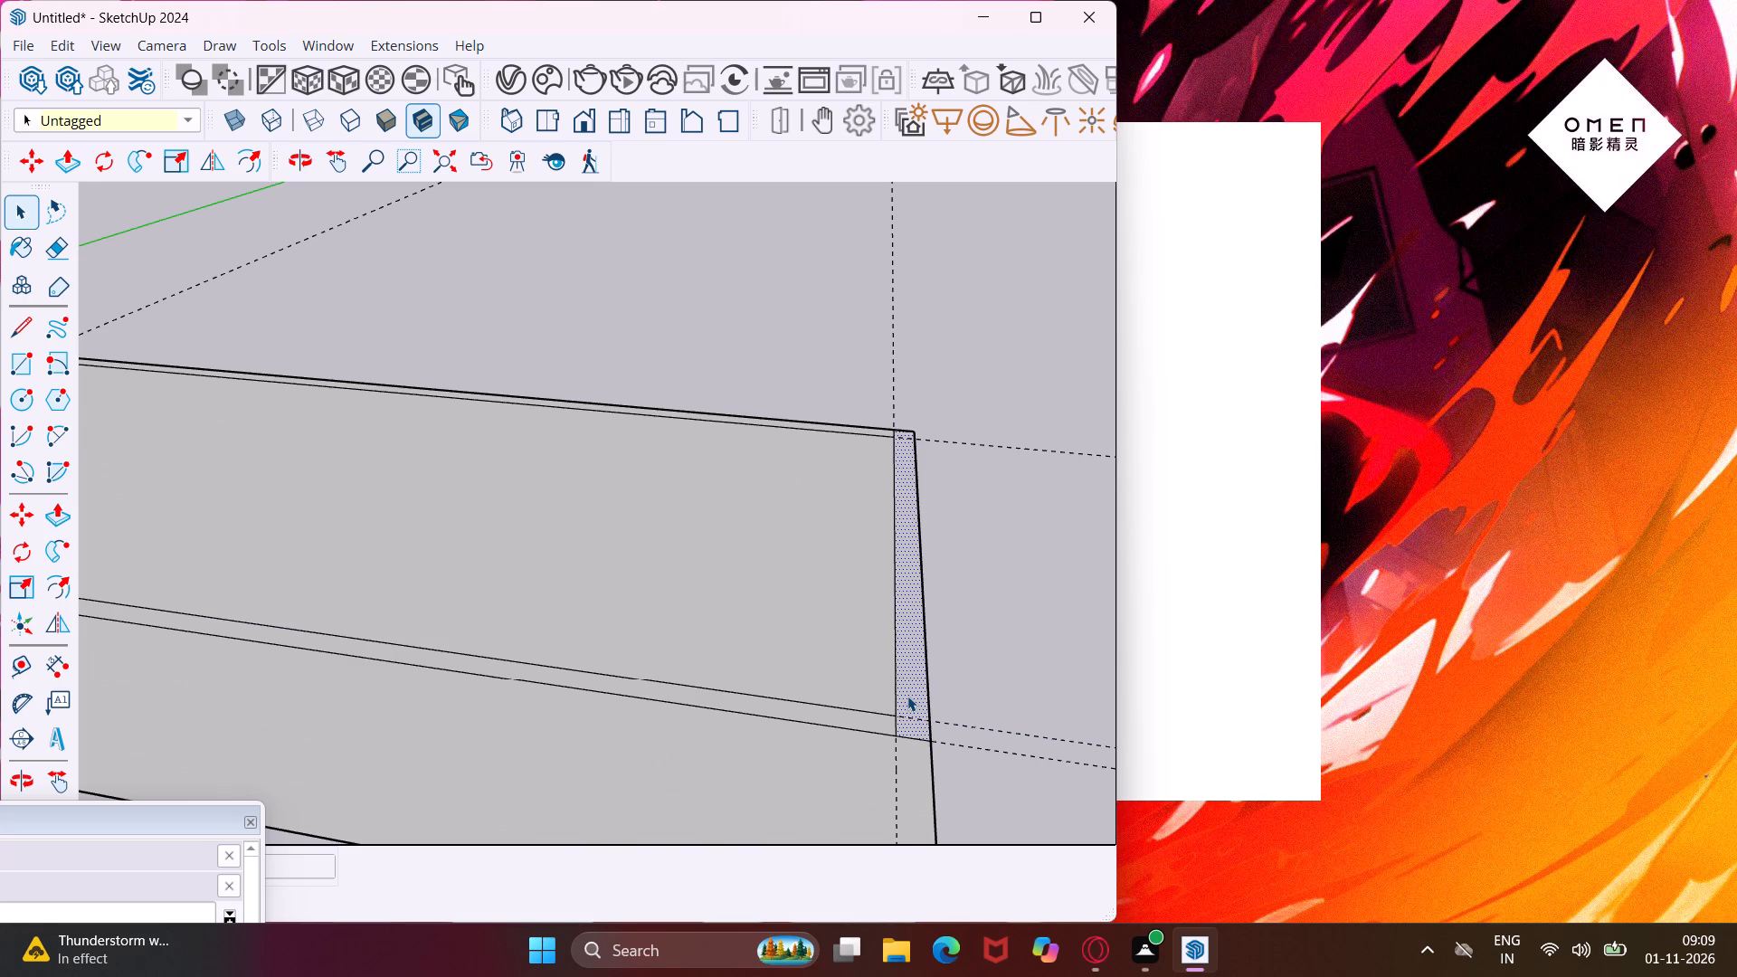
pyautogui.press('p')
pyautogui.click(907, 696)
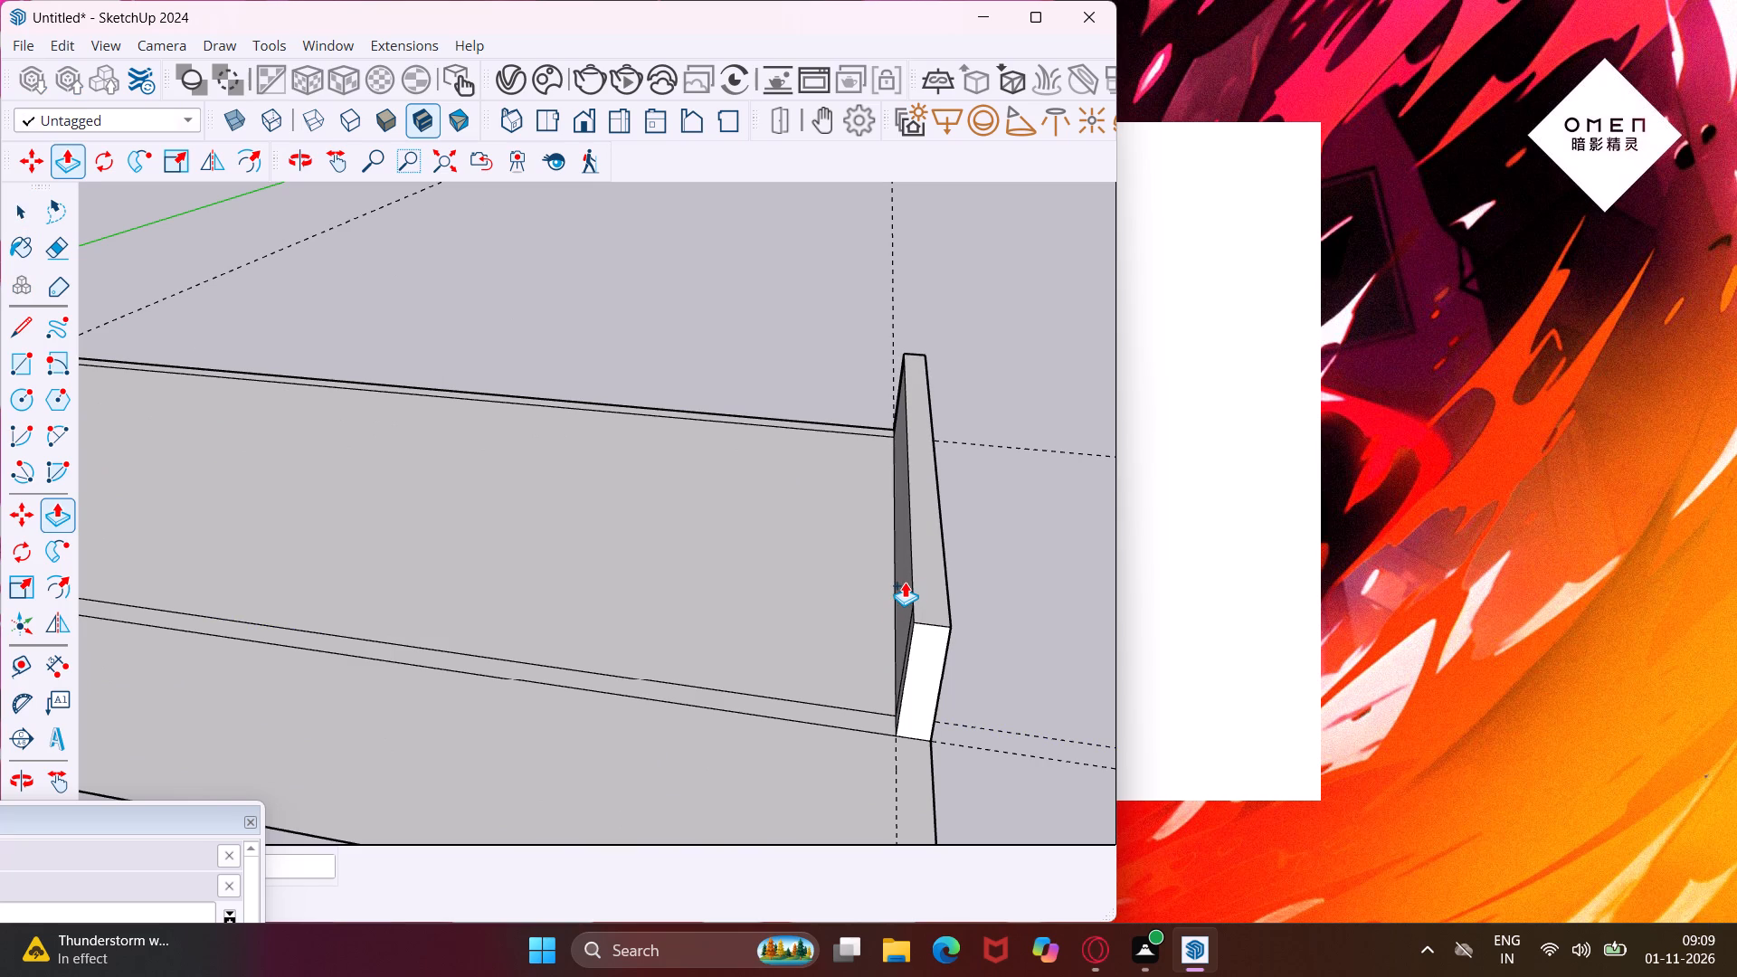
pyautogui.write('10')
pyautogui.press("'")
pyautogui.press('Return')
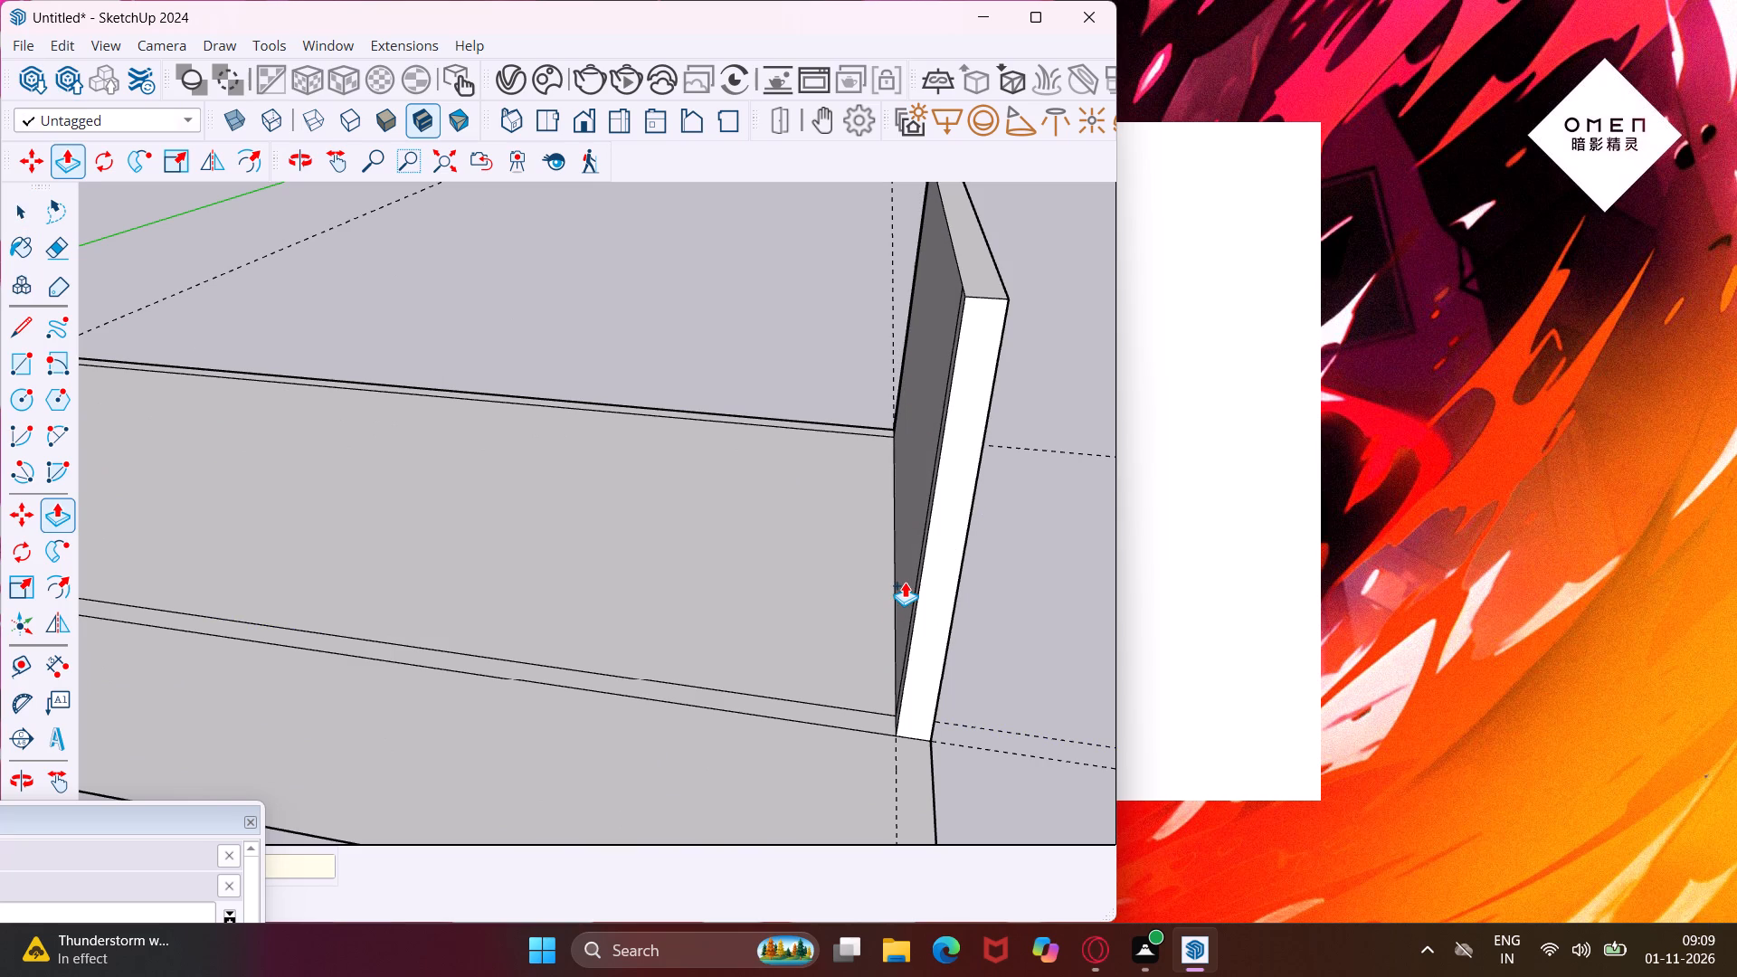
# Raise the three remaining wall strips, front, opposite short edge and far long edge, by the same 10' height.
pyautogui.moveTo(905, 582); pyautogui.dragTo(1078, 708, button='middle')
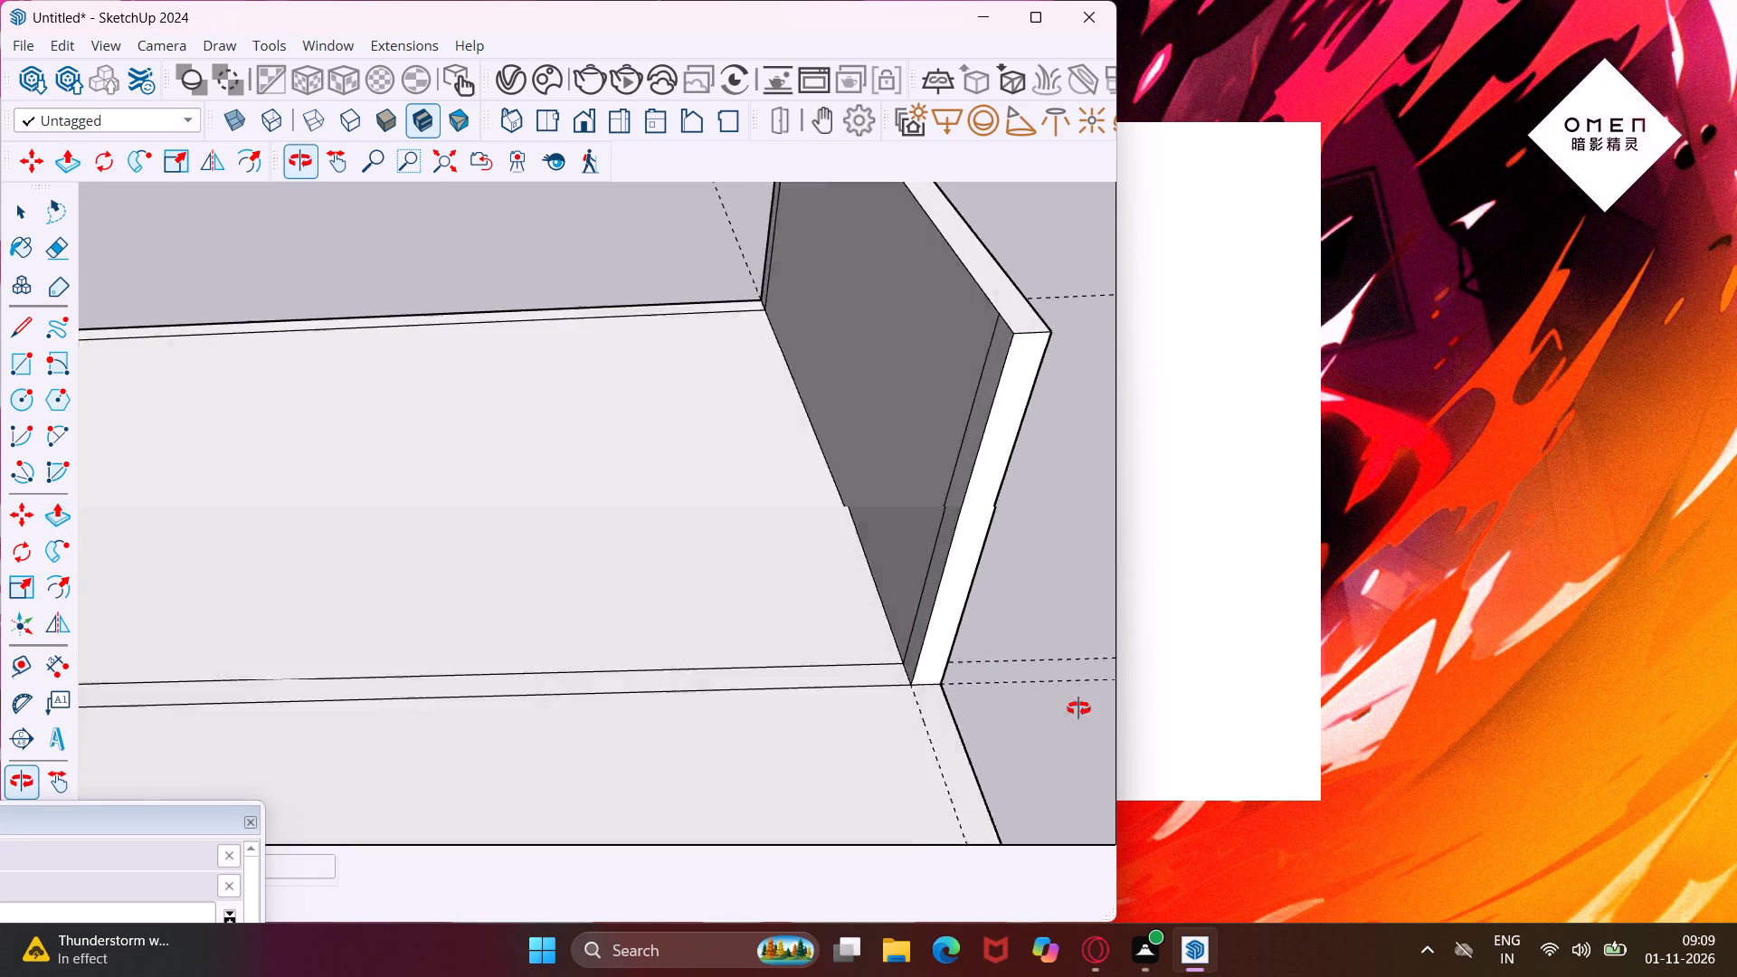
pyautogui.moveTo(1078, 708); pyautogui.dragTo(1148, 748, button='middle')
pyautogui.scroll(4, 893, 606)
pyautogui.doubleClick(893, 605)
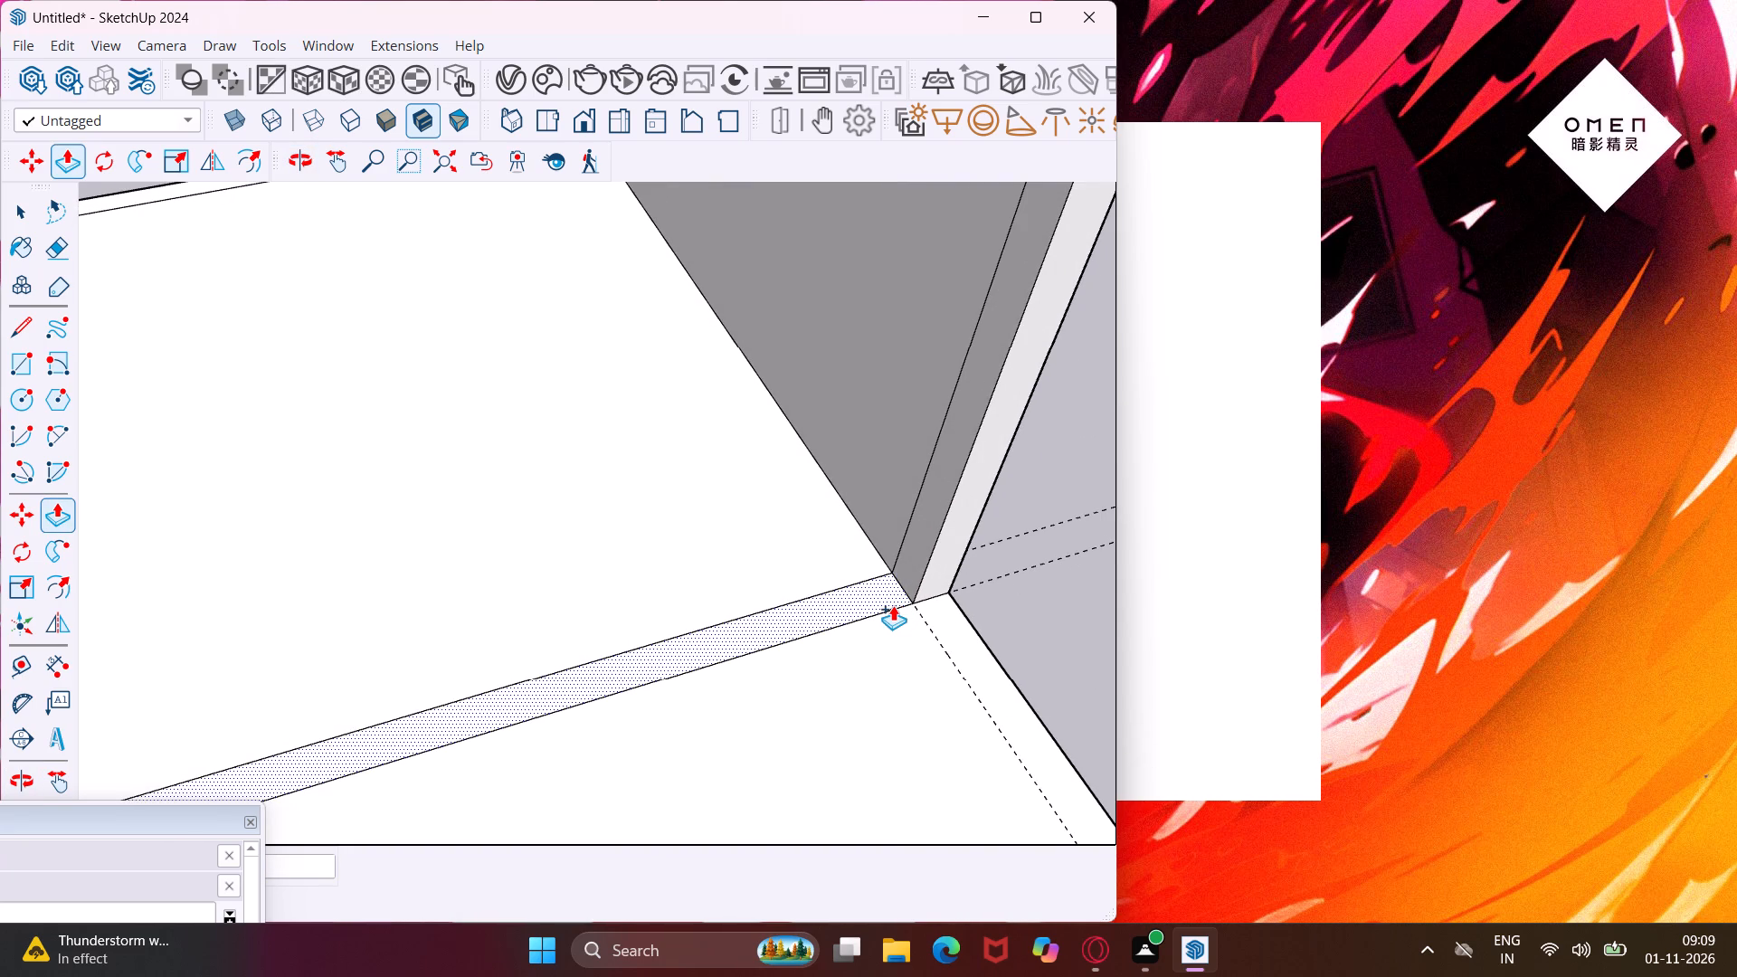
pyautogui.scroll(-13, 864, 599)
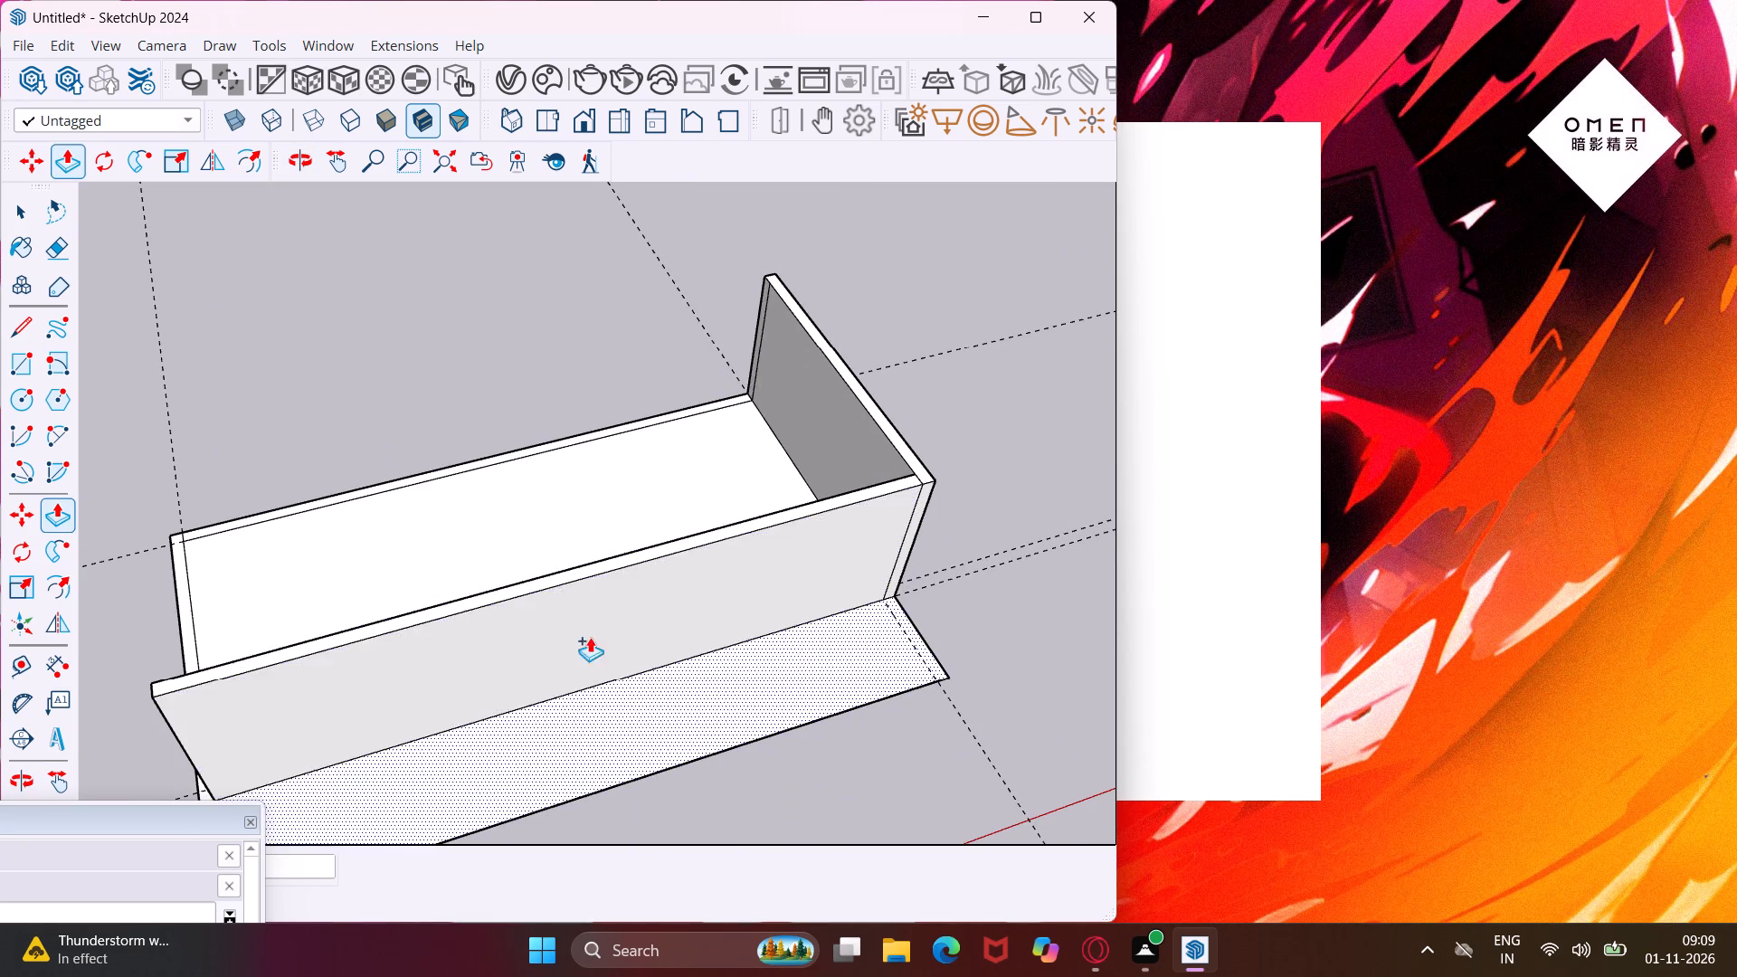
pyautogui.scroll(4, 192, 617)
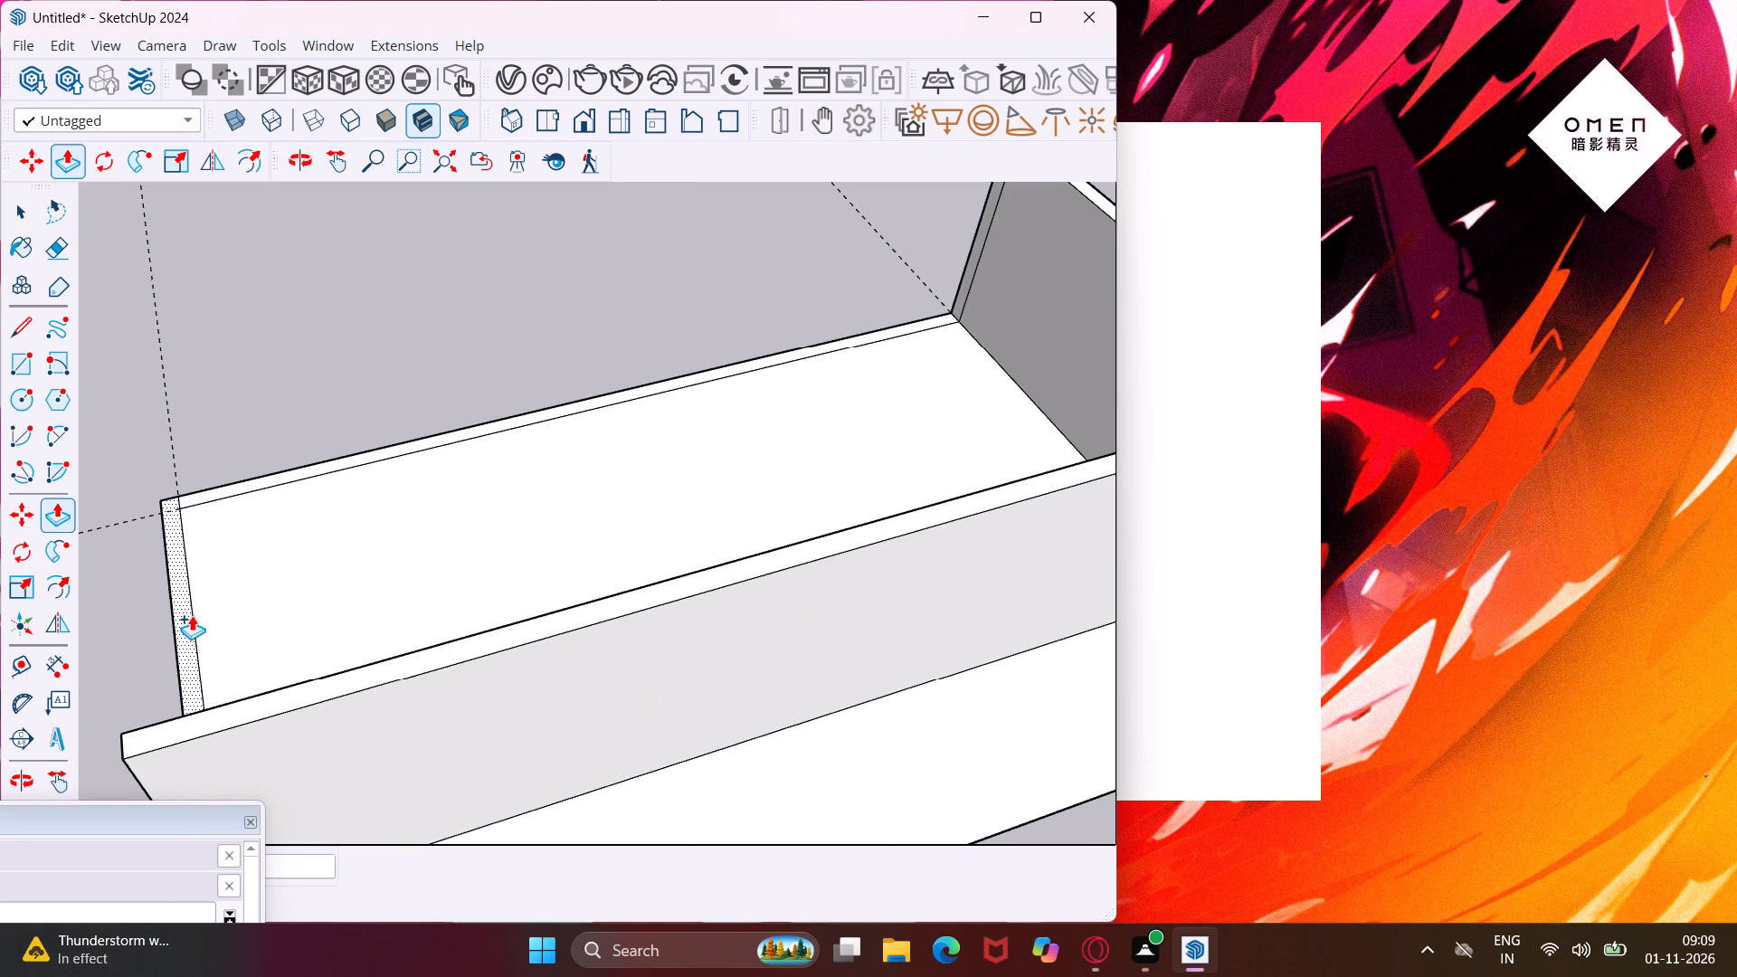
pyautogui.doubleClick(192, 615)
pyautogui.scroll(4, 218, 481)
pyautogui.click(225, 494)
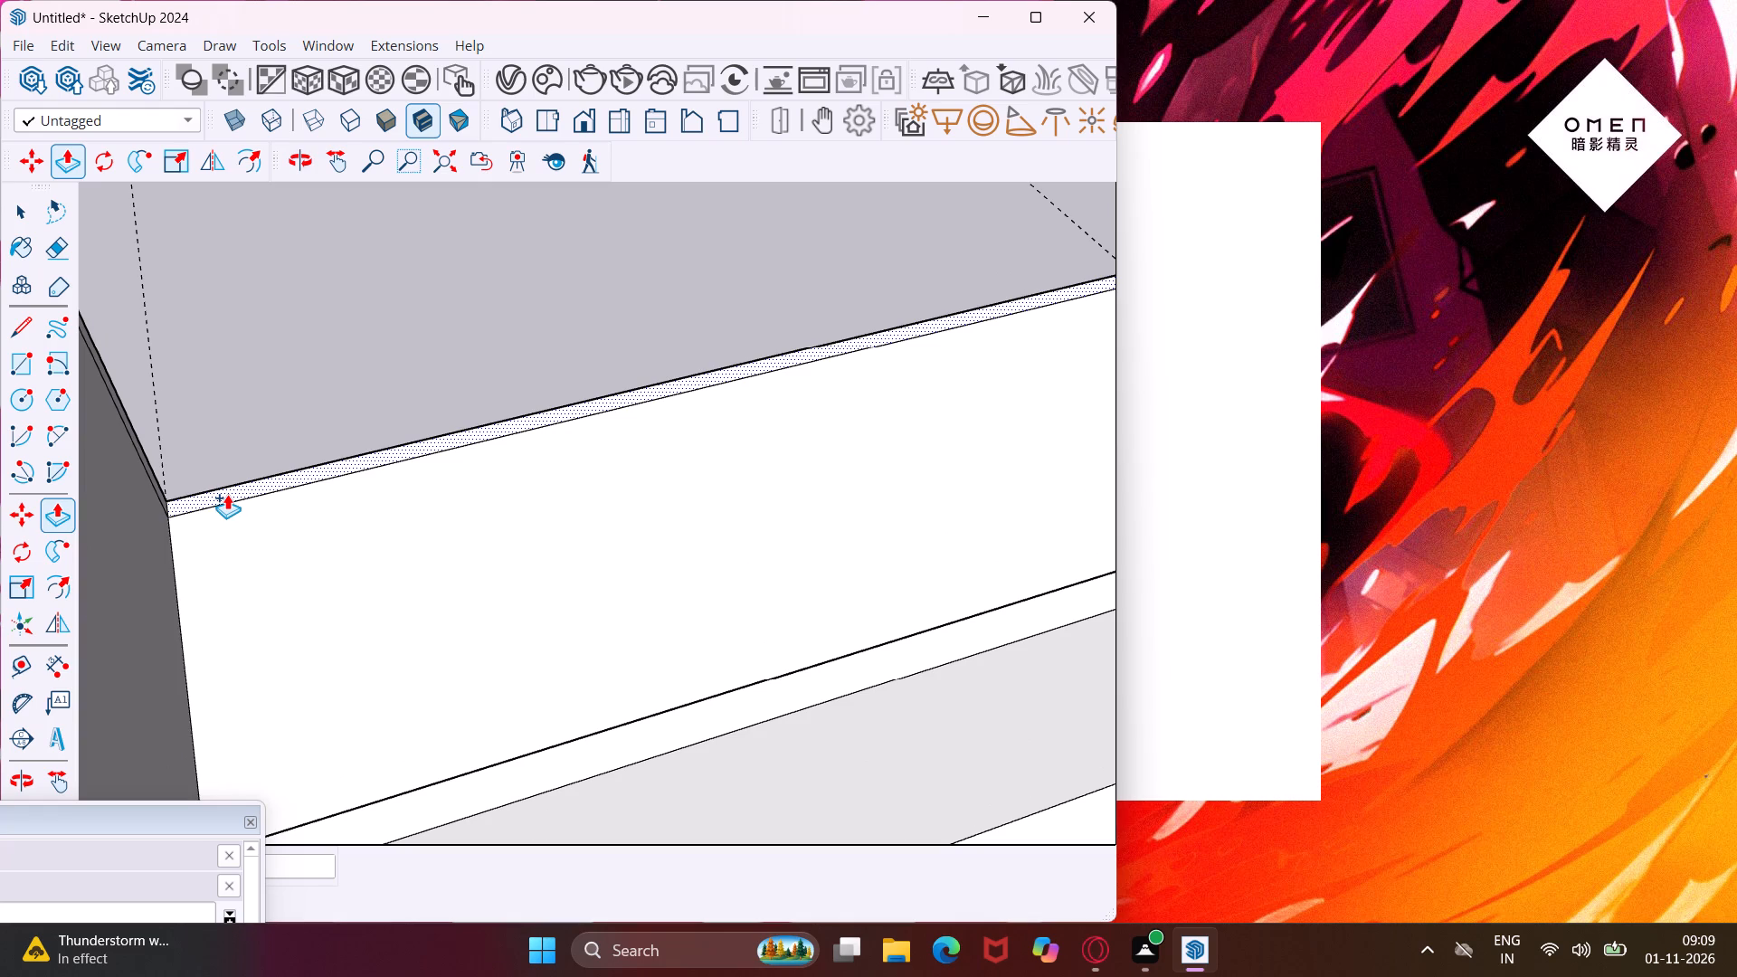
pyautogui.click(227, 494)
pyautogui.scroll(-5, 216, 468)
pyautogui.click(137, 632)
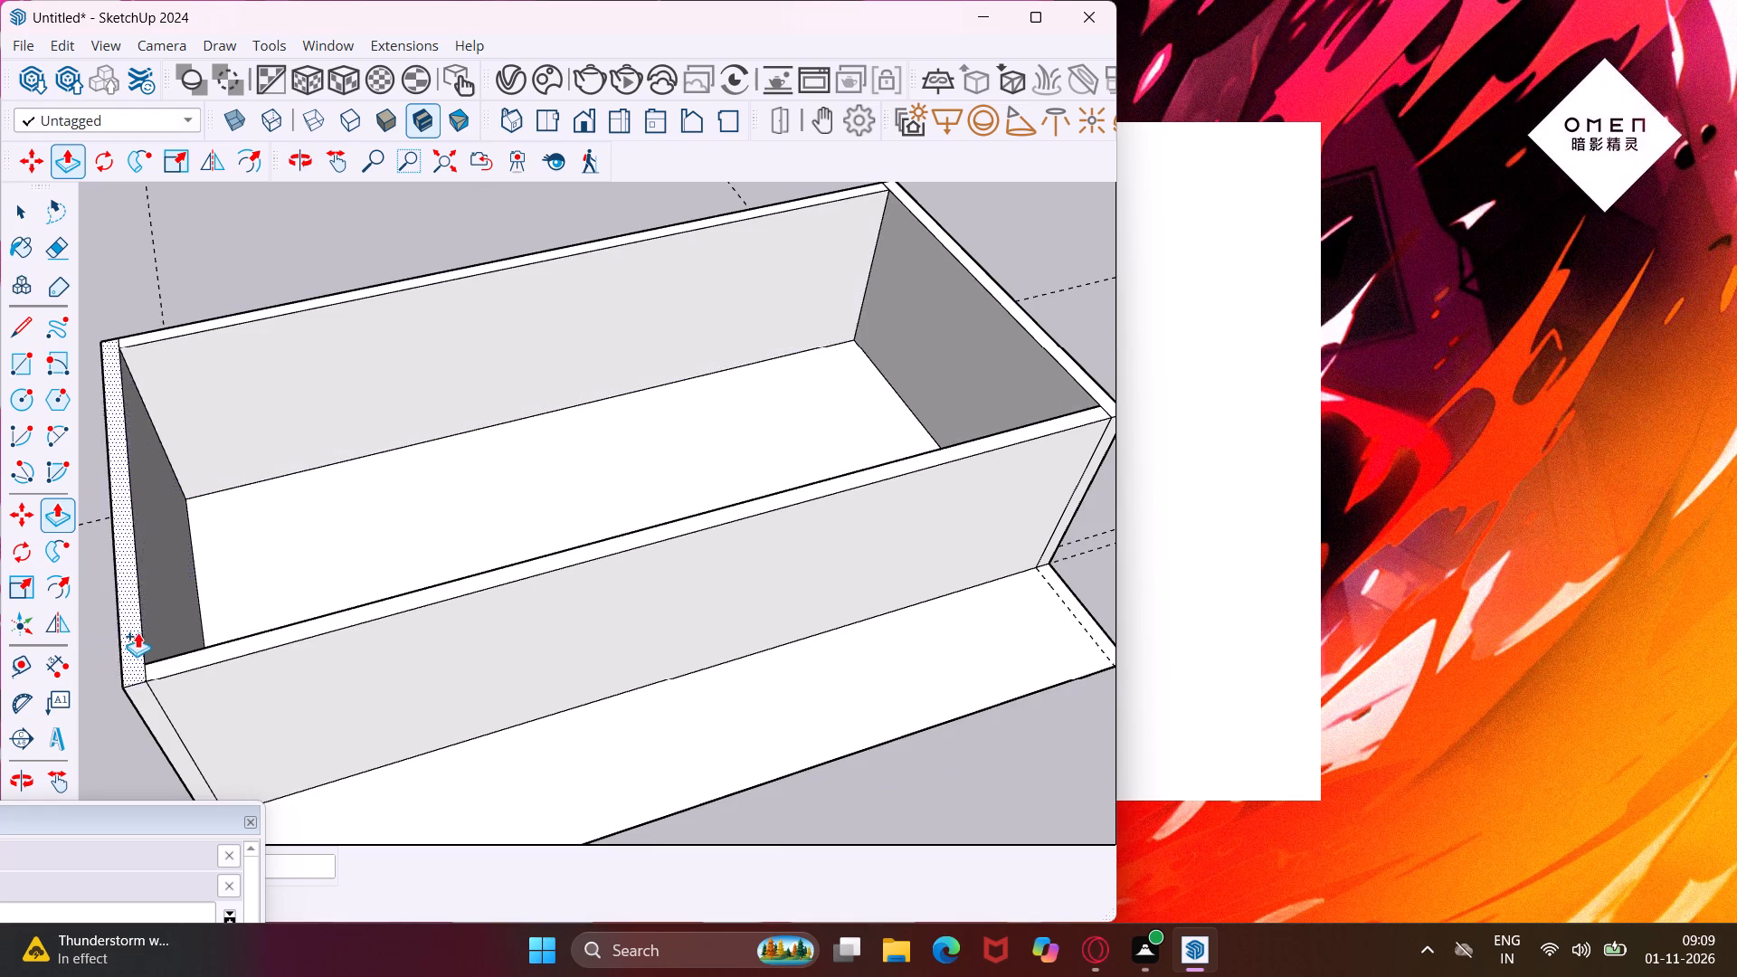
pyautogui.scroll(-11, 312, 518)
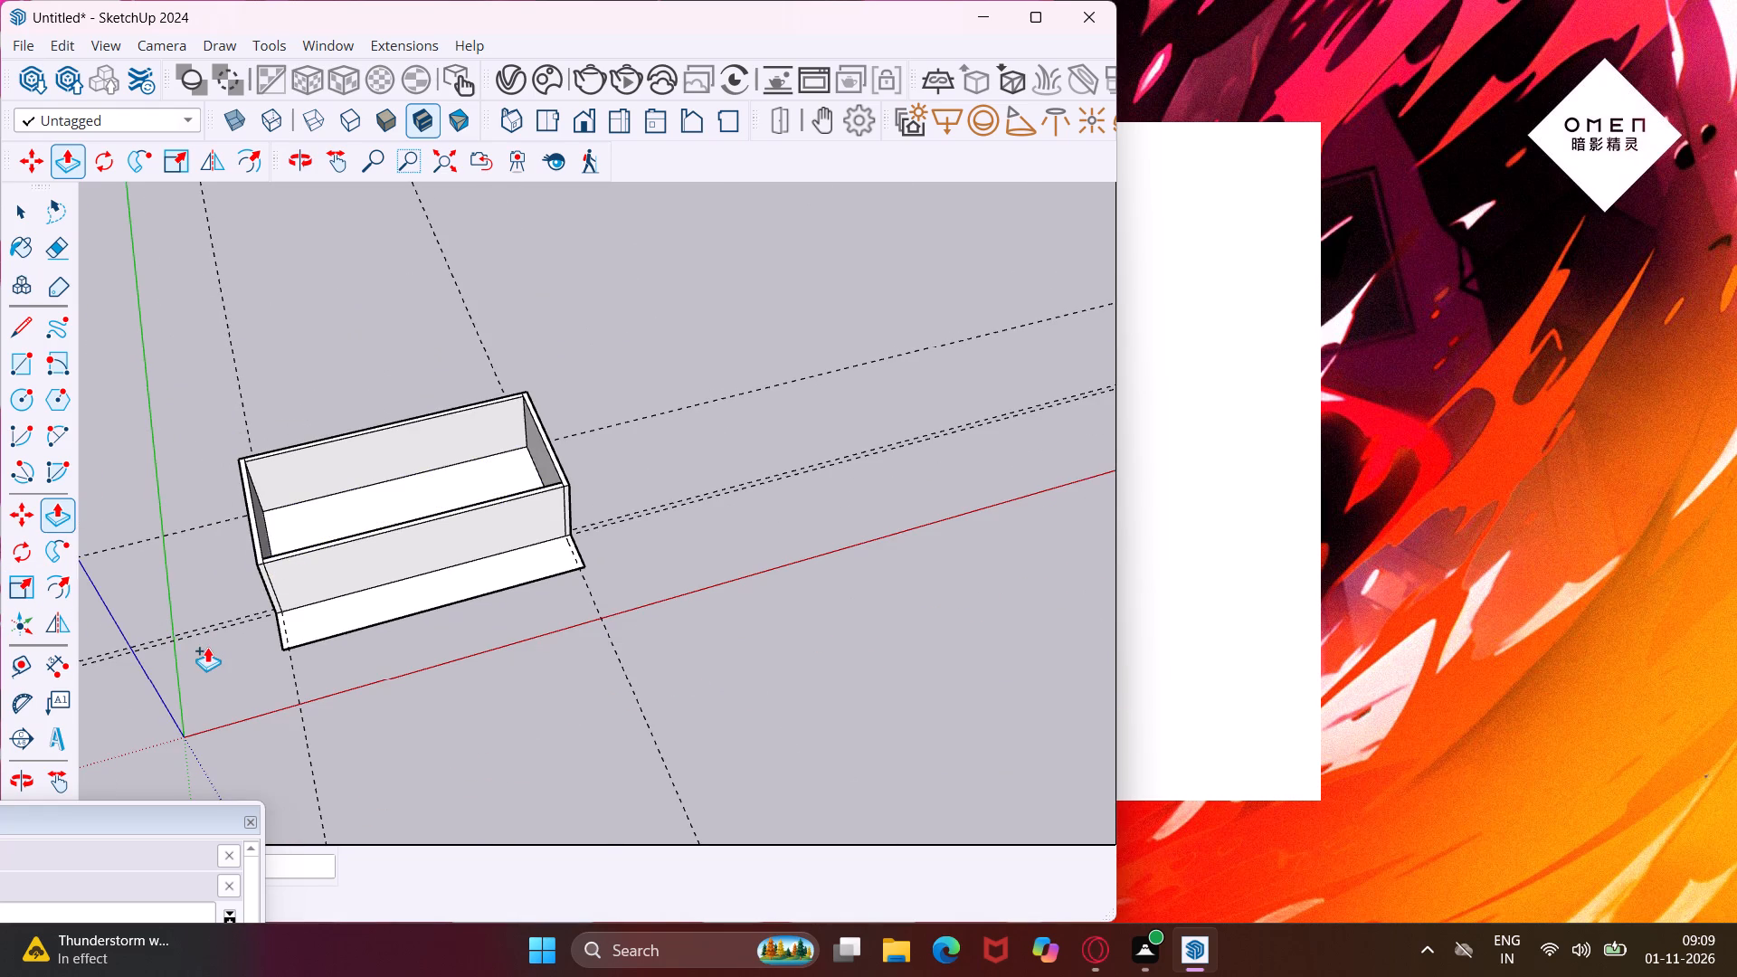
pyautogui.press('Escape')
pyautogui.press('space')
# Draw 9"-wide strip rectangles at both ends of the 6' deep front area, from the near long edge to the front wall.
pyautogui.scroll(10, 261, 617)
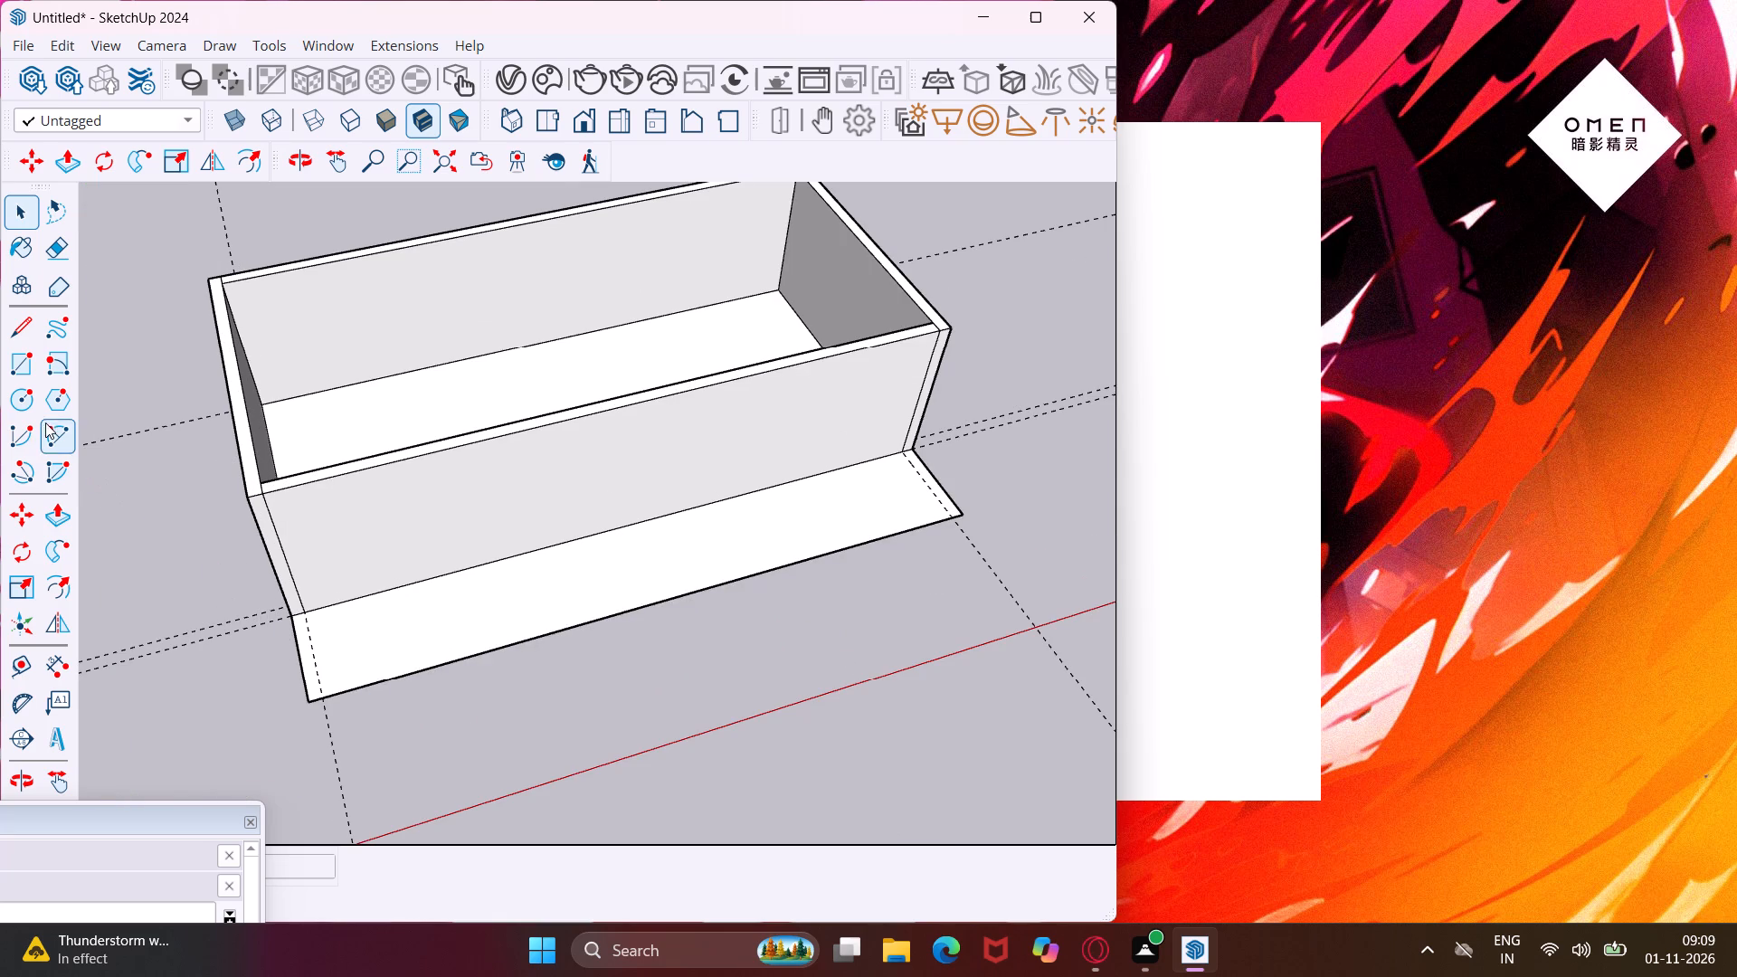
pyautogui.click(29, 376)
pyautogui.scroll(7, 308, 721)
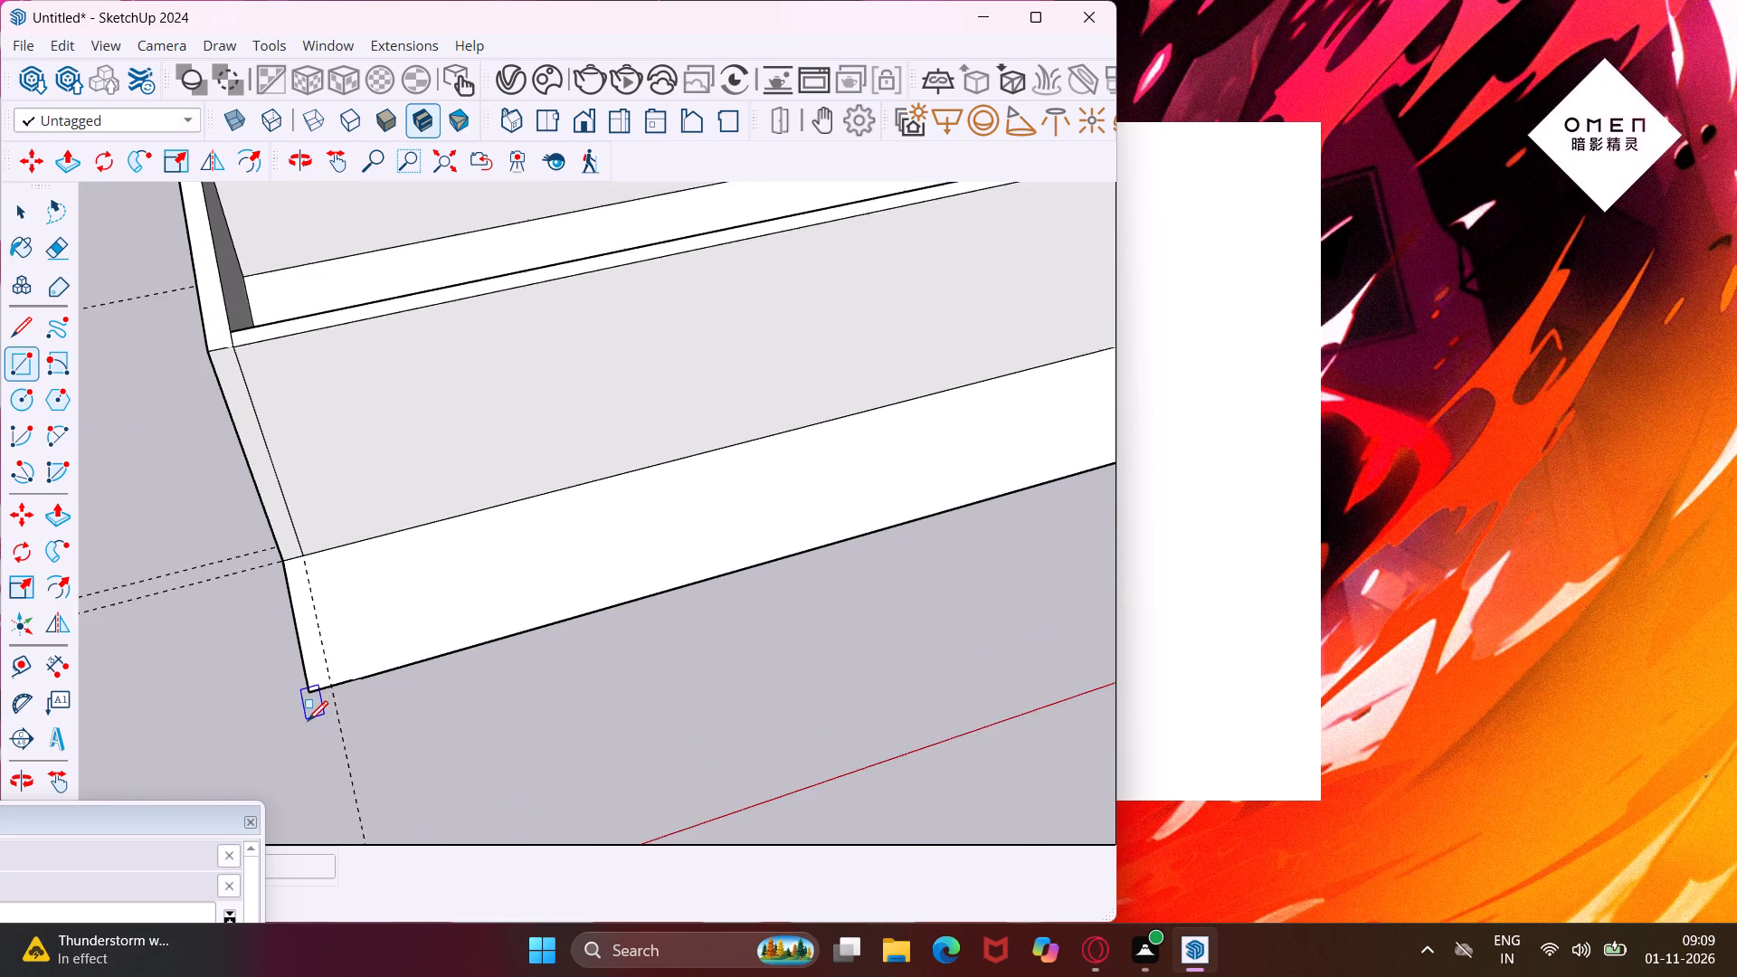
pyautogui.scroll(2, 308, 721)
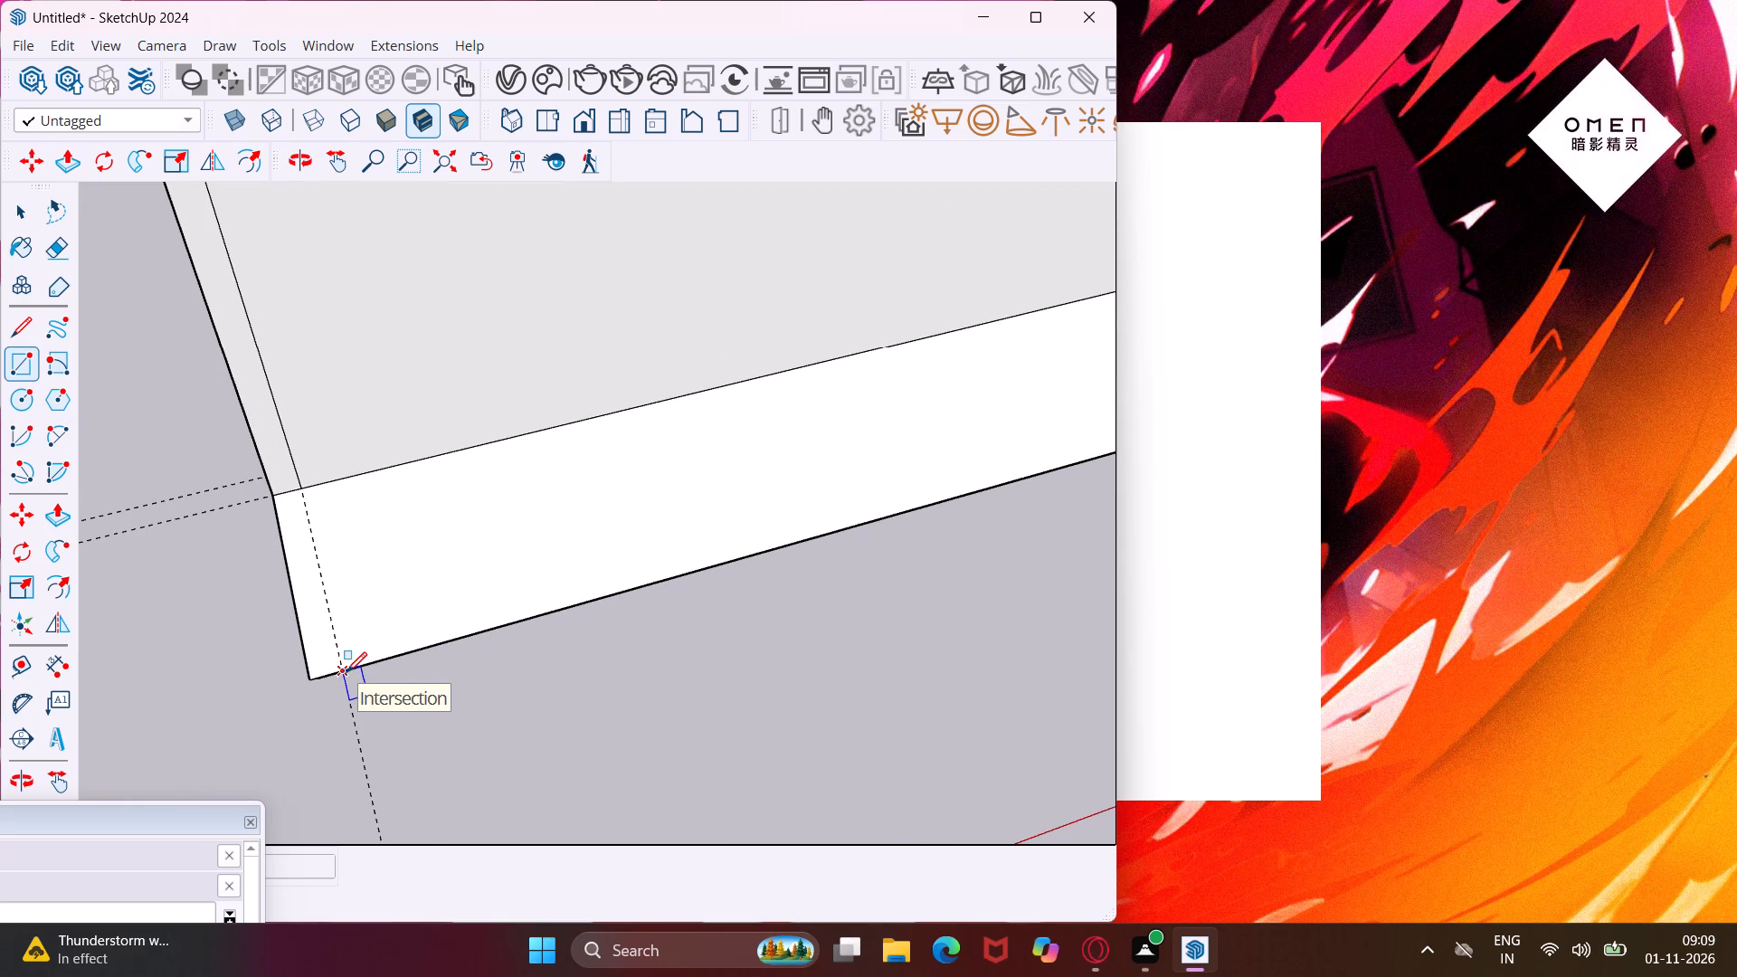
pyautogui.click(345, 671)
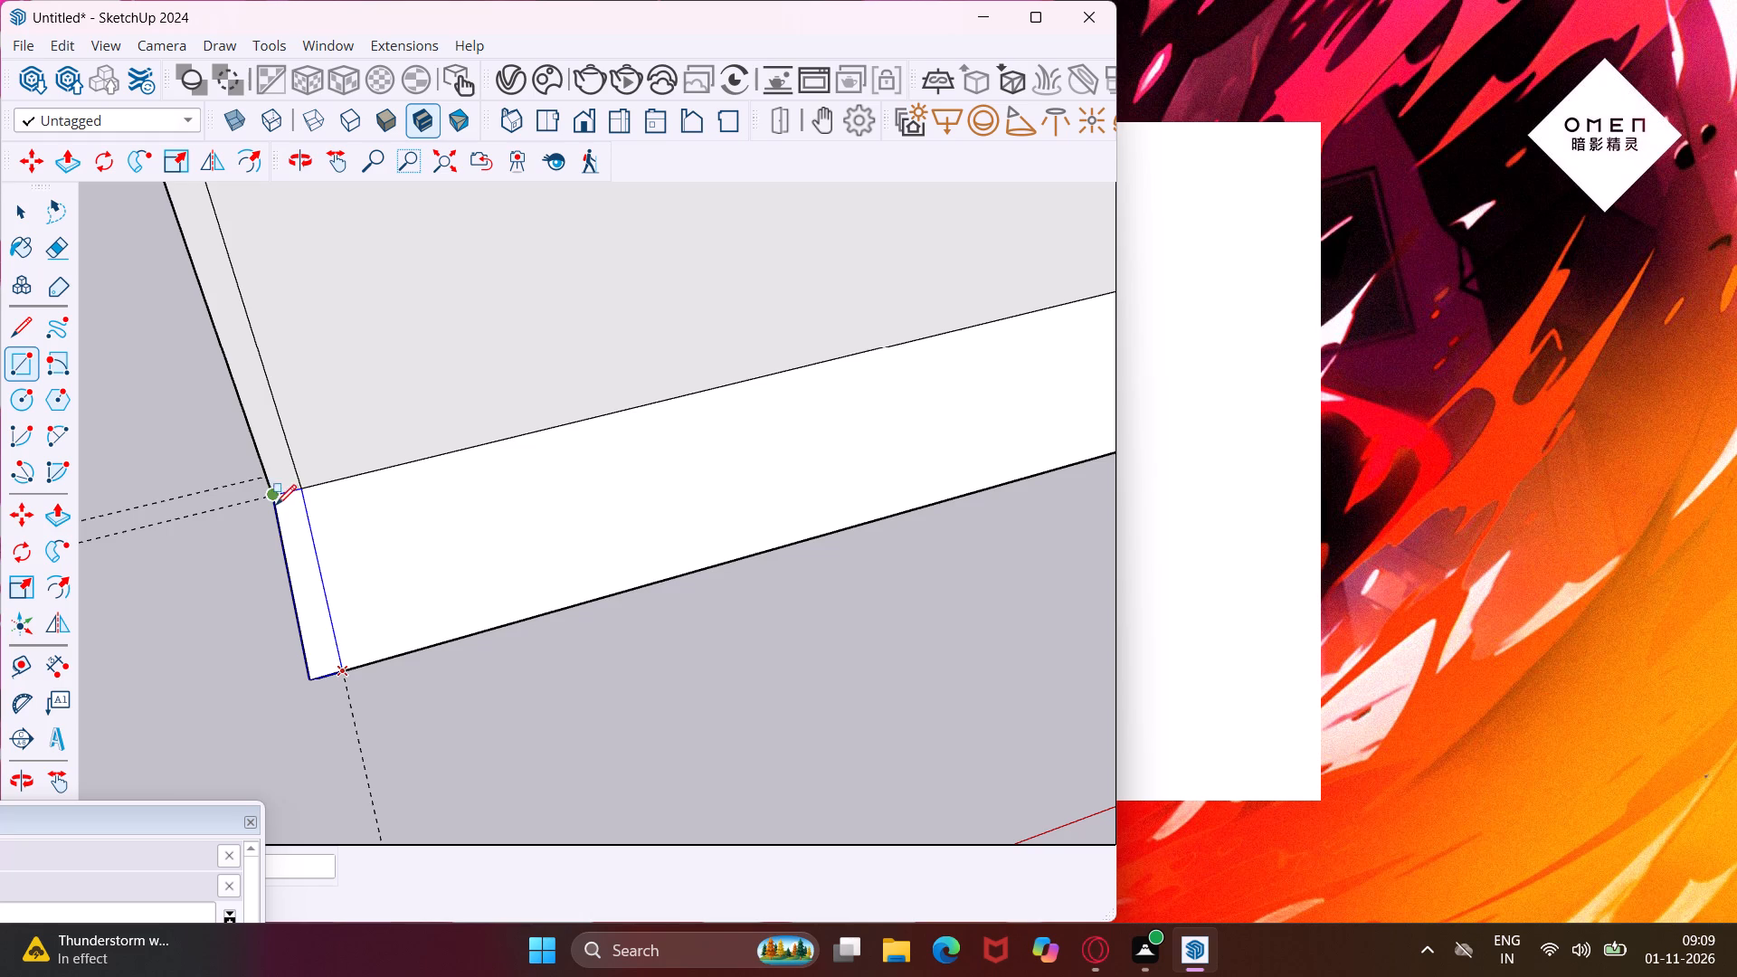
pyautogui.click(271, 498)
pyautogui.scroll(-8, 140, 544)
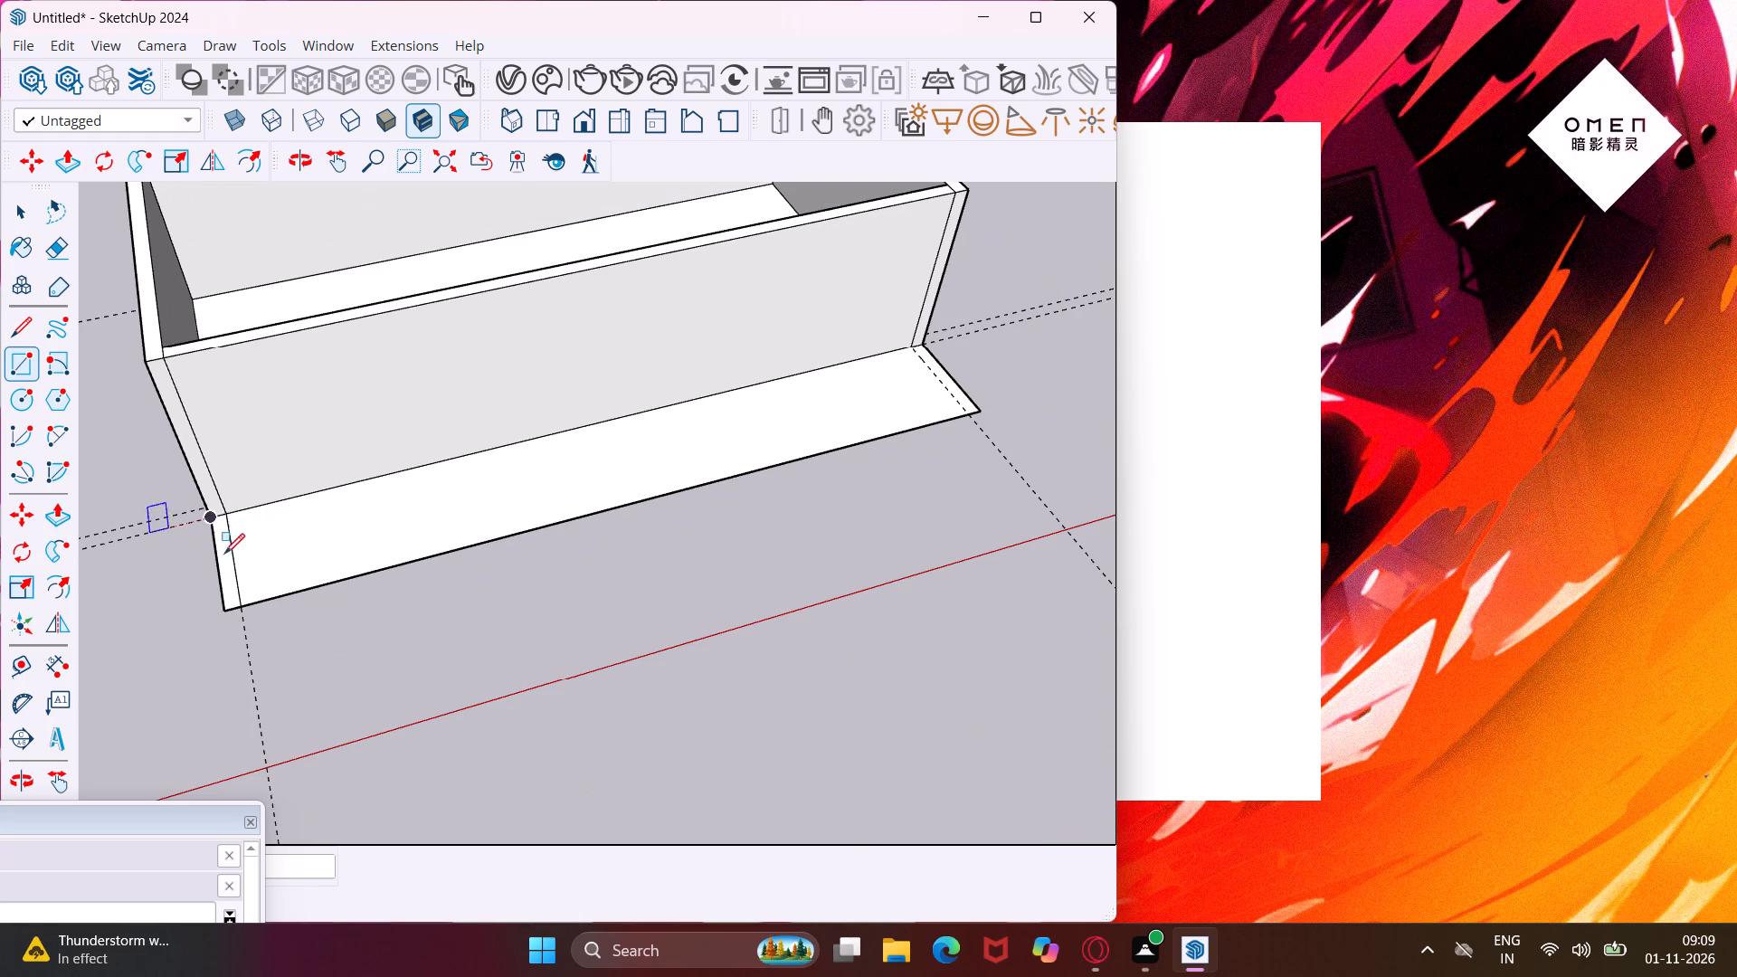
pyautogui.scroll(6, 963, 411)
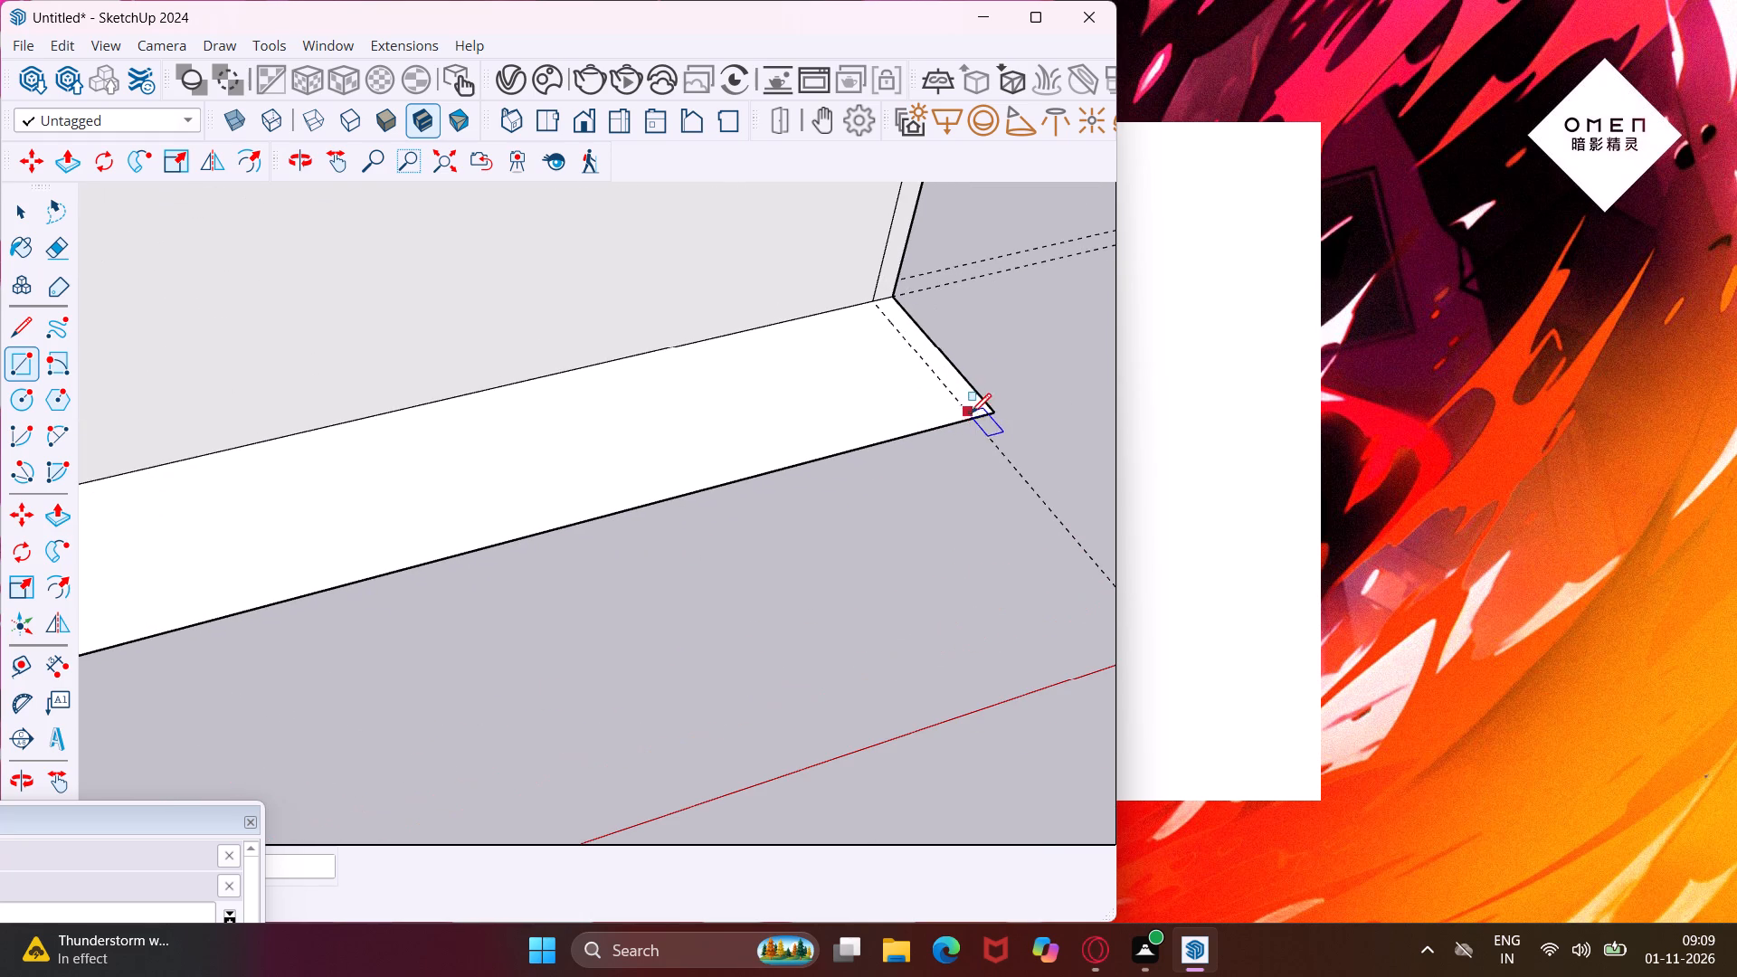
pyautogui.click(973, 422)
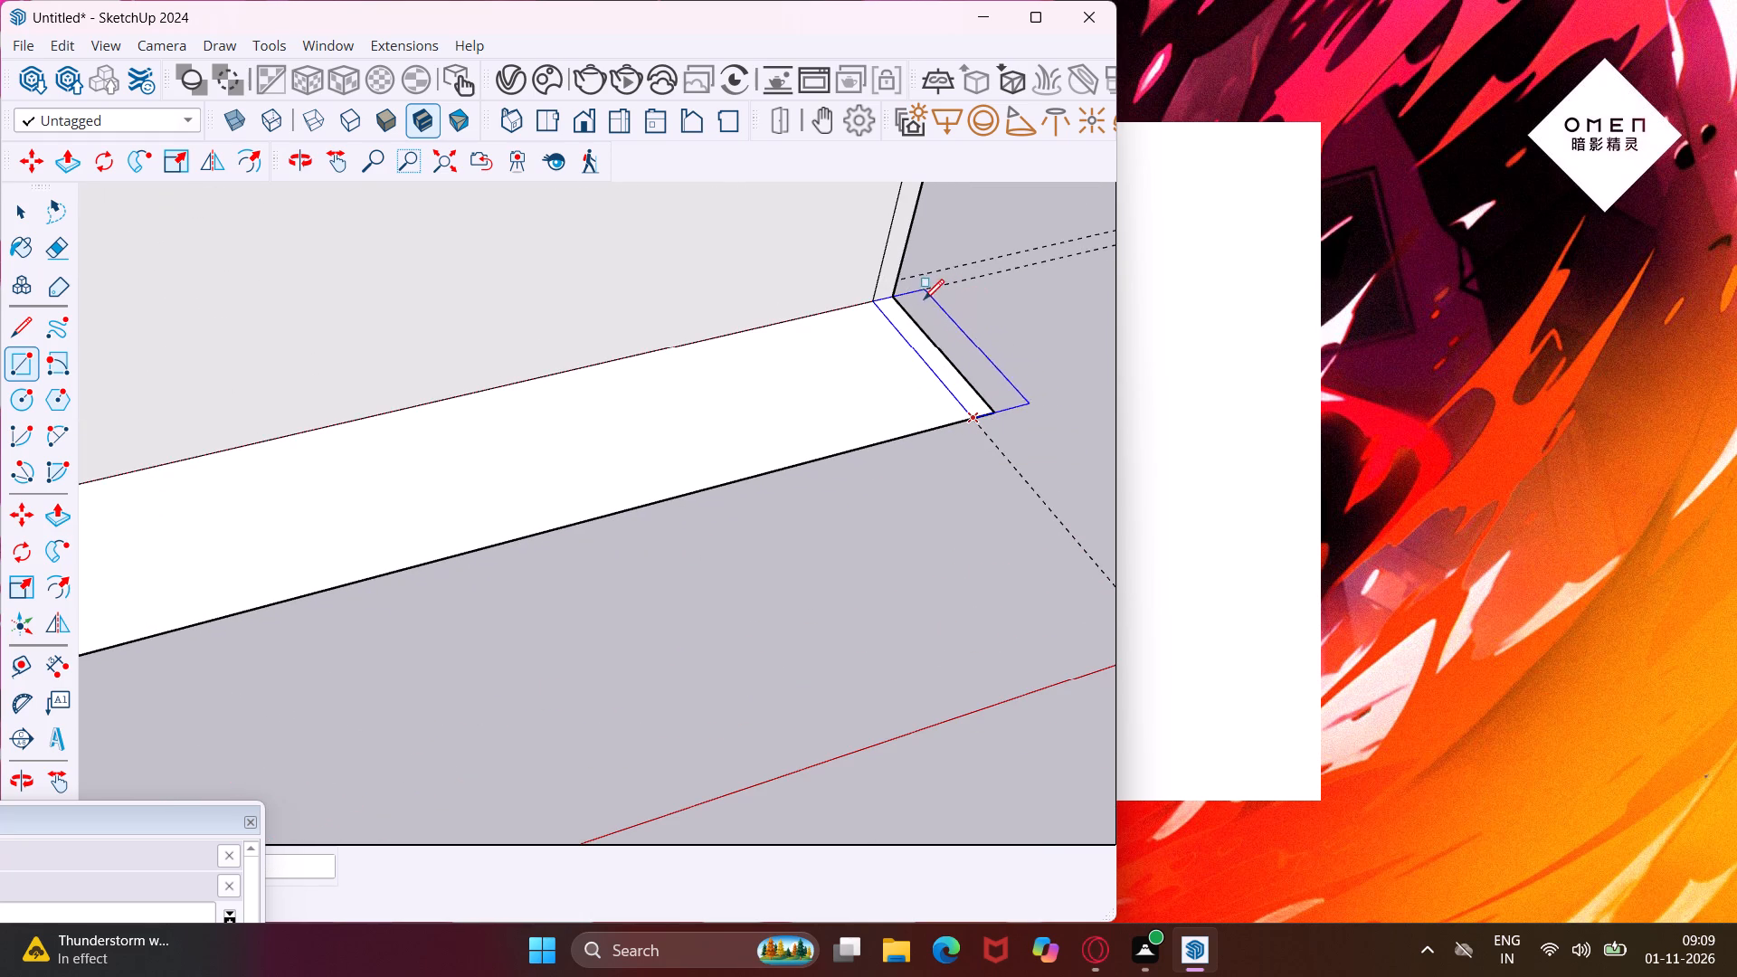
pyautogui.click(899, 295)
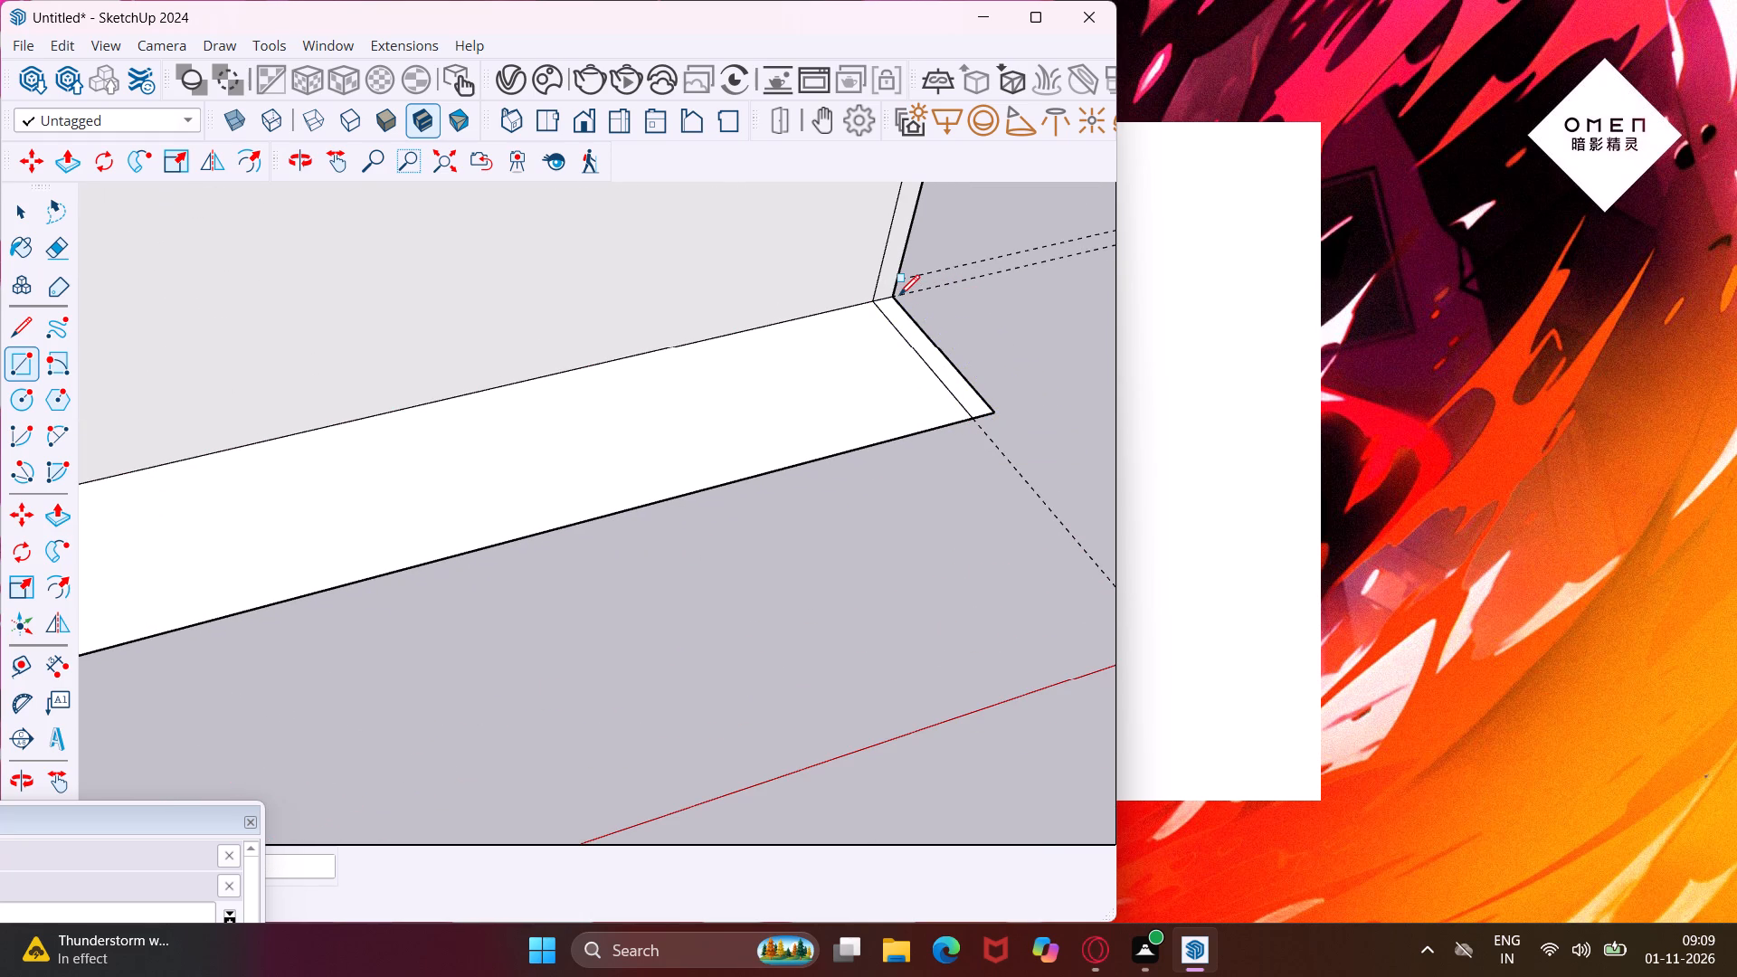
pyautogui.press('Escape')
pyautogui.press('space')
# Push/Pull both end strips of the front area up to a height of 6'.
pyautogui.click(917, 337)
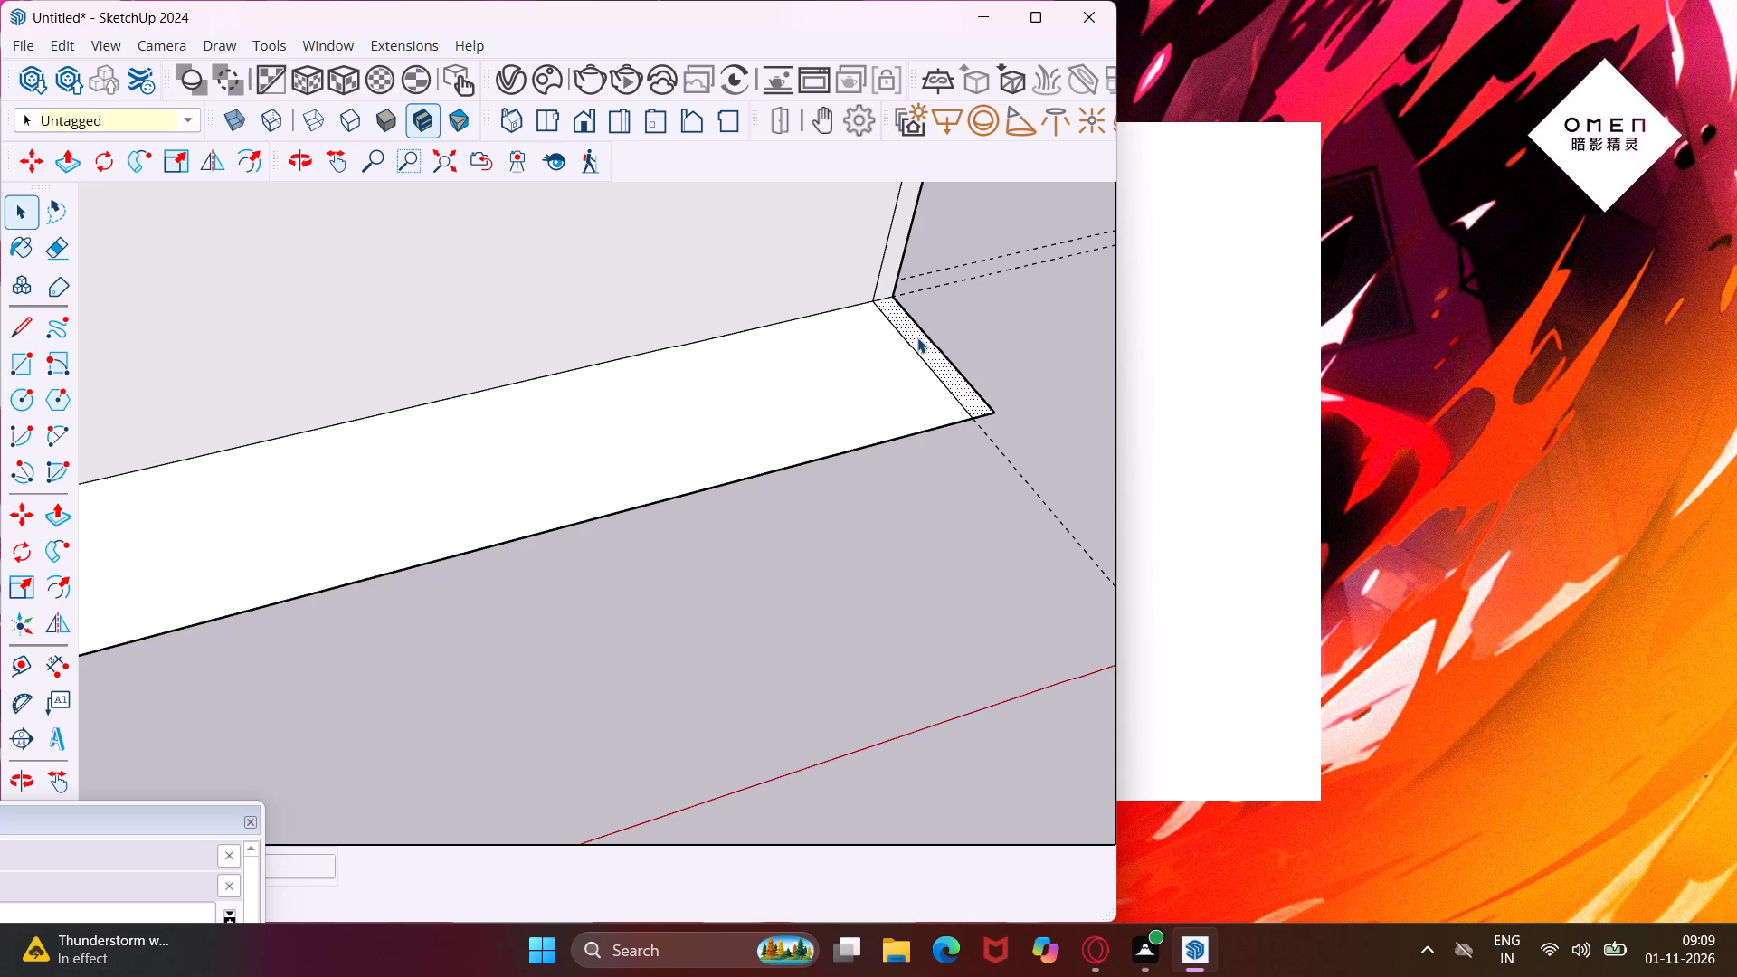
pyautogui.press('p')
pyautogui.click(917, 337)
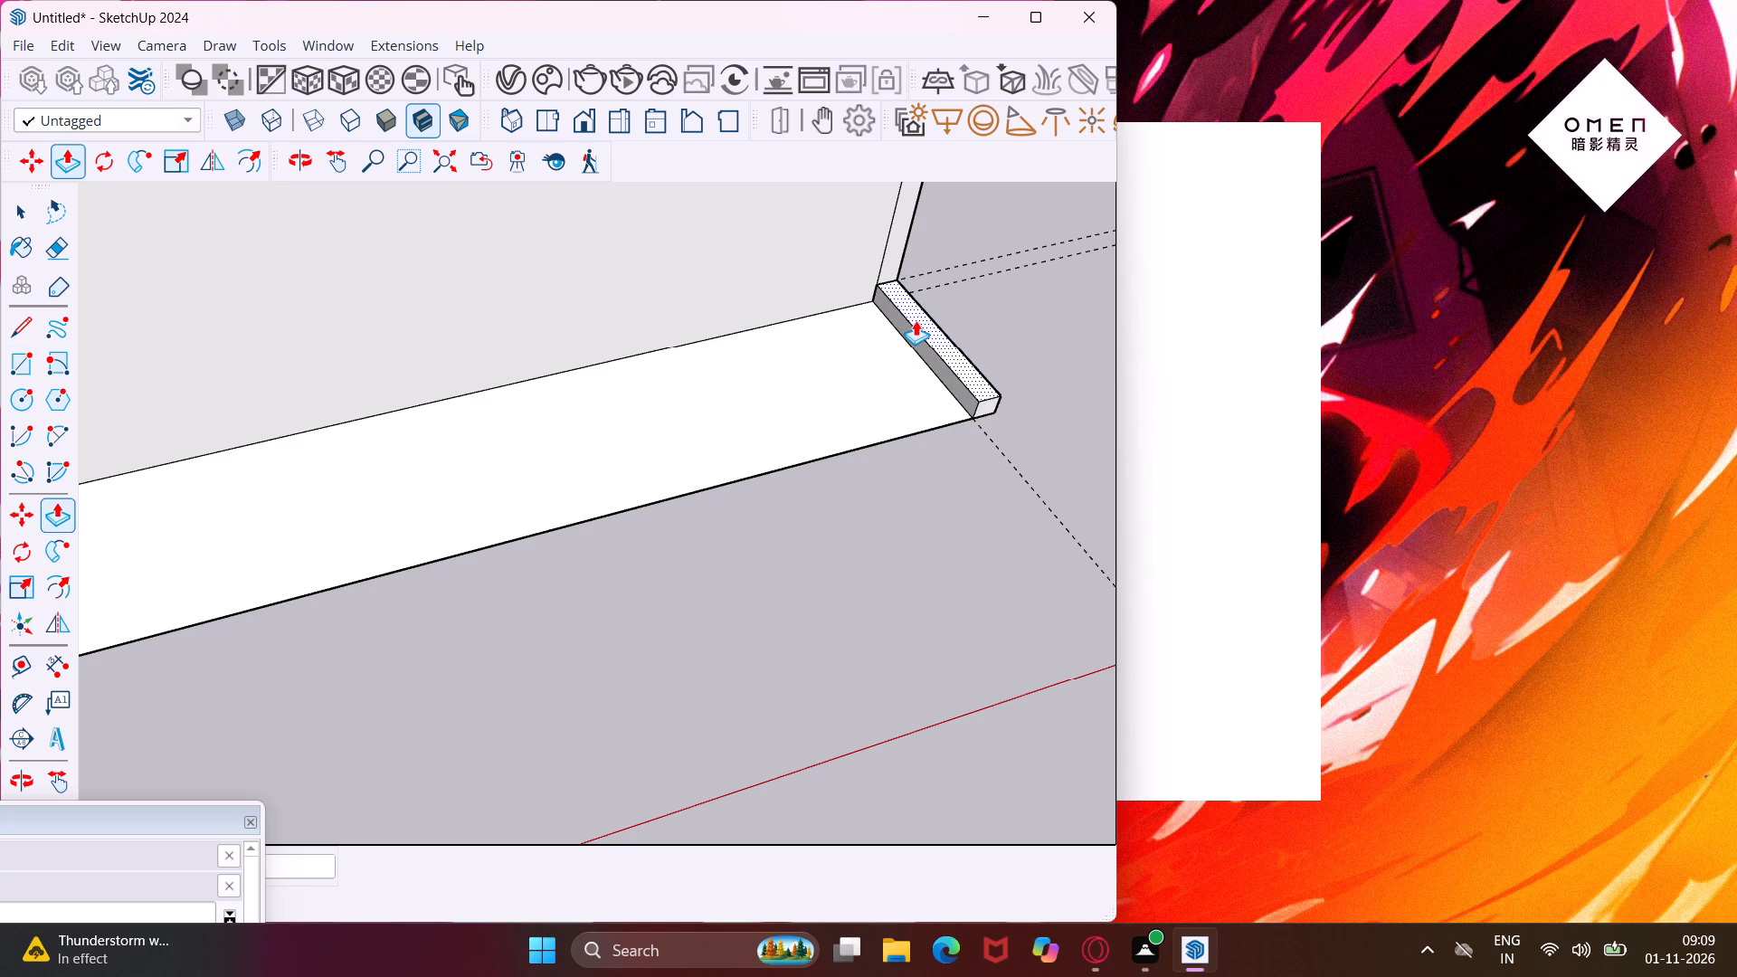
pyautogui.write("6'")
pyautogui.press('Return')
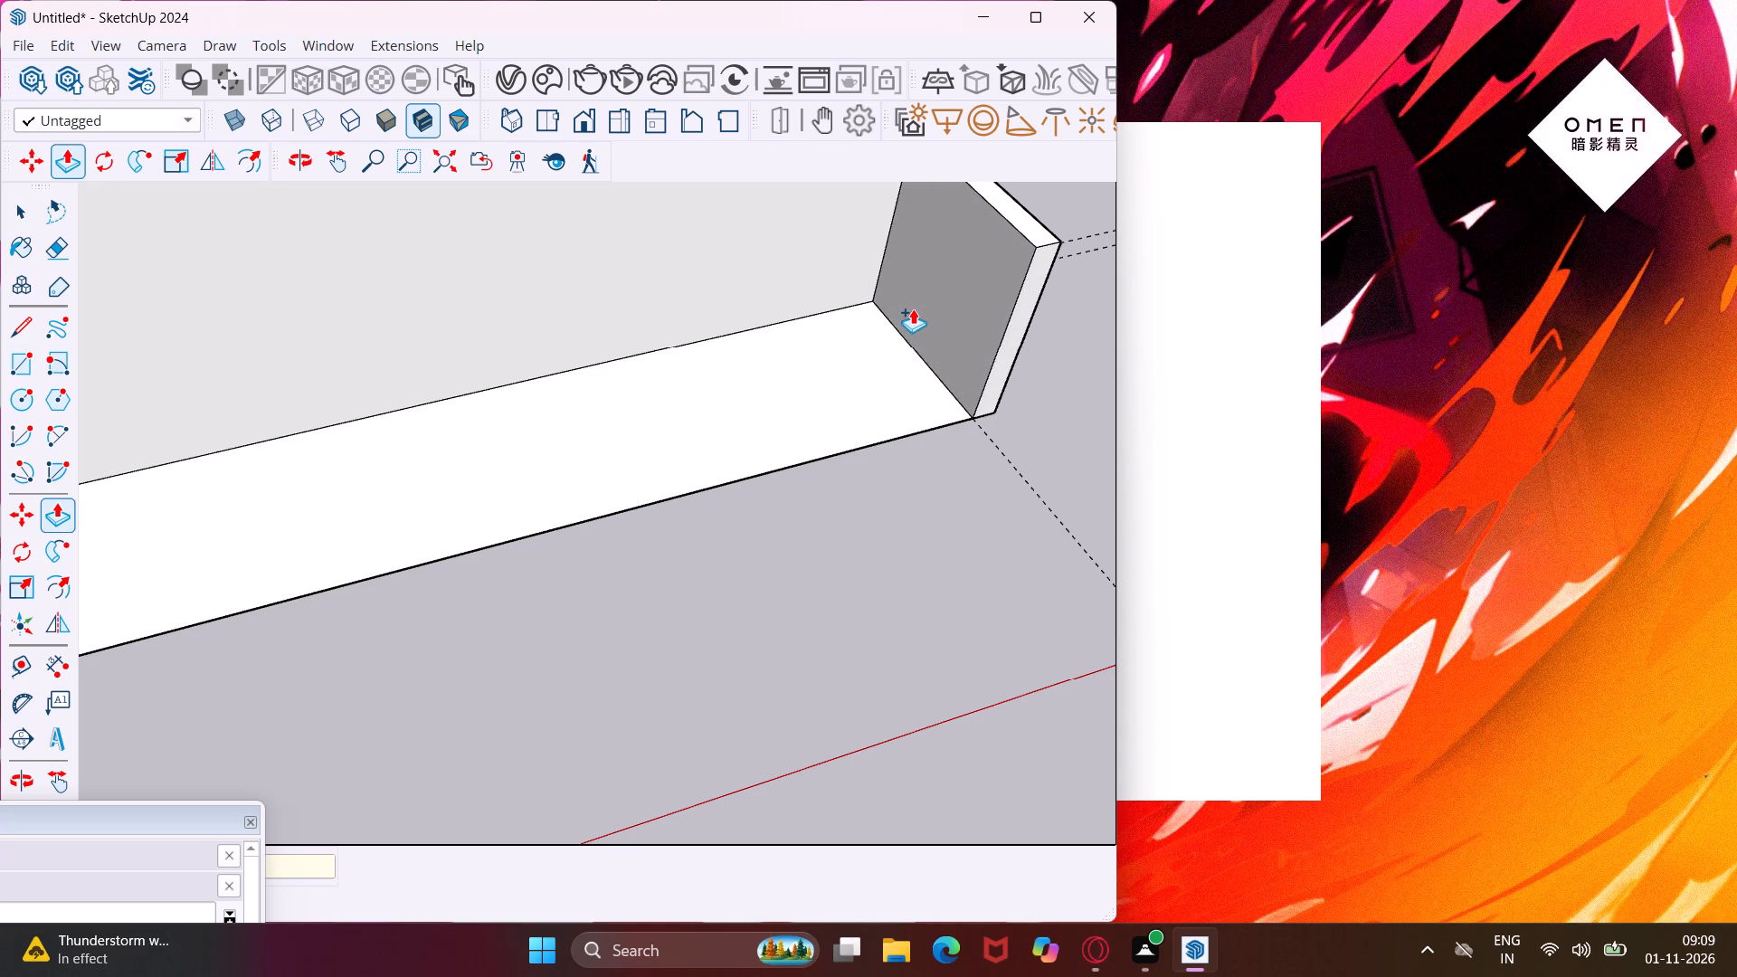
pyautogui.scroll(-7, 913, 308)
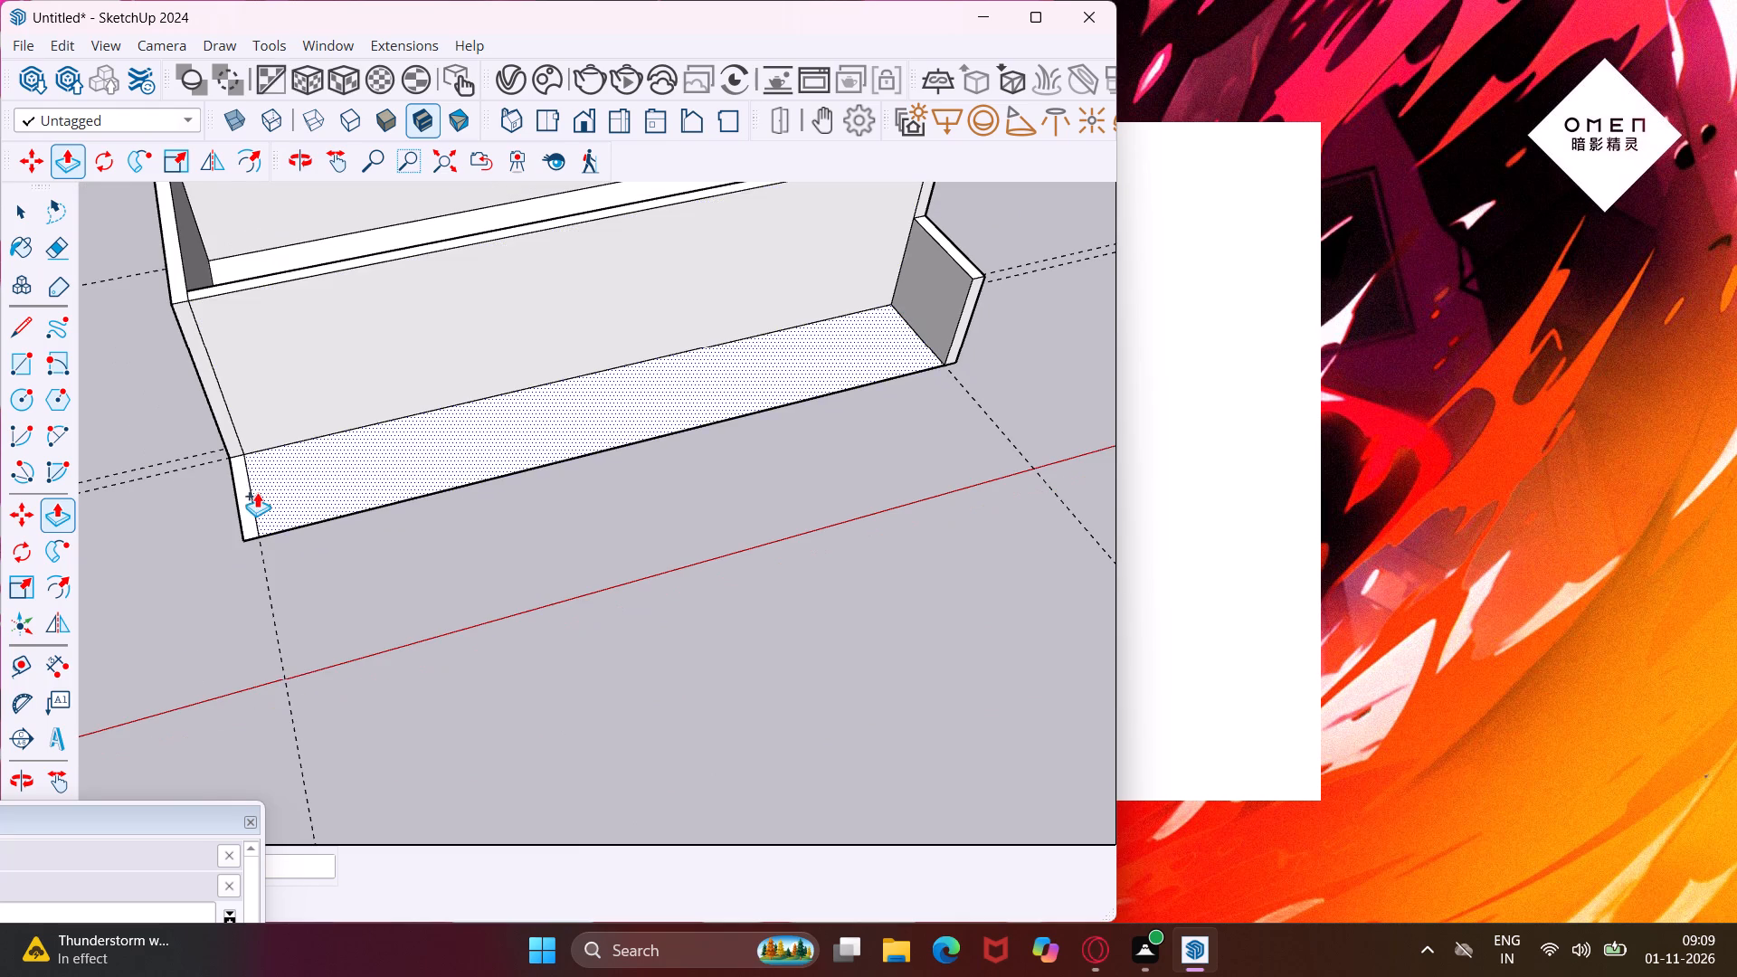
pyautogui.scroll(4, 257, 492)
pyautogui.doubleClick(241, 496)
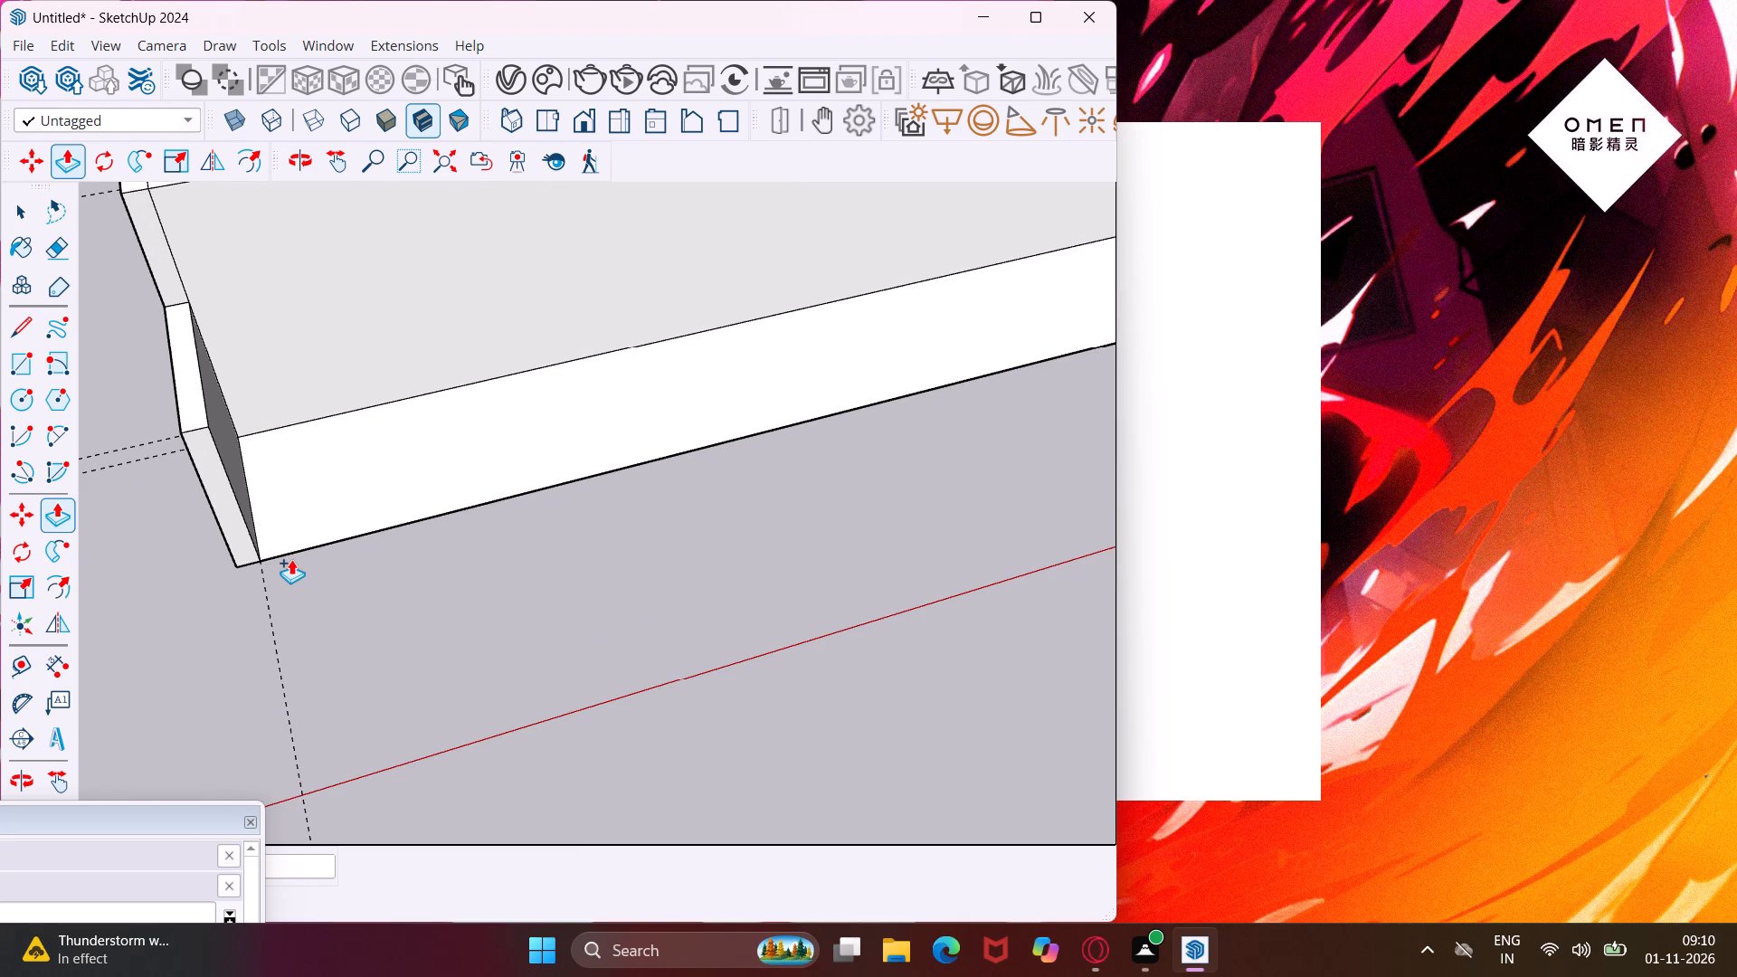
pyautogui.moveTo(291, 559); pyautogui.dragTo(320, 269, button='middle')
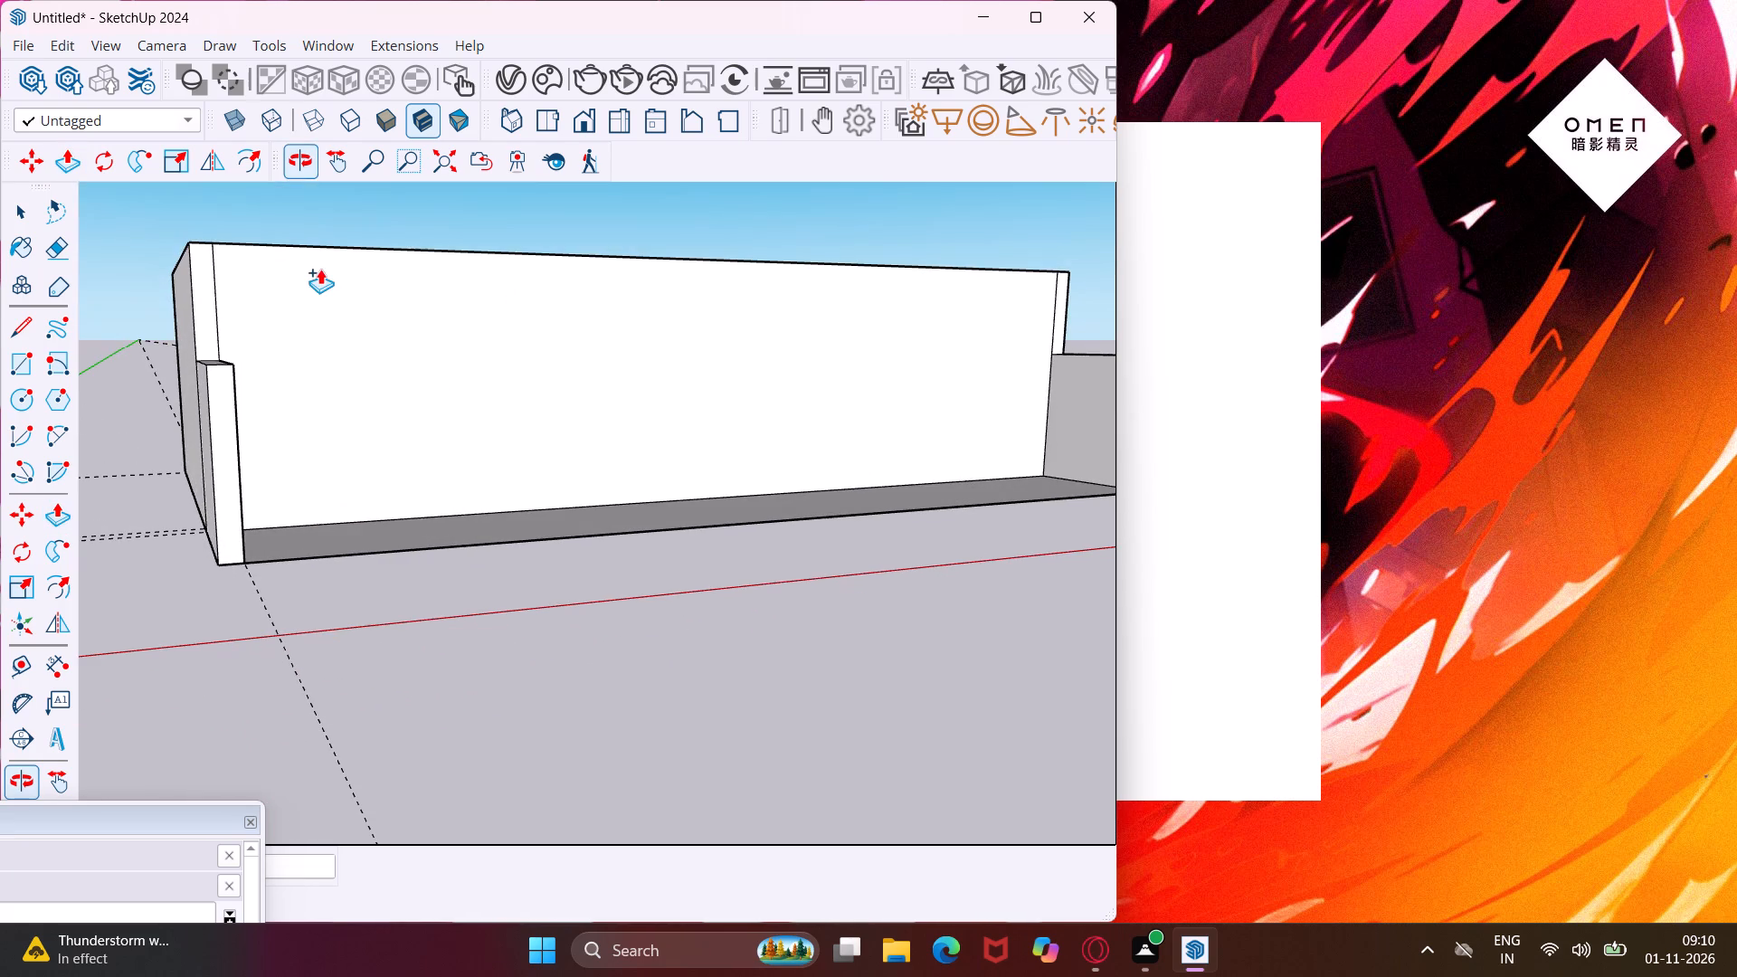
pyautogui.press('Escape')
pyautogui.press('space')
pyautogui.moveTo(444, 417); pyautogui.dragTo(312, 420, button='middle')
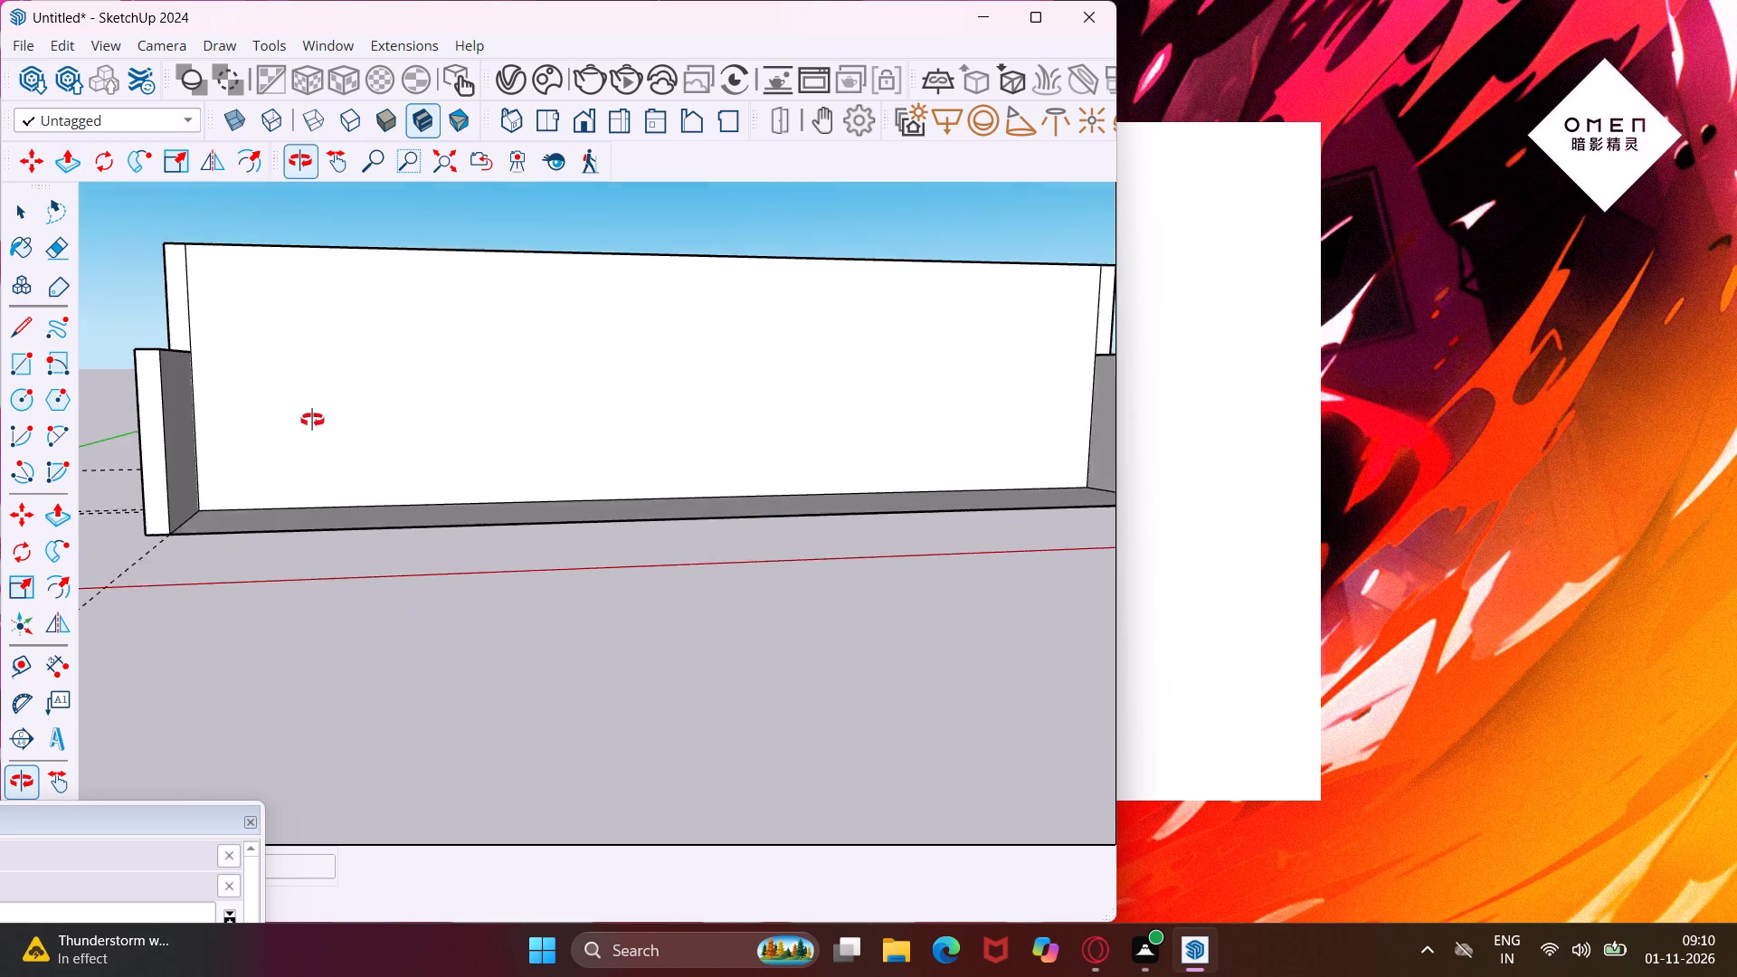
pyautogui.moveTo(312, 420); pyautogui.dragTo(267, 432, button='middle')
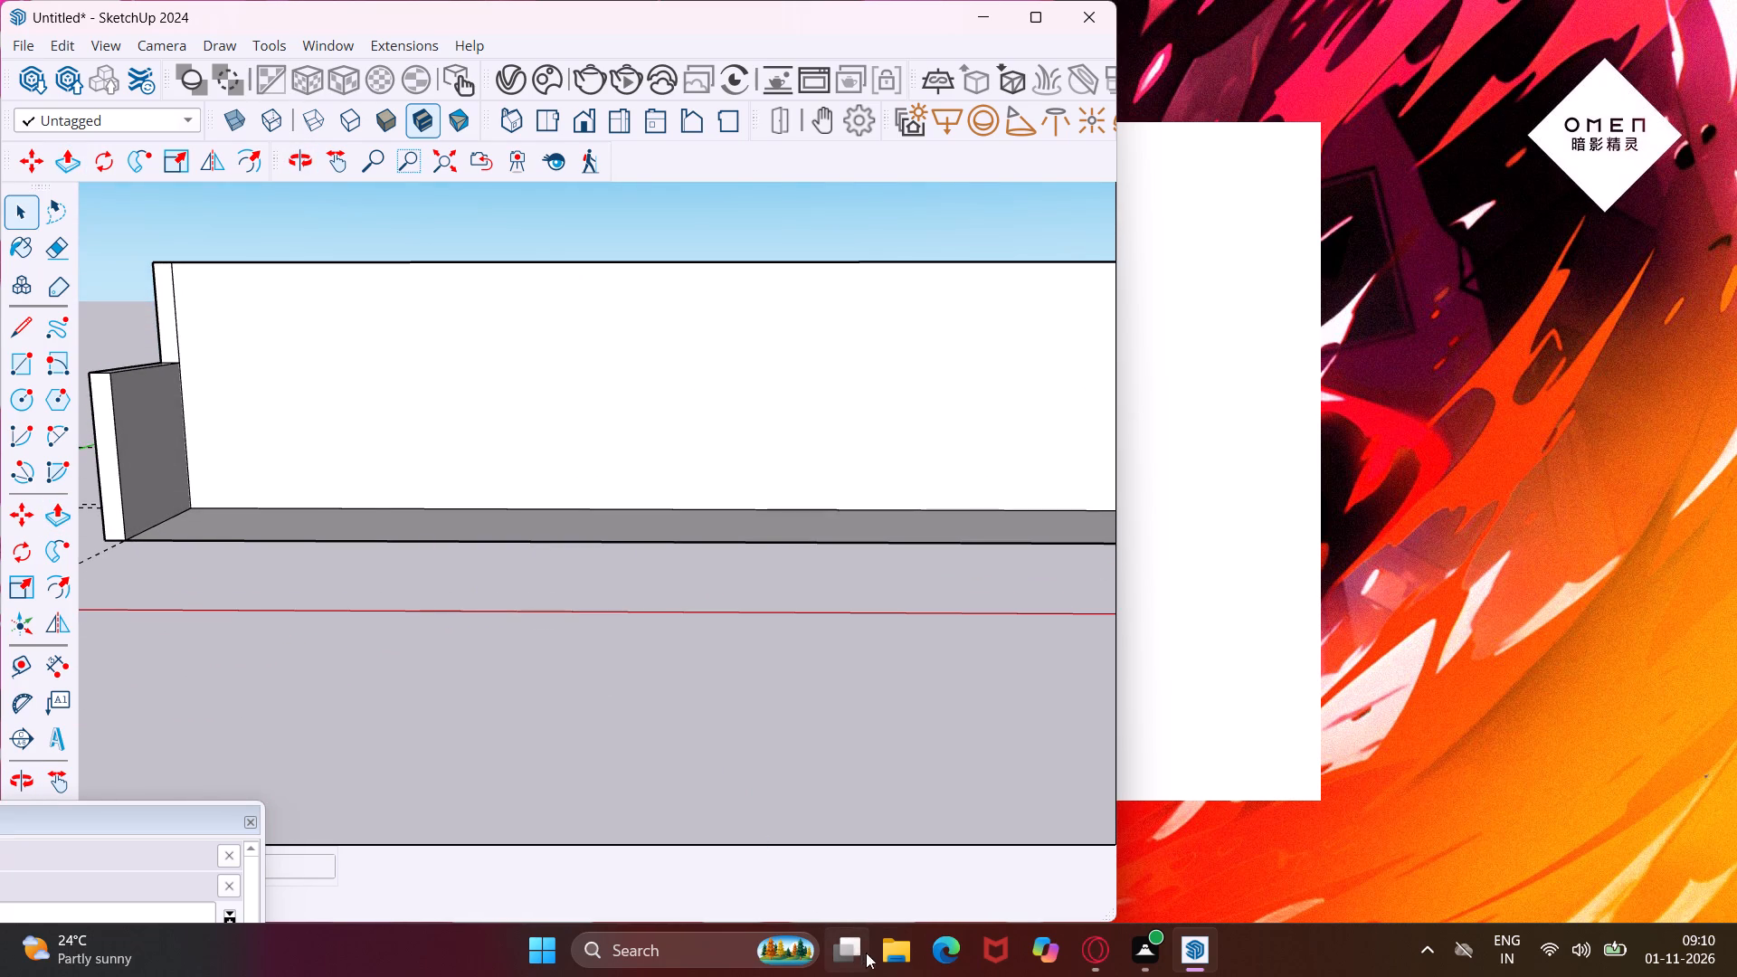
# Switch to File Explorer and open the facade image starting with 4d7d43a6 from the elevation folder in Downloads.
pyautogui.click(887, 954)
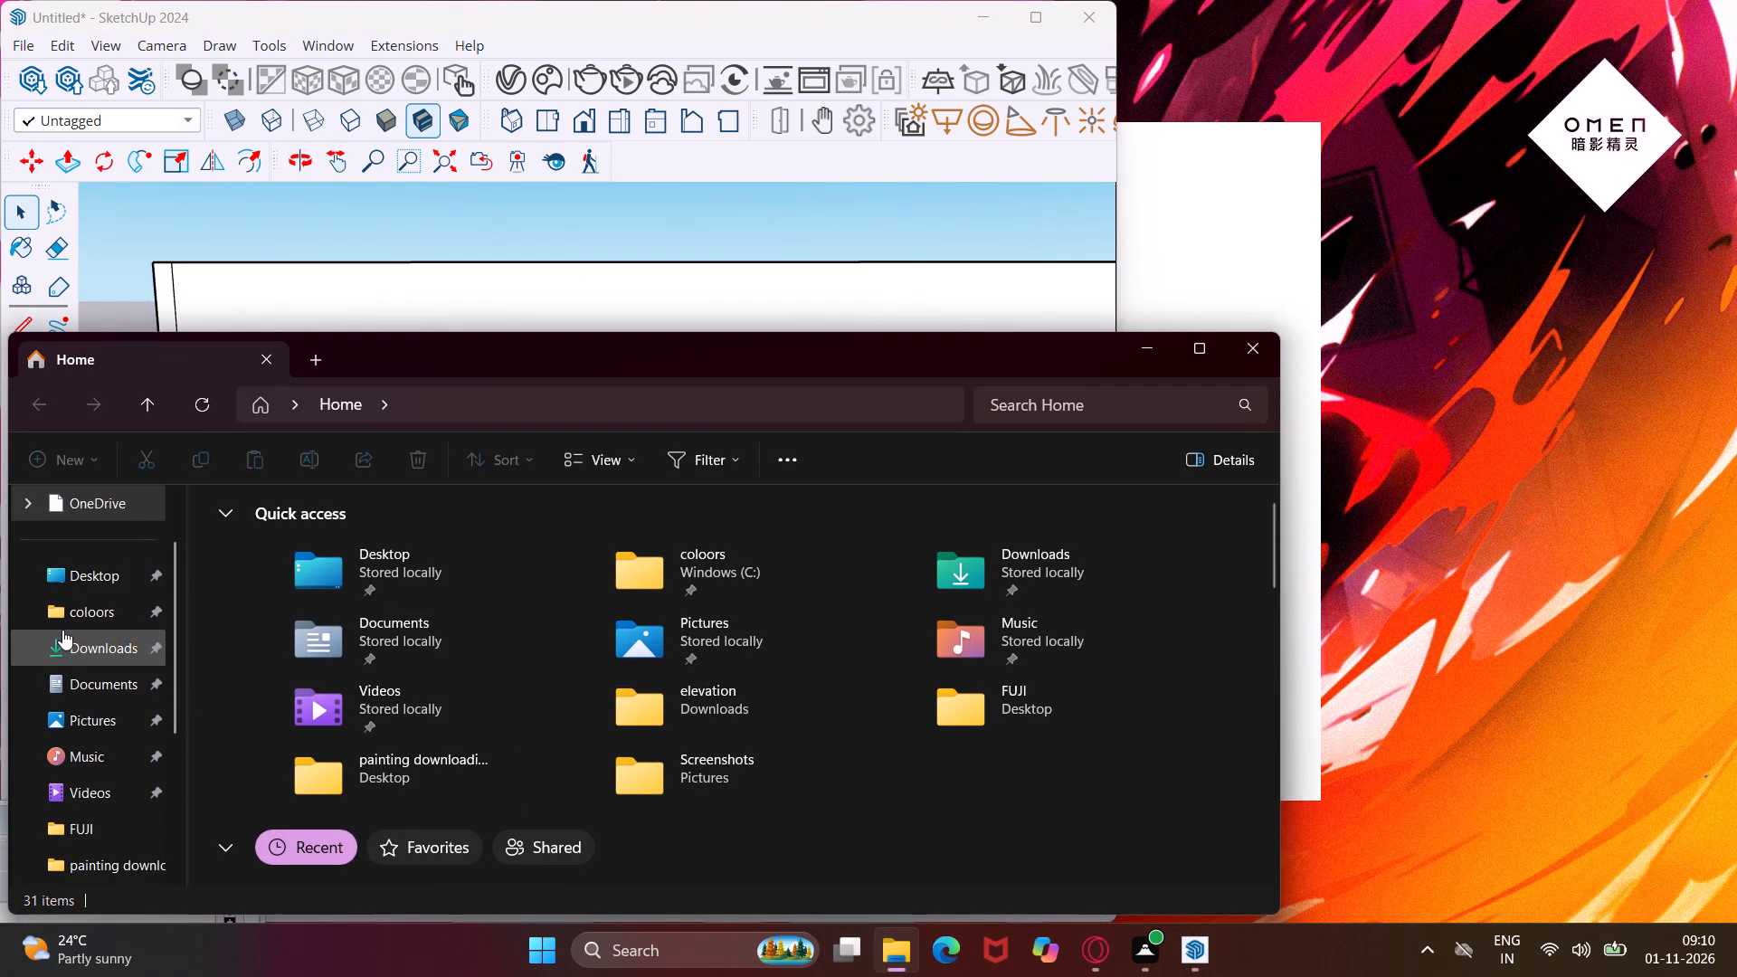
pyautogui.click(62, 630)
pyautogui.doubleClick(257, 624)
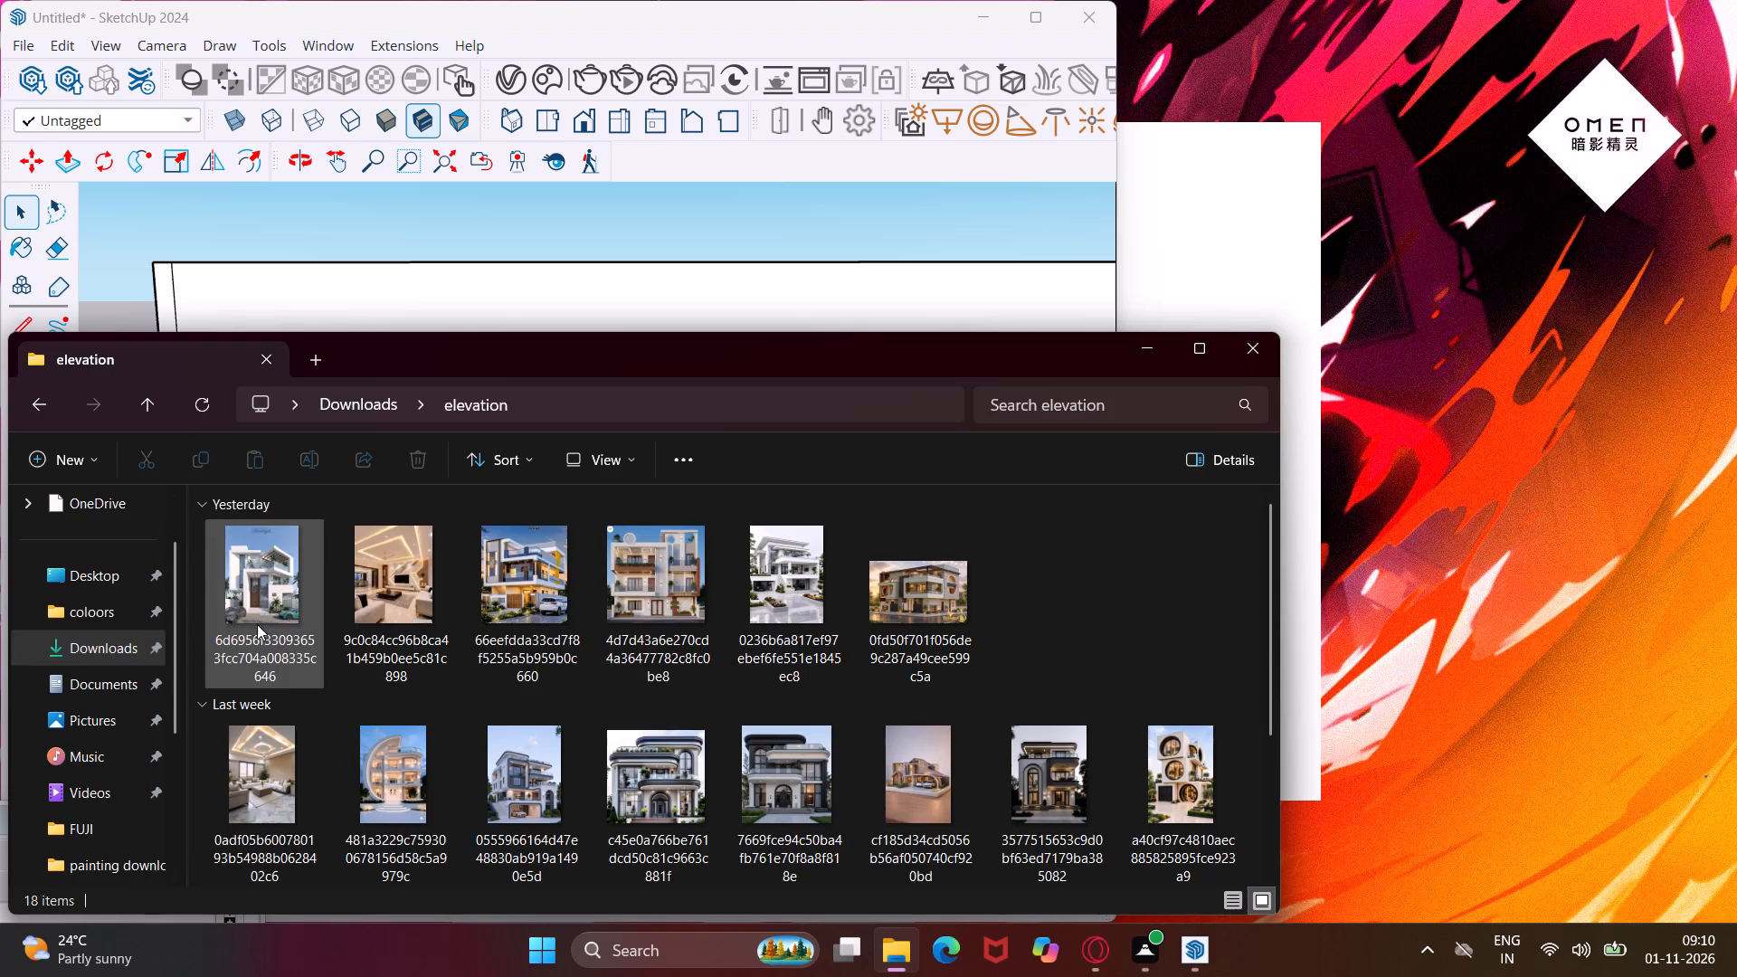
pyautogui.doubleClick(687, 555)
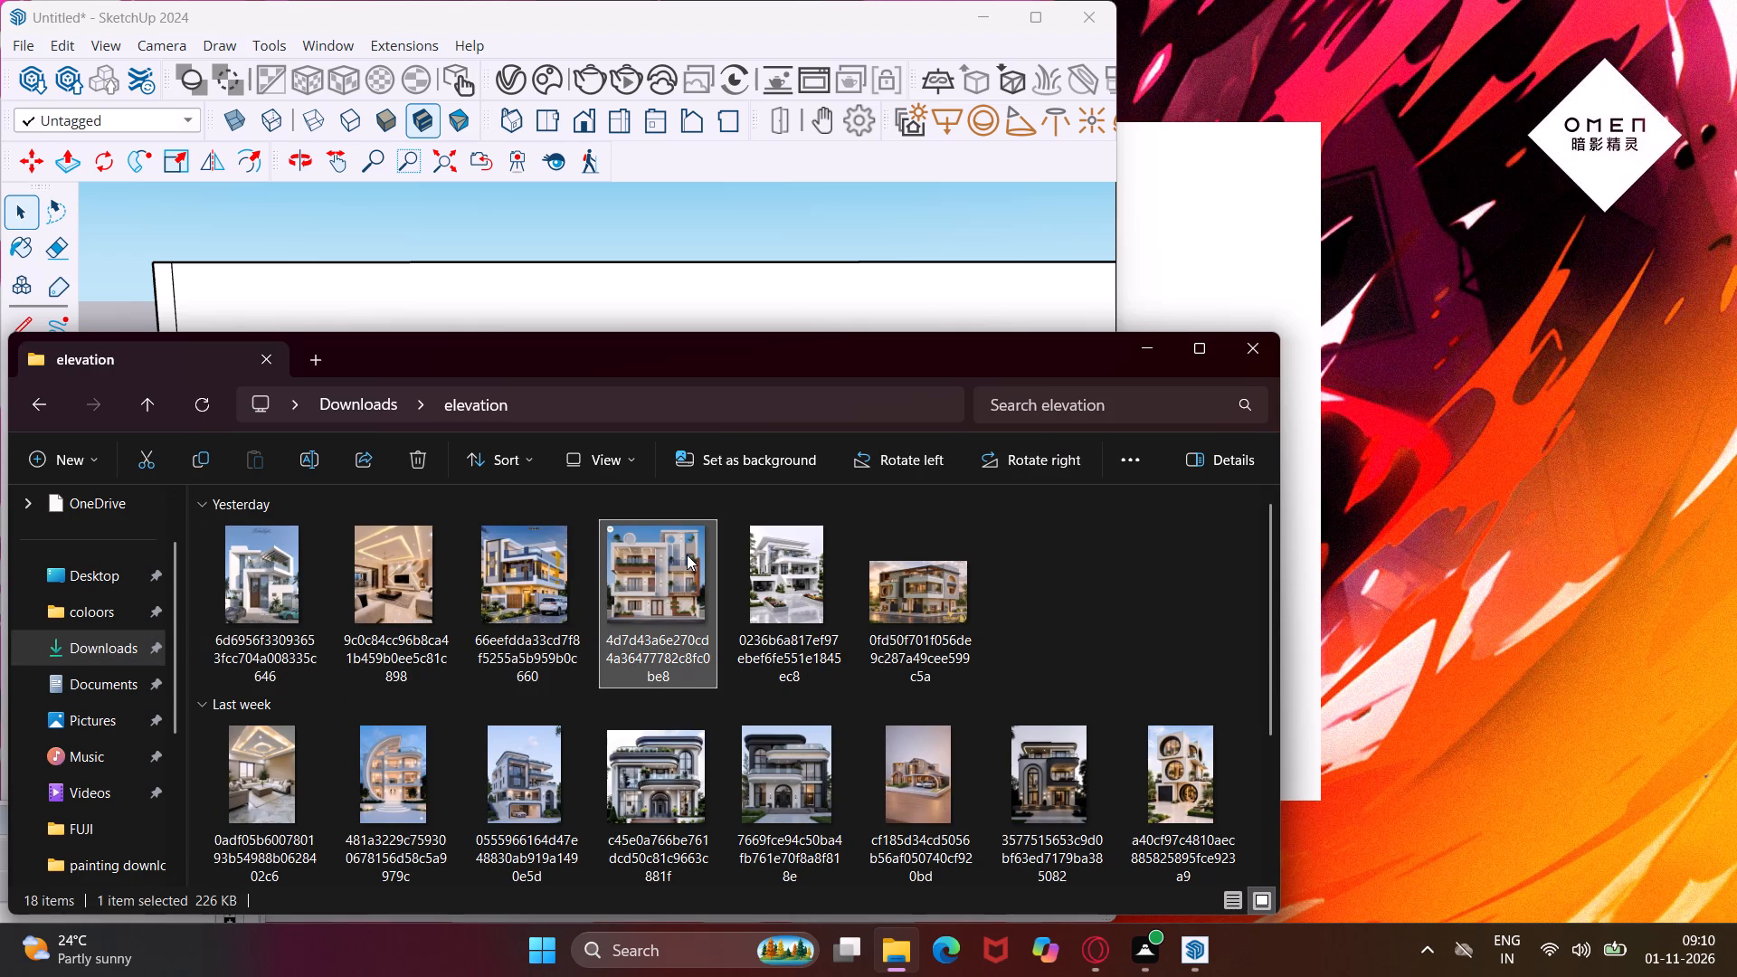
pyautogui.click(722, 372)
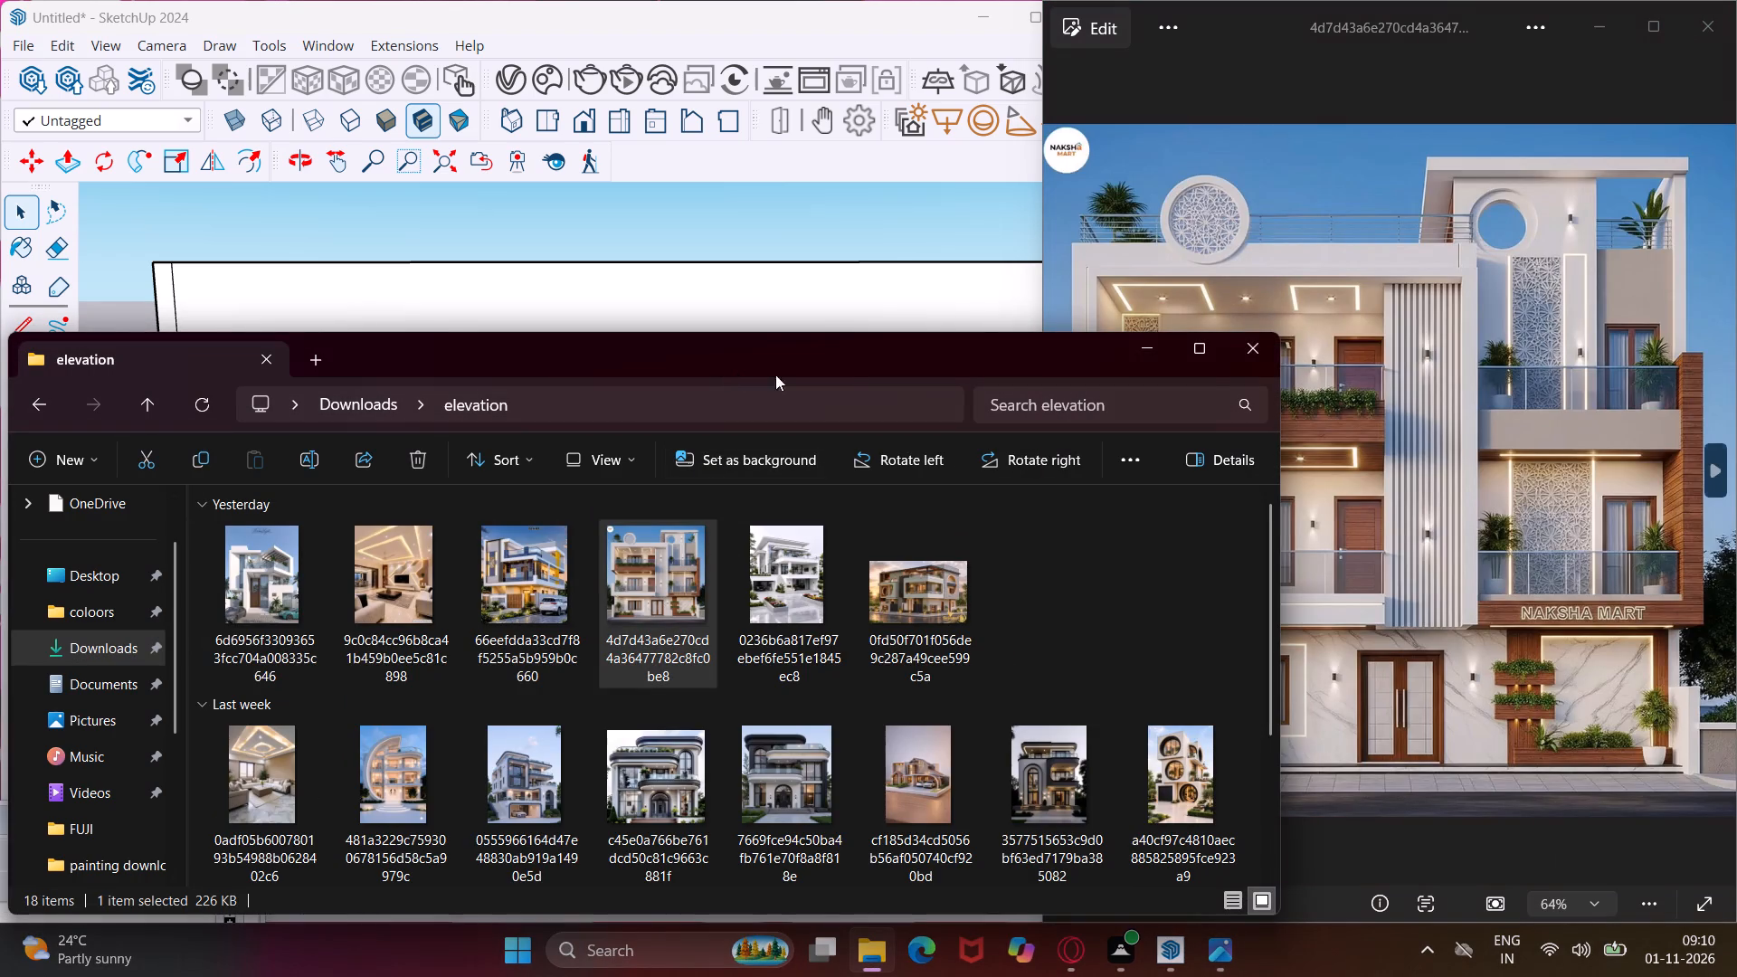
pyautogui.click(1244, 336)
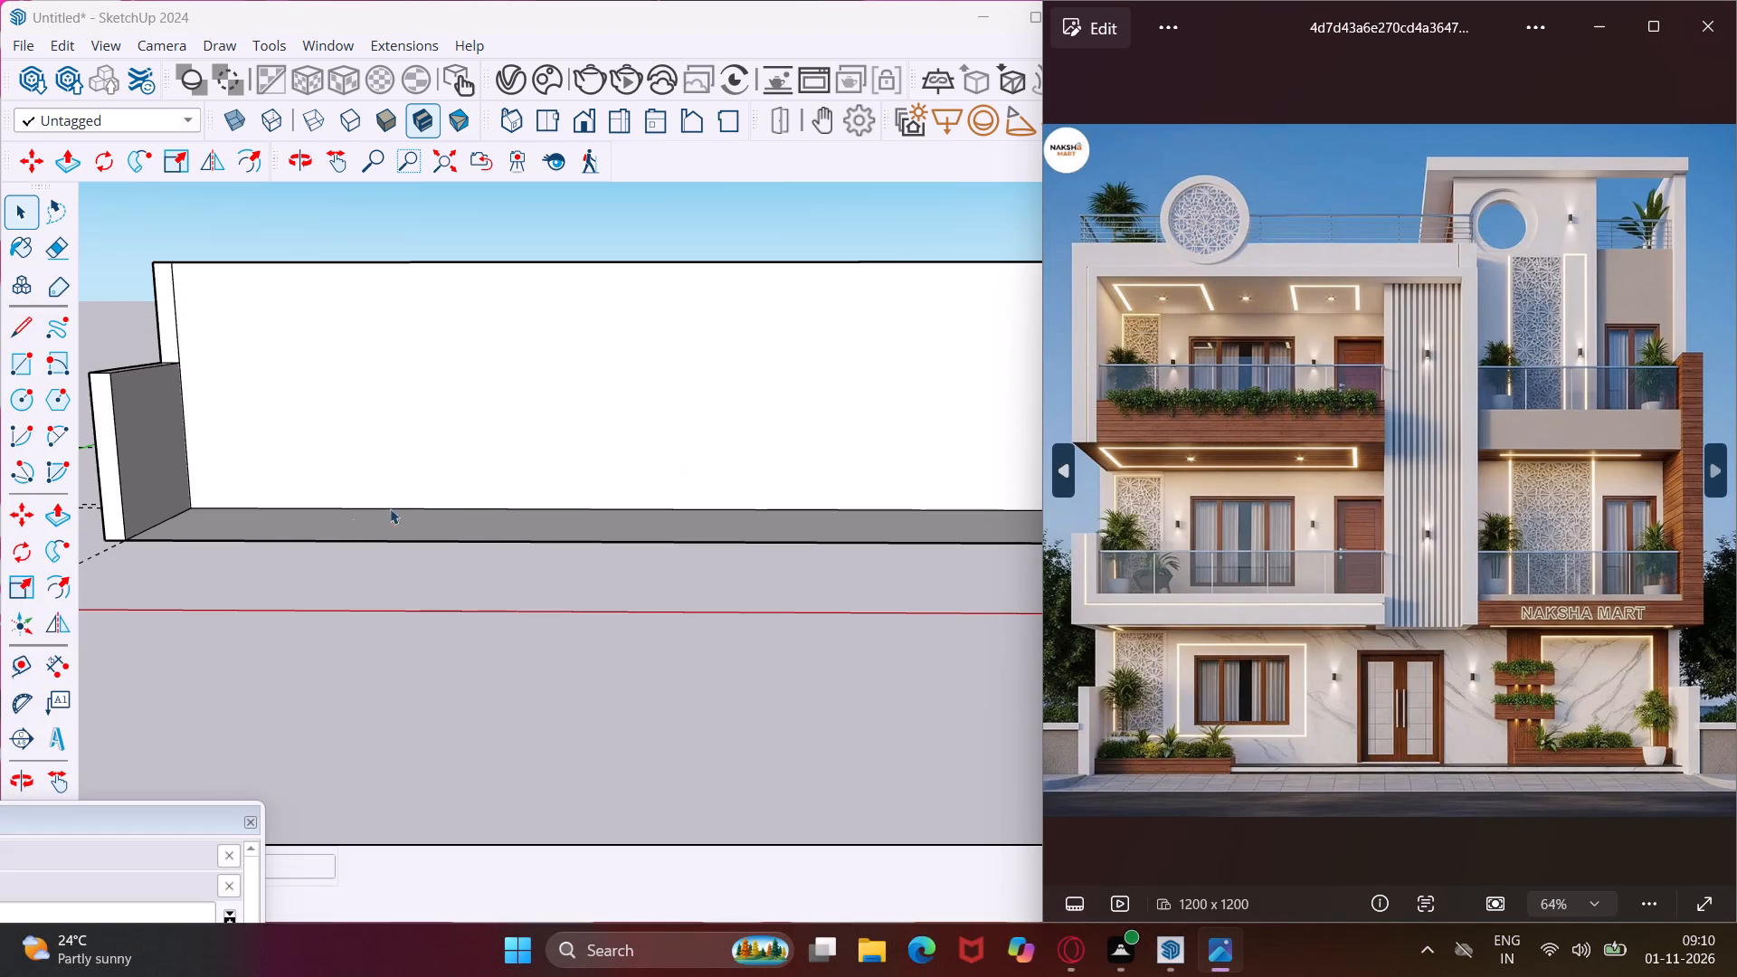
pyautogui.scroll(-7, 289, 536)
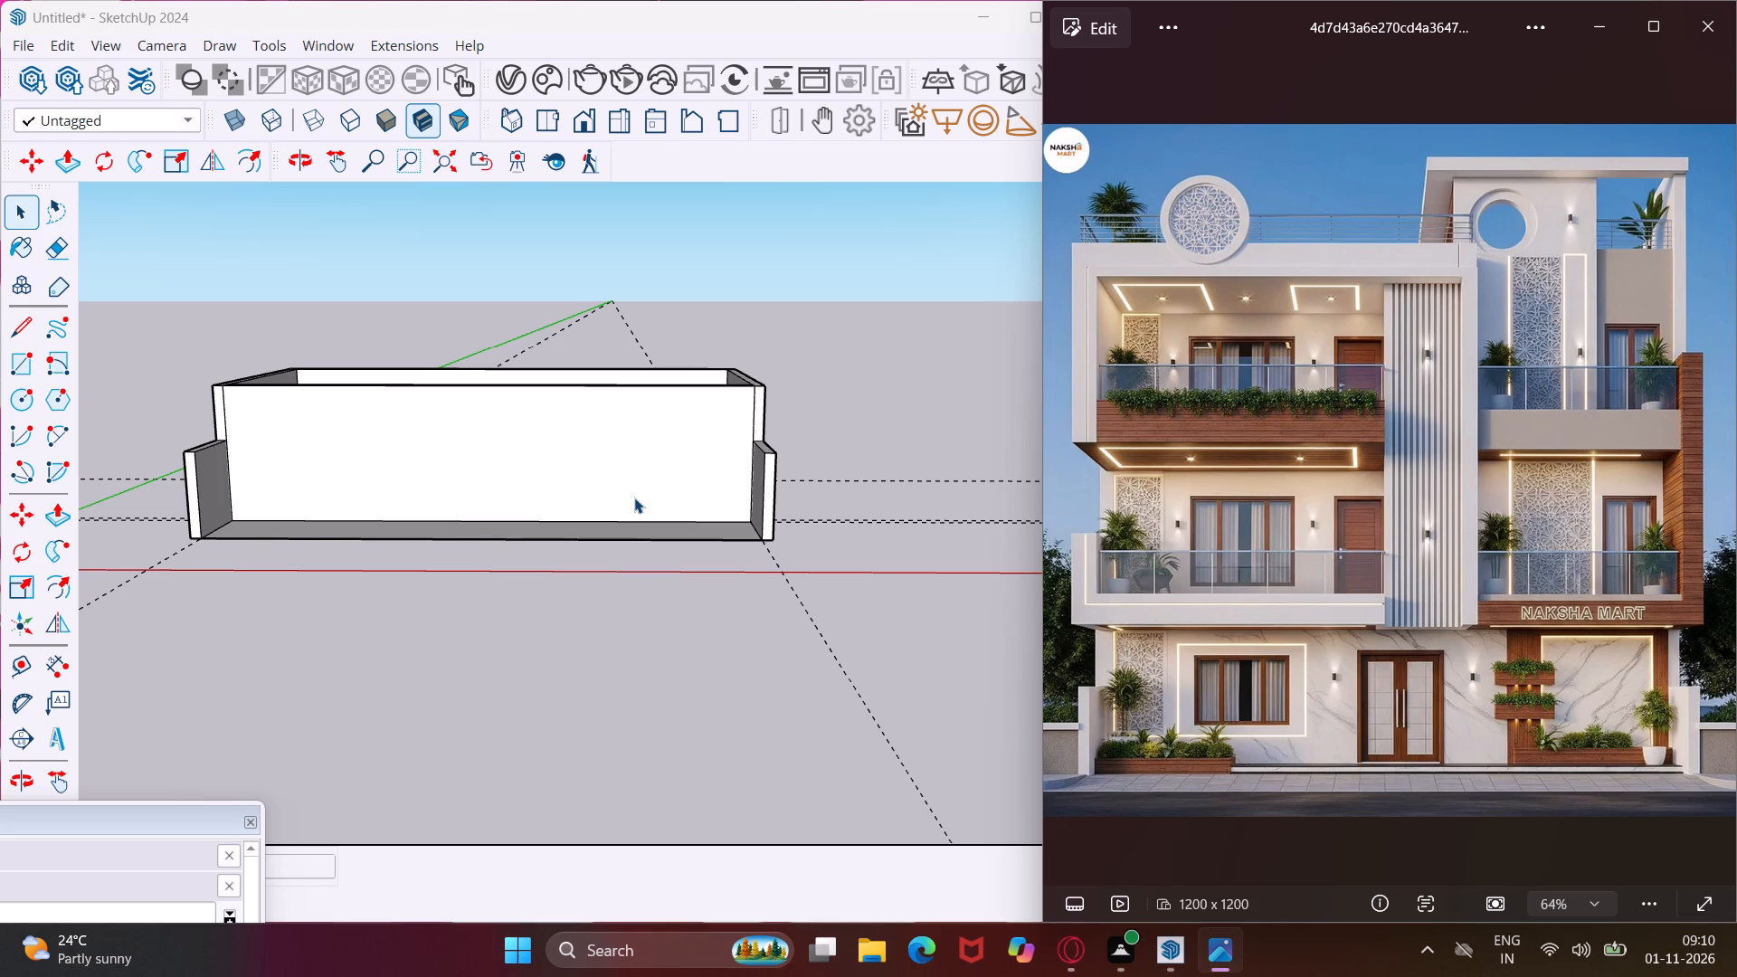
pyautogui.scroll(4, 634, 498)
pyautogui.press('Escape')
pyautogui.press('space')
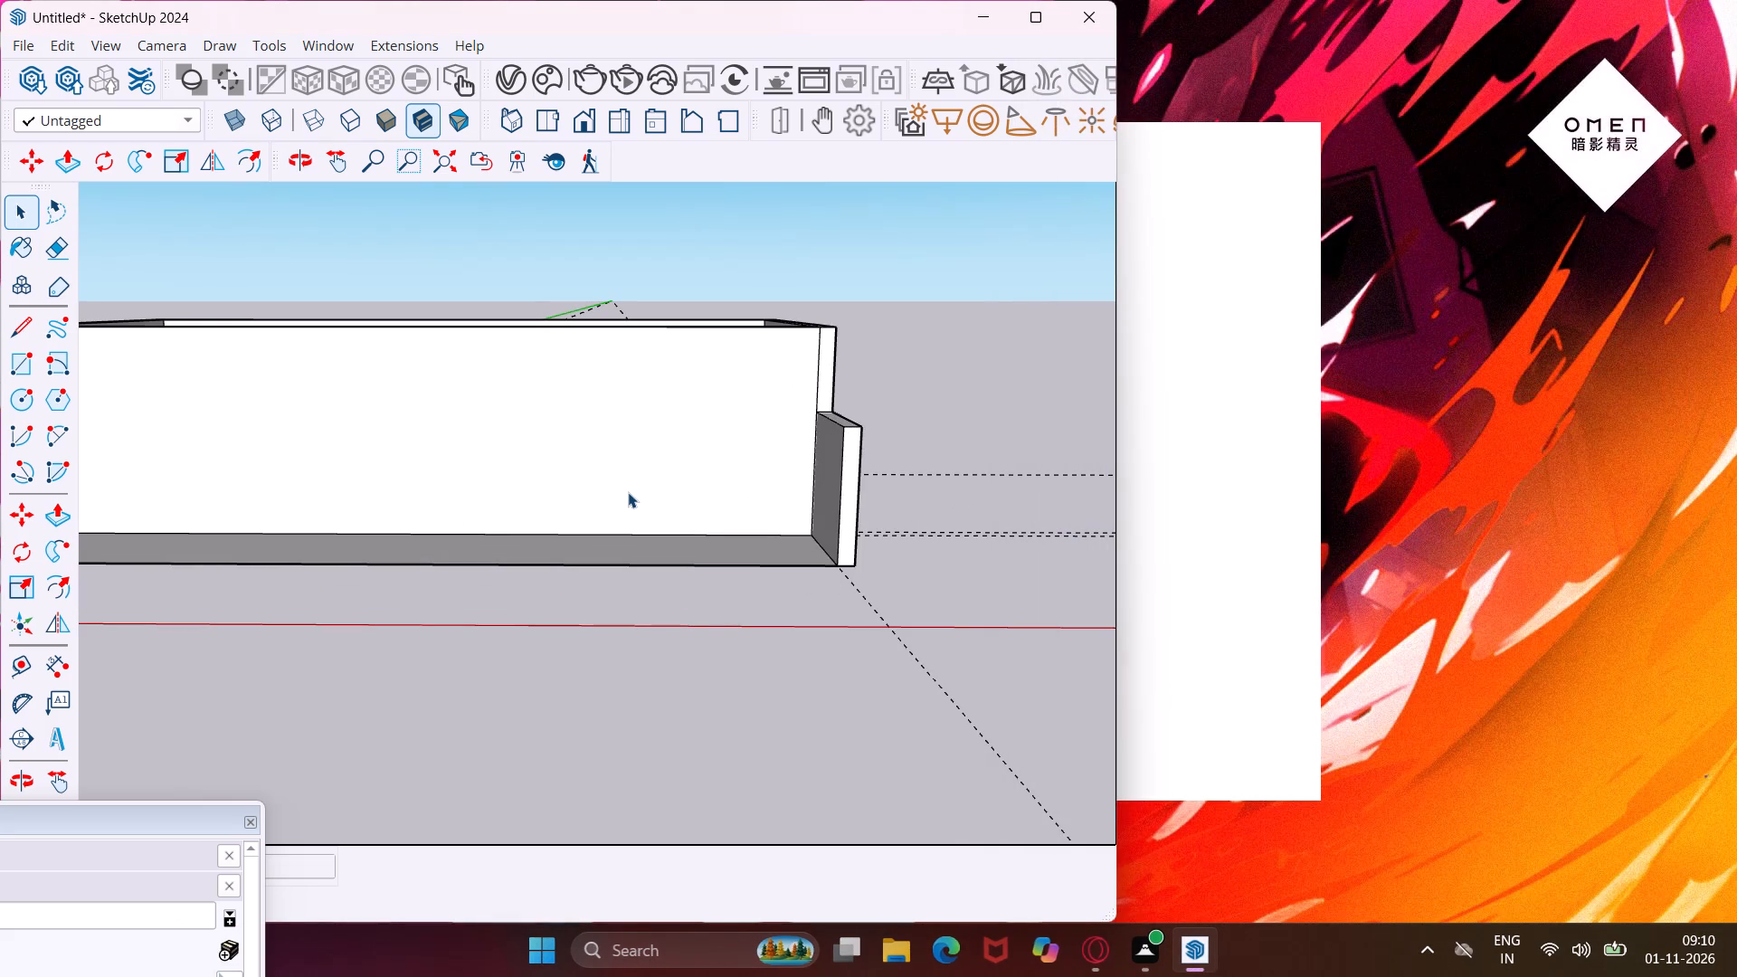
# Open the facade image starting with 4d7d43a6 again from the elevation folder in Downloads and close the File Explorer window.
pyautogui.click(891, 951)
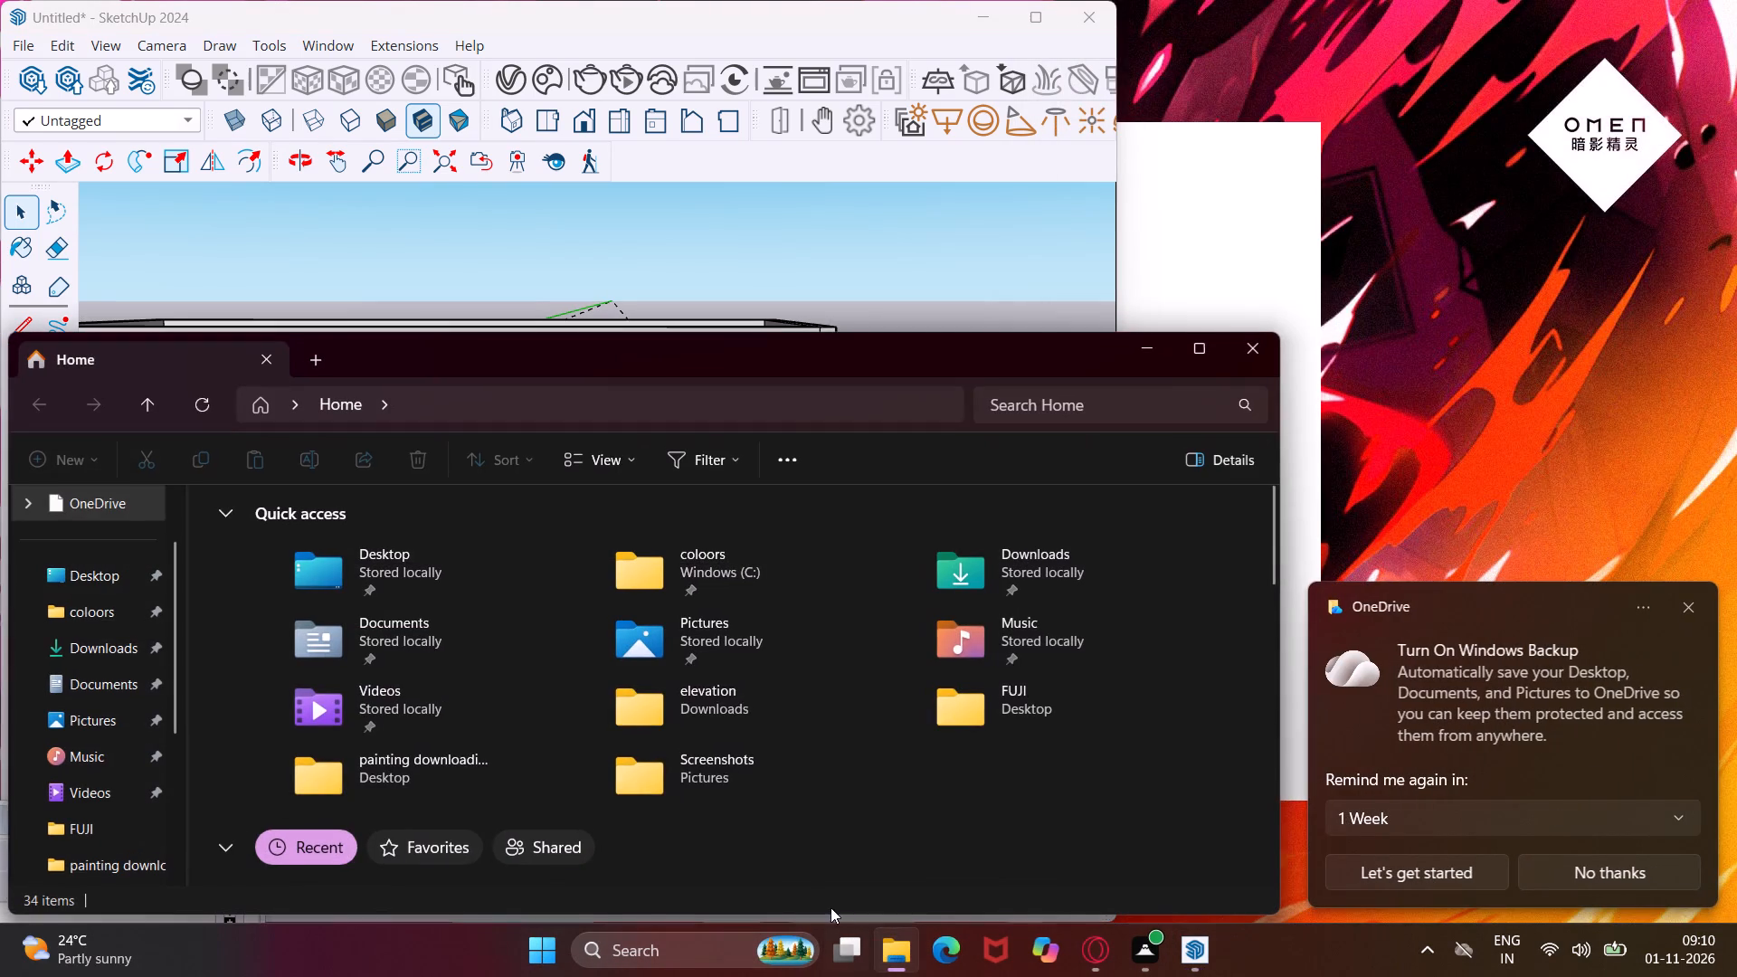
pyautogui.click(94, 665)
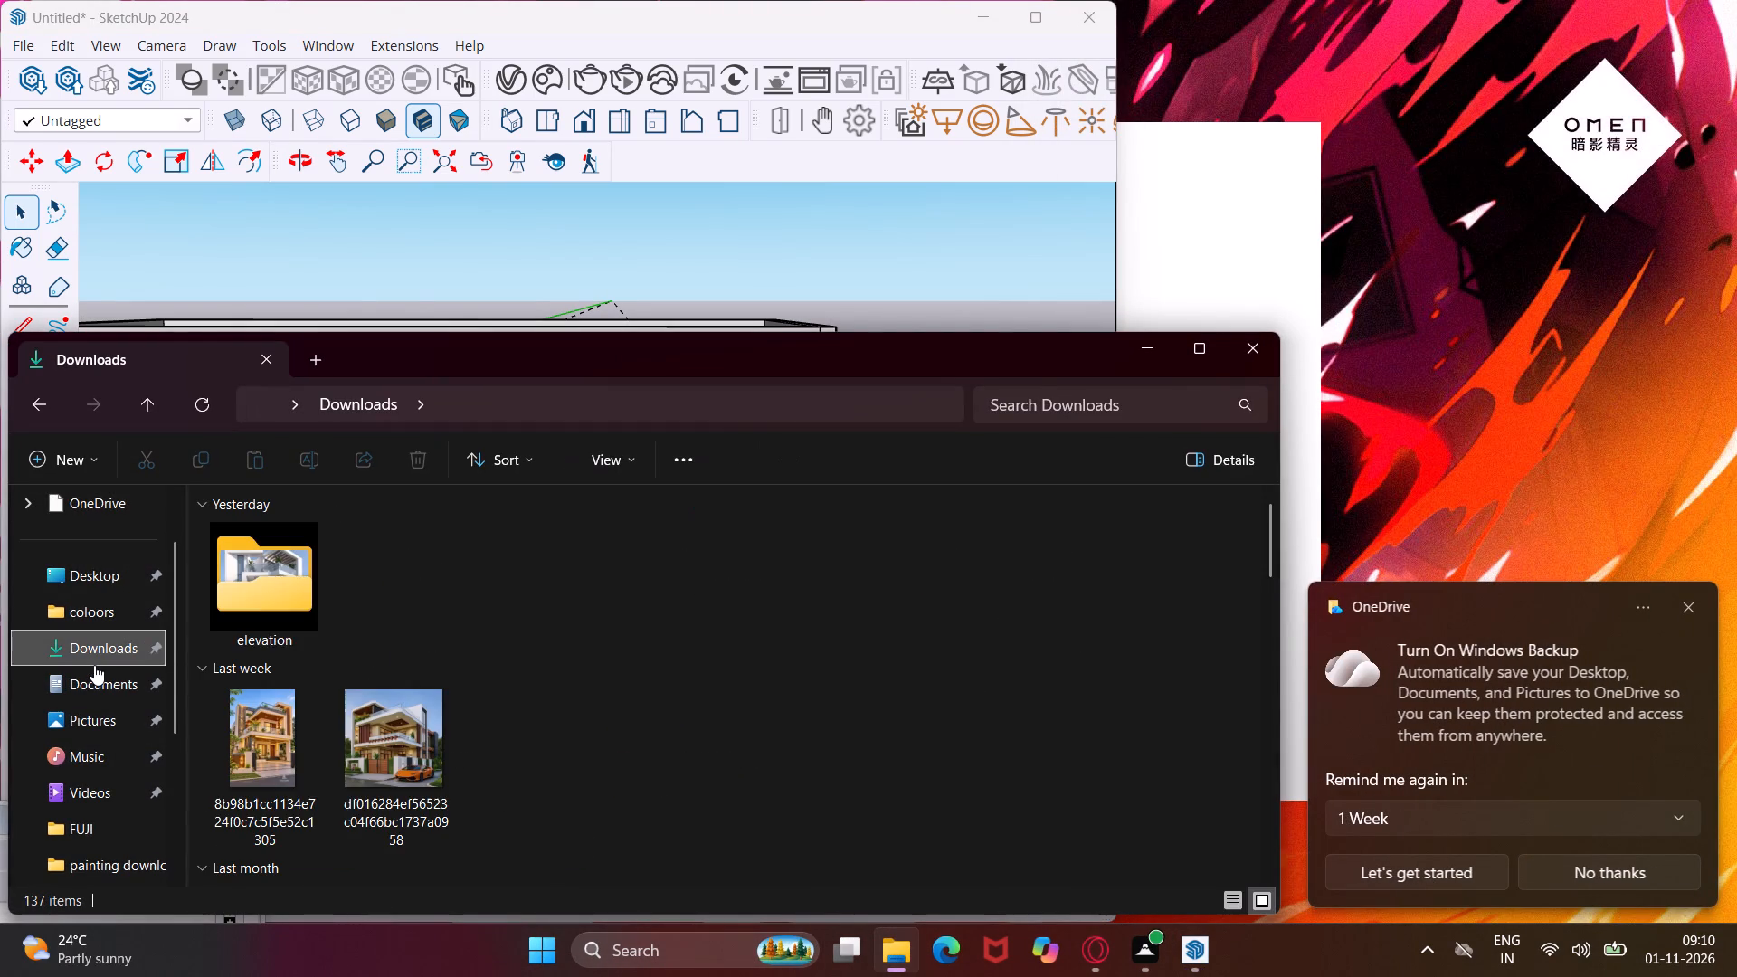
pyautogui.doubleClick(252, 610)
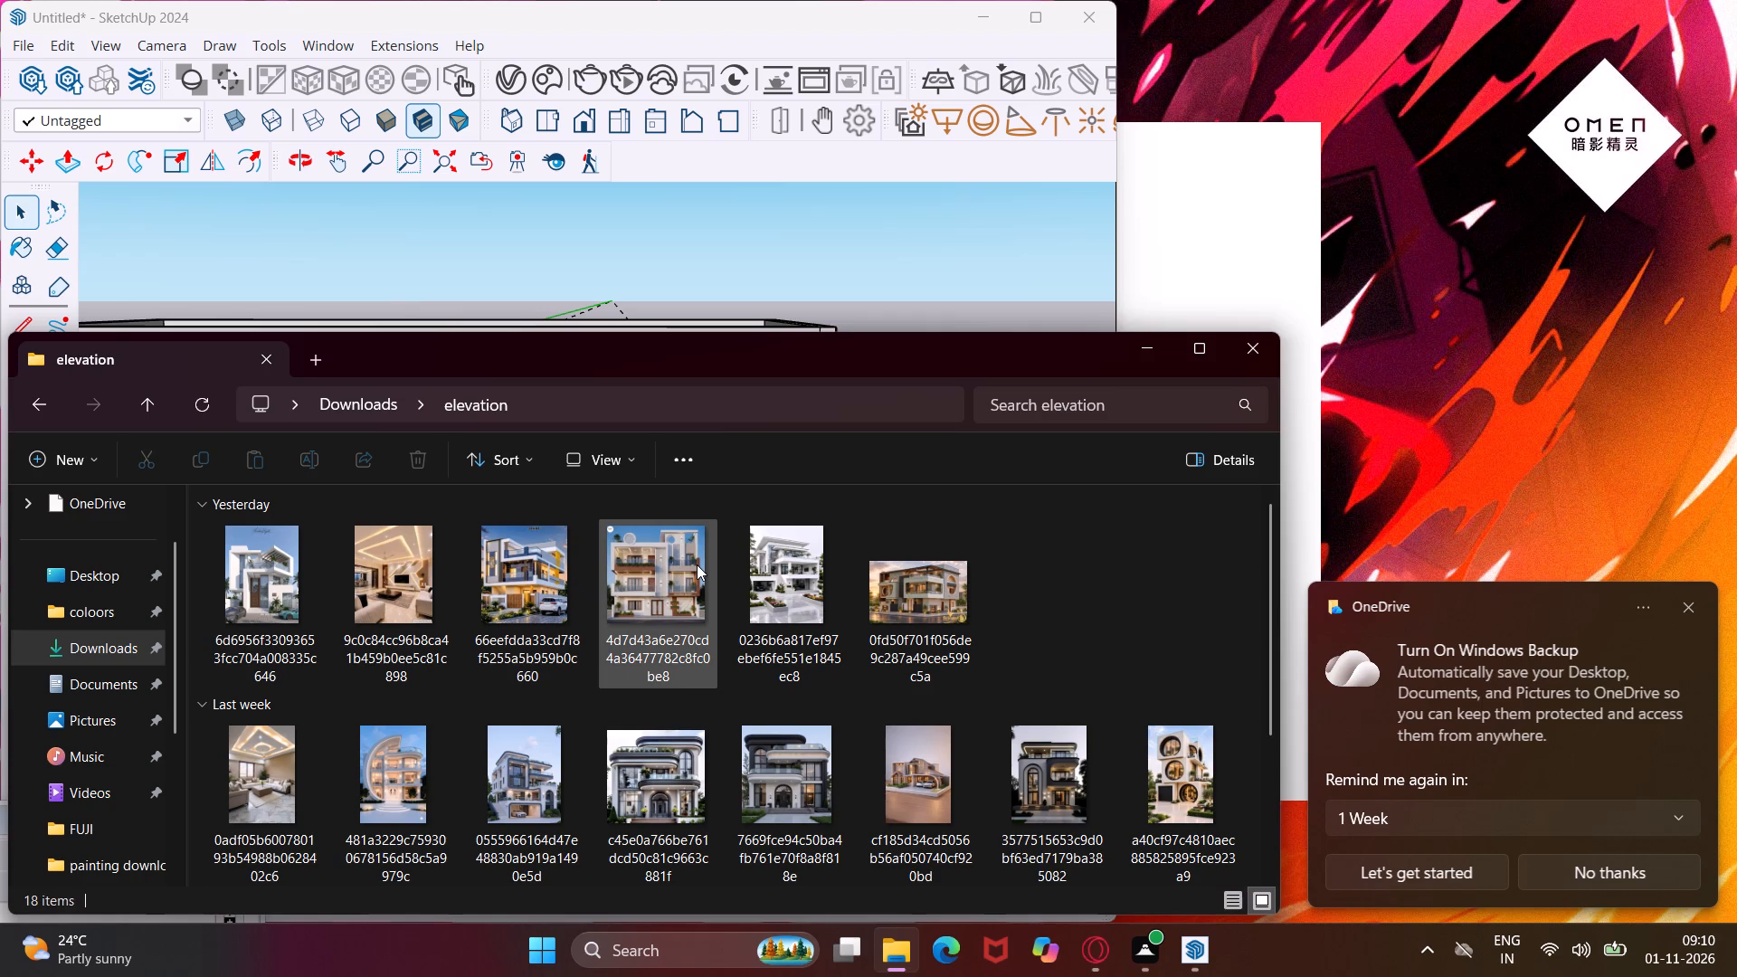
pyautogui.doubleClick(697, 564)
pyautogui.click(827, 356)
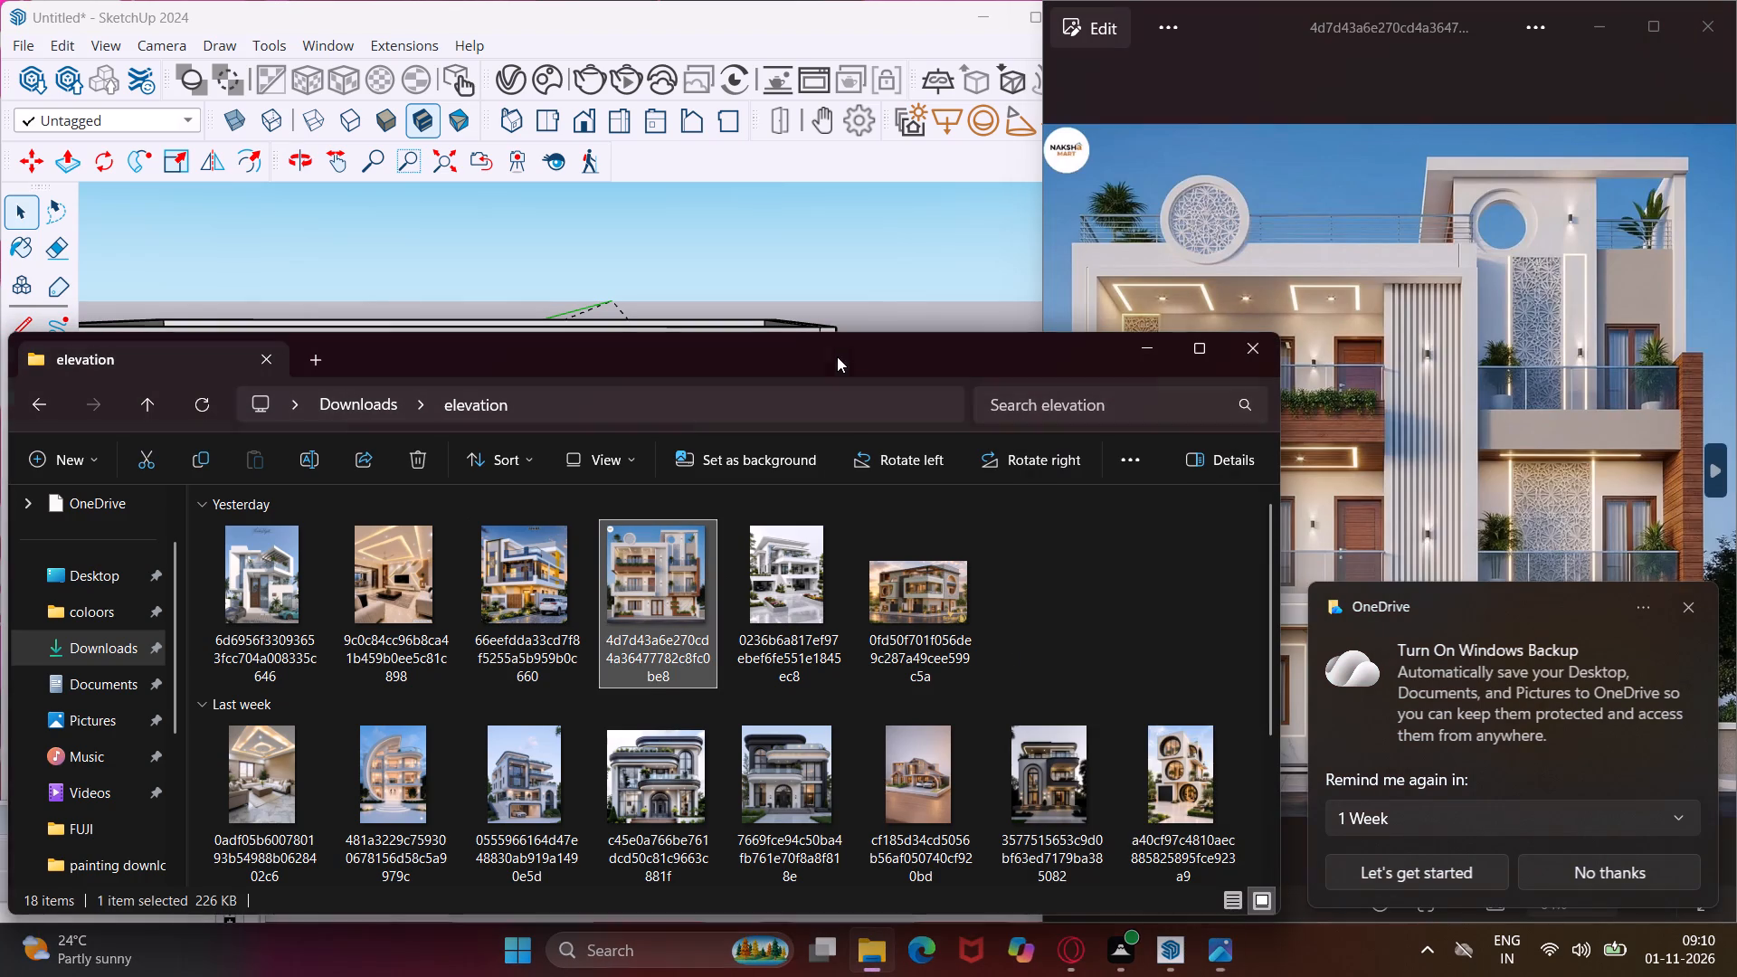
pyautogui.click(1246, 351)
# Dismiss the OneDrive backup notice and narrow the SketchUp window so the whole facade image shows beside it.
pyautogui.scroll(-2, 538, 489)
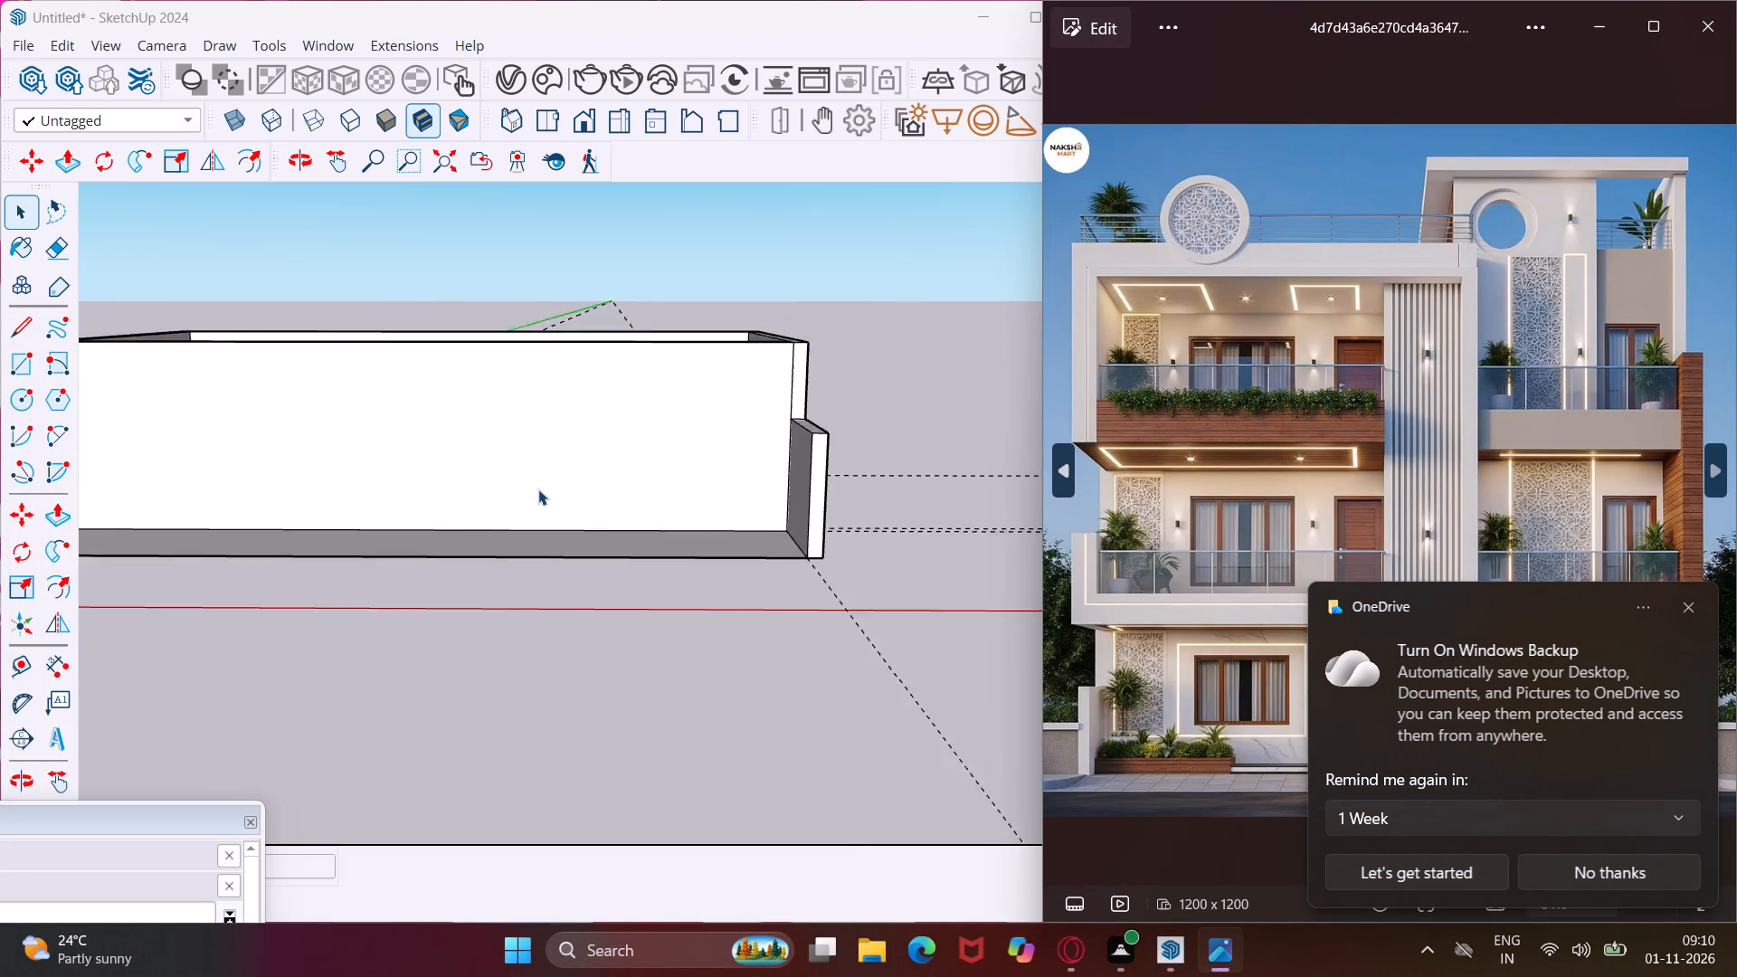
pyautogui.scroll(-3, 538, 489)
pyautogui.moveTo(538, 489); pyautogui.dragTo(562, 649, button='middle')
pyautogui.scroll(3, 149, 441)
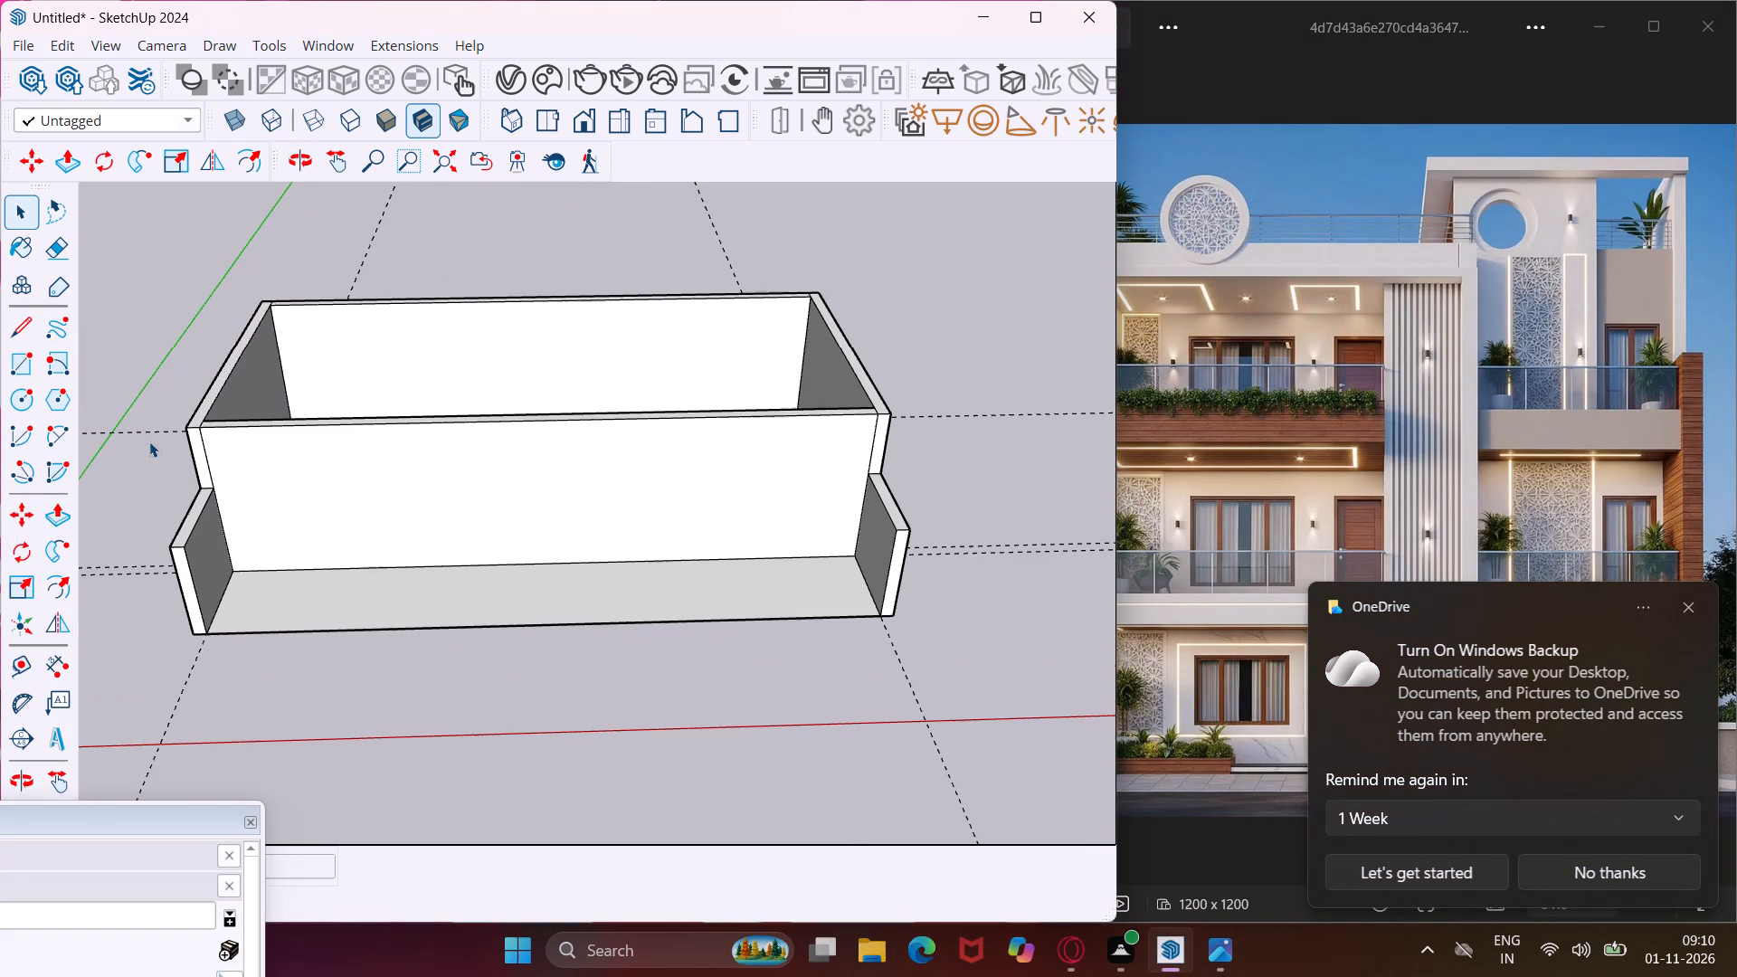
pyautogui.click(1689, 607)
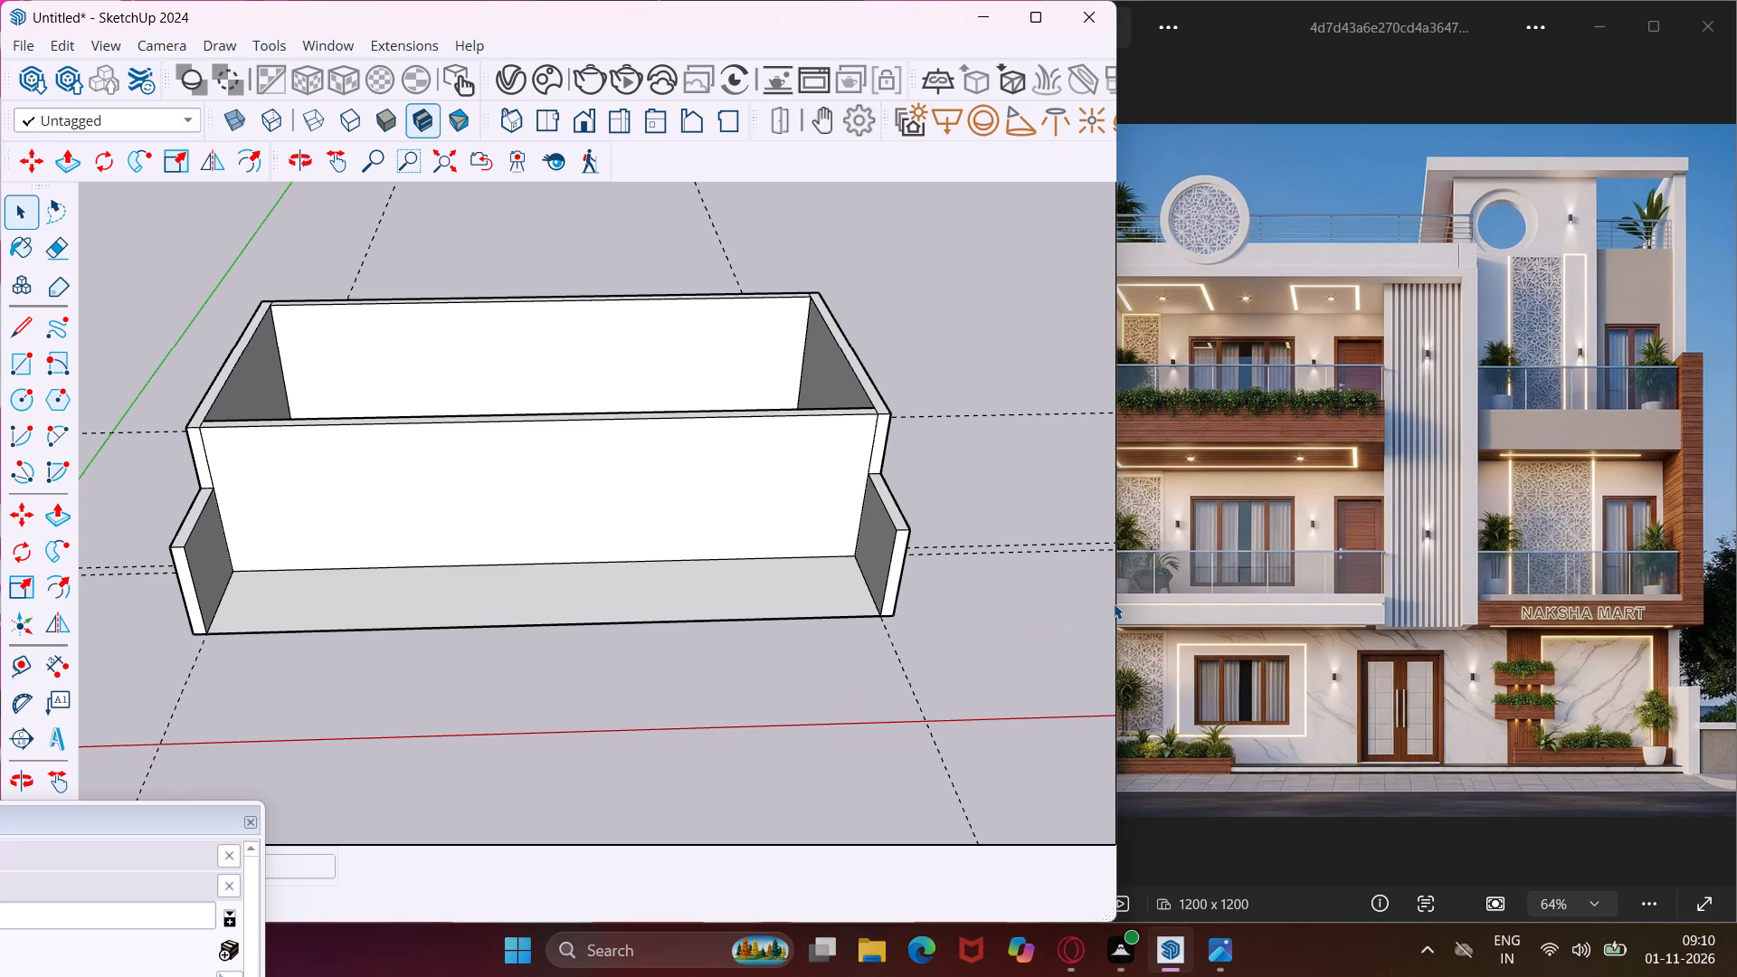
pyautogui.moveTo(1121, 621); pyautogui.dragTo(1103, 620)
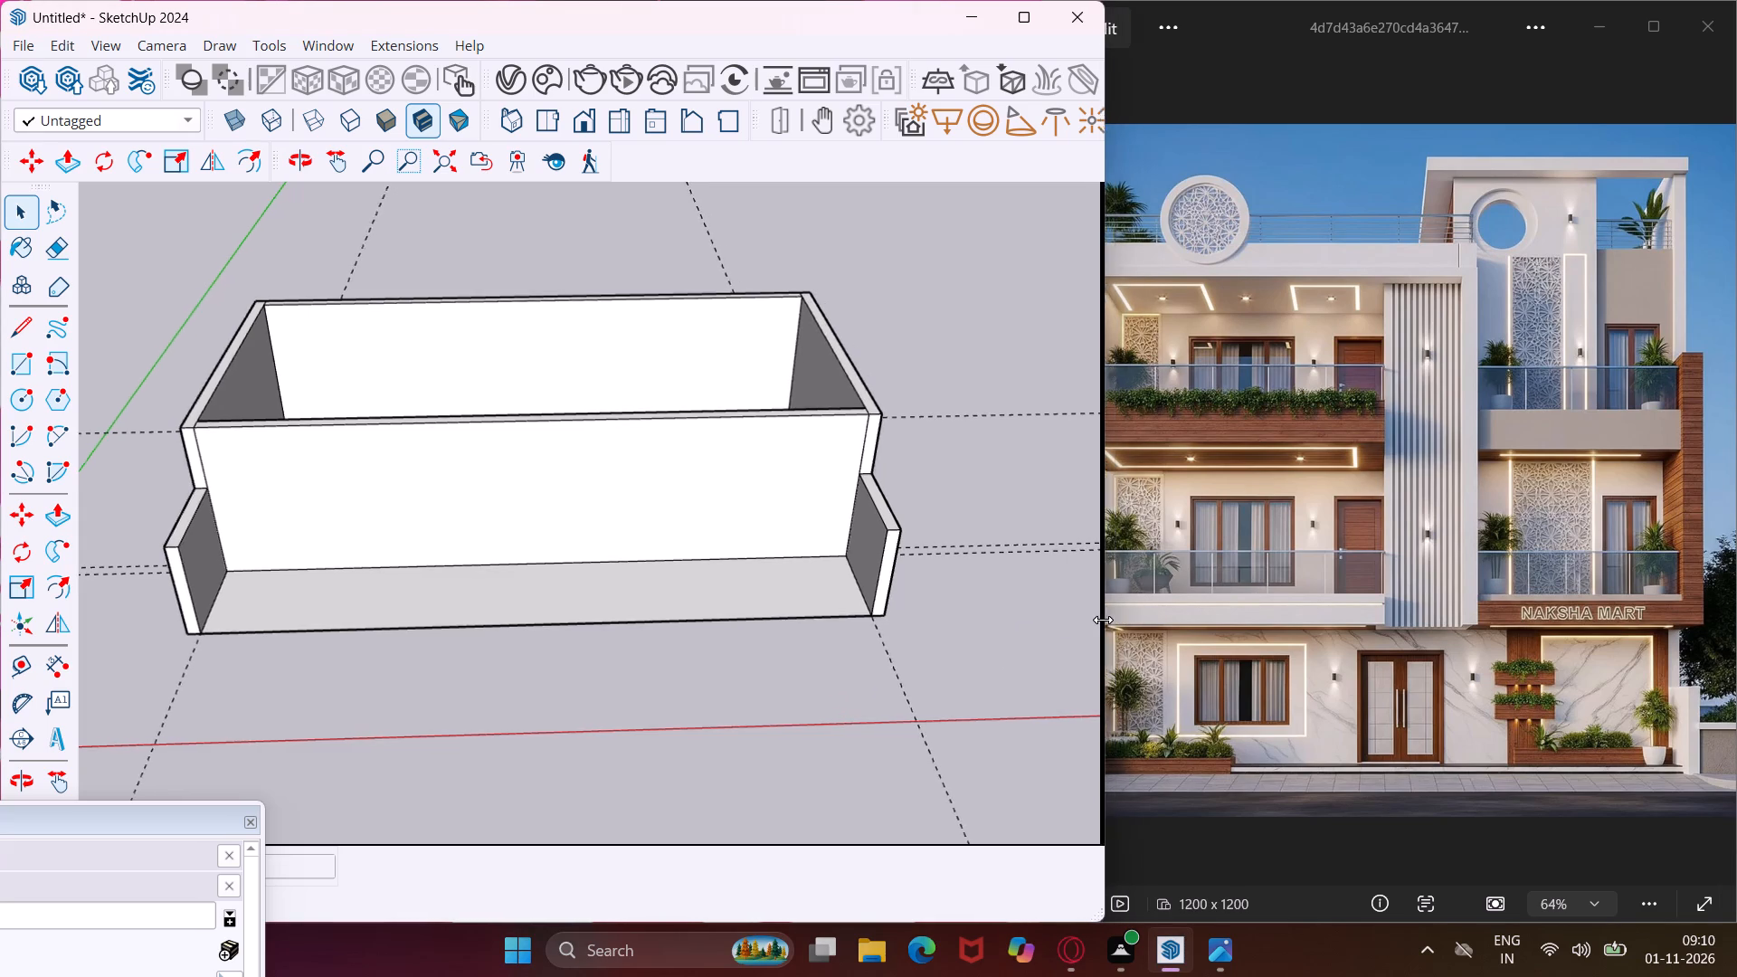
pyautogui.moveTo(1103, 620); pyautogui.dragTo(1076, 618)
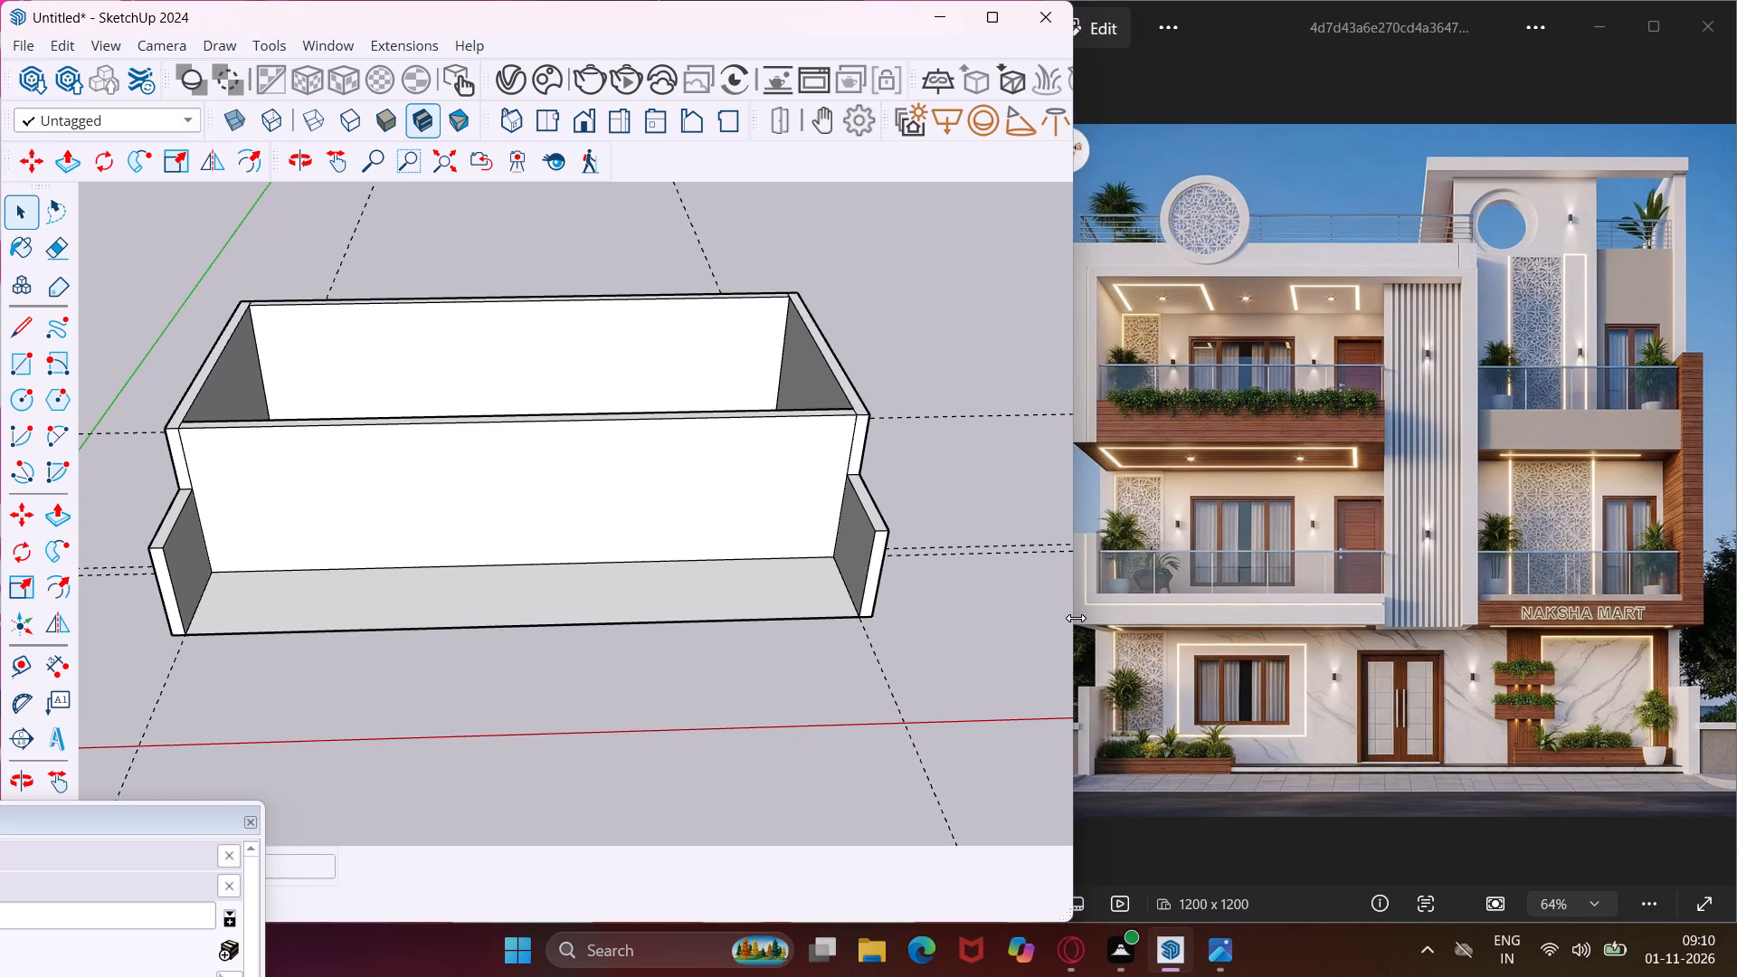
pyautogui.moveTo(1076, 618); pyautogui.dragTo(1071, 618)
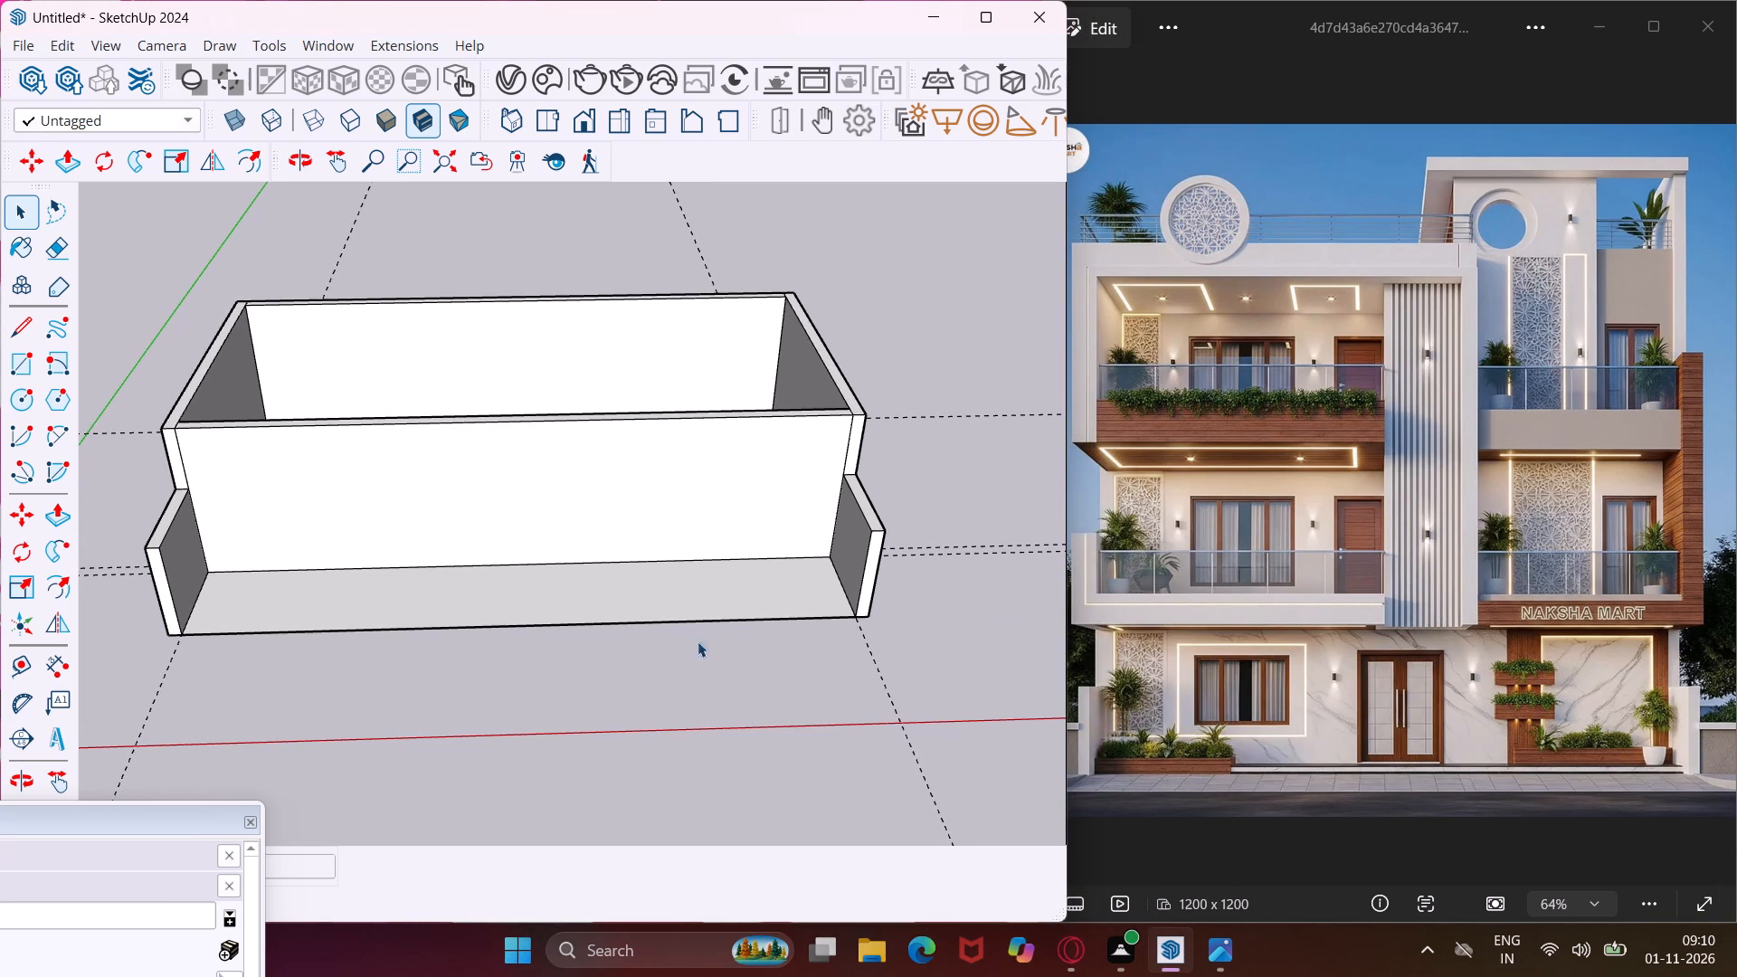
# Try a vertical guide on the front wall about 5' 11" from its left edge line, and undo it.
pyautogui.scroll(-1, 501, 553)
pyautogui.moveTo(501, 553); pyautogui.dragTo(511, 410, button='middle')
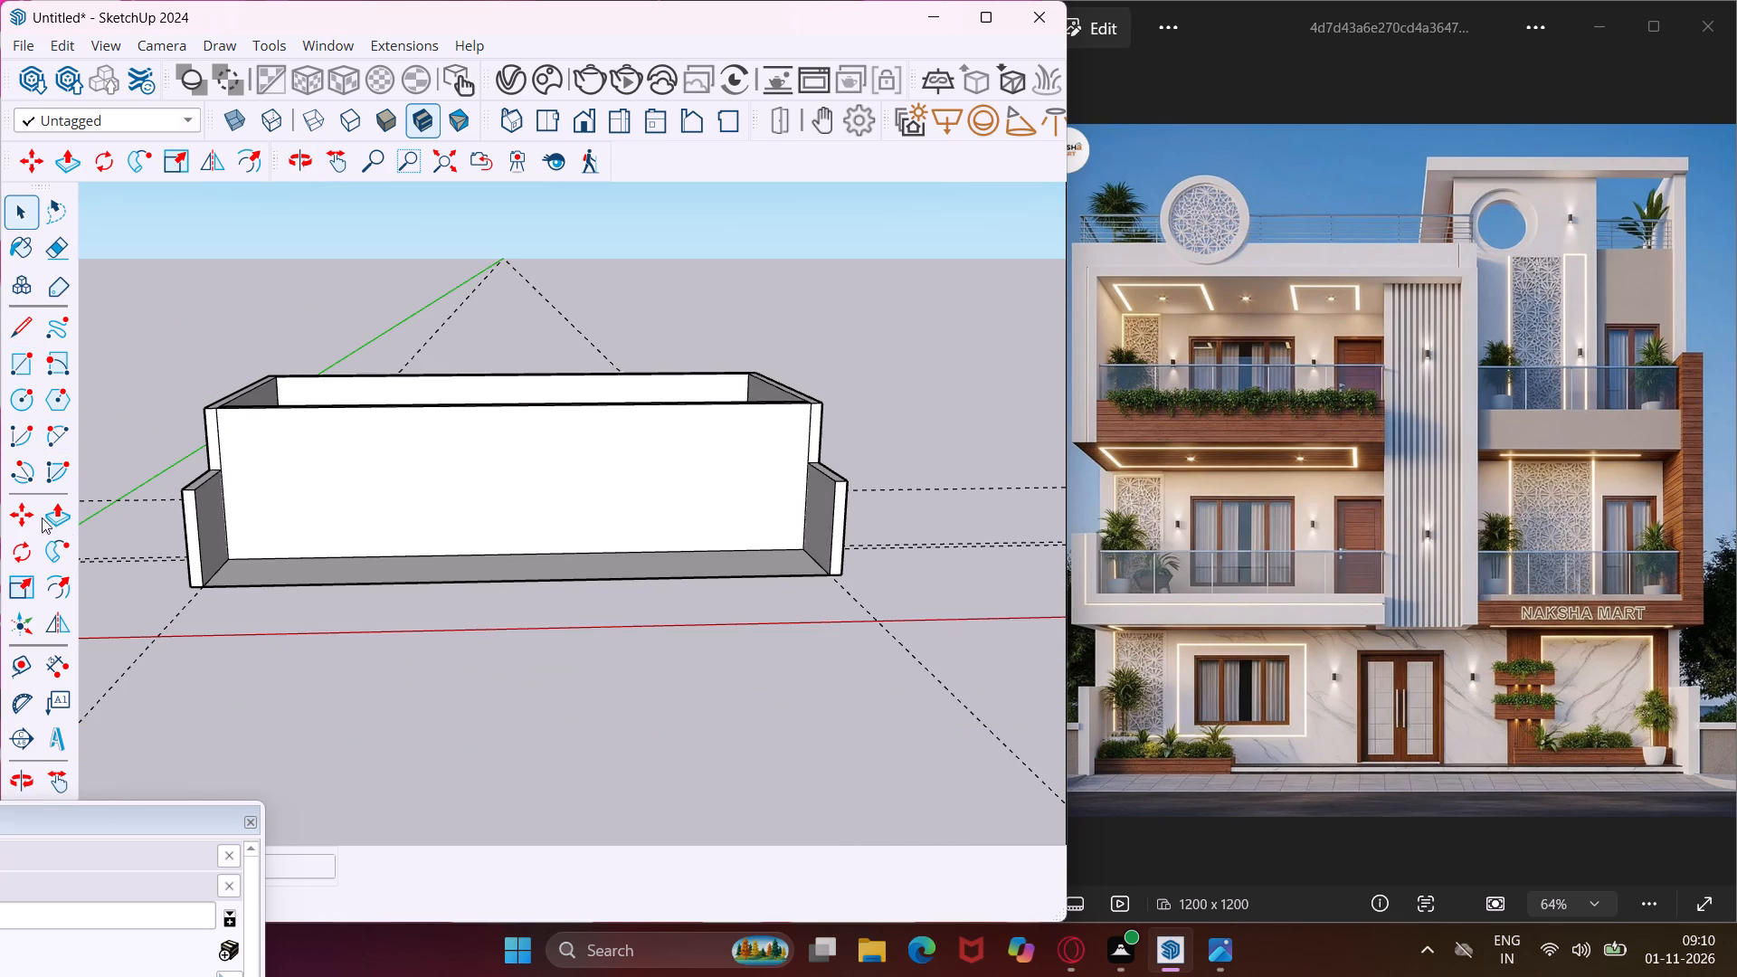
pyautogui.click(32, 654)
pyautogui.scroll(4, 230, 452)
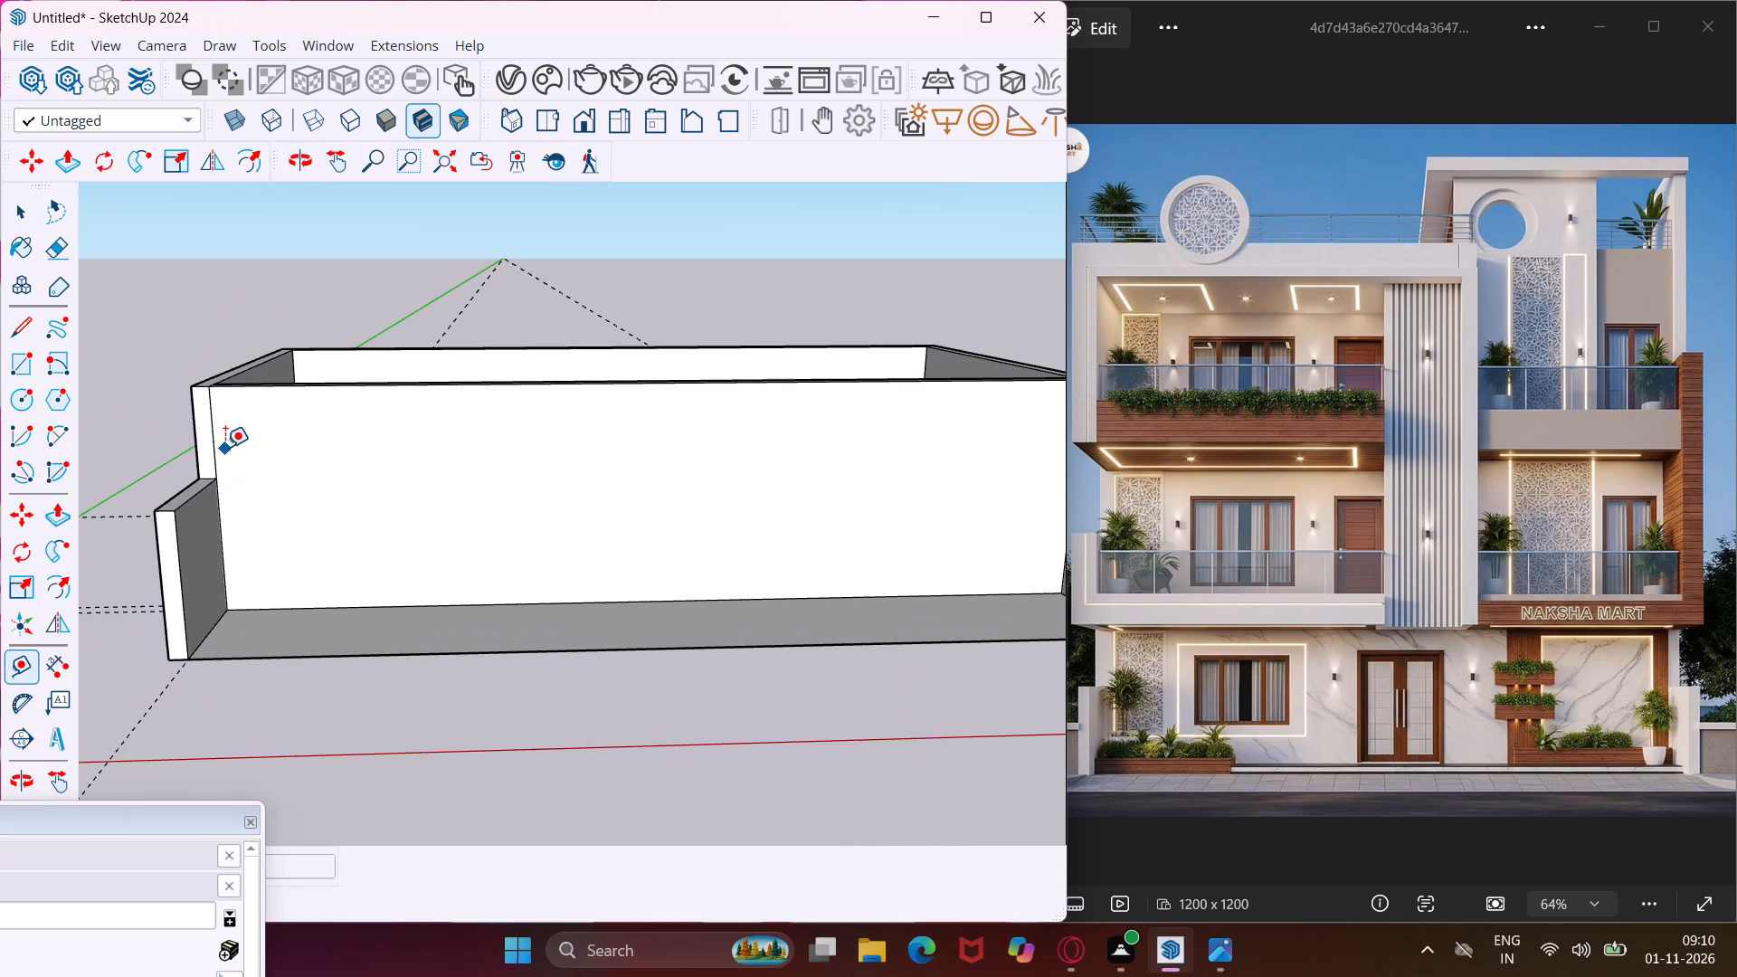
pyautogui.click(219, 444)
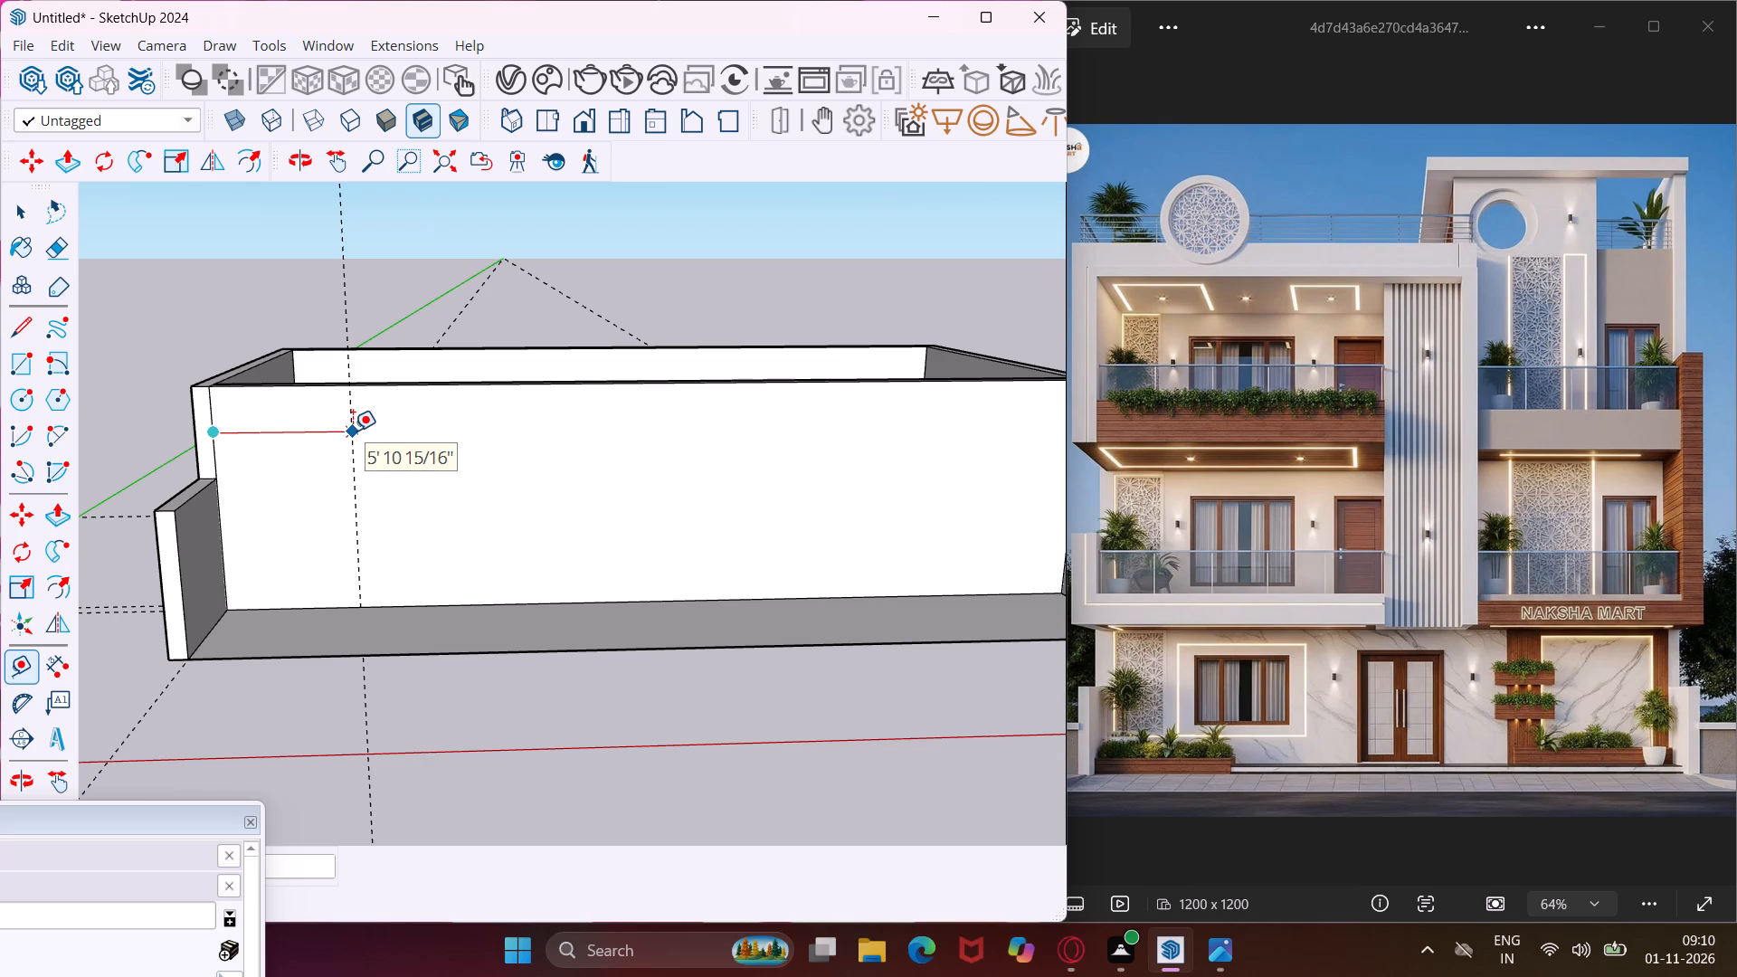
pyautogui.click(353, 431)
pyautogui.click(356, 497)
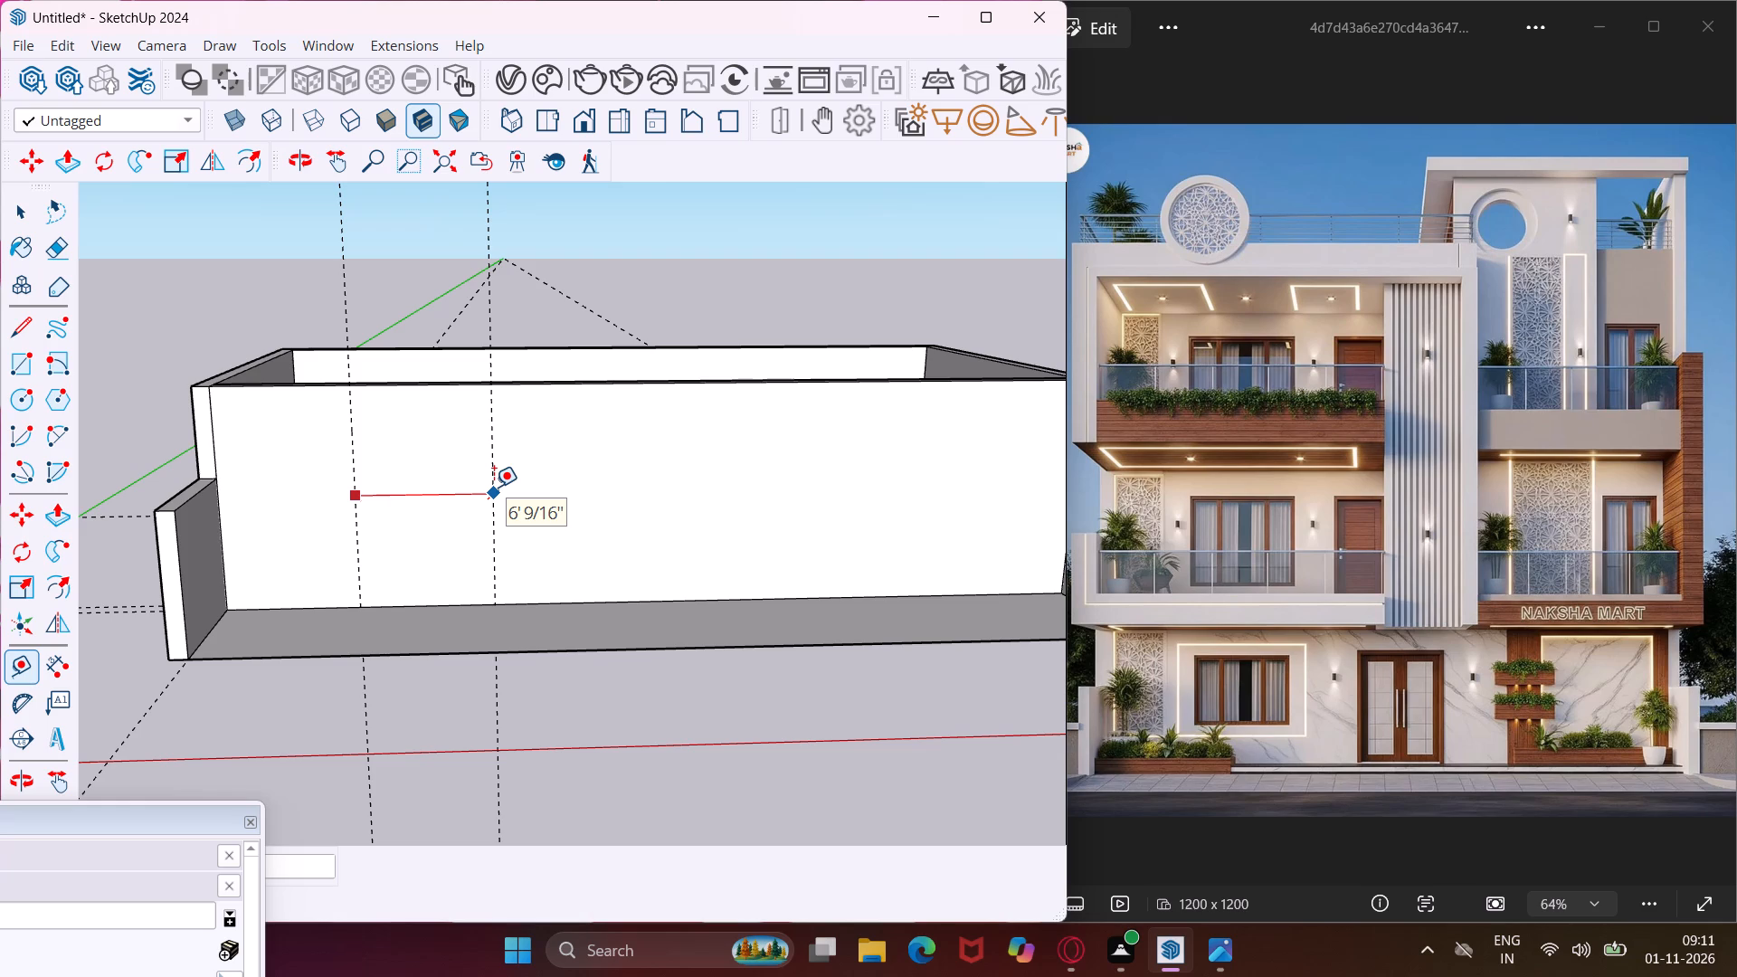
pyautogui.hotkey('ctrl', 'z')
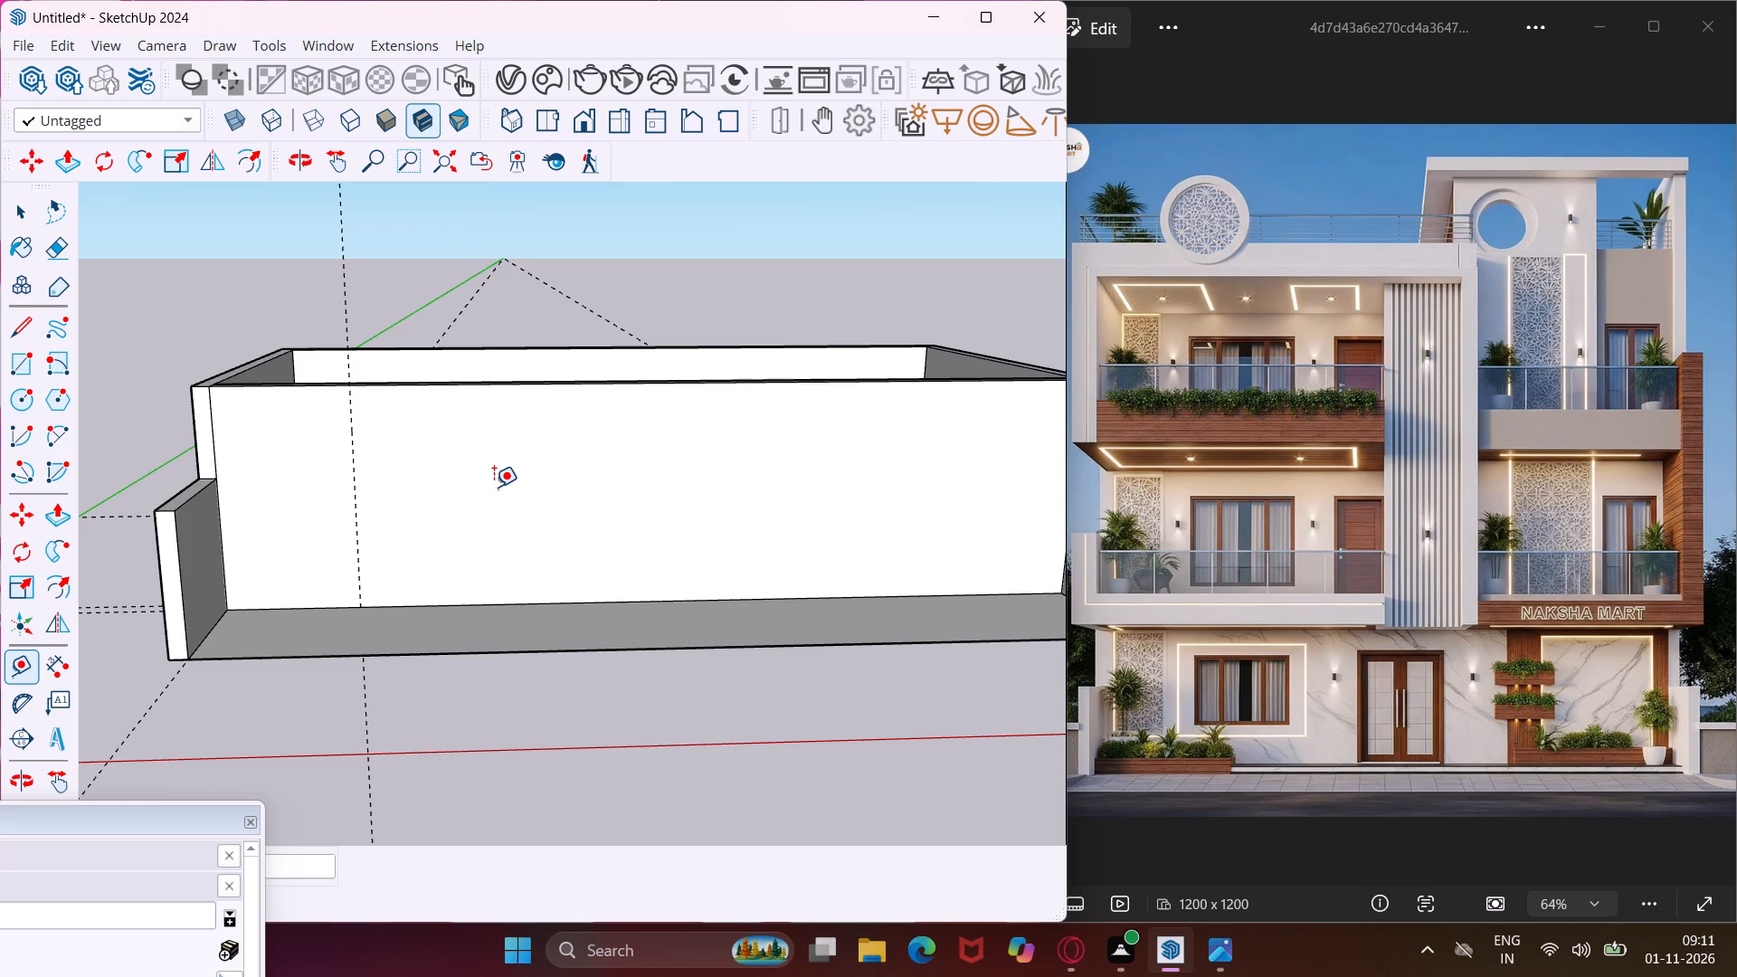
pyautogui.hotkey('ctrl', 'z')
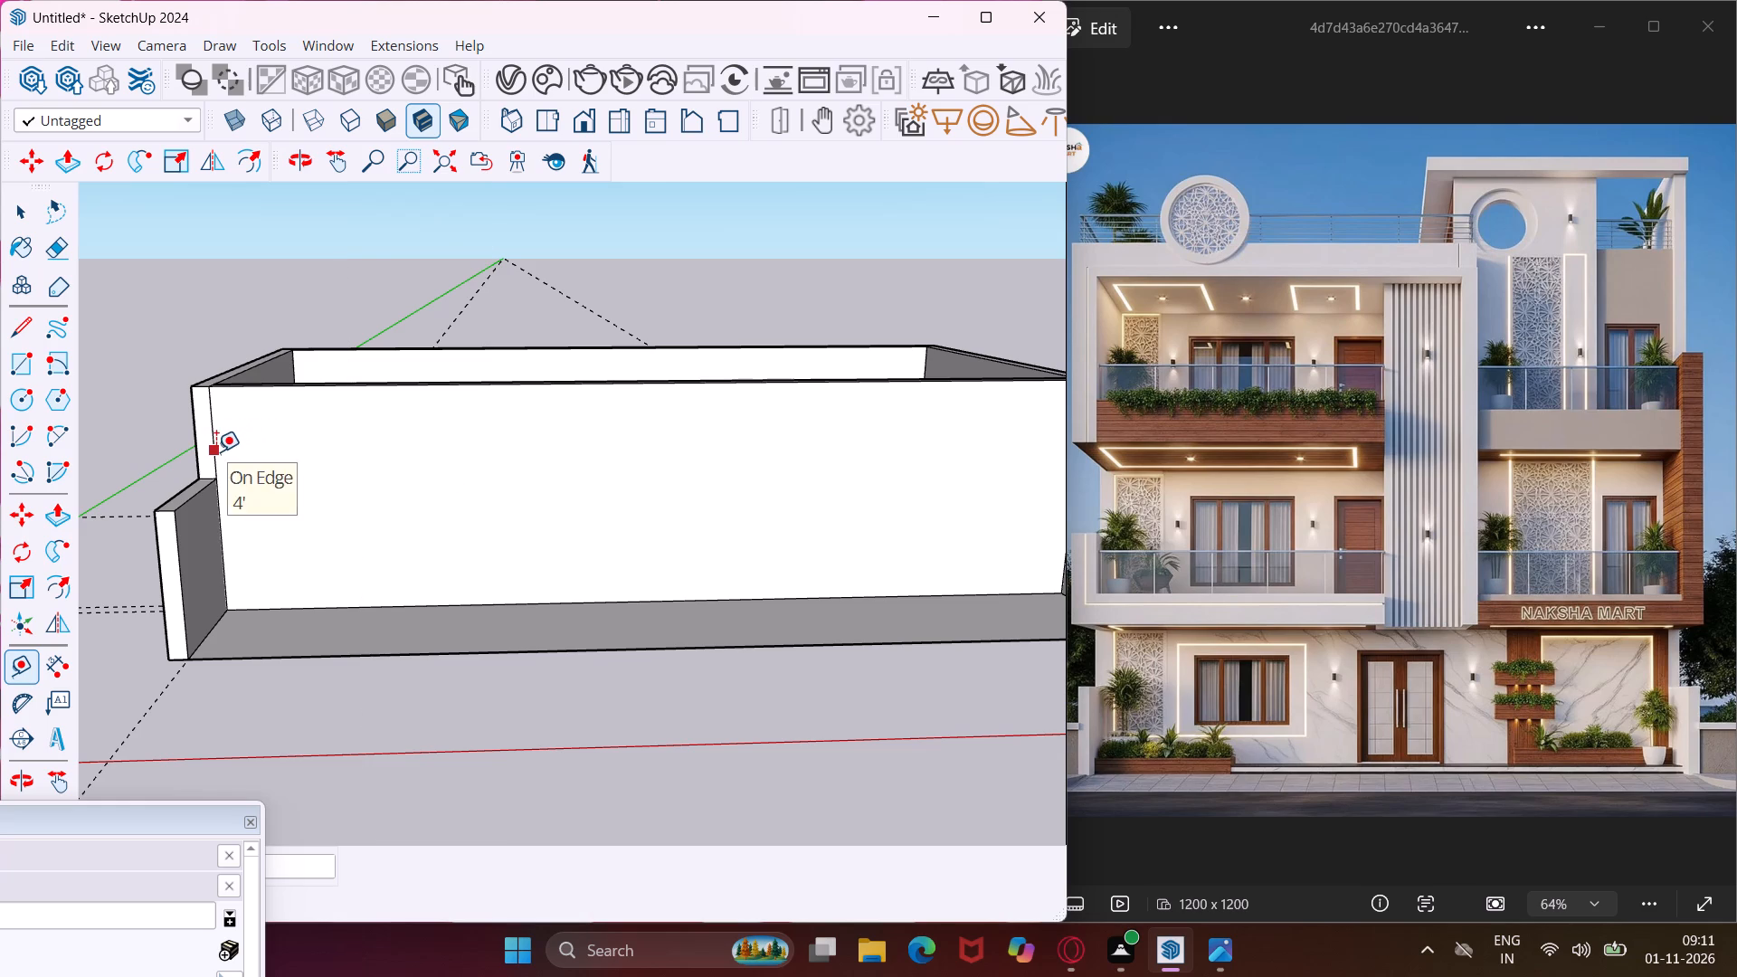
# Place a vertical guide on the front wall, offset from its left edge line, and a second vertical guide 5' beyond it.
pyautogui.click(216, 451)
pyautogui.scroll(-1, 386, 453)
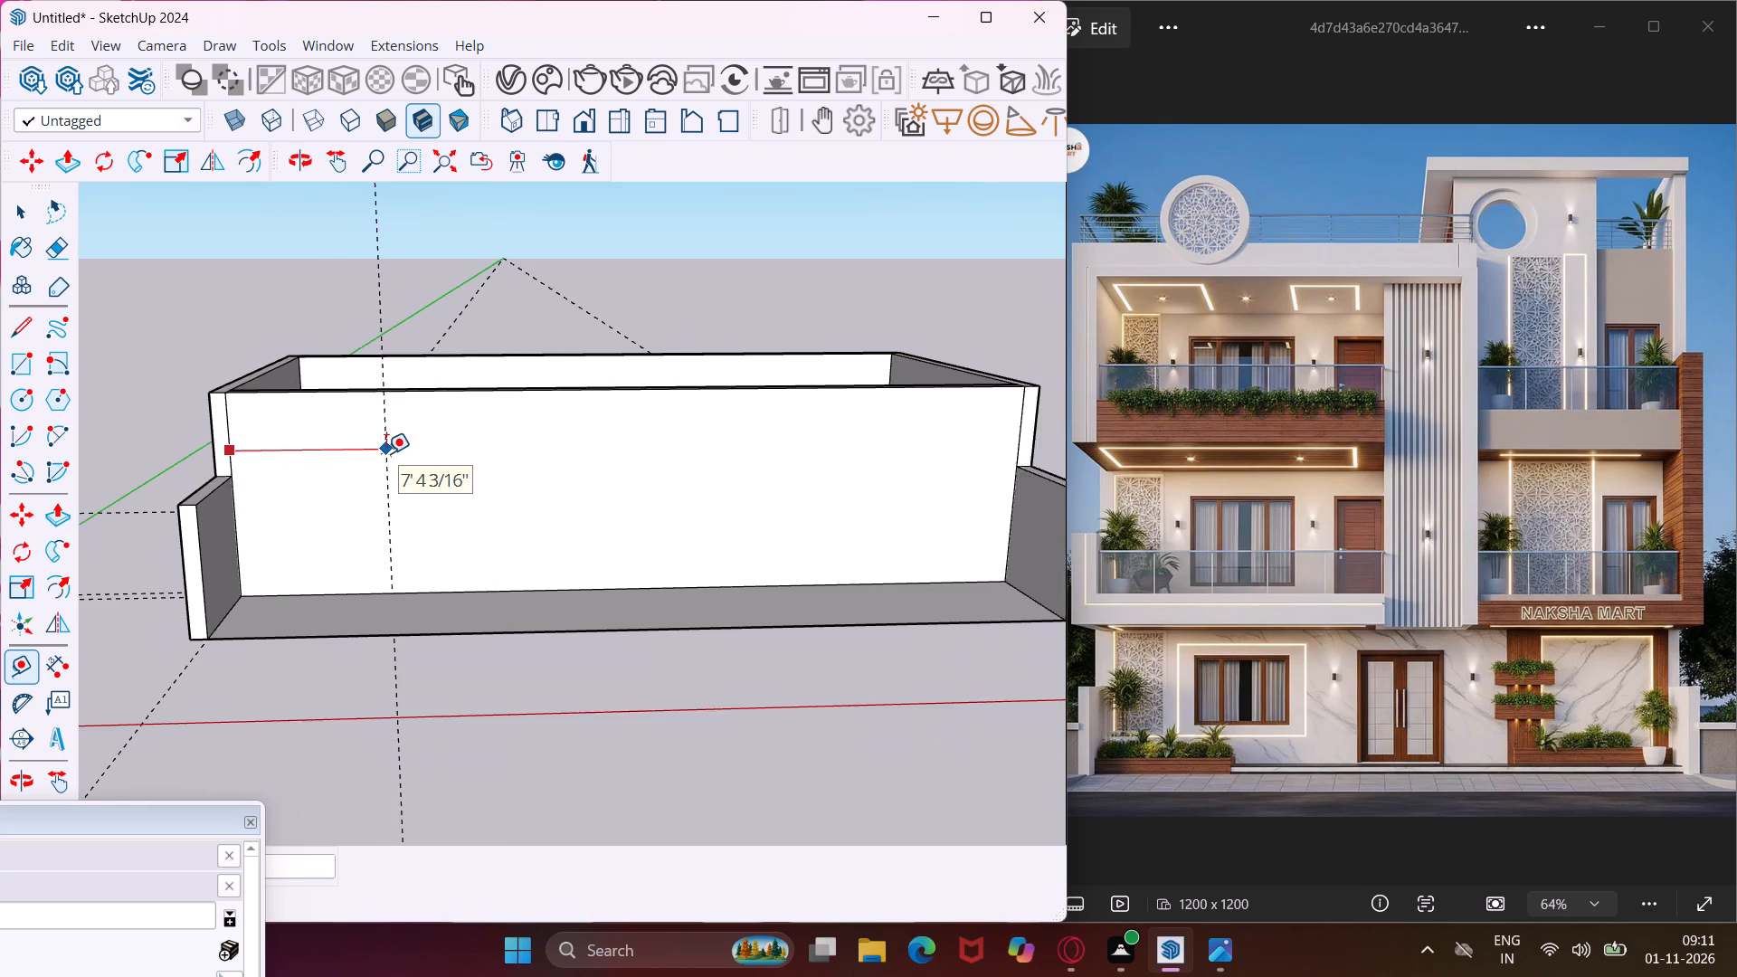
pyautogui.scroll(-1, 386, 453)
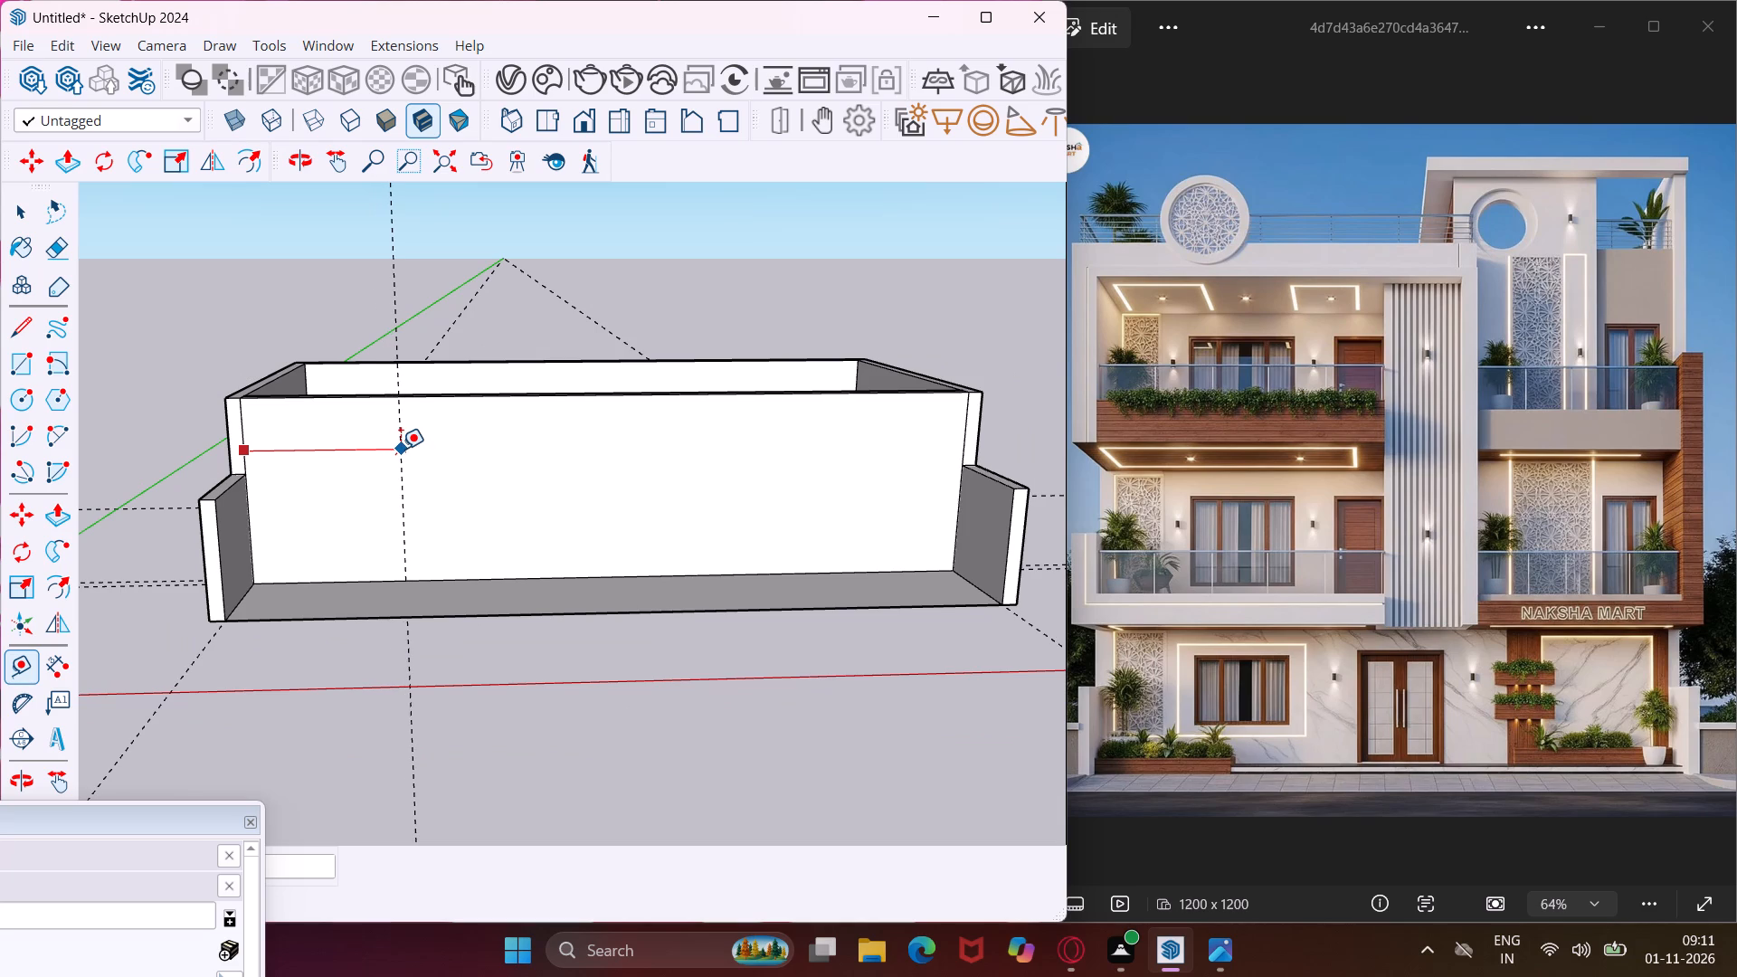
pyautogui.click(401, 449)
pyautogui.scroll(4, 400, 491)
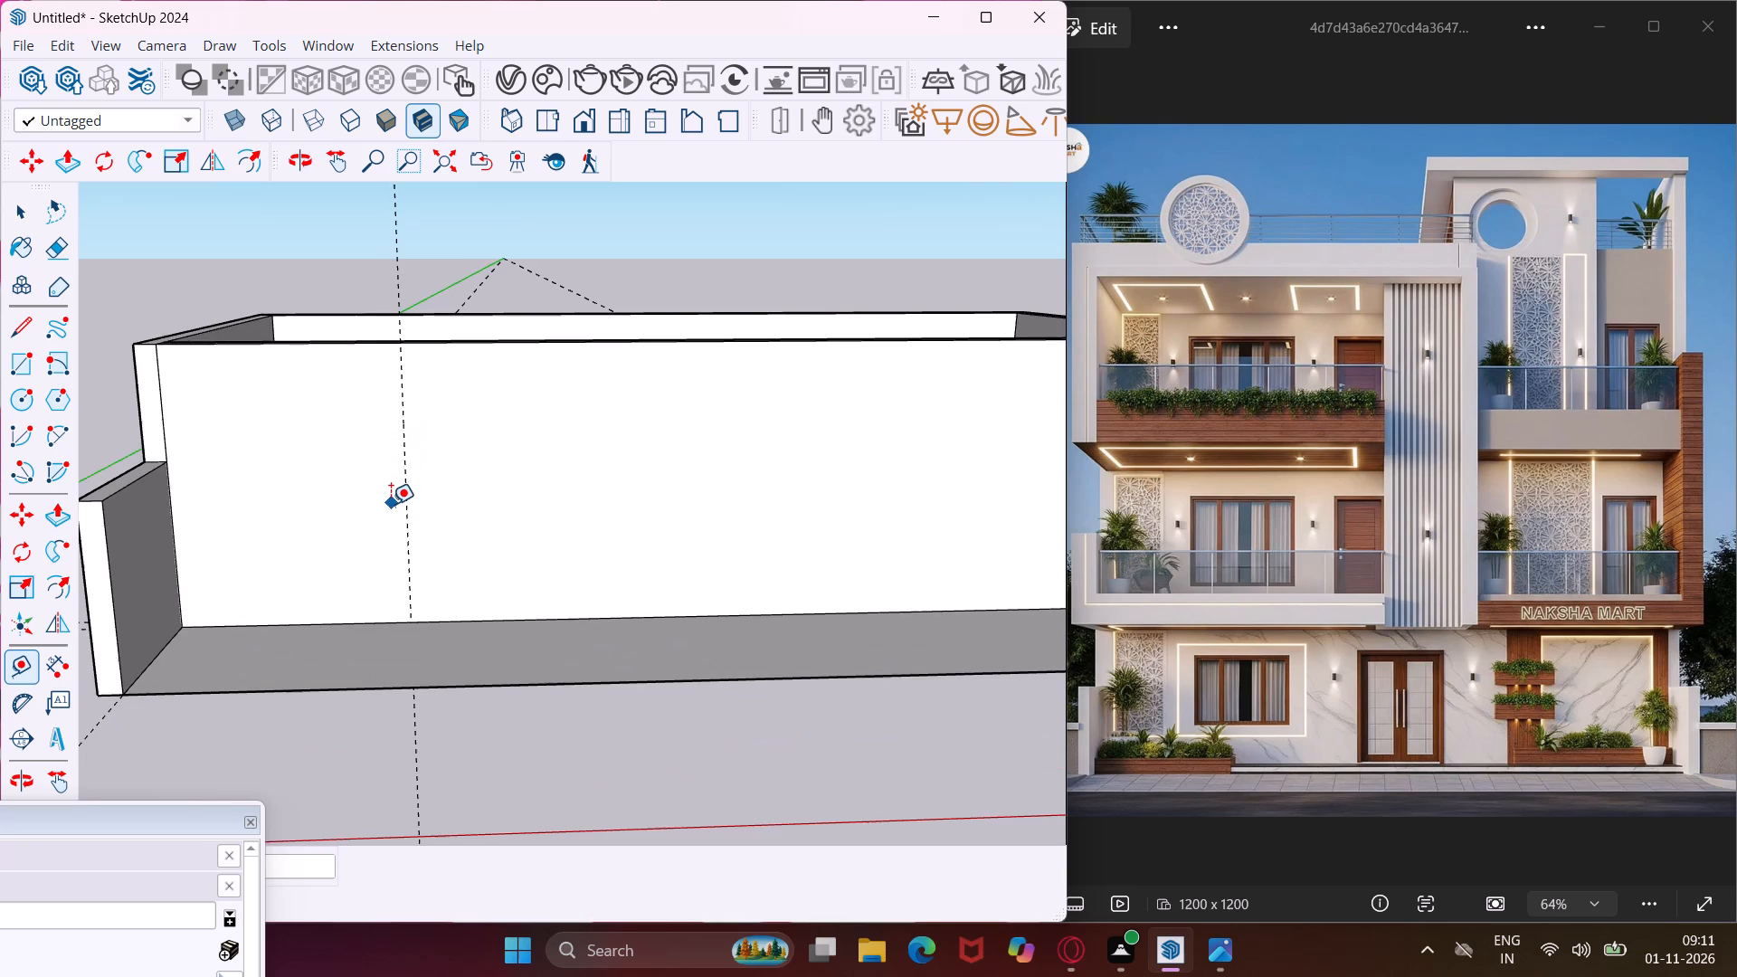
pyautogui.click(403, 517)
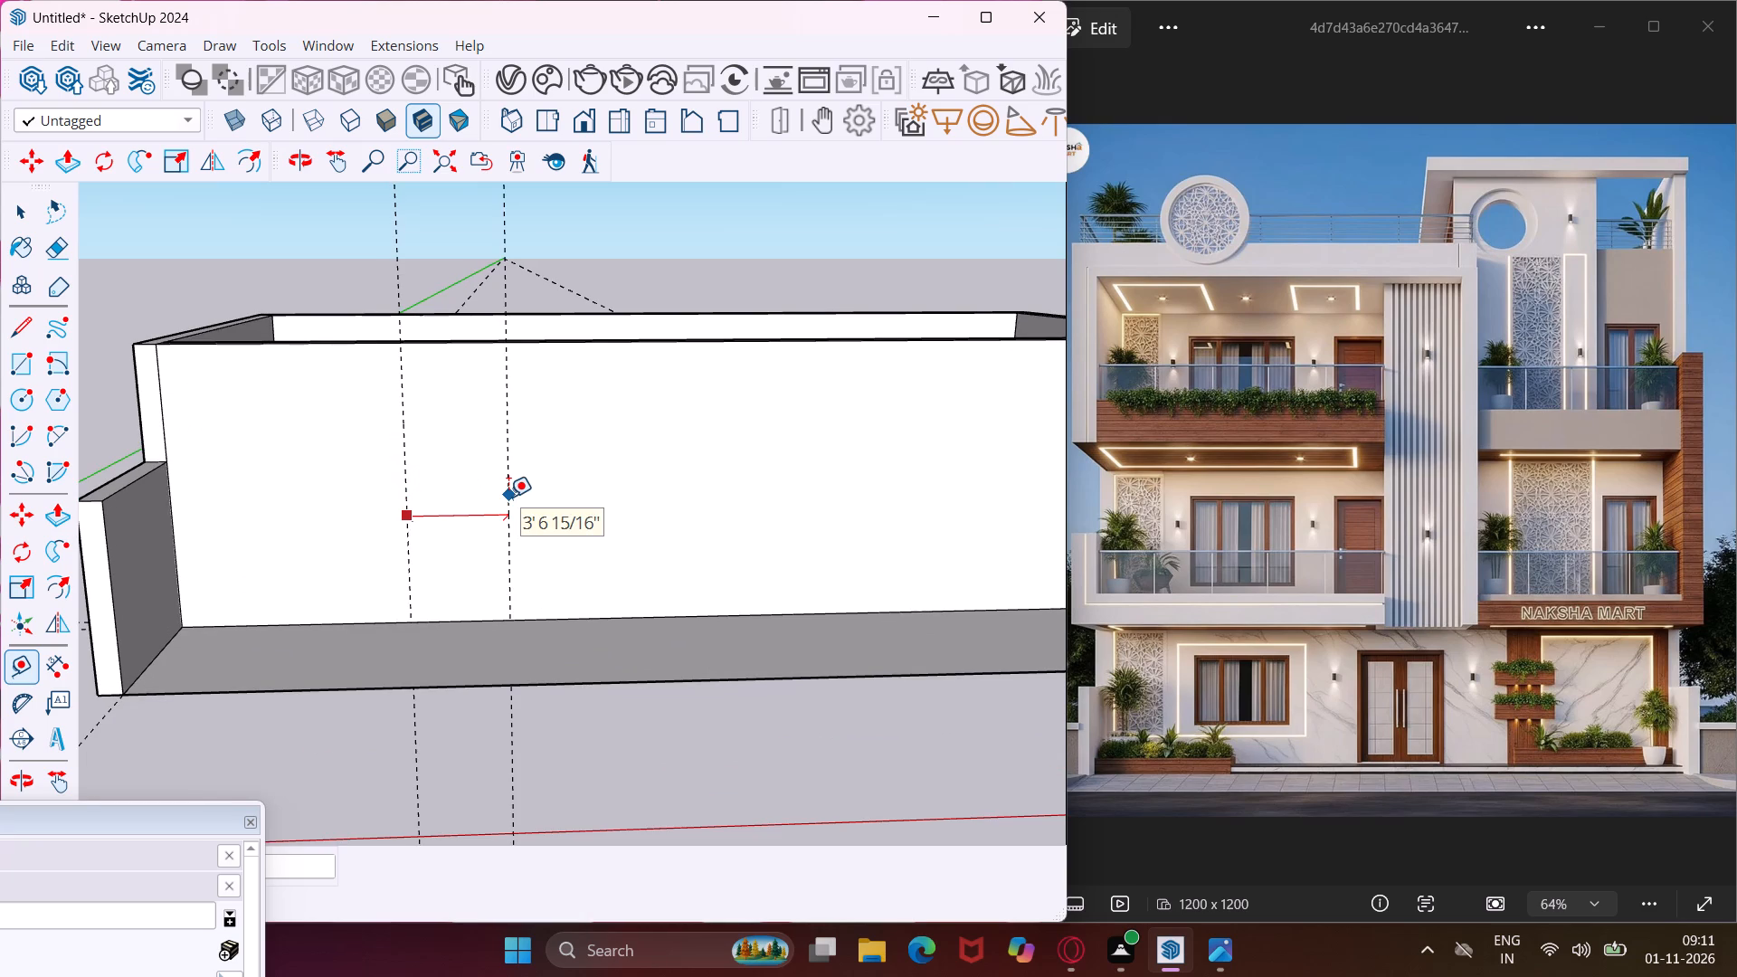
pyautogui.write("5'")
pyautogui.press('Return')
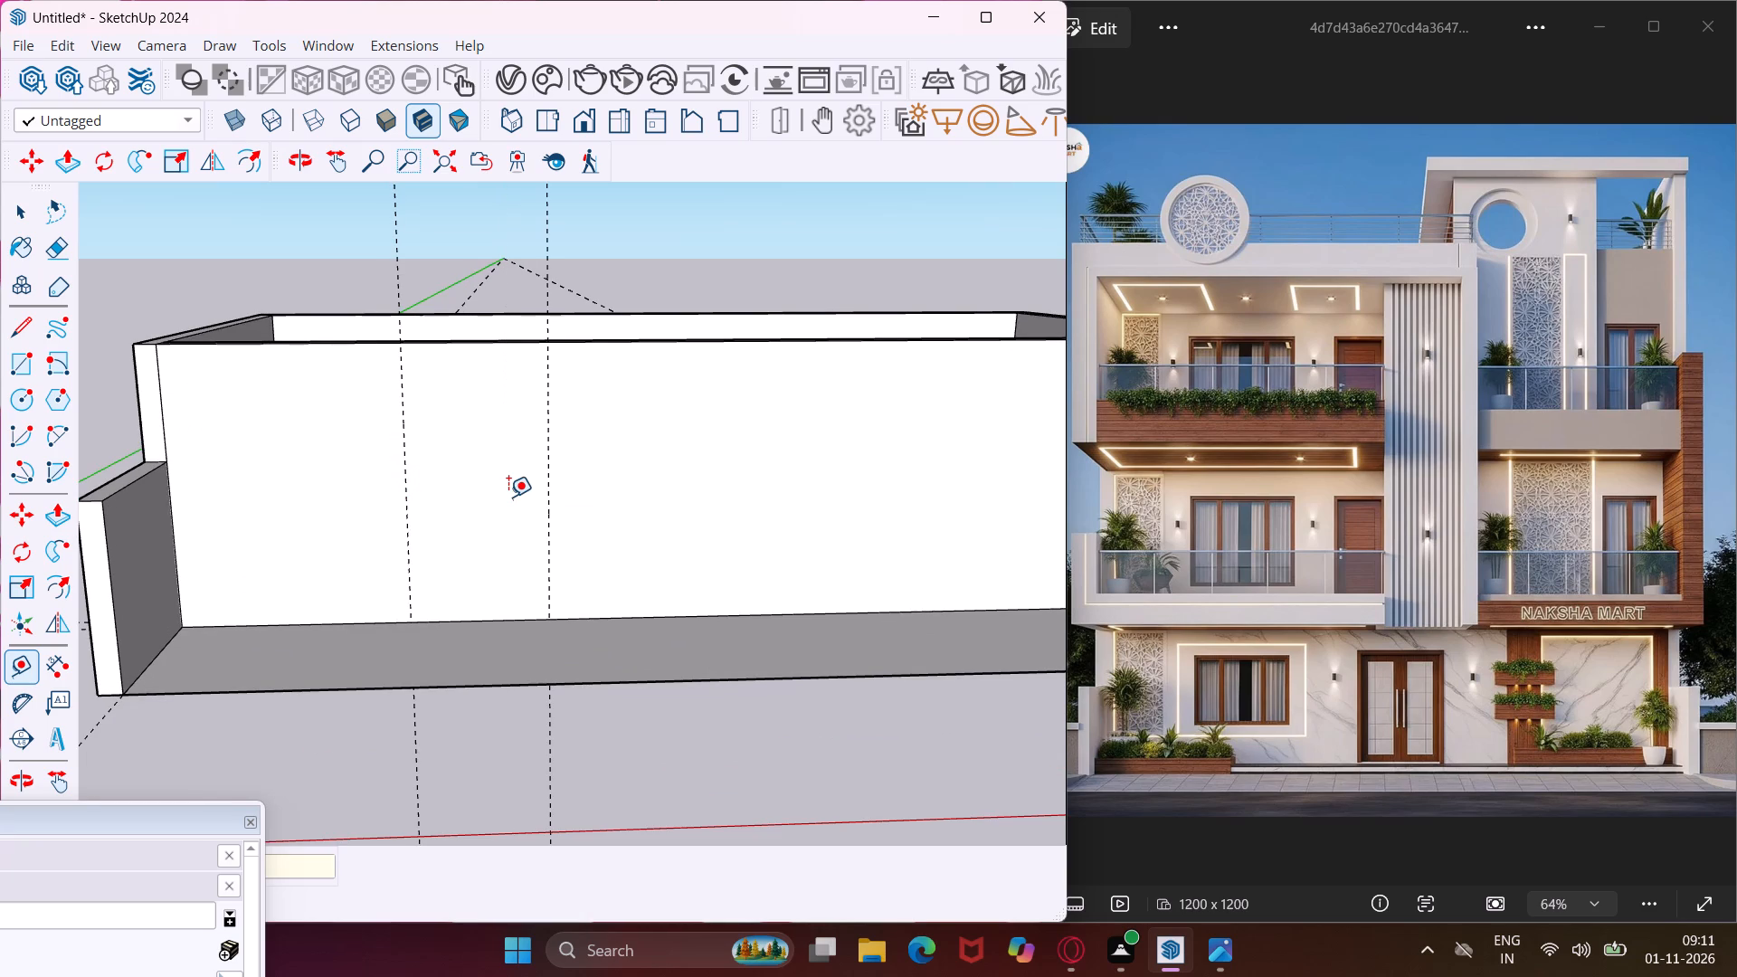
# Add horizontal guides across the front wall, one 3' above its base and one 3' below its top edge.
pyautogui.click(498, 621)
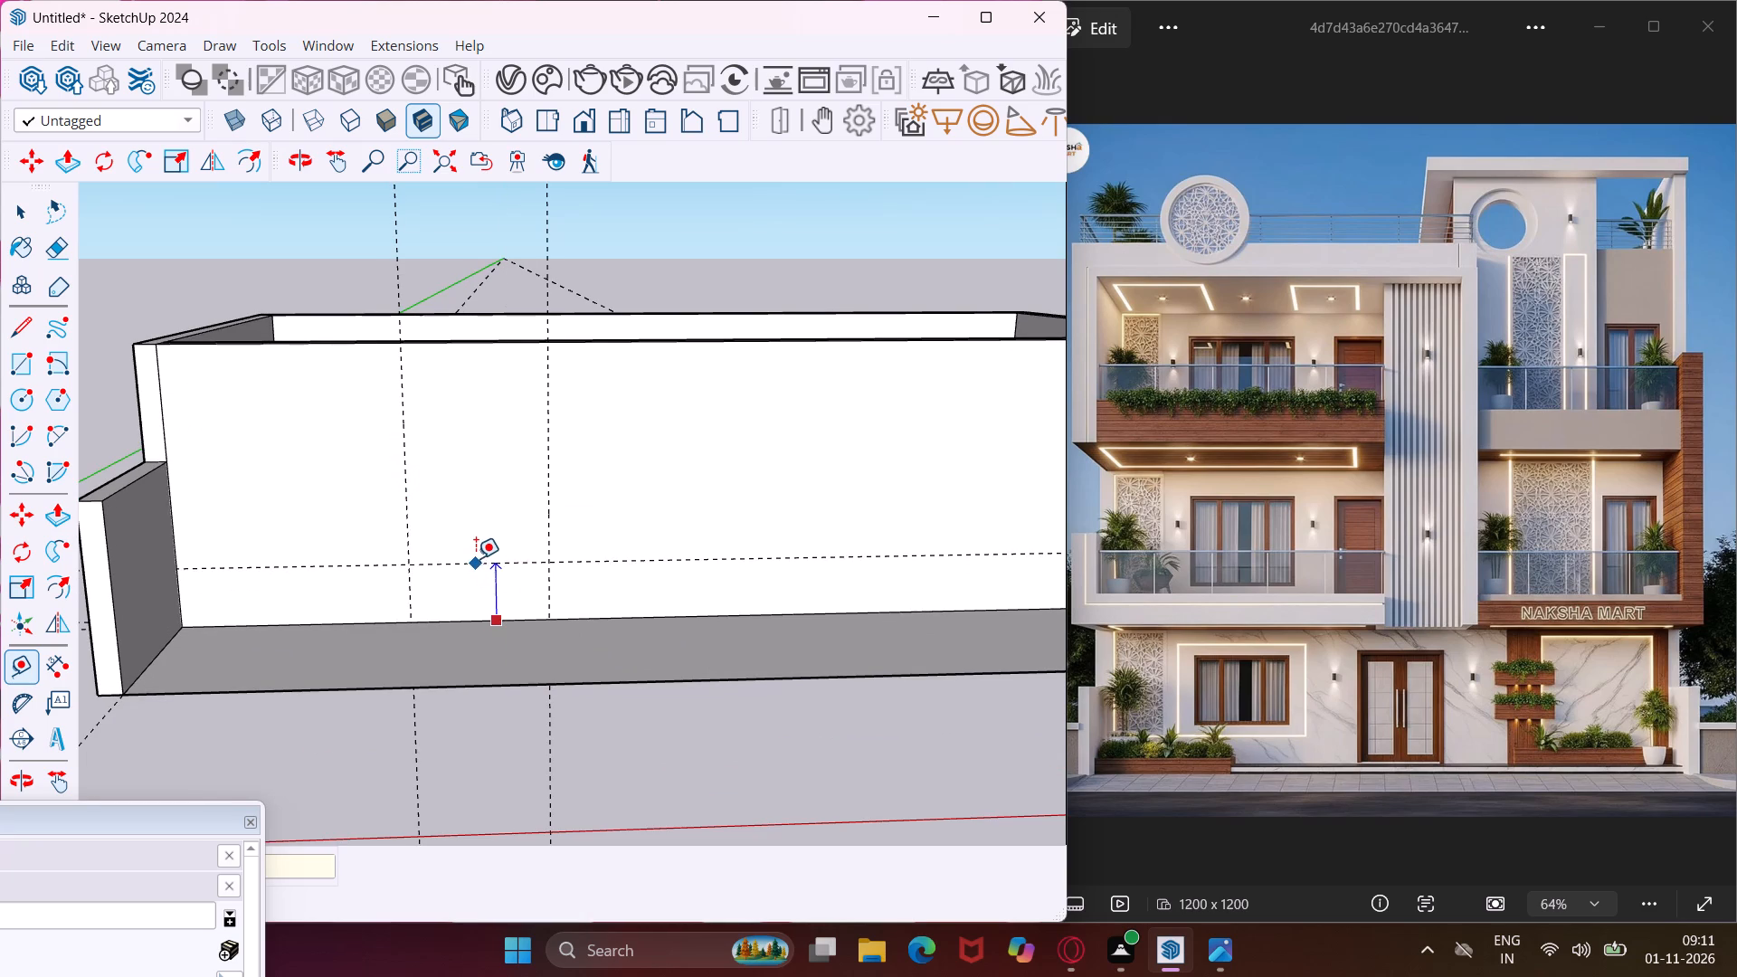
pyautogui.write("3'")
pyautogui.press('Return')
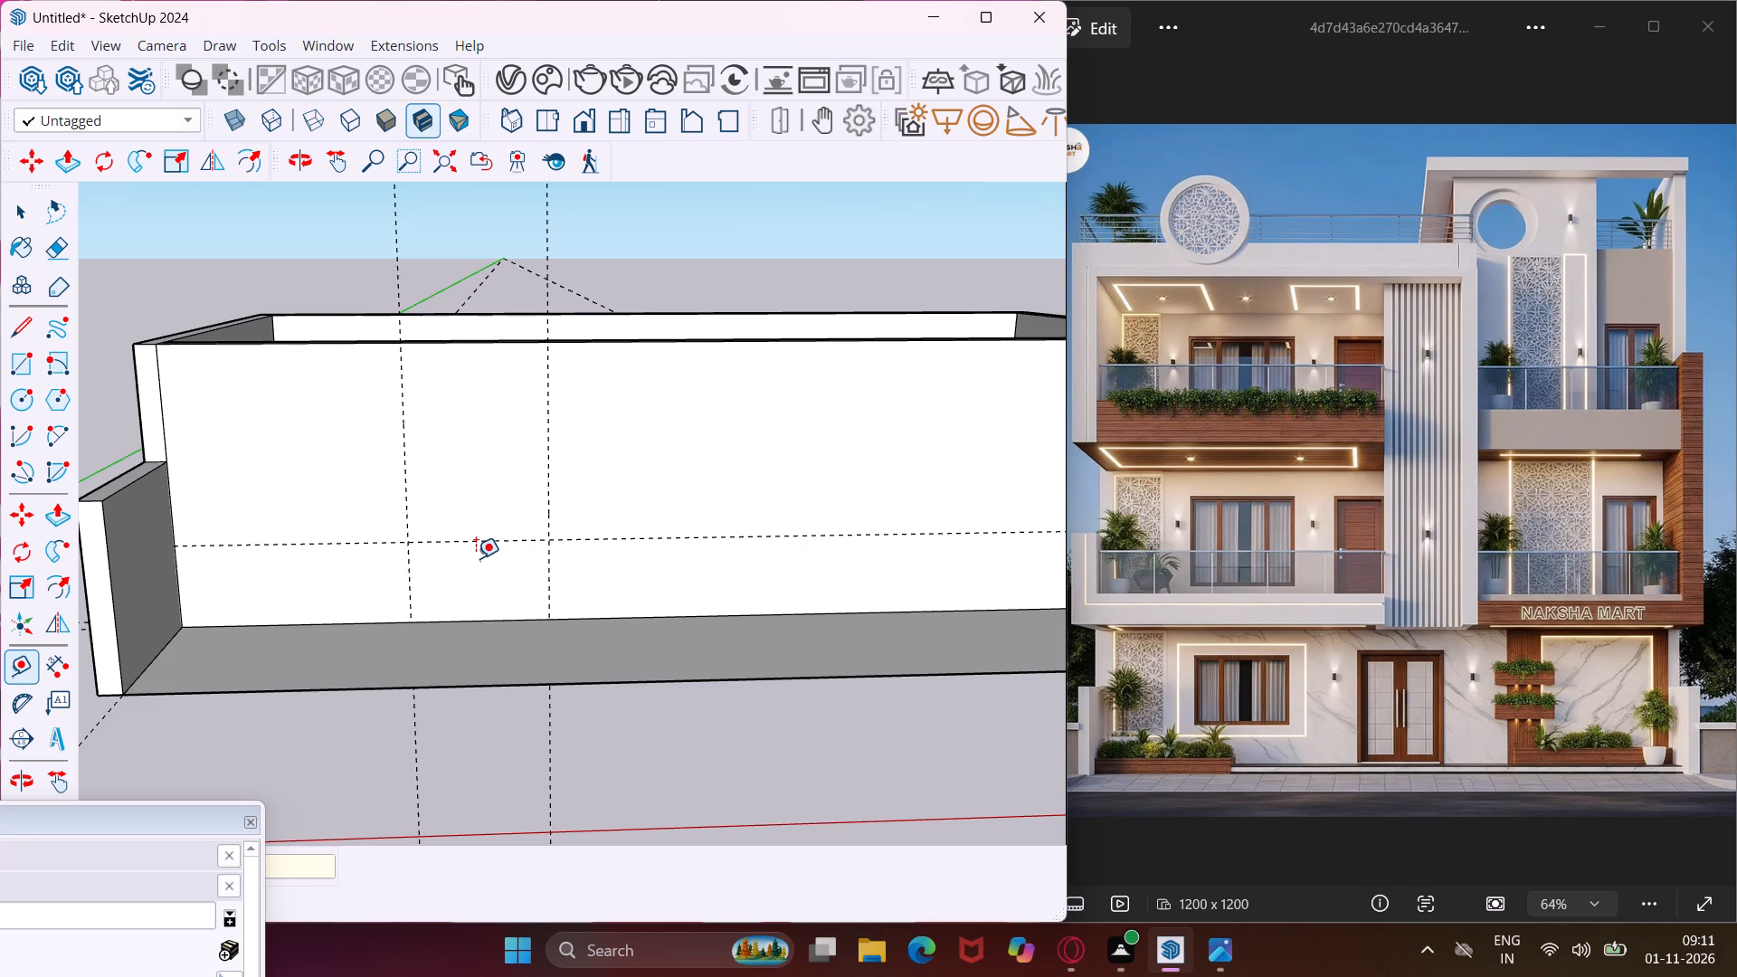
pyautogui.moveTo(476, 558); pyautogui.dragTo(470, 531, button='middle')
pyautogui.scroll(1, 470, 531)
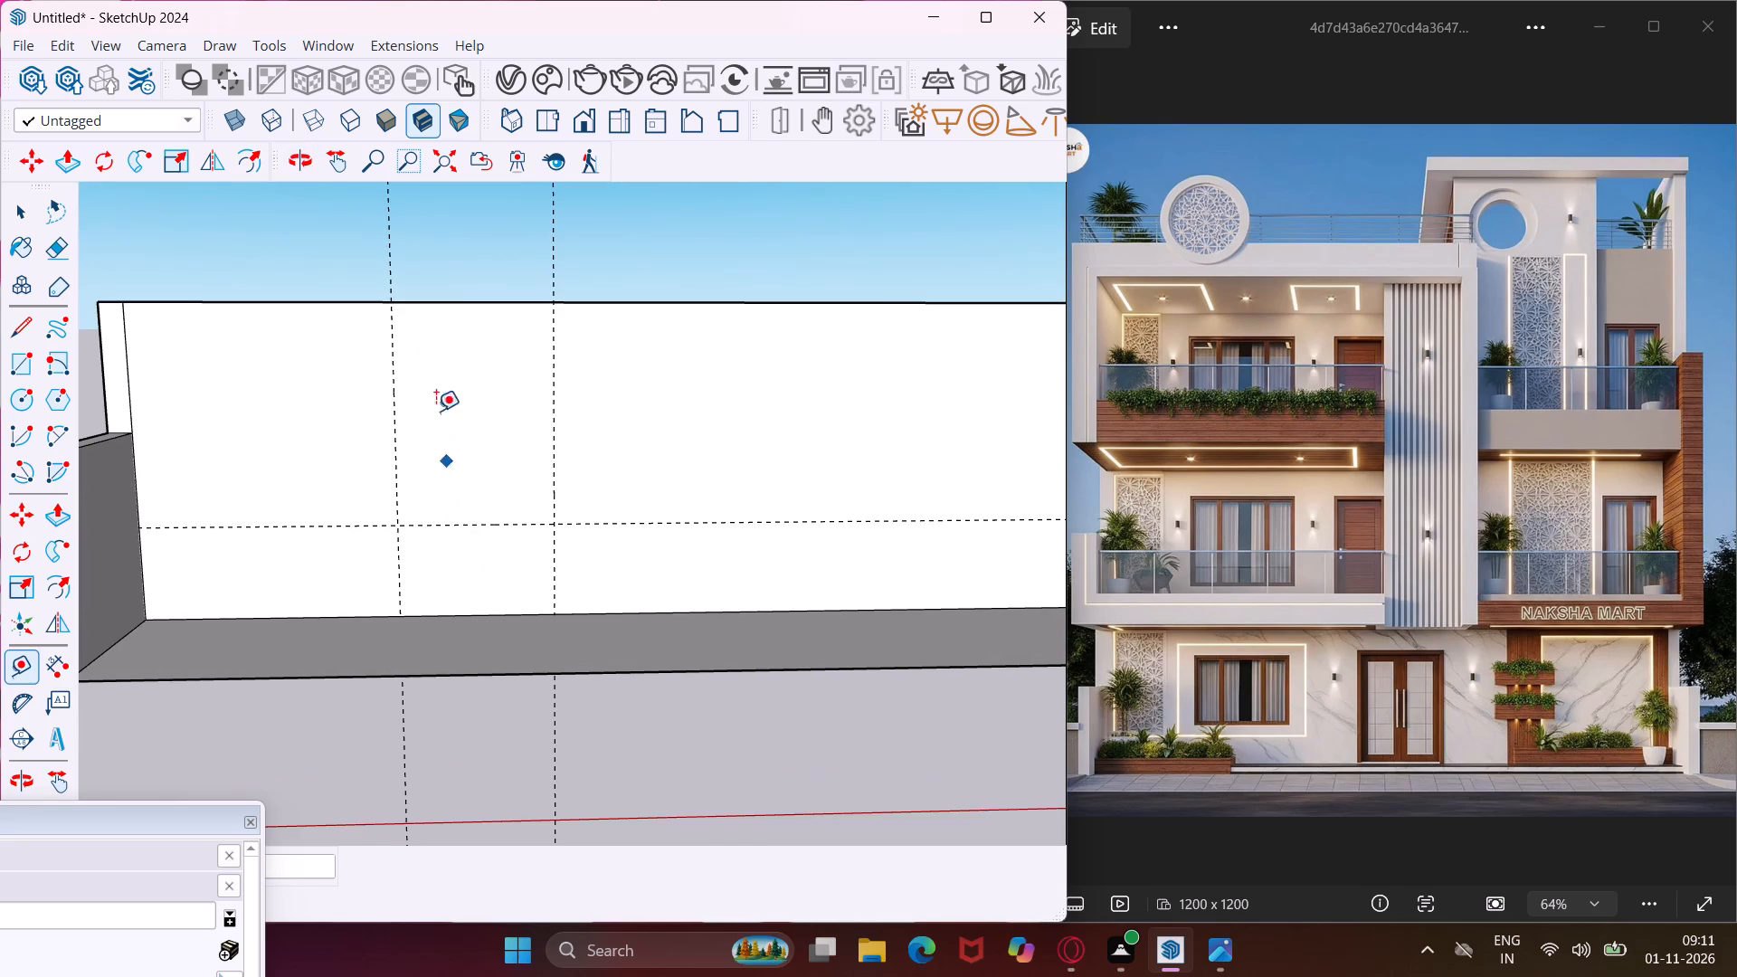
pyautogui.click(509, 299)
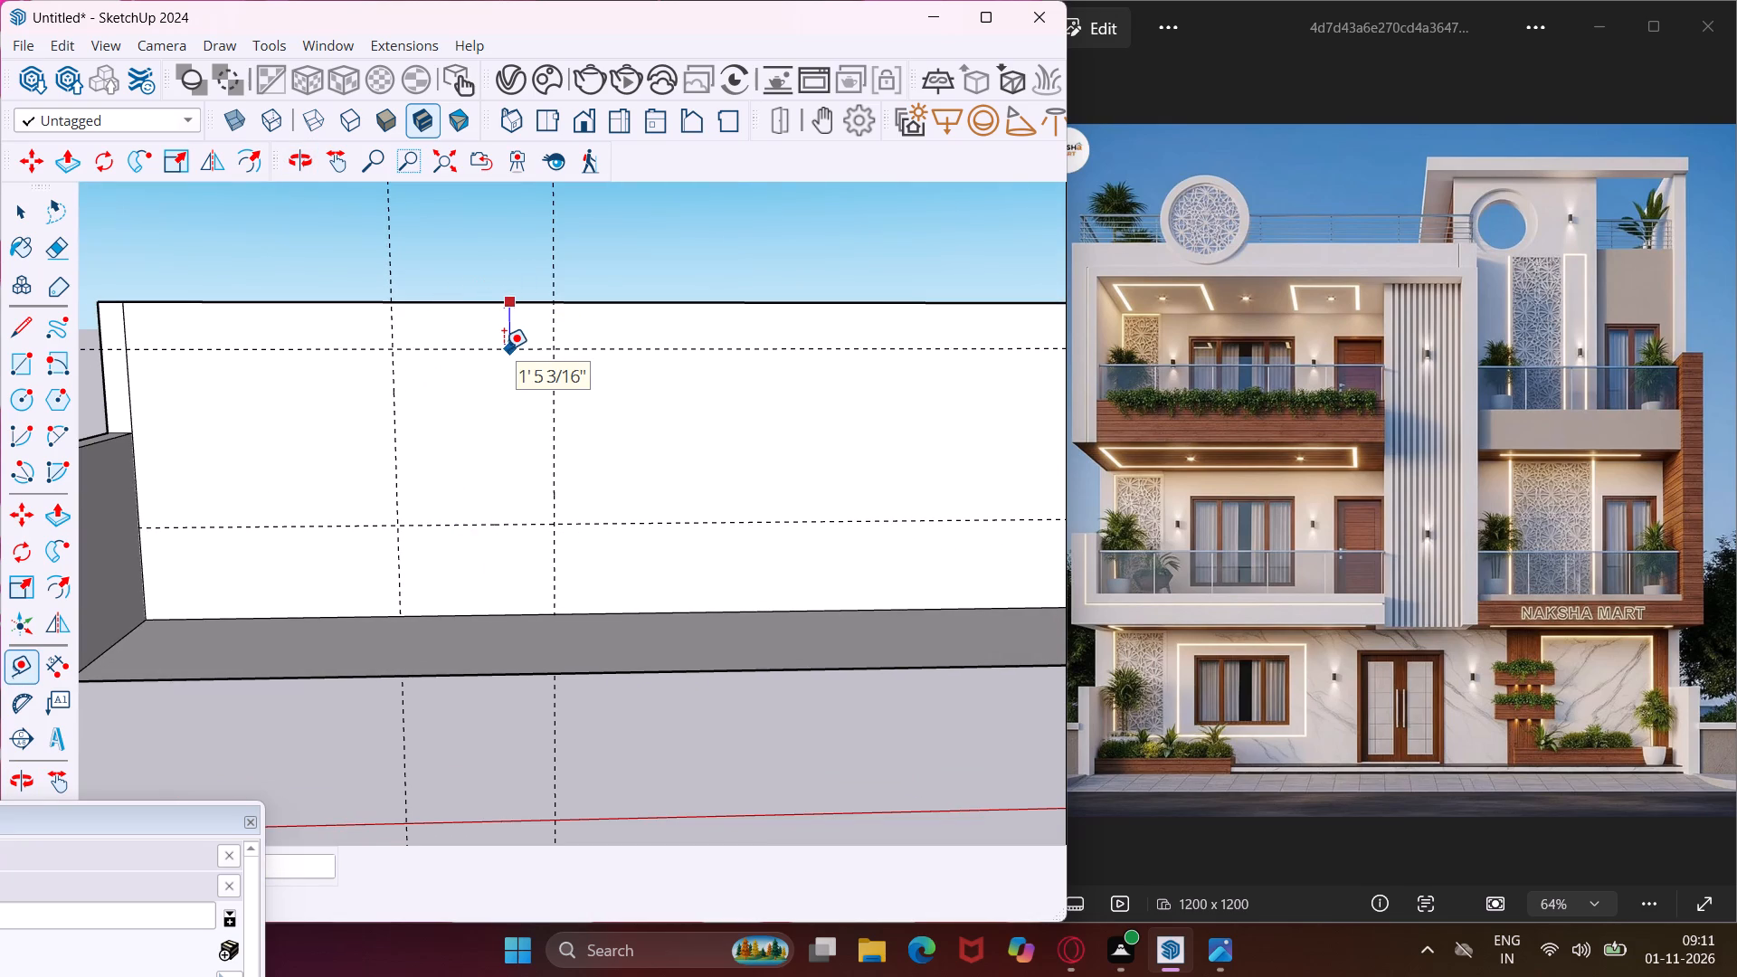
pyautogui.write("3'")
pyautogui.press('Return')
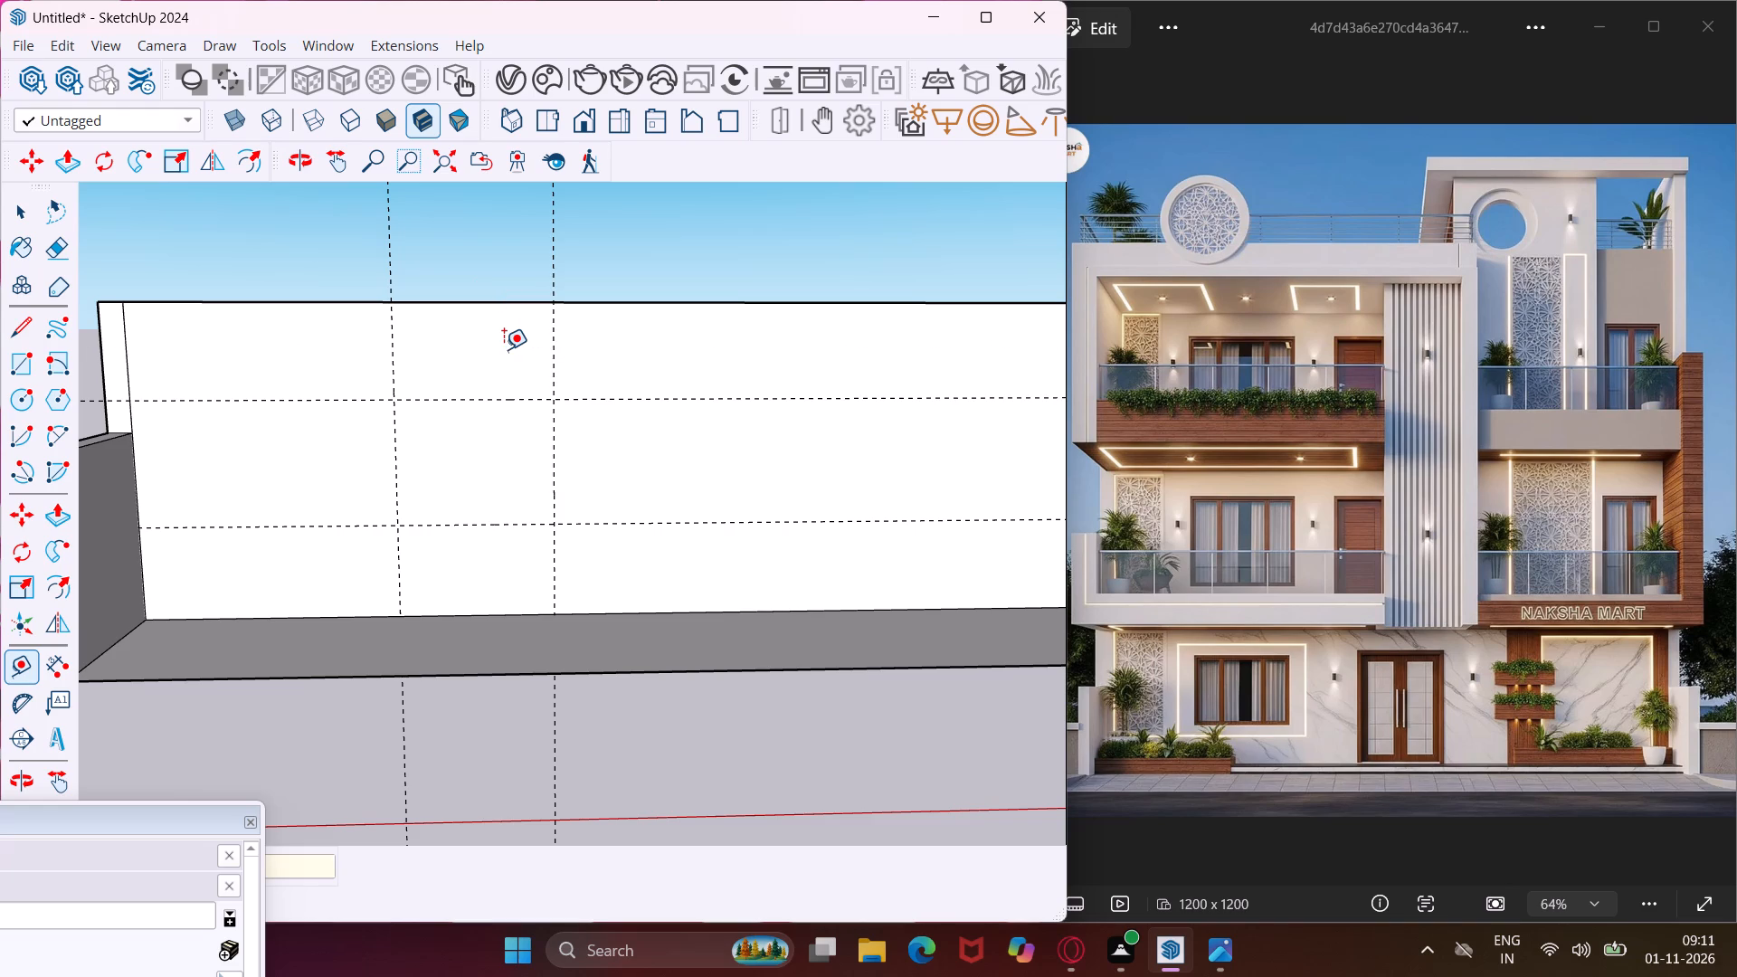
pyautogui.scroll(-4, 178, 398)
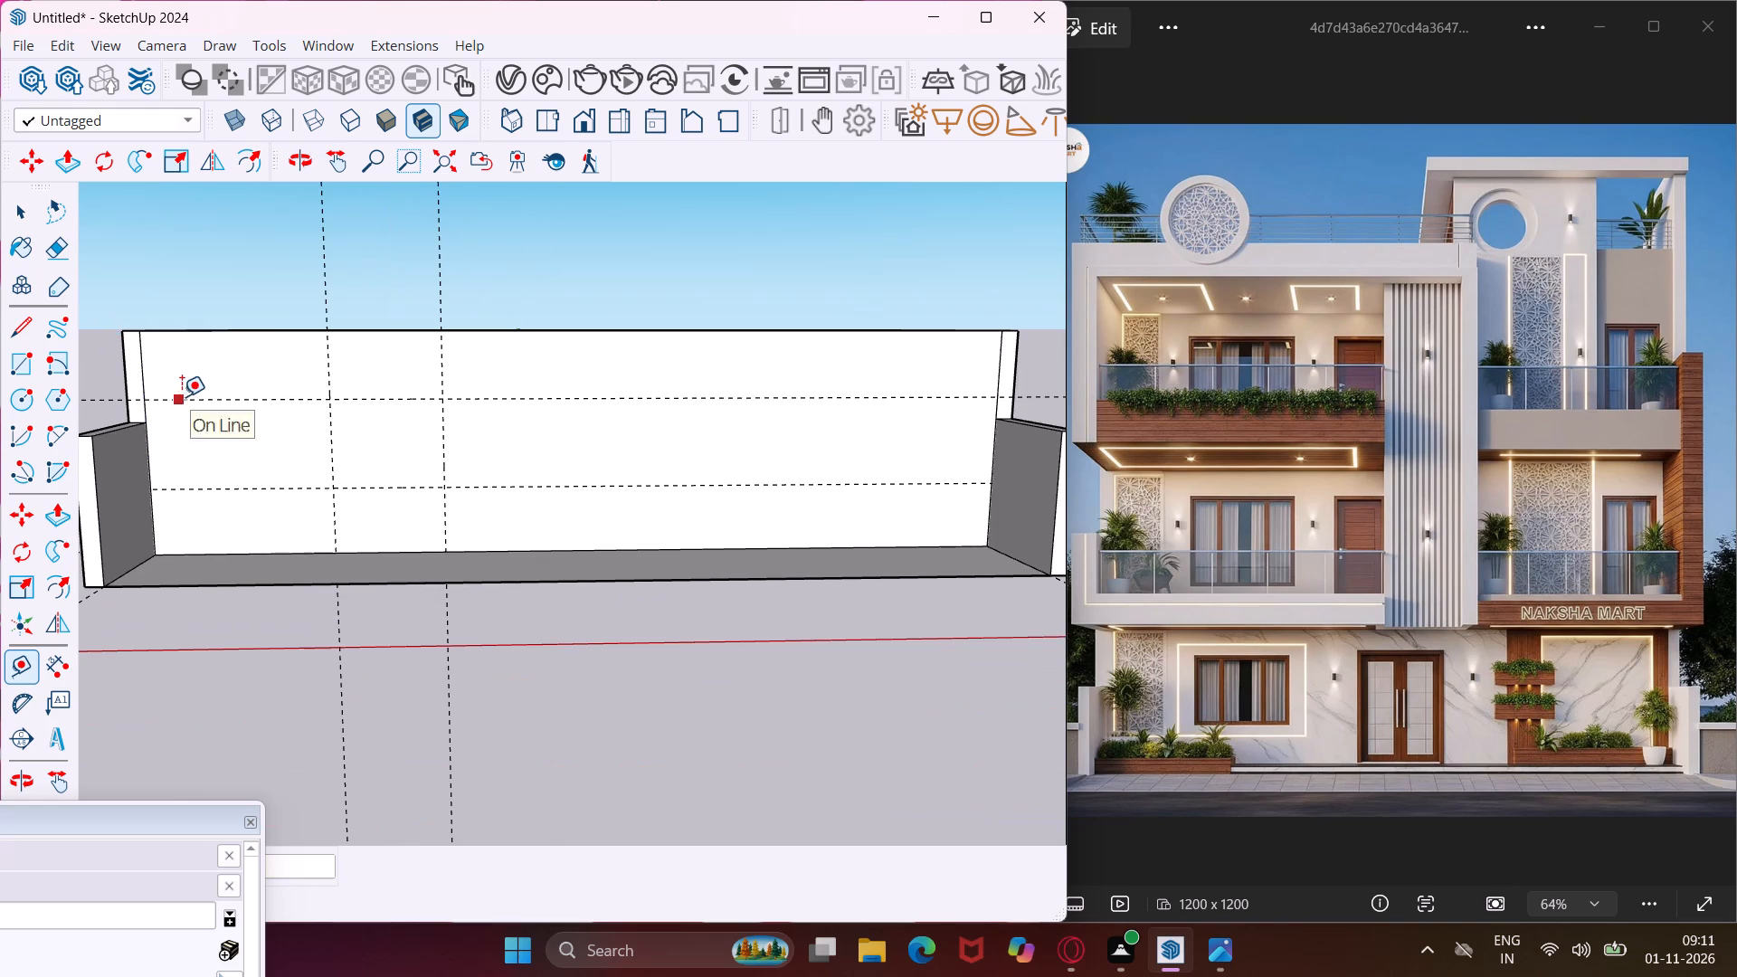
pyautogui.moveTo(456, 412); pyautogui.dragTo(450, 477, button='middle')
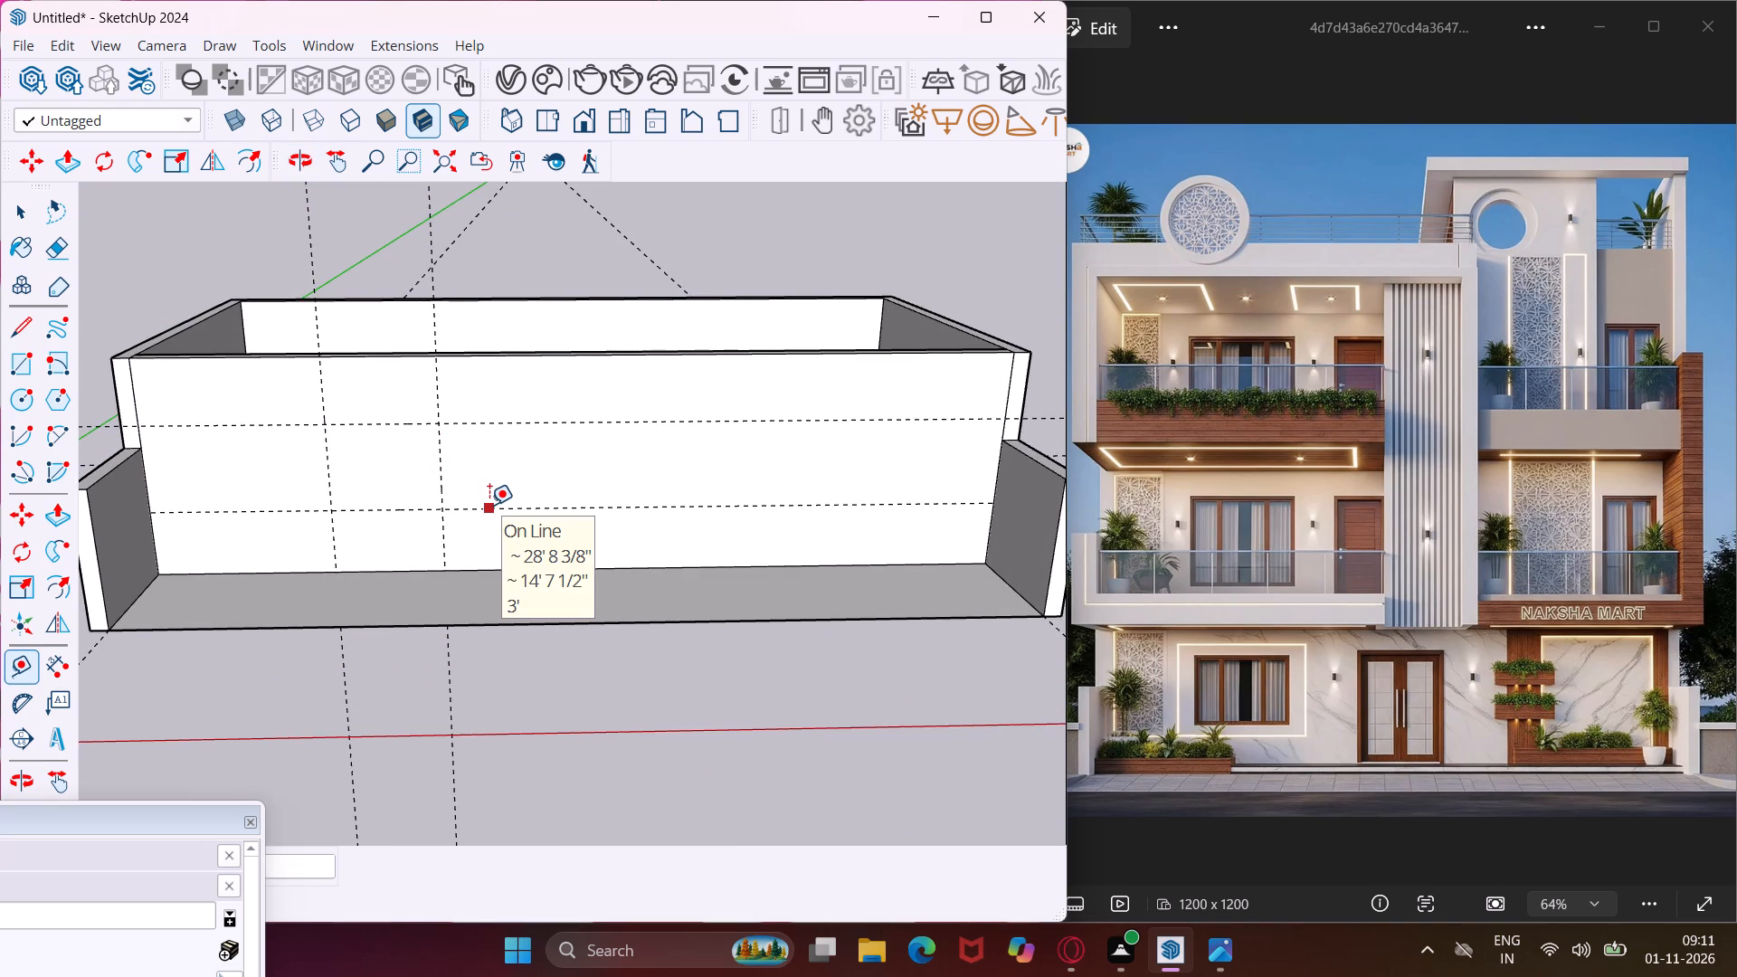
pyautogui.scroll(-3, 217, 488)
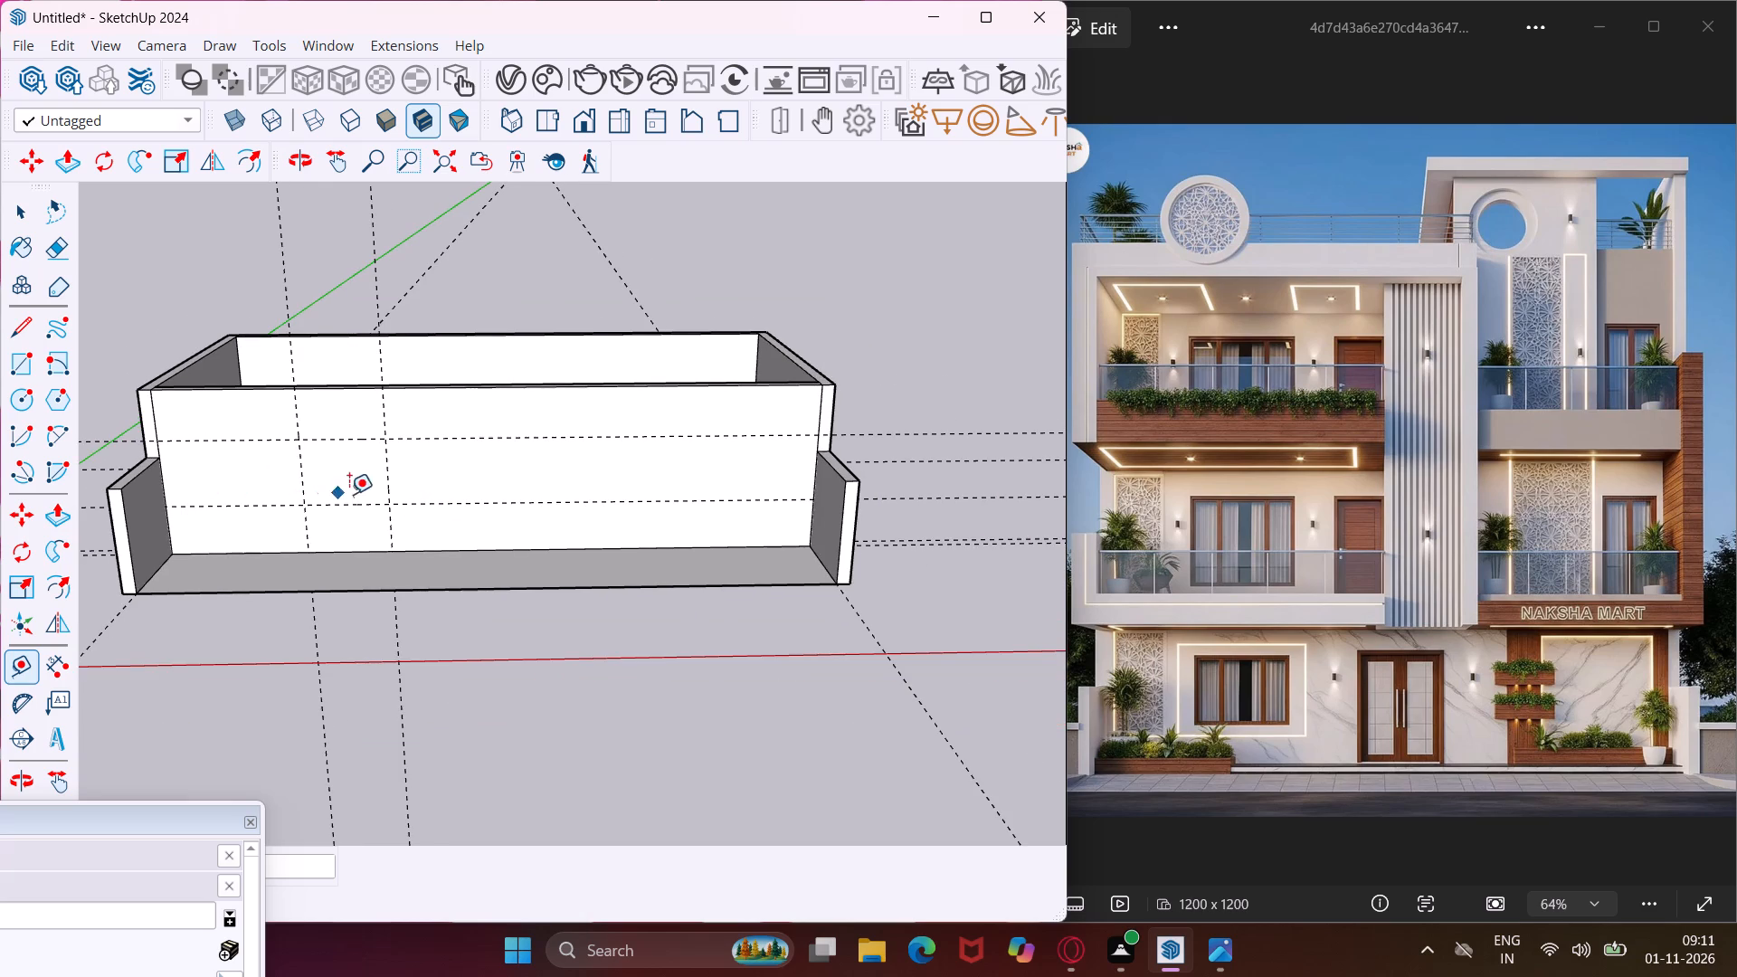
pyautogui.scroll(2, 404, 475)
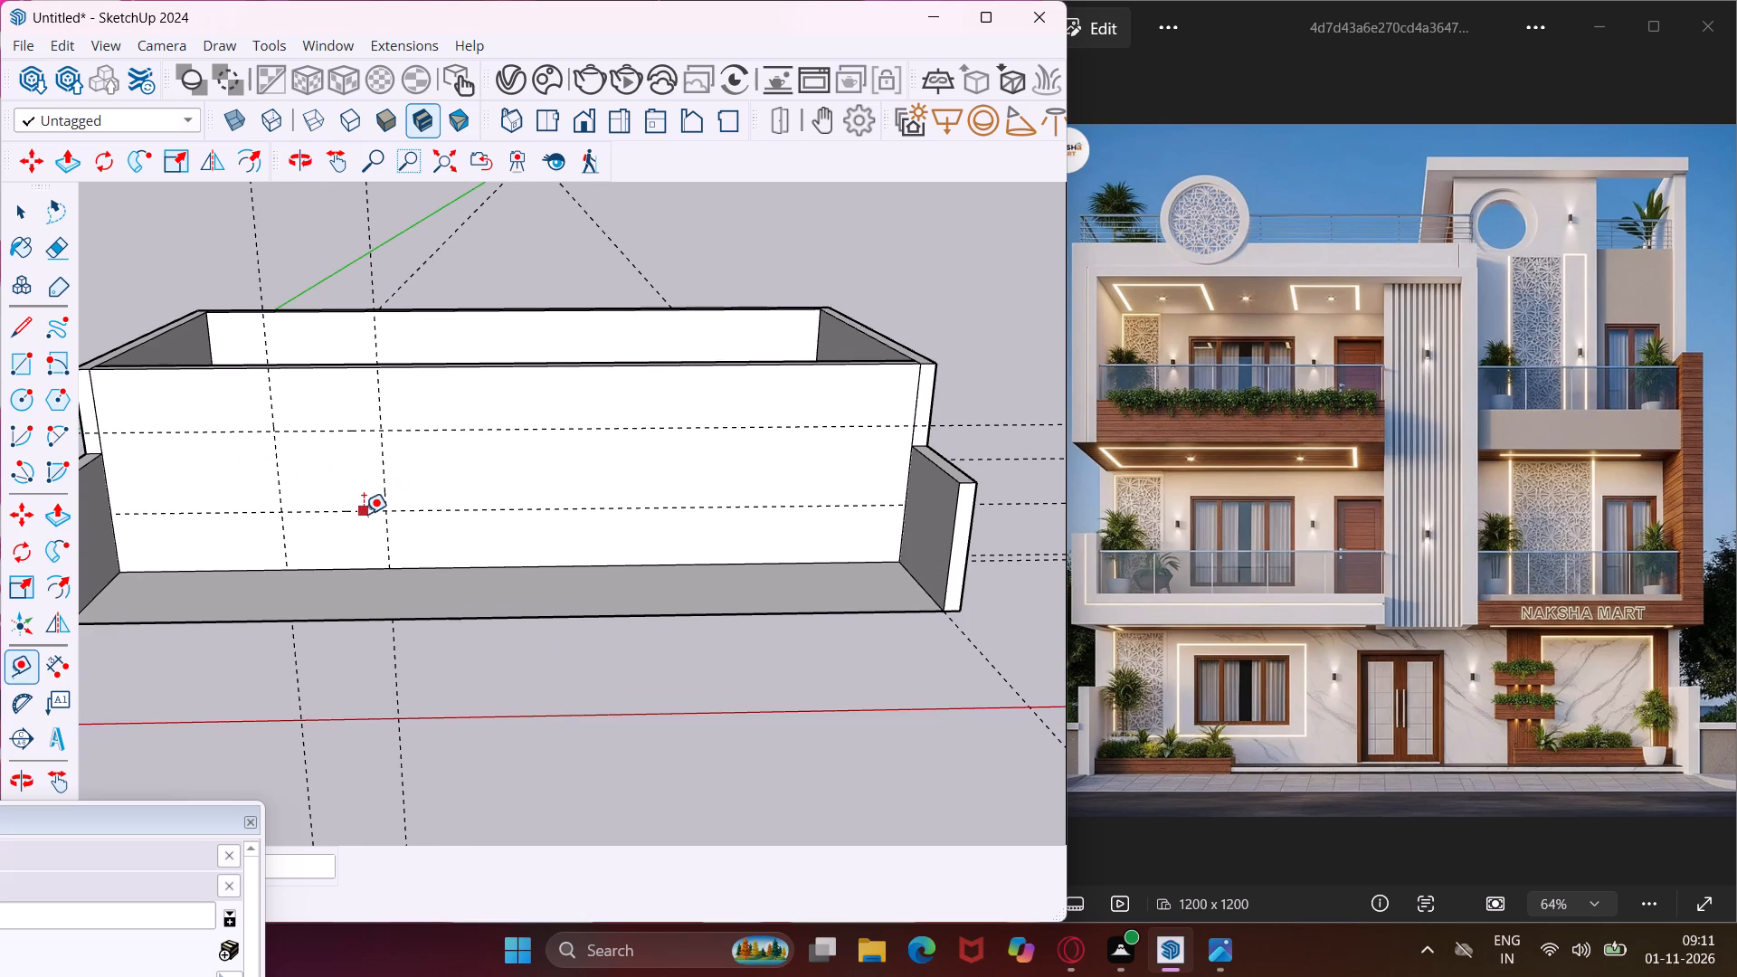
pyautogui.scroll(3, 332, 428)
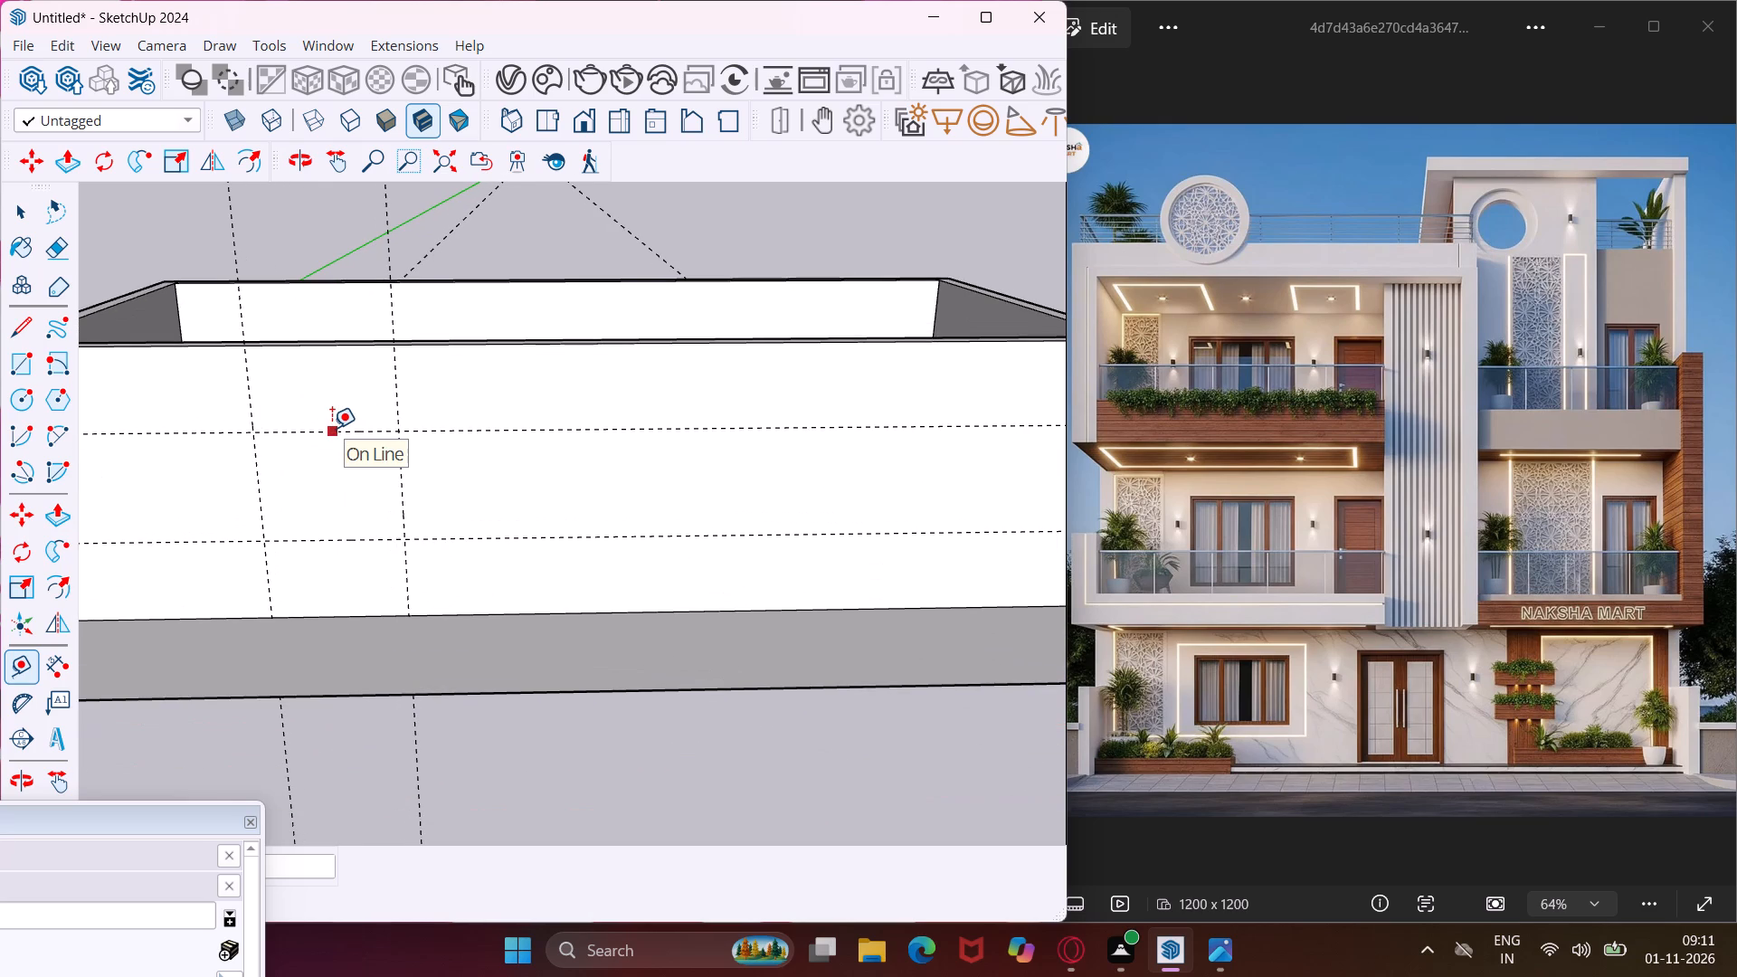
# Add a horizontal guide on the front wall 1' above the upper horizontal guide.
pyautogui.scroll(3, 332, 428)
pyautogui.click(327, 431)
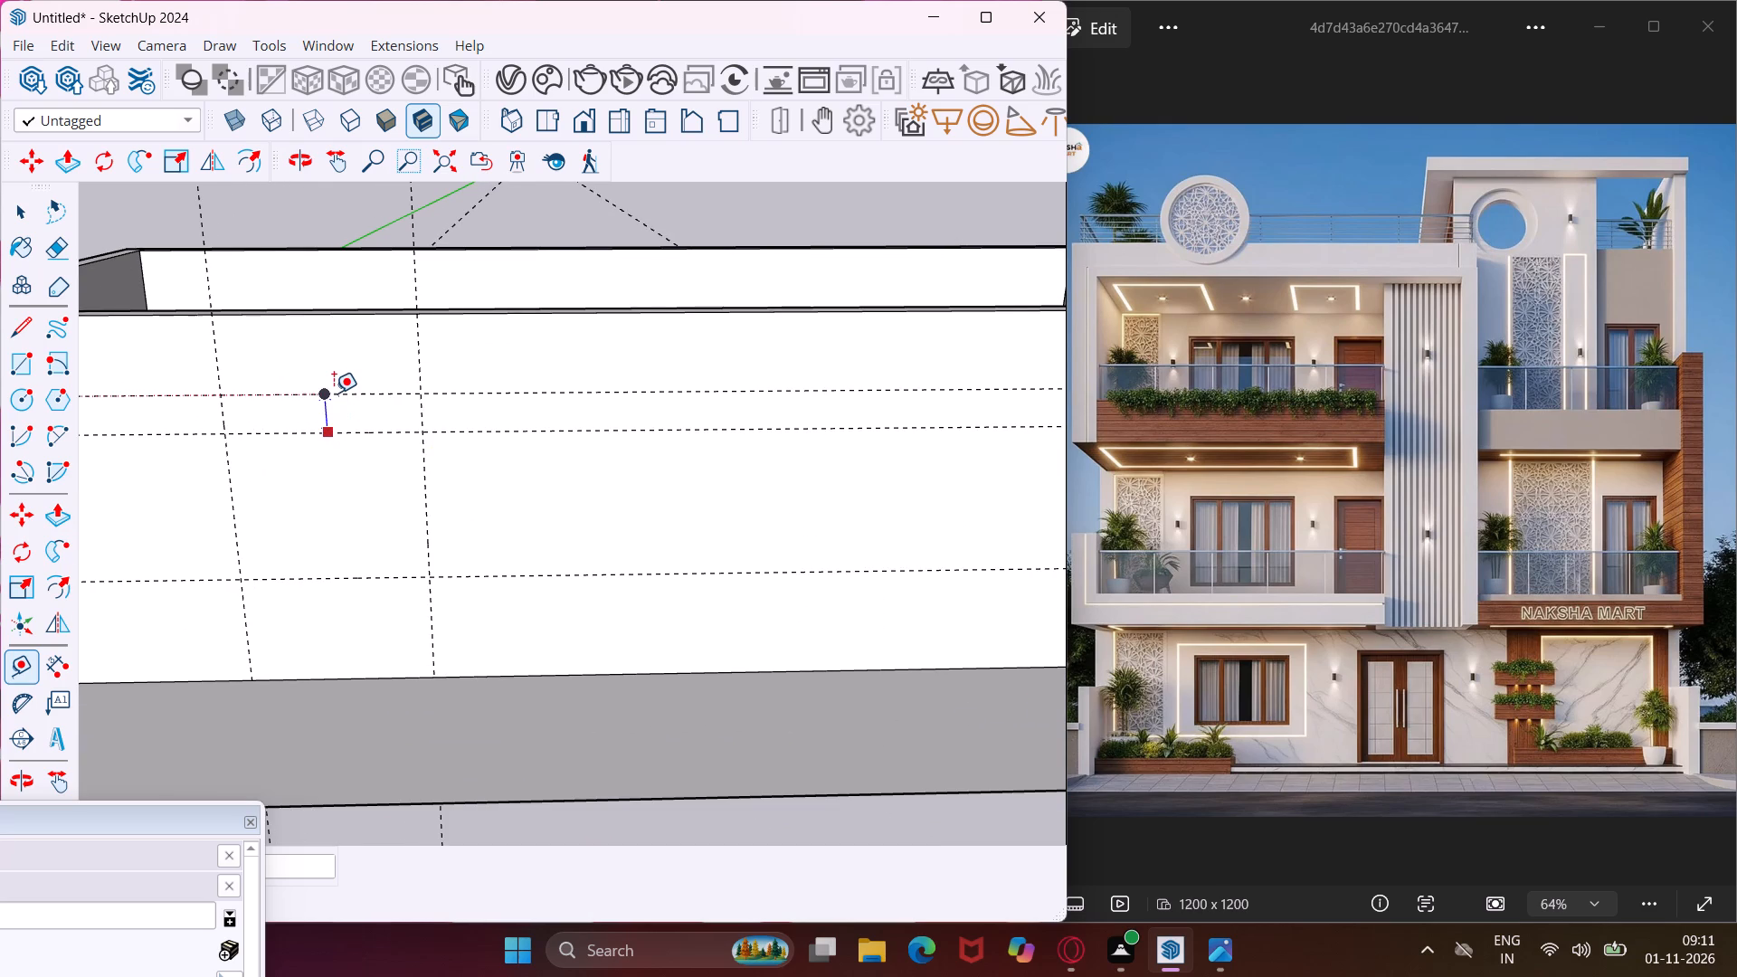
pyautogui.write("1'")
pyautogui.press('Return')
pyautogui.scroll(-4, 243, 410)
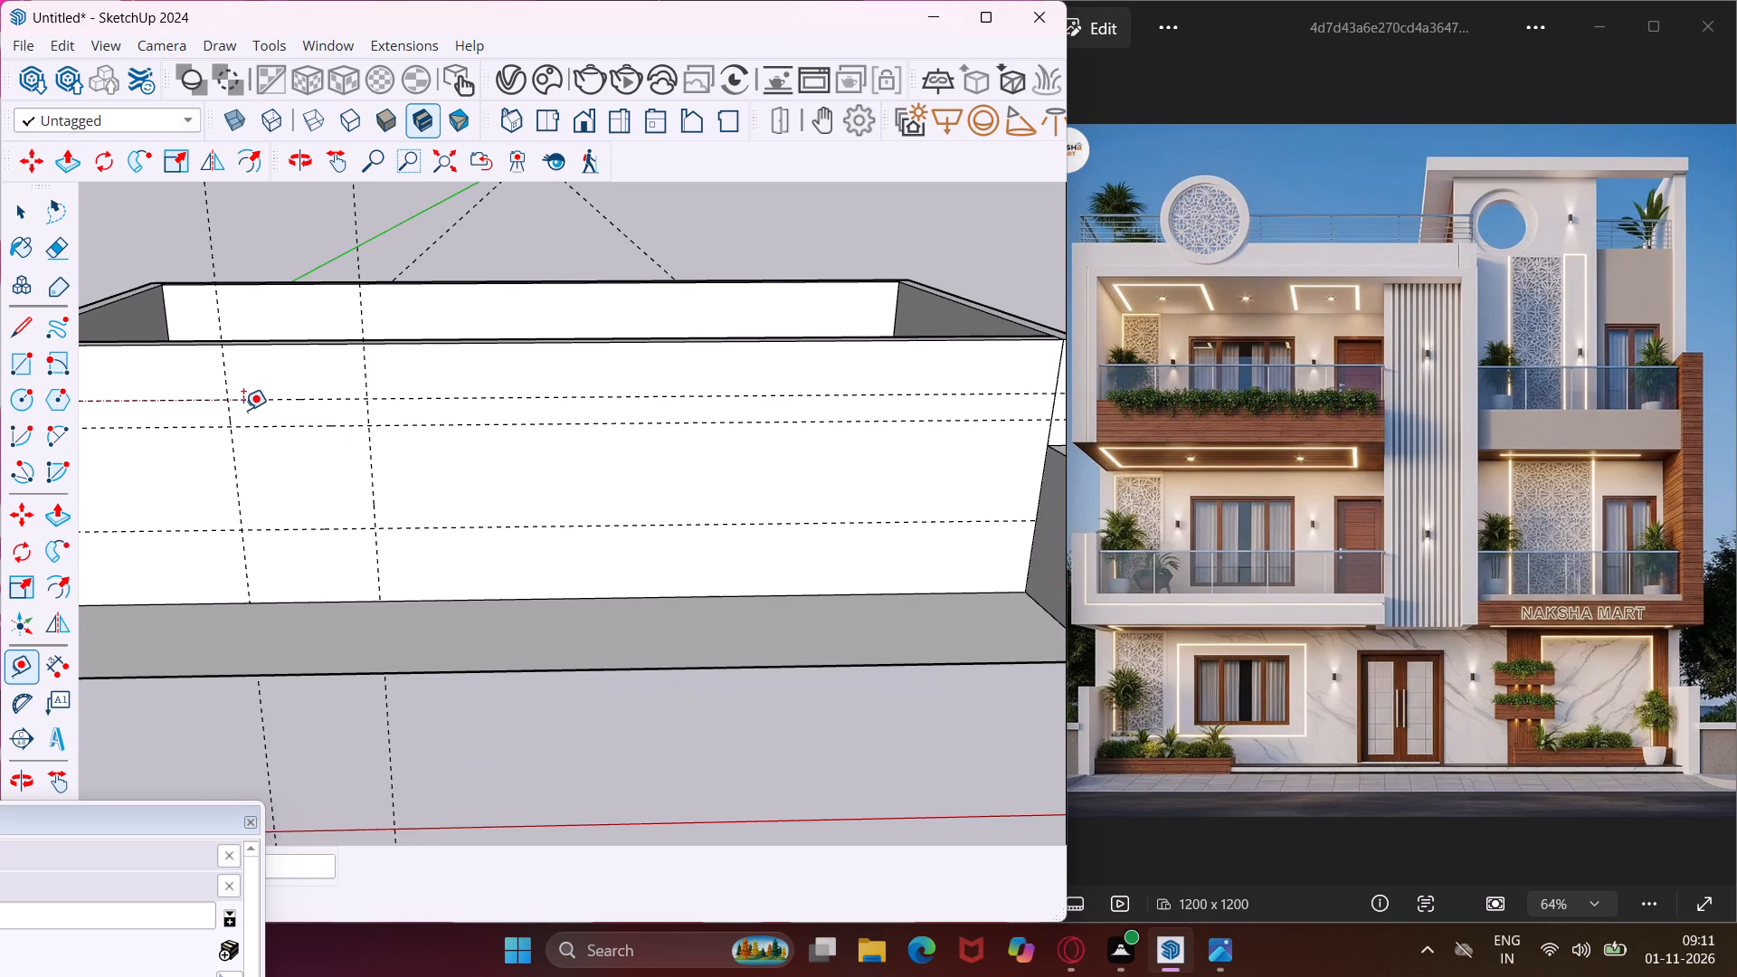
# Place a third vertical guide on the front wall beyond the second one, and a fourth vertical guide 6' beyond the third.
pyautogui.scroll(3, 373, 485)
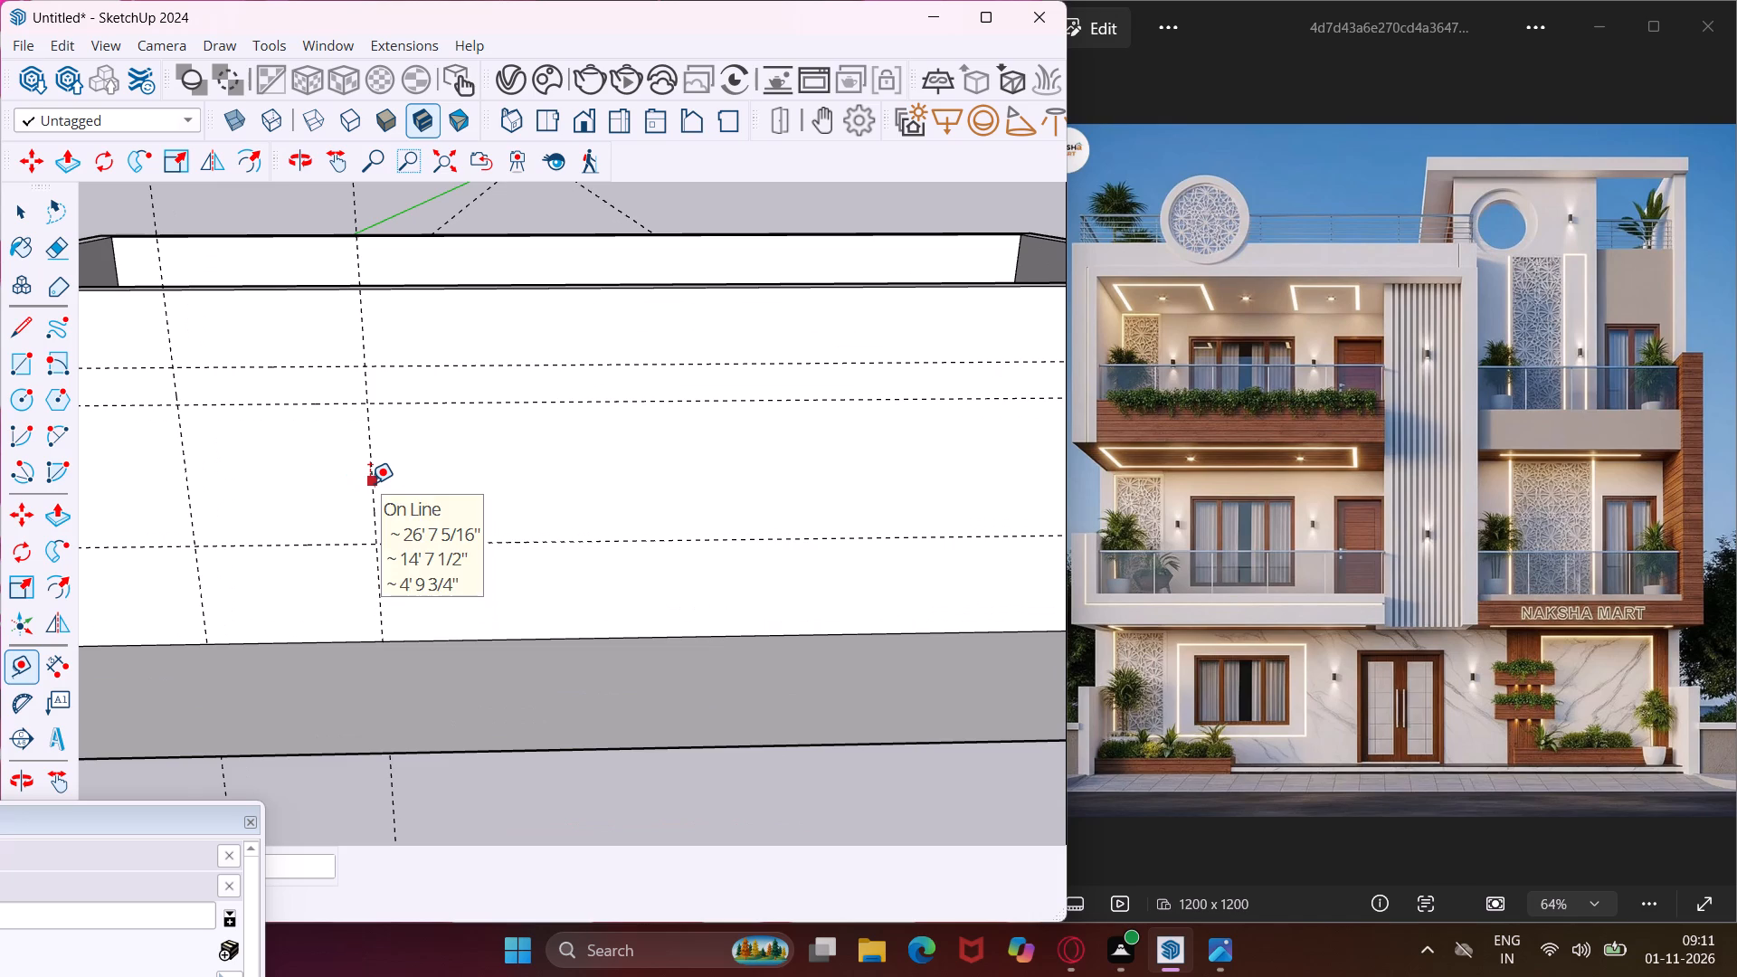
pyautogui.click(370, 483)
pyautogui.scroll(-3, 552, 458)
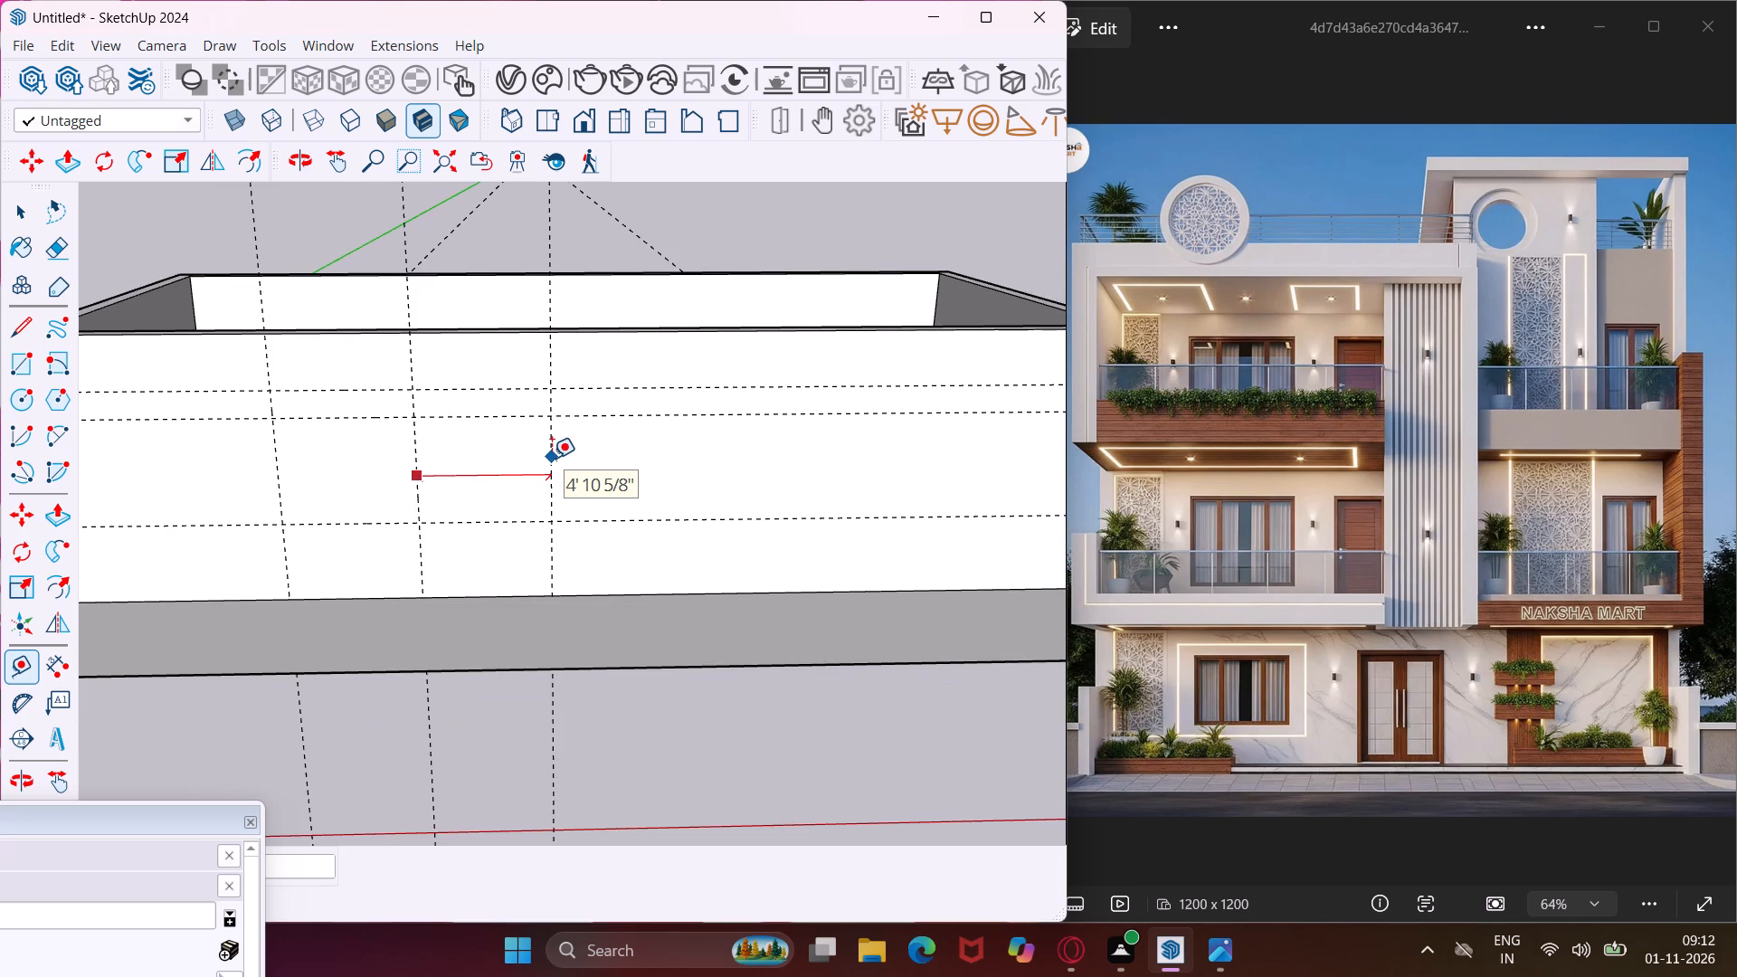
pyautogui.click(567, 455)
pyautogui.click(574, 469)
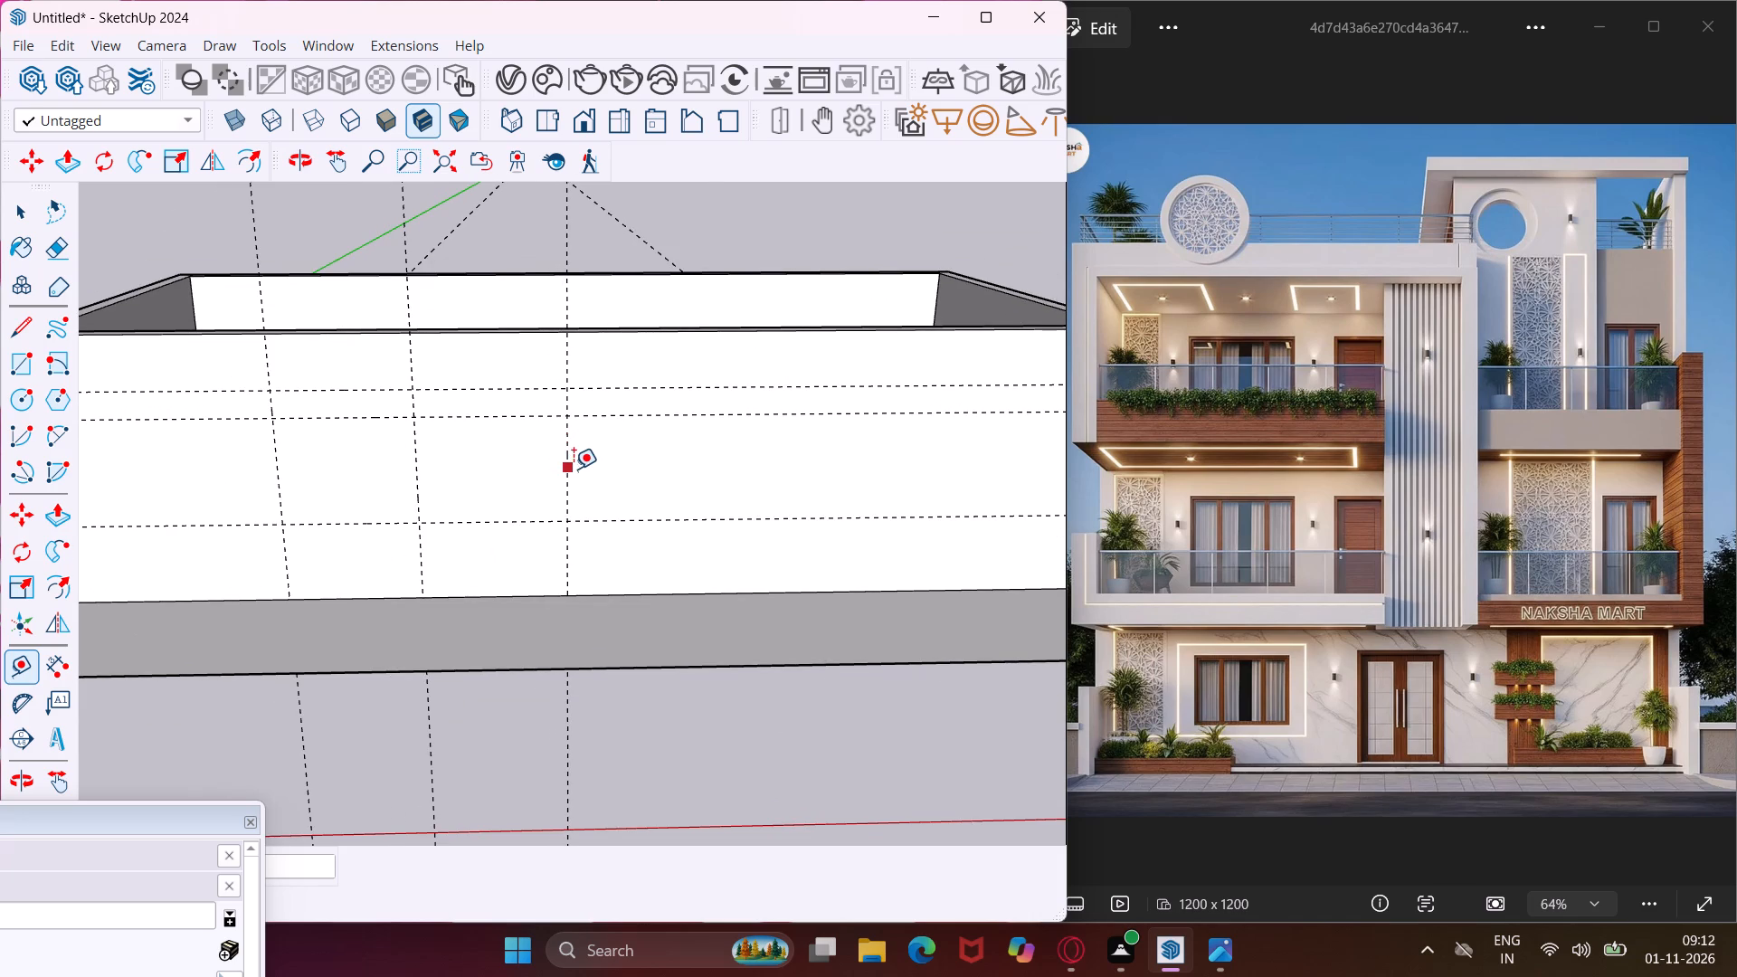
pyautogui.scroll(-2, 713, 468)
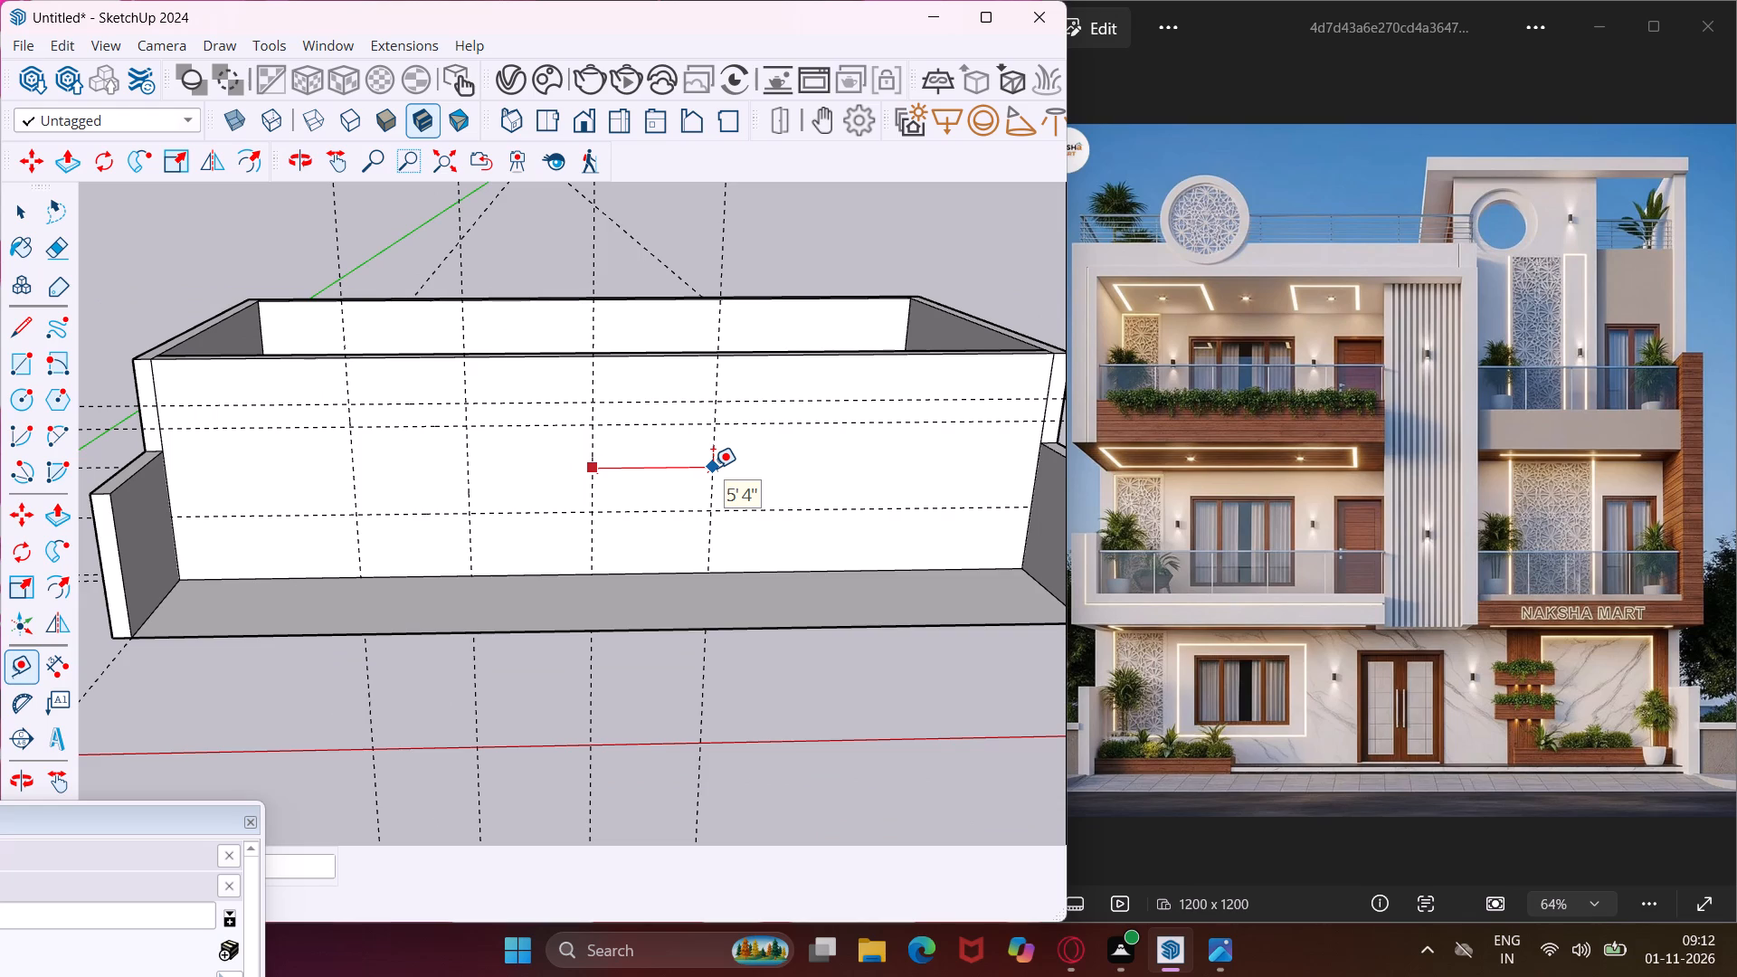
pyautogui.write("6'")
pyautogui.press('Return')
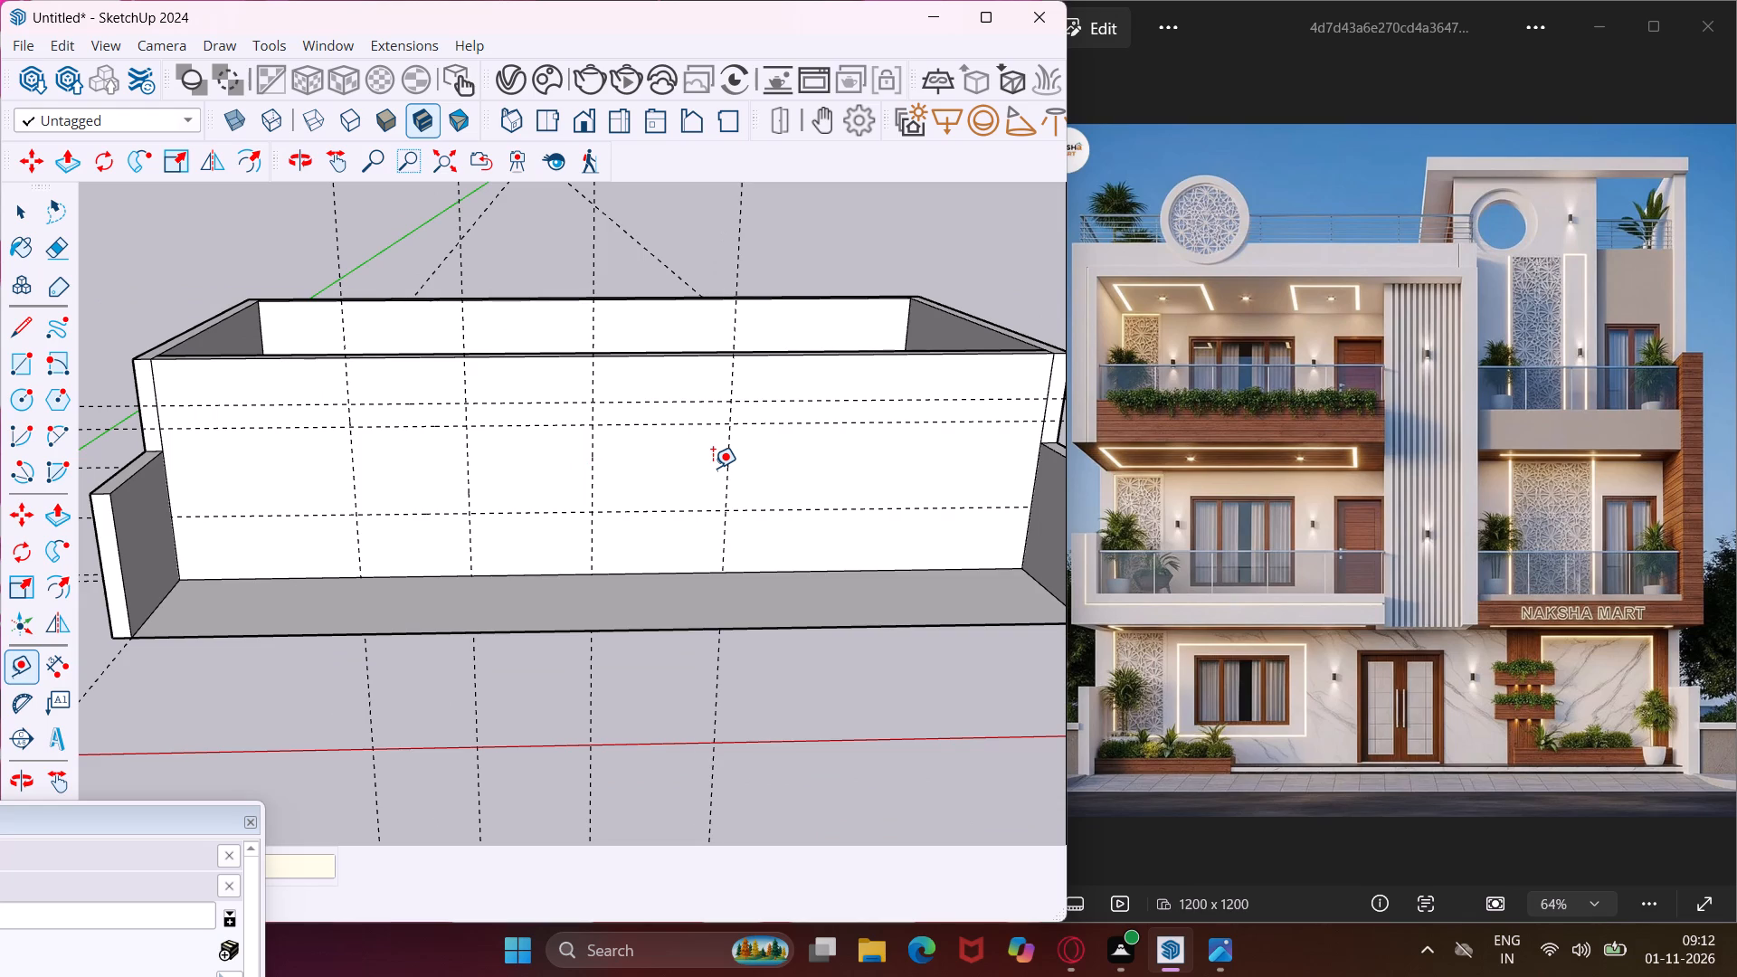
# Draw the window rectangle between the first two vertical guides, from the topmost horizontal guide to the lowest one.
pyautogui.scroll(-3, 564, 503)
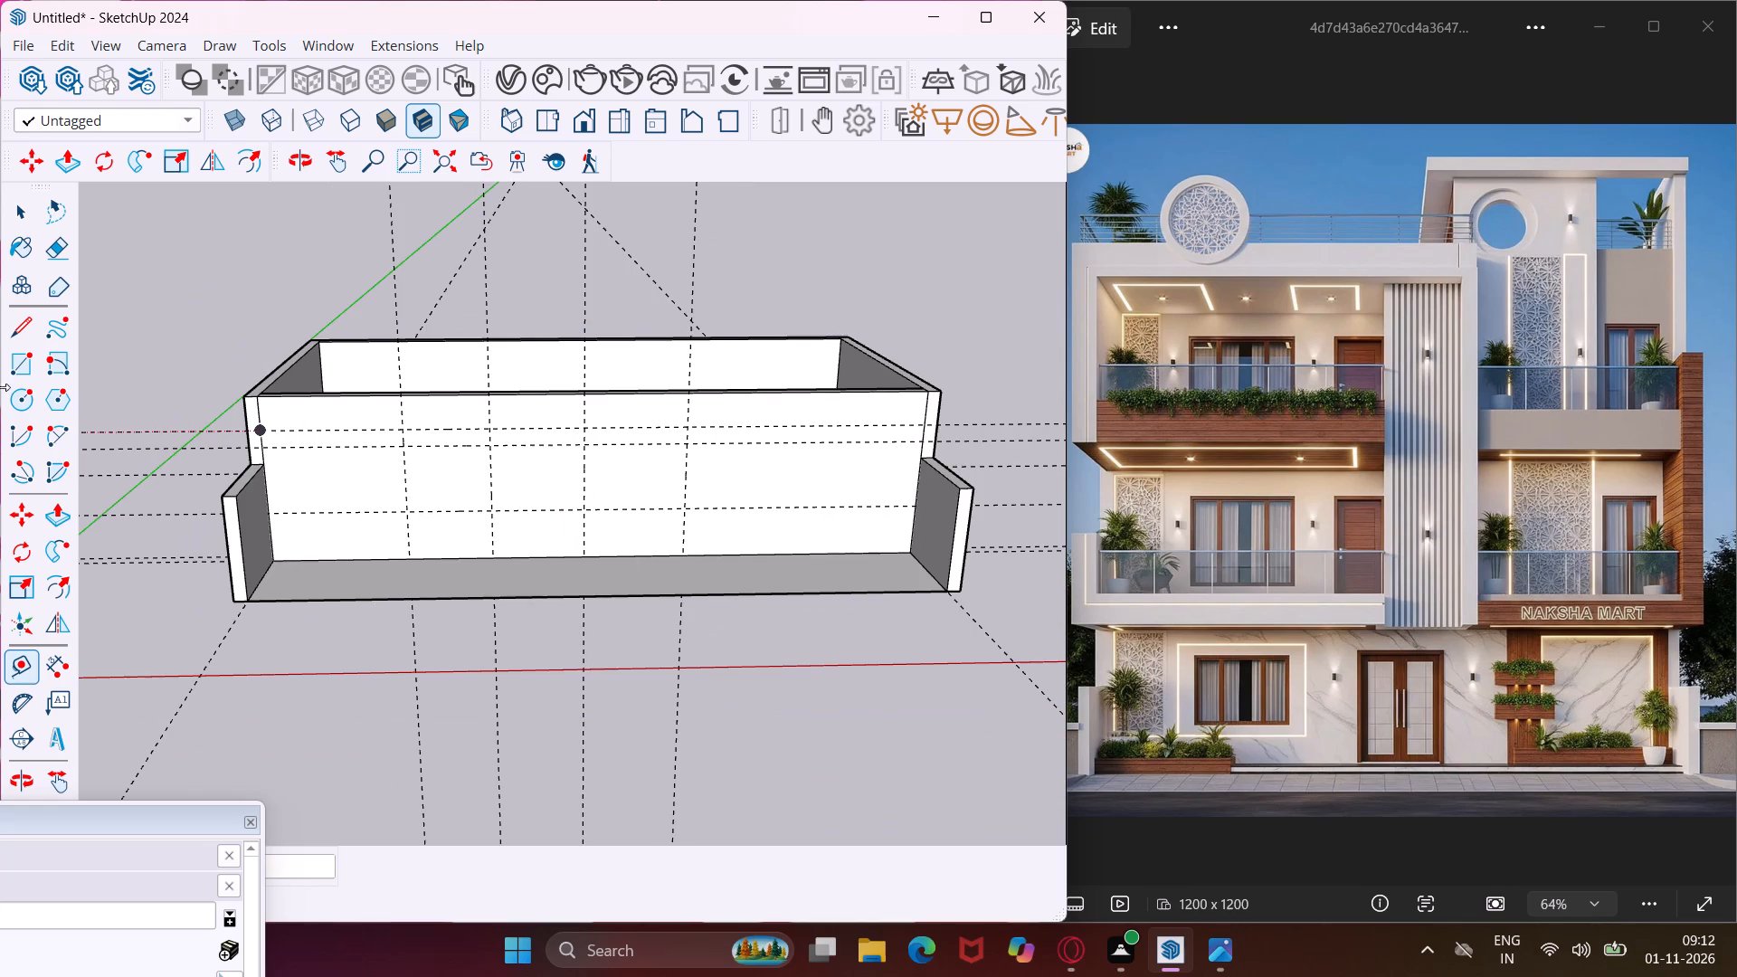
pyautogui.click(12, 356)
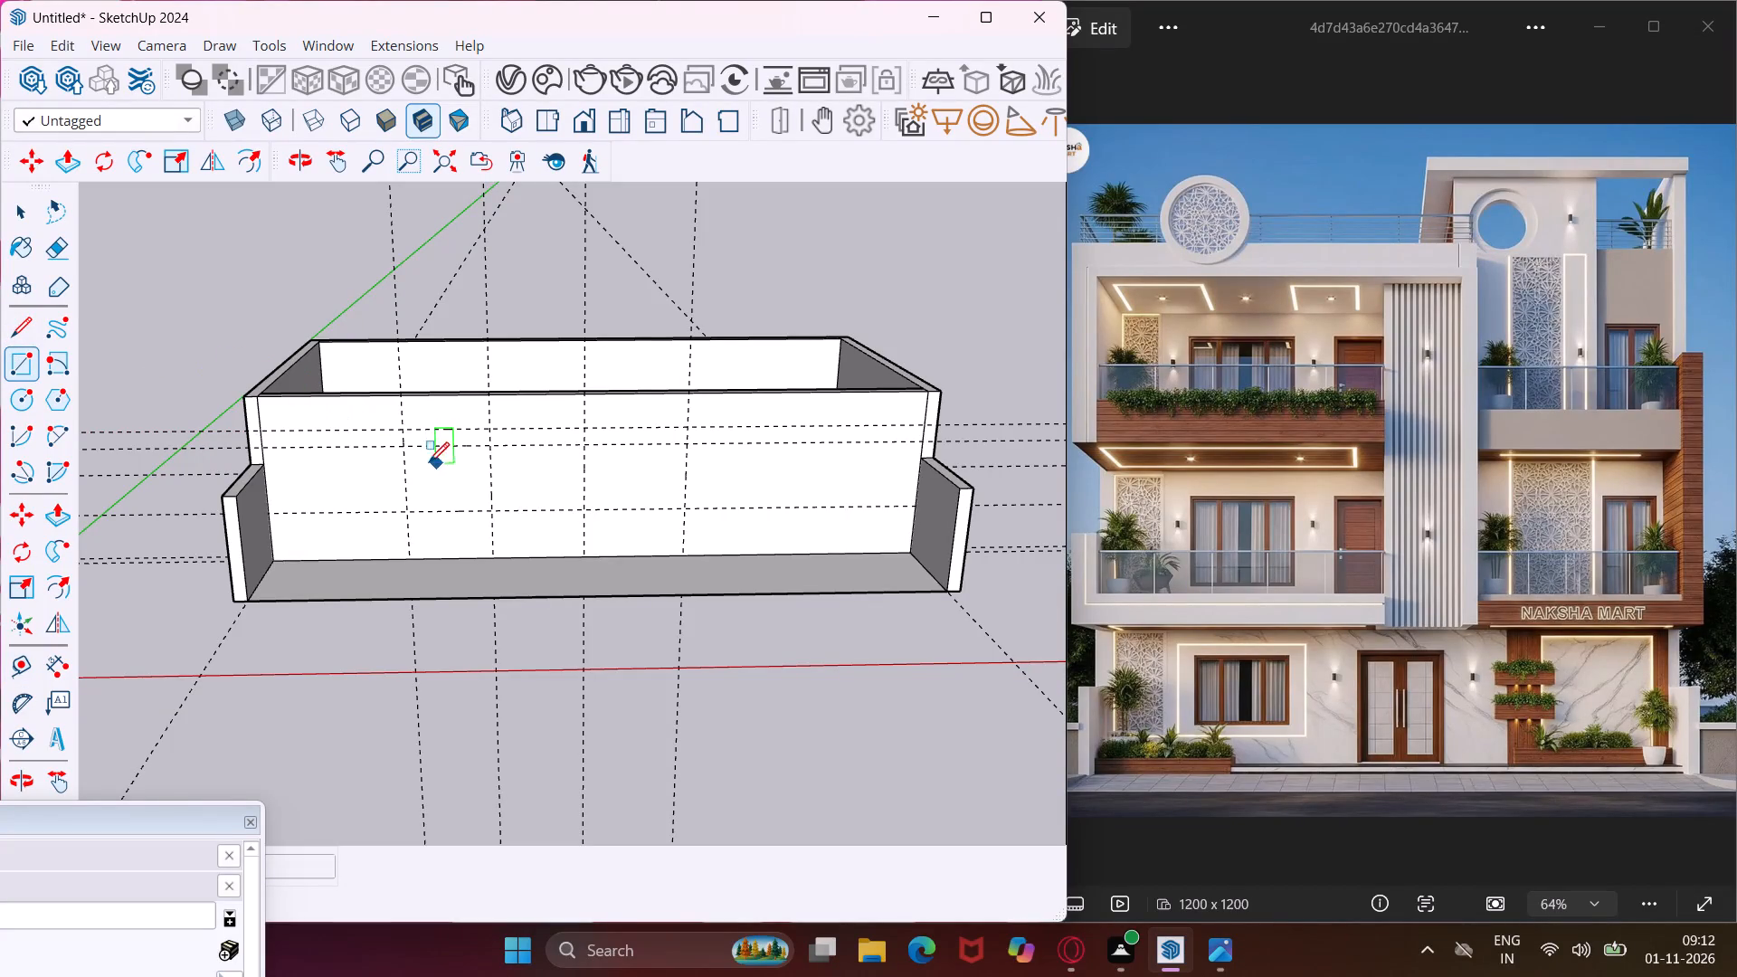
pyautogui.scroll(4, 400, 432)
pyautogui.click(400, 428)
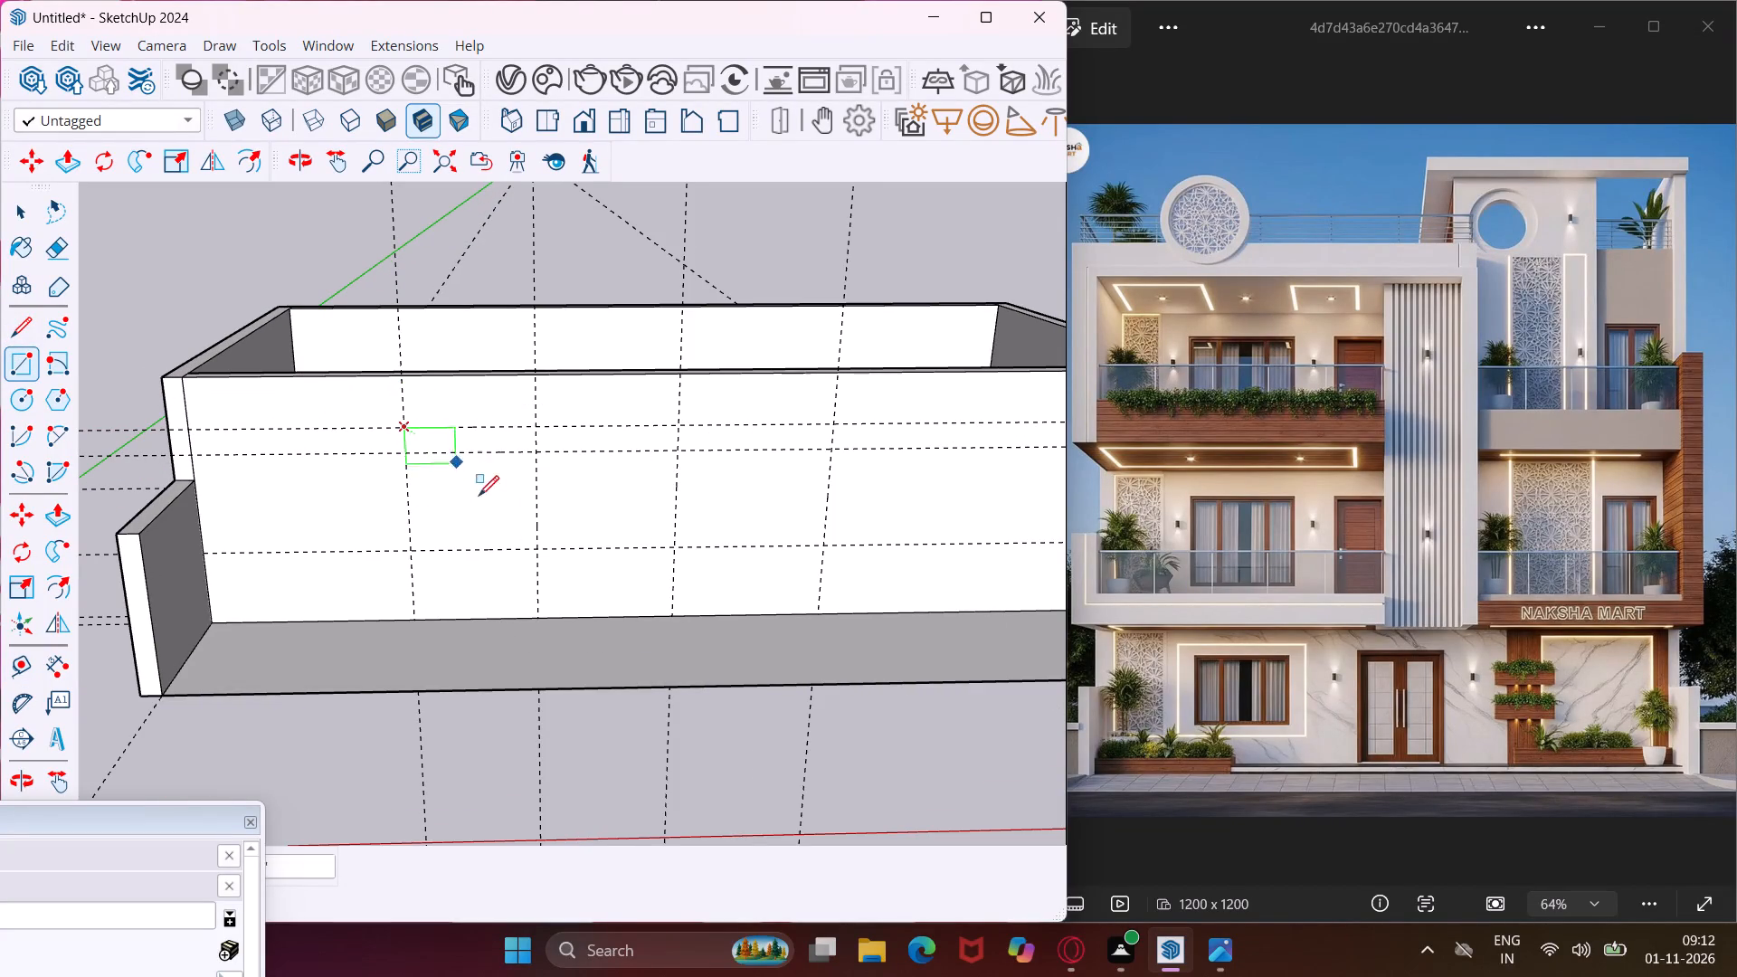
pyautogui.click(536, 545)
# Draw the door rectangle between the third and fourth vertical guides, from the topmost horizontal guide to the wall's base.
pyautogui.scroll(-2, 308, 481)
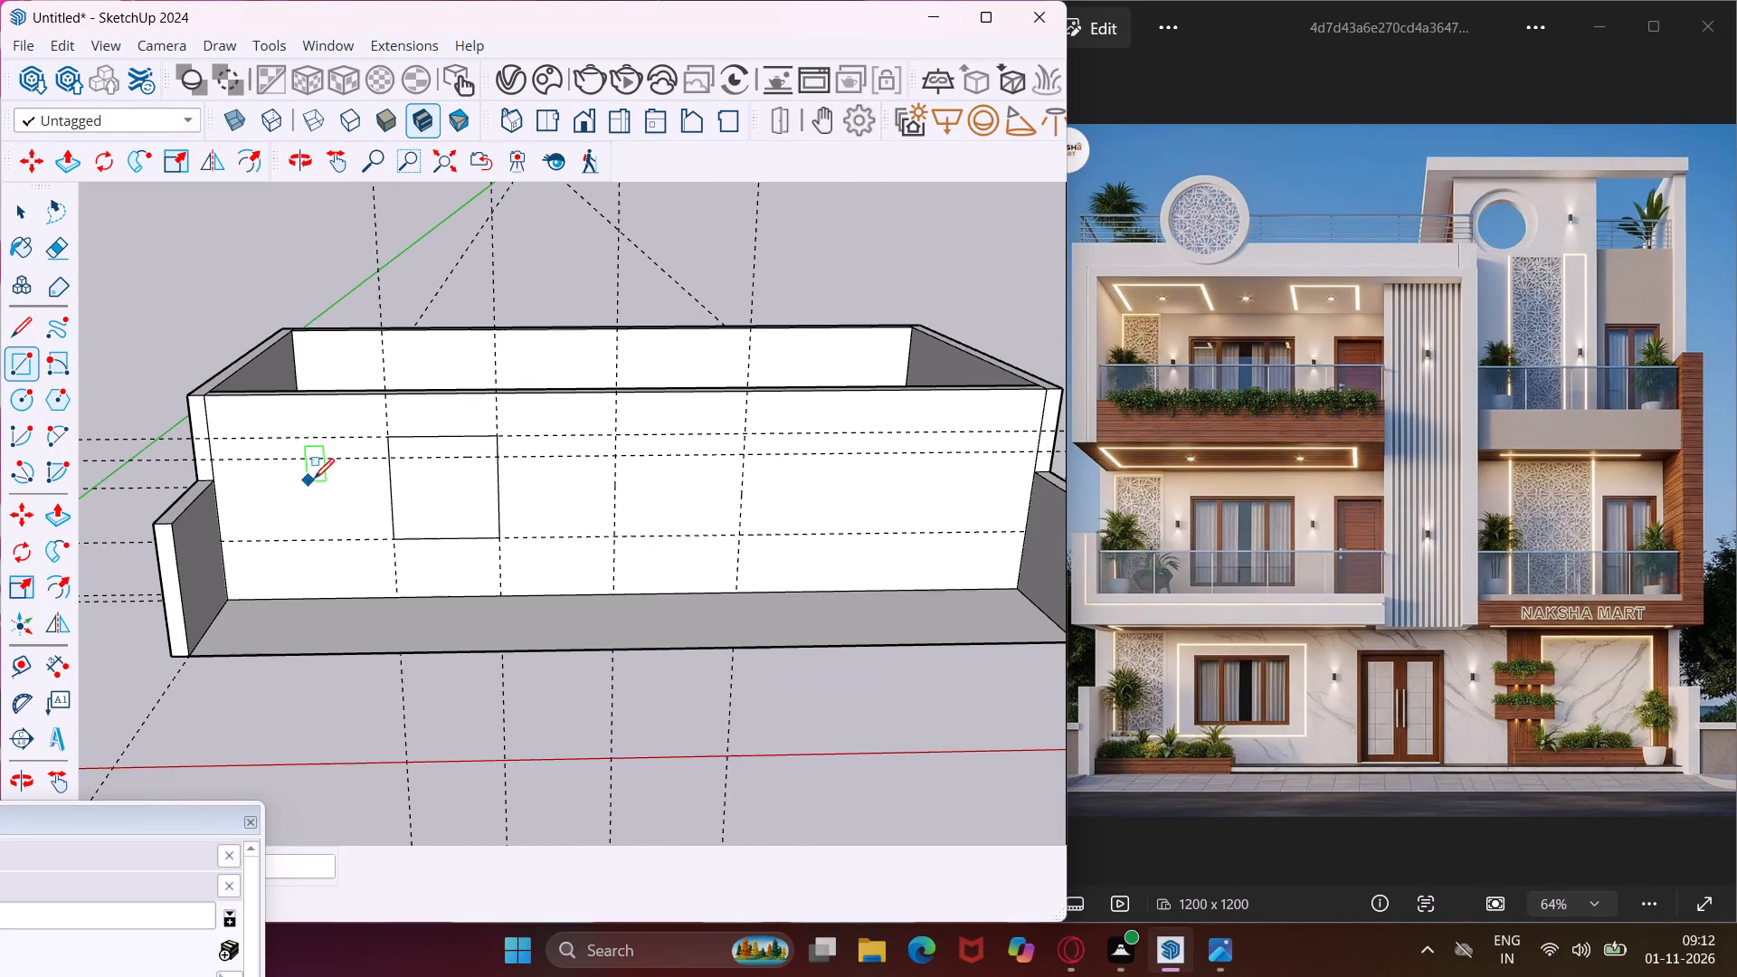
pyautogui.click(612, 436)
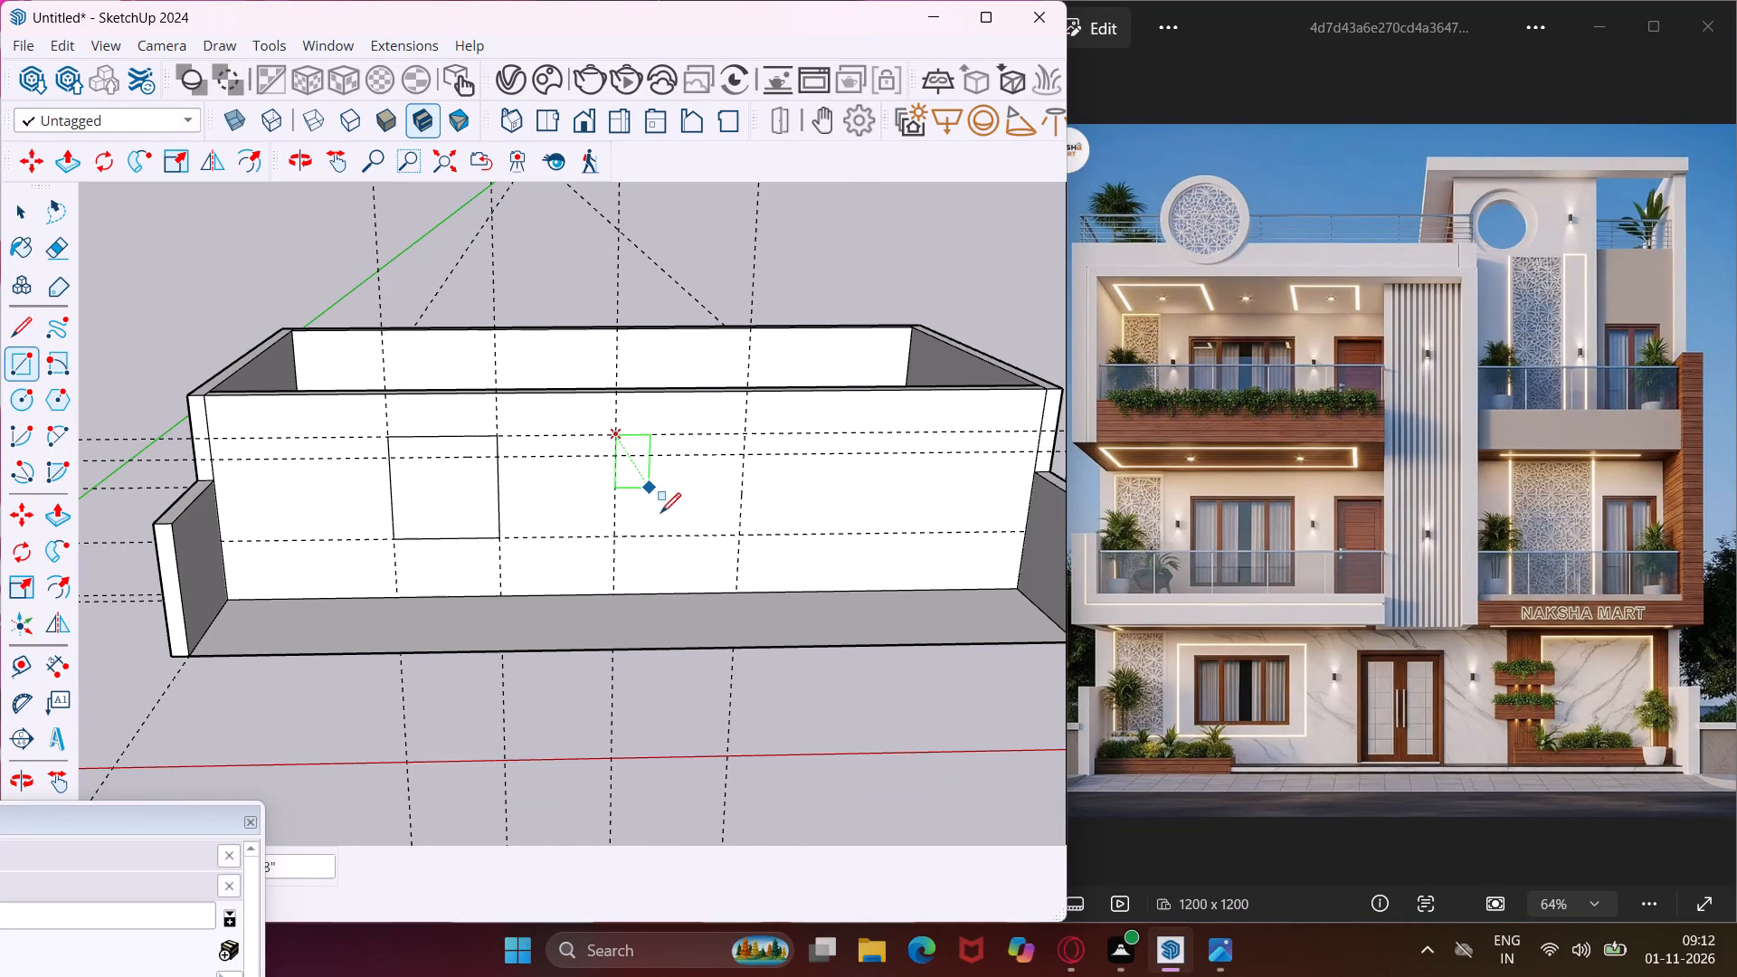
pyautogui.click(734, 591)
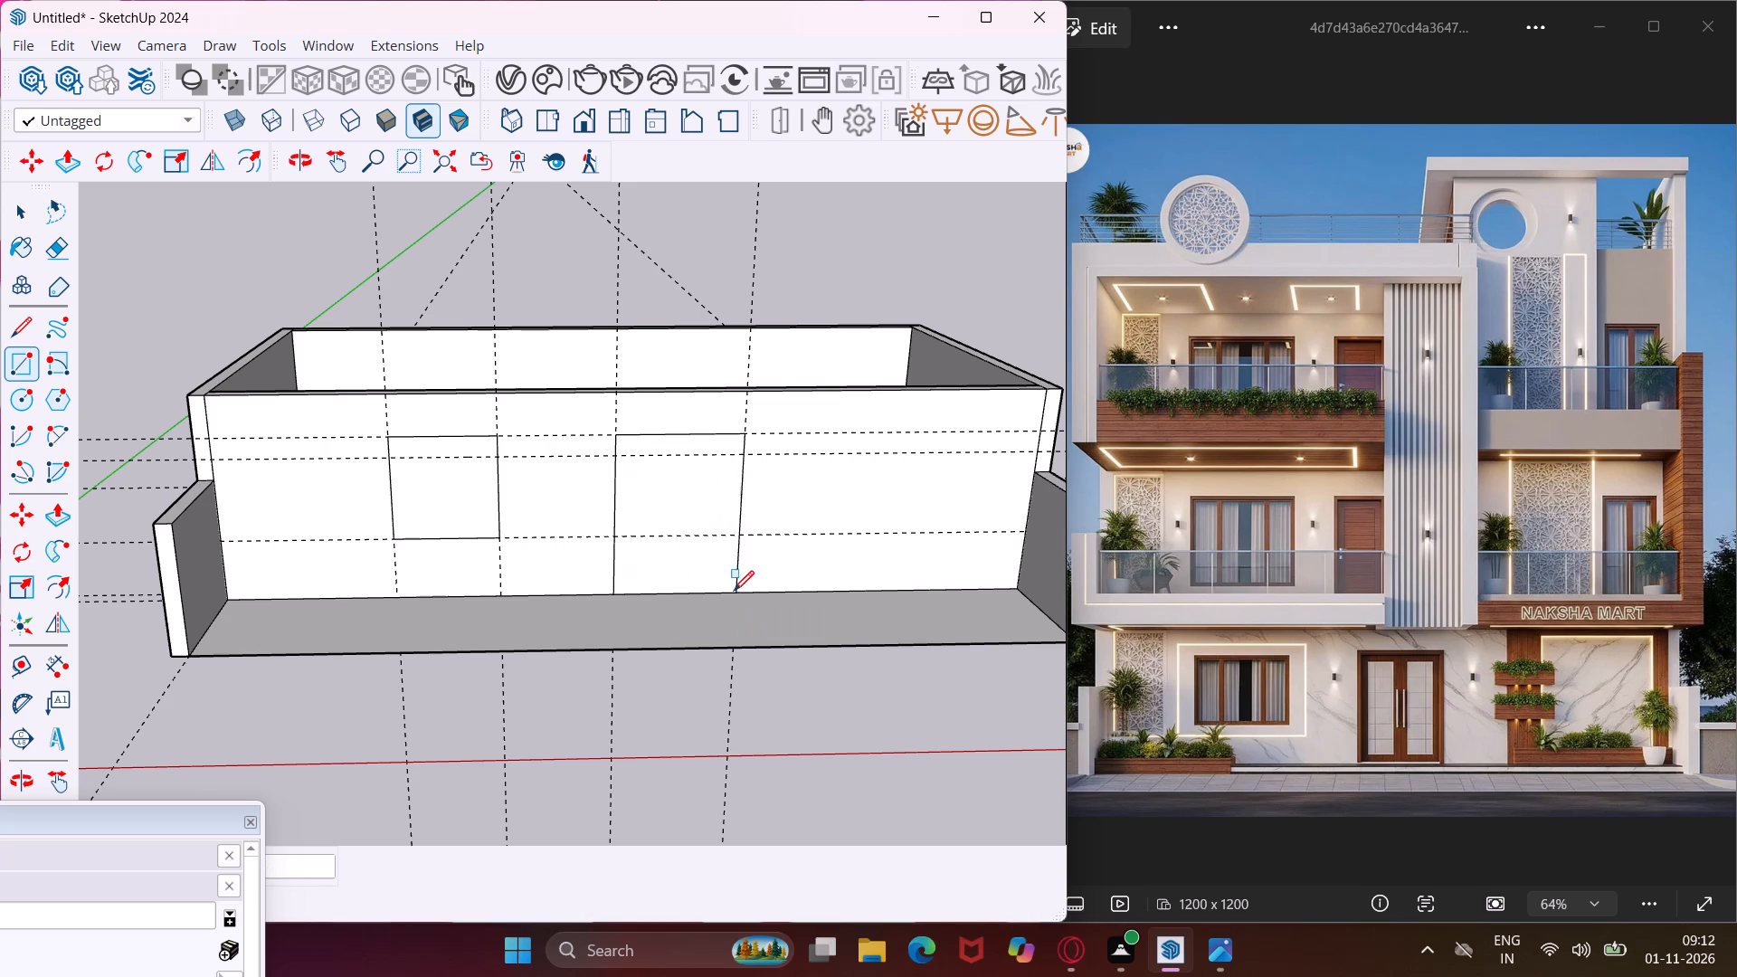
pyautogui.scroll(-3, 570, 498)
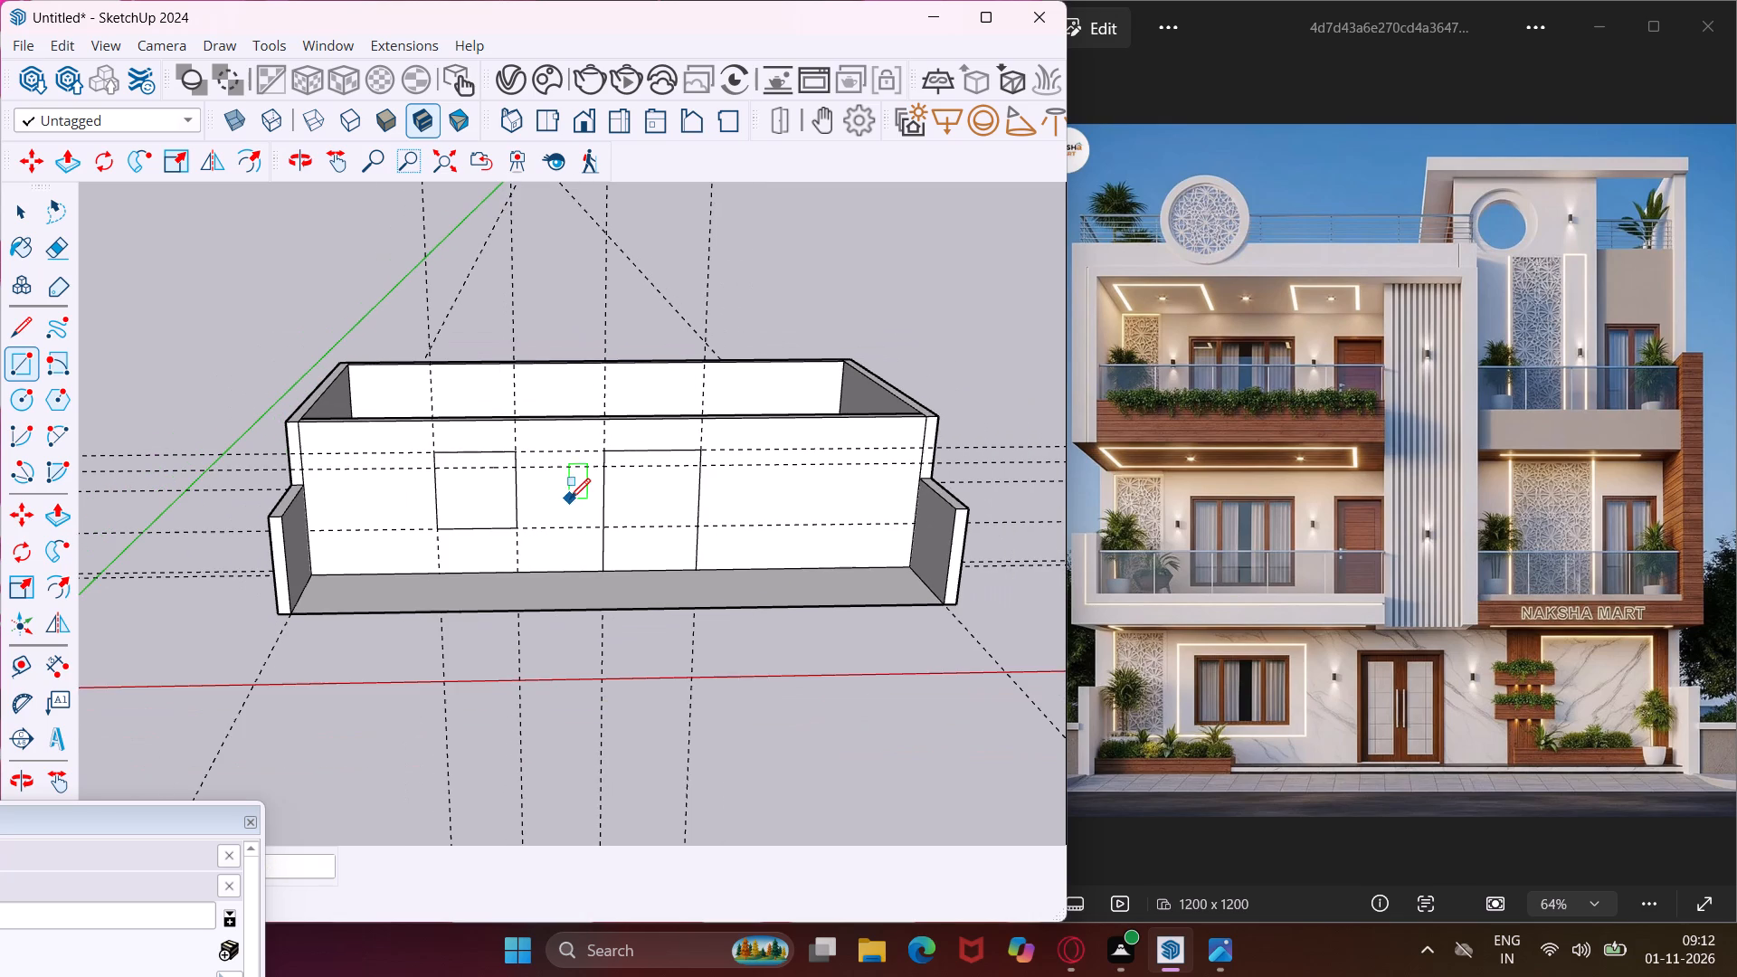
pyautogui.press('Escape')
pyautogui.press('space')
# Push the window and door rectangles 9" through the front wall to cut both openings.
pyautogui.scroll(7, 495, 468)
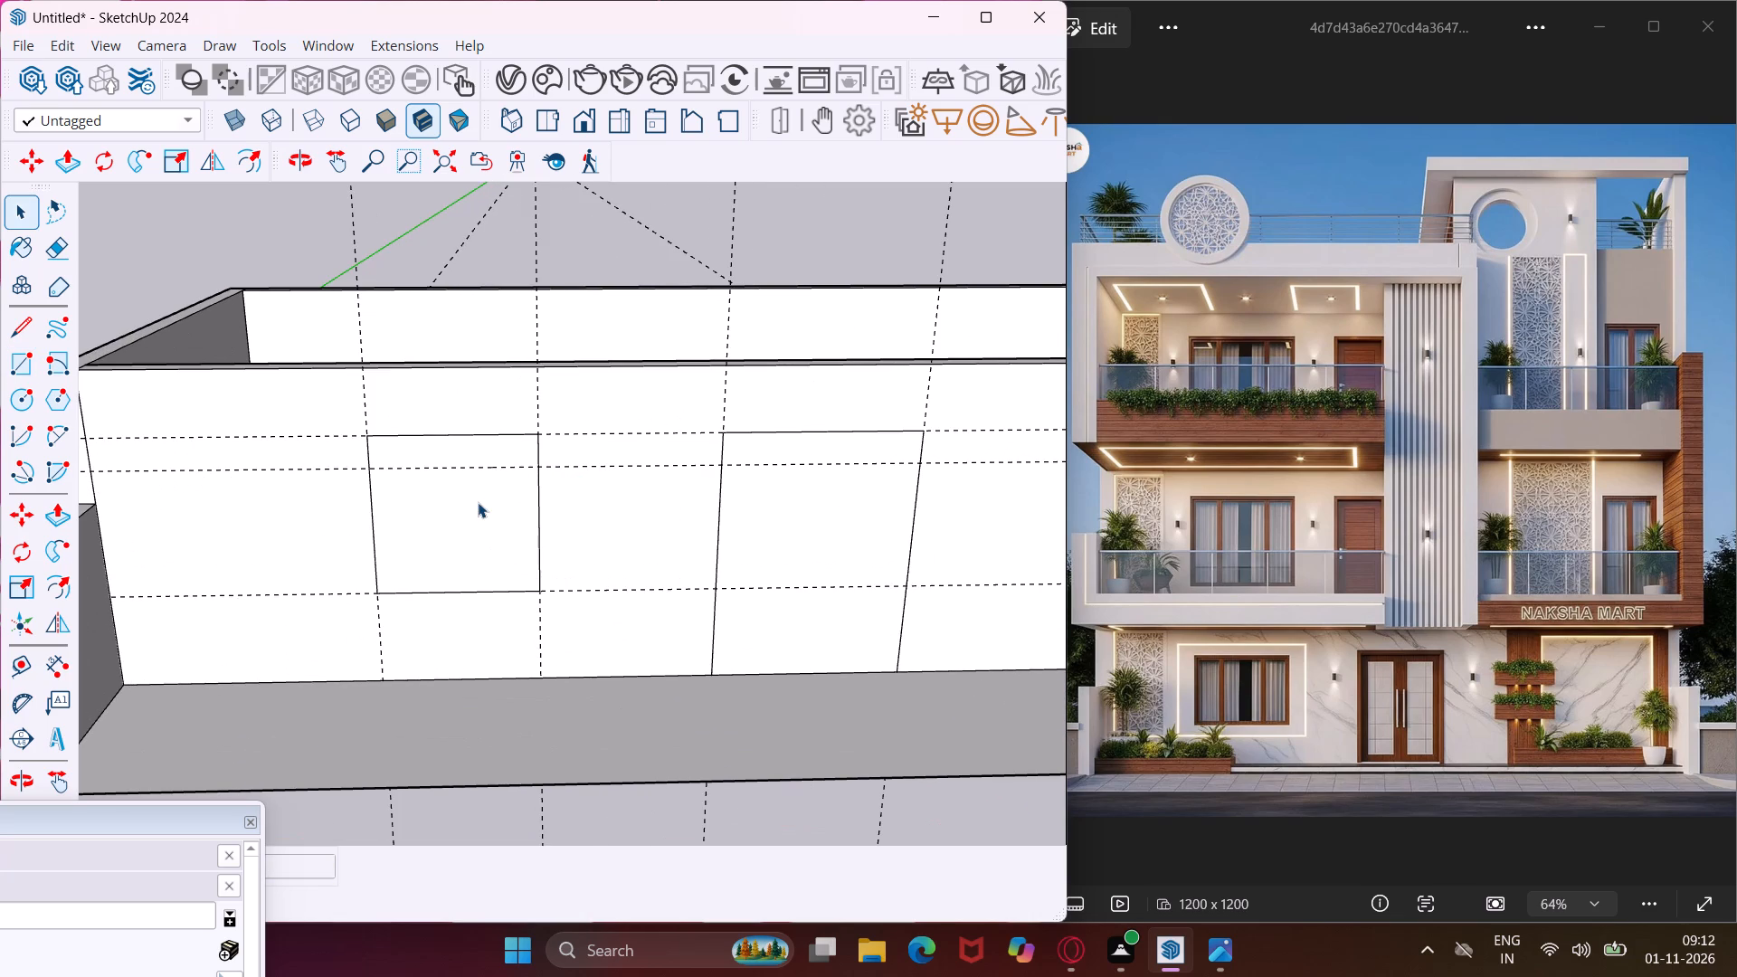
pyautogui.click(476, 504)
pyautogui.press('p')
pyautogui.click(476, 504)
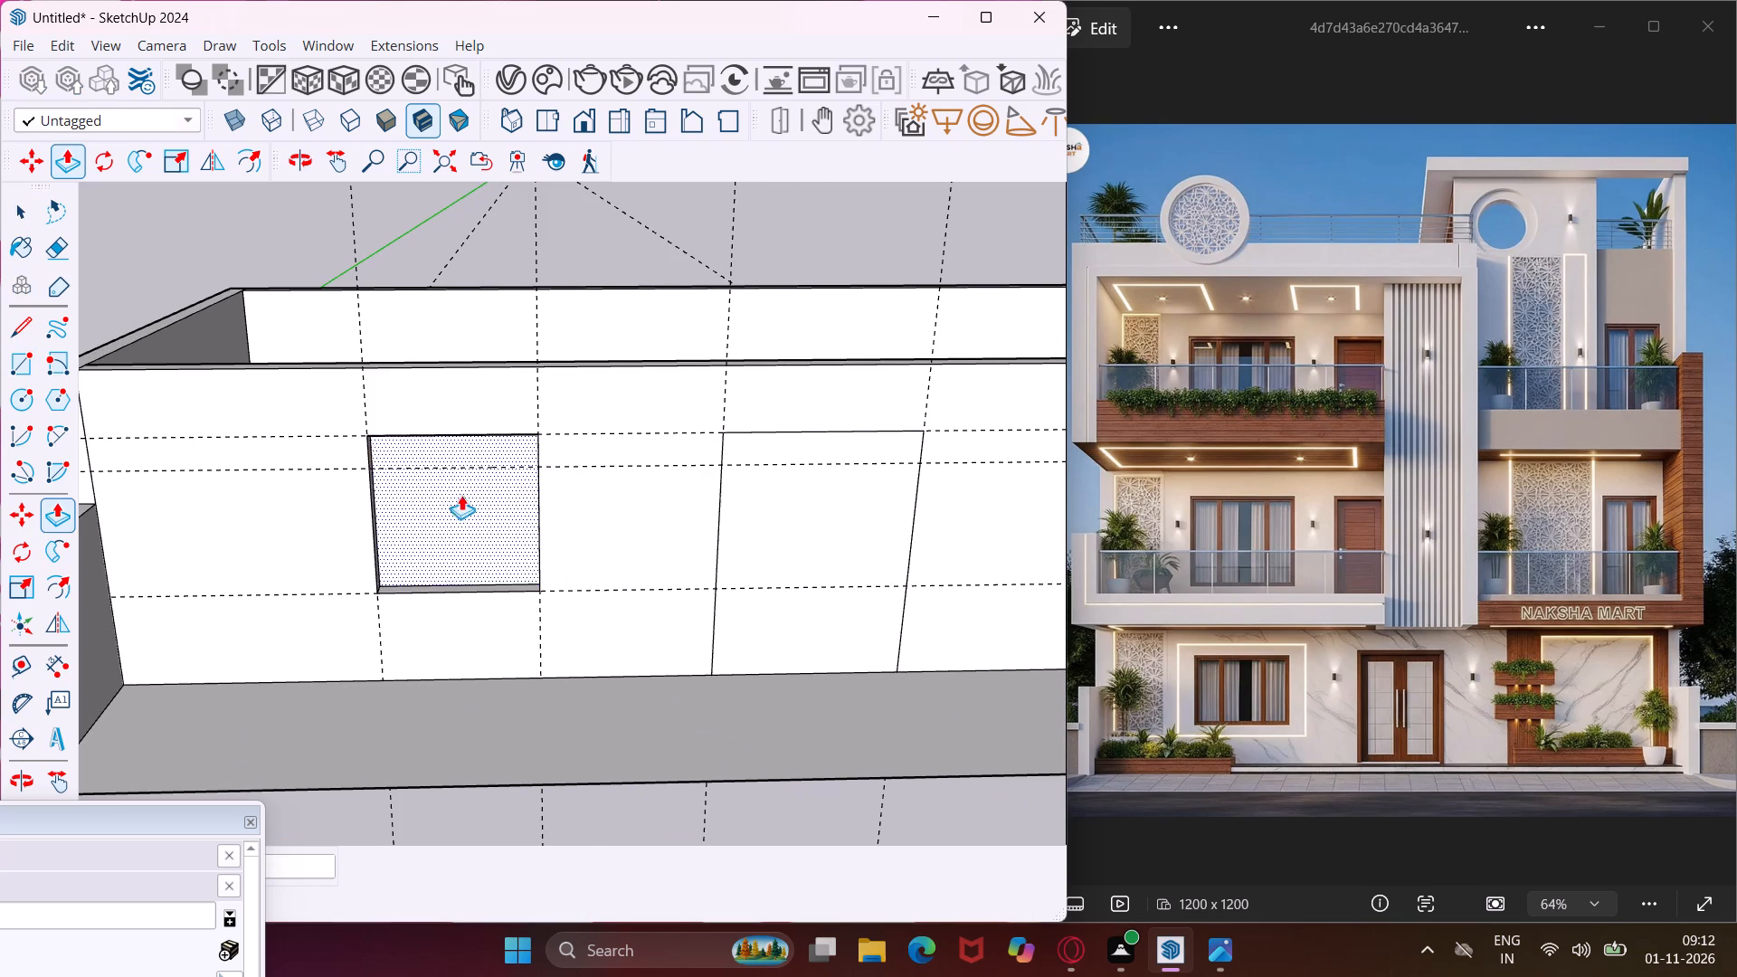
pyautogui.click(449, 489)
pyautogui.click(771, 526)
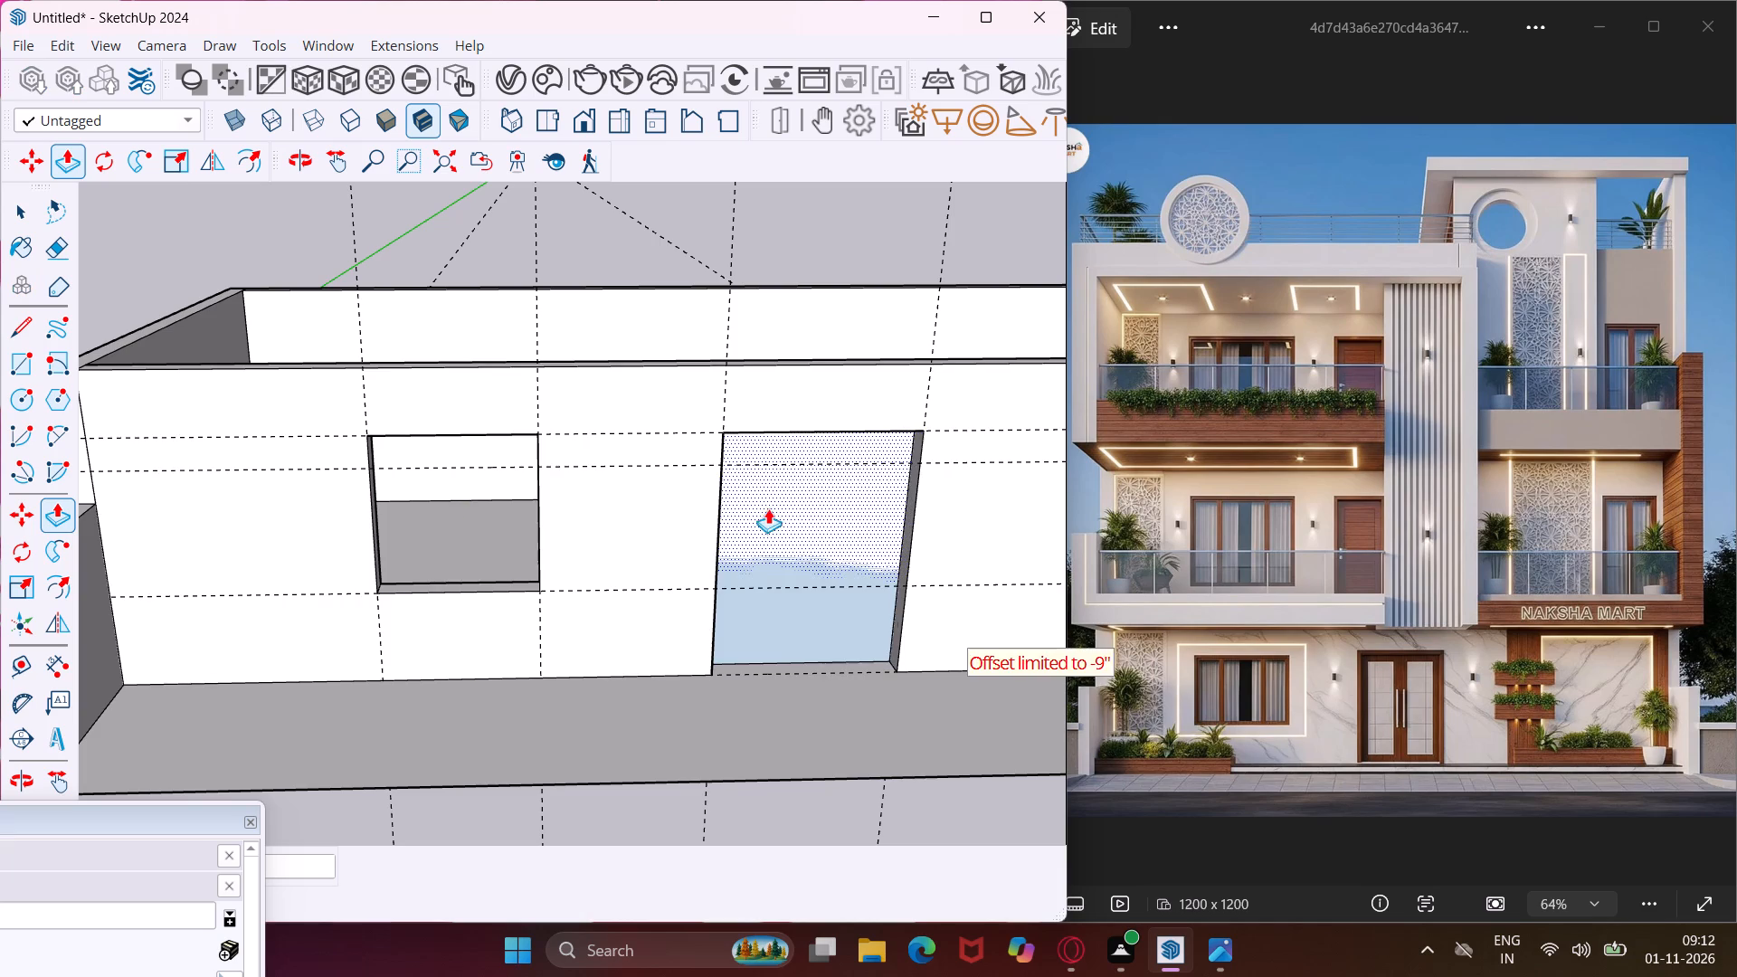
pyautogui.click(770, 499)
pyautogui.press('Escape')
pyautogui.press('space')
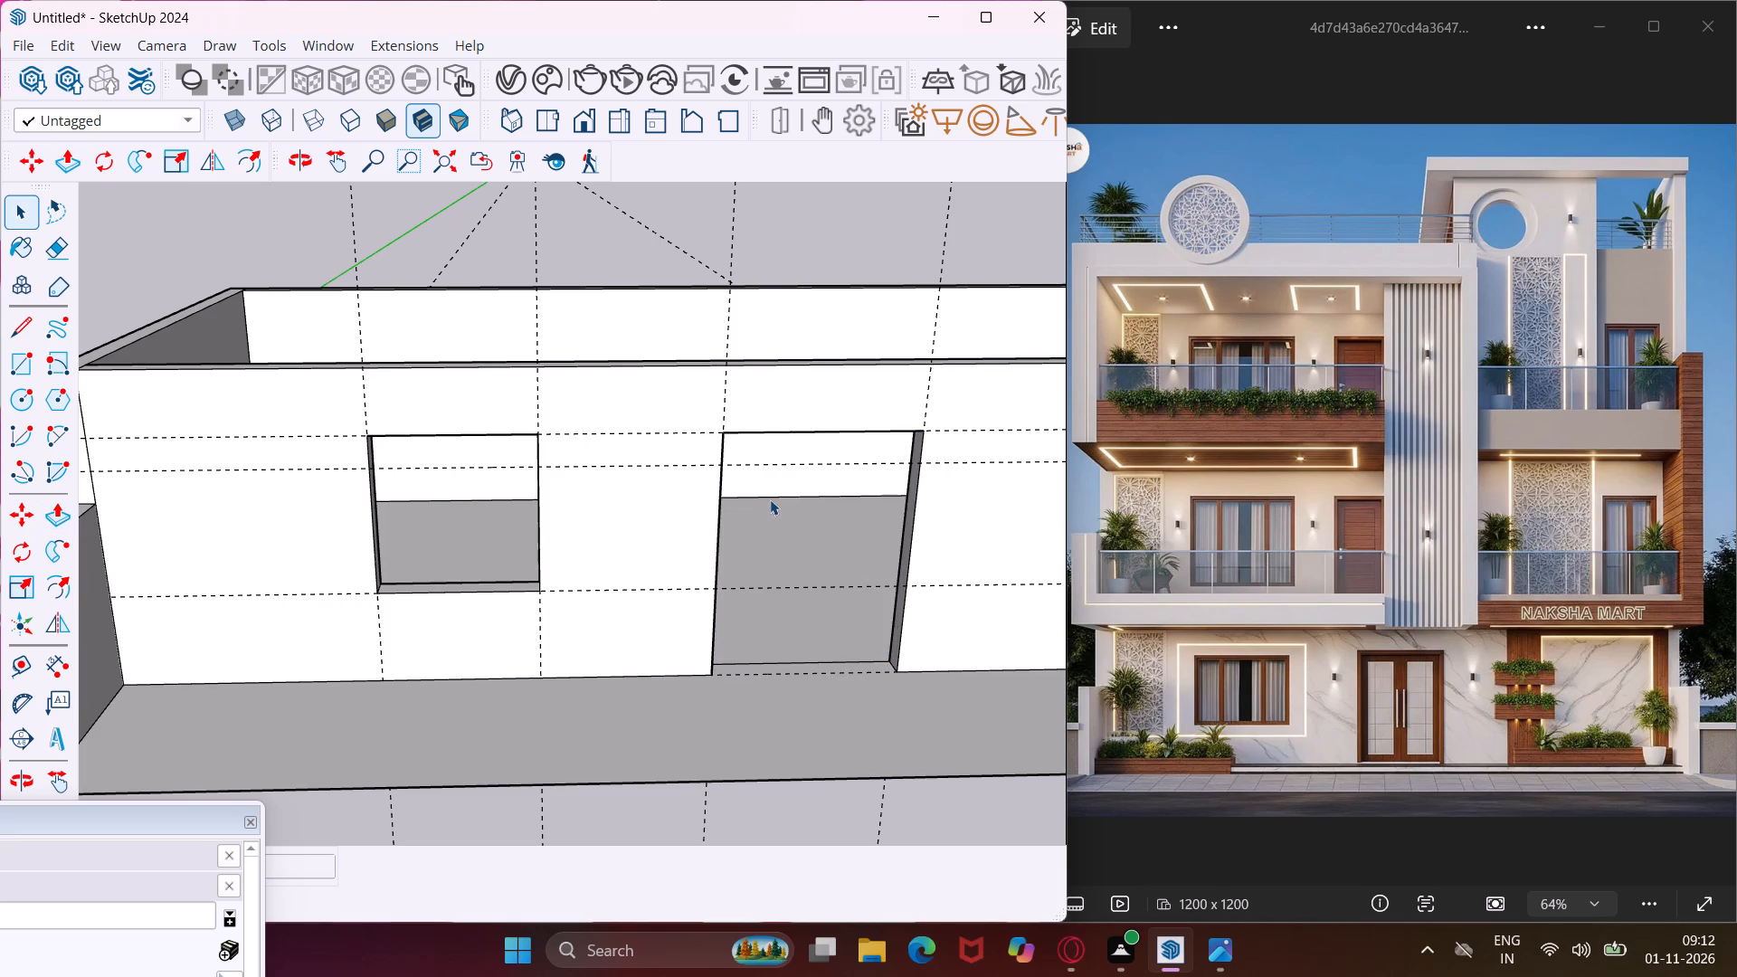
# Draw an upright rotated rectangle along the back wall's outer top edge, 40' long and 1' high.
pyautogui.scroll(-12, 669, 564)
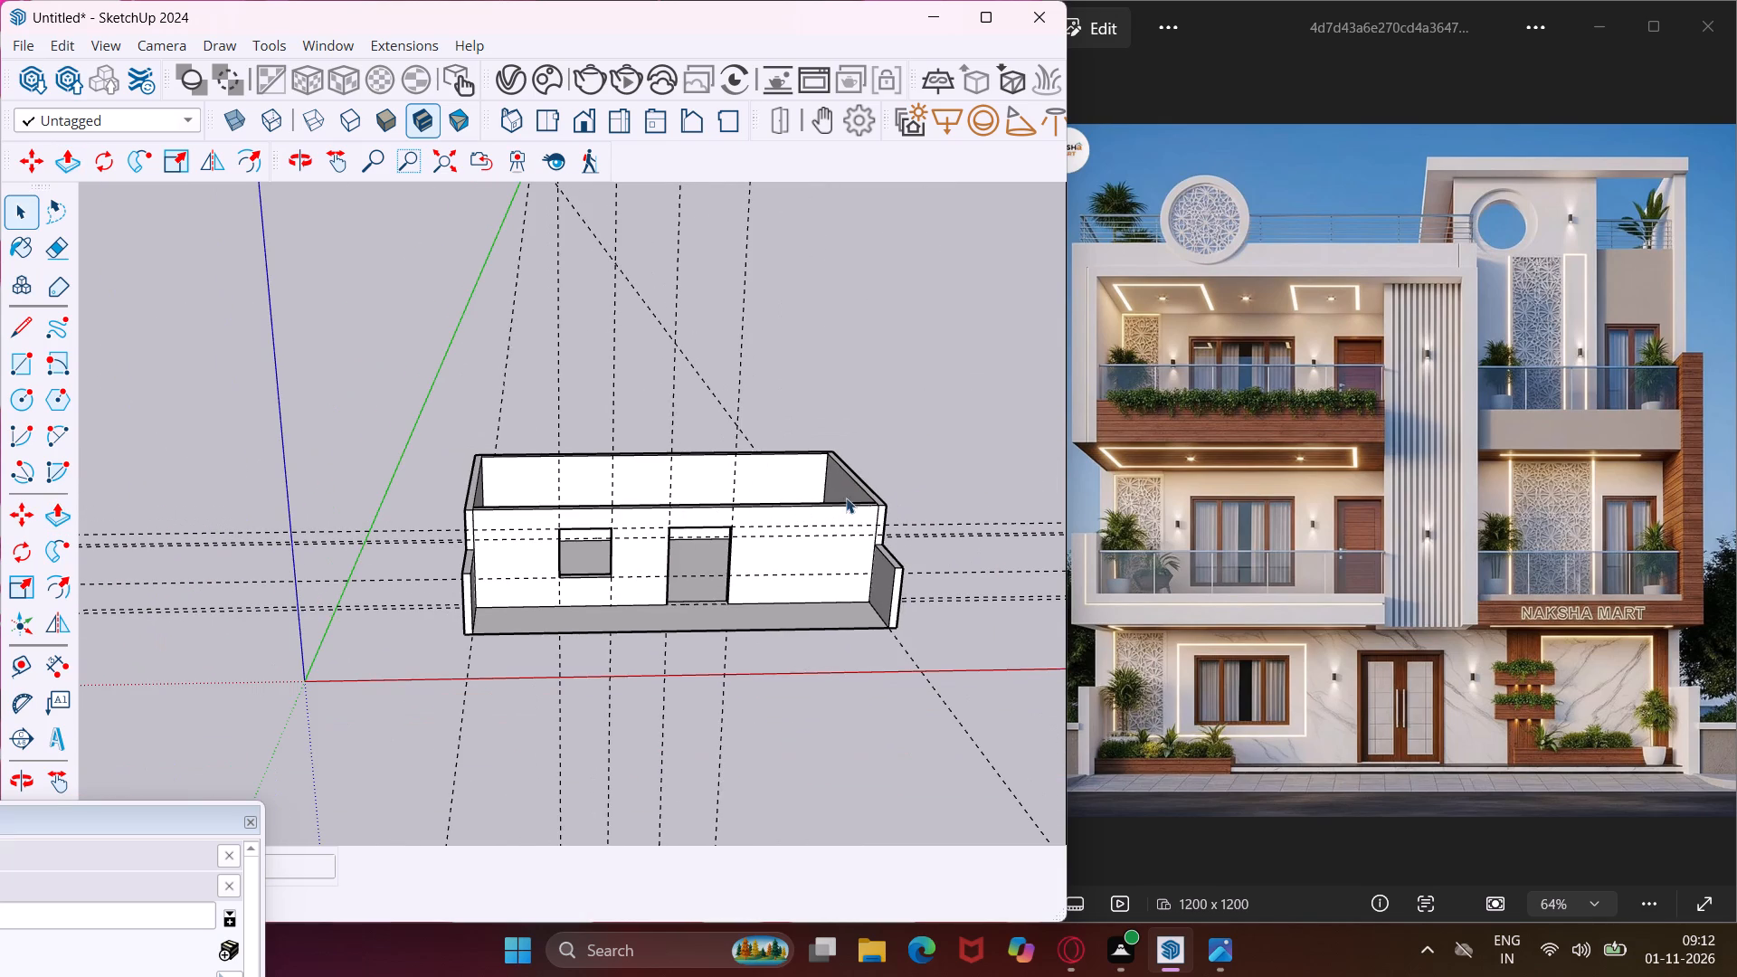
pyautogui.moveTo(905, 485); pyautogui.dragTo(436, 665, button='middle')
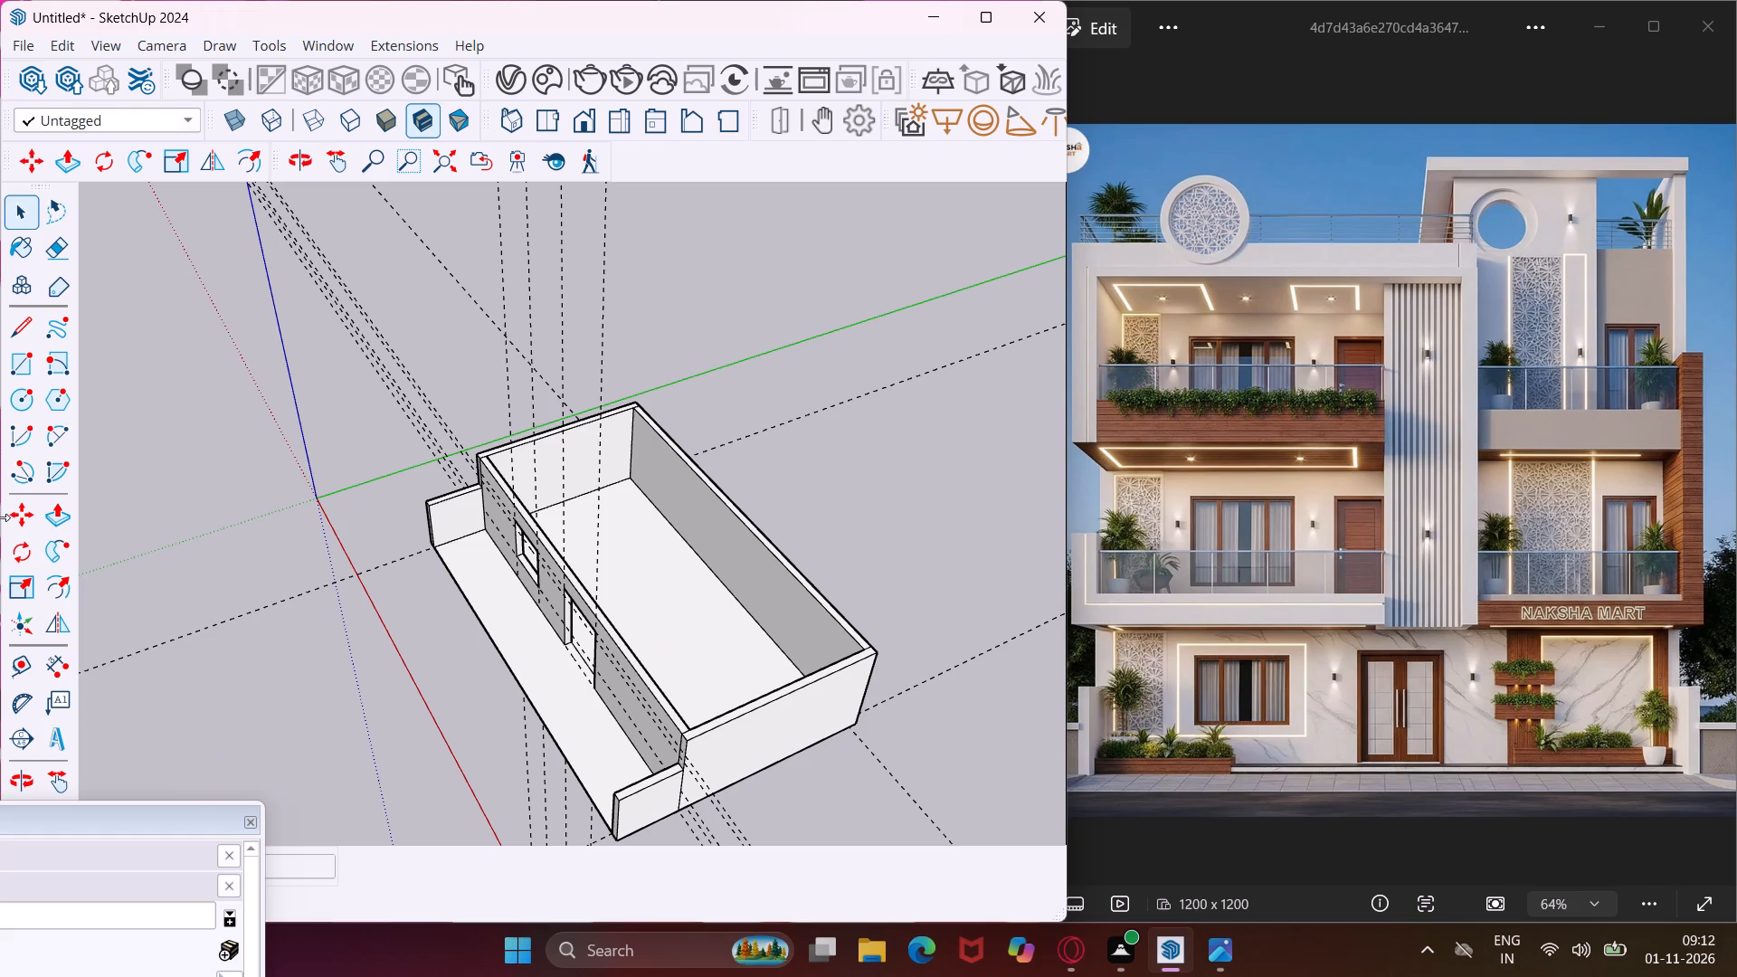
pyautogui.click(52, 365)
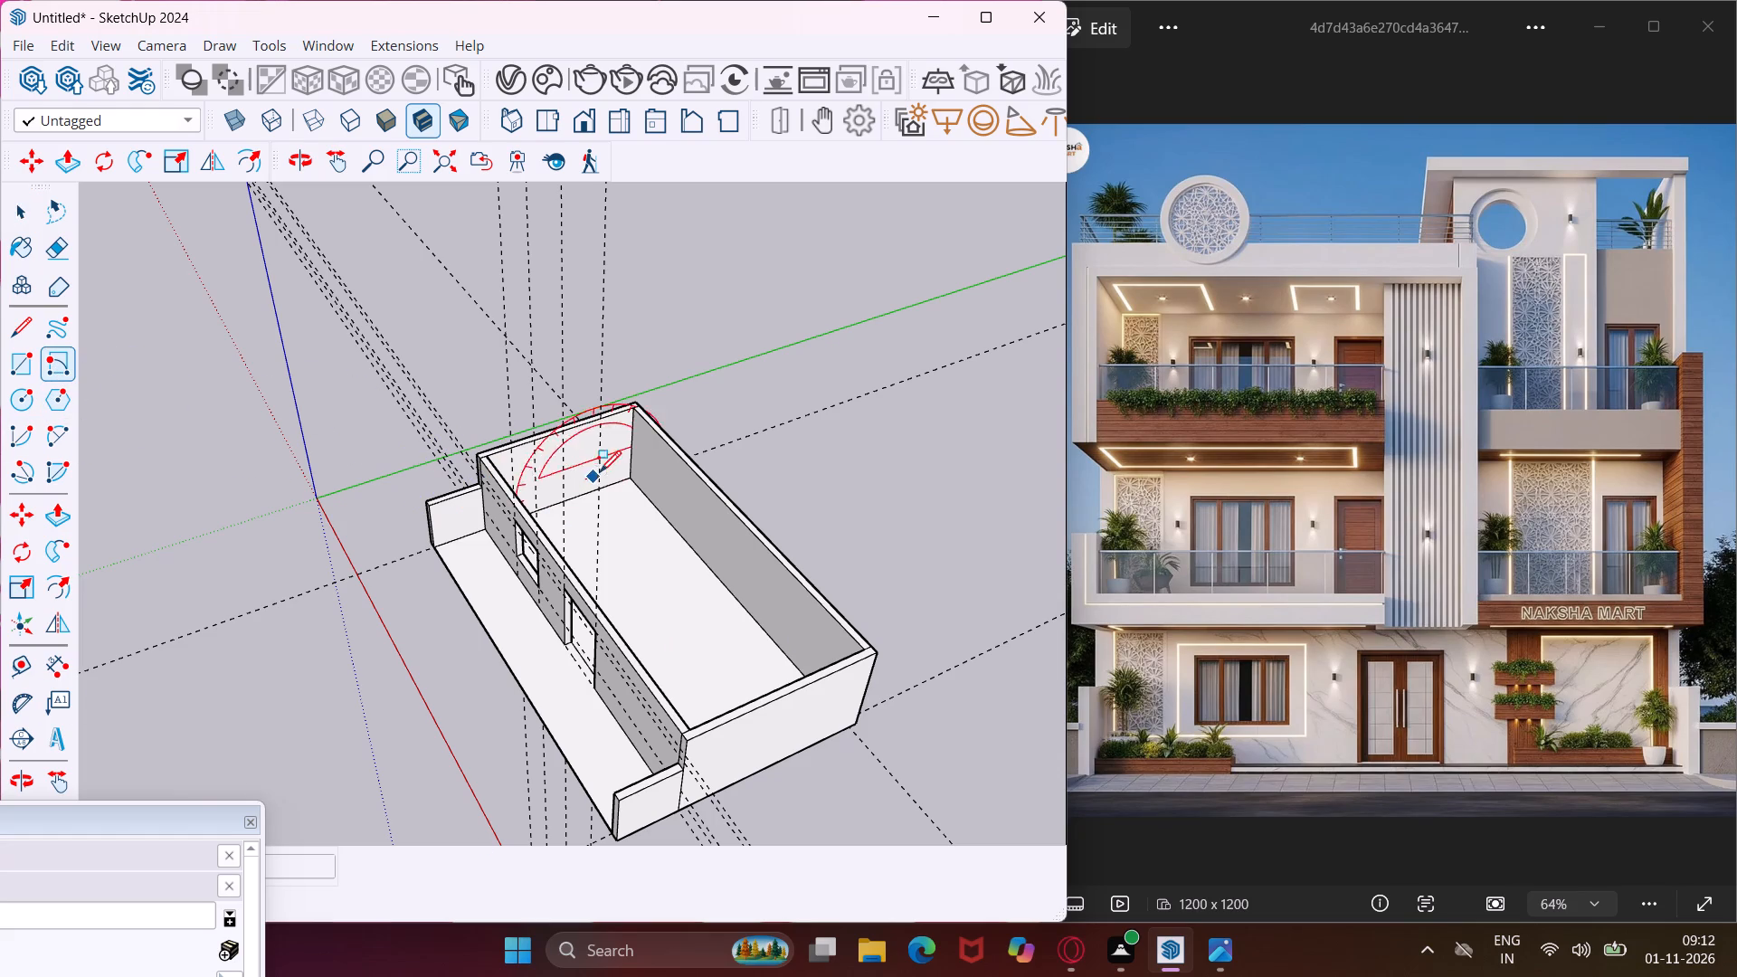
pyautogui.scroll(7, 609, 435)
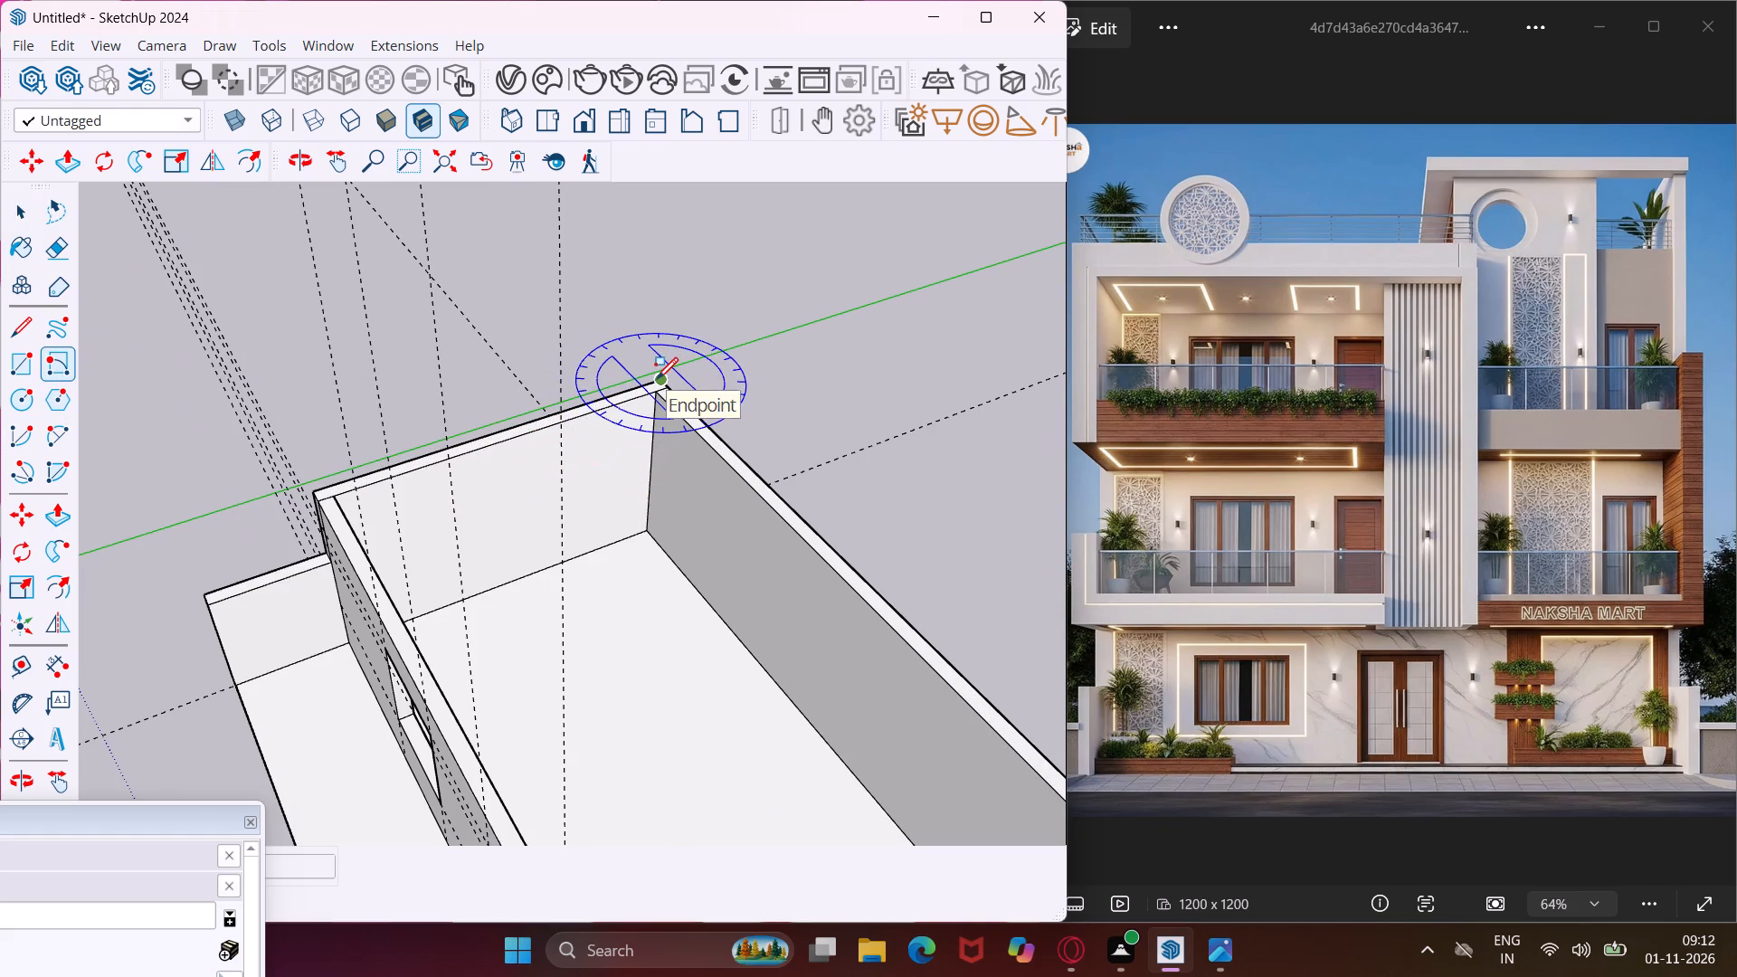
pyautogui.click(657, 377)
pyautogui.scroll(-7, 629, 442)
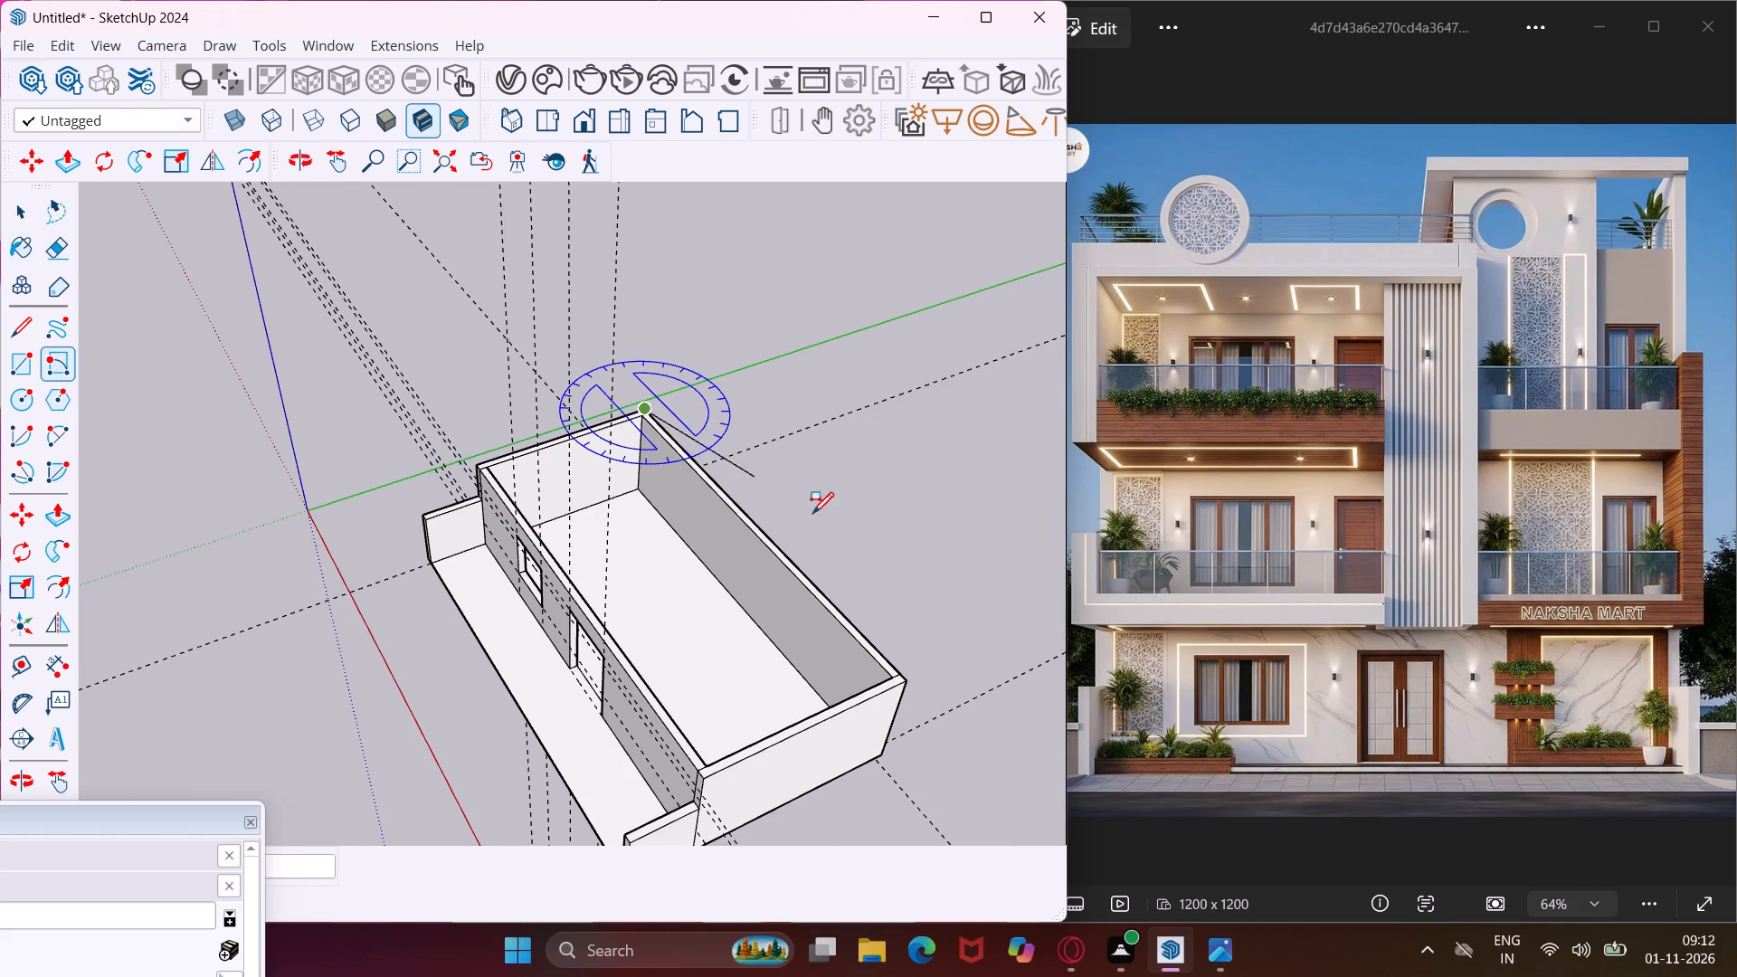
pyautogui.click(906, 679)
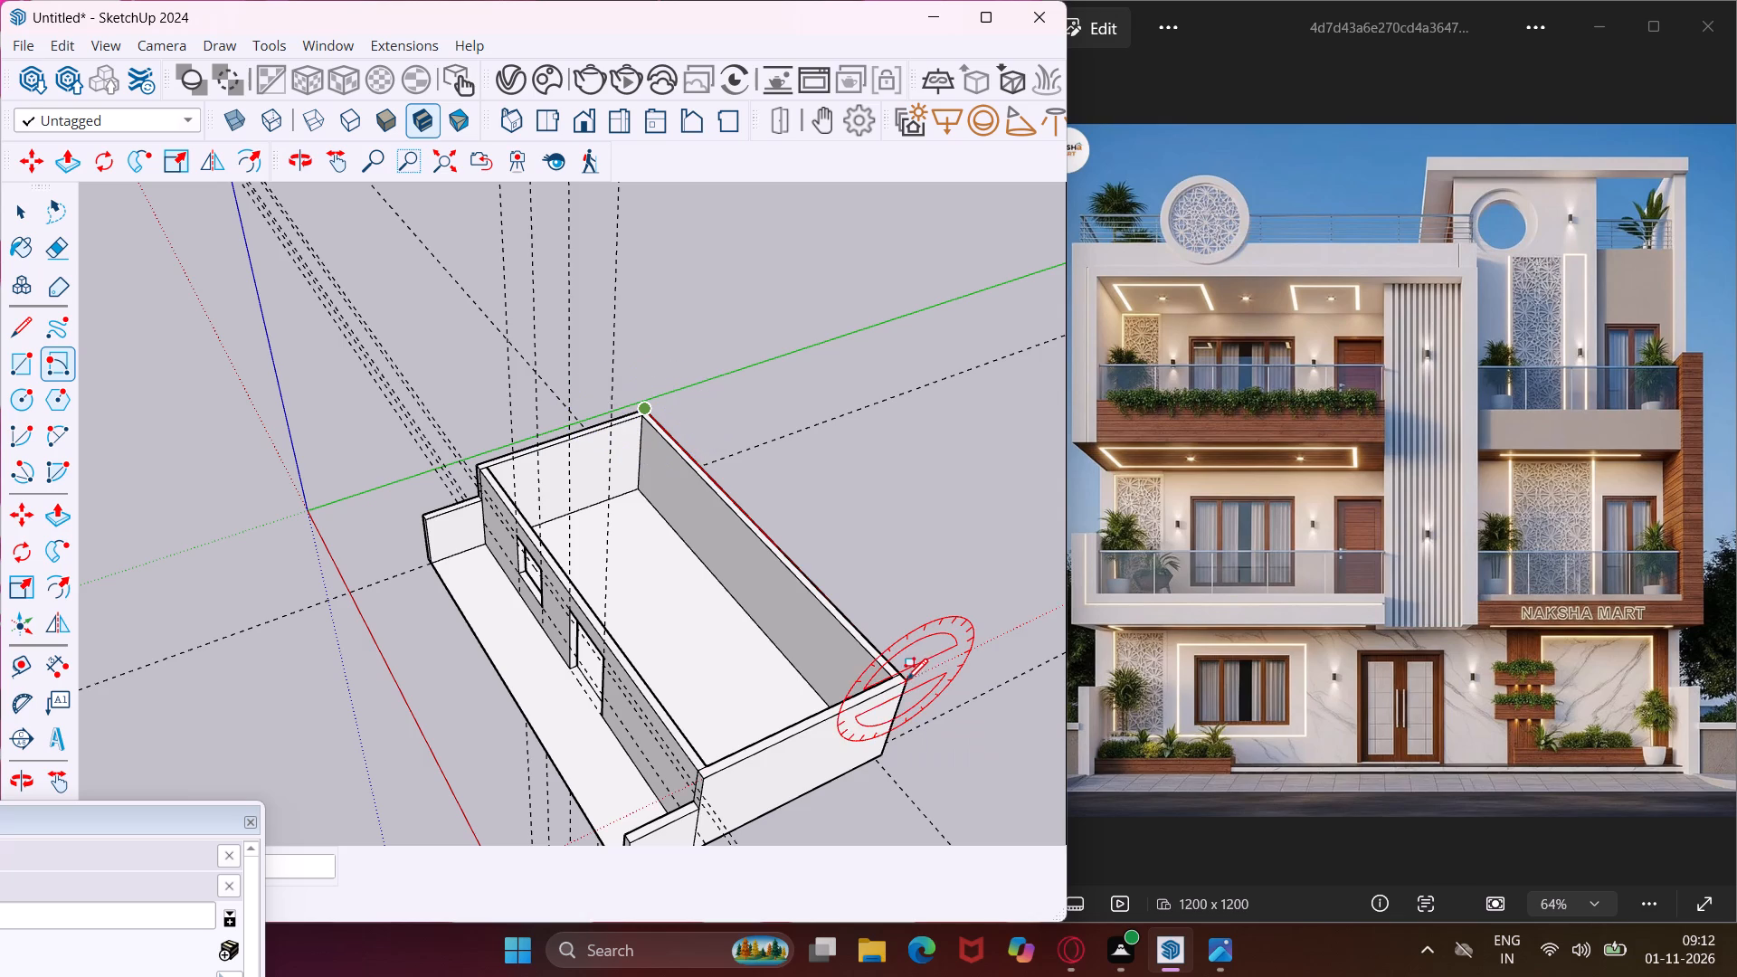
pyautogui.moveTo(906, 678); pyautogui.dragTo(816, 386, button='middle')
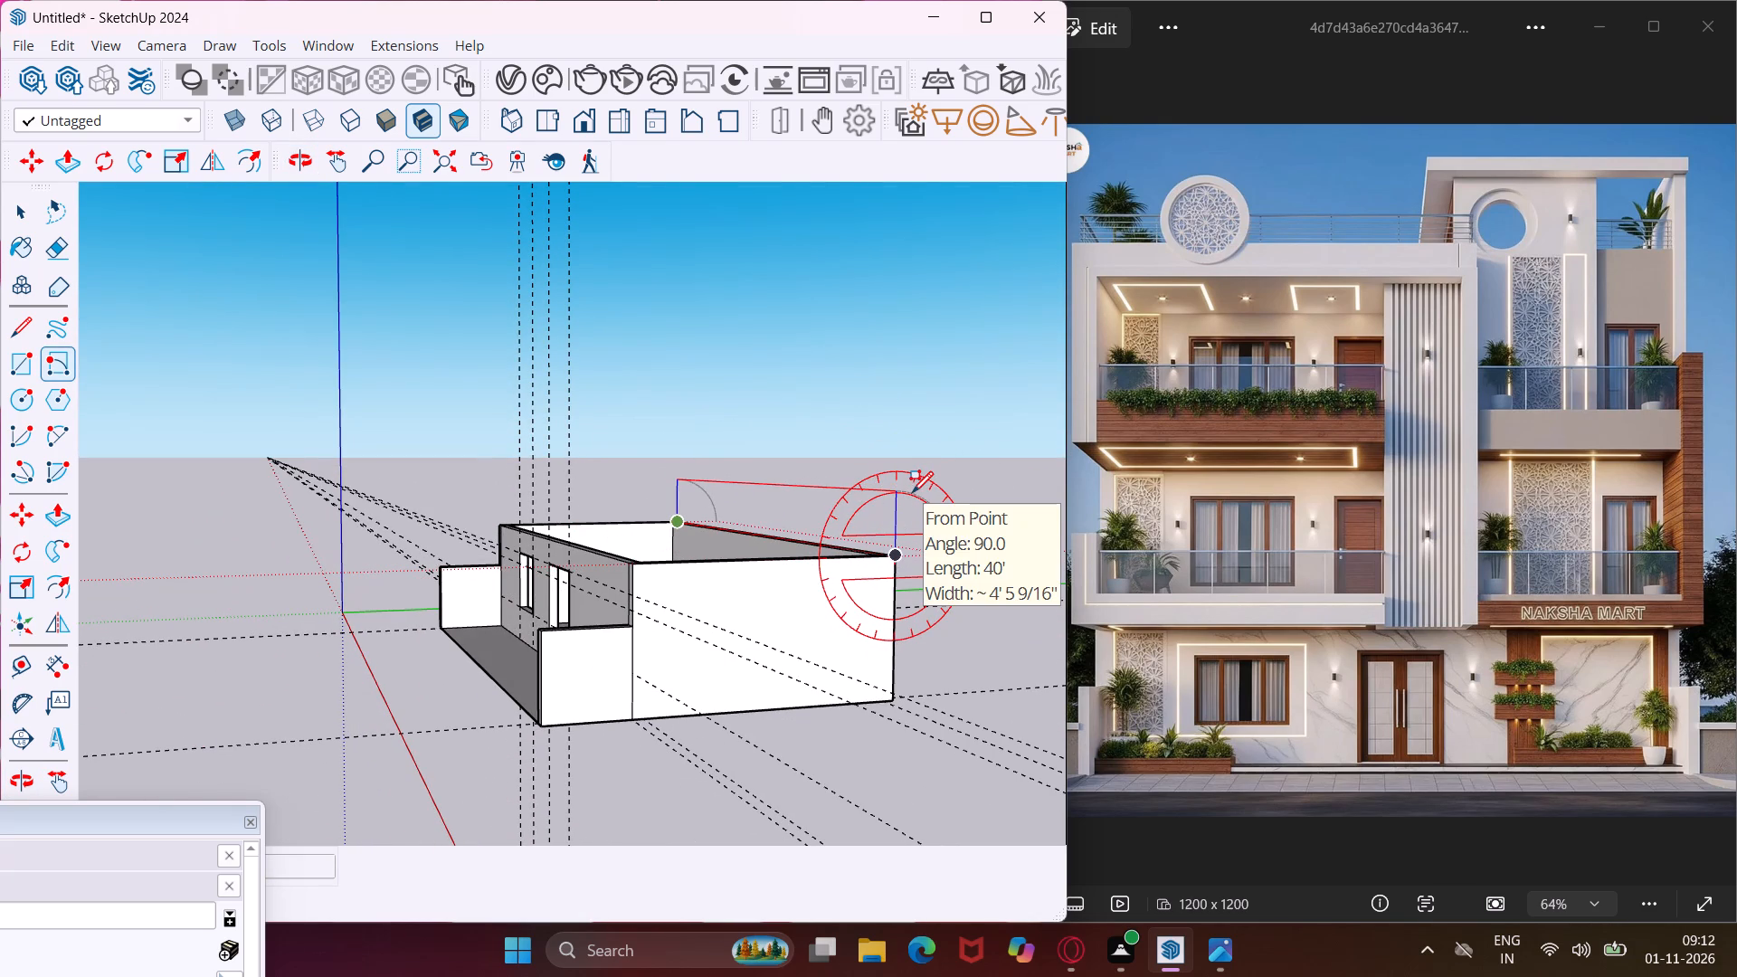
pyautogui.write("1'")
pyautogui.press('Return')
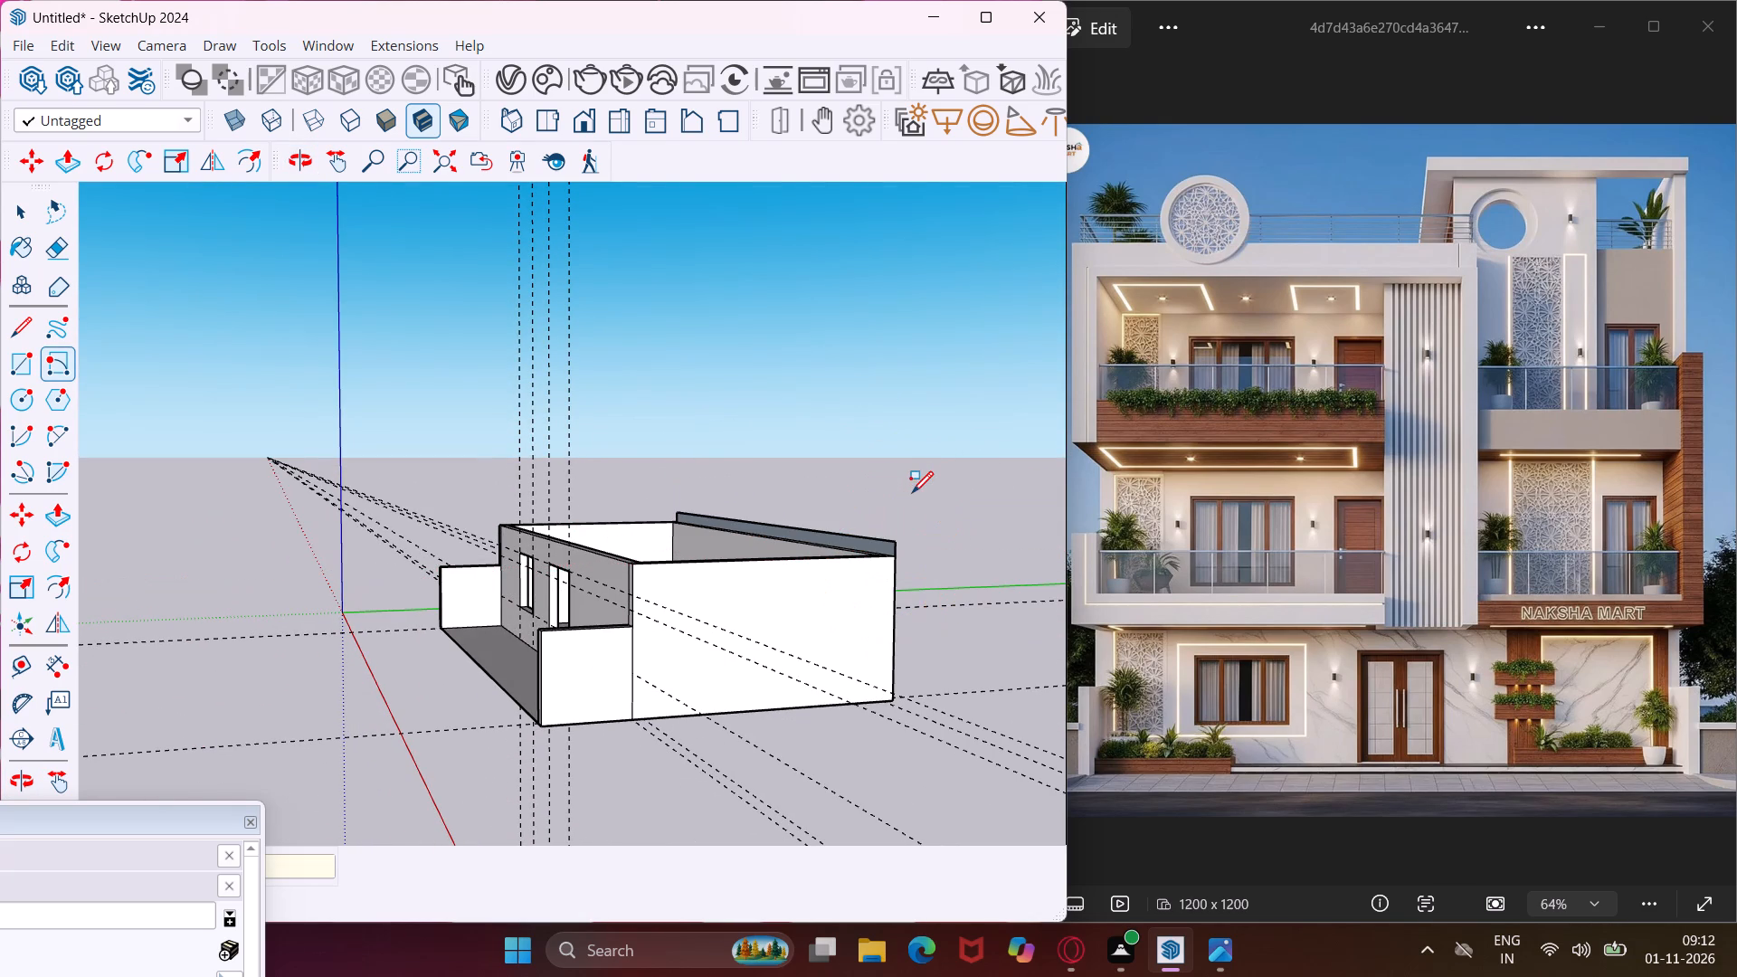
pyautogui.press('Escape')
pyautogui.press('space')
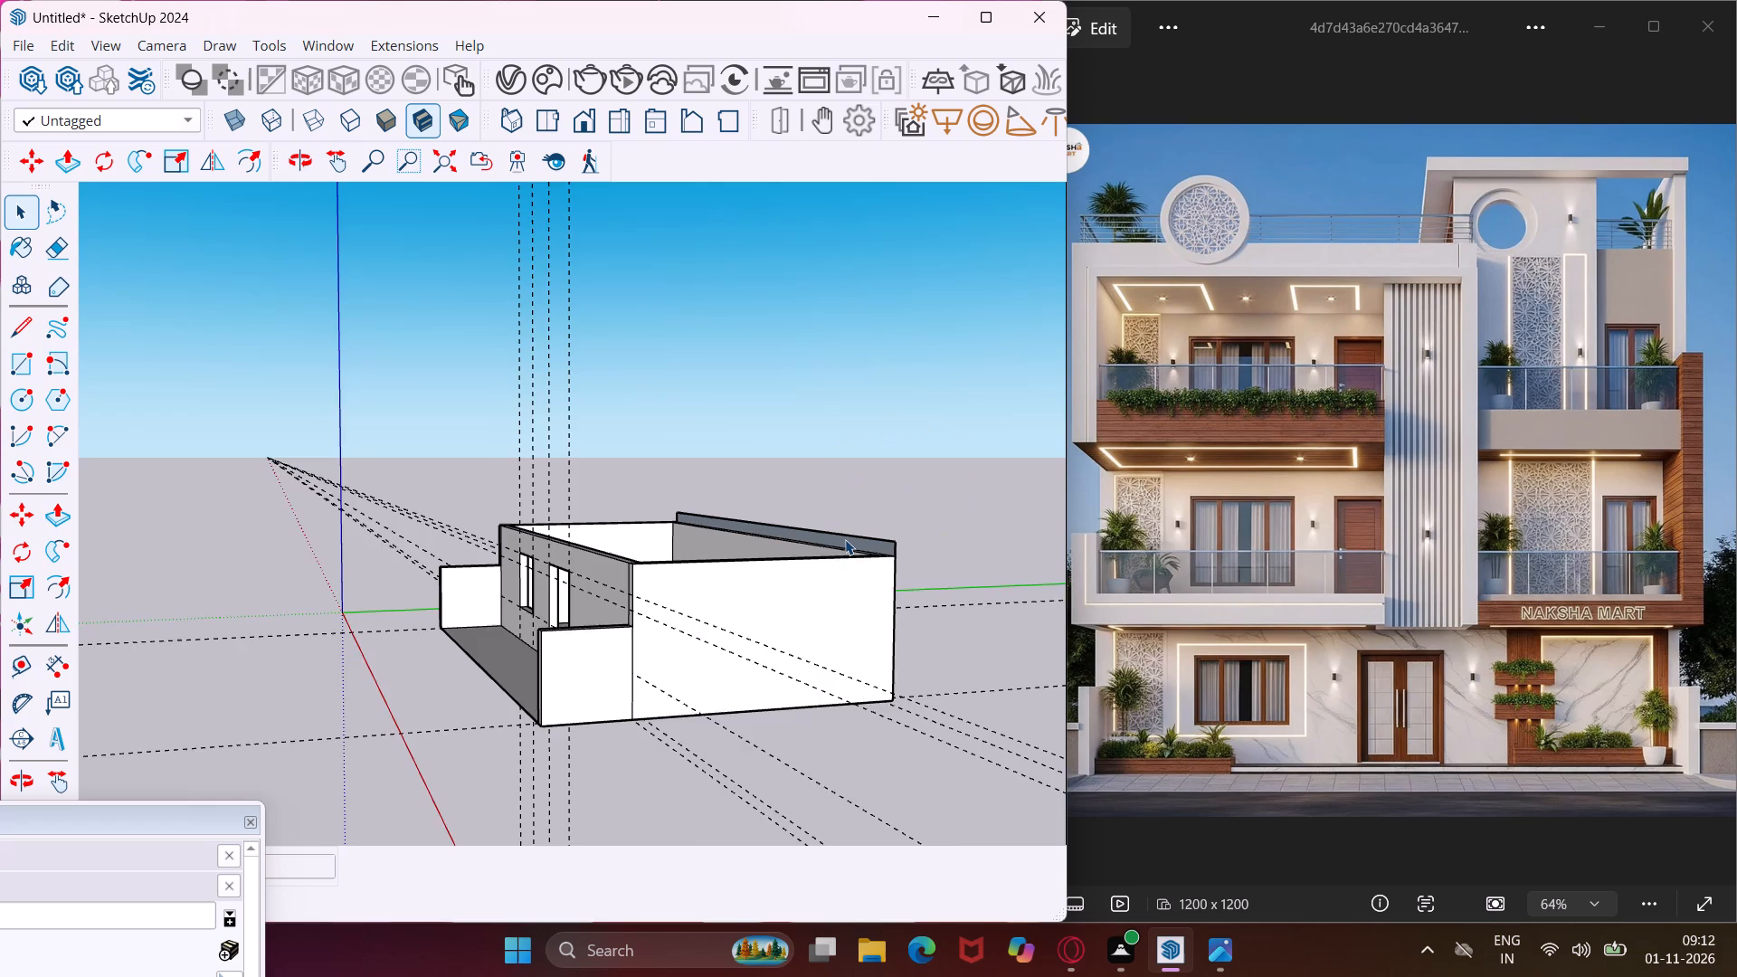
# Push/Pull the 1' high strip across the building to the front wall's outer face to form the roof slab.
pyautogui.scroll(7, 845, 539)
pyautogui.click(895, 550)
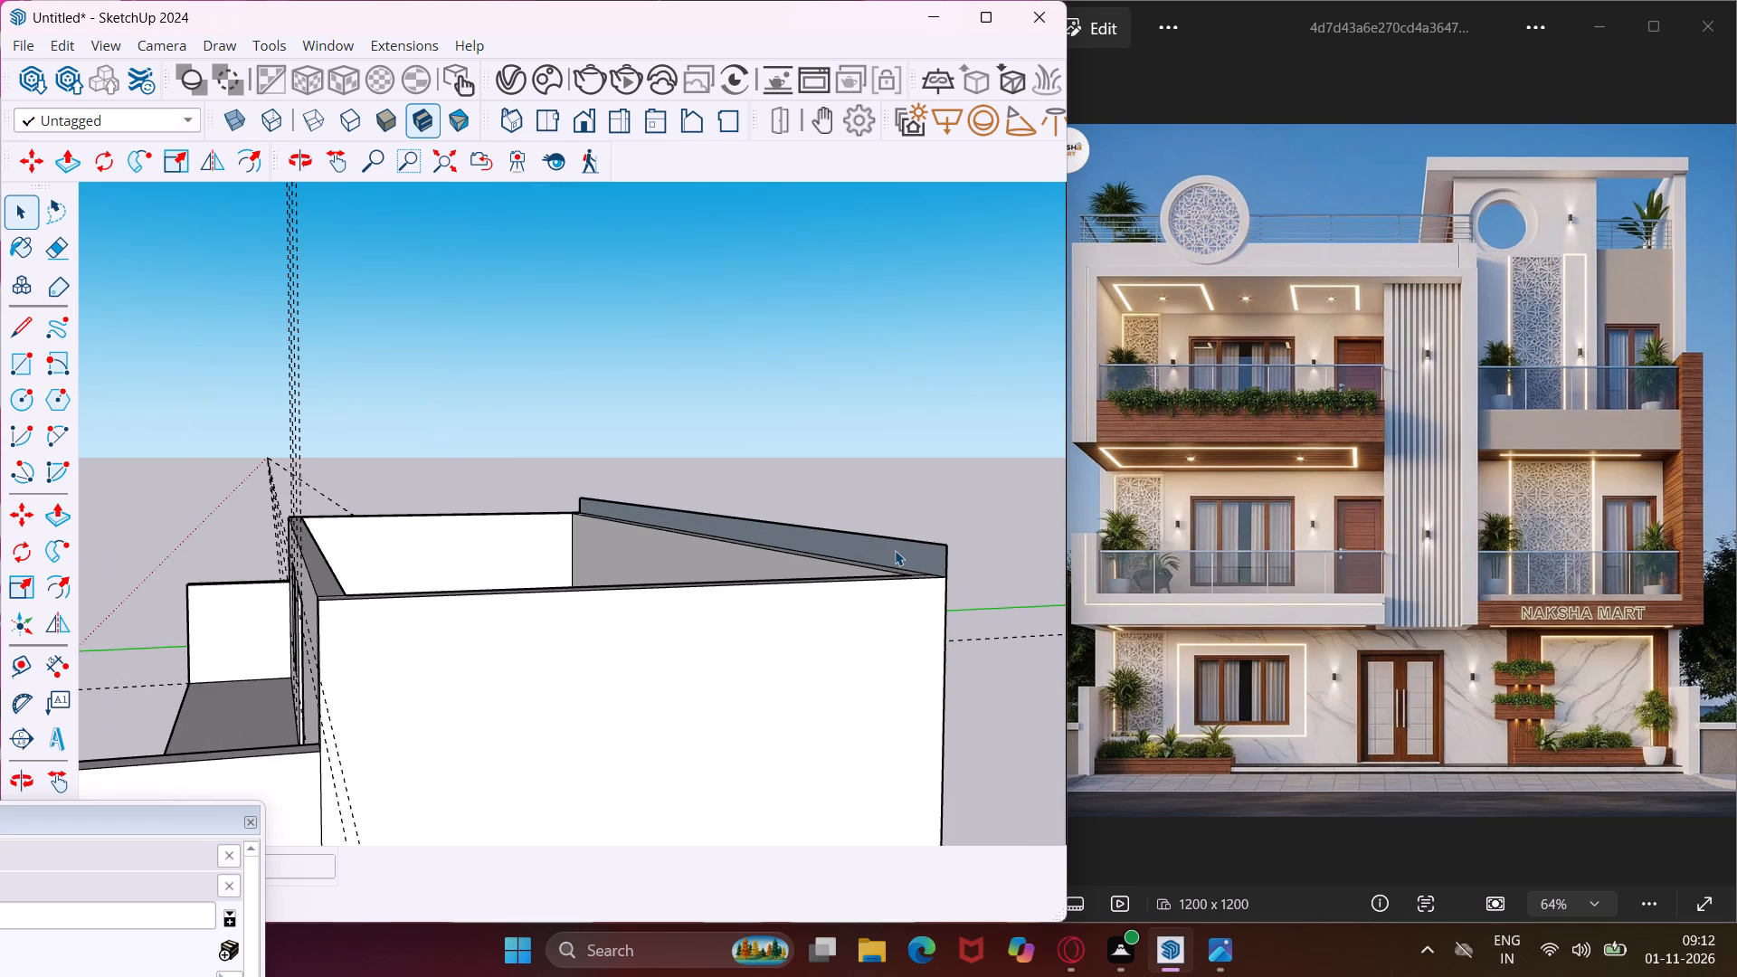
pyautogui.press('p')
pyautogui.click(895, 550)
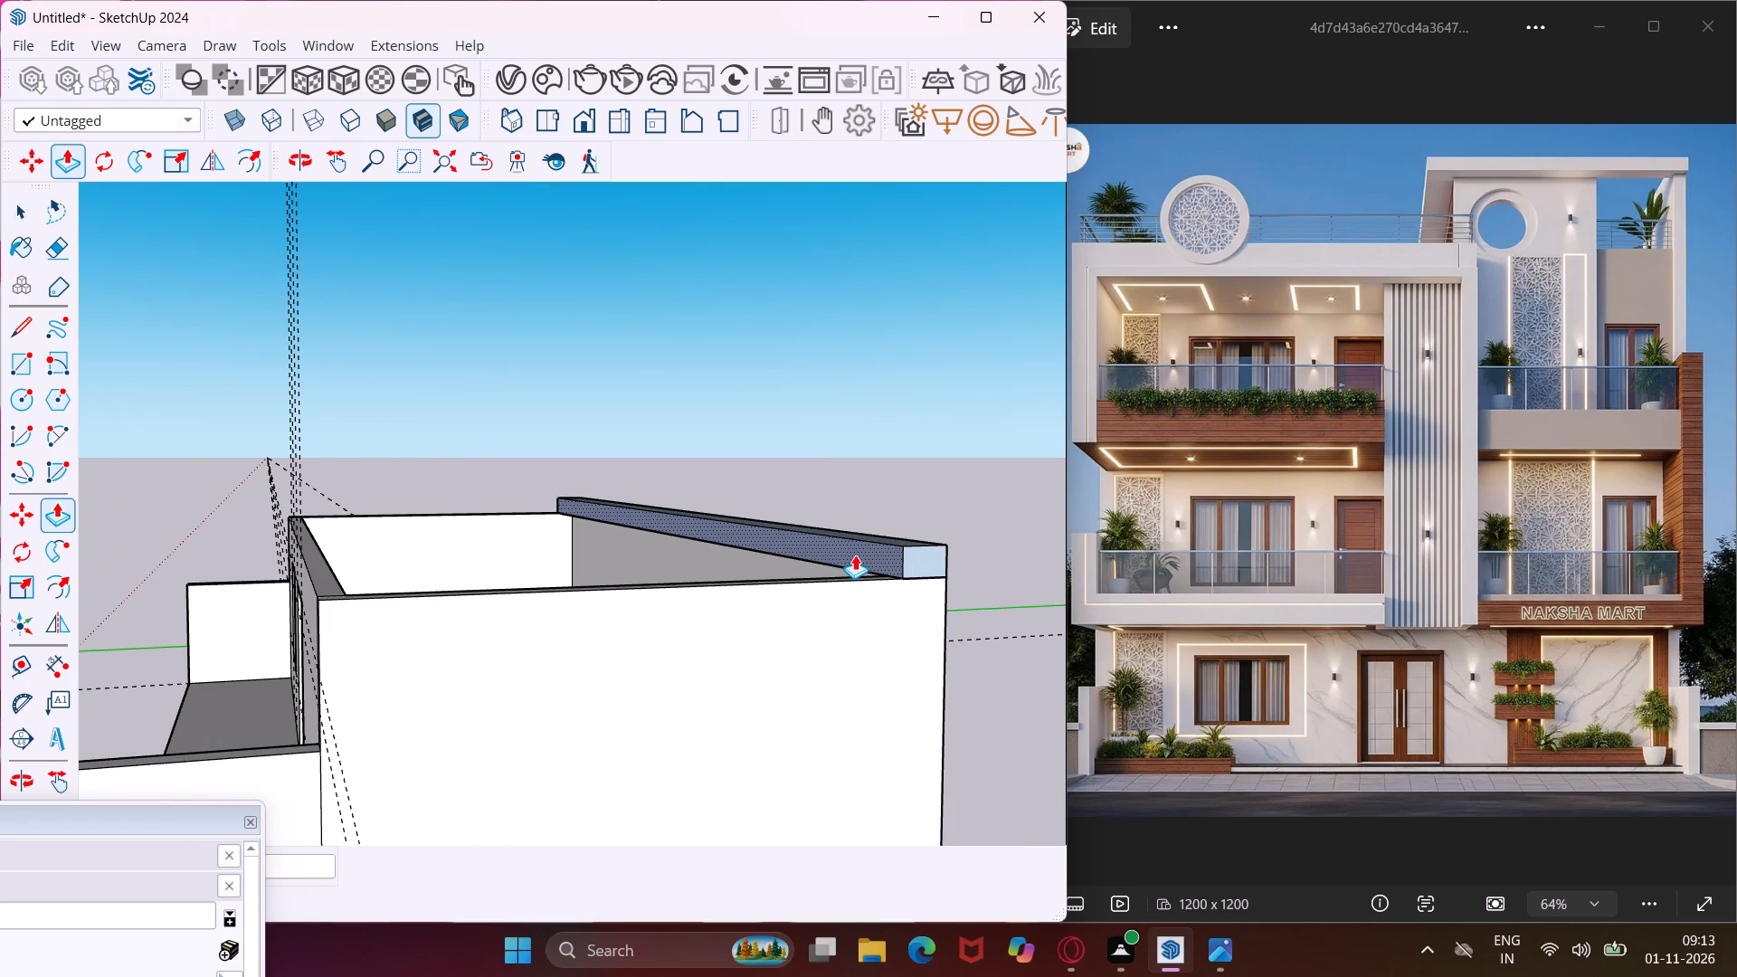
pyautogui.scroll(-5, 855, 555)
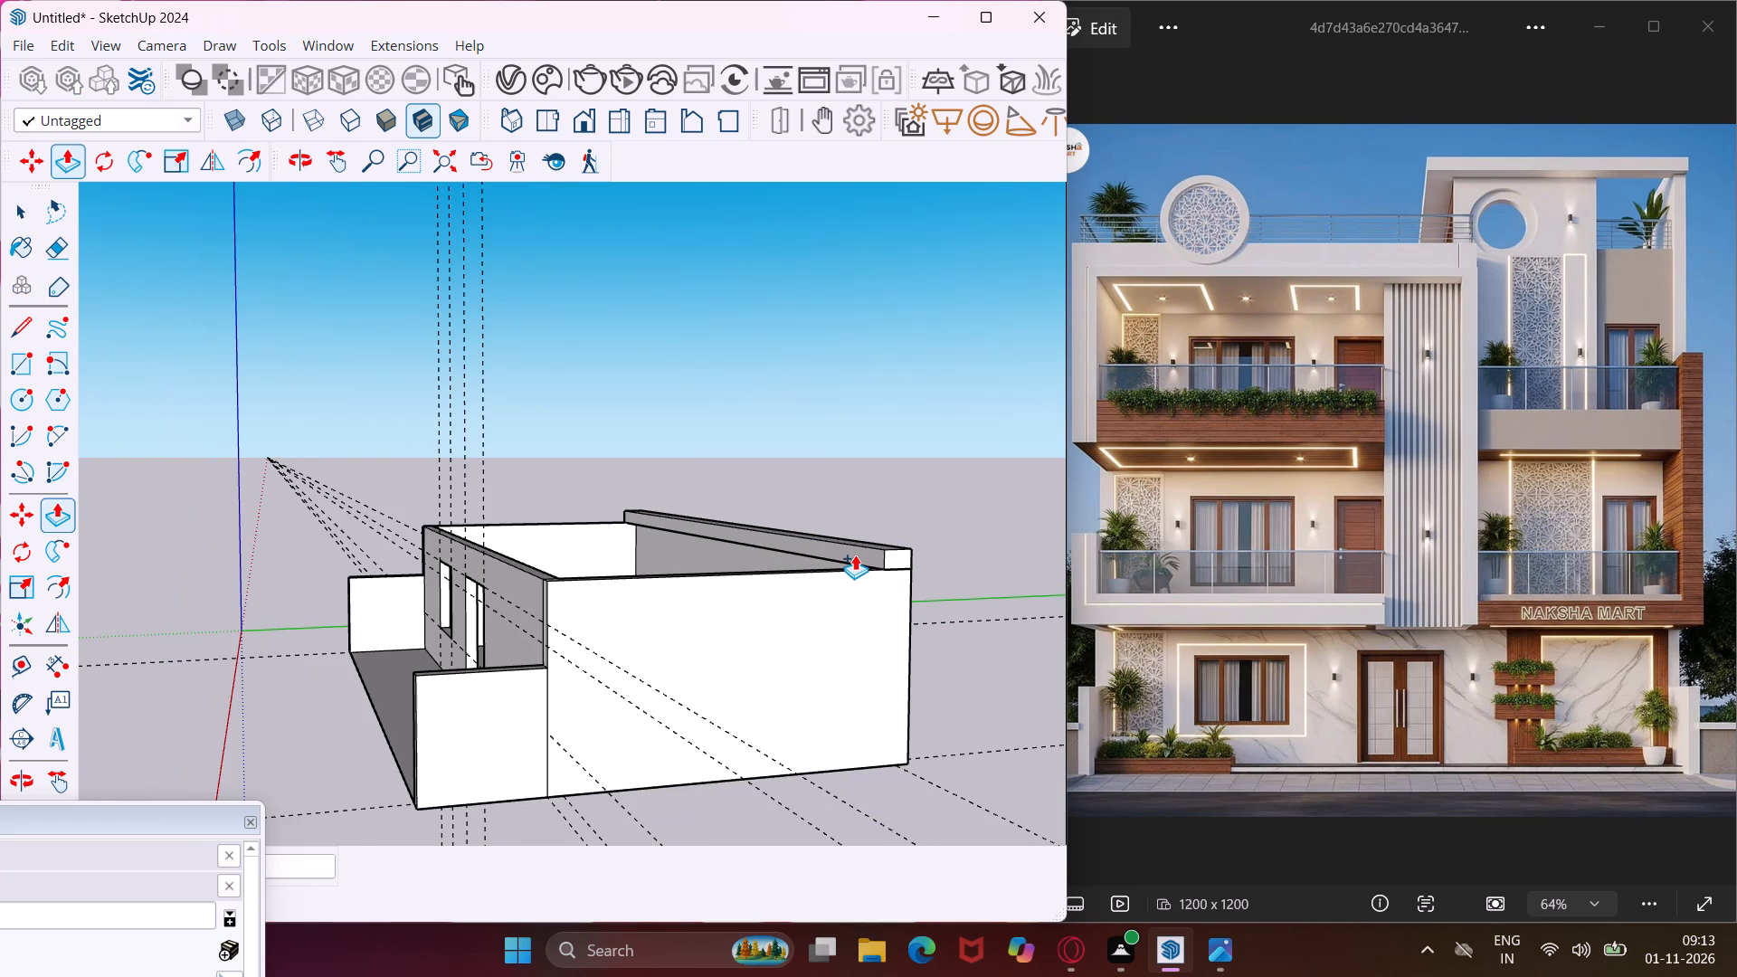
pyautogui.scroll(-4, 855, 555)
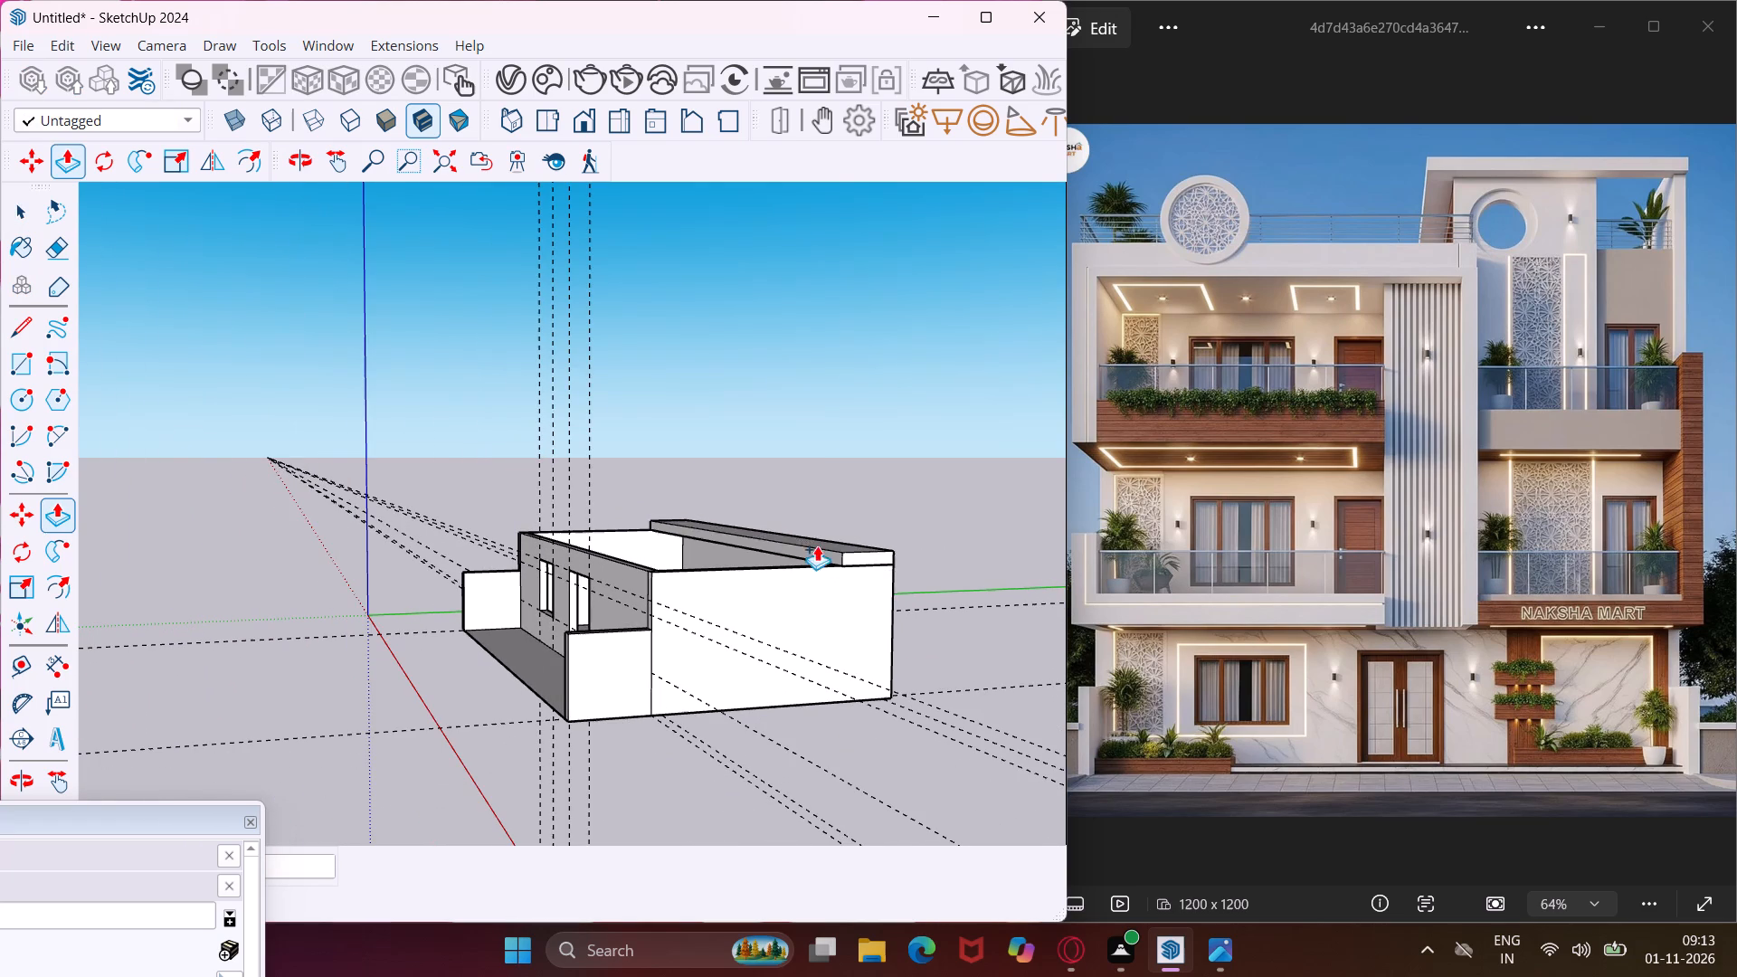
pyautogui.click(653, 609)
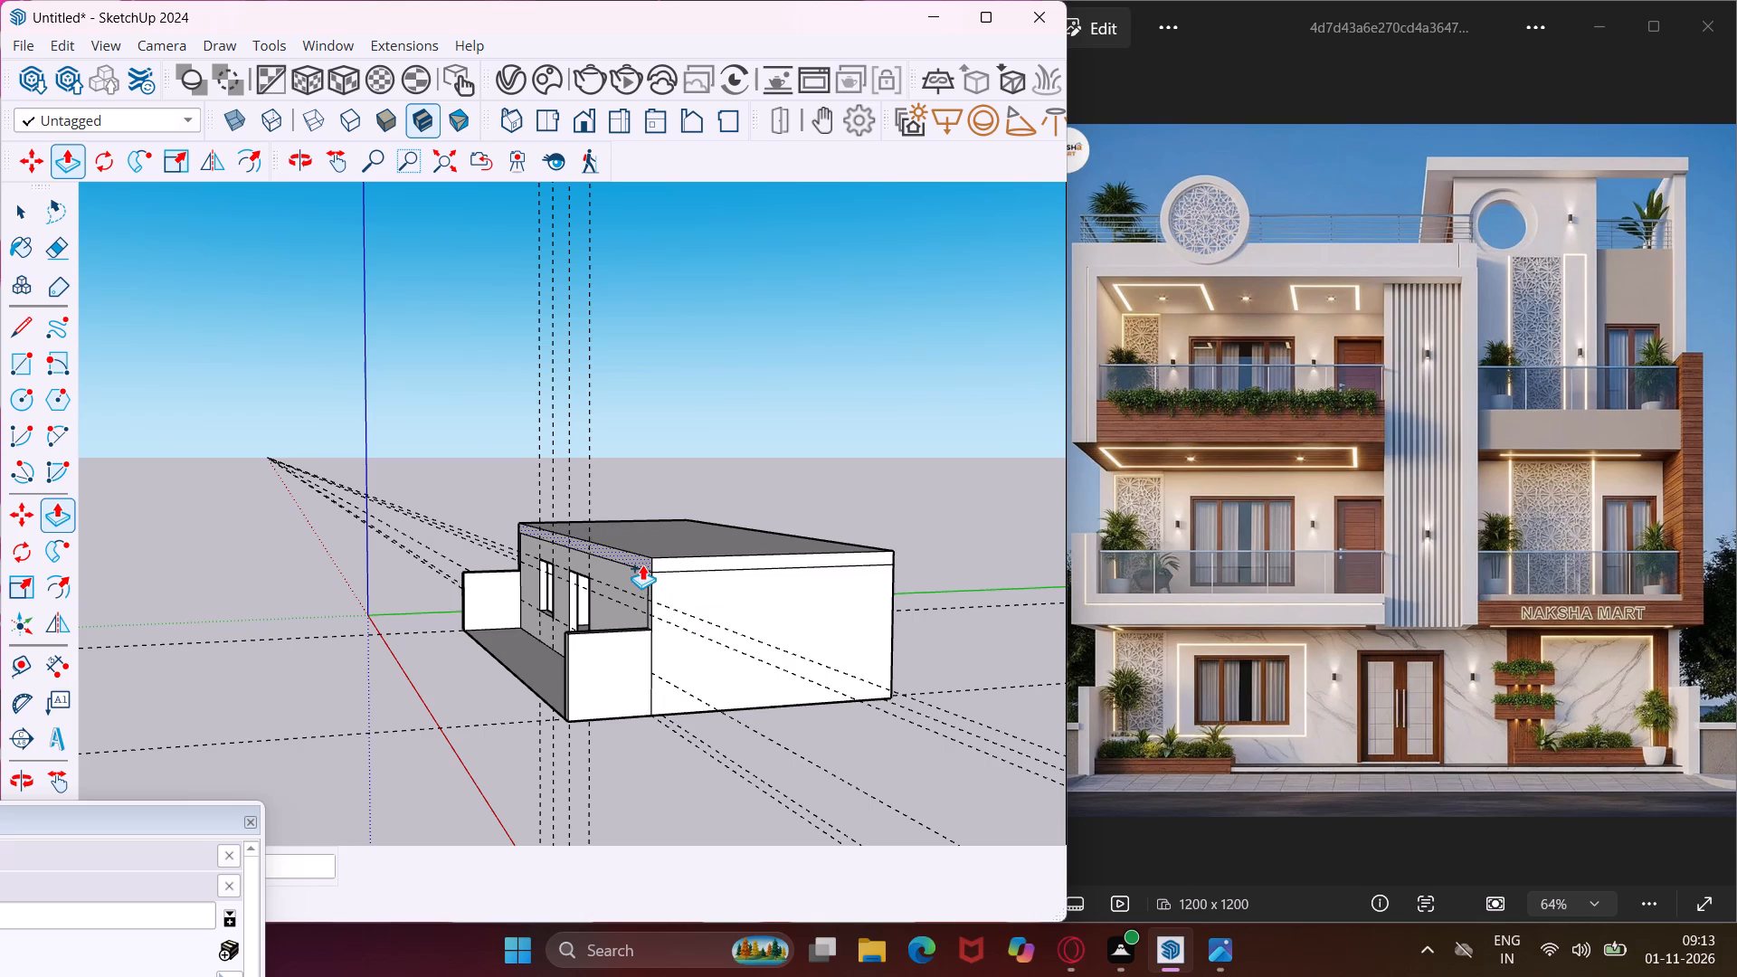
# Push/Pull the roof slab's front face outward a short distance so it overhangs the front wall.
pyautogui.scroll(4, 642, 564)
pyautogui.moveTo(642, 564); pyautogui.dragTo(846, 643, button='middle')
pyautogui.scroll(3, 821, 621)
pyautogui.click(830, 613)
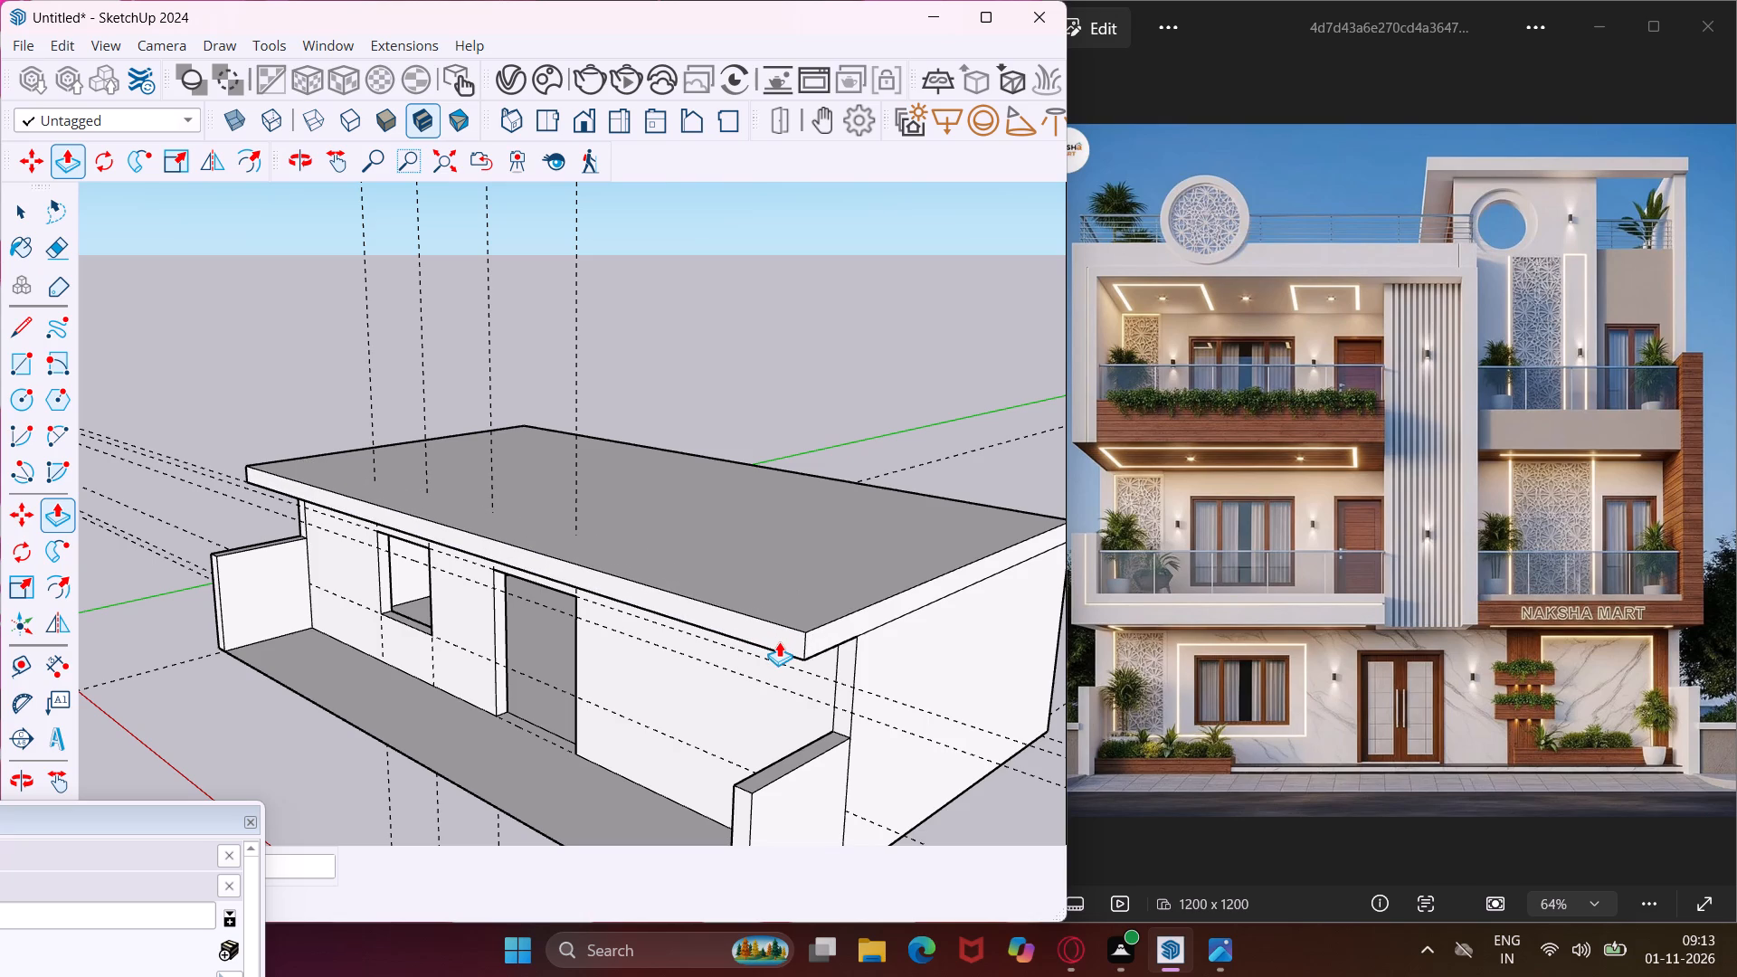
pyautogui.click(776, 642)
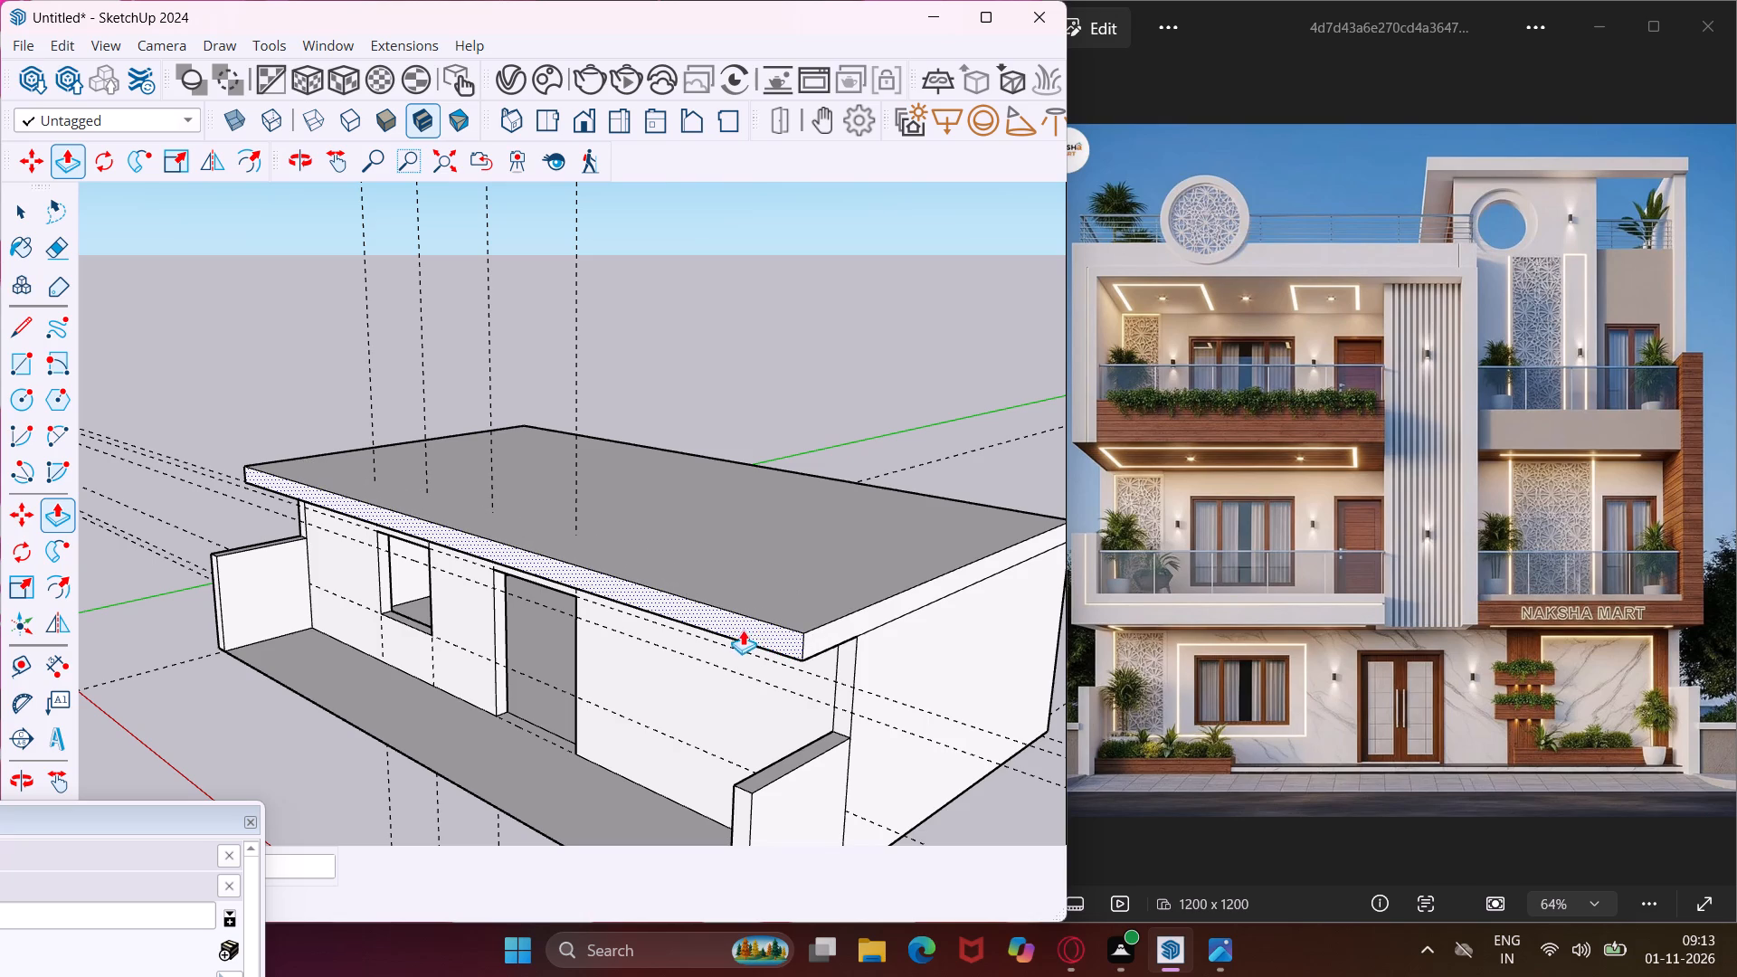
pyautogui.press('Escape')
pyautogui.press('space')
# Draw two vertical lines across the slab's front face, one just inside the door's window-side jamb and one just past its far jamb.
pyautogui.moveTo(435, 543); pyautogui.dragTo(779, 537, button='middle')
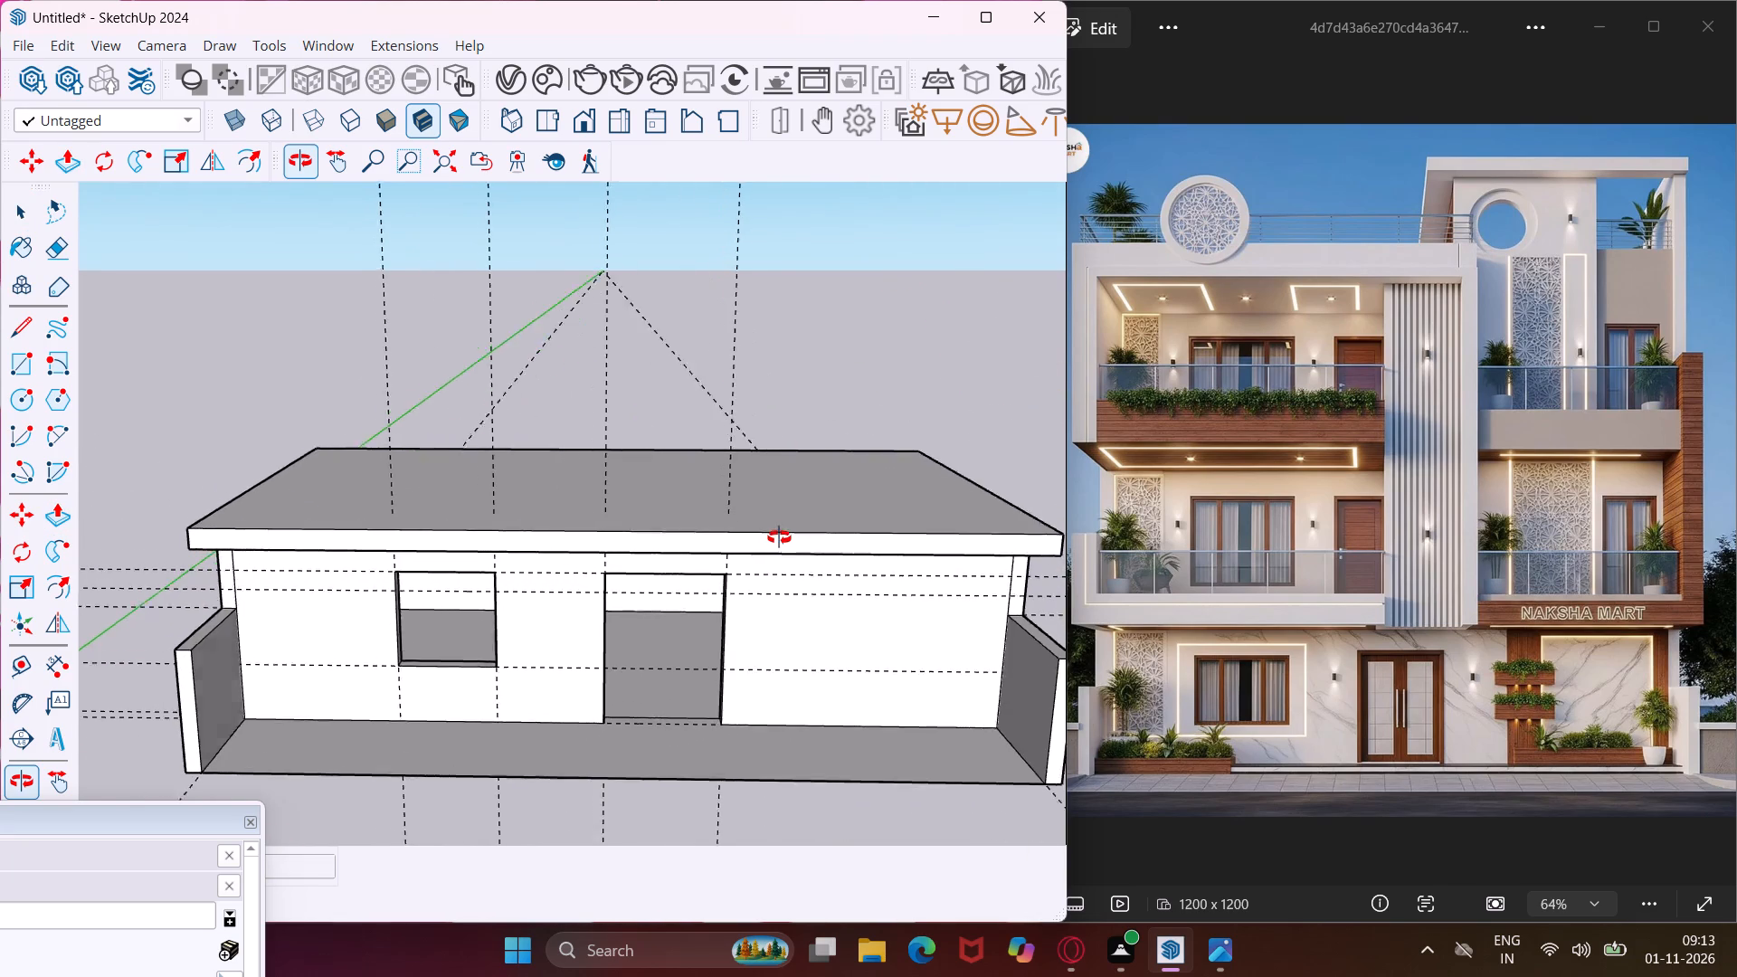
pyautogui.moveTo(779, 537); pyautogui.dragTo(788, 537, button='middle')
pyautogui.scroll(1, 768, 548)
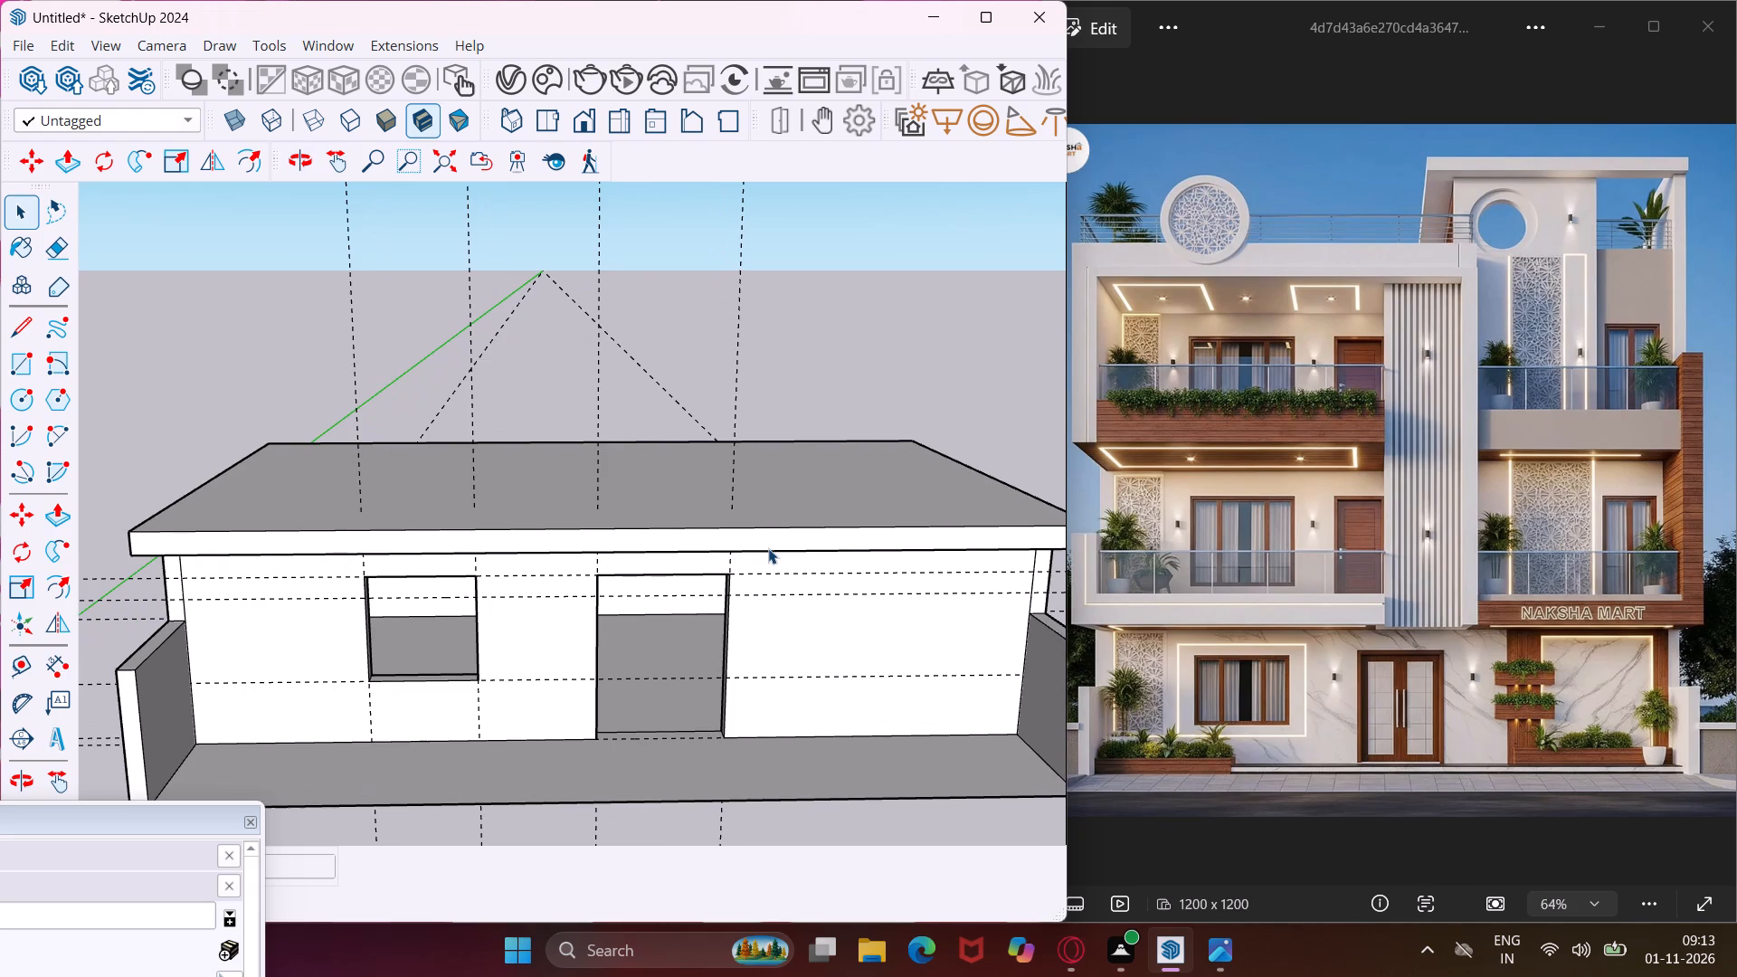
pyautogui.click(31, 336)
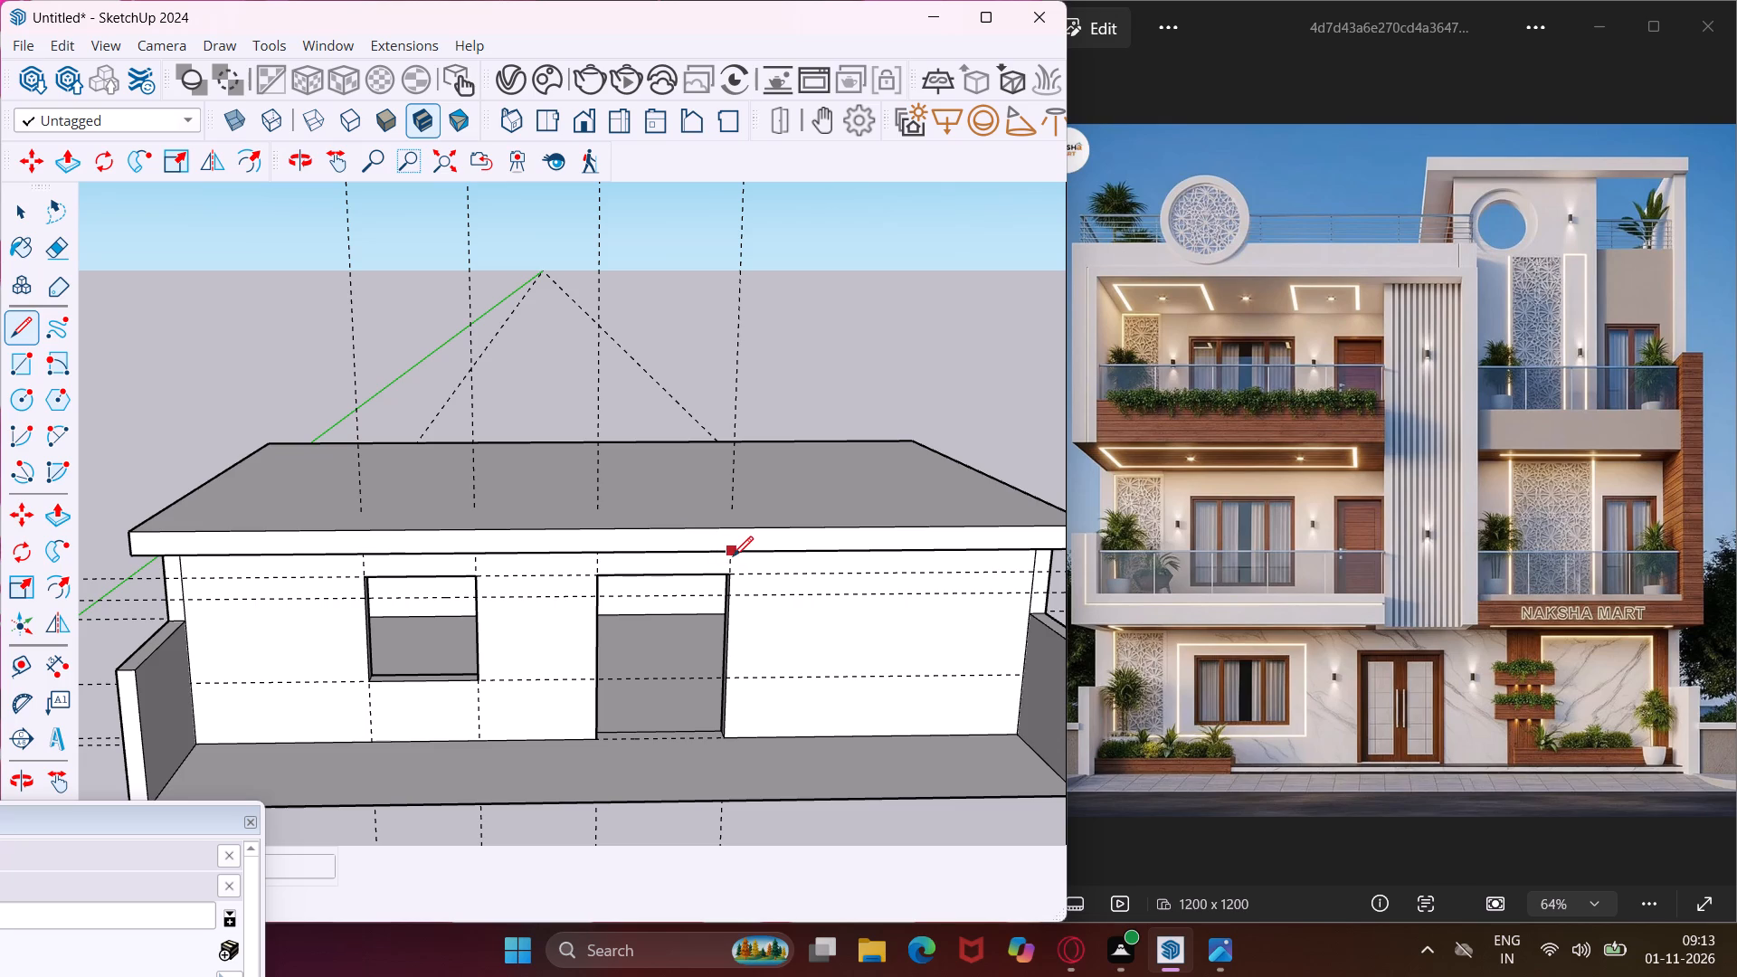
pyautogui.scroll(5, 733, 556)
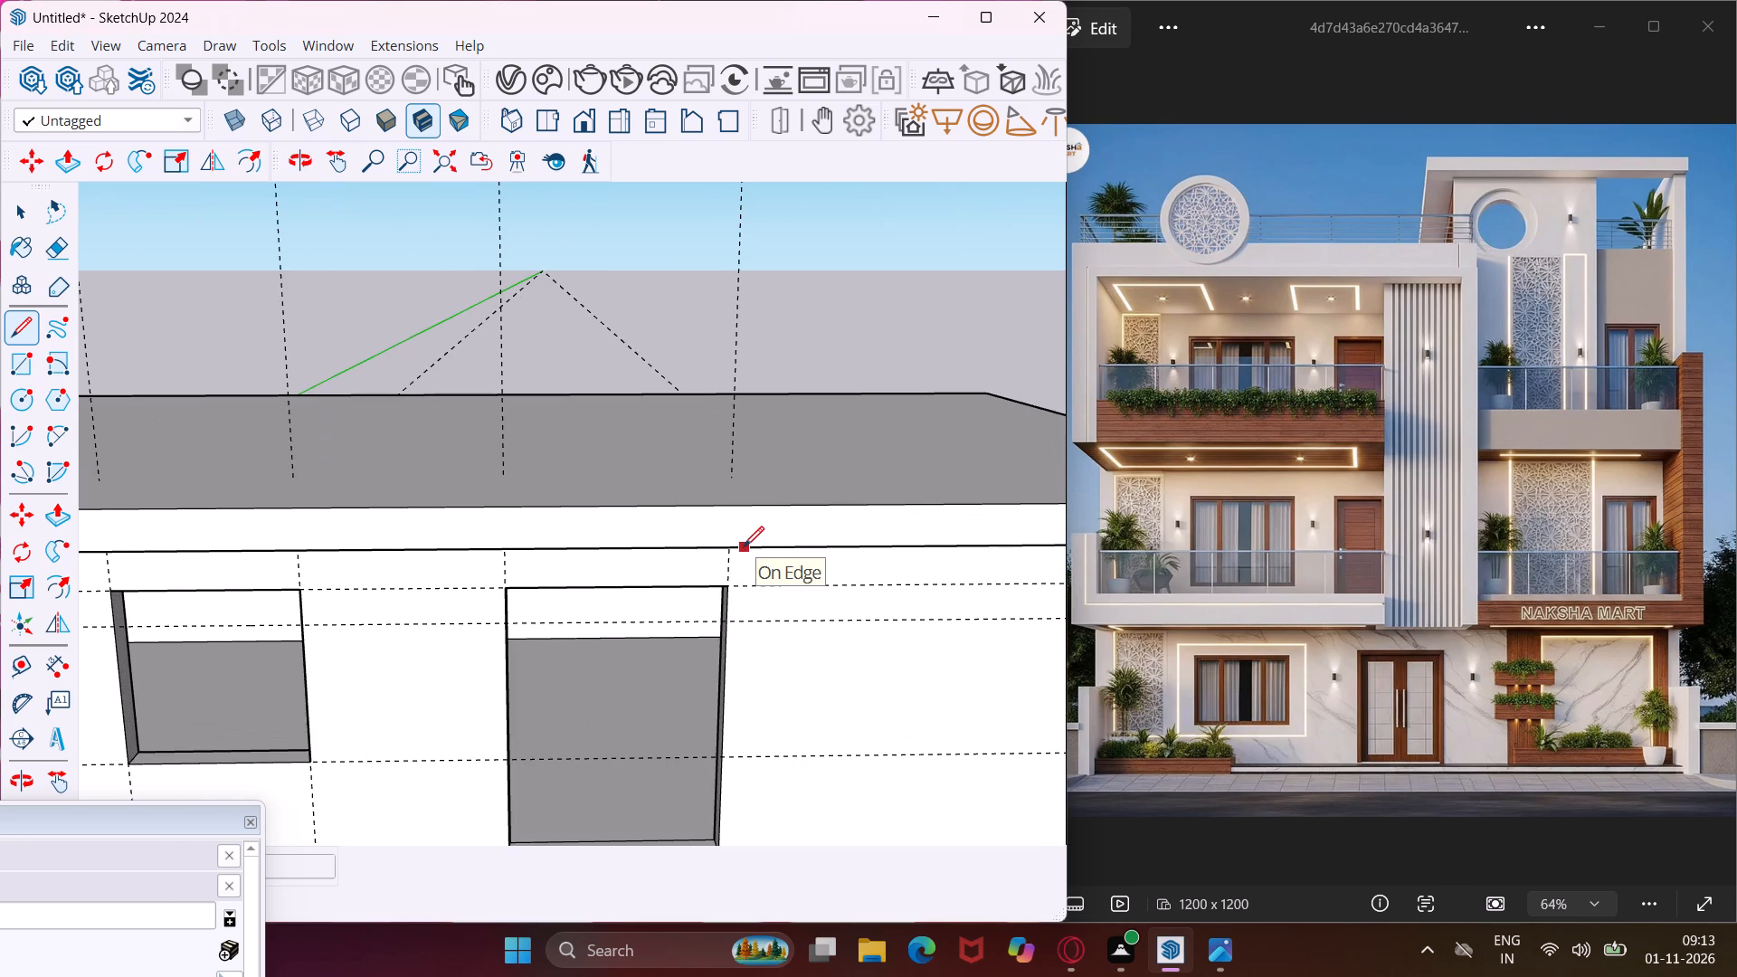
pyautogui.scroll(-2, 669, 530)
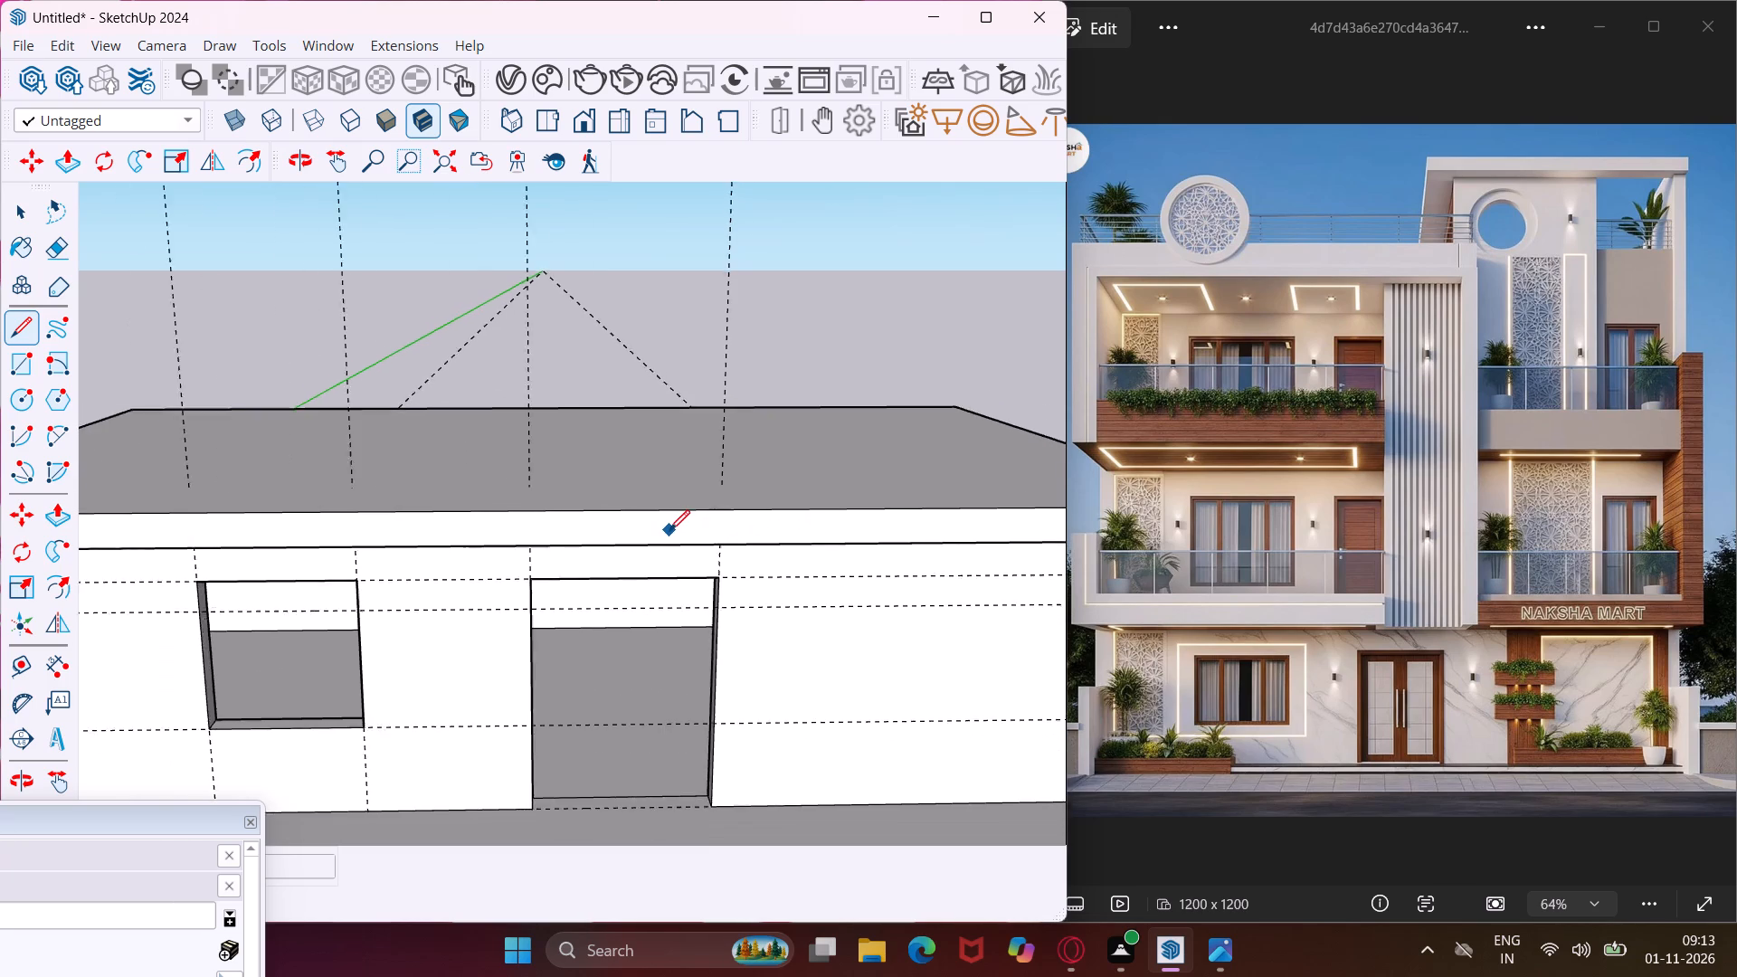
pyautogui.scroll(-2, 669, 530)
pyautogui.scroll(-2, 750, 541)
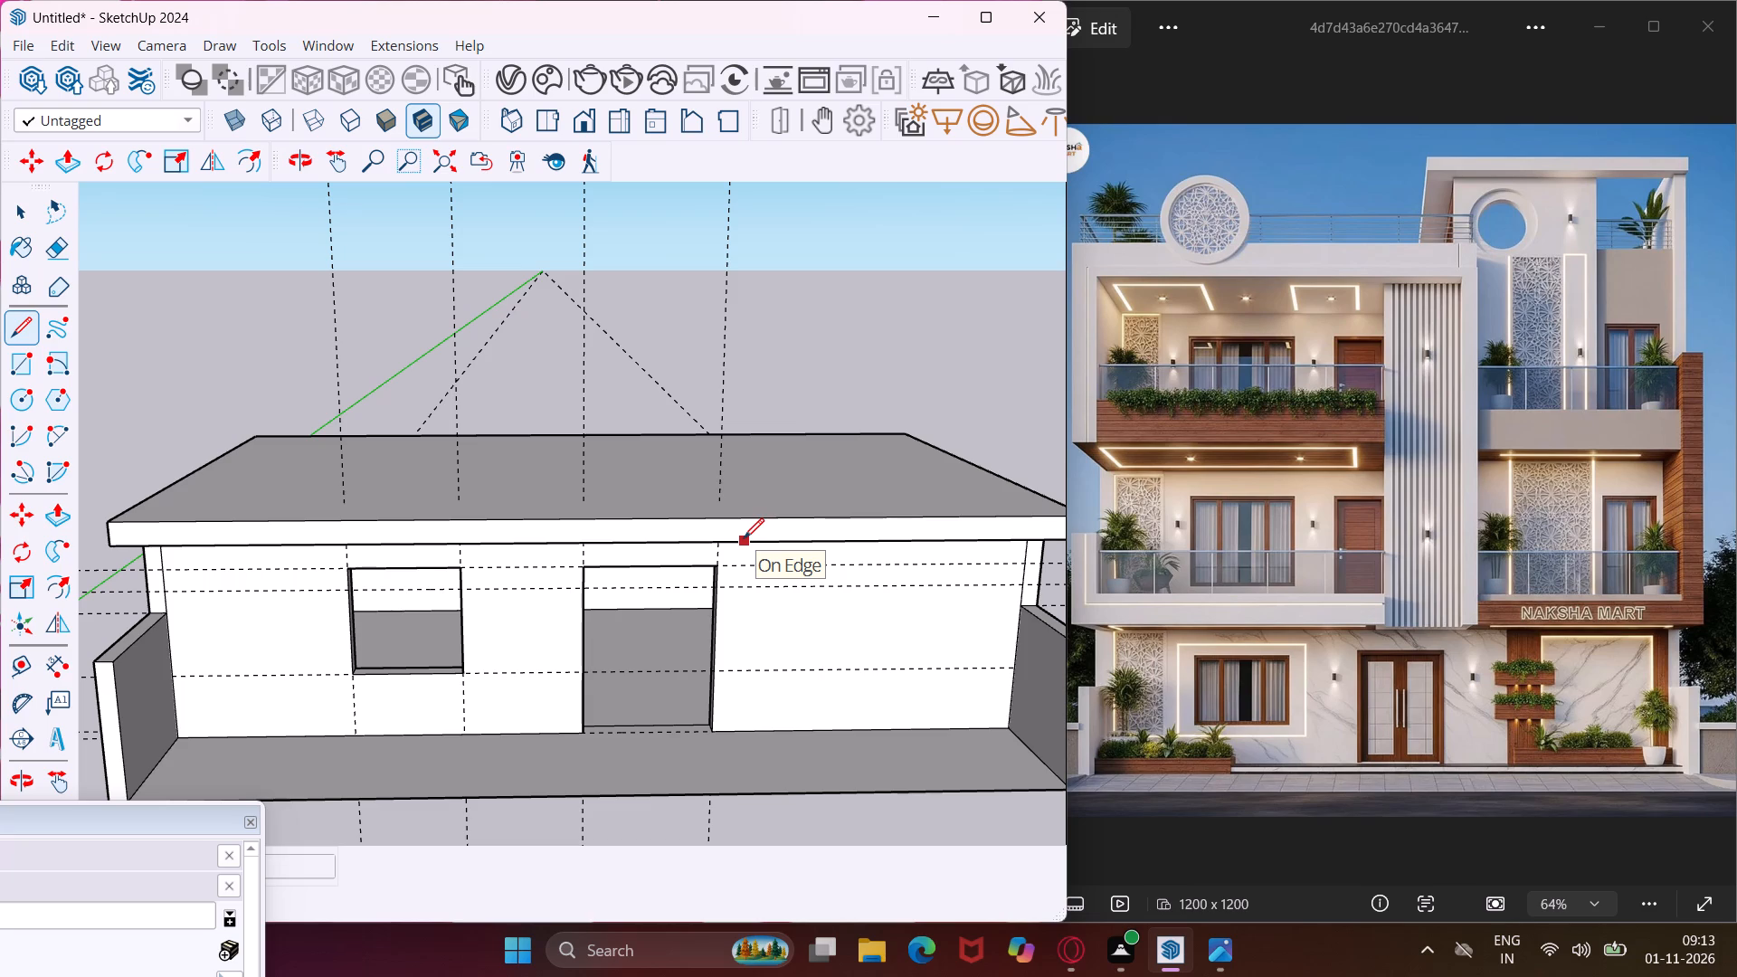
pyautogui.click(744, 538)
pyautogui.click(742, 515)
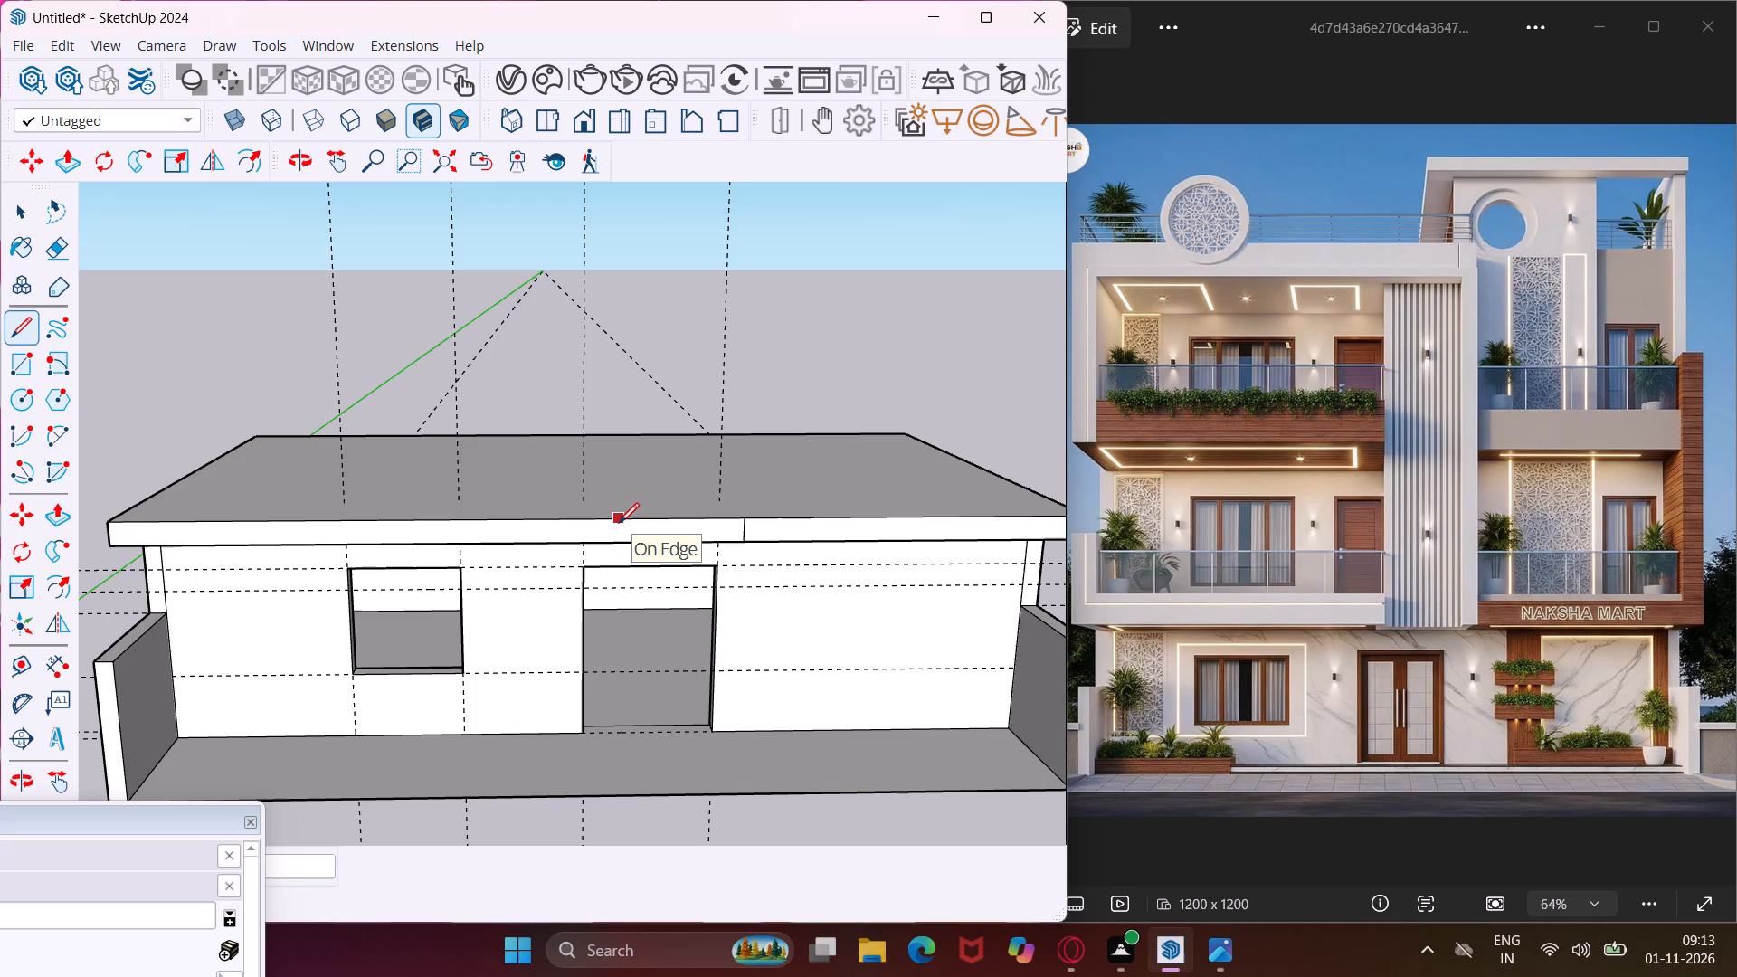
pyautogui.scroll(2, 619, 523)
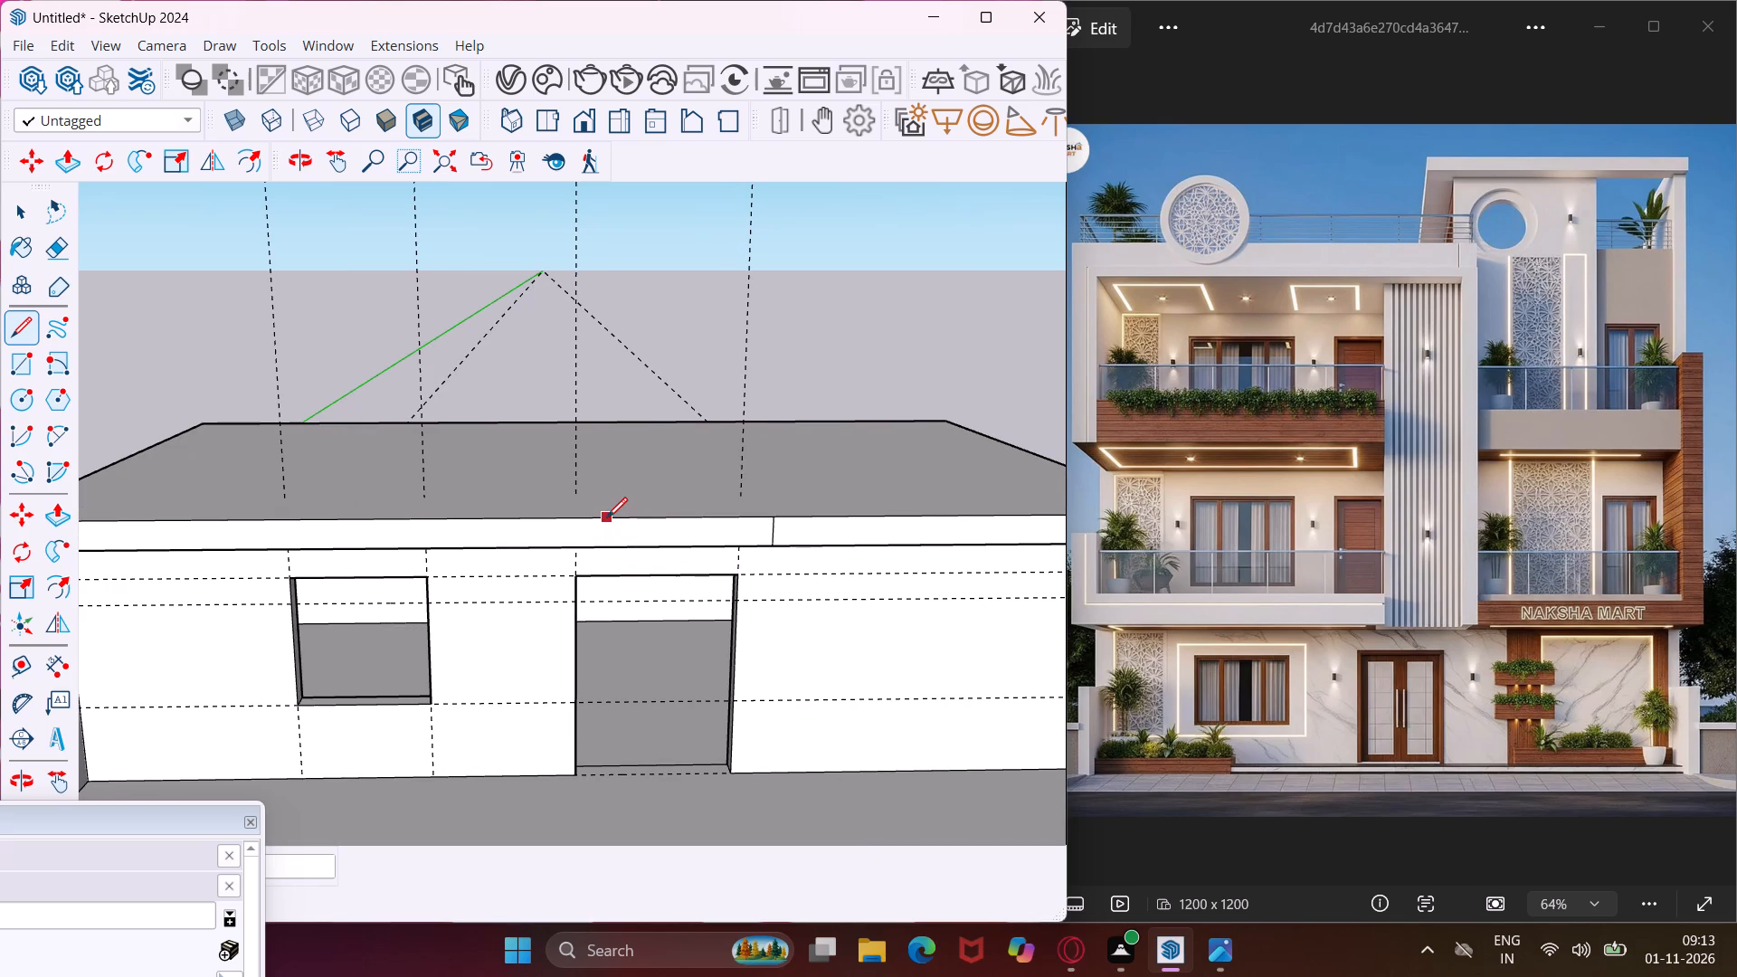
pyautogui.click(607, 517)
pyautogui.click(601, 545)
pyautogui.press('Escape')
pyautogui.press('space')
# Push/Pull the window-side section of the slab's front face out to the front edge of the porch side wall.
pyautogui.scroll(-3, 600, 521)
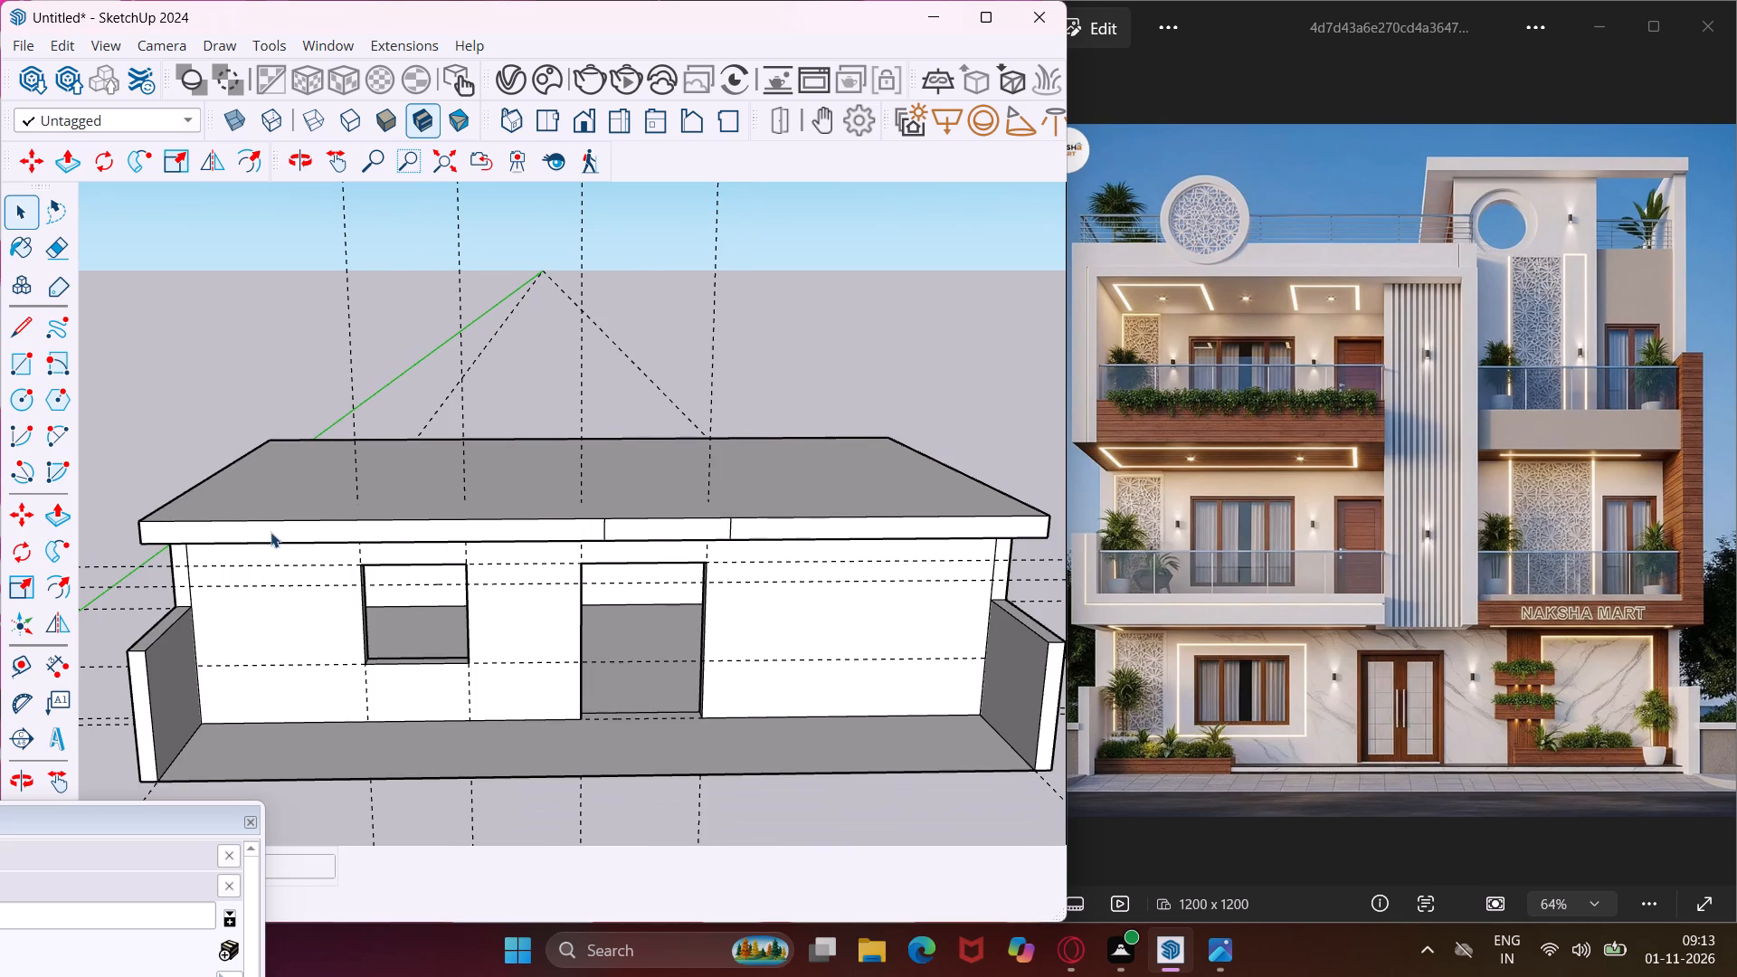
pyautogui.scroll(3, 261, 531)
pyautogui.click(261, 531)
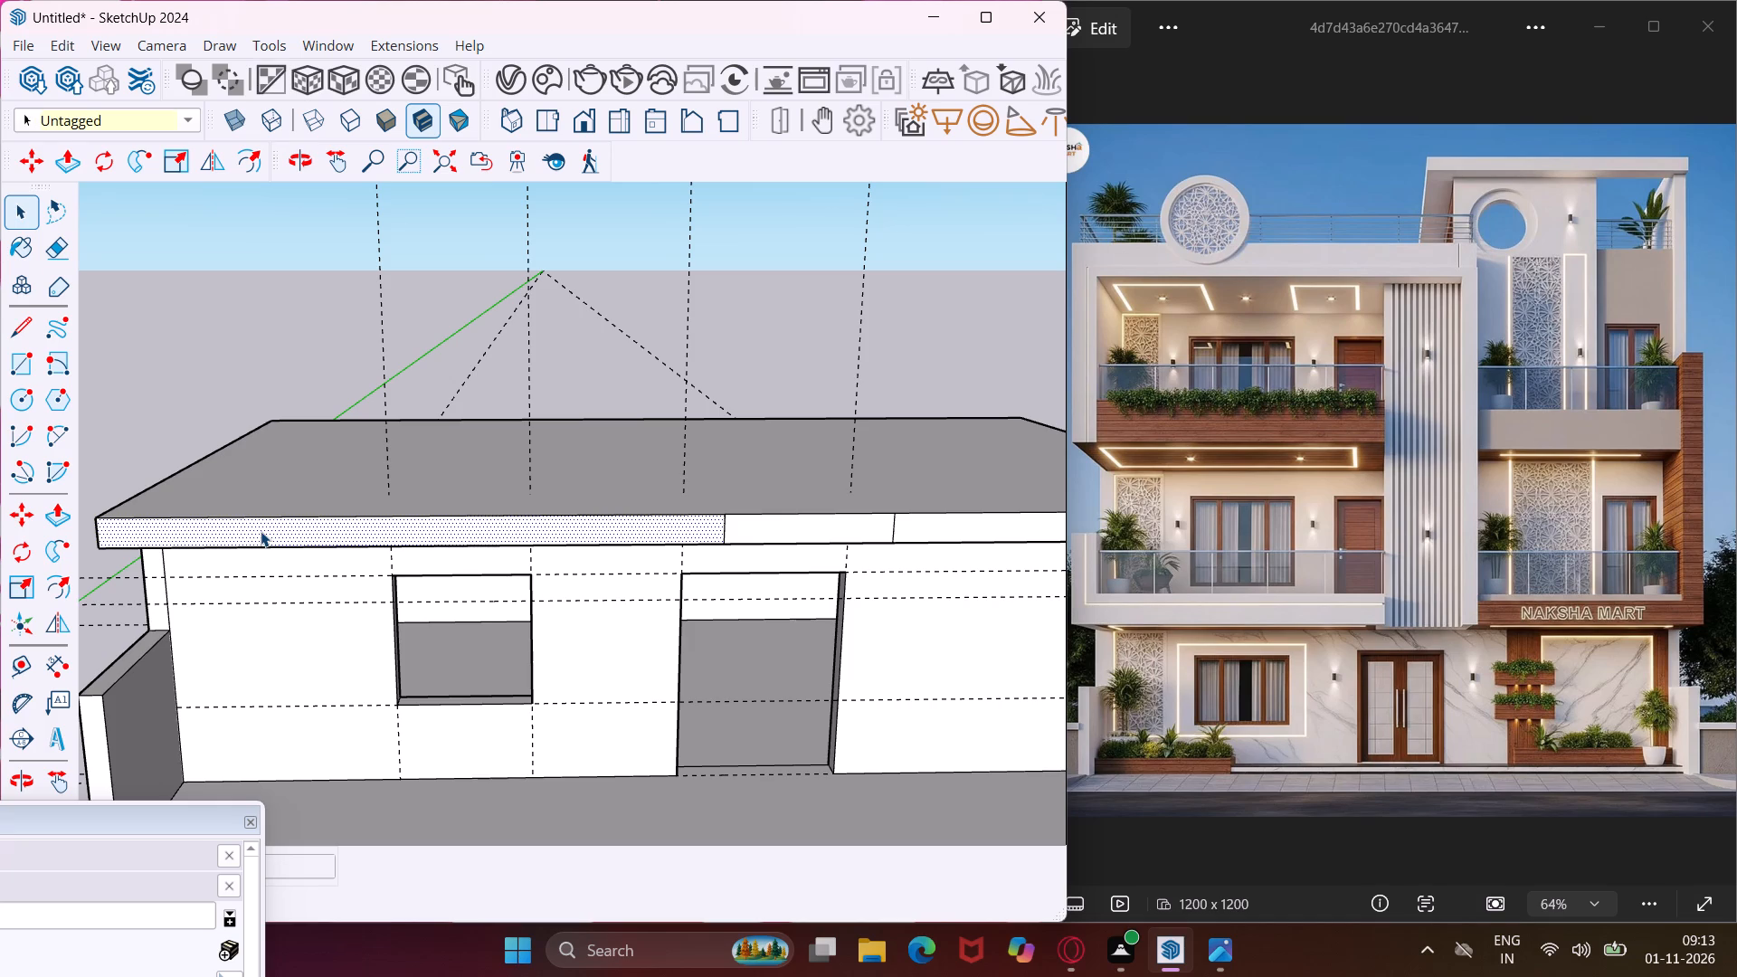
pyautogui.press('p')
pyautogui.click(261, 531)
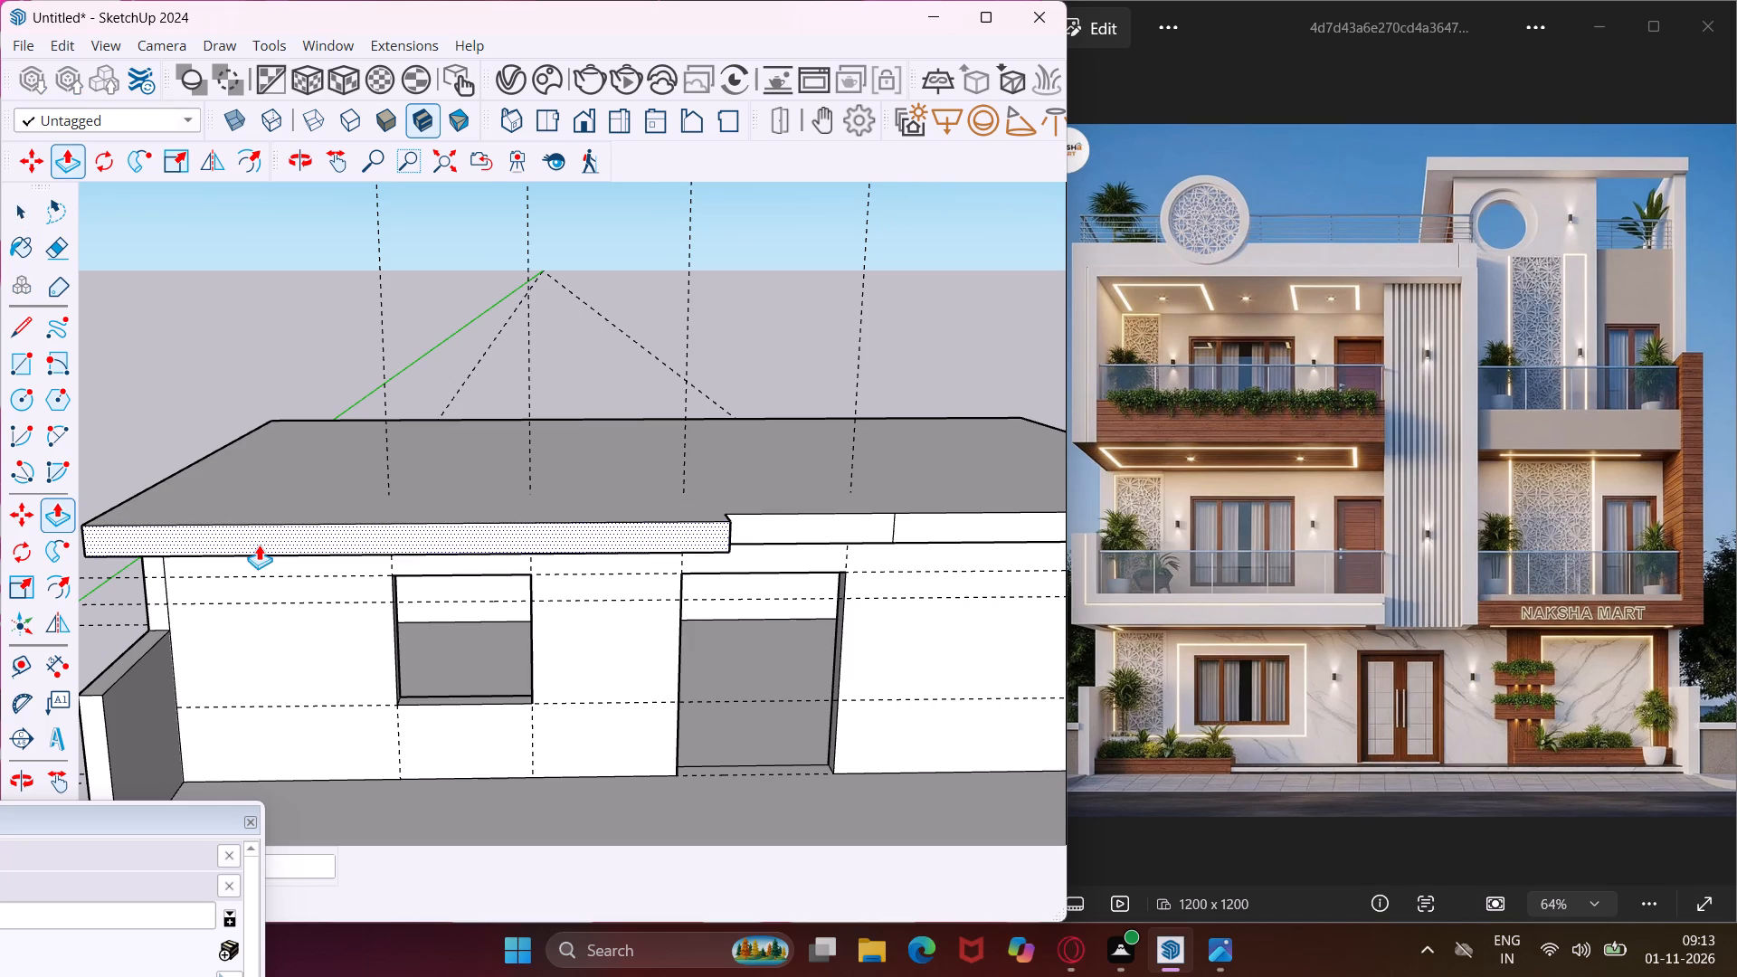
pyautogui.scroll(-2, 259, 545)
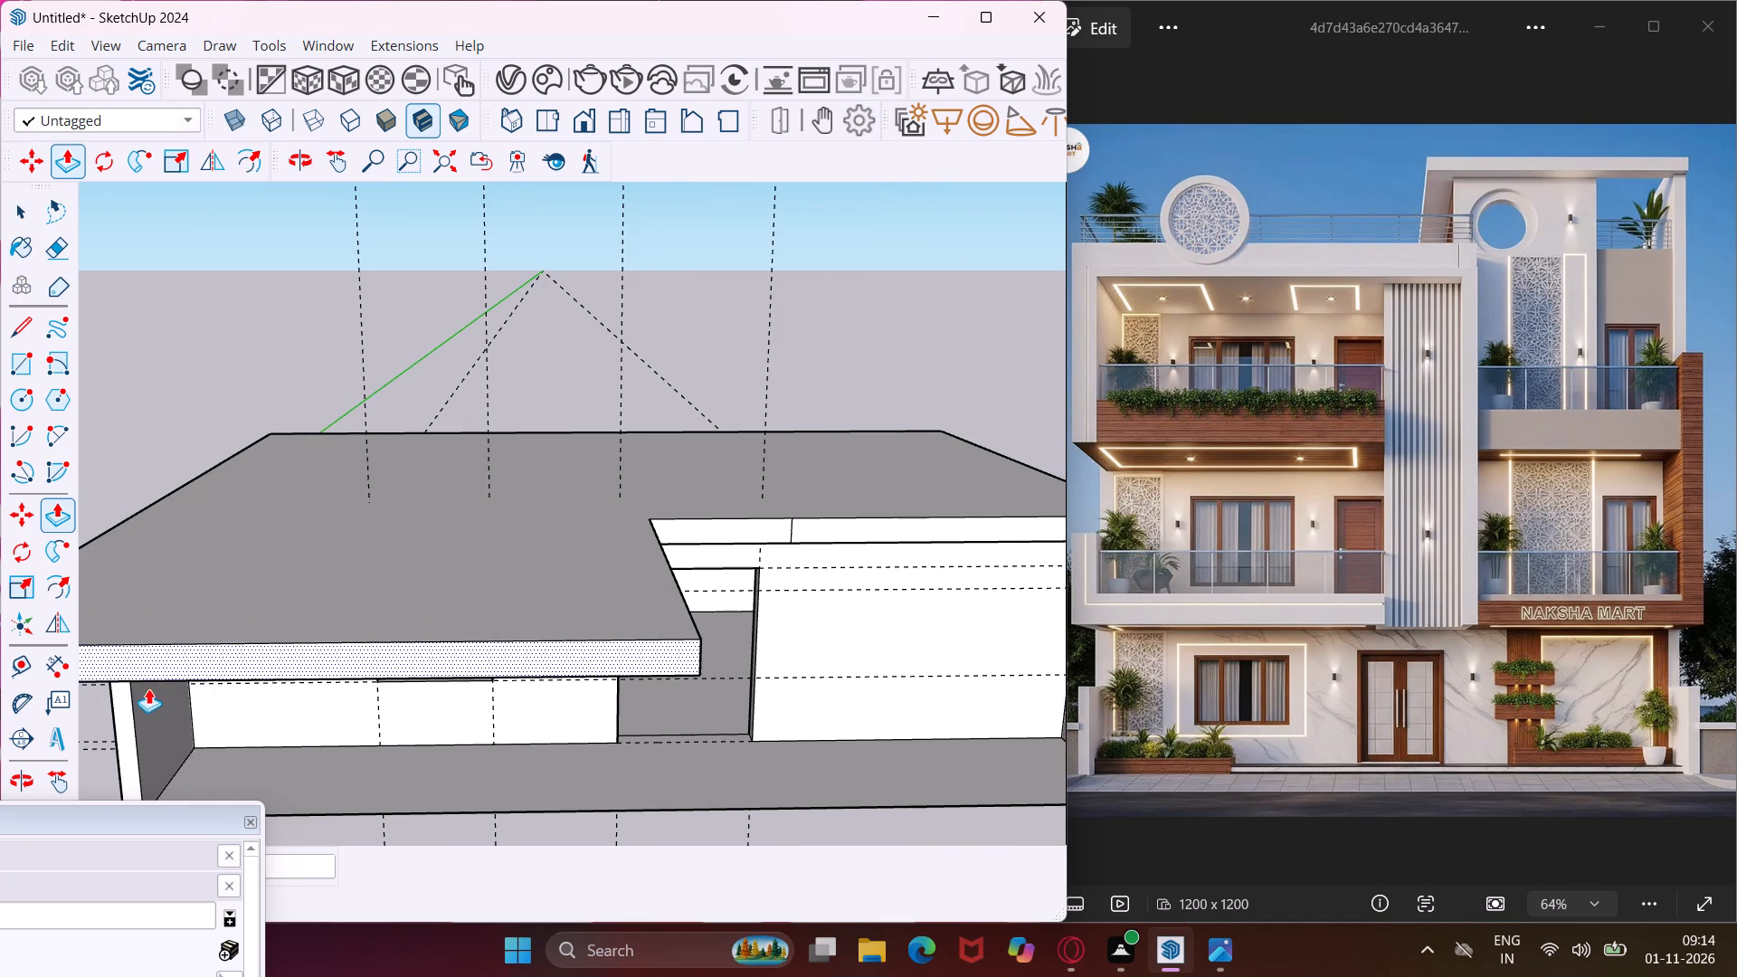
pyautogui.moveTo(151, 653); pyautogui.dragTo(565, 390, button='middle')
pyautogui.click(381, 499)
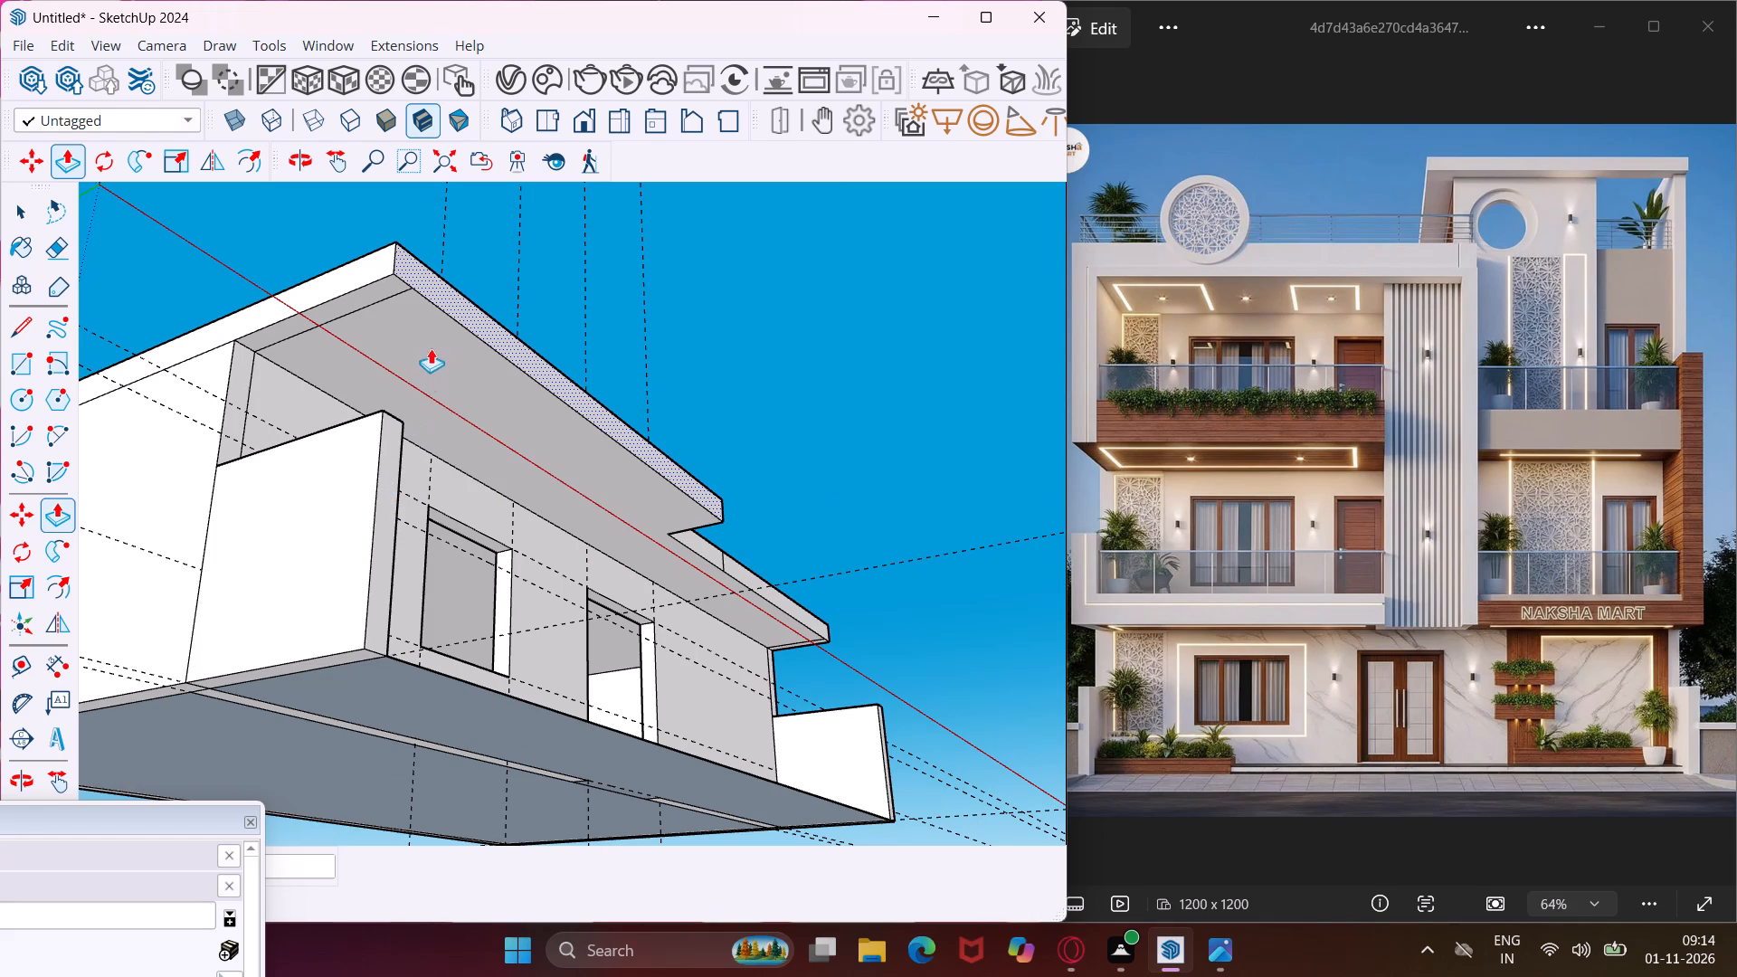
pyautogui.moveTo(435, 275); pyautogui.dragTo(525, 613, button='middle')
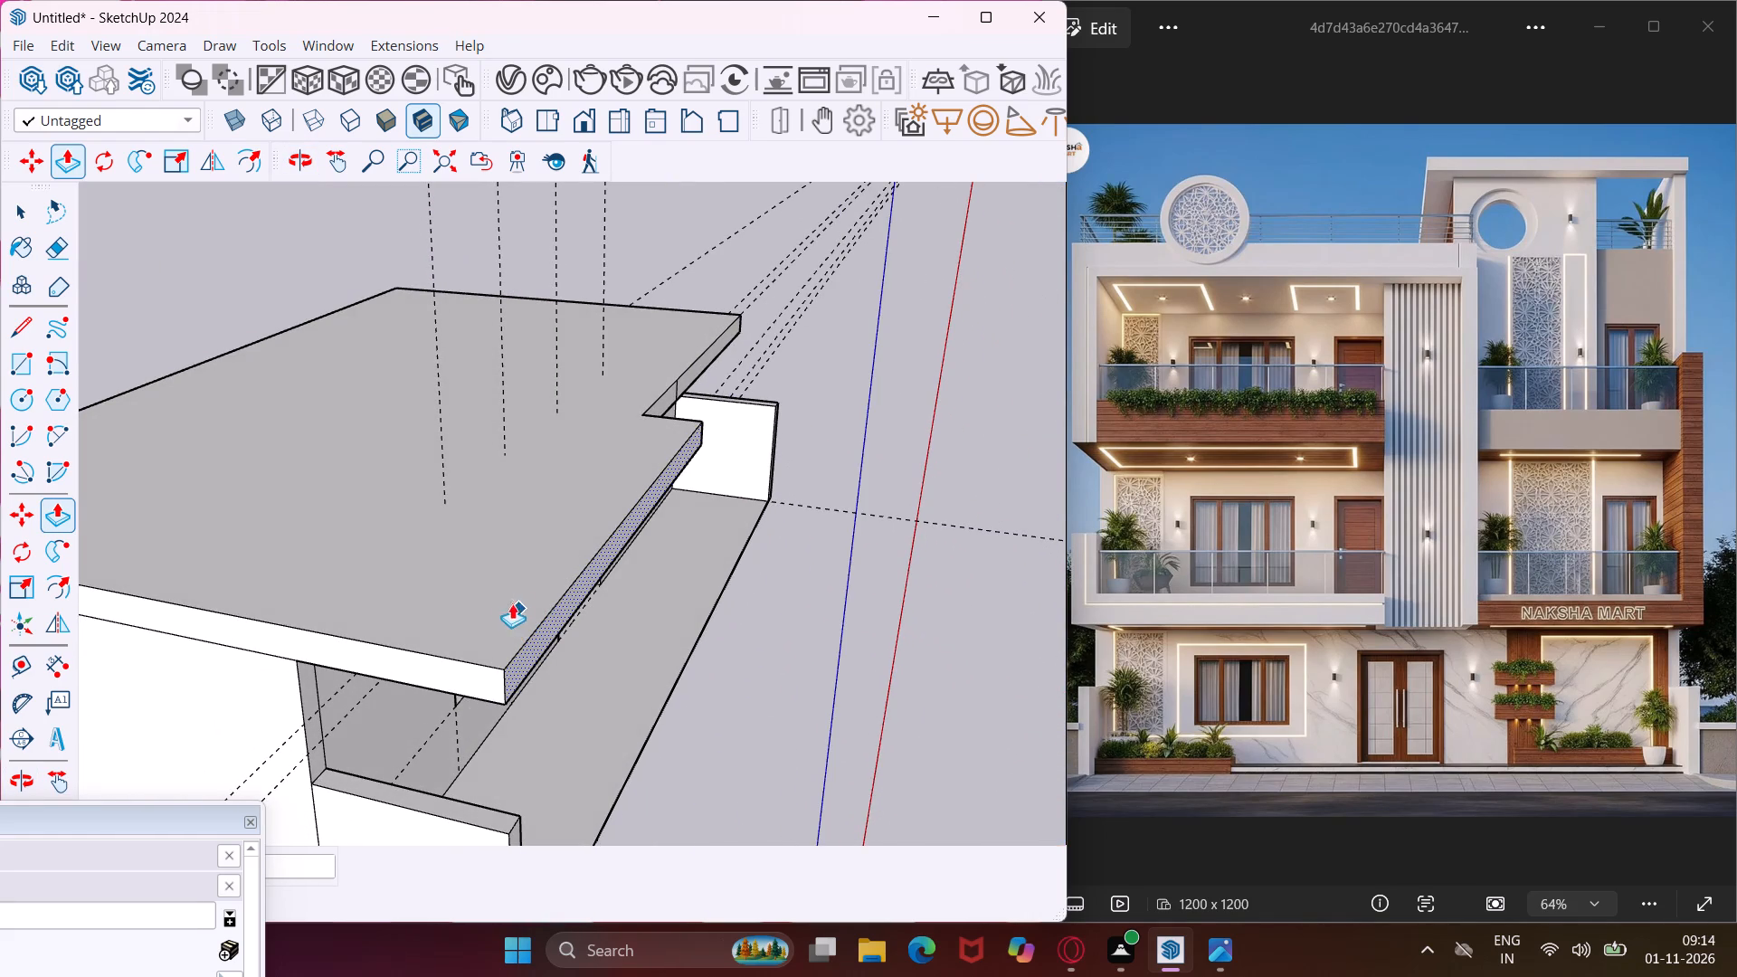
pyautogui.press('Escape')
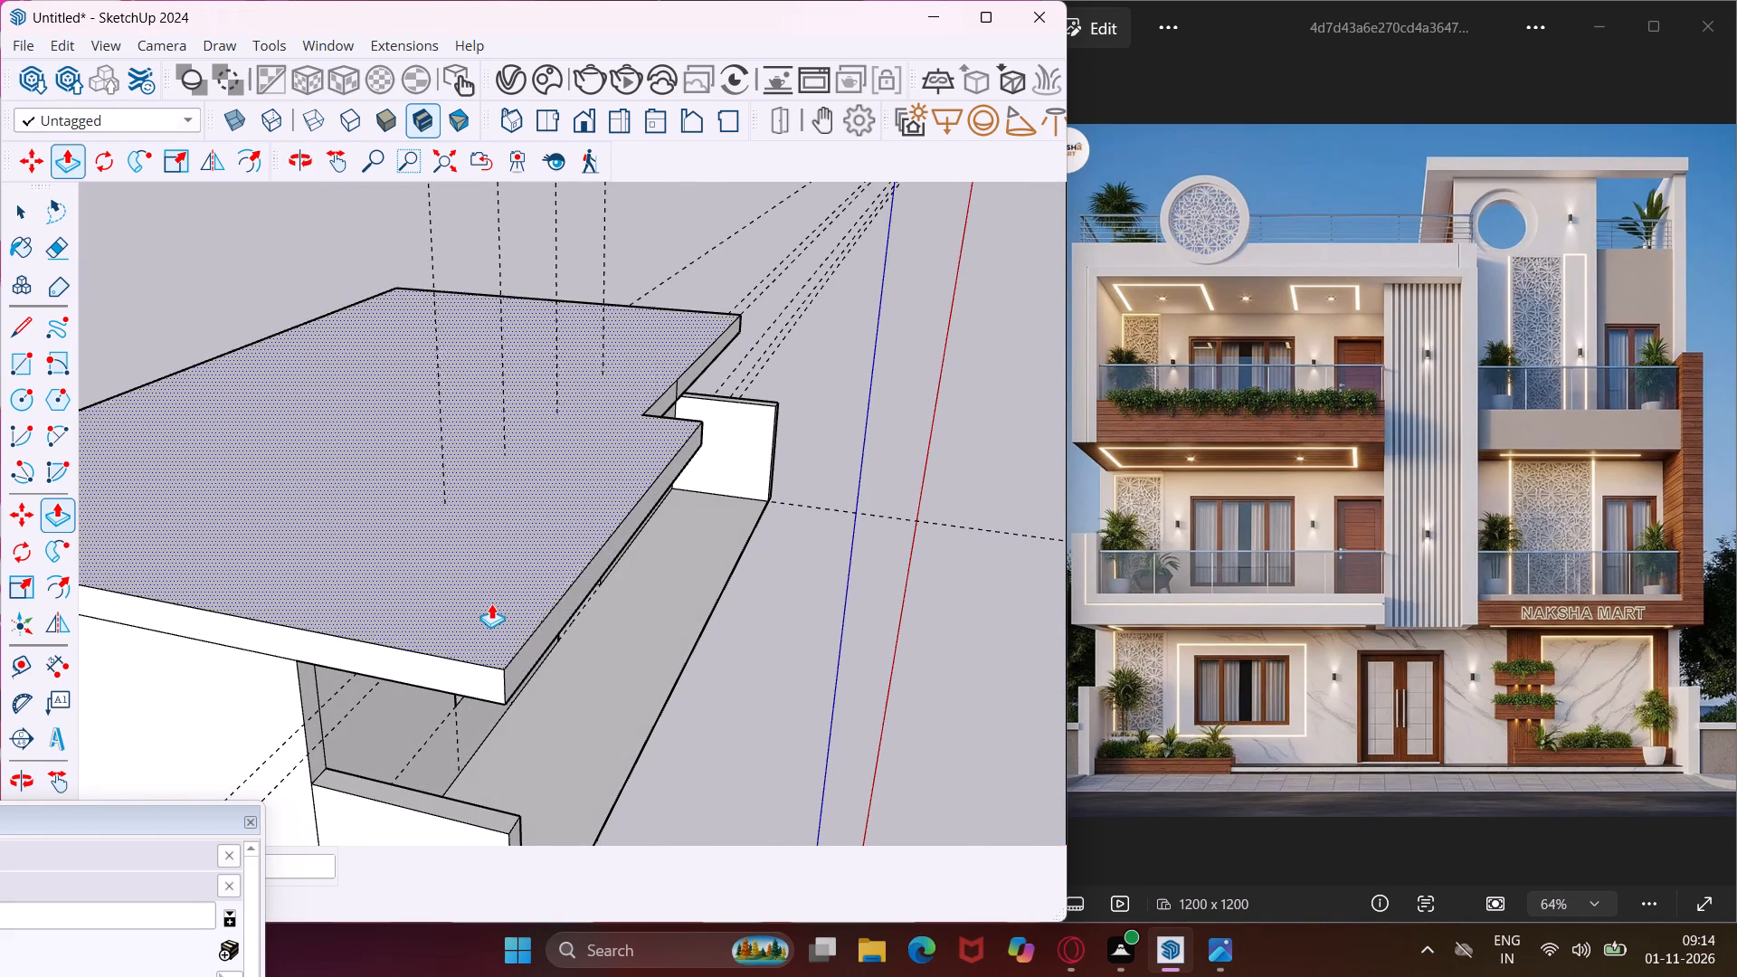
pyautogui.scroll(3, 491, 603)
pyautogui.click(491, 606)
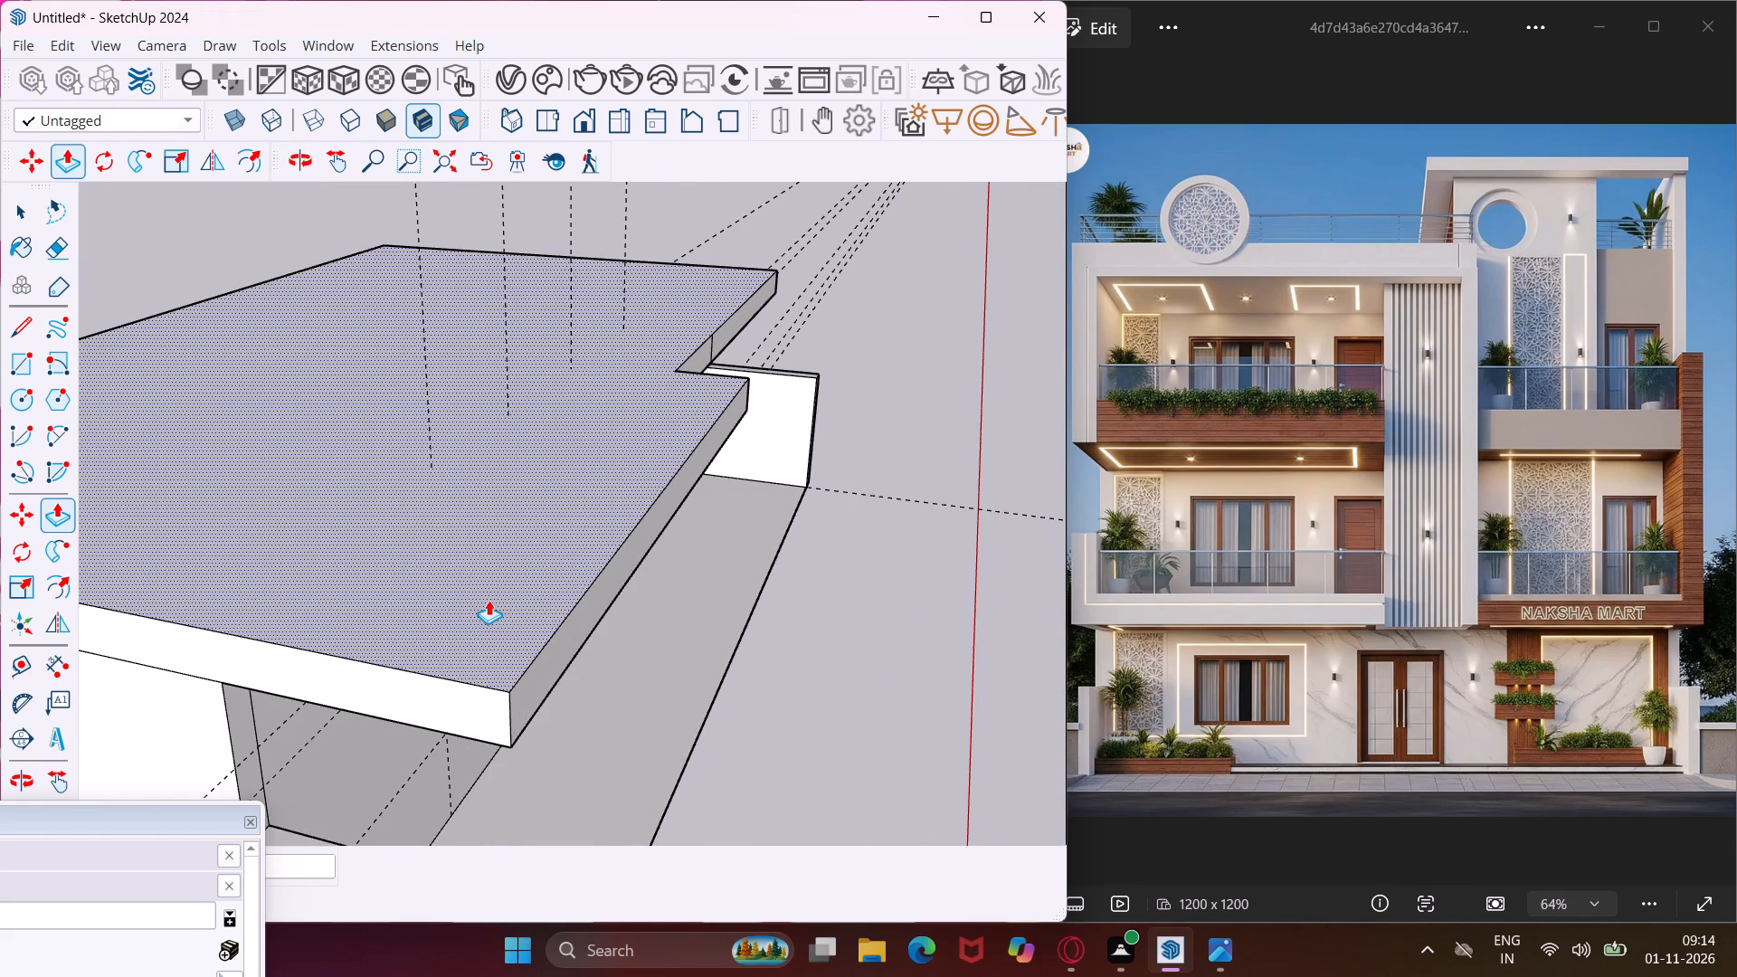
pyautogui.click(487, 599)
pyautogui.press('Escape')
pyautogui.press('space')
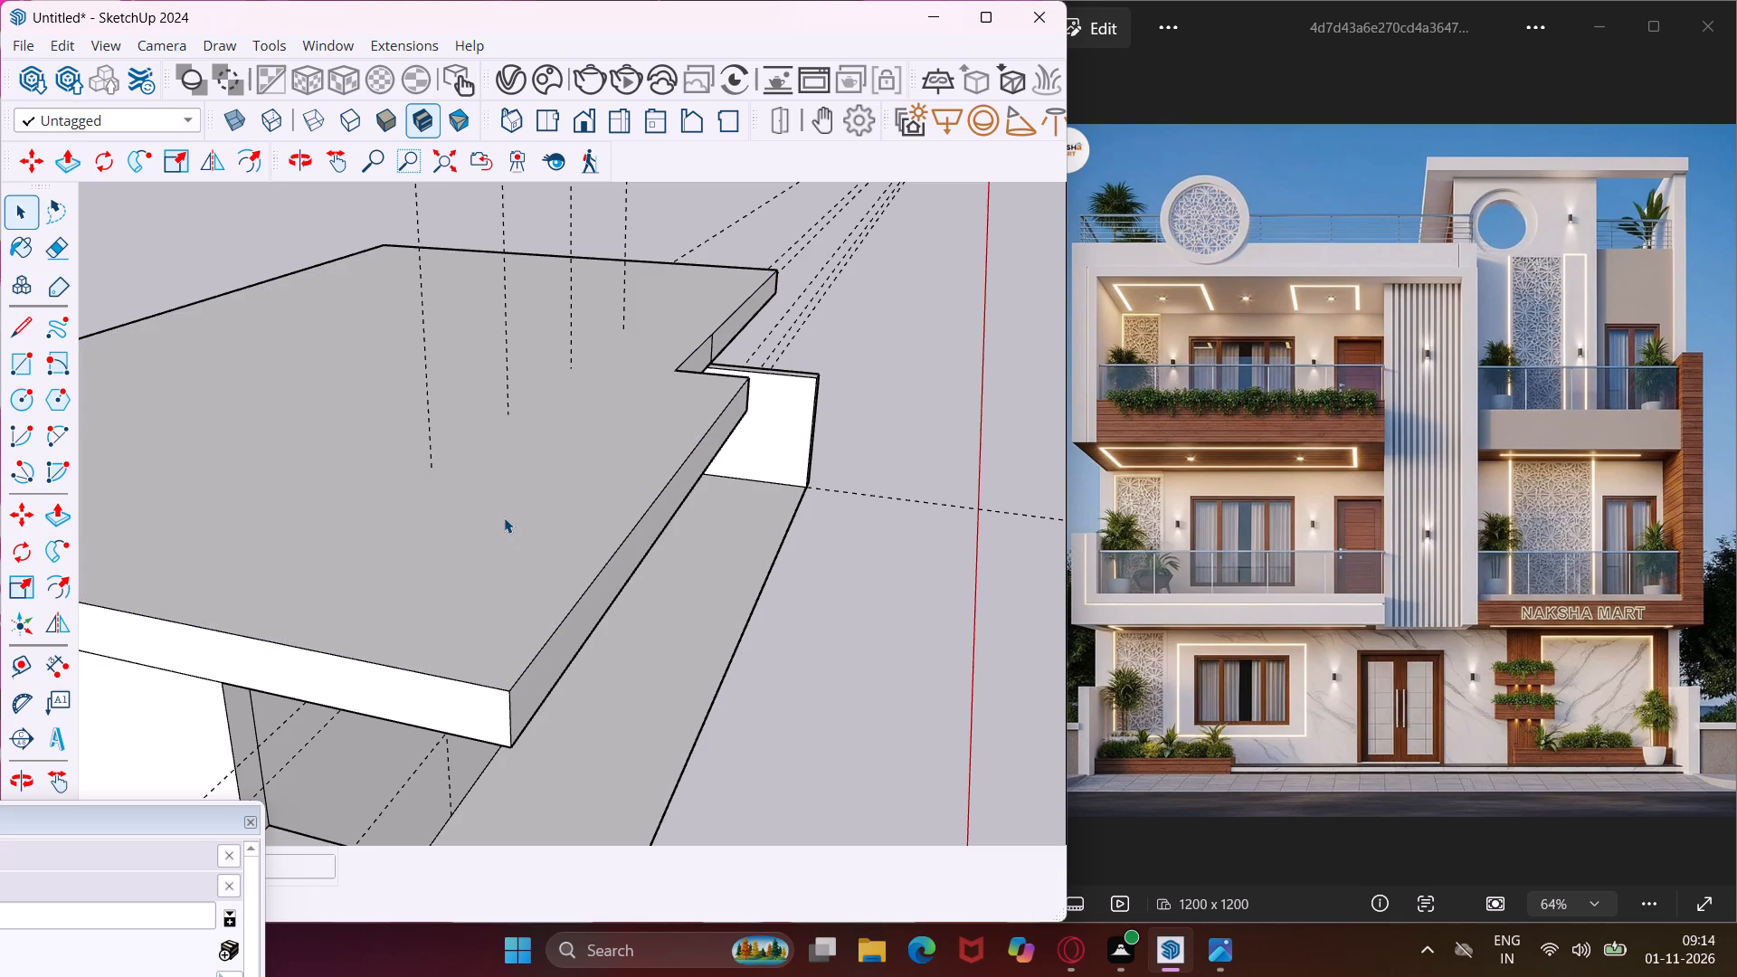
# Place a guide line 9" inside the back edge on top of the roof slab with the Tape Measure.
pyautogui.scroll(-6, 558, 457)
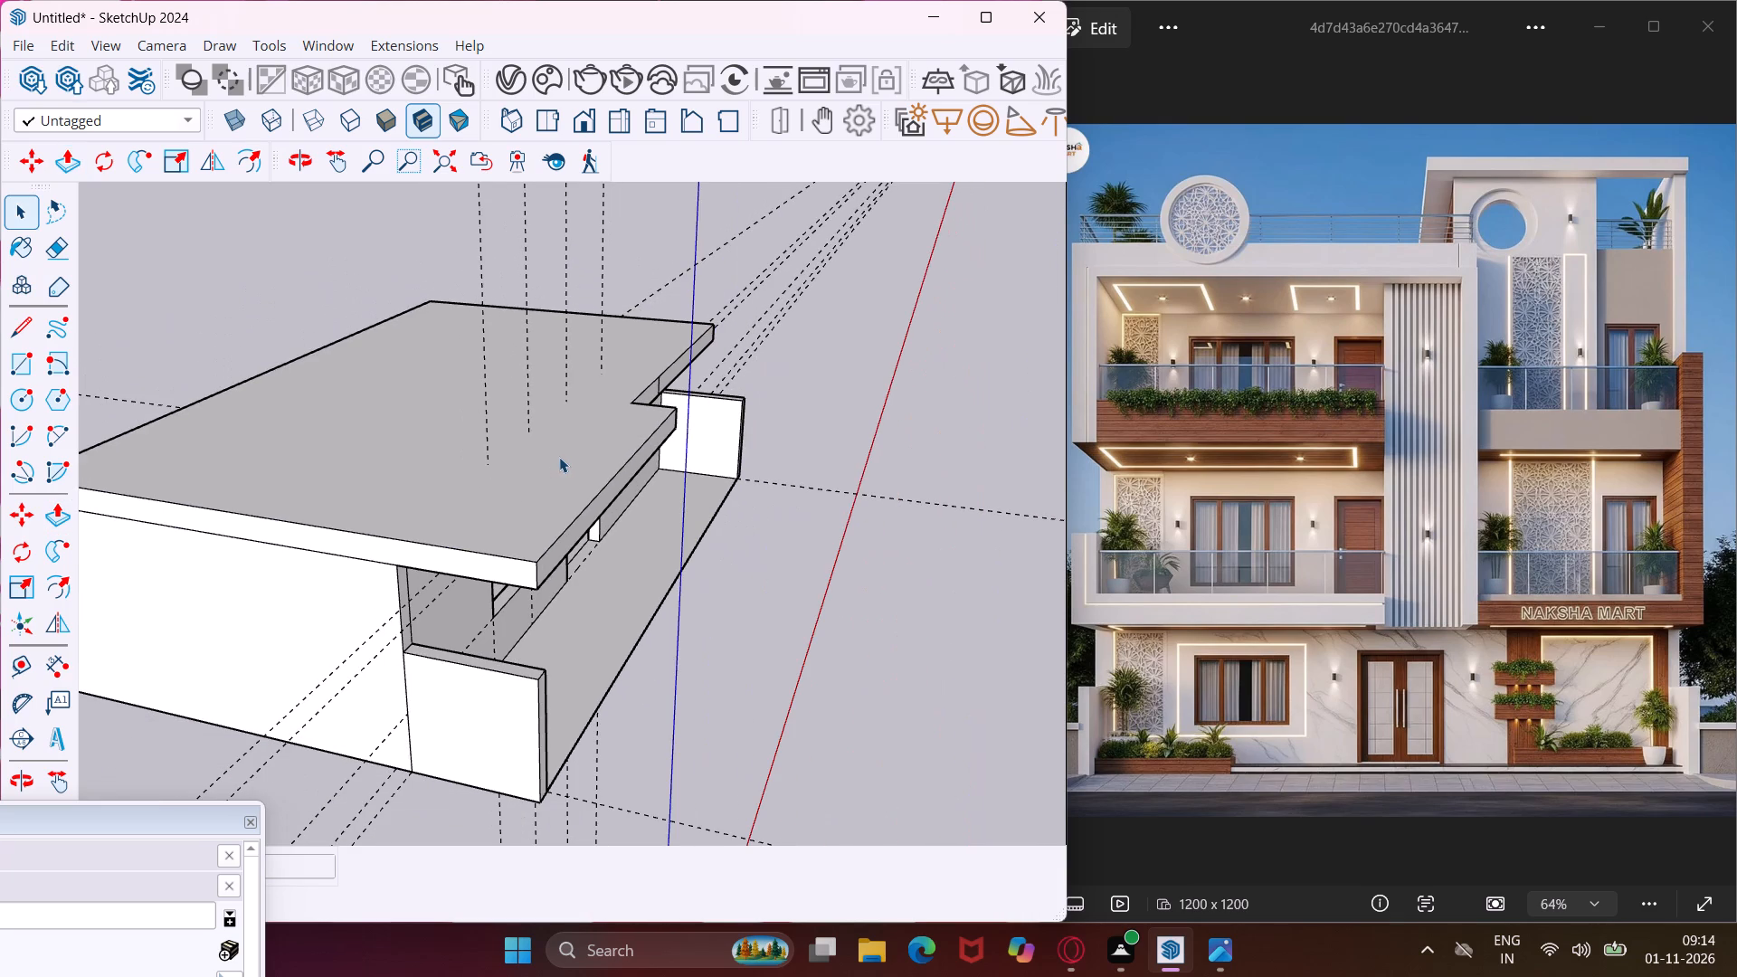
pyautogui.scroll(-2, 562, 458)
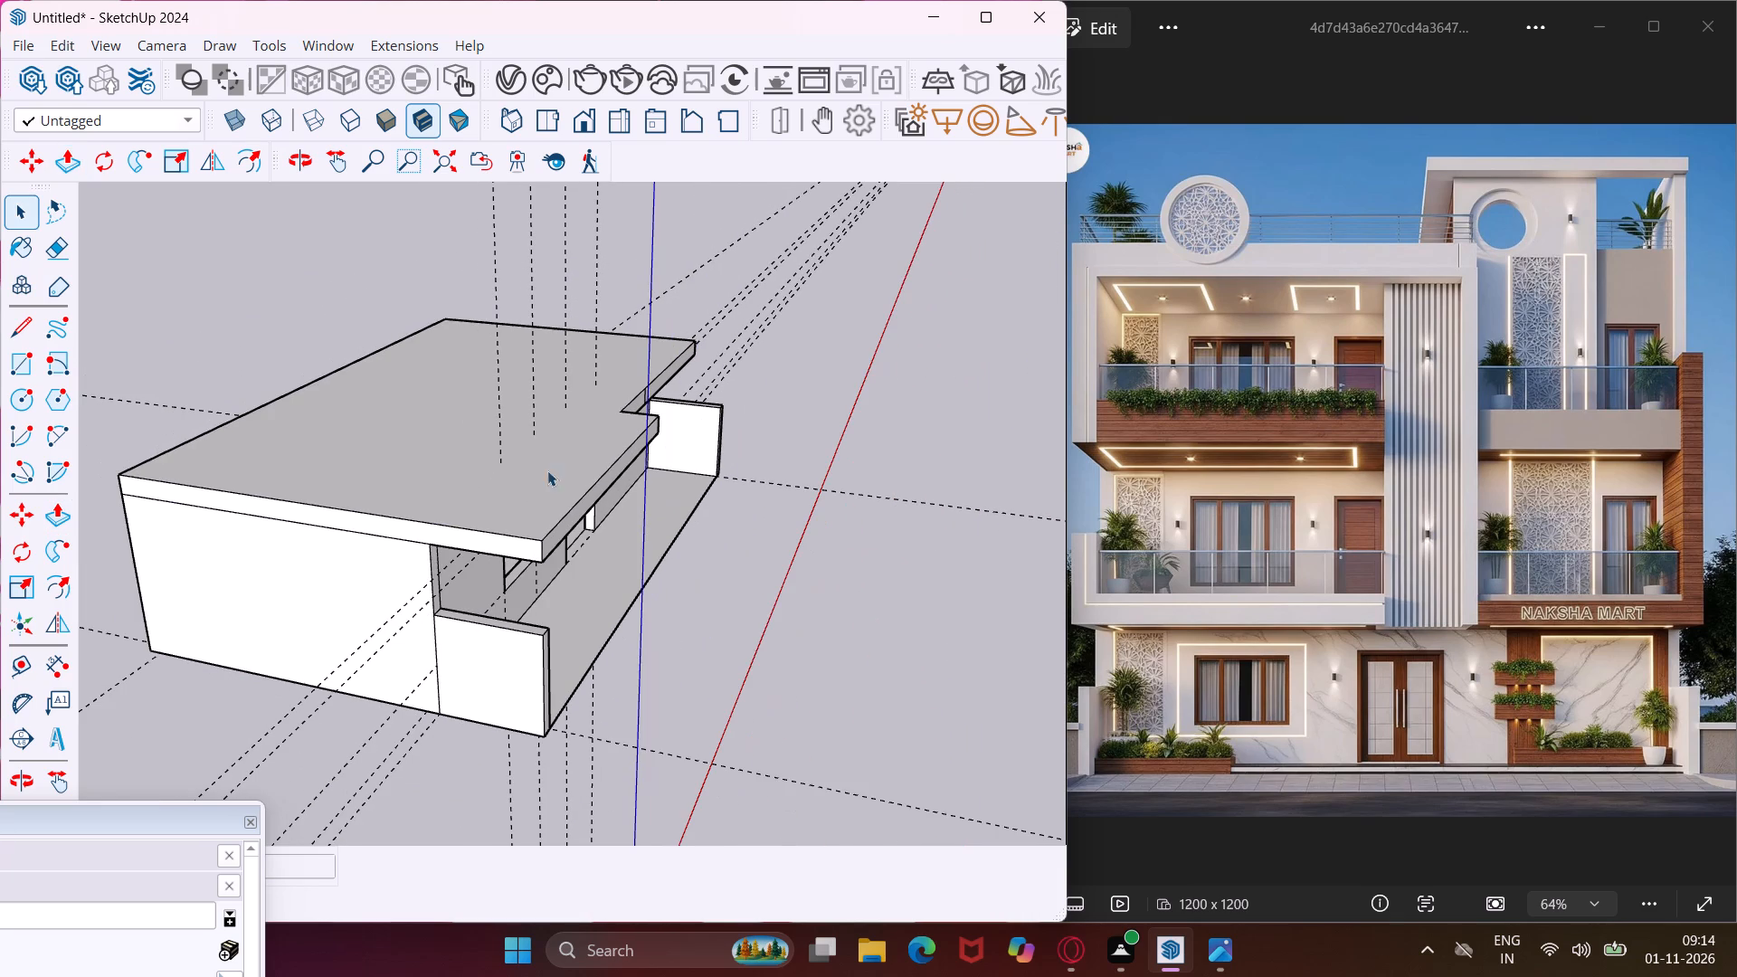
pyautogui.click(19, 653)
pyautogui.scroll(2, 262, 484)
pyautogui.moveTo(252, 472); pyautogui.dragTo(280, 491, button='middle')
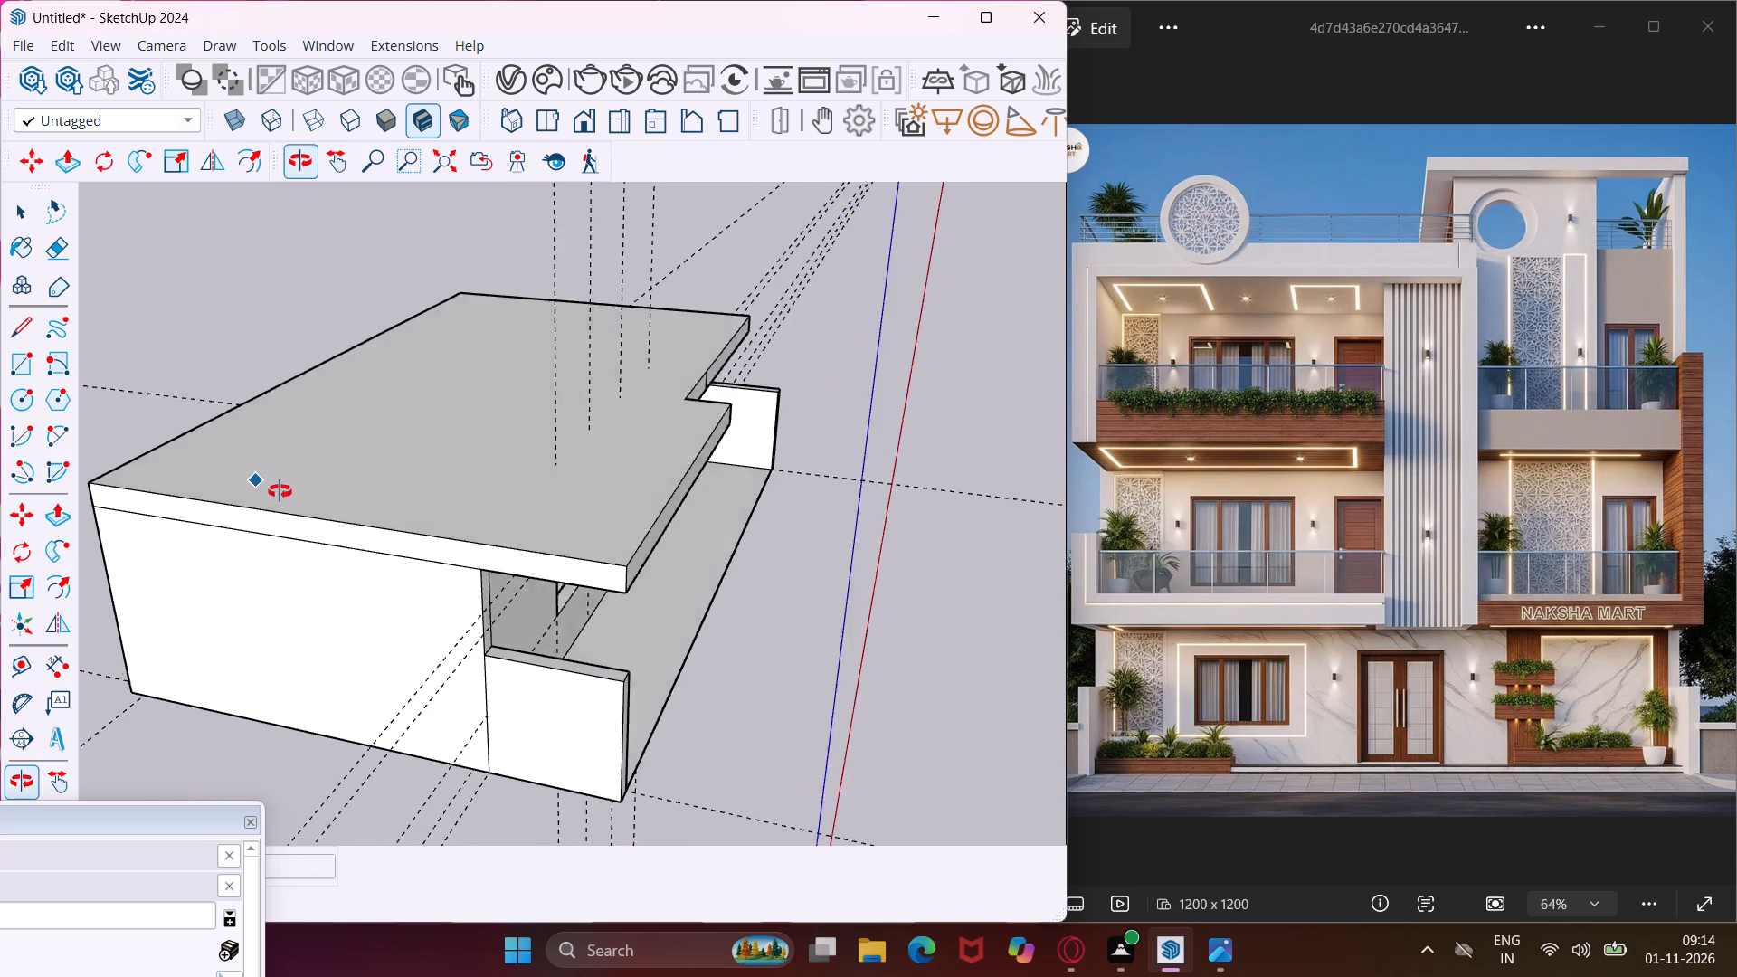
pyautogui.moveTo(280, 491); pyautogui.dragTo(439, 536, button='middle')
pyautogui.click(229, 538)
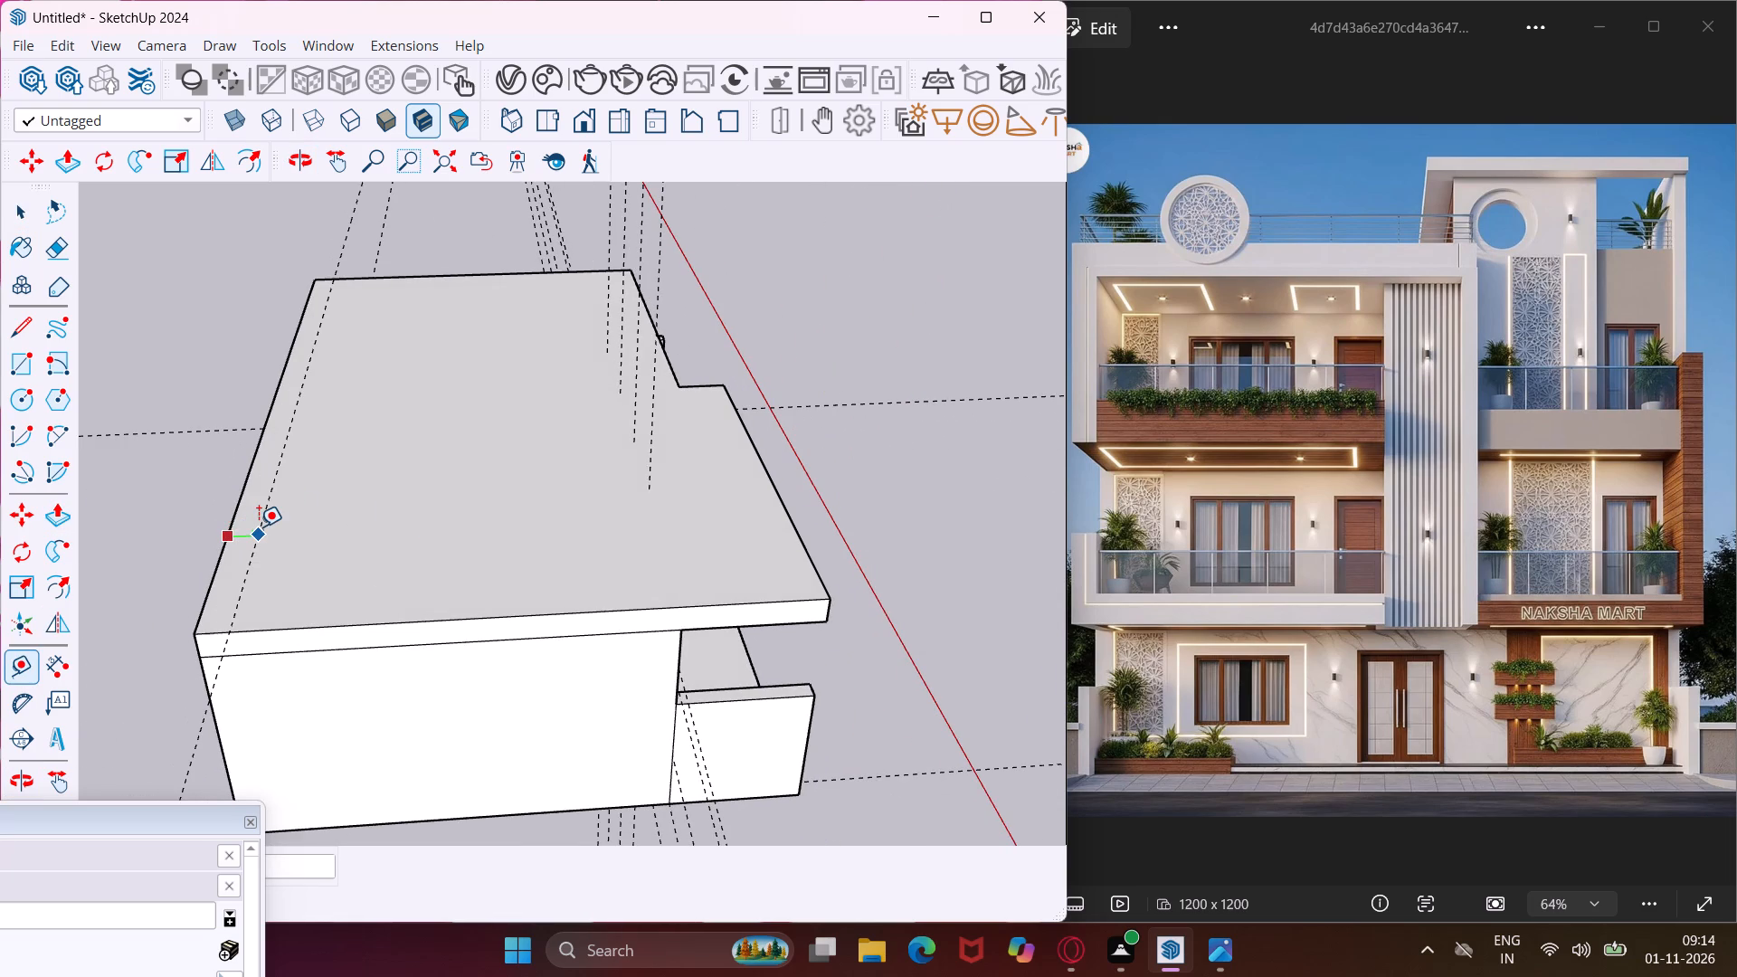
pyautogui.press('9')
pyautogui.hotkey('shift', '"')
pyautogui.press('Return')
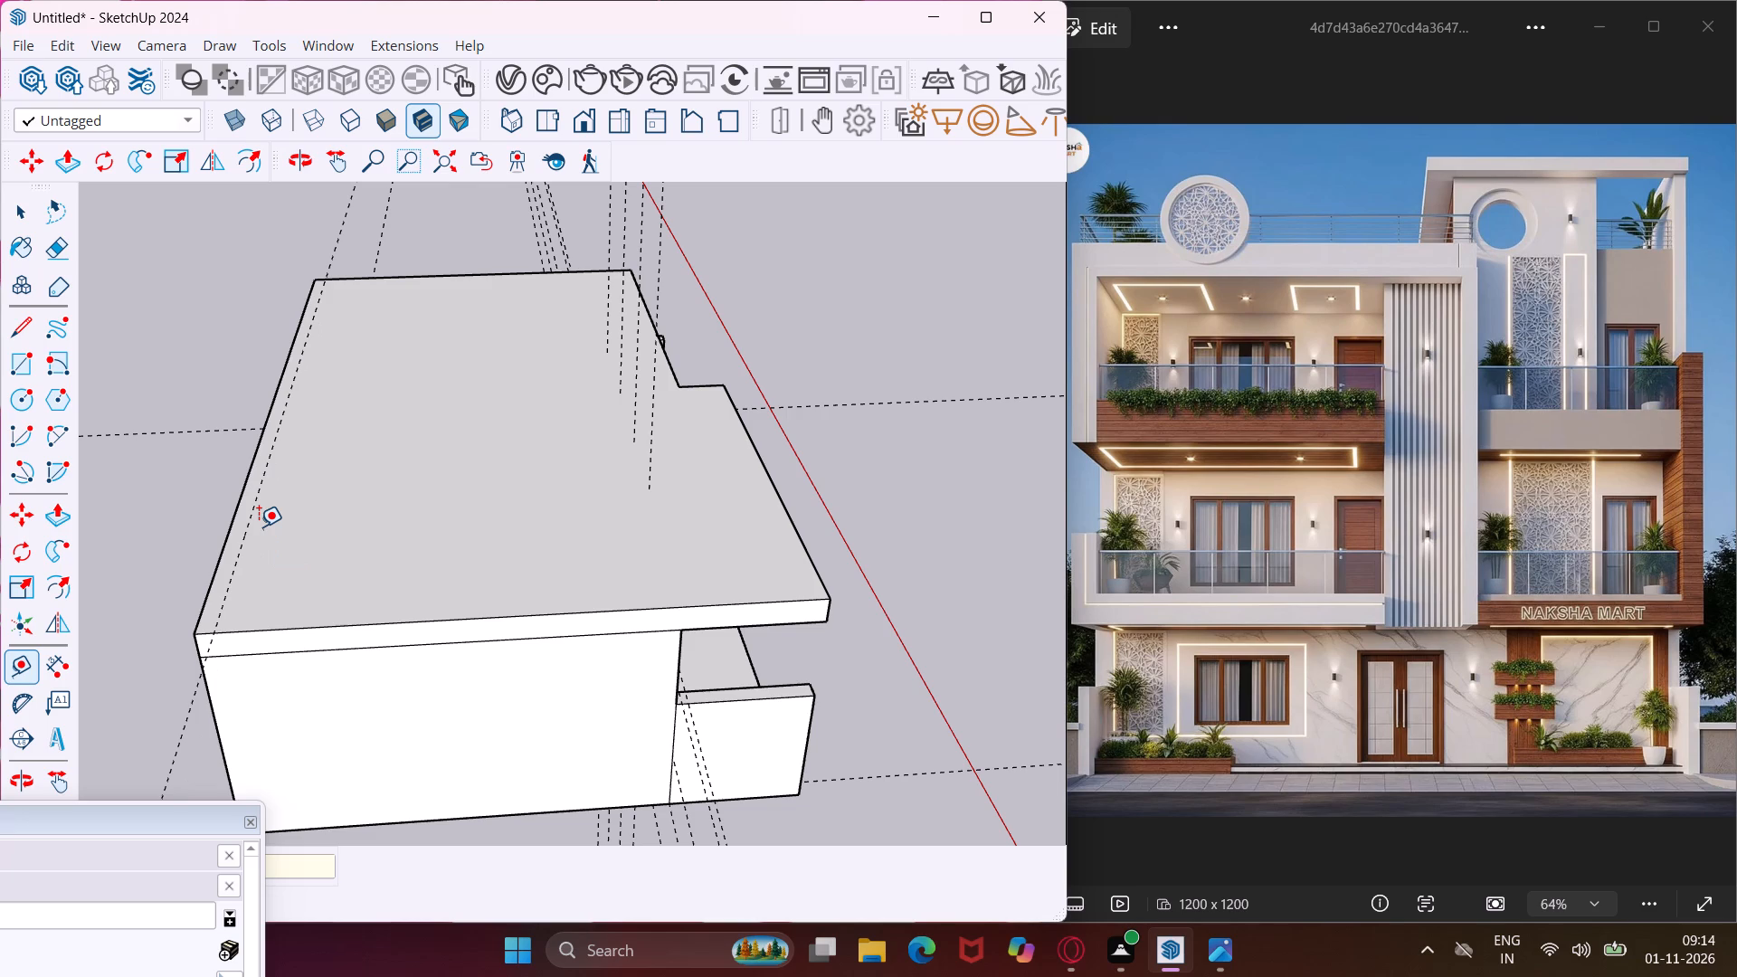
# Place guide lines 9" inside each of the roof slab's two side edges, starting with the window-side edge.
pyautogui.click(502, 618)
pyautogui.press('9')
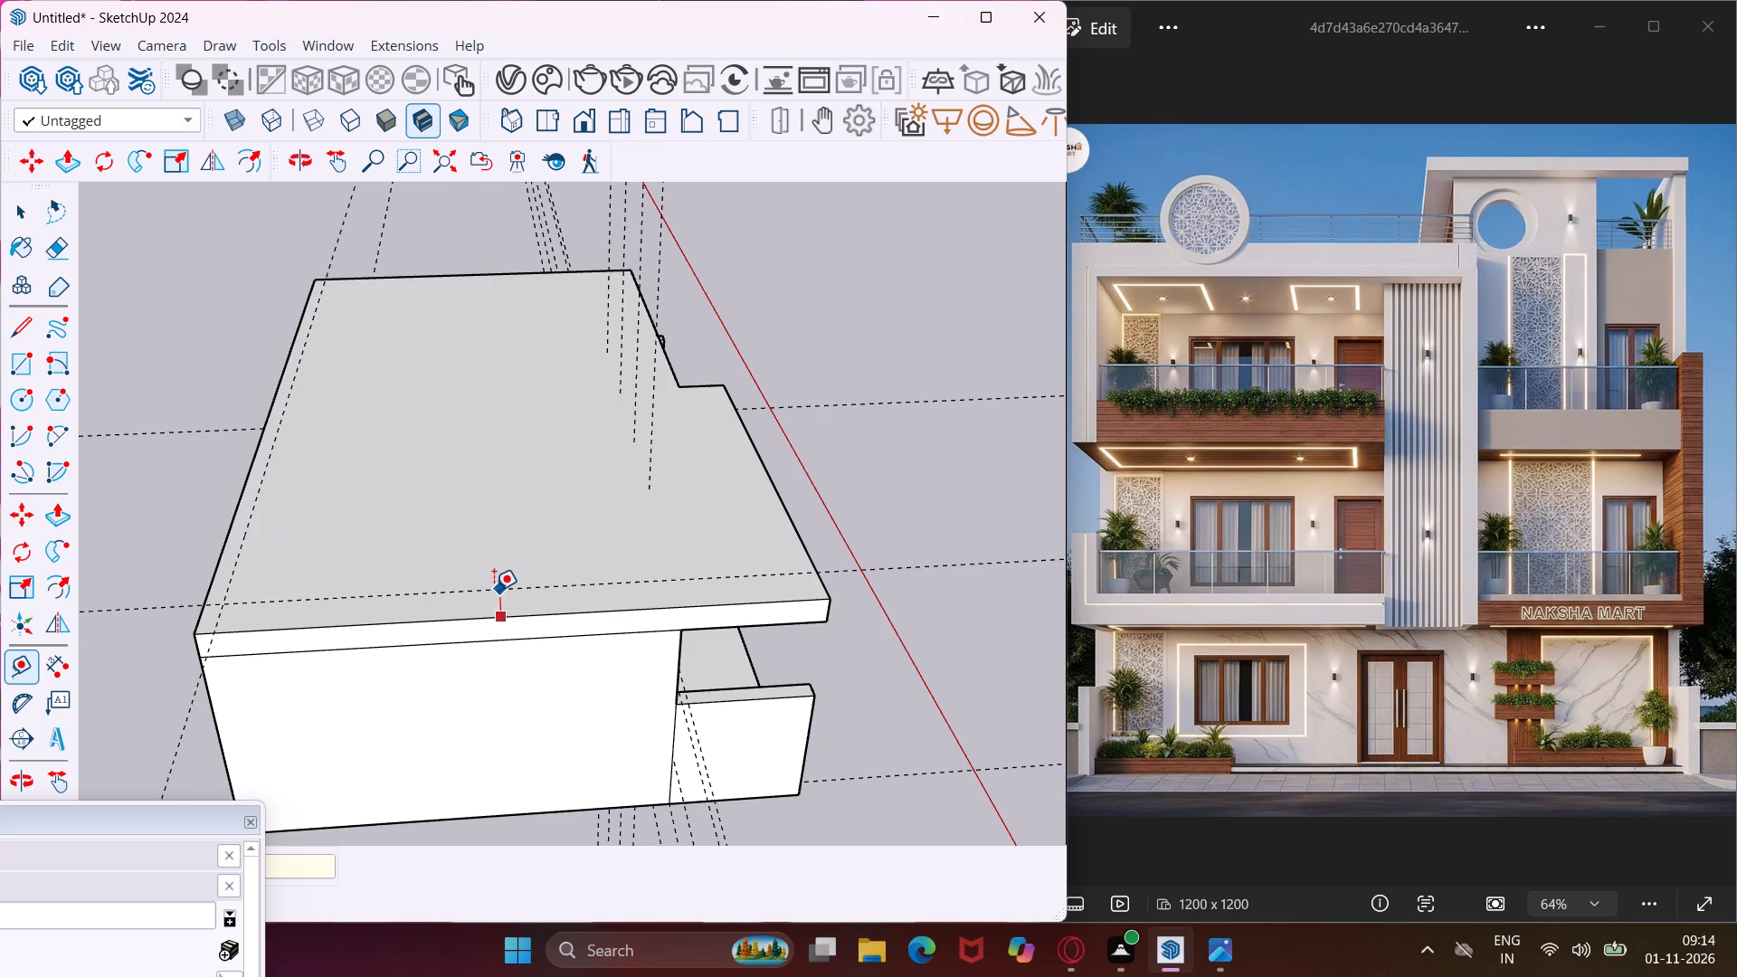
pyautogui.hotkey('shift', '"')
pyautogui.press('Return')
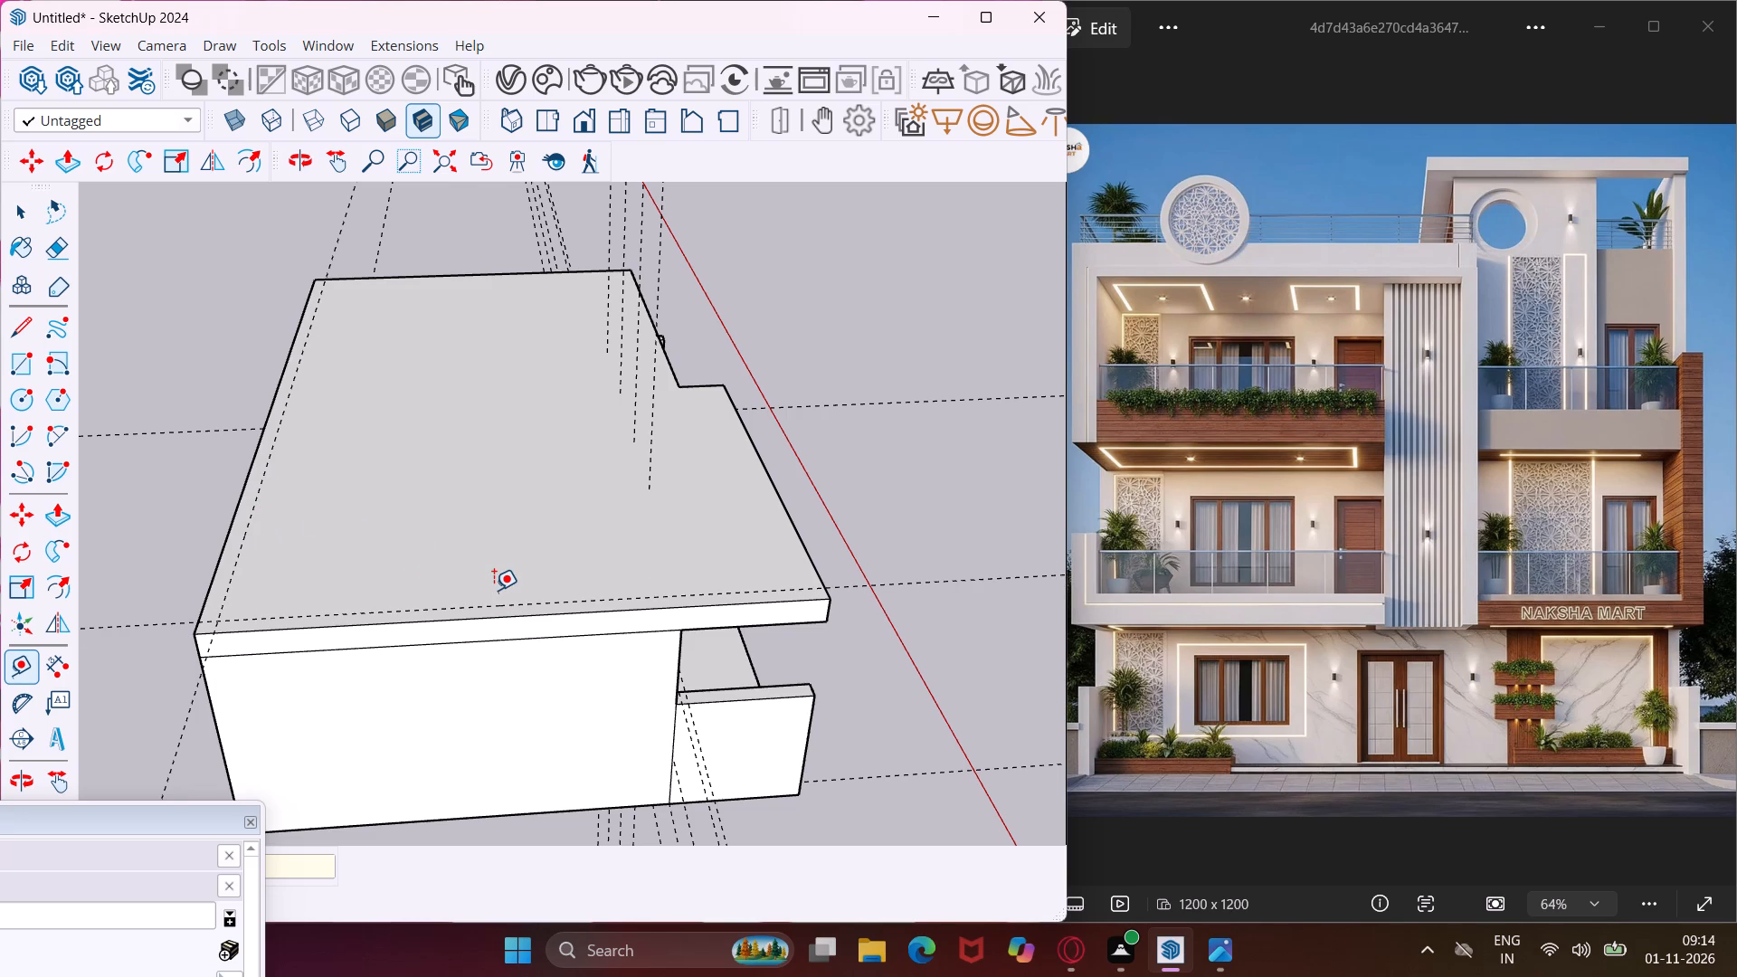
pyautogui.scroll(3, 447, 284)
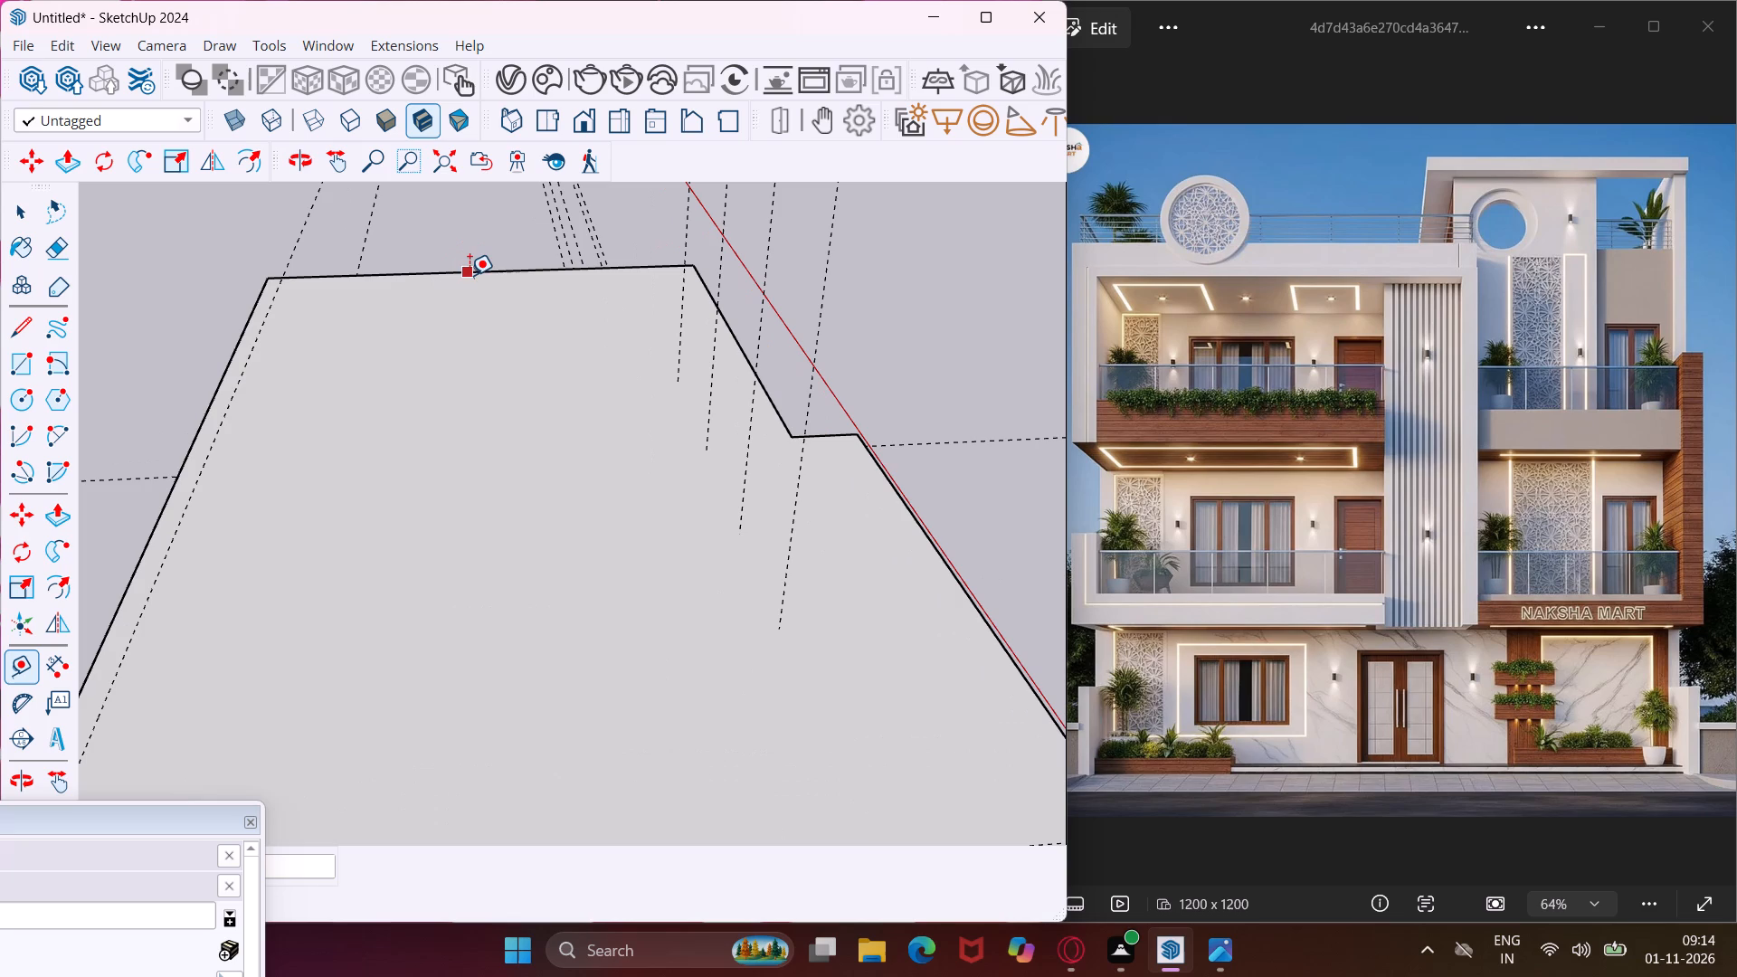
pyautogui.click(523, 266)
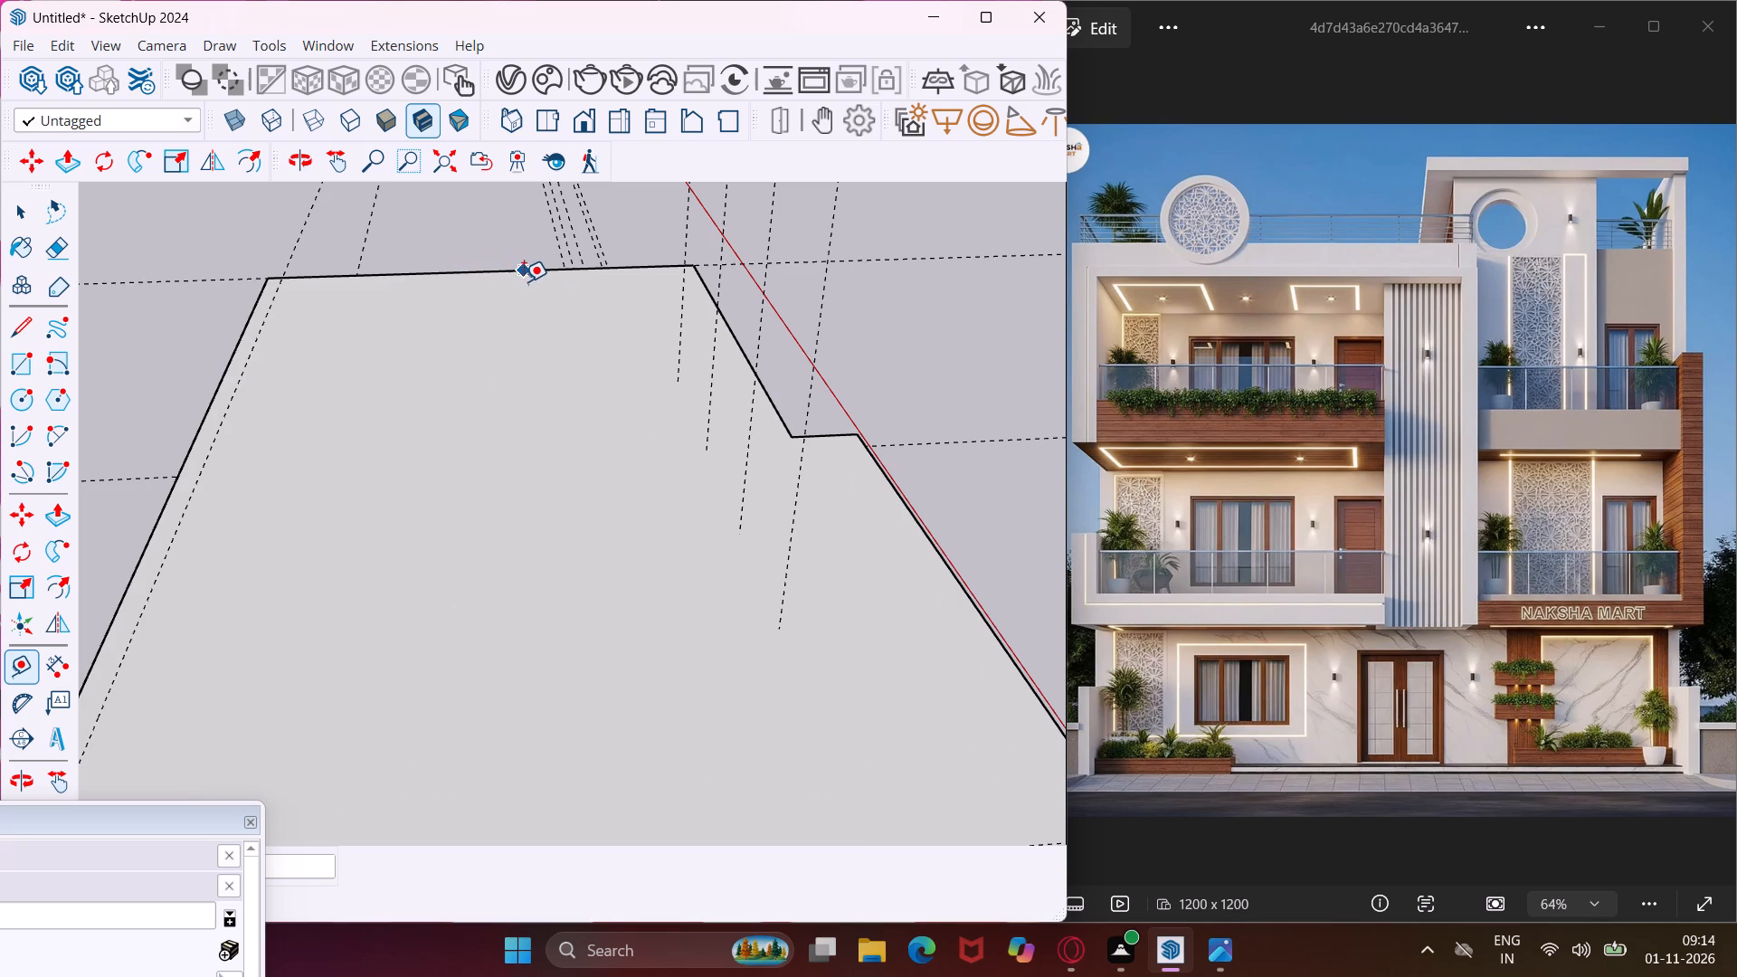
pyautogui.write('9"')
pyautogui.press('Return')
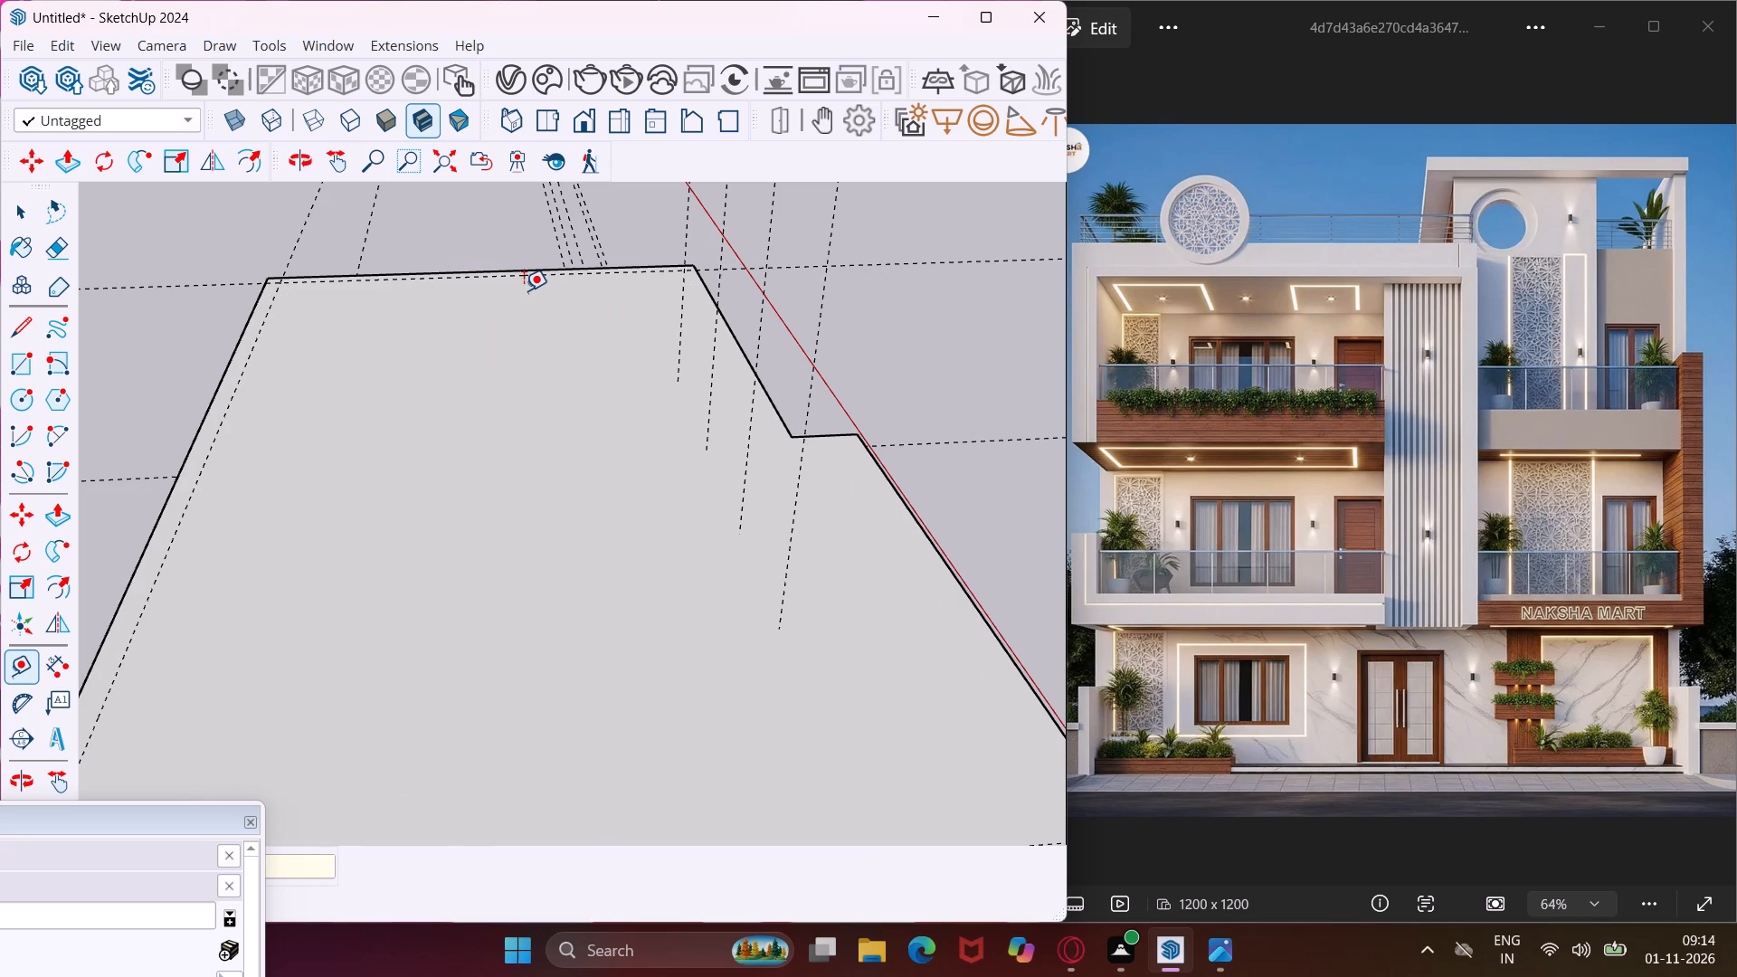
# Place a guide line 6' in from the projecting slab's front edge, and another 9" farther toward the back.
pyautogui.scroll(-5, 524, 290)
pyautogui.scroll(3, 739, 446)
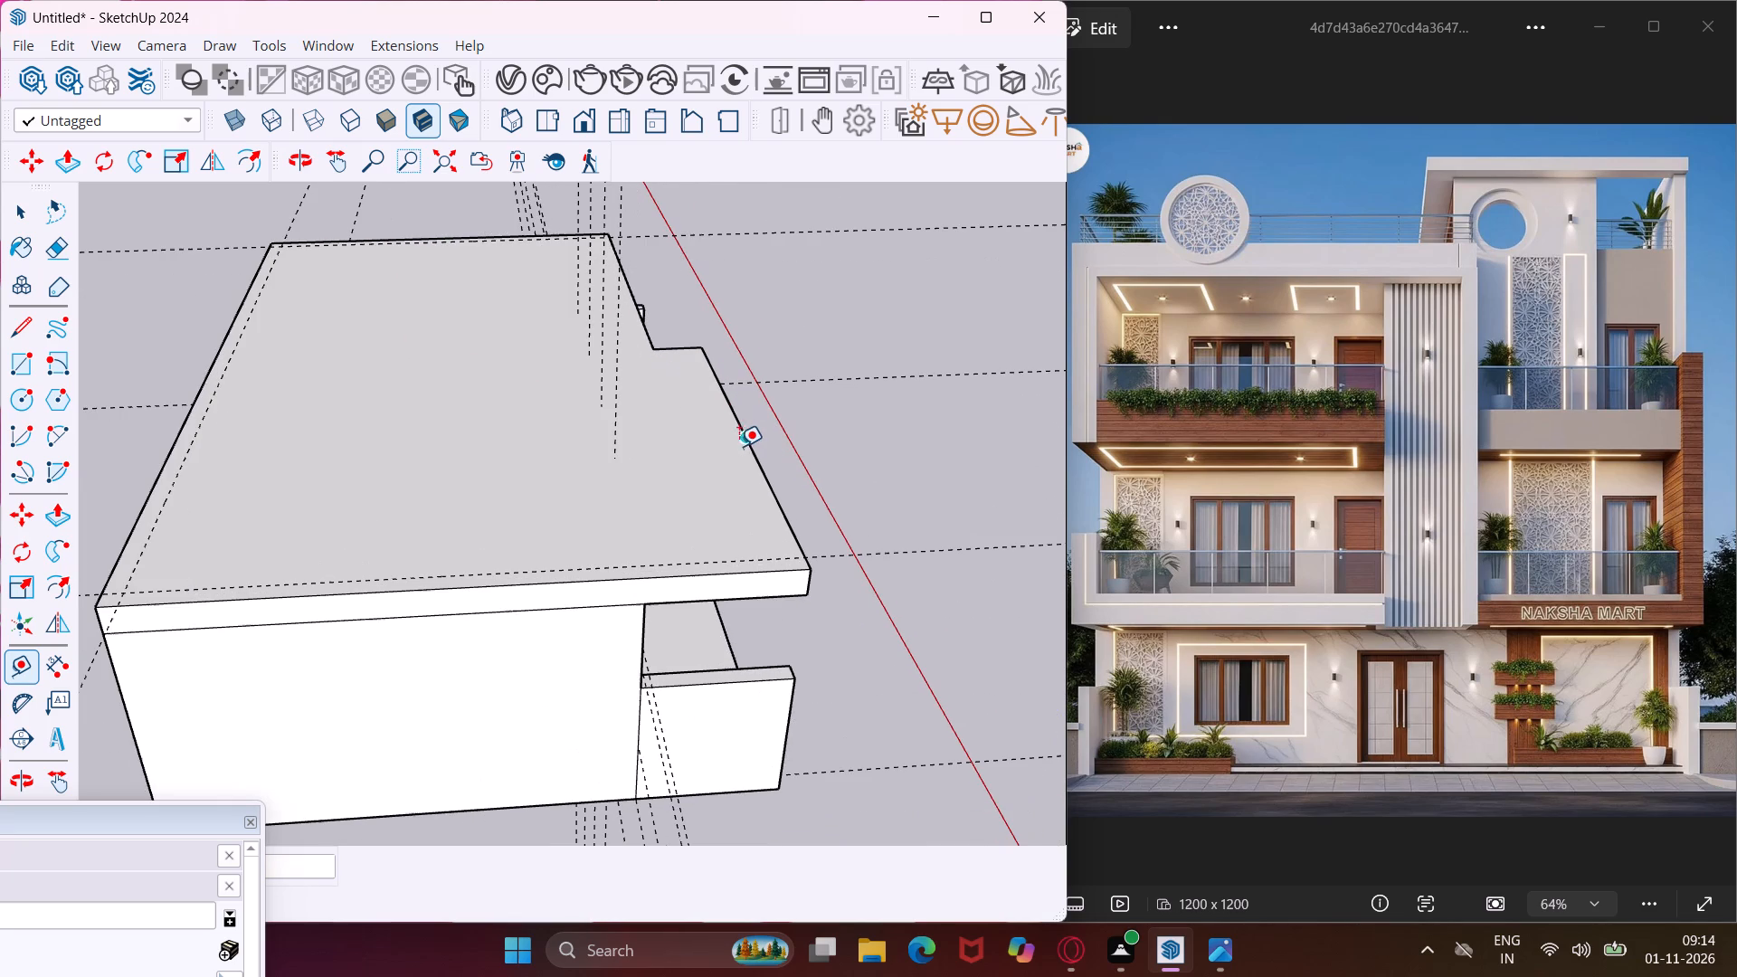
pyautogui.click(760, 476)
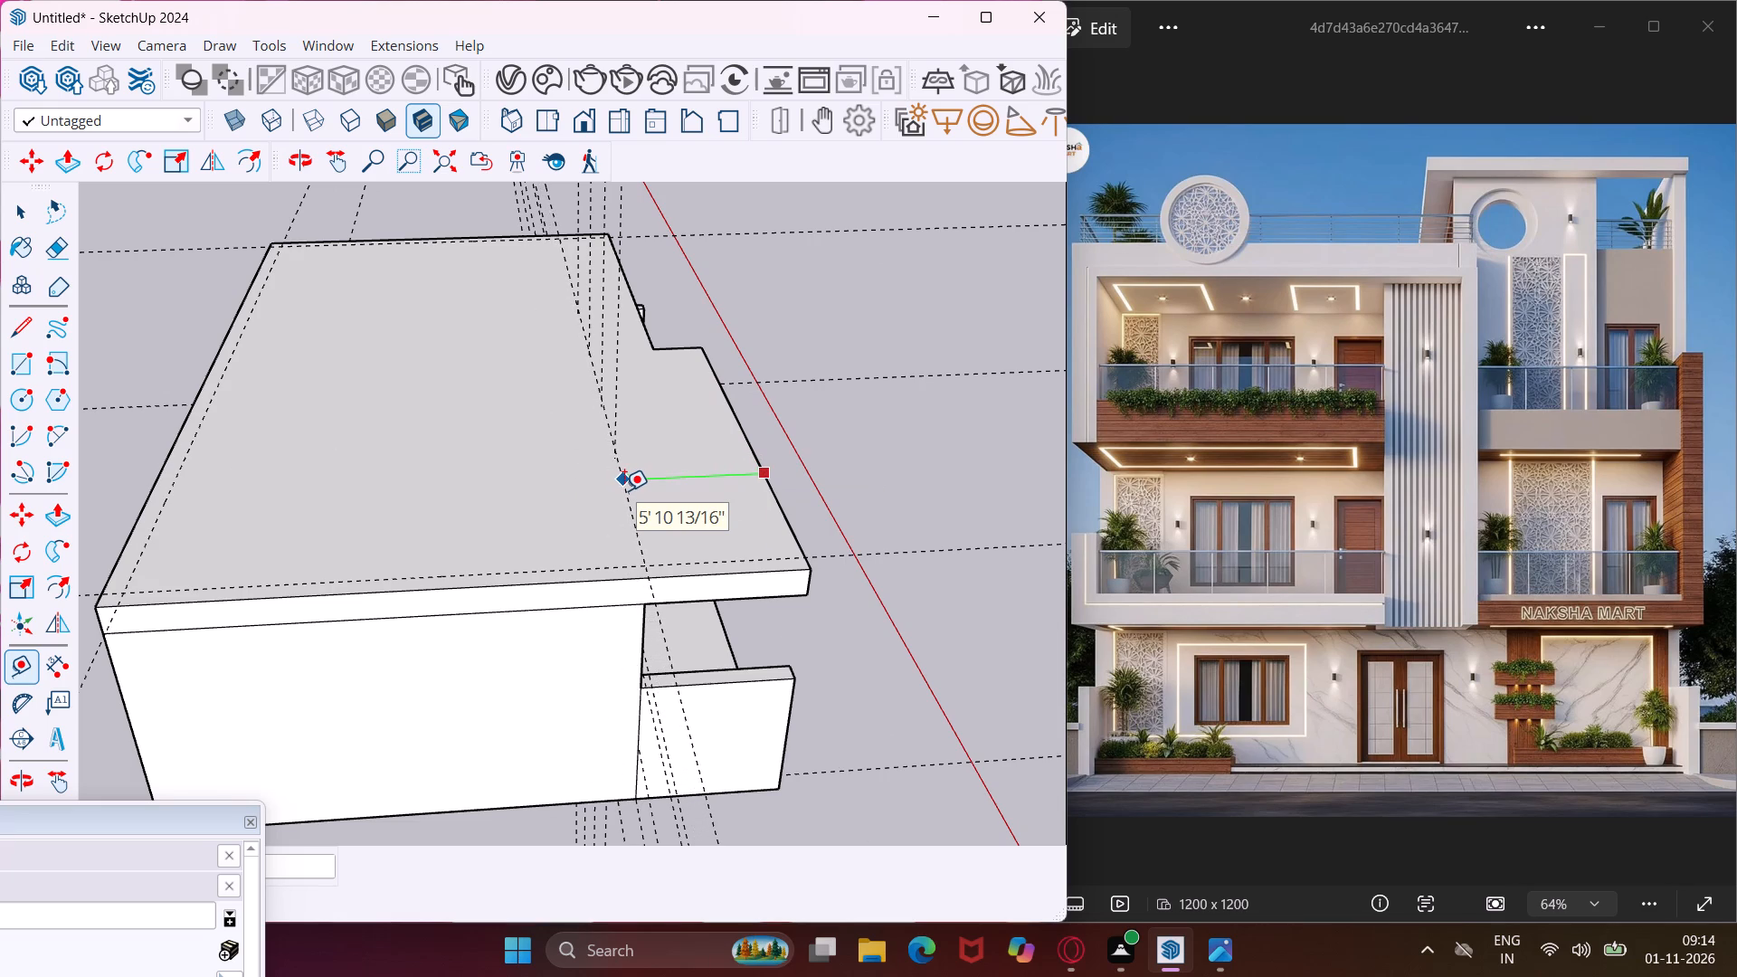
pyautogui.write("6'")
pyautogui.press('Return')
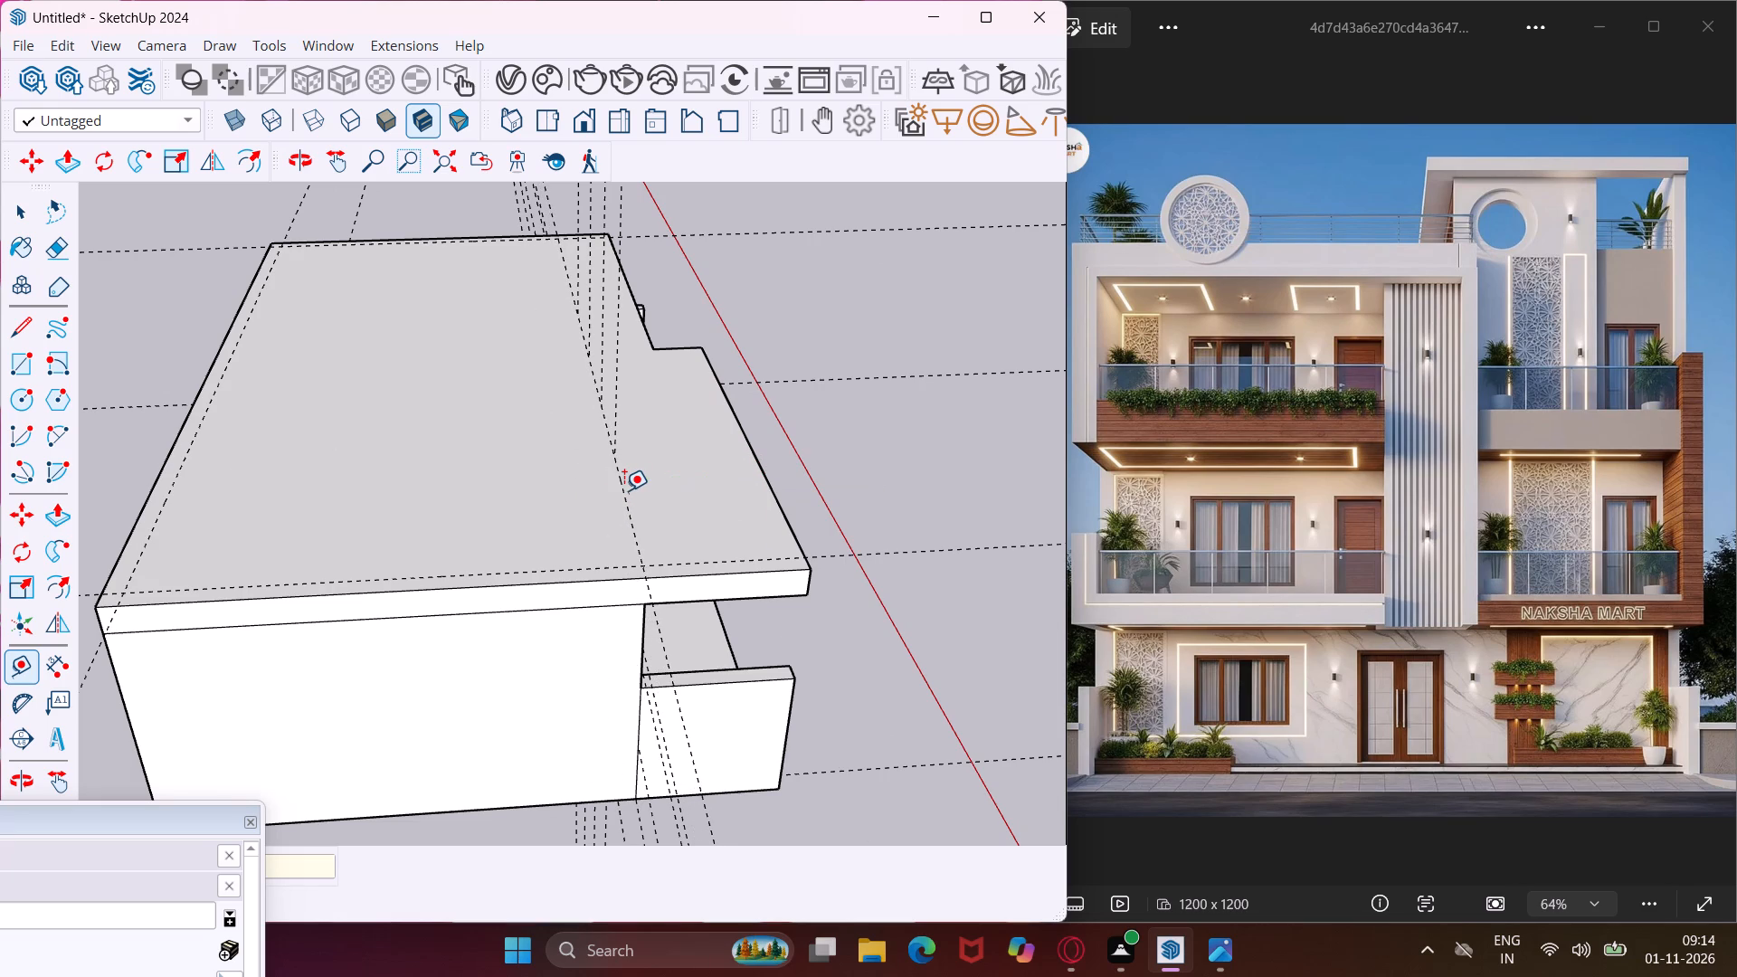
pyautogui.scroll(8, 624, 490)
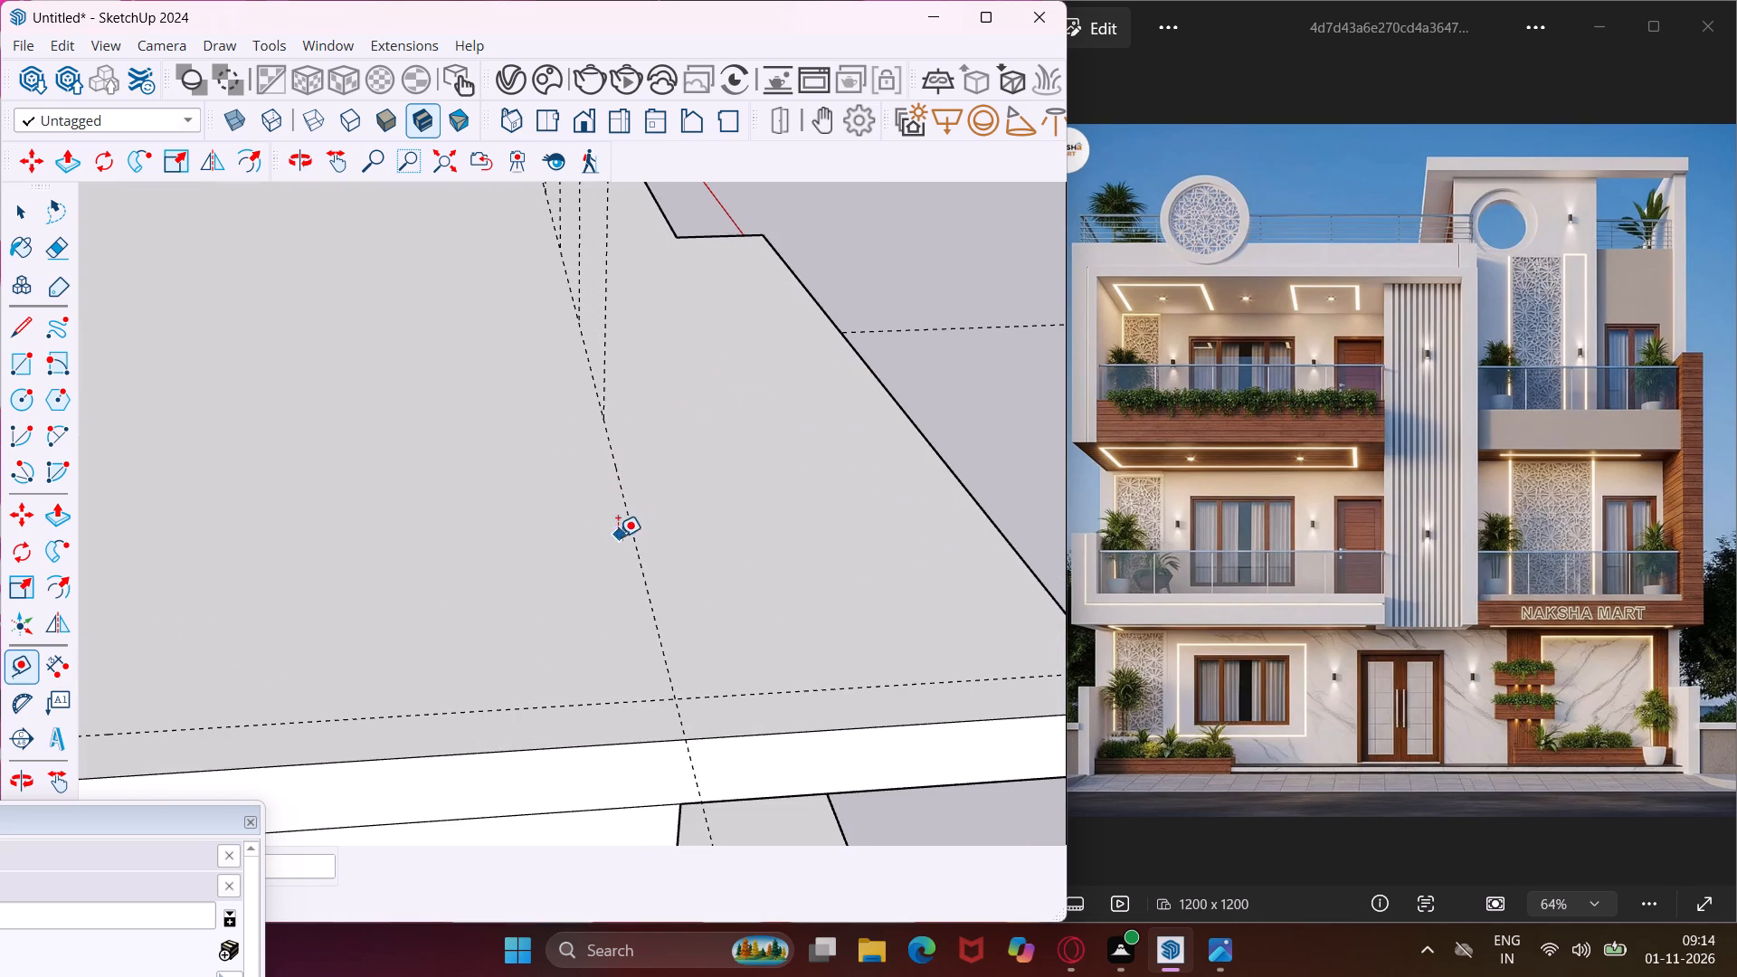
pyautogui.click(641, 551)
pyautogui.press('9')
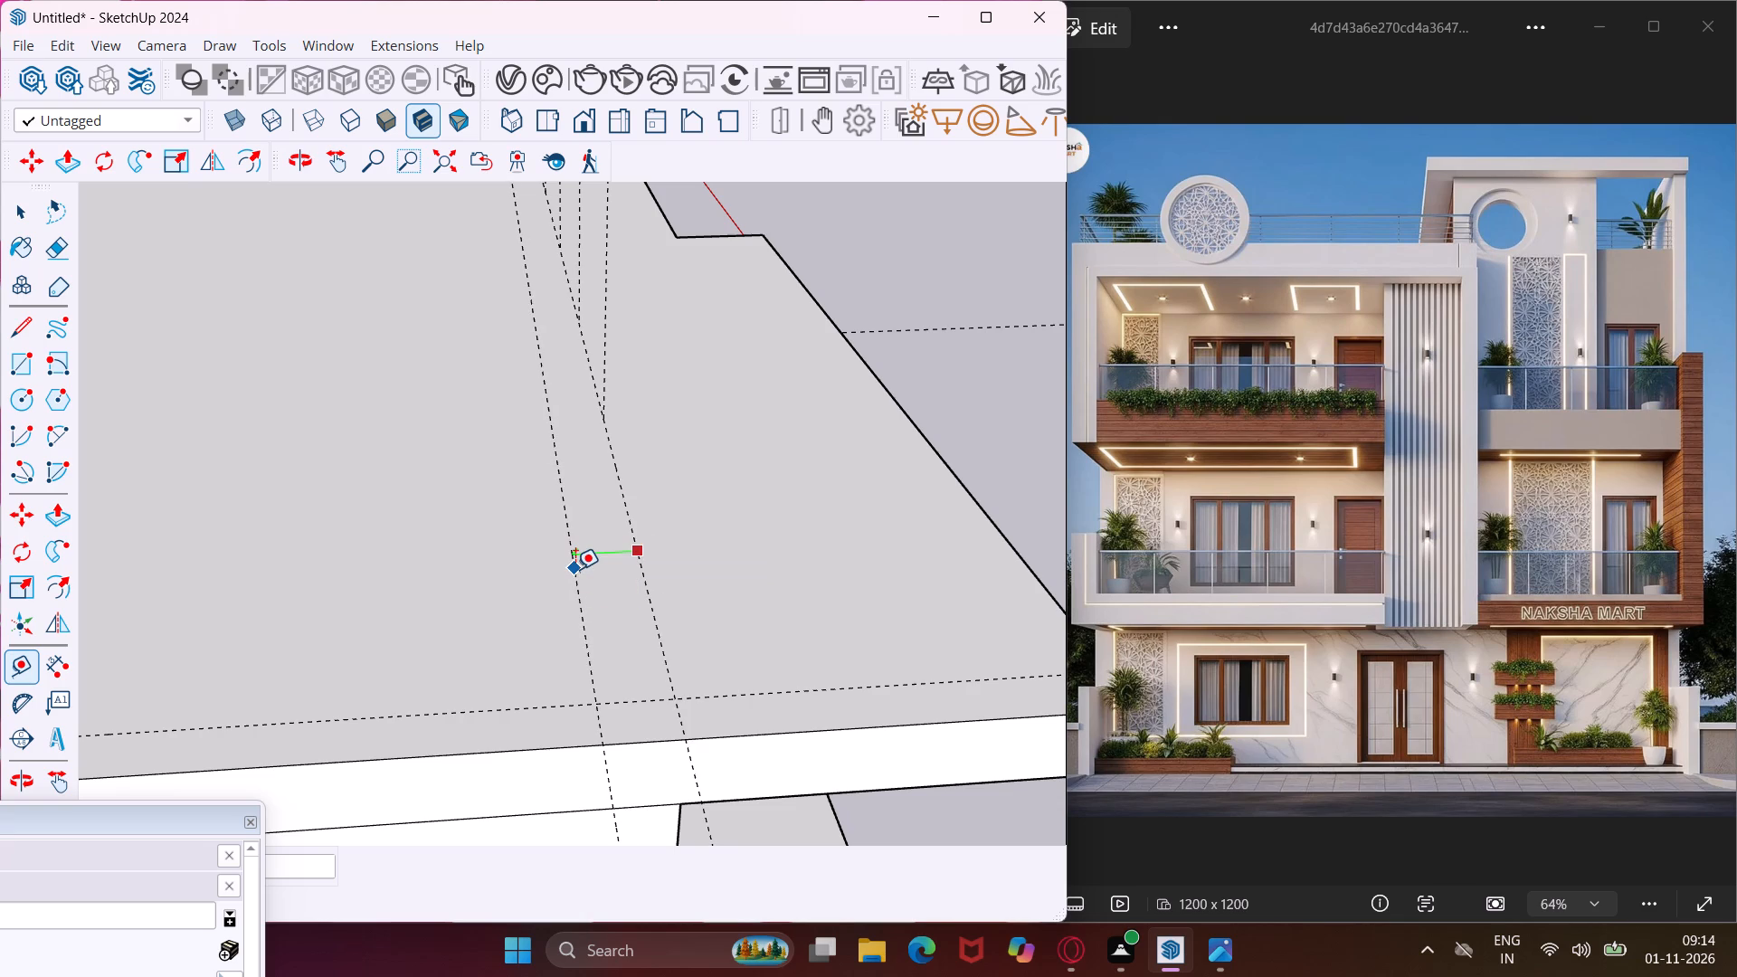
pyautogui.hotkey('shift', '"')
pyautogui.press('Return')
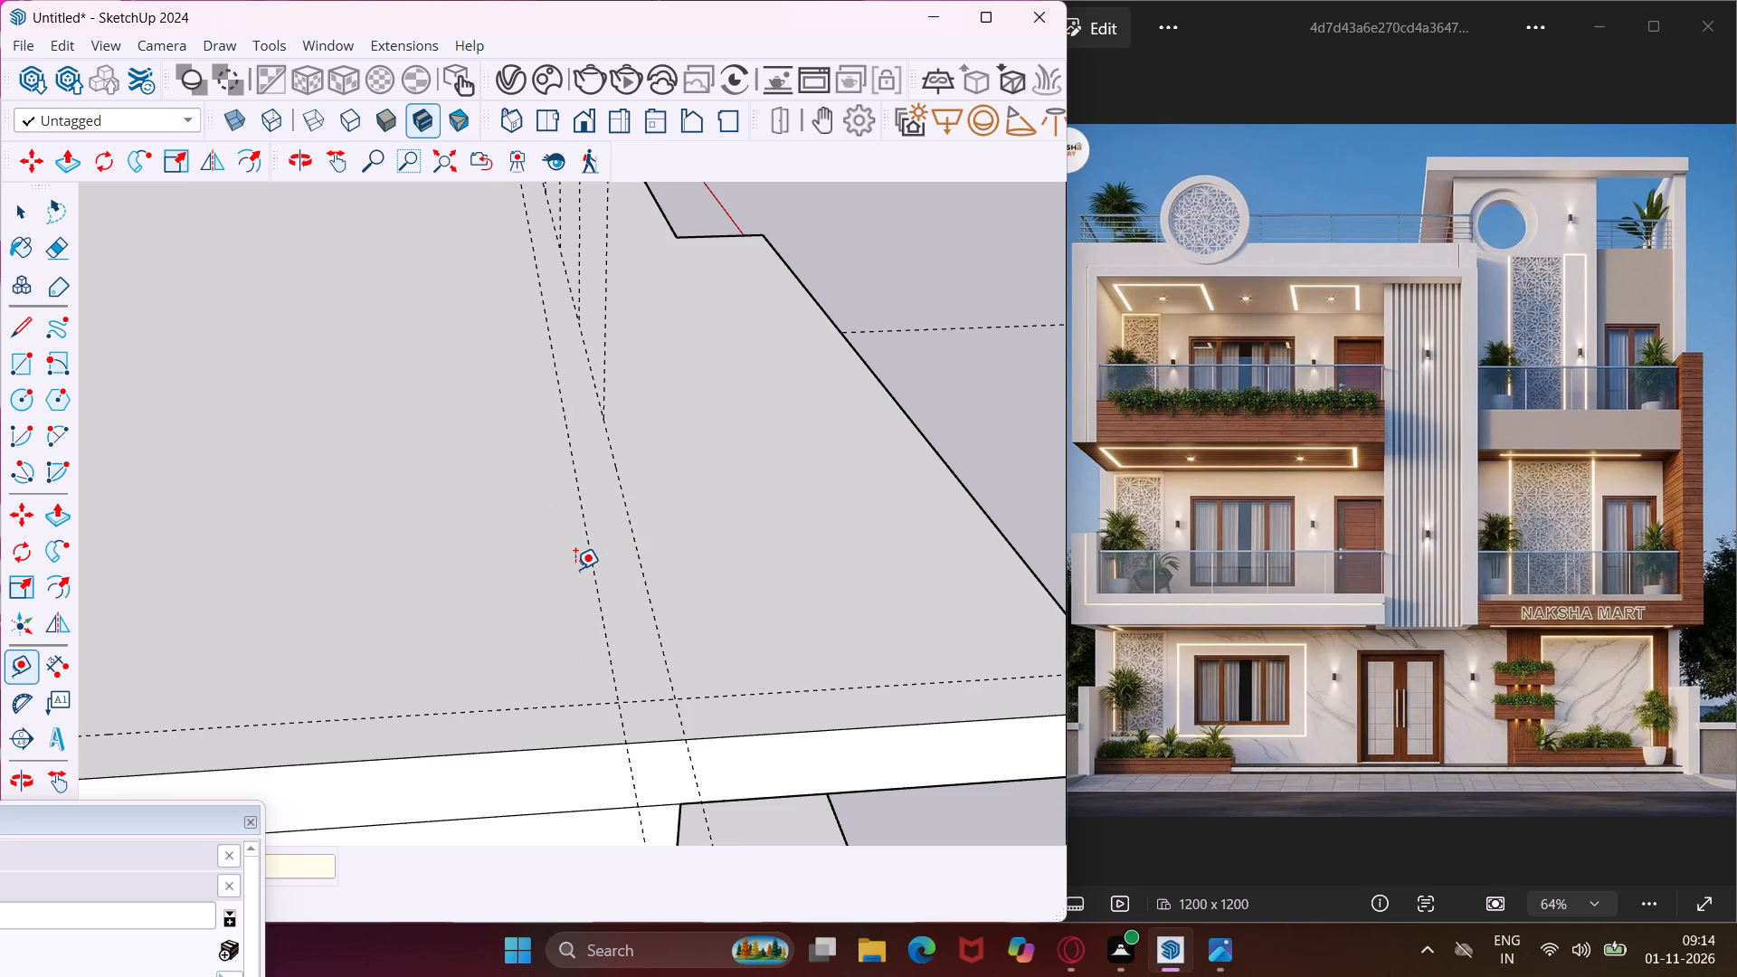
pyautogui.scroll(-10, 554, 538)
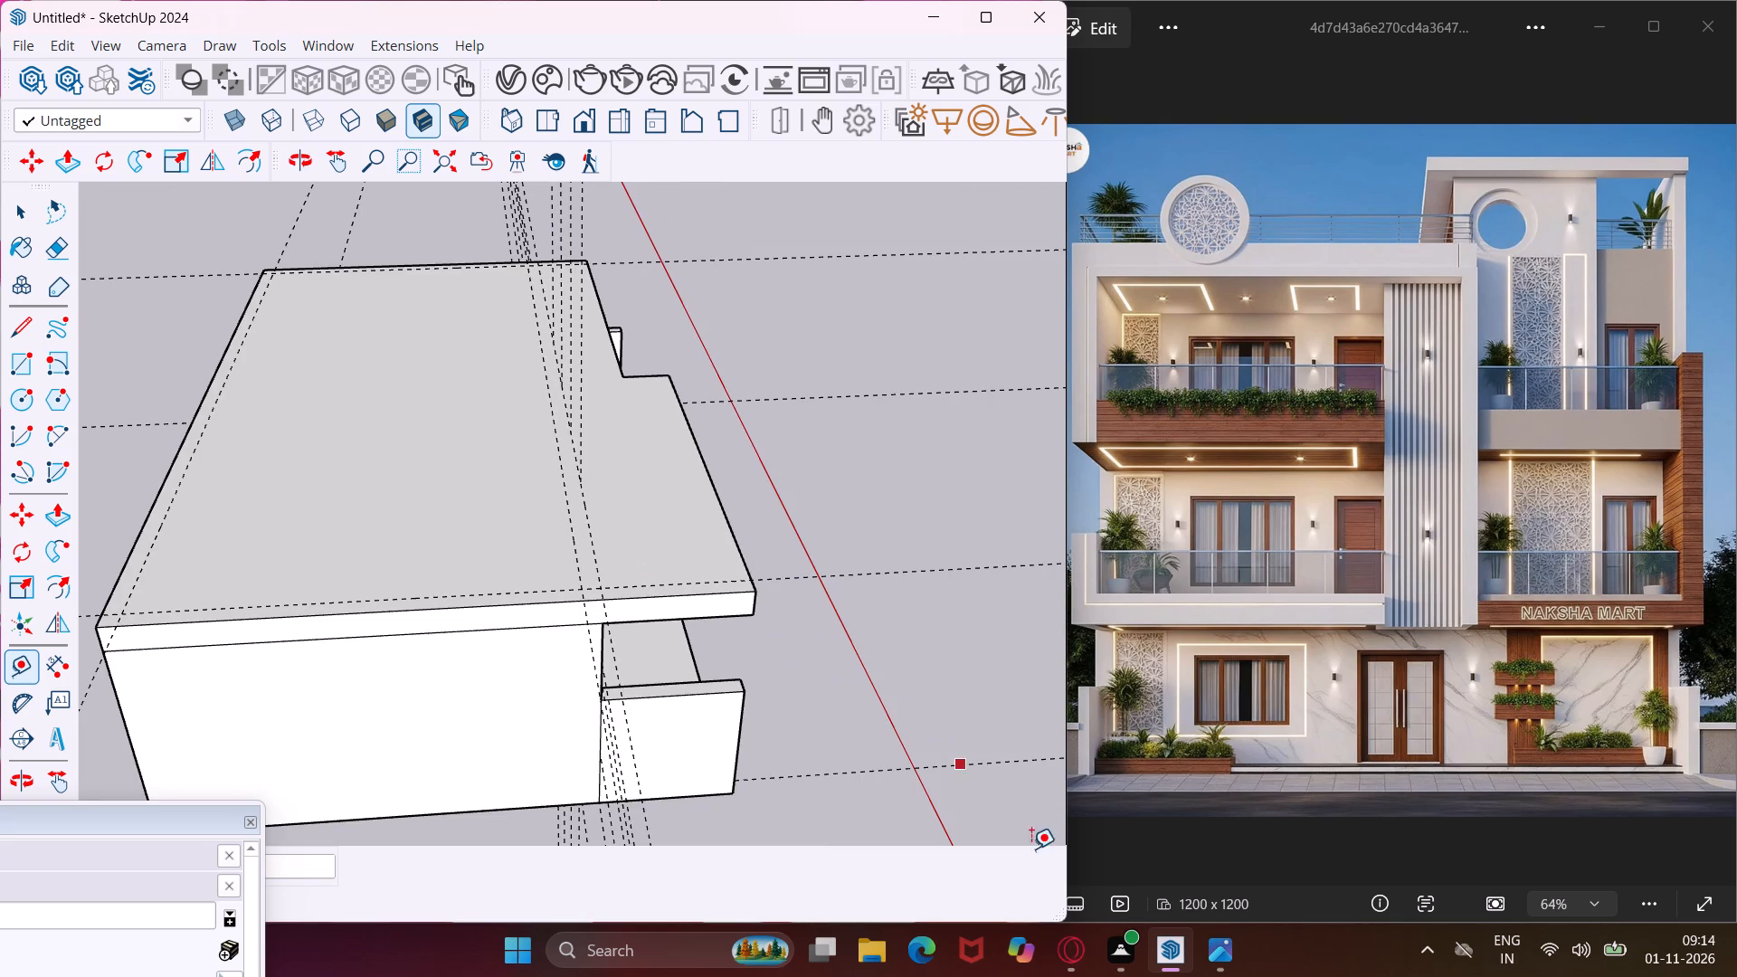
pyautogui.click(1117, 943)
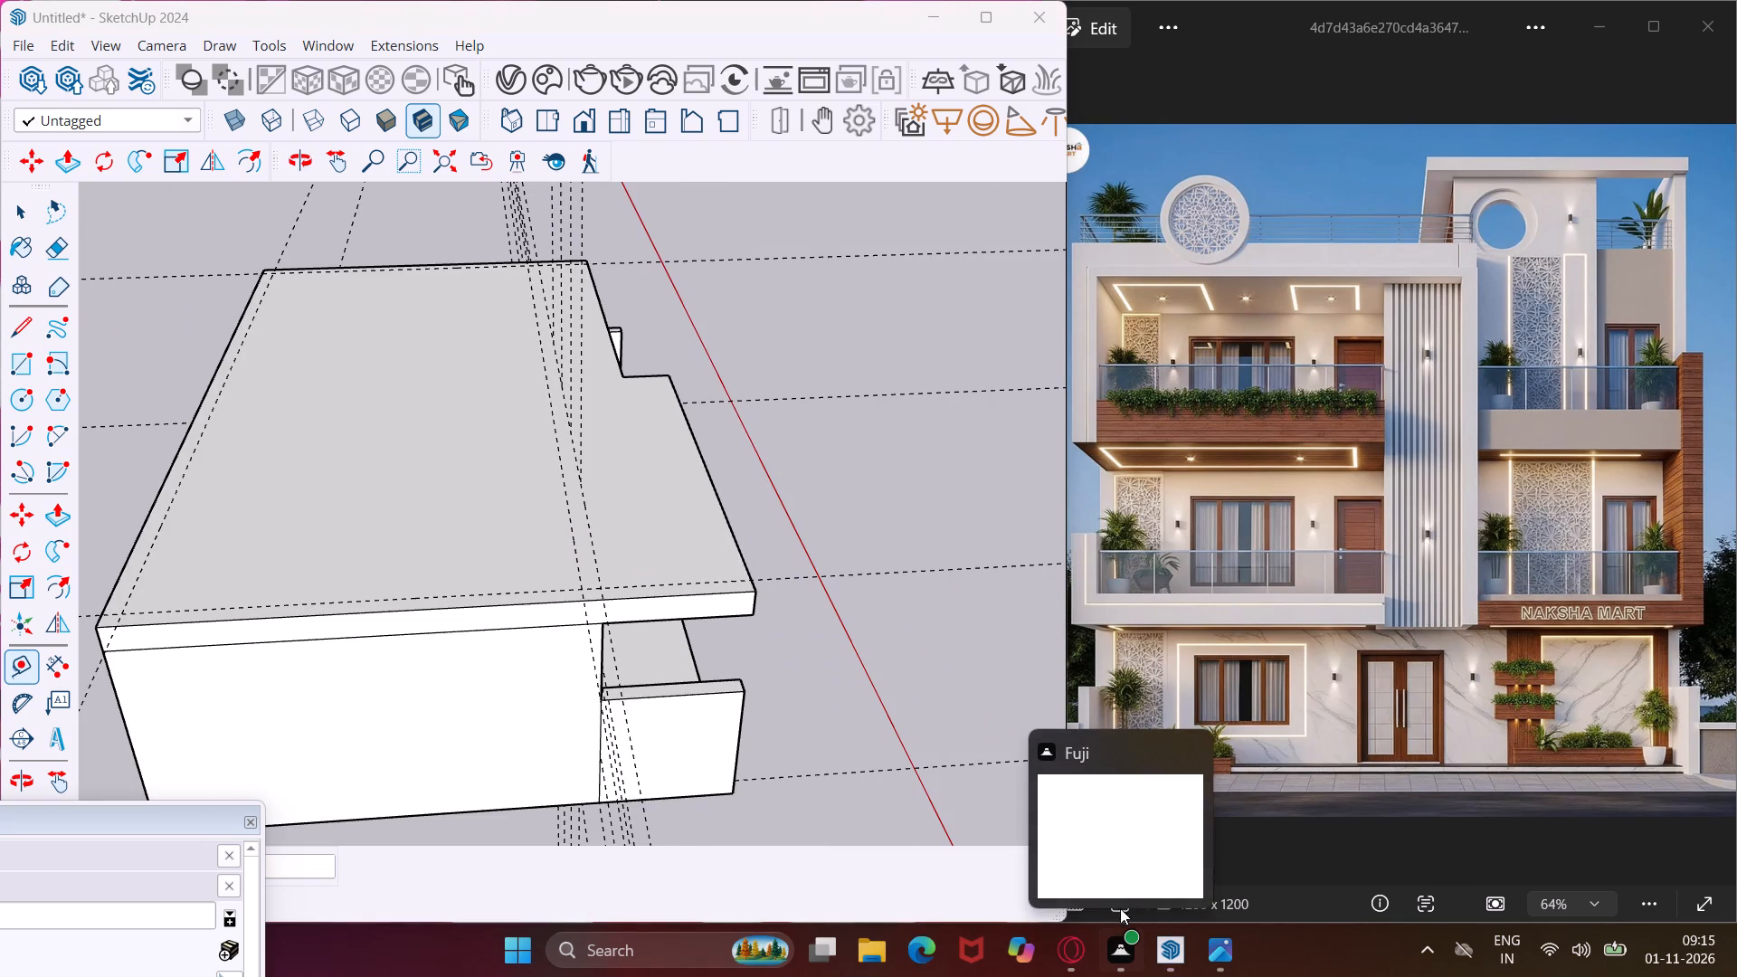
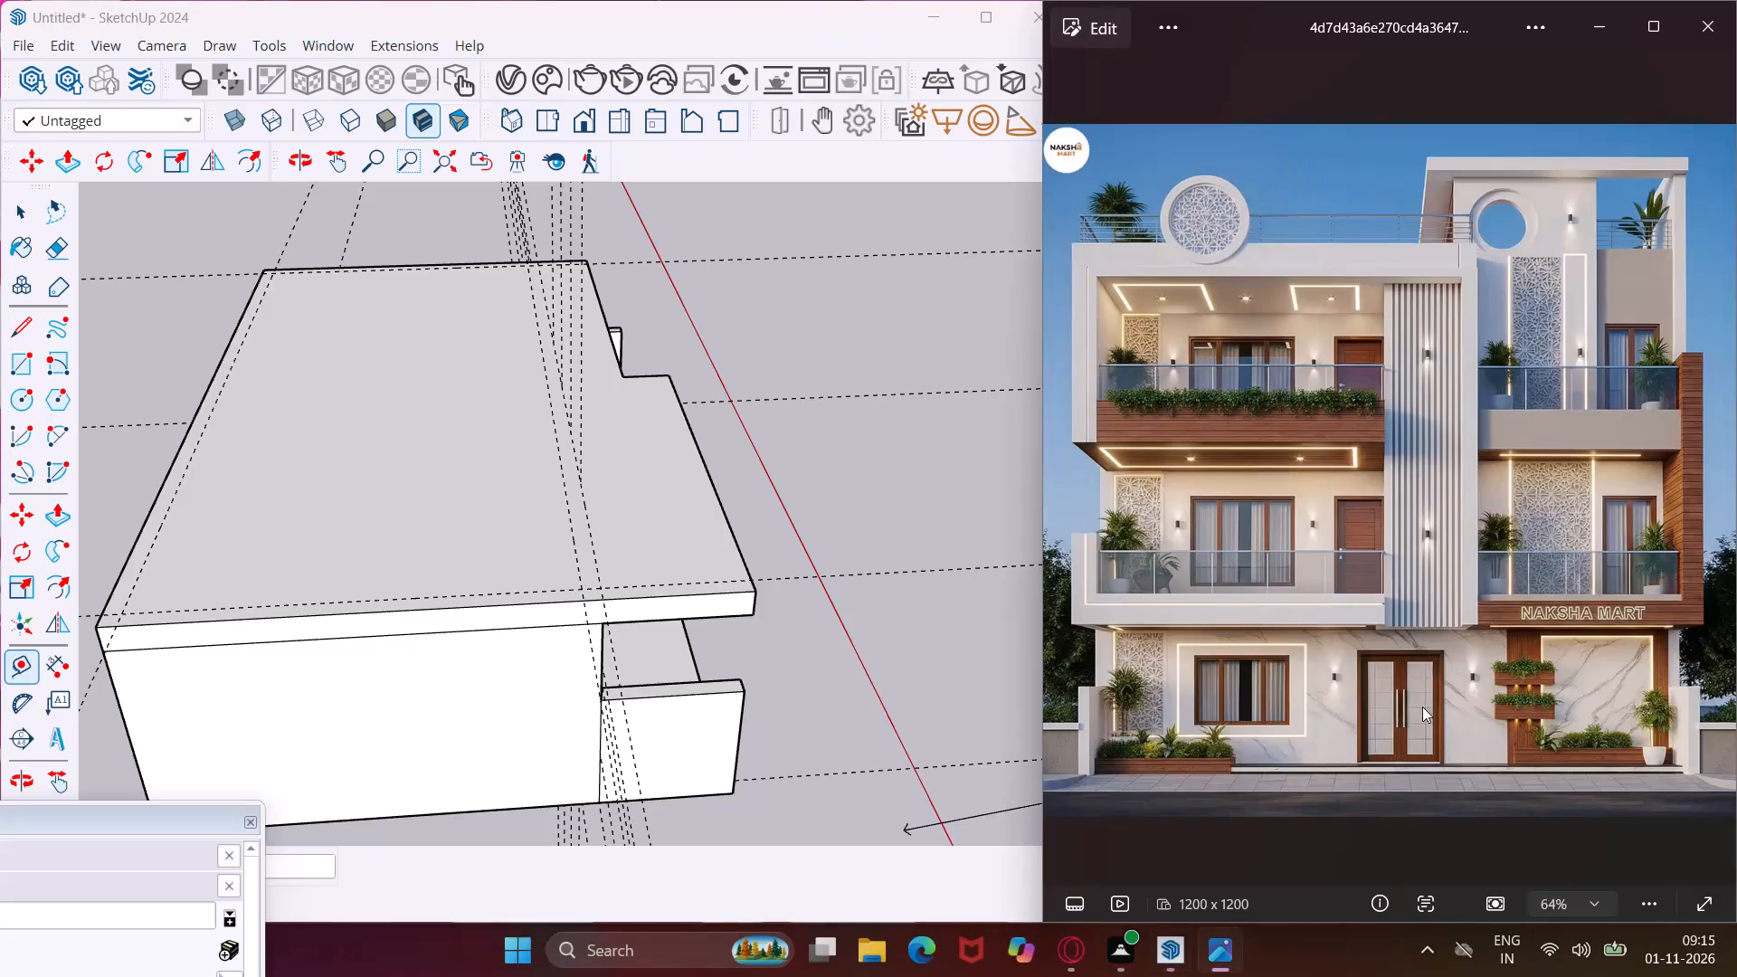
# Reopen the facade reference image from the elevation folder in Downloads and close the folder window.
pyautogui.scroll(-2, 615, 548)
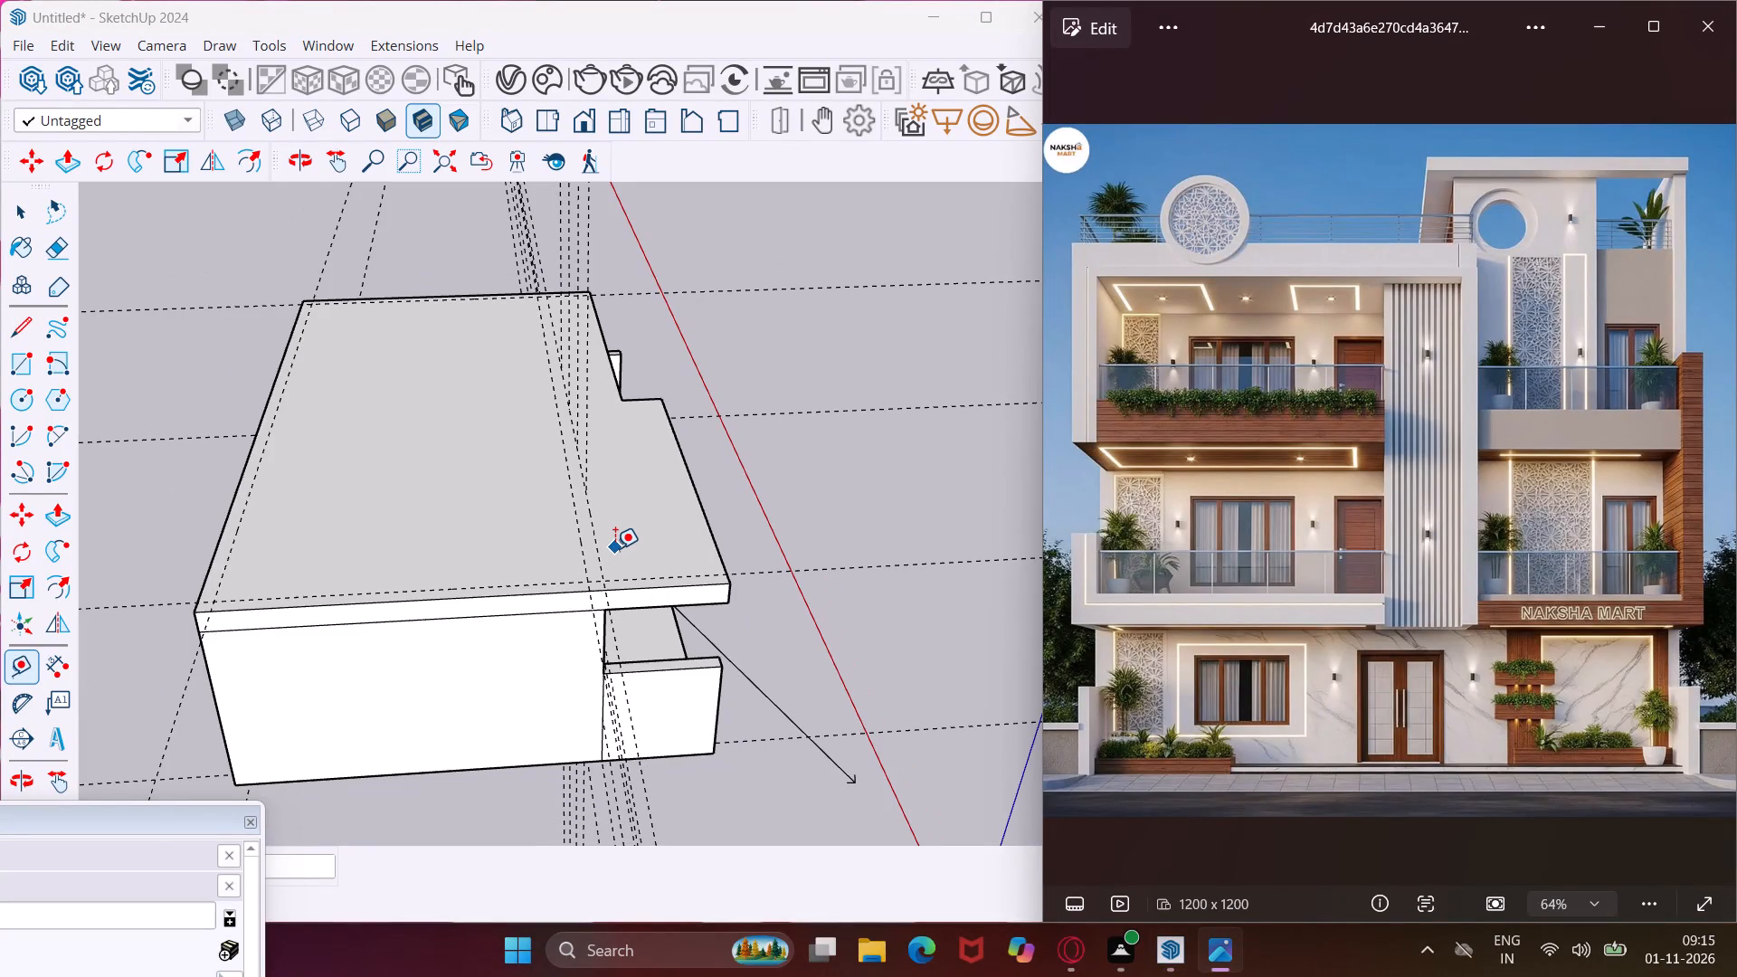
pyautogui.press('Escape')
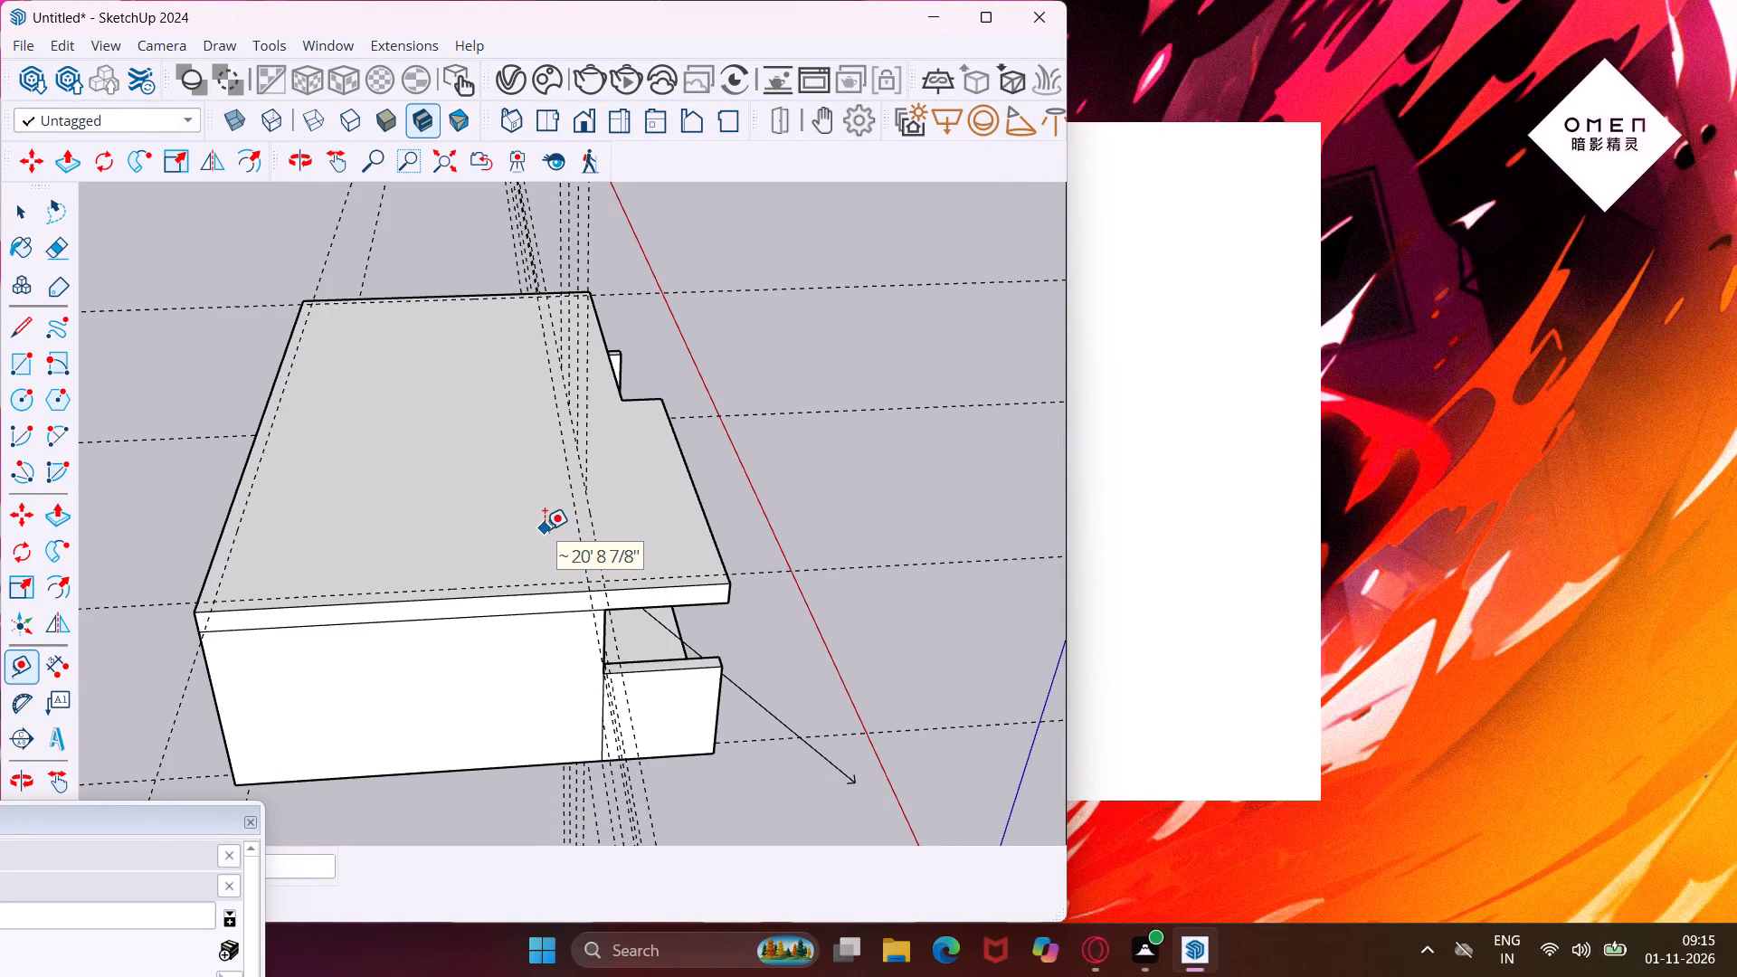
pyautogui.press('space')
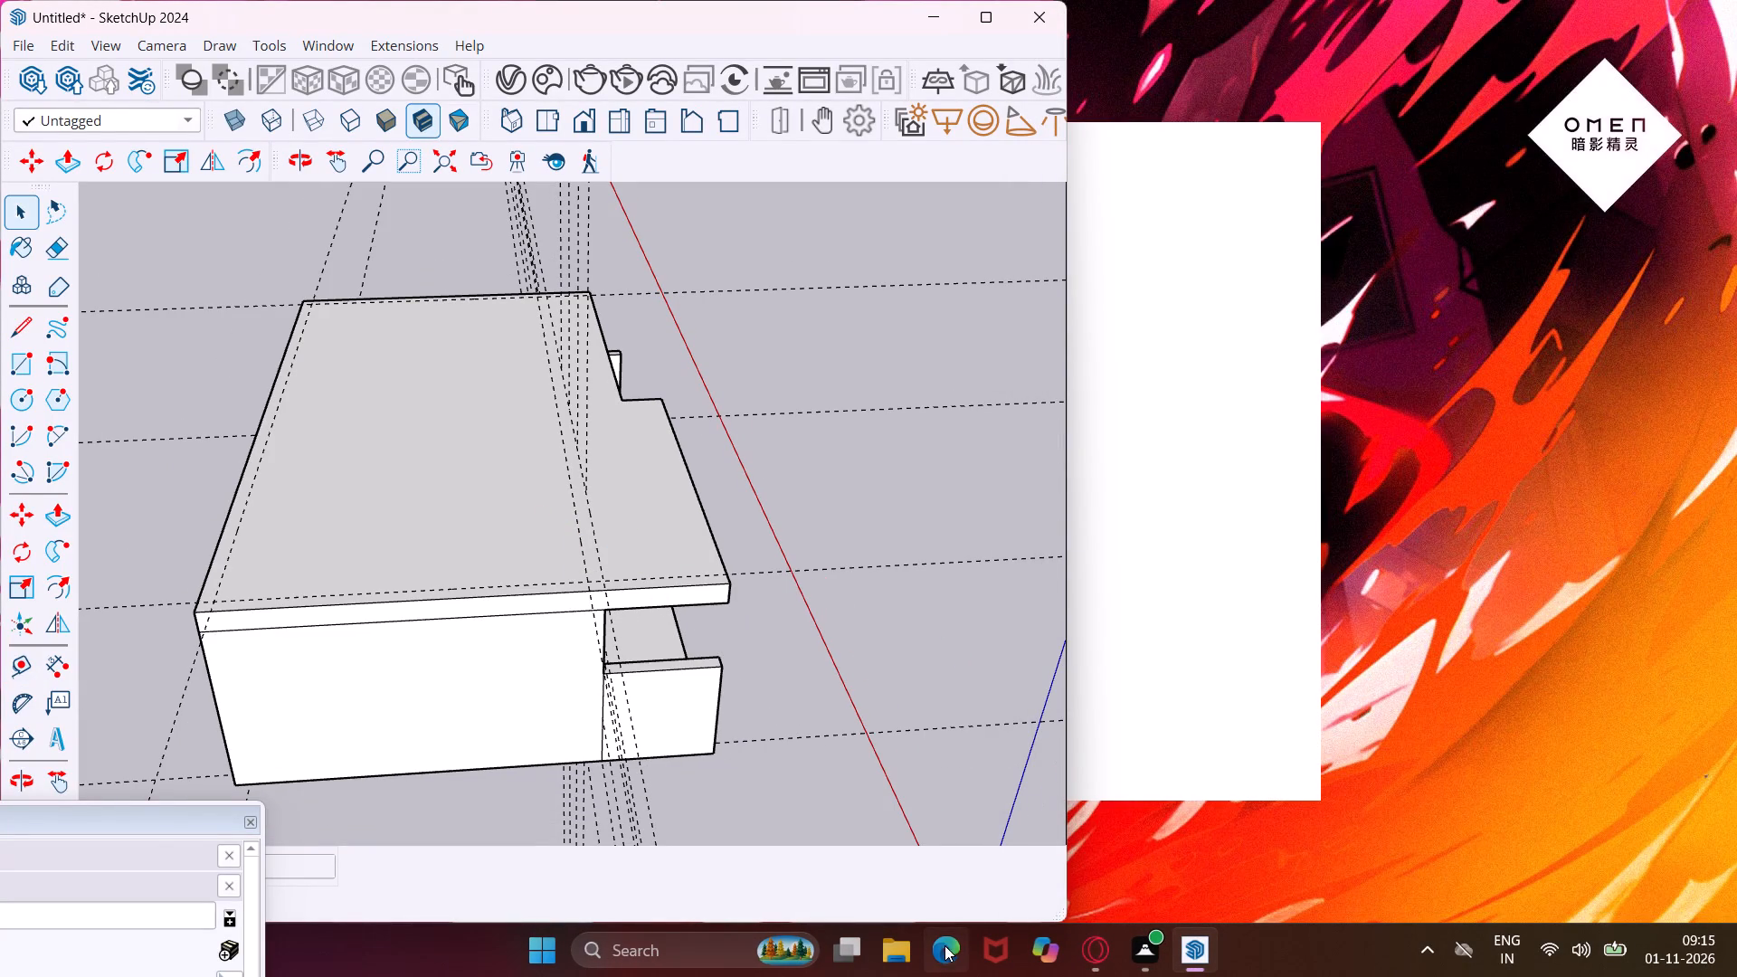
pyautogui.click(906, 949)
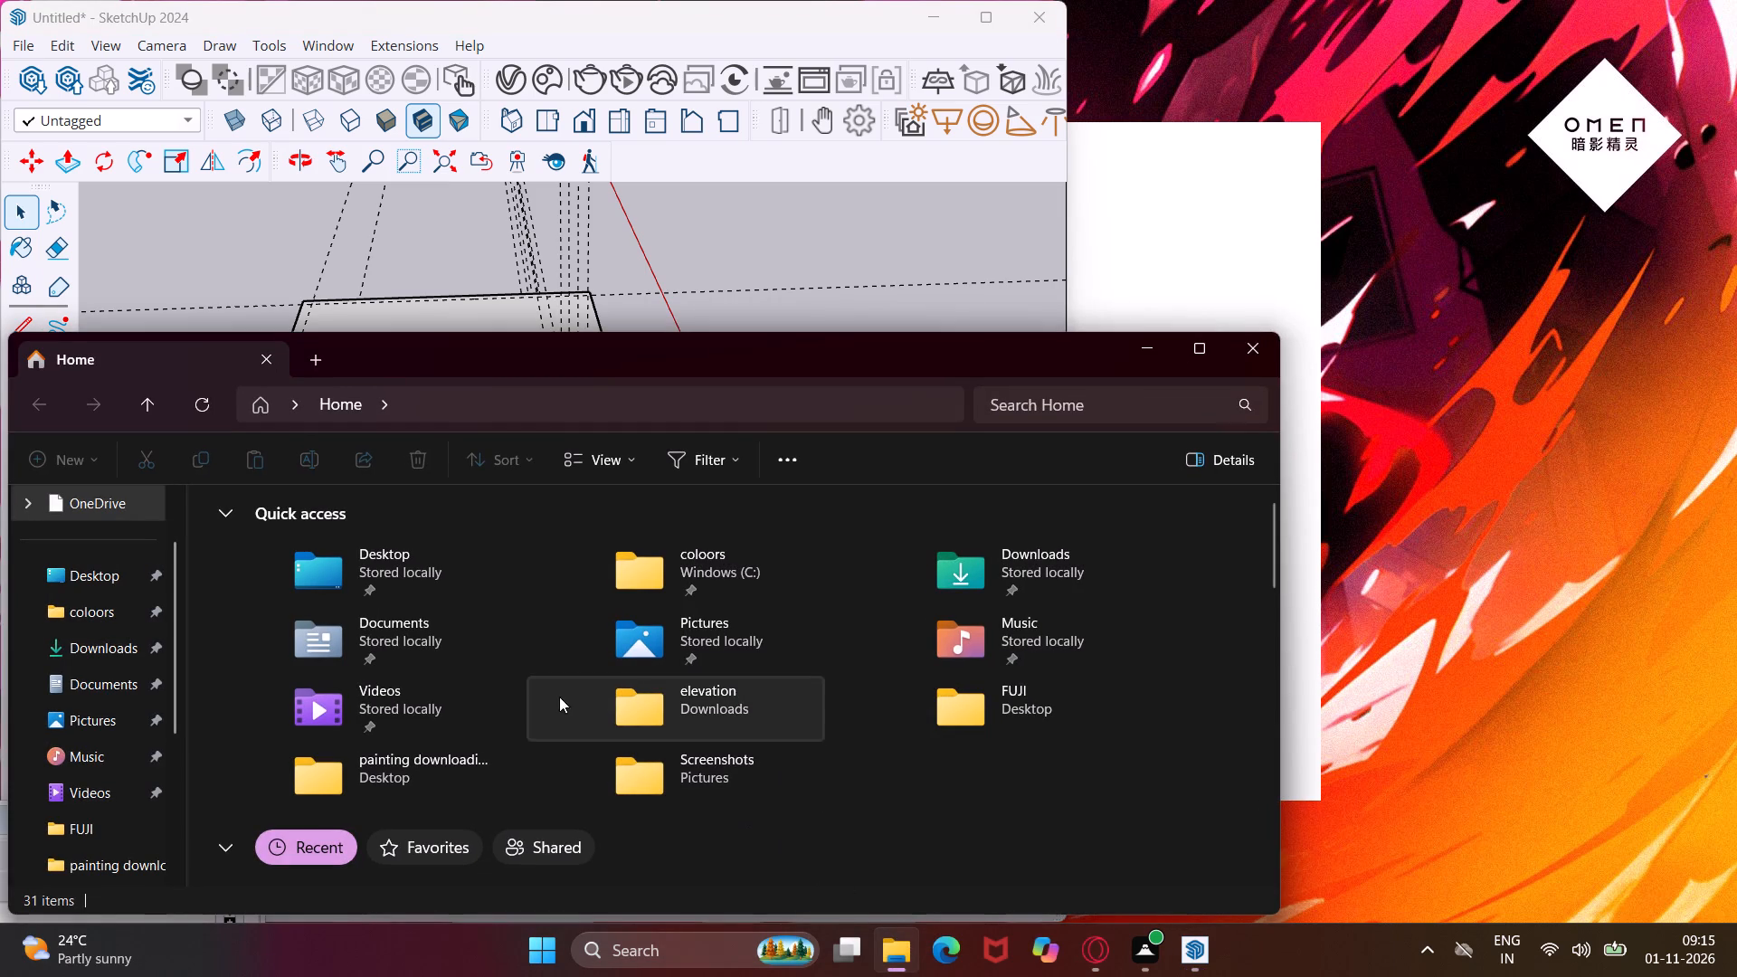
pyautogui.click(124, 692)
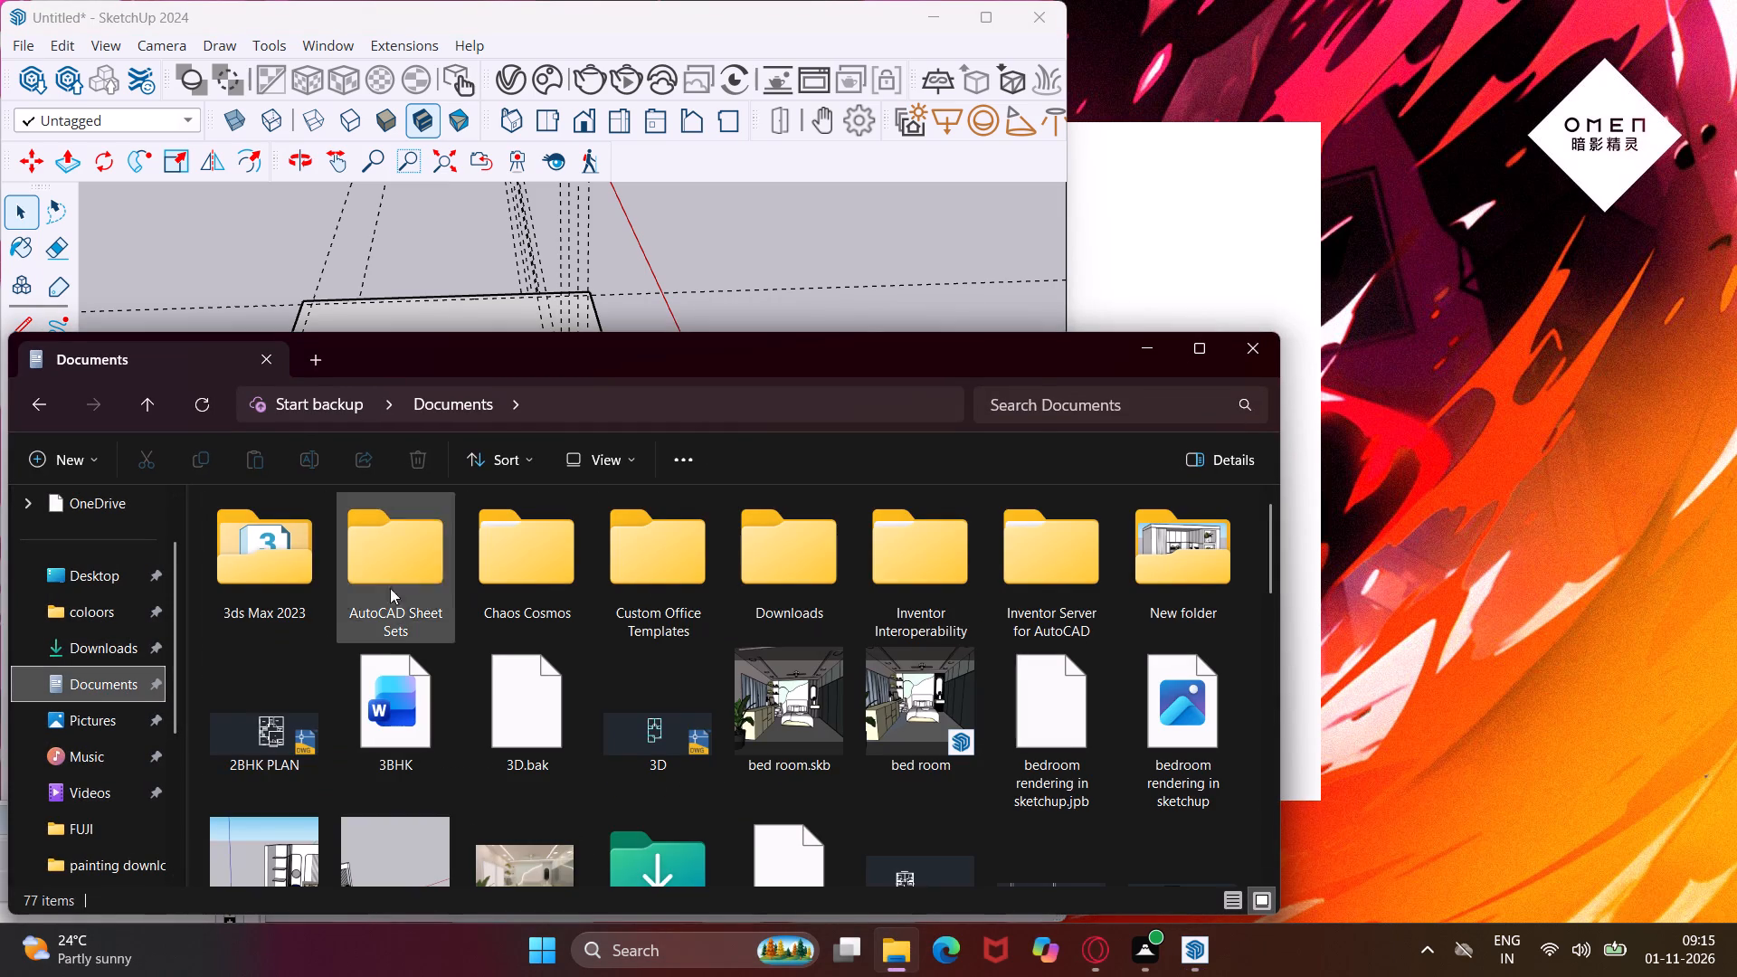
pyautogui.click(111, 643)
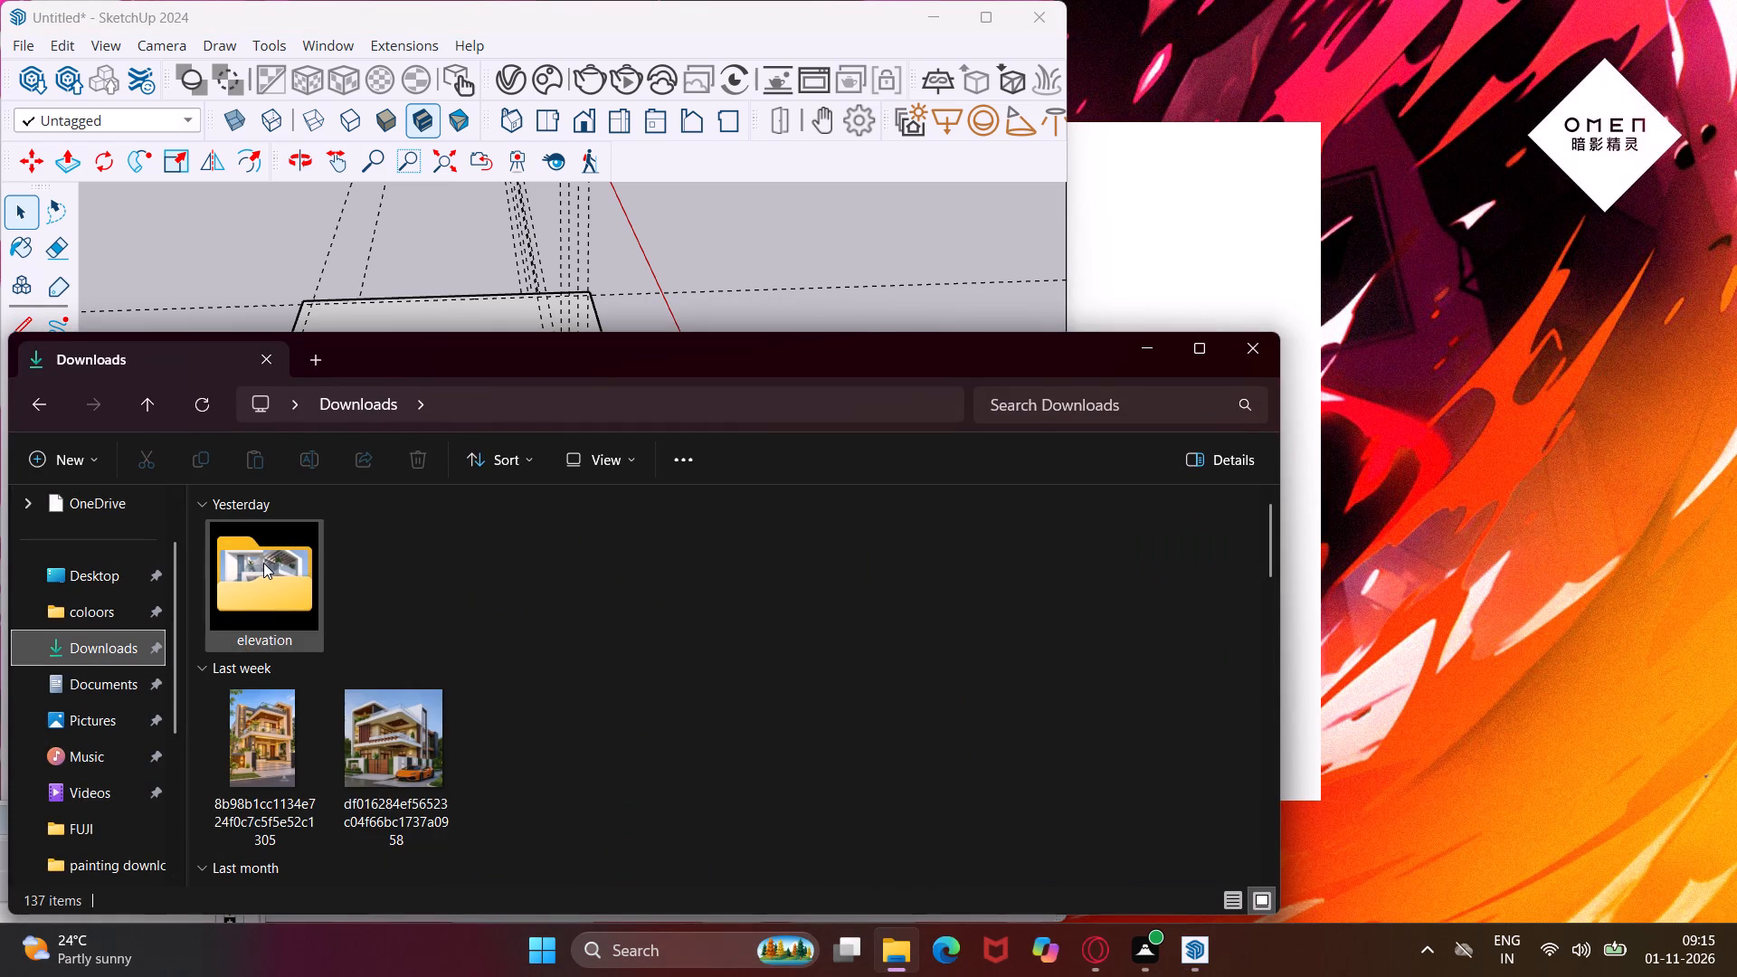
pyautogui.doubleClick(263, 563)
pyautogui.doubleClick(639, 569)
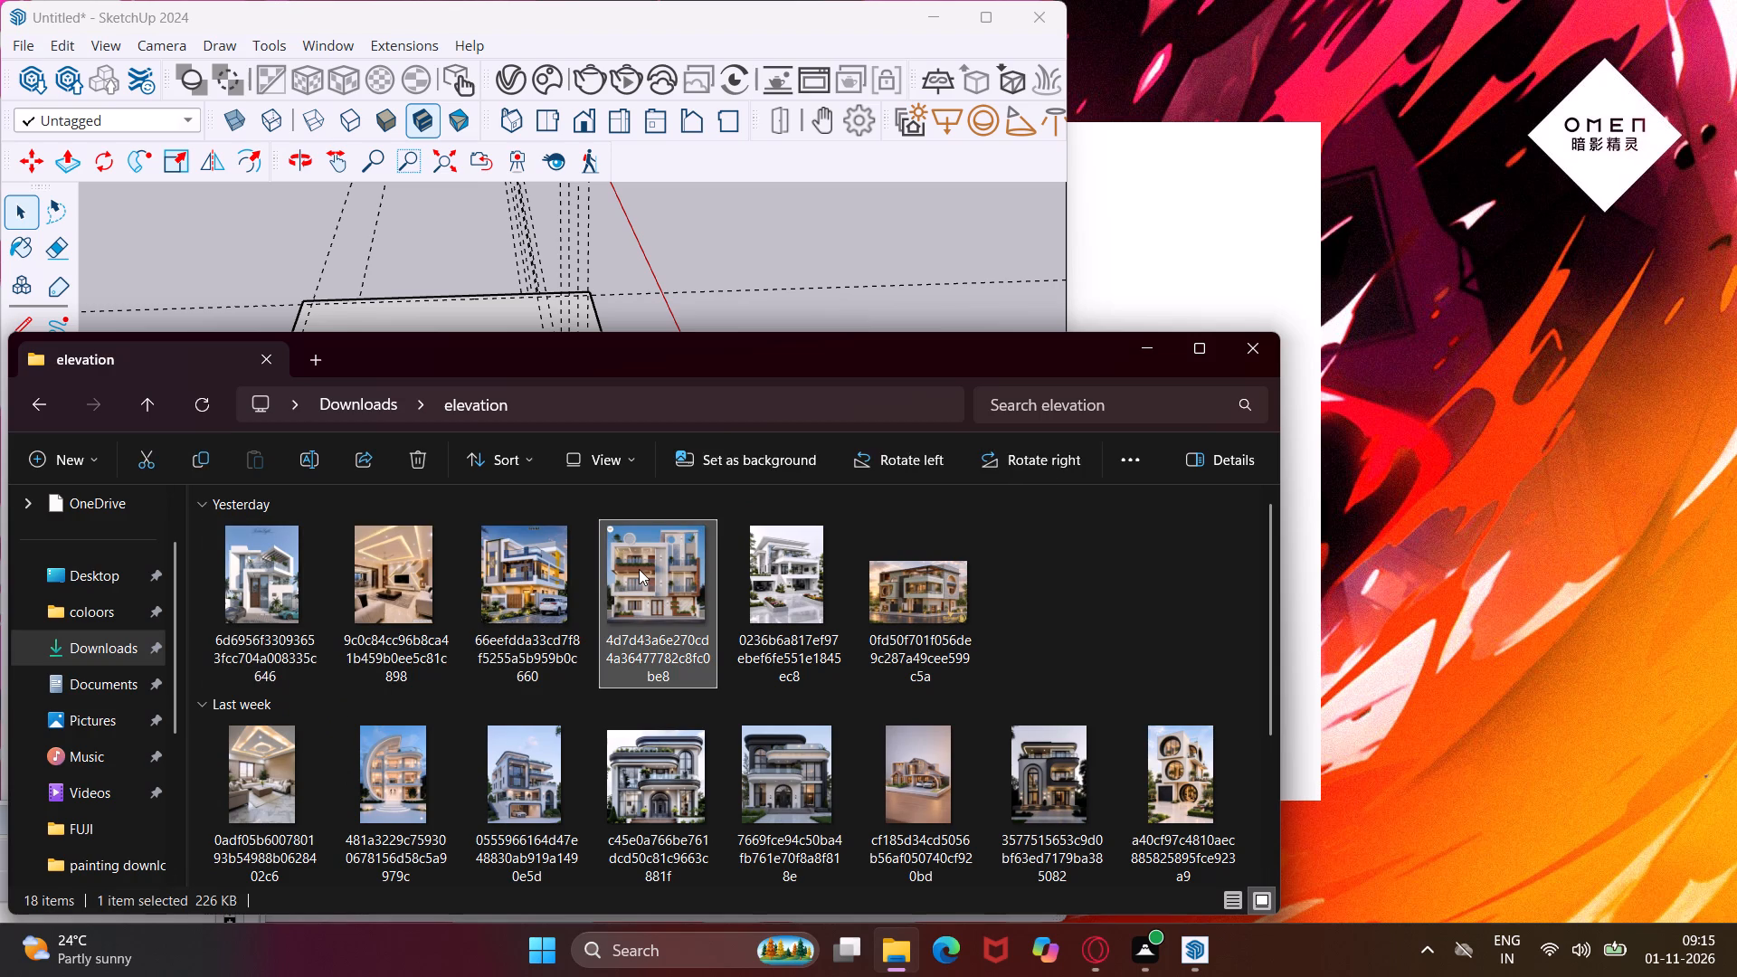
pyautogui.click(918, 356)
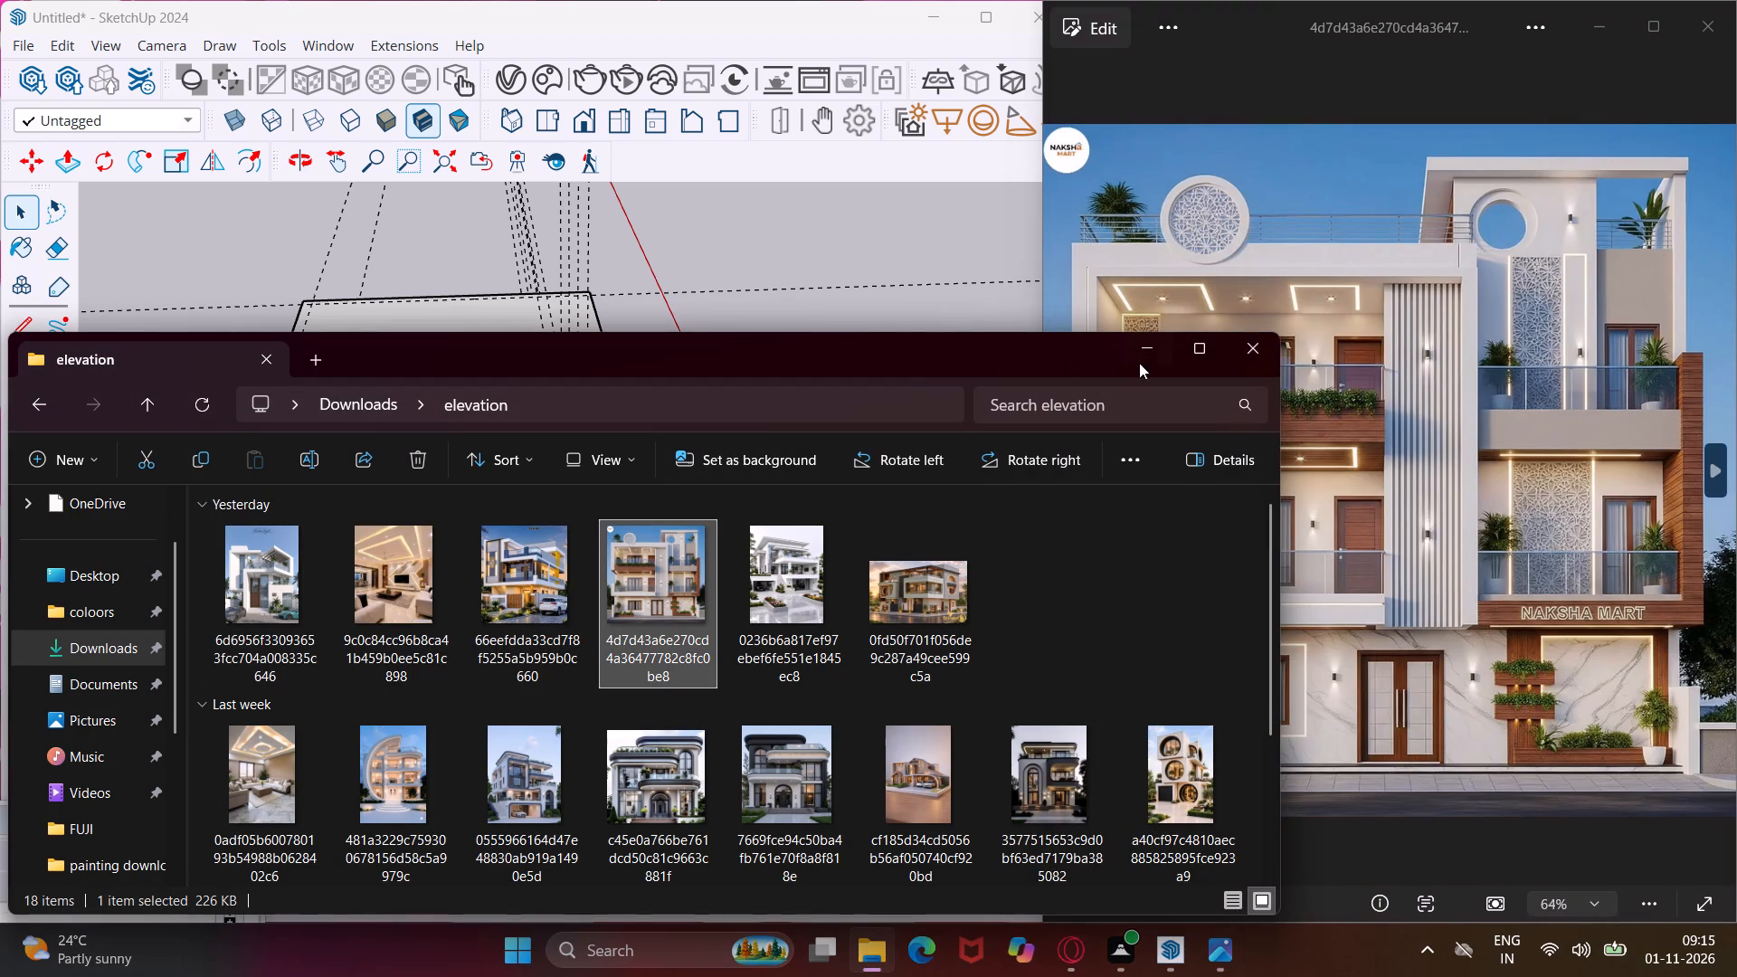
pyautogui.click(1244, 361)
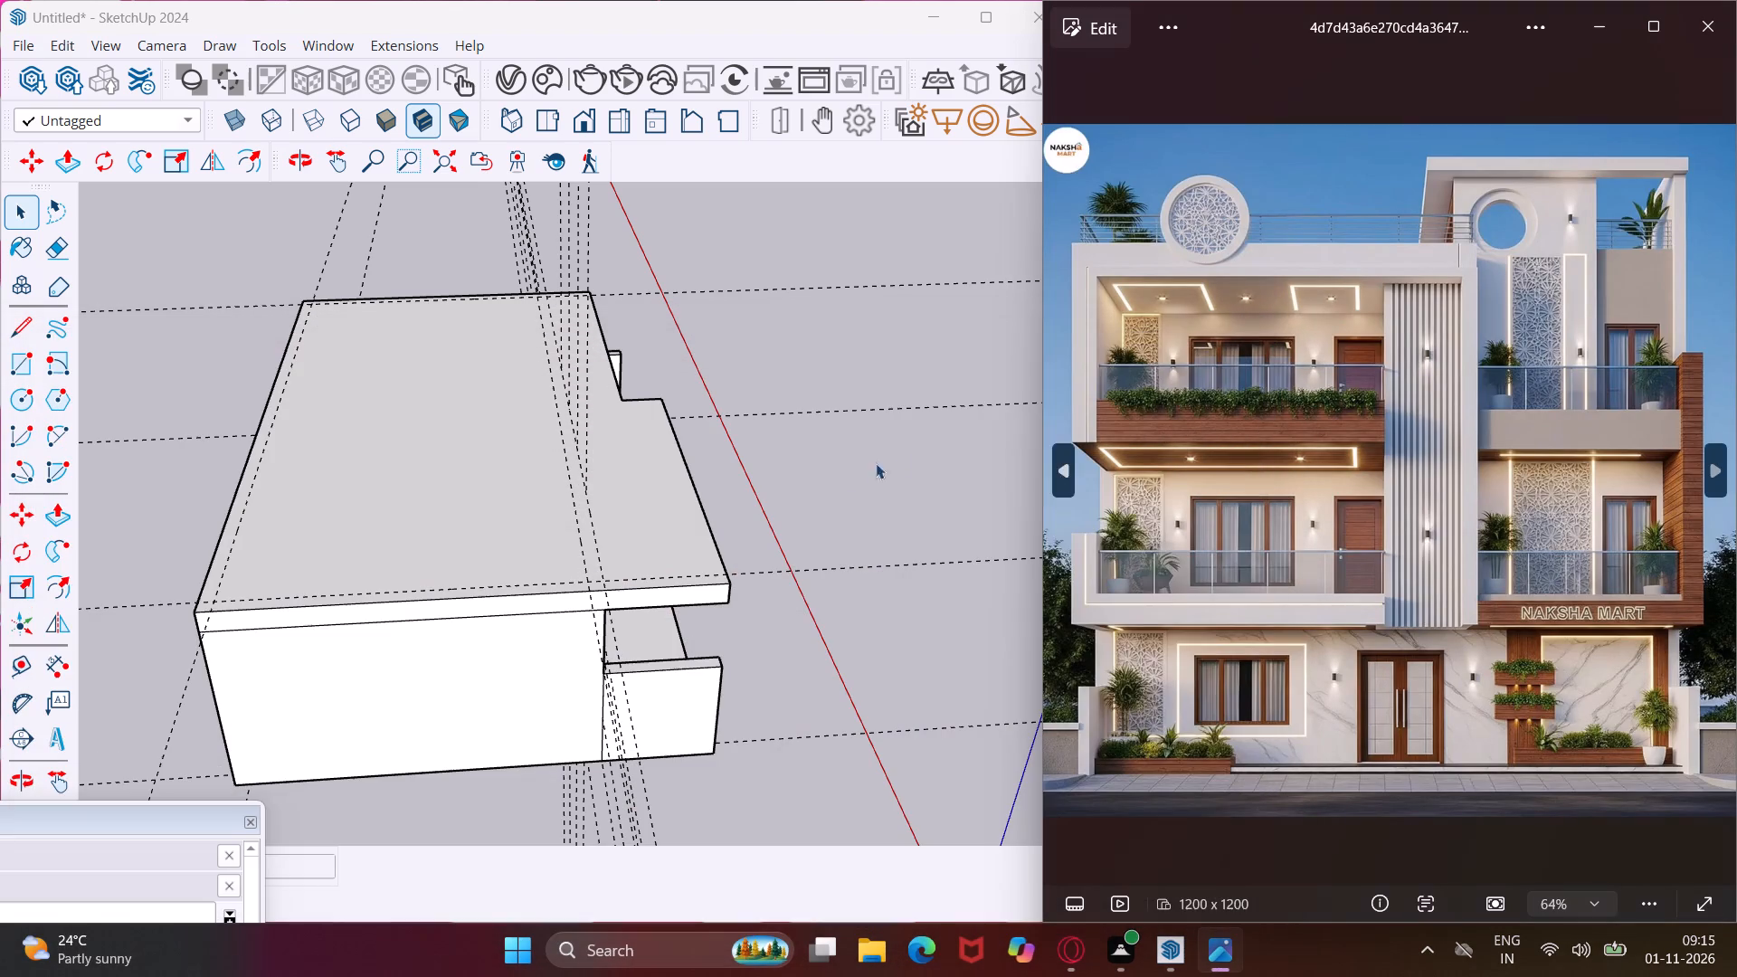
# Draw 9" wide Rectangle wall strips on the roof slab along its window-side and back edges, following the guide lines.
pyautogui.scroll(2, 480, 507)
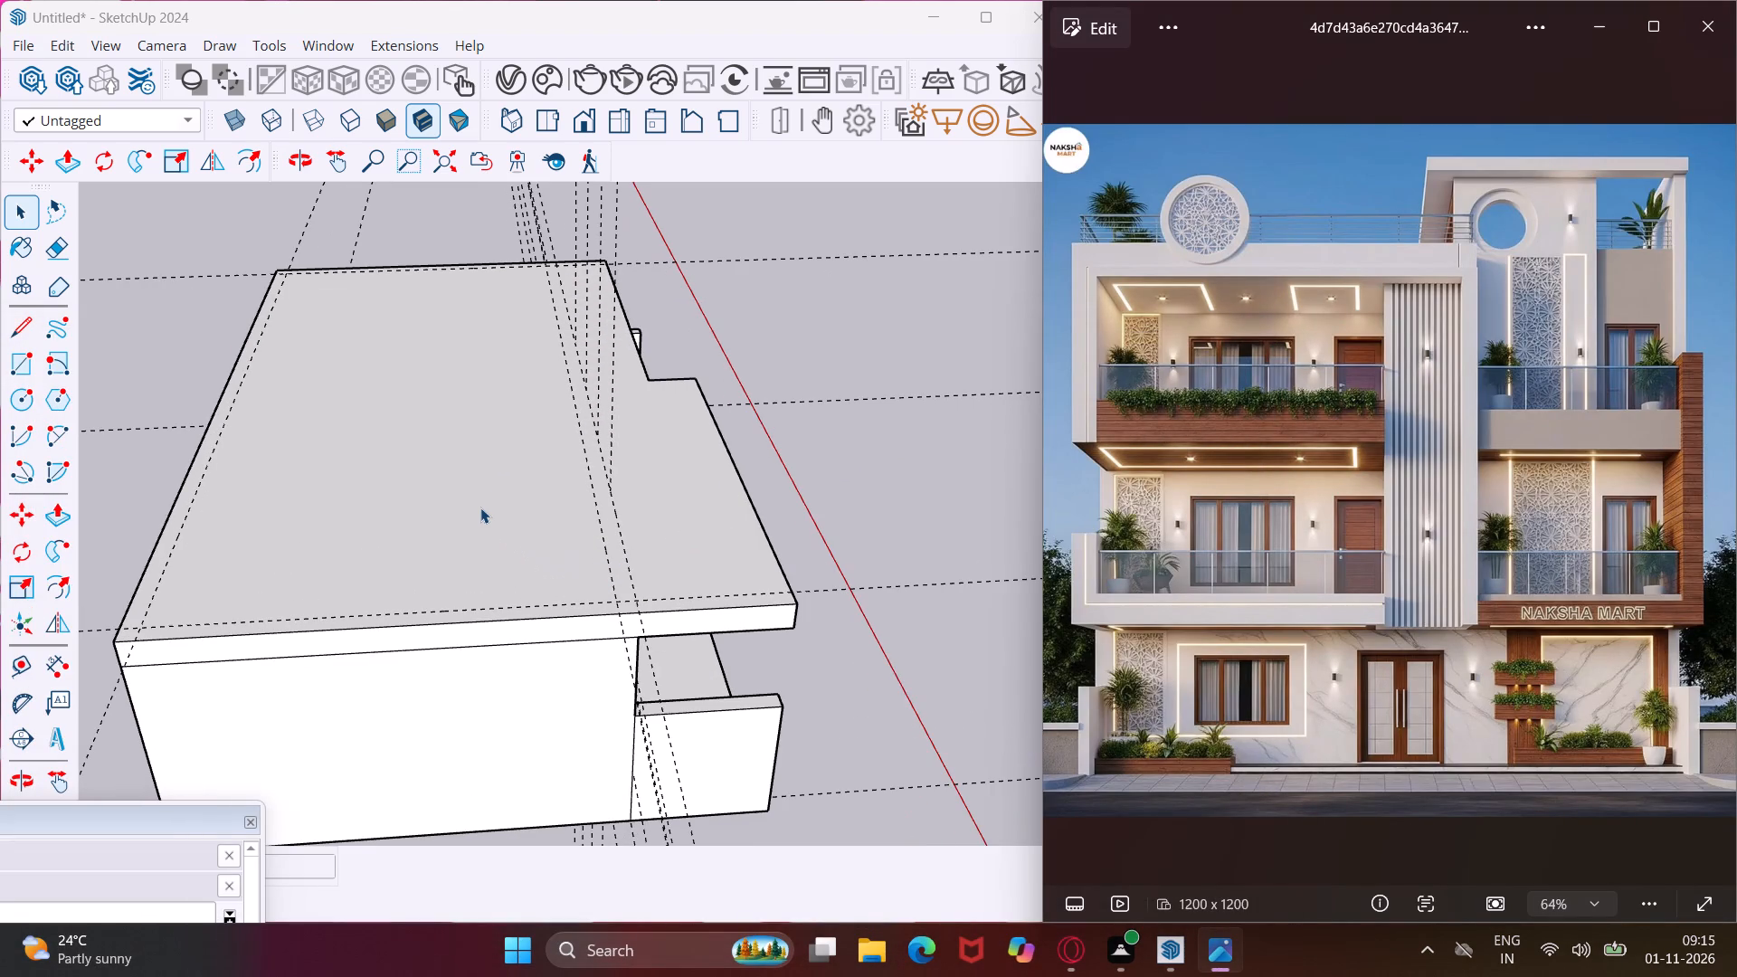
pyautogui.click(27, 374)
pyautogui.click(119, 642)
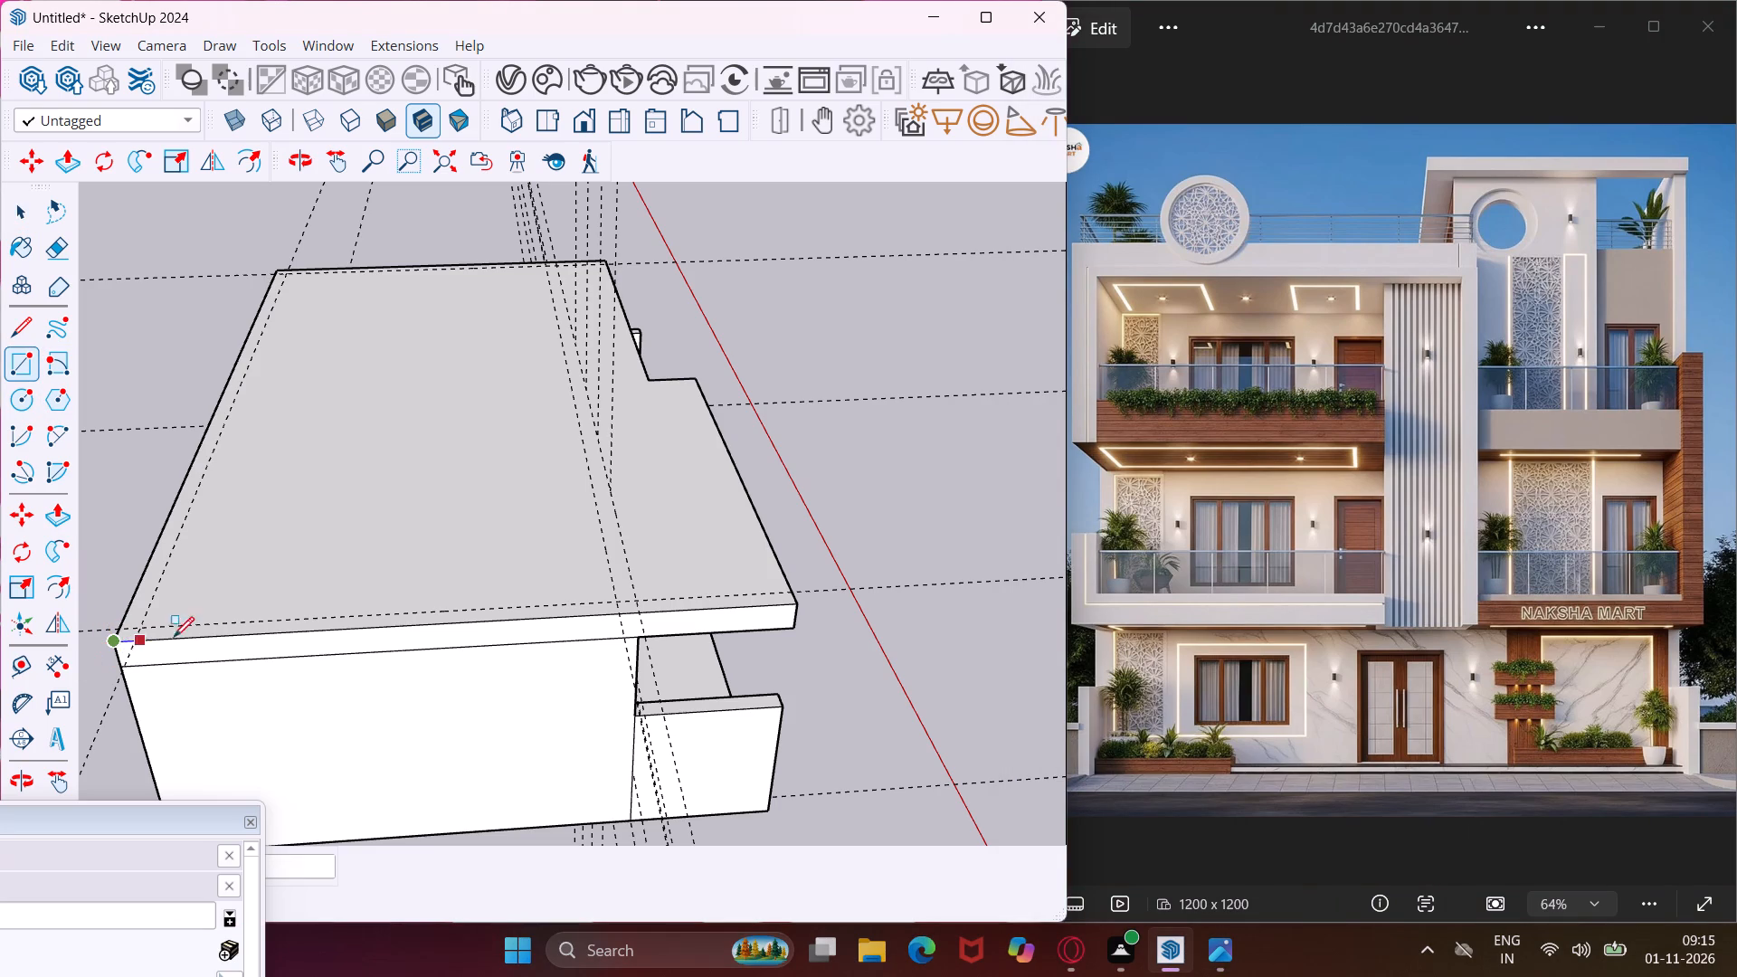
pyautogui.click(633, 600)
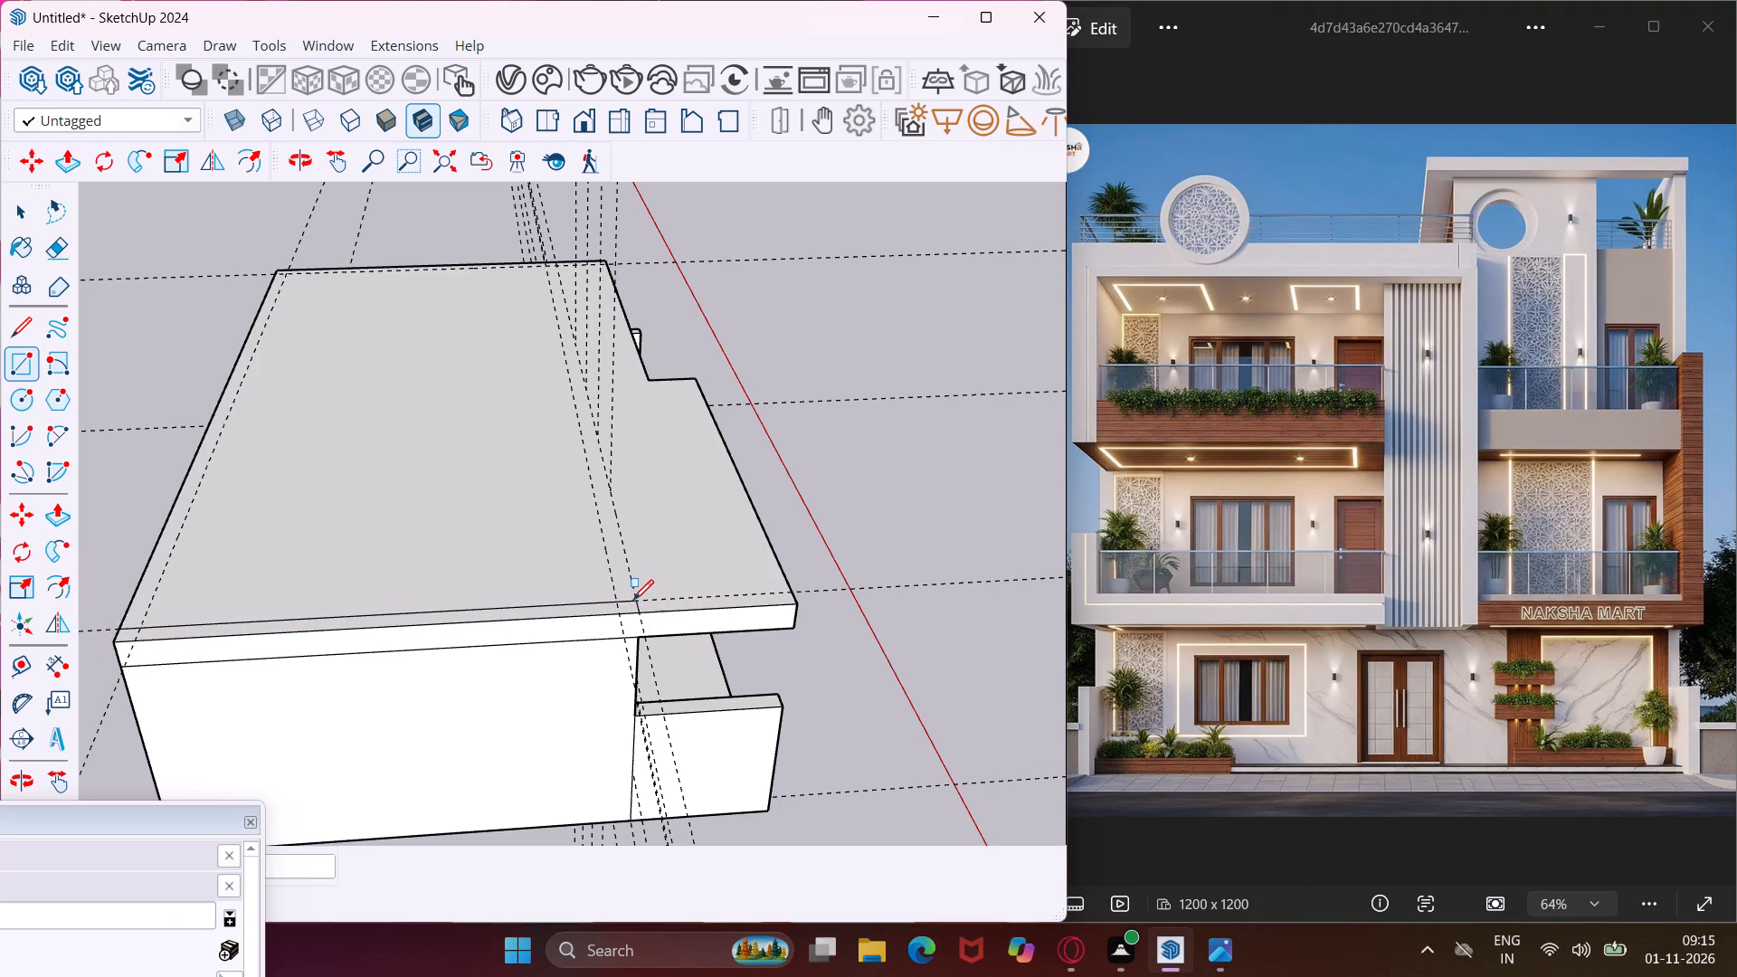
pyautogui.click(271, 272)
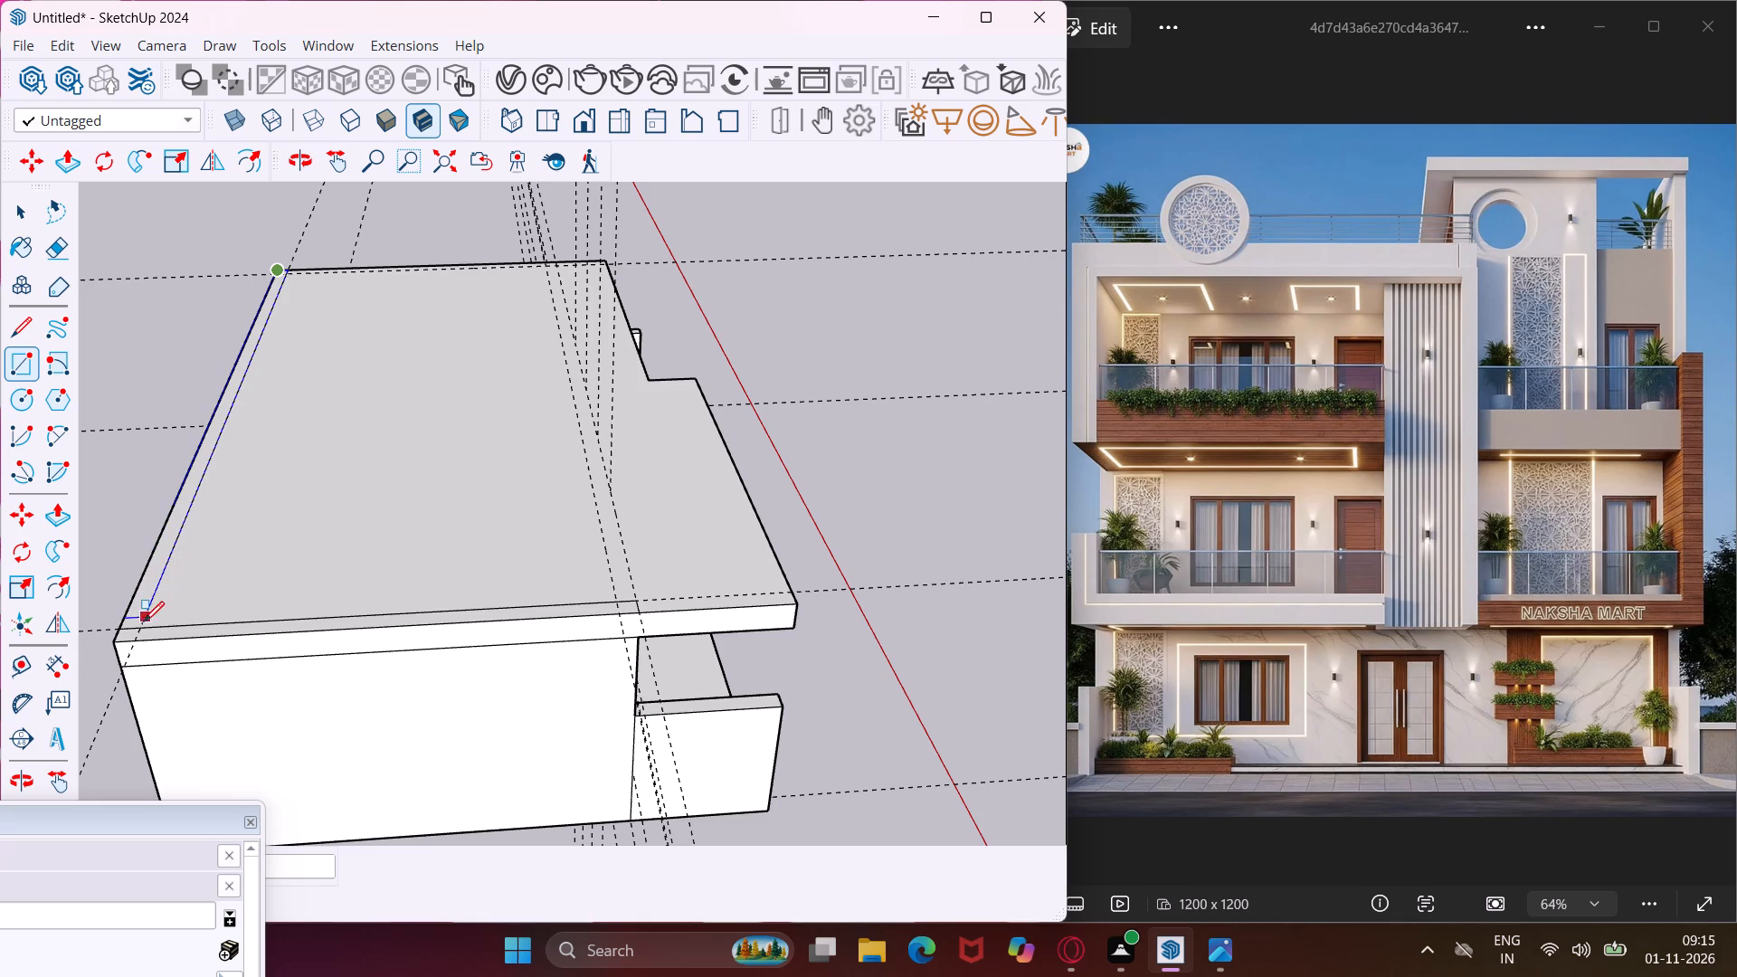
pyautogui.click(140, 632)
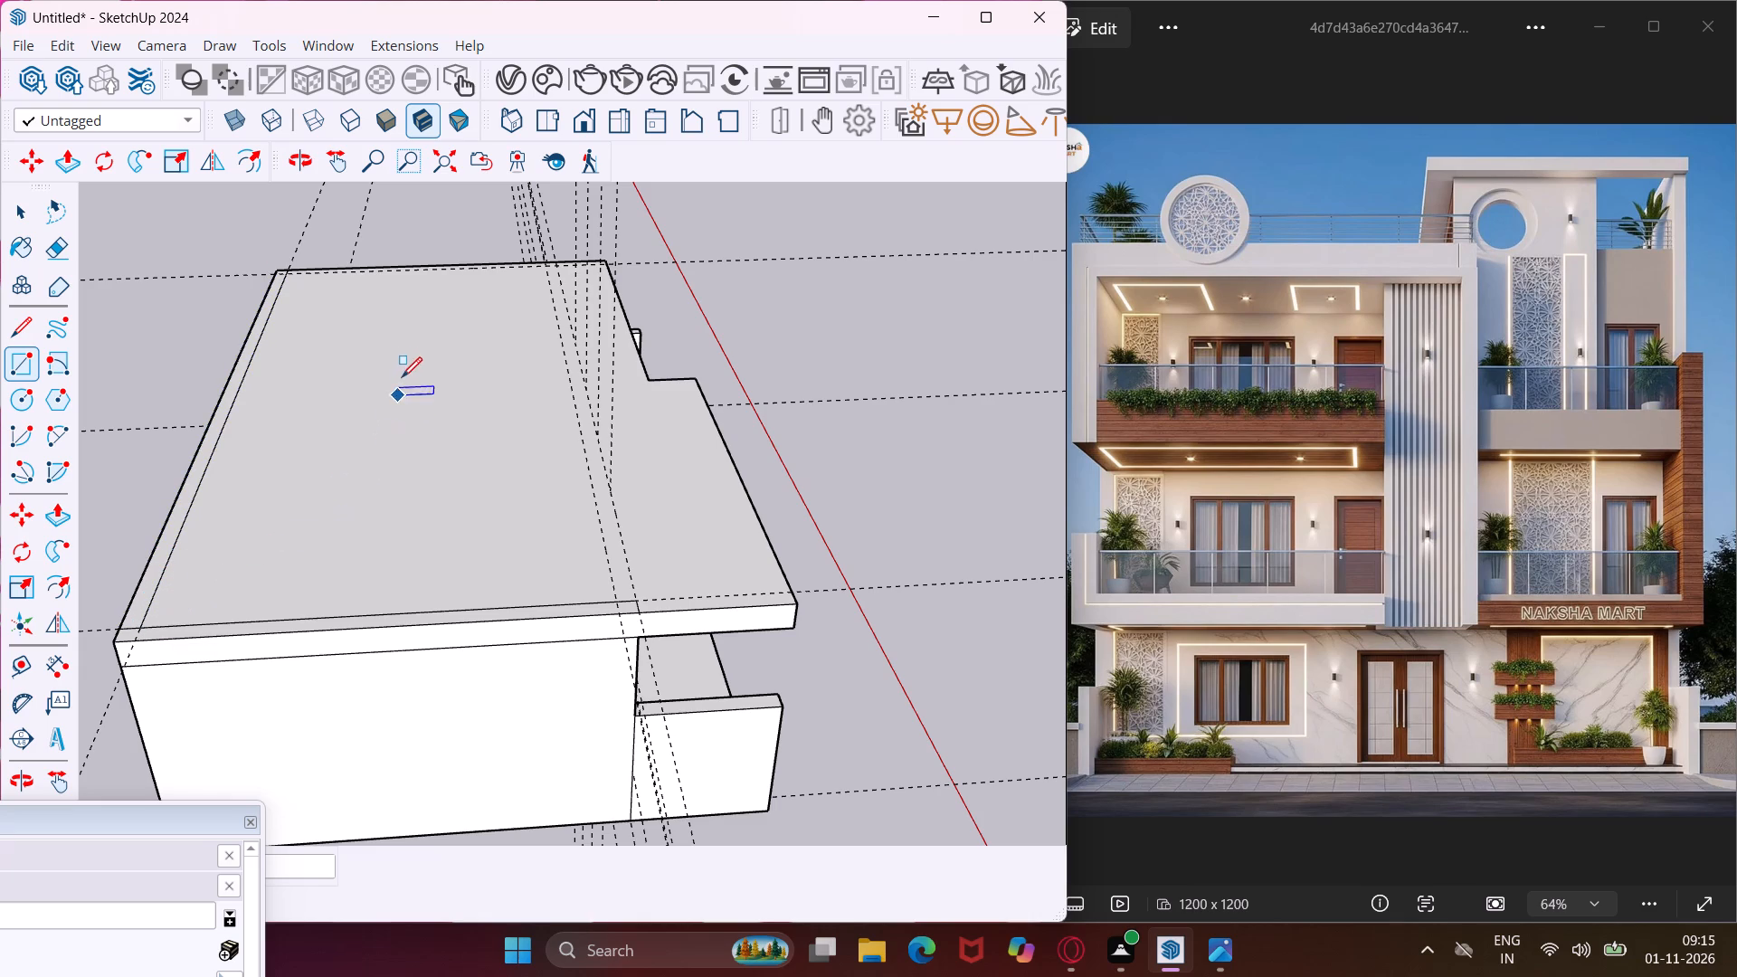
# Draw a 9" wide Rectangle wall strip along the roof slab's door-side edge, from the back to the front wall guides.
pyautogui.moveTo(402, 370); pyautogui.dragTo(648, 551, button='middle')
pyautogui.scroll(-4, 629, 537)
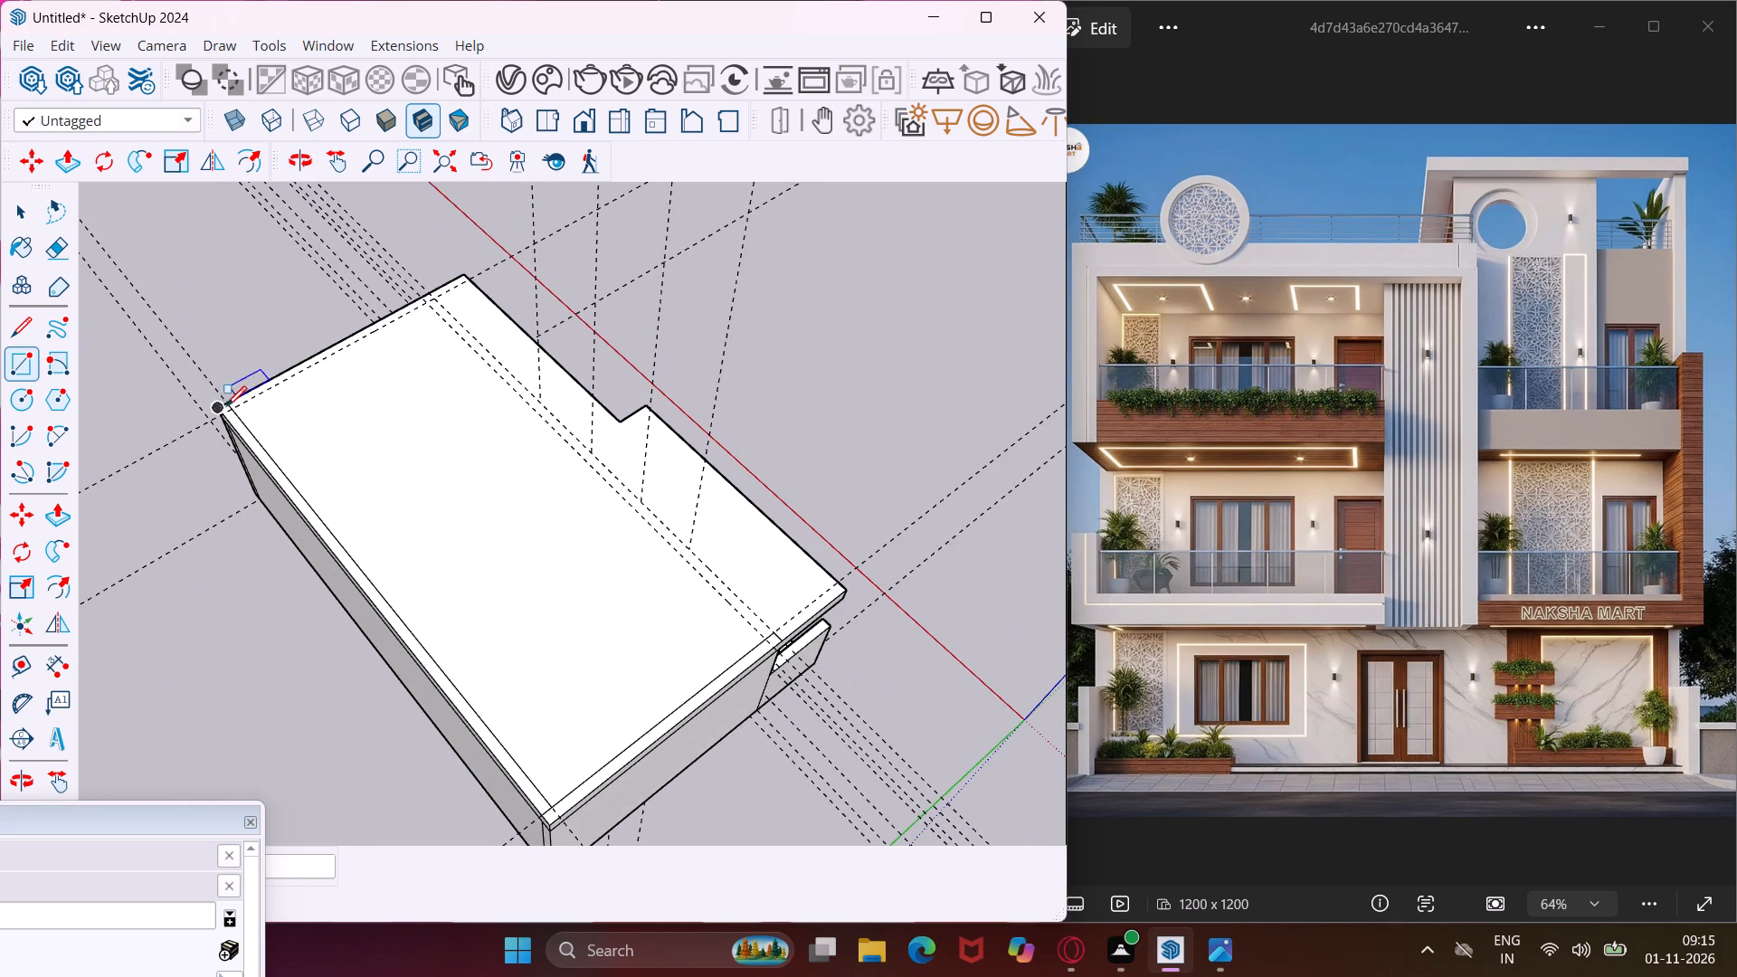
pyautogui.scroll(6, 226, 405)
pyautogui.click(226, 396)
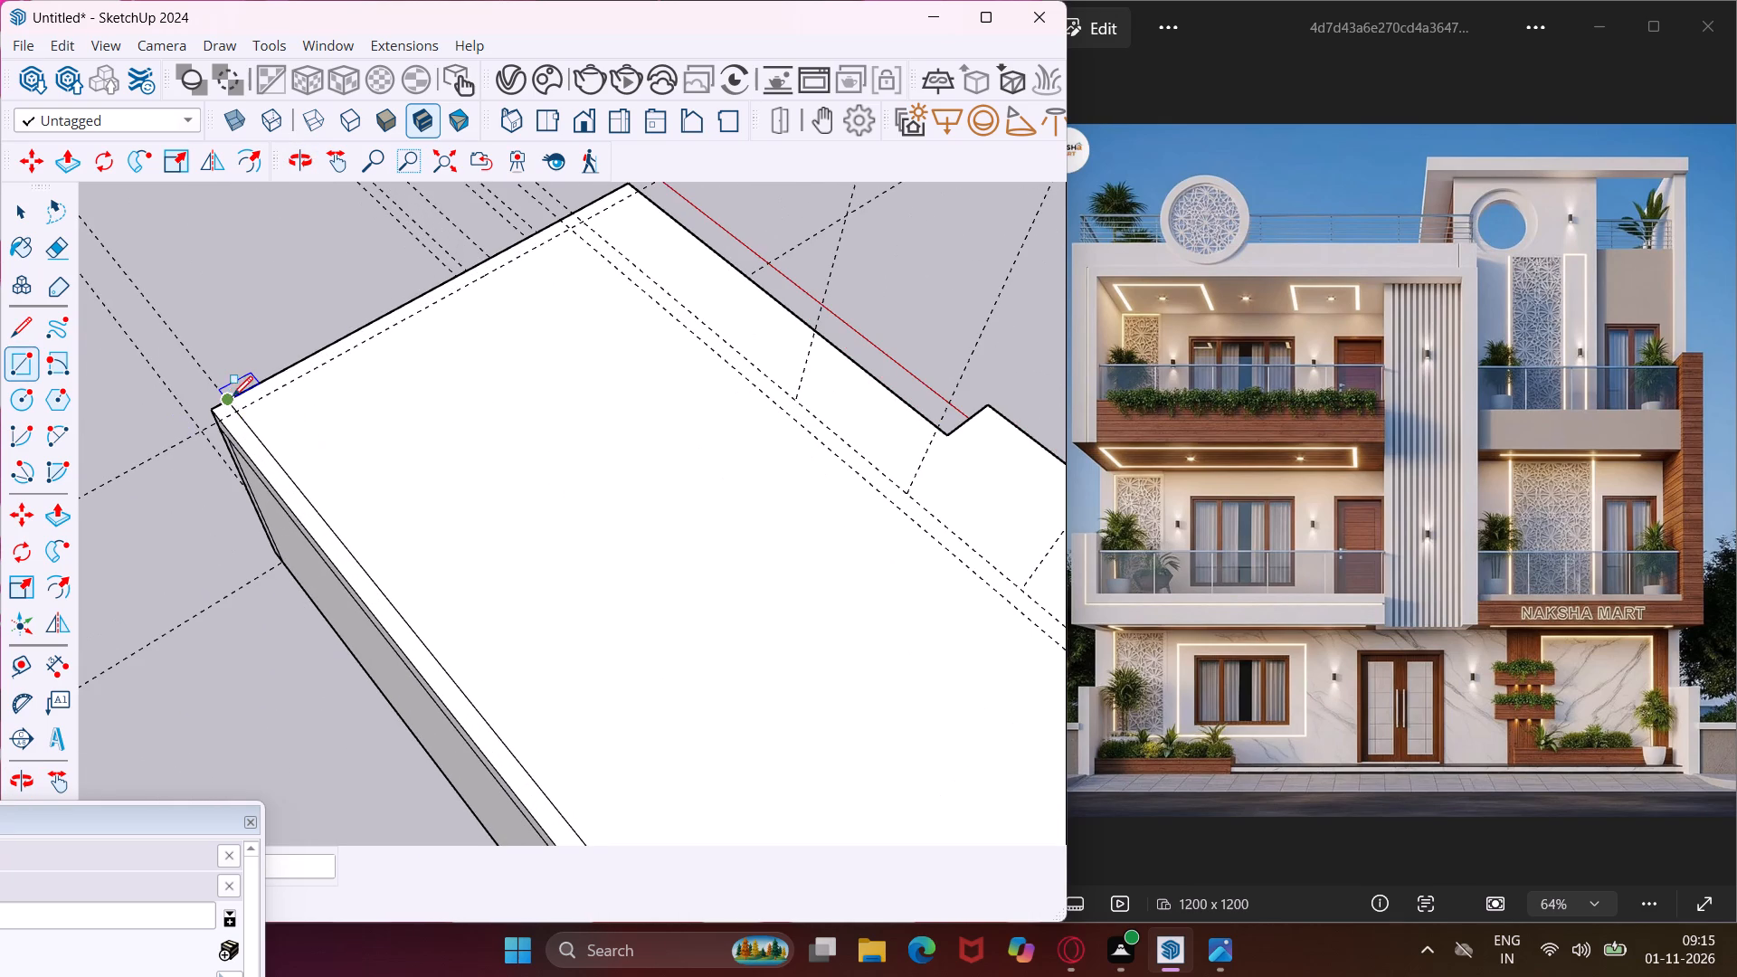
pyautogui.click(582, 223)
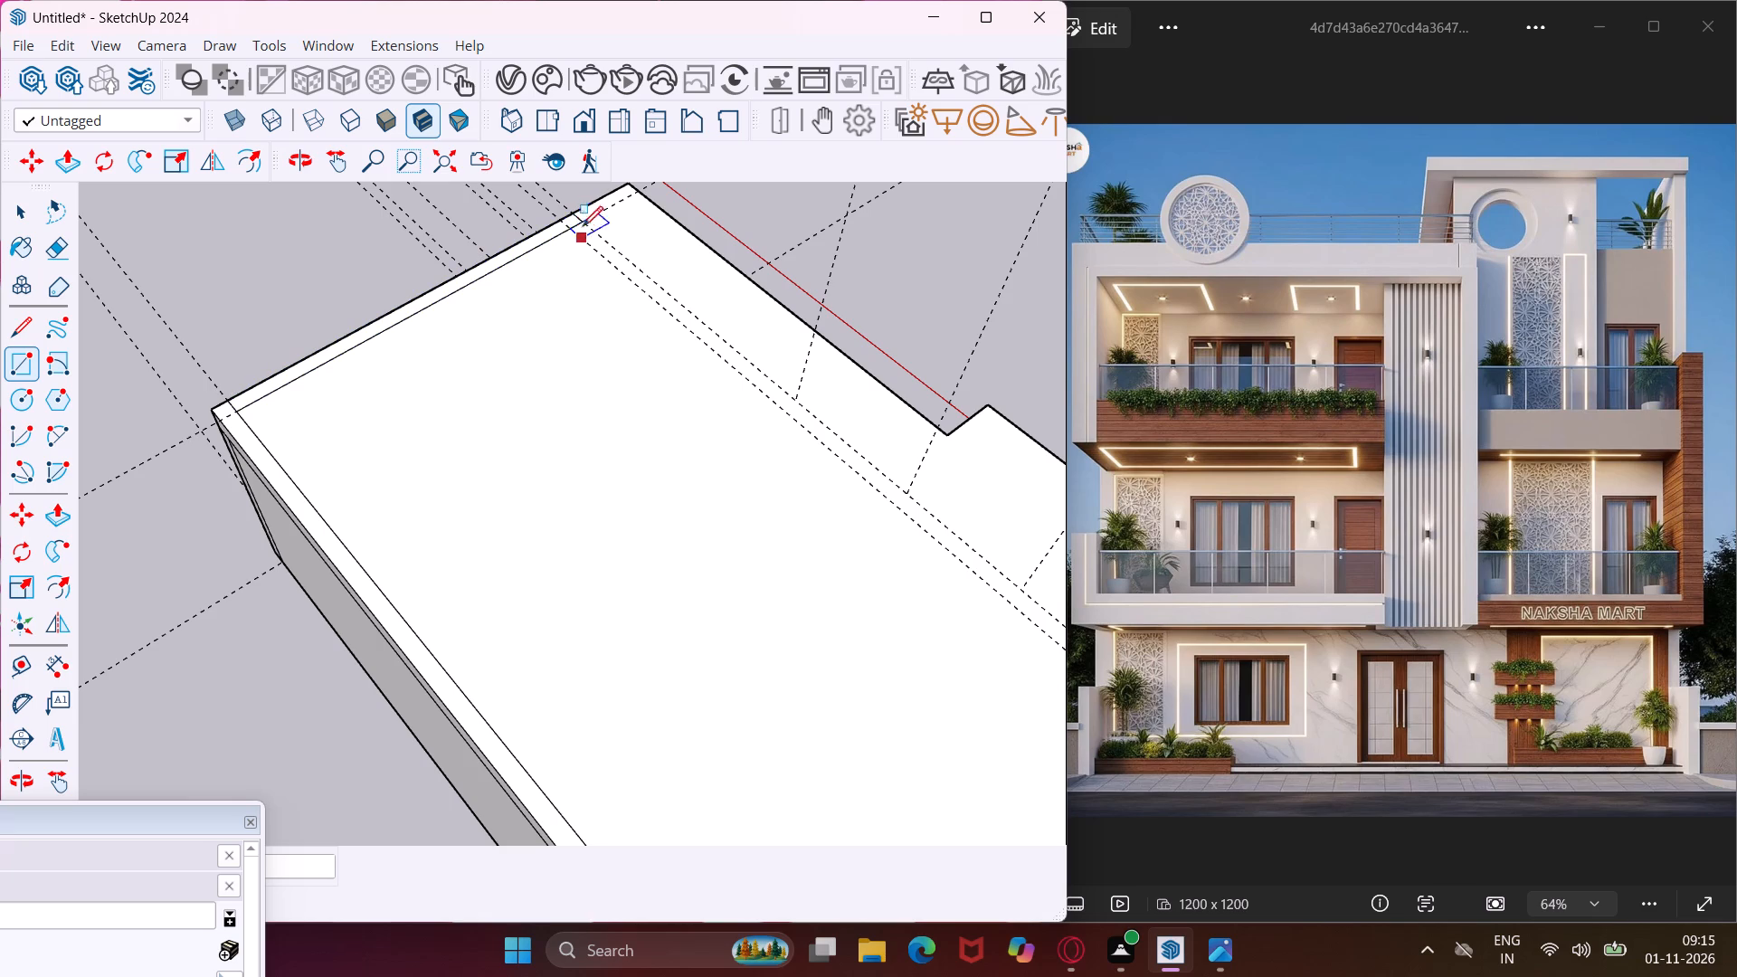
# Draw the 9" front wall strip across the roof slab between the two front guide lines, from door side to window side.
pyautogui.click(581, 223)
pyautogui.scroll(-8, 555, 294)
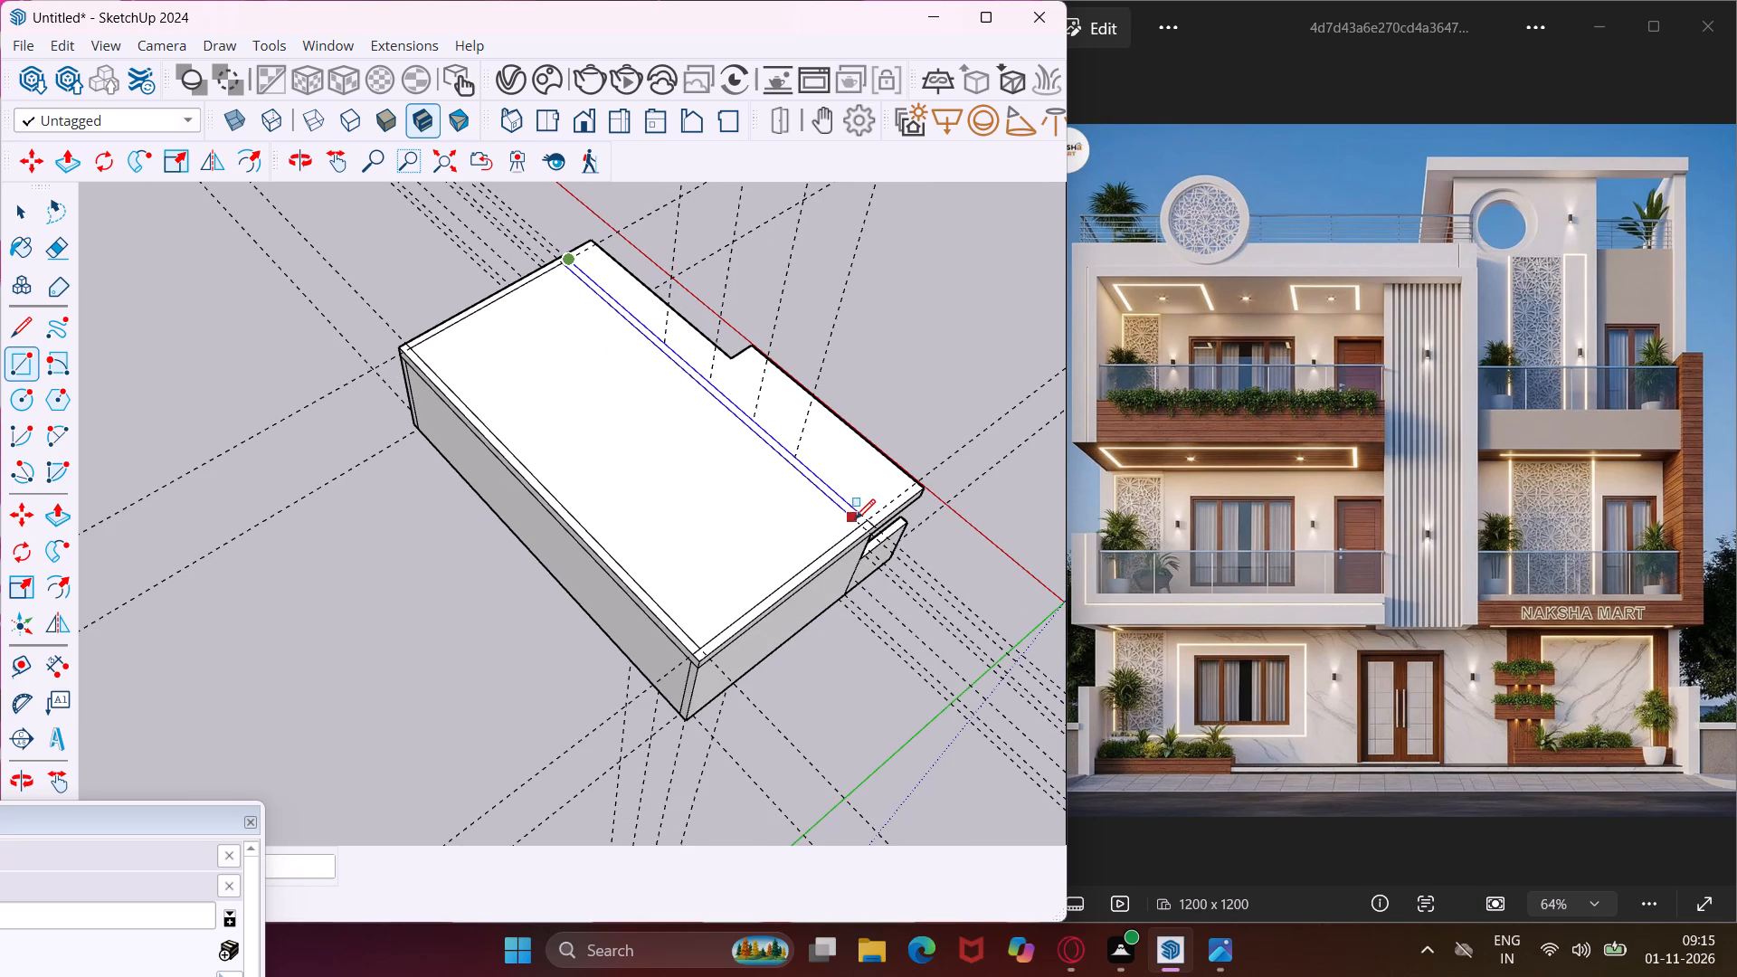
pyautogui.scroll(2, 855, 524)
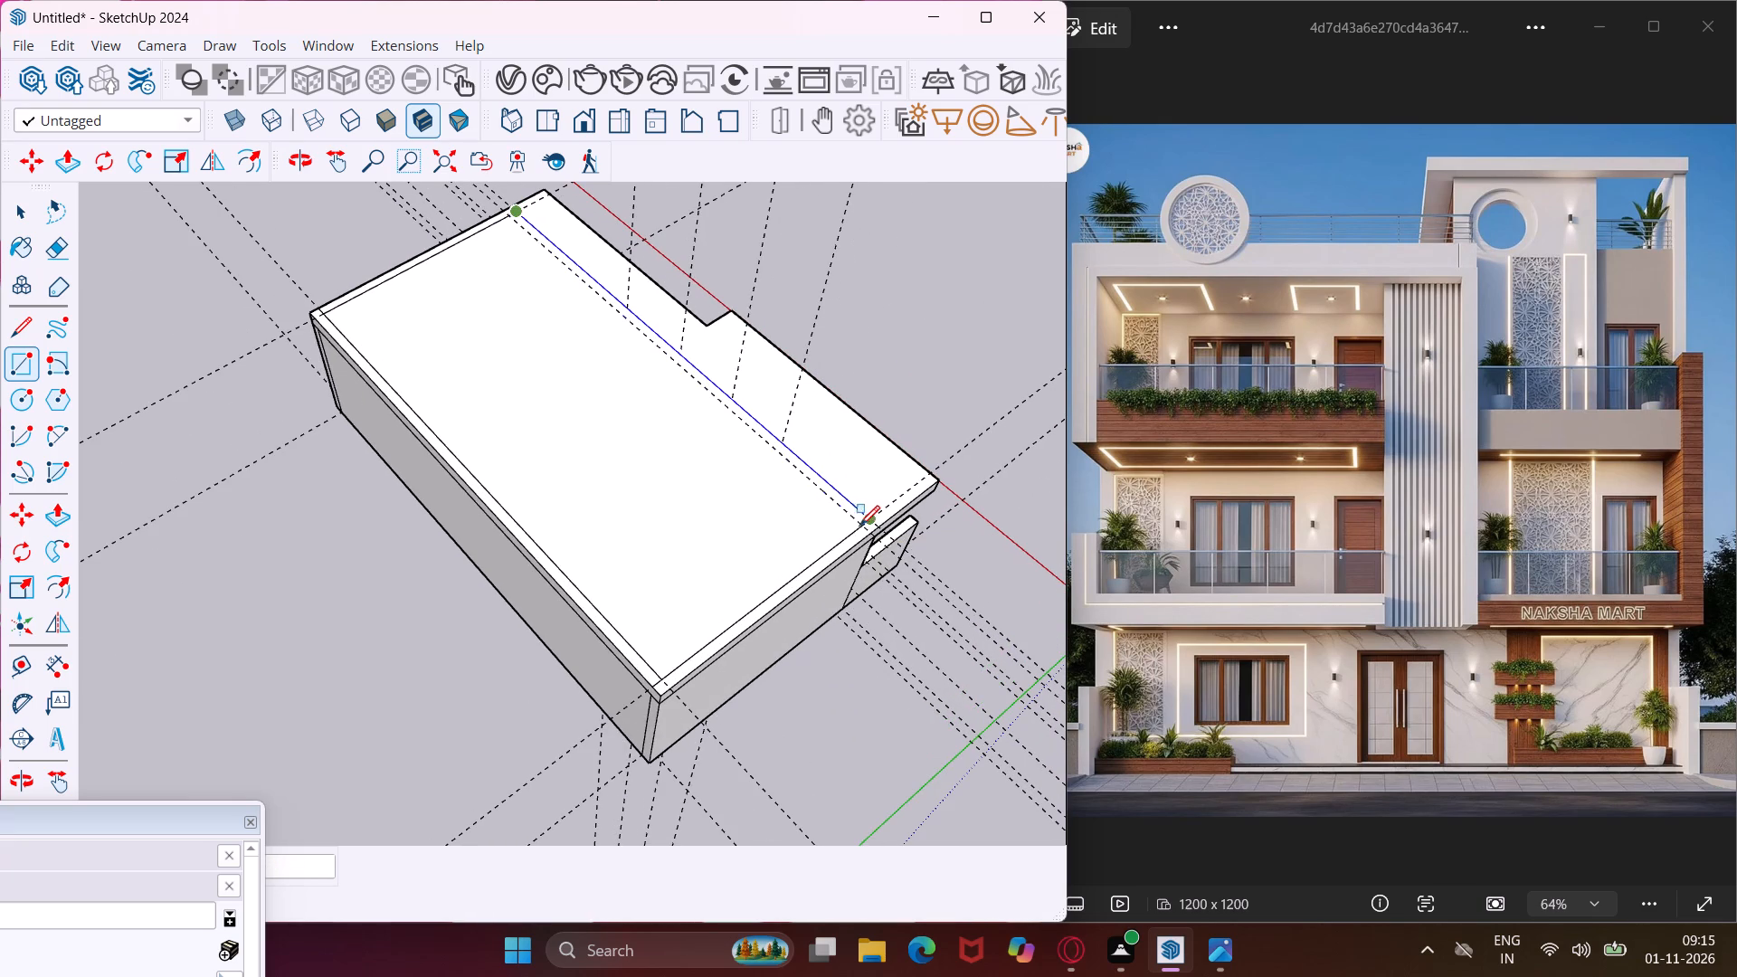
pyautogui.scroll(3, 857, 529)
pyautogui.click(857, 529)
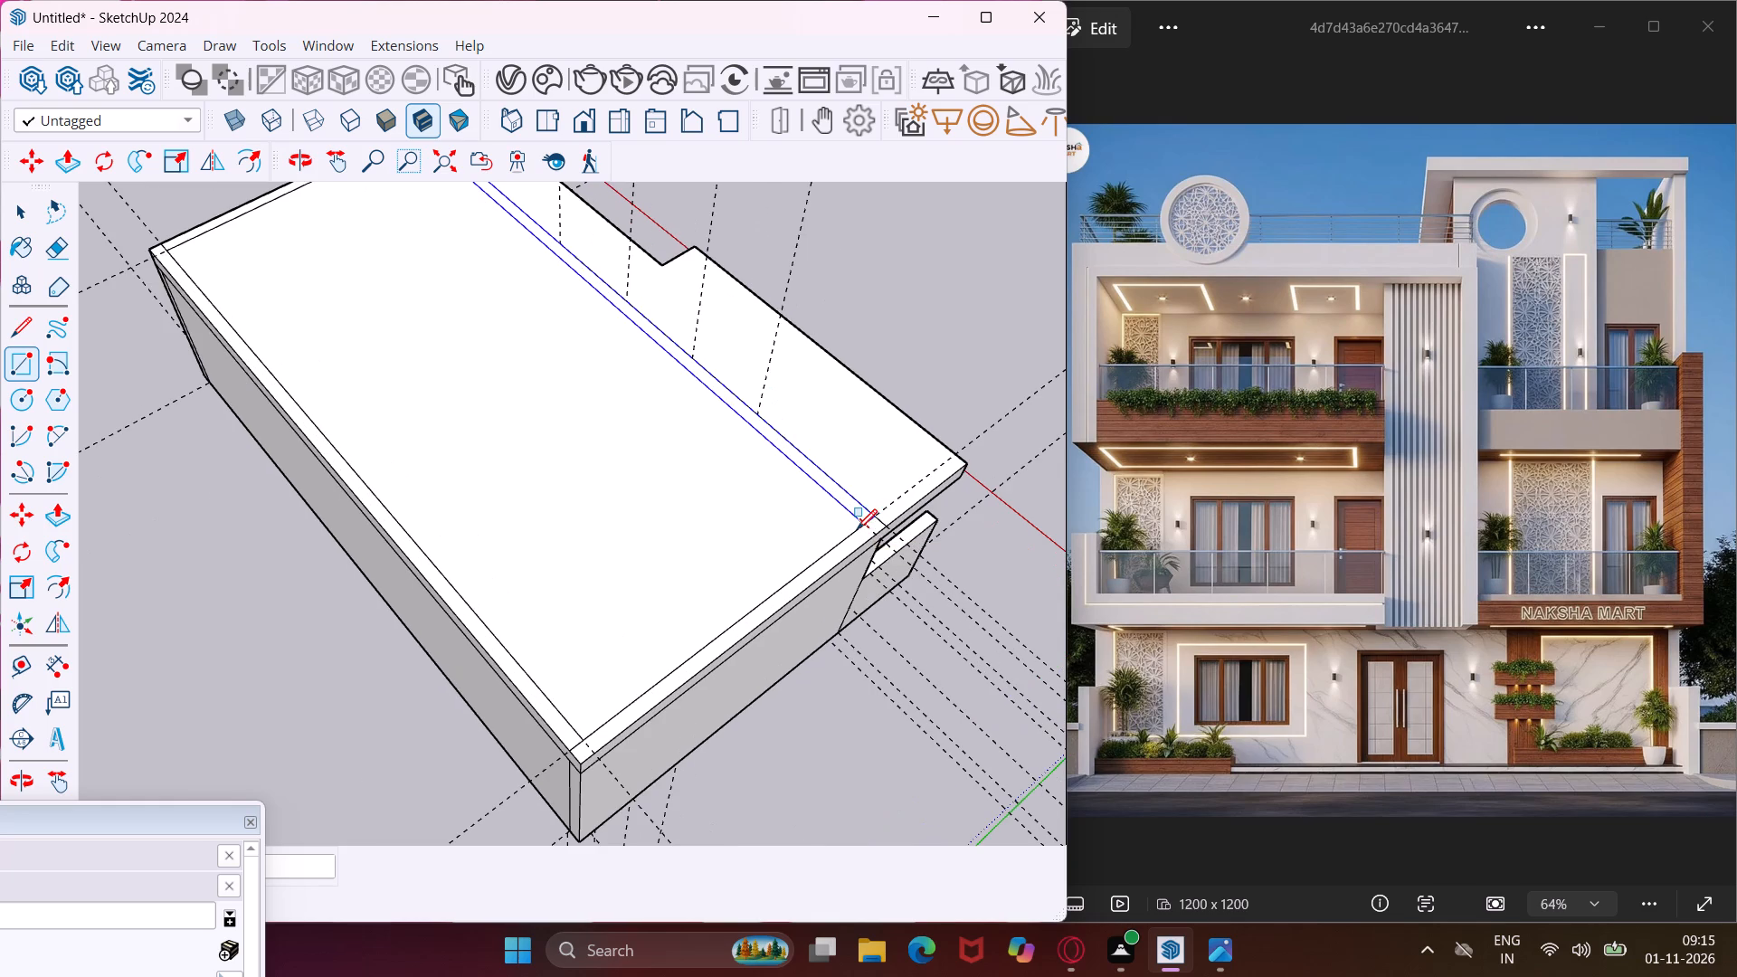
pyautogui.scroll(-7, 668, 560)
pyautogui.moveTo(724, 572); pyautogui.dragTo(166, 371, button='middle')
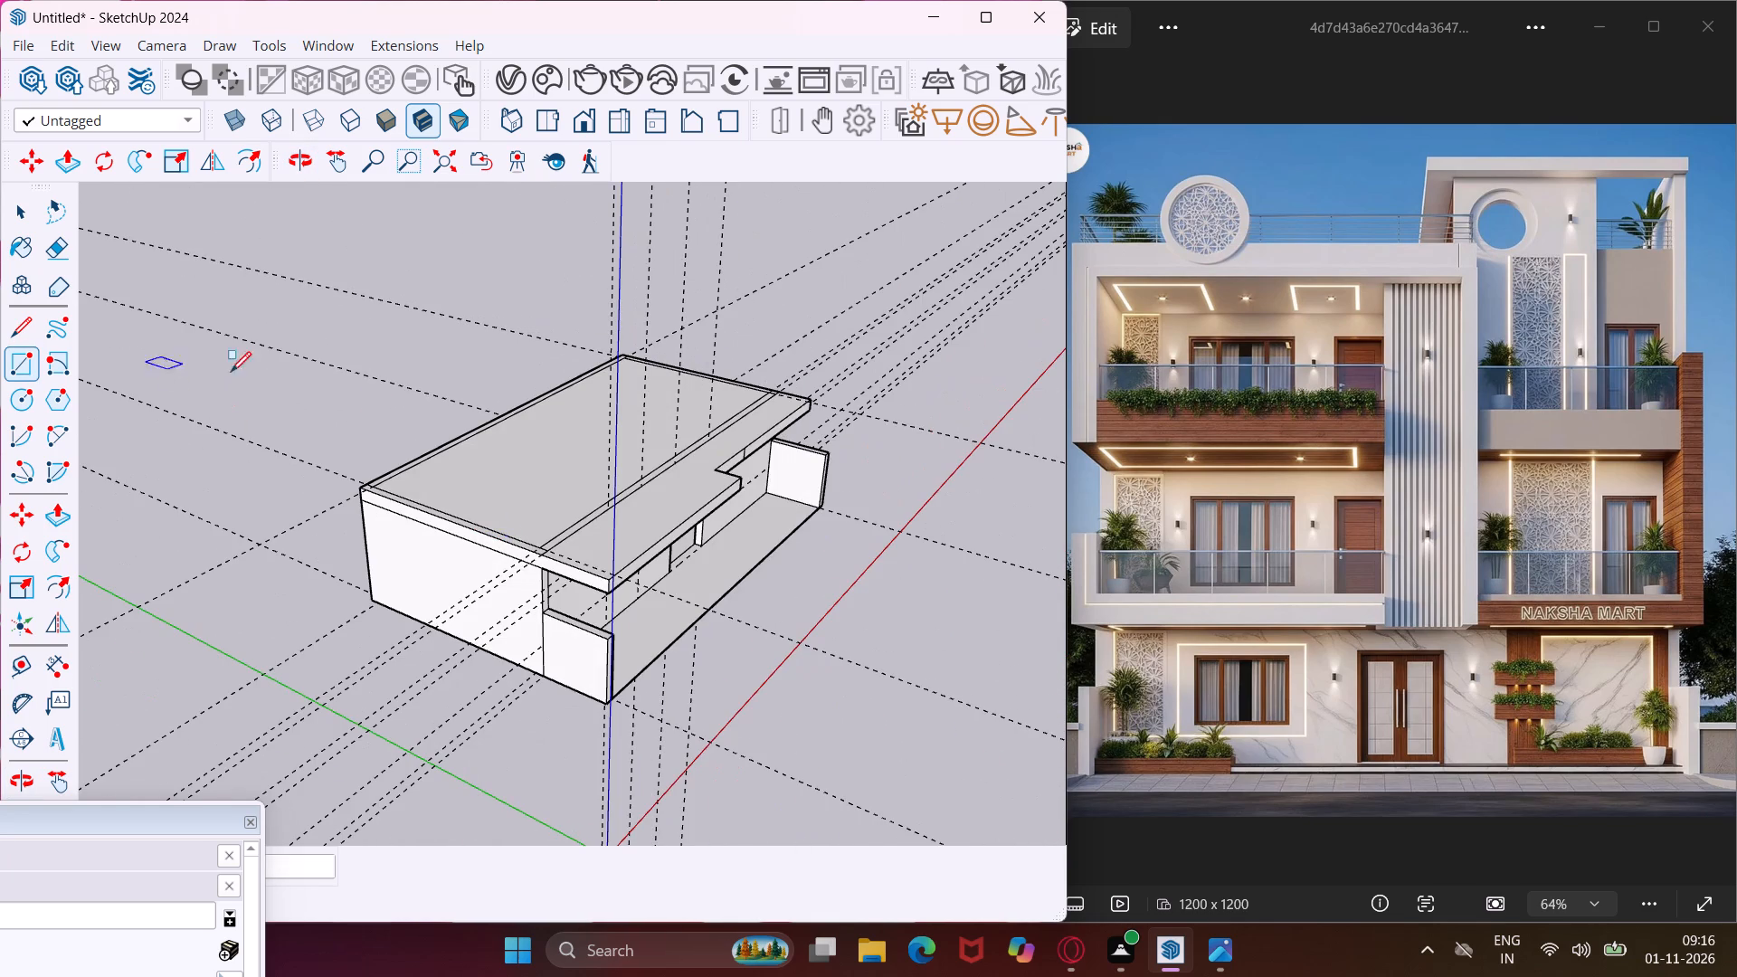
pyautogui.moveTo(788, 494); pyautogui.dragTo(365, 338, button='middle')
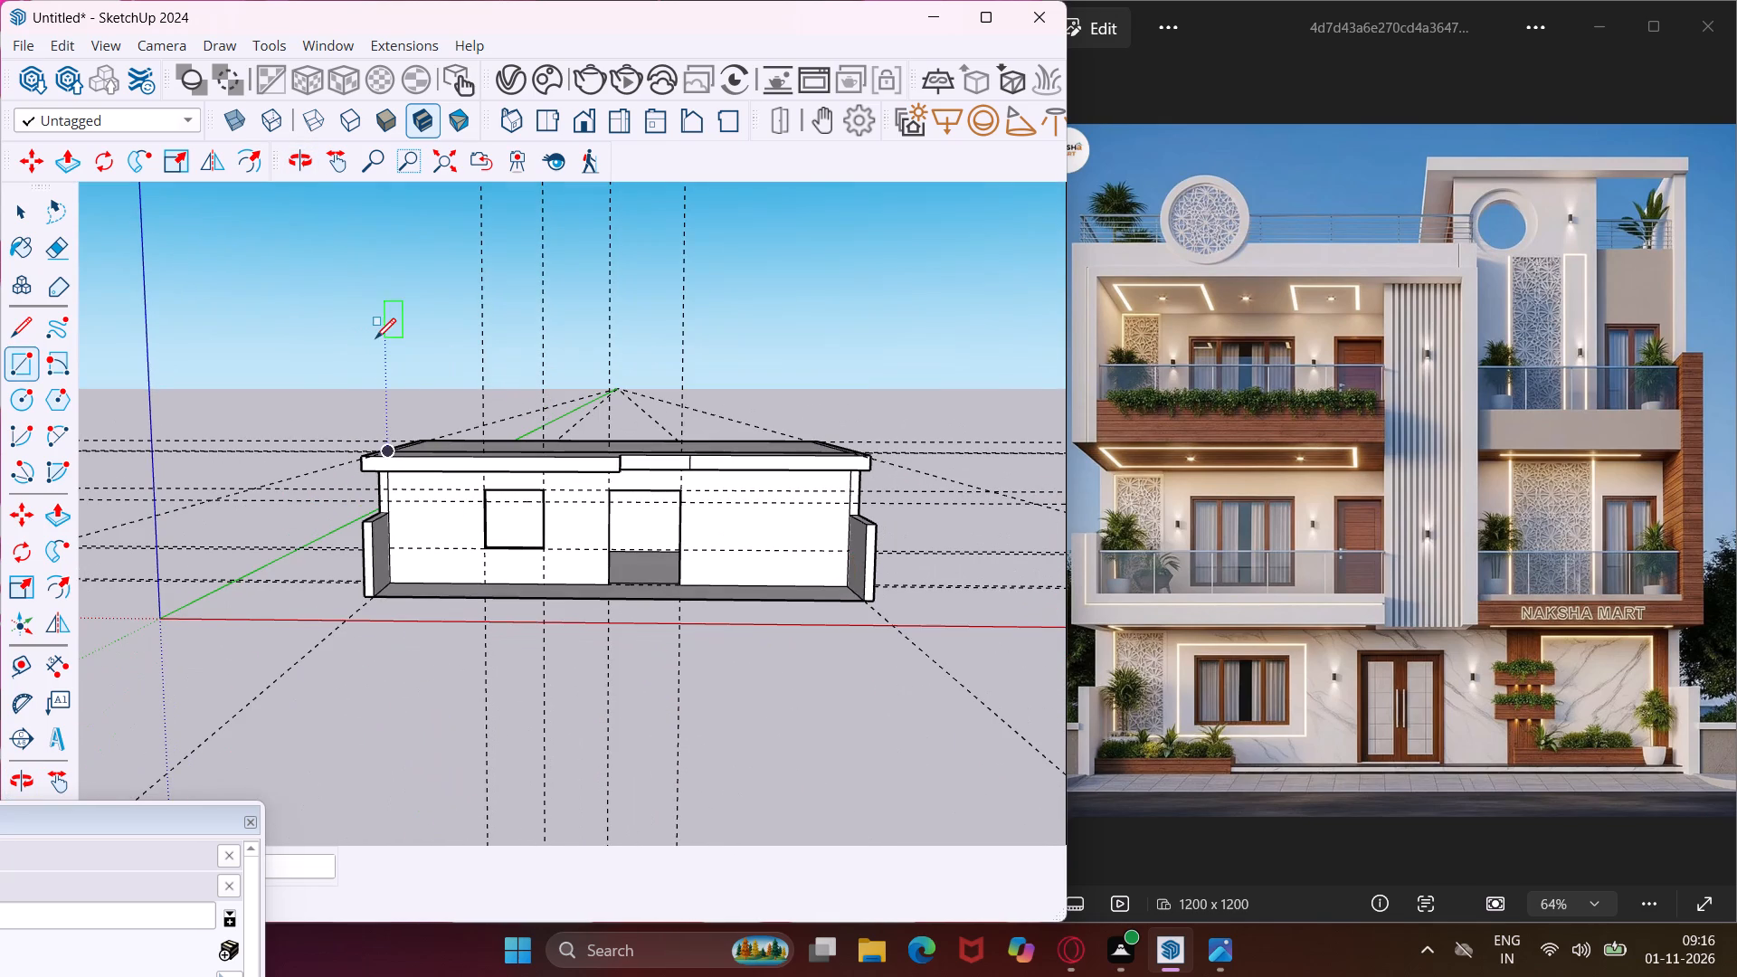
pyautogui.moveTo(468, 372); pyautogui.dragTo(460, 438, button='middle')
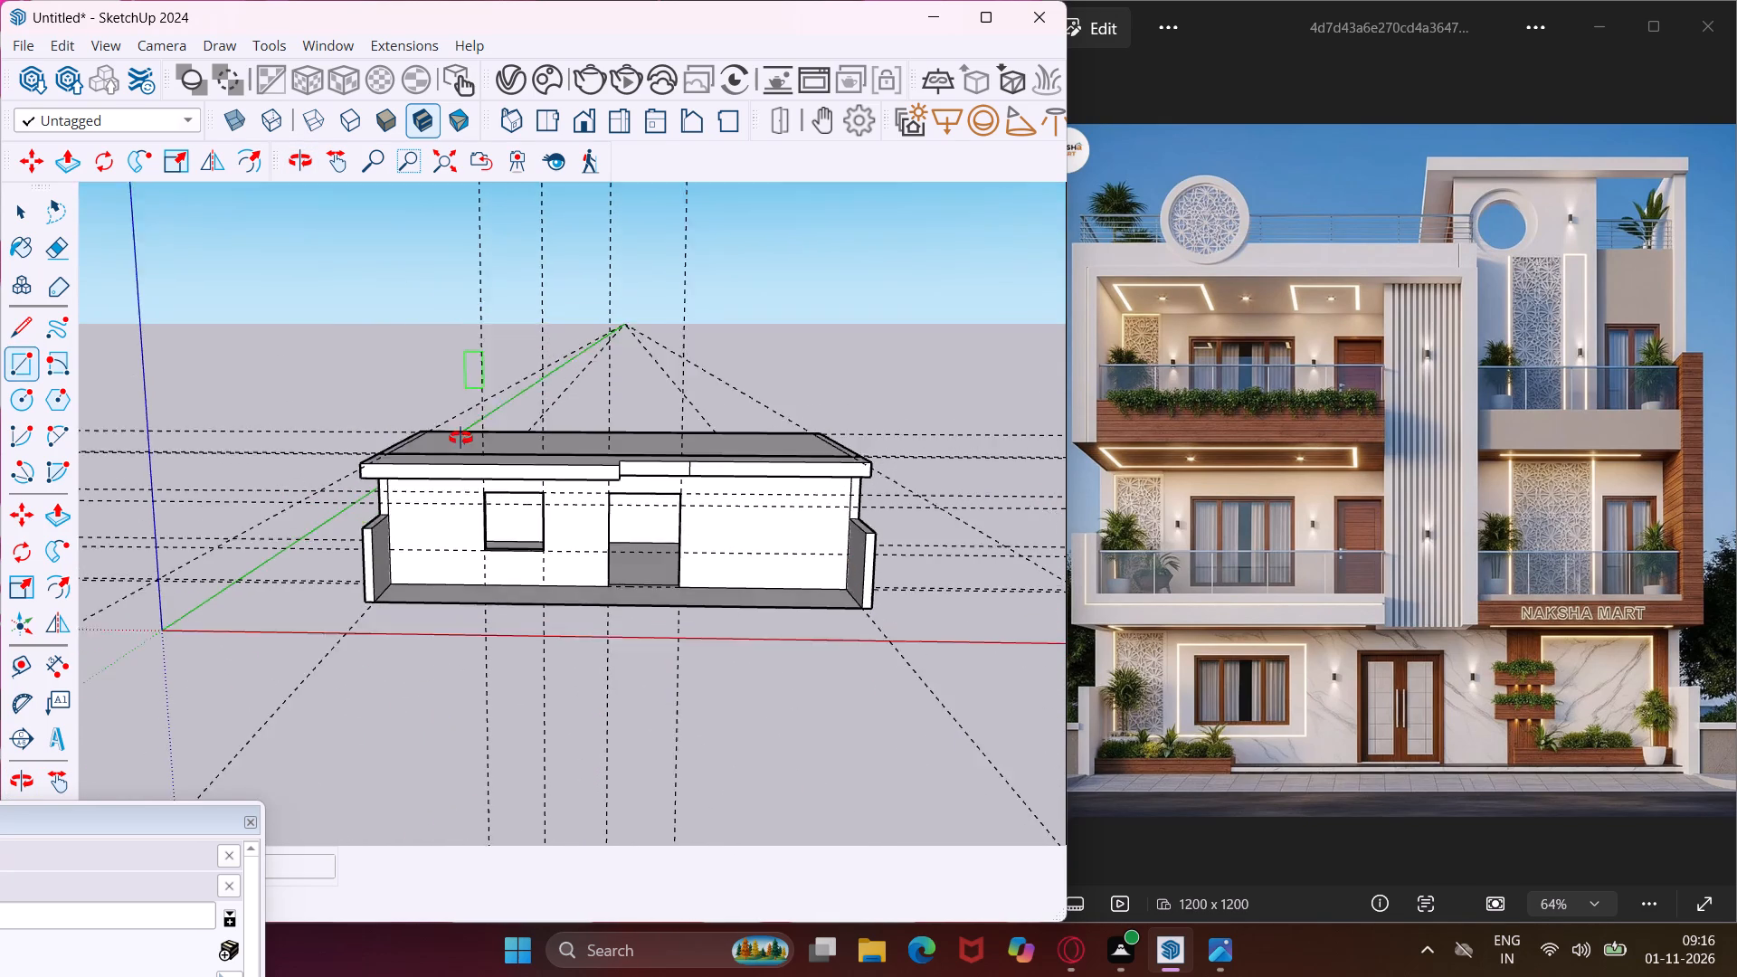
pyautogui.moveTo(460, 438); pyautogui.dragTo(465, 588, button='middle')
pyautogui.press('Escape')
pyautogui.press('space')
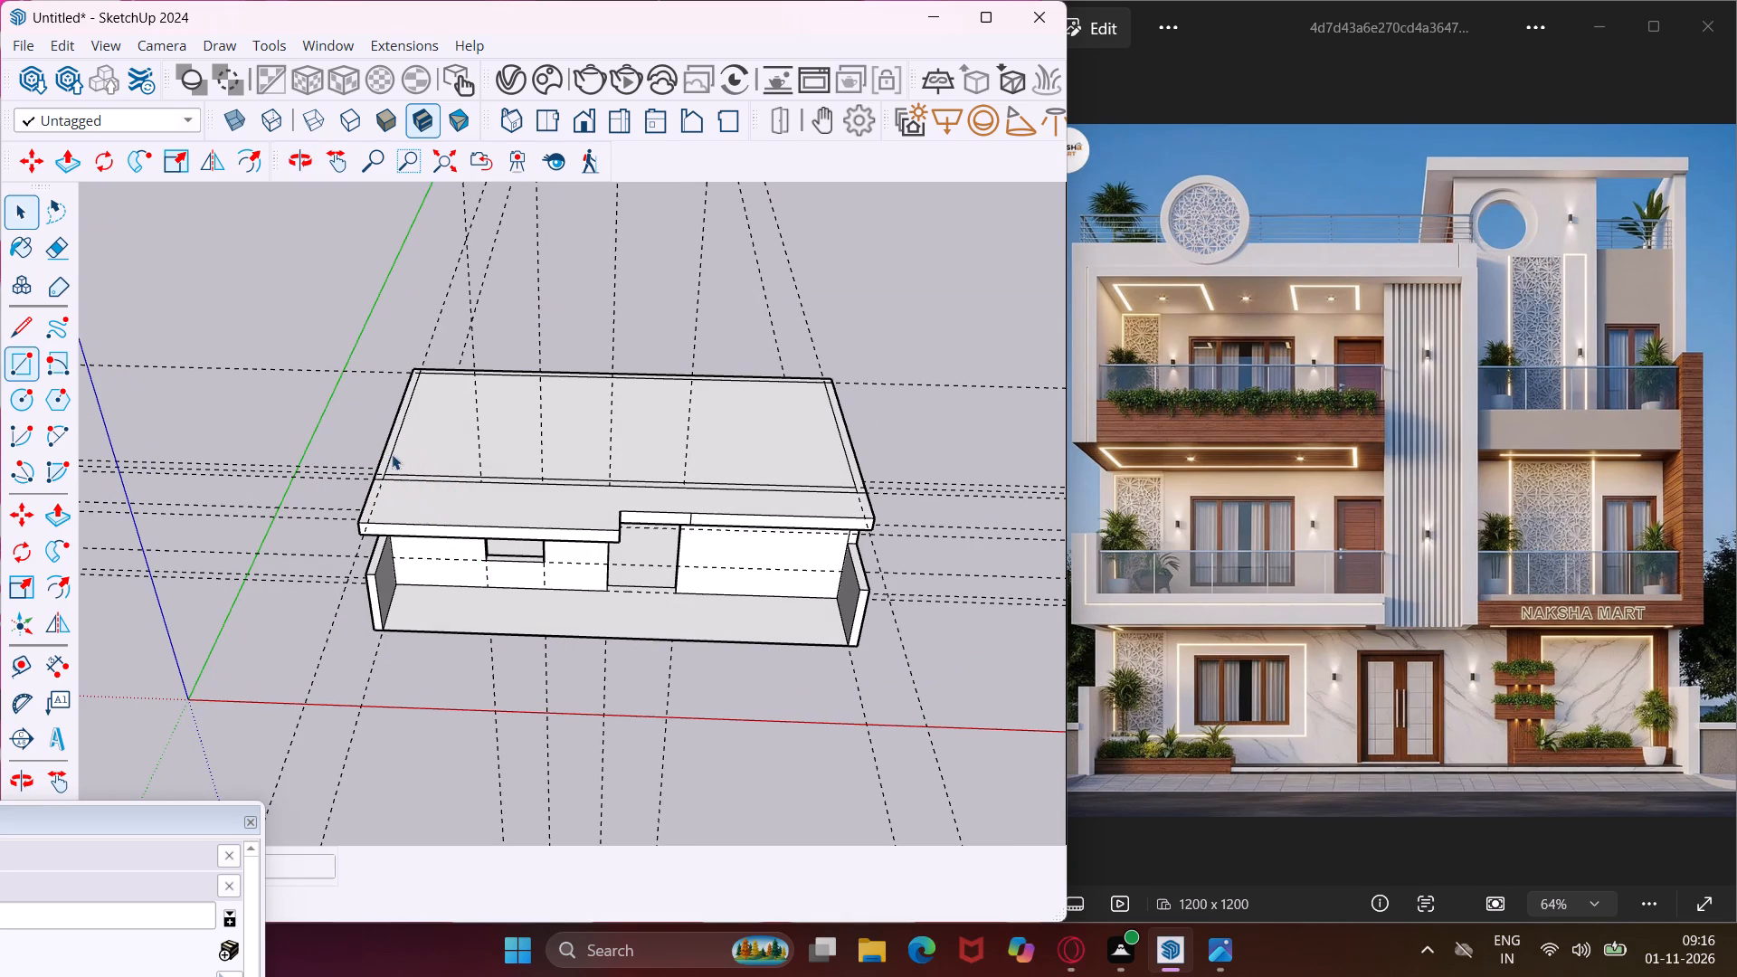
# Push/Pull the window-side wall strip on the roof slab up 10'.
pyautogui.scroll(2, 383, 451)
pyautogui.moveTo(383, 451); pyautogui.dragTo(388, 525, button='middle')
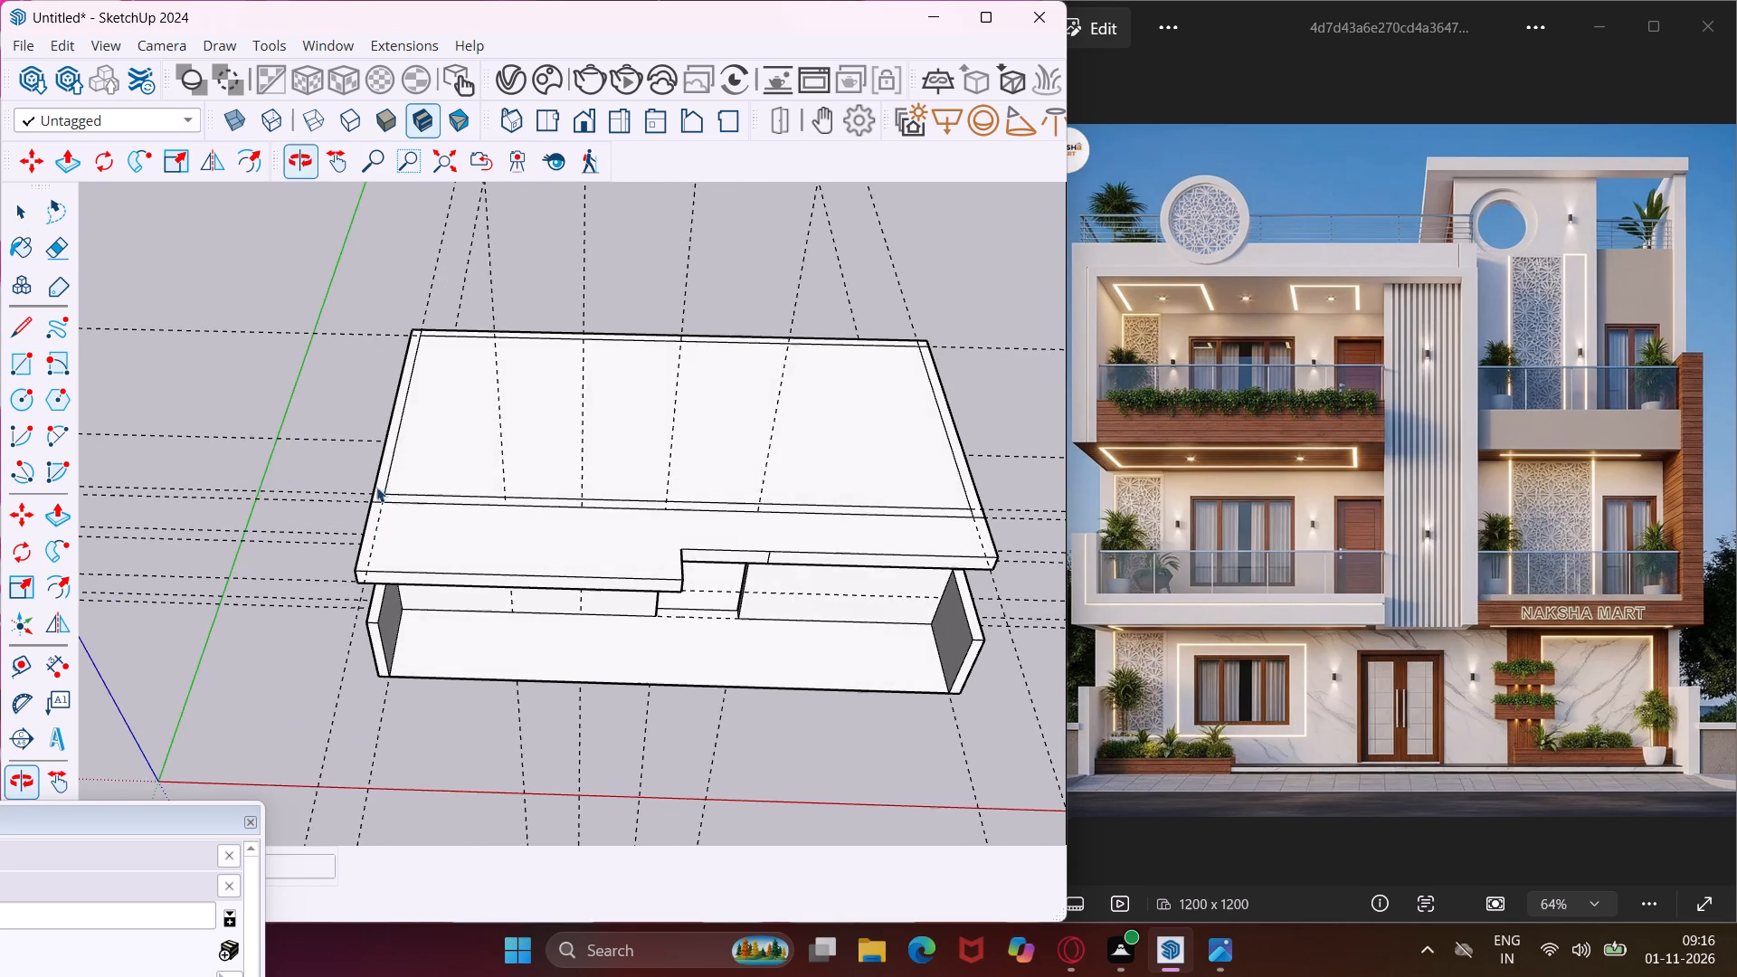
pyautogui.scroll(10, 373, 478)
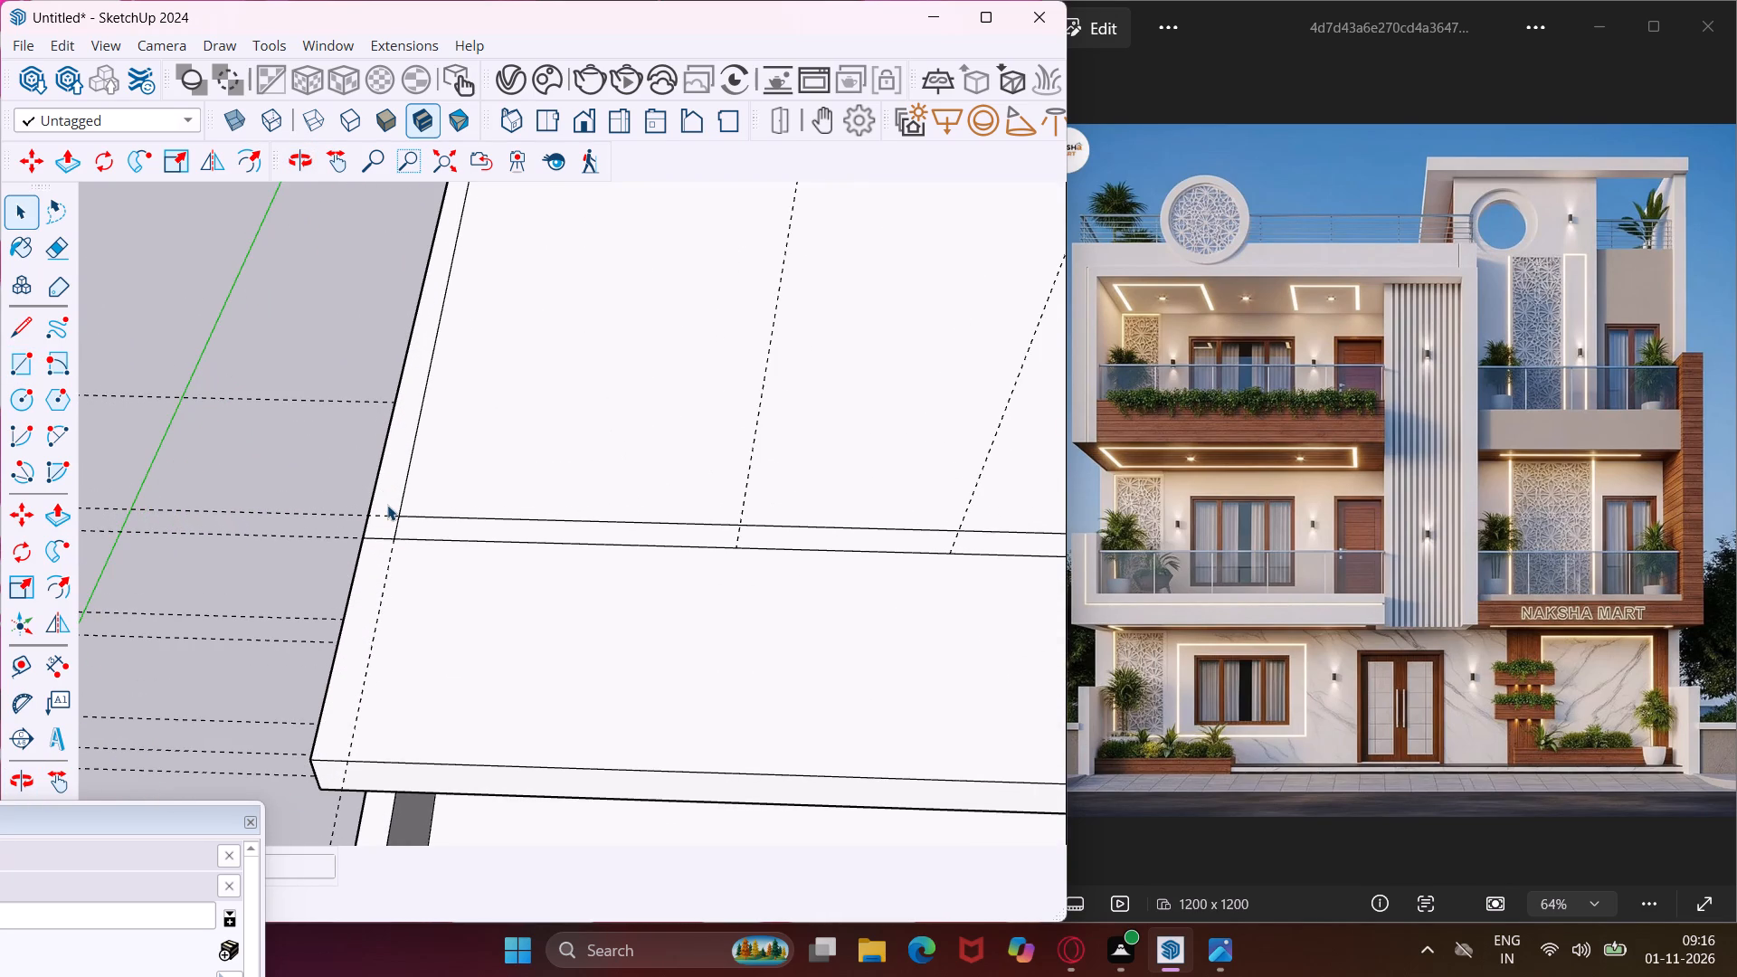
pyautogui.click(387, 505)
pyautogui.press('p')
pyautogui.click(387, 505)
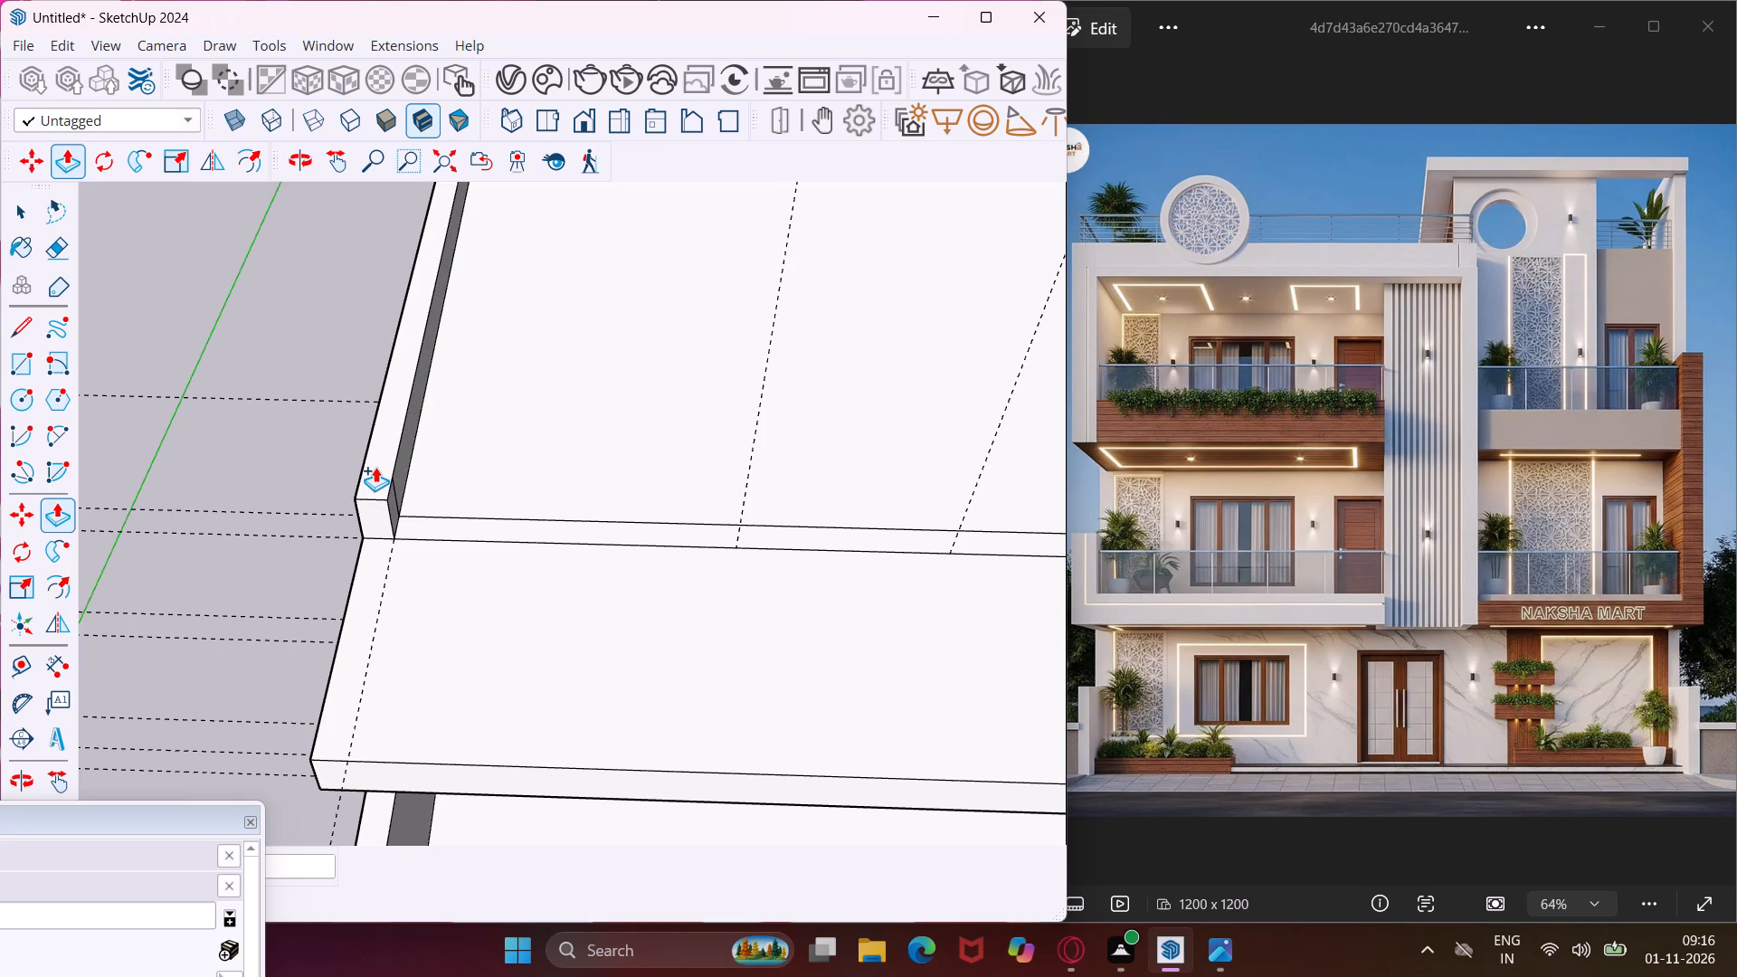
pyautogui.write("10'")
pyautogui.press('Return')
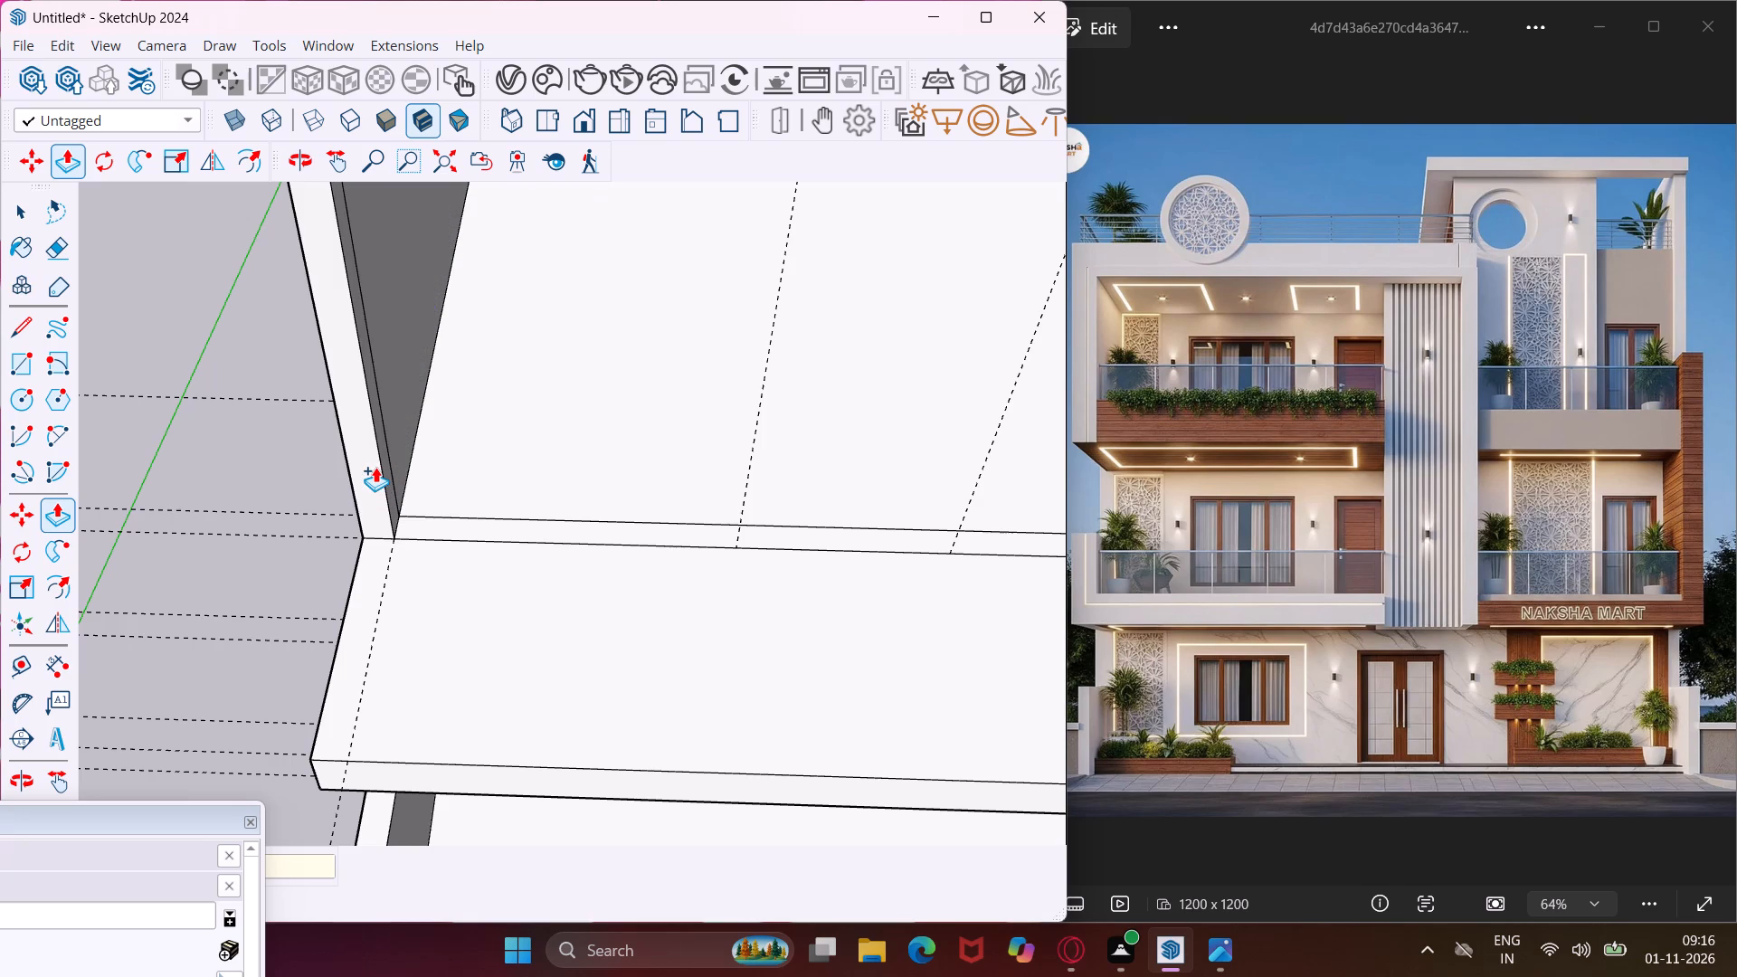
# Push/Pull the front wall strip up to match the top of the window-side first-floor wall.
pyautogui.moveTo(378, 470); pyautogui.dragTo(555, 571, button='middle')
pyautogui.scroll(1, 555, 571)
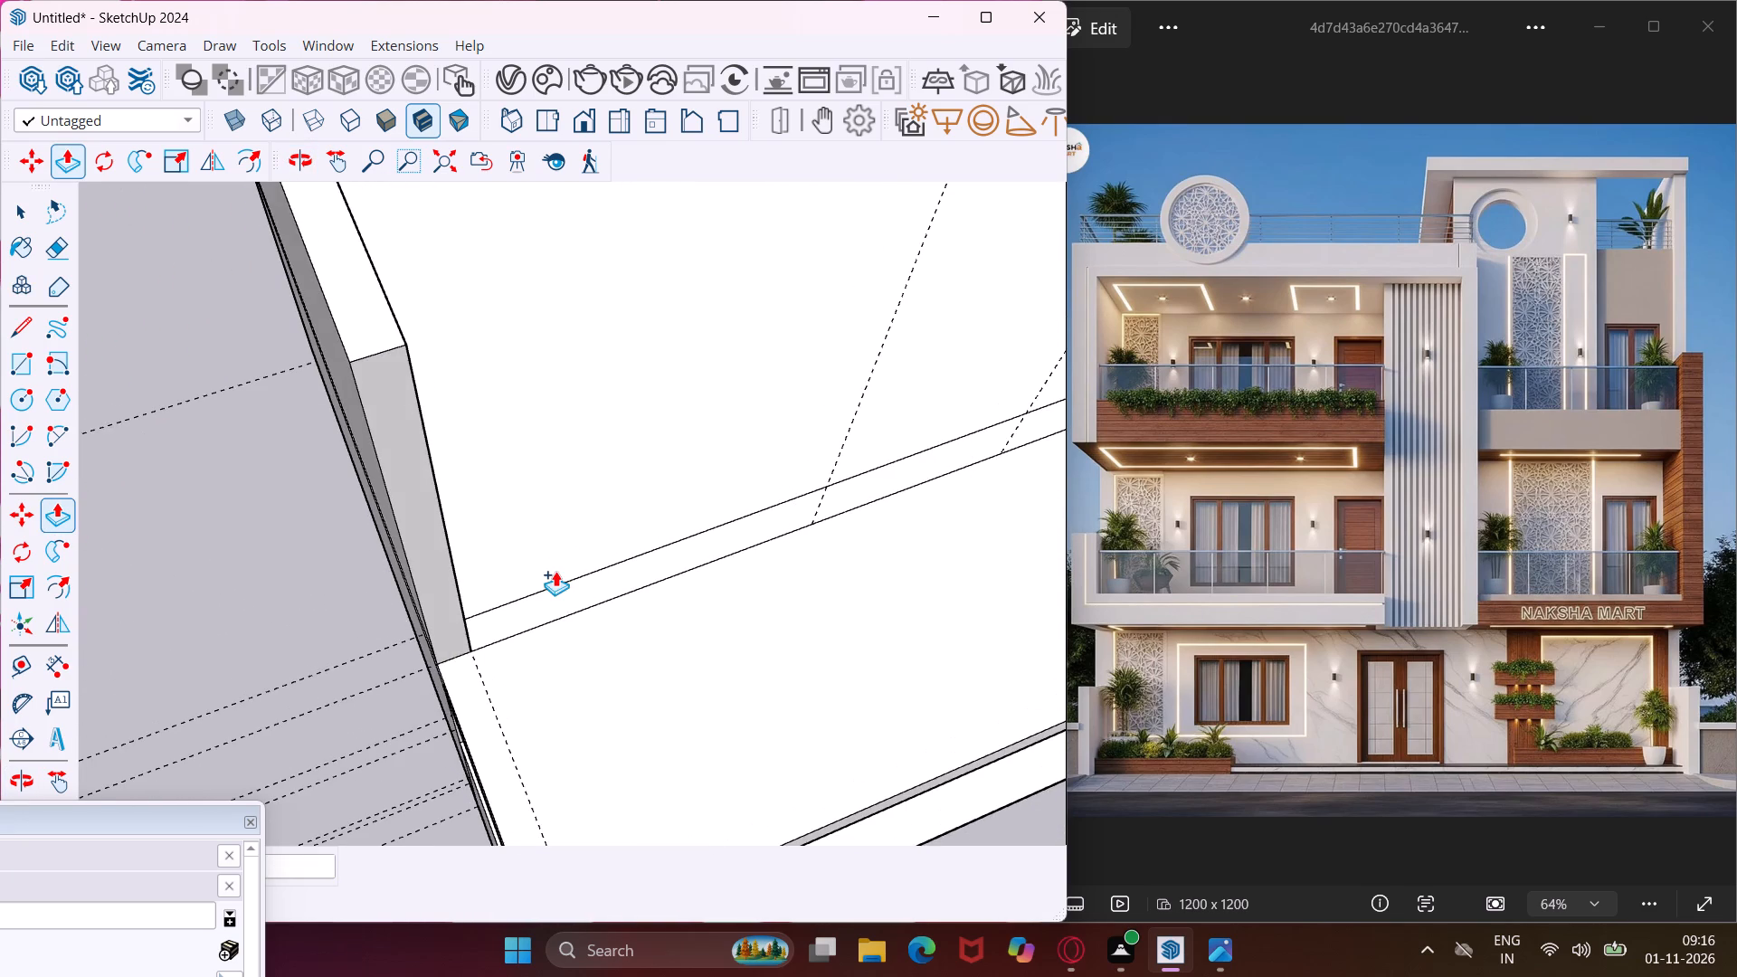
pyautogui.scroll(2, 546, 593)
pyautogui.click(539, 593)
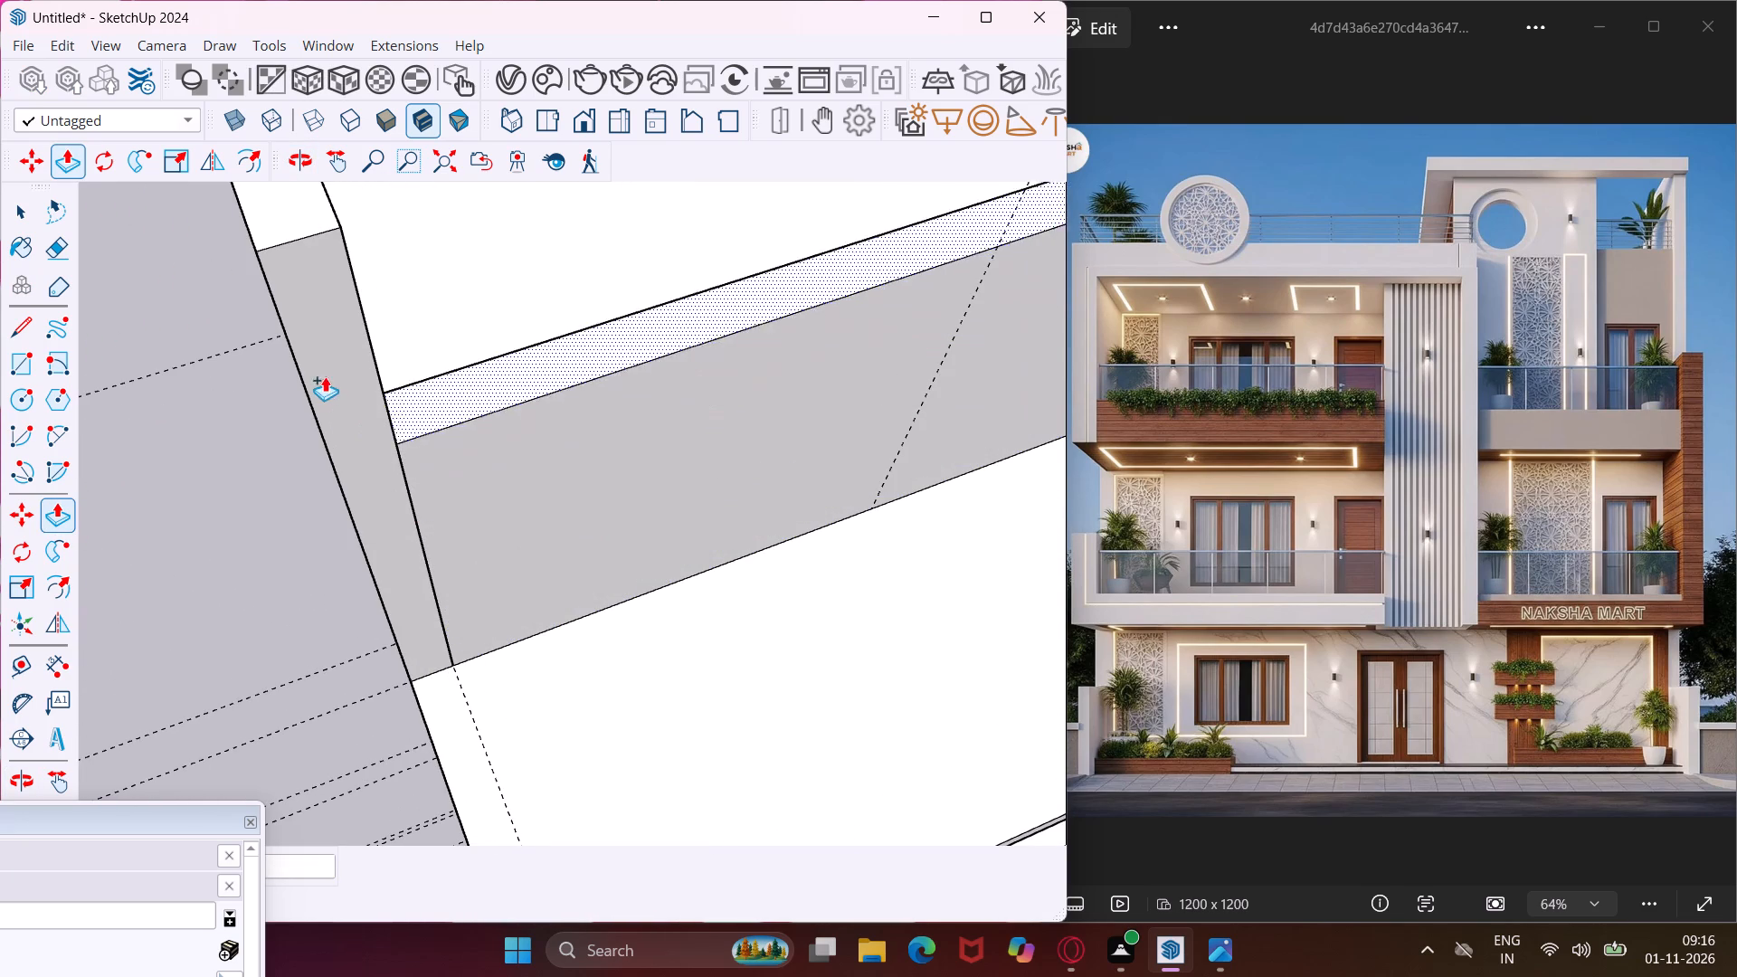
pyautogui.click(265, 238)
# Push/Pull the door-side wall strip up to match the top of the first-floor front wall.
pyautogui.scroll(-5, 185, 526)
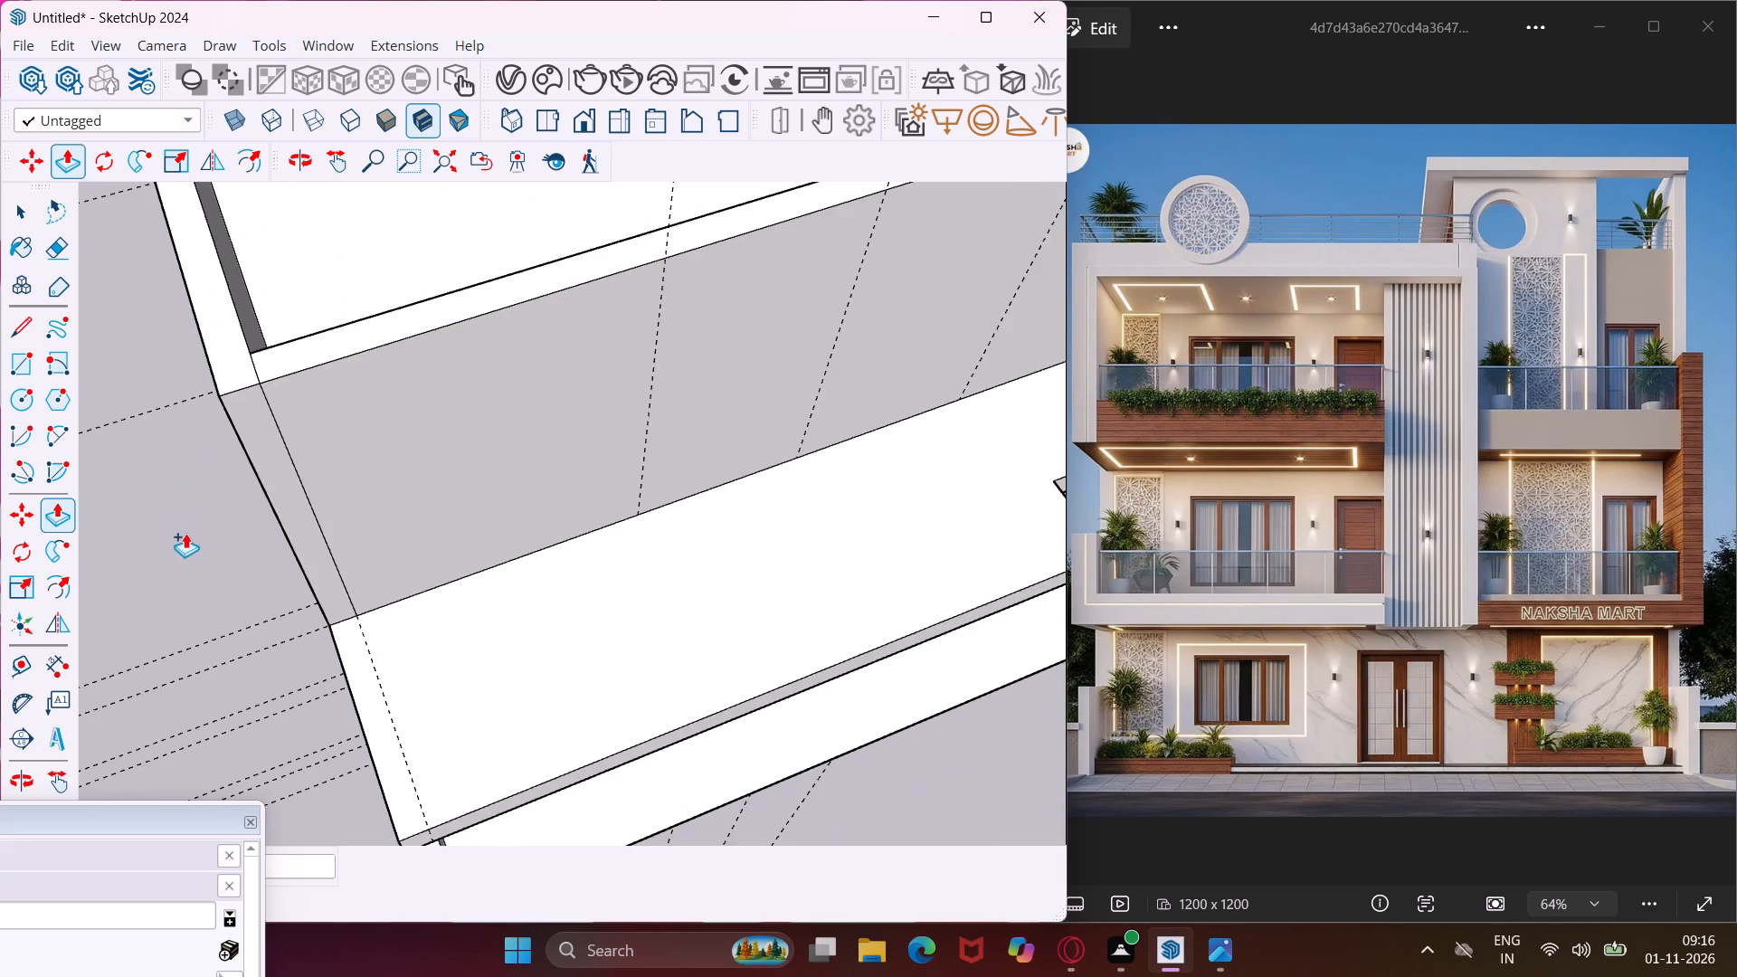
pyautogui.scroll(-11, 185, 533)
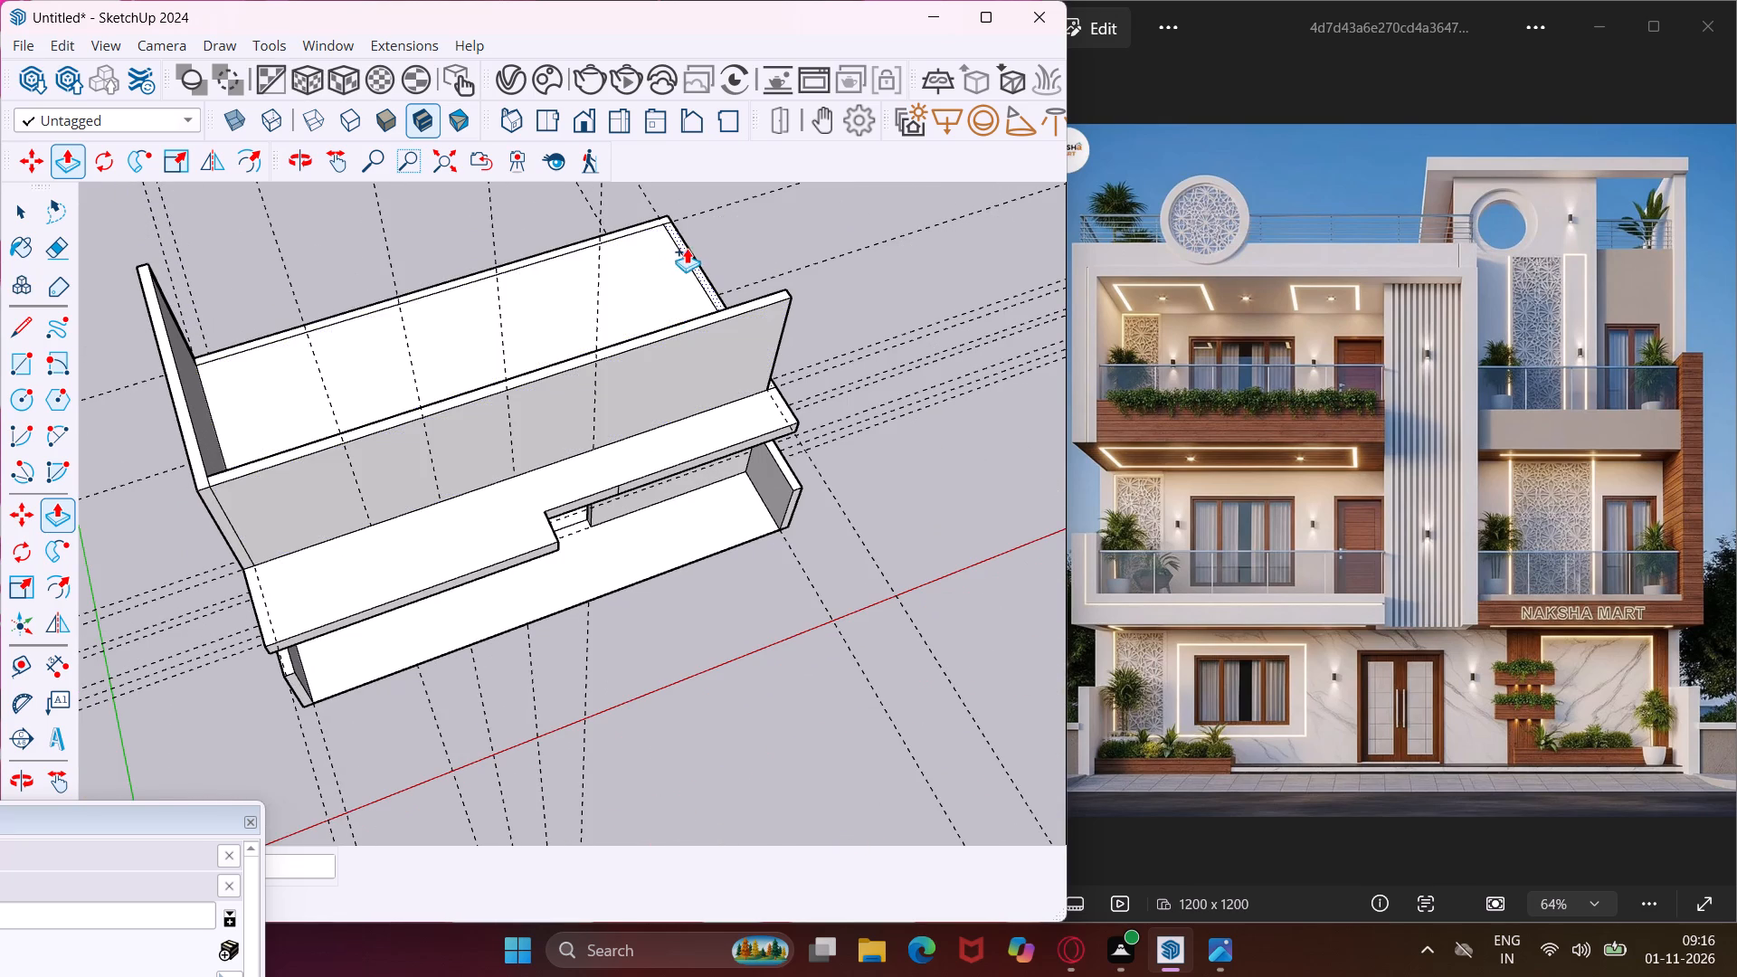
pyautogui.scroll(8, 687, 249)
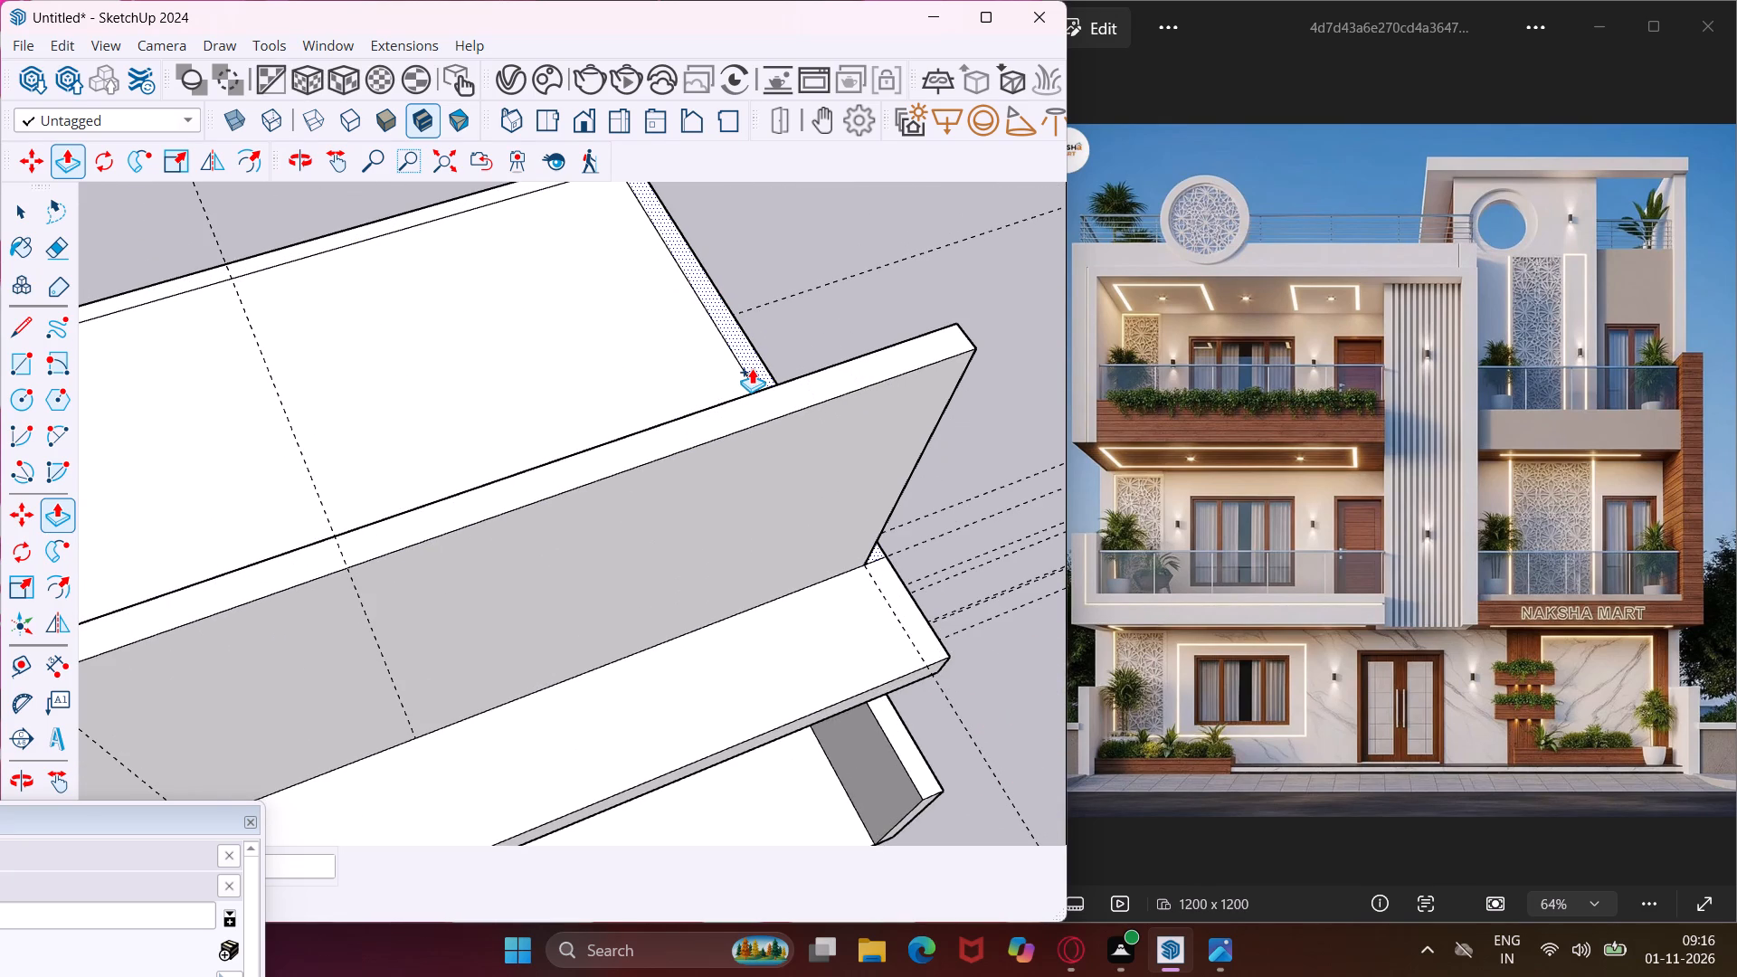
pyautogui.click(752, 368)
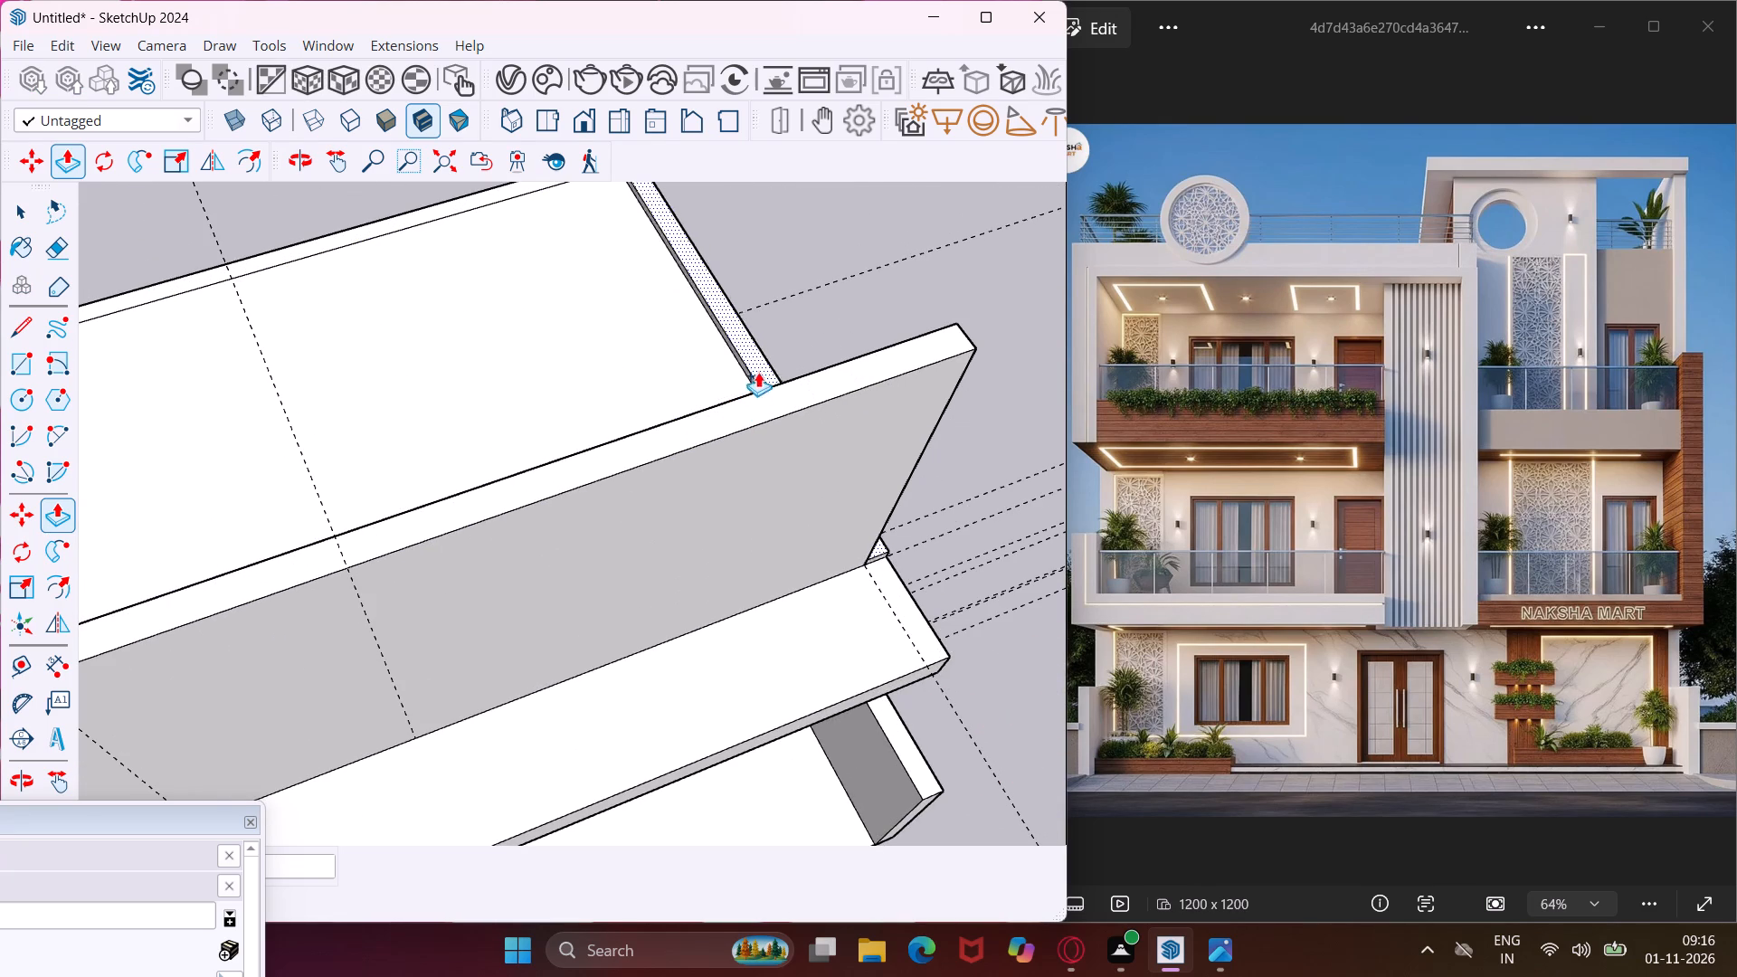
pyautogui.click(764, 389)
pyautogui.scroll(-5, 764, 391)
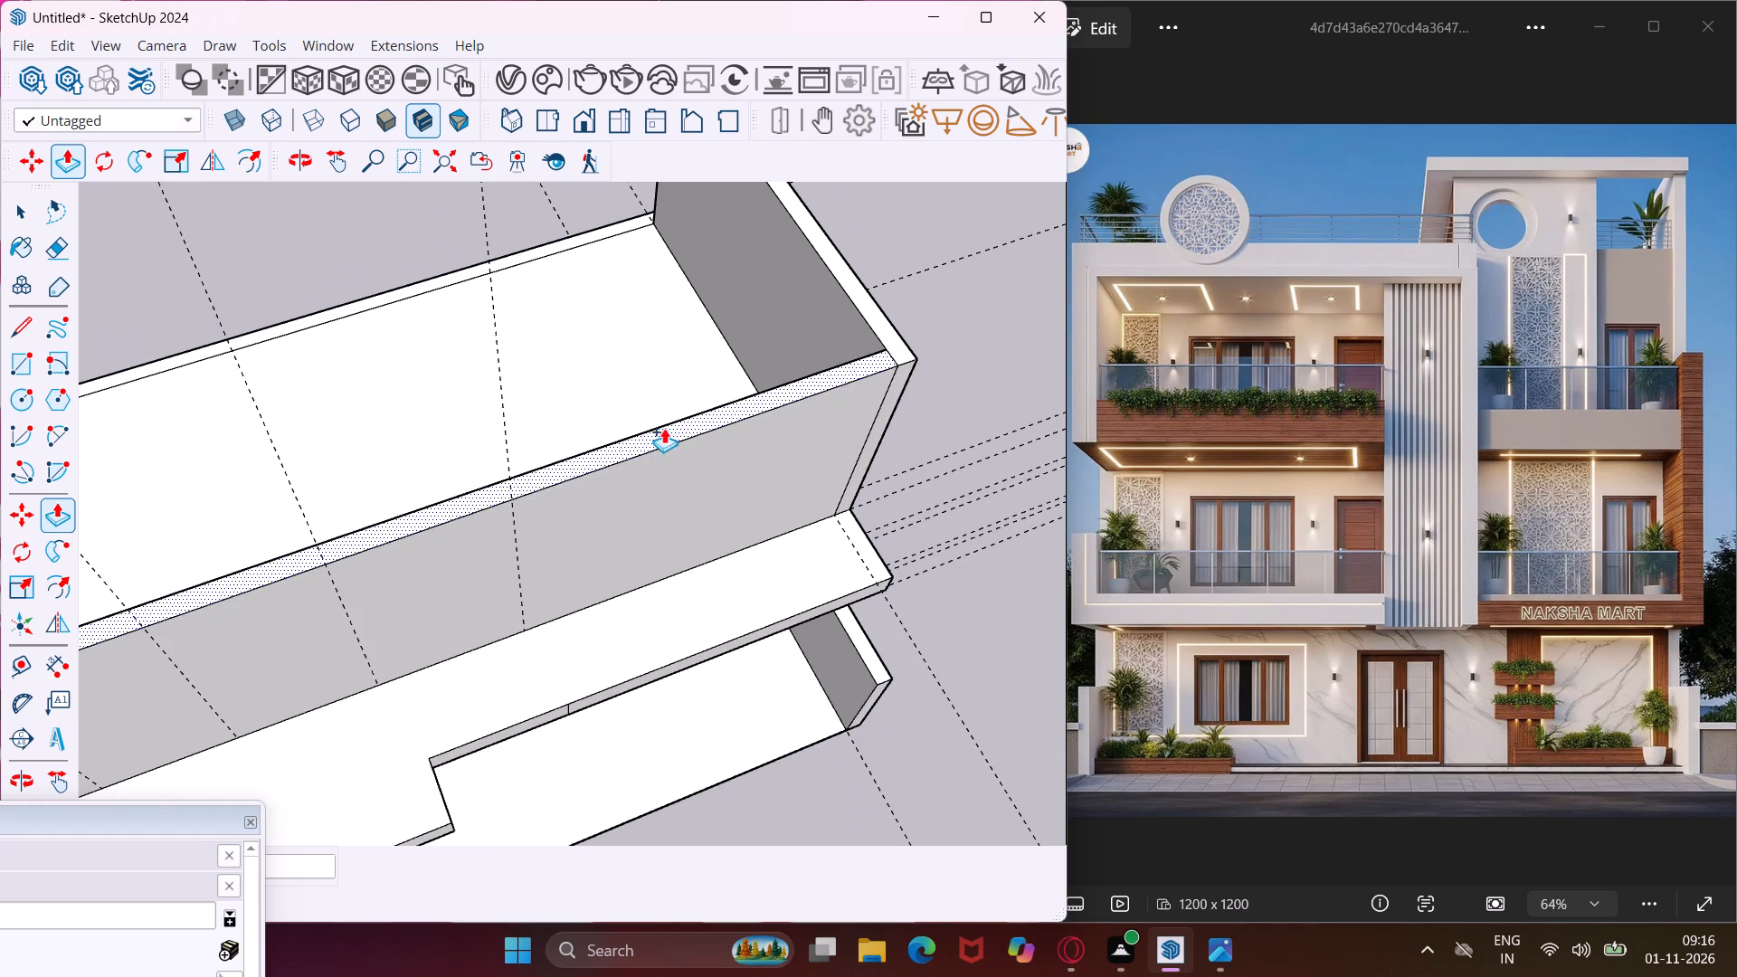
# Push/Pull the rear wall strip on the roof slab up to match the top of the first-floor front wall.
pyautogui.moveTo(550, 446); pyautogui.dragTo(898, 409, button='middle')
pyautogui.scroll(-4, 859, 391)
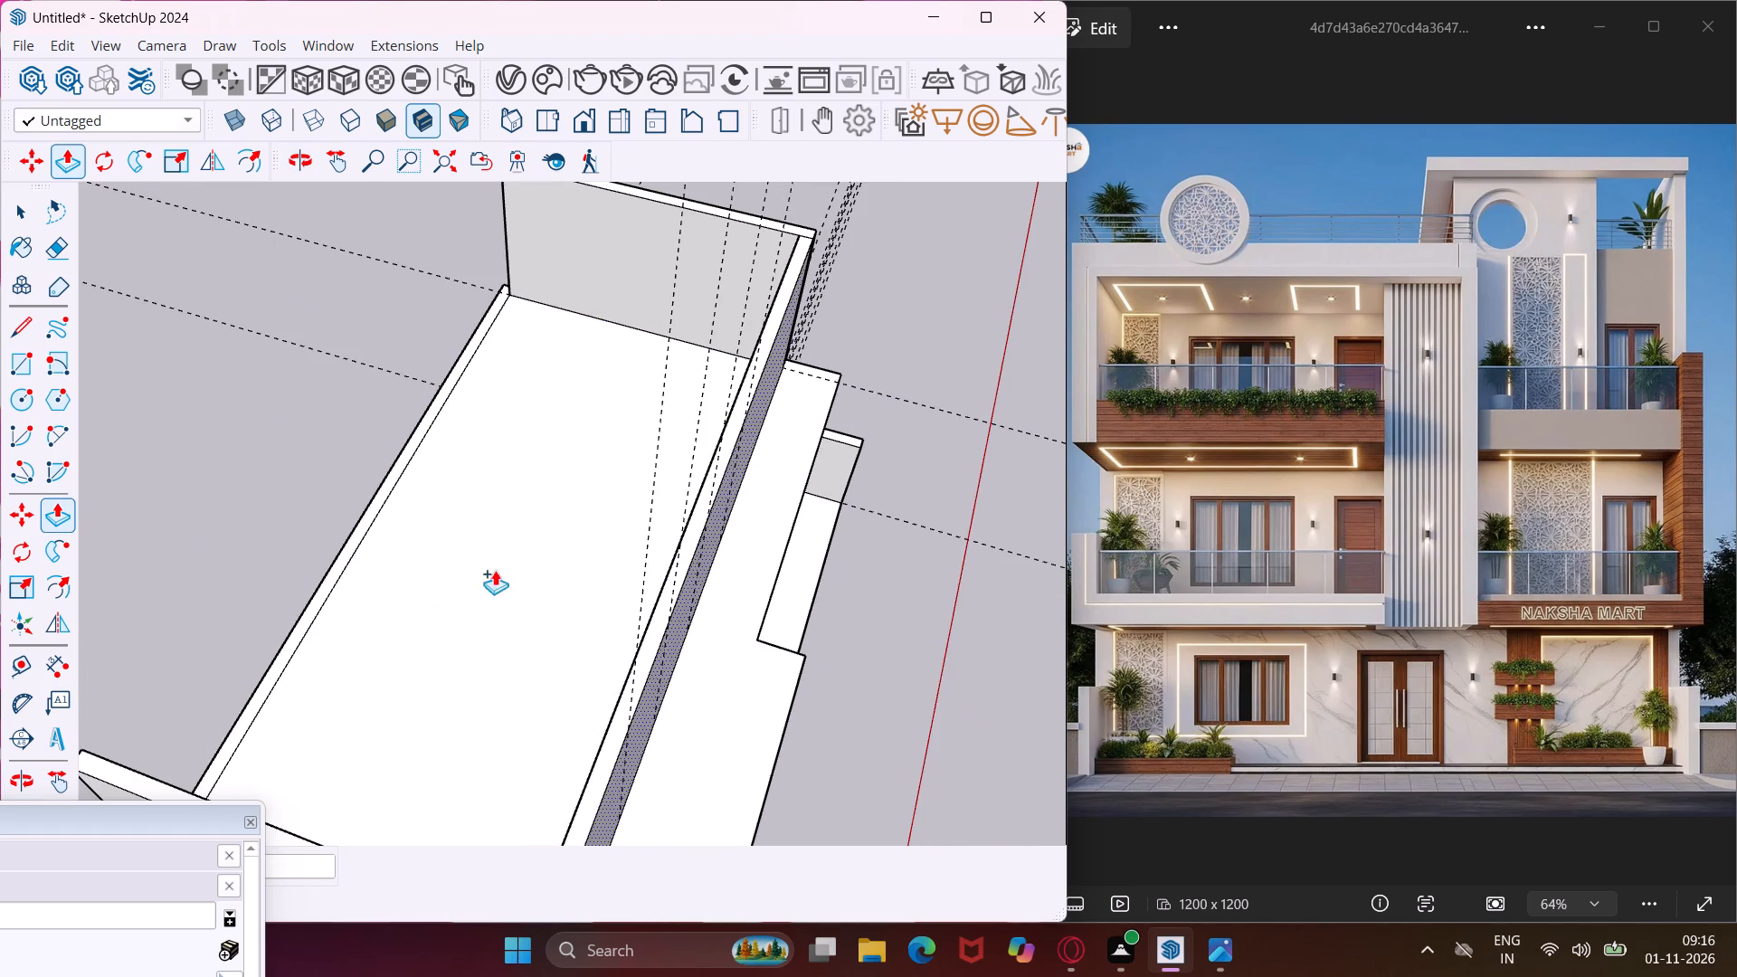
pyautogui.scroll(2, 299, 628)
pyautogui.click(299, 629)
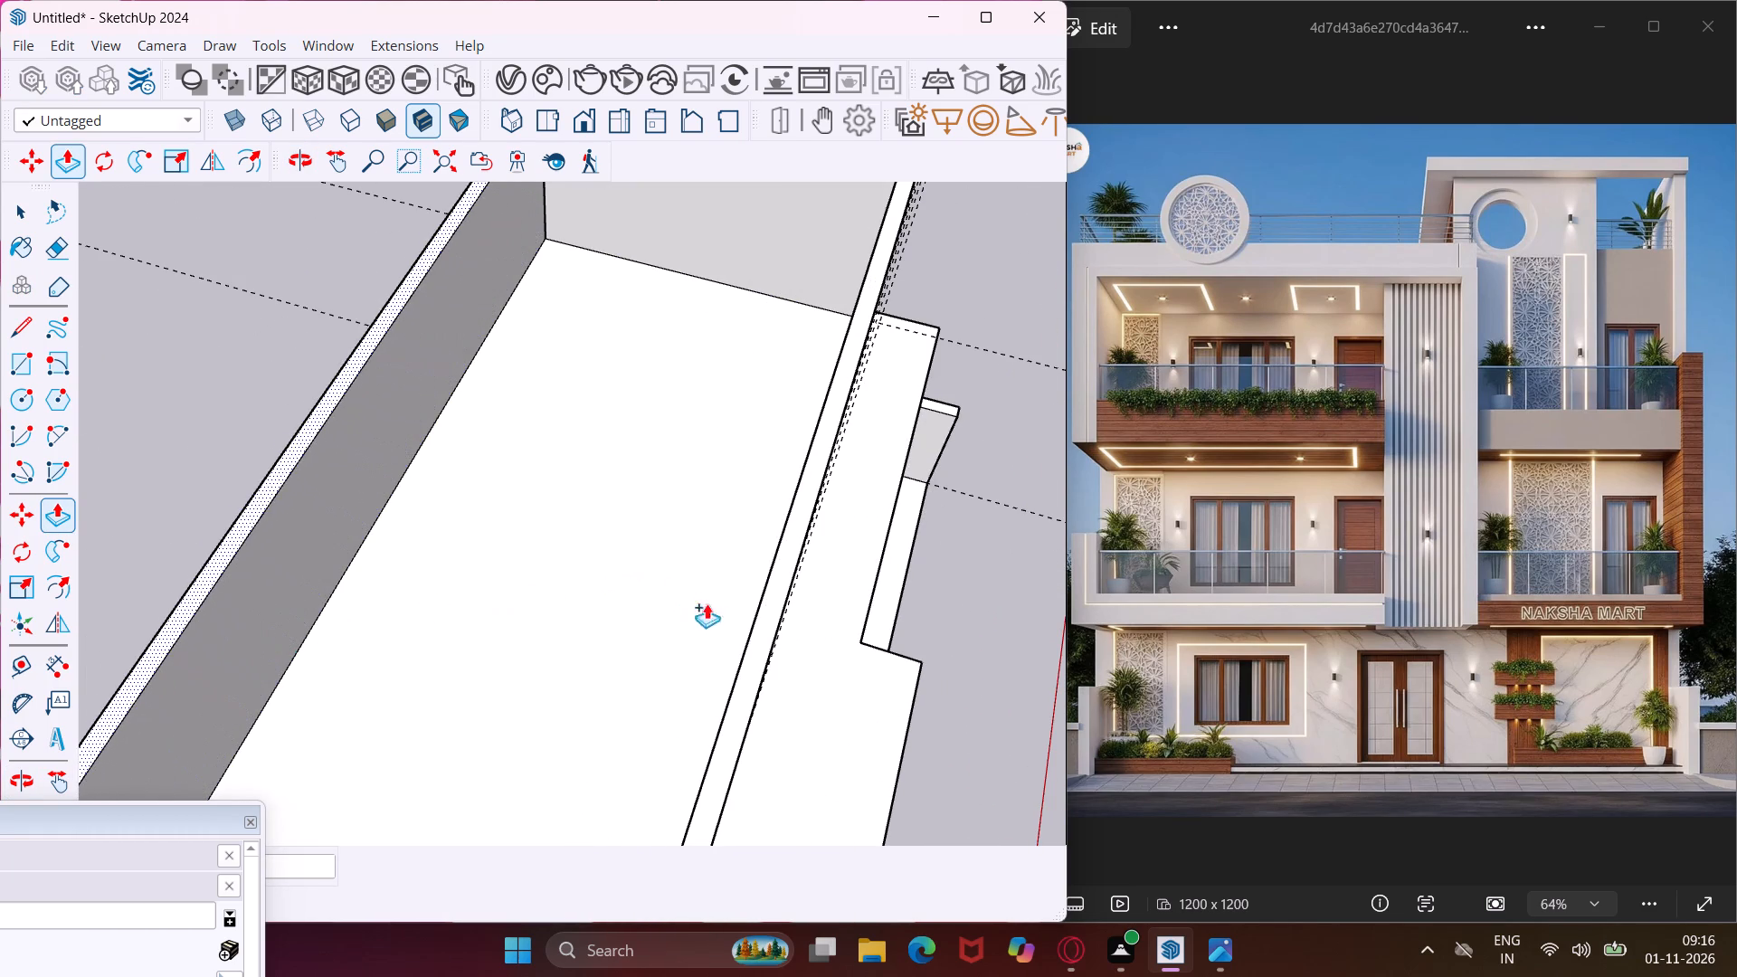
pyautogui.click(760, 650)
# Place a vertical guide on the first-floor front wall about 1' 3" outward from the window's outer guide, away from the door.
pyautogui.moveTo(749, 640); pyautogui.dragTo(745, 621, button='middle')
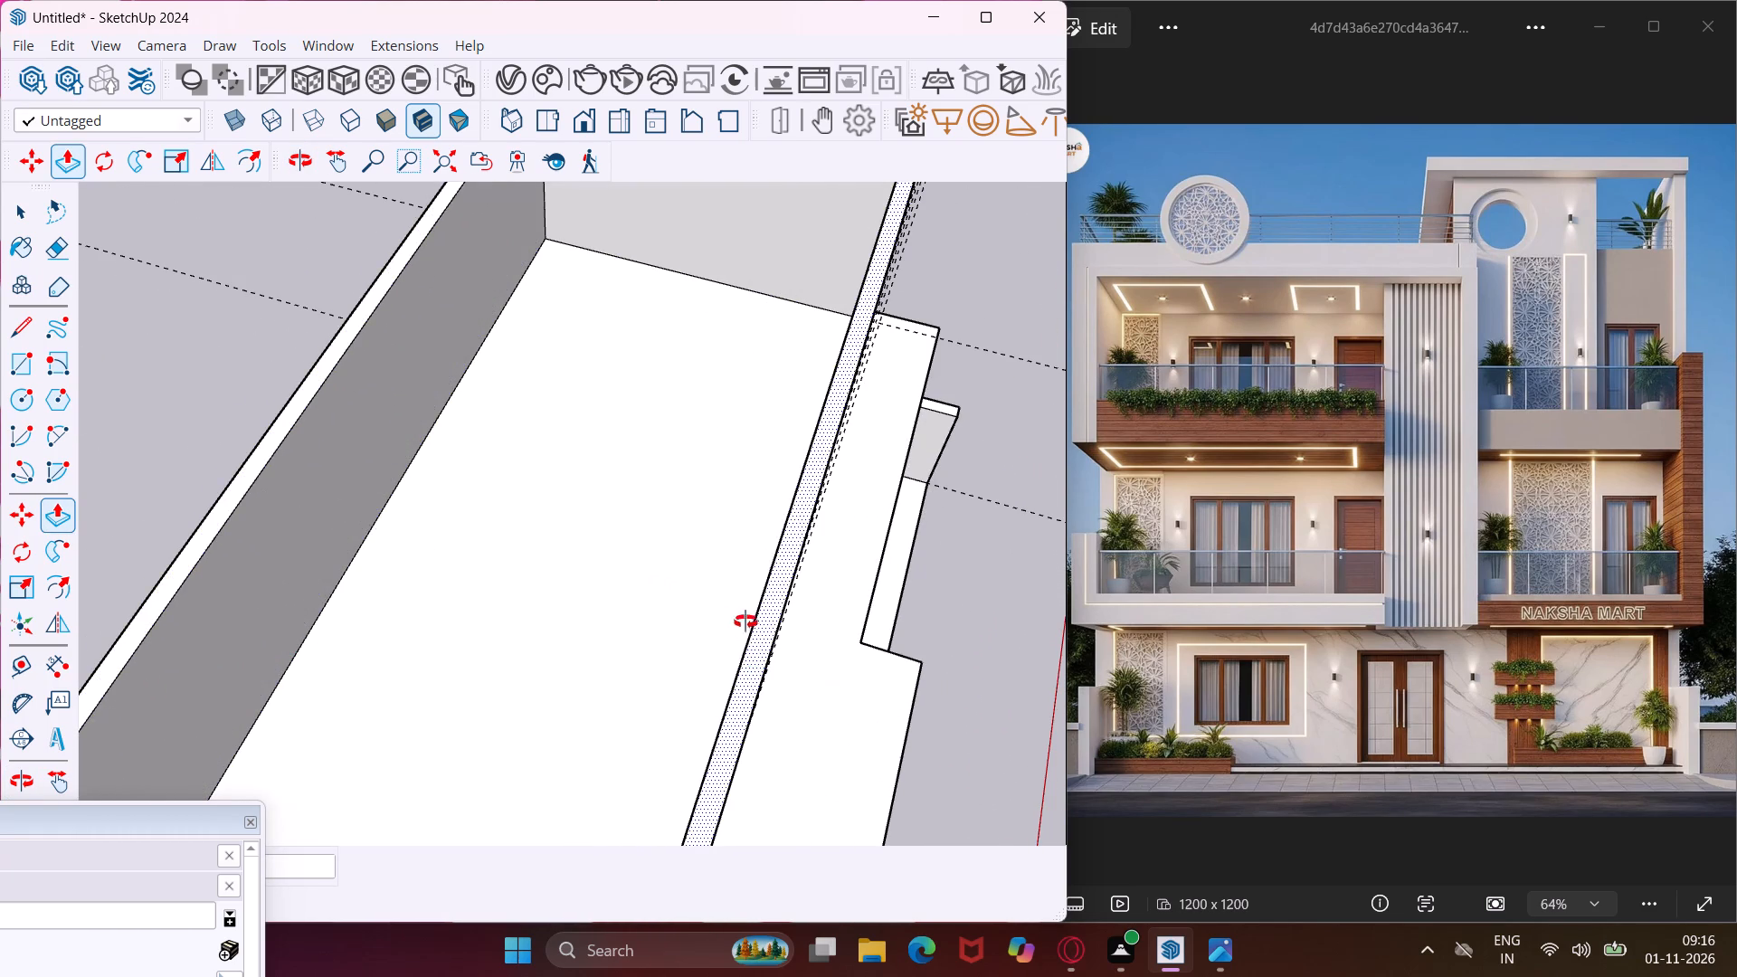
pyautogui.moveTo(745, 621); pyautogui.dragTo(474, 465, button='middle')
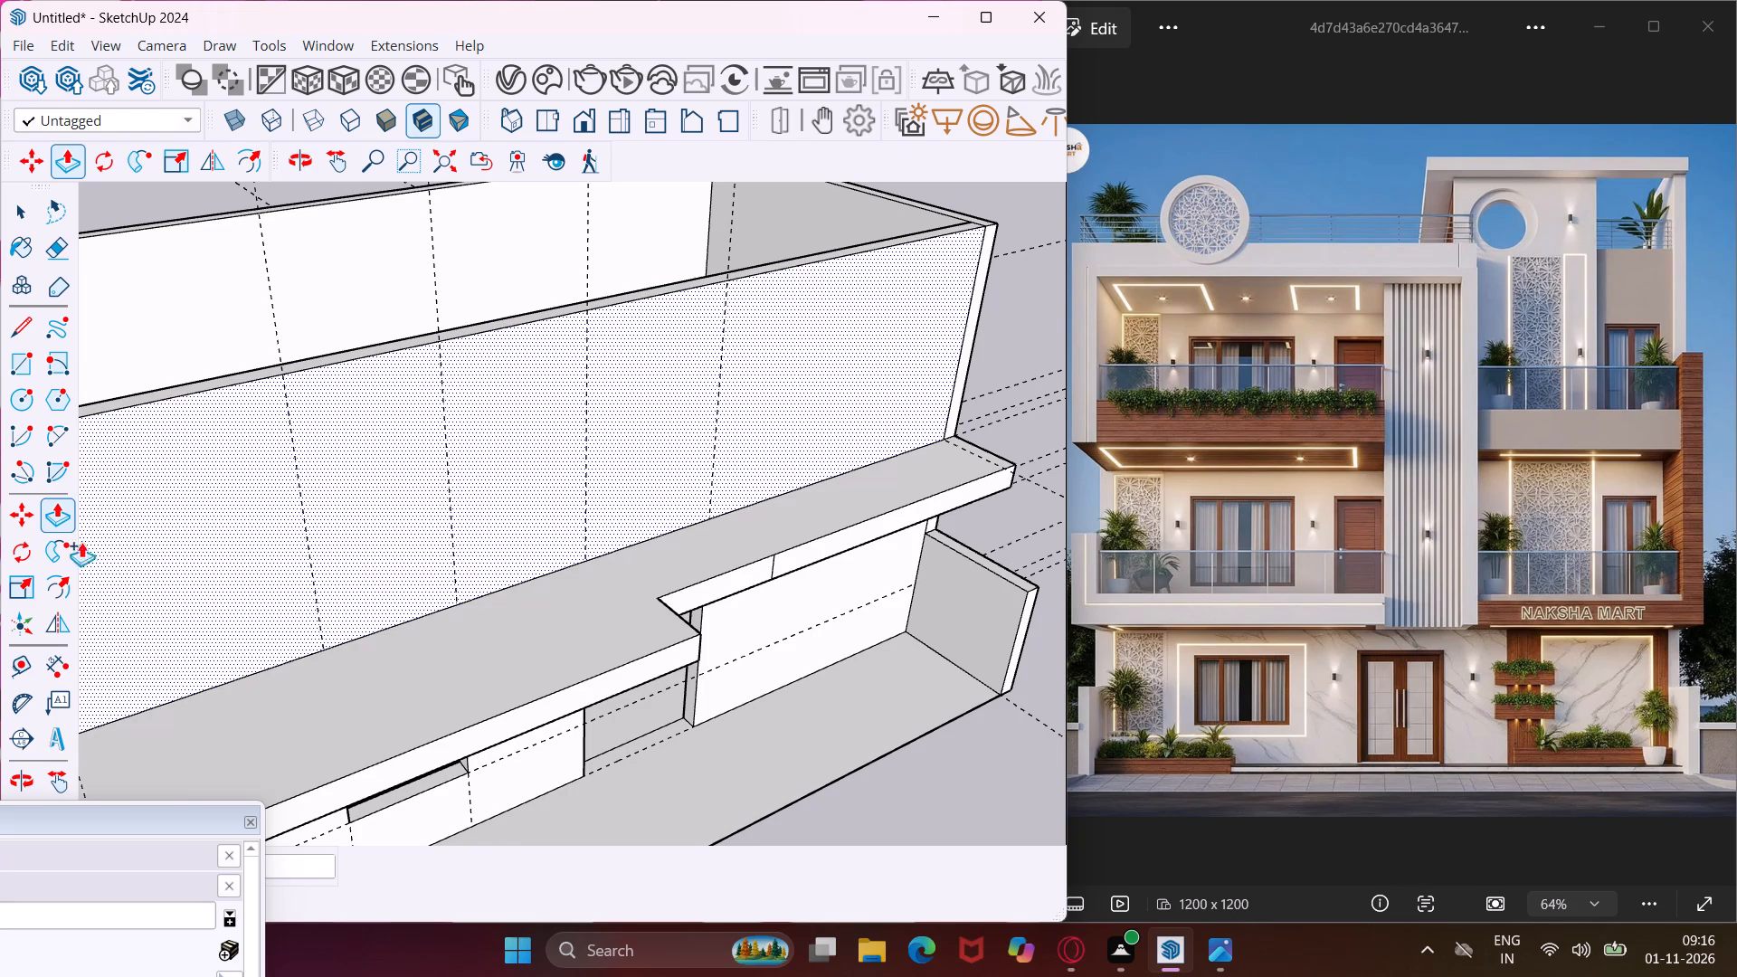
pyautogui.click(29, 675)
pyautogui.scroll(-3, 316, 474)
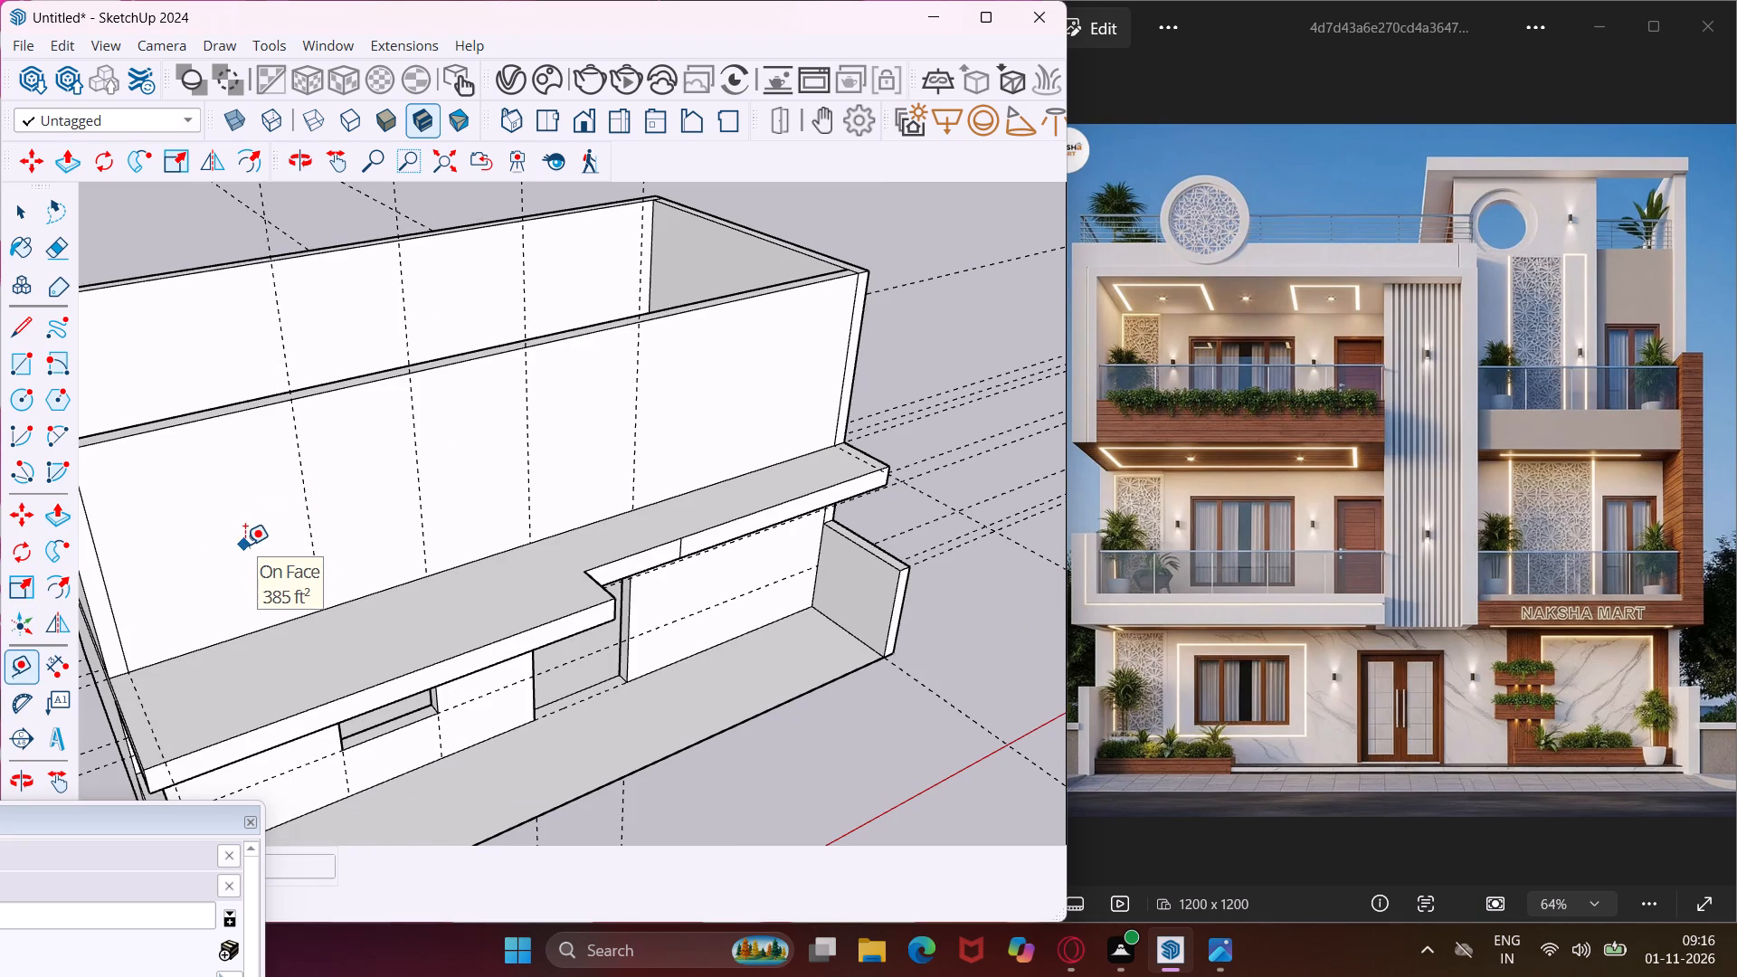
pyautogui.scroll(2, 263, 546)
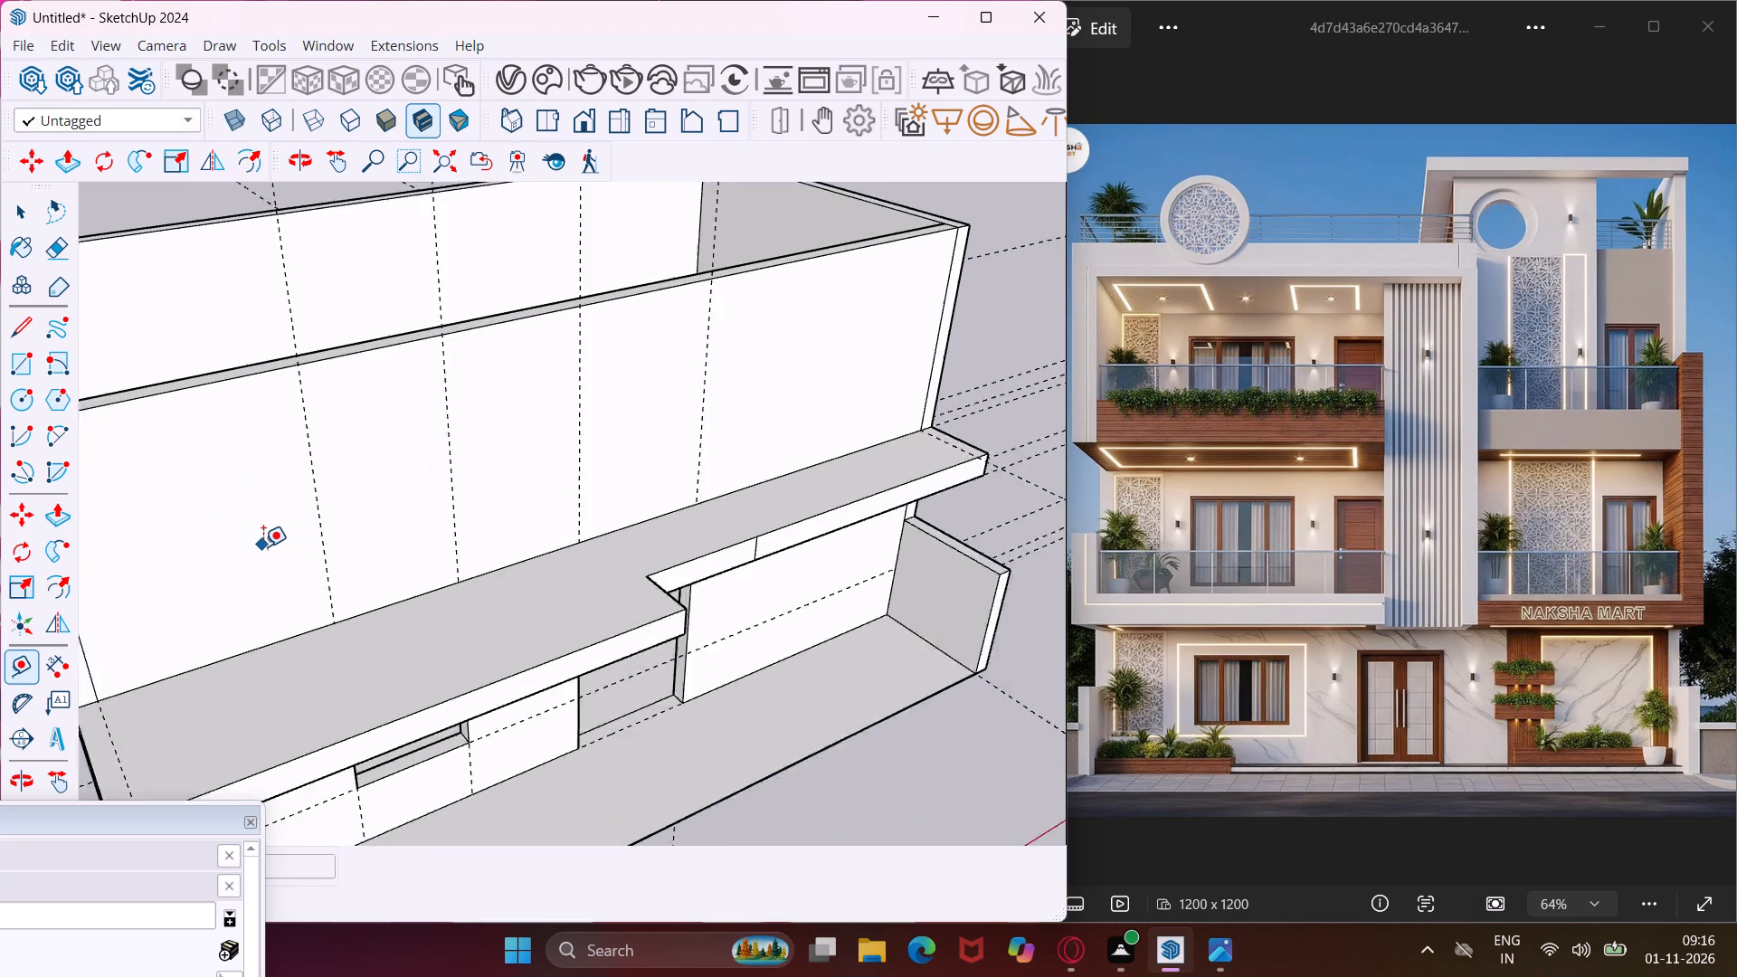
pyautogui.scroll(1, 263, 546)
pyautogui.moveTo(294, 539); pyautogui.dragTo(379, 507, button='middle')
pyautogui.scroll(3, 394, 518)
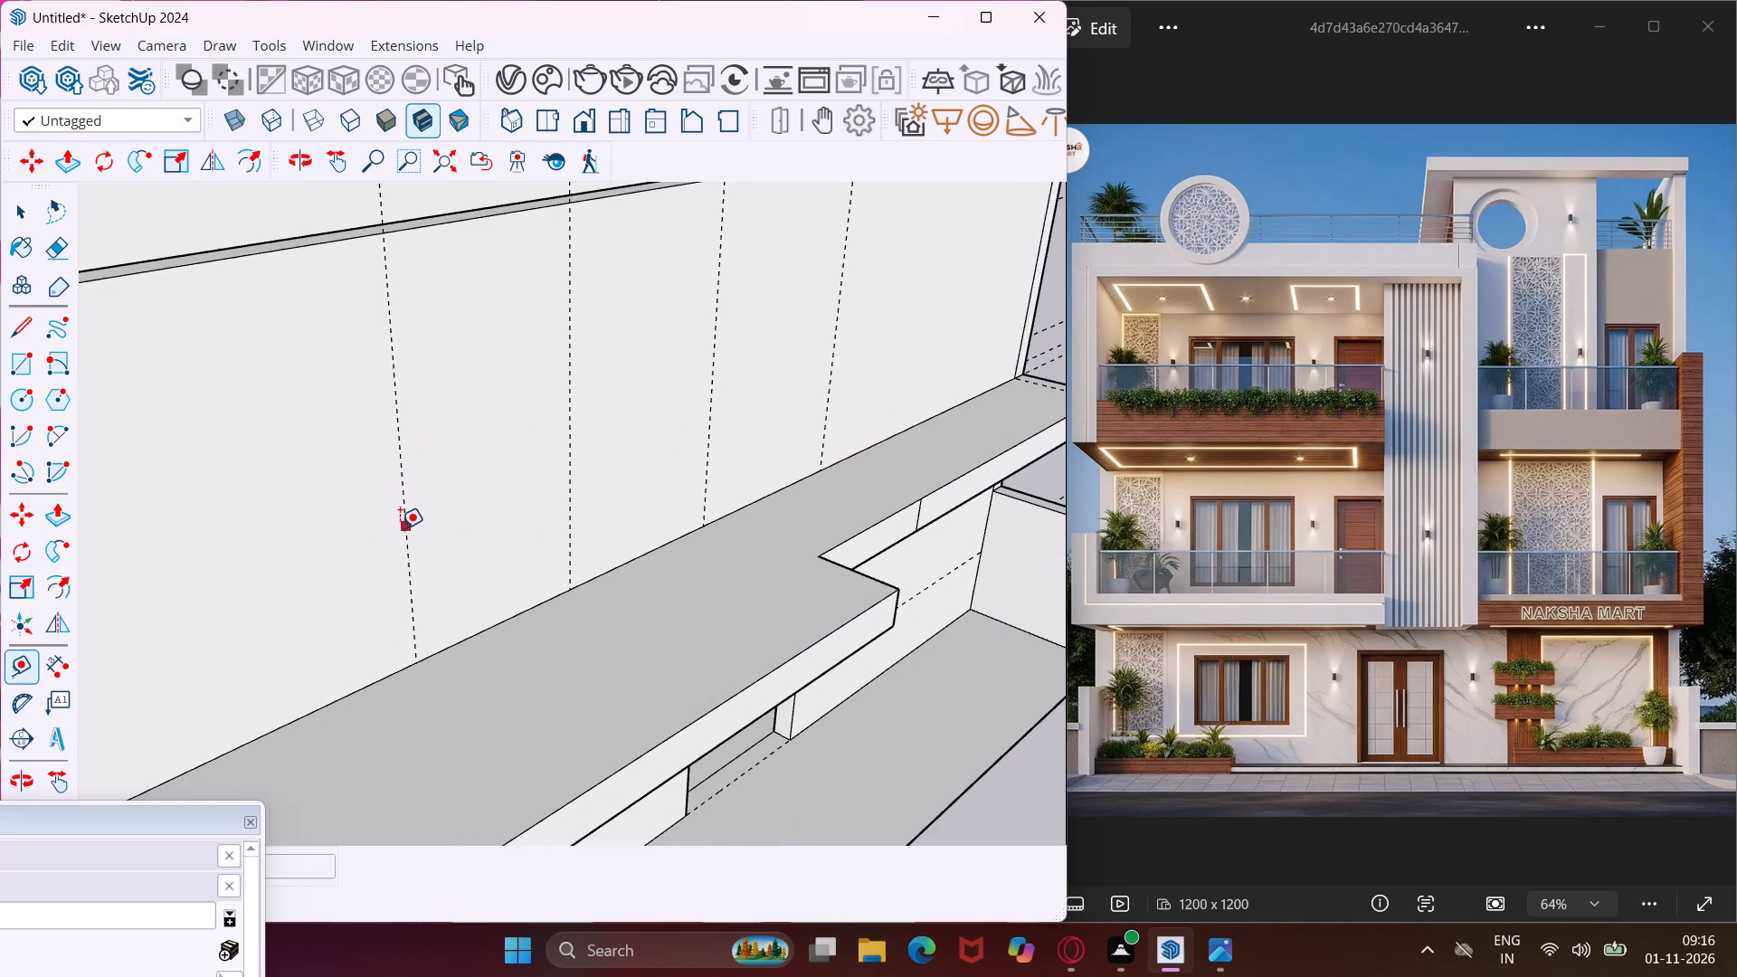
pyautogui.click(404, 530)
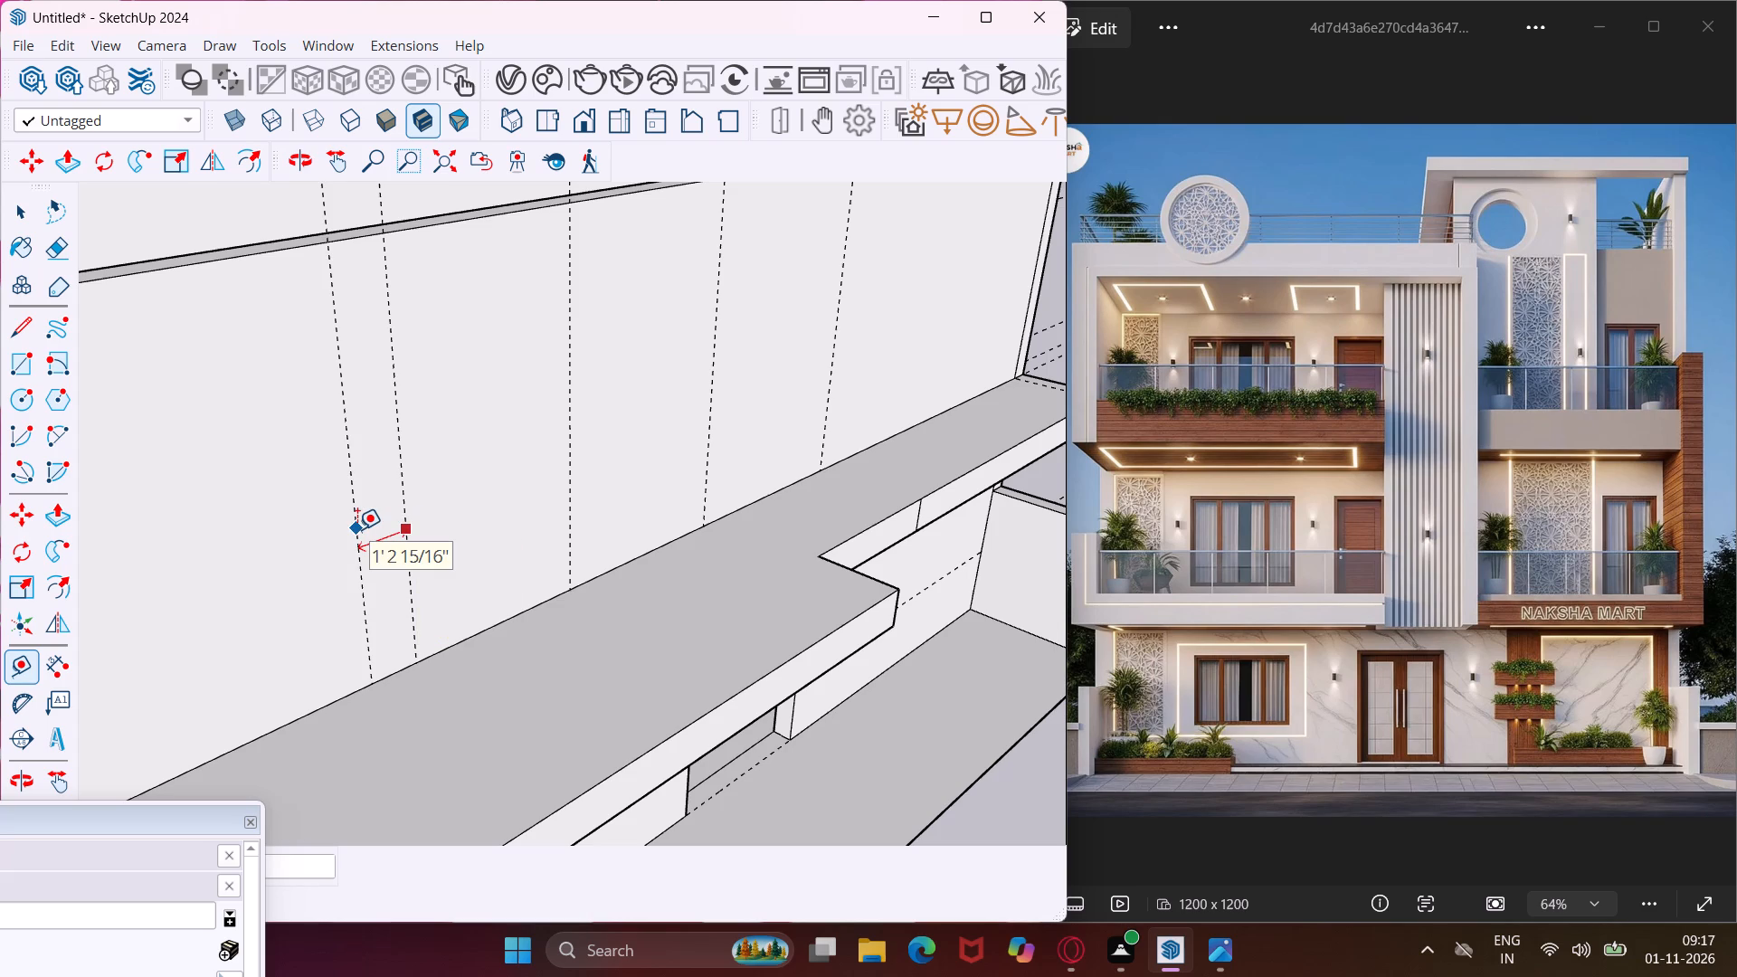
pyautogui.click(357, 529)
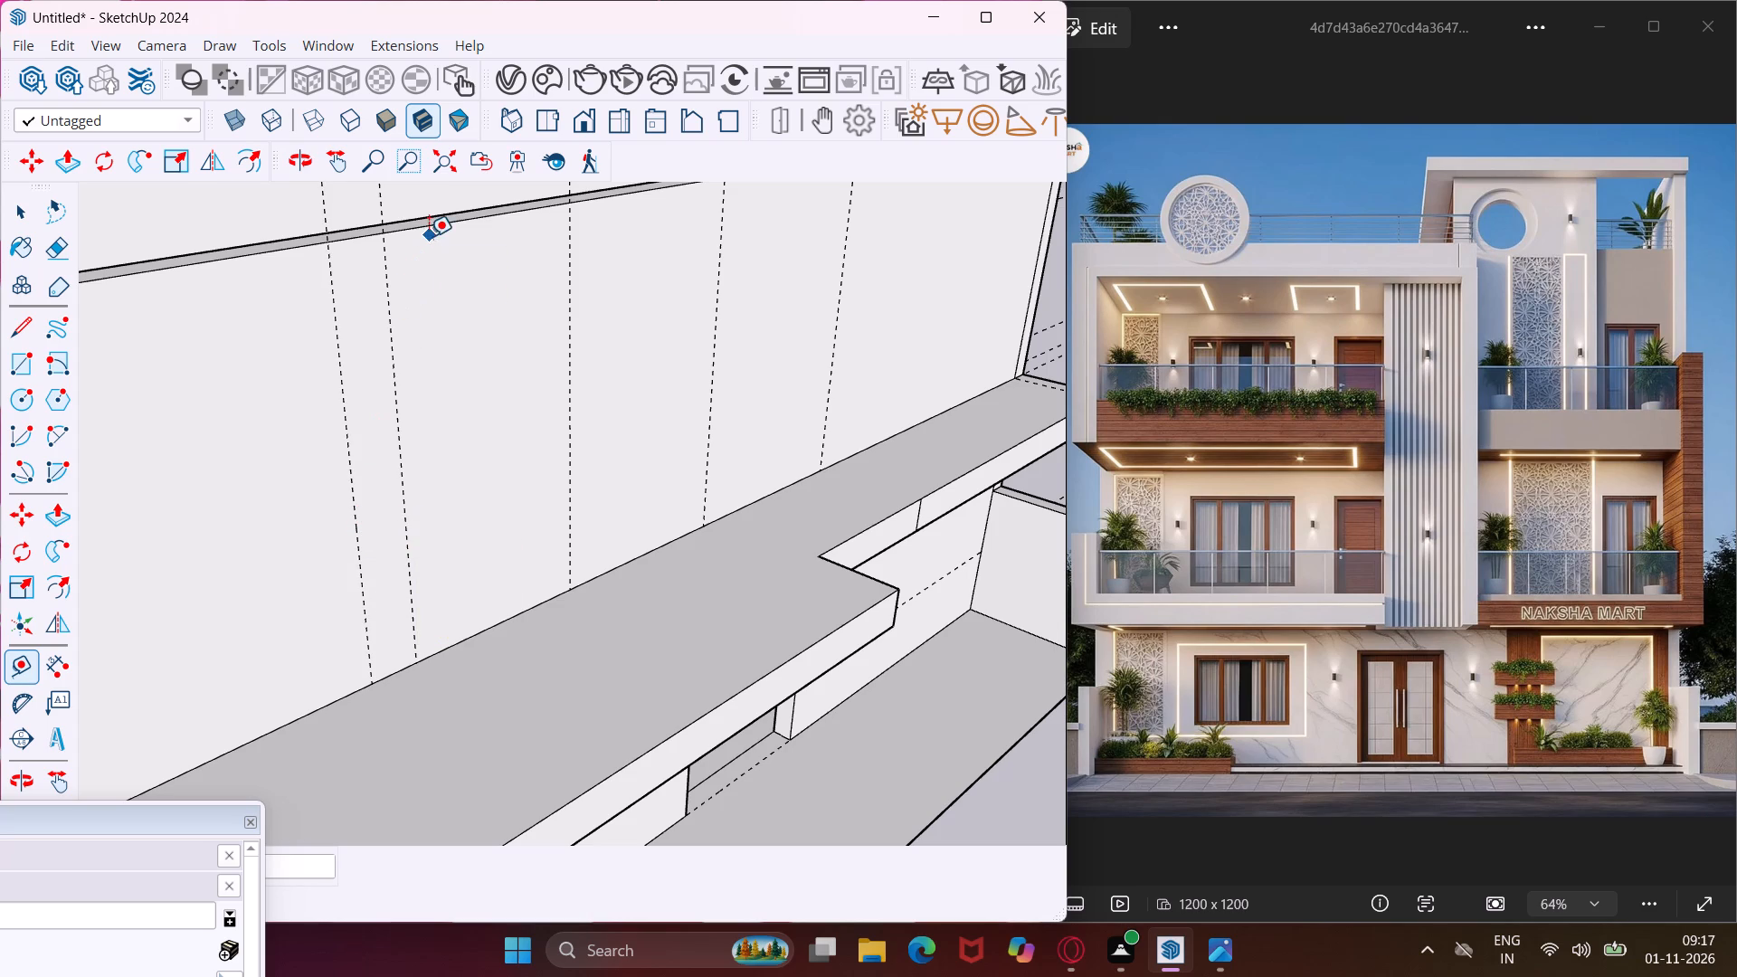
# Place horizontal guides on the first-floor front wall 2' below its top edge and 2' above its base.
pyautogui.click(430, 230)
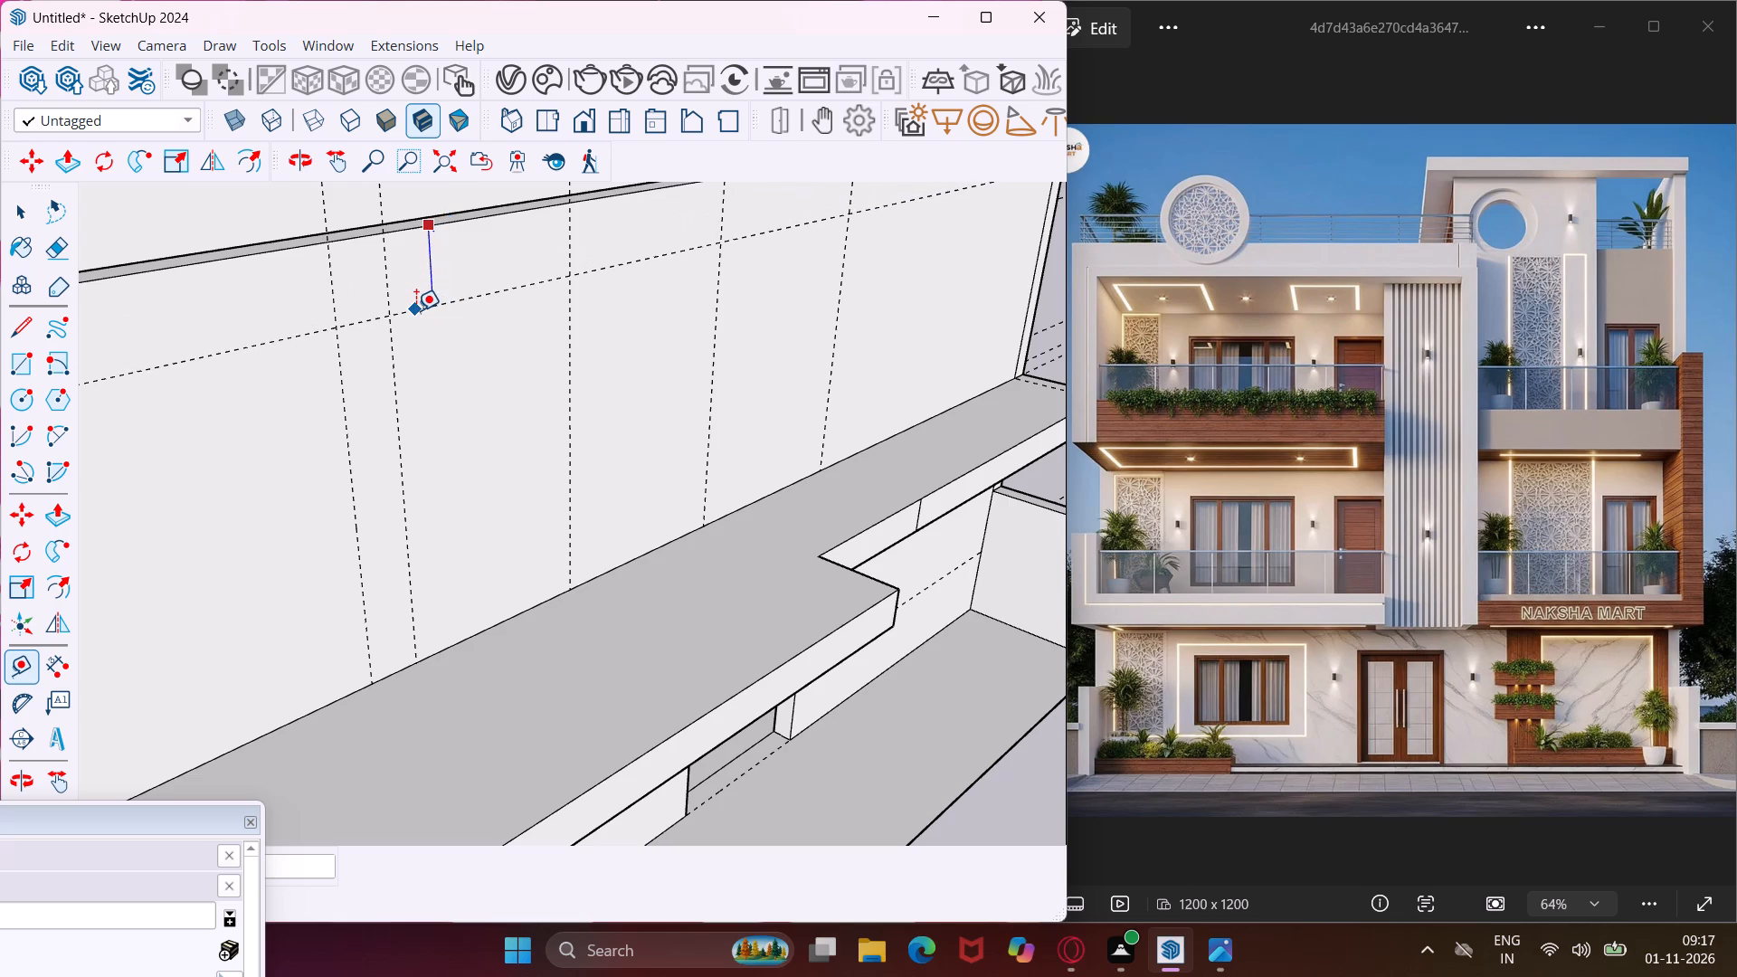
pyautogui.press('2')
pyautogui.press("'")
pyautogui.press('Return')
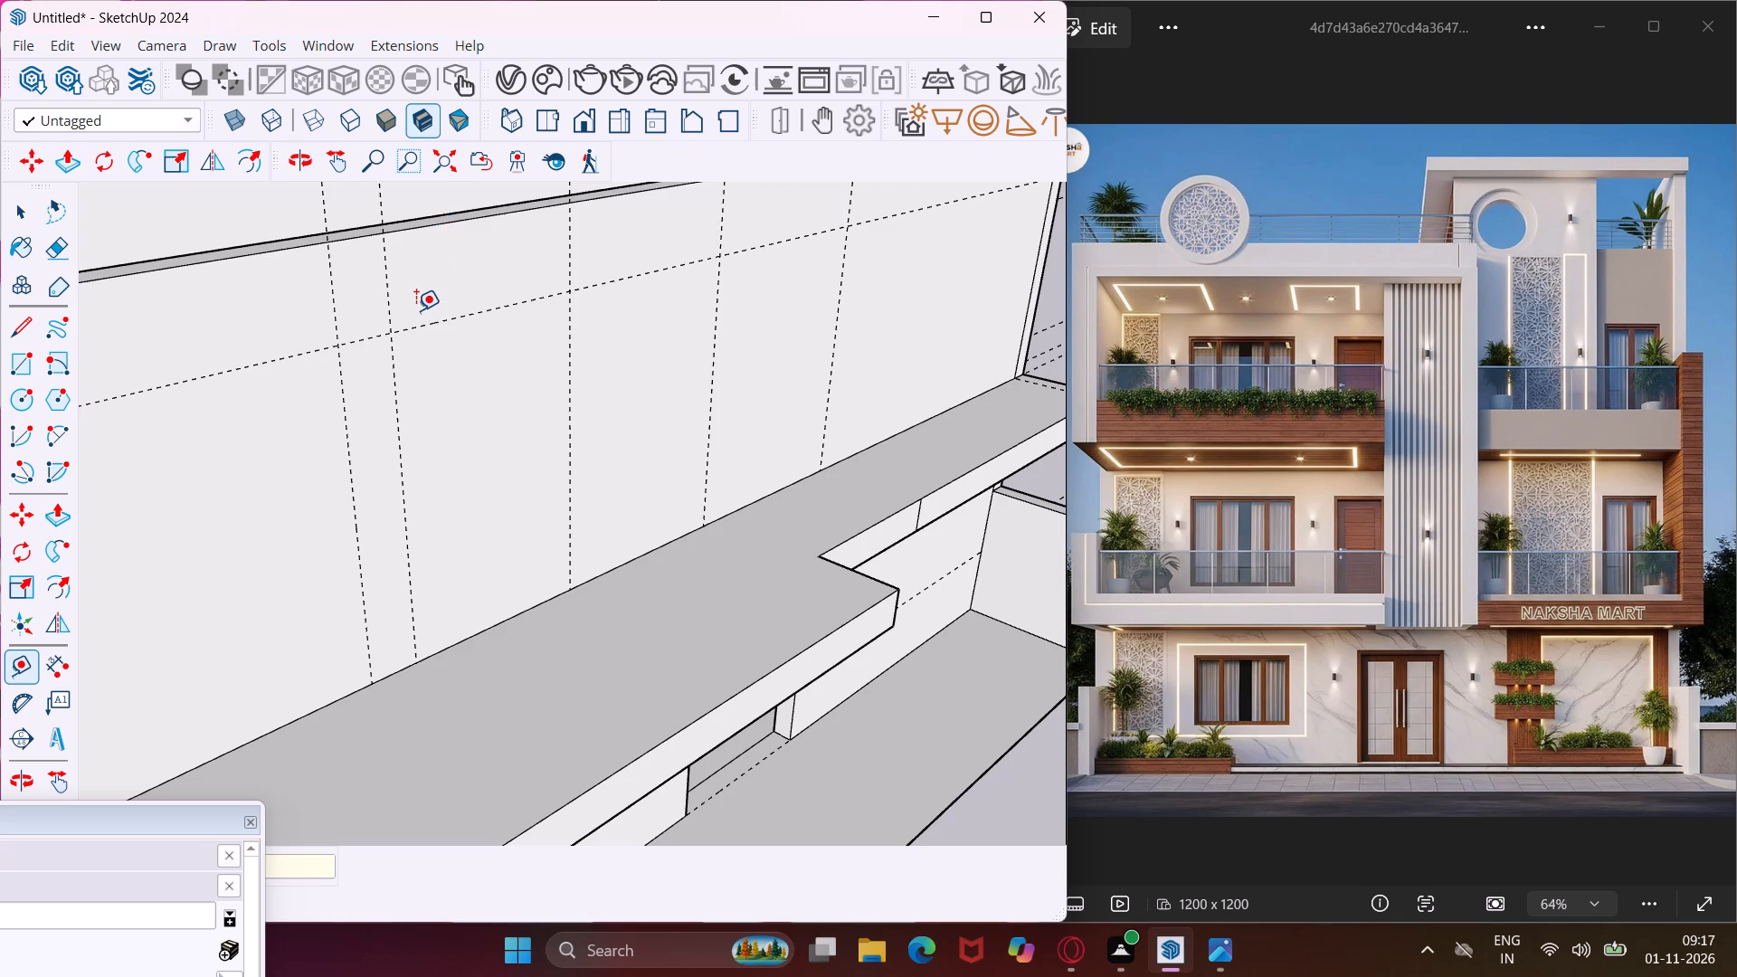
pyautogui.click(477, 631)
pyautogui.write("2'")
pyautogui.press('Return')
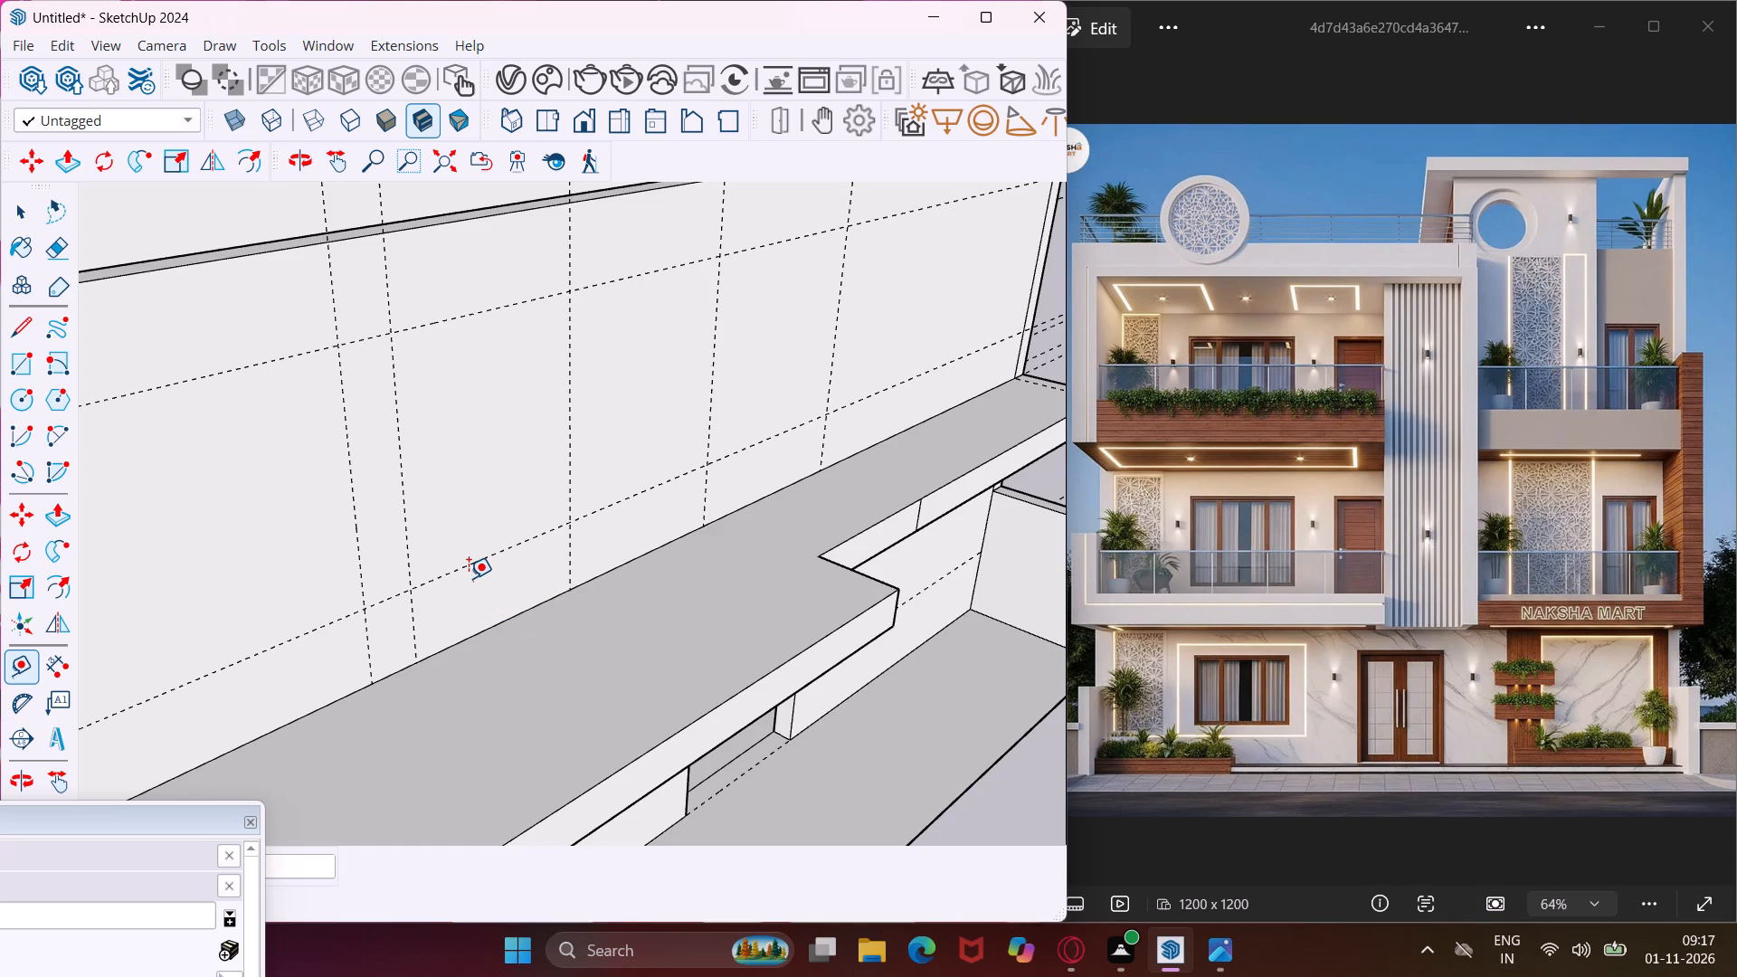
# Offset vertical guides toward the window side, 2' from the door's far-side guide and 1' from its window-side guide.
pyautogui.moveTo(802, 455); pyautogui.dragTo(574, 451, button='middle')
pyautogui.scroll(-4, 650, 407)
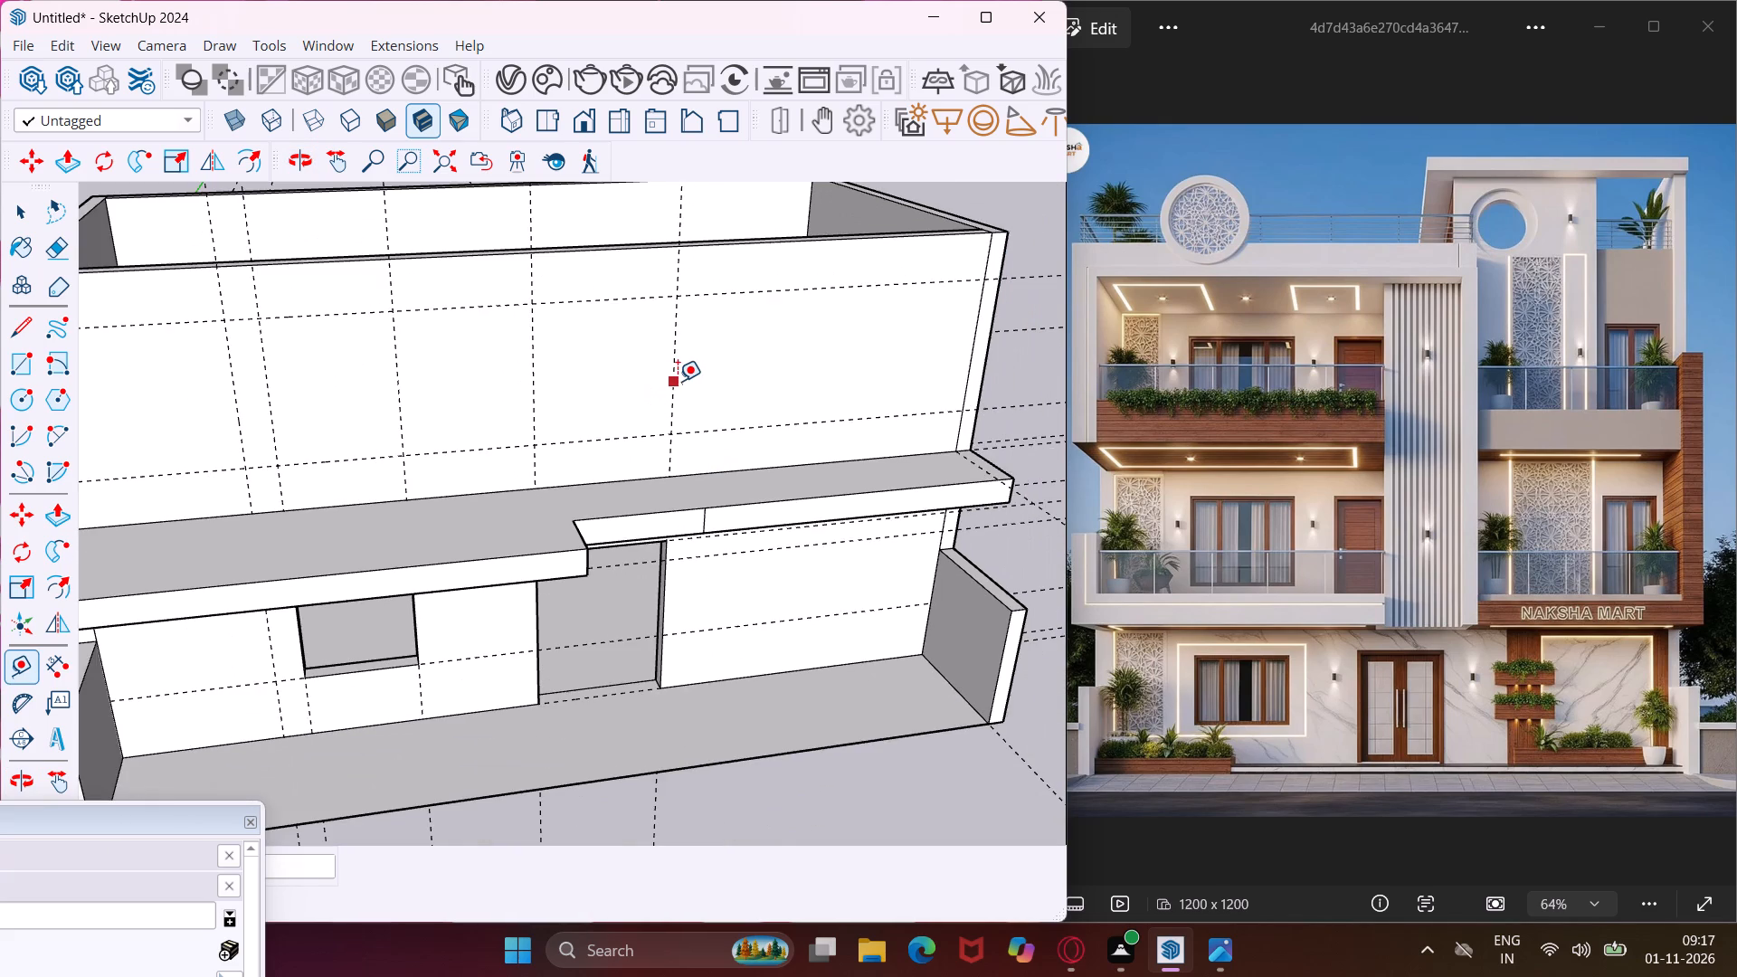
pyautogui.scroll(2, 678, 381)
pyautogui.click(678, 376)
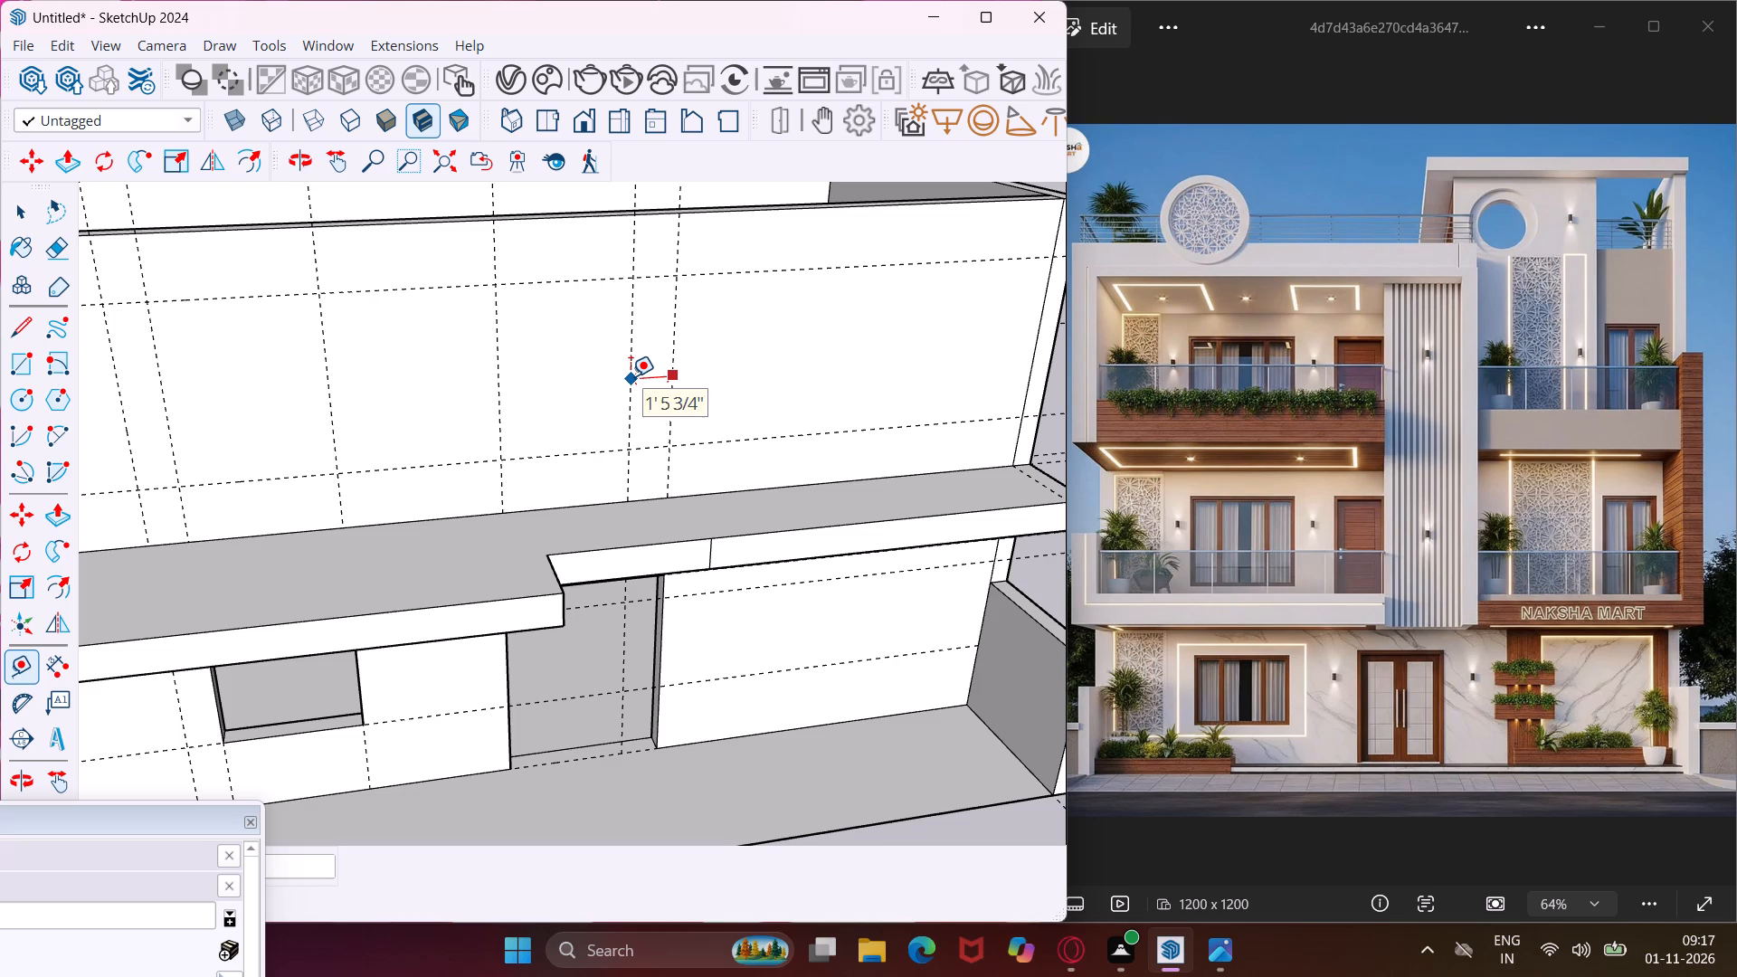
pyautogui.write("2'")
pyautogui.press('Return')
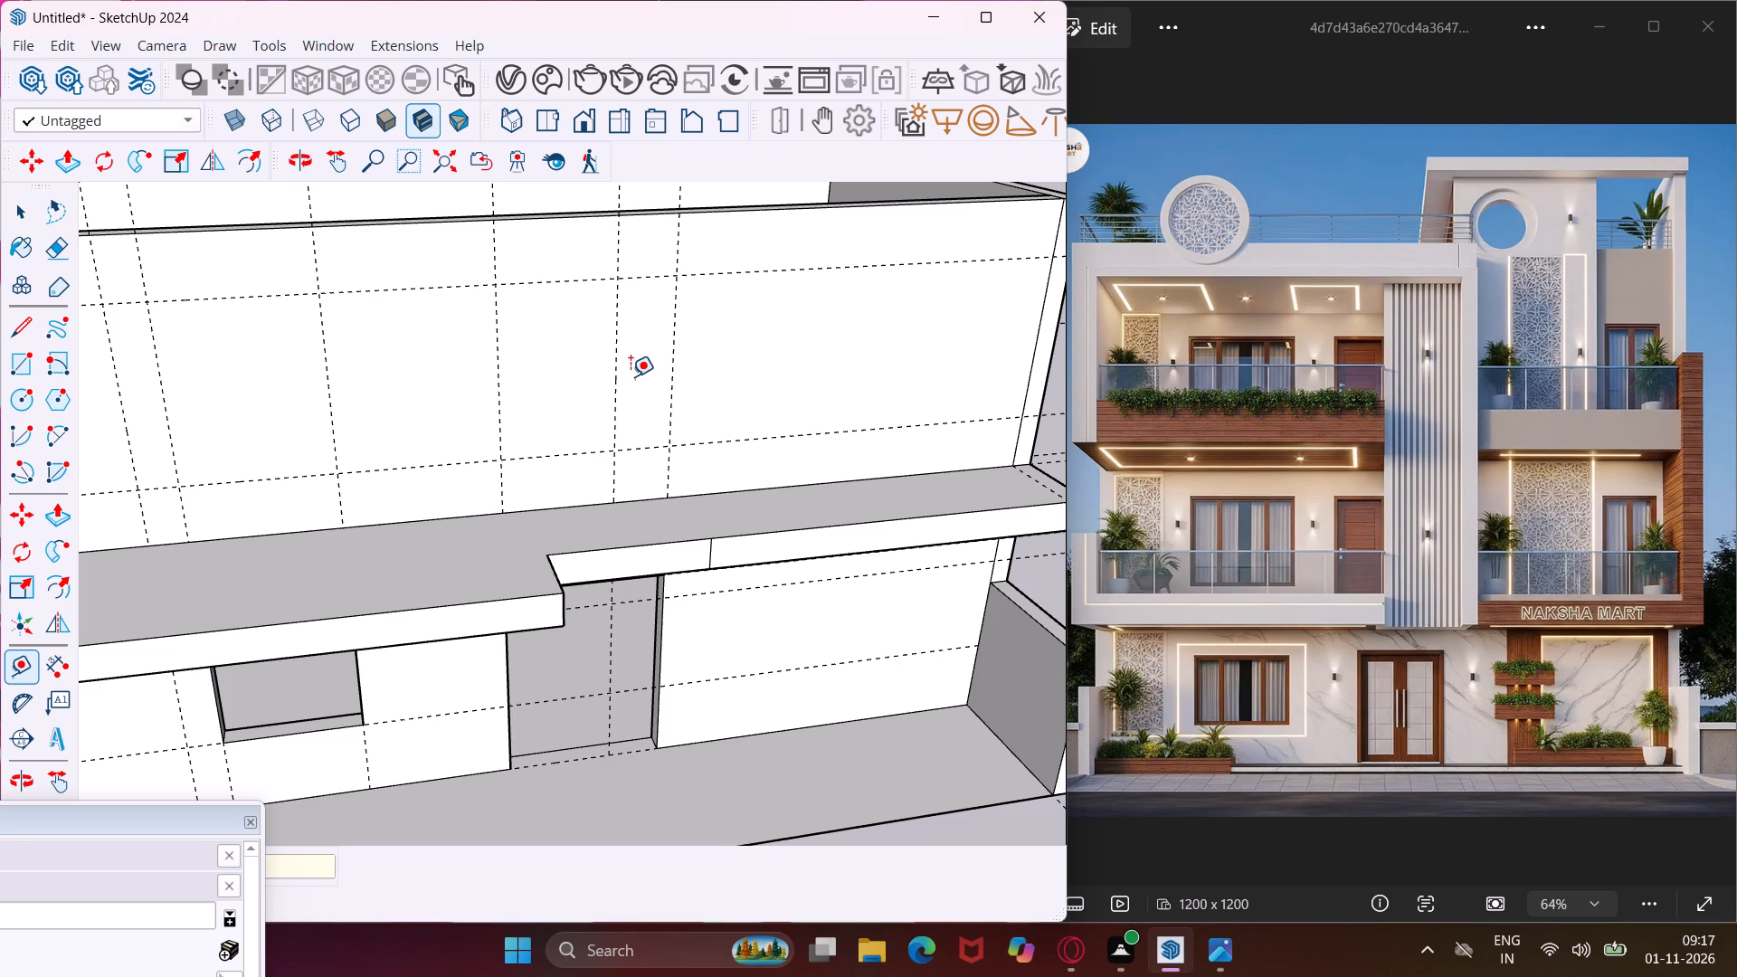
pyautogui.click(502, 423)
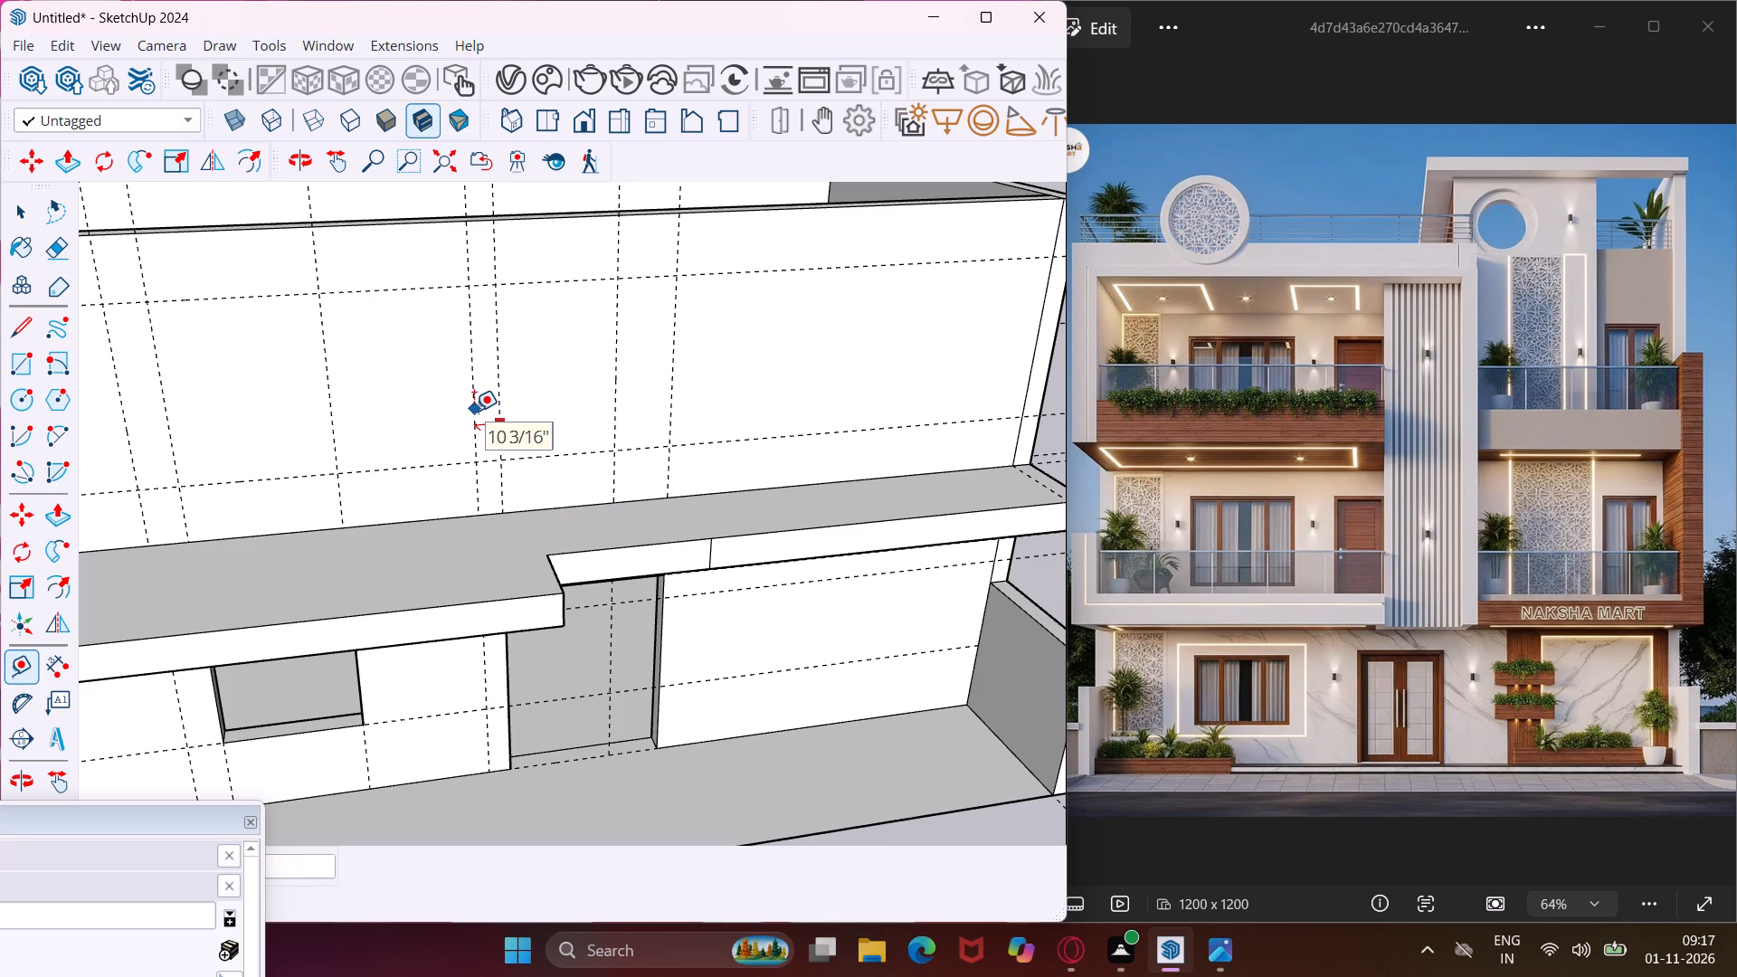
pyautogui.write("1'")
pyautogui.press('Return')
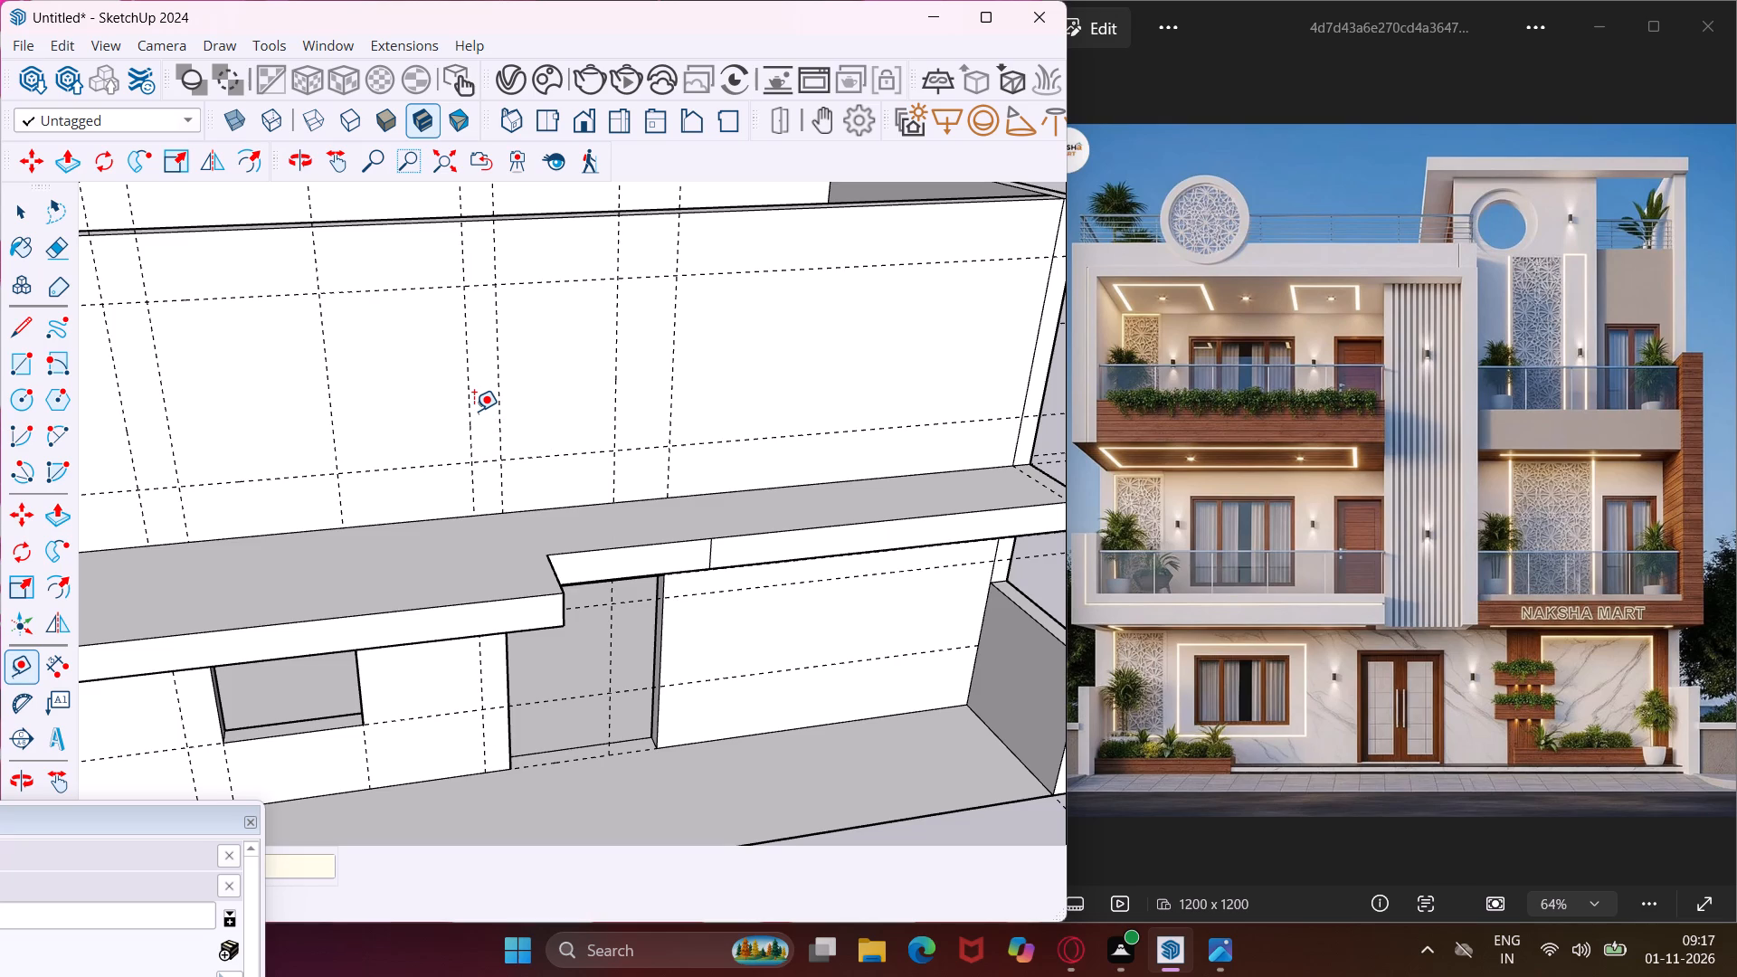
# Draw the window outline rectangle on the first-floor front wall between the vertical window guides and the two horizontal guides.
pyautogui.scroll(-4, 474, 411)
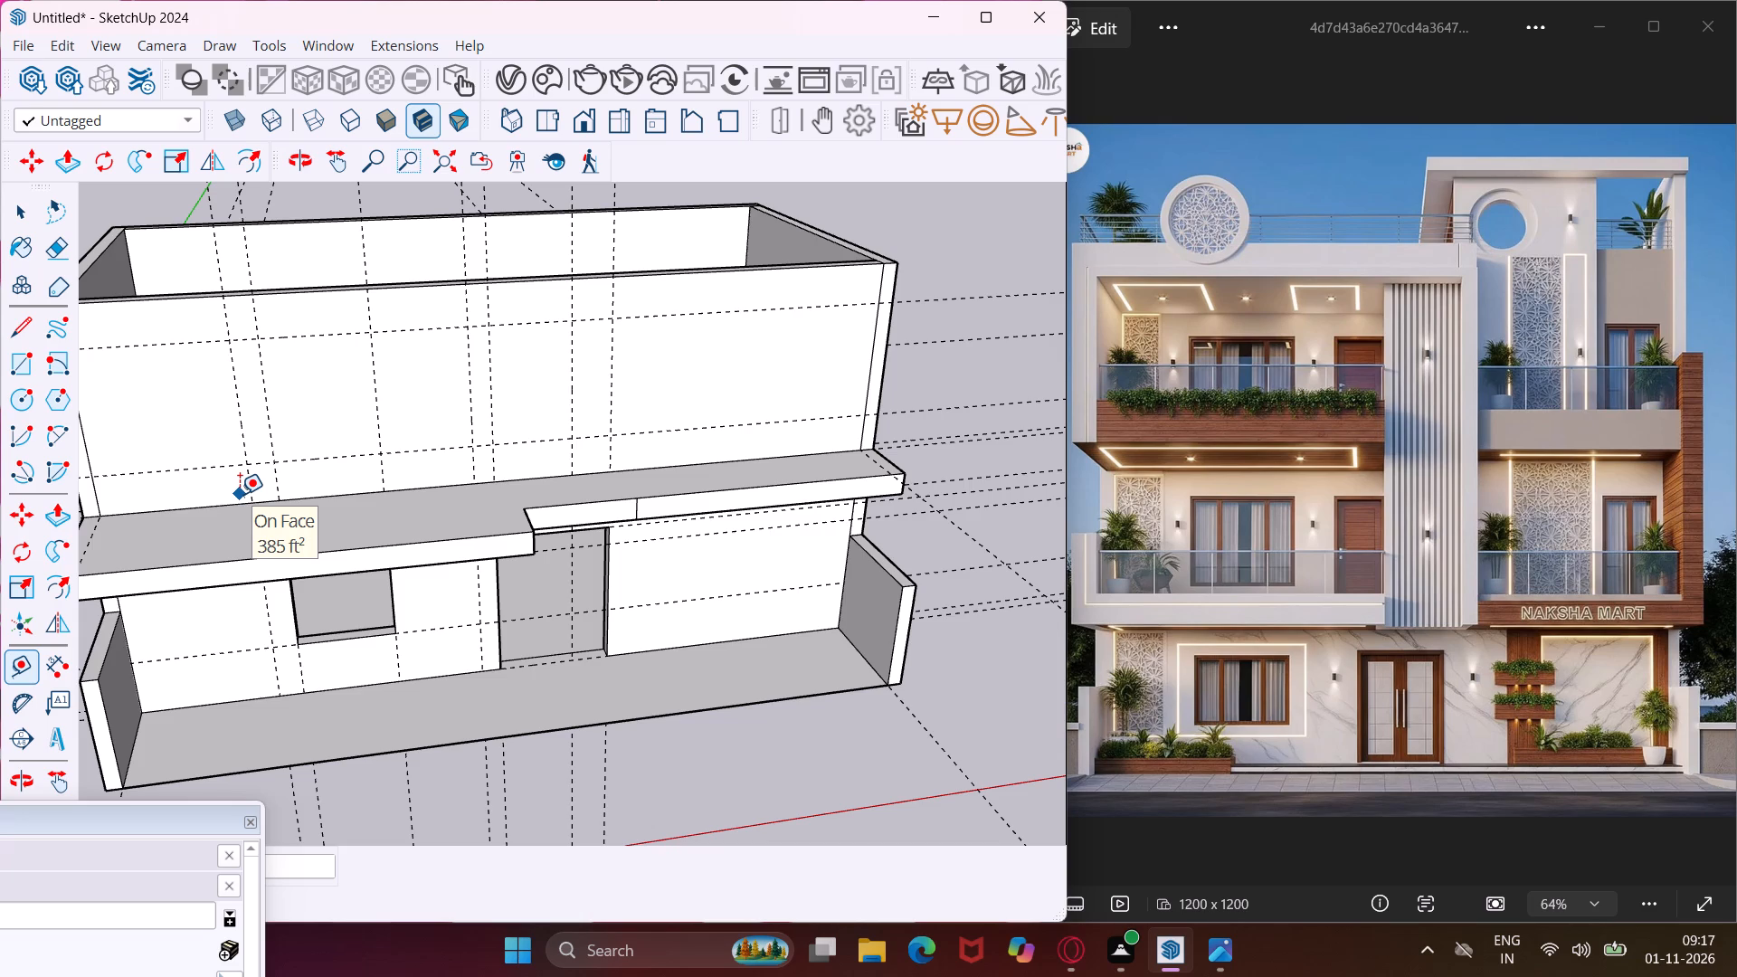
pyautogui.click(11, 359)
pyautogui.click(231, 345)
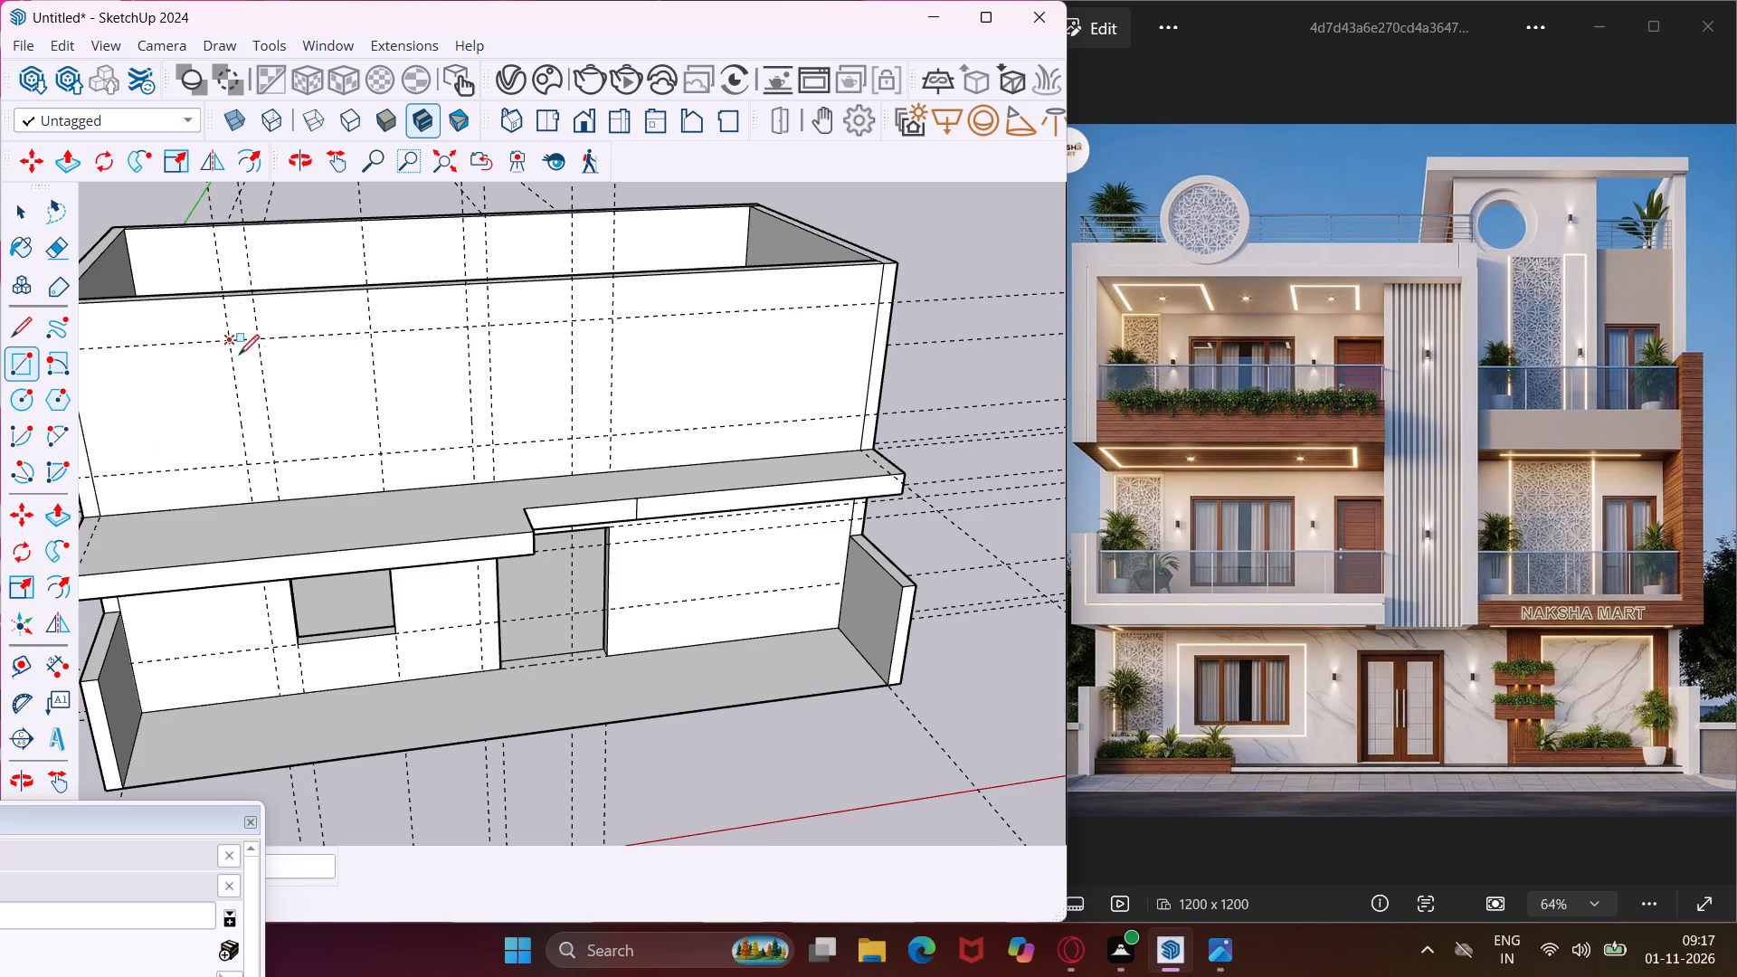
pyautogui.click(379, 459)
# Draw the door outline rectangle on the first-floor front wall from the upper guide down to the slab, between the two new guides.
pyautogui.click(466, 328)
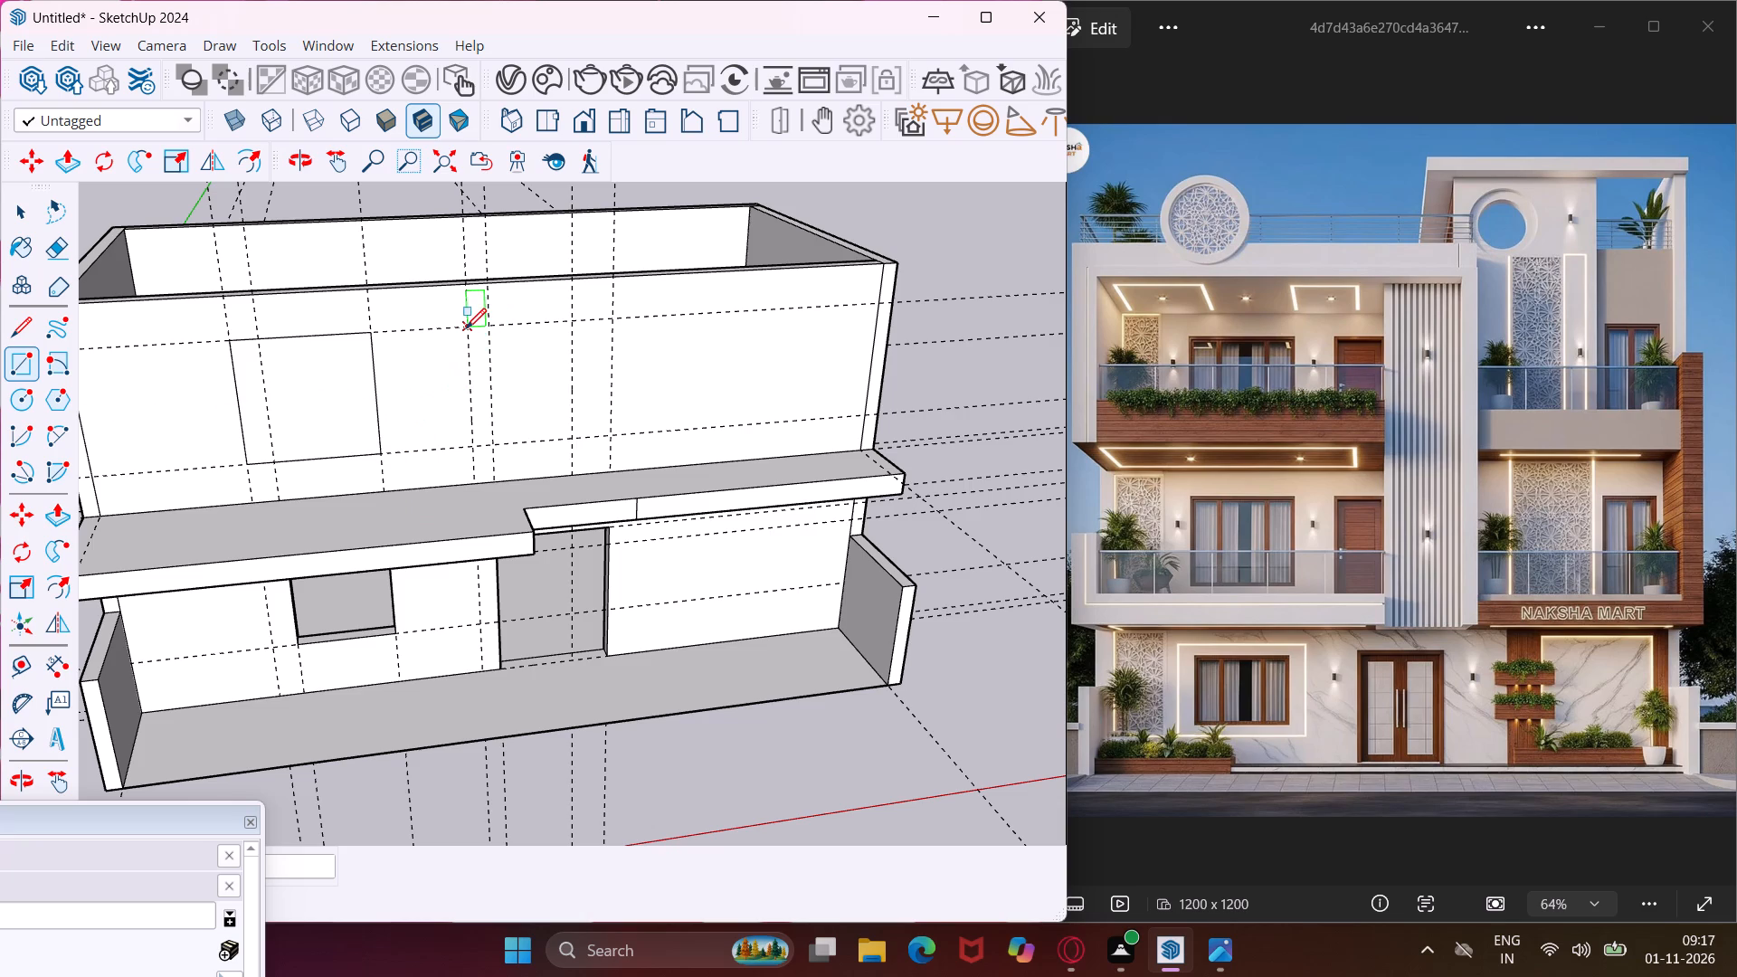
pyautogui.click(567, 473)
pyautogui.scroll(-4, 264, 381)
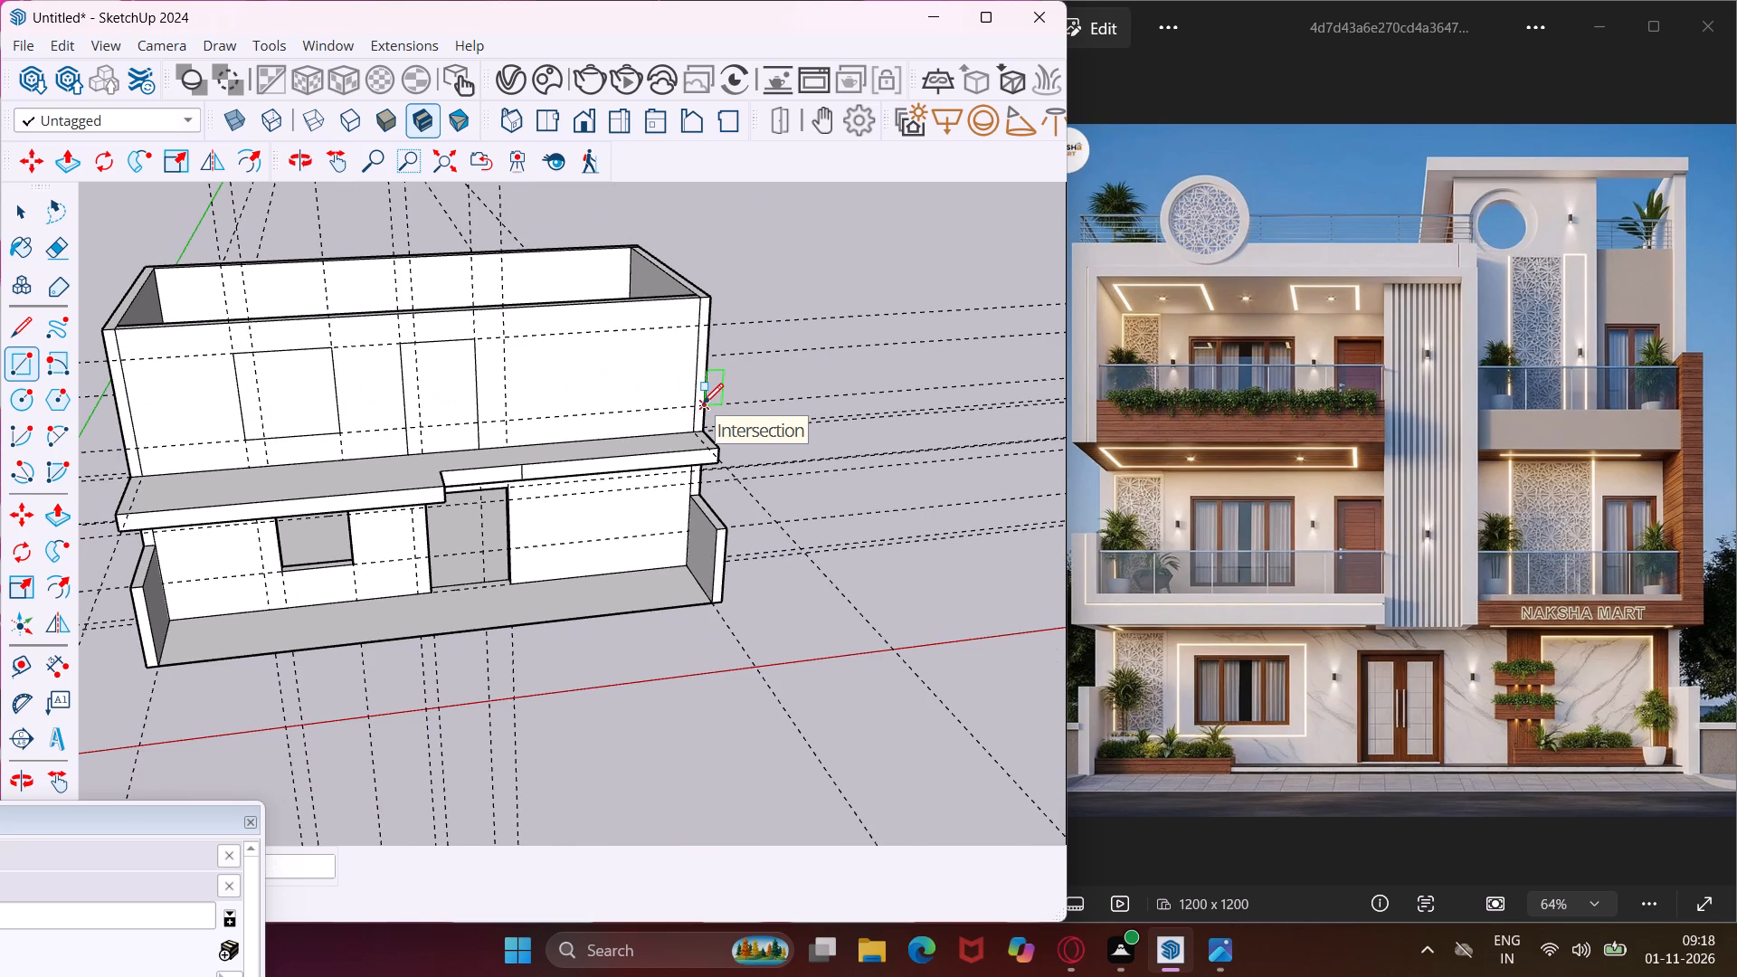
pyautogui.scroll(3, 686, 410)
pyautogui.moveTo(686, 412); pyautogui.dragTo(686, 441, button='middle')
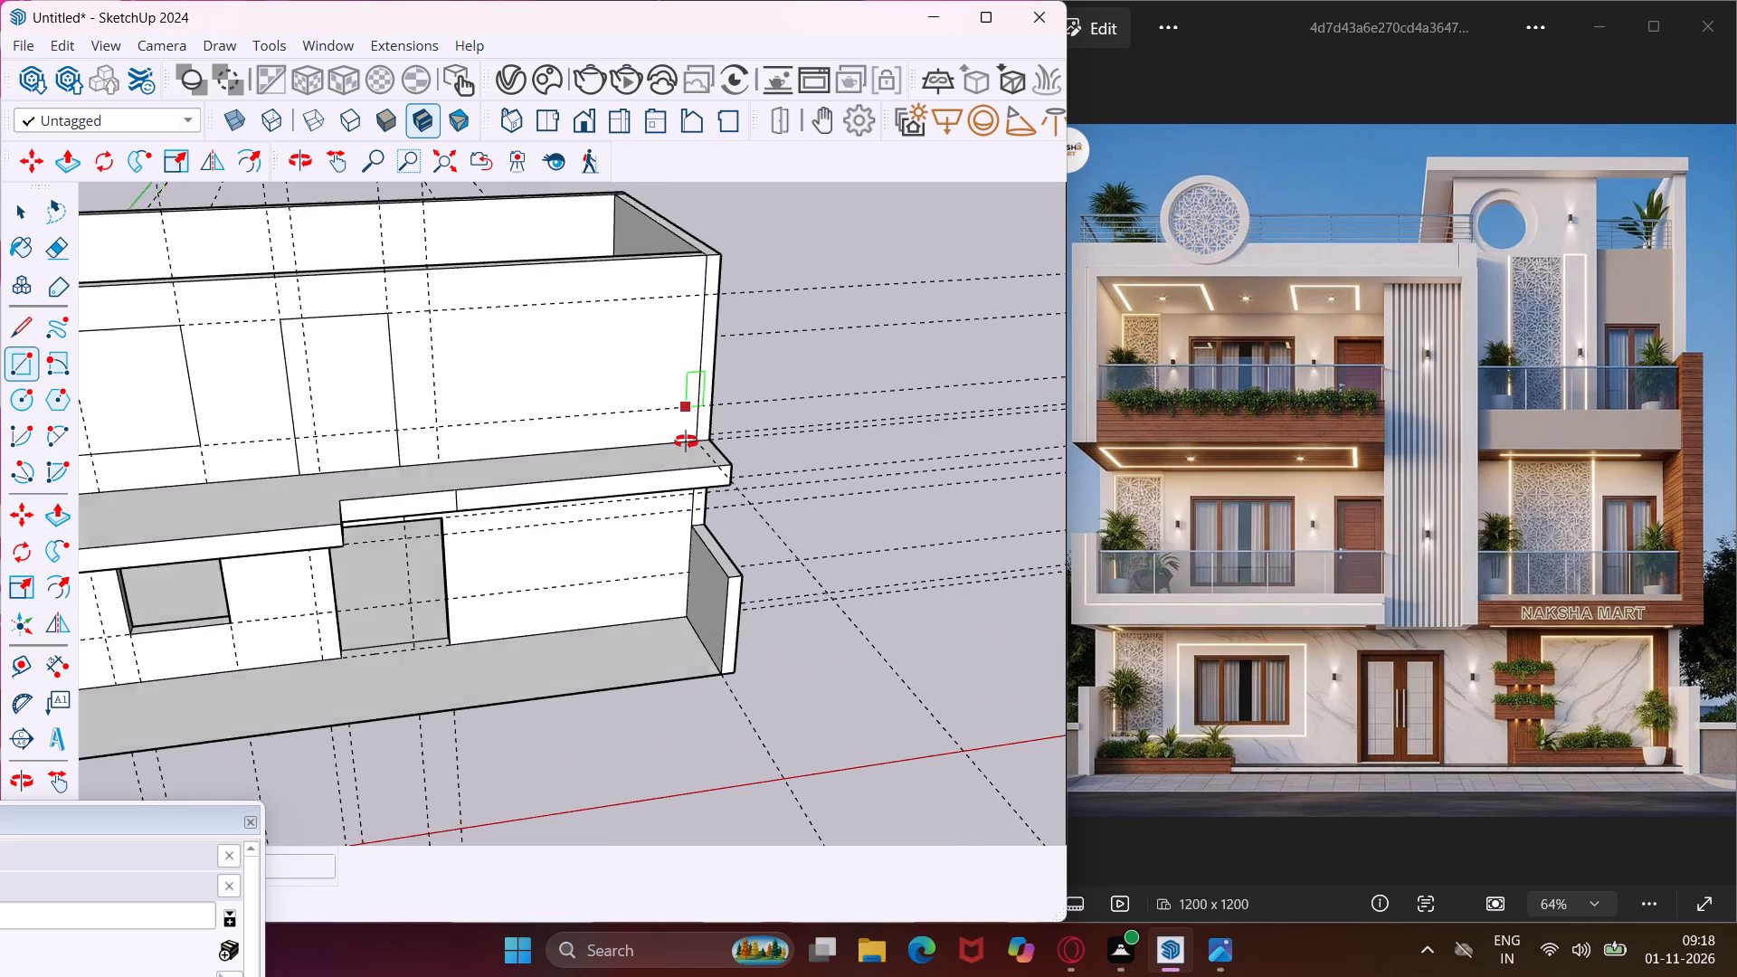
pyautogui.moveTo(686, 441); pyautogui.dragTo(688, 470, button='middle')
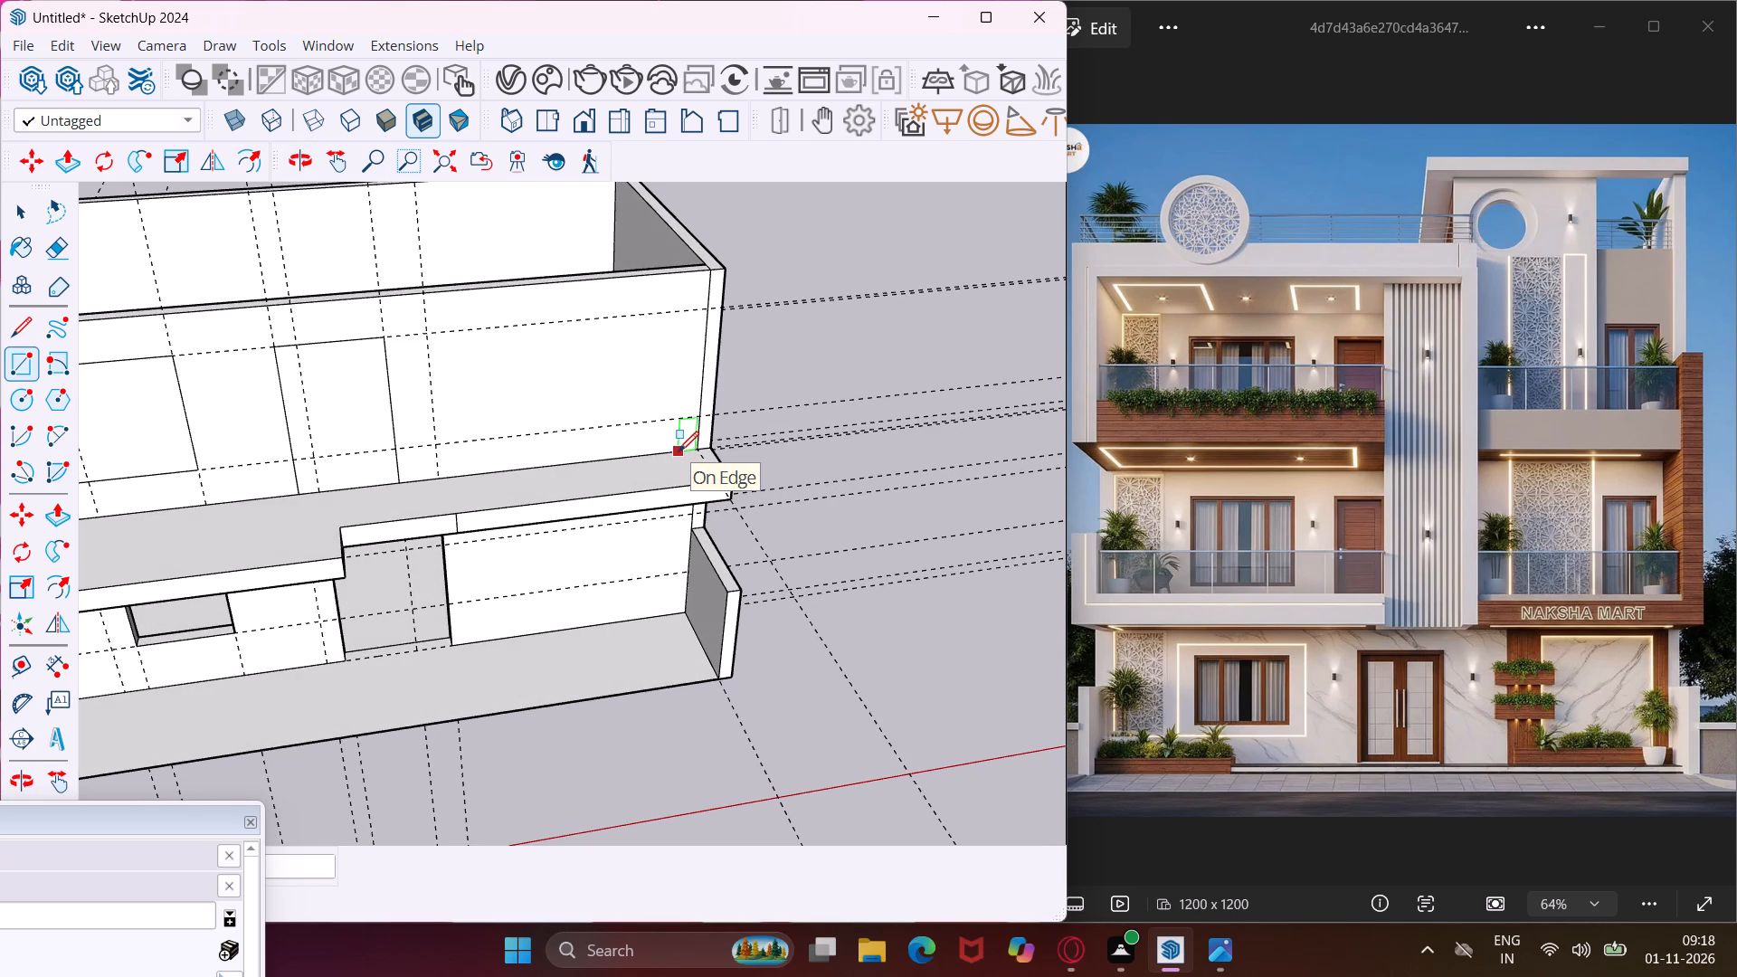
pyautogui.press('Escape')
pyautogui.press('space')
# Copy the projecting slab's door-side top edge 1' inward toward the window side.
pyautogui.scroll(4, 713, 447)
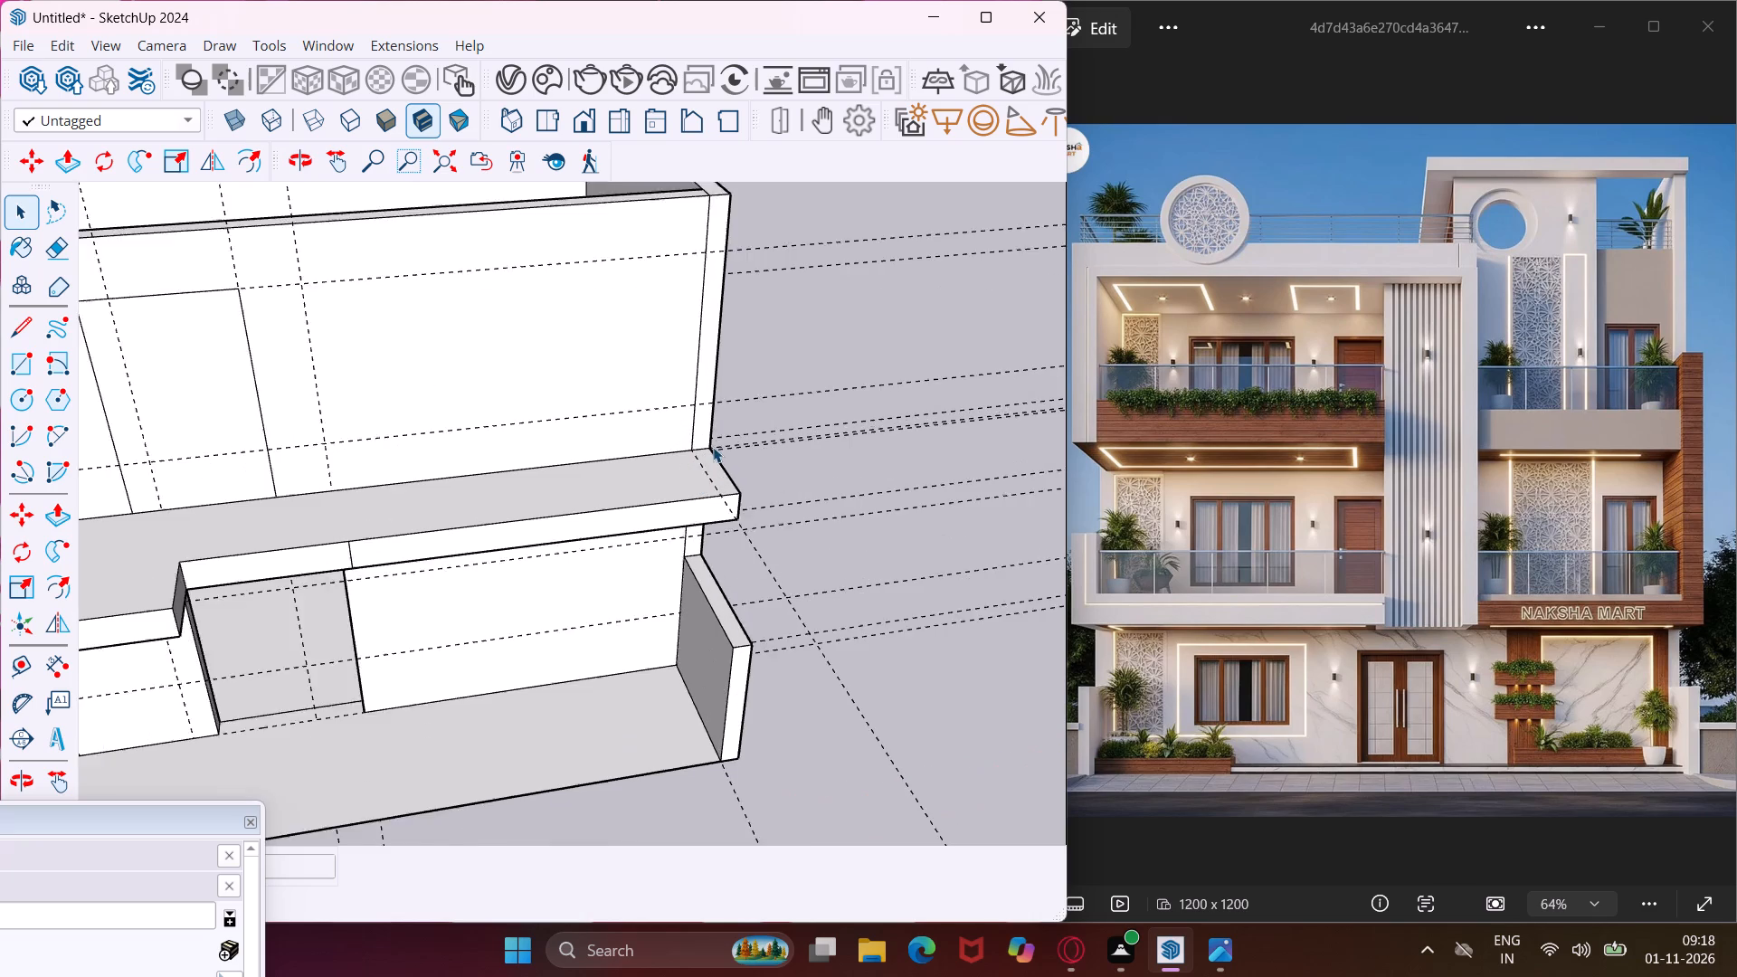
pyautogui.scroll(4, 713, 447)
pyautogui.click(726, 476)
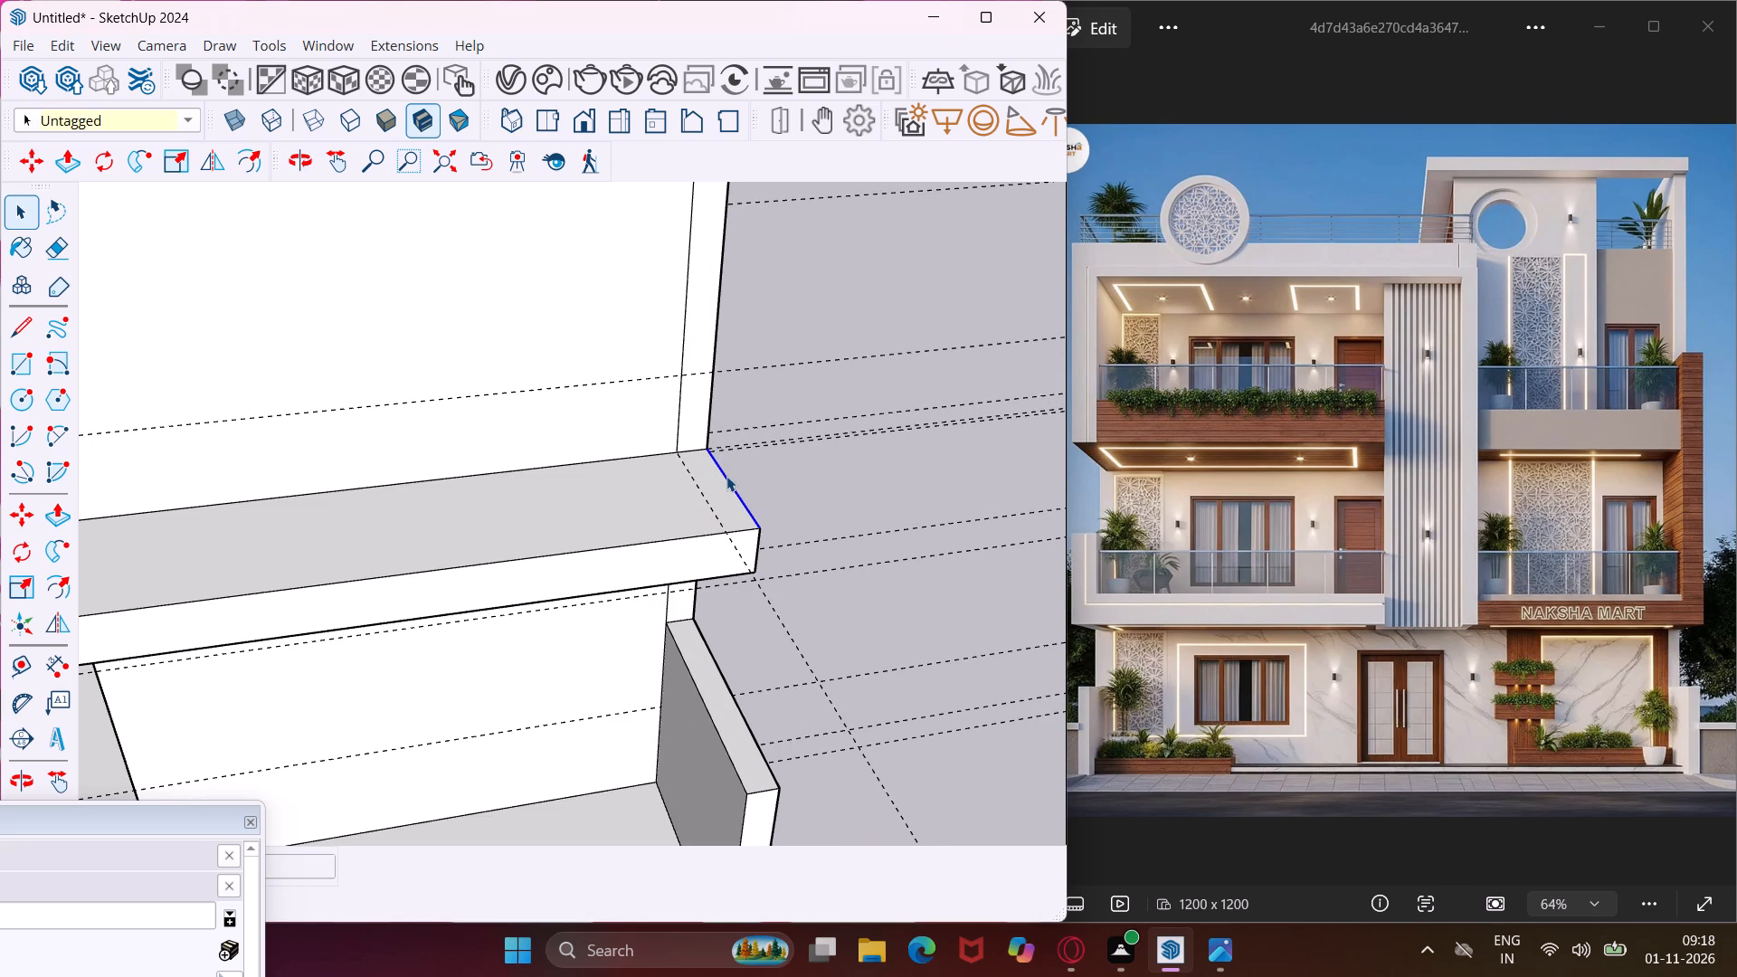
pyautogui.press('m')
pyautogui.scroll(4, 714, 444)
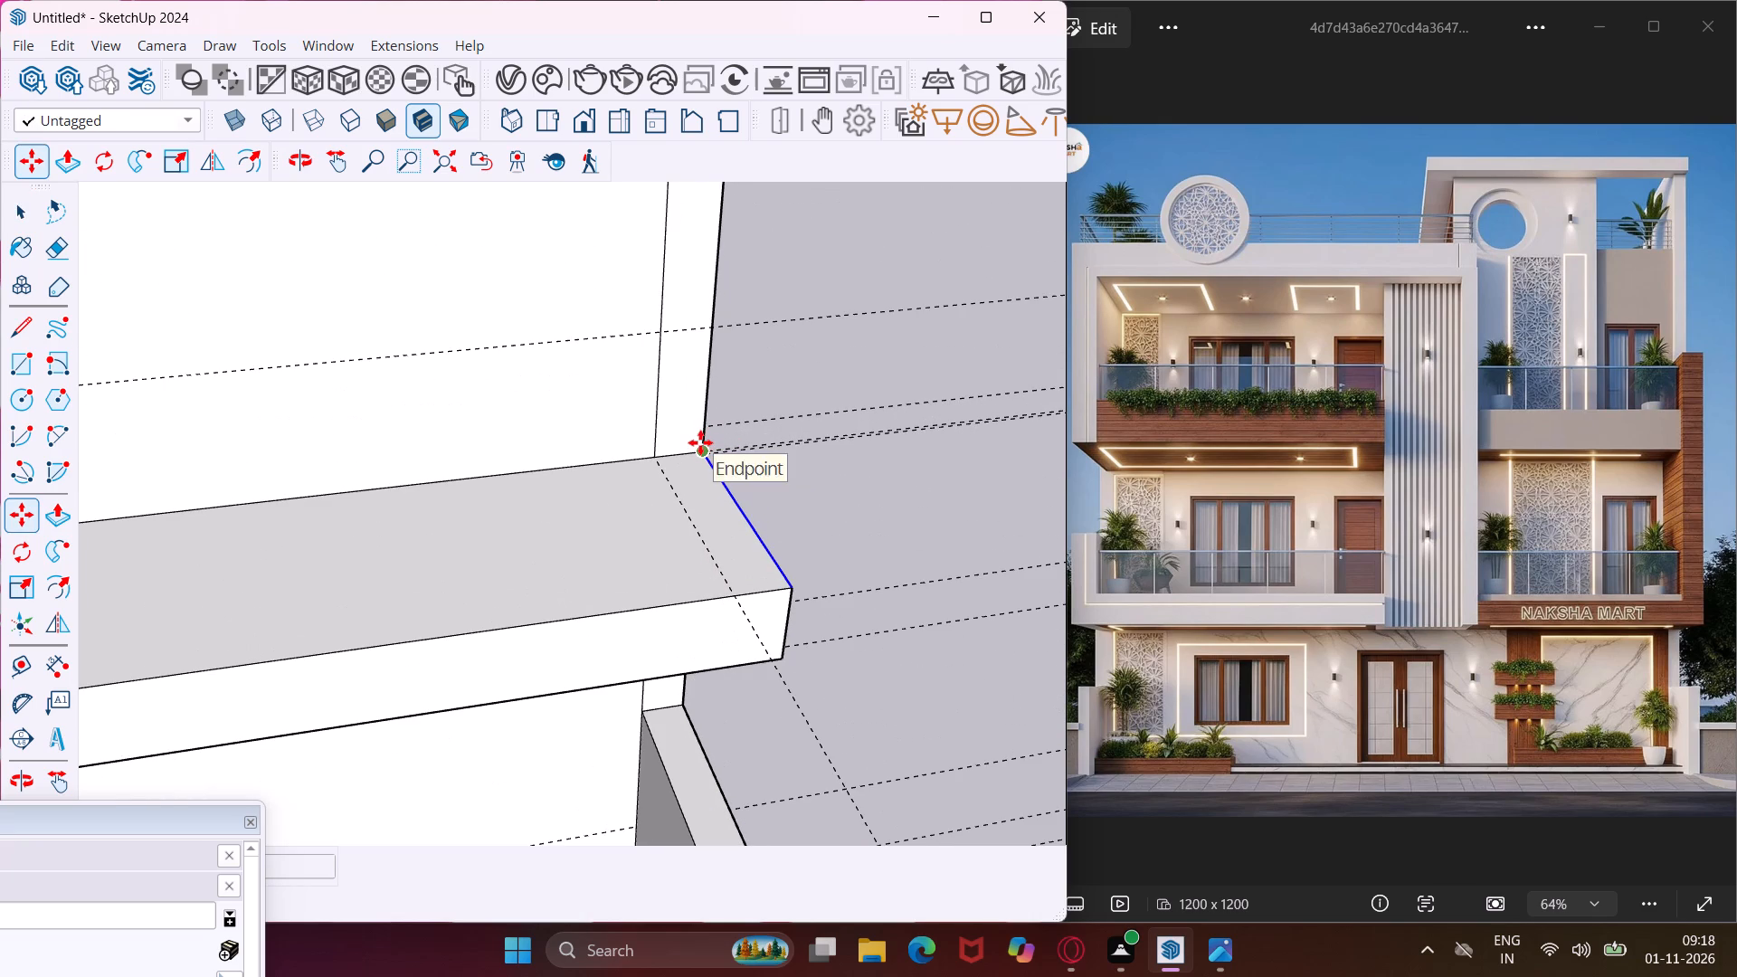
pyautogui.click(704, 446)
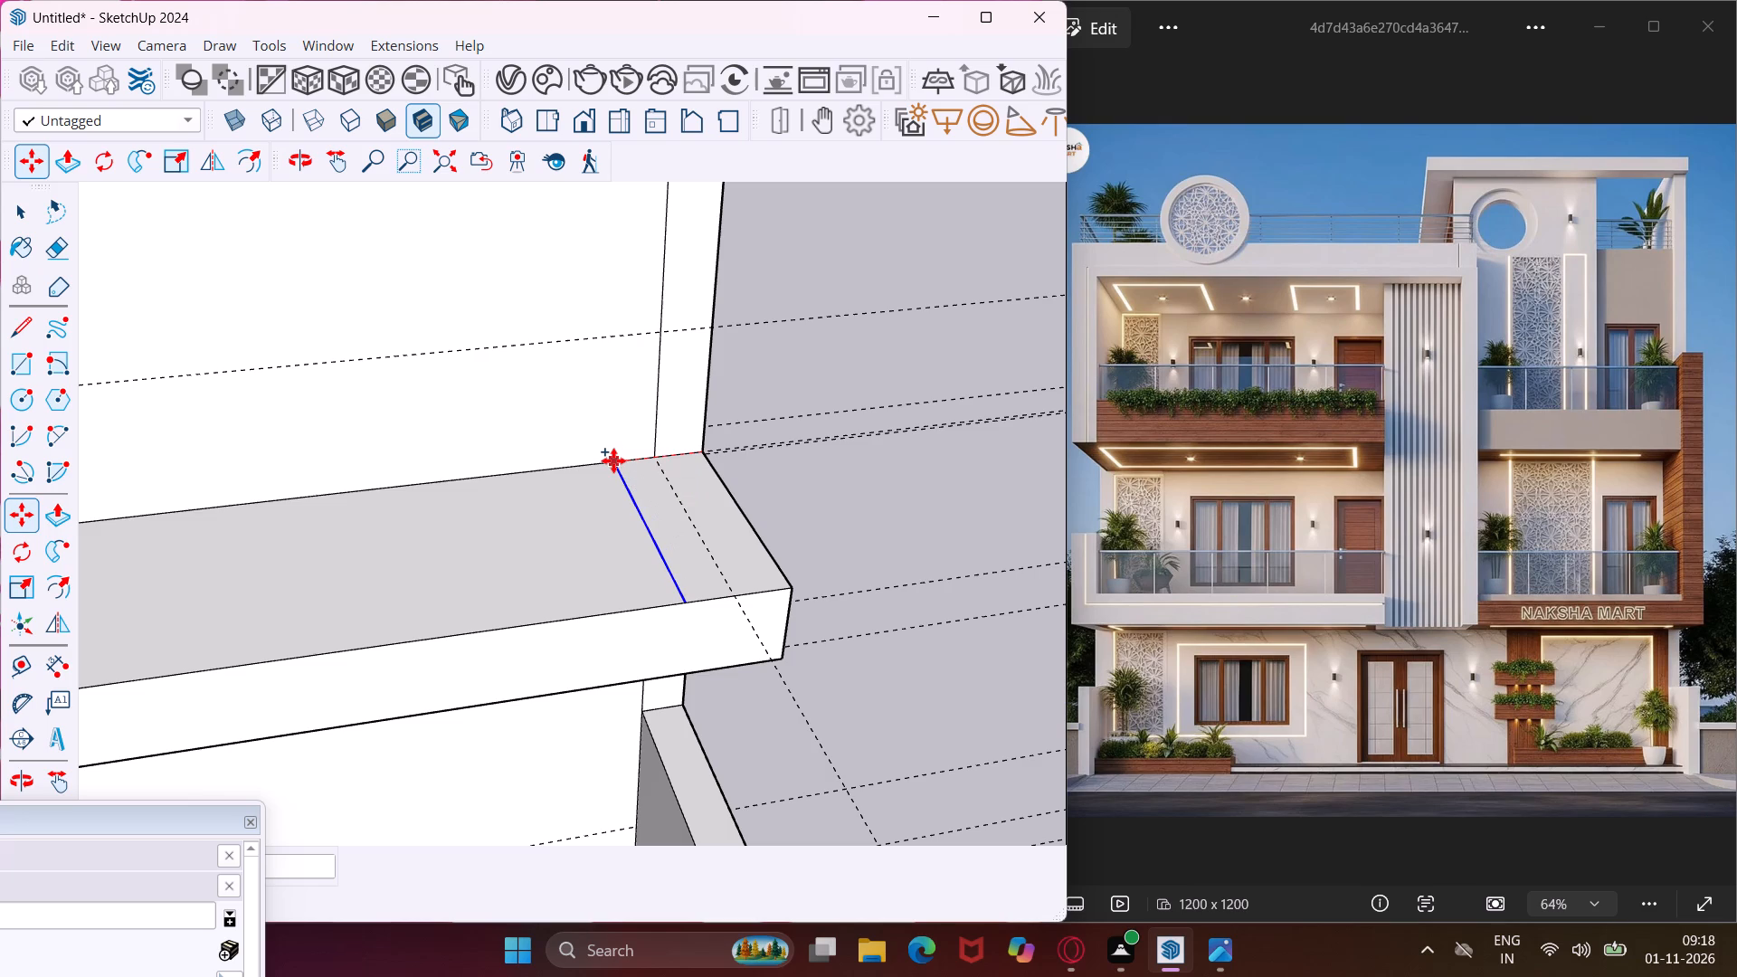
pyautogui.write("1'")
pyautogui.press('Return')
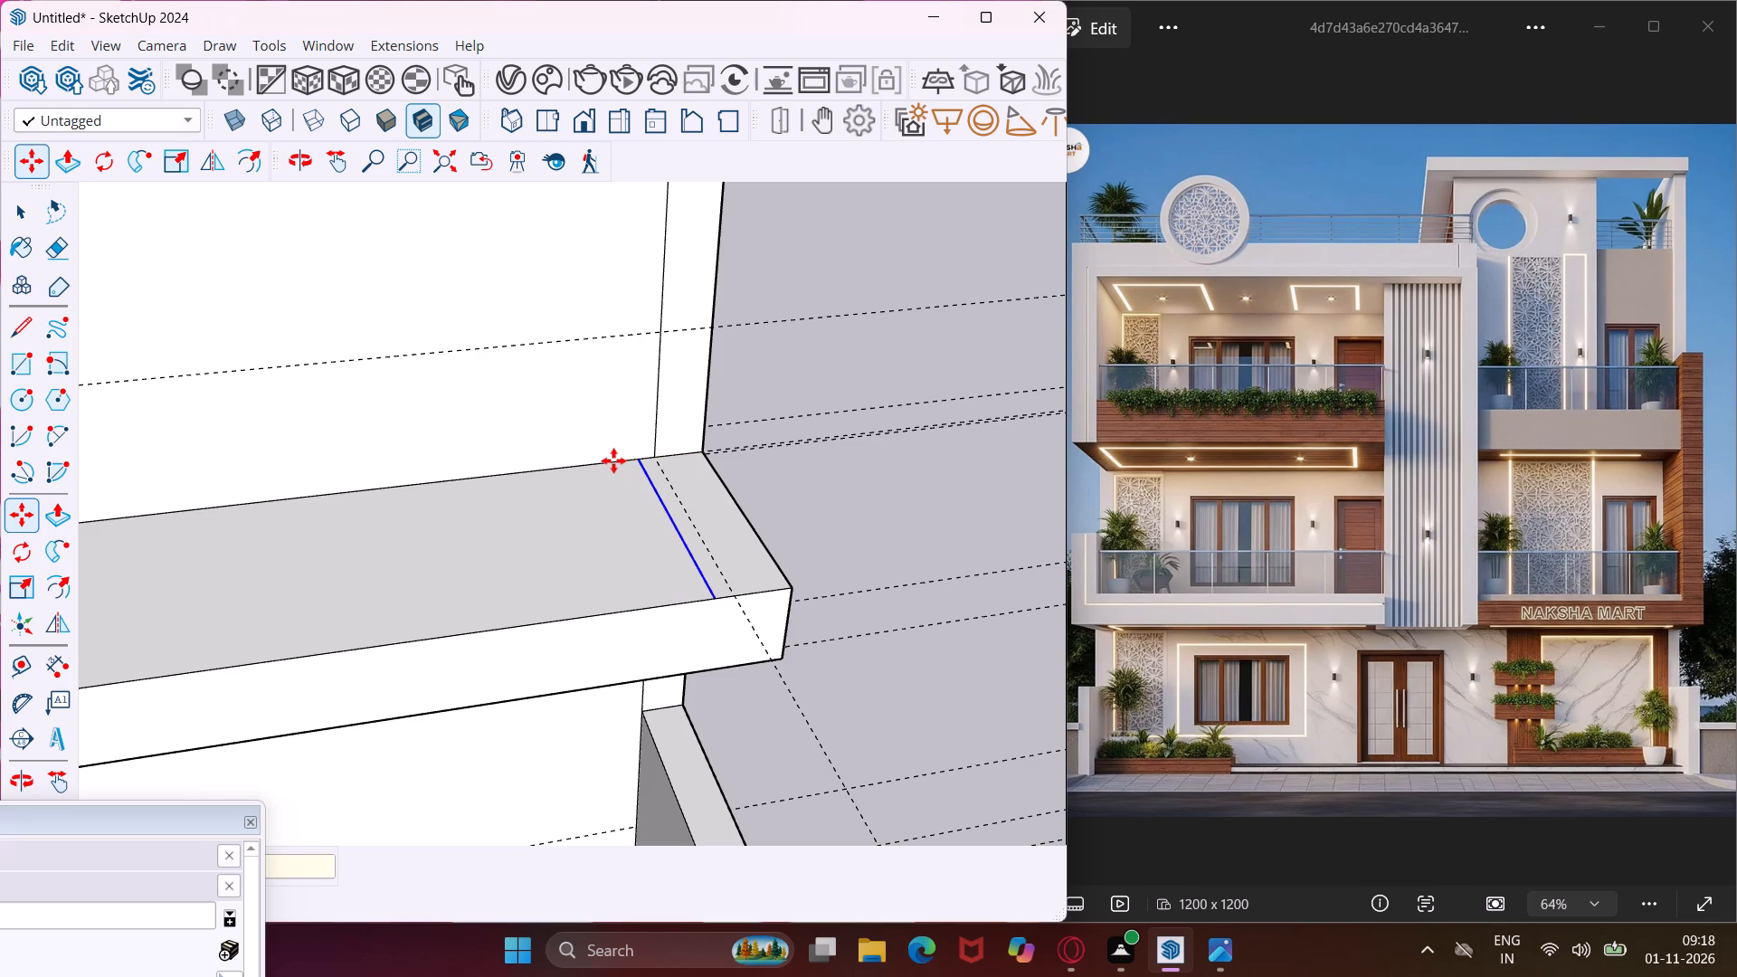
pyautogui.scroll(-3, 613, 460)
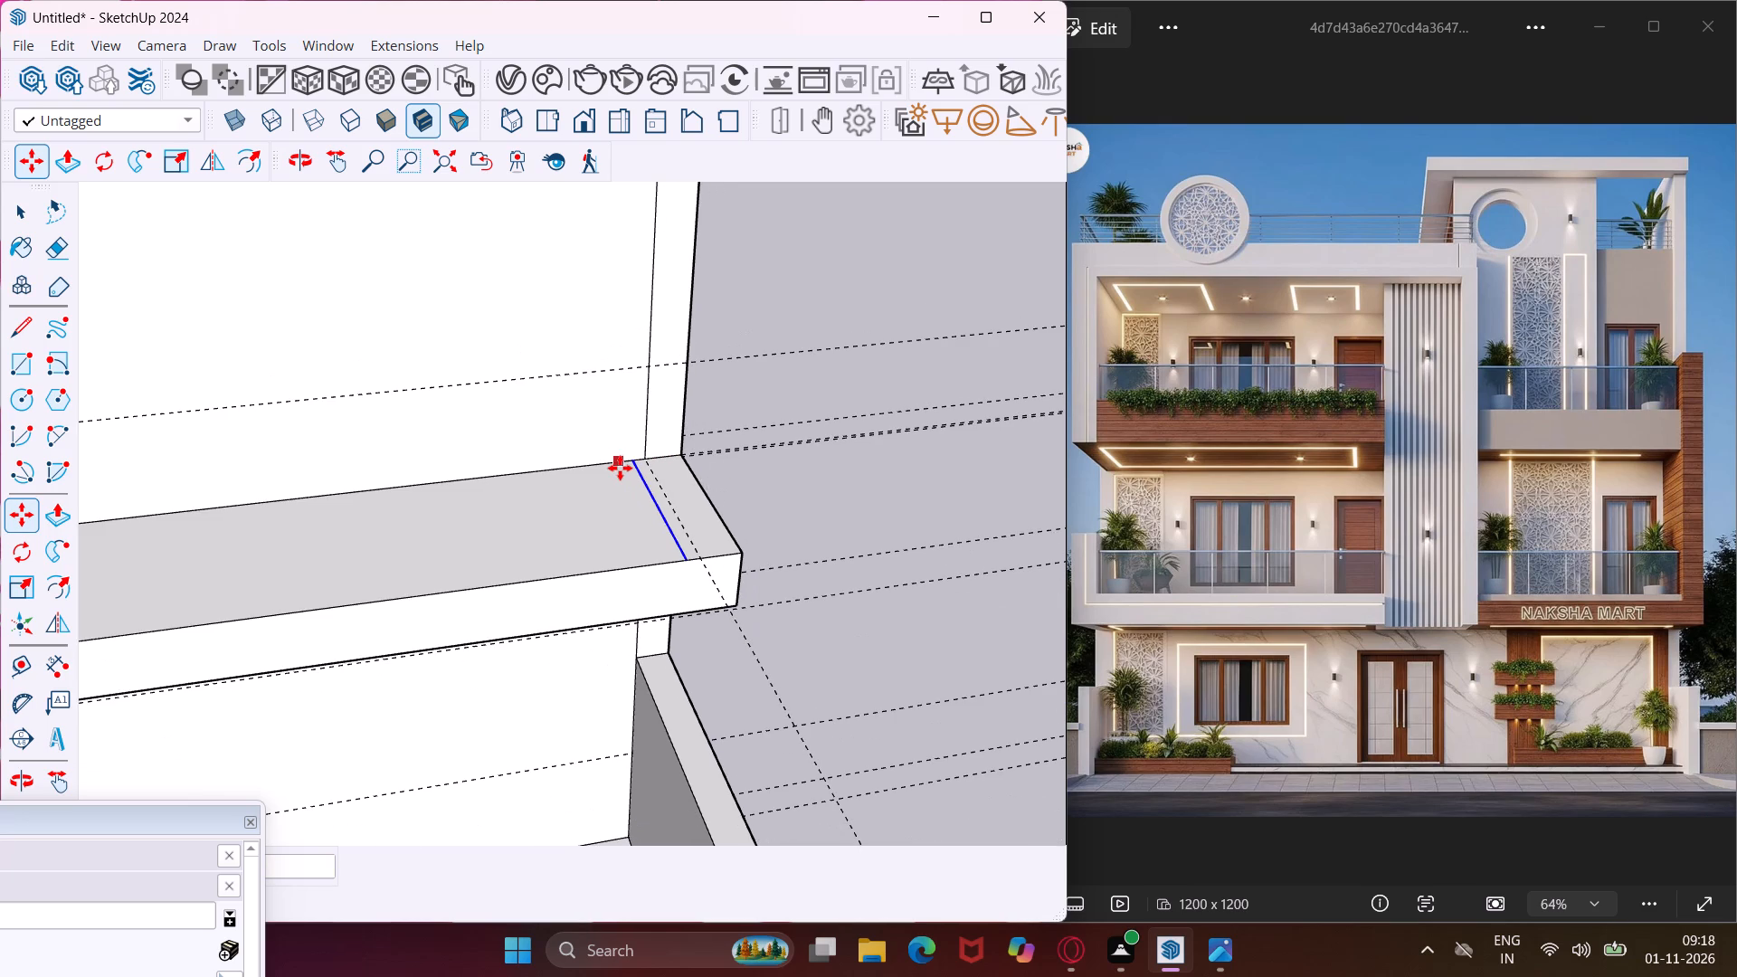
pyautogui.press('Escape')
pyautogui.press('space')
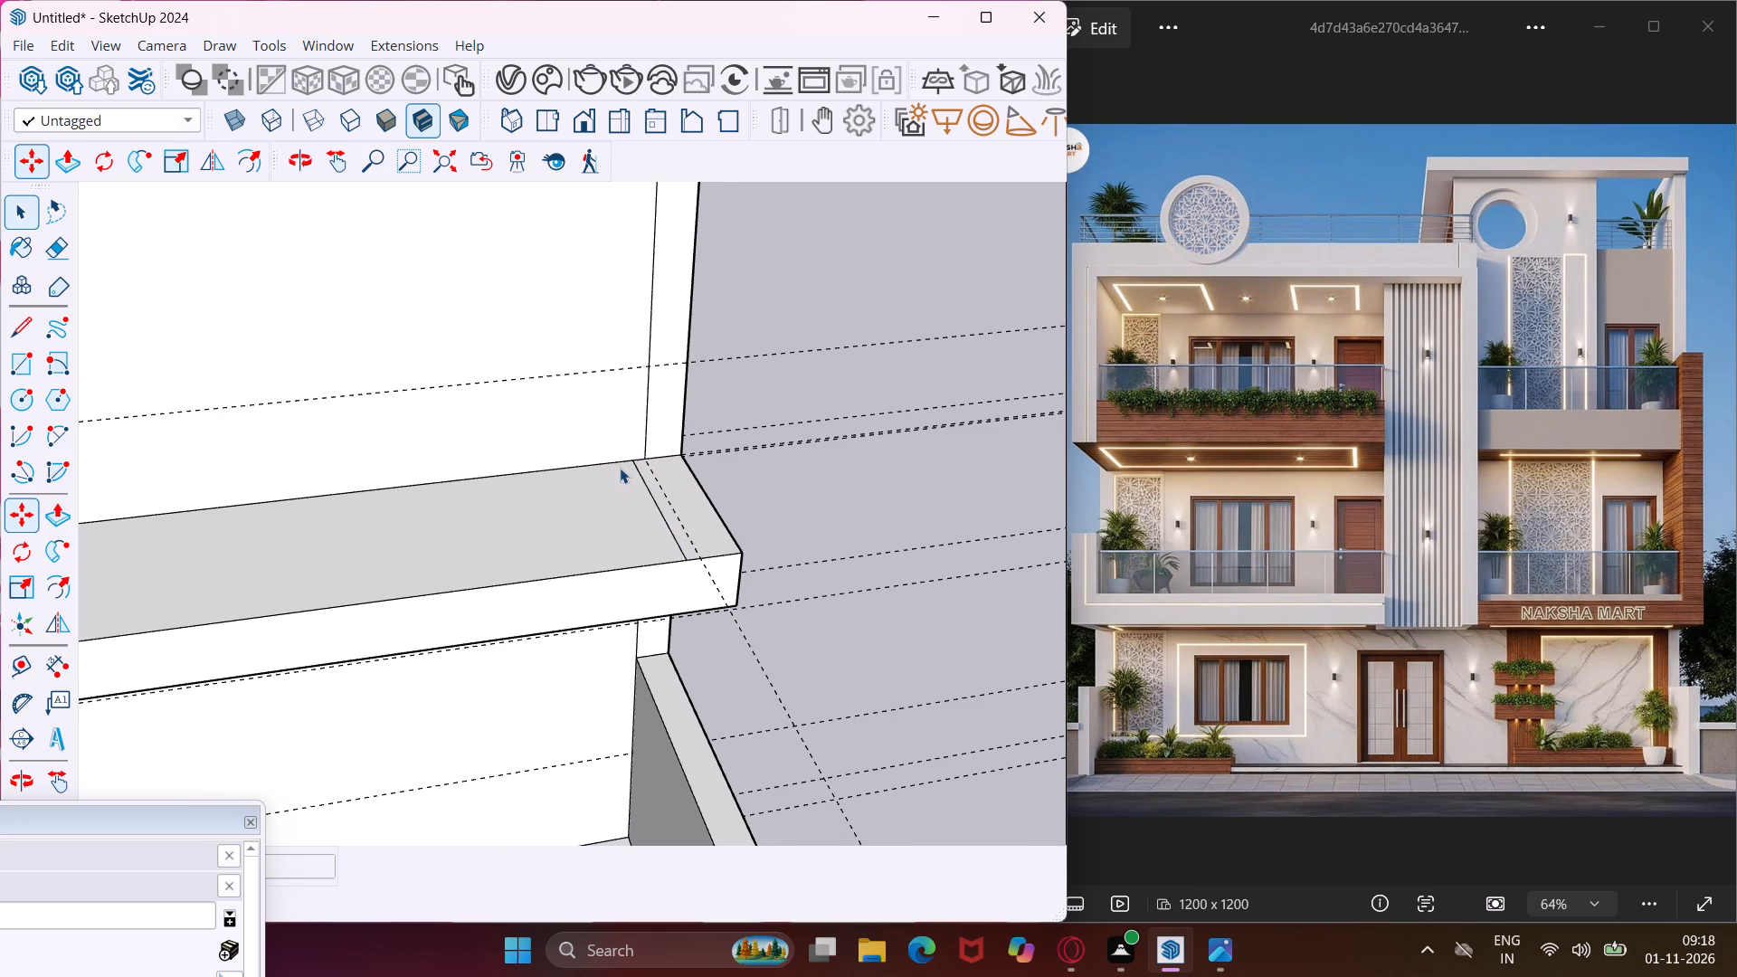
# Draw a second door outline rectangle on the first-floor front wall near its door-side corner, from the slab edge up to the upper guide.
pyautogui.scroll(-5, 620, 468)
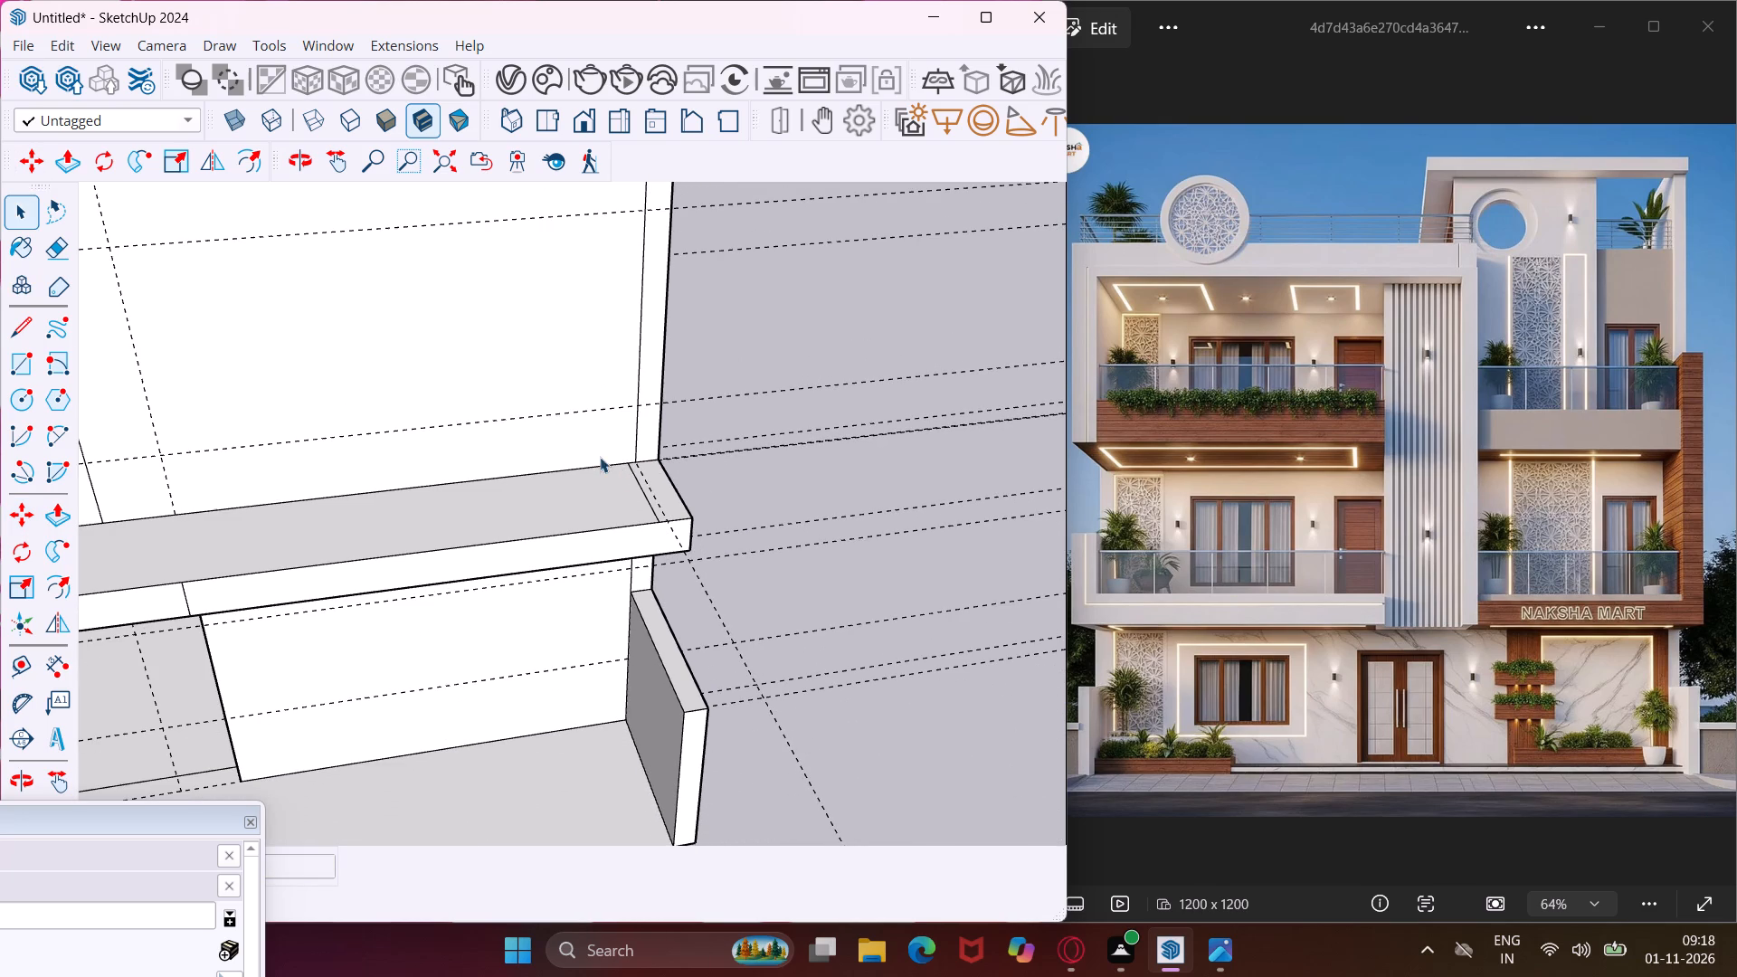
pyautogui.click(24, 359)
pyautogui.scroll(-3, 173, 395)
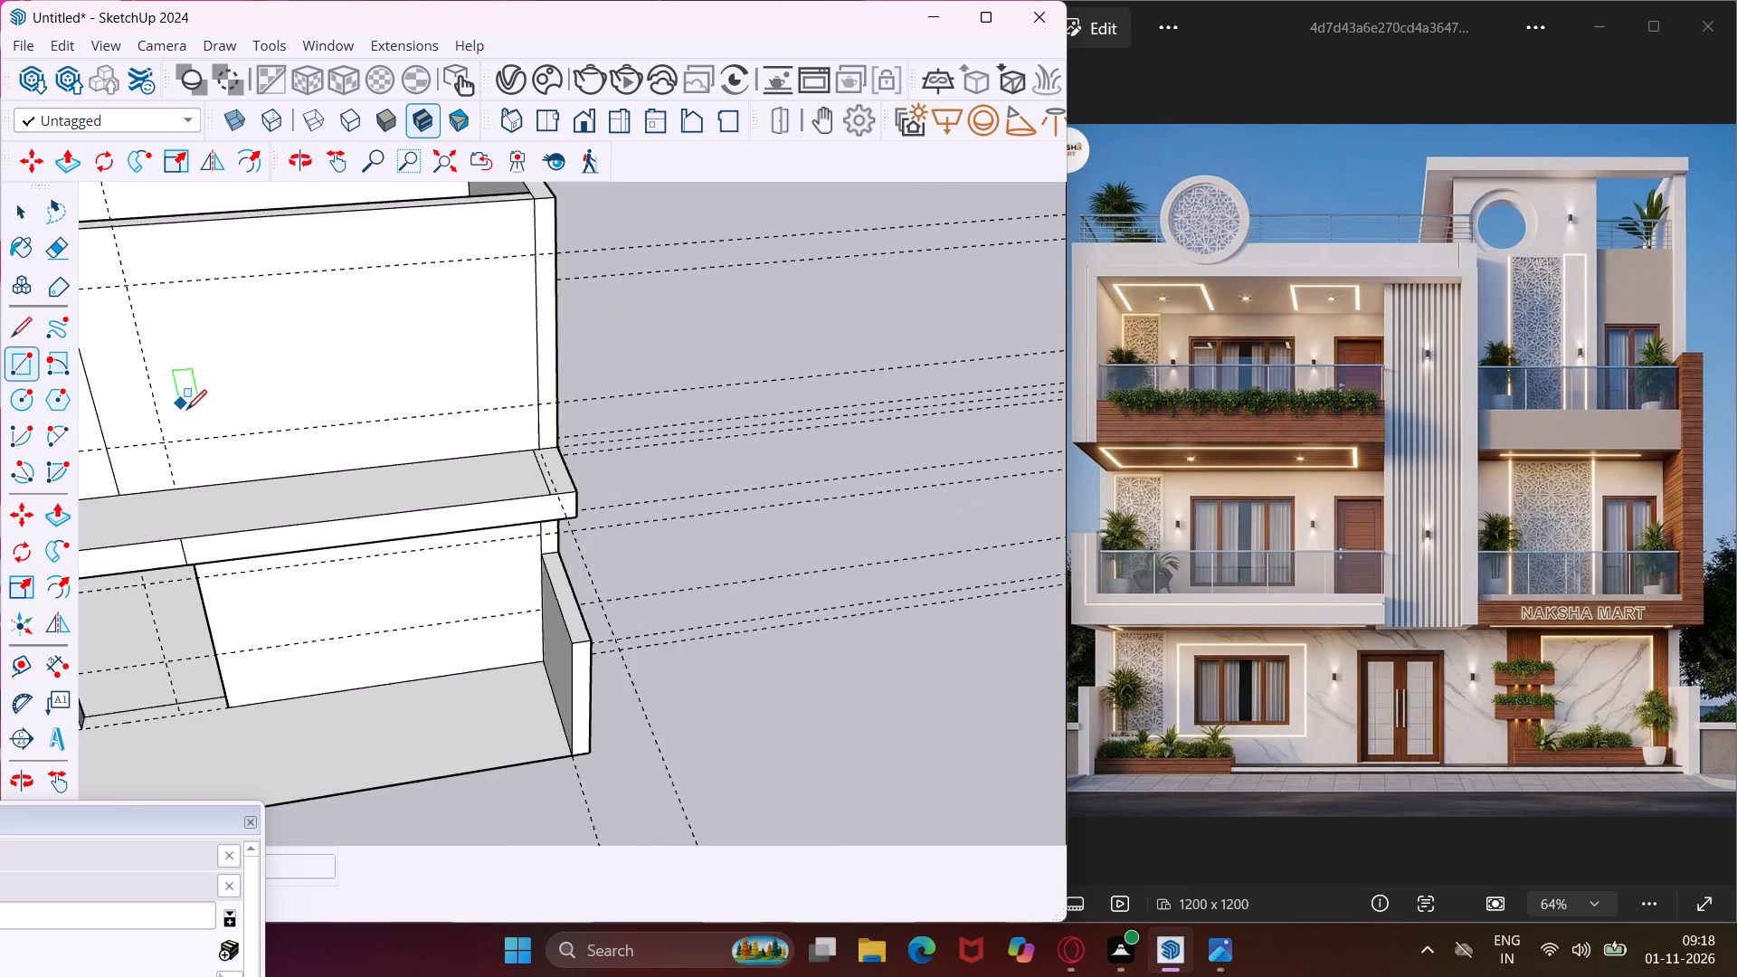
pyautogui.scroll(-1, 186, 410)
pyautogui.moveTo(209, 422); pyautogui.dragTo(264, 392, button='middle')
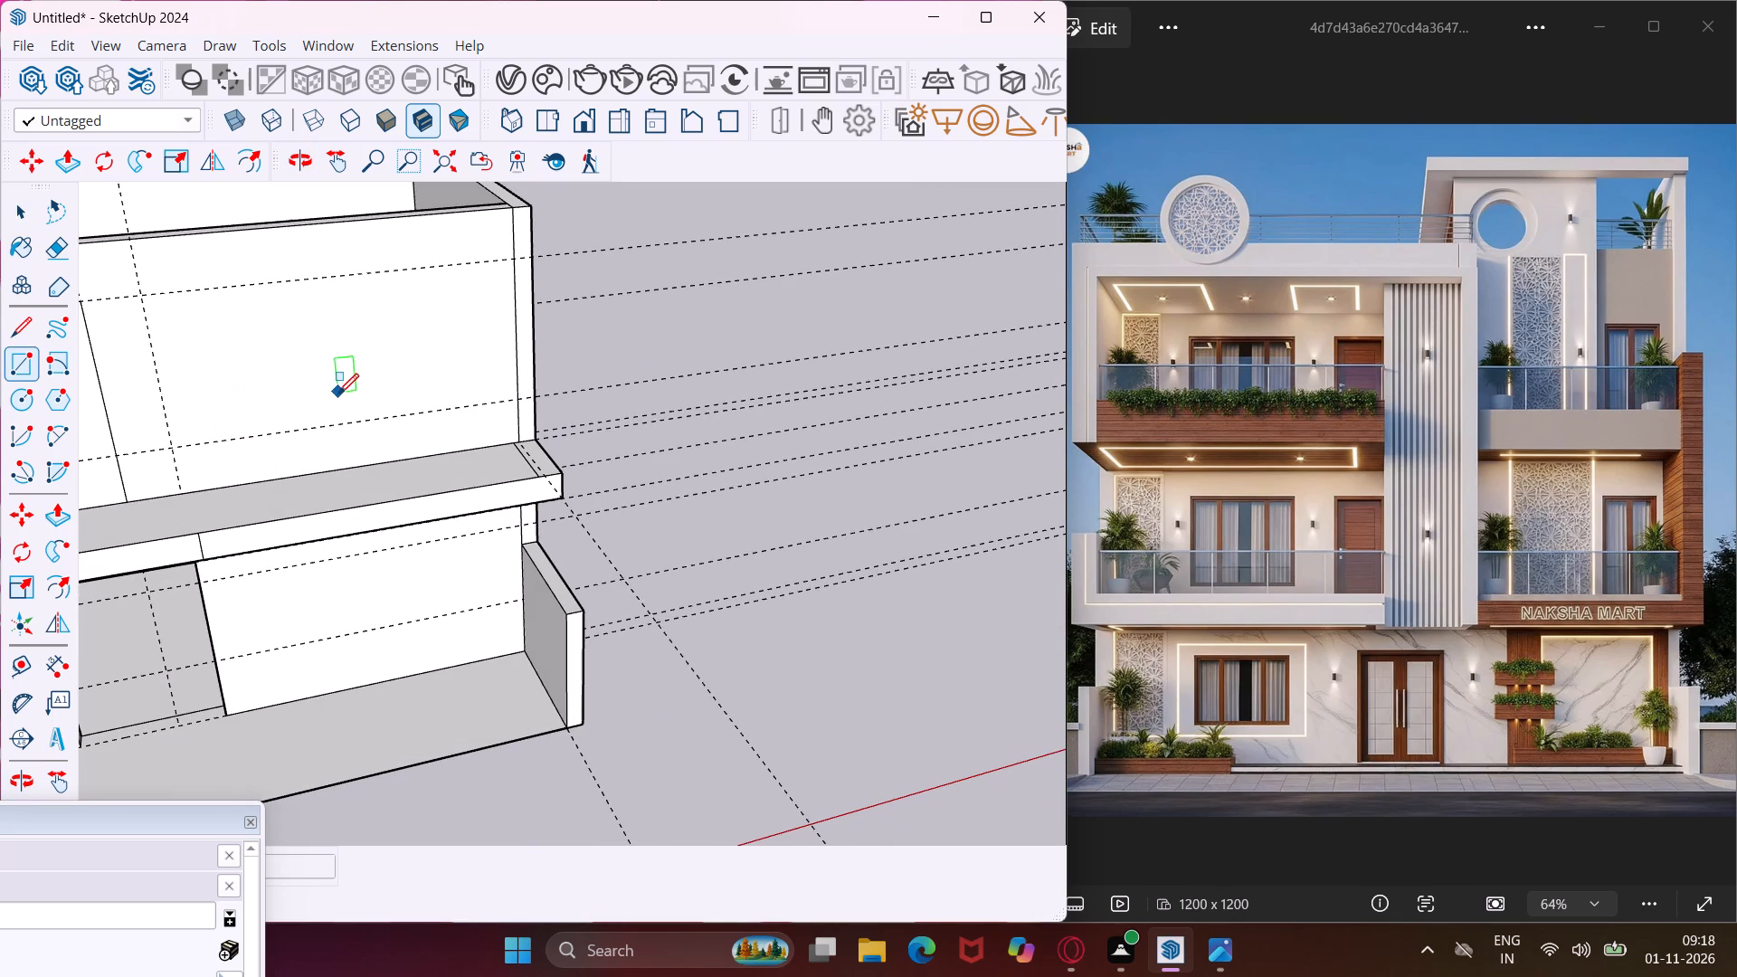
pyautogui.scroll(4, 384, 403)
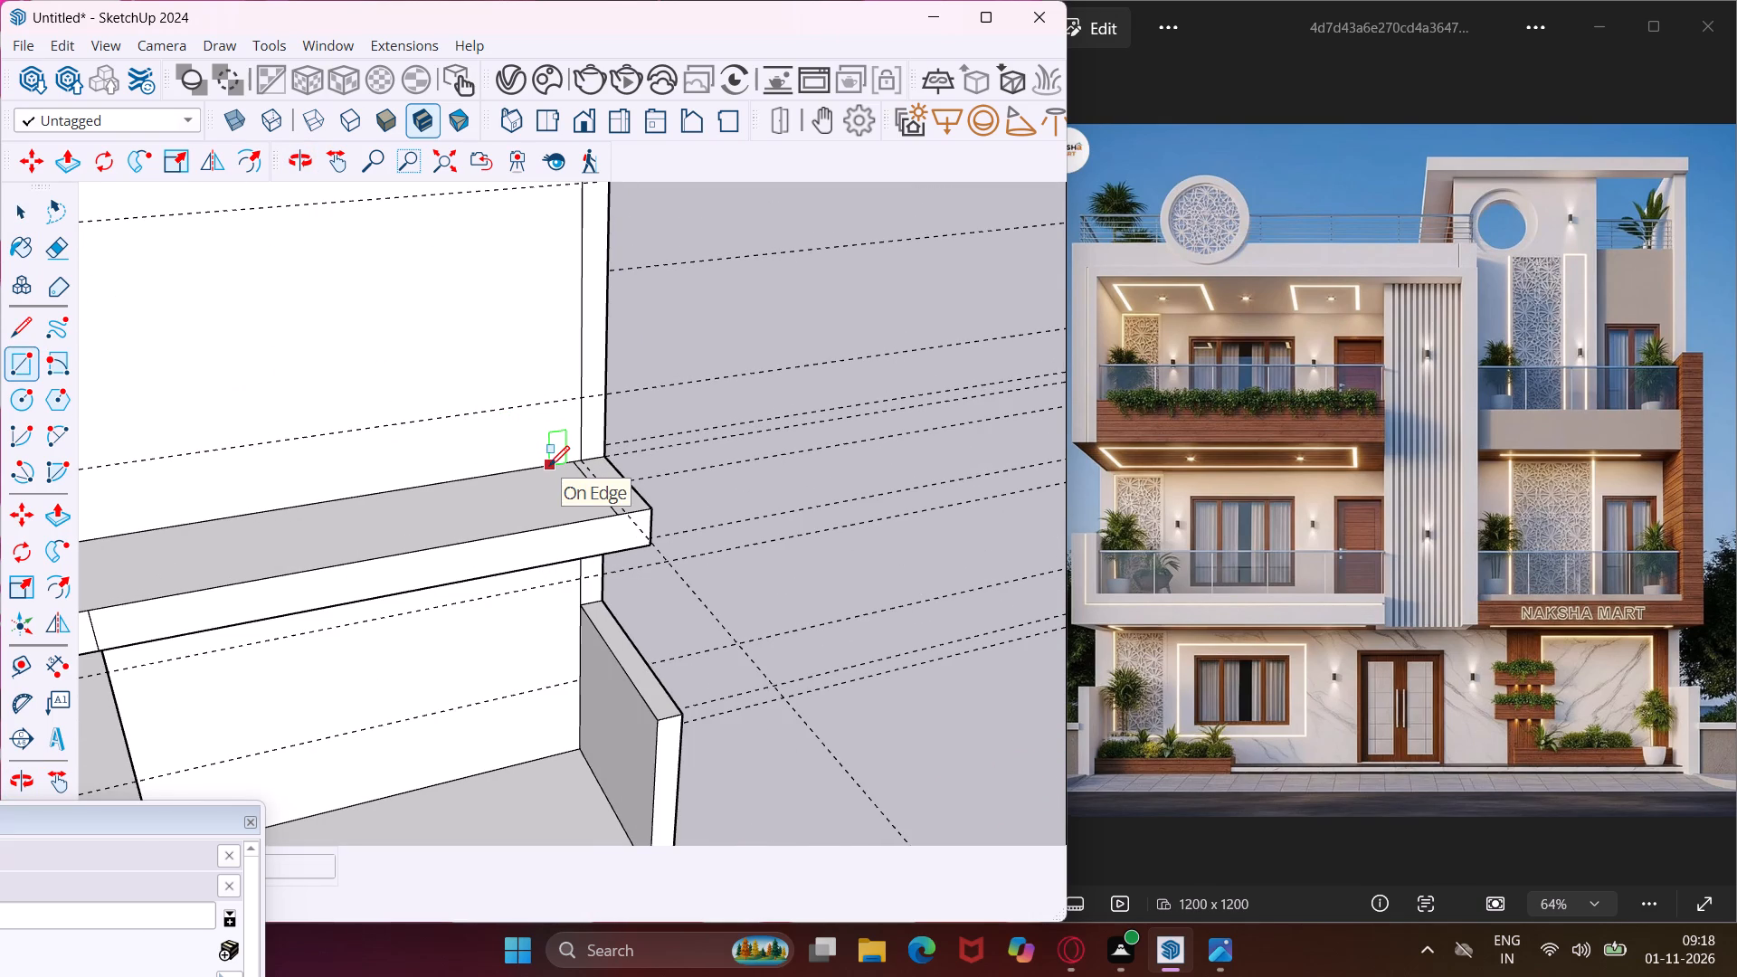
pyautogui.click(551, 466)
pyautogui.scroll(-2, 434, 384)
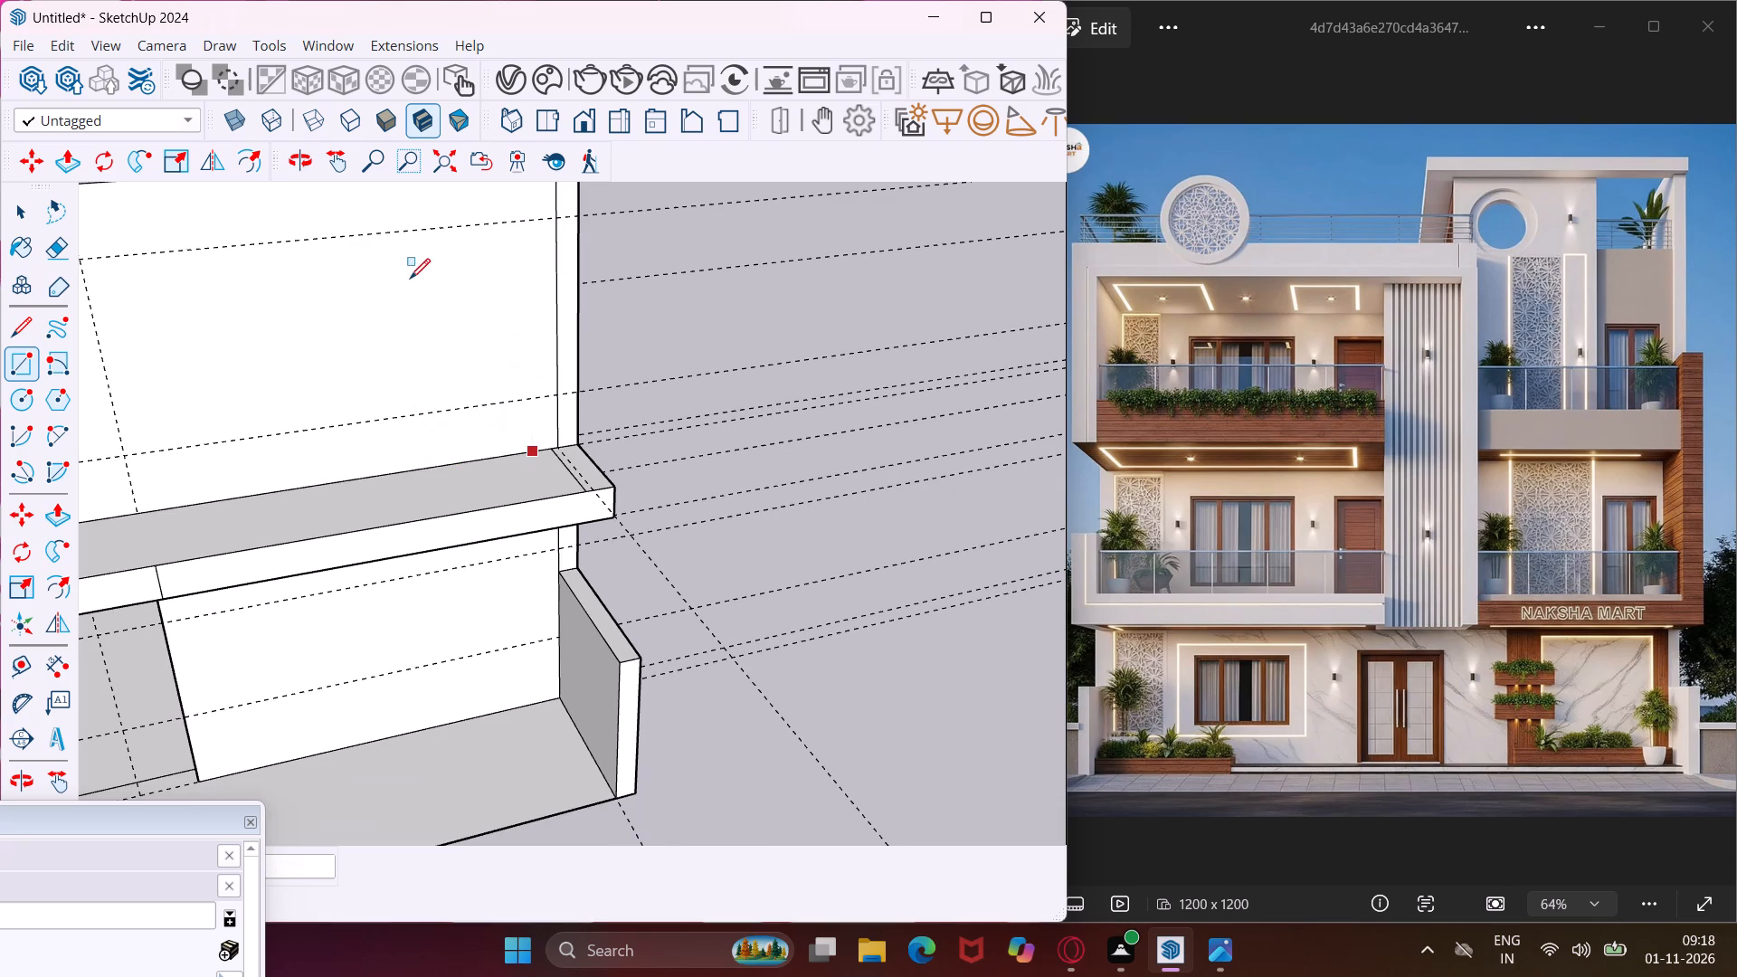
pyautogui.click(401, 233)
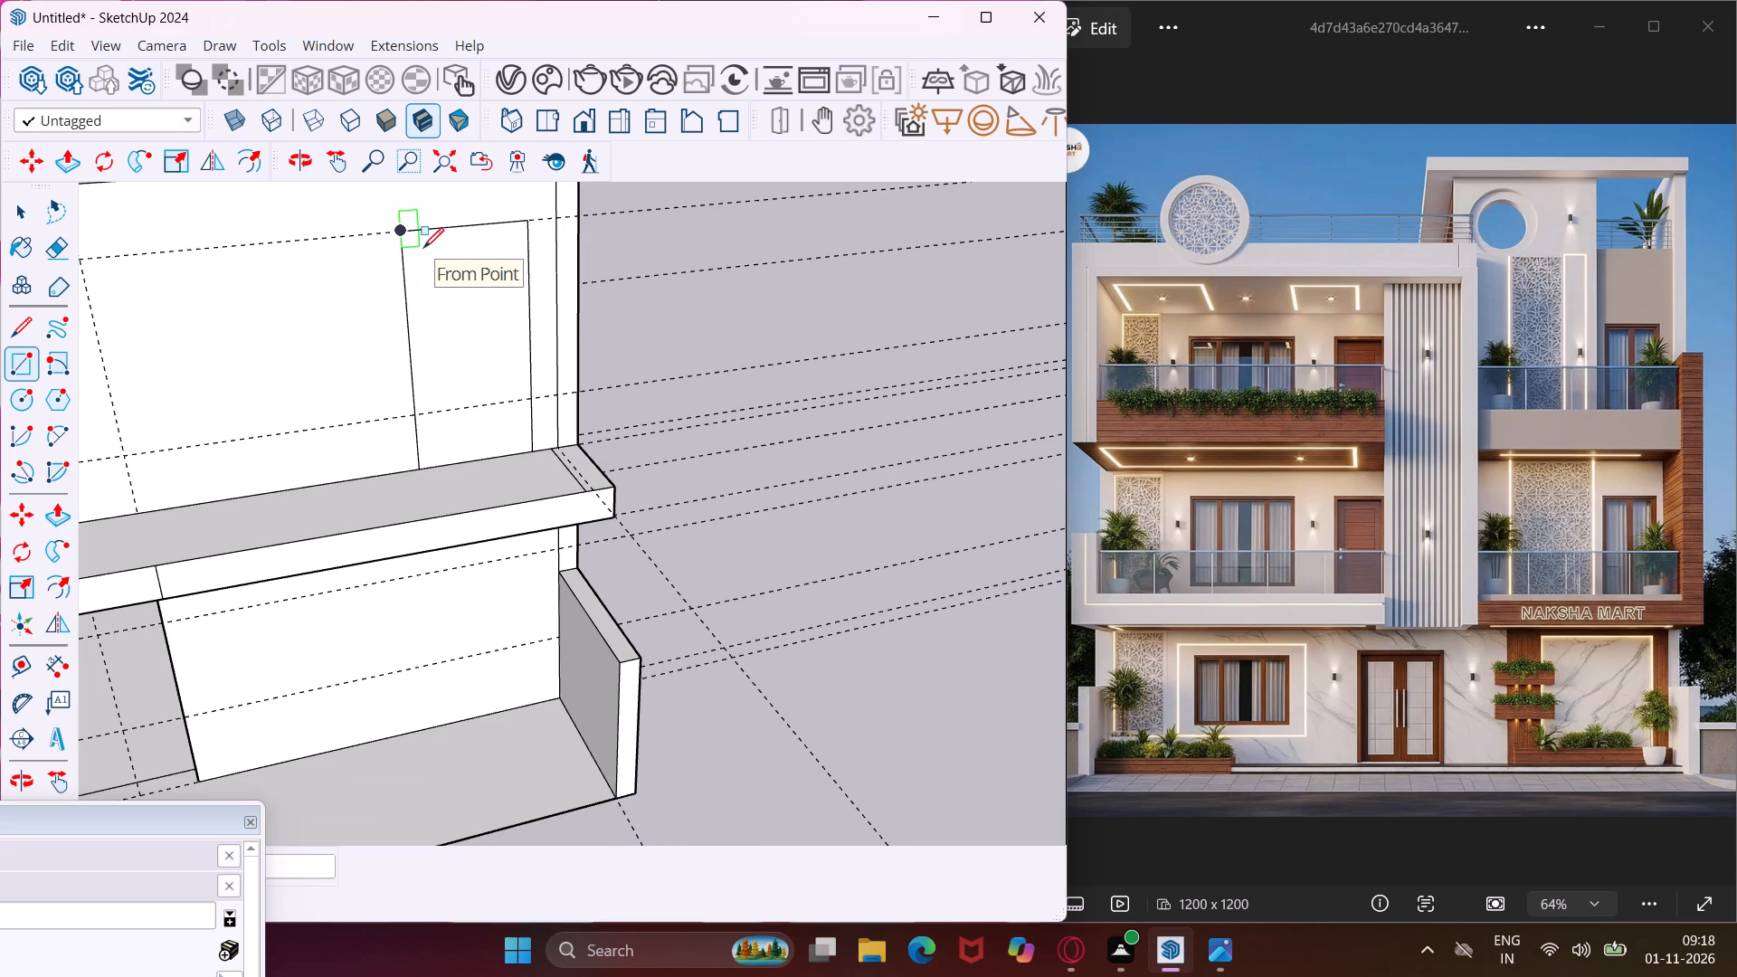
pyautogui.press('Escape')
# Move the new door outline's window-side vertical edge slightly toward the wall's outer corner to narrow the outline.
pyautogui.press('space')
pyautogui.scroll(3, 389, 243)
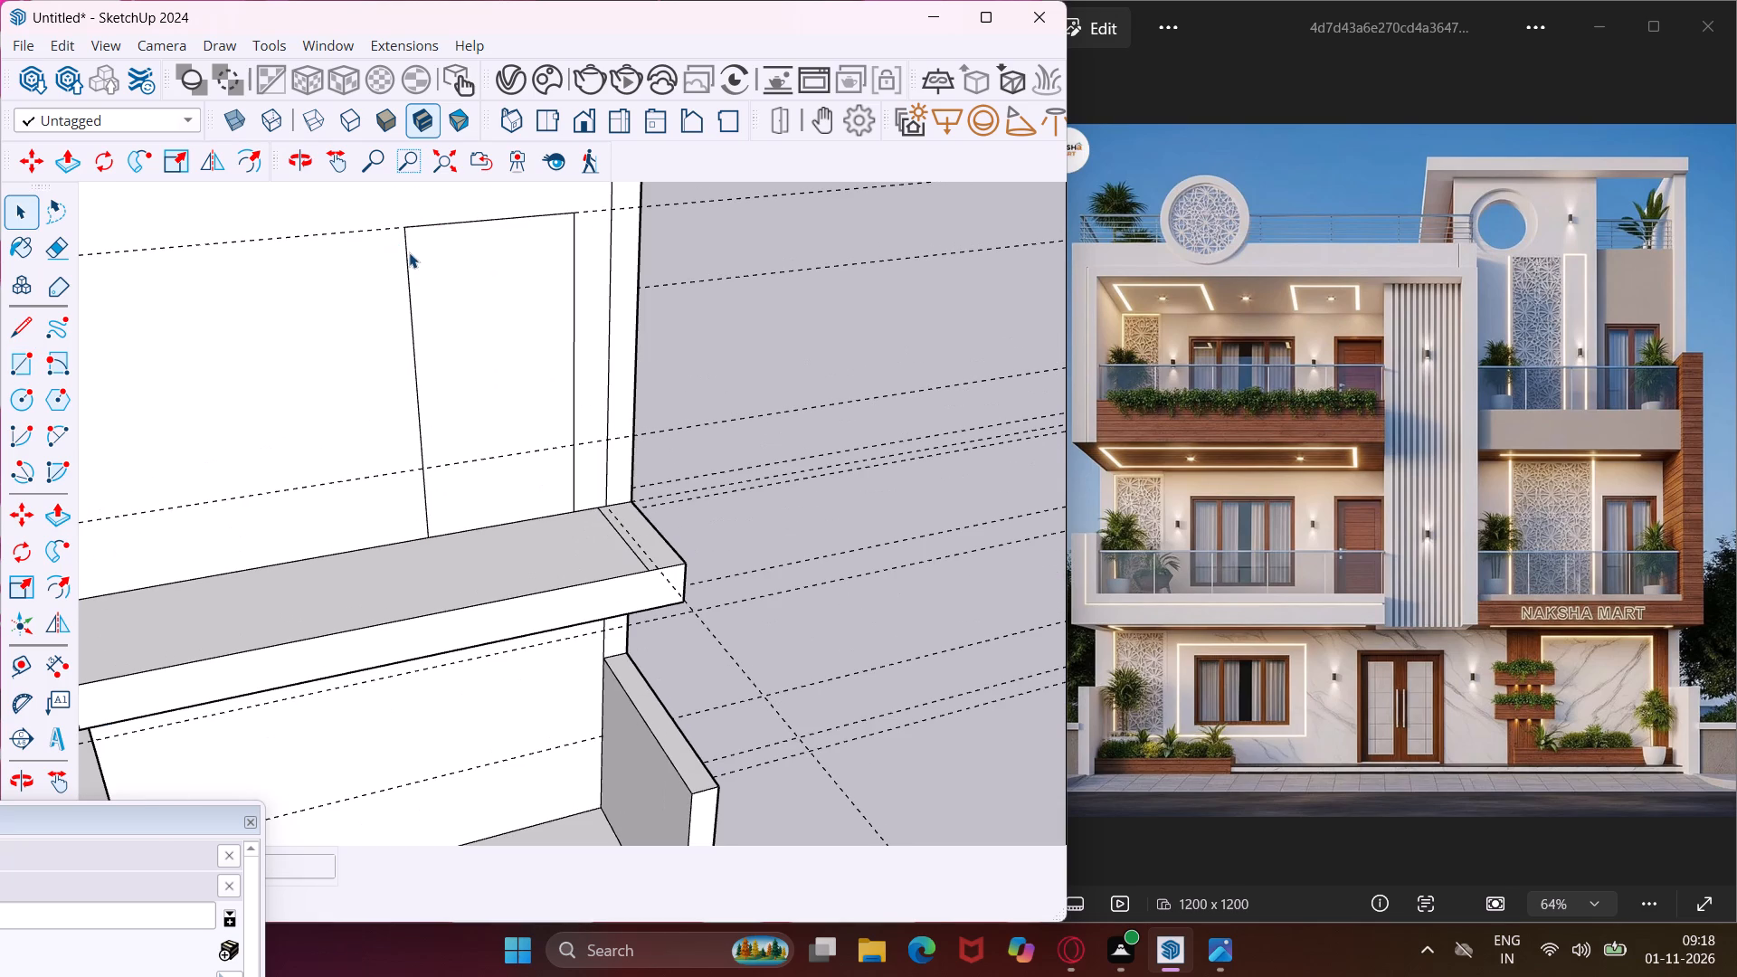
pyautogui.click(409, 252)
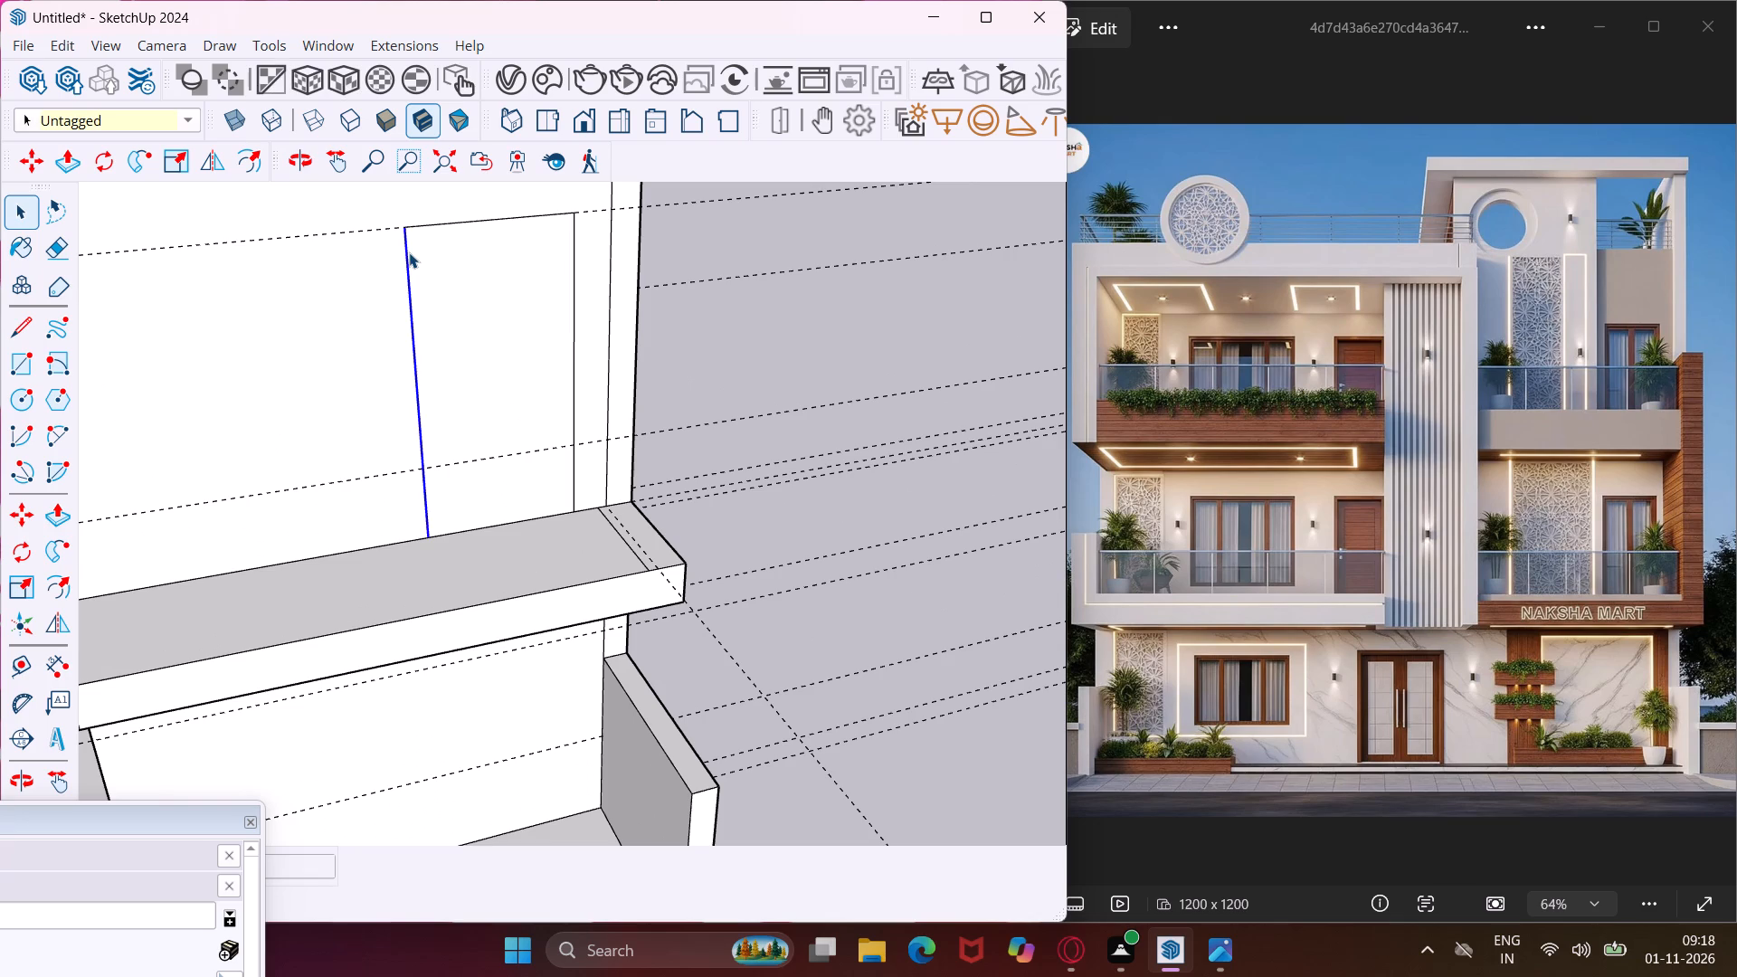
pyautogui.press(',')
pyautogui.press('Escape')
pyautogui.press('m')
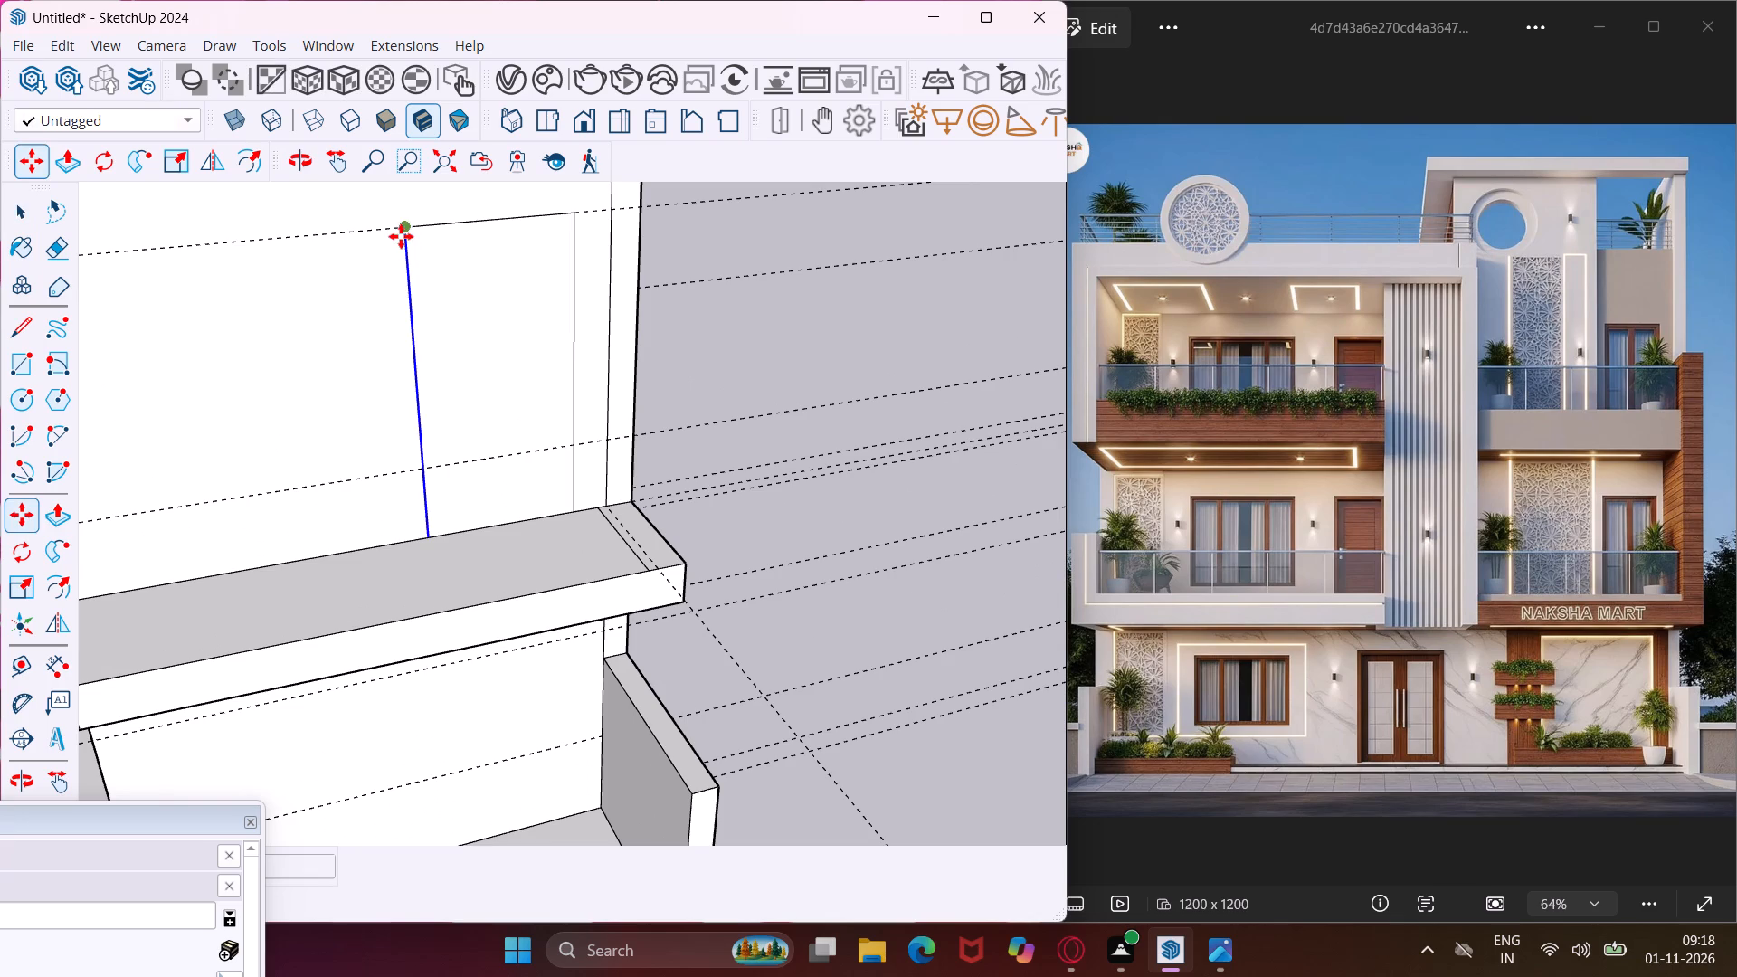
pyautogui.scroll(2, 401, 232)
pyautogui.click(401, 224)
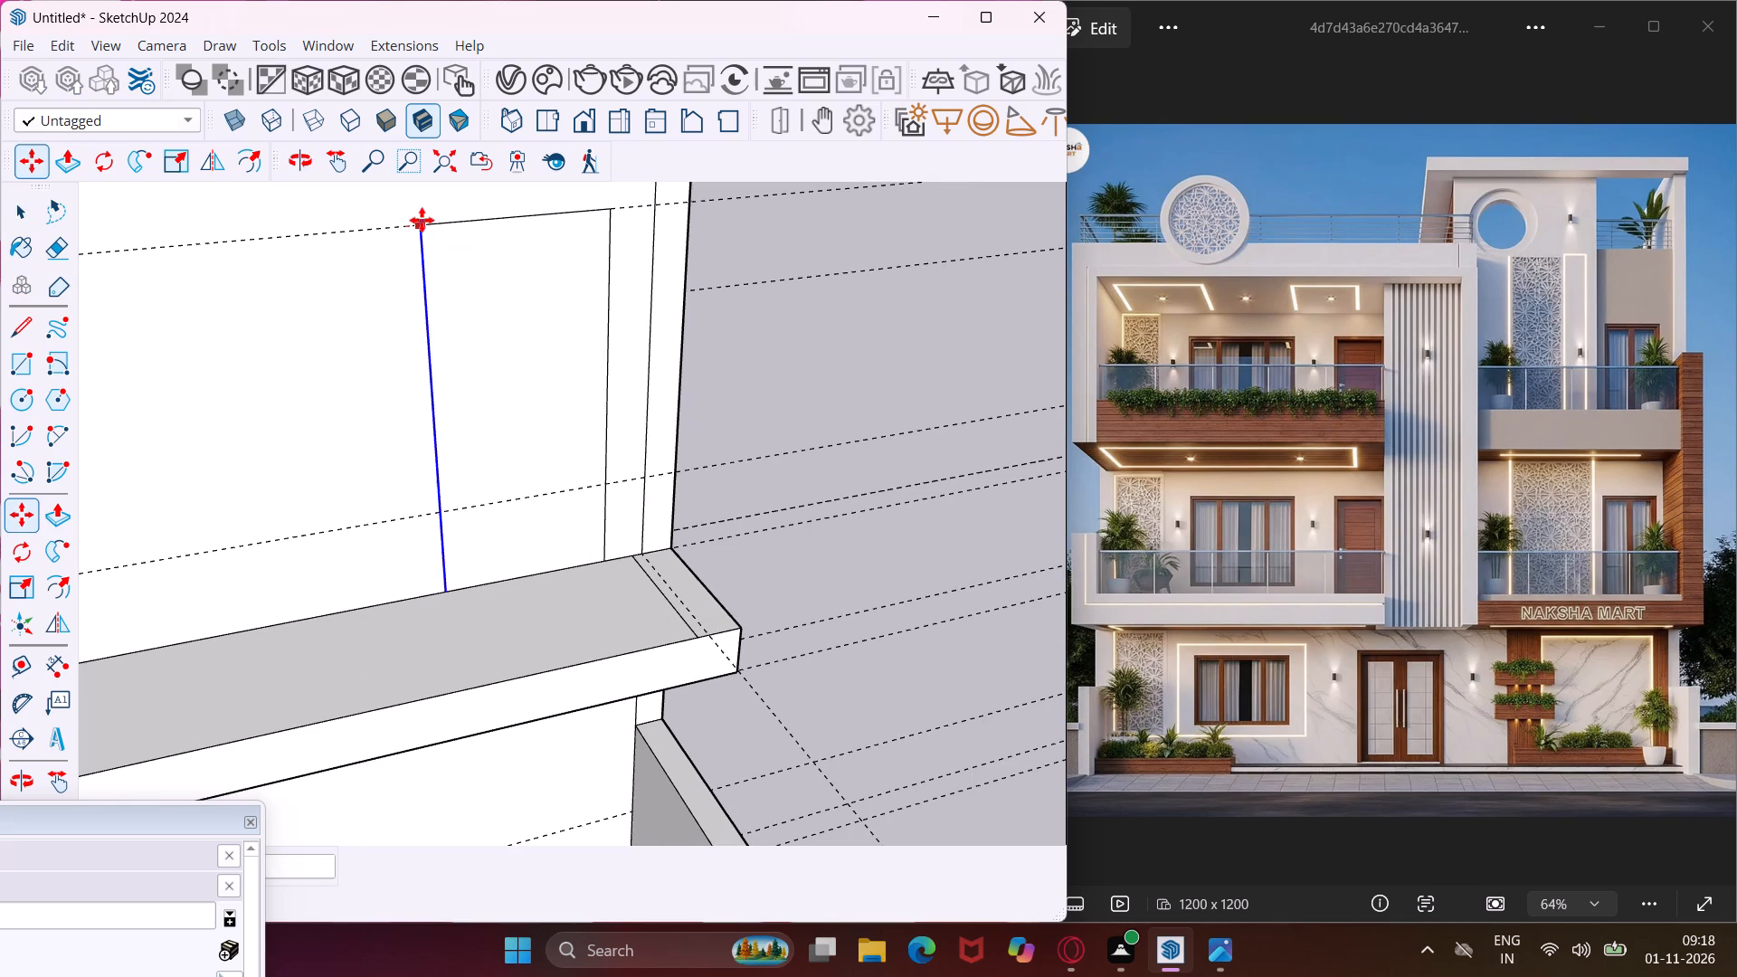
pyautogui.click(429, 220)
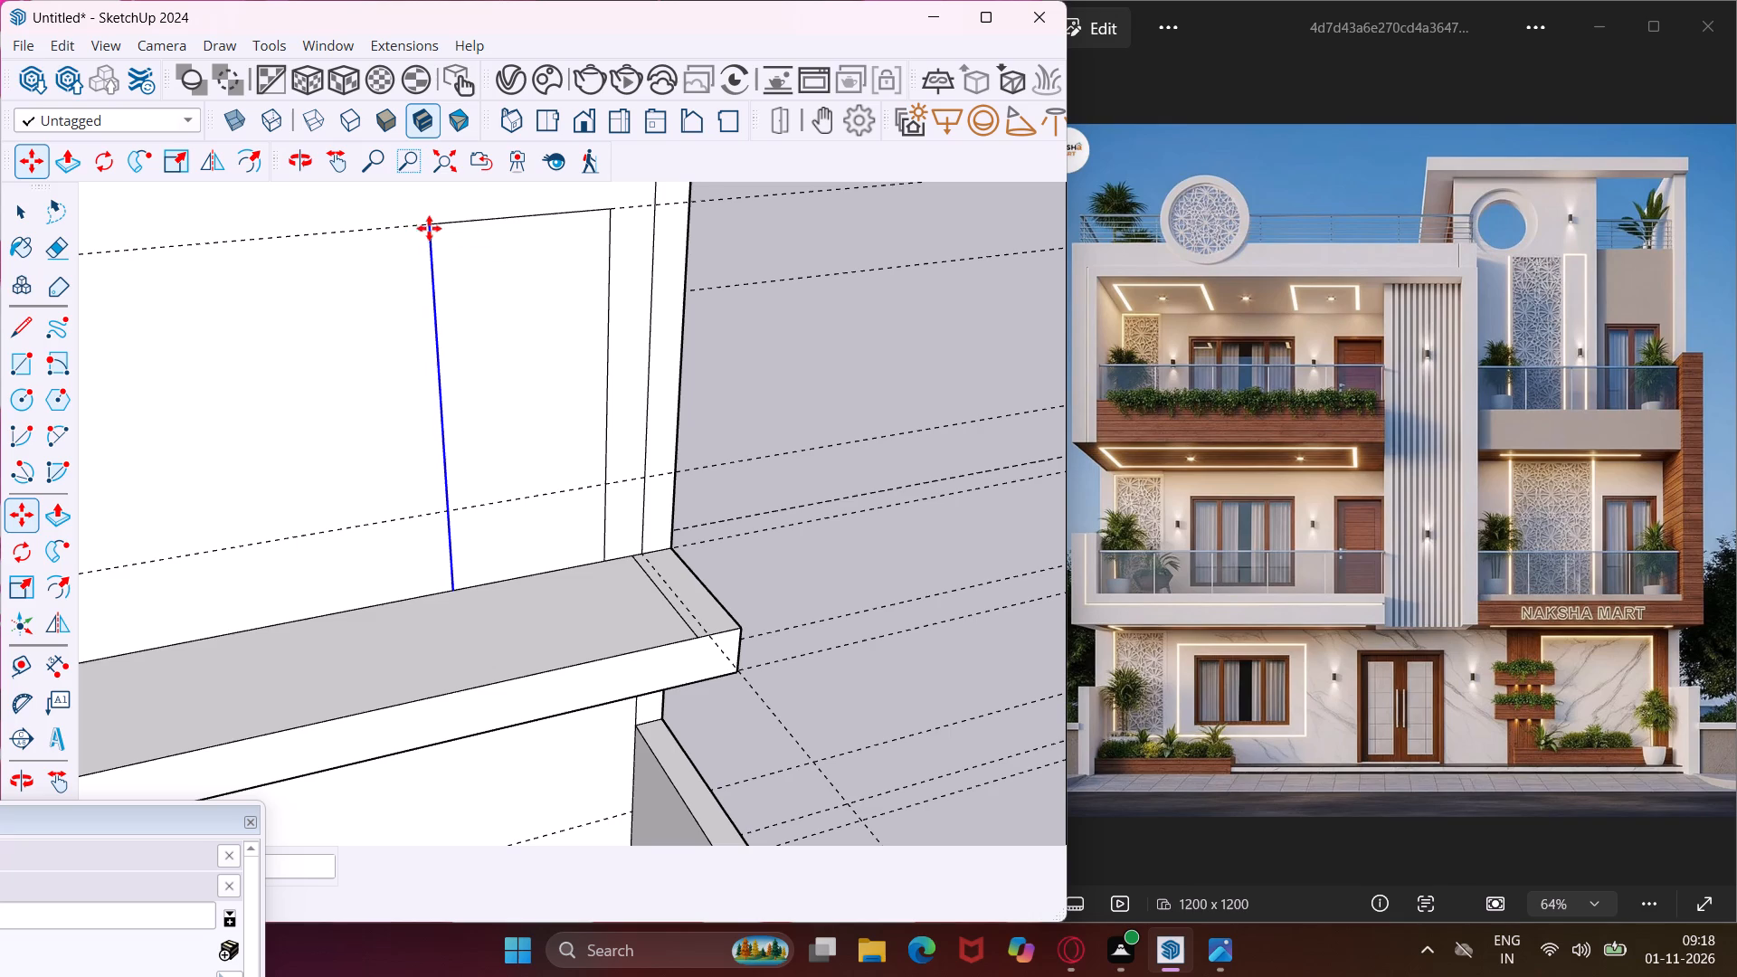
pyautogui.scroll(-6, 426, 253)
pyautogui.press('Escape')
pyautogui.press('space')
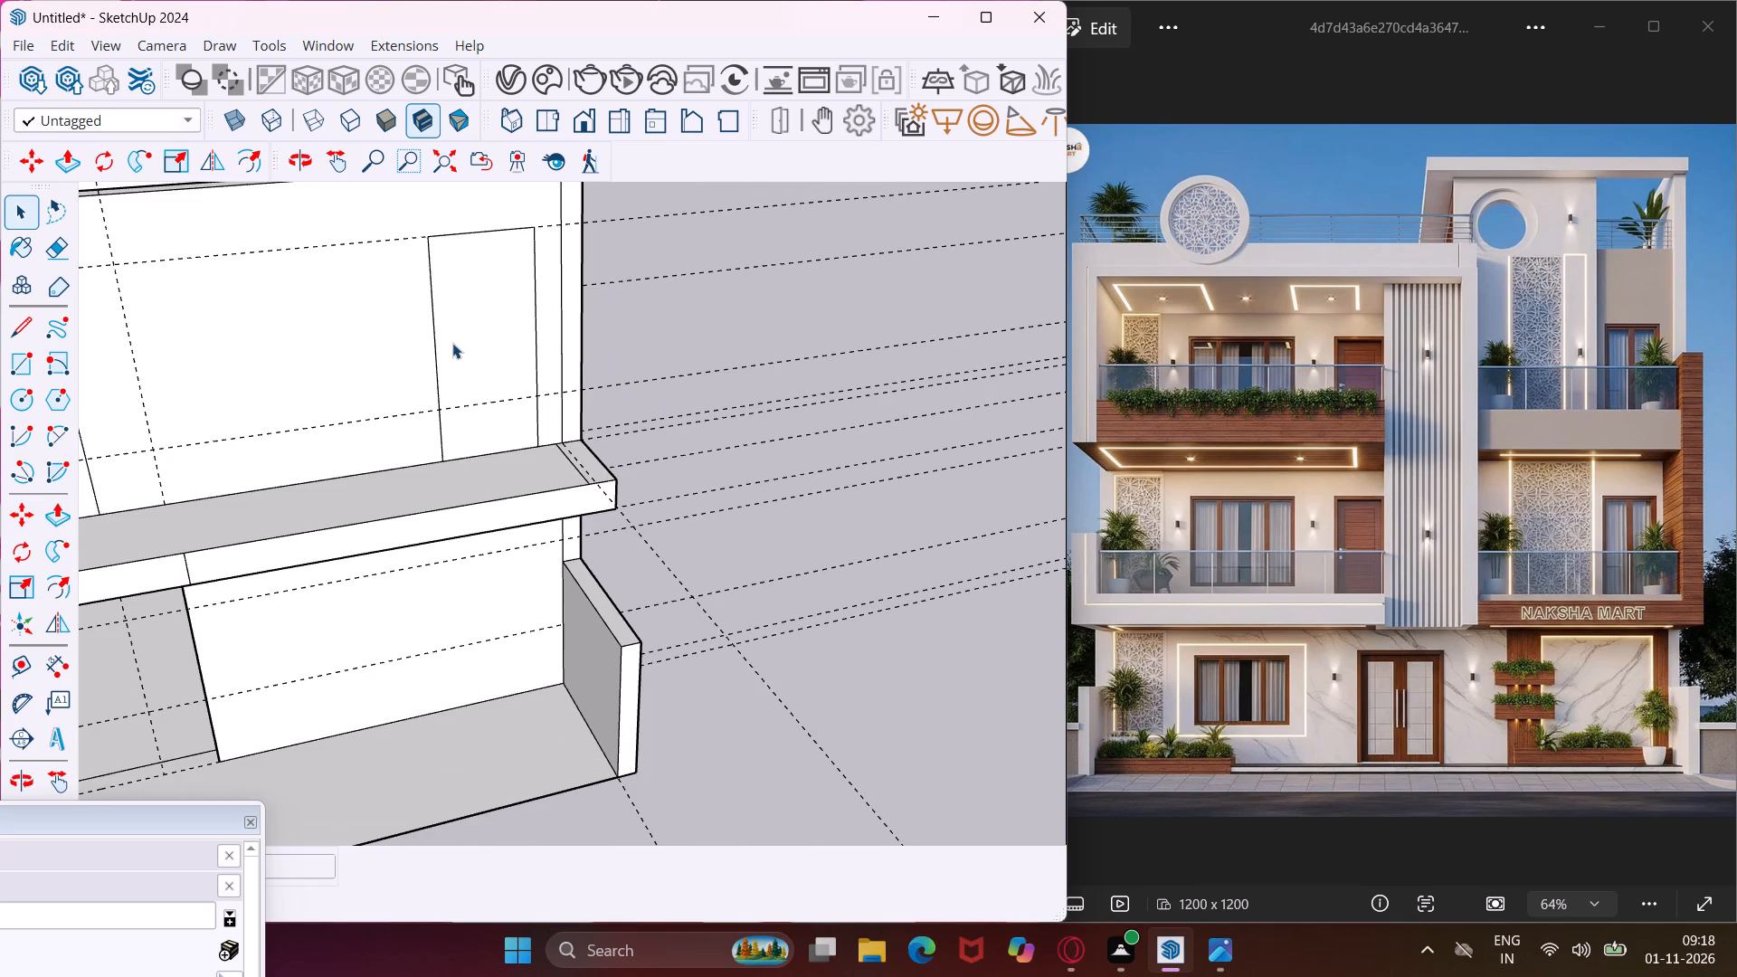
# Push the new corner door outline through the first-floor front wall to cut the opening.
pyautogui.click(458, 351)
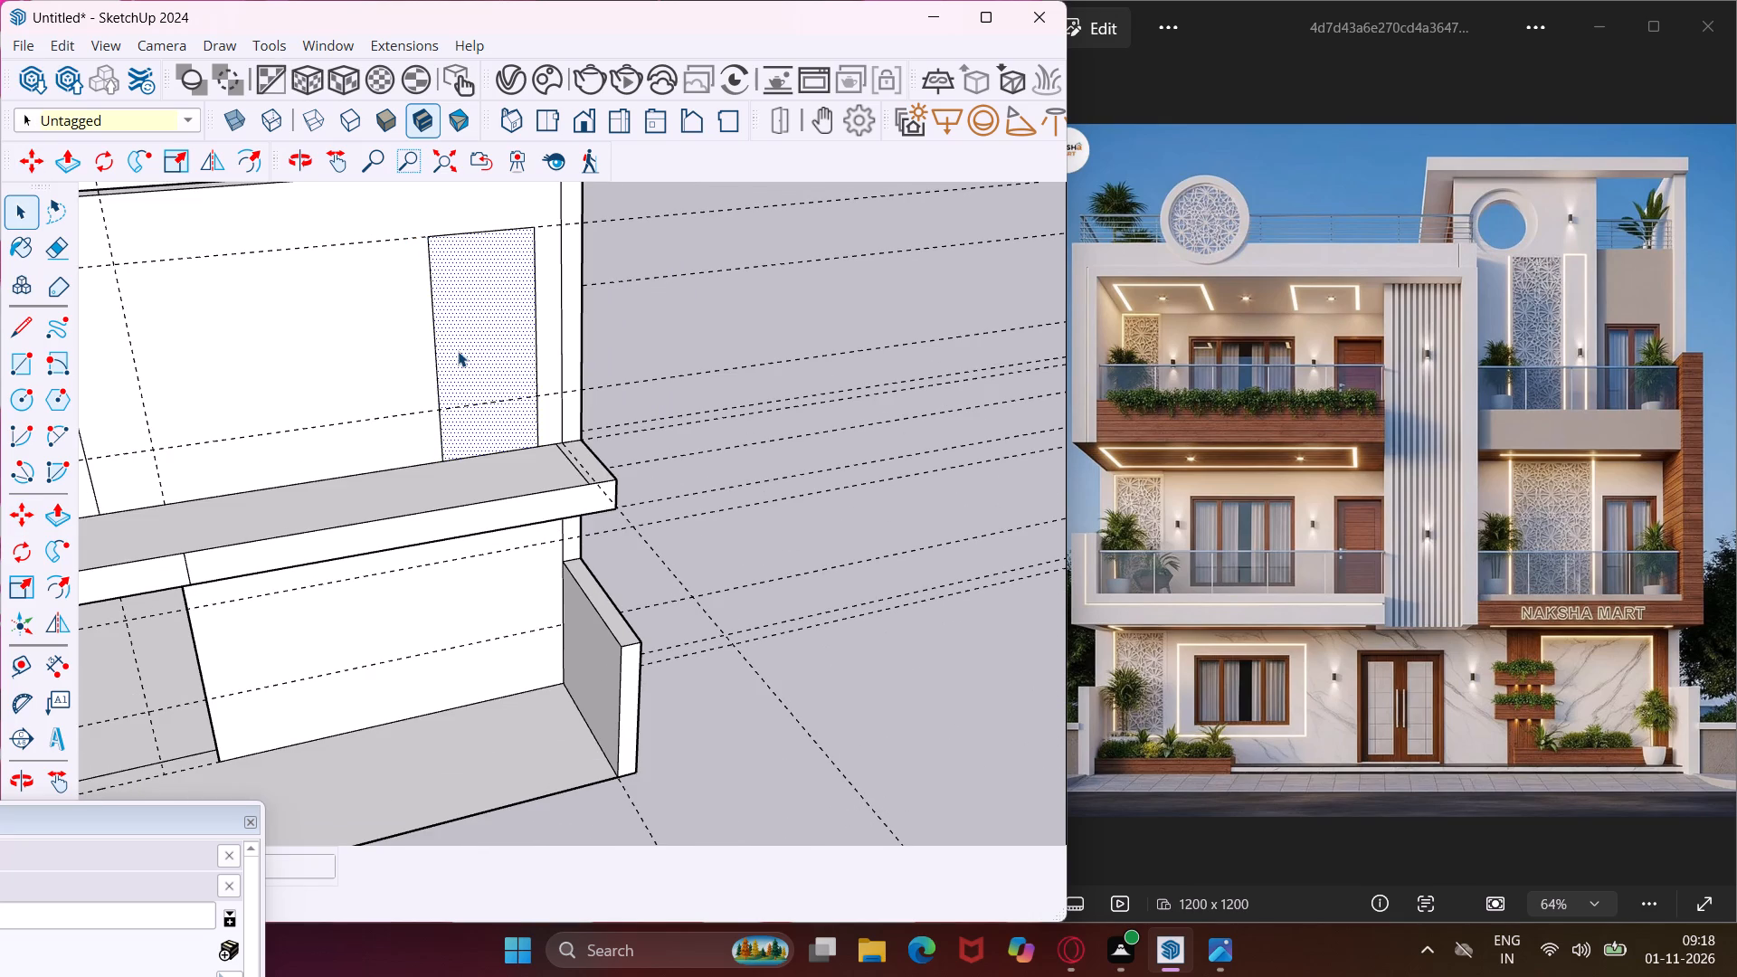
pyautogui.press('p')
pyautogui.click(458, 351)
pyautogui.click(457, 317)
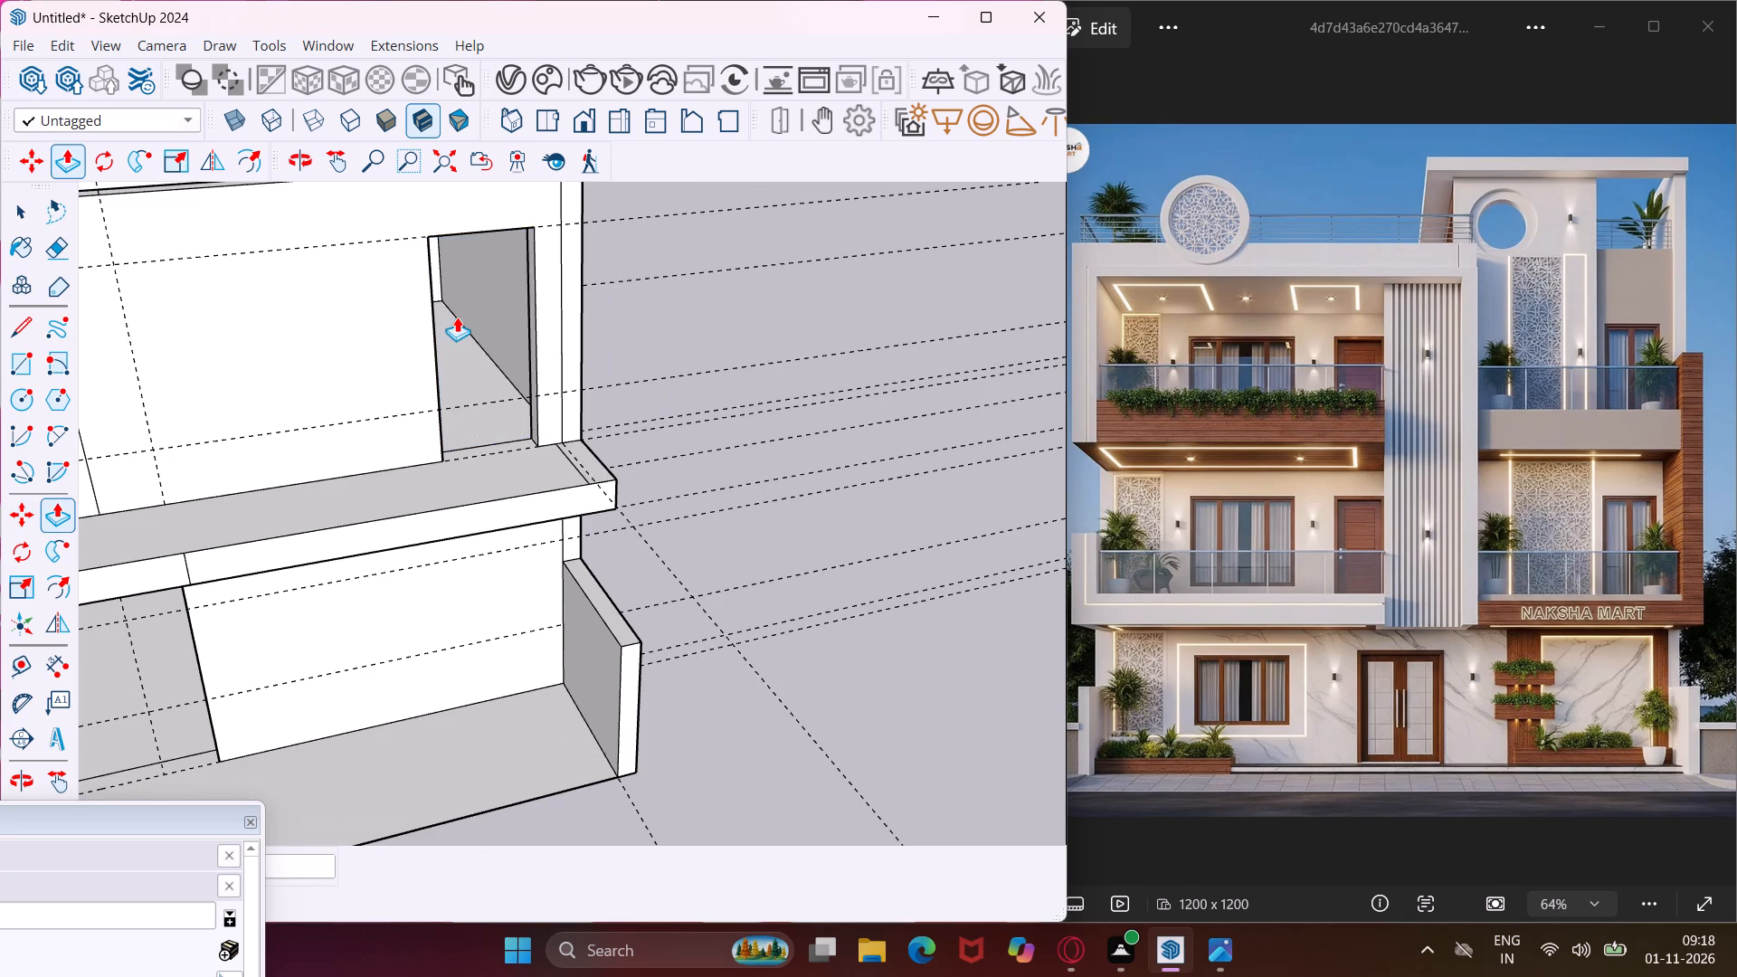
# Push the first-floor window outline and the middle door outline through the front wall to cut both openings.
pyautogui.scroll(-10, 457, 320)
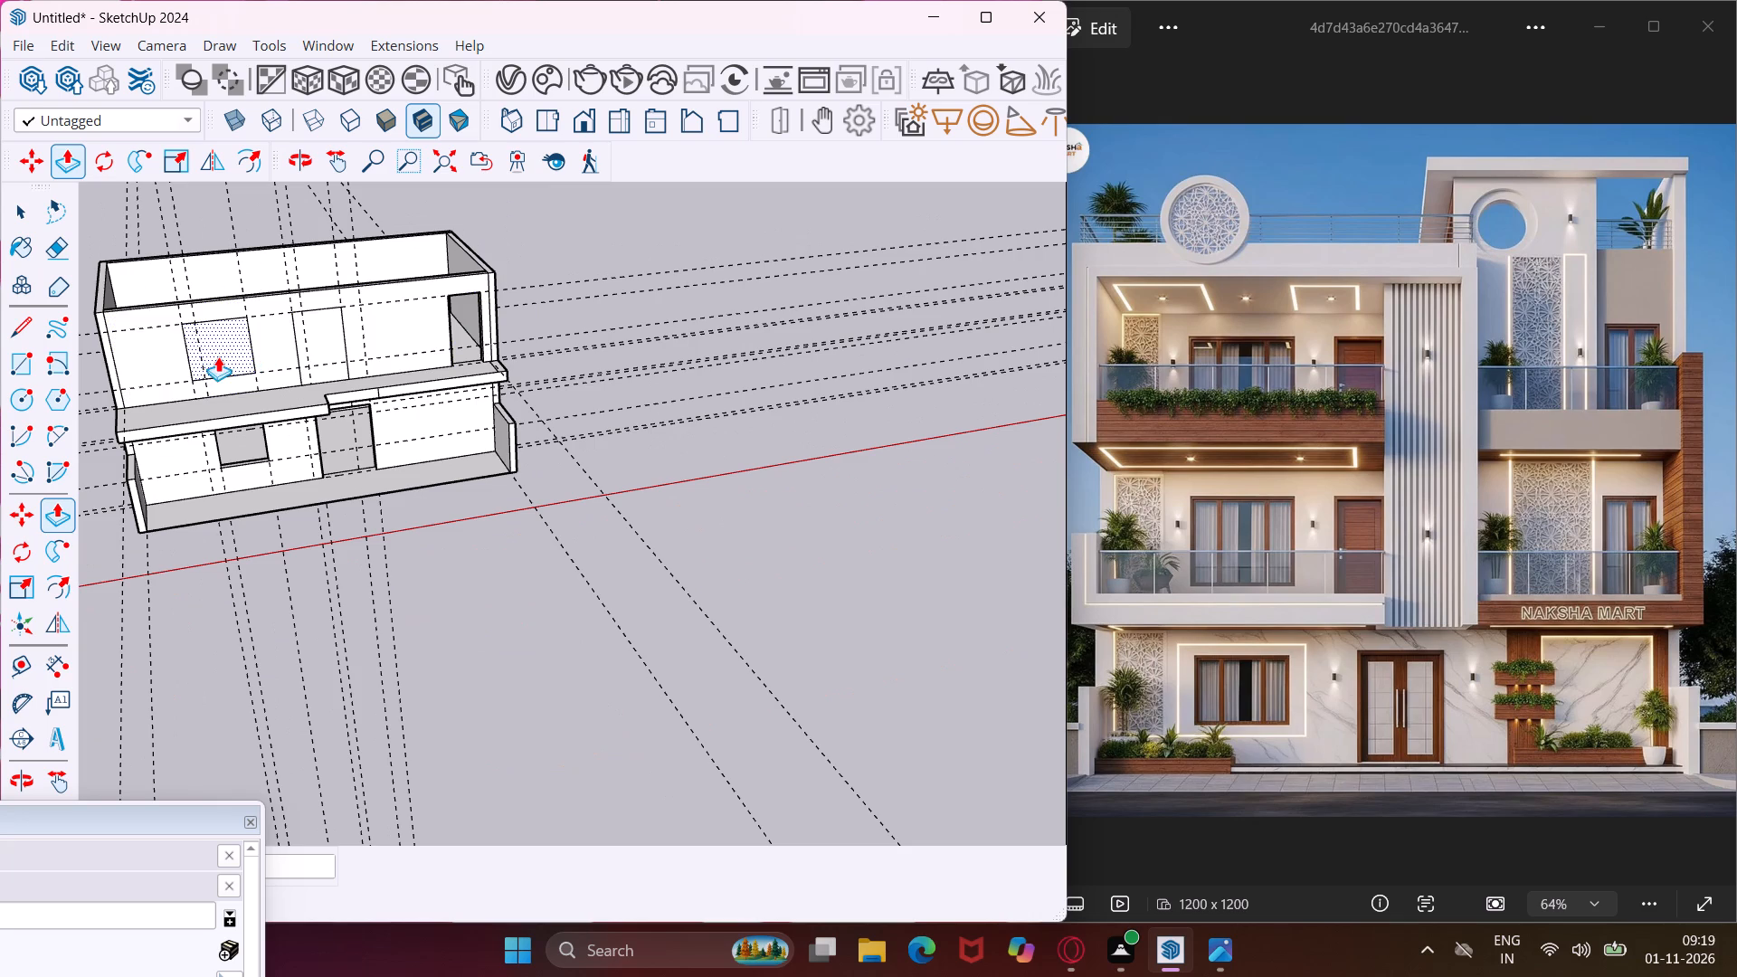
pyautogui.scroll(7, 214, 353)
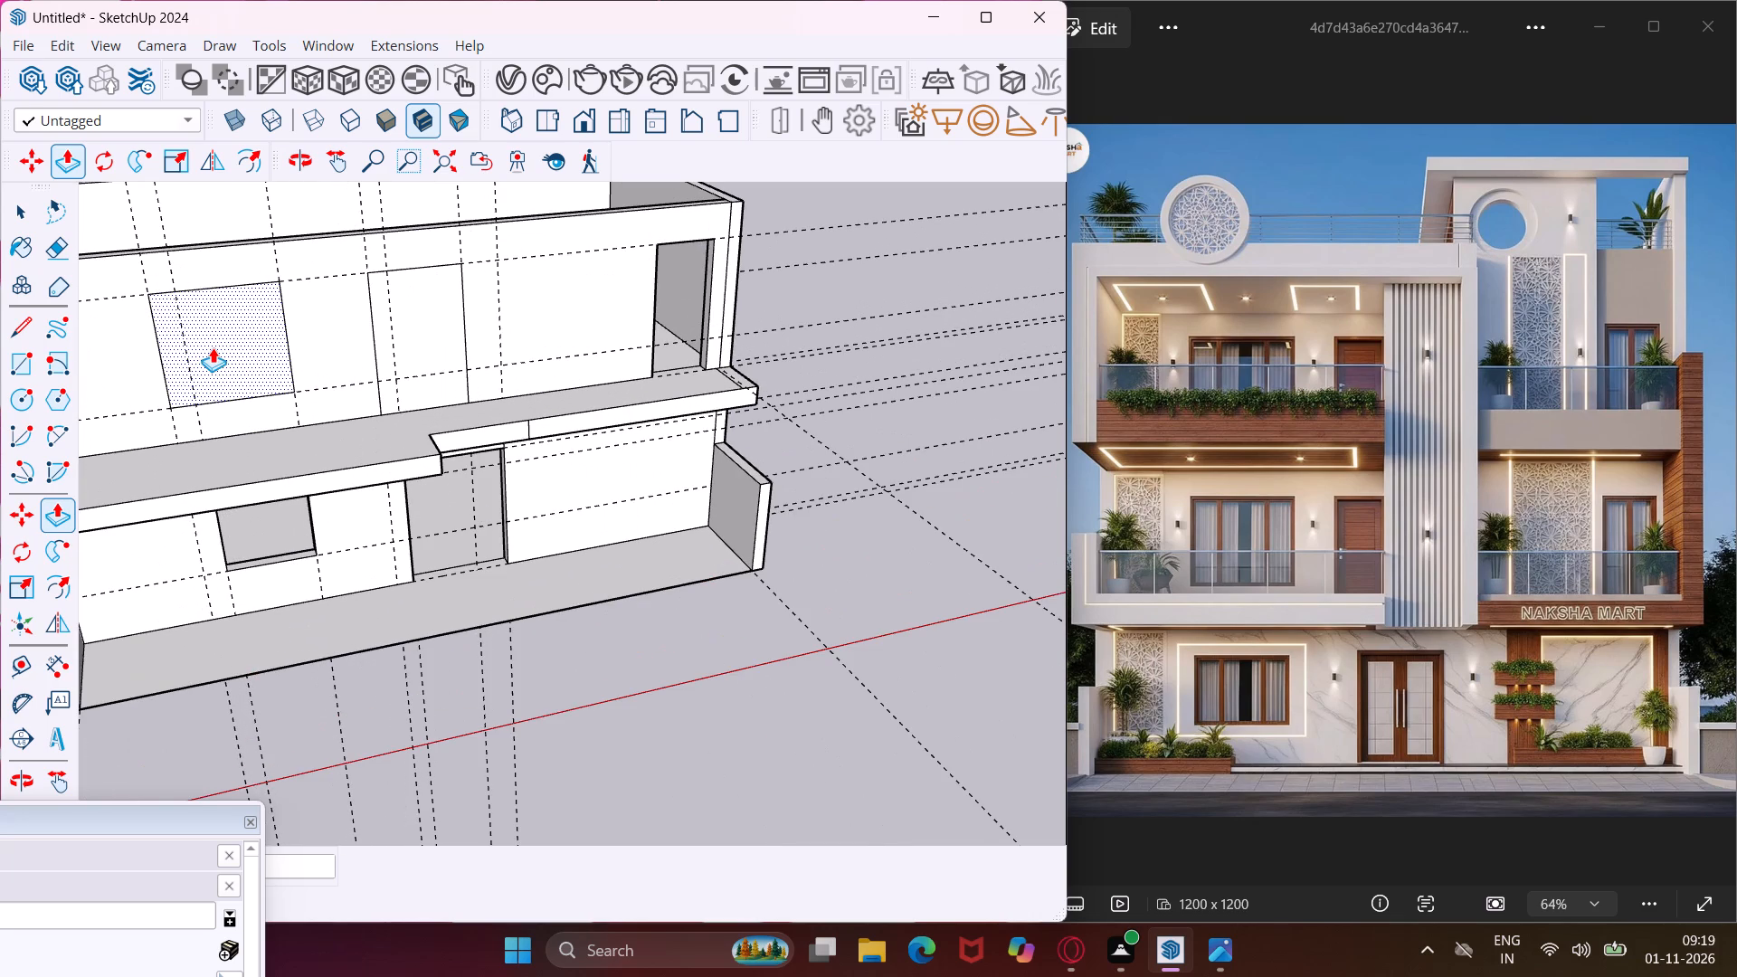
pyautogui.click(213, 347)
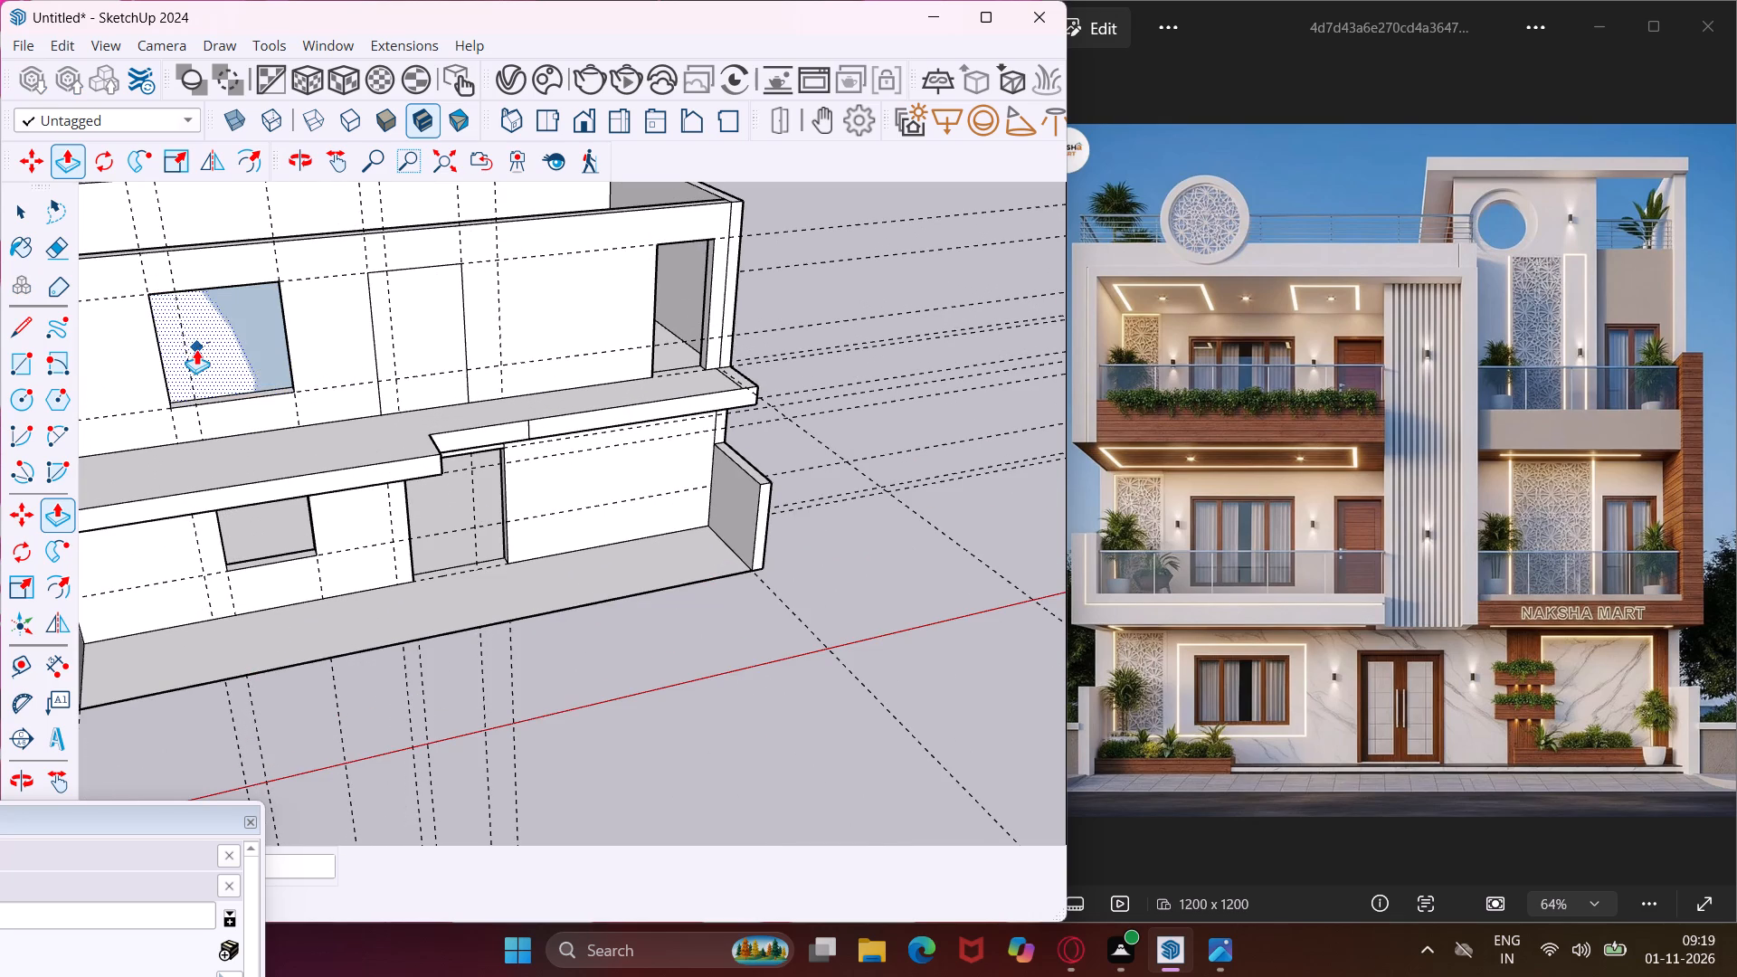
pyautogui.click(196, 349)
pyautogui.click(426, 331)
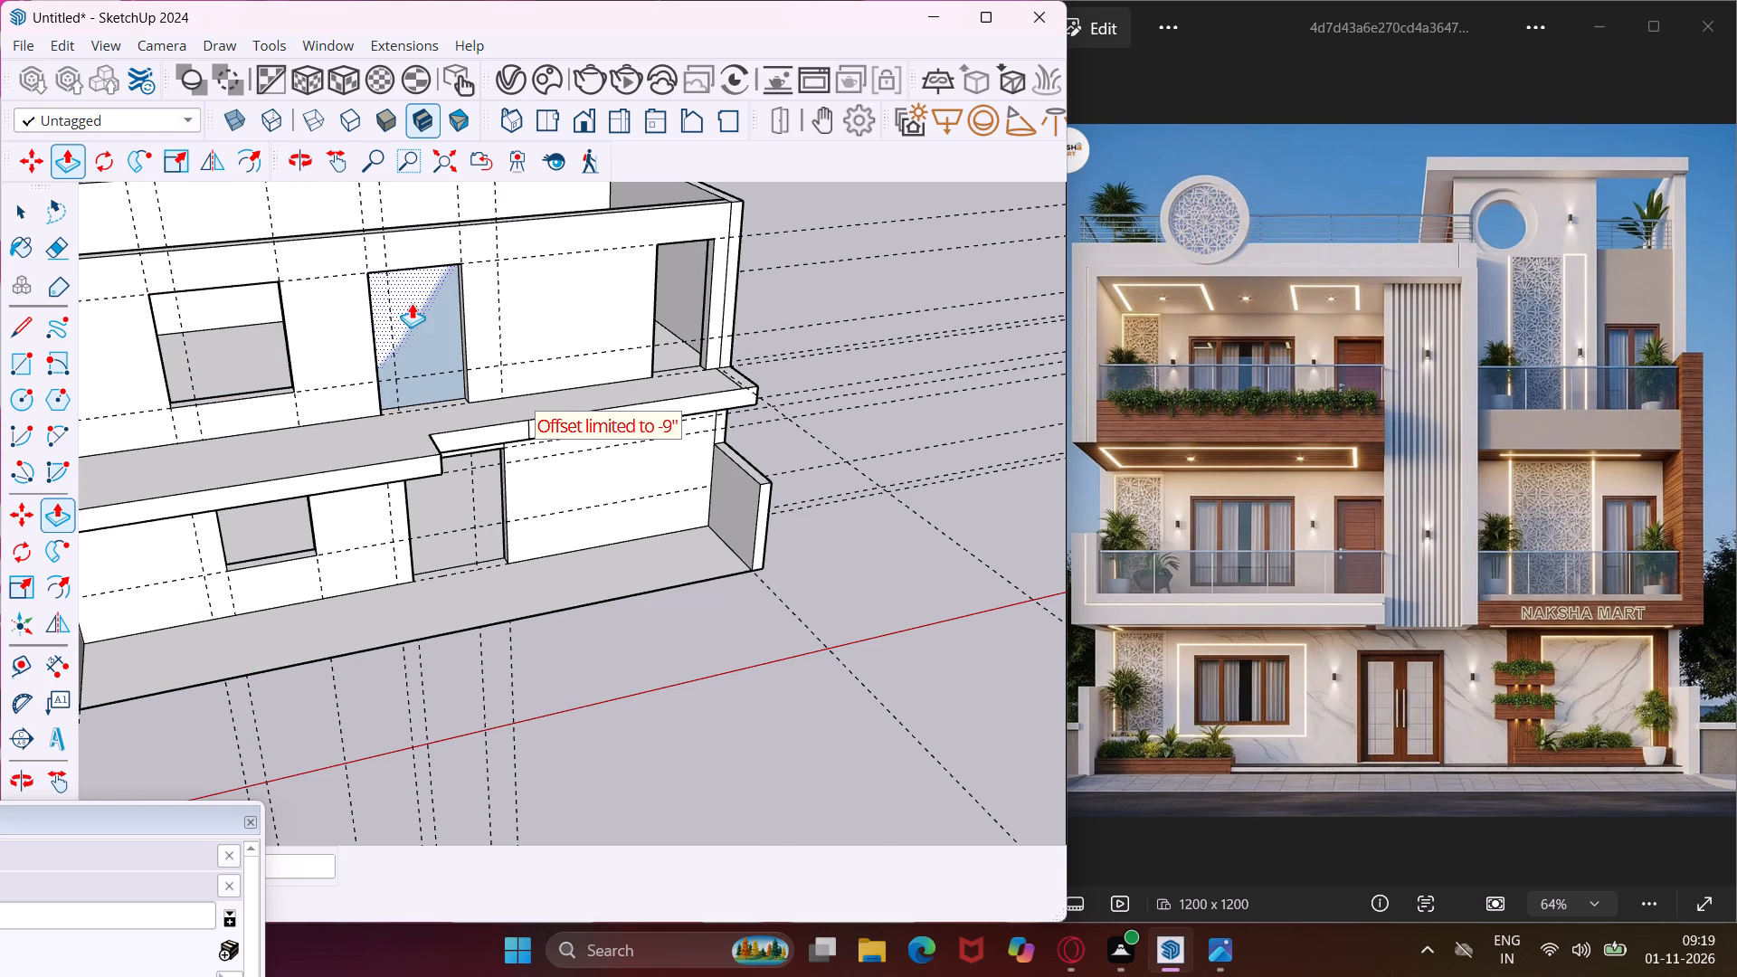
pyautogui.click(399, 325)
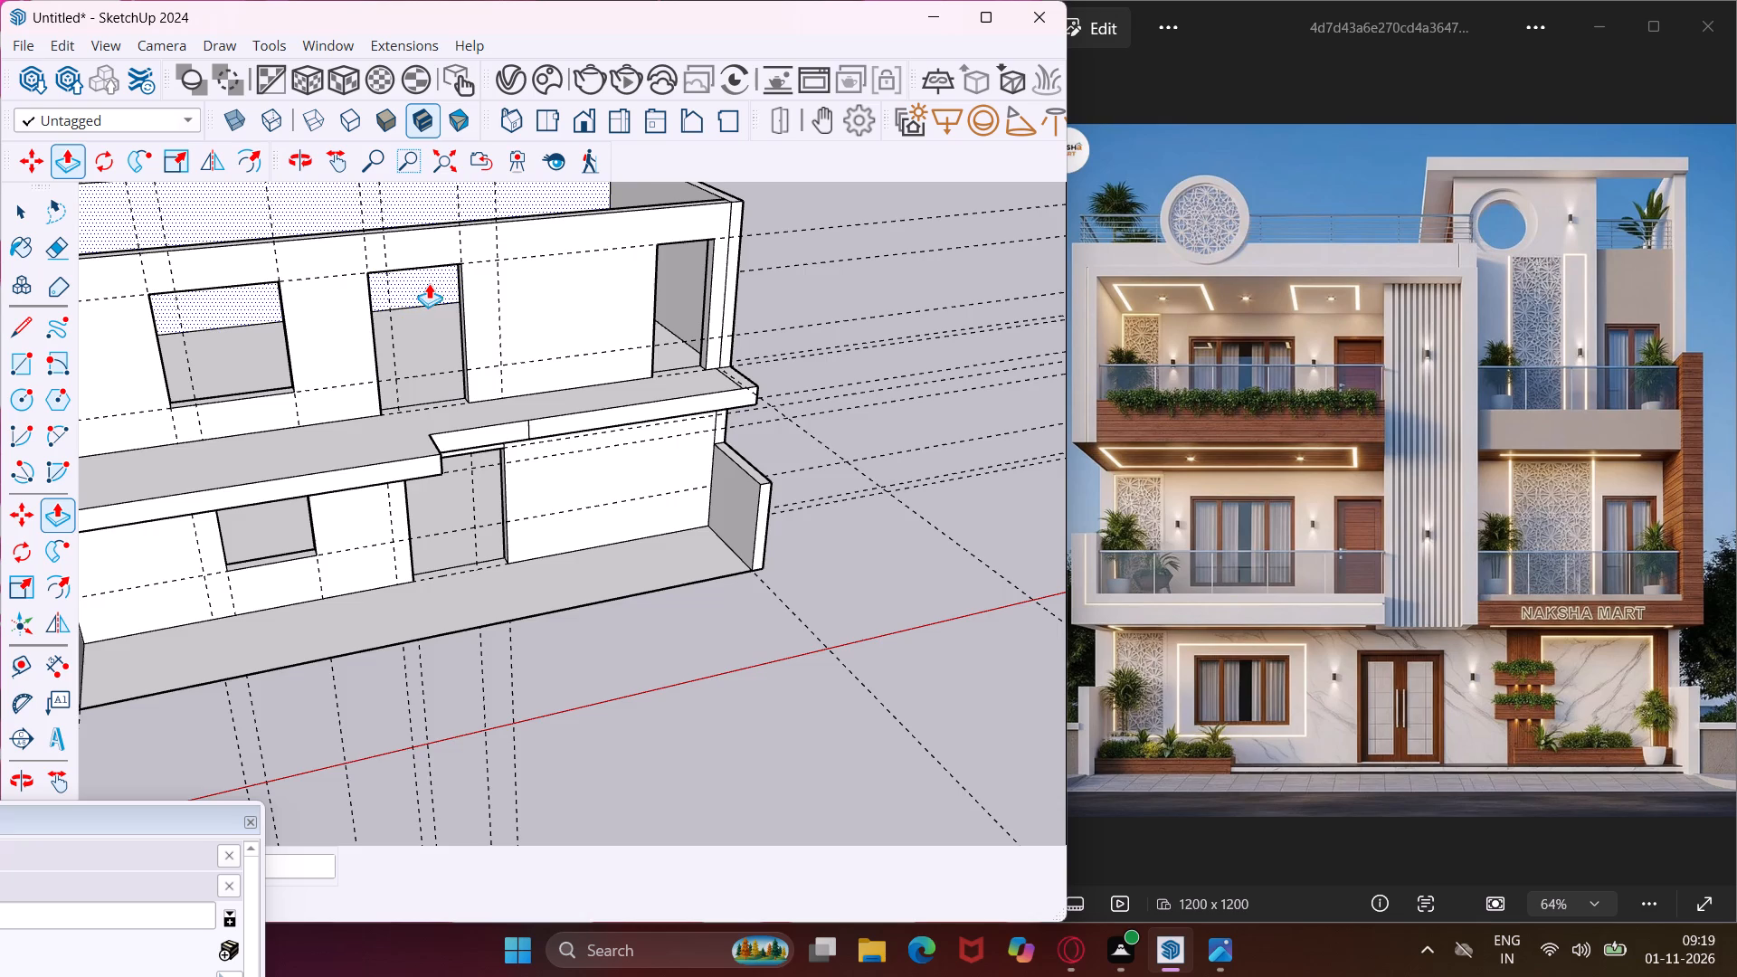
pyautogui.scroll(-5, 429, 283)
pyautogui.press('Escape')
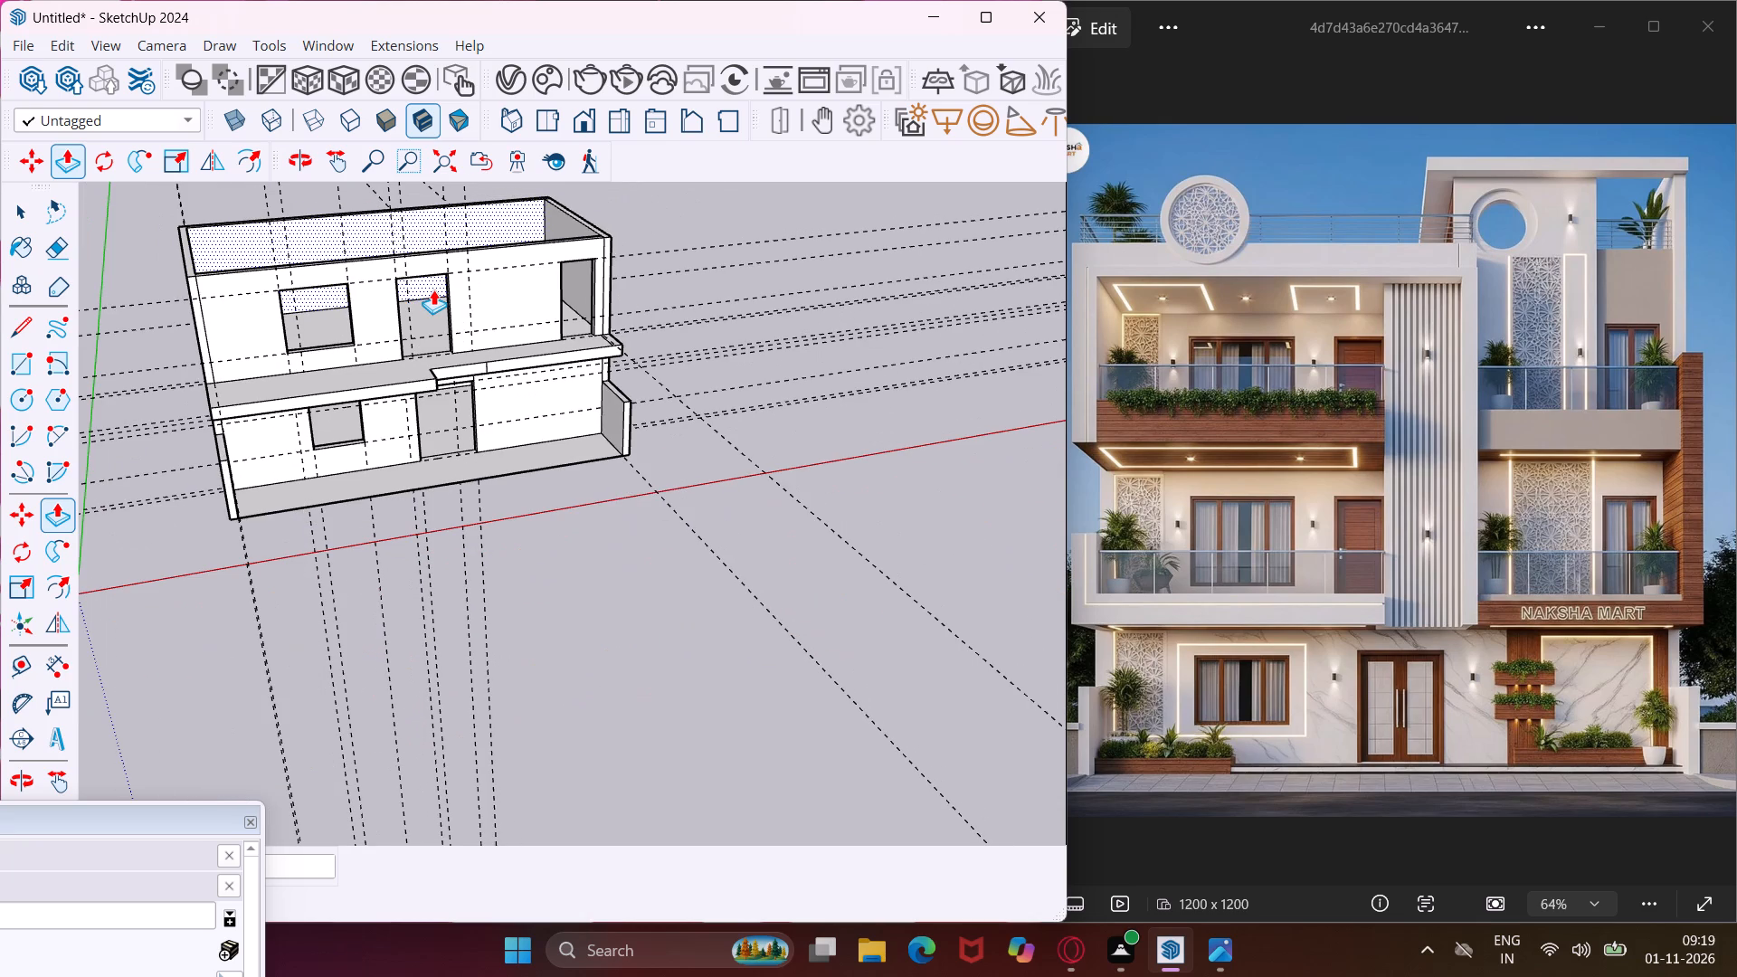
pyautogui.press('space')
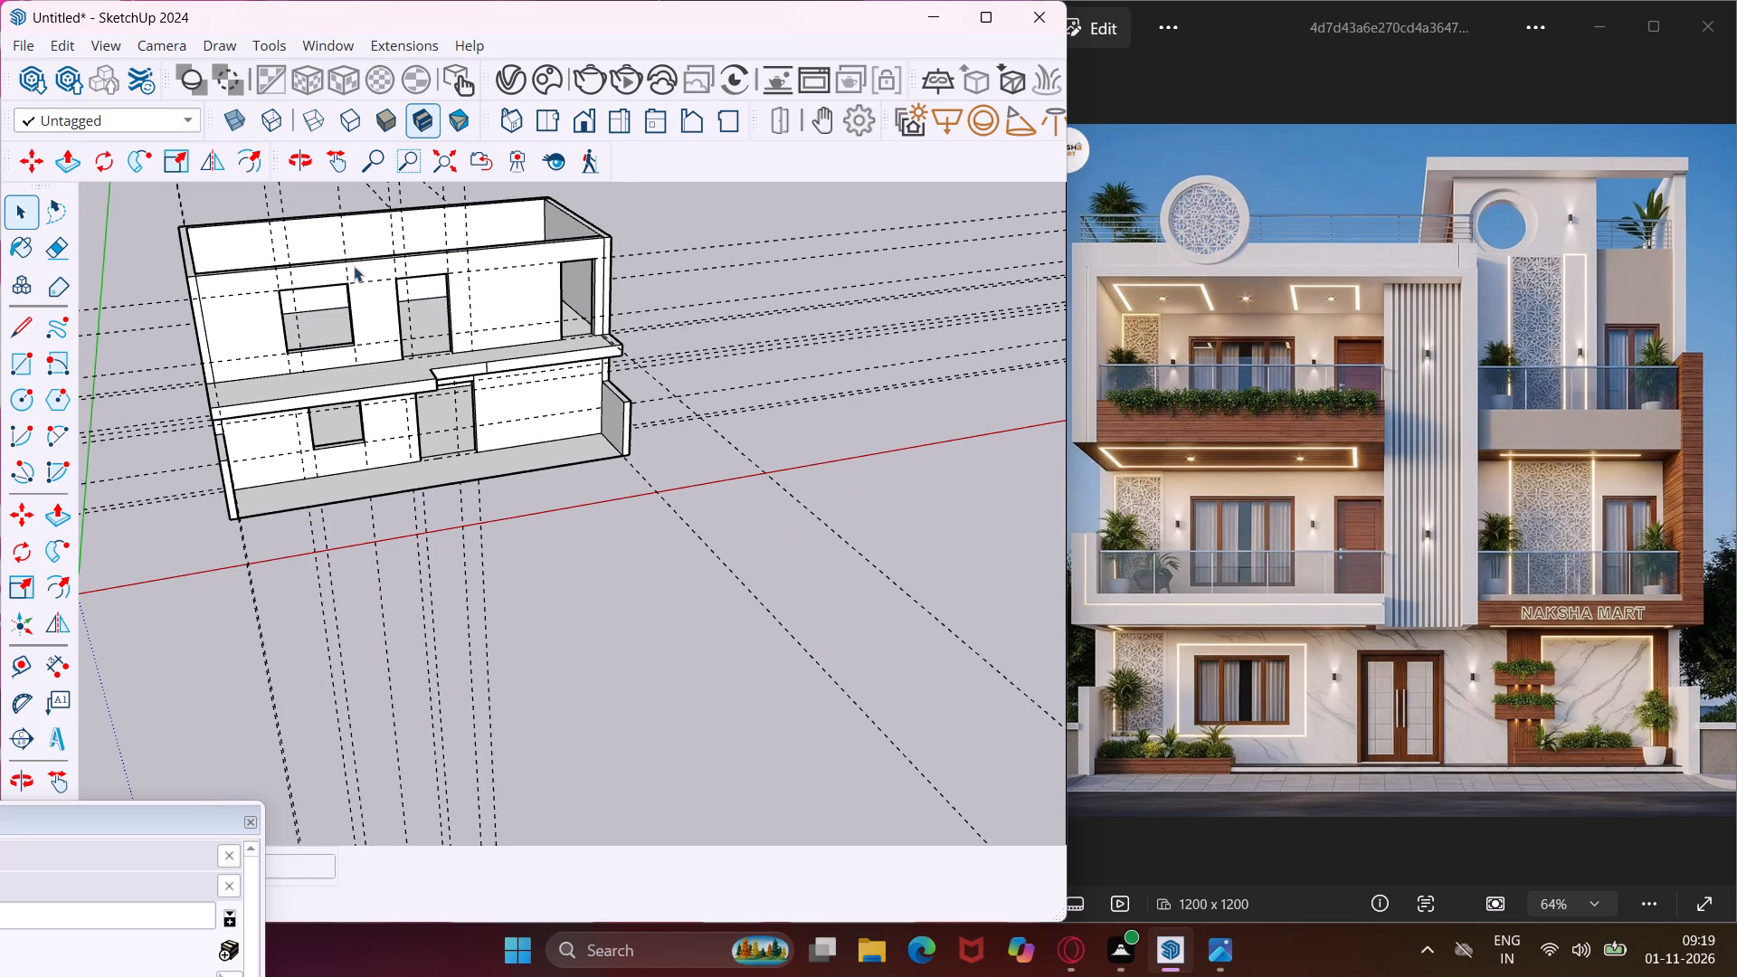
# Draw a vertical rotated rectangle 40' long and 2' high on the outer top edge of the rear wall.
pyautogui.moveTo(354, 266); pyautogui.dragTo(720, 341, button='middle')
pyautogui.scroll(-5, 705, 329)
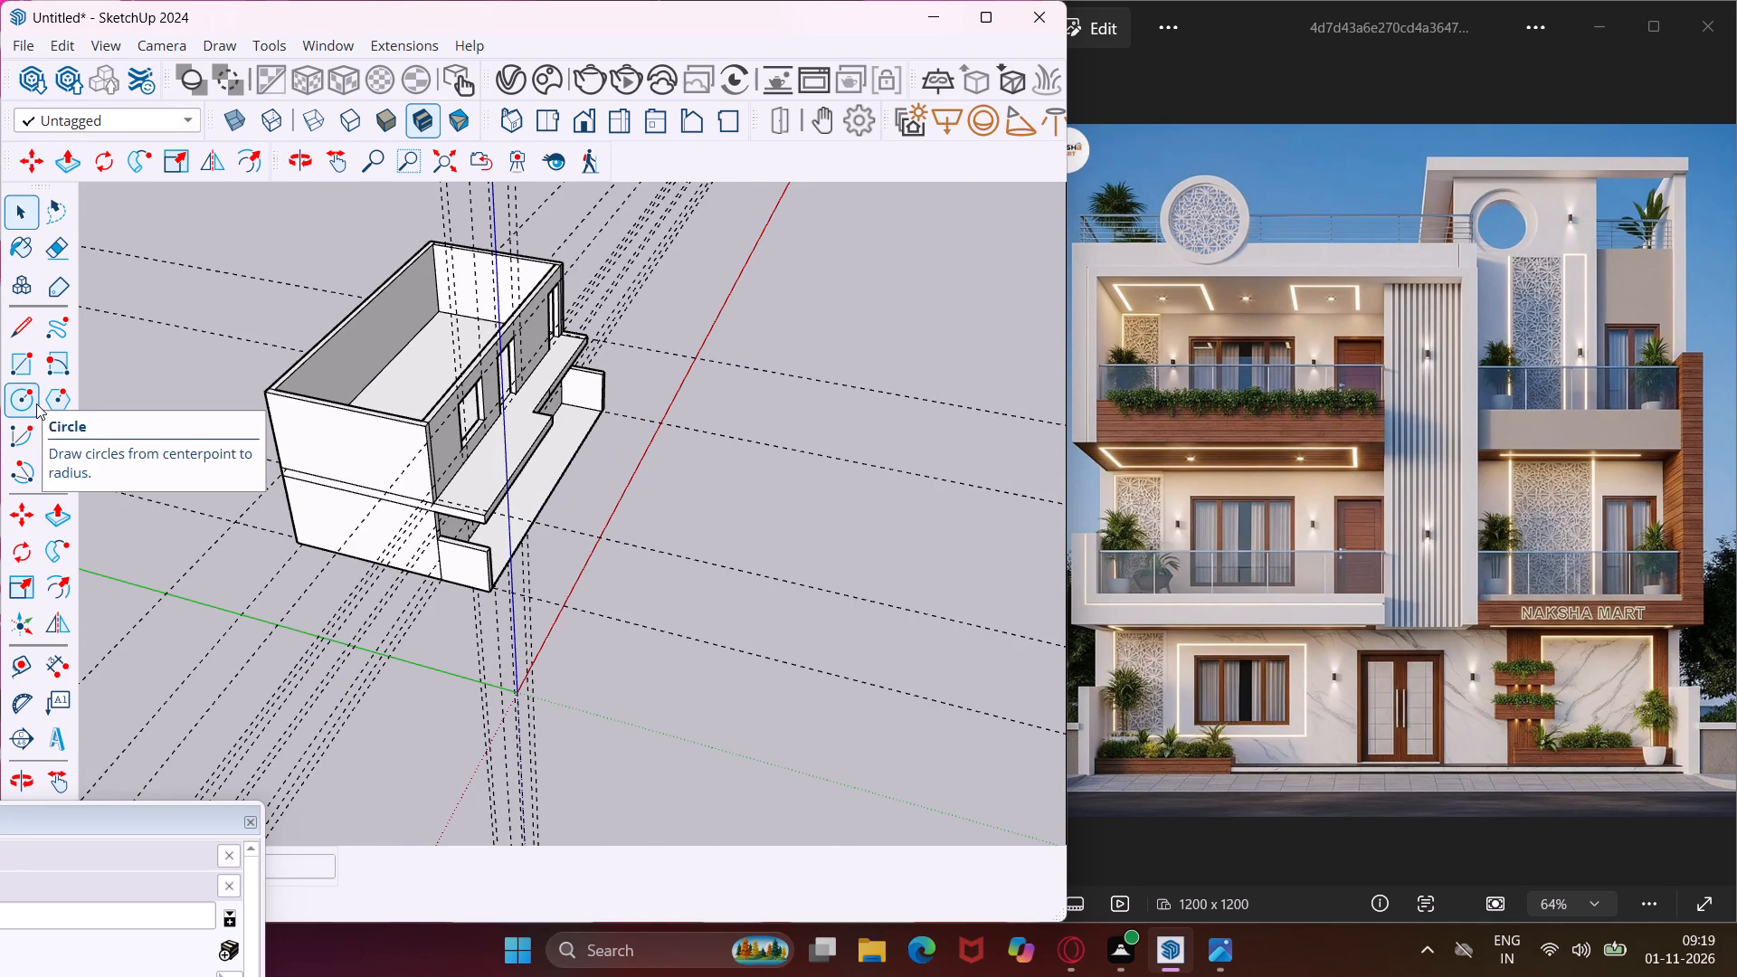
pyautogui.click(48, 359)
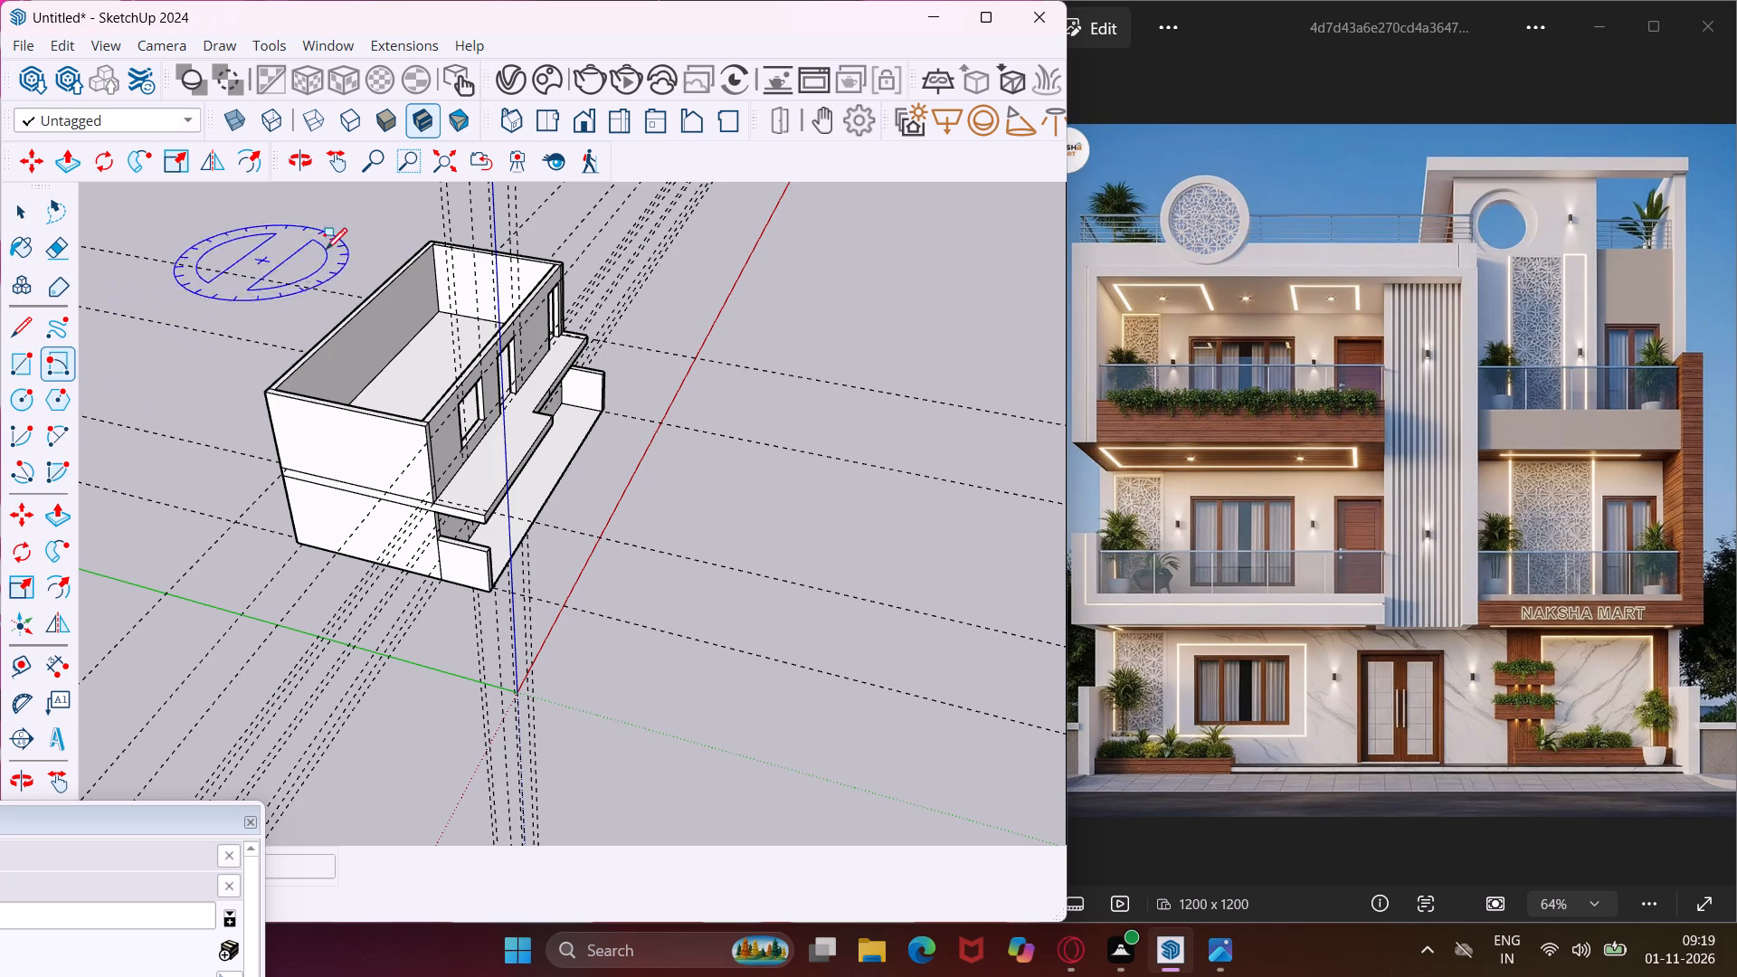
pyautogui.scroll(8, 359, 247)
pyautogui.click(466, 236)
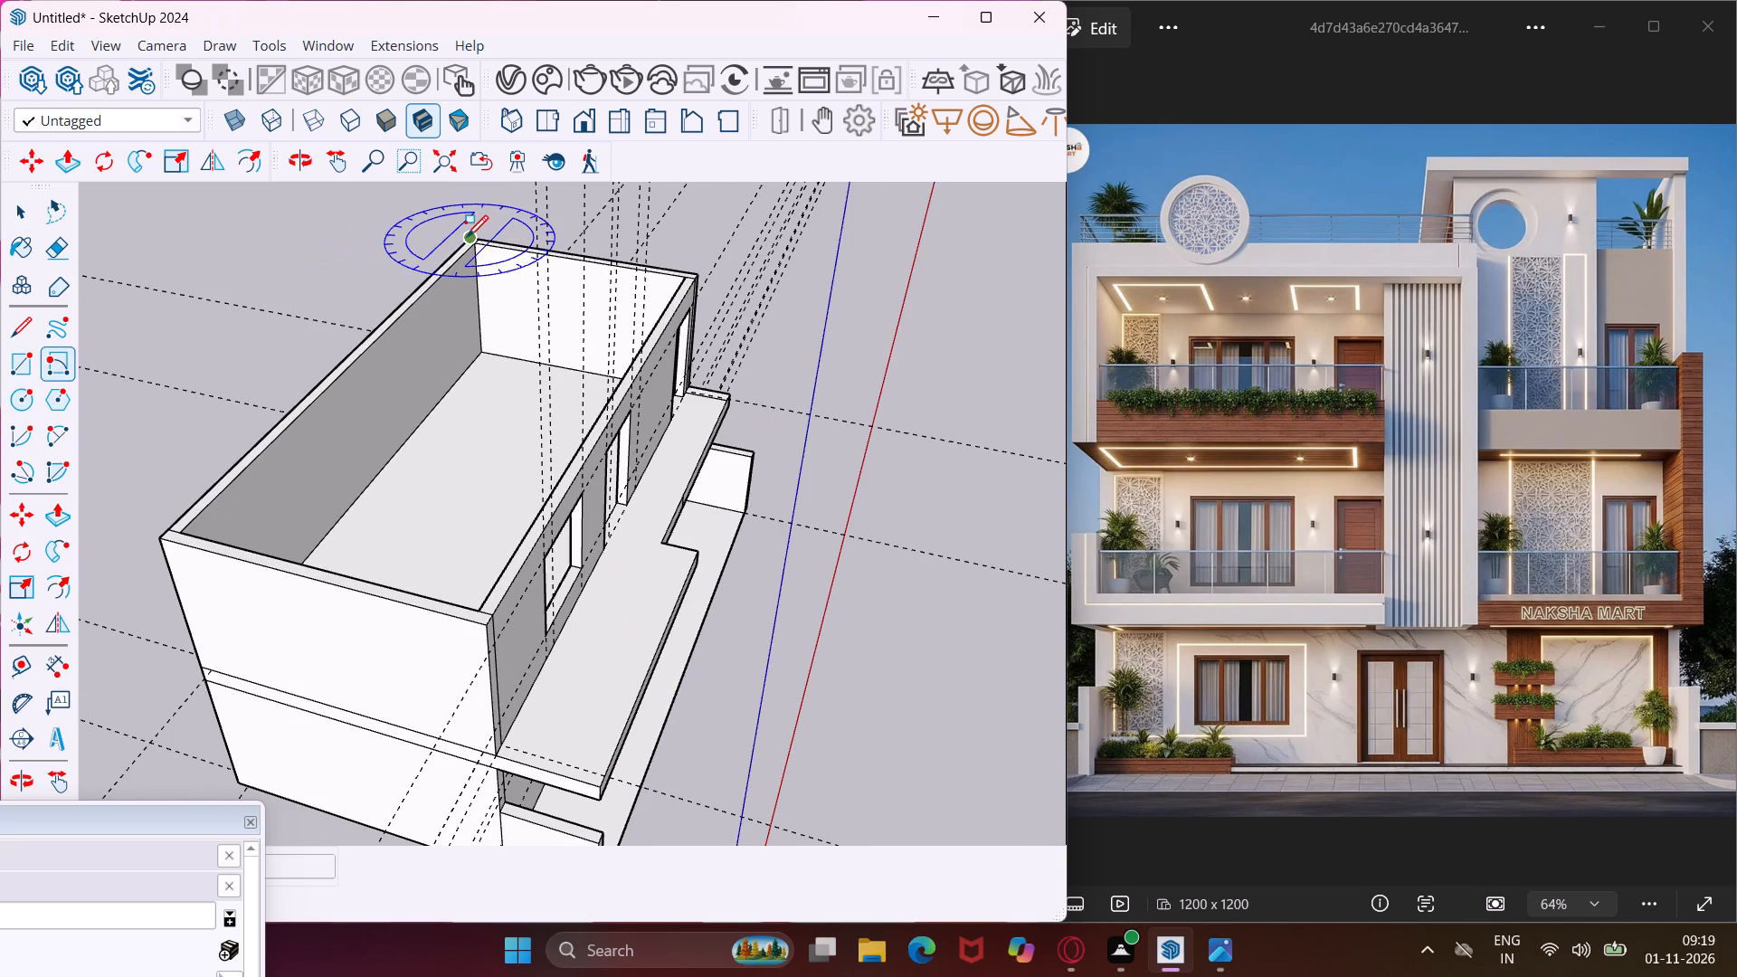
pyautogui.click(159, 536)
pyautogui.moveTo(165, 531); pyautogui.dragTo(369, 260, button='middle')
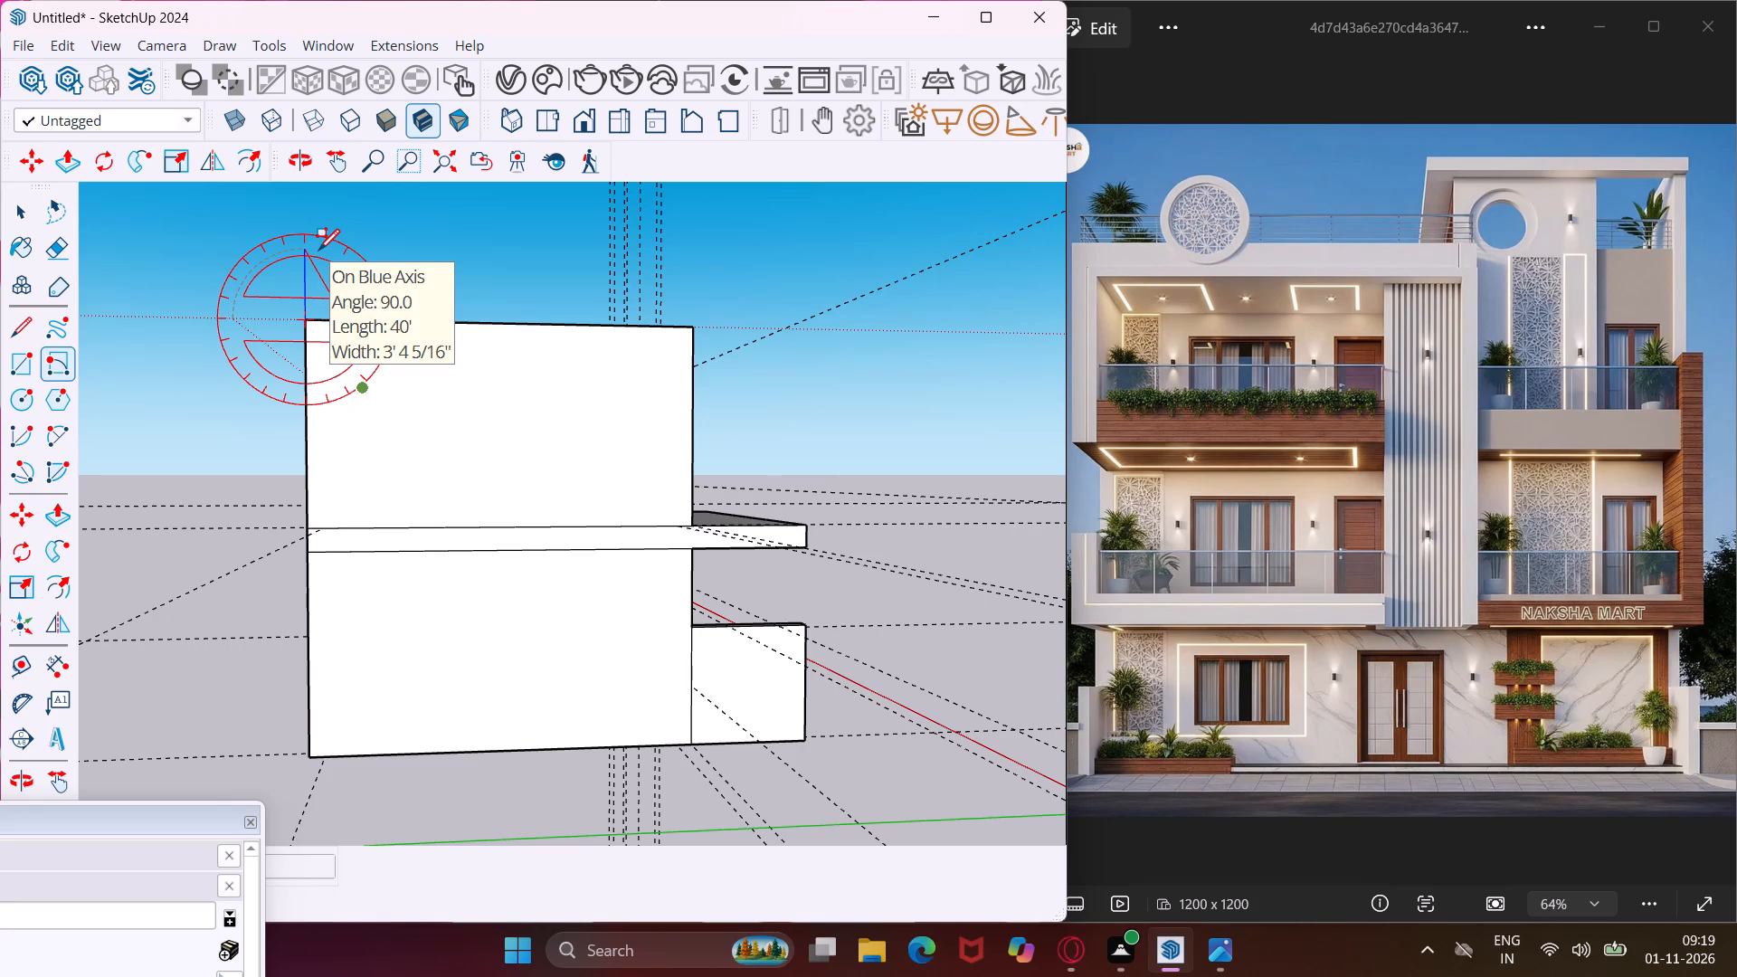
pyautogui.write("2'")
pyautogui.press('Return')
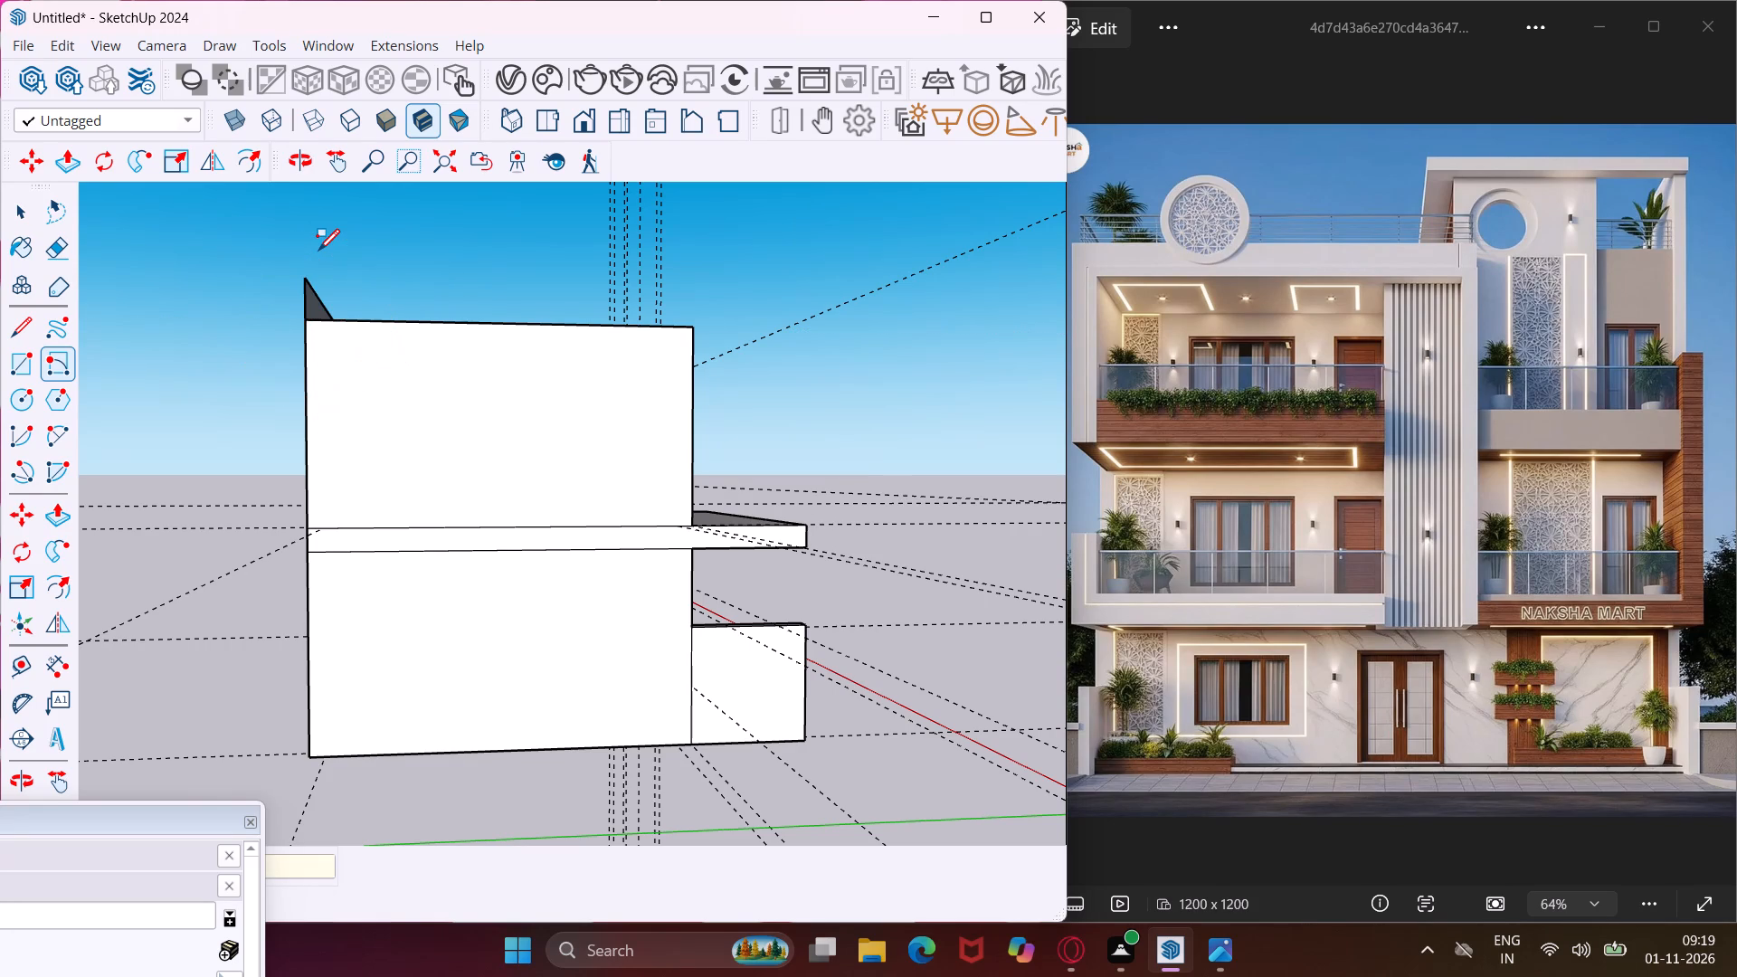
pyautogui.moveTo(318, 250); pyautogui.dragTo(230, 399, button='middle')
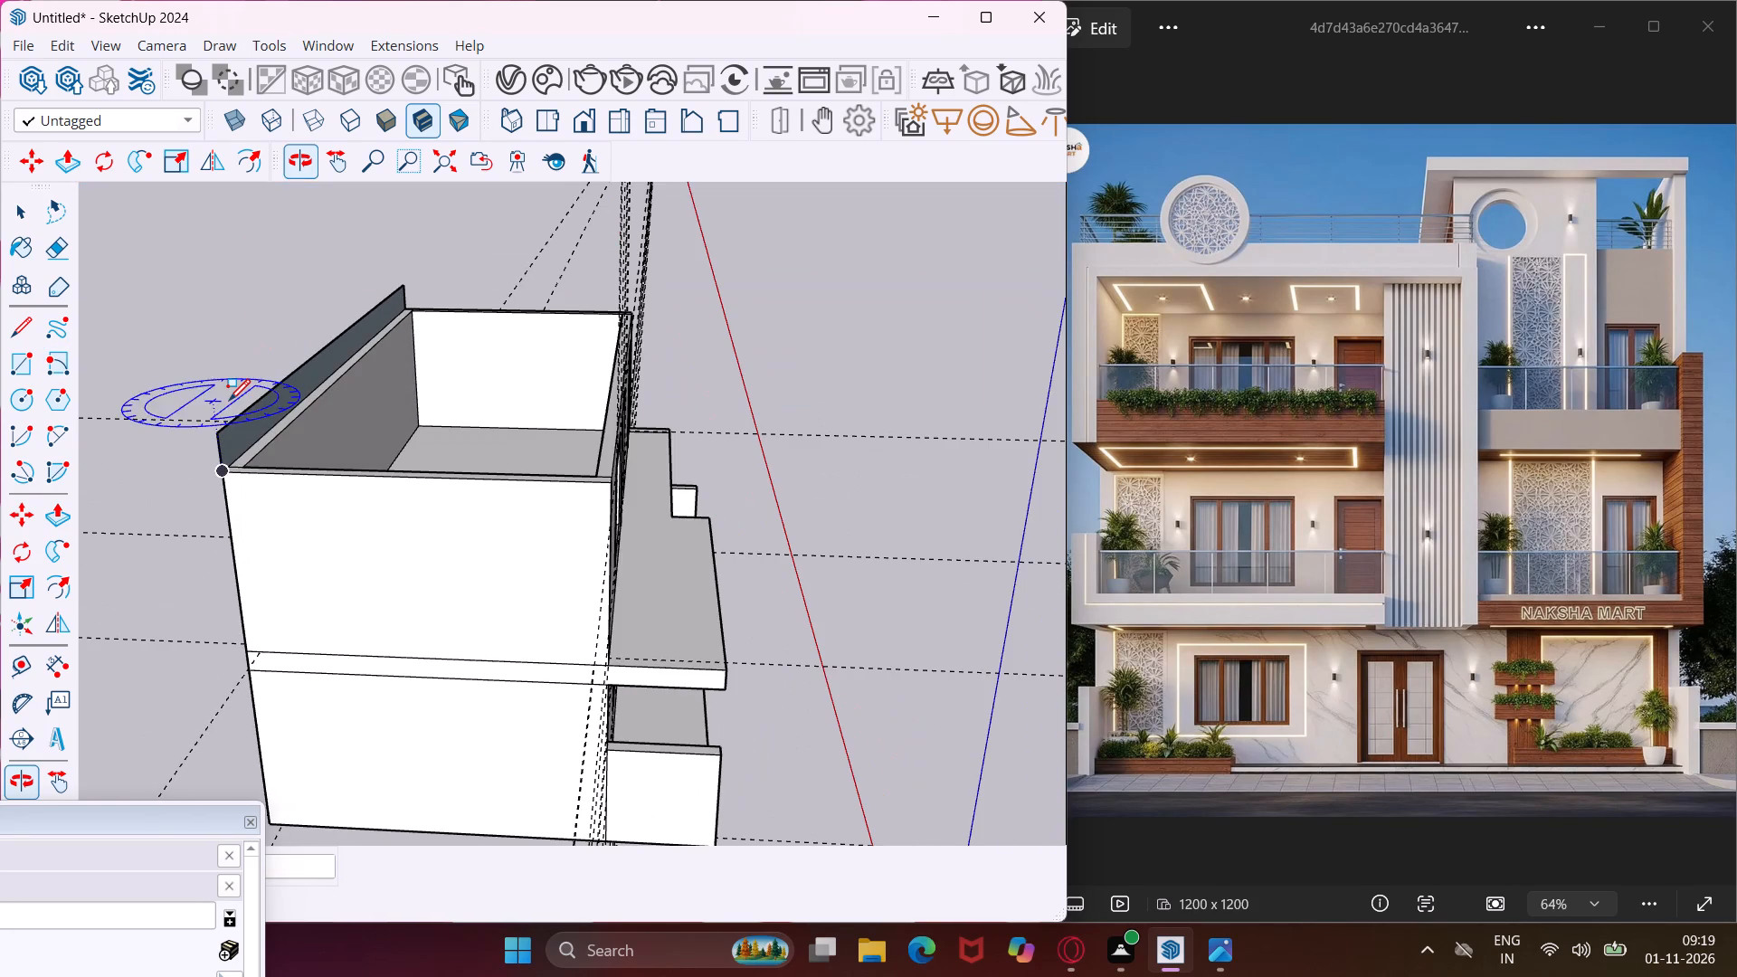
pyautogui.press('Escape')
pyautogui.press('space')
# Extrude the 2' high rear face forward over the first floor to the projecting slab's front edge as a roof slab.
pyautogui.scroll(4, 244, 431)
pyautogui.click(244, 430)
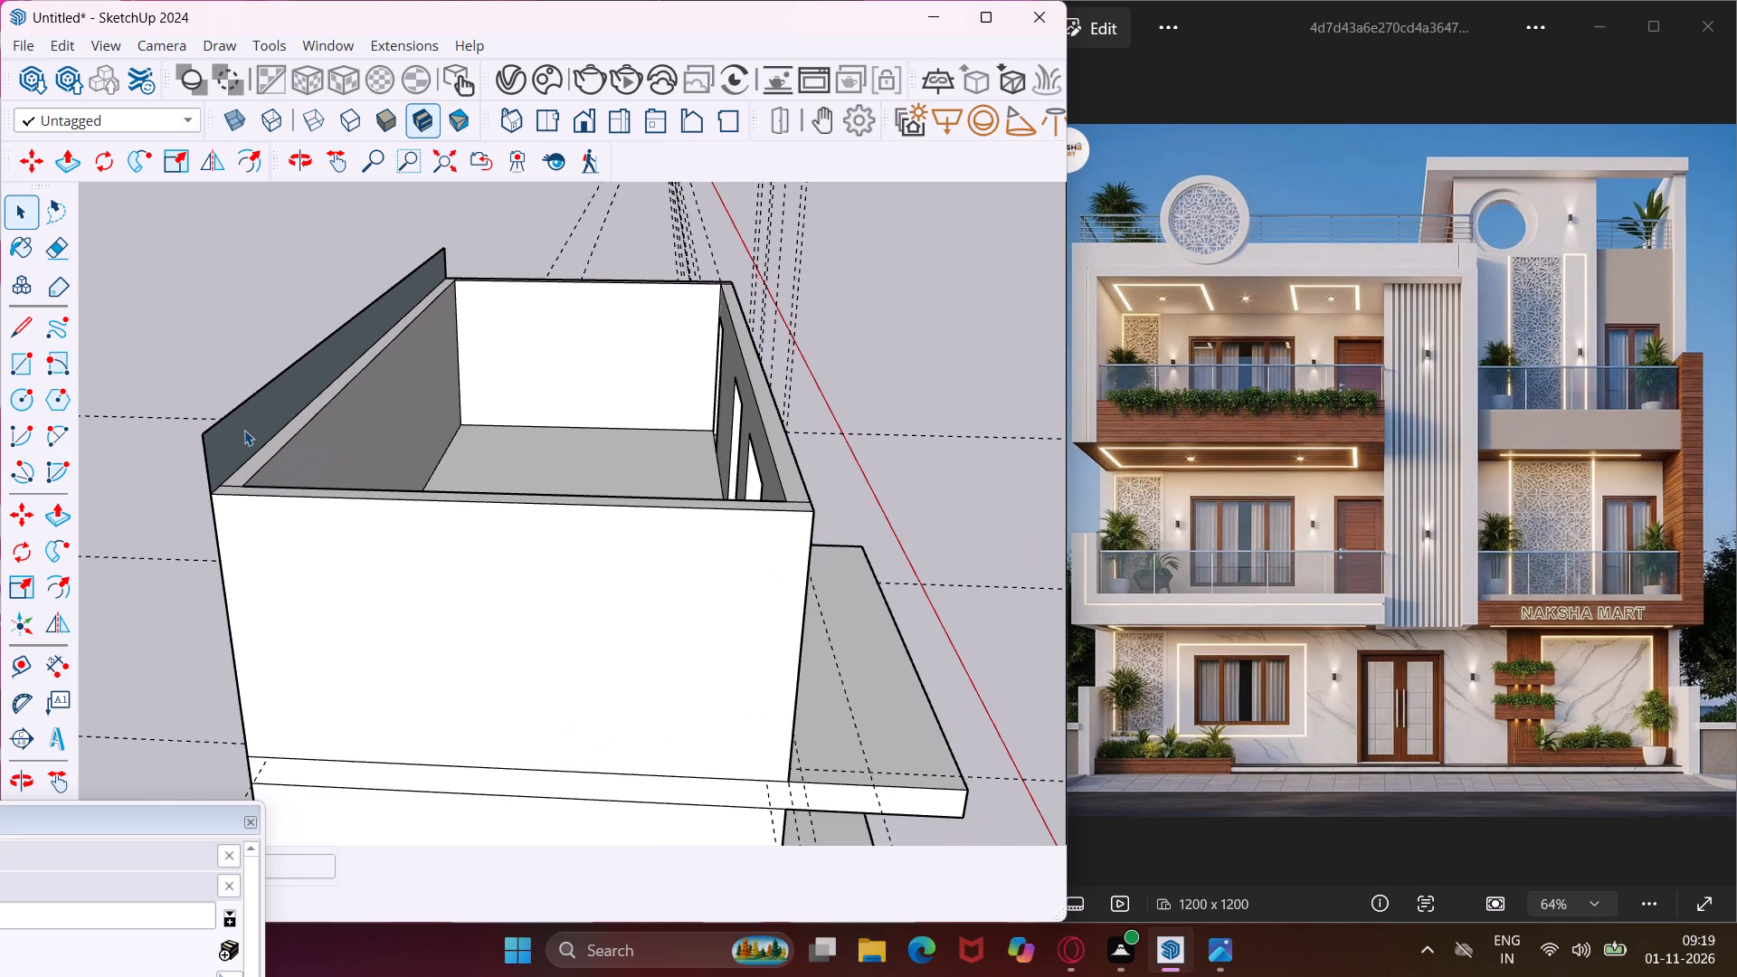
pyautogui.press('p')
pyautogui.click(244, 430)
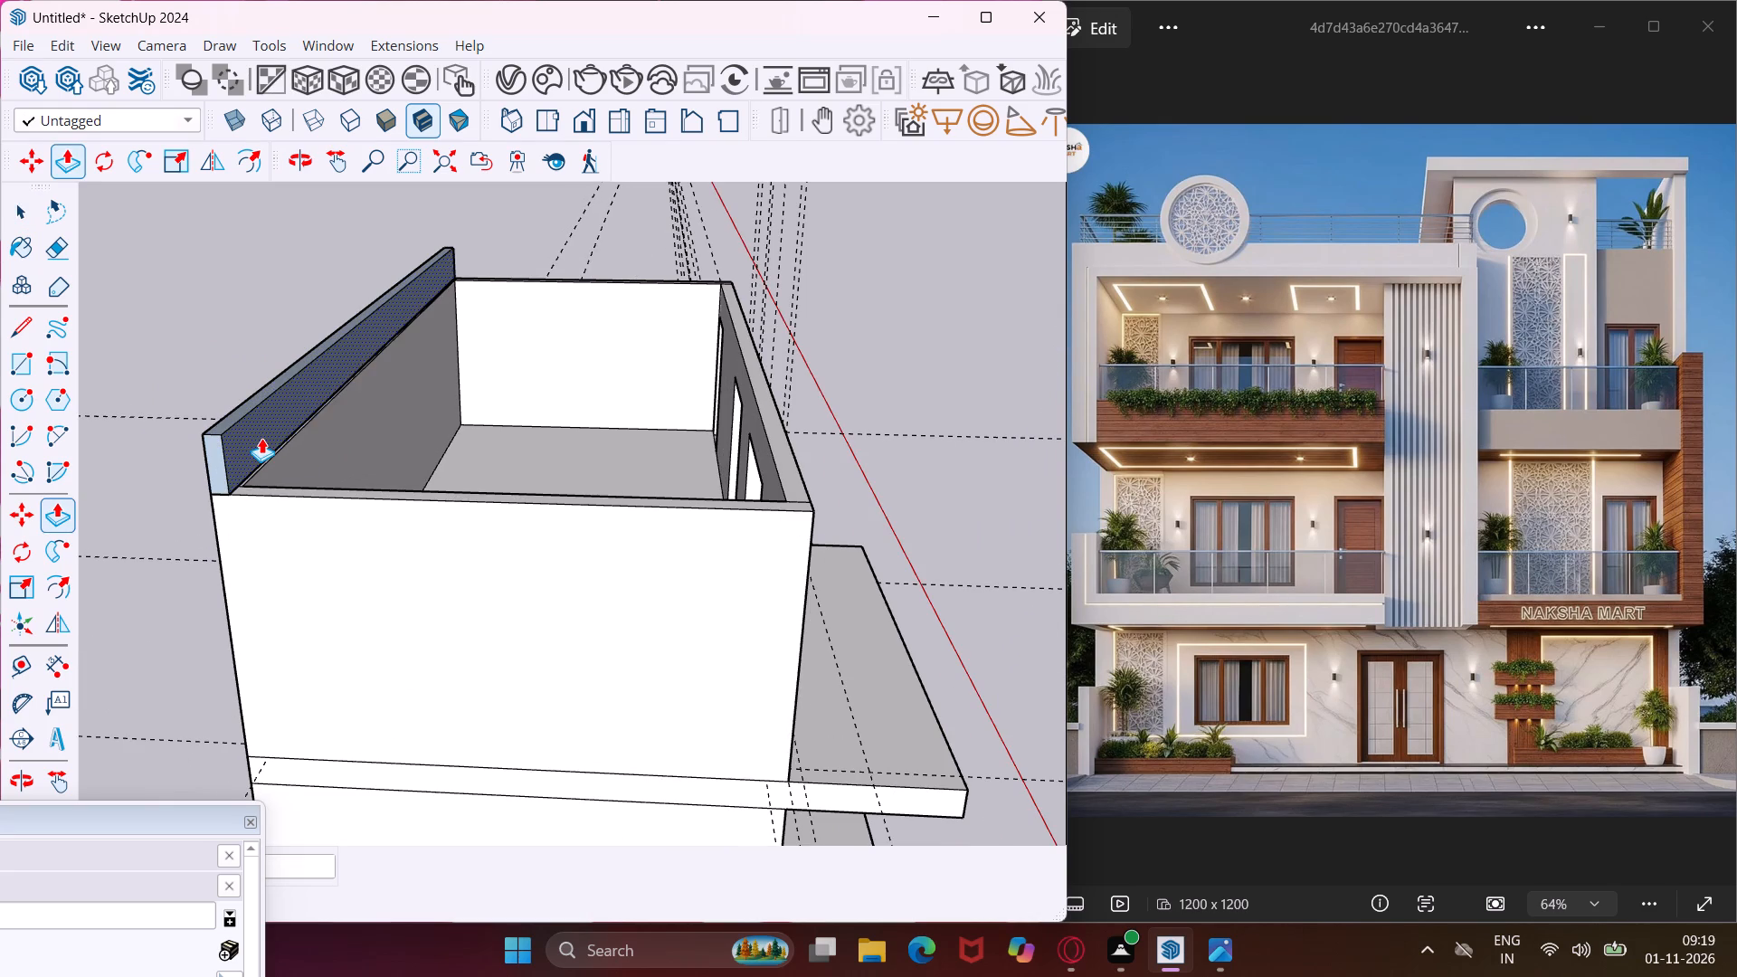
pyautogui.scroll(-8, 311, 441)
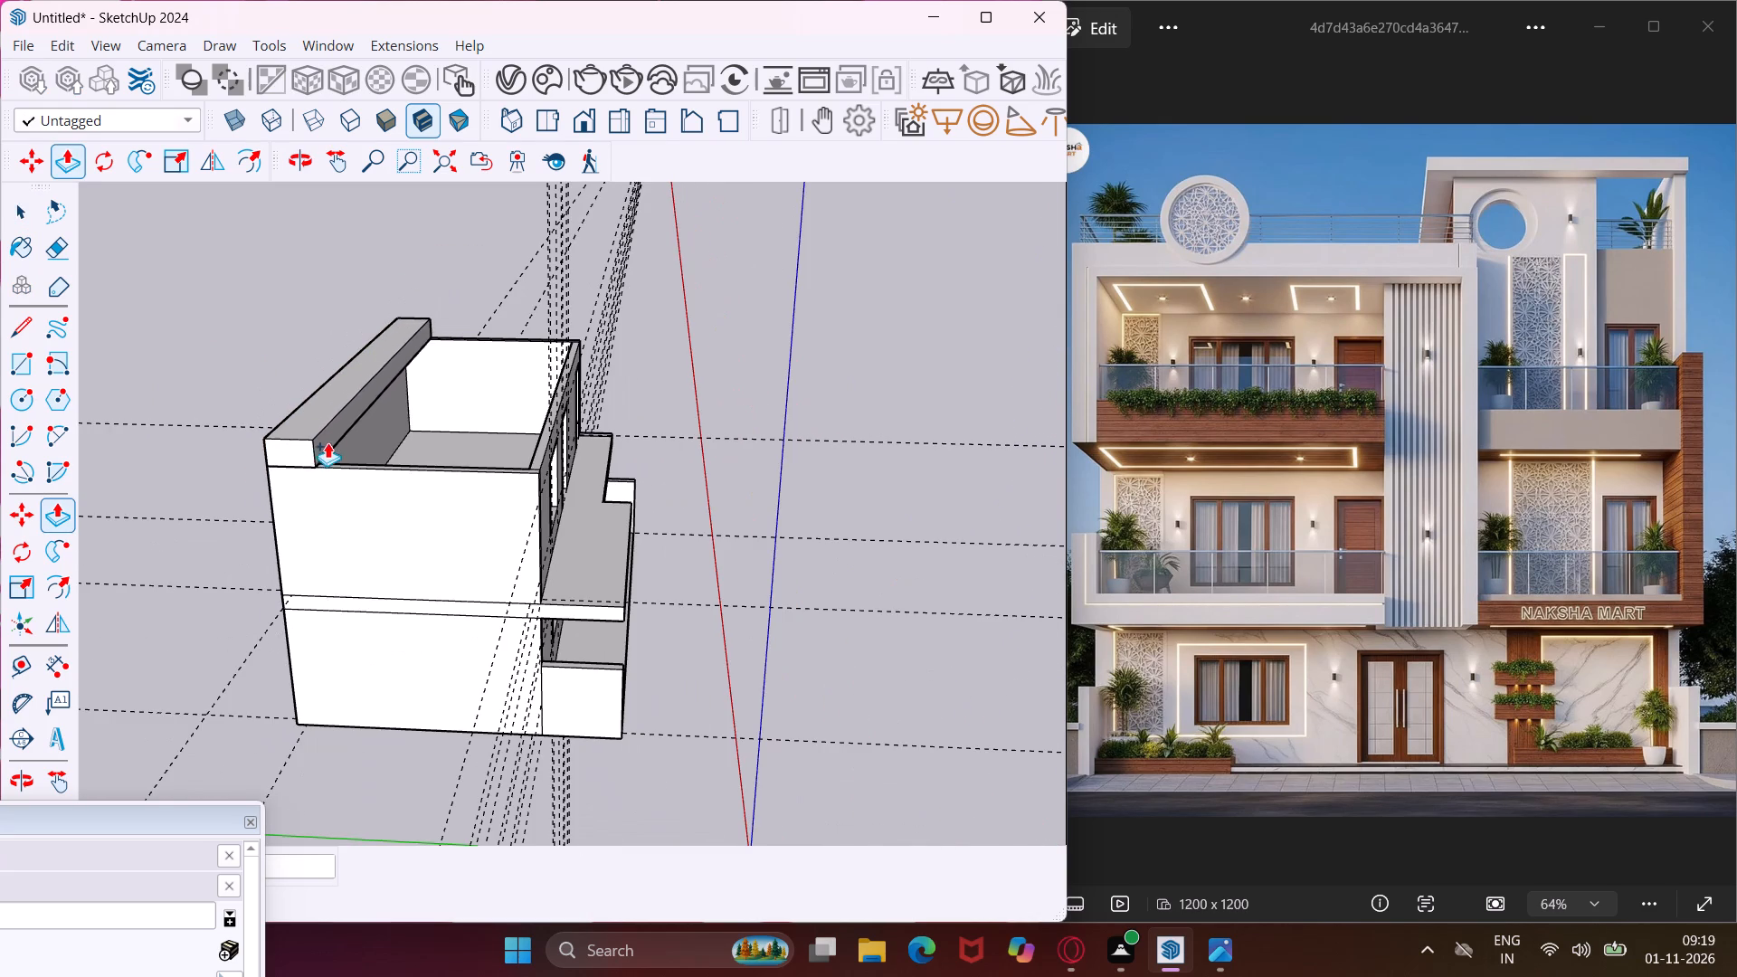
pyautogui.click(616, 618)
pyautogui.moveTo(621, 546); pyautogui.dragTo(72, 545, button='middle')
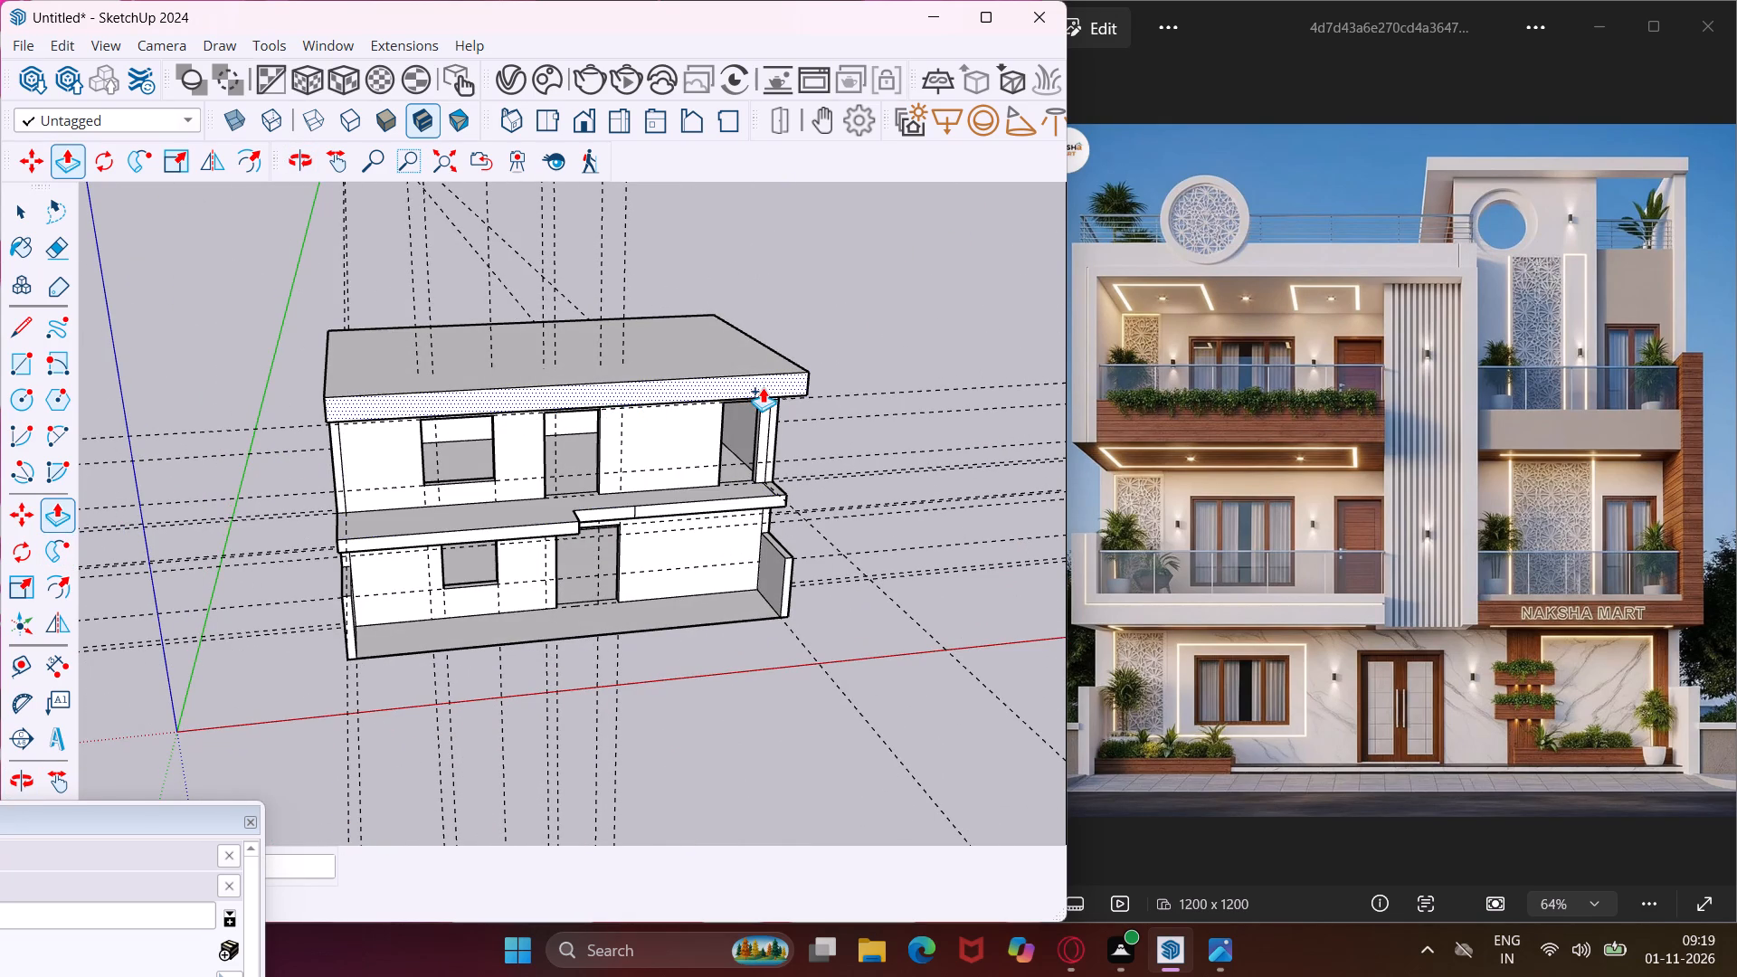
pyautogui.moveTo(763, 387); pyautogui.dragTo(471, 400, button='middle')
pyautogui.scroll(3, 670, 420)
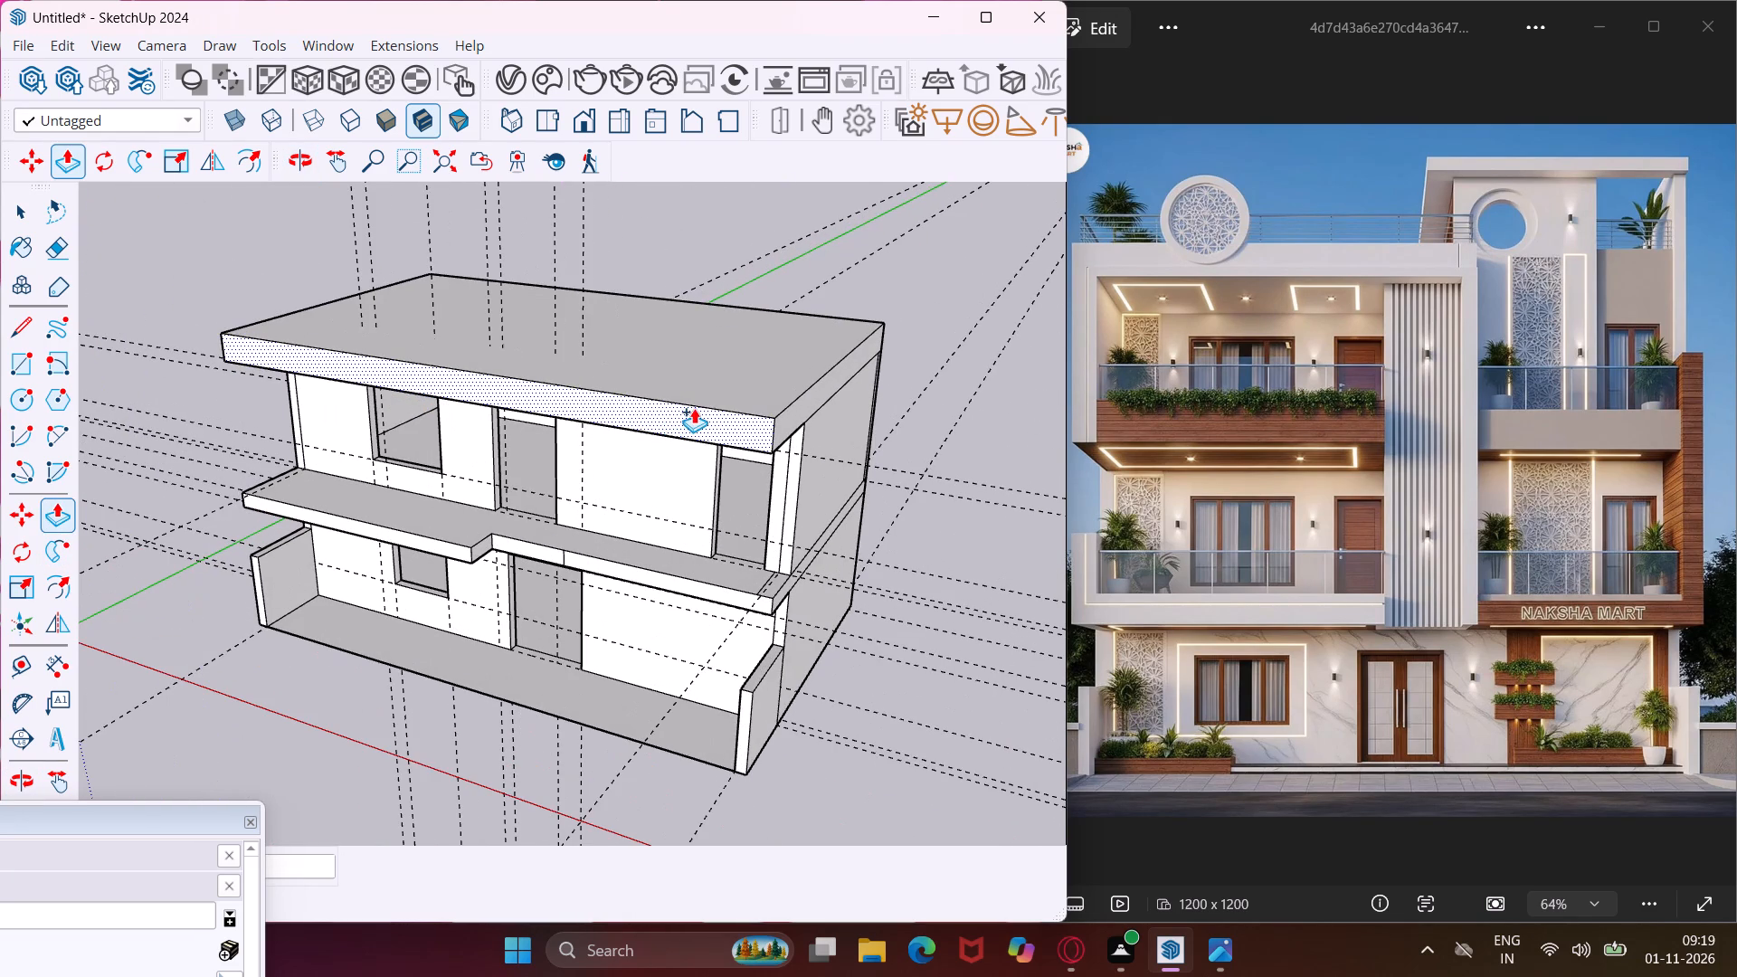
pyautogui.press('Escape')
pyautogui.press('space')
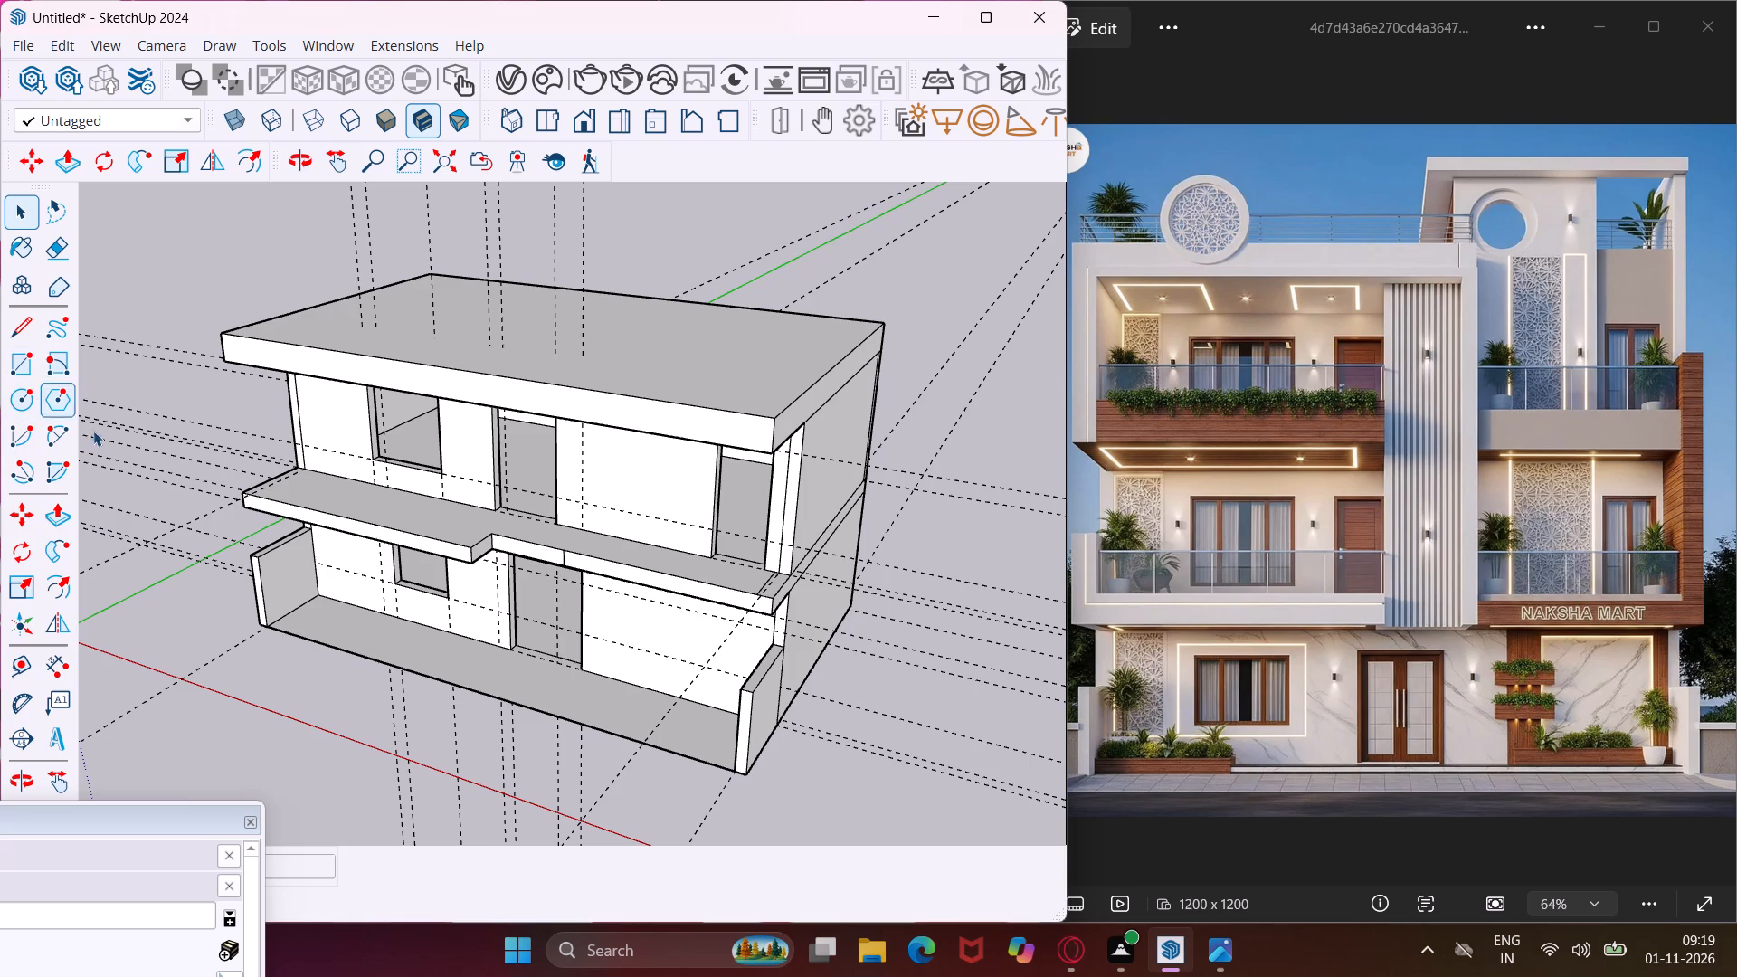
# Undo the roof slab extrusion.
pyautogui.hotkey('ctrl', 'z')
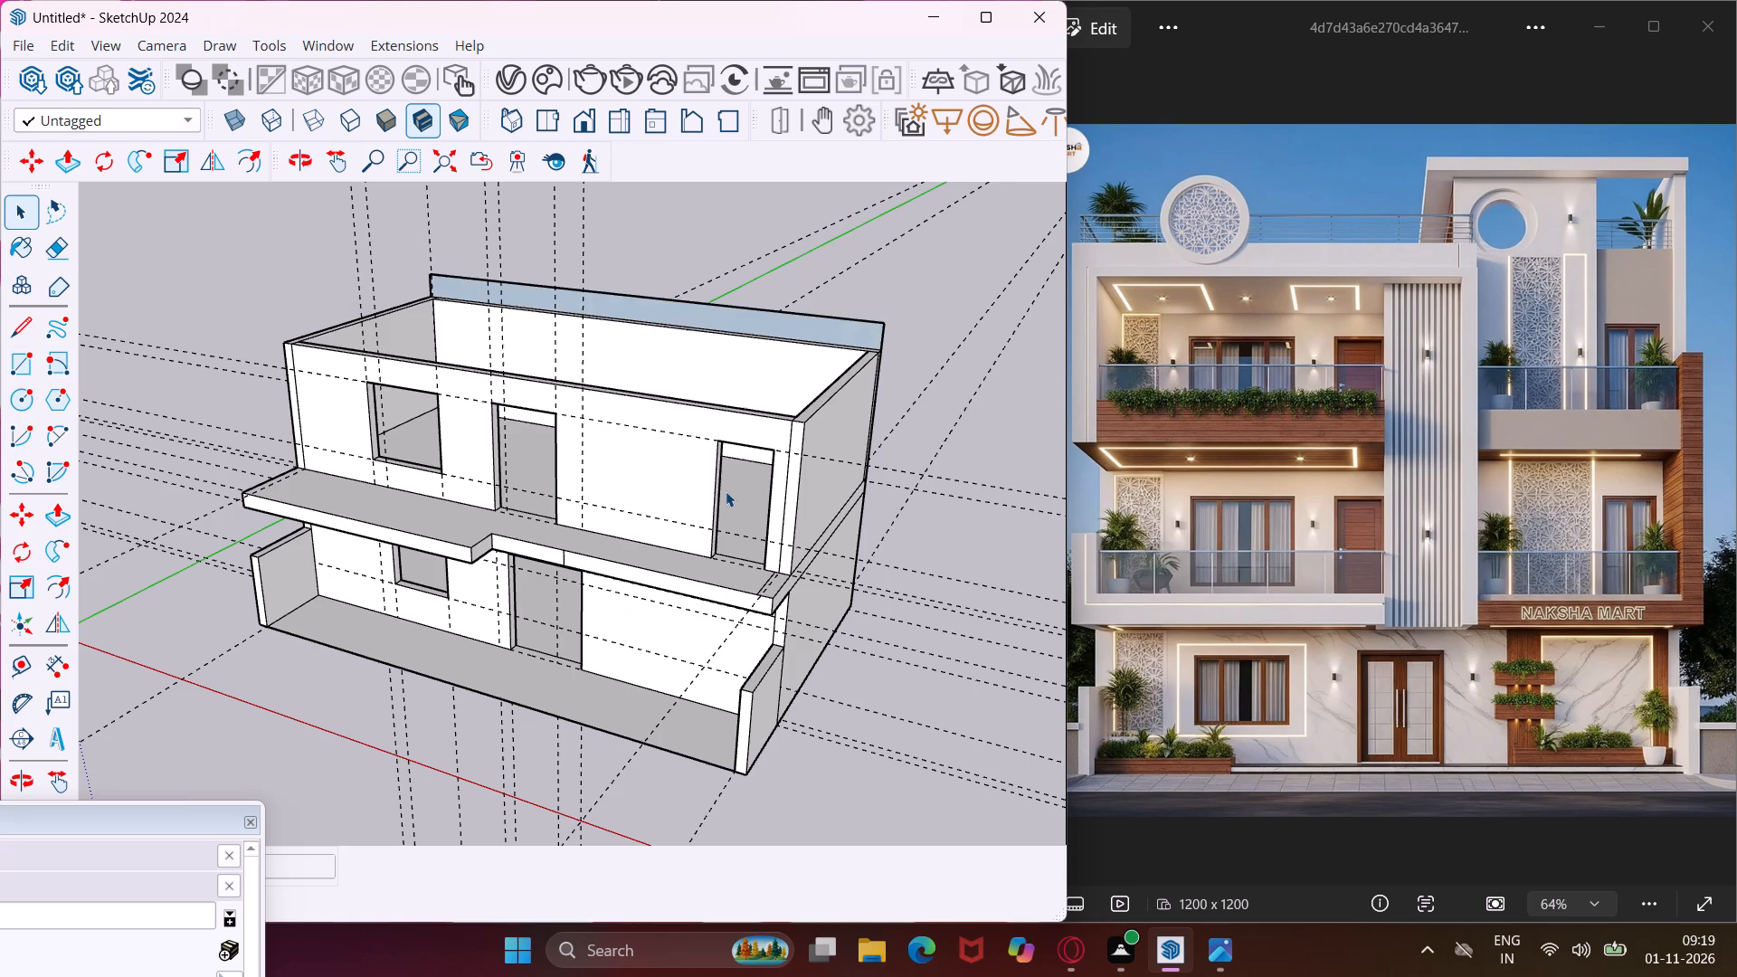
# Extrude the 2' high face on the rear wall forward to the front face of the recessed part of the slab below.
pyautogui.scroll(3, 843, 333)
pyautogui.click(843, 333)
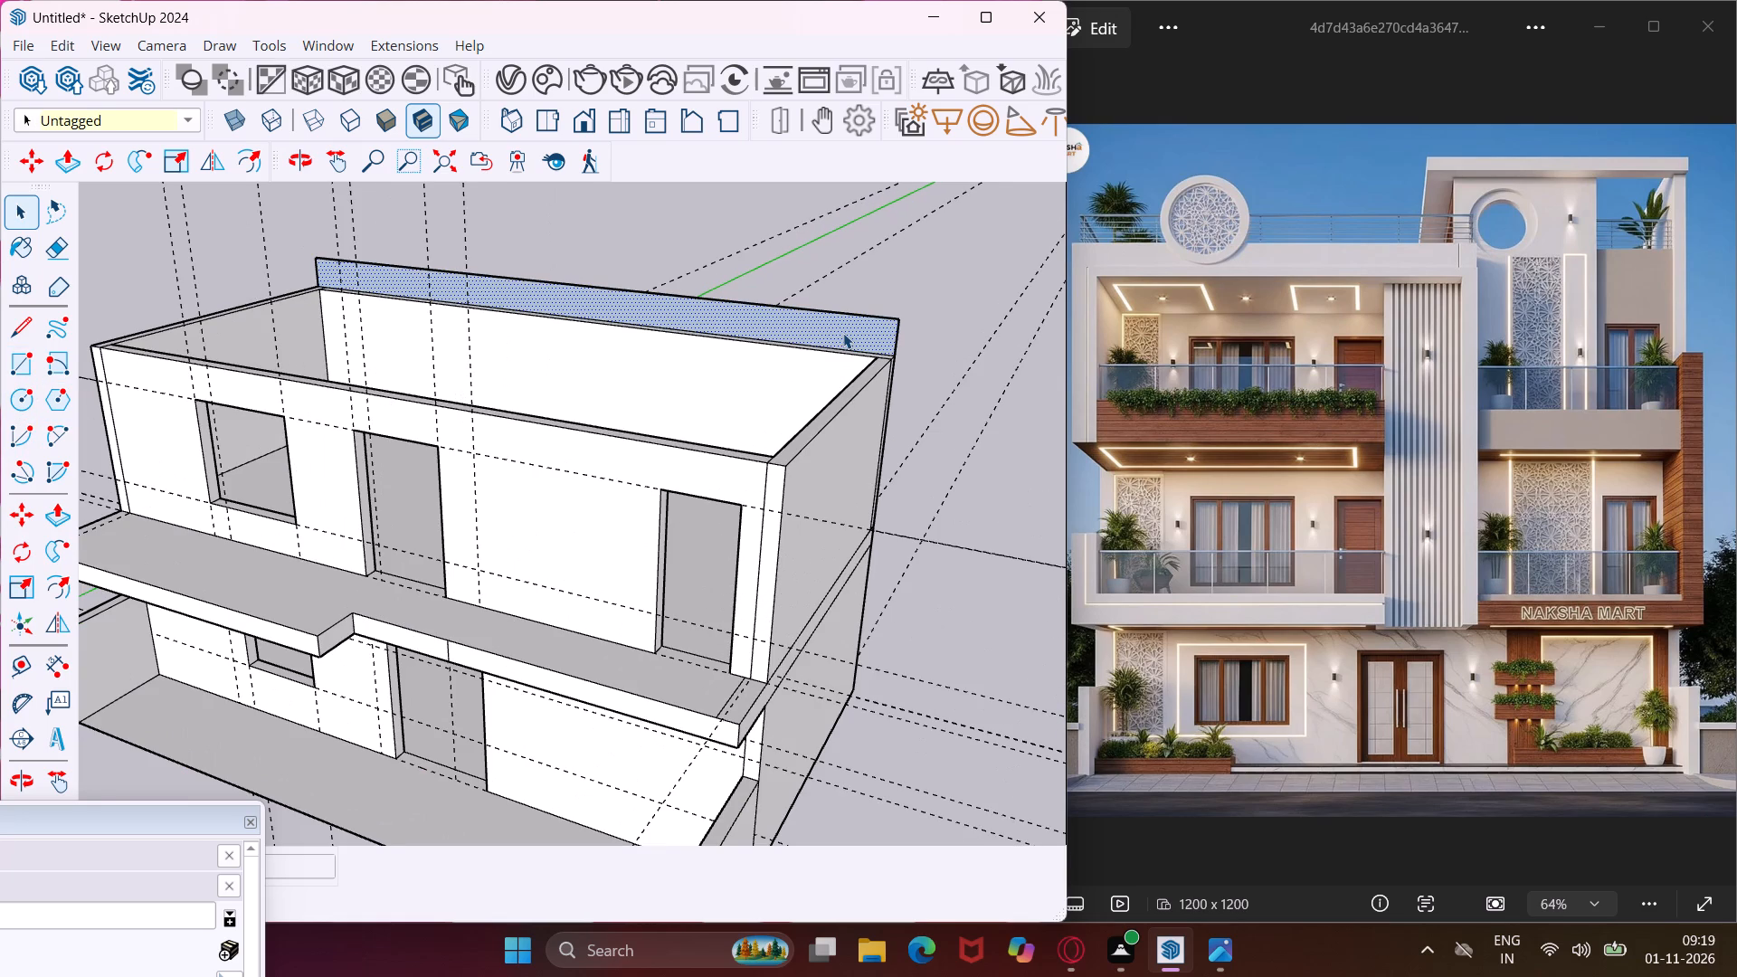
pyautogui.press('p')
pyautogui.click(843, 333)
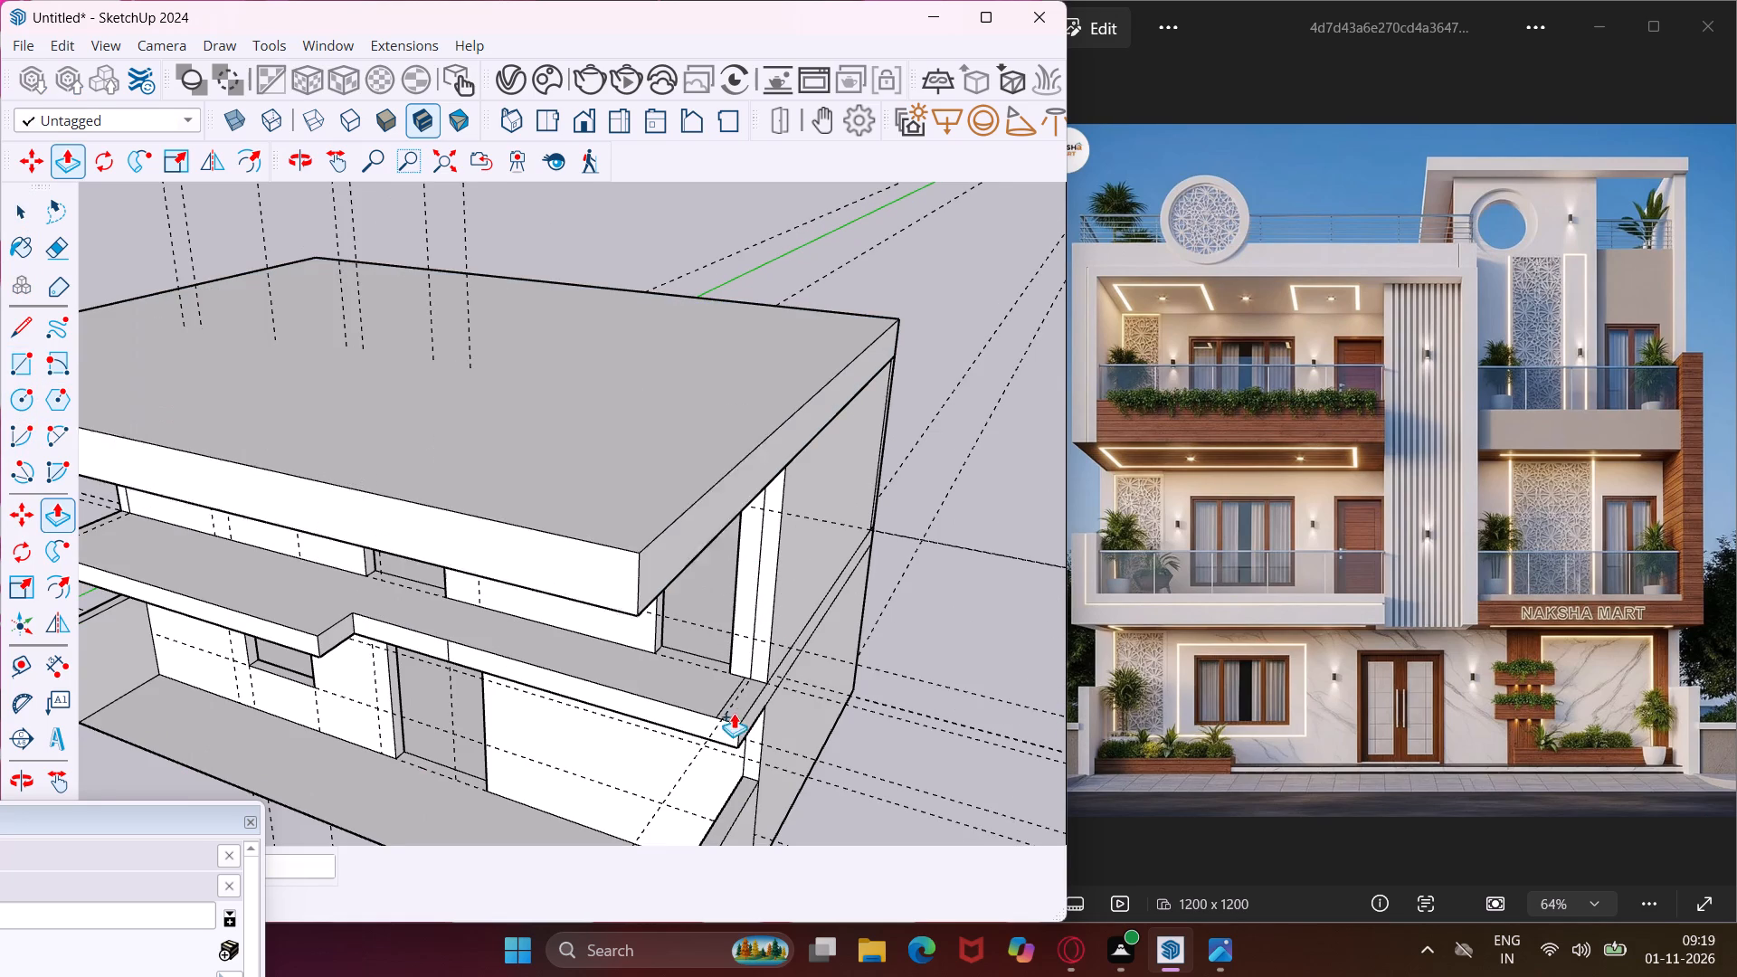
pyautogui.click(727, 726)
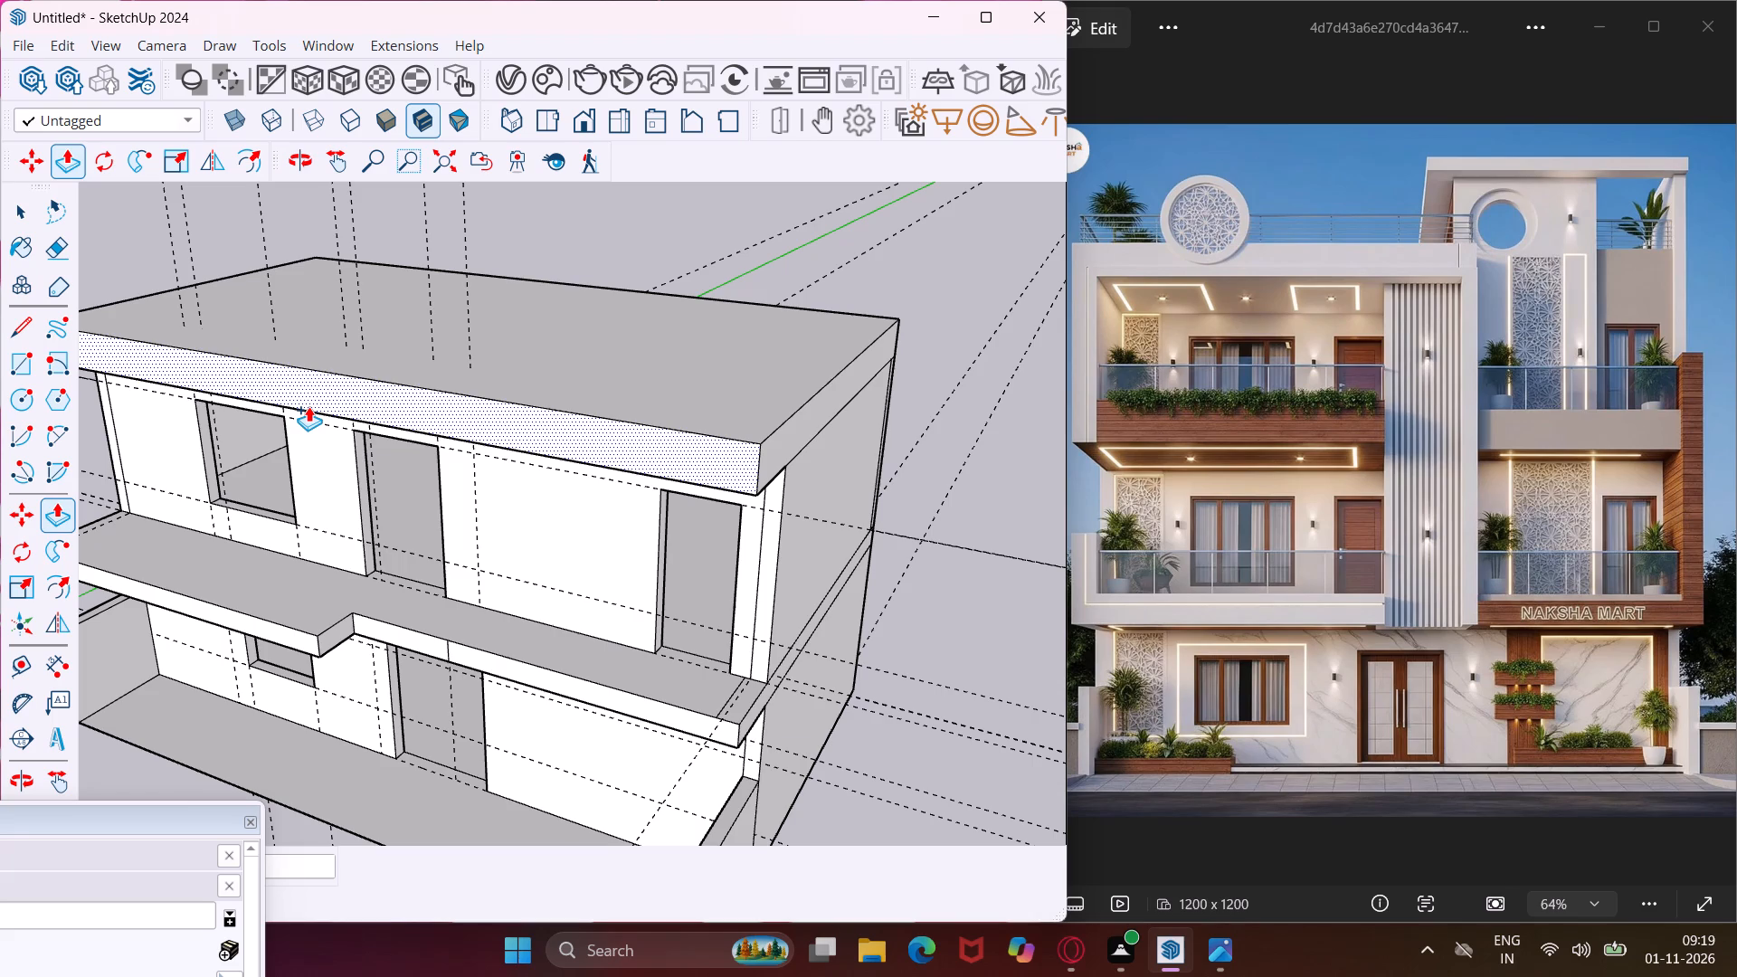
pyautogui.press('Escape')
pyautogui.press('space')
# Draw a vertical line across the roof slab's front face, aligned with the dividing edge on the slab below.
pyautogui.moveTo(308, 406); pyautogui.dragTo(592, 331, button='middle')
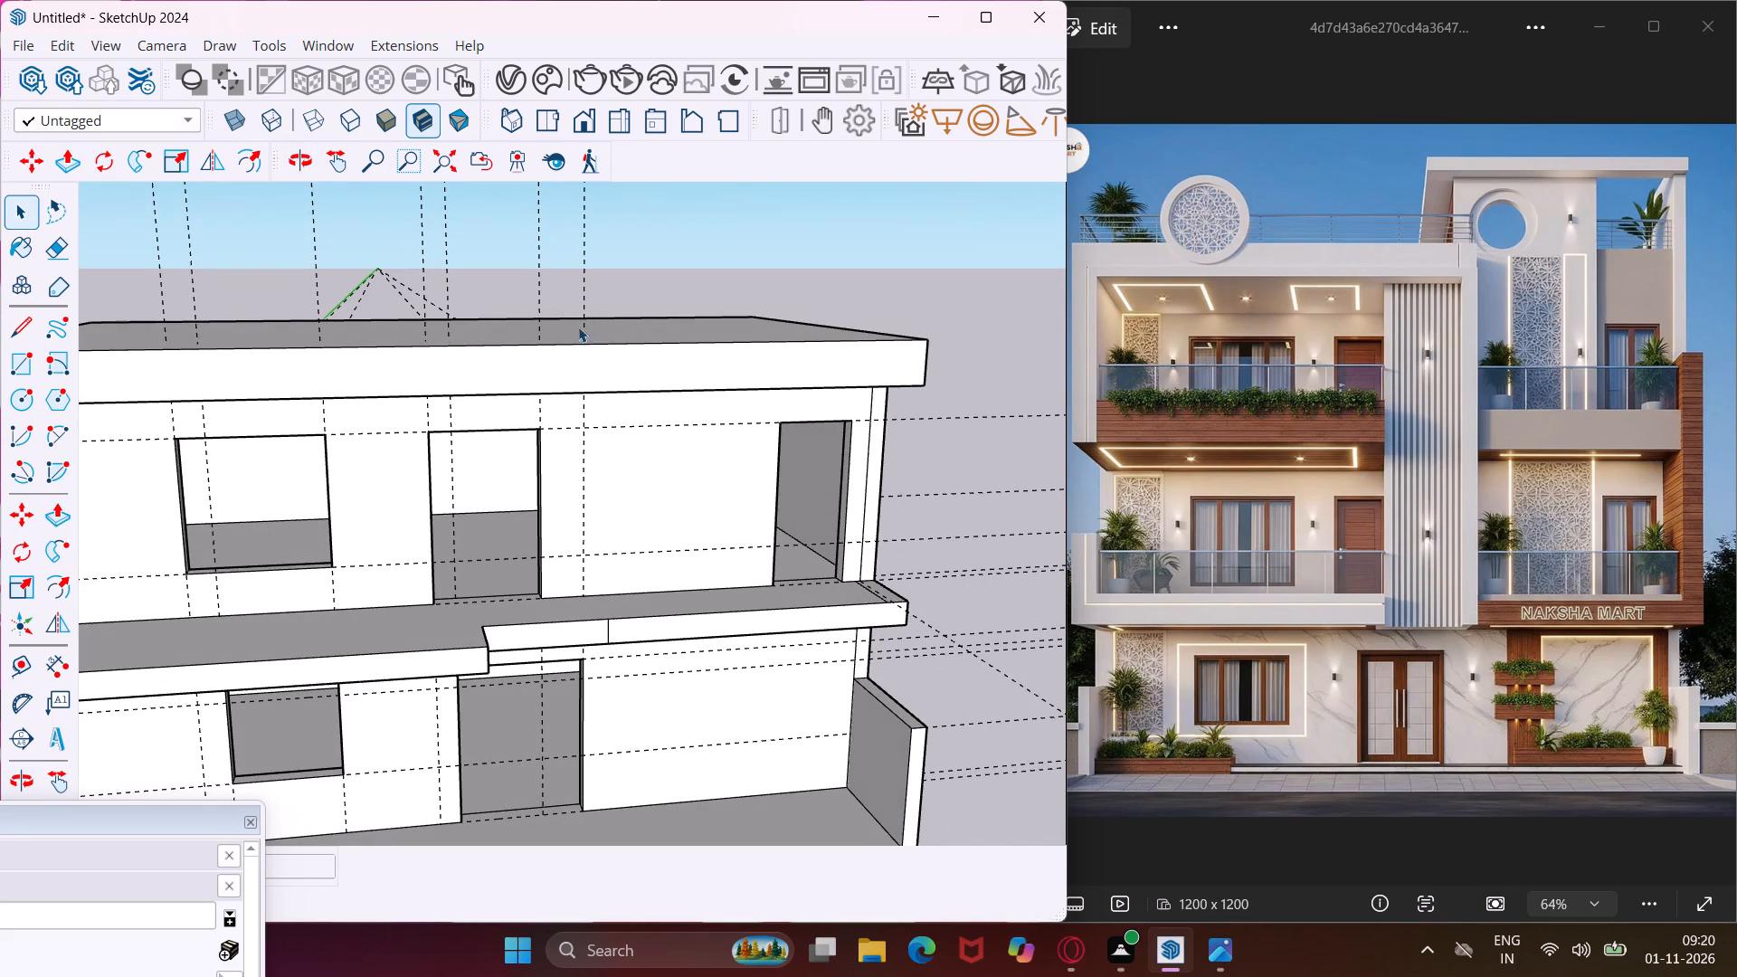
pyautogui.click(14, 325)
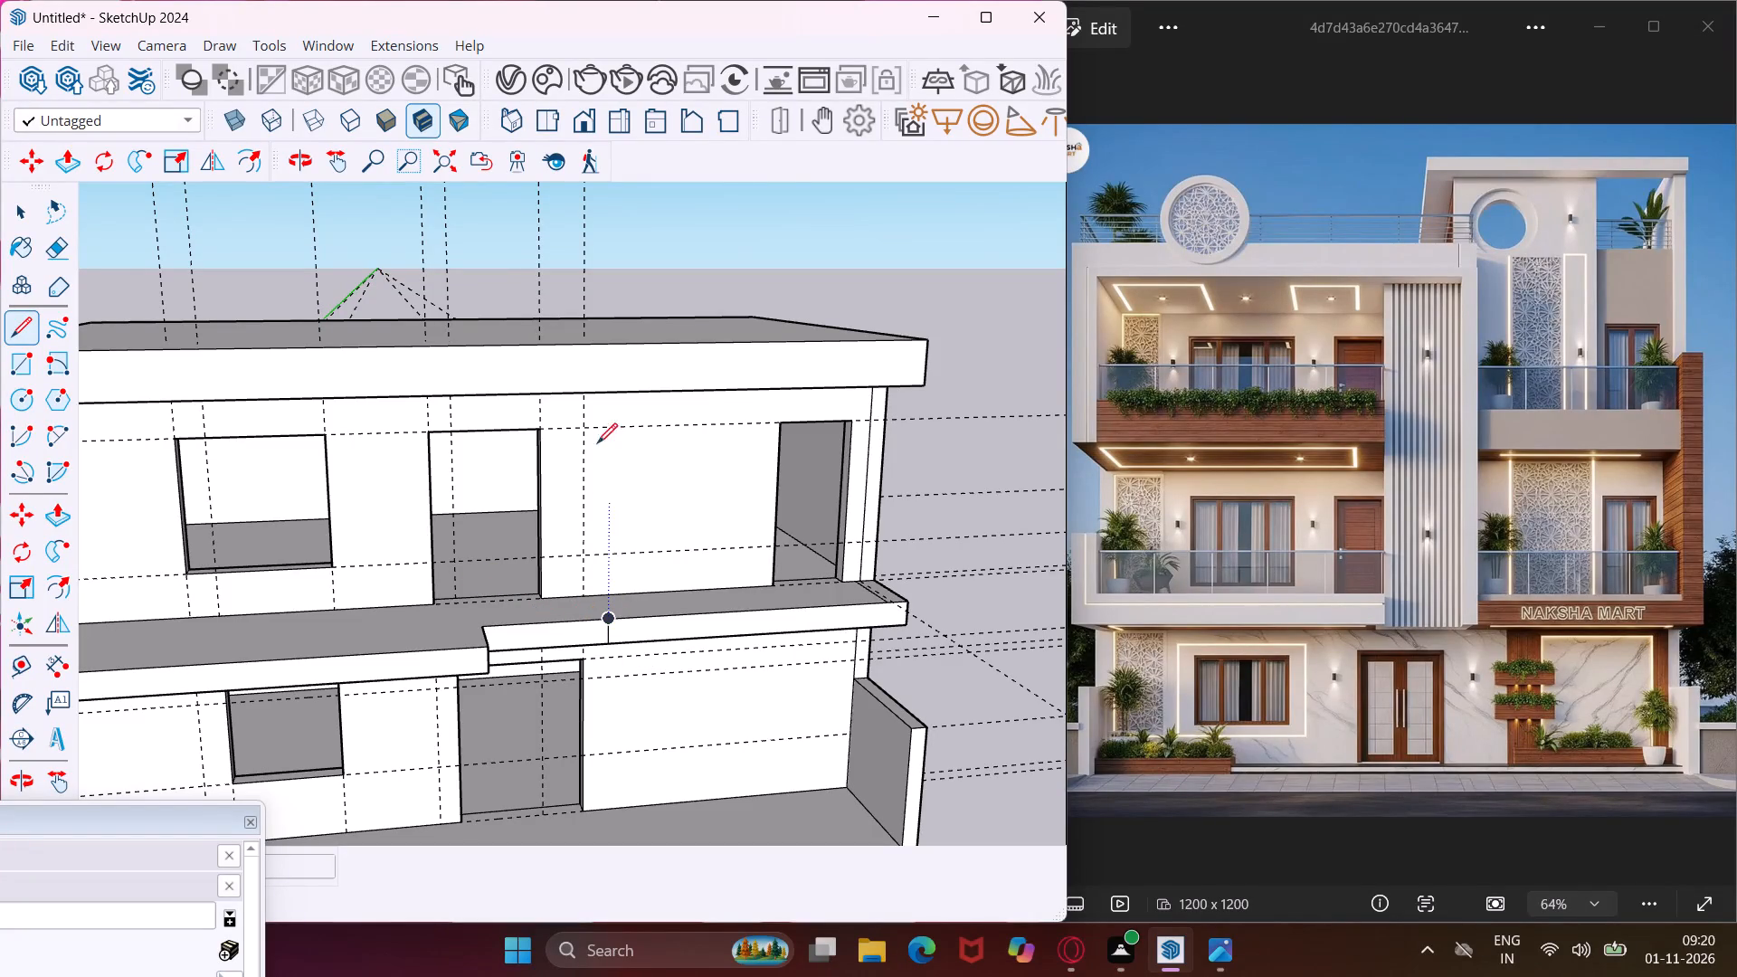
pyautogui.click(608, 392)
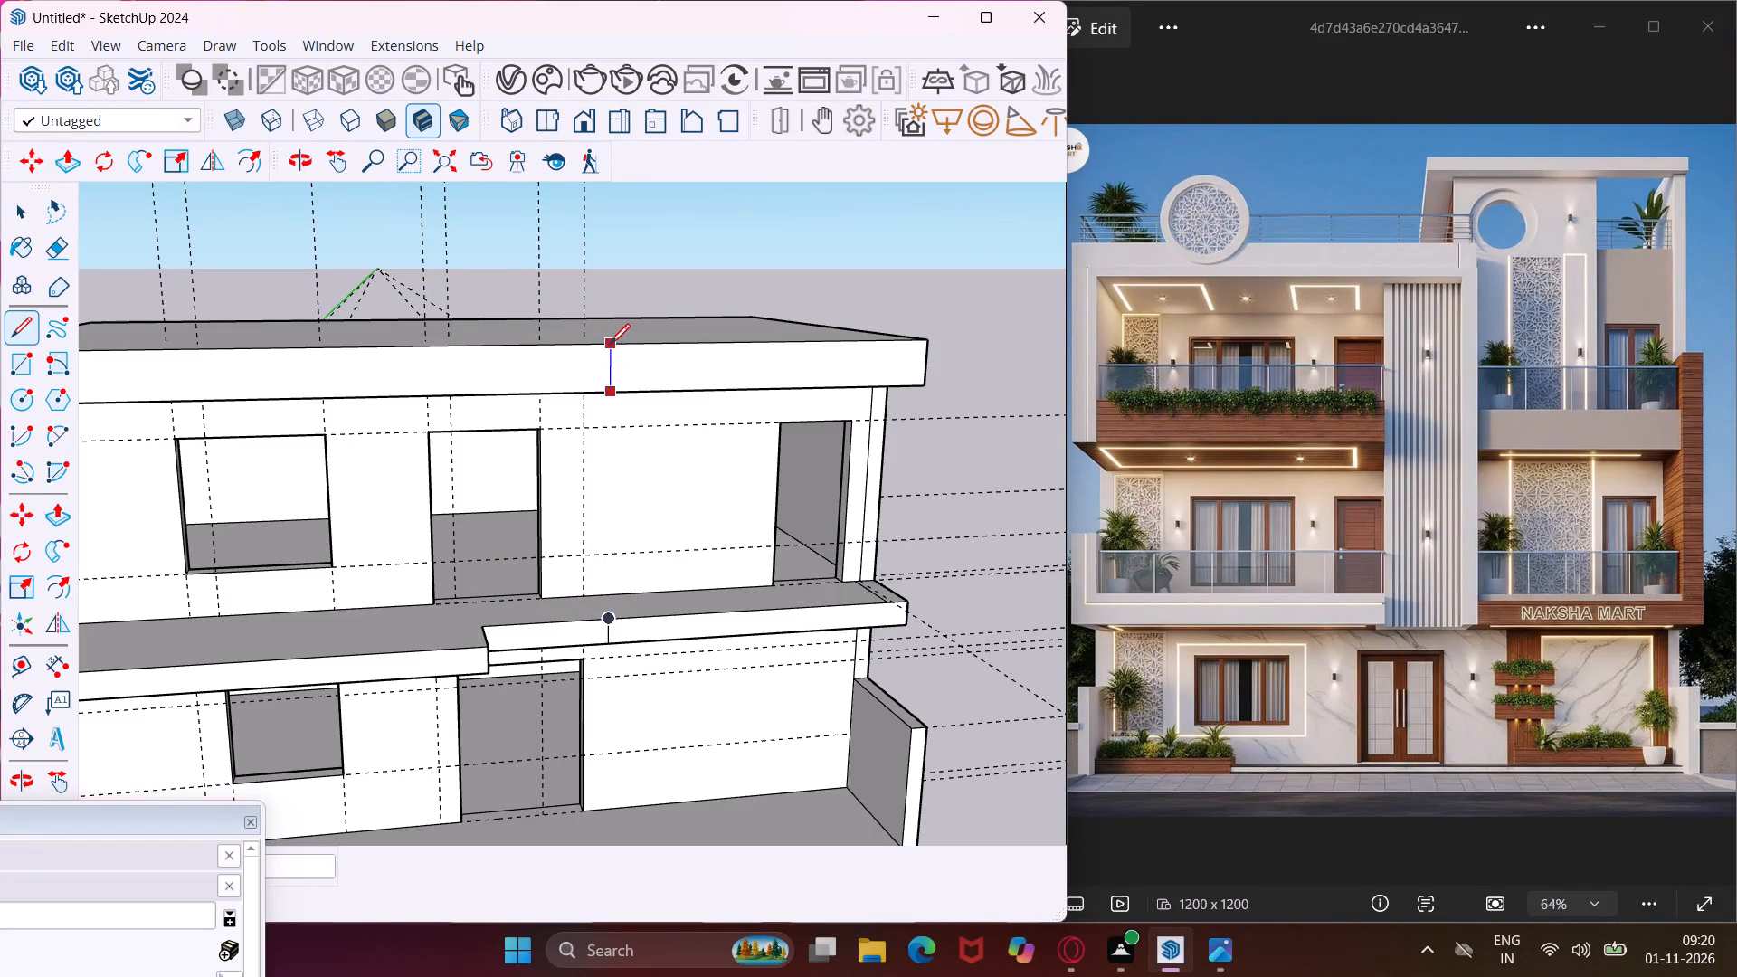
pyautogui.click(610, 344)
pyautogui.press('Escape')
pyautogui.press('space')
# Extrude the wider portion of the roof slab's front face, on the window side, forward to the lower projecting slab's front edge.
pyautogui.scroll(-3, 605, 335)
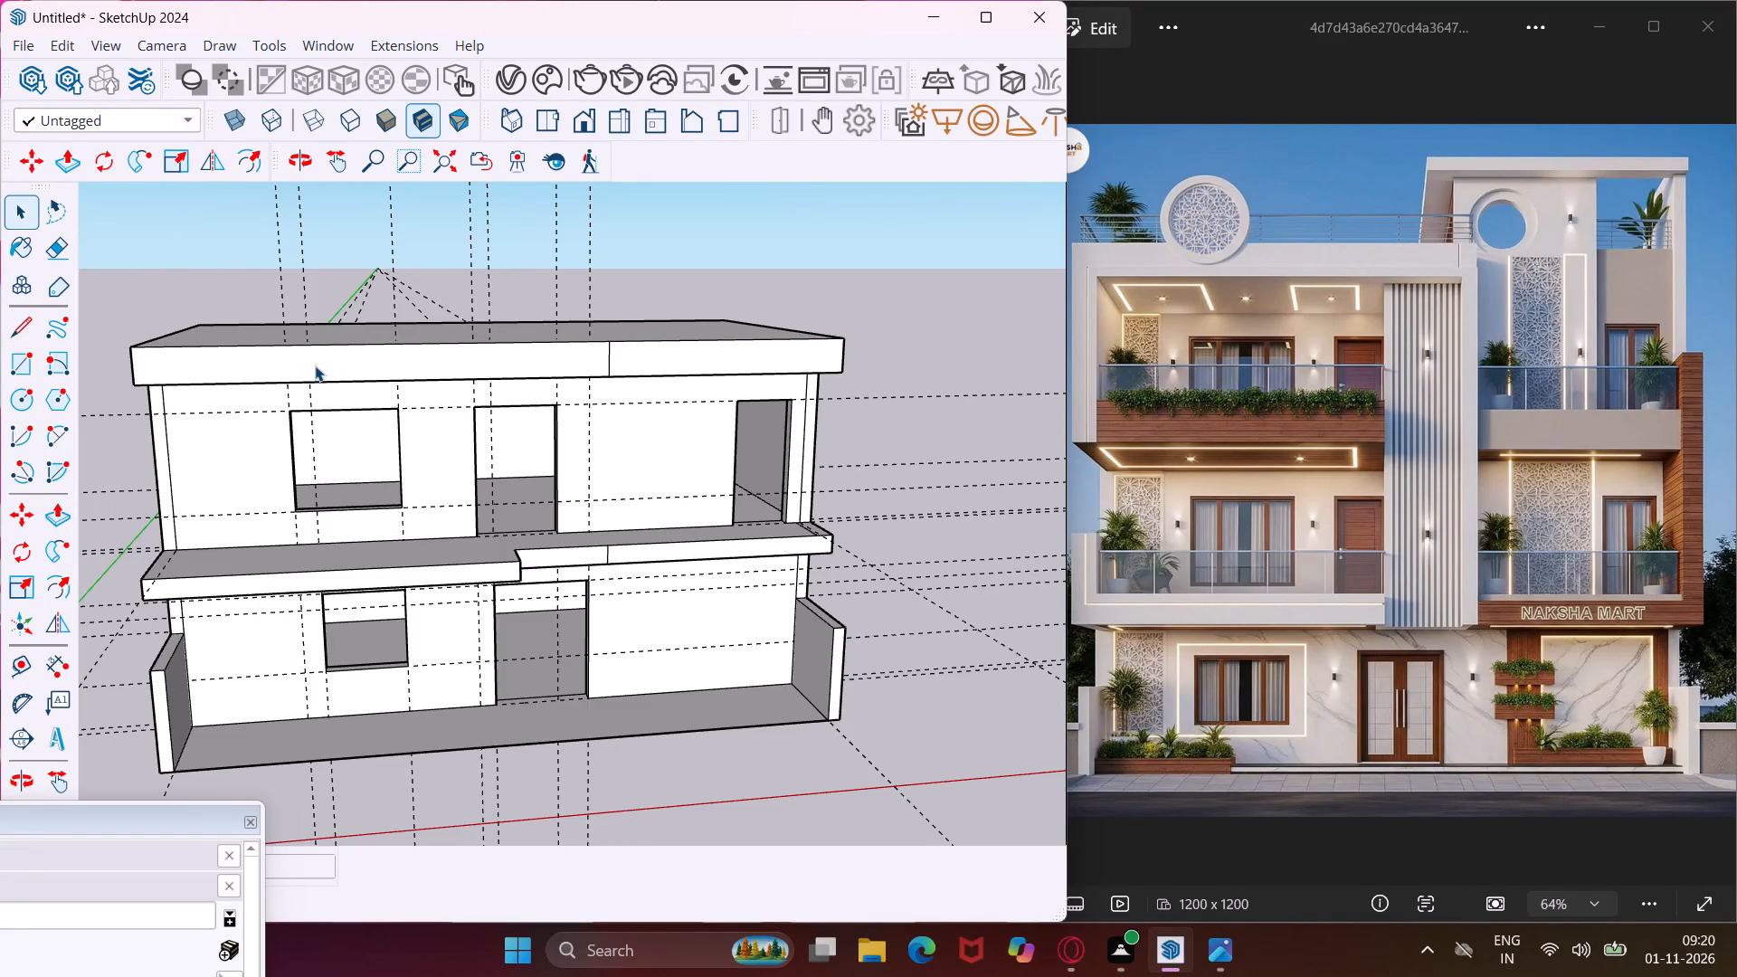
pyautogui.click(315, 365)
pyautogui.press('p')
pyautogui.click(315, 365)
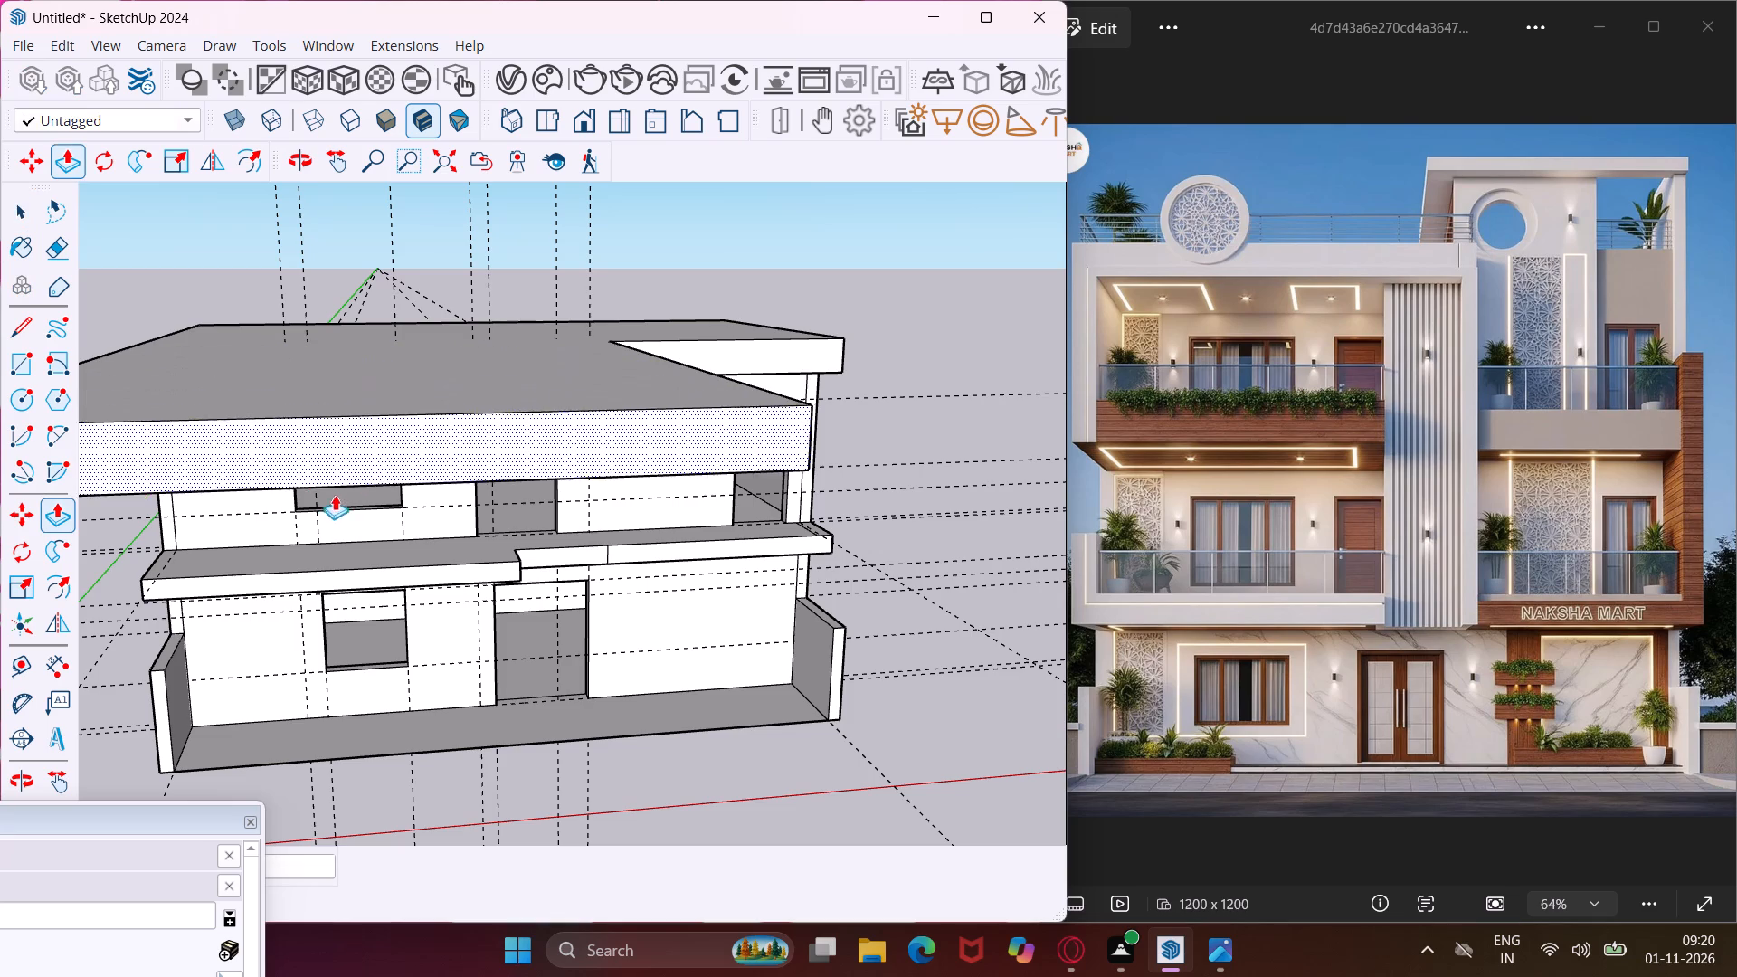
pyautogui.scroll(1, 324, 575)
pyautogui.moveTo(472, 457); pyautogui.dragTo(888, 179, button='middle')
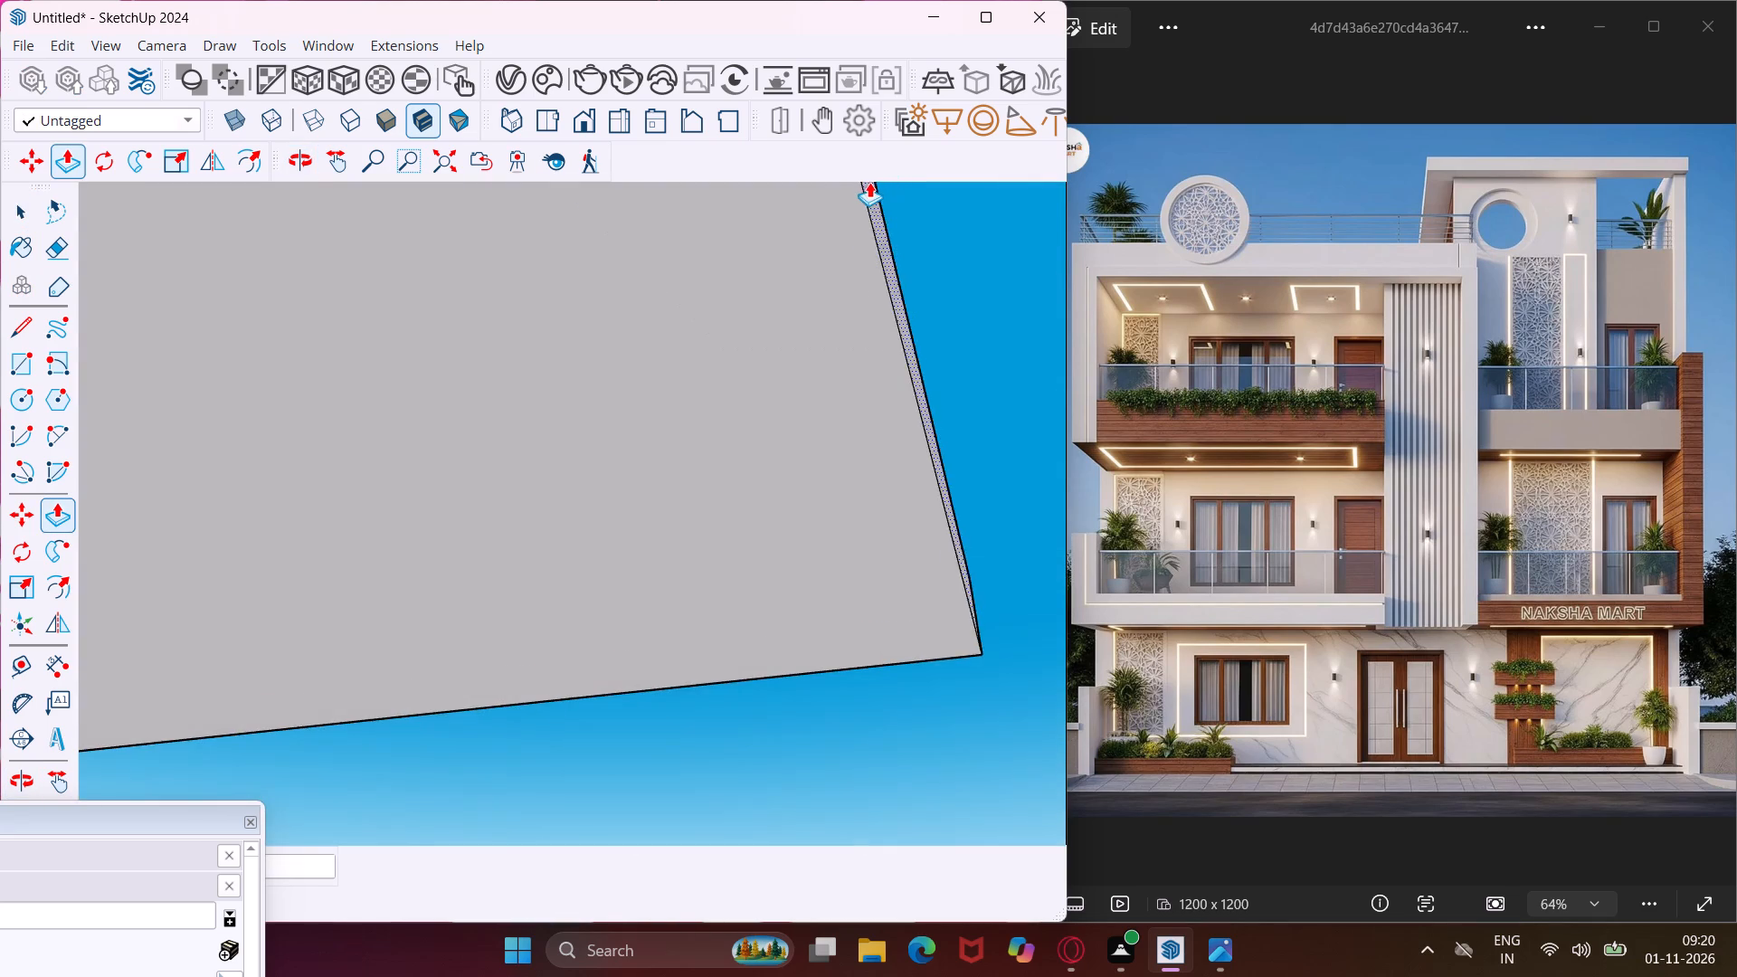
pyautogui.scroll(-18, 862, 190)
pyautogui.scroll(-3, 774, 223)
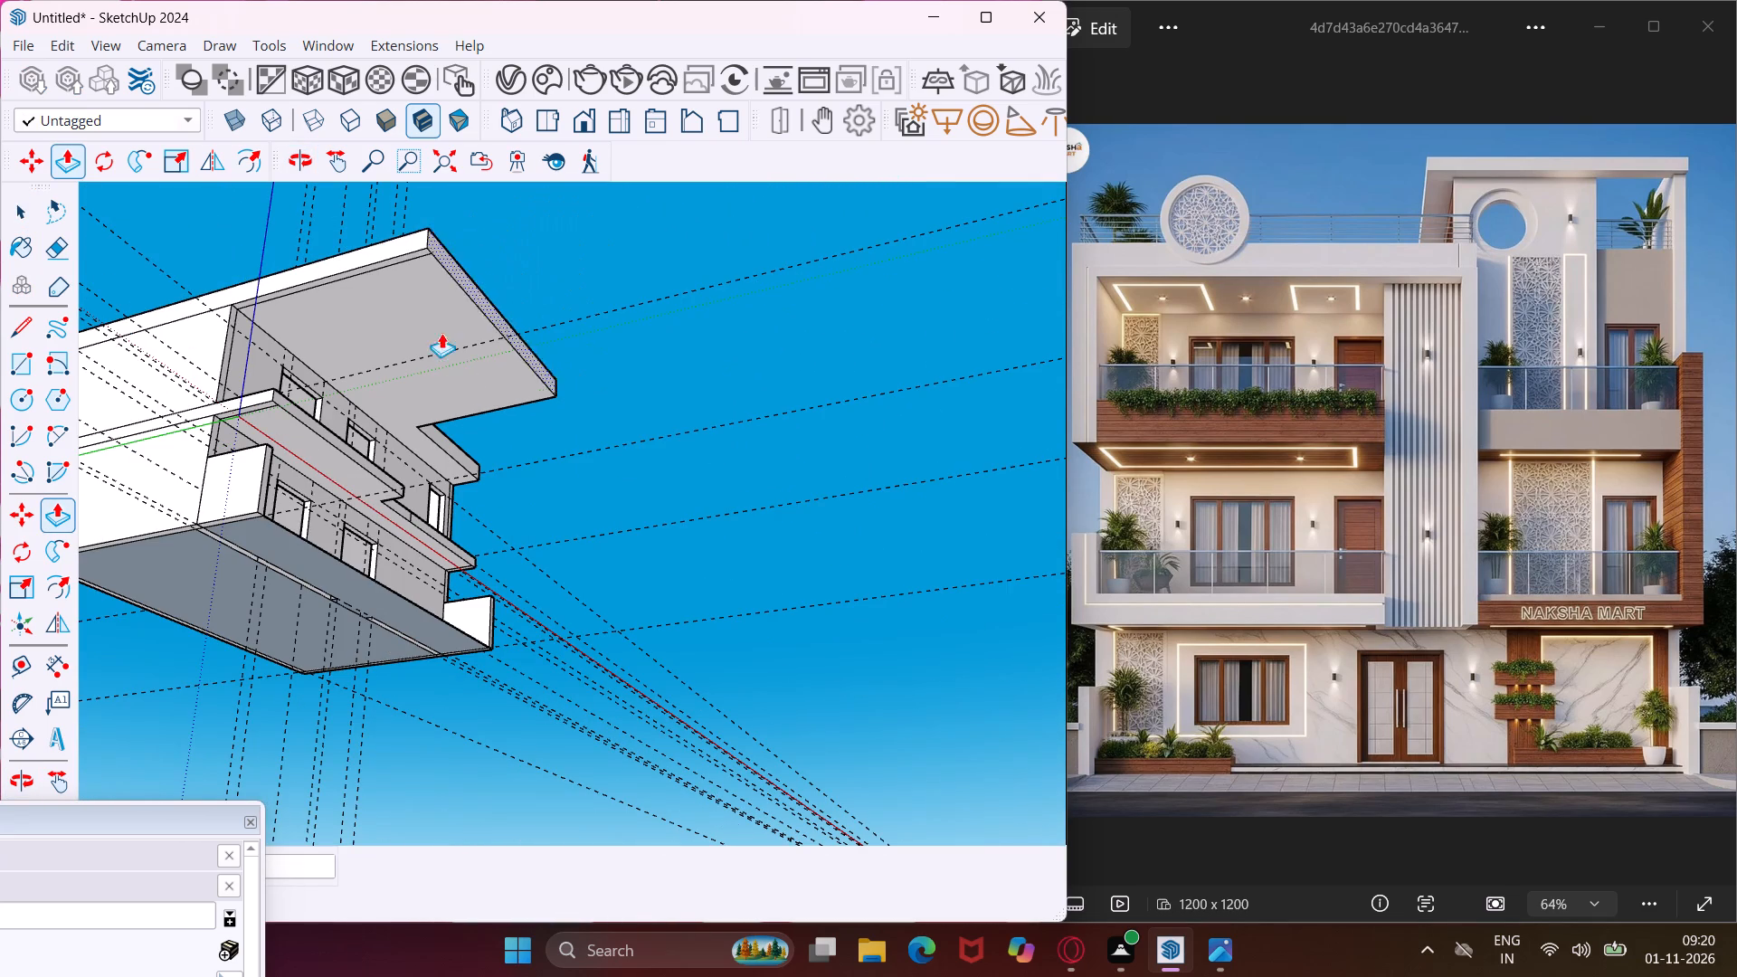
pyautogui.click(320, 422)
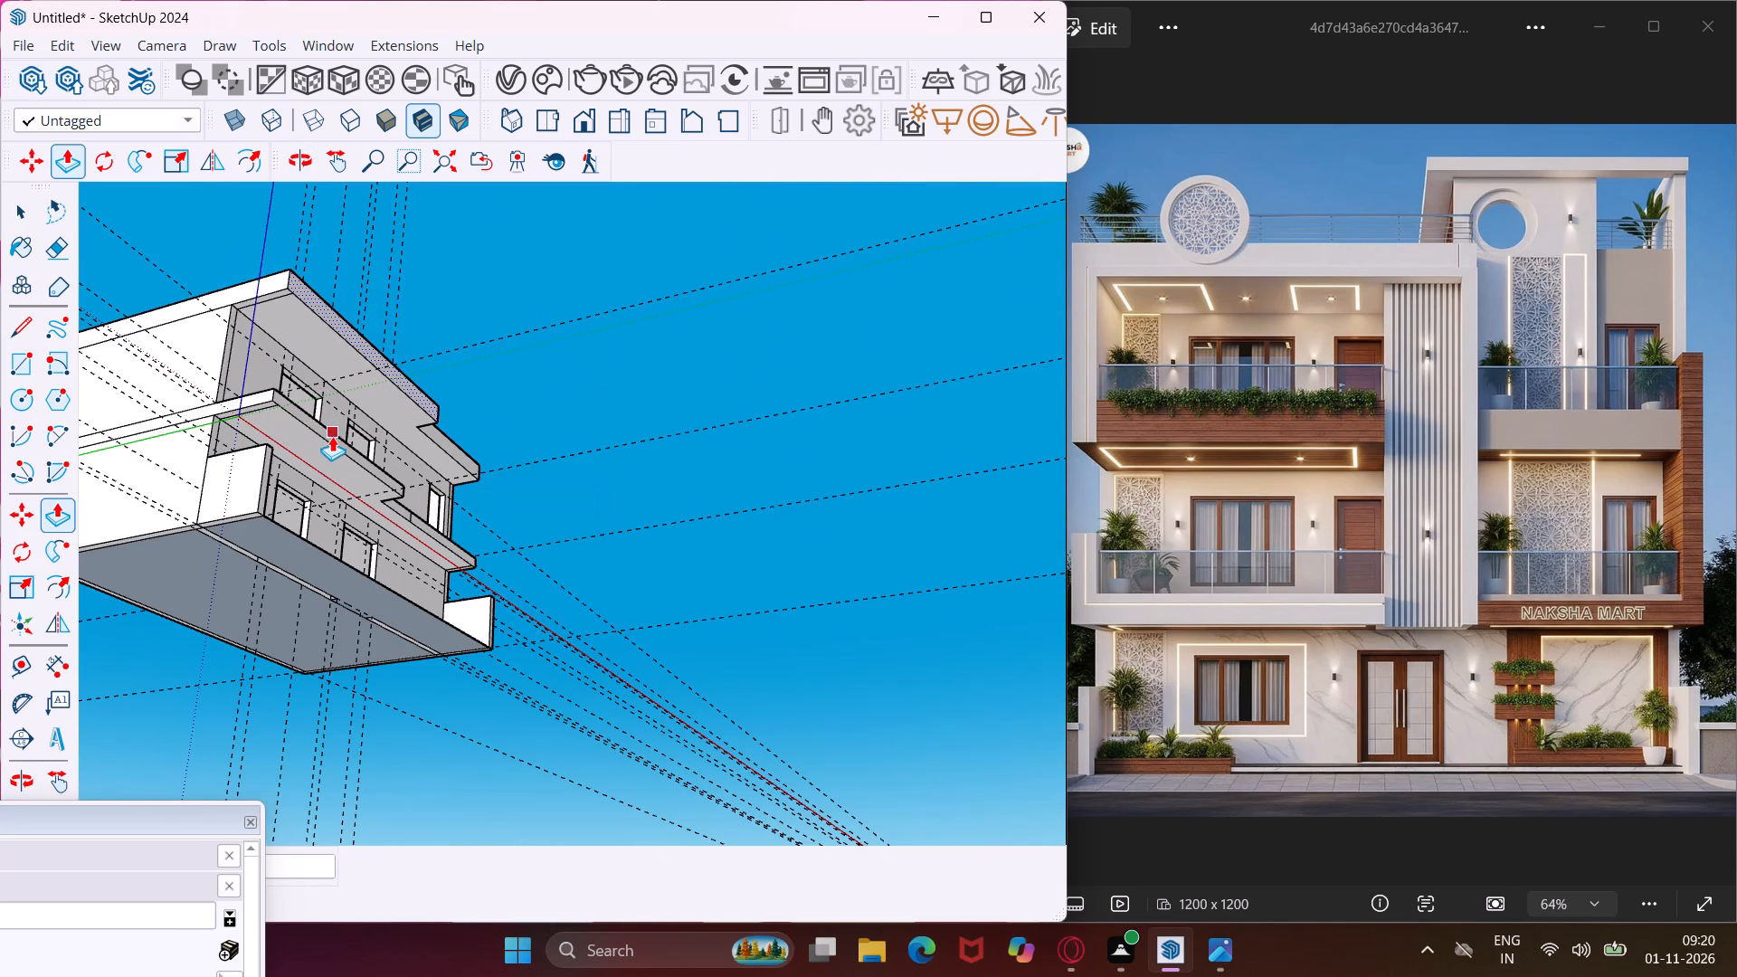
pyautogui.press('Escape')
pyautogui.press('space')
# Place a guide on the roof slab 1' inside the side edge at the projecting end.
pyautogui.scroll(-1, 455, 340)
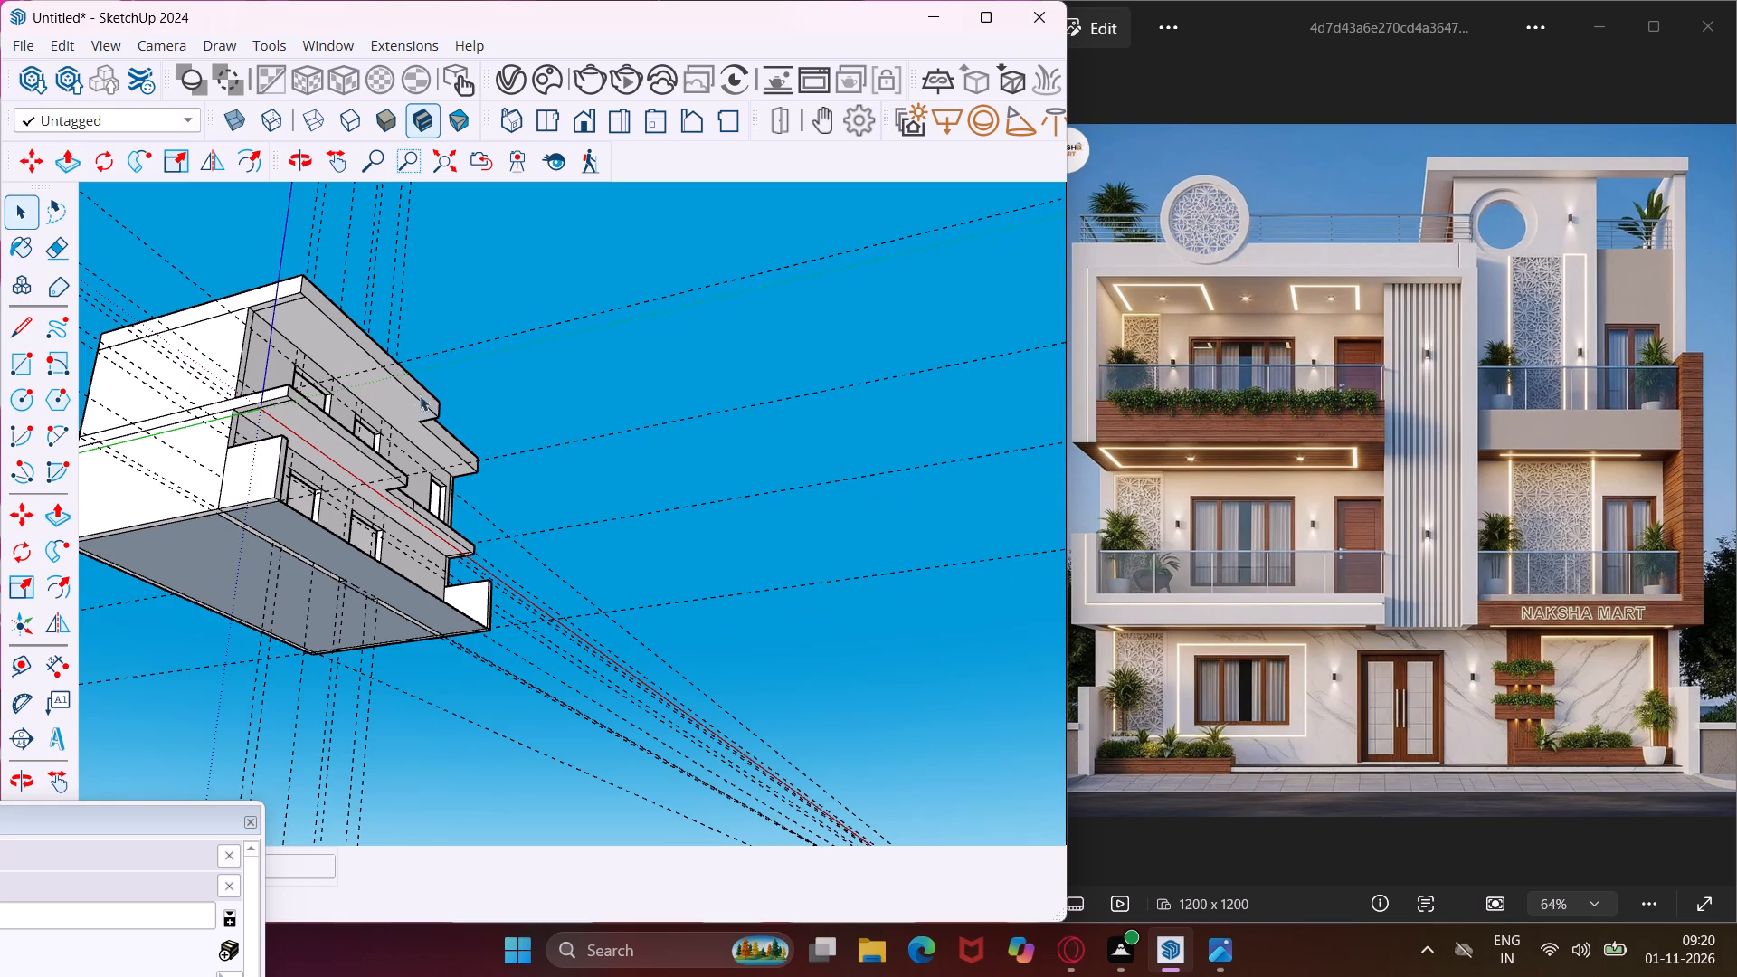
pyautogui.moveTo(414, 404); pyautogui.dragTo(236, 620, button='middle')
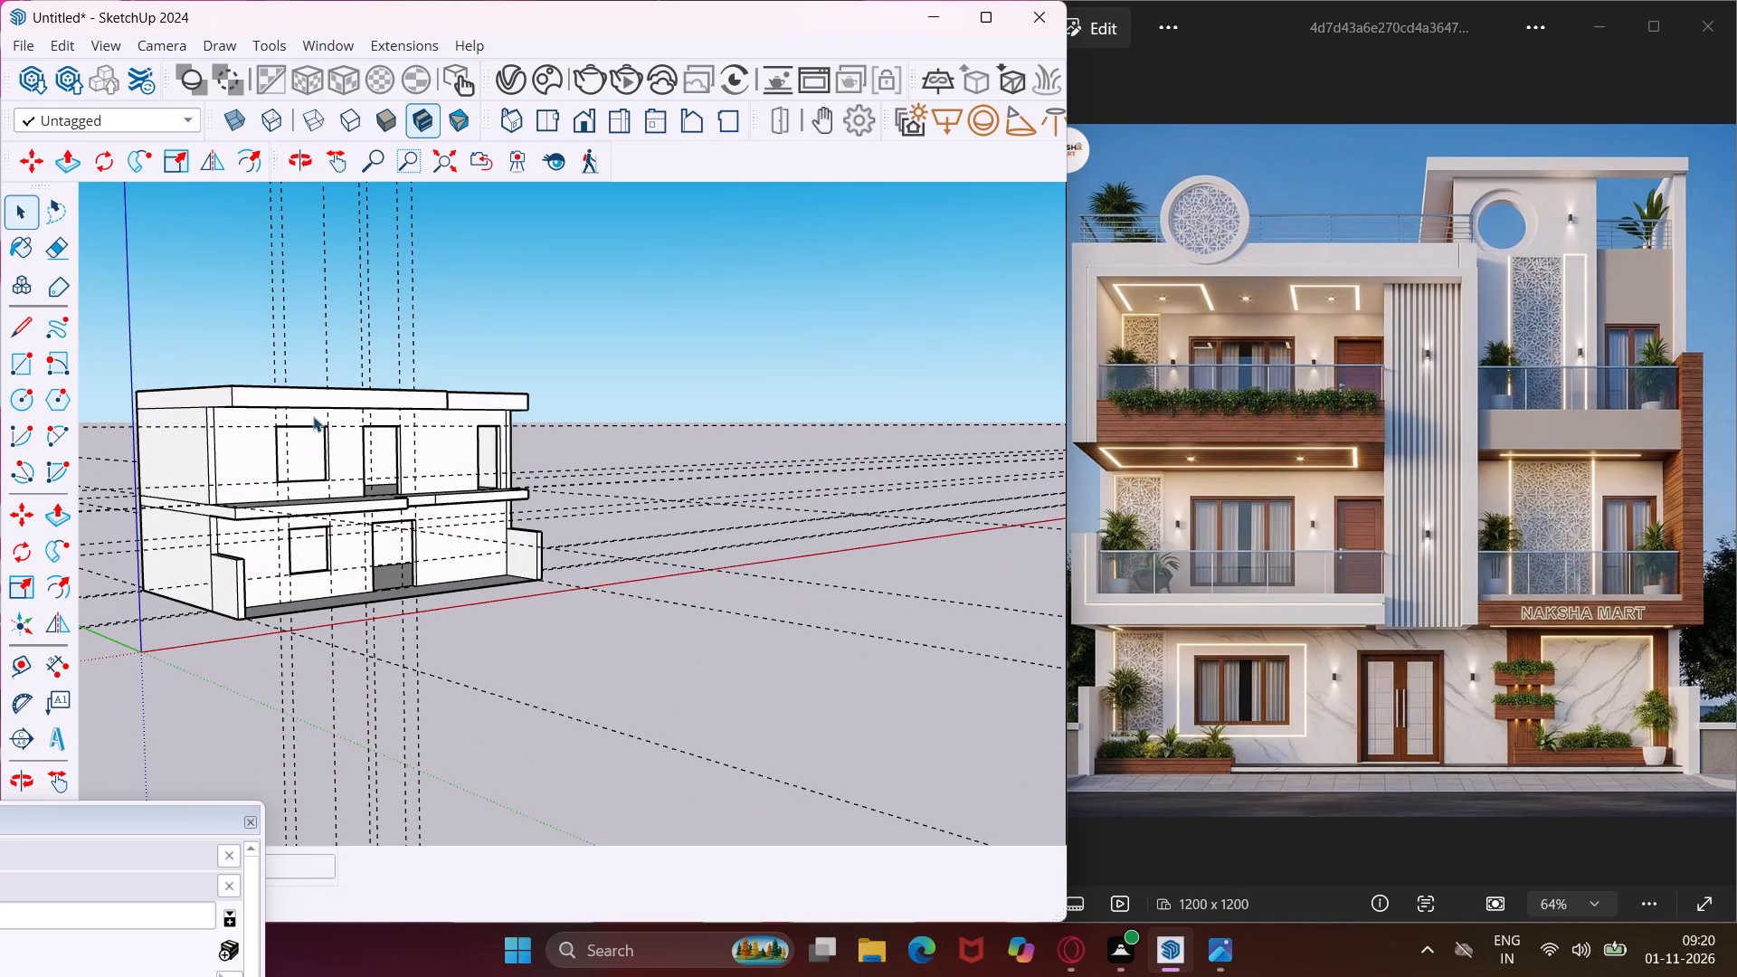
pyautogui.scroll(-3, 320, 376)
pyautogui.moveTo(282, 395); pyautogui.dragTo(293, 484, button='middle')
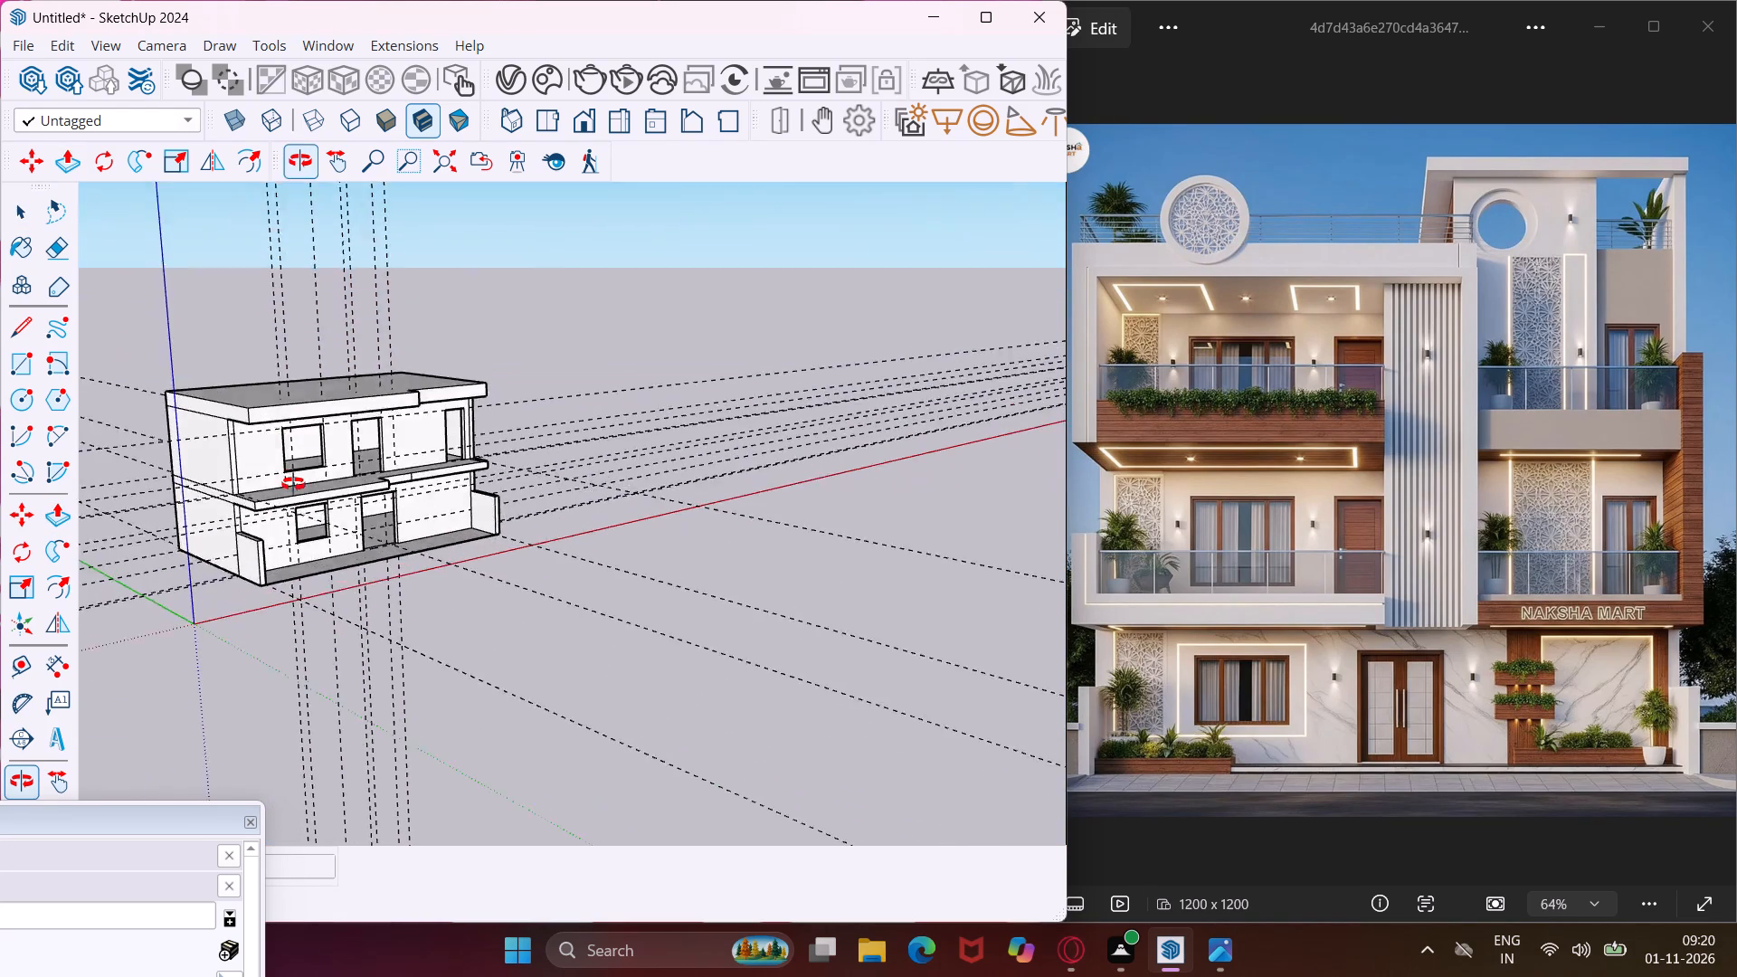
pyautogui.moveTo(293, 484); pyautogui.dragTo(330, 588, button='middle')
pyautogui.scroll(-3, 352, 429)
pyautogui.scroll(5, 214, 356)
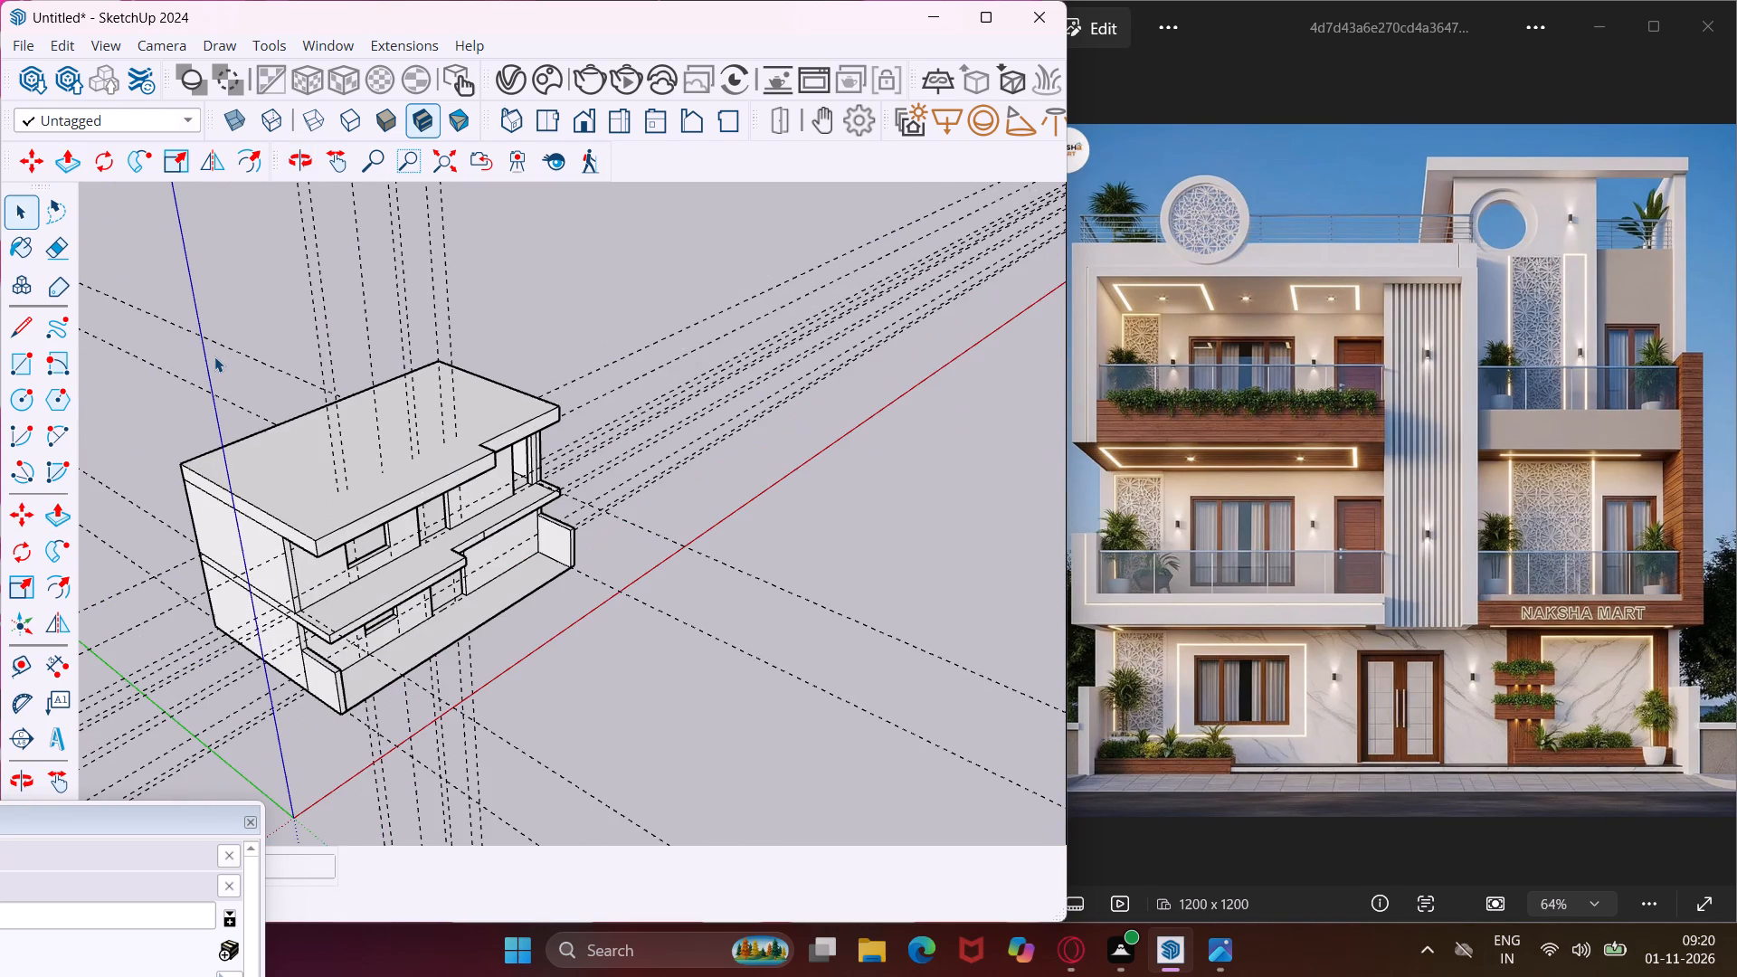
pyautogui.scroll(3, 214, 356)
pyautogui.moveTo(214, 356); pyautogui.dragTo(238, 472, button='middle')
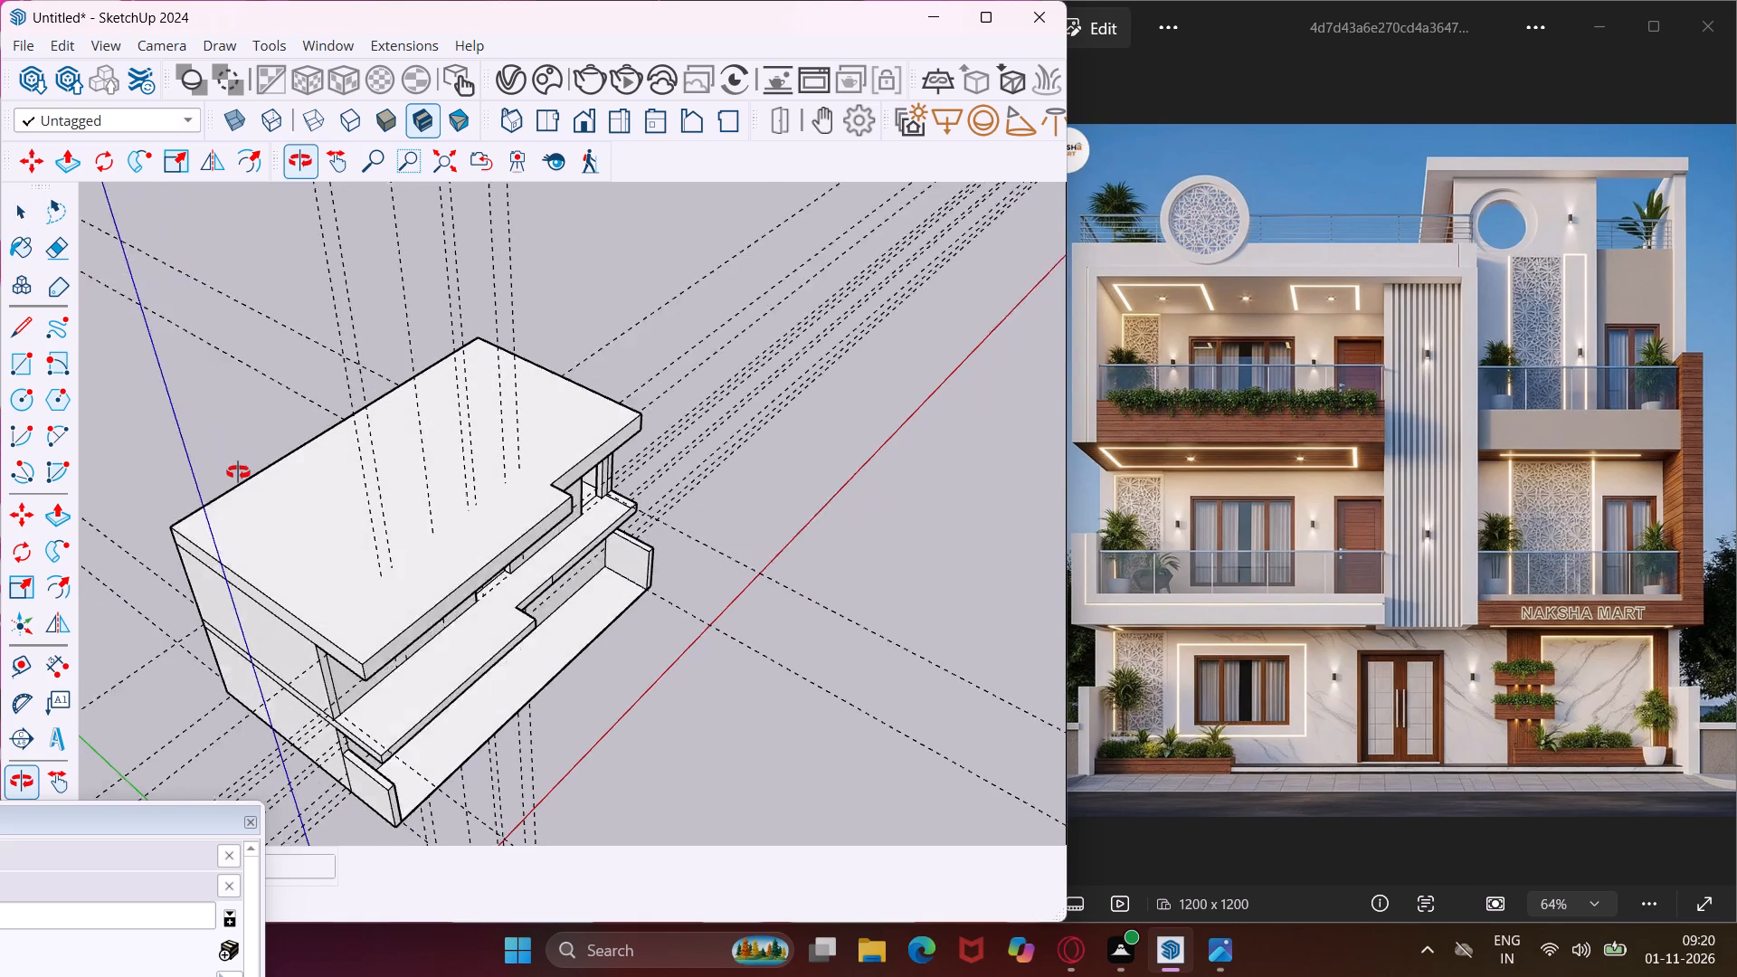
pyautogui.moveTo(238, 472); pyautogui.dragTo(238, 476, button='middle')
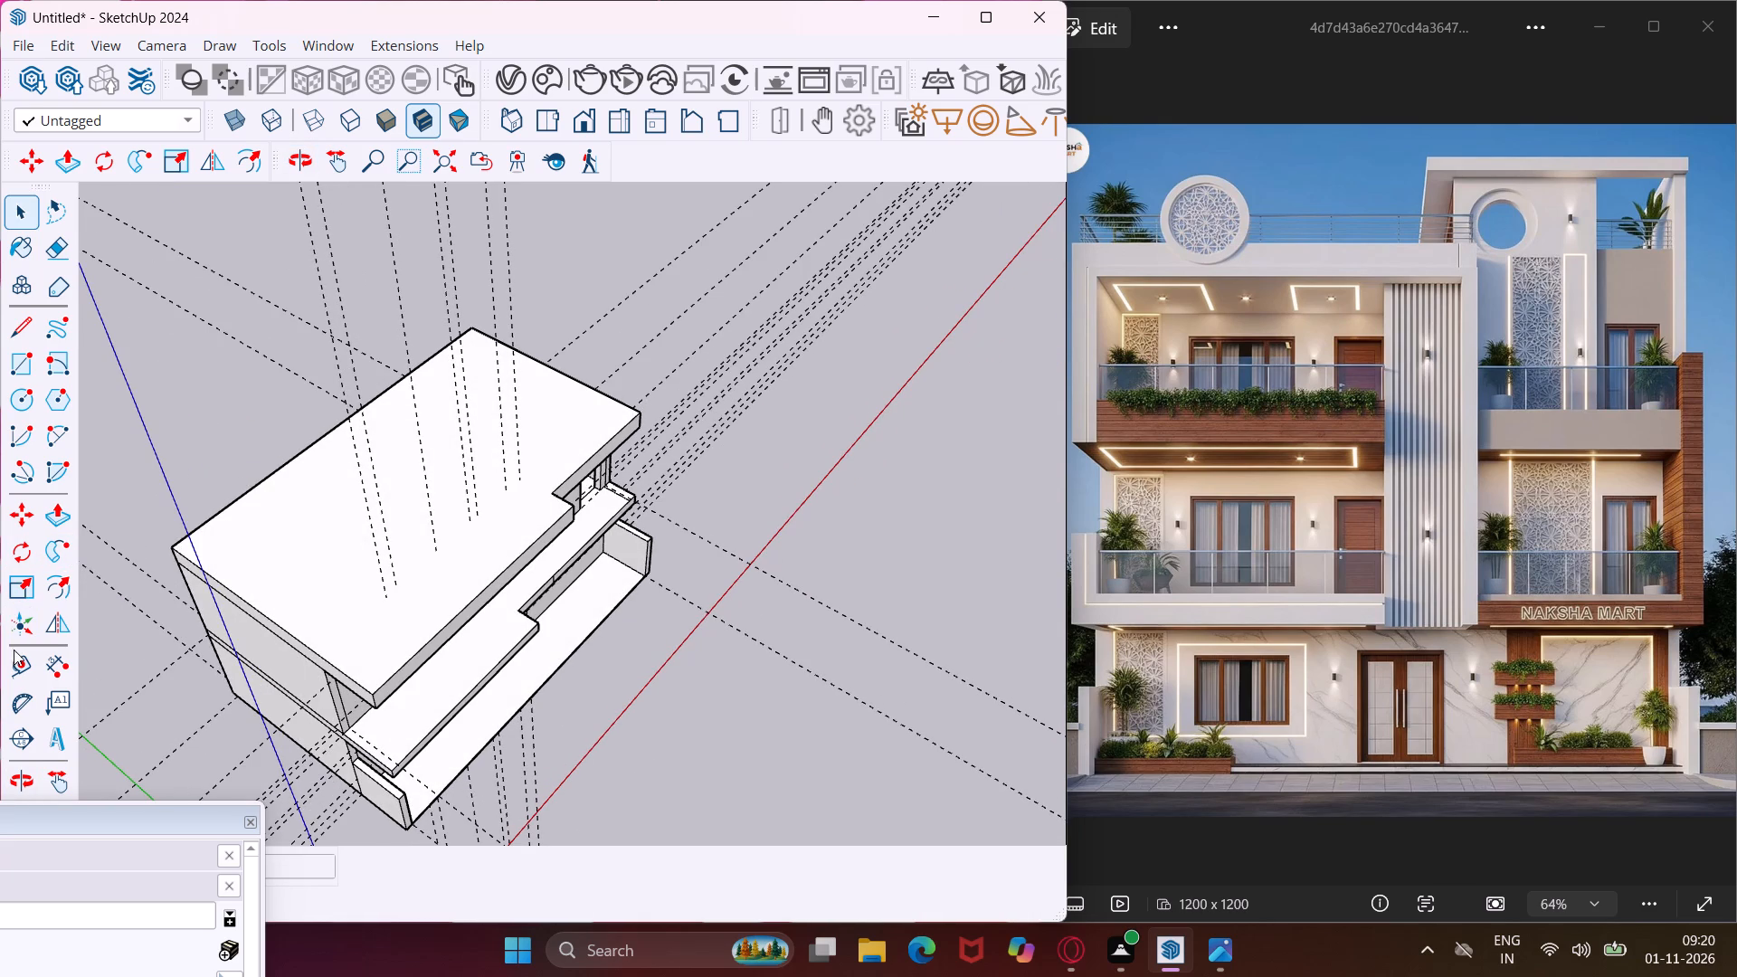
pyautogui.click(16, 657)
pyautogui.scroll(3, 278, 596)
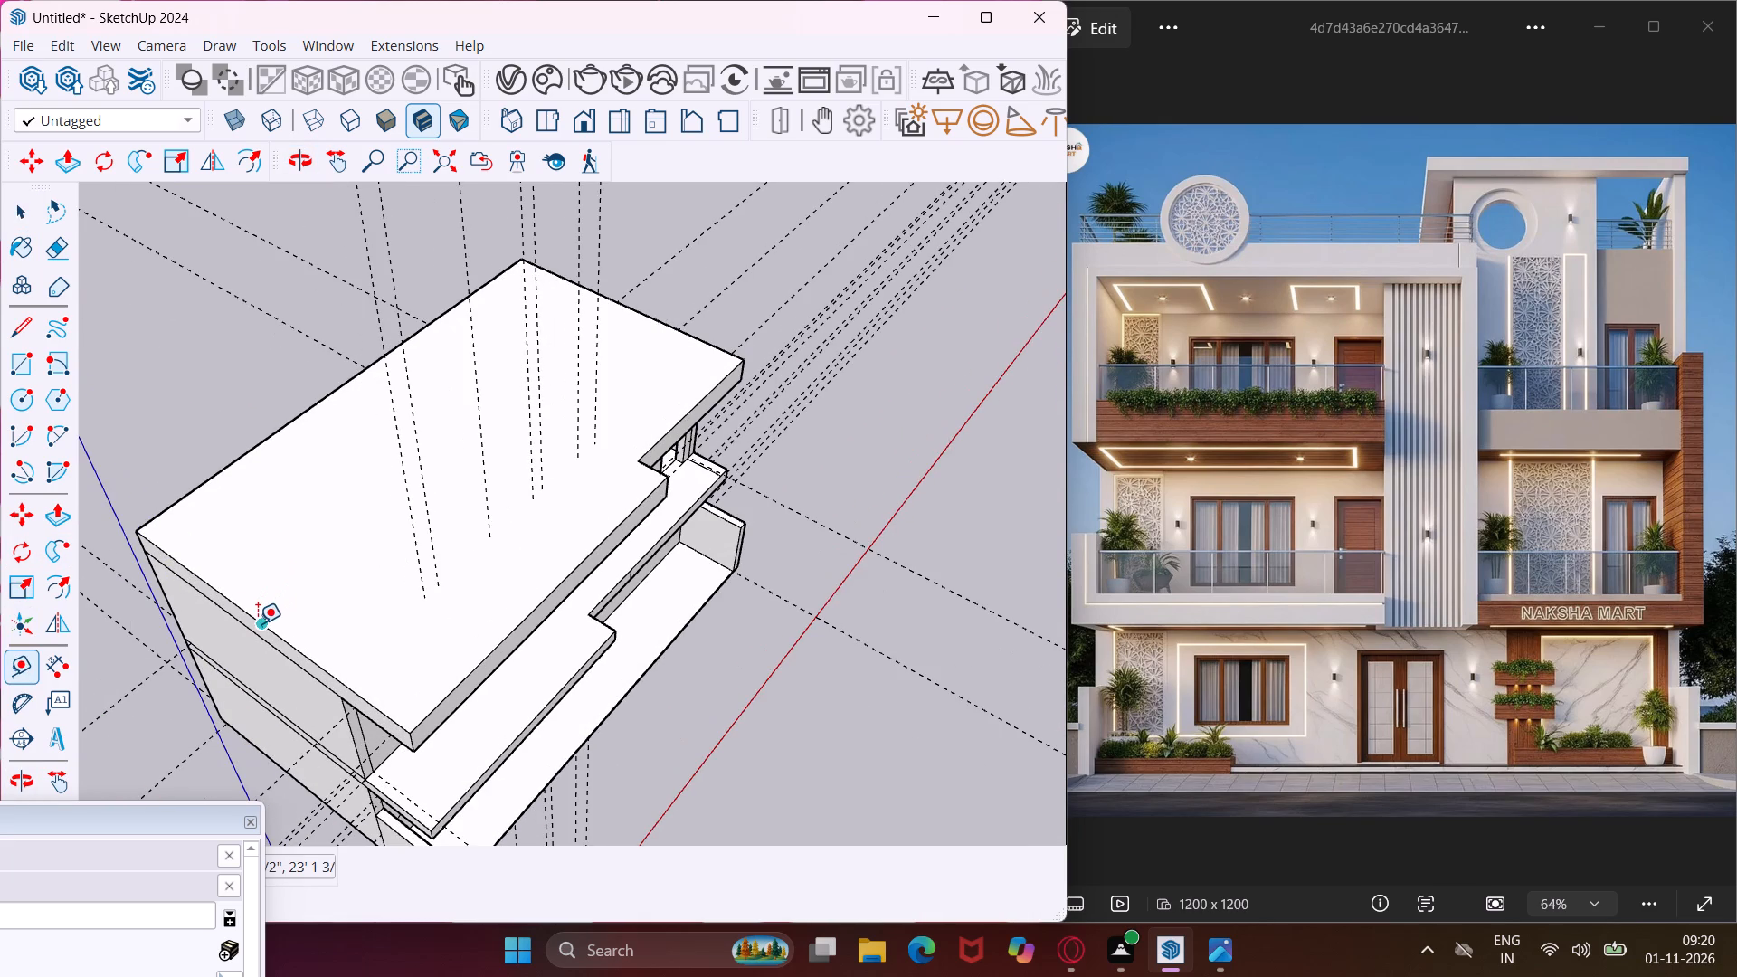
pyautogui.click(257, 625)
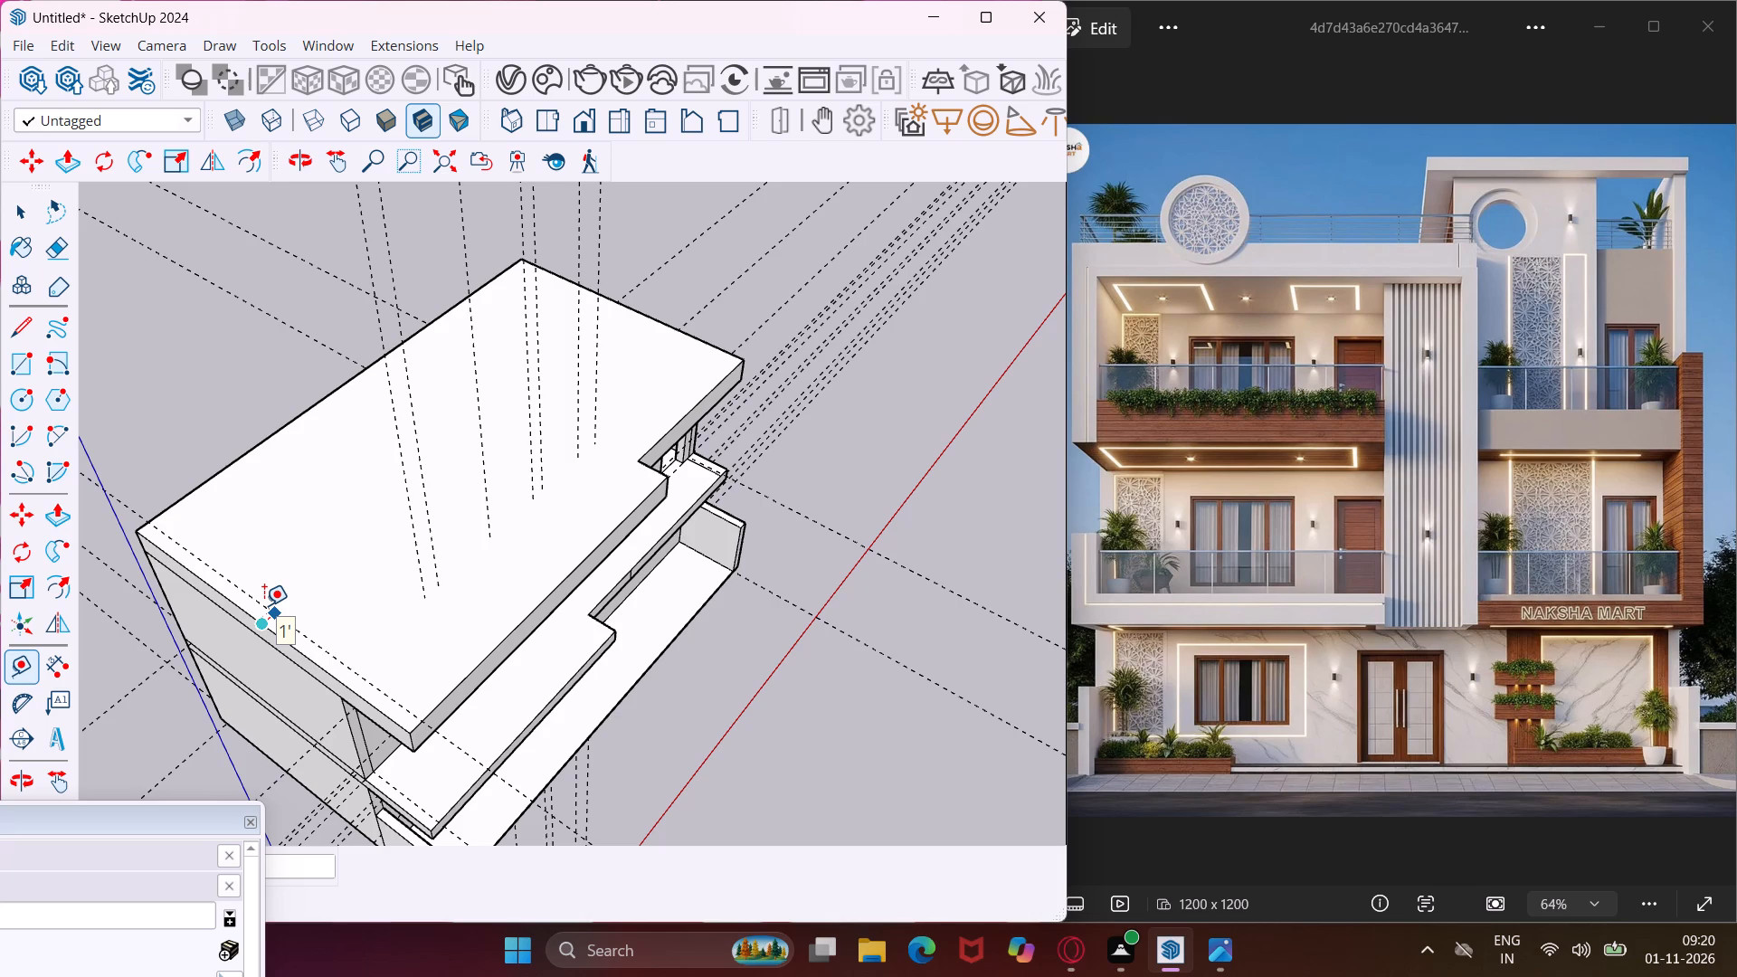
pyautogui.write("1'")
pyautogui.press('Return')
# Place a guide on the roof slab 9" inside the rear edge.
pyautogui.scroll(4, 214, 465)
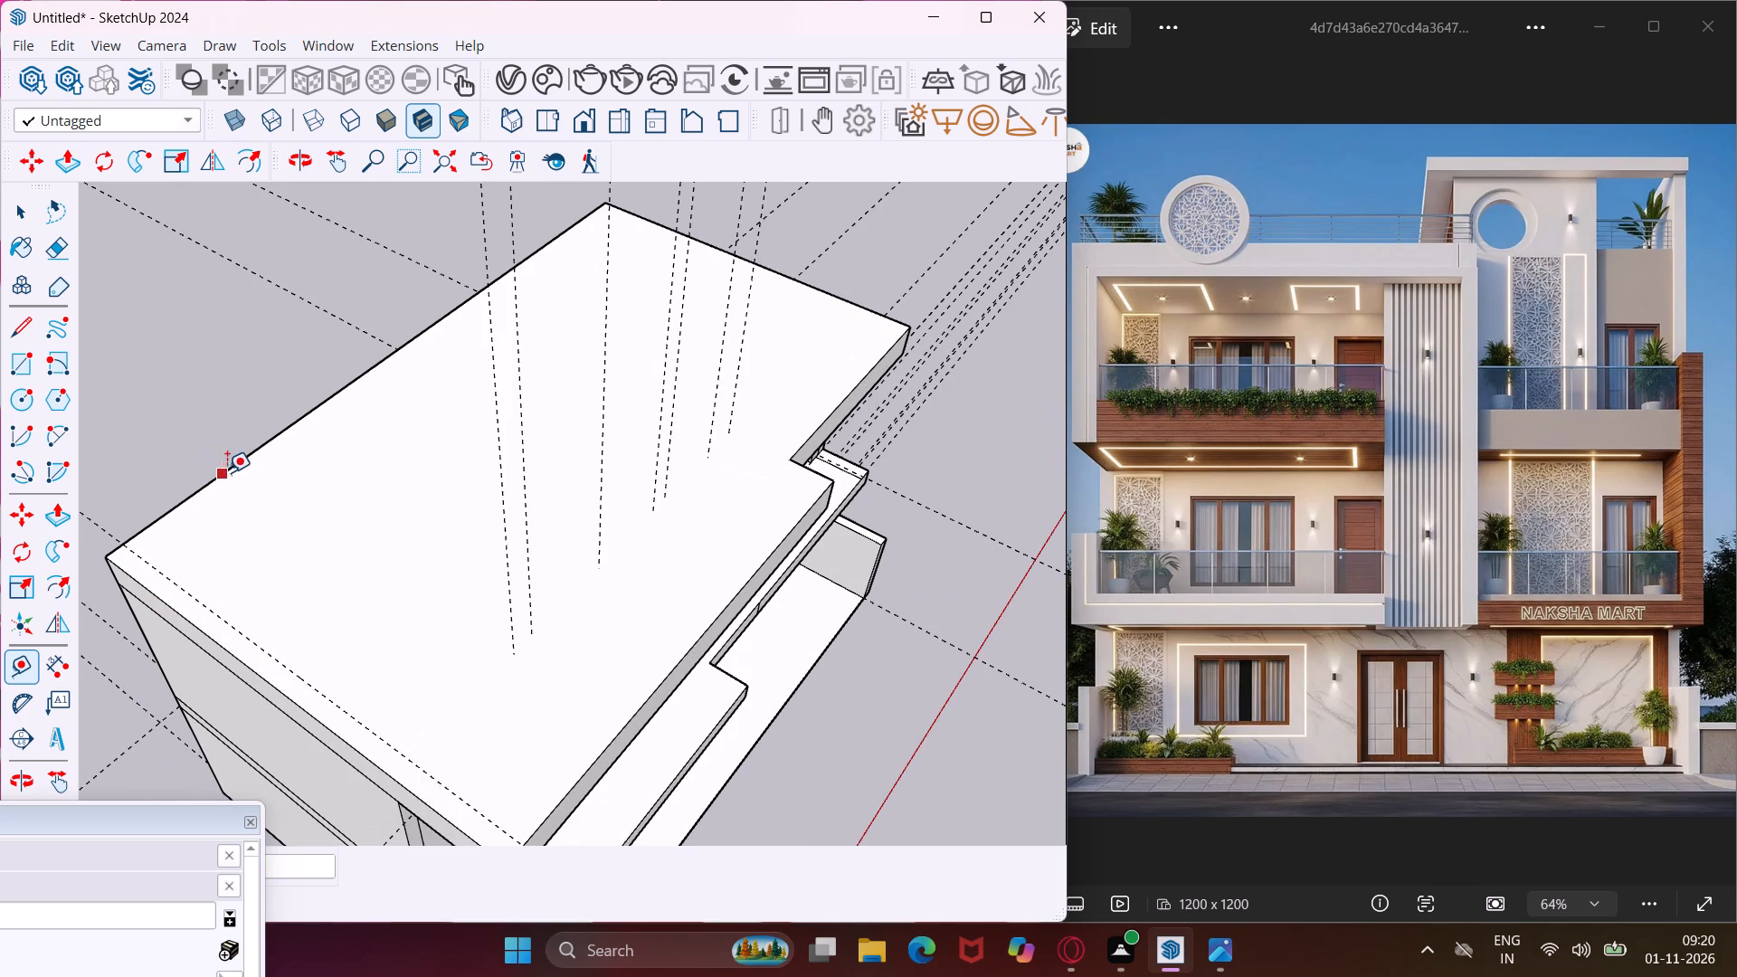
pyautogui.click(228, 471)
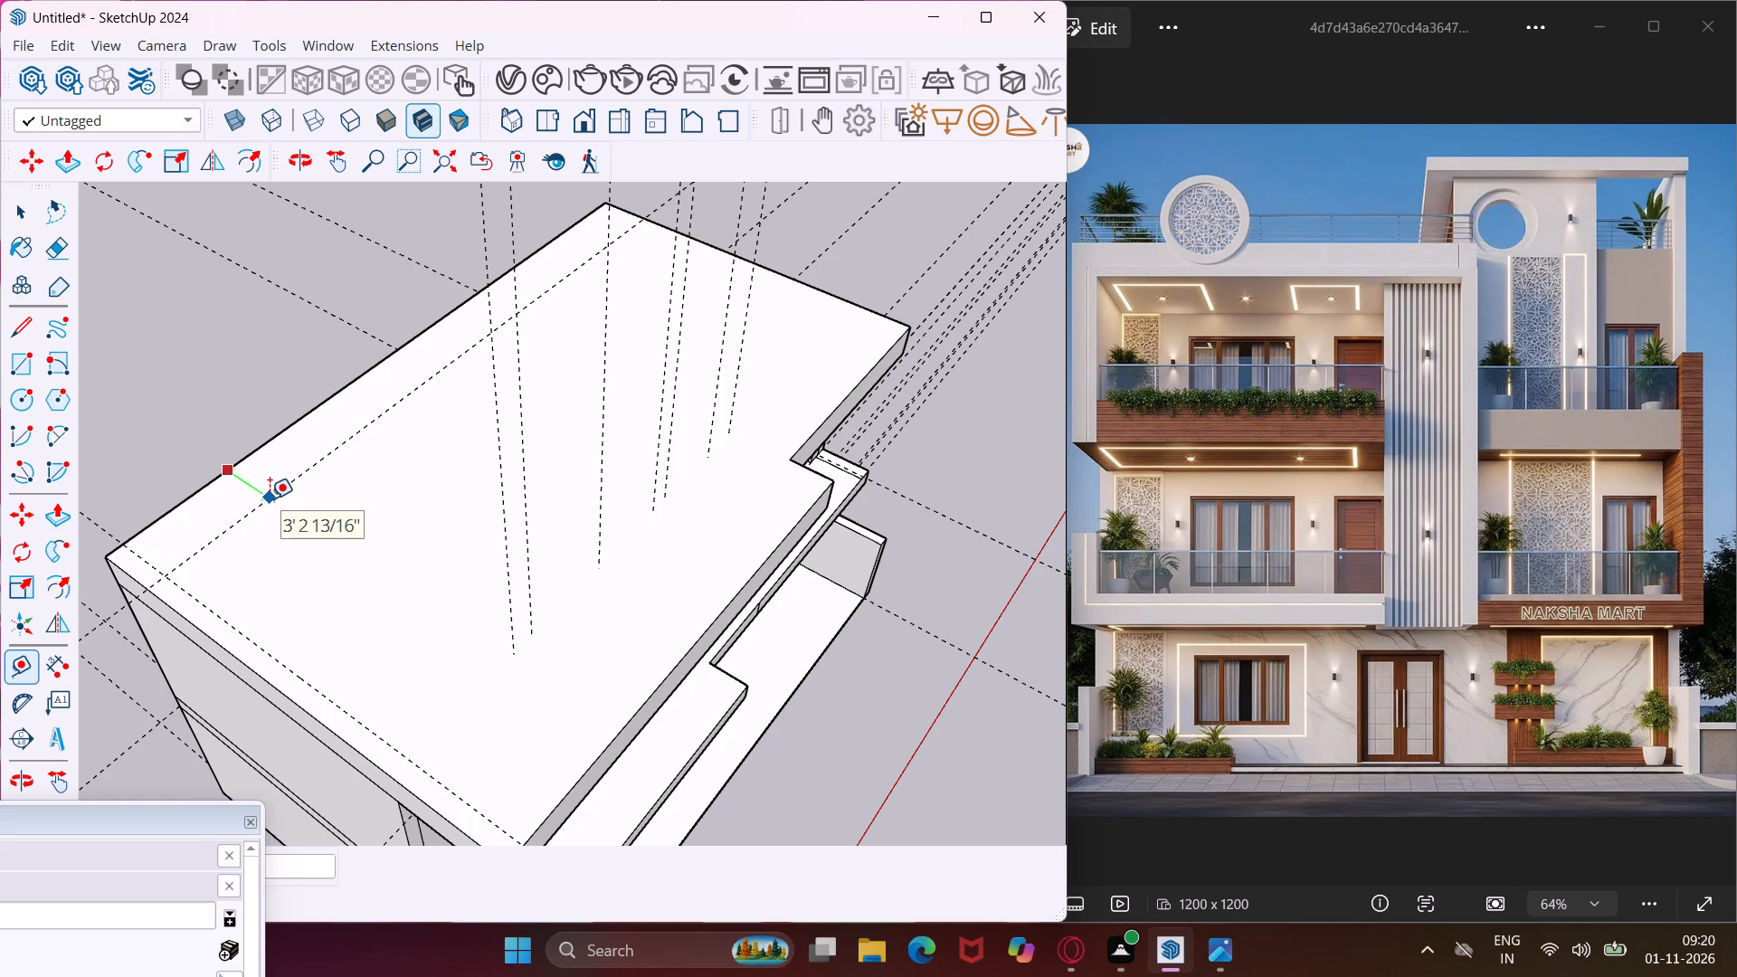
pyautogui.press('9')
pyautogui.hotkey('shift', '"')
pyautogui.press('Return')
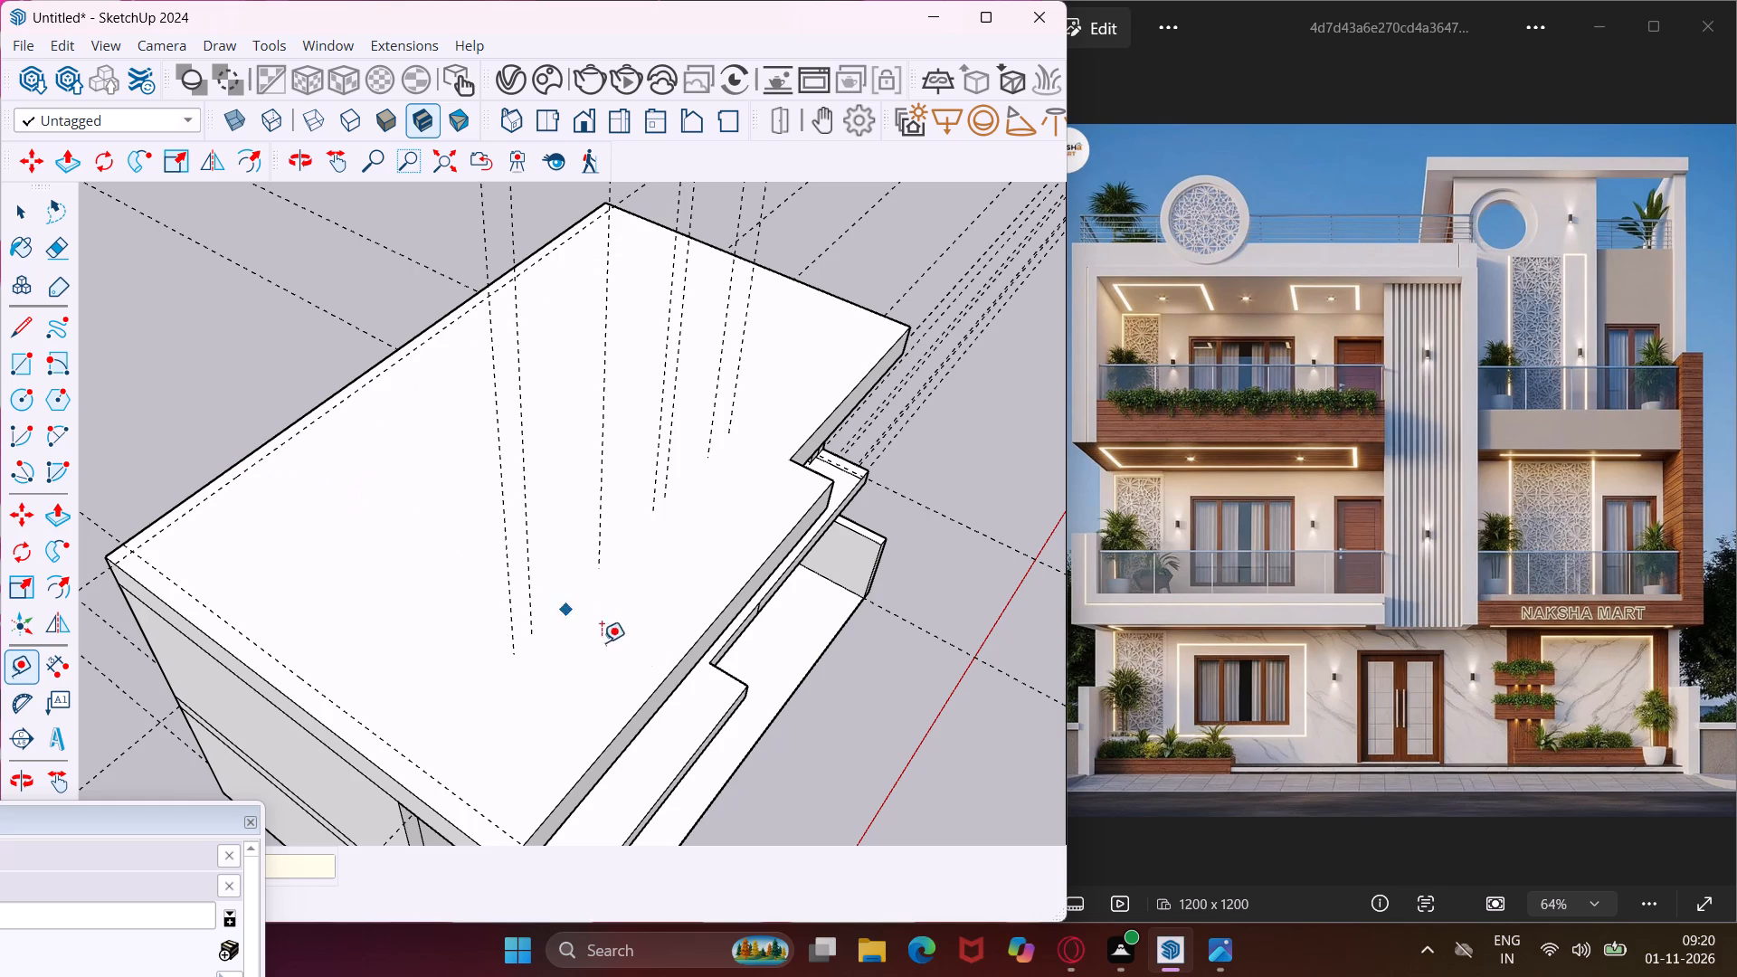
# Place a guide 6' behind the roof slab's projecting front edge and another 1' further back from it.
pyautogui.click(663, 676)
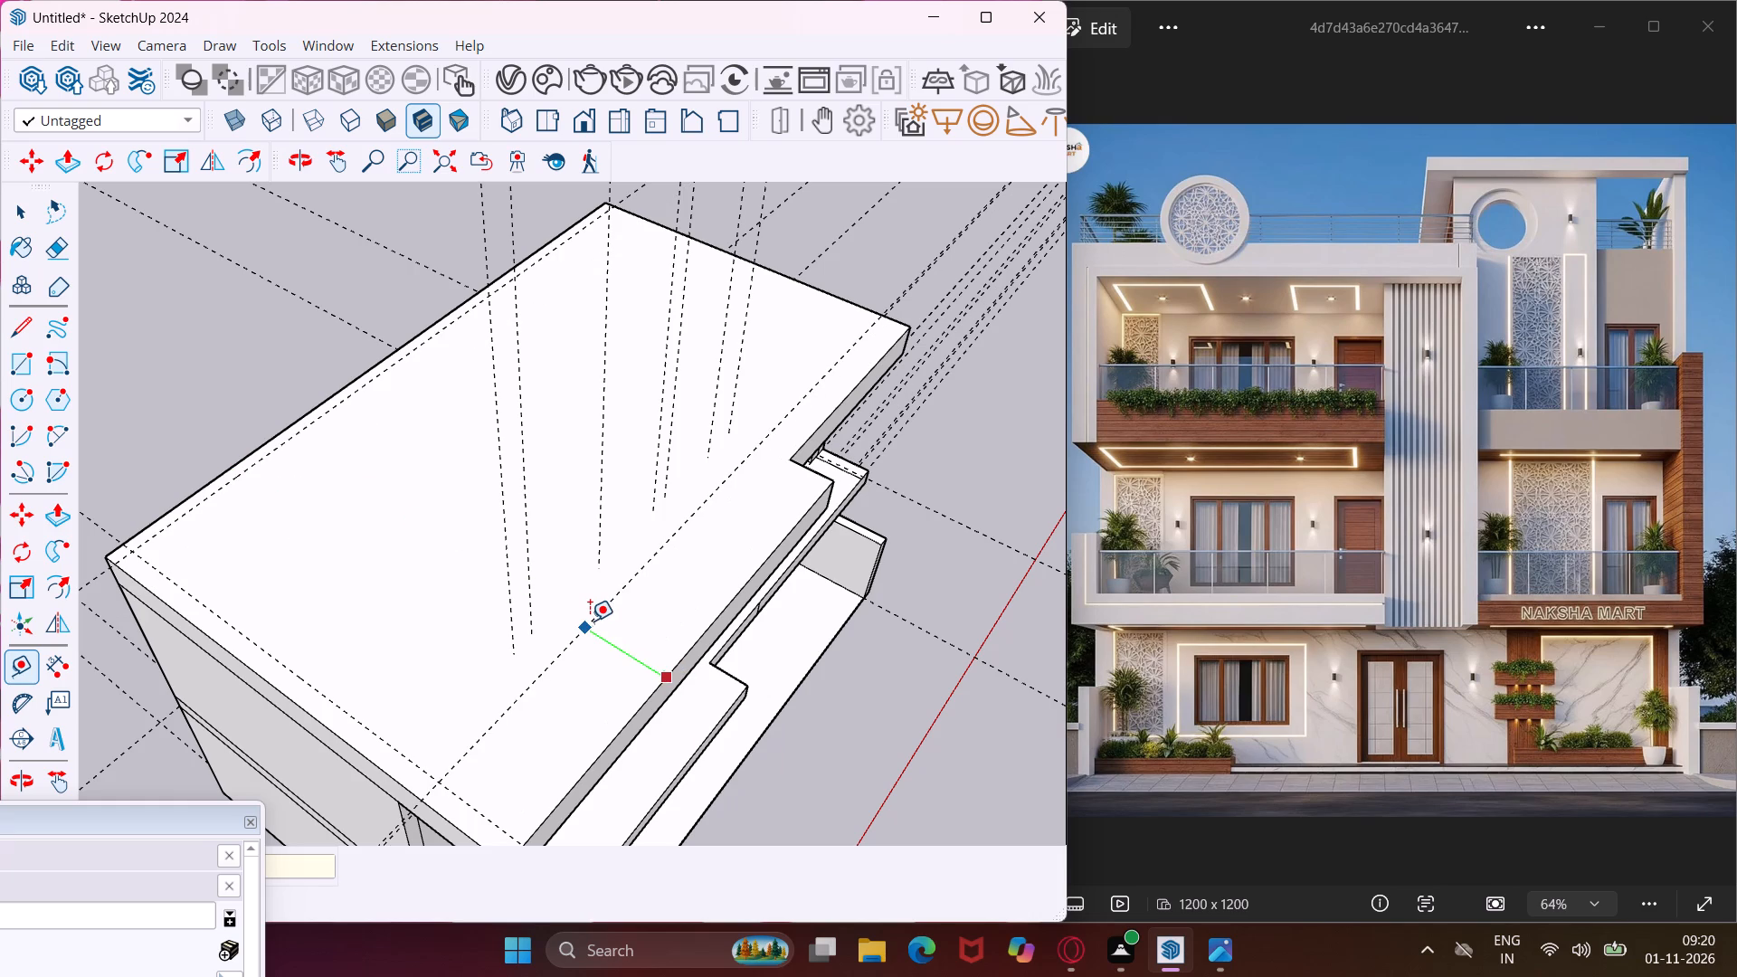
pyautogui.write("6'")
pyautogui.press('Return')
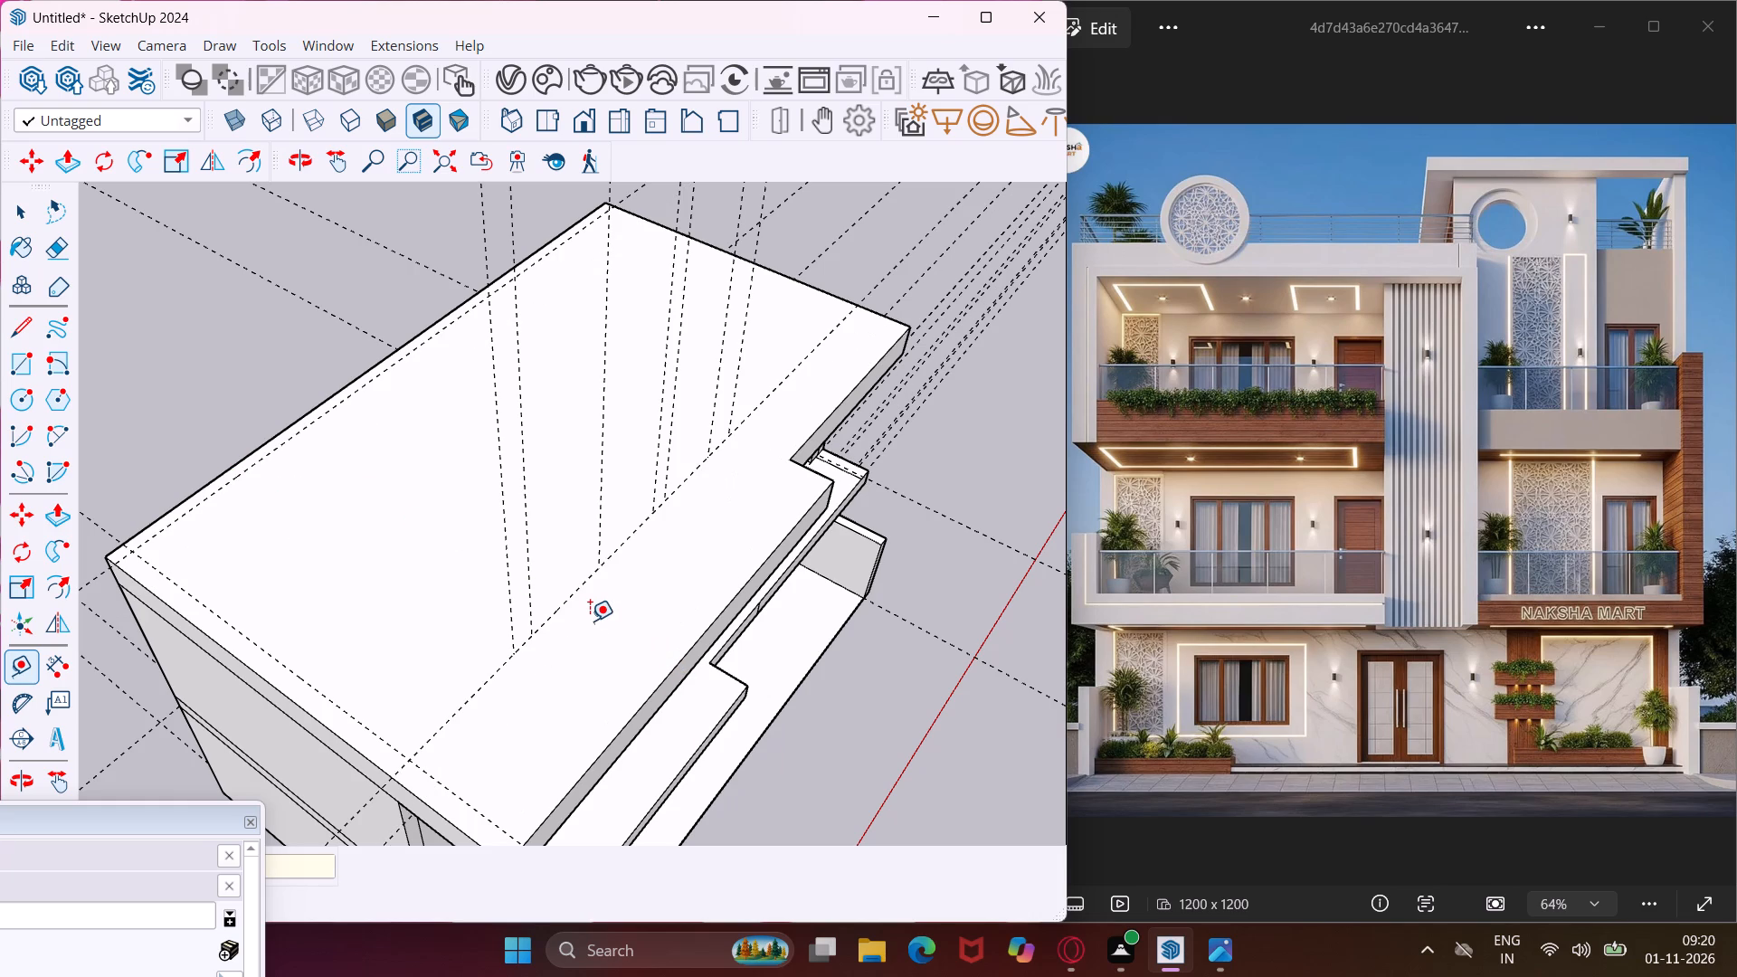
pyautogui.click(500, 671)
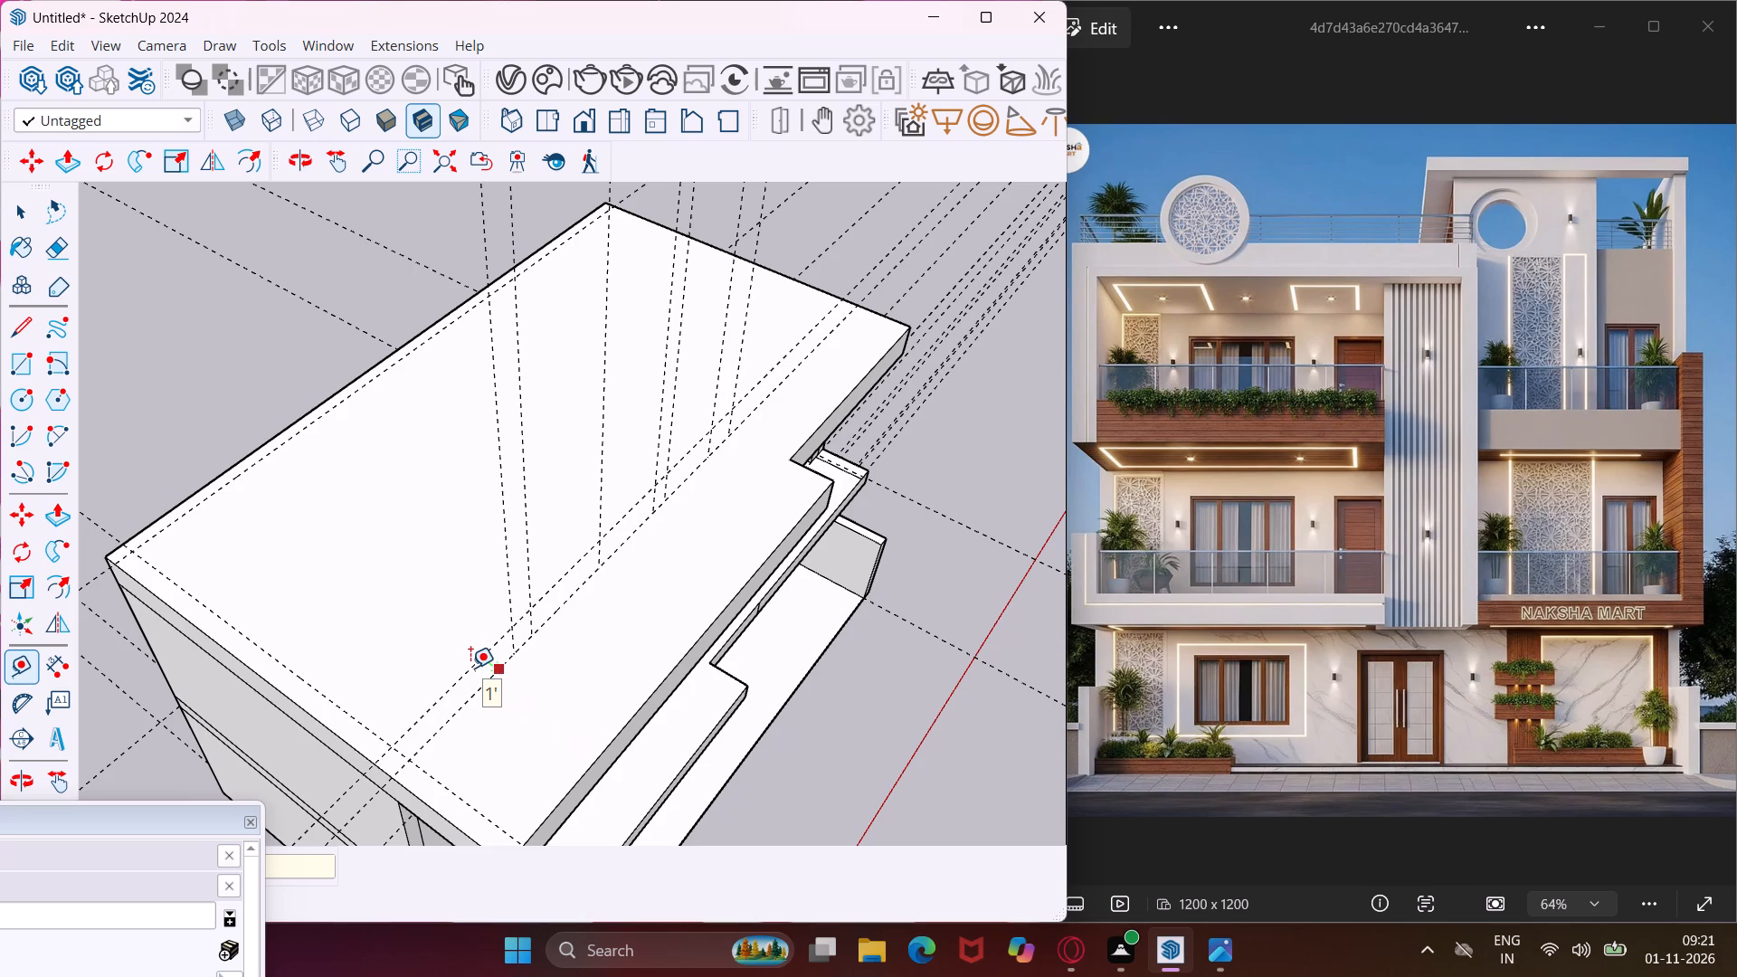
pyautogui.write("1'")
pyautogui.press('Return')
# Place a guide on the roof slab 9" inside the side edge at the recessed end.
pyautogui.scroll(4, 801, 283)
pyautogui.click(809, 283)
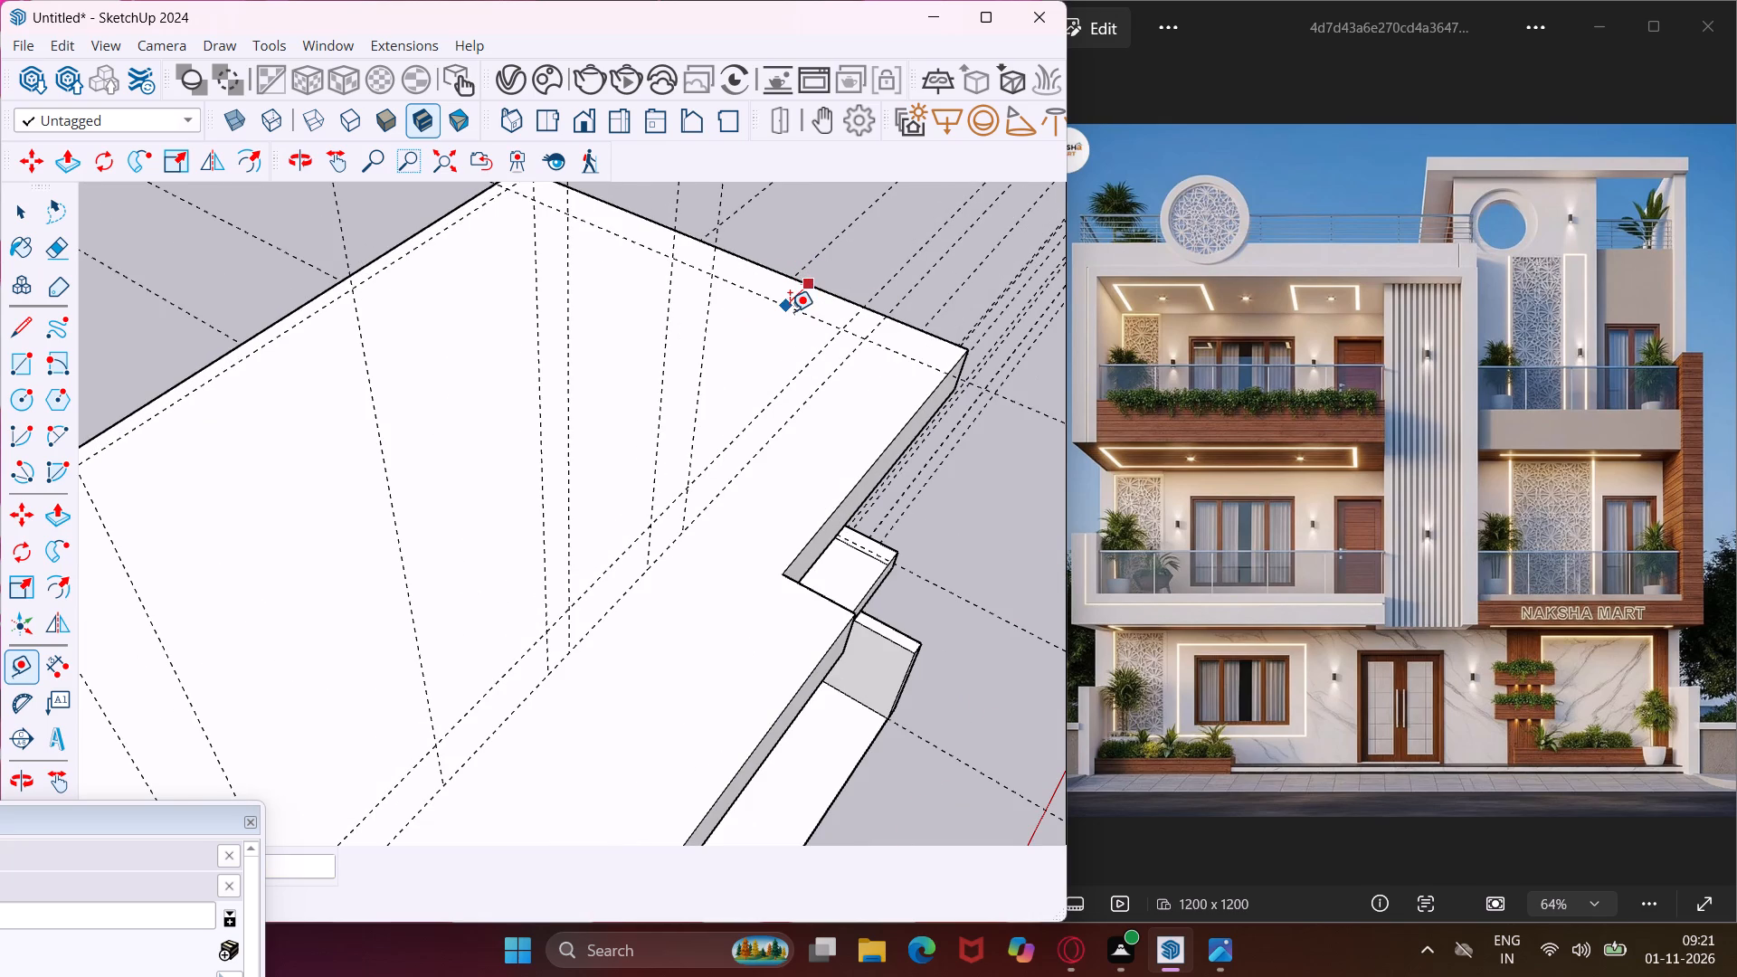
pyautogui.write('9"')
pyautogui.press('Return')
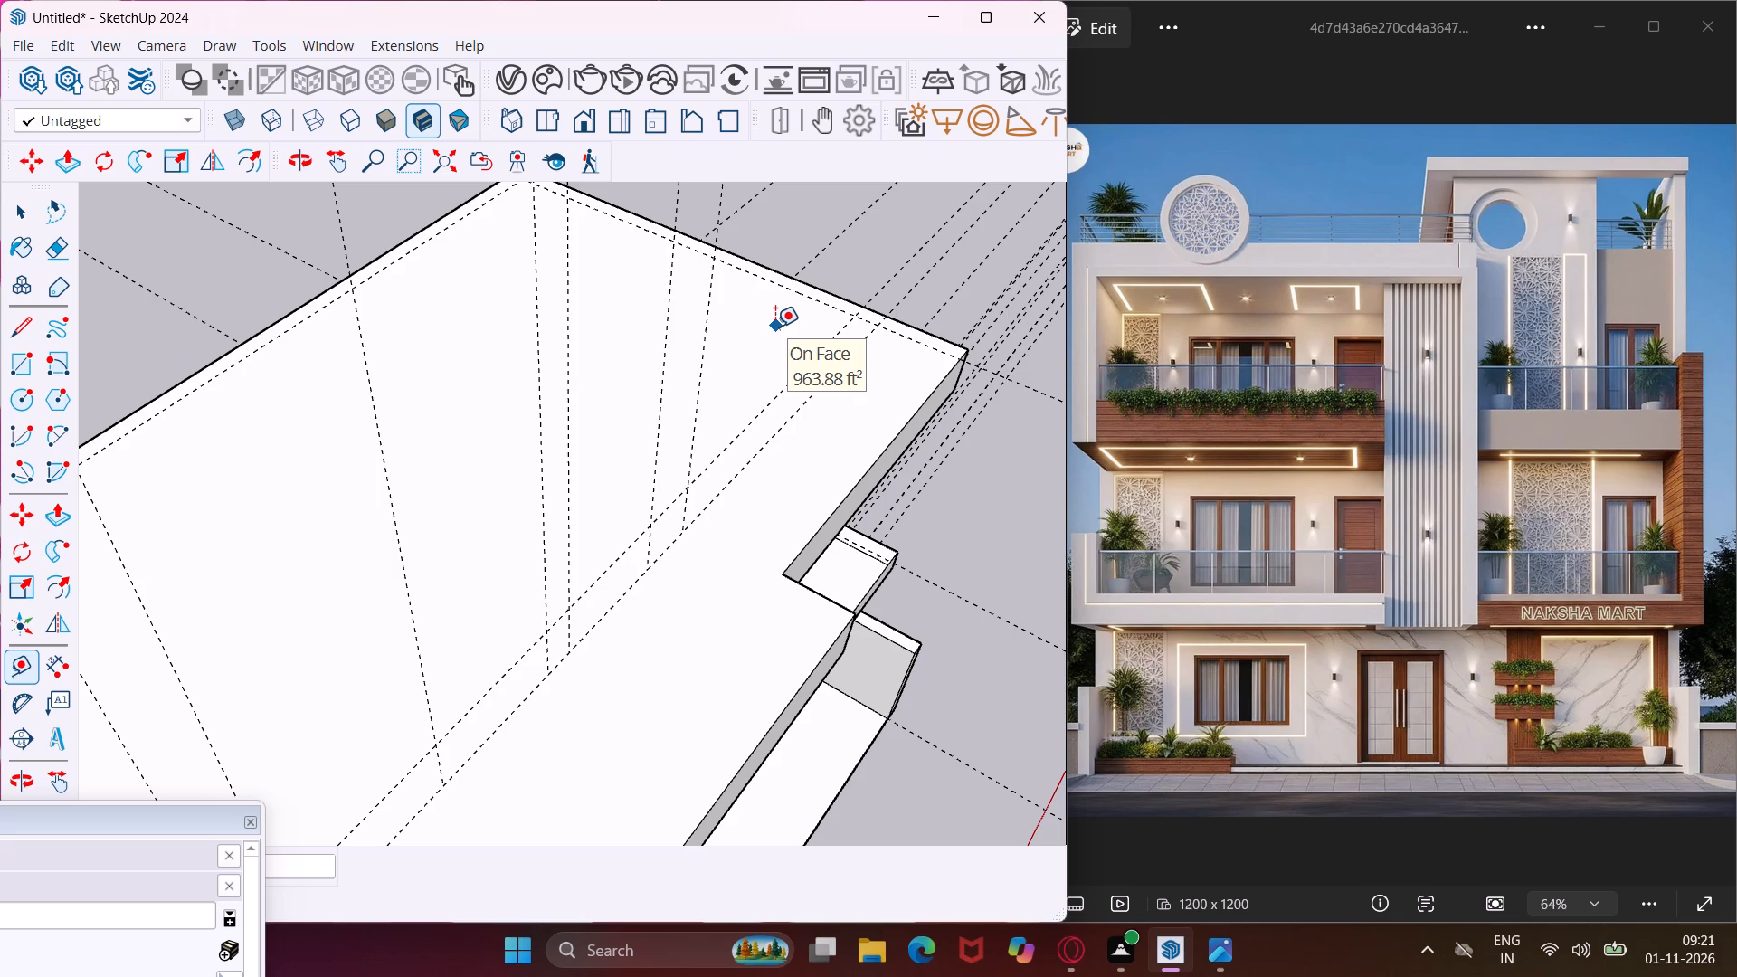
pyautogui.press('Escape')
pyautogui.press('space')
# Draw rectangular second-floor wall footprints between the guides along the slab's projecting-end side and the setback front wall line.
pyautogui.scroll(-4, 813, 177)
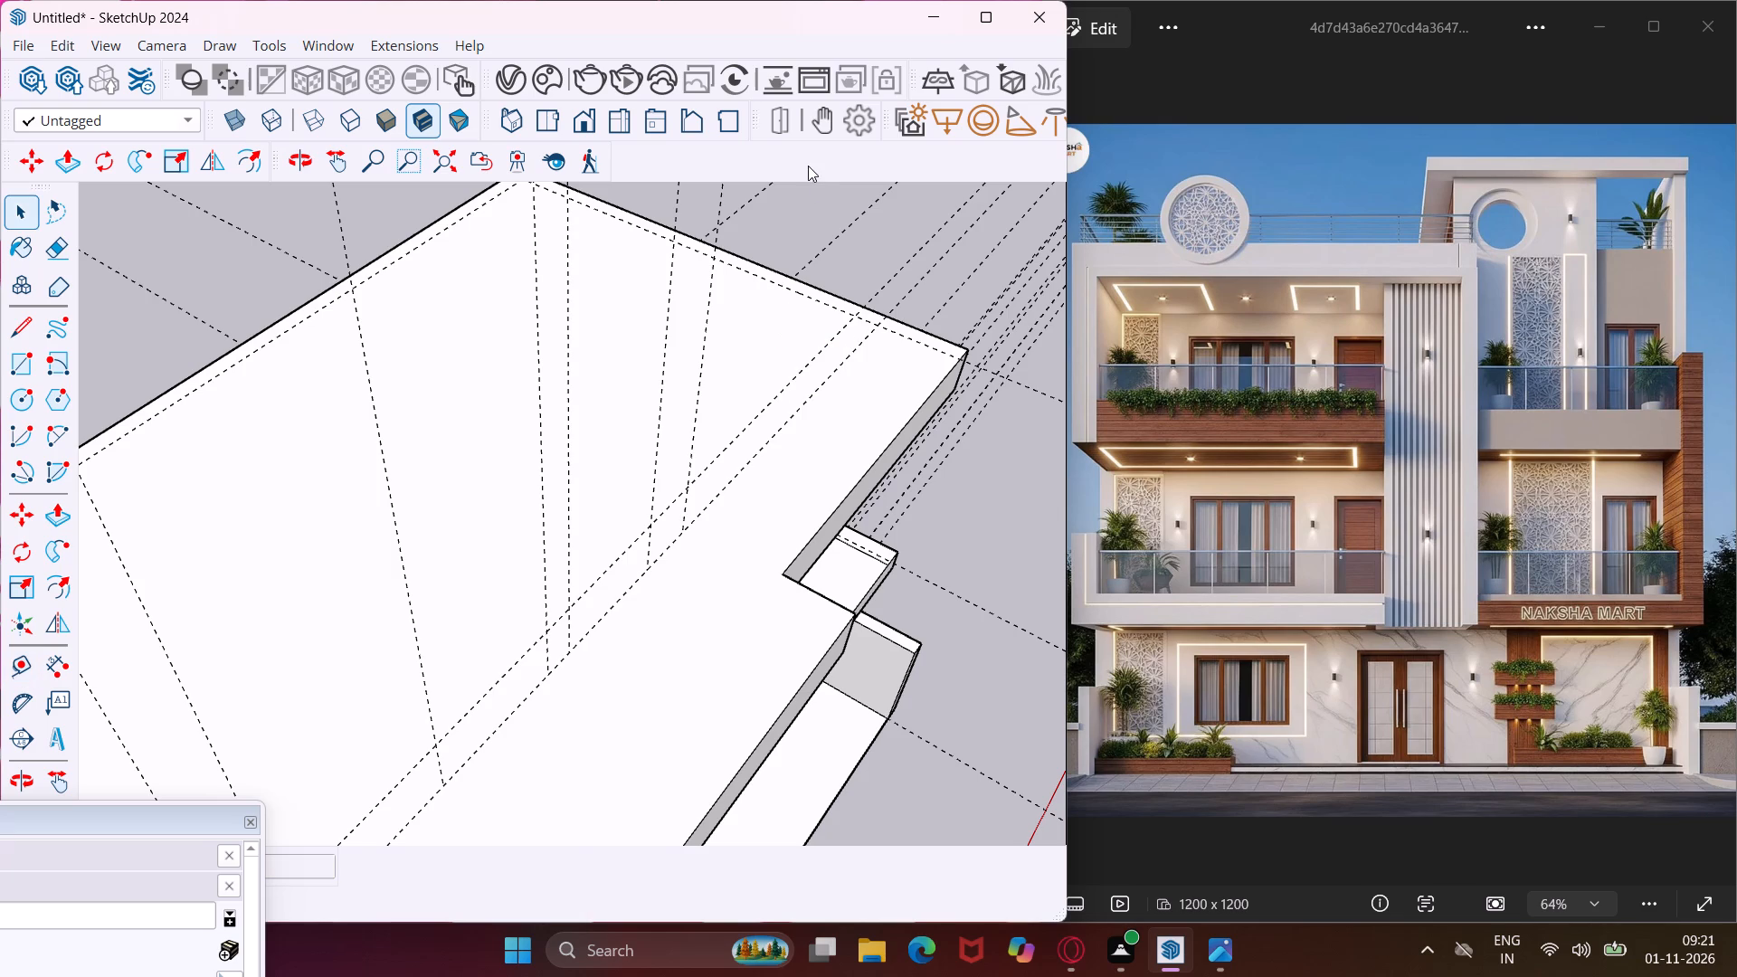
pyautogui.scroll(-1, 808, 166)
pyautogui.scroll(-7, 775, 237)
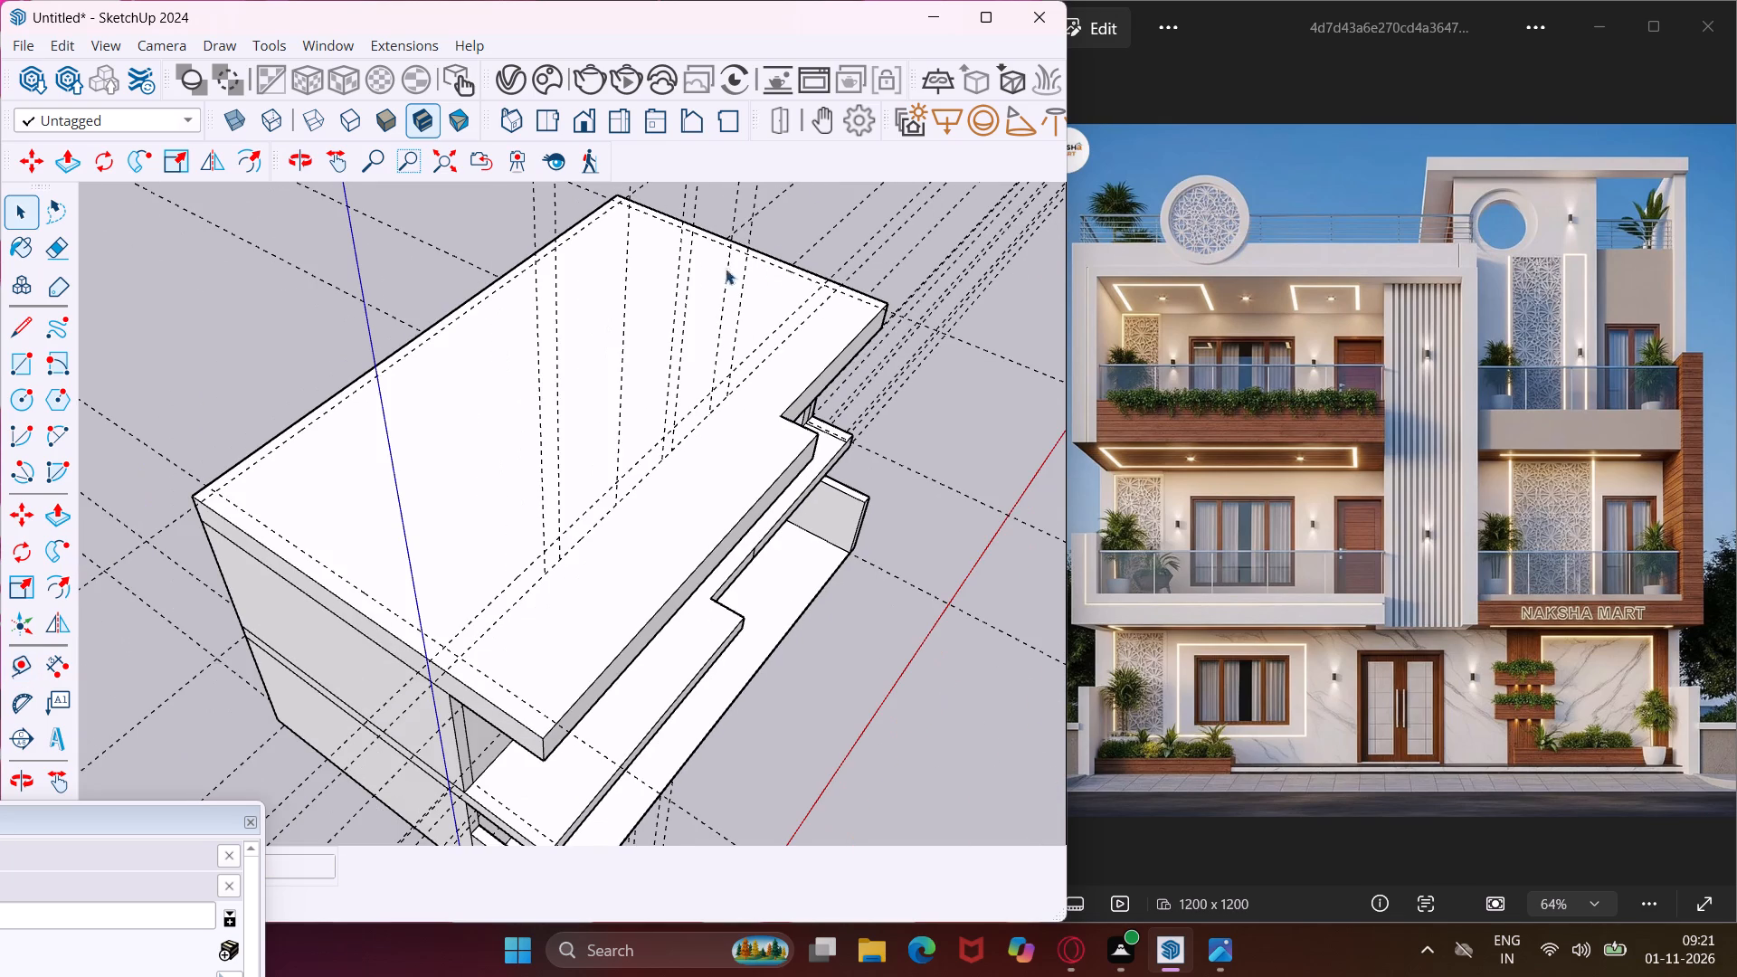
pyautogui.click(33, 371)
pyautogui.click(190, 494)
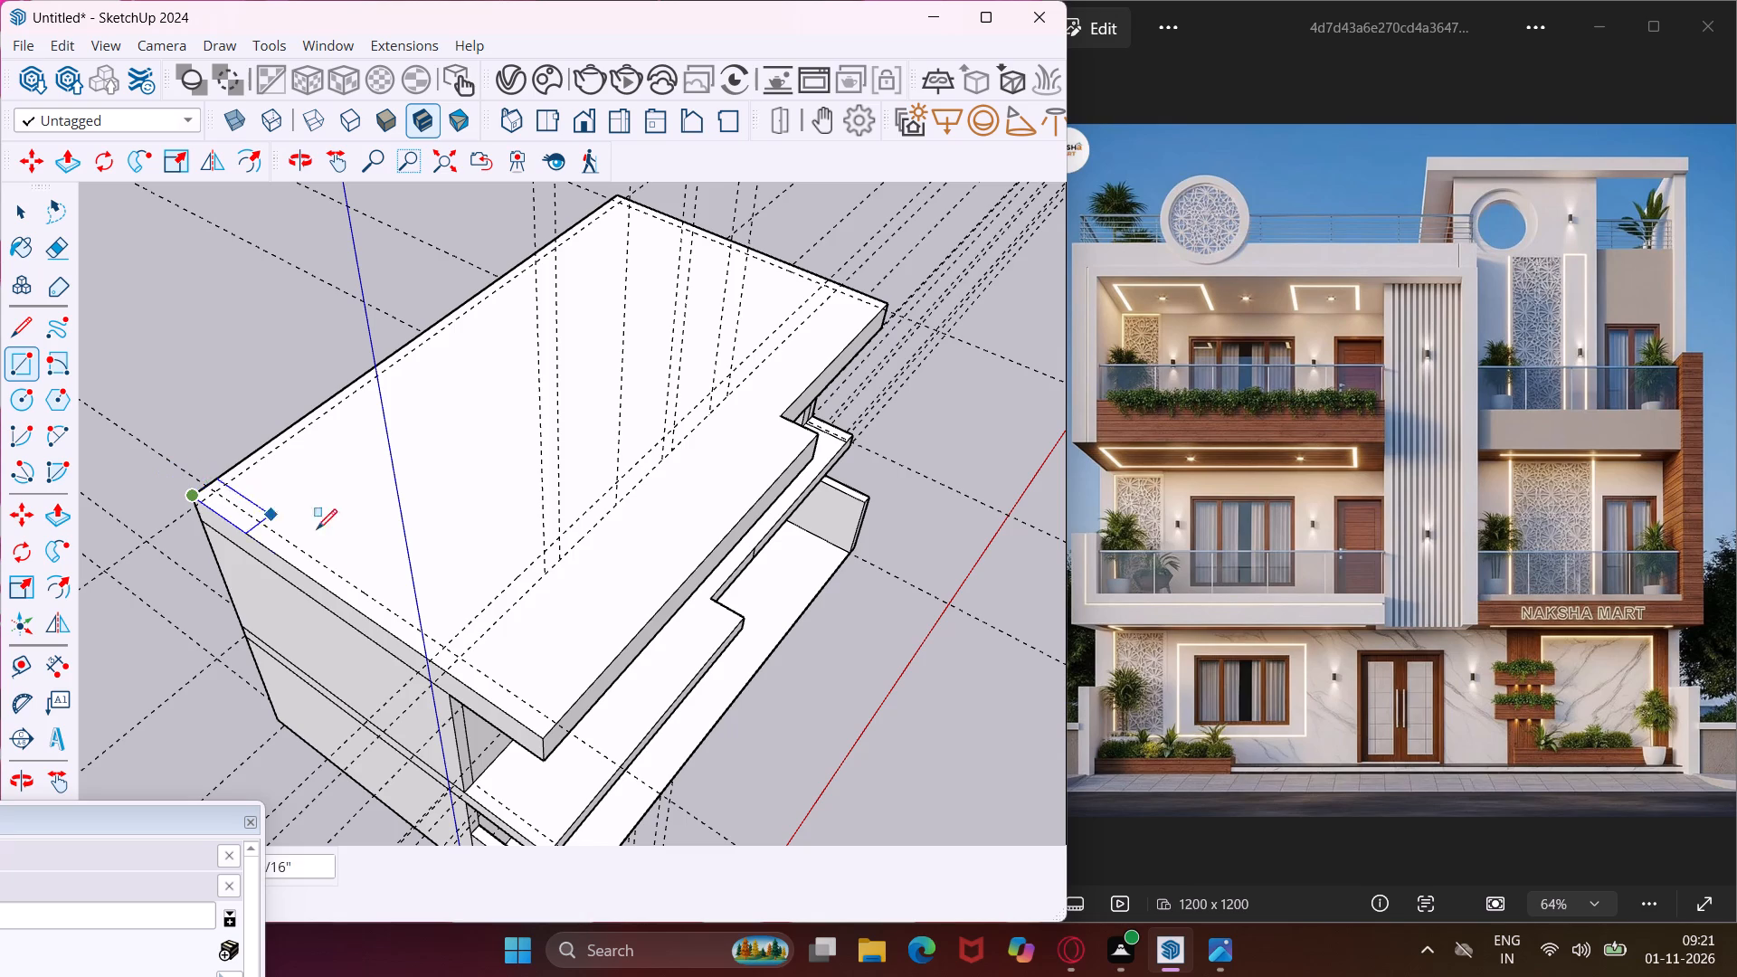
pyautogui.click(456, 657)
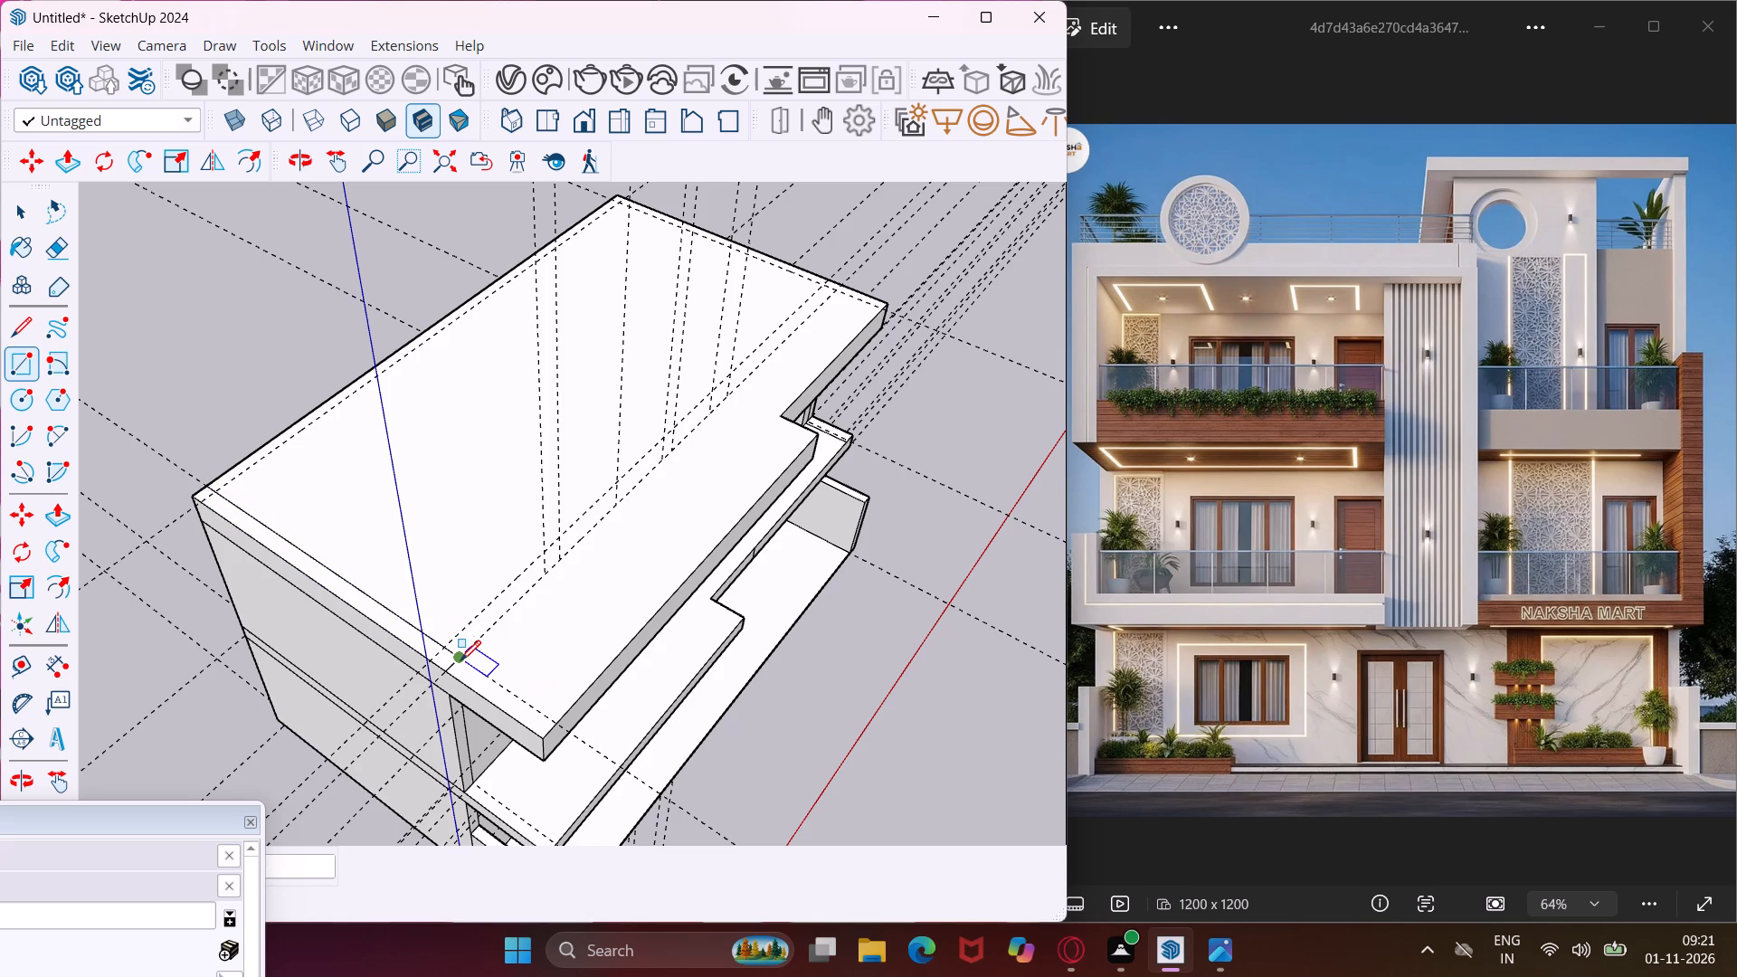
pyautogui.click(460, 660)
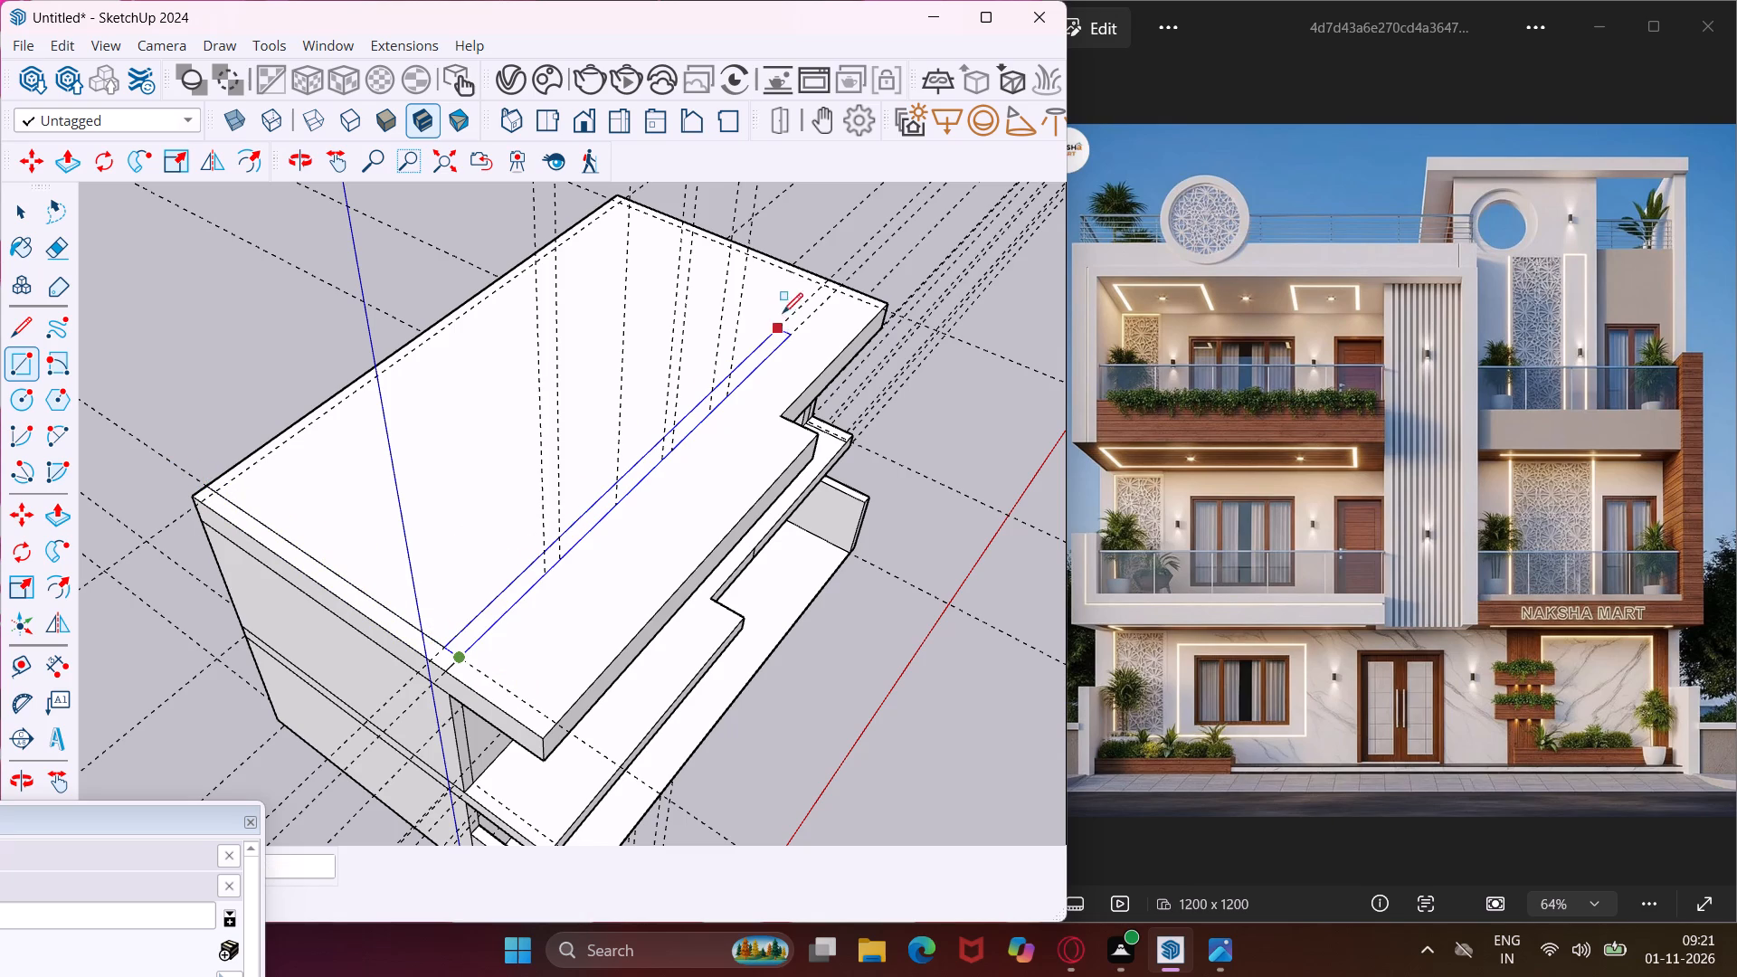
pyautogui.click(822, 285)
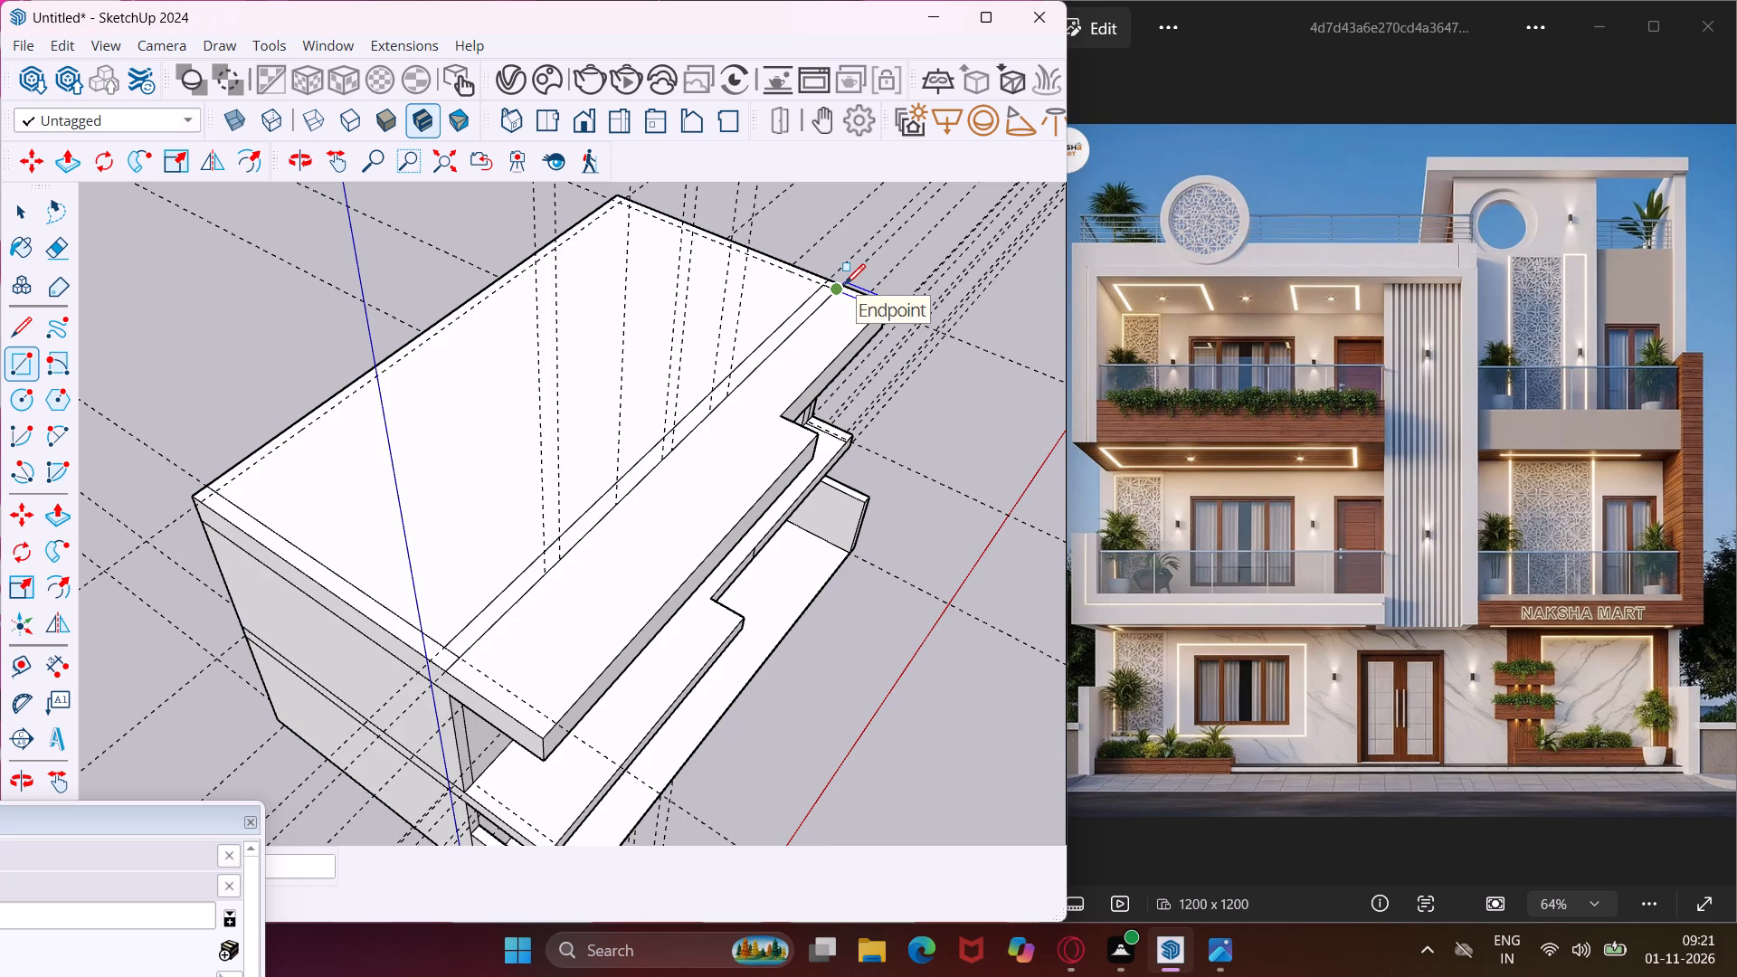
# Draw the rectangular side wall footprint along the roof slab's recessed end, from the front wall strip to the rear edge.
pyautogui.click(838, 293)
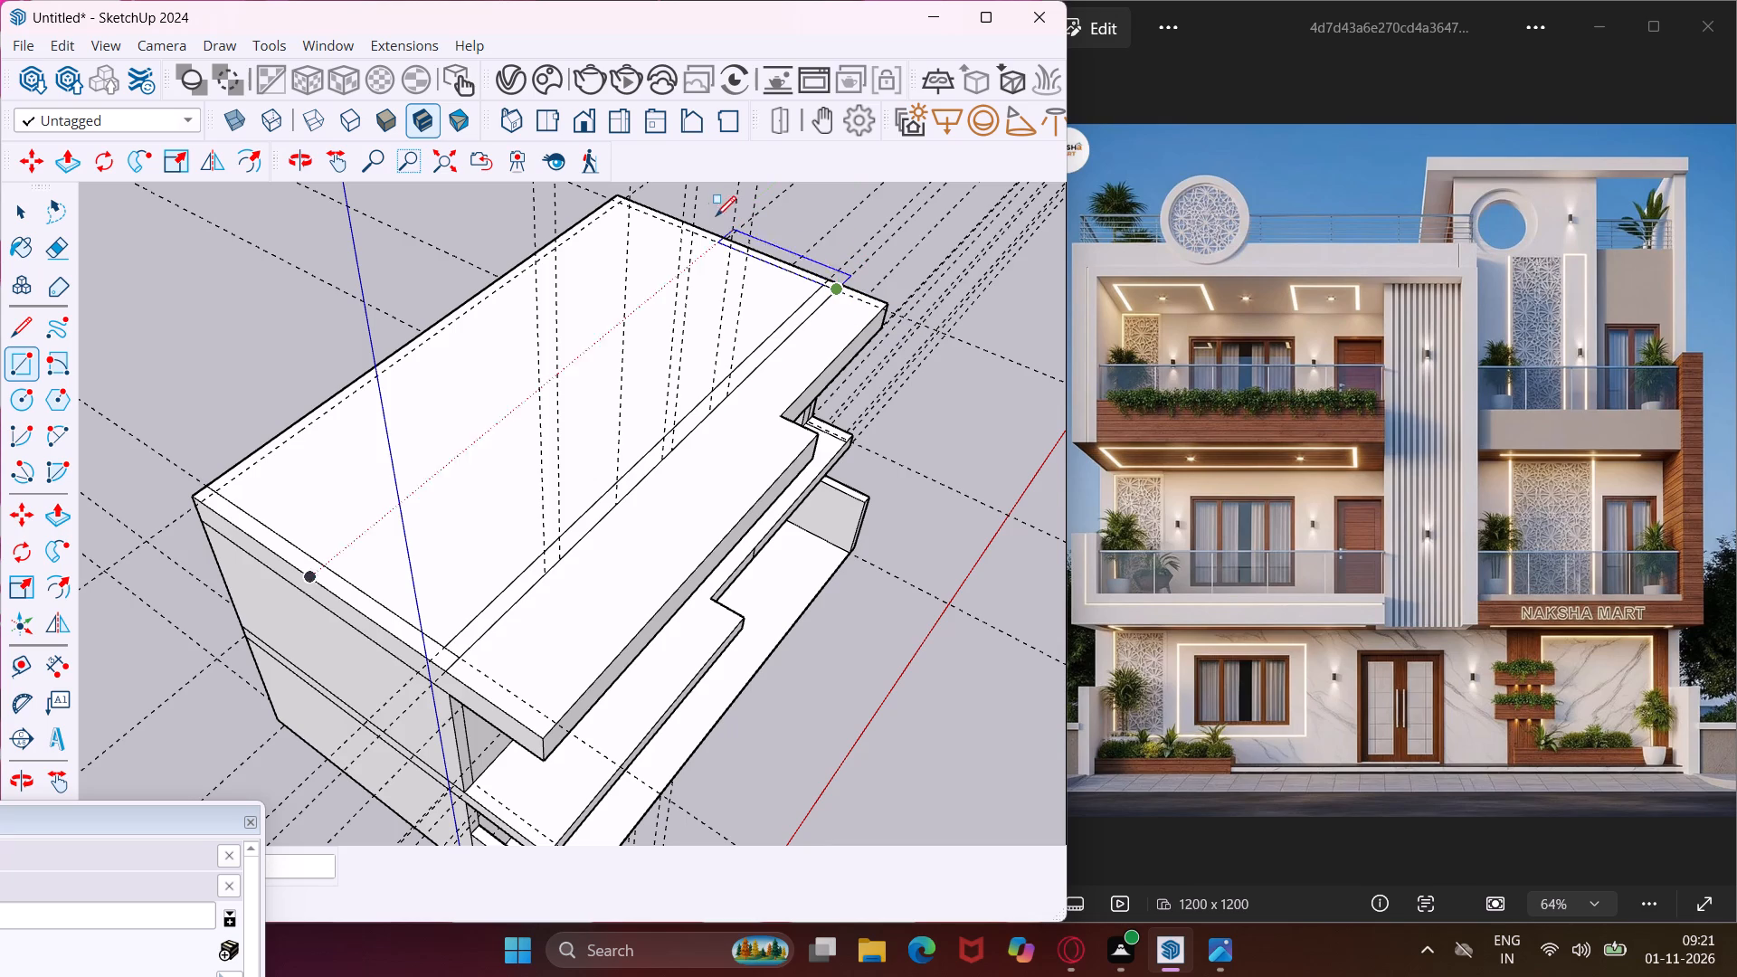
pyautogui.scroll(7, 606, 189)
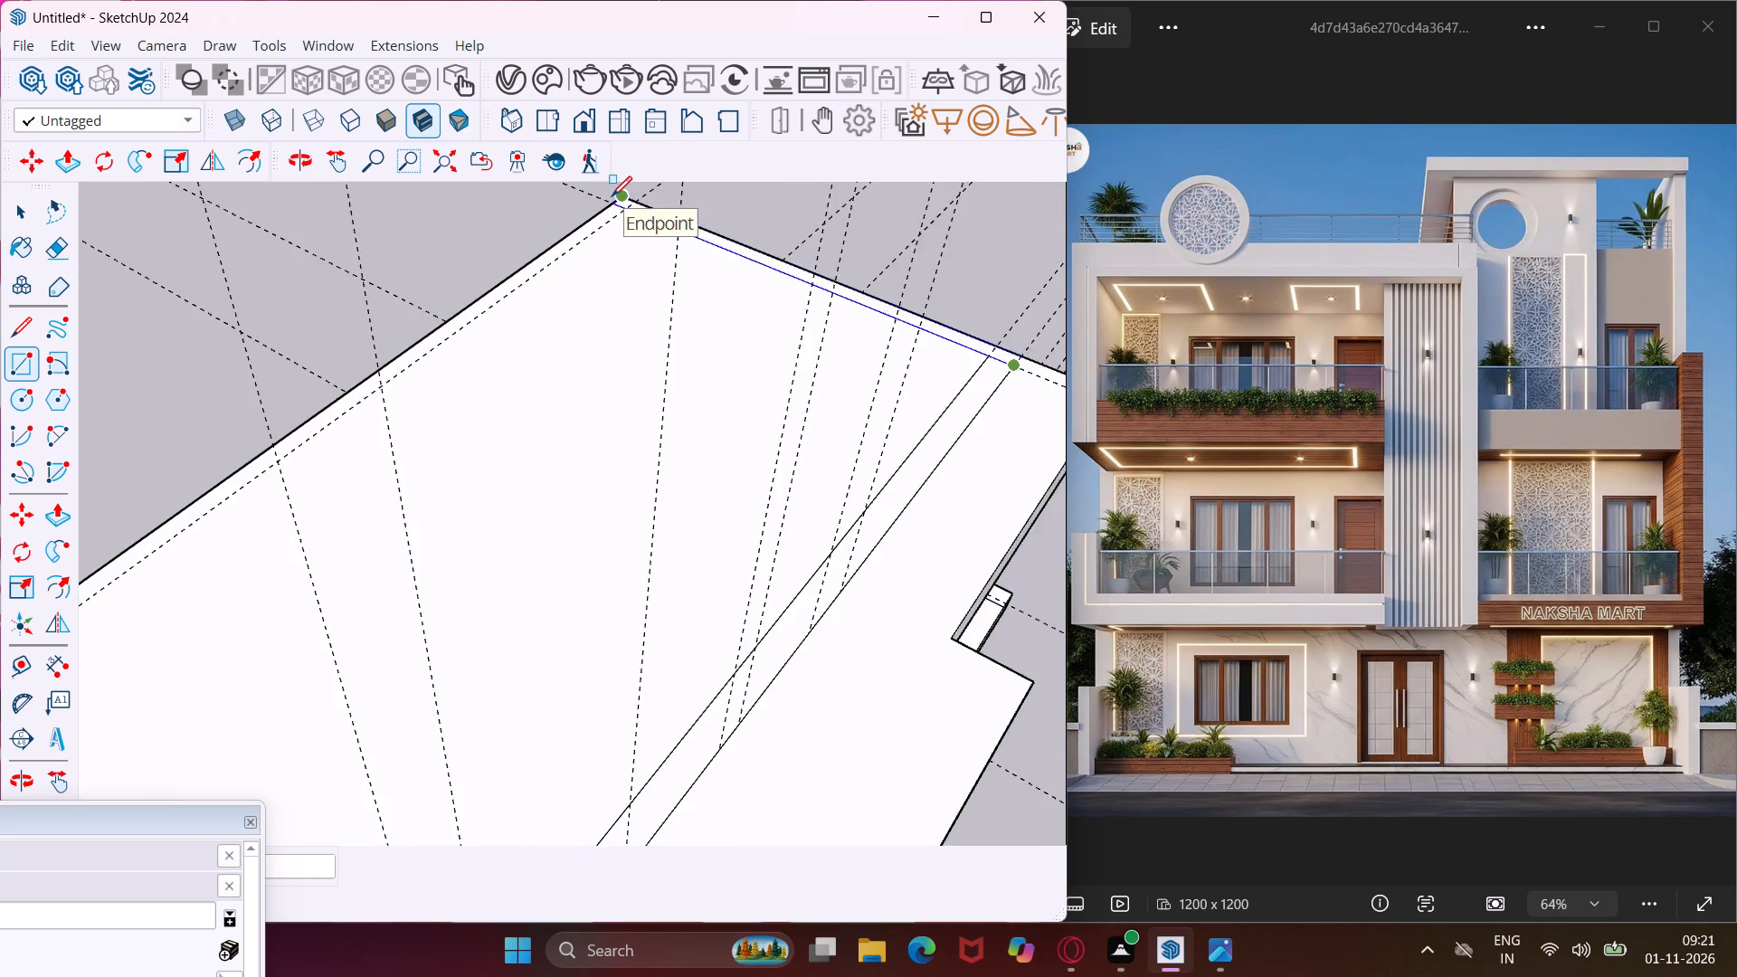
pyautogui.scroll(3, 612, 196)
pyautogui.click(628, 197)
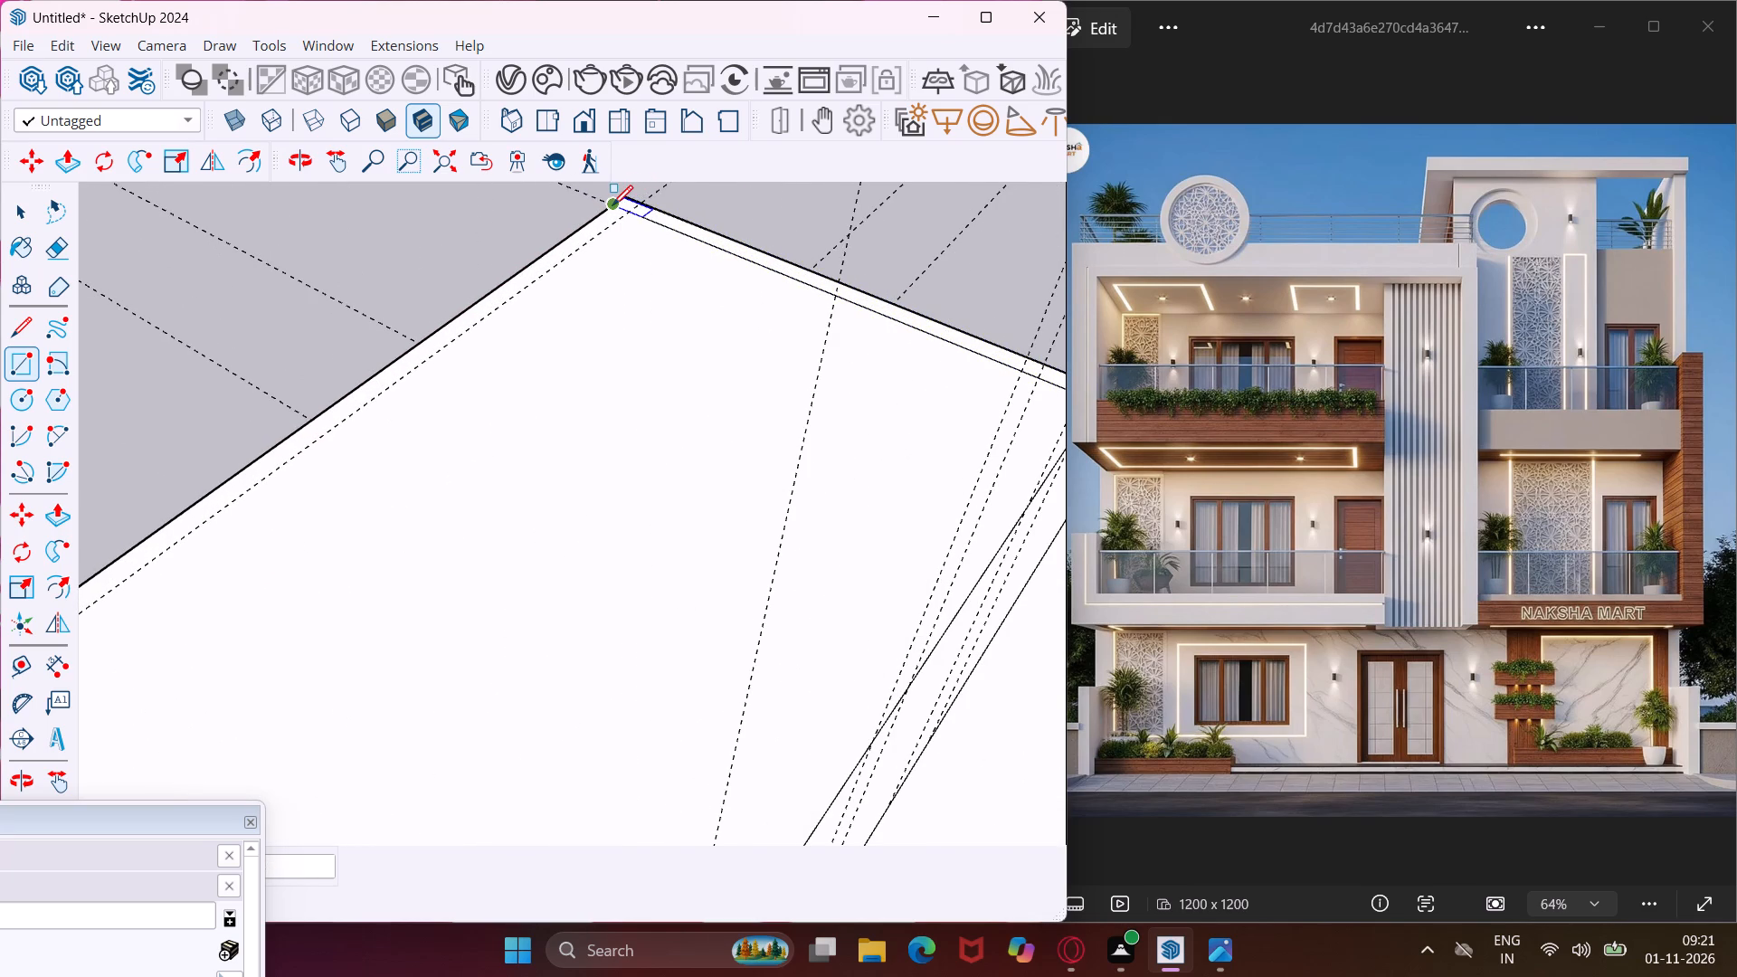
# Draw the rectangular rear wall footprint along the slab's rear edge between the two side wall strips.
pyautogui.click(612, 205)
pyautogui.scroll(-11, 581, 275)
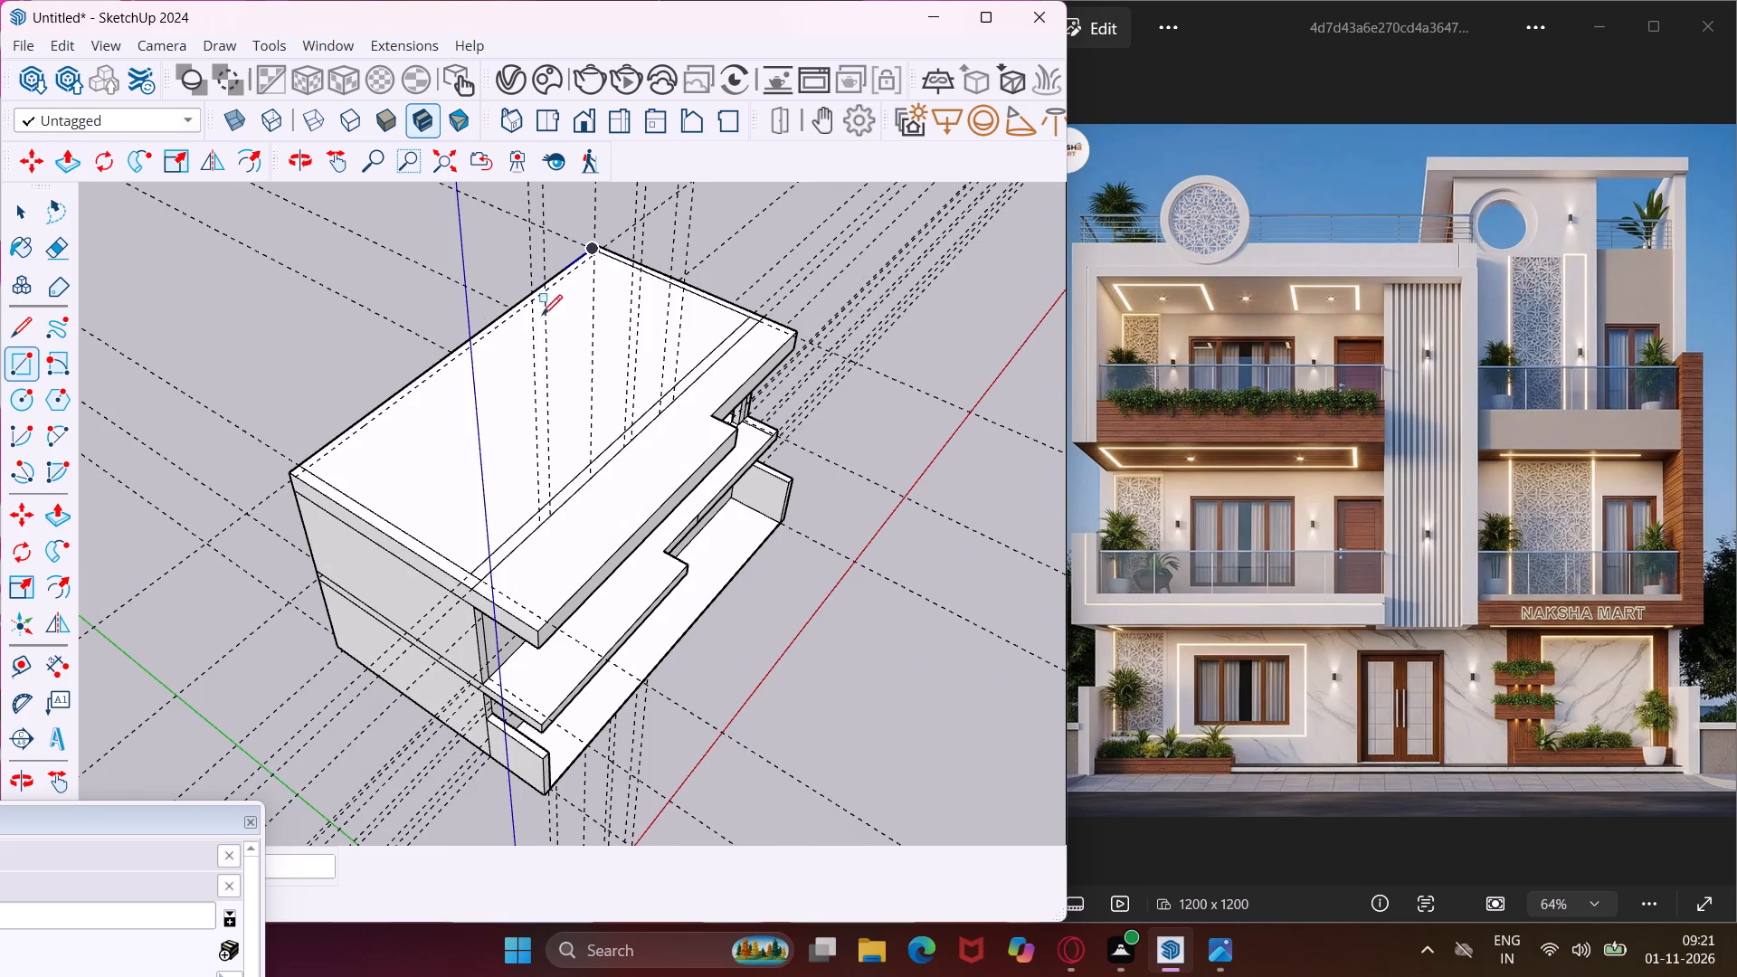
pyautogui.scroll(10, 313, 471)
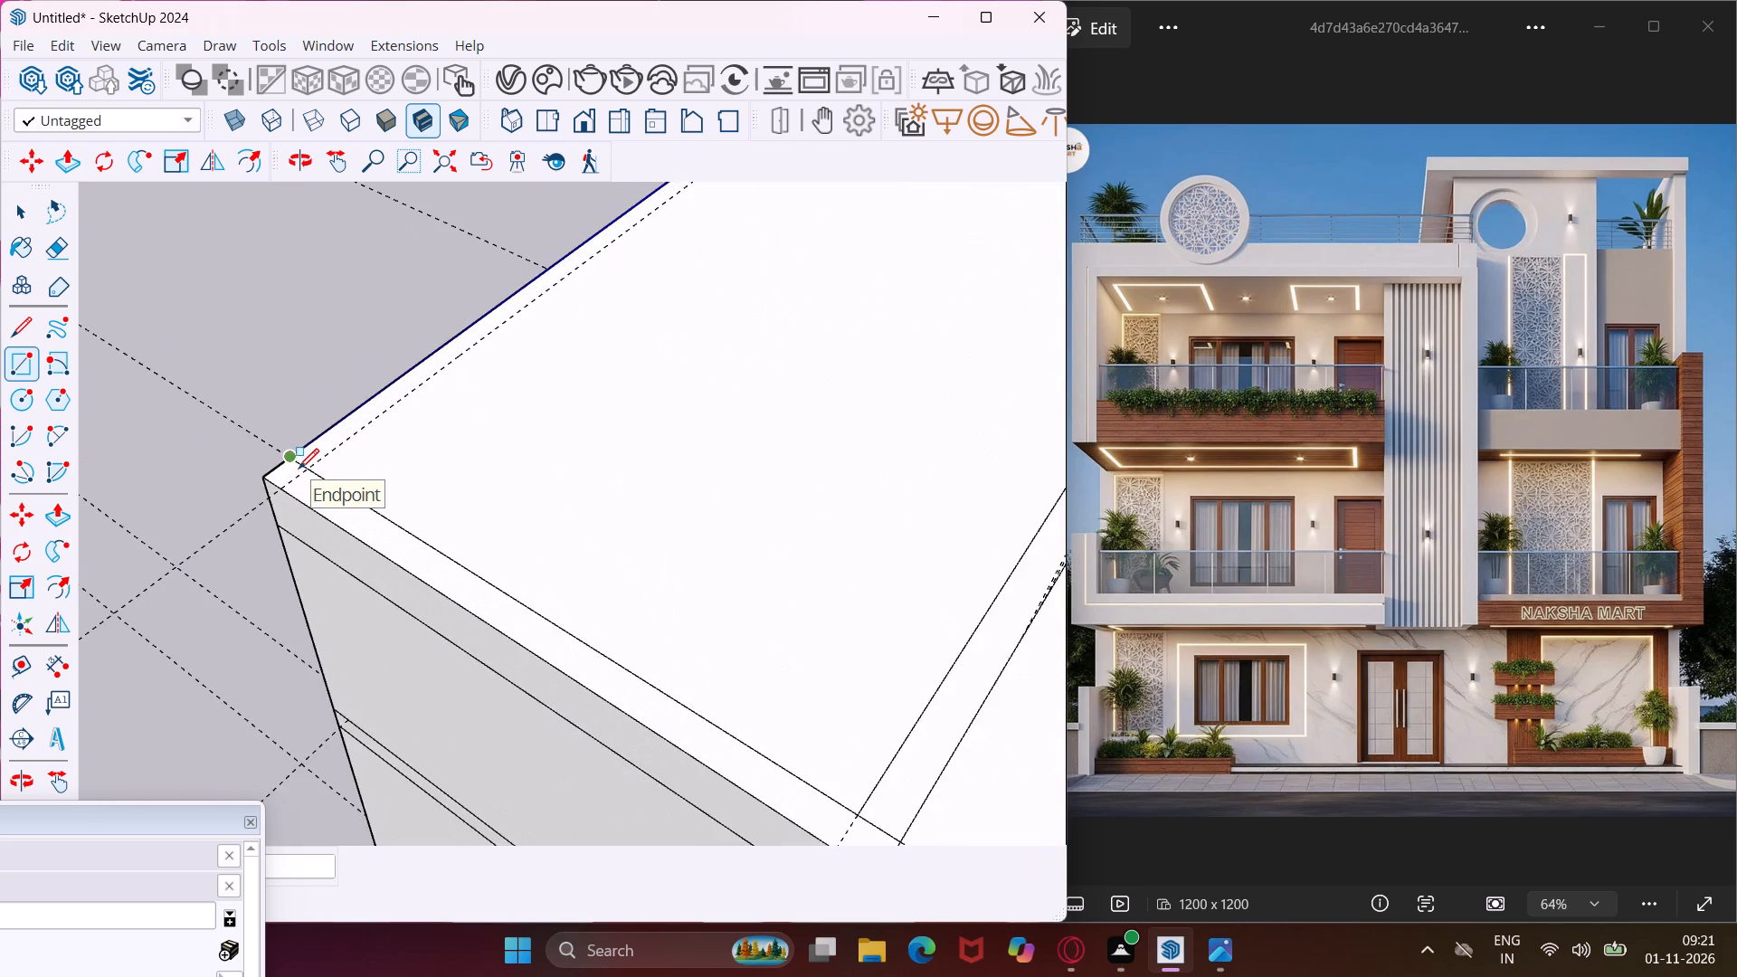
pyautogui.scroll(4, 299, 469)
pyautogui.click(312, 476)
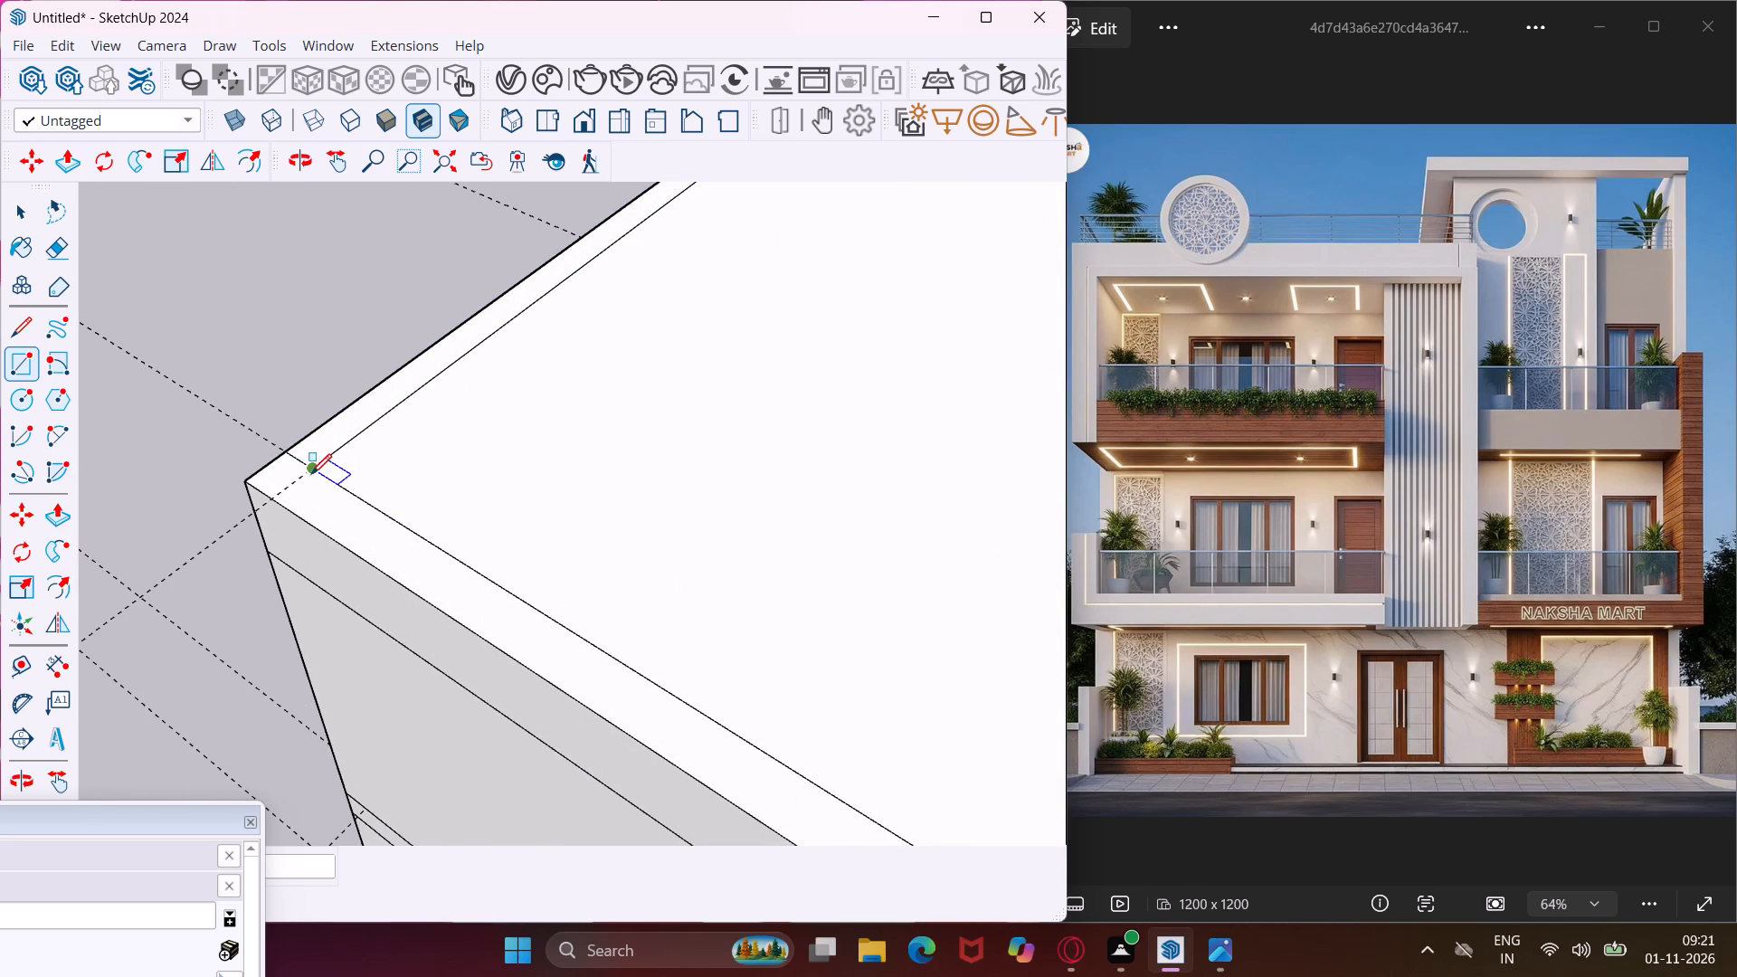
pyautogui.press('Escape')
pyautogui.press('space')
# Push/Pull the side wall footprint at the projecting end up 10'.
pyautogui.scroll(-10, 235, 437)
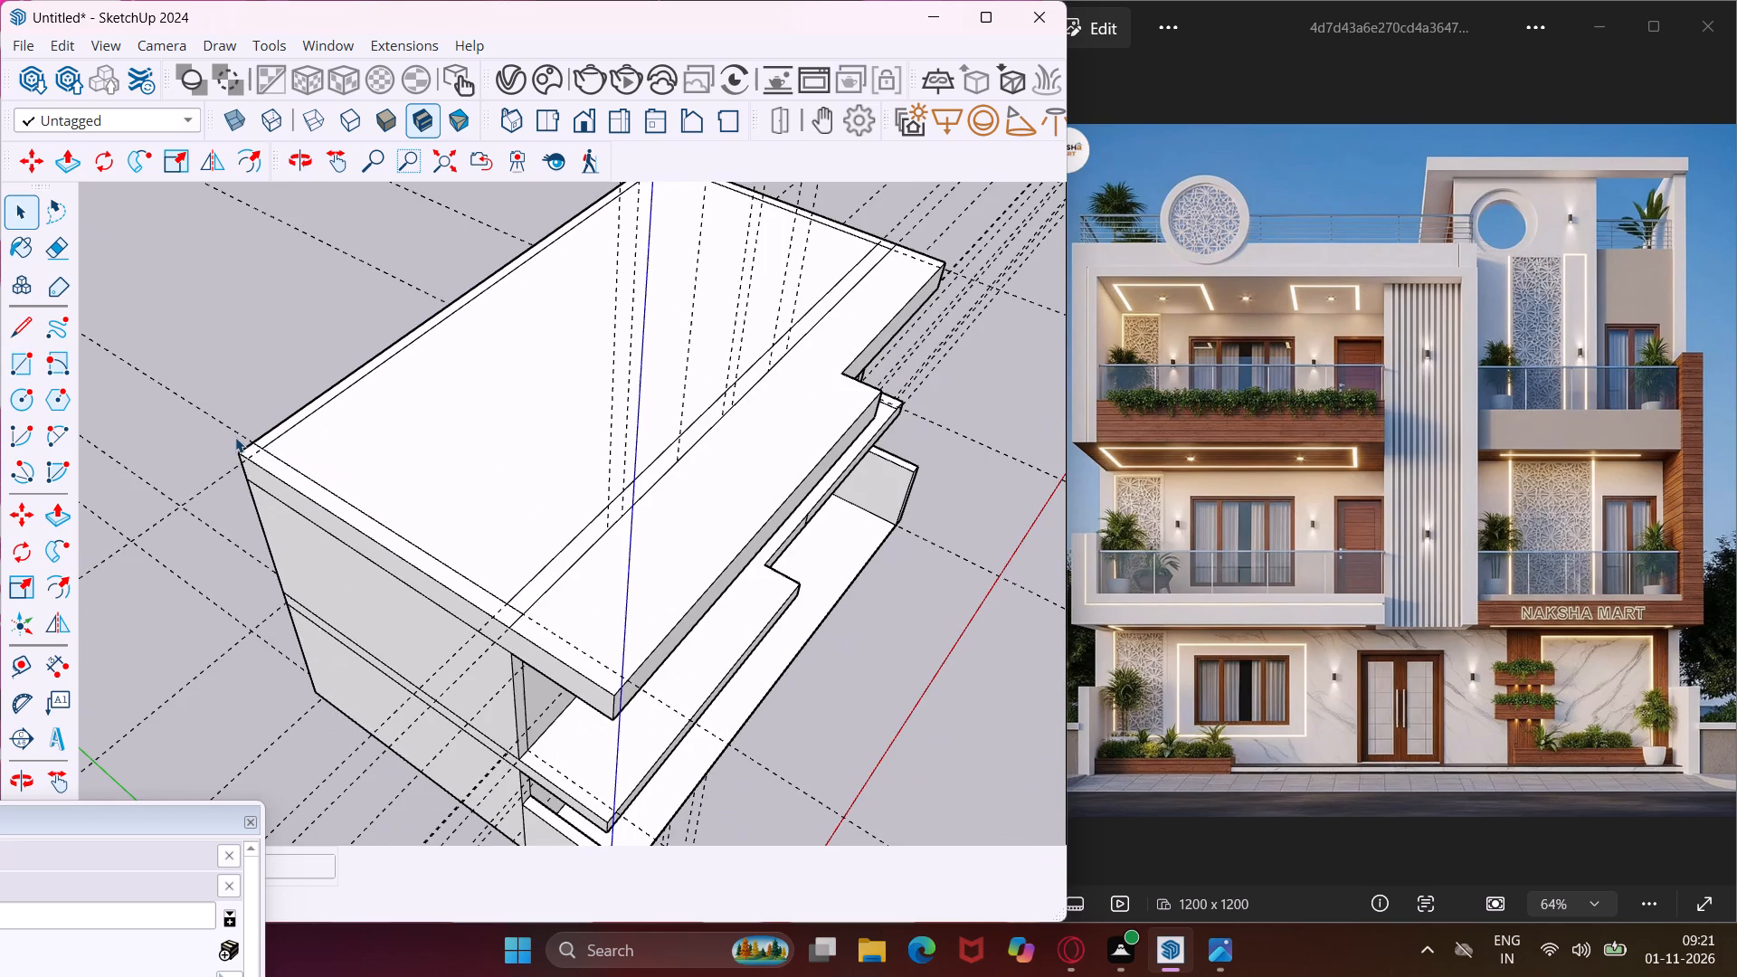
pyautogui.scroll(6, 422, 563)
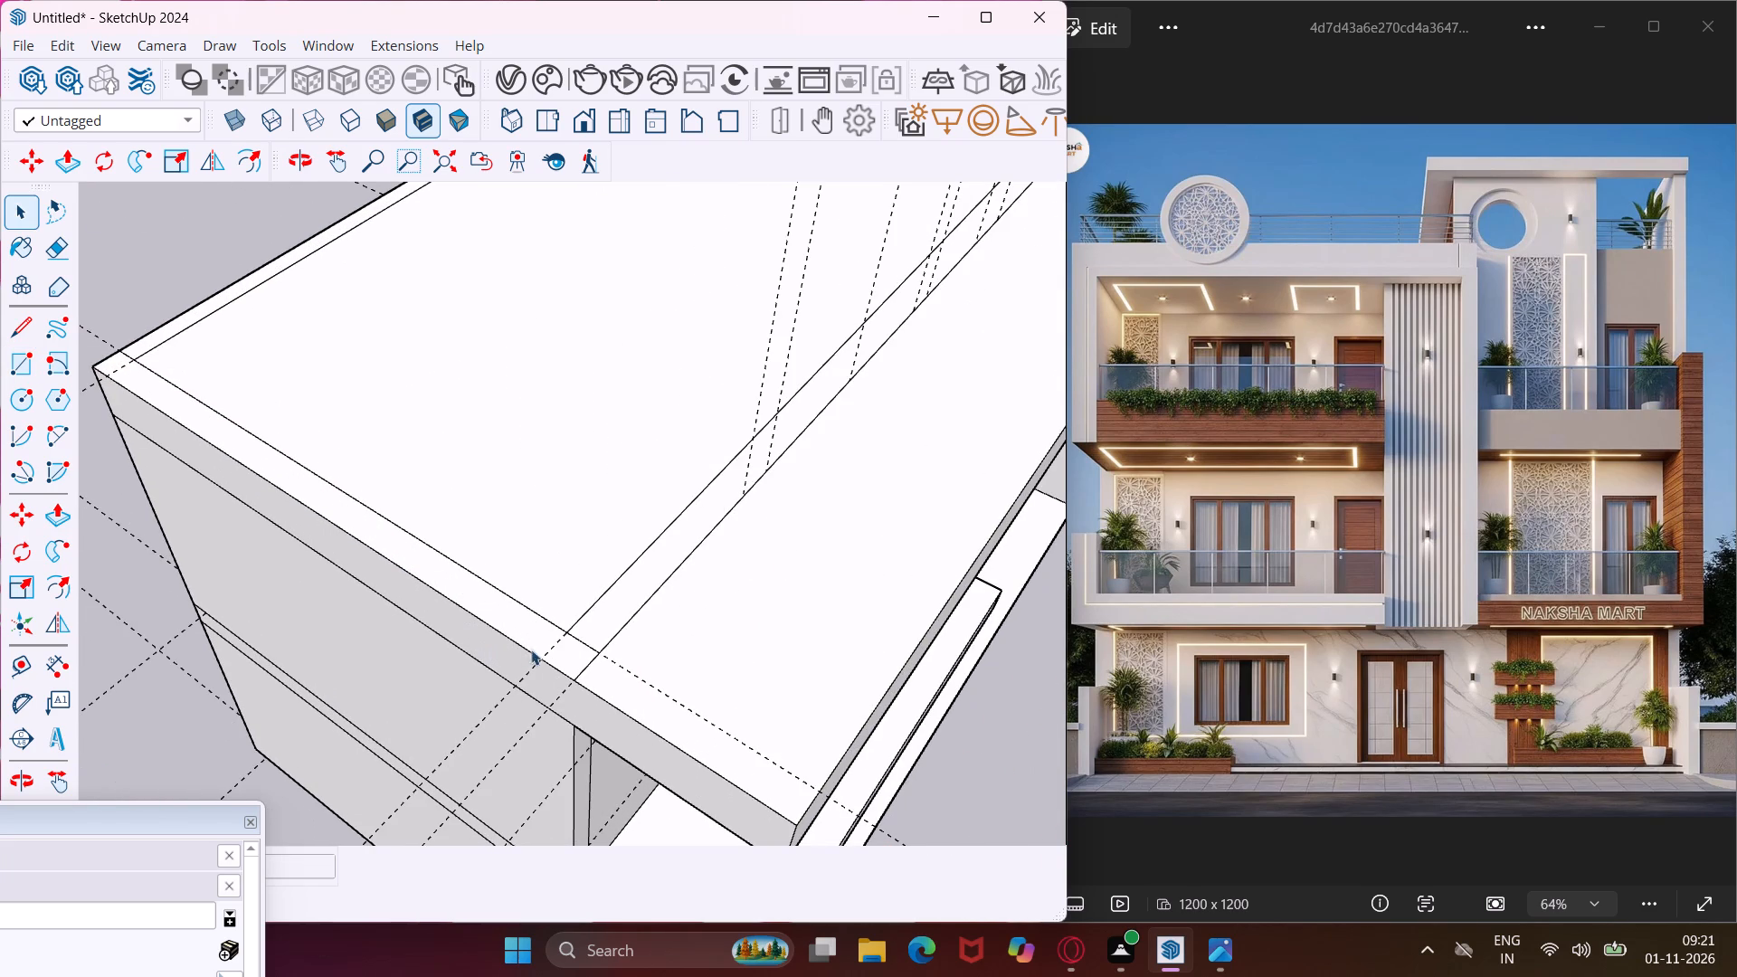
pyautogui.click(549, 653)
pyautogui.click(564, 654)
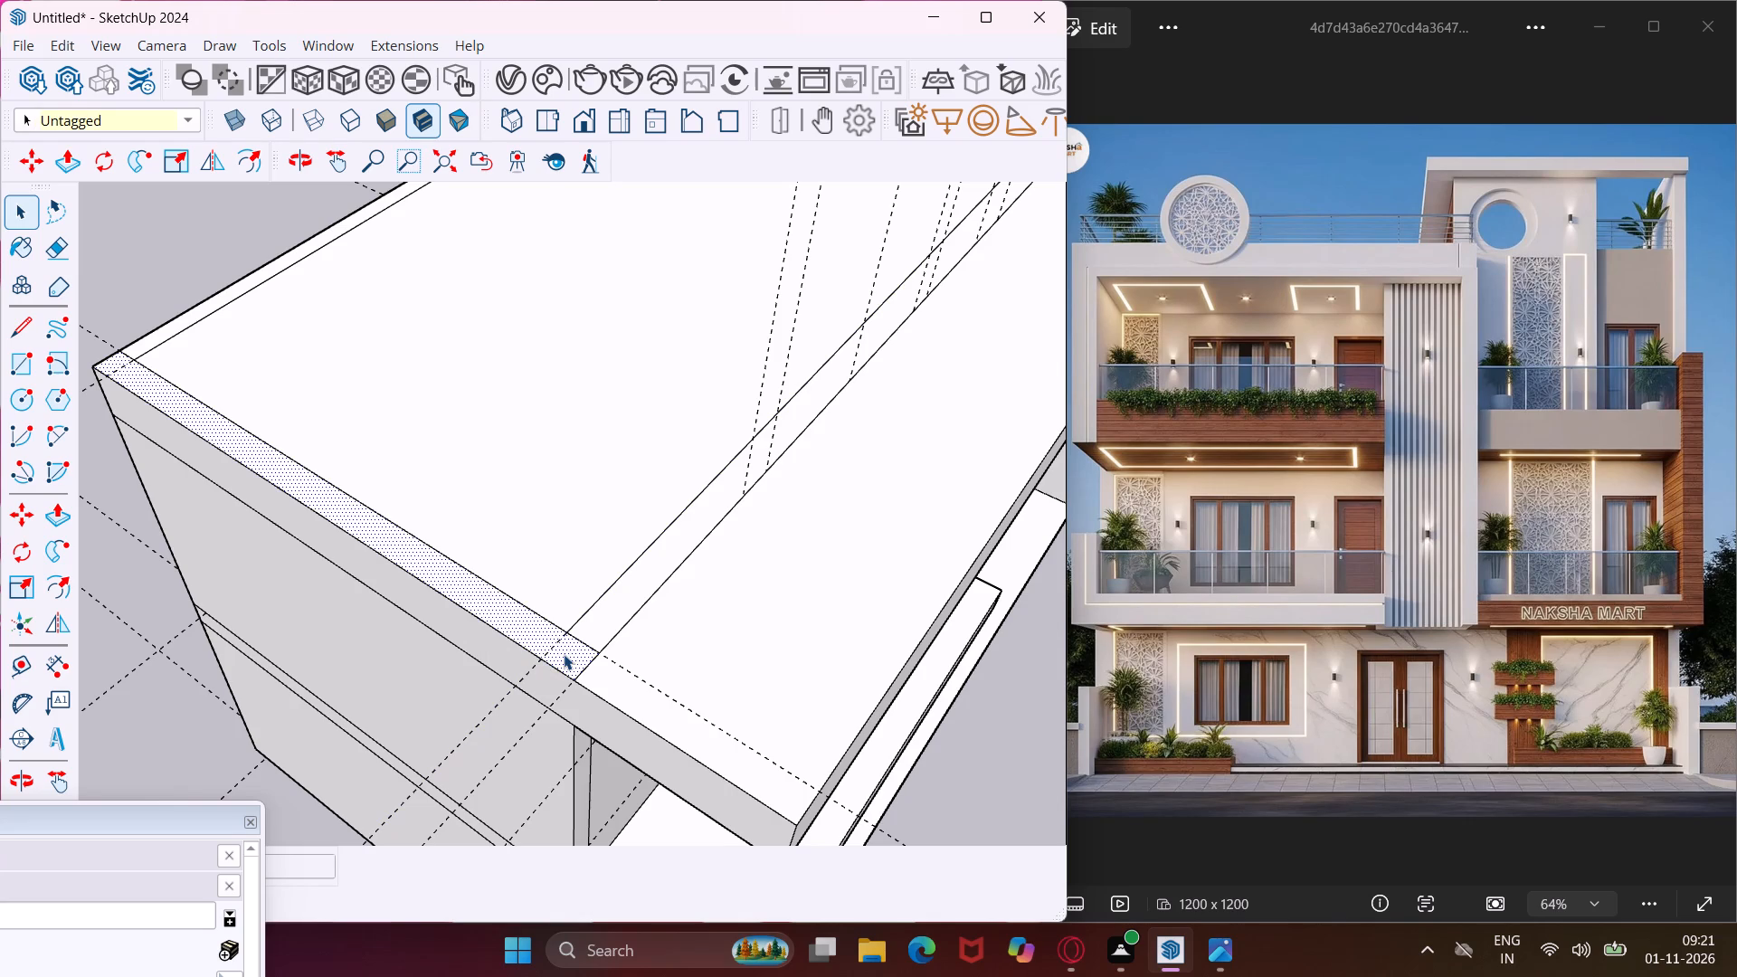
pyautogui.press('p')
pyautogui.click(564, 654)
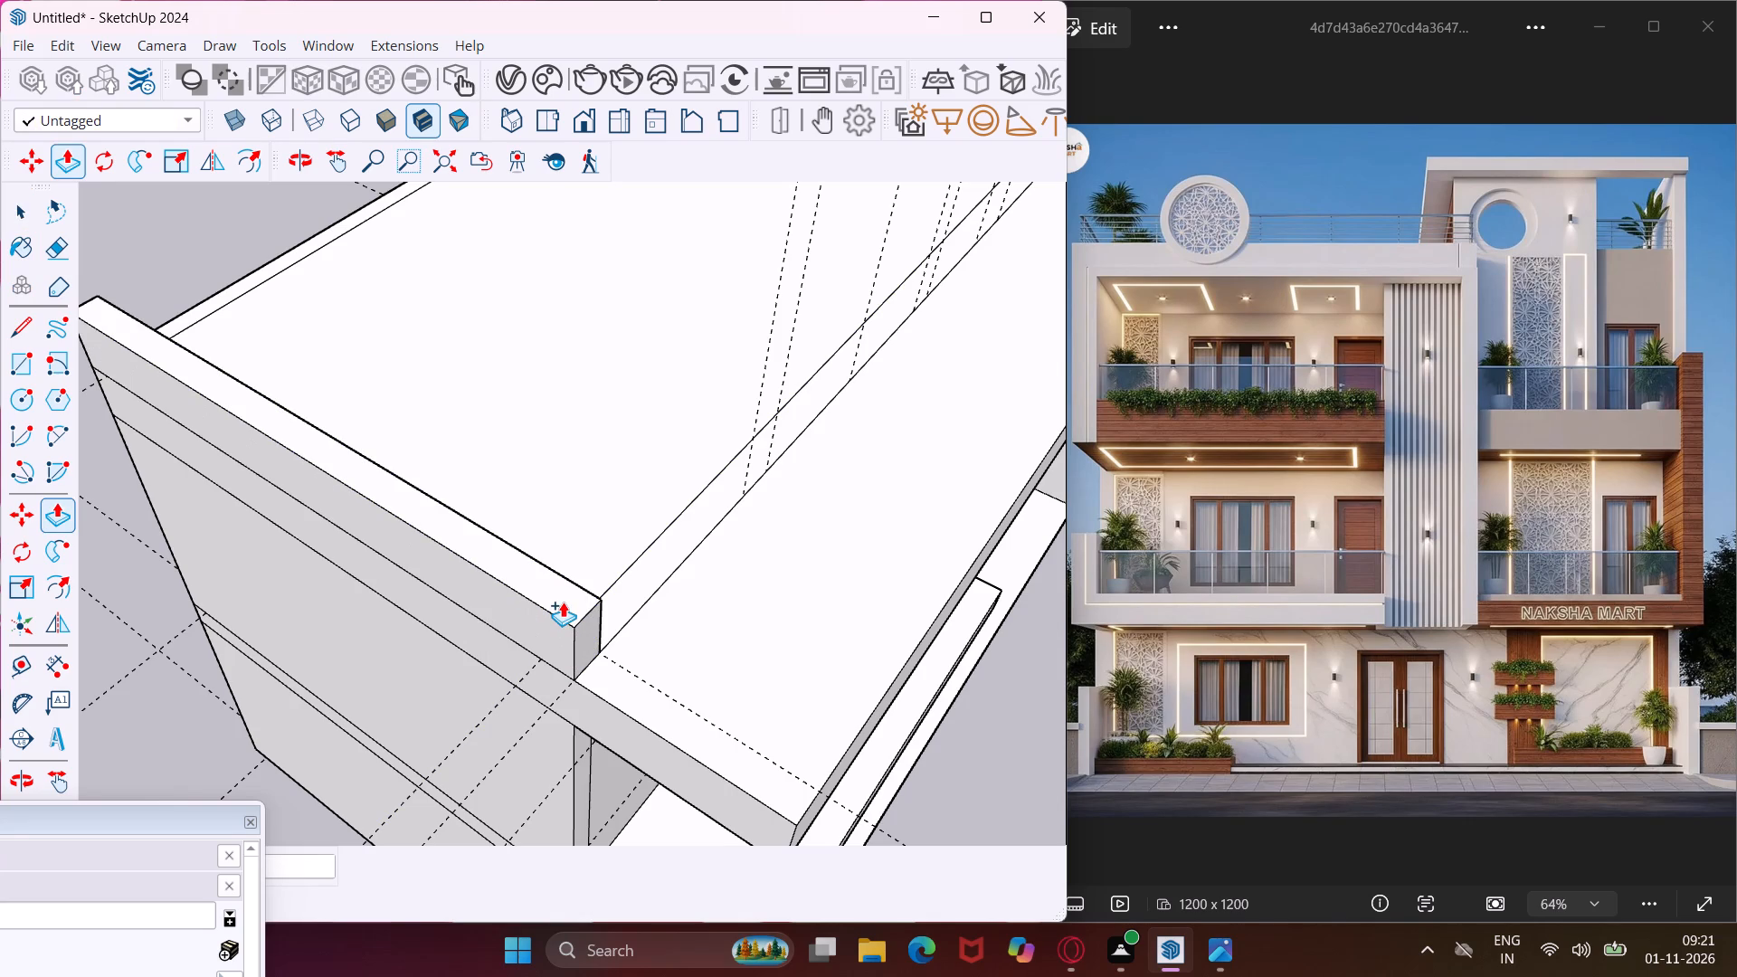
pyautogui.write('10')
pyautogui.press("'")
pyautogui.press('Return')
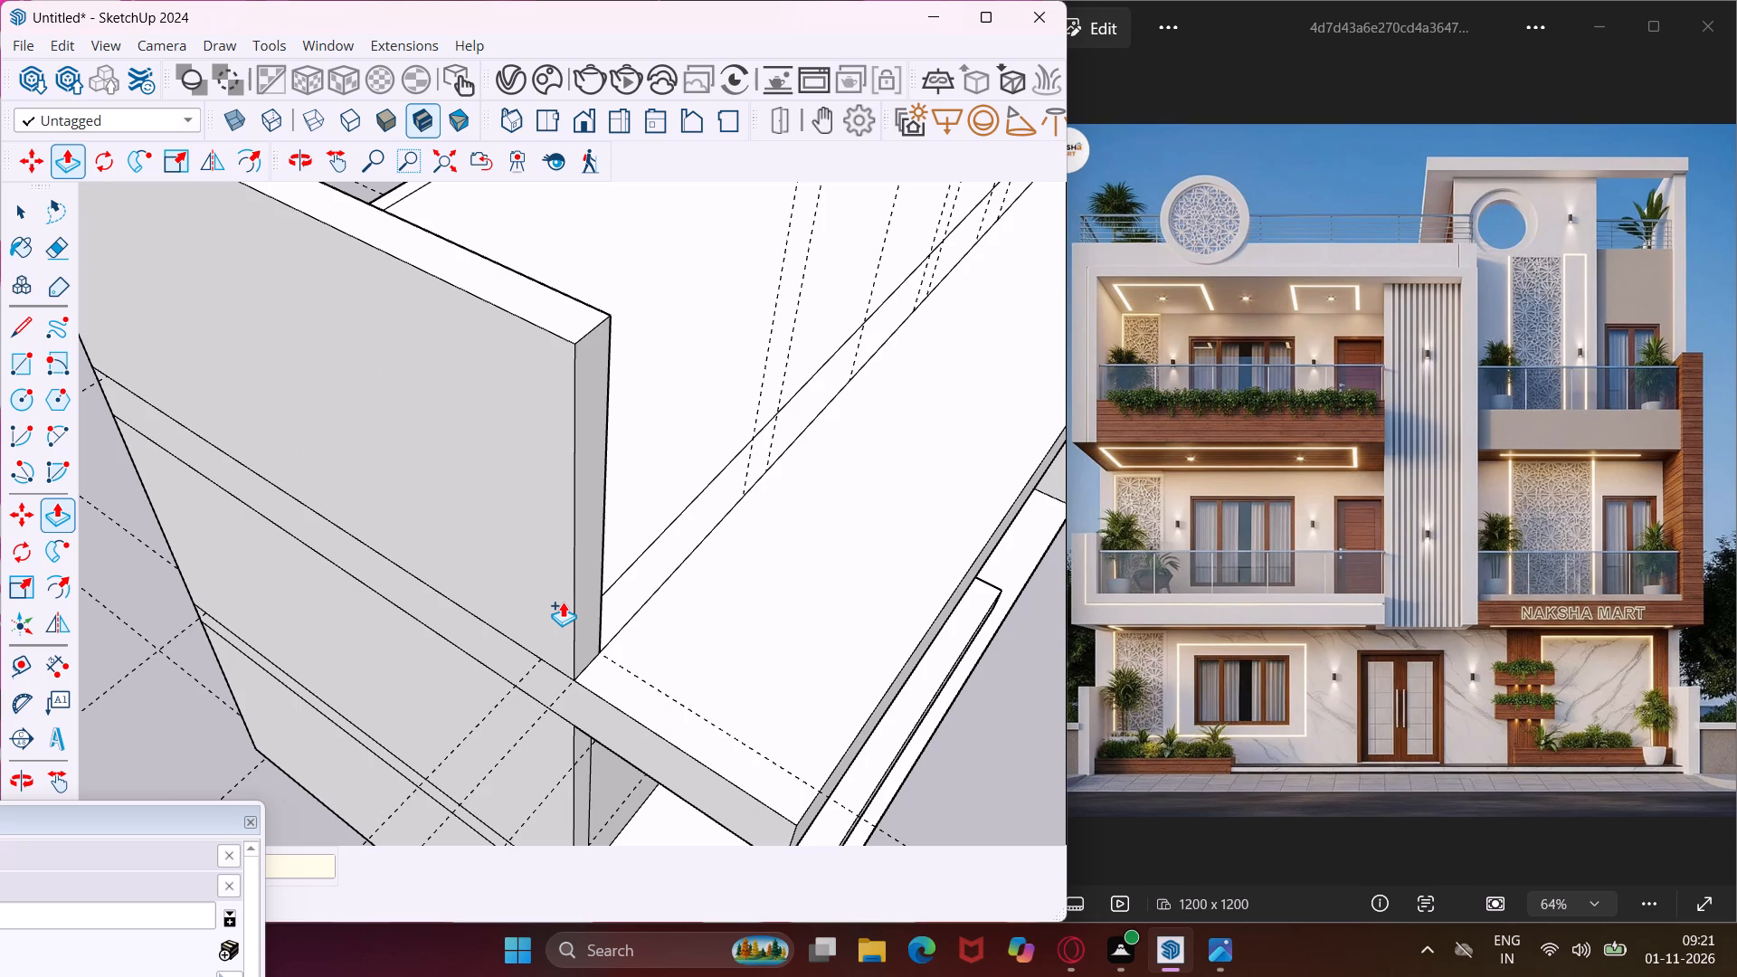
# Push/Pull the front and rear wall footprints up to the height of the raised side wall.
pyautogui.click(626, 605)
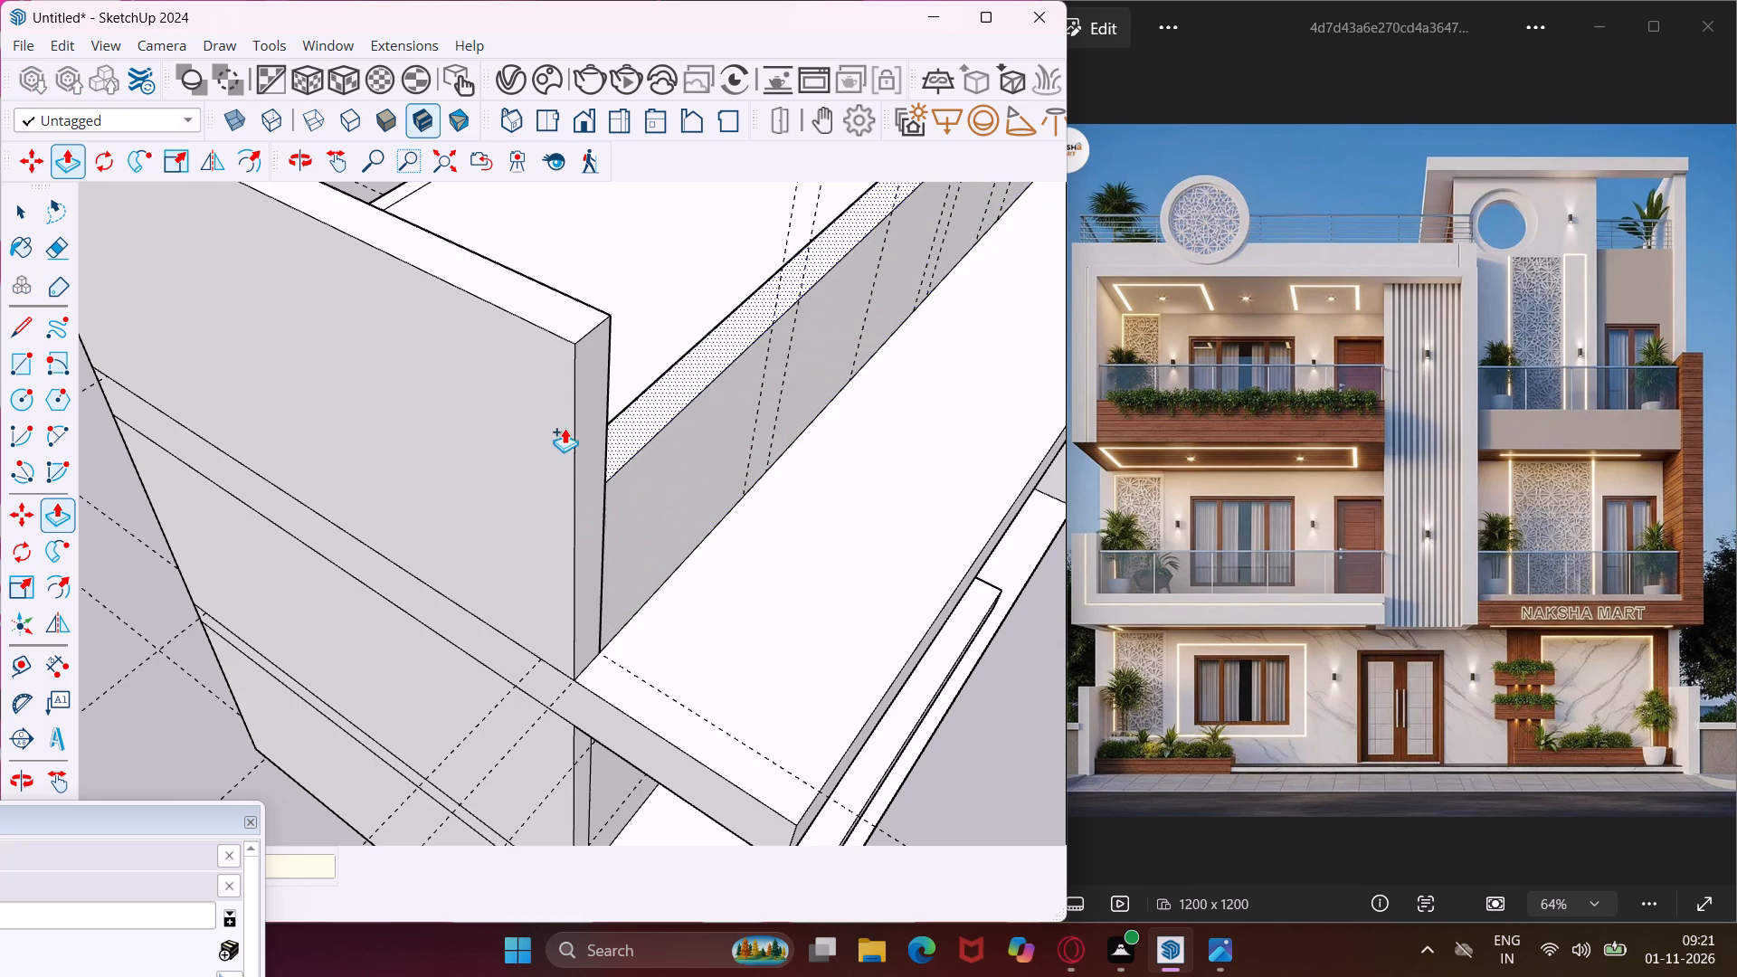
pyautogui.click(563, 335)
pyautogui.scroll(-2, 563, 335)
pyautogui.moveTo(563, 335); pyautogui.dragTo(816, 431, button='middle')
pyautogui.scroll(-3, 817, 431)
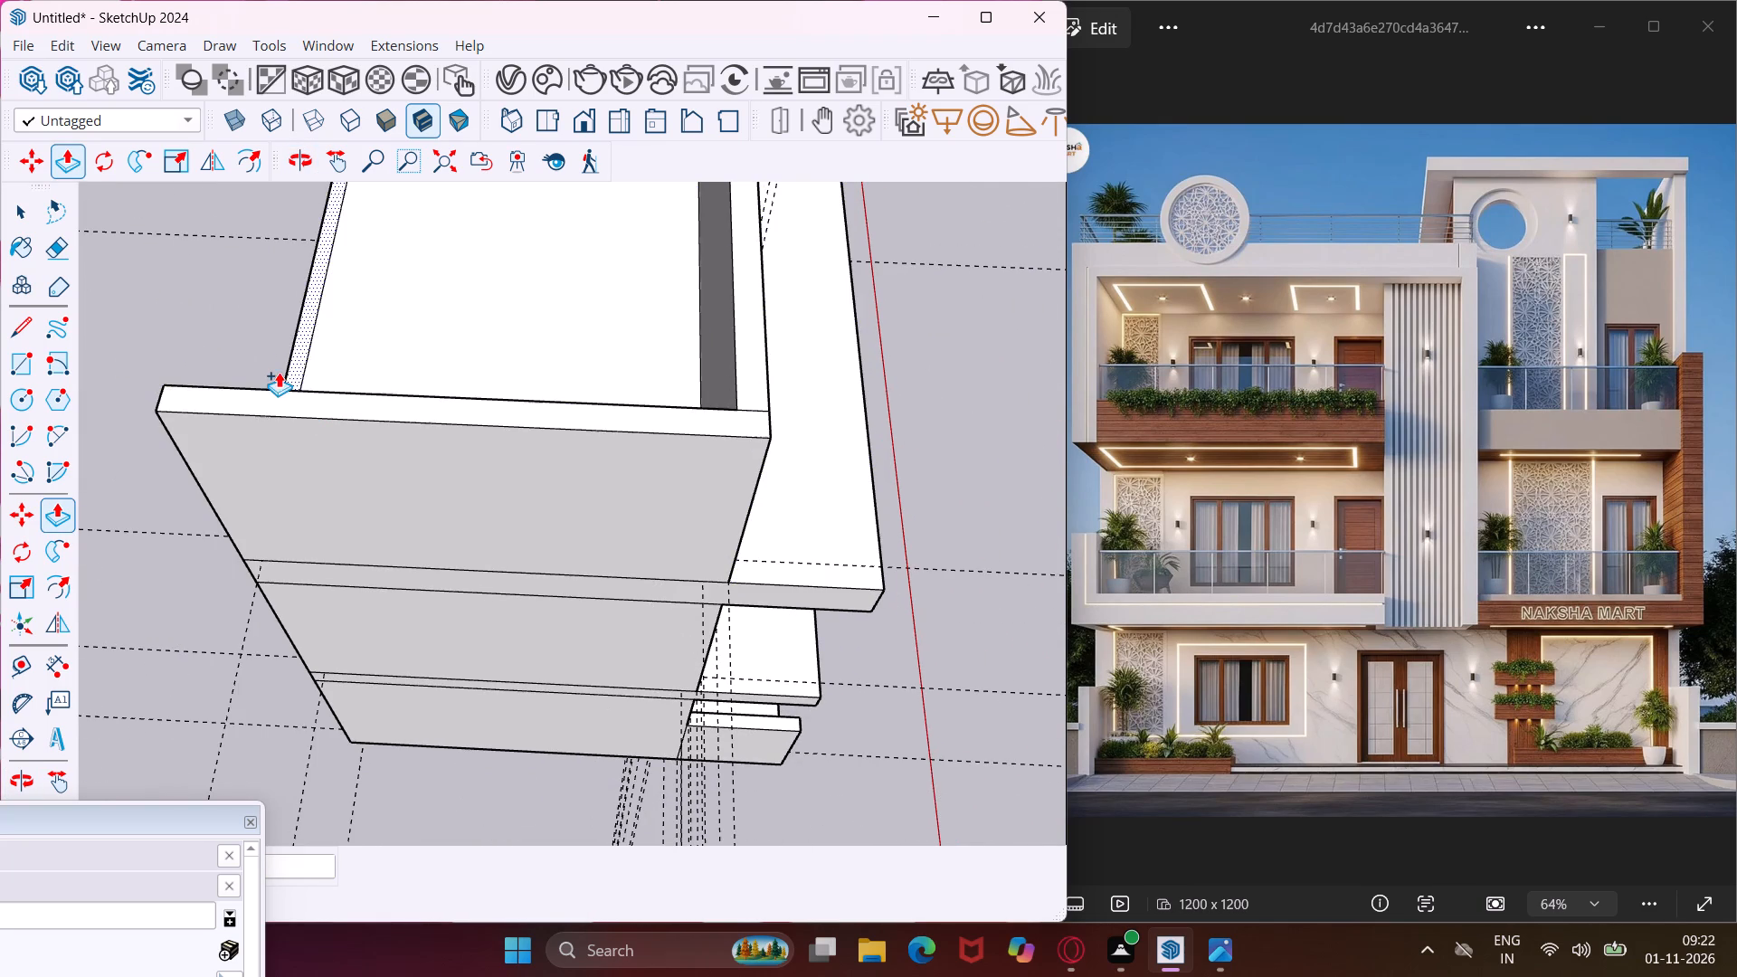
pyautogui.scroll(3, 278, 371)
pyautogui.click(294, 375)
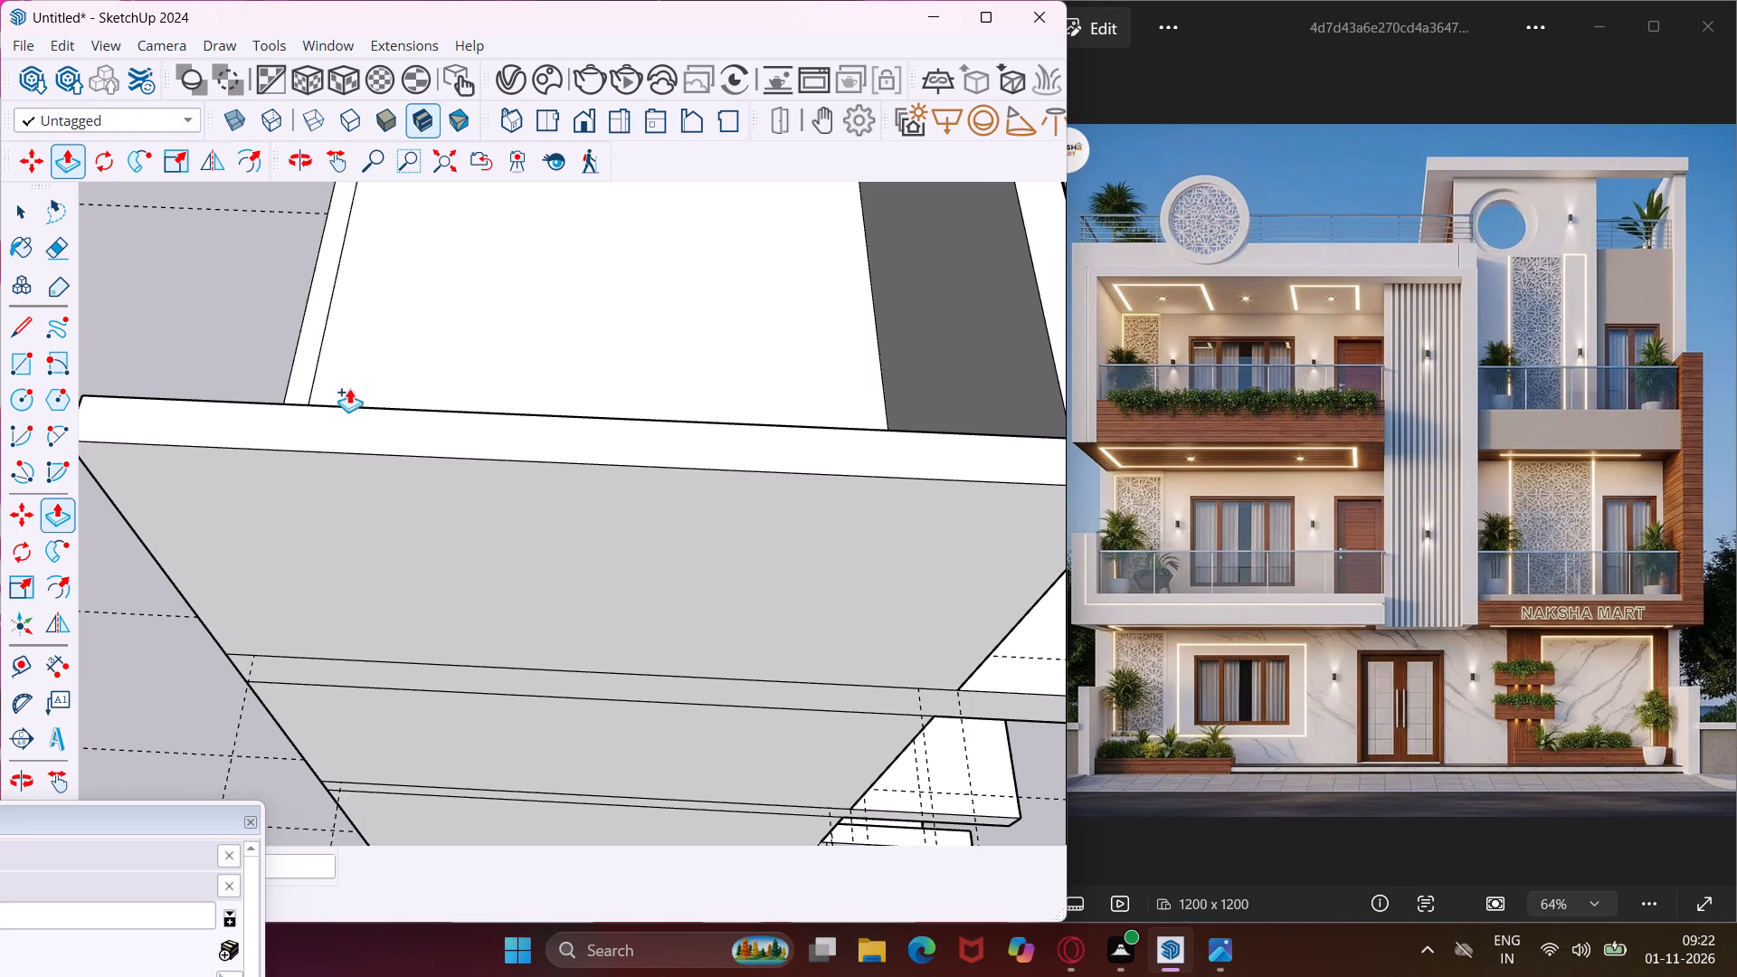
pyautogui.click(376, 417)
# Push/Pull the side wall footprint at the recessed end up level with the rear wall's top.
pyautogui.scroll(-11, 372, 417)
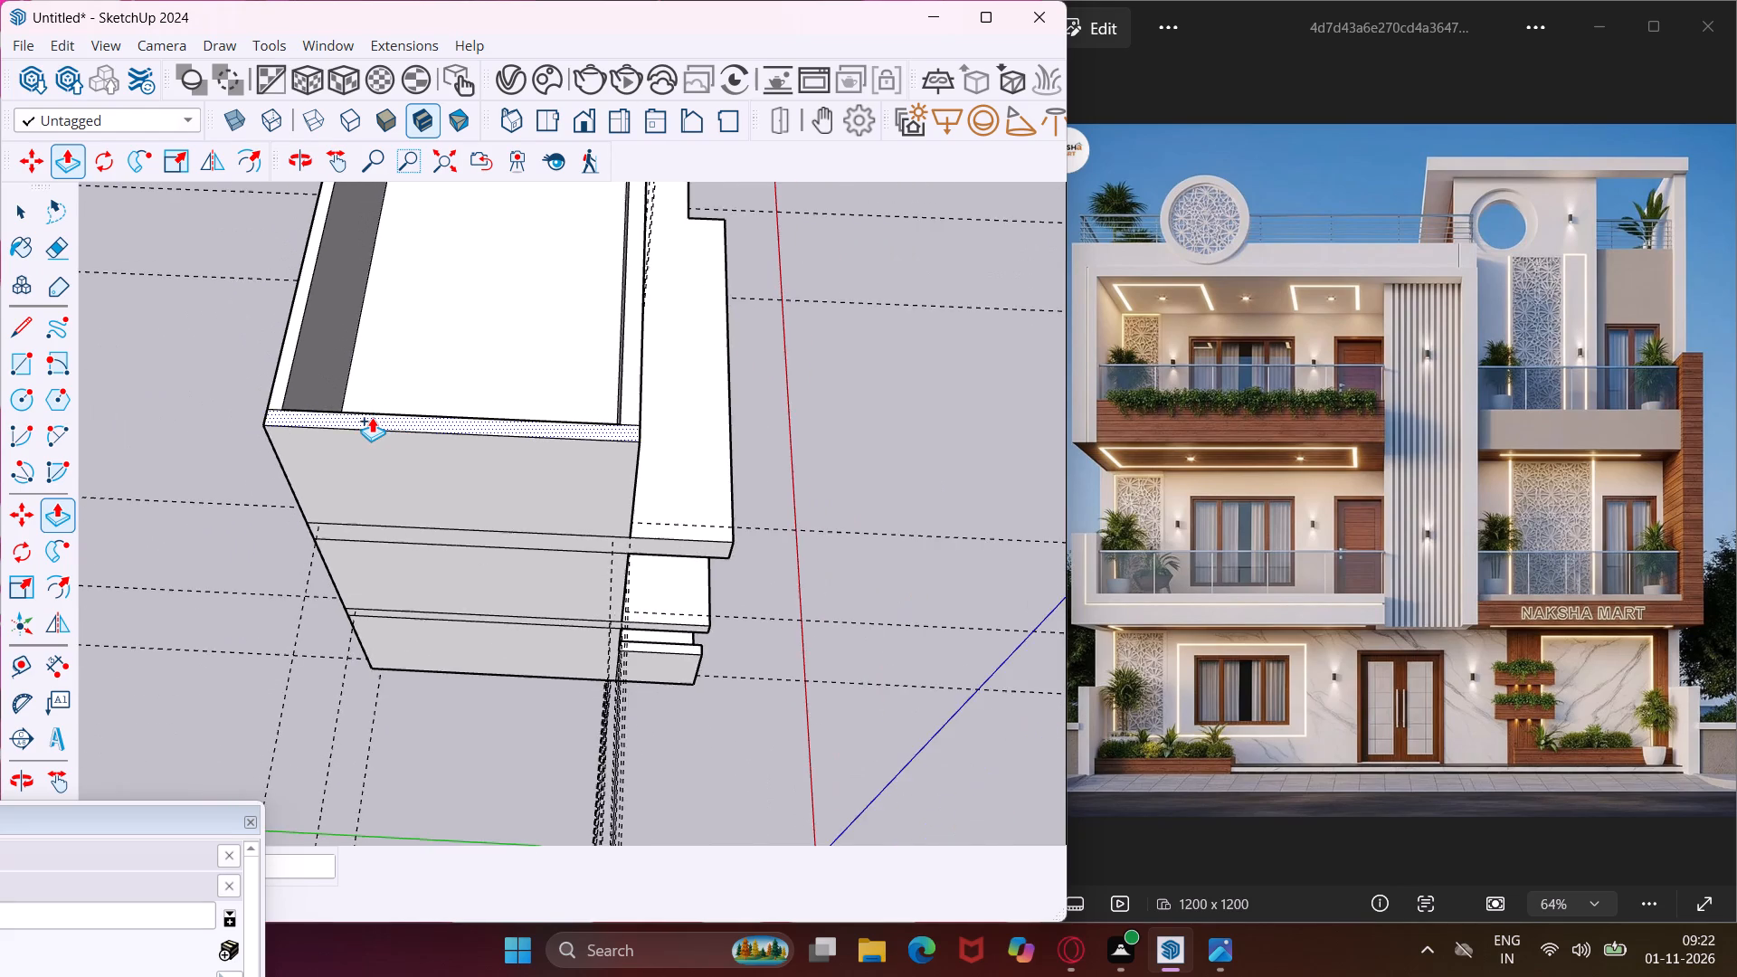
pyautogui.scroll(-5, 372, 417)
pyautogui.moveTo(372, 417); pyautogui.dragTo(169, 591, button='middle')
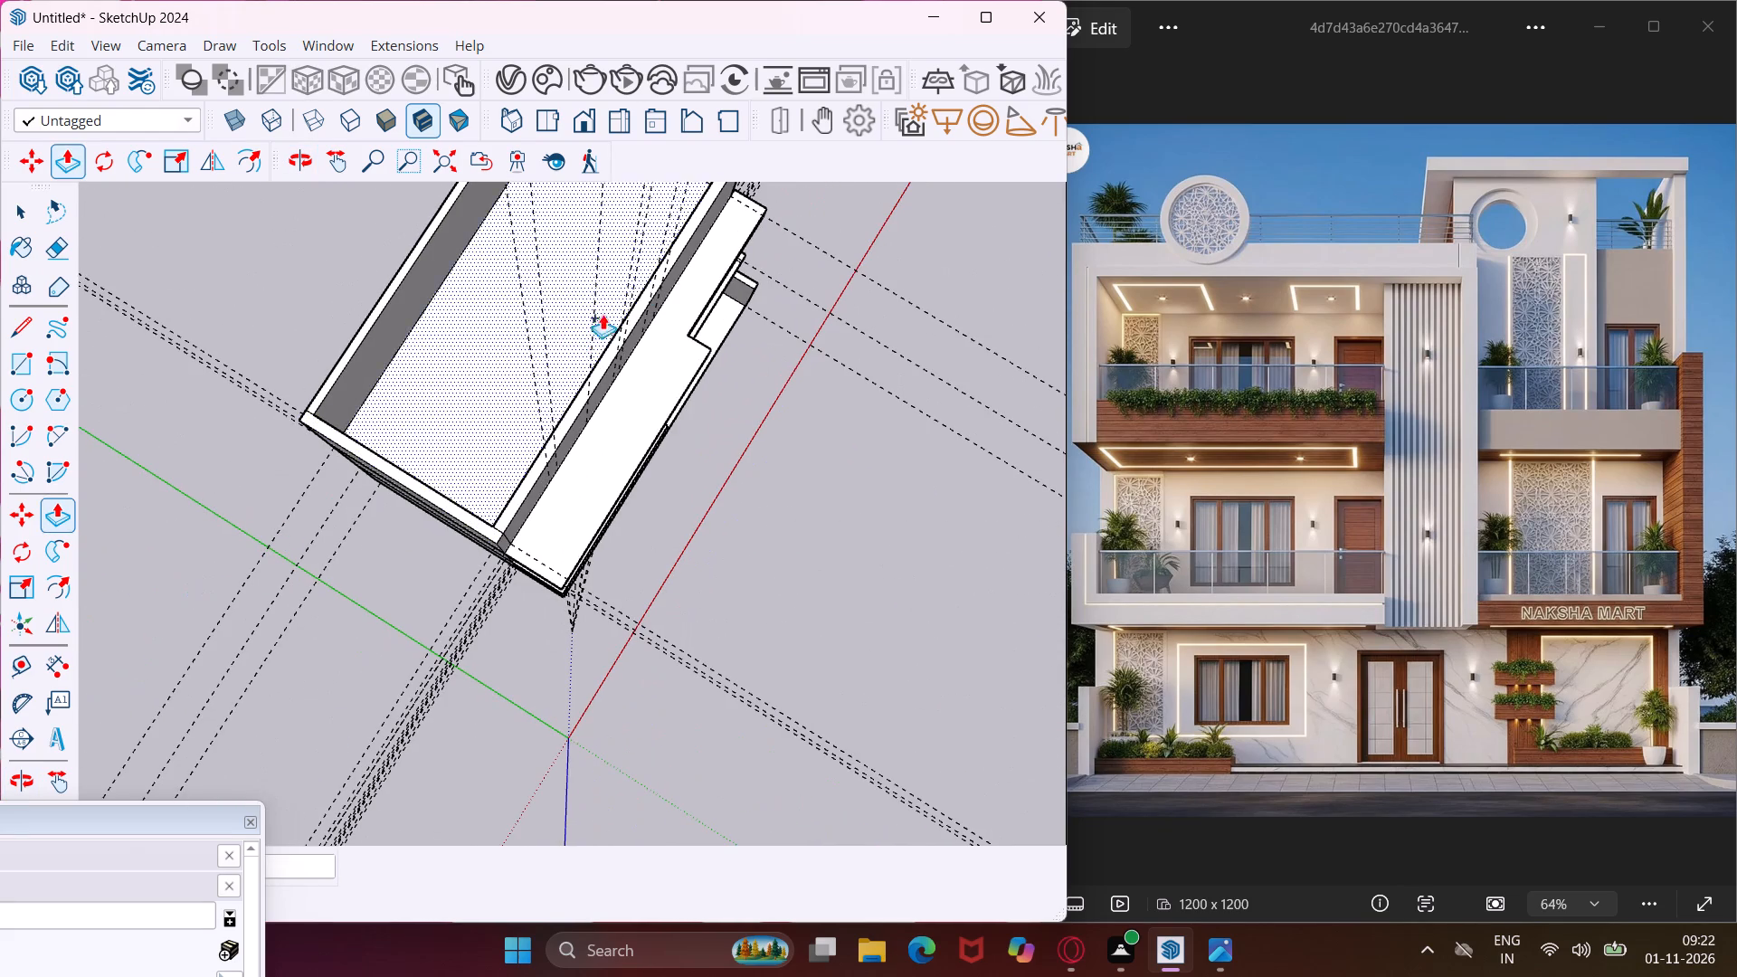
pyautogui.moveTo(677, 277); pyautogui.dragTo(296, 293, button='middle')
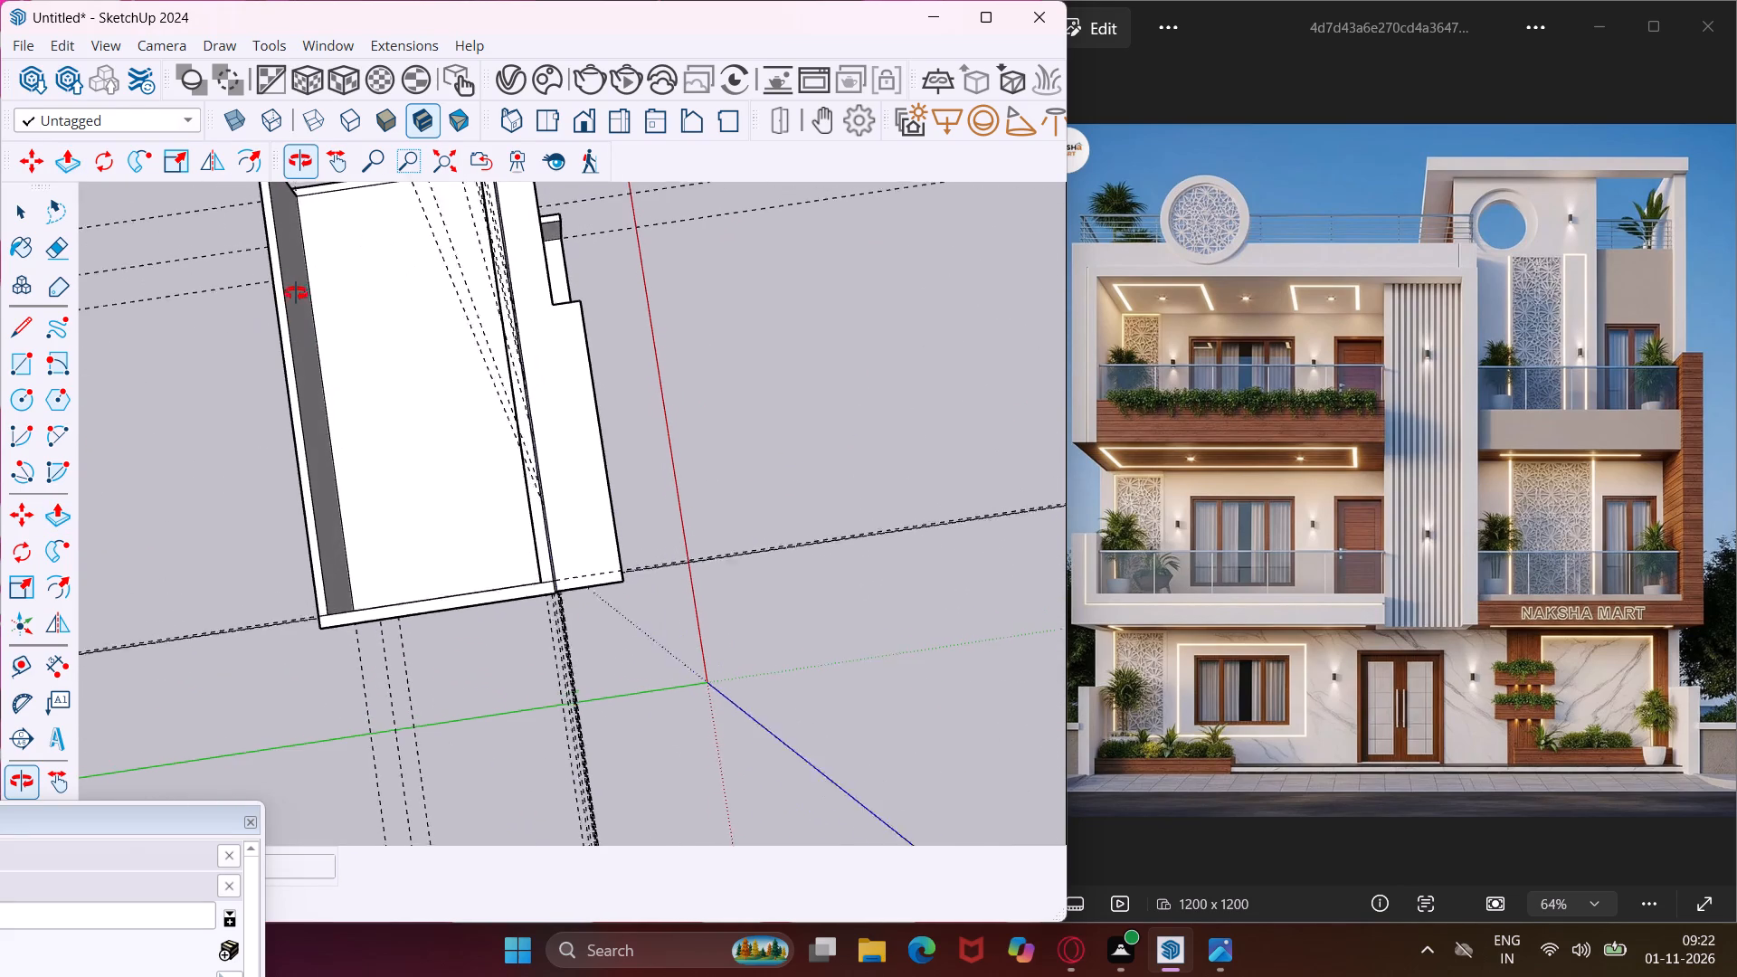
pyautogui.moveTo(296, 293); pyautogui.dragTo(296, 291, button='middle')
pyautogui.scroll(3, 314, 200)
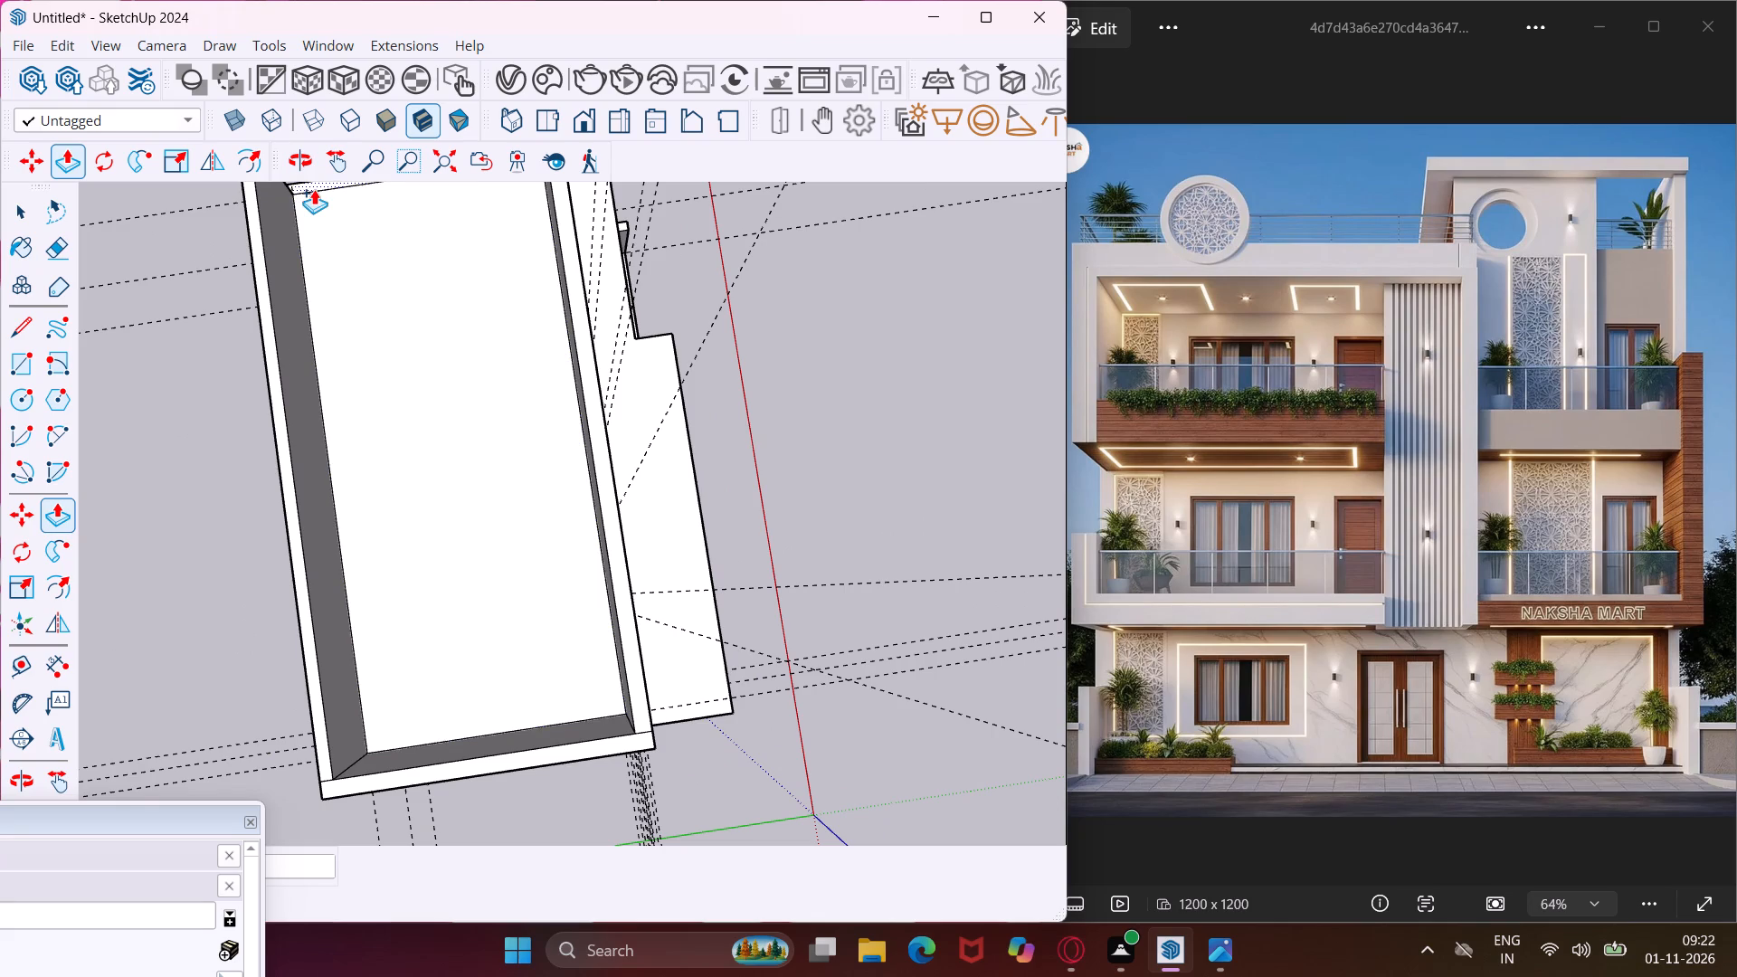
pyautogui.click(314, 189)
pyautogui.click(262, 272)
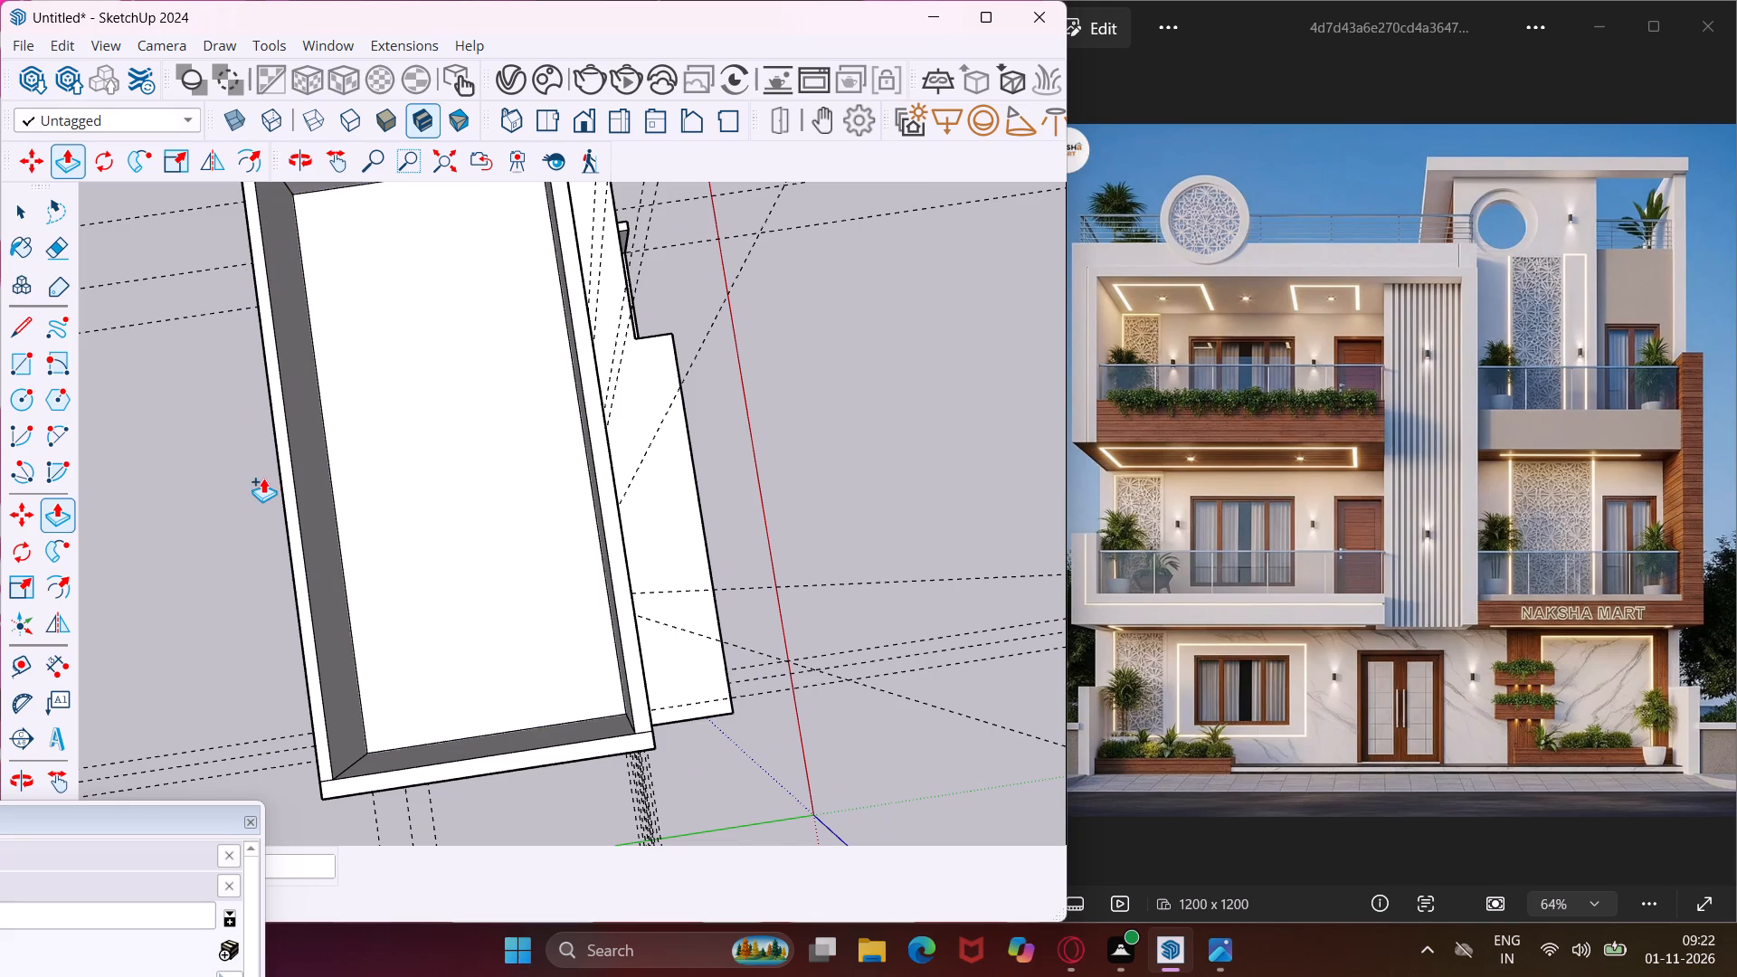
pyautogui.scroll(-4, 263, 478)
pyautogui.moveTo(475, 607); pyautogui.dragTo(180, 310, button='middle')
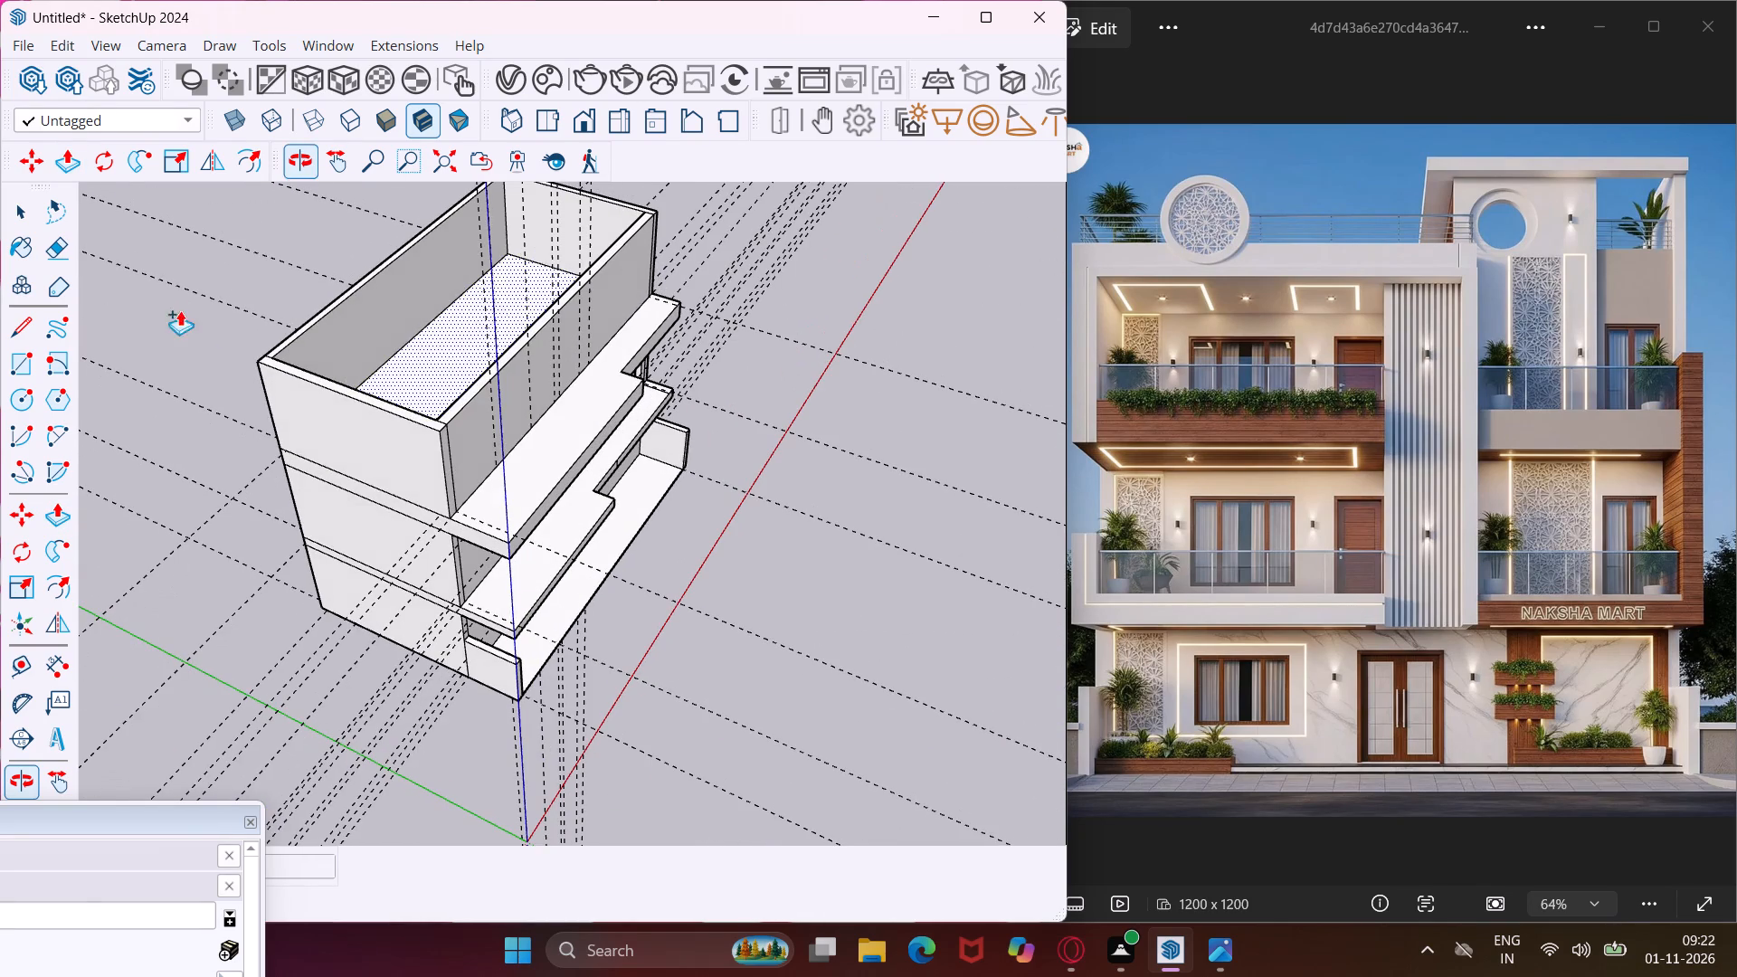
pyautogui.moveTo(517, 440); pyautogui.dragTo(95, 377, button='middle')
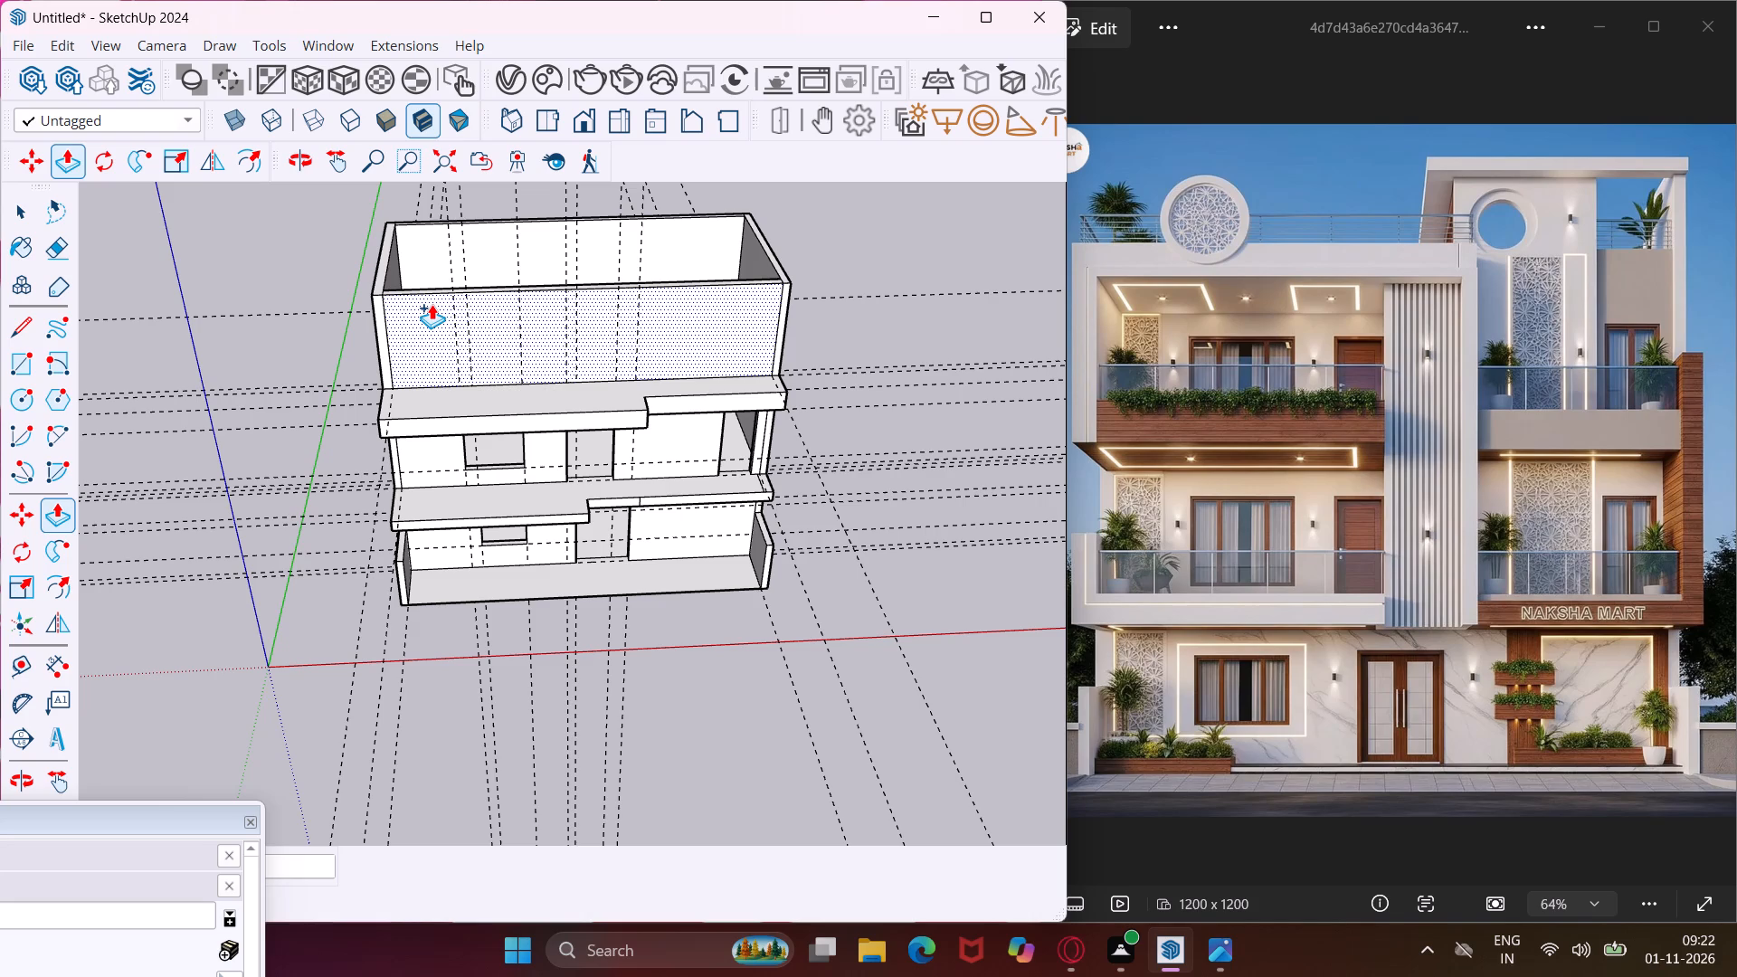
pyautogui.press('Escape')
pyautogui.press('space')
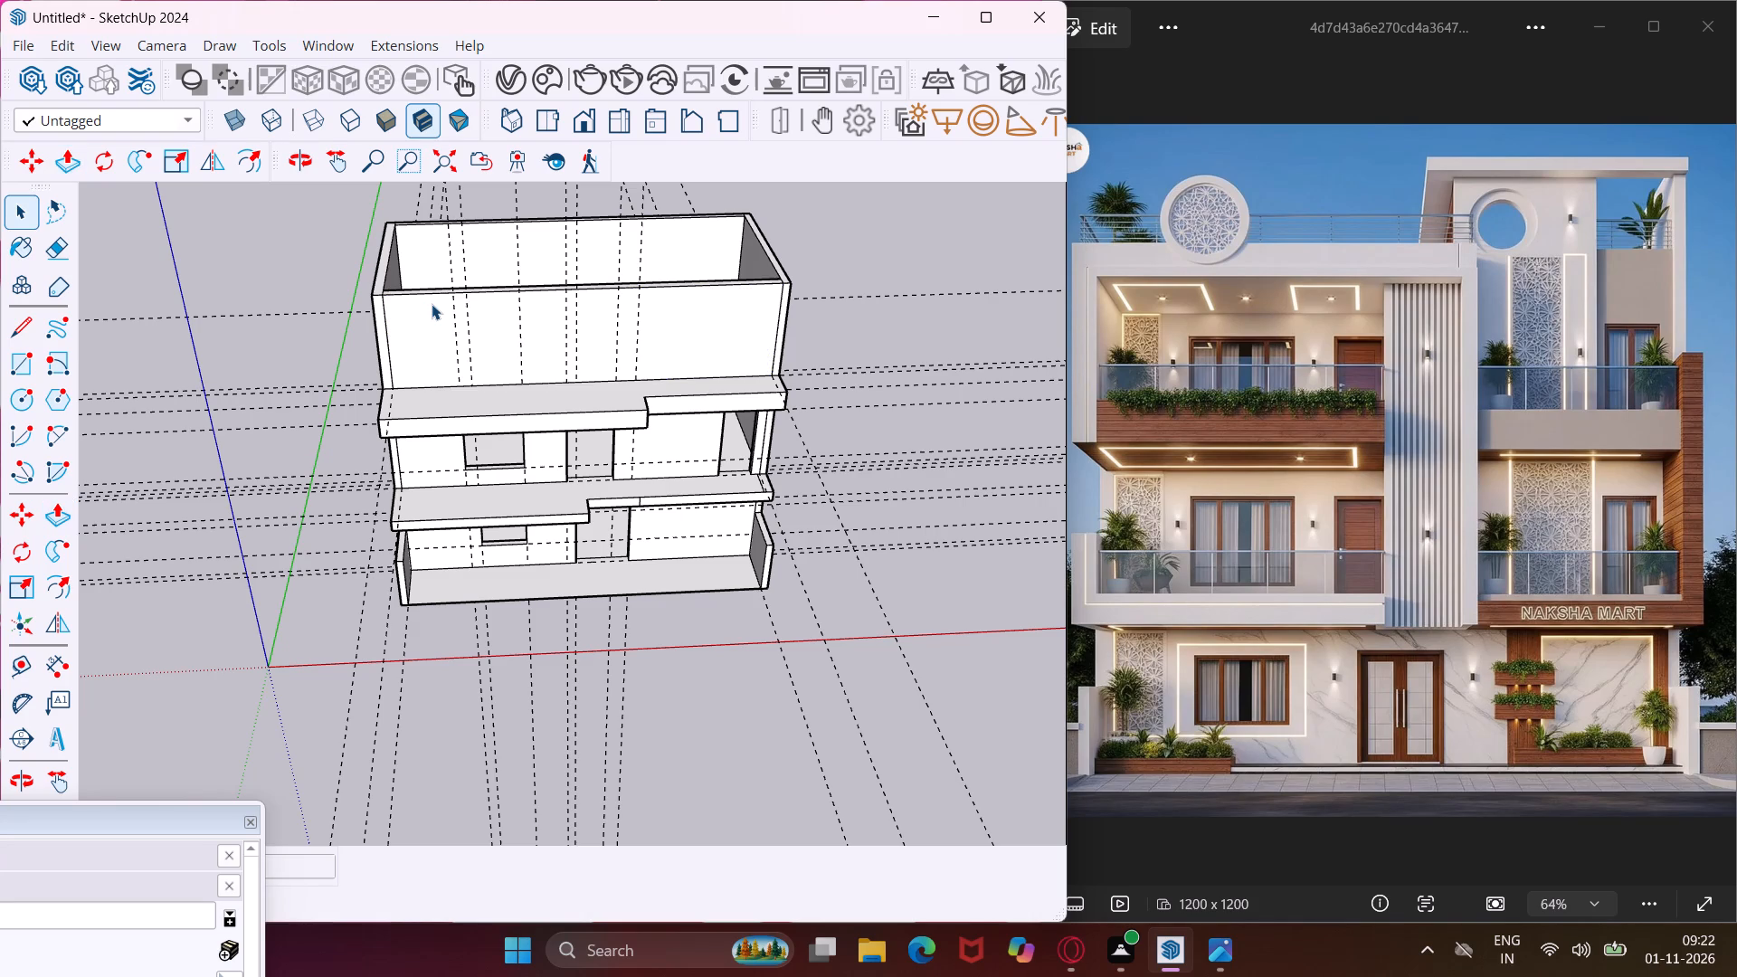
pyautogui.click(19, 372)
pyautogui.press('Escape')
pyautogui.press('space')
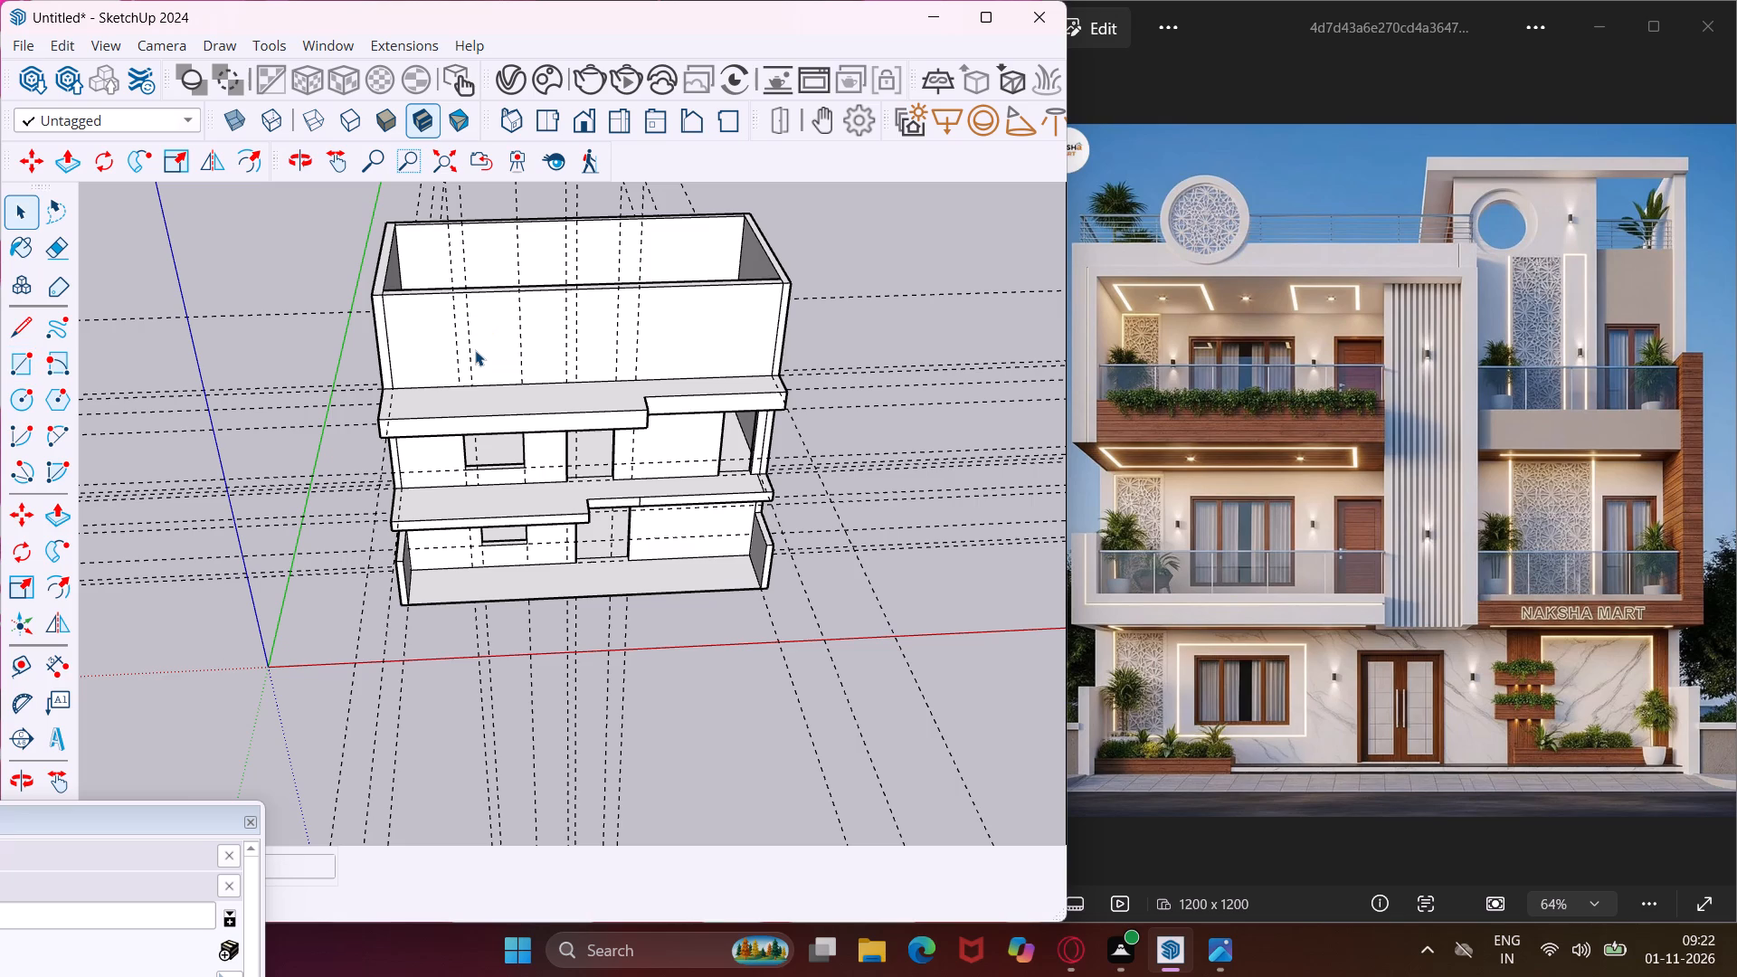
# Place a horizontal guide on the second-floor front wall 2' below its top edge.
pyautogui.moveTo(475, 350); pyautogui.dragTo(476, 198, button='middle')
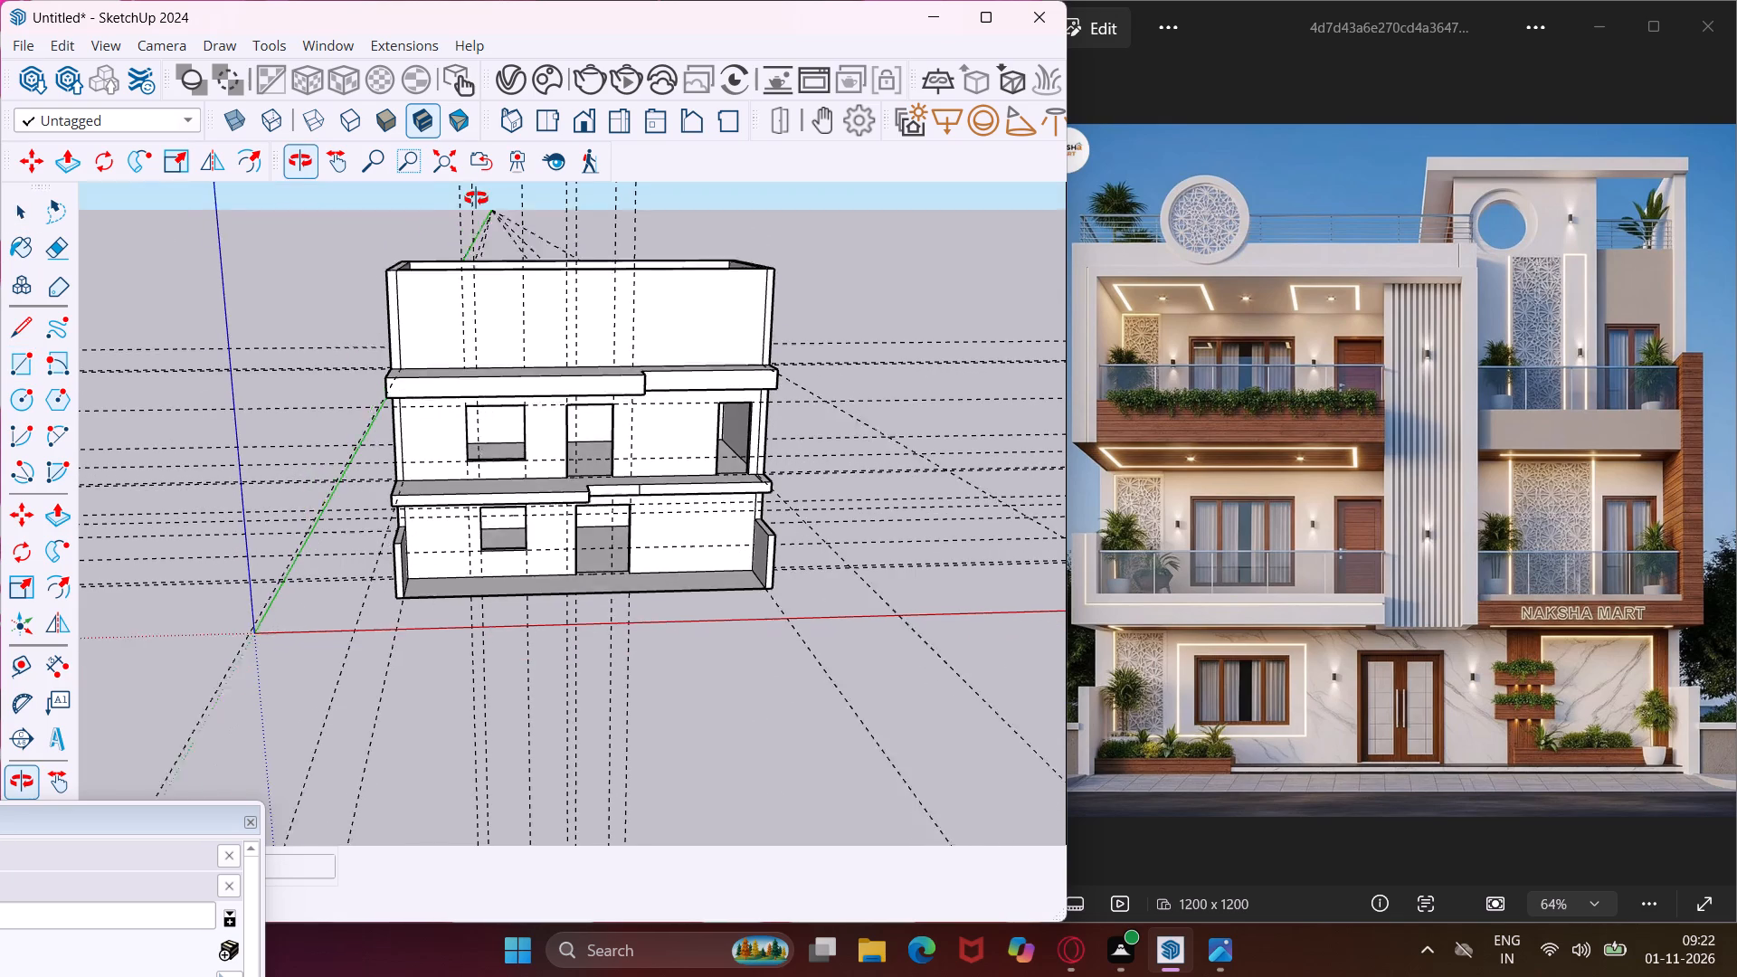
pyautogui.moveTo(476, 198); pyautogui.dragTo(476, 192, button='middle')
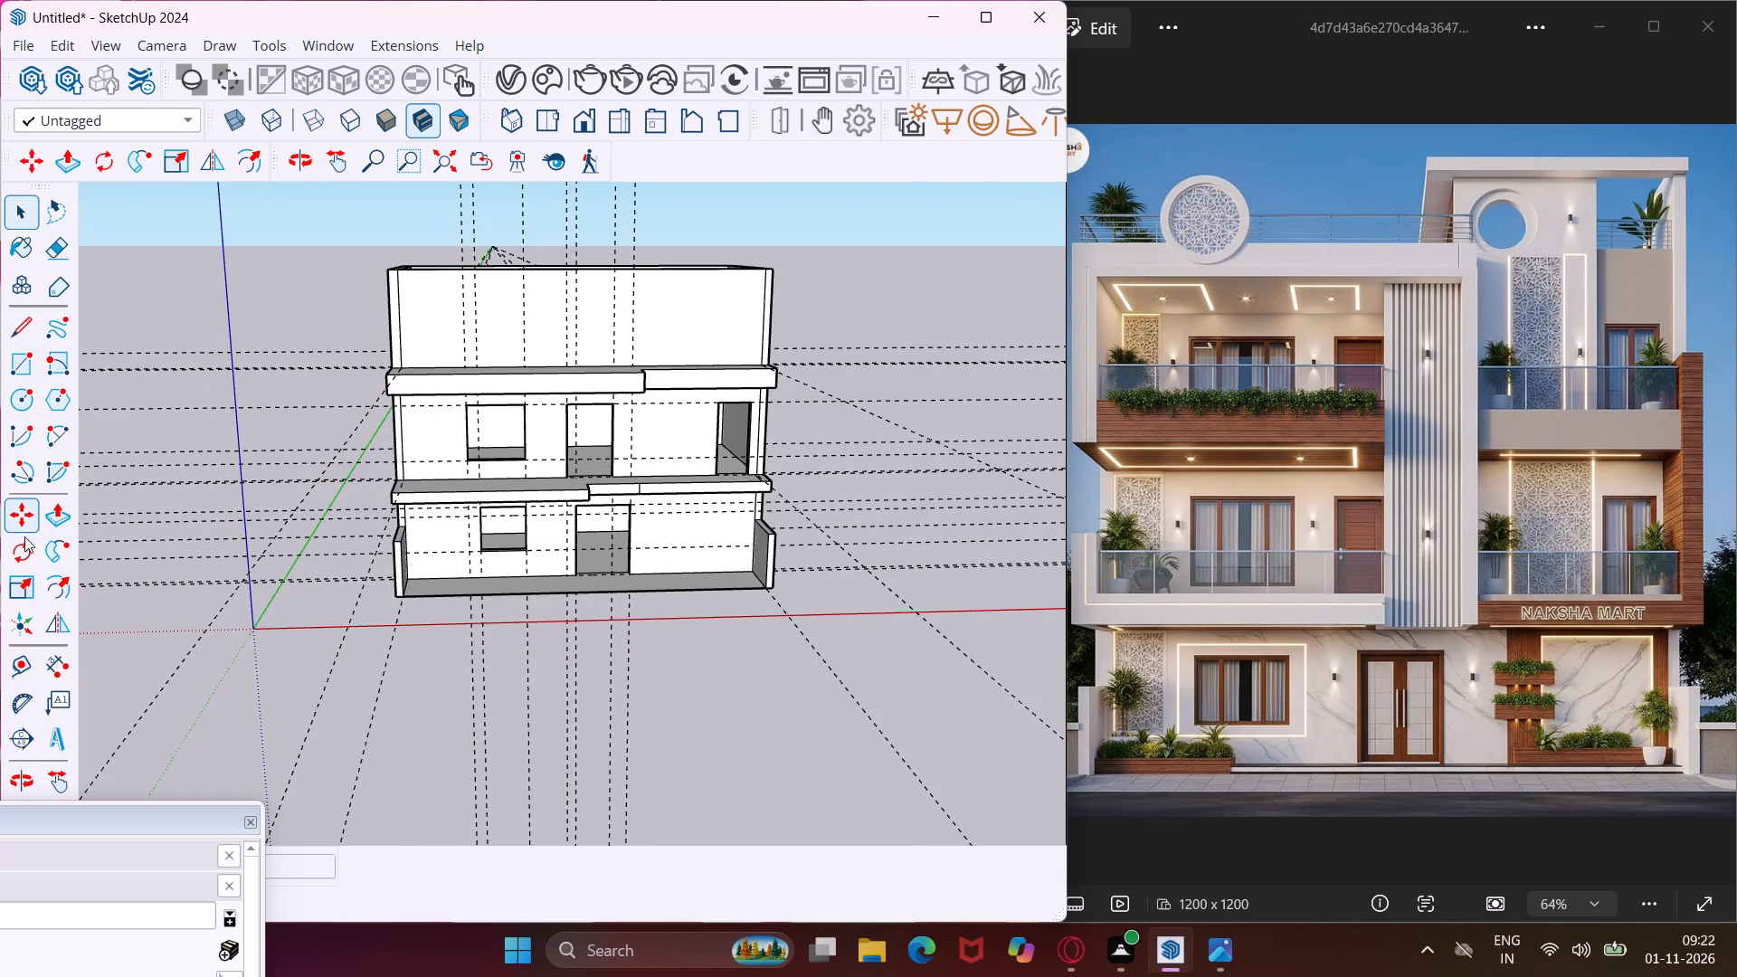
pyautogui.click(19, 662)
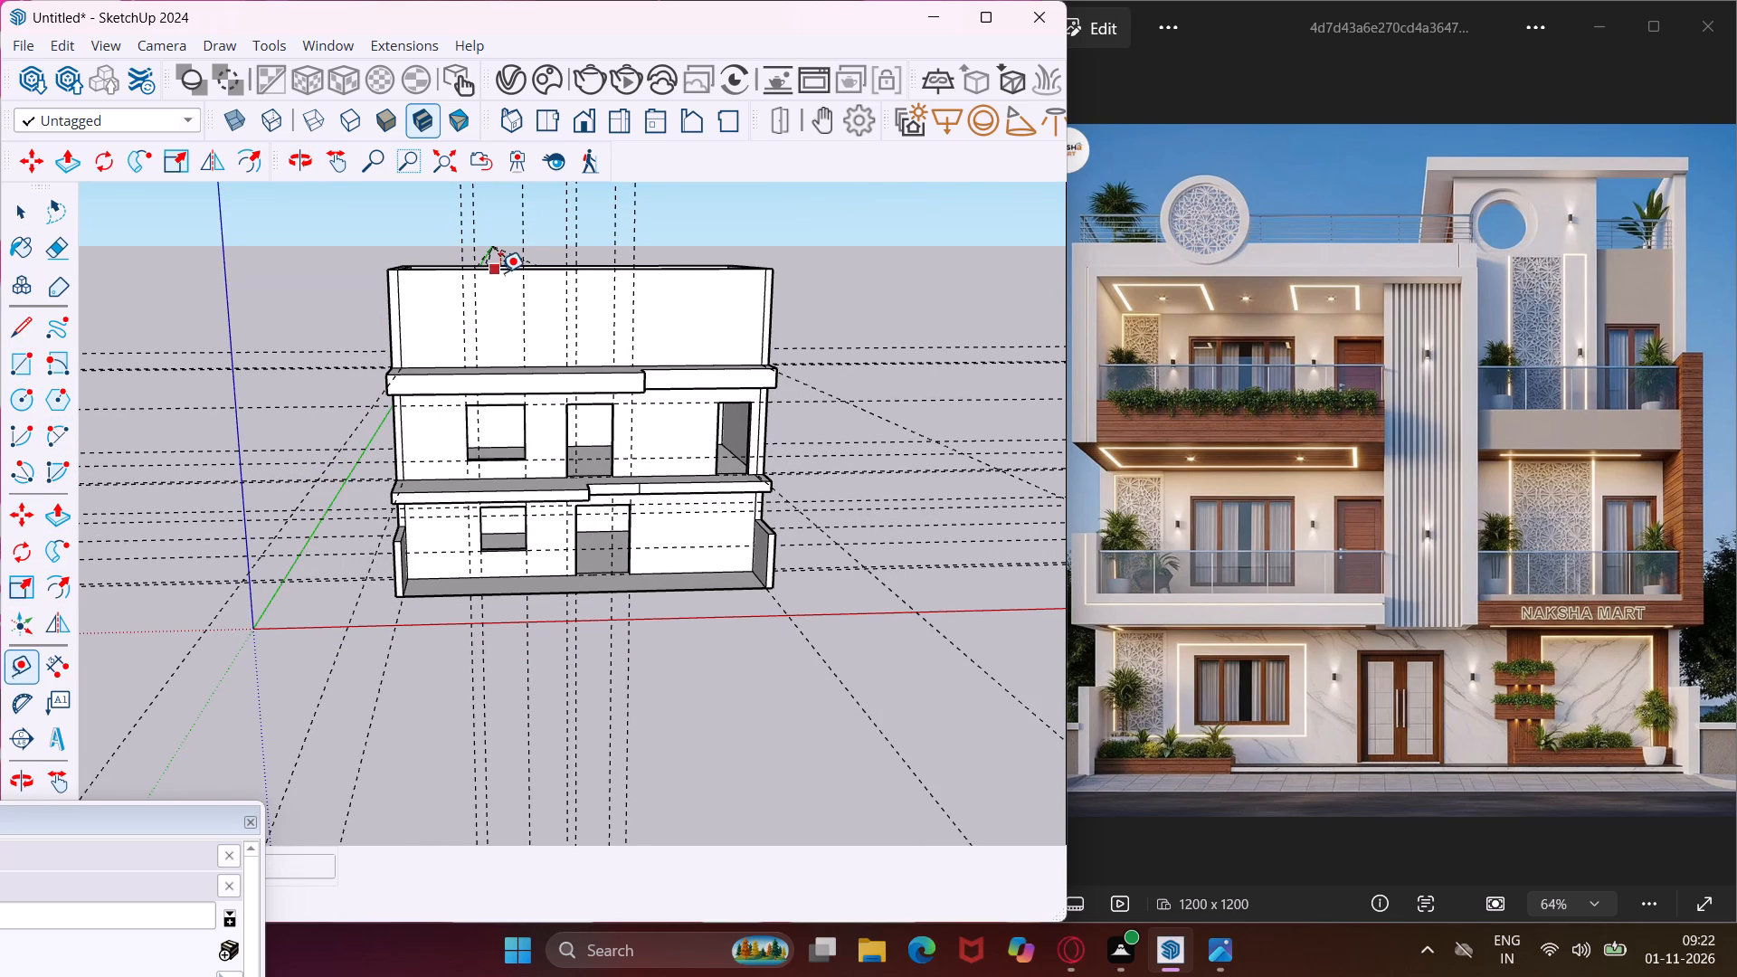
pyautogui.scroll(7, 500, 272)
pyautogui.click(500, 272)
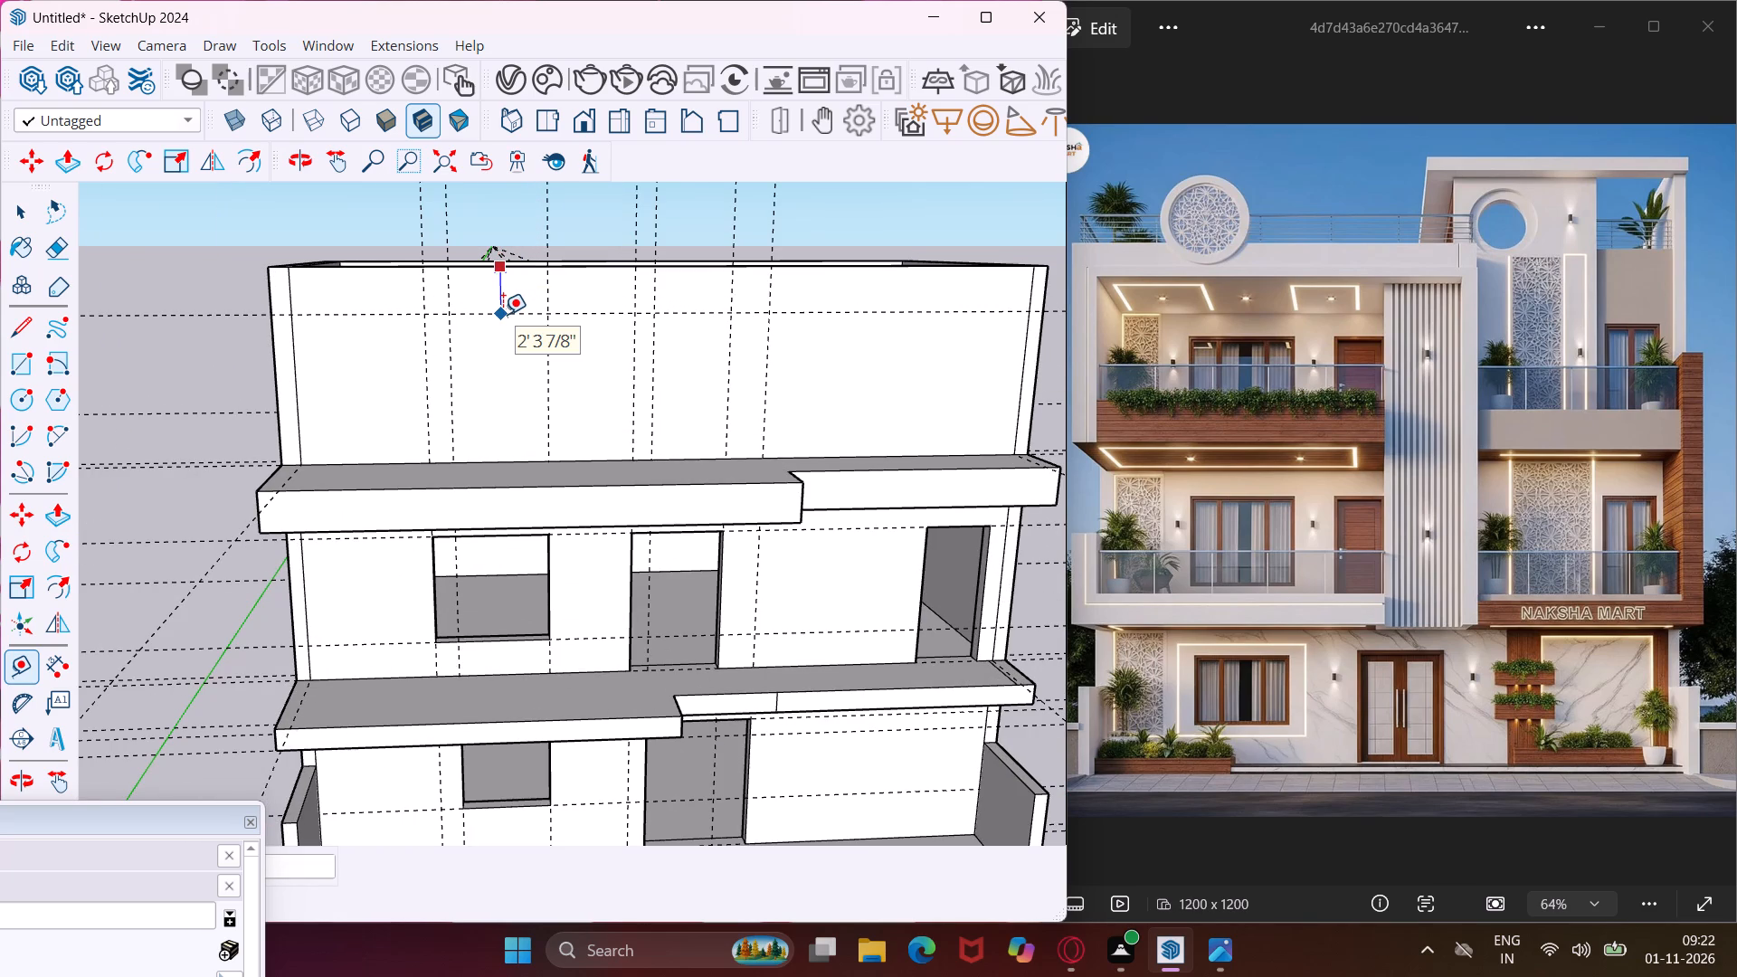
pyautogui.write("2'")
pyautogui.press('Return')
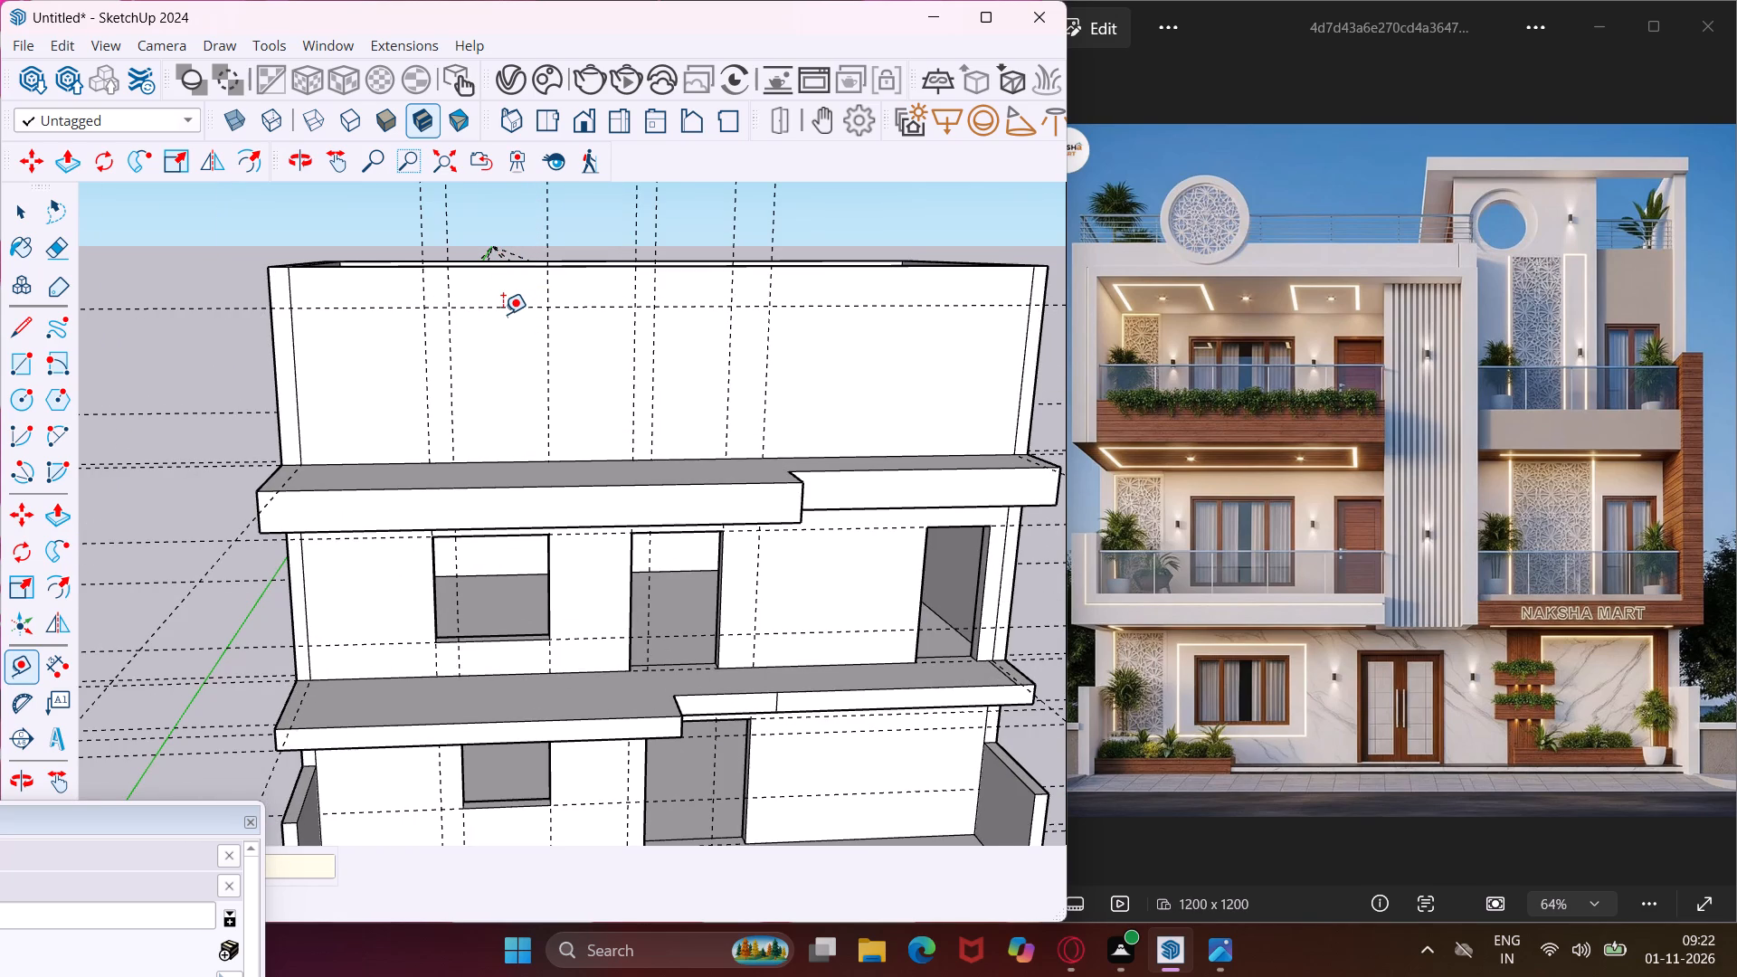
# Place a horizontal guide on the second-floor front wall 2' above the slab.
pyautogui.moveTo(503, 314); pyautogui.dragTo(502, 384, button='middle')
pyautogui.scroll(3, 509, 431)
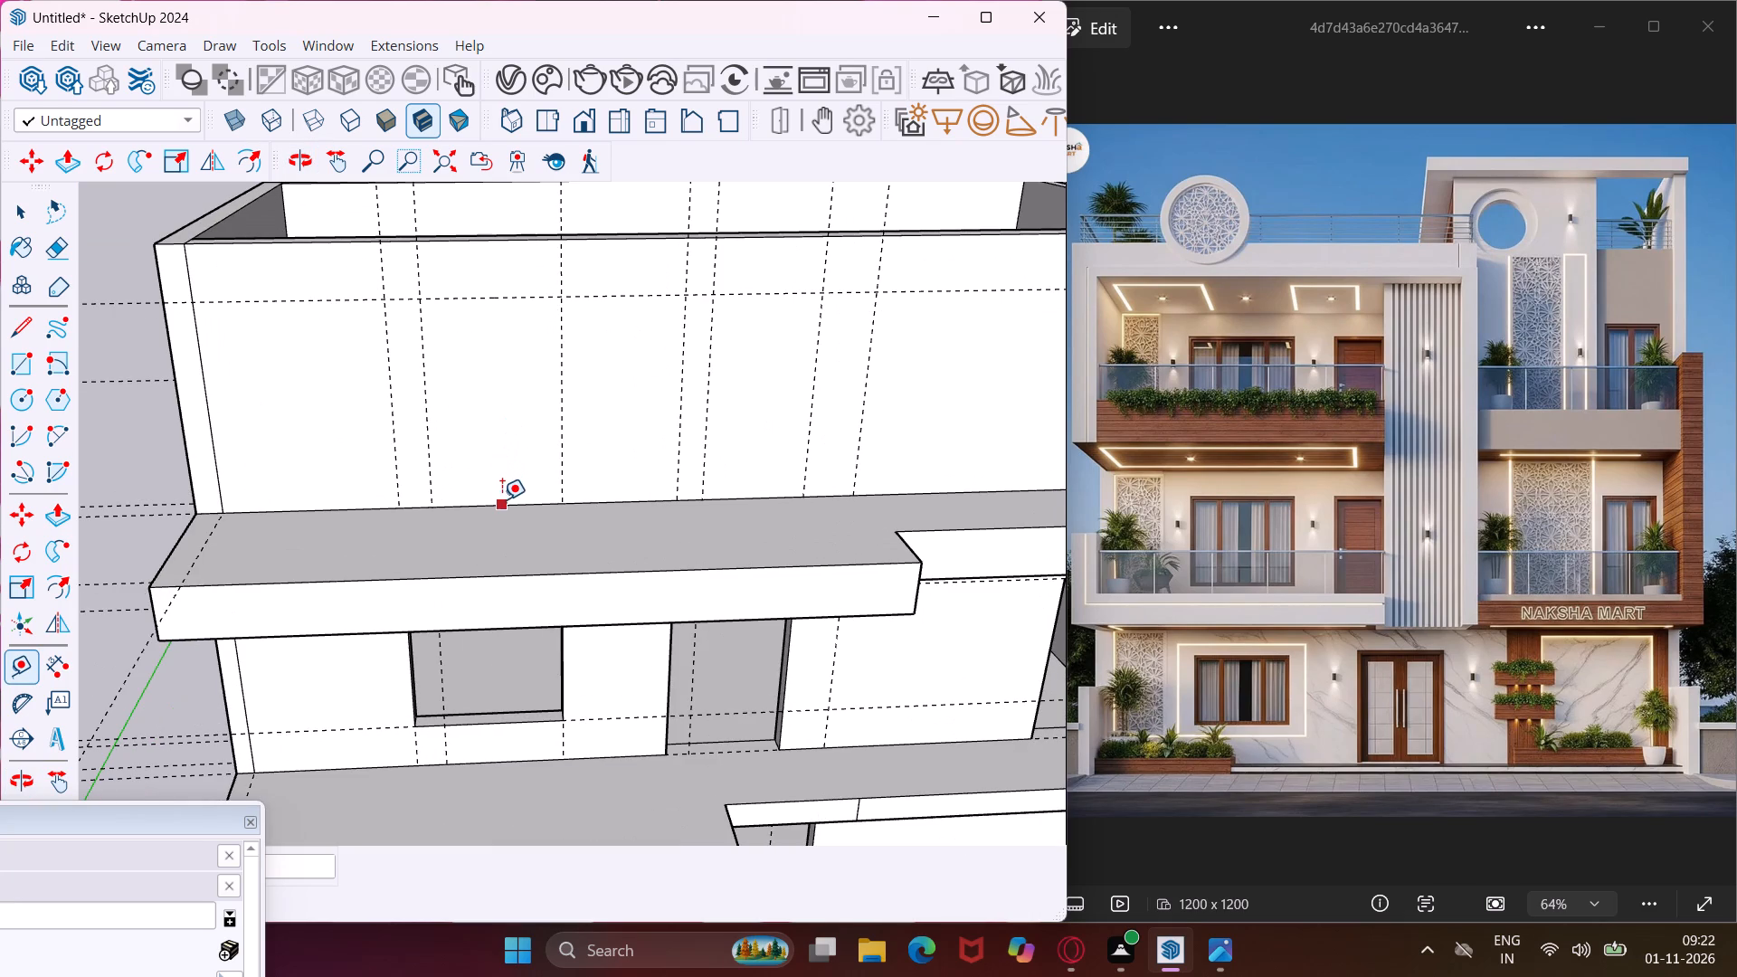
pyautogui.click(502, 499)
pyautogui.moveTo(501, 446); pyautogui.dragTo(510, 327, button='middle')
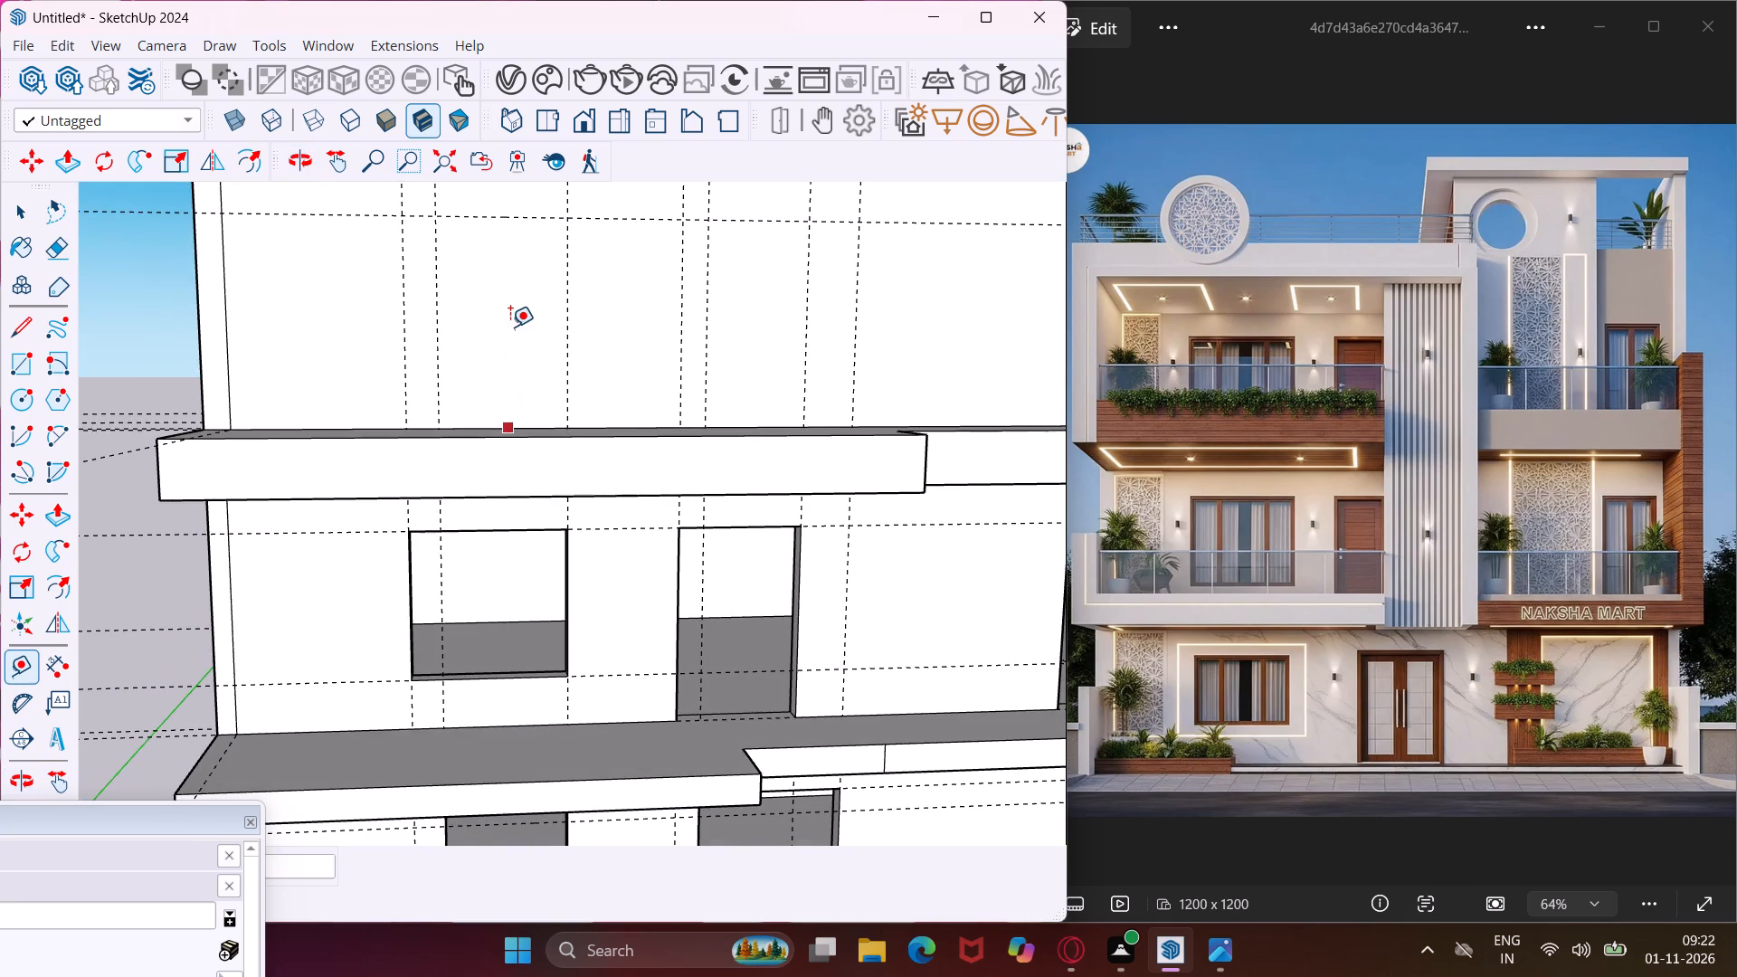
pyautogui.press('2')
pyautogui.press("'")
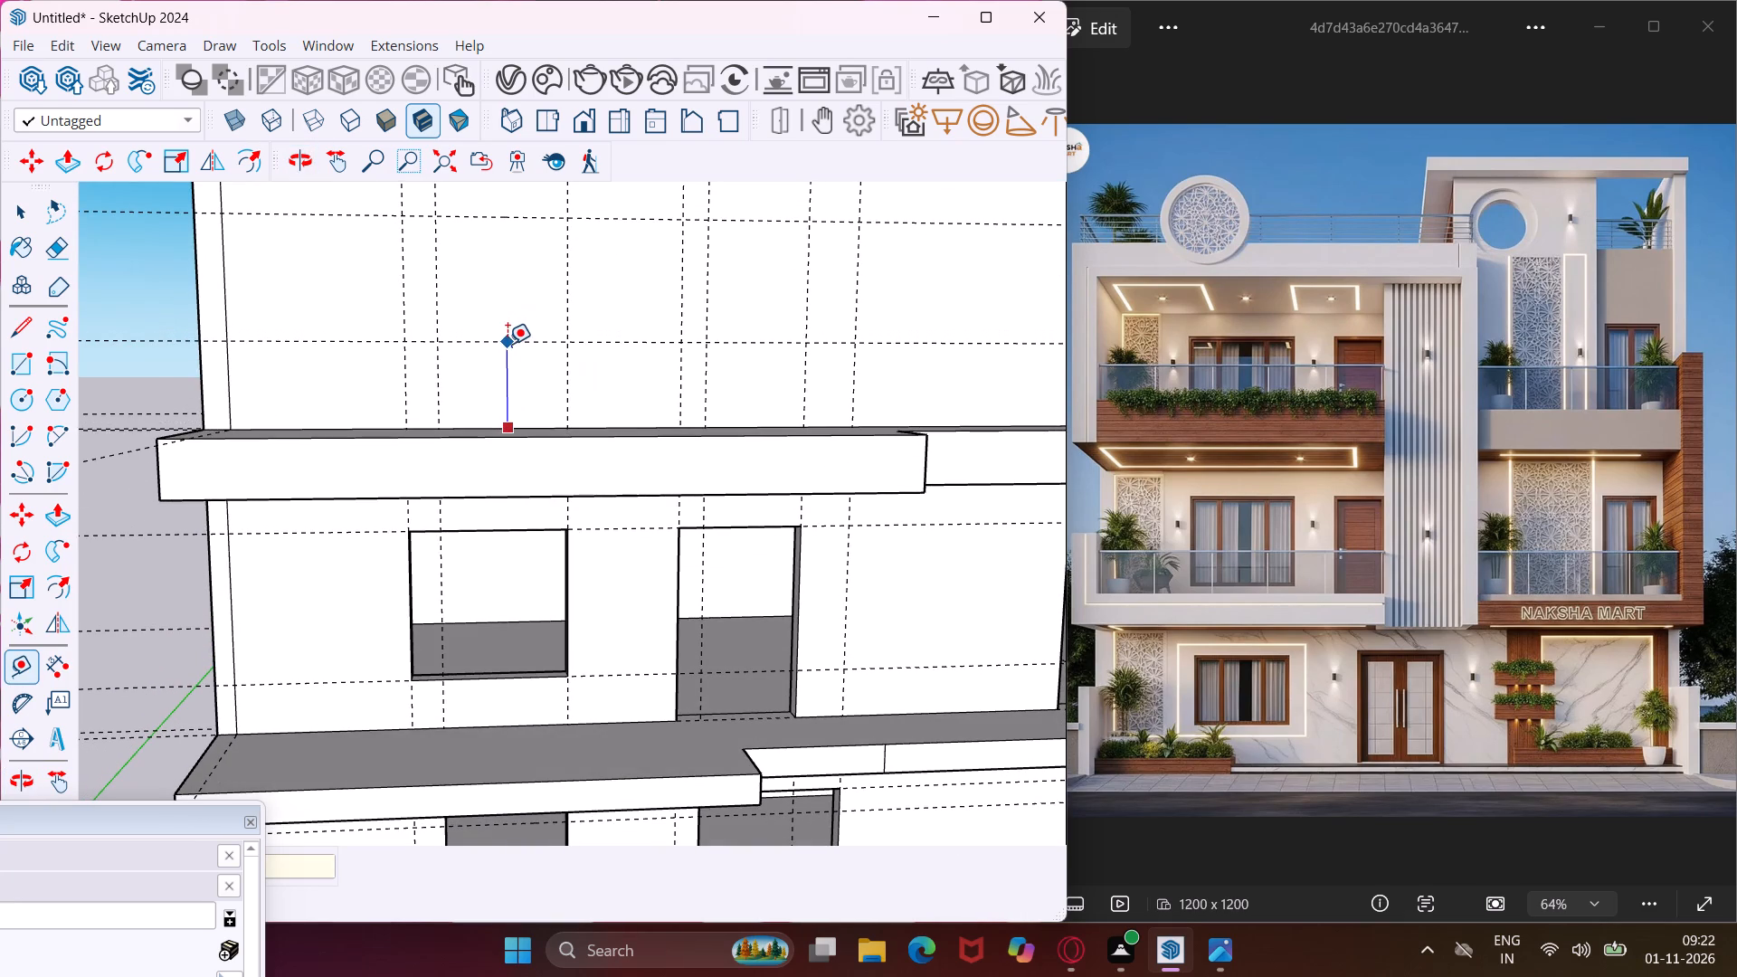
pyautogui.press('Return')
pyautogui.press('Escape')
pyautogui.press('space')
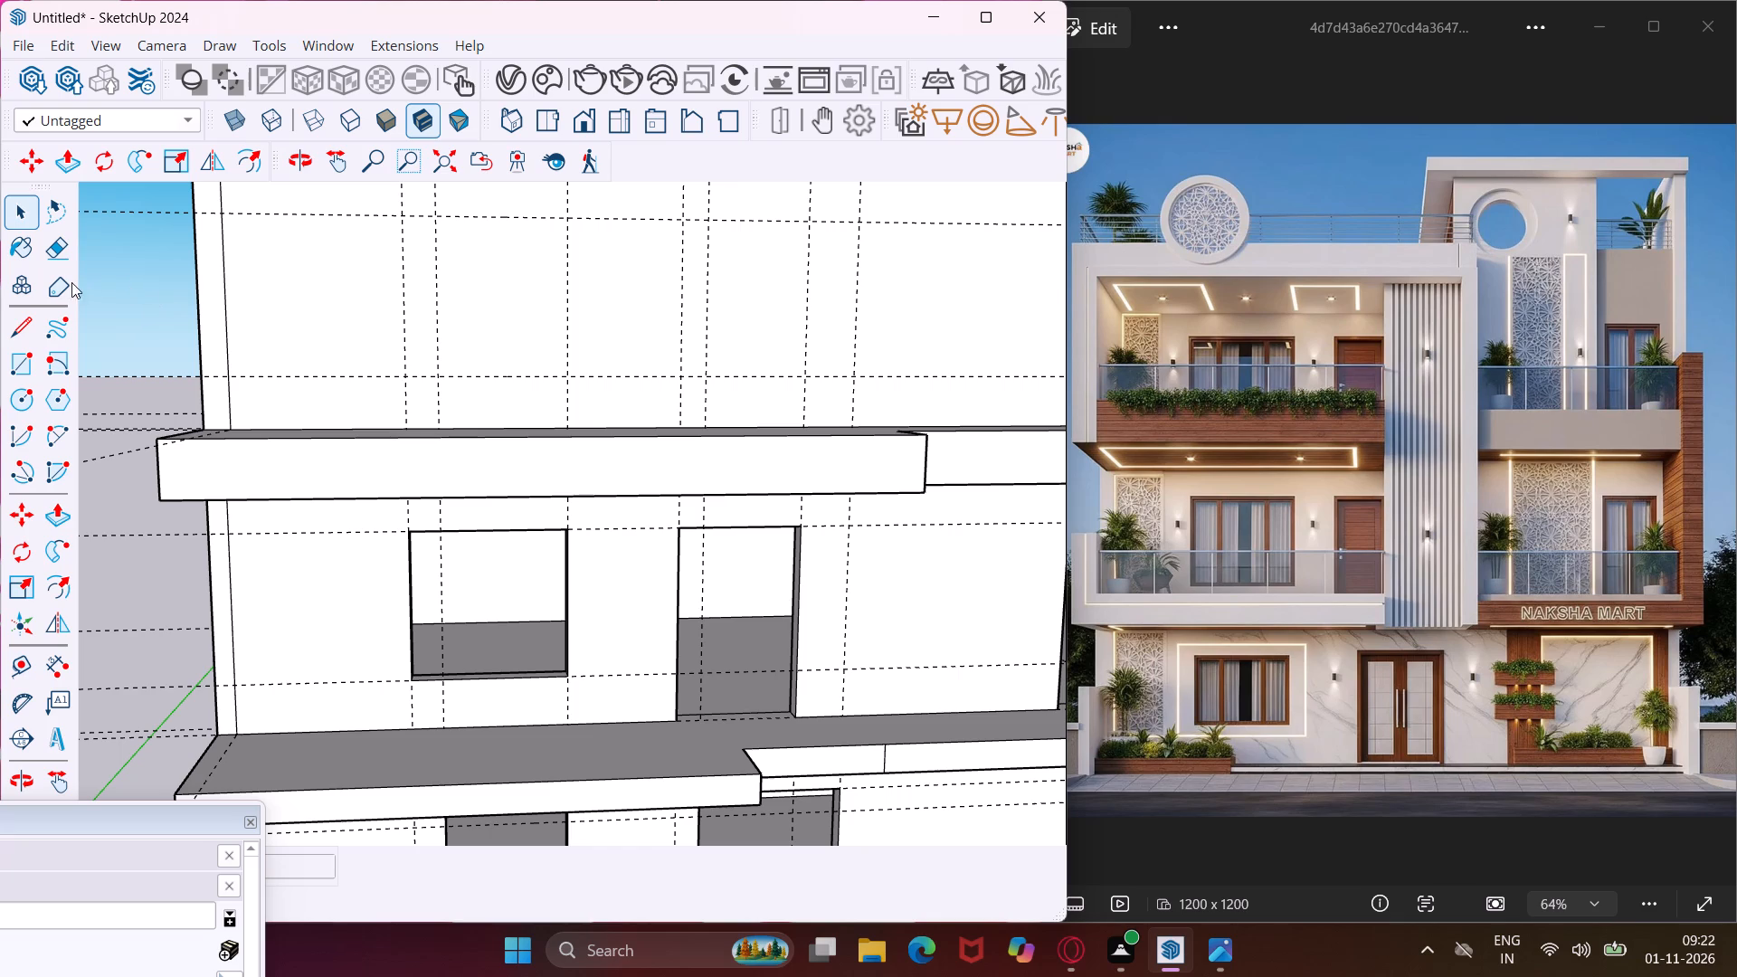
# Draw rectangles for the window and the middle door on the second-floor front wall, following the guides above the openings below.
pyautogui.click(30, 352)
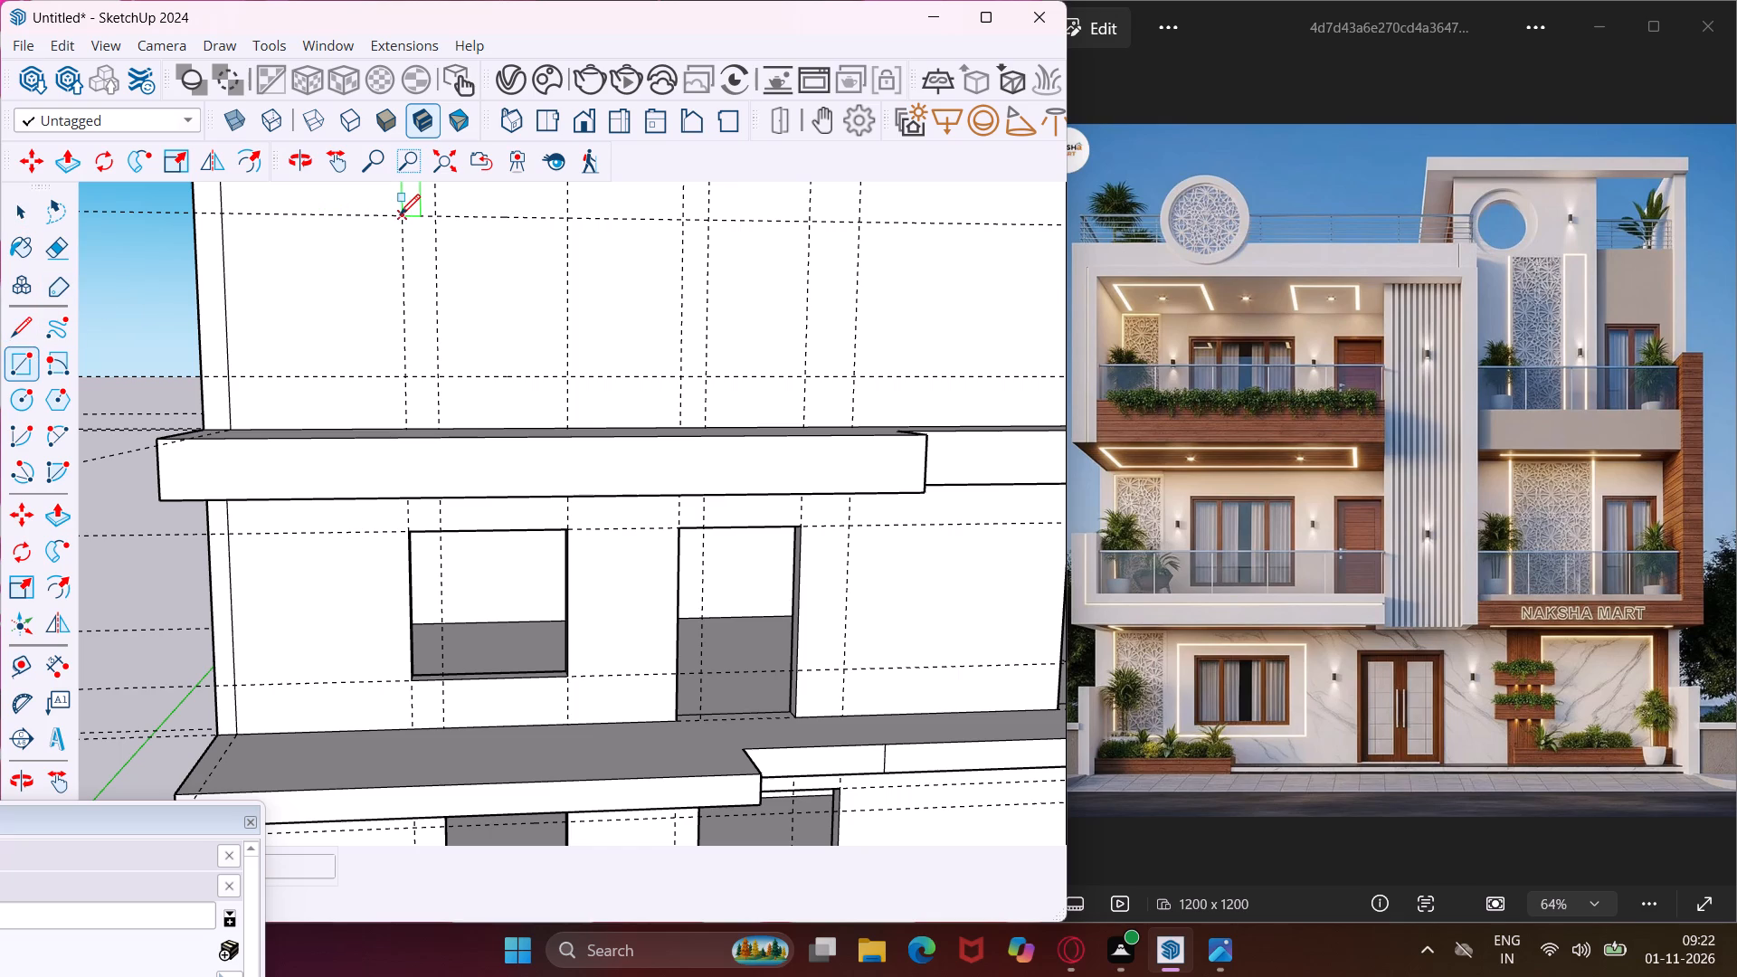
pyautogui.click(400, 214)
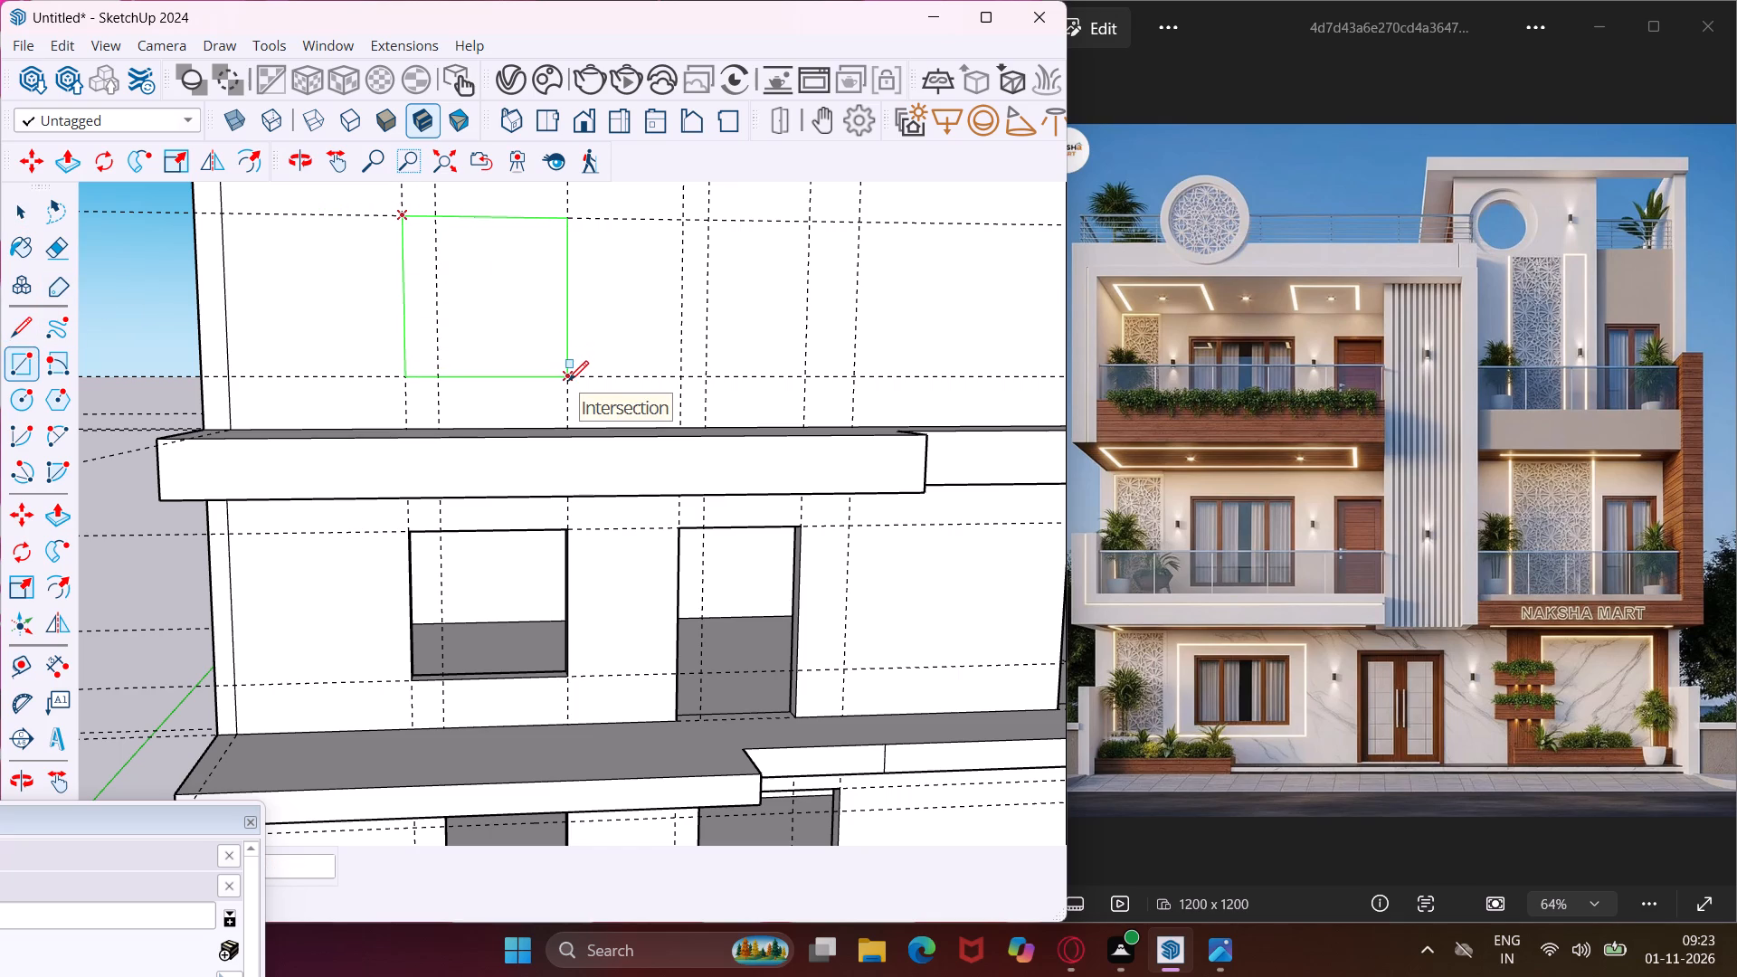
pyautogui.click(569, 377)
pyautogui.scroll(-3, 421, 347)
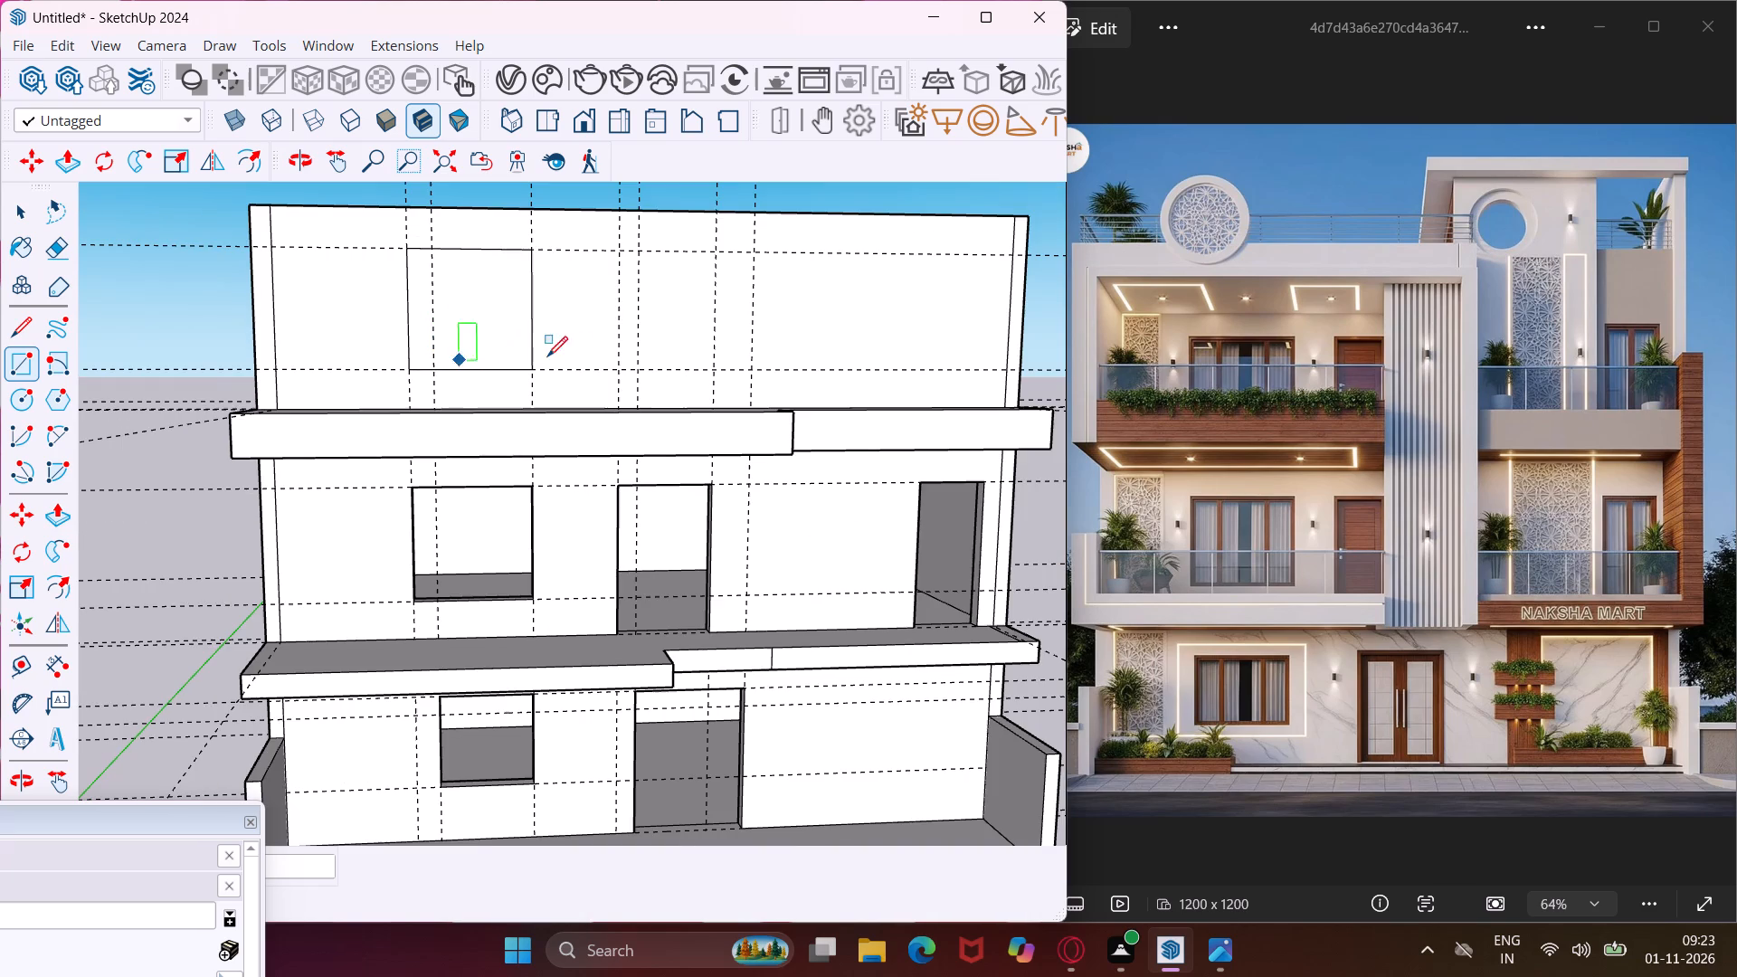
pyautogui.click(624, 252)
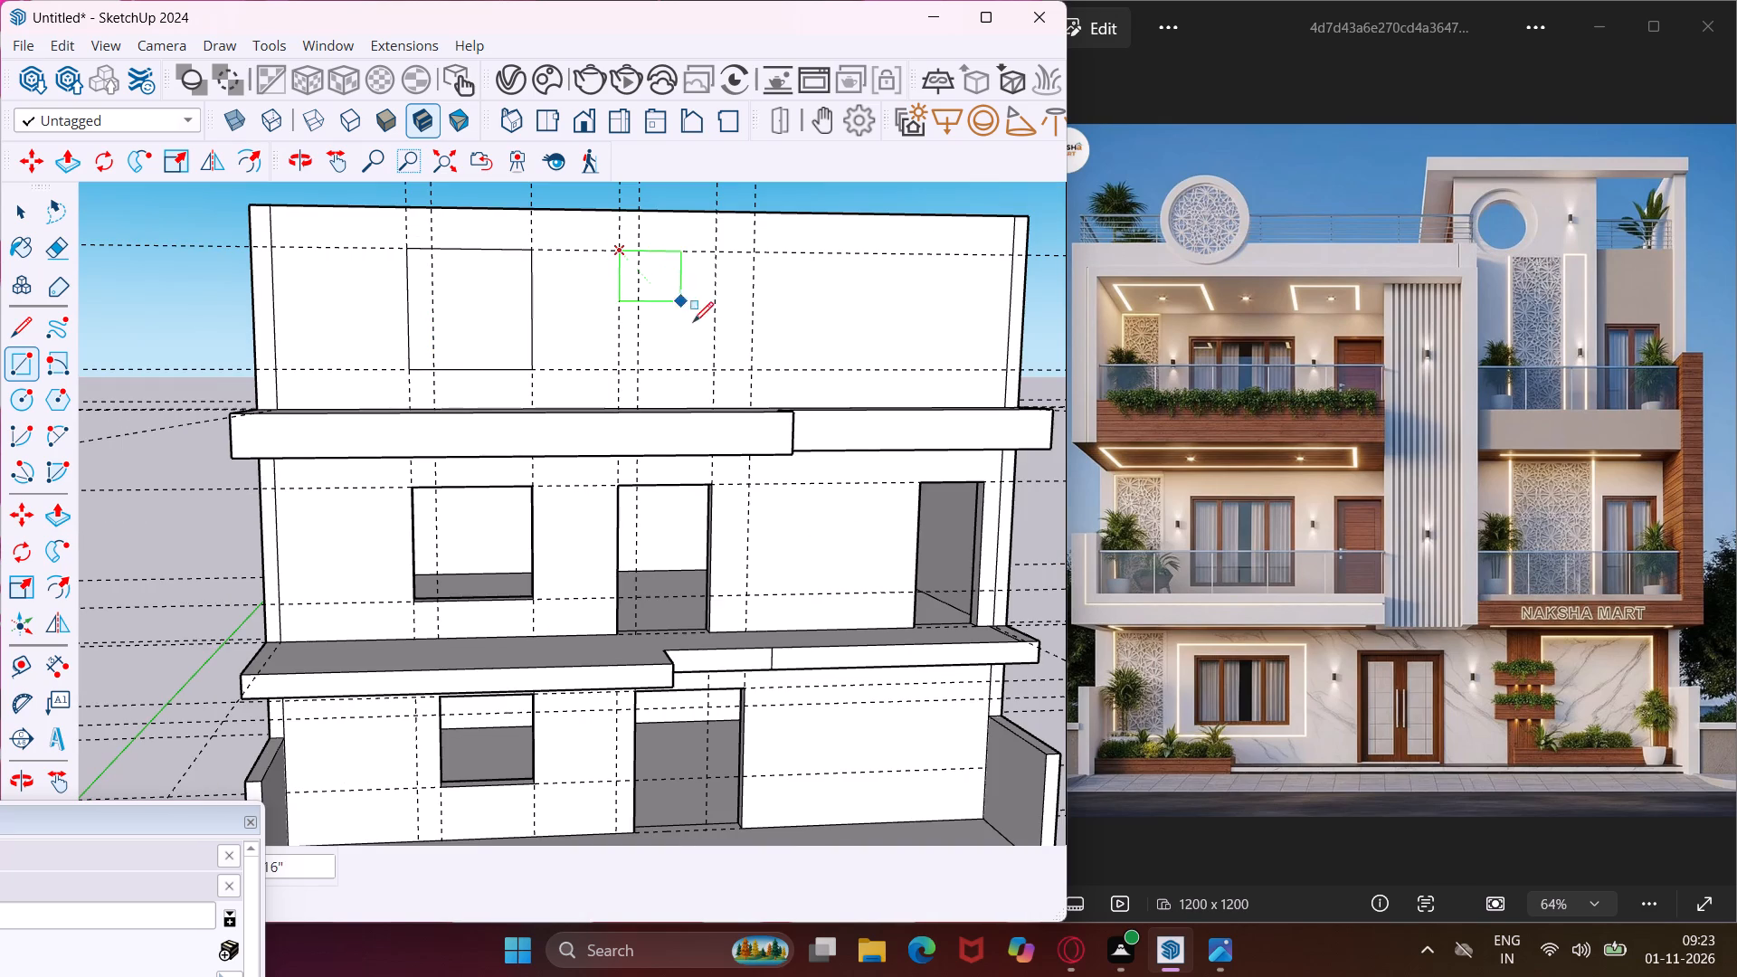
pyautogui.click(713, 403)
# Draw the end door rectangle on the second-floor front wall above the first-floor end door, from the slab up to the upper guide.
pyautogui.scroll(-4, 520, 324)
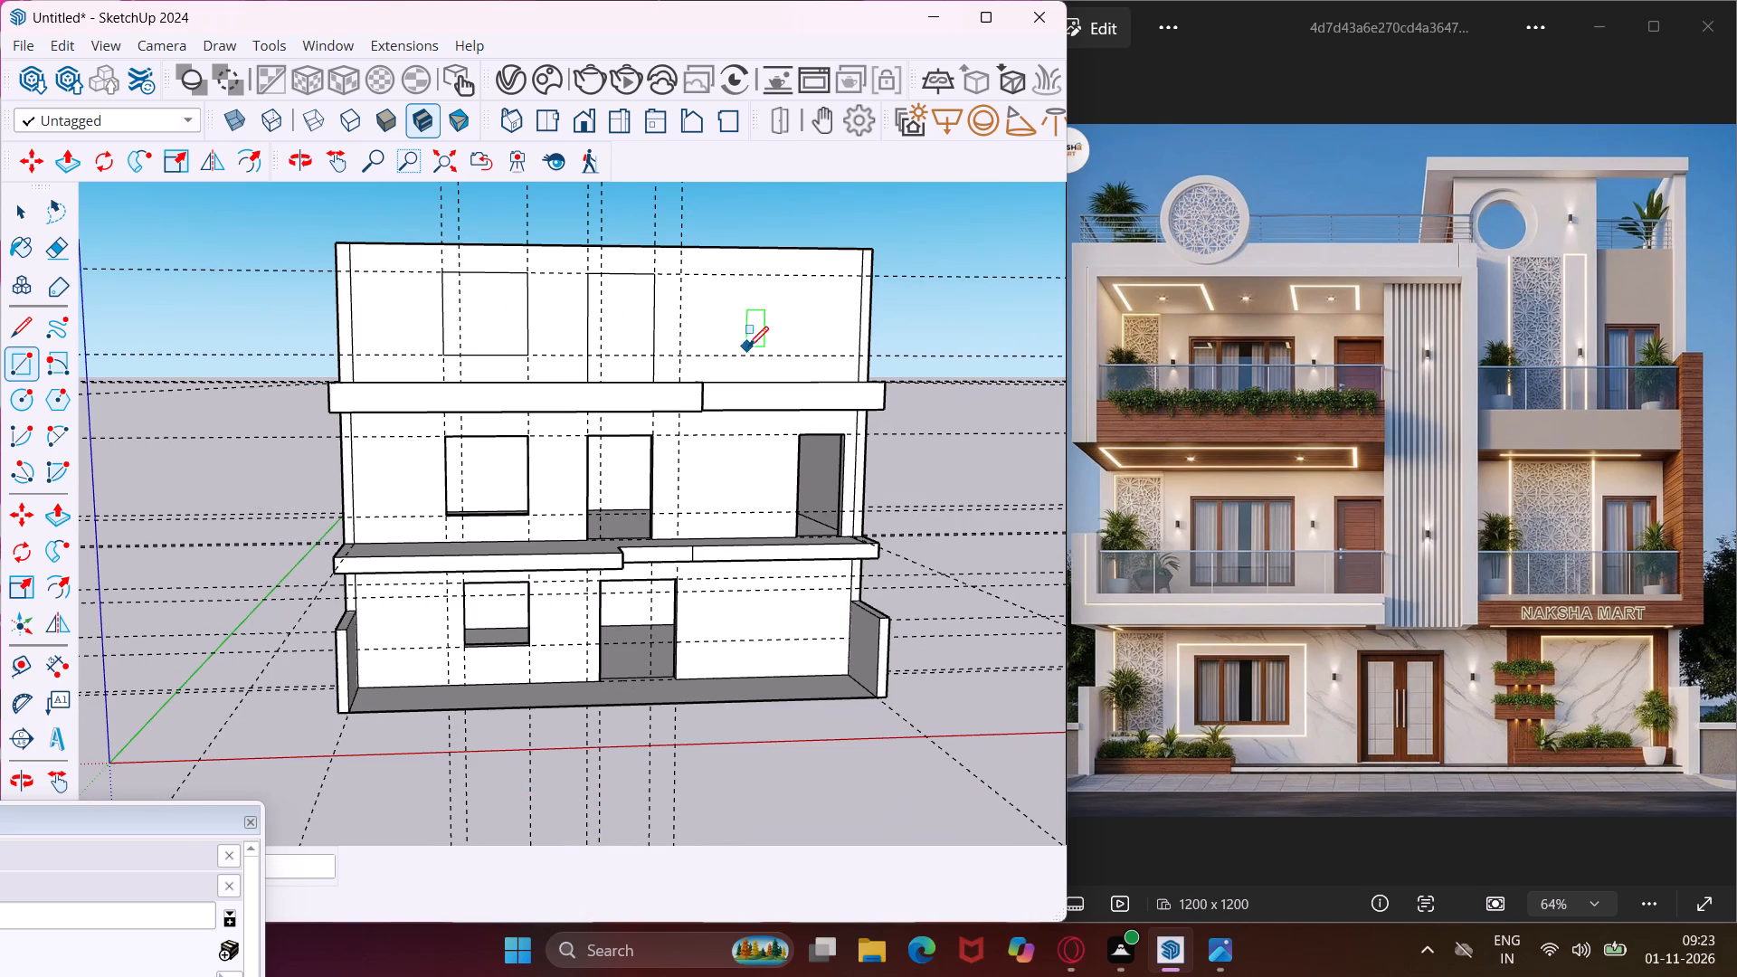
pyautogui.moveTo(821, 337); pyautogui.dragTo(818, 419, button='middle')
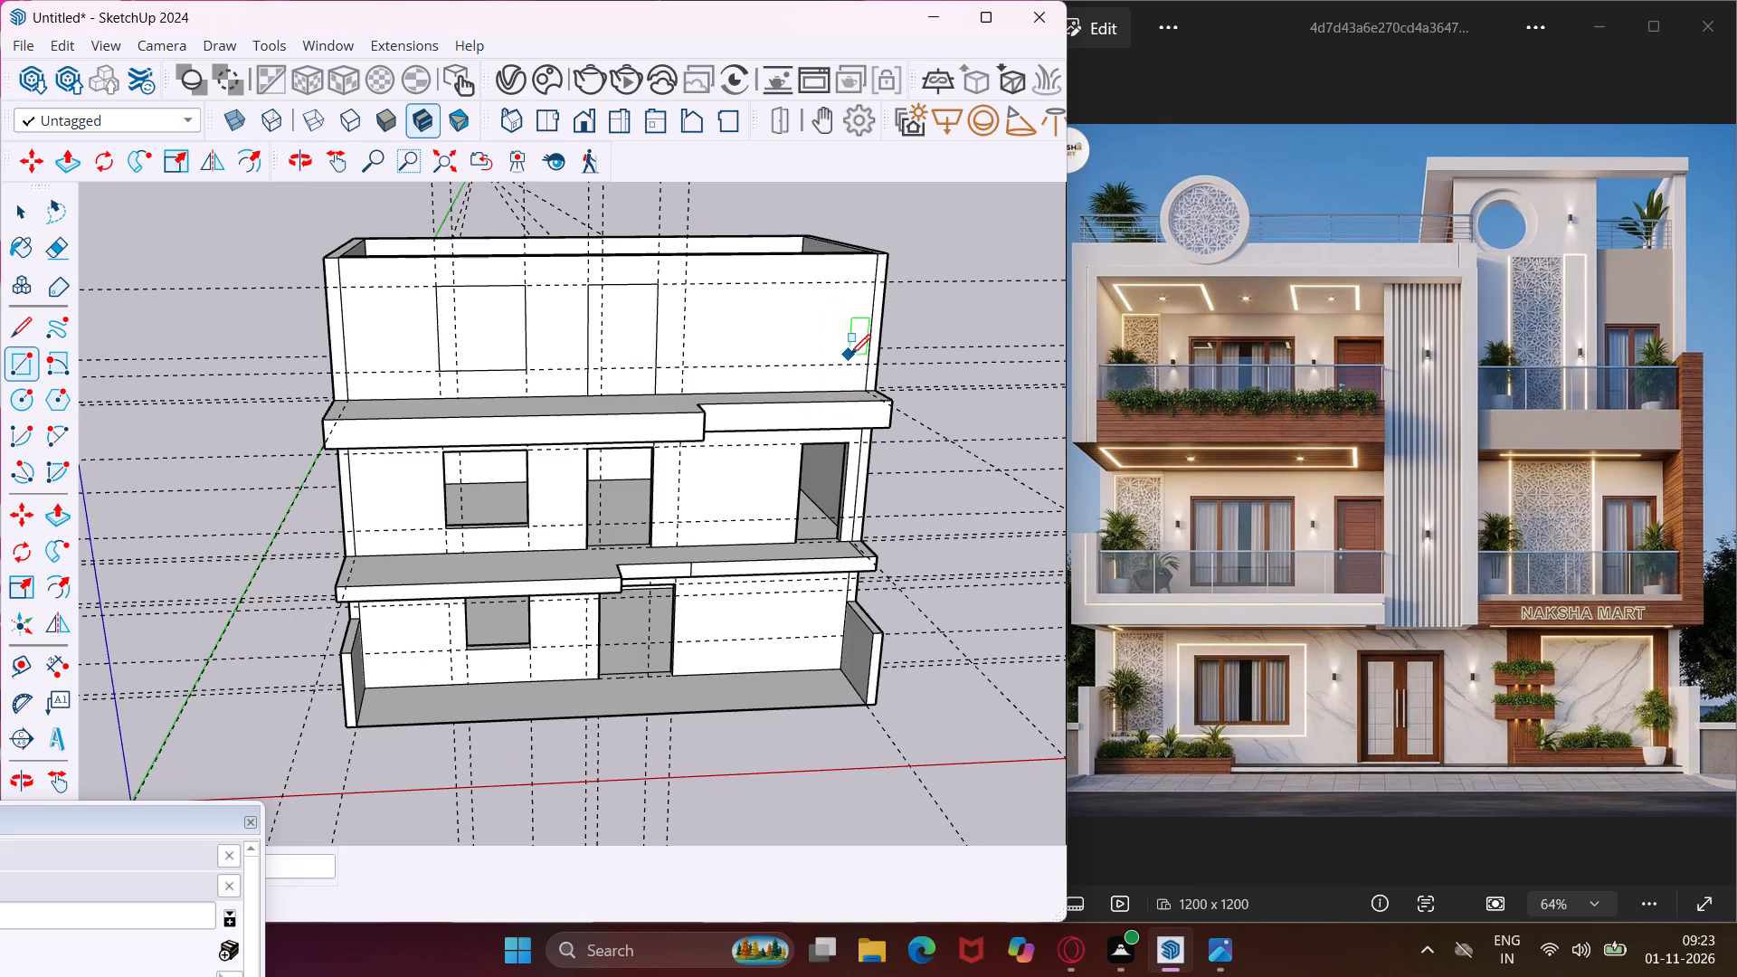
pyautogui.scroll(9, 850, 355)
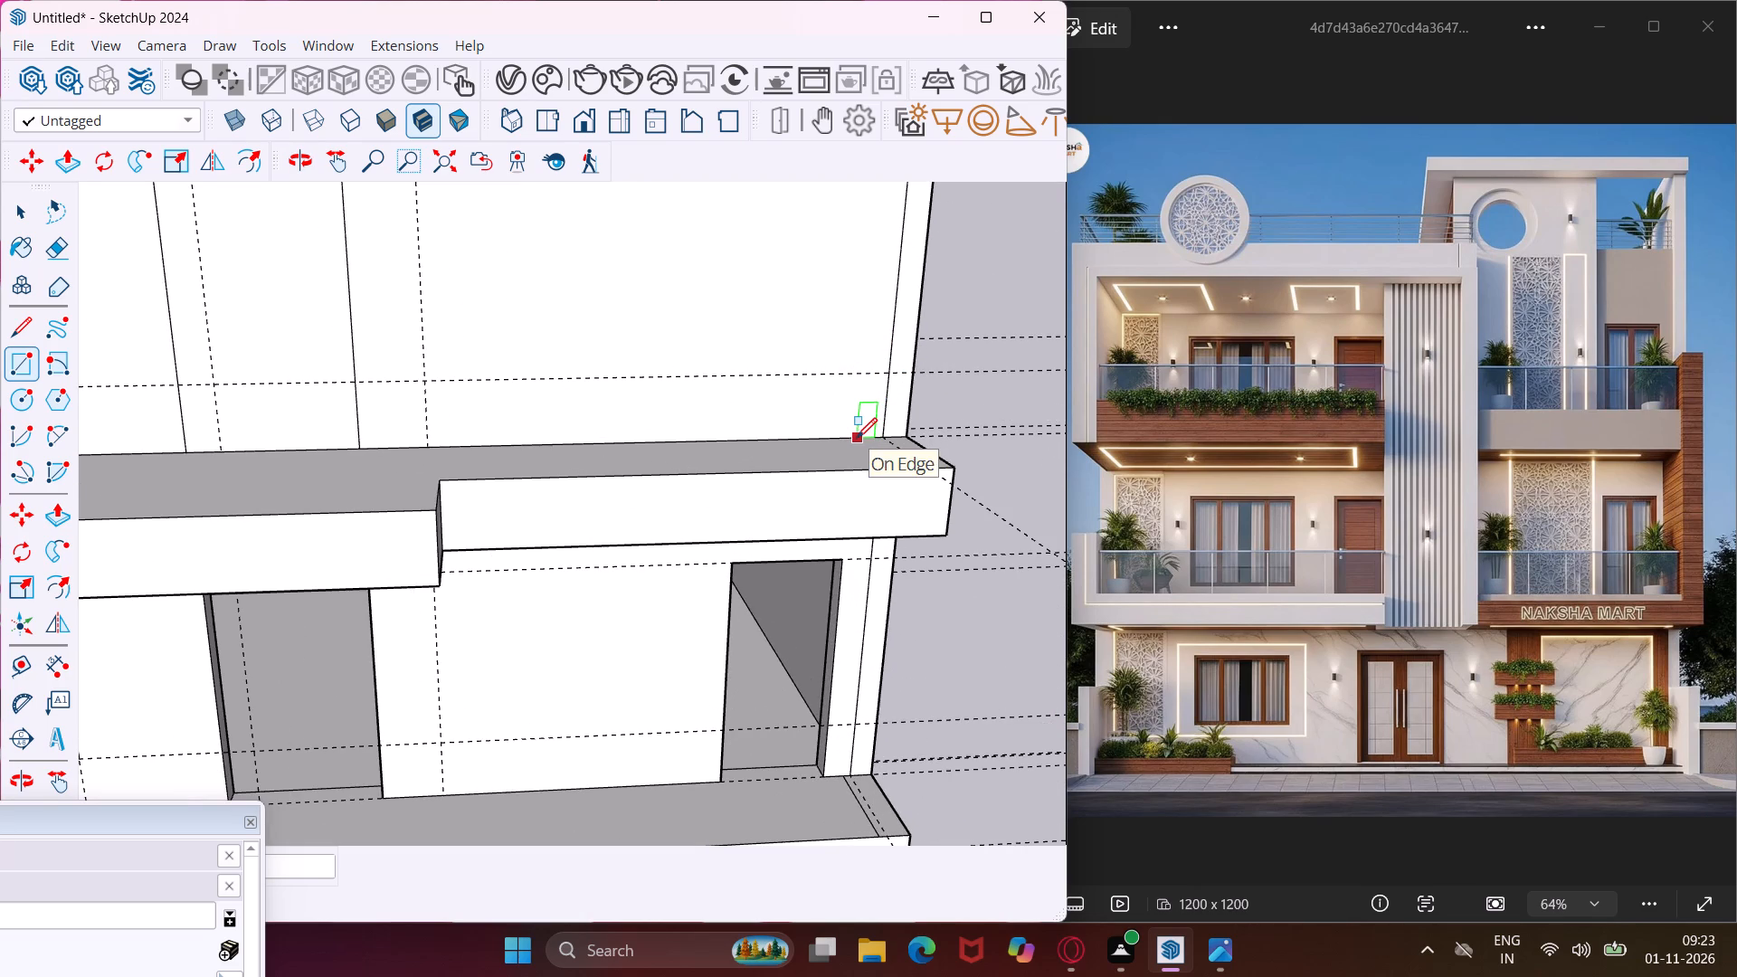
pyautogui.click(857, 438)
pyautogui.scroll(-6, 775, 376)
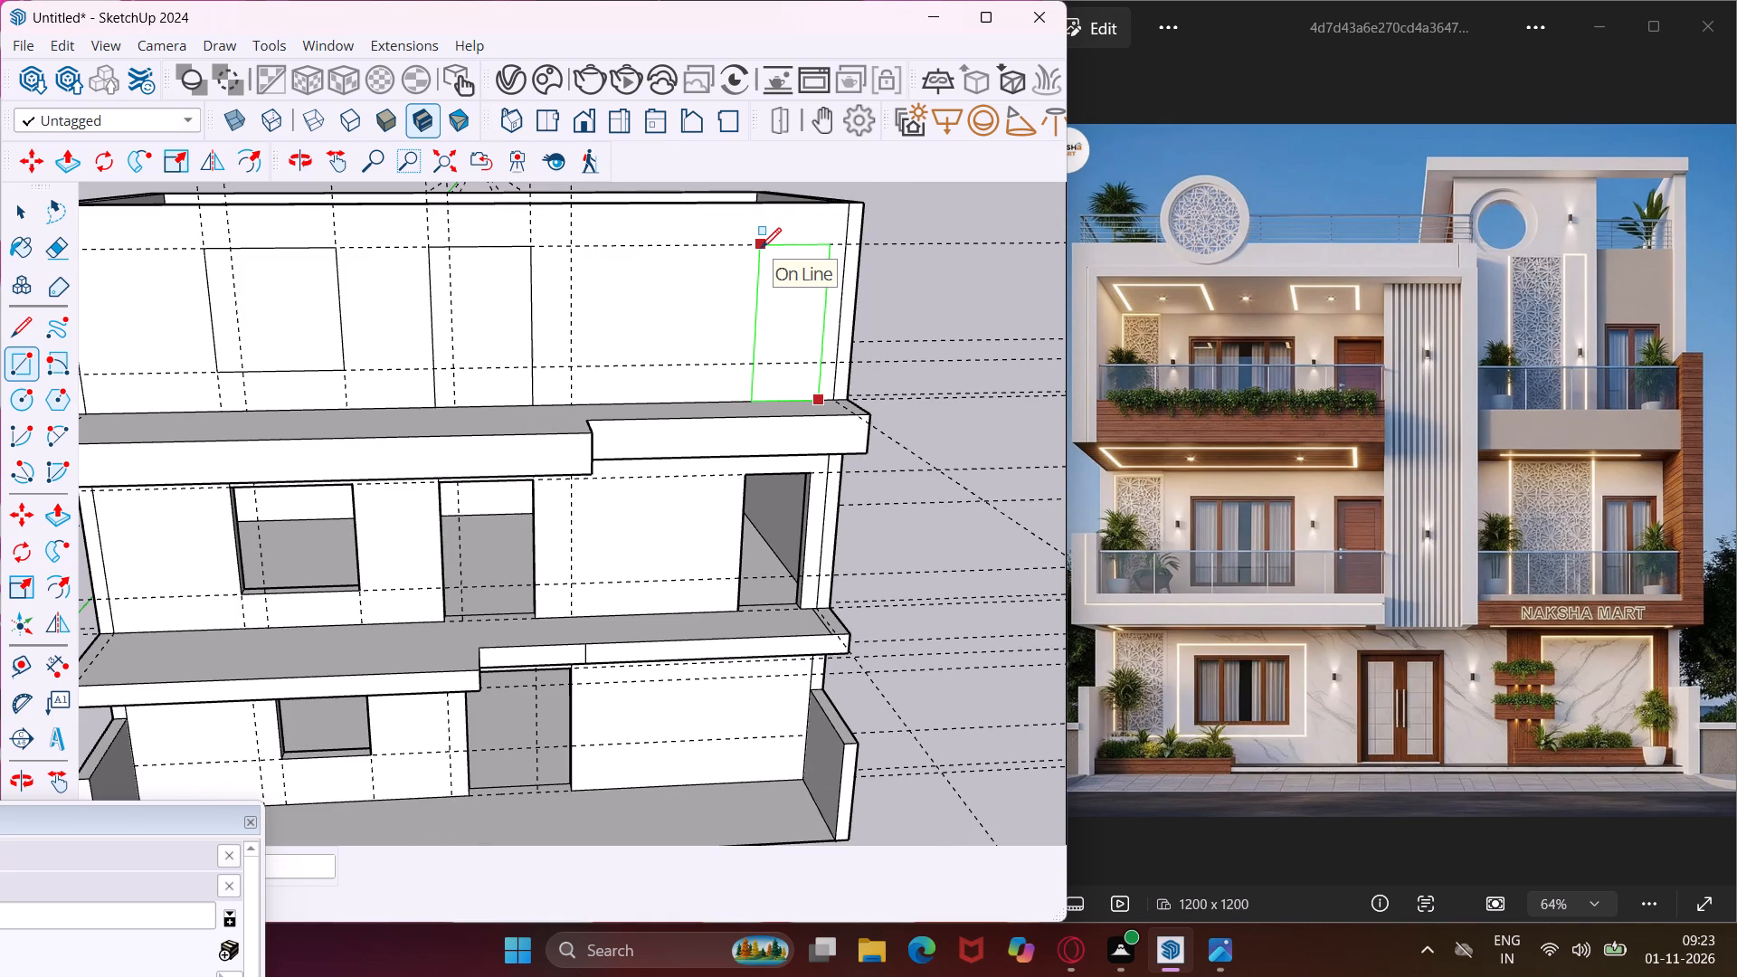
pyautogui.click(761, 248)
pyautogui.press('Escape')
pyautogui.press('space')
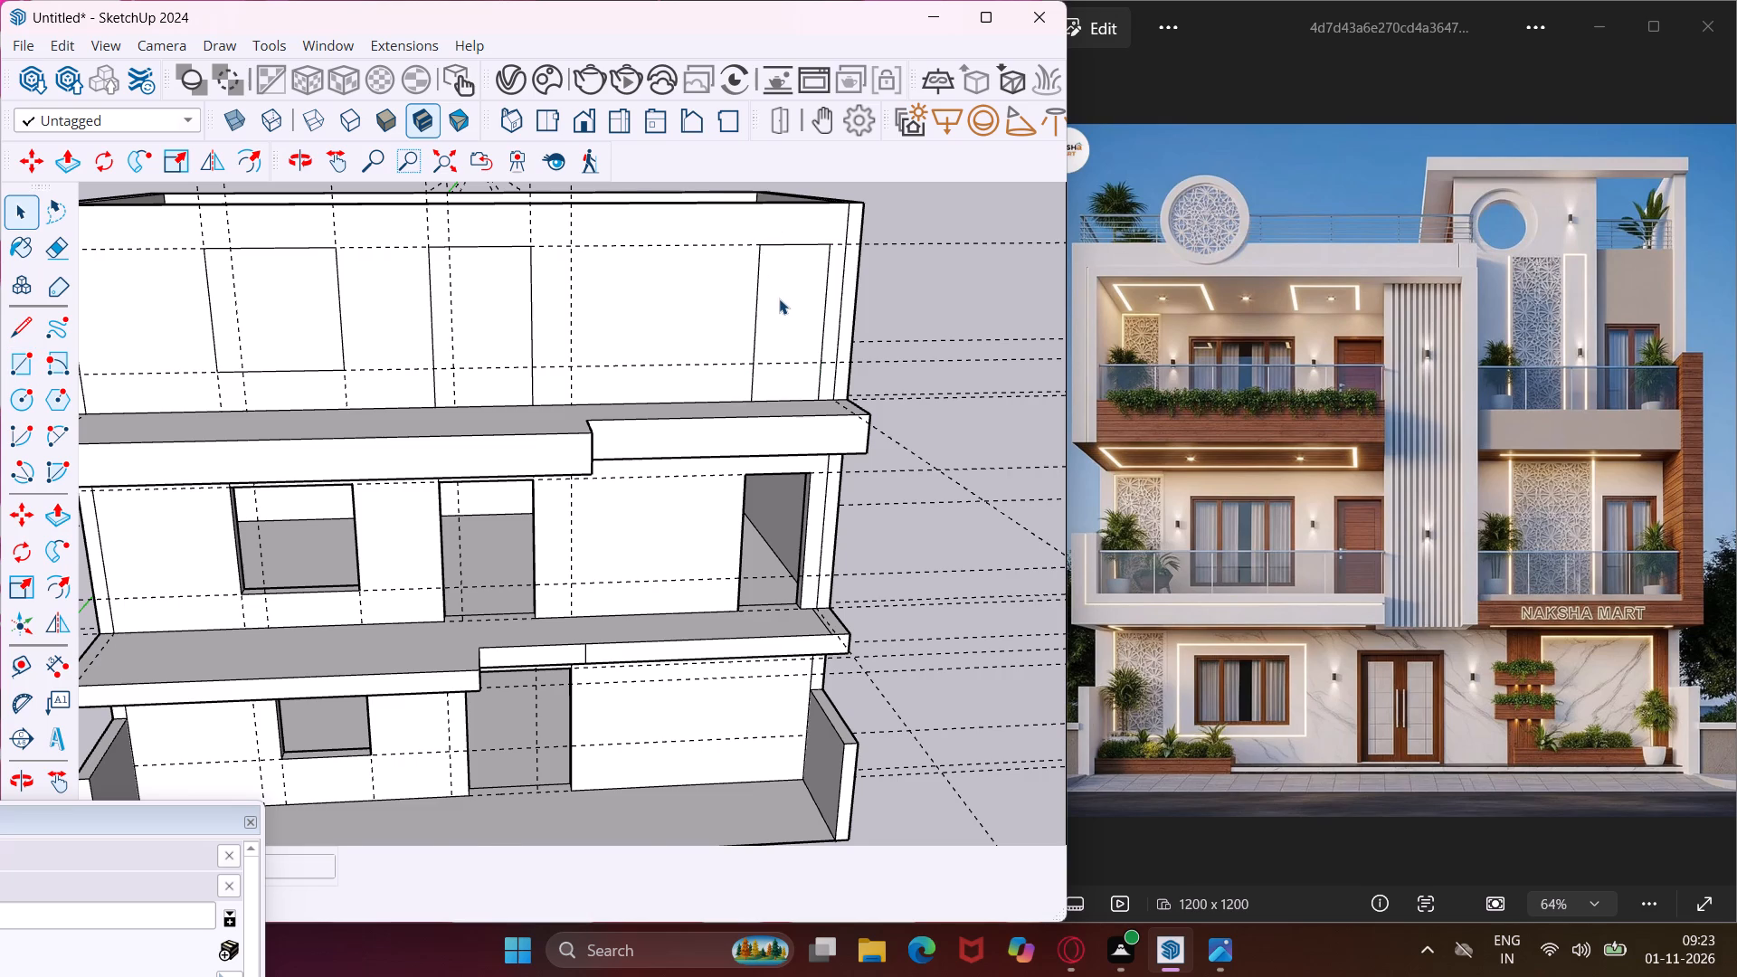
# Push/Pull the second-floor end door face through the wall to cut the opening.
pyautogui.scroll(2, 782, 300)
pyautogui.click(783, 300)
pyautogui.press('p')
pyautogui.click(783, 300)
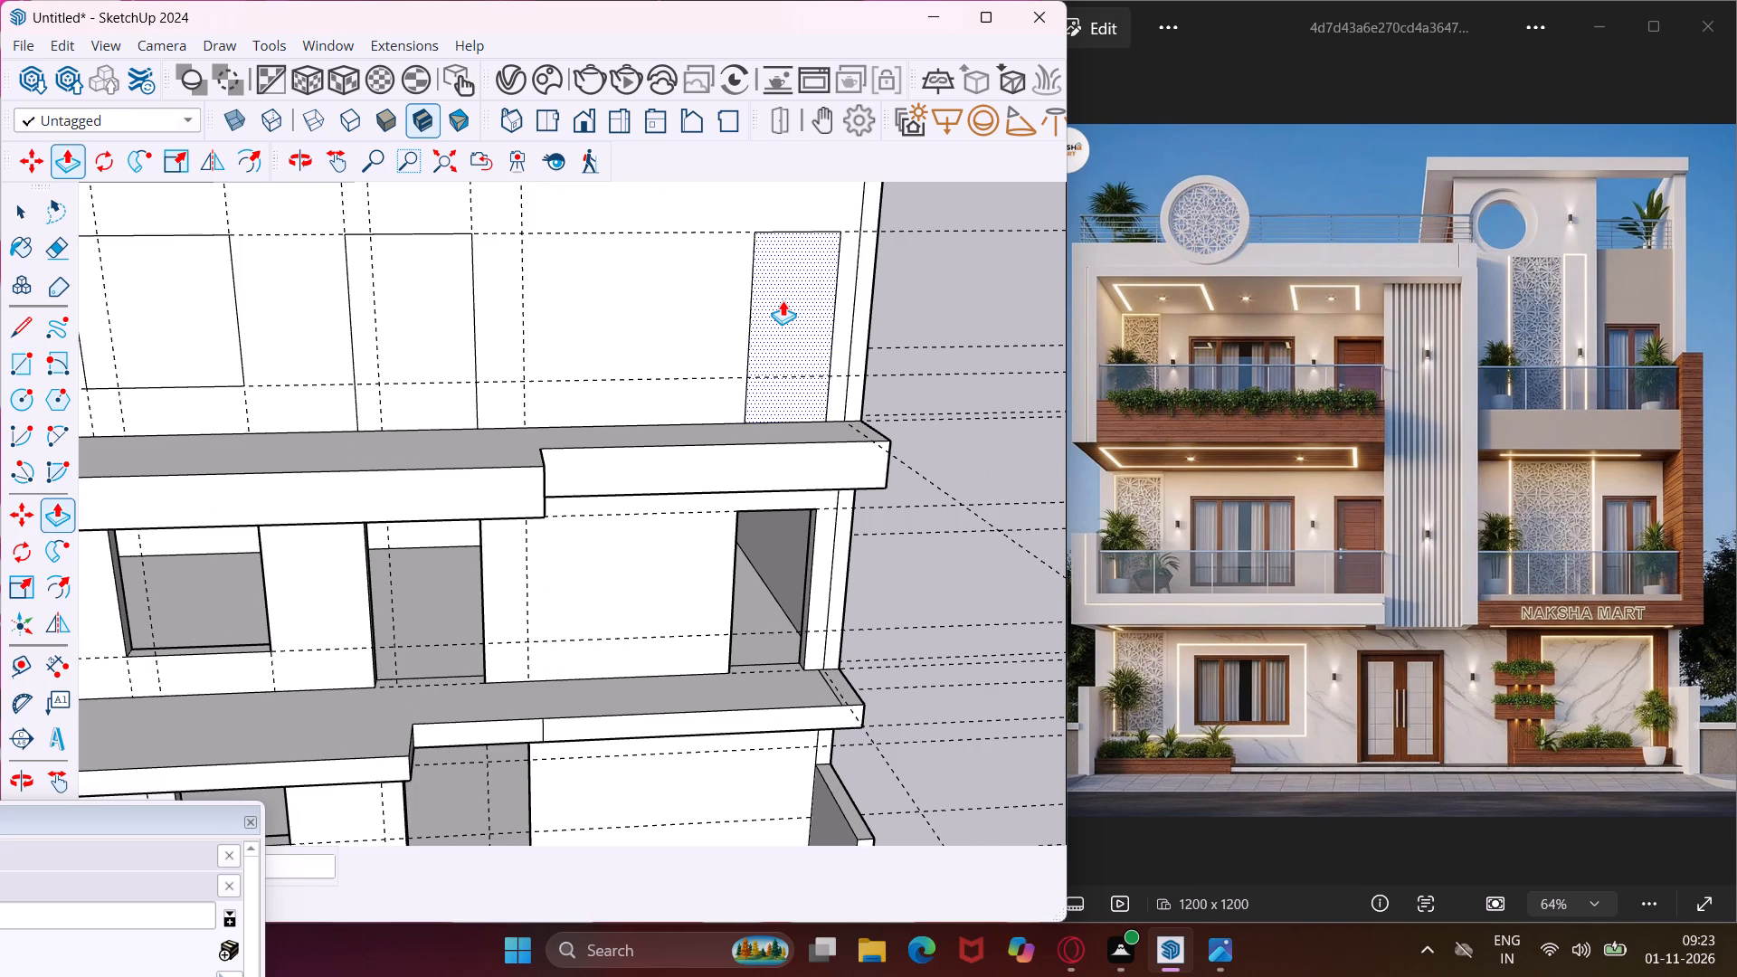
pyautogui.click(776, 270)
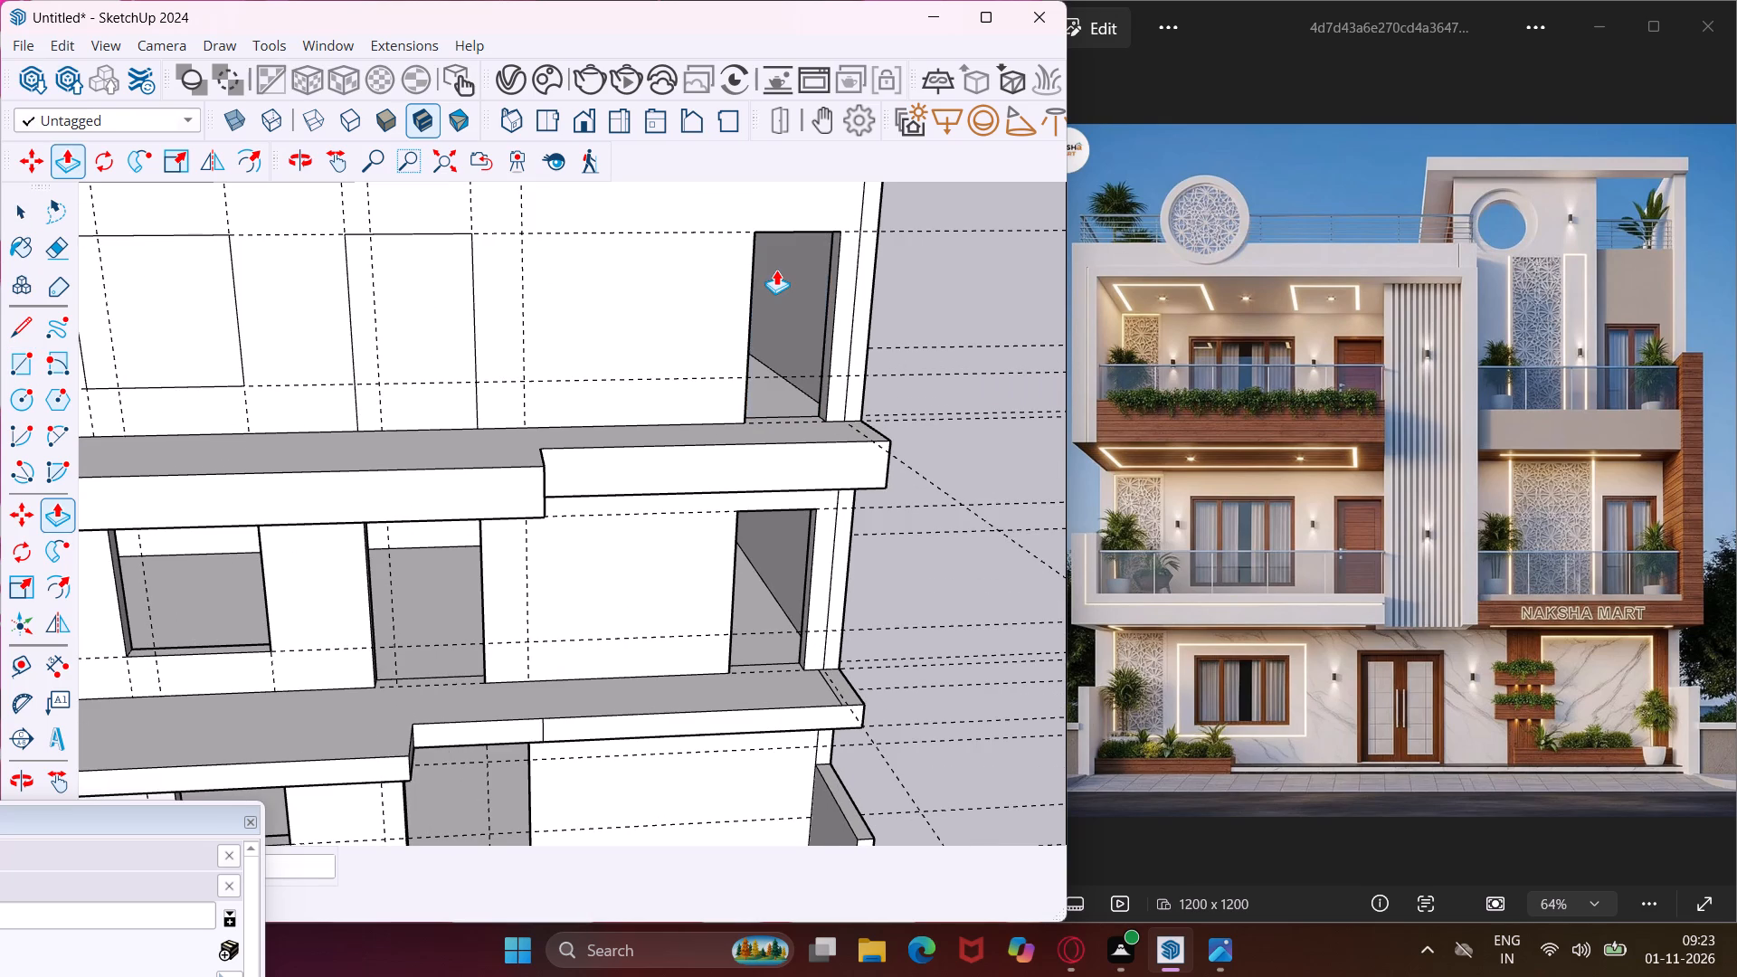
# Push/Pull the second-floor middle door and window faces through the front wall to cut both openings.
pyautogui.scroll(-5, 776, 270)
pyautogui.scroll(6, 538, 278)
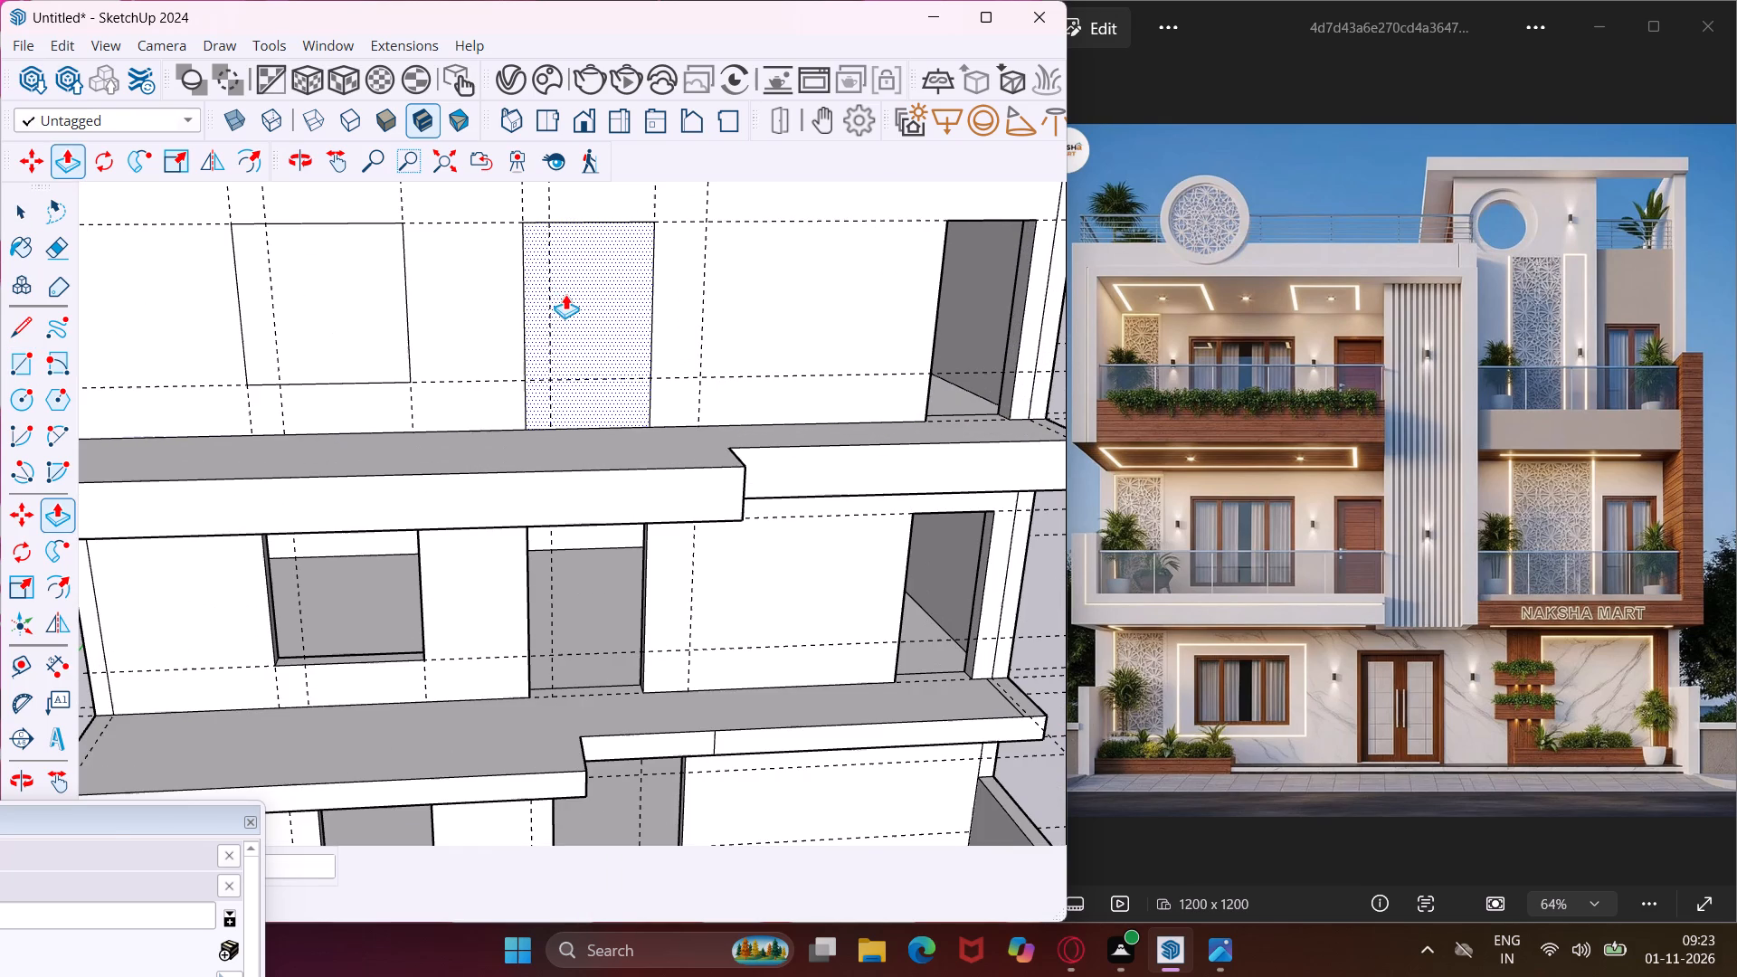
pyautogui.click(565, 294)
pyautogui.click(579, 265)
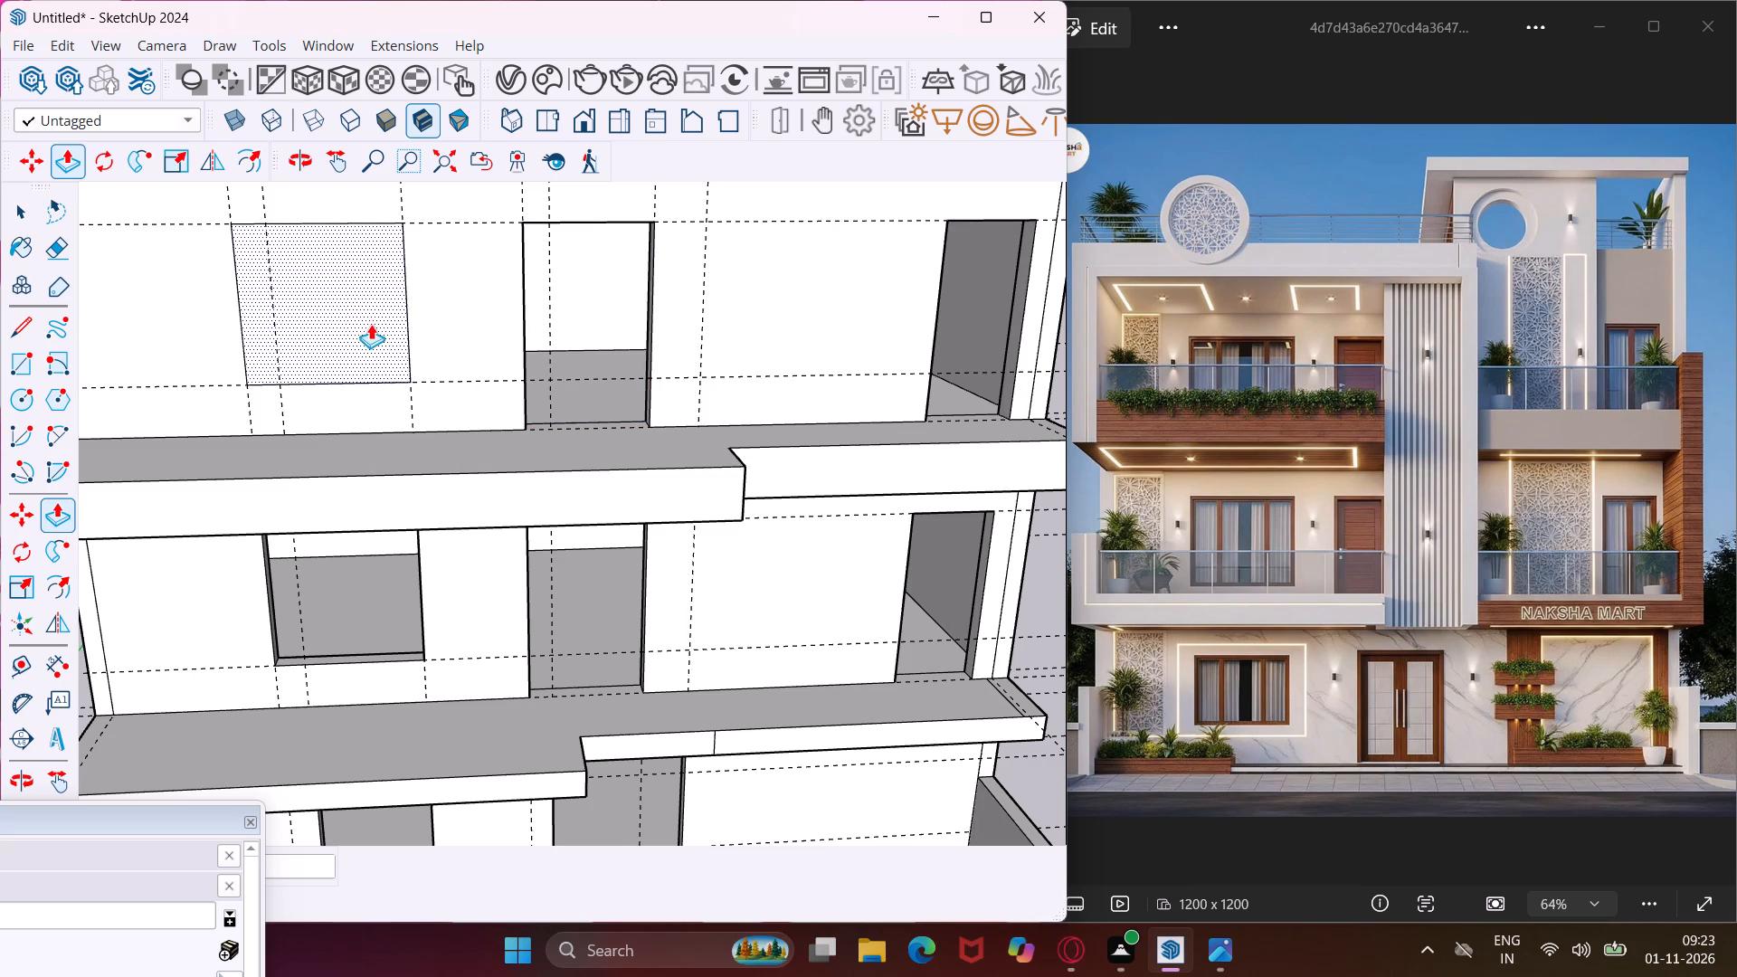
pyautogui.click(371, 324)
pyautogui.click(363, 287)
pyautogui.scroll(-4, 422, 447)
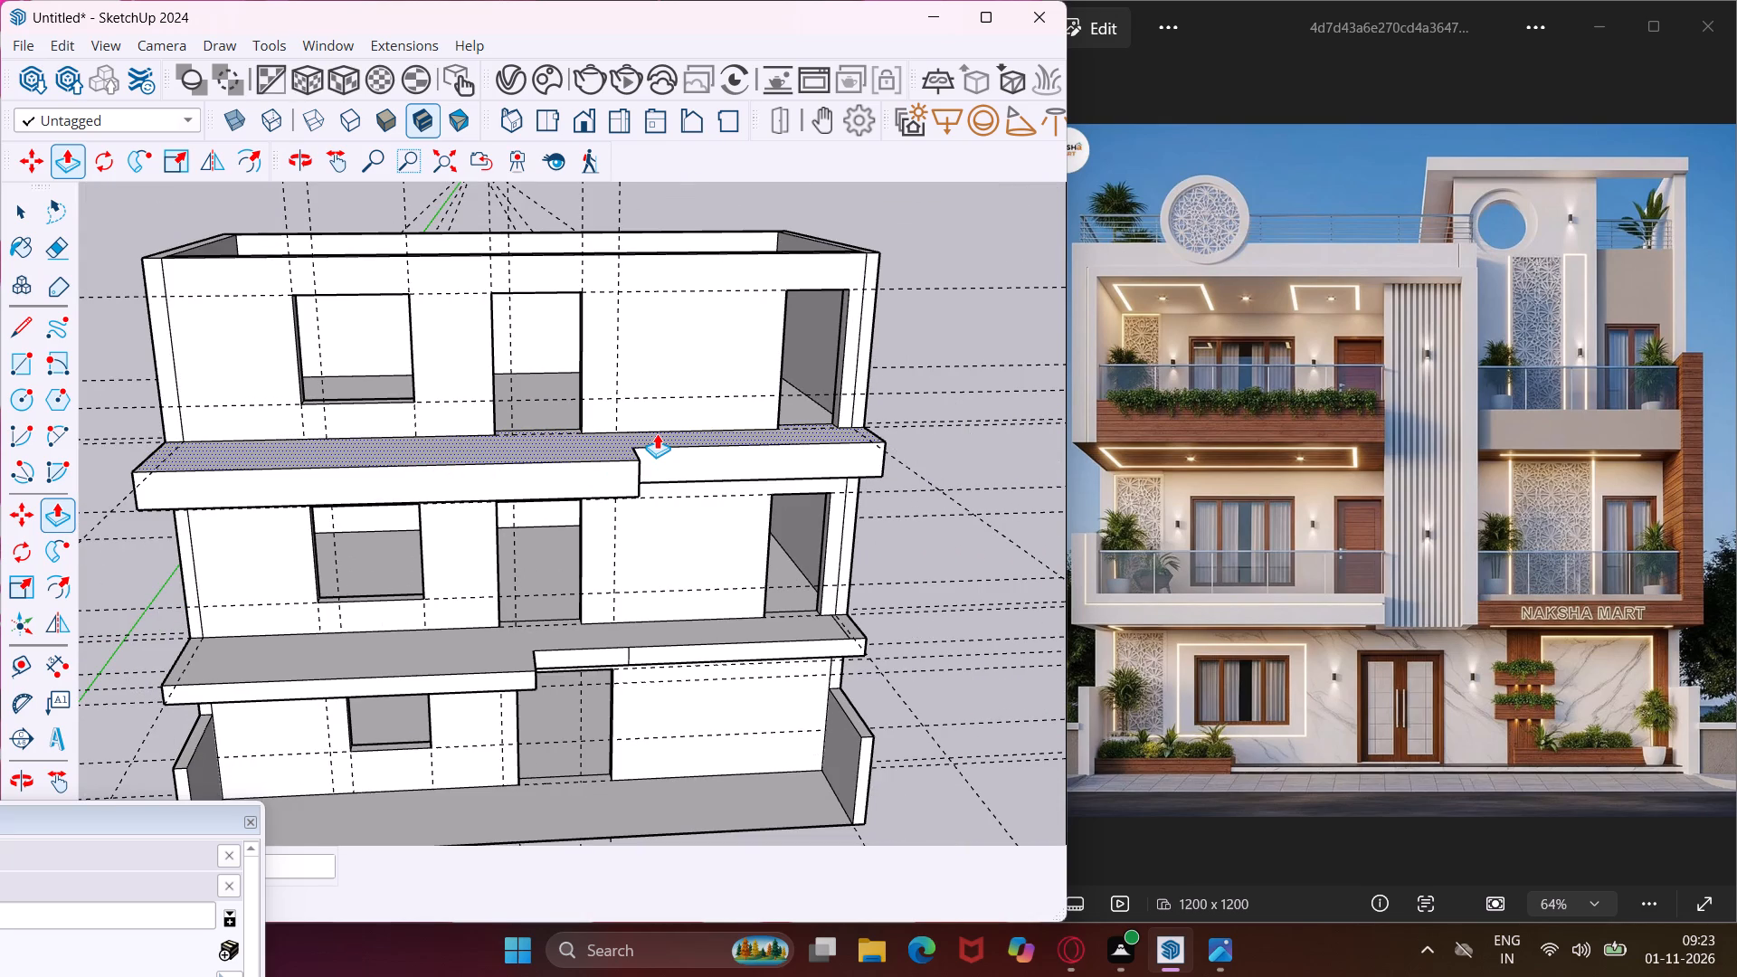
pyautogui.press('Escape')
pyautogui.press('space')
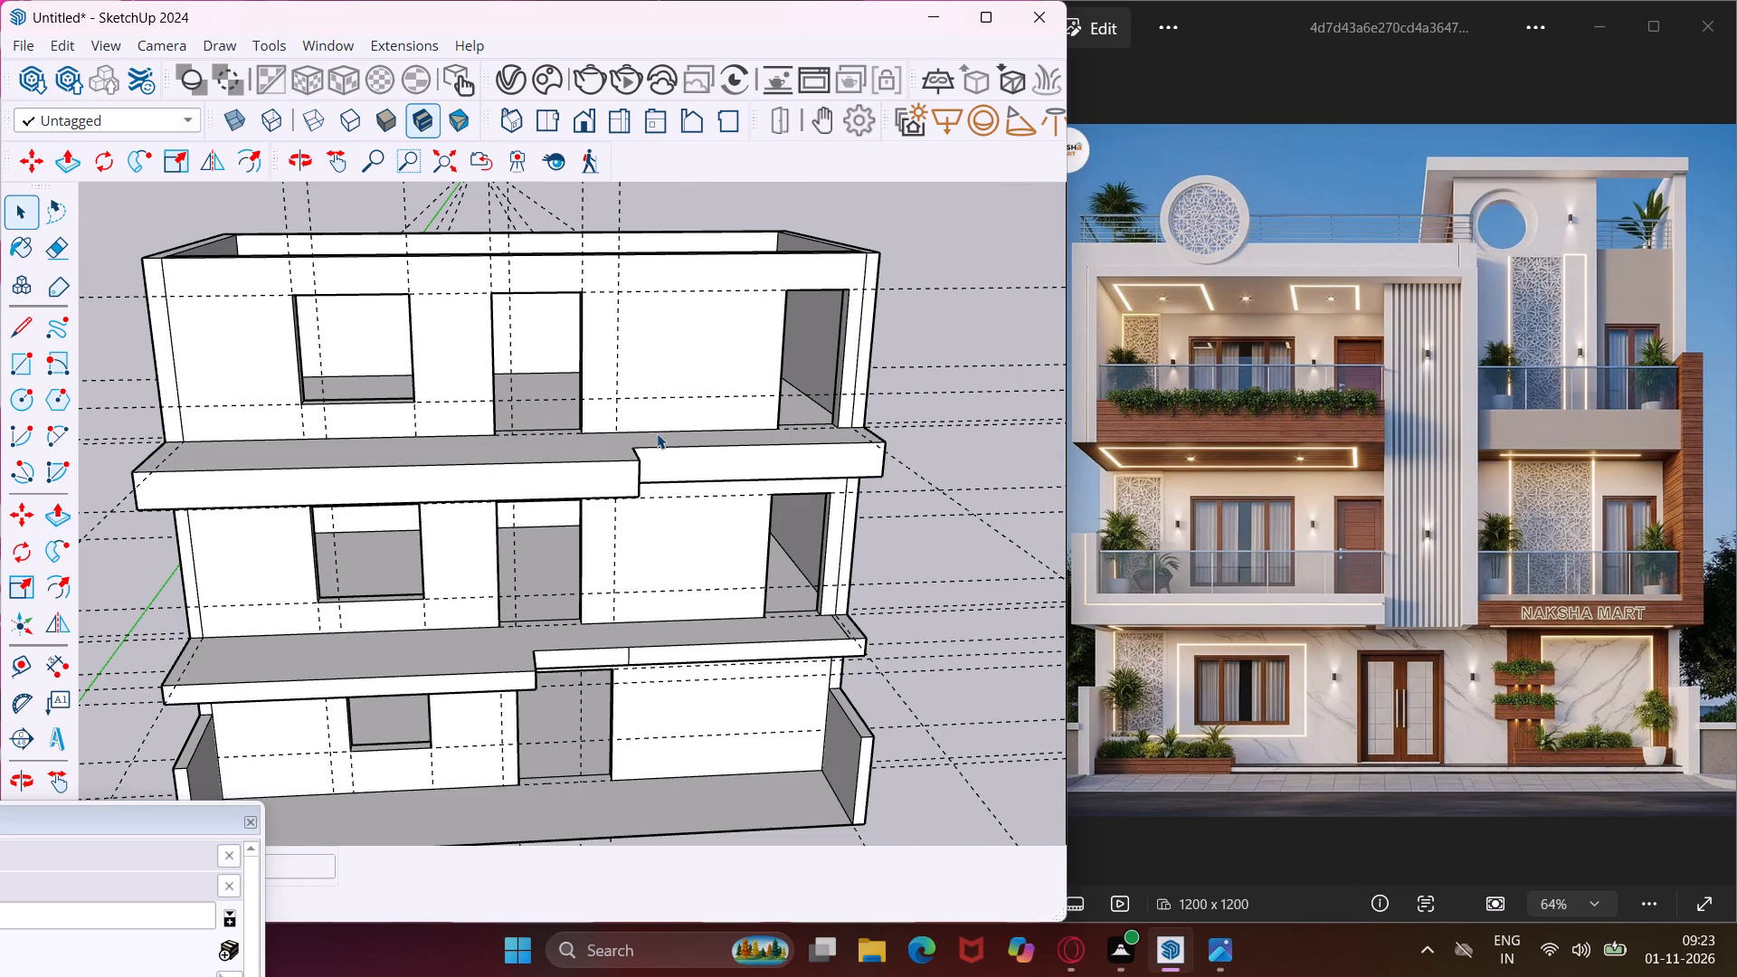
# Draw a vertical line across the upper balcony slab's front face, aligned with the step in the lower balcony slab.
pyautogui.click(26, 325)
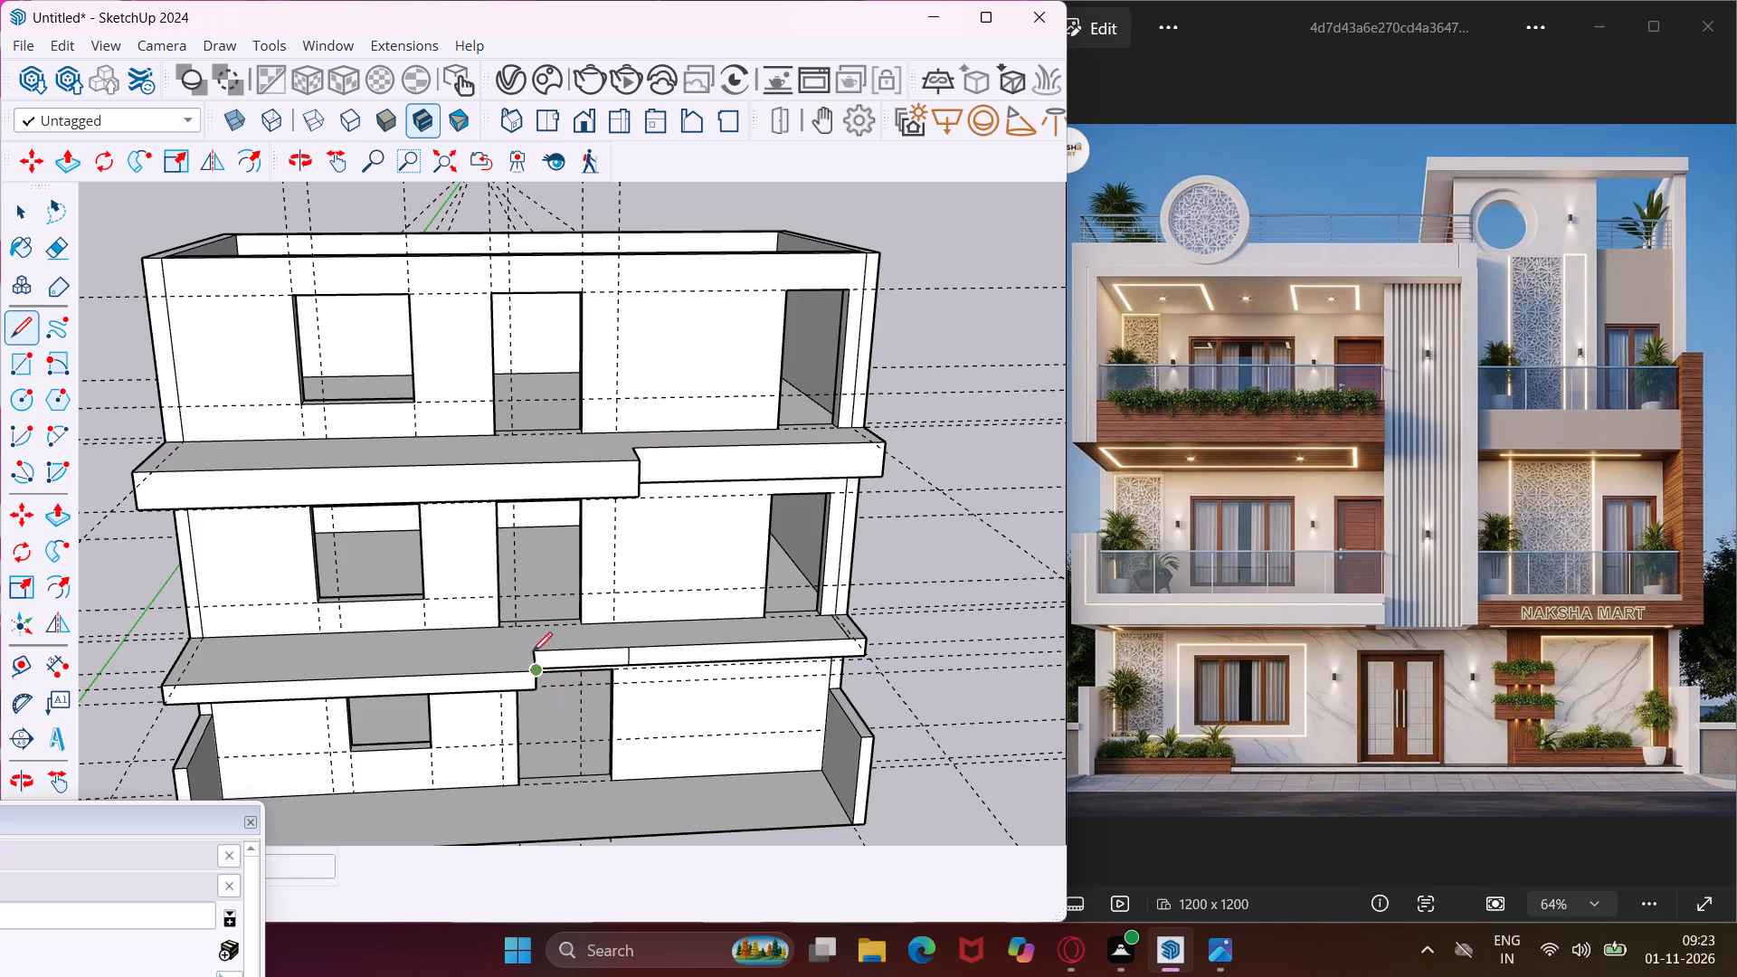
pyautogui.click(536, 499)
pyautogui.click(529, 463)
pyautogui.press('Escape')
pyautogui.press('space')
# Push/Pull the split-off segment of the upper balcony slab's front face back flush with the recessed part of the slab.
pyautogui.scroll(3, 594, 490)
pyautogui.click(592, 483)
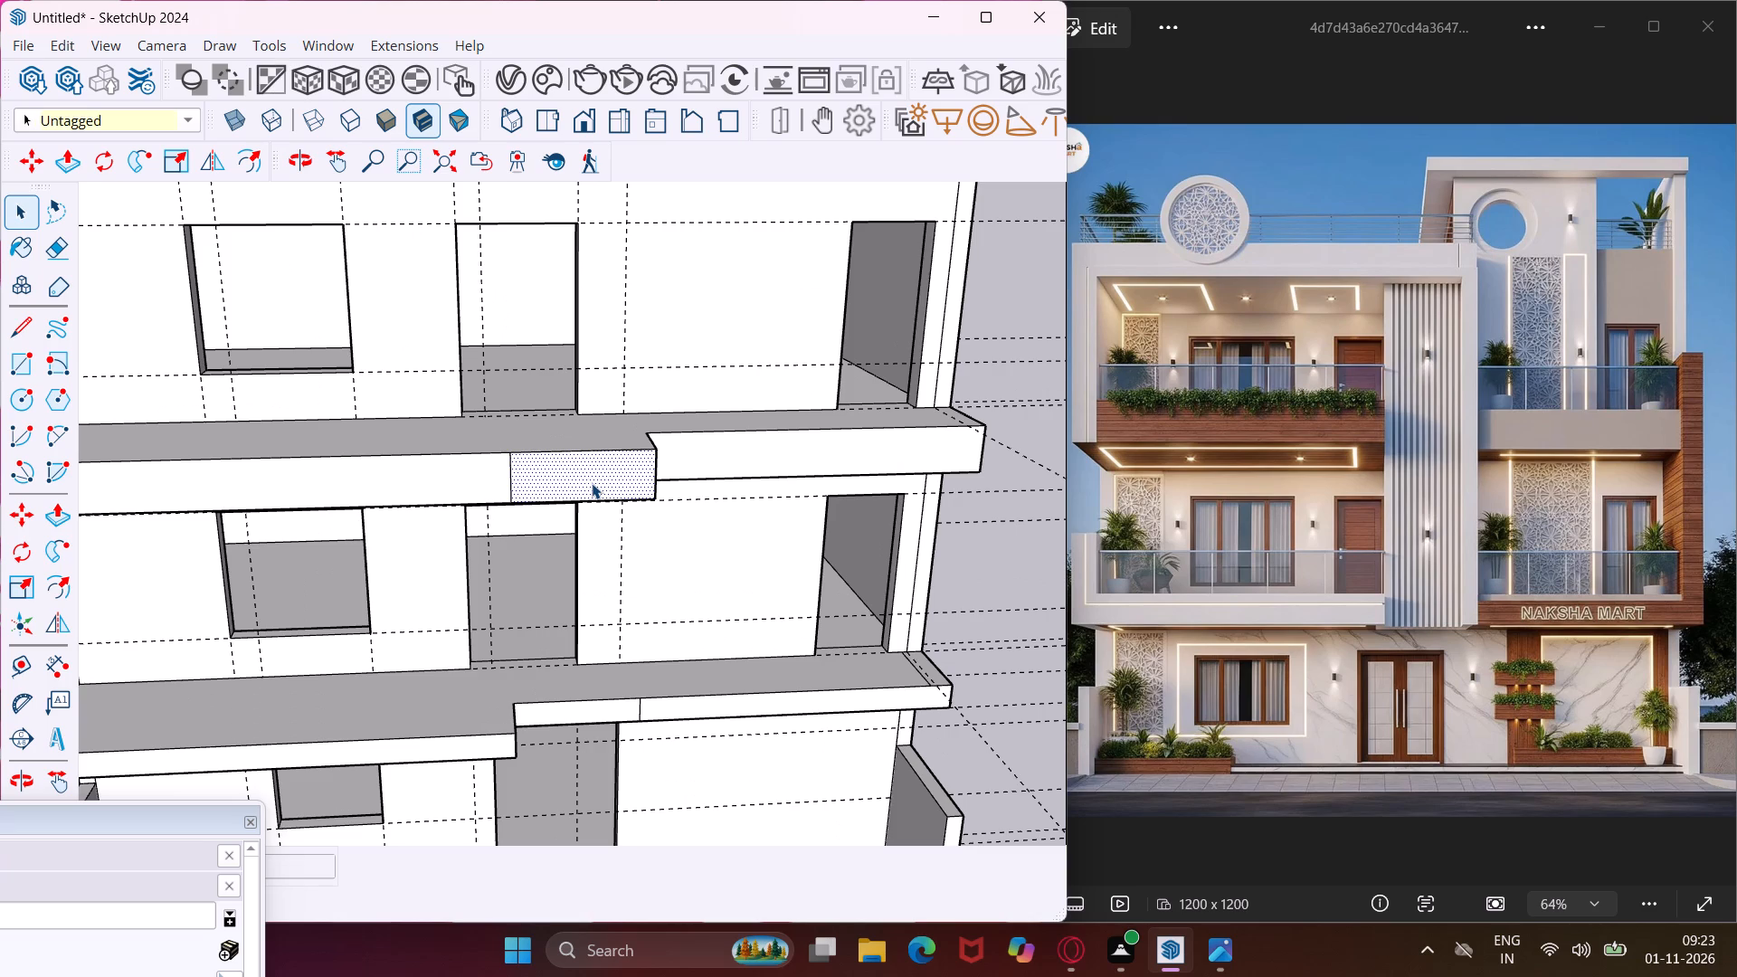
pyautogui.press('p')
pyautogui.click(592, 483)
pyautogui.click(715, 445)
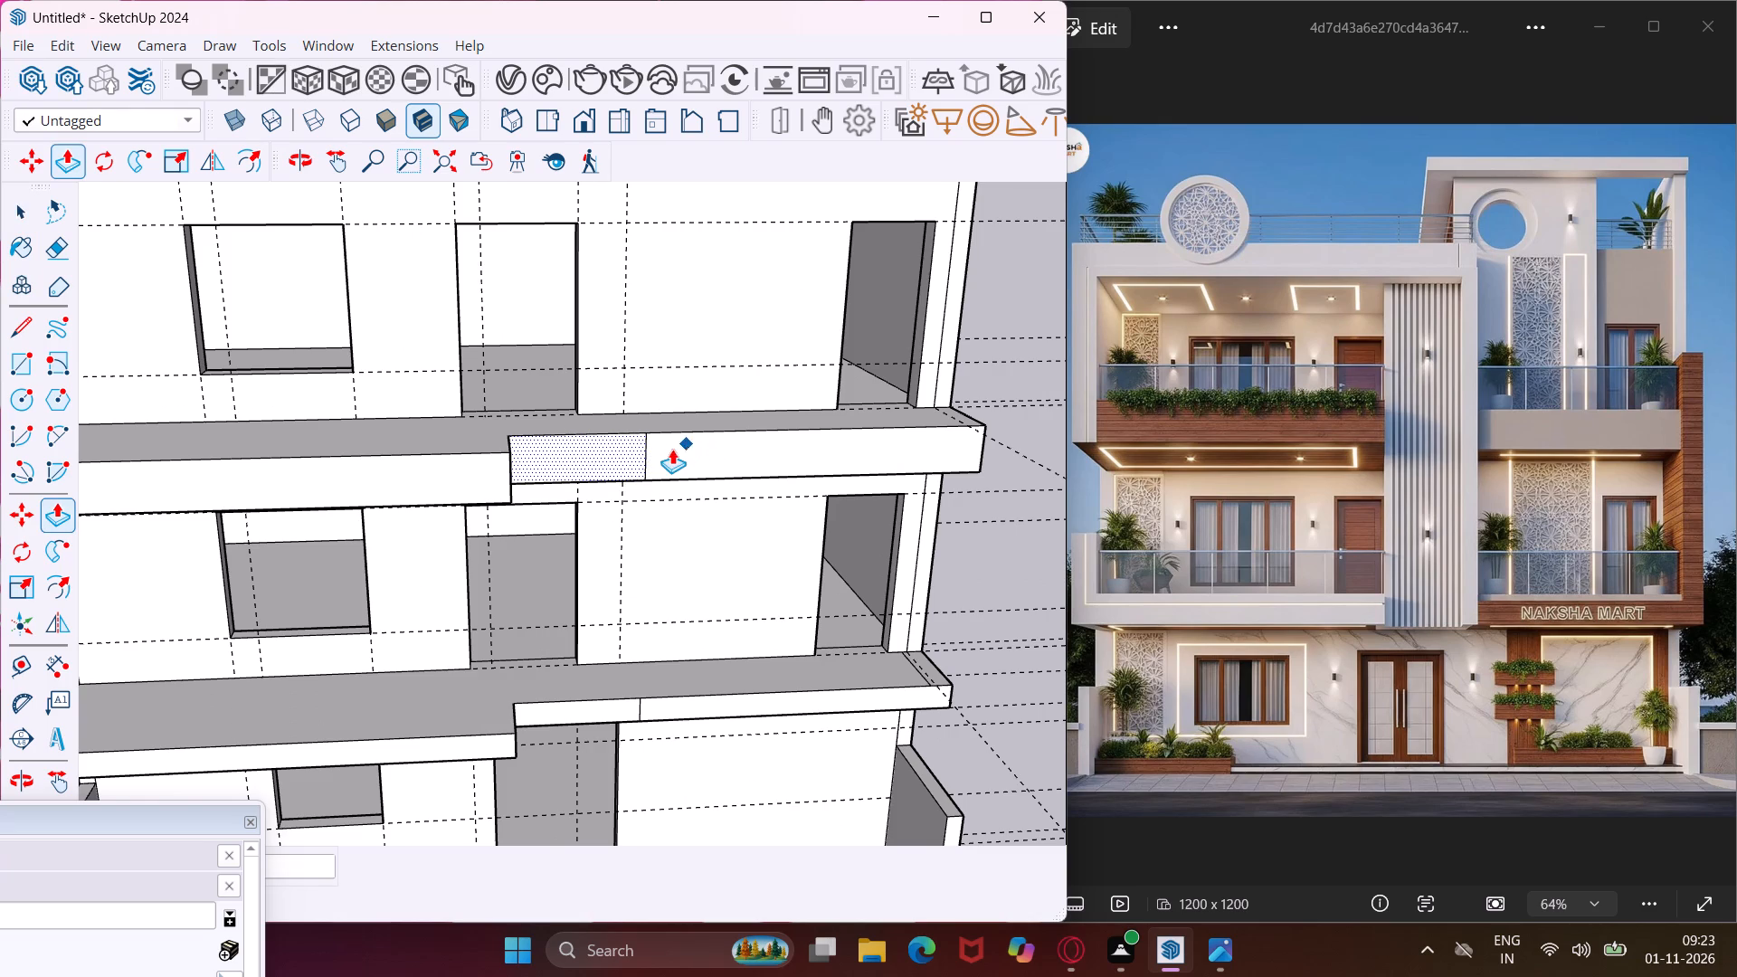
pyautogui.press('Escape')
pyautogui.press('space')
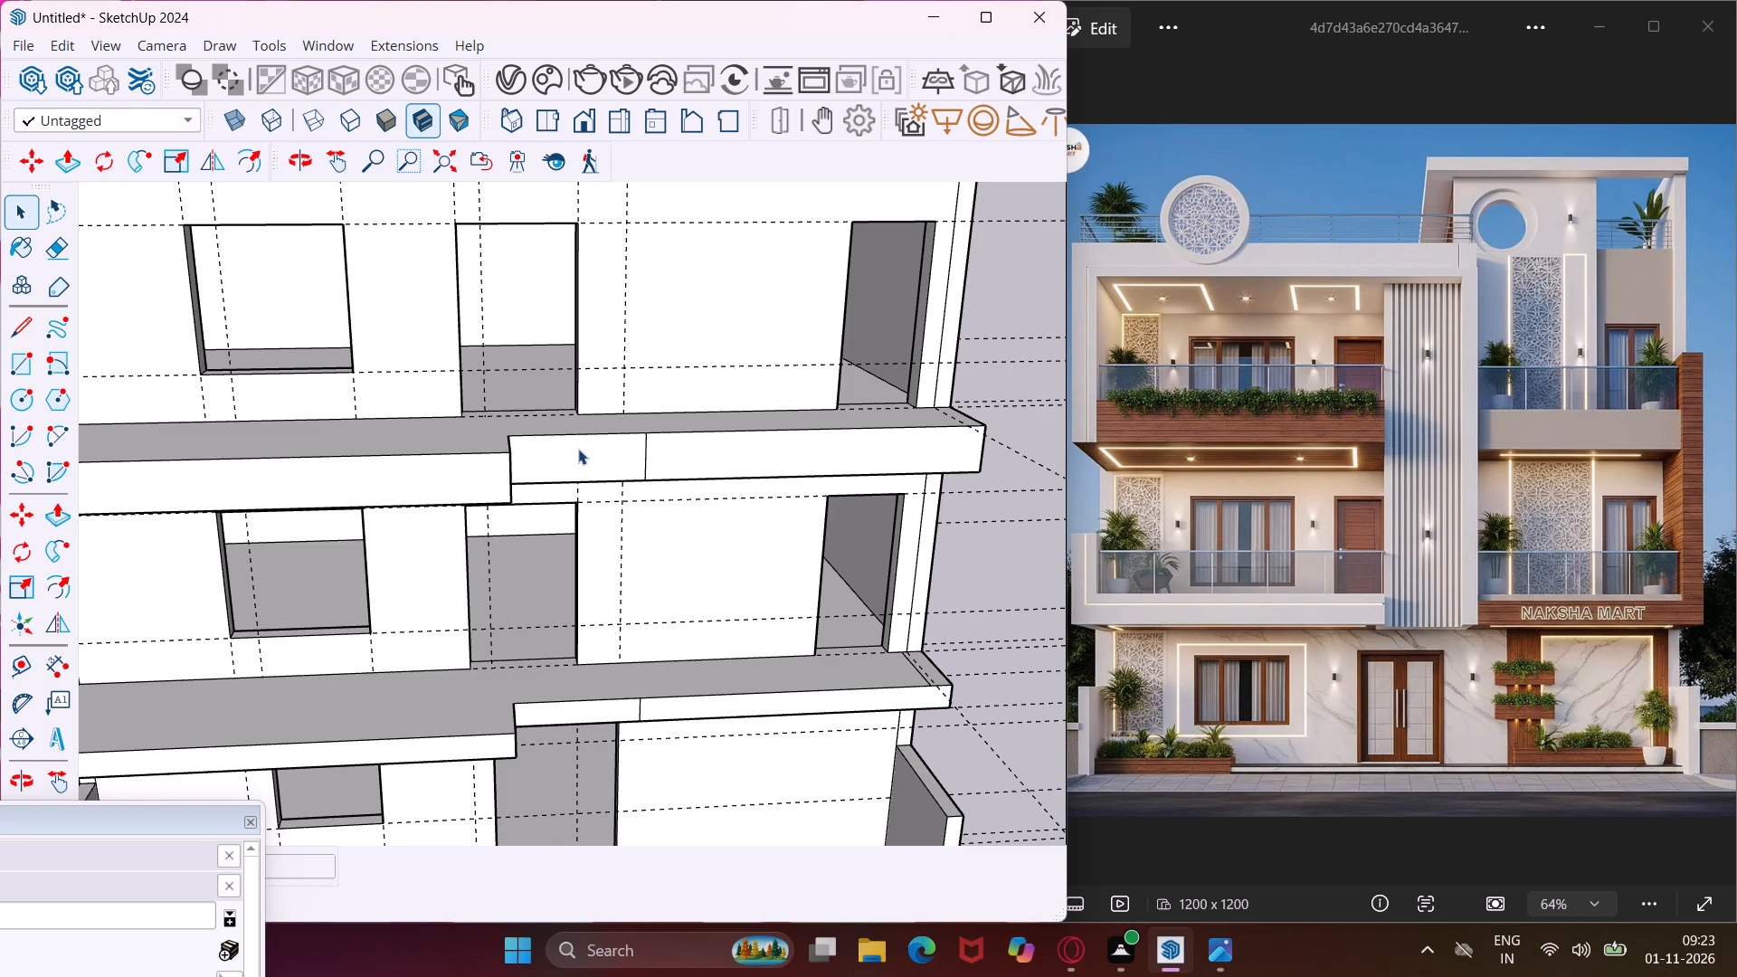
# Draw a vertical 40' by 2' rotated rectangle standing on the rear wall's top outer edge.
pyautogui.scroll(-3, 576, 449)
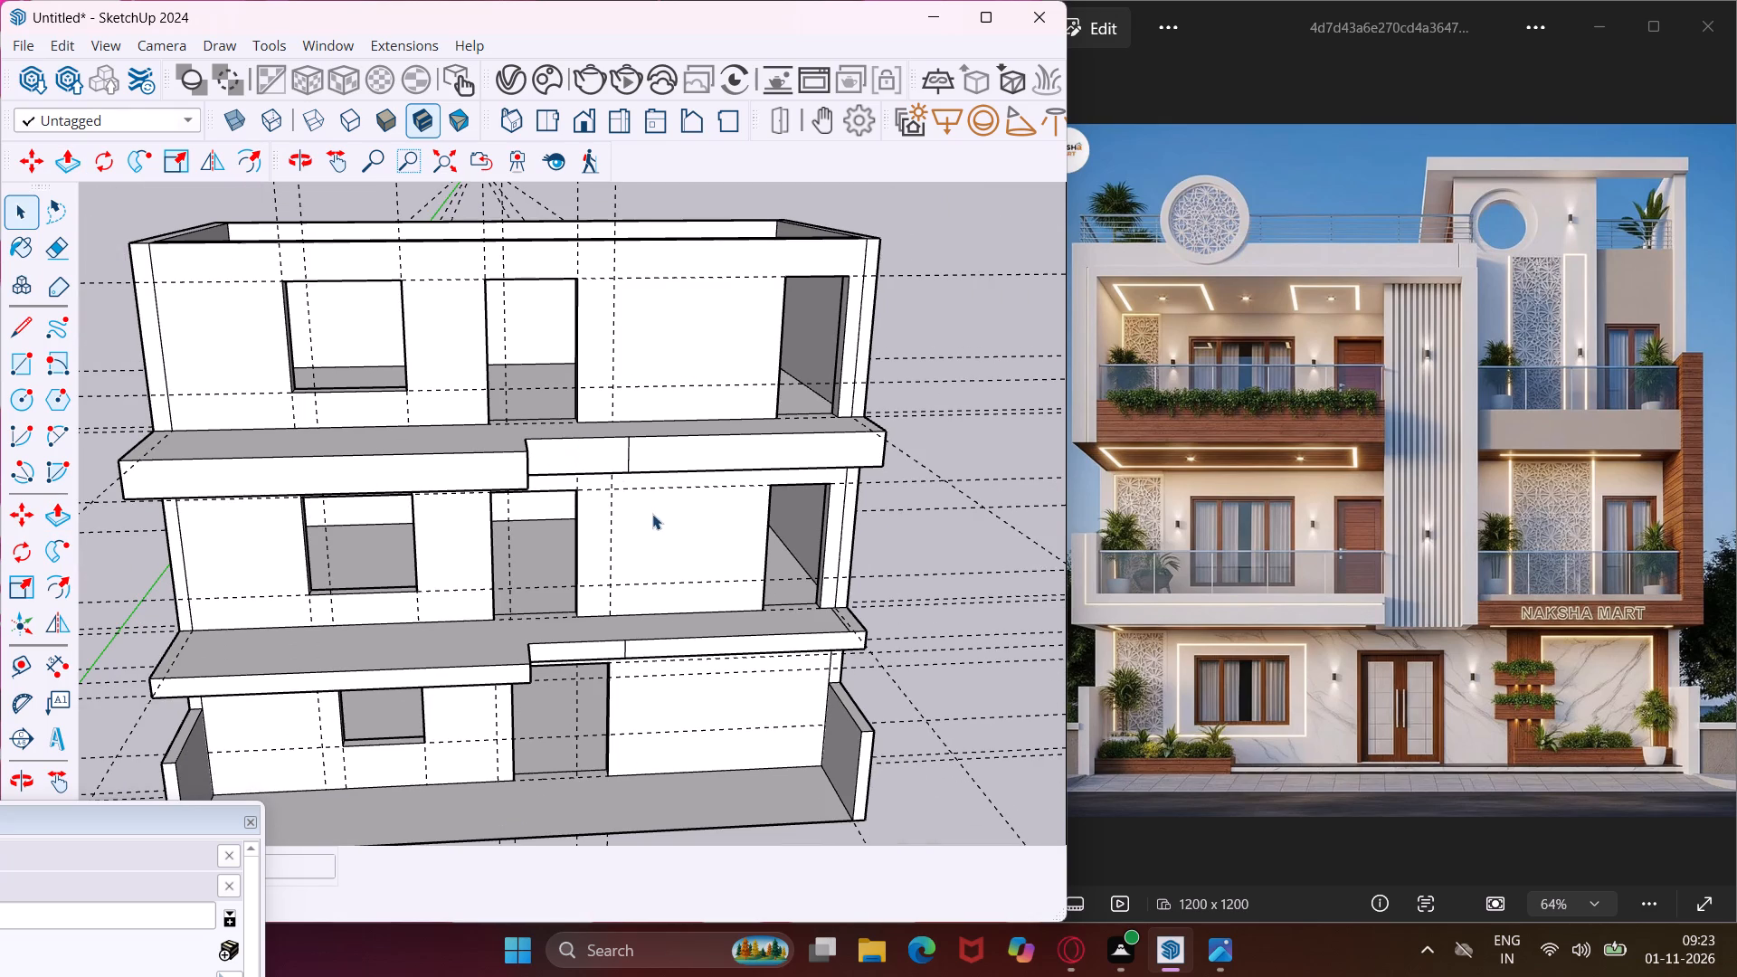
pyautogui.moveTo(680, 451); pyautogui.dragTo(399, 619, button='middle')
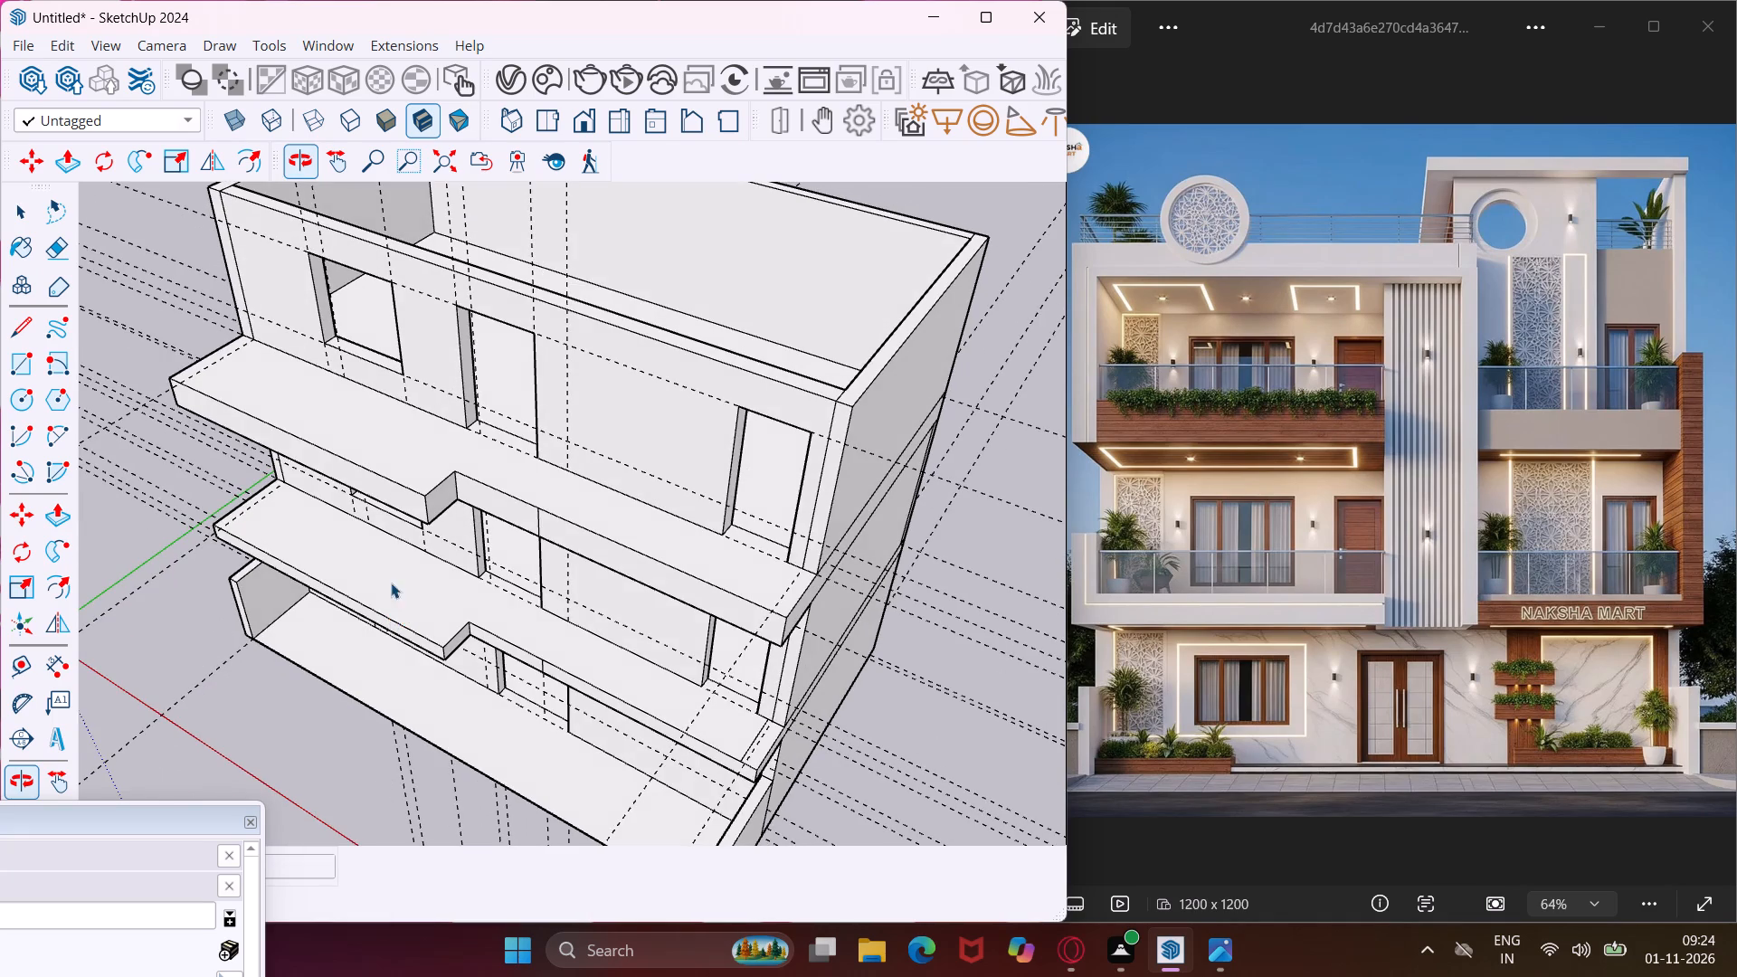
pyautogui.scroll(-5, 384, 543)
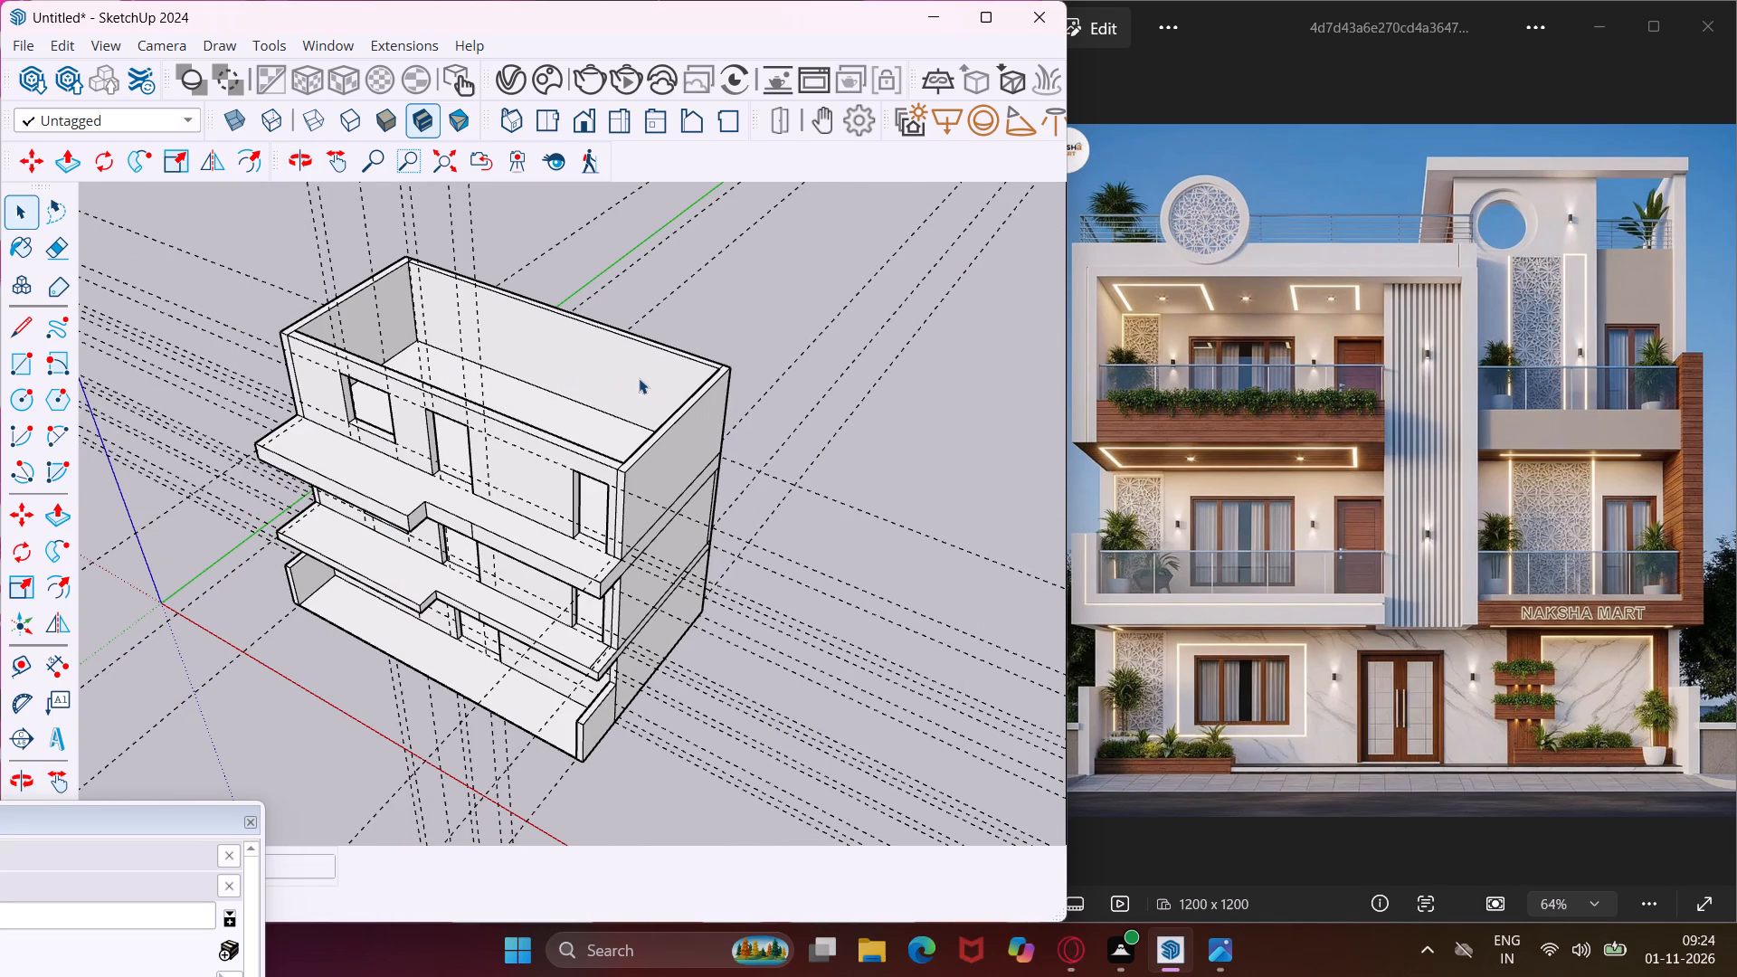
pyautogui.moveTo(639, 373); pyautogui.dragTo(361, 498, button='middle')
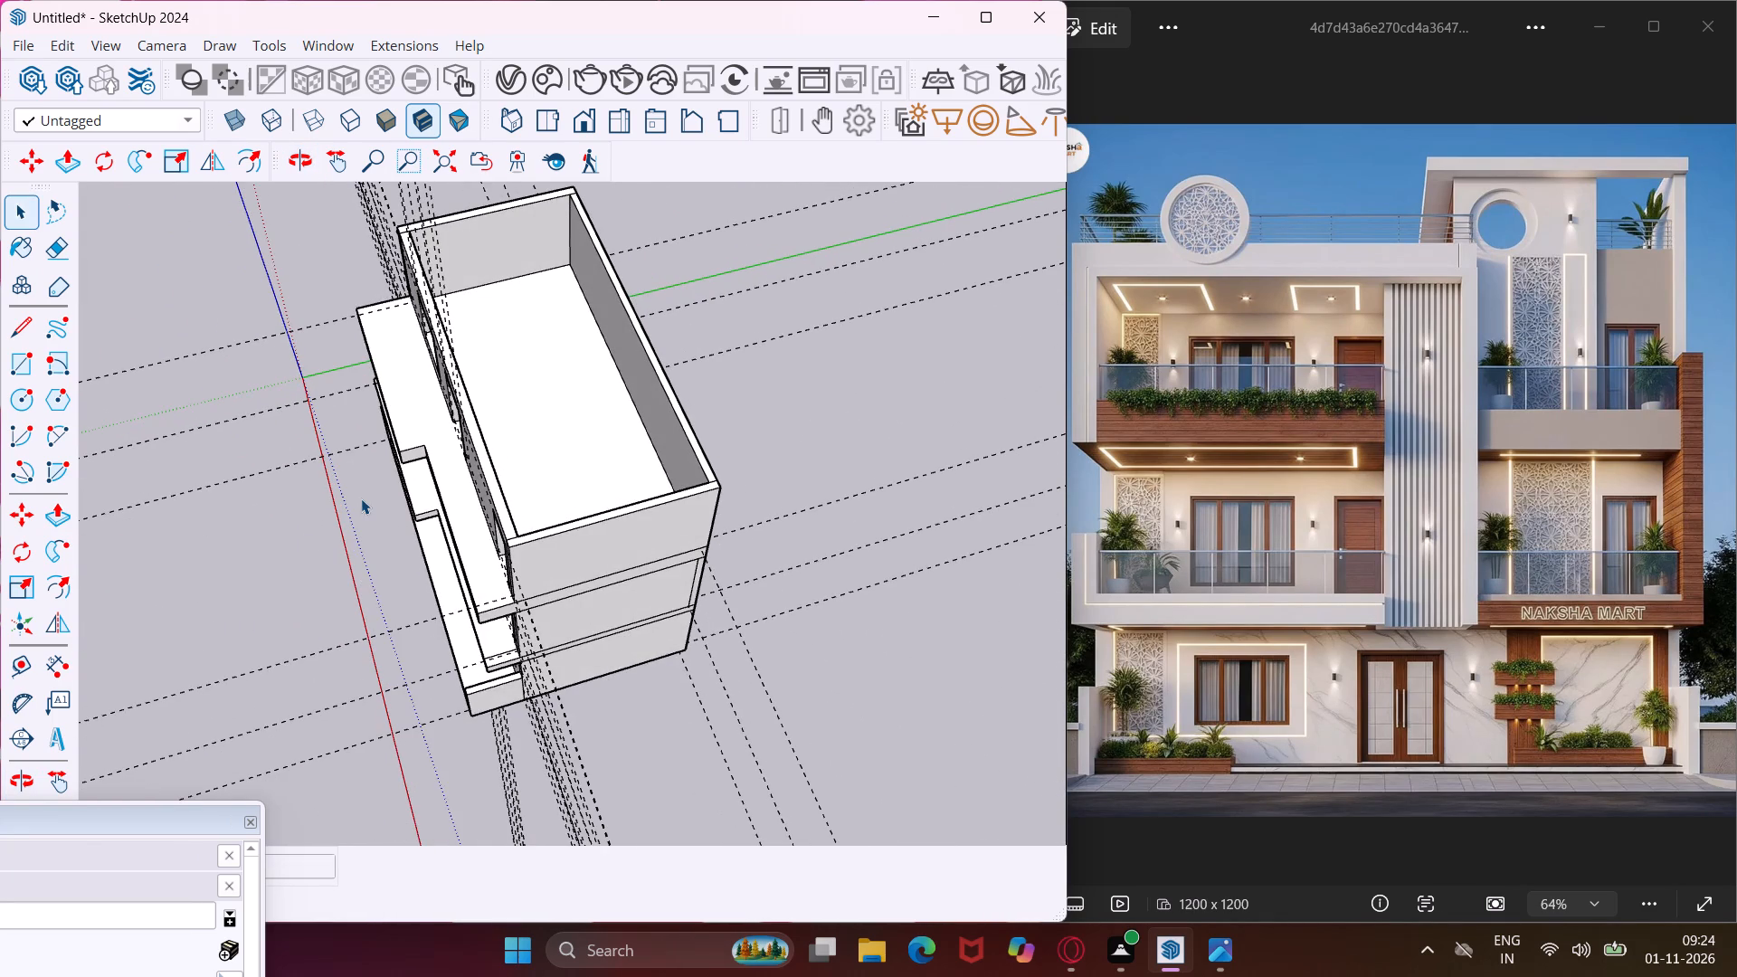
pyautogui.click(45, 355)
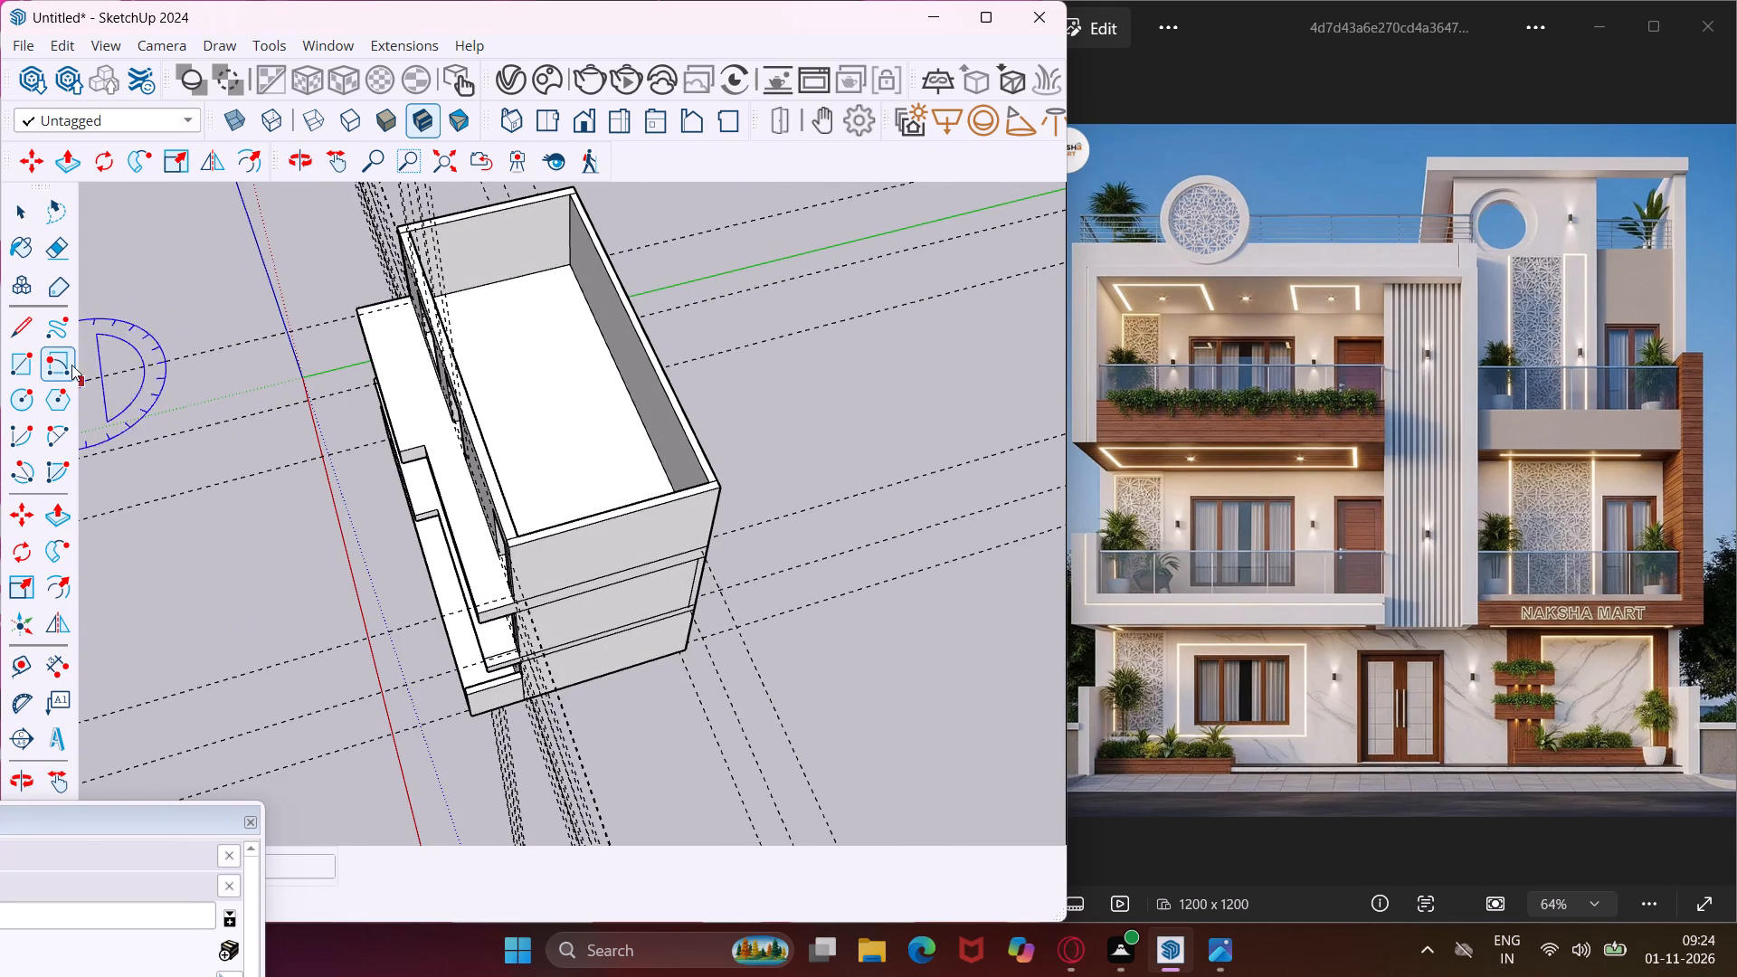
pyautogui.scroll(2, 522, 223)
pyautogui.moveTo(527, 224); pyautogui.dragTo(360, 334, button='middle')
pyautogui.scroll(-1, 362, 331)
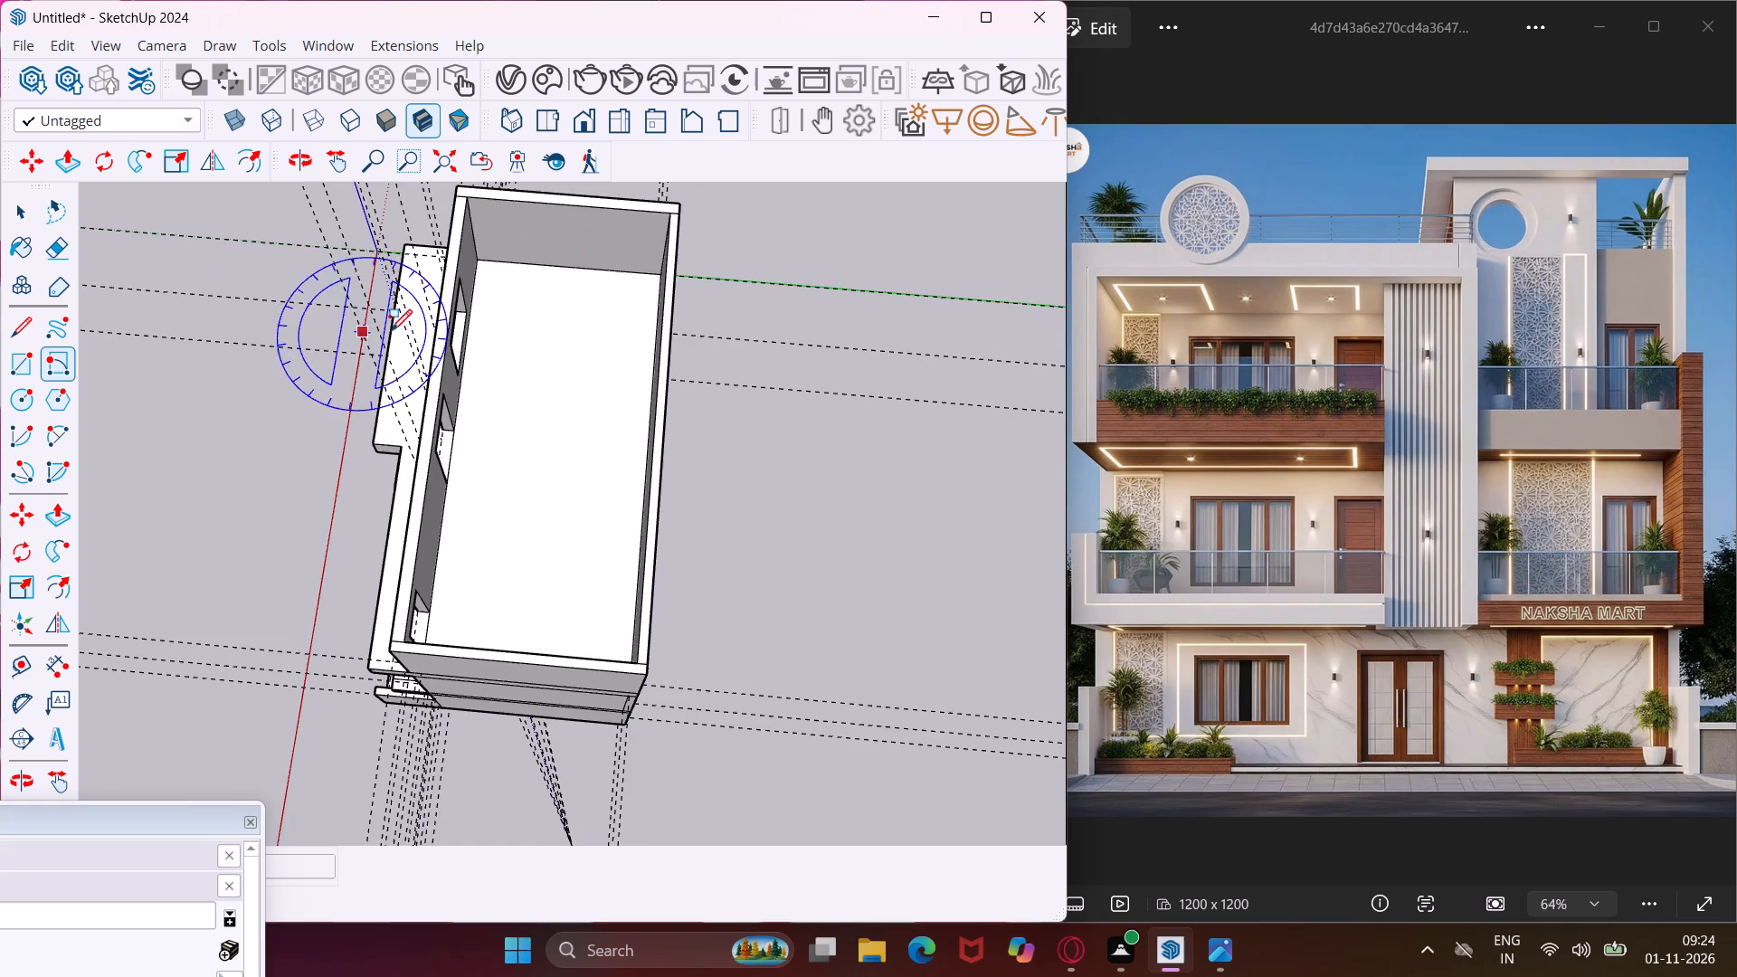
pyautogui.click(677, 199)
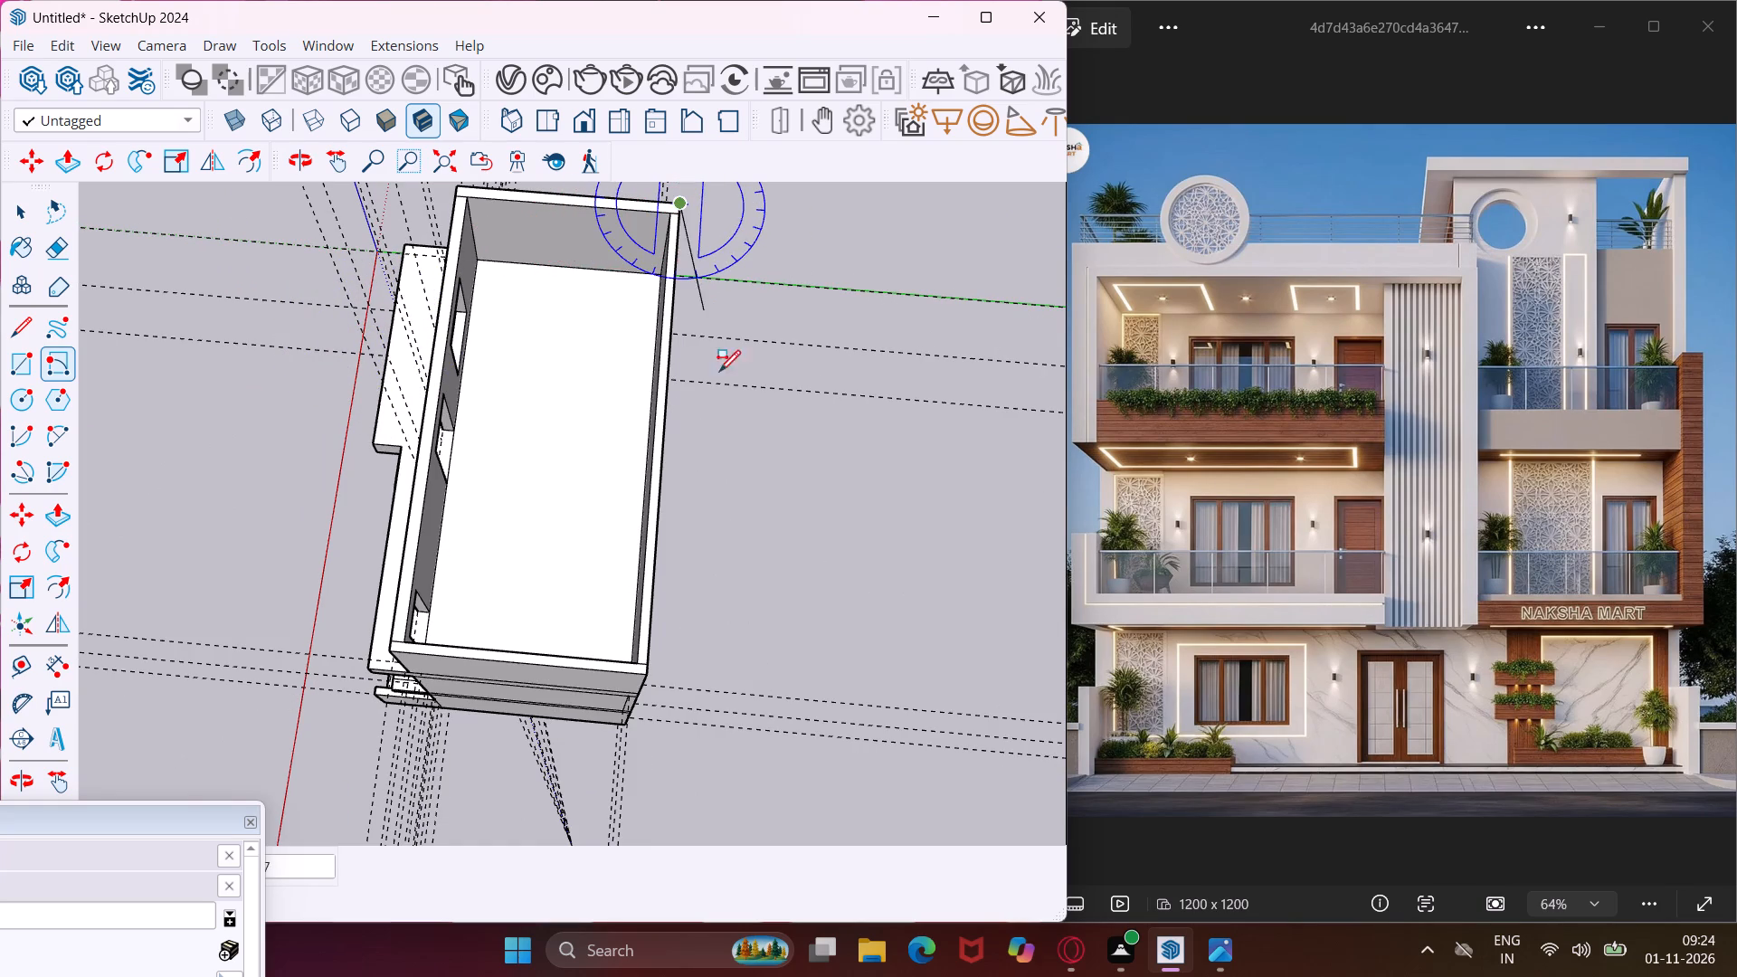
pyautogui.click(647, 672)
pyautogui.moveTo(648, 635); pyautogui.dragTo(668, 161, button='middle')
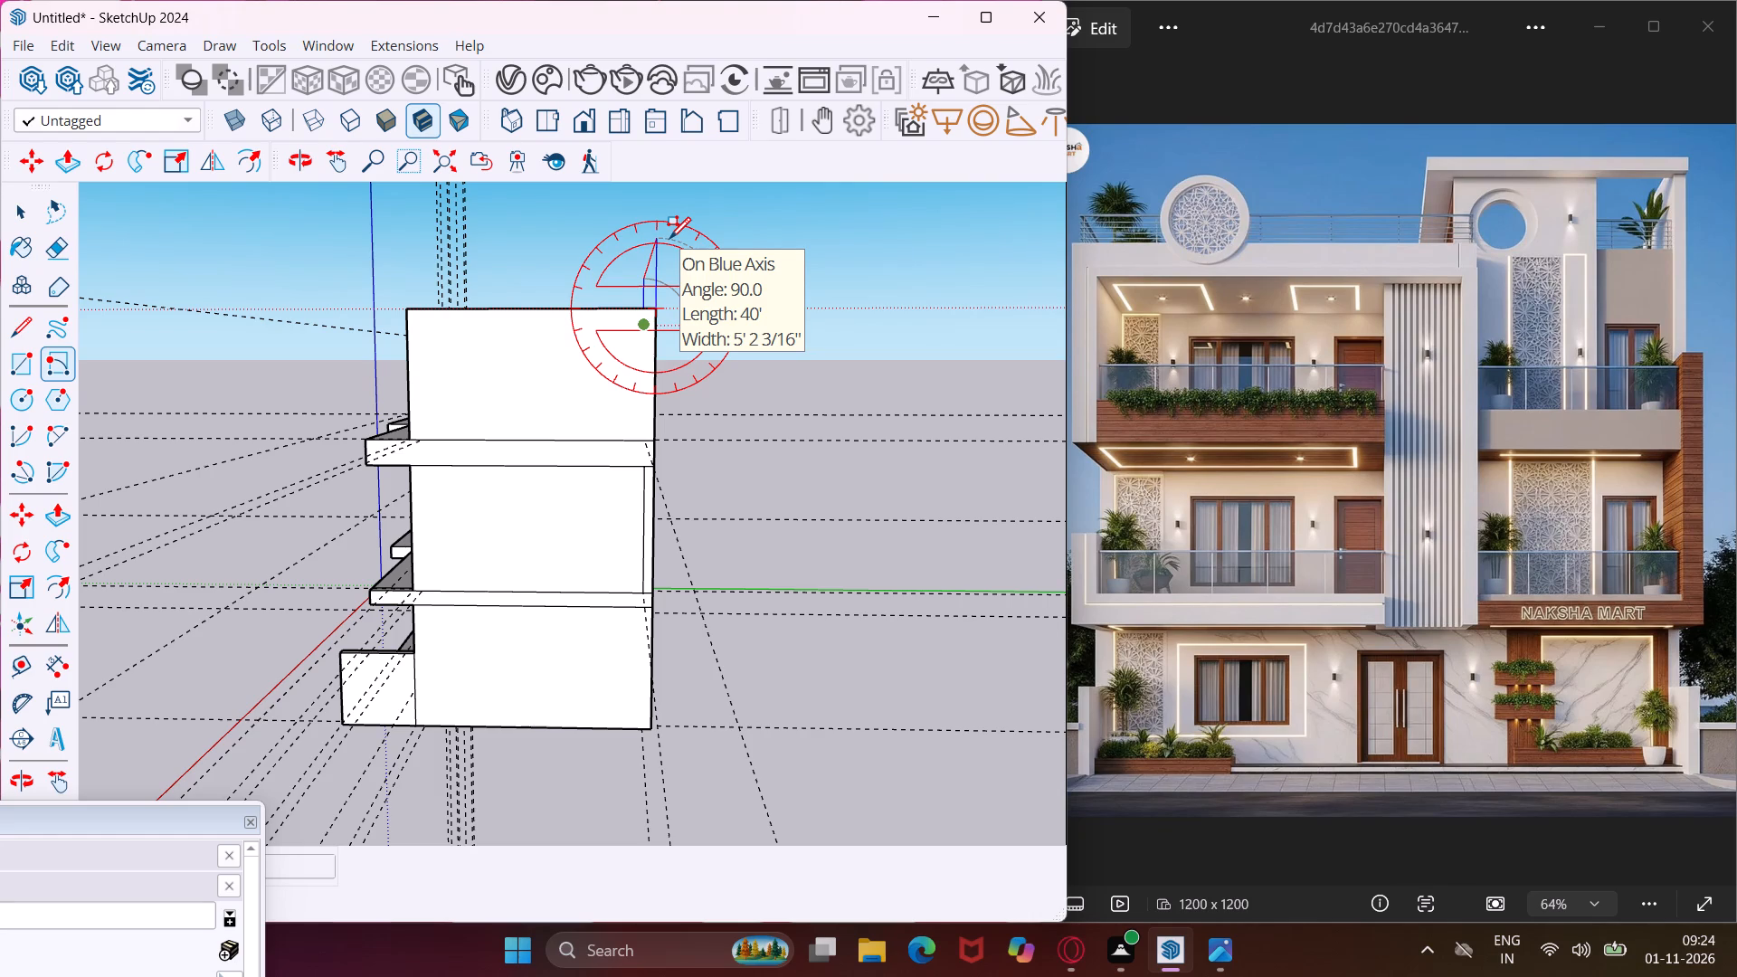
pyautogui.write("2'")
pyautogui.press('Return')
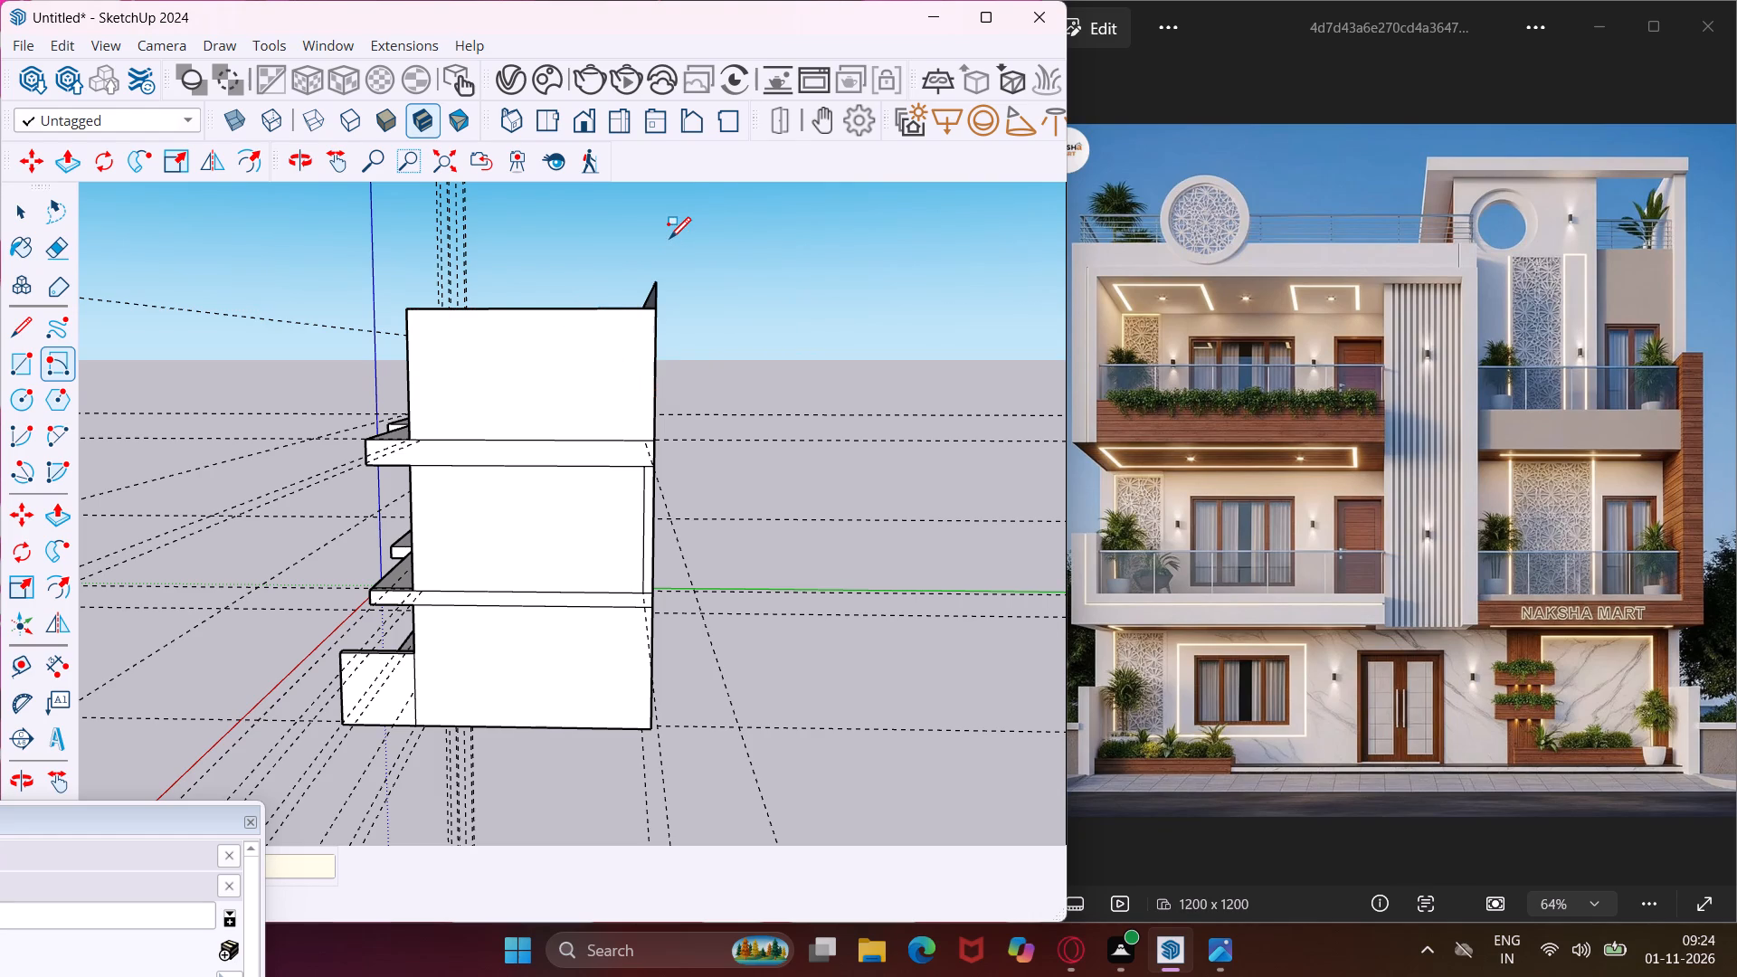
pyautogui.press('Escape')
pyautogui.press('space')
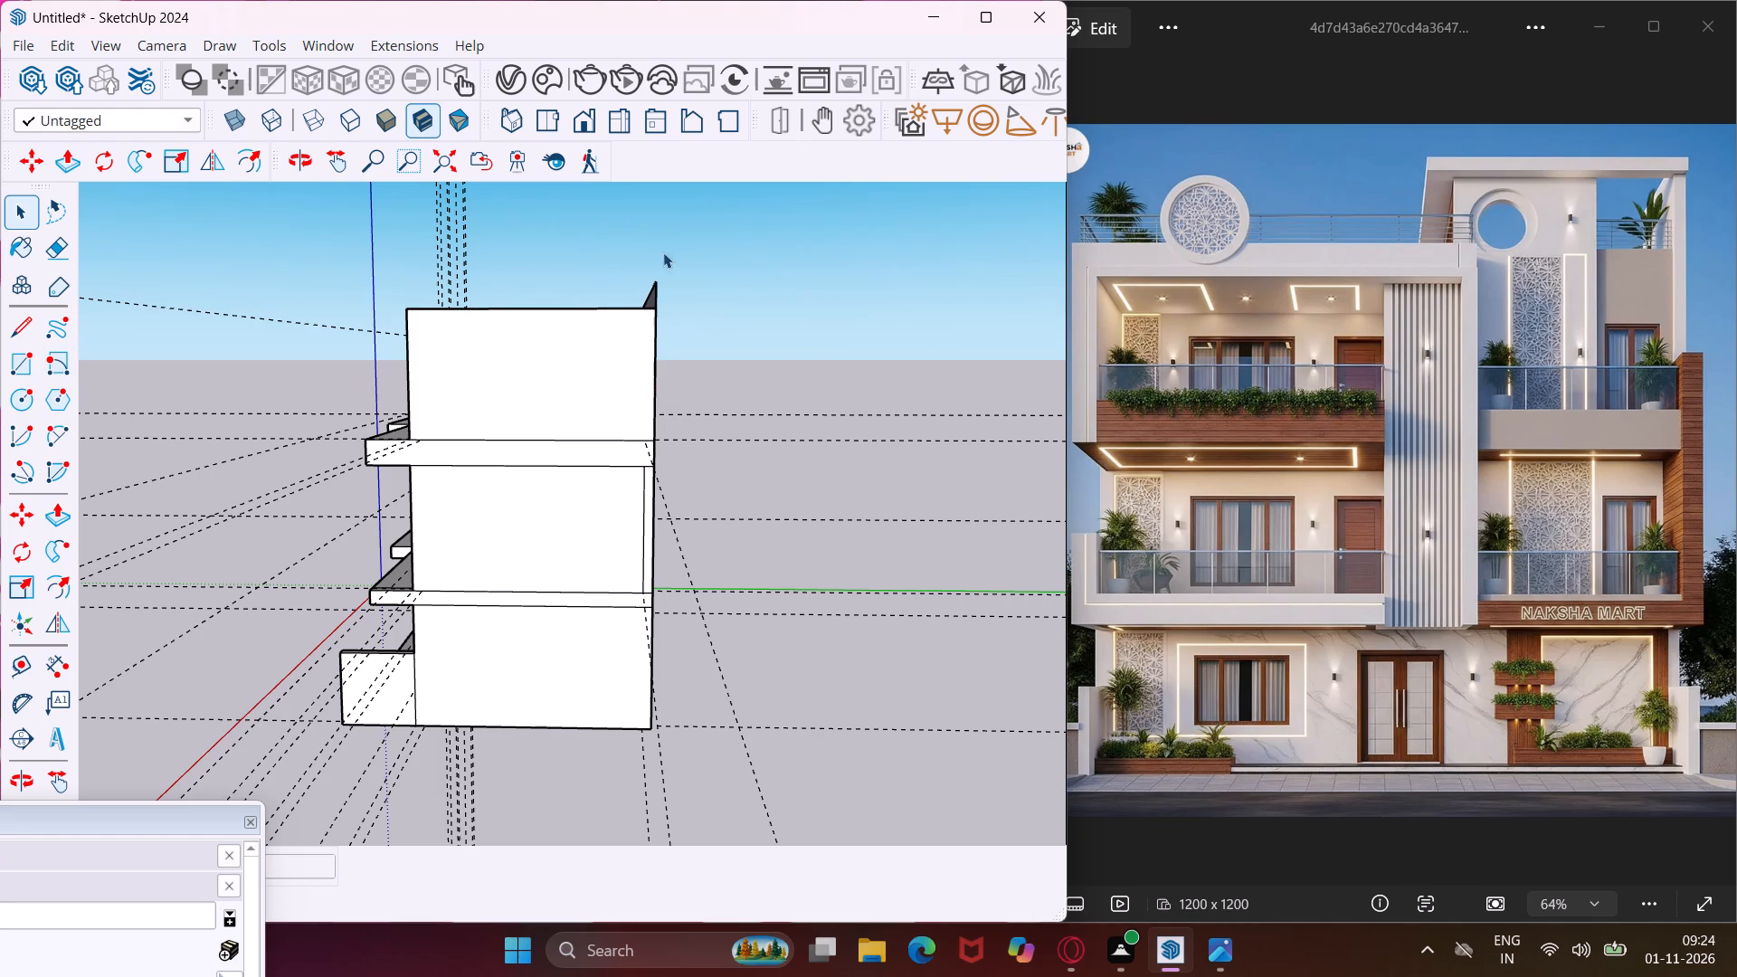
# Push/Pull the 2' high rectangle from the rear wall across to the front wall face to form the roof slab.
pyautogui.moveTo(645, 261); pyautogui.dragTo(750, 415, button='middle')
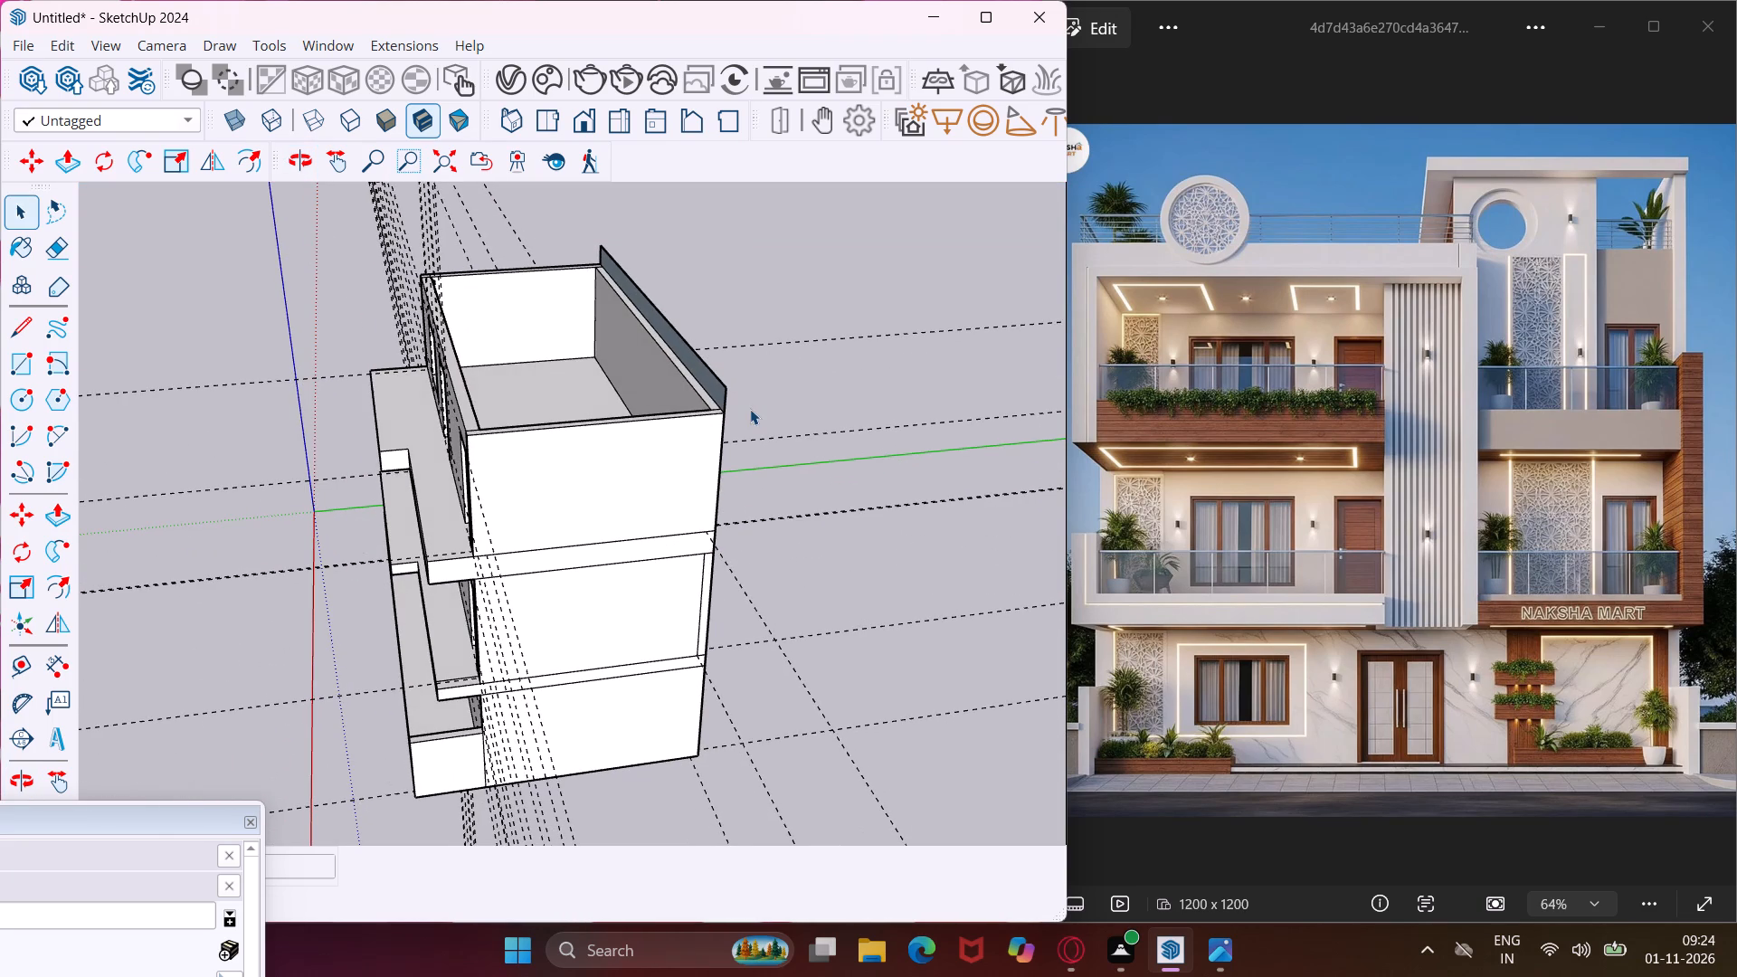
pyautogui.scroll(3, 688, 374)
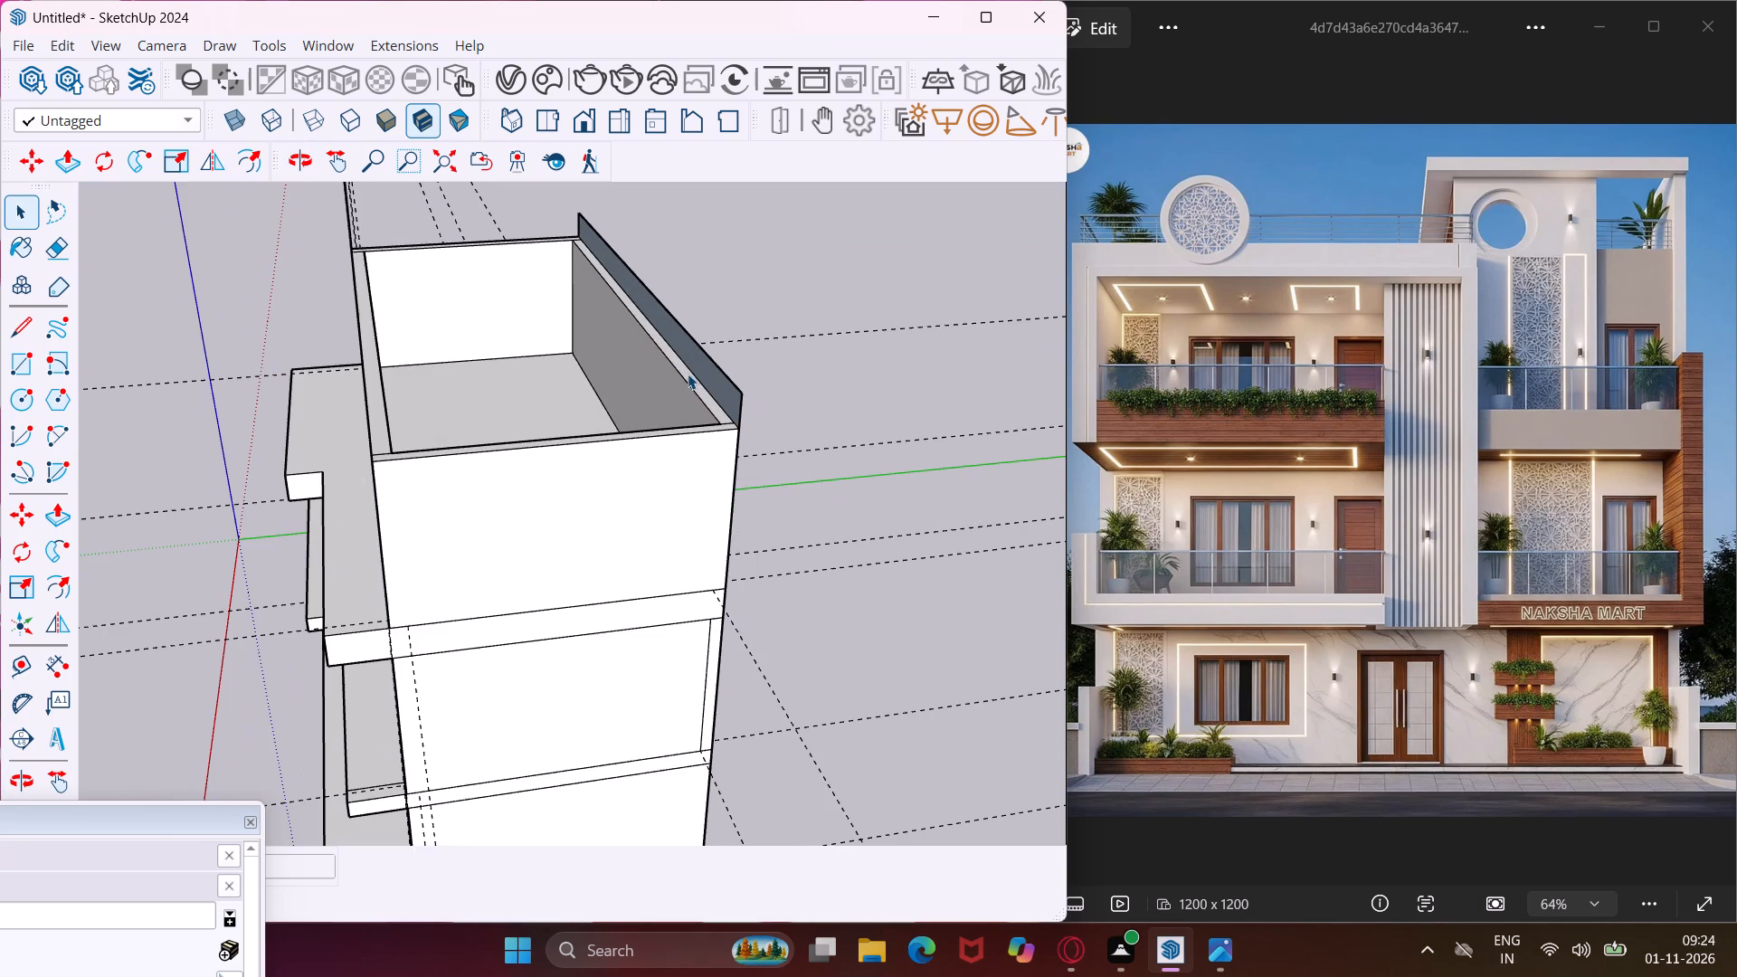
pyautogui.click(726, 392)
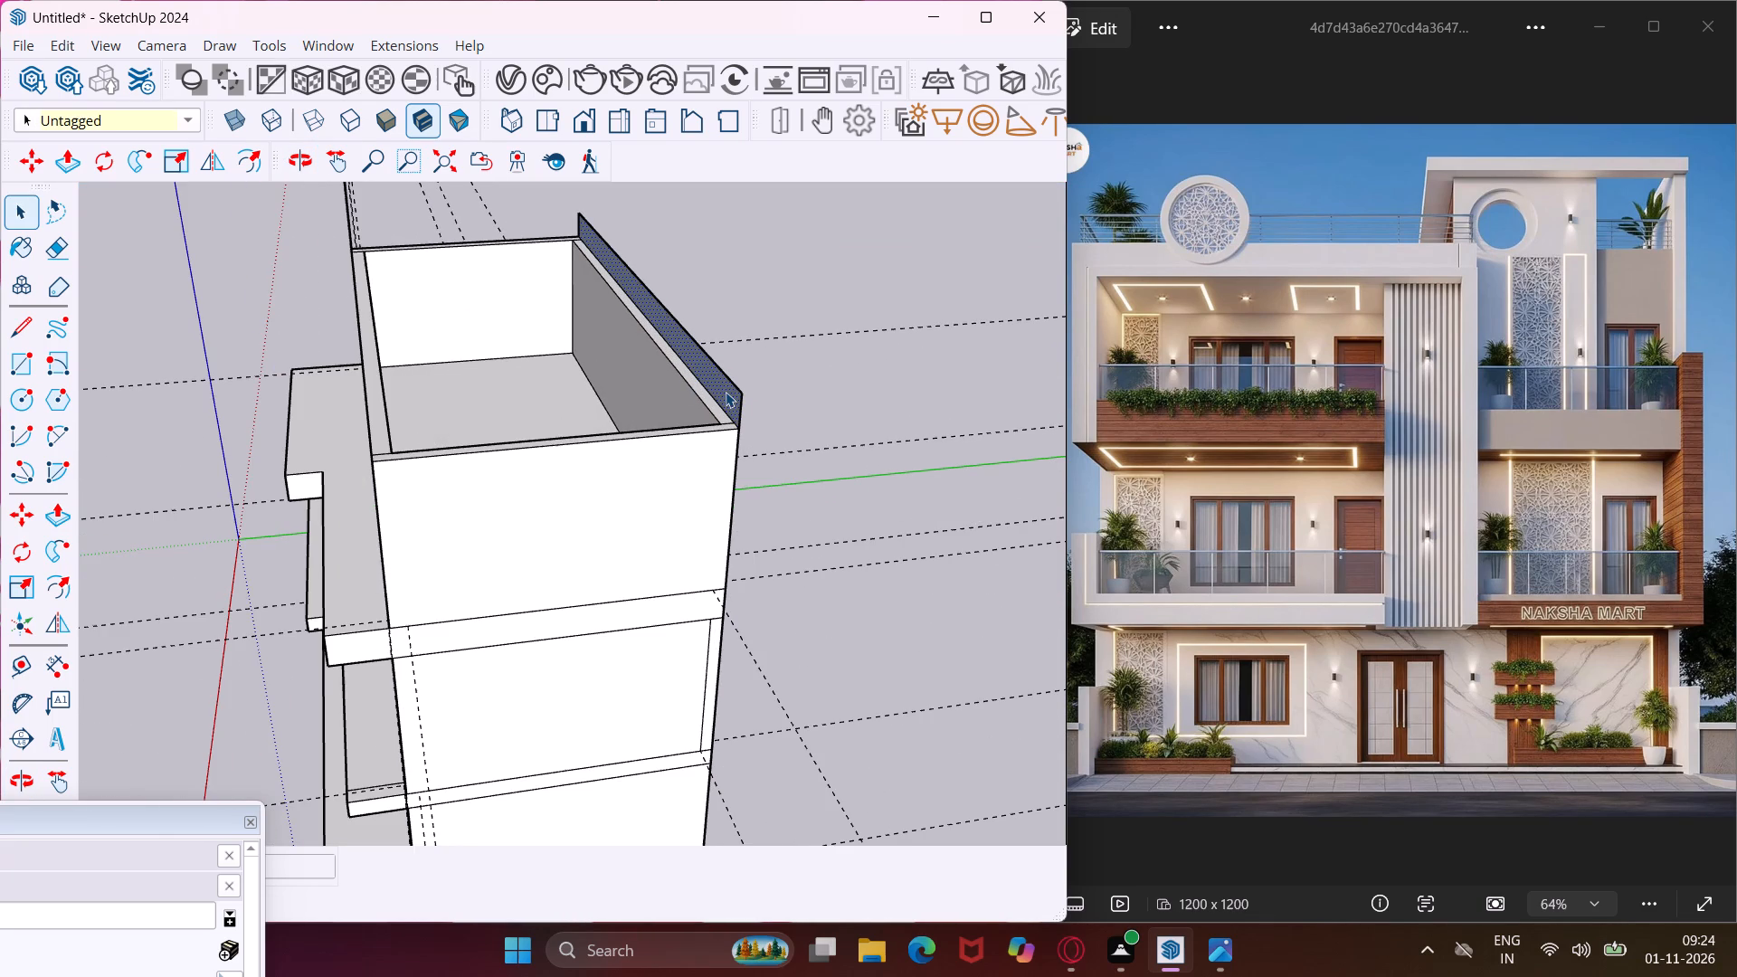
pyautogui.press('p')
pyautogui.click(726, 392)
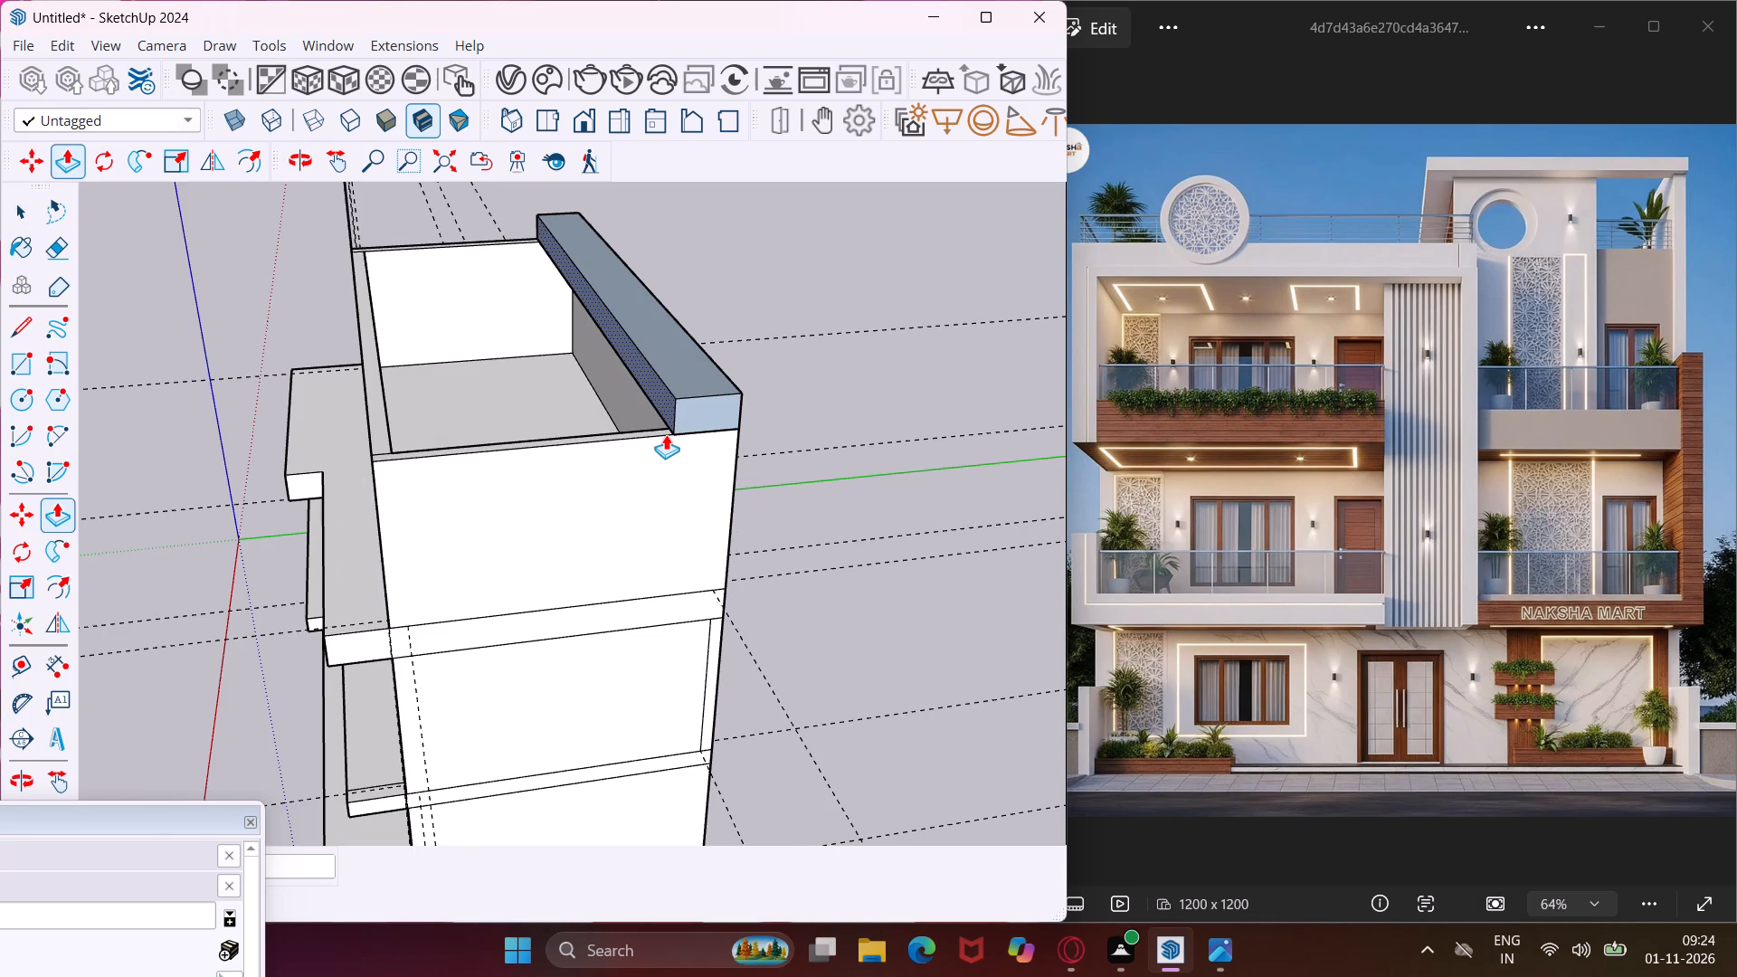
pyautogui.scroll(-4, 666, 434)
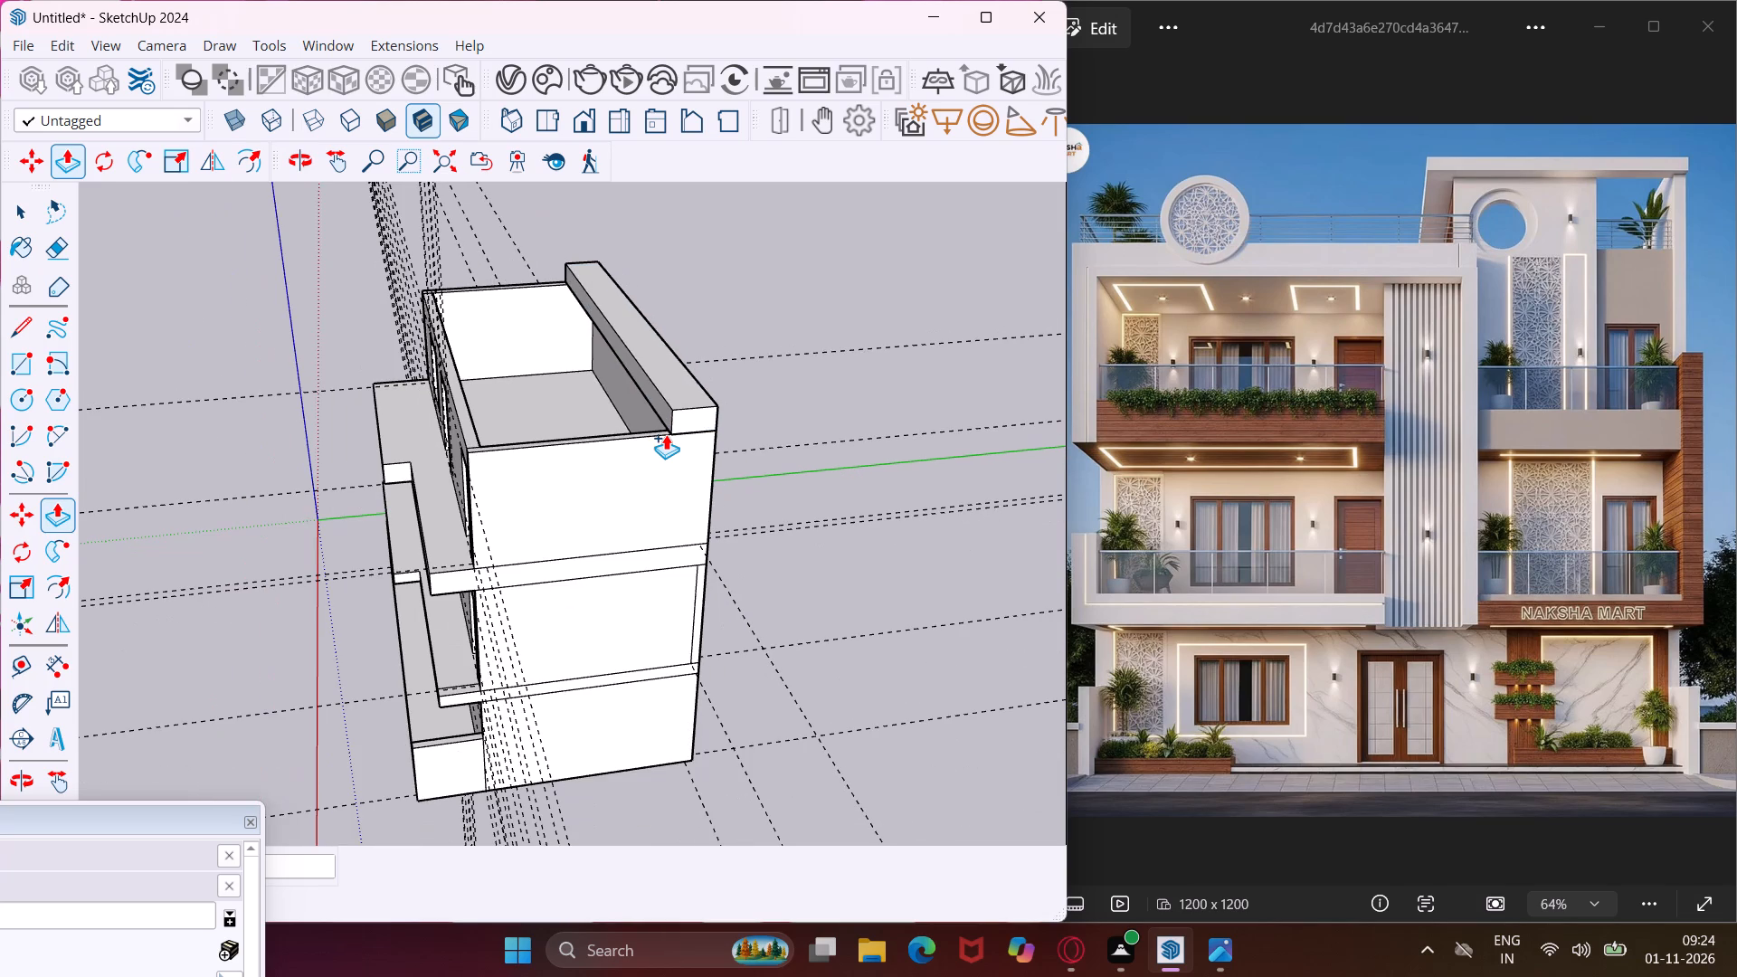
pyautogui.click(472, 470)
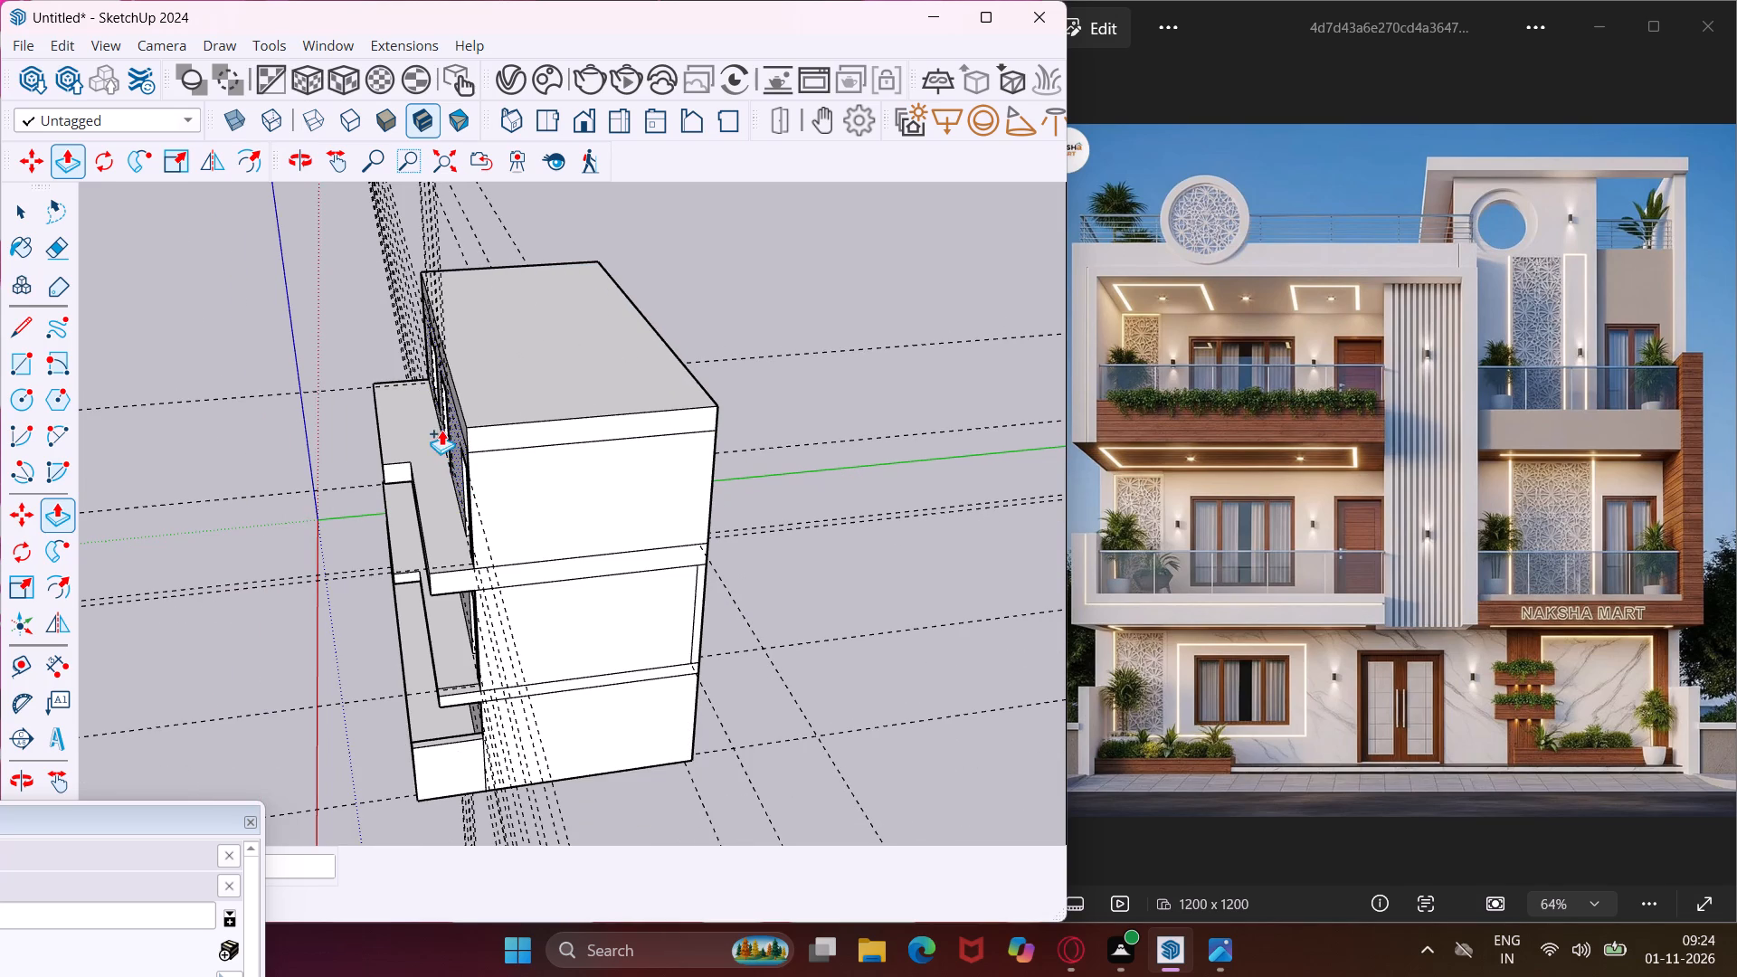
pyautogui.moveTo(441, 427); pyautogui.dragTo(921, 351, button='middle')
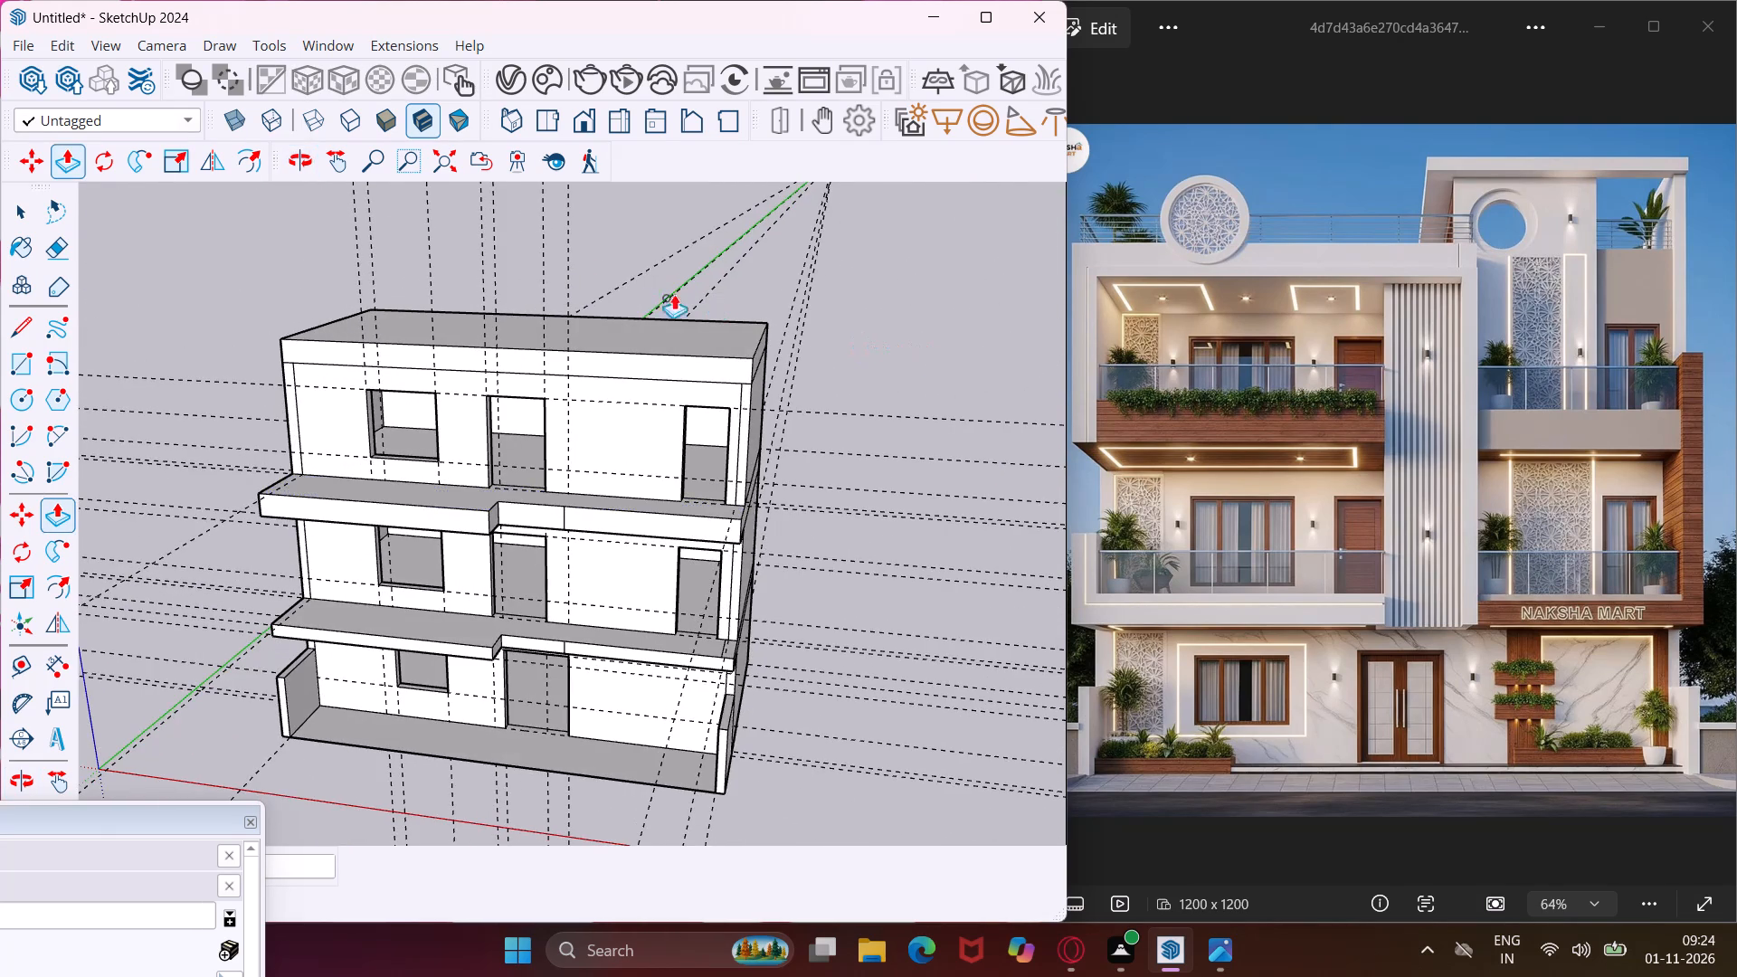
pyautogui.press('Escape')
# Draw a line from the split on the upper balcony slab's front edge back to the wall, continuing vertically to the roof slab's top edge.
pyautogui.click(37, 331)
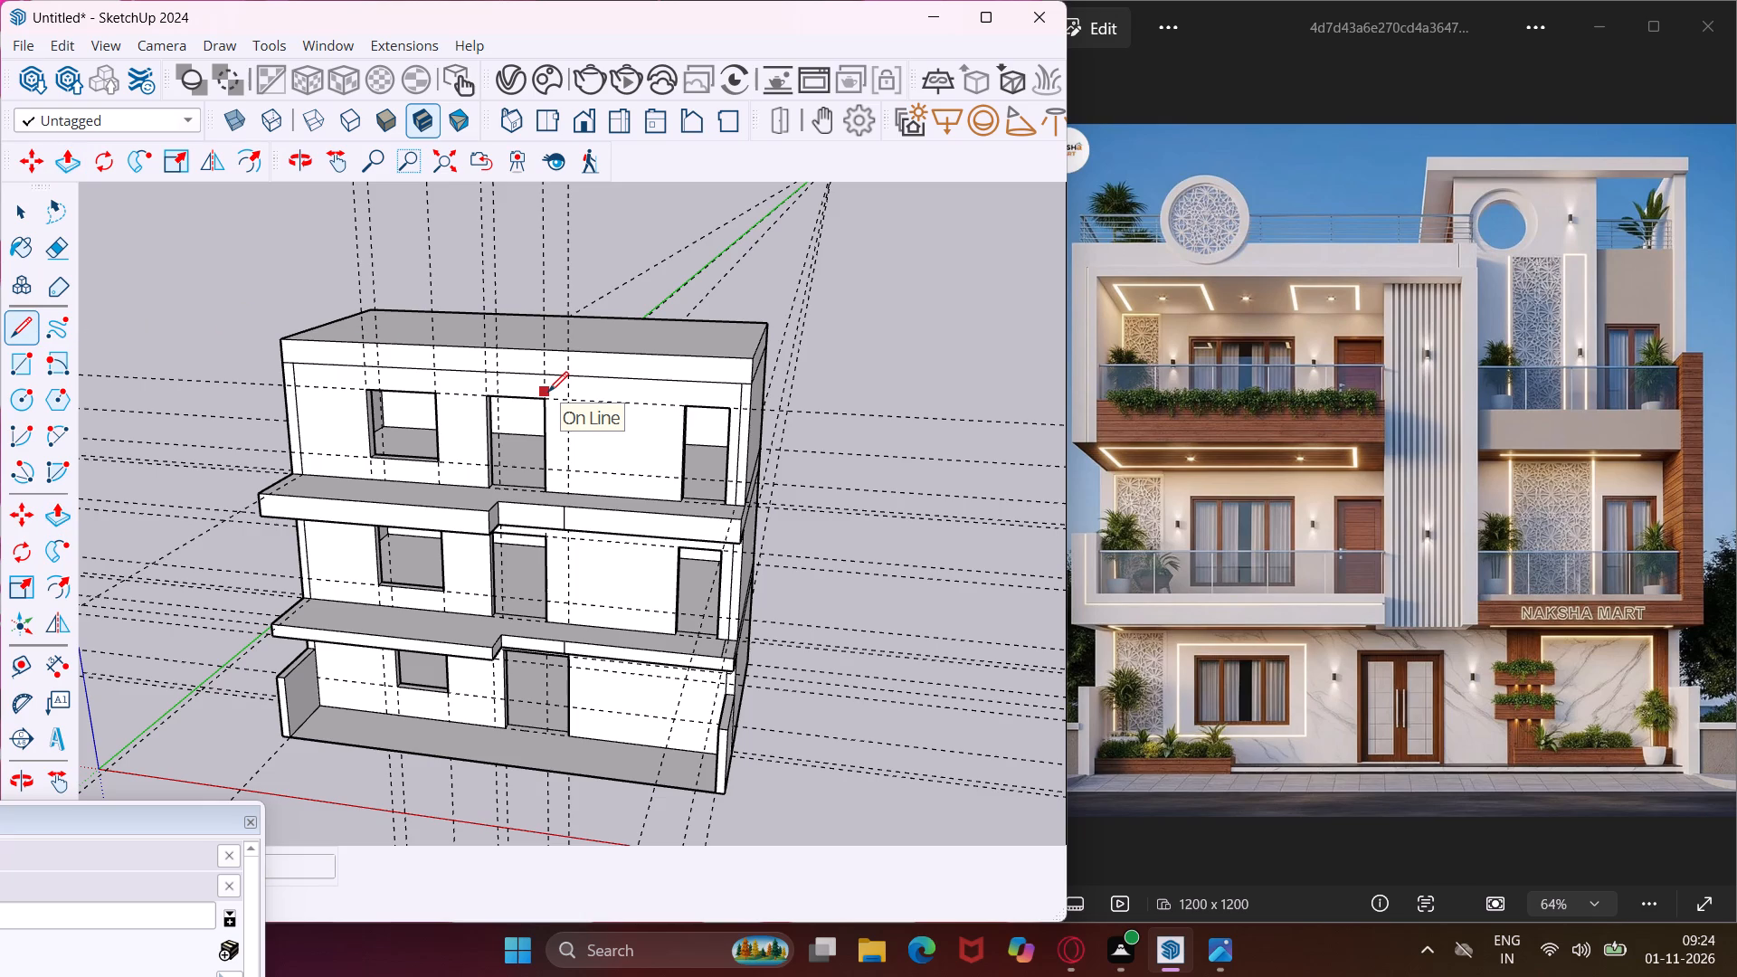
pyautogui.moveTo(548, 392); pyautogui.dragTo(560, 348, button='middle')
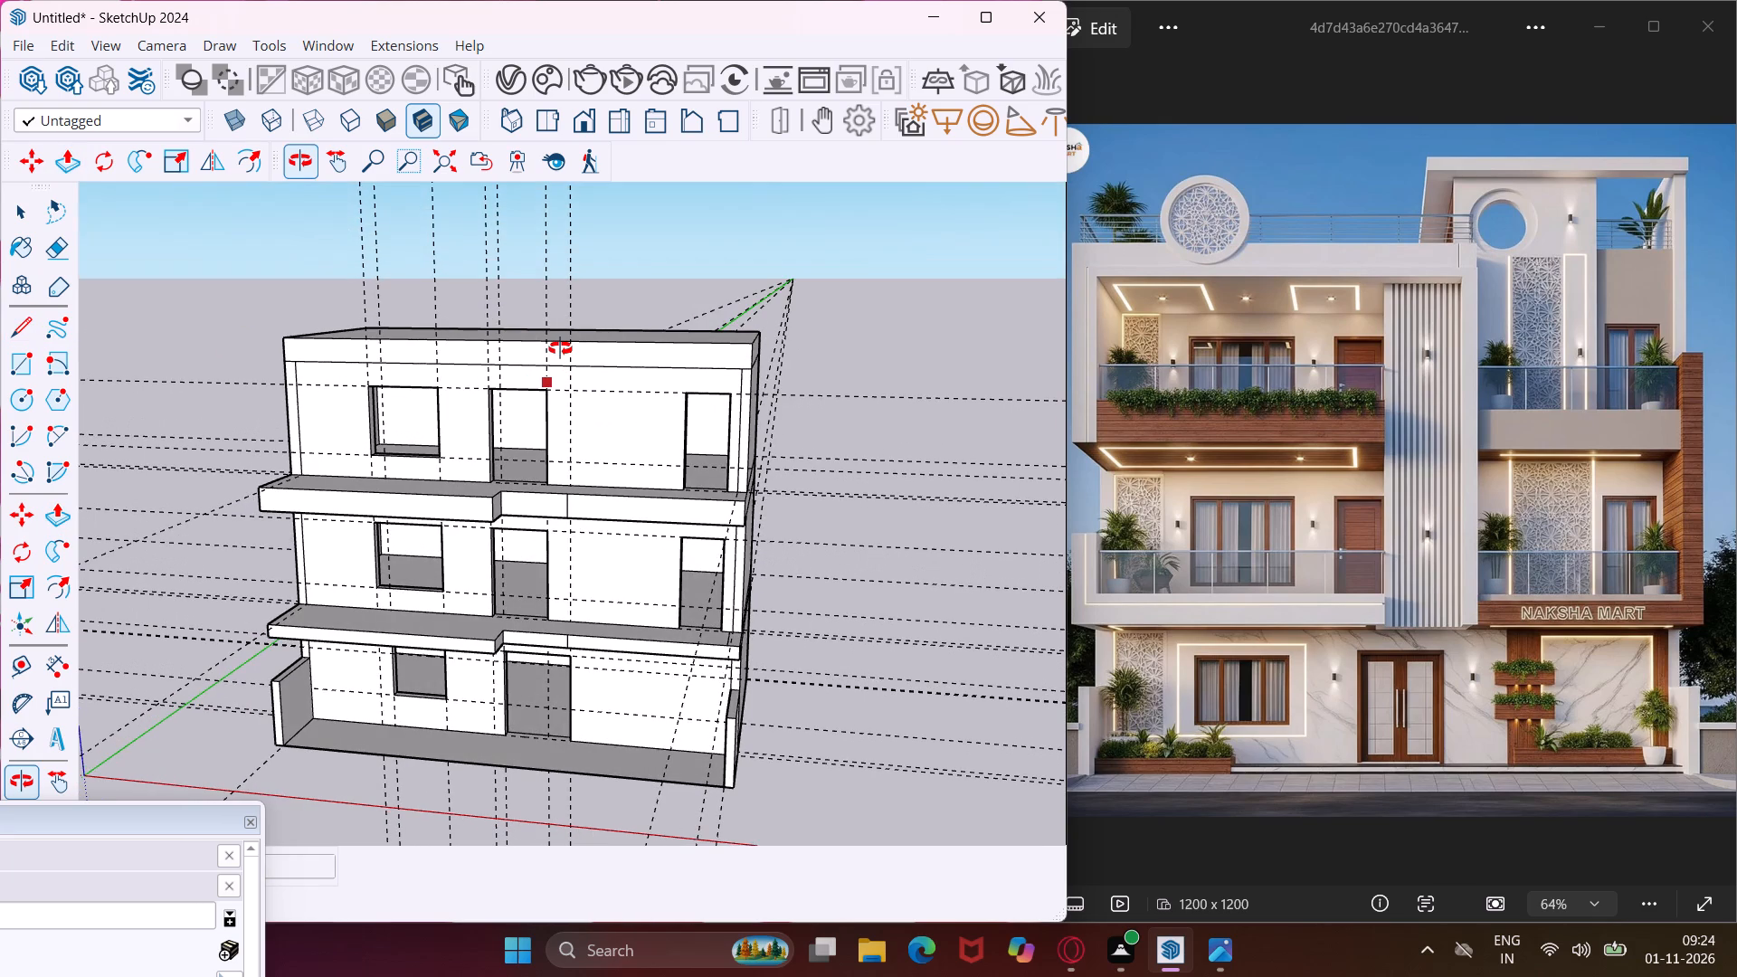
pyautogui.moveTo(560, 348); pyautogui.dragTo(576, 540, button='middle')
pyautogui.scroll(6, 574, 545)
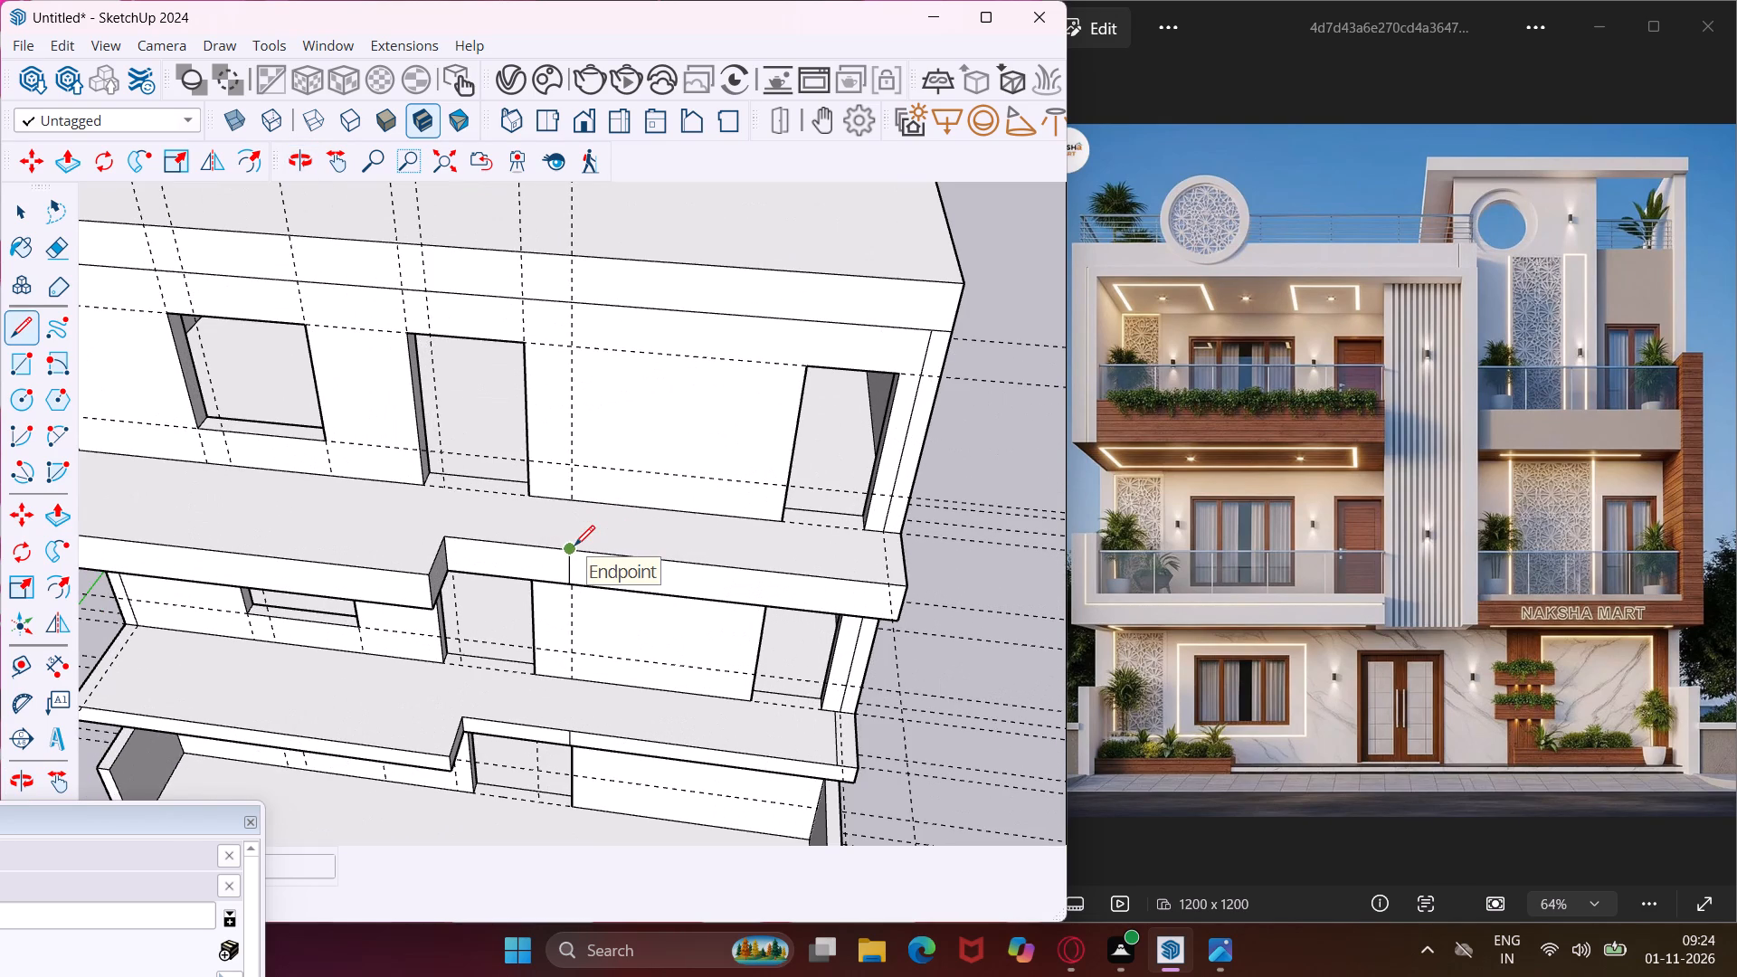
pyautogui.click(573, 545)
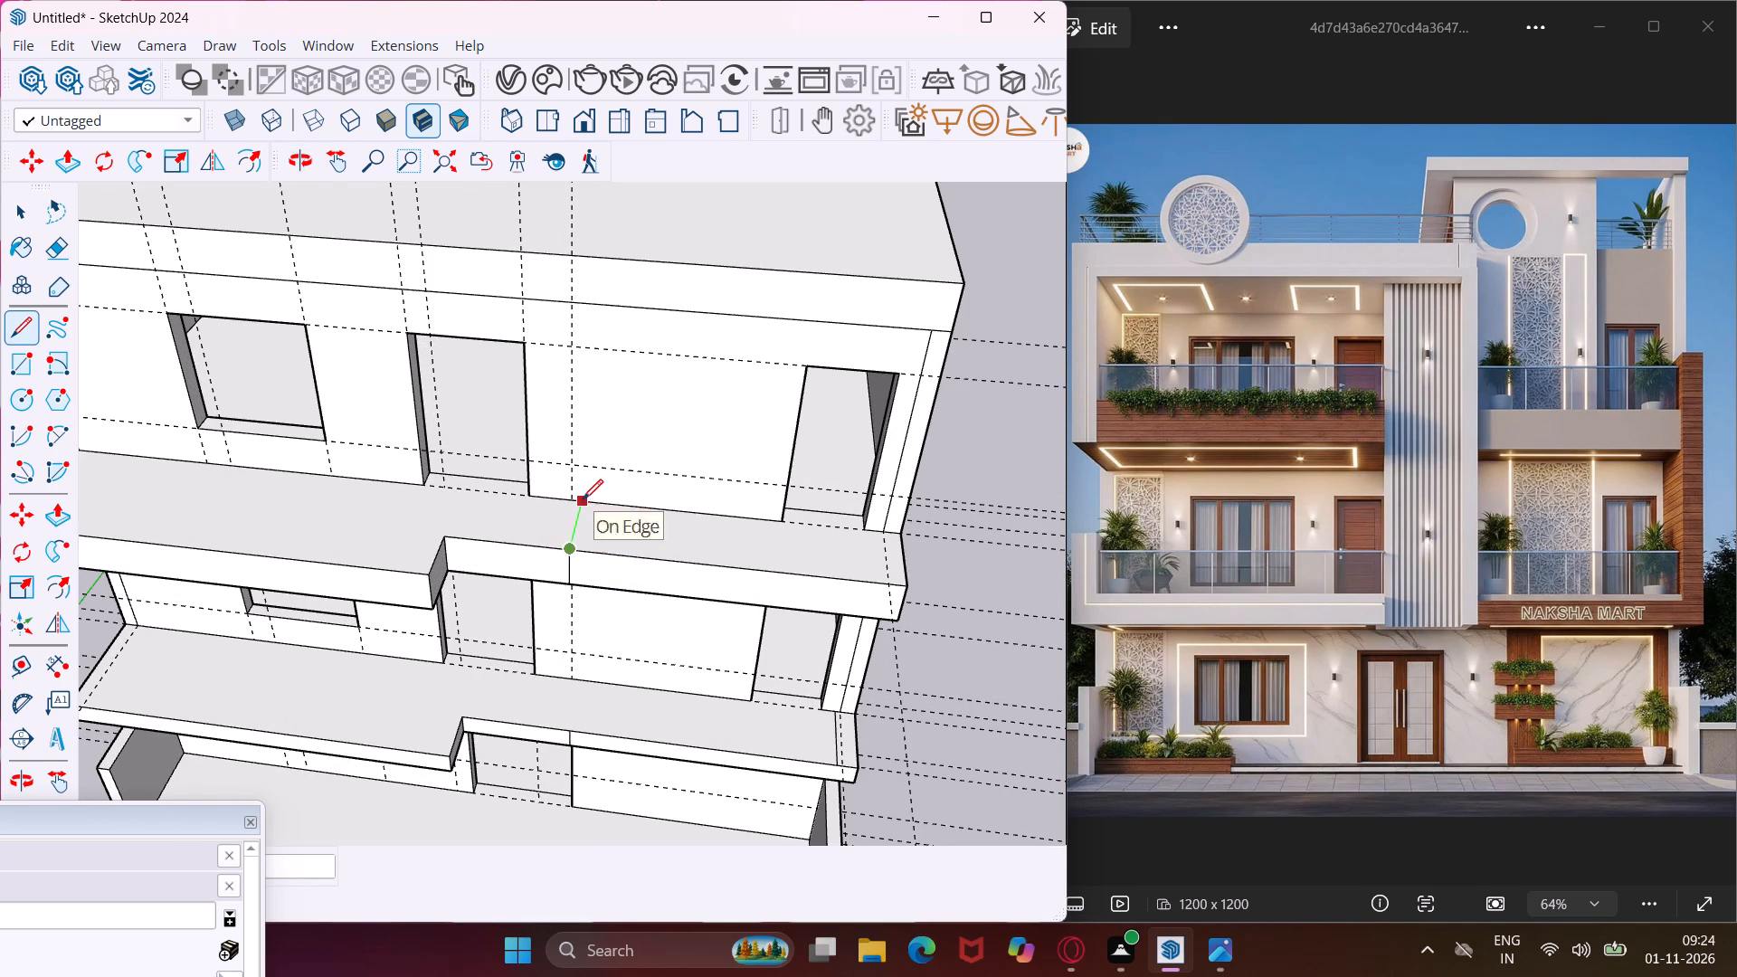
pyautogui.click(583, 499)
pyautogui.click(586, 503)
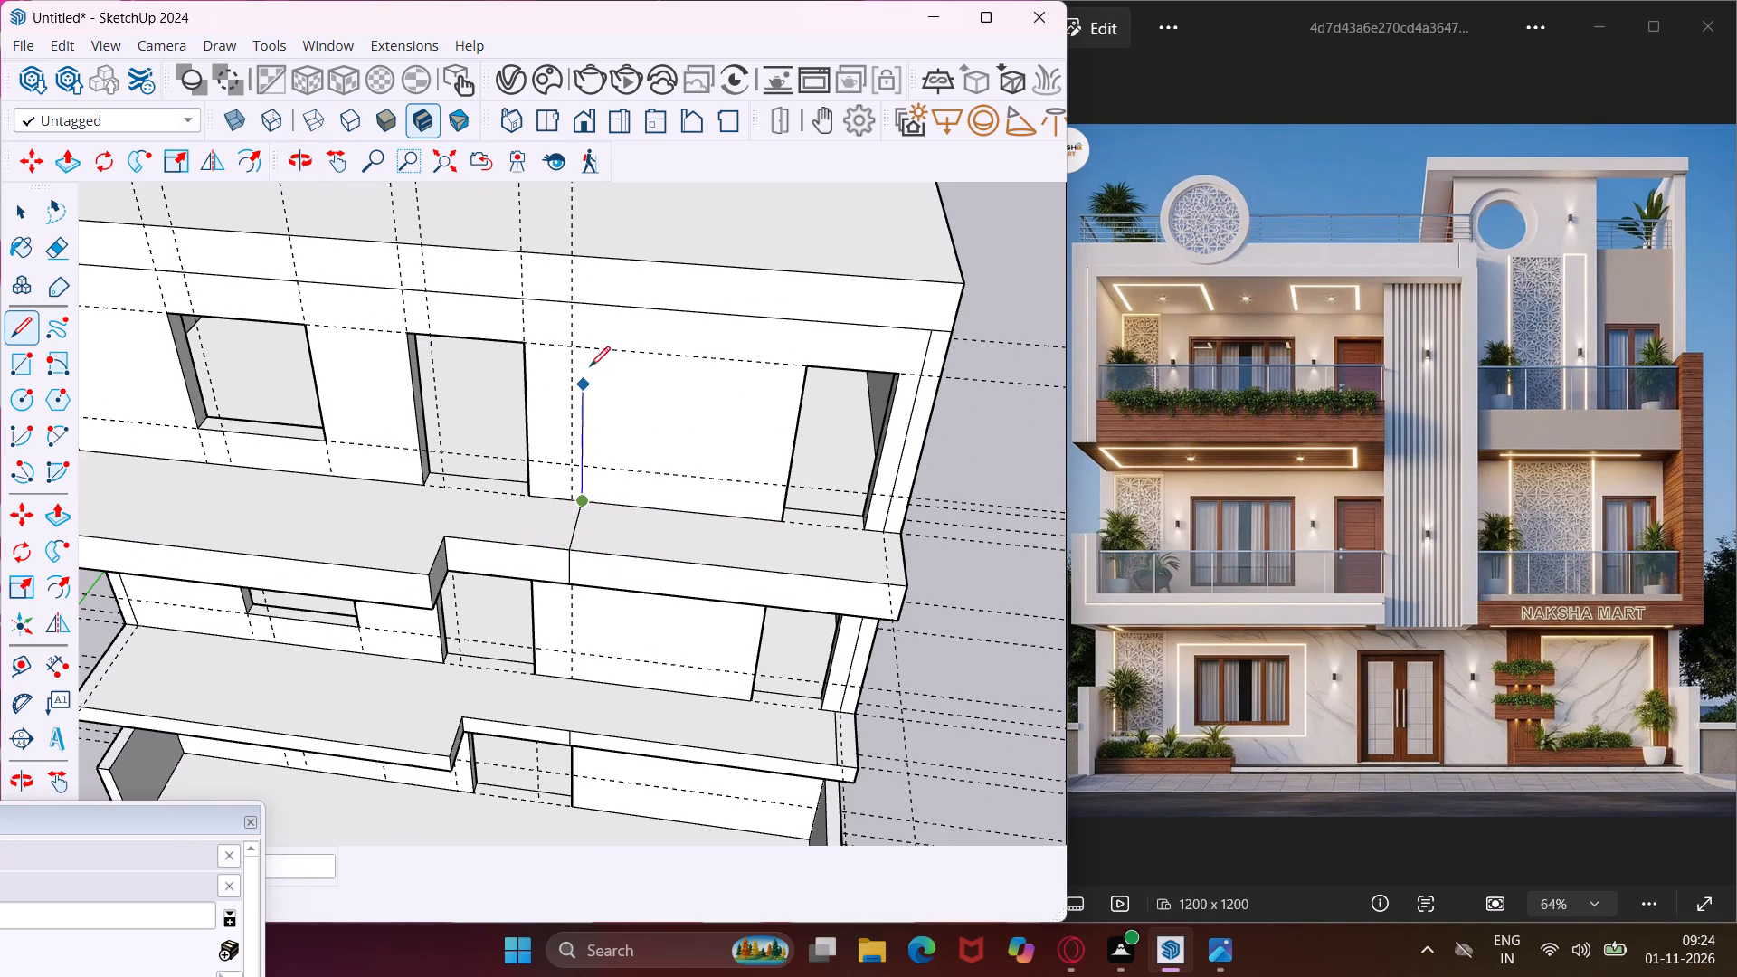
pyautogui.click(586, 260)
pyautogui.press('Escape')
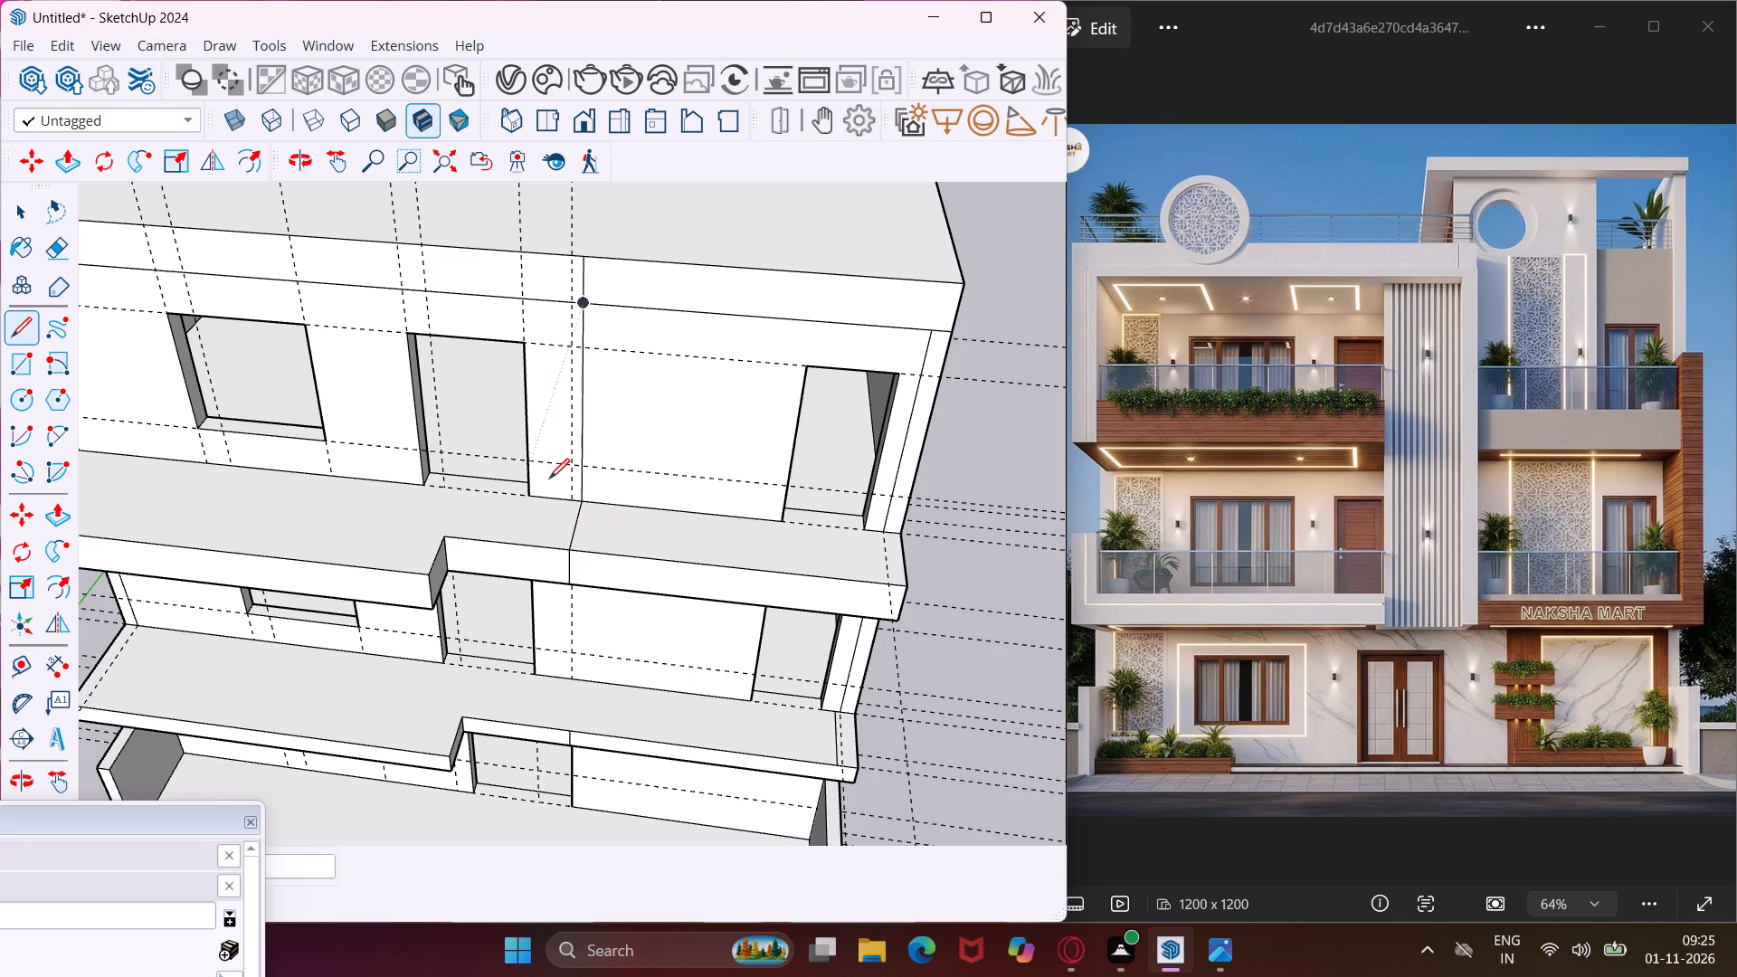
# Push/Pull the roof slab's front segment above the window and middle door outward, flush with the projecting front of the upper balcony slab.
pyautogui.press('space')
pyautogui.click(549, 286)
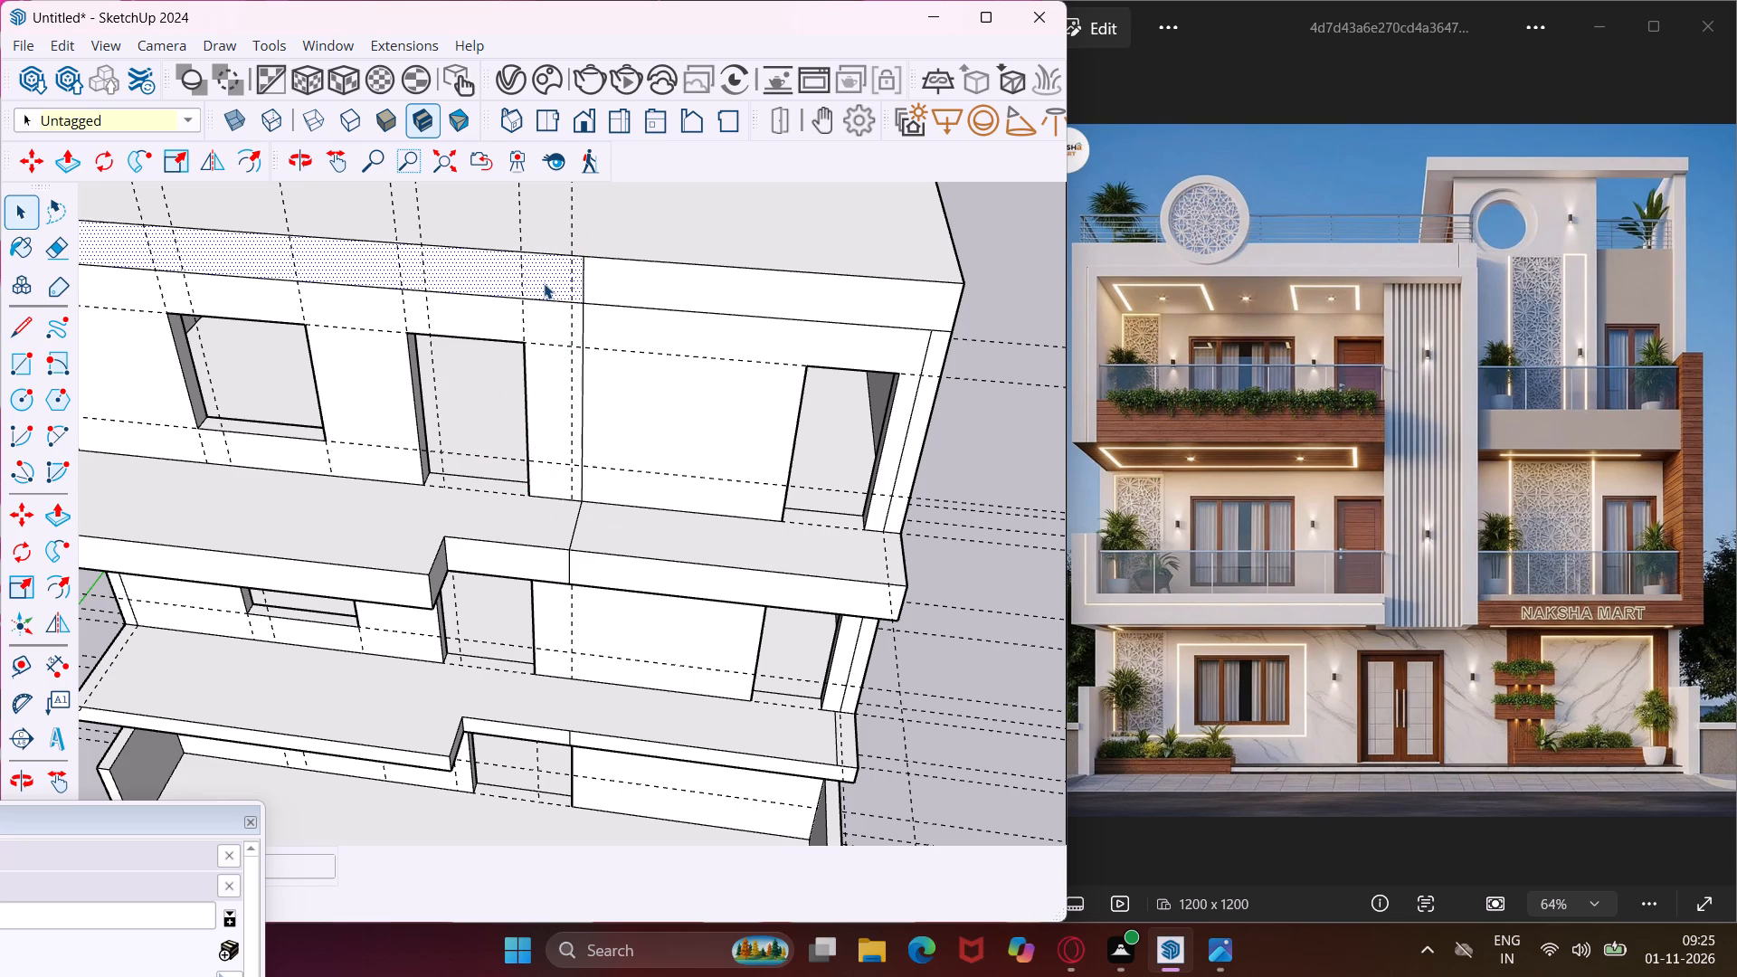
pyautogui.press('p')
pyautogui.click(544, 283)
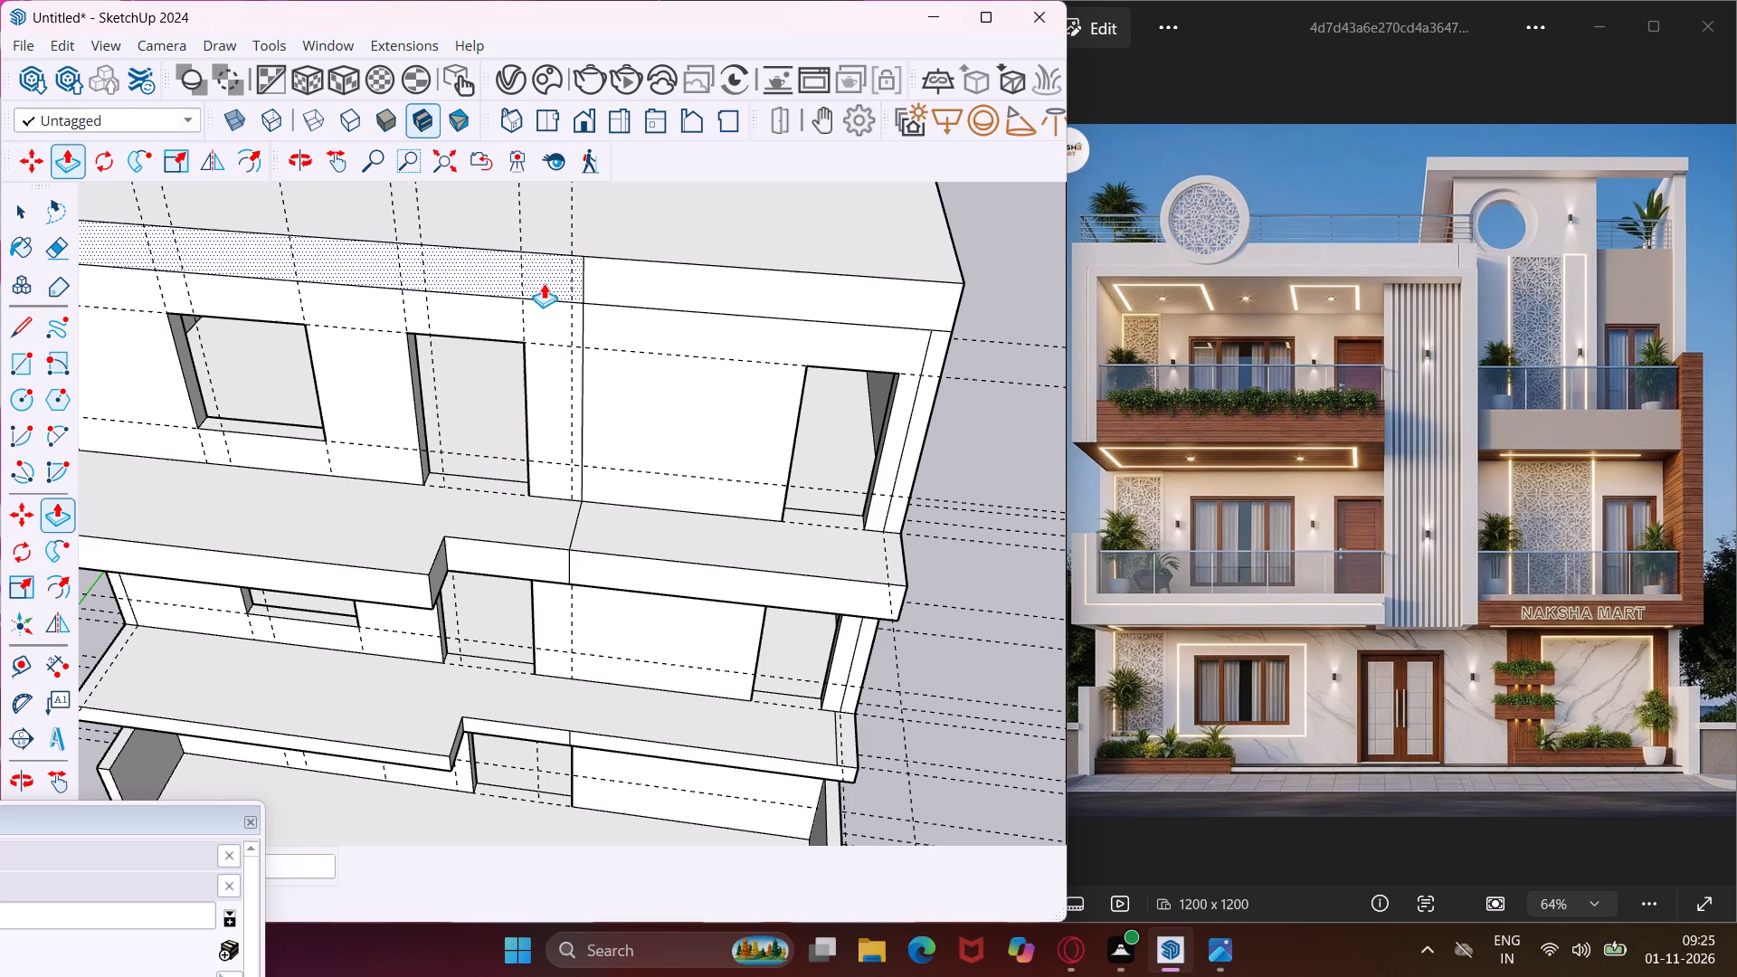
pyautogui.moveTo(414, 576); pyautogui.dragTo(518, 432, button='middle')
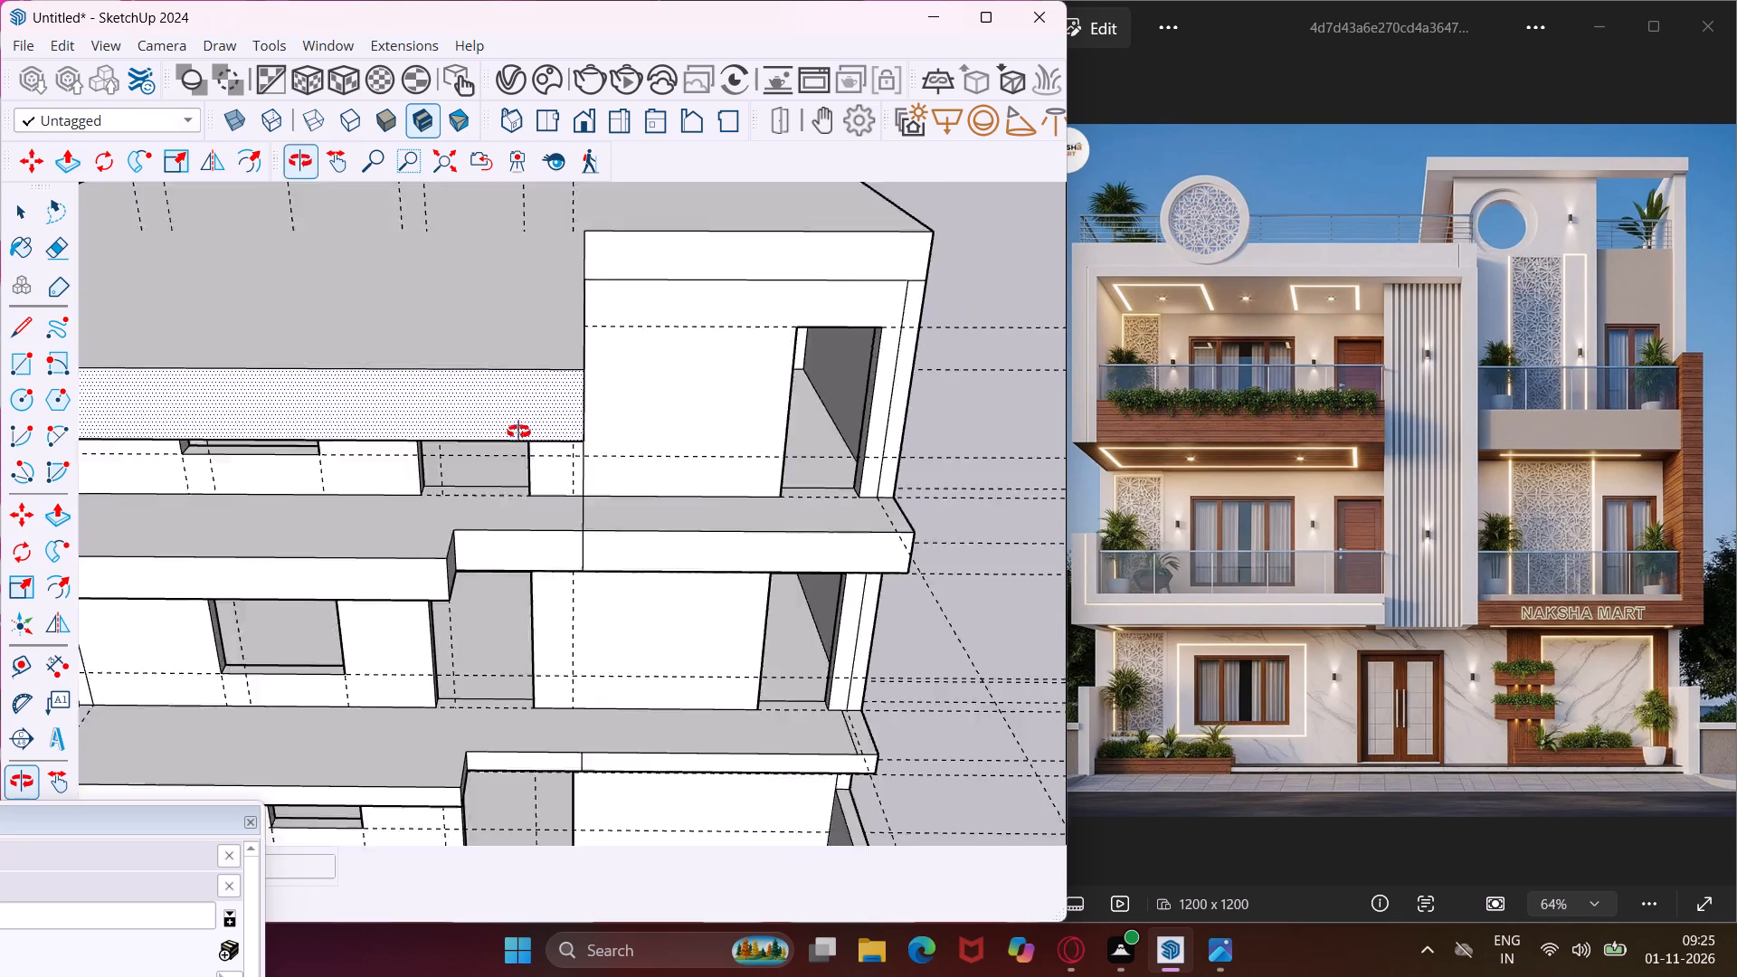
pyautogui.moveTo(518, 432); pyautogui.dragTo(684, 254, button='middle')
pyautogui.click(519, 479)
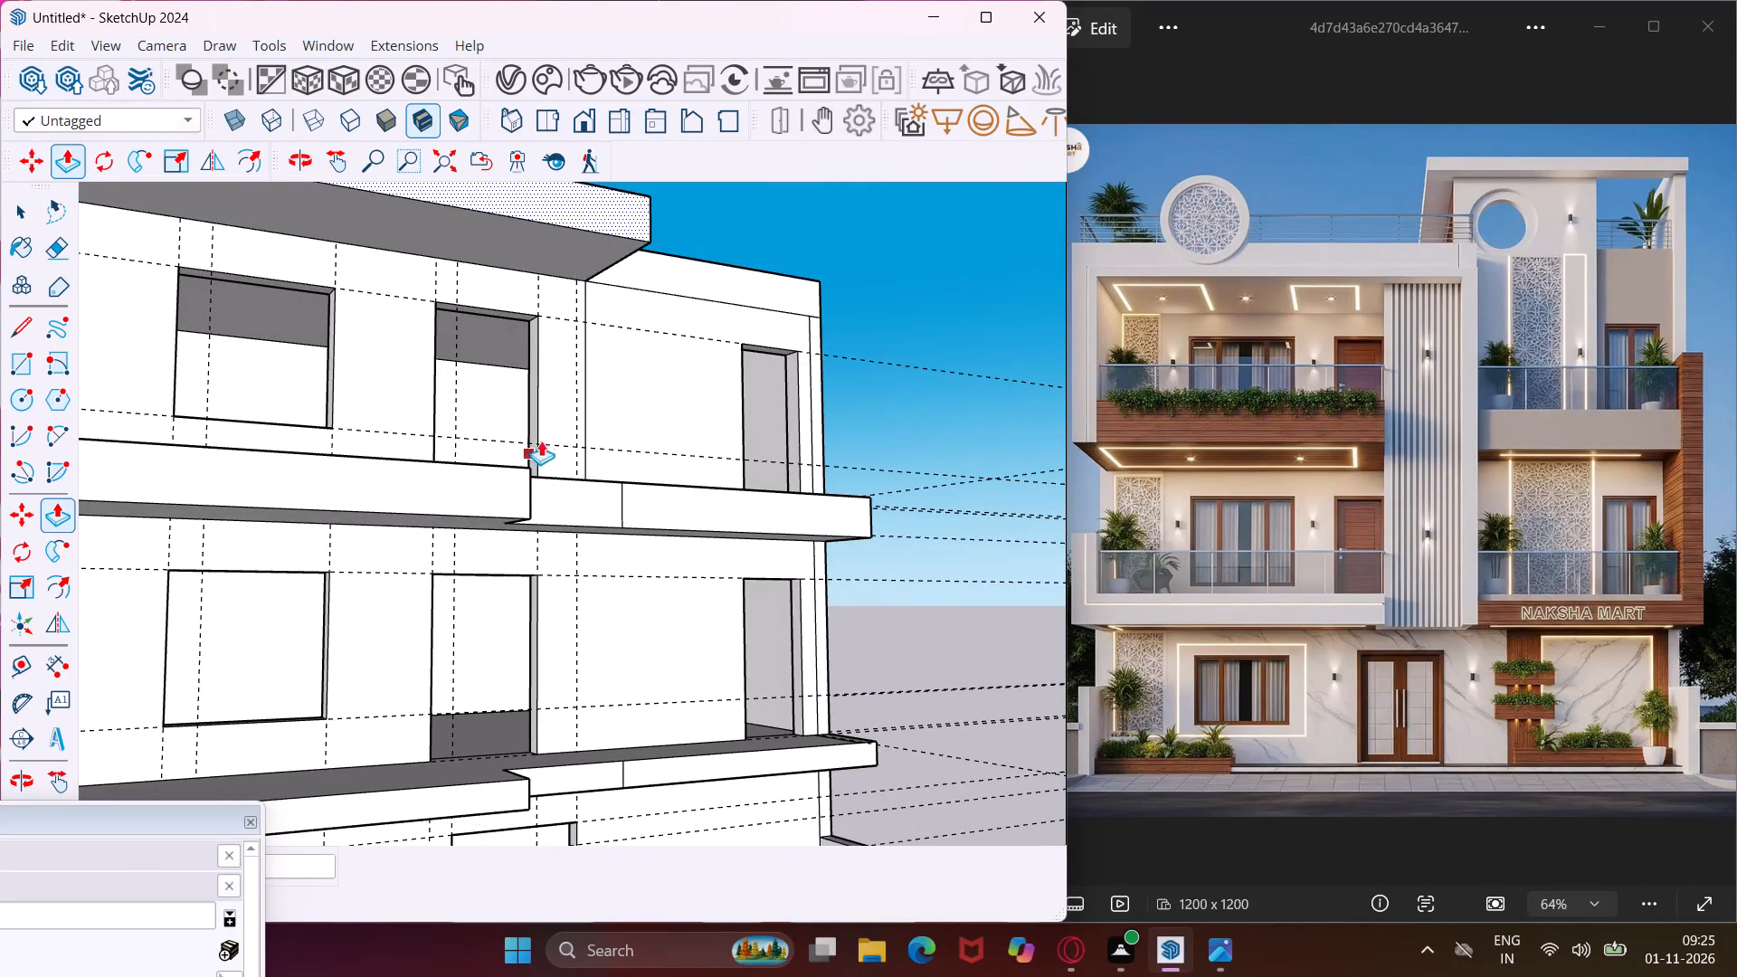
pyautogui.scroll(-5, 568, 406)
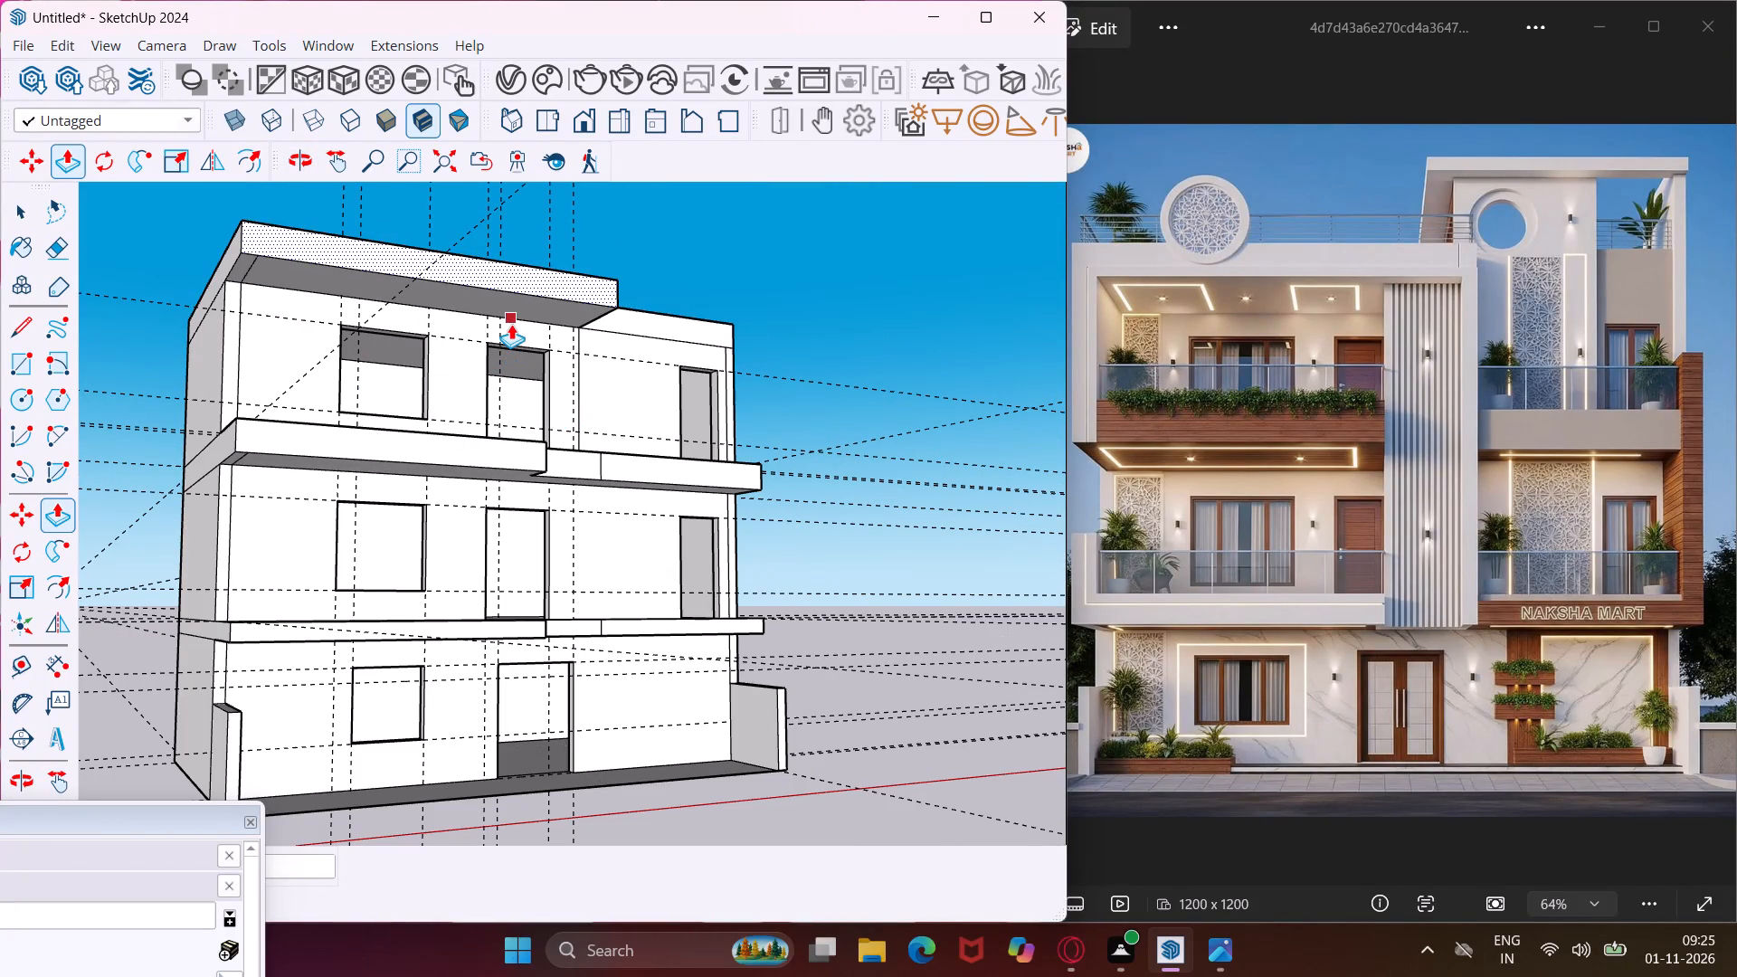
pyautogui.press('Escape')
pyautogui.press('space')
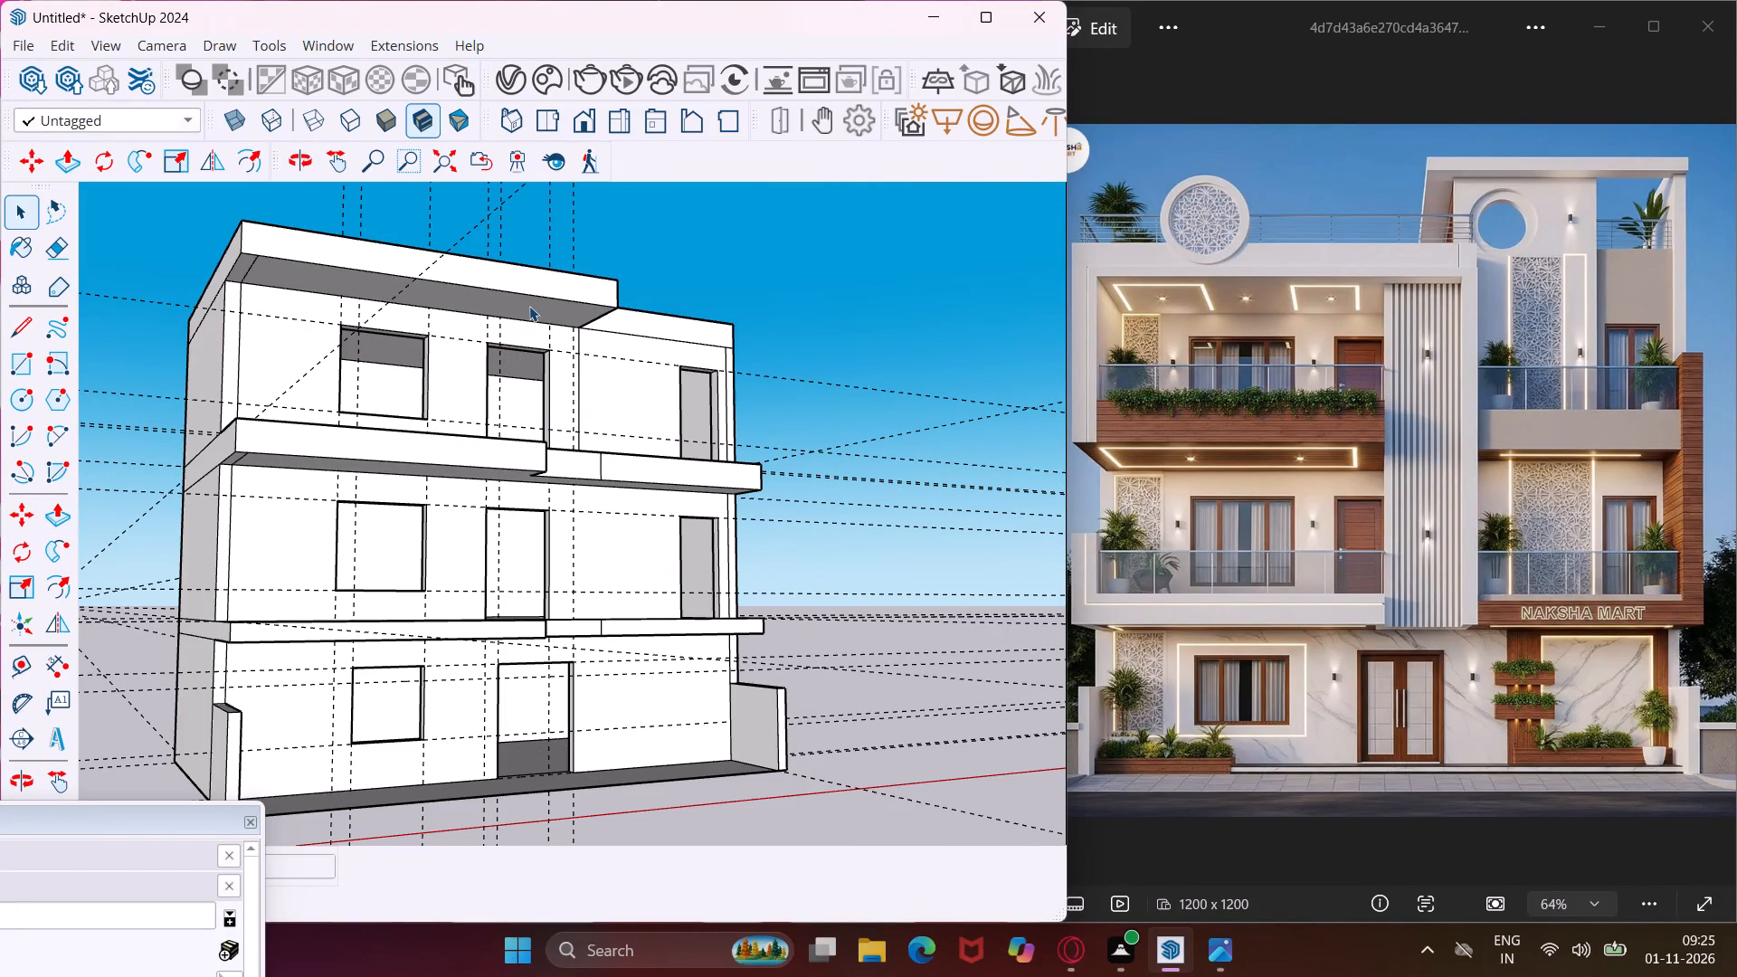
# Draw a narrow rectangle on top of the upper balcony slab at its window-side end, from the wall corner to the slab's front edge.
pyautogui.scroll(-4, 431, 255)
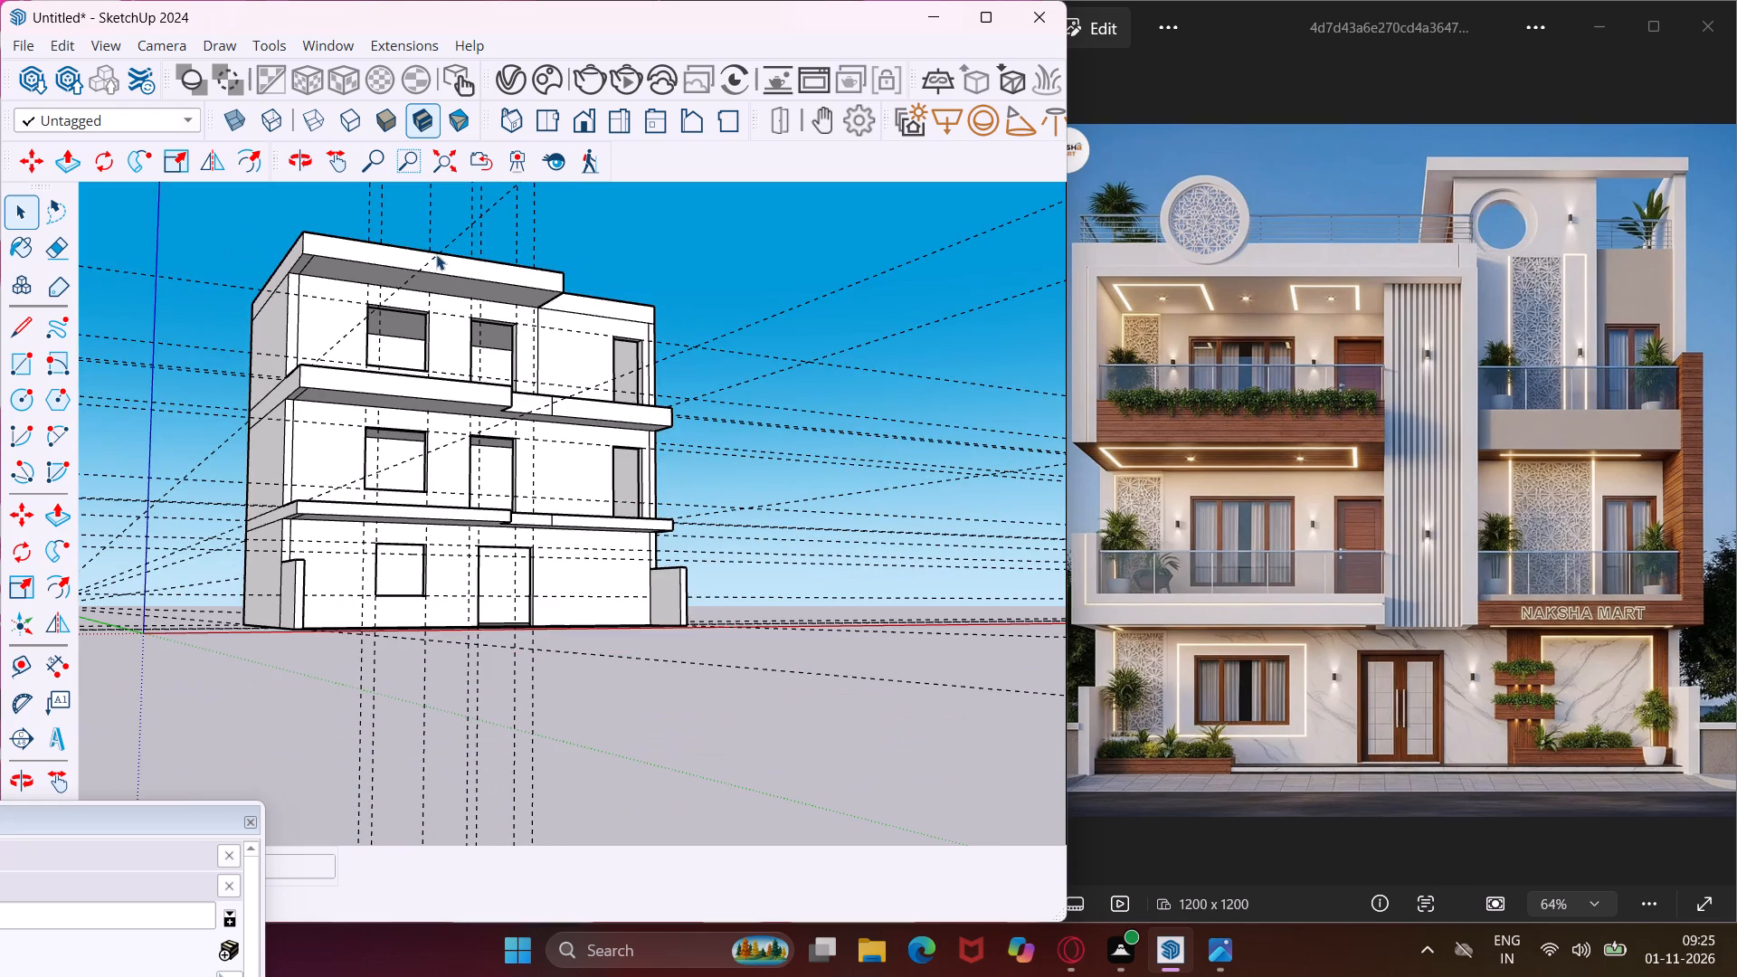
pyautogui.moveTo(436, 254); pyautogui.dragTo(384, 572, button='middle')
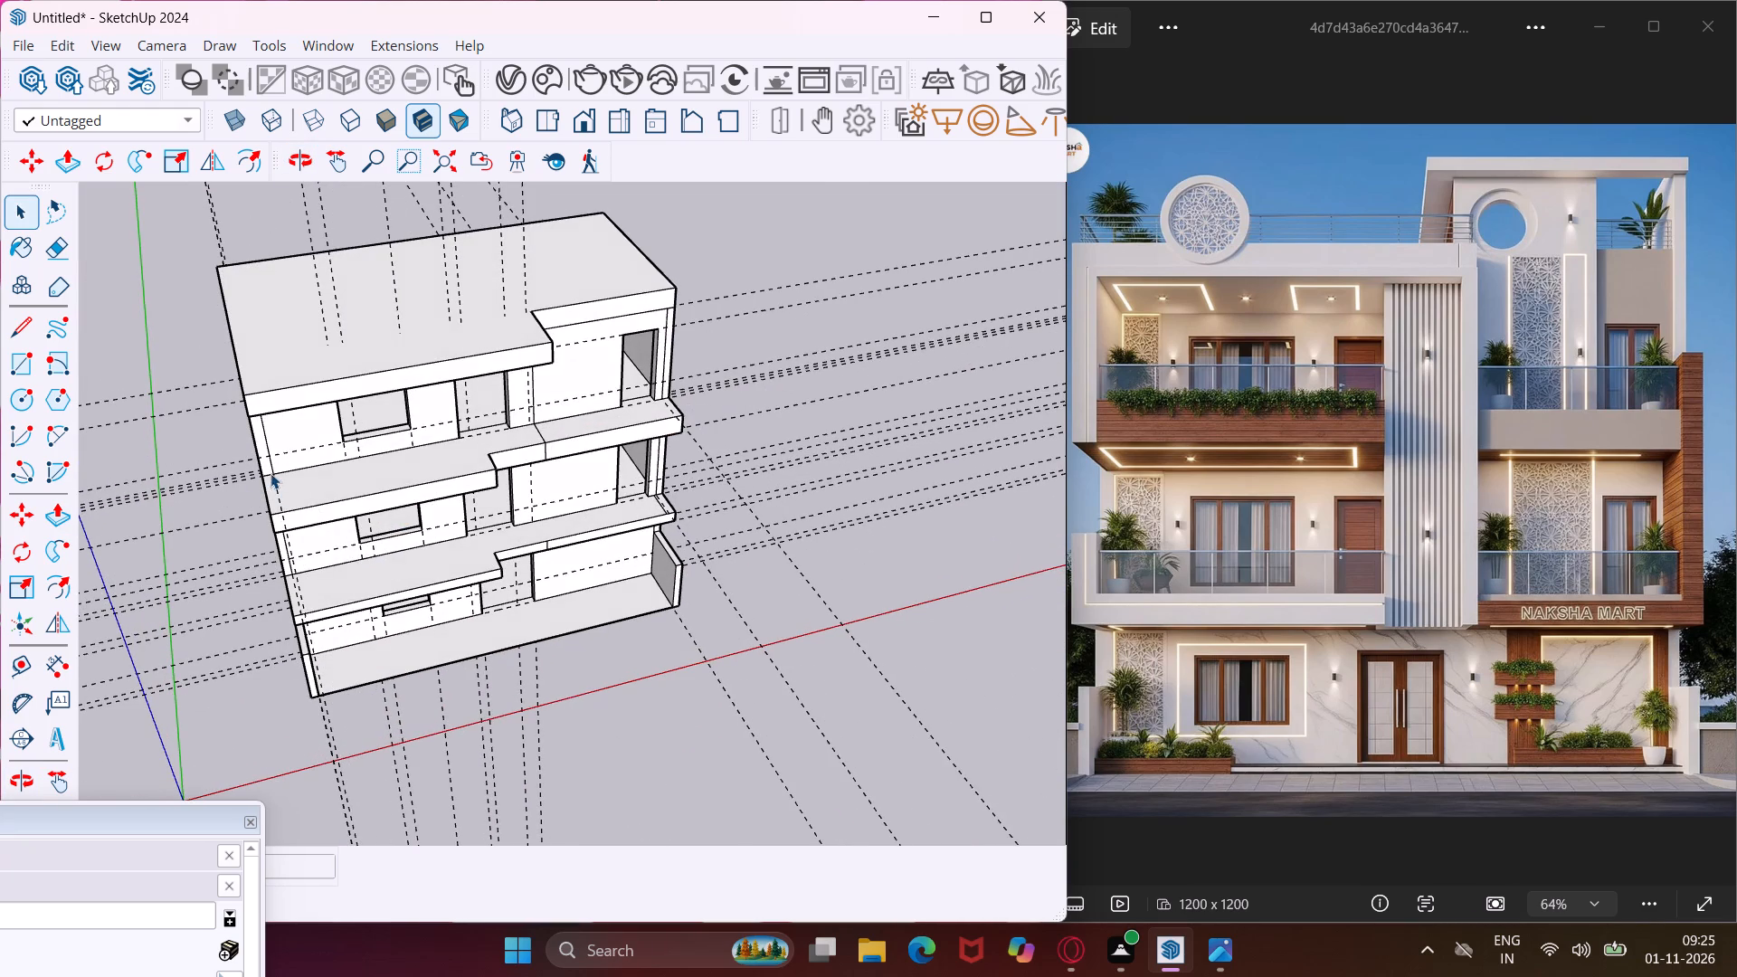
pyautogui.scroll(8, 271, 473)
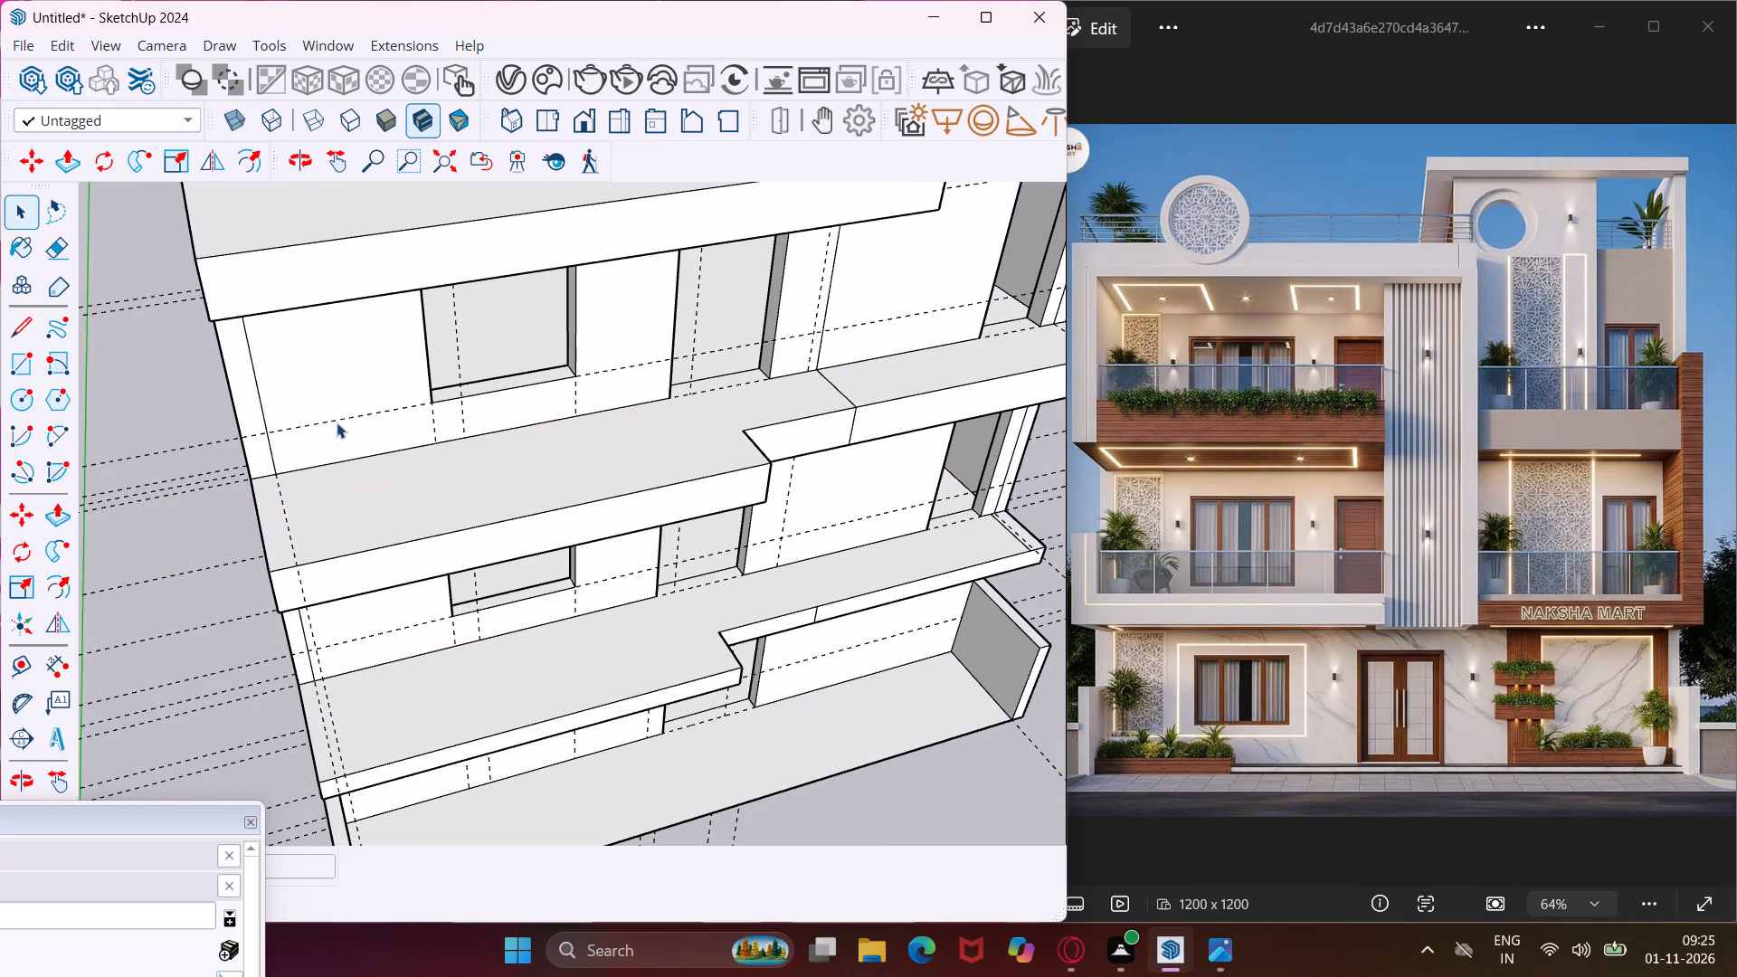
pyautogui.click(15, 358)
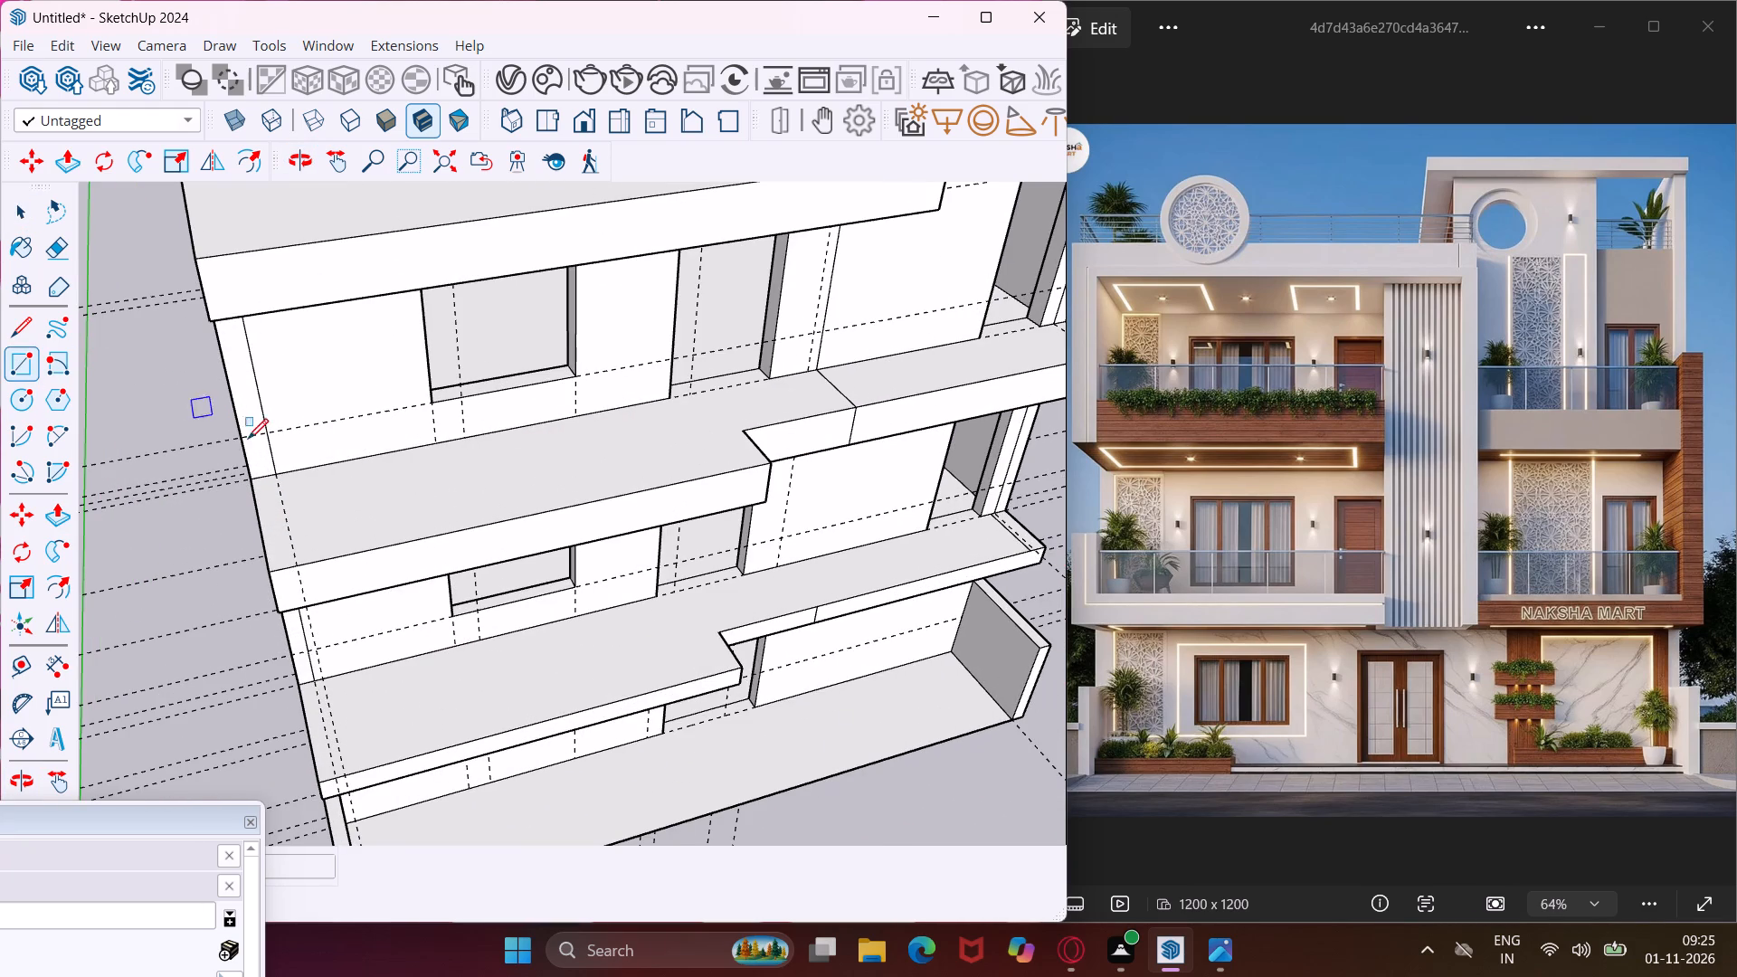
pyautogui.scroll(4, 261, 467)
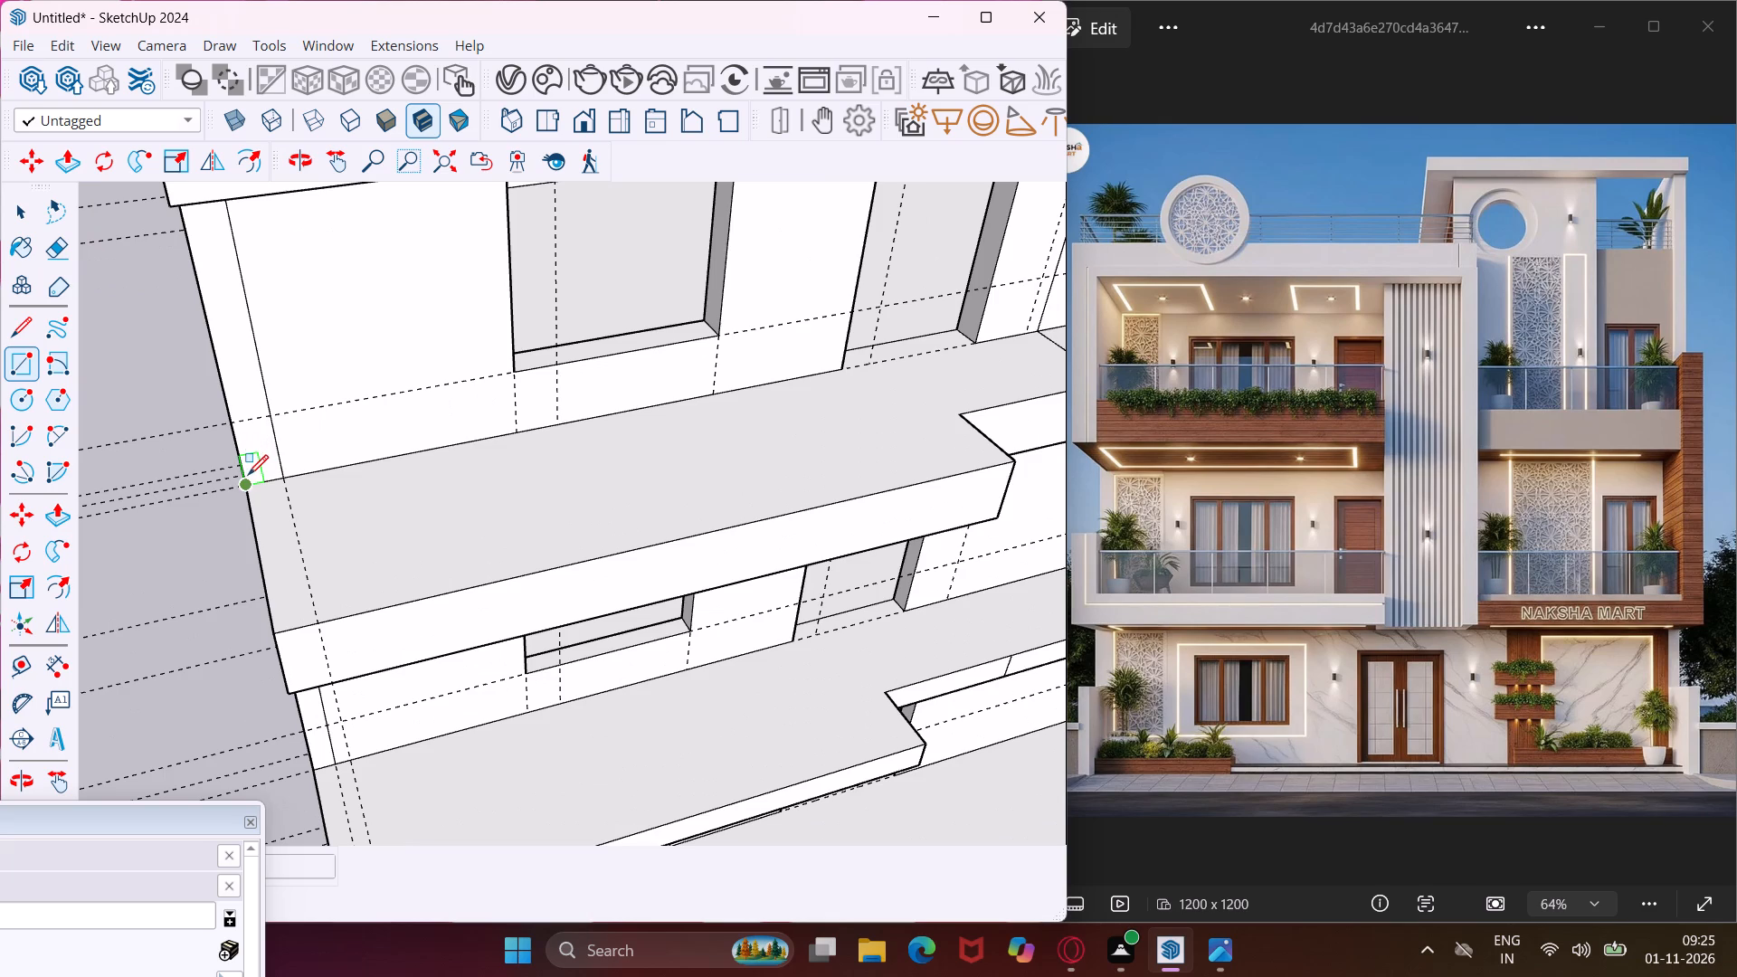
pyautogui.click(246, 478)
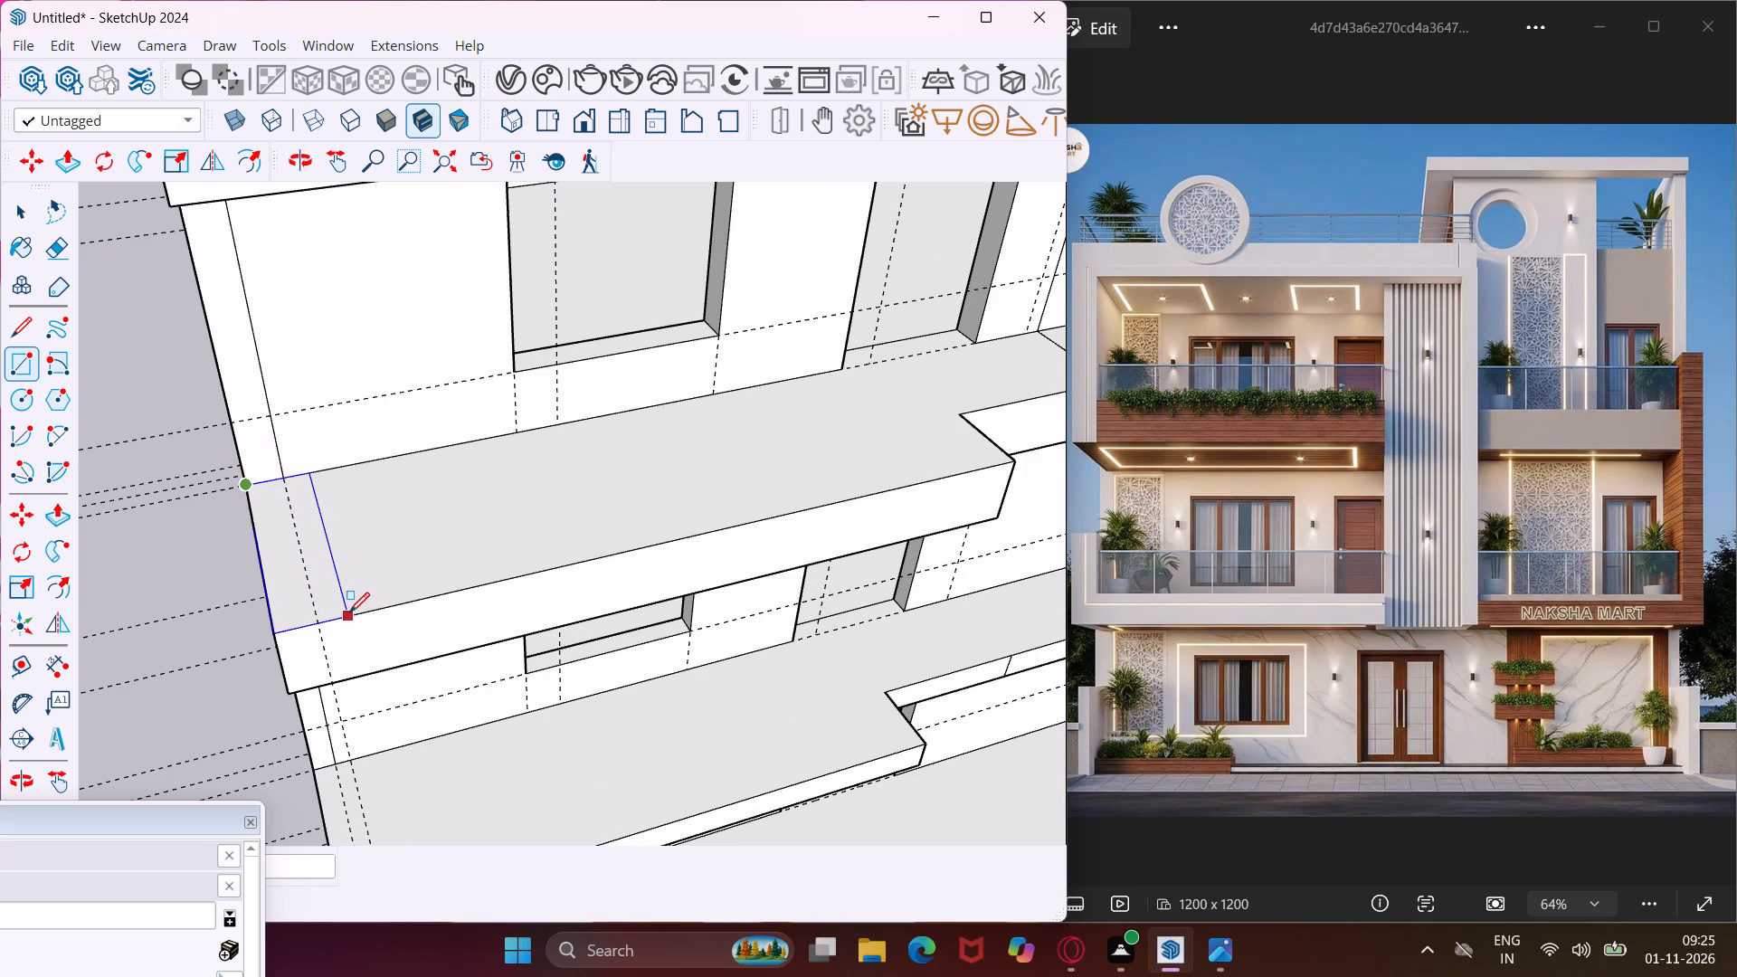
pyautogui.click(351, 612)
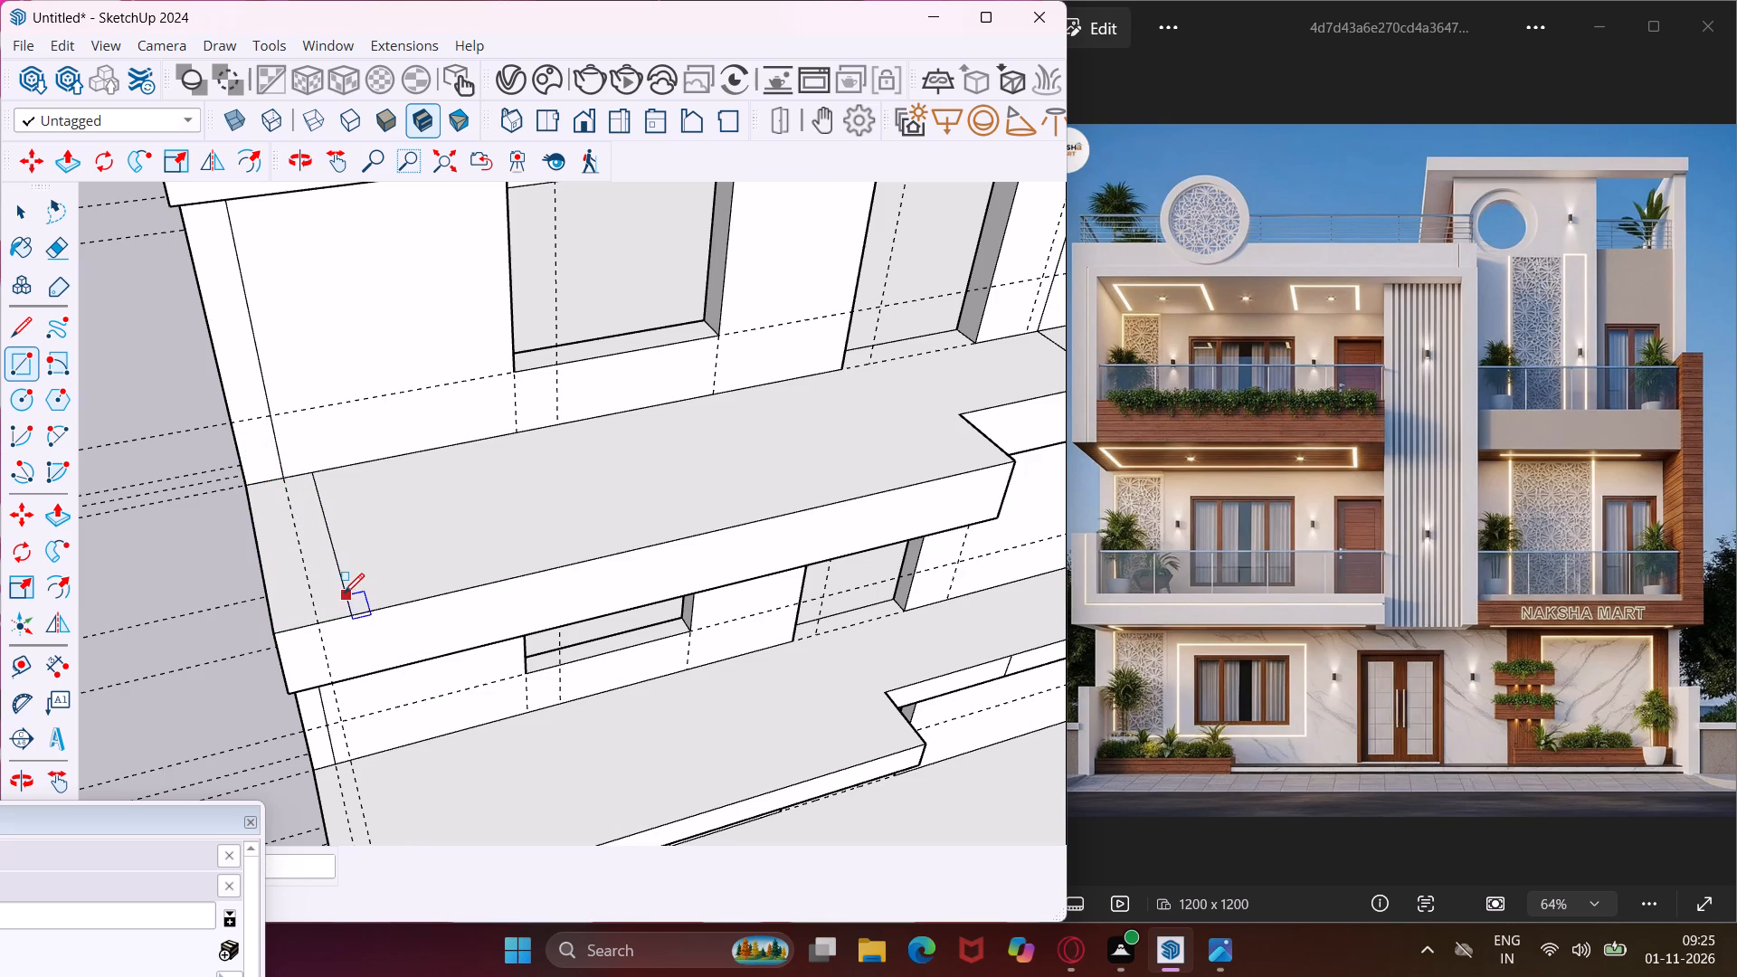
pyautogui.press('Escape')
pyautogui.press('space')
# Push/Pull the narrow end rectangle on the upper balcony slab up to the underside of the roof slab to form a side wall.
pyautogui.click(331, 587)
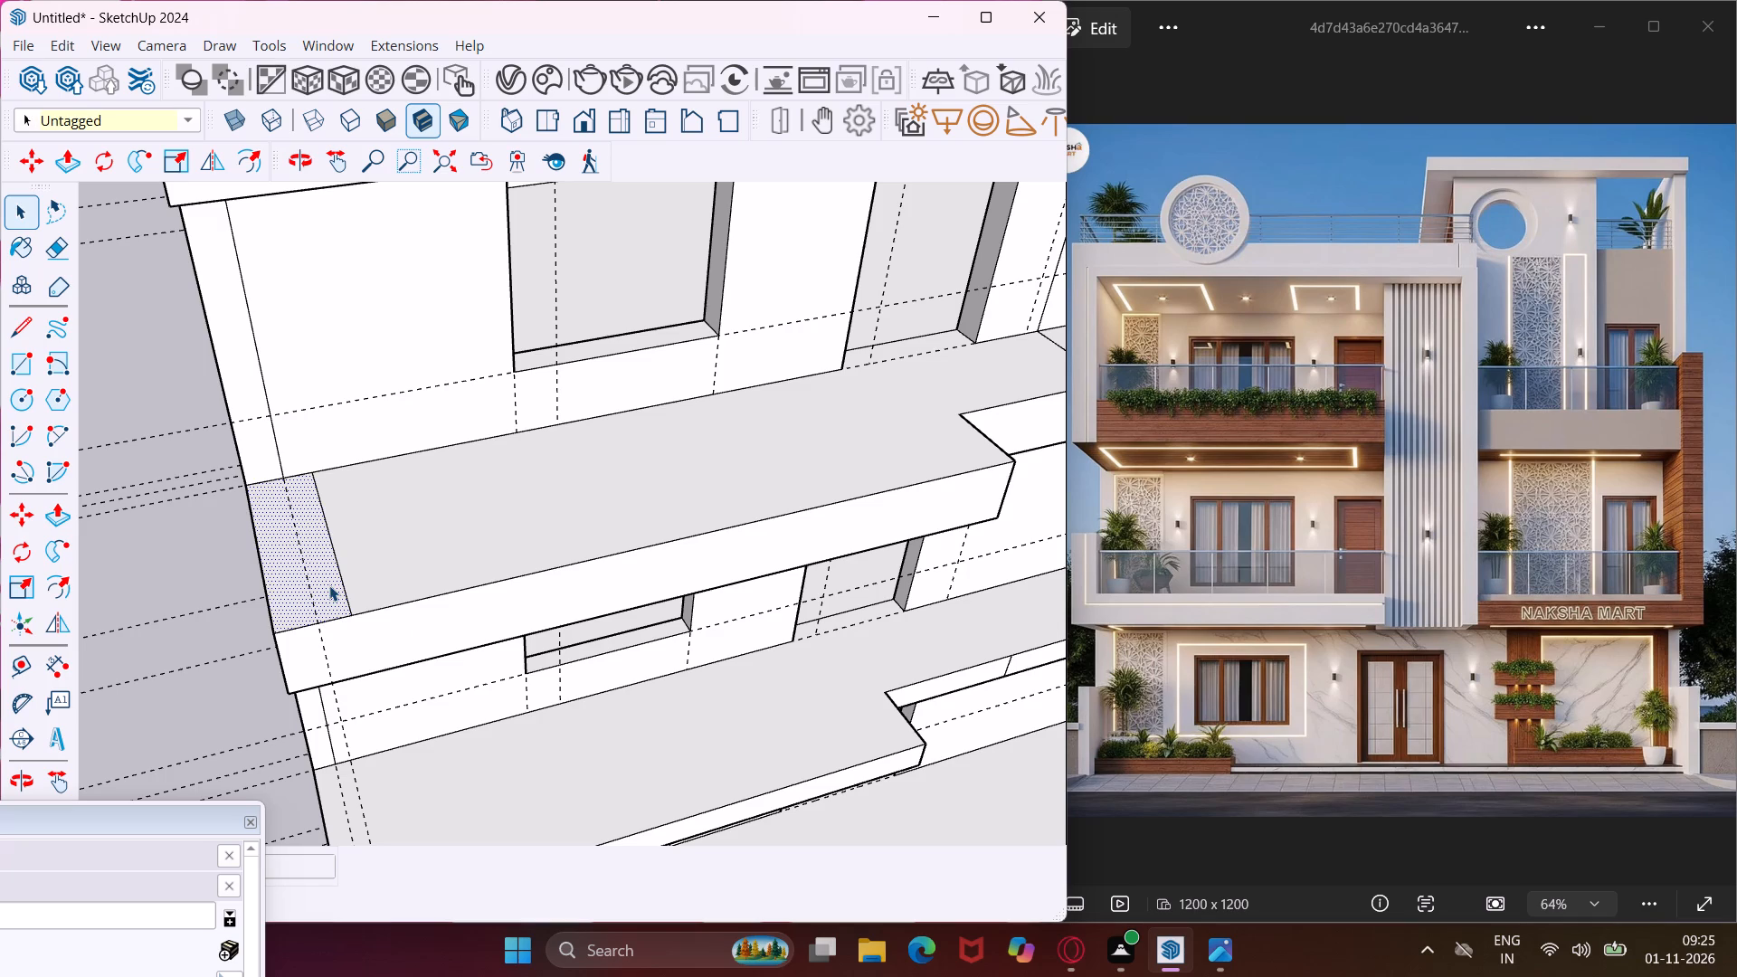
pyautogui.press('p')
pyautogui.click(329, 585)
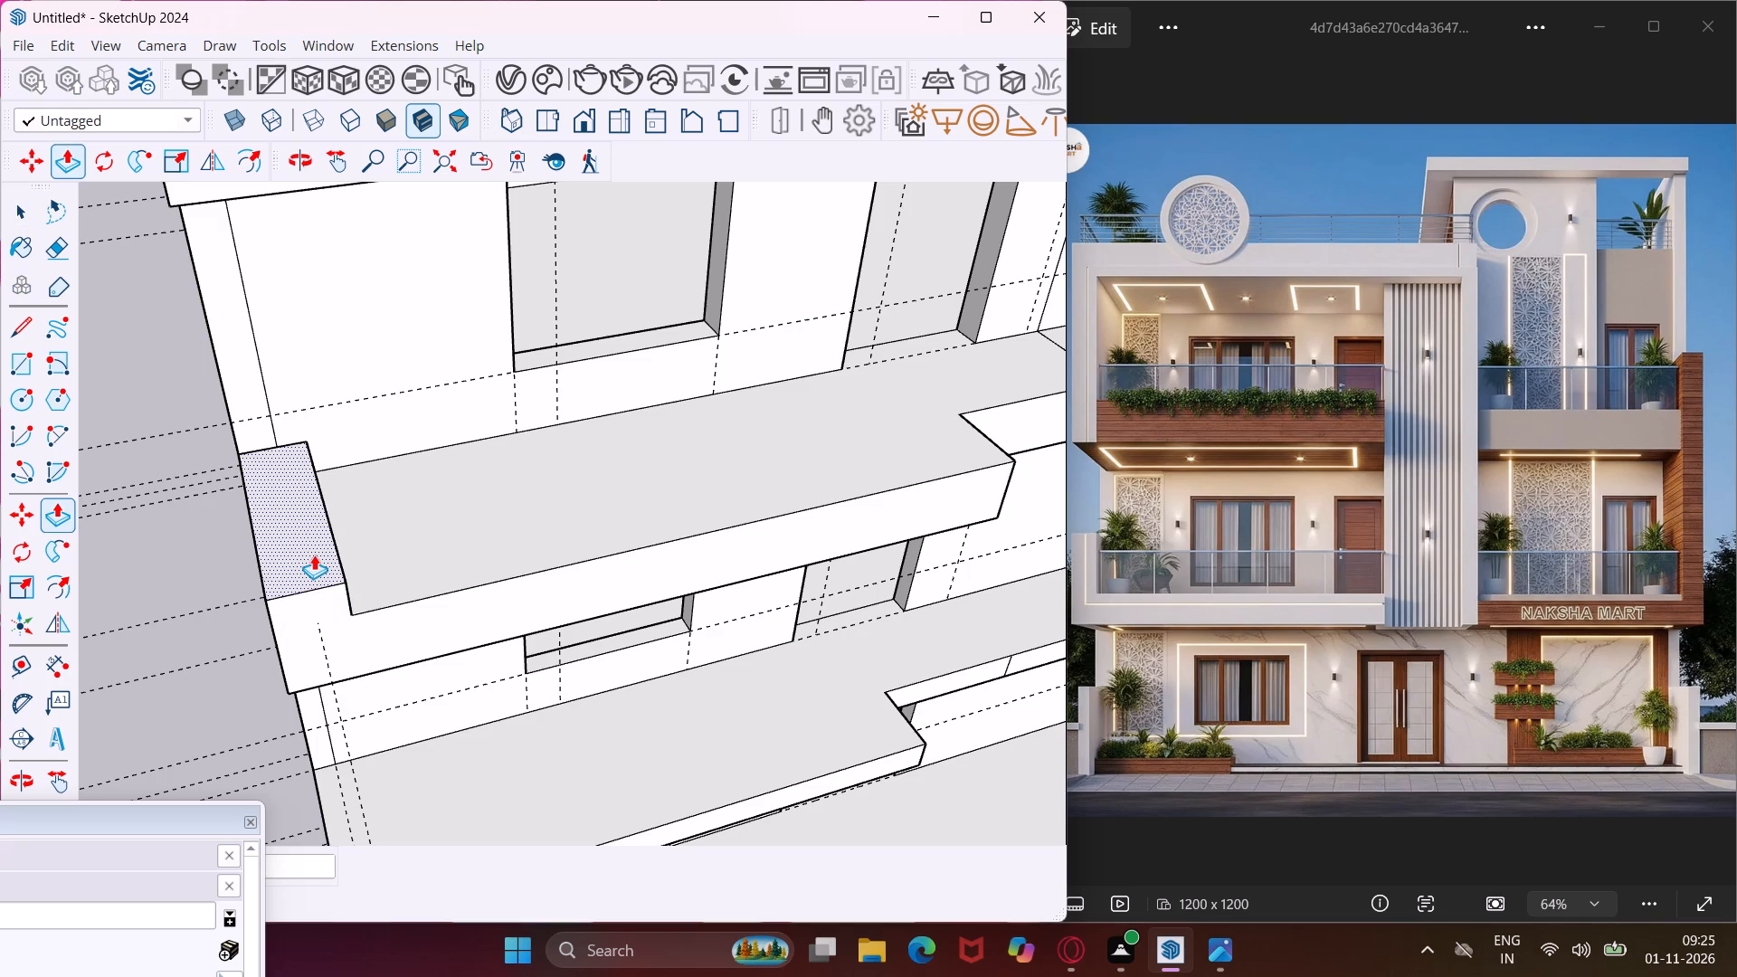
pyautogui.moveTo(307, 483); pyautogui.dragTo(307, 454, button='middle')
pyautogui.scroll(-6, 307, 454)
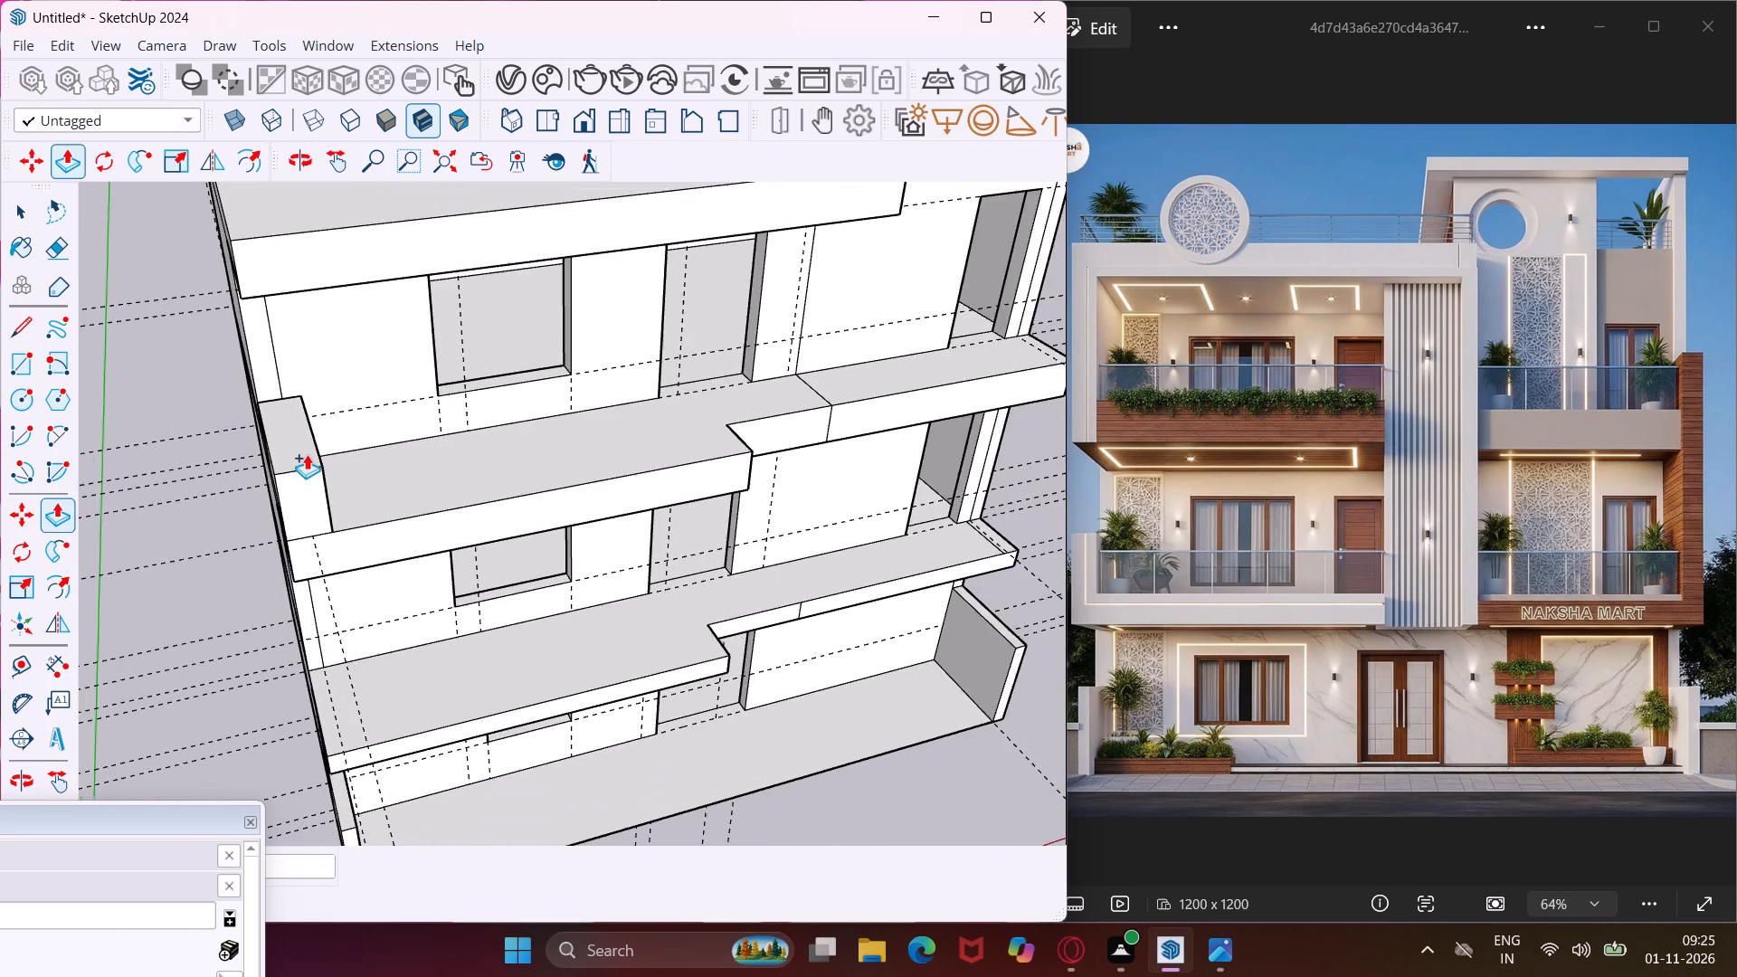
pyautogui.scroll(-4, 307, 451)
pyautogui.moveTo(307, 451); pyautogui.dragTo(308, 285, button='middle')
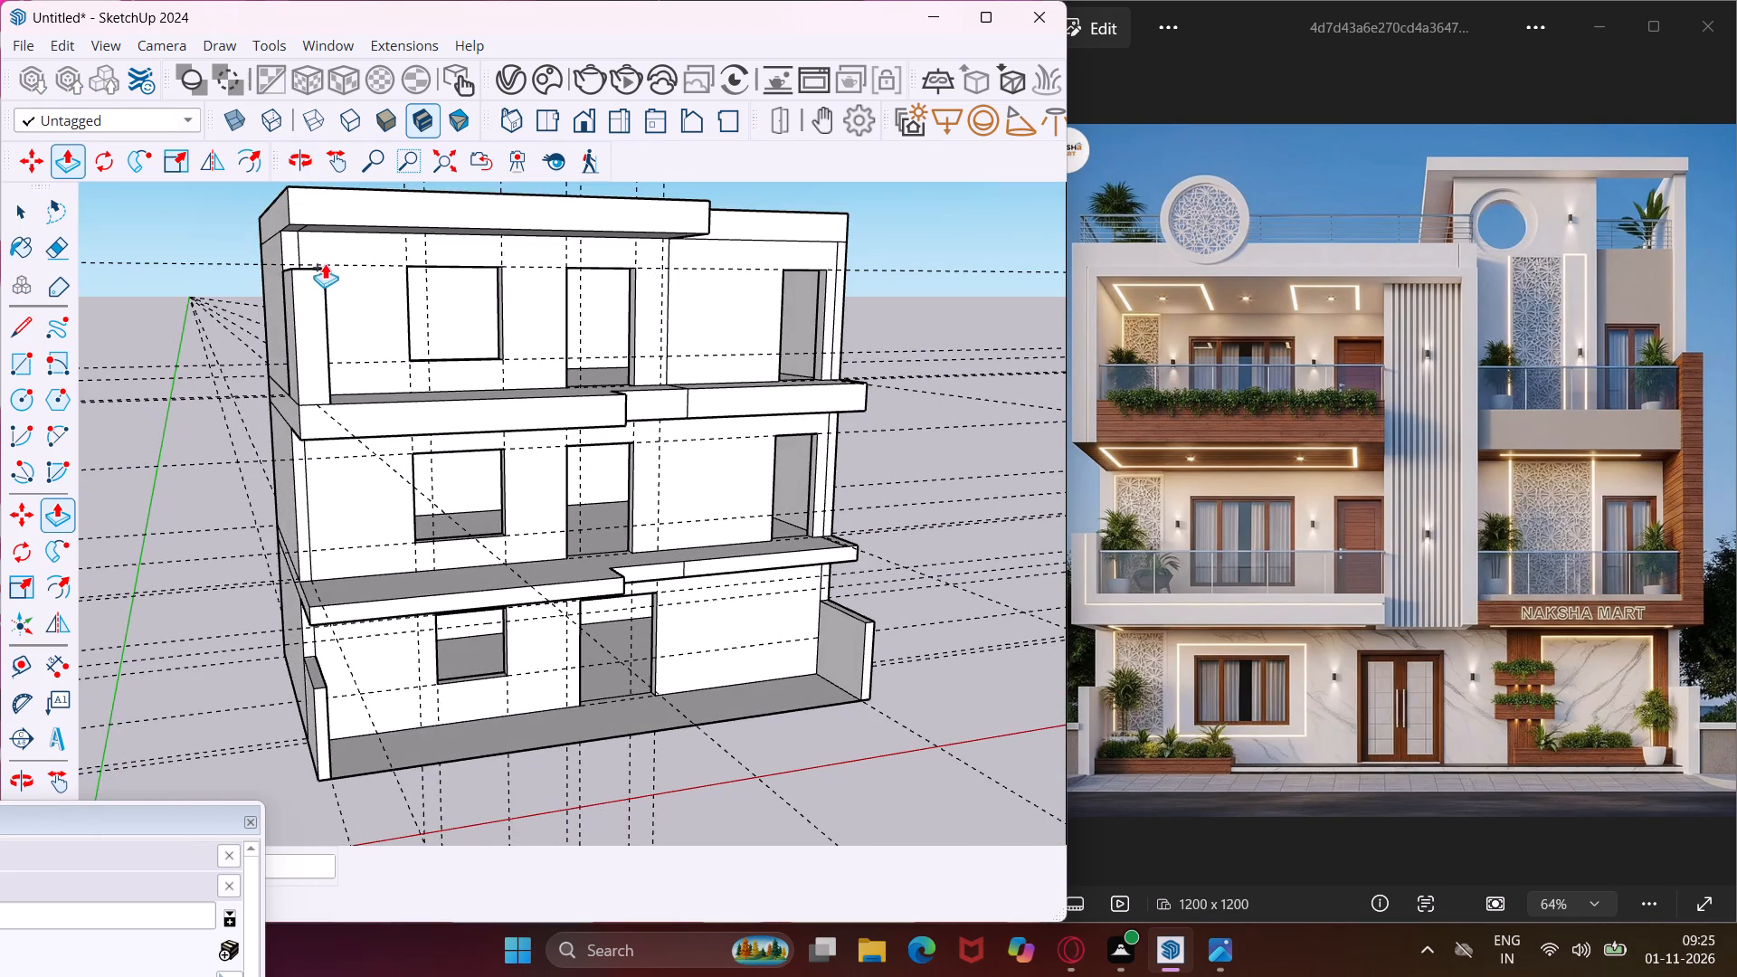
pyautogui.scroll(4, 336, 225)
pyautogui.moveTo(337, 177); pyautogui.dragTo(329, 144, button='middle')
pyautogui.scroll(4, 336, 236)
pyautogui.moveTo(336, 233); pyautogui.dragTo(311, 146, button='middle')
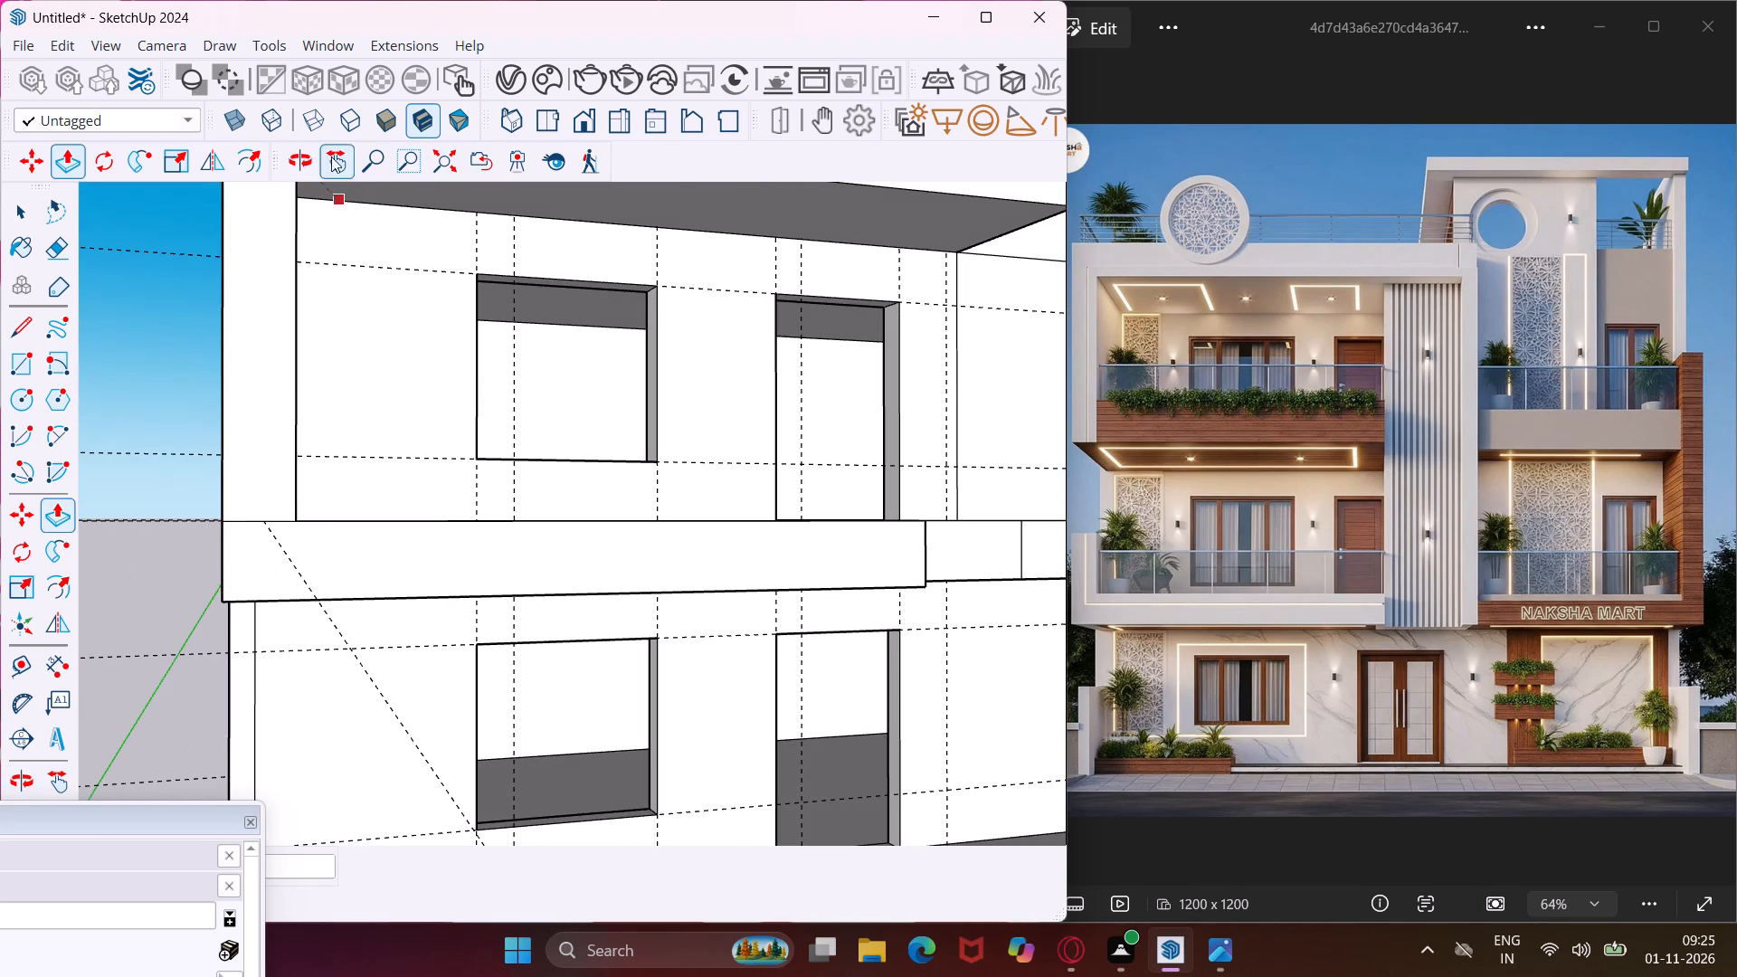
pyautogui.click(395, 185)
pyautogui.scroll(-5, 331, 337)
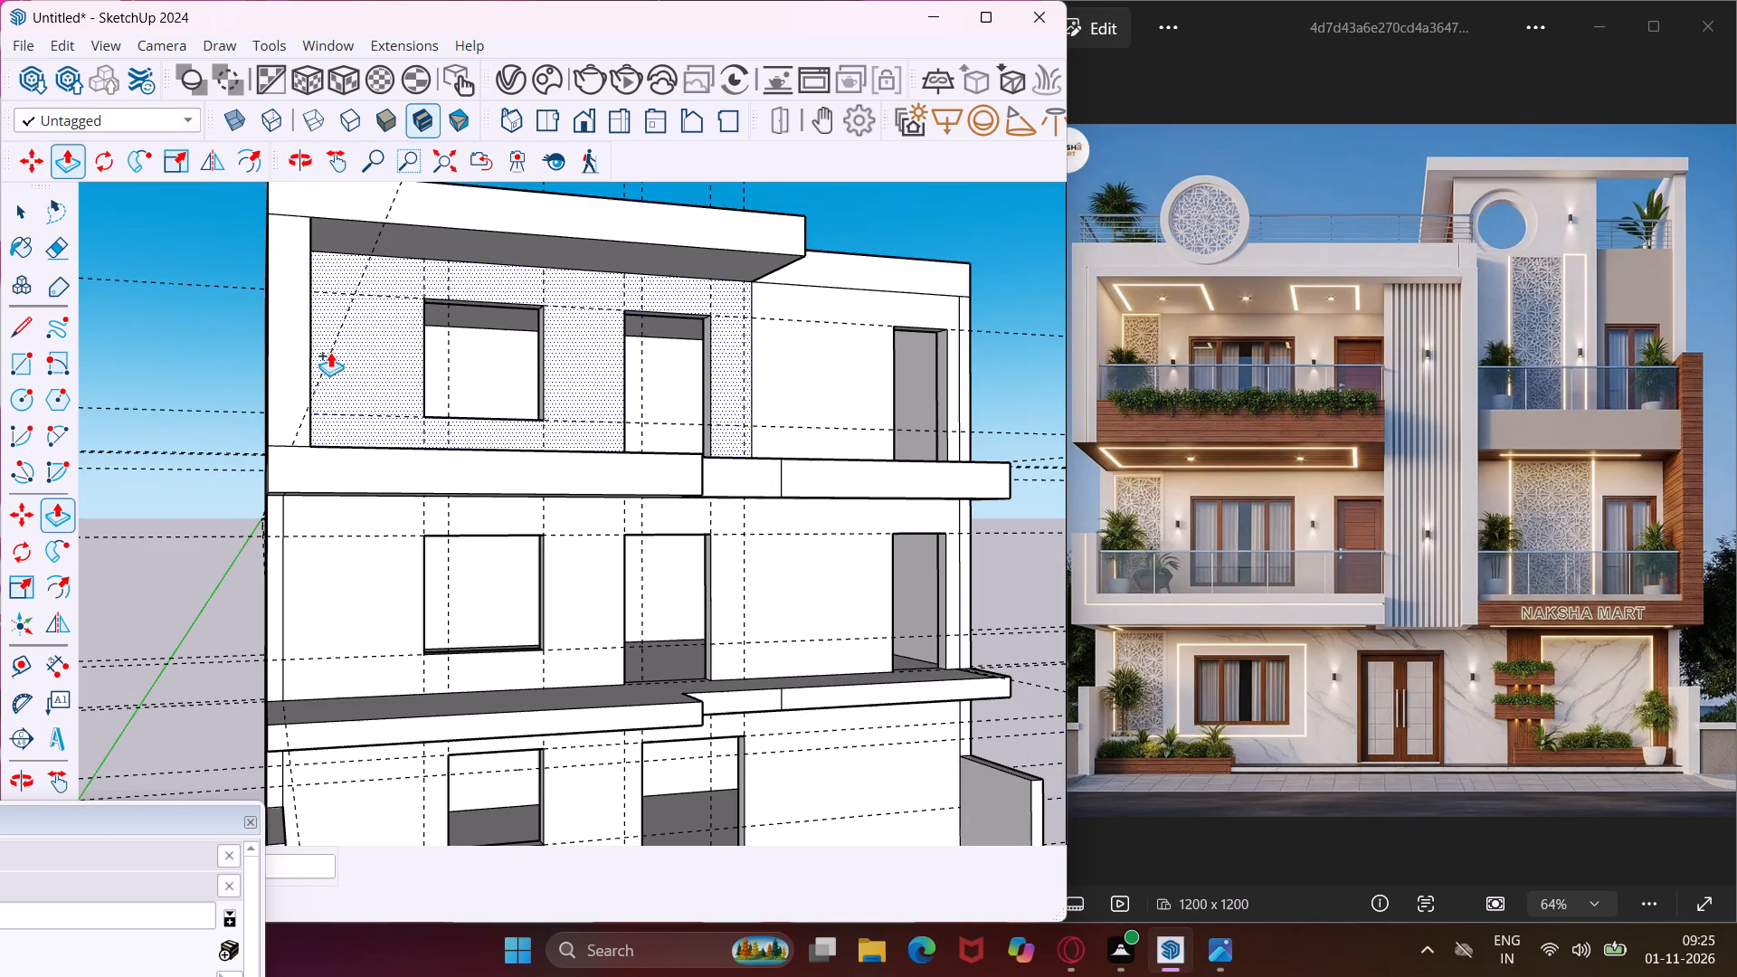
pyautogui.press('Escape')
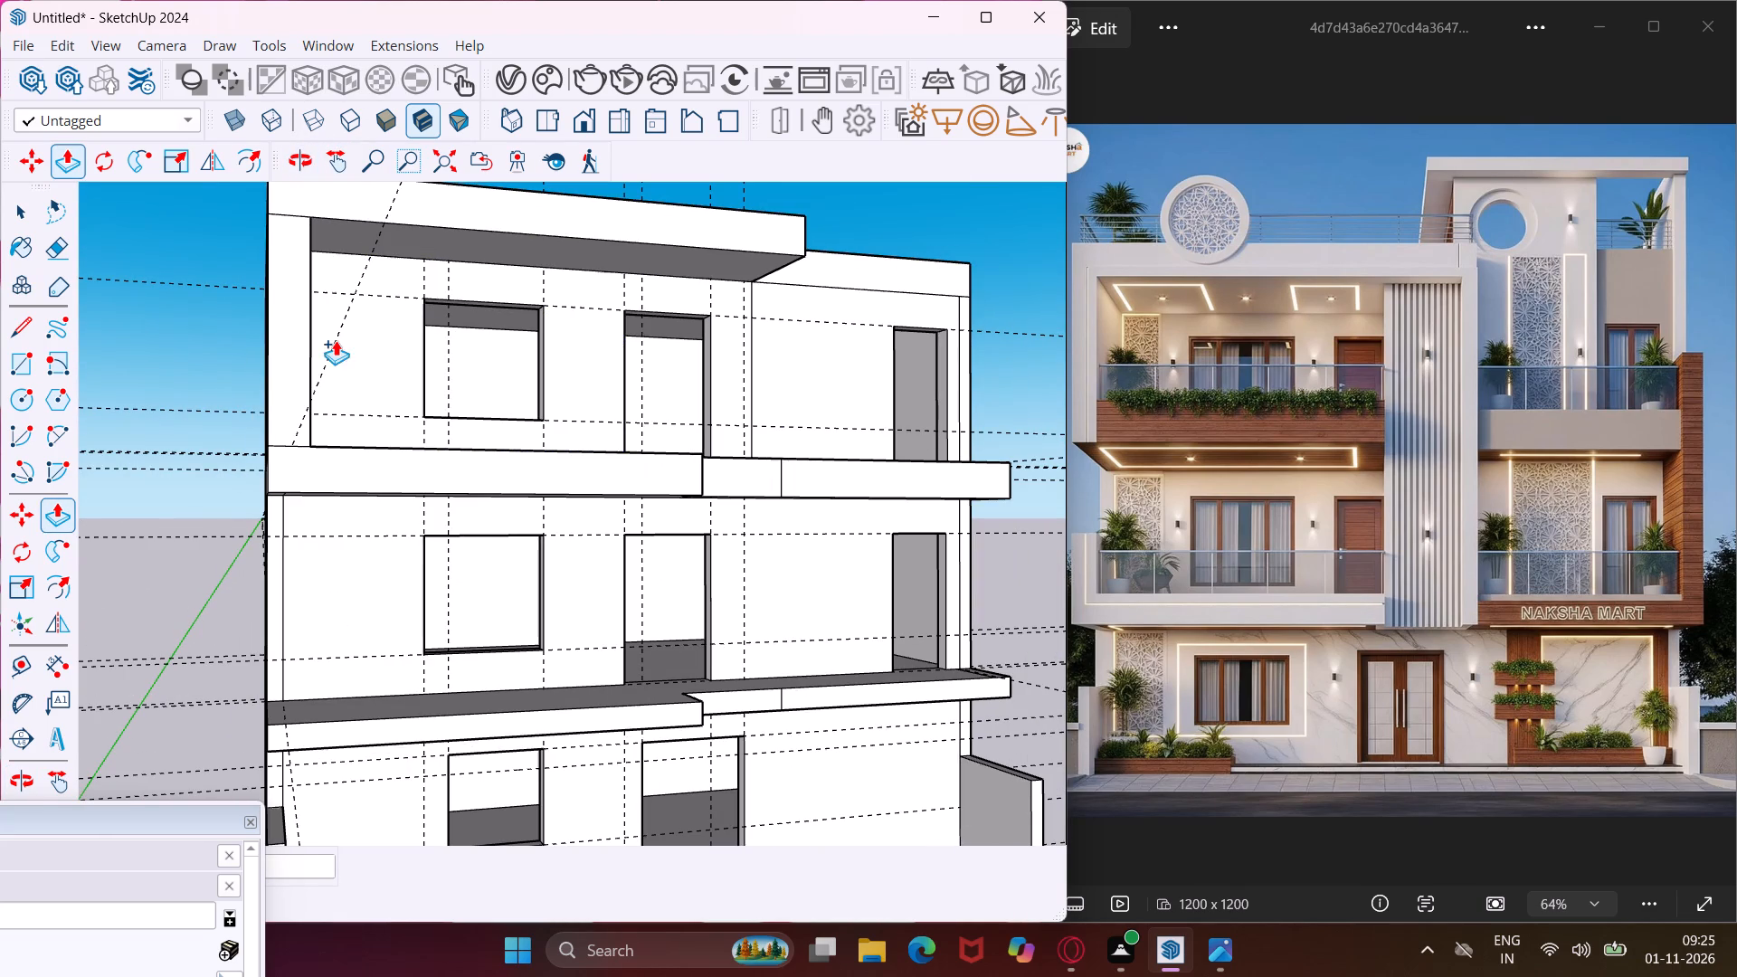
pyautogui.press('space')
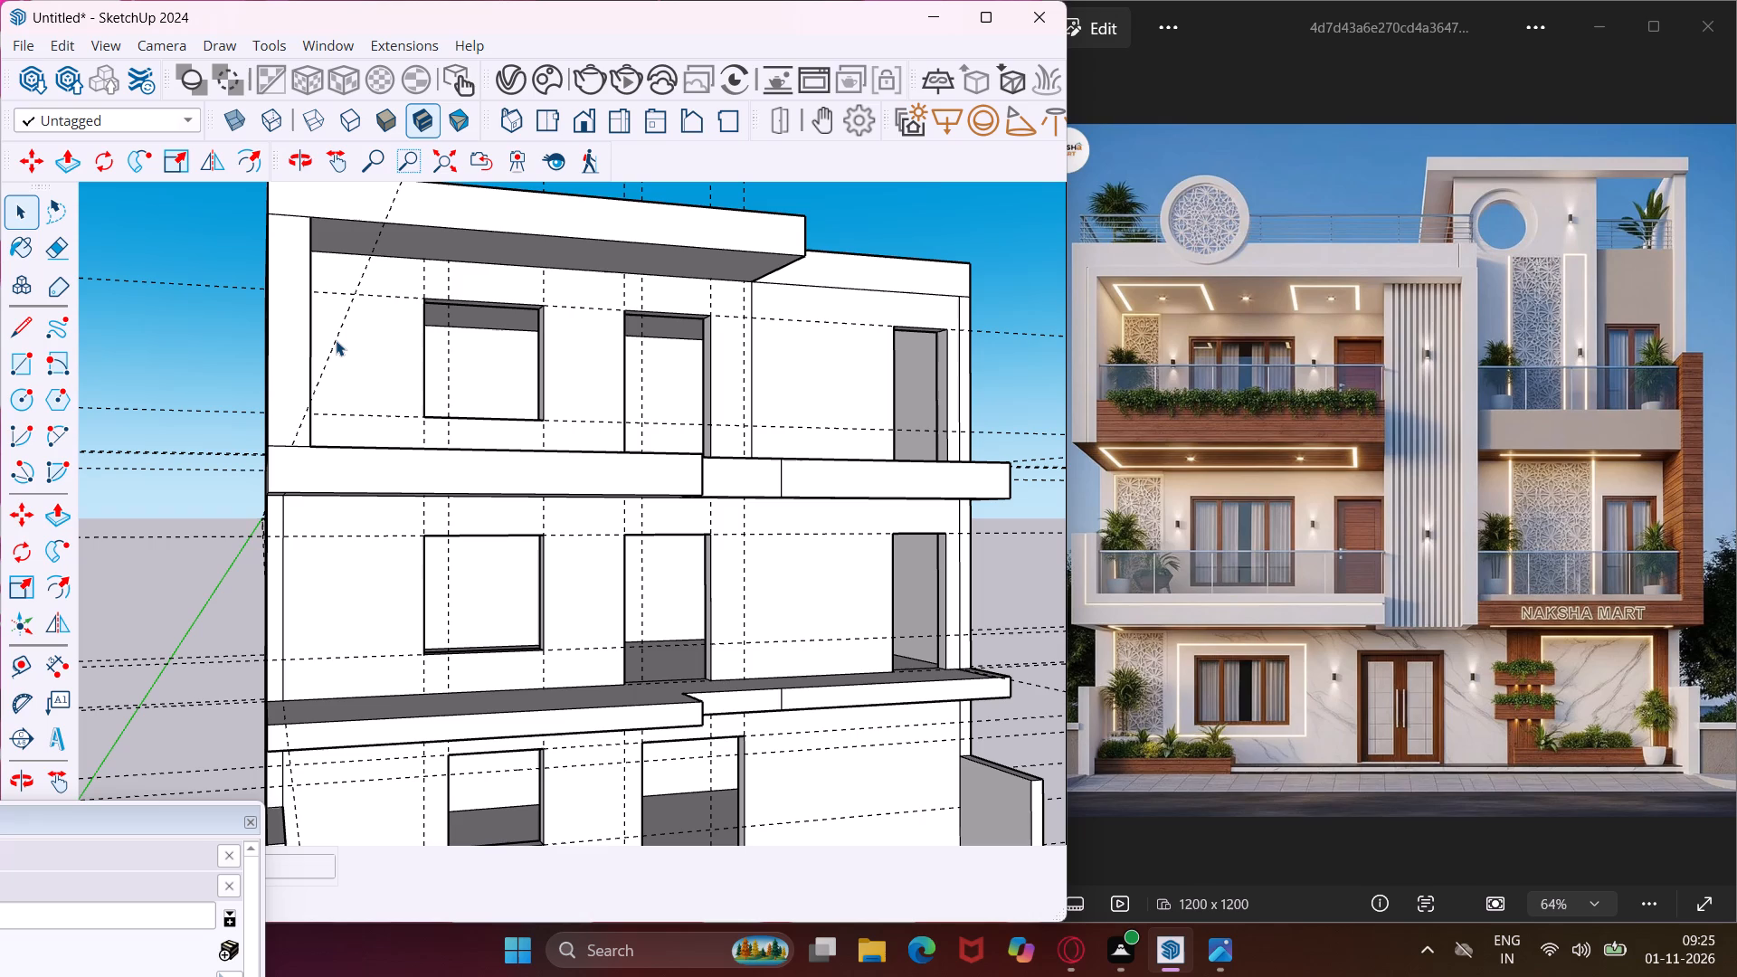
# Draw a narrow rectangle on top of the lower balcony slab at its window-side end, from the front edge to the wall corner.
pyautogui.scroll(-2, 336, 340)
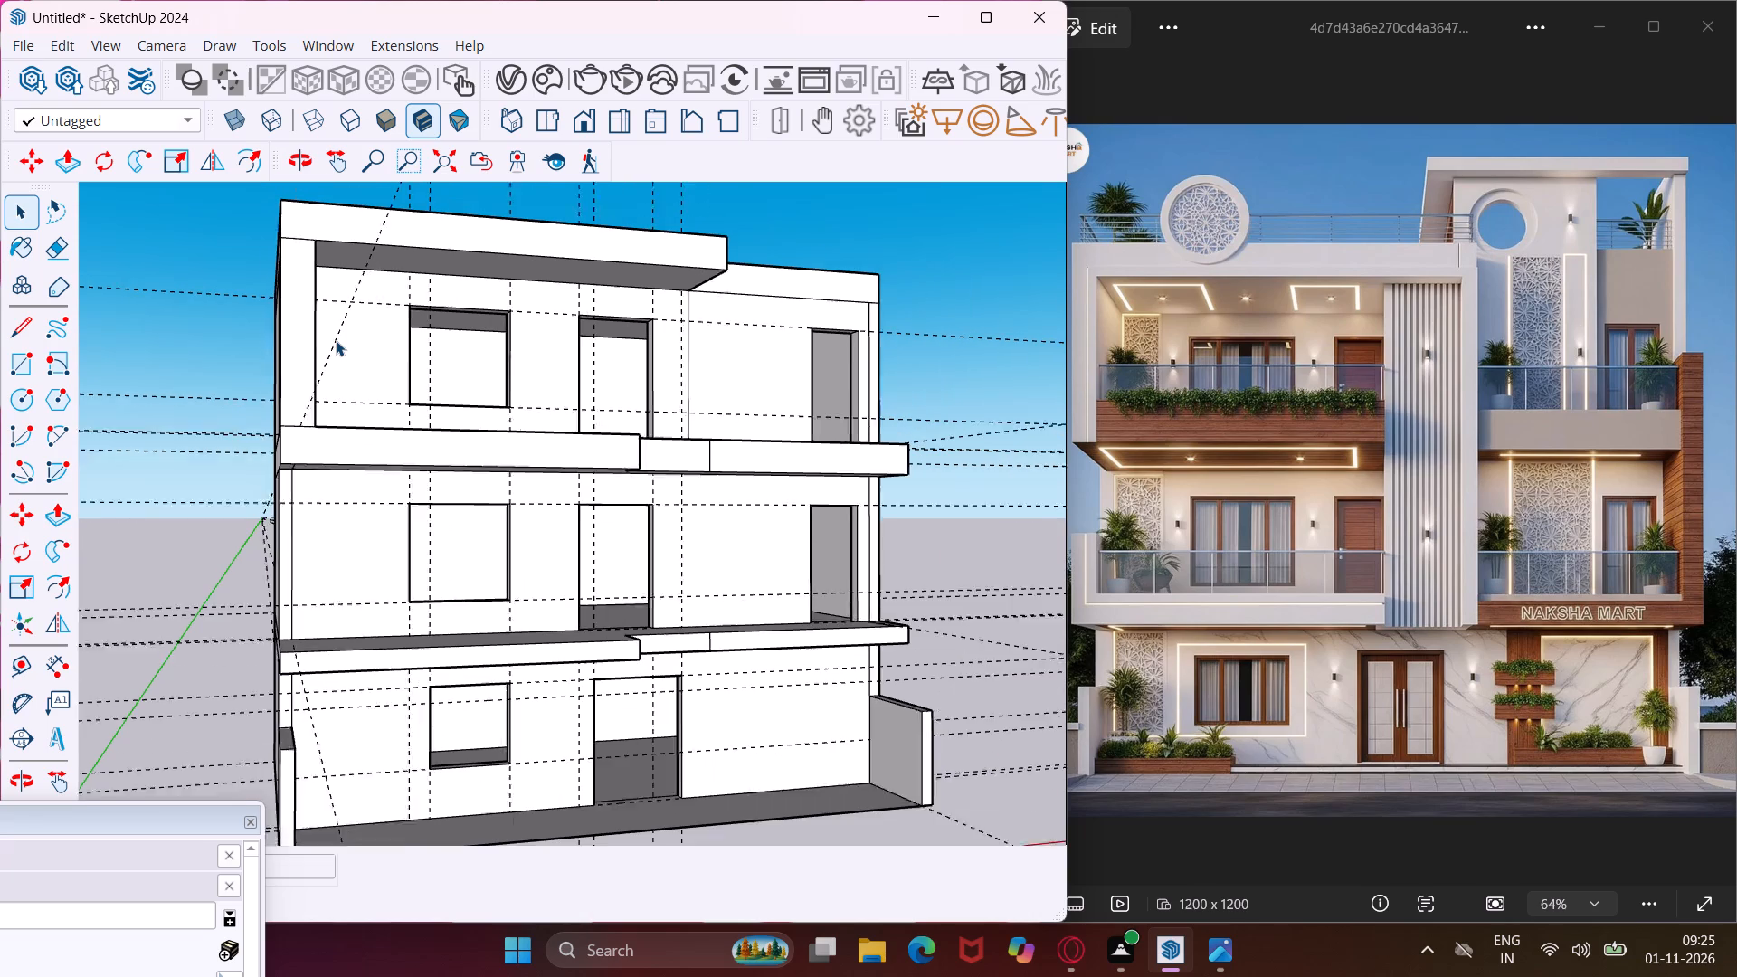
pyautogui.scroll(-1, 336, 340)
pyautogui.moveTo(323, 613); pyautogui.dragTo(327, 767, button='middle')
pyautogui.scroll(7, 291, 700)
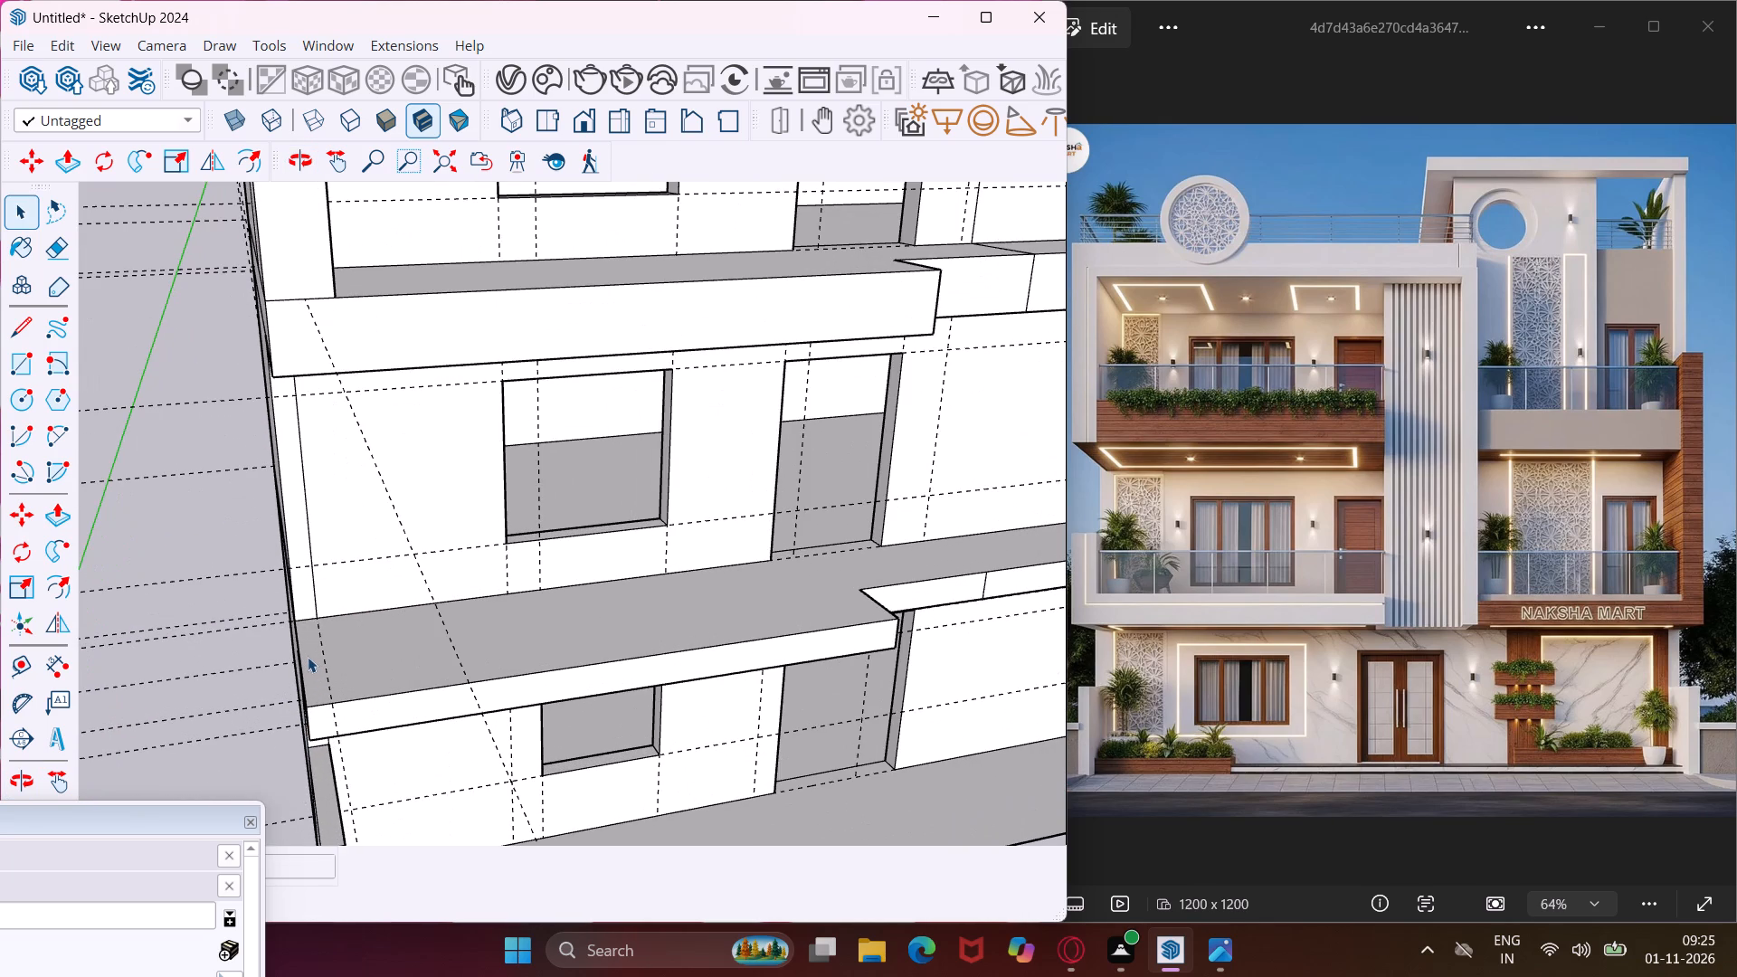
pyautogui.click(20, 361)
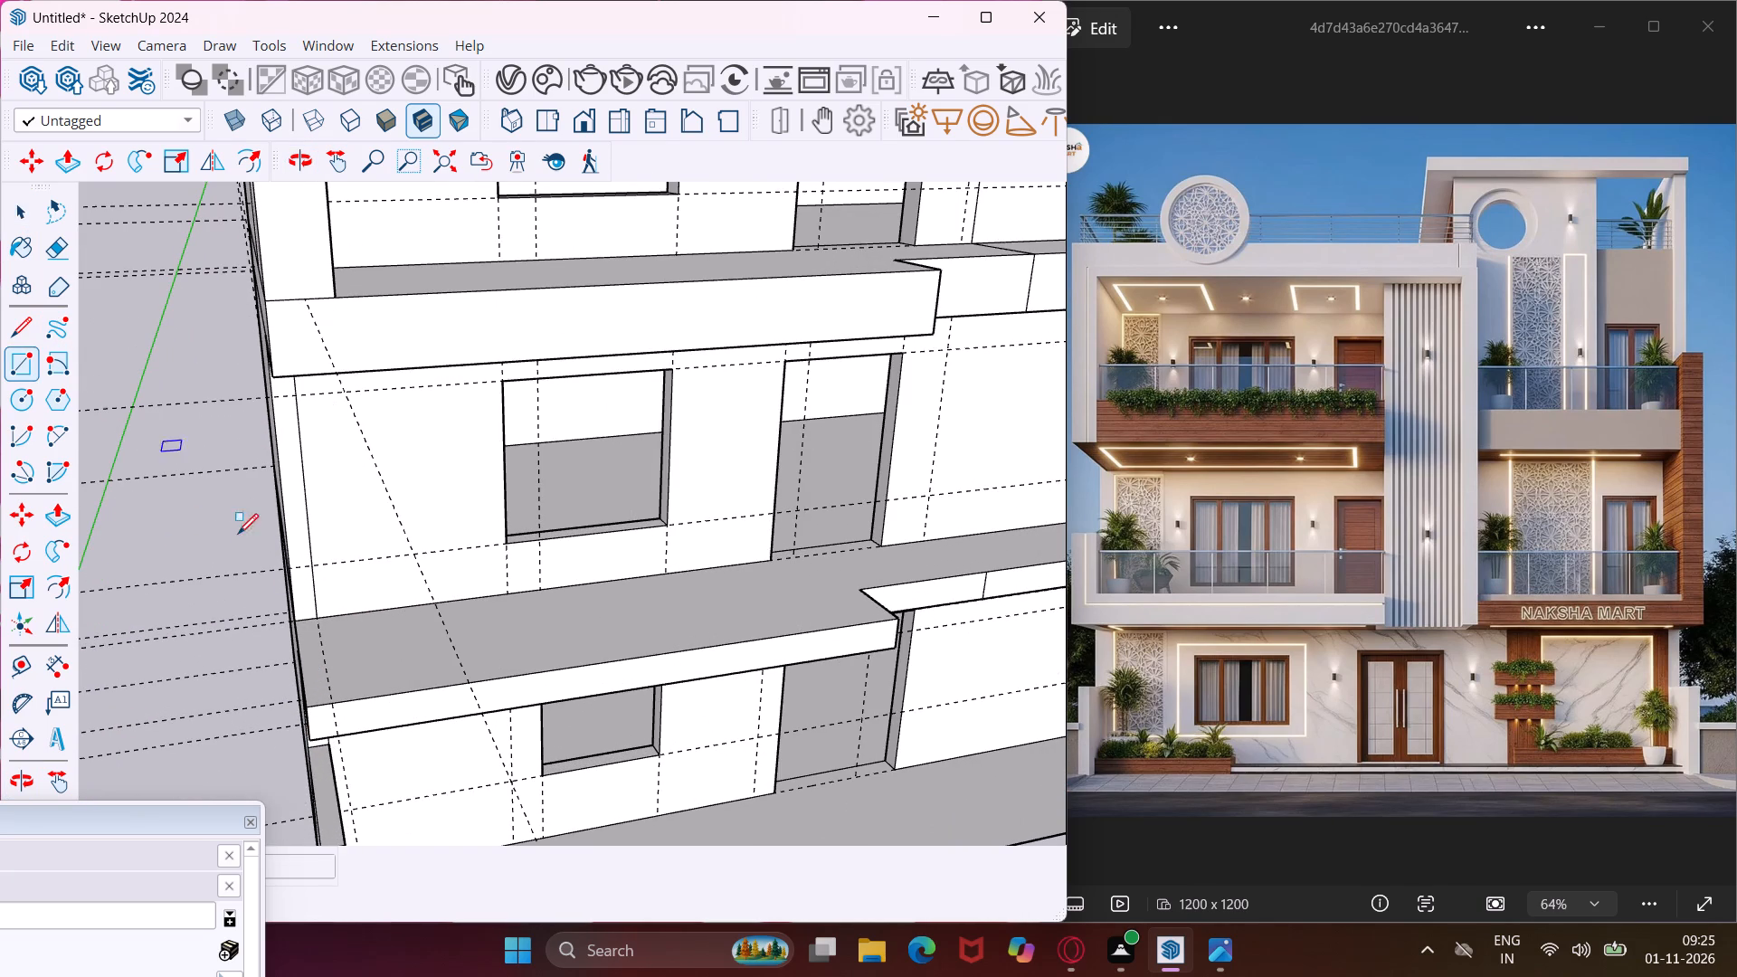
pyautogui.moveTo(309, 646); pyautogui.dragTo(308, 732, button='middle')
pyautogui.scroll(7, 332, 770)
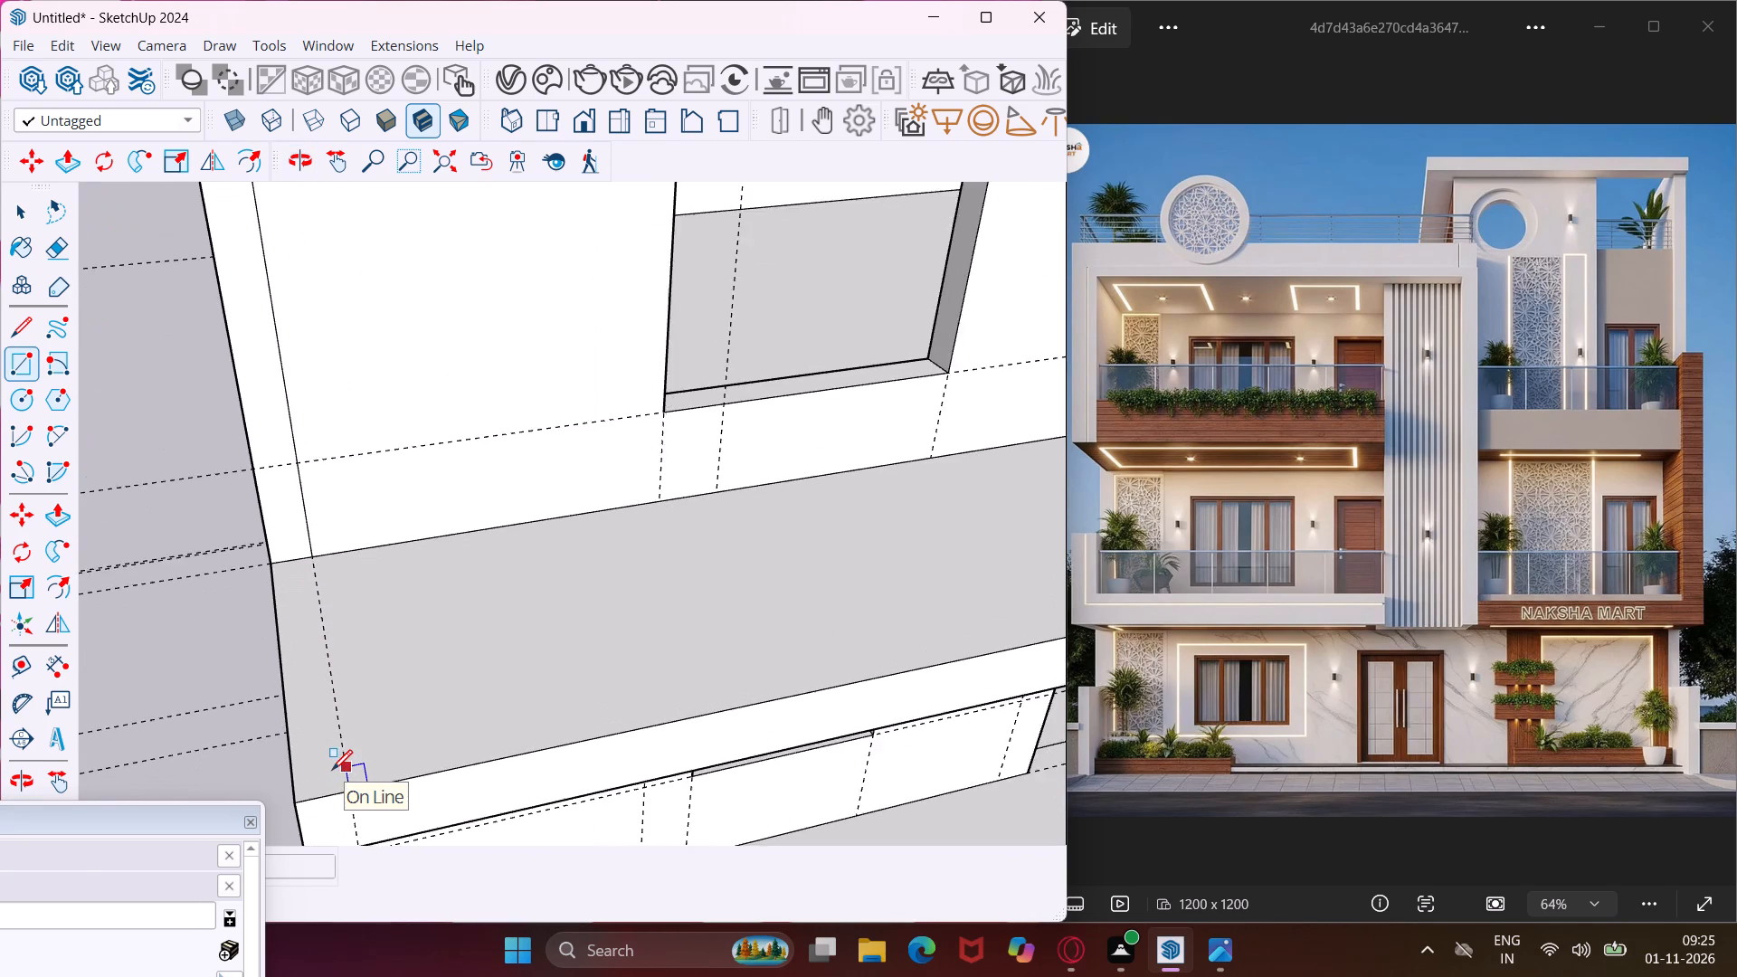
pyautogui.scroll(3, 332, 770)
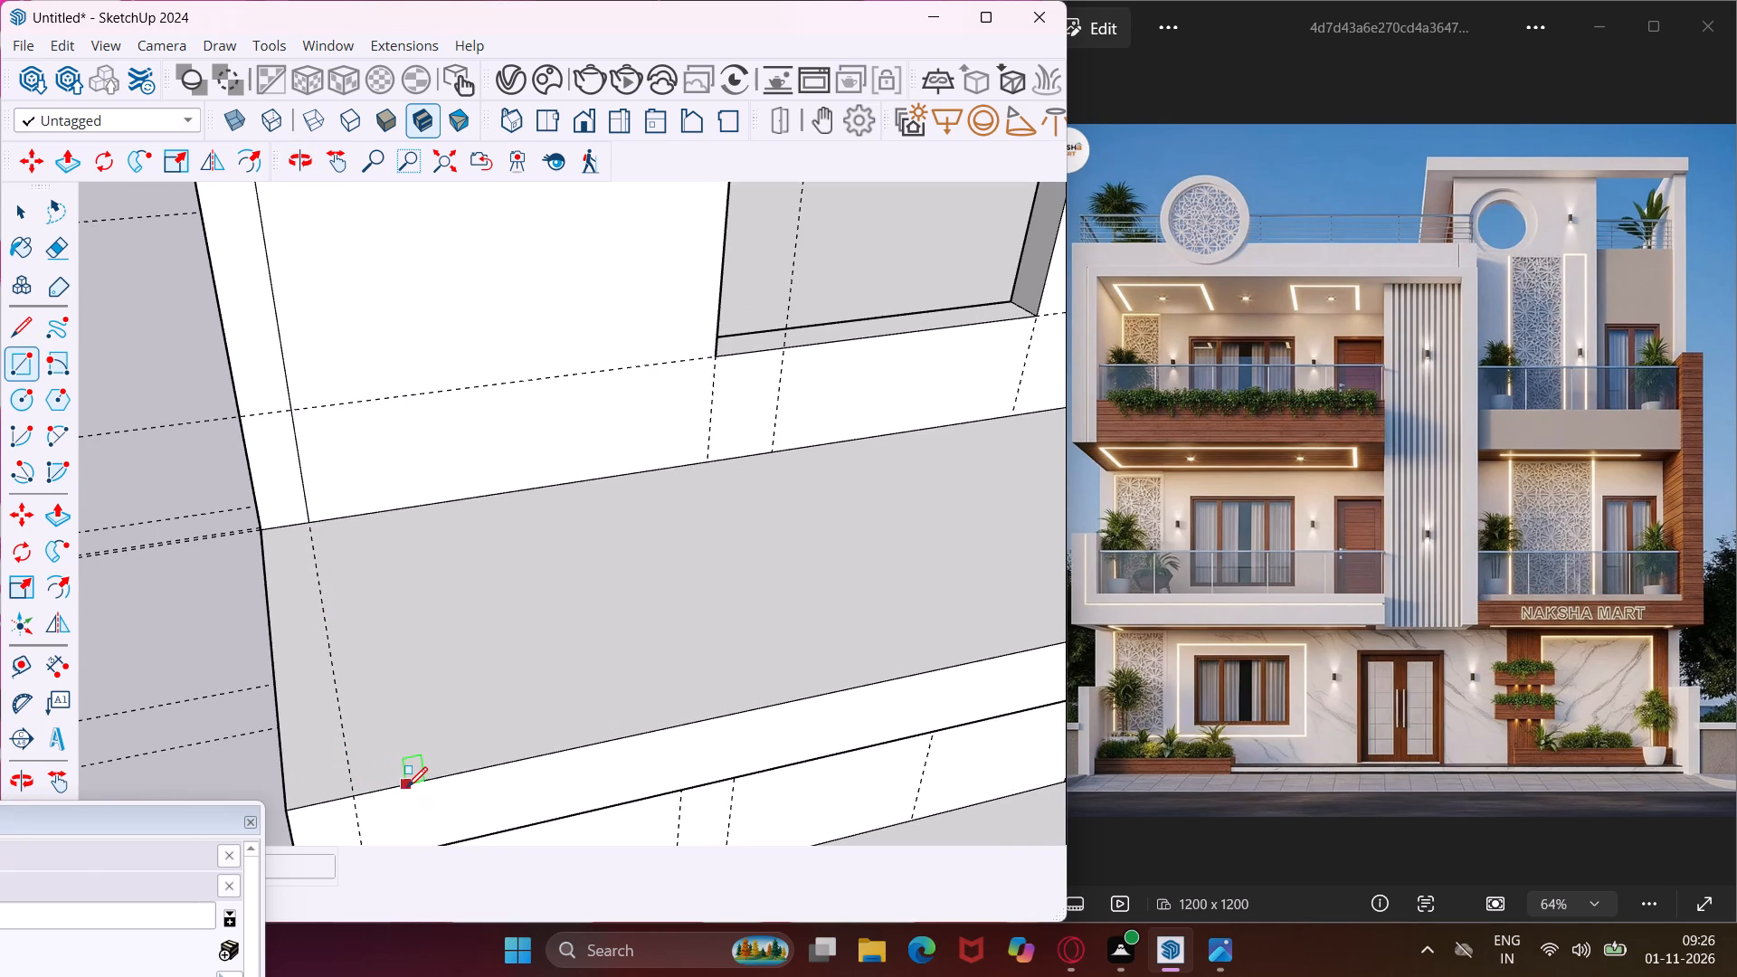
pyautogui.click(402, 786)
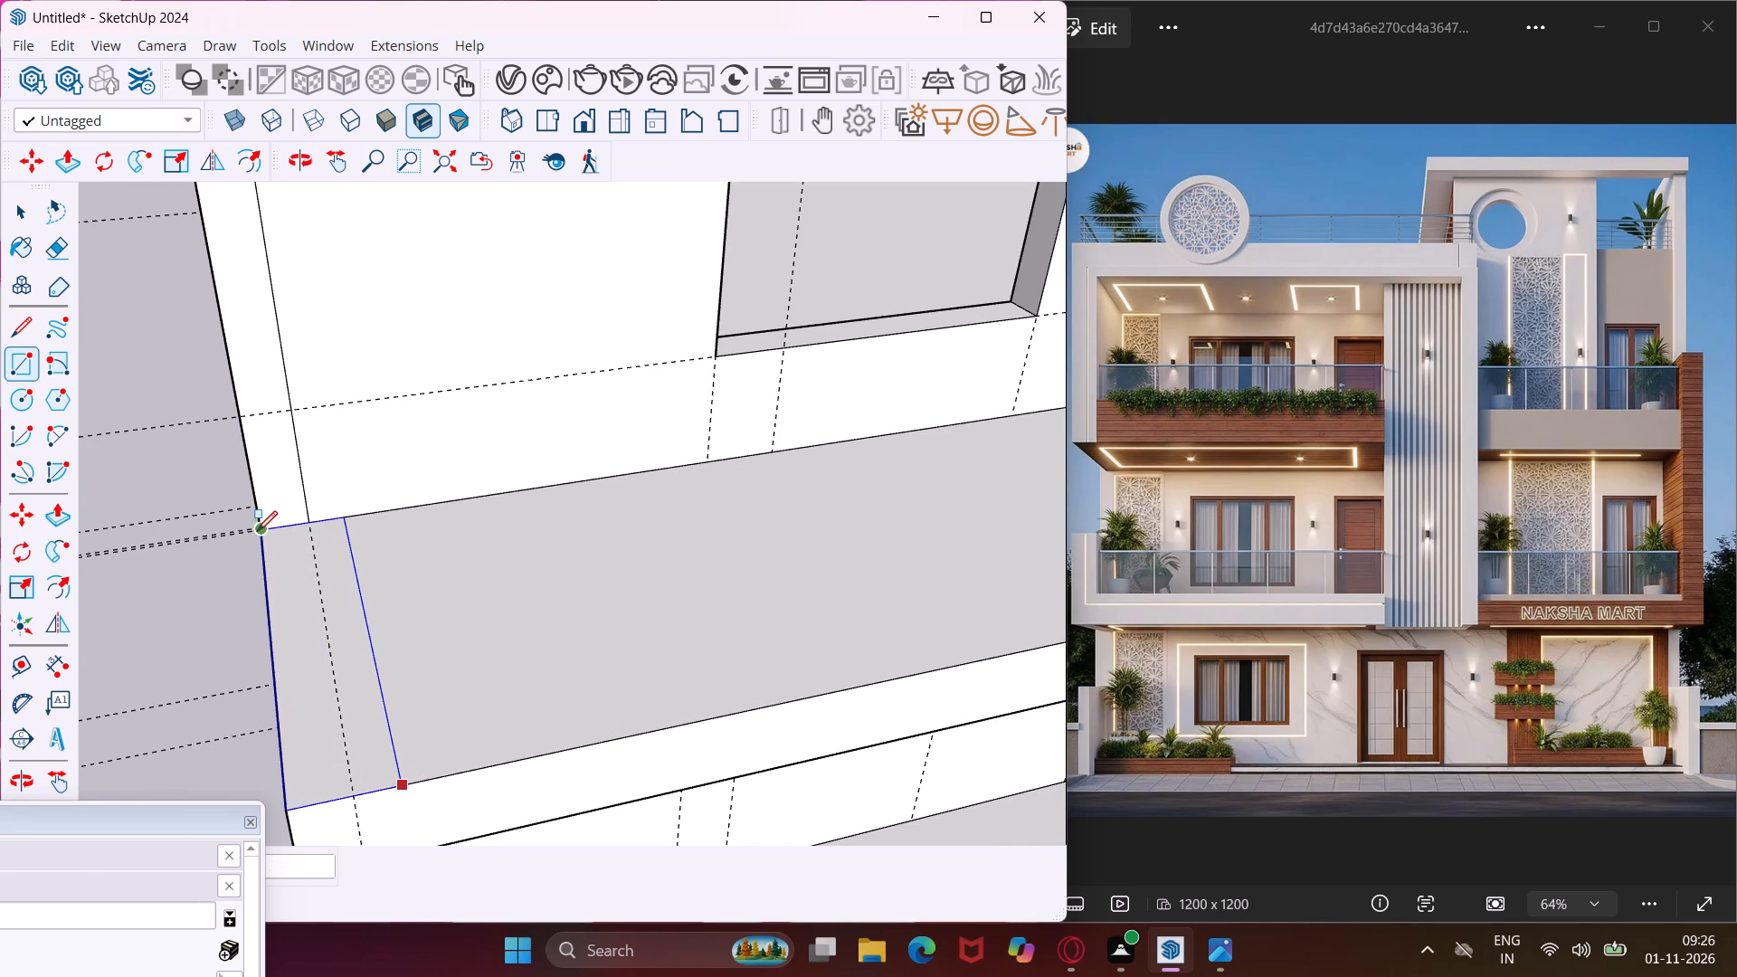
pyautogui.click(257, 528)
pyautogui.press('Escape')
pyautogui.press('space')
# Push/Pull the narrow end rectangle on the lower balcony slab up 4' to form a low side wall.
pyautogui.moveTo(327, 626); pyautogui.dragTo(326, 618, button='middle')
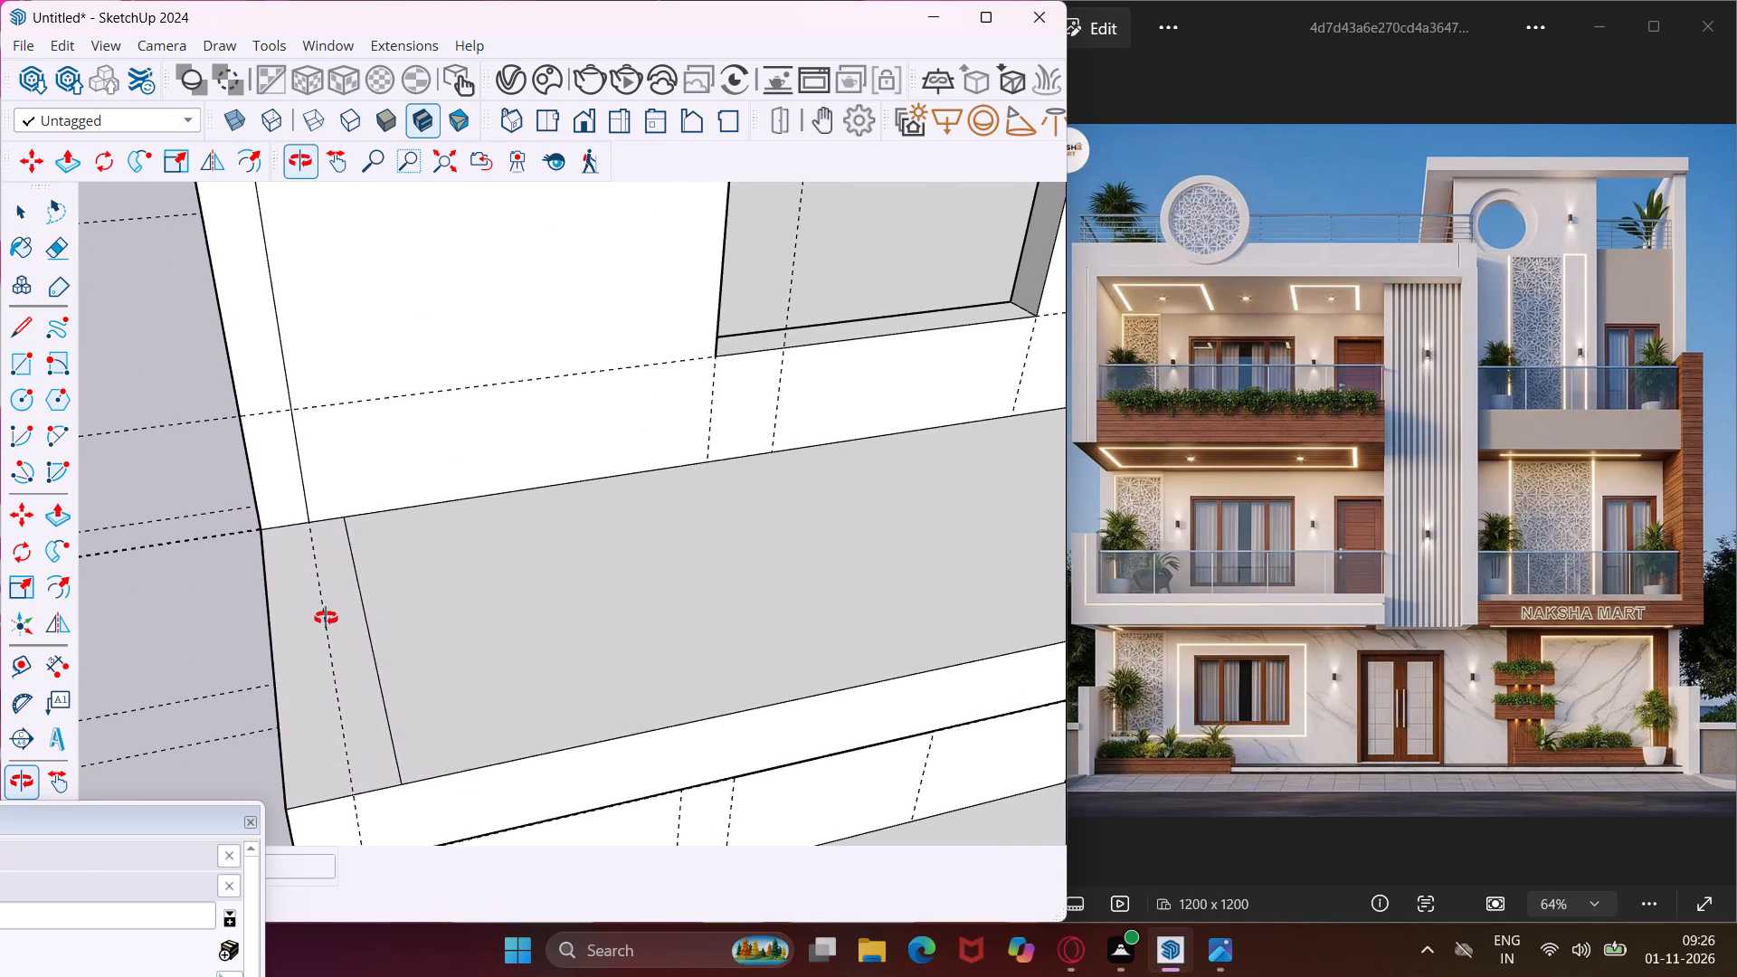
pyautogui.moveTo(326, 618); pyautogui.dragTo(318, 588, button='middle')
pyautogui.click(343, 658)
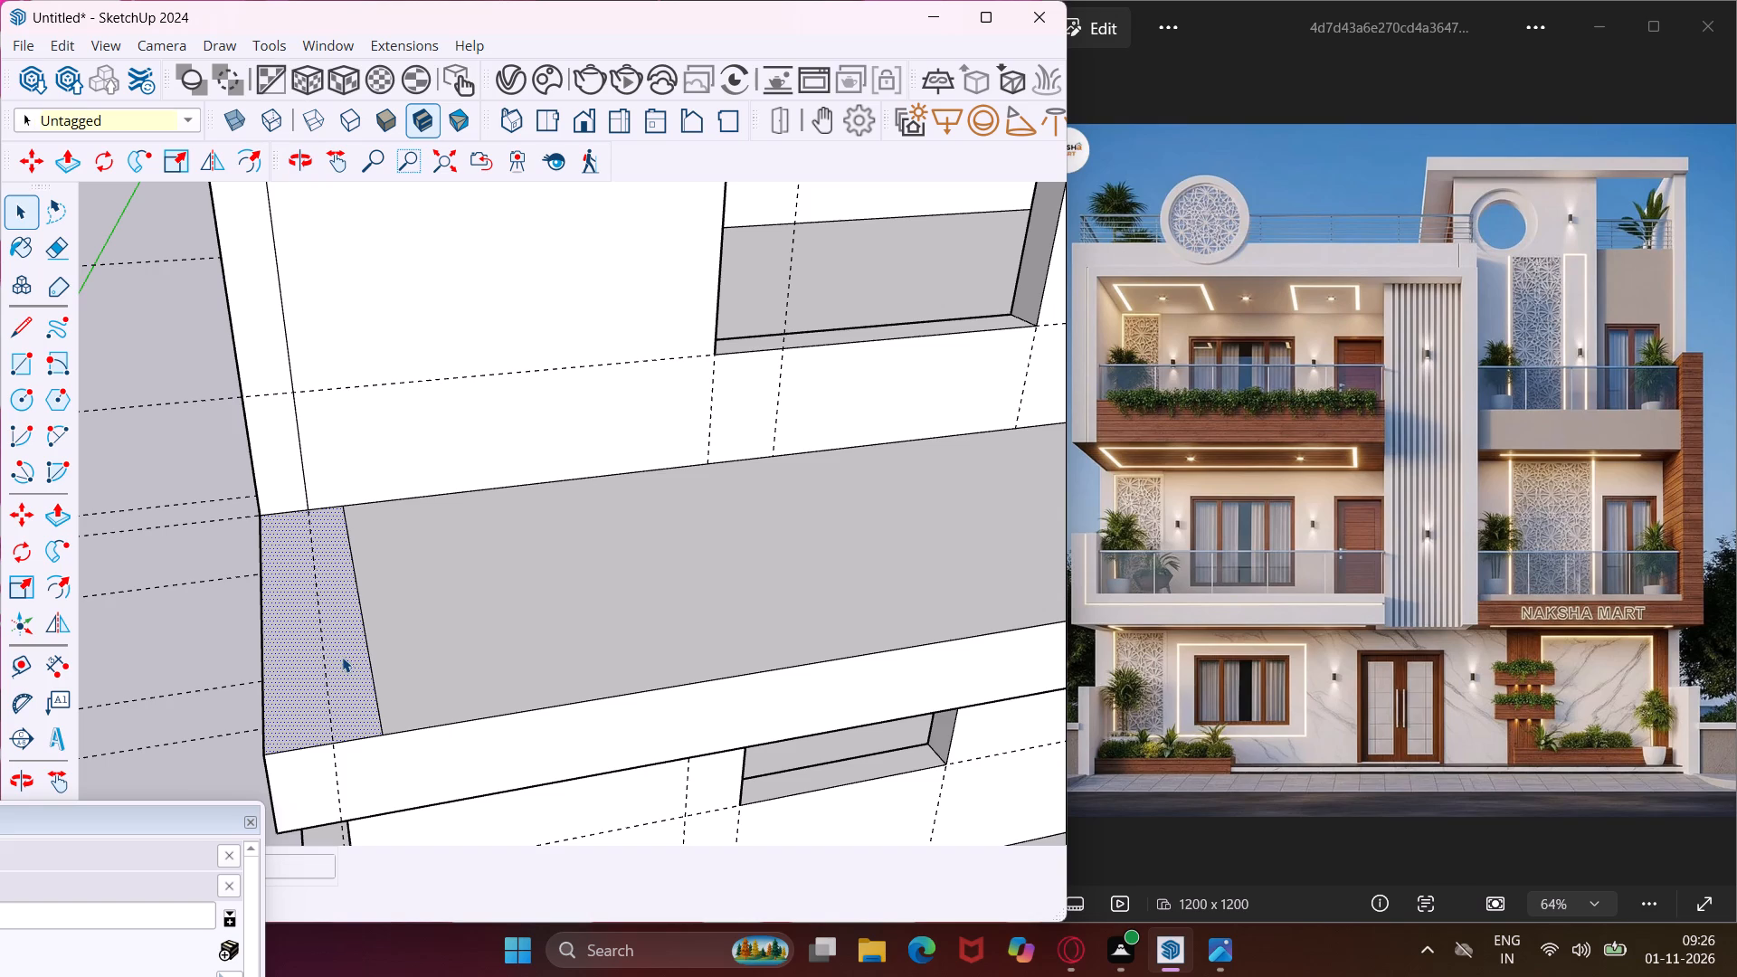
pyautogui.press('p')
pyautogui.click(342, 657)
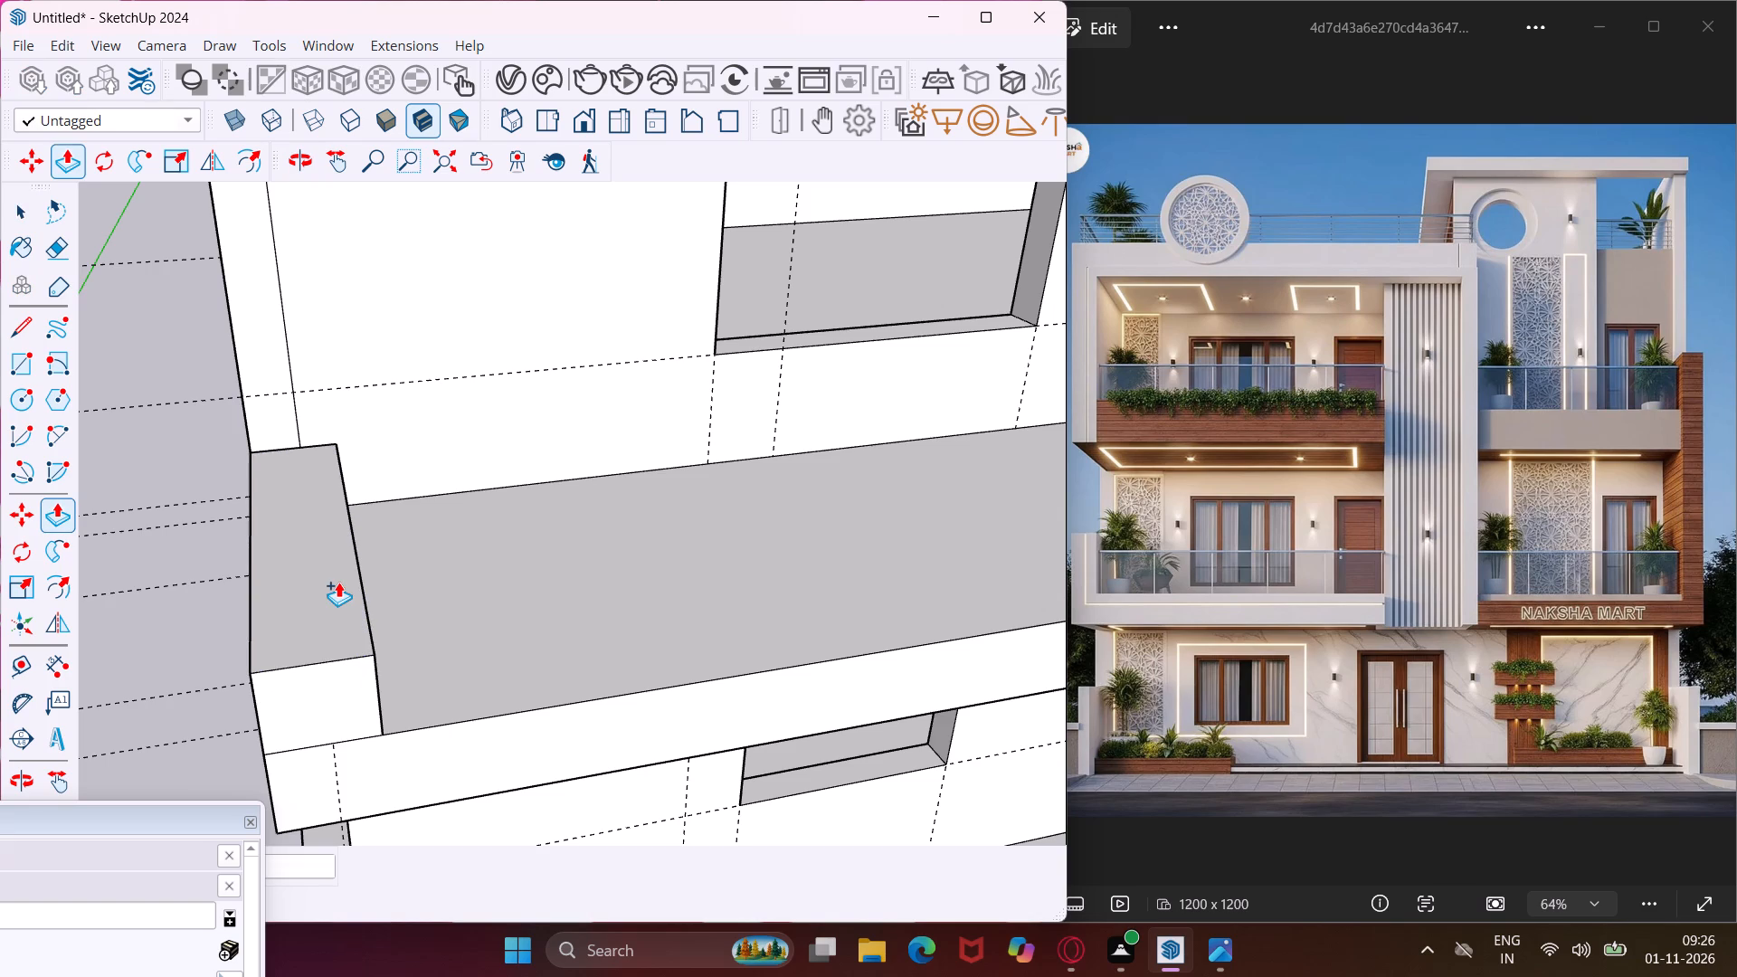
pyautogui.write("4'")
pyautogui.press('Return')
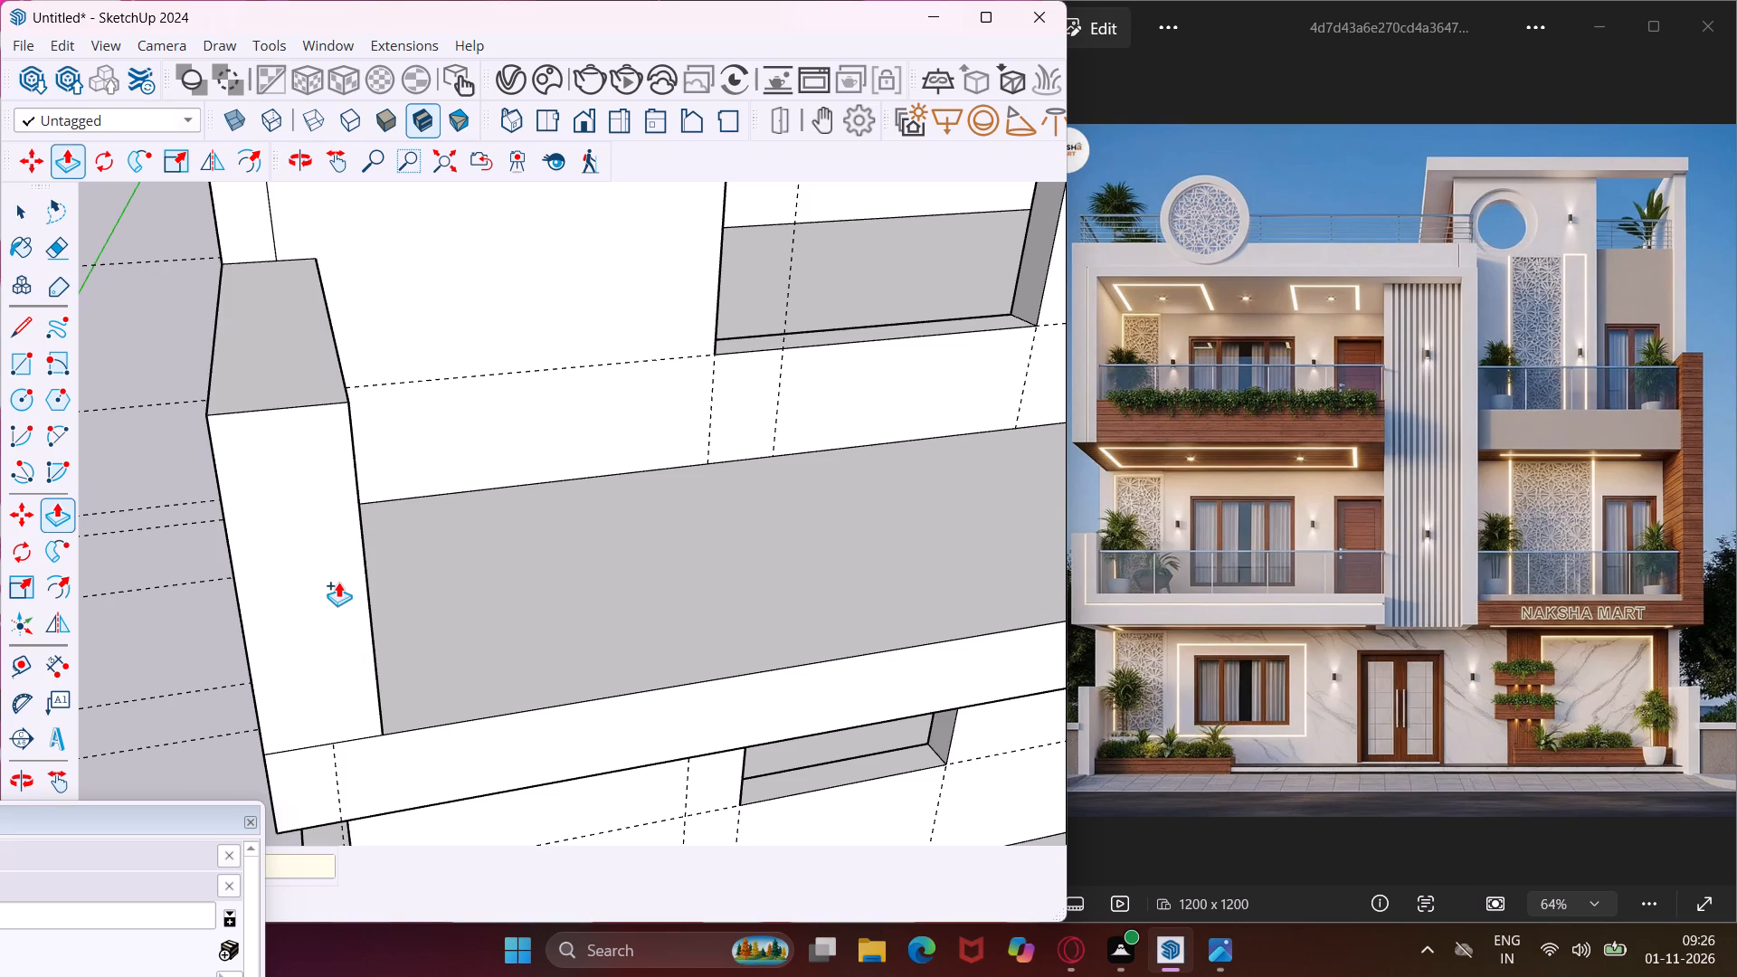
pyautogui.scroll(-5, 331, 589)
pyautogui.moveTo(331, 589); pyautogui.dragTo(226, 519, button='middle')
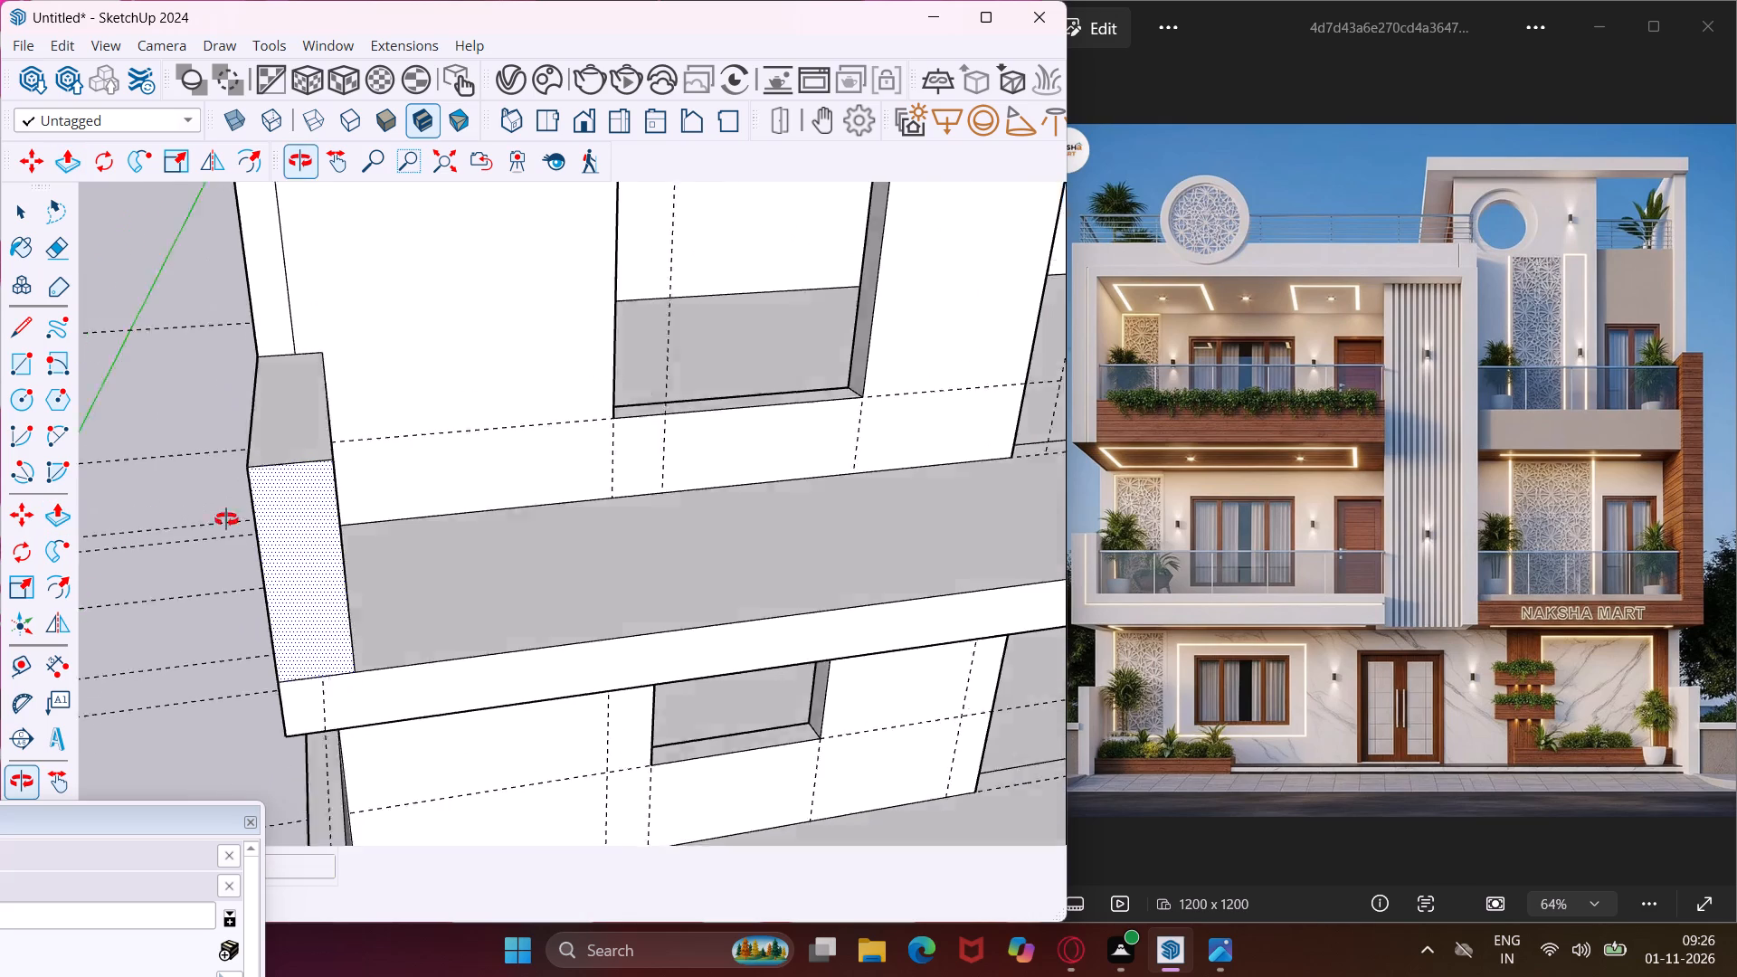
pyautogui.moveTo(226, 519); pyautogui.dragTo(185, 498, button='middle')
pyautogui.scroll(-7, 204, 494)
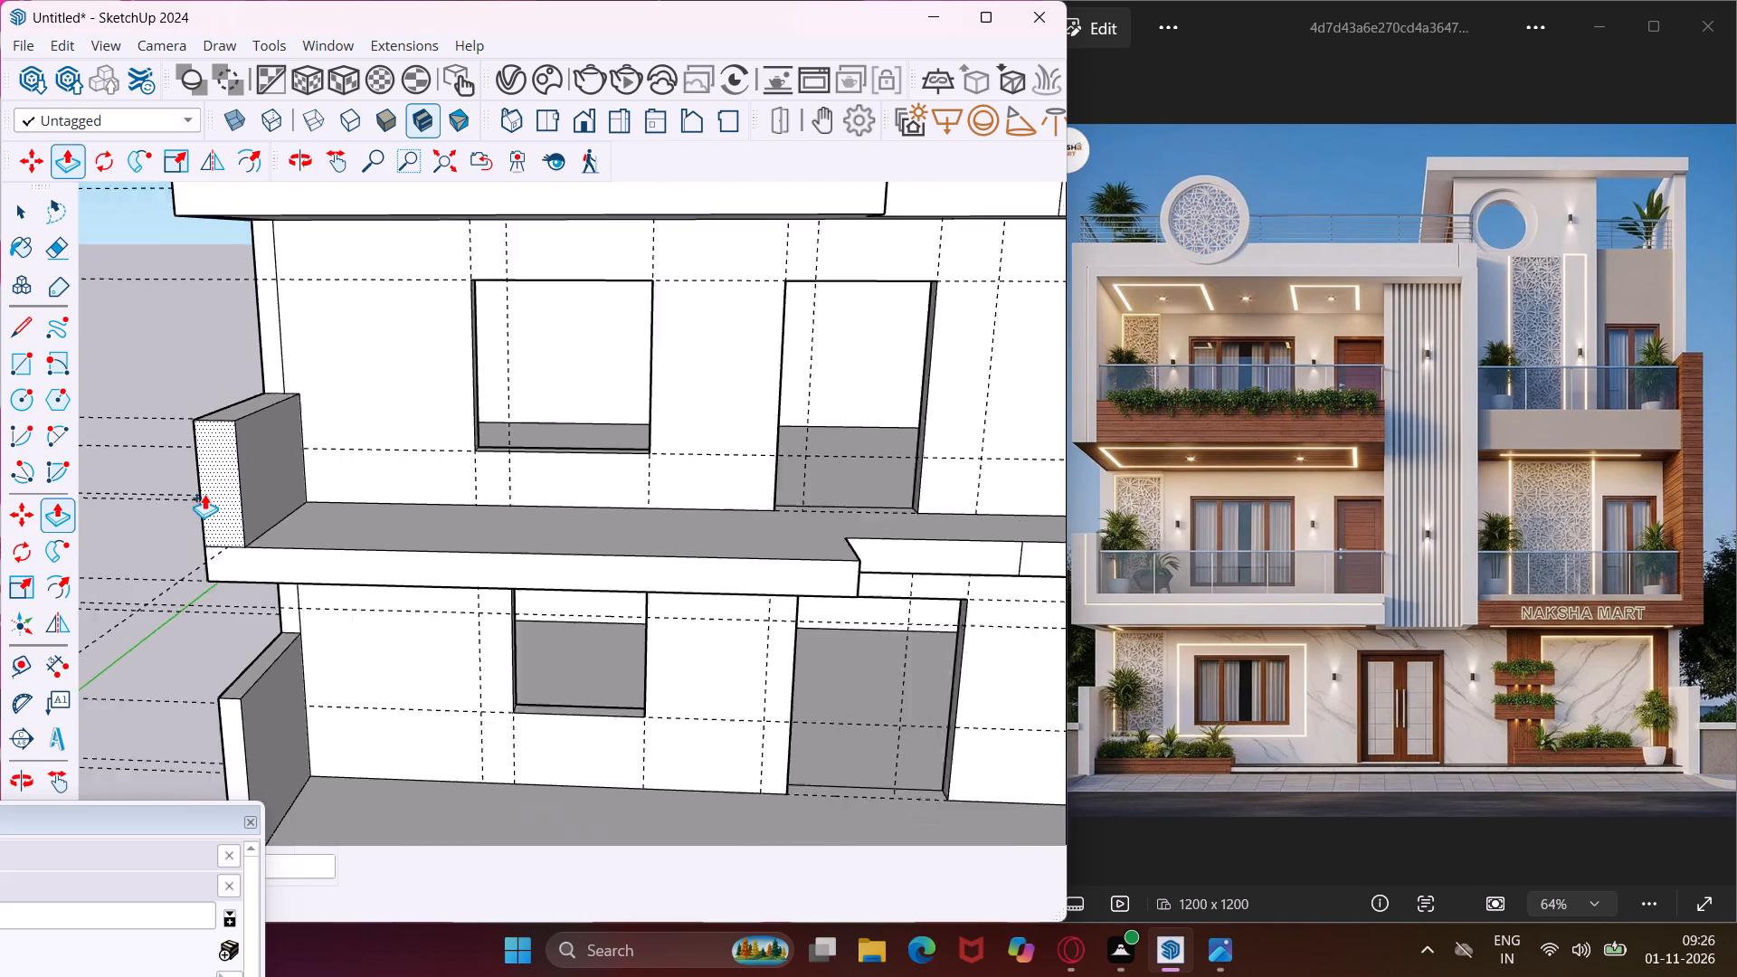
pyautogui.scroll(-10, 204, 494)
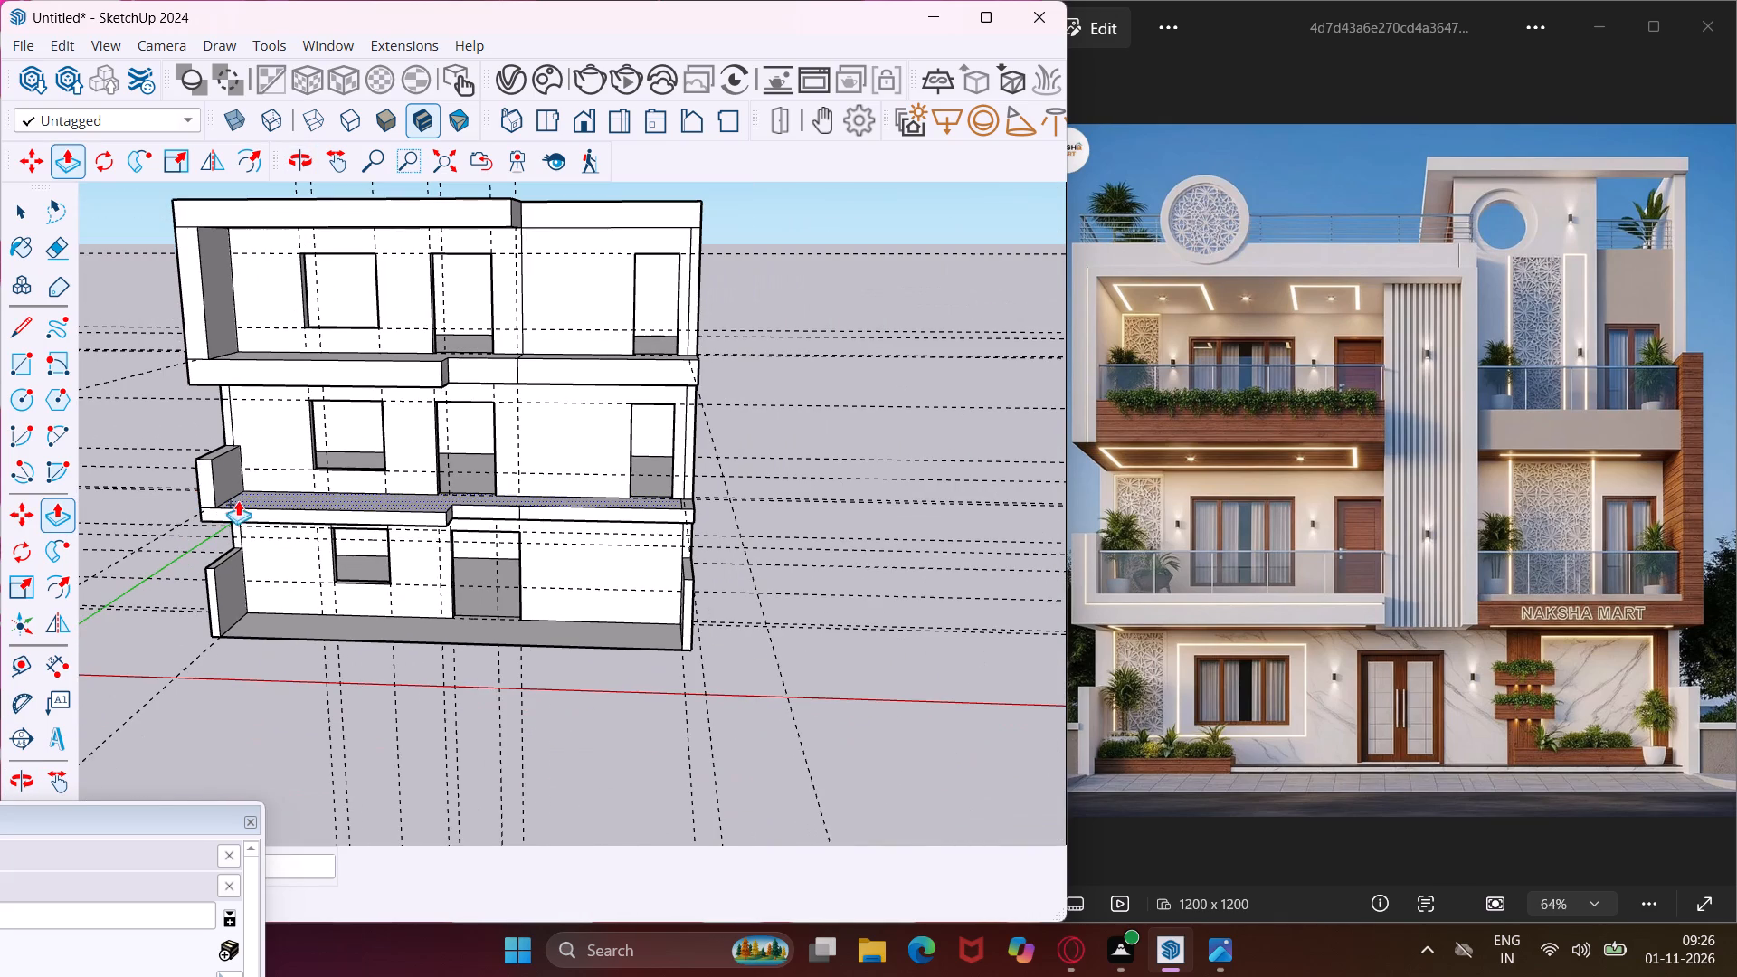
pyautogui.press('Escape')
pyautogui.press('space')
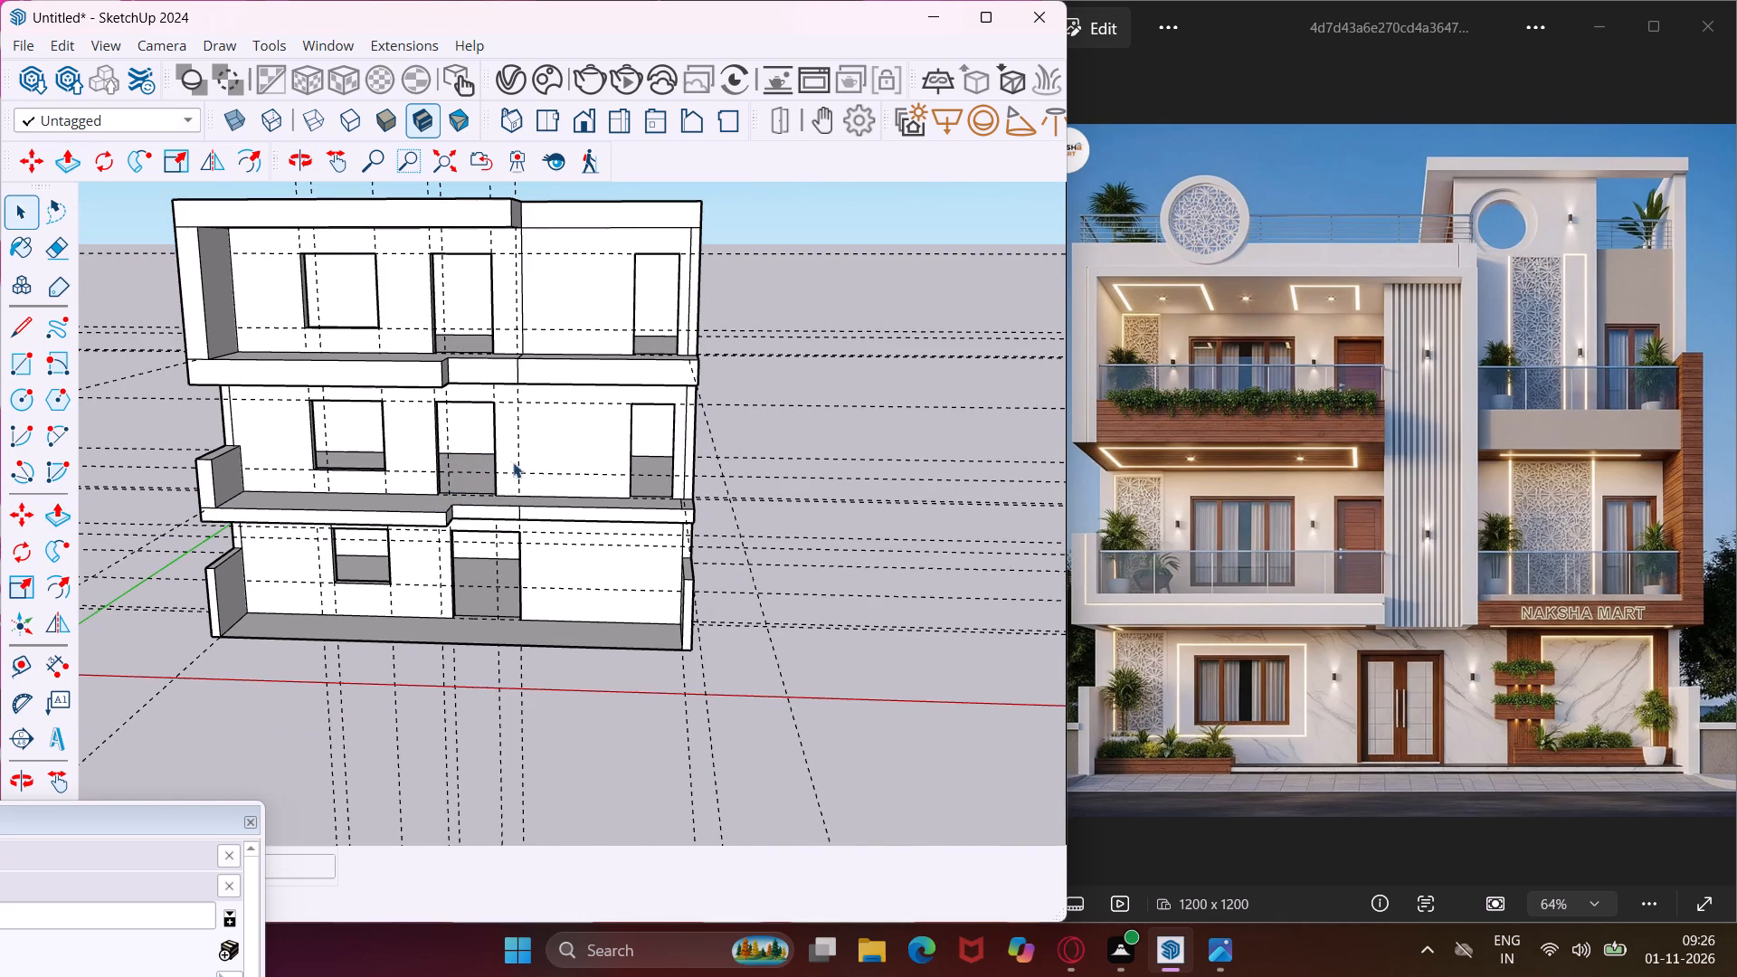
# Push/Pull the narrow end rectangle on the lower balcony slab's door-side end up past the upper balcony slab to form a partial-height side wall.
pyautogui.moveTo(634, 487); pyautogui.dragTo(653, 593, button='middle')
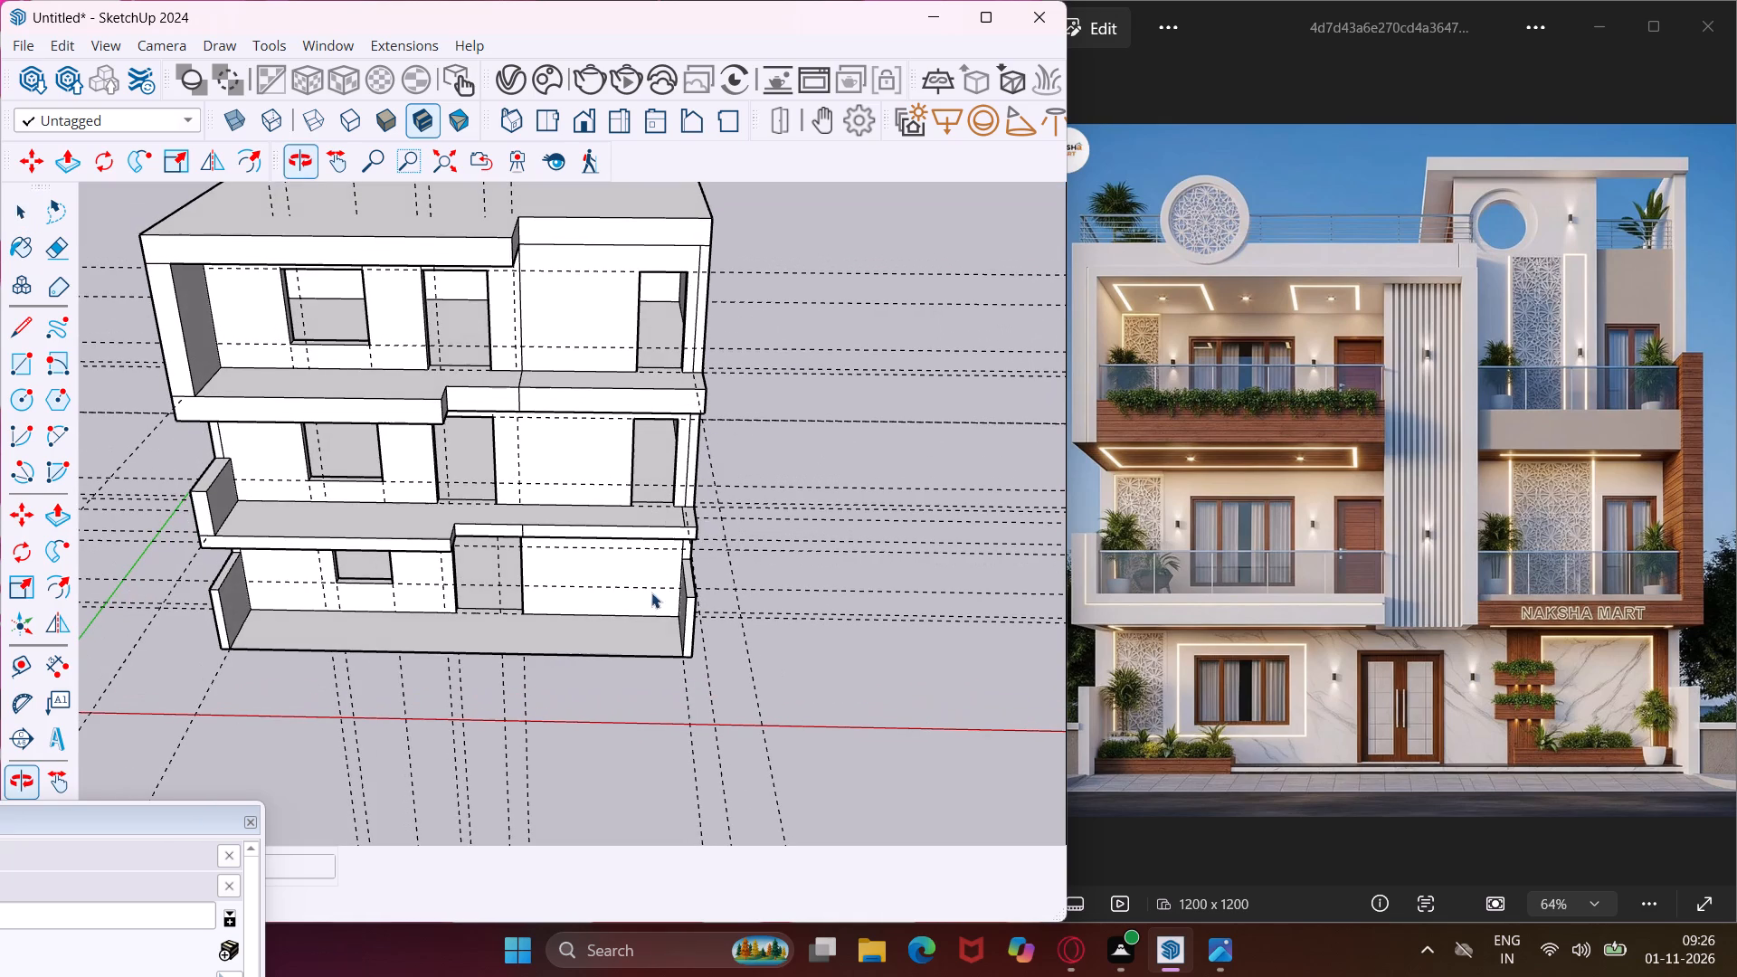
pyautogui.scroll(10, 667, 526)
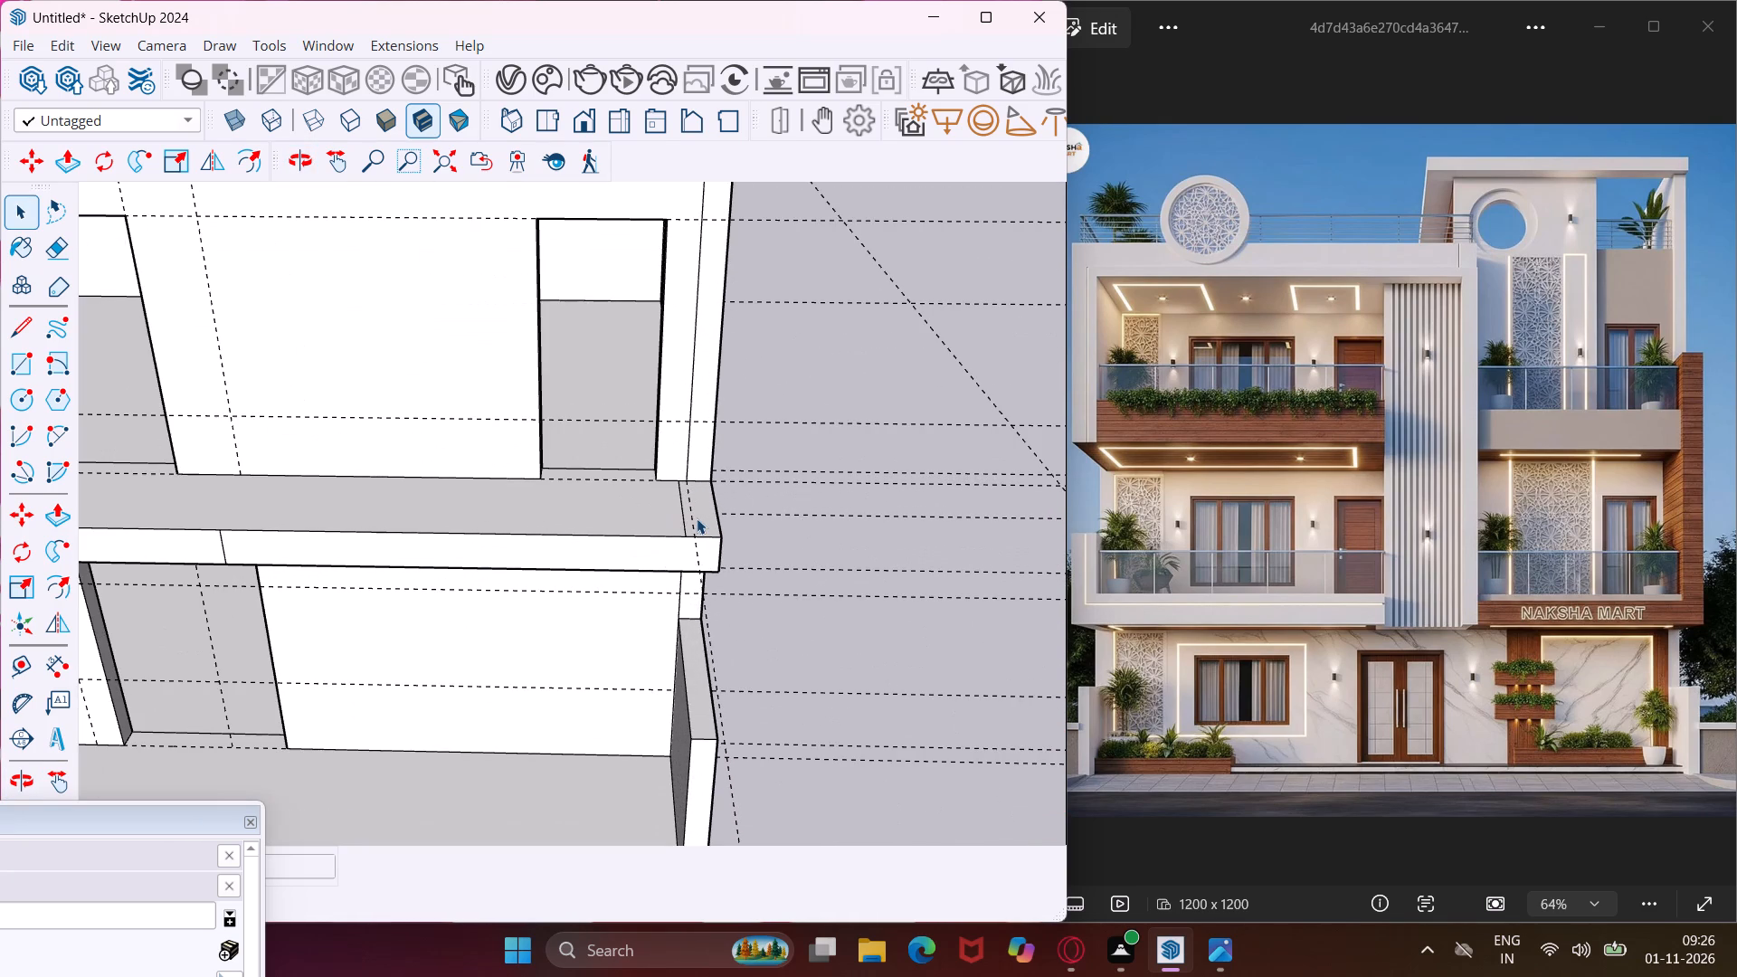
pyautogui.click(697, 518)
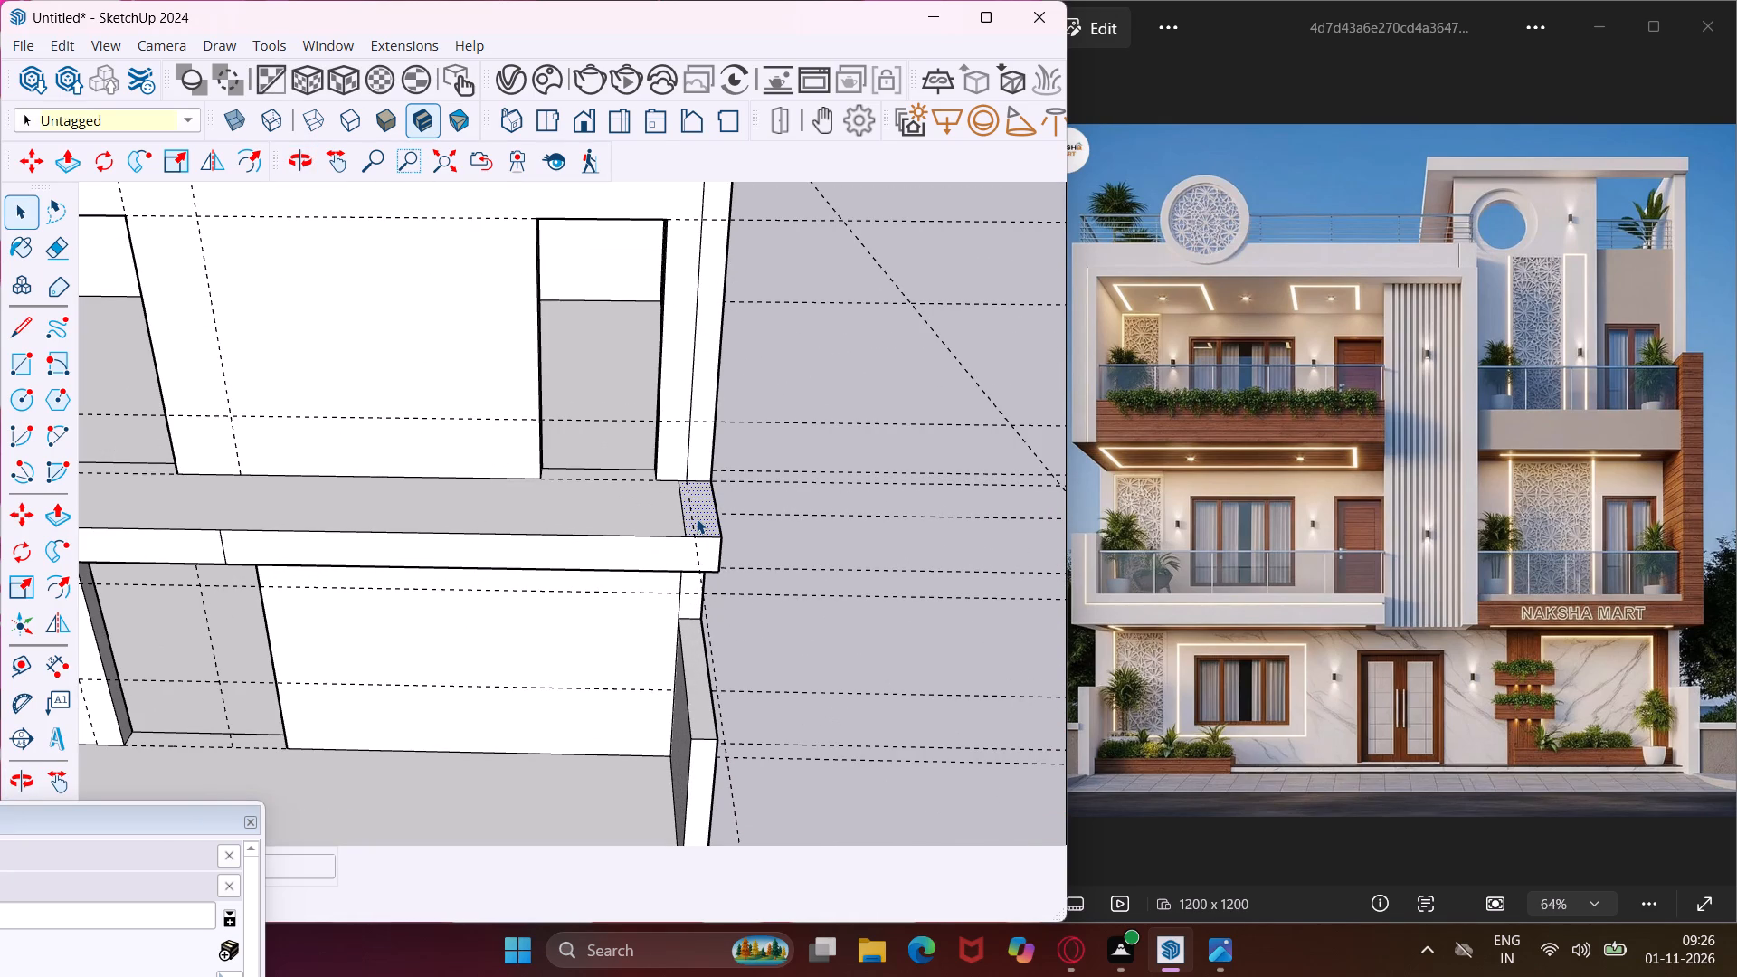
pyautogui.press('p')
pyautogui.click(697, 518)
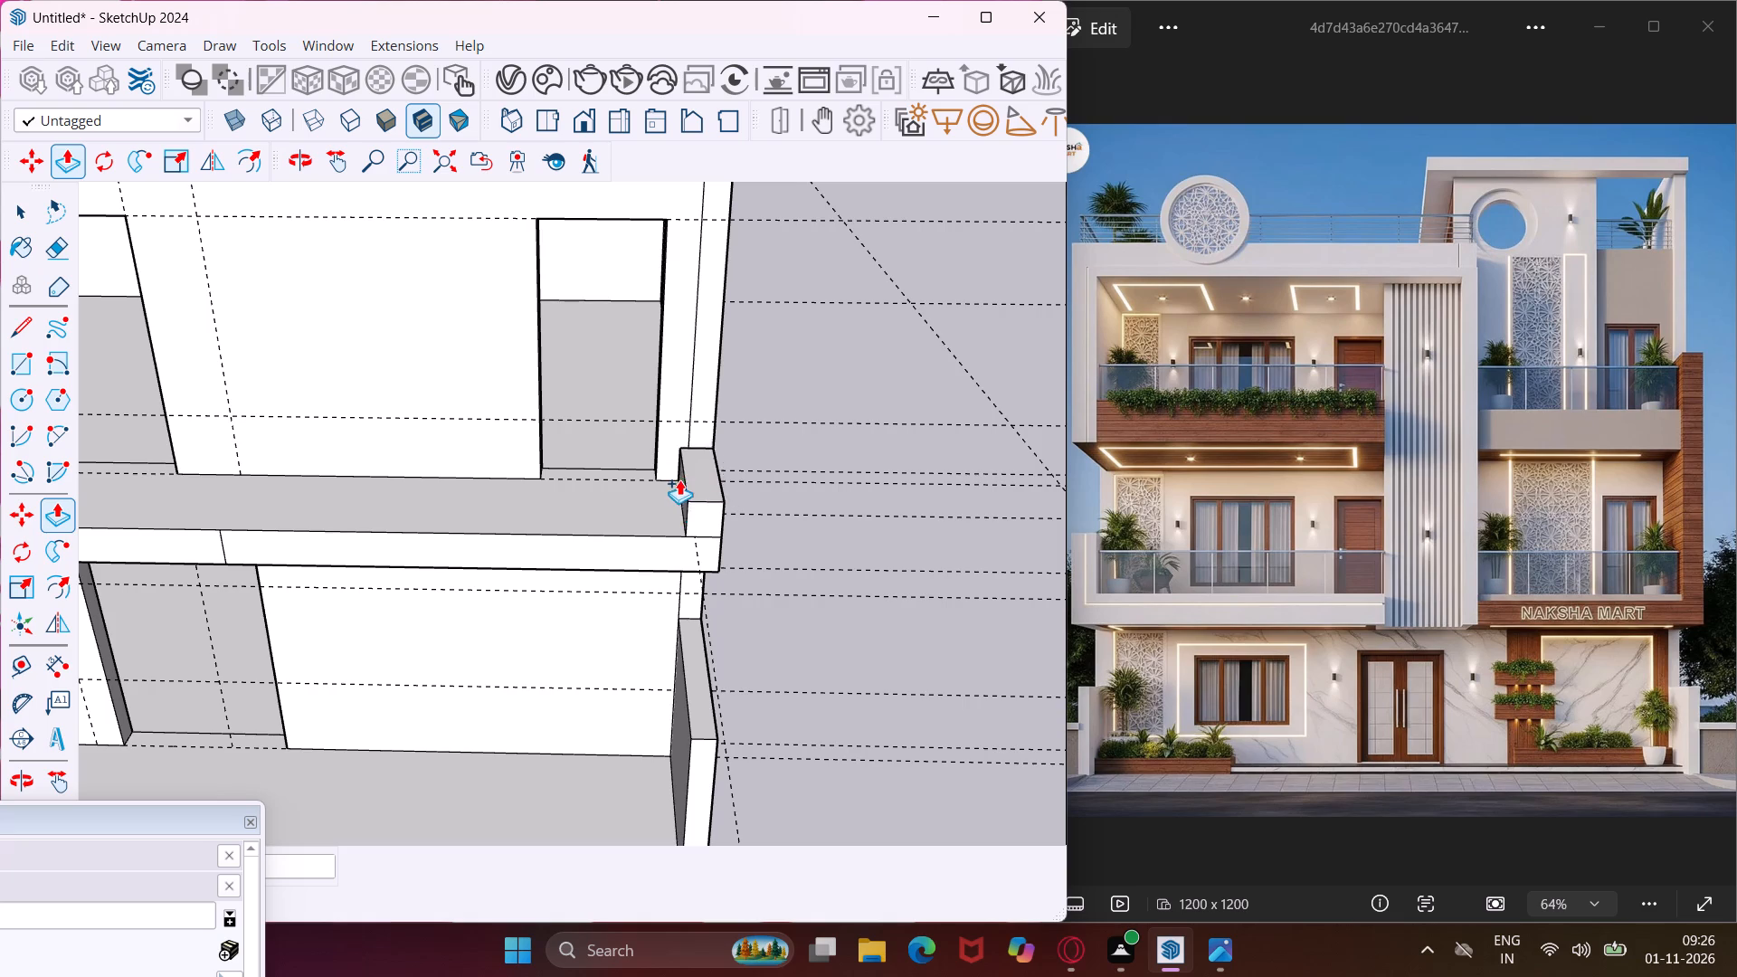
pyautogui.scroll(-8, 678, 477)
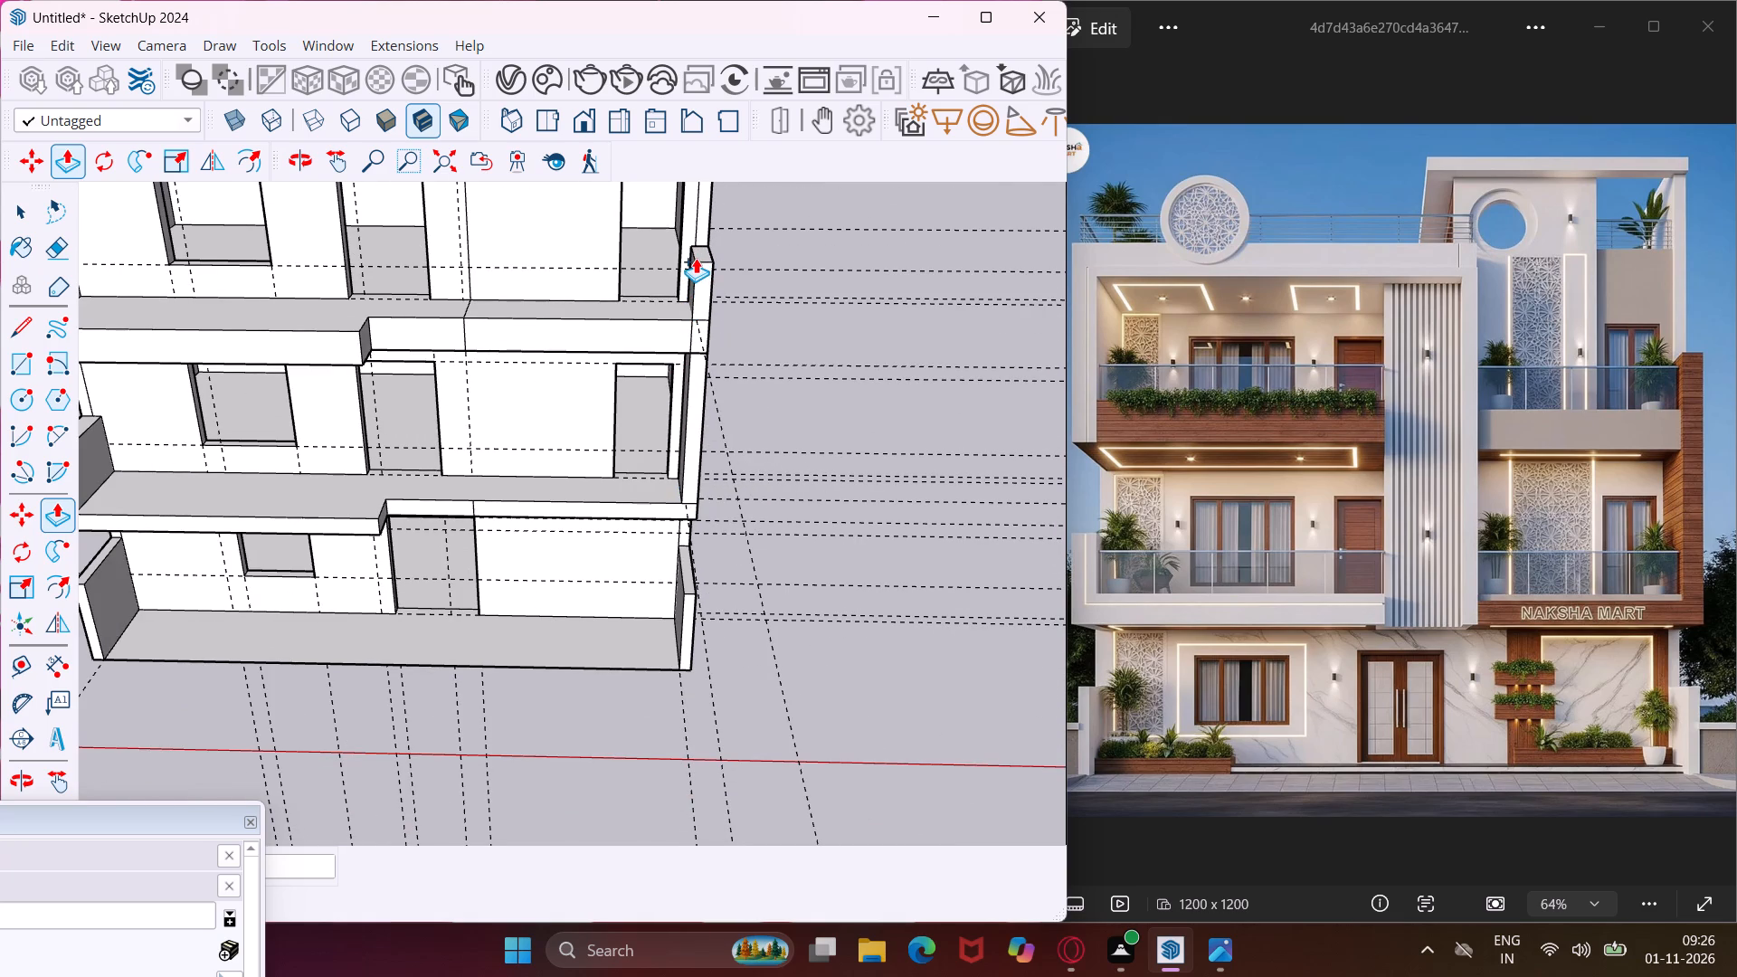
pyautogui.moveTo(696, 258); pyautogui.dragTo(618, 303, button='middle')
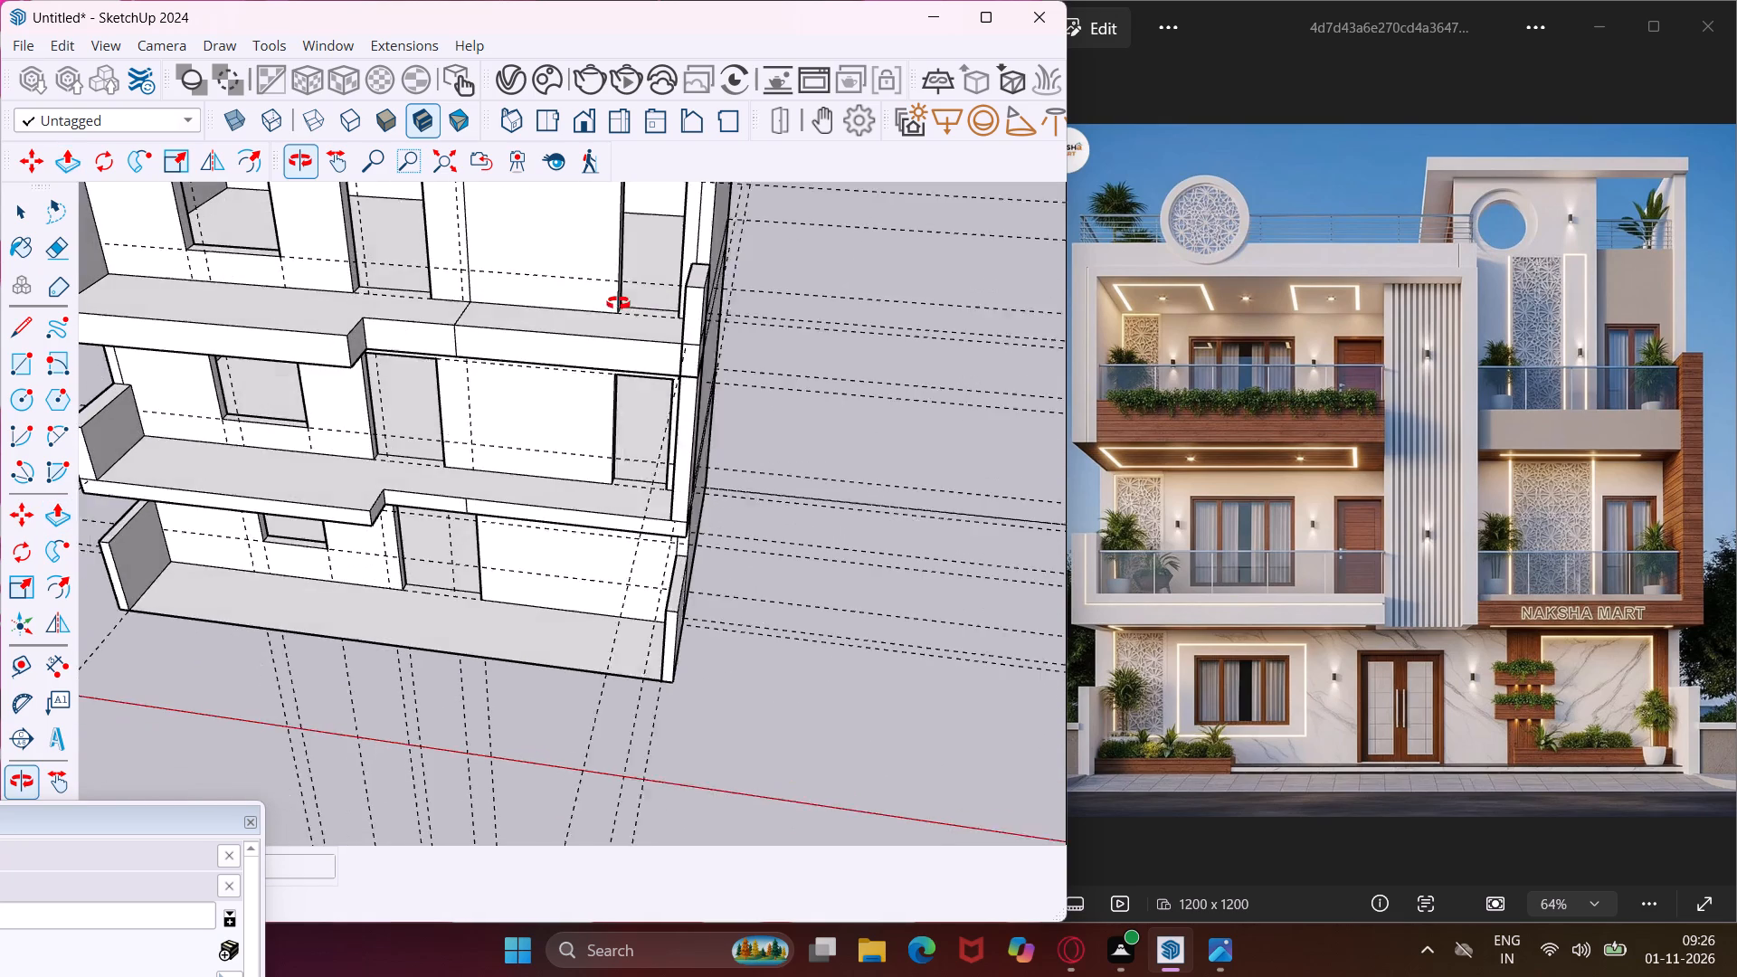
pyautogui.moveTo(618, 303); pyautogui.dragTo(570, 333, button='middle')
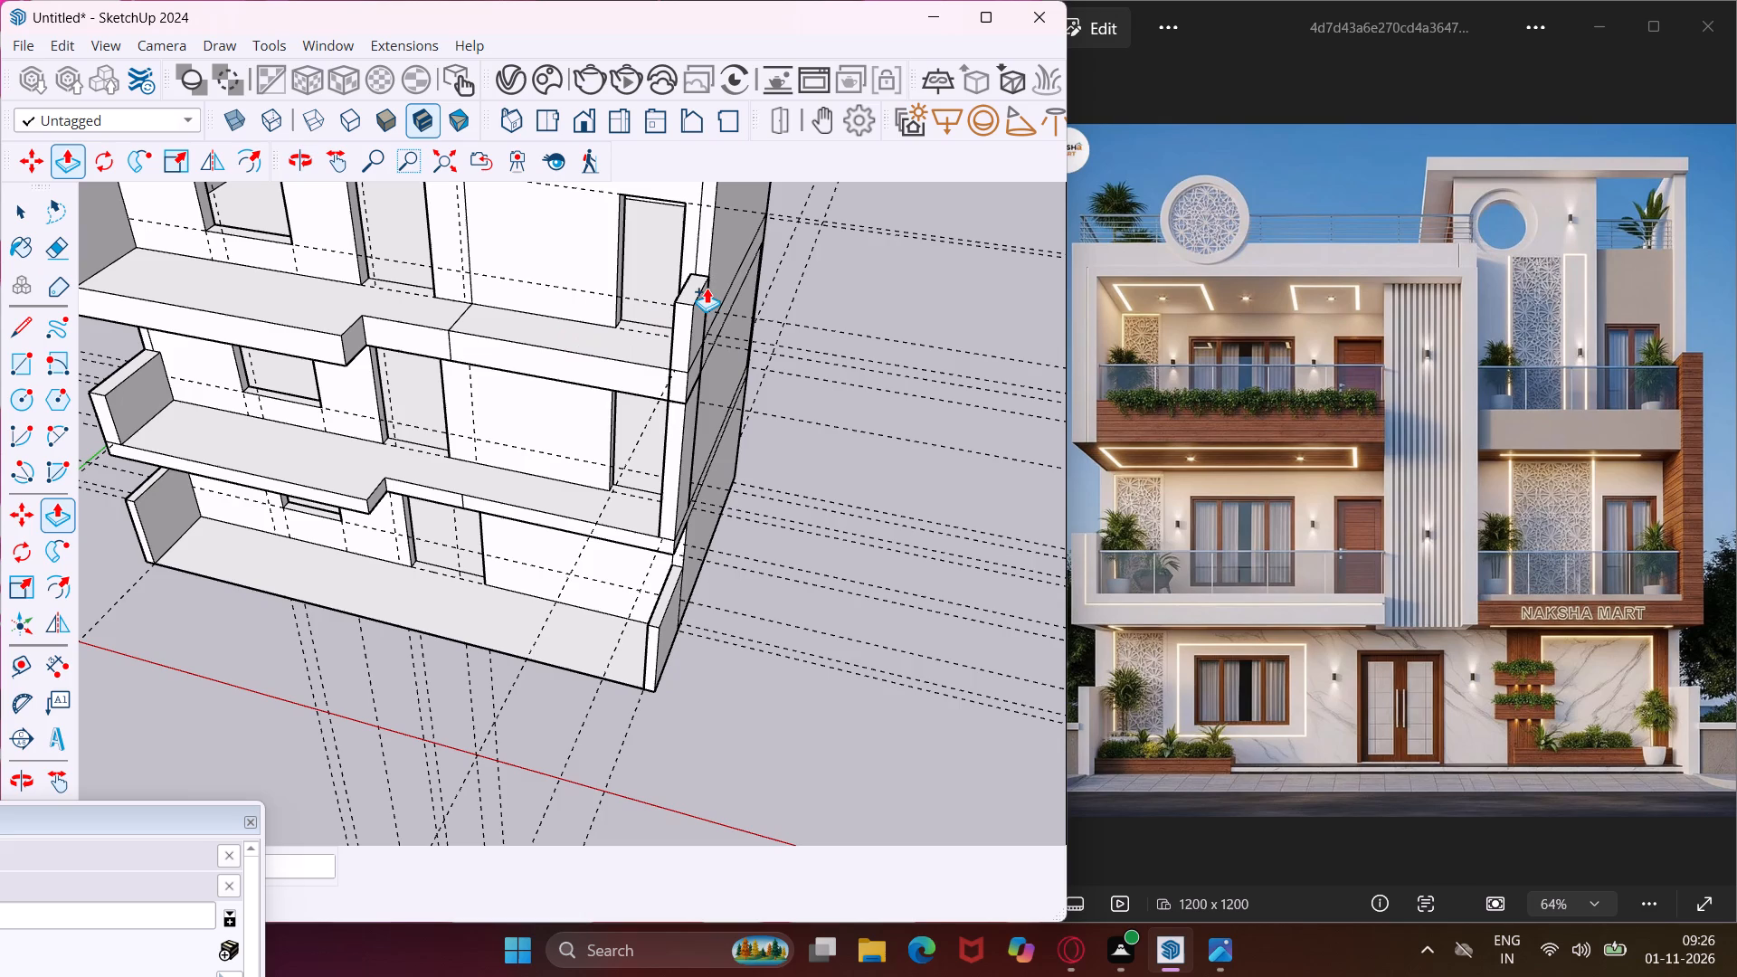
pyautogui.moveTo(709, 272); pyautogui.dragTo(500, 340, button='middle')
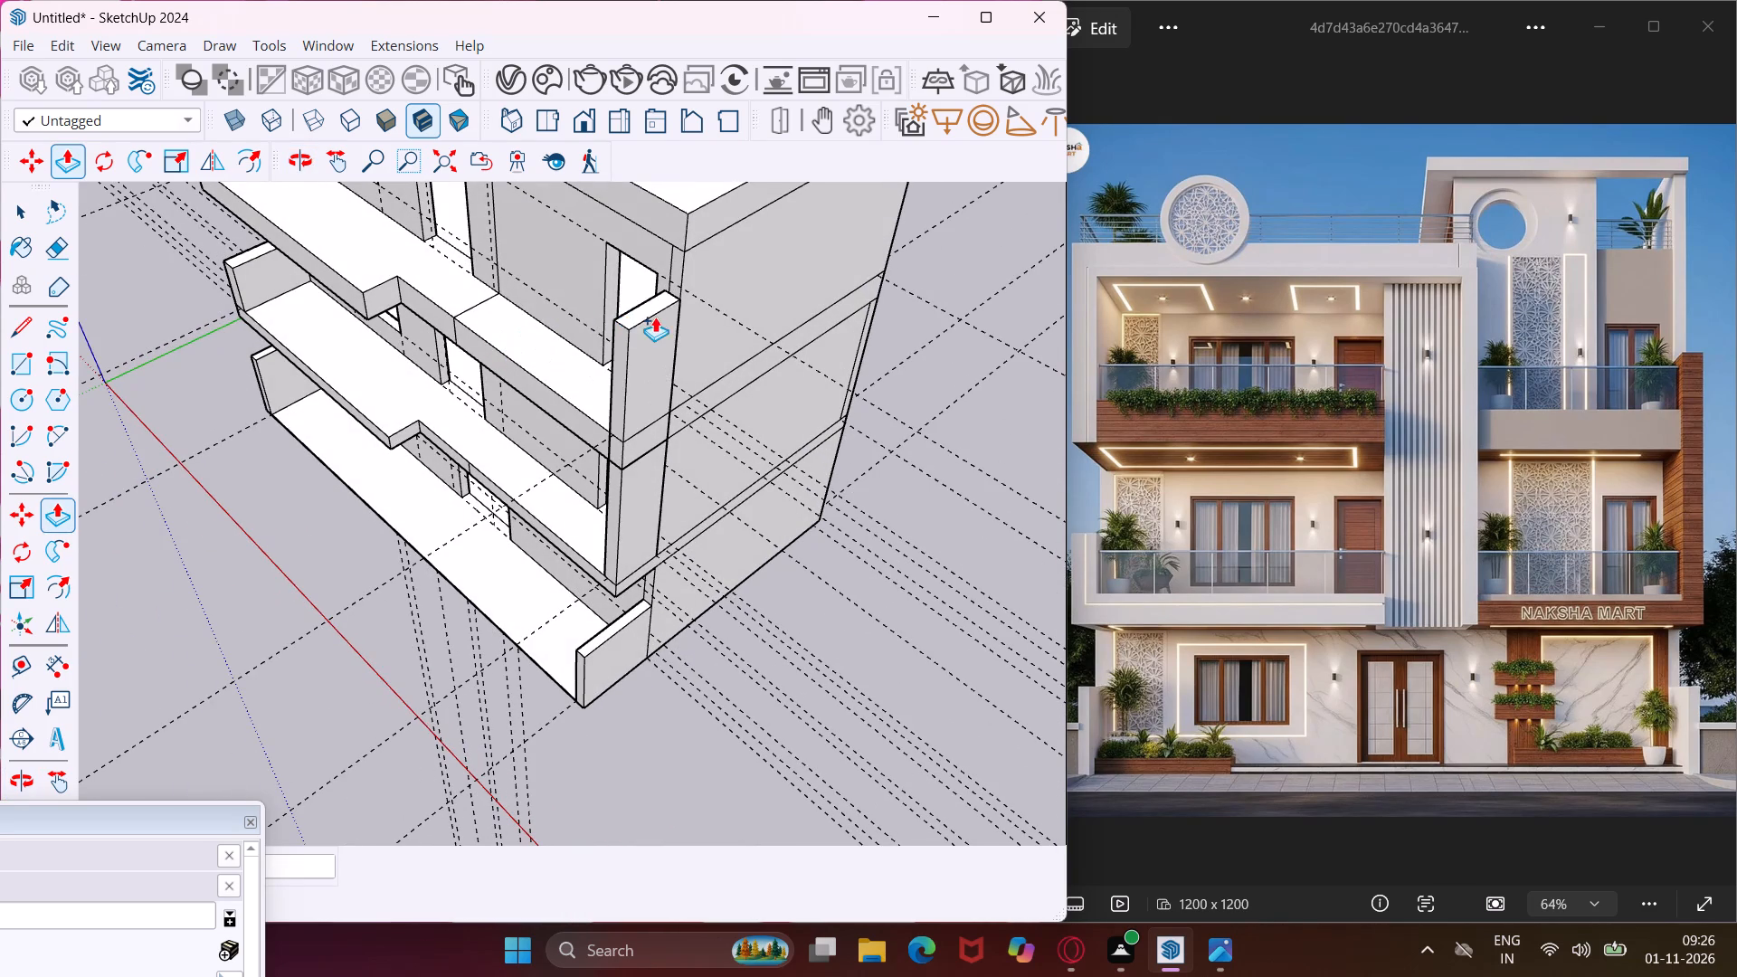
pyautogui.click(677, 334)
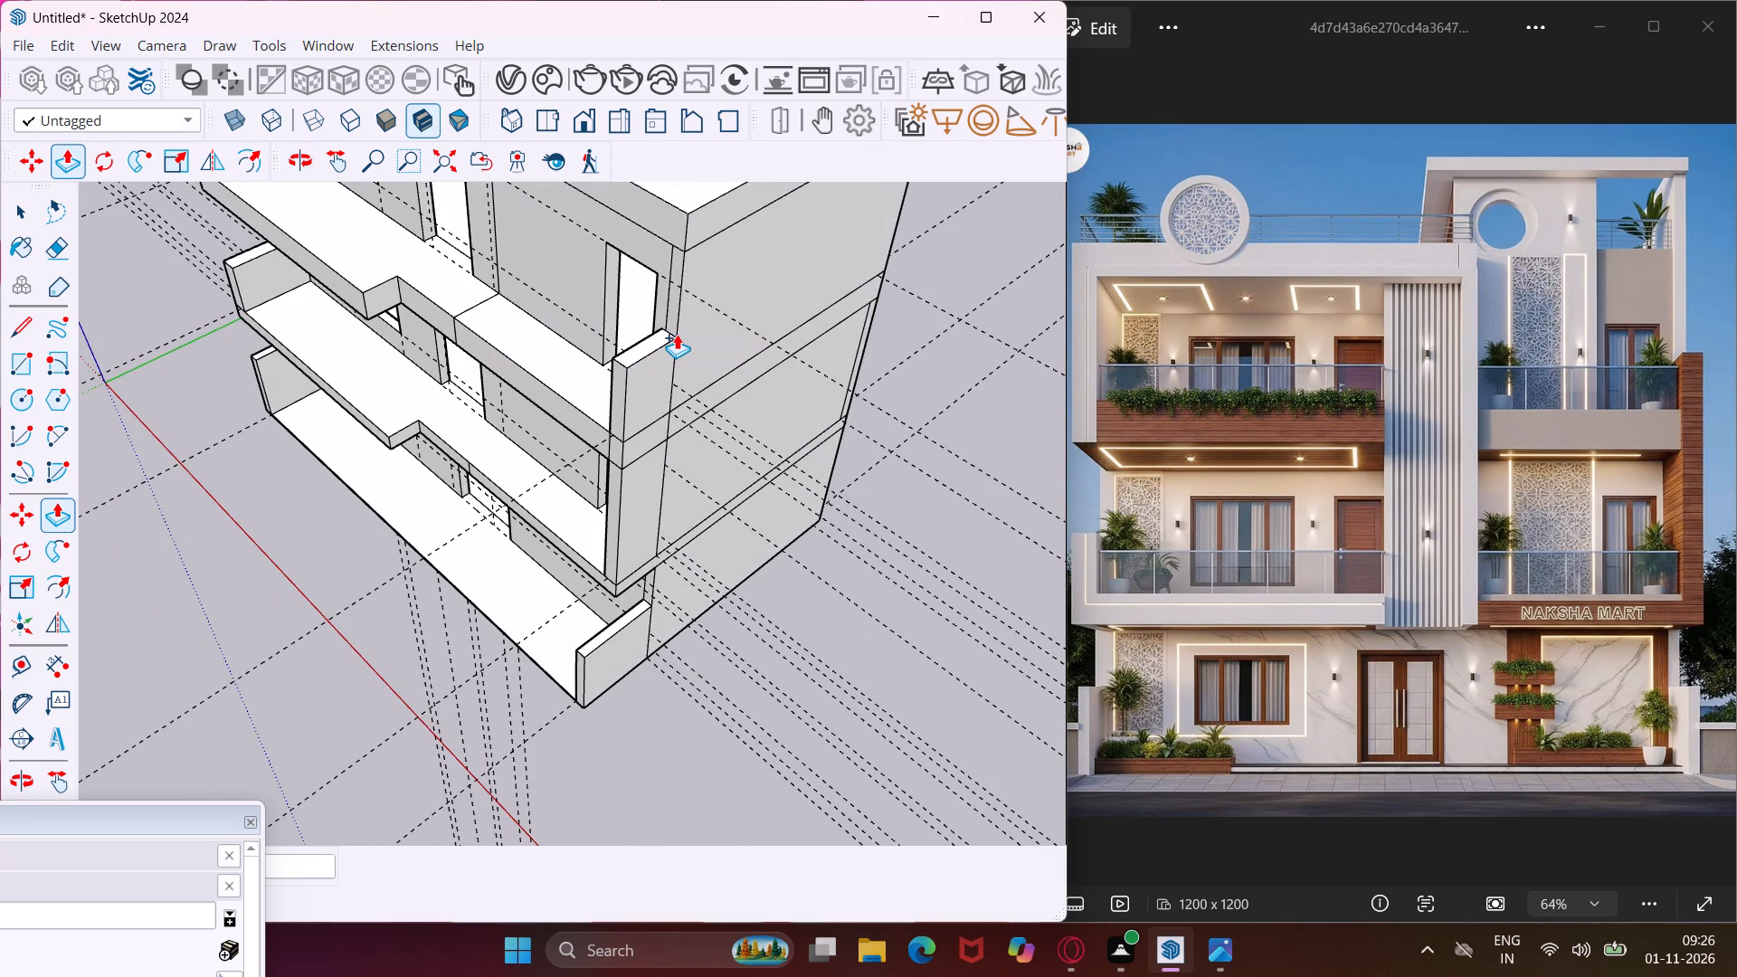
pyautogui.moveTo(666, 344); pyautogui.dragTo(1307, 250, button='middle')
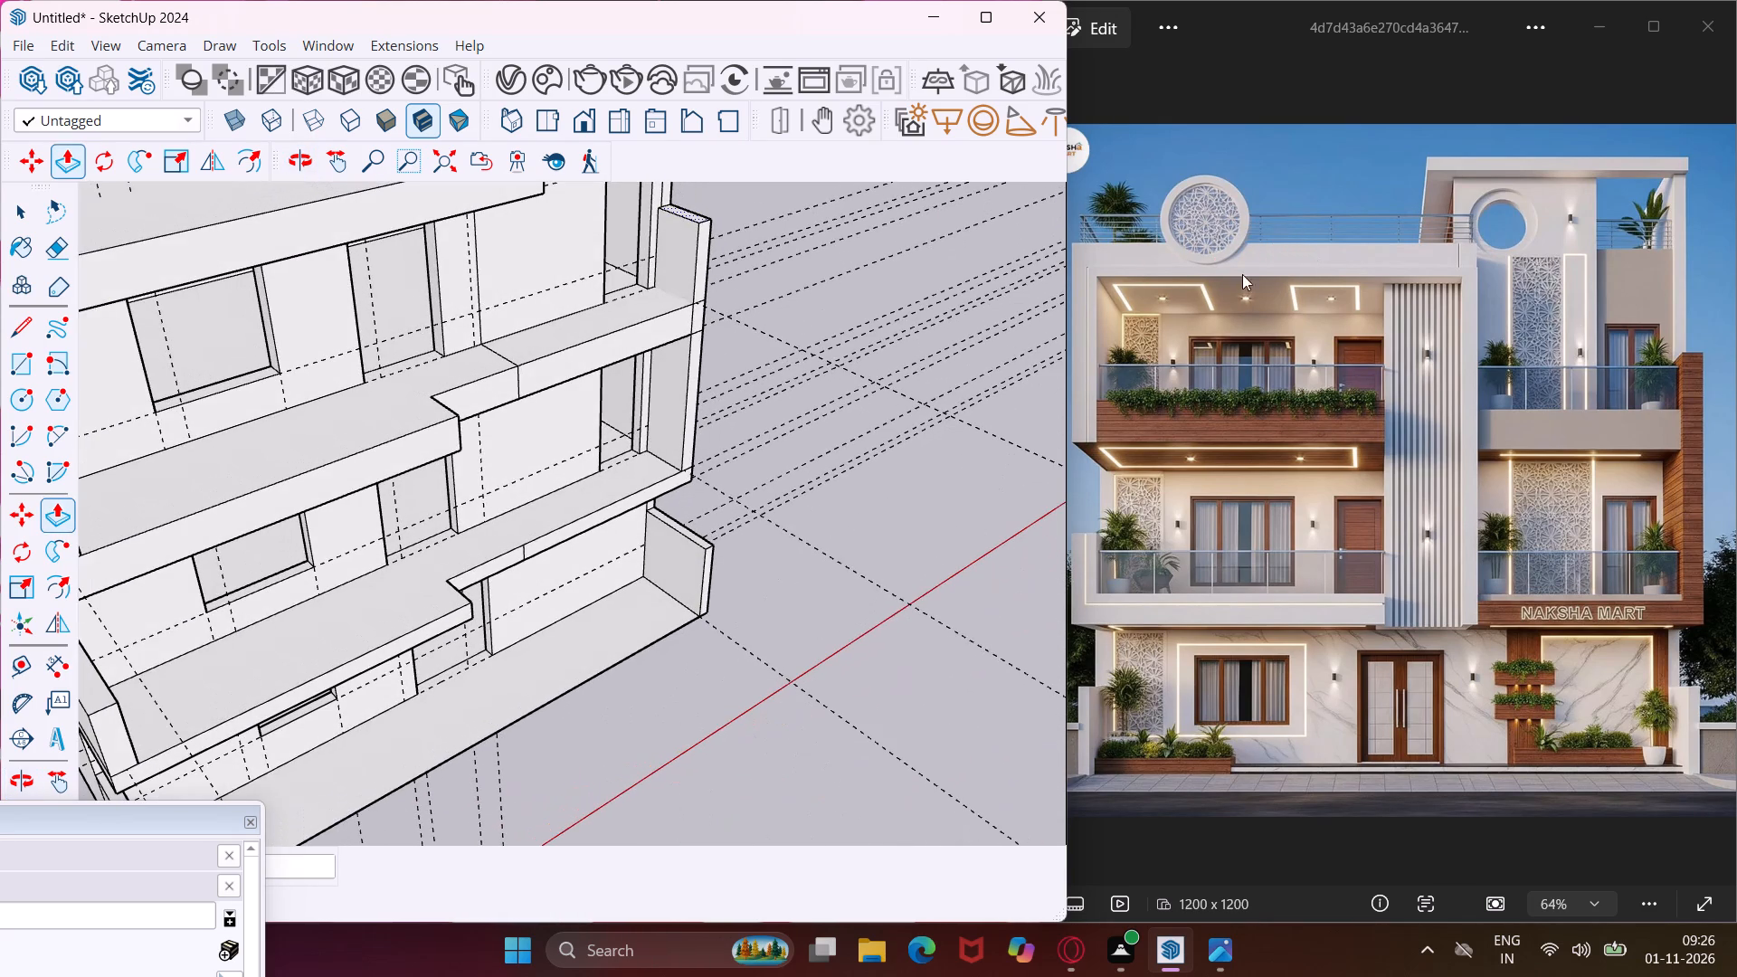
pyautogui.scroll(2, 704, 426)
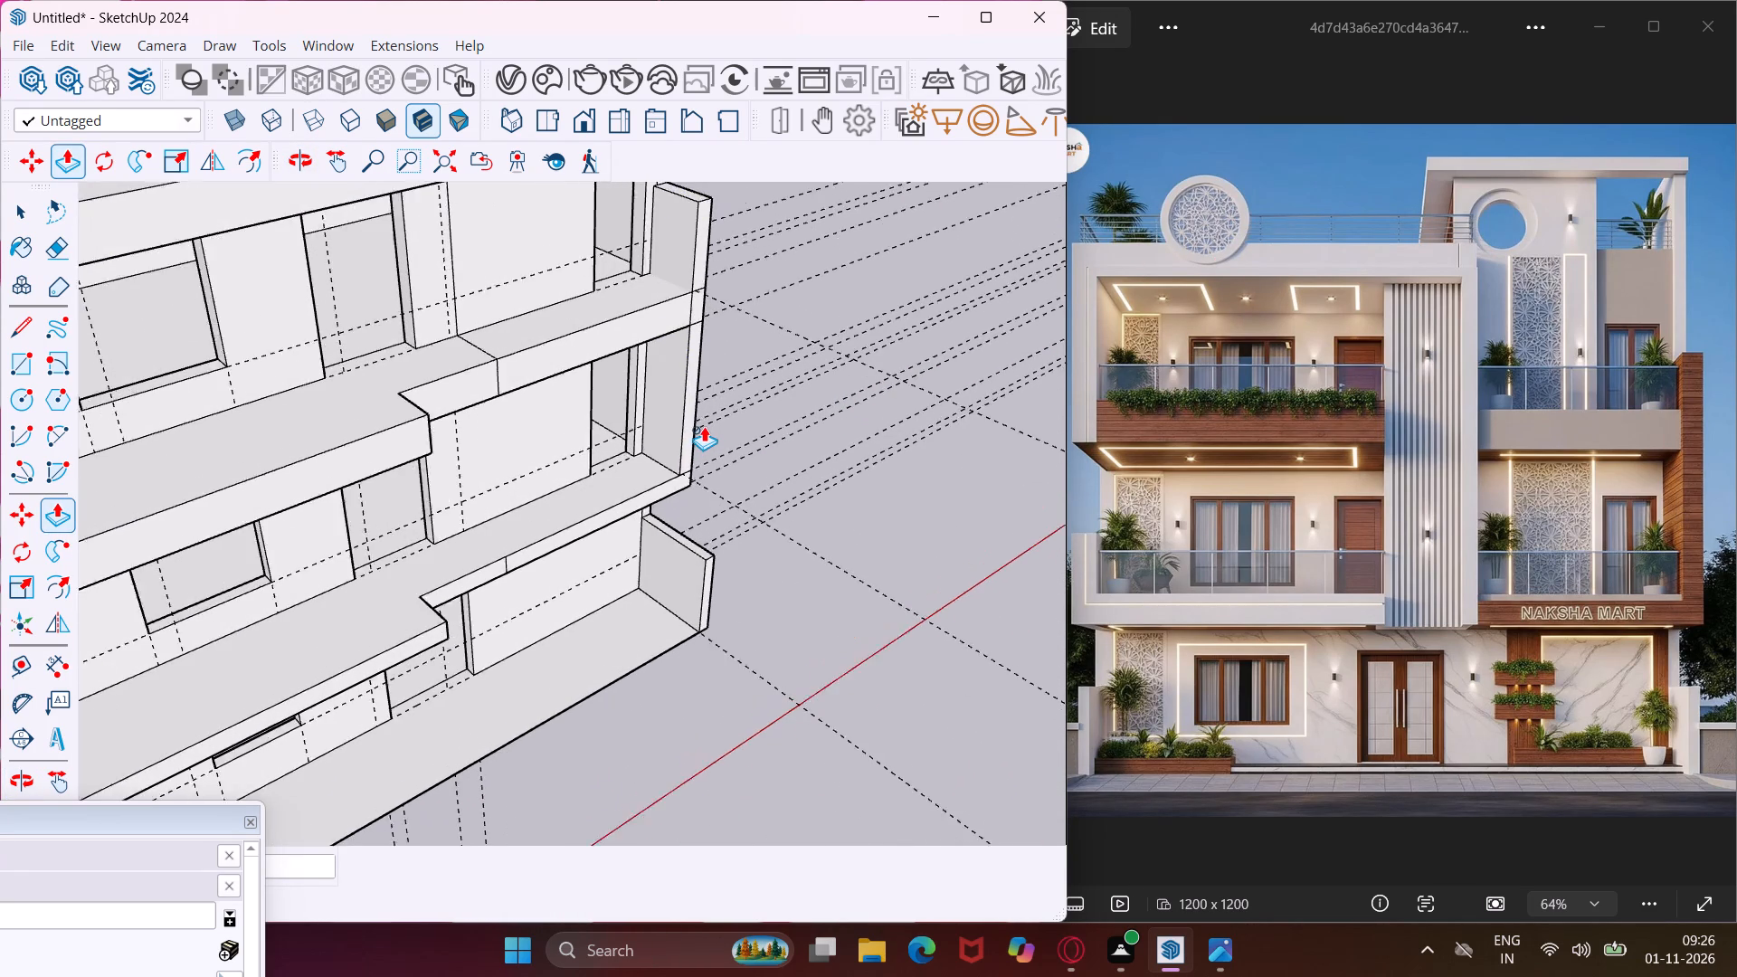
pyautogui.scroll(2, 704, 426)
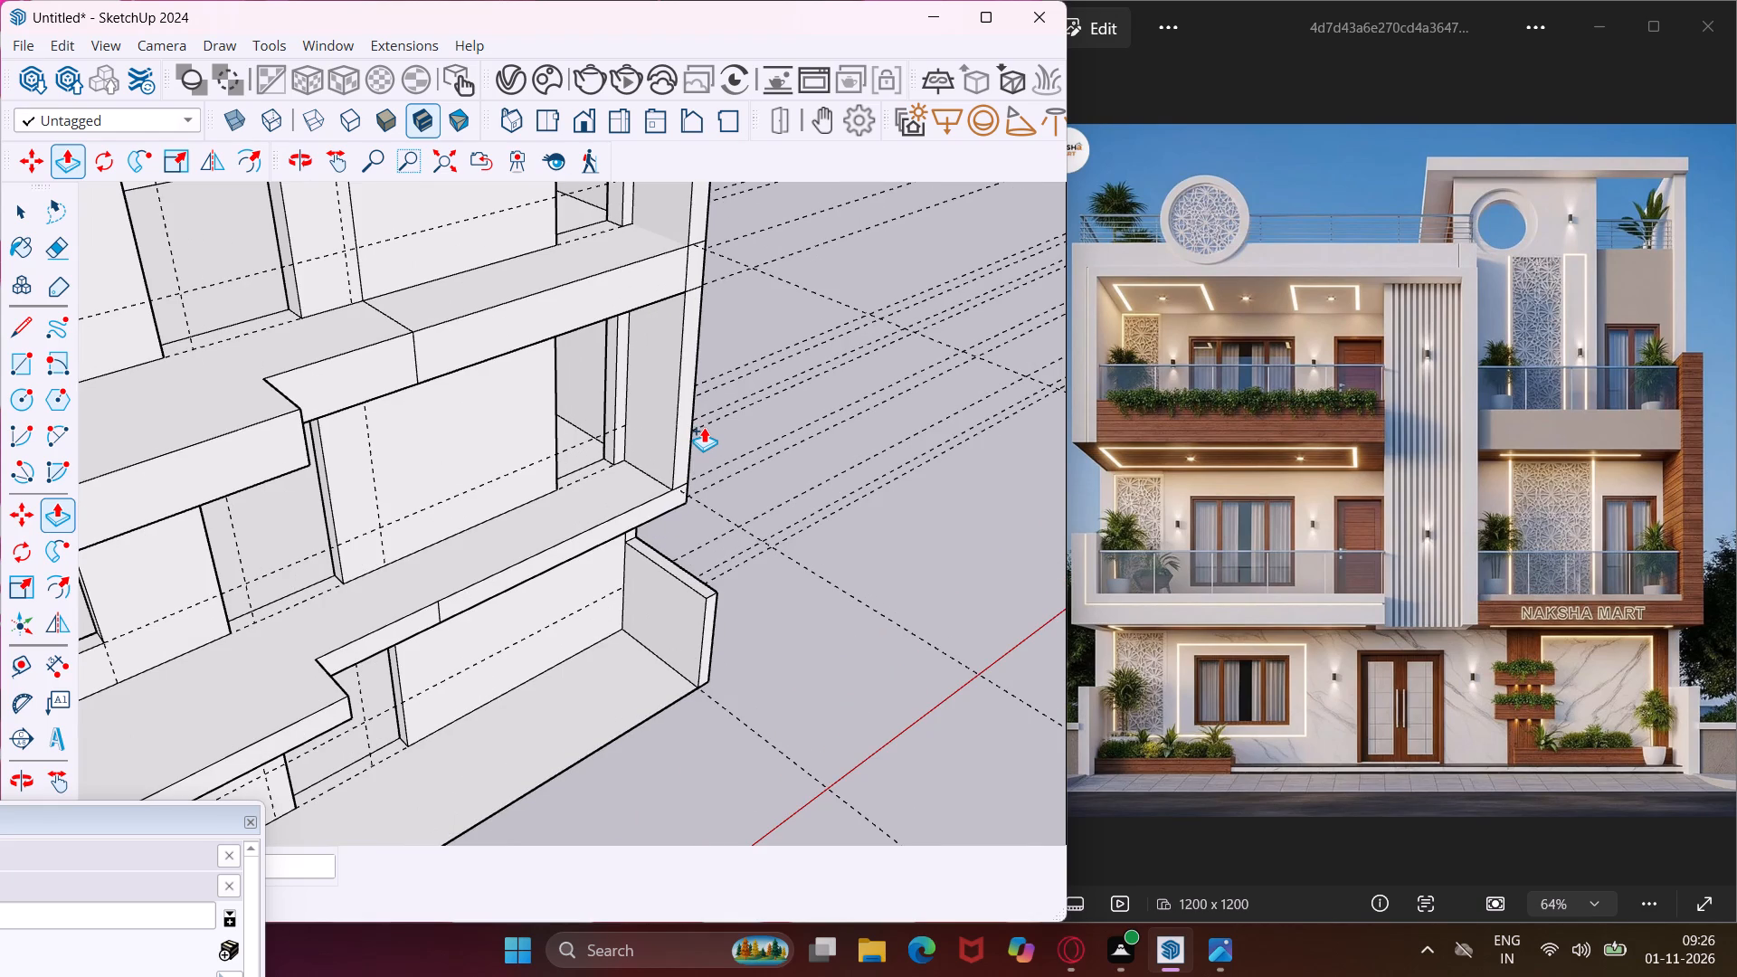
pyautogui.press('Escape')
pyautogui.press('space')
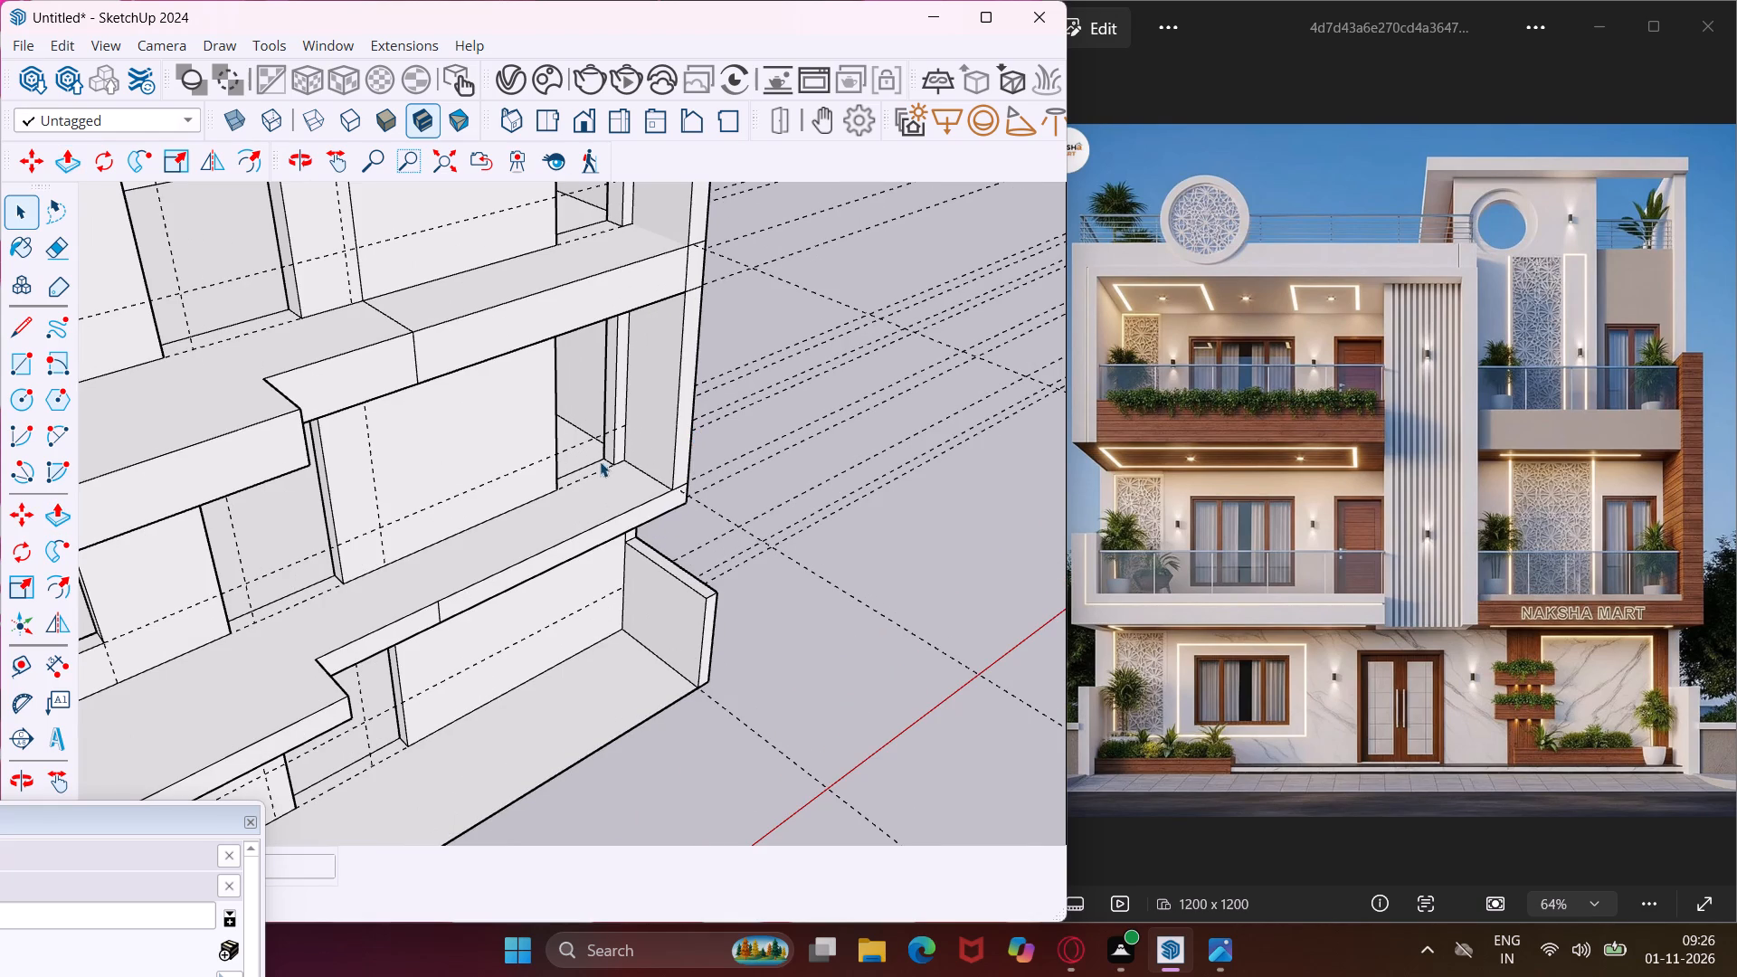
# Draw a line along the lower balcony slab's front face, just below its top edge, from the tall side wall's inner corner to the vertical dividing edge.
pyautogui.click(10, 324)
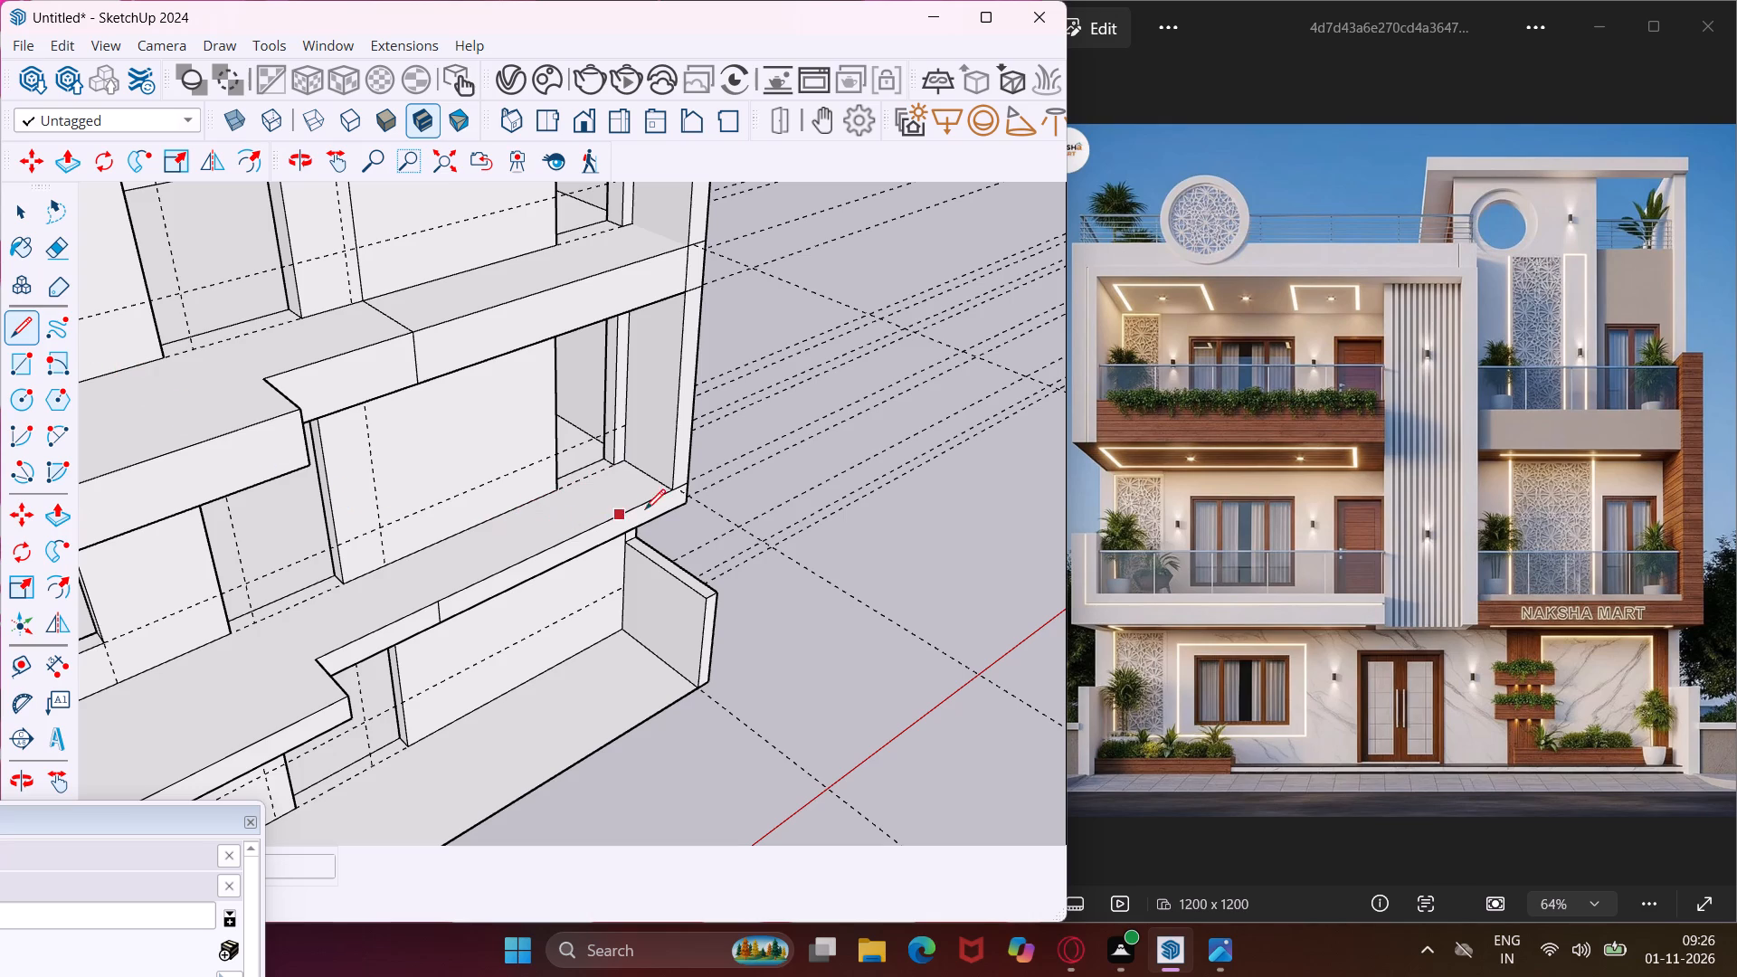
pyautogui.scroll(9, 683, 491)
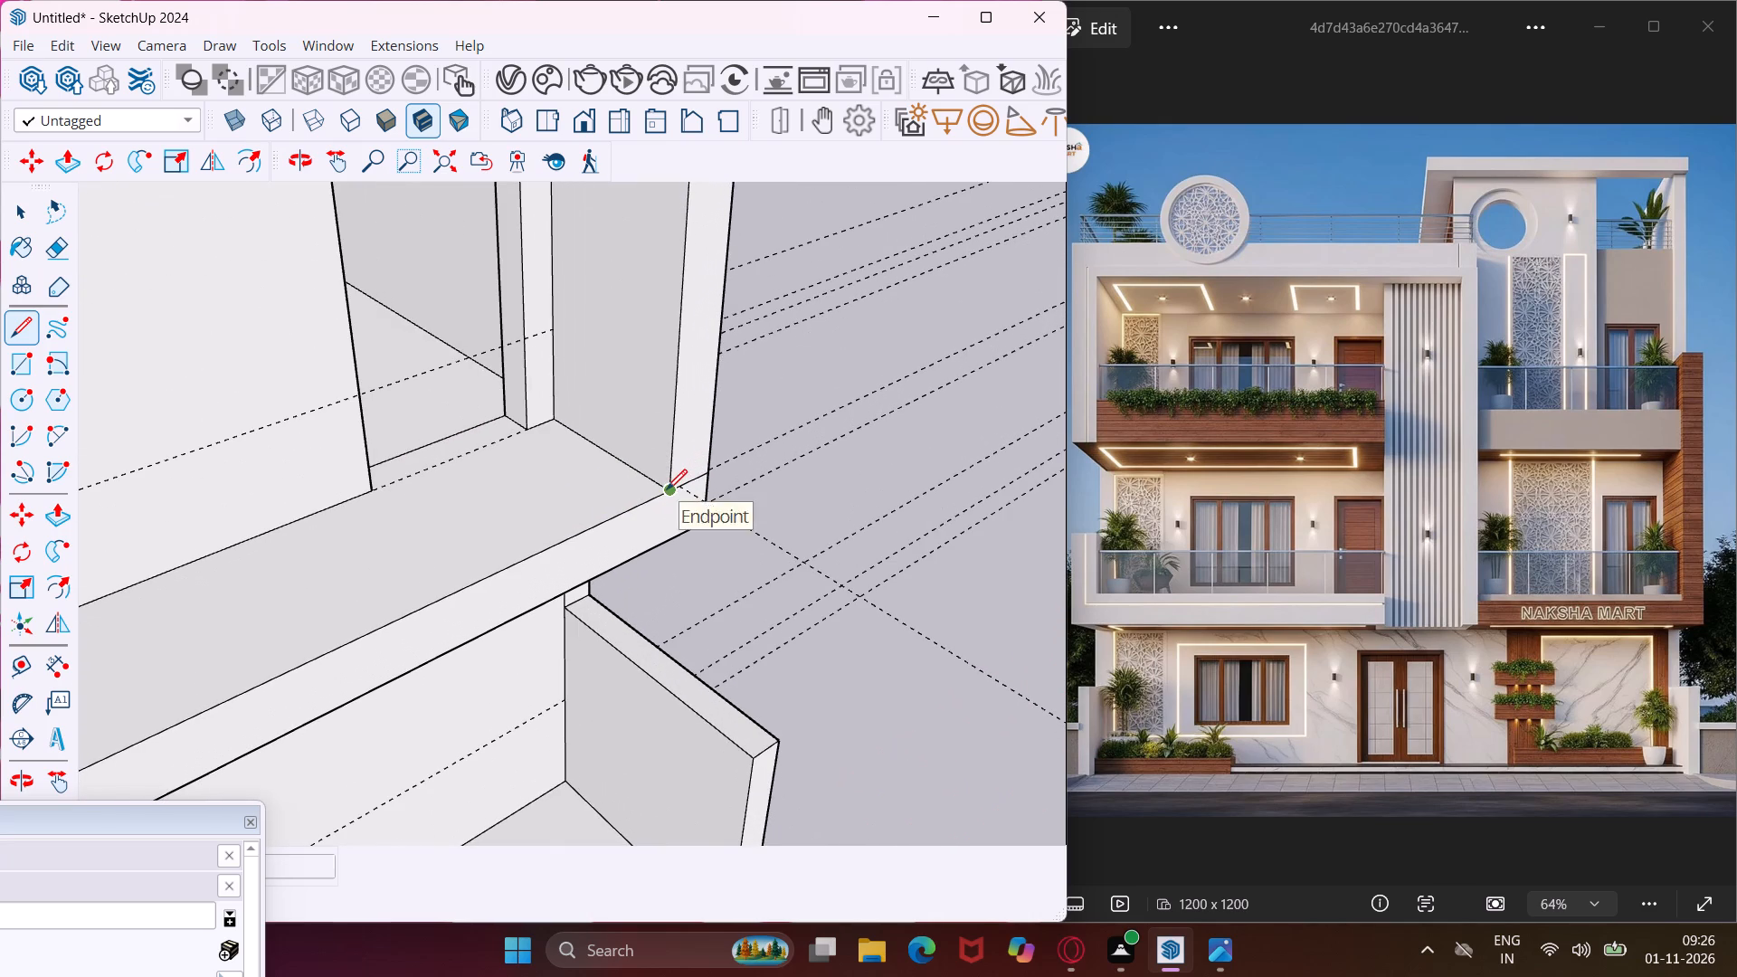
pyautogui.click(667, 489)
pyautogui.scroll(2, 669, 508)
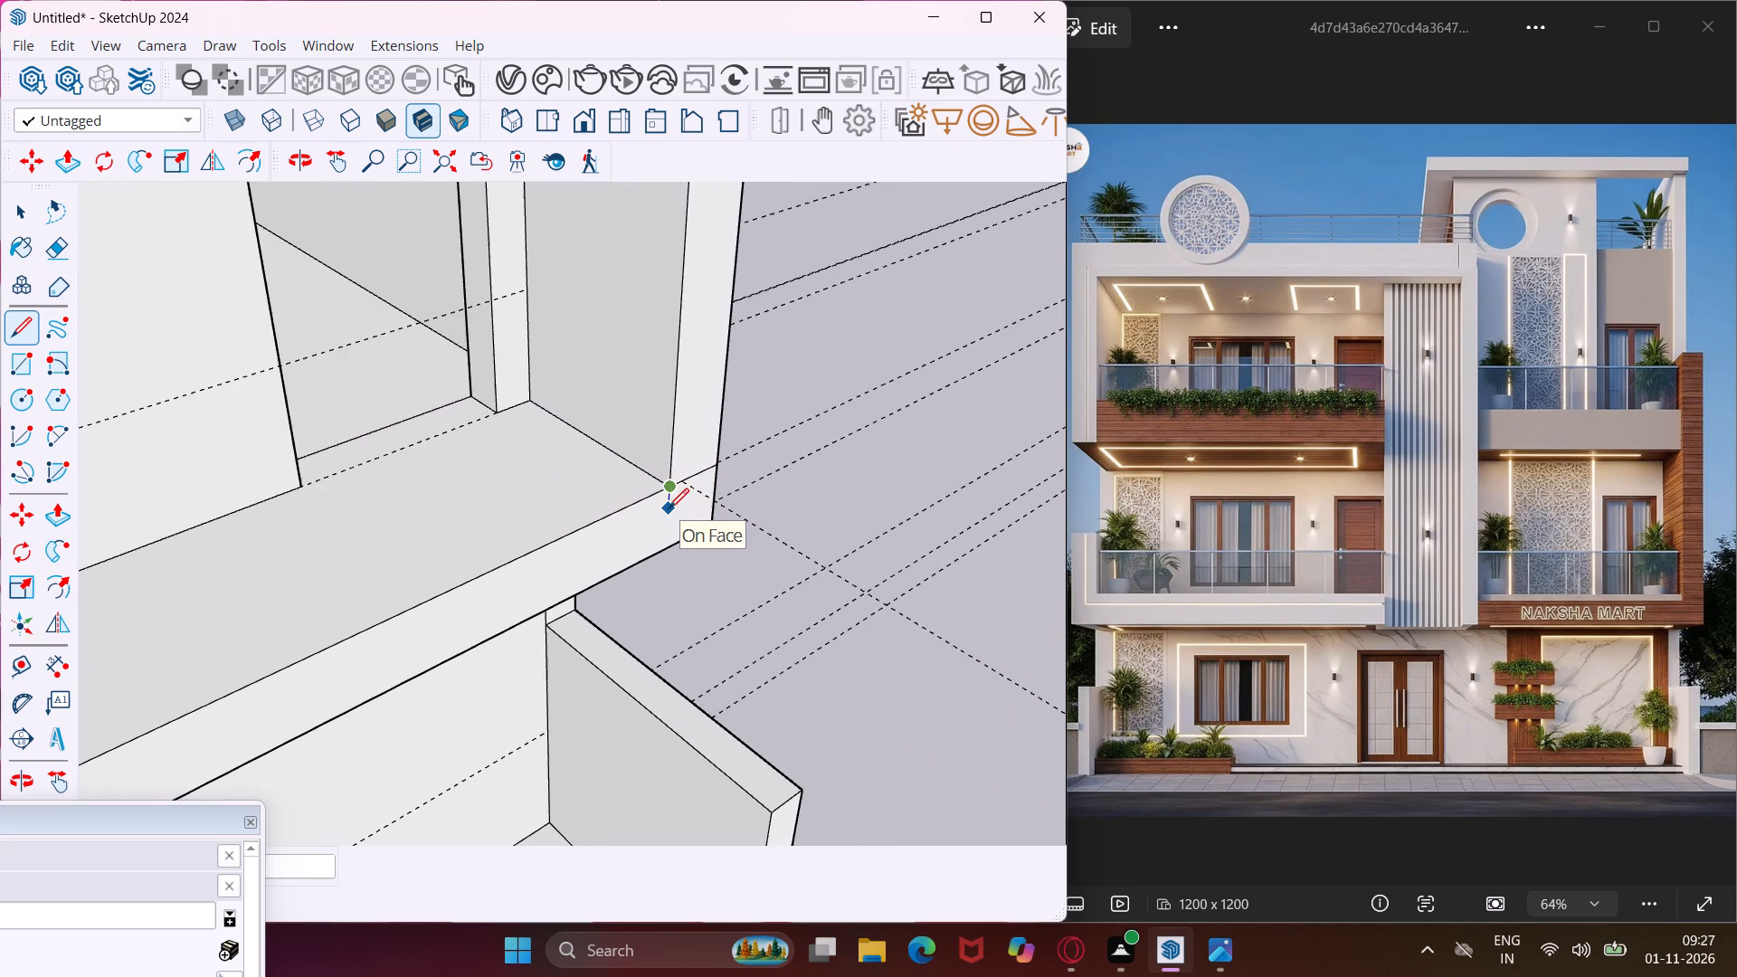
pyautogui.scroll(3, 669, 508)
pyautogui.moveTo(672, 508); pyautogui.dragTo(601, 365, button='middle')
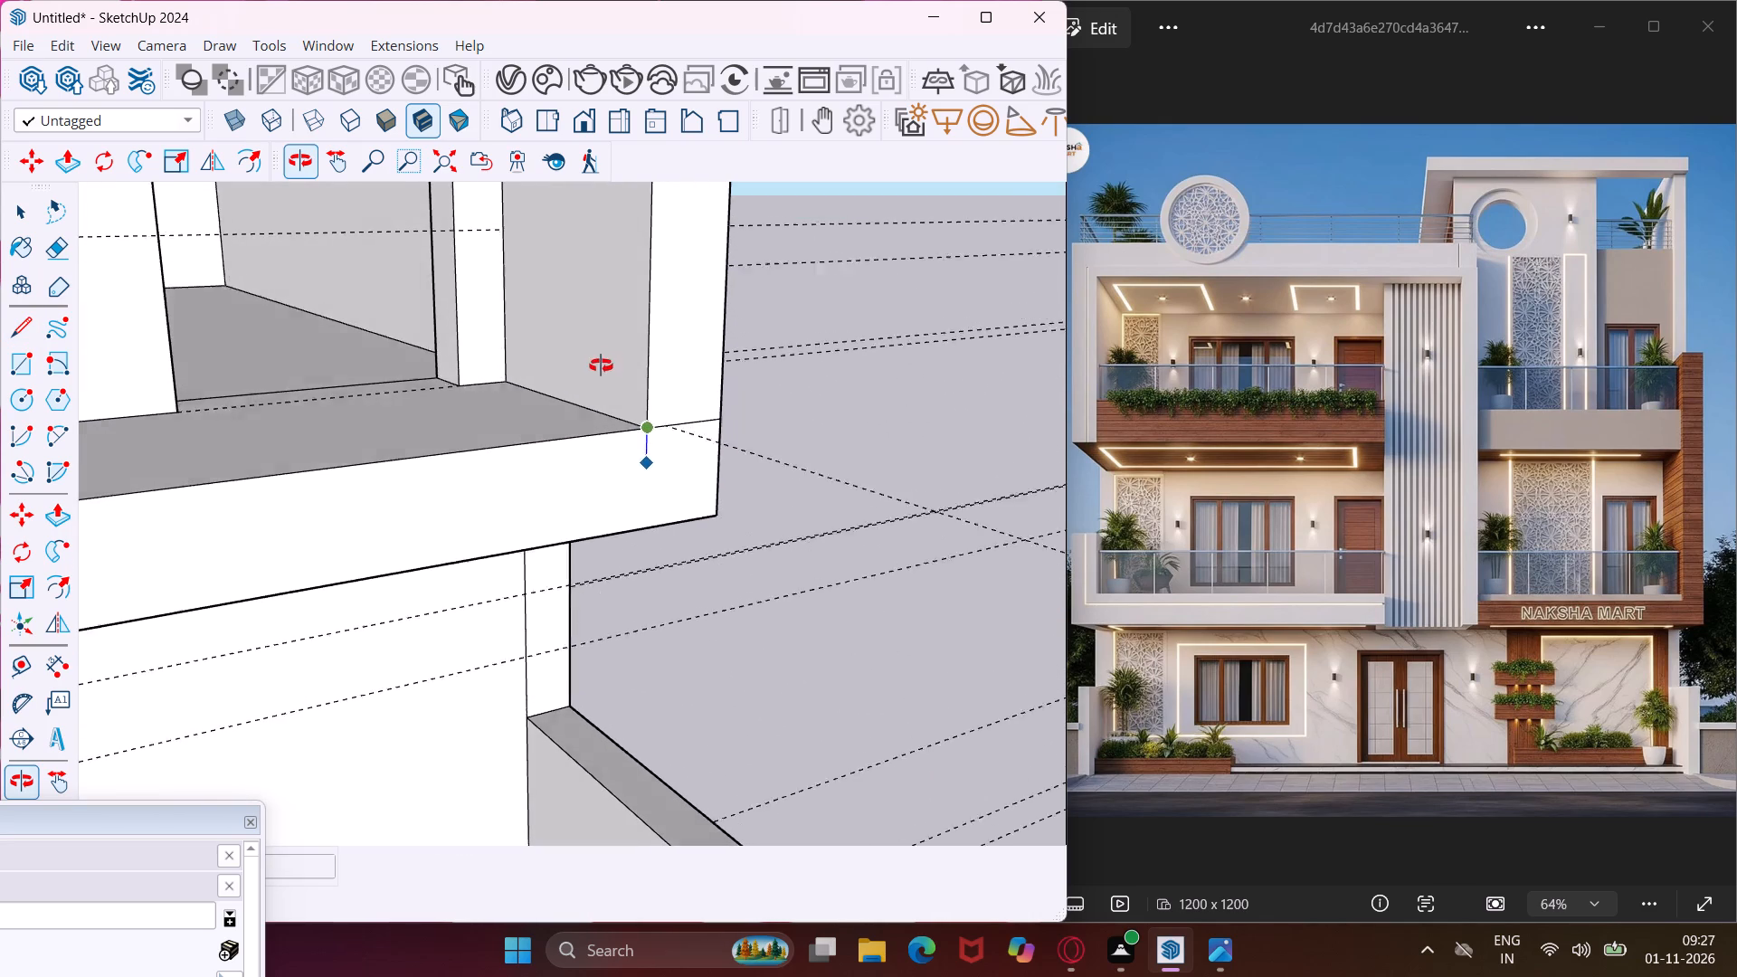
pyautogui.moveTo(601, 365); pyautogui.dragTo(599, 360, button='middle')
pyautogui.scroll(1, 637, 443)
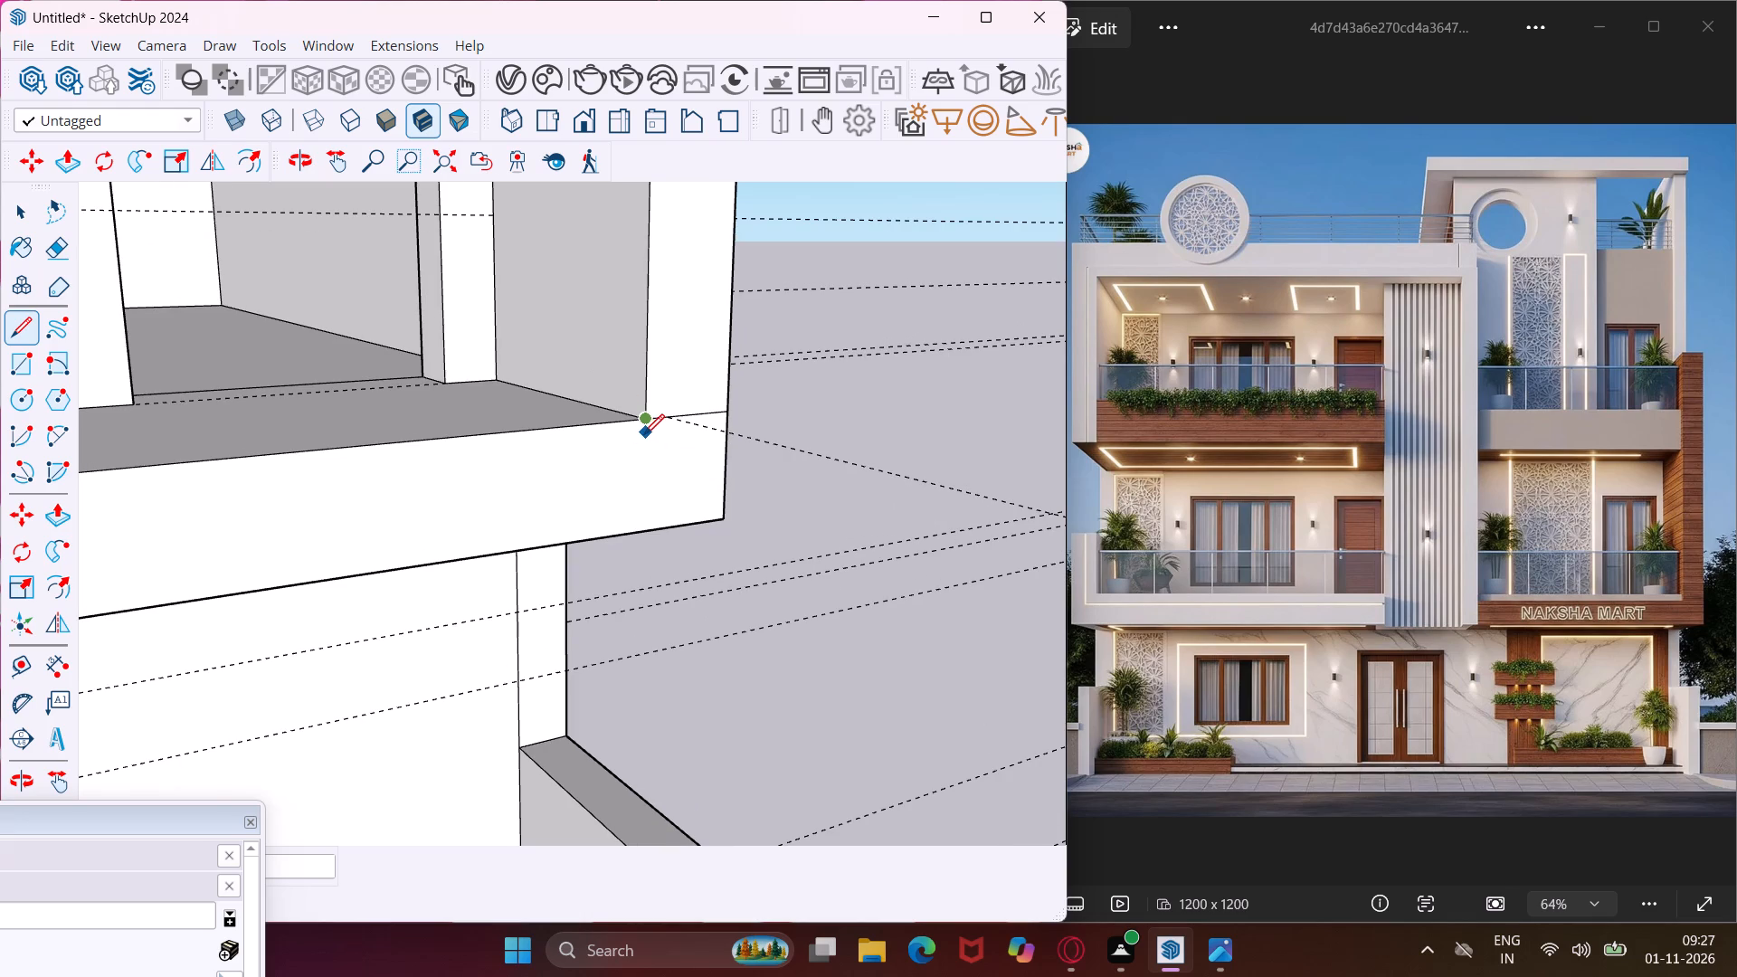
pyautogui.click(644, 435)
pyautogui.scroll(-8, 592, 453)
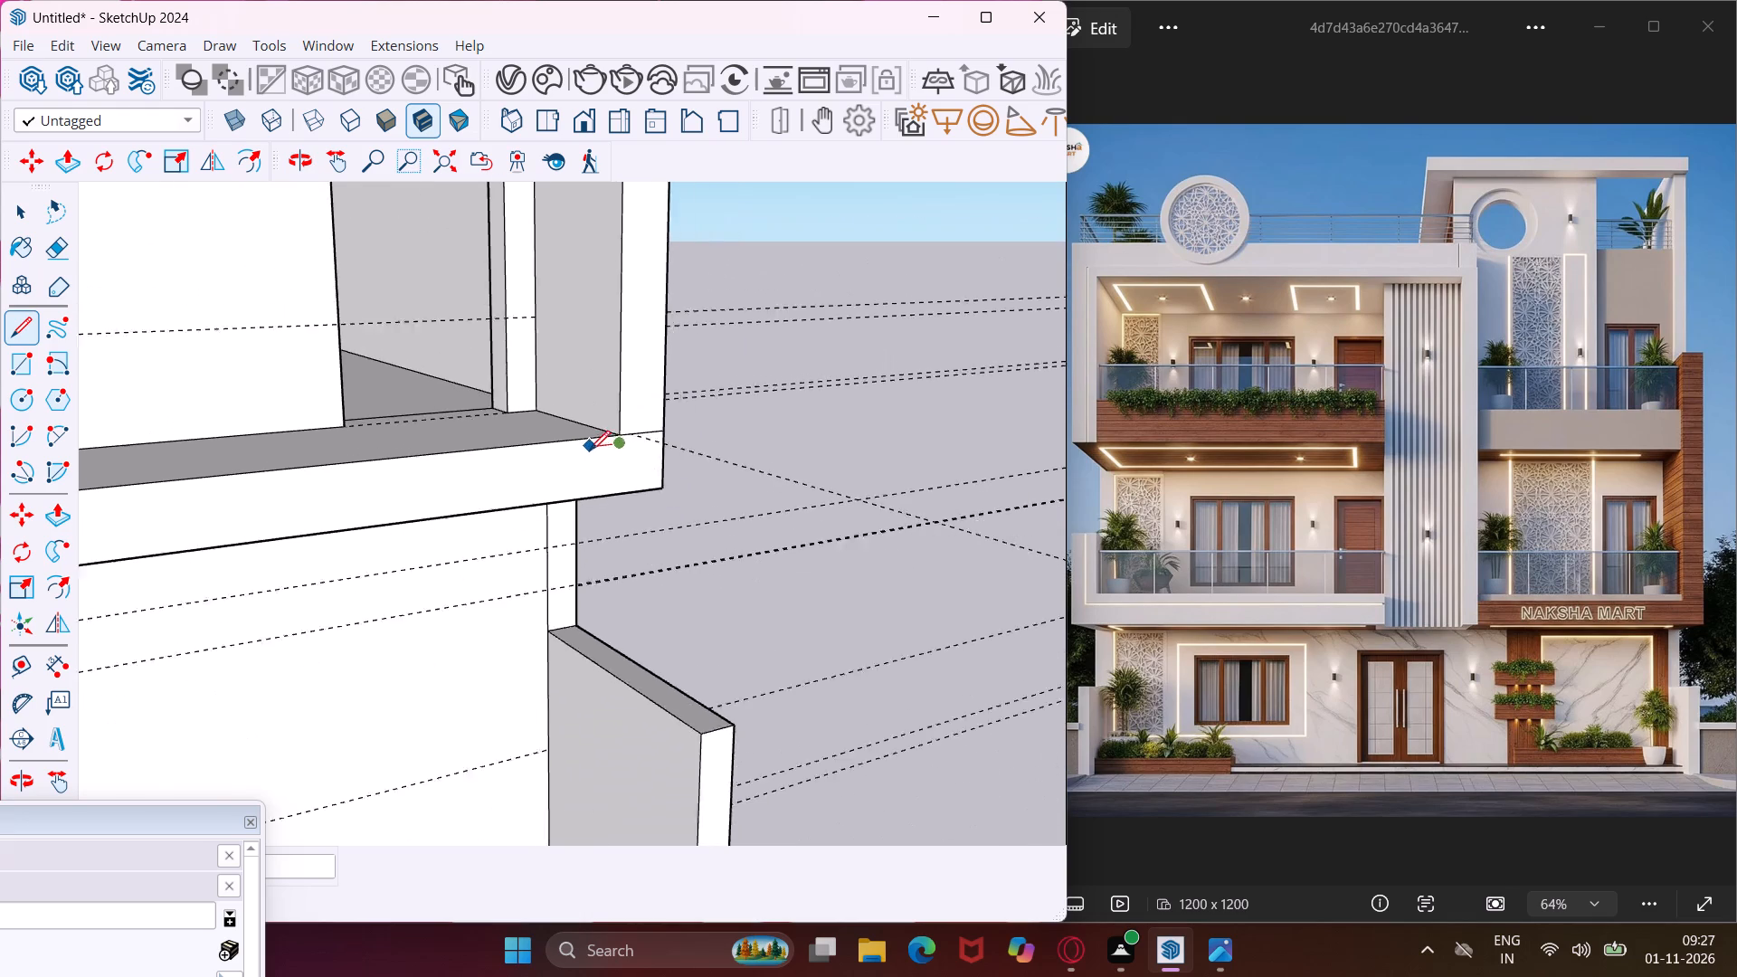
pyautogui.scroll(-10, 590, 451)
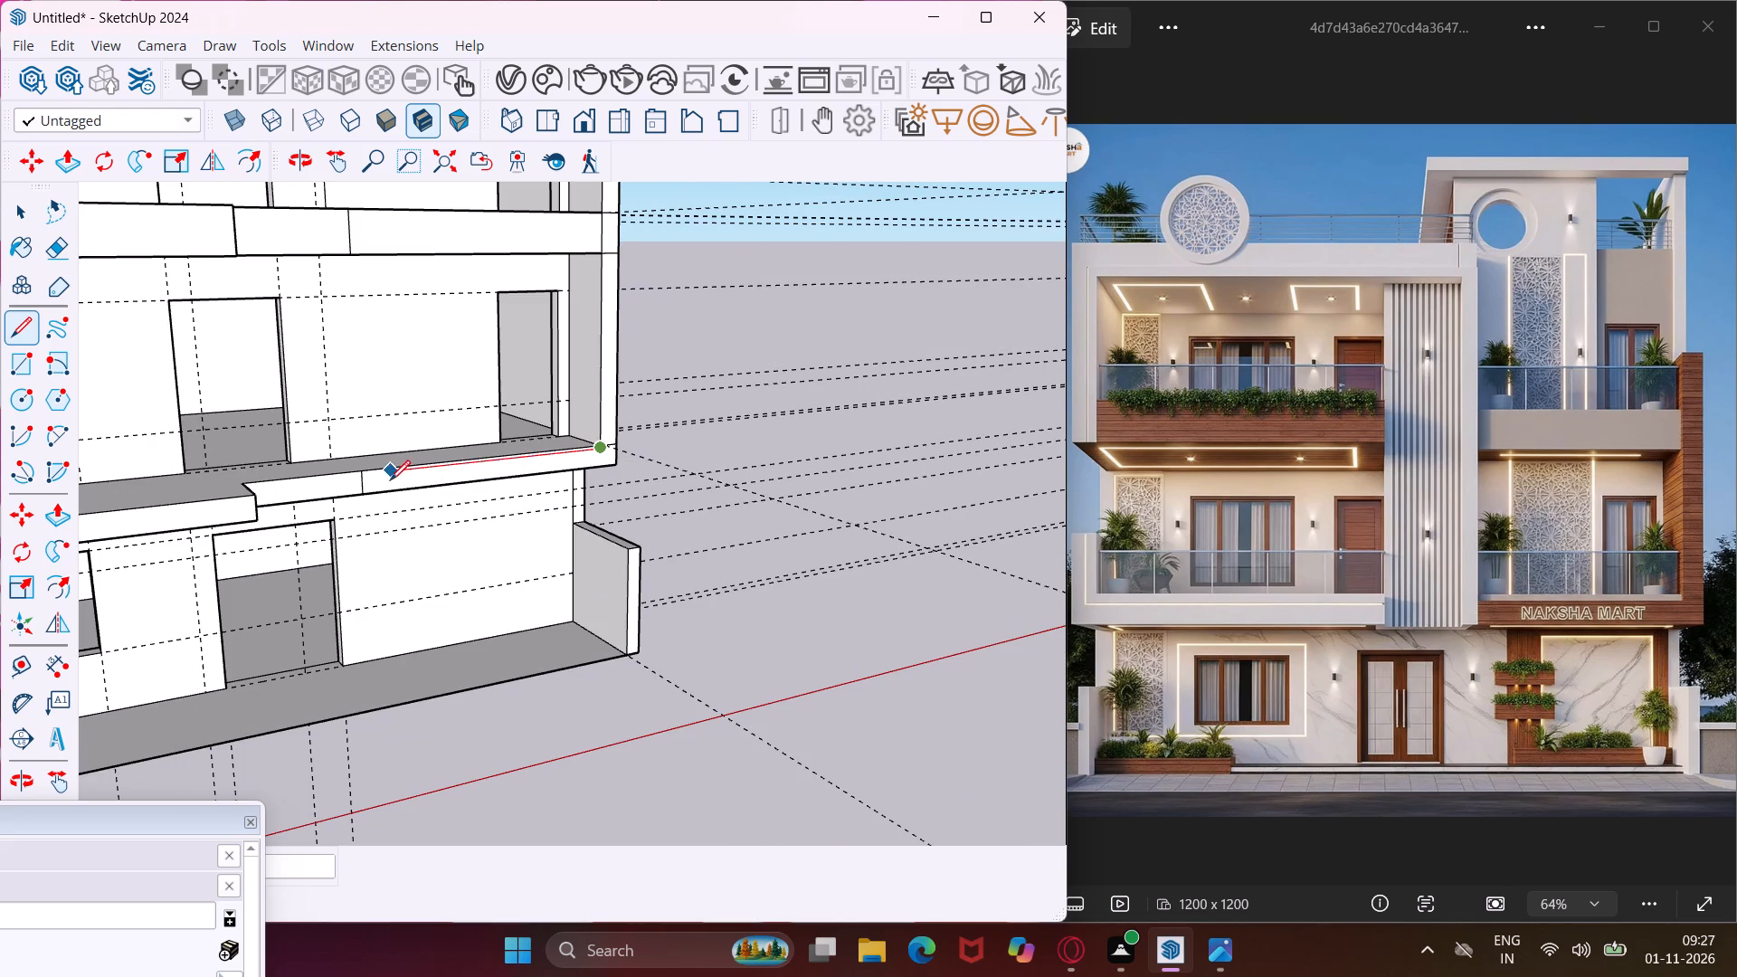
pyautogui.scroll(4, 363, 479)
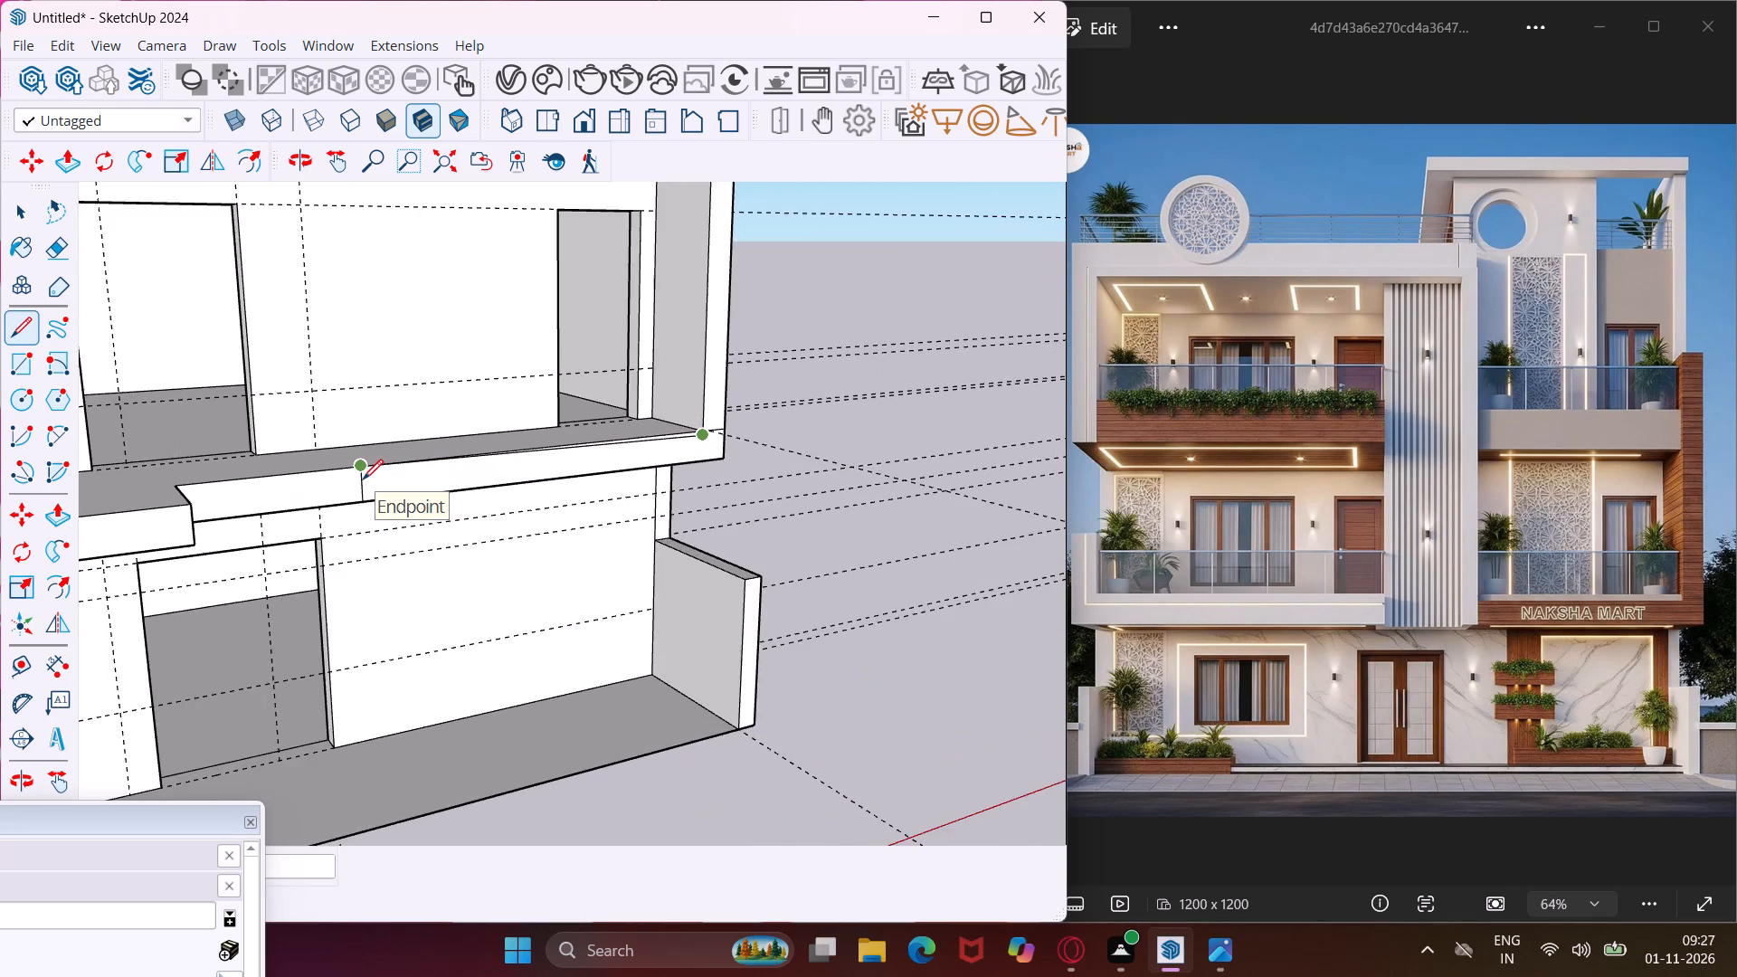
pyautogui.scroll(14, 363, 479)
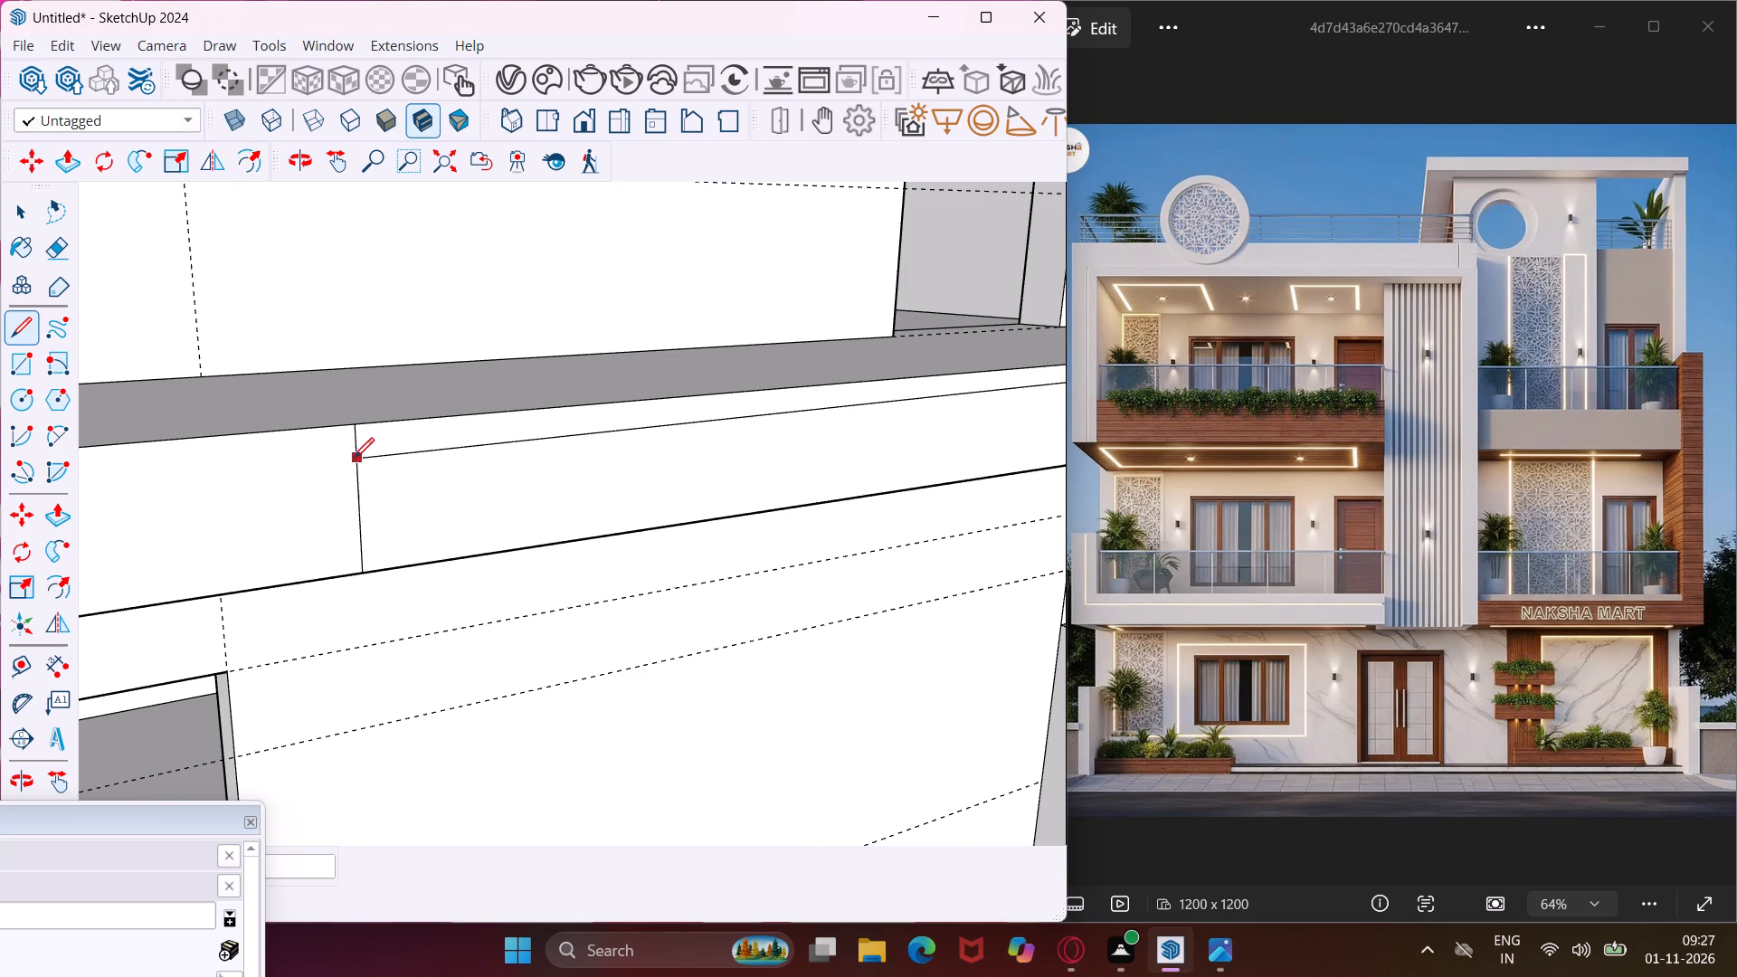
pyautogui.click(354, 452)
pyautogui.press('Escape')
pyautogui.press('space')
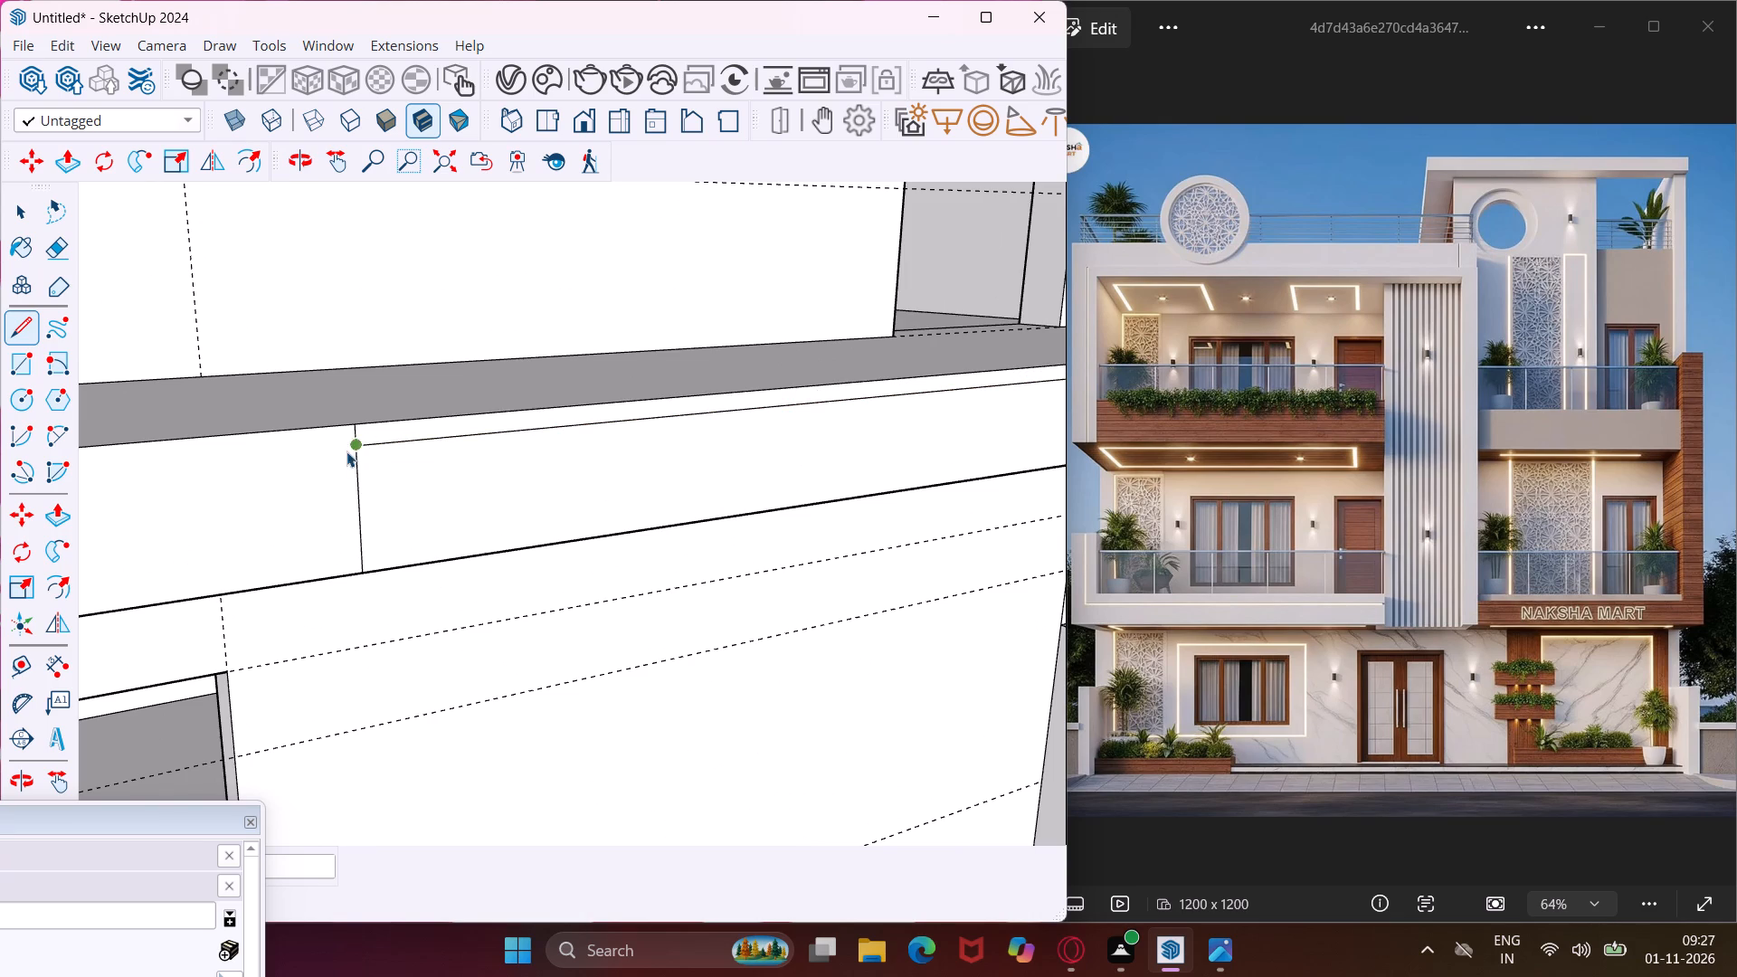
# Push/Pull the front-face area below the new line on the lower balcony slab slightly outward.
pyautogui.scroll(-15, 267, 454)
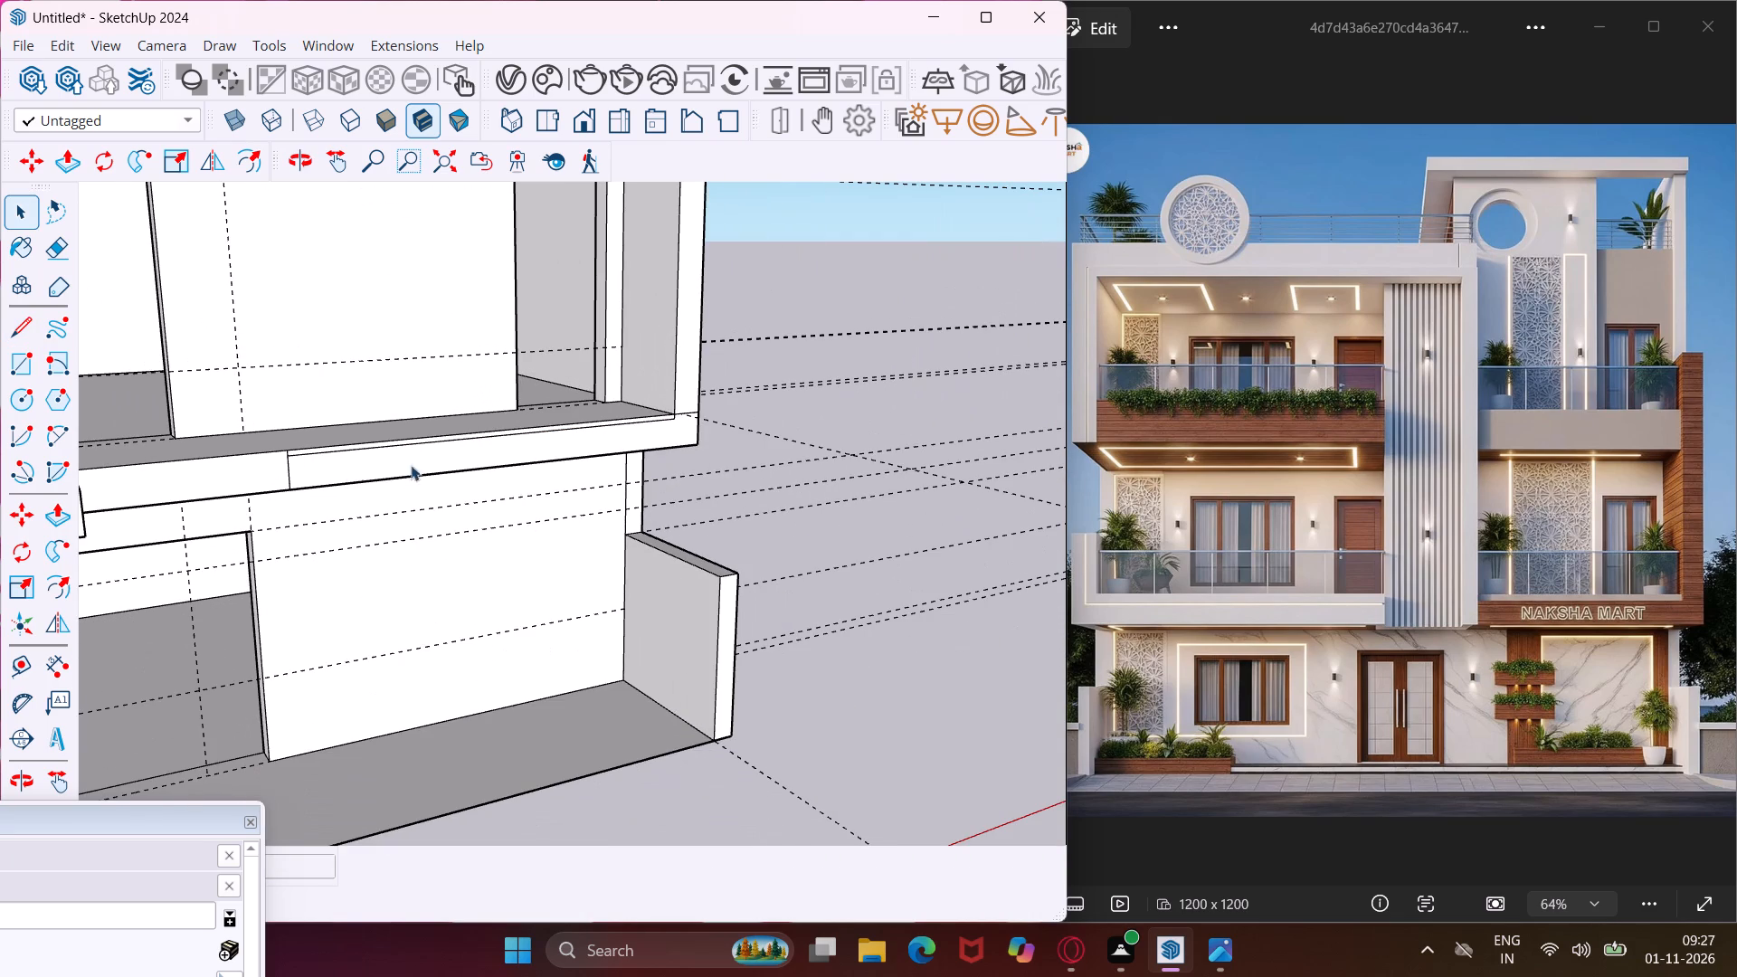
pyautogui.scroll(4, 619, 432)
pyautogui.click(619, 432)
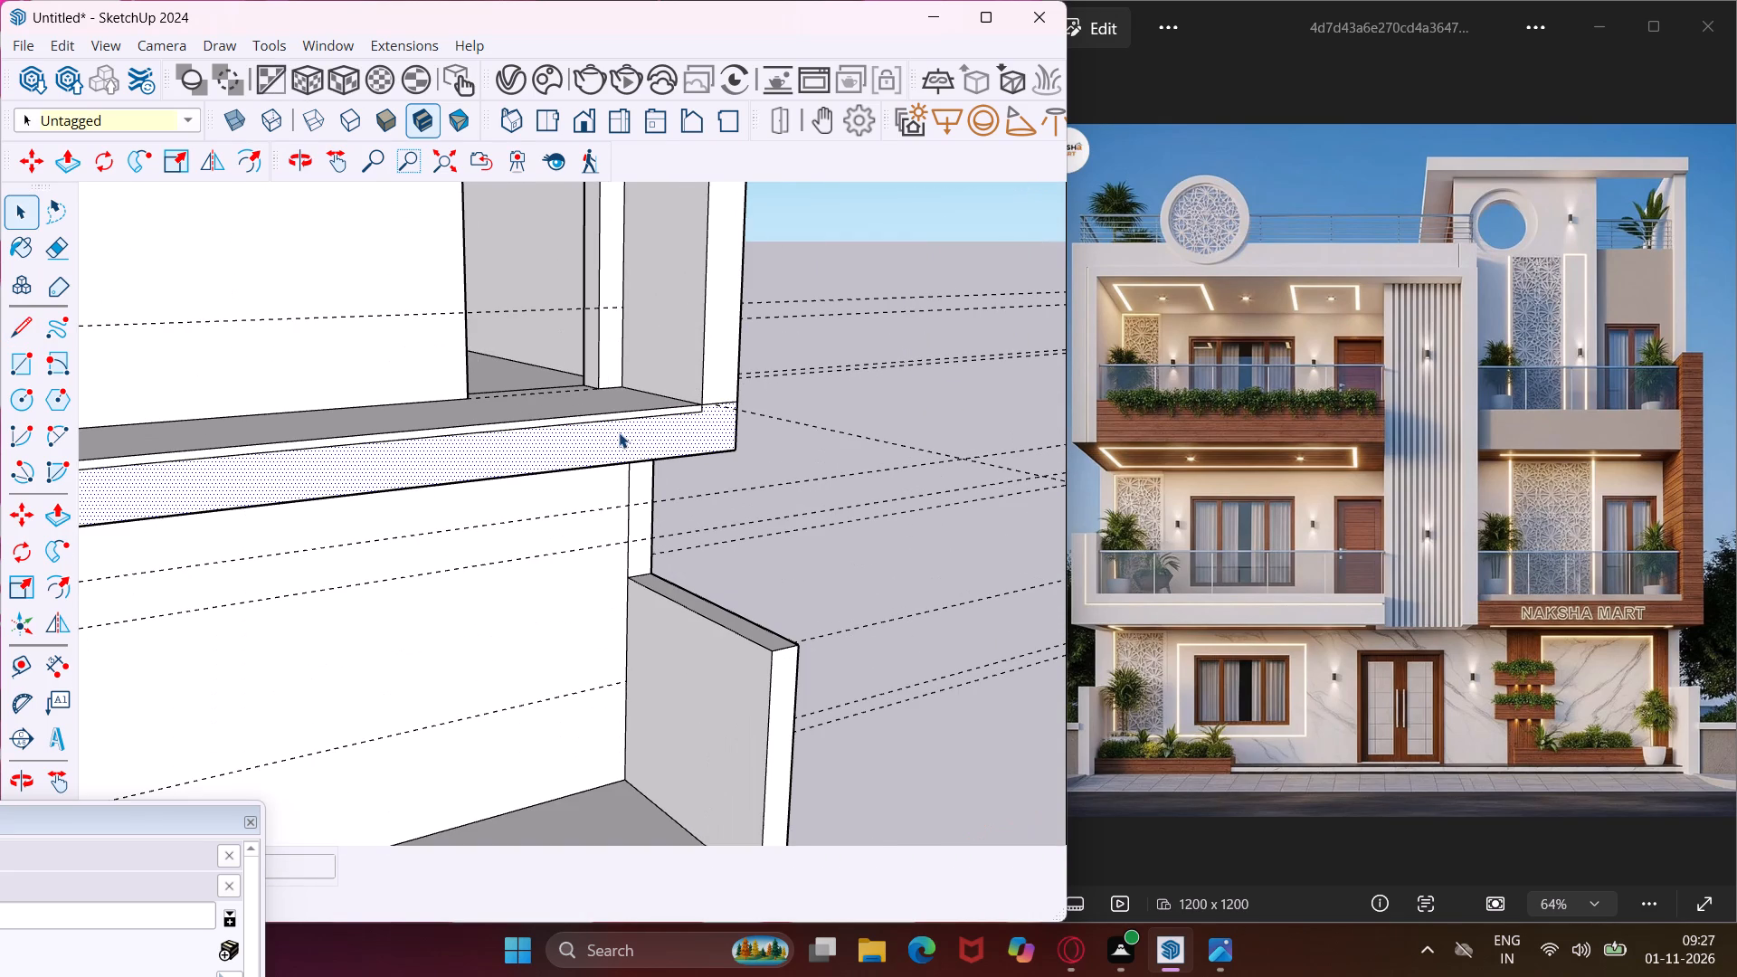
pyautogui.press('p')
pyautogui.click(619, 432)
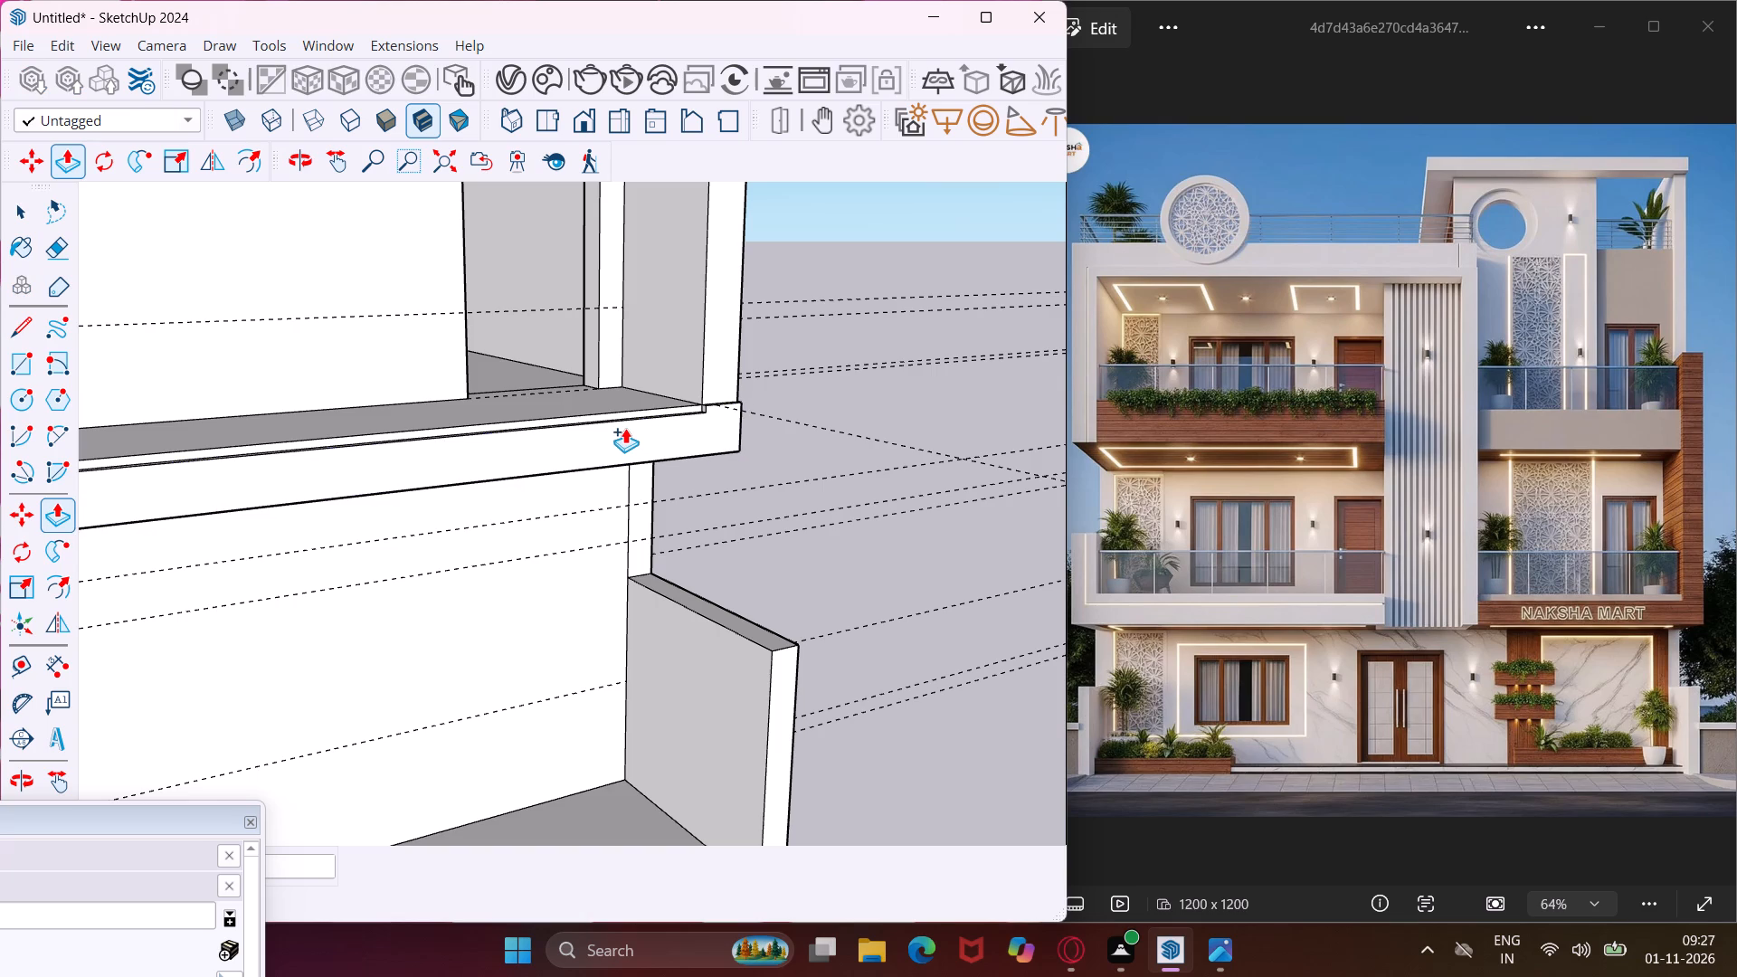
pyautogui.click(625, 428)
# Push/Pull the thin underside strip of the projecting front band on the lower balcony slab slightly downward to form a lip.
pyautogui.moveTo(625, 428); pyautogui.dragTo(699, 393, button='middle')
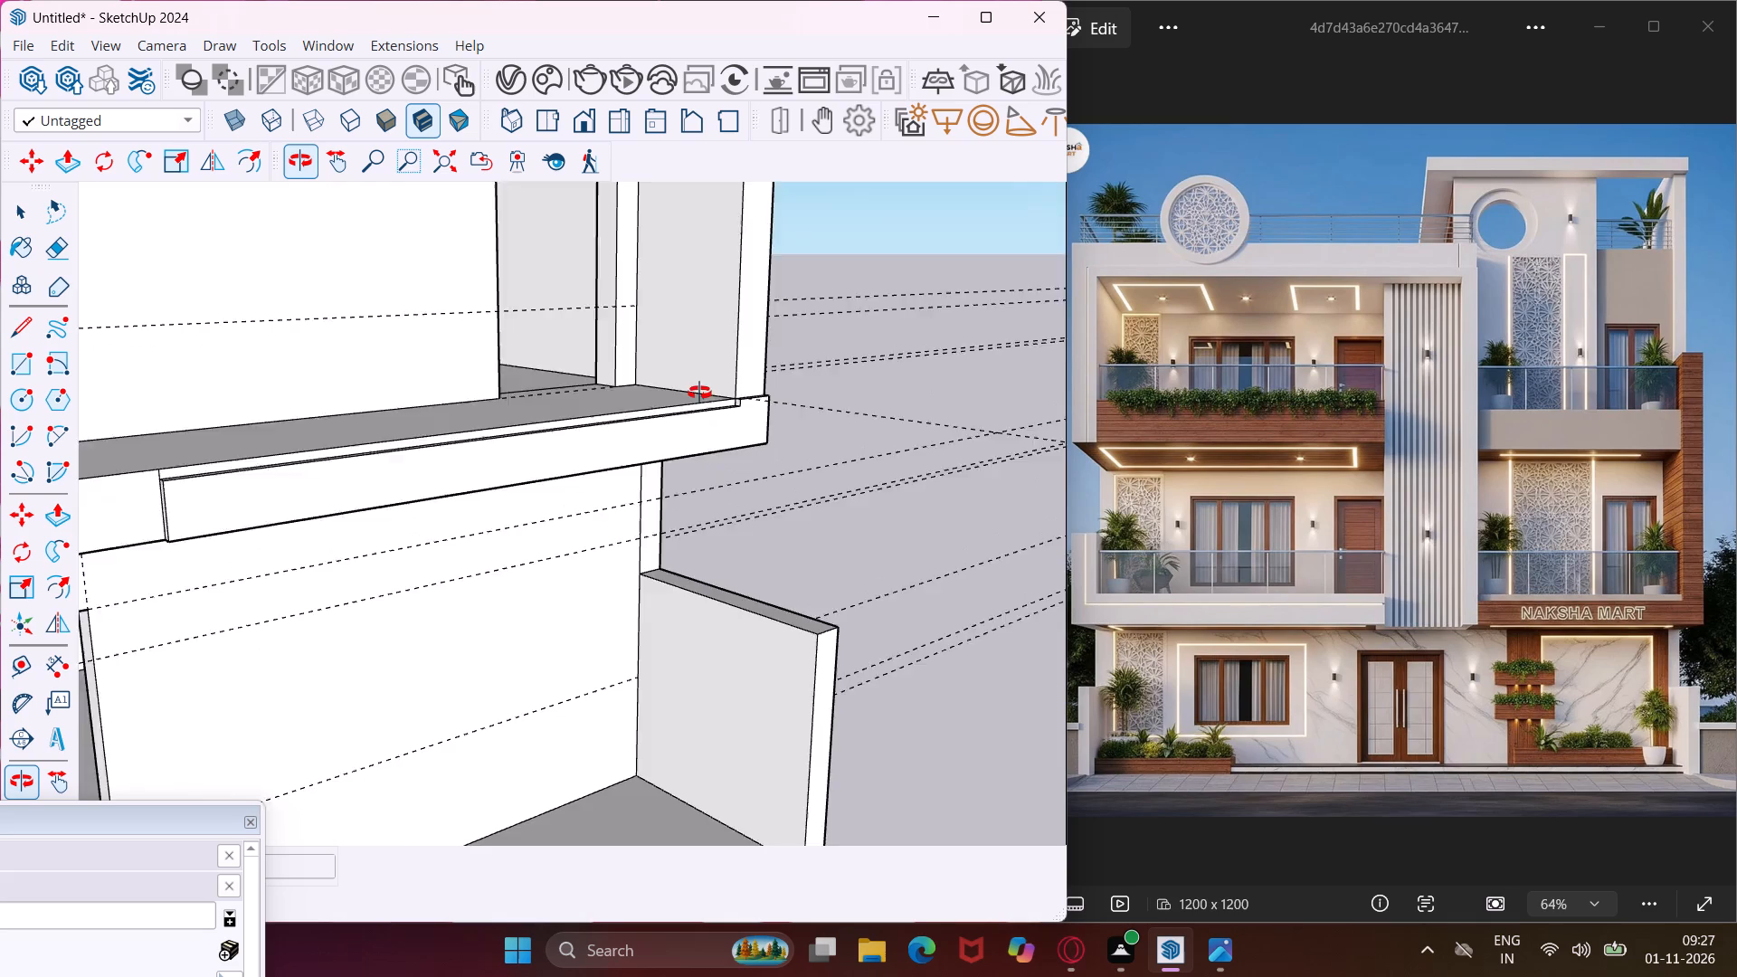
pyautogui.moveTo(699, 393); pyautogui.dragTo(765, 277, button='middle')
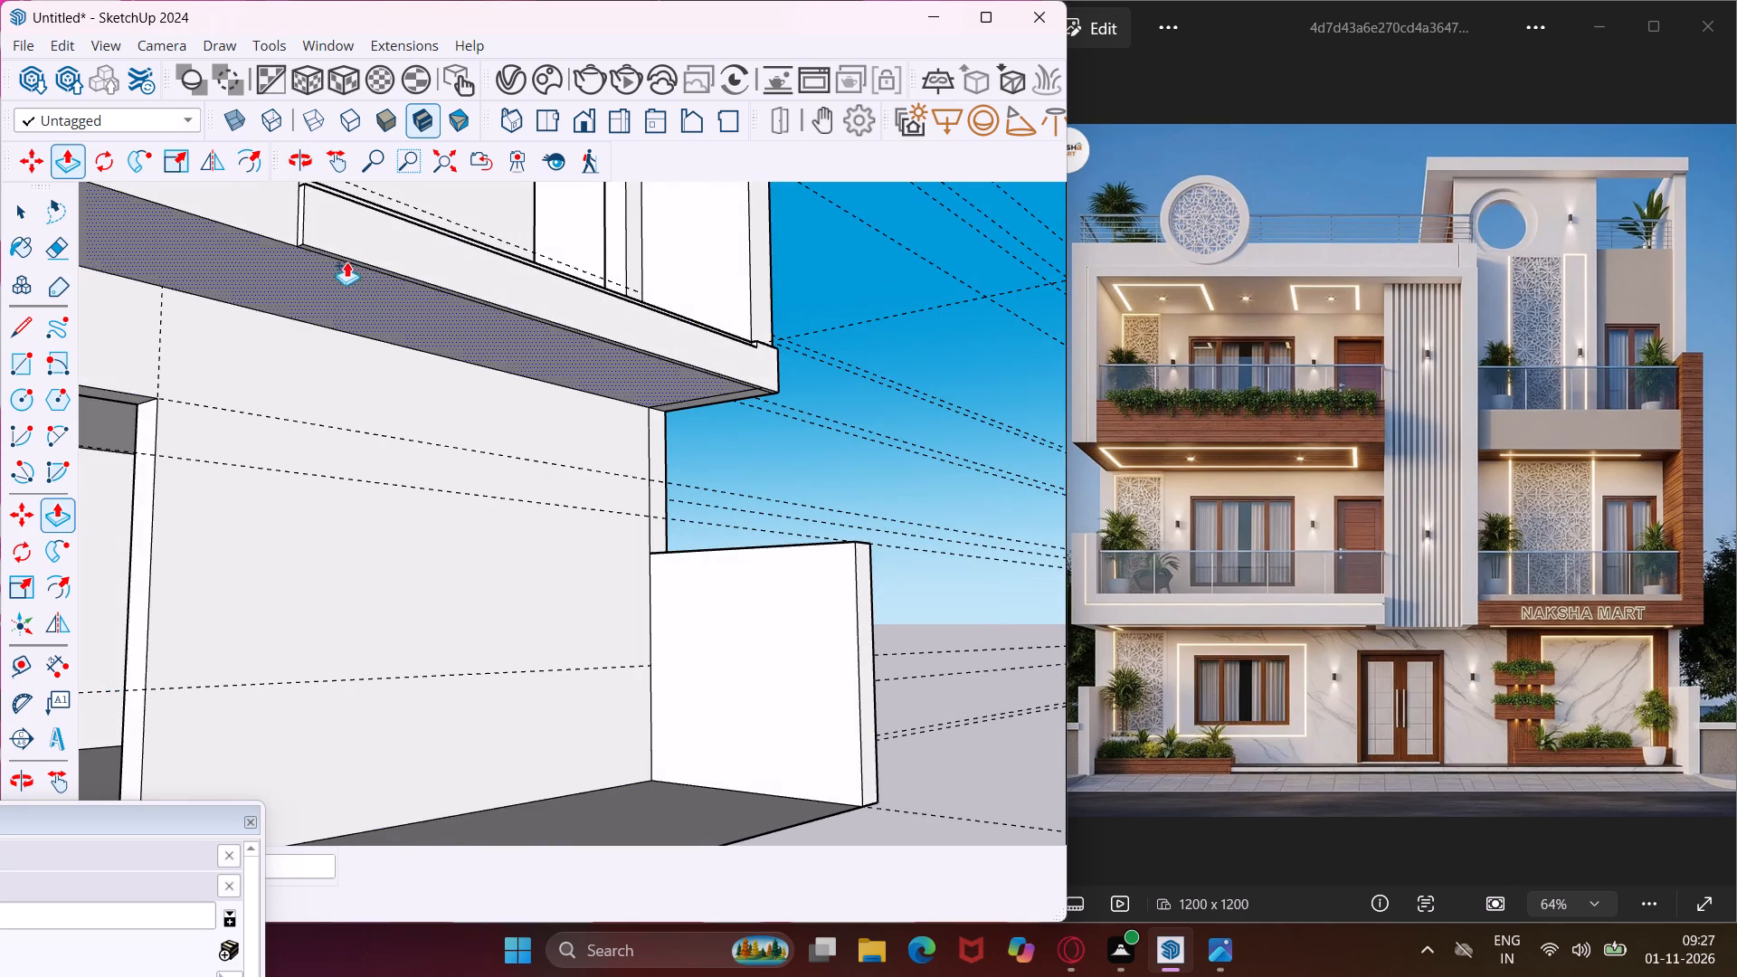
pyautogui.scroll(16, 340, 252)
pyautogui.scroll(5, 322, 245)
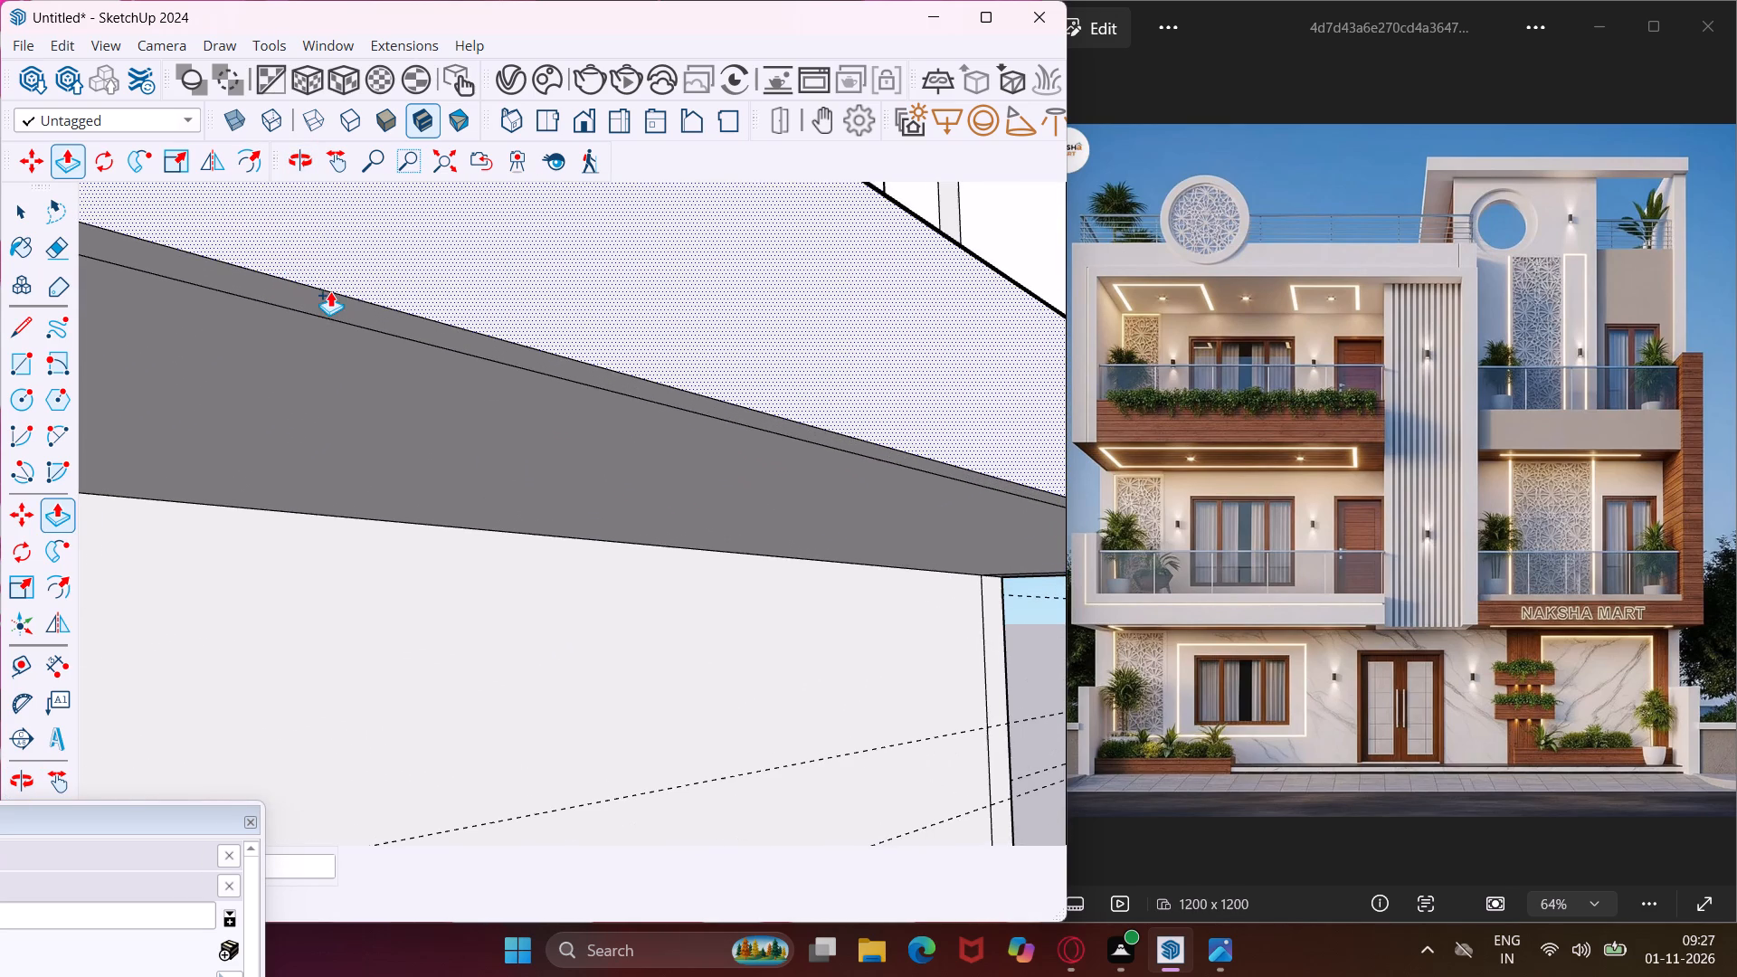
pyautogui.click(330, 295)
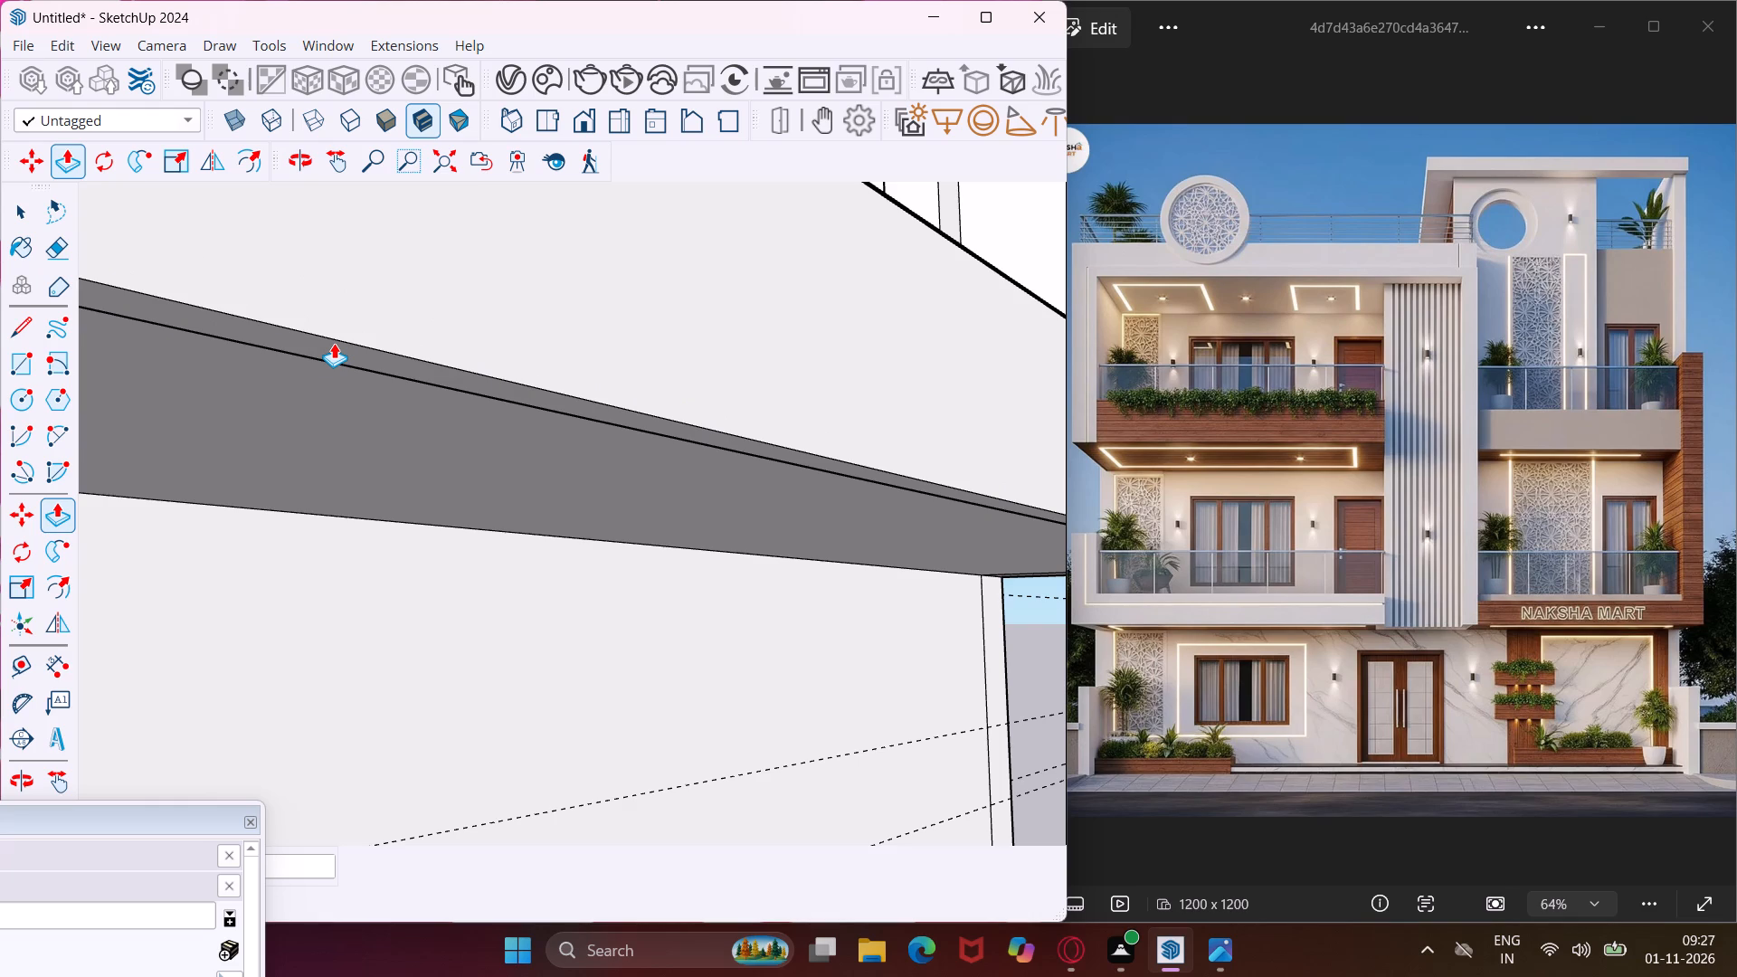
pyautogui.click(334, 343)
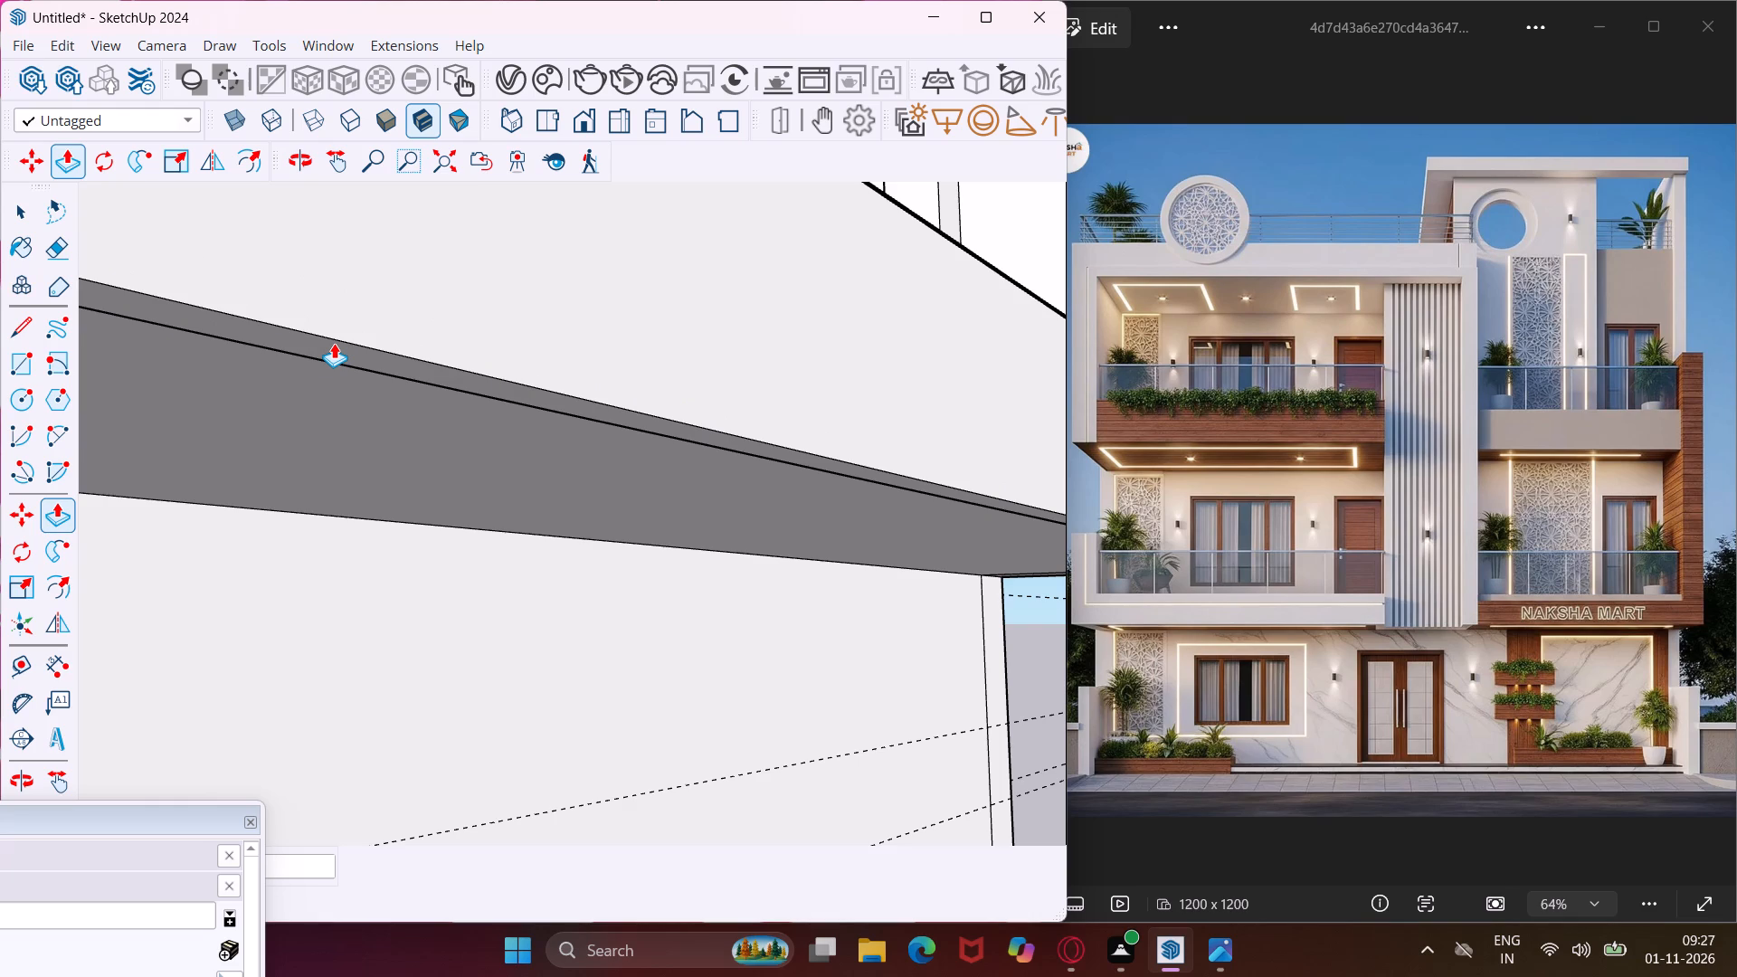
# Push/Pull the inner face of the lip under the lower balcony slab's projecting band back to the building's front wall.
pyautogui.moveTo(334, 343); pyautogui.dragTo(583, 248, button='middle')
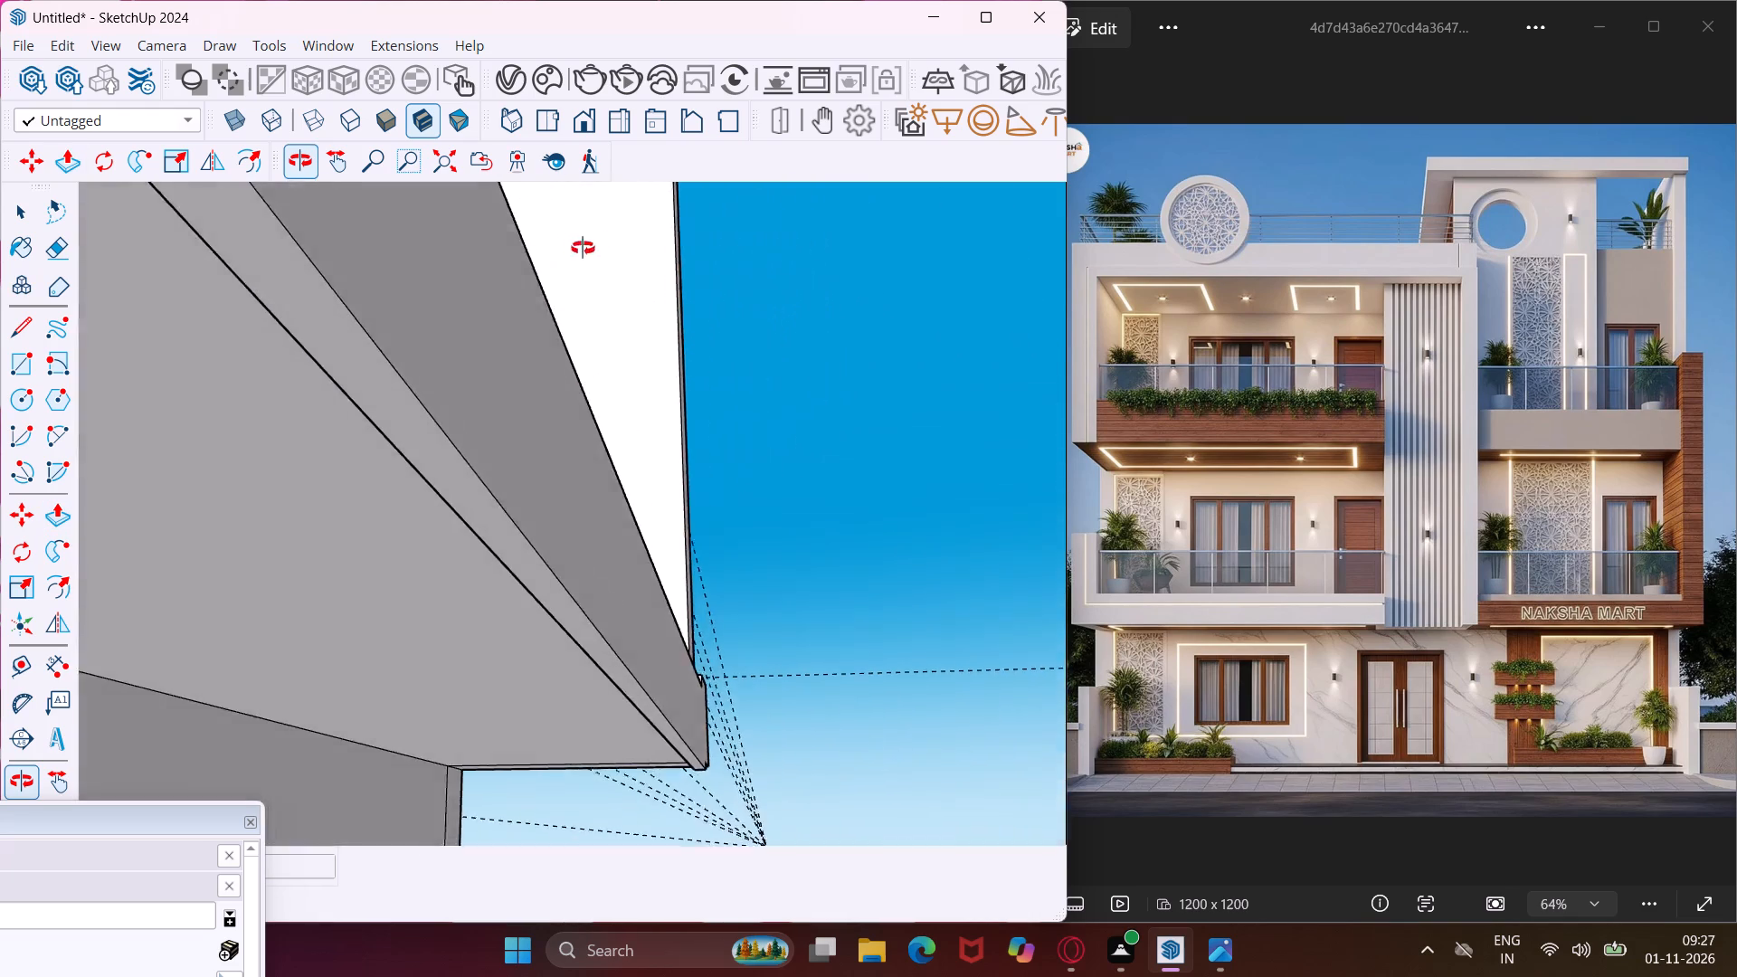
pyautogui.moveTo(583, 248); pyautogui.dragTo(872, 325, button='middle')
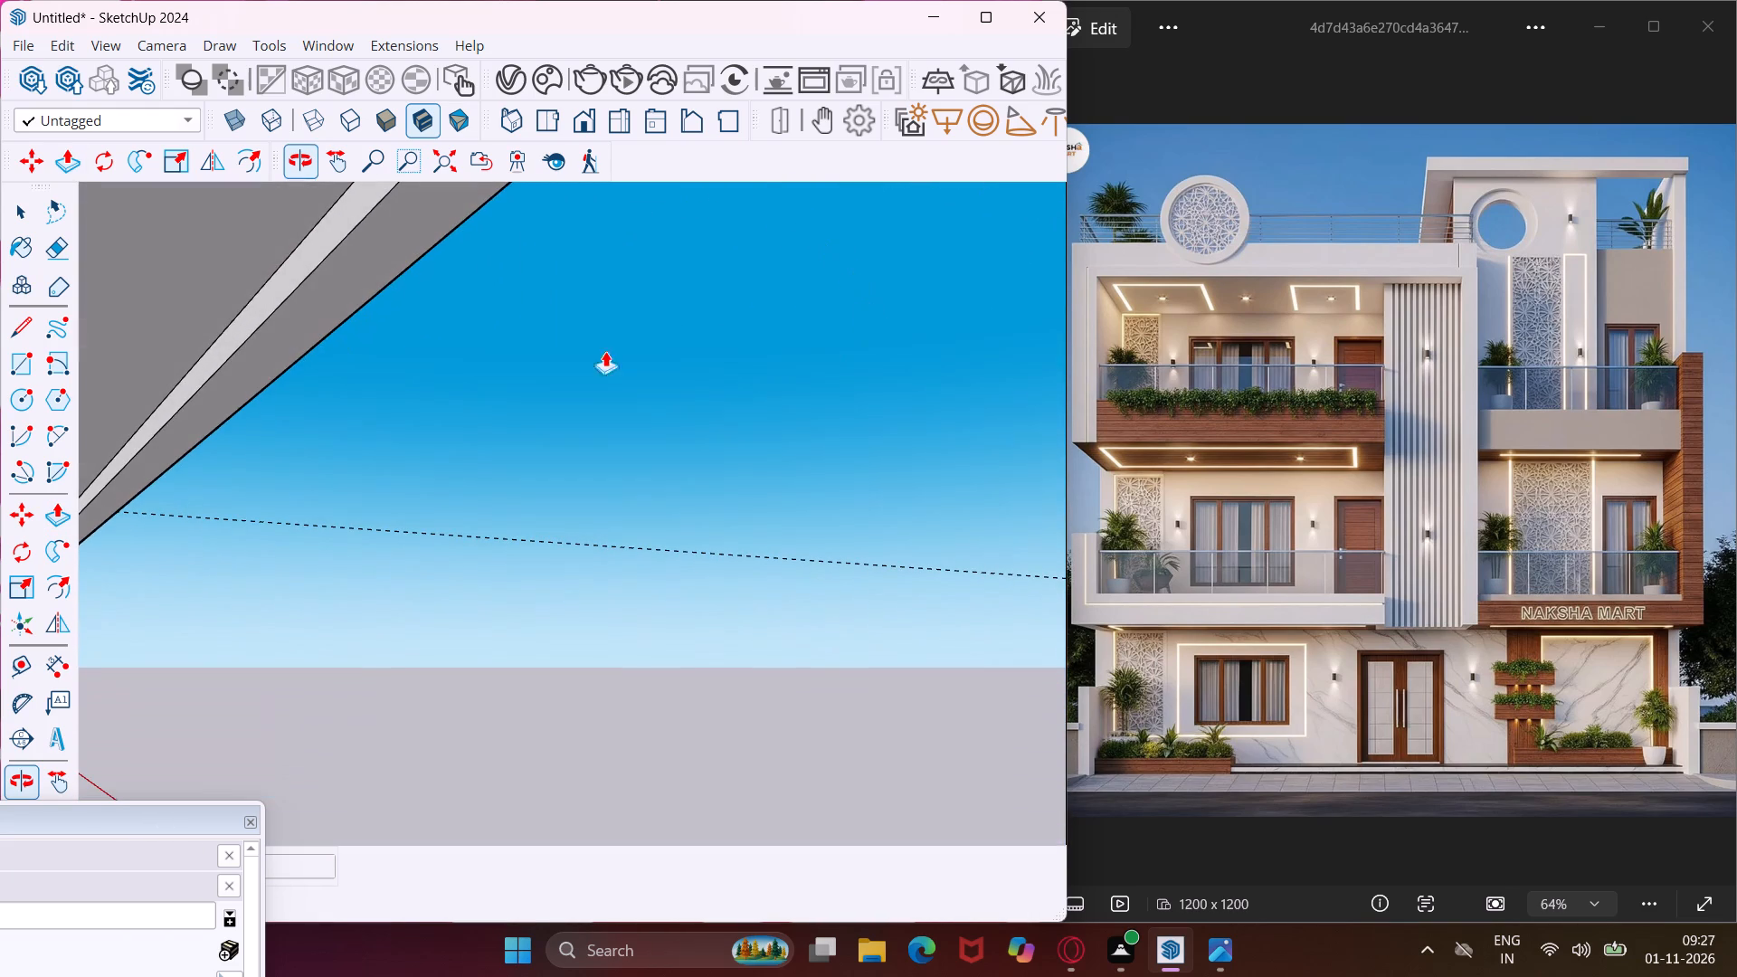
pyautogui.click(328, 217)
pyautogui.scroll(-2, 229, 233)
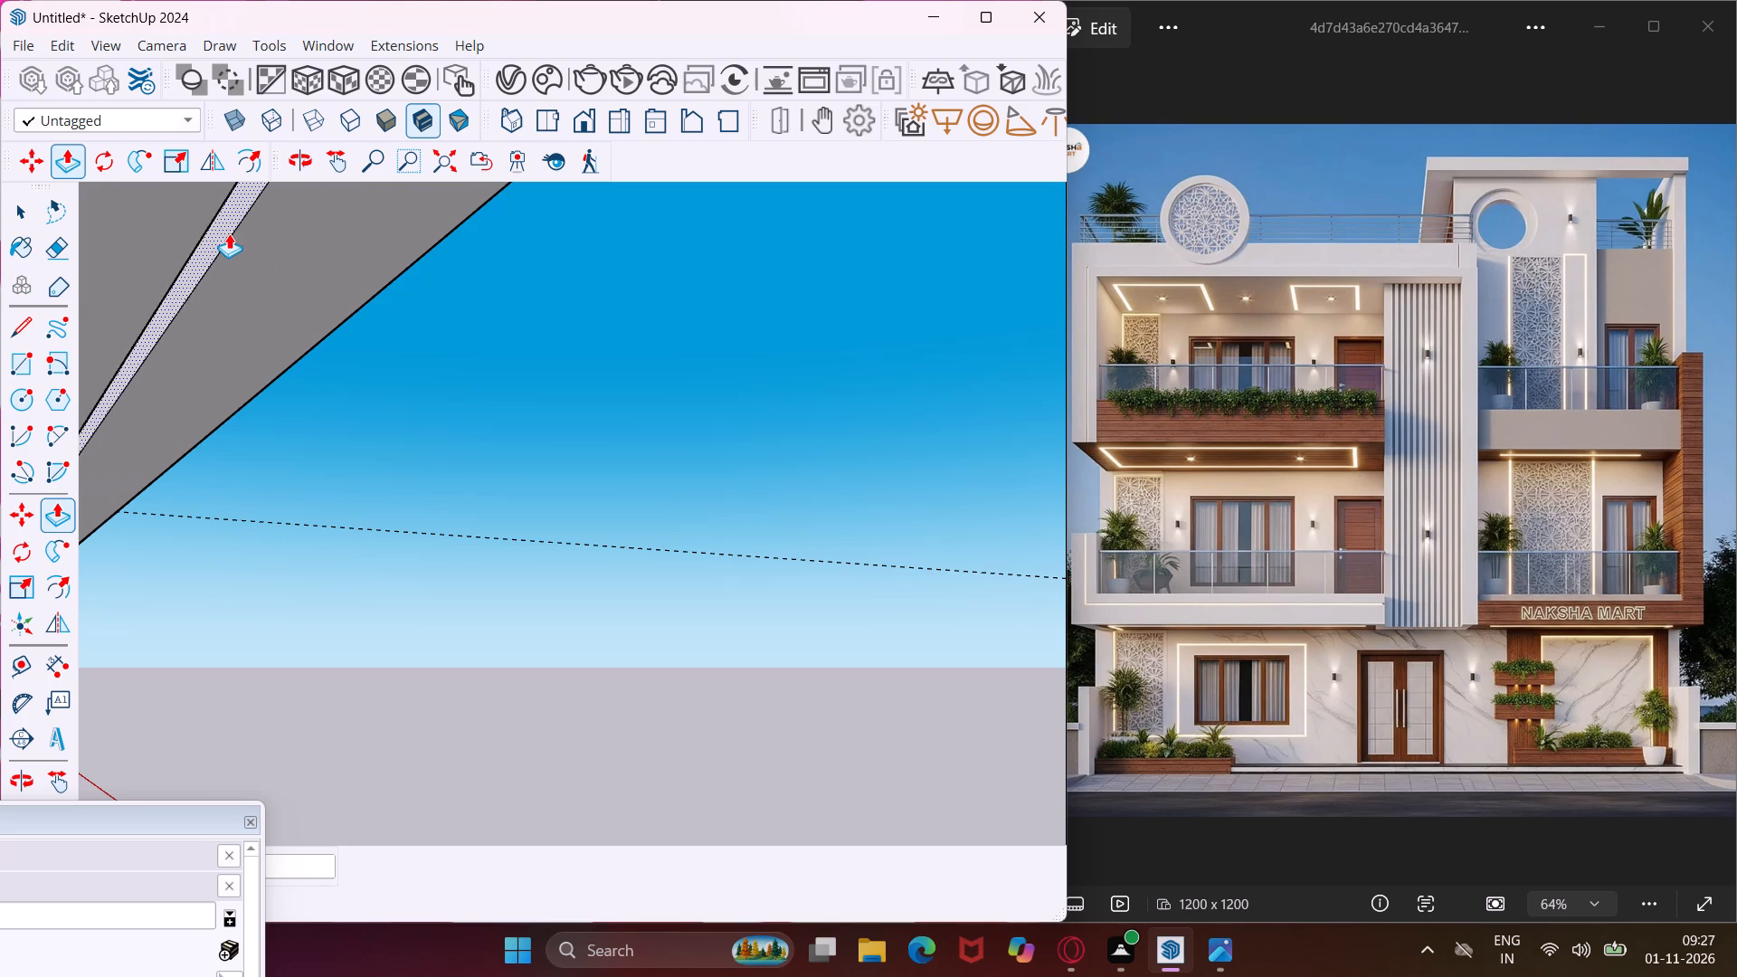
pyautogui.scroll(-3, 229, 233)
pyautogui.moveTo(229, 233); pyautogui.dragTo(40, 346, button='middle')
pyautogui.scroll(-4, 40, 346)
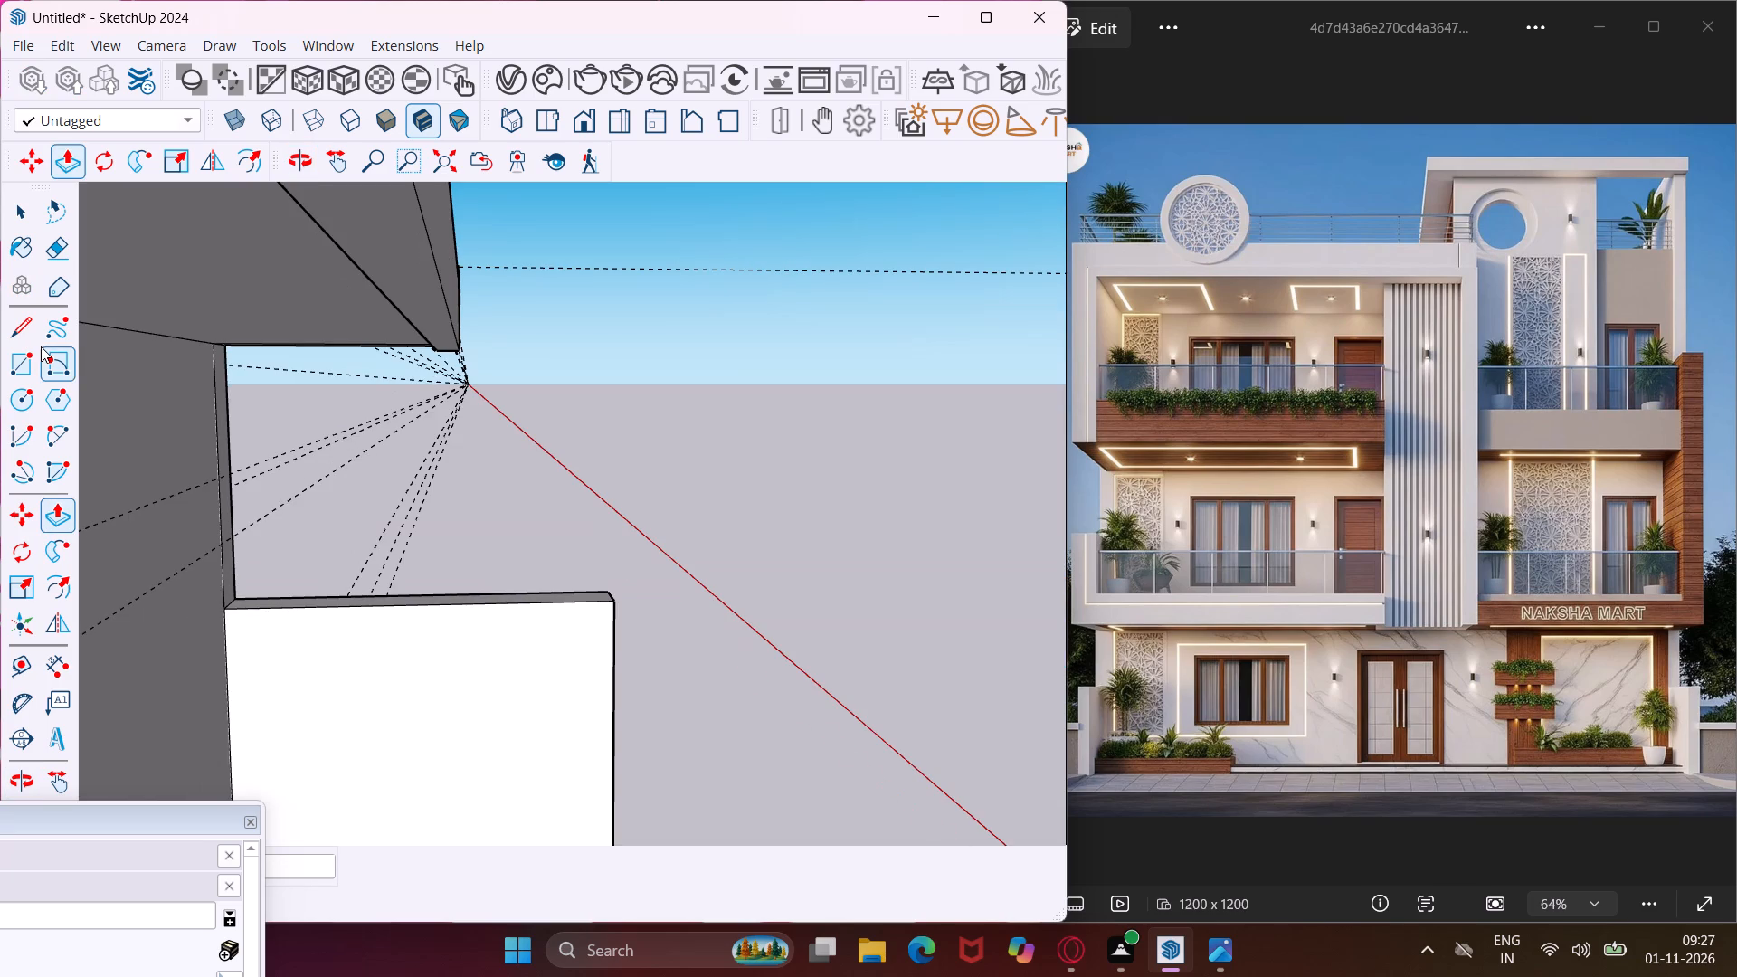
pyautogui.scroll(-9, 171, 315)
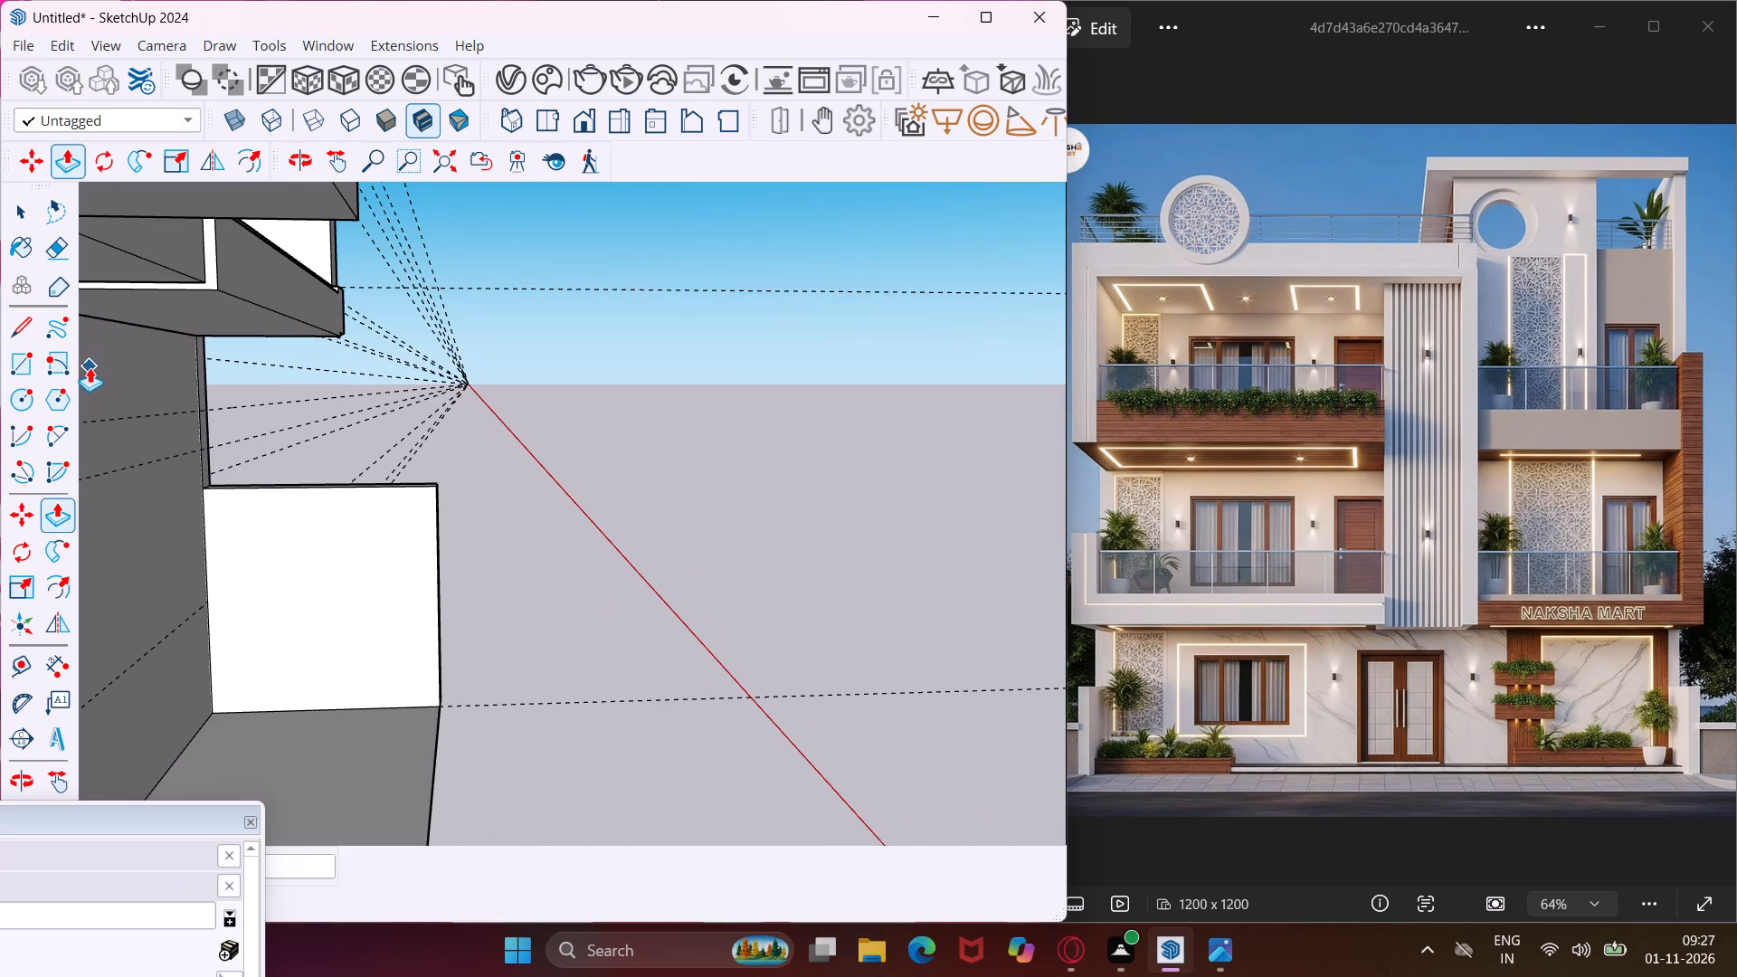
pyautogui.click(99, 374)
# Push/Pull the small underside face at the projecting band's outer end, below the tall side wall, down flush with the lip.
pyautogui.moveTo(243, 298); pyautogui.dragTo(64, 354, button='middle')
pyautogui.moveTo(432, 252); pyautogui.dragTo(303, 331, button='middle')
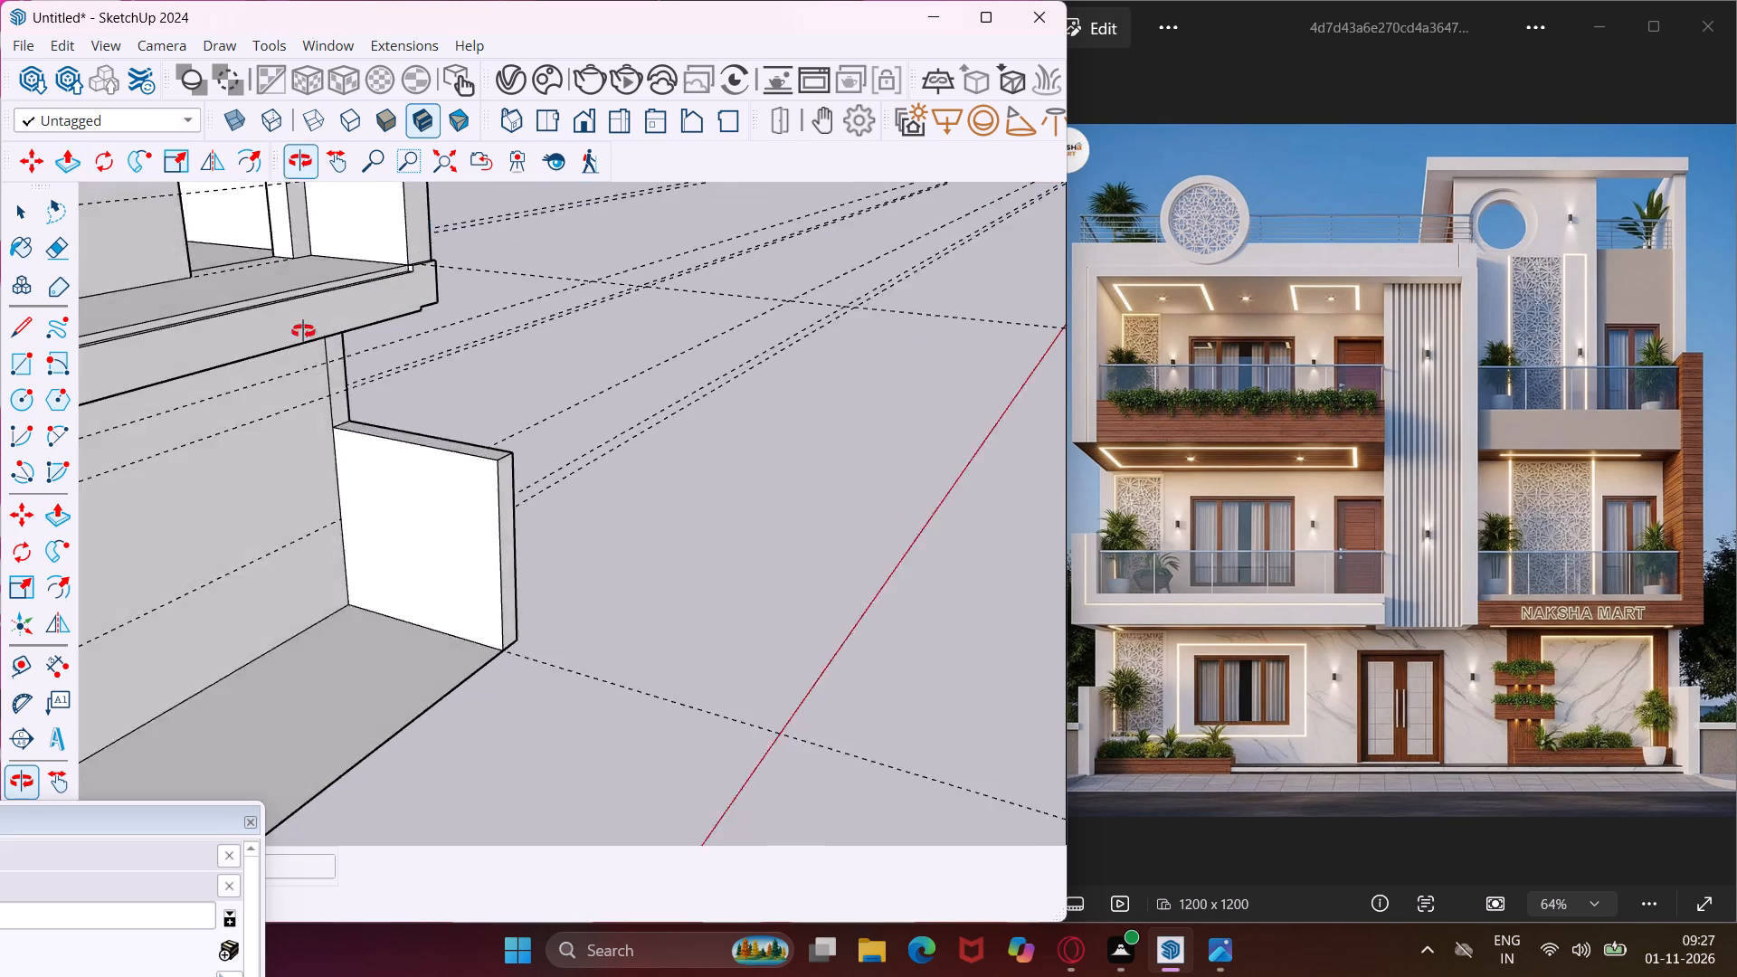
pyautogui.moveTo(303, 331); pyautogui.dragTo(258, 353, button='middle')
pyautogui.scroll(13, 479, 280)
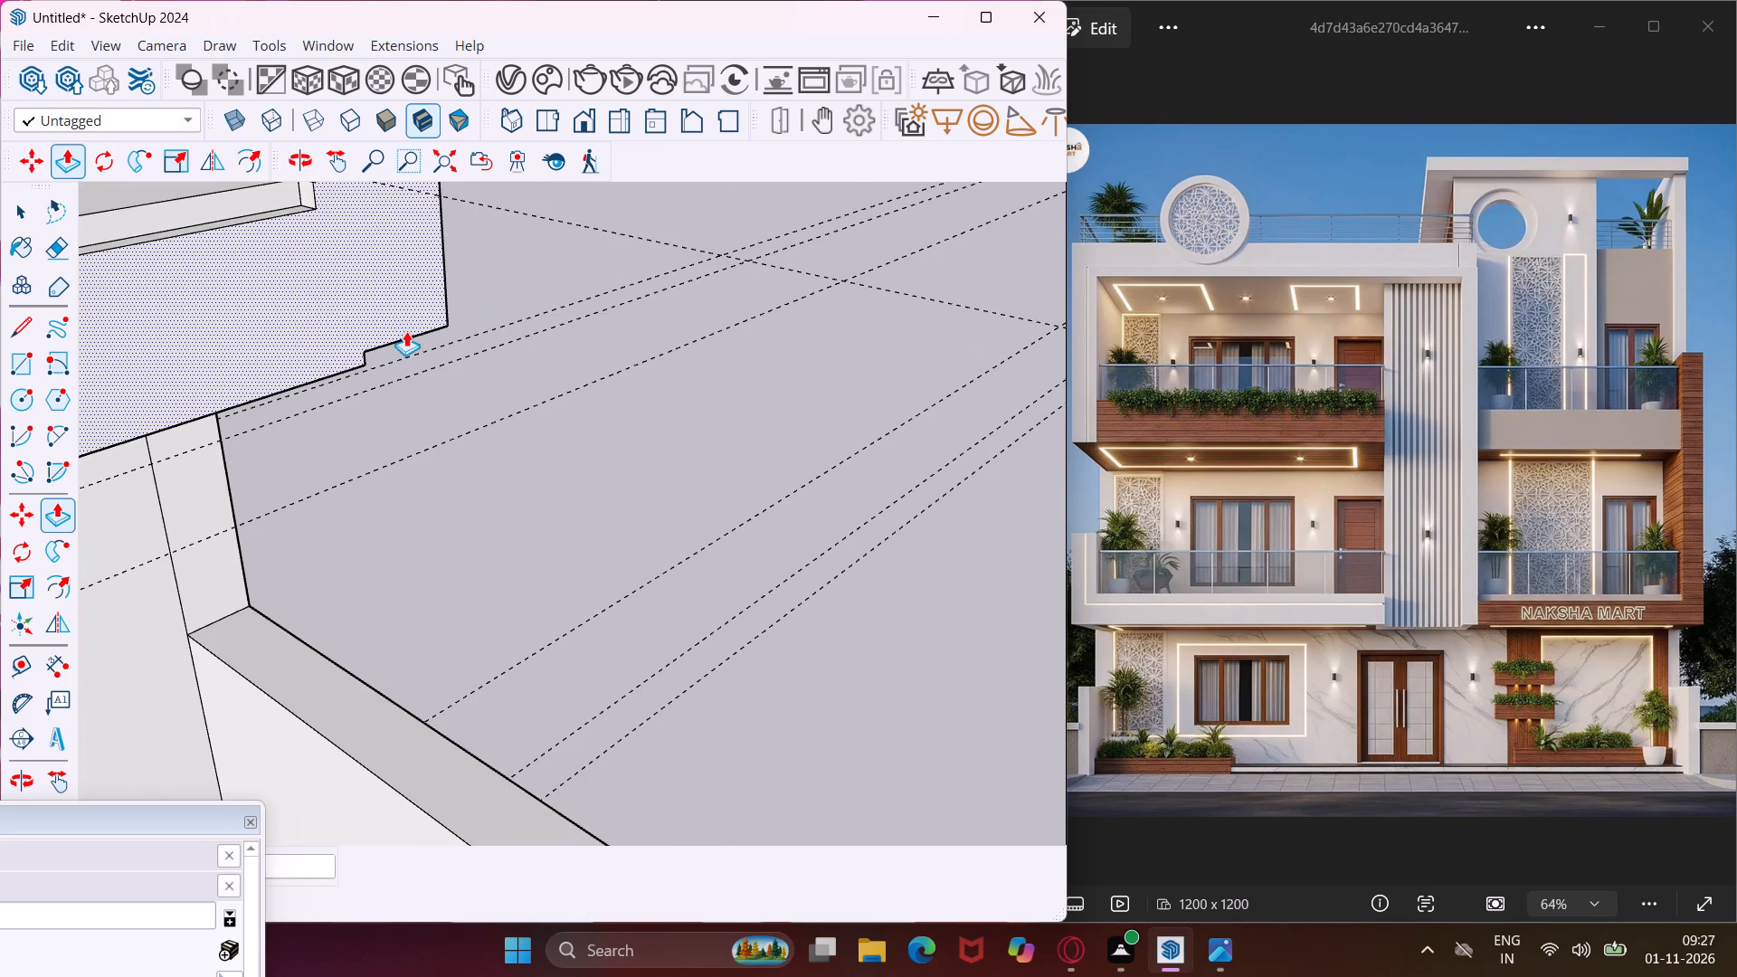
pyautogui.moveTo(394, 312); pyautogui.dragTo(479, 0, button='middle')
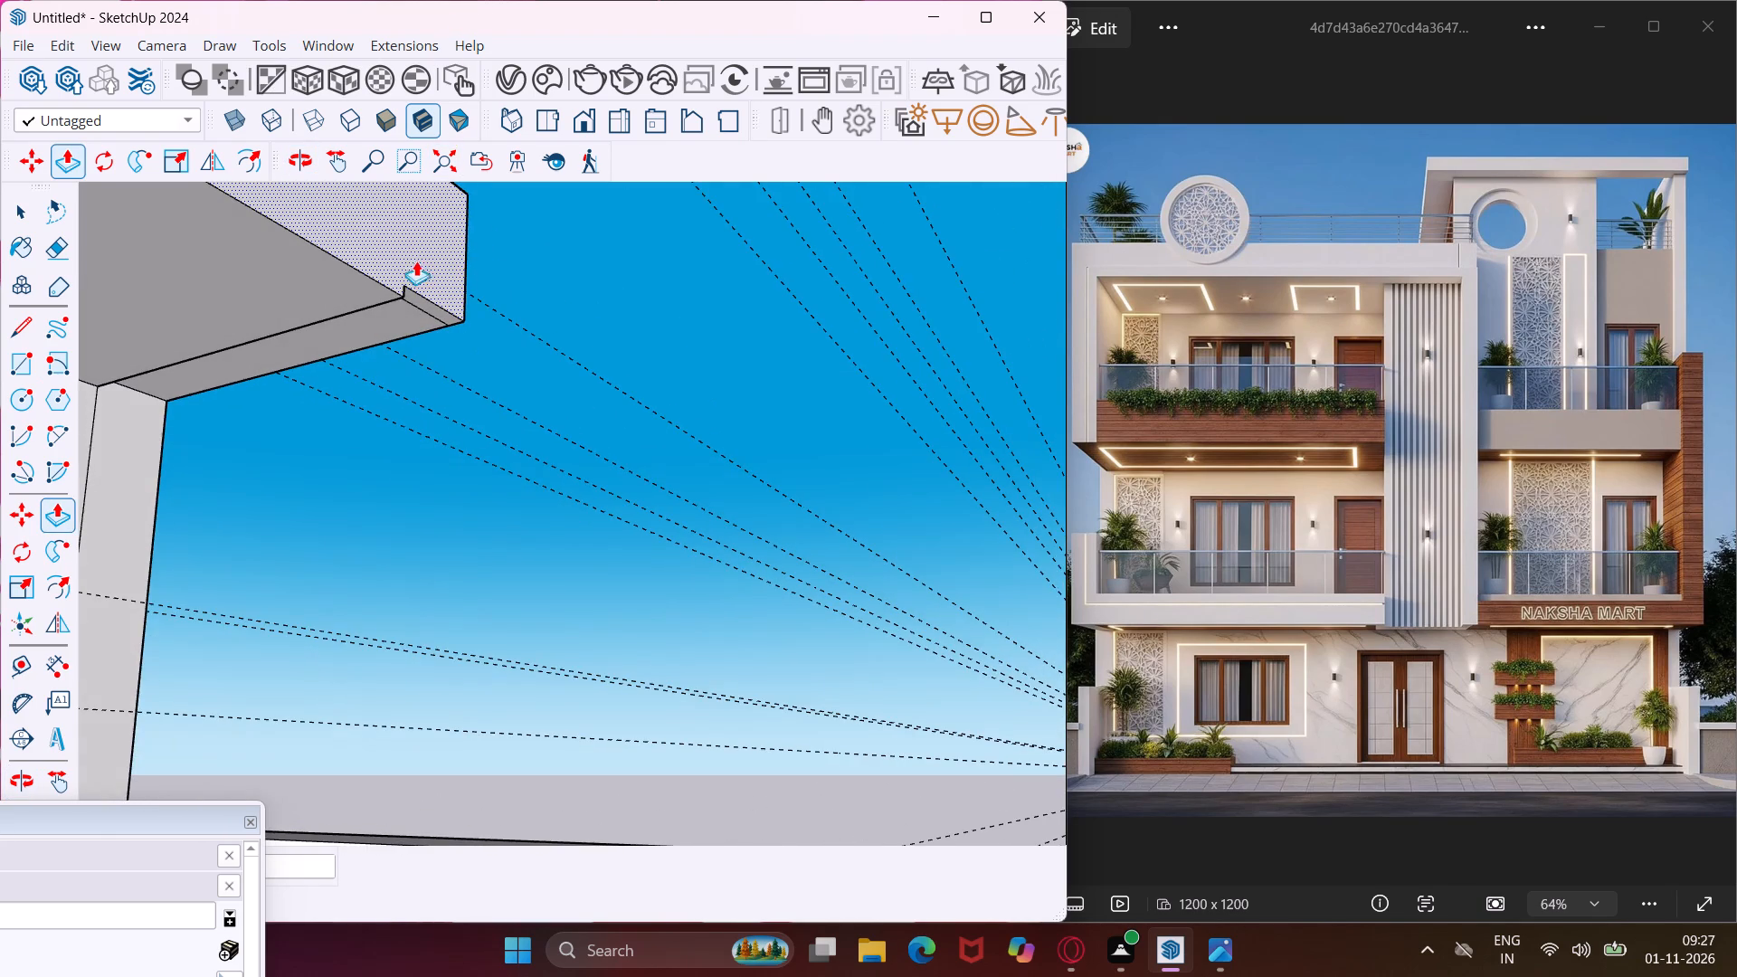
pyautogui.scroll(7, 419, 267)
pyautogui.click(414, 317)
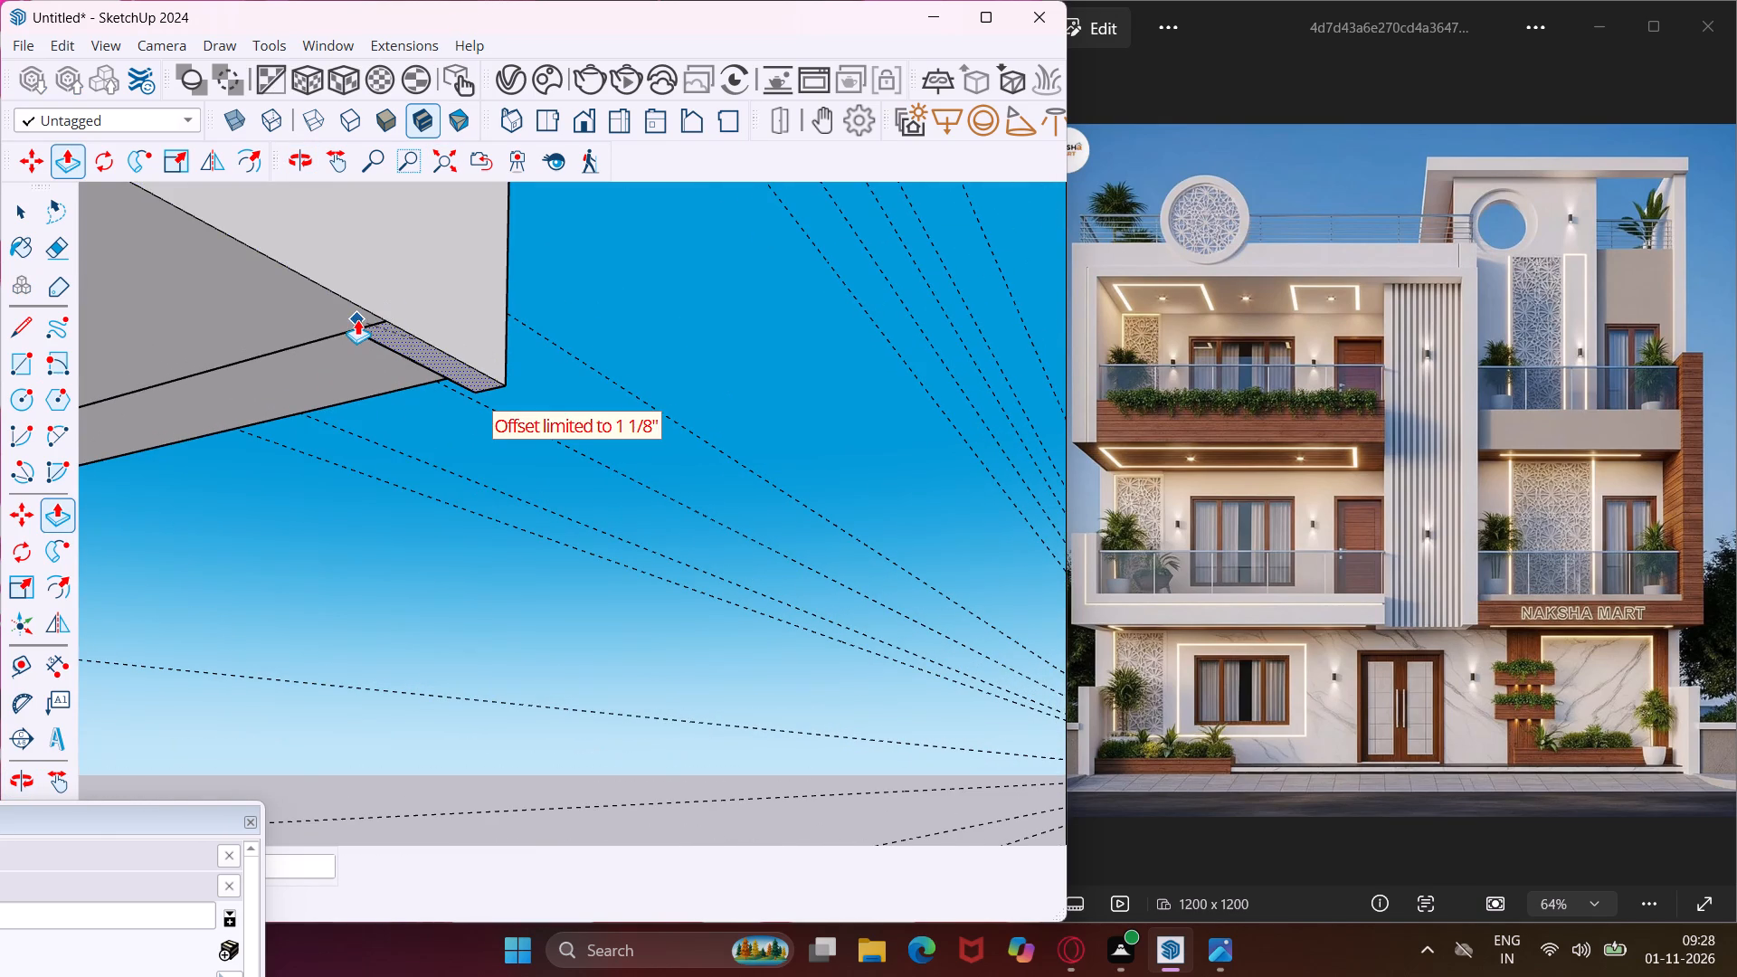
pyautogui.click(357, 319)
# Push/Pull the narrow back face of that lowered corner piece along the tall side wall's underside to the building's front wall.
pyautogui.moveTo(356, 319); pyautogui.dragTo(695, 215, button='middle')
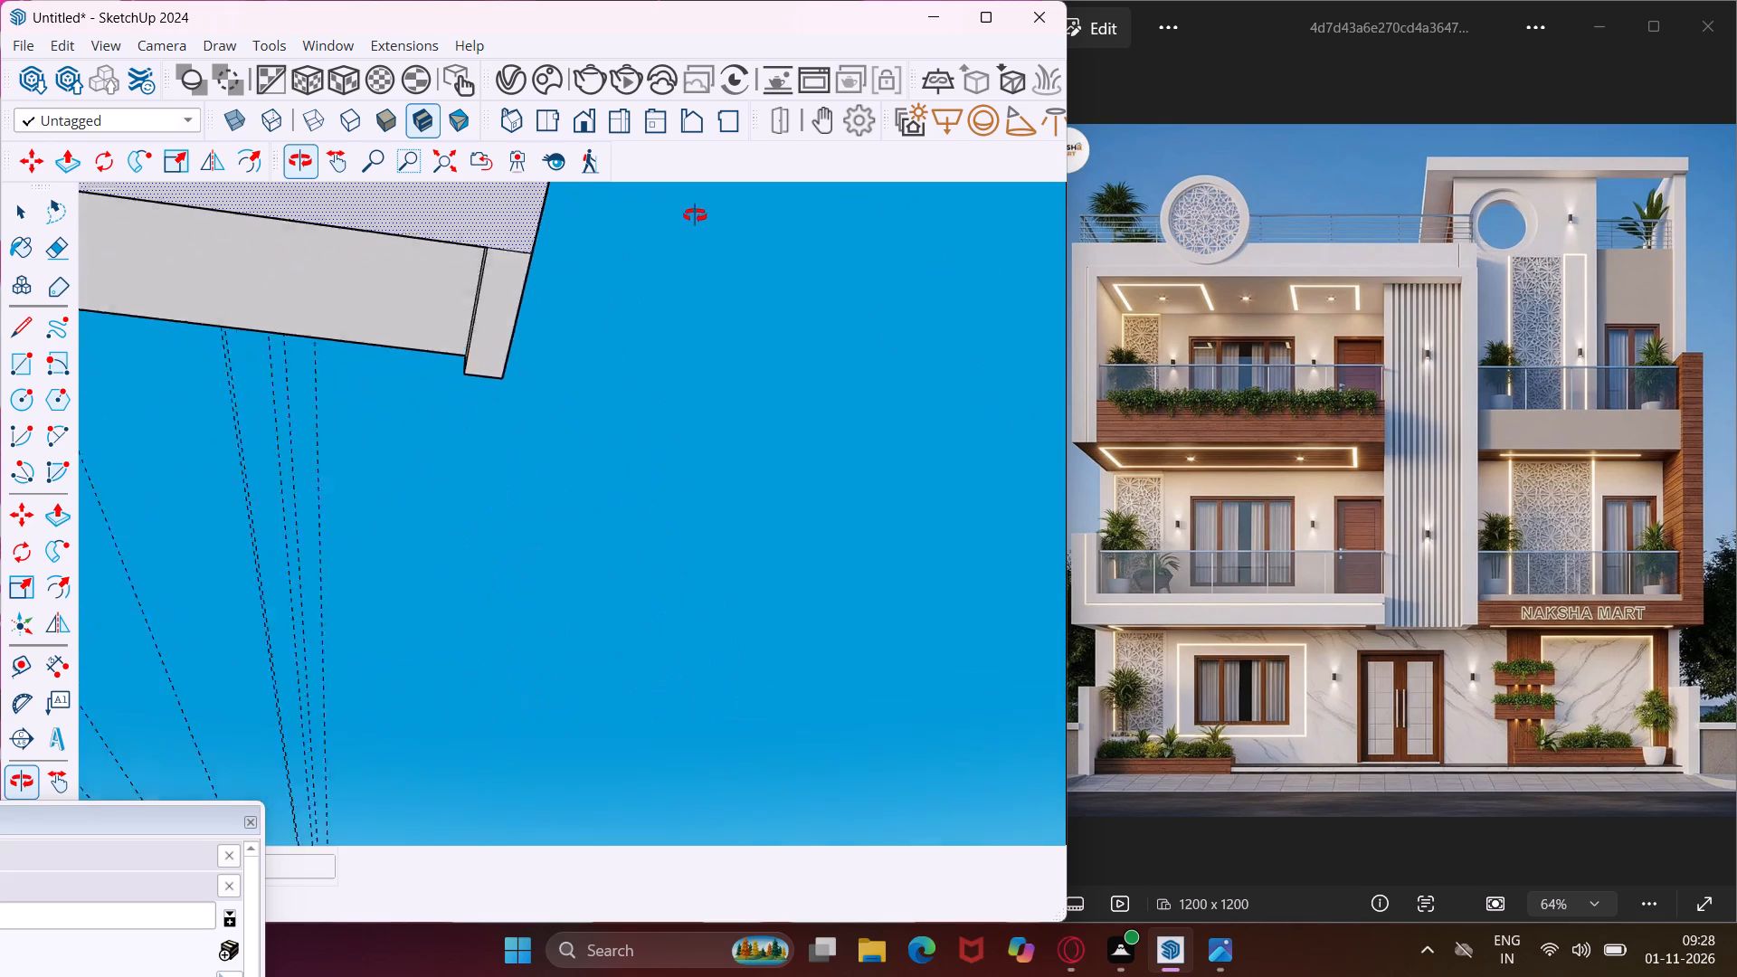
pyautogui.moveTo(695, 215); pyautogui.dragTo(931, 337, button='middle')
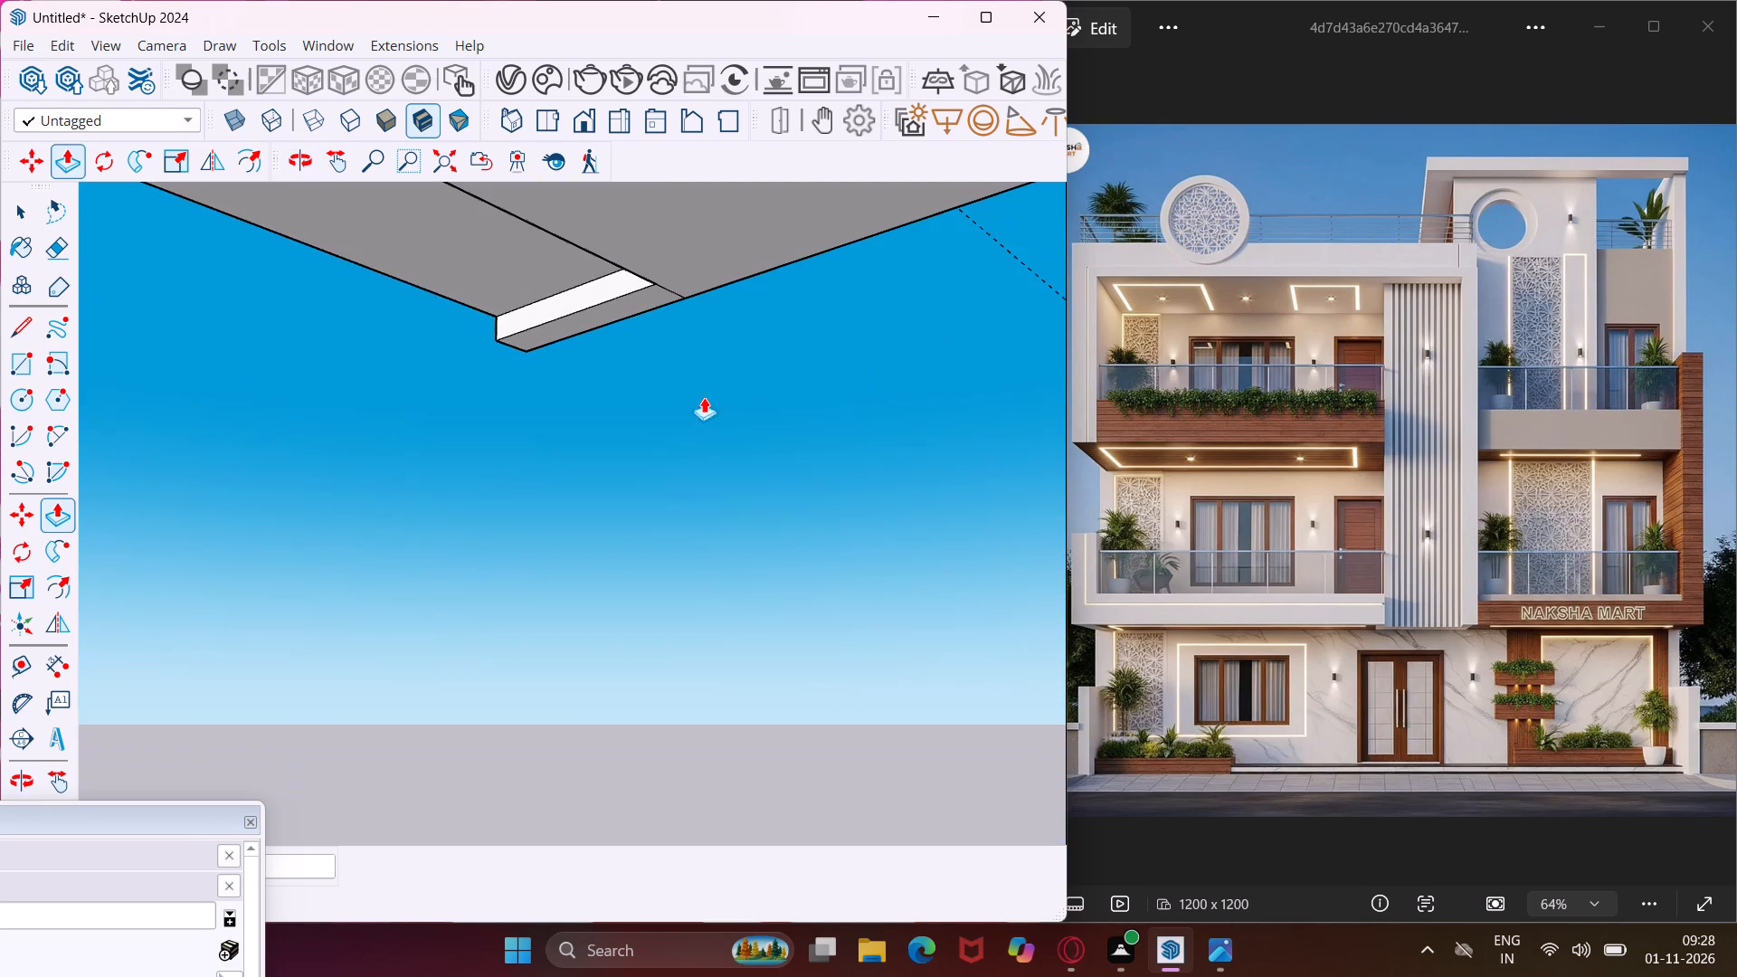
pyautogui.moveTo(666, 385); pyautogui.dragTo(1133, 462, button='middle')
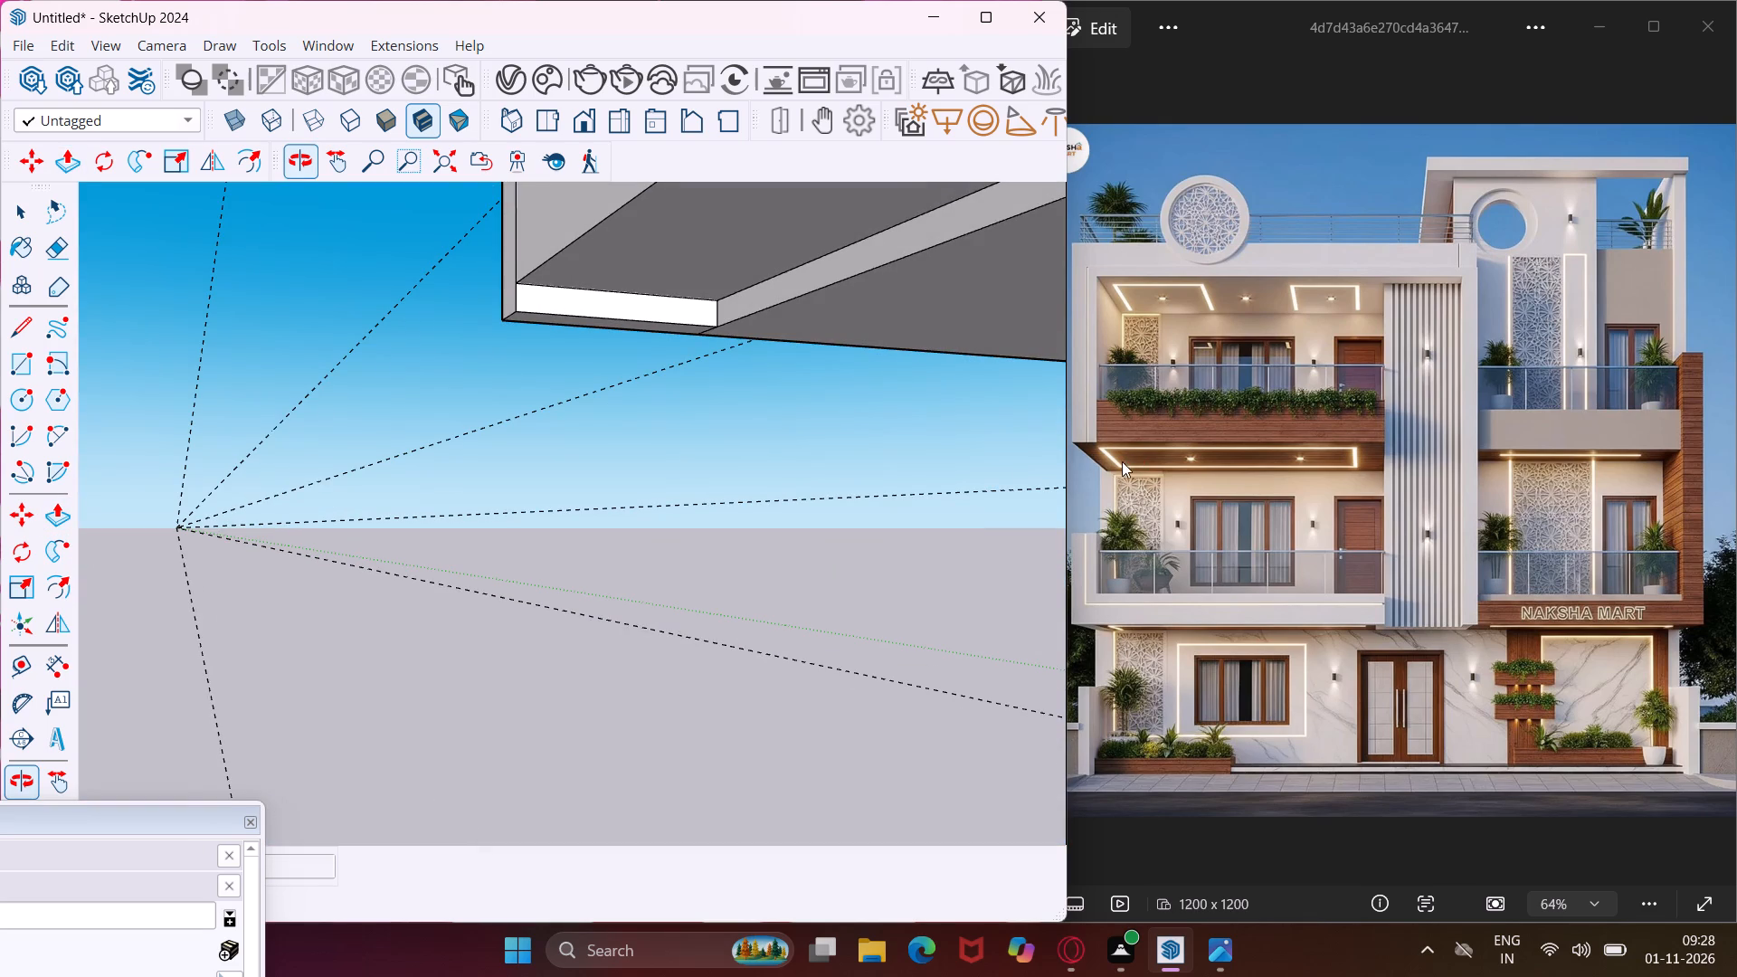
pyautogui.scroll(2, 665, 327)
pyautogui.click(656, 311)
pyautogui.scroll(-5, 674, 295)
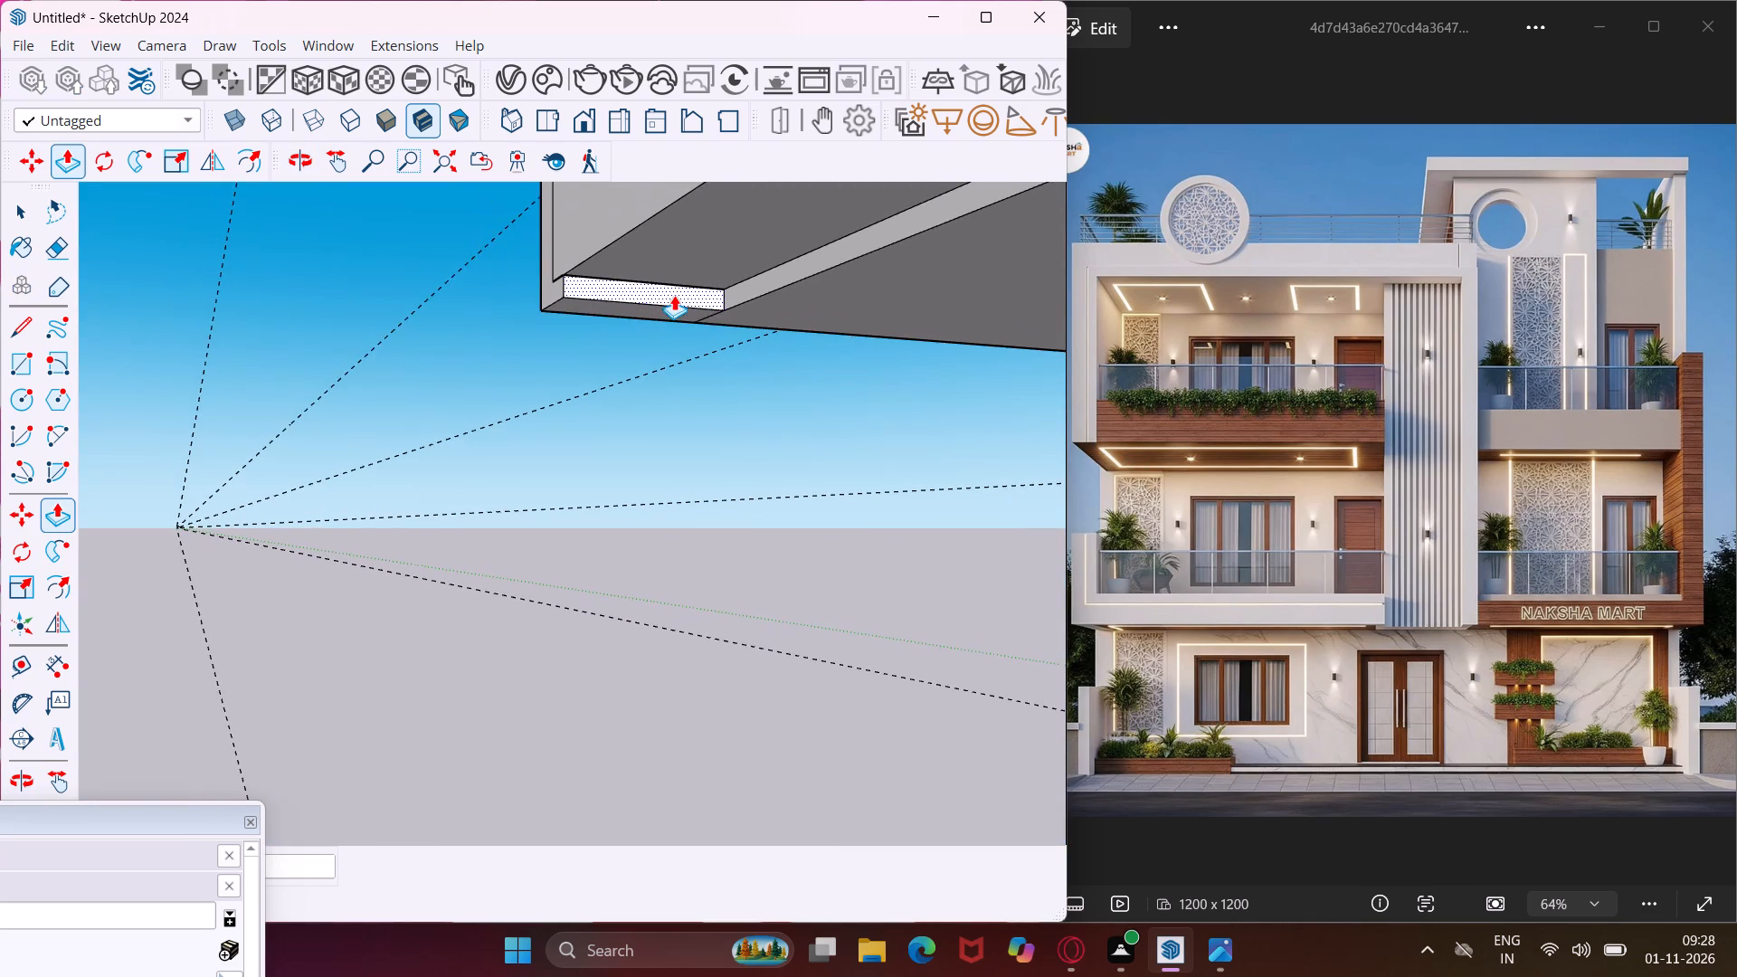
pyautogui.scroll(-7, 674, 290)
pyautogui.moveTo(765, 271); pyautogui.dragTo(1109, 330, button='middle')
pyautogui.scroll(2, 1033, 366)
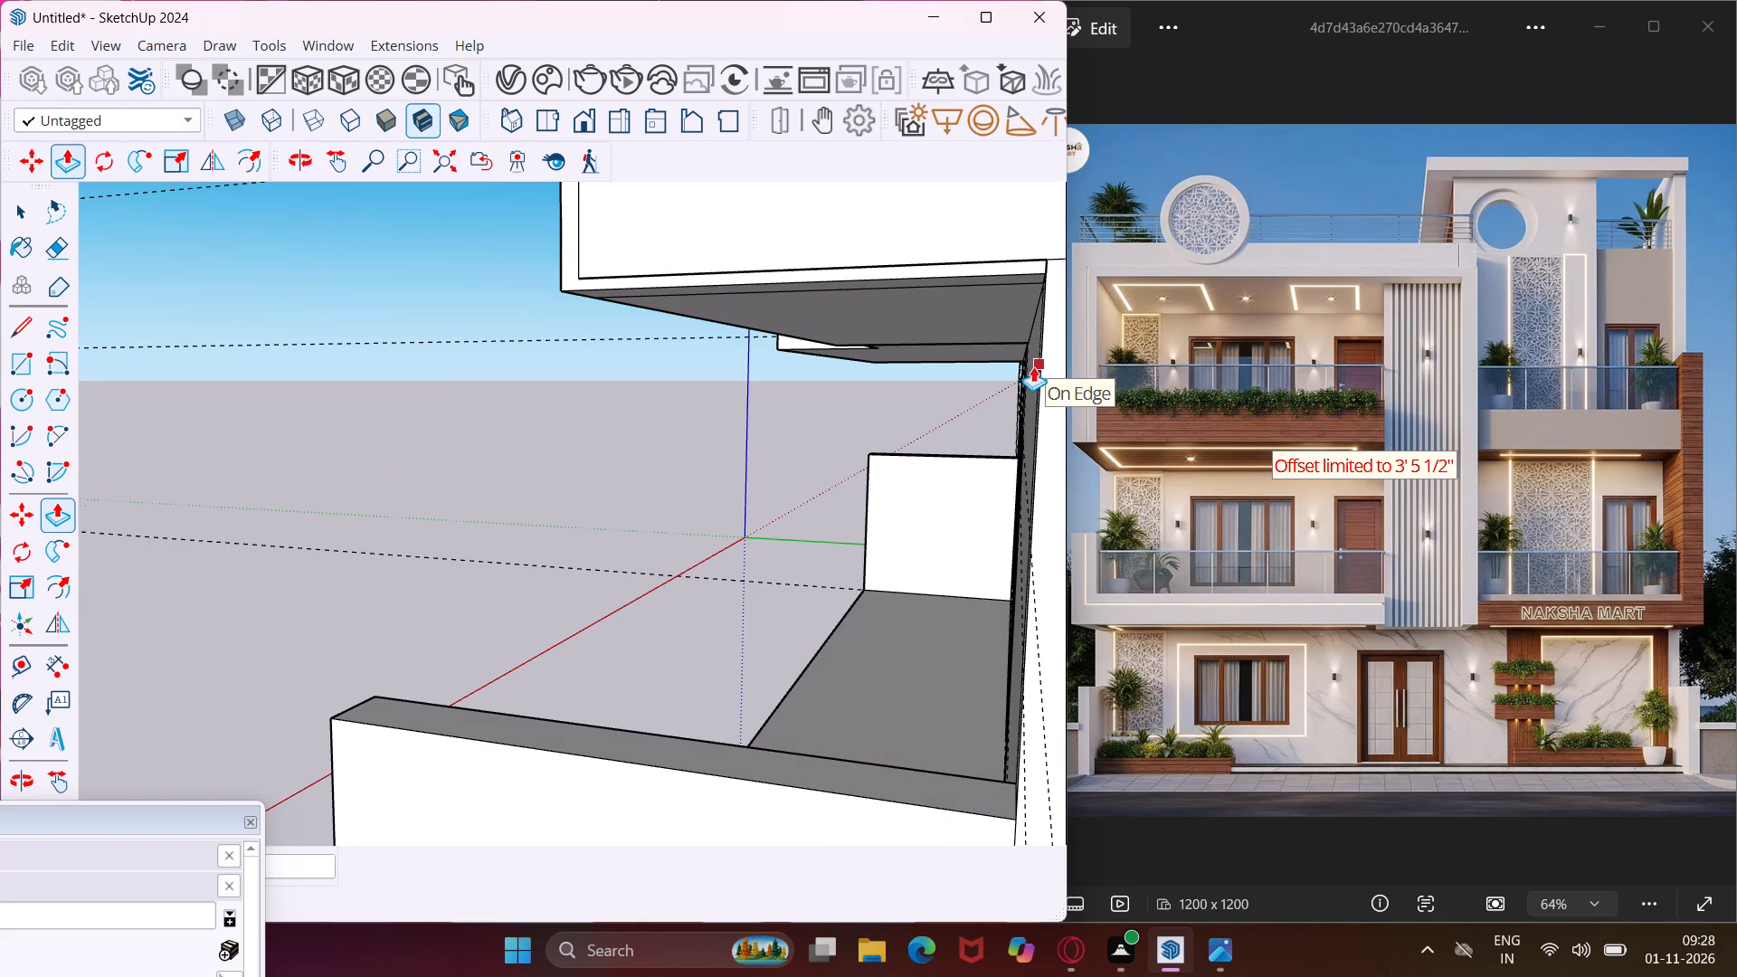
pyautogui.scroll(3, 1033, 366)
pyautogui.moveTo(1033, 366); pyautogui.dragTo(1120, 365, button='middle')
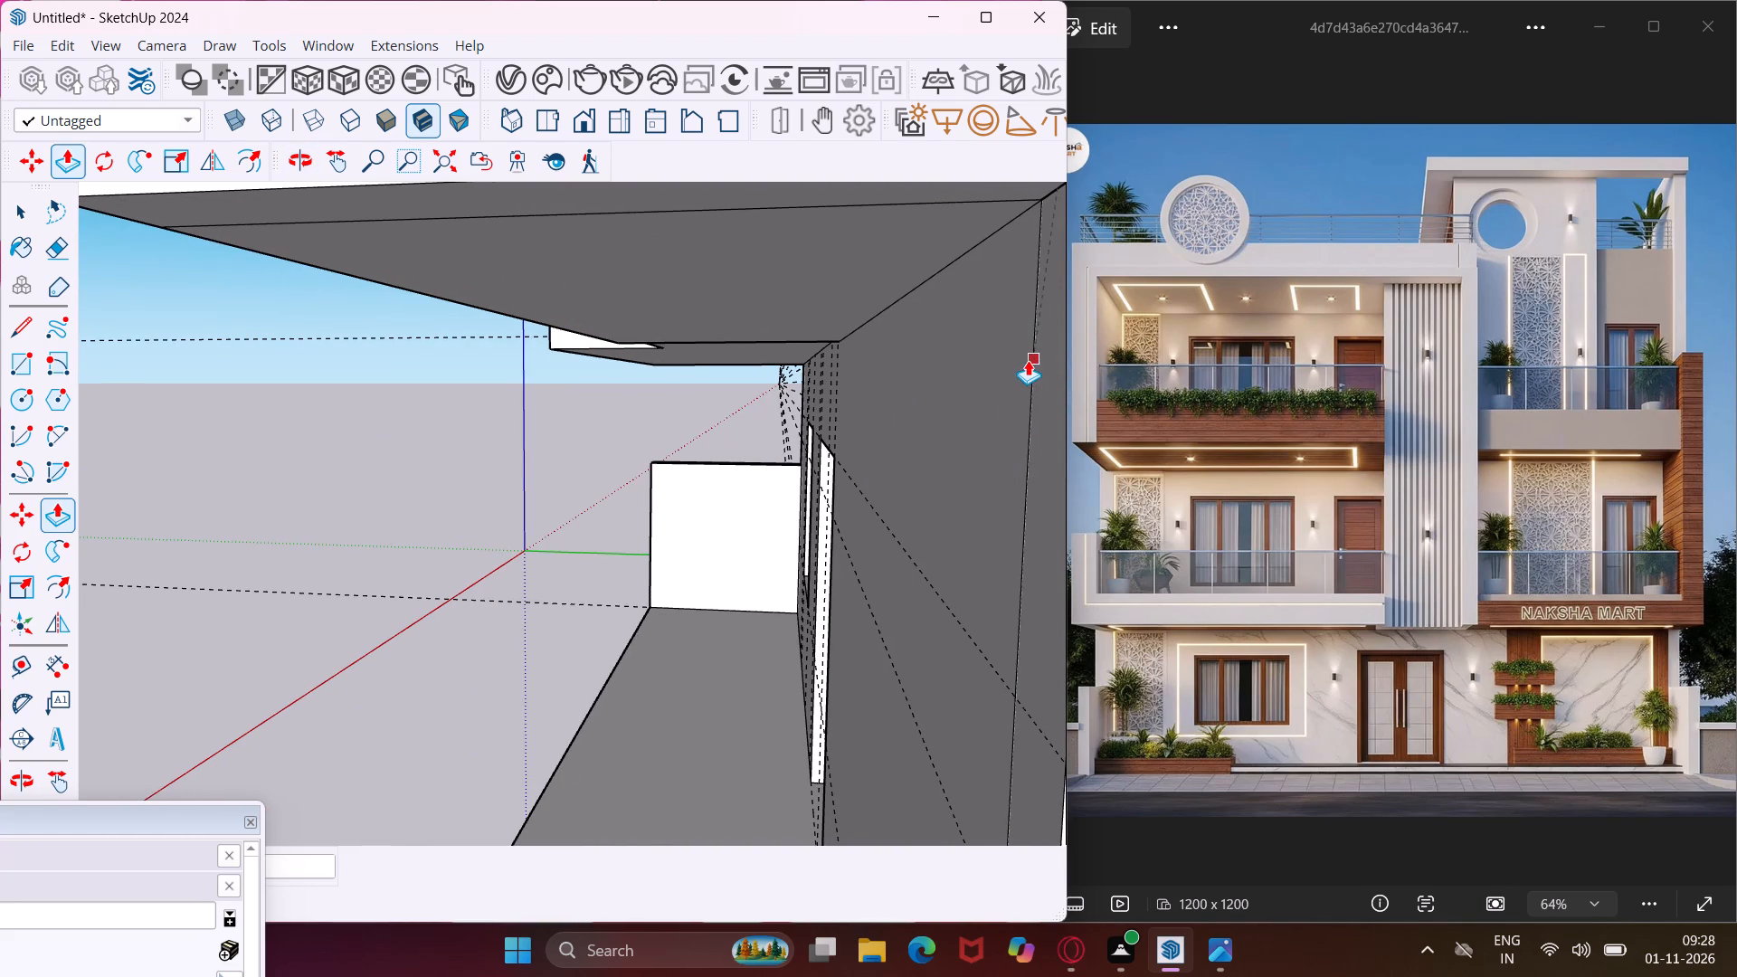
pyautogui.click(1028, 360)
# Push/Pull the small top face at the projecting band's outer end up to the top of the tall side wall.
pyautogui.scroll(-11, 719, 437)
pyautogui.moveTo(593, 389); pyautogui.dragTo(631, 438, button='middle')
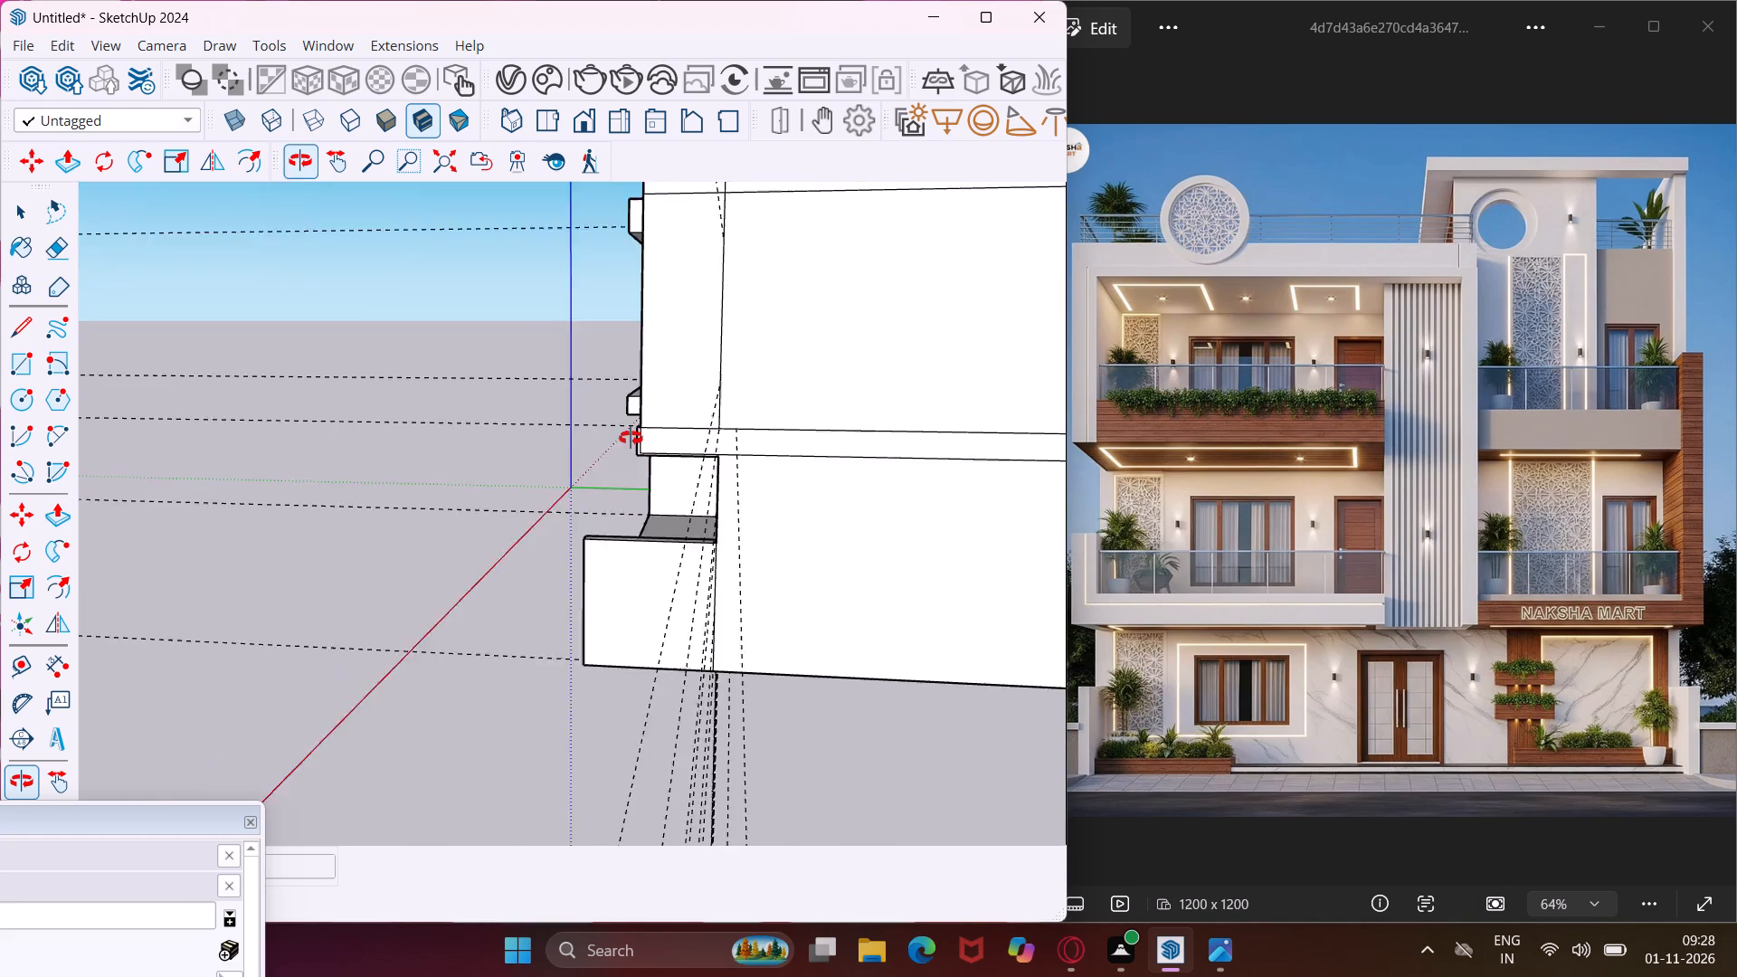
pyautogui.moveTo(631, 438); pyautogui.dragTo(706, 556, button='middle')
pyautogui.scroll(9, 718, 555)
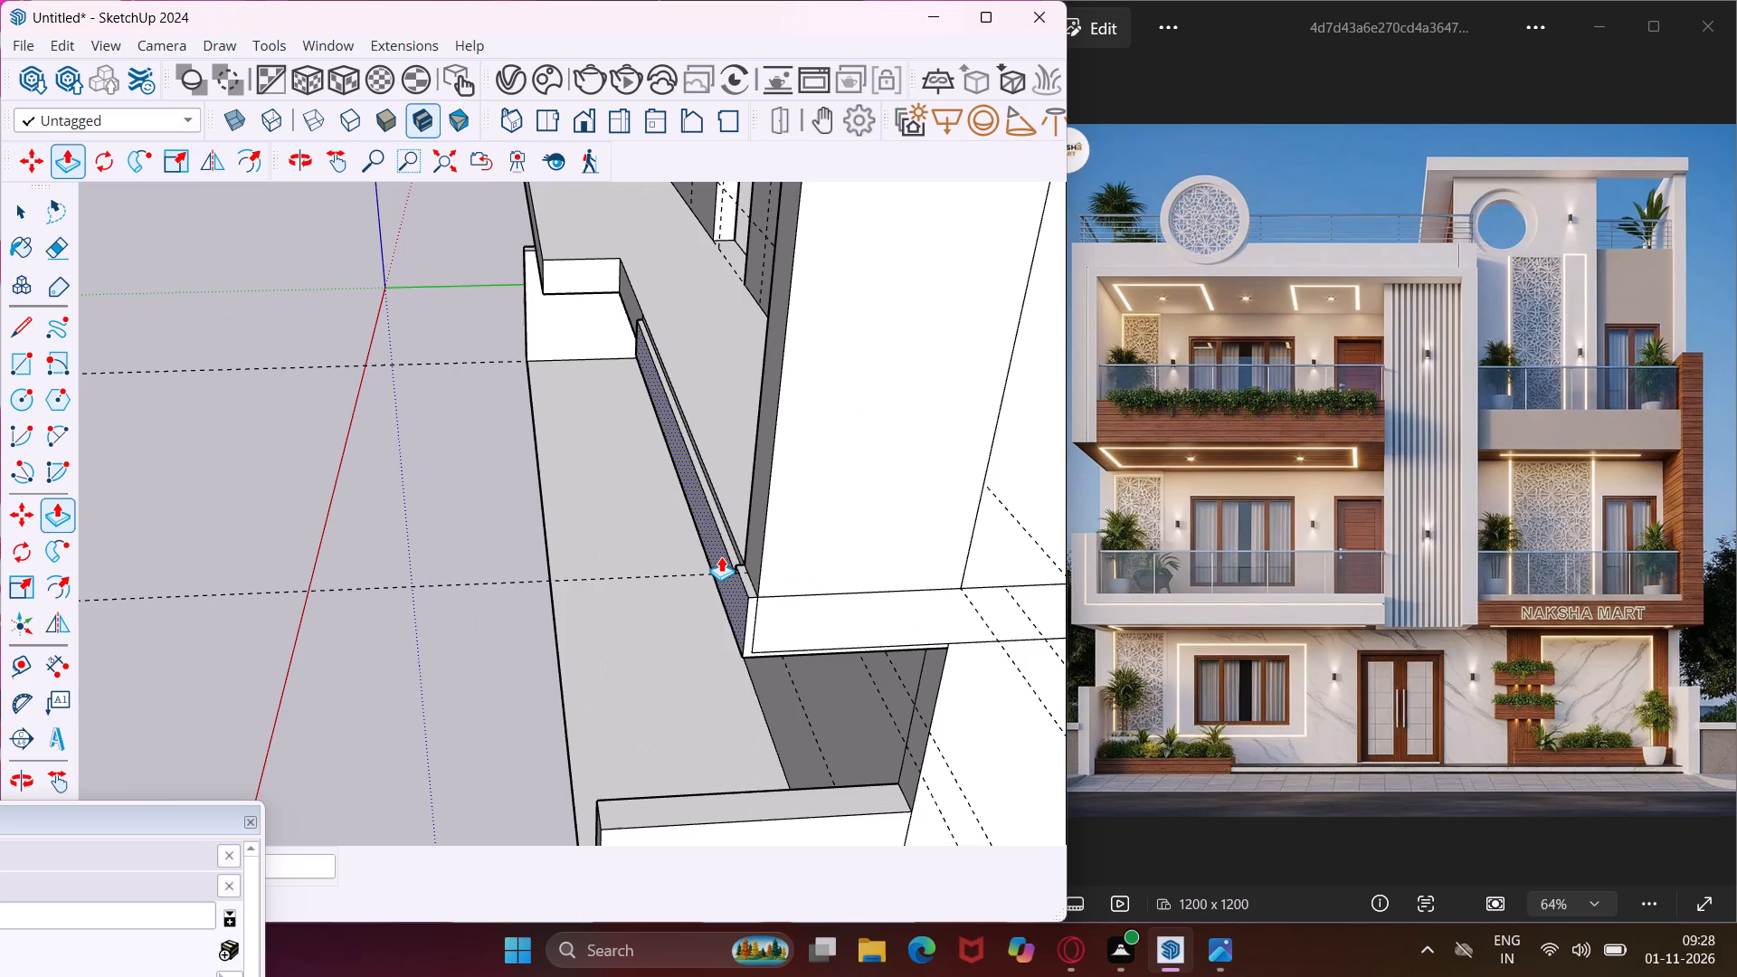
pyautogui.scroll(4, 722, 556)
pyautogui.moveTo(754, 566); pyautogui.dragTo(866, 634, button='middle')
pyautogui.scroll(4, 815, 589)
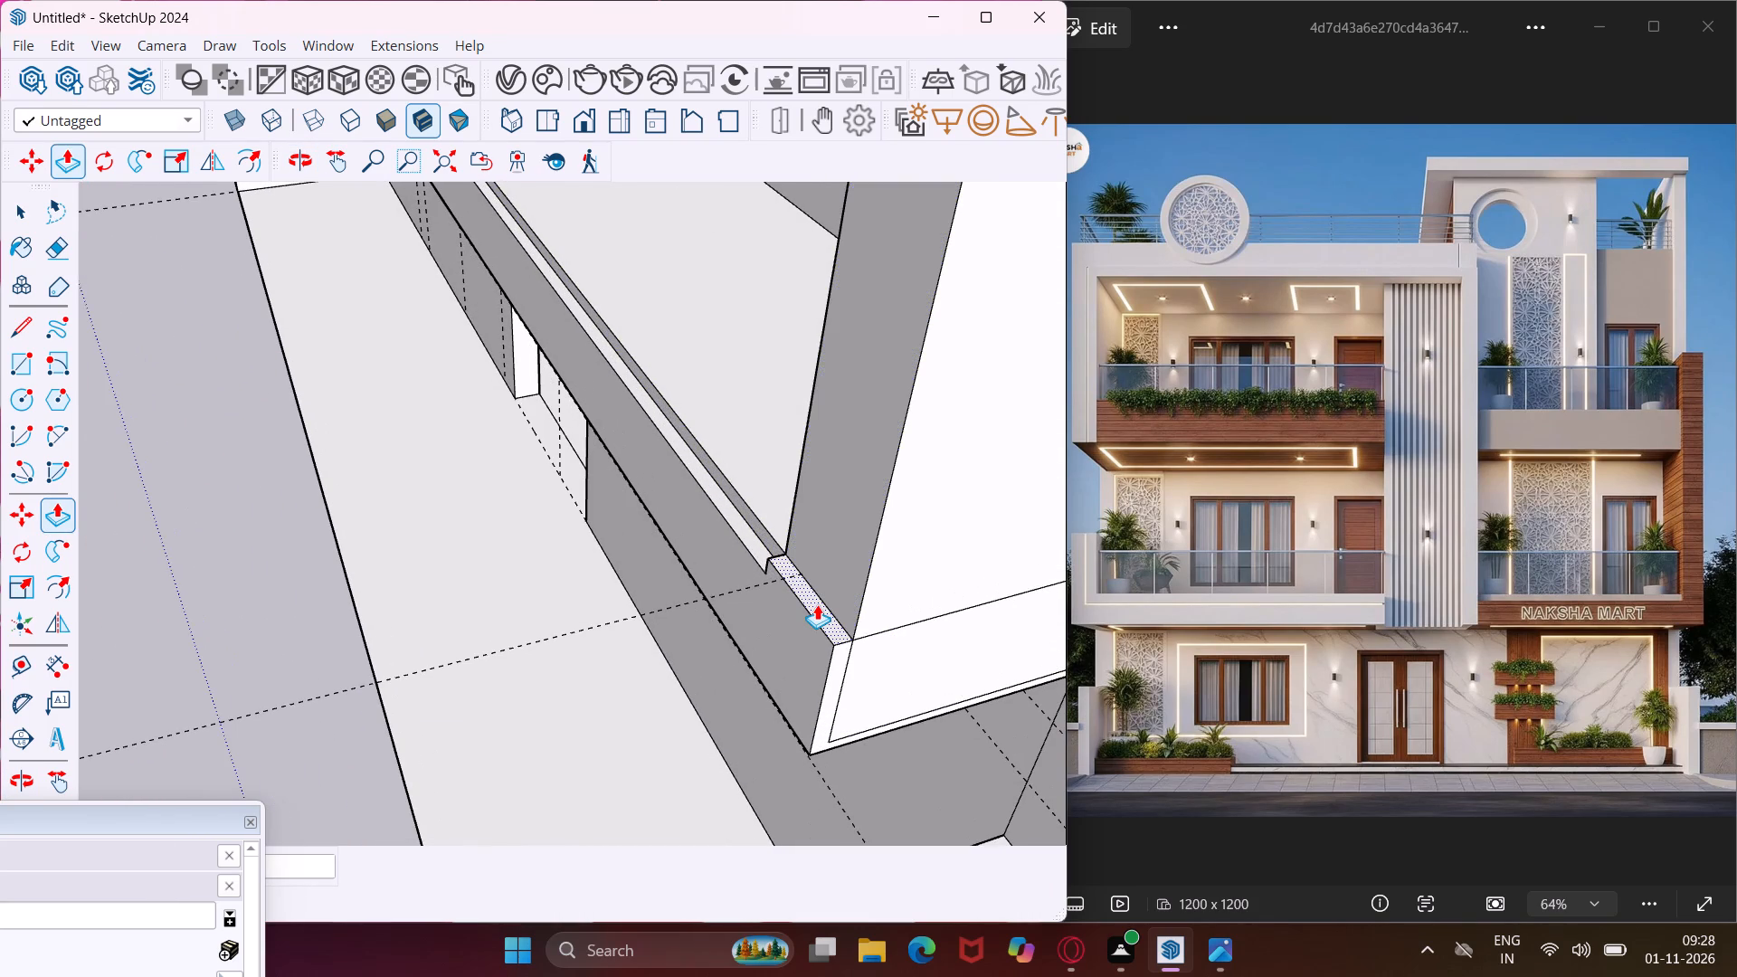
pyautogui.click(817, 604)
pyautogui.scroll(-15, 799, 568)
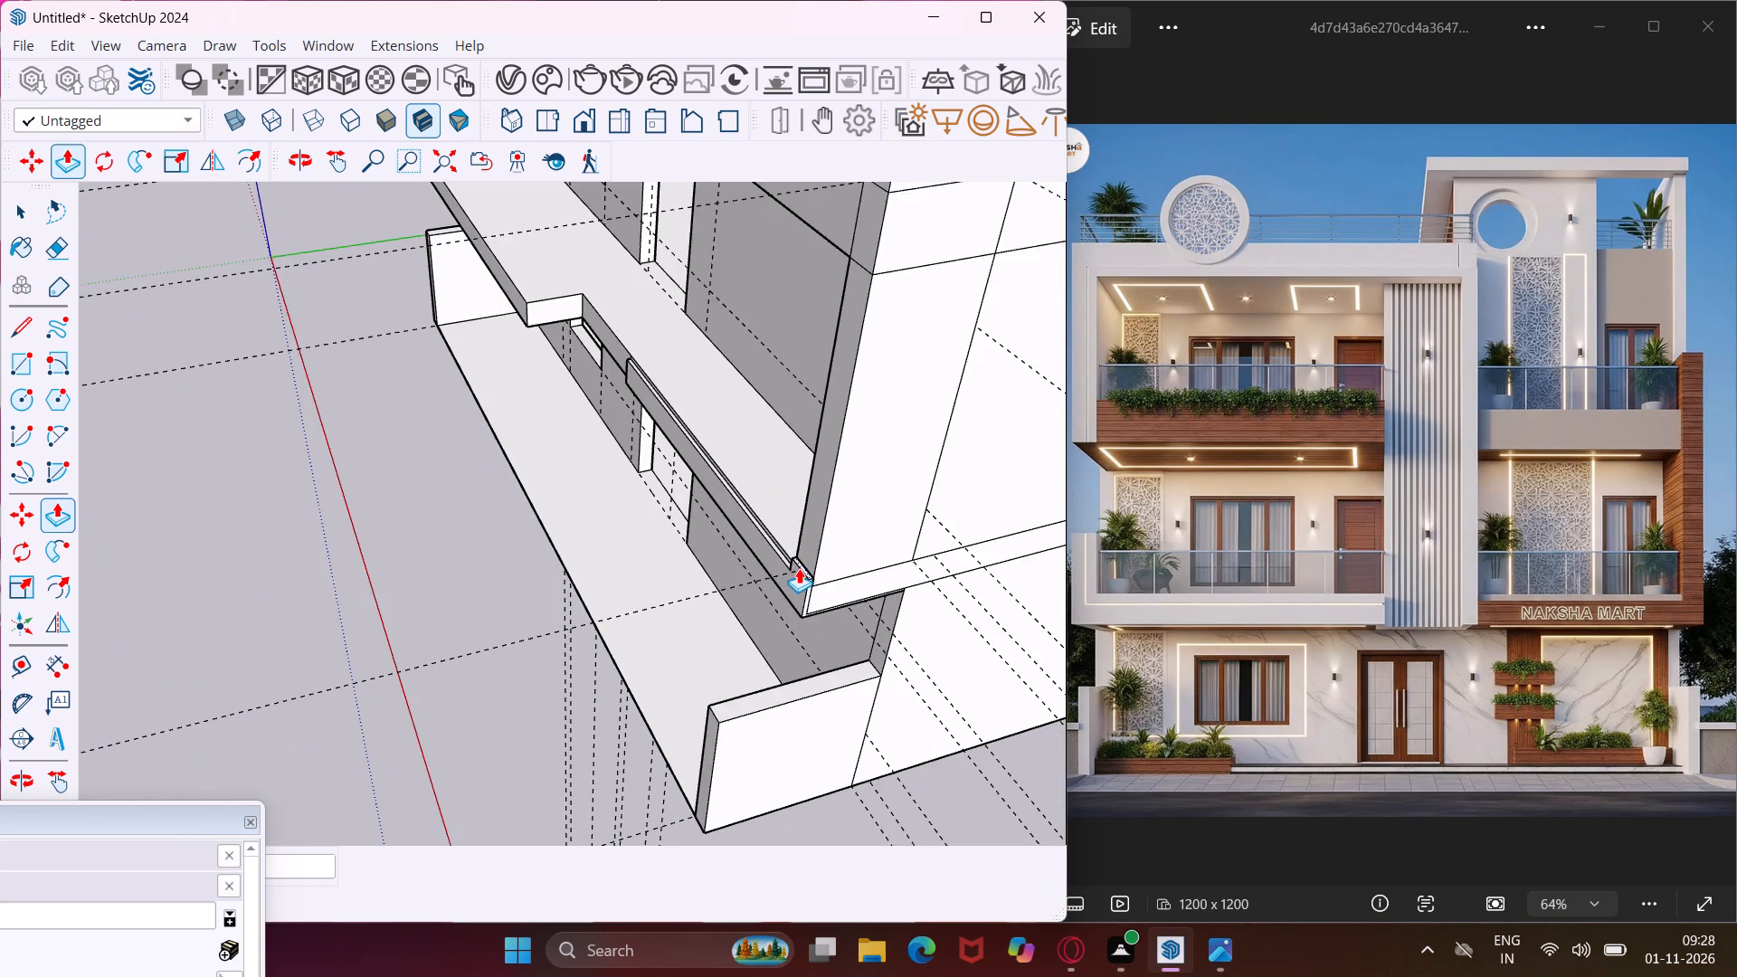
pyautogui.scroll(-8, 799, 568)
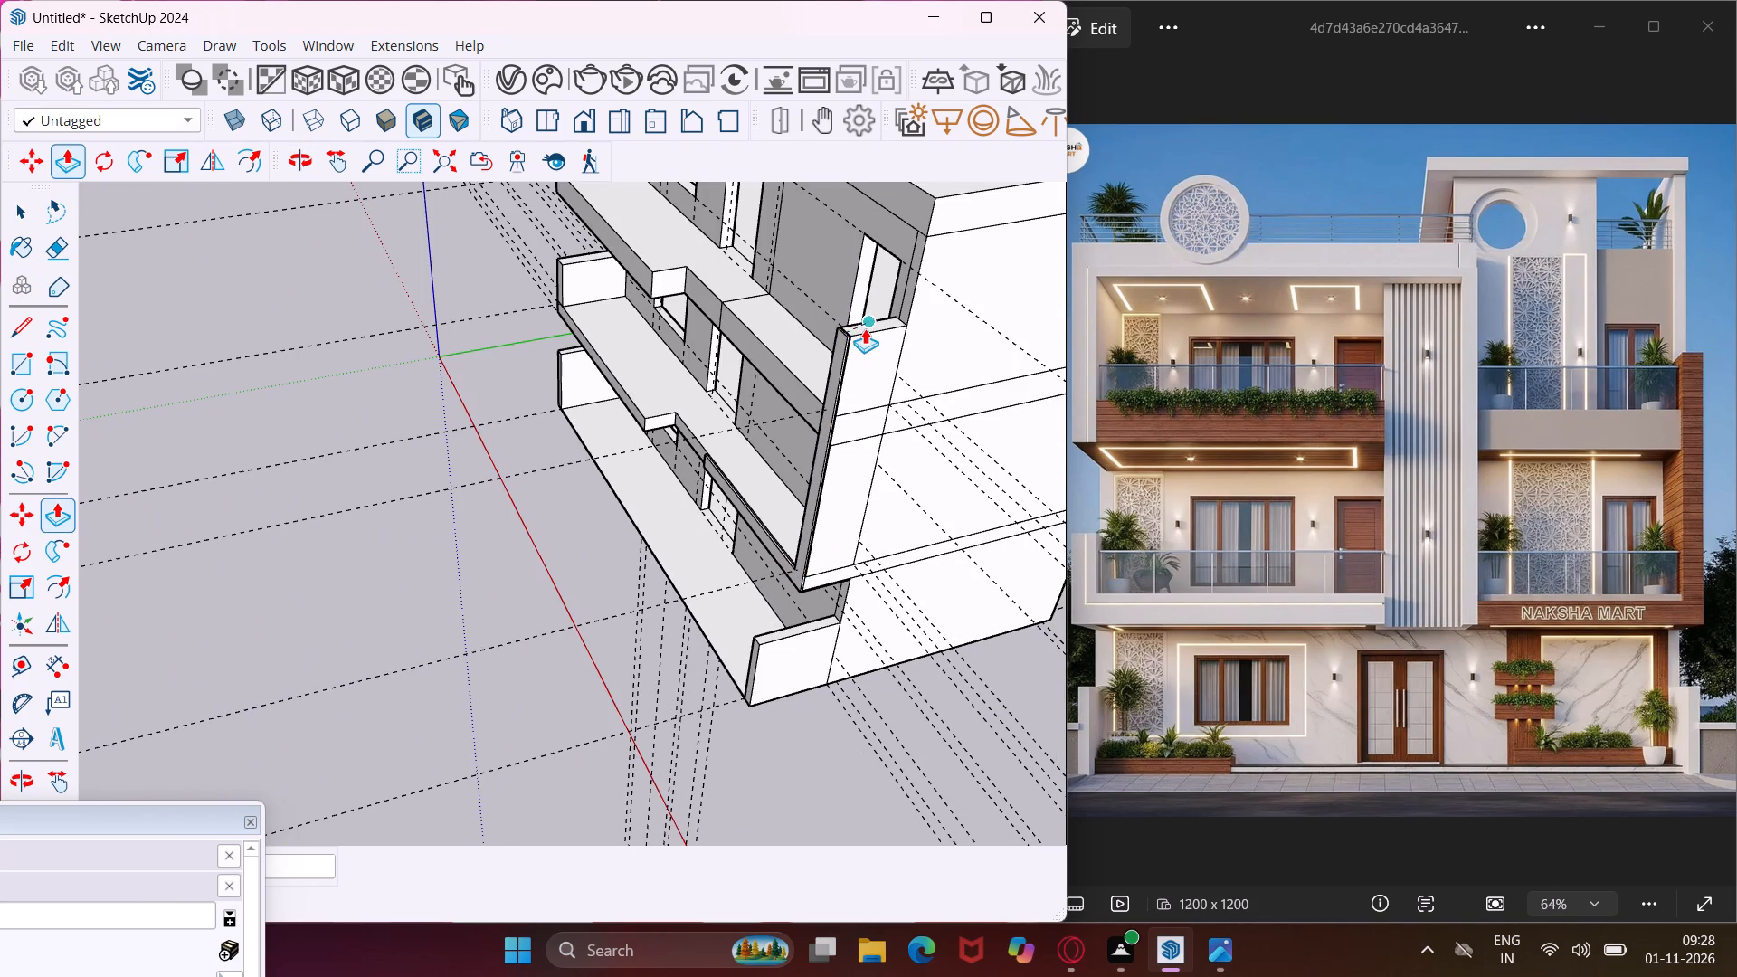
pyautogui.scroll(9, 865, 328)
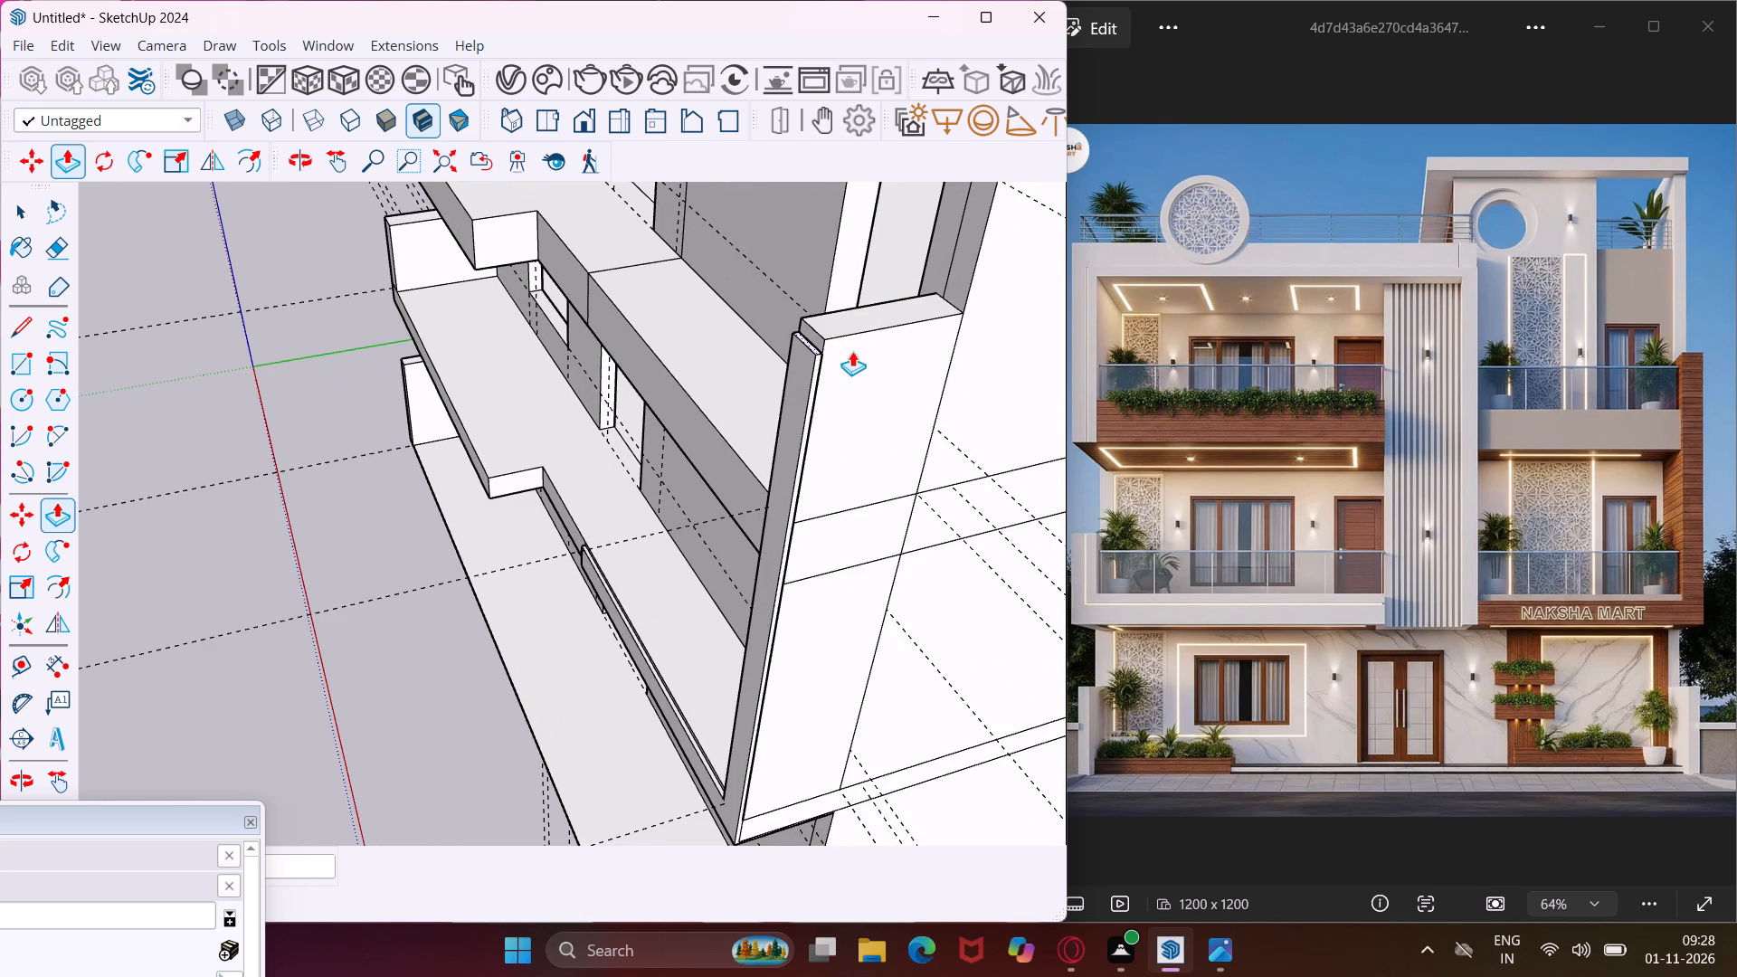
pyautogui.click(851, 341)
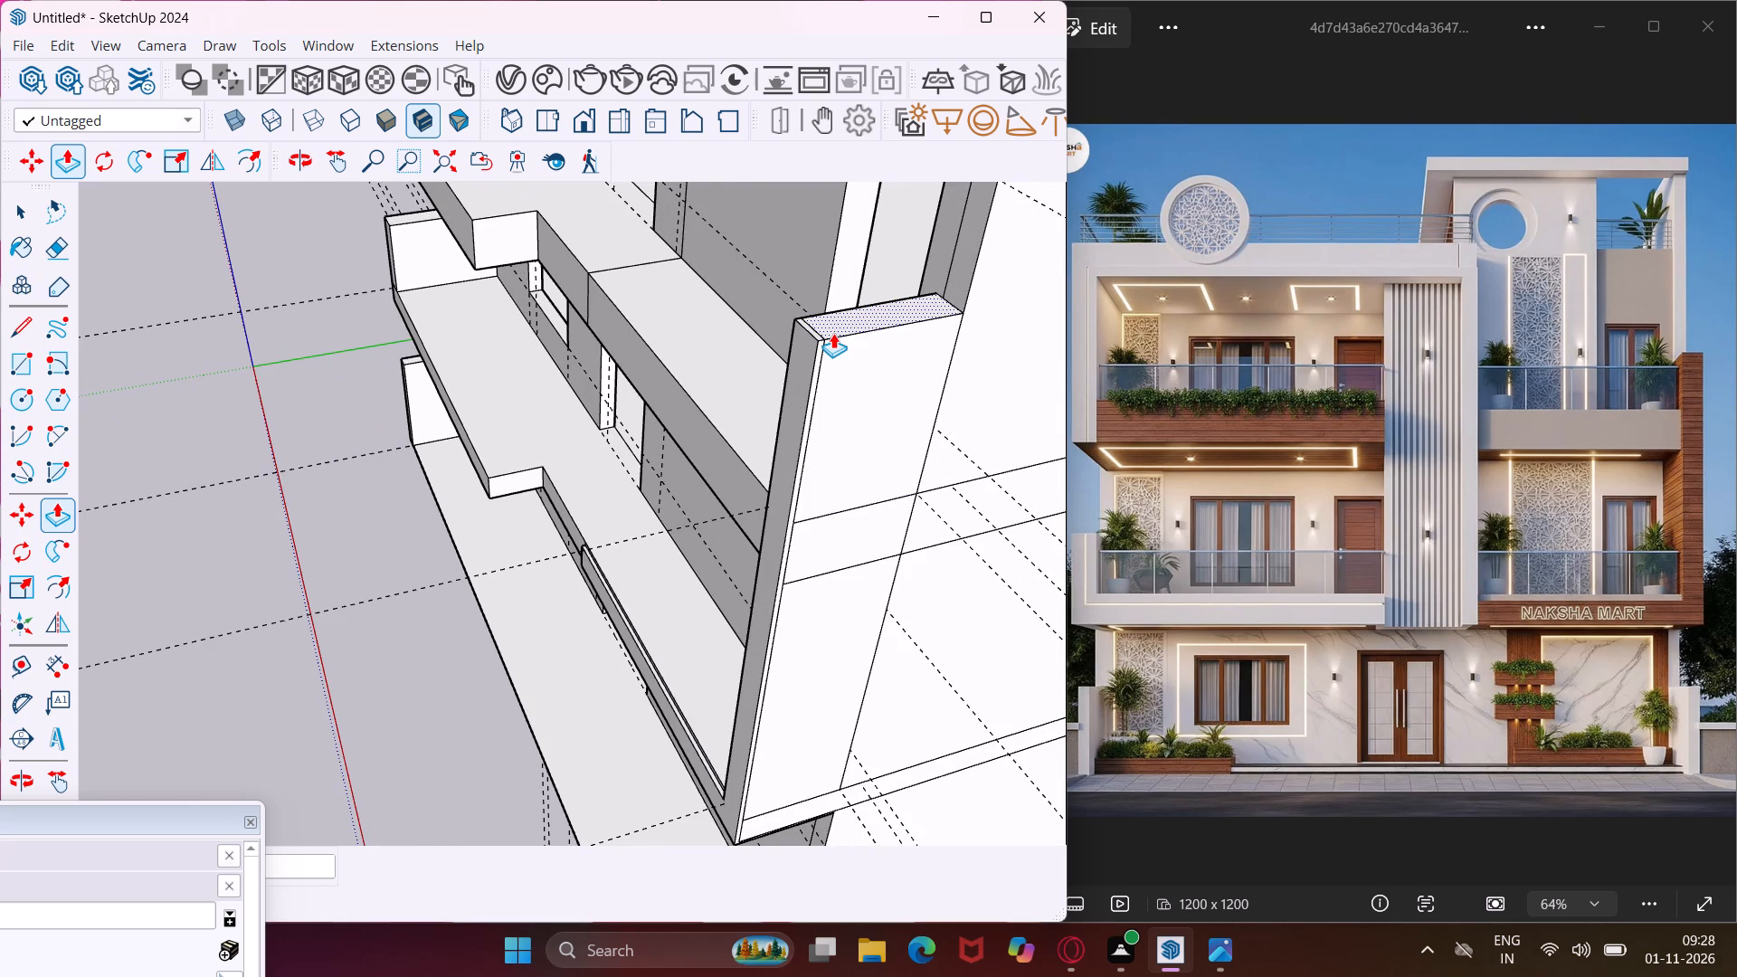
pyautogui.press('Escape')
pyautogui.press('space')
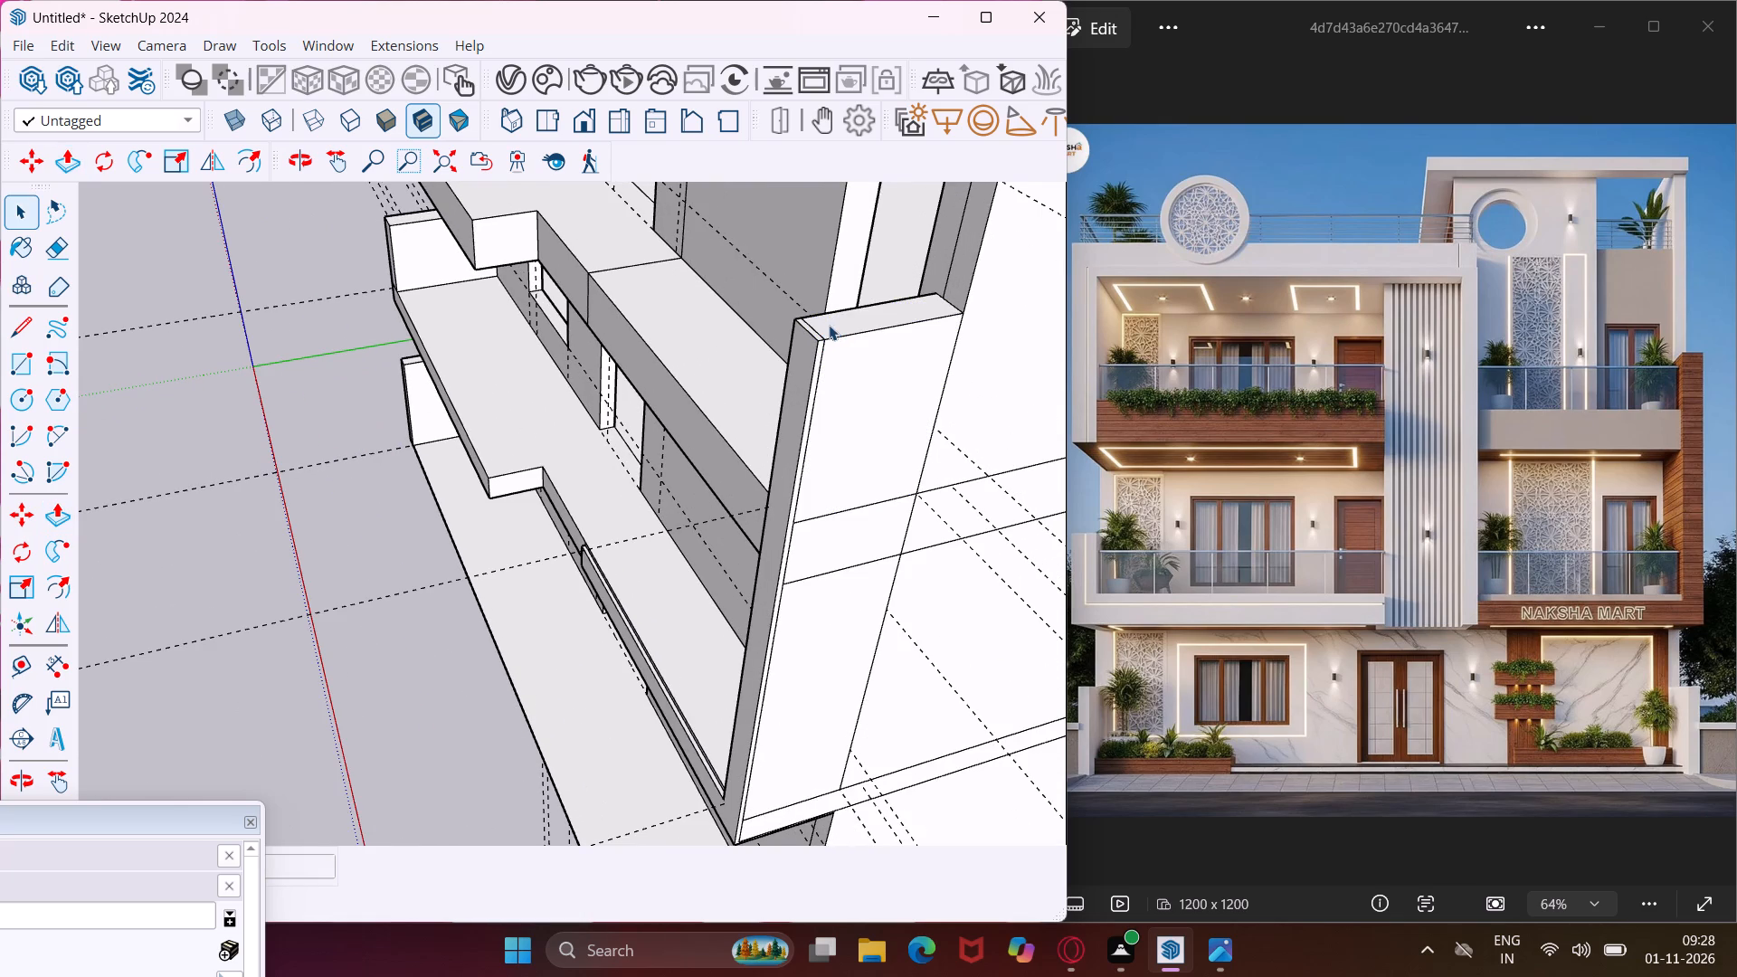
# Delete all construction guides from the model.
pyautogui.moveTo(802, 367); pyautogui.dragTo(1522, 175, button='middle')
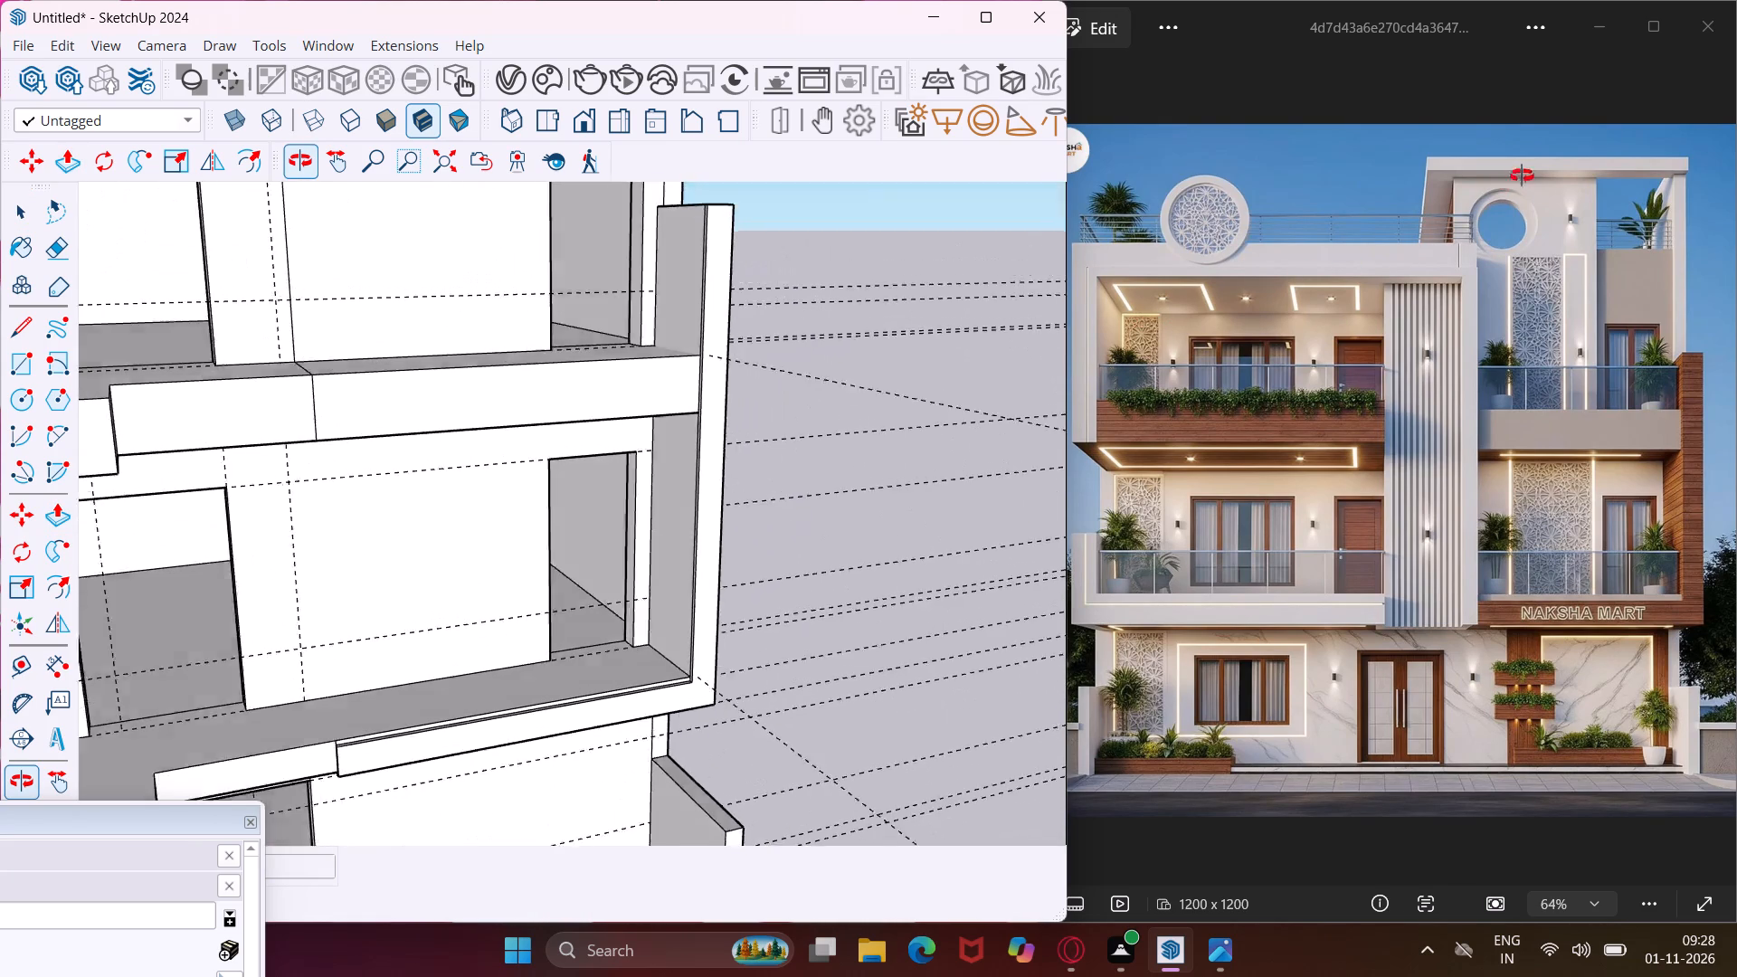
pyautogui.moveTo(1522, 175); pyautogui.dragTo(1546, 159, button='middle')
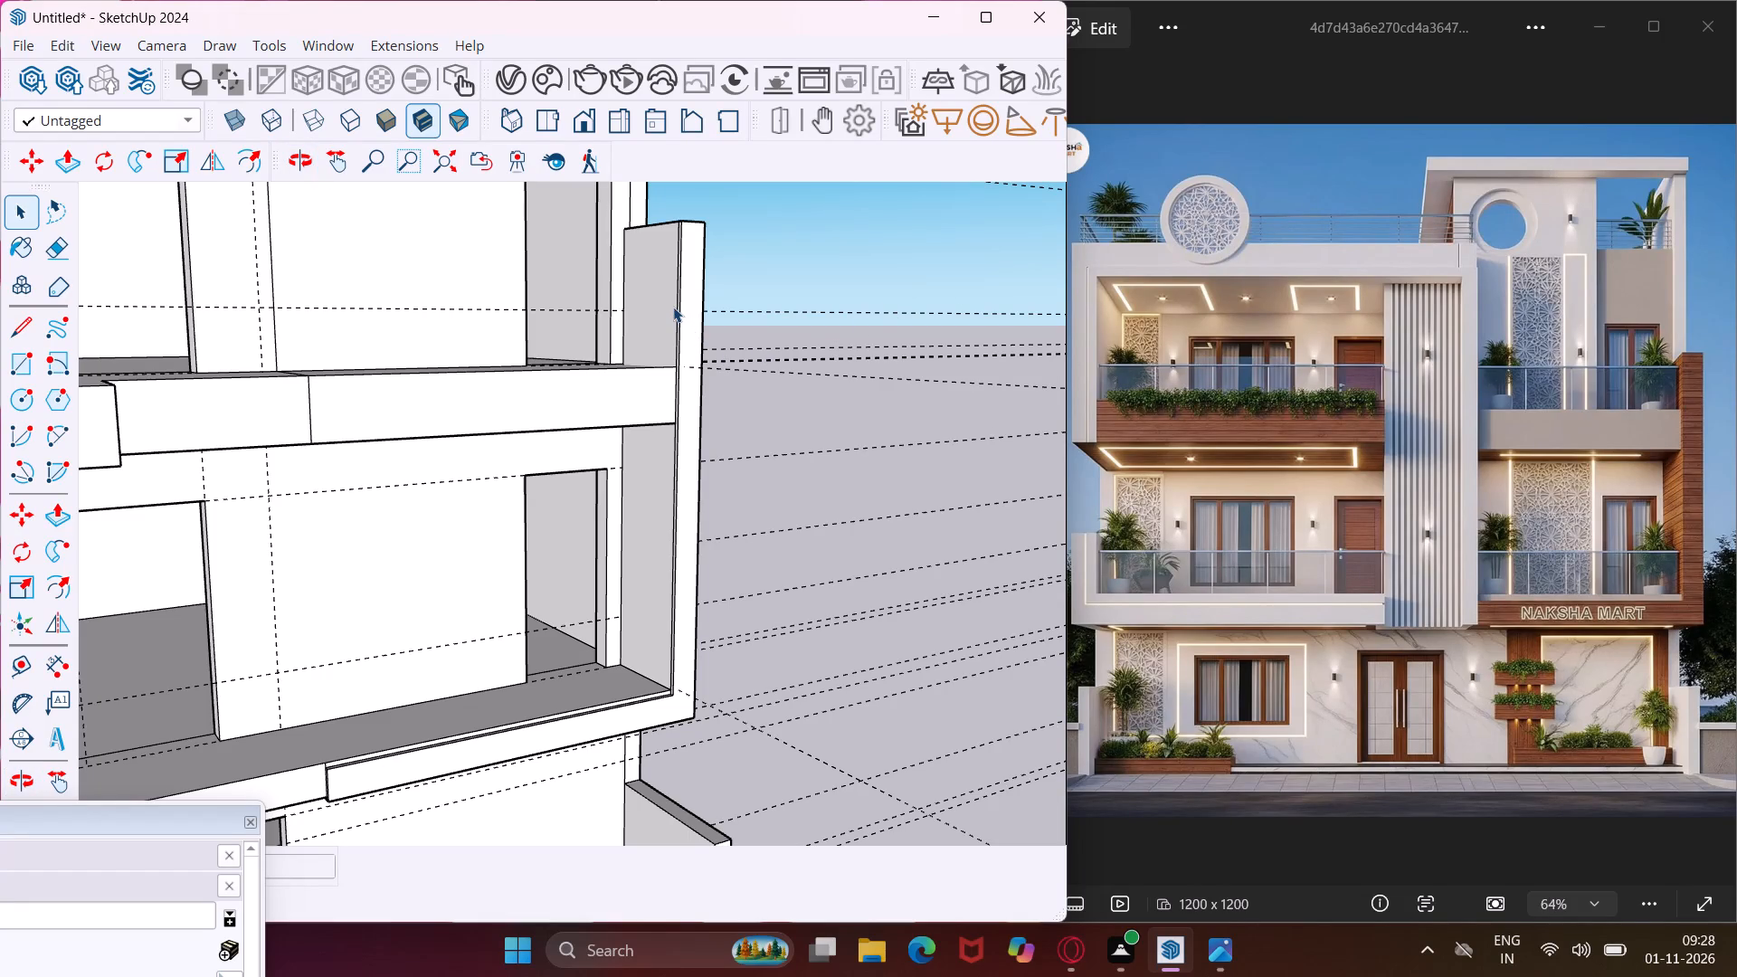
pyautogui.scroll(-5, 673, 307)
pyautogui.scroll(-4, 581, 357)
pyautogui.moveTo(581, 357); pyautogui.dragTo(474, 375, button='middle')
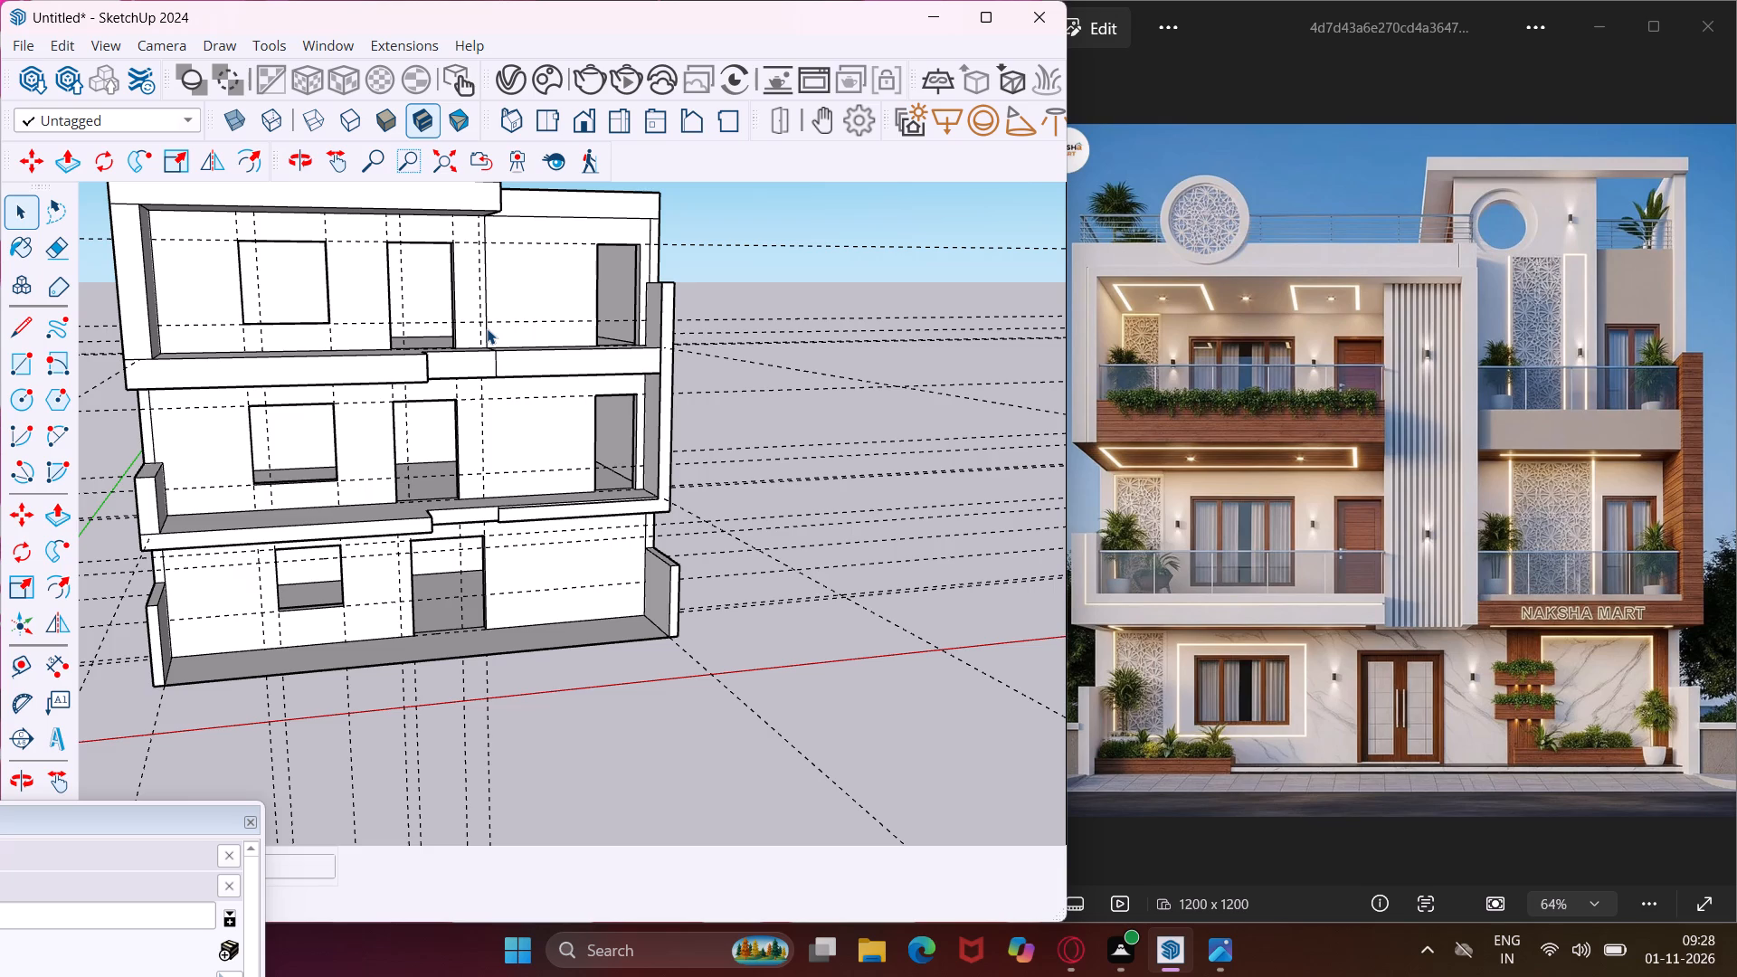
pyautogui.scroll(-4, 487, 328)
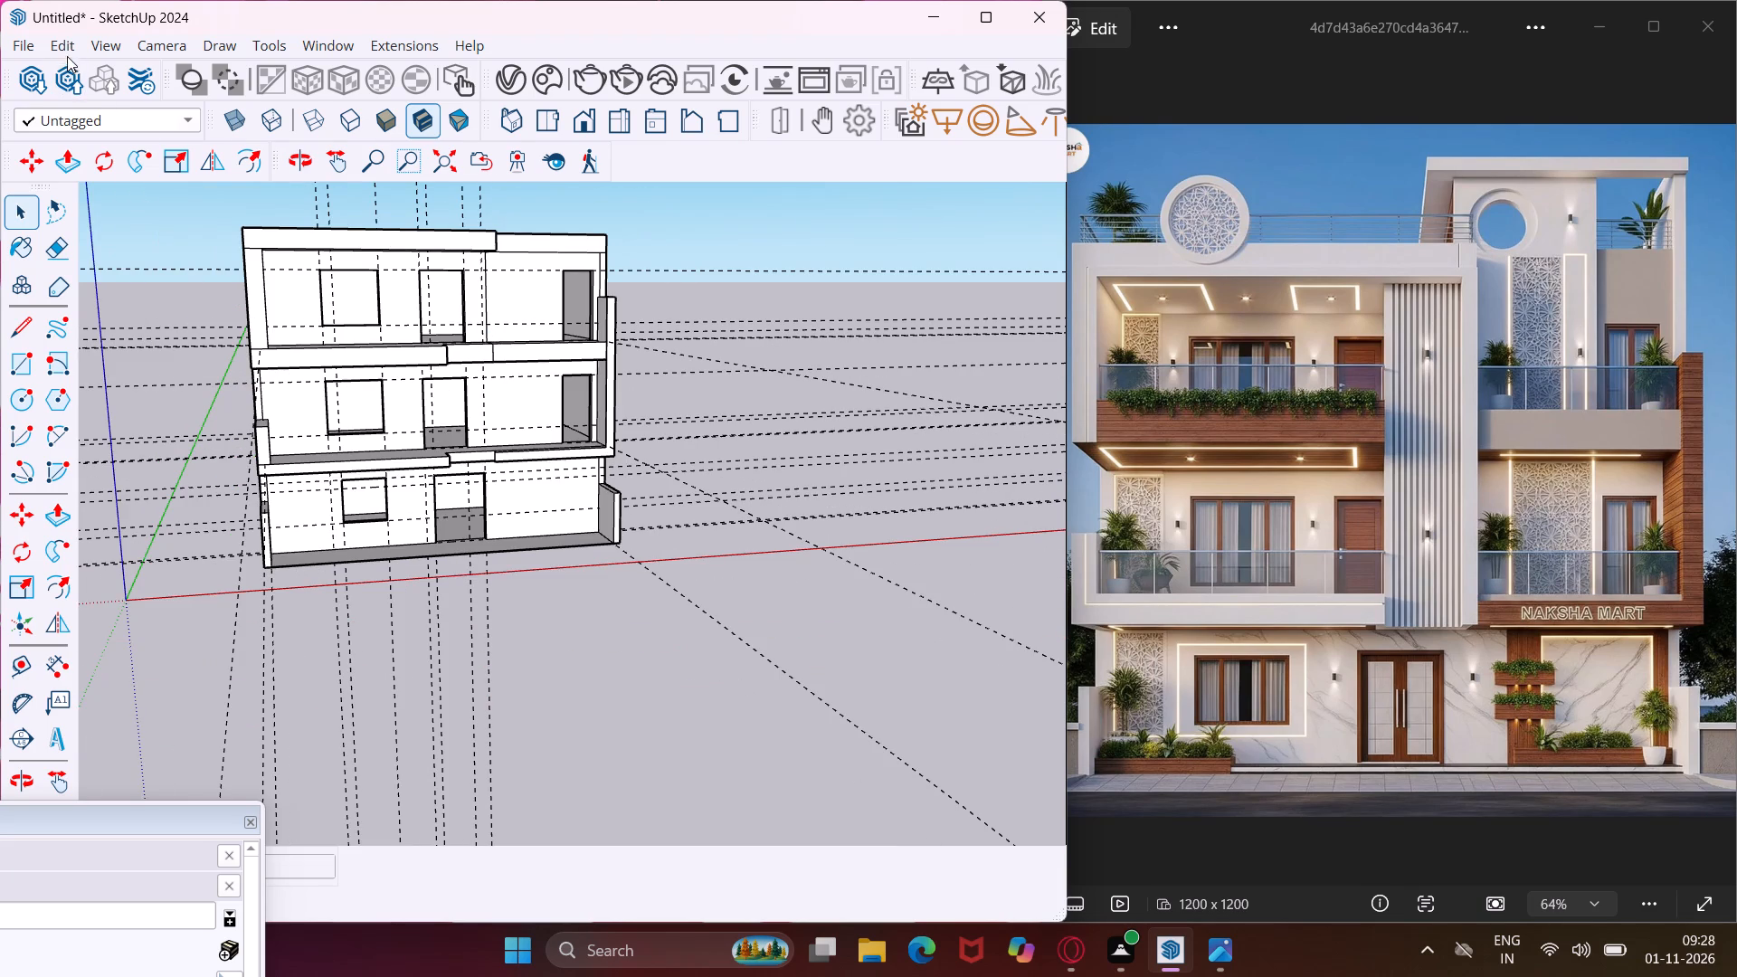
pyautogui.click(62, 50)
pyautogui.click(171, 271)
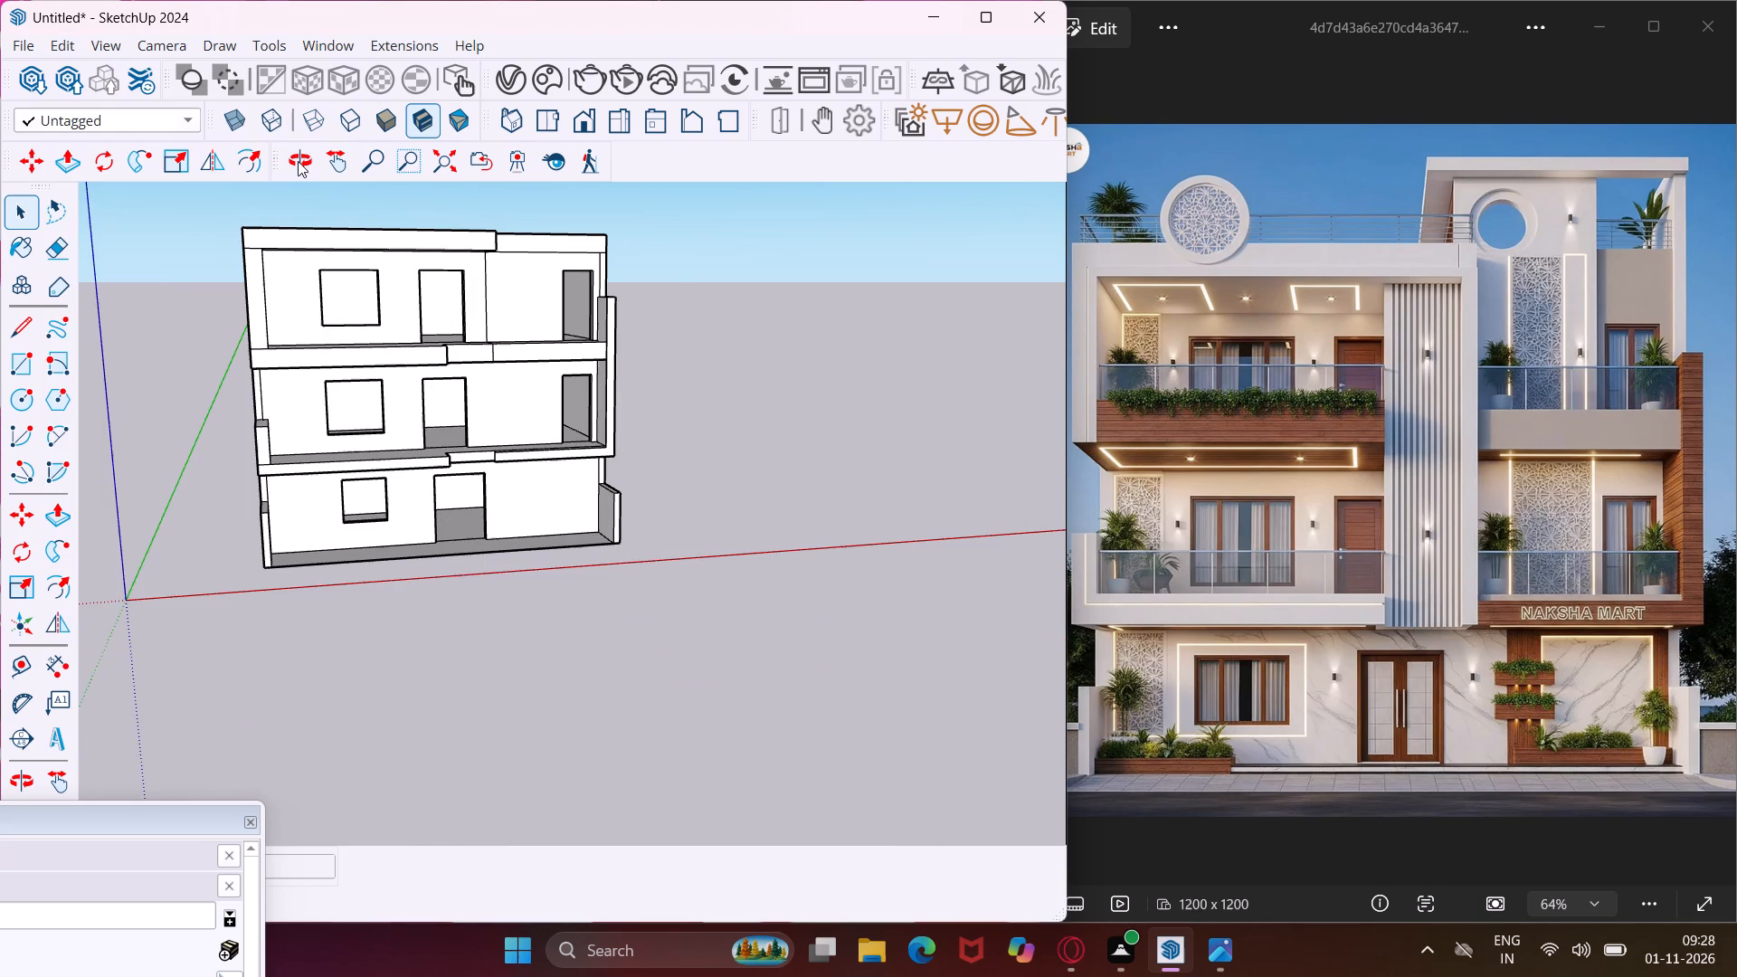
# Draw a narrow rectangle on the projecting roof slab's underside at its stepped end, from the outer front corner back to the front wall.
pyautogui.click(346, 154)
pyautogui.moveTo(426, 289); pyautogui.dragTo(490, 425)
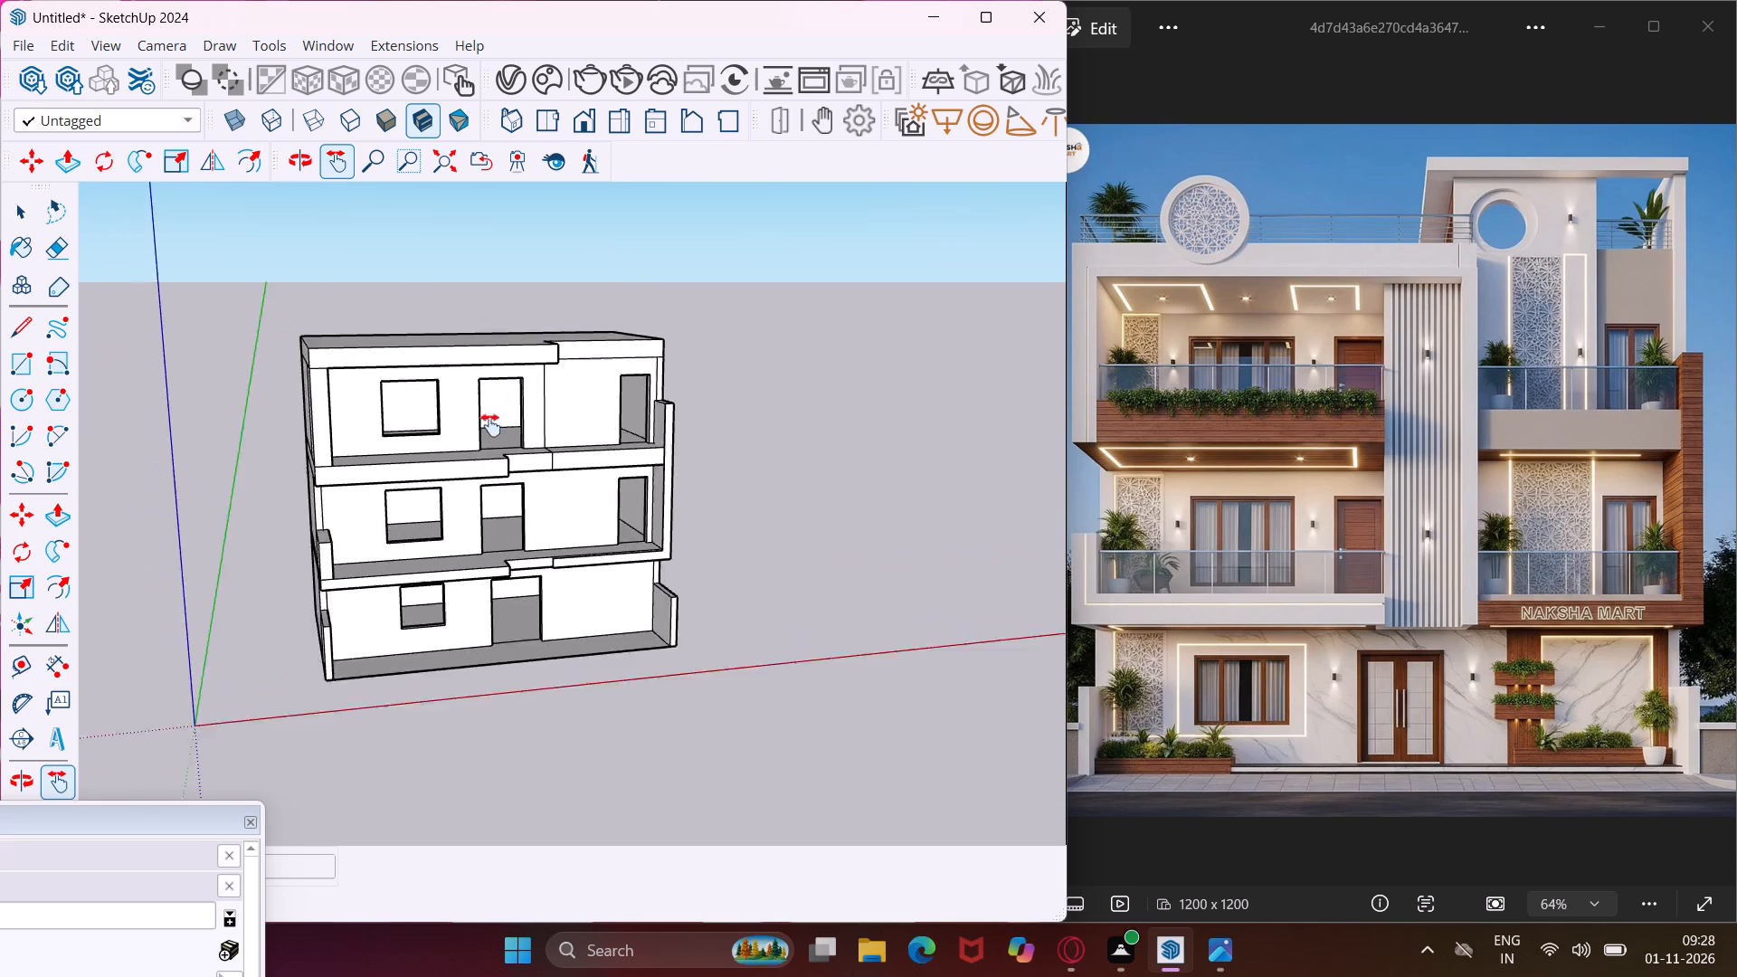
pyautogui.moveTo(490, 425); pyautogui.dragTo(510, 479)
pyautogui.scroll(4, 565, 546)
pyautogui.moveTo(565, 545); pyautogui.dragTo(565, 479, button='middle')
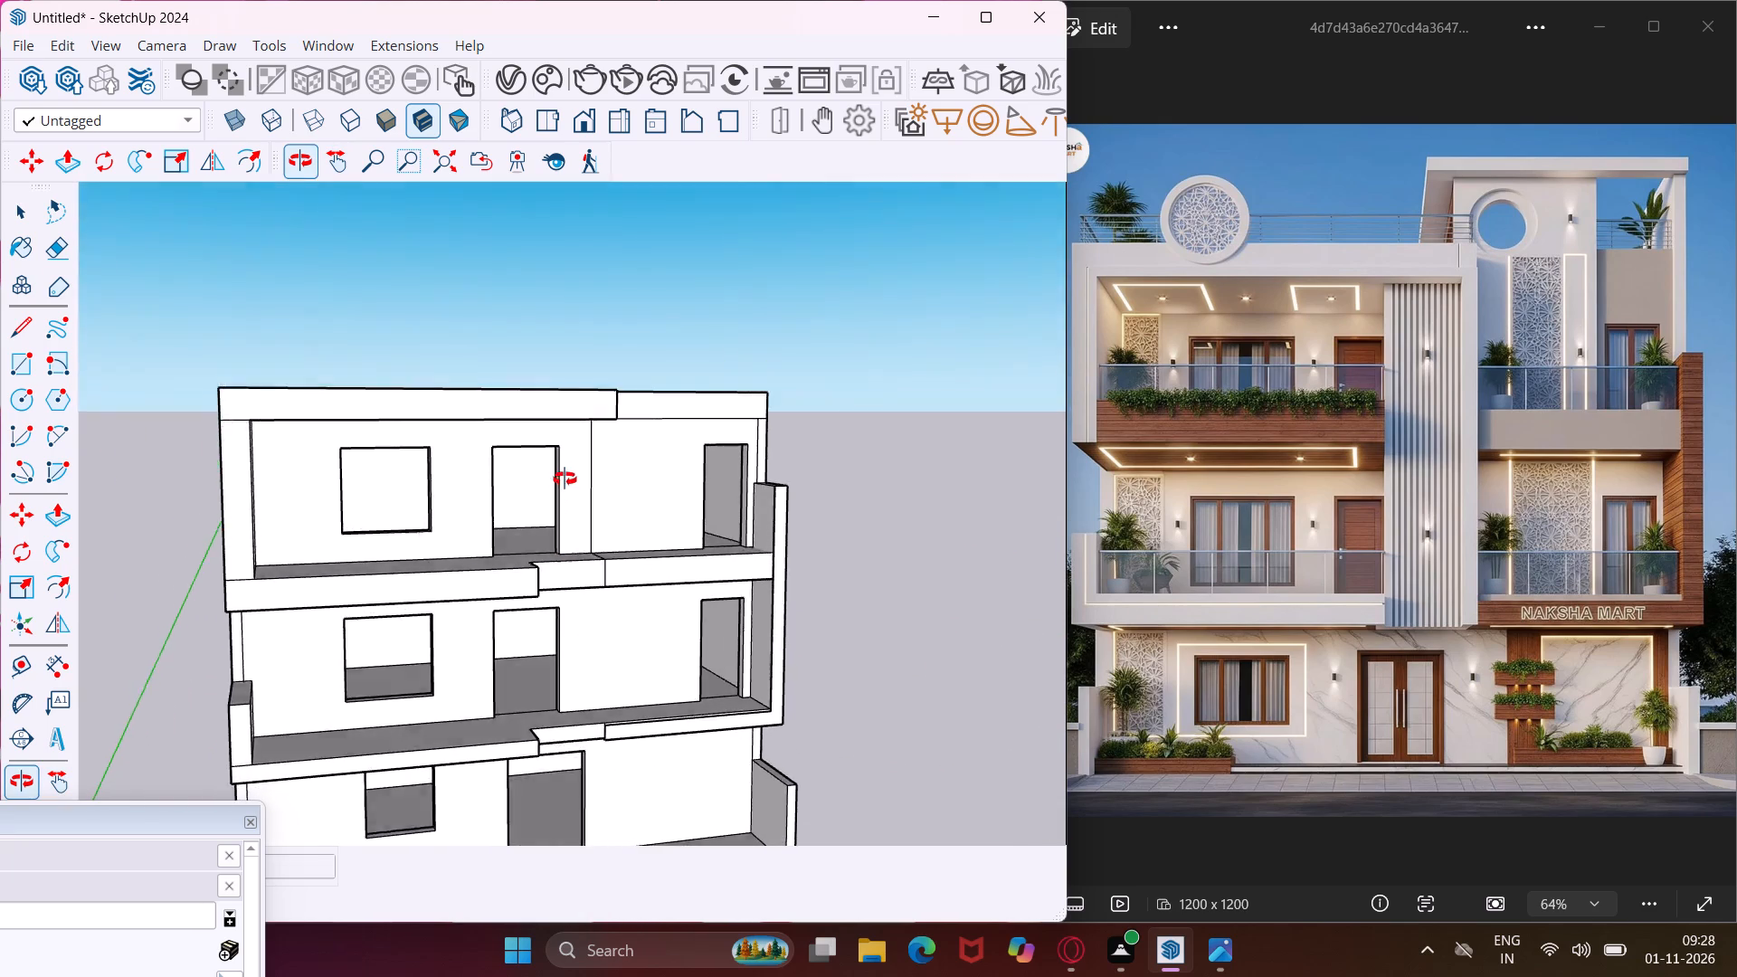
pyautogui.moveTo(565, 479); pyautogui.dragTo(585, 317, button='middle')
pyautogui.press('Escape')
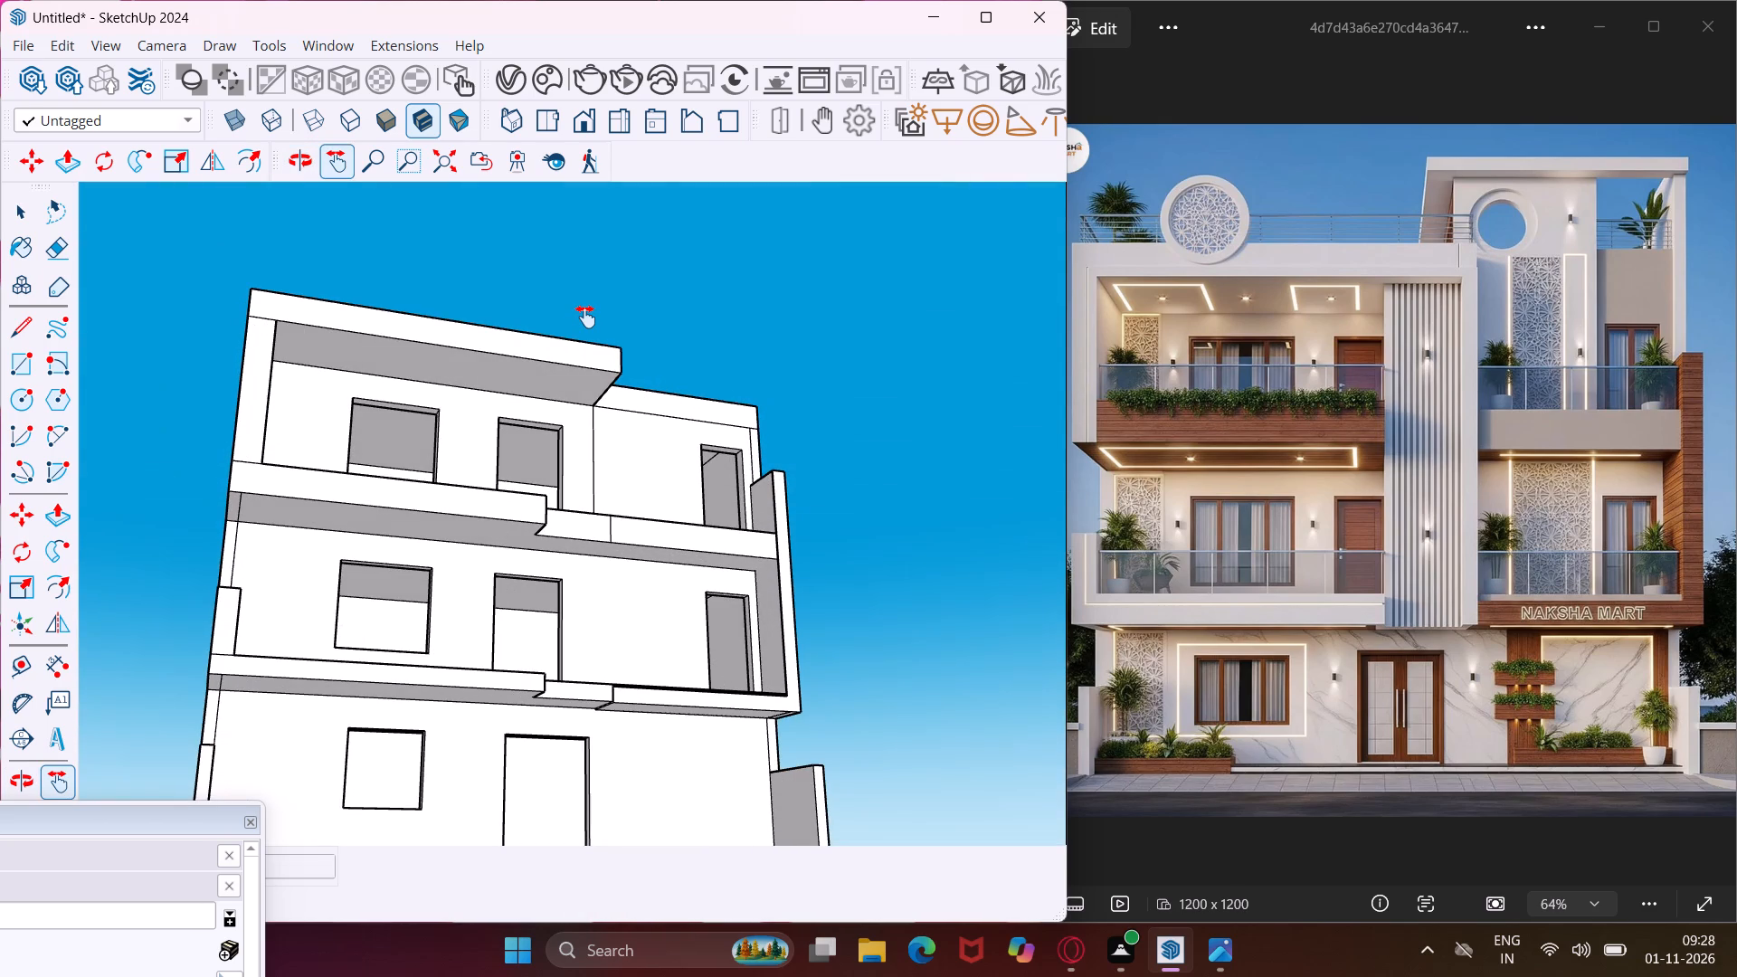
pyautogui.press('space')
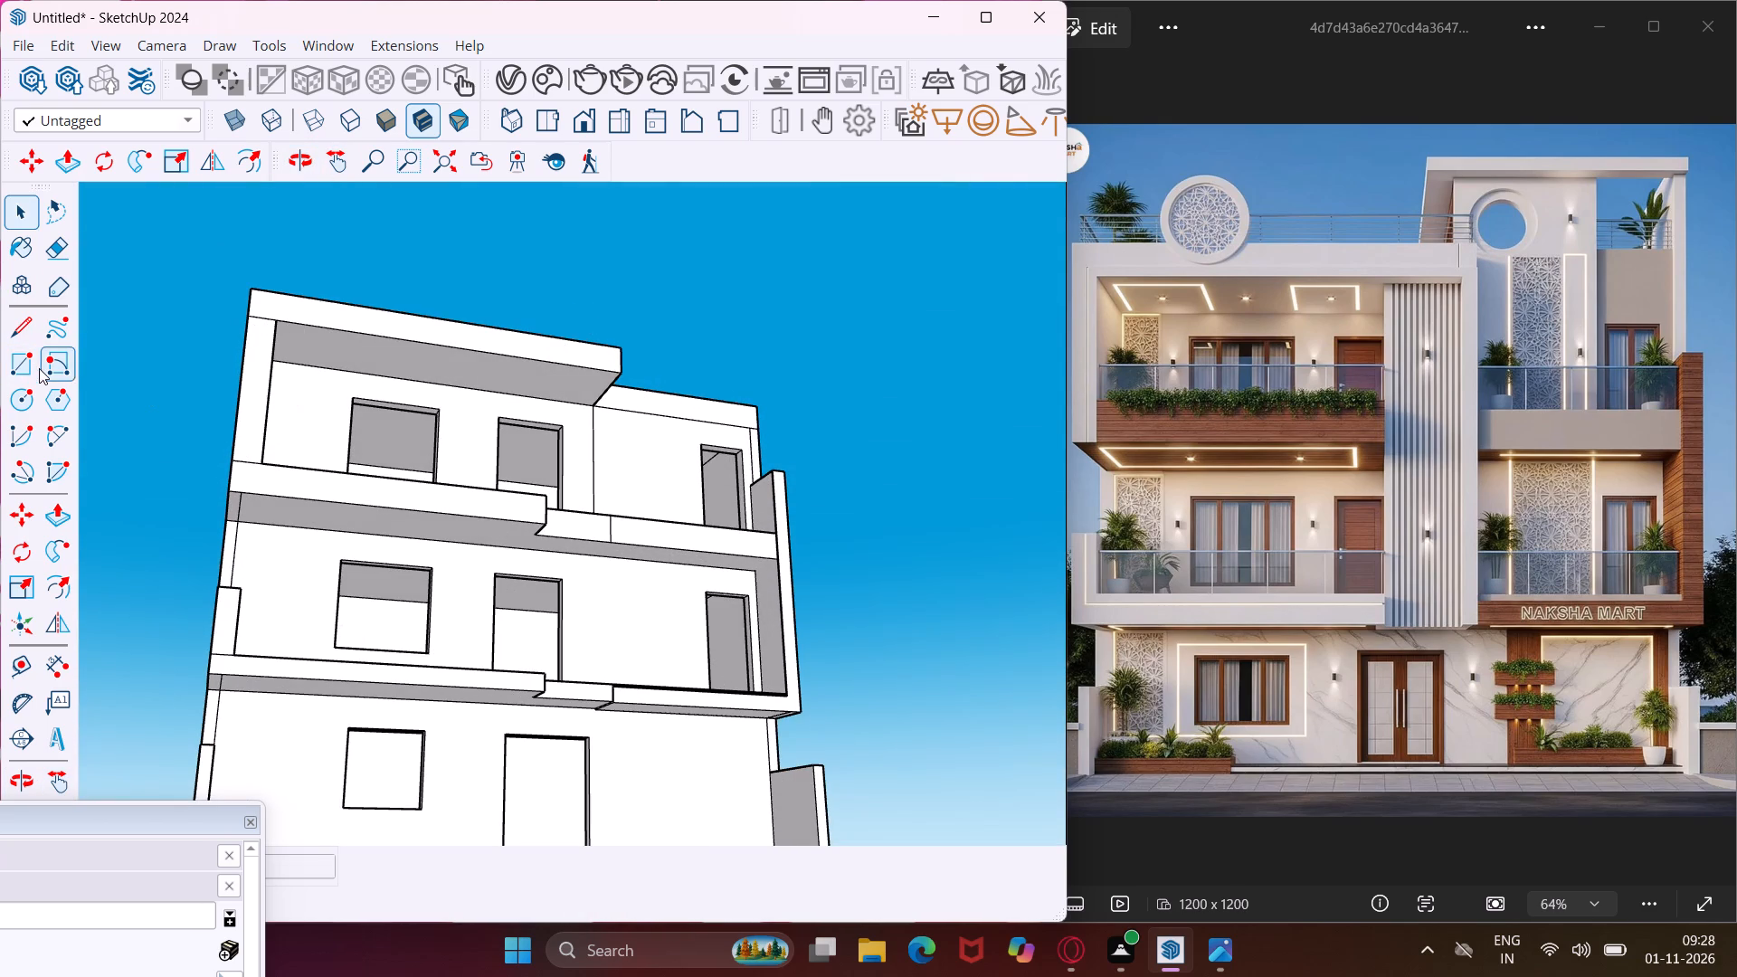
pyautogui.click(22, 368)
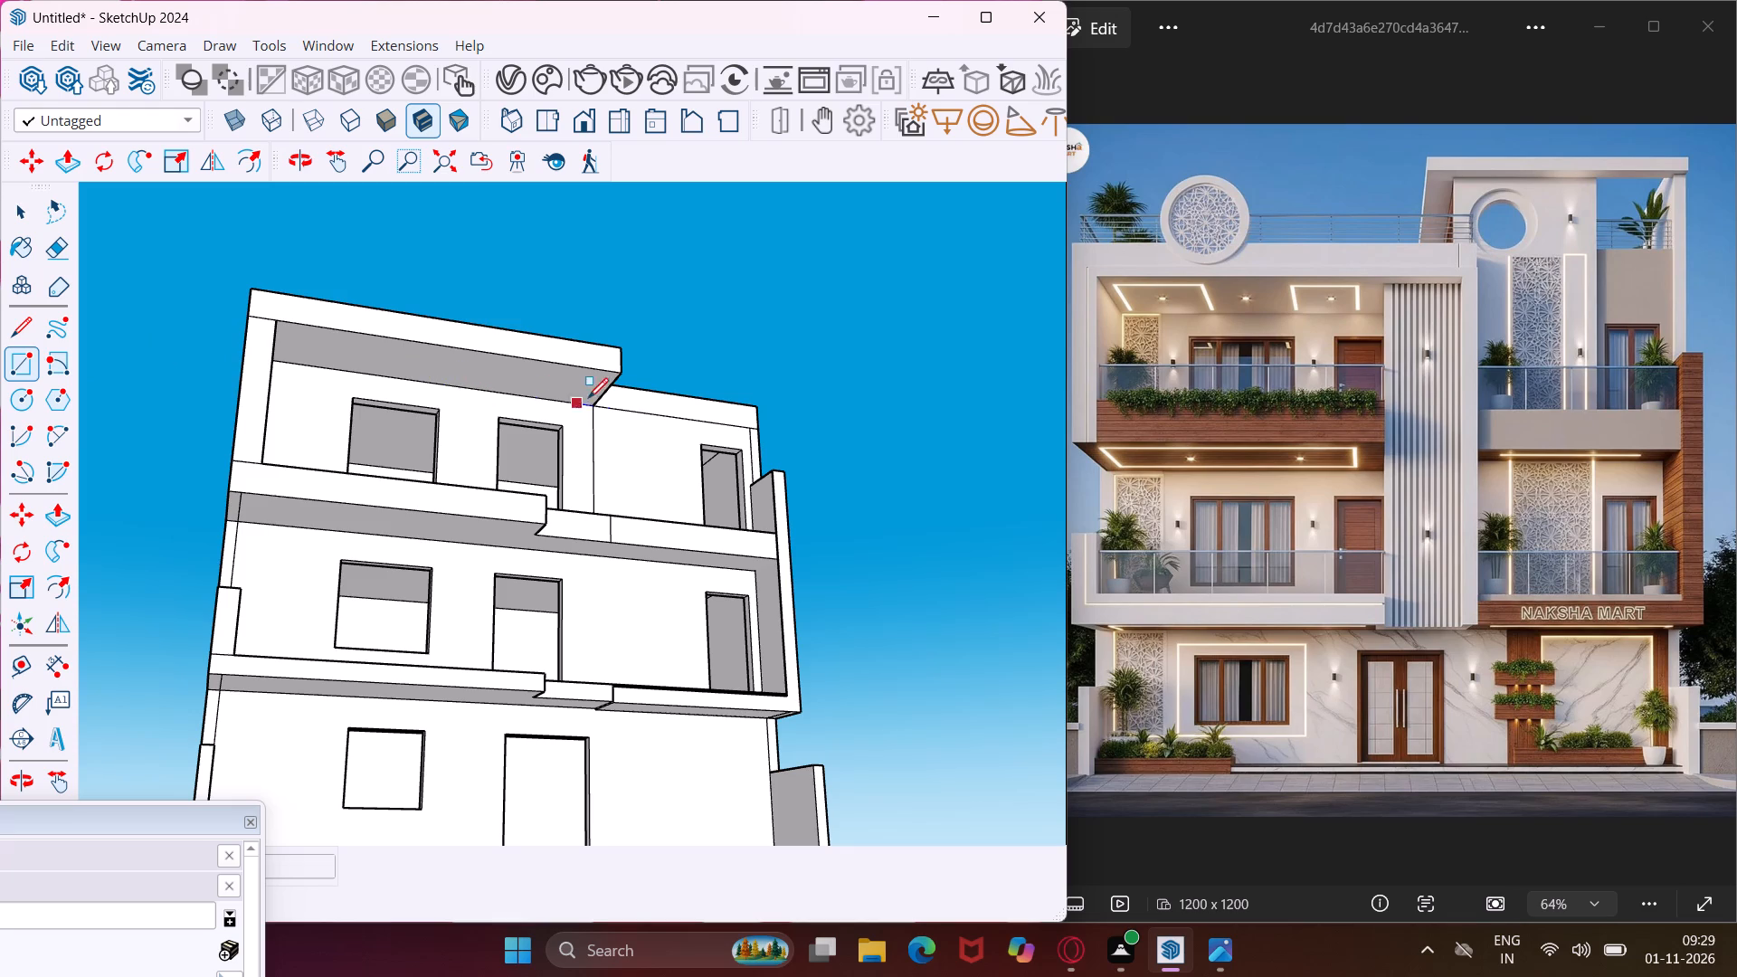
pyautogui.scroll(4, 621, 395)
pyautogui.moveTo(621, 395); pyautogui.dragTo(613, 360, button='middle')
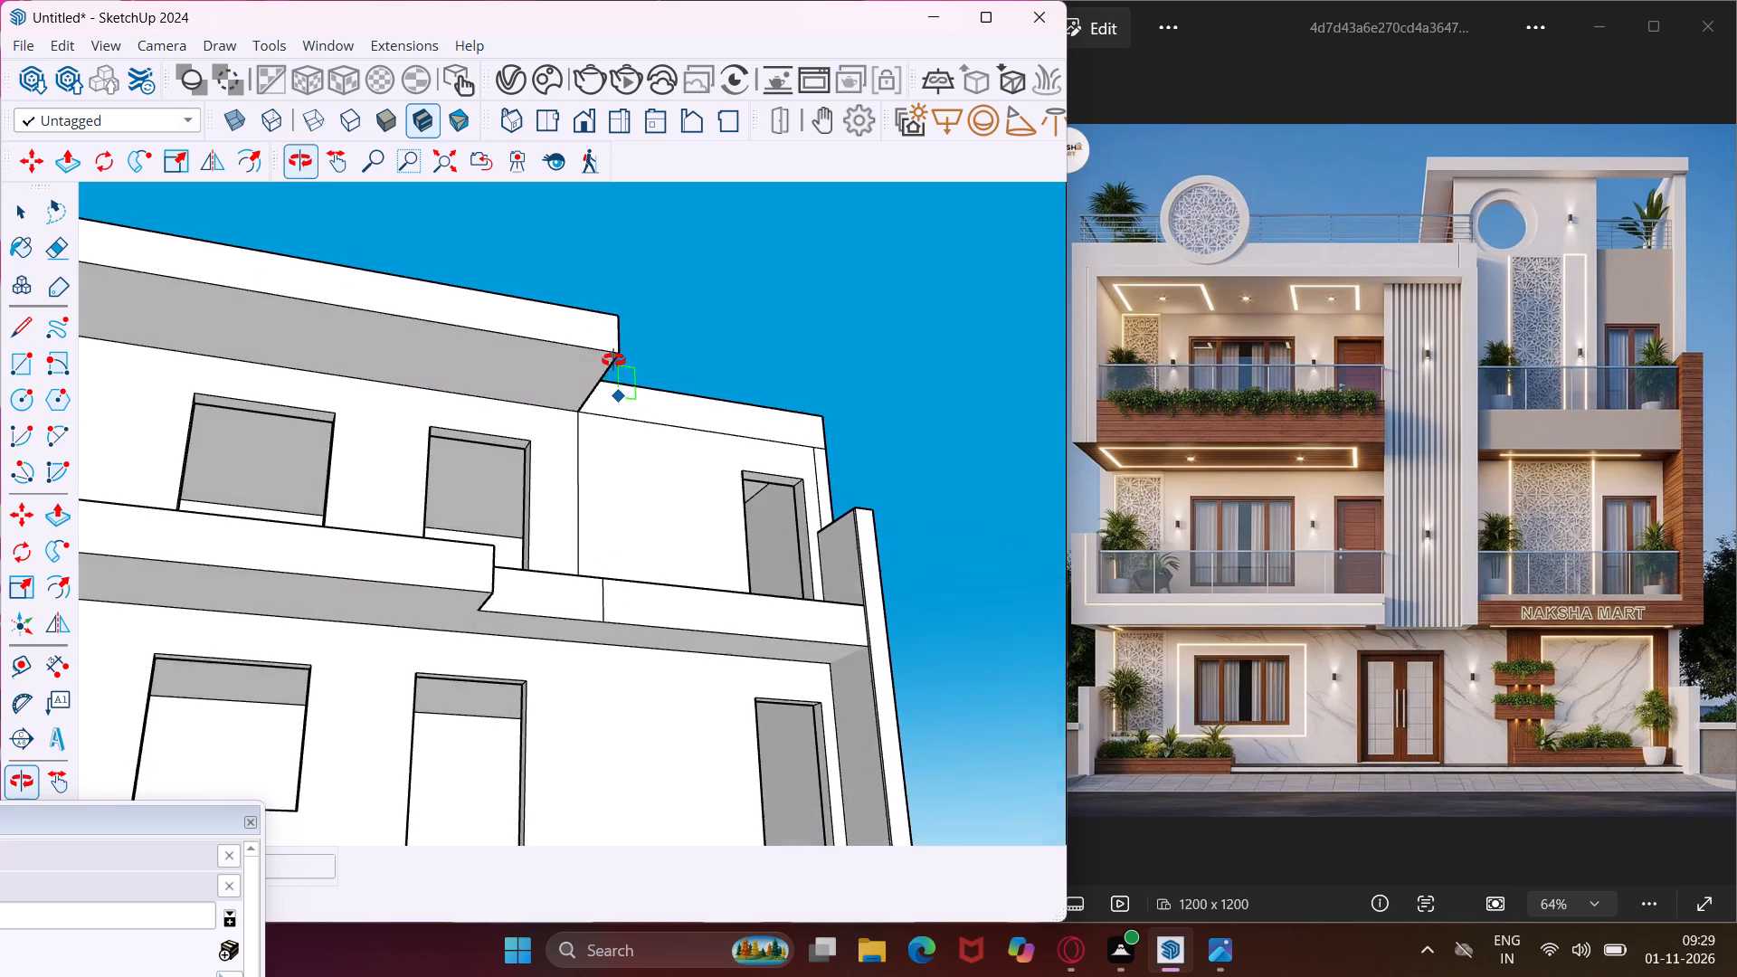
pyautogui.moveTo(613, 360); pyautogui.dragTo(603, 330, button='middle')
pyautogui.scroll(3, 610, 345)
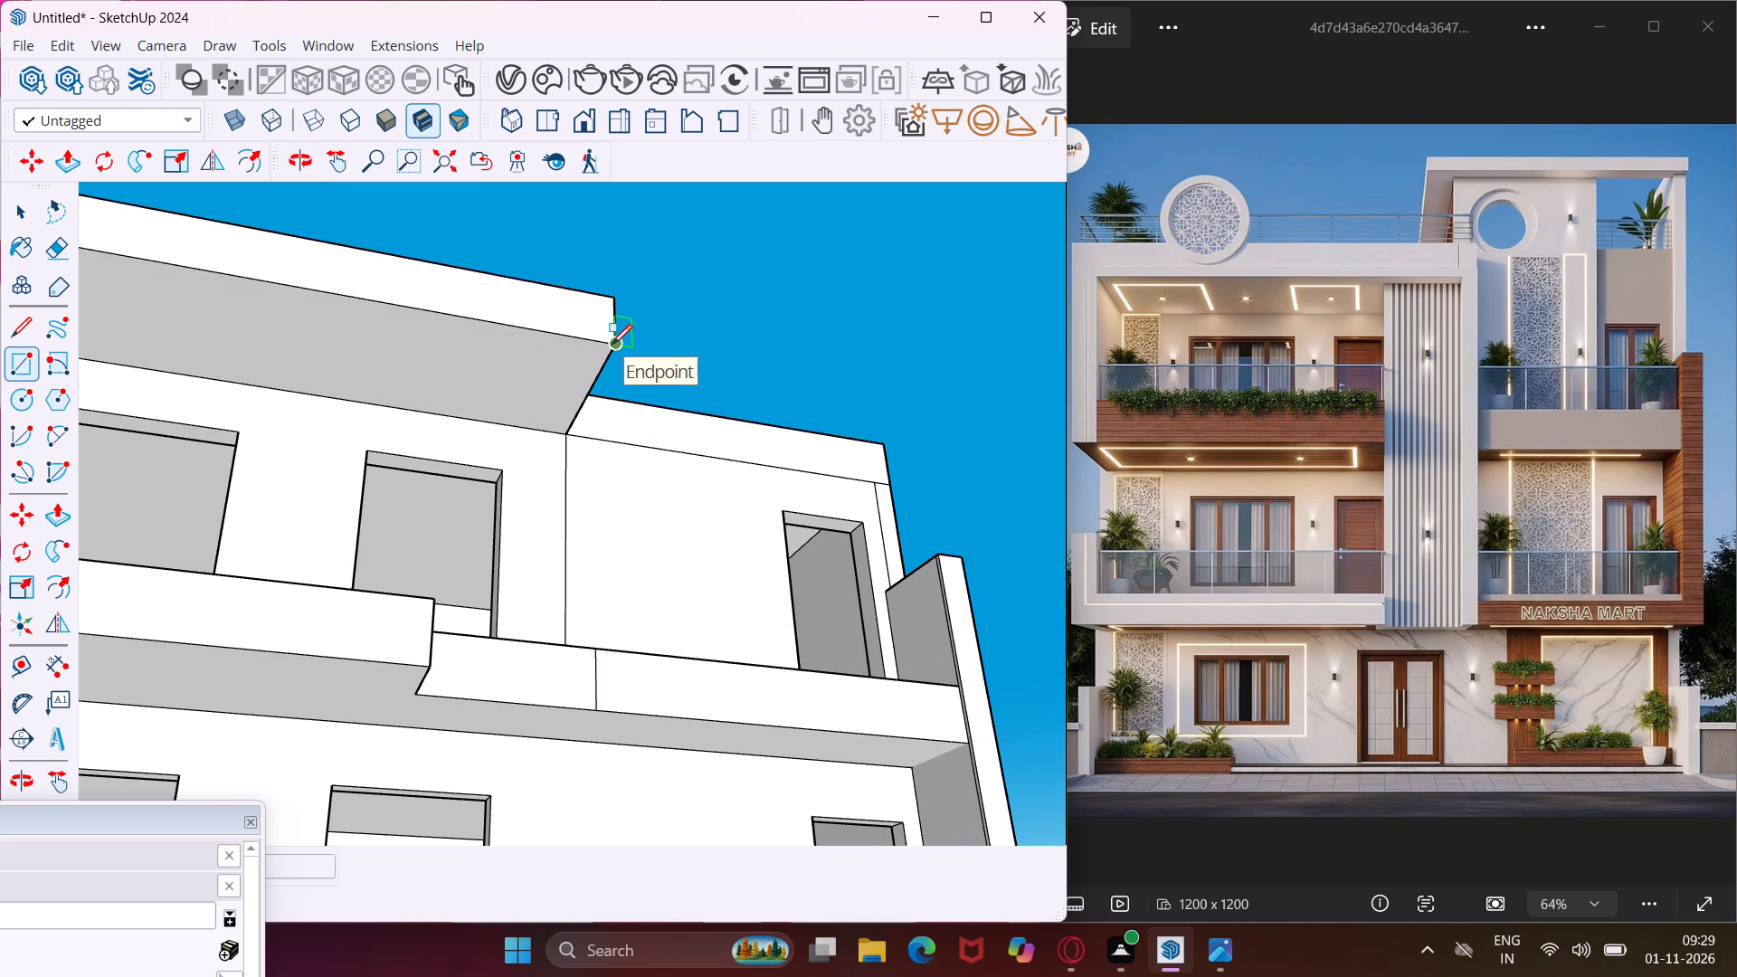
pyautogui.click(618, 346)
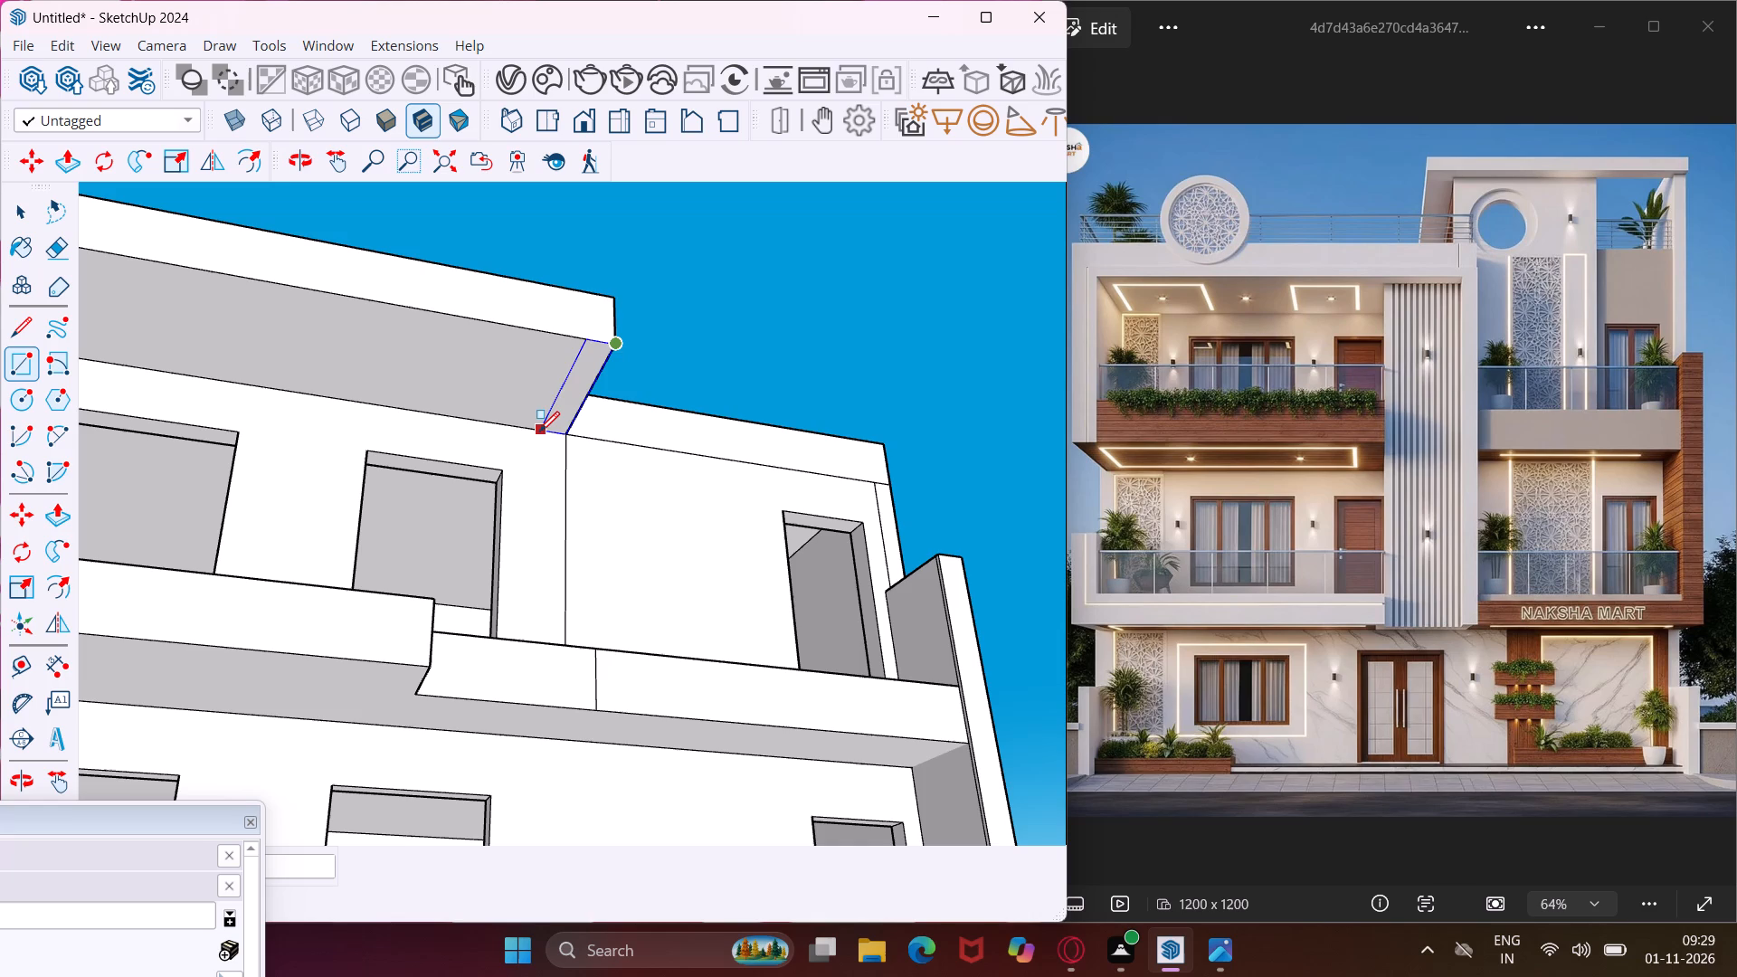
pyautogui.click(535, 430)
pyautogui.press('Escape')
pyautogui.press('space')
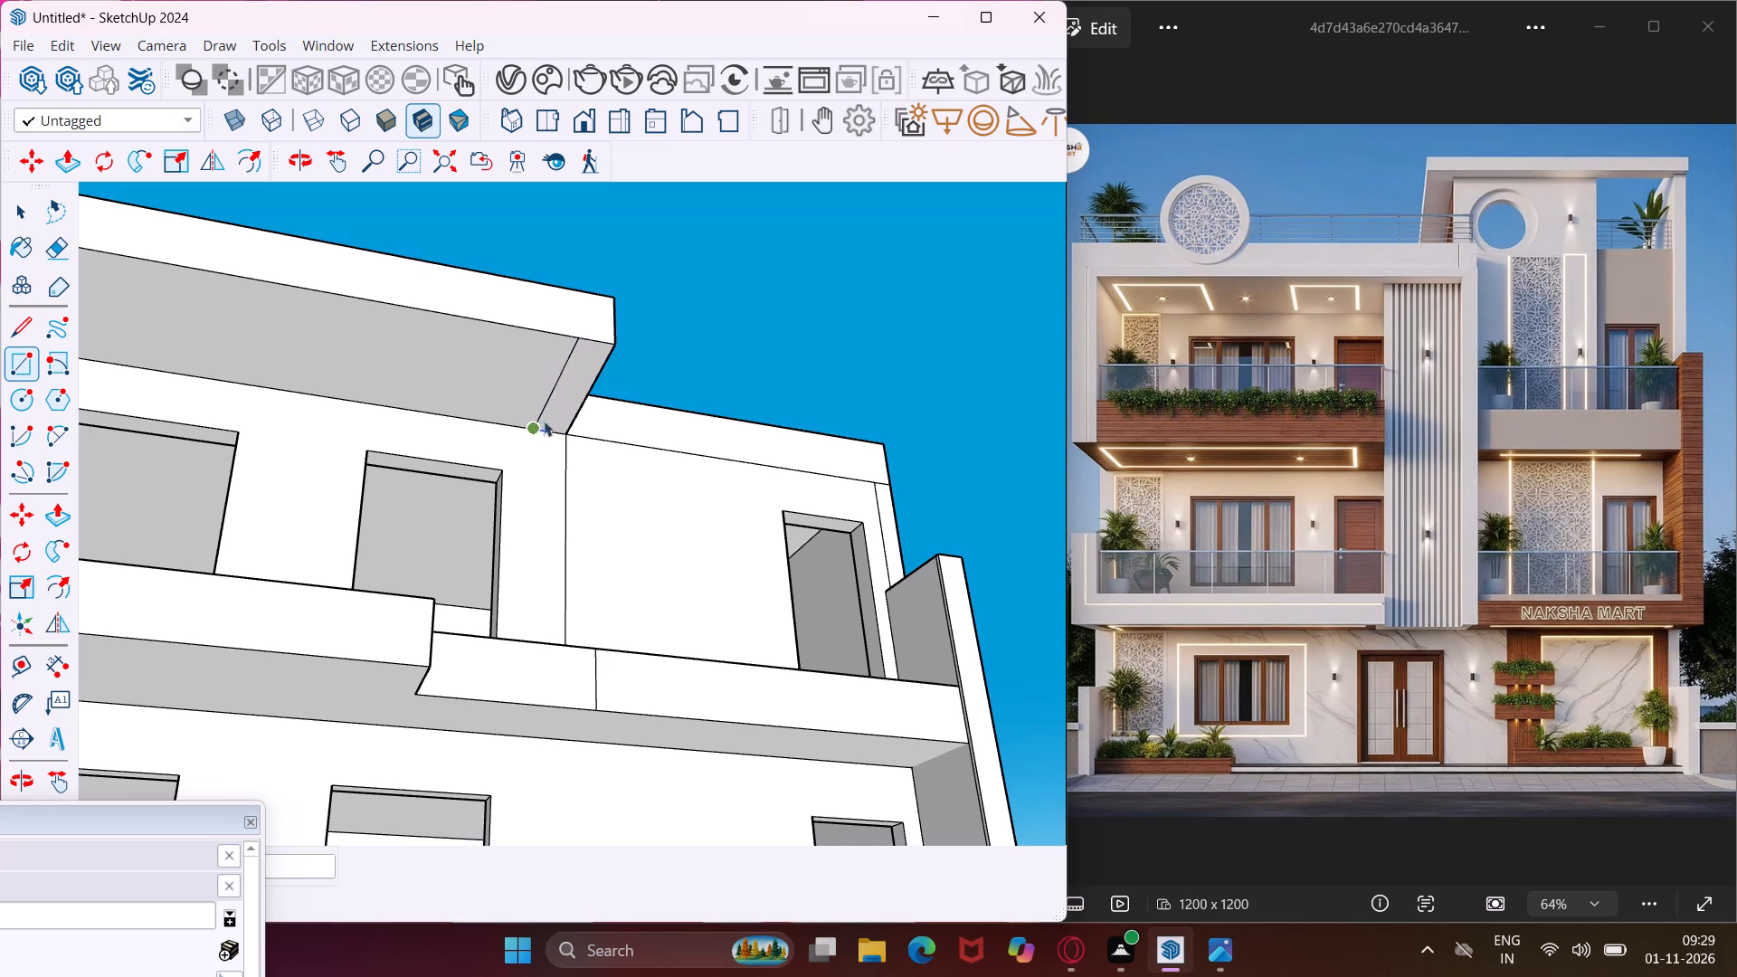
# Push/Pull the narrow rectangle down from the roof slab to the lower balcony band, forming a full-height vertical fin wall.
pyautogui.click(563, 391)
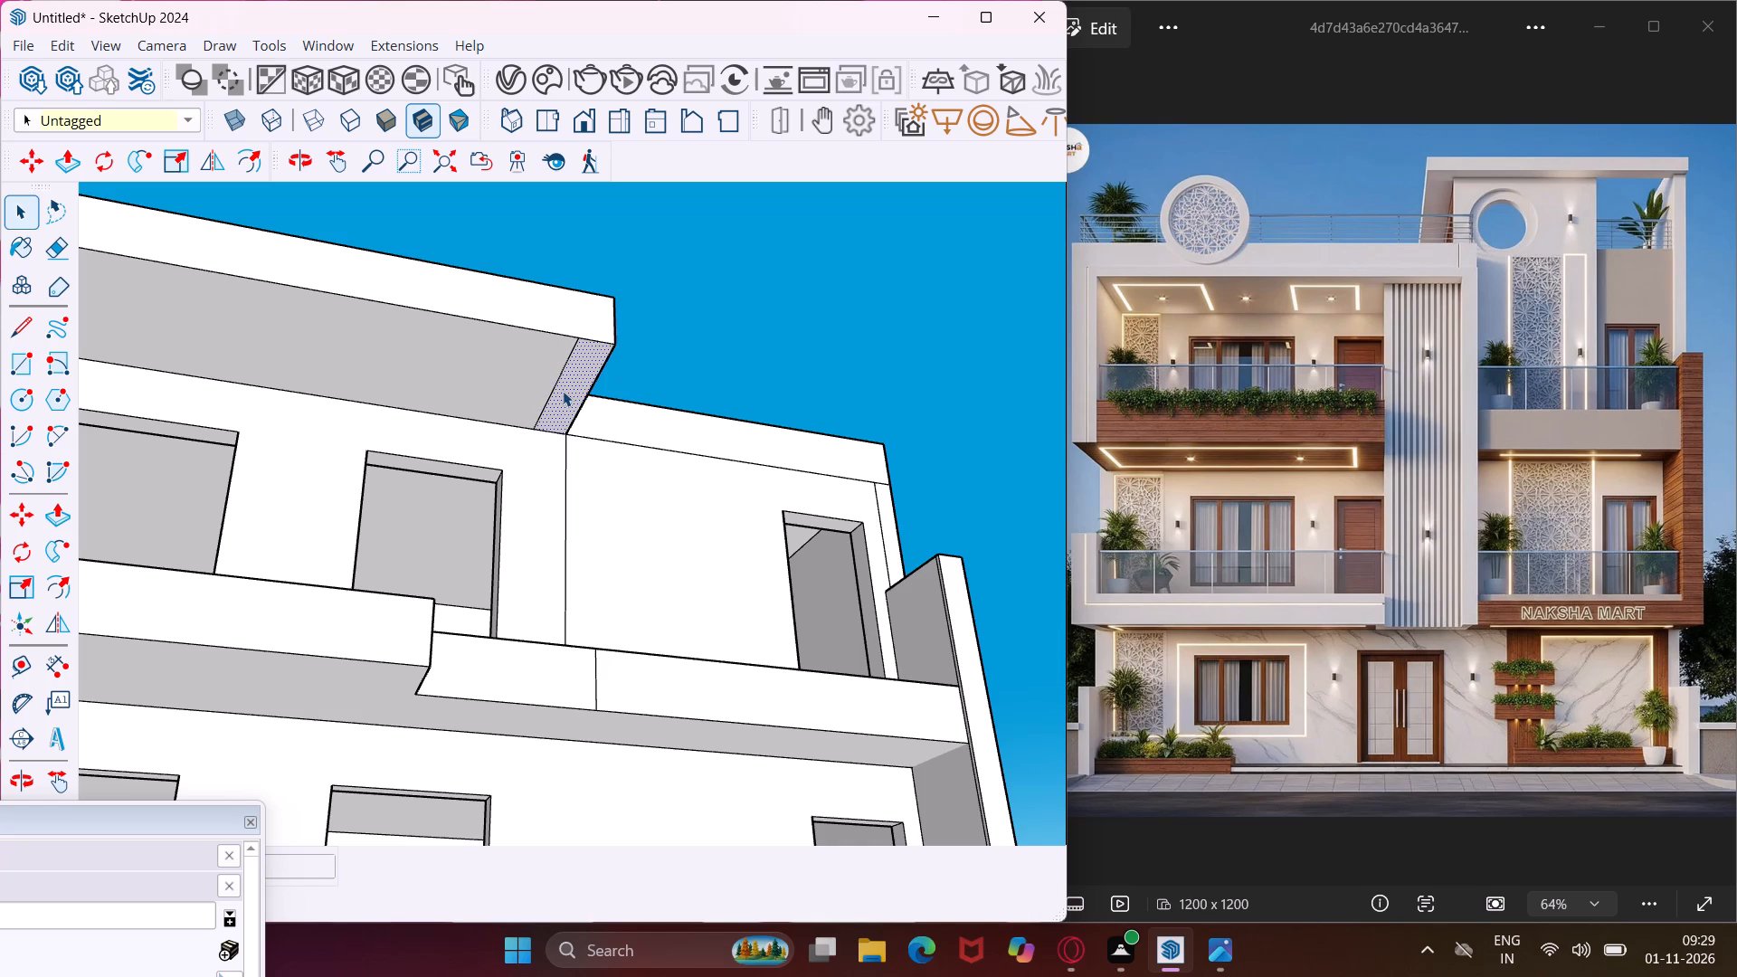
pyautogui.press('p')
pyautogui.click(563, 391)
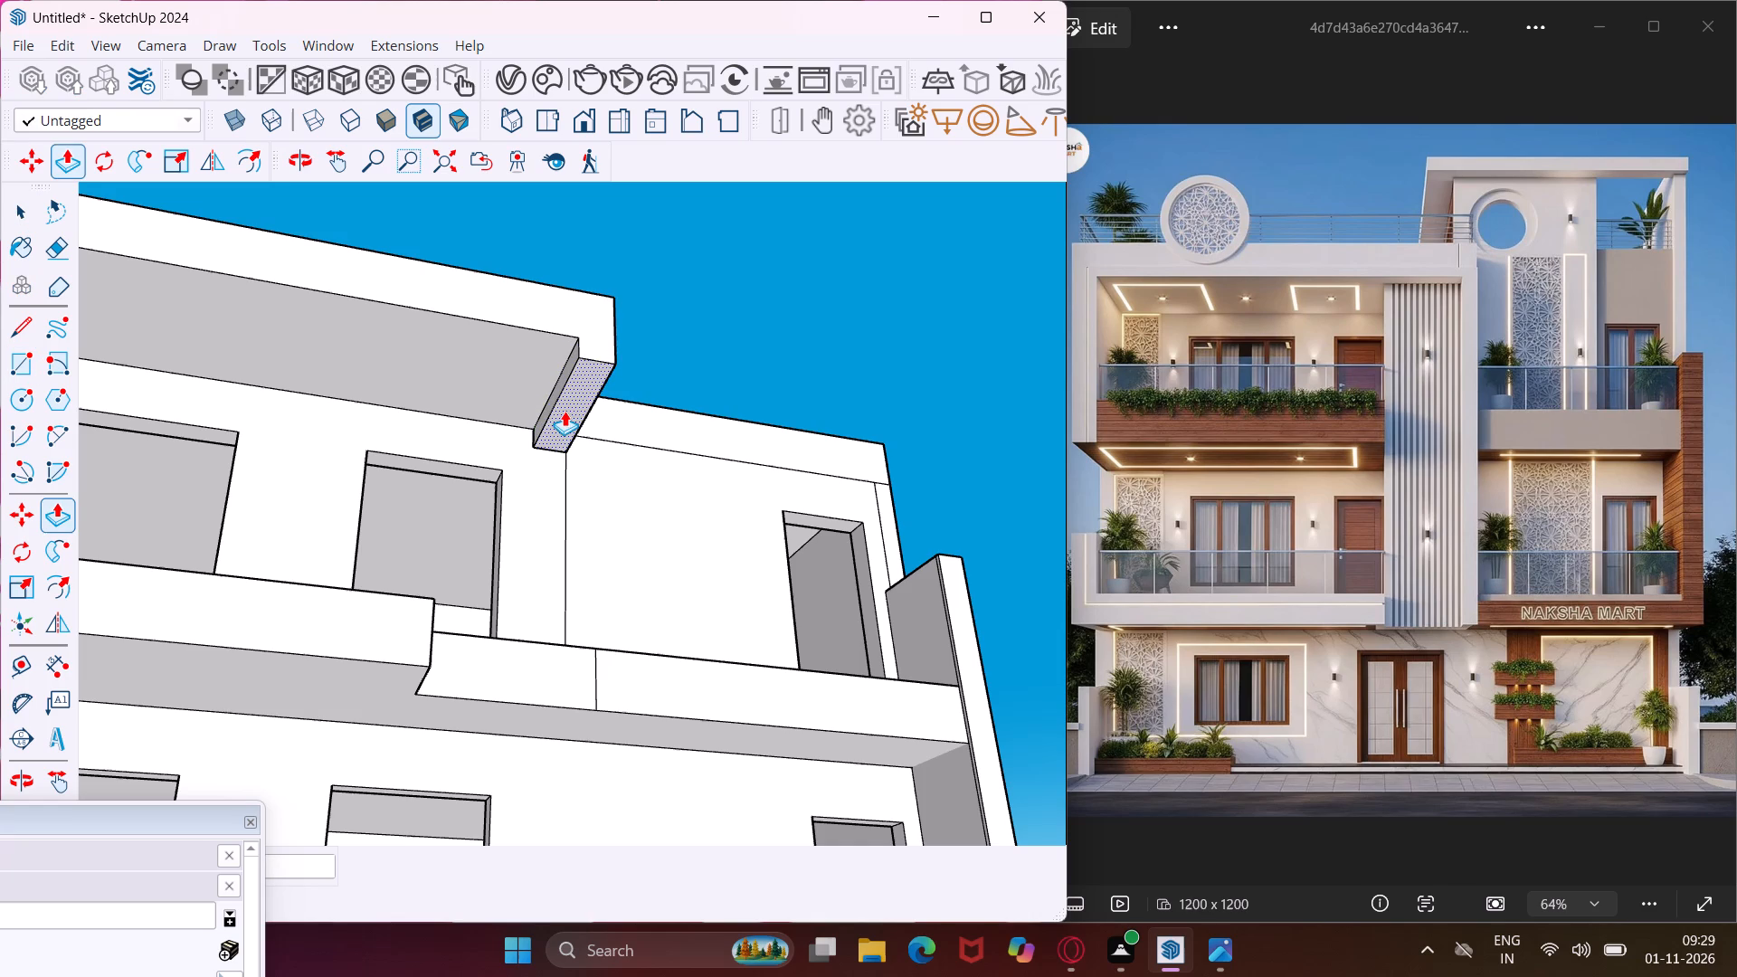
pyautogui.scroll(-9, 565, 411)
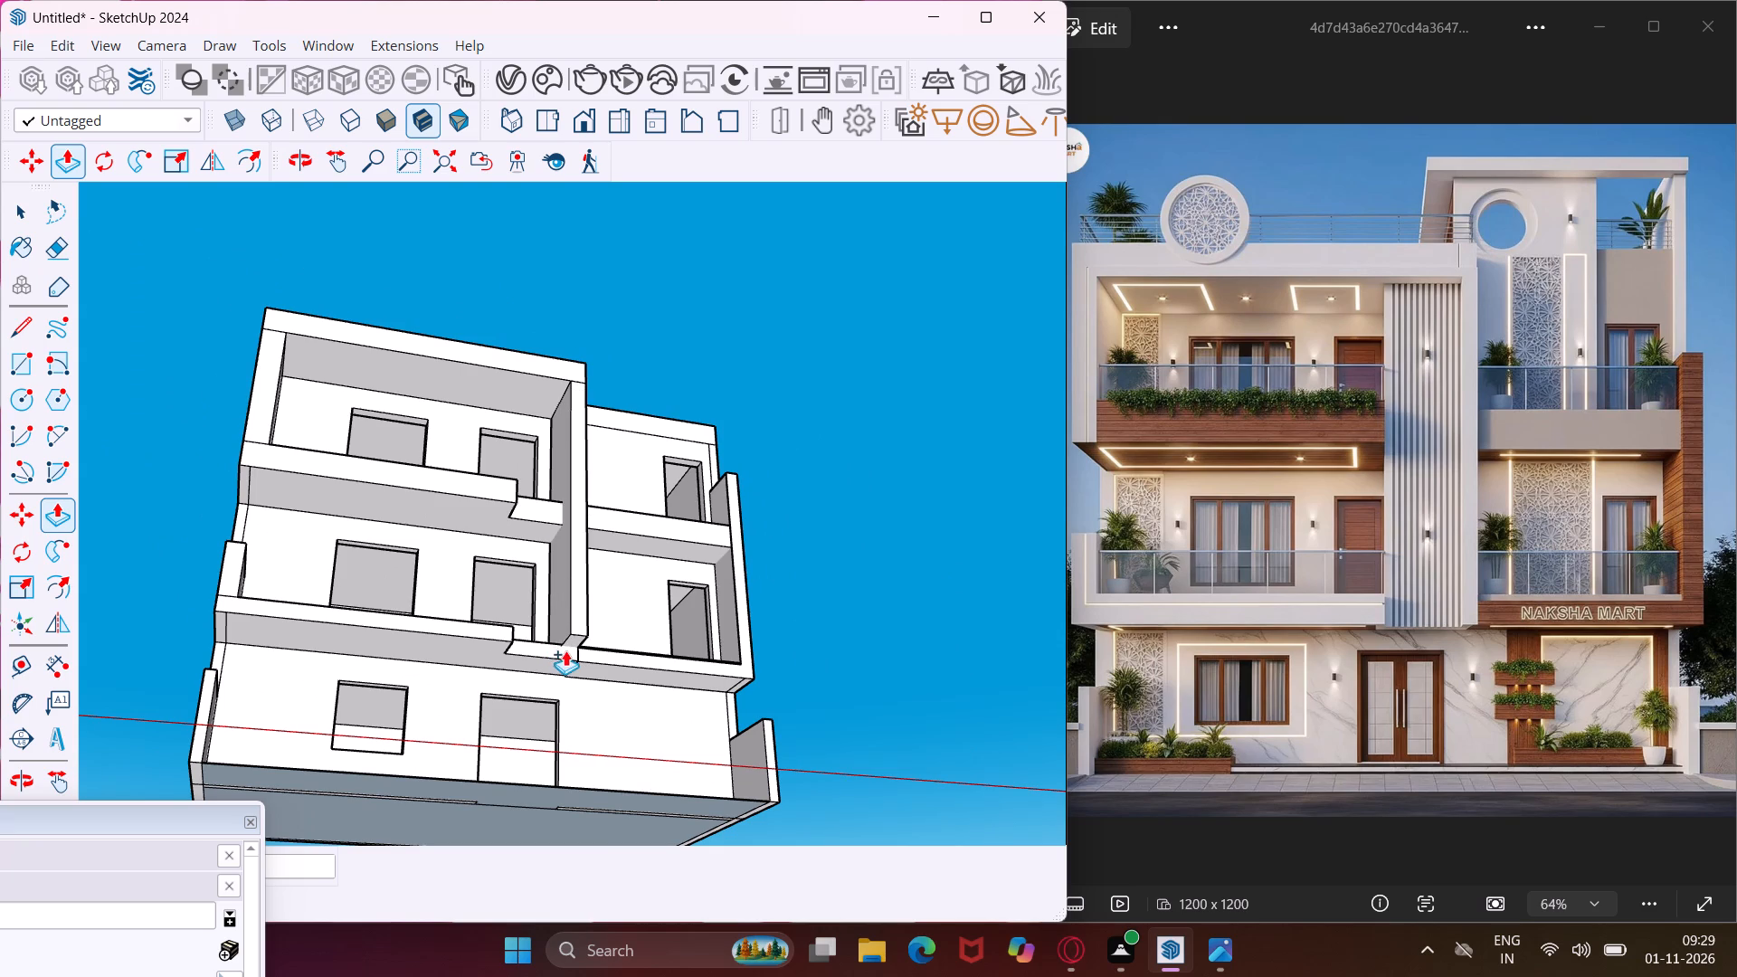
pyautogui.scroll(3, 571, 661)
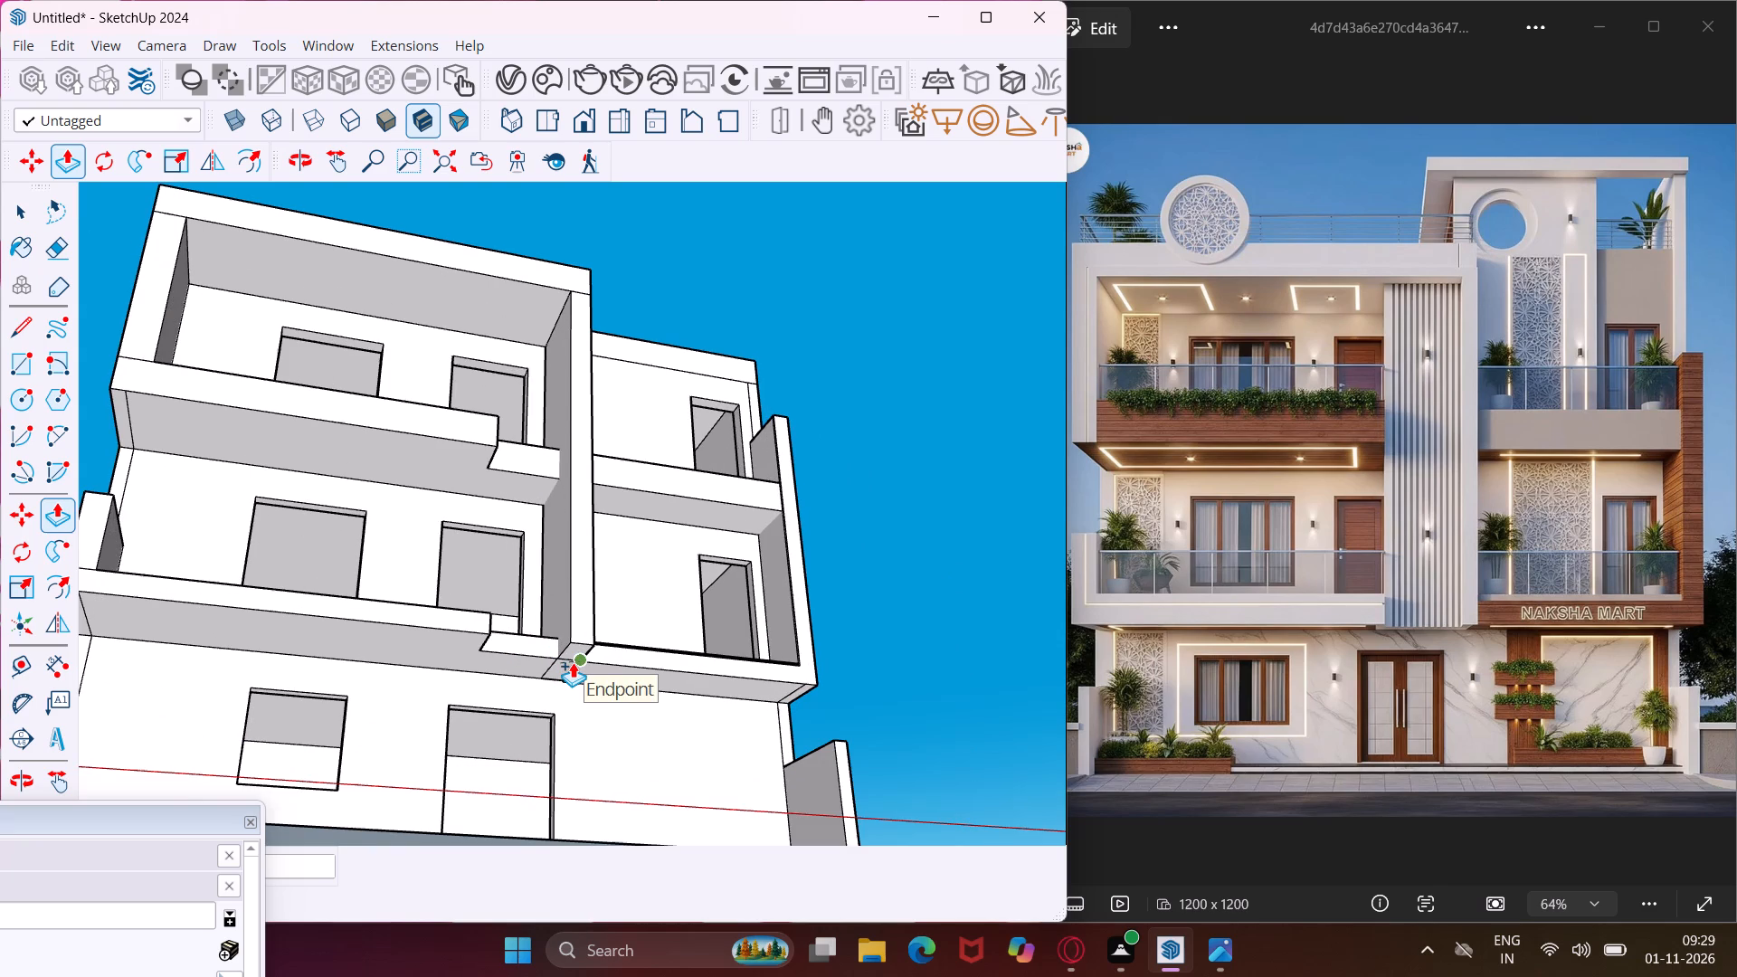
pyautogui.click(573, 662)
# Push/Pull the fin wall's bottom face down slightly to just below the lower balcony band.
pyautogui.scroll(3, 577, 648)
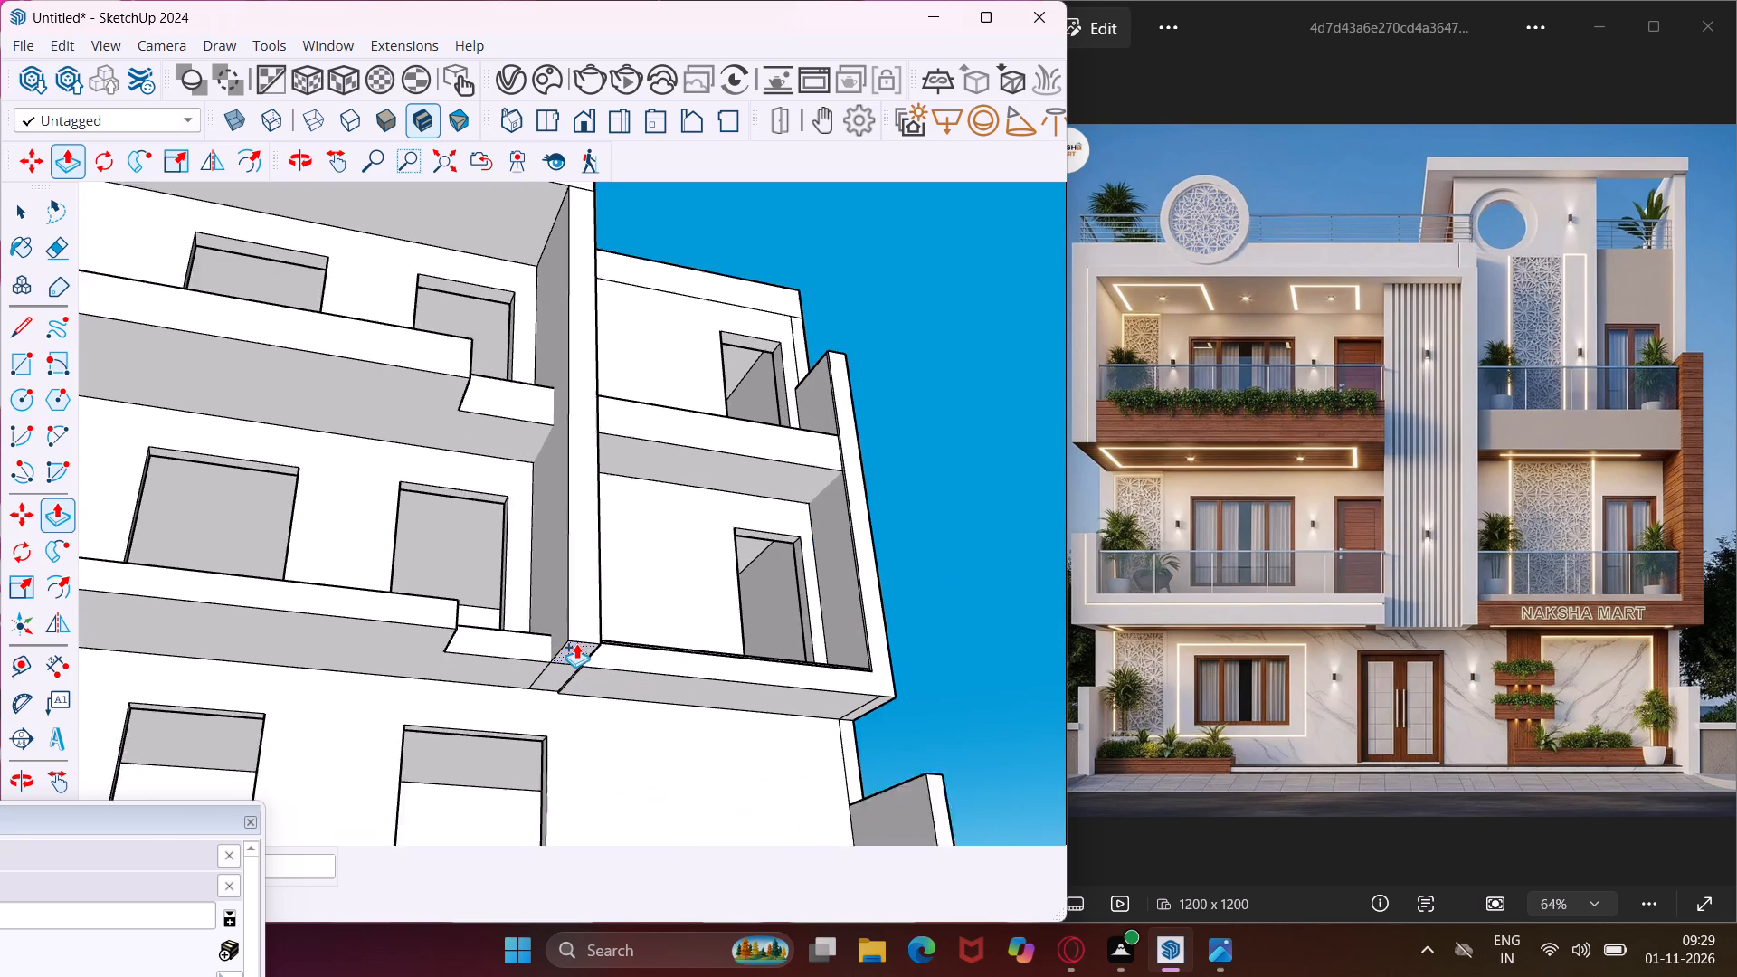
pyautogui.scroll(4, 576, 643)
pyautogui.click(576, 643)
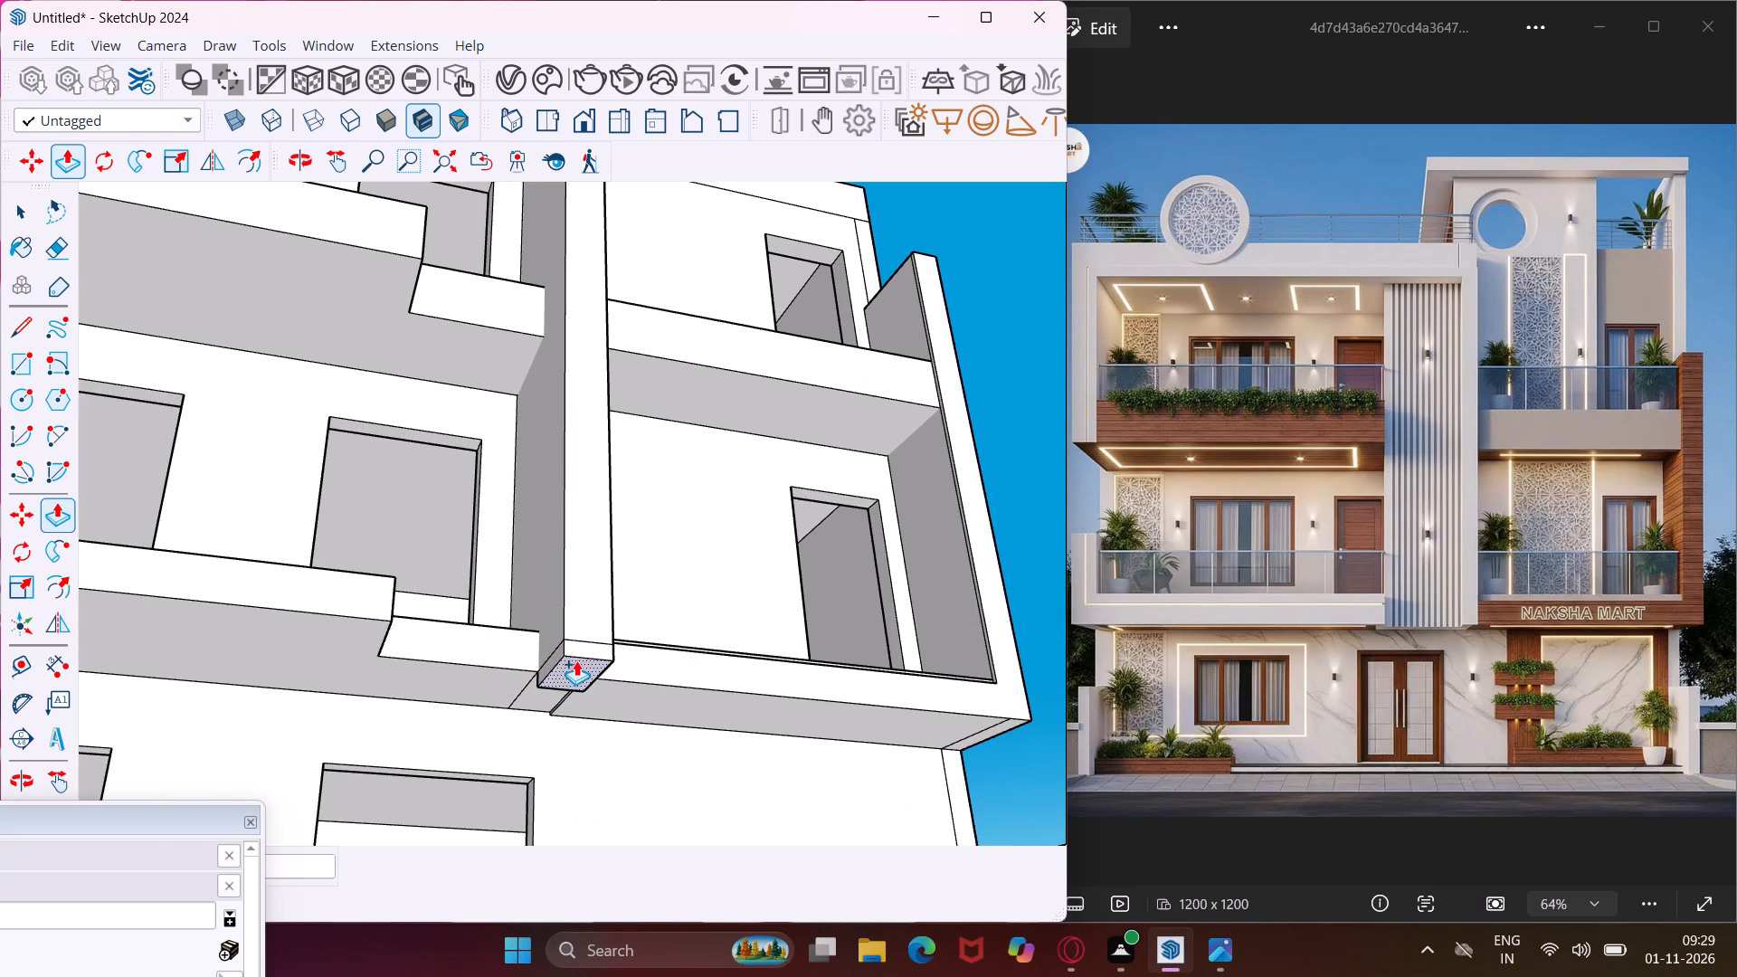
pyautogui.click(576, 664)
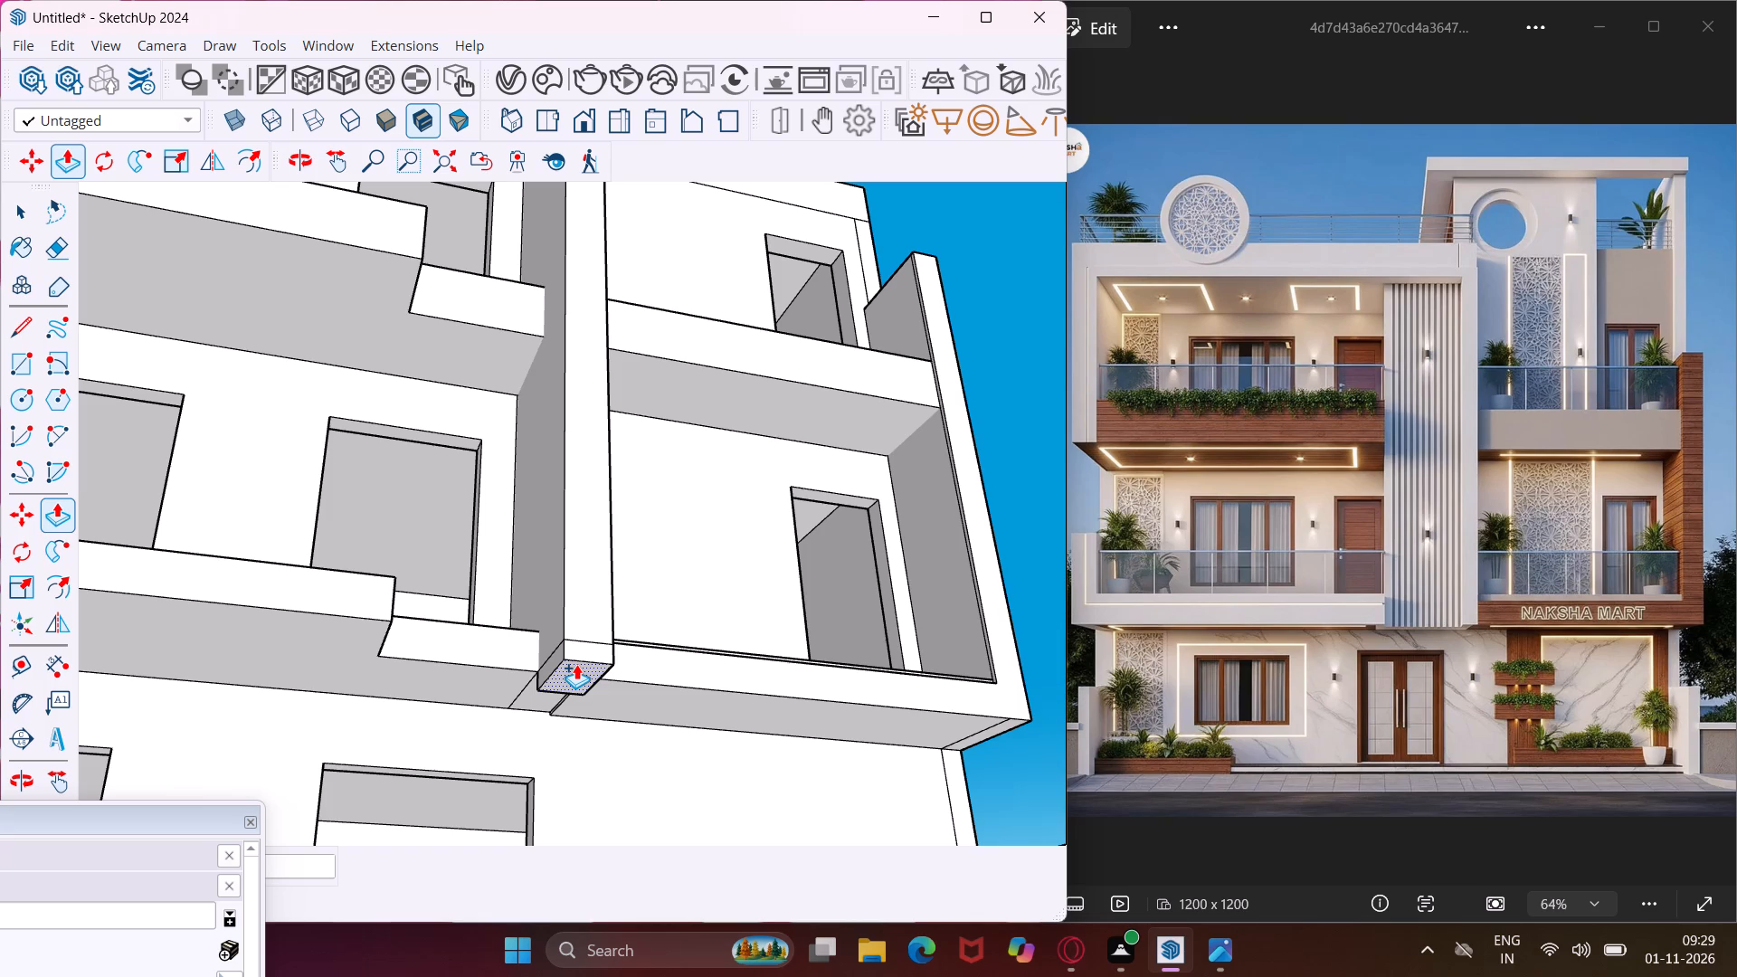
# Push/Pull the back face of the fin's lowered bottom piece along the band's underside to the building's front wall.
pyautogui.moveTo(576, 664); pyautogui.dragTo(889, 659, button='middle')
pyautogui.scroll(1, 889, 659)
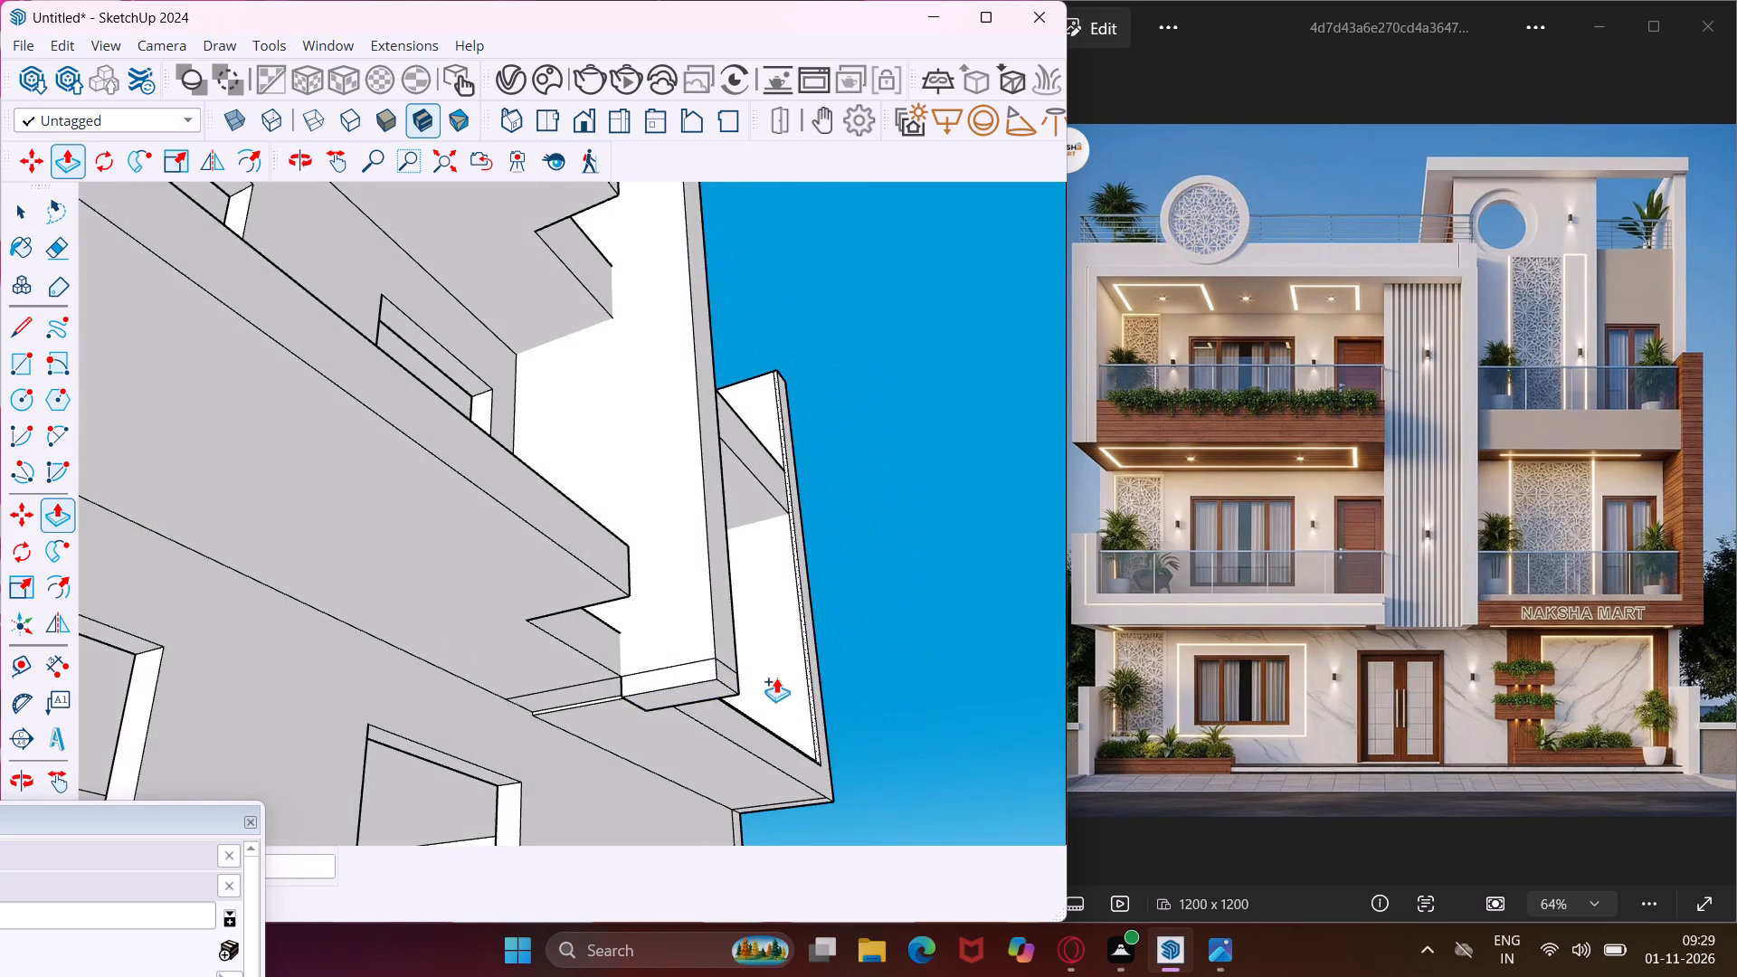
pyautogui.scroll(8, 667, 707)
pyautogui.moveTo(629, 676); pyautogui.dragTo(802, 680, button='middle')
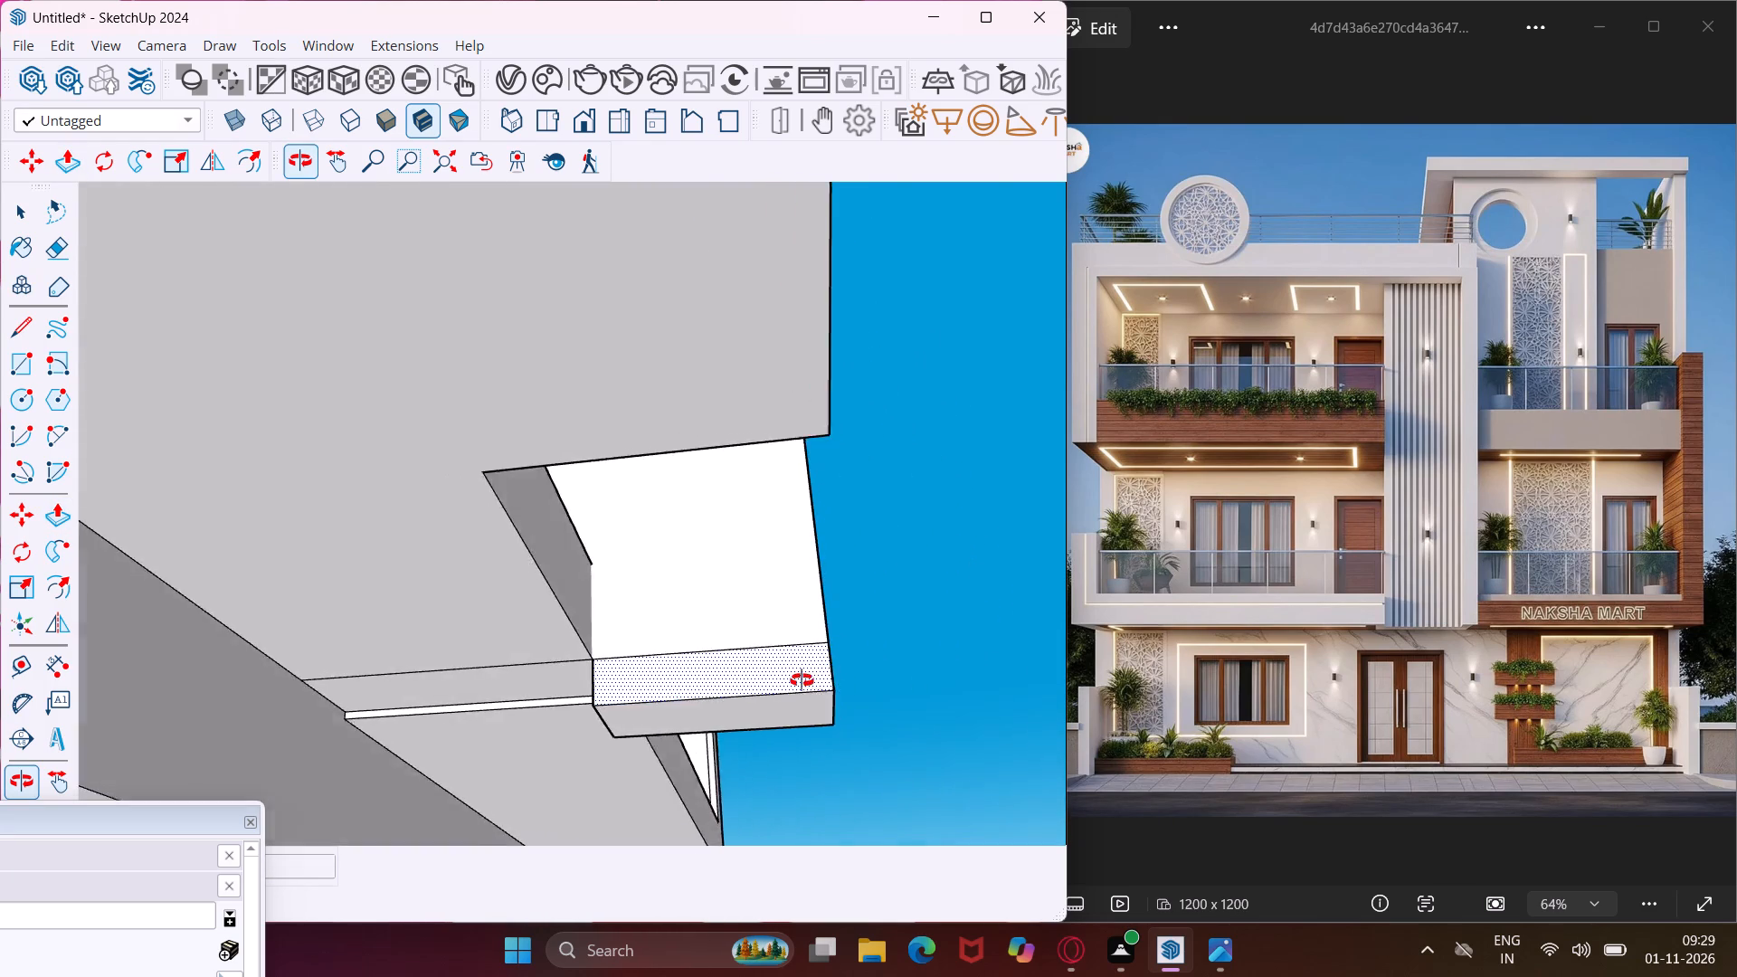
pyautogui.moveTo(802, 680); pyautogui.dragTo(888, 698, button='middle')
pyautogui.scroll(6, 558, 704)
pyautogui.click(608, 681)
pyautogui.scroll(-5, 541, 681)
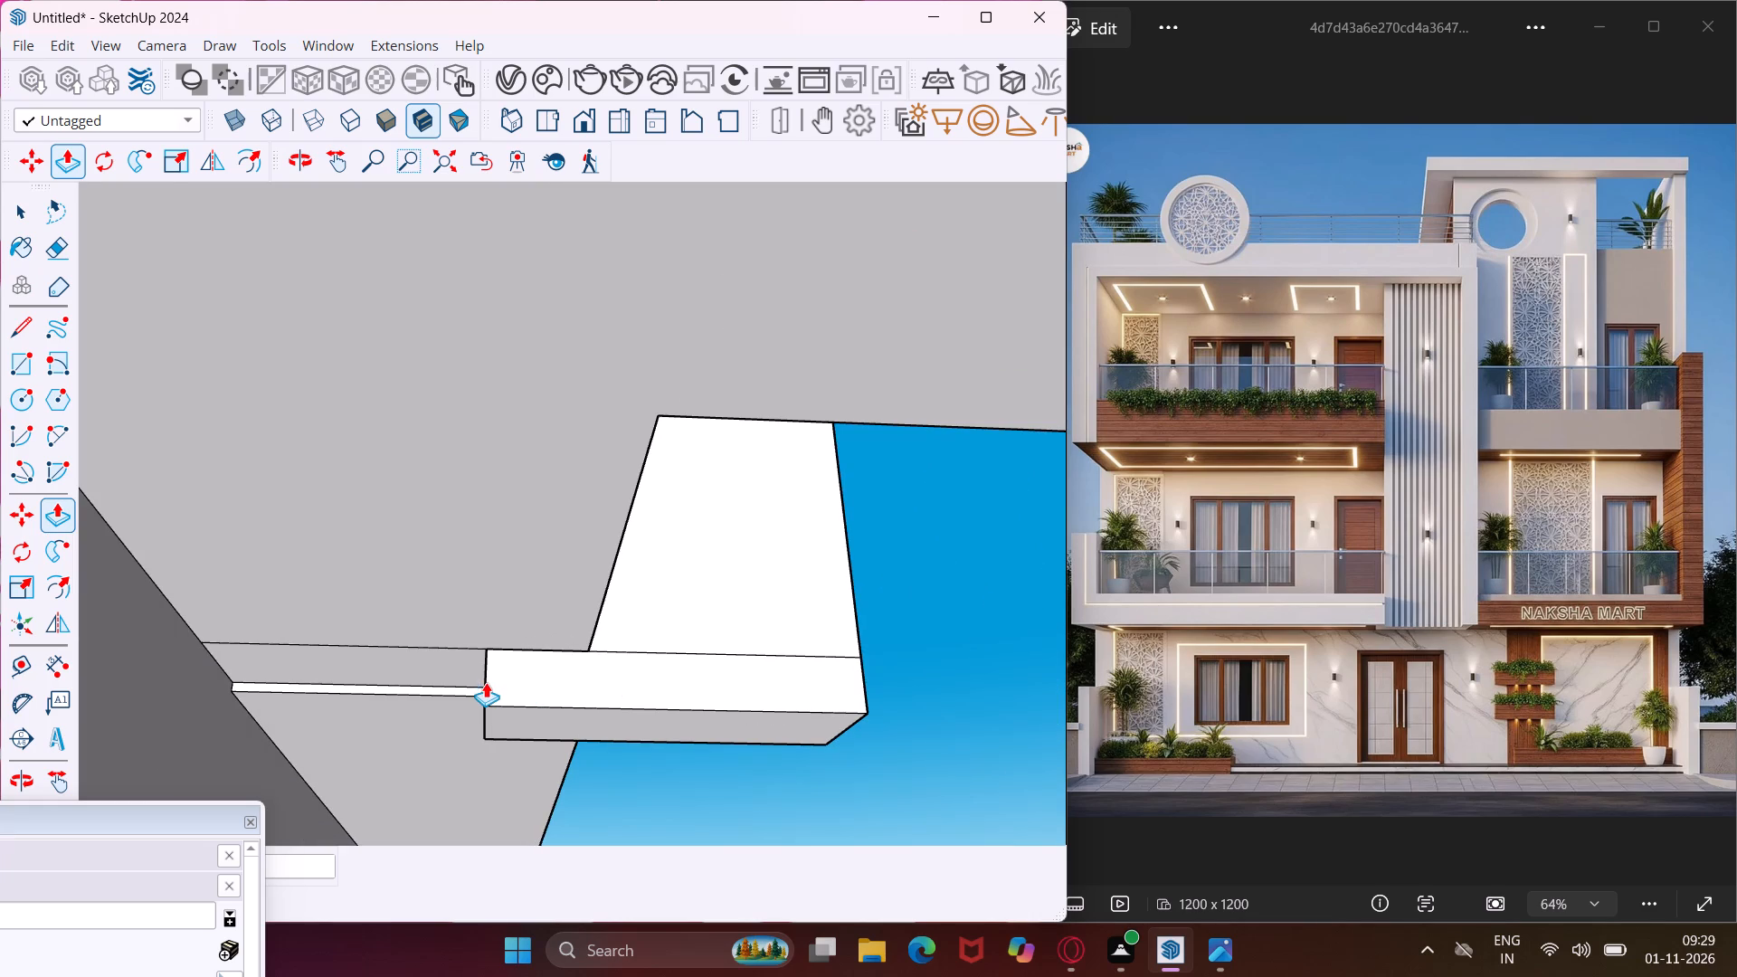
pyautogui.click(164, 699)
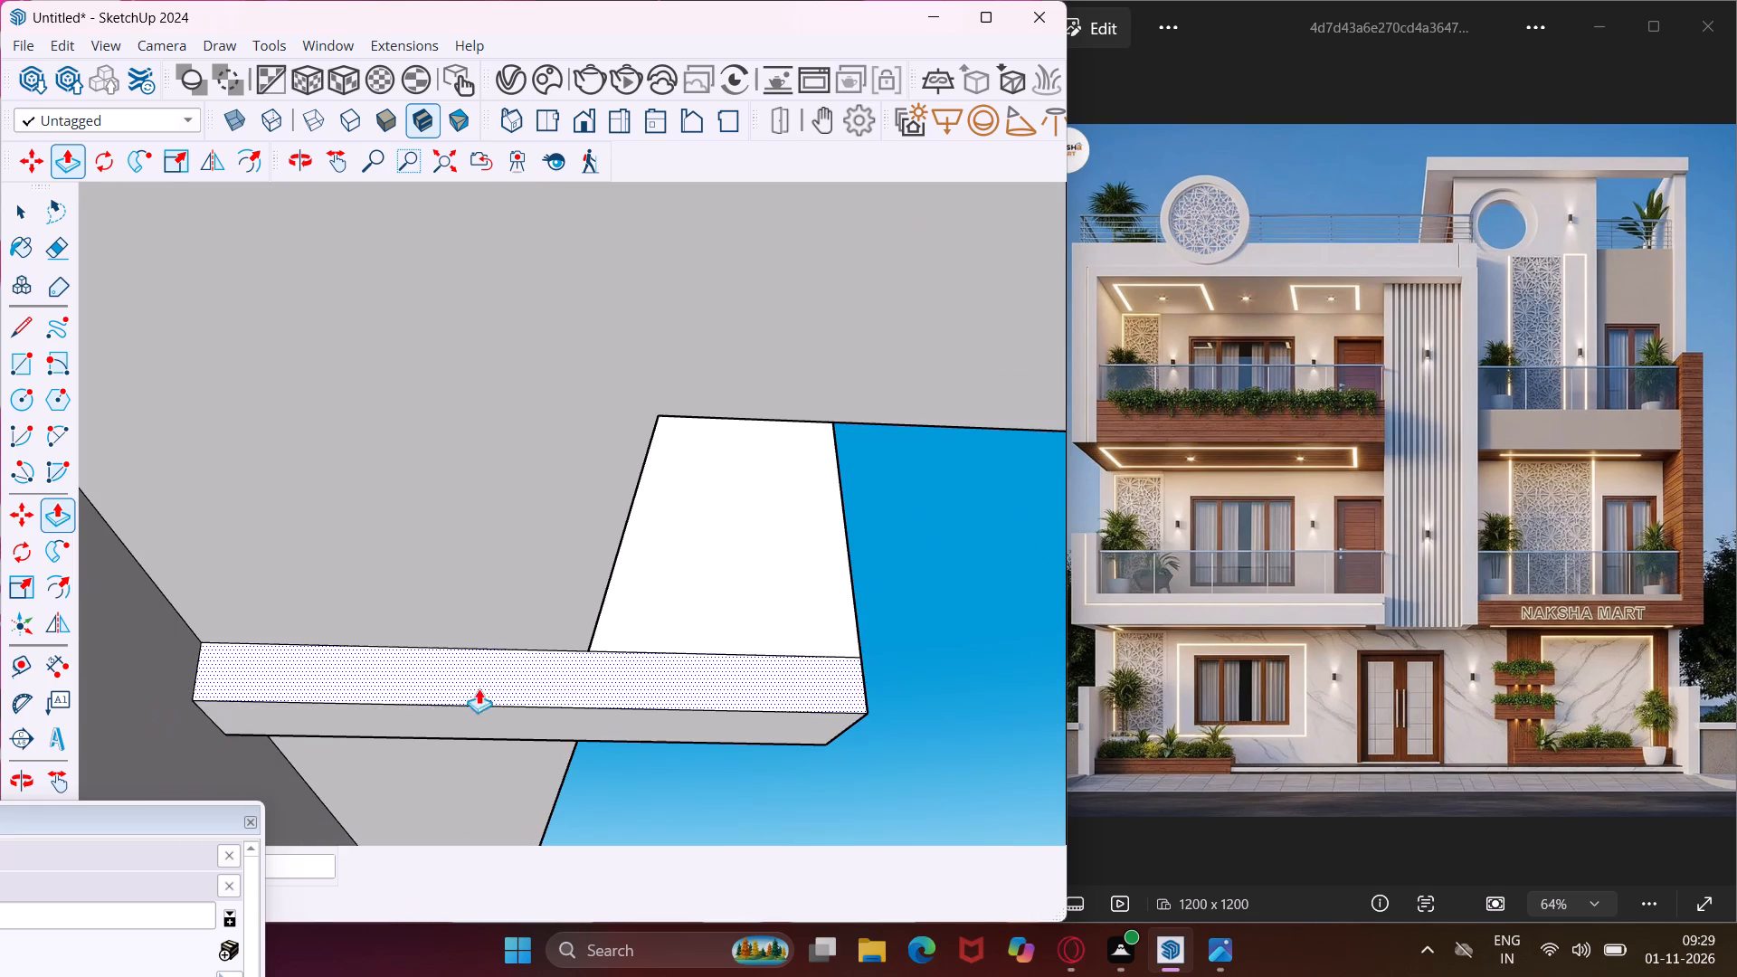
pyautogui.moveTo(722, 632); pyautogui.dragTo(276, 795, button='middle')
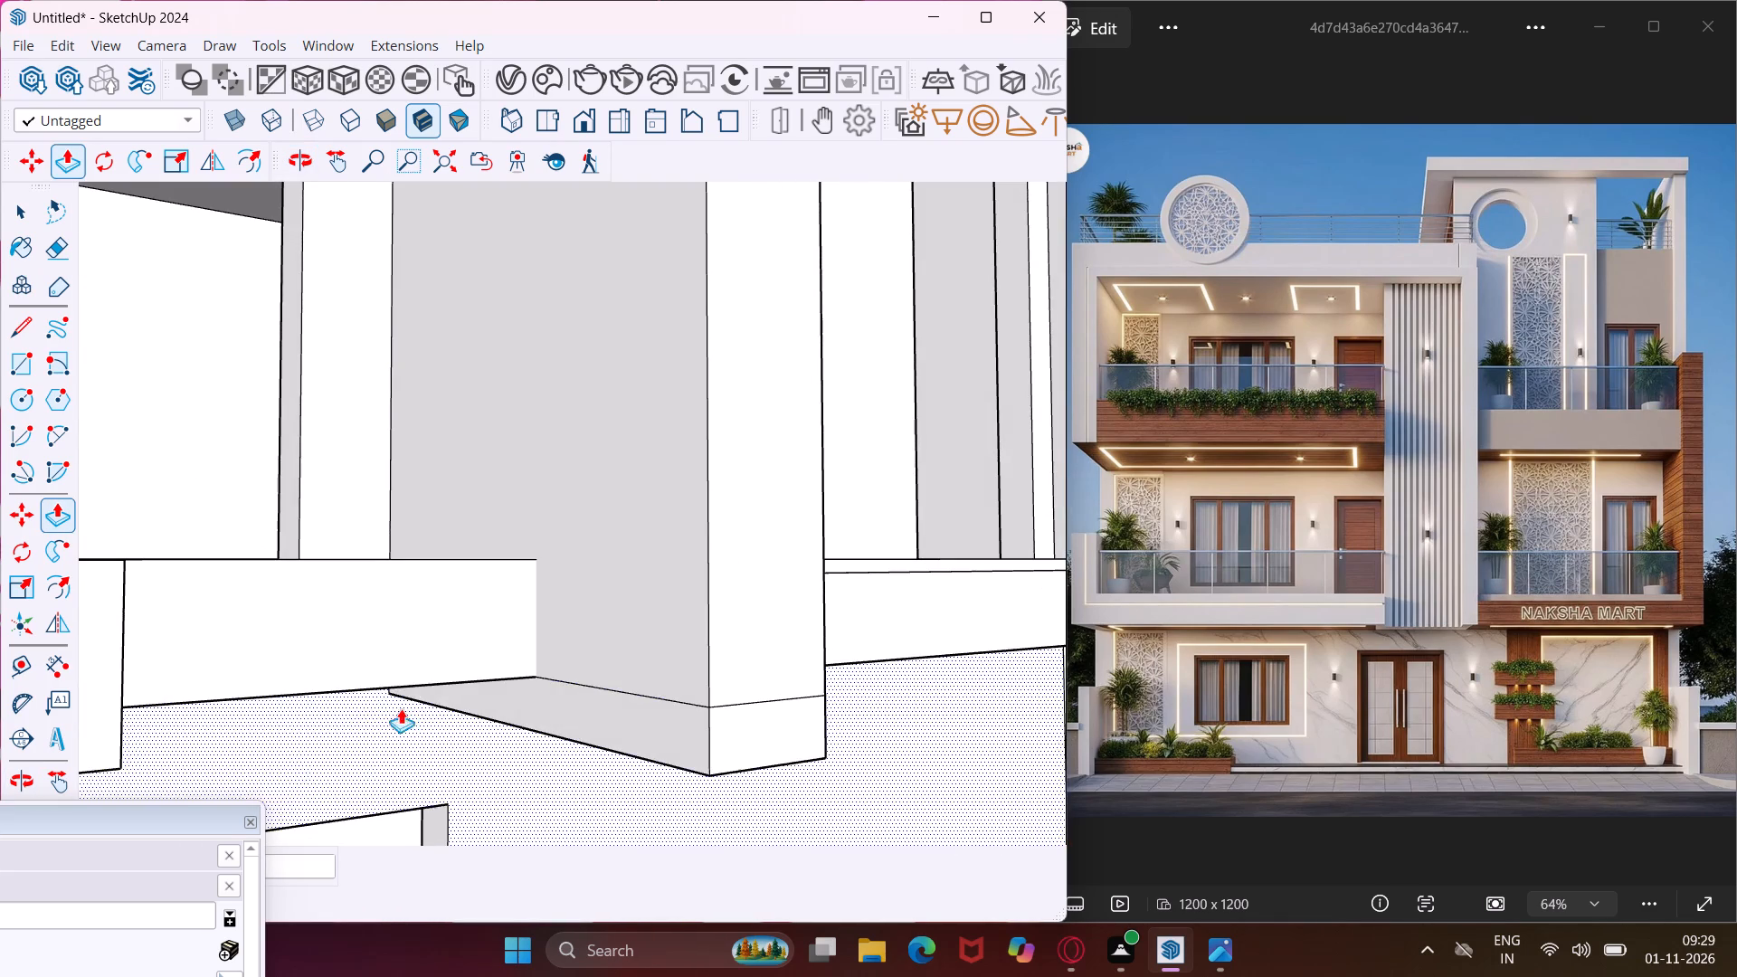
pyautogui.scroll(-12, 467, 668)
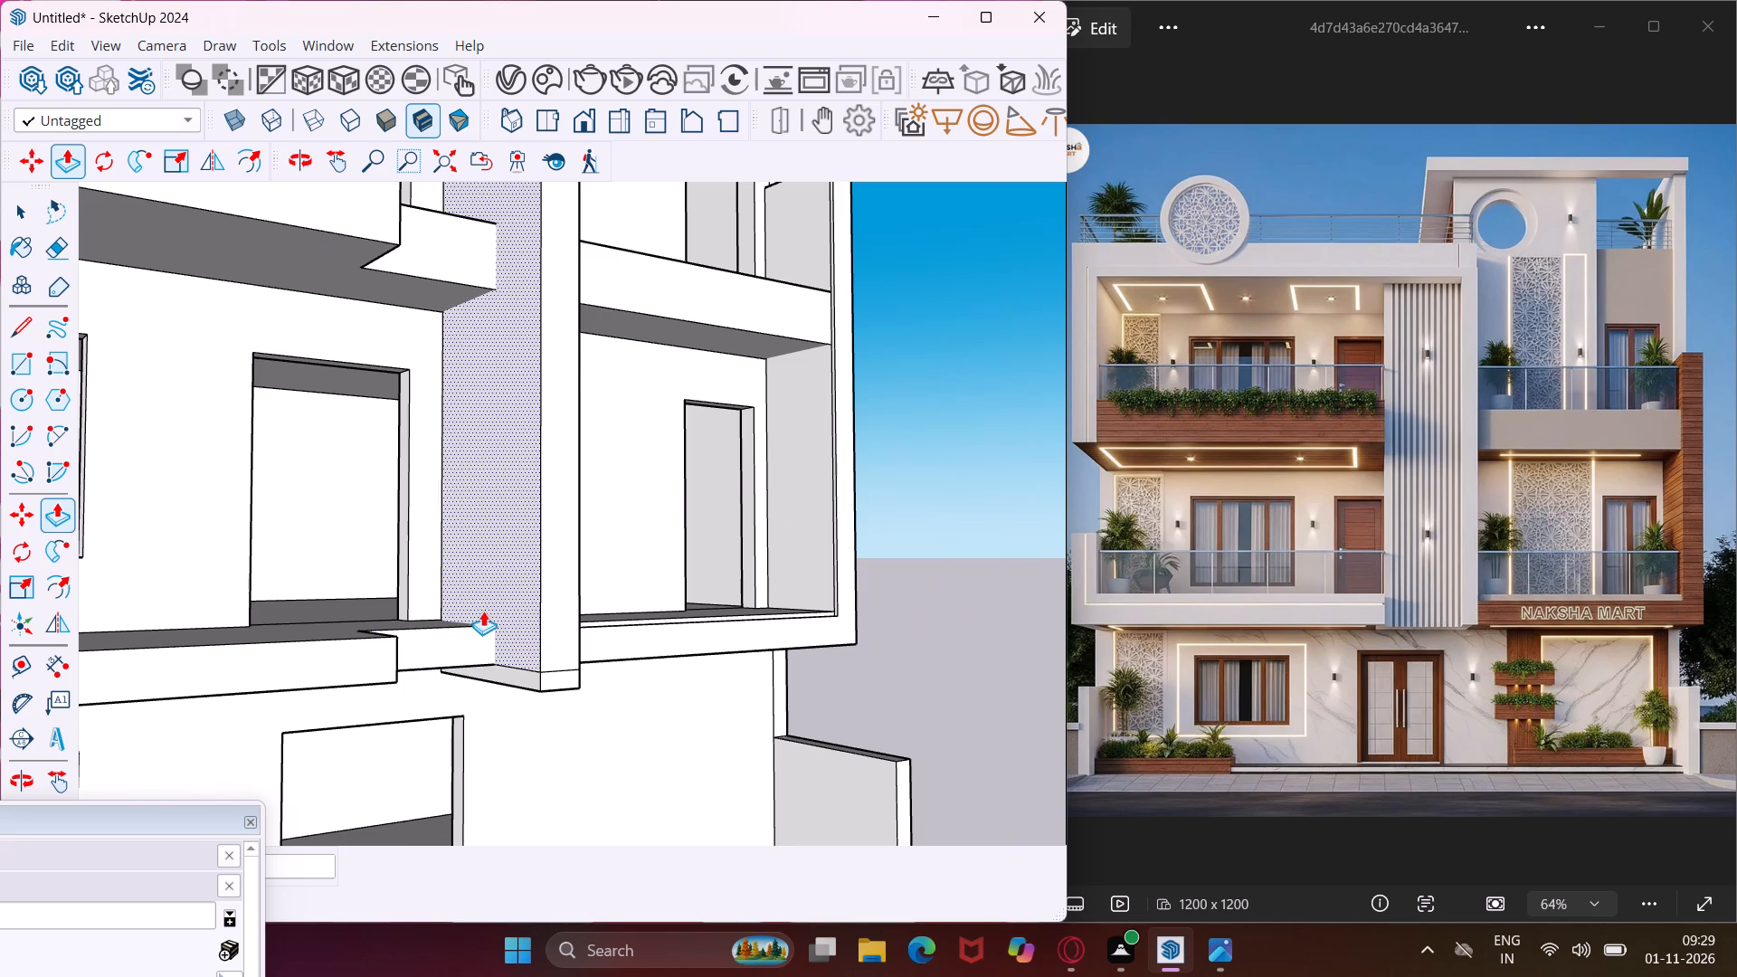
pyautogui.scroll(-10, 483, 611)
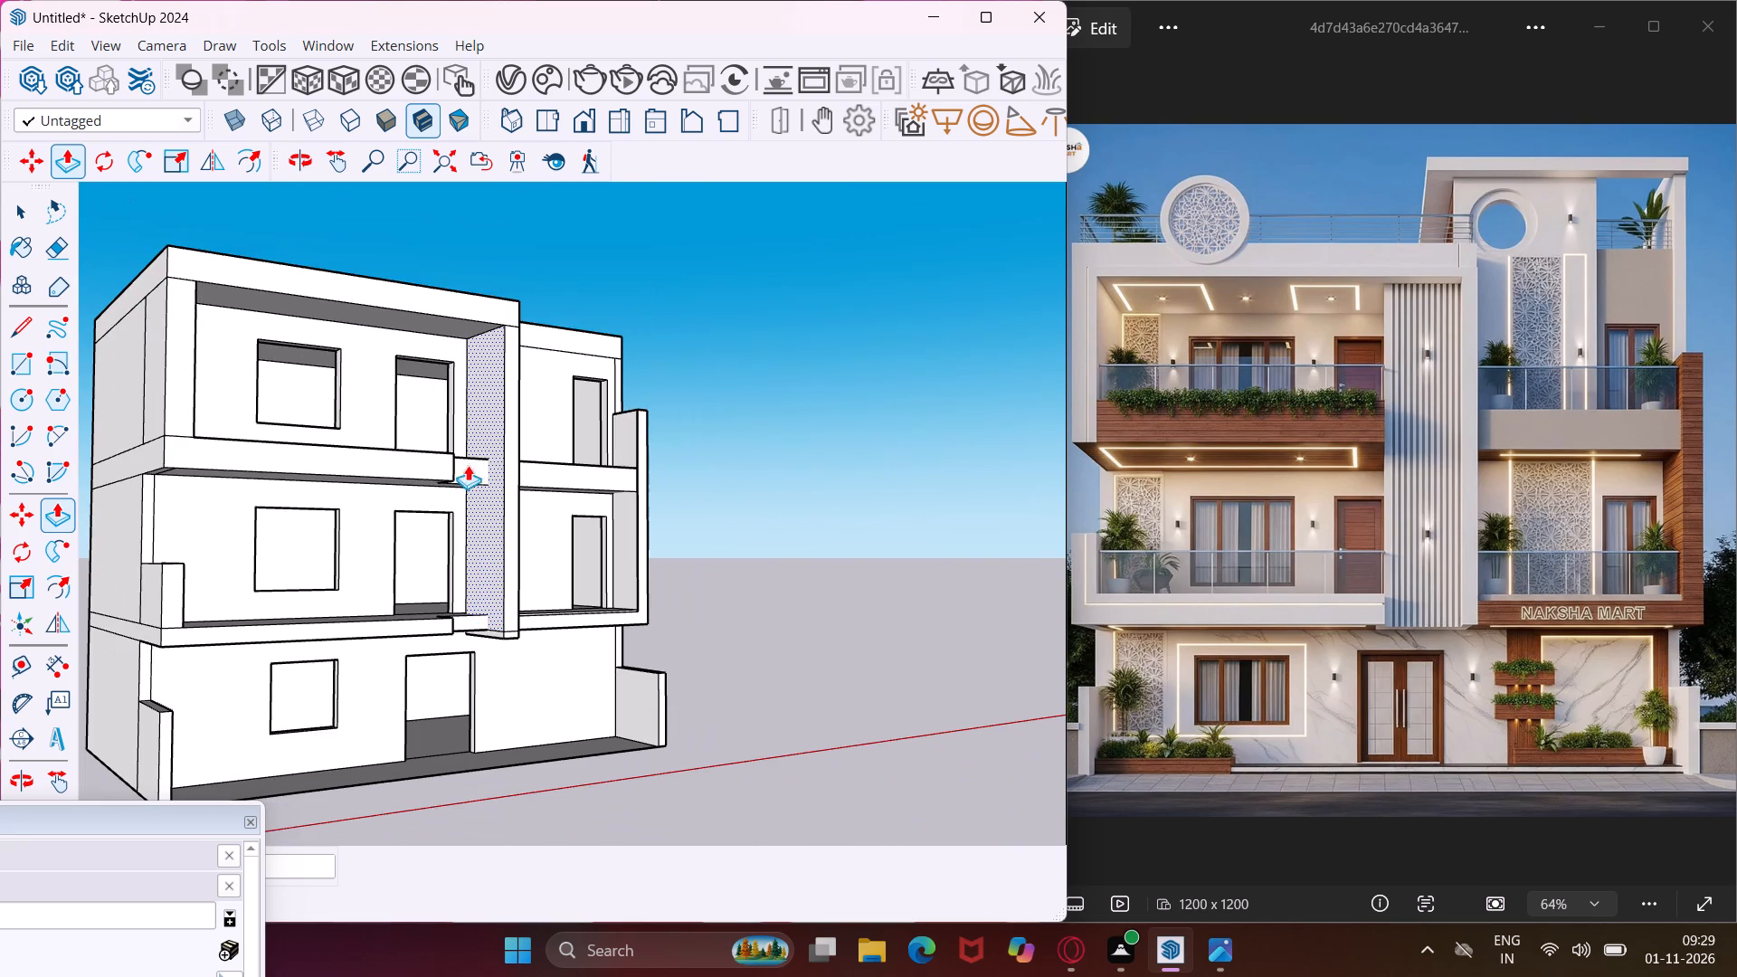
pyautogui.press('Escape')
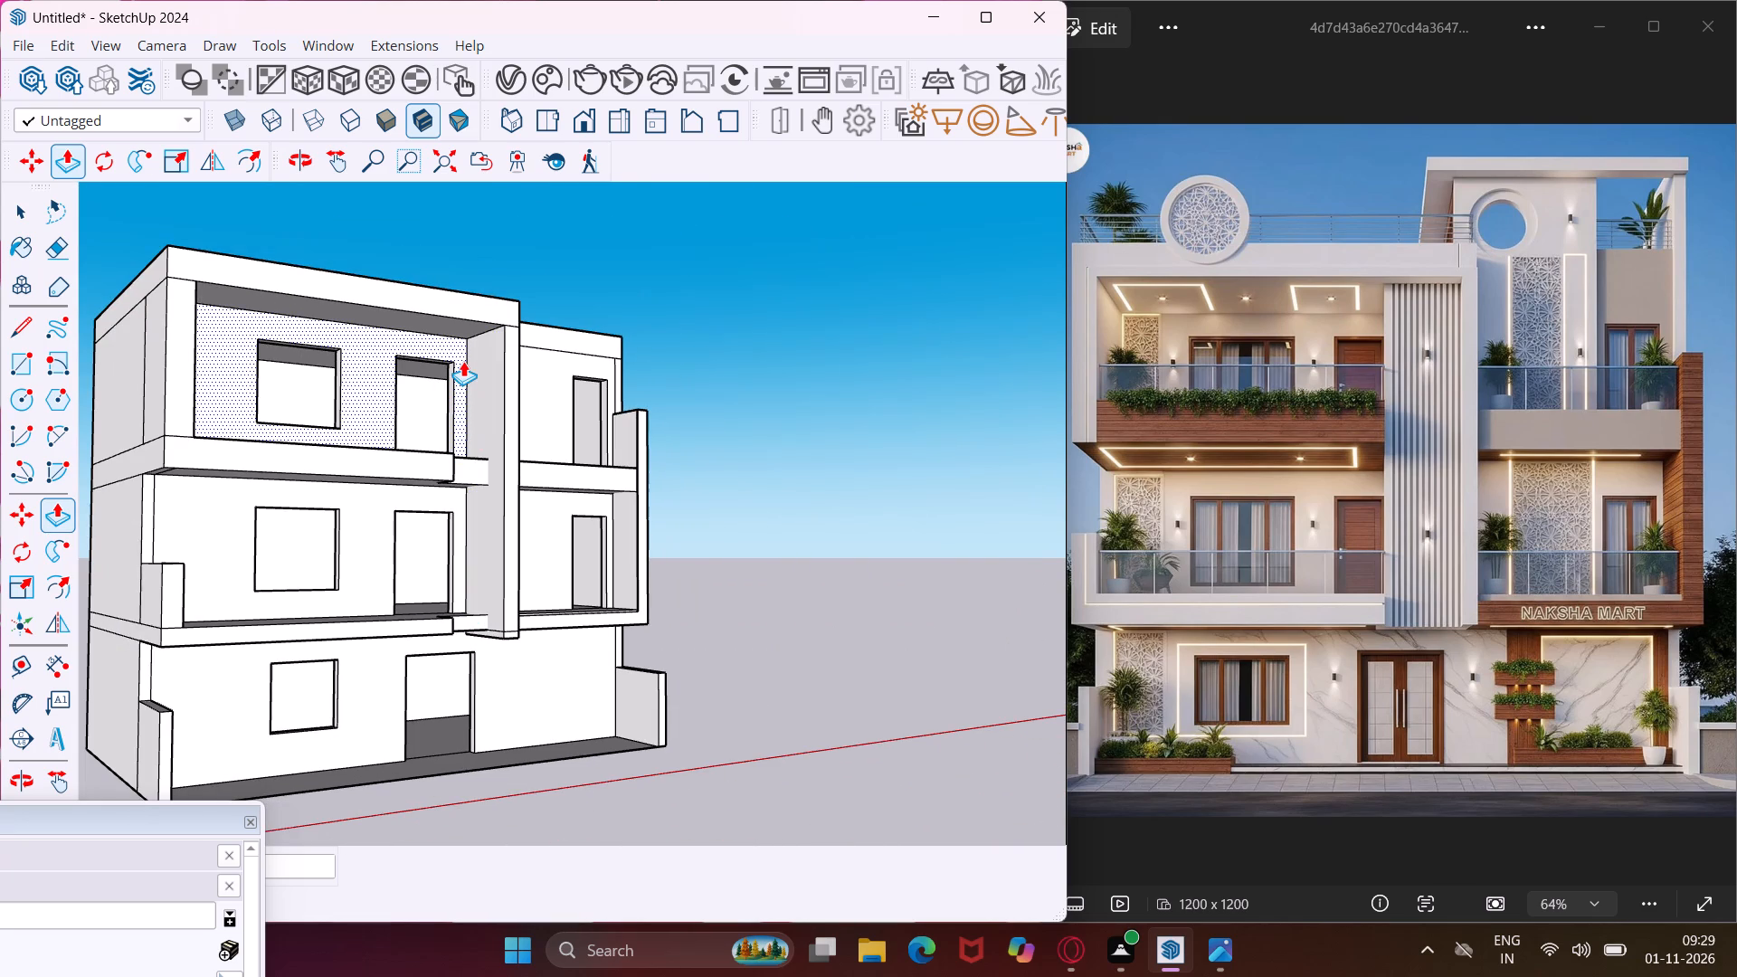
pyautogui.press('space')
# Draw a thin rectangle on the roof slab's underside, starting on the fin wall's inner edge and set slightly back from the front.
pyautogui.scroll(5, 463, 361)
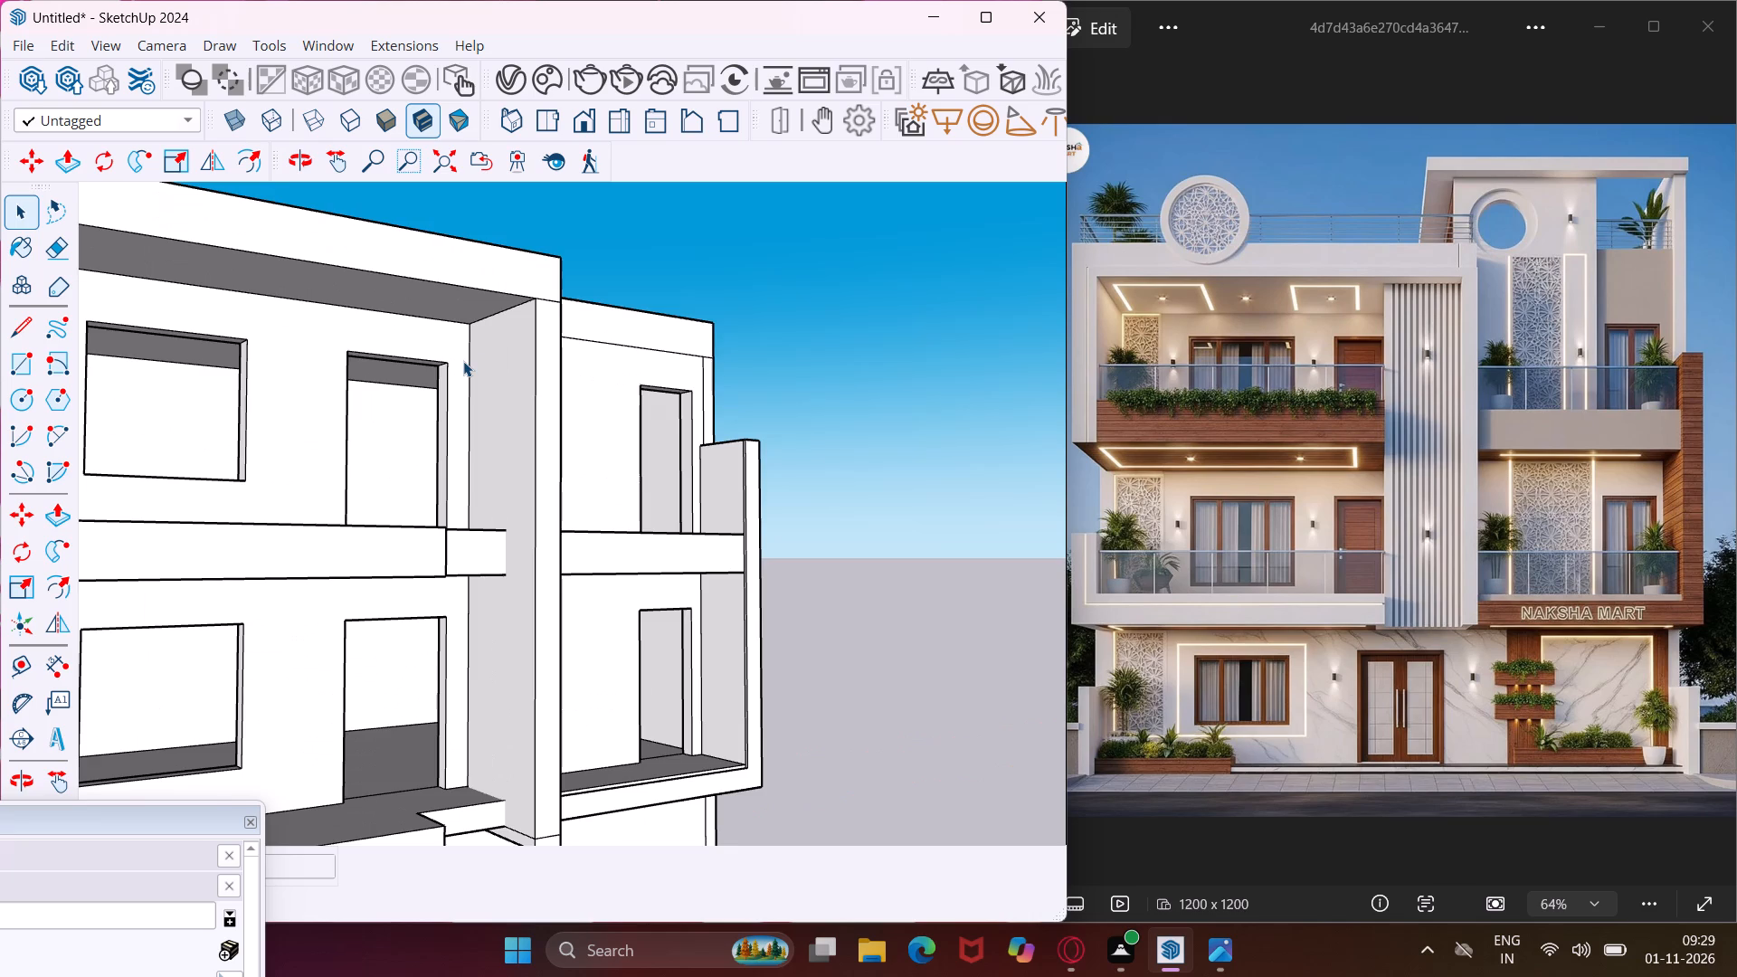
pyautogui.moveTo(463, 361); pyautogui.dragTo(617, 302, button='middle')
pyautogui.scroll(1, 463, 361)
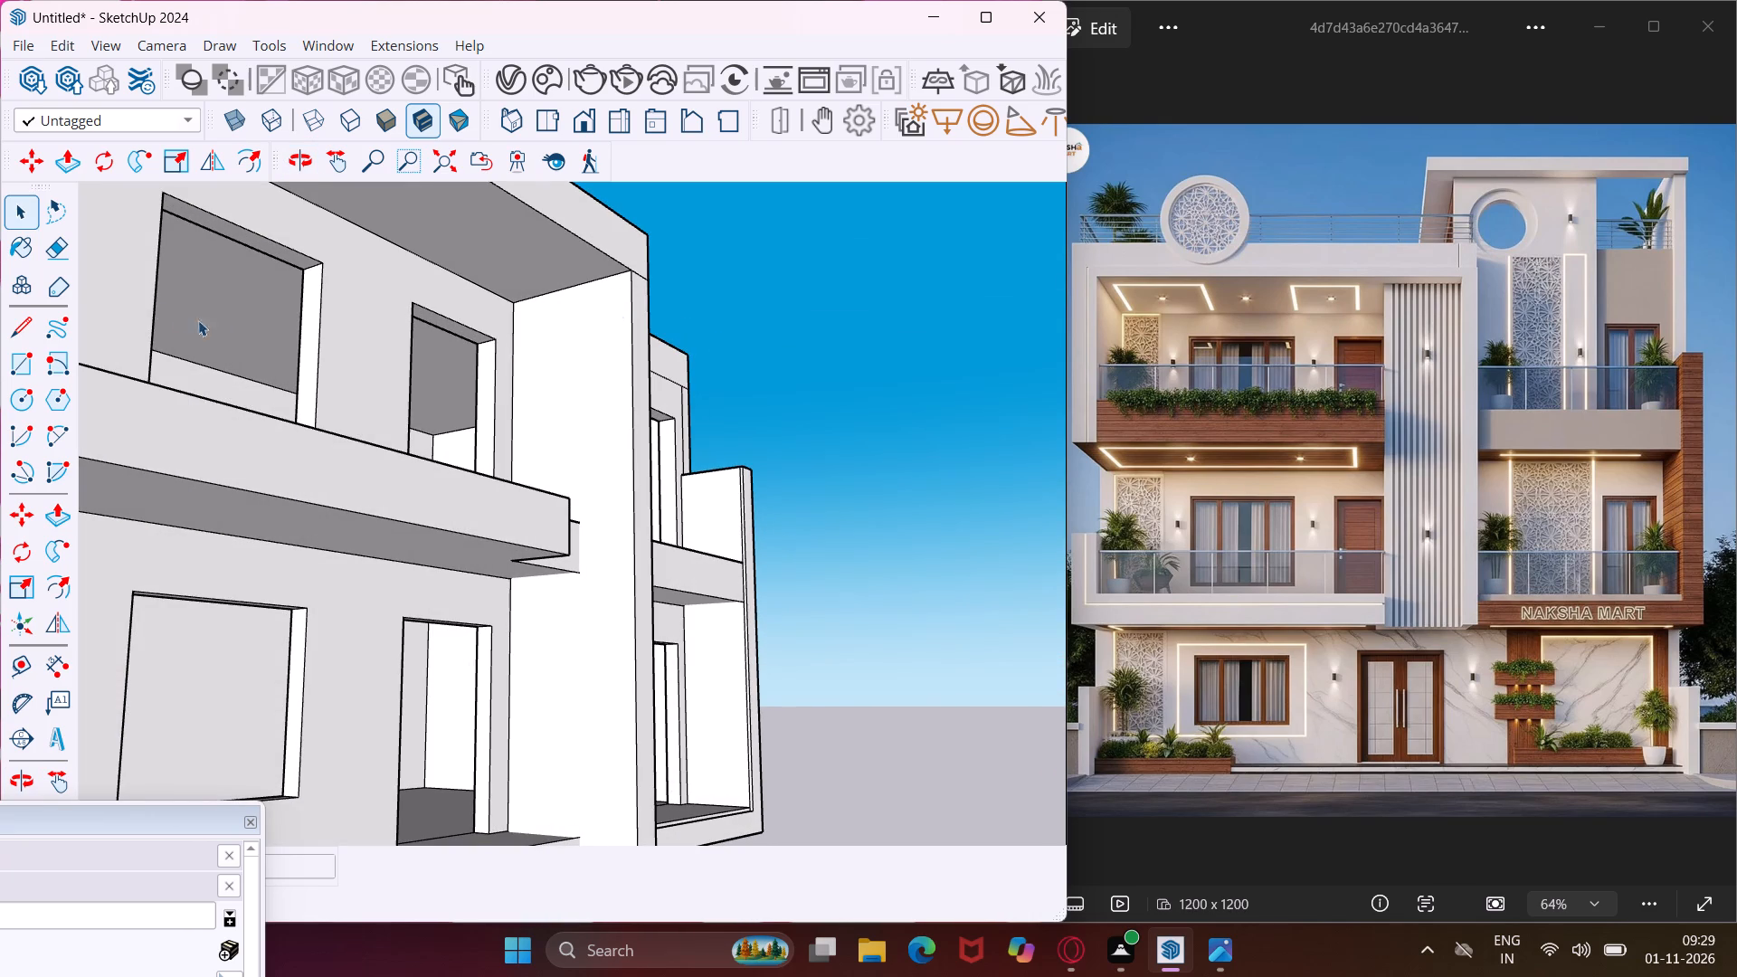
pyautogui.click(28, 371)
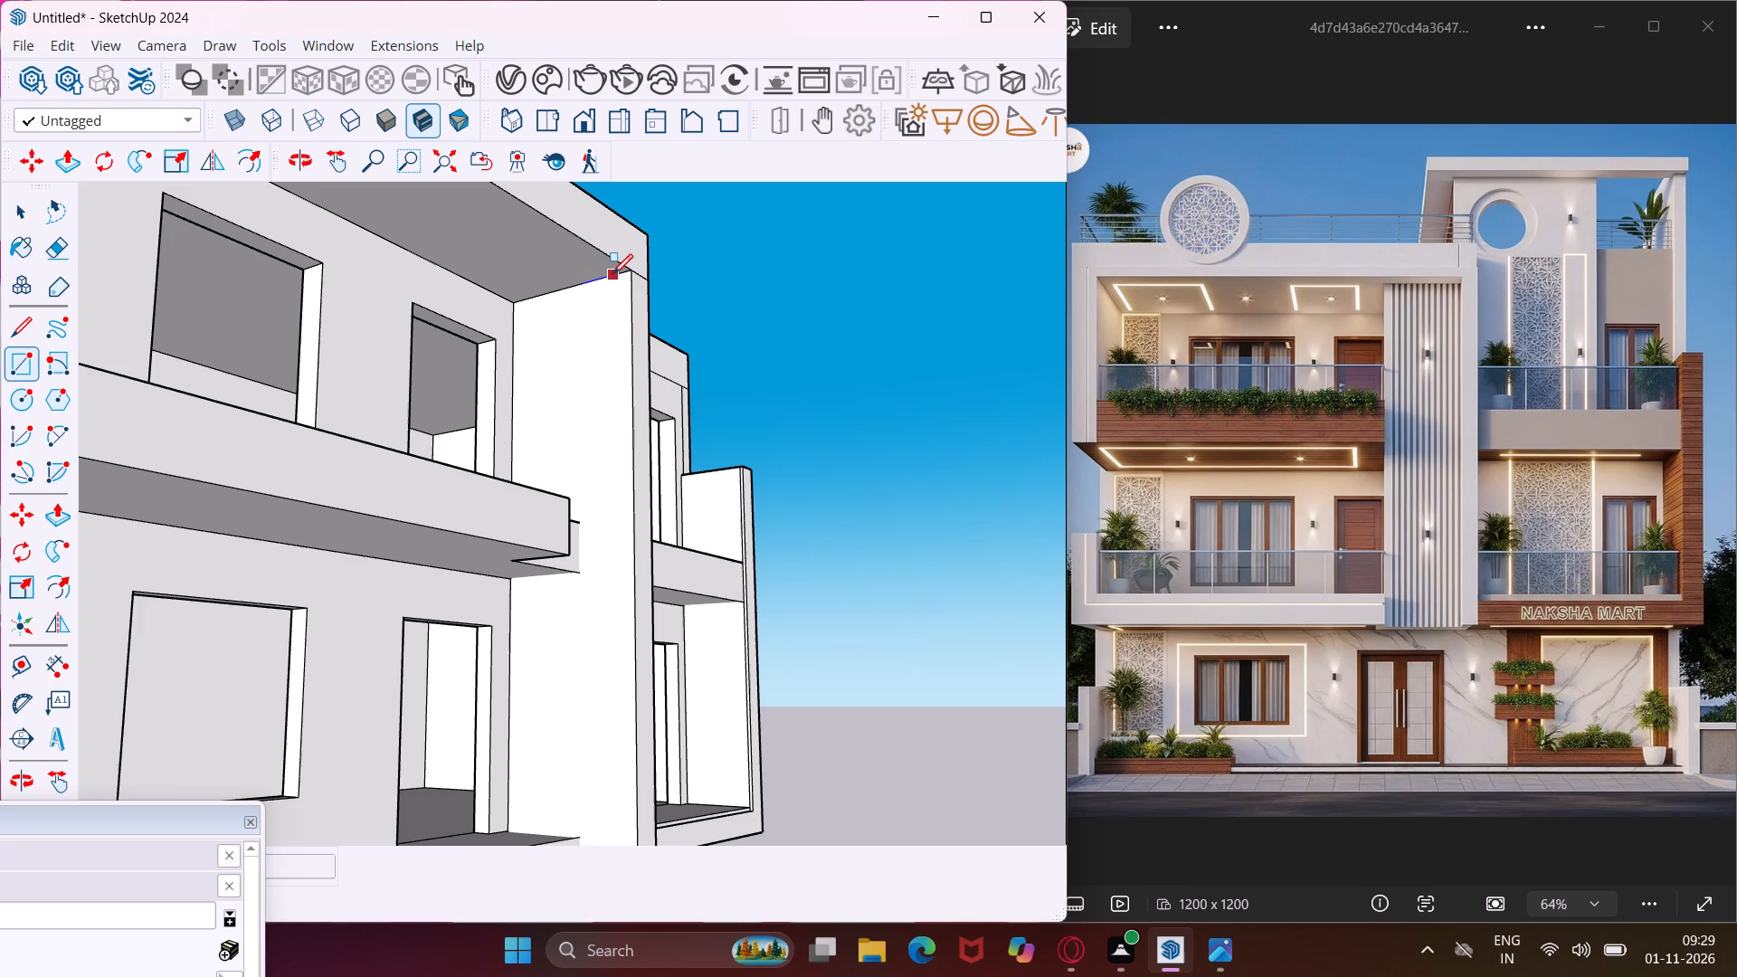
pyautogui.moveTo(615, 273); pyautogui.dragTo(770, 248, button='middle')
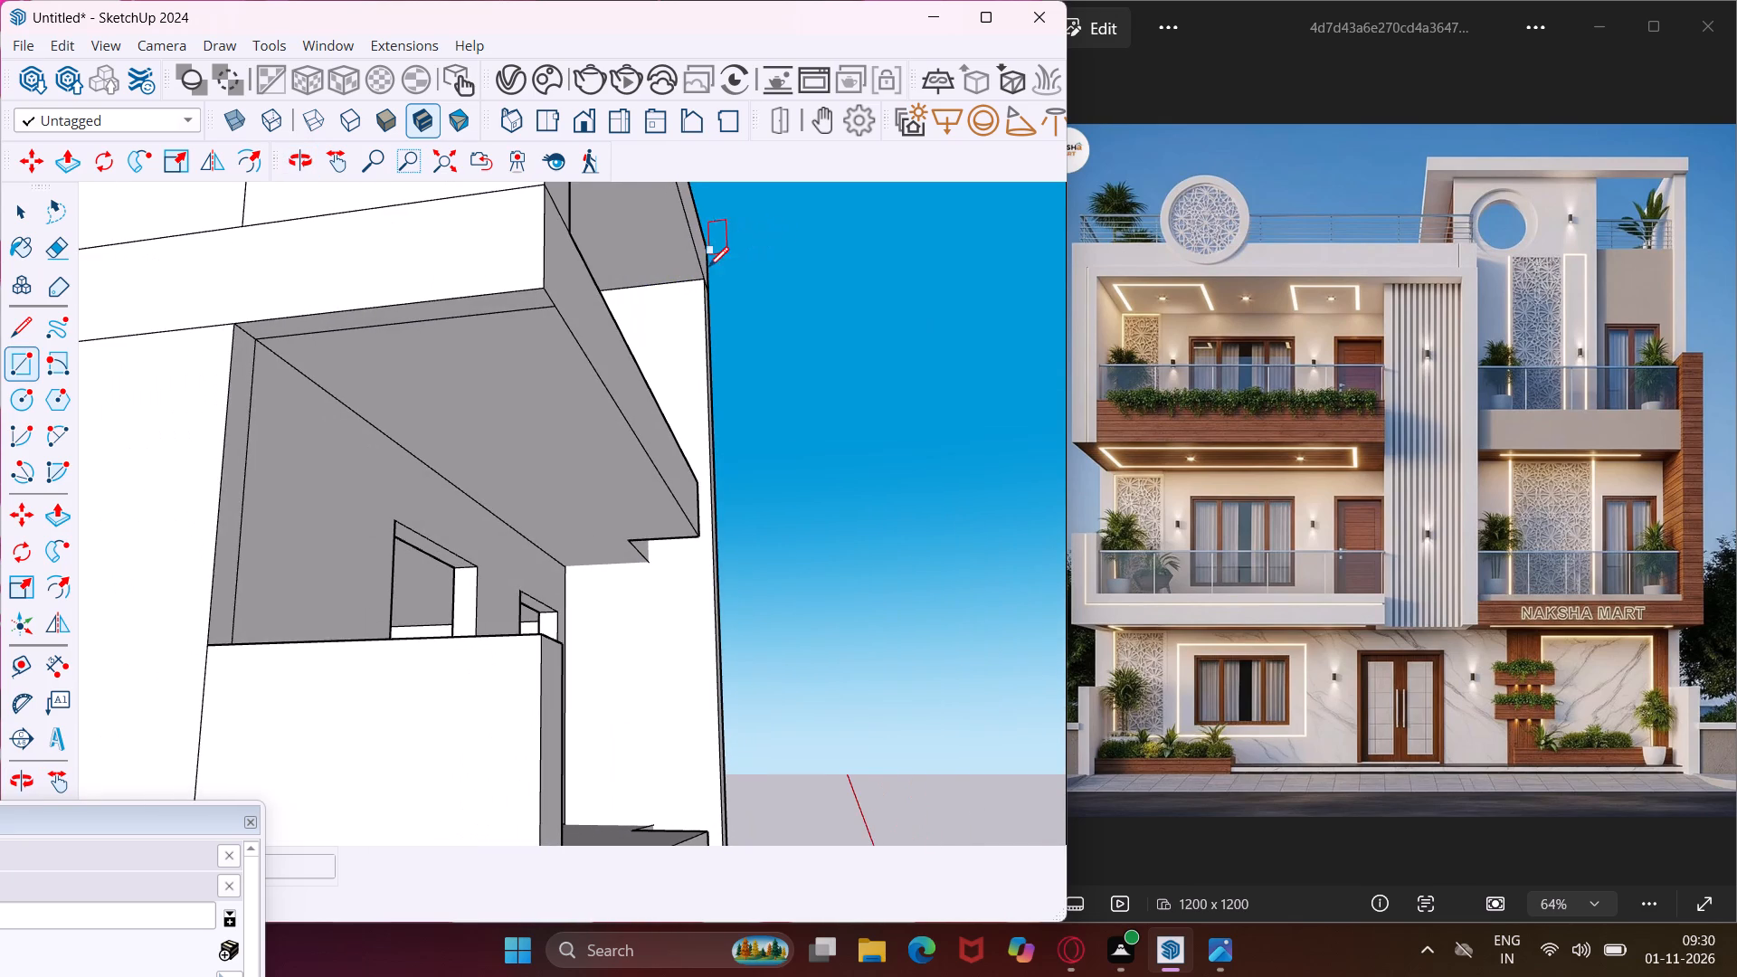
pyautogui.scroll(5, 701, 270)
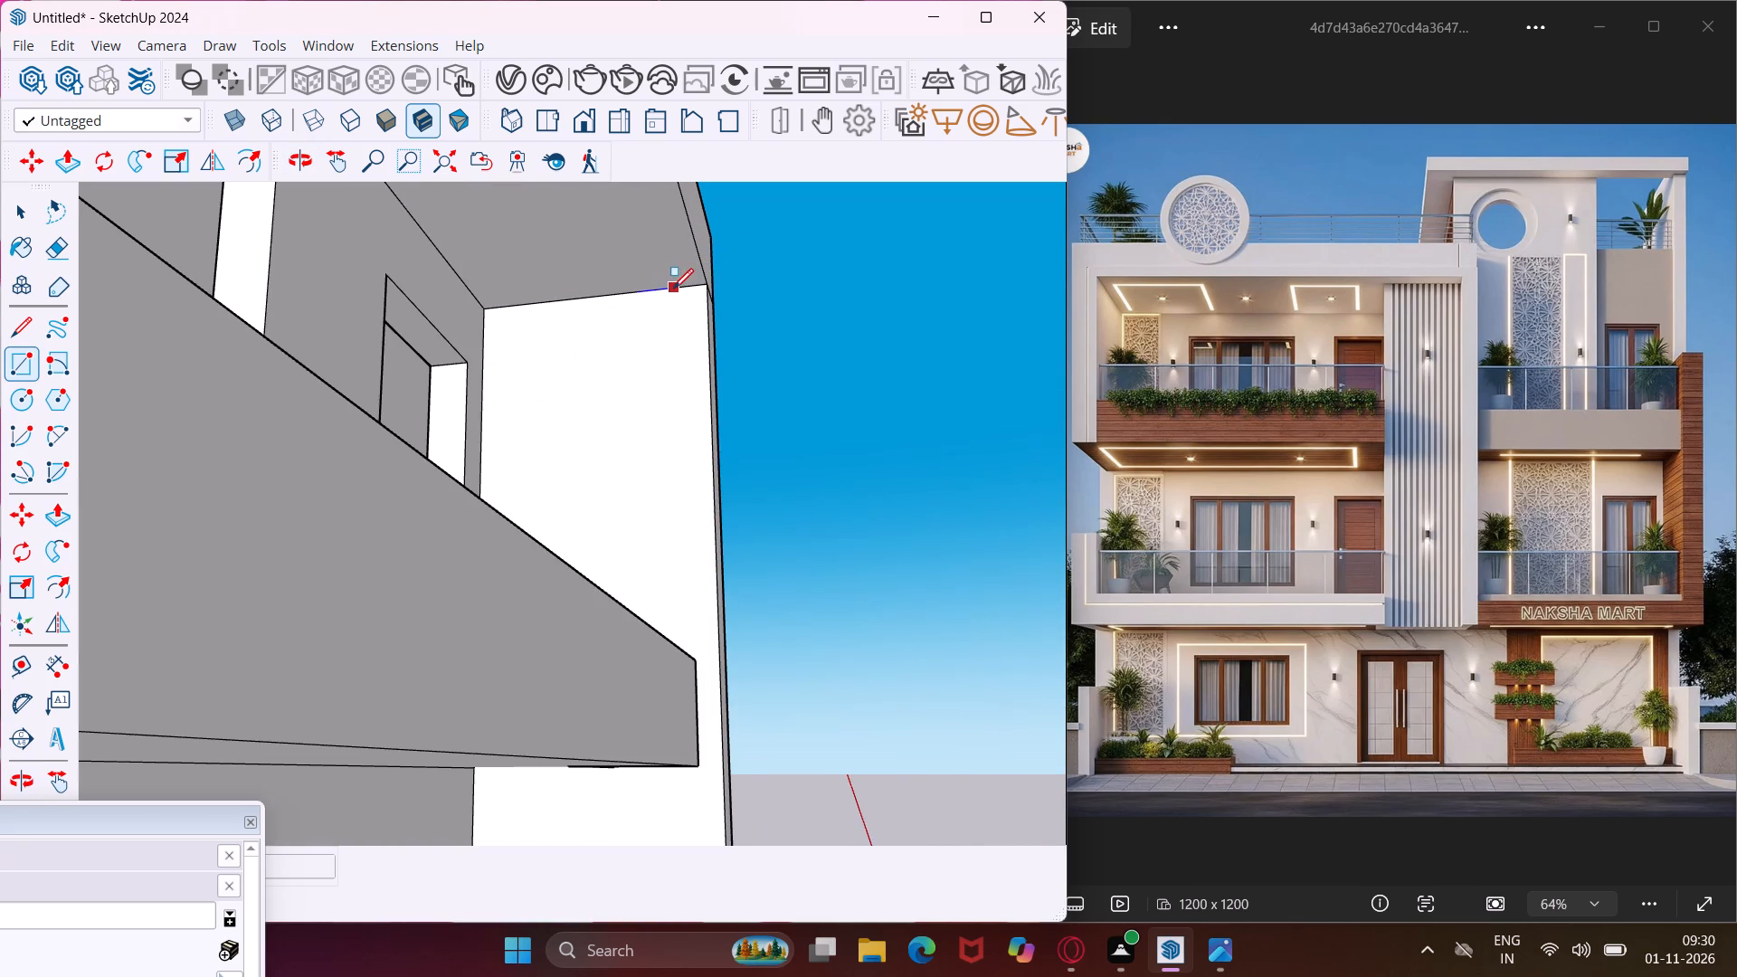
pyautogui.click(673, 289)
pyautogui.scroll(-7, 638, 258)
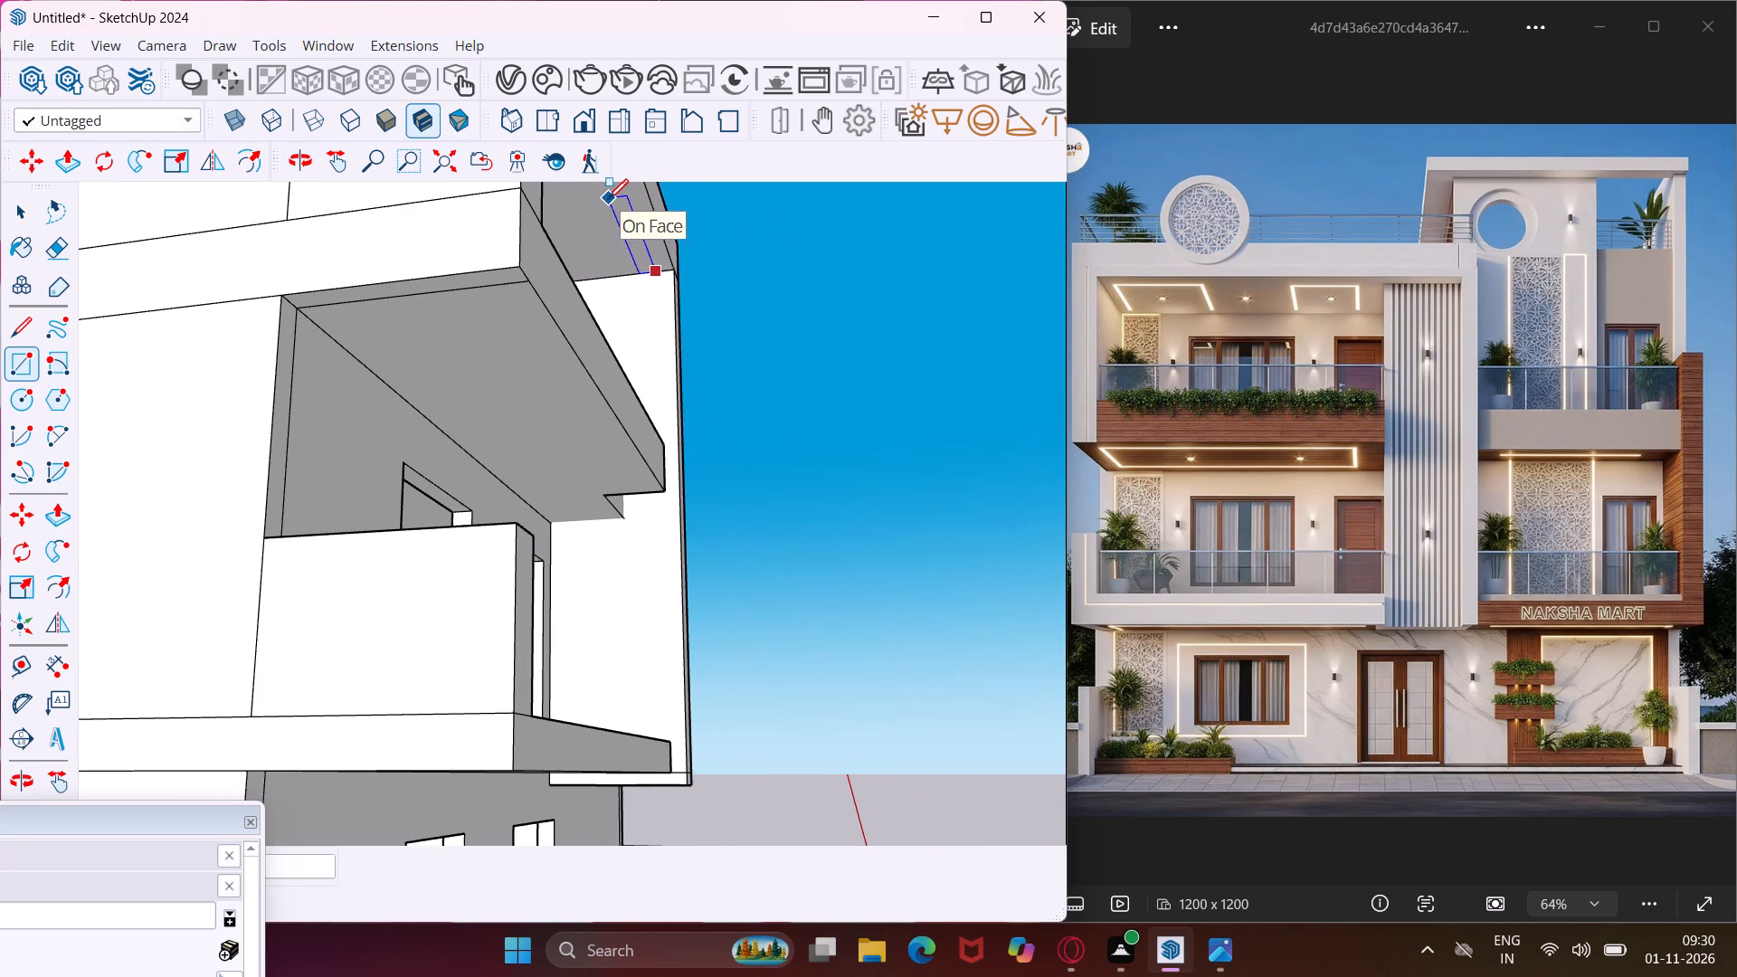
pyautogui.click(608, 199)
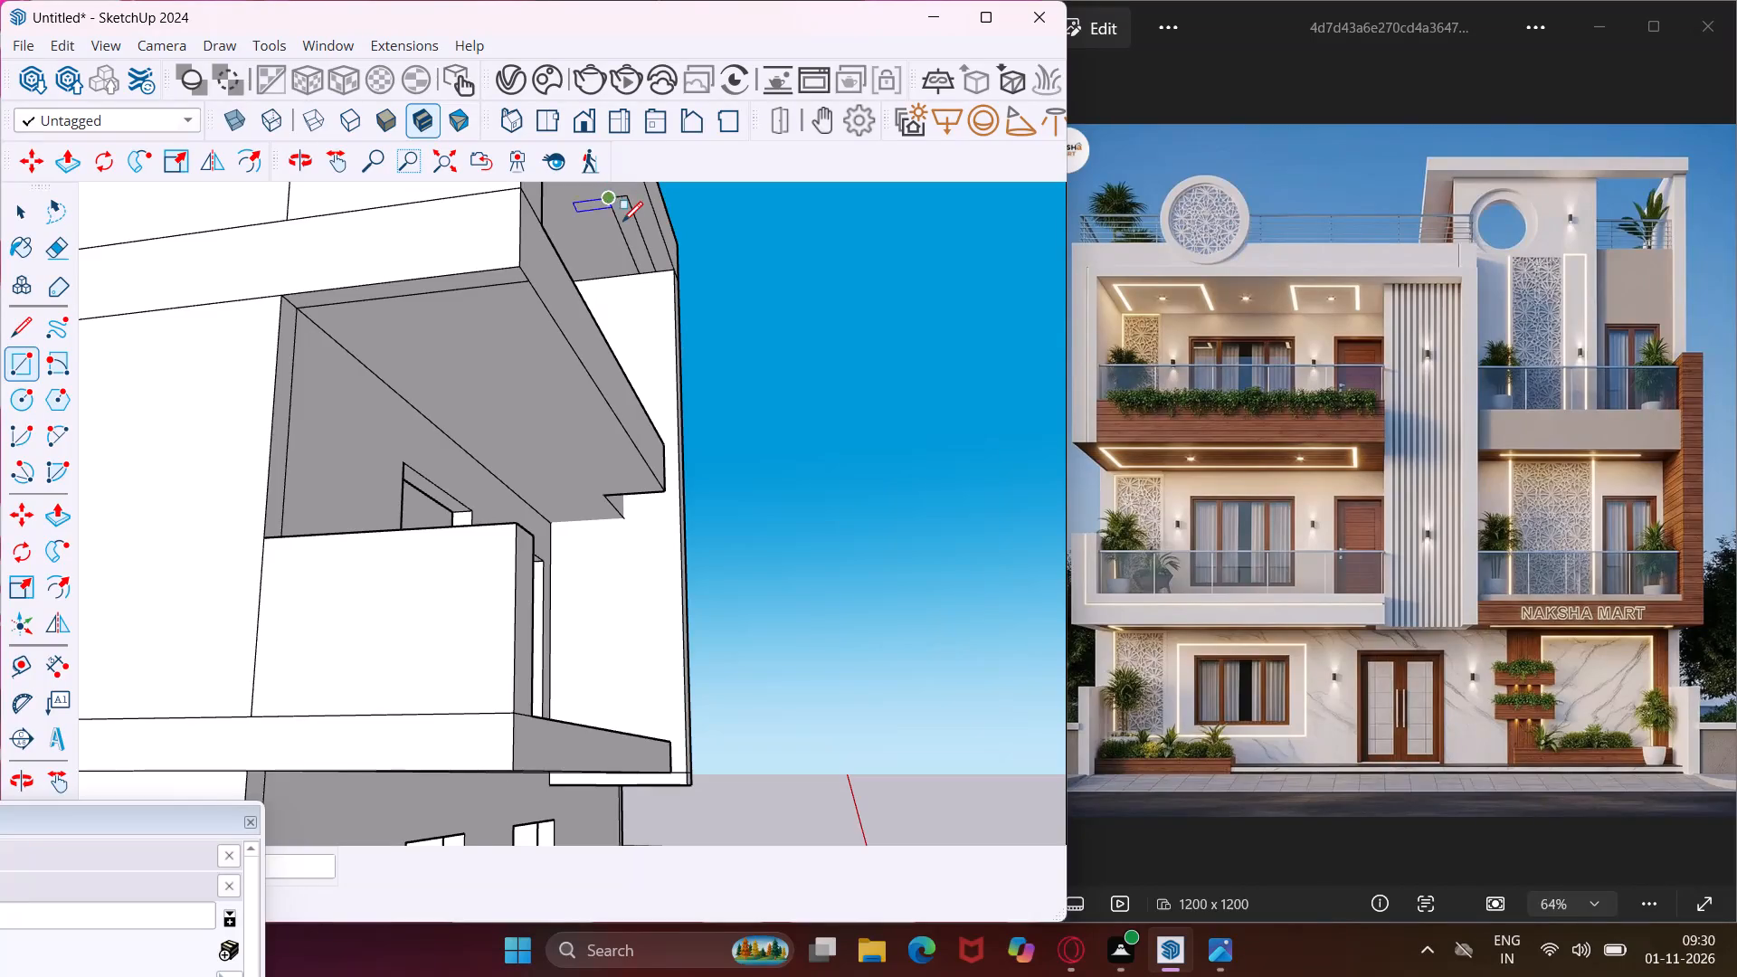
pyautogui.press('Escape')
pyautogui.press('space')
# Push/Pull the thin rectangle down from the roof slab's underside to the fin wall's bottom, forming a full-height panel.
pyautogui.scroll(3, 631, 227)
pyautogui.click(631, 227)
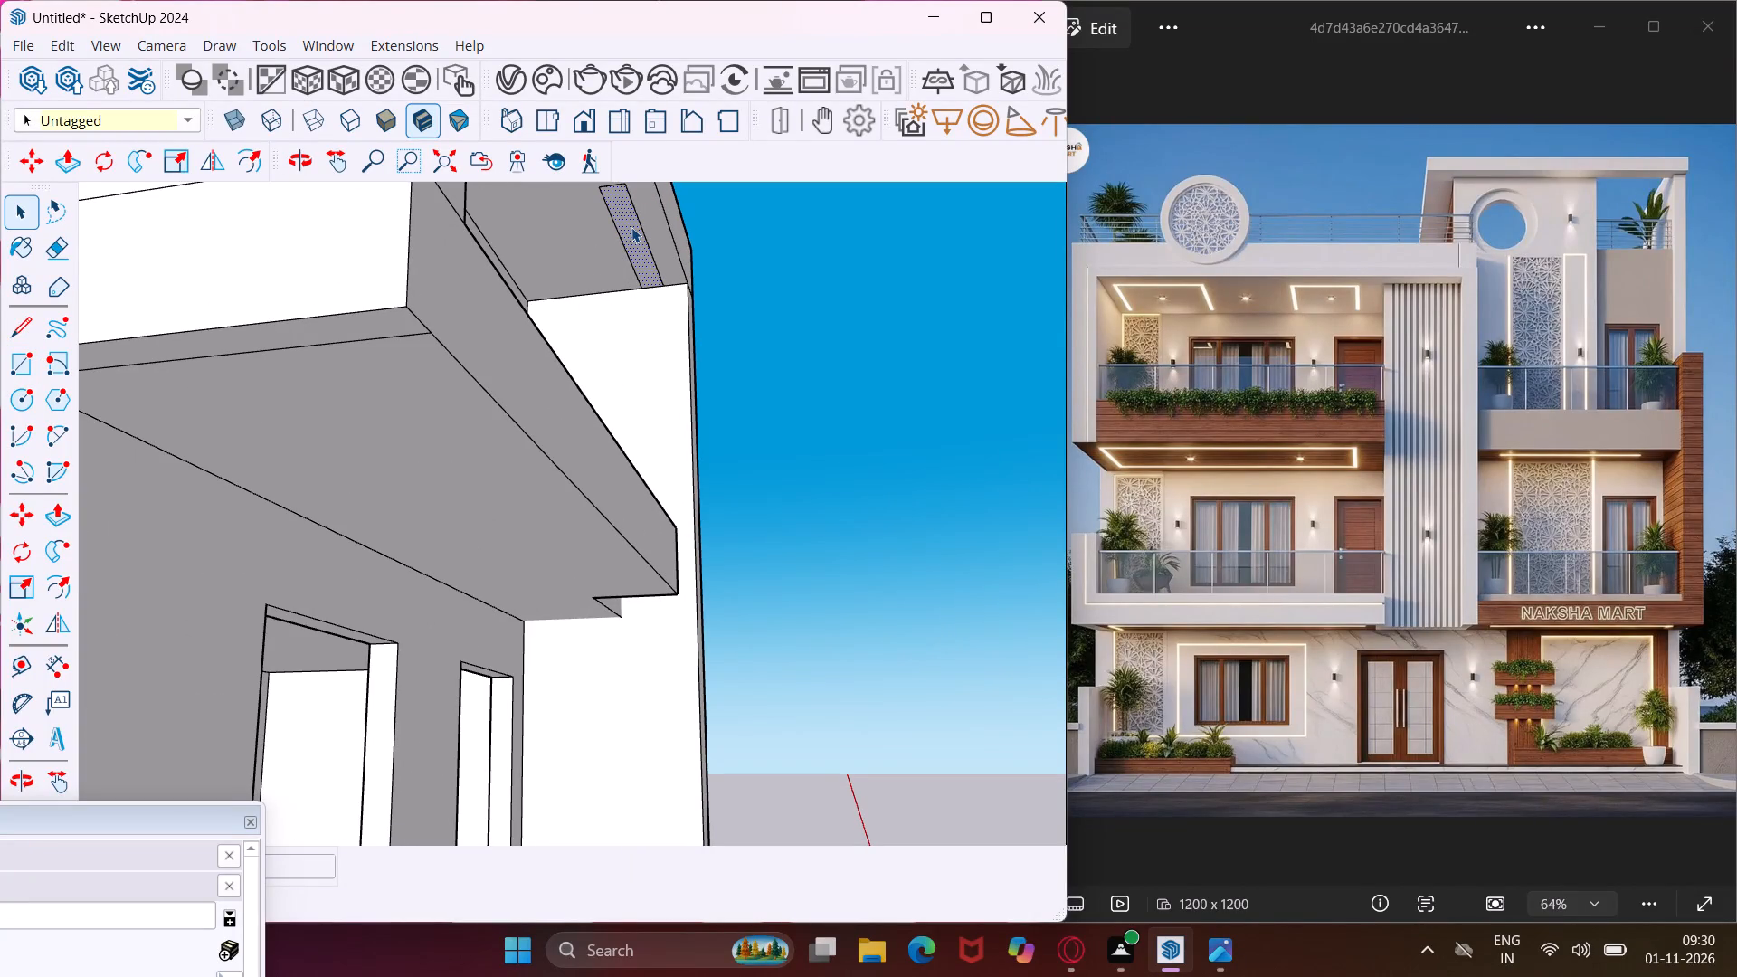
pyautogui.press('p')
pyautogui.click(631, 227)
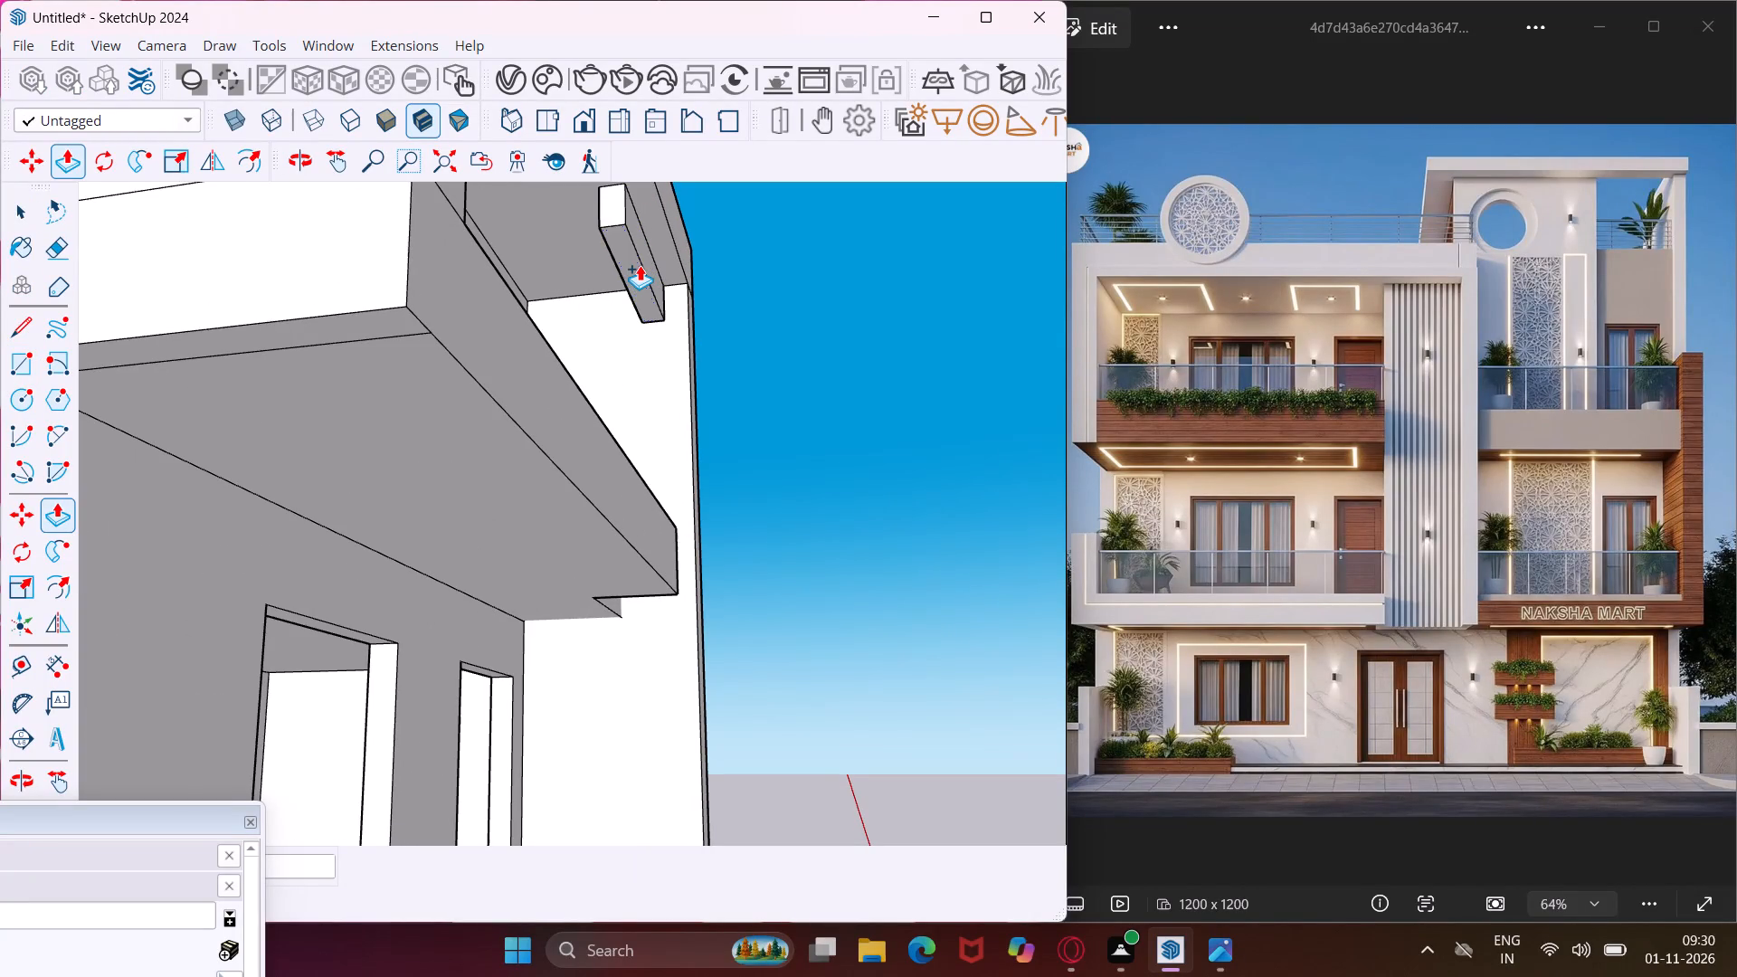
pyautogui.scroll(-3, 640, 265)
pyautogui.moveTo(640, 265); pyautogui.dragTo(288, 449, button='middle')
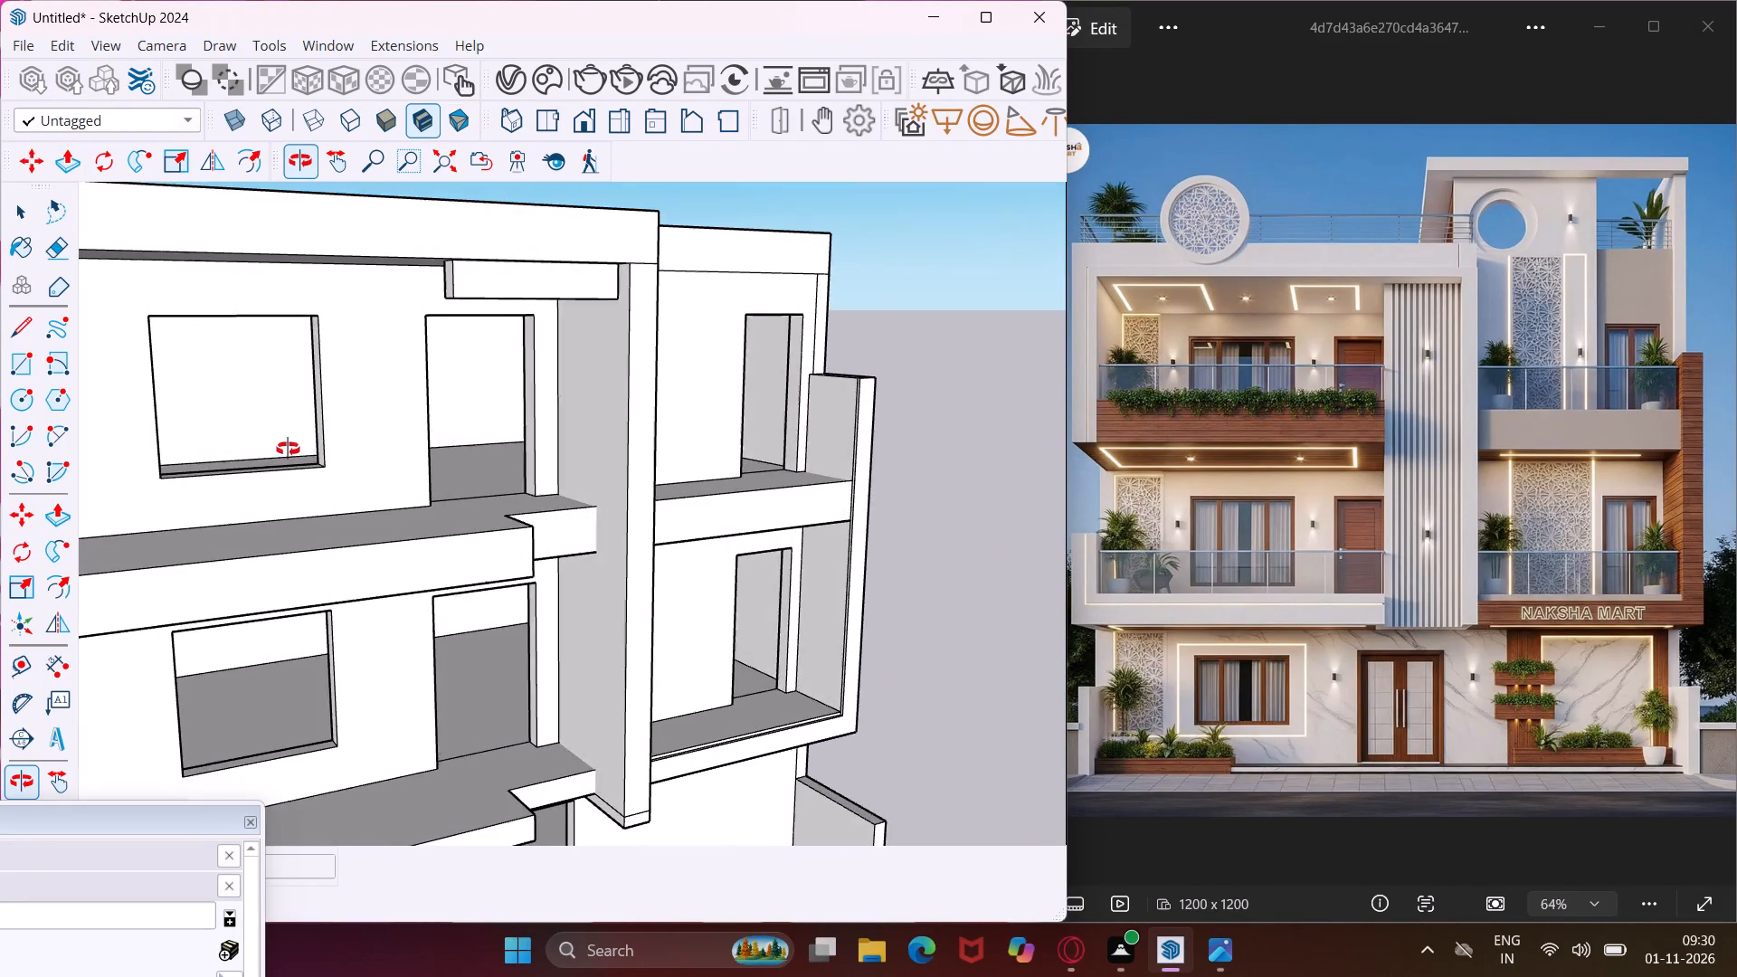
pyautogui.moveTo(288, 449); pyautogui.dragTo(268, 443, button='middle')
pyautogui.scroll(-4, 342, 479)
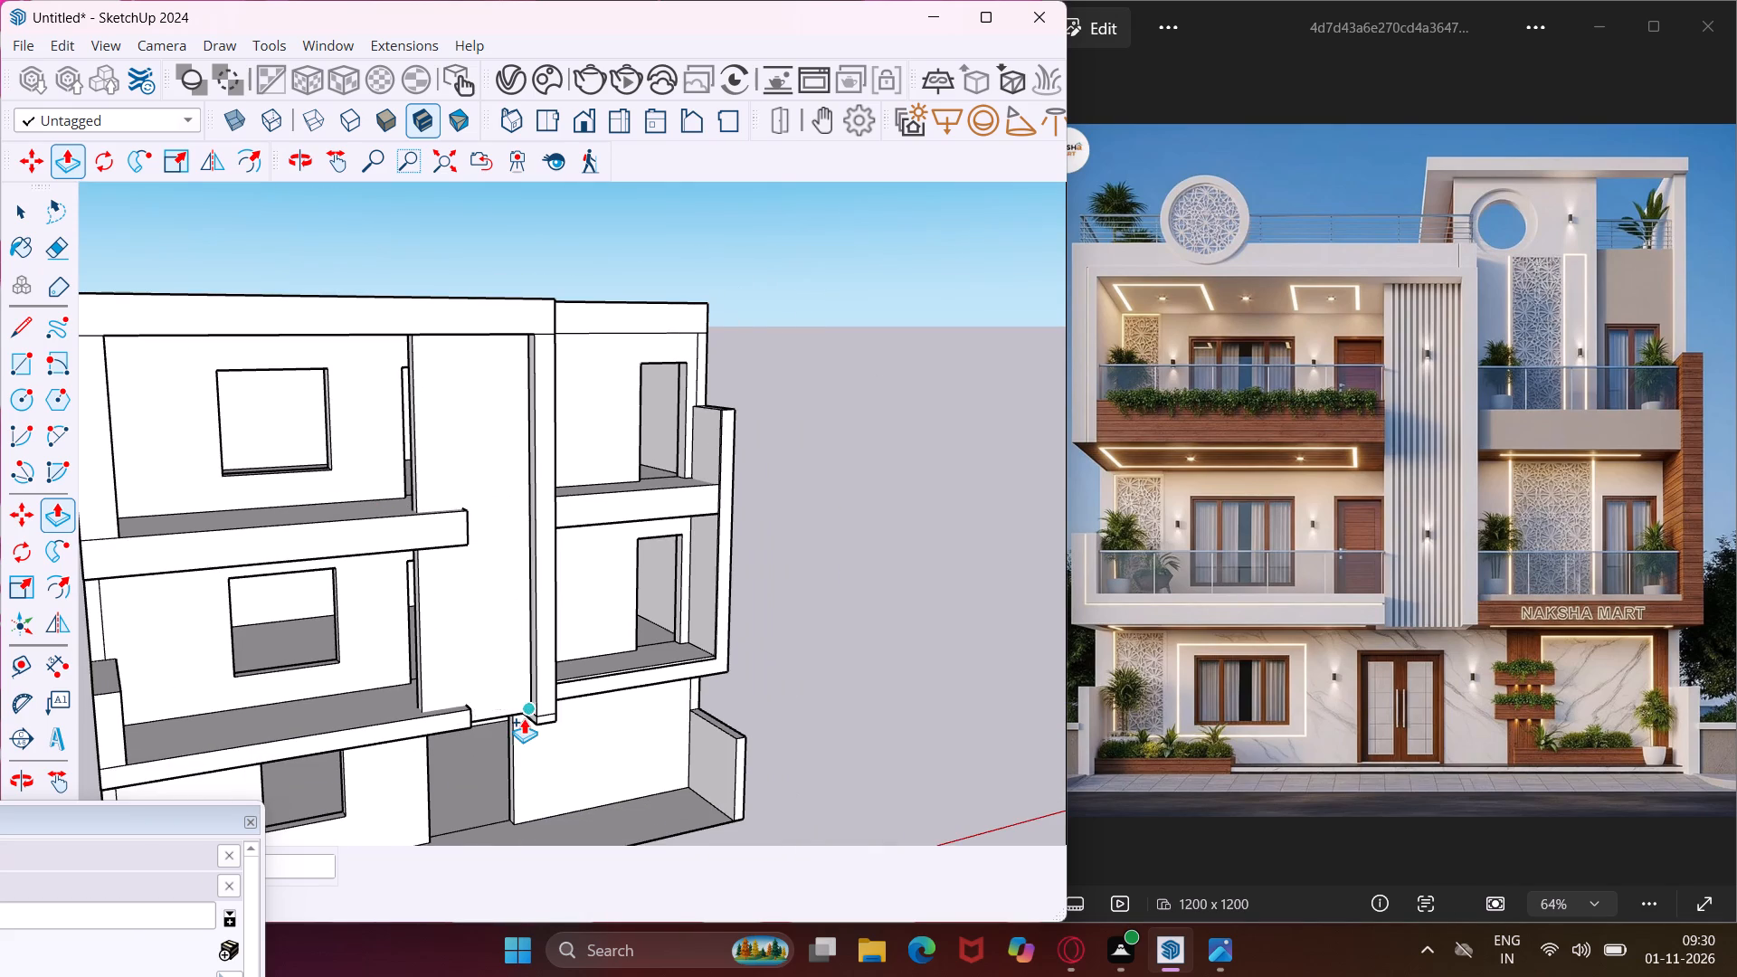
pyautogui.scroll(6, 524, 718)
pyautogui.click(541, 722)
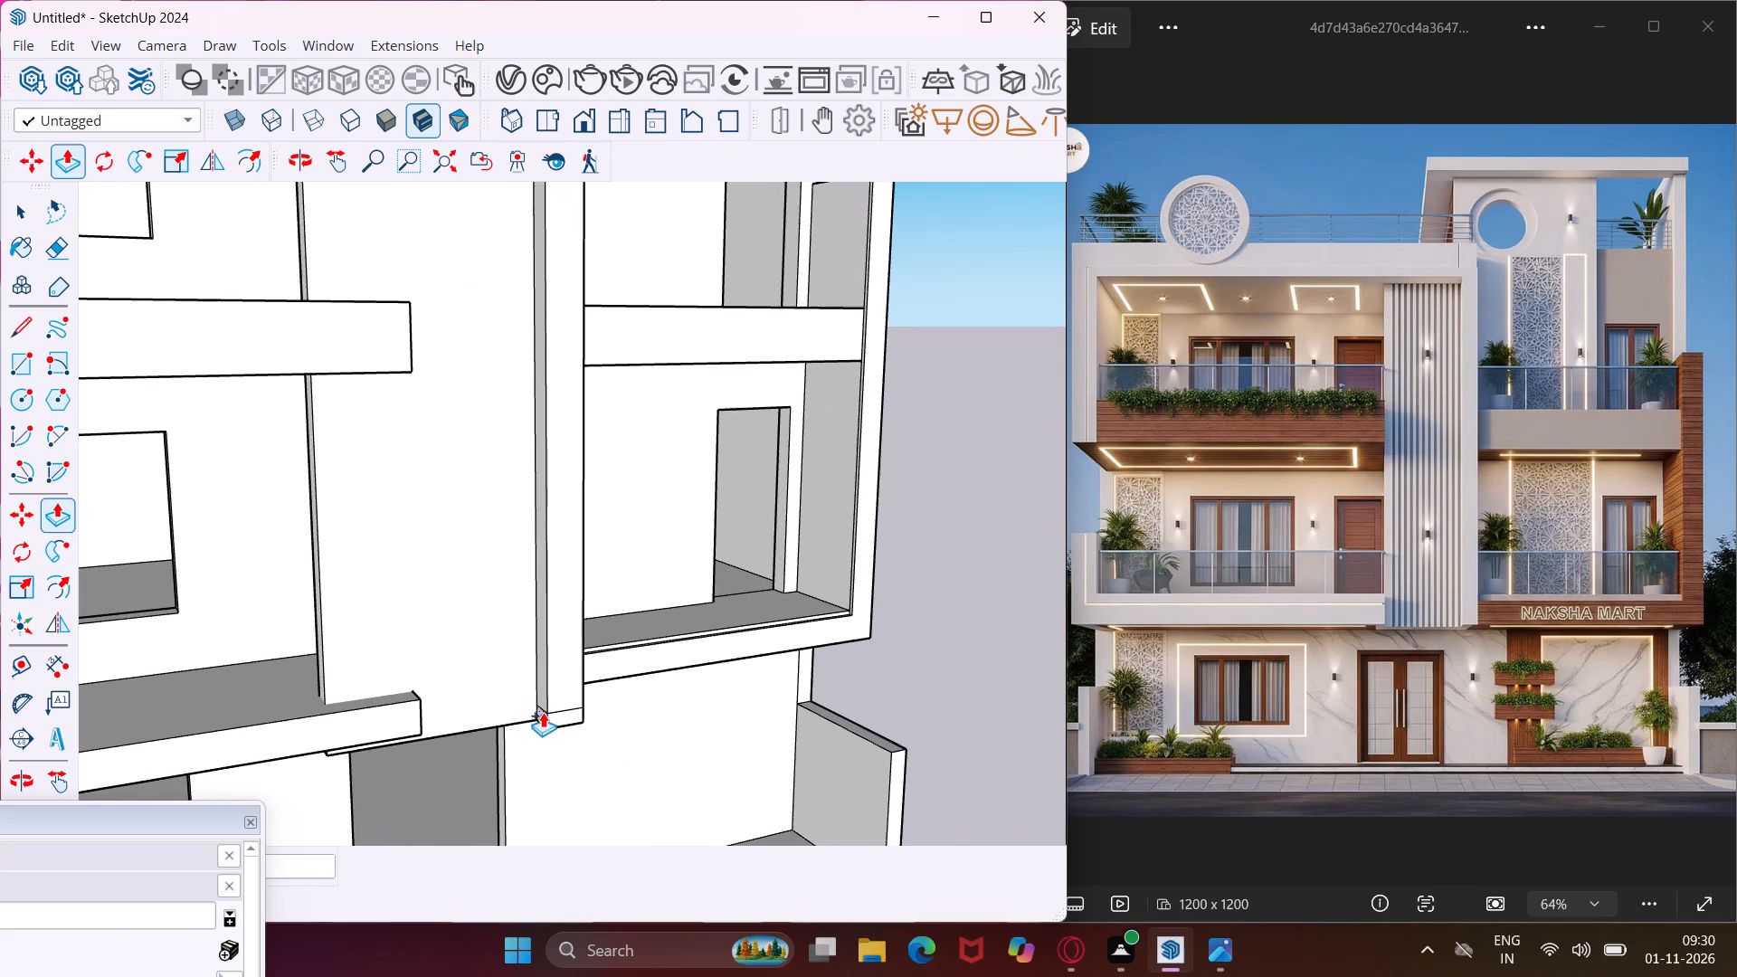
# Push/Pull the panel's narrow free side slightly toward the fin wall to narrow the panel.
pyautogui.scroll(-5, 517, 640)
pyautogui.scroll(3, 368, 381)
pyautogui.moveTo(376, 378); pyautogui.dragTo(548, 437, button='middle')
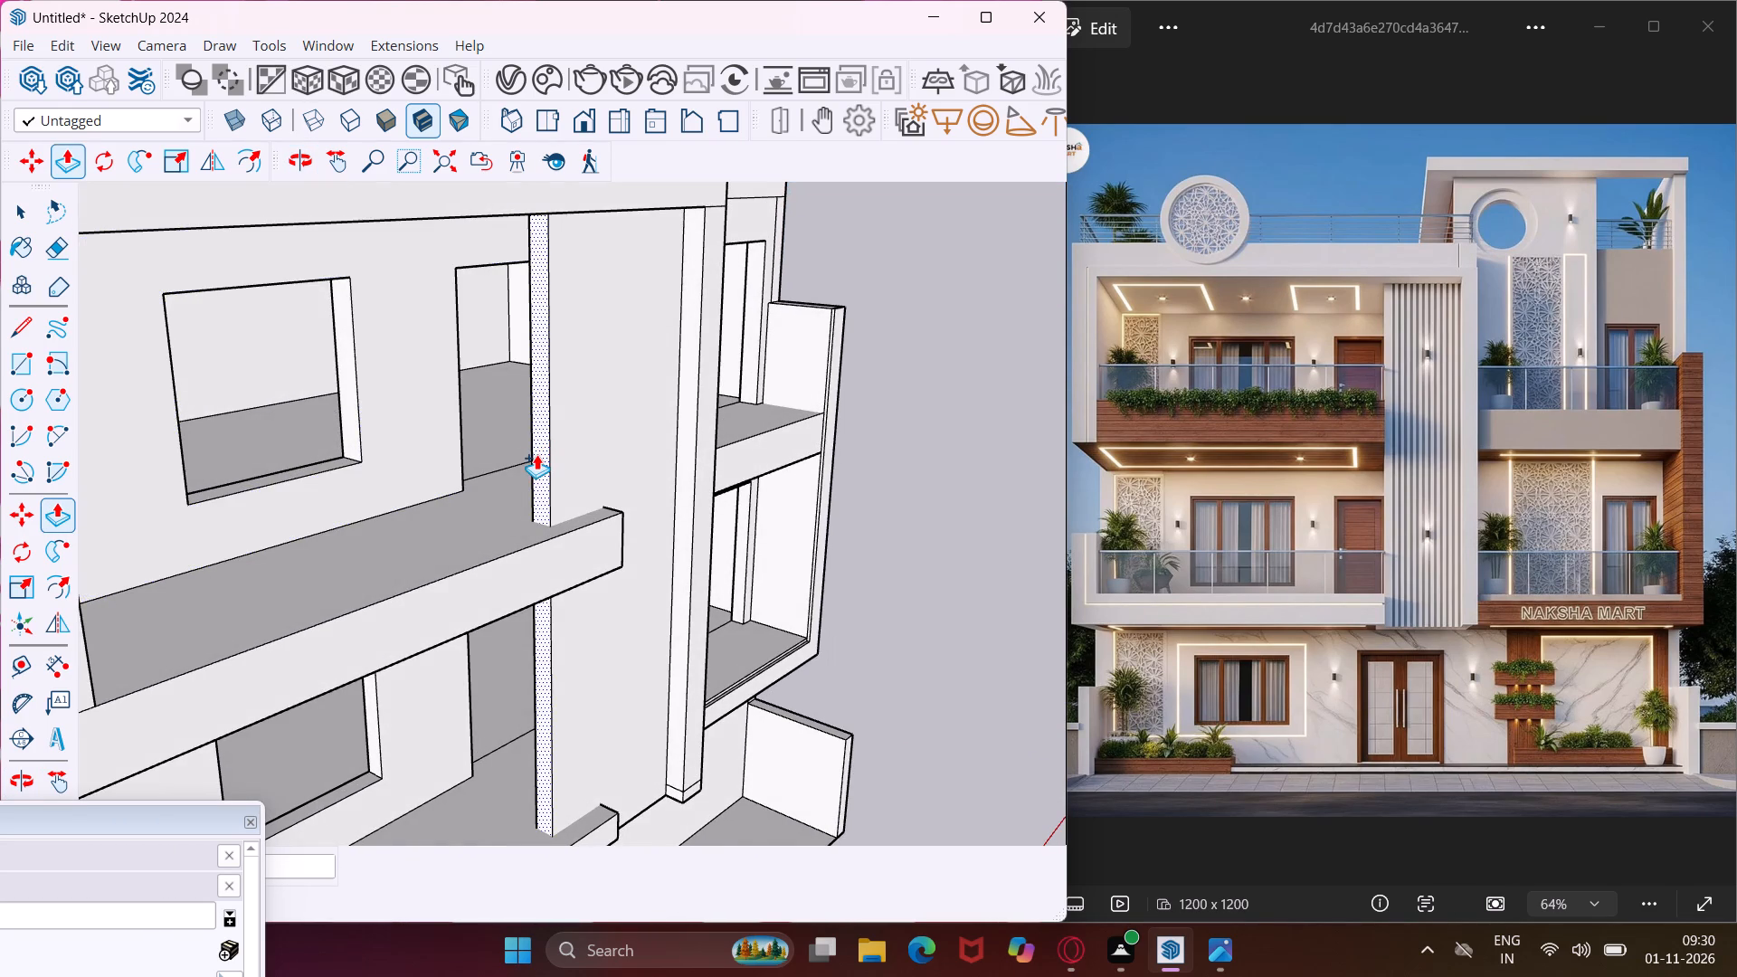
pyautogui.scroll(2, 536, 454)
pyautogui.click(536, 454)
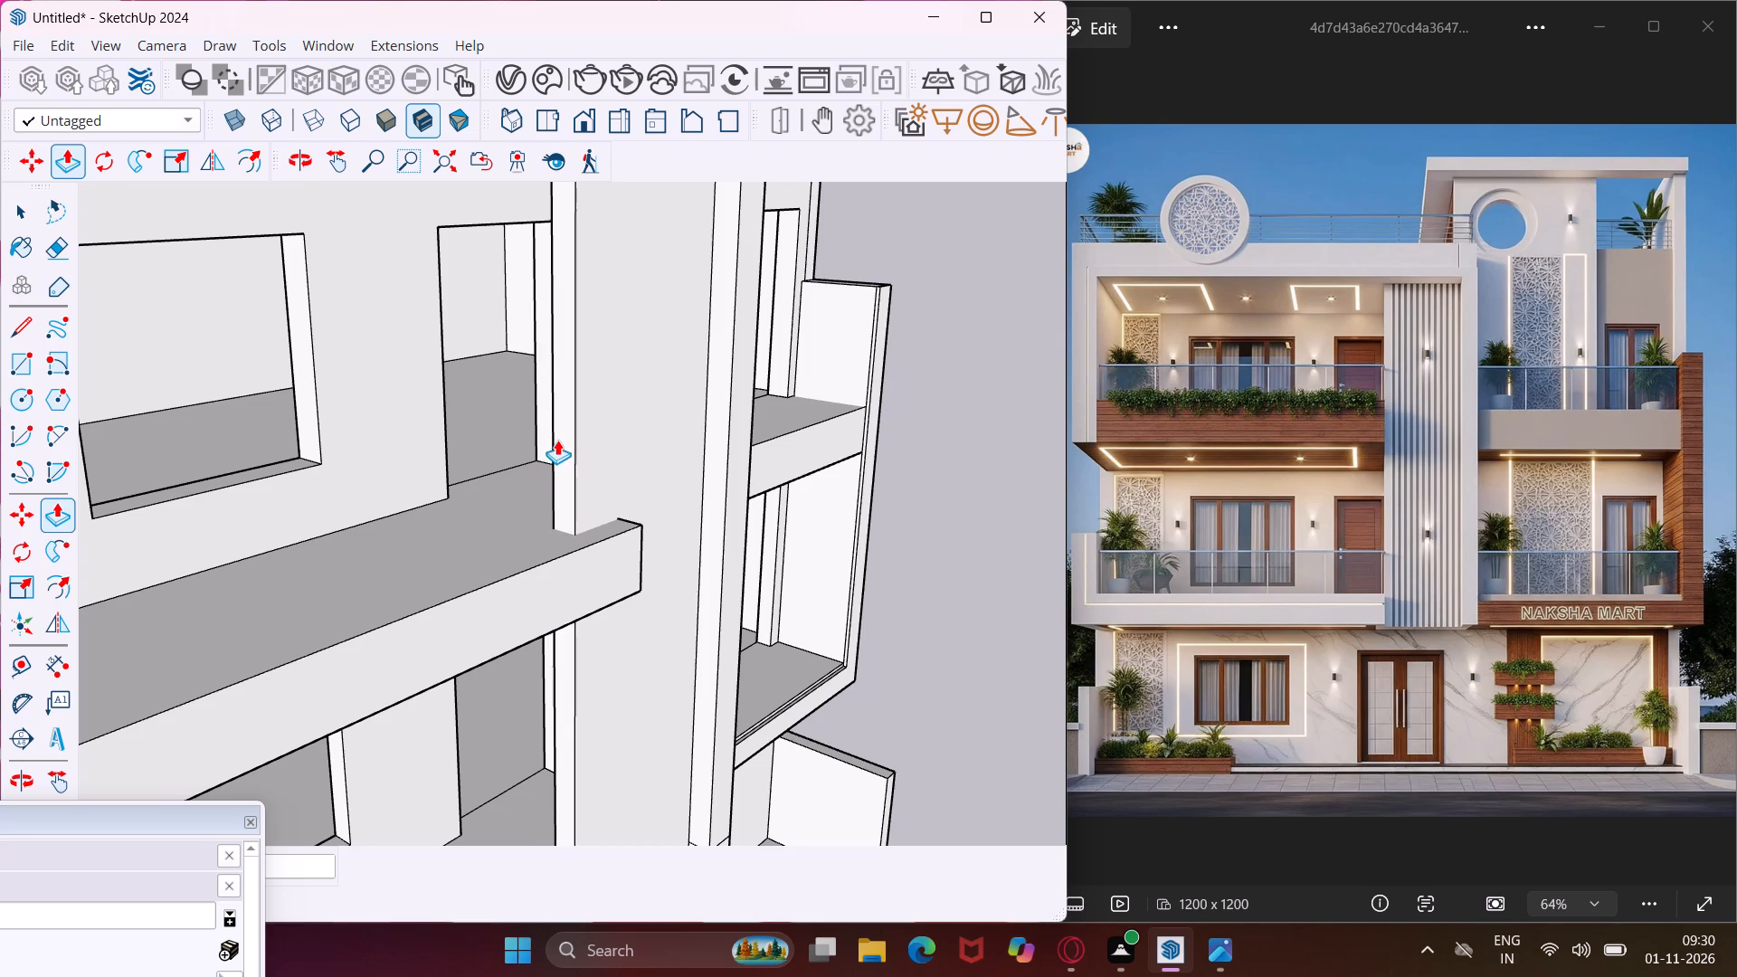
pyautogui.click(557, 440)
# Push/Pull the upper balcony band's end face back flush with the panel's narrow free side.
pyautogui.moveTo(654, 526); pyautogui.dragTo(307, 572, button='middle')
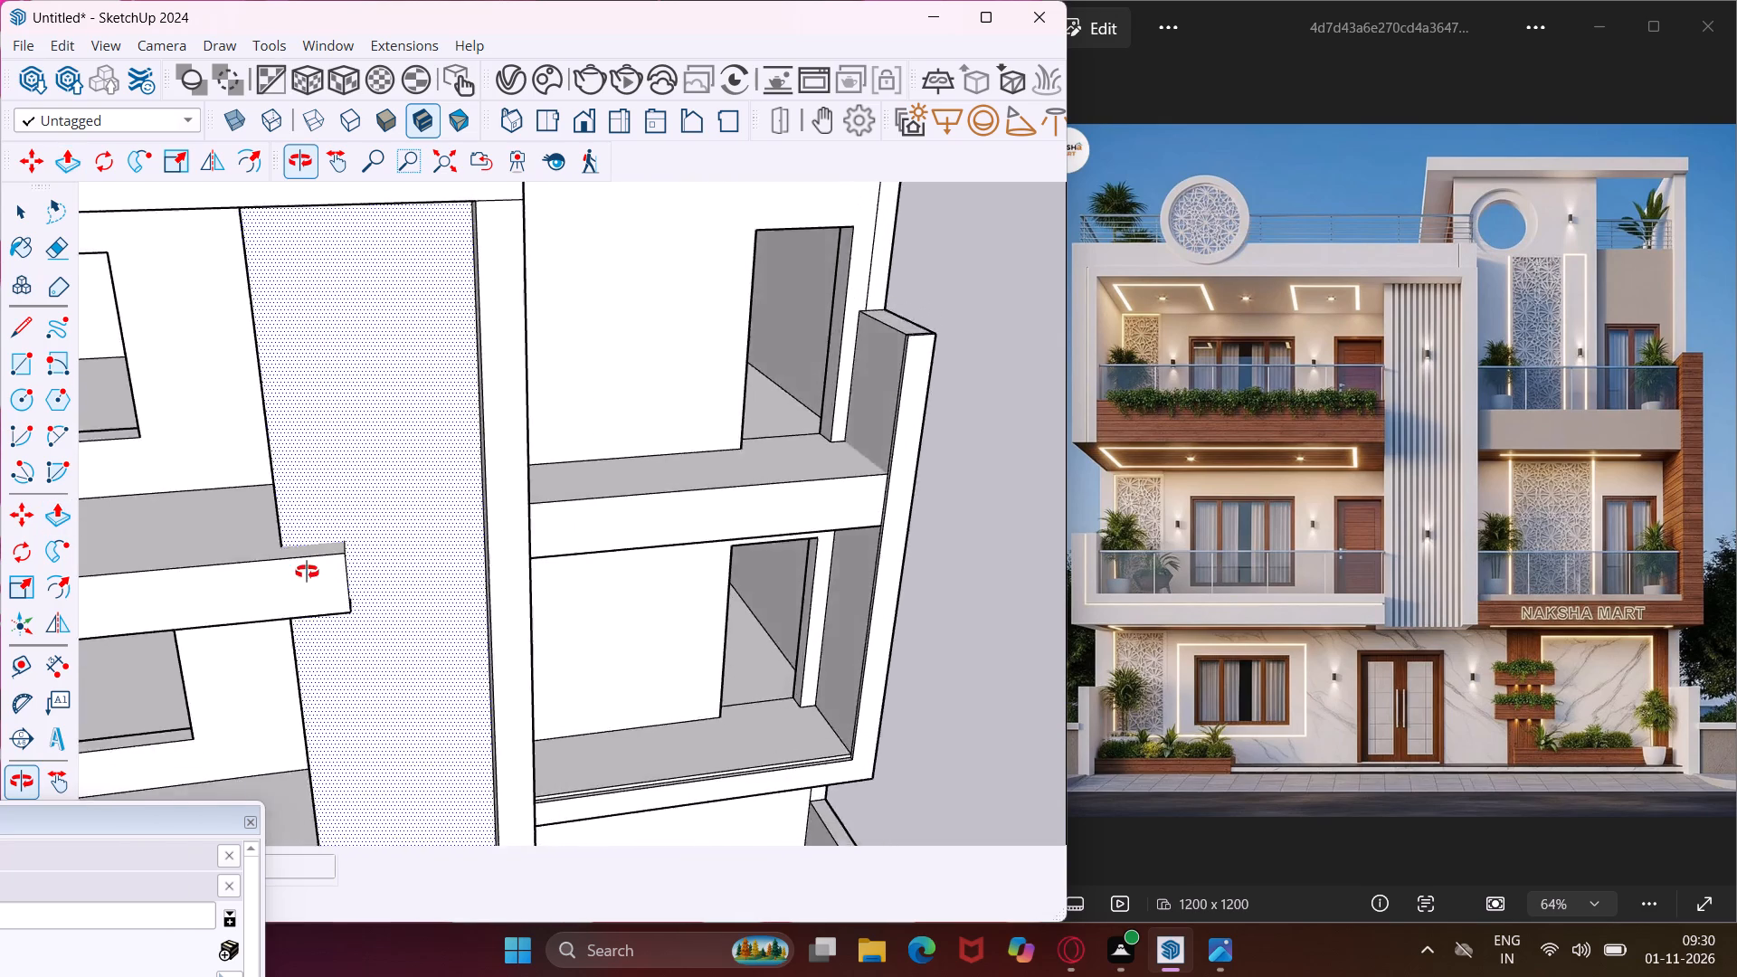
pyautogui.moveTo(307, 572); pyautogui.dragTo(172, 575, button='middle')
pyautogui.scroll(6, 220, 549)
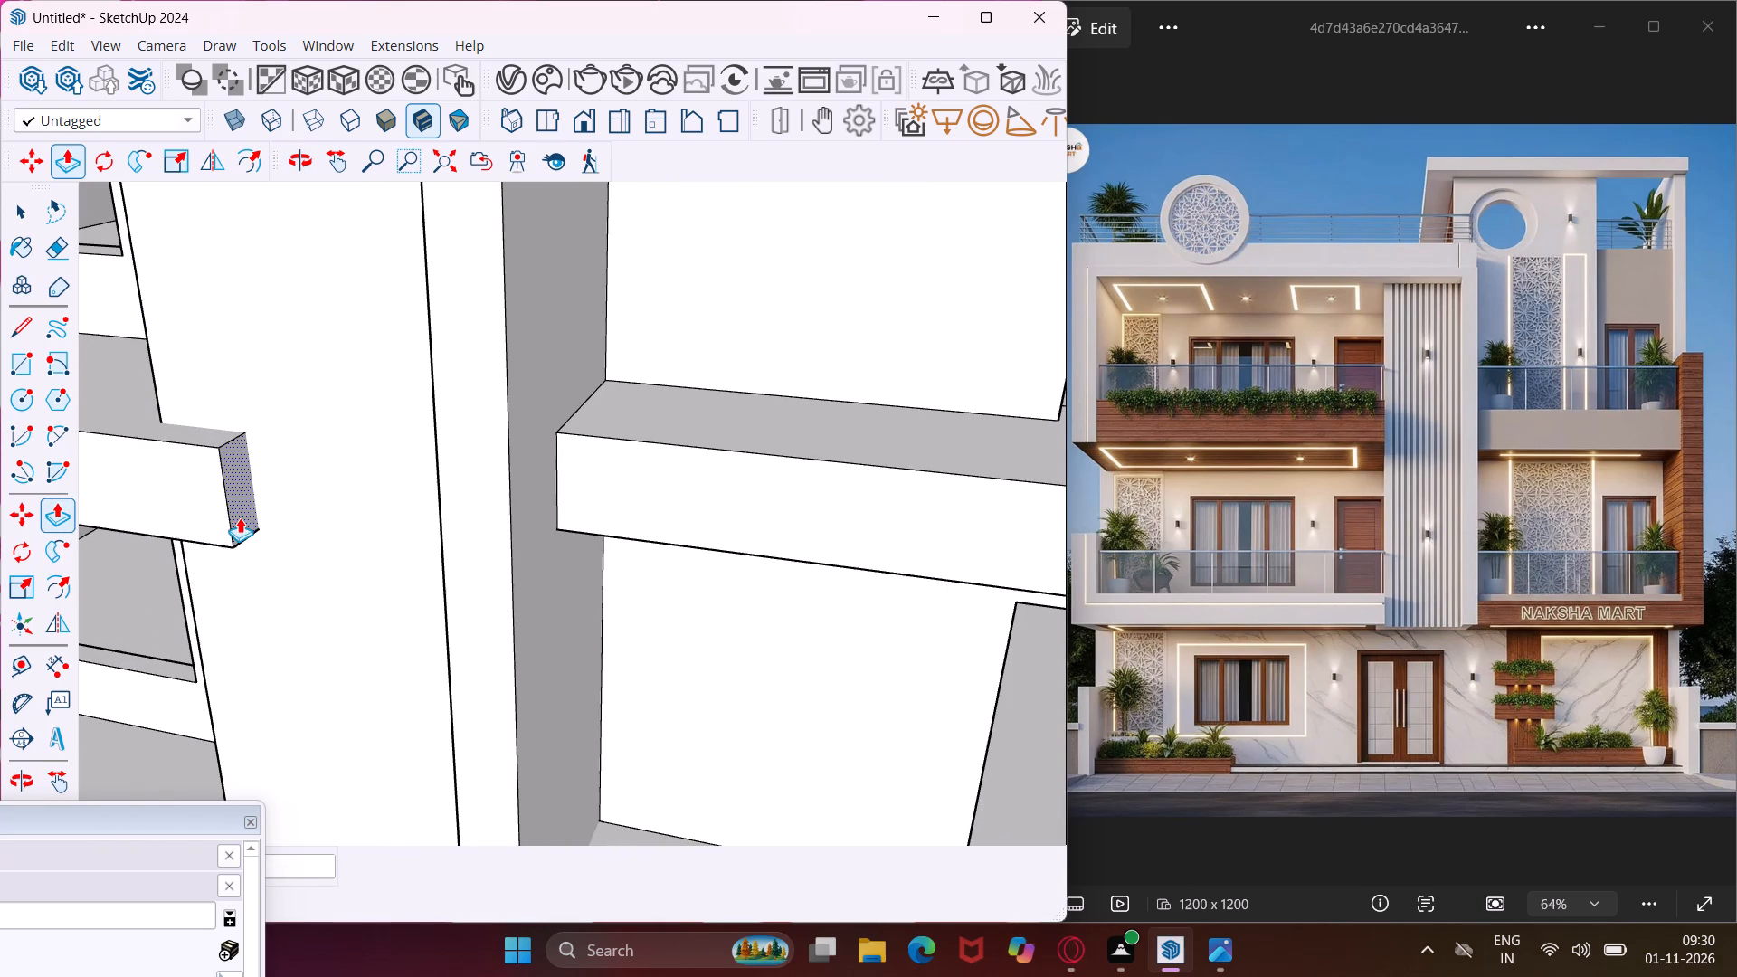
pyautogui.click(240, 517)
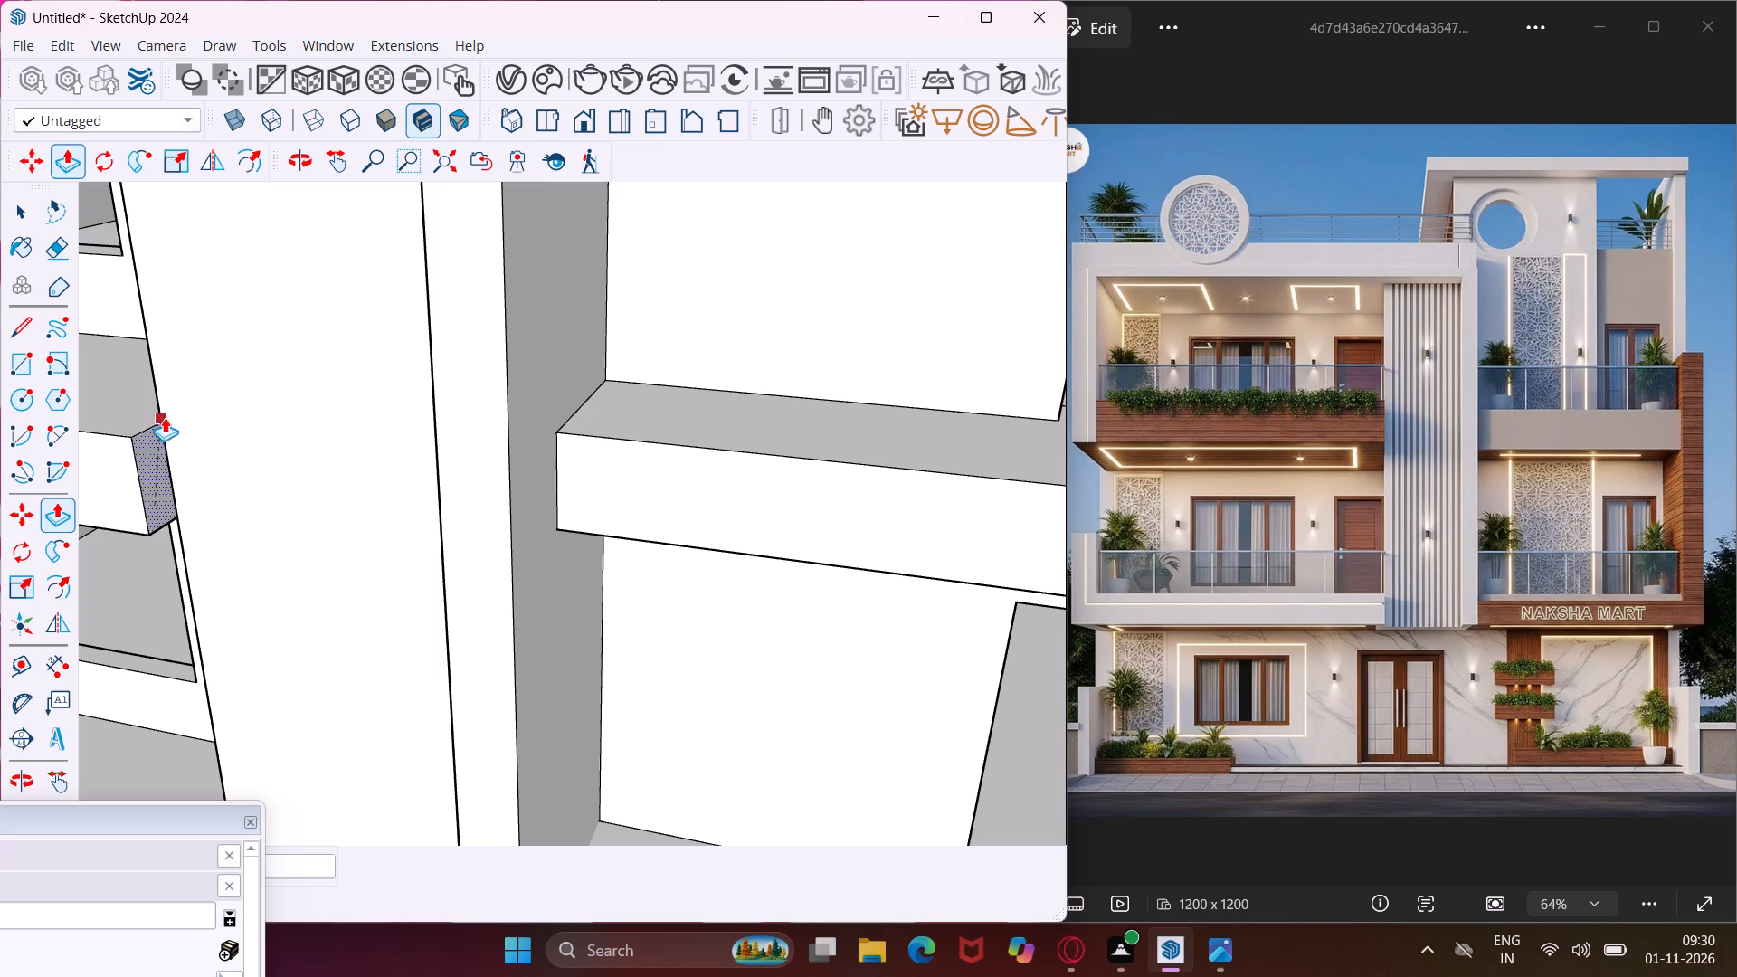
pyautogui.moveTo(160, 411); pyautogui.dragTo(643, 429, button='middle')
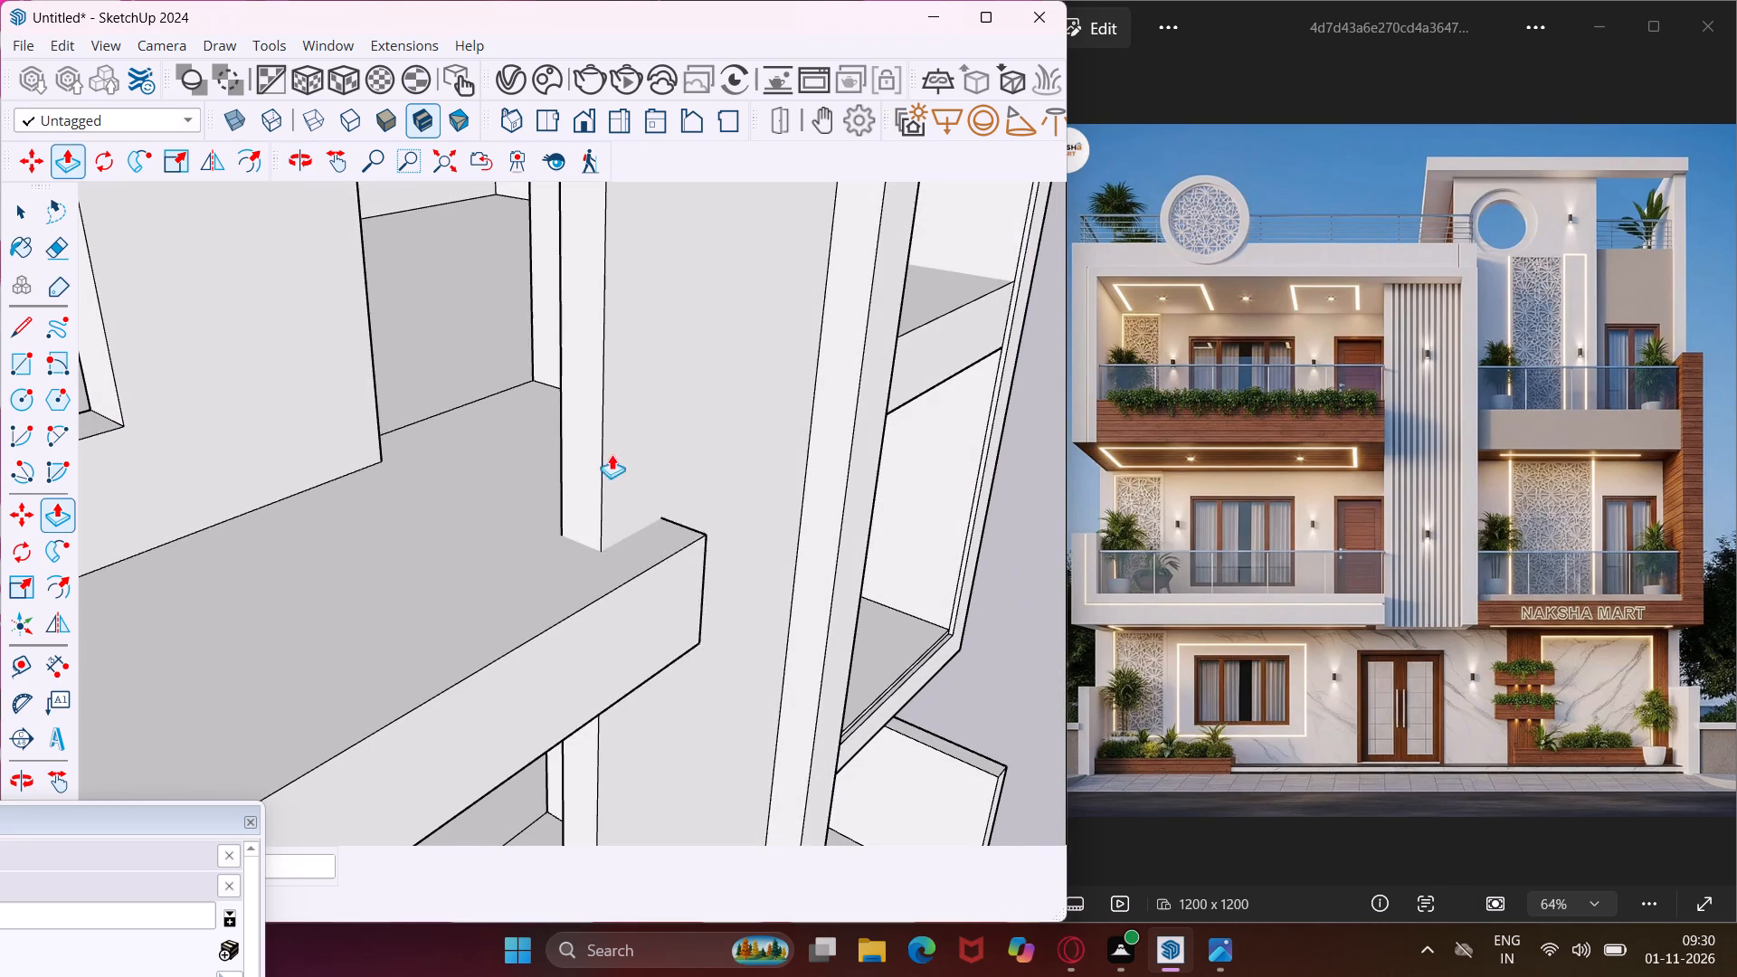
pyautogui.click(589, 478)
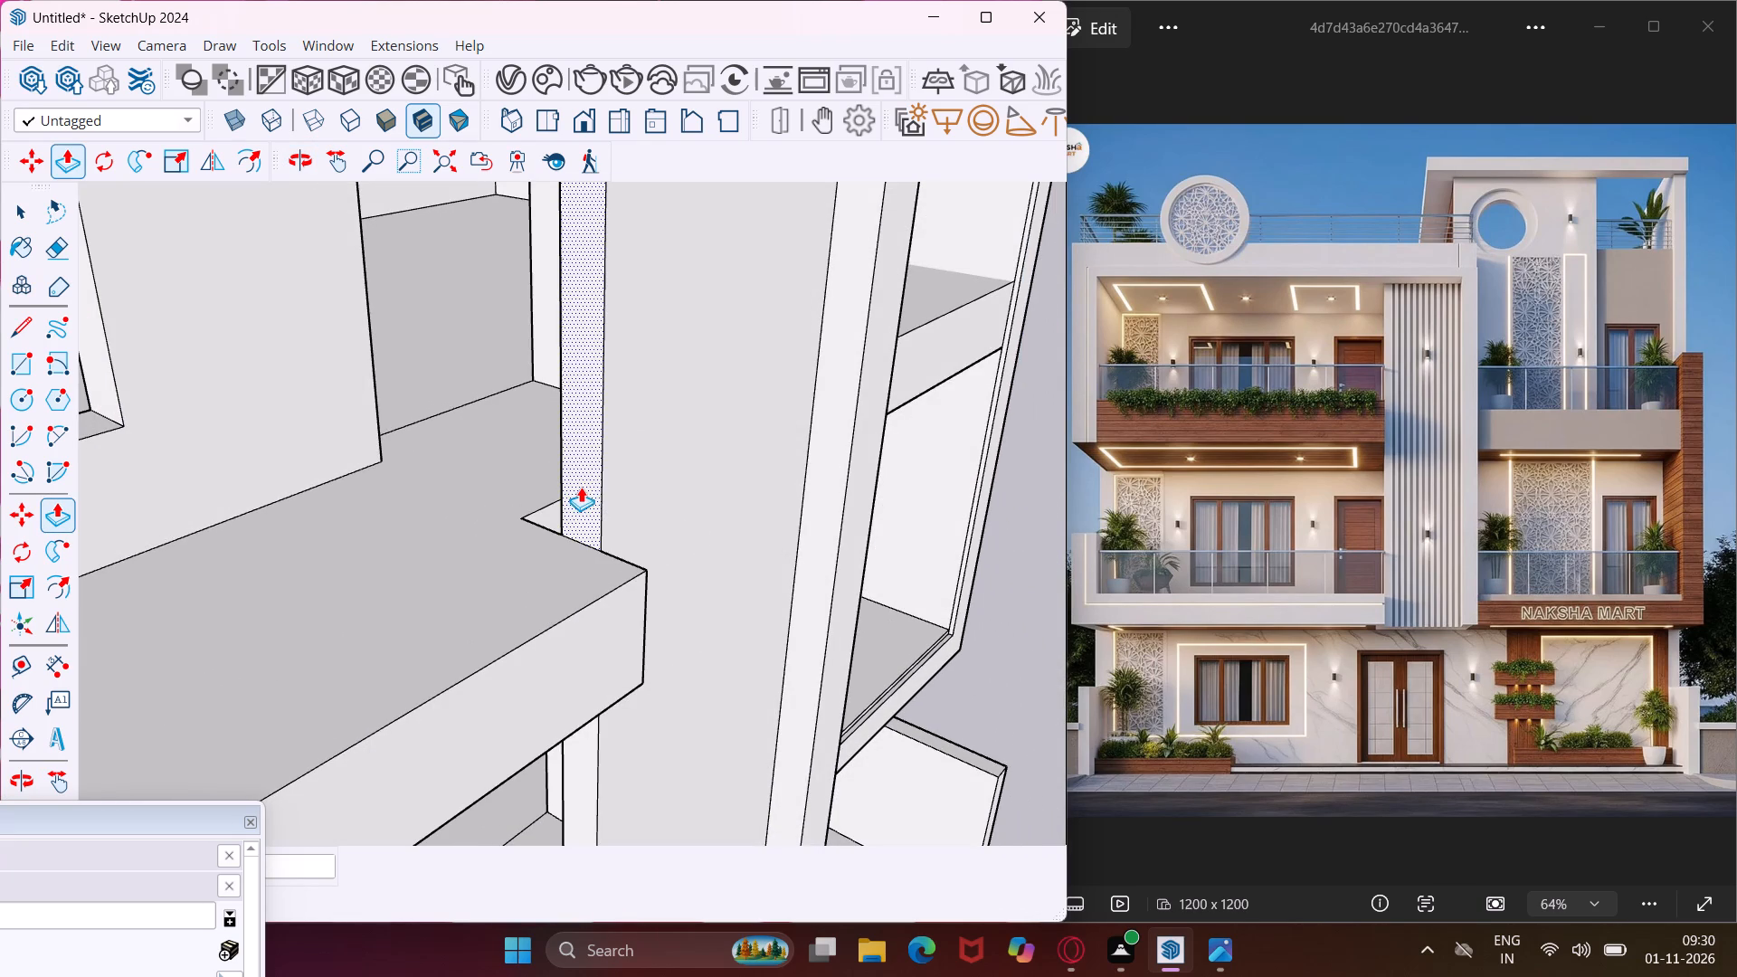
# Push/Pull the lower balcony band's end face back in line with the upper band's end.
pyautogui.scroll(-11, 495, 461)
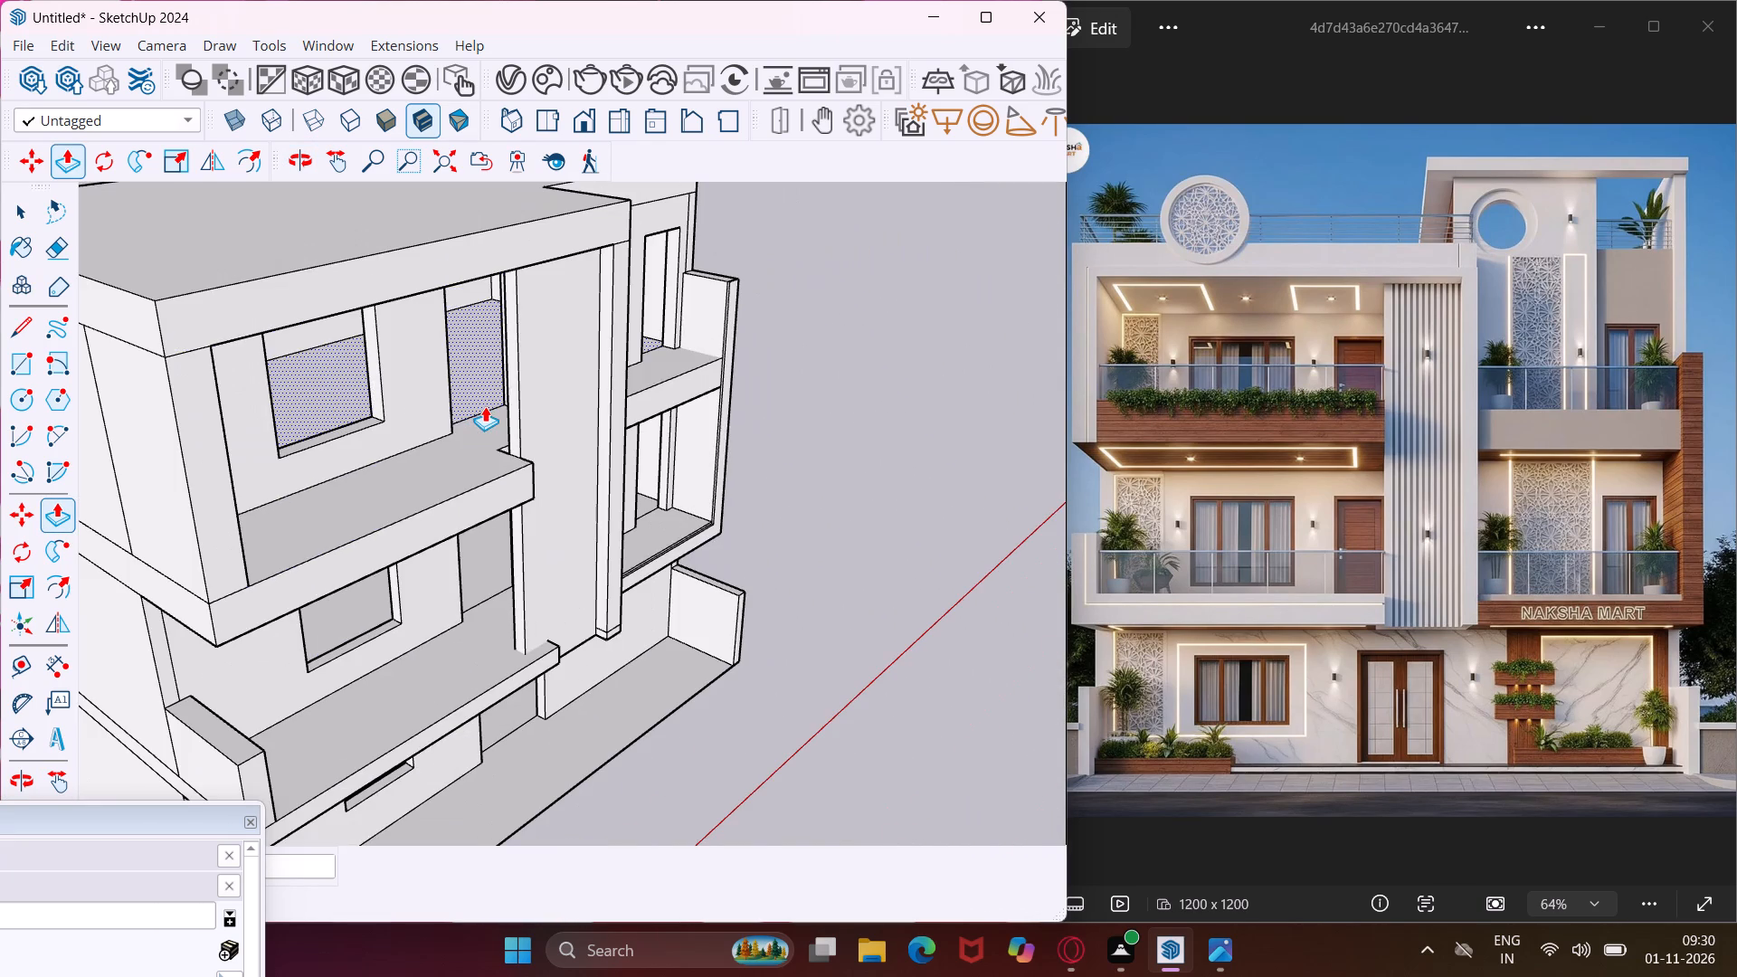
pyautogui.moveTo(589, 645); pyautogui.dragTo(175, 728, button='middle')
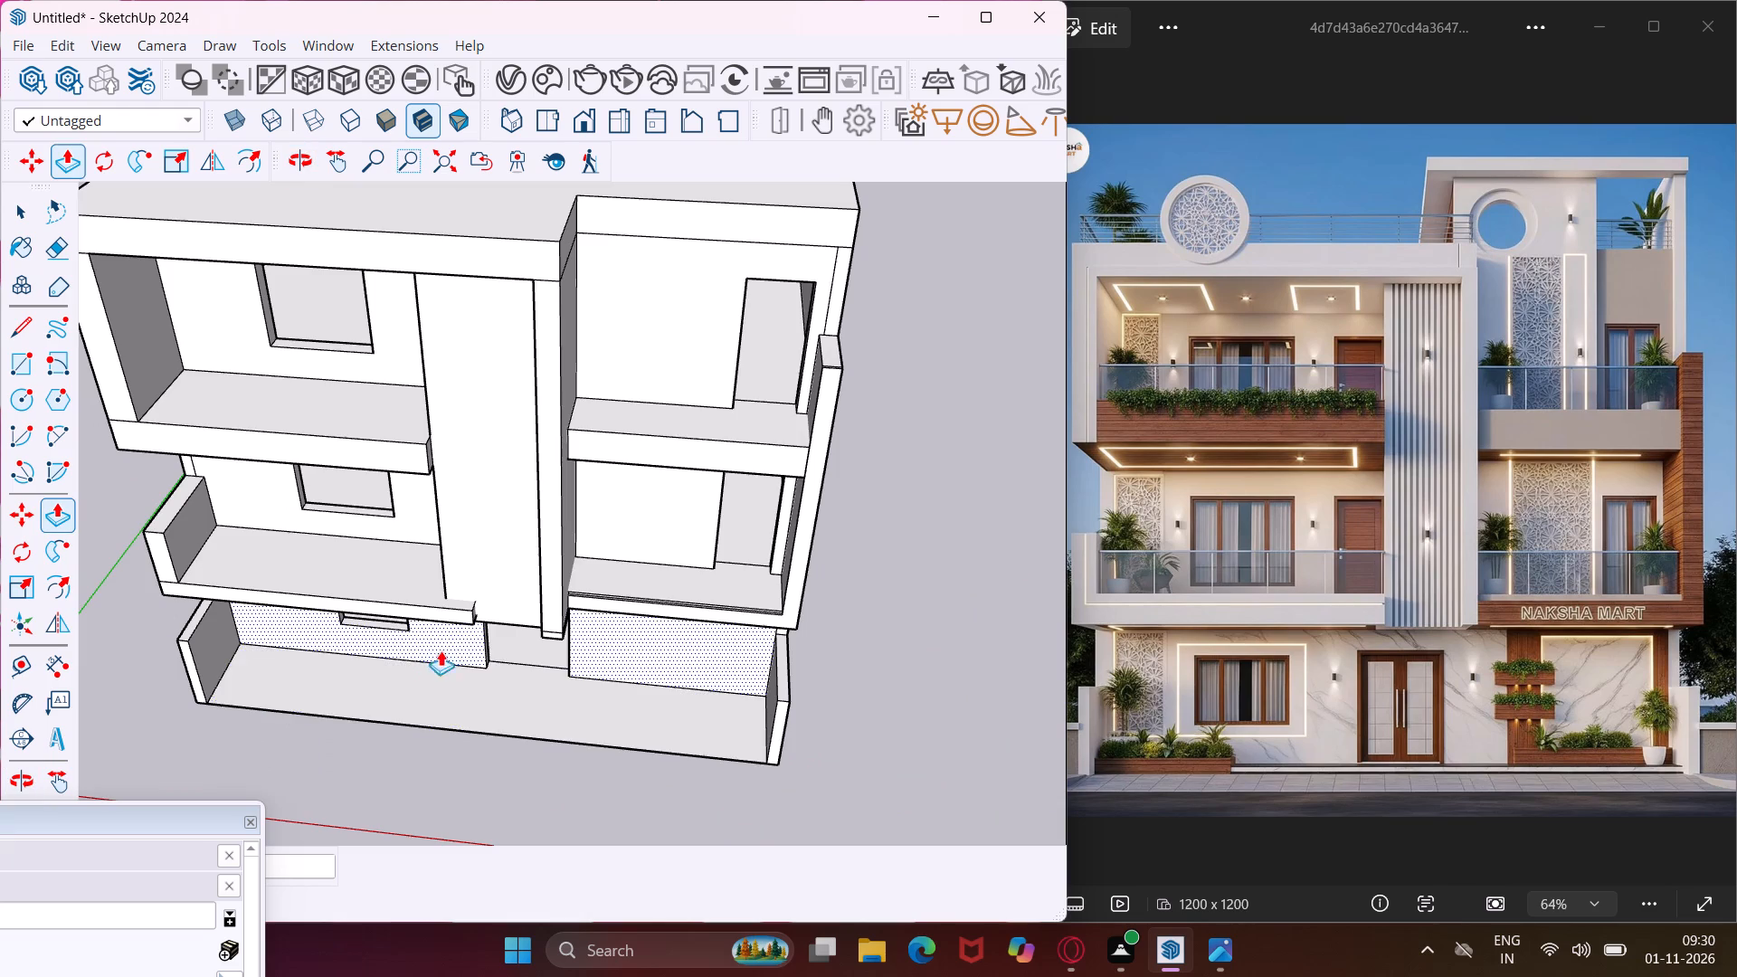
pyautogui.scroll(15, 466, 623)
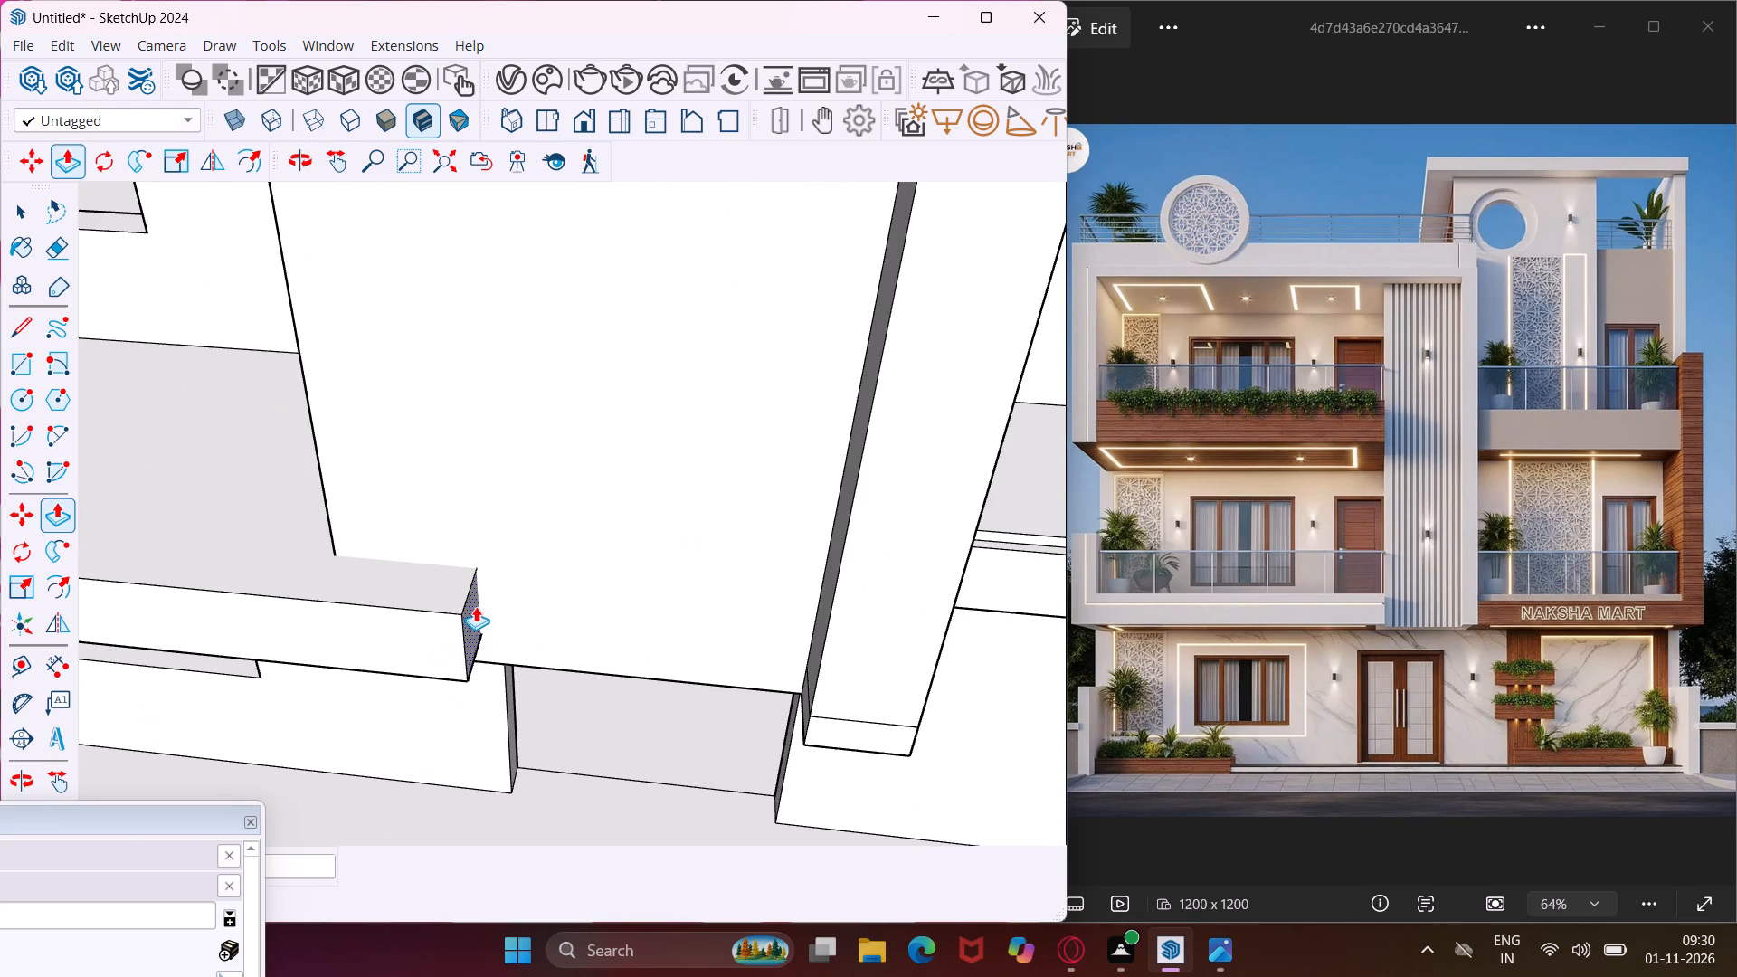
pyautogui.click(471, 609)
pyautogui.scroll(-11, 435, 606)
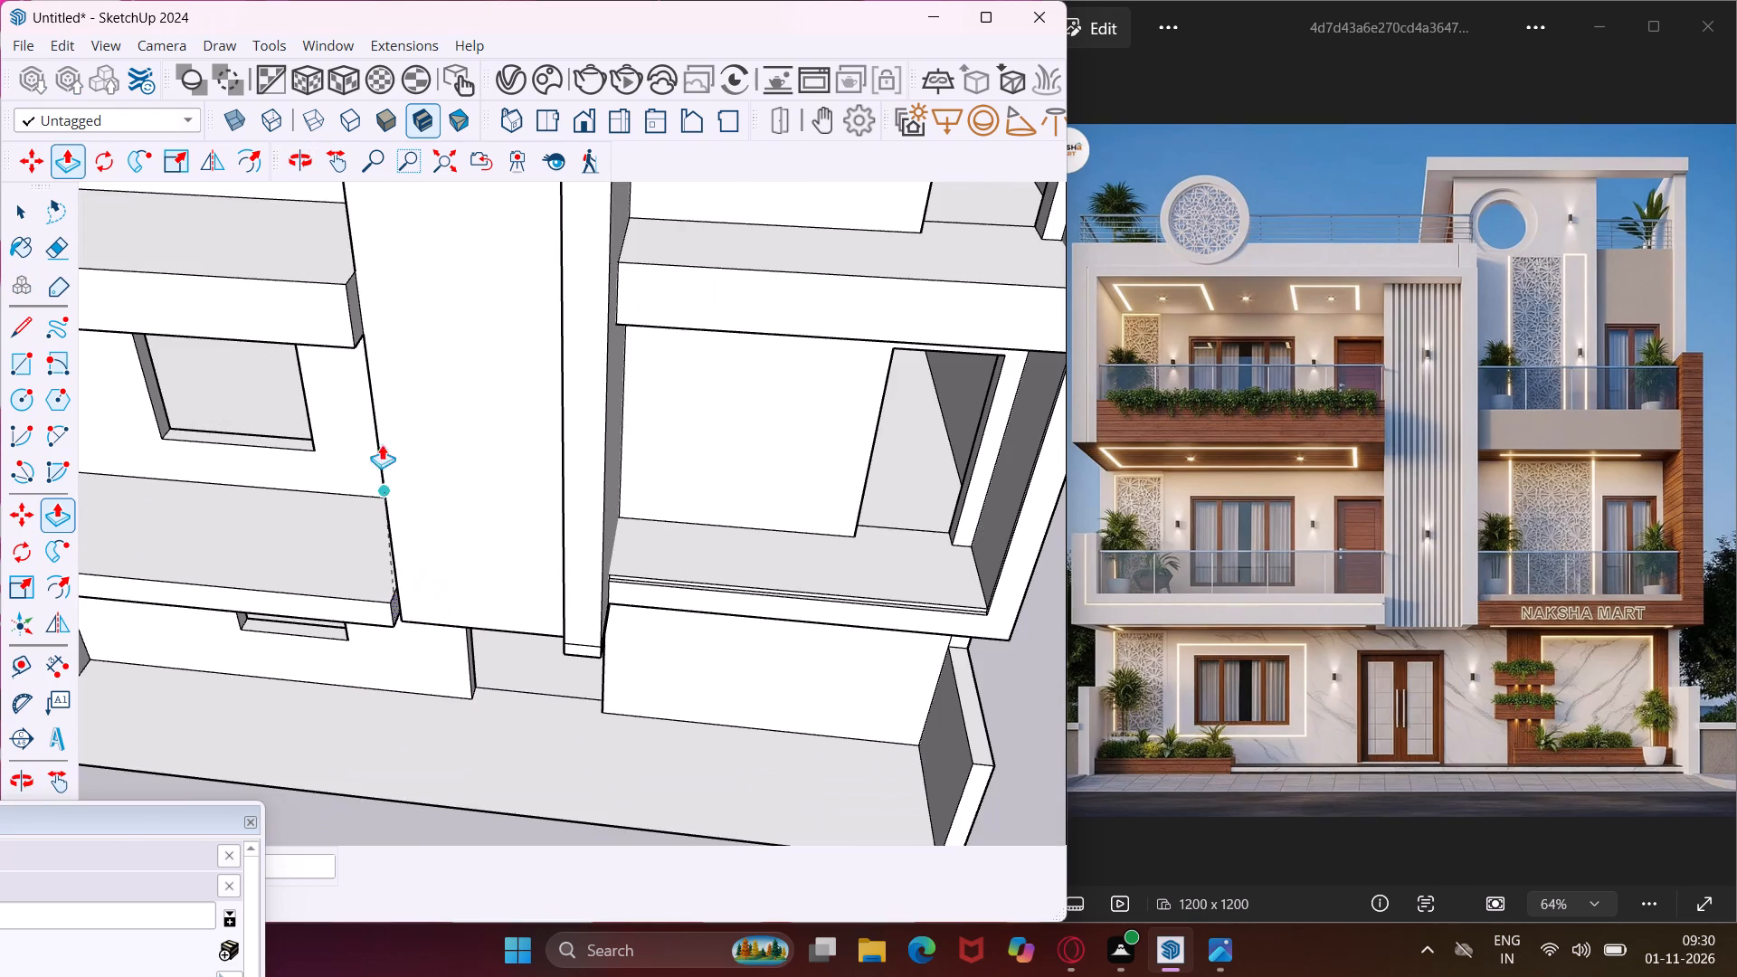
pyautogui.click(347, 335)
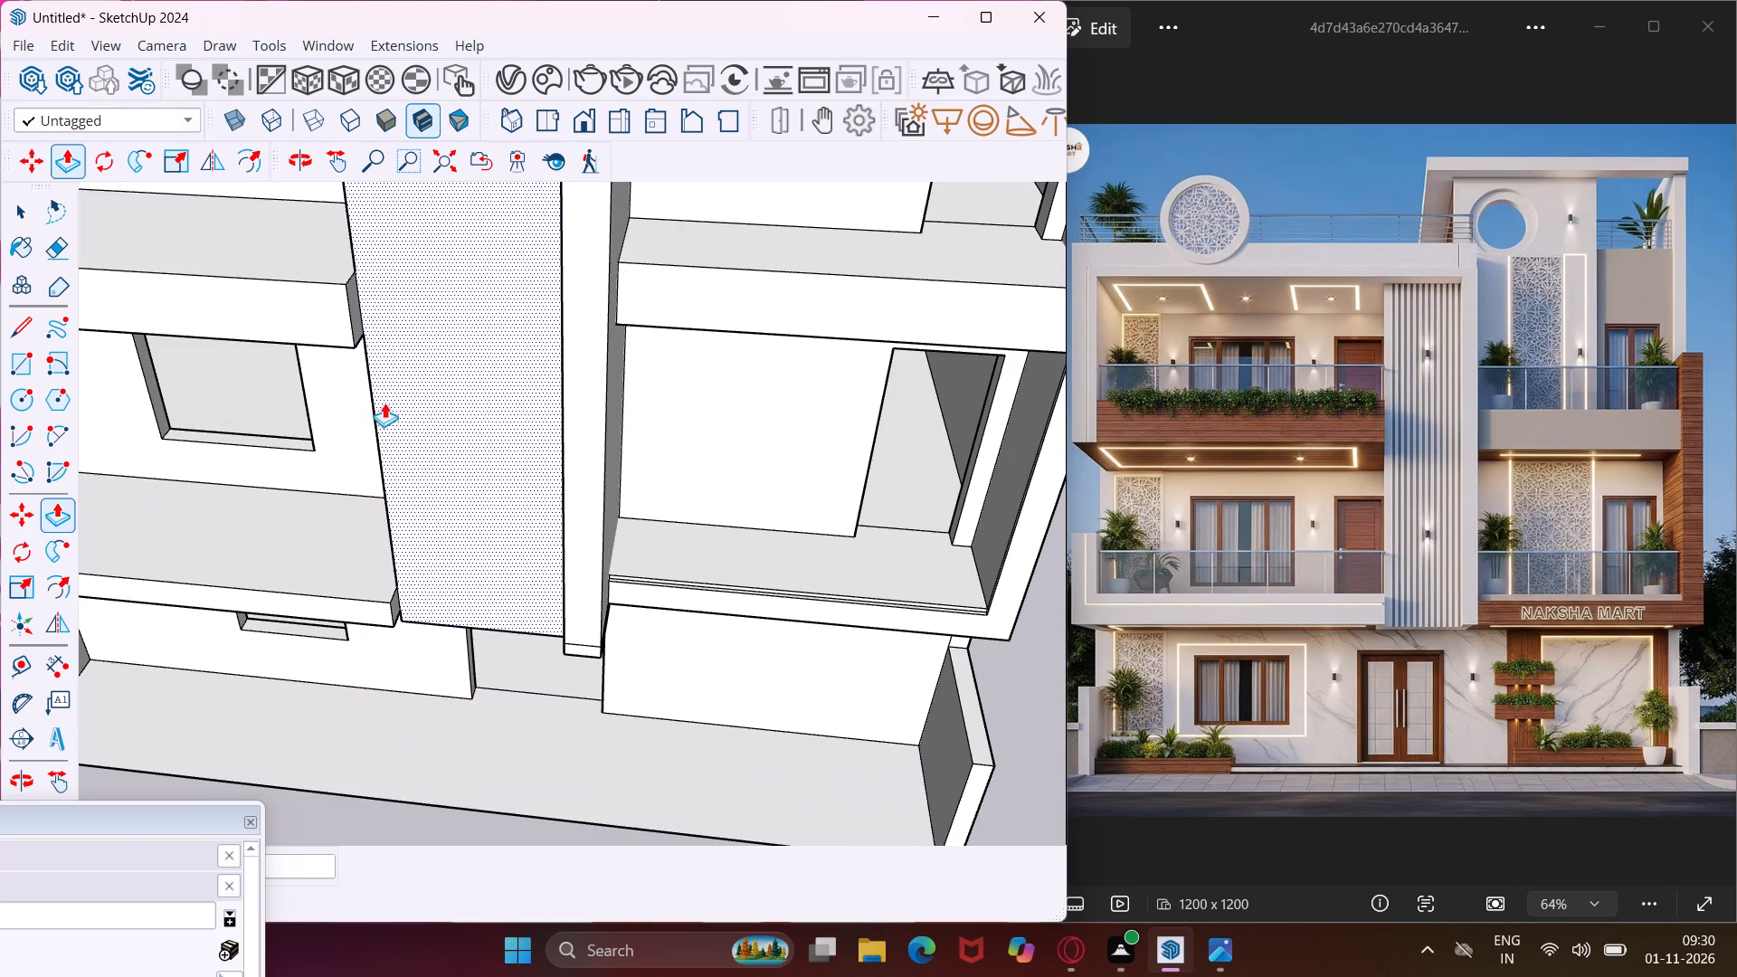
# Push/Pull the panel's free side on the top storey slightly further toward the fin wall.
pyautogui.moveTo(386, 404); pyautogui.dragTo(738, 307, button='middle')
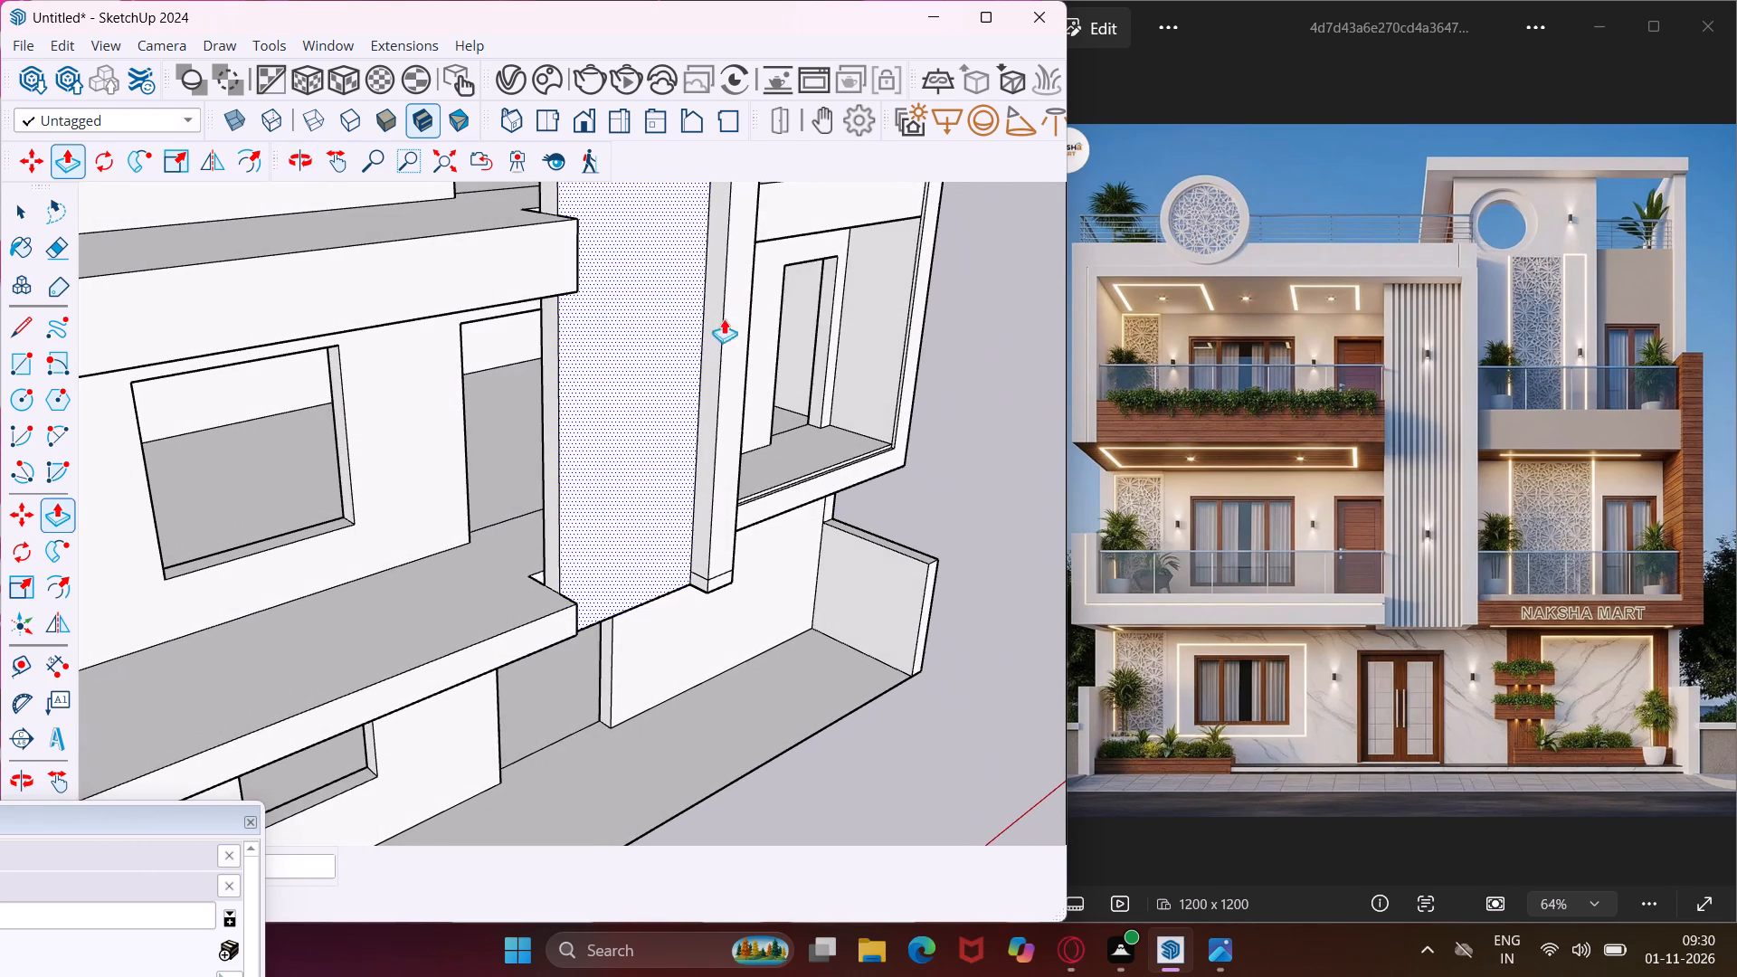
pyautogui.scroll(-9, 623, 390)
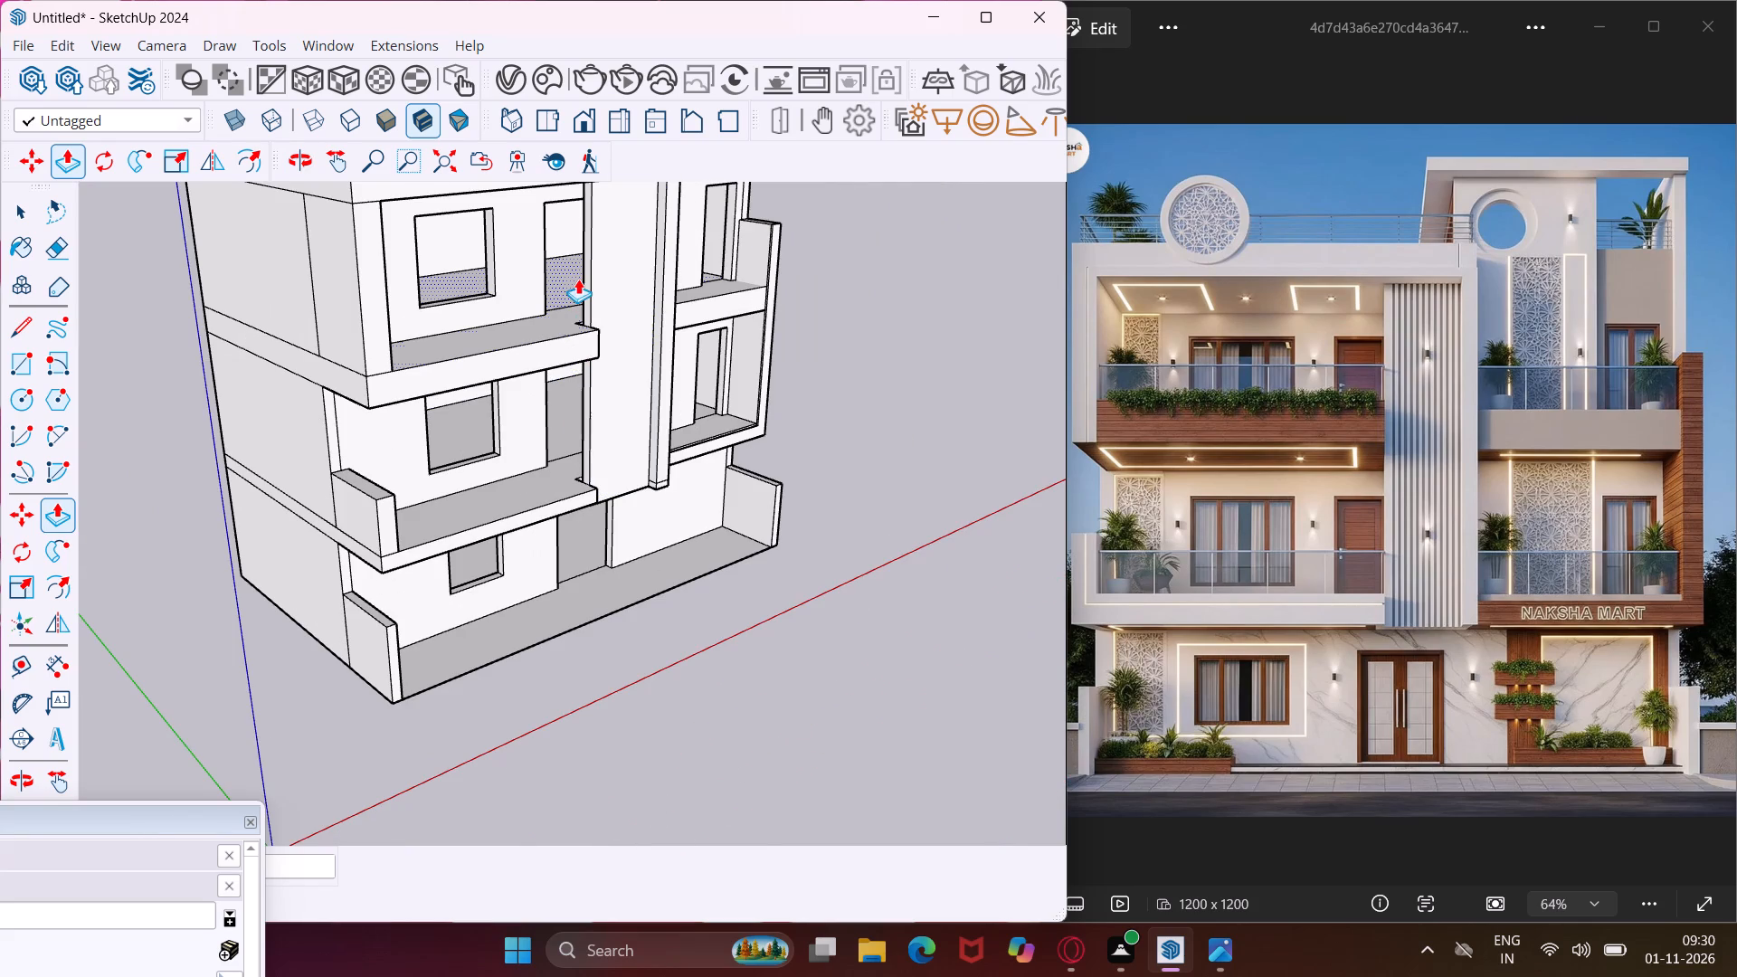
pyautogui.scroll(7, 577, 274)
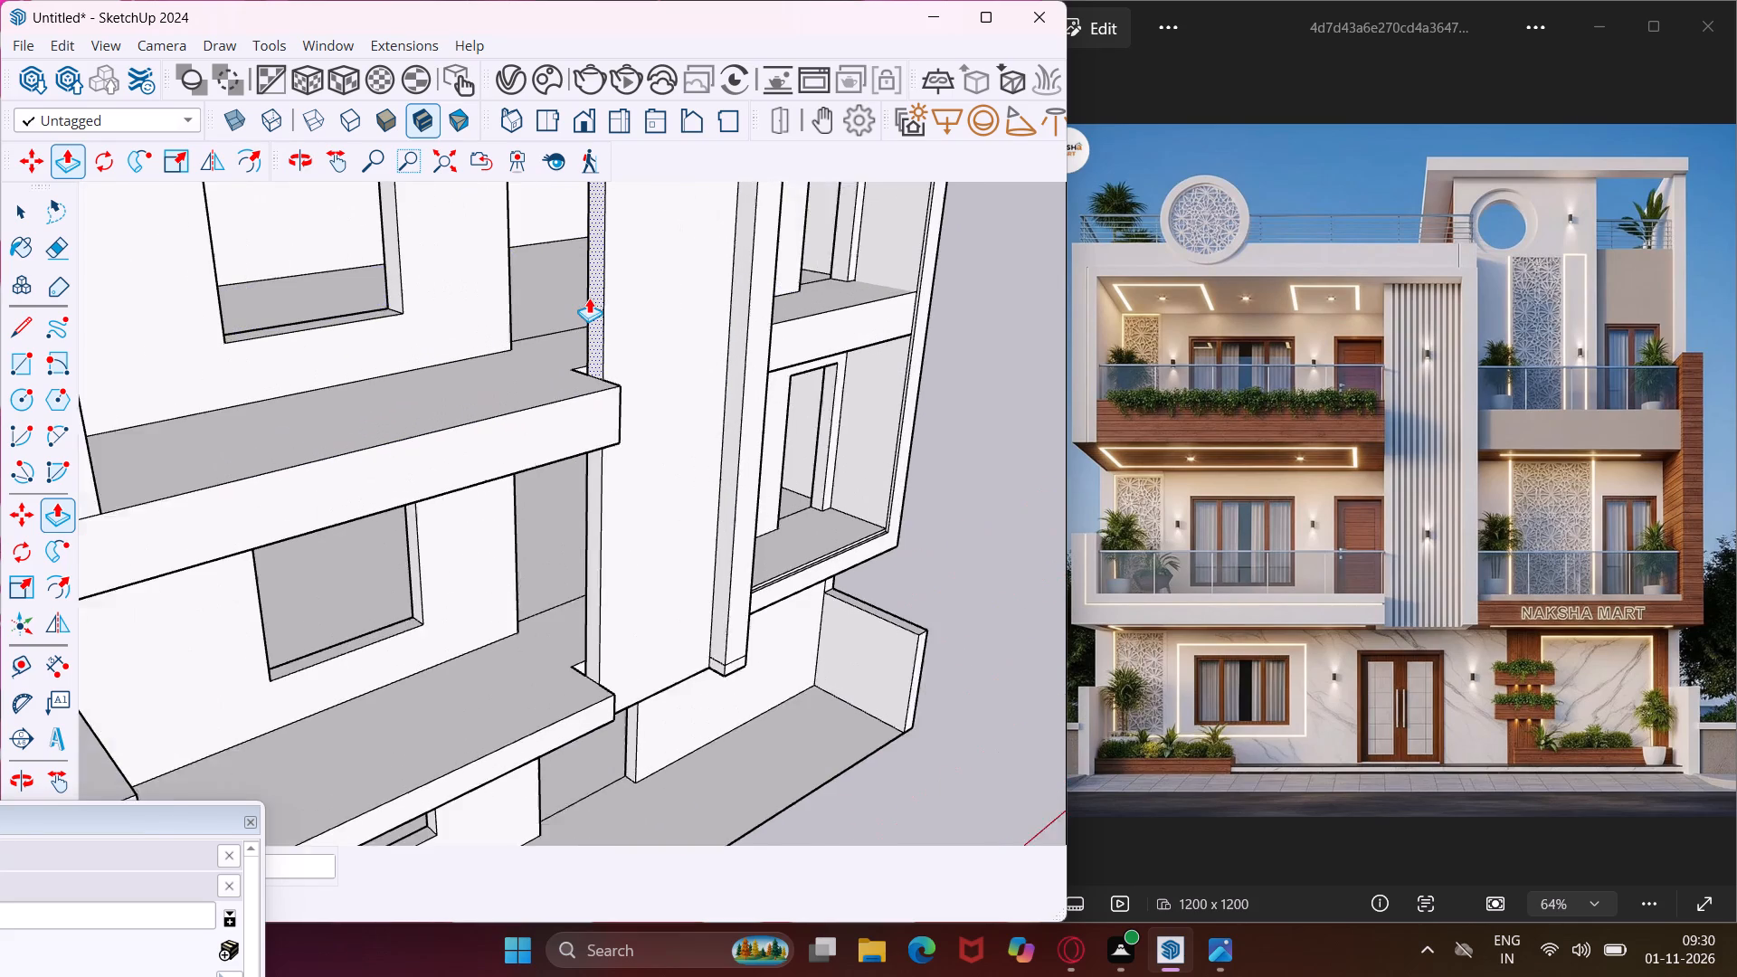
pyautogui.click(589, 298)
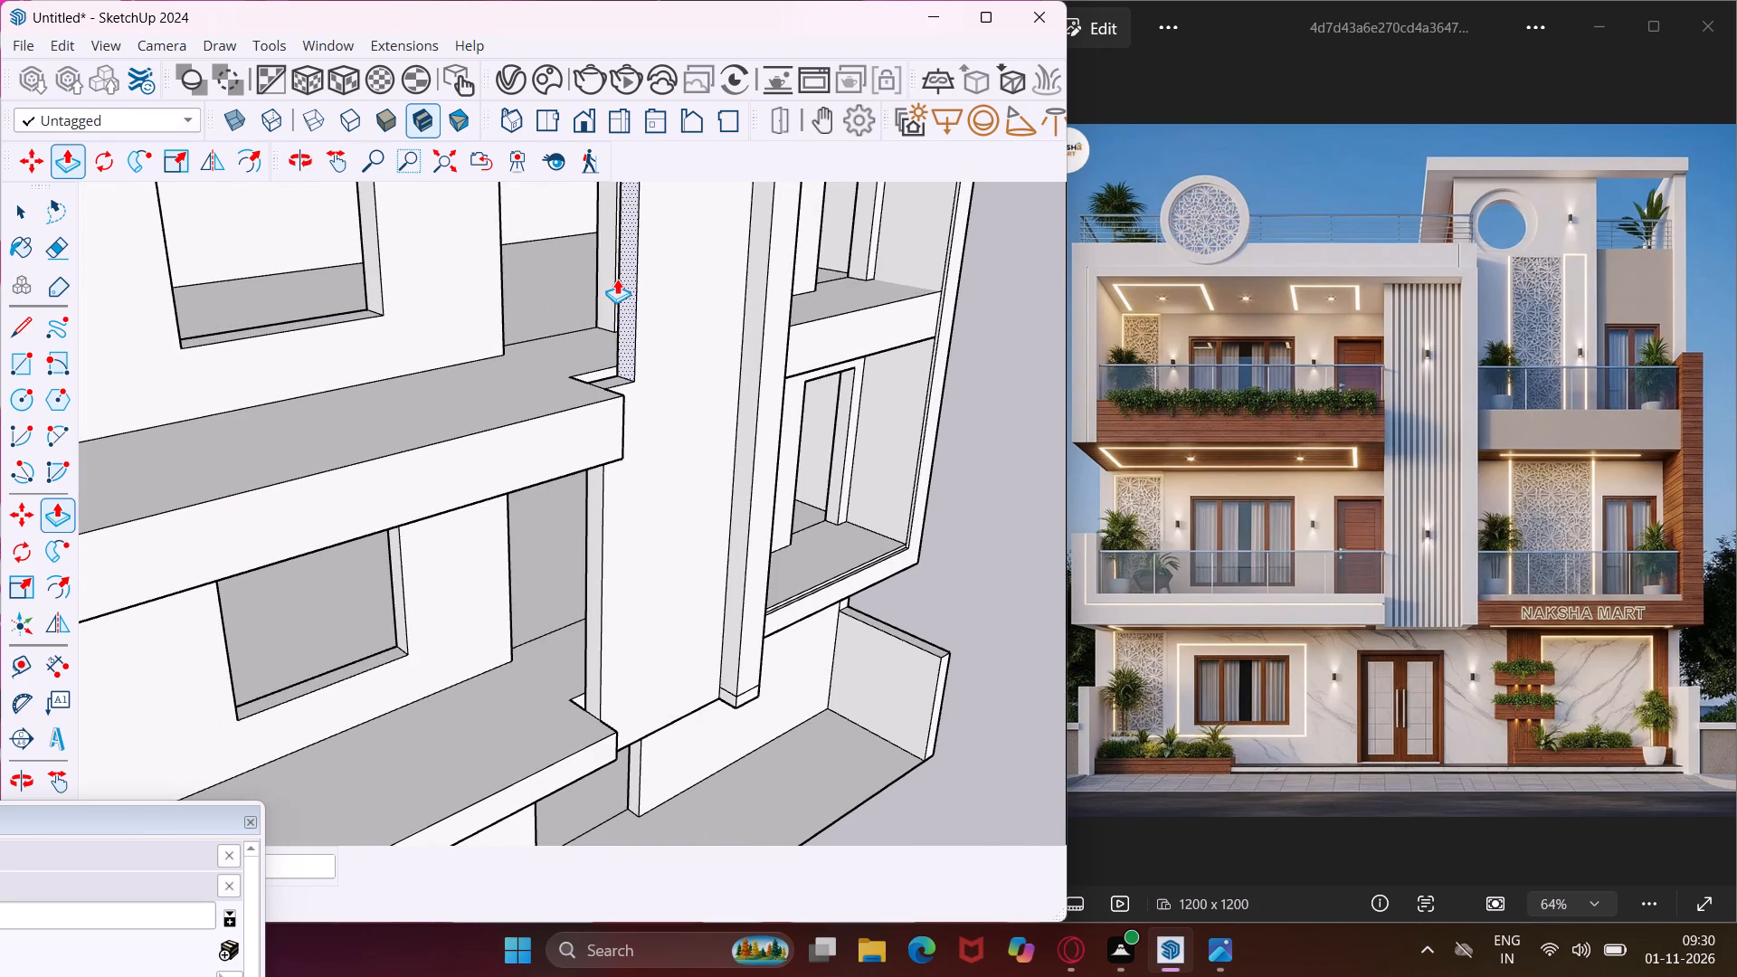
pyautogui.click(617, 279)
# Push/Pull the panel's free side between the two balcony bands to align with its top-storey side.
pyautogui.scroll(2, 599, 498)
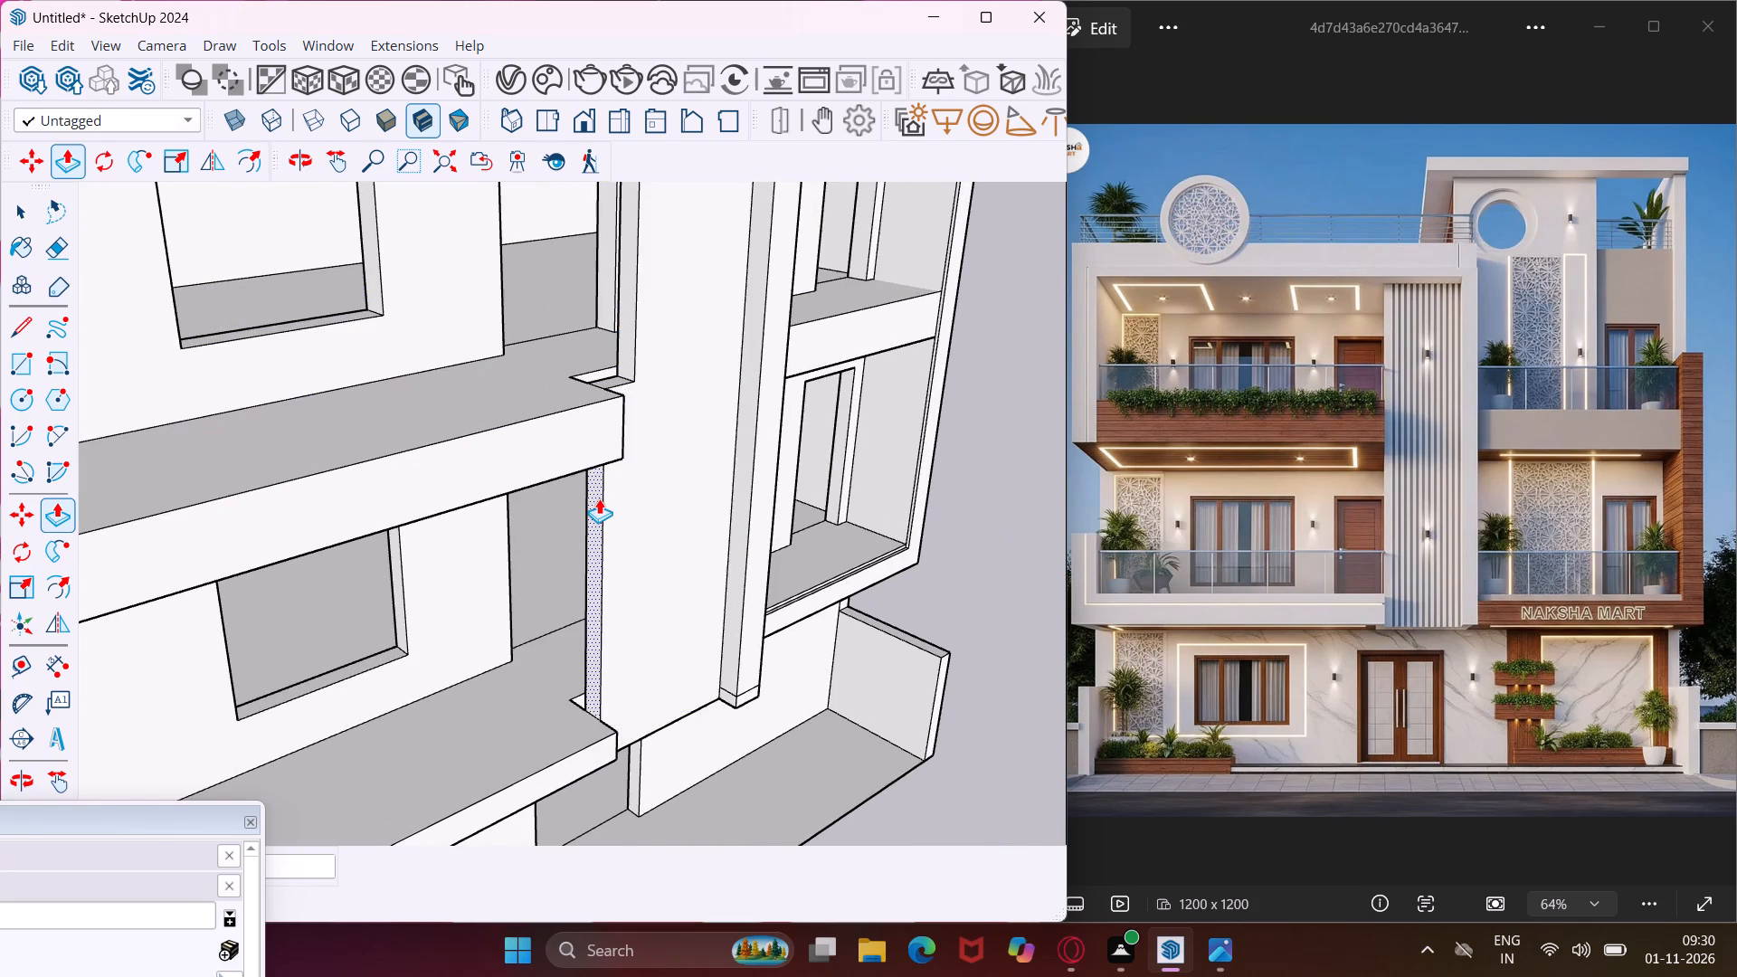
pyautogui.scroll(2, 599, 498)
pyautogui.click(599, 498)
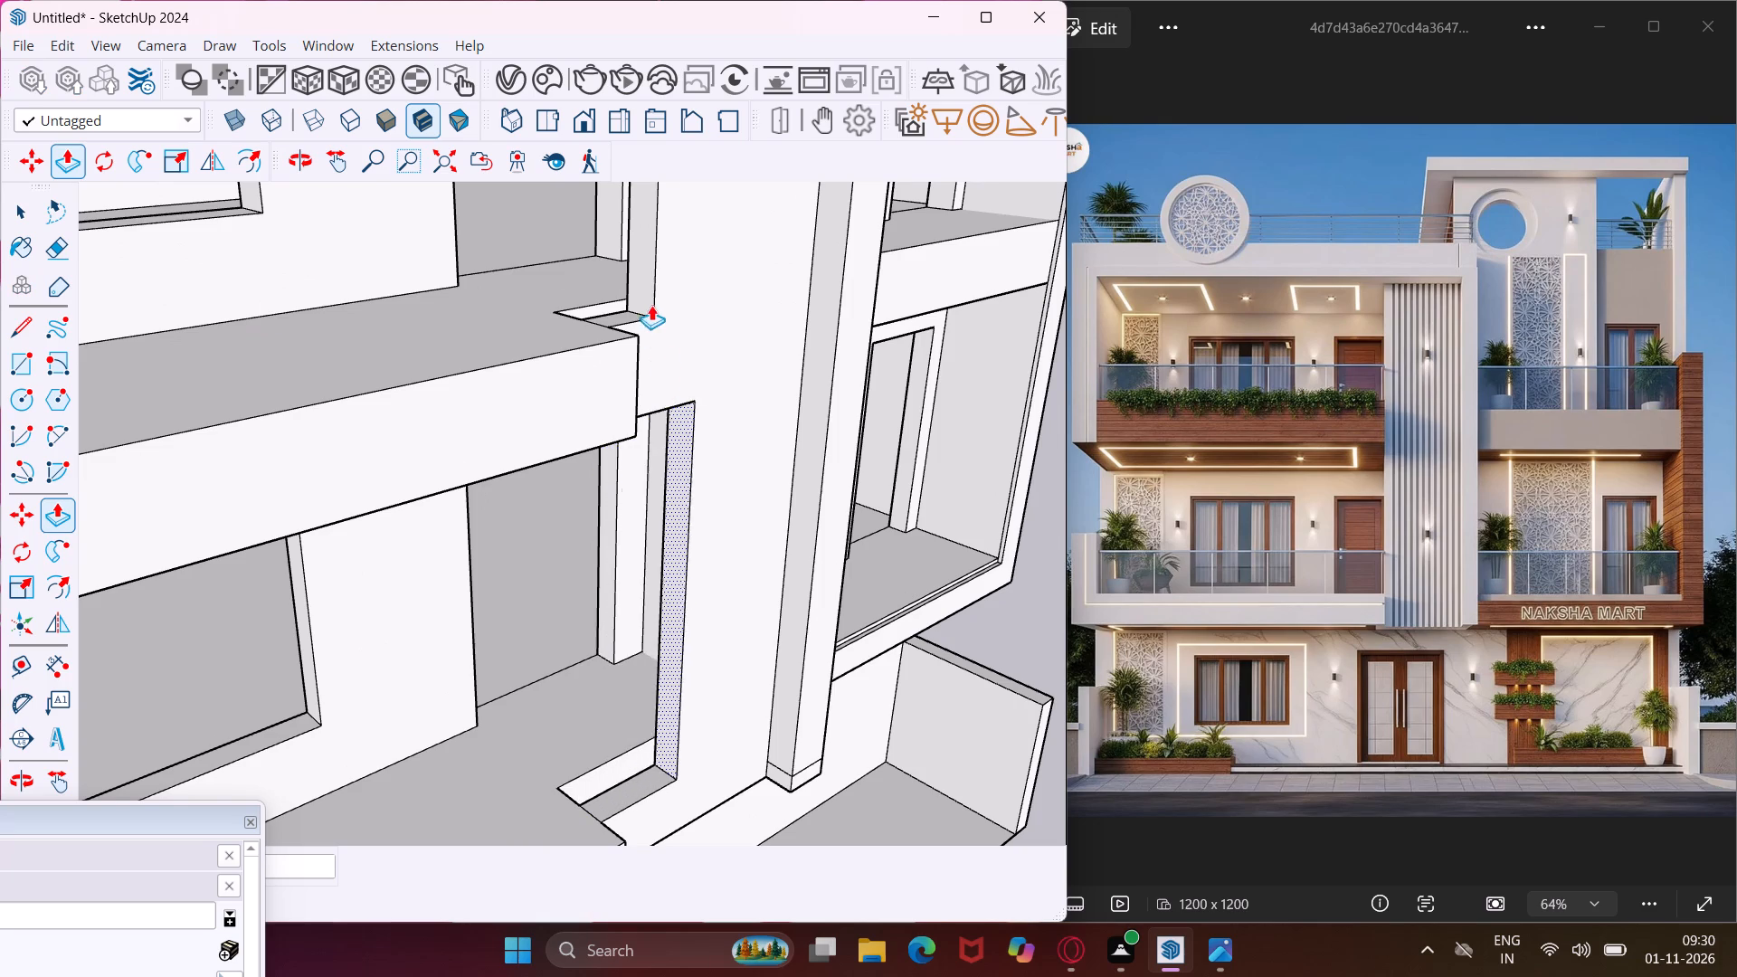
pyautogui.click(648, 291)
# Push/Pull the inner face of the upper balcony floor's notch forward to close the gap beside the panel.
pyautogui.moveTo(657, 366); pyautogui.dragTo(384, 441, button='middle')
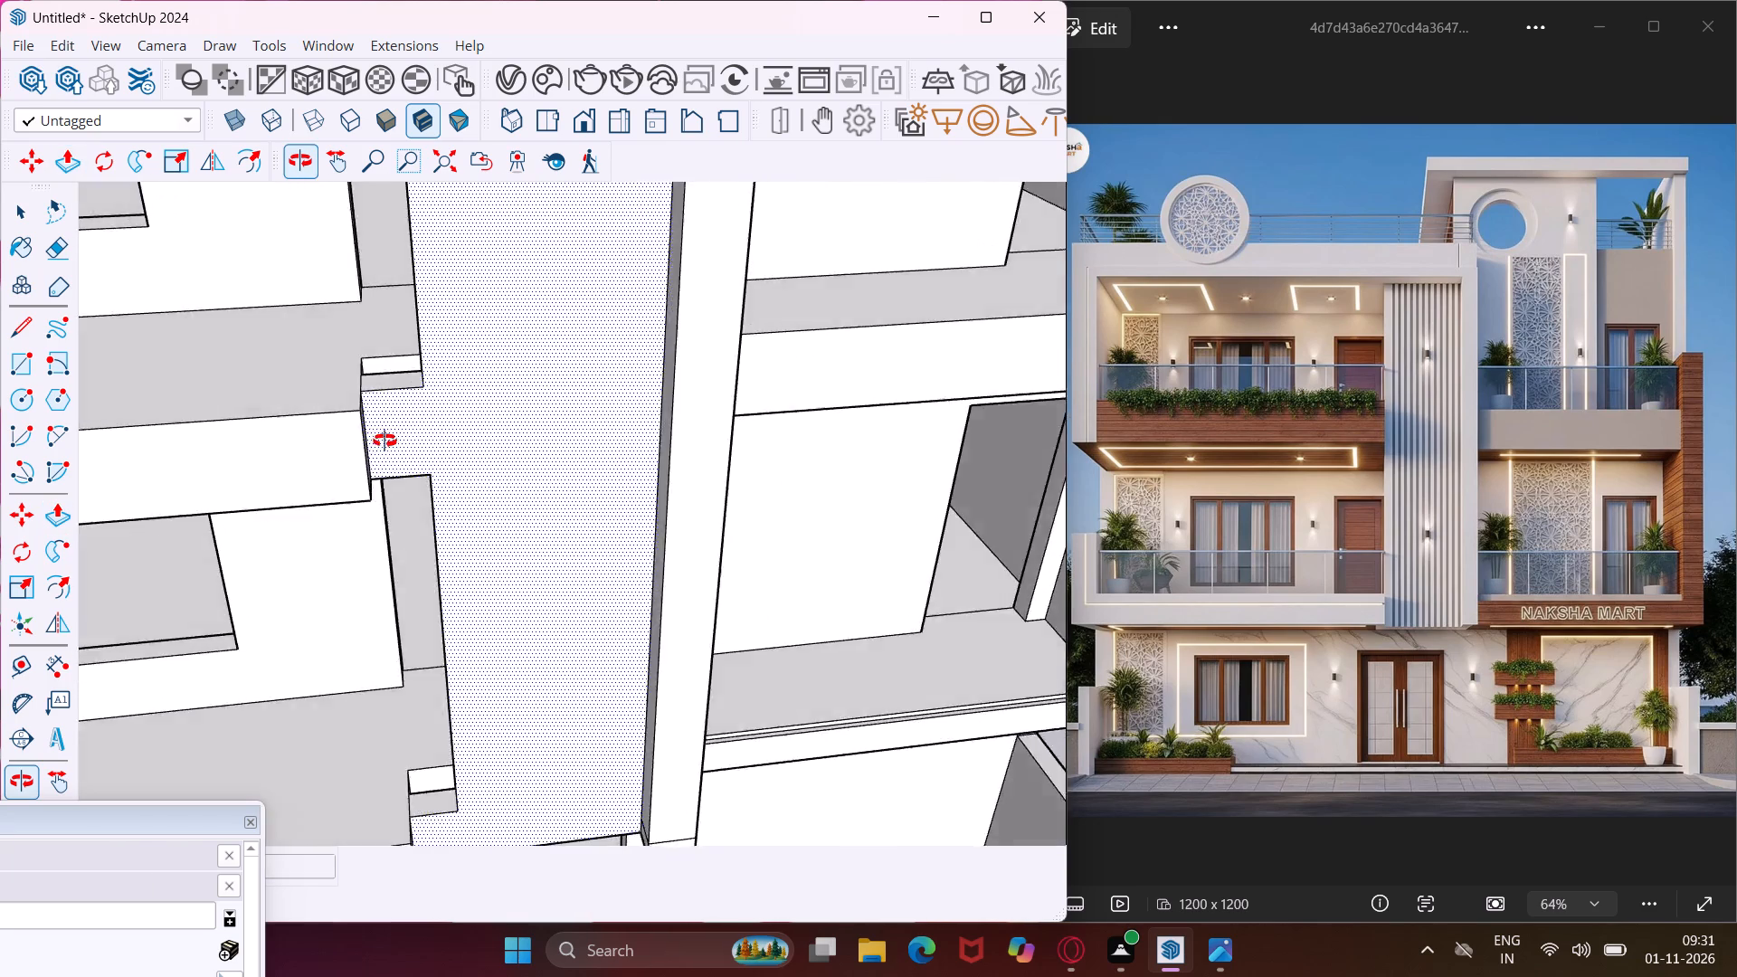
pyautogui.moveTo(384, 441); pyautogui.dragTo(306, 460, button='middle')
pyautogui.scroll(4, 264, 443)
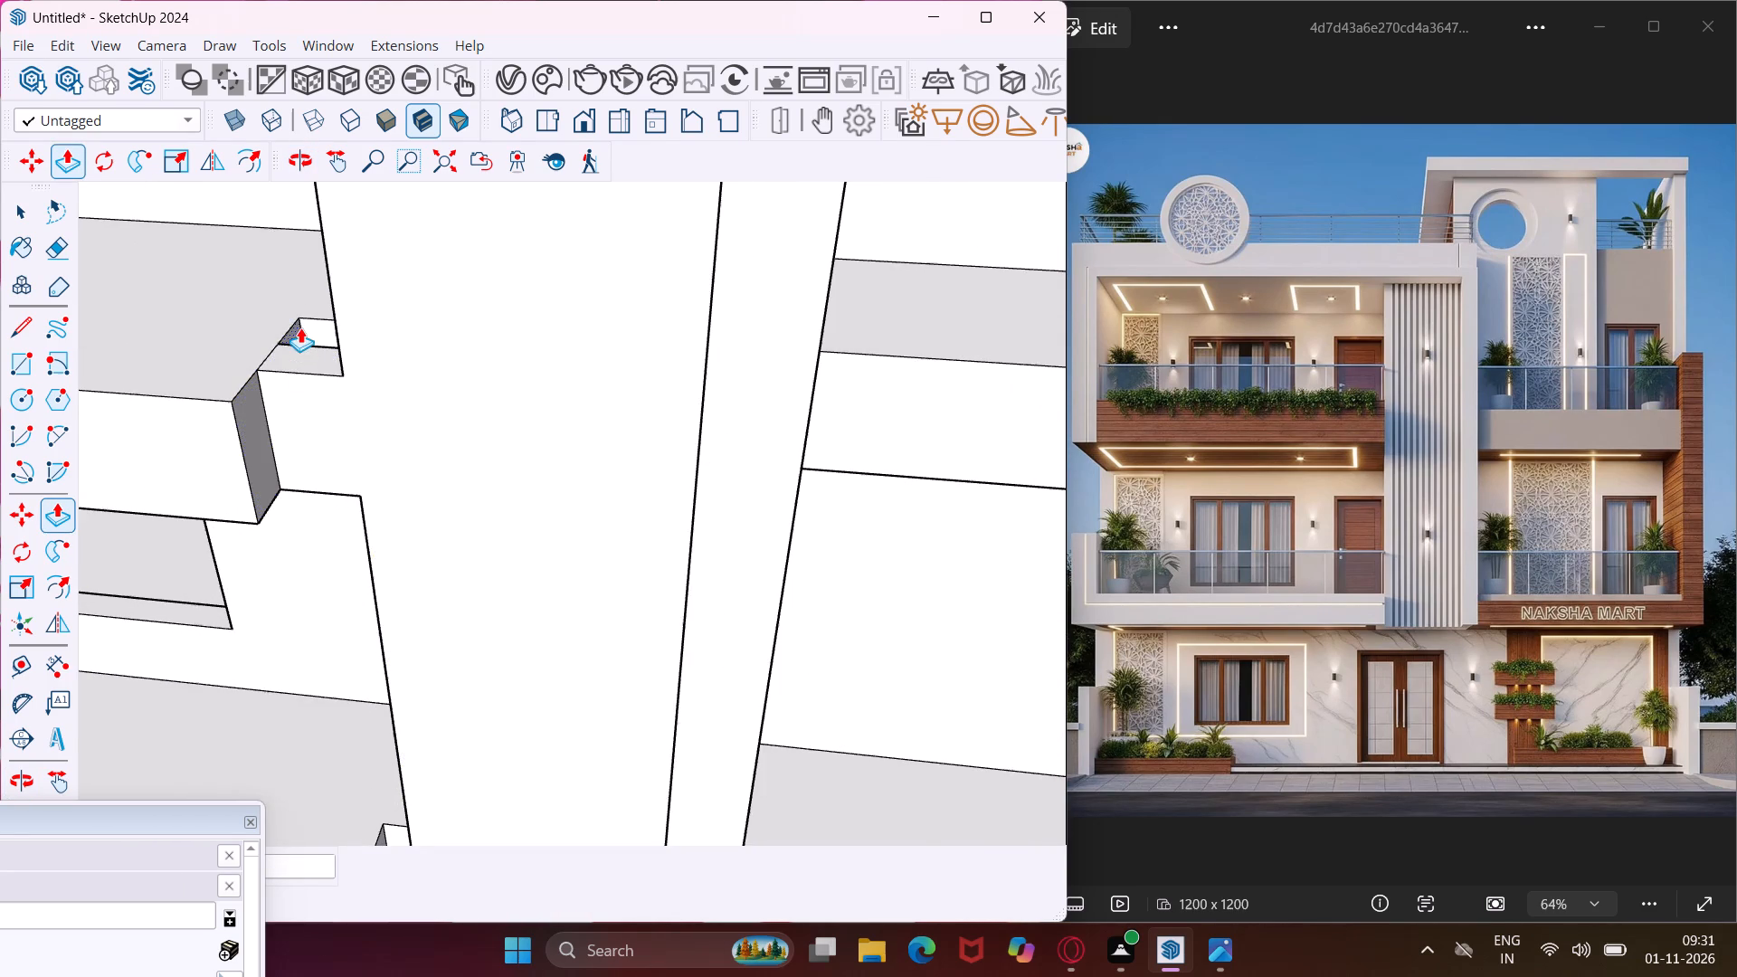
pyautogui.scroll(7, 300, 326)
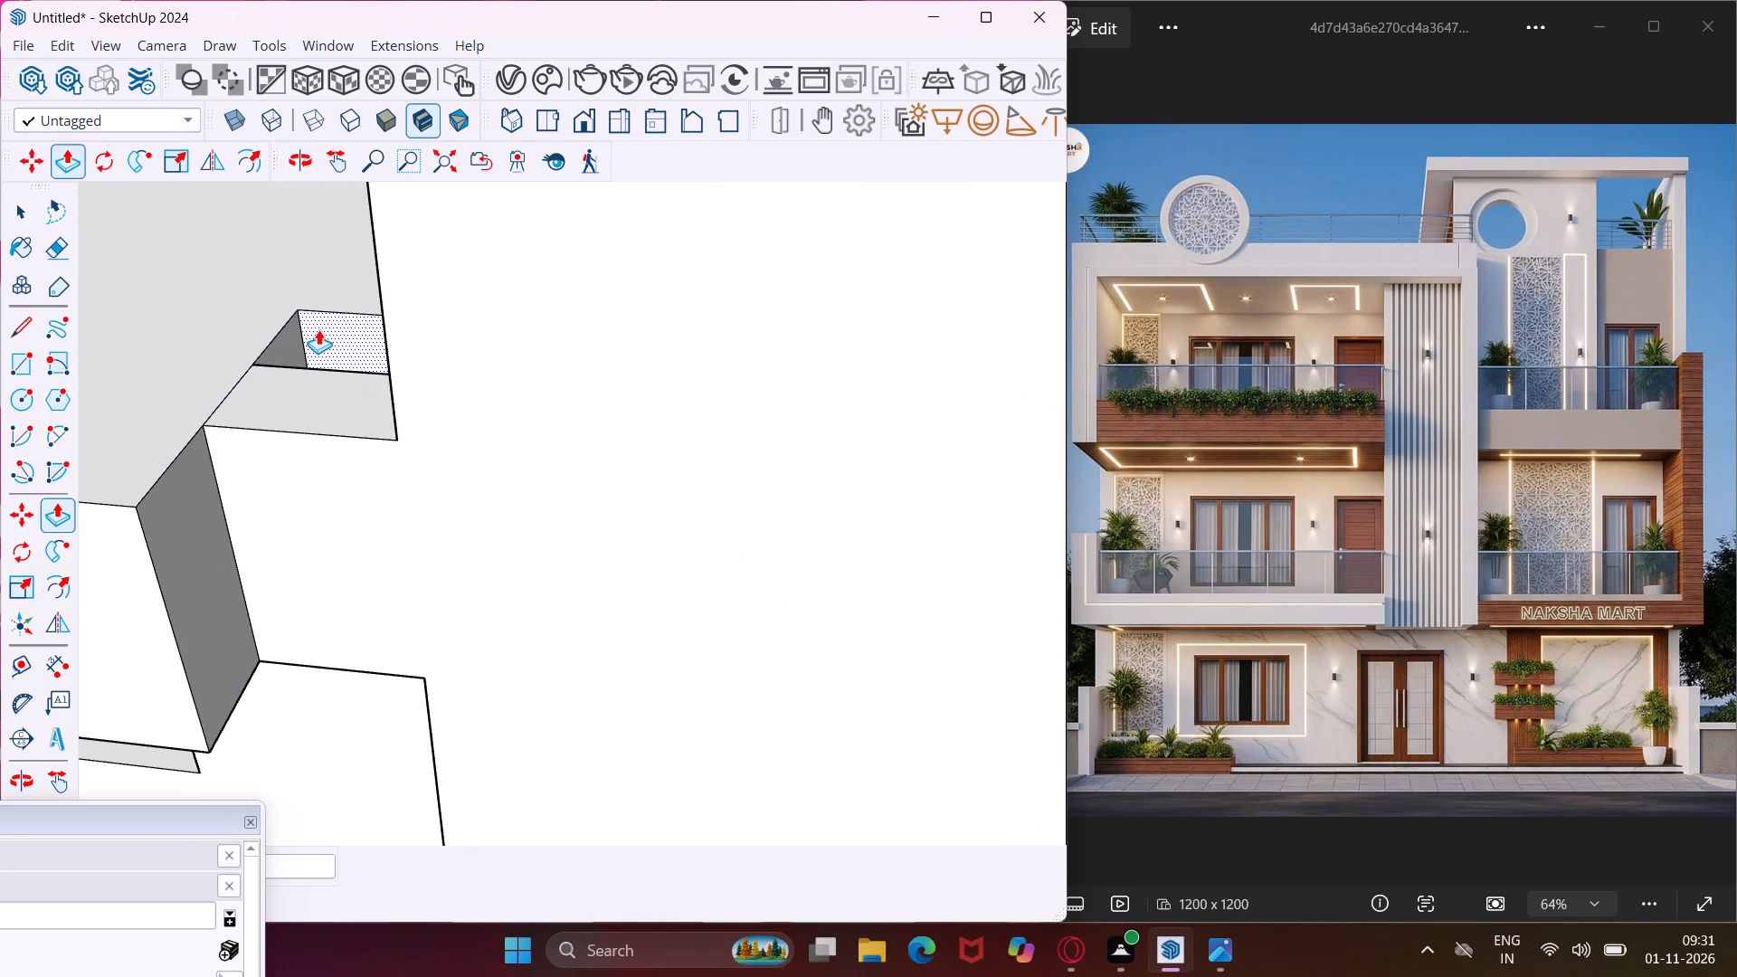
pyautogui.click(320, 329)
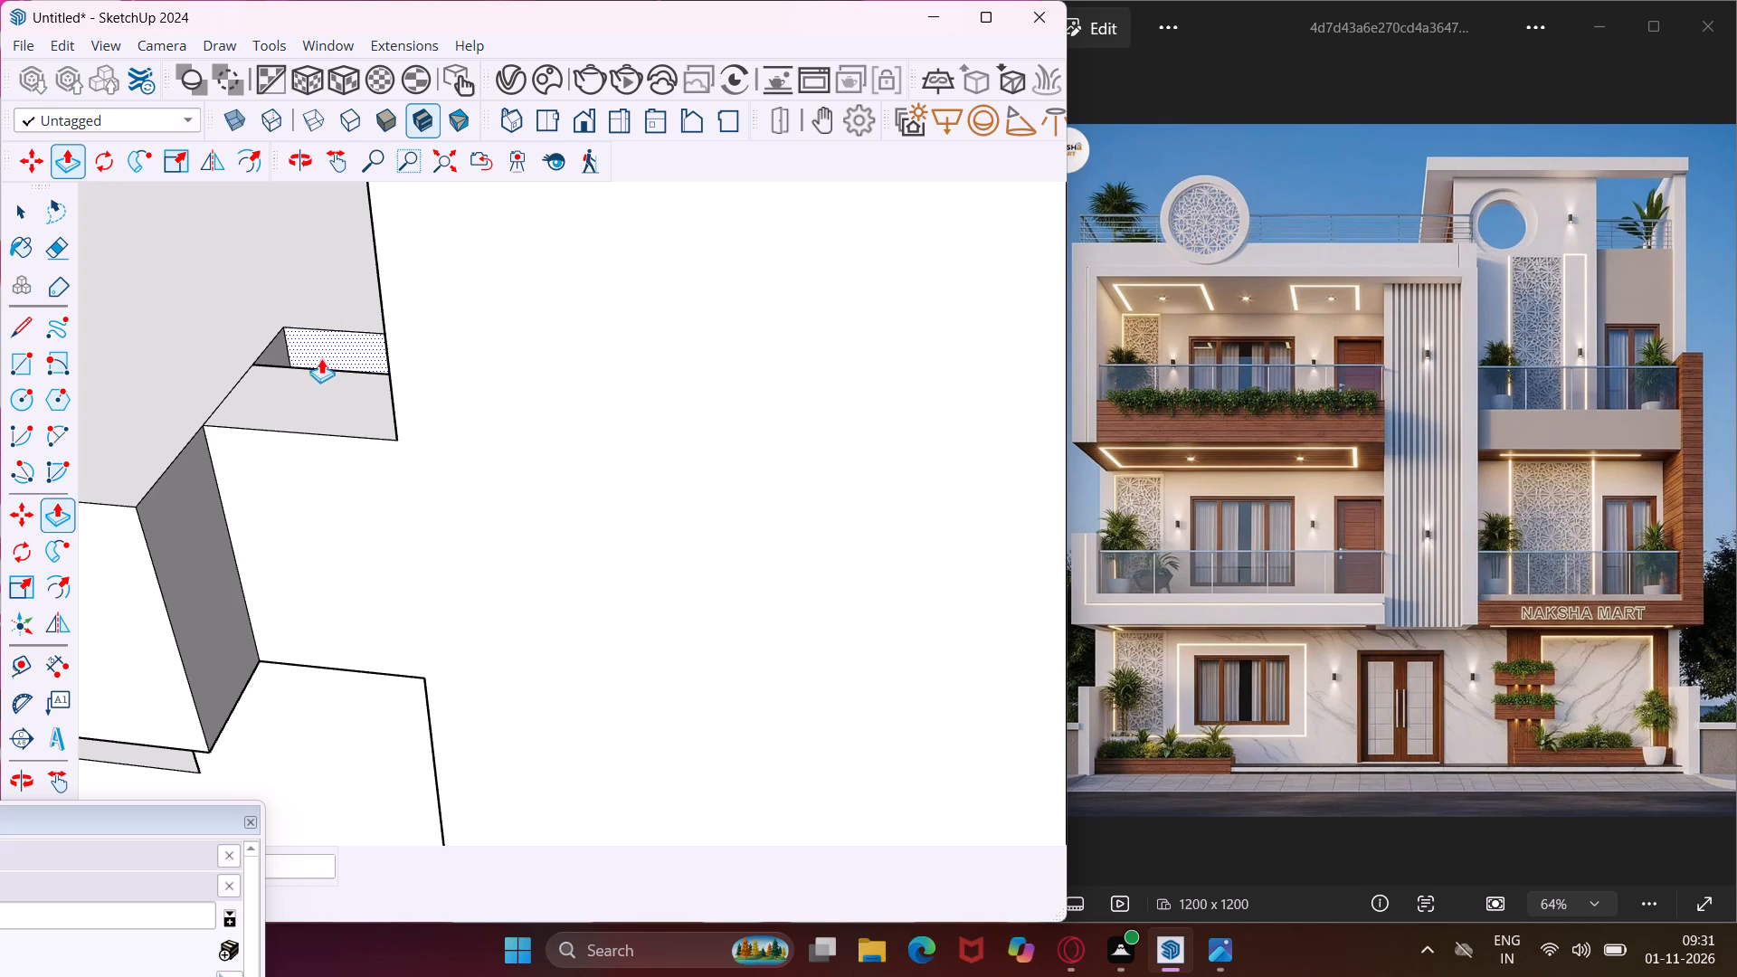
pyautogui.click(325, 367)
# Push/Pull the upper balcony band's end face outward to meet the panel's narrowed edge.
pyautogui.scroll(-2, 329, 381)
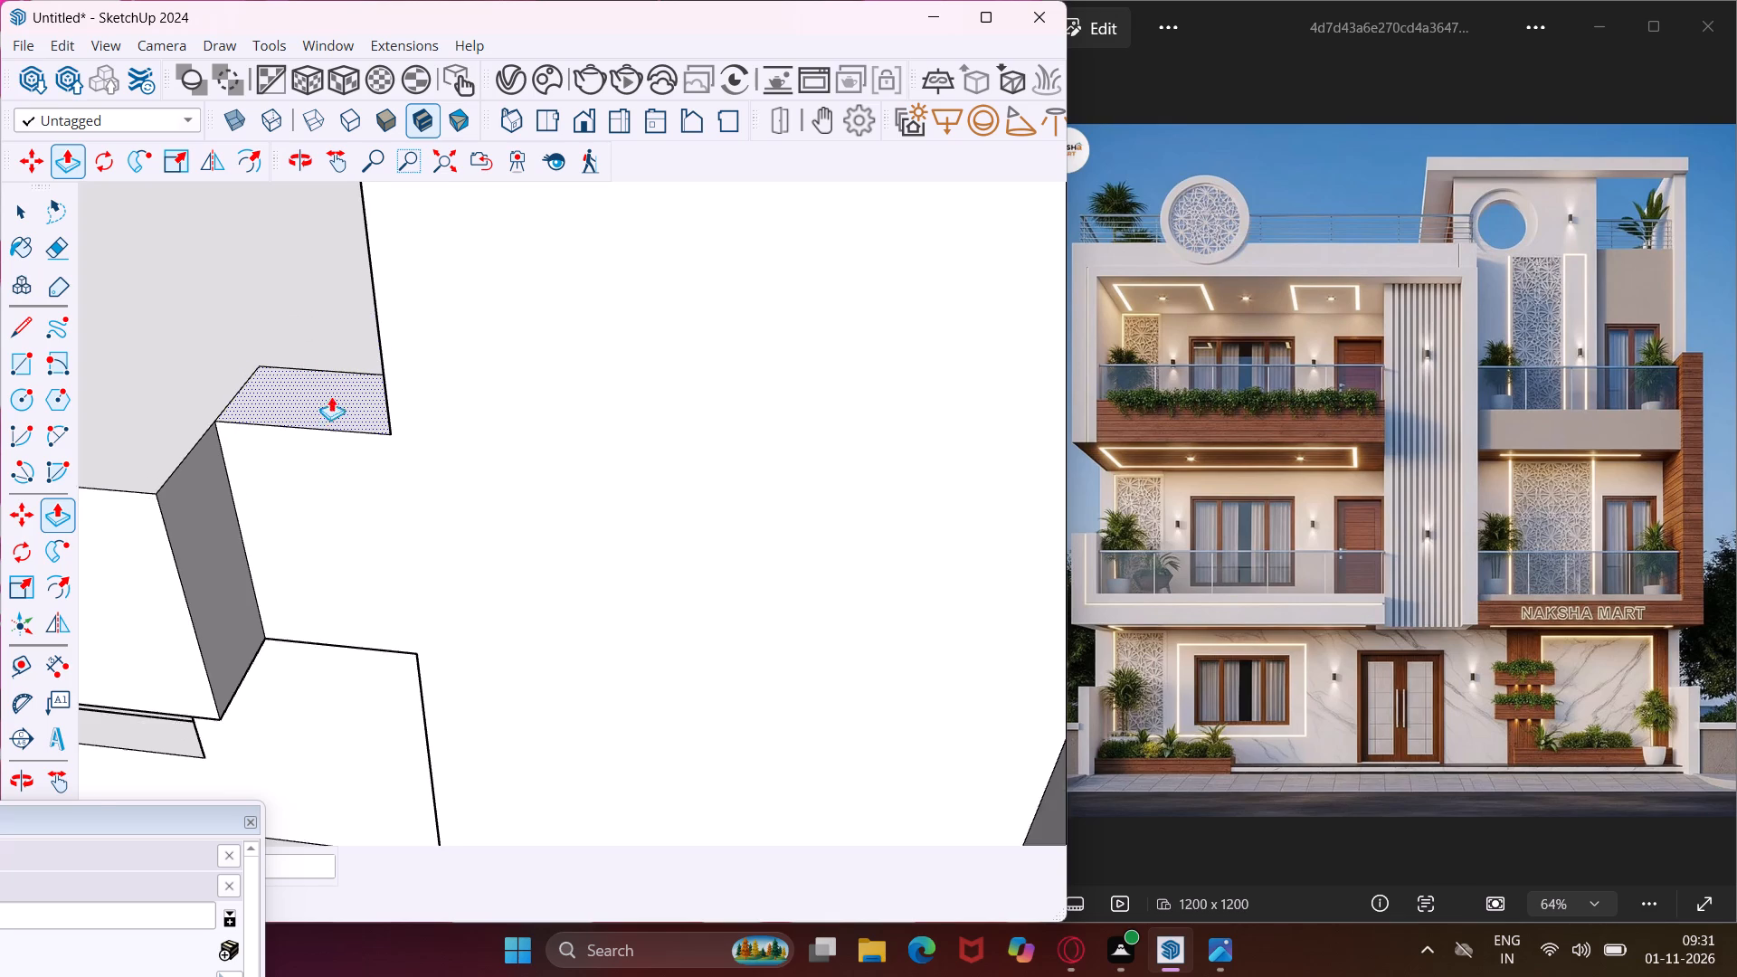
pyautogui.click(220, 506)
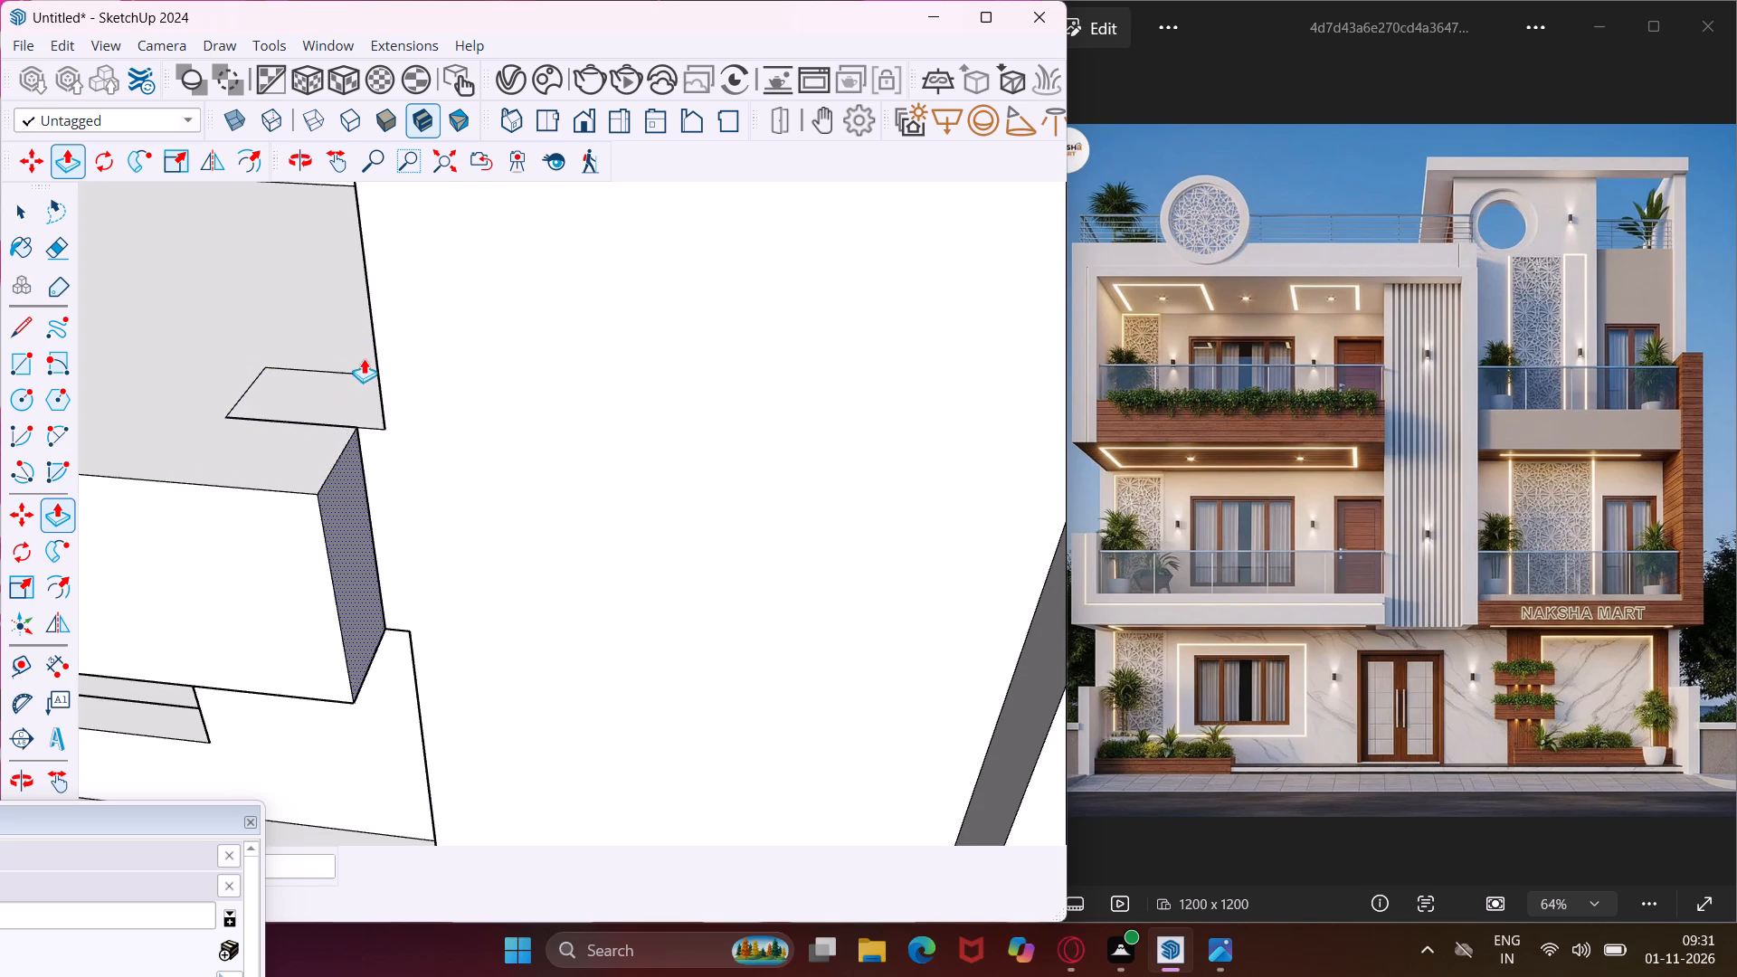
pyautogui.click(374, 351)
# Push/Pull the inner face of the lower balcony floor's notch forward to close the gap beside the panel.
pyautogui.scroll(-10, 380, 313)
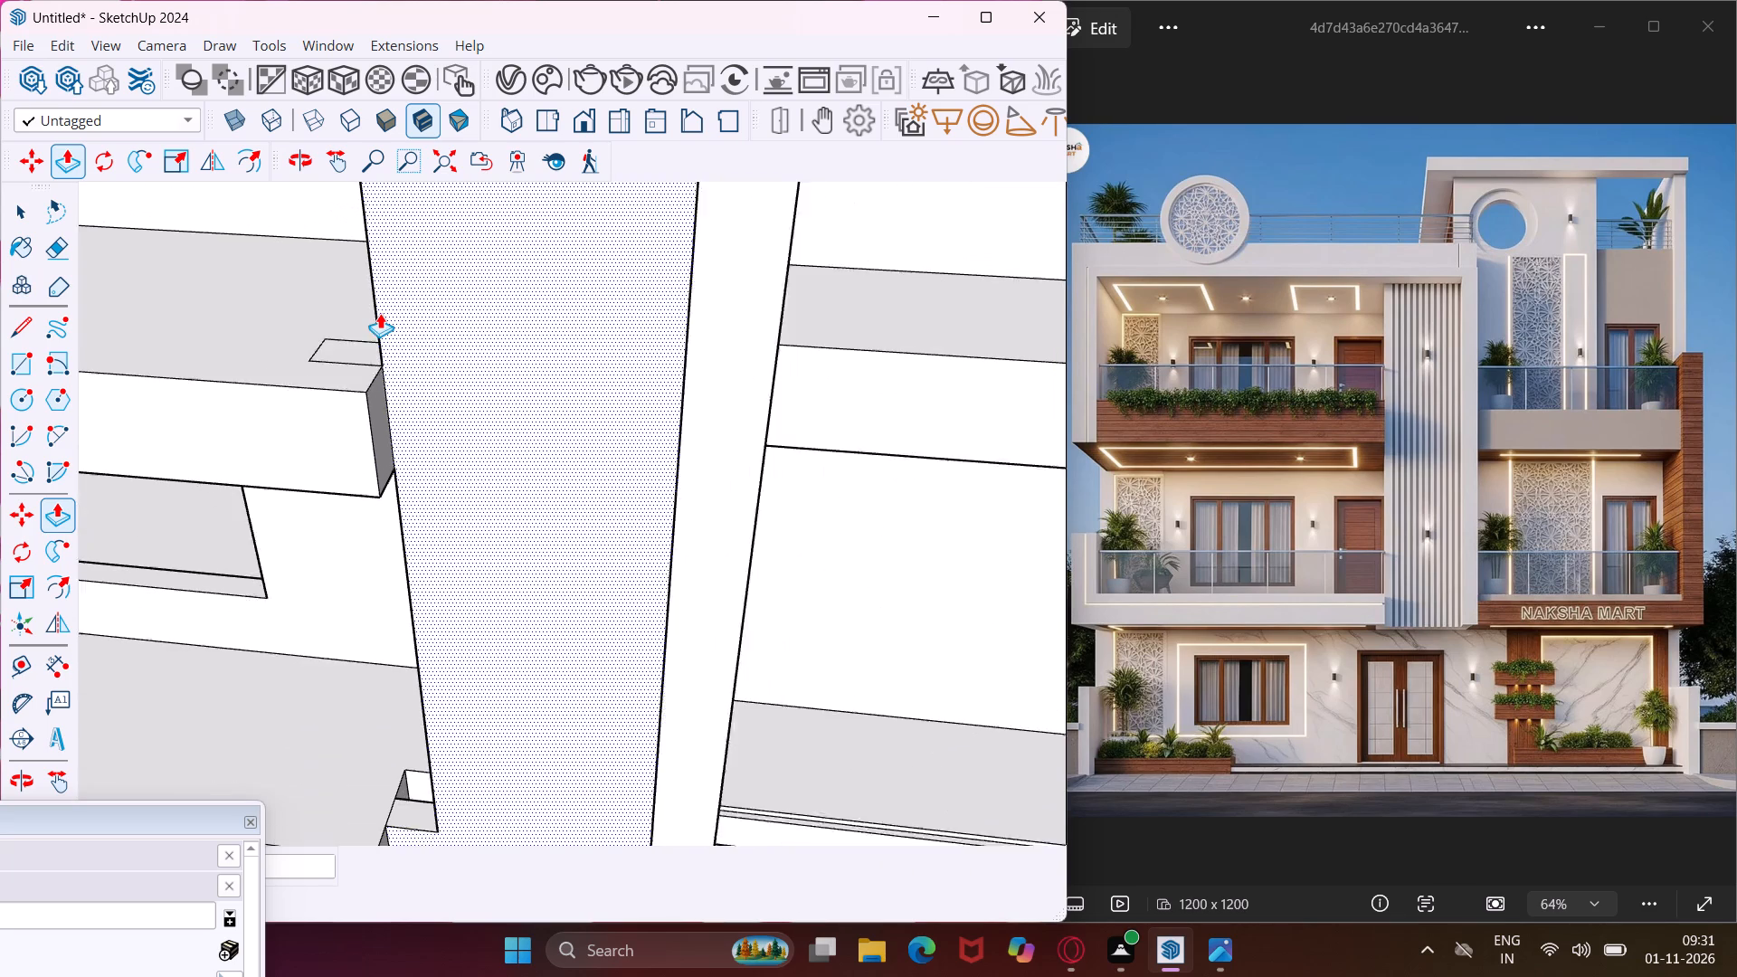
pyautogui.scroll(-5, 380, 313)
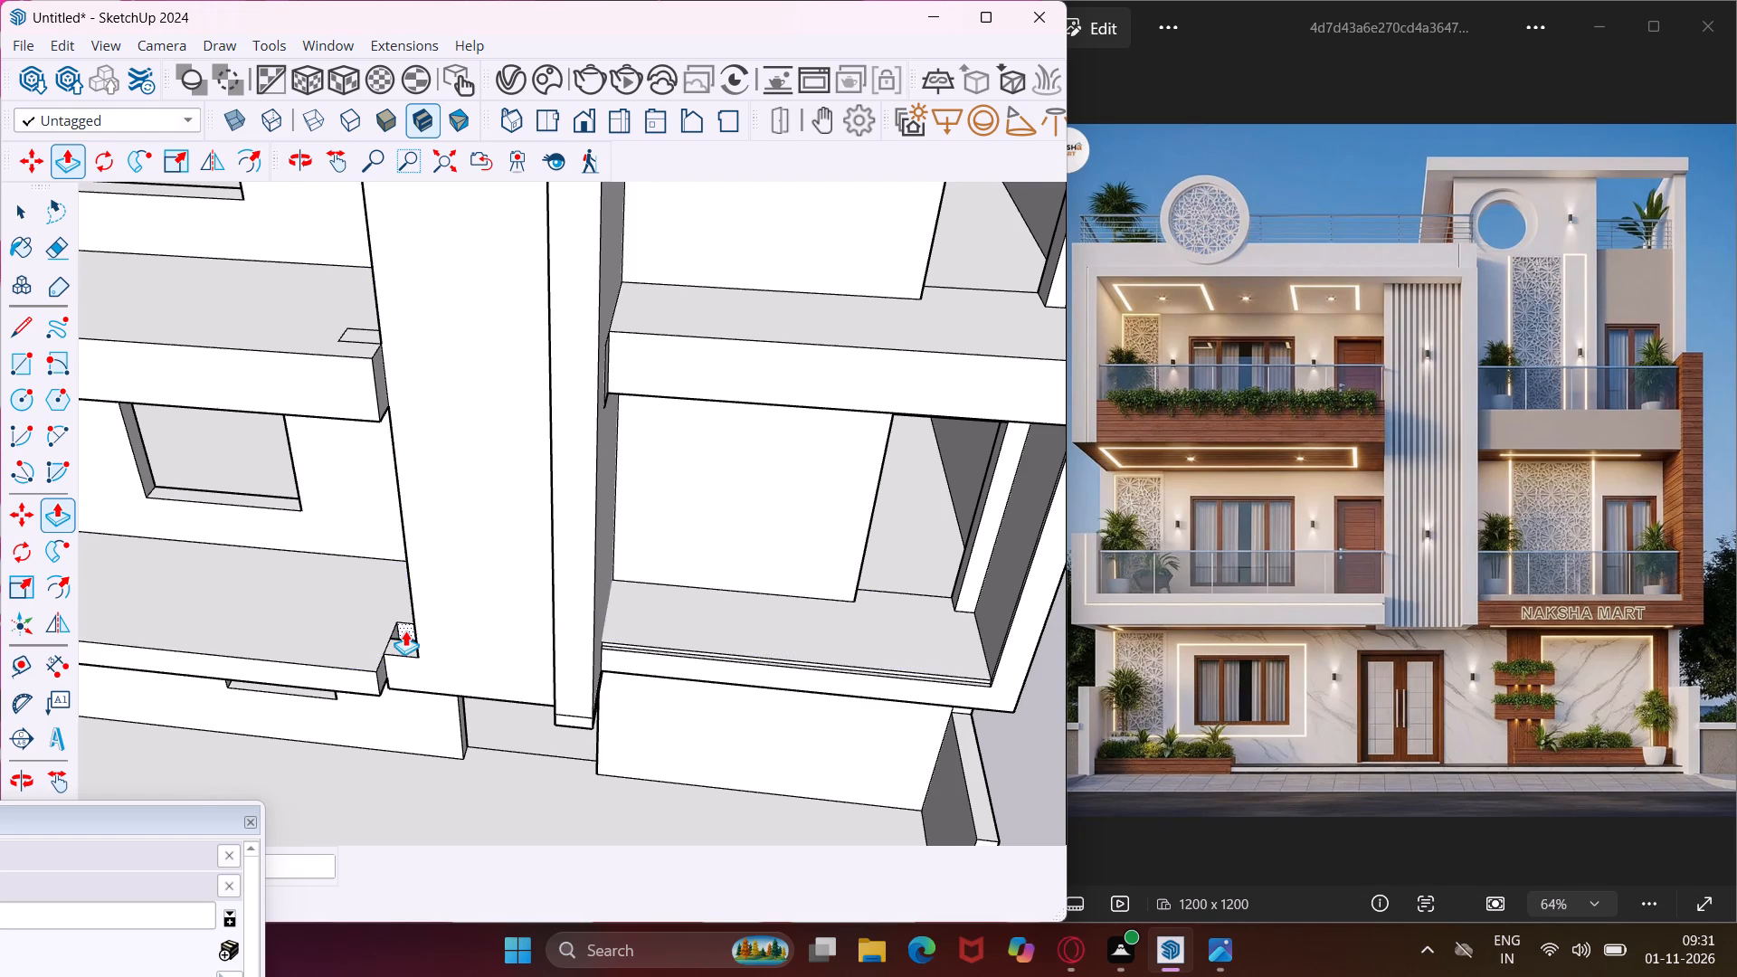
pyautogui.scroll(8, 405, 631)
pyautogui.click(407, 624)
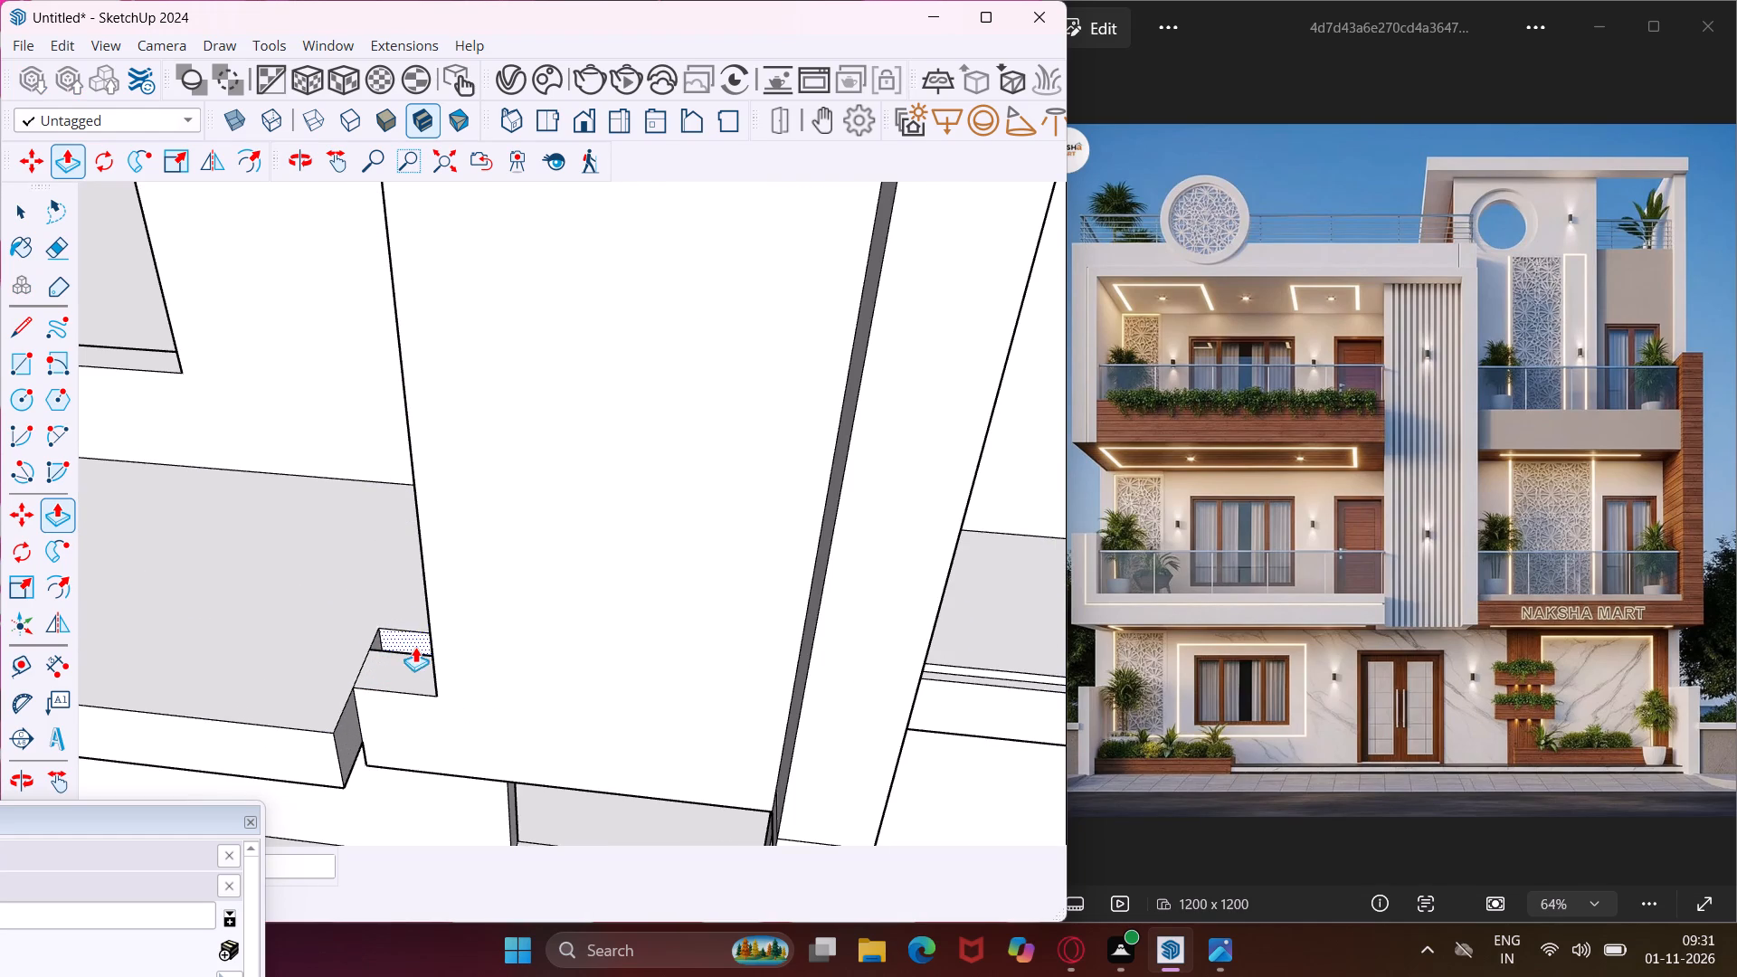
pyautogui.scroll(3, 396, 670)
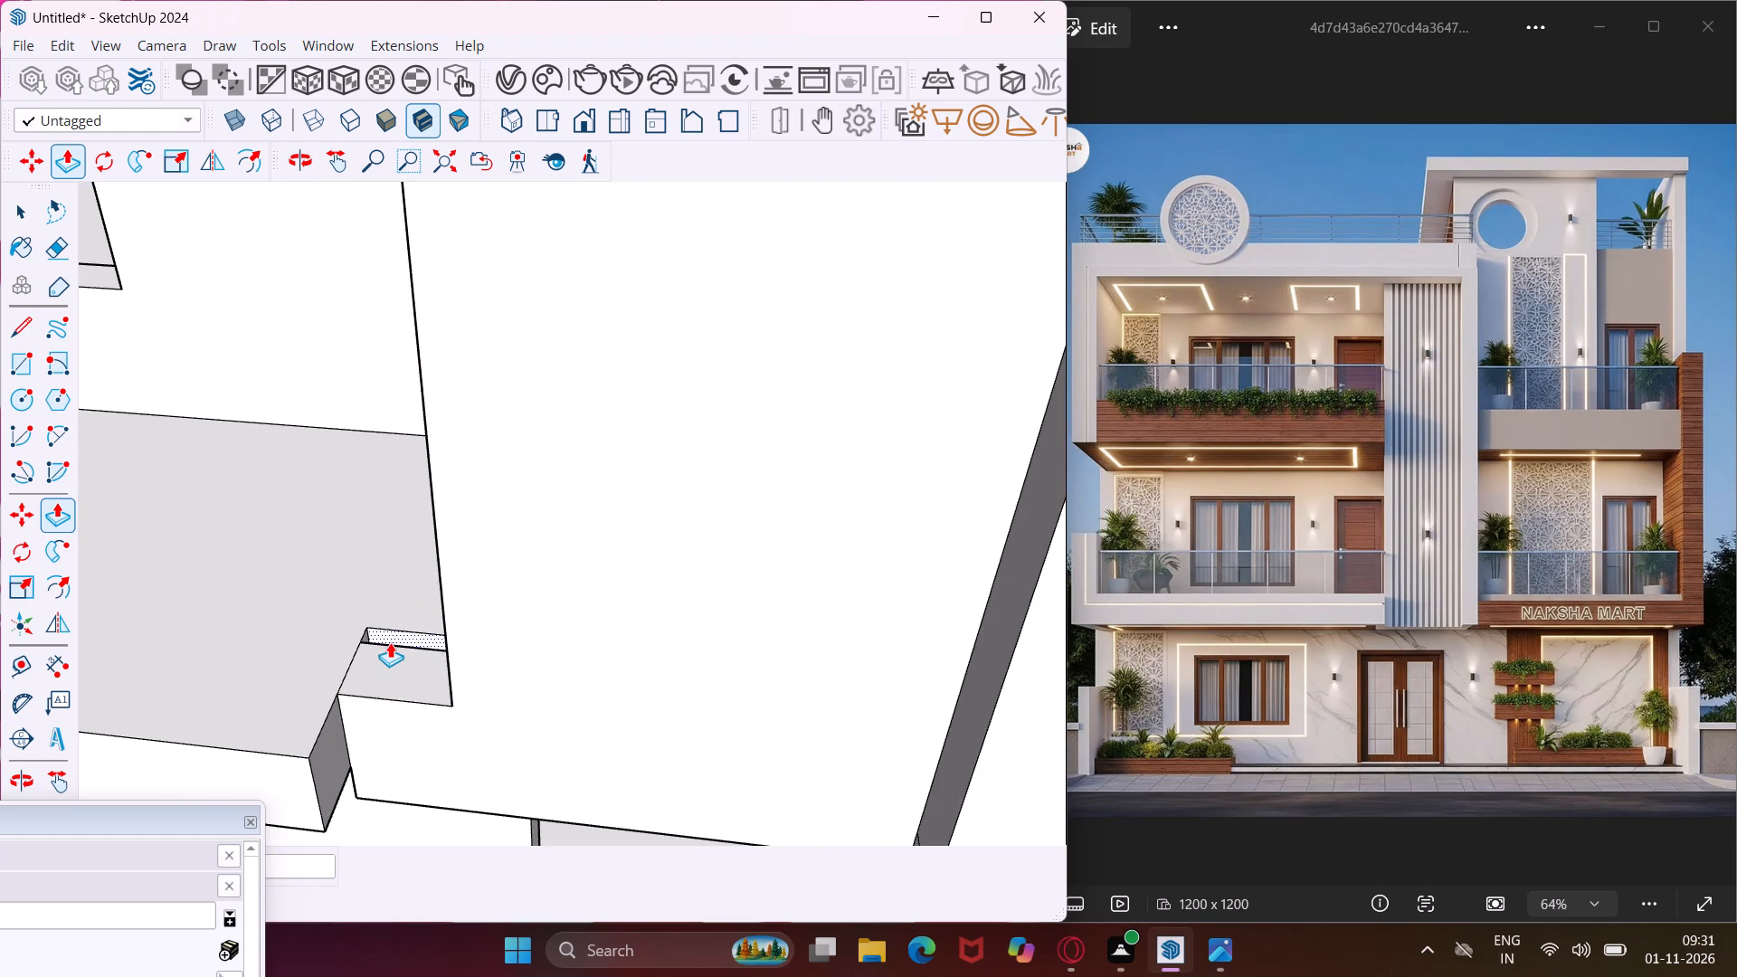
pyautogui.scroll(6, 390, 642)
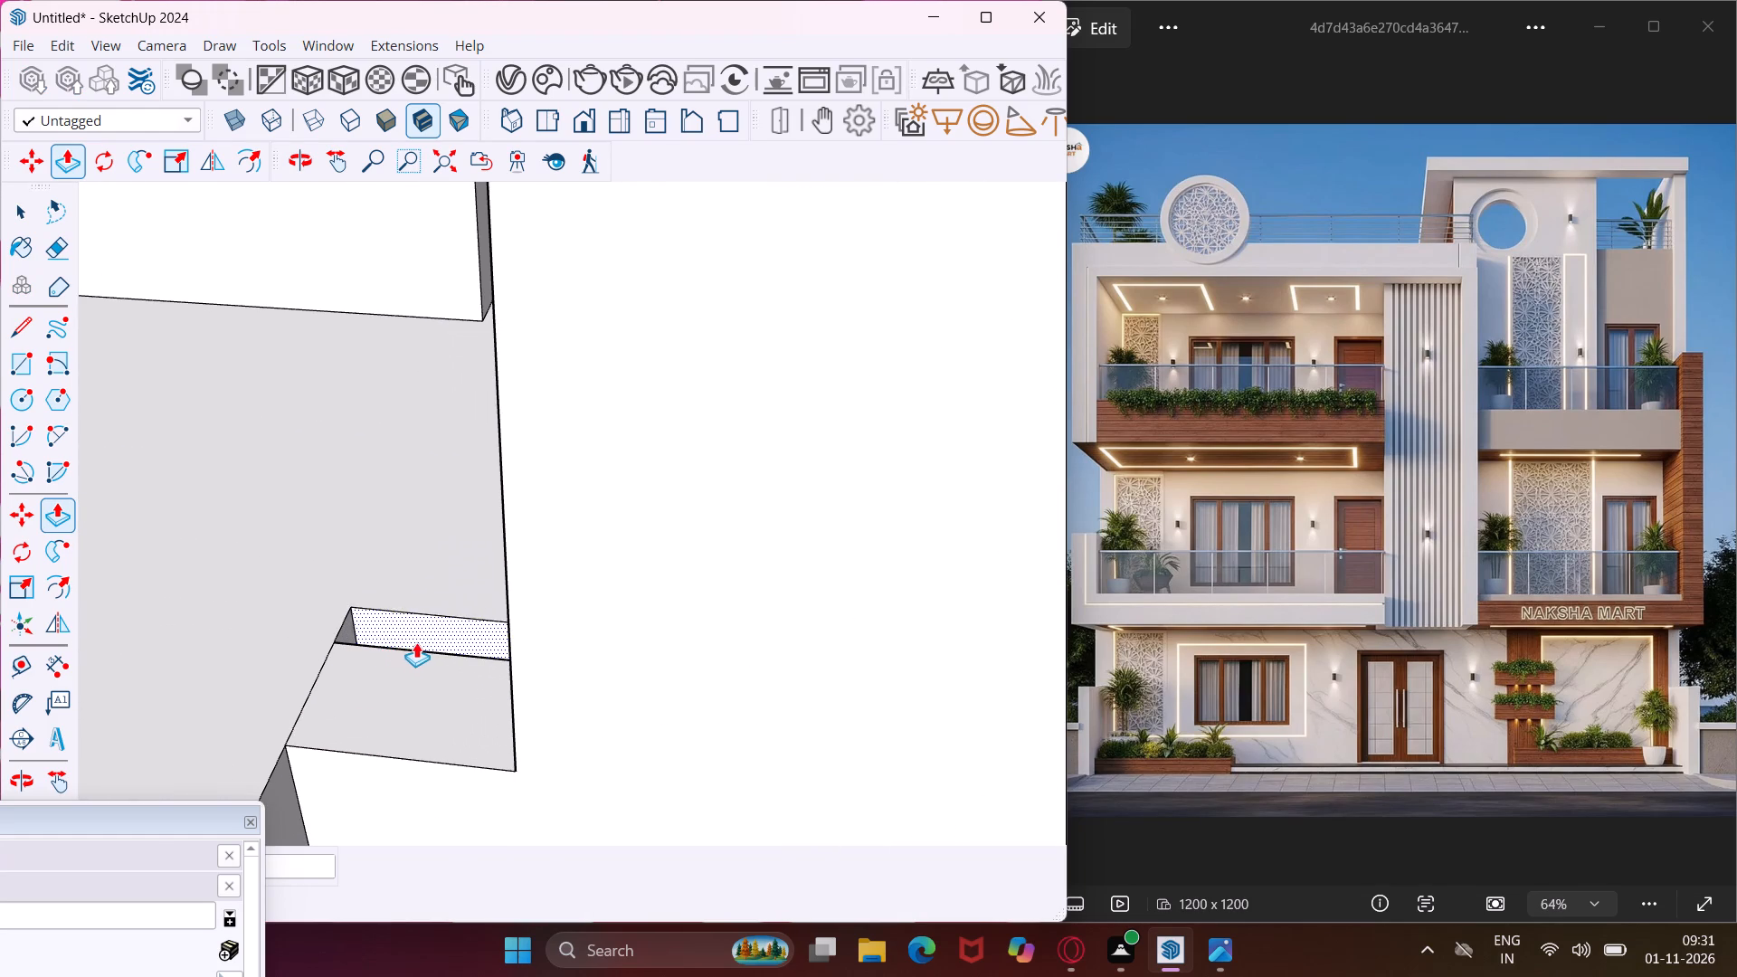
pyautogui.click(433, 648)
pyautogui.scroll(-5, 424, 584)
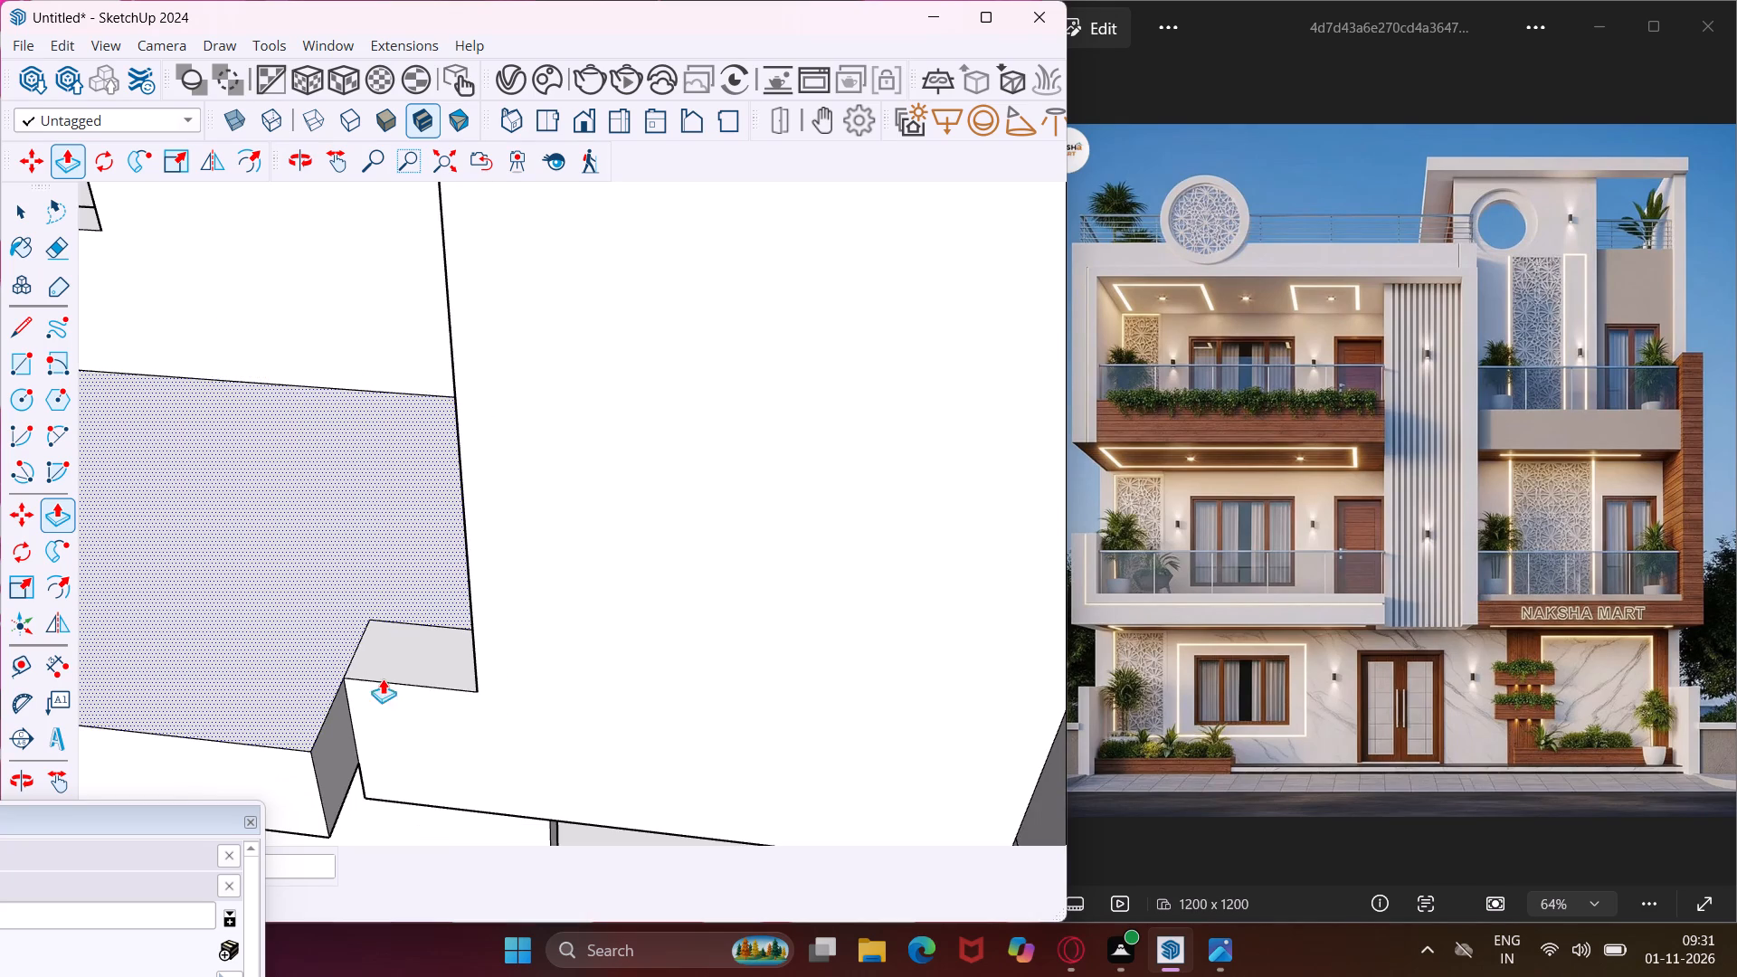
# Push/Pull the lower balcony band's end face outward to line up with the upper band's end beside the panel.
pyautogui.click(339, 735)
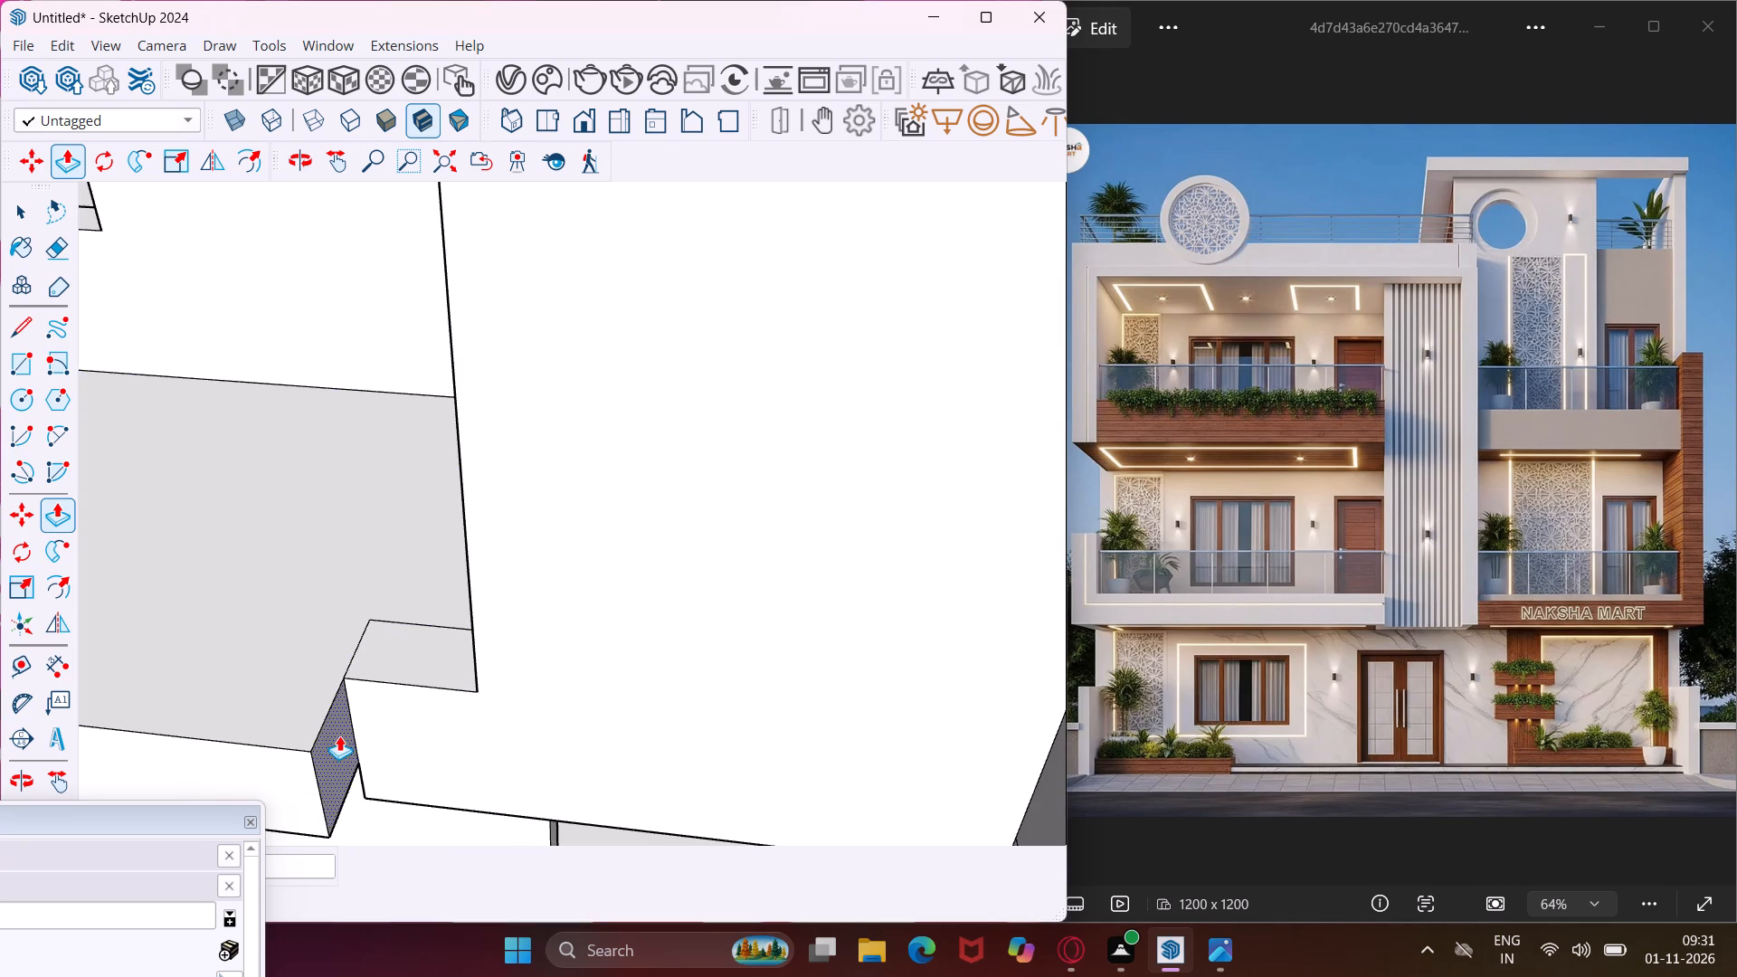
pyautogui.scroll(-15, 367, 680)
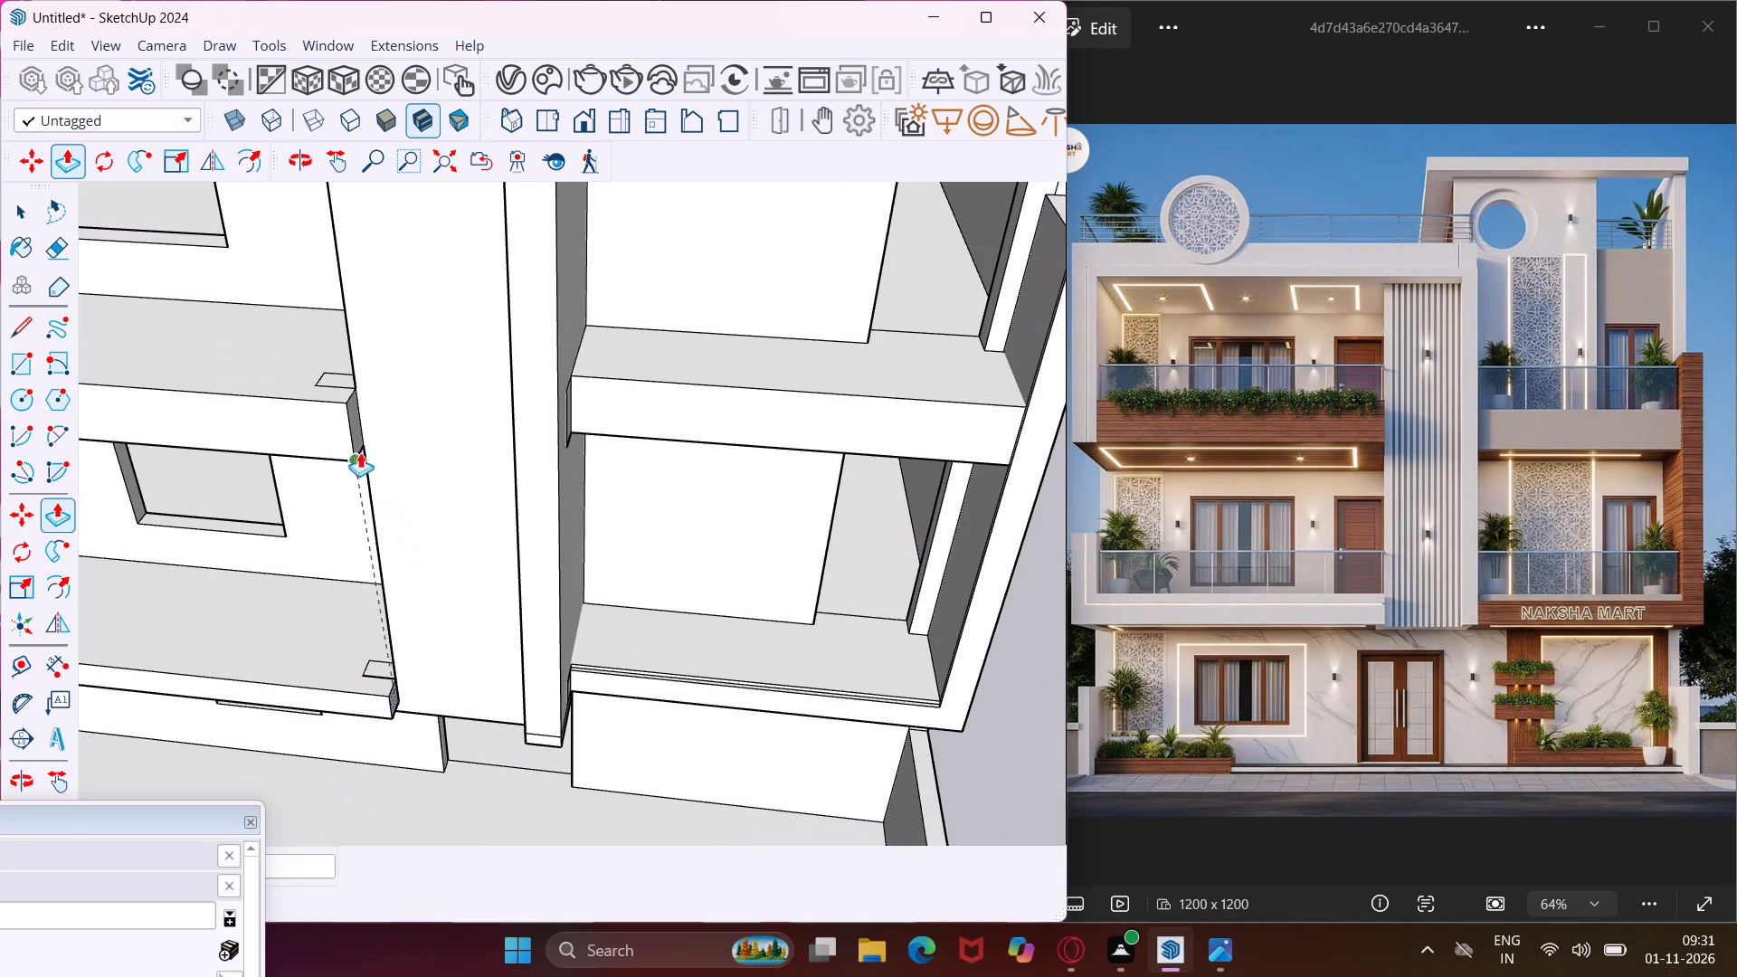
pyautogui.click(348, 462)
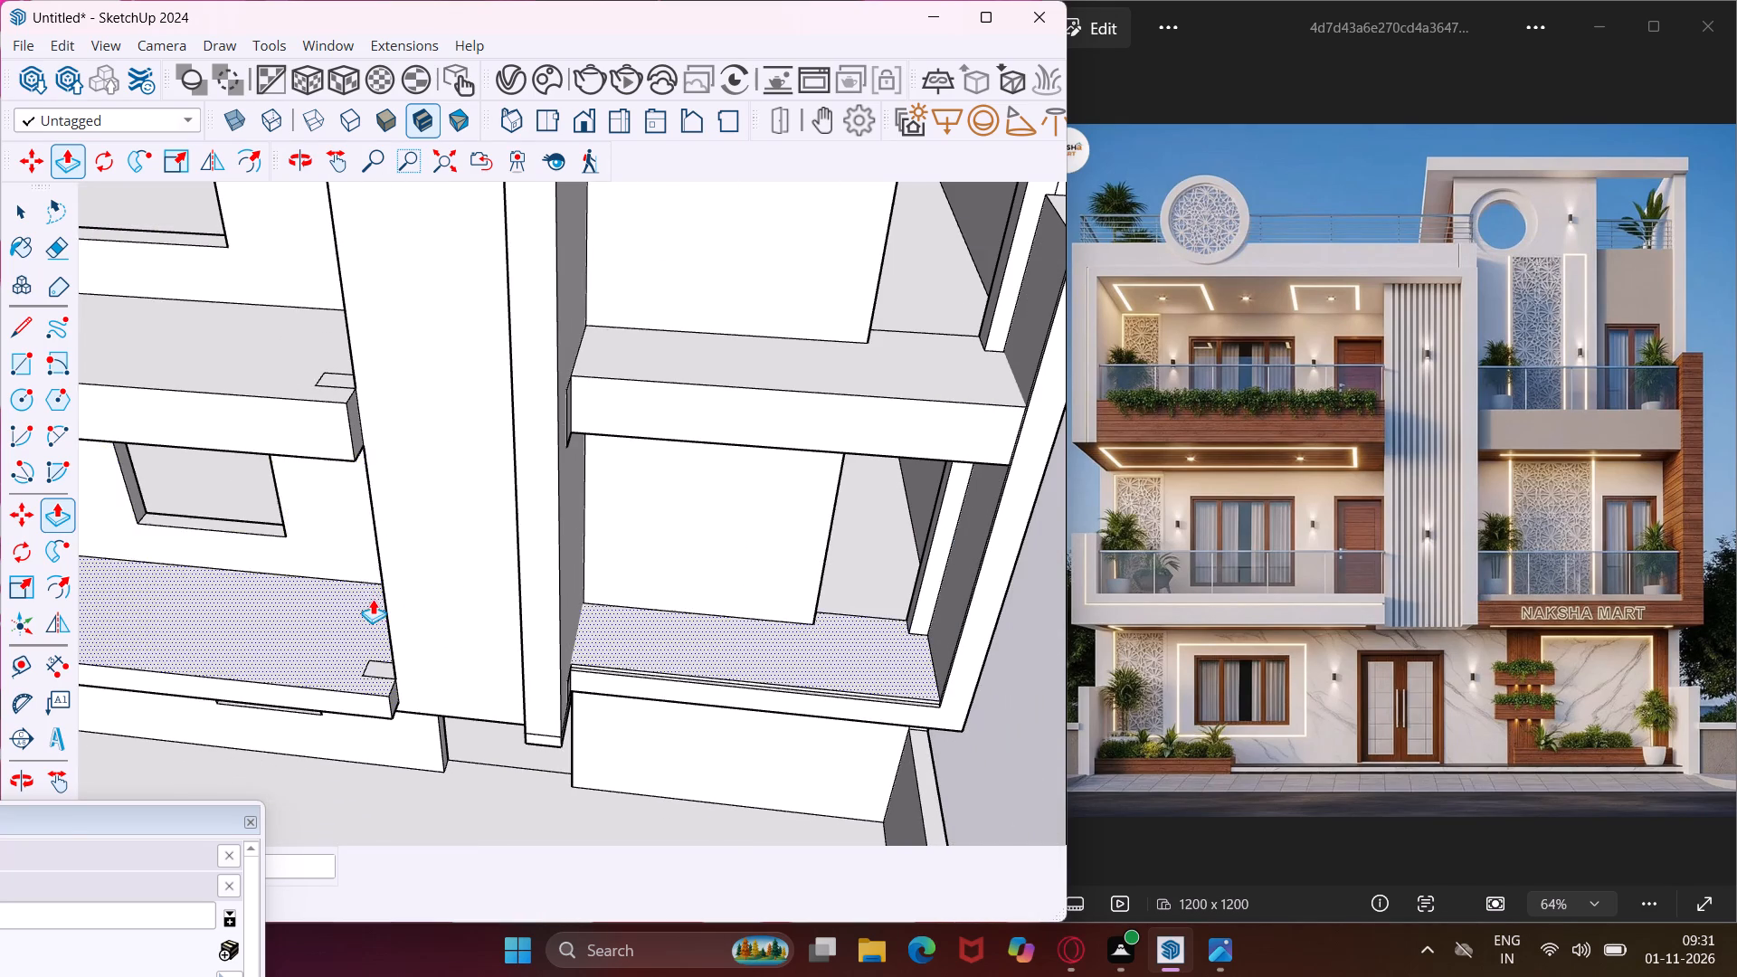
# Push/Pull the panel-side jamb of the middle-storey door opening inward, moving it away from the vertical panel.
pyautogui.moveTo(373, 599); pyautogui.dragTo(694, 444, button='middle')
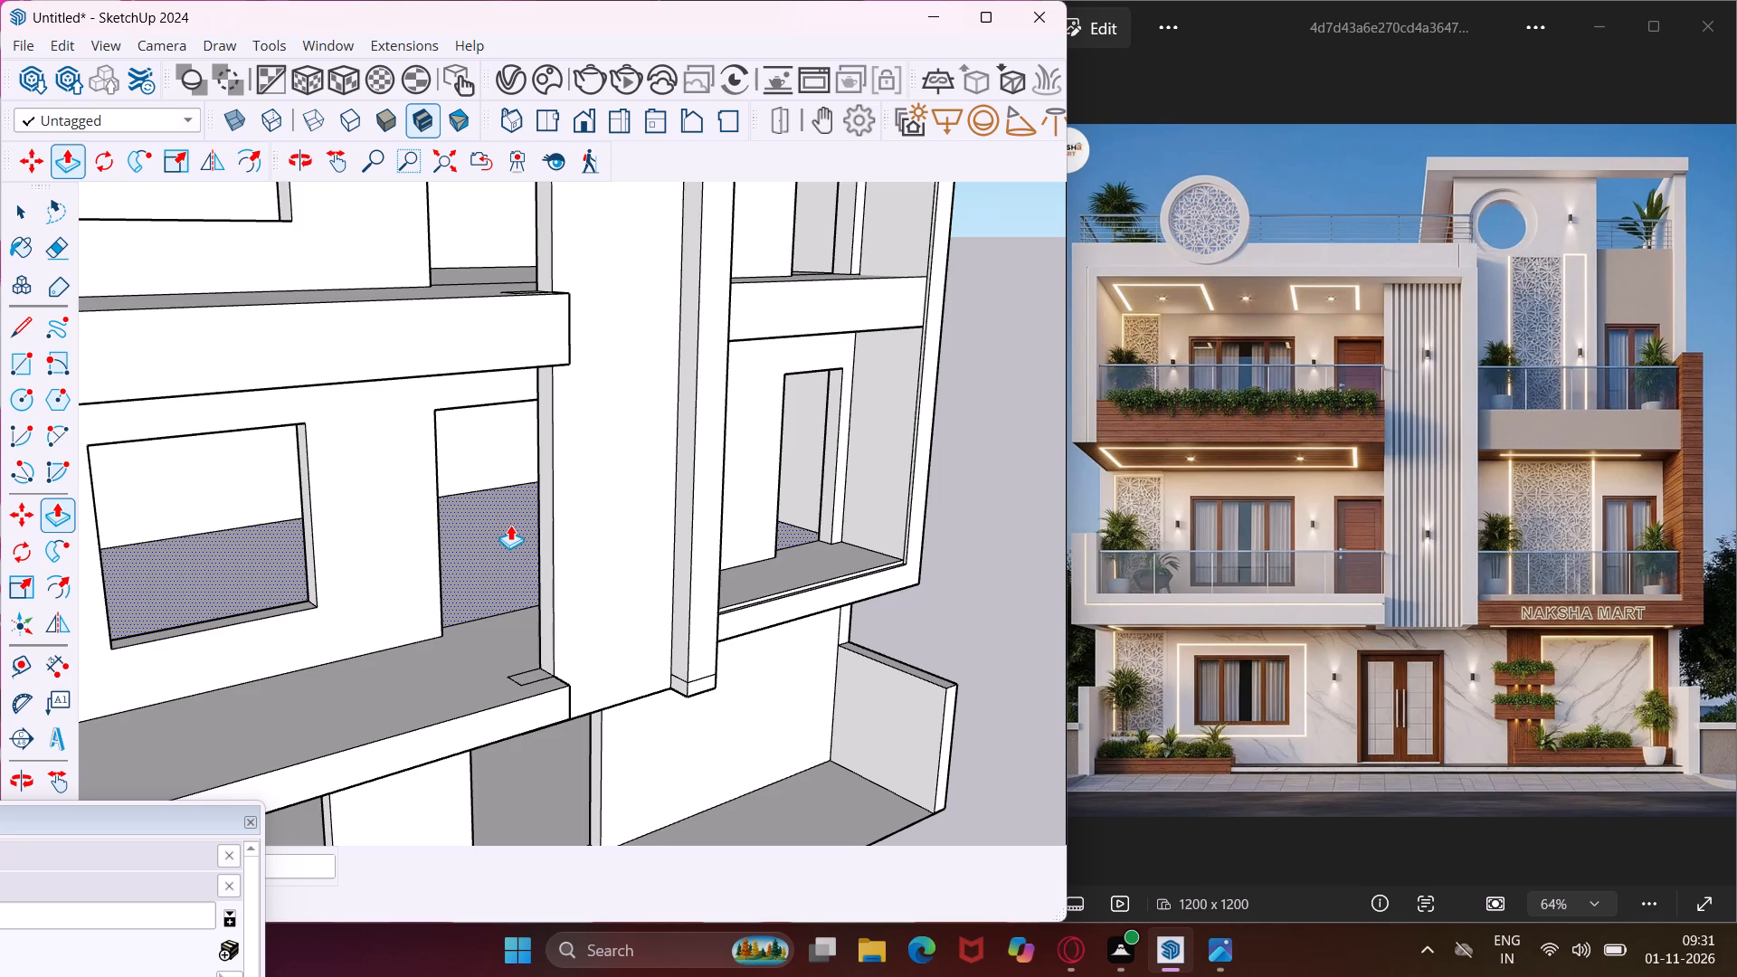
pyautogui.scroll(5, 510, 525)
pyautogui.scroll(-5, 510, 525)
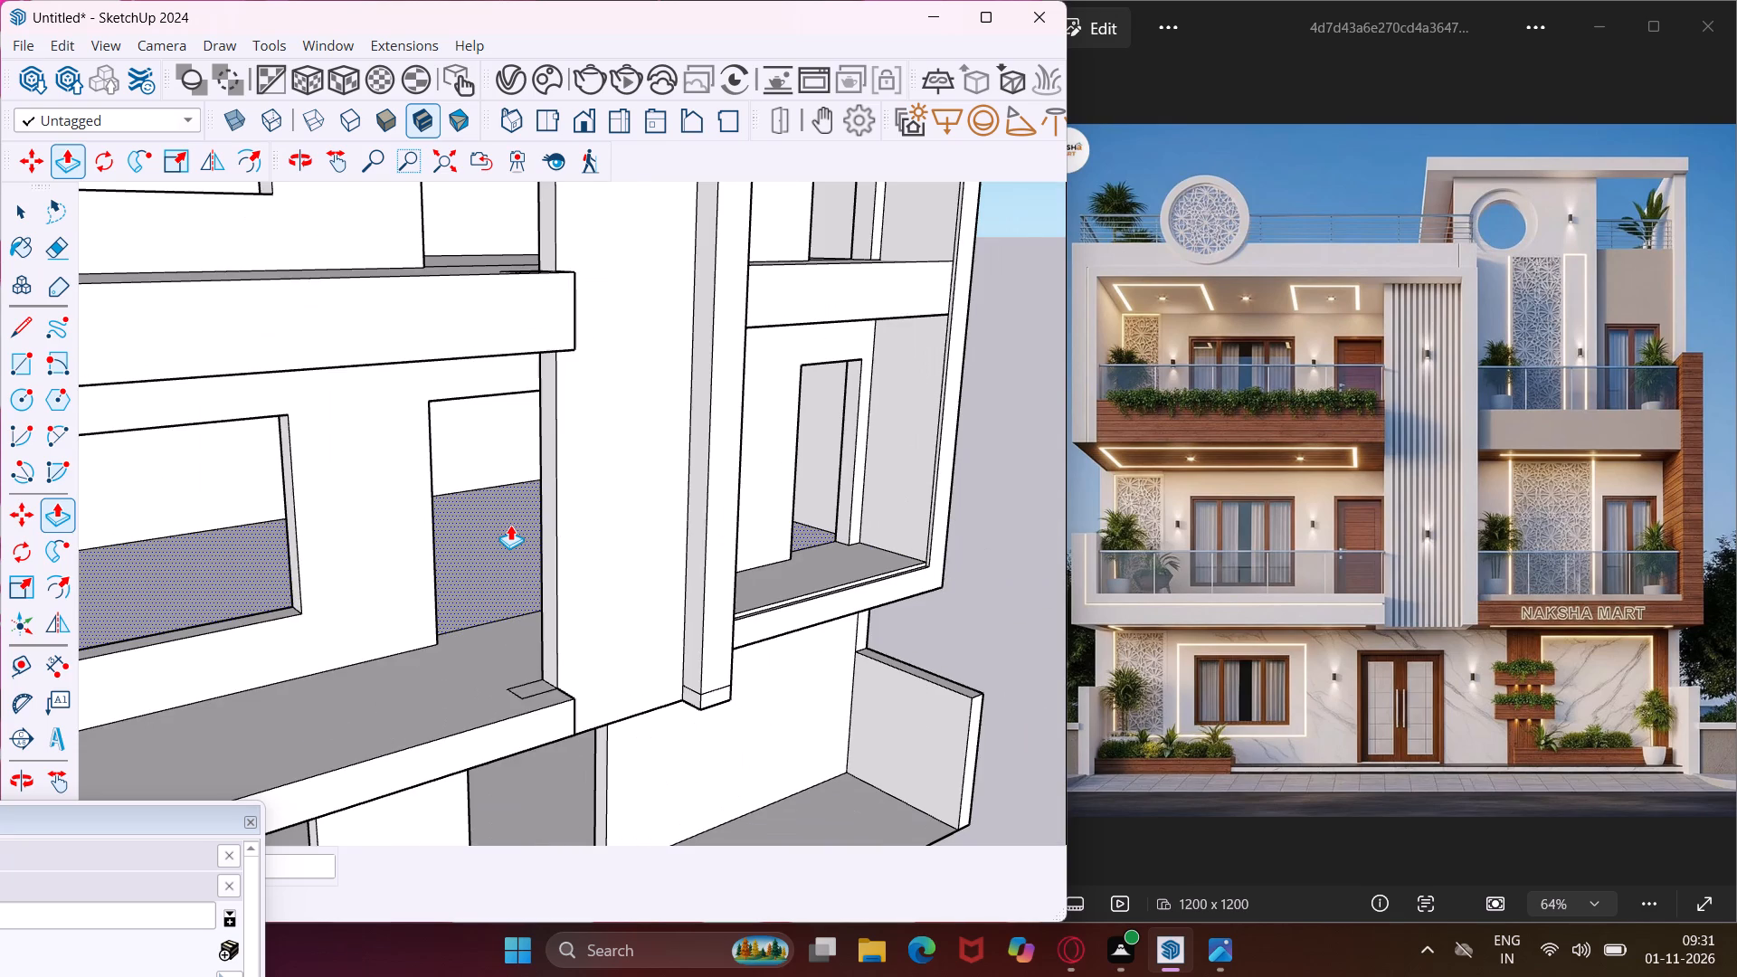
pyautogui.moveTo(510, 525); pyautogui.dragTo(626, 491, button='middle')
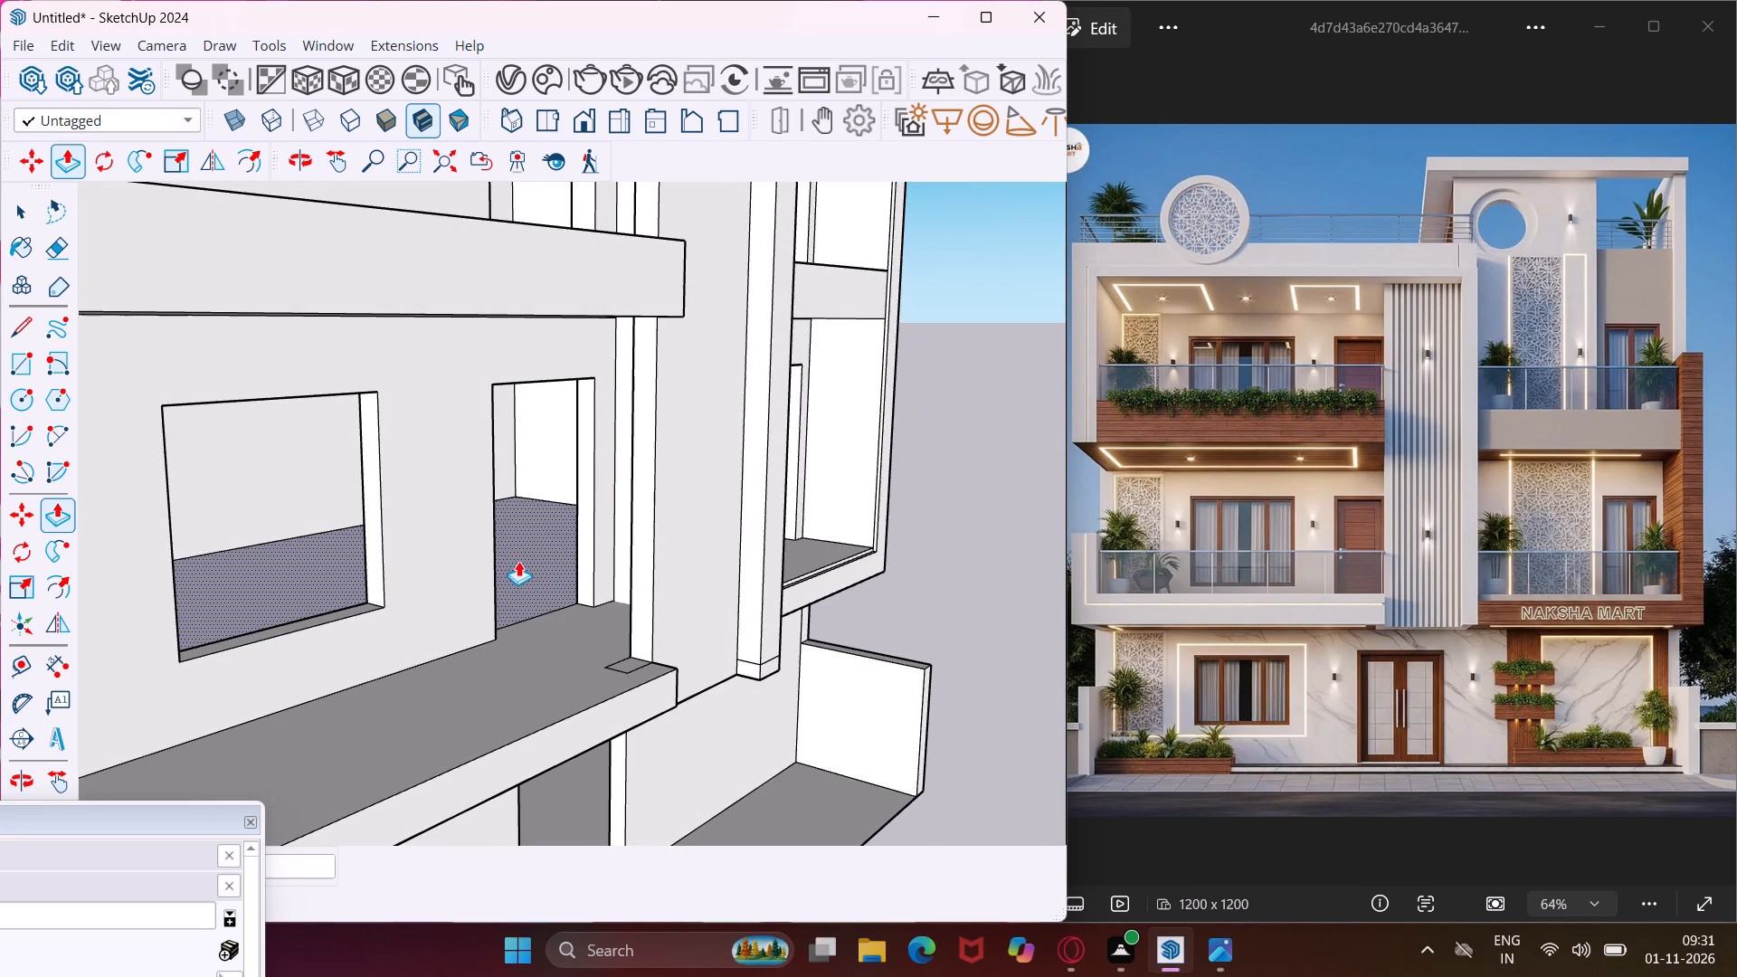
pyautogui.scroll(3, 572, 494)
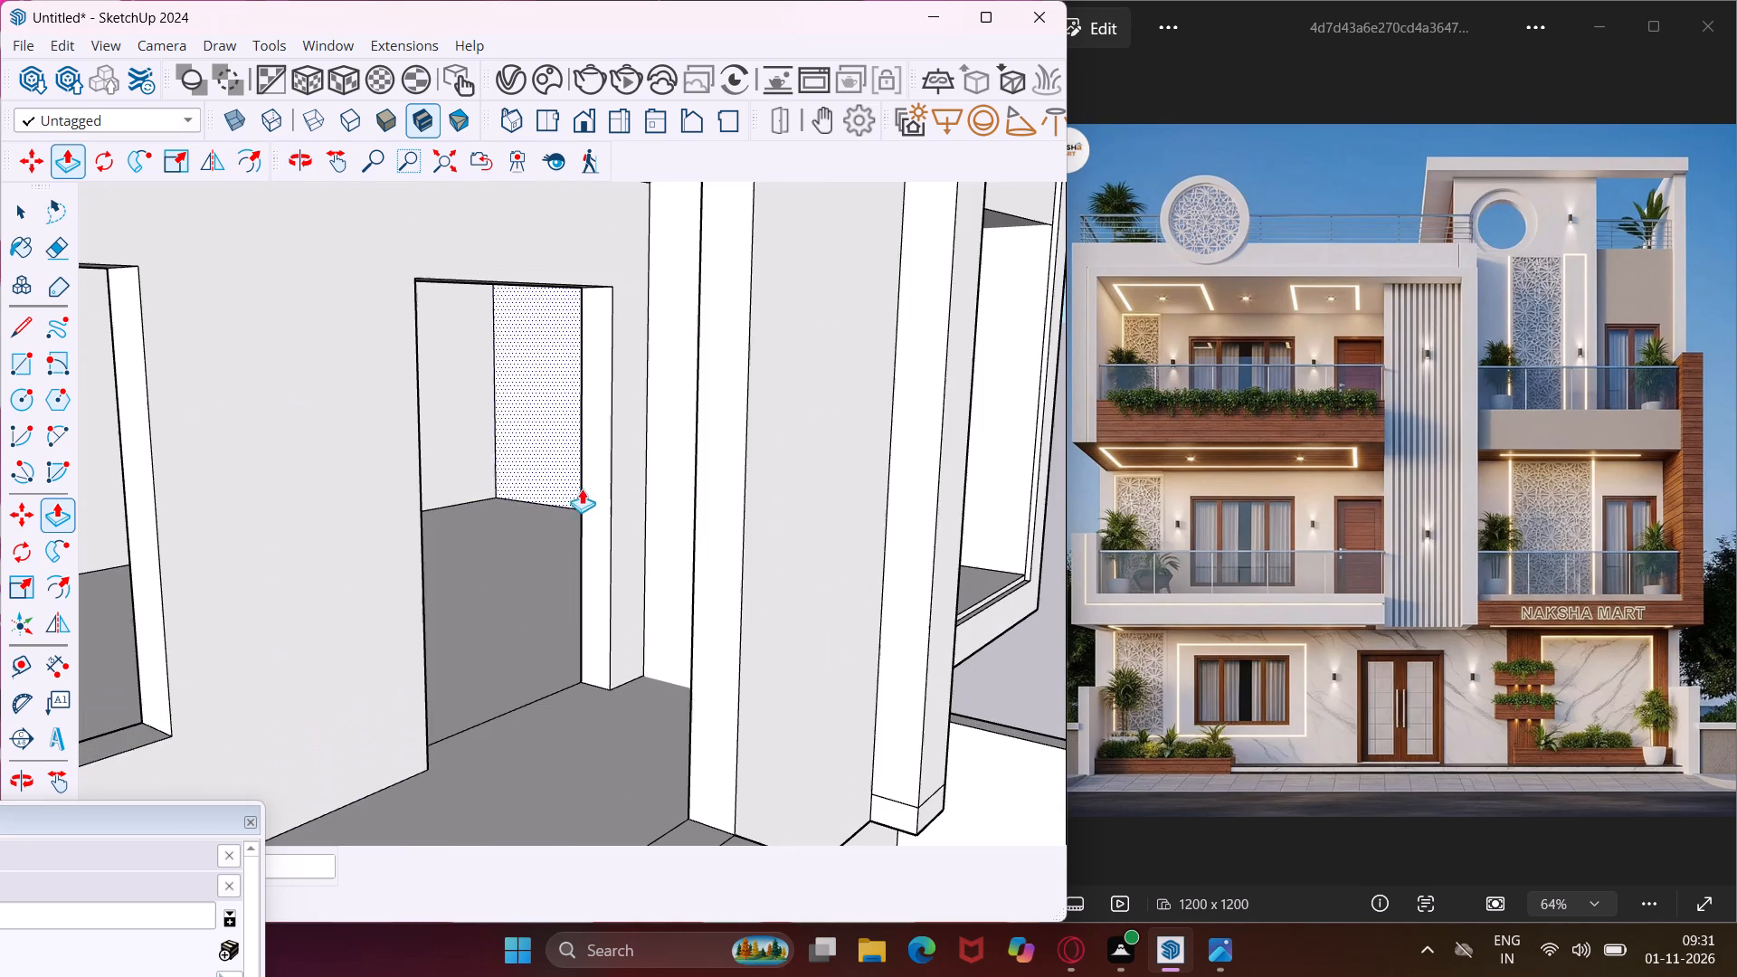
pyautogui.click(587, 485)
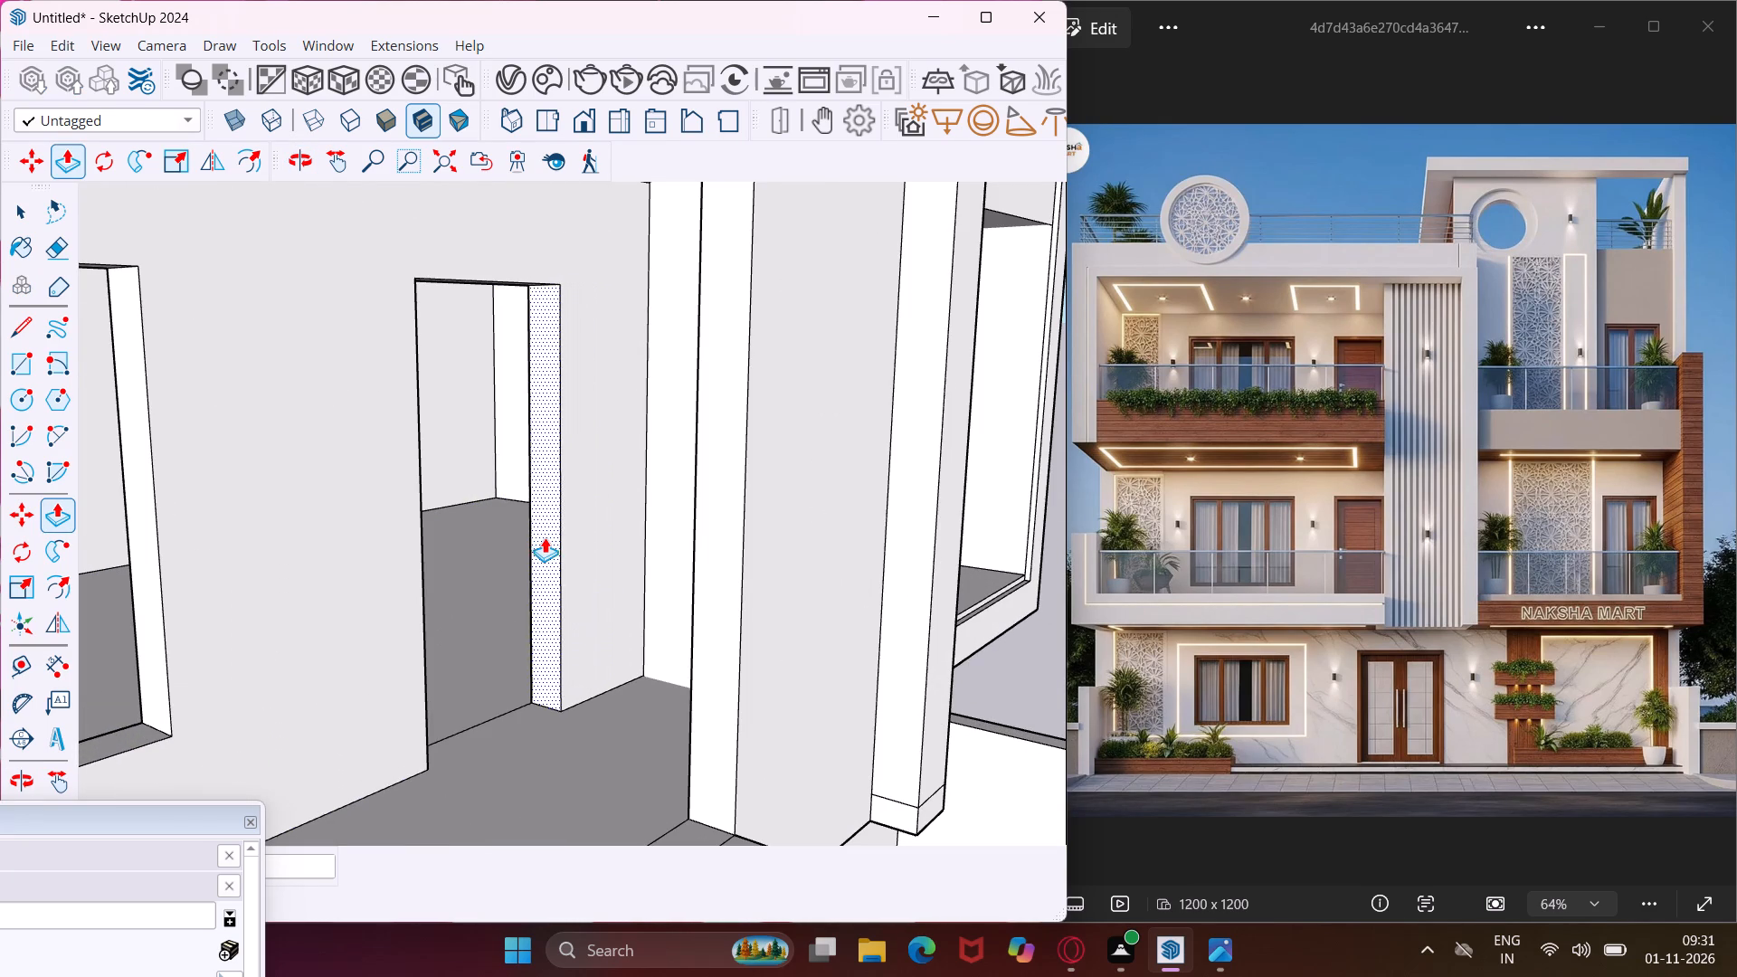
pyautogui.click(545, 537)
# Push/Pull the window-side jamb of the middle-storey door opening toward the window to widen the opening.
pyautogui.scroll(-5, 517, 545)
pyautogui.moveTo(517, 545); pyautogui.dragTo(163, 710, button='middle')
pyautogui.scroll(9, 298, 612)
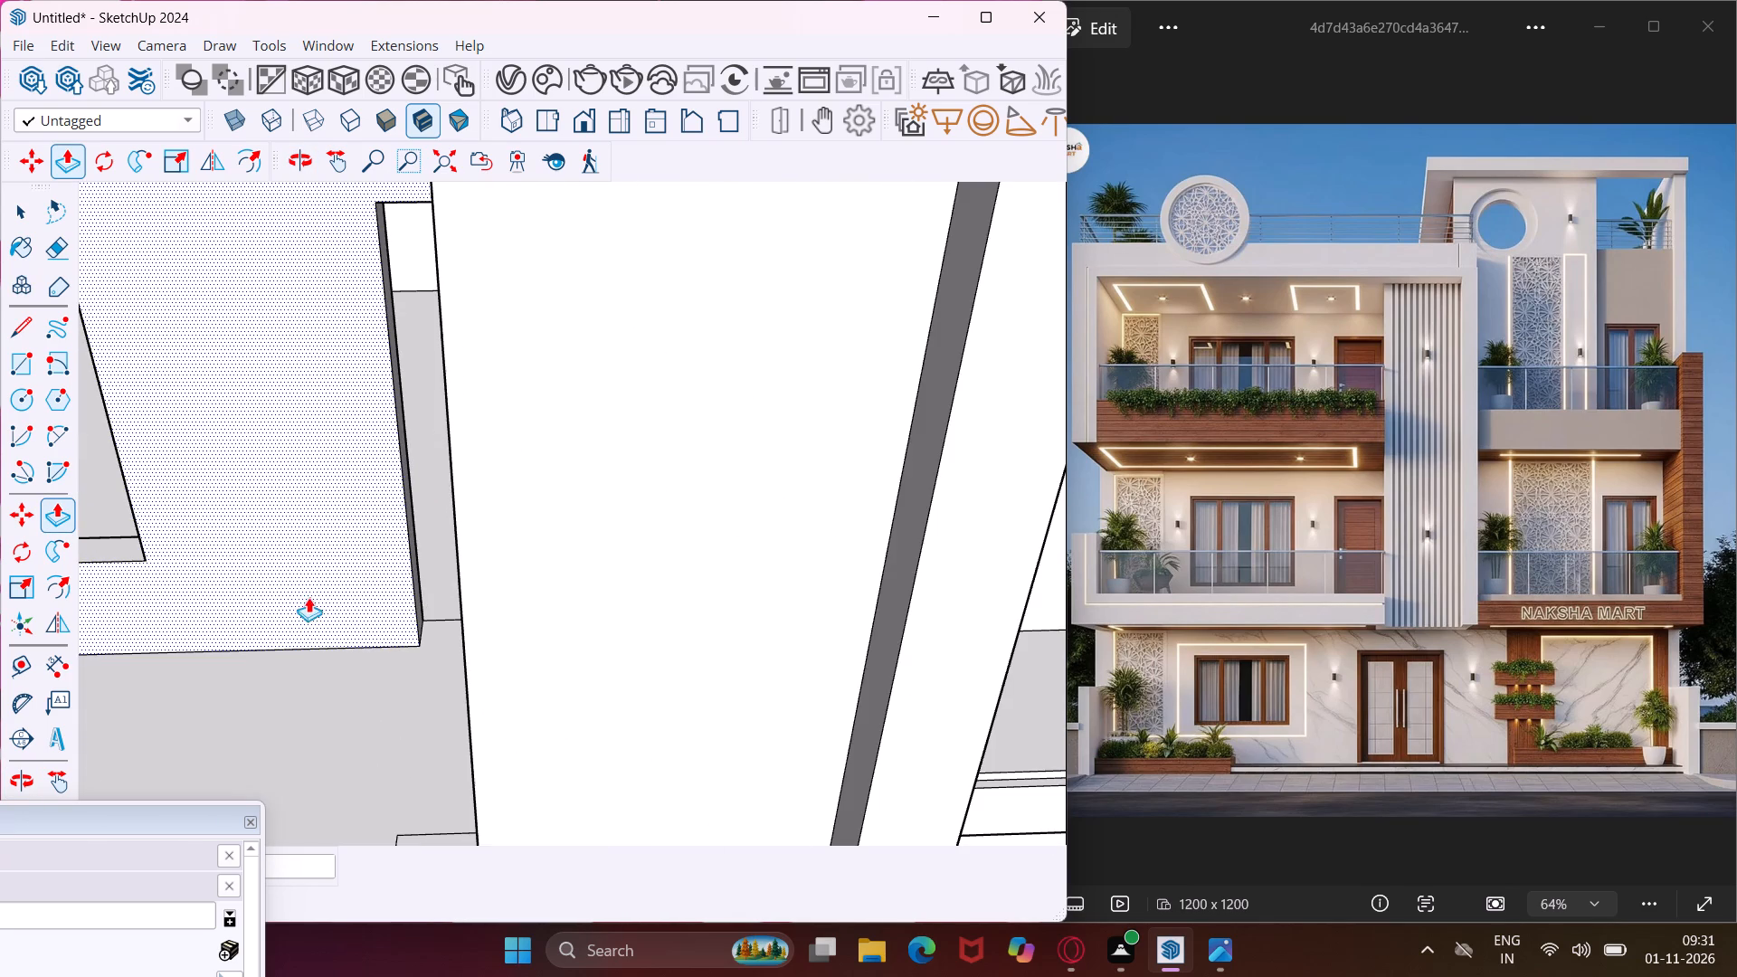
pyautogui.moveTo(358, 582); pyautogui.dragTo(334, 561, button='middle')
pyautogui.scroll(3, 391, 550)
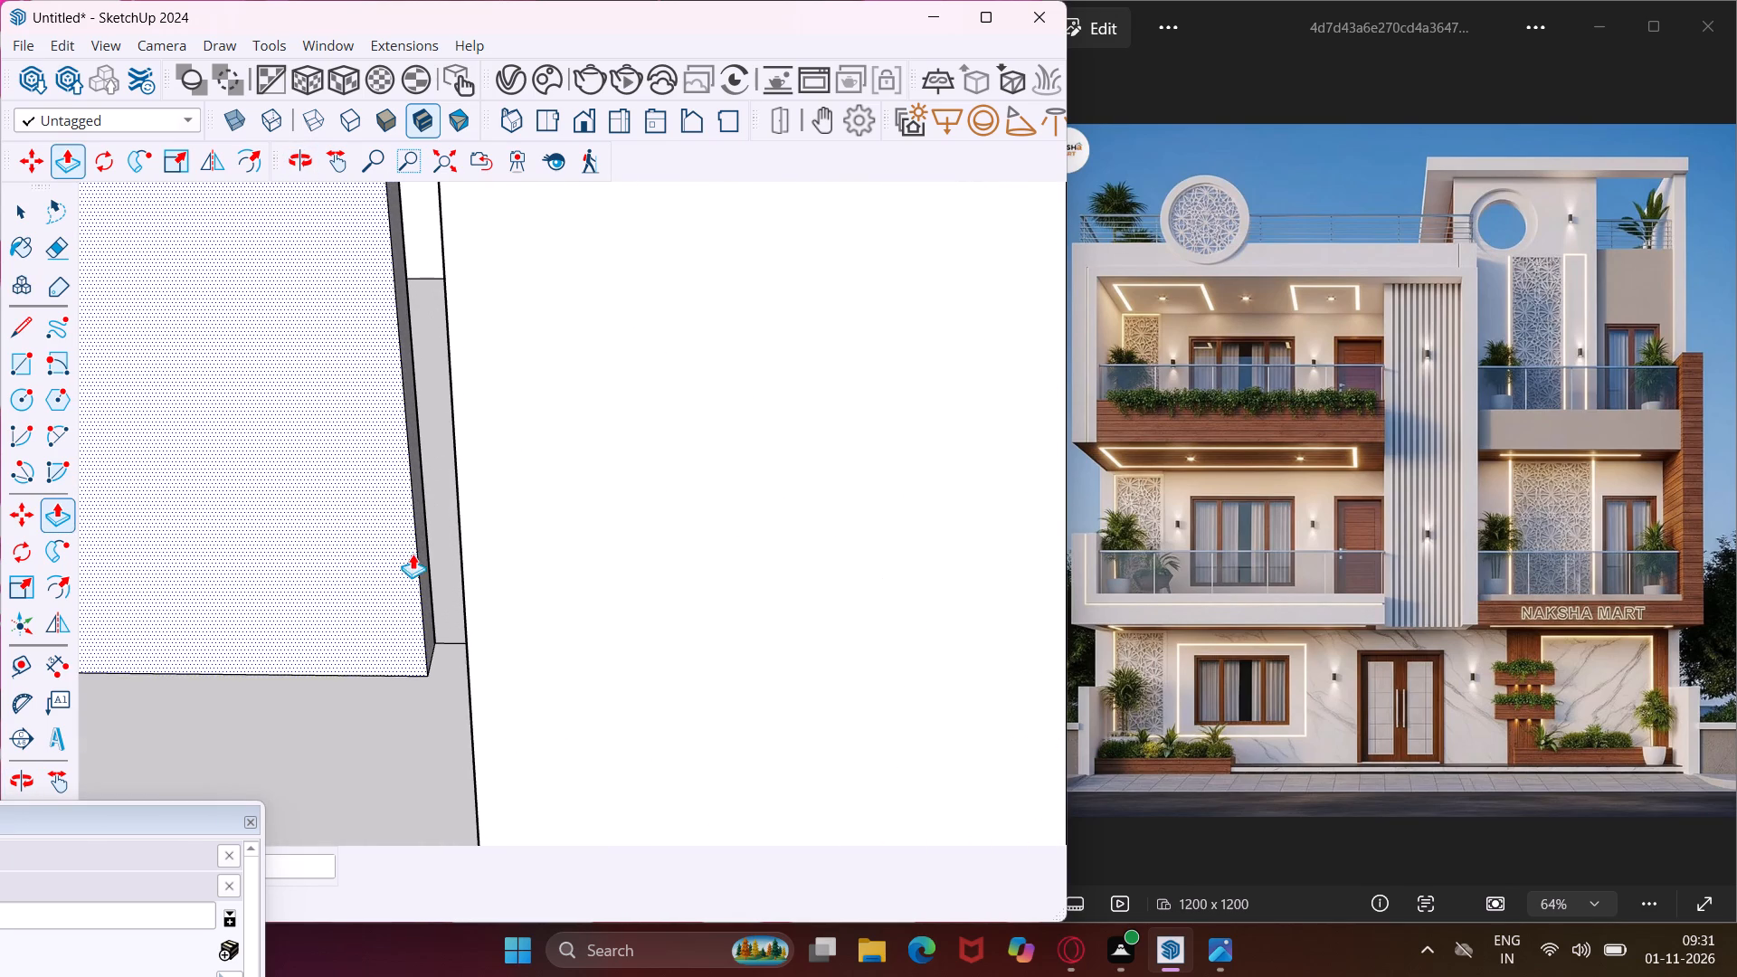
pyautogui.click(423, 562)
pyautogui.scroll(-5, 354, 559)
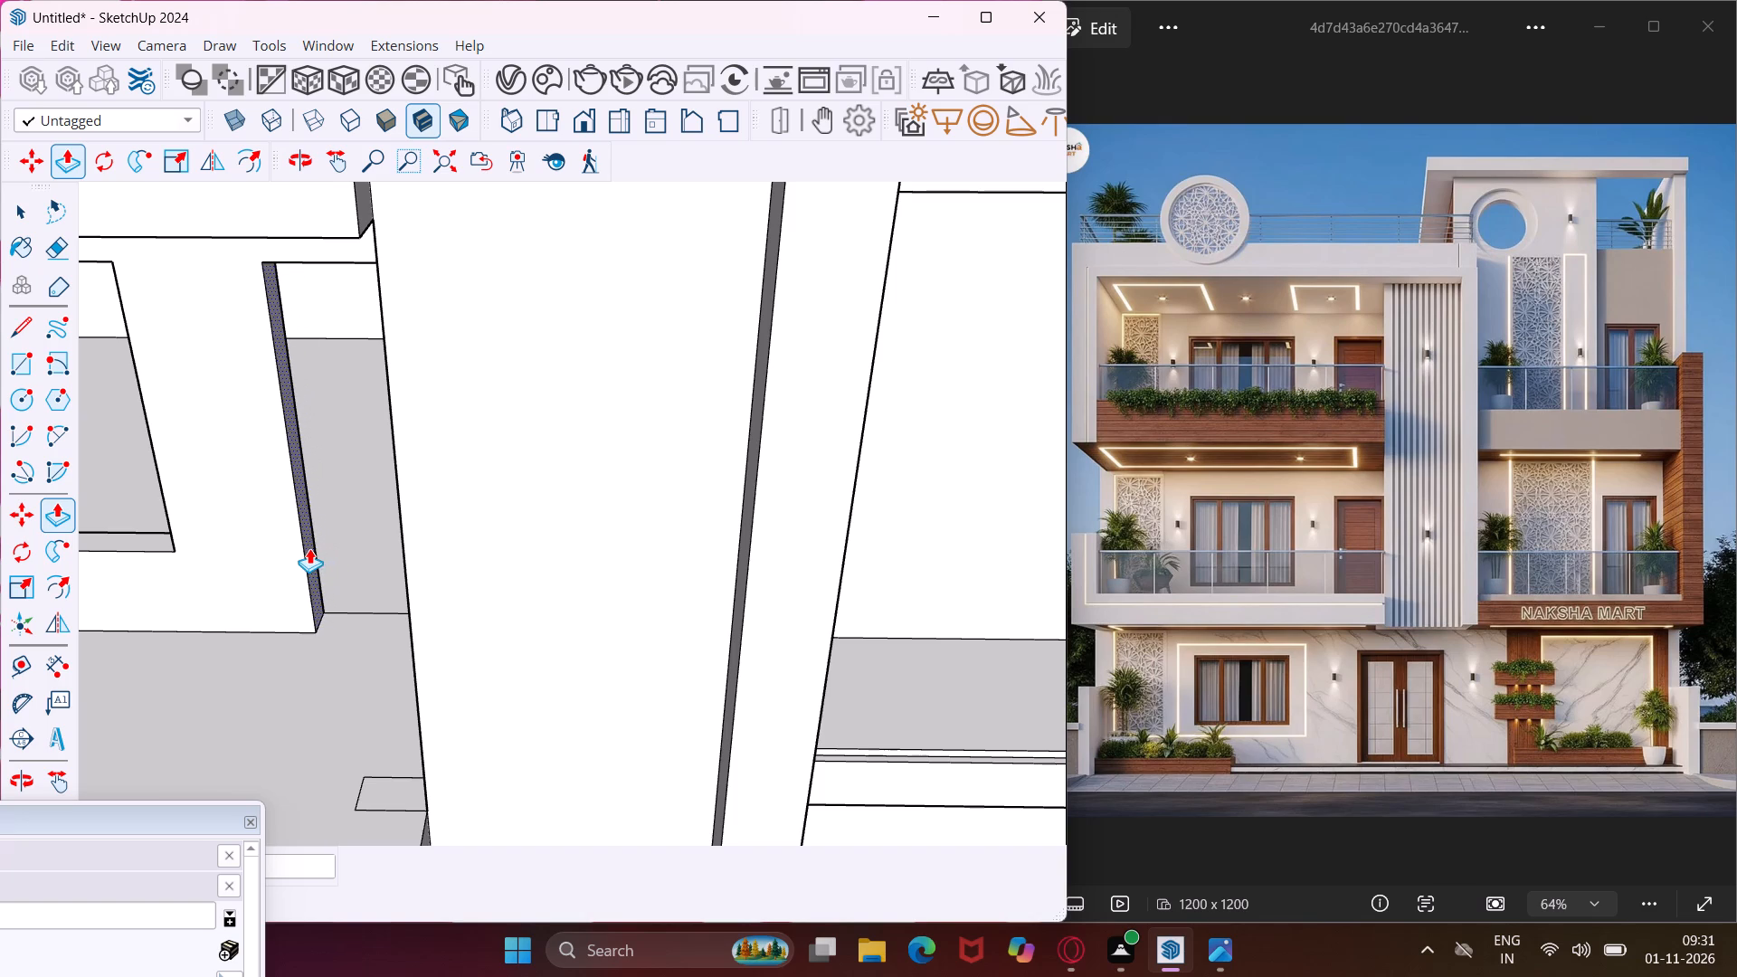
pyautogui.click(304, 546)
# Push/Pull the panel-side jamb of the middle-storey door opening further inward, leaving more wall beside the panel.
pyautogui.moveTo(304, 546); pyautogui.dragTo(494, 509, button='middle')
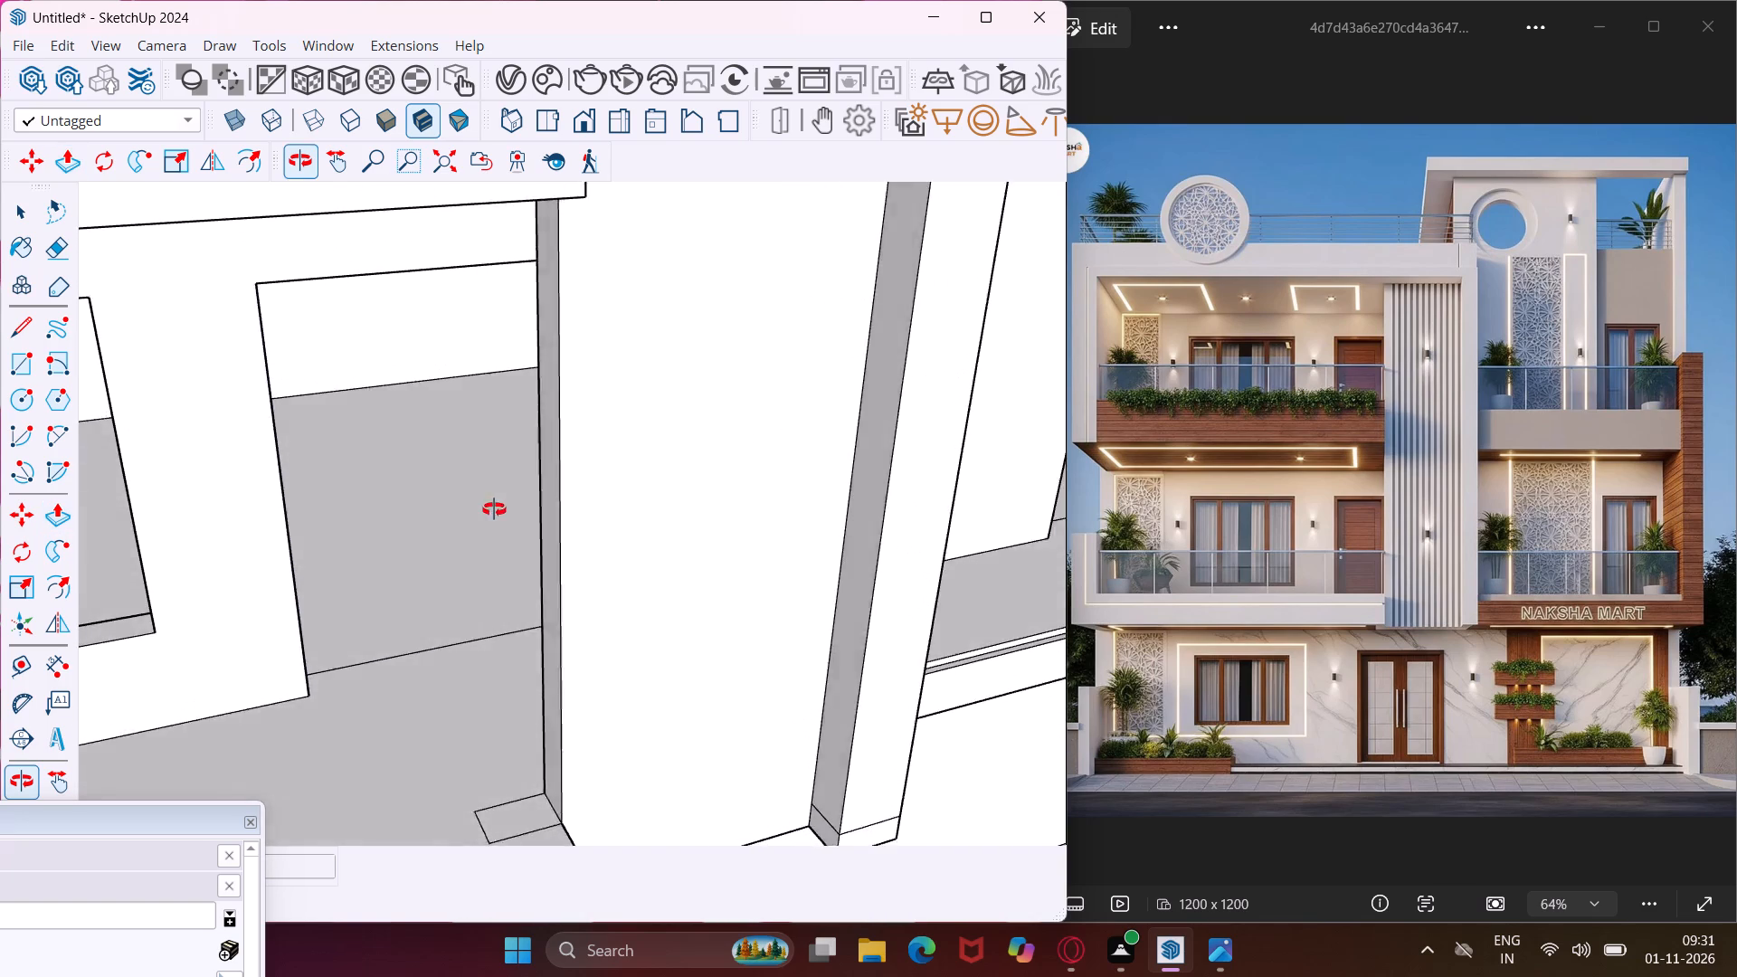
pyautogui.moveTo(494, 509); pyautogui.dragTo(551, 490, button='middle')
pyautogui.scroll(2, 553, 497)
pyautogui.click(566, 504)
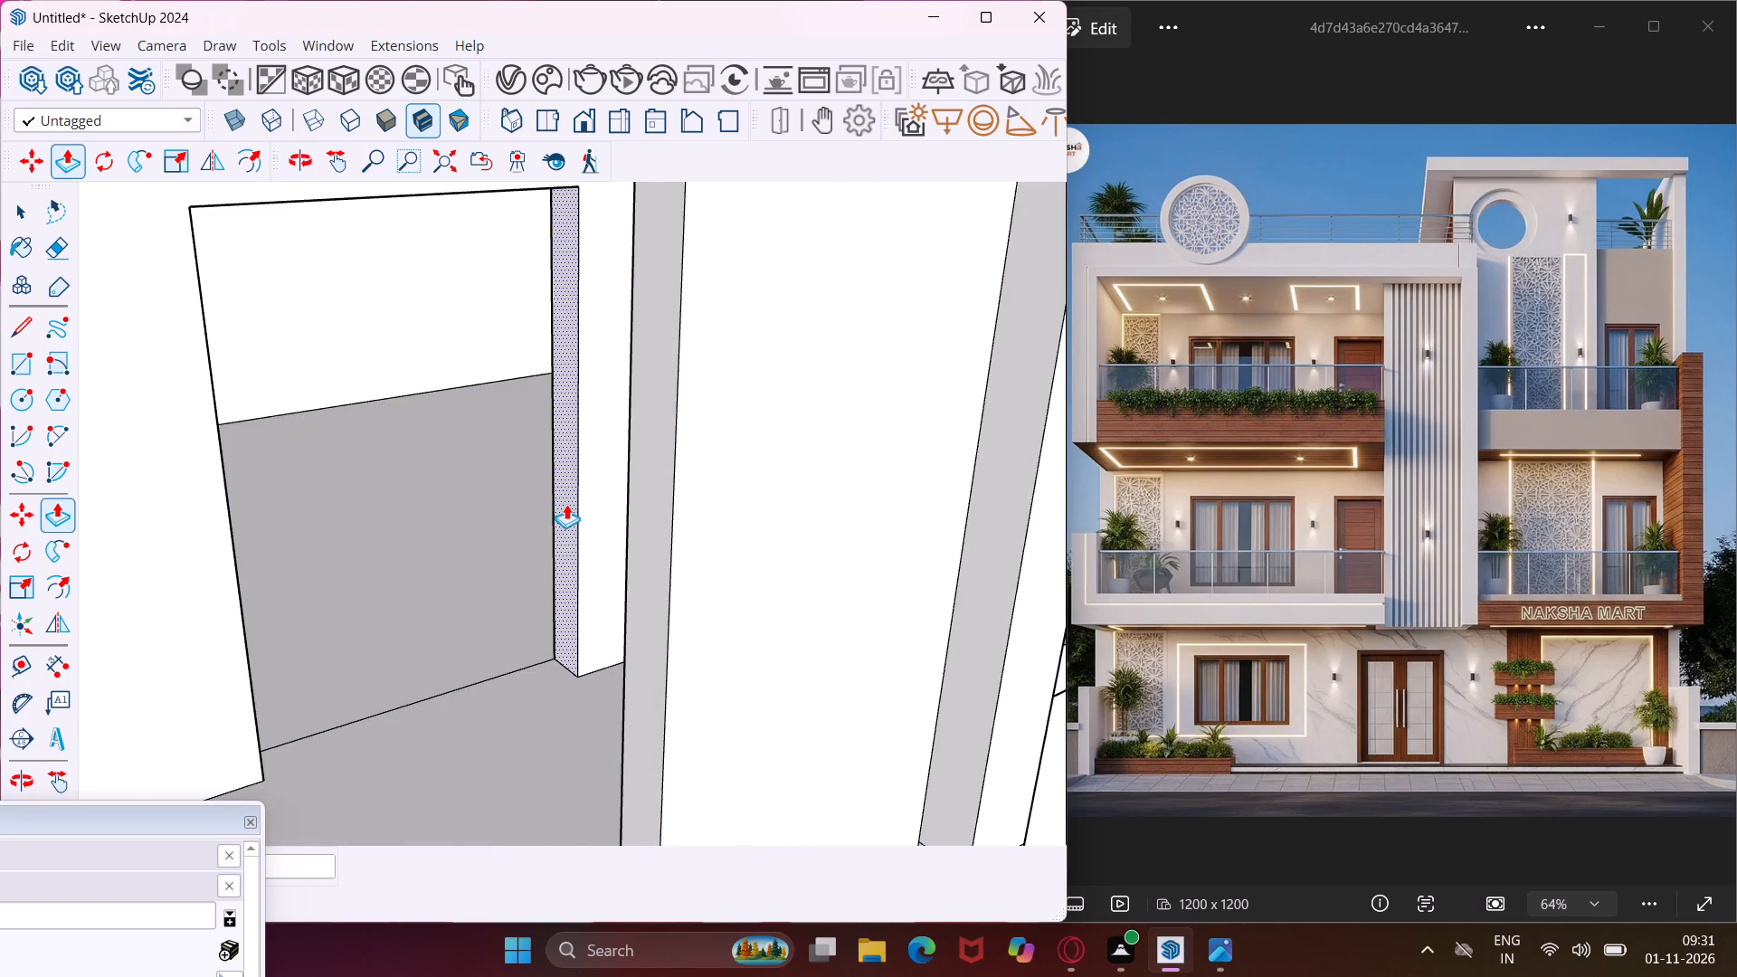
pyautogui.click(494, 535)
# Push/Pull the middle-storey window's jamb farthest from the door outward to widen the window opening.
pyautogui.scroll(-6, 460, 545)
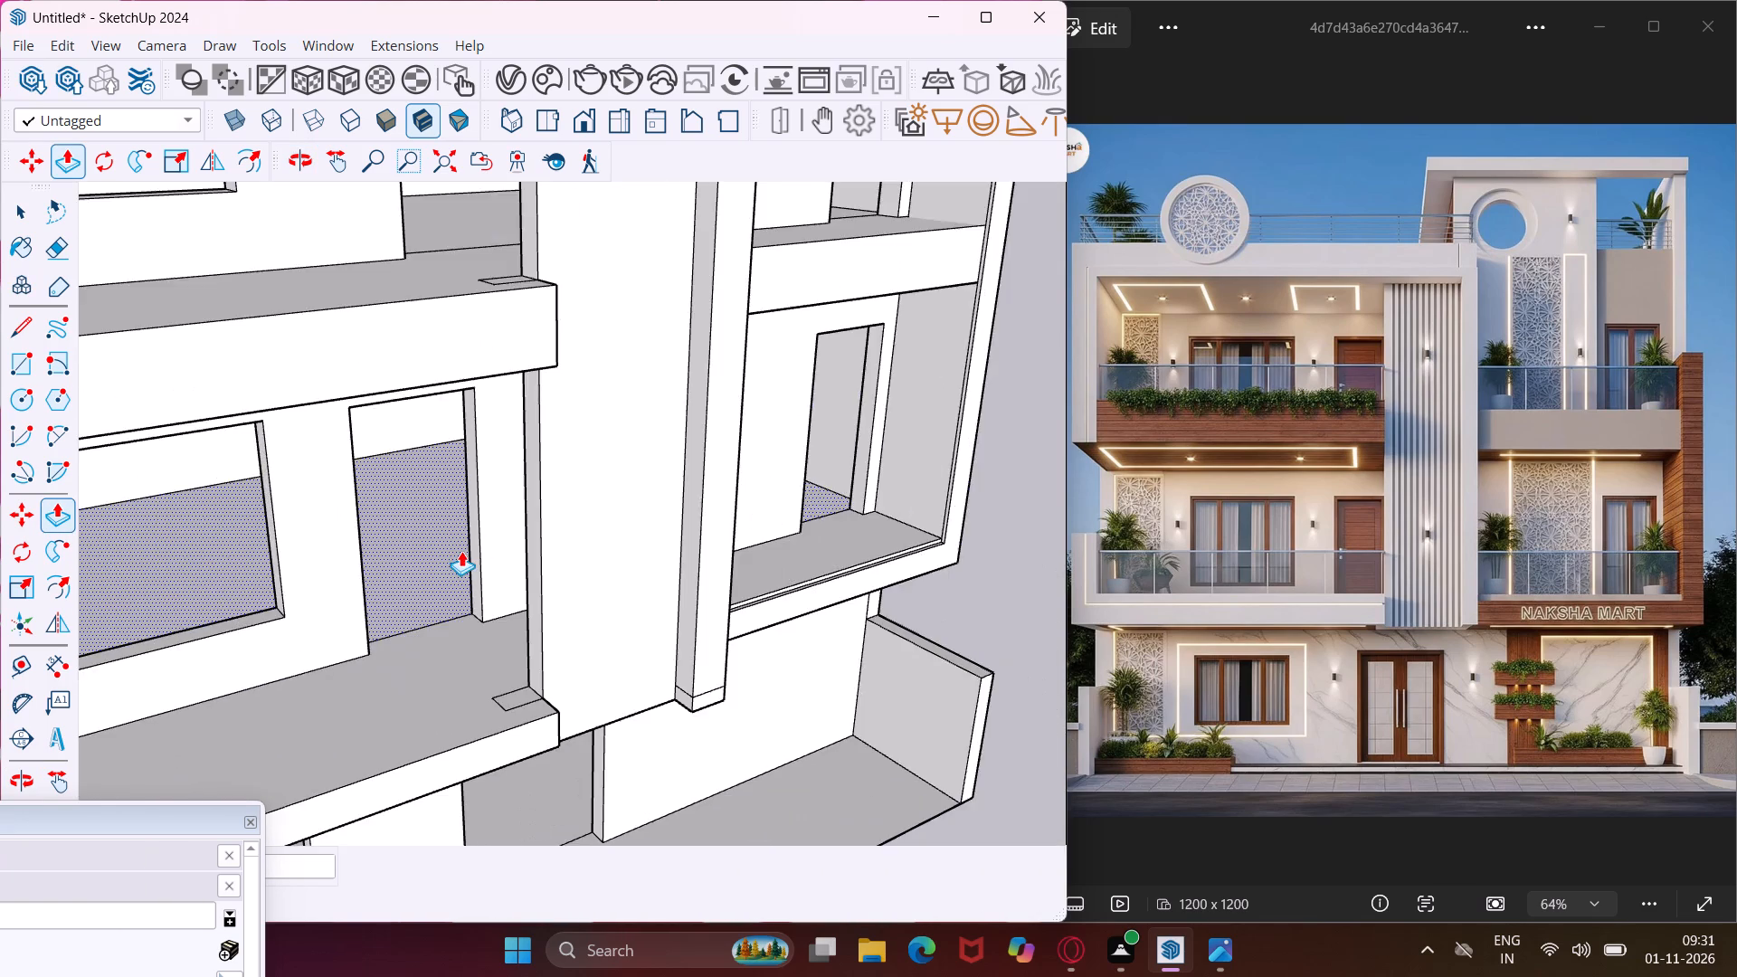
pyautogui.scroll(-6, 461, 551)
pyautogui.moveTo(481, 570); pyautogui.dragTo(365, 517, button='middle')
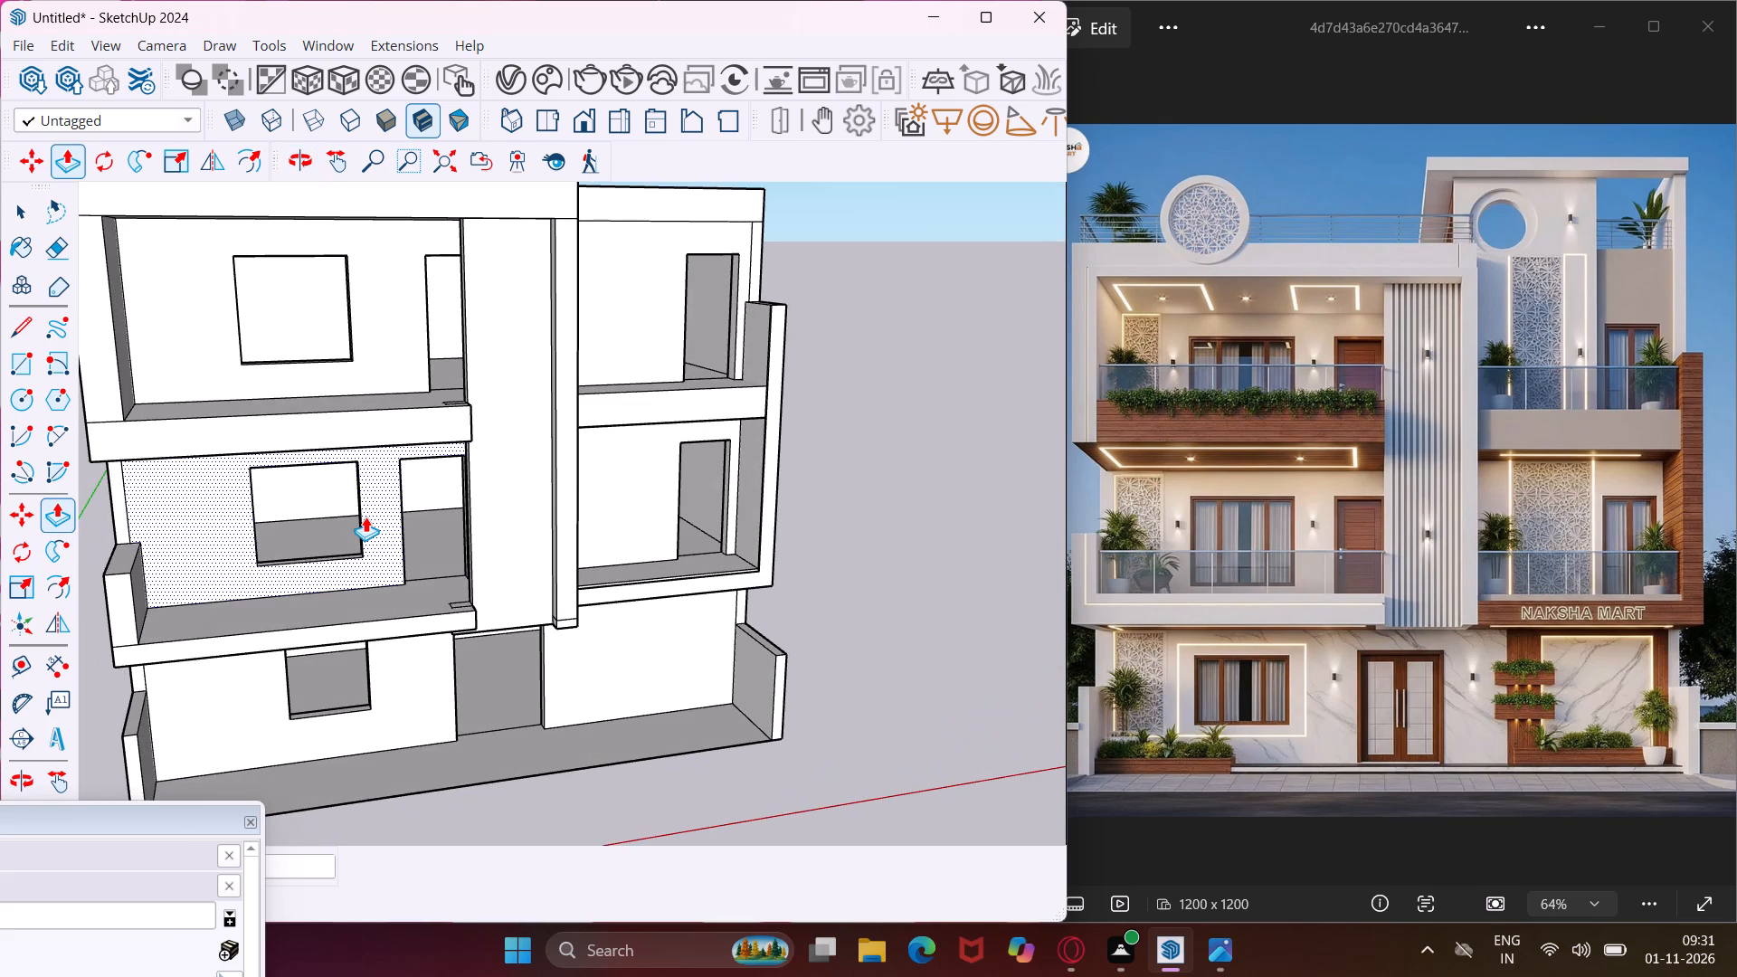
pyautogui.scroll(5, 257, 516)
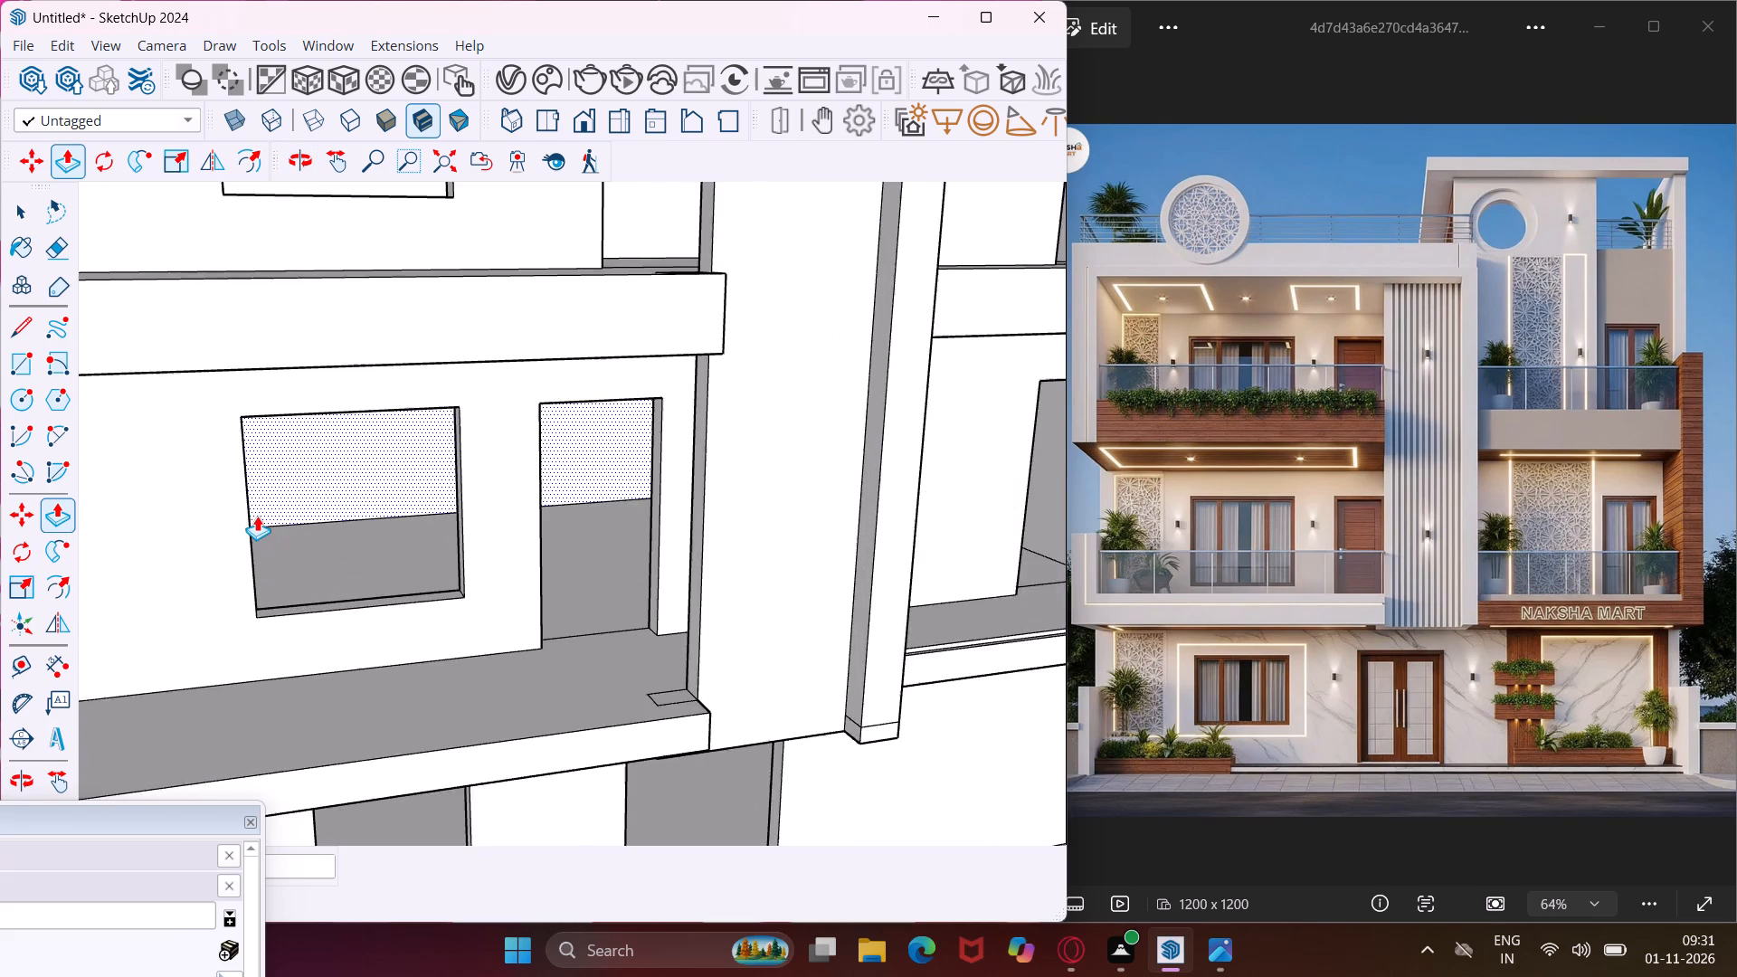
pyautogui.scroll(4, 257, 516)
pyautogui.moveTo(257, 516); pyautogui.dragTo(139, 495, button='middle')
pyautogui.scroll(4, 189, 507)
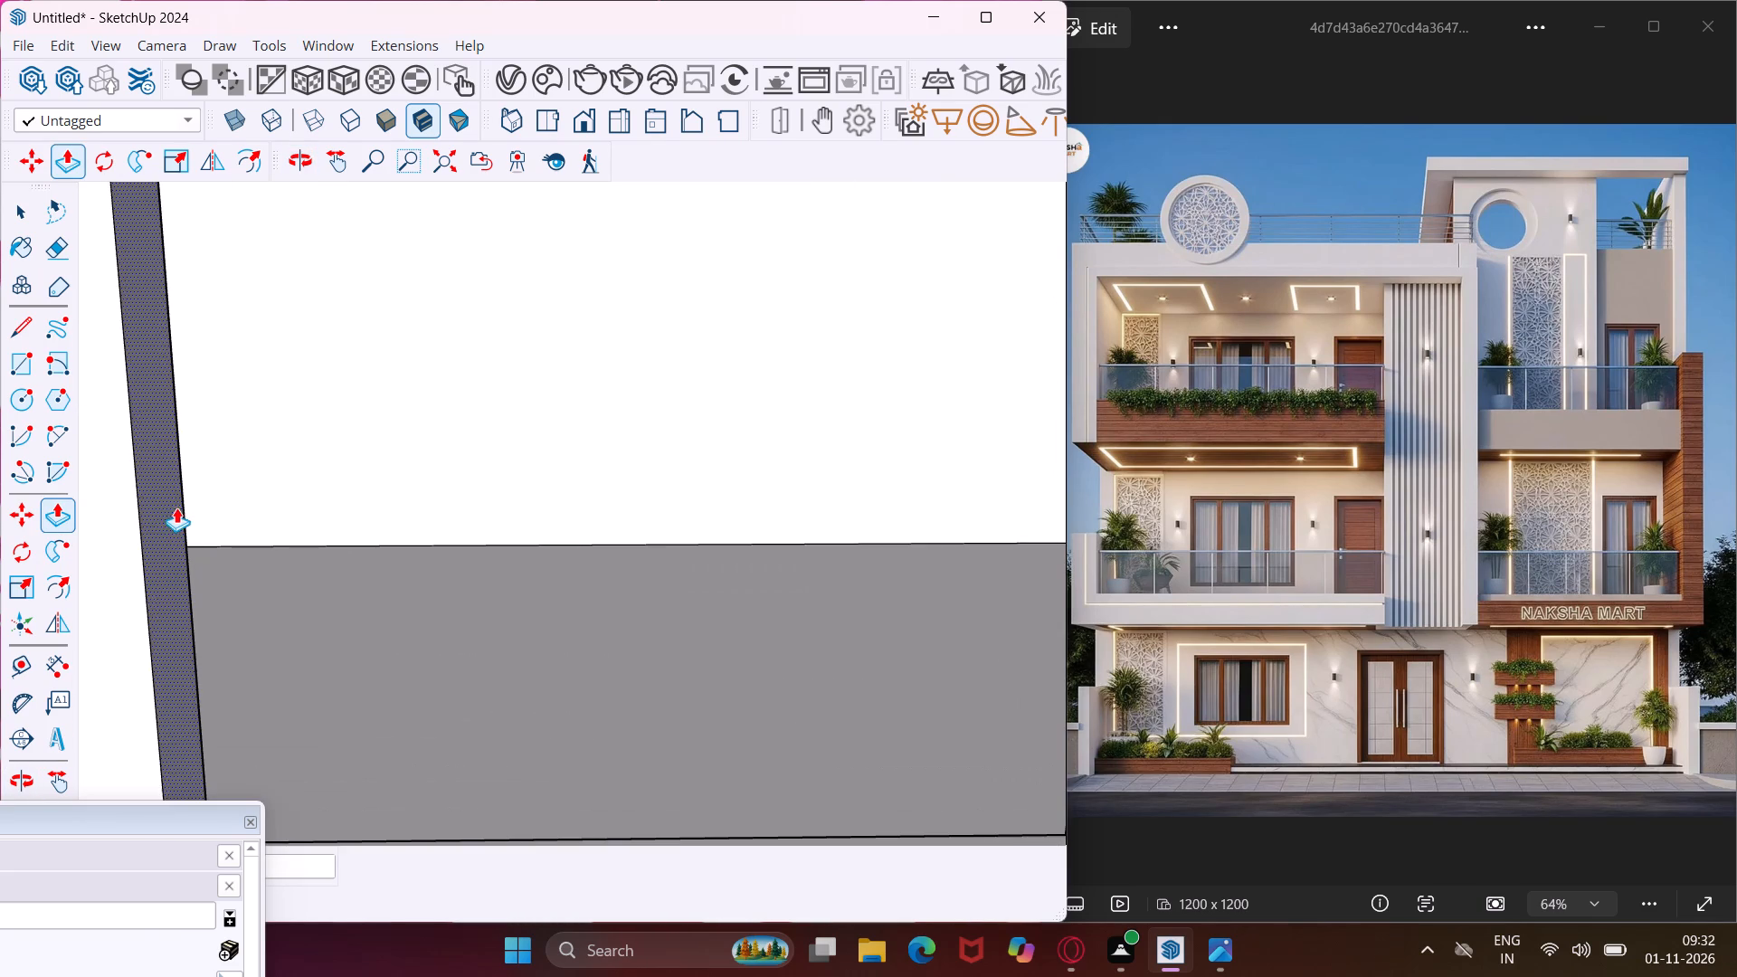
pyautogui.click(165, 513)
pyautogui.click(106, 498)
# Push/Pull the middle-storey window's door-side jamb slightly inward, leaving more wall between the window and the door.
pyautogui.scroll(-2, 106, 498)
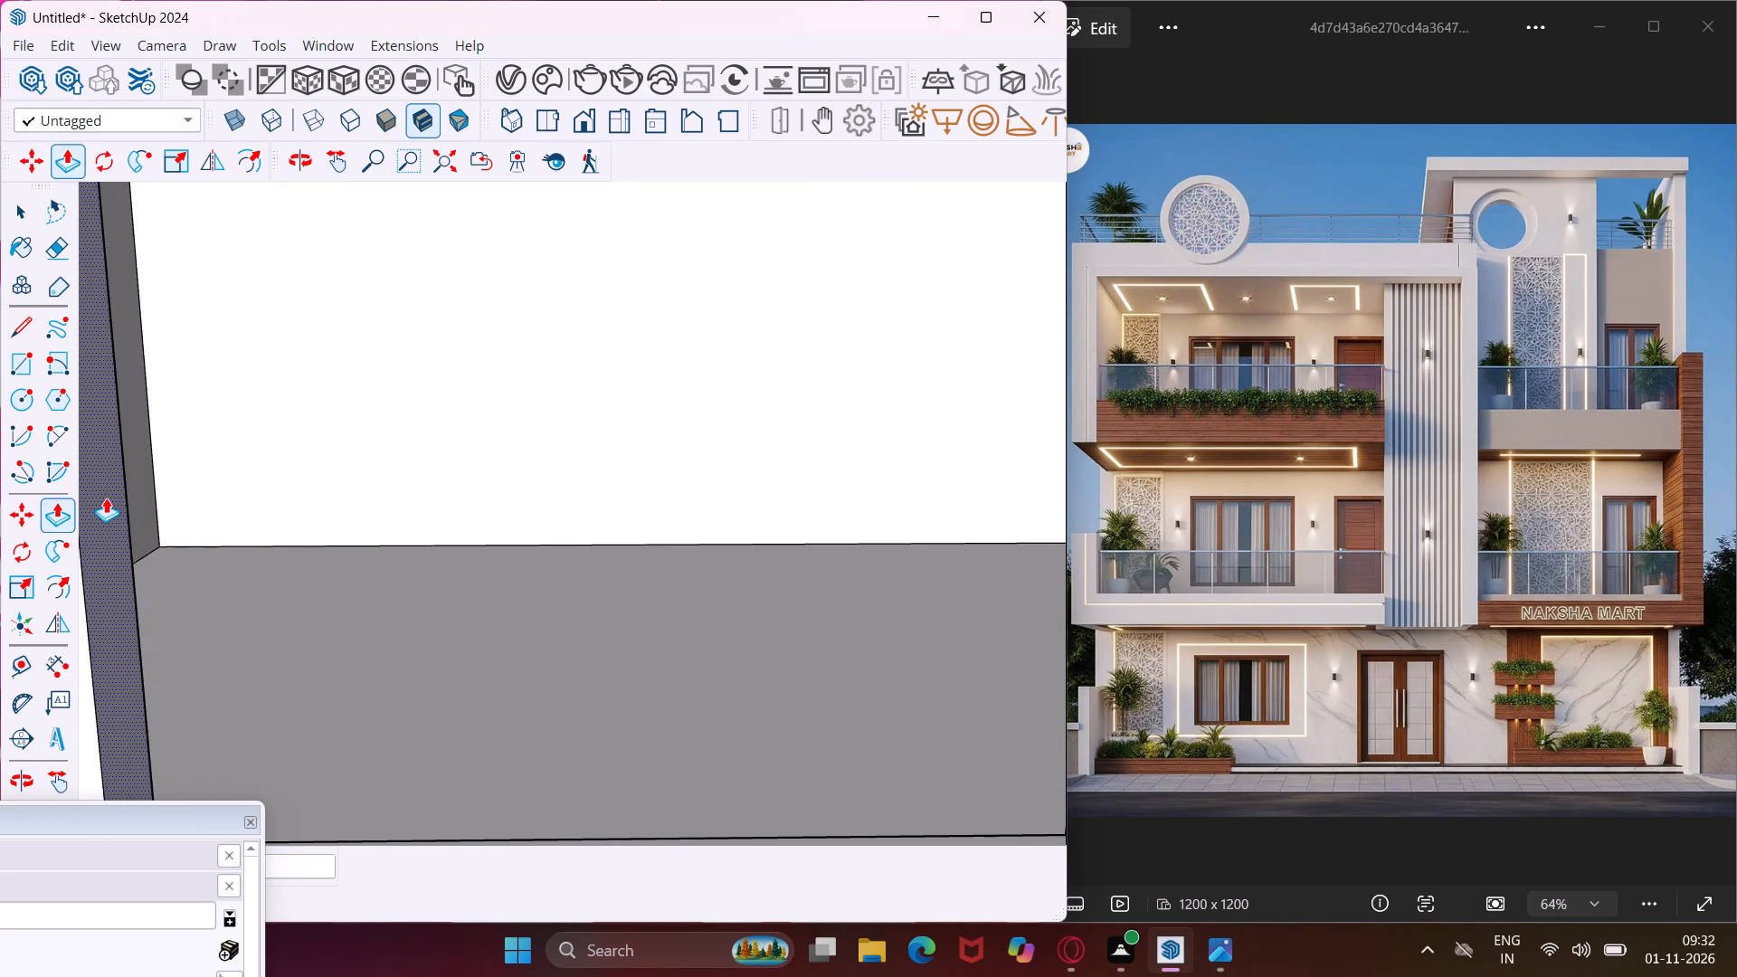
pyautogui.scroll(-9, 106, 498)
pyautogui.moveTo(160, 536); pyautogui.dragTo(490, 536, button='middle')
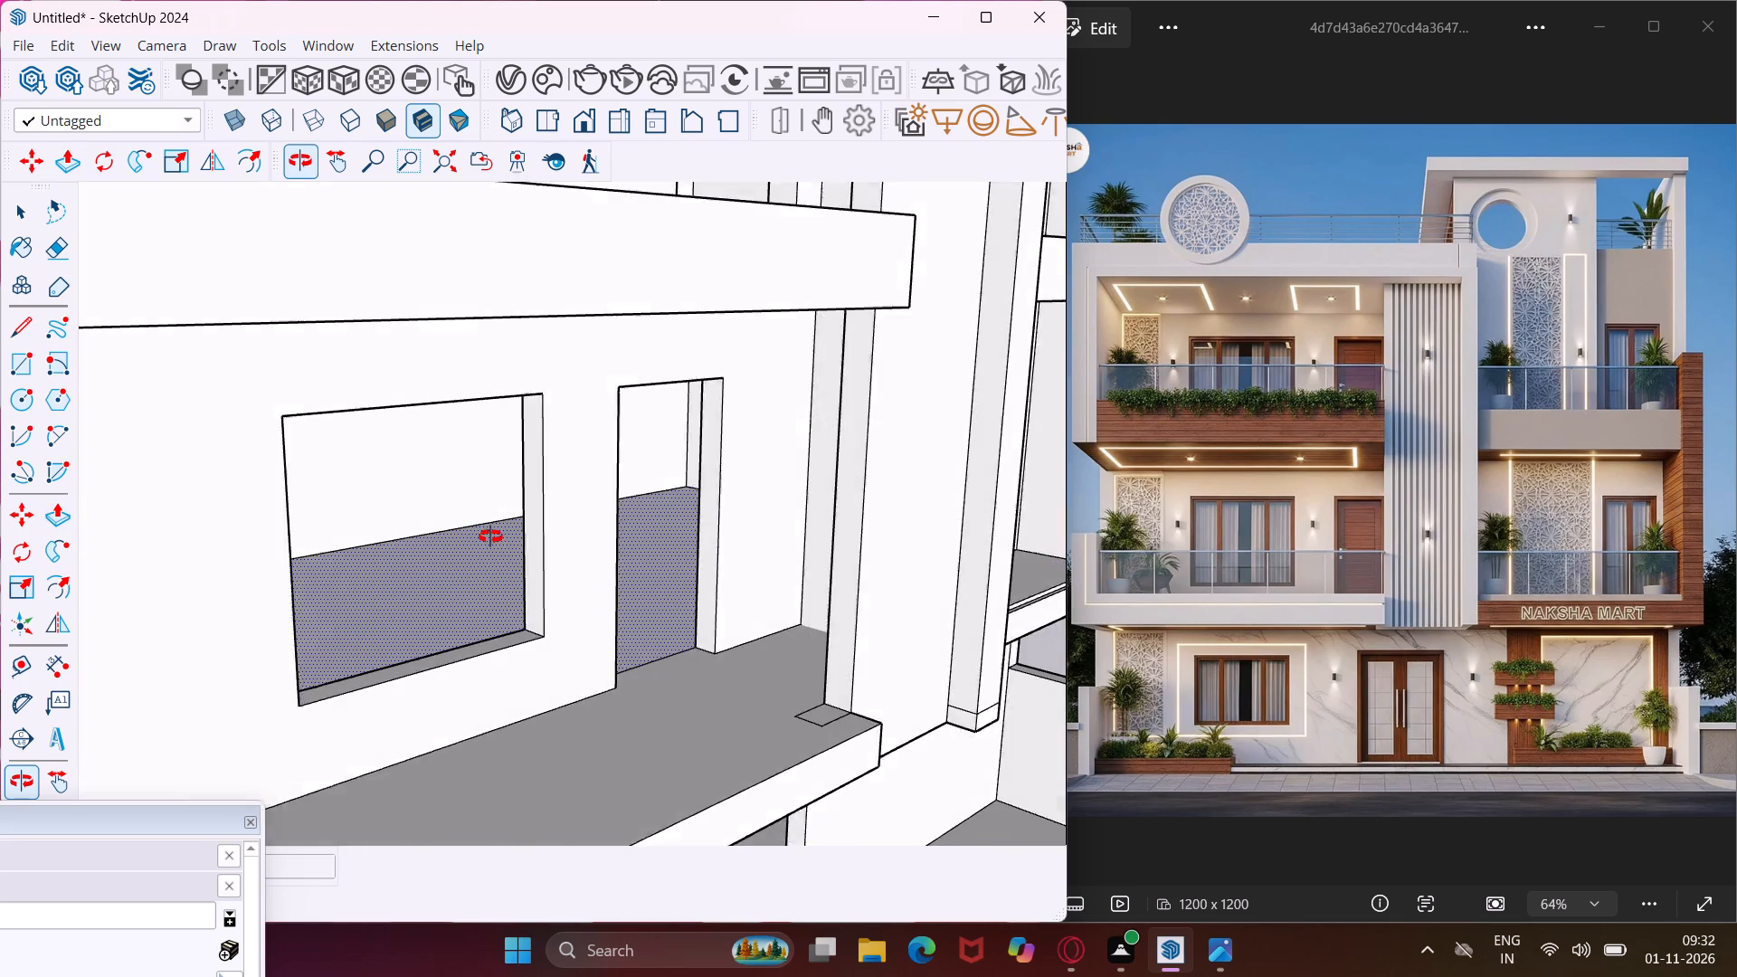
pyautogui.moveTo(490, 536); pyautogui.dragTo(500, 536, button='middle')
pyautogui.scroll(2, 564, 522)
pyautogui.click(564, 522)
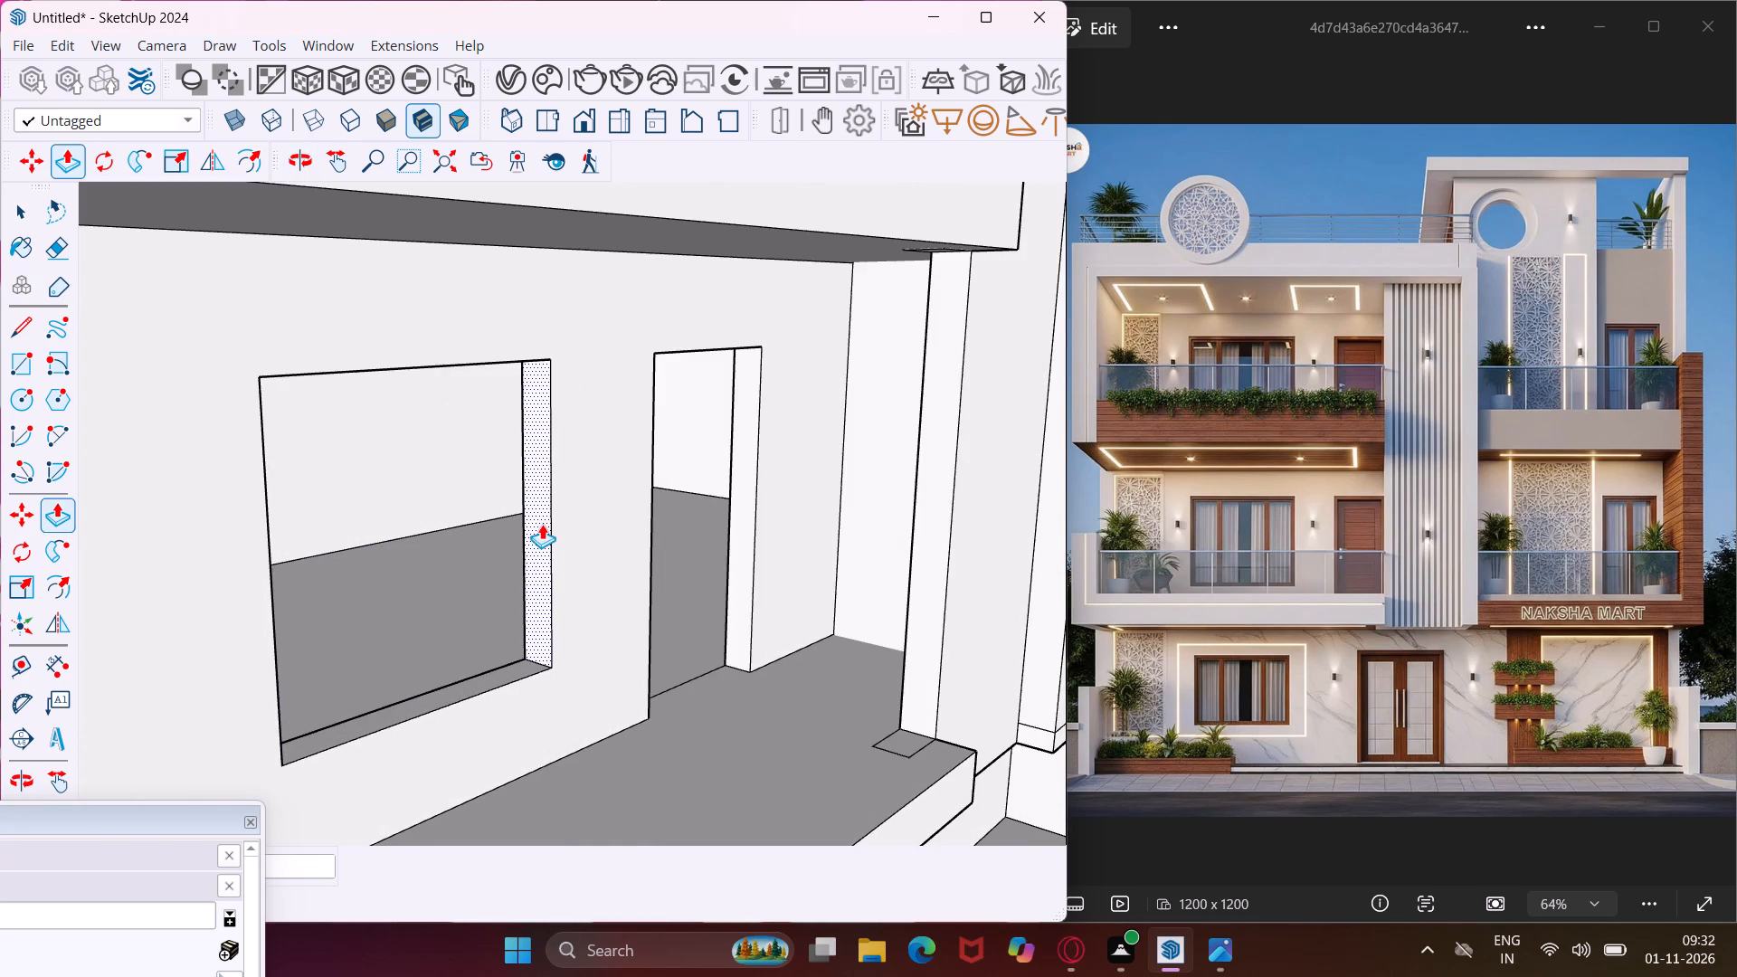
pyautogui.click(542, 524)
# Push/Pull the top-storey window's jamb farthest from the door to align with the matching edge of the window below.
pyautogui.scroll(-3, 578, 538)
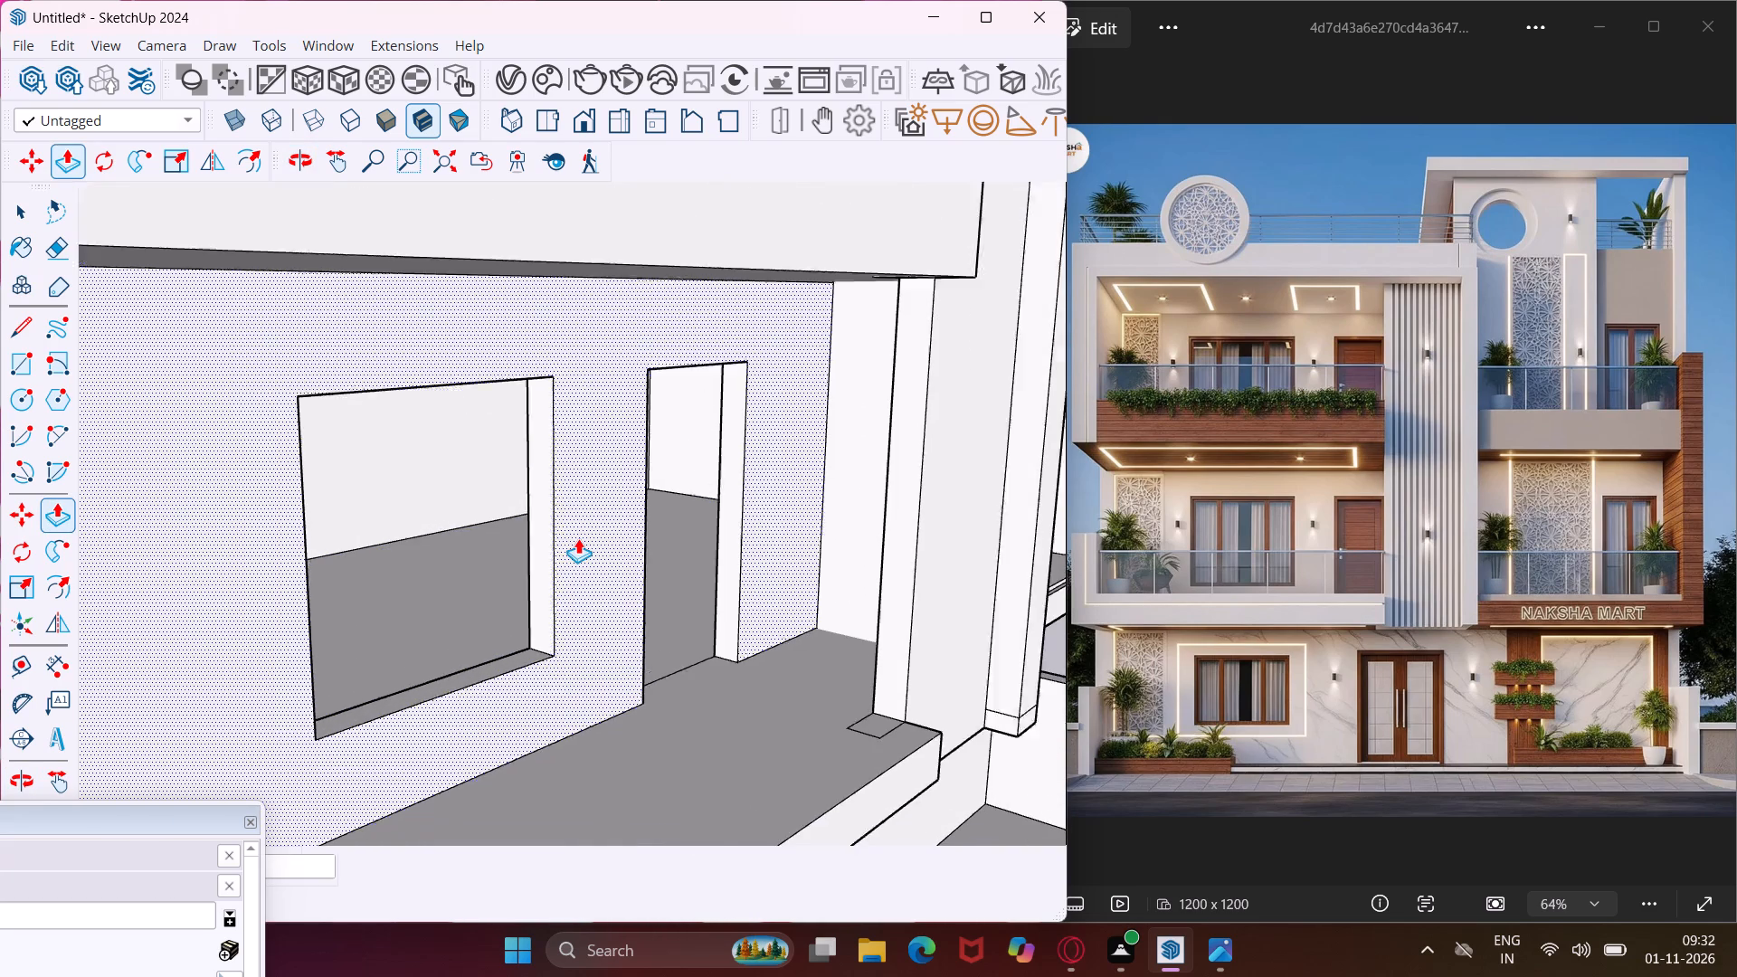
pyautogui.scroll(-8, 578, 538)
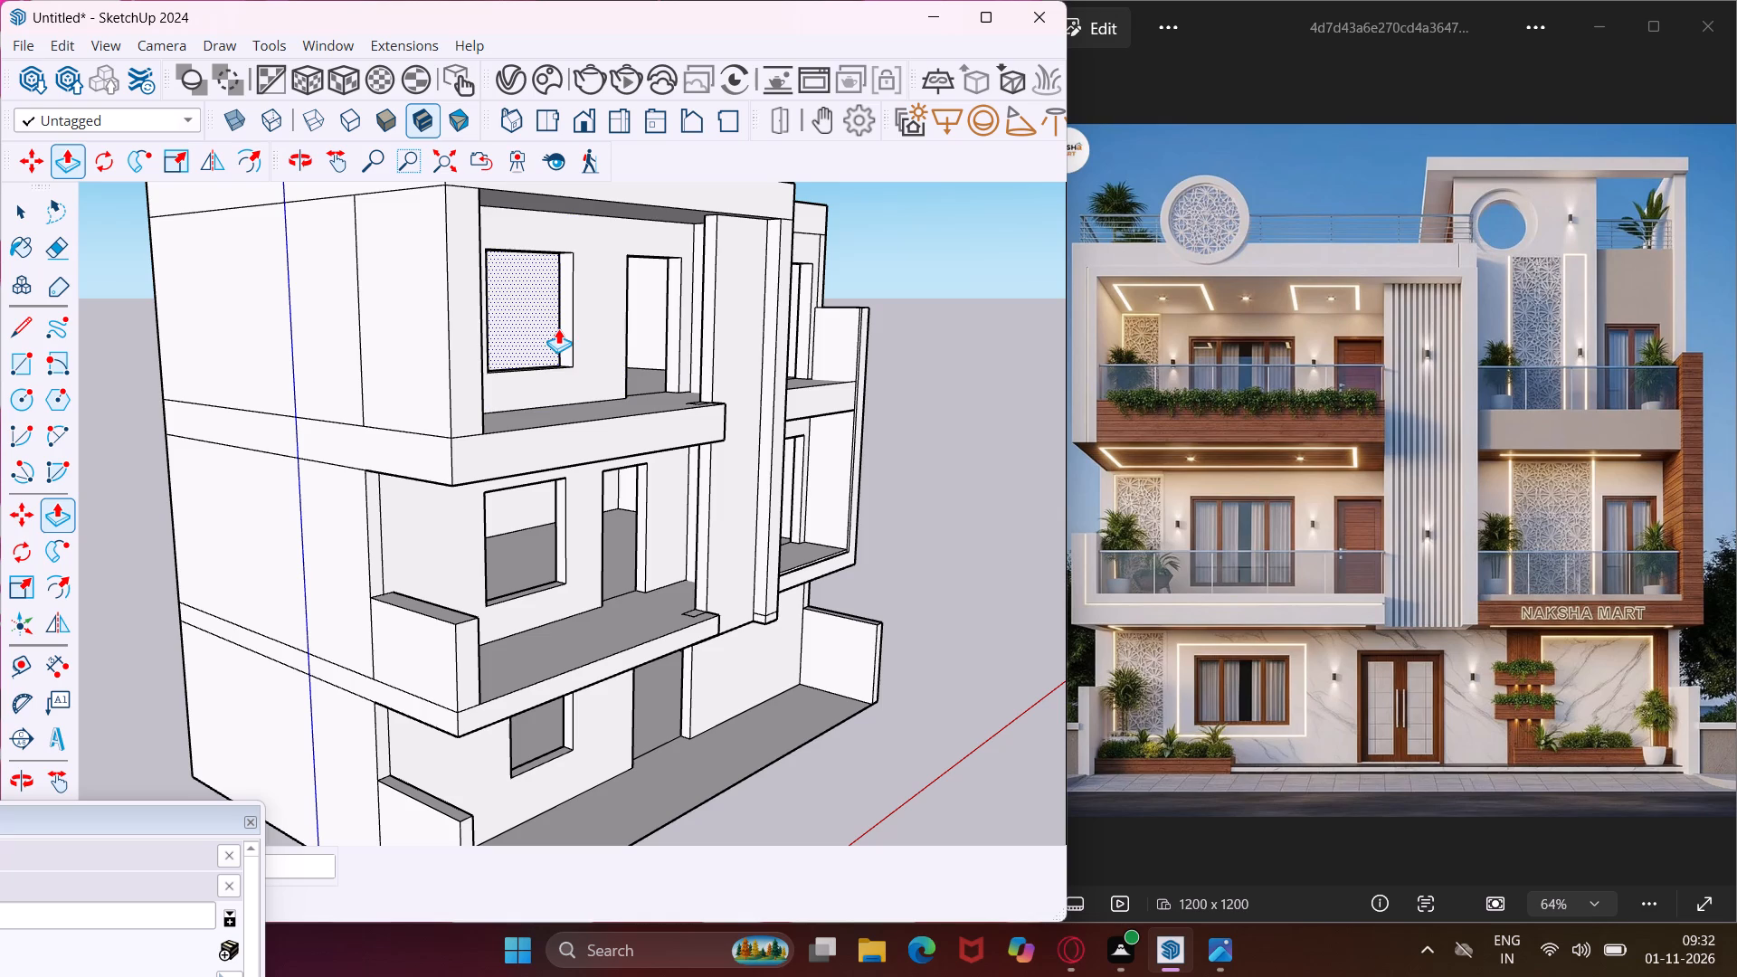
pyautogui.moveTo(558, 328); pyautogui.dragTo(420, 363, button='middle')
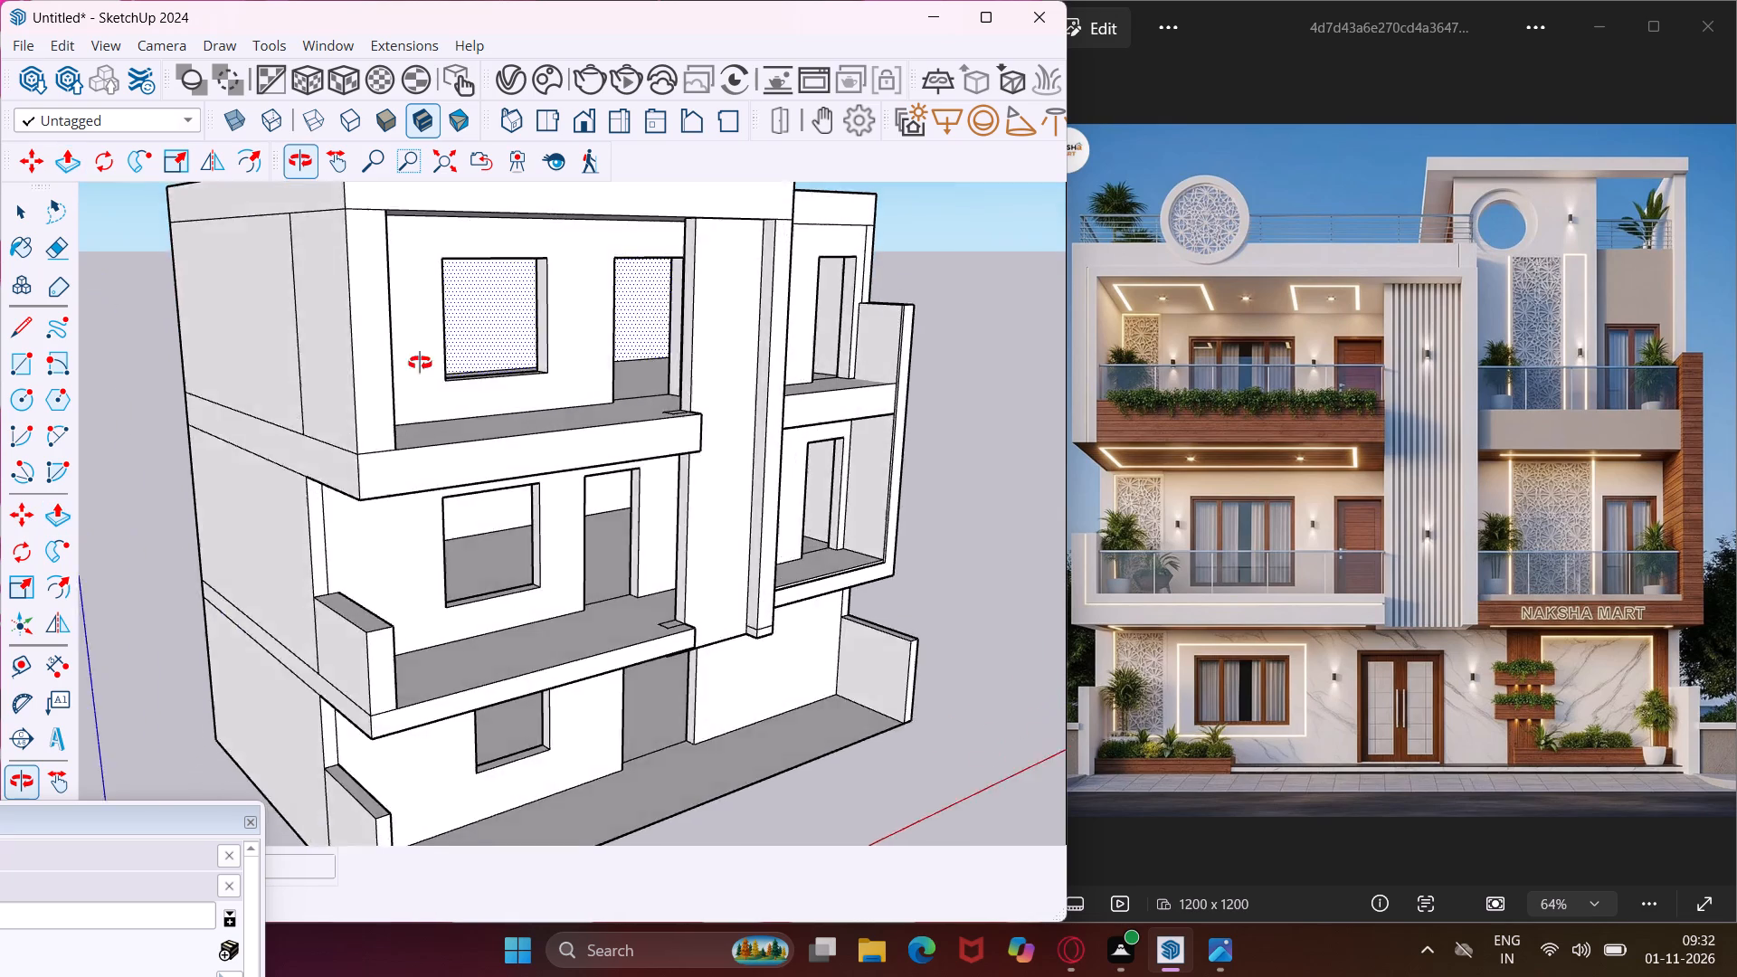
pyautogui.moveTo(420, 363); pyautogui.dragTo(1736, 824, button='middle')
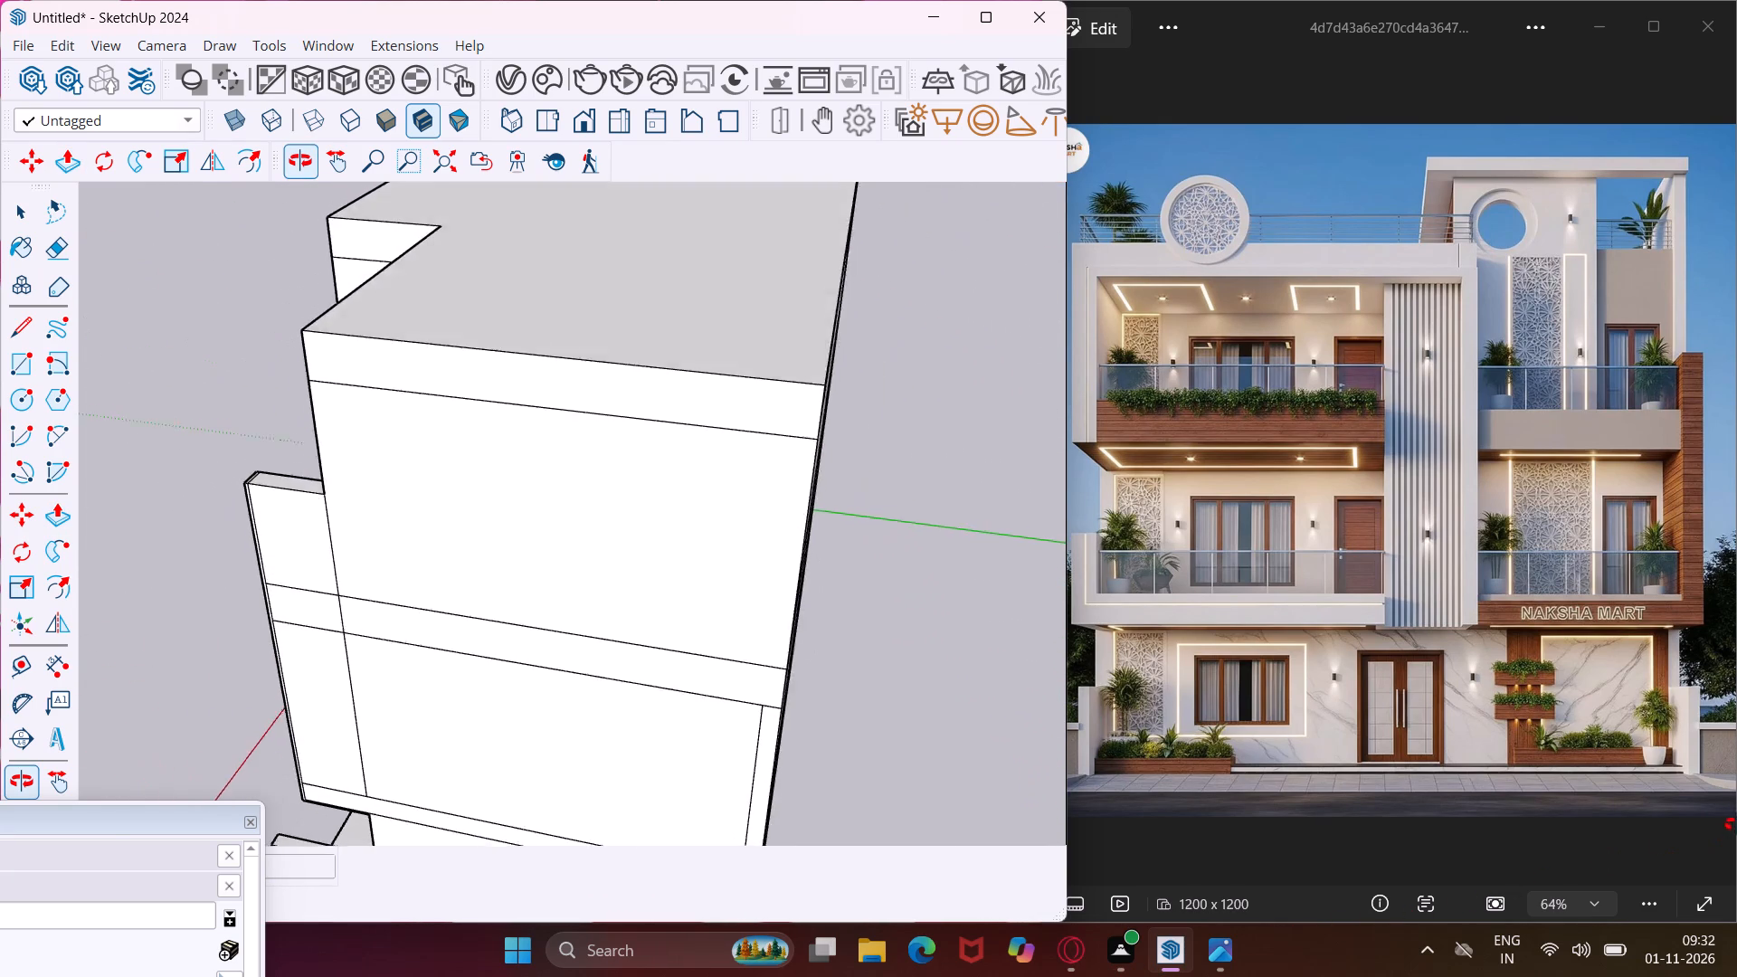
pyautogui.moveTo(1736, 824); pyautogui.dragTo(1736, 773, button='middle')
pyautogui.scroll(-5, 801, 777)
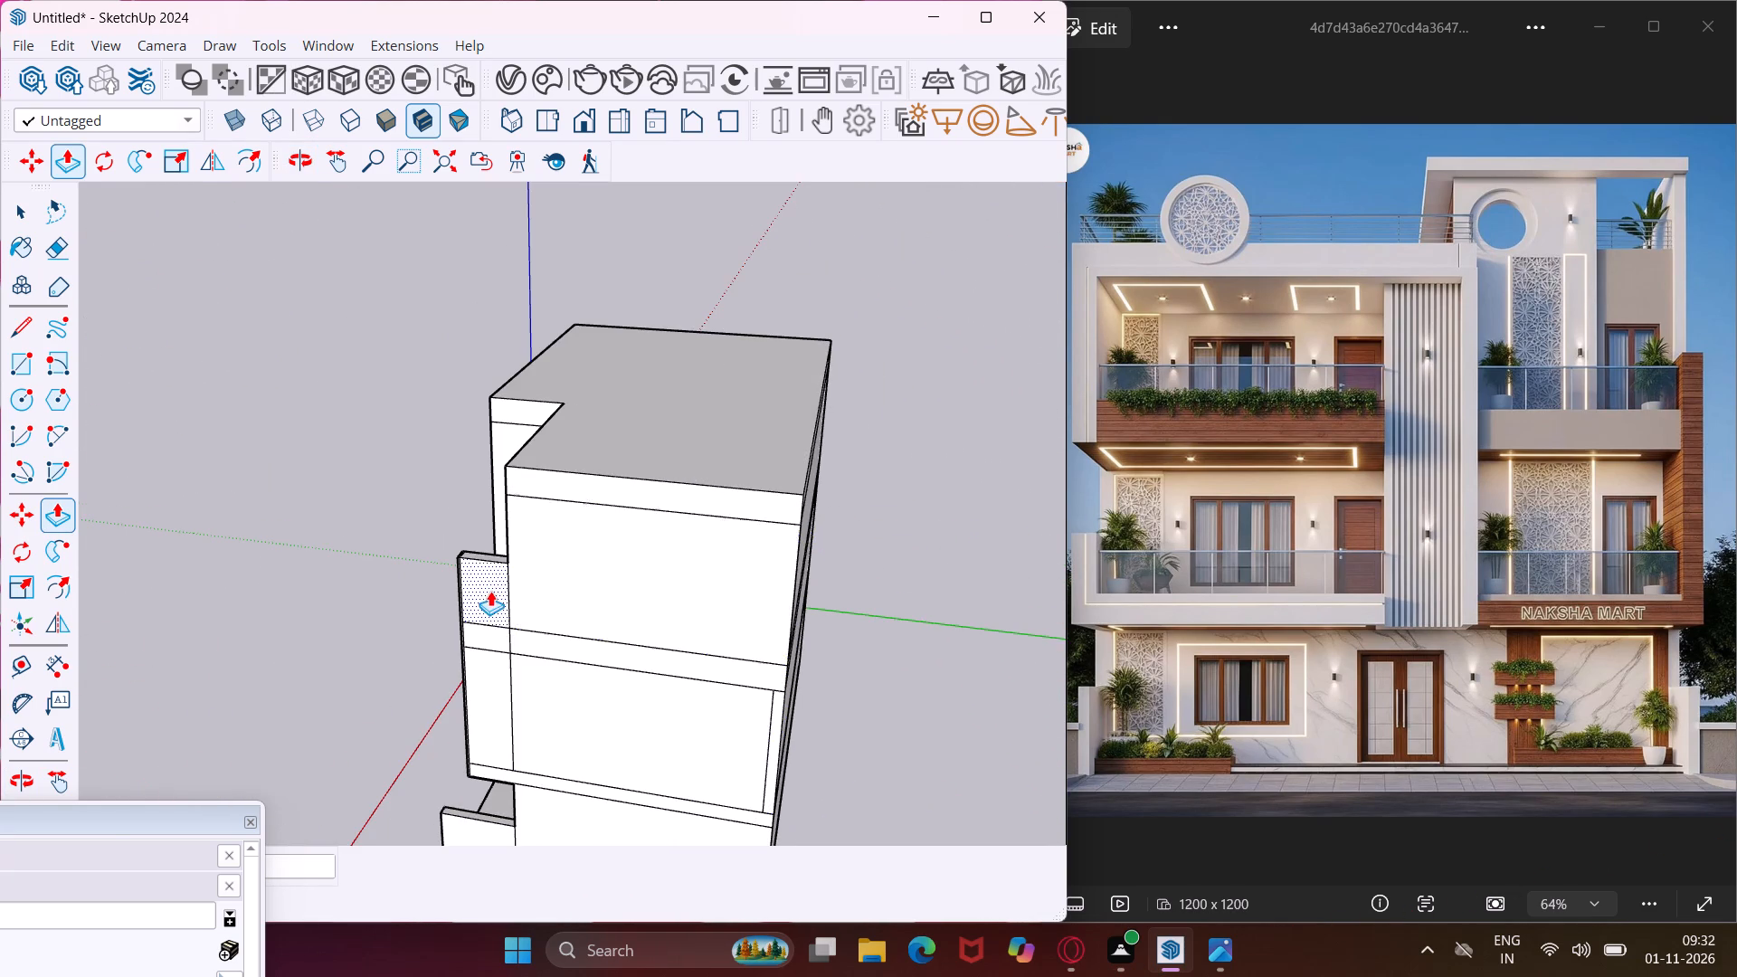
pyautogui.moveTo(505, 591); pyautogui.dragTo(990, 583, button='middle')
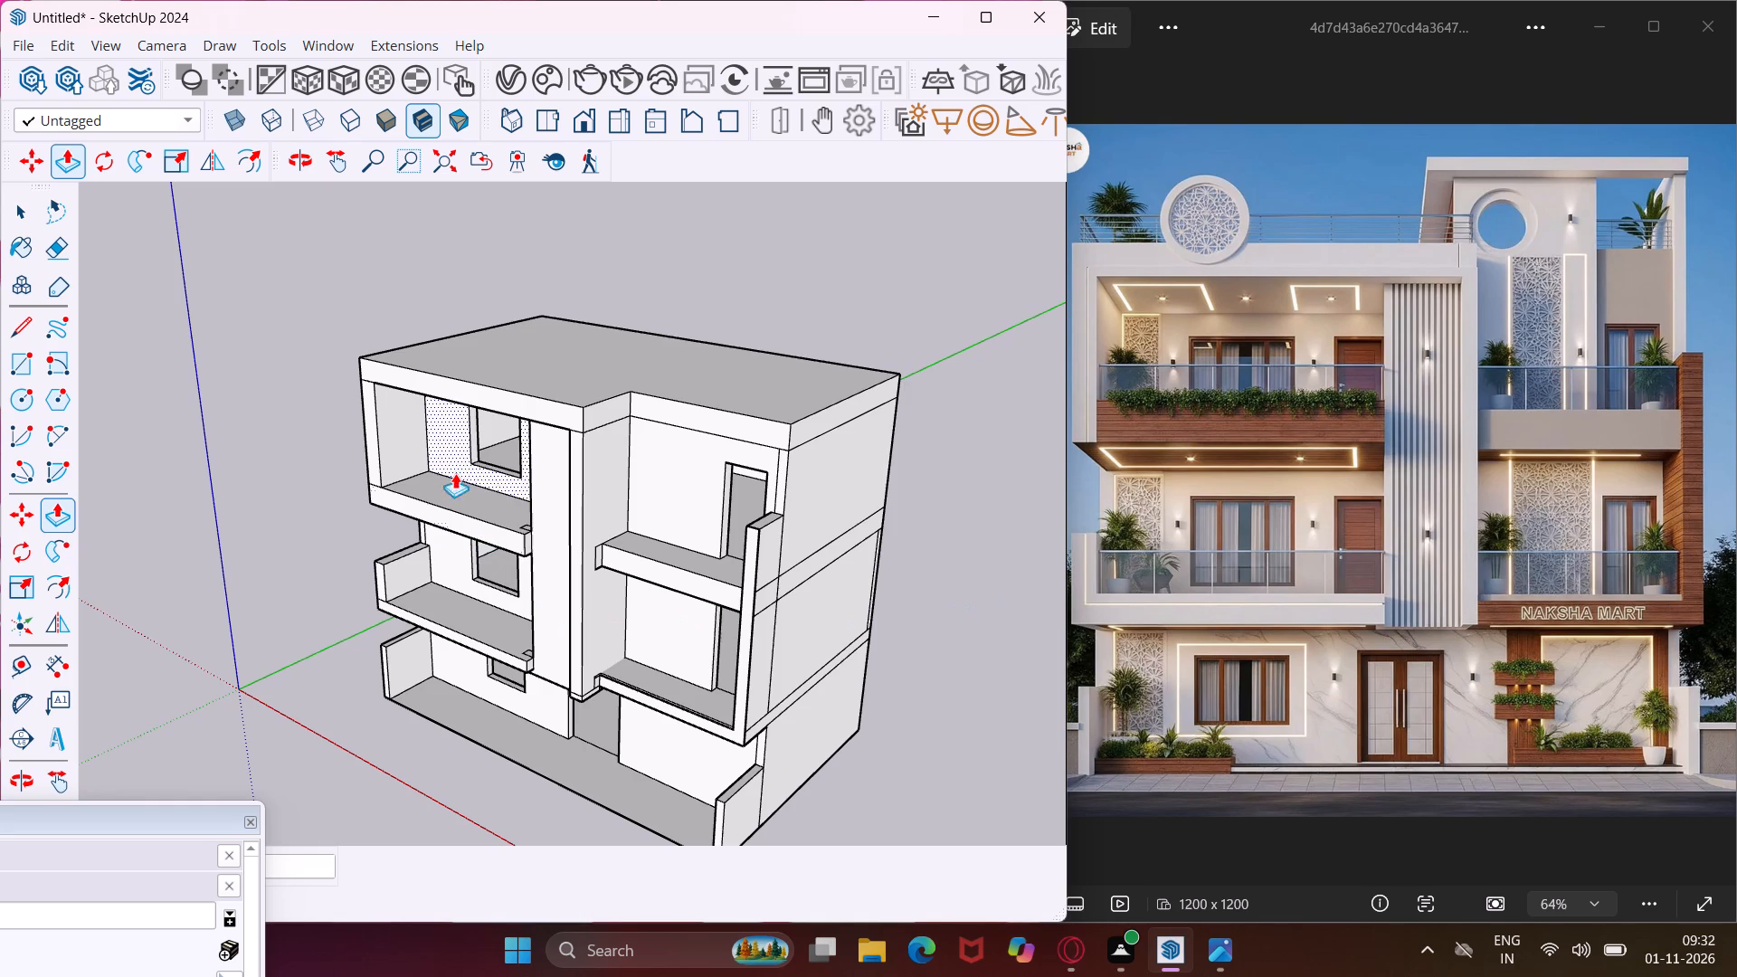
pyautogui.scroll(11, 473, 461)
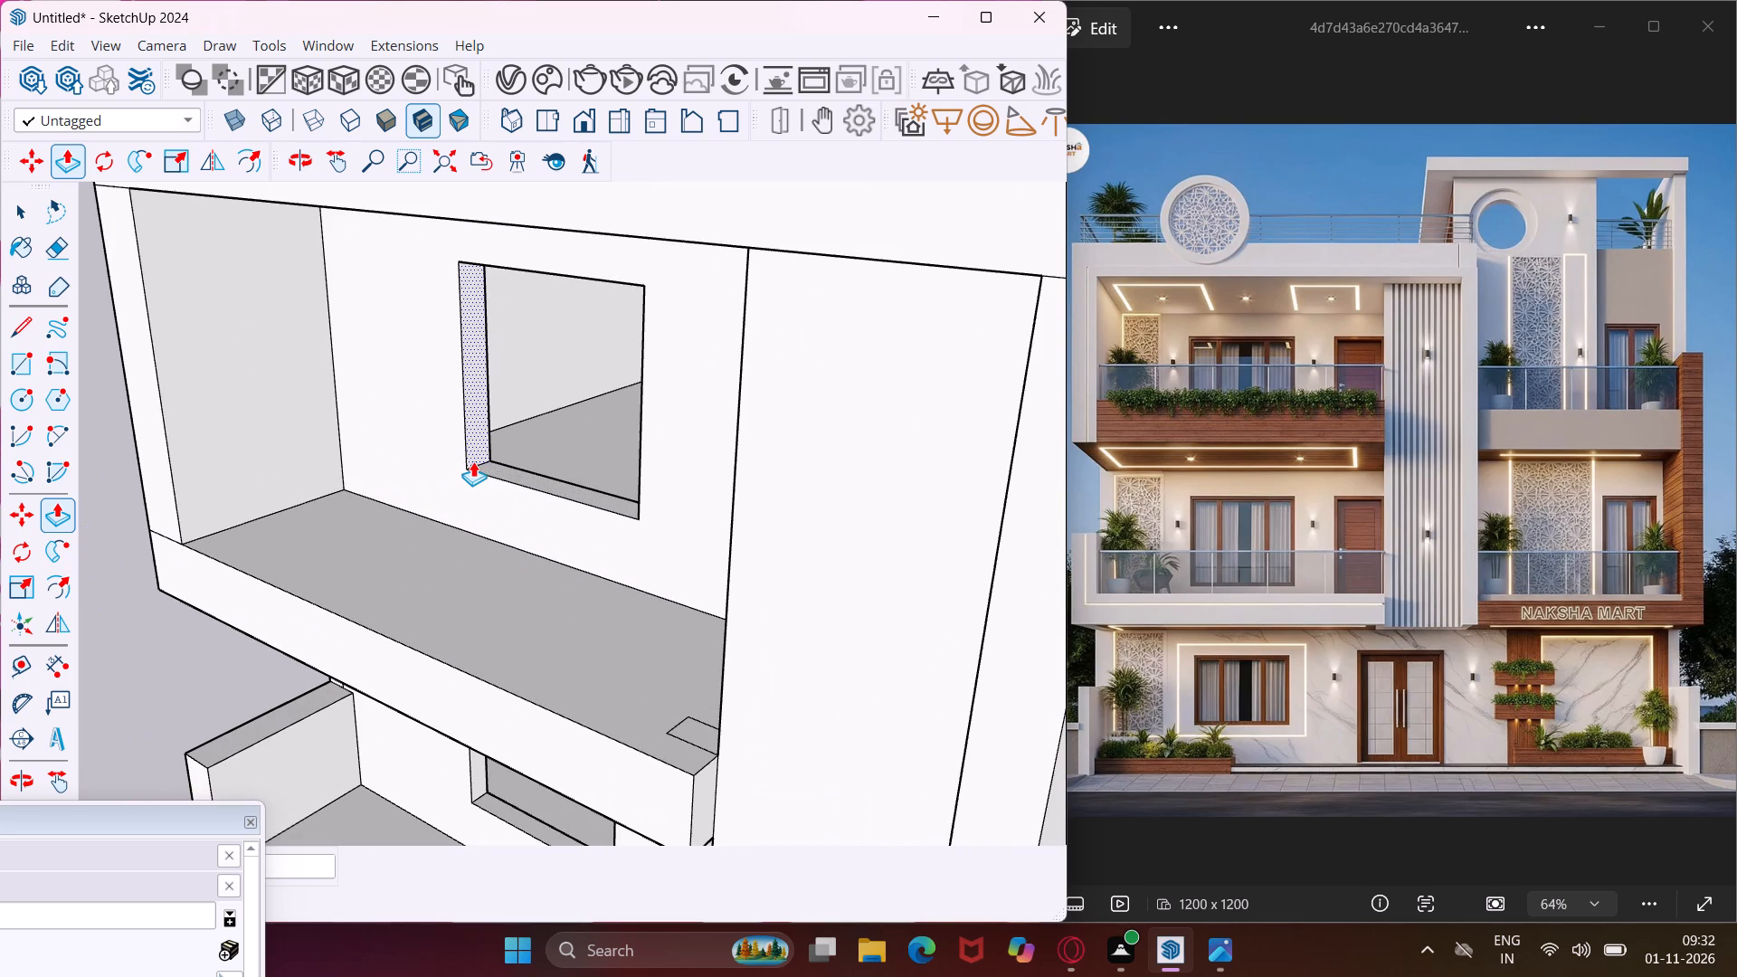
pyautogui.click(477, 444)
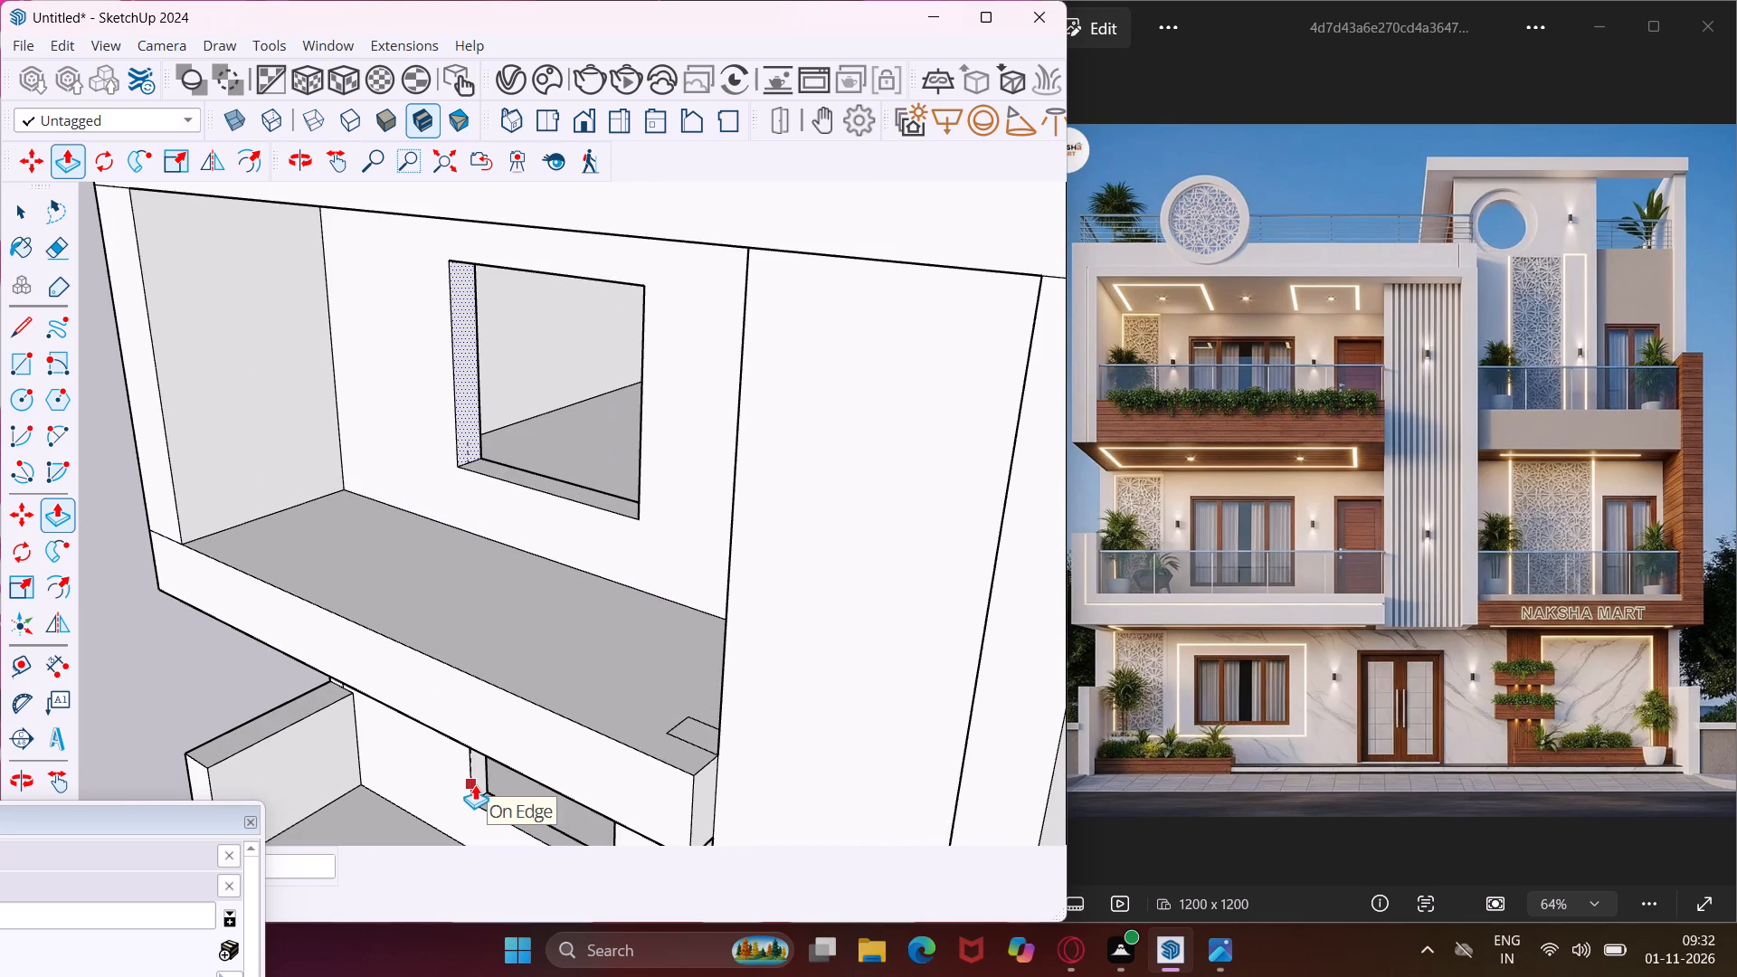
pyautogui.click(475, 784)
# Push/Pull the top-storey window's door-side jamb to align with the door-side edge of the middle-storey window.
pyautogui.moveTo(534, 515); pyautogui.dragTo(936, 494, button='middle')
pyautogui.click(788, 422)
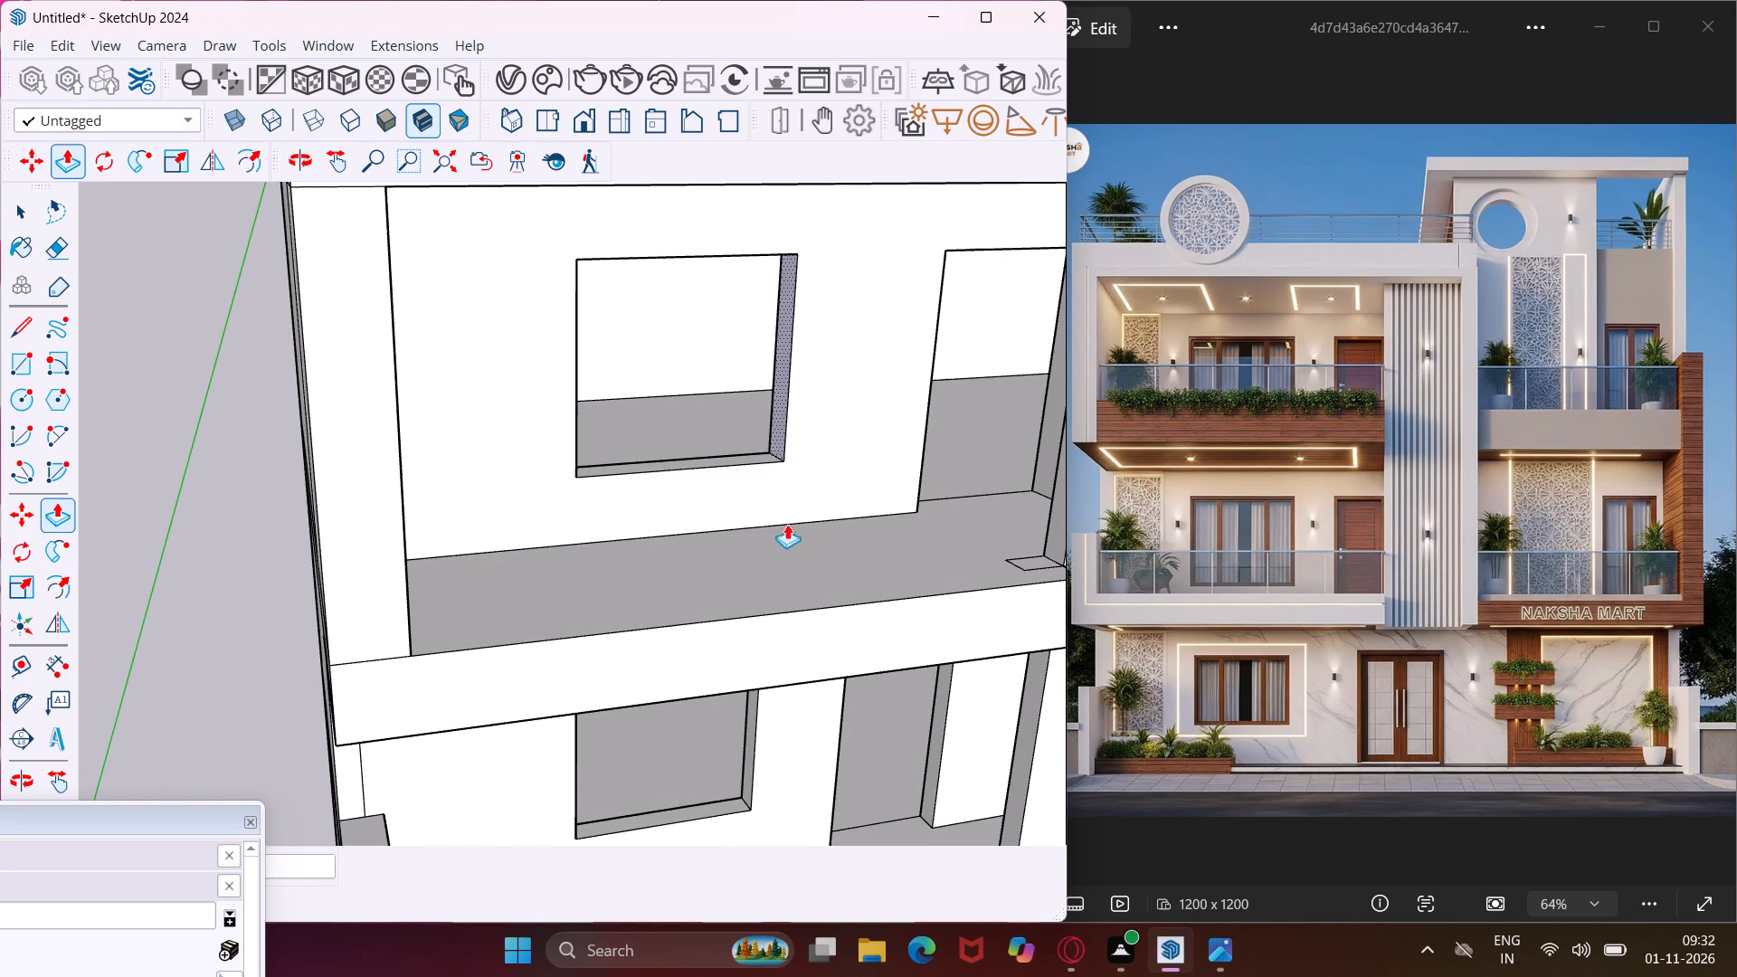
pyautogui.click(755, 726)
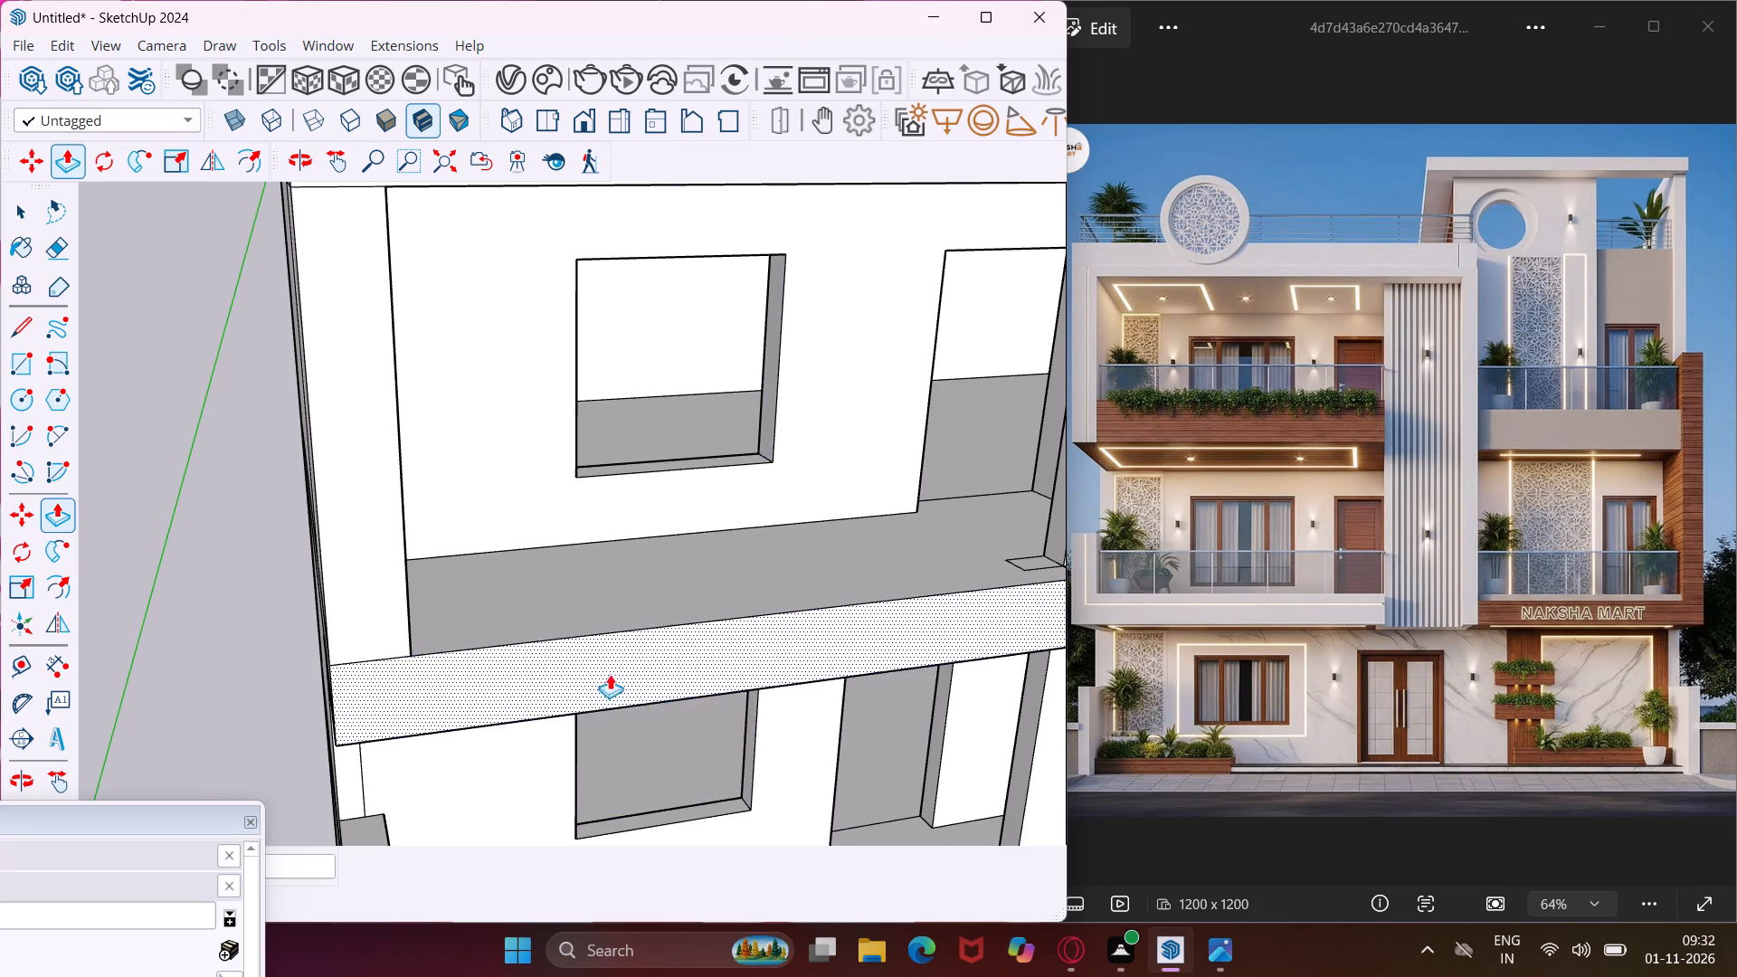
# Push/Pull the panel-side jamb of the top-storey door opening to align with the middle-storey door's edge below.
pyautogui.scroll(-5, 594, 678)
pyautogui.scroll(4, 850, 513)
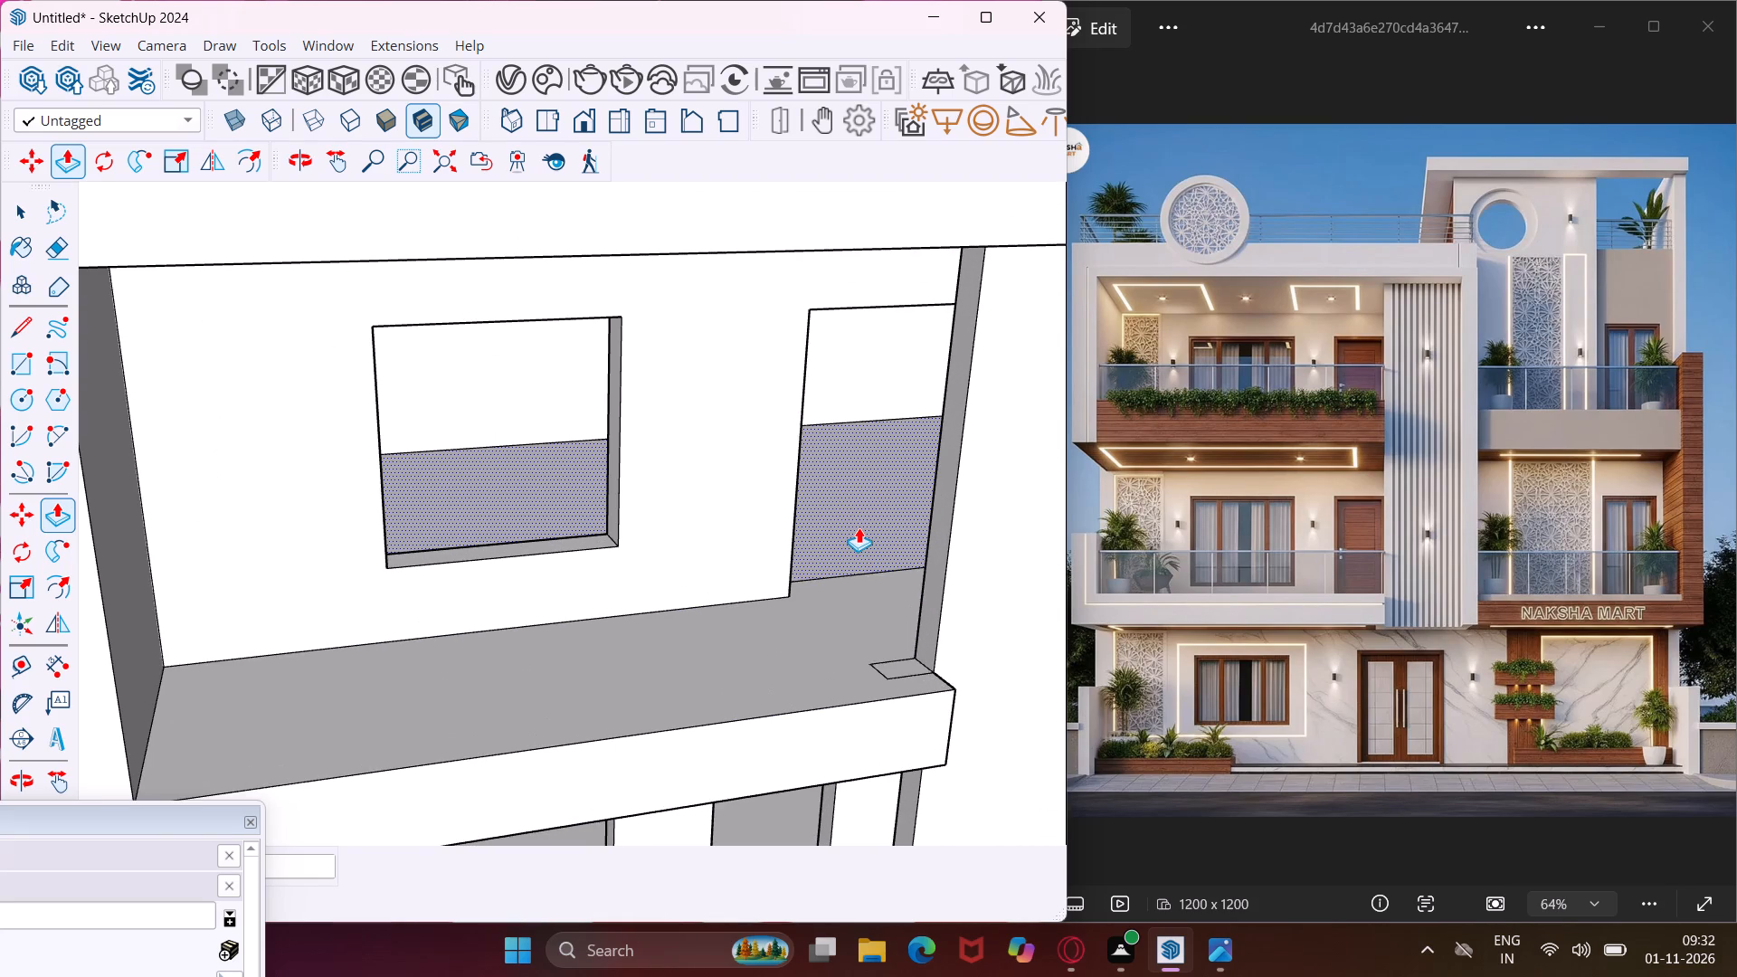
pyautogui.moveTo(859, 527); pyautogui.dragTo(943, 514, button='middle')
pyautogui.scroll(1, 944, 506)
pyautogui.click(944, 506)
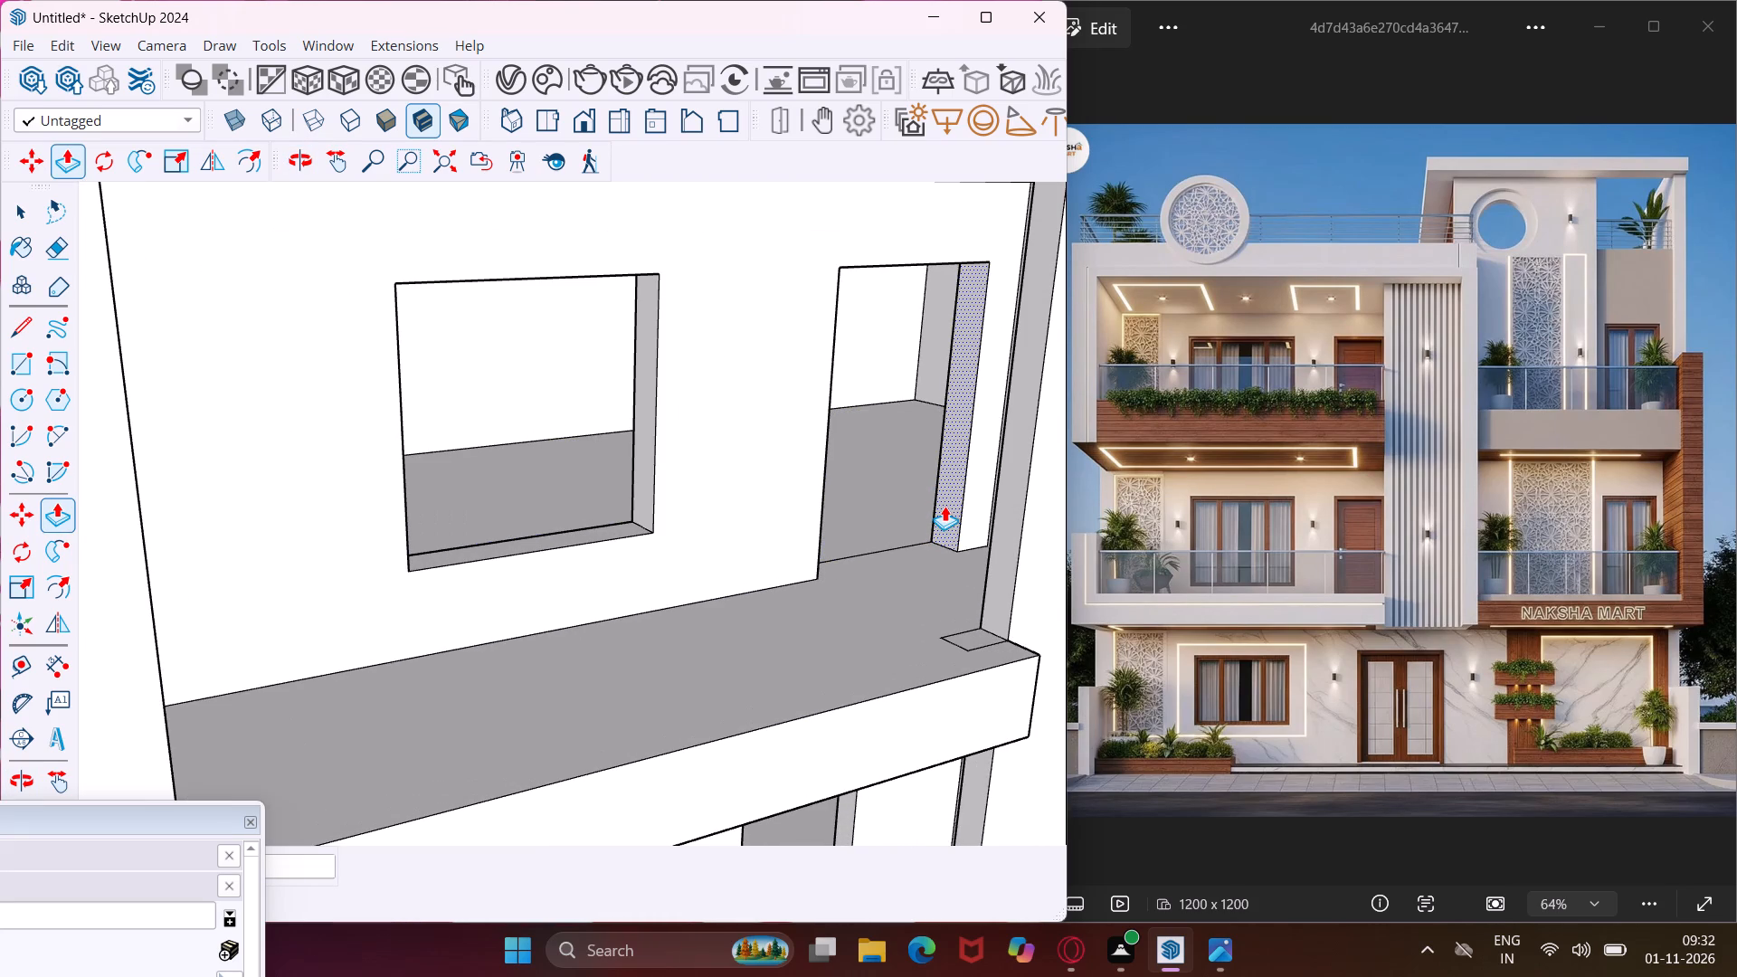
pyautogui.scroll(-5, 924, 576)
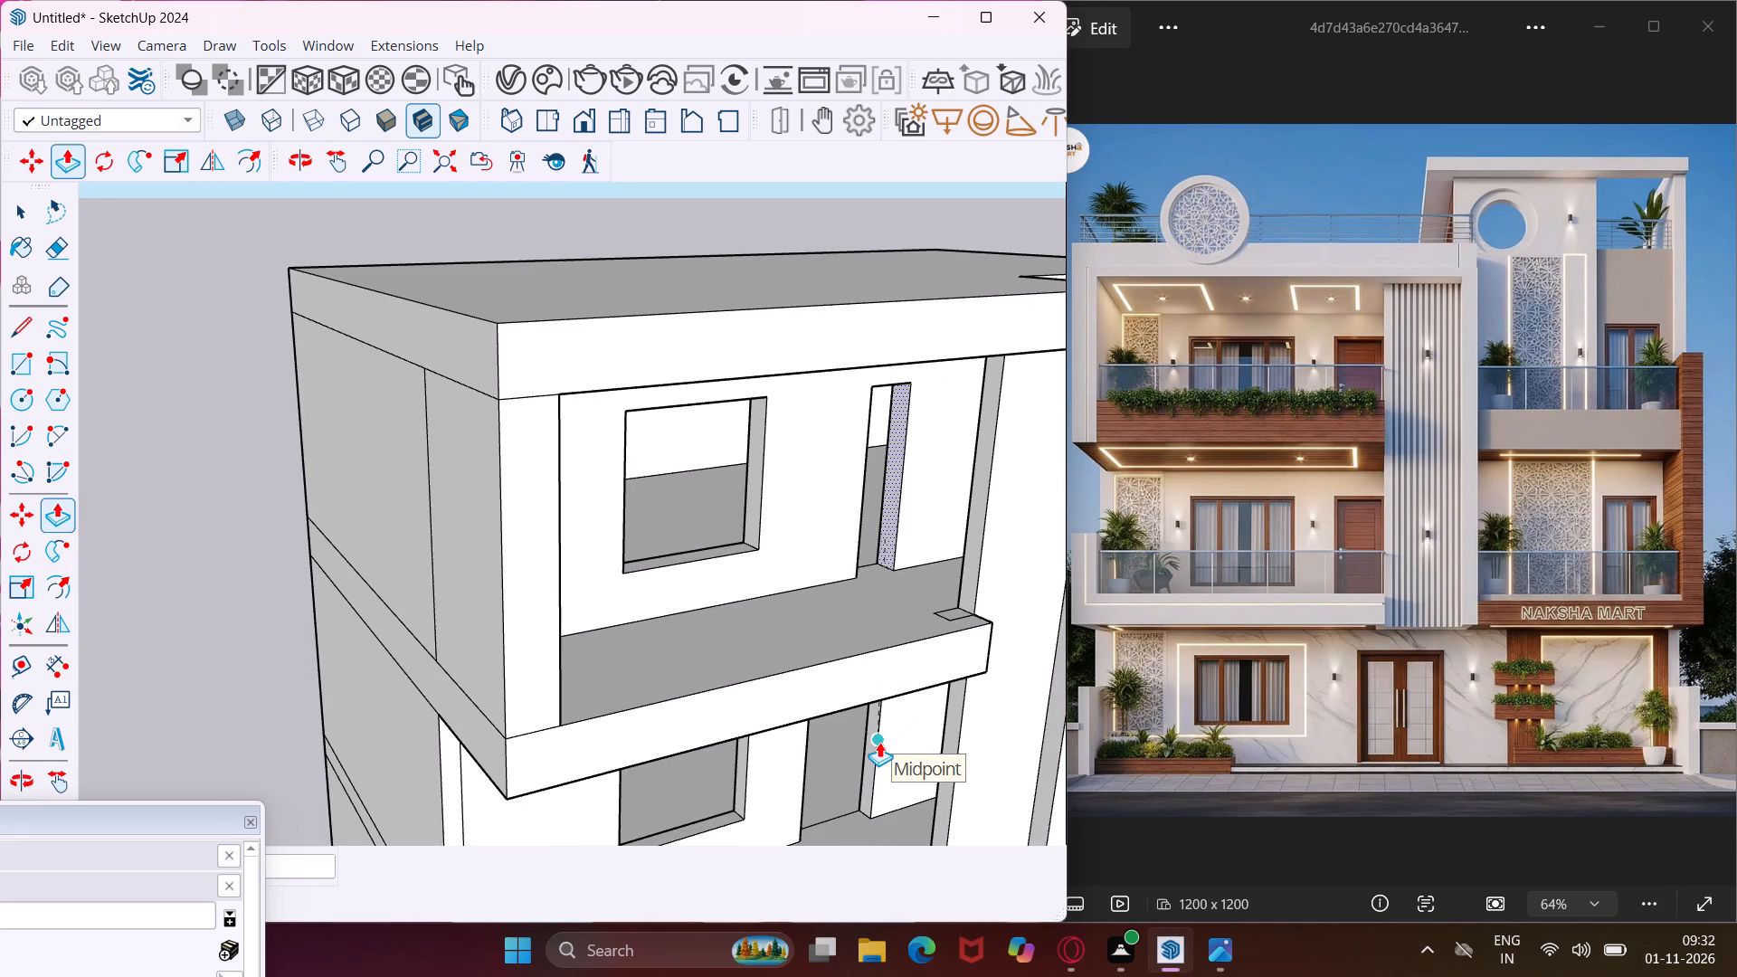
pyautogui.click(879, 742)
# Push/Pull the window-side jamb of the top-storey door opening to align with the middle-storey door's edge below.
pyautogui.moveTo(910, 507); pyautogui.dragTo(538, 515, button='middle')
pyautogui.scroll(2, 548, 527)
pyautogui.moveTo(548, 527); pyautogui.dragTo(672, 526, button='middle')
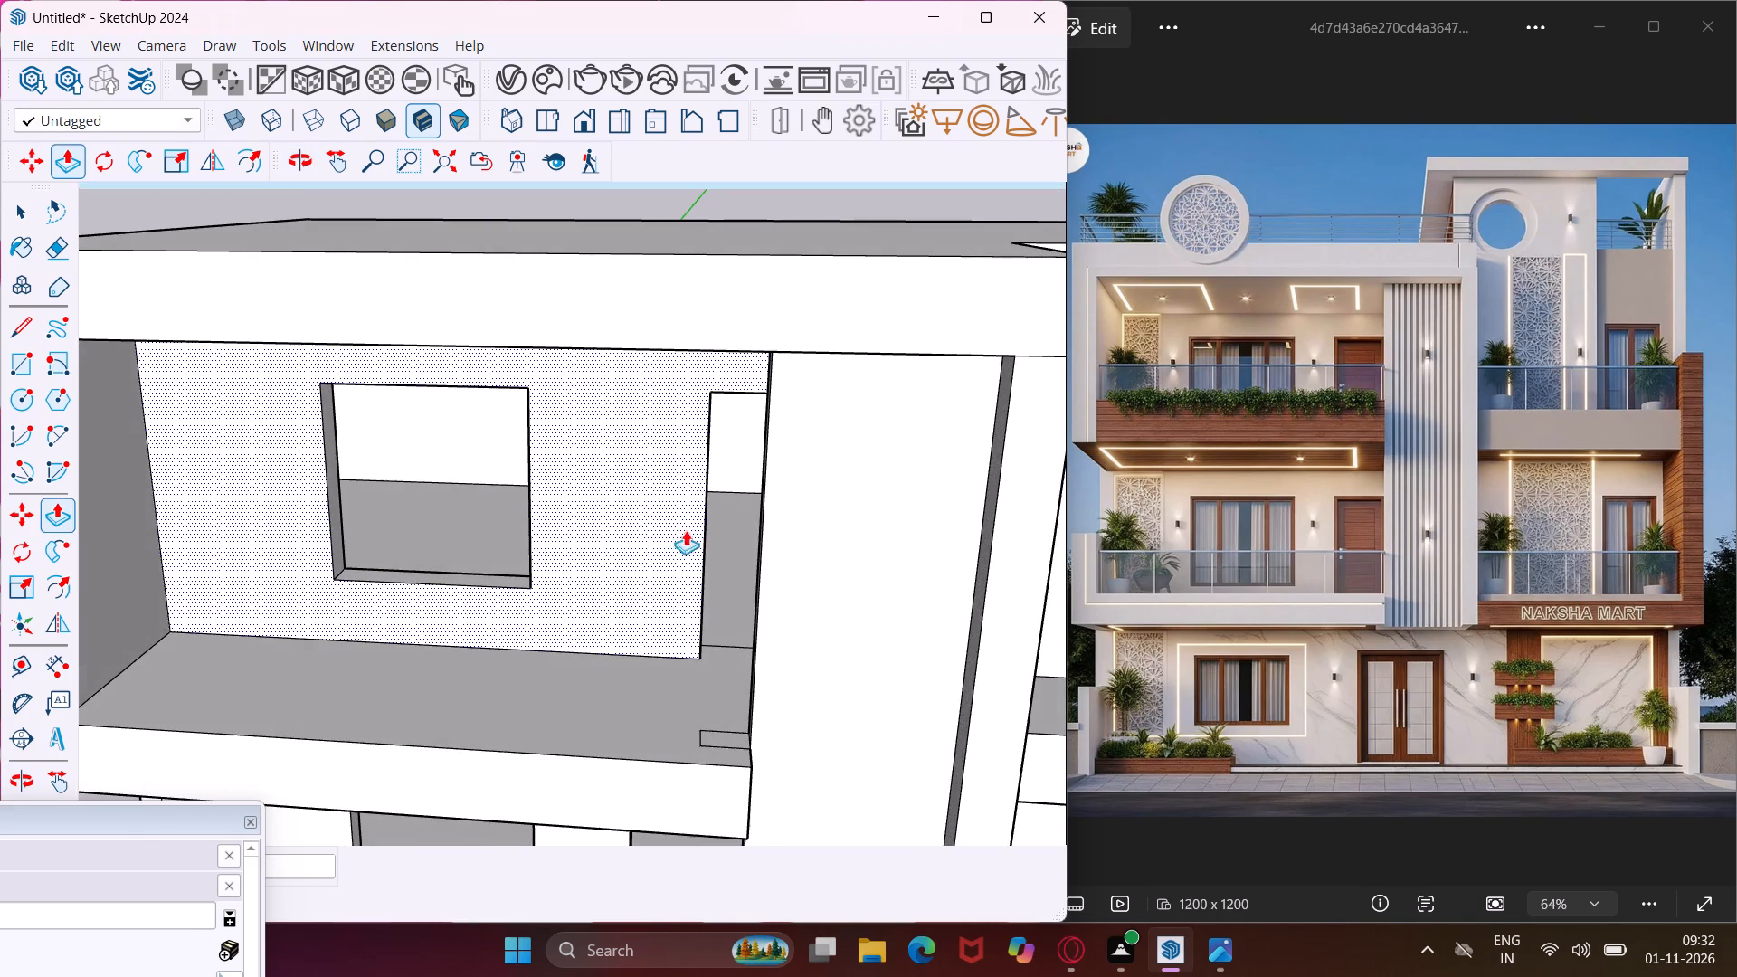
pyautogui.scroll(6, 701, 551)
pyautogui.moveTo(717, 567); pyautogui.dragTo(691, 567, button='middle')
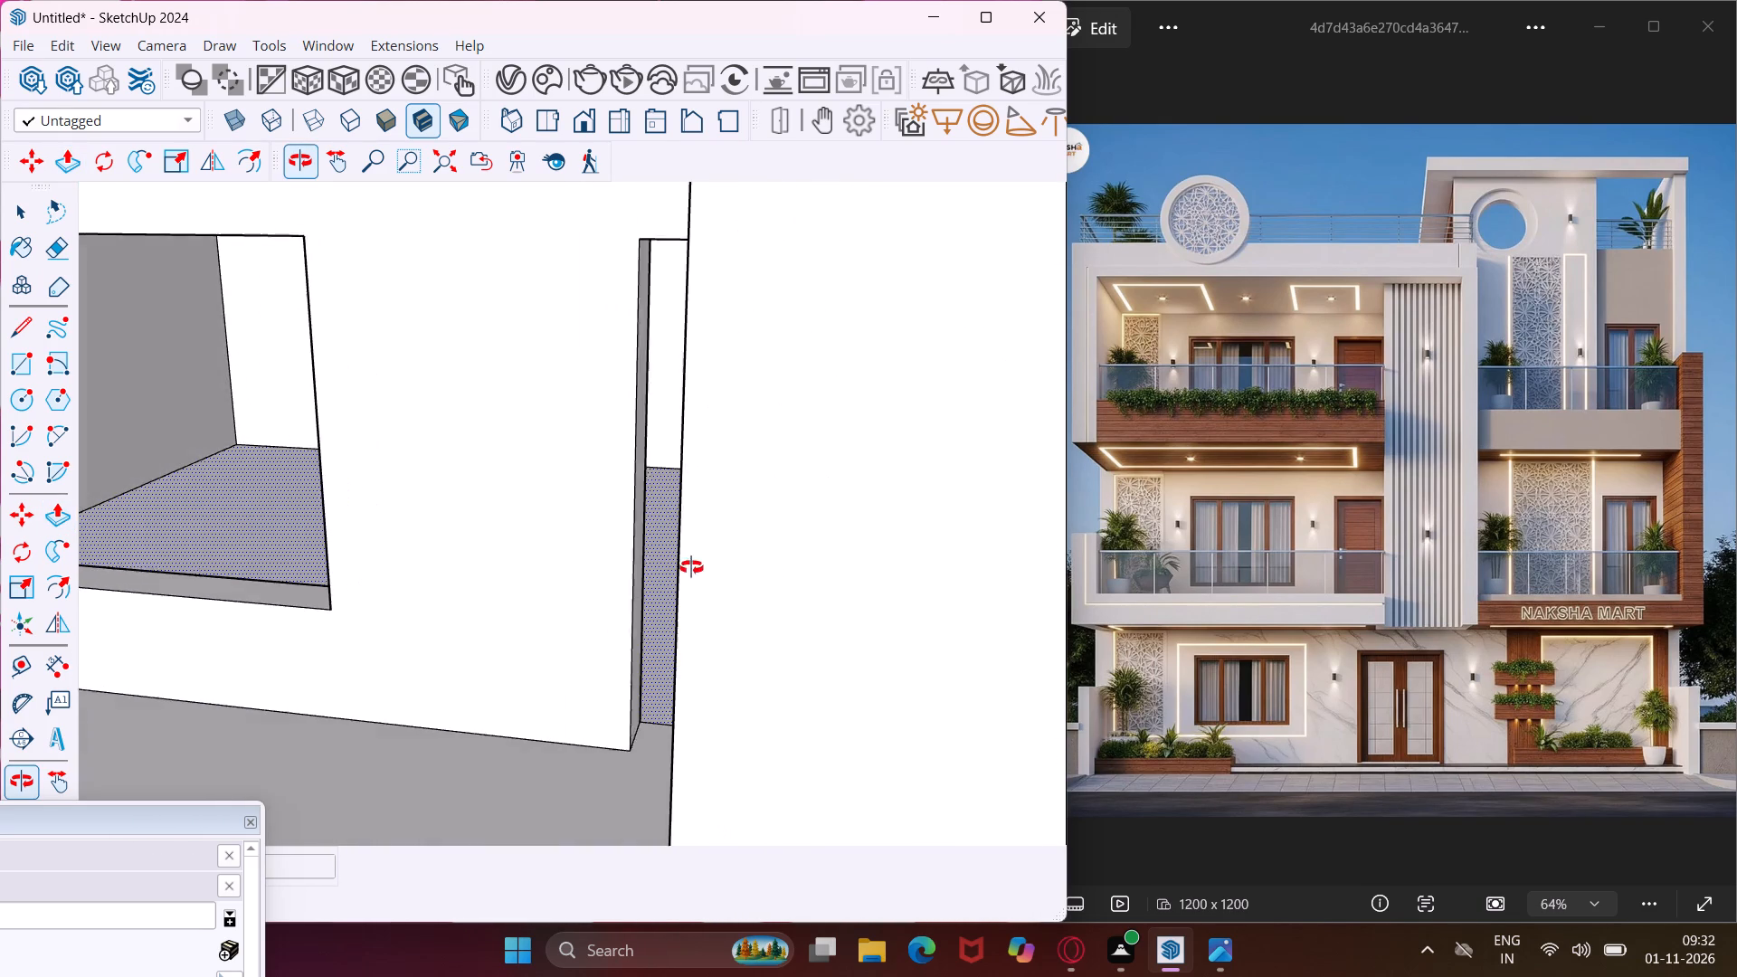
pyautogui.moveTo(691, 567); pyautogui.dragTo(704, 571, button='middle')
pyautogui.scroll(7, 687, 556)
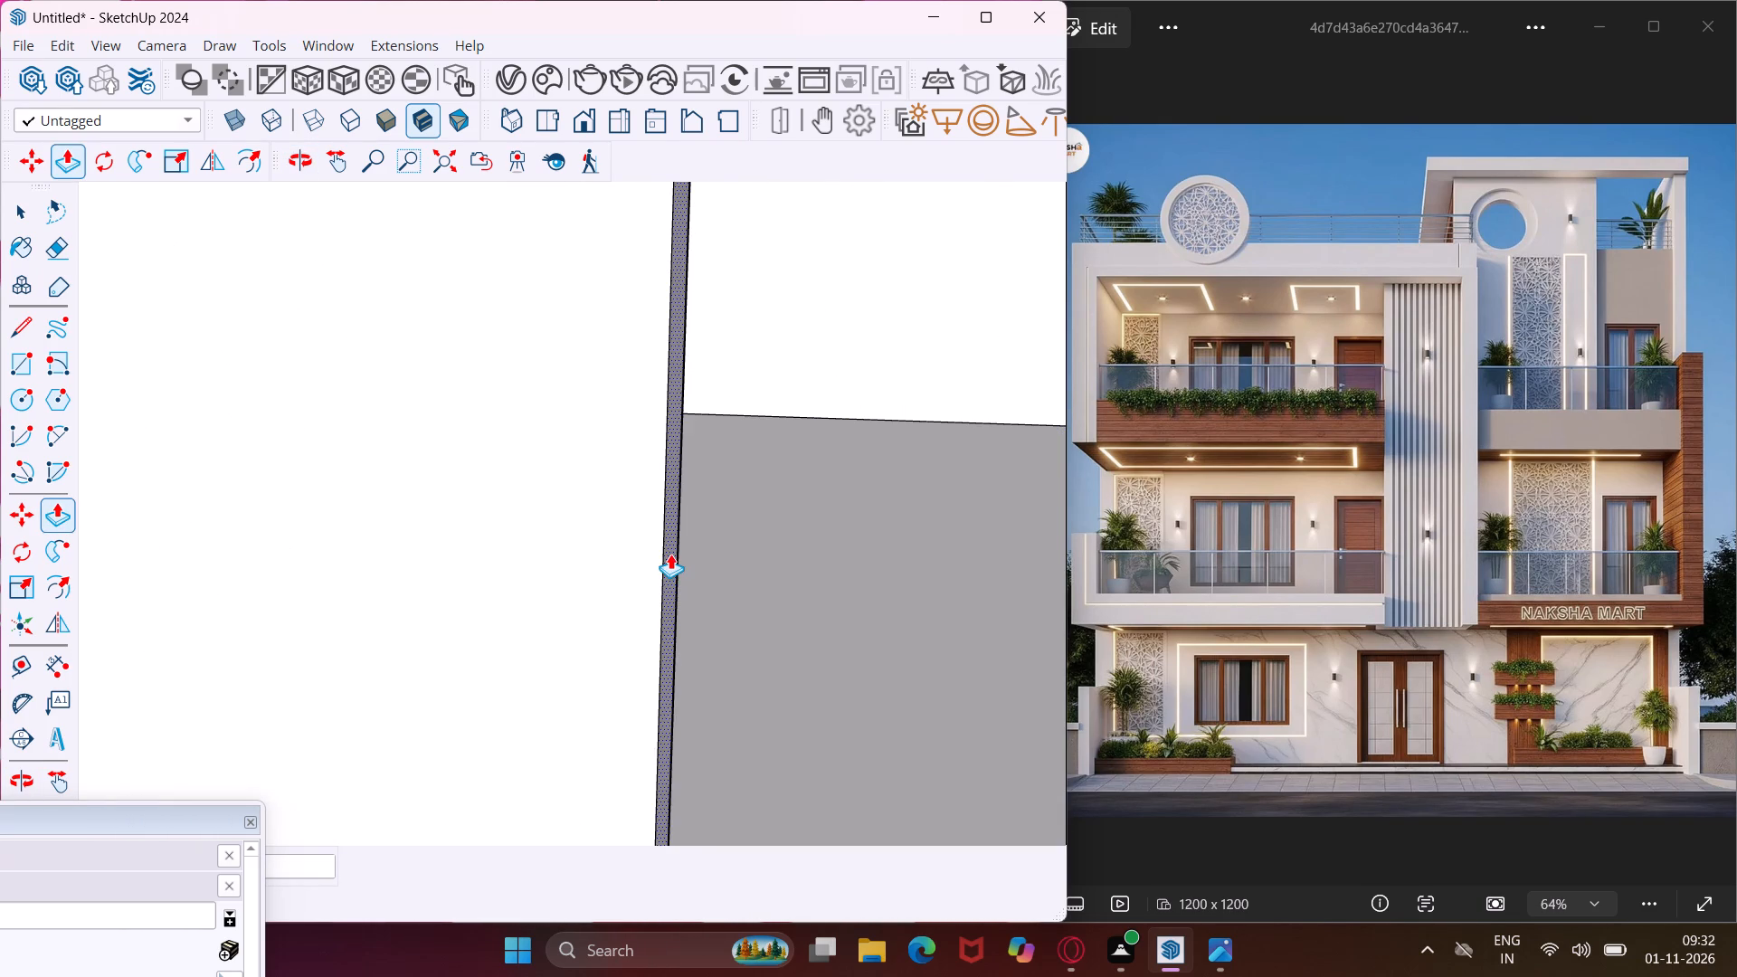
pyautogui.click(670, 554)
pyautogui.scroll(-14, 601, 577)
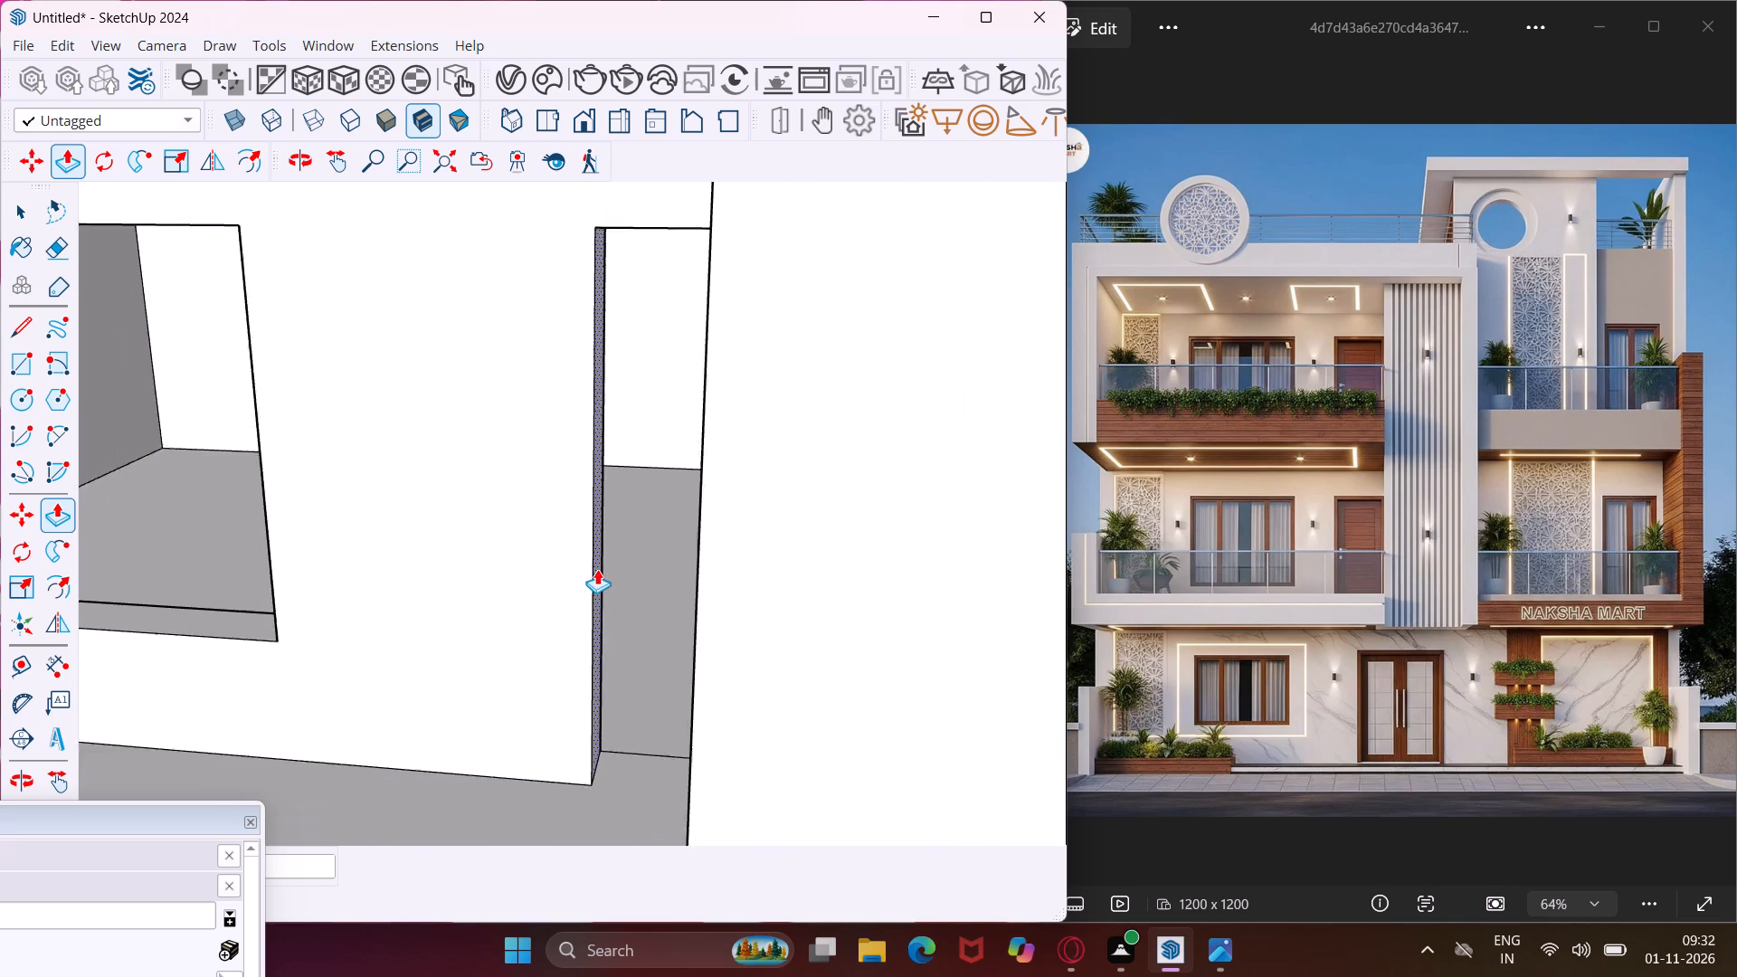
pyautogui.scroll(-14, 597, 569)
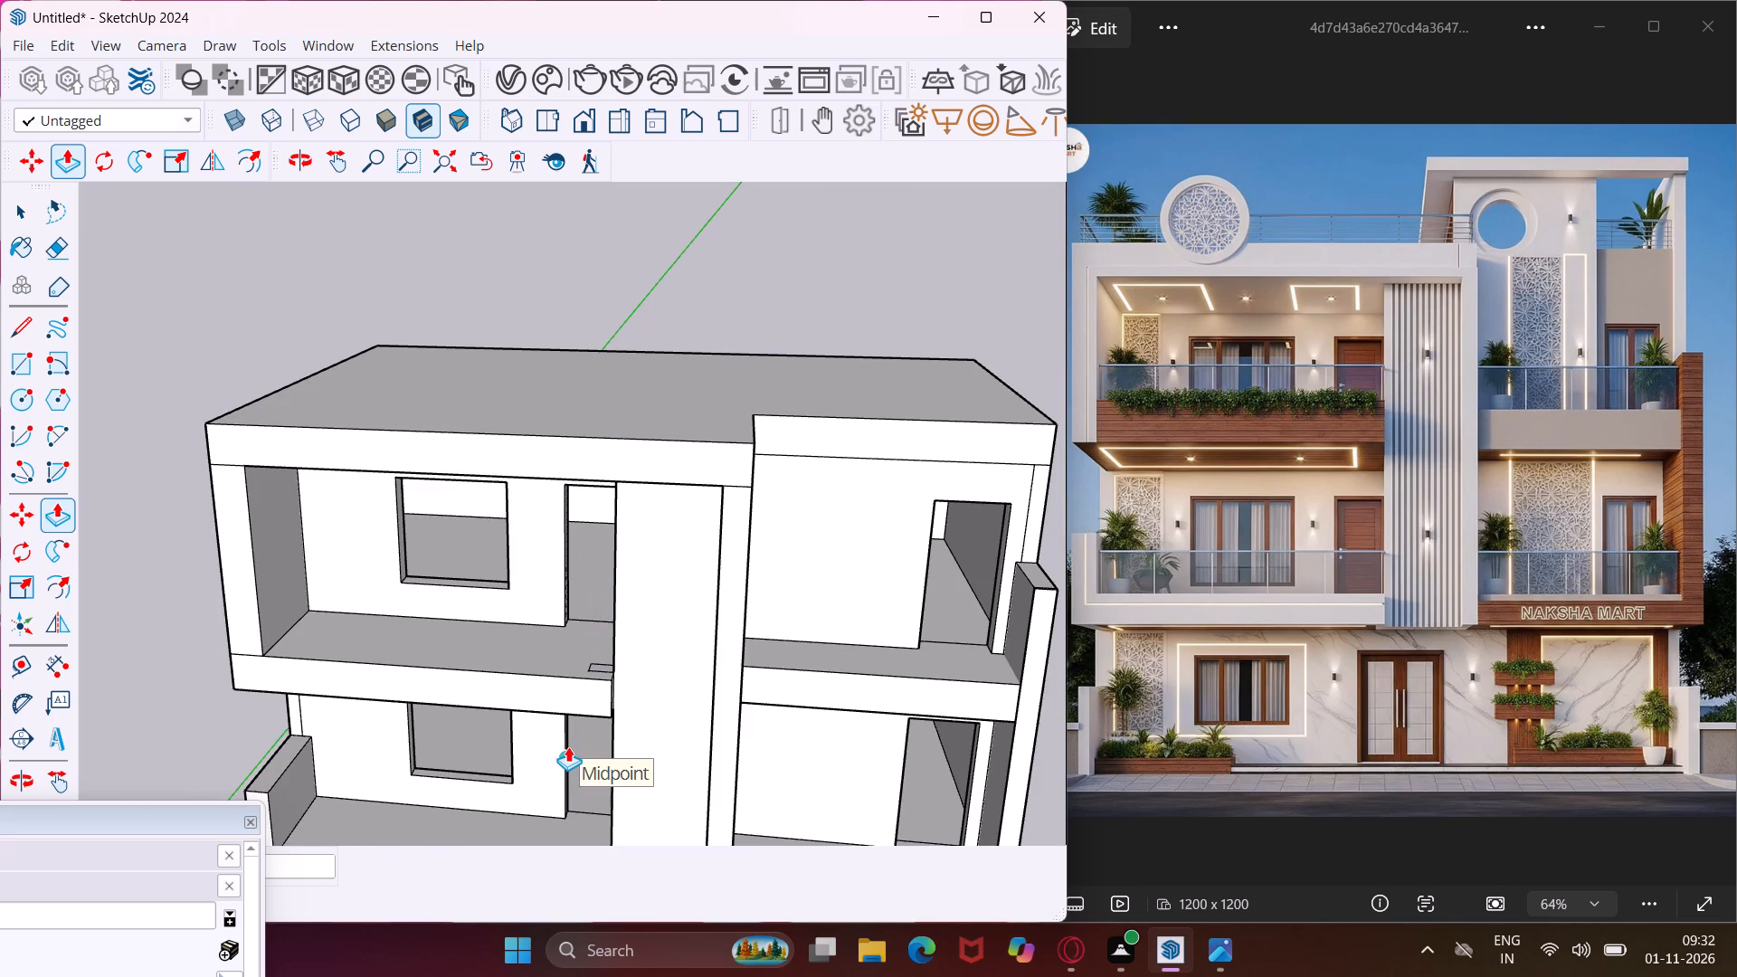
pyautogui.click(568, 746)
pyautogui.scroll(-3, 512, 664)
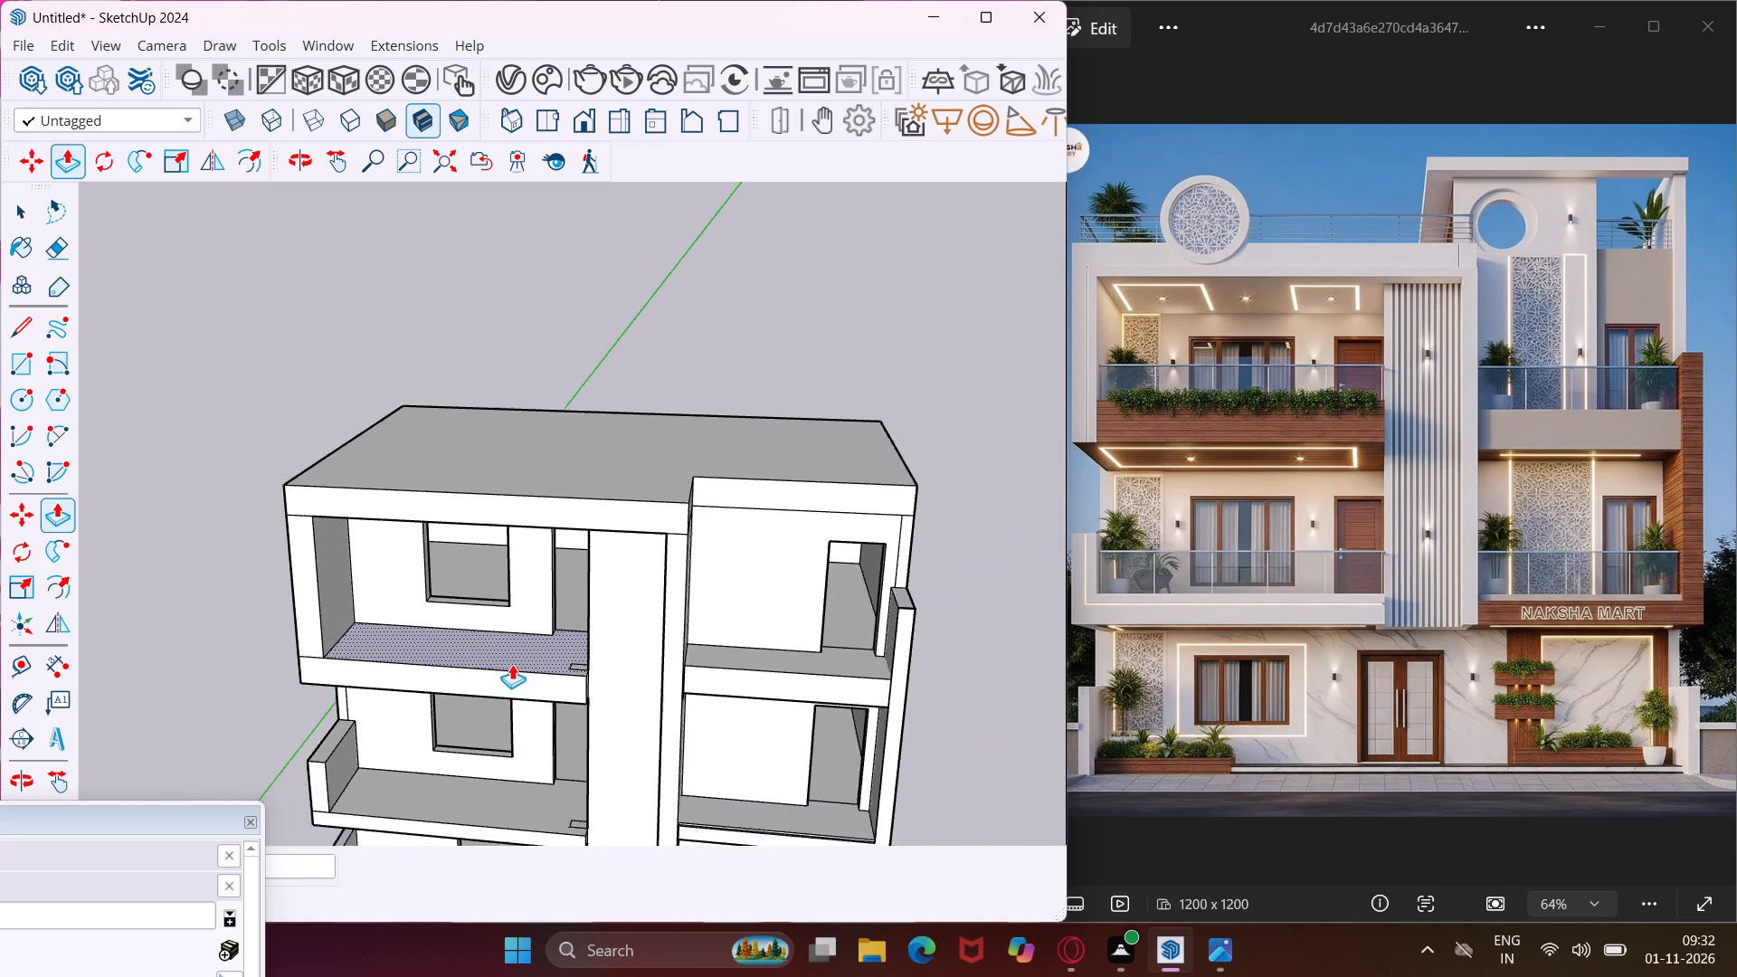
# Push/Pull the outer jamb of the recessed bay's top-storey door opening to align with the door edge one storey below.
pyautogui.scroll(-2, 512, 664)
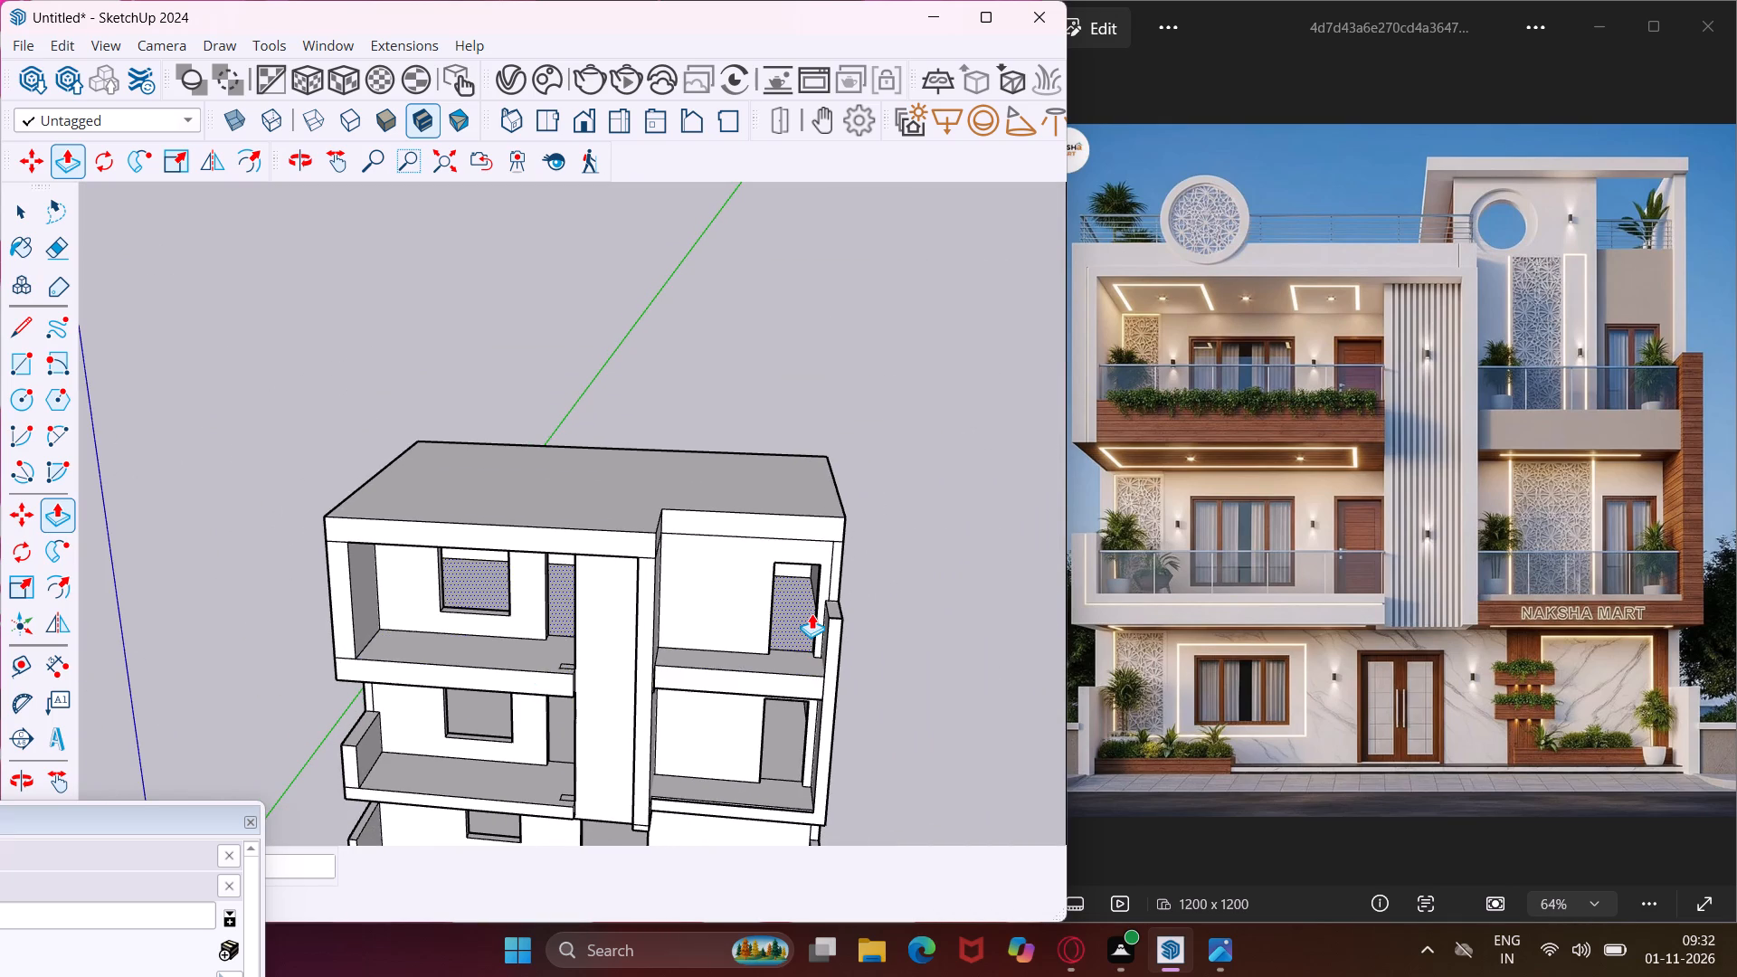
pyautogui.scroll(4, 810, 610)
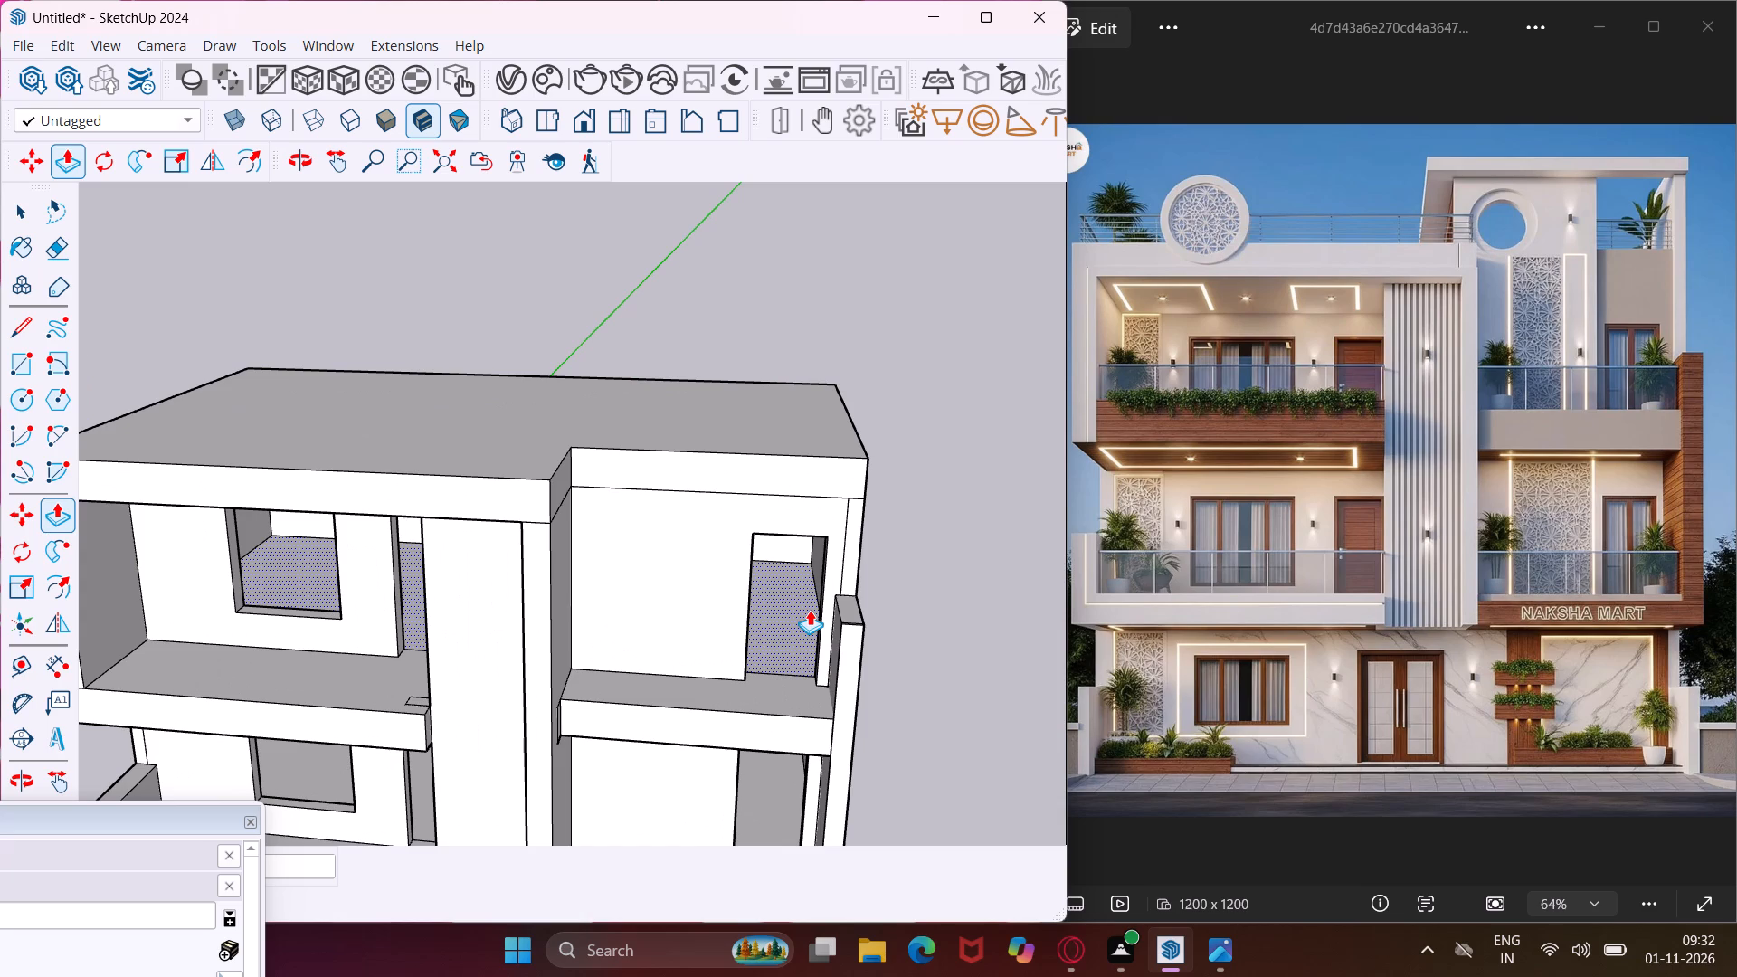
pyautogui.moveTo(810, 610); pyautogui.dragTo(963, 574, button='middle')
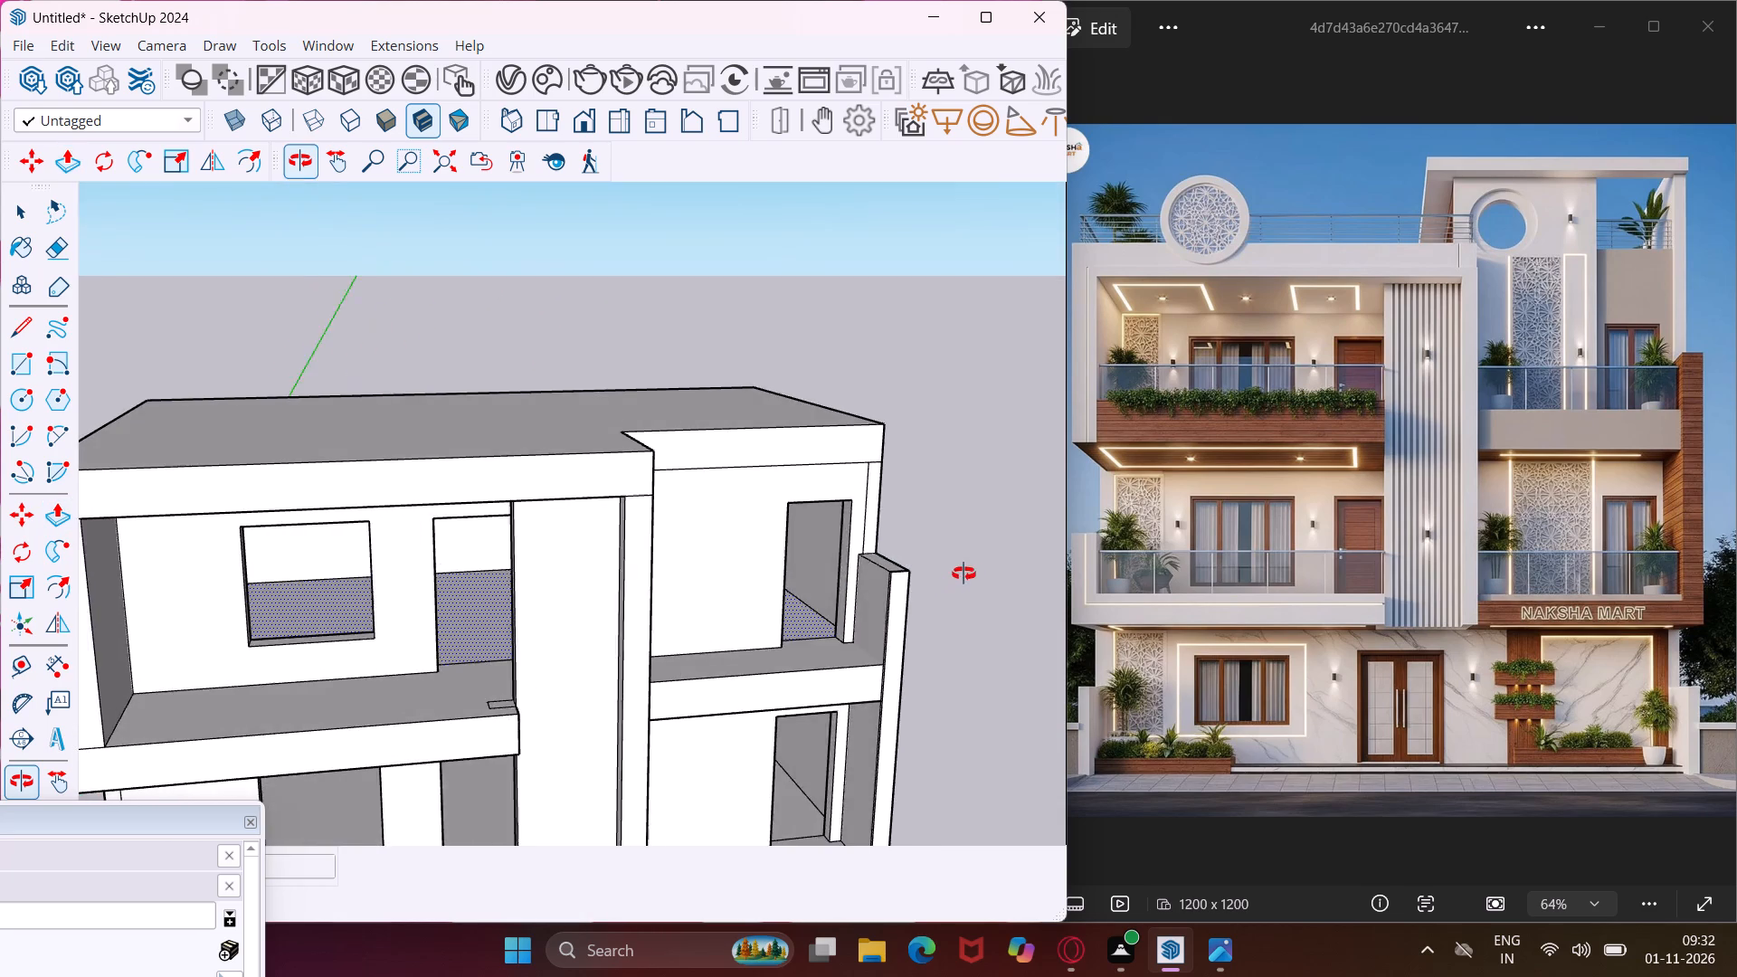
pyautogui.moveTo(963, 574); pyautogui.dragTo(1006, 547, button='middle')
pyautogui.scroll(1, 969, 572)
pyautogui.scroll(2, 838, 612)
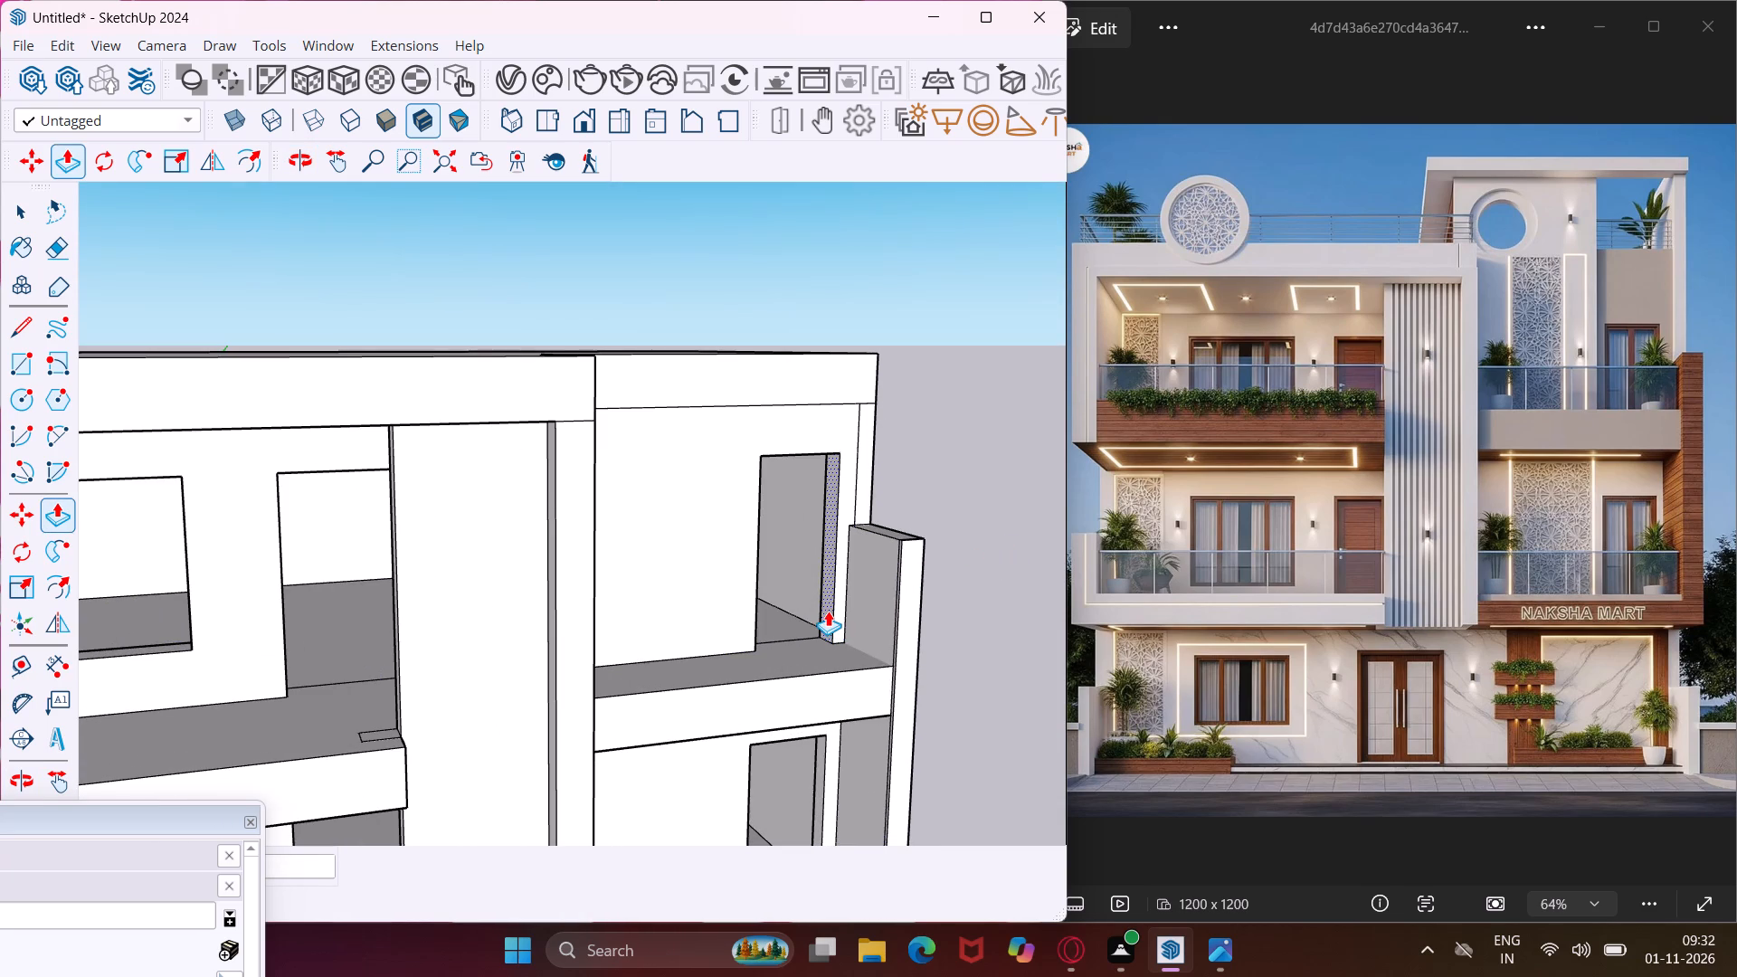
pyautogui.click(828, 611)
pyautogui.scroll(-3, 828, 620)
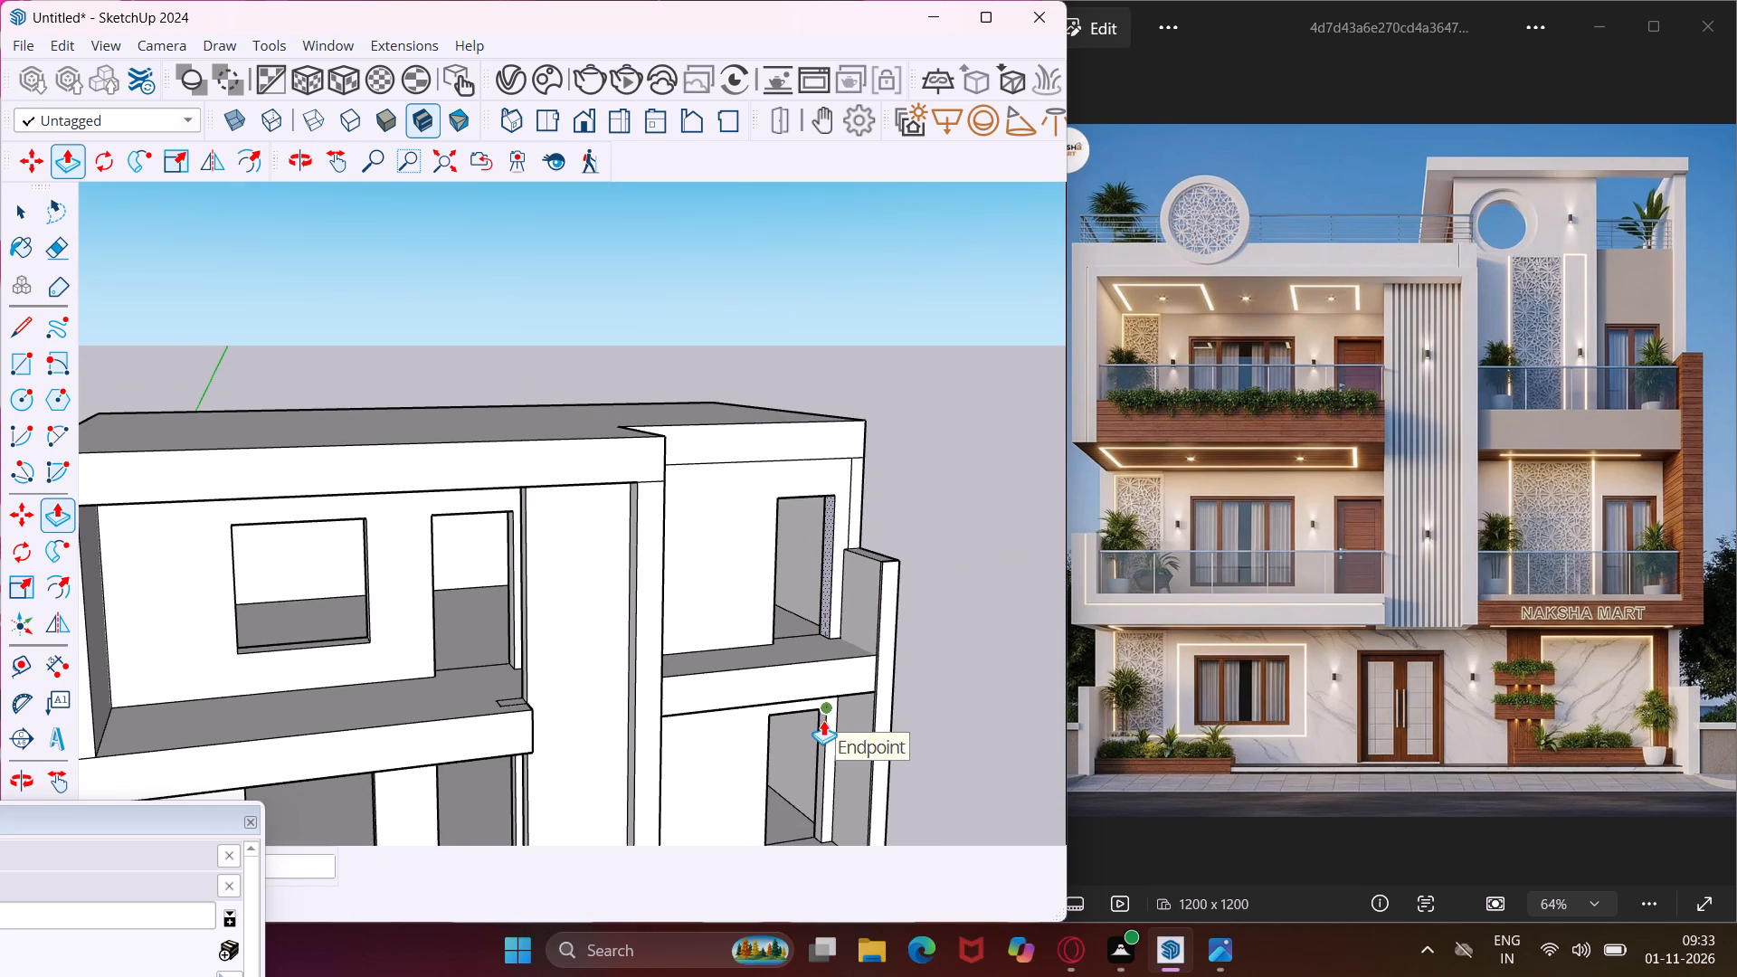
pyautogui.click(823, 720)
# Push/Pull the inner jamb of the recessed bay's top-storey door opening to align with the matching door edge below.
pyautogui.moveTo(803, 592); pyautogui.dragTo(493, 545, button='middle')
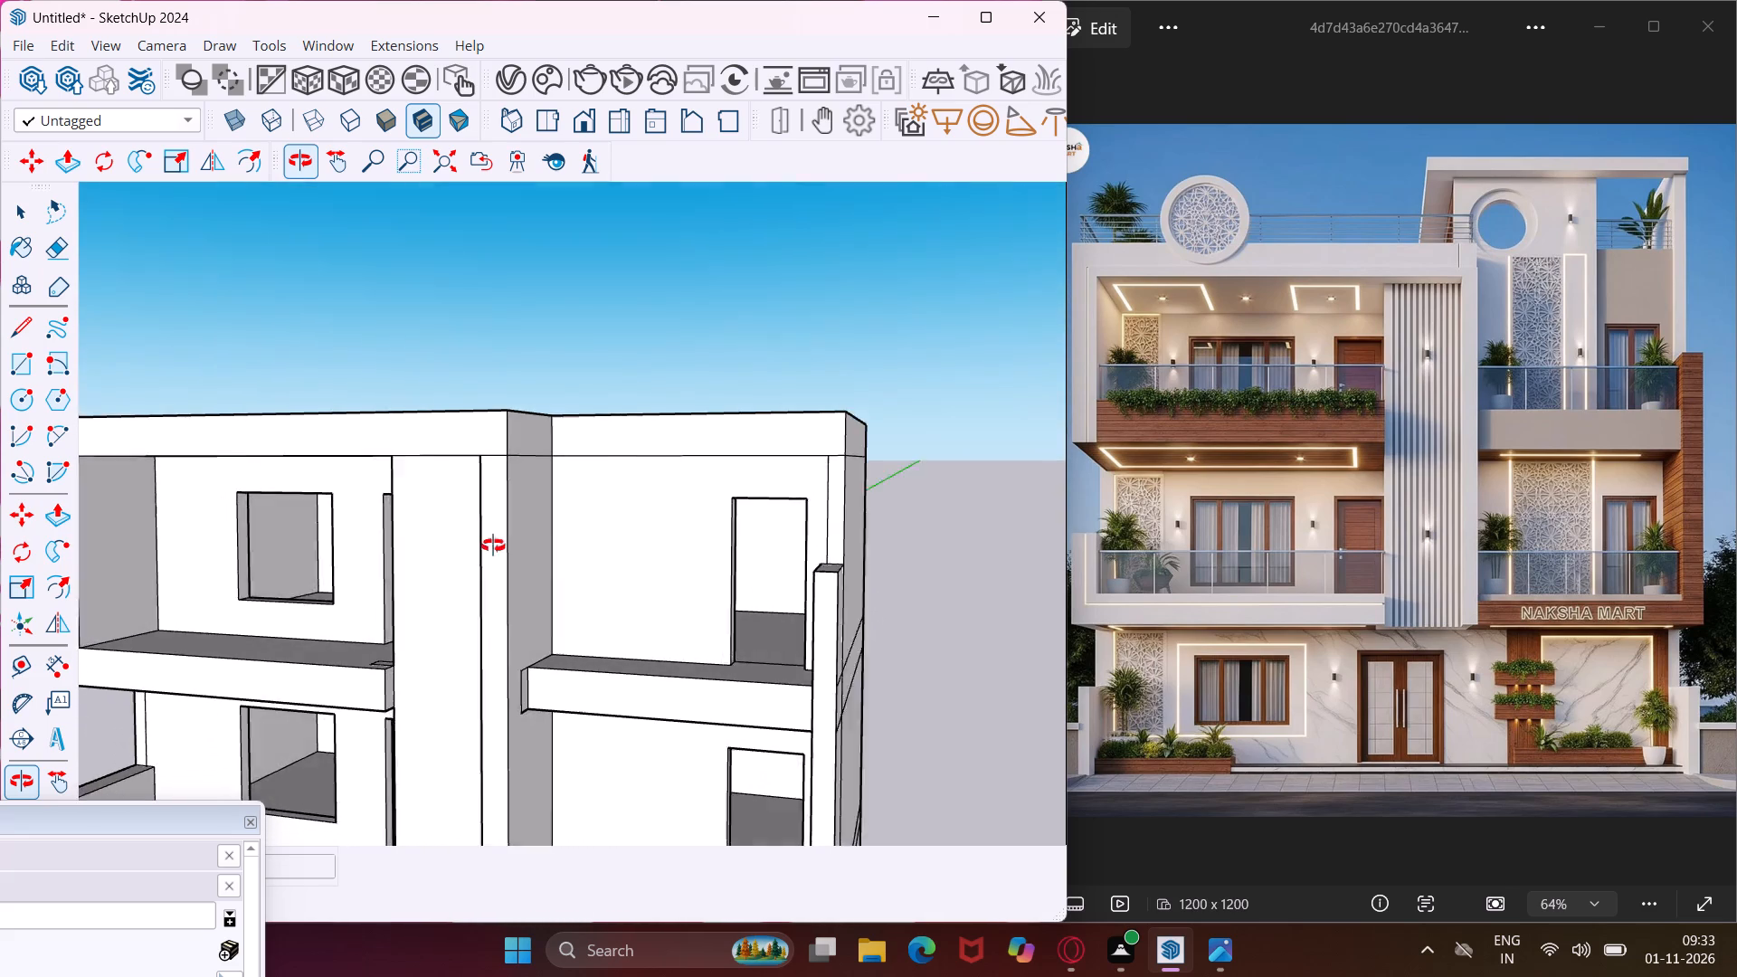
pyautogui.moveTo(493, 545); pyautogui.dragTo(485, 545, button='middle')
pyautogui.scroll(3, 704, 644)
pyautogui.click(718, 646)
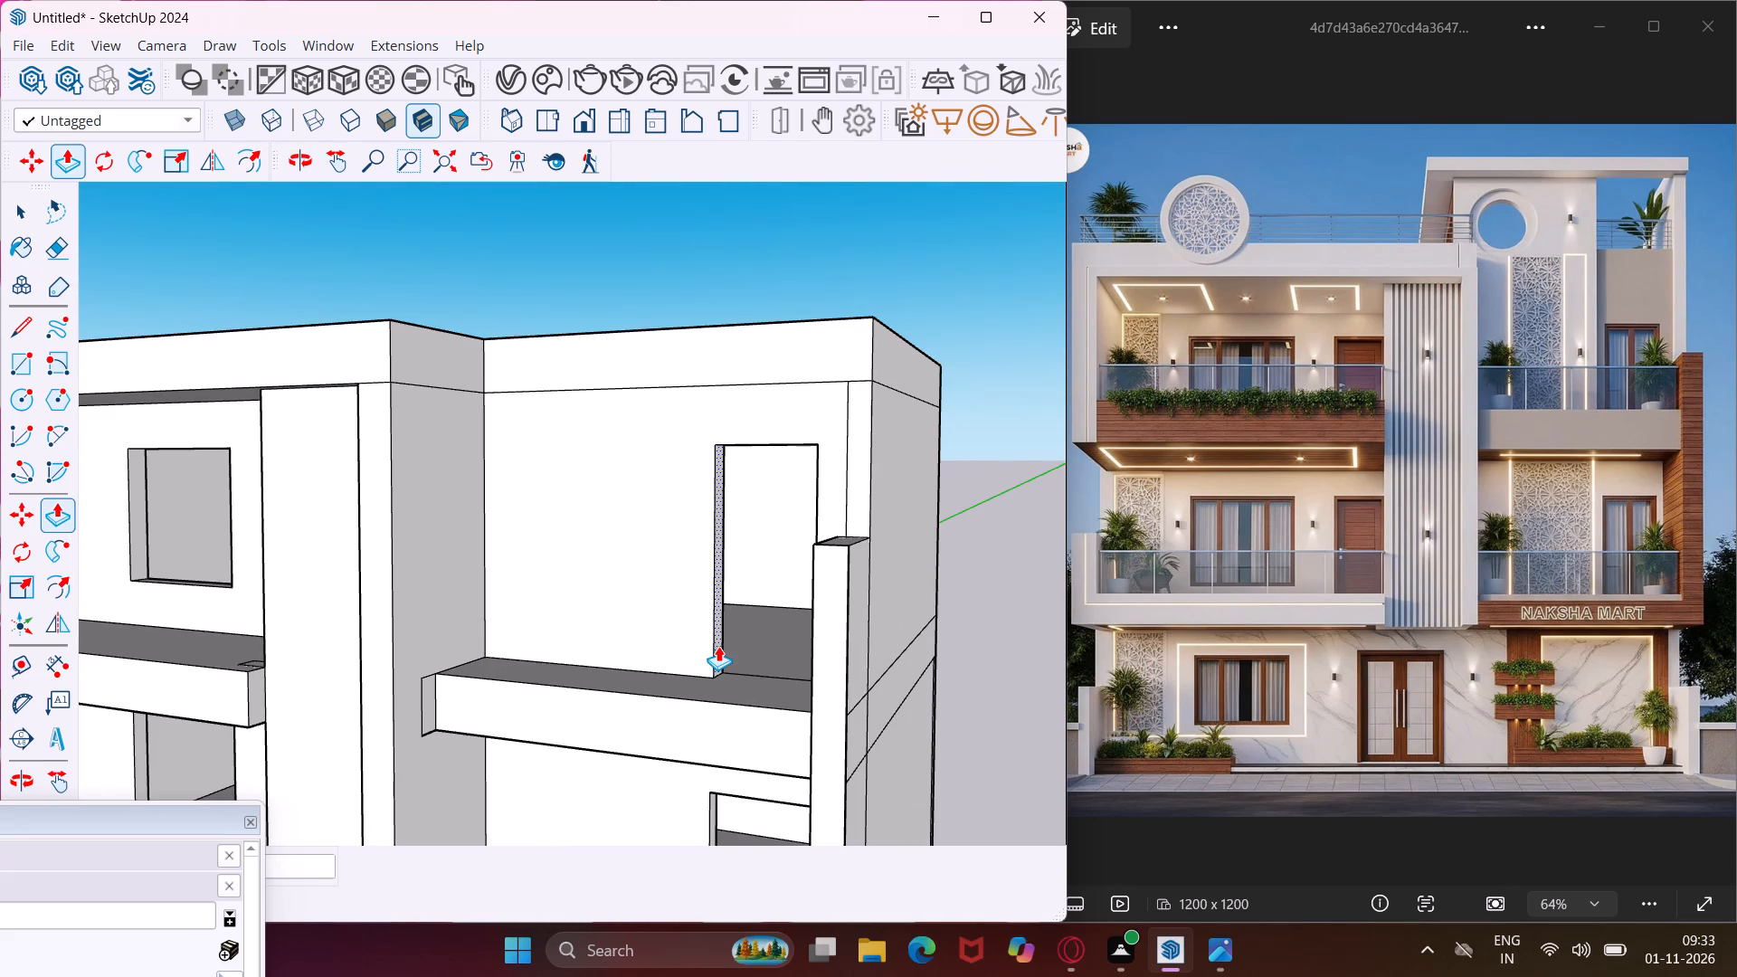
pyautogui.click(707, 803)
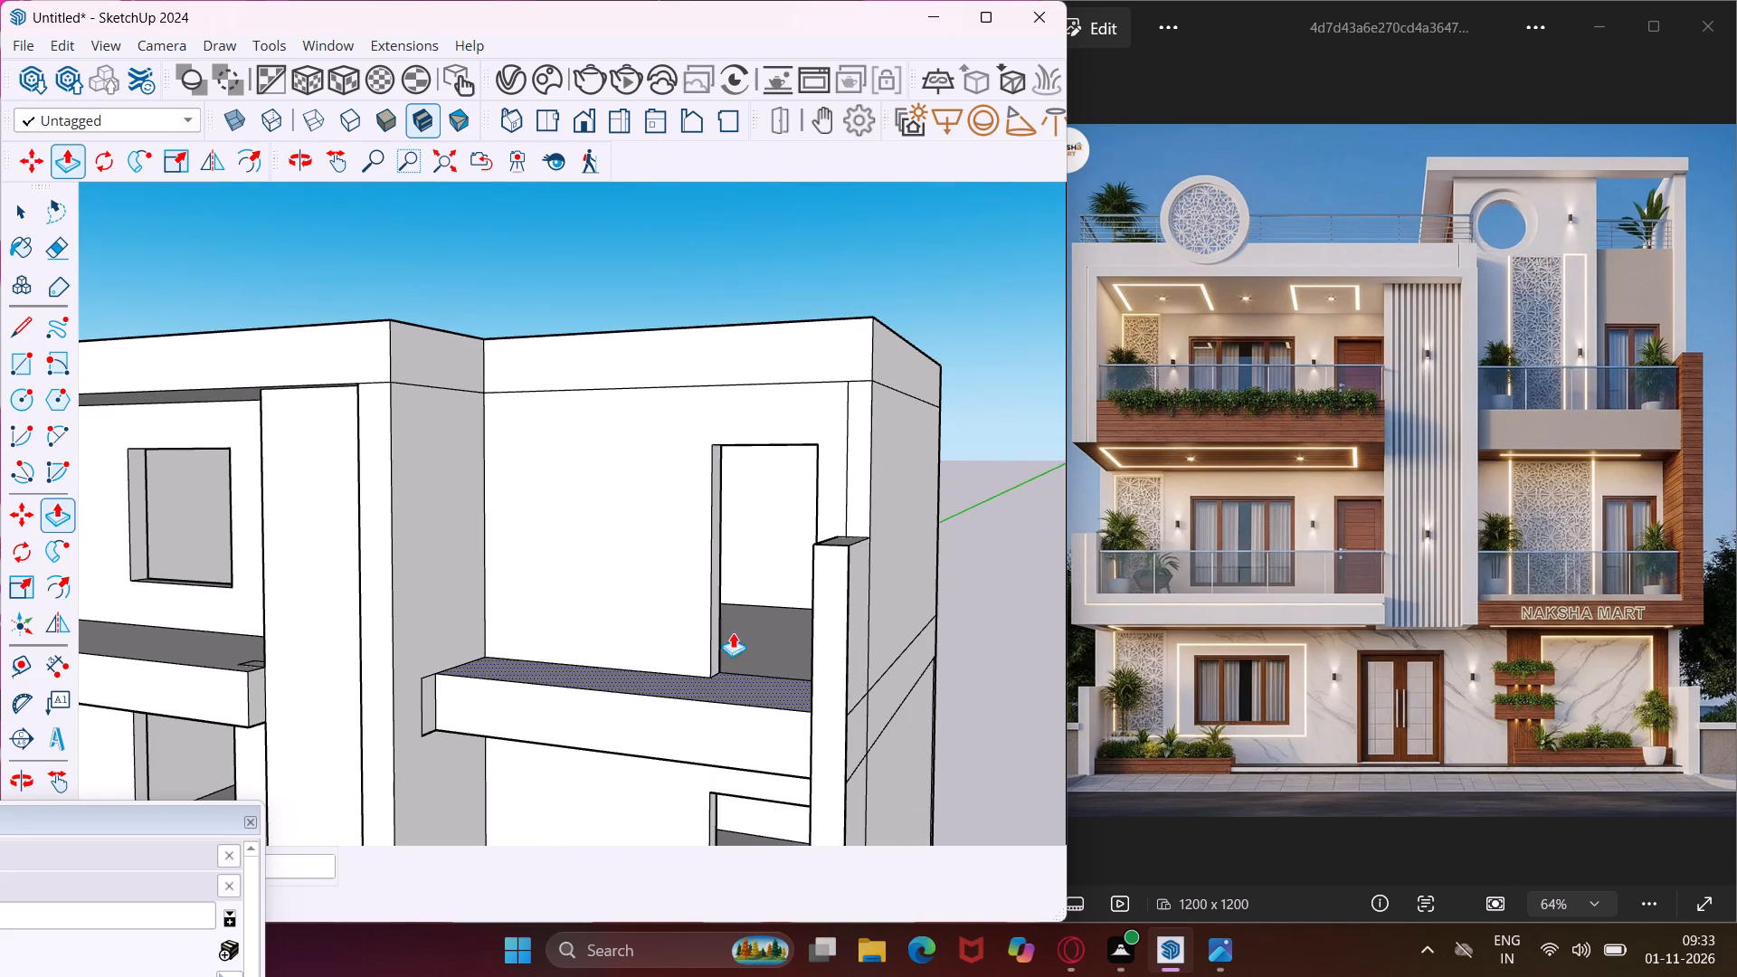
pyautogui.scroll(-6, 737, 605)
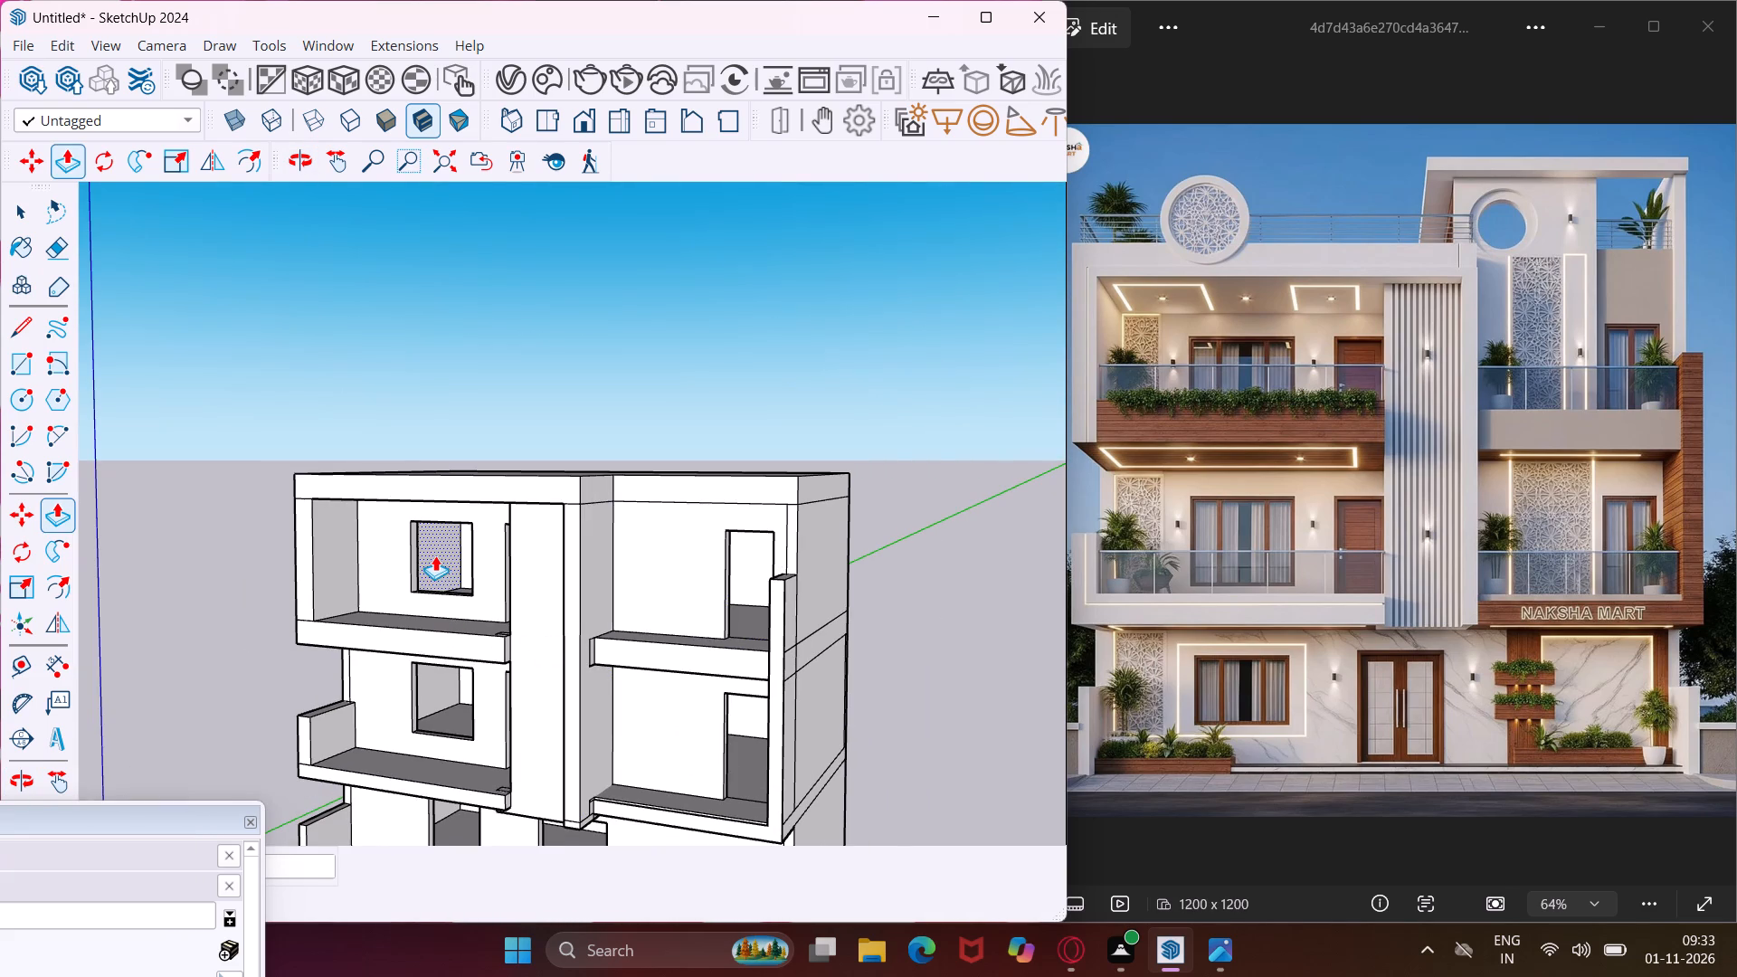
pyautogui.moveTo(435, 555); pyautogui.dragTo(705, 518, button='middle')
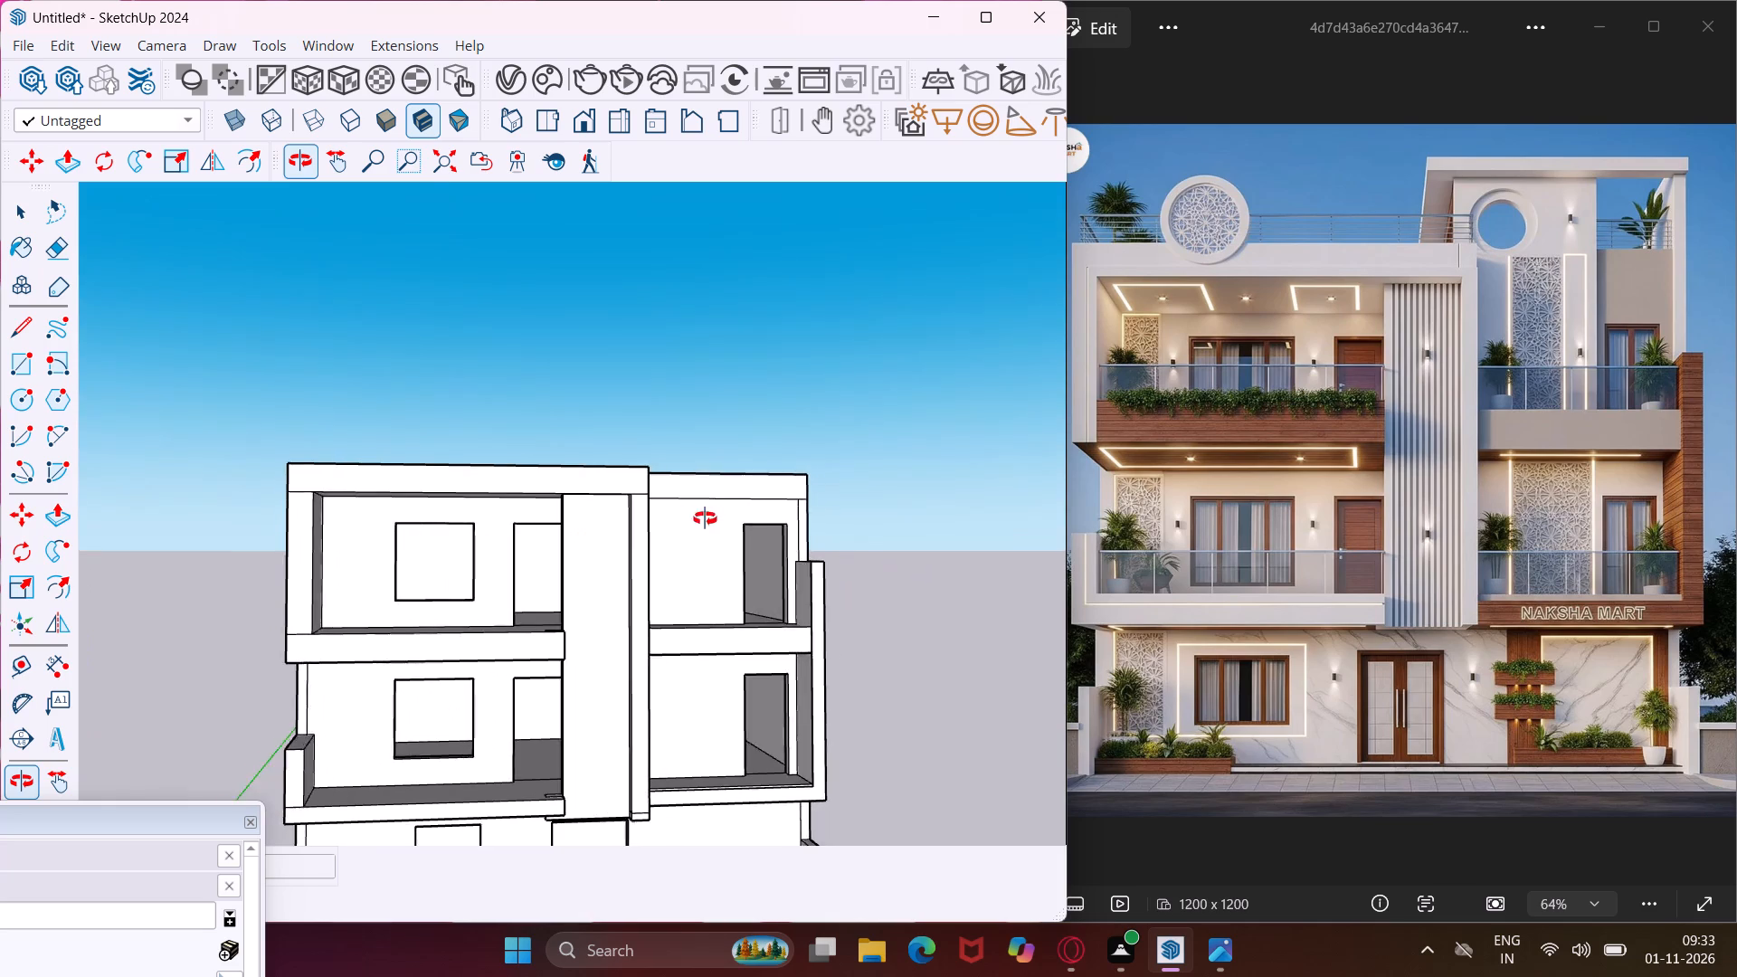
pyautogui.moveTo(705, 518); pyautogui.dragTo(755, 518, button='middle')
pyautogui.press('Escape')
pyautogui.press('space')
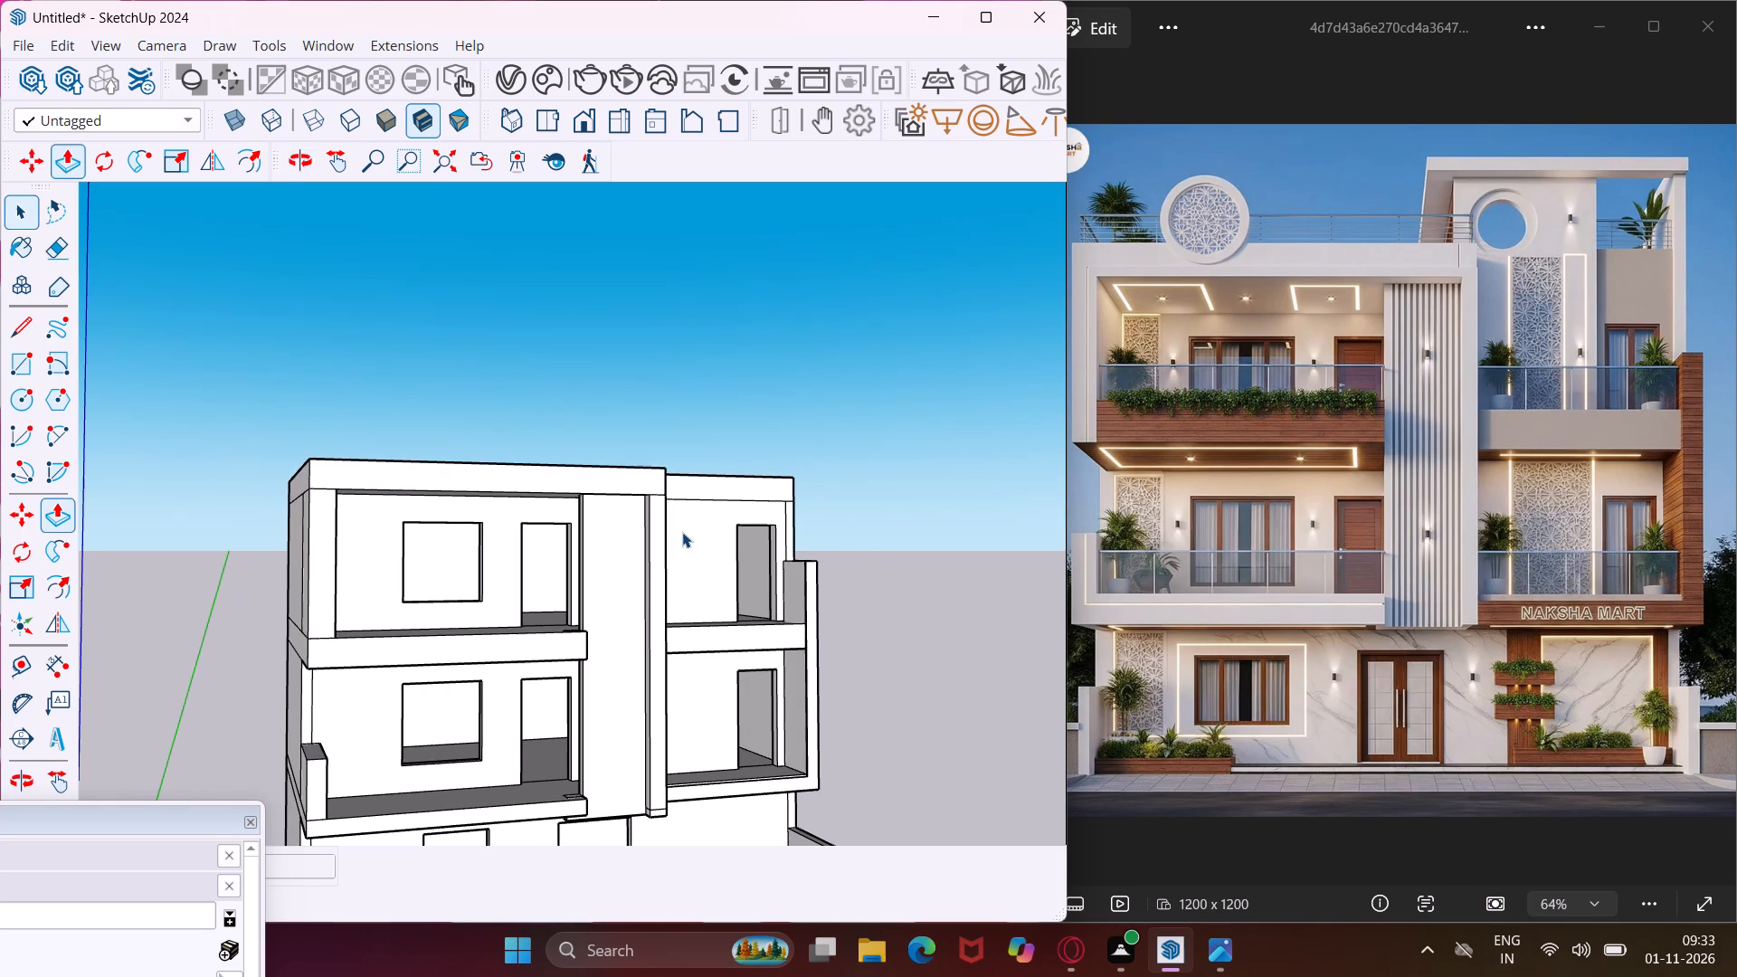
# Draw a vertical line across the recessed bay's roof band, extending the outer corner strip's edge up to the roof edge.
pyautogui.scroll(-4, 682, 530)
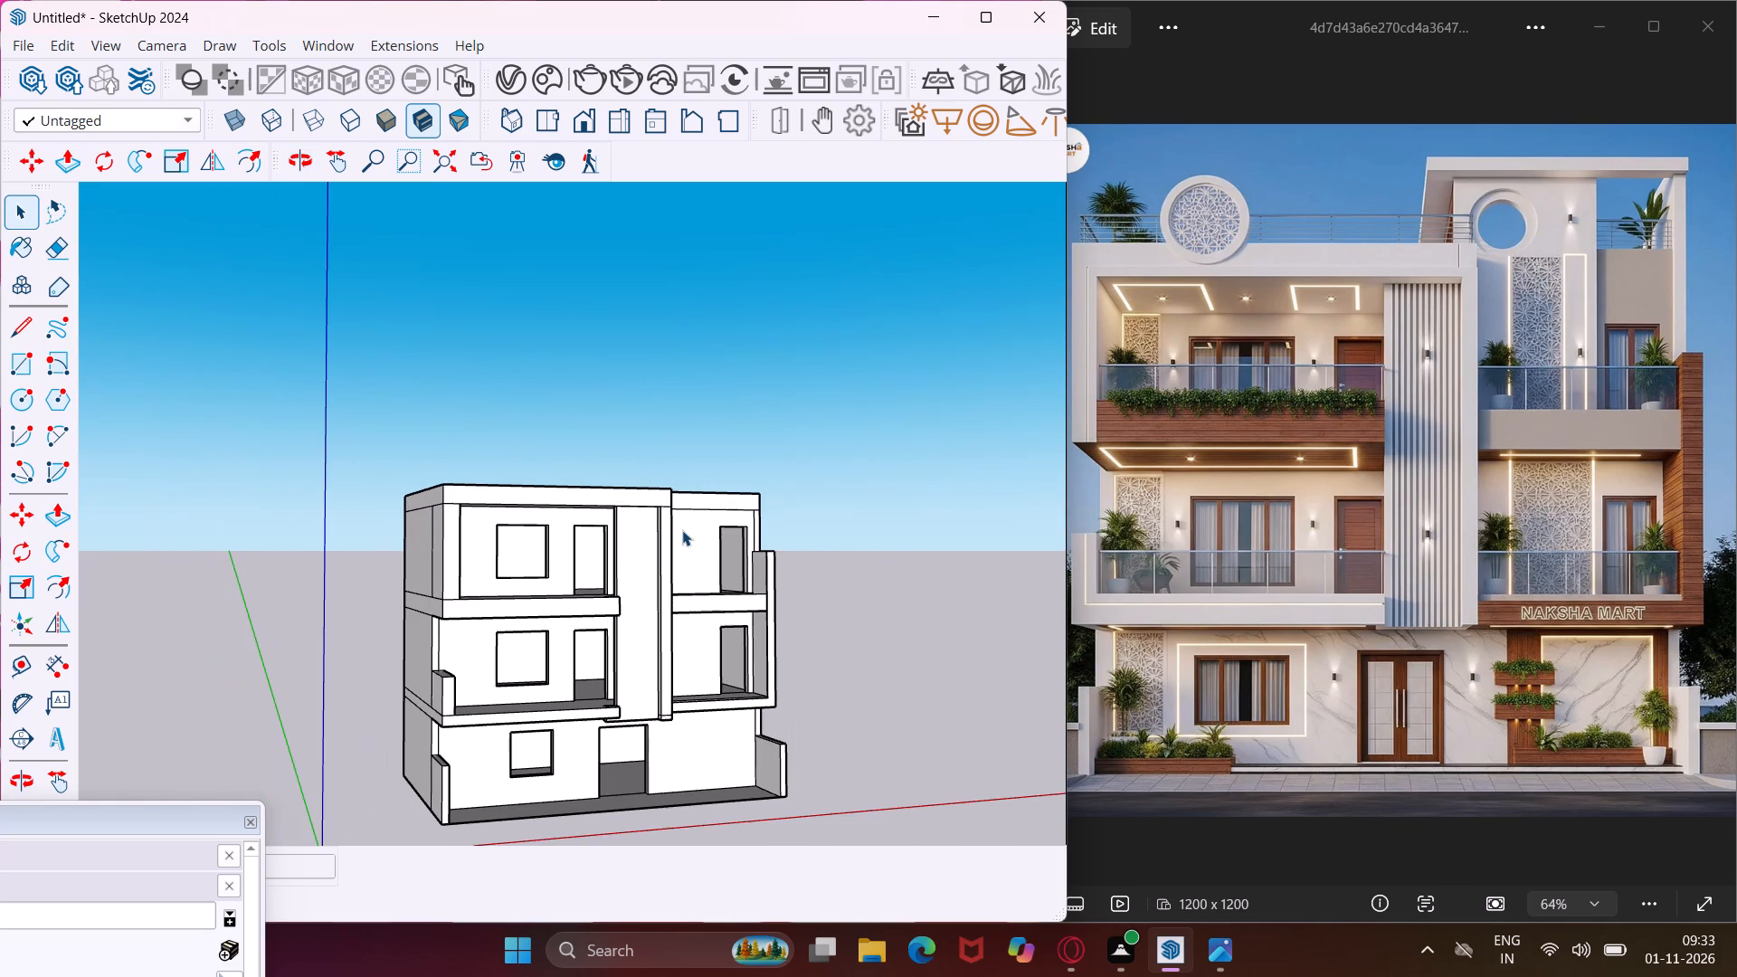
pyautogui.moveTo(728, 453); pyautogui.dragTo(270, 745, button='middle')
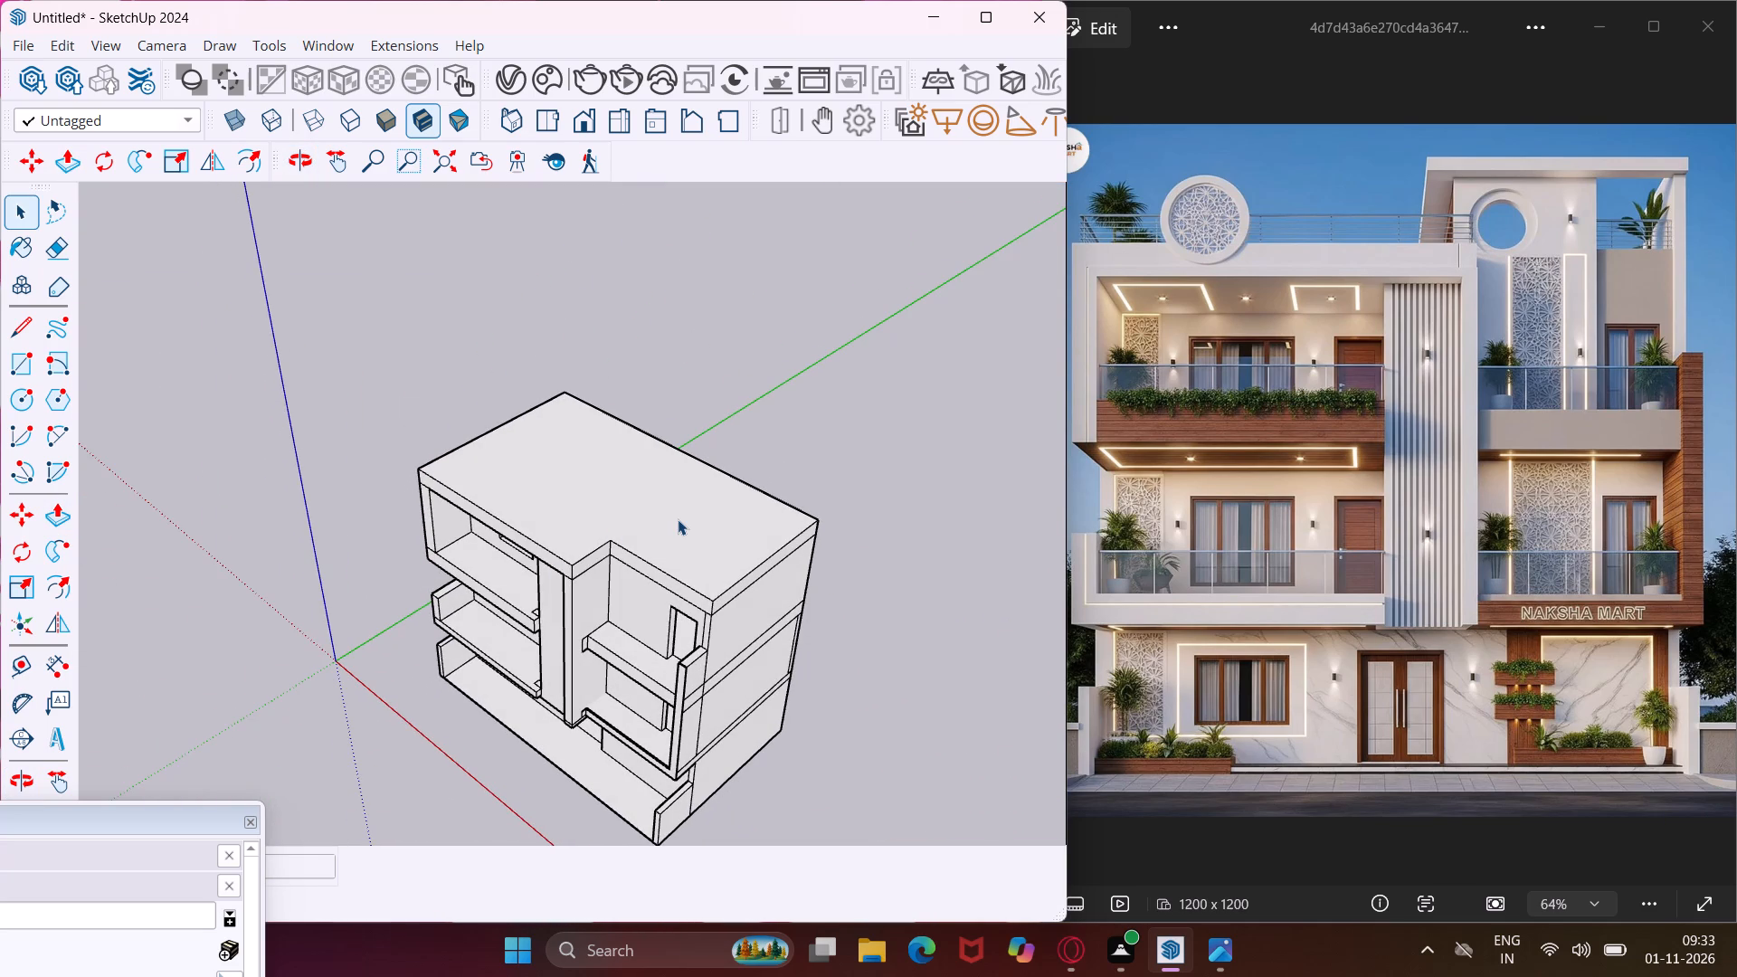
pyautogui.scroll(2, 678, 519)
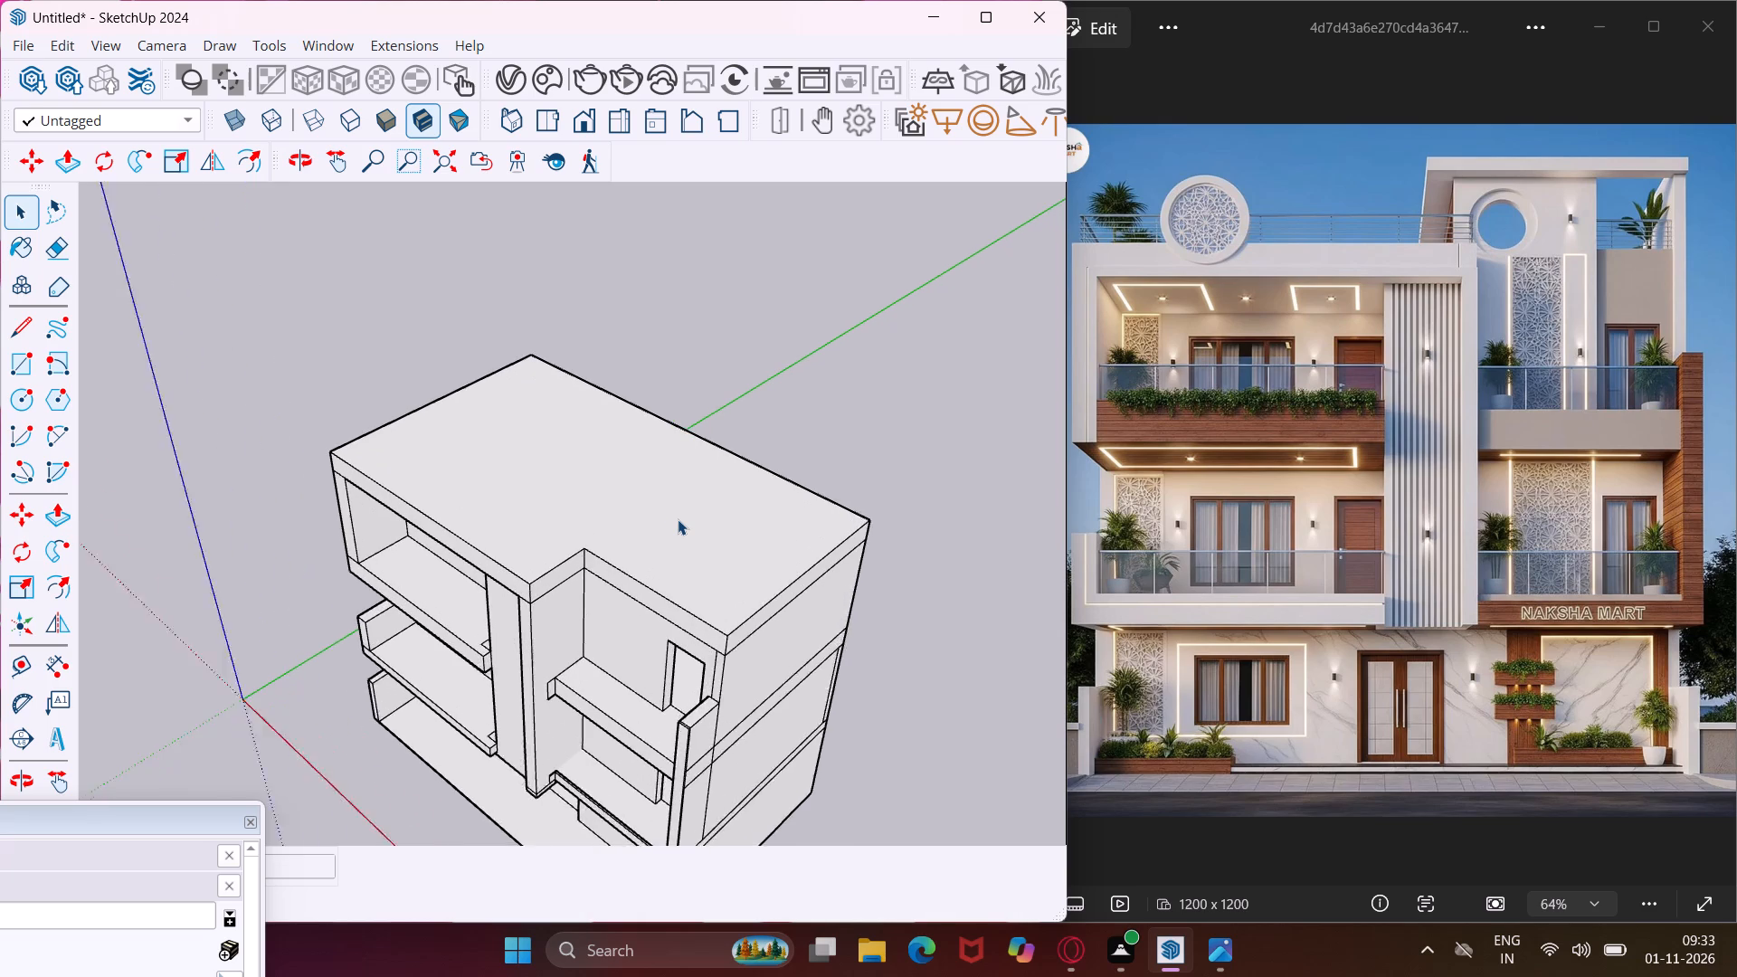
pyautogui.scroll(2, 678, 519)
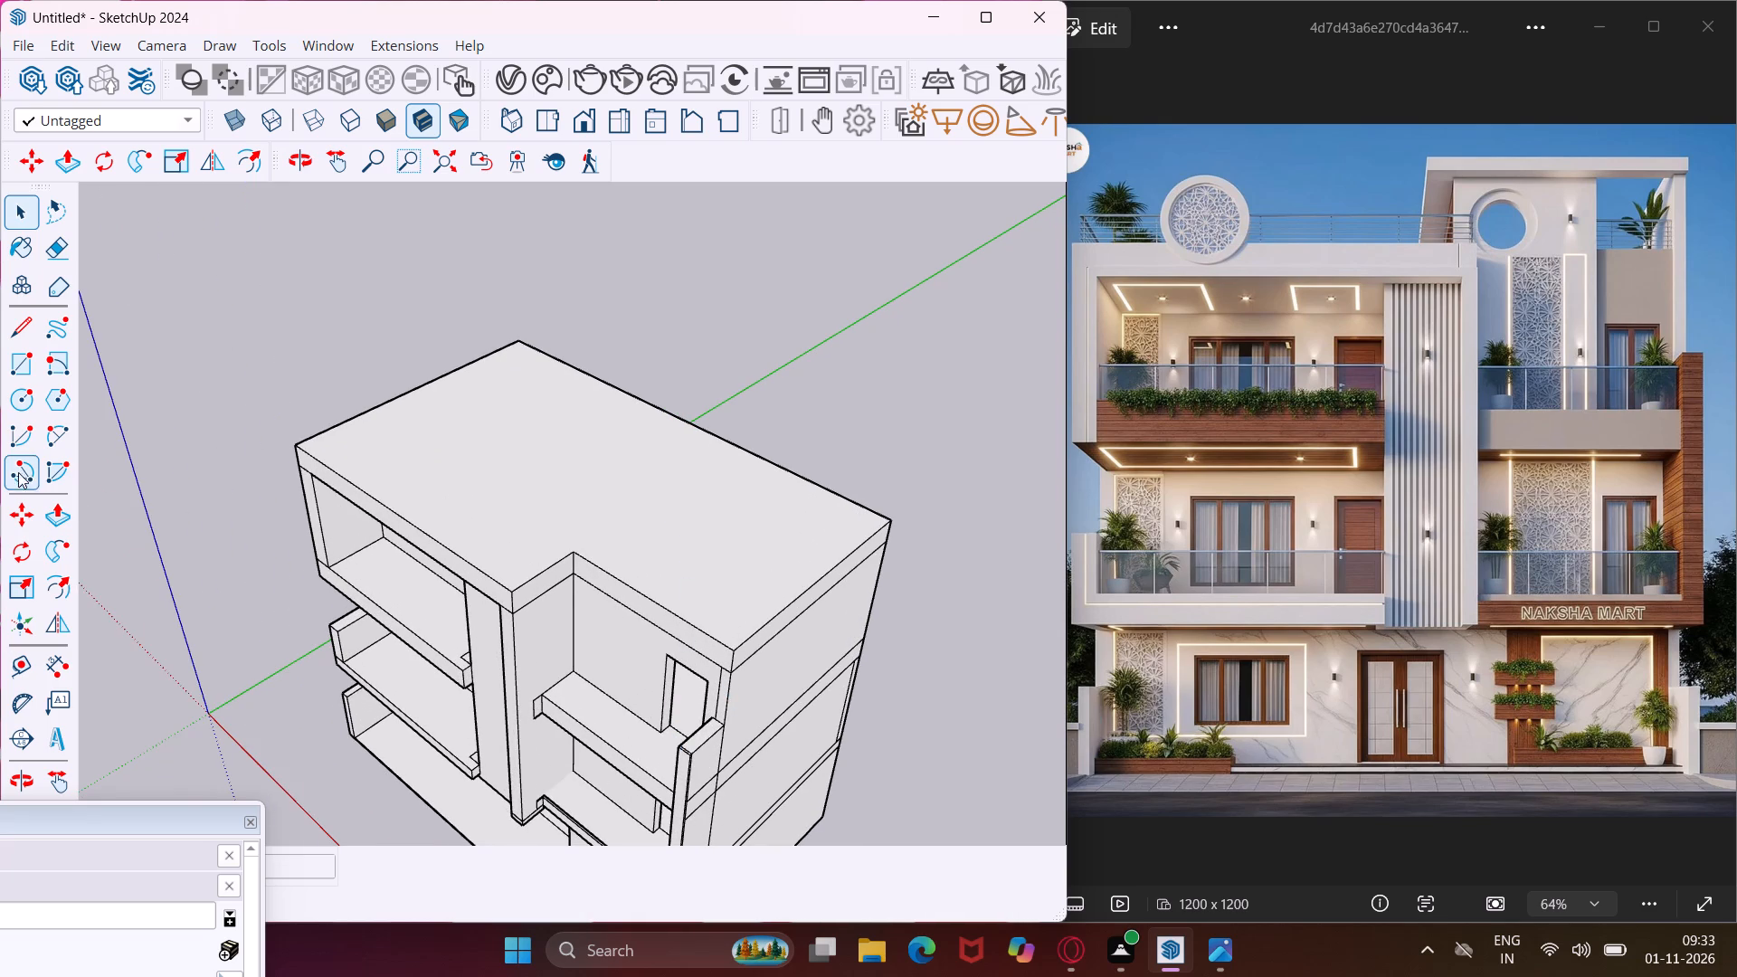
pyautogui.click(34, 337)
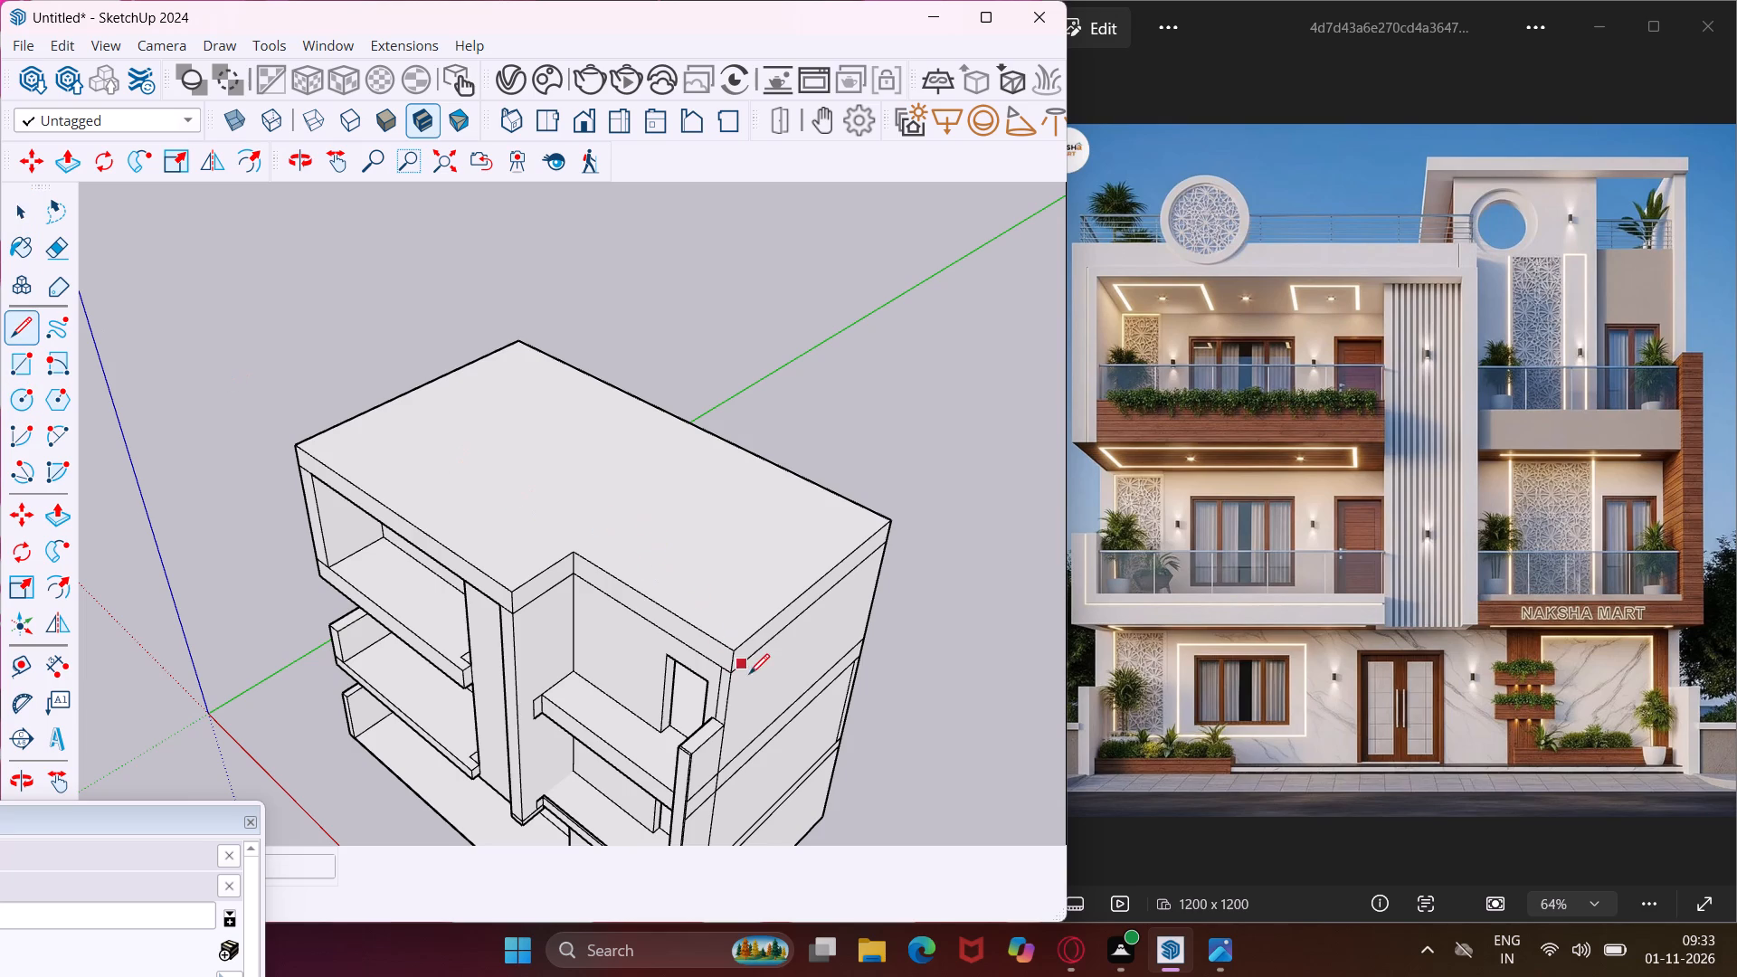
pyautogui.scroll(8, 749, 674)
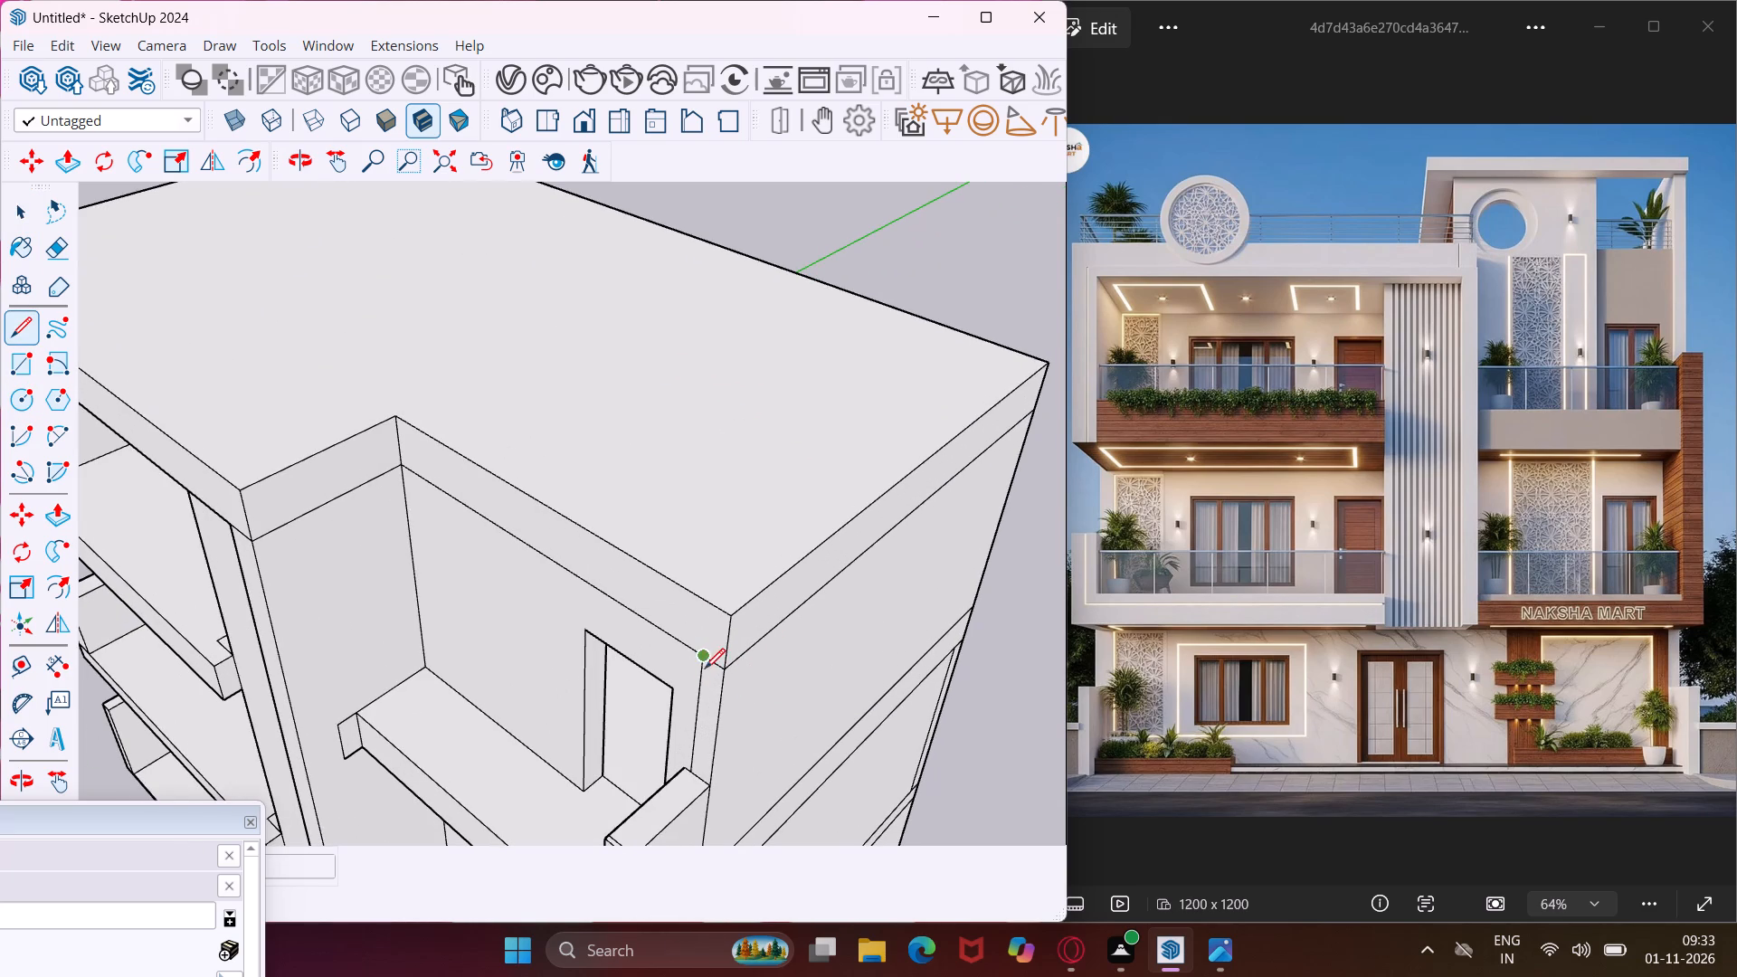
pyautogui.click(701, 663)
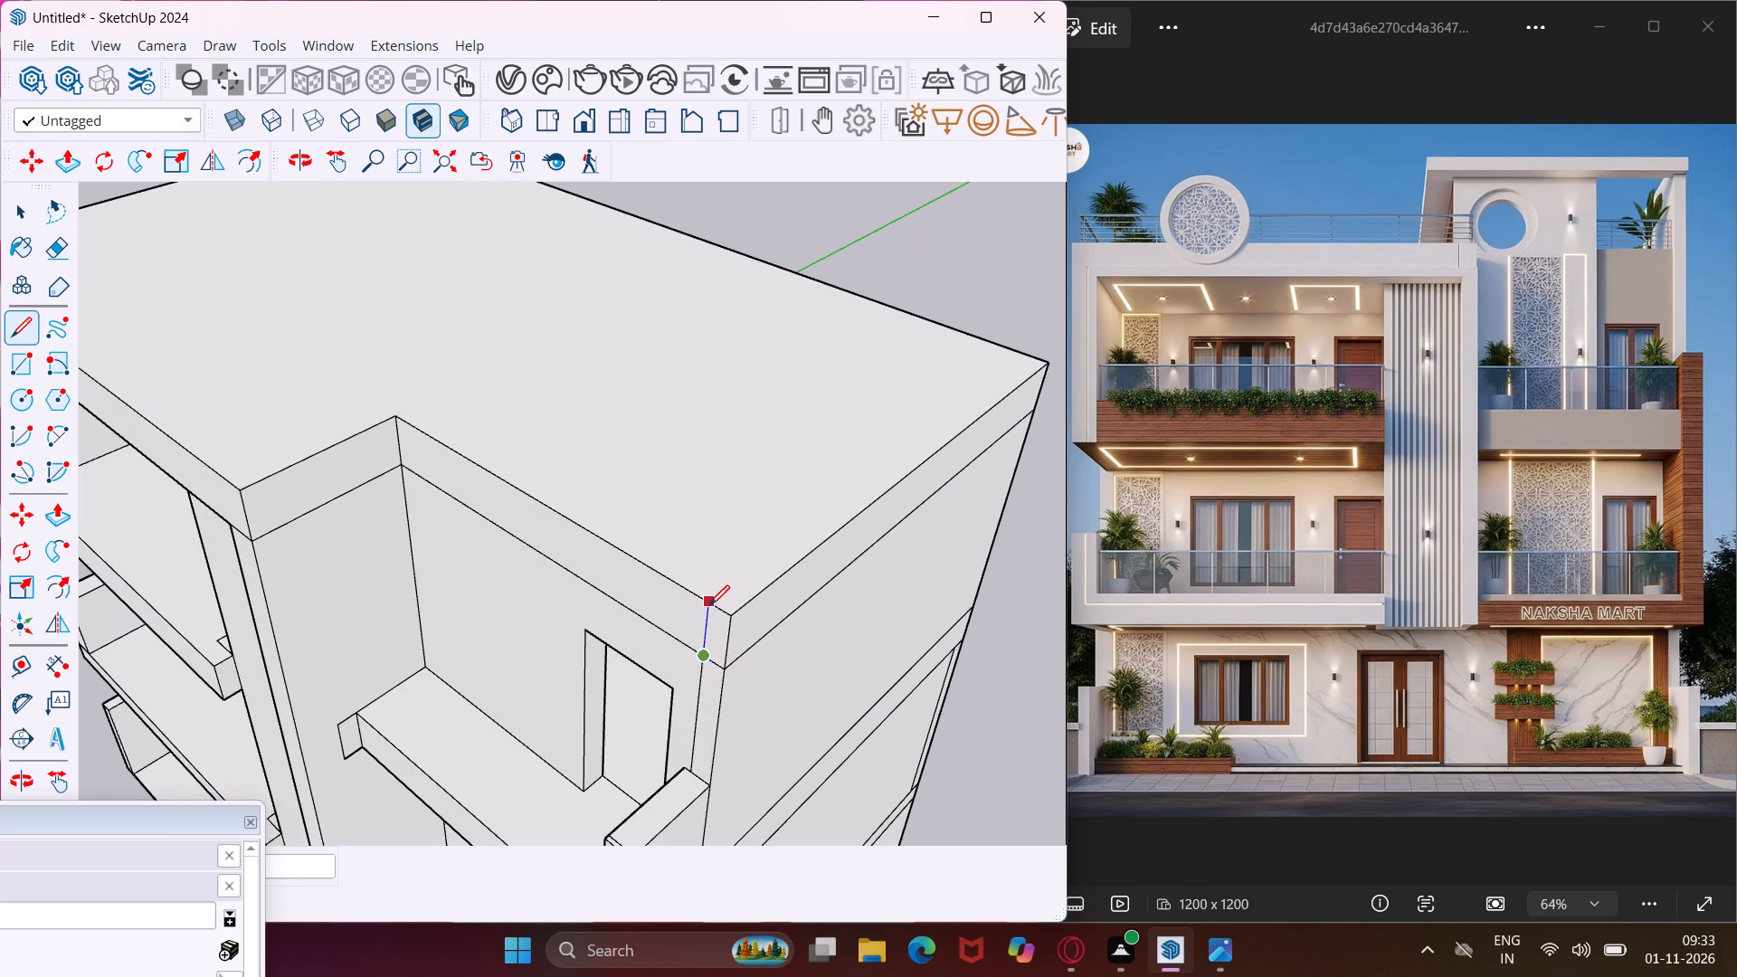
pyautogui.click(709, 605)
pyautogui.press('Escape')
pyautogui.press('space')
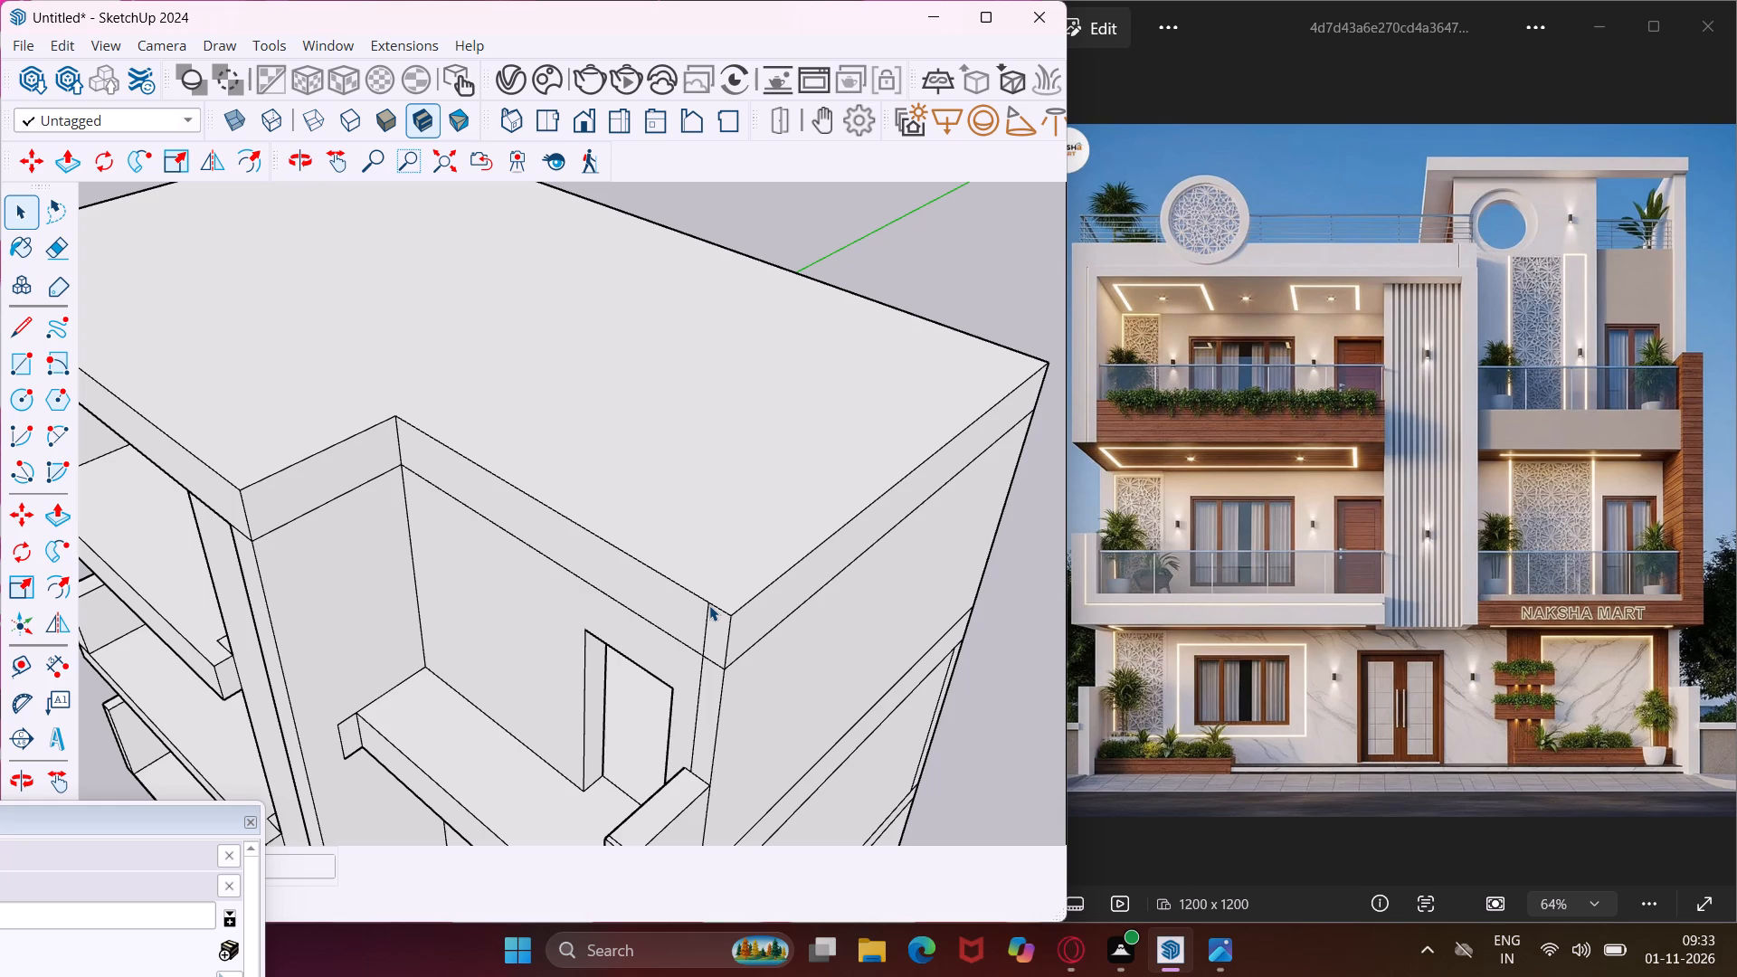
# Erase the horizontal roof-band edges on the recessed bay's front, above the door wall and across the corner strip.
pyautogui.press('e')
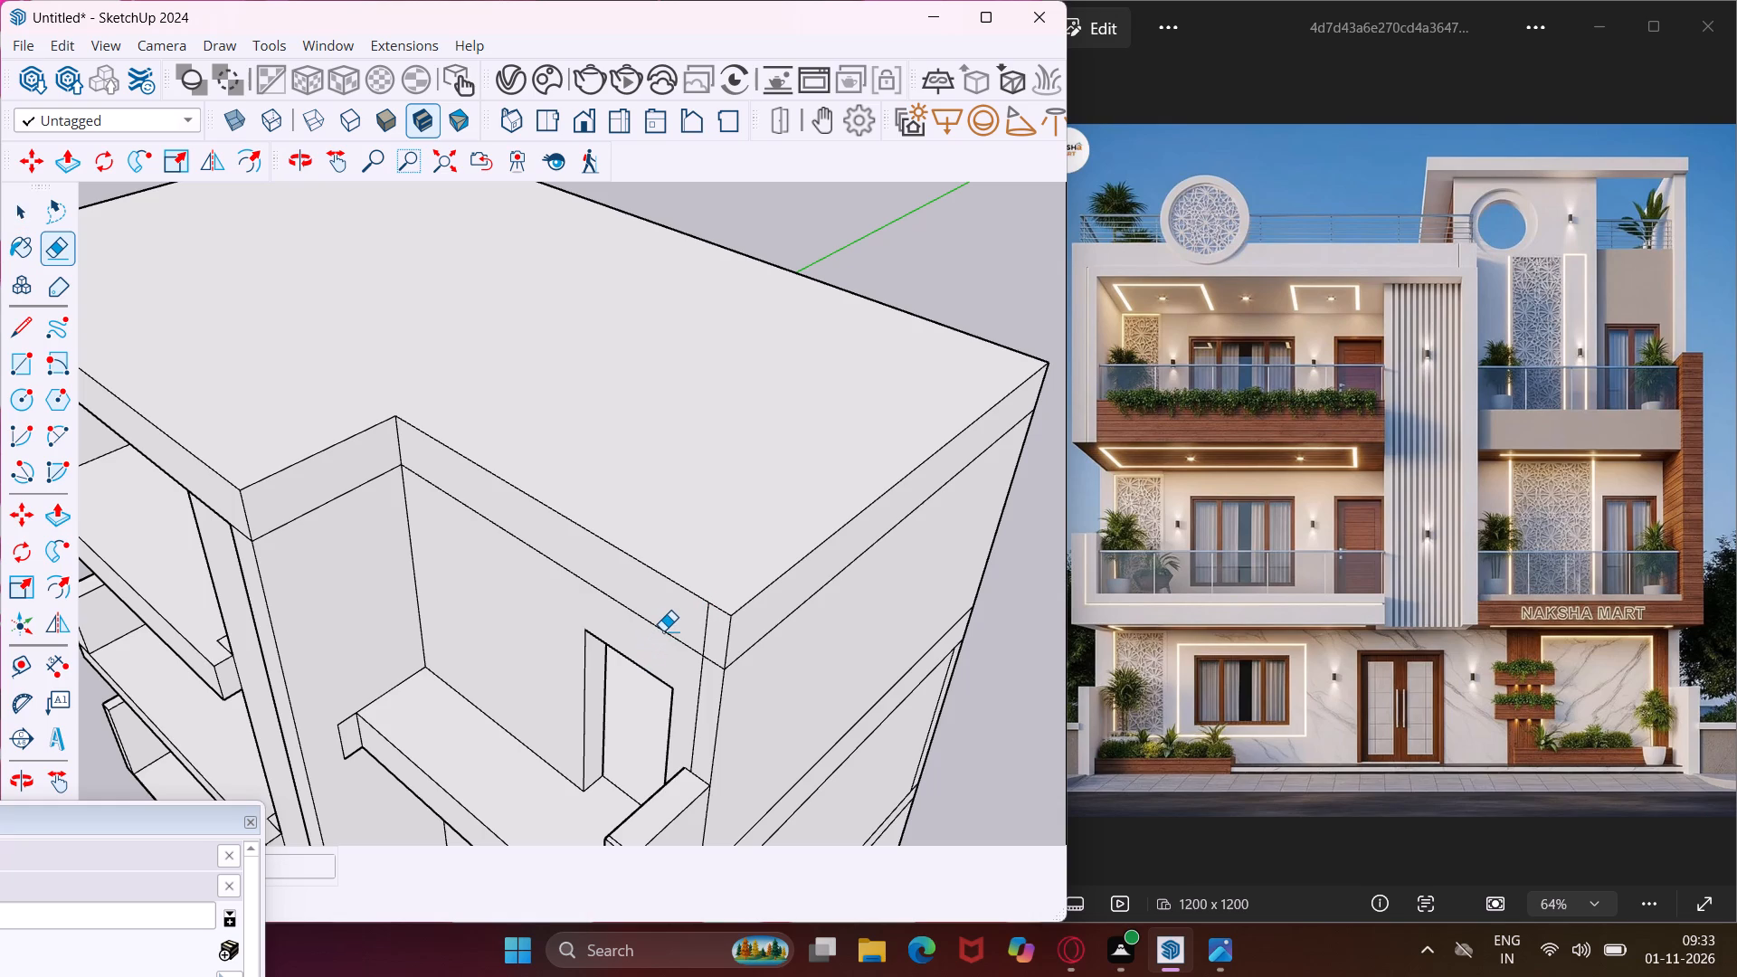
pyautogui.click(663, 631)
pyautogui.scroll(10, 730, 666)
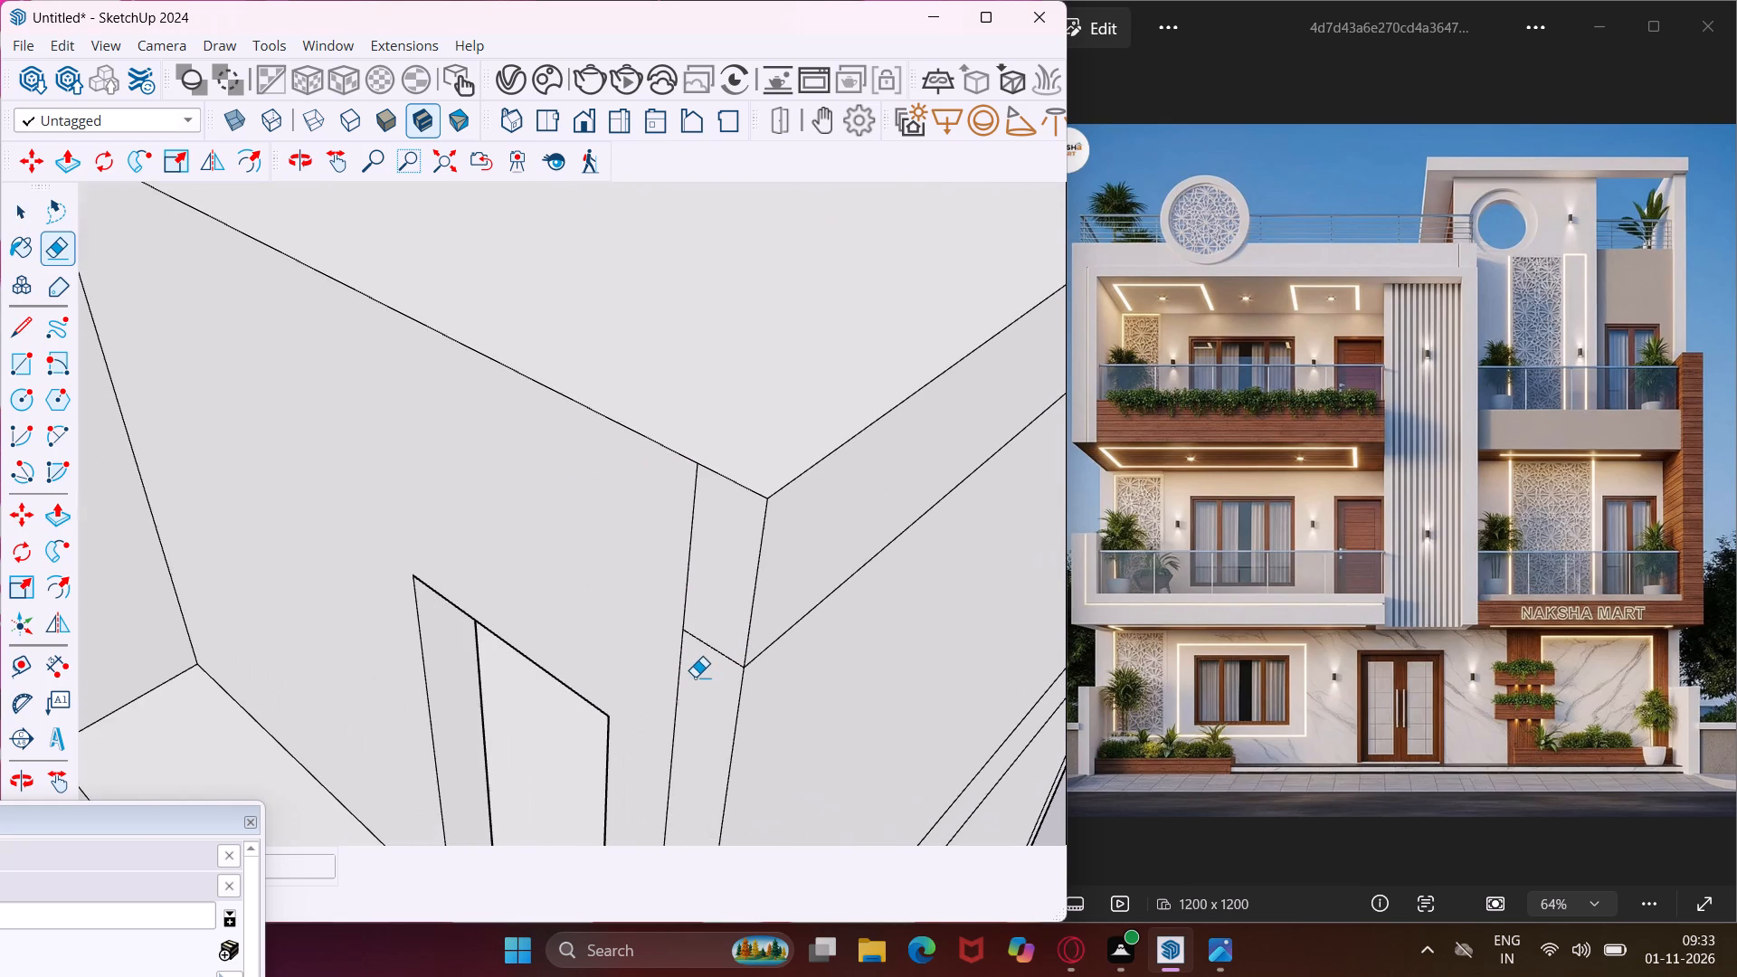
pyautogui.click(707, 648)
pyautogui.press('Escape')
pyautogui.press('space')
# Place a Tape Measure guide on the roof, parallel to the recessed bay's front edge and 6" inward.
pyautogui.scroll(-3, 705, 647)
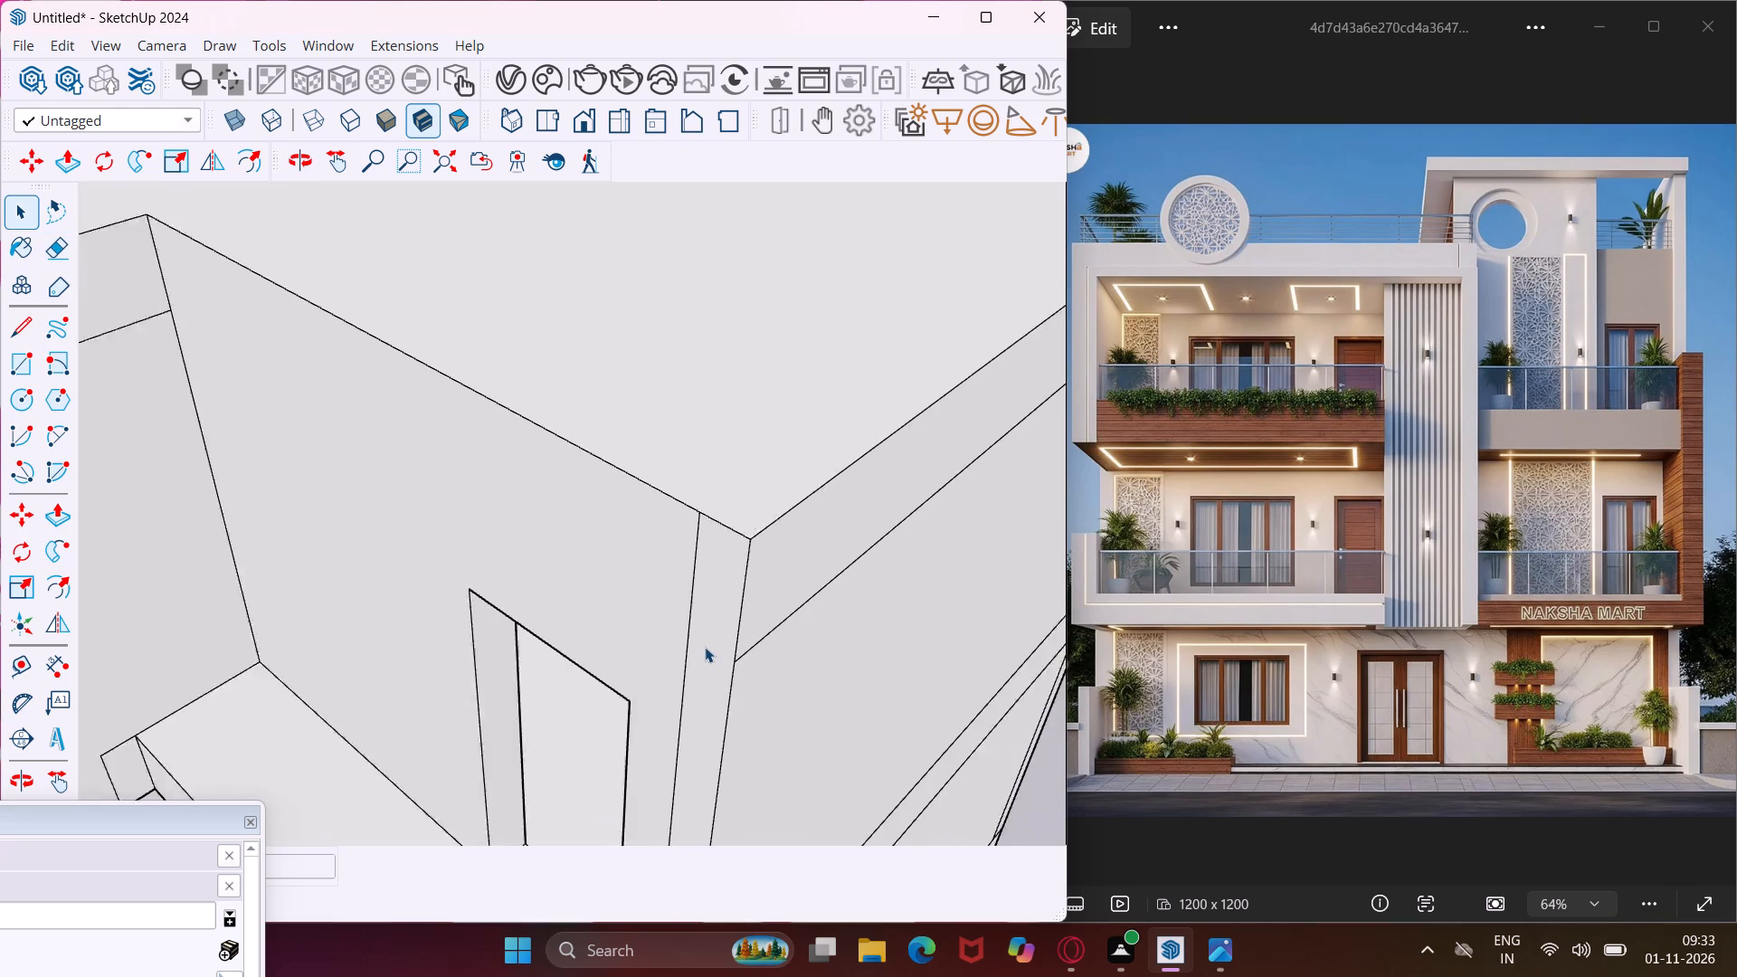
pyautogui.scroll(-12, 705, 647)
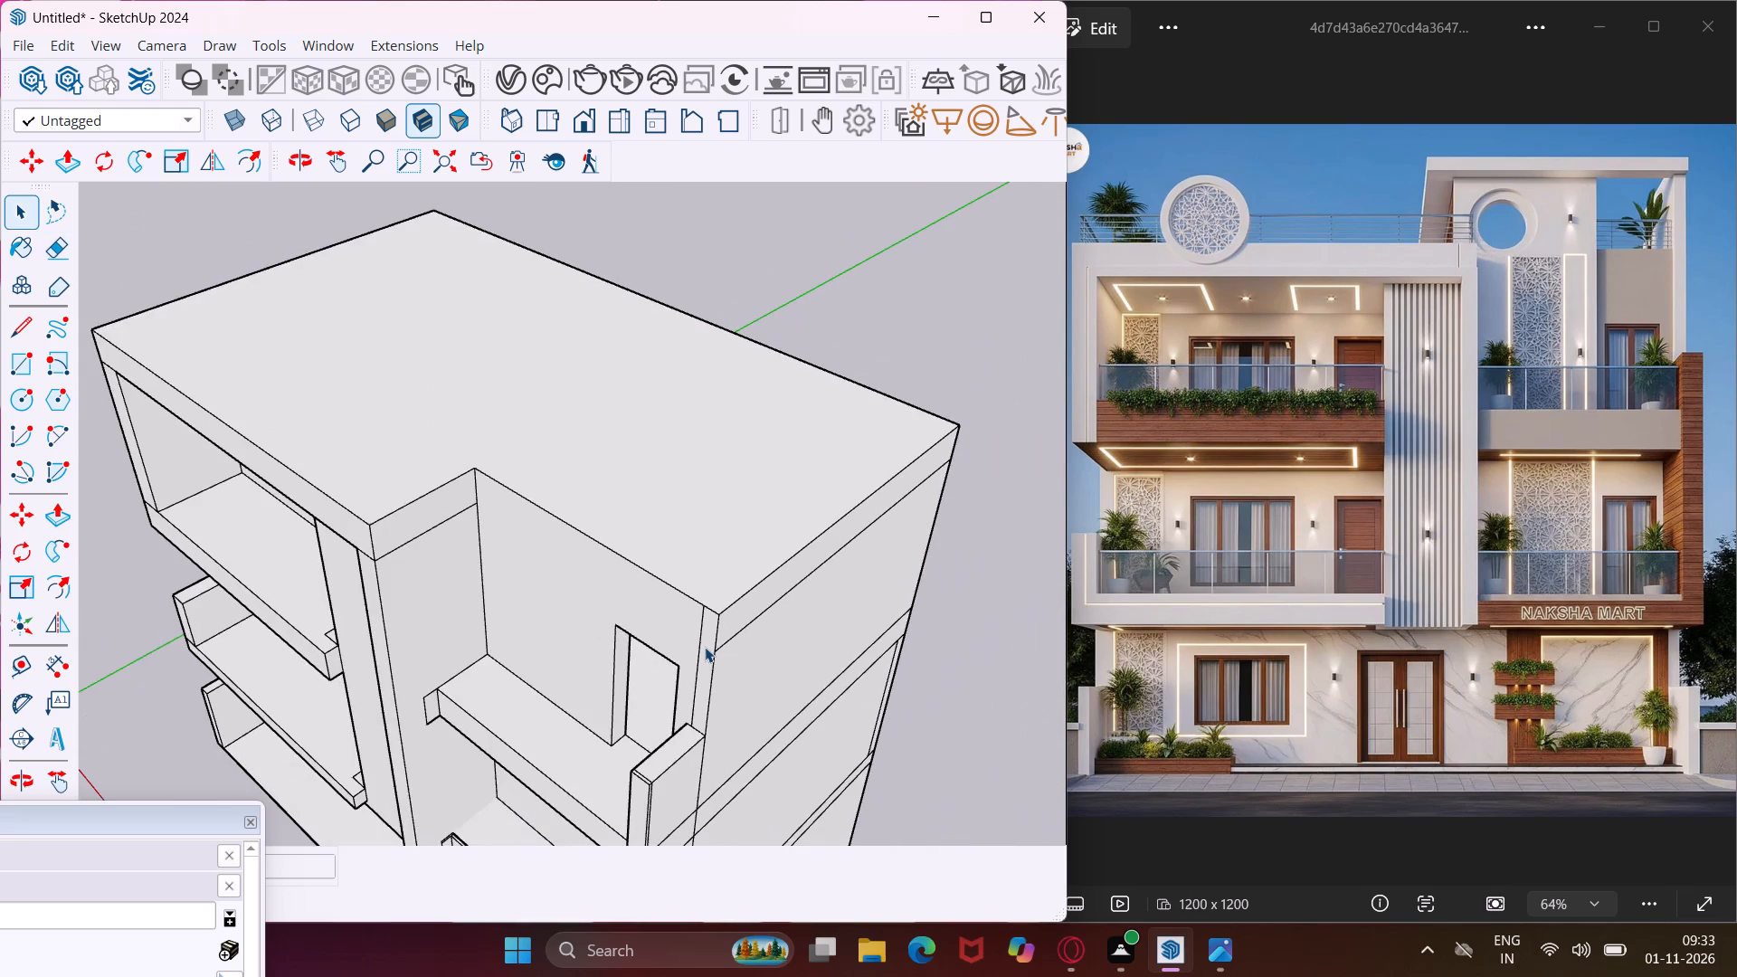
pyautogui.scroll(-3, 705, 647)
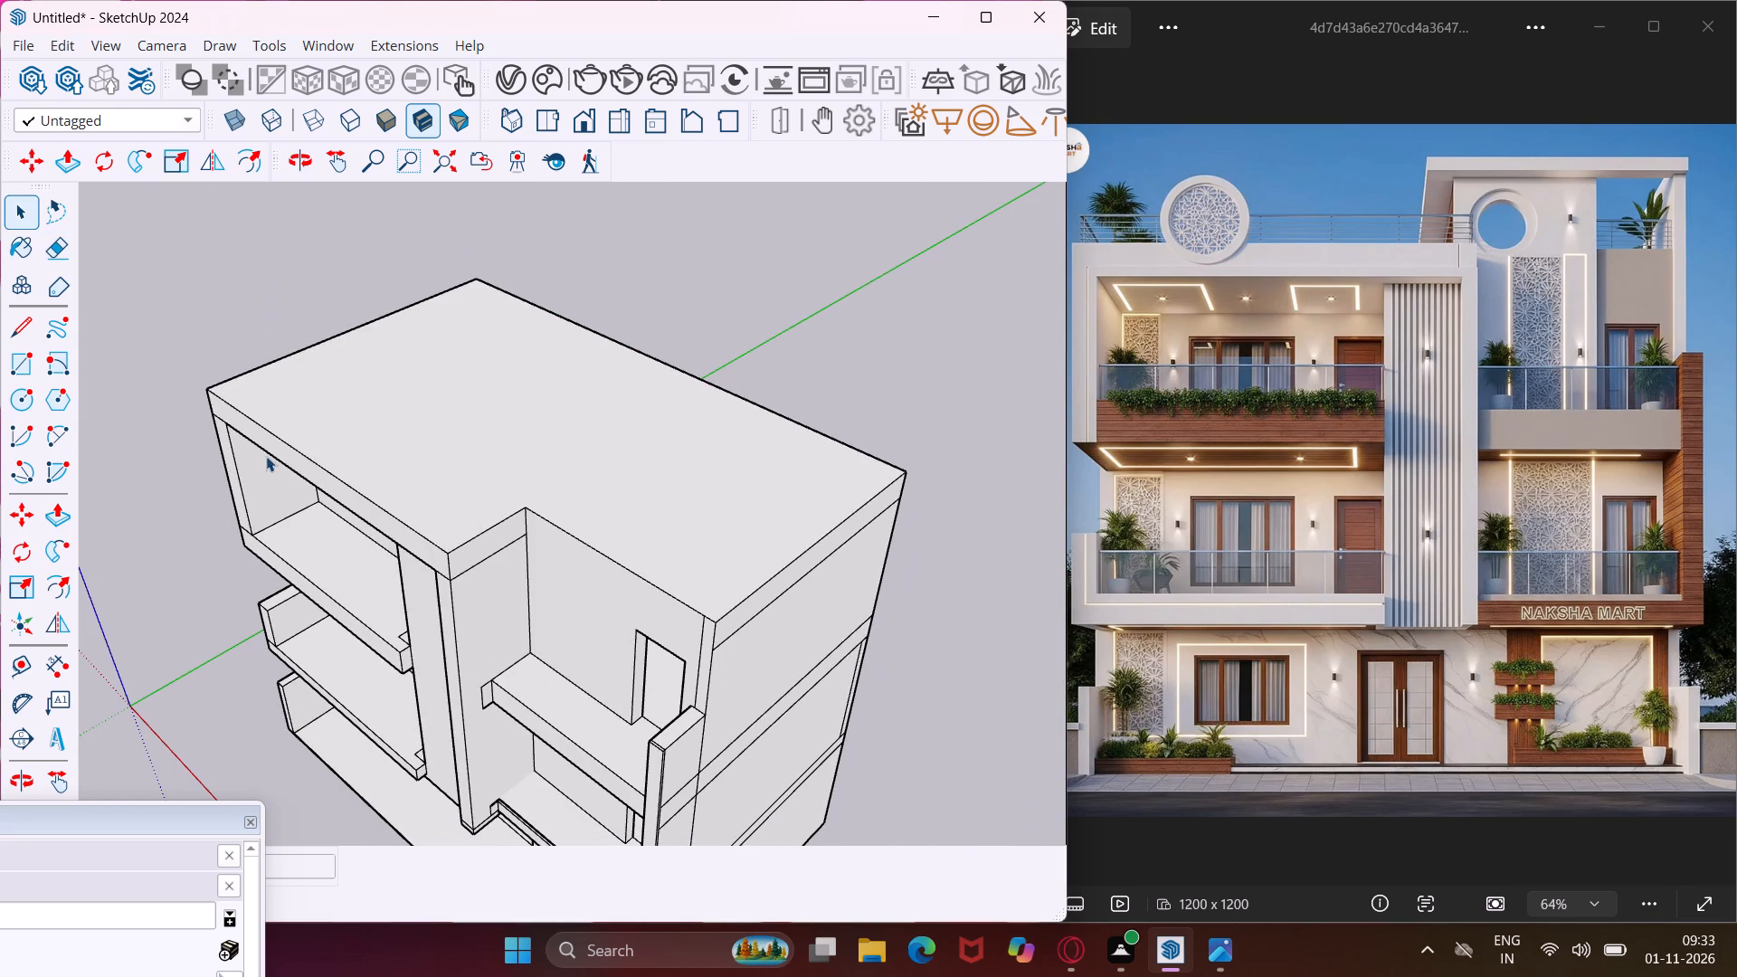
pyautogui.click(25, 654)
pyautogui.scroll(3, 587, 528)
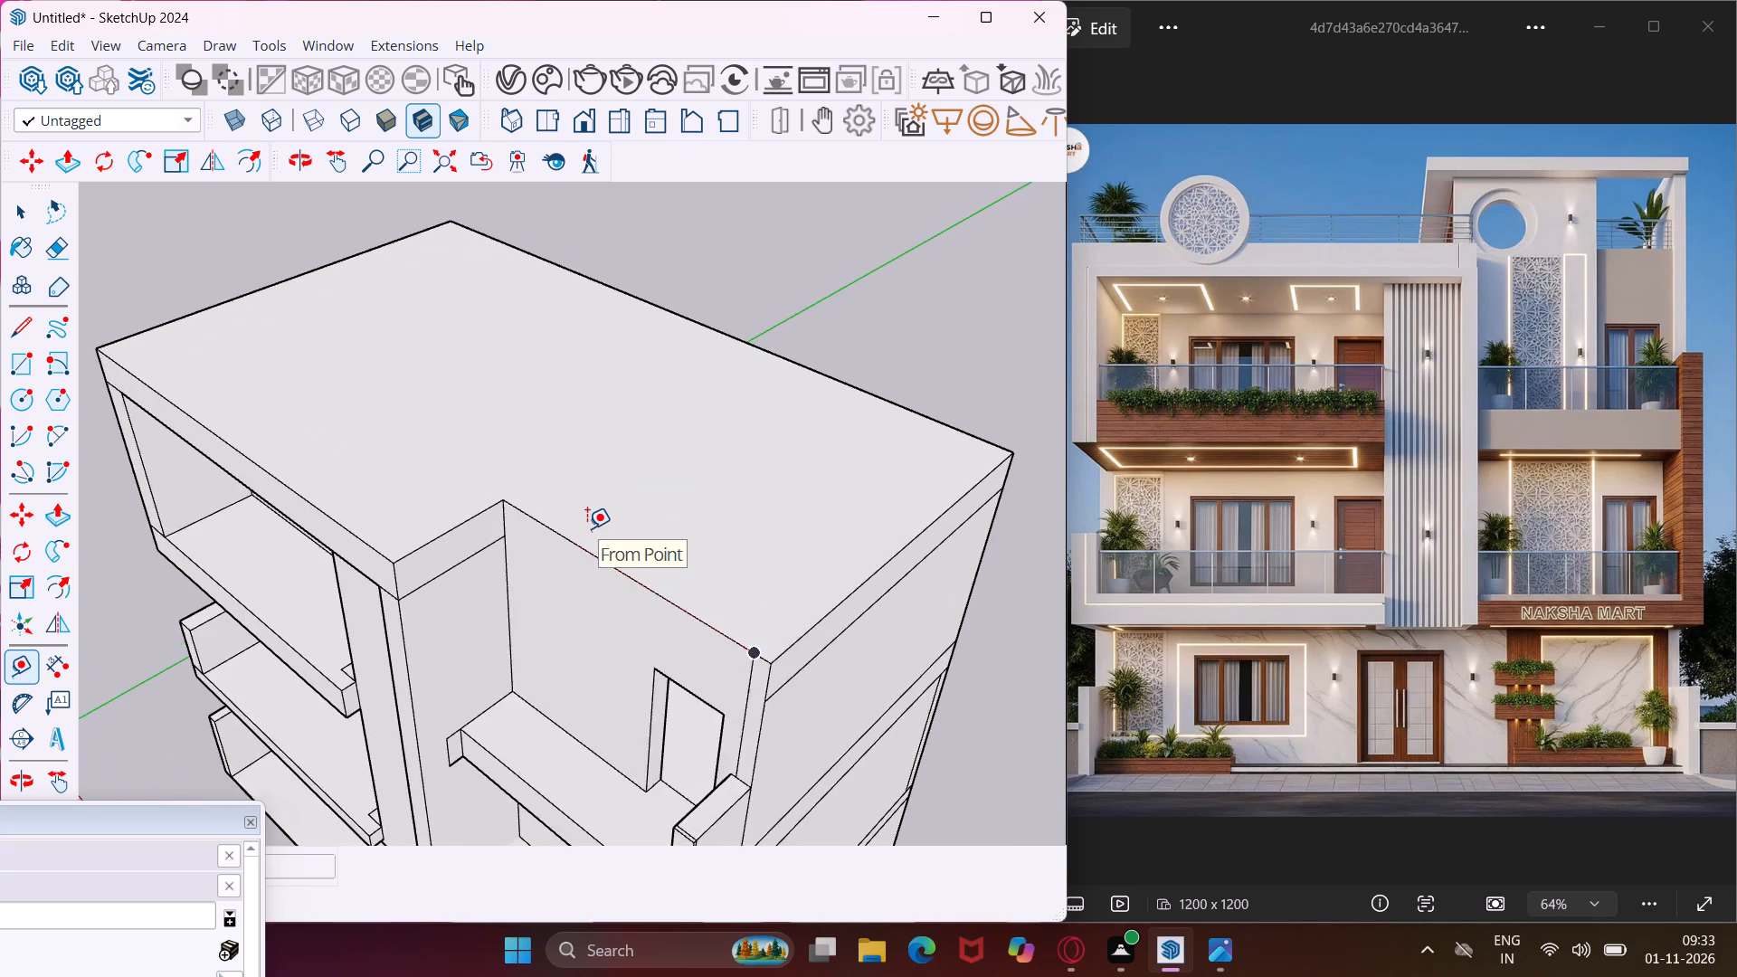
pyautogui.scroll(3, 587, 528)
pyautogui.click(573, 548)
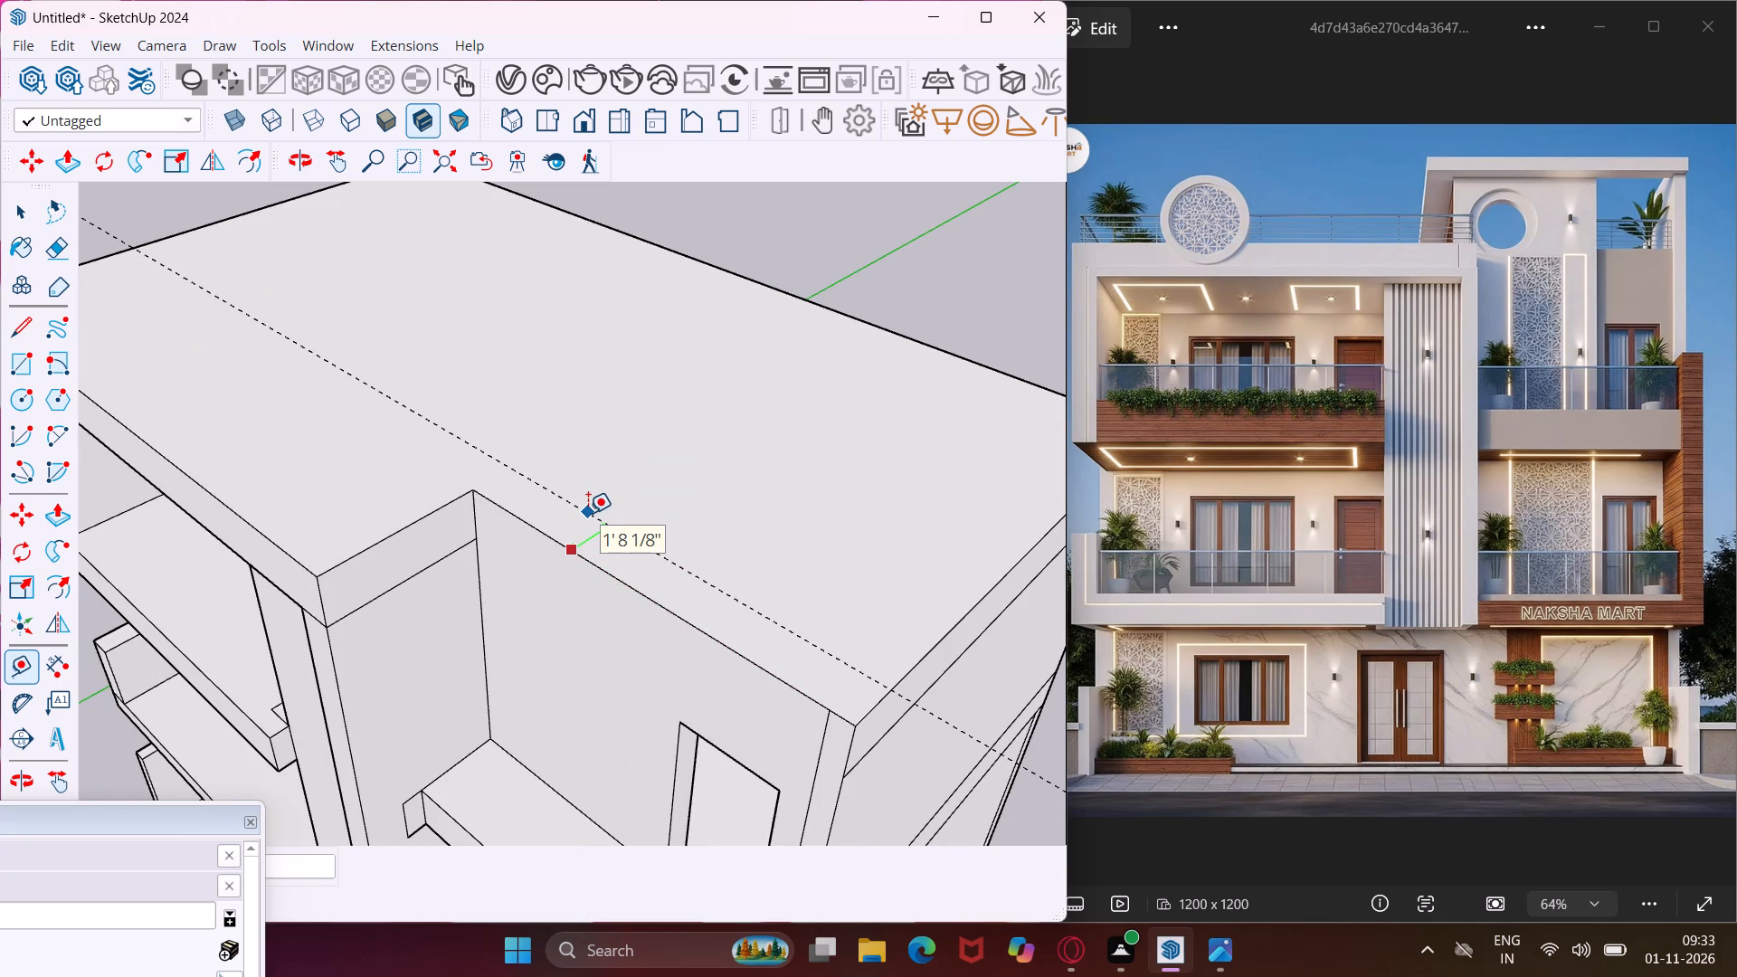
pyautogui.write('6"')
pyautogui.press('Return')
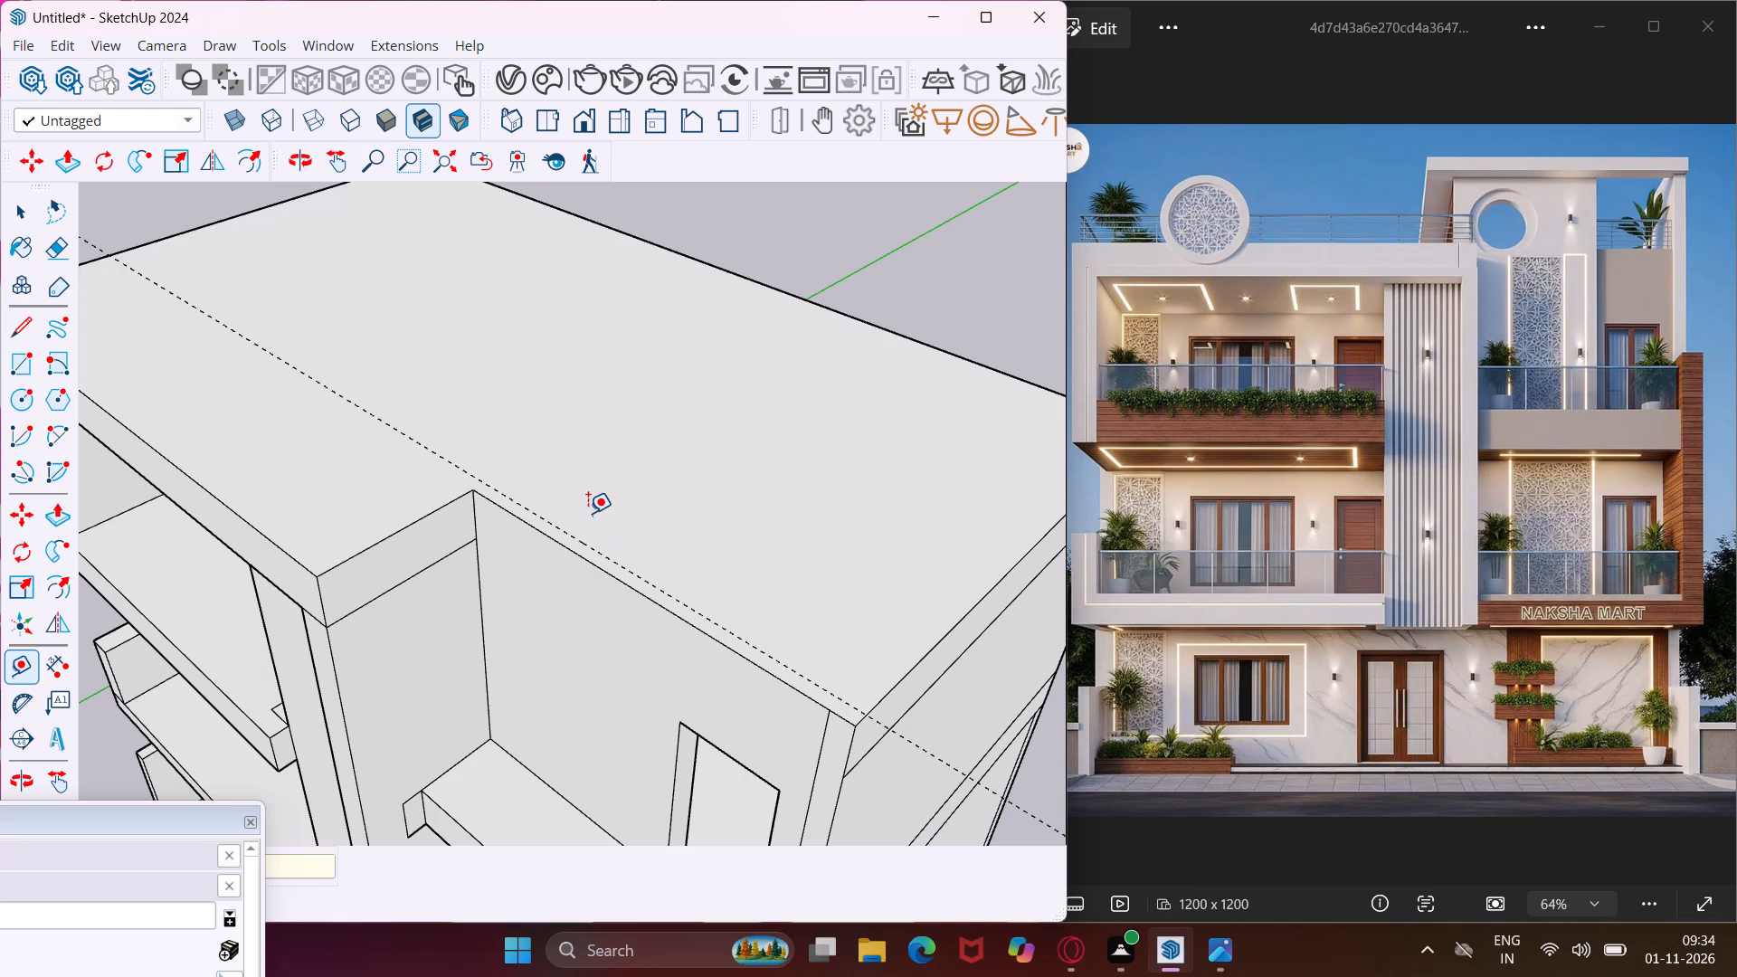
pyautogui.scroll(-4, 584, 511)
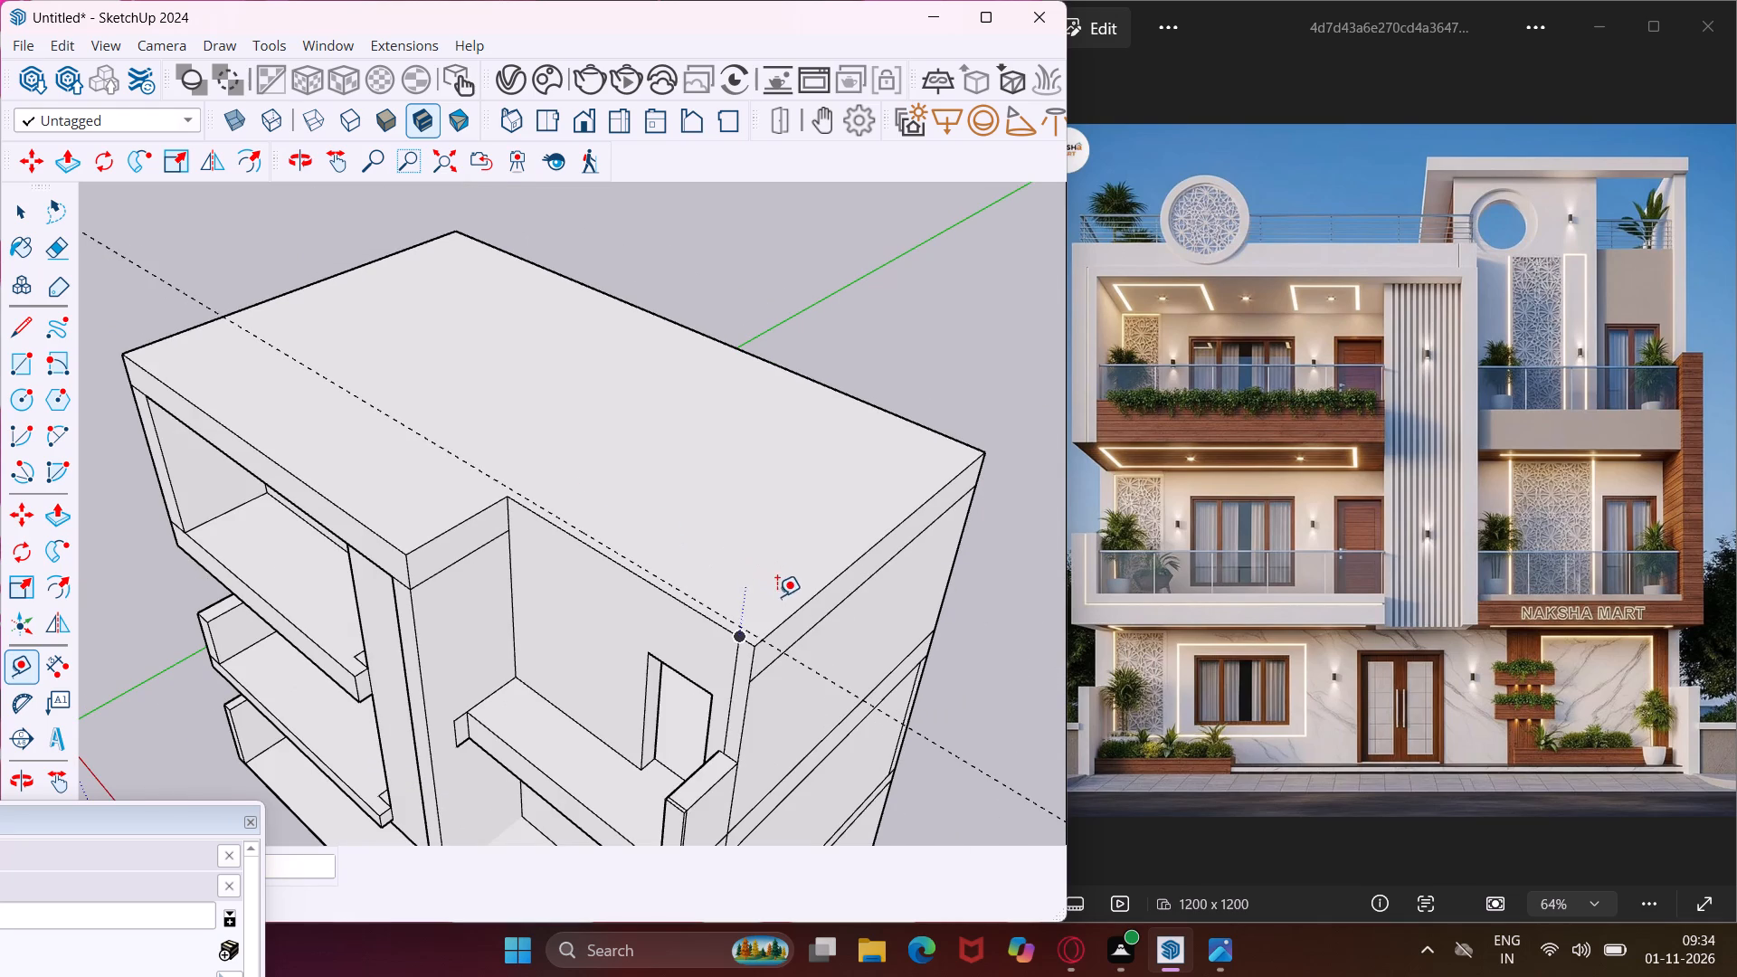
# Place a Tape Measure guide on the roof parallel to the outer side edge, in line with the corner strip's inner edge.
pyautogui.scroll(3, 778, 617)
pyautogui.click(776, 623)
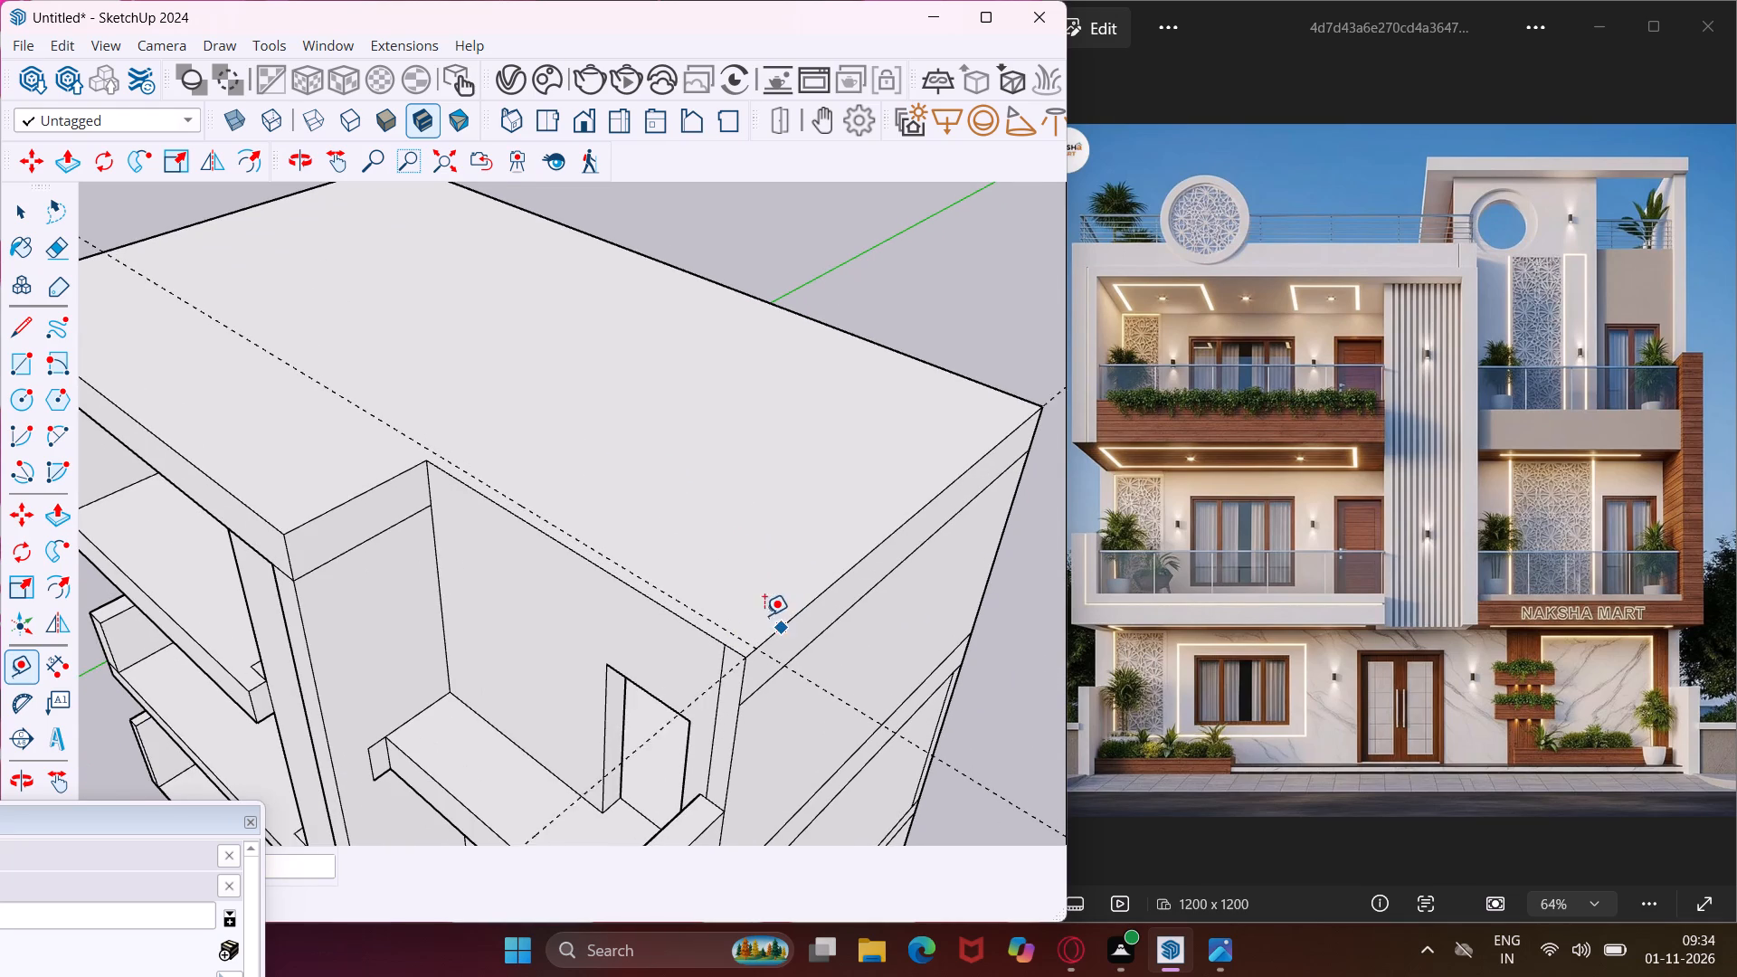
pyautogui.click(756, 607)
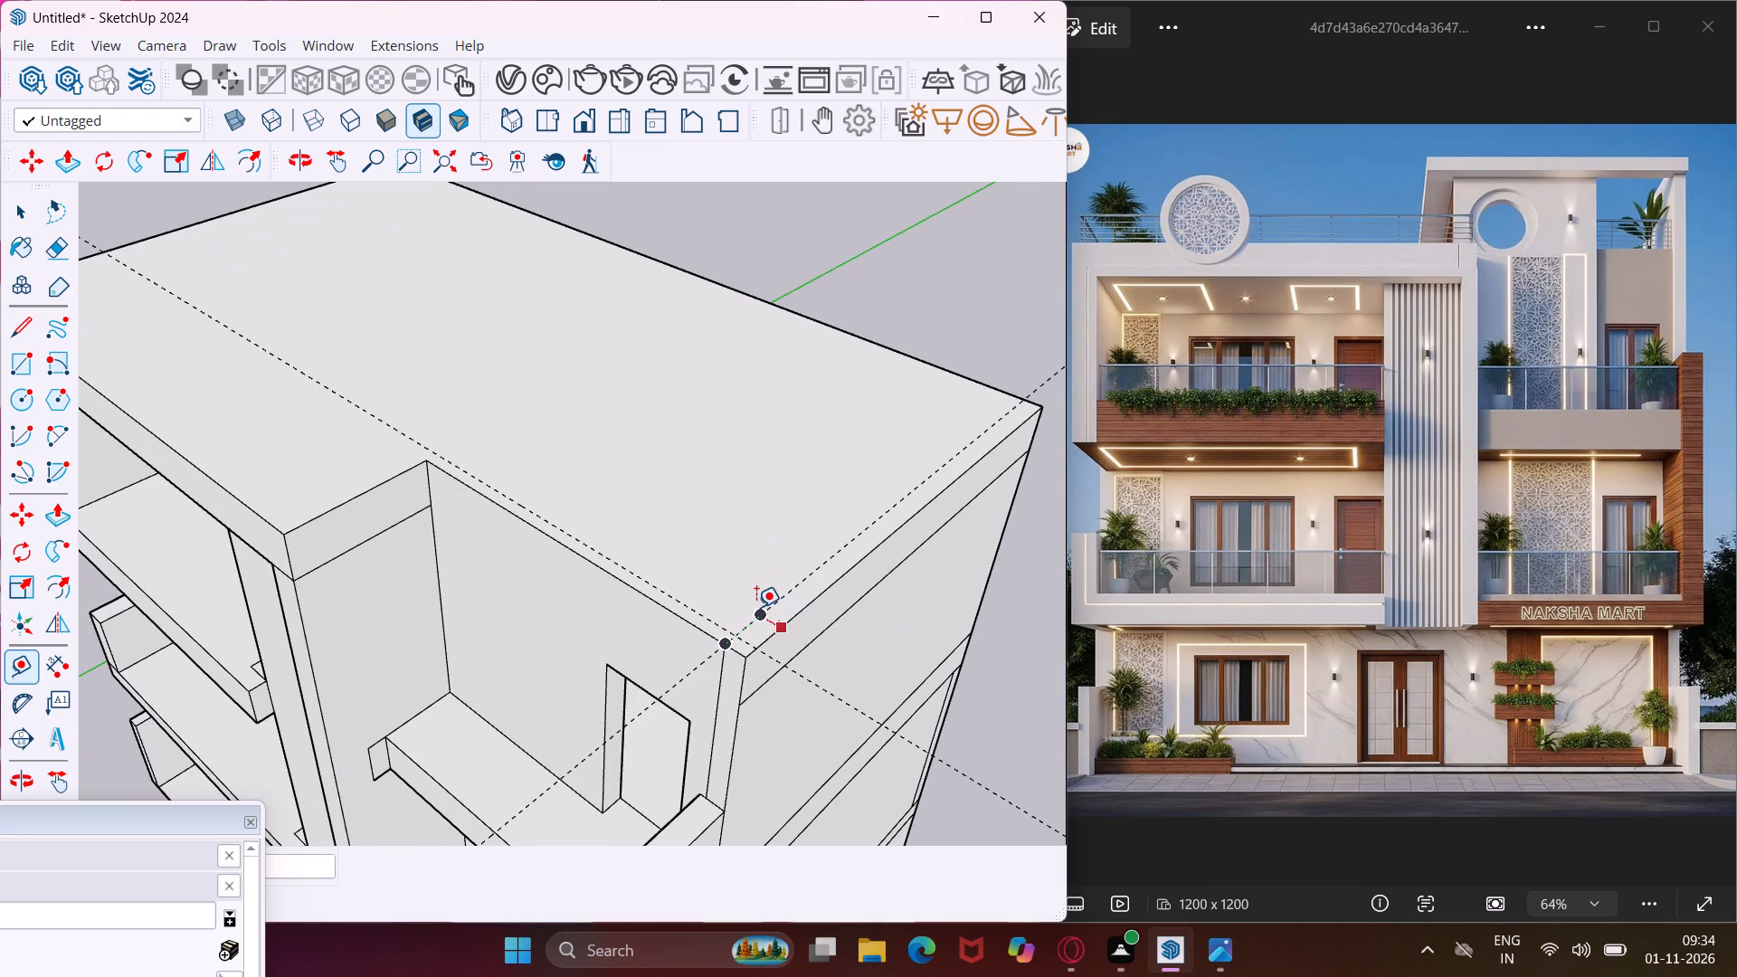
# Place a Tape Measure guide on the roof, parallel to the rear edge and 9" inward.
pyautogui.scroll(-4, 664, 583)
pyautogui.scroll(3, 875, 439)
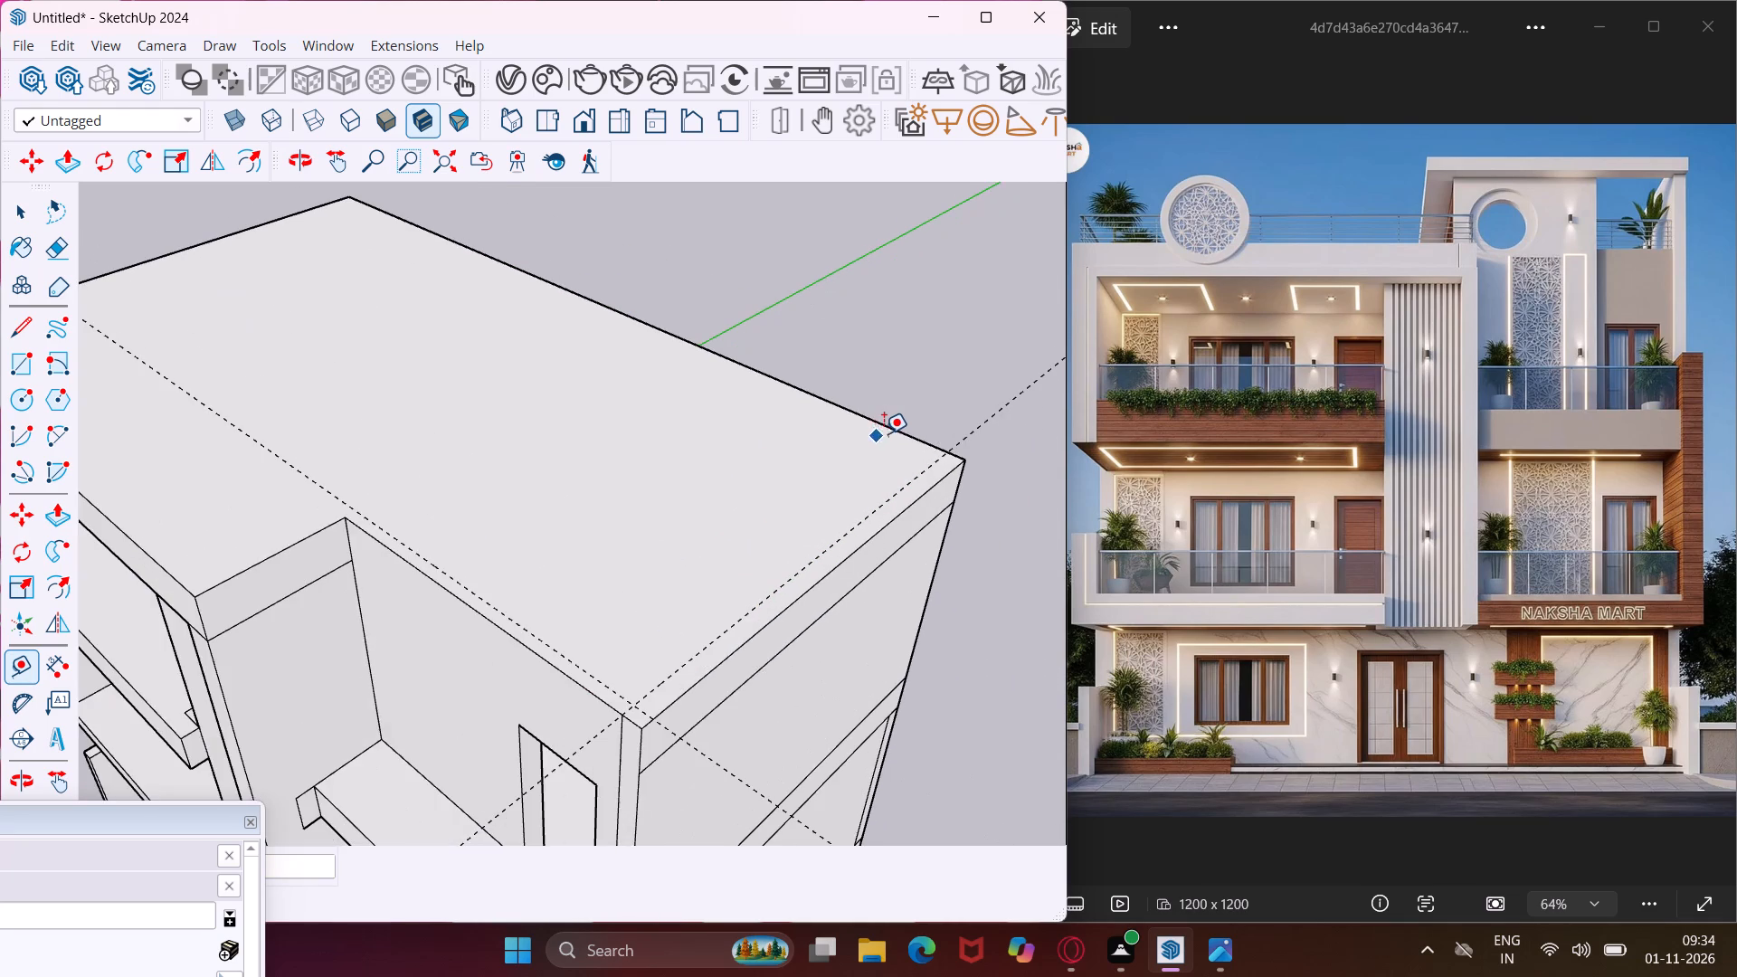
pyautogui.scroll(1, 887, 433)
pyautogui.click(890, 432)
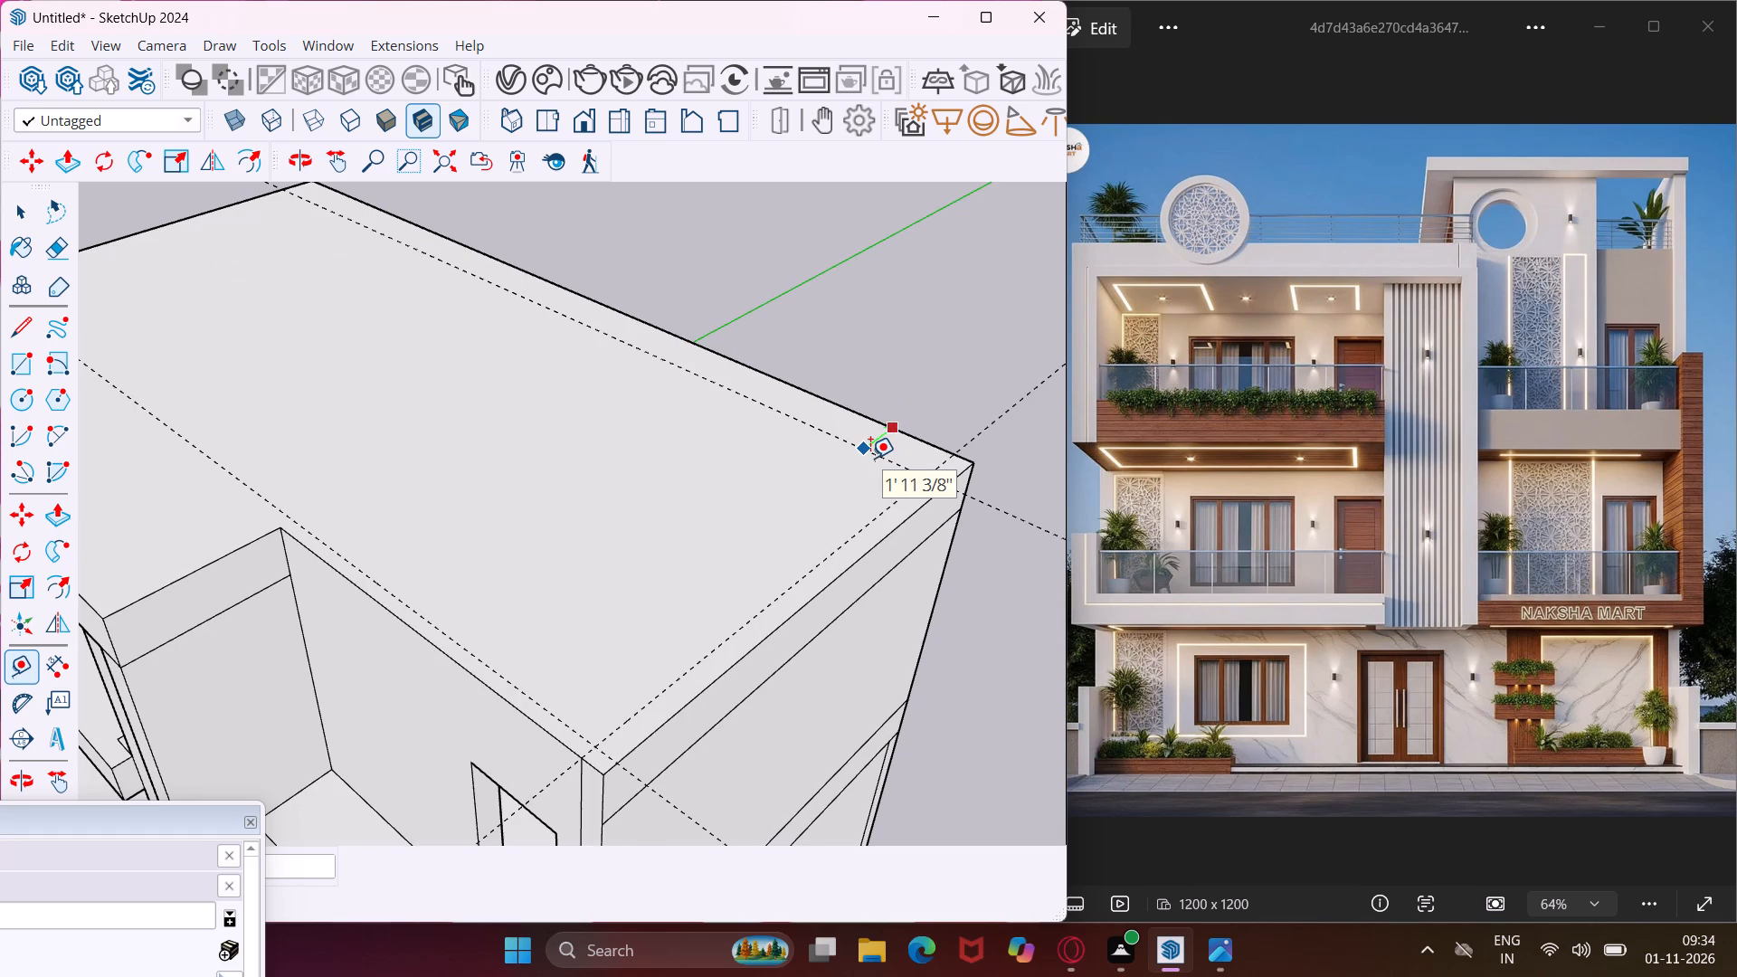
pyautogui.write('9"')
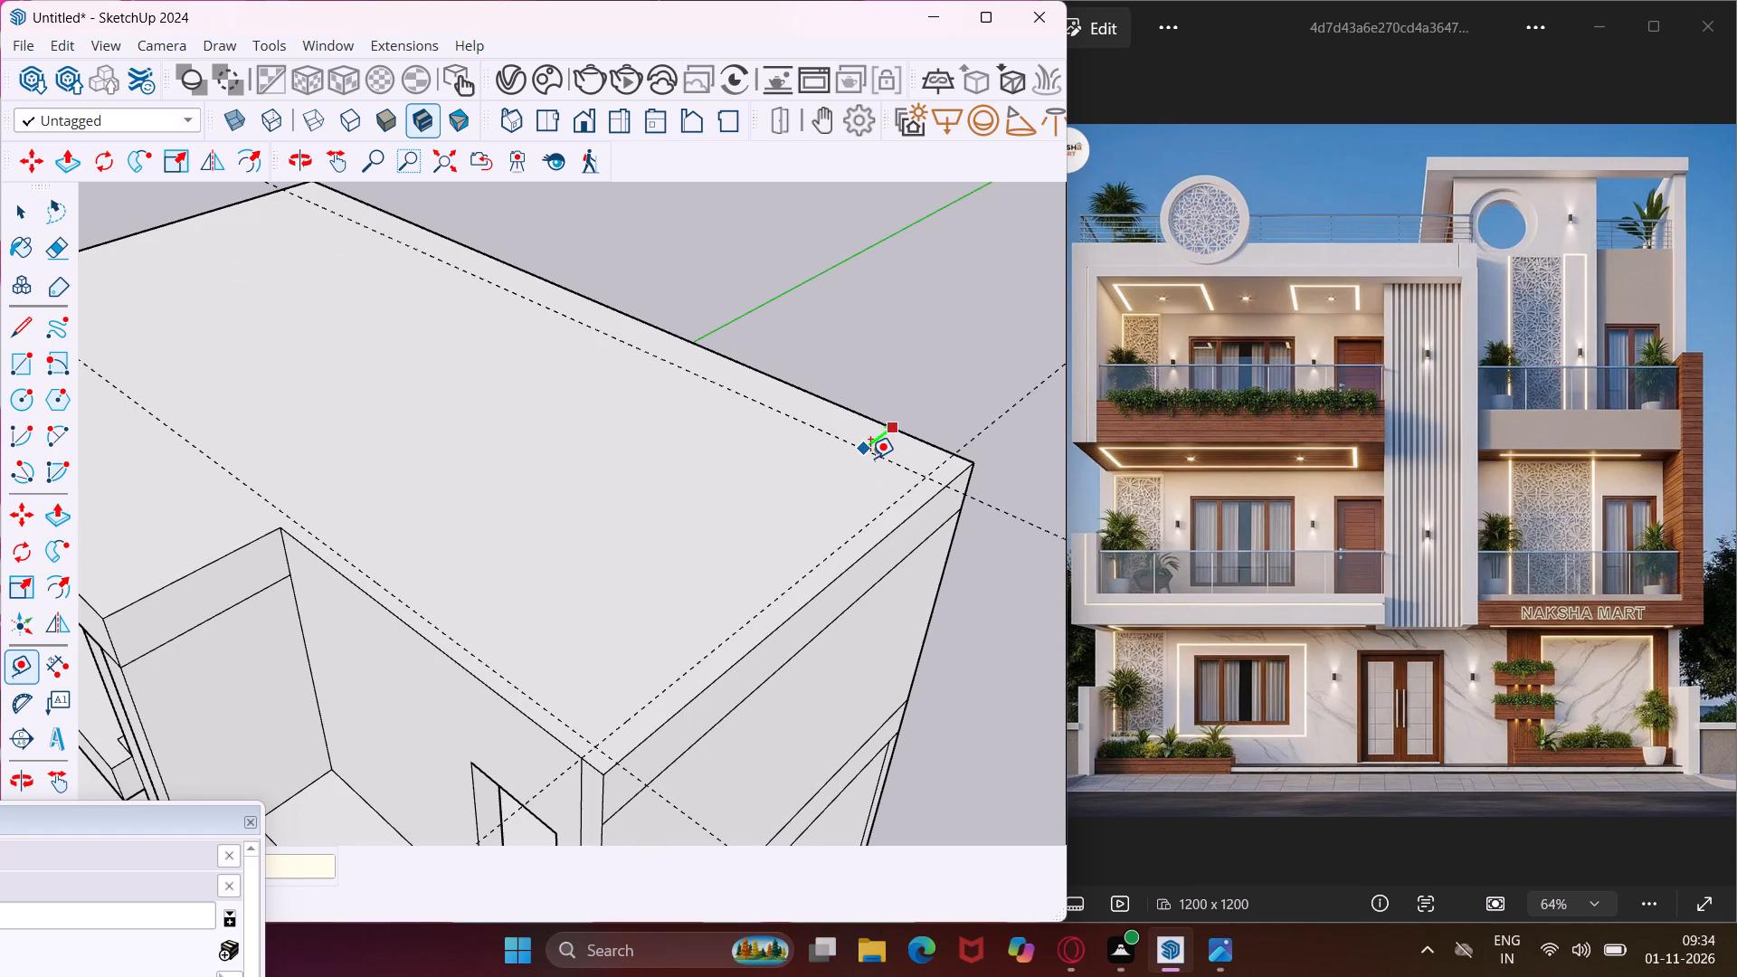
pyautogui.press('Return')
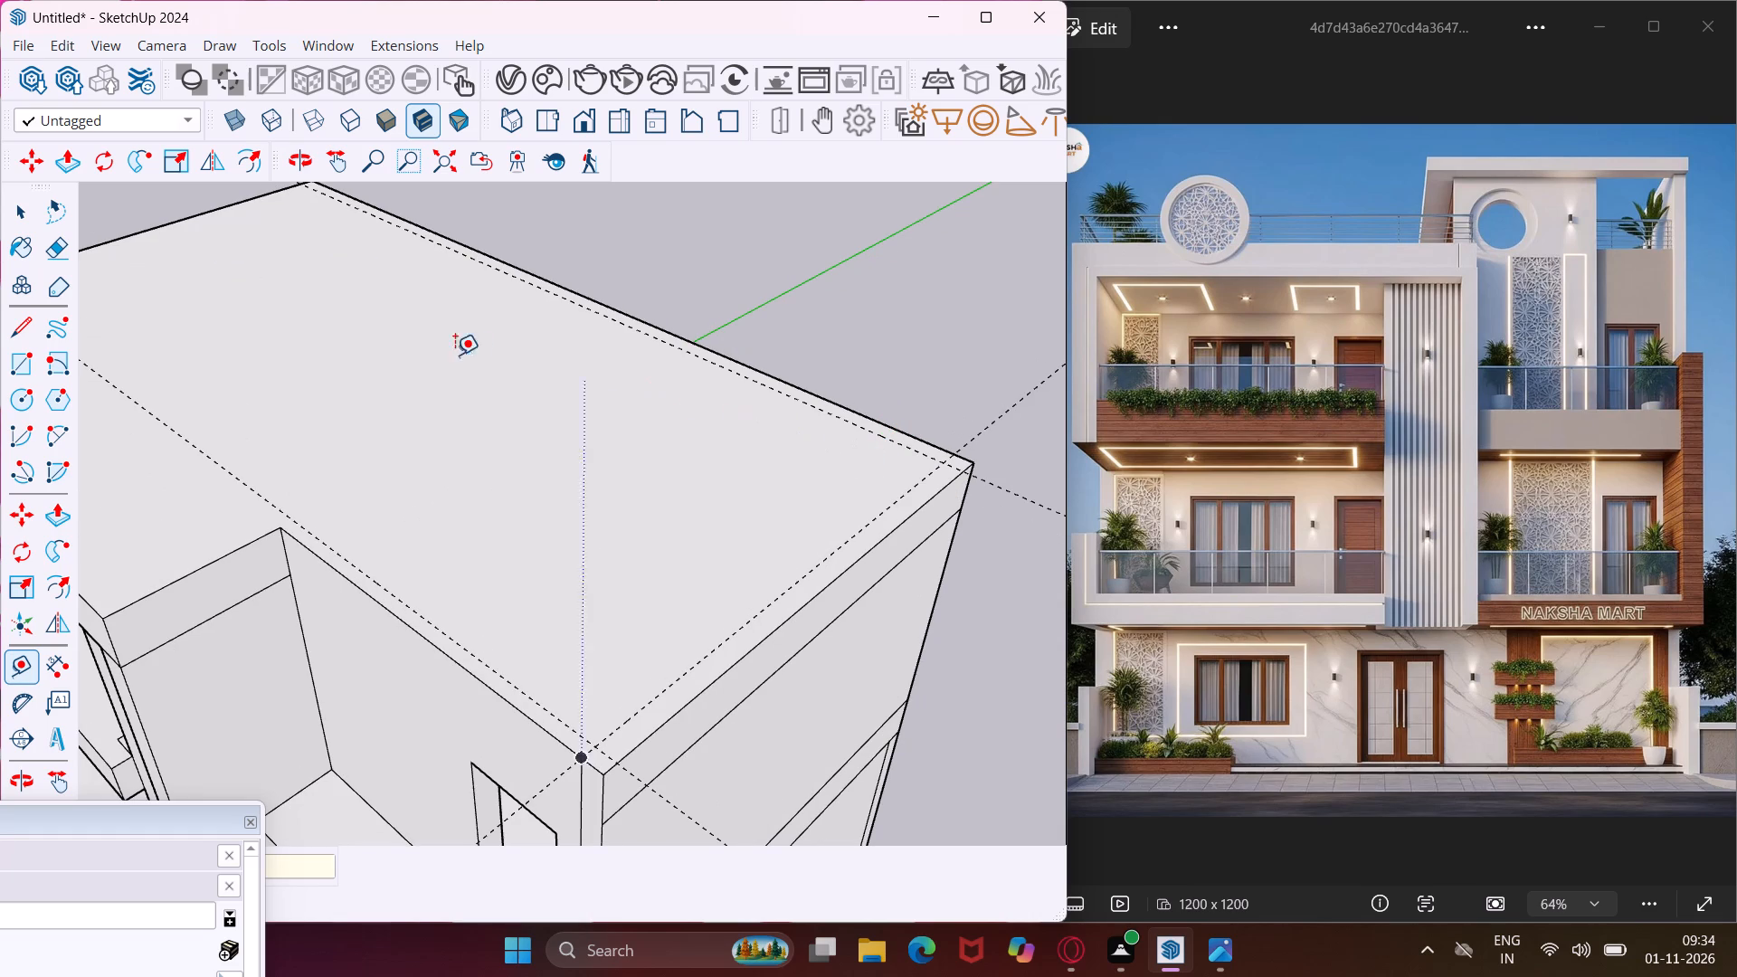
# Place a Tape Measure guide on the roof, parallel to the recessed bay's return edge and 6" in from it.
pyautogui.moveTo(435, 387); pyautogui.dragTo(816, 416, button='middle')
pyautogui.scroll(2, 748, 675)
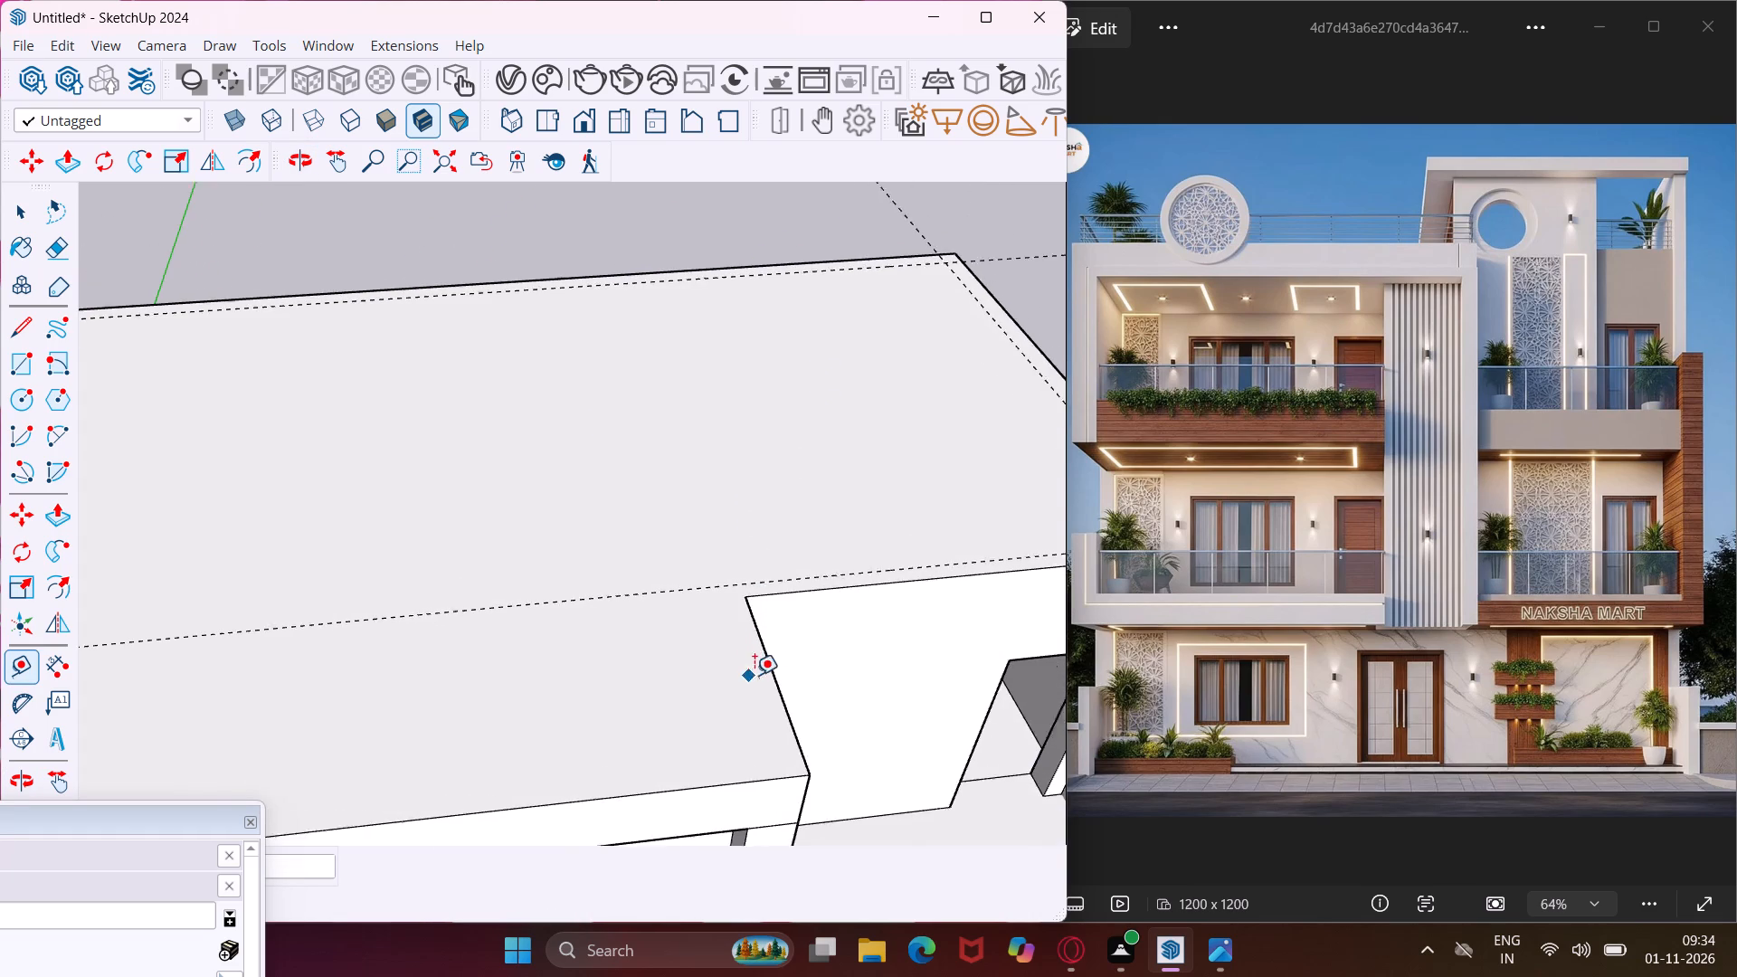
pyautogui.scroll(4, 755, 675)
pyautogui.click(753, 636)
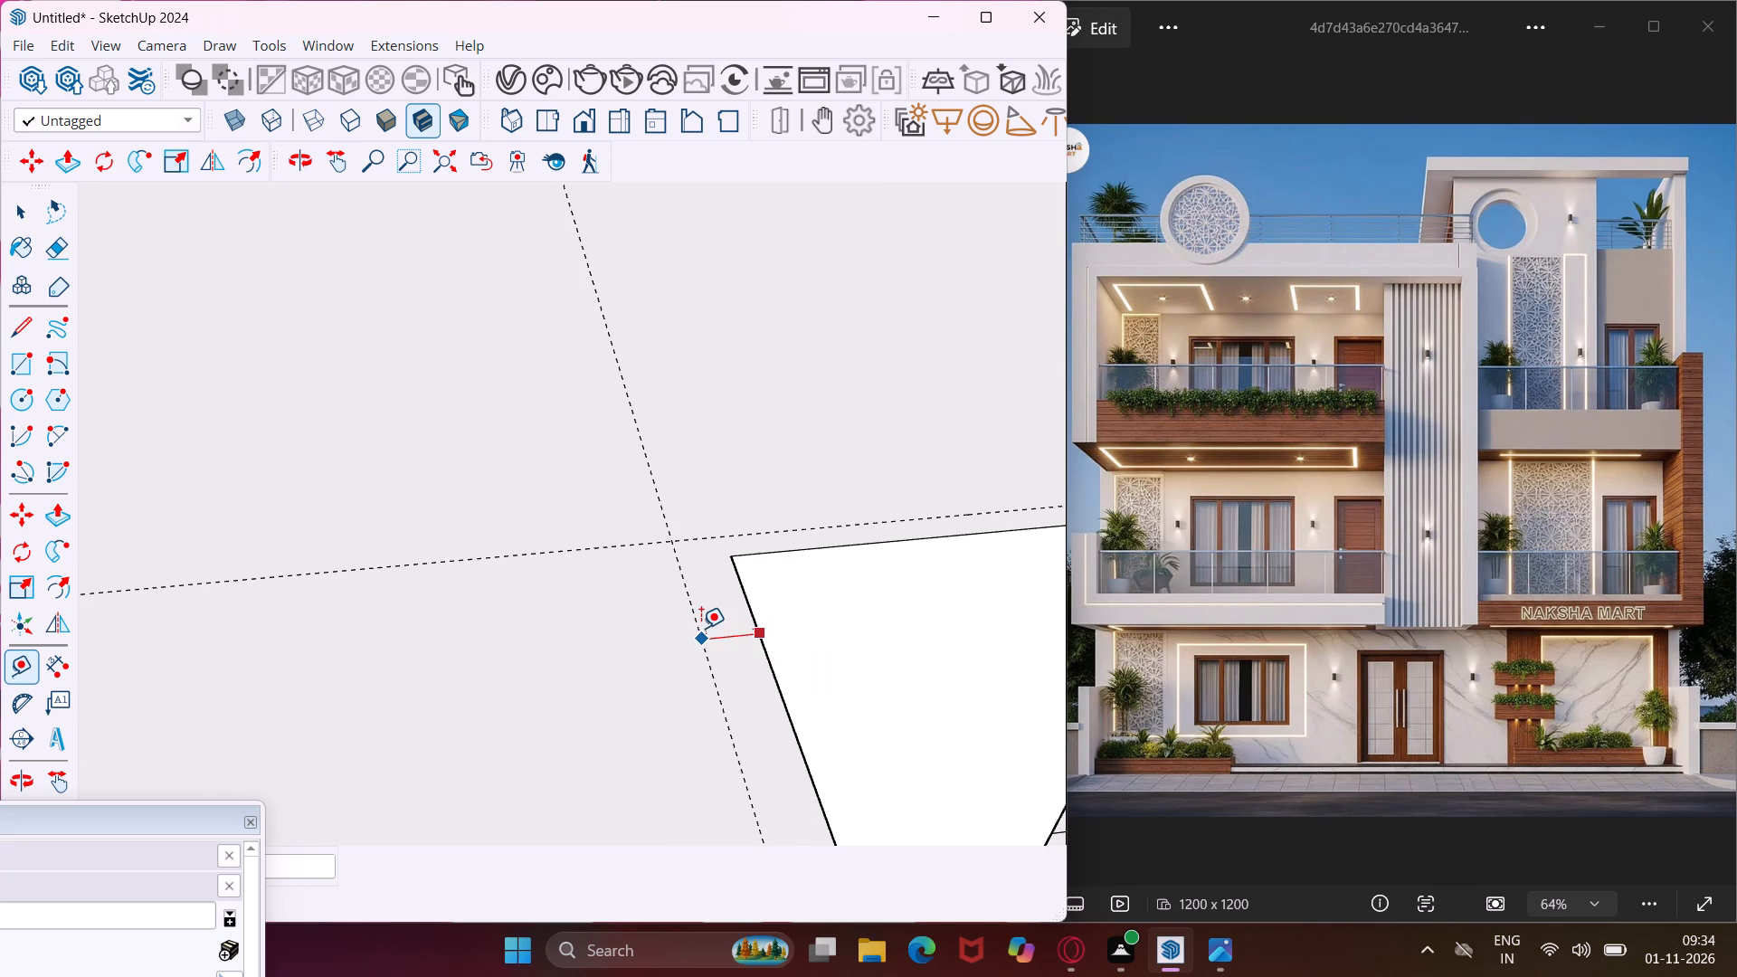
pyautogui.write('6"')
pyautogui.press('Return')
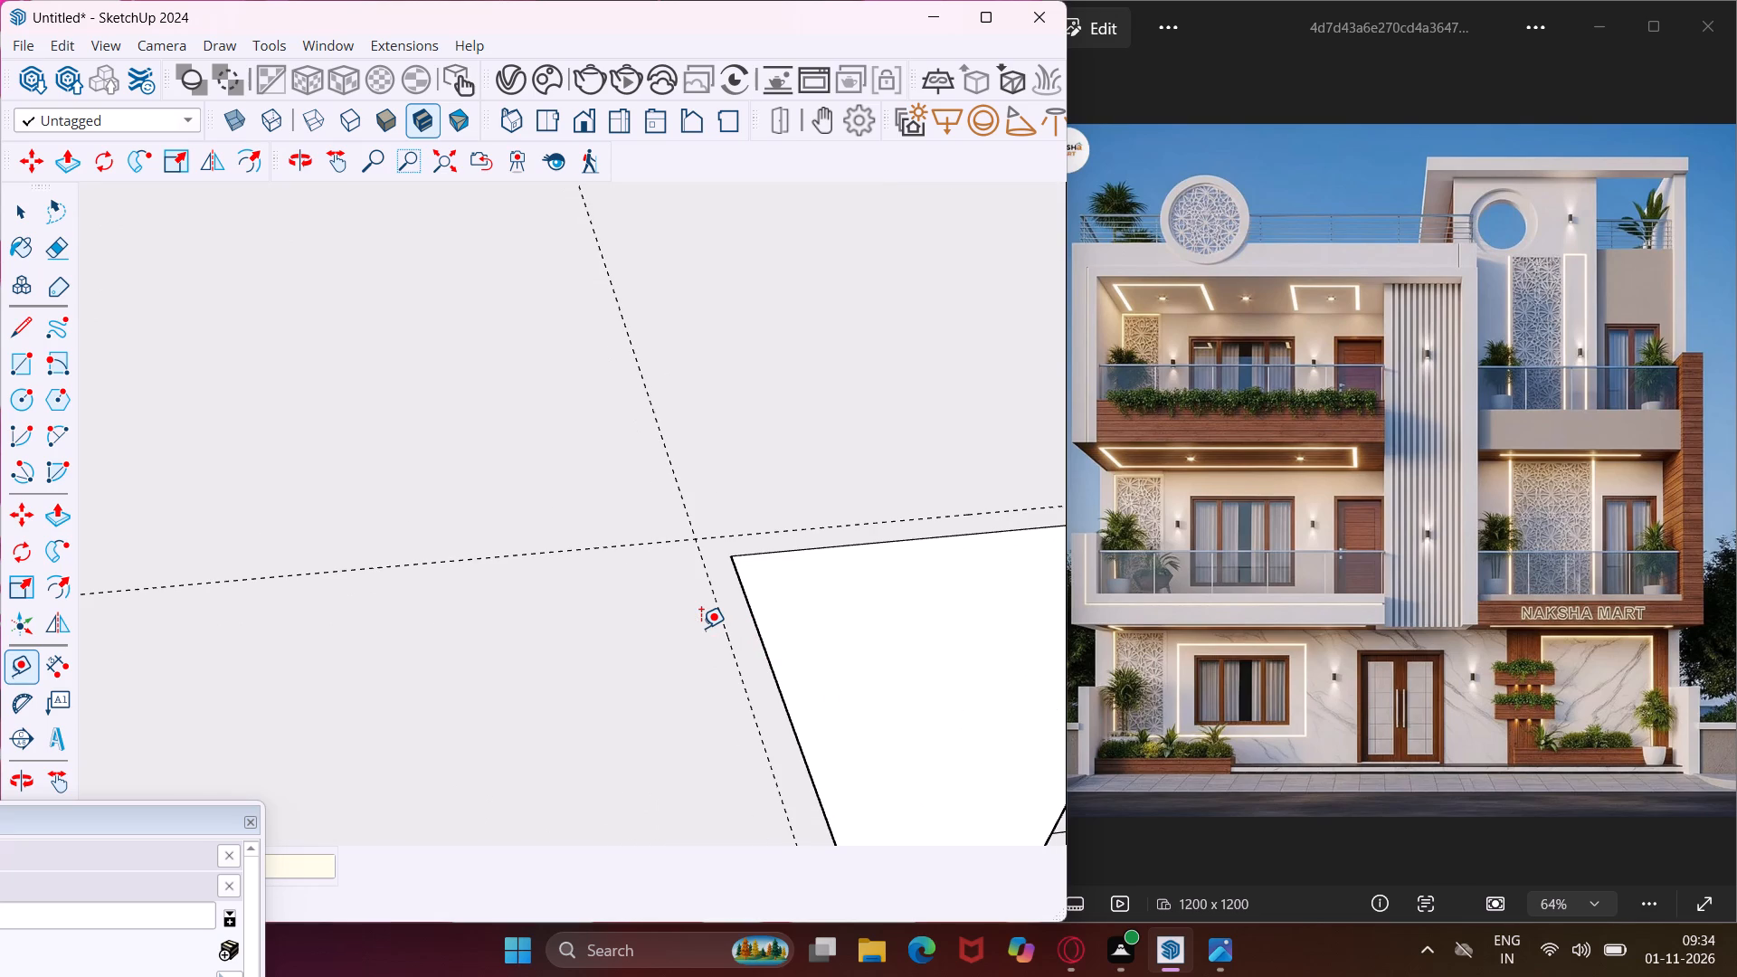
# Place a parallel guide 6" from the last one, toward the recessed bay, in line with the return edge.
pyautogui.click(676, 489)
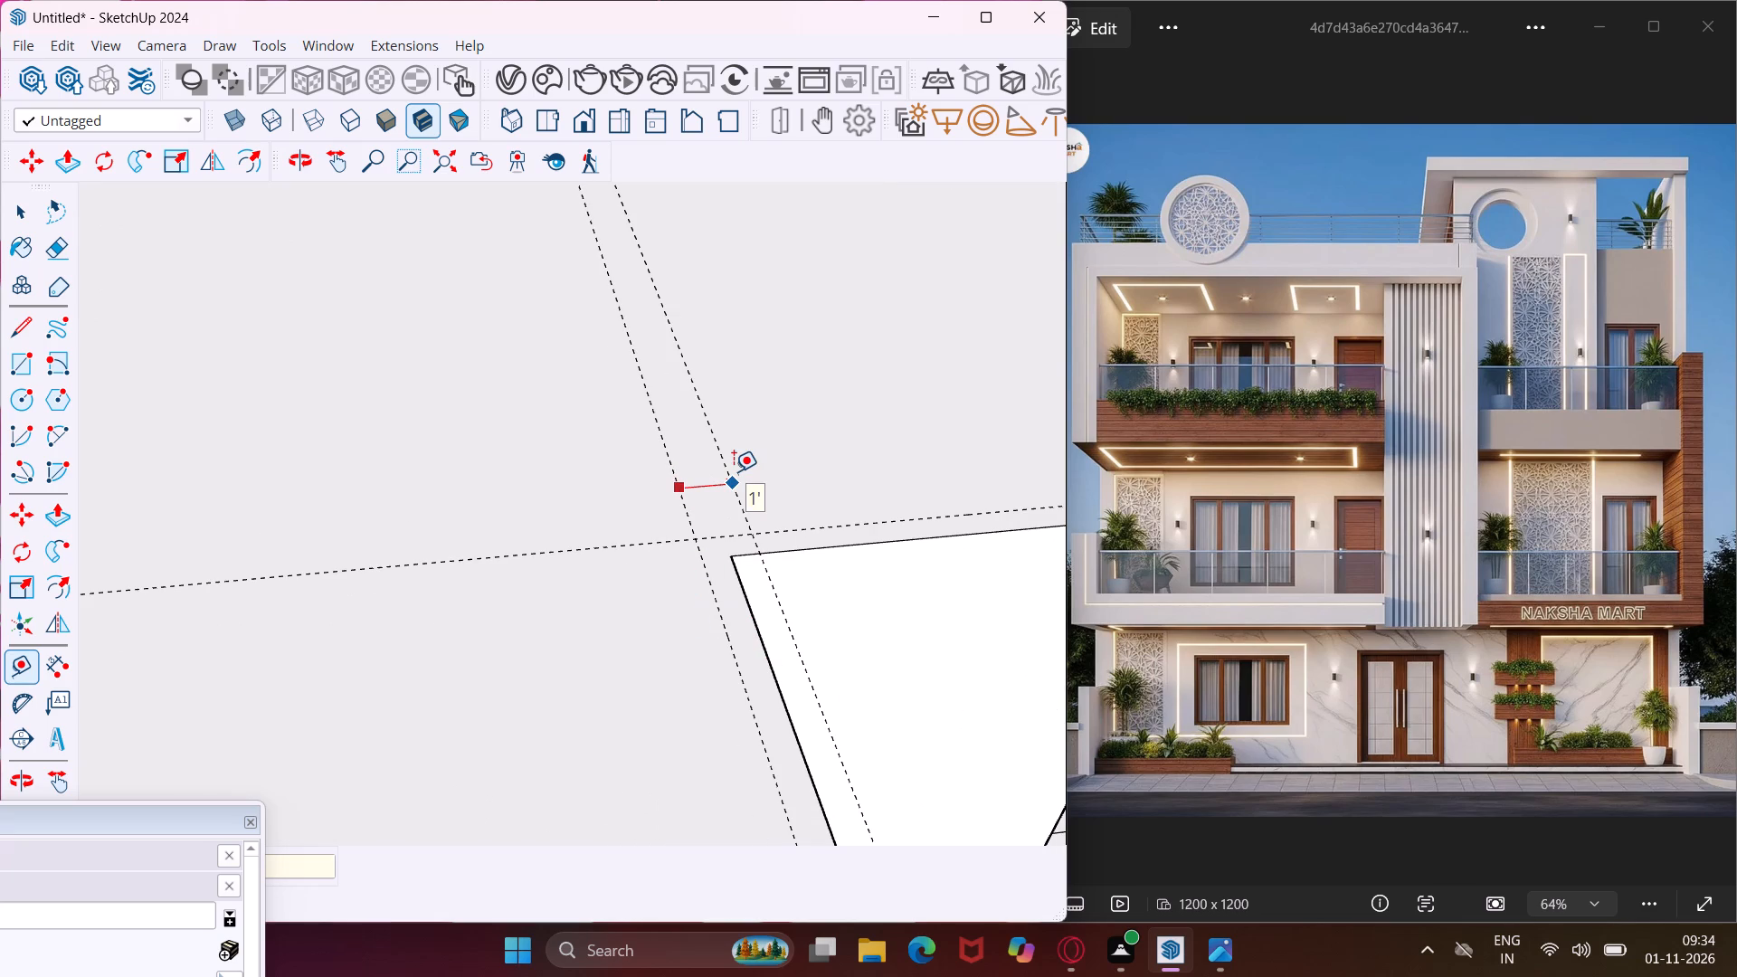
pyautogui.write('6"')
pyautogui.press('Return')
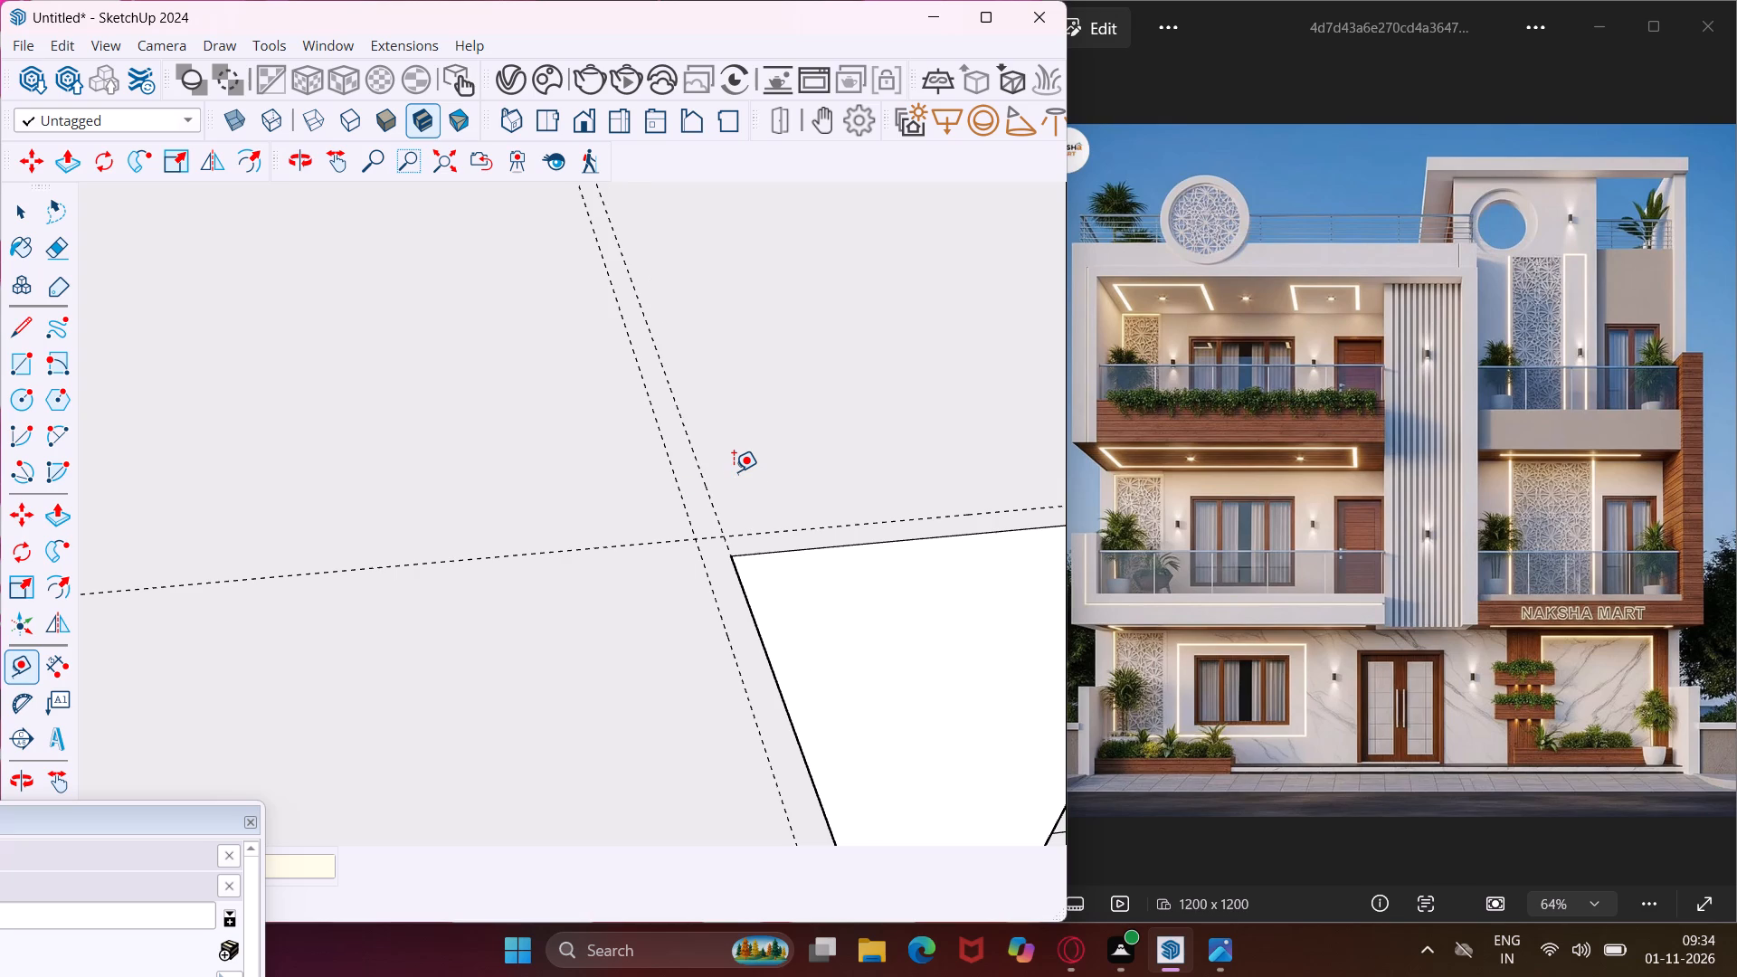
# Draw a narrow rectangle along the roof's outer side edge, from the rear corner to the guides' crossing at the bay's front.
pyautogui.scroll(-5, 719, 474)
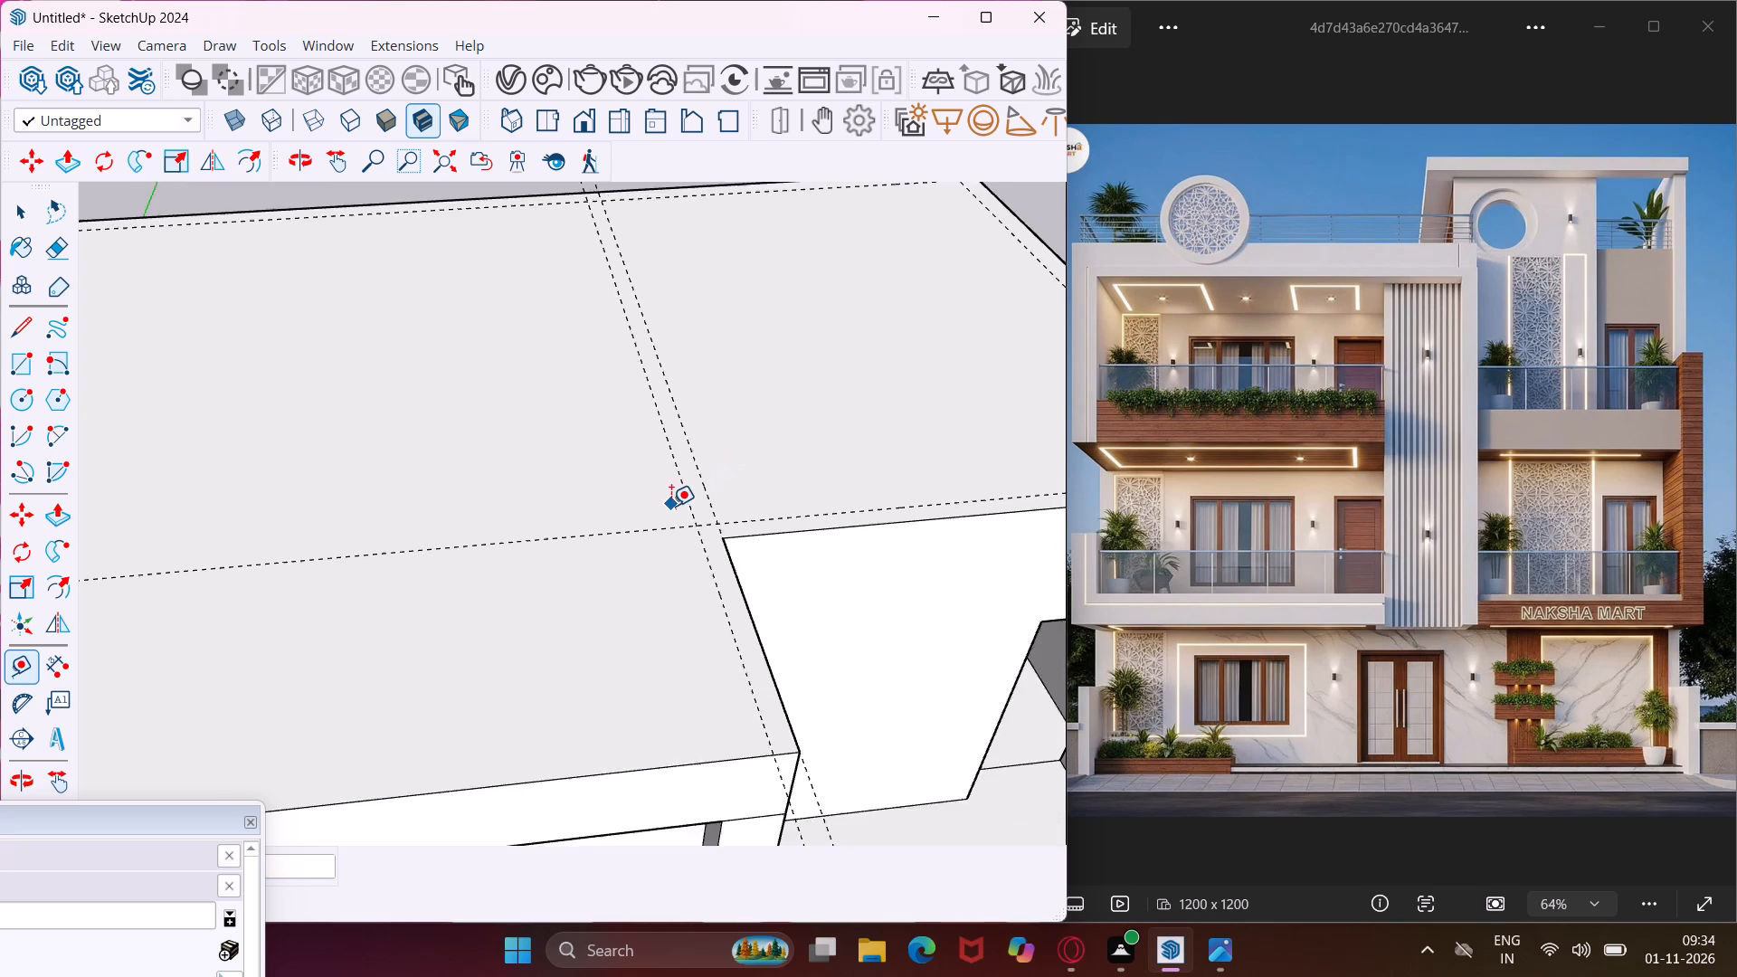
pyautogui.scroll(-5, 671, 506)
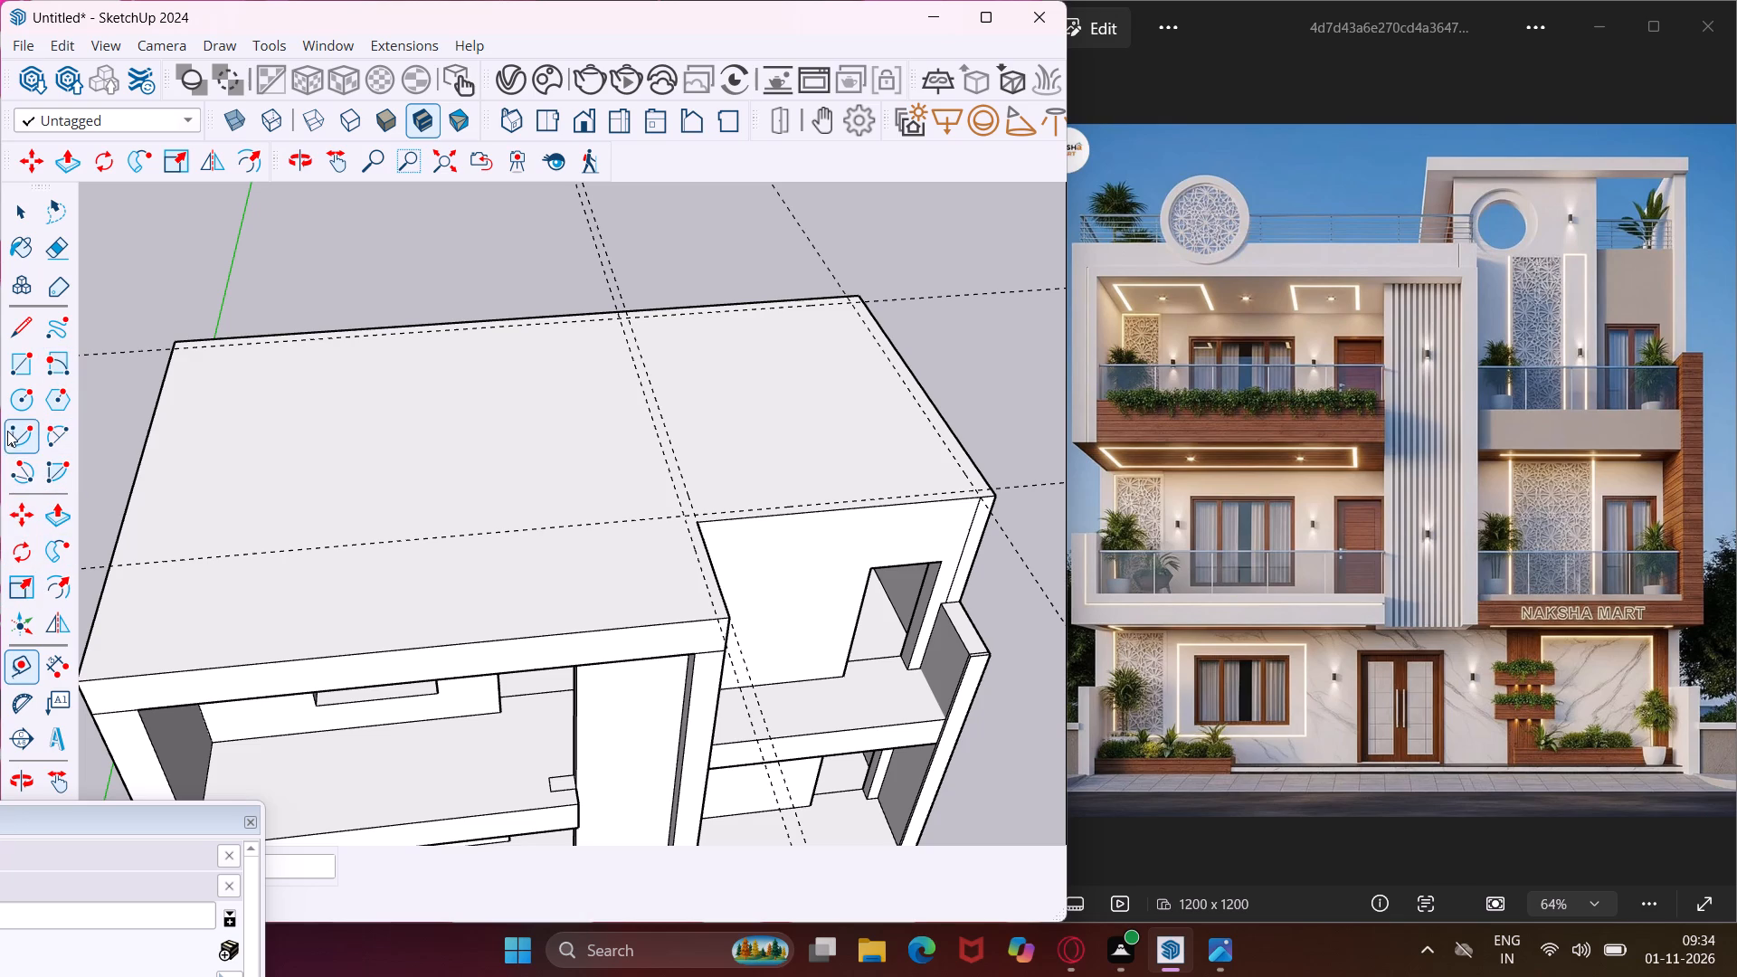
pyautogui.click(20, 372)
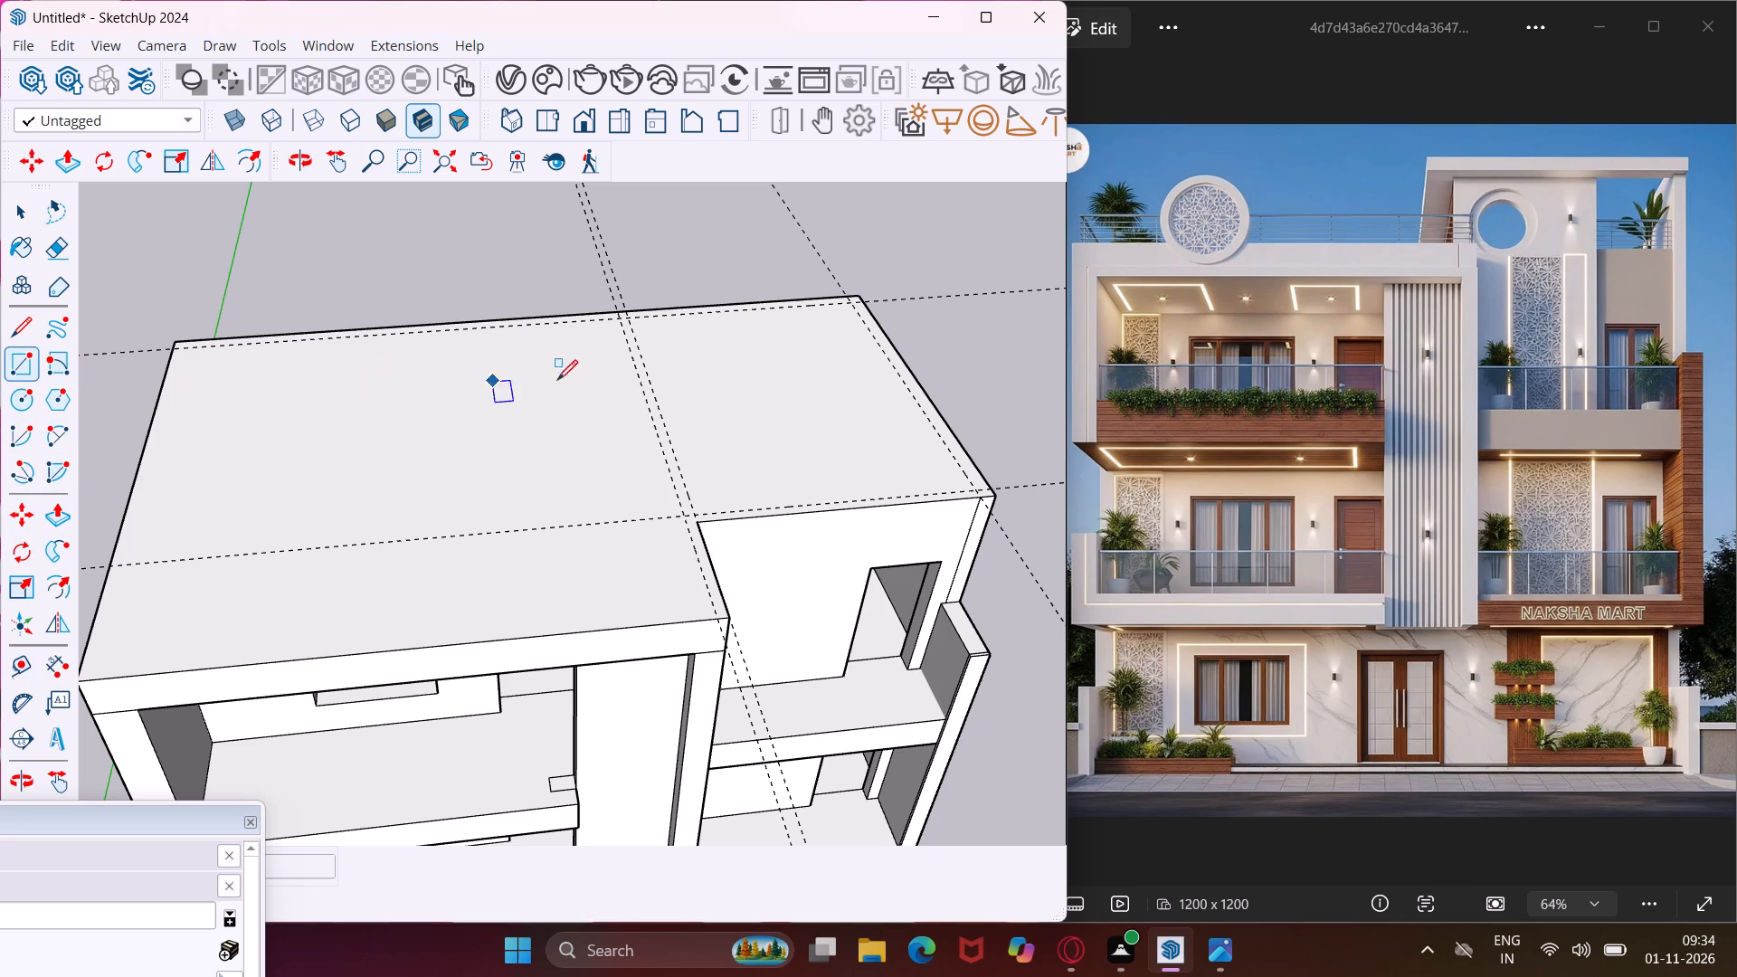
pyautogui.scroll(4, 785, 309)
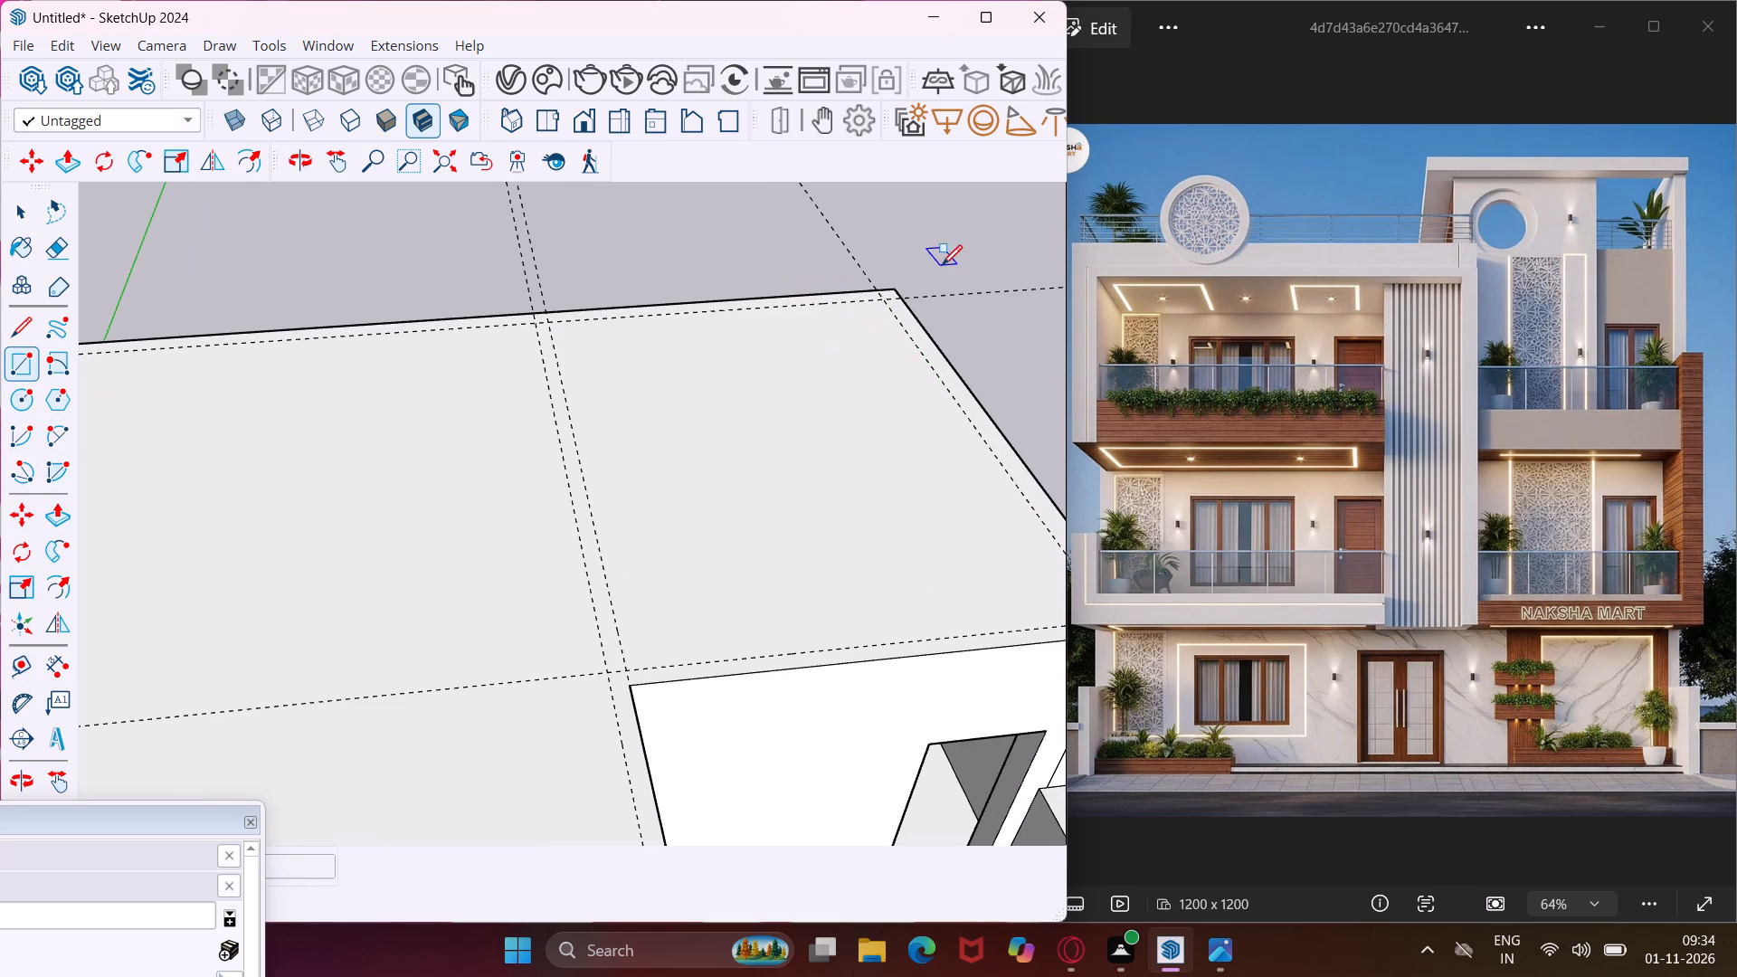
pyautogui.moveTo(893, 284); pyautogui.dragTo(890, 292)
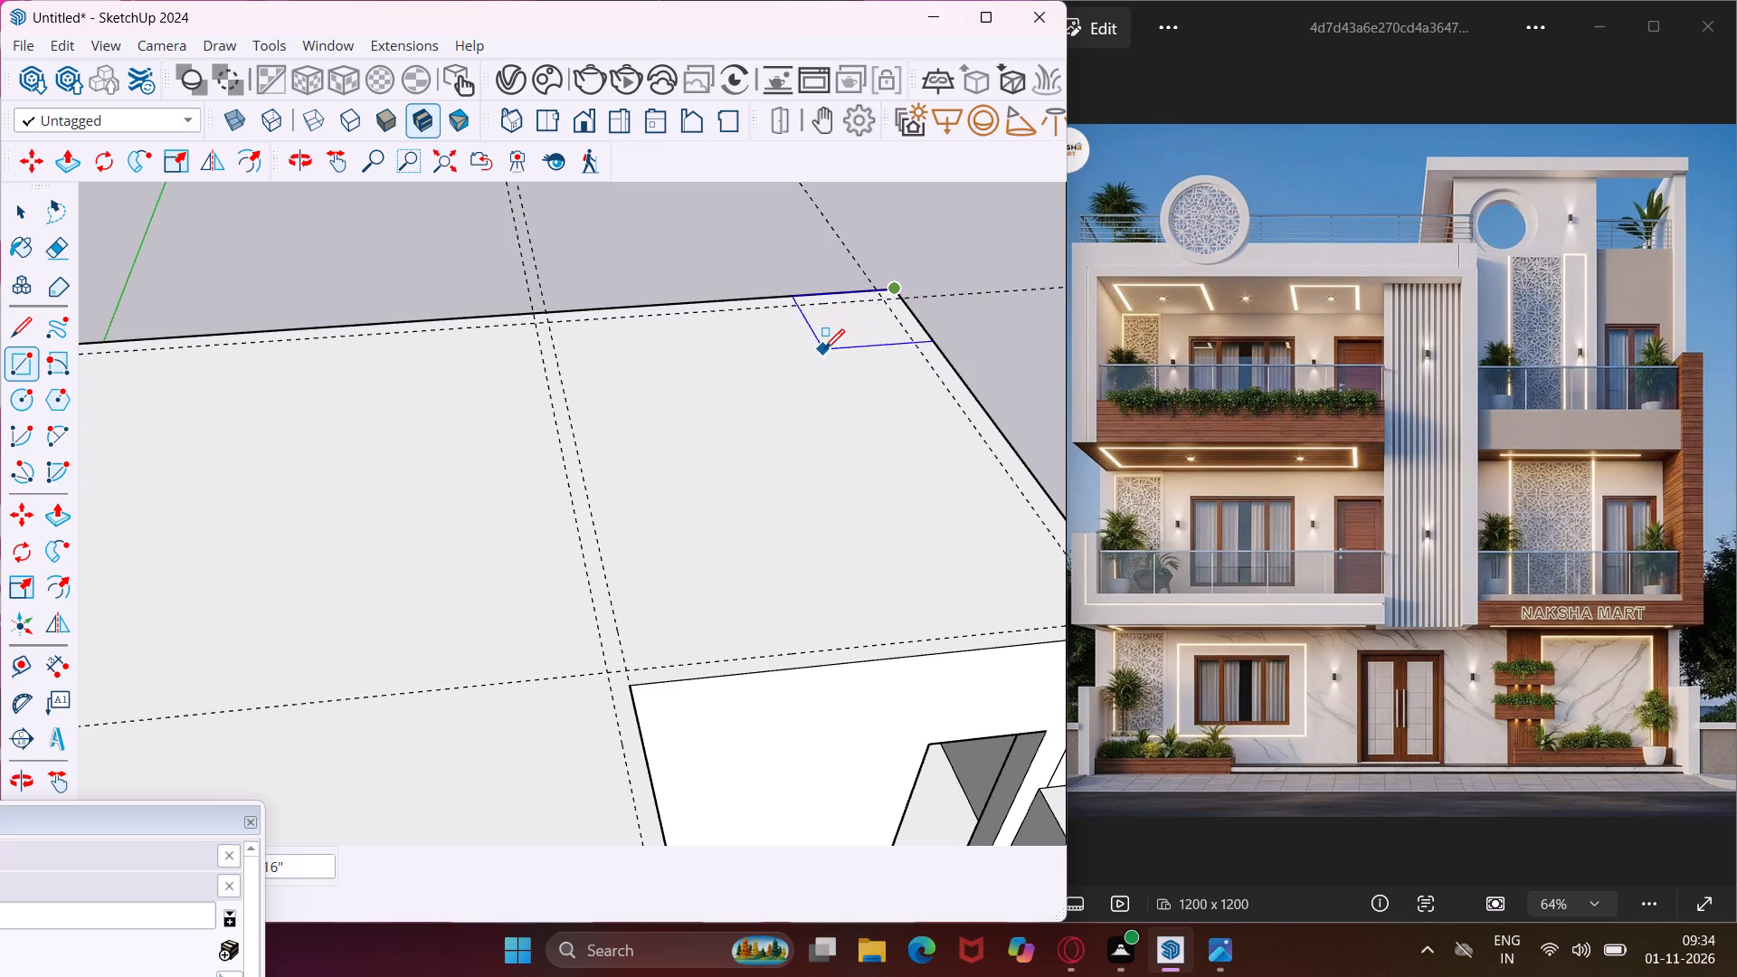
pyautogui.scroll(-9, 824, 349)
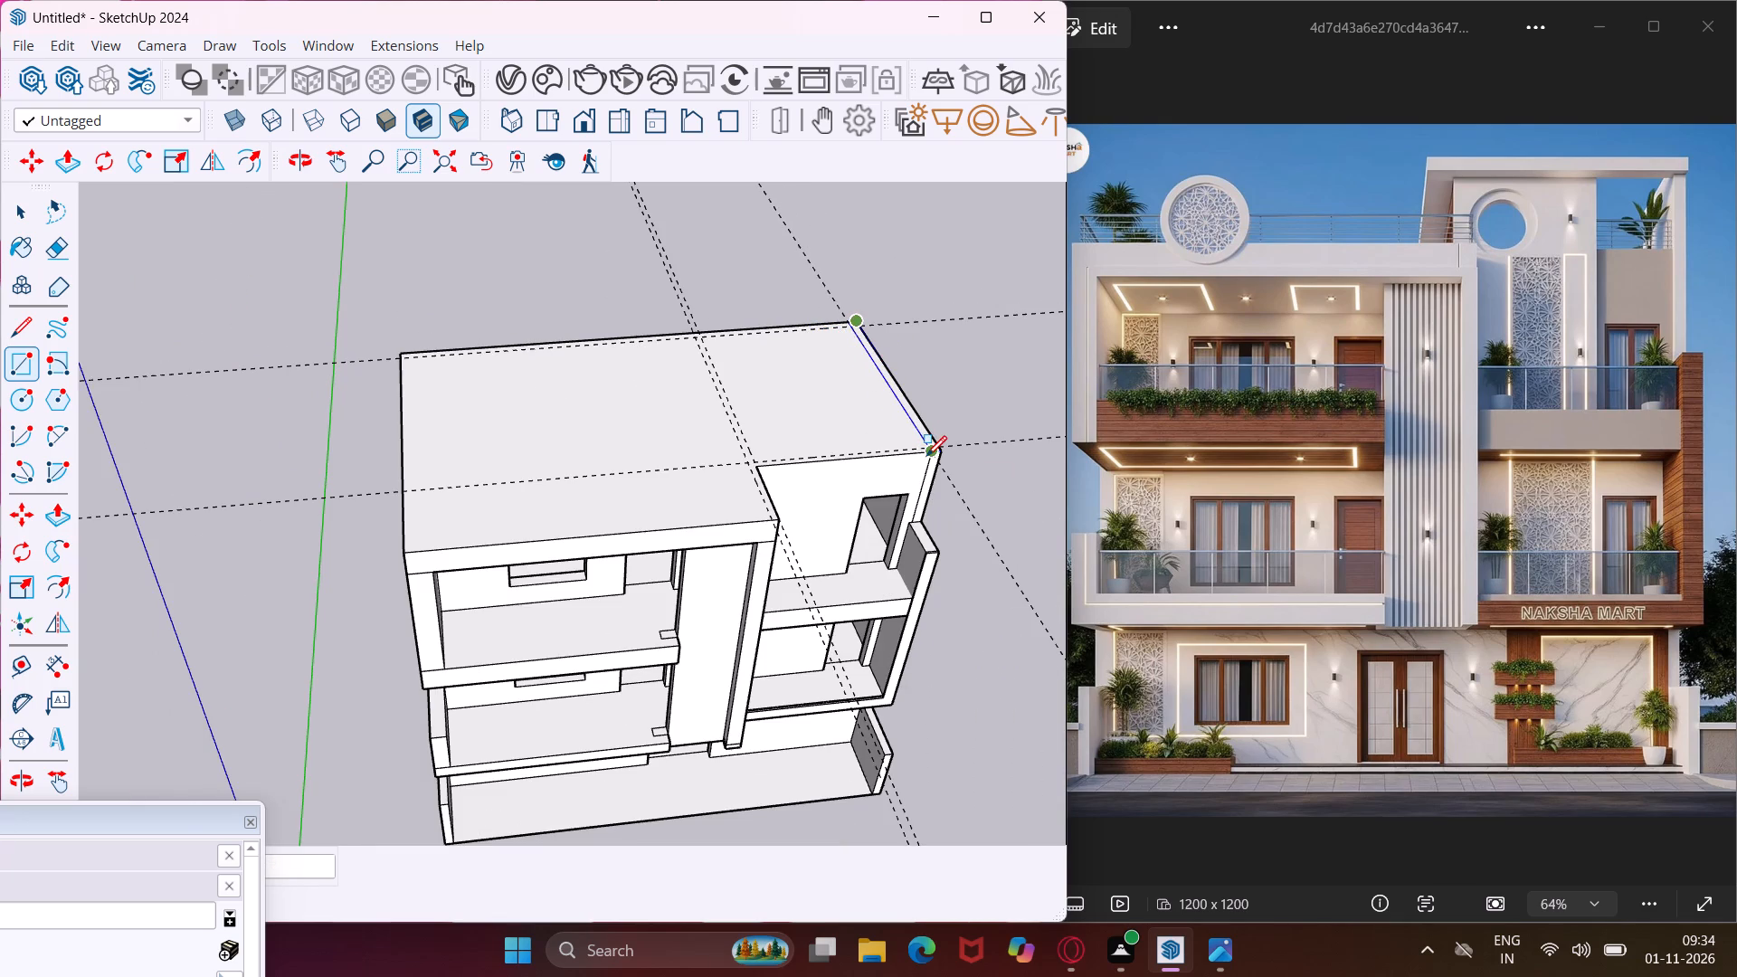
pyautogui.scroll(7, 926, 456)
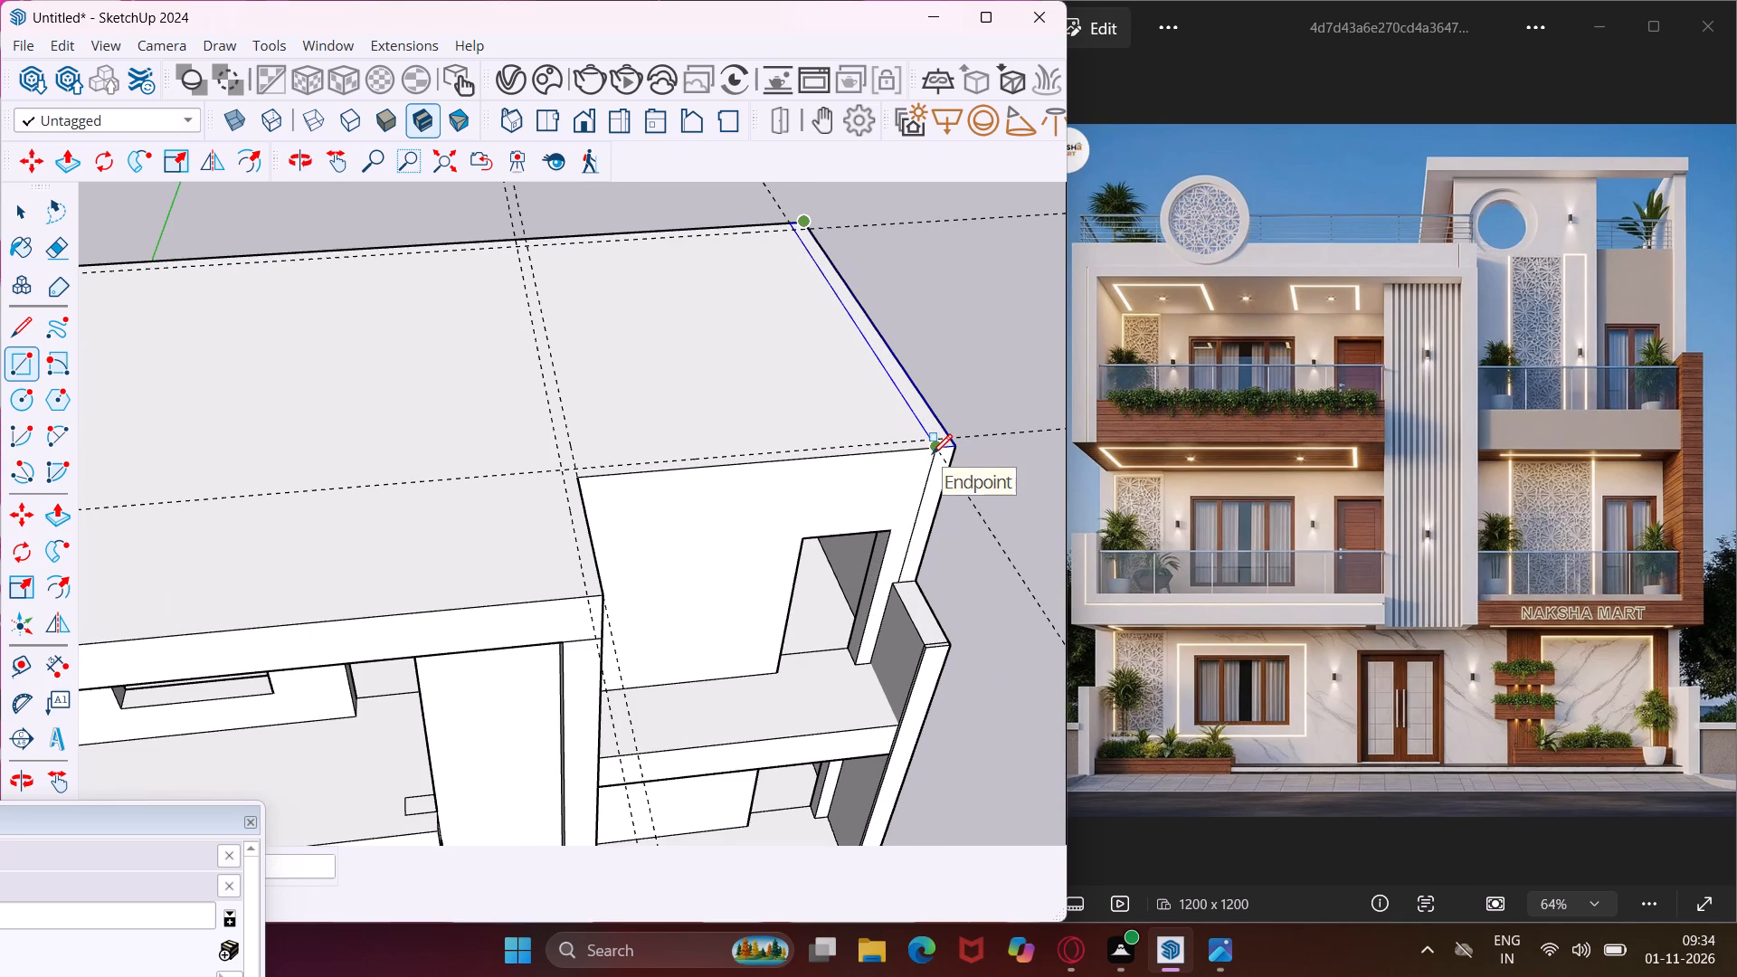
pyautogui.click(932, 454)
# Draw a narrow rectangle along the bay's front roof edge, from the inner guide crossing to a point partway along the edge.
pyautogui.scroll(-2, 667, 501)
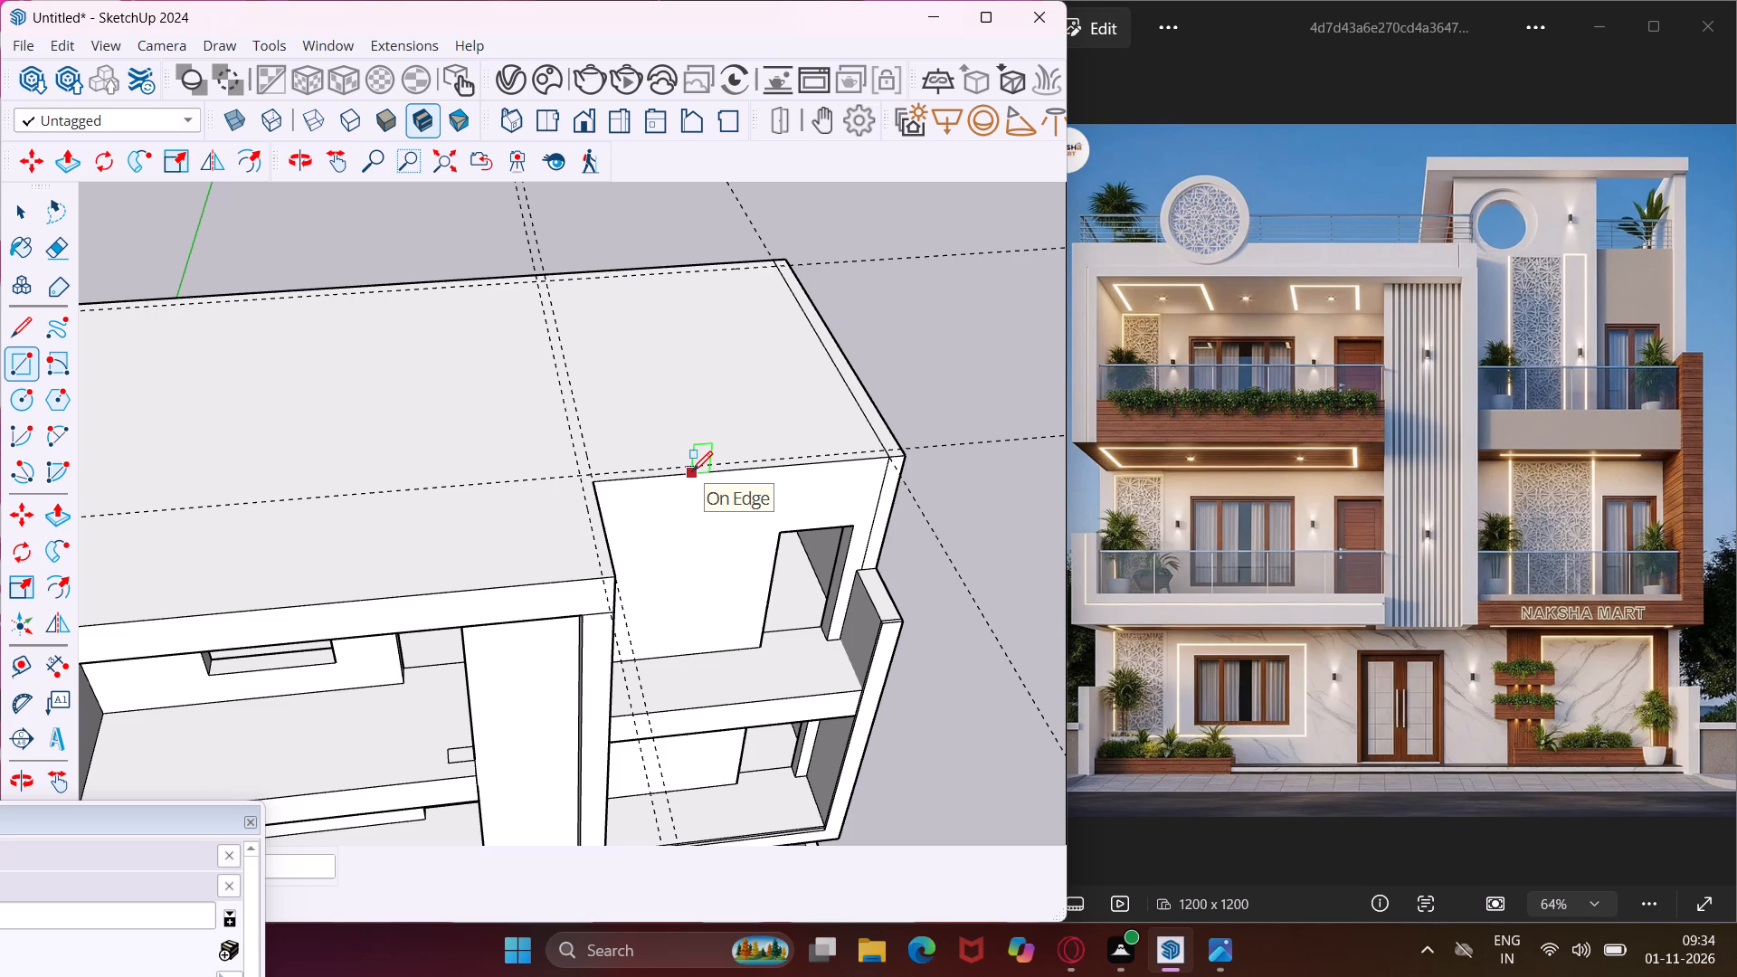
pyautogui.scroll(-2, 637, 508)
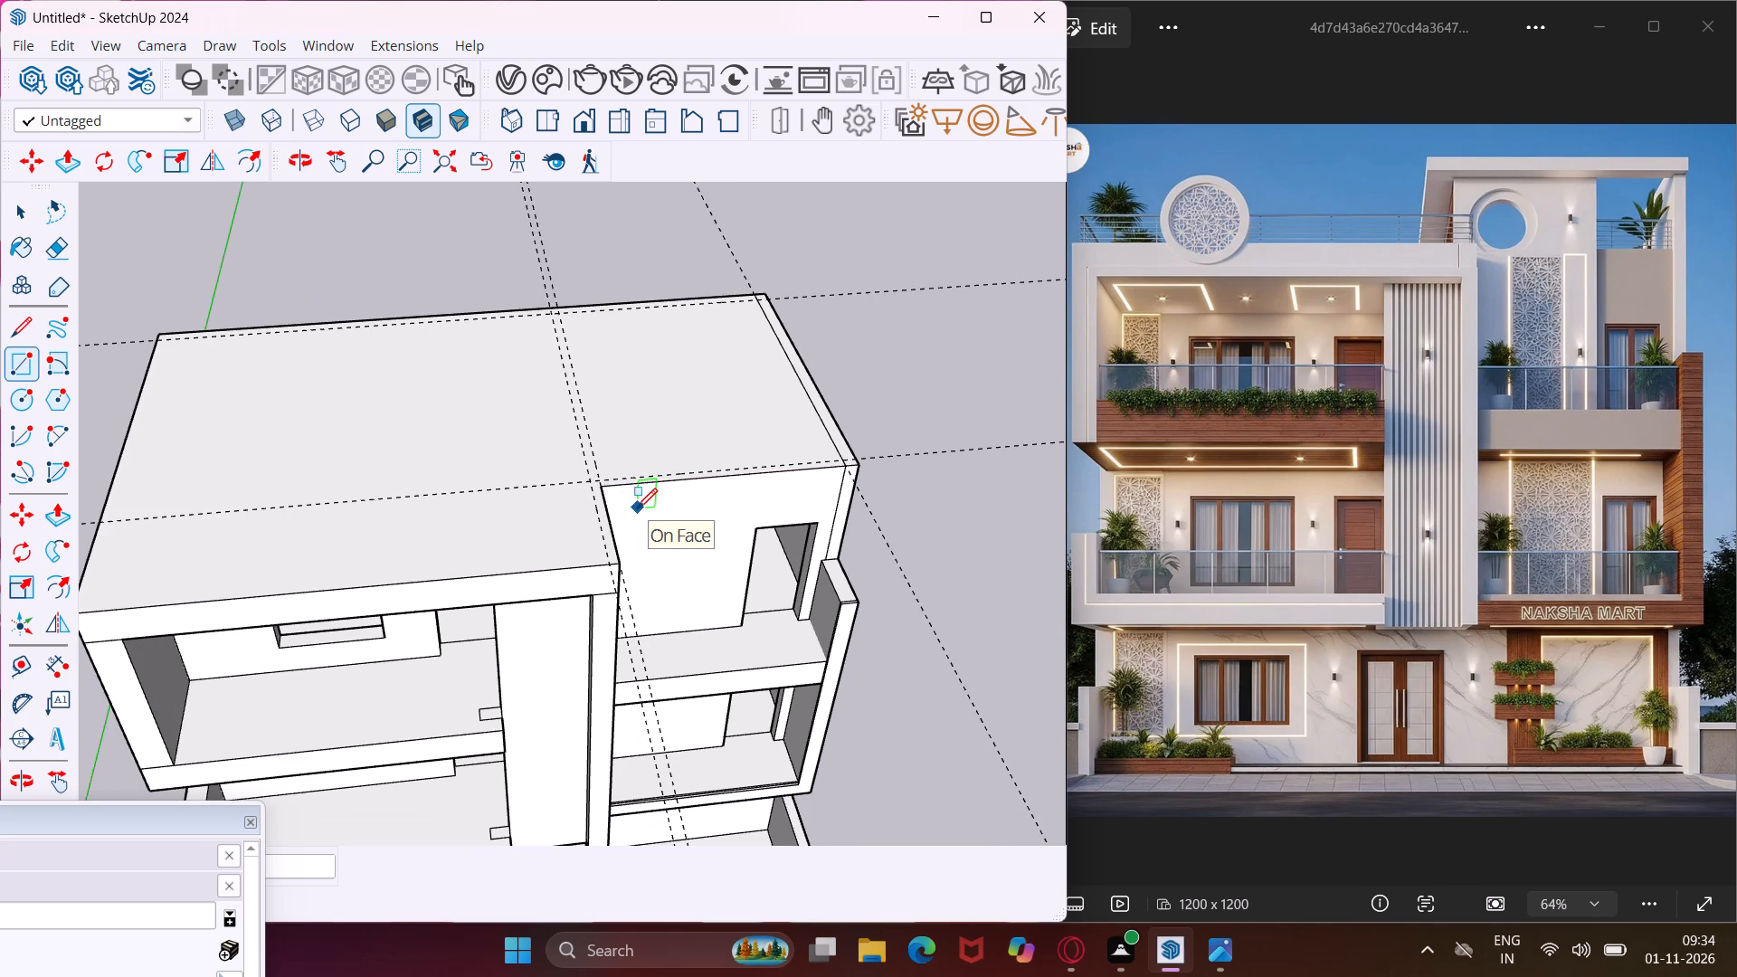
pyautogui.click(588, 481)
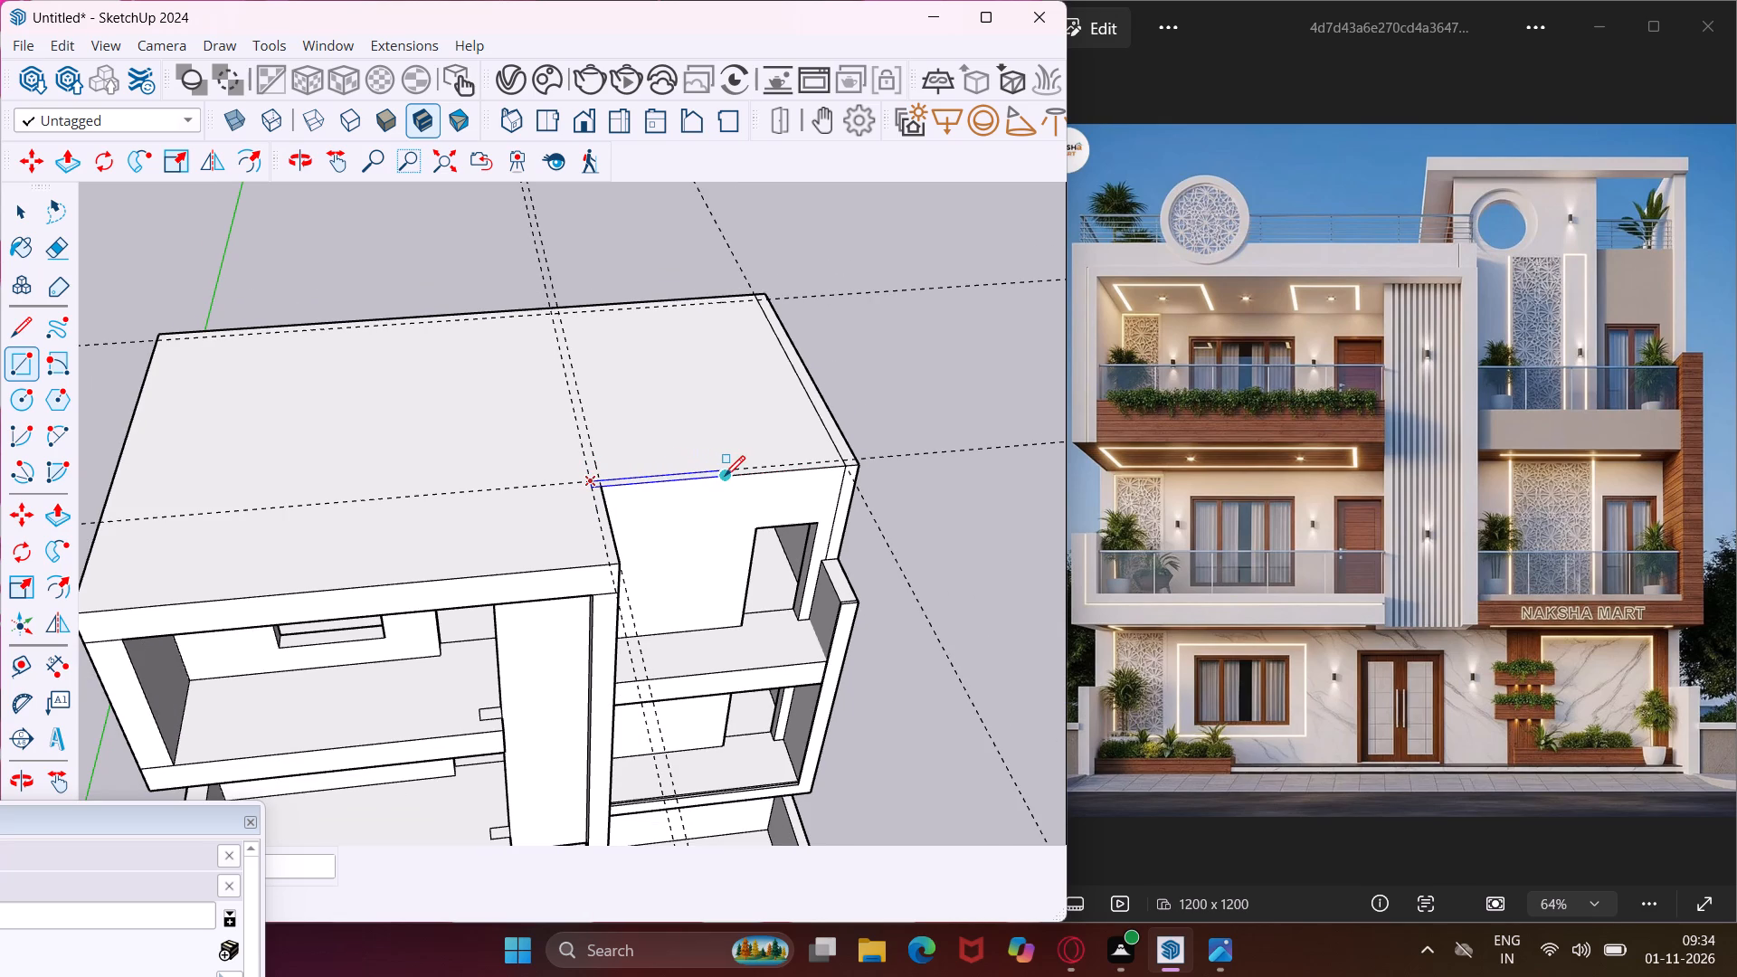
pyautogui.scroll(6, 729, 476)
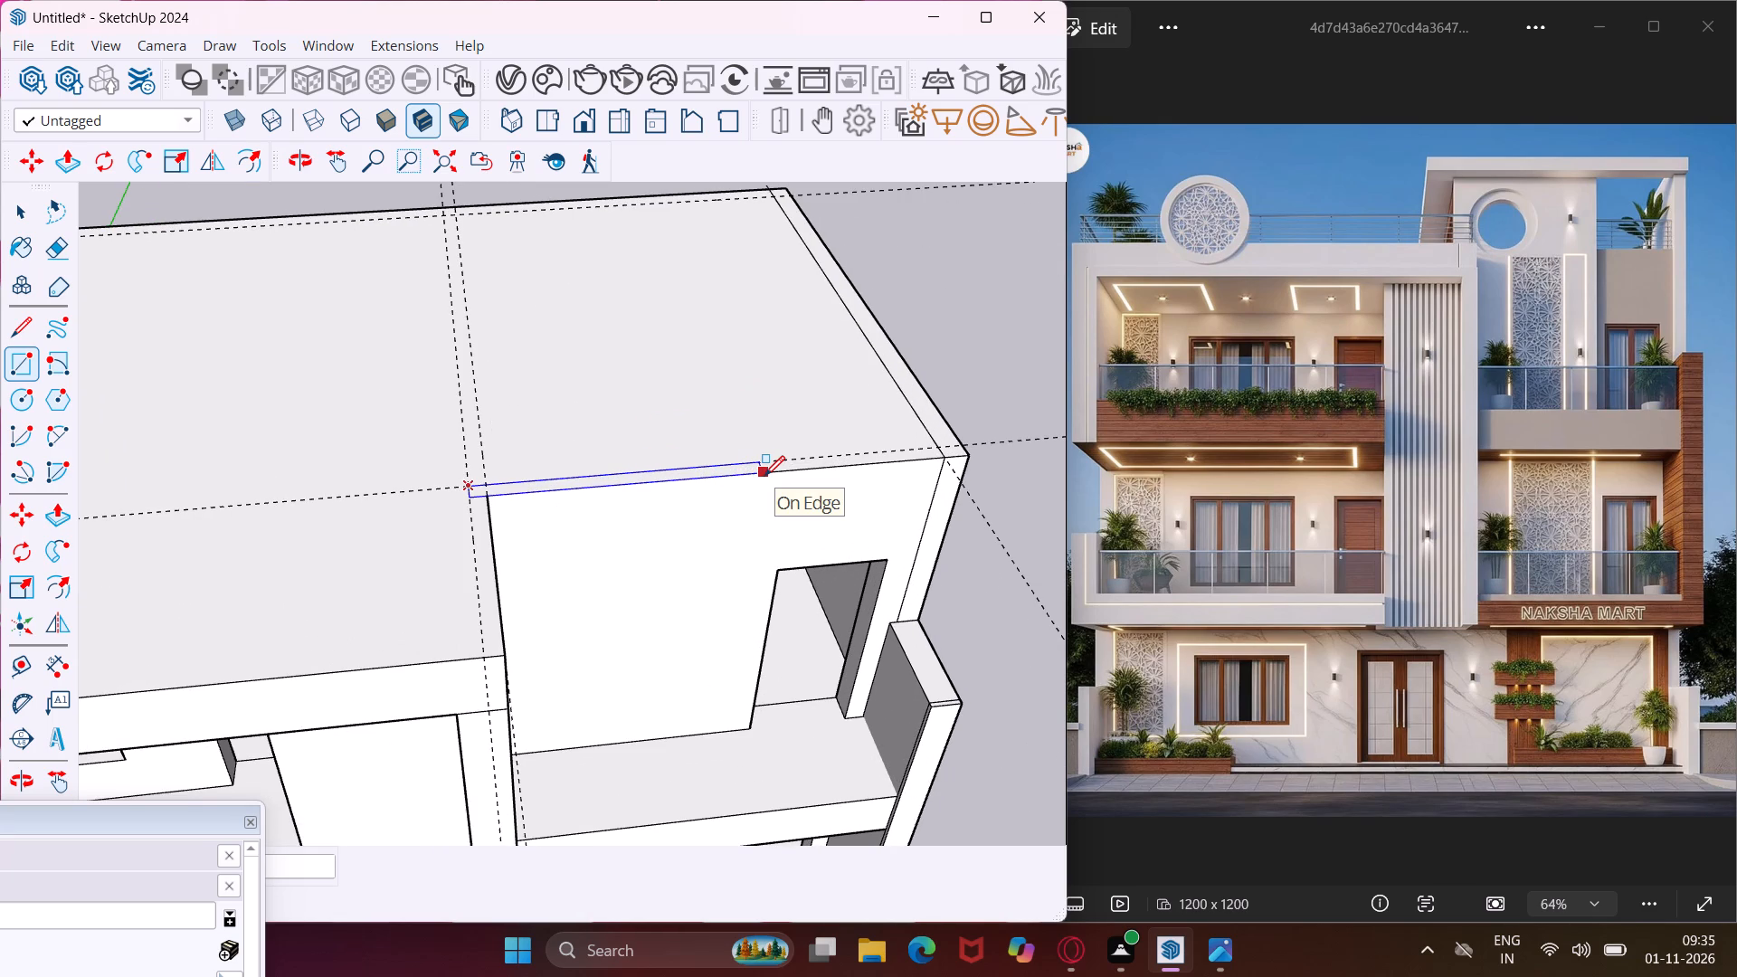
pyautogui.click(764, 476)
pyautogui.moveTo(762, 477); pyautogui.dragTo(698, 301, button='middle')
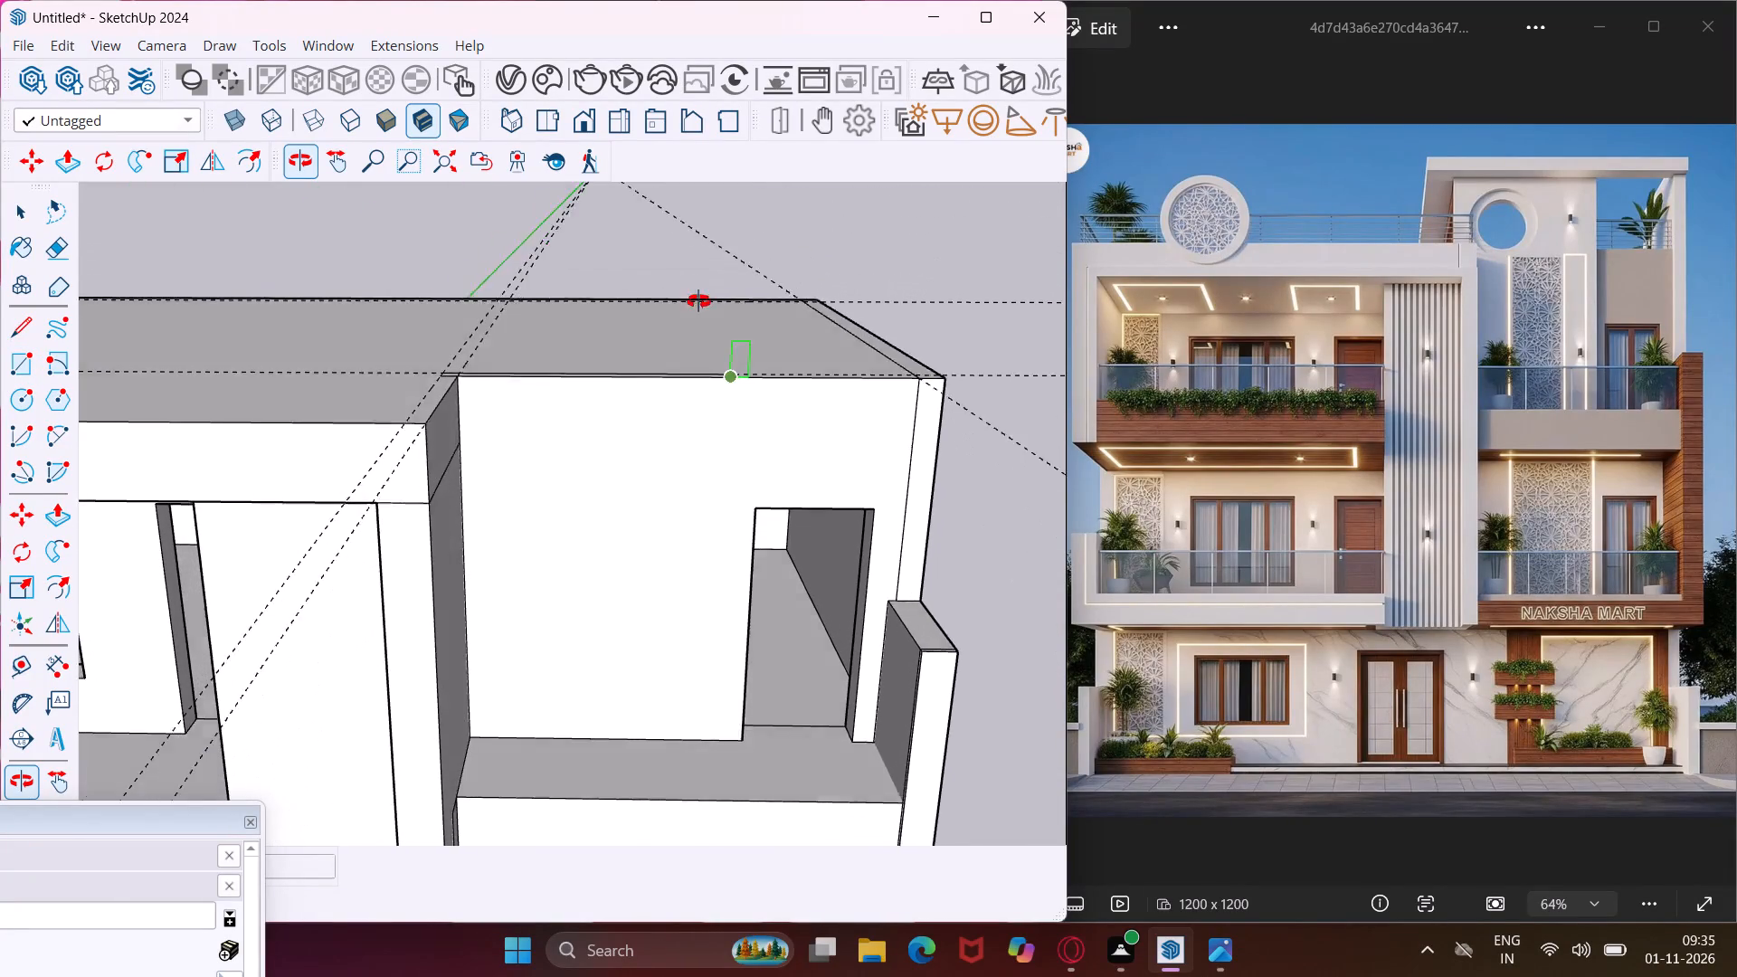
pyautogui.moveTo(698, 301); pyautogui.dragTo(700, 294, button='middle')
pyautogui.moveTo(721, 373); pyautogui.dragTo(762, 614, button='middle')
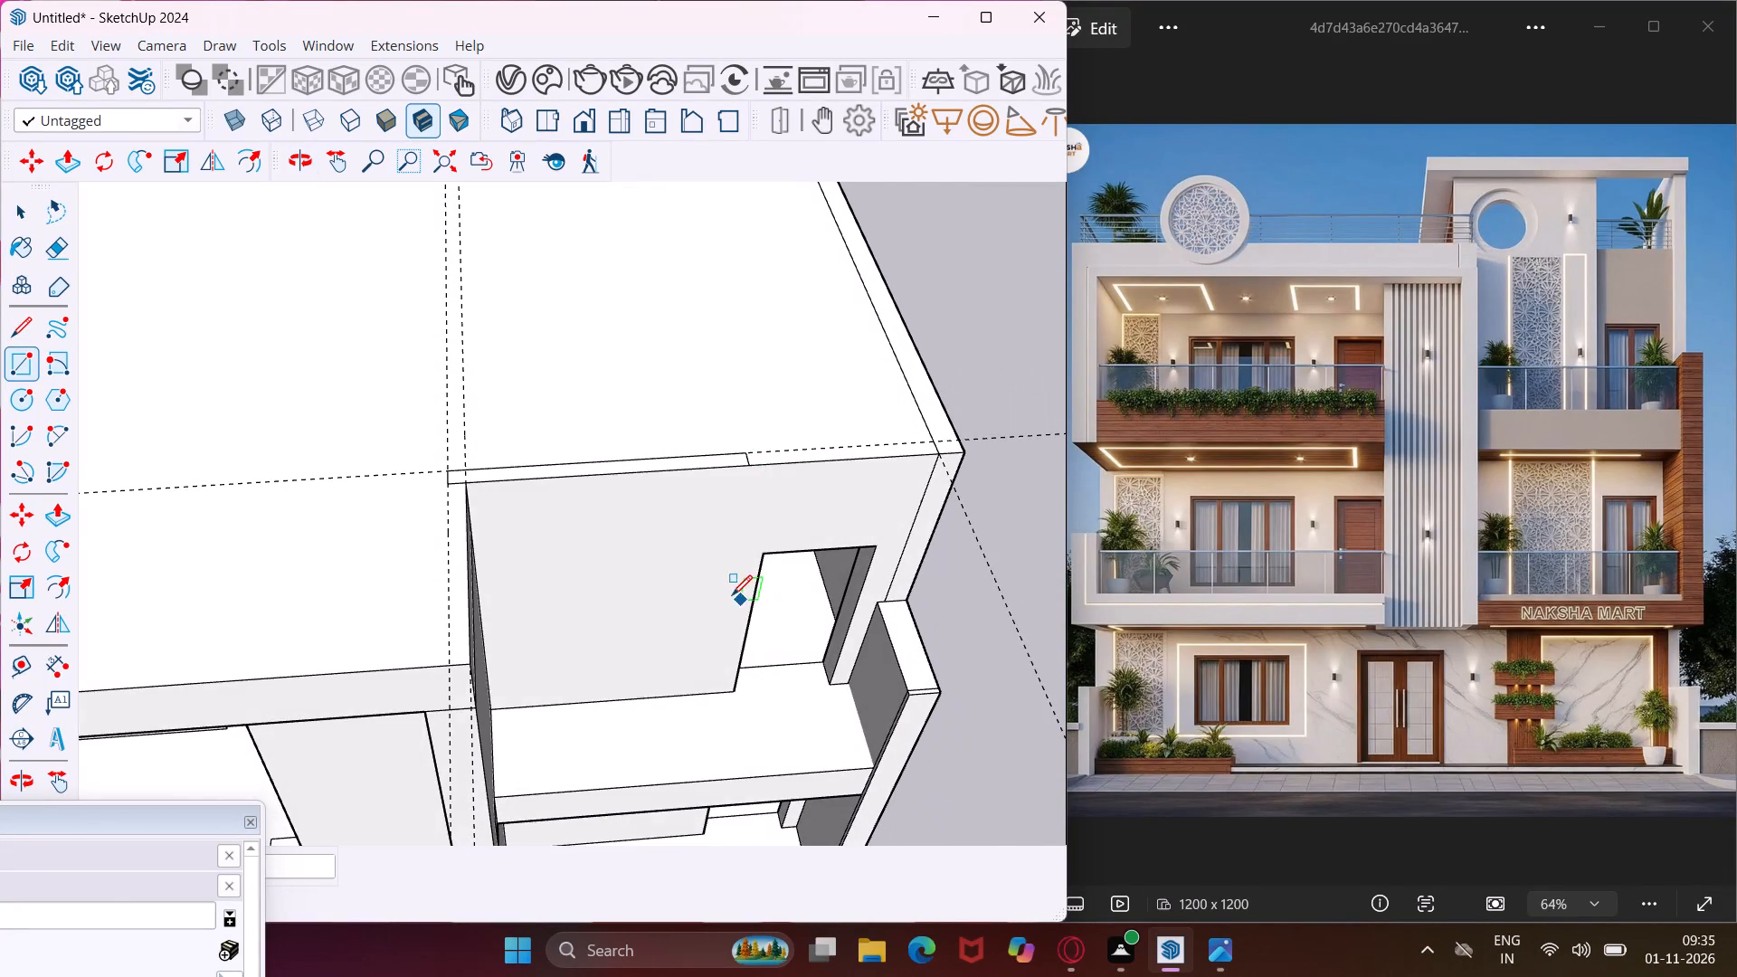
# Draw a narrow rectangle between the two parallel guides, from the roof's rear edge to the front parapet strip.
pyautogui.scroll(-4, 712, 584)
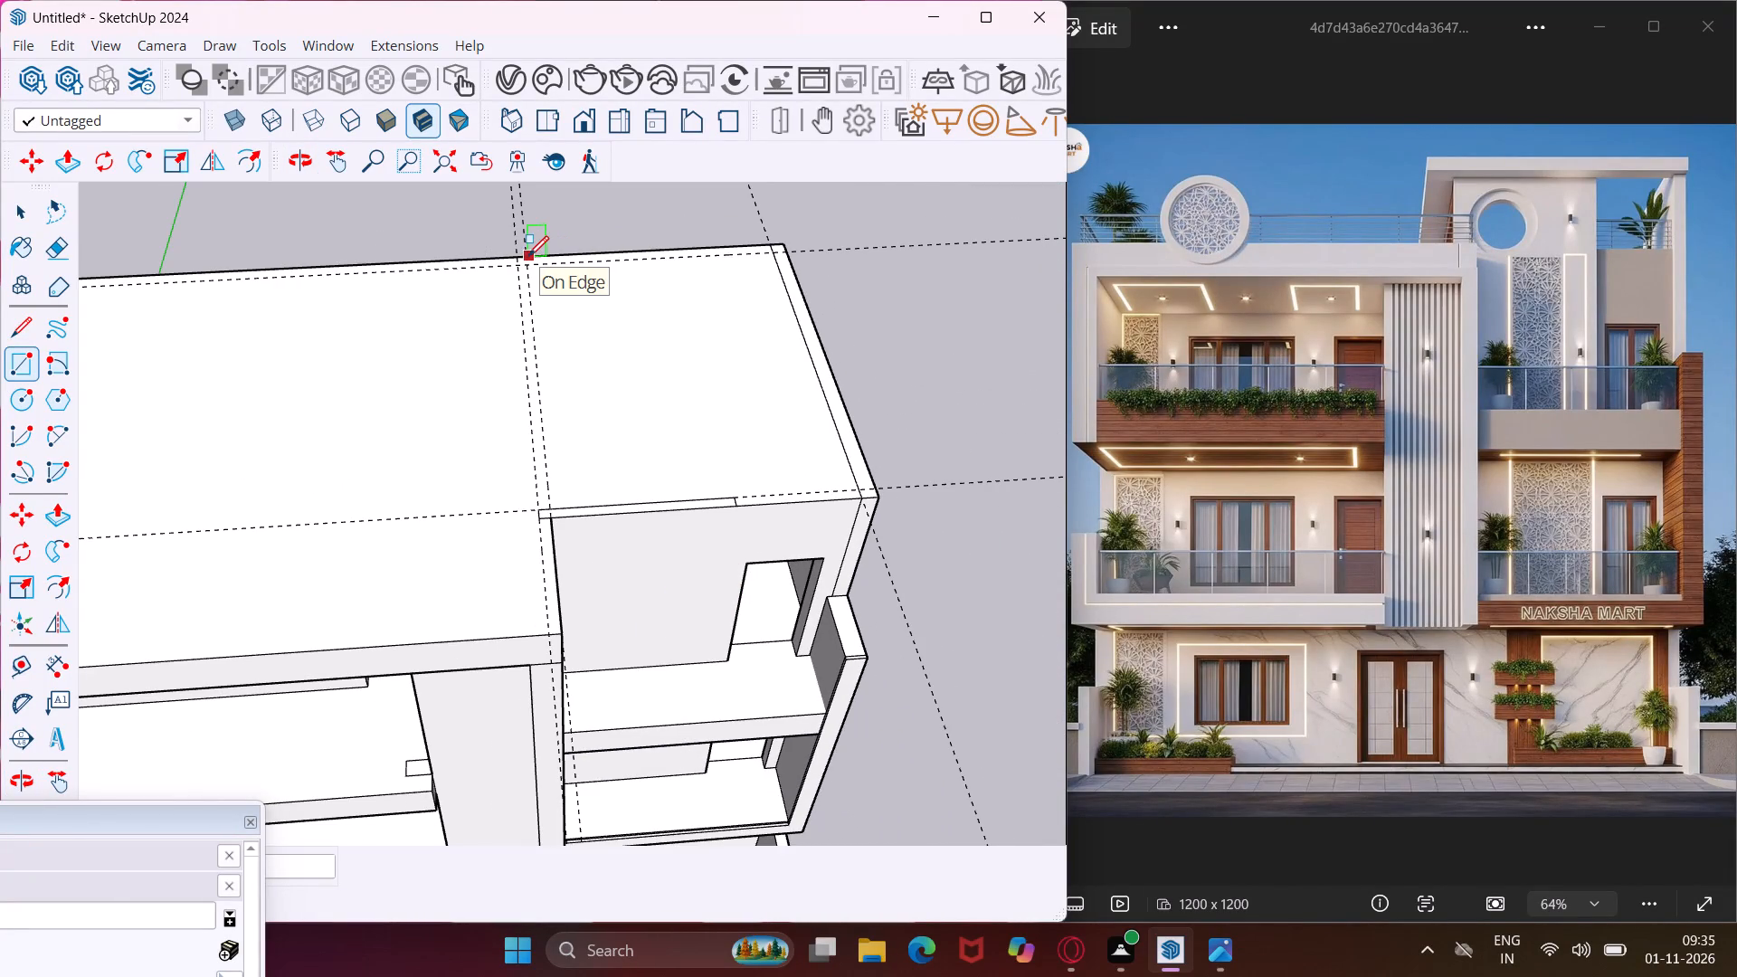
pyautogui.click(528, 256)
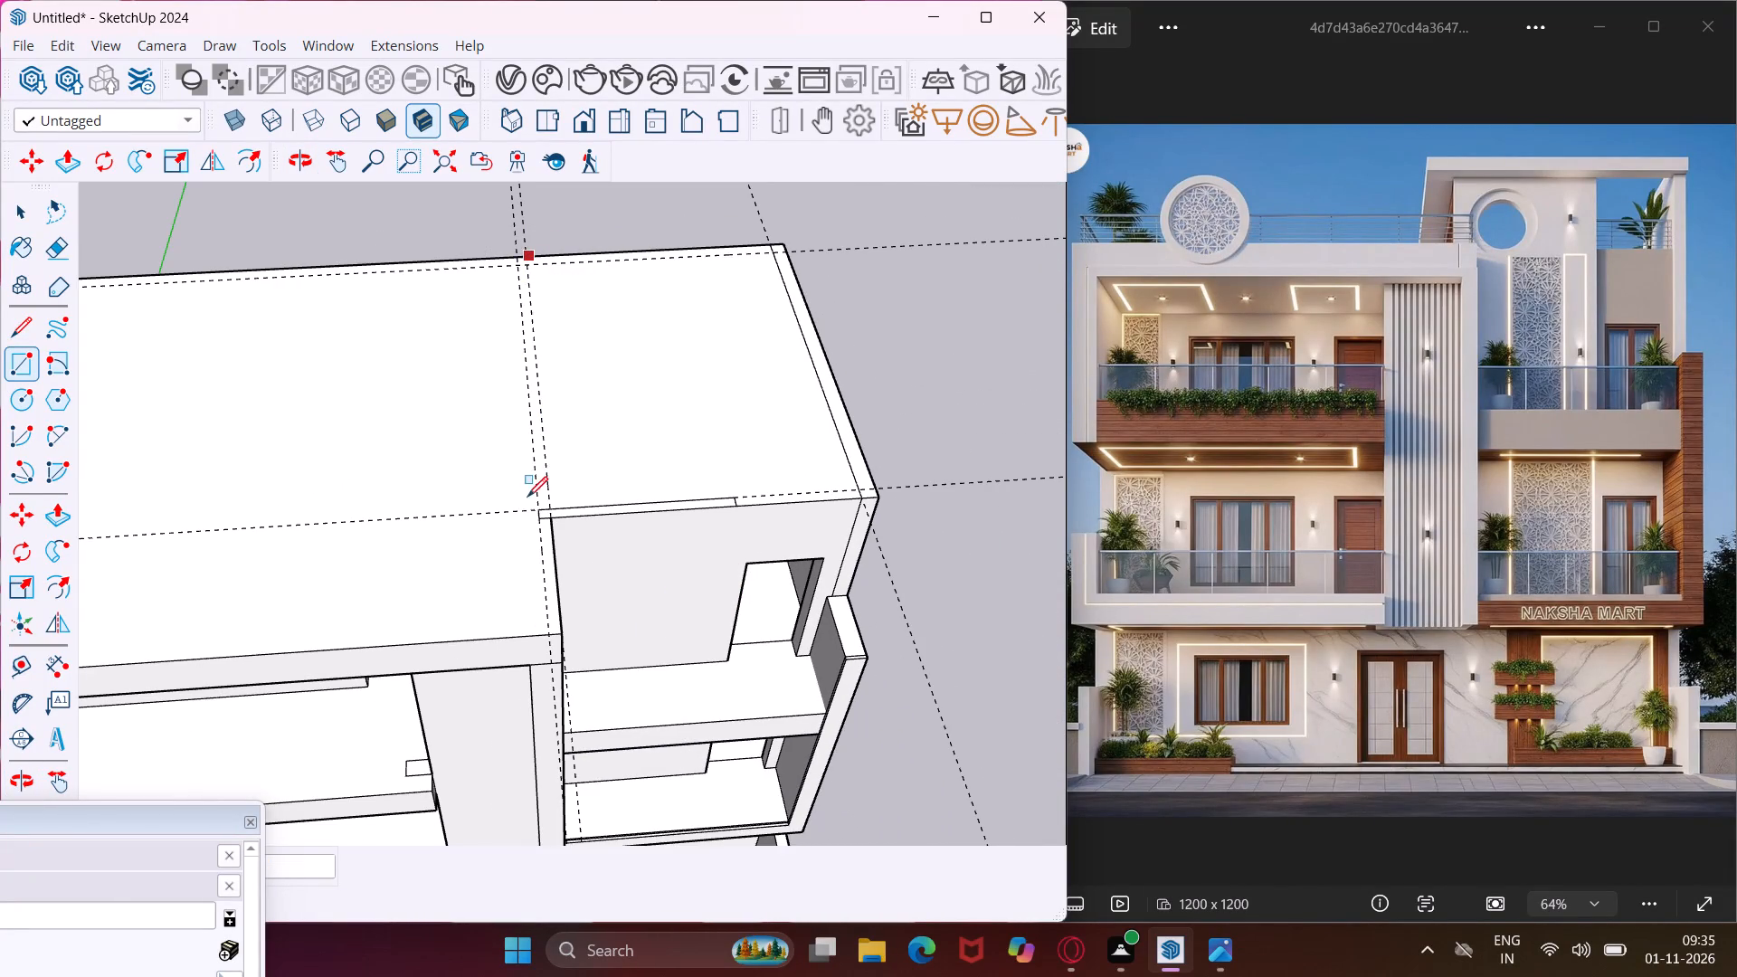
pyautogui.click(537, 511)
# Draw a narrow rectangle along the roof's rear edge, connecting the dividing strip to the outer side strip.
pyautogui.scroll(-3, 508, 510)
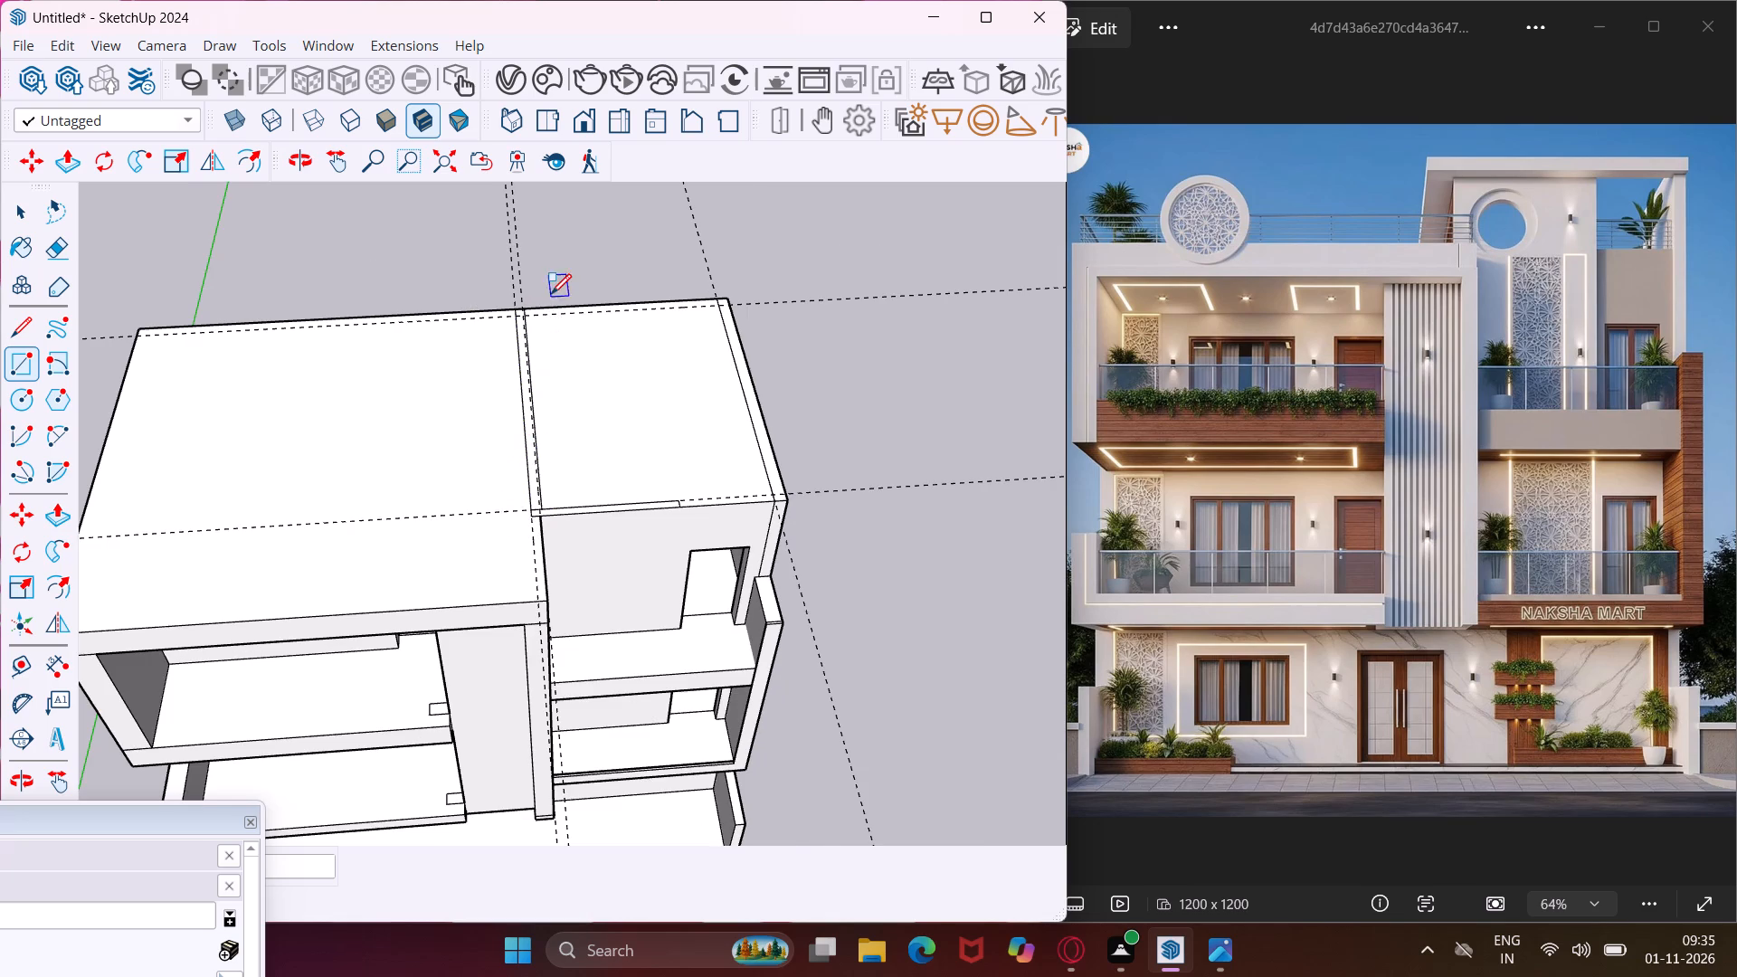
pyautogui.scroll(6, 539, 300)
pyautogui.click(519, 308)
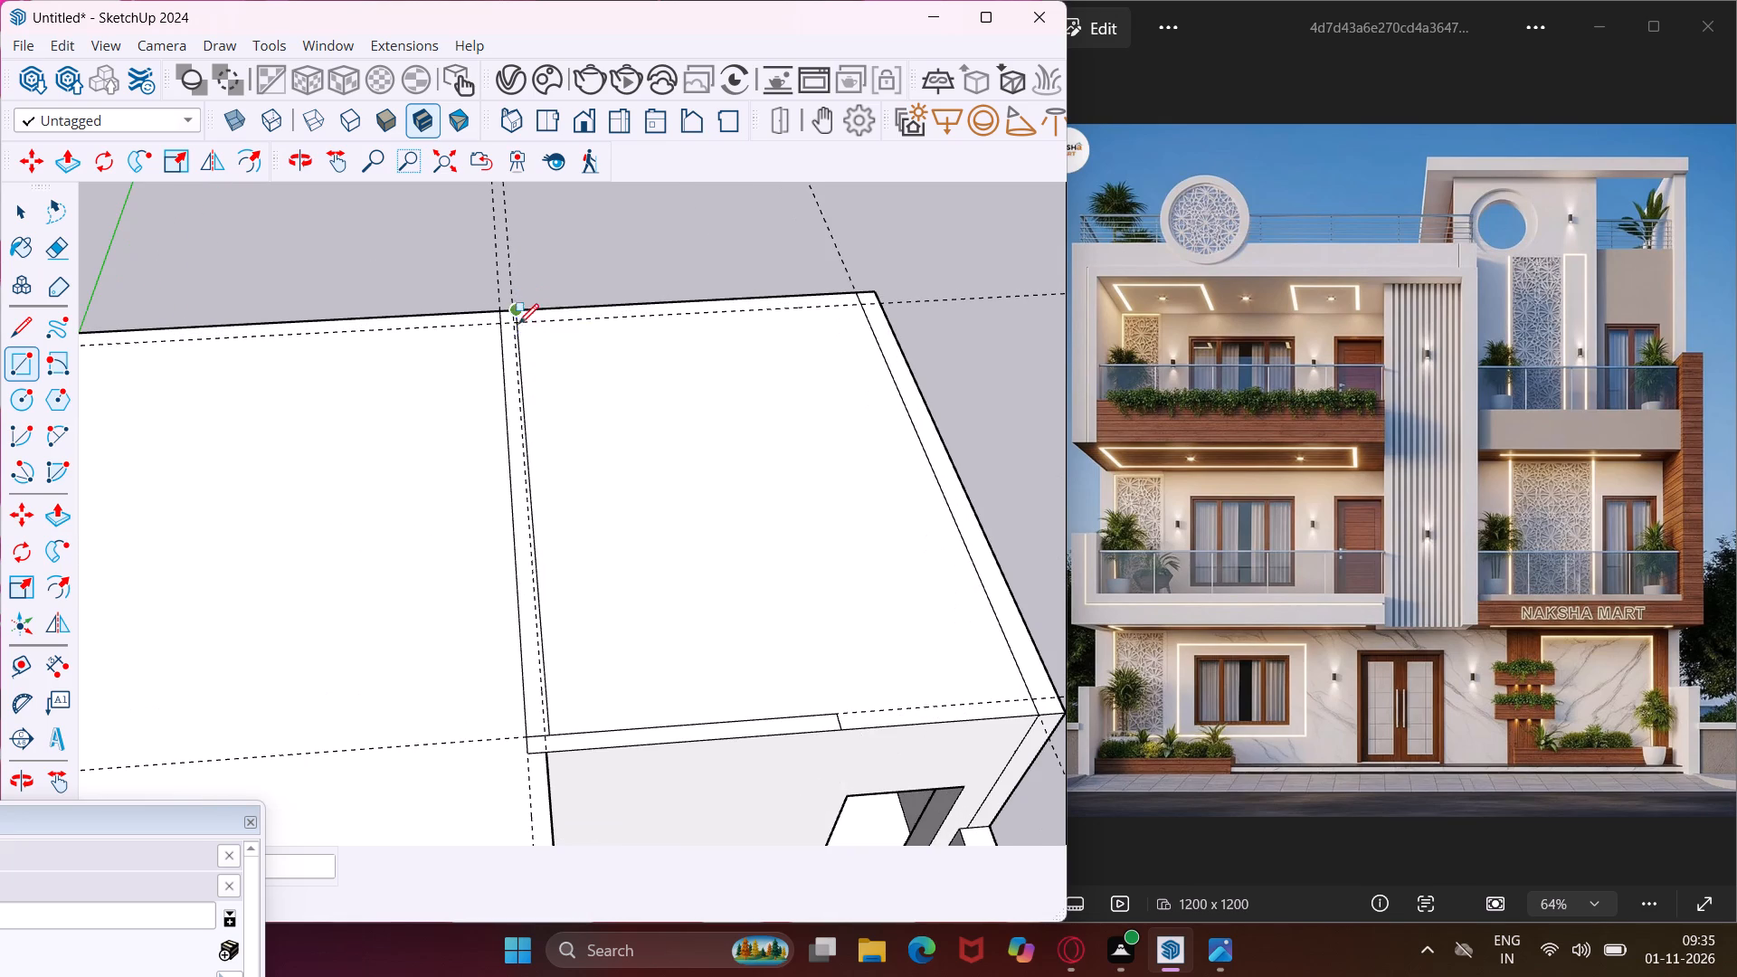
pyautogui.scroll(-1, 555, 350)
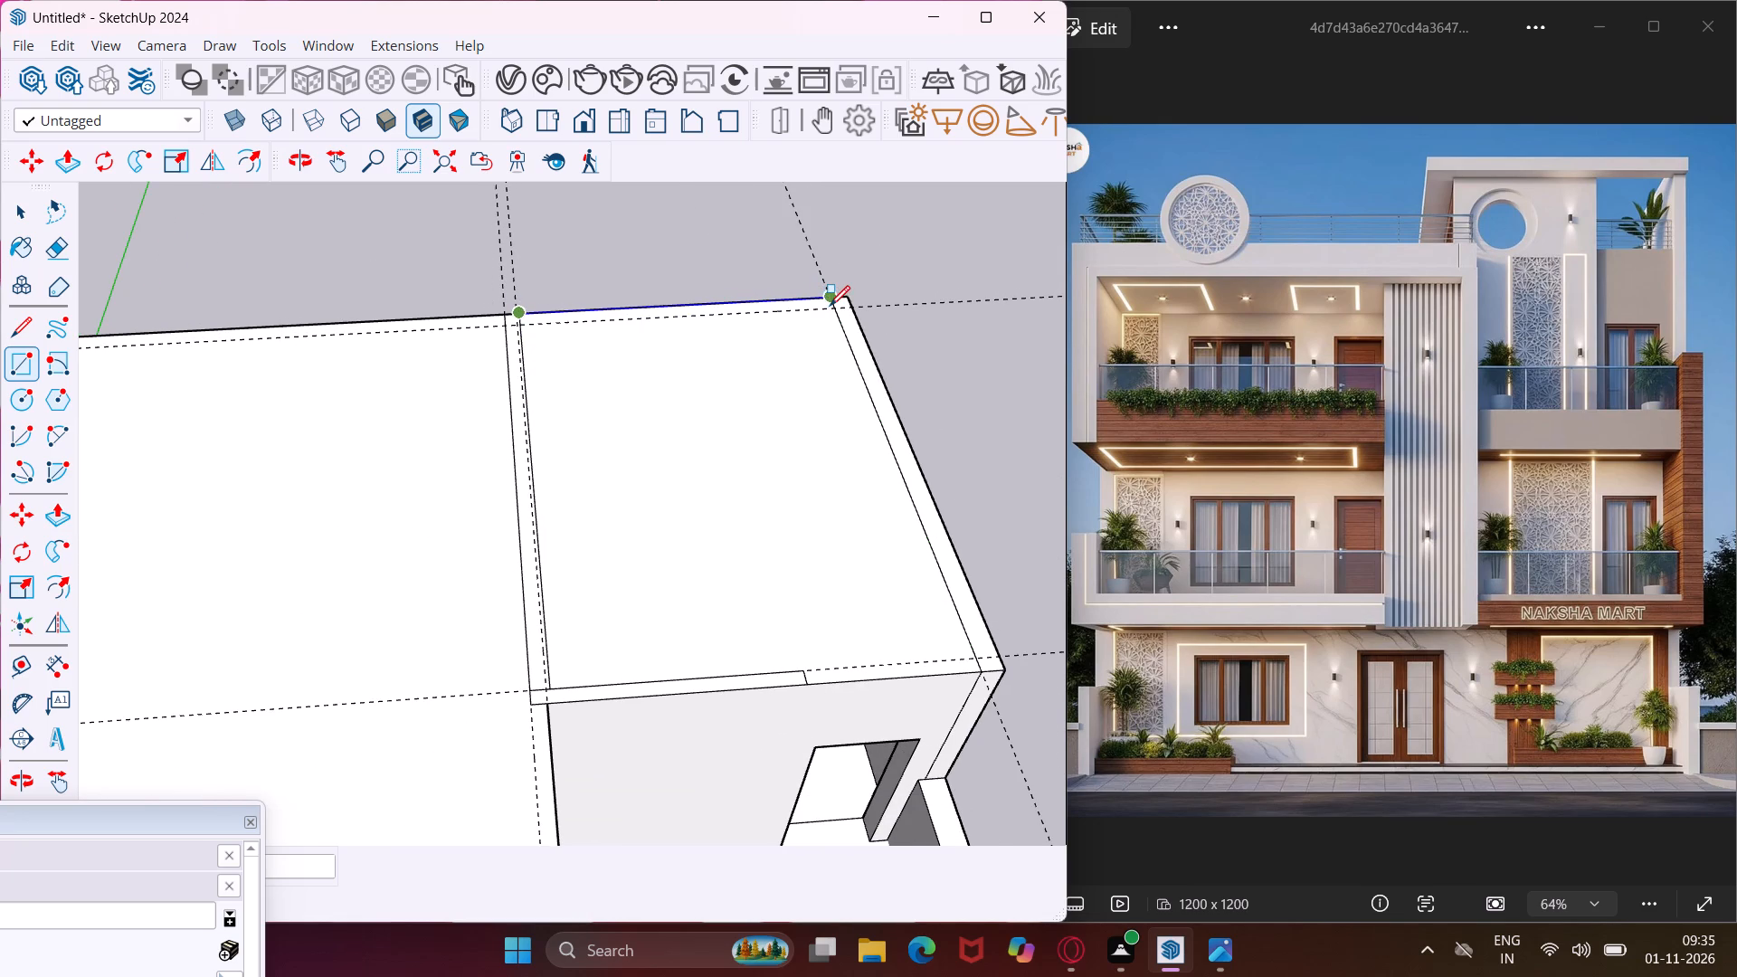
pyautogui.click(835, 312)
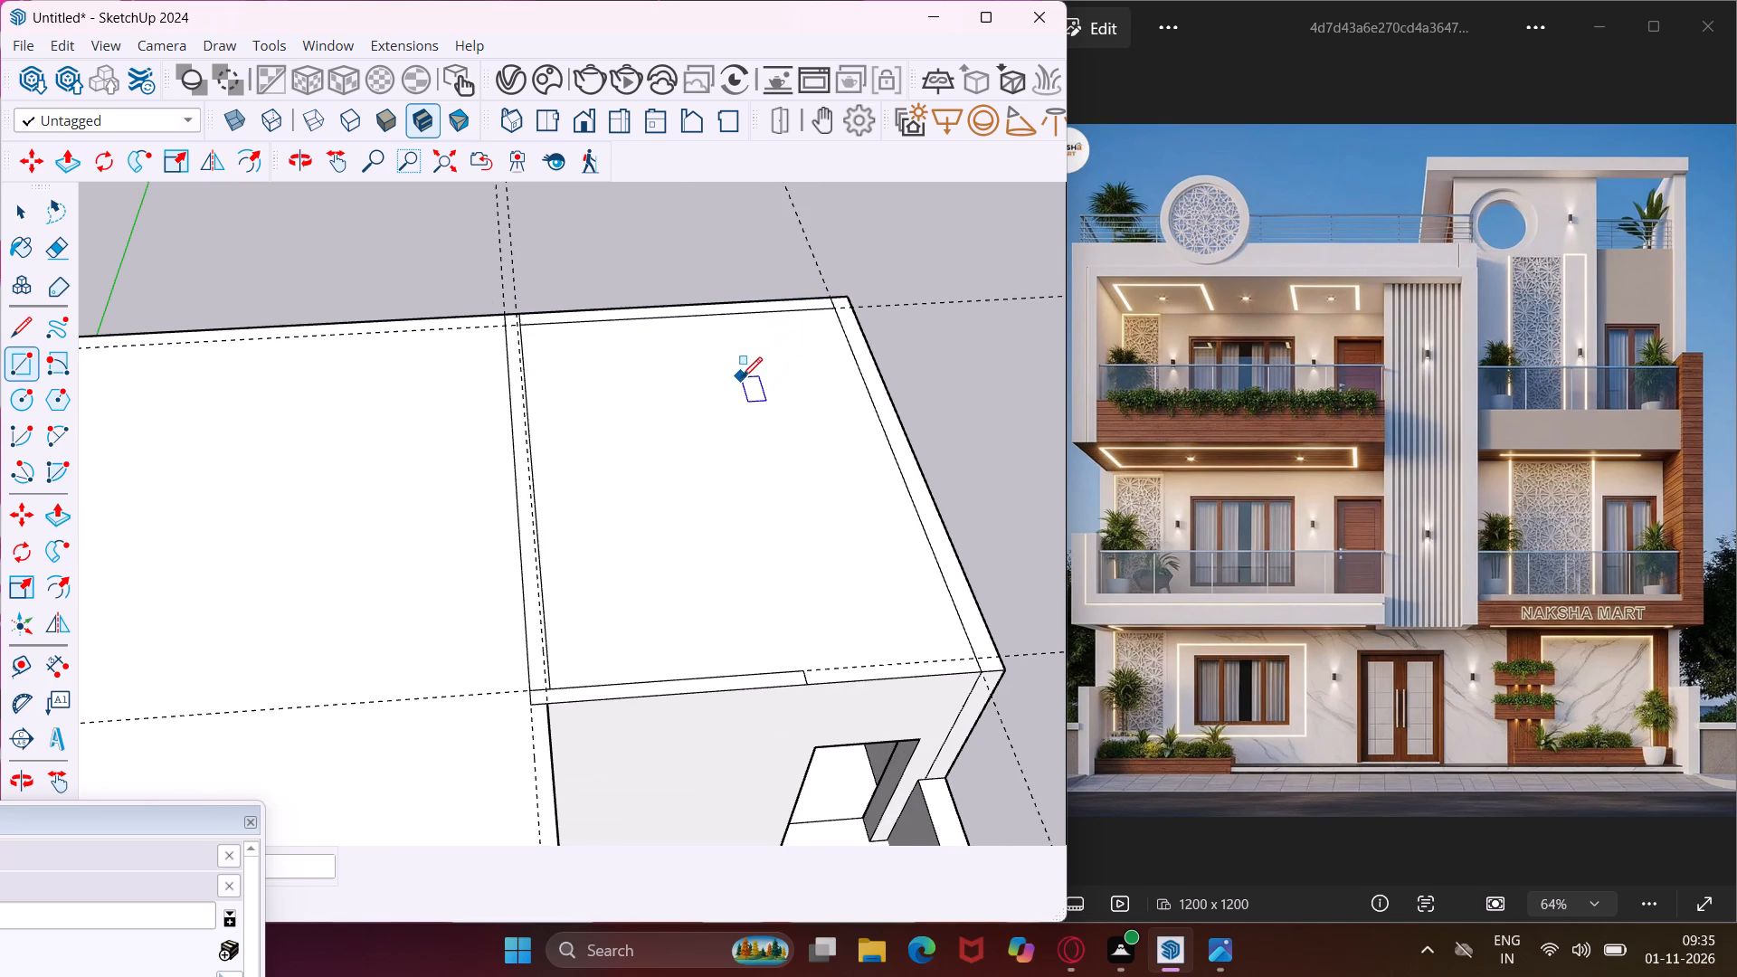
pyautogui.press('Escape')
pyautogui.press('space')
# Push/Pull the parapet strip along the recessed bay's front roof edge up 6'.
pyautogui.scroll(-5, 689, 474)
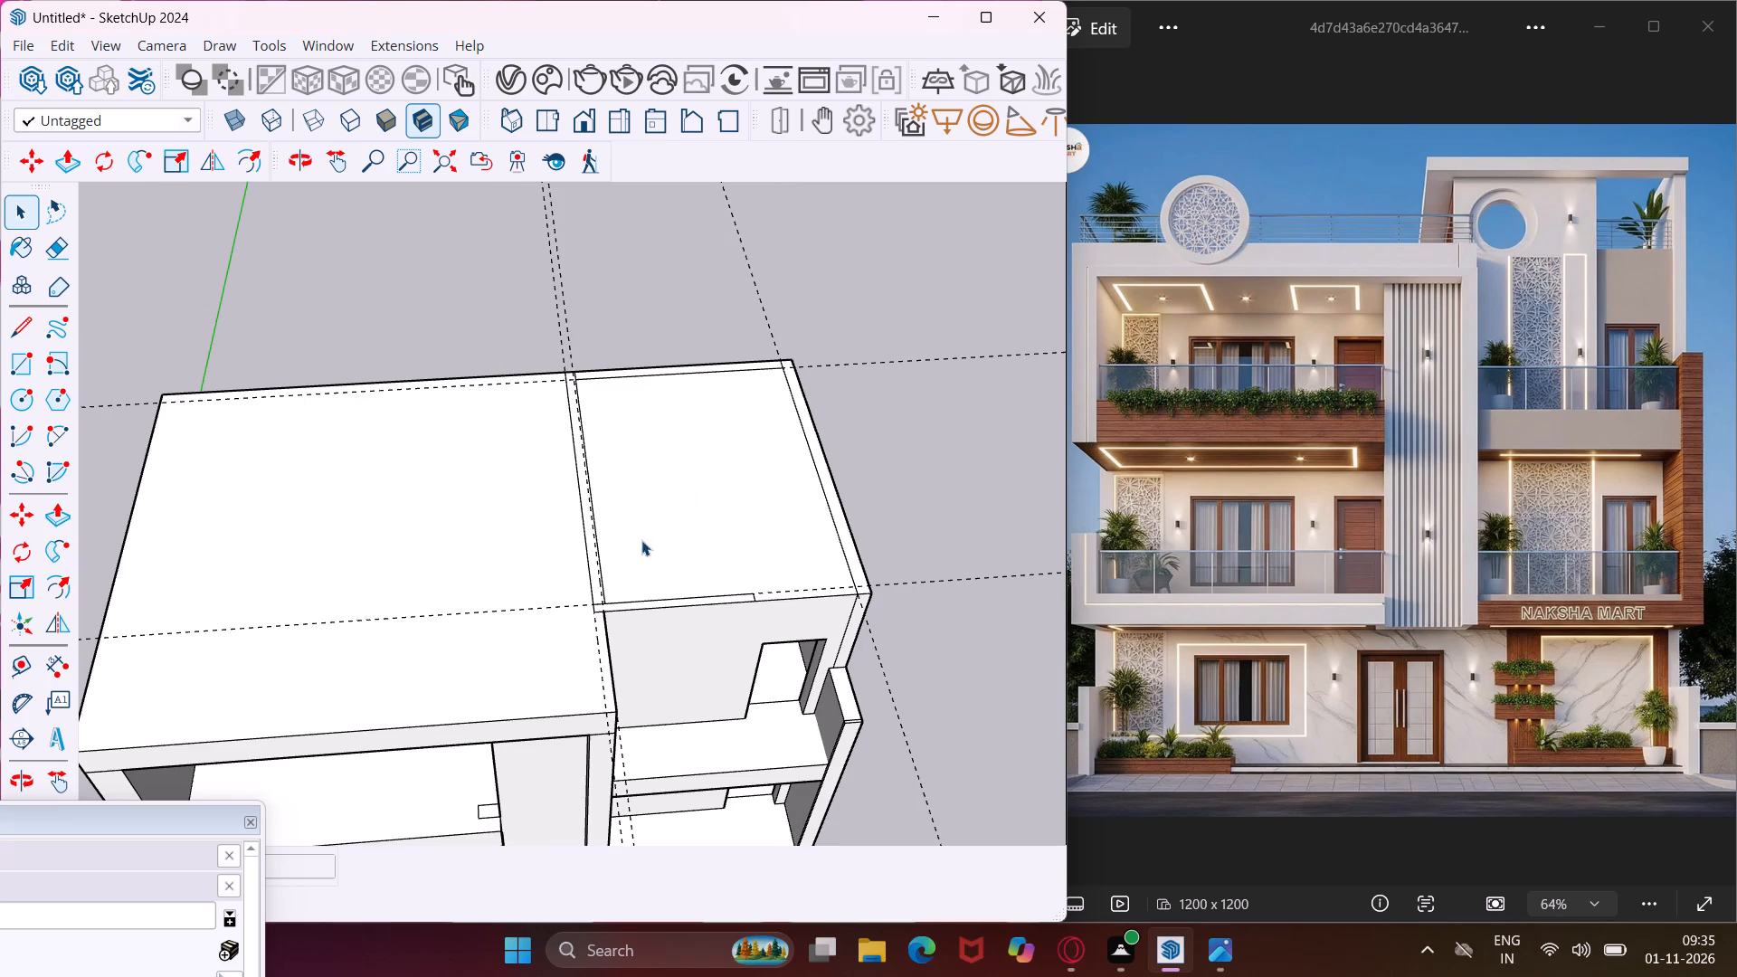
pyautogui.scroll(7, 601, 597)
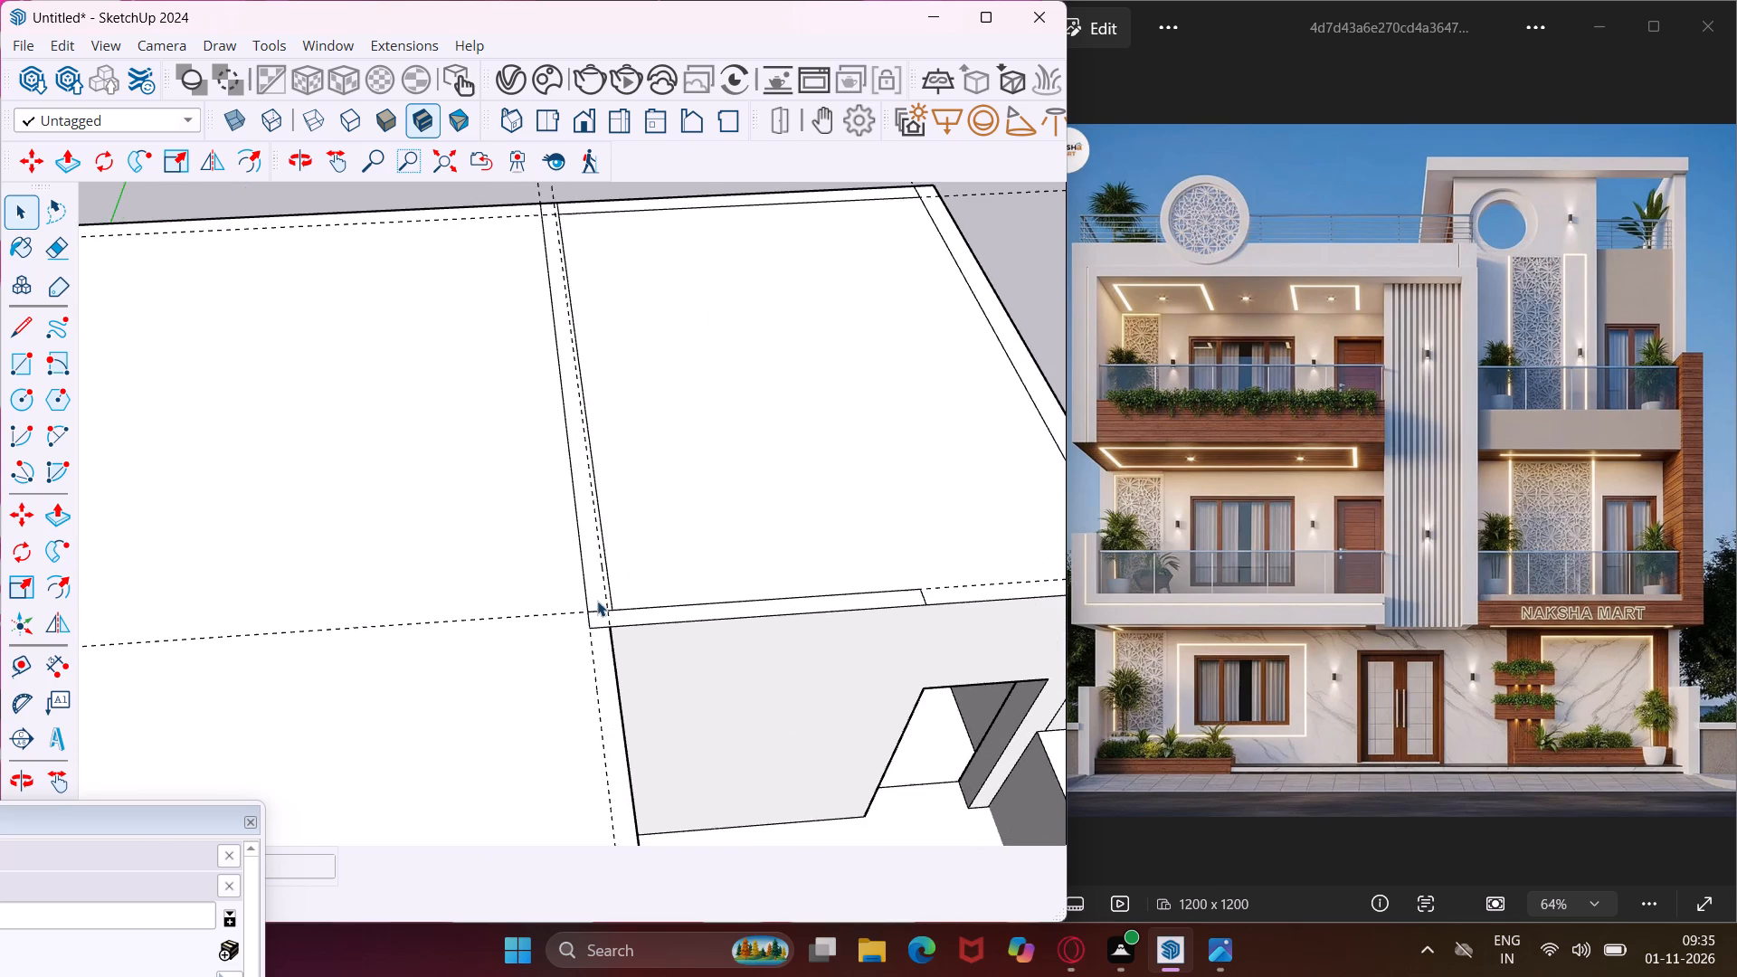
pyautogui.scroll(3, 599, 604)
pyautogui.click(607, 619)
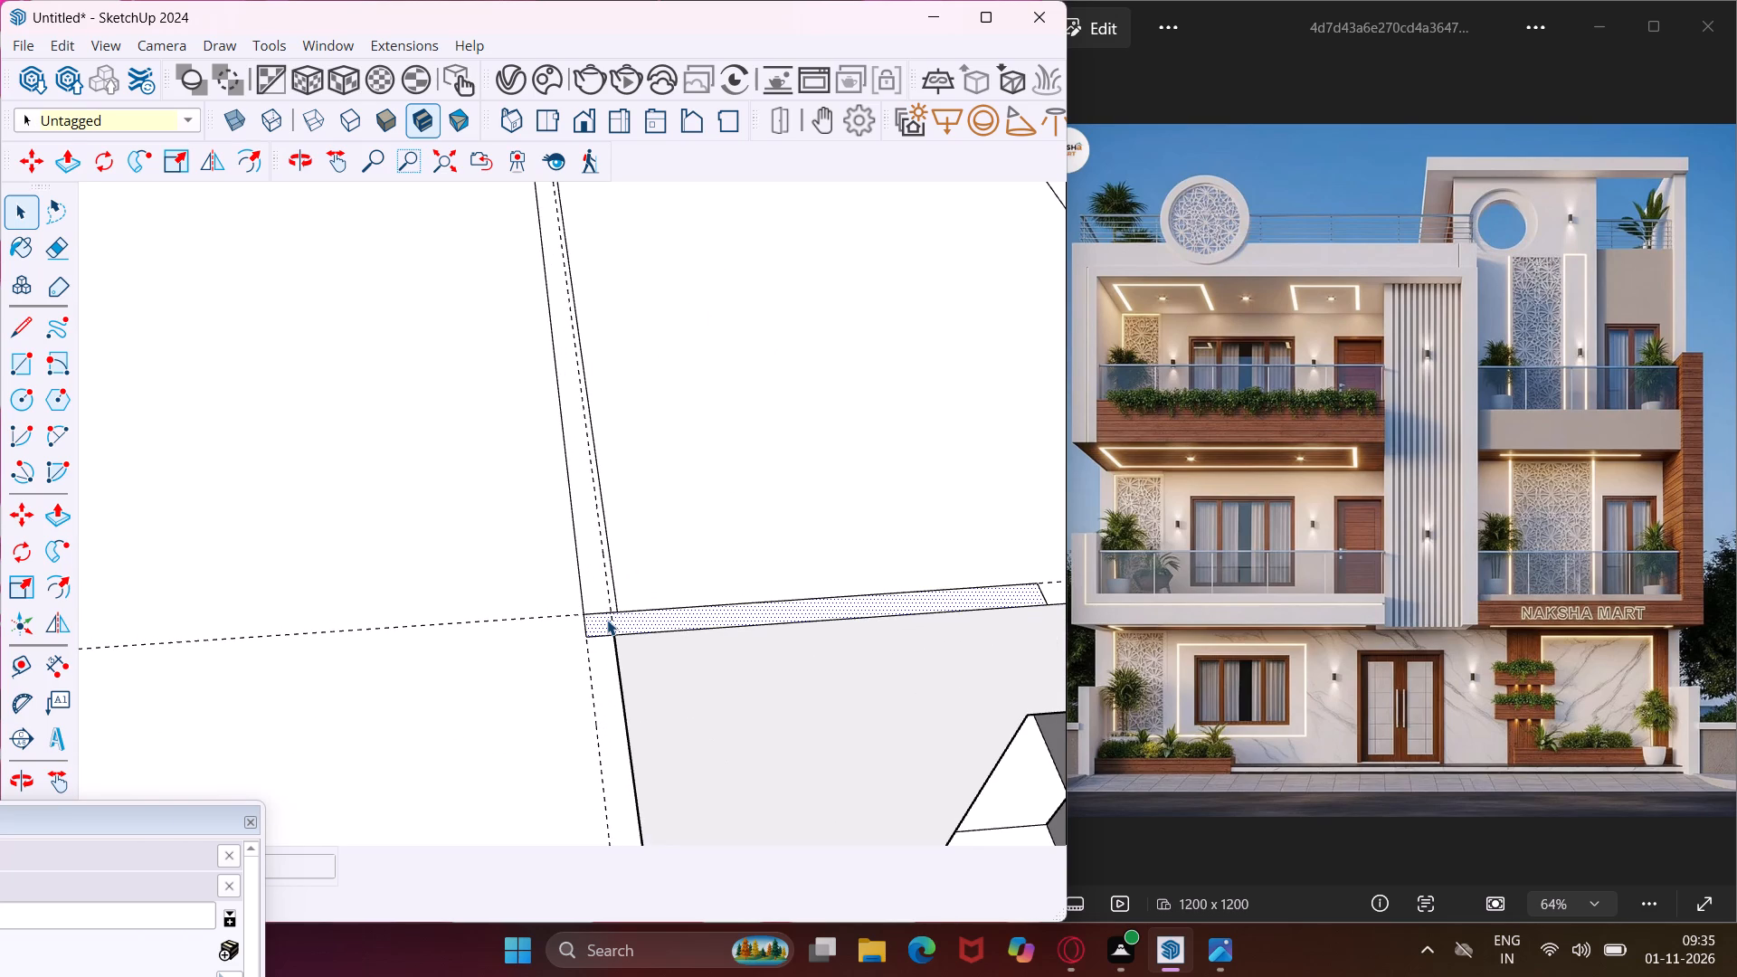
pyautogui.press('p')
pyautogui.click(607, 620)
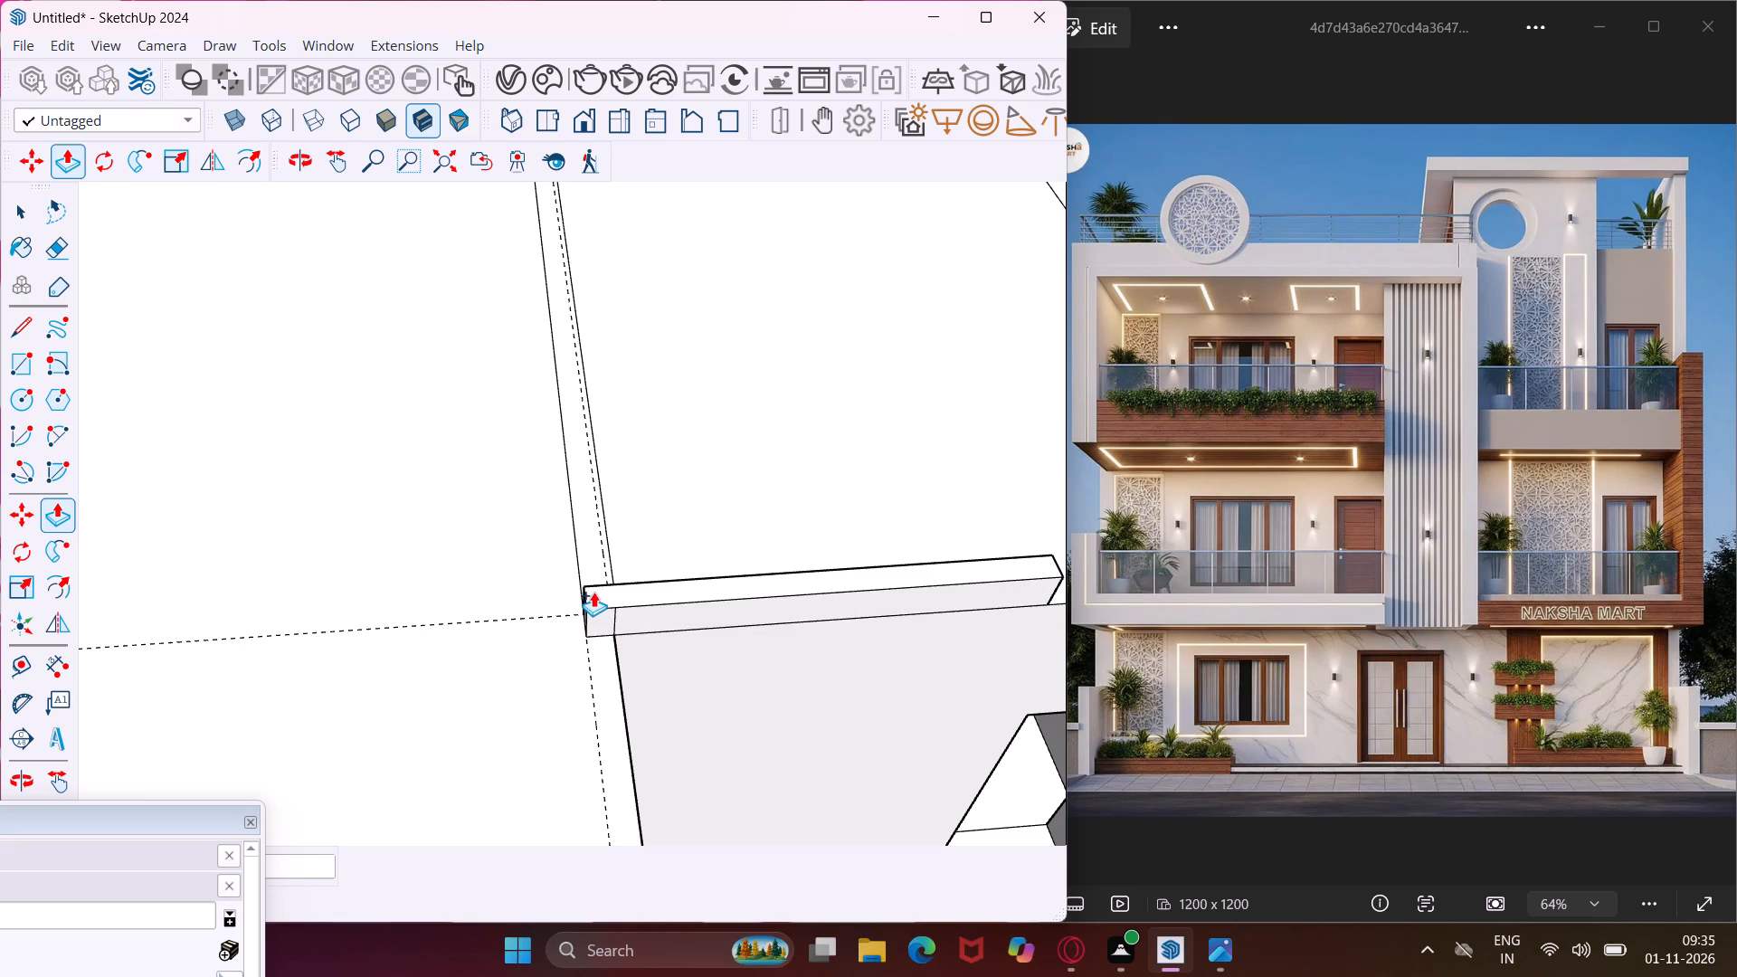
pyautogui.write("6'")
pyautogui.press('Return')
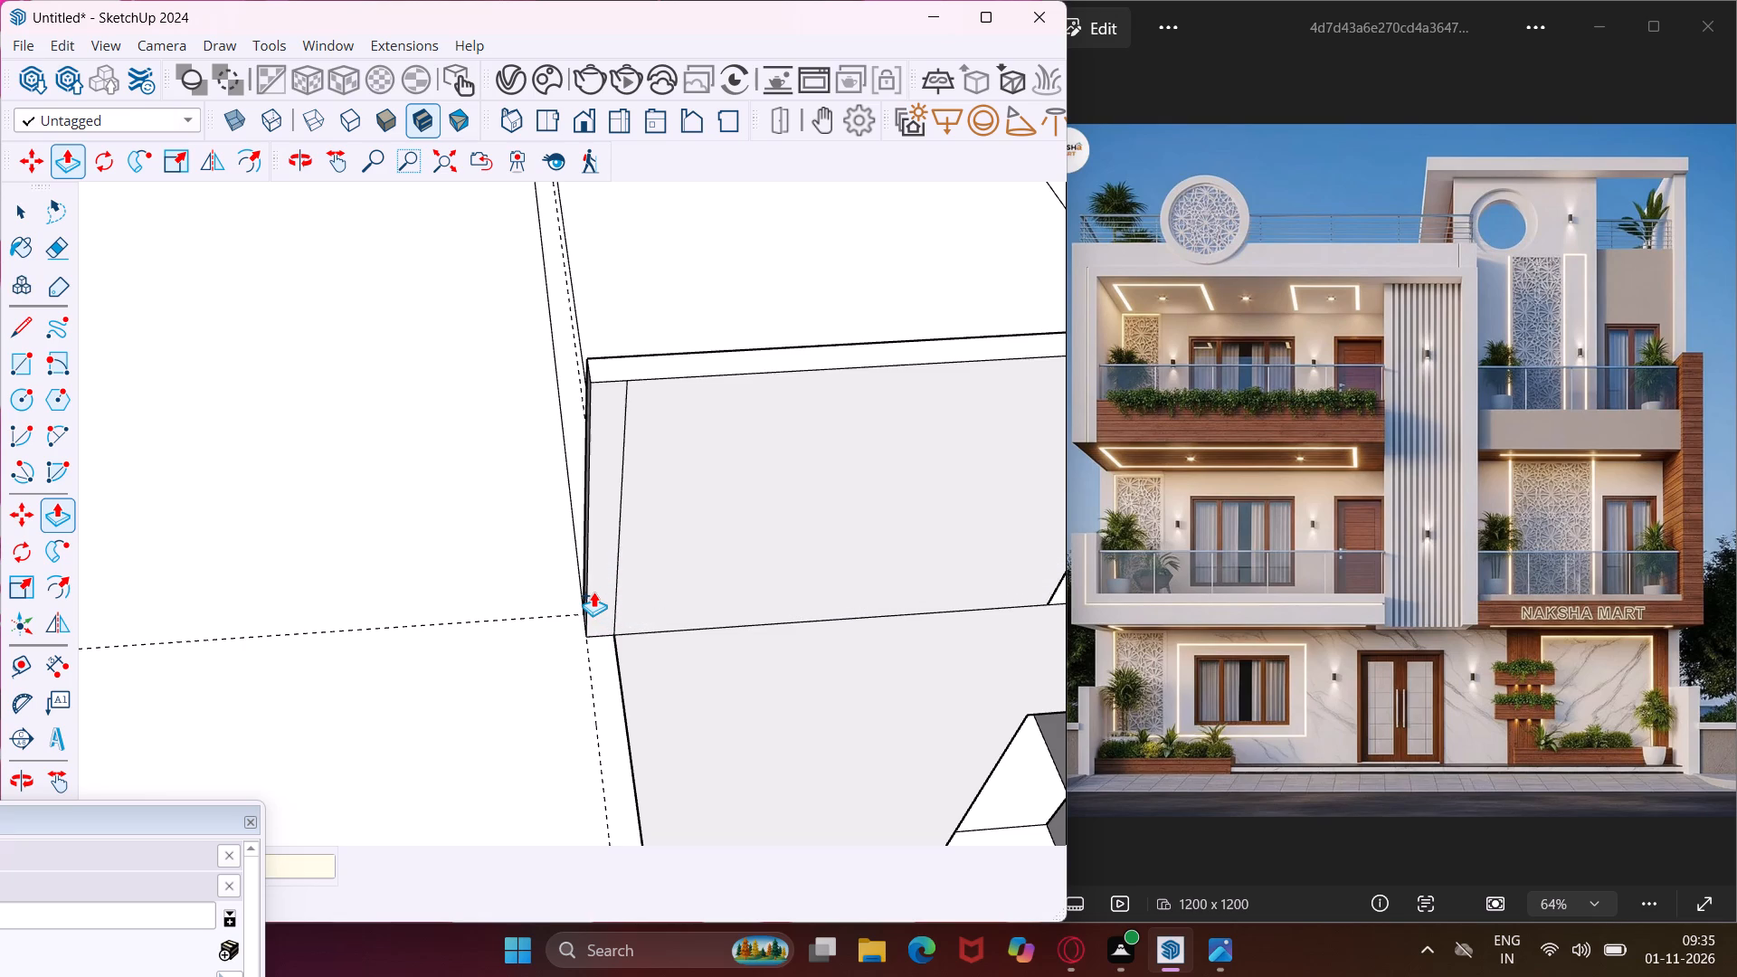
# Push/Pull the outer side strip, the dividing strip and the rear strip on the roof up 6' to match the front wall.
pyautogui.scroll(-5, 533, 555)
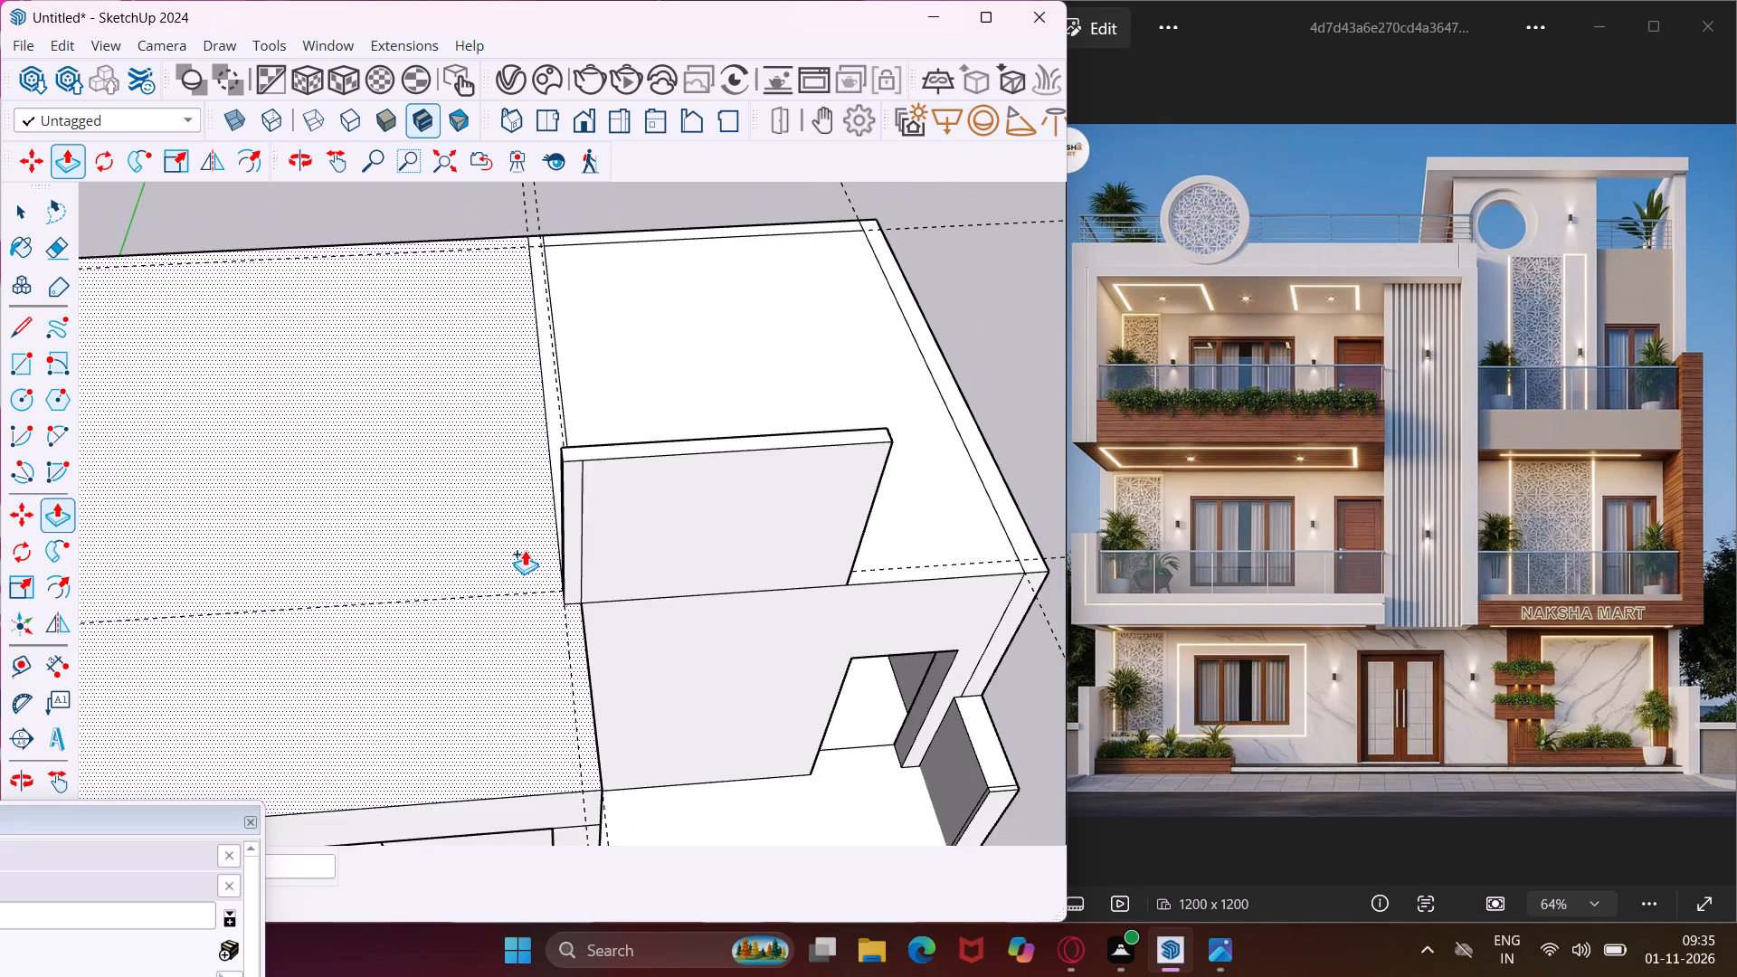
pyautogui.scroll(-4, 514, 540)
pyautogui.scroll(2, 863, 546)
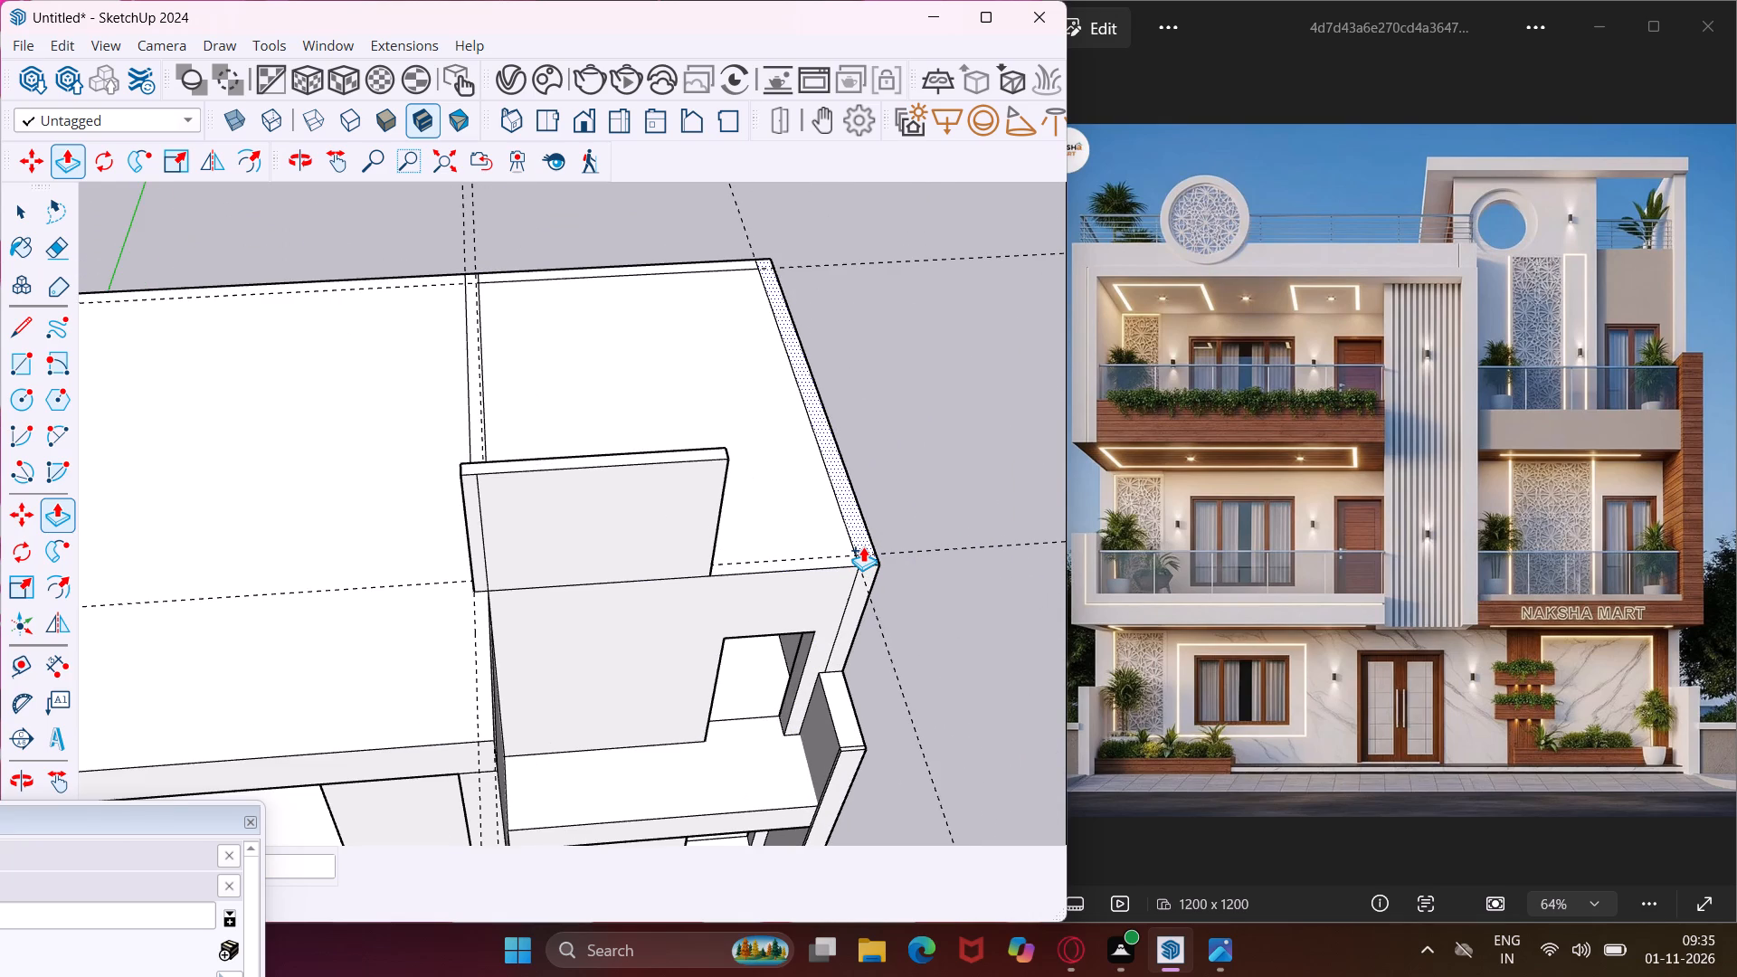
pyautogui.doubleClick(863, 546)
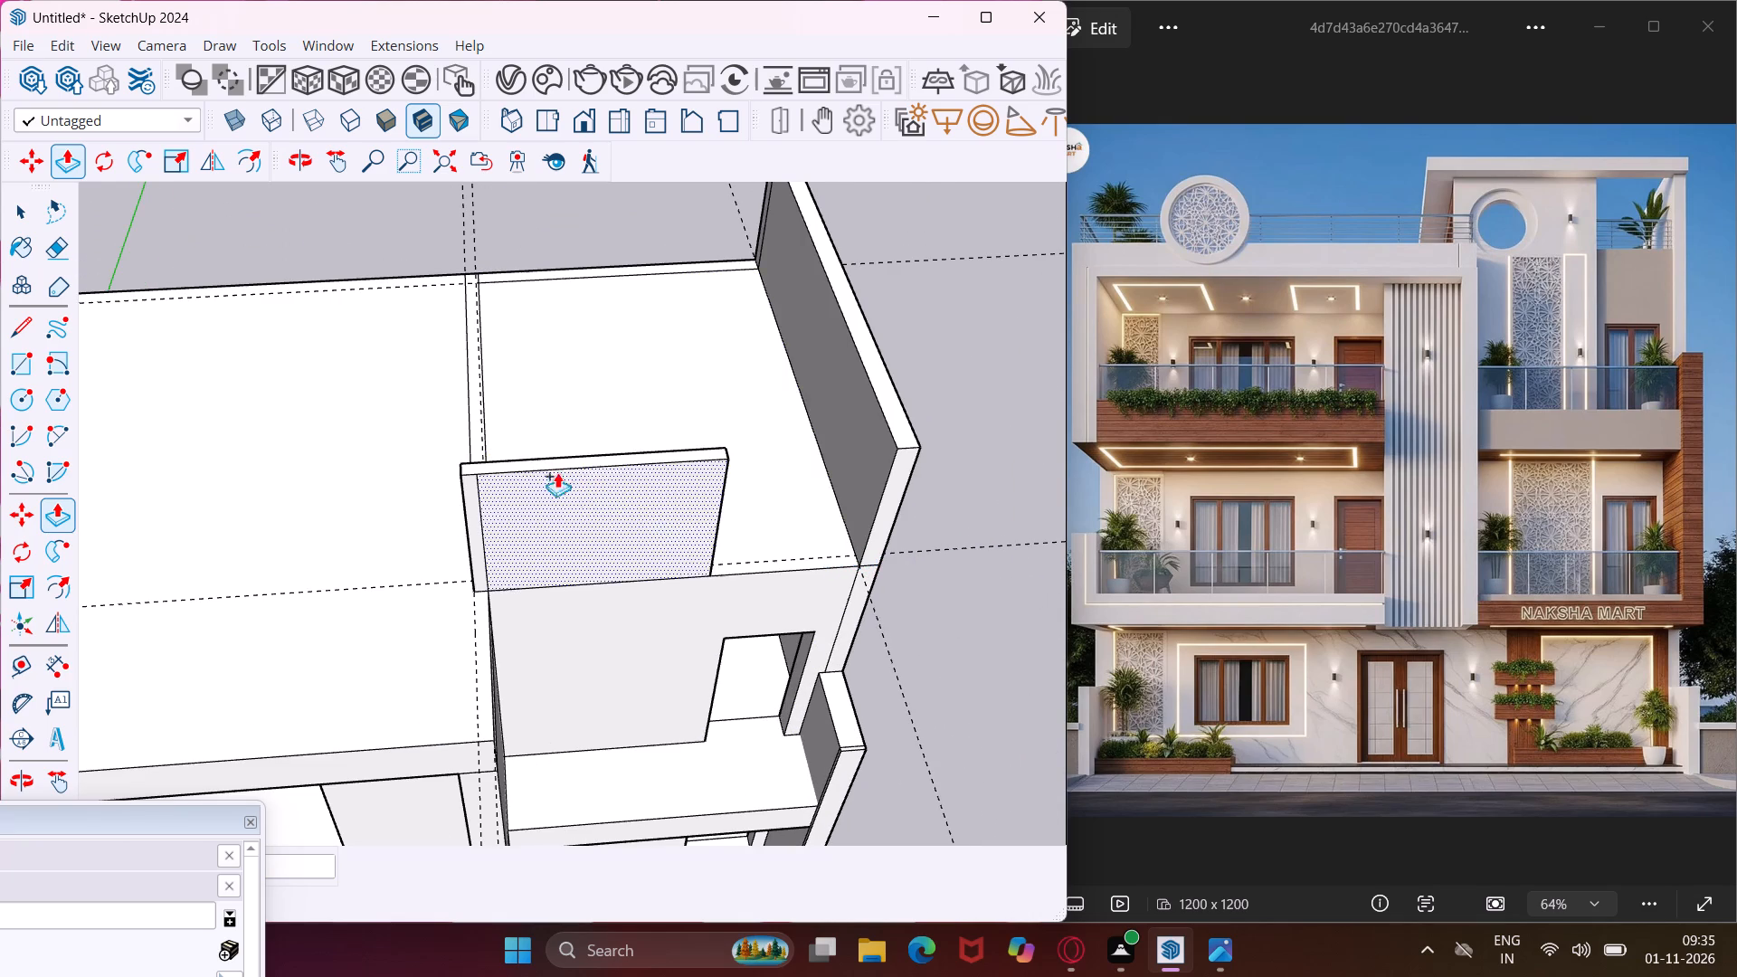
pyautogui.scroll(4, 487, 441)
pyautogui.doubleClick(476, 441)
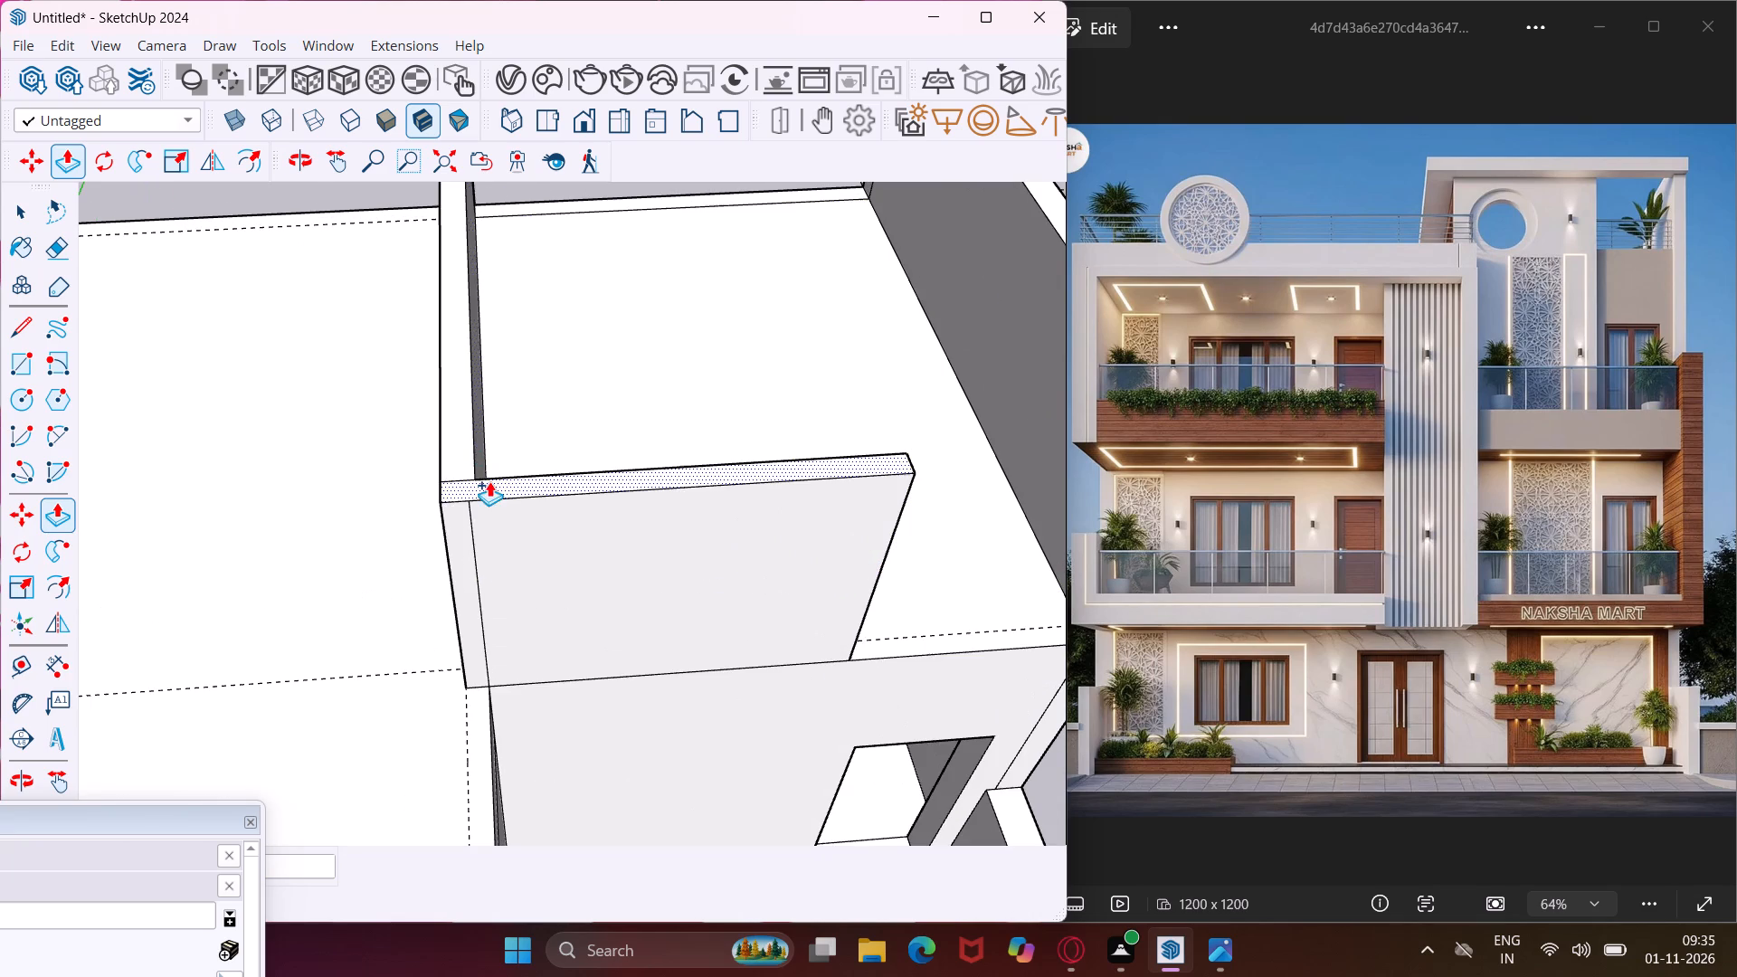
pyautogui.moveTo(489, 481); pyautogui.dragTo(1048, 617, button='middle')
pyautogui.scroll(-5, 1000, 578)
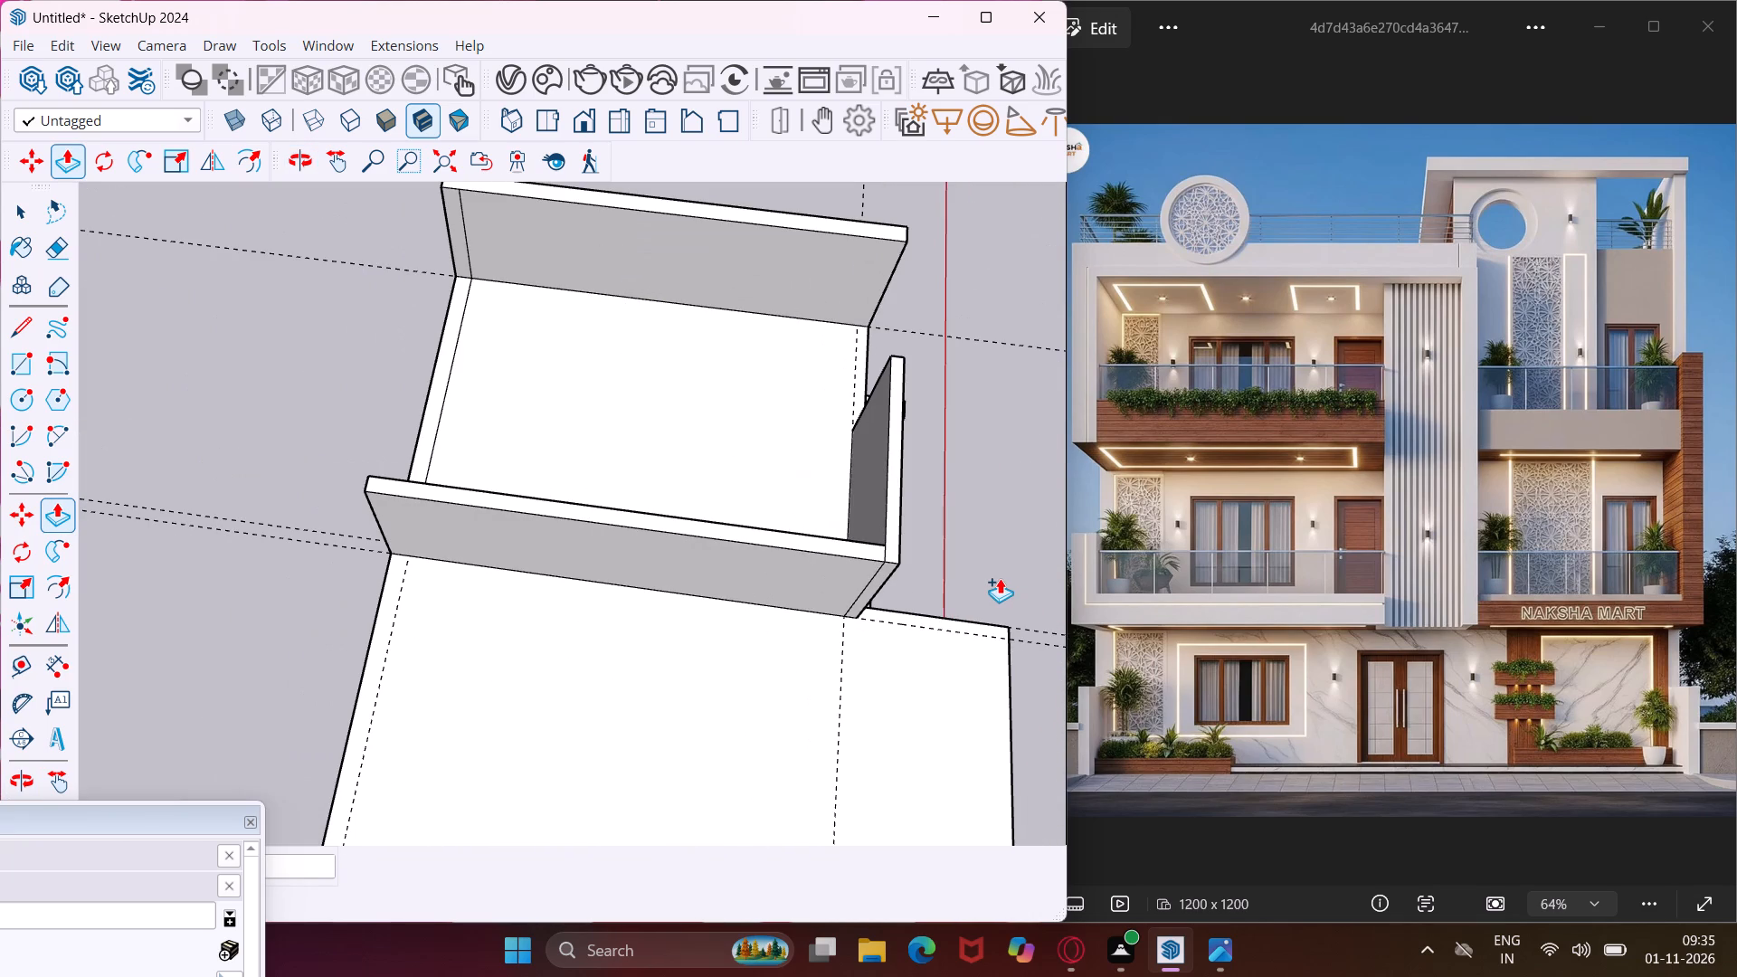
pyautogui.scroll(4, 381, 460)
pyautogui.doubleClick(443, 464)
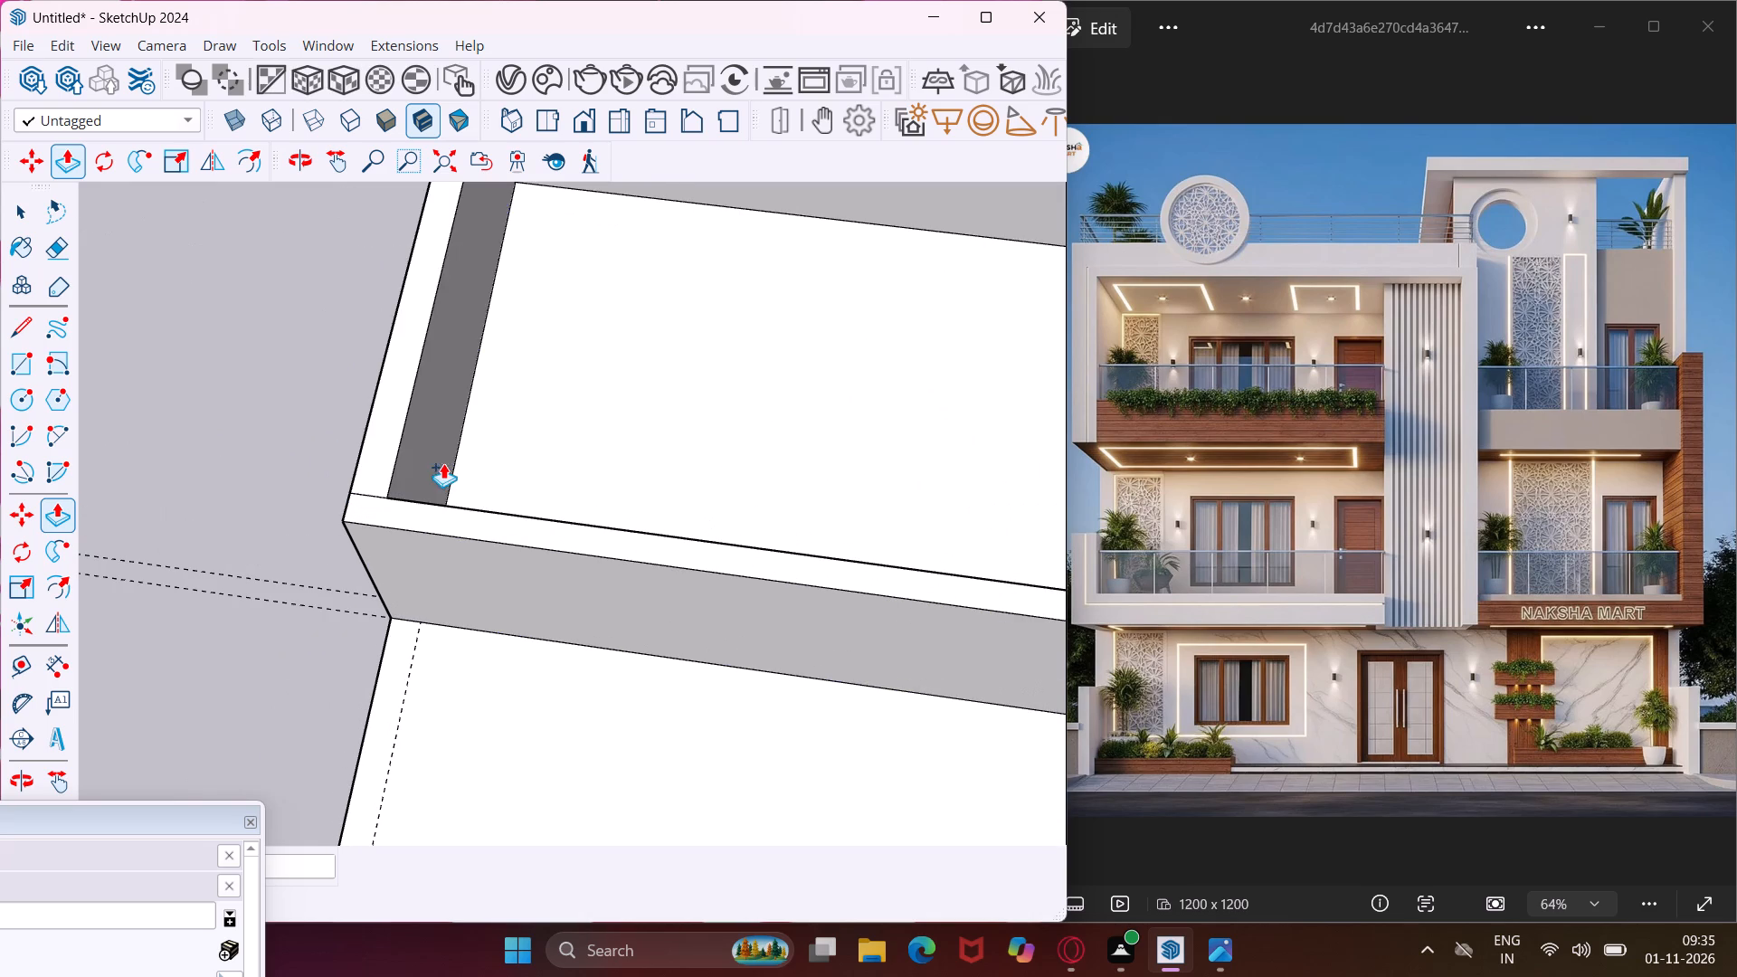
pyautogui.scroll(-10, 401, 531)
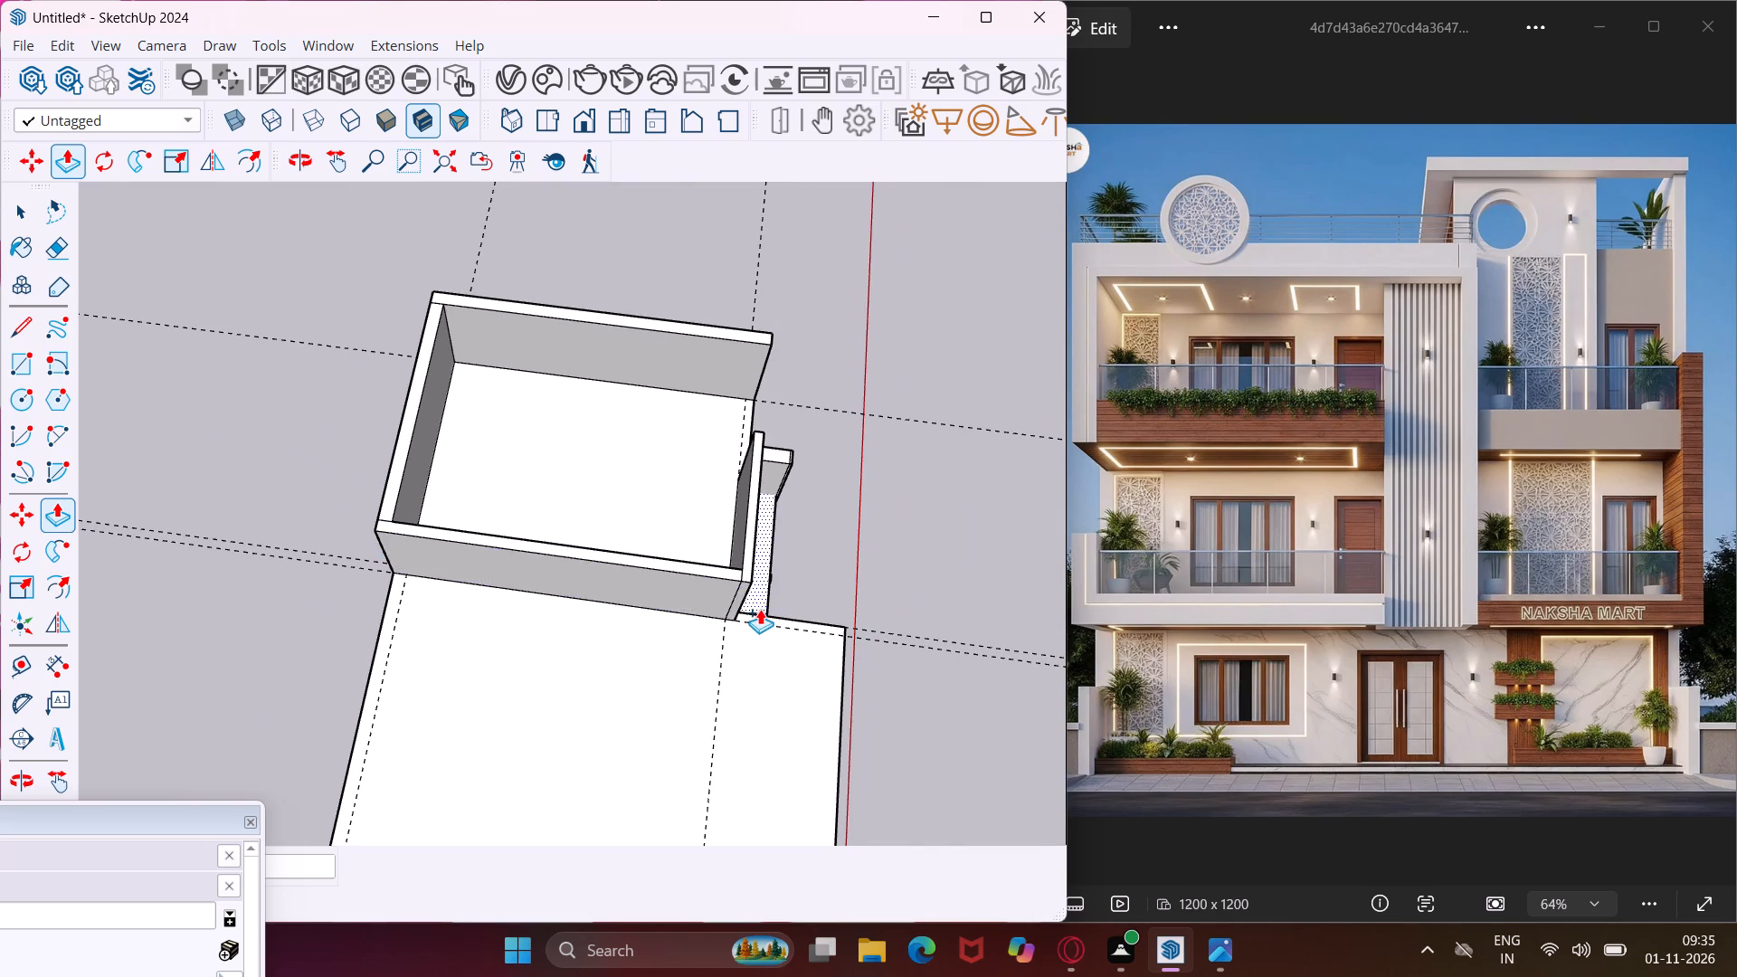
# Push/Pull the front rooftop wall's outer face slightly forward so it projects a little beyond the facade wall below.
pyautogui.moveTo(760, 609); pyautogui.dragTo(273, 331, button='middle')
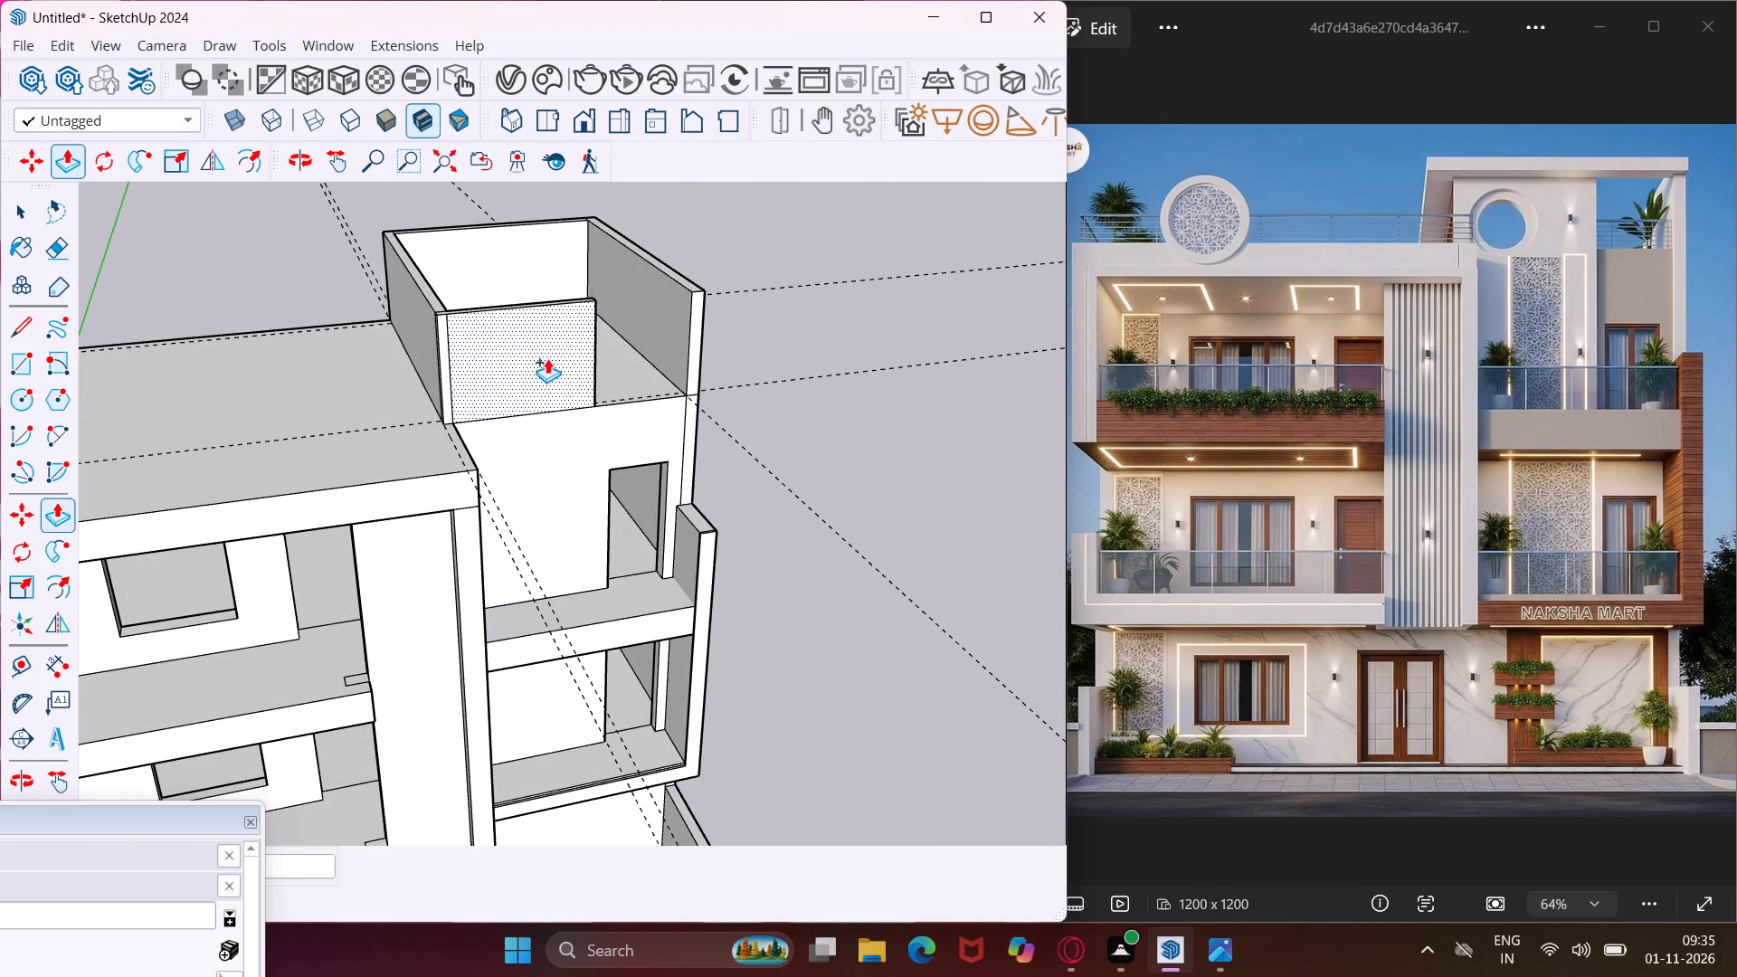
pyautogui.scroll(4, 528, 320)
pyautogui.scroll(1, 546, 404)
pyautogui.moveTo(546, 404); pyautogui.dragTo(499, 335, button='middle')
pyautogui.scroll(2, 512, 332)
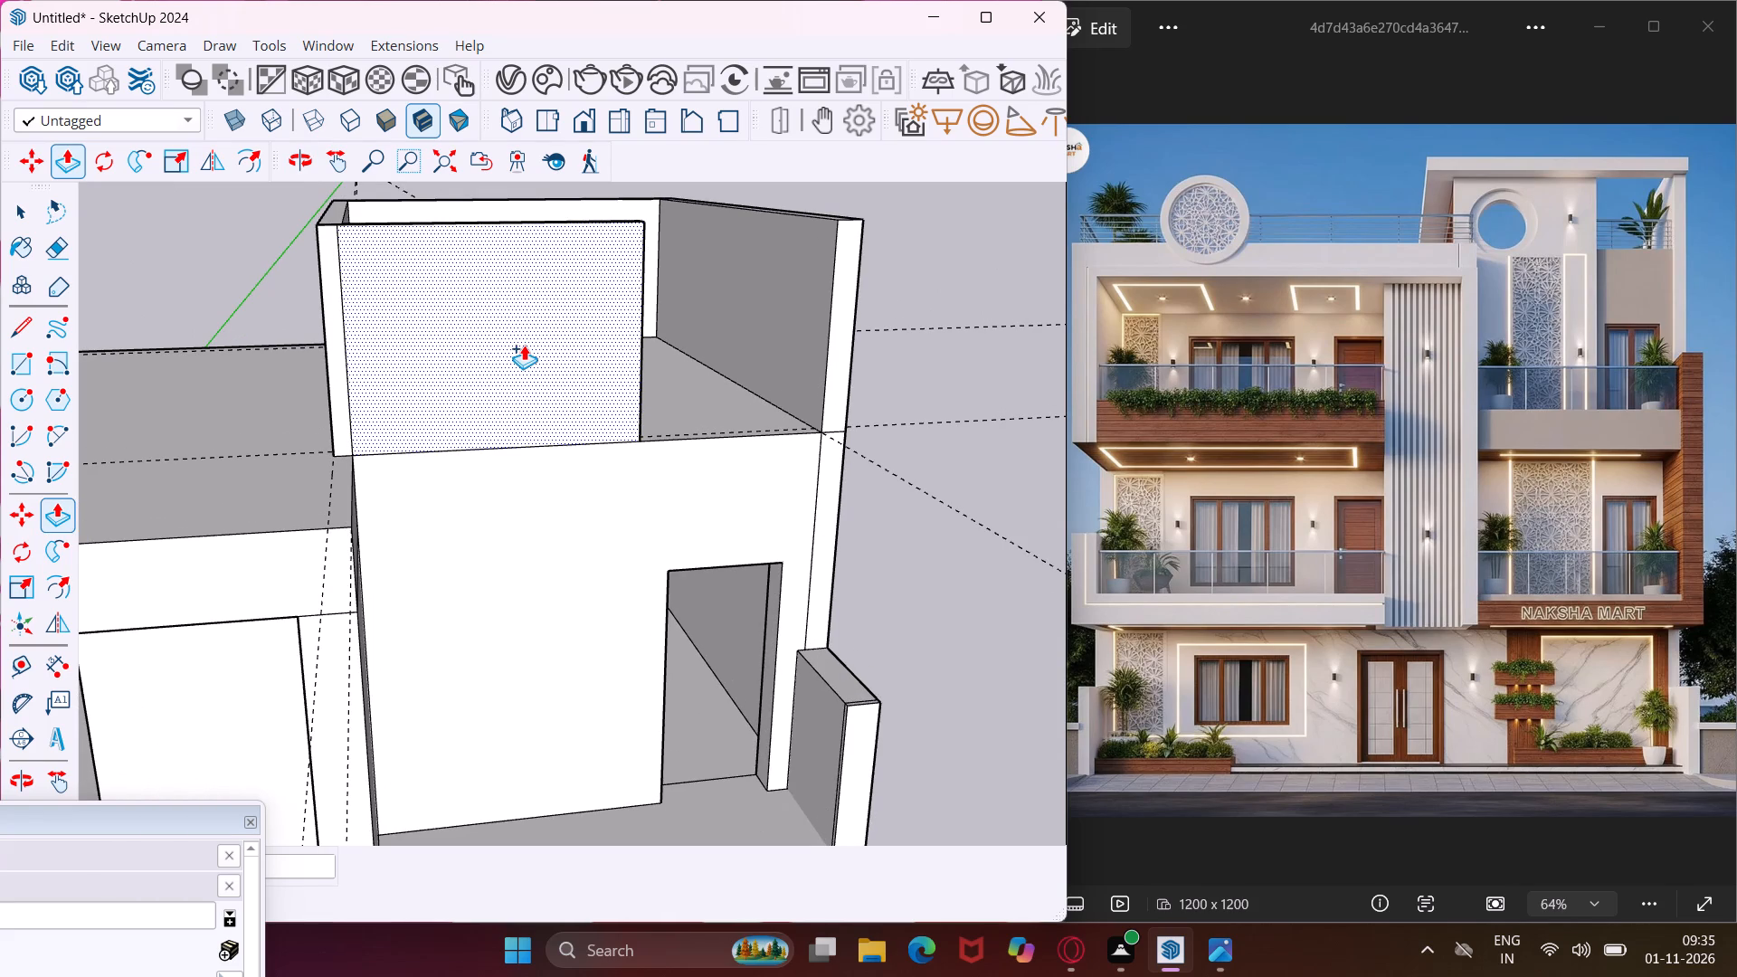
pyautogui.click(524, 345)
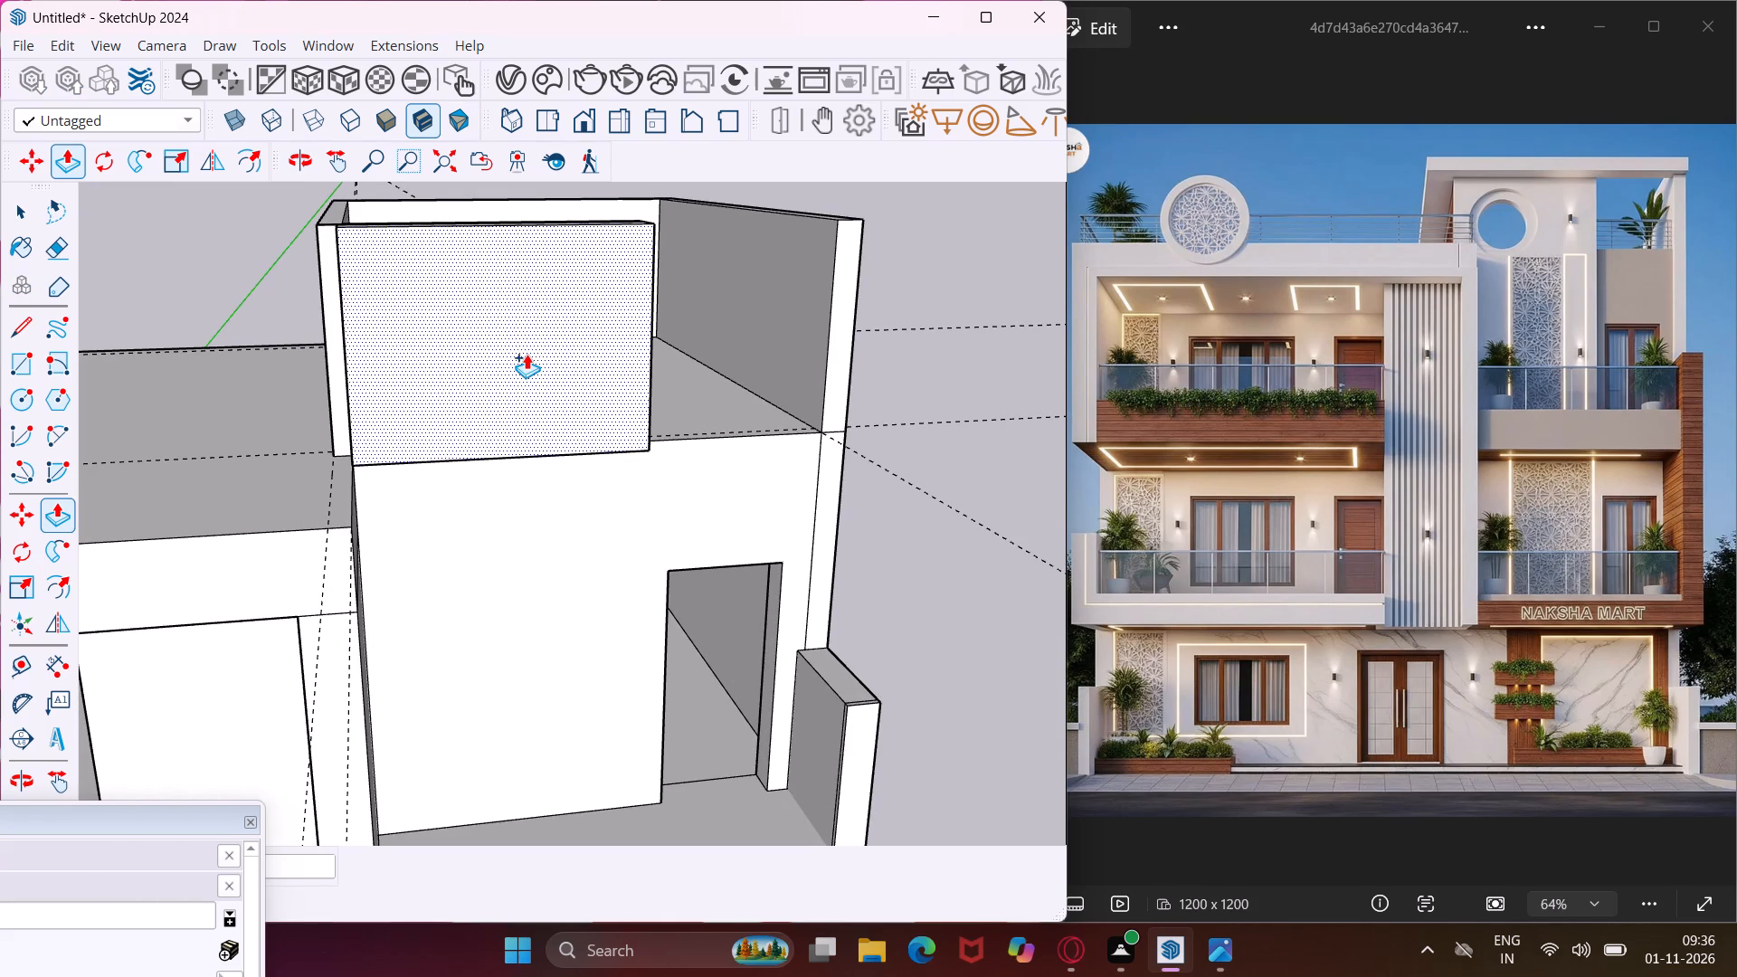
pyautogui.click(527, 354)
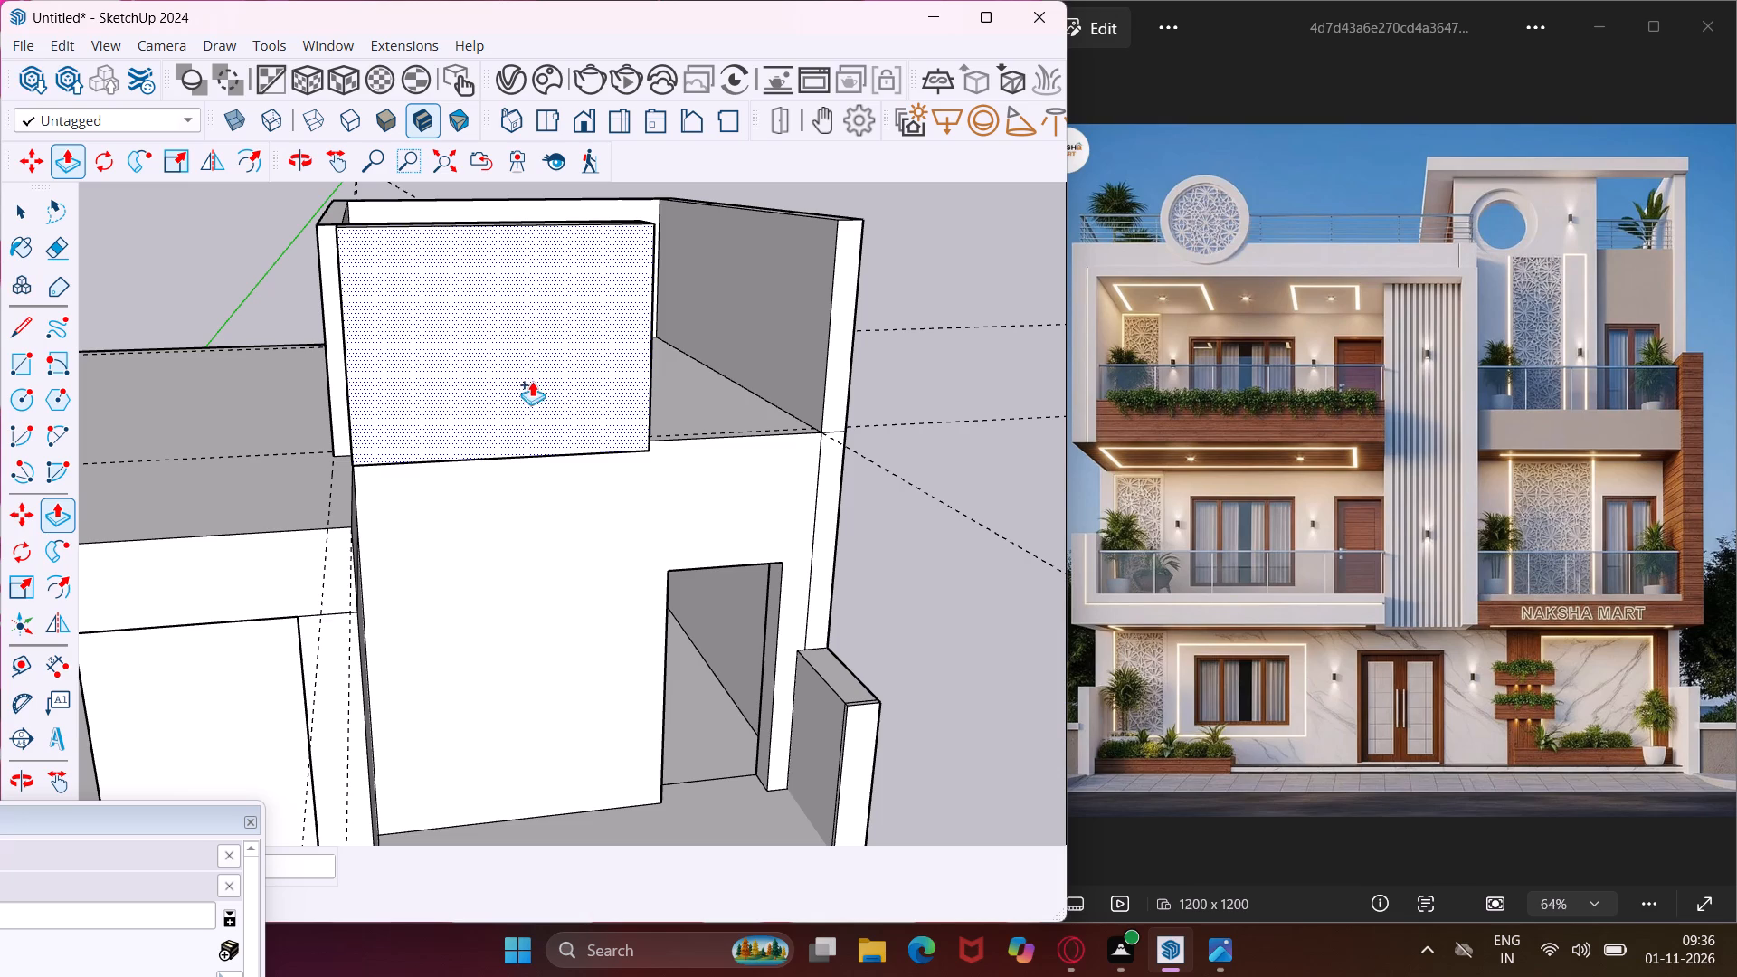
pyautogui.moveTo(507, 378); pyautogui.dragTo(536, 109, button='middle')
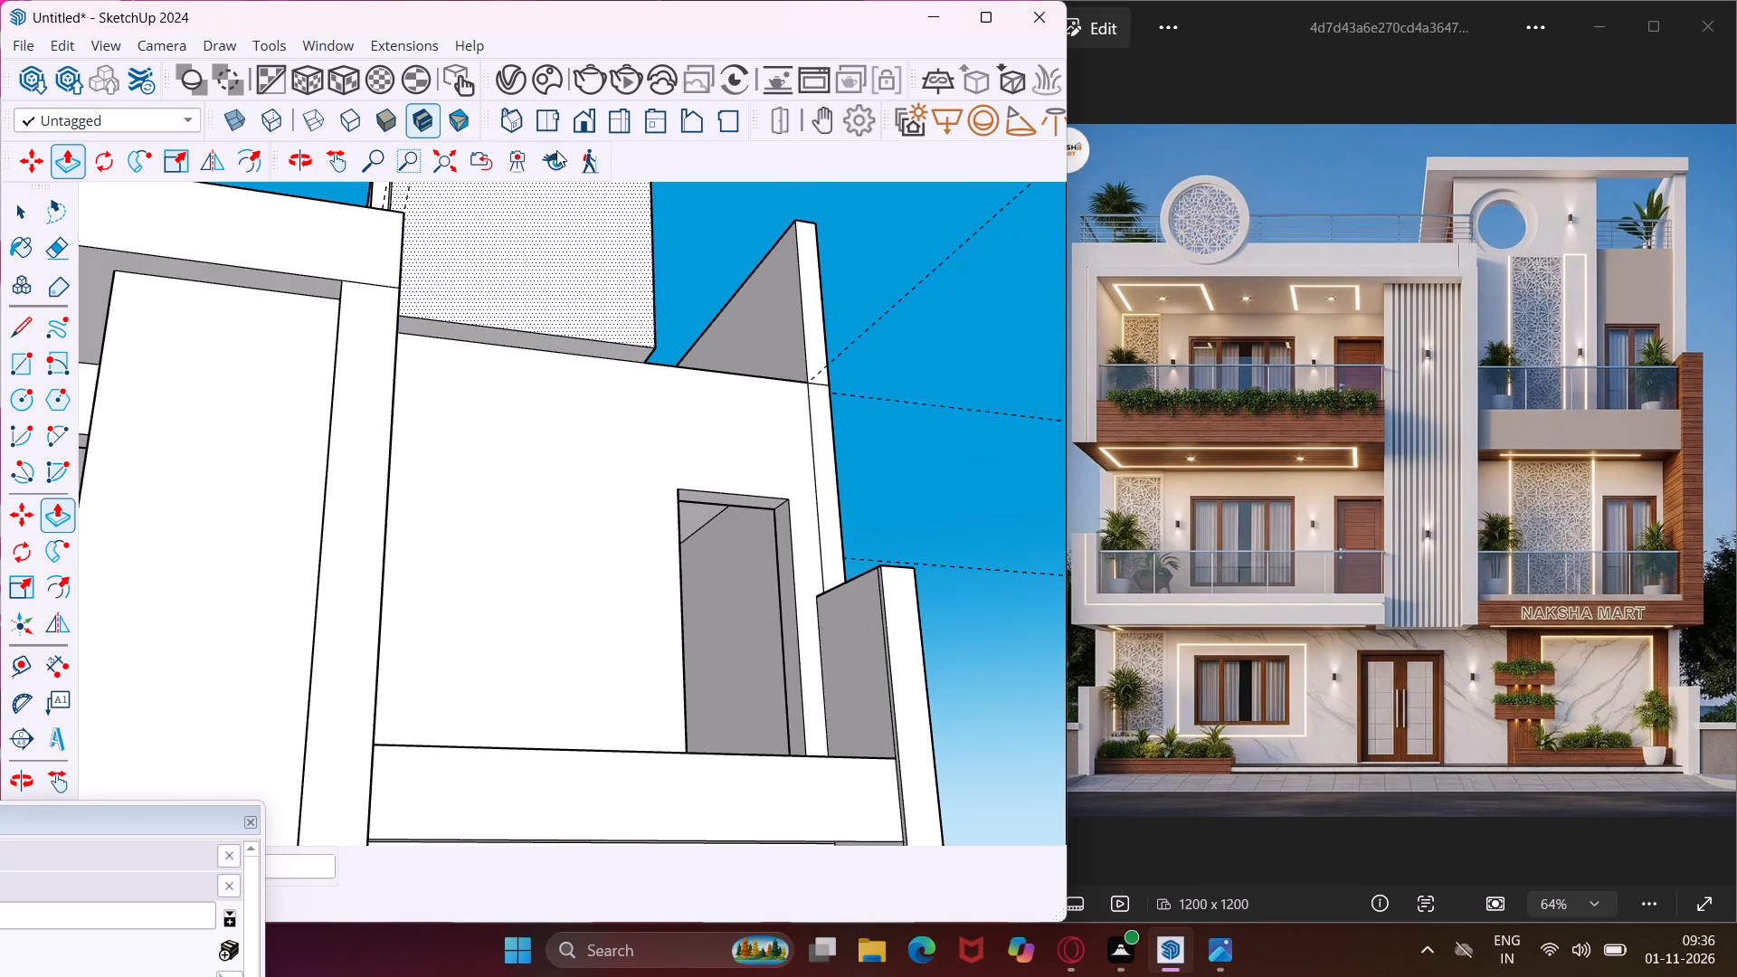
pyautogui.scroll(4, 616, 297)
pyautogui.click(611, 311)
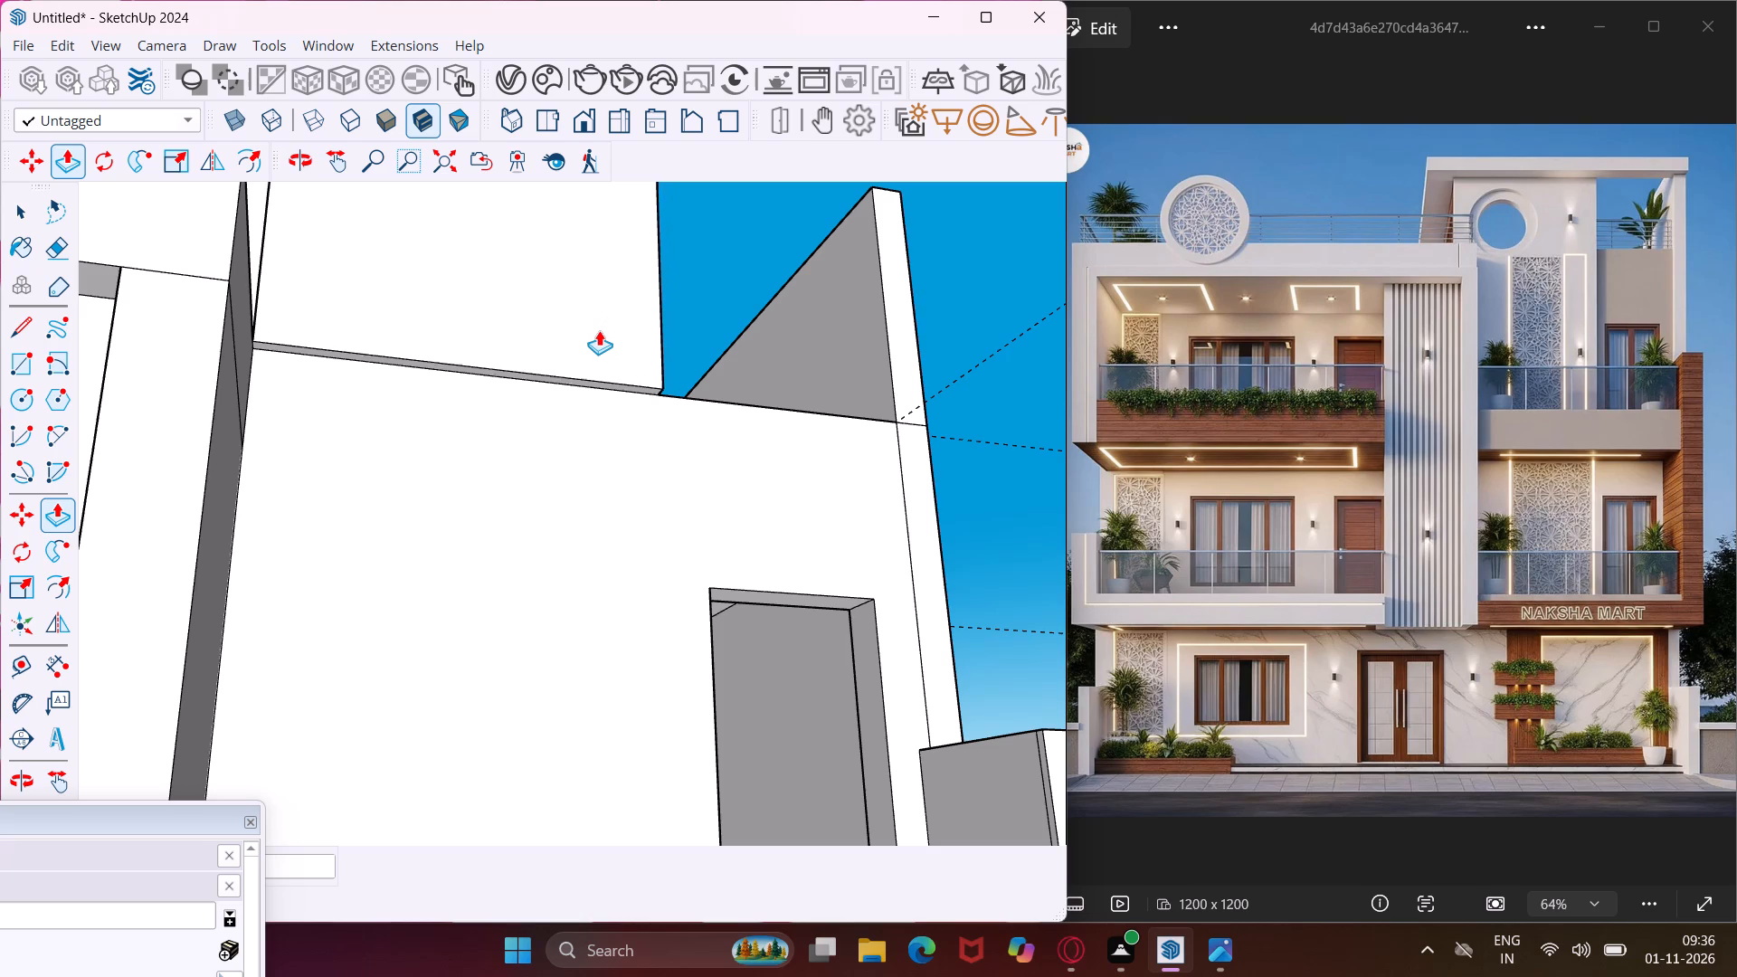
pyautogui.click(599, 330)
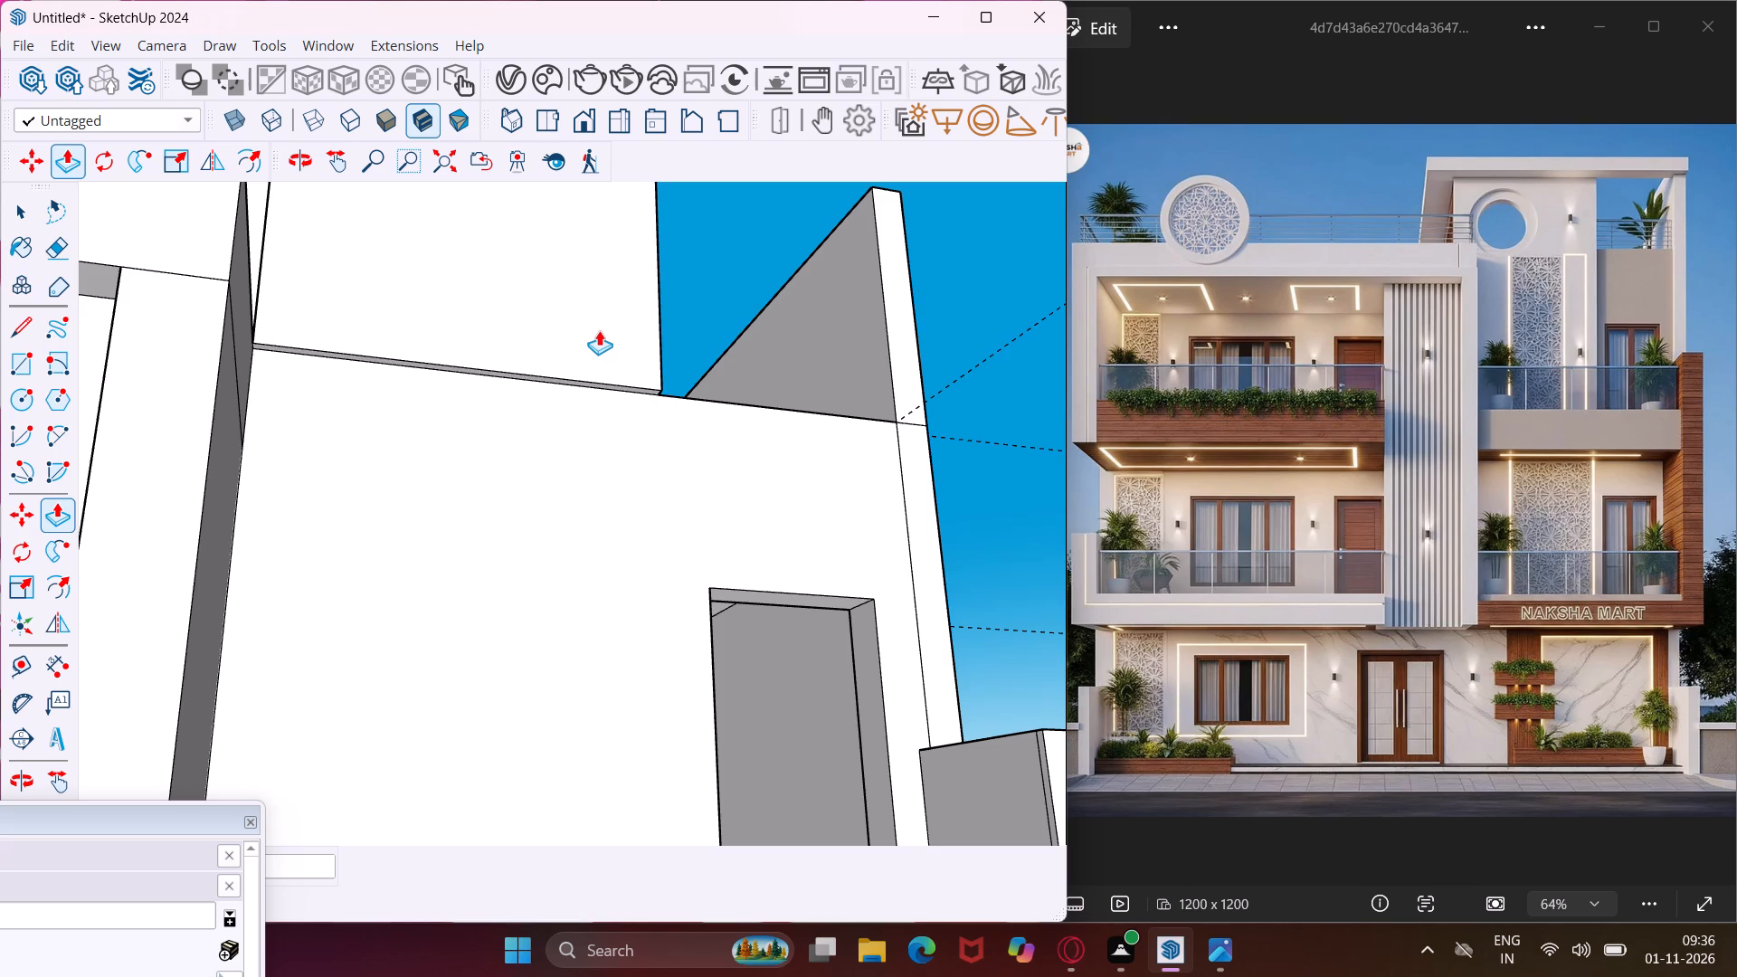
# Push/Pull the thin underside of the projecting rooftop panel down to the top-floor balcony floor.
pyautogui.scroll(10, 591, 385)
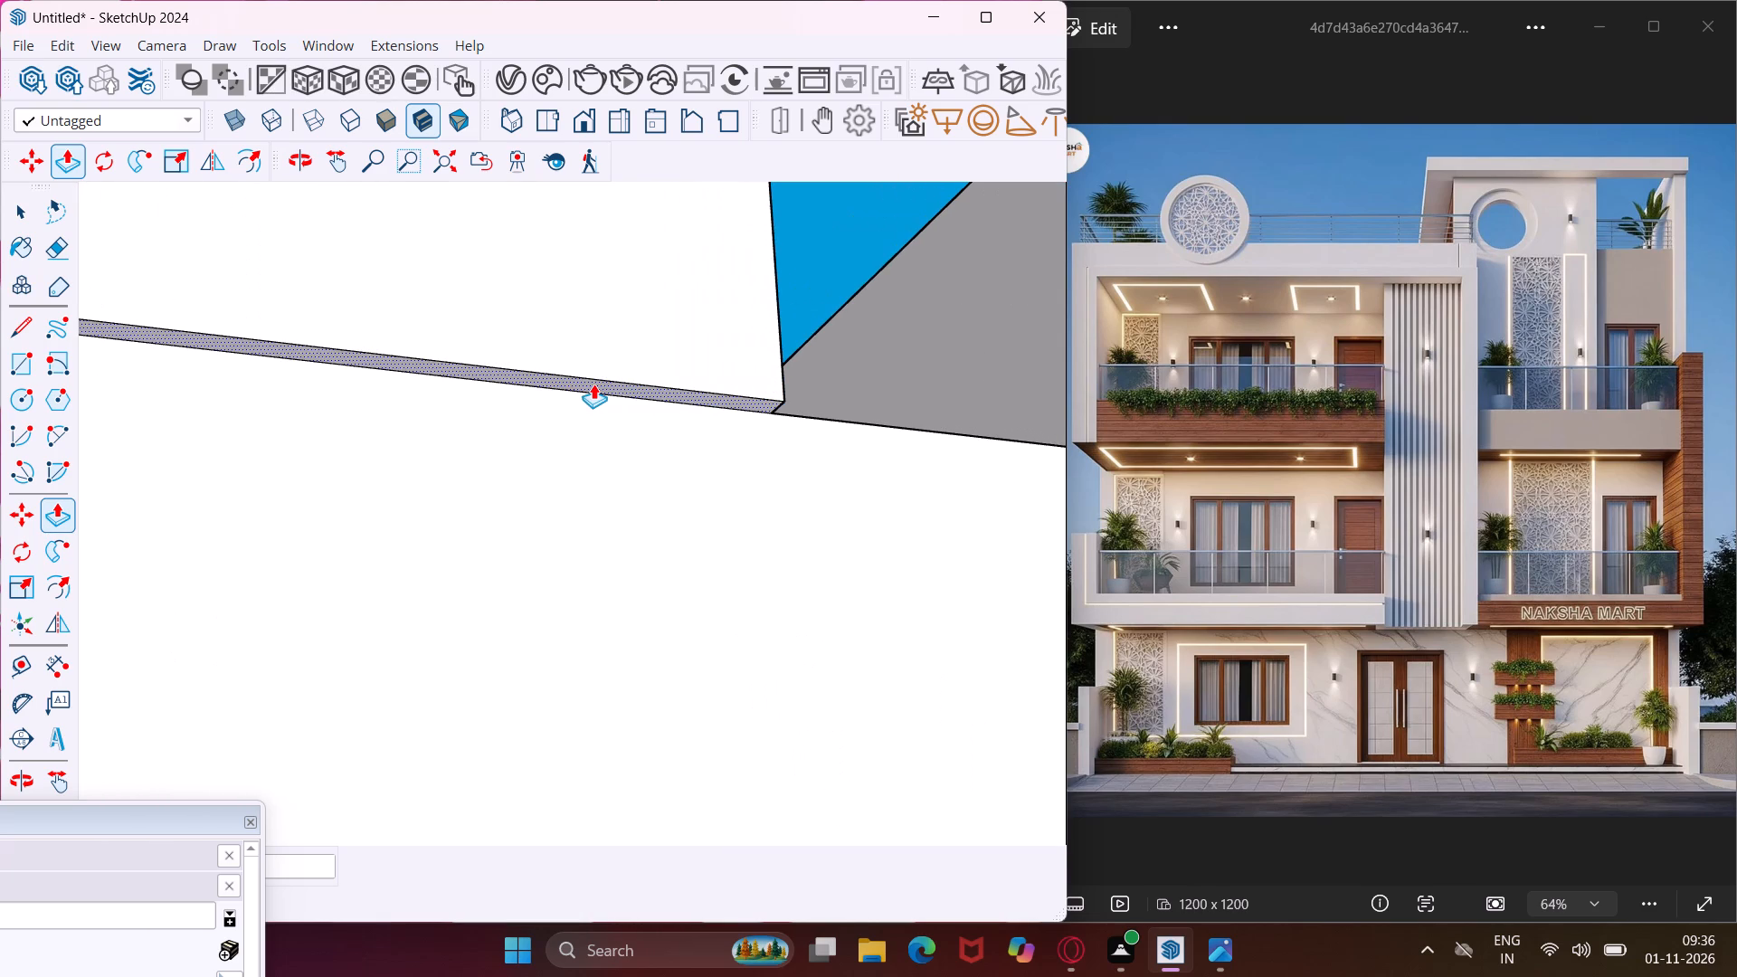
pyautogui.click(593, 384)
pyautogui.scroll(-14, 591, 416)
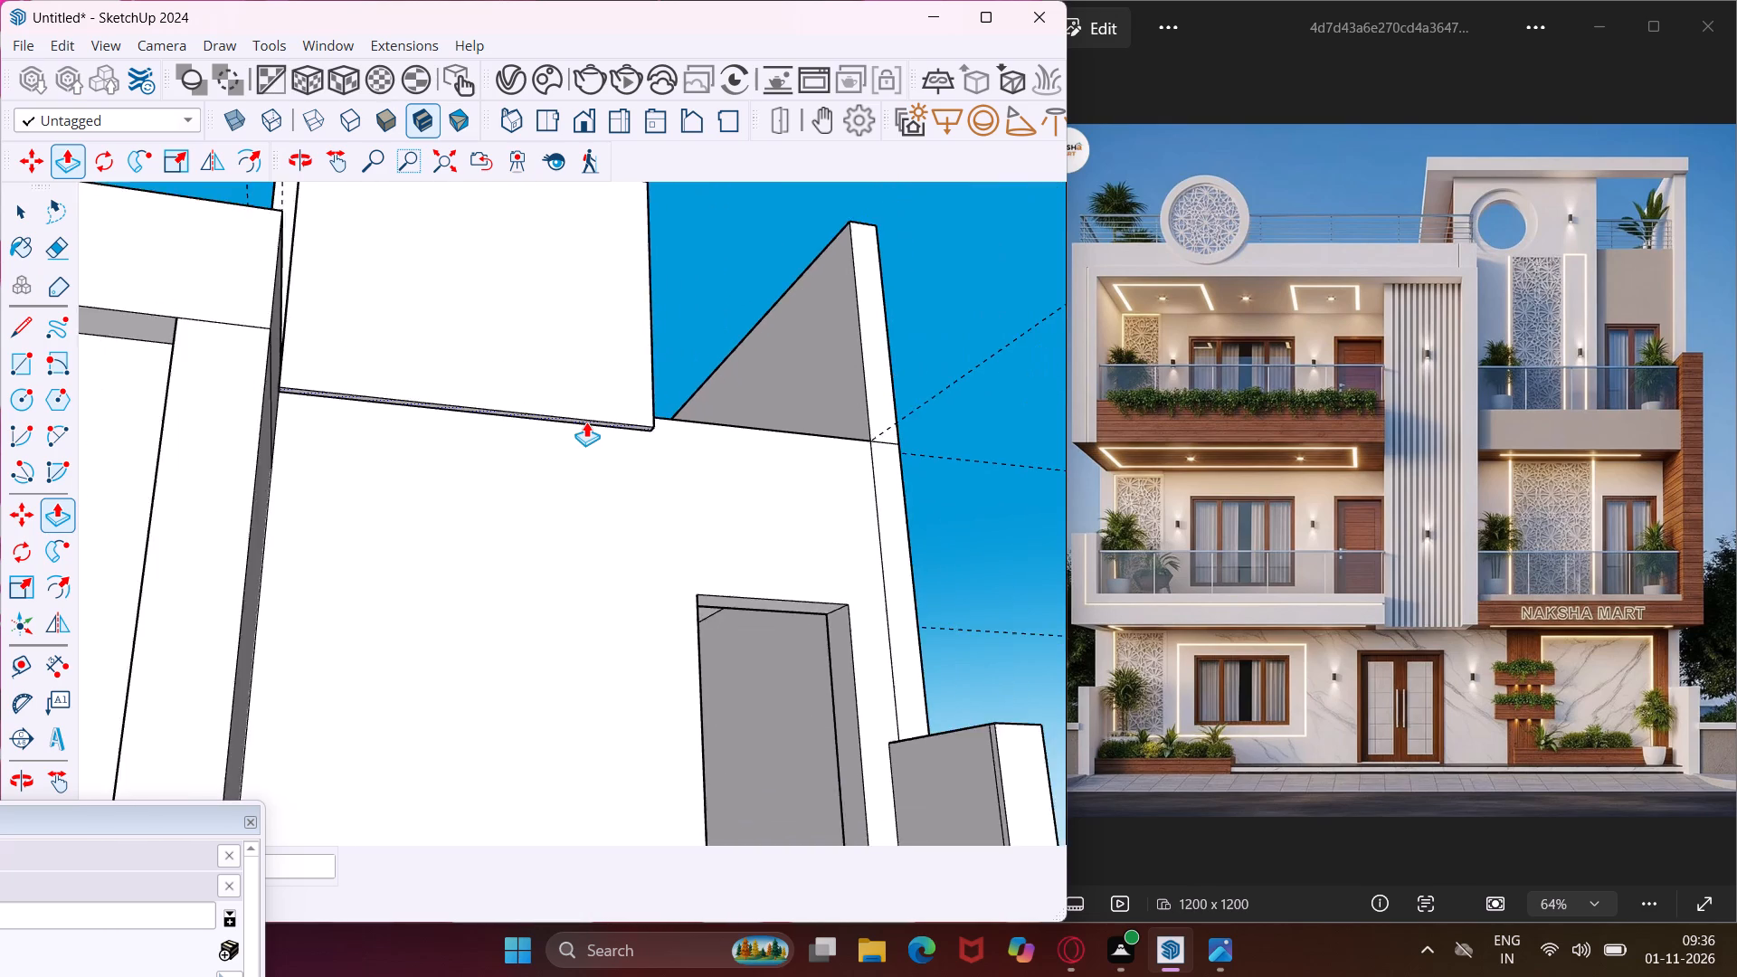
pyautogui.scroll(-8, 586, 422)
pyautogui.moveTo(586, 422); pyautogui.dragTo(516, 651, button='middle')
pyautogui.scroll(3, 518, 653)
pyautogui.click(536, 646)
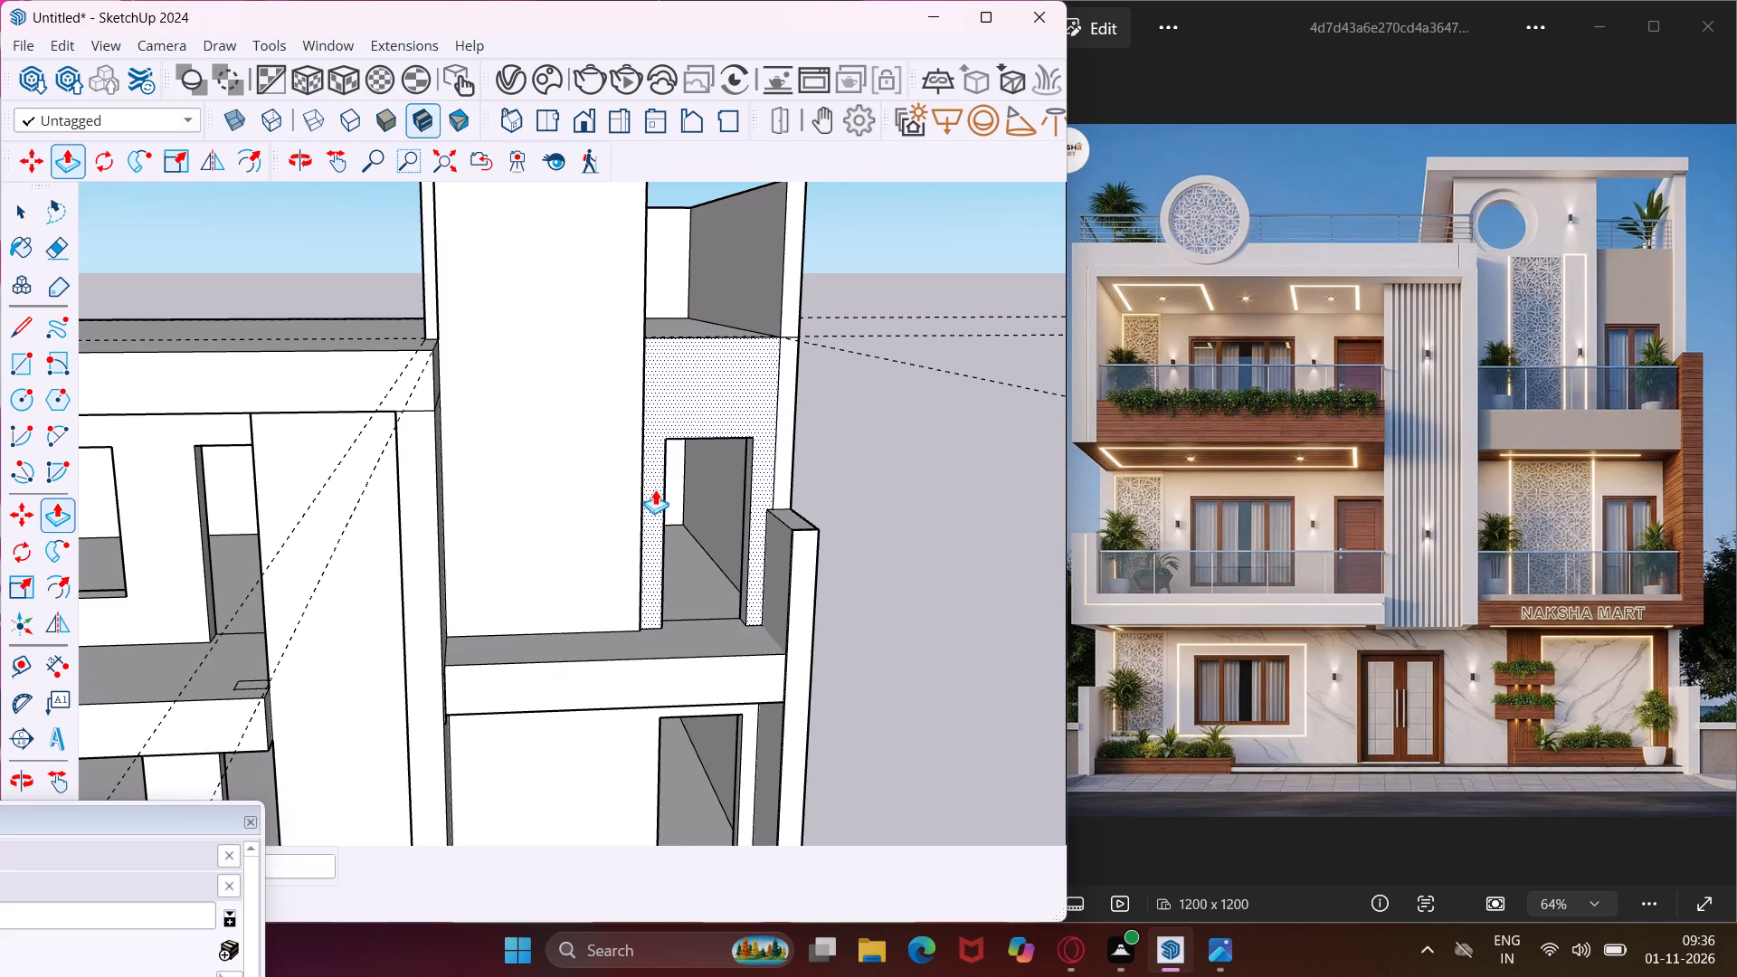
# Push/Pull the projecting panel's narrow side face slightly outward toward the balcony doorway.
pyautogui.moveTo(591, 504); pyautogui.dragTo(195, 585, button='middle')
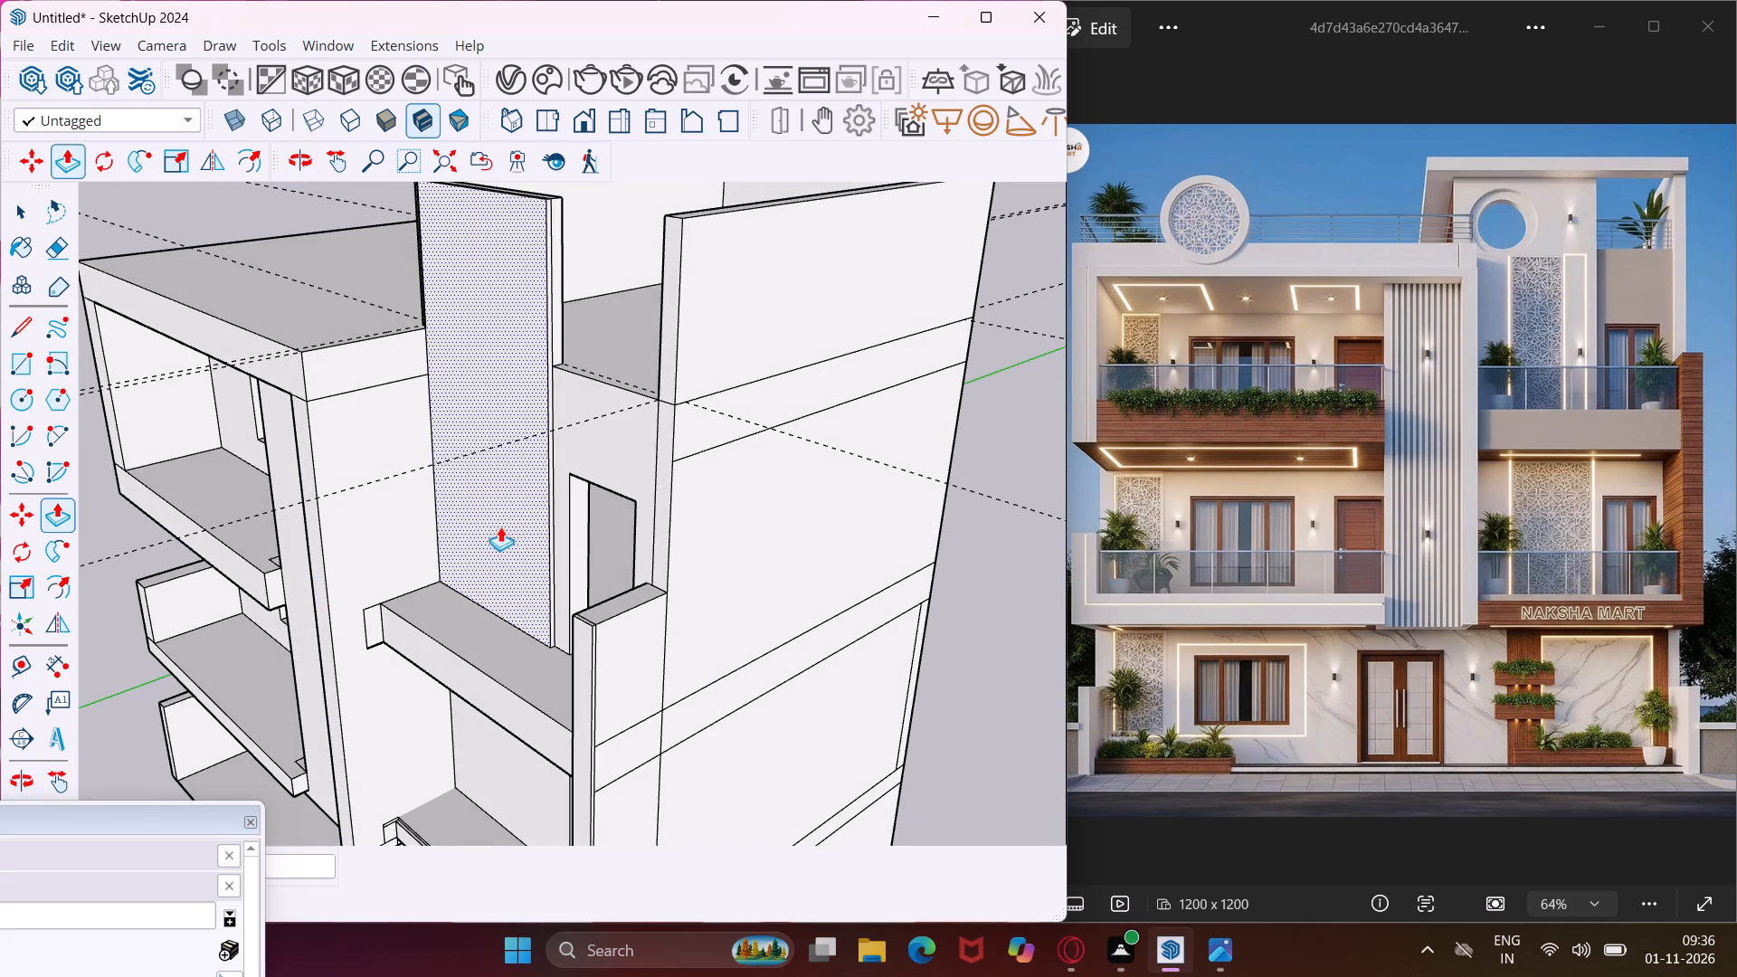
pyautogui.scroll(12, 539, 507)
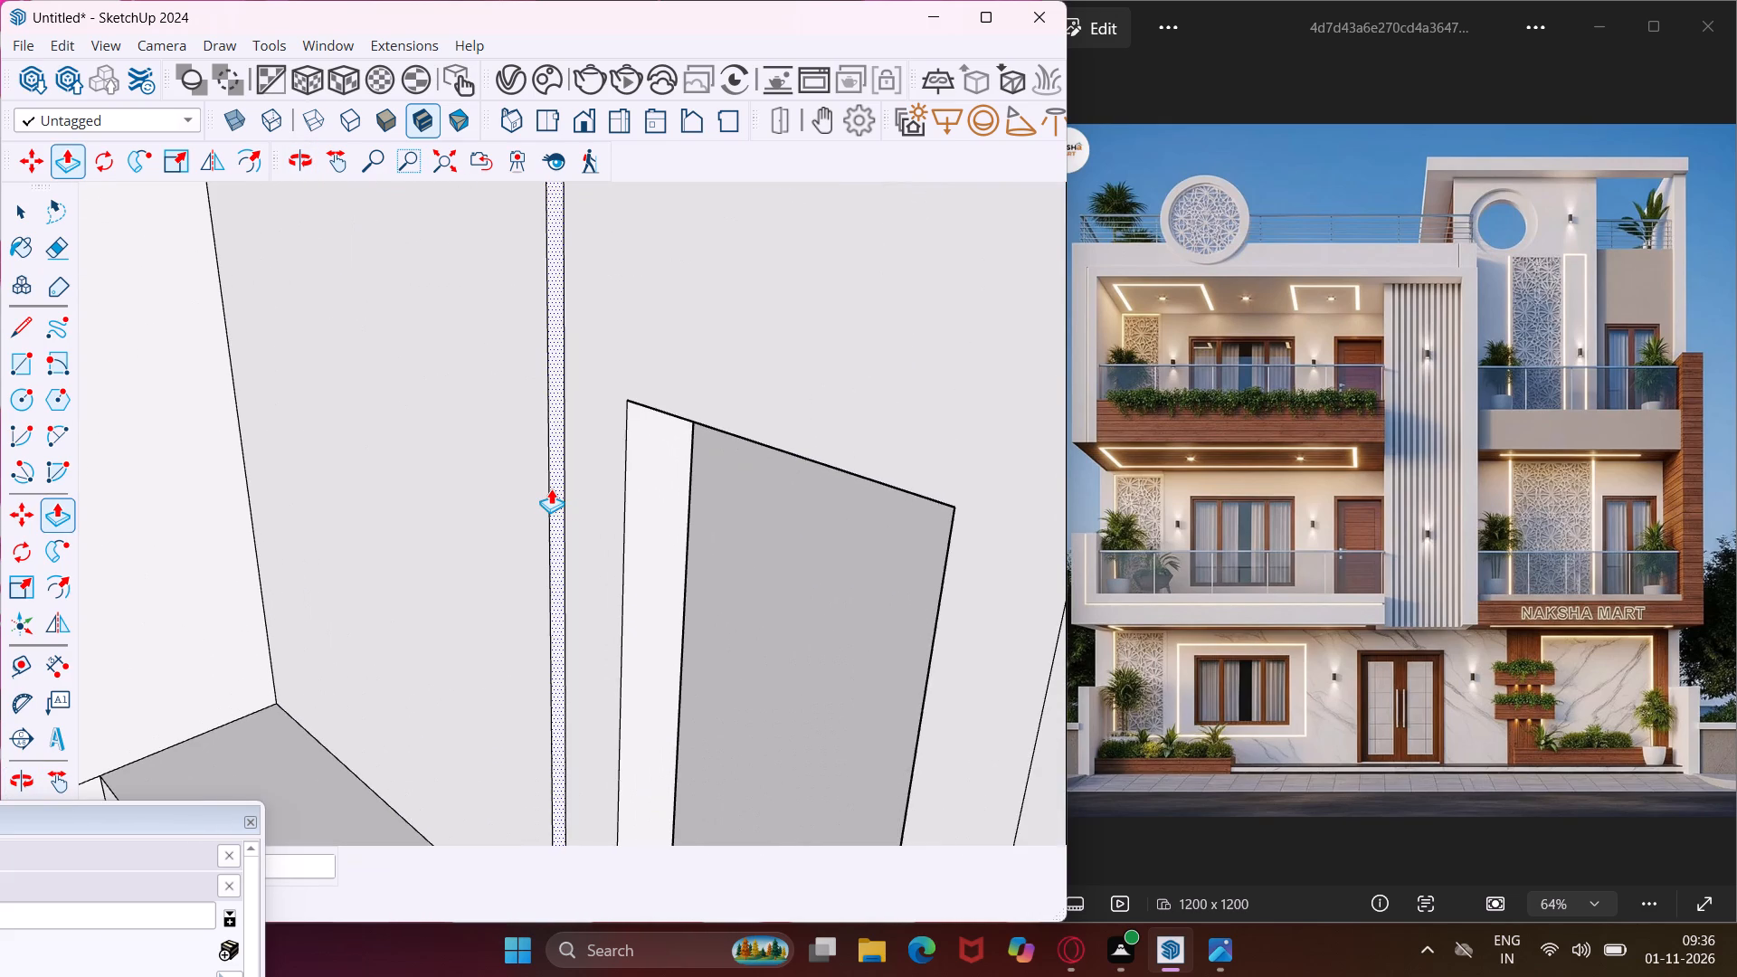
pyautogui.click(551, 488)
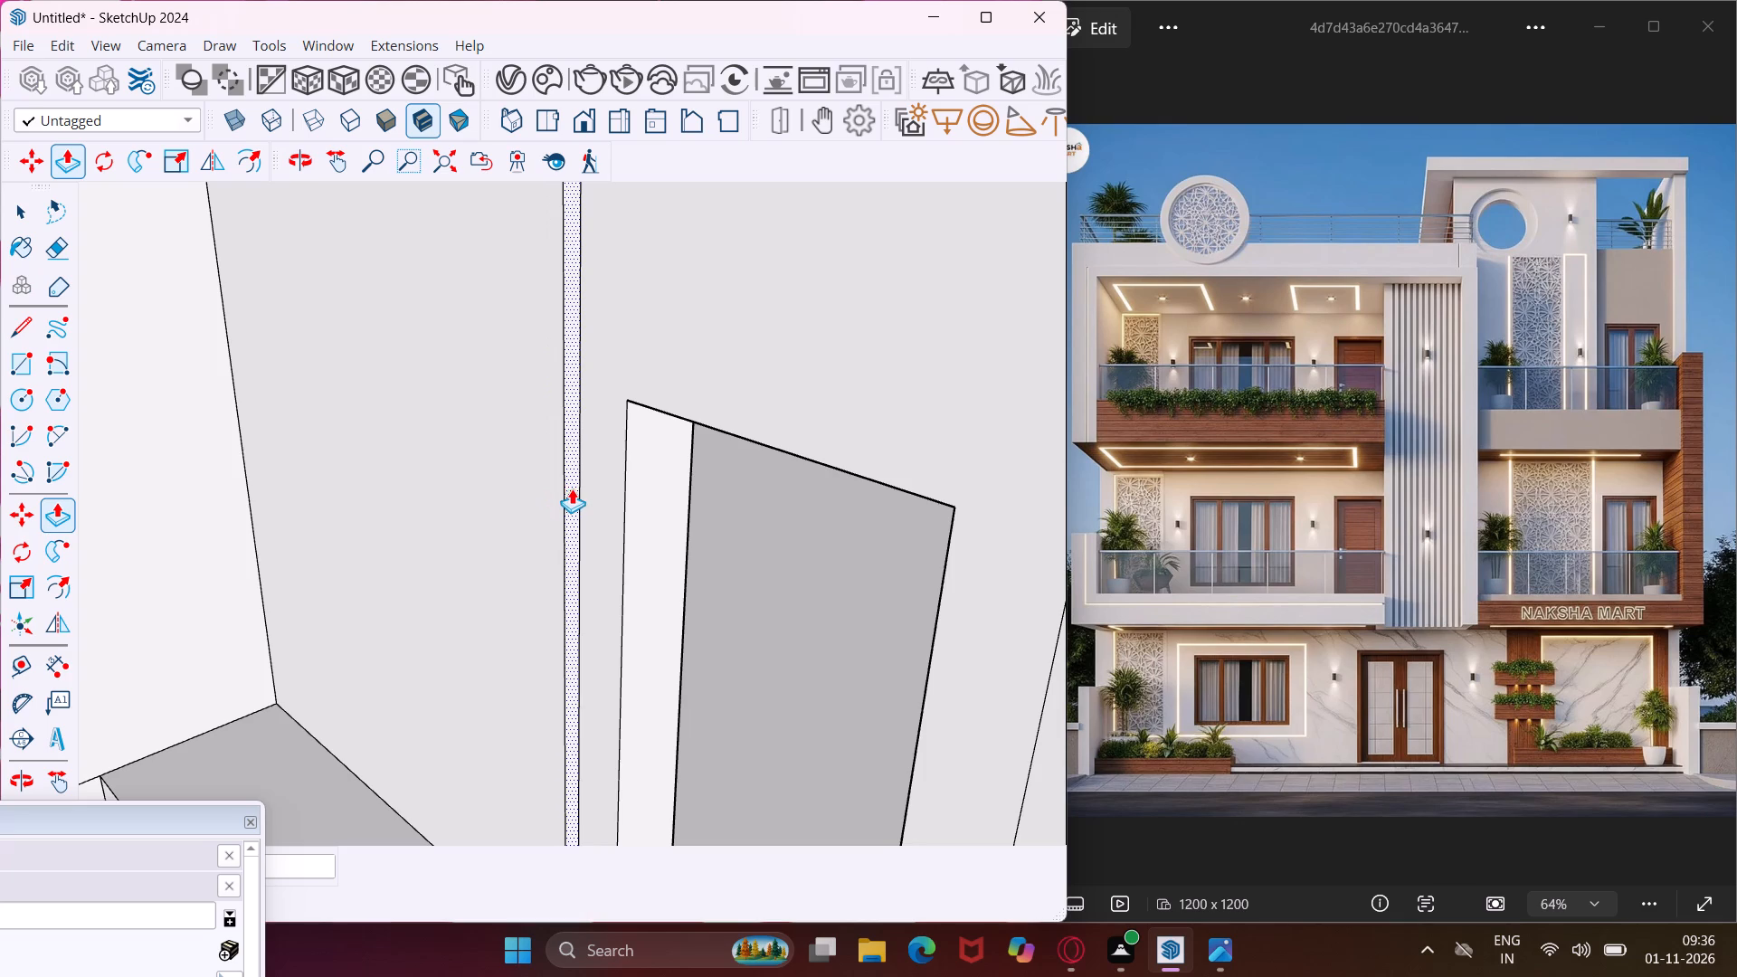
pyautogui.click(575, 491)
# Push/Pull the panel's opposite narrow side face to line up with the dividing wall's outer face.
pyautogui.scroll(-13, 555, 550)
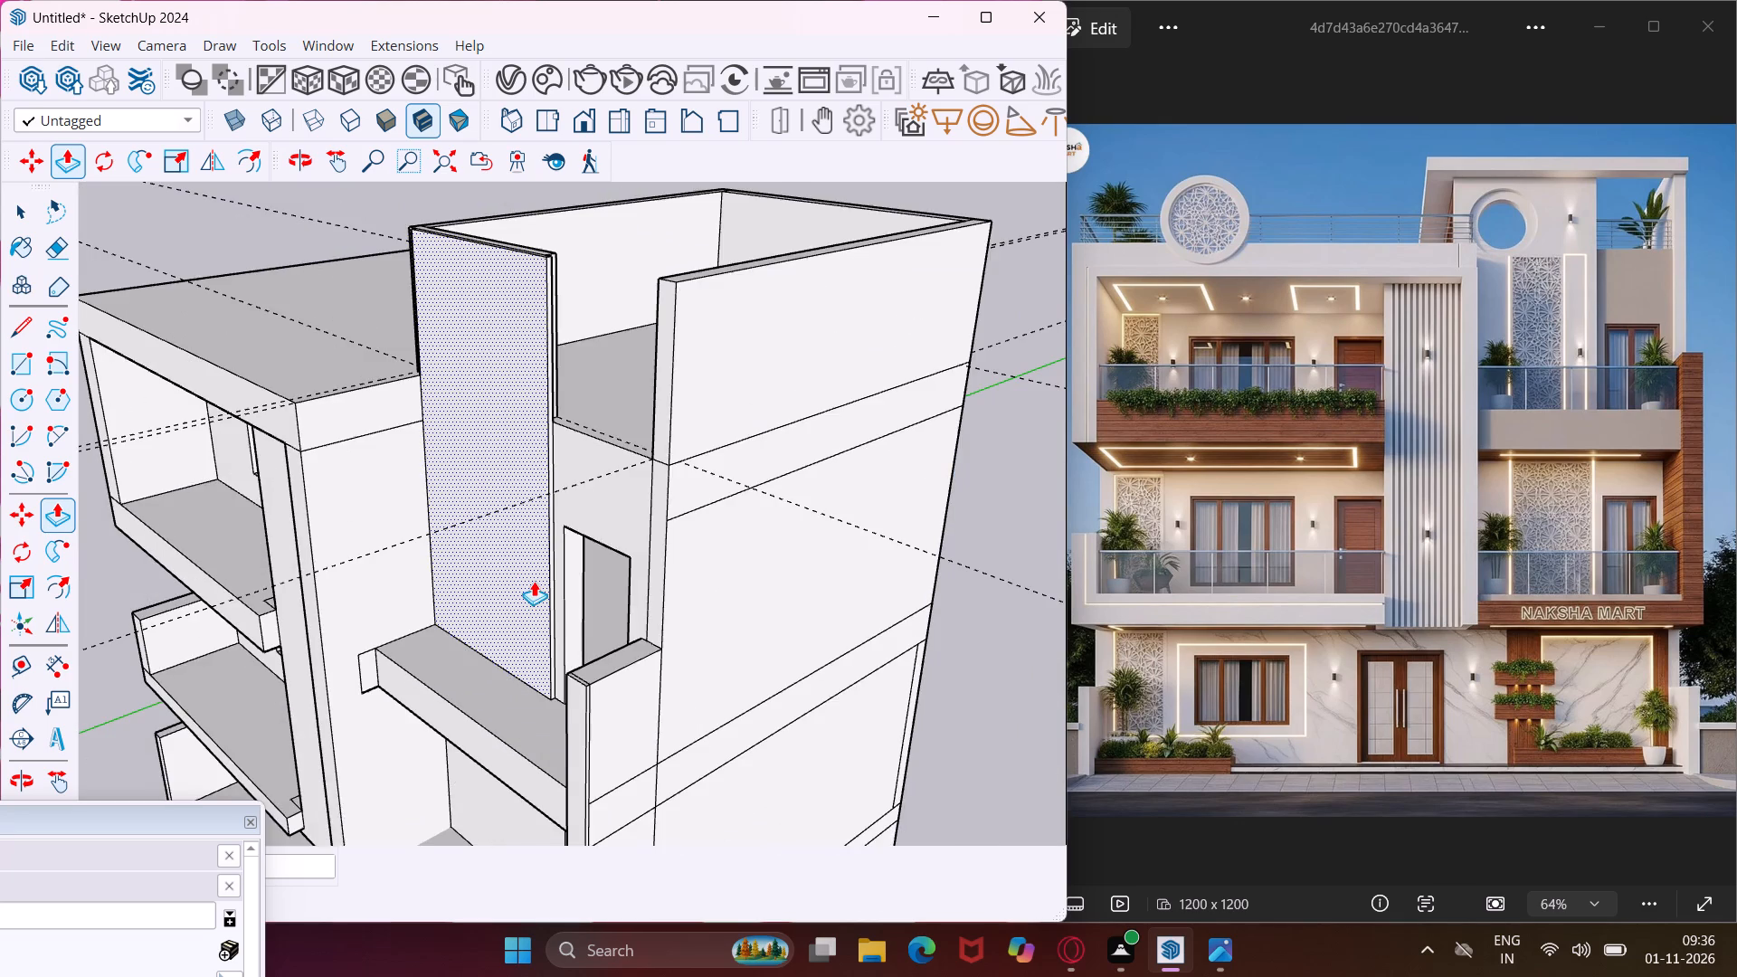
pyautogui.scroll(-1, 534, 581)
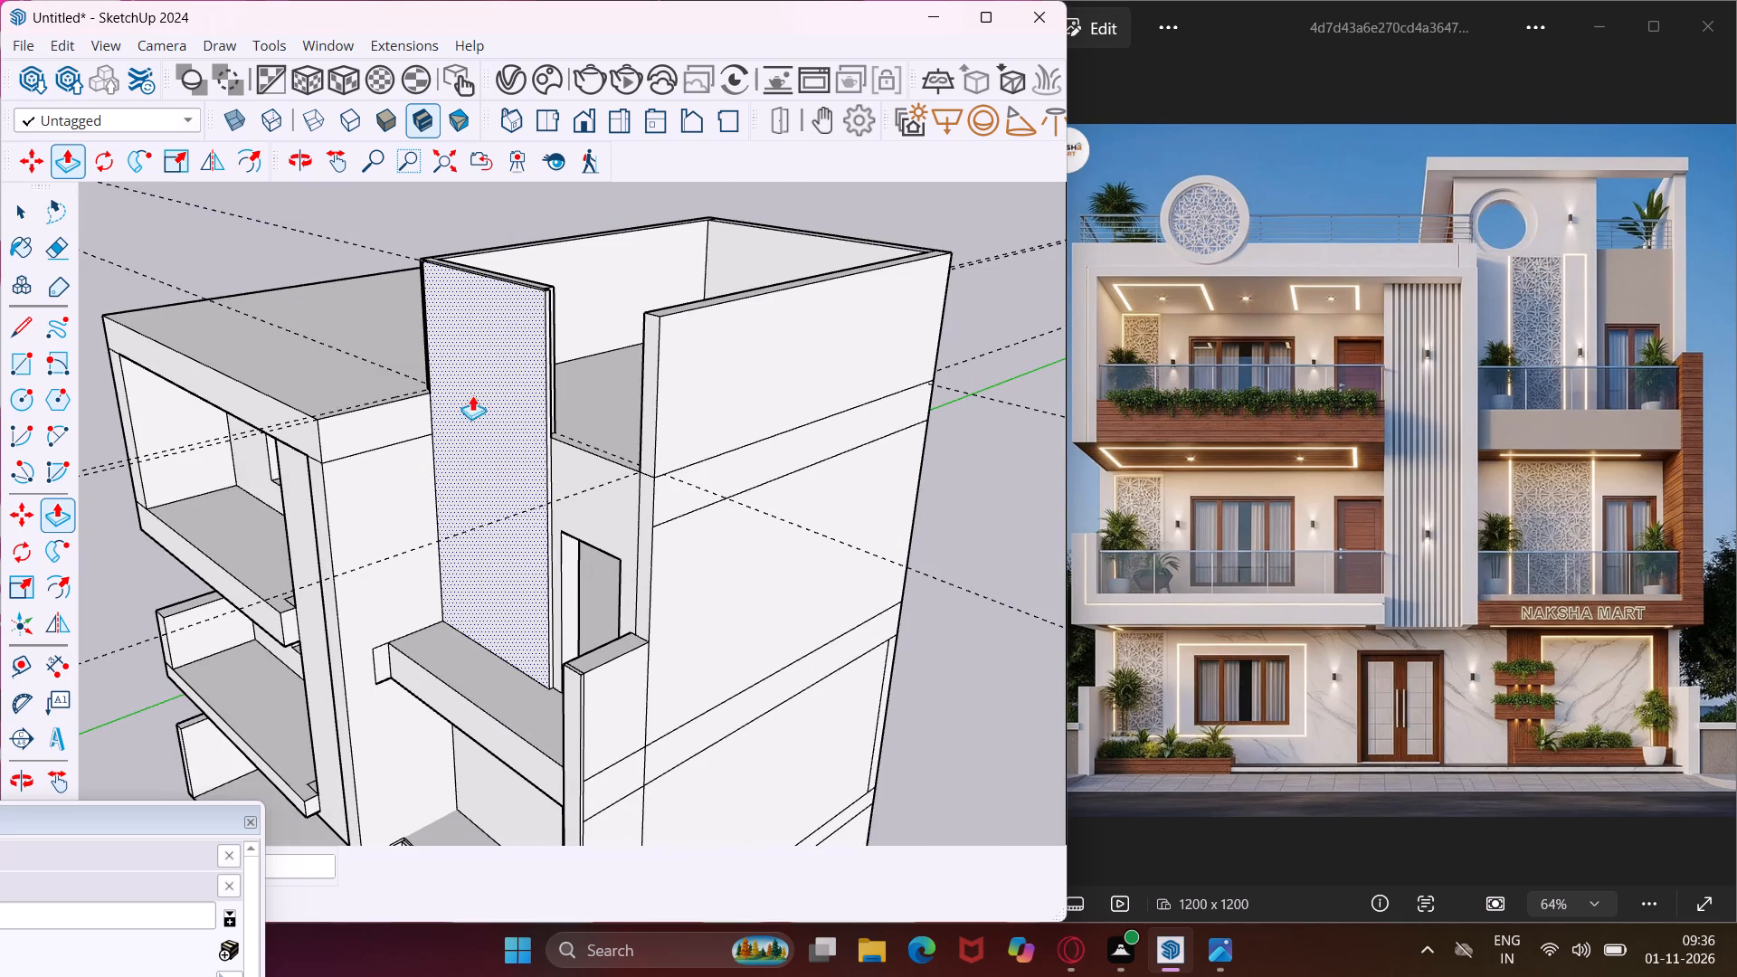
pyautogui.moveTo(409, 298); pyautogui.dragTo(937, 384, button='middle')
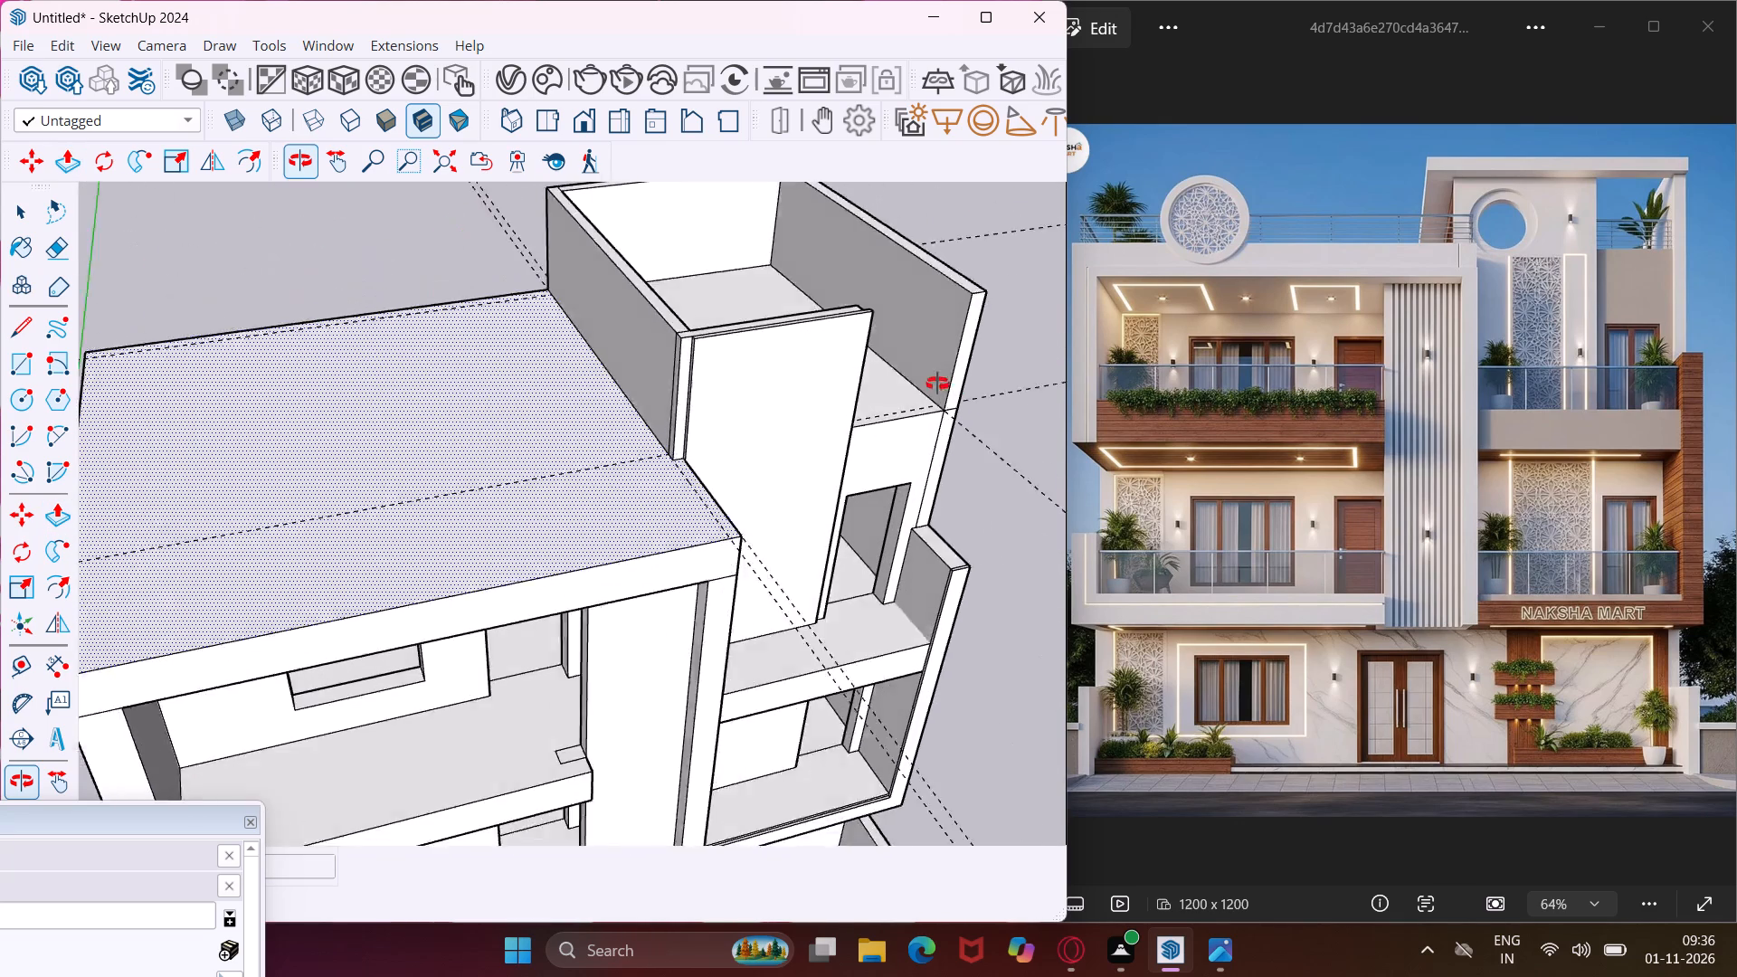
pyautogui.moveTo(937, 384); pyautogui.dragTo(1113, 343, button='middle')
pyautogui.scroll(4, 738, 328)
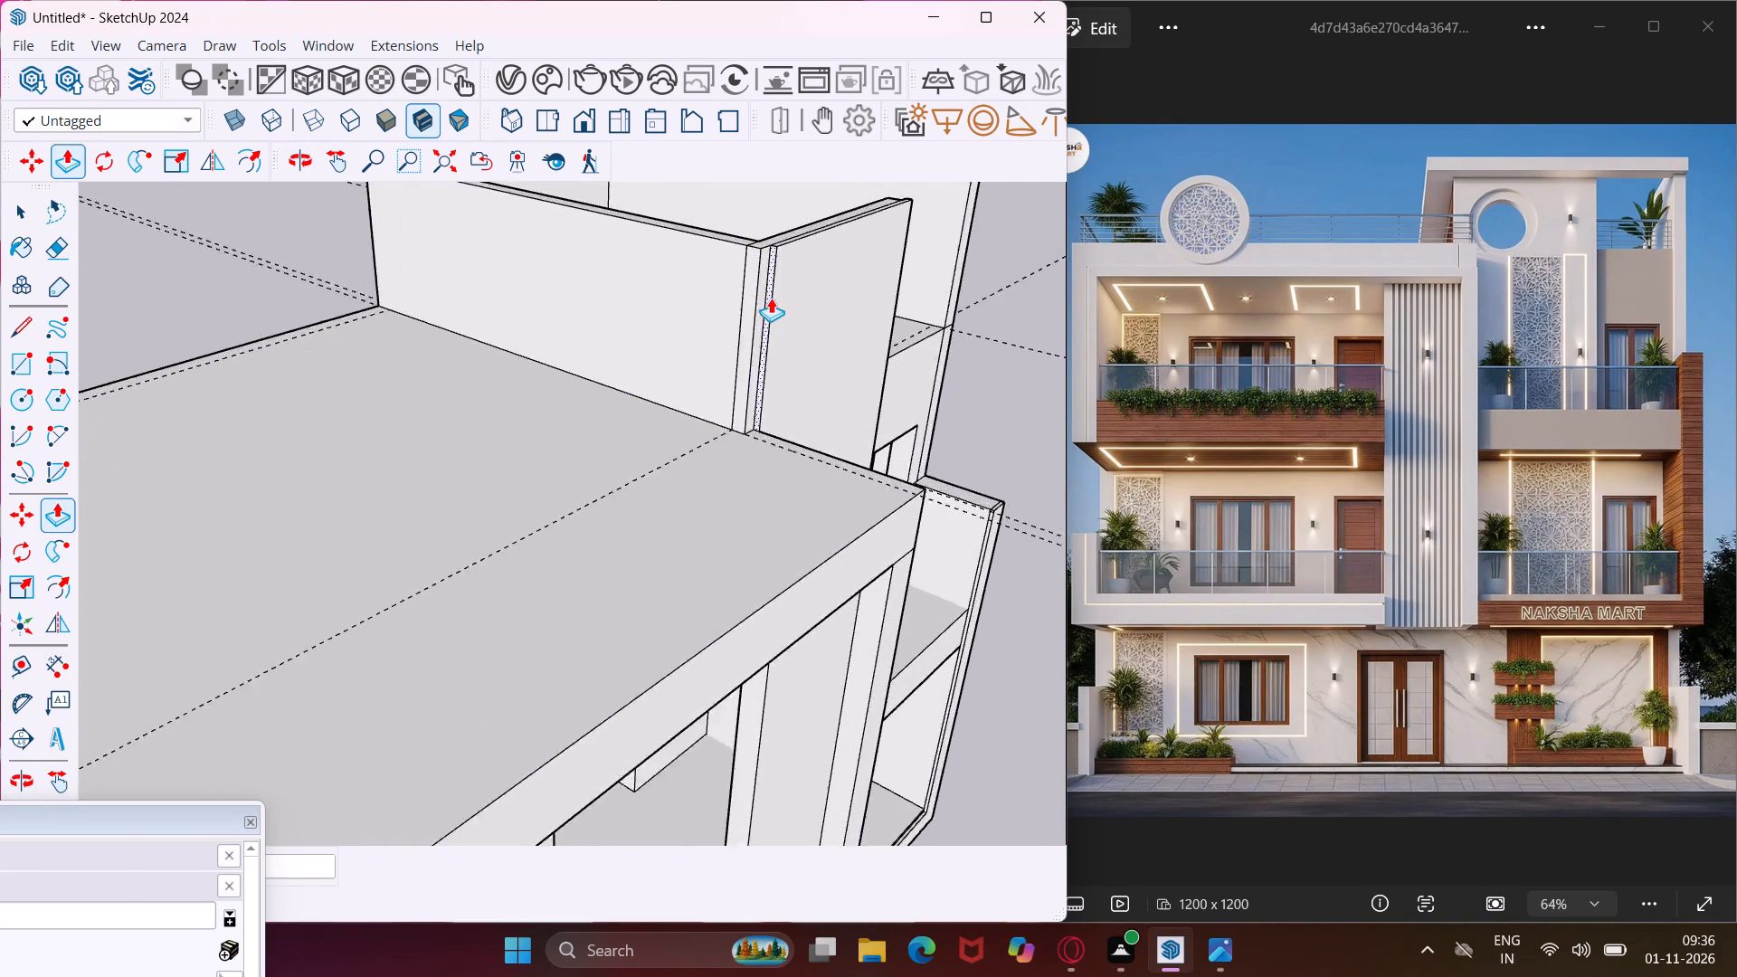
pyautogui.scroll(5, 771, 291)
pyautogui.click(771, 291)
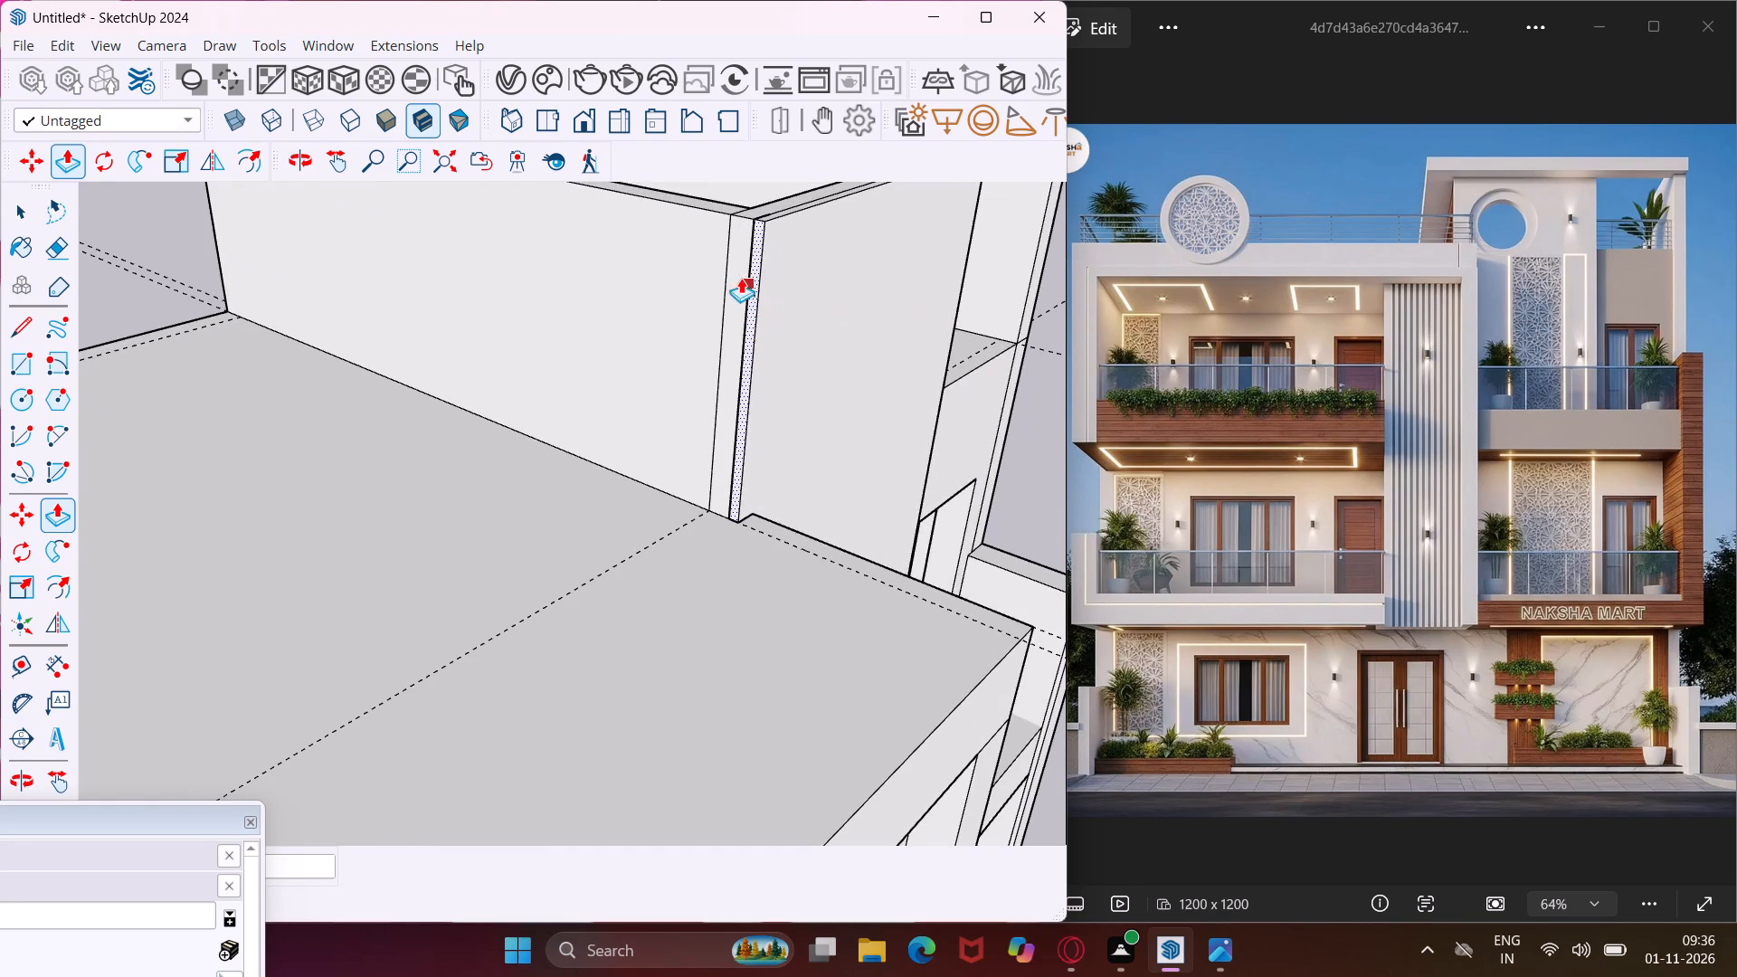
pyautogui.click(733, 248)
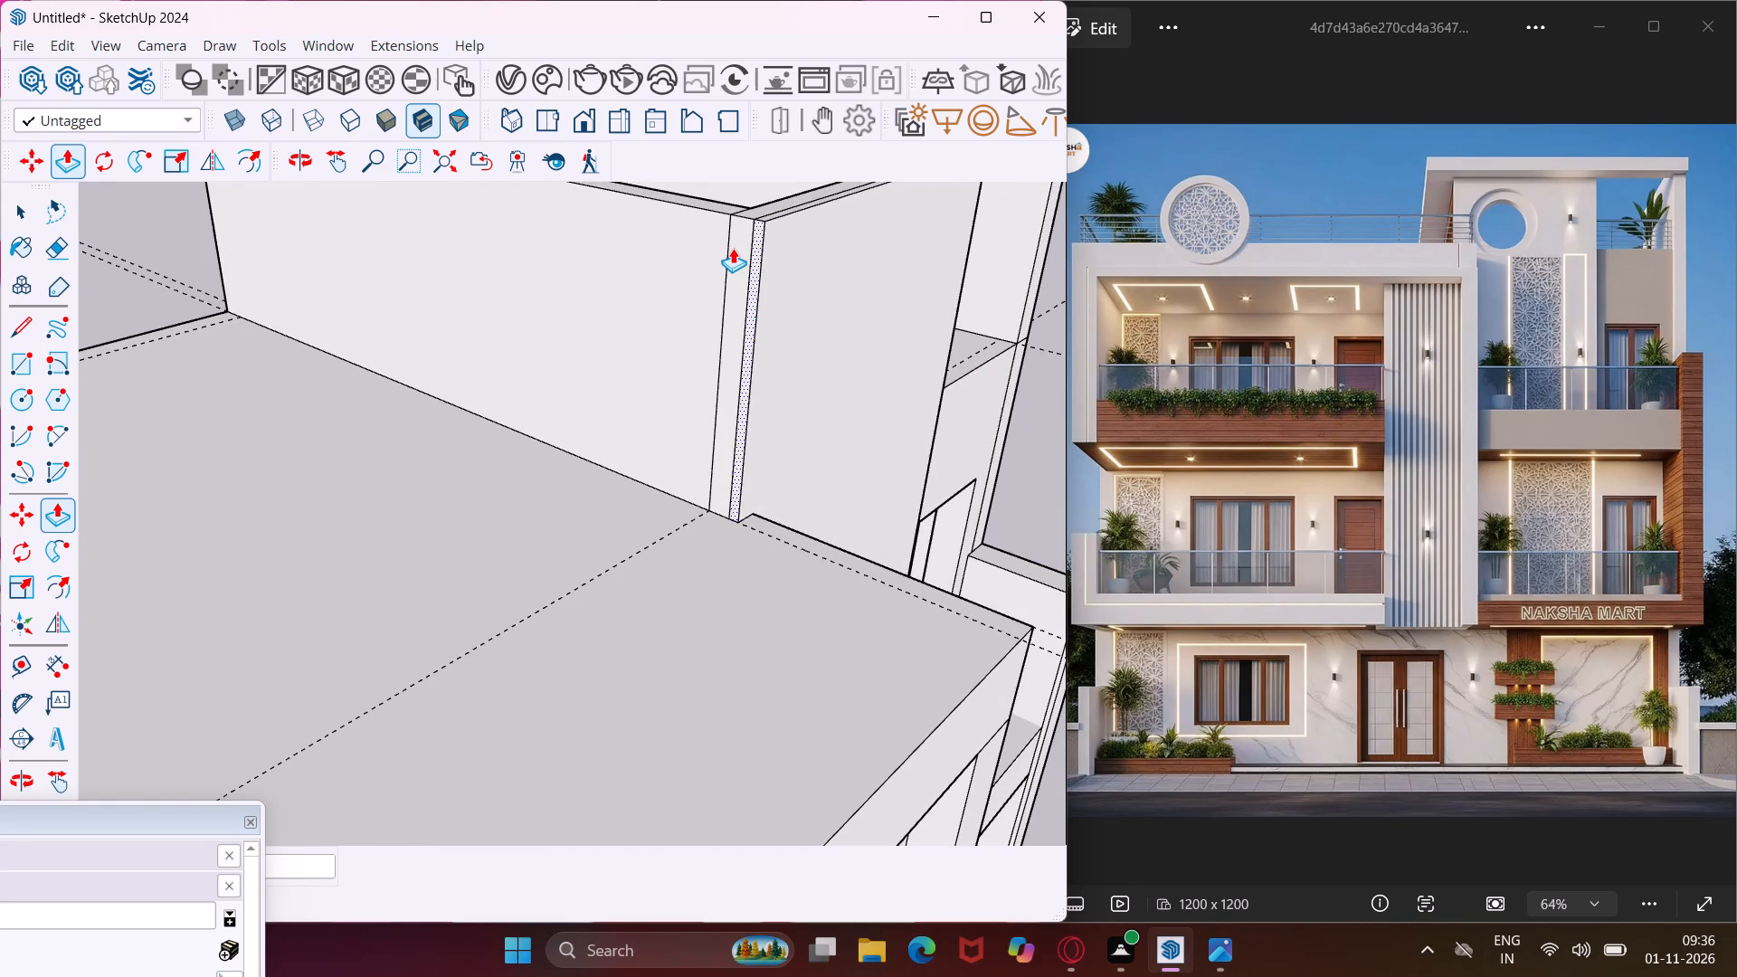
# Push/Pull the end face of the front rooftop wall behind the panel flush with the panel's side edge.
pyautogui.scroll(-11, 733, 248)
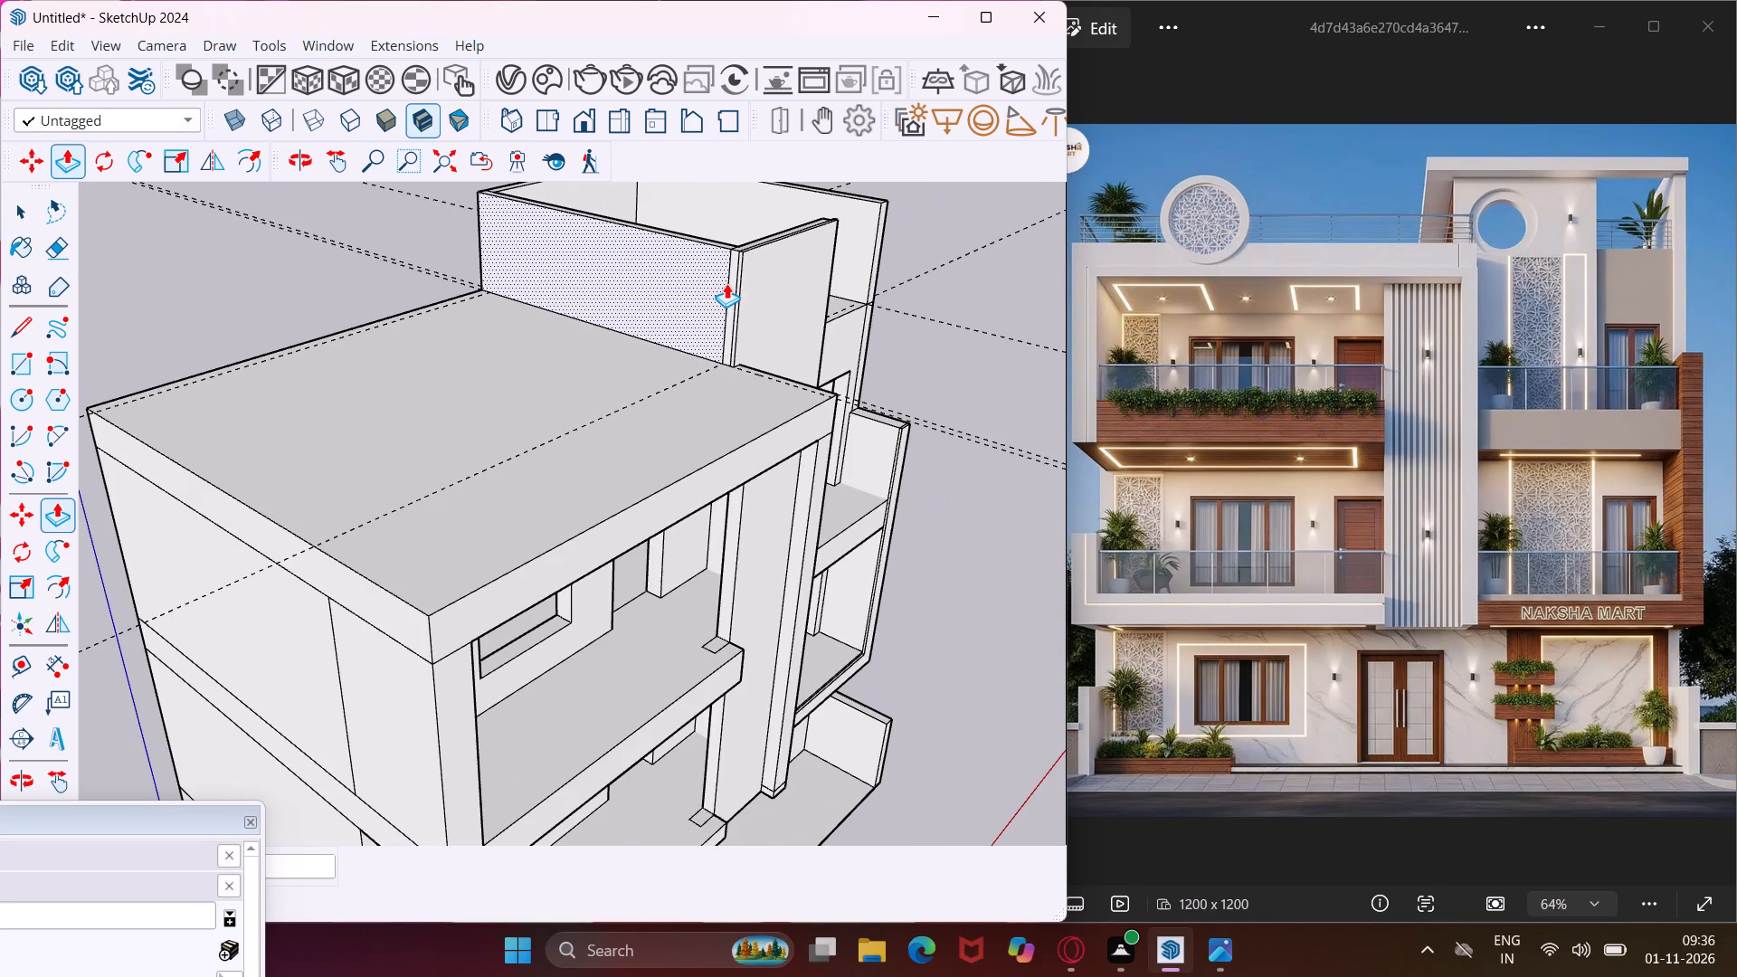
pyautogui.moveTo(852, 257); pyautogui.dragTo(733, 269, button='middle')
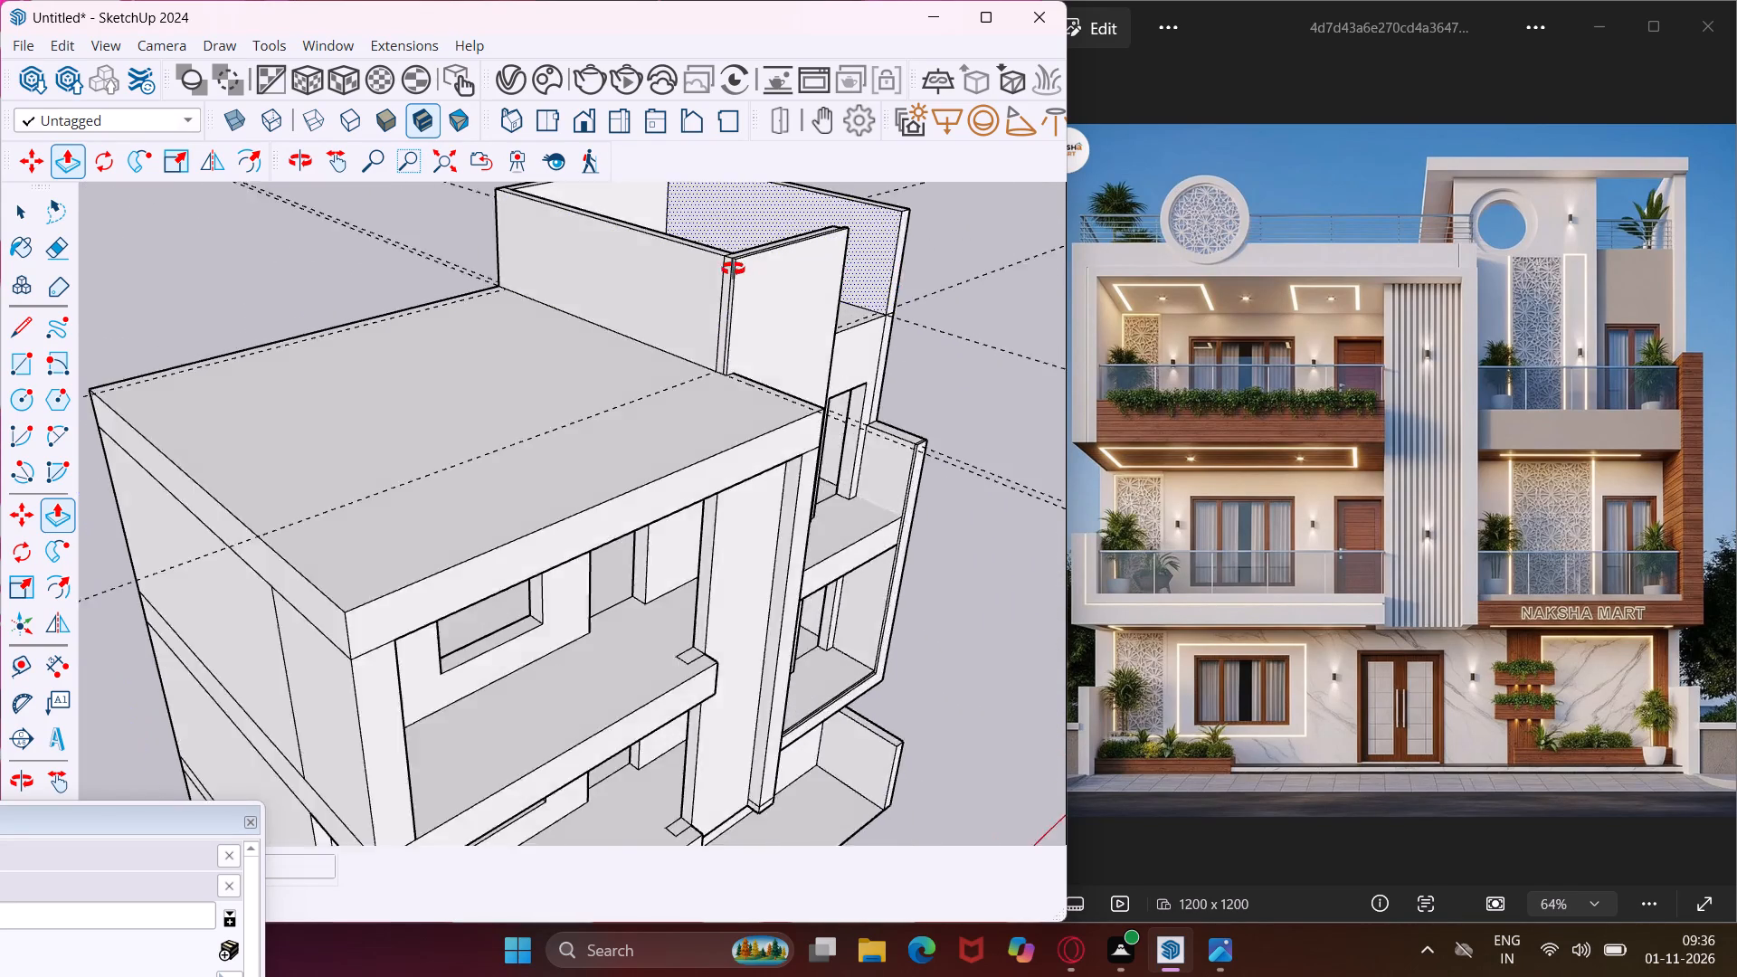
pyautogui.moveTo(733, 269); pyautogui.dragTo(241, 325, button='middle')
pyautogui.scroll(3, 667, 404)
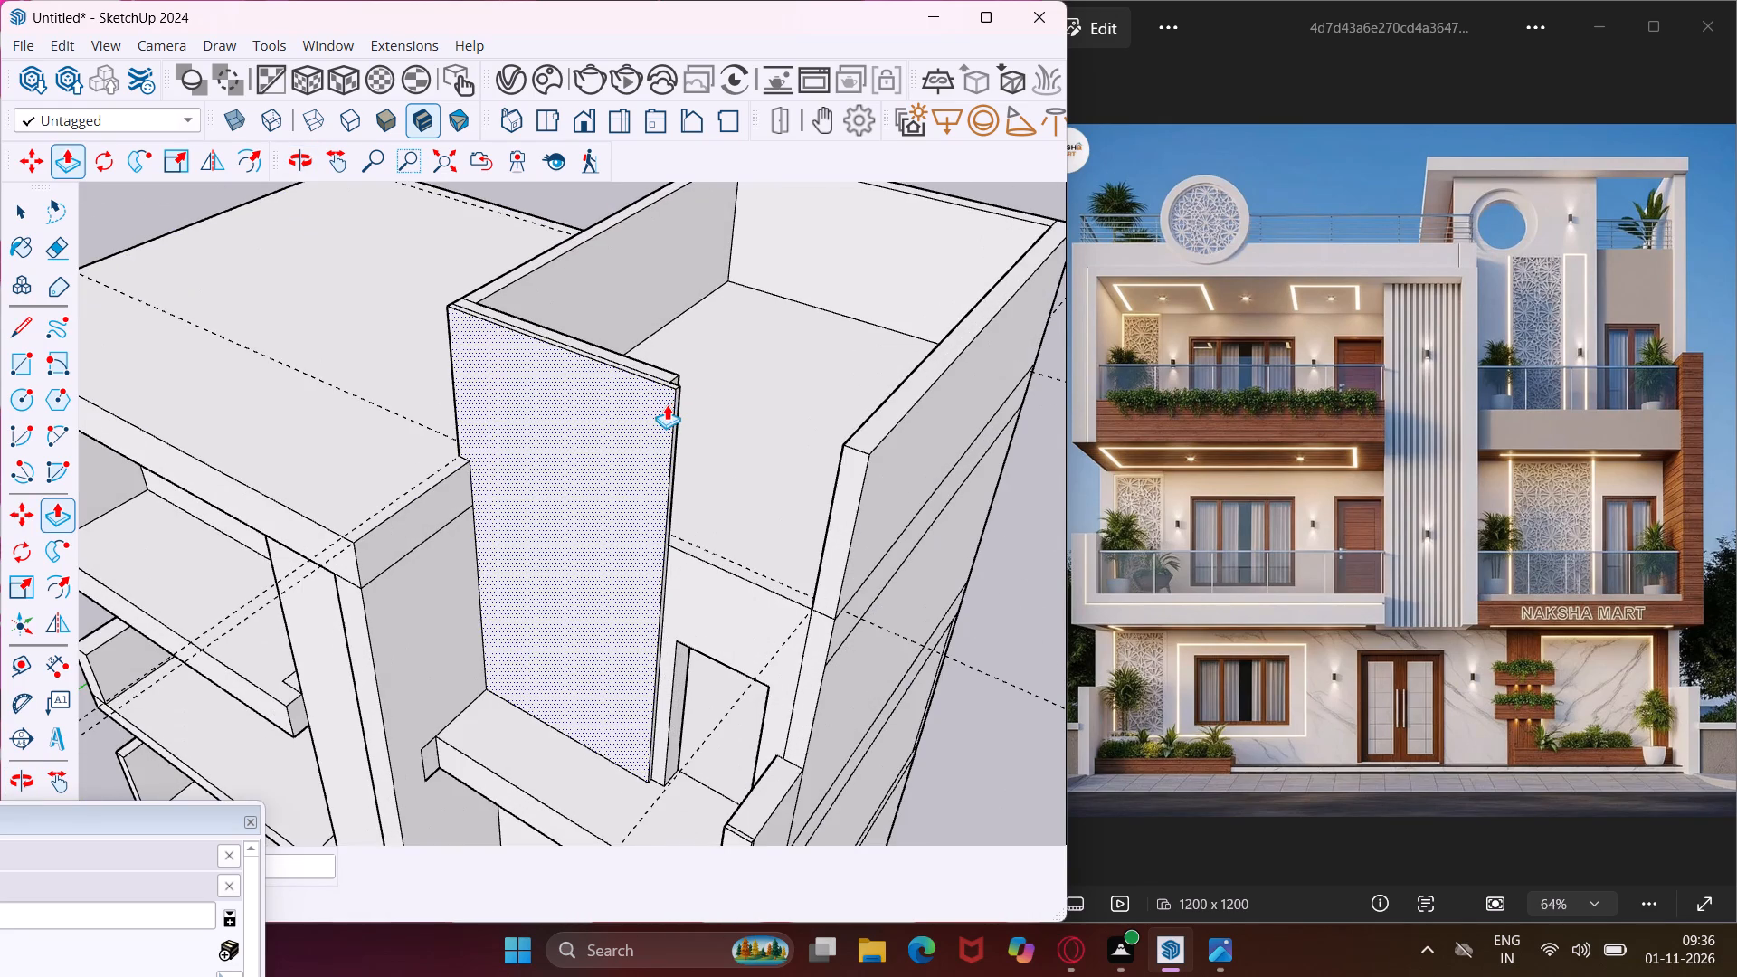
pyautogui.scroll(1, 675, 407)
pyautogui.moveTo(626, 420); pyautogui.dragTo(306, 422, button='middle')
pyautogui.scroll(3, 413, 395)
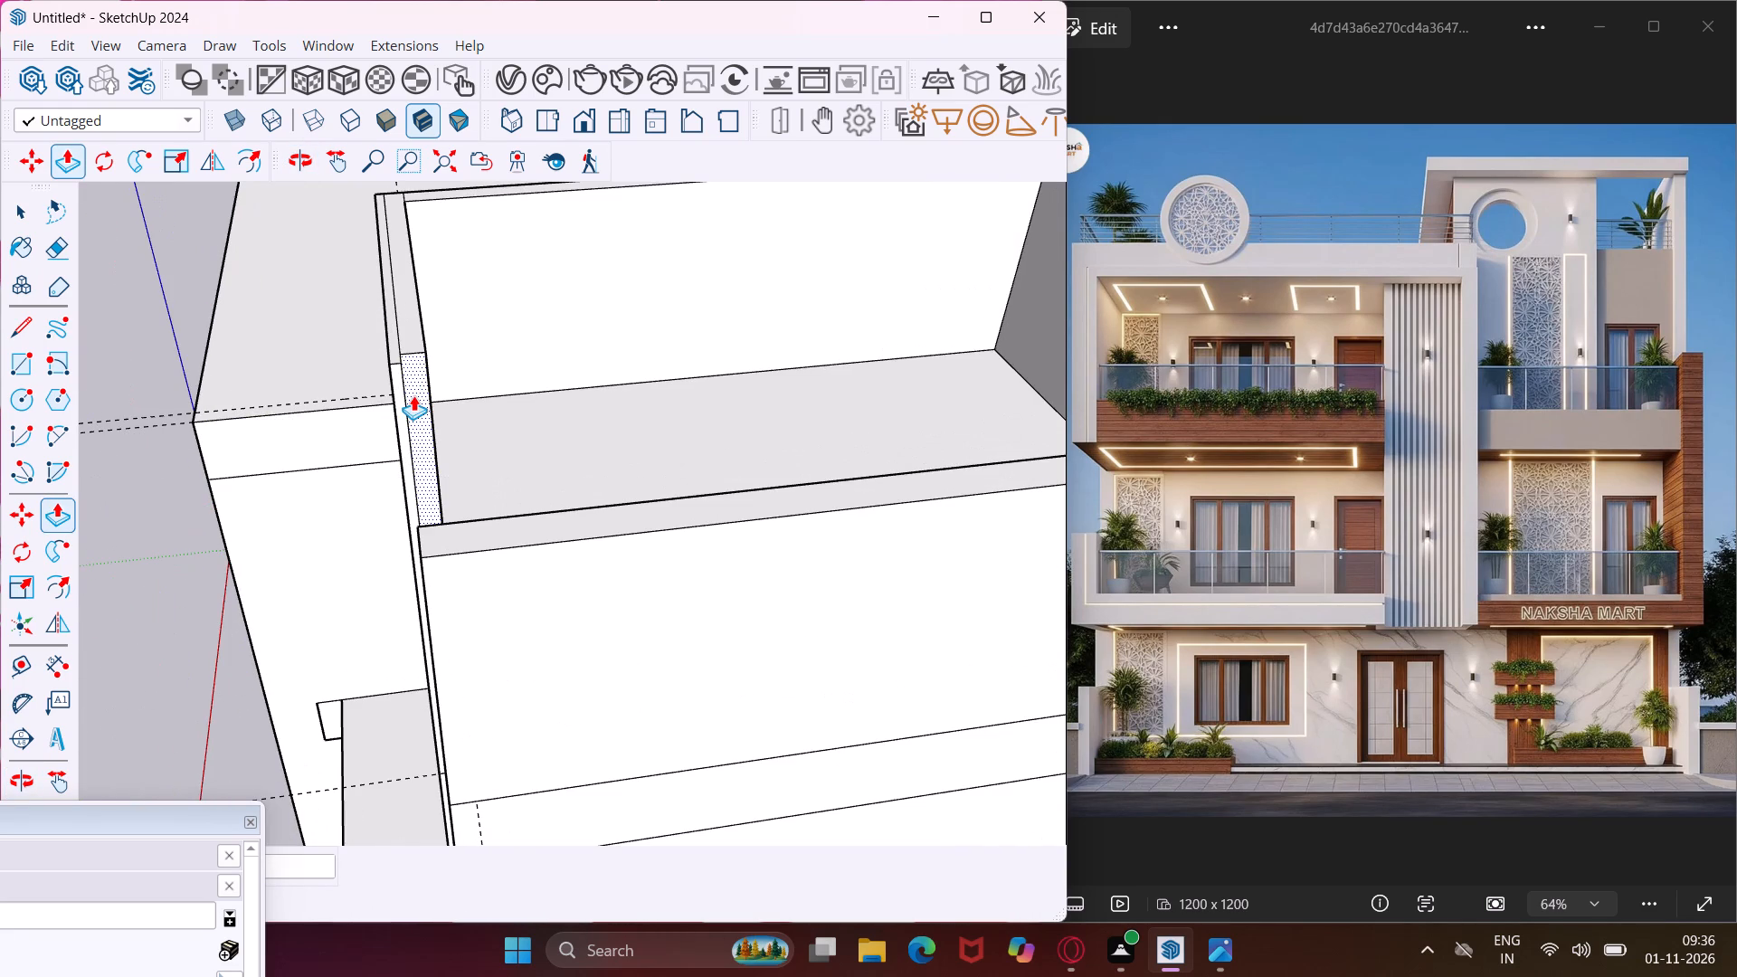
pyautogui.click(413, 395)
pyautogui.click(393, 385)
pyautogui.scroll(-5, 471, 456)
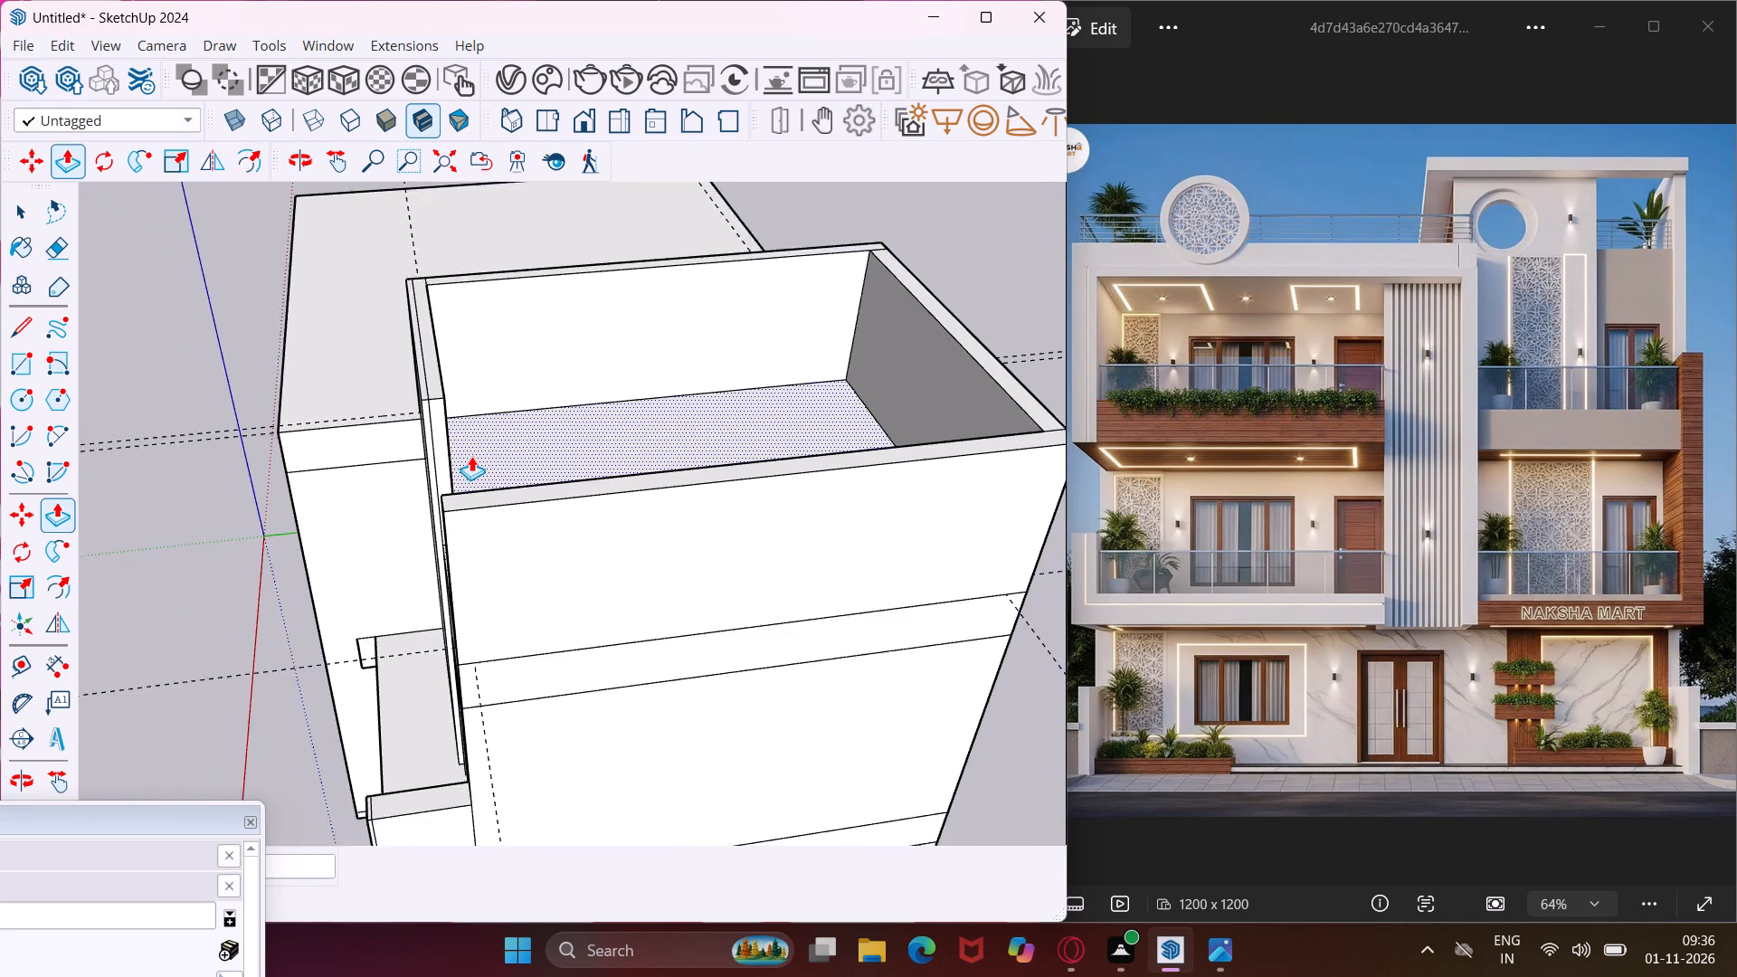
pyautogui.scroll(-4, 471, 456)
pyautogui.moveTo(471, 456); pyautogui.dragTo(870, 451, button='middle')
pyautogui.press('Escape')
pyautogui.press('space')
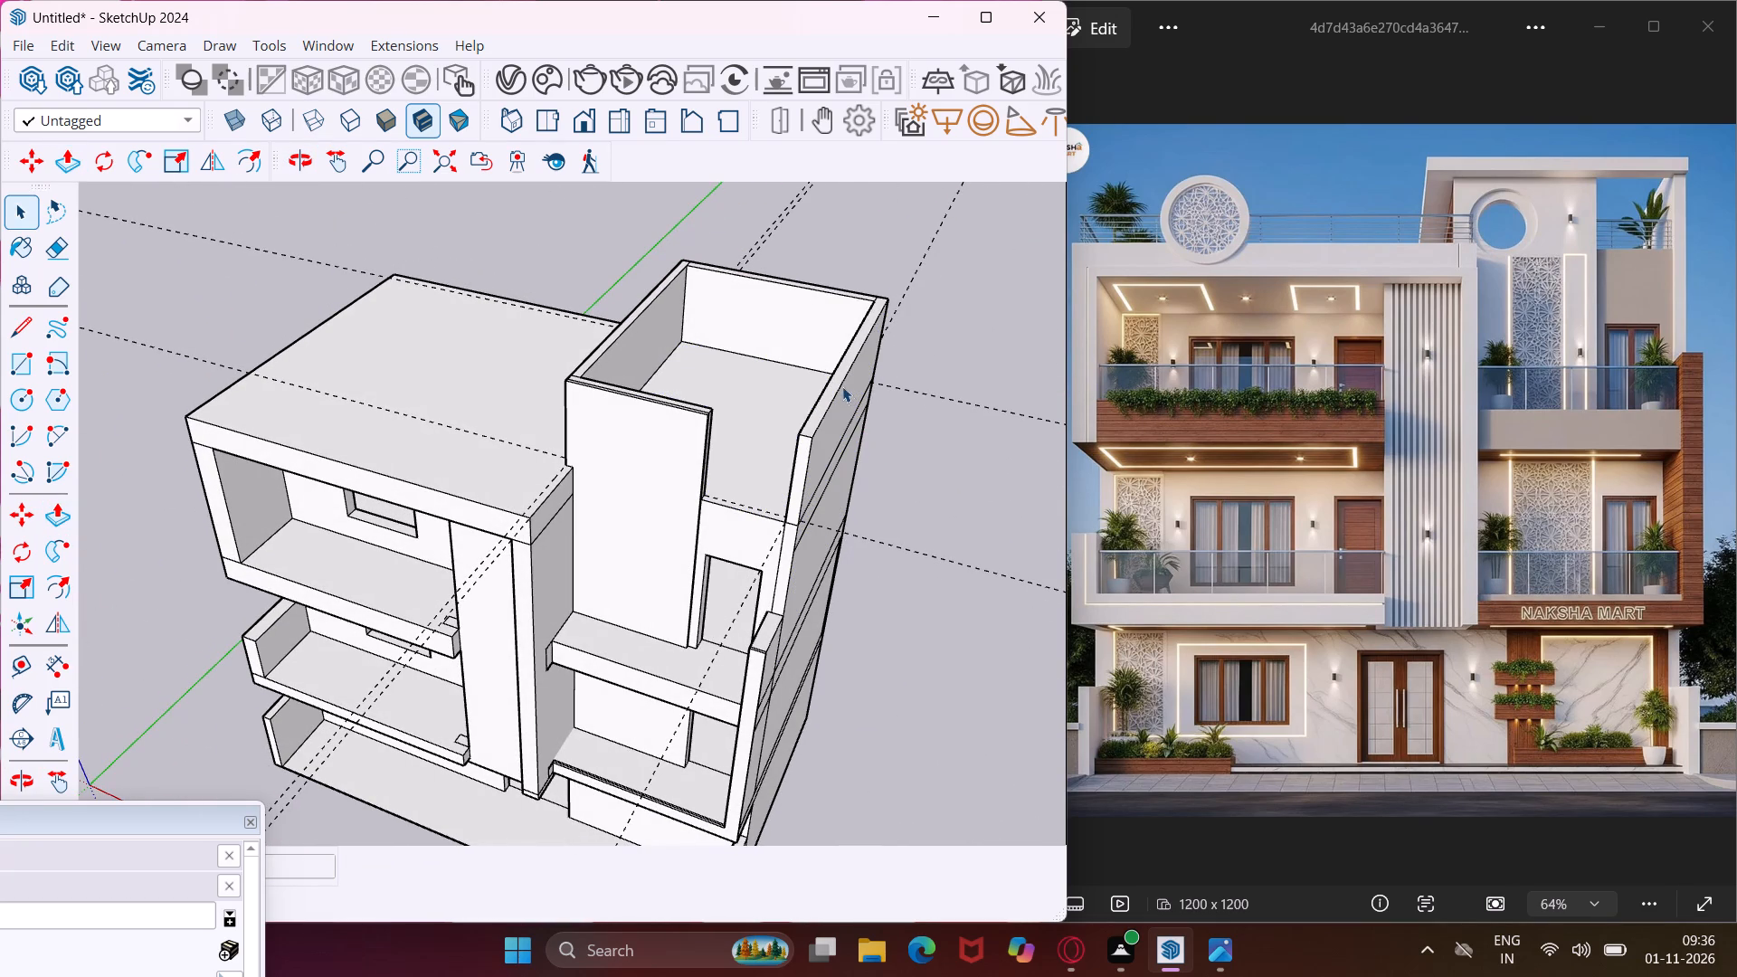
# Draw a 6" high upright rotated rectangle along the full top edge of the rear rooftop wall.
pyautogui.moveTo(851, 280); pyautogui.dragTo(527, 384, button='middle')
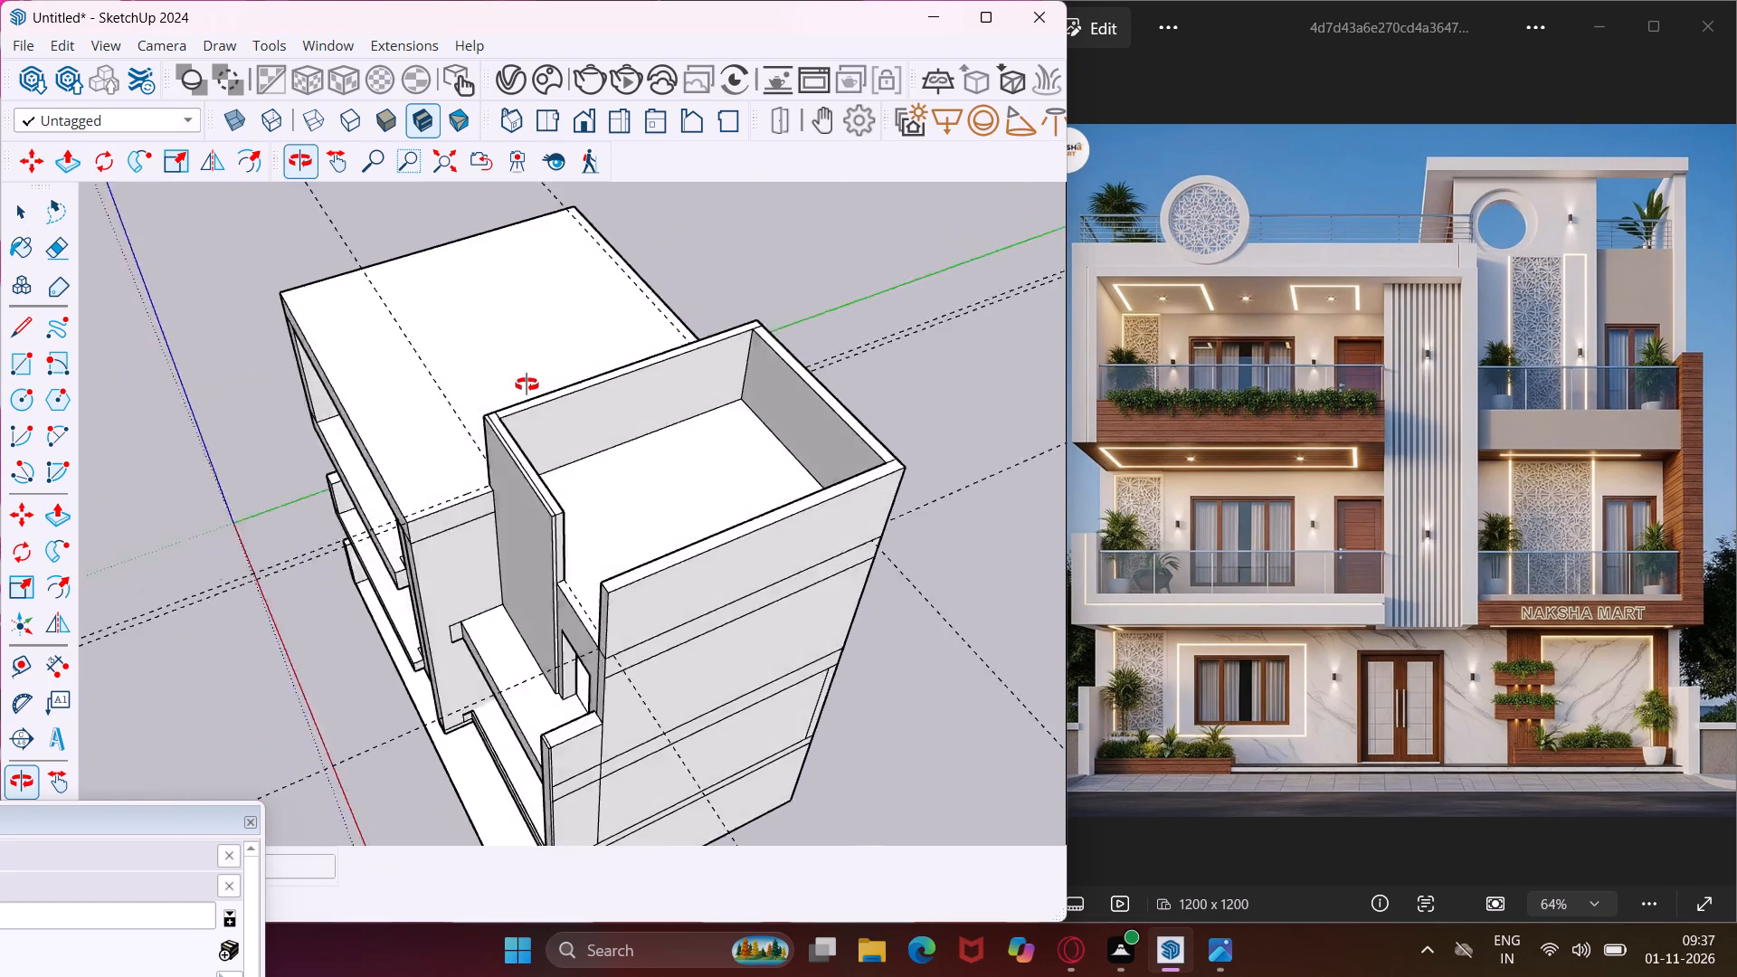
pyautogui.moveTo(527, 384); pyautogui.dragTo(525, 385, button='middle')
pyautogui.click(71, 365)
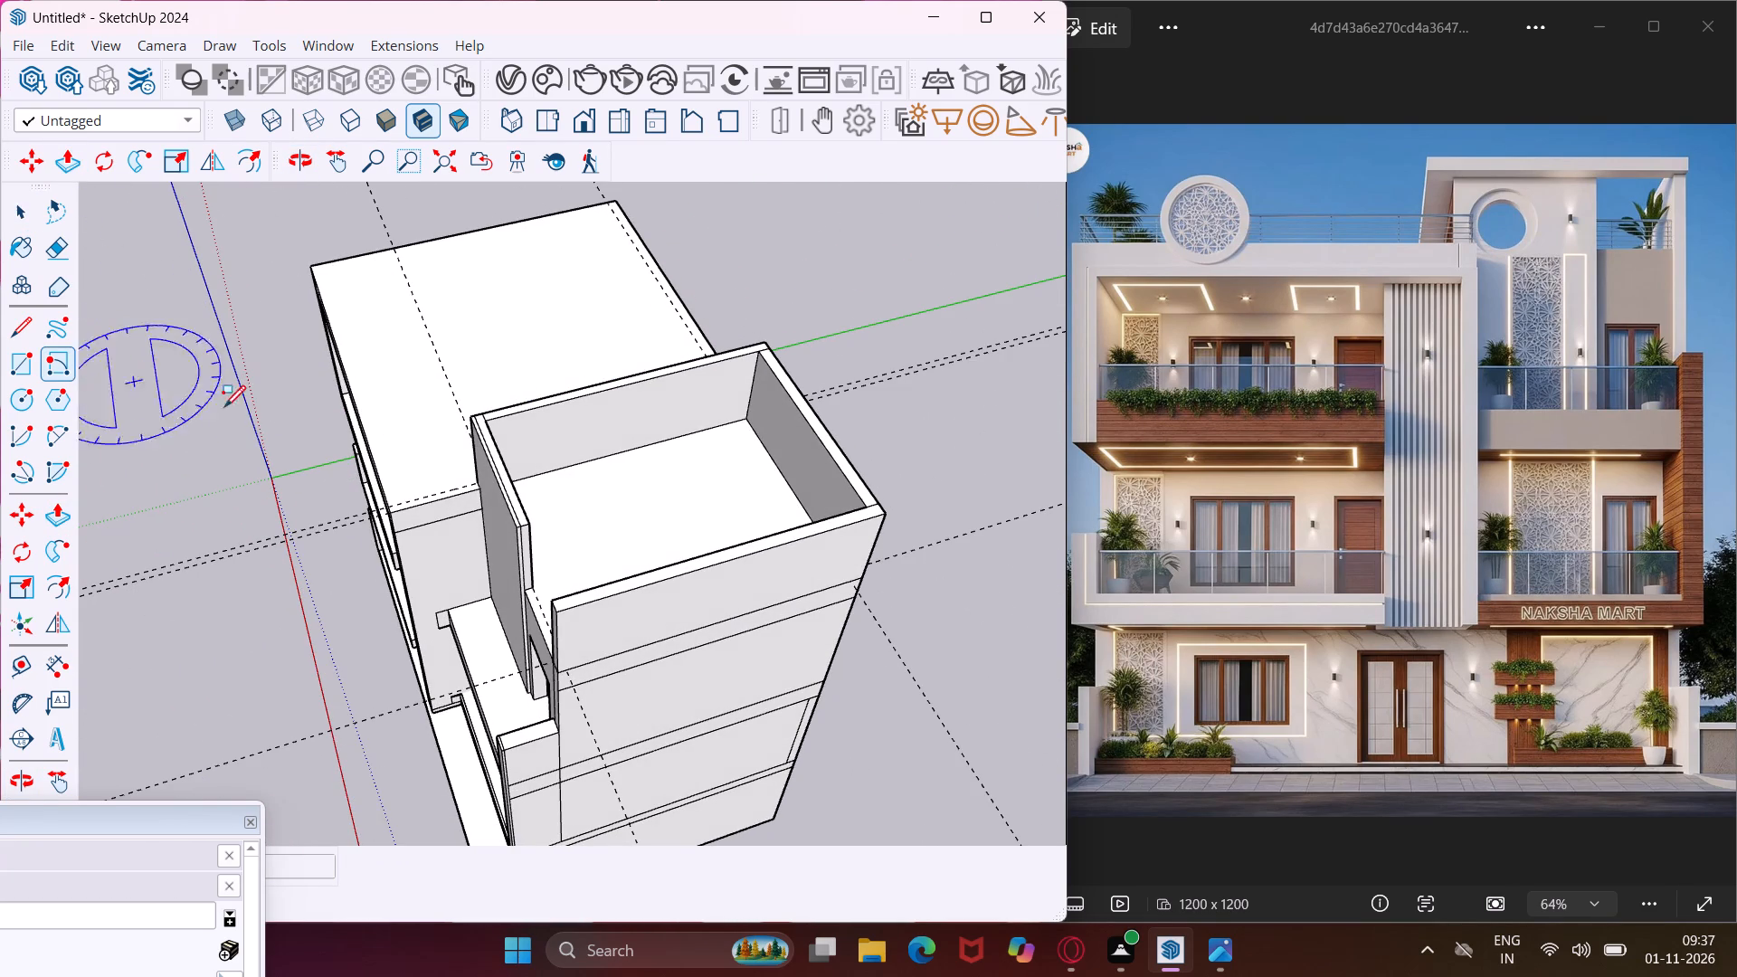
pyautogui.scroll(3, 771, 352)
pyautogui.click(766, 336)
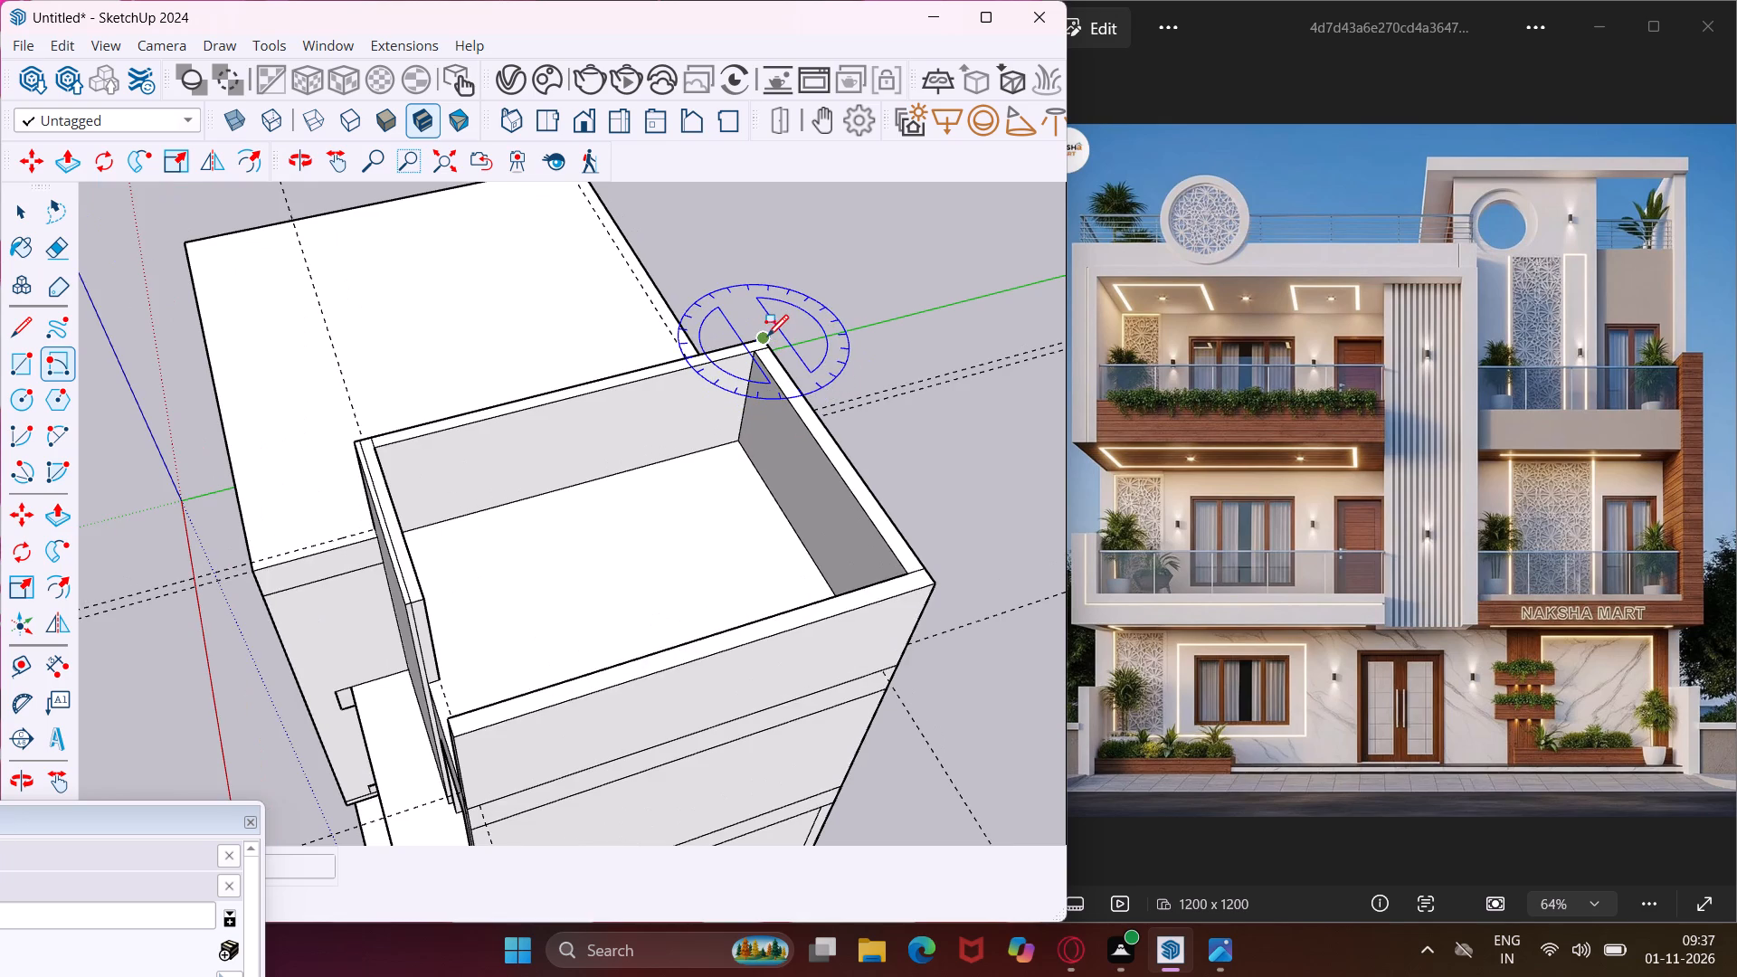
pyautogui.click(935, 581)
pyautogui.moveTo(927, 565); pyautogui.dragTo(831, 369, button='middle')
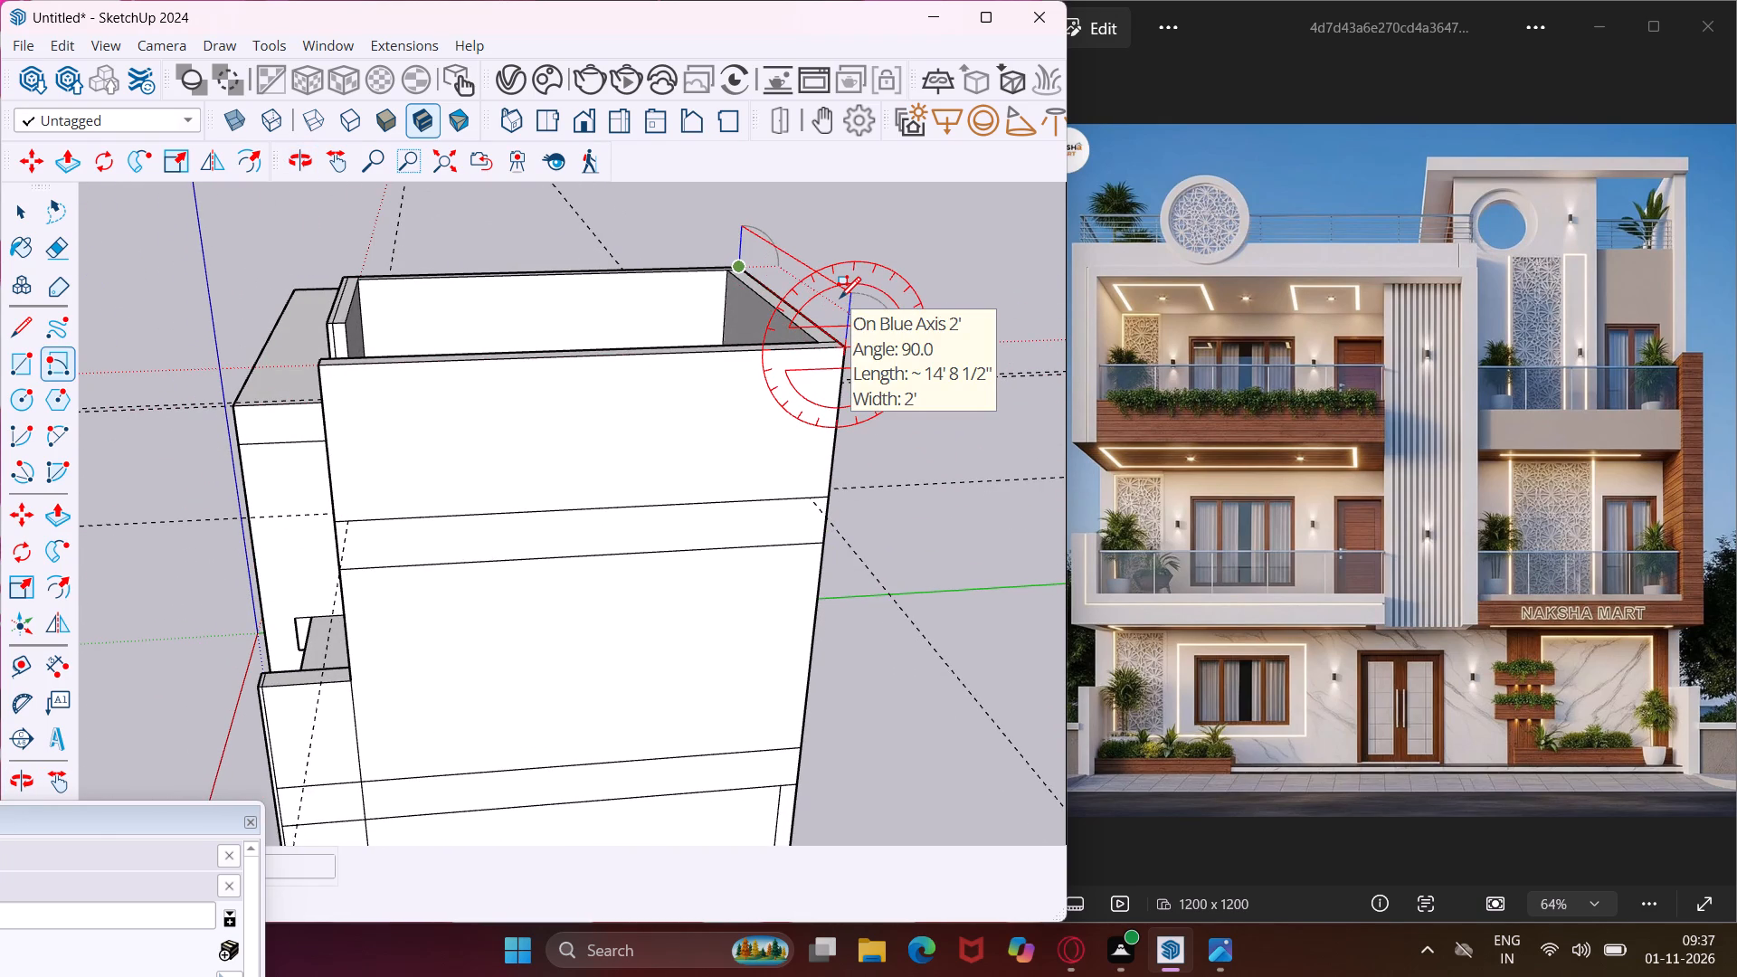
pyautogui.press('1')
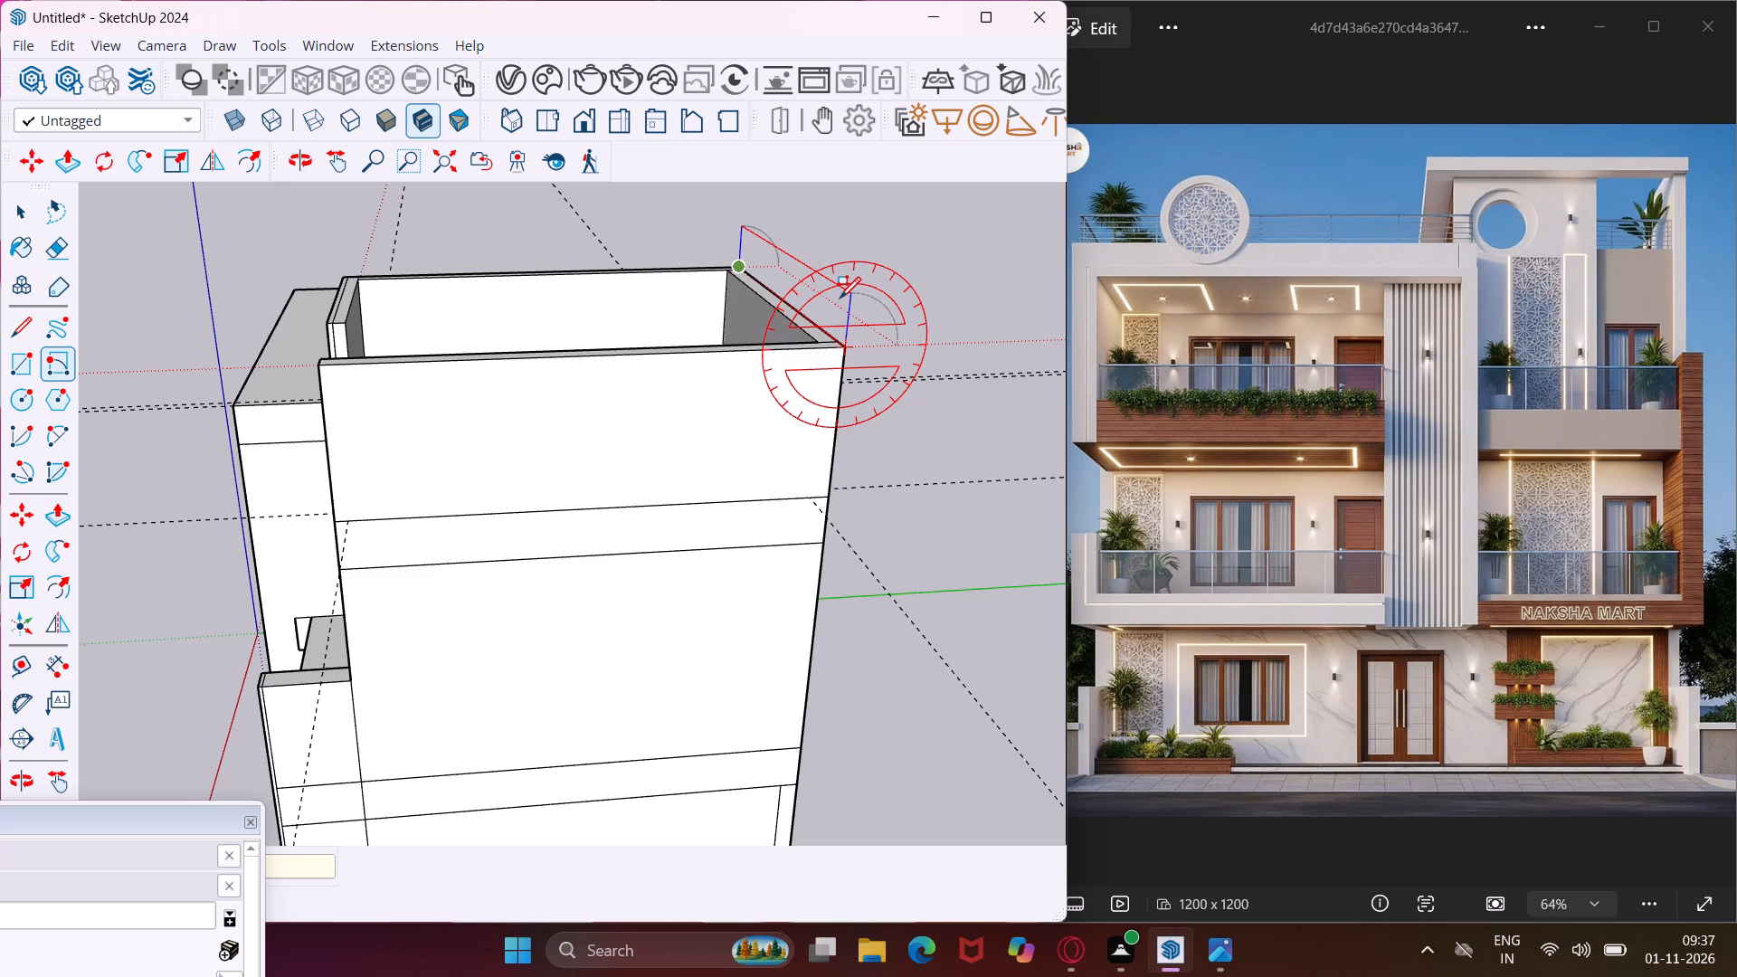
pyautogui.press('BackSpace')
pyautogui.press('6')
pyautogui.hotkey('shift', '"')
pyautogui.press('Return')
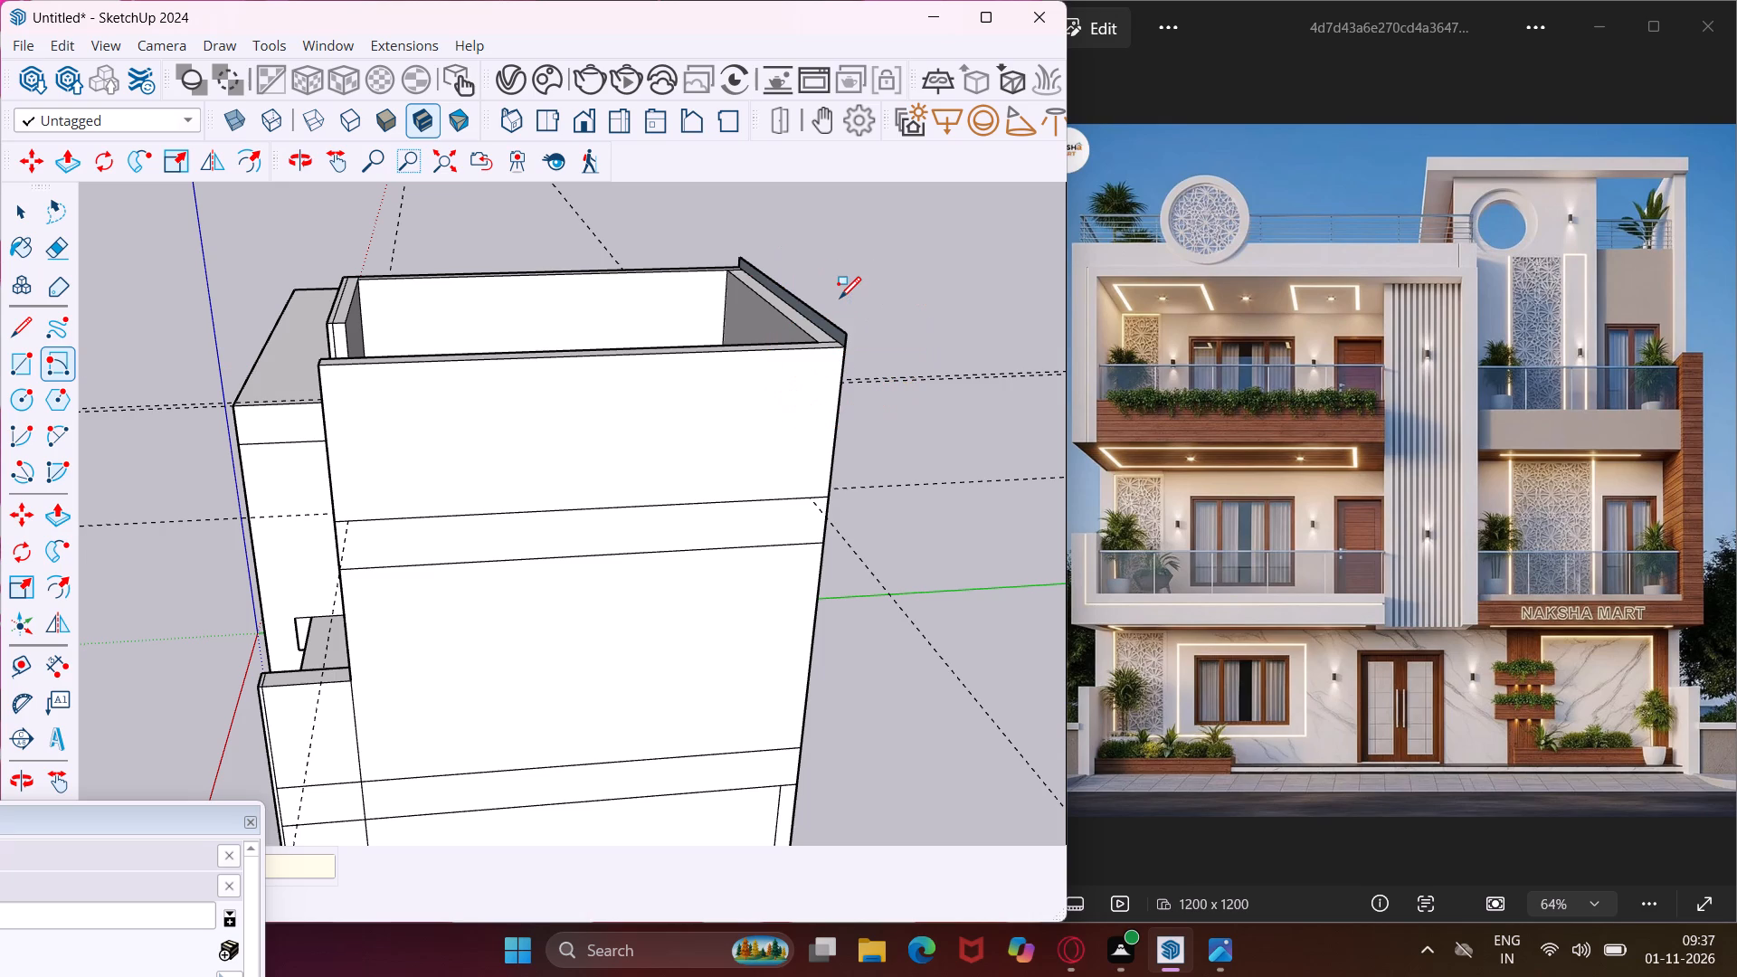
pyautogui.press('Escape')
pyautogui.press('space')
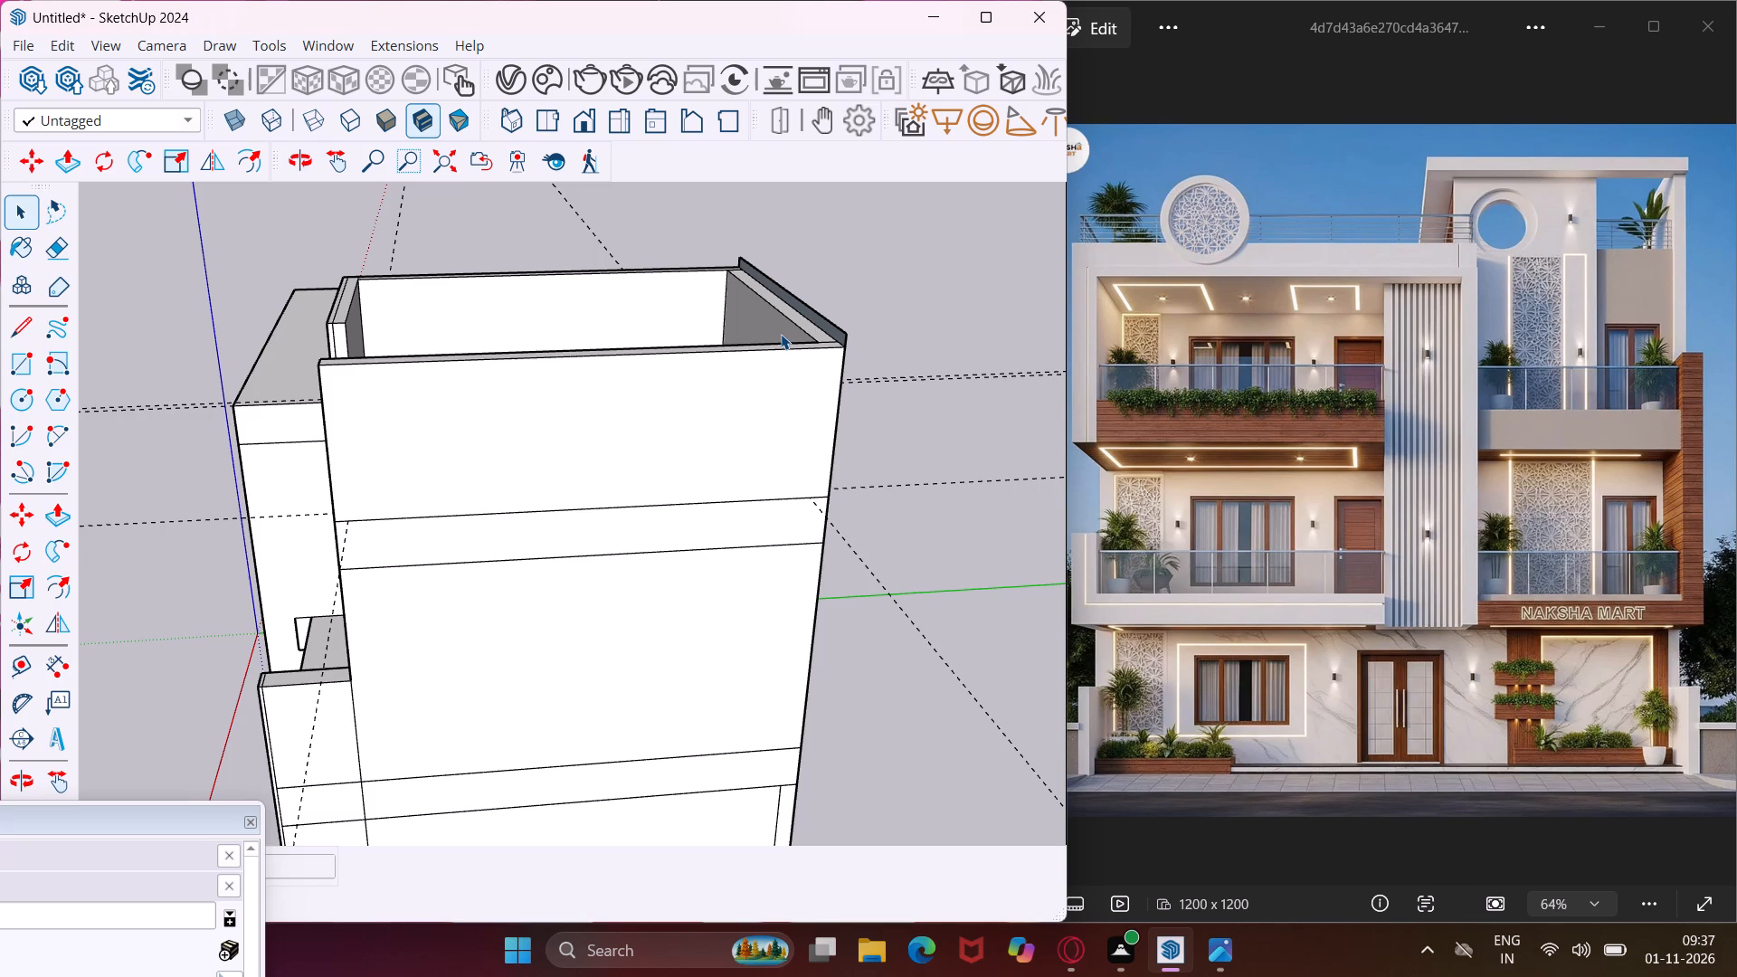
# Push/Pull the 6" upright strip across the rooftop walls to the front wall face to form a roof slab.
pyautogui.moveTo(781, 334); pyautogui.dragTo(1101, 445, button='middle')
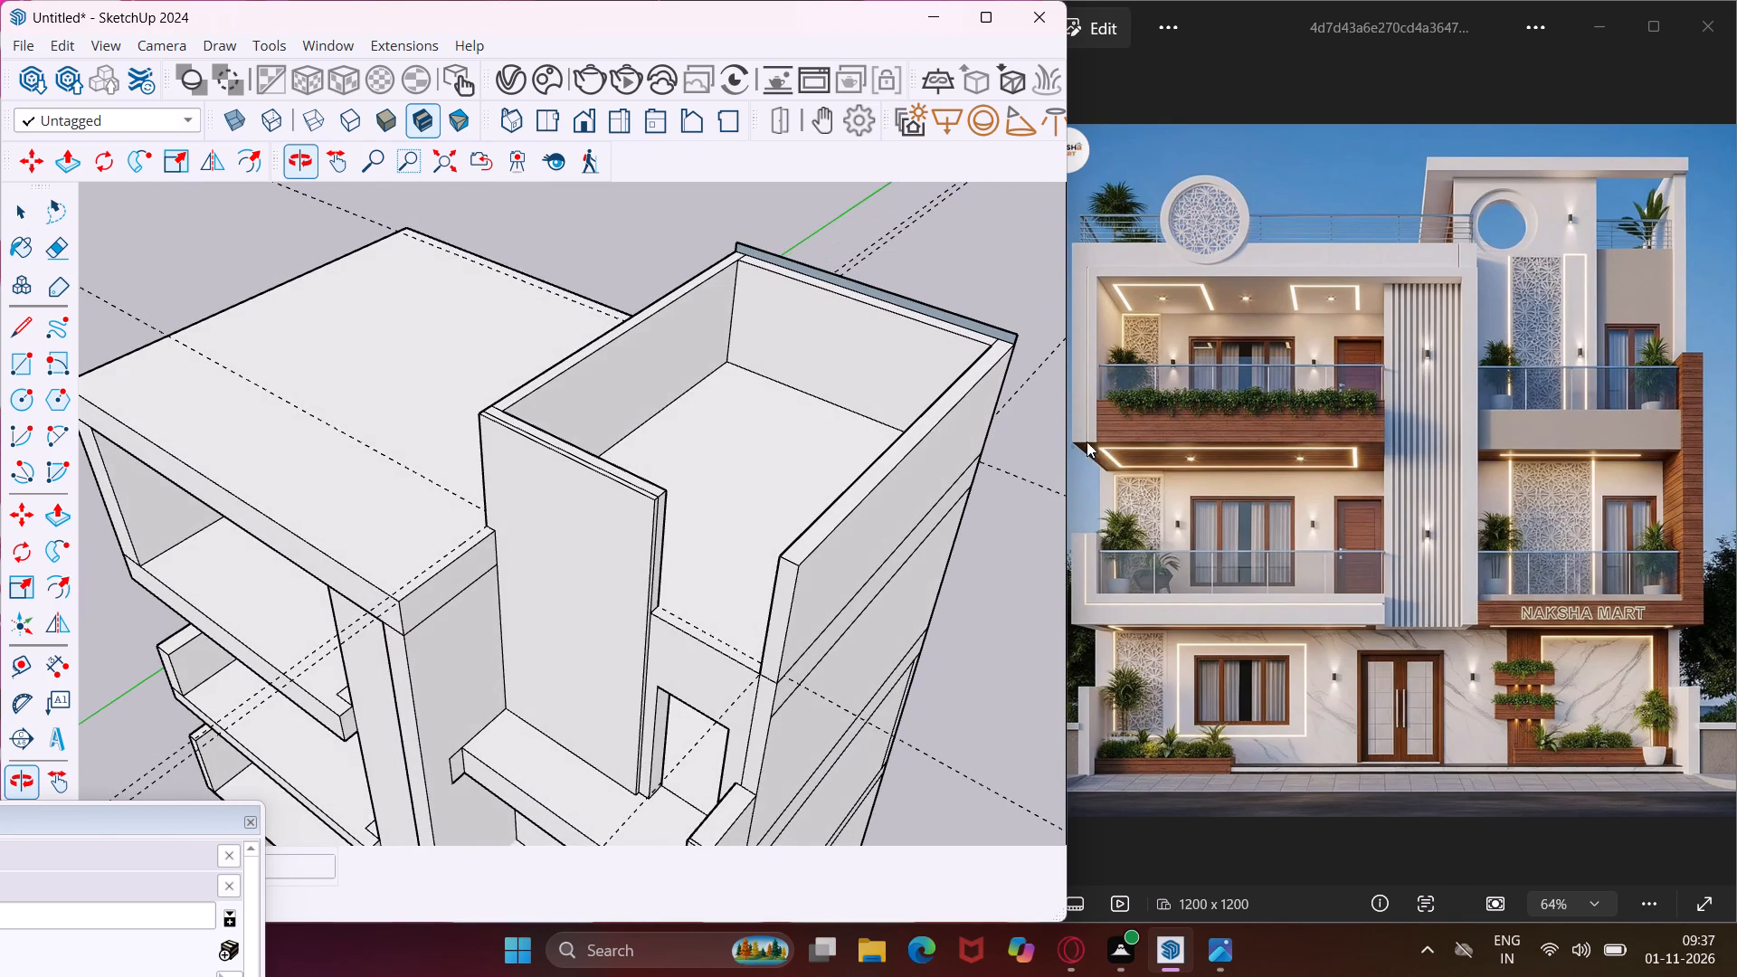
pyautogui.click(846, 284)
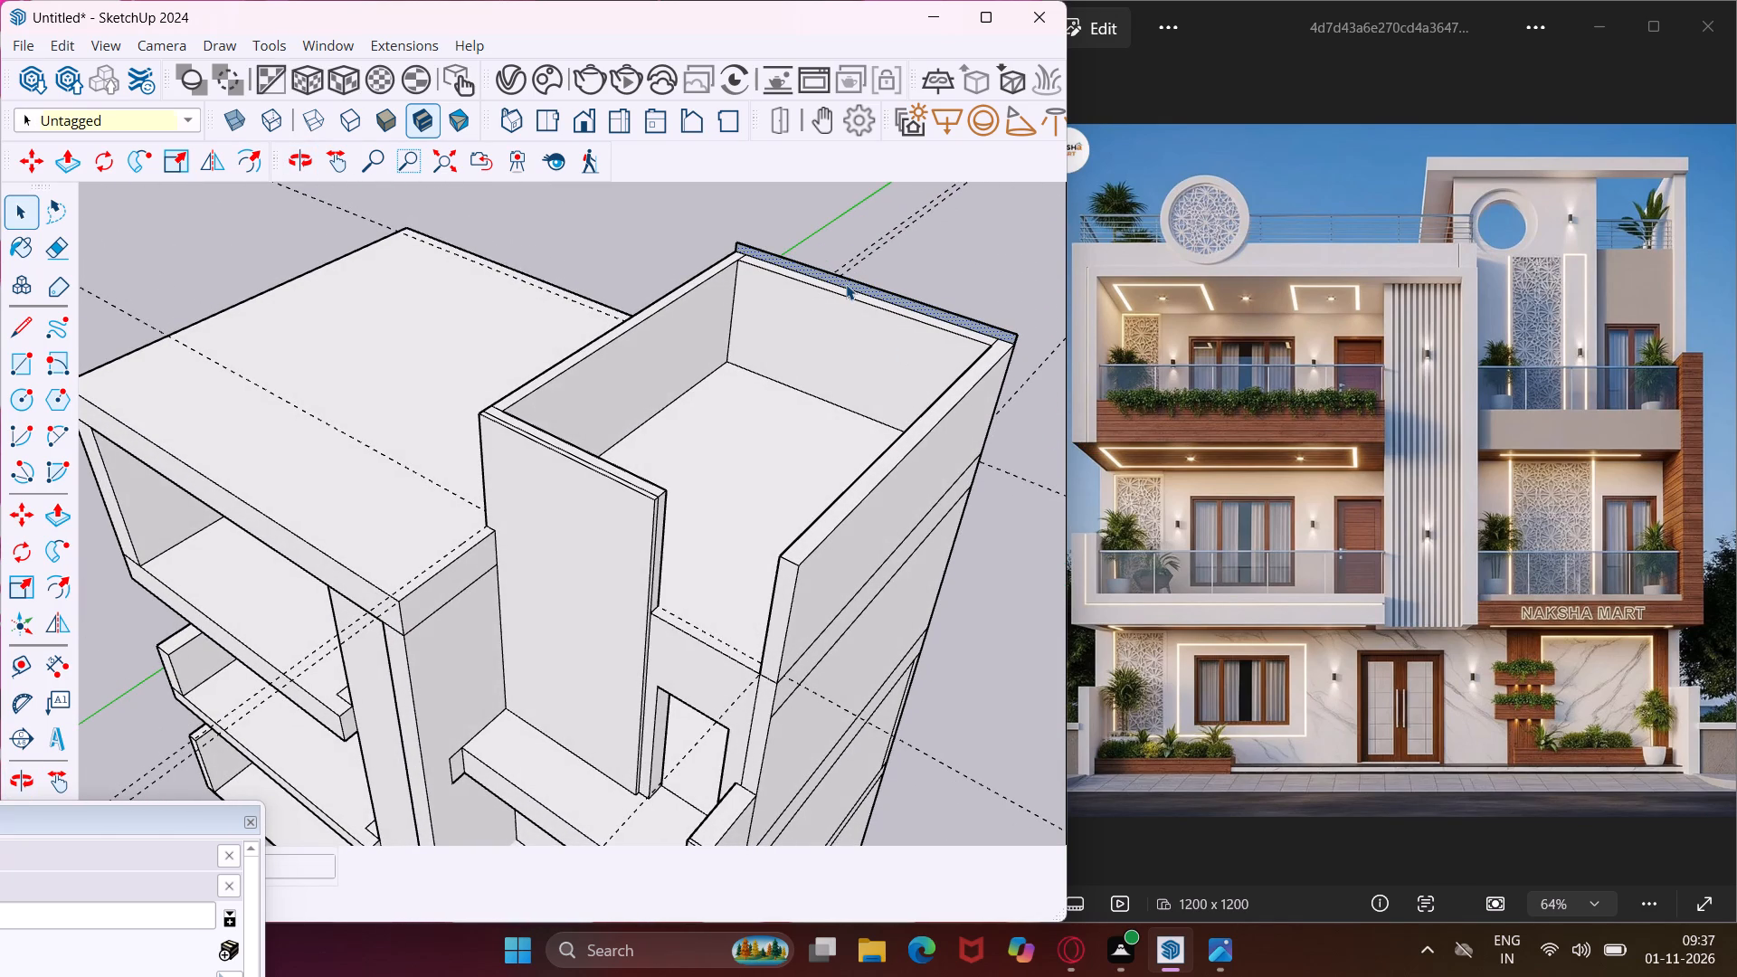
pyautogui.press('p')
pyautogui.click(846, 284)
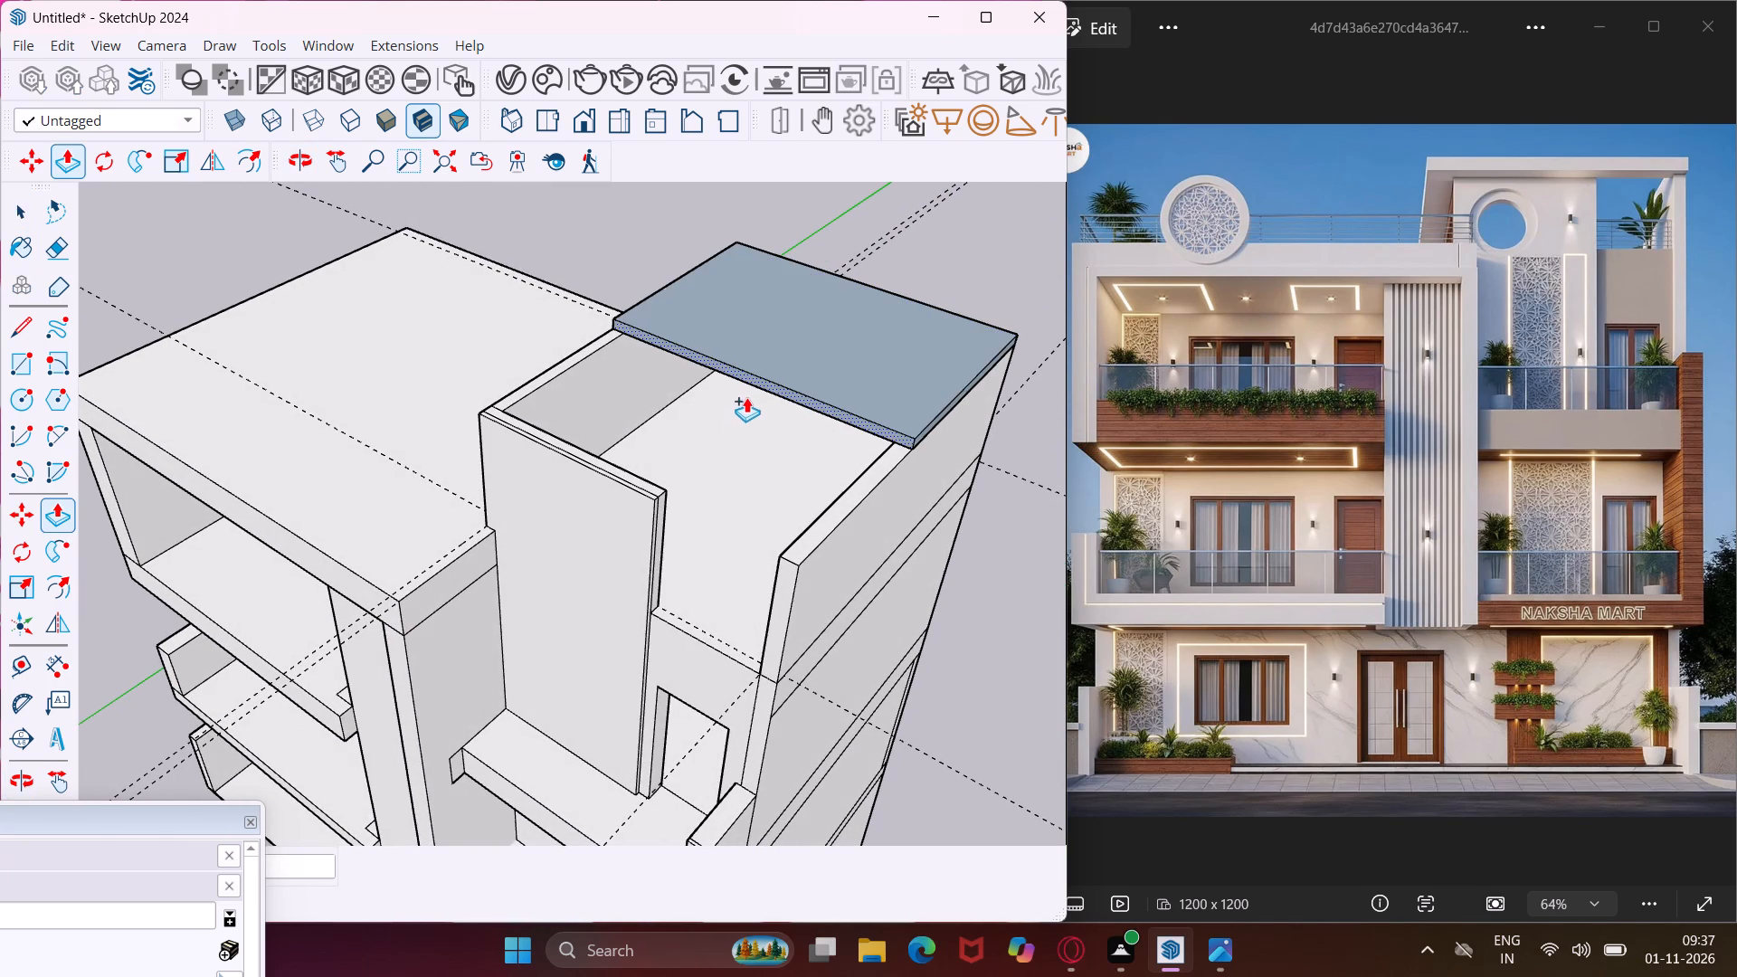
pyautogui.click(796, 606)
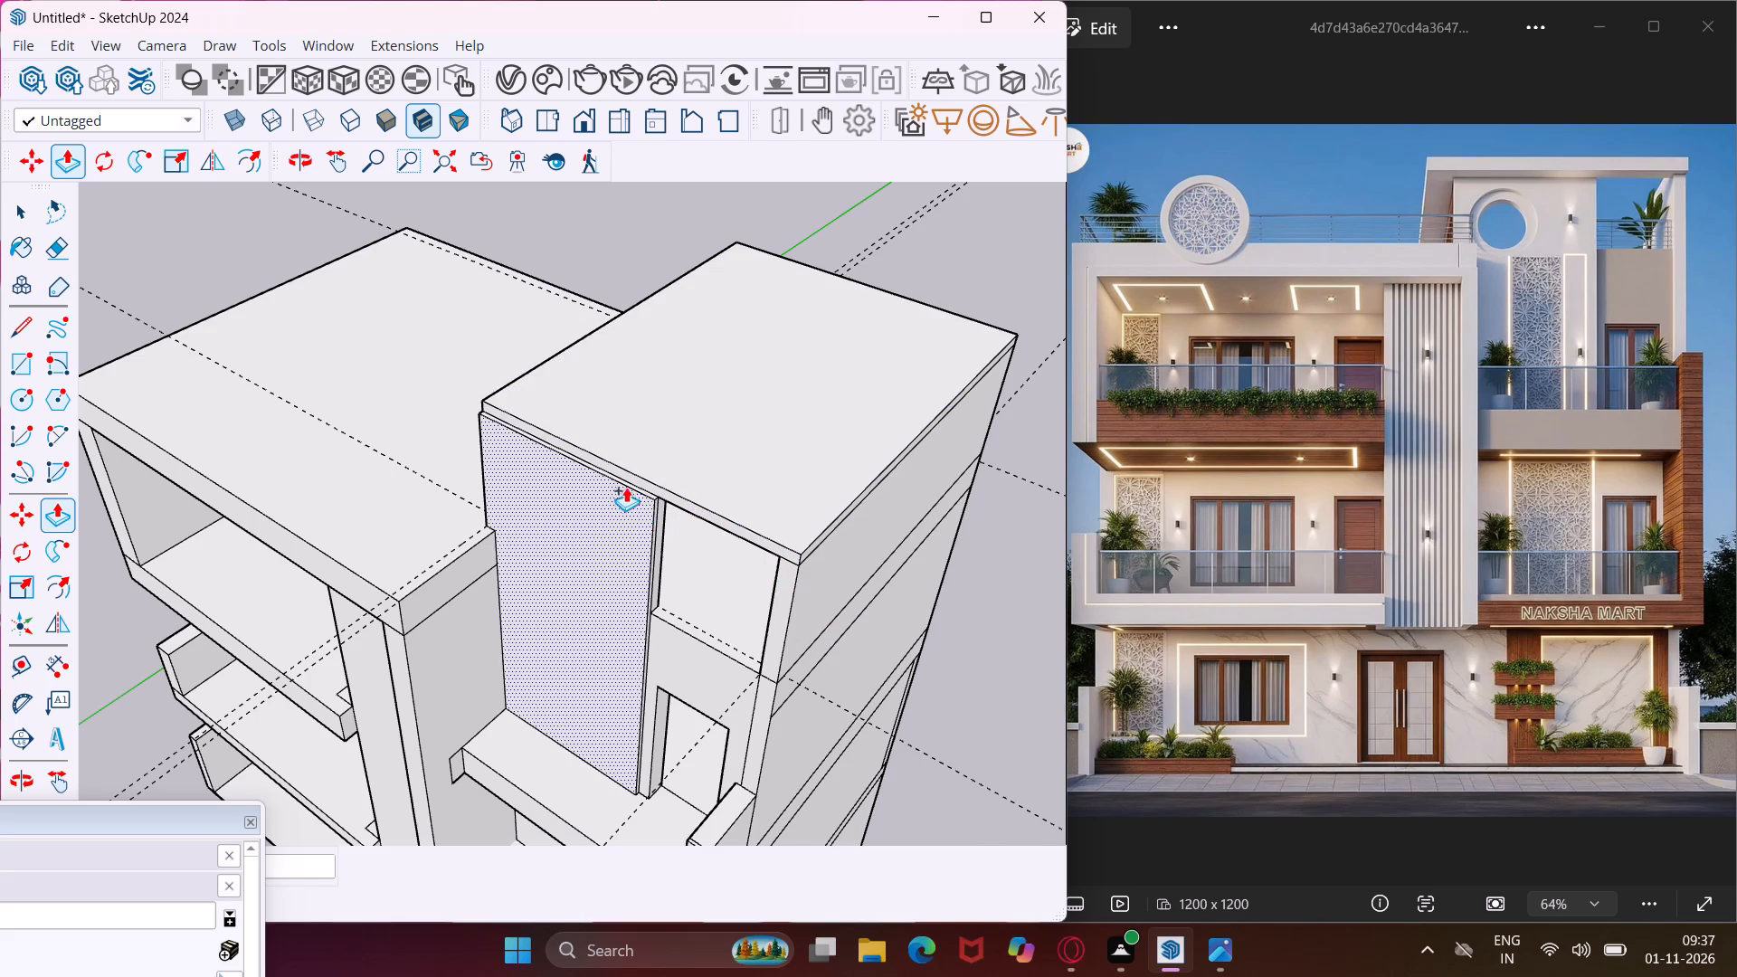
# Push/Pull the roof slab's front edge face outward so the slab overhangs the projecting panel.
pyautogui.scroll(6, 626, 479)
pyautogui.click(626, 479)
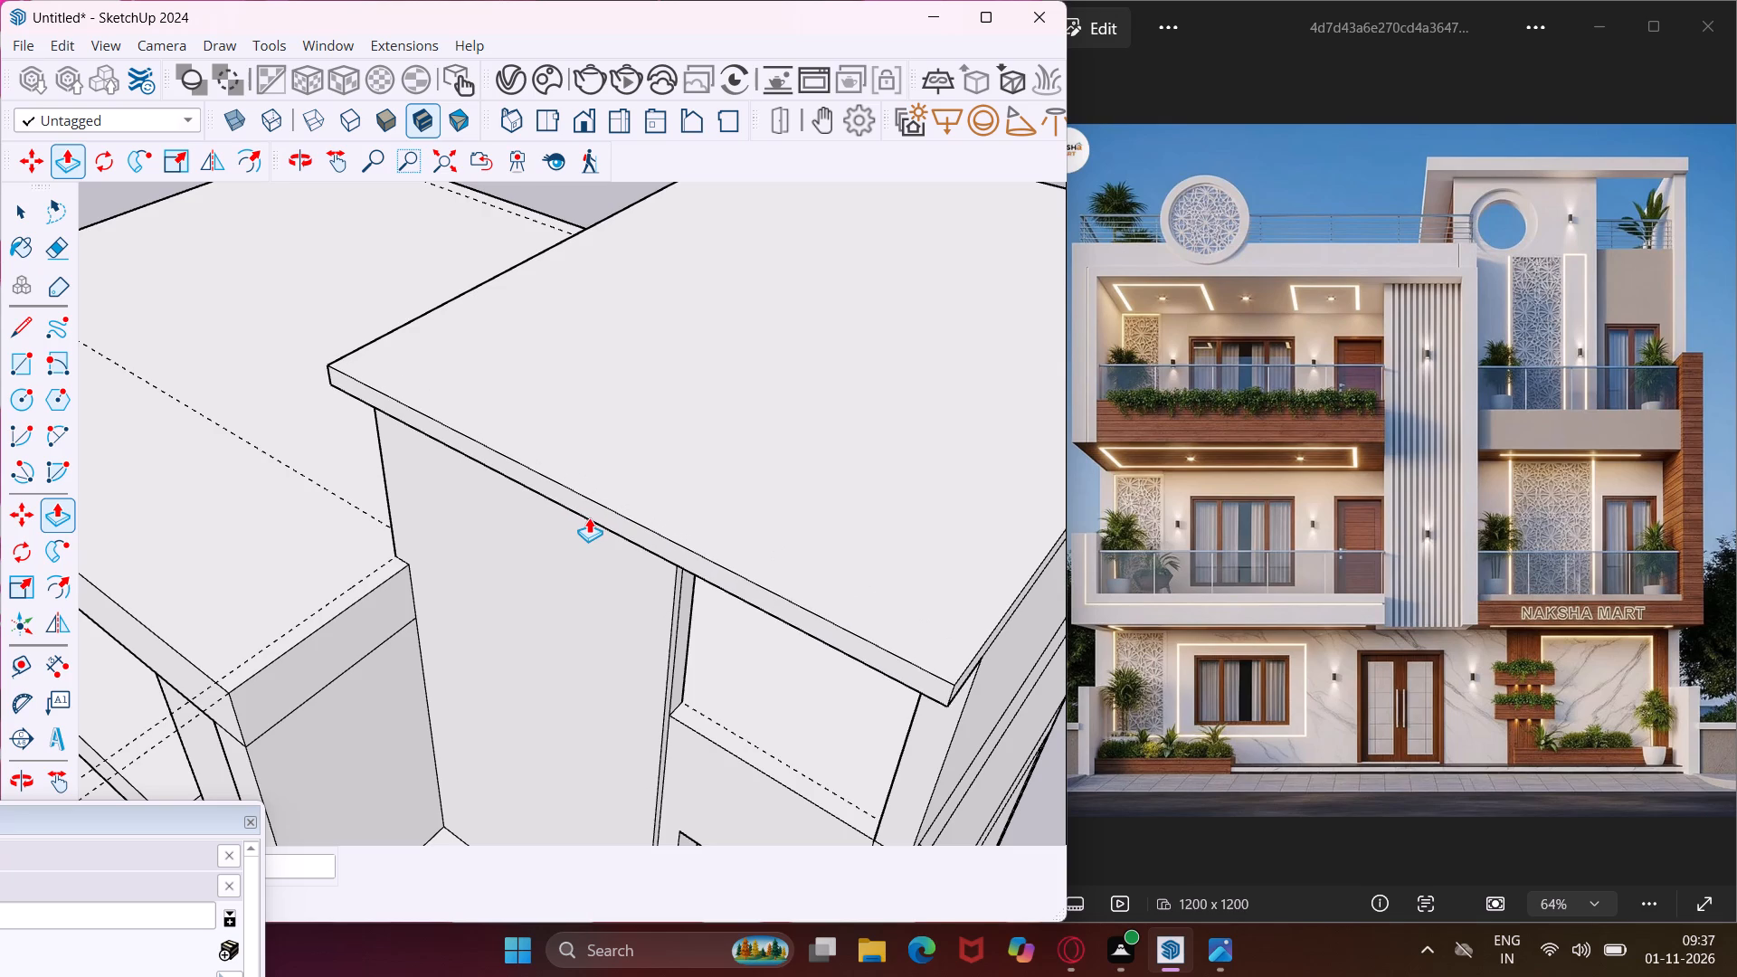
pyautogui.click(589, 517)
pyautogui.moveTo(589, 517); pyautogui.dragTo(1005, 242, button='middle')
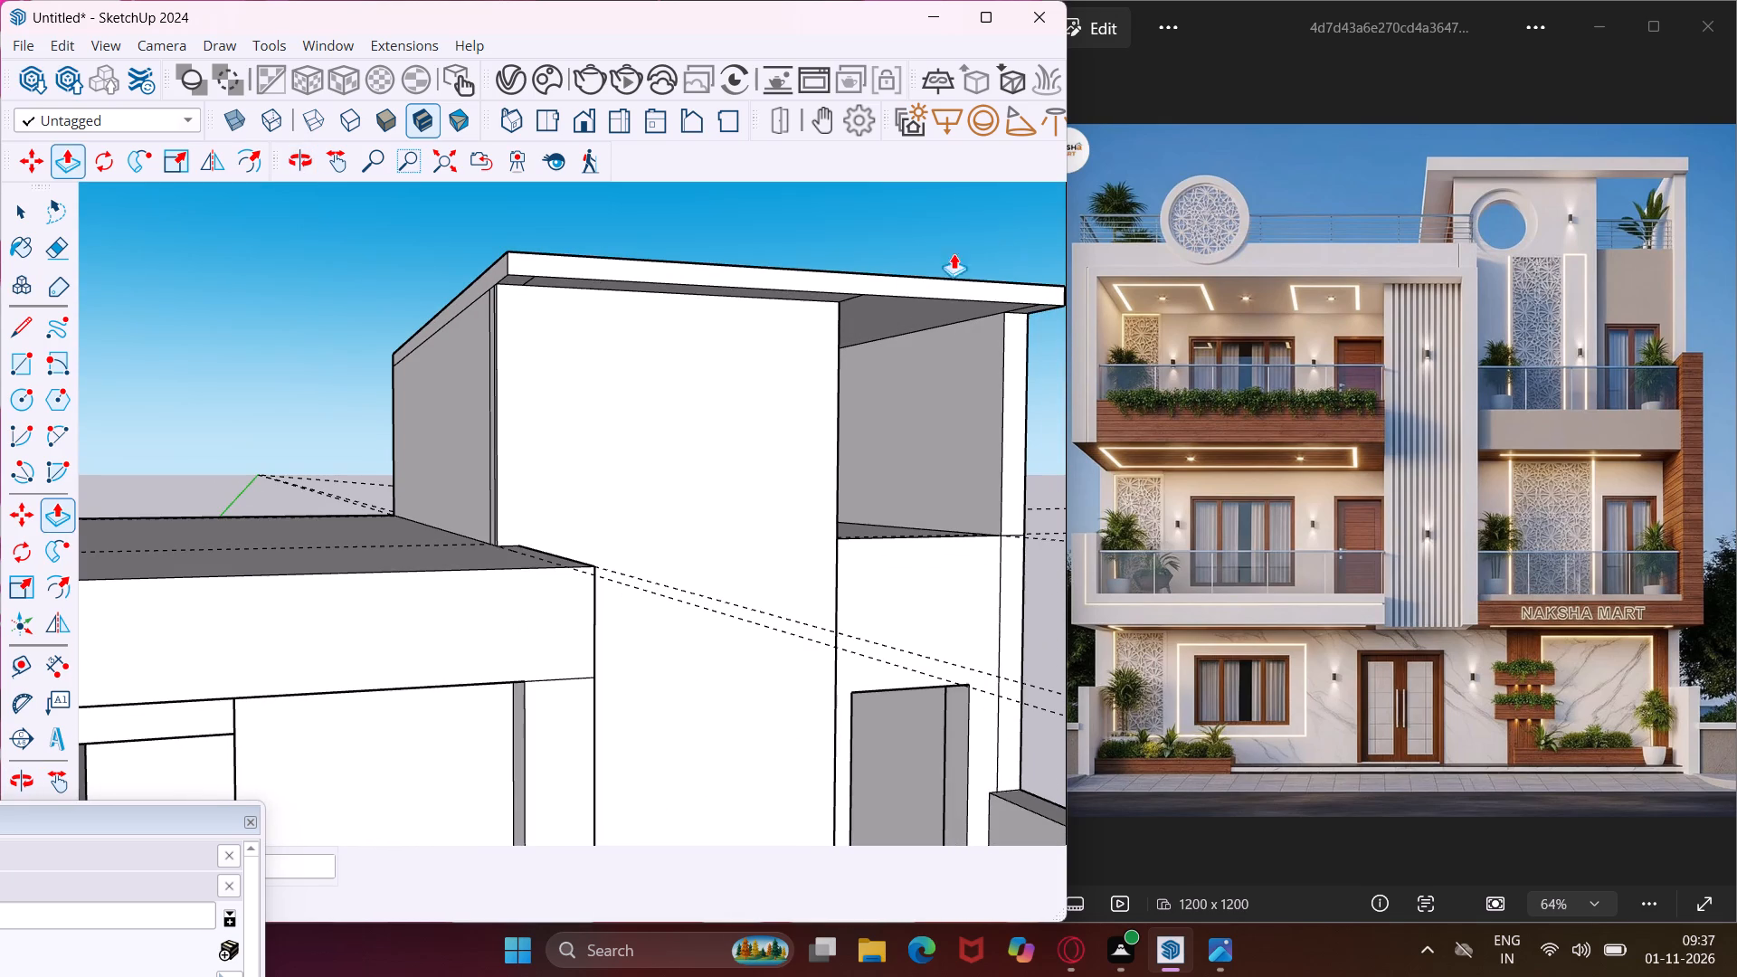
pyautogui.scroll(4, 723, 257)
pyautogui.click(683, 285)
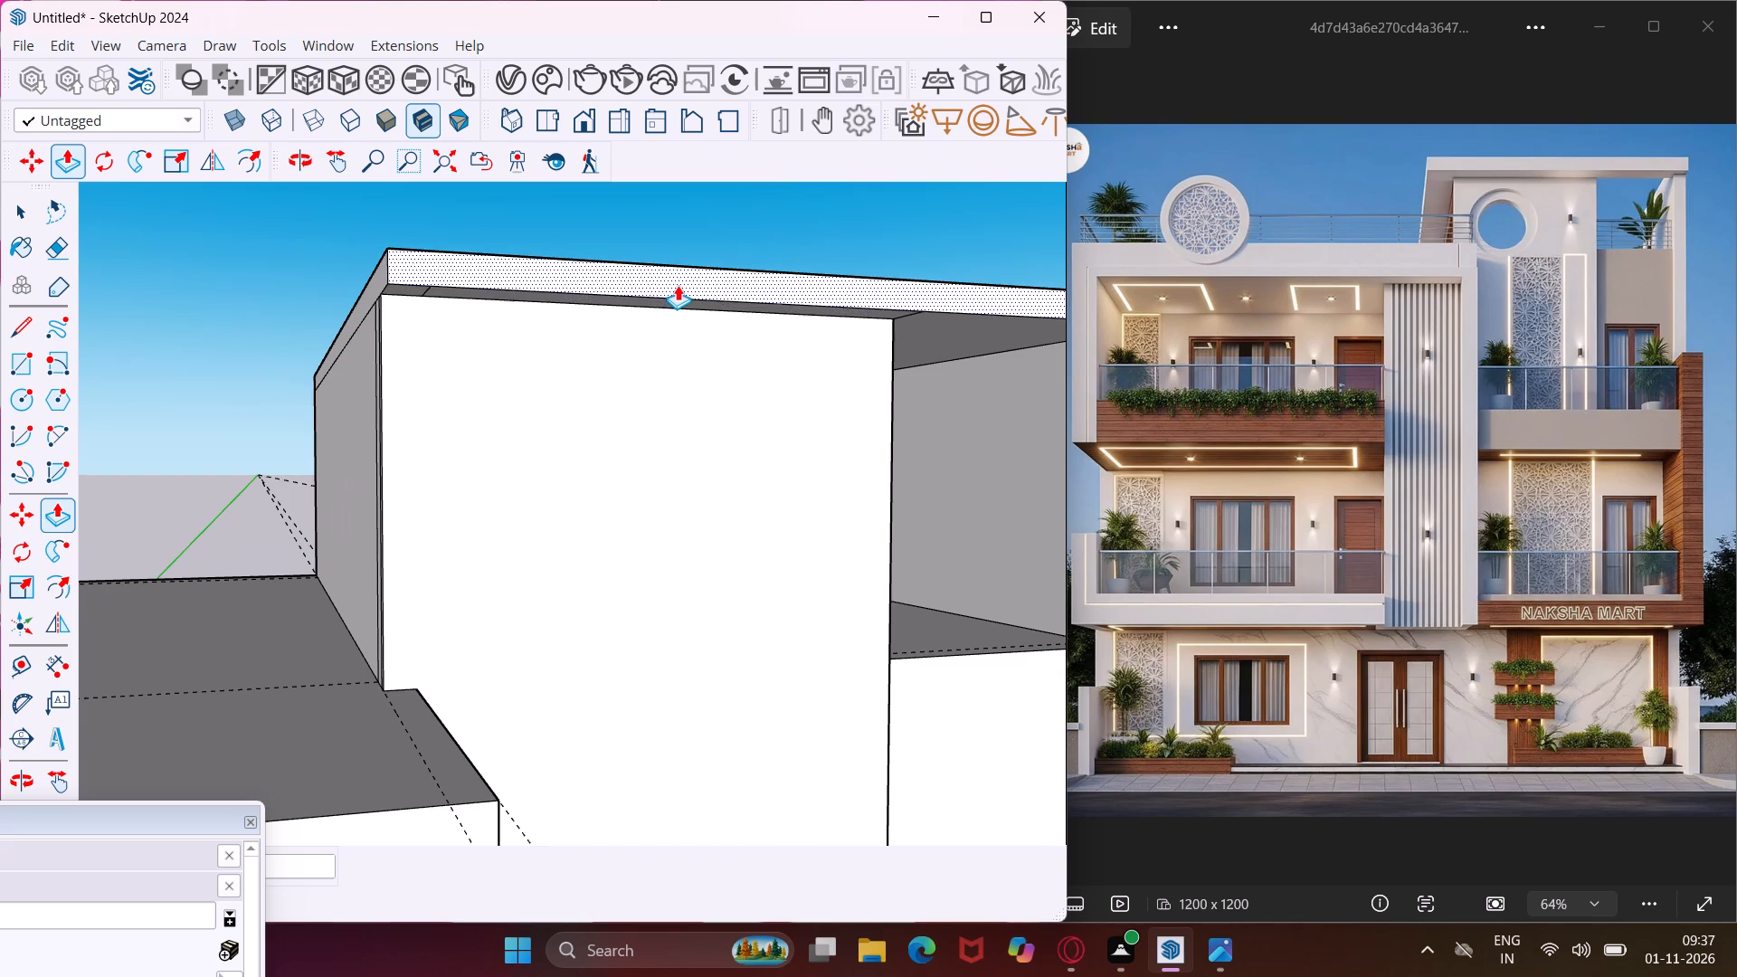
pyautogui.click(678, 285)
# Push/Pull the roof slab's side face outward so it overhangs the wall beside the lower main roof.
pyautogui.moveTo(680, 285); pyautogui.dragTo(840, 287, button='middle')
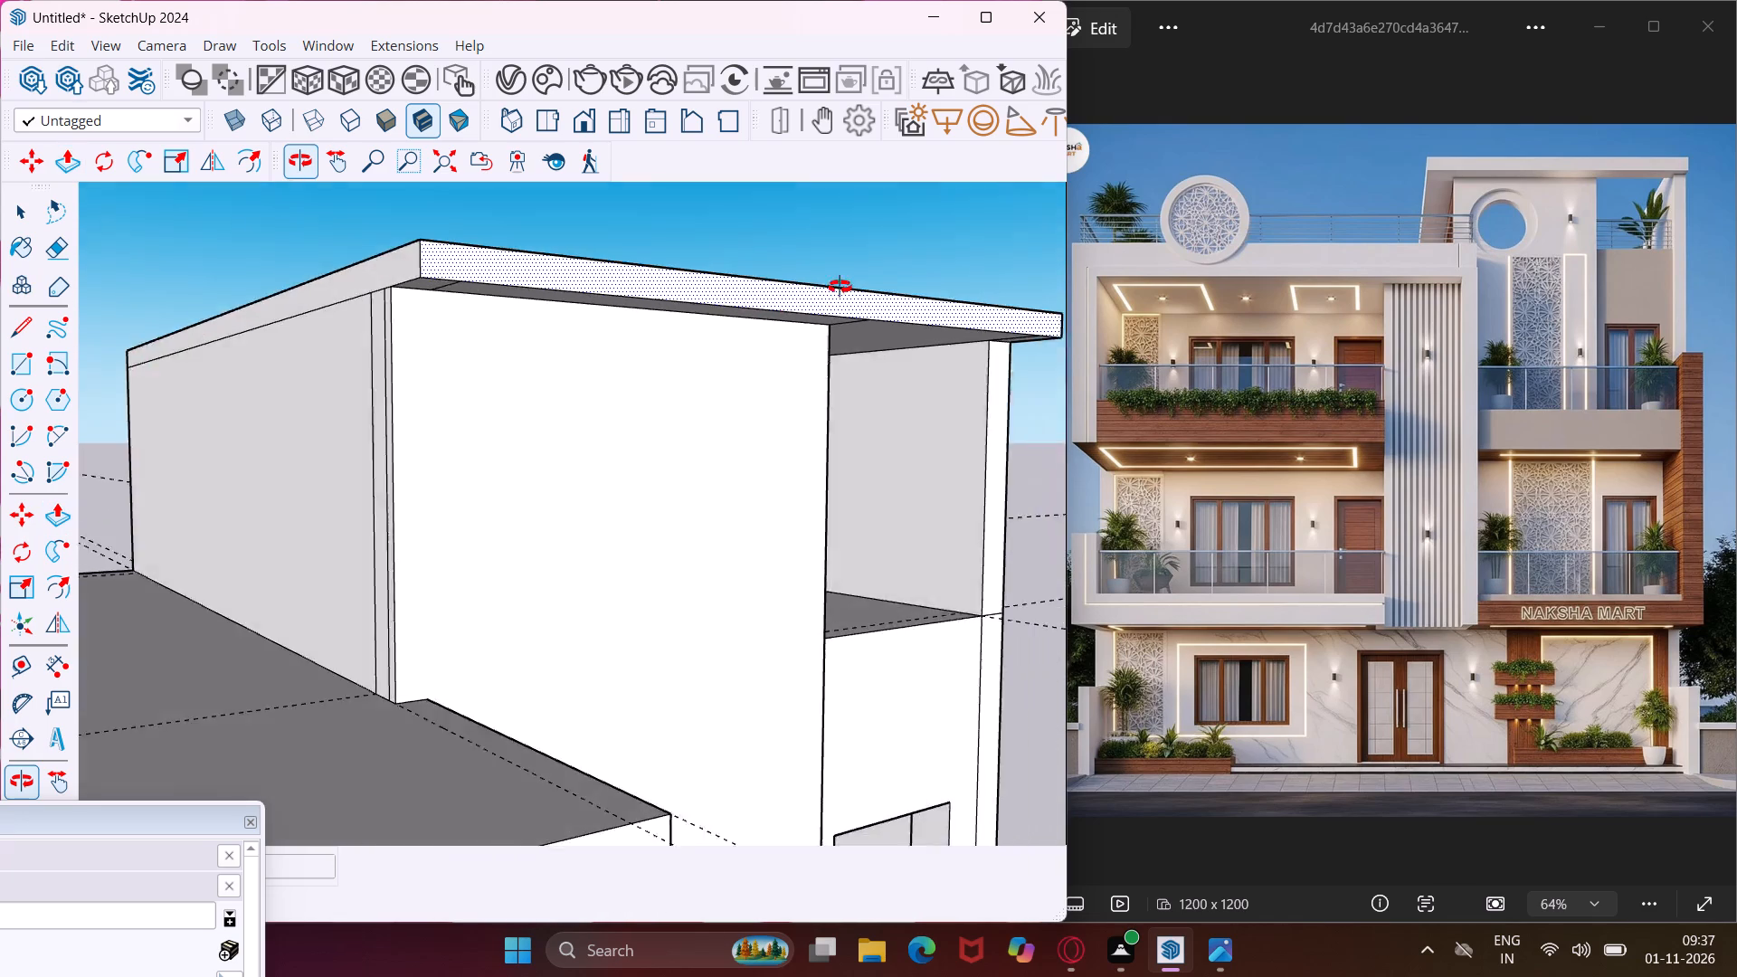
pyautogui.moveTo(840, 287); pyautogui.dragTo(919, 316, button='middle')
pyautogui.scroll(1, 875, 278)
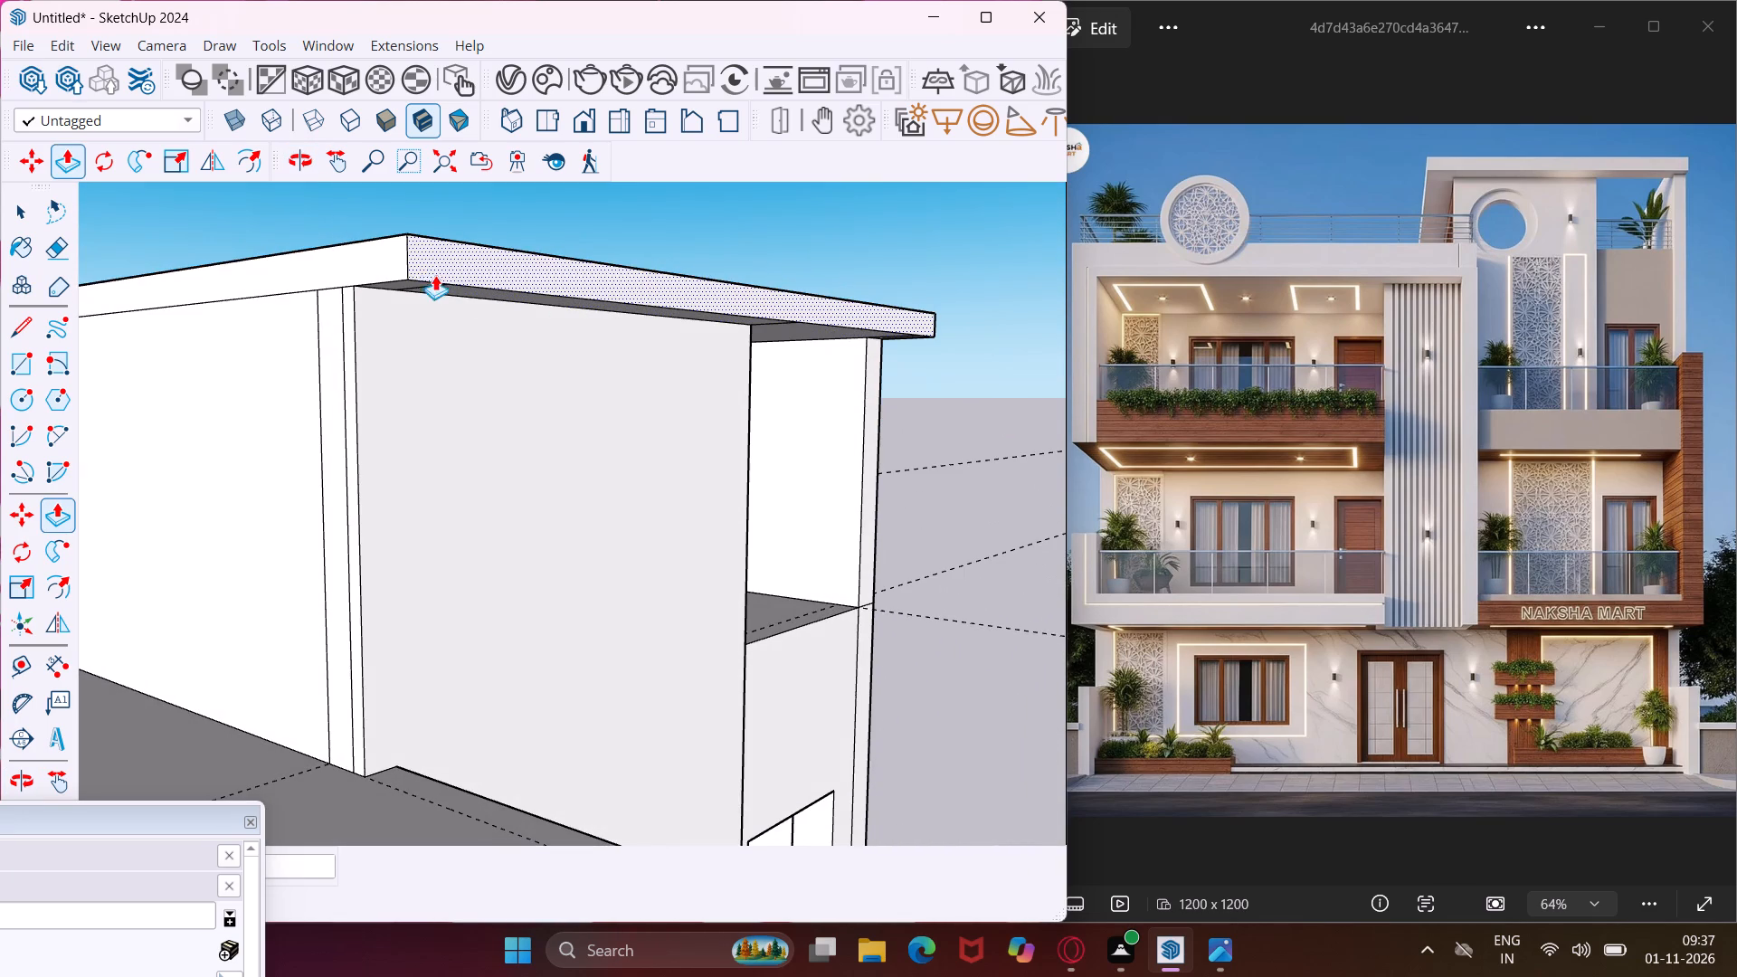
pyautogui.click(382, 262)
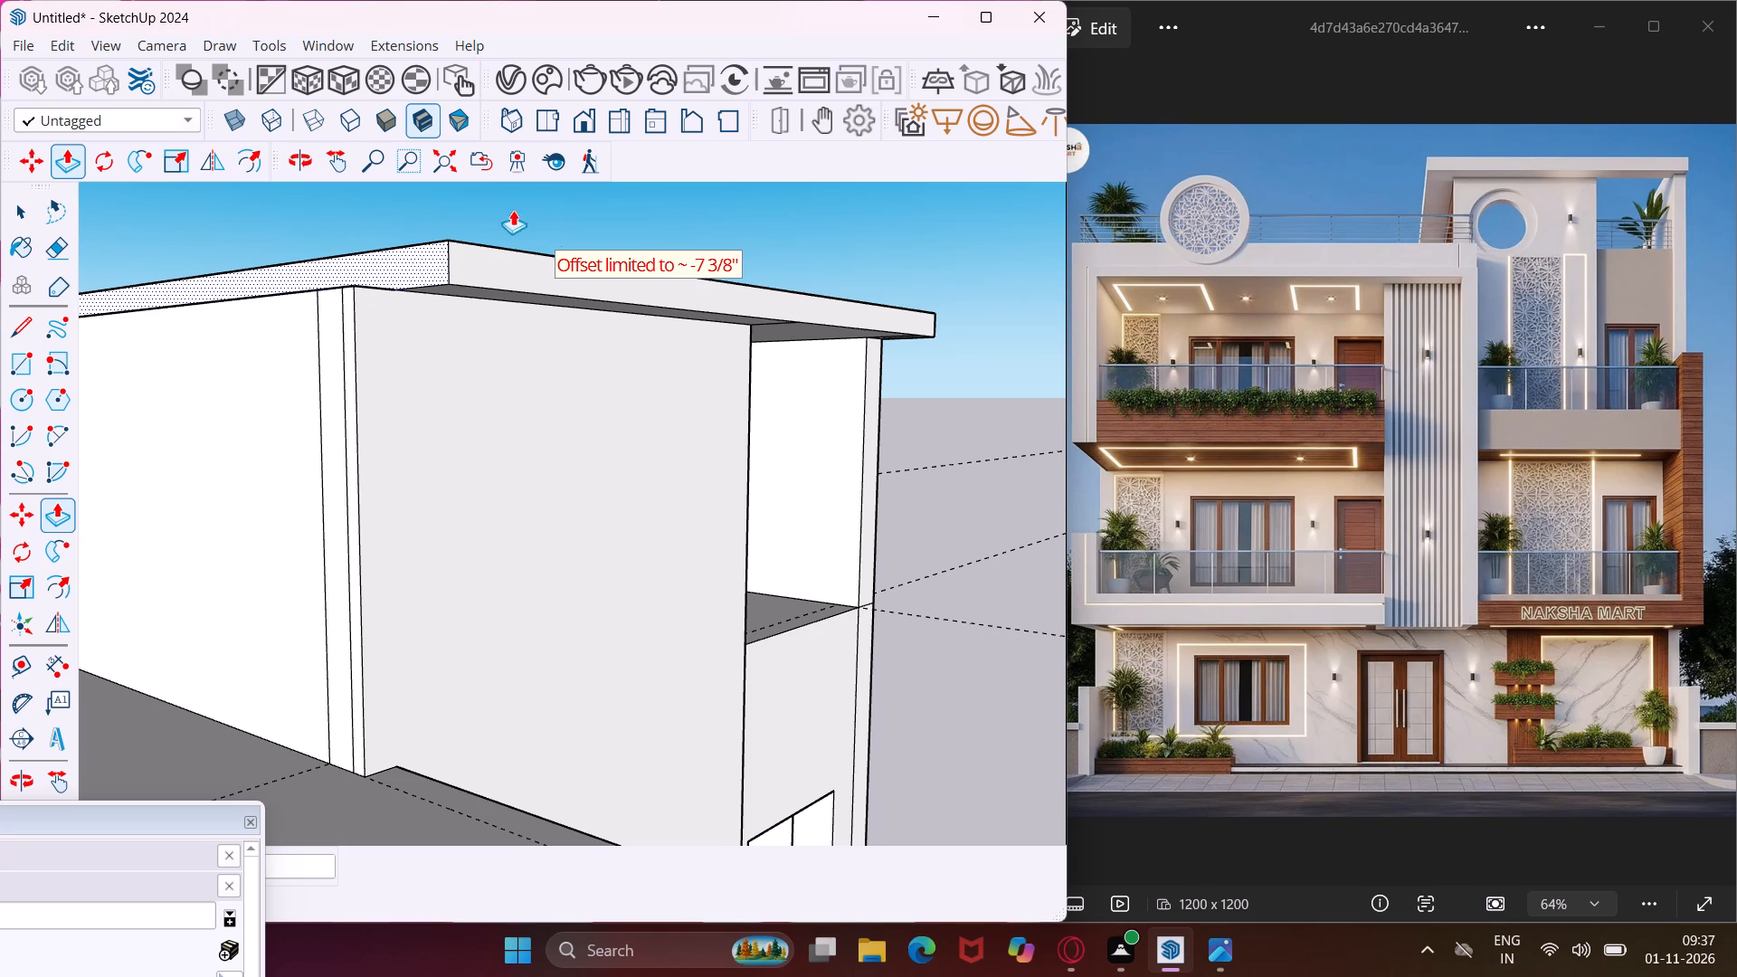
pyautogui.click(315, 252)
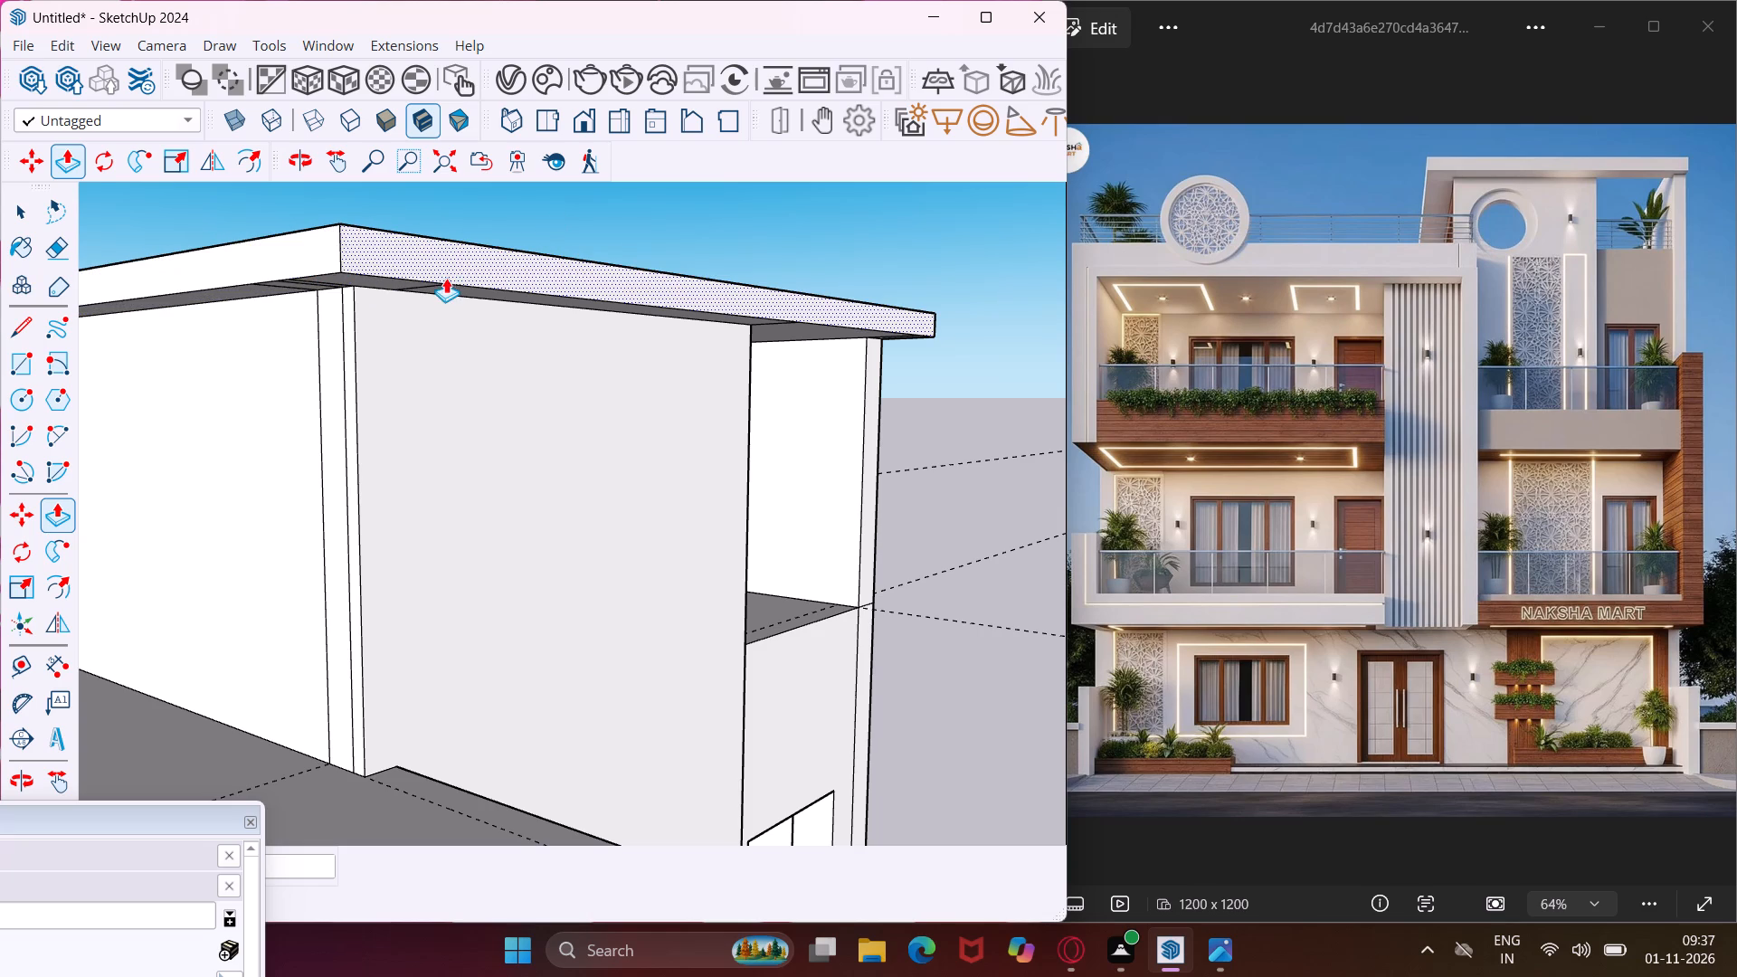
pyautogui.moveTo(651, 271); pyautogui.dragTo(296, 260, button='middle')
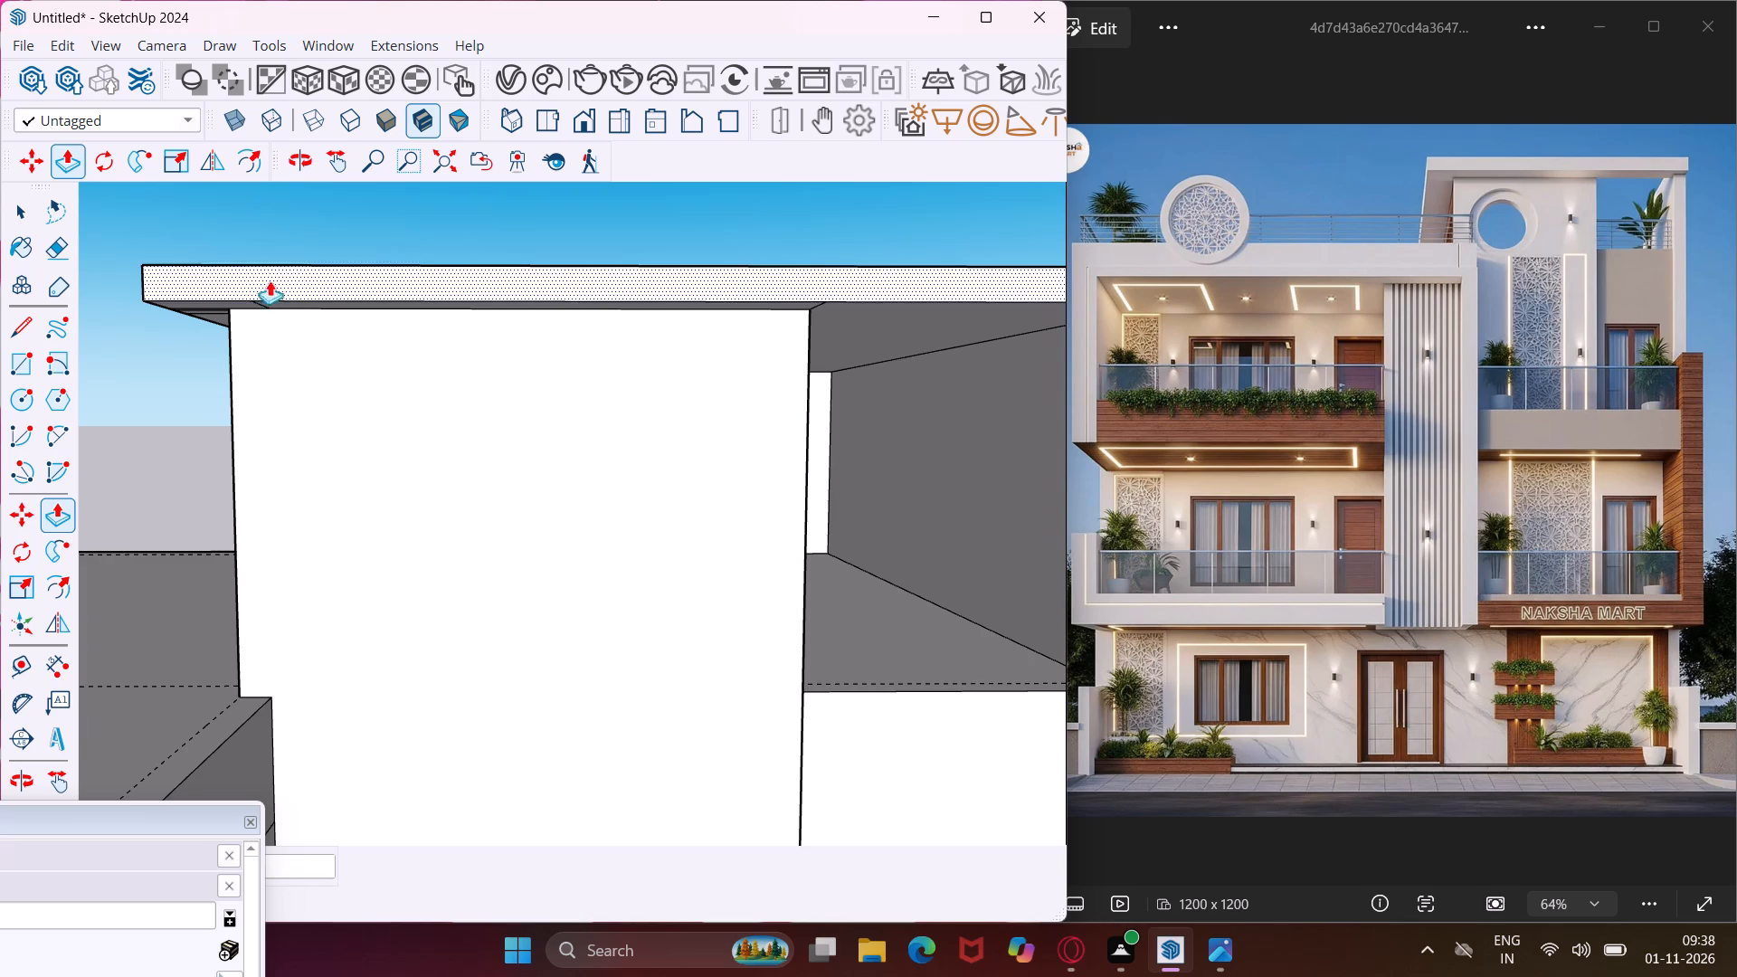
pyautogui.press('Escape')
pyautogui.press('space')
# Erase the leftover dividing edges on the underside of the roof slab's front and side overhangs.
pyautogui.scroll(4, 200, 314)
pyautogui.moveTo(200, 314); pyautogui.dragTo(334, 224, button='middle')
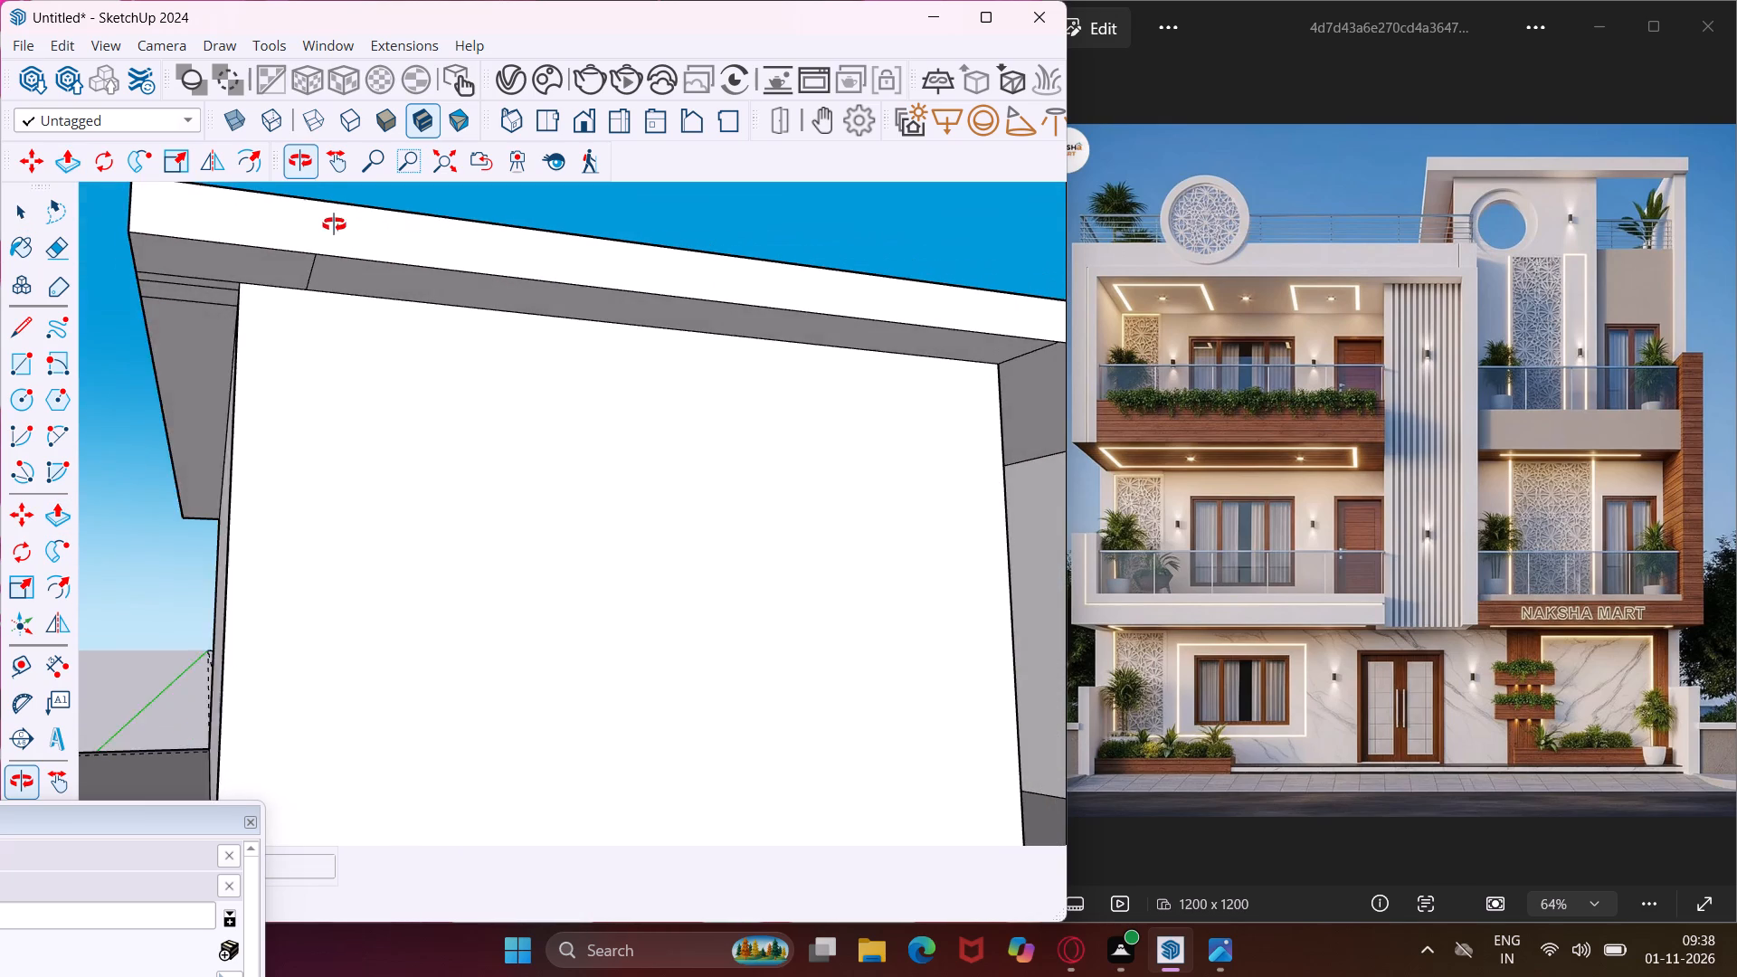
pyautogui.moveTo(334, 224); pyautogui.dragTo(346, 224, button='middle')
pyautogui.scroll(4, 219, 287)
pyautogui.moveTo(209, 263); pyautogui.dragTo(268, 254, button='middle')
pyautogui.press('e')
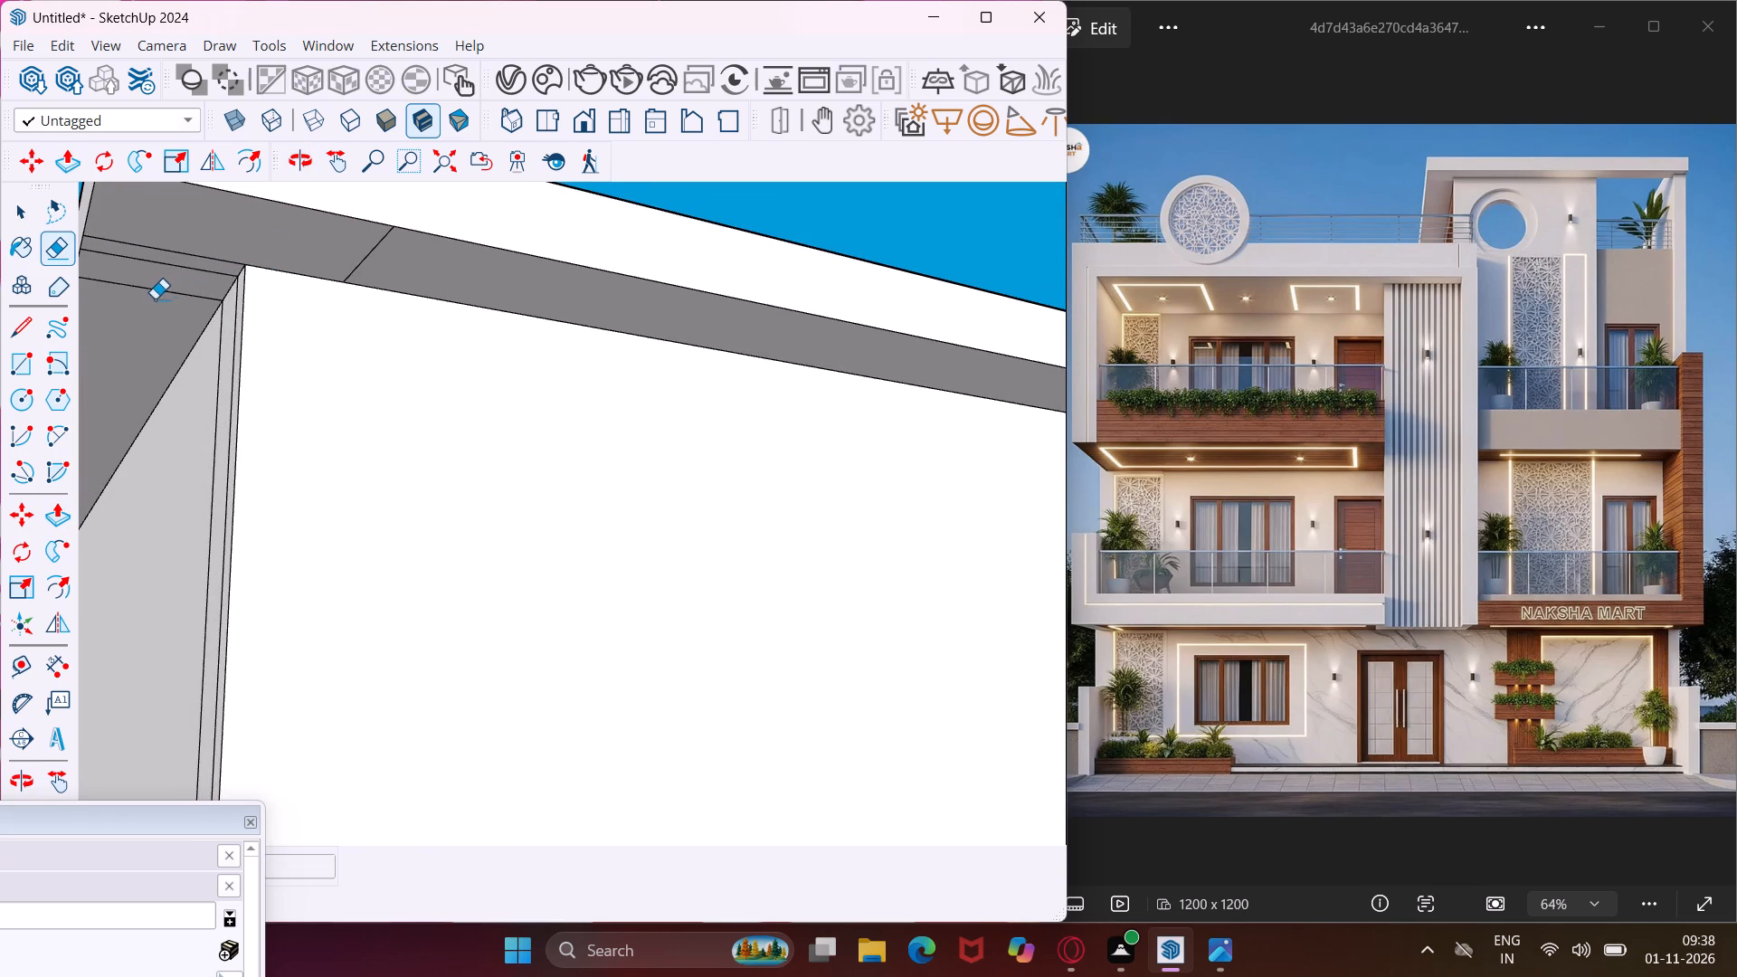
pyautogui.moveTo(149, 299); pyautogui.dragTo(189, 240)
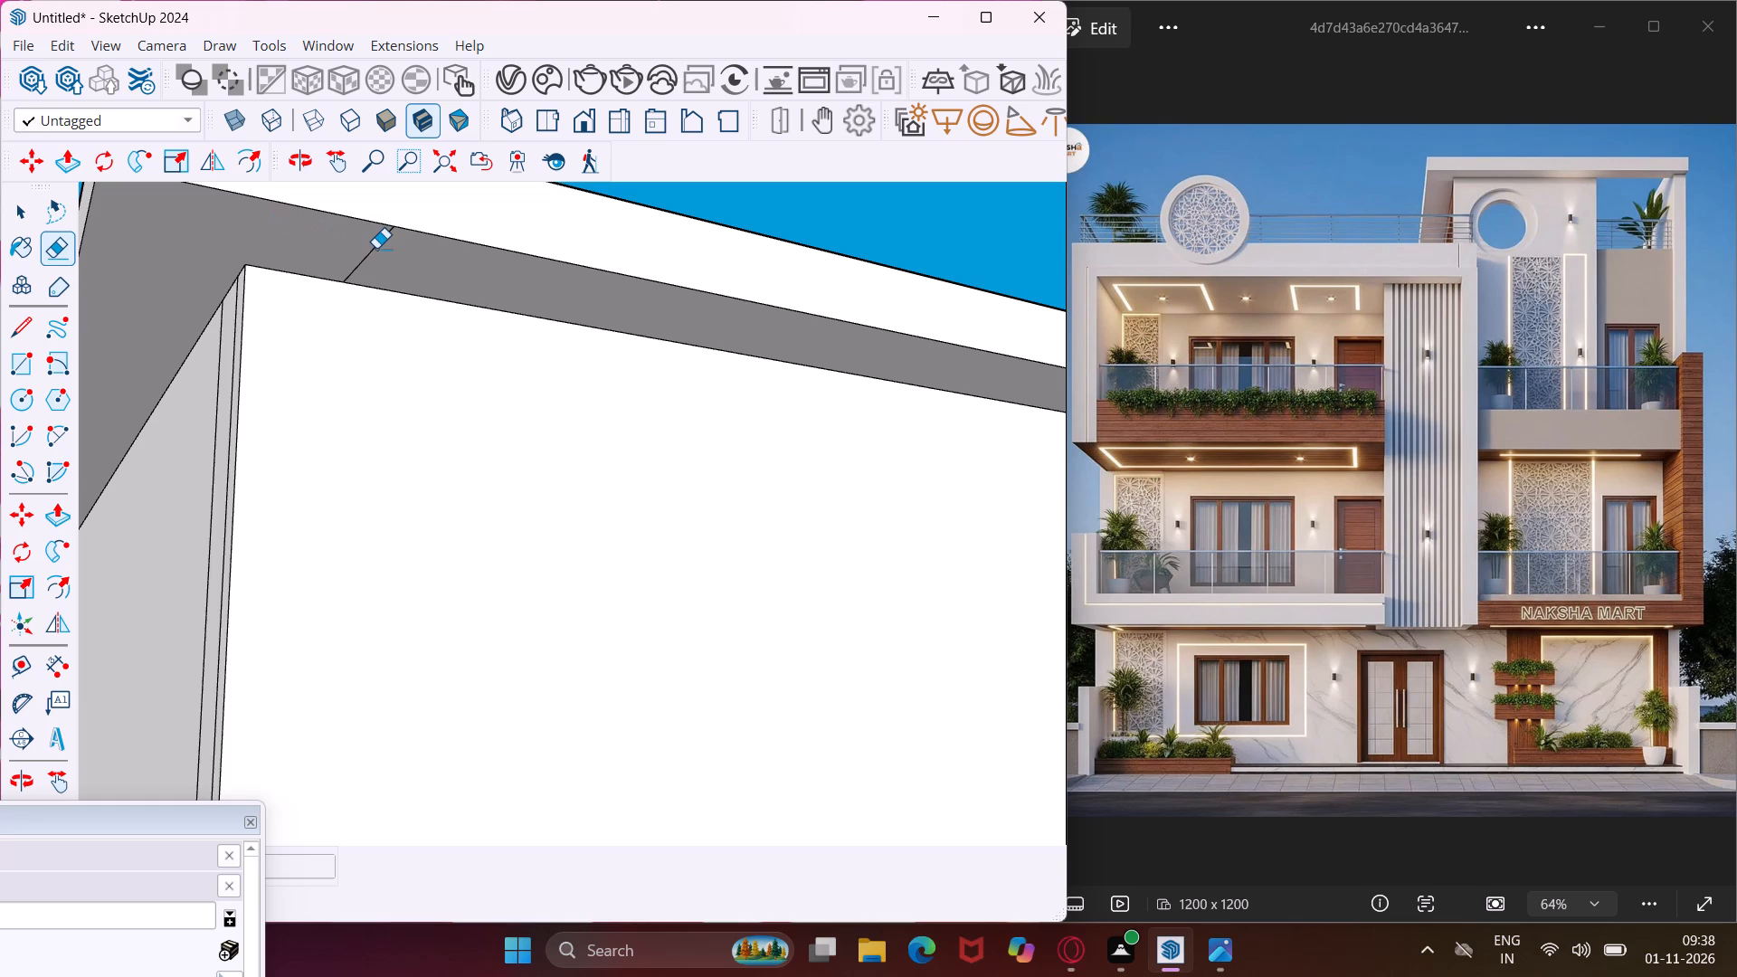
pyautogui.click(376, 248)
pyautogui.scroll(-9, 214, 285)
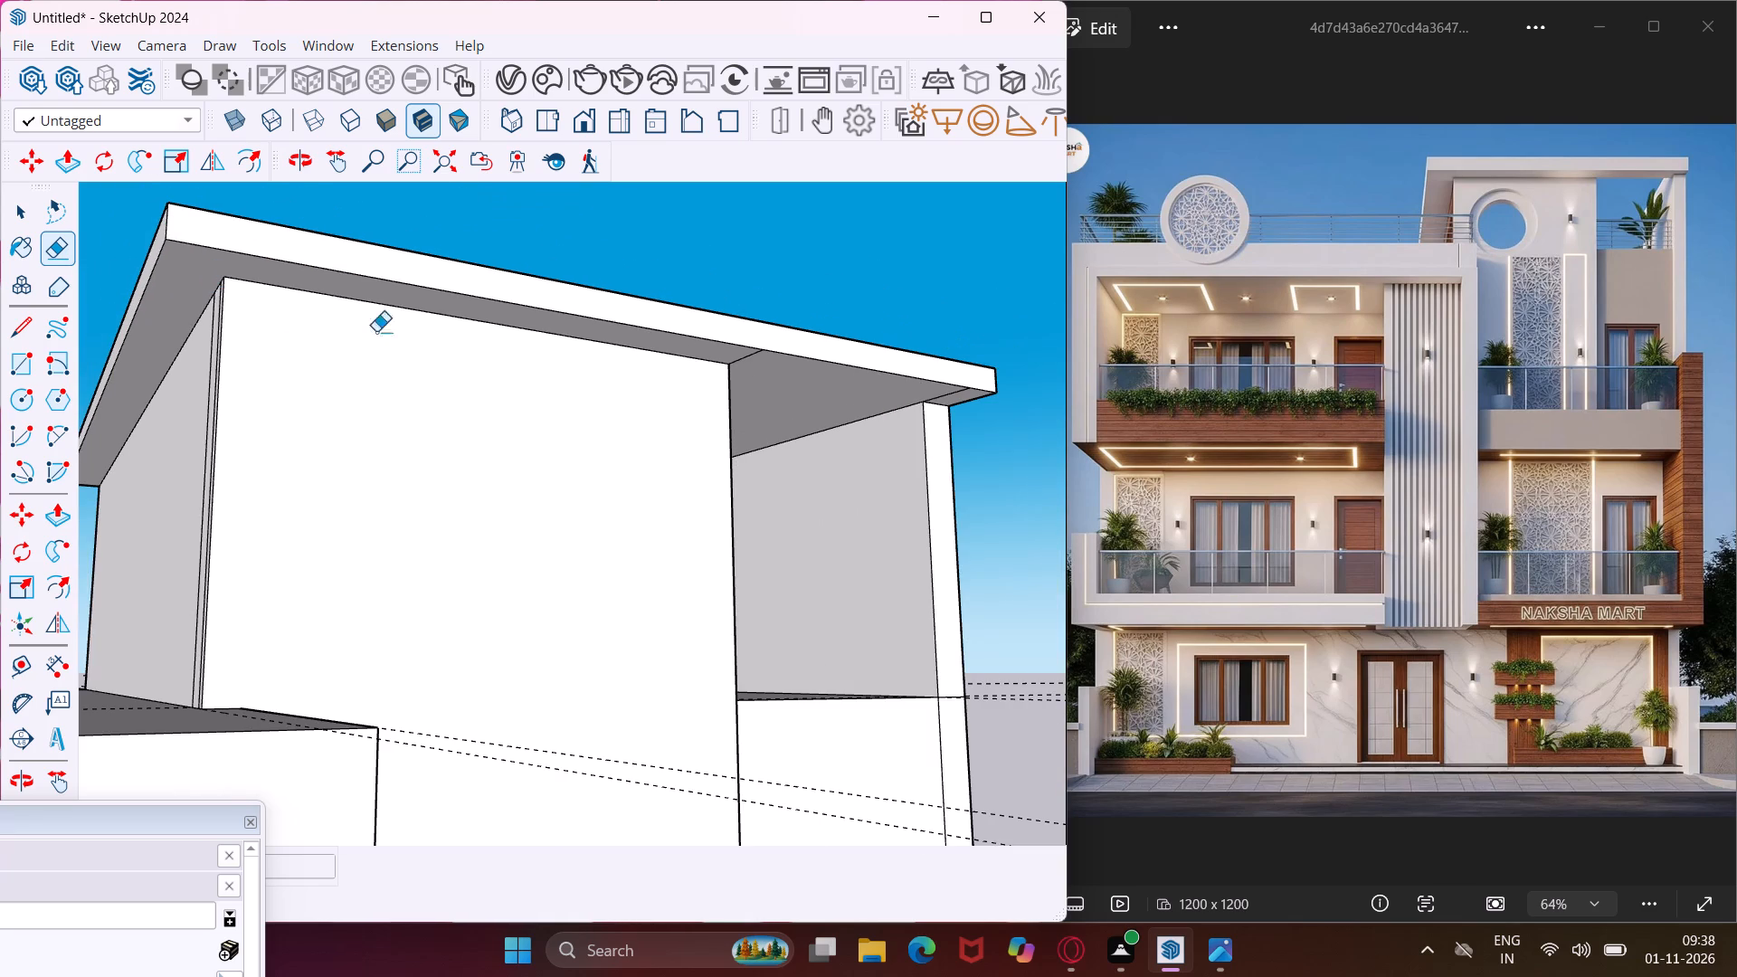
pyautogui.scroll(11, 770, 363)
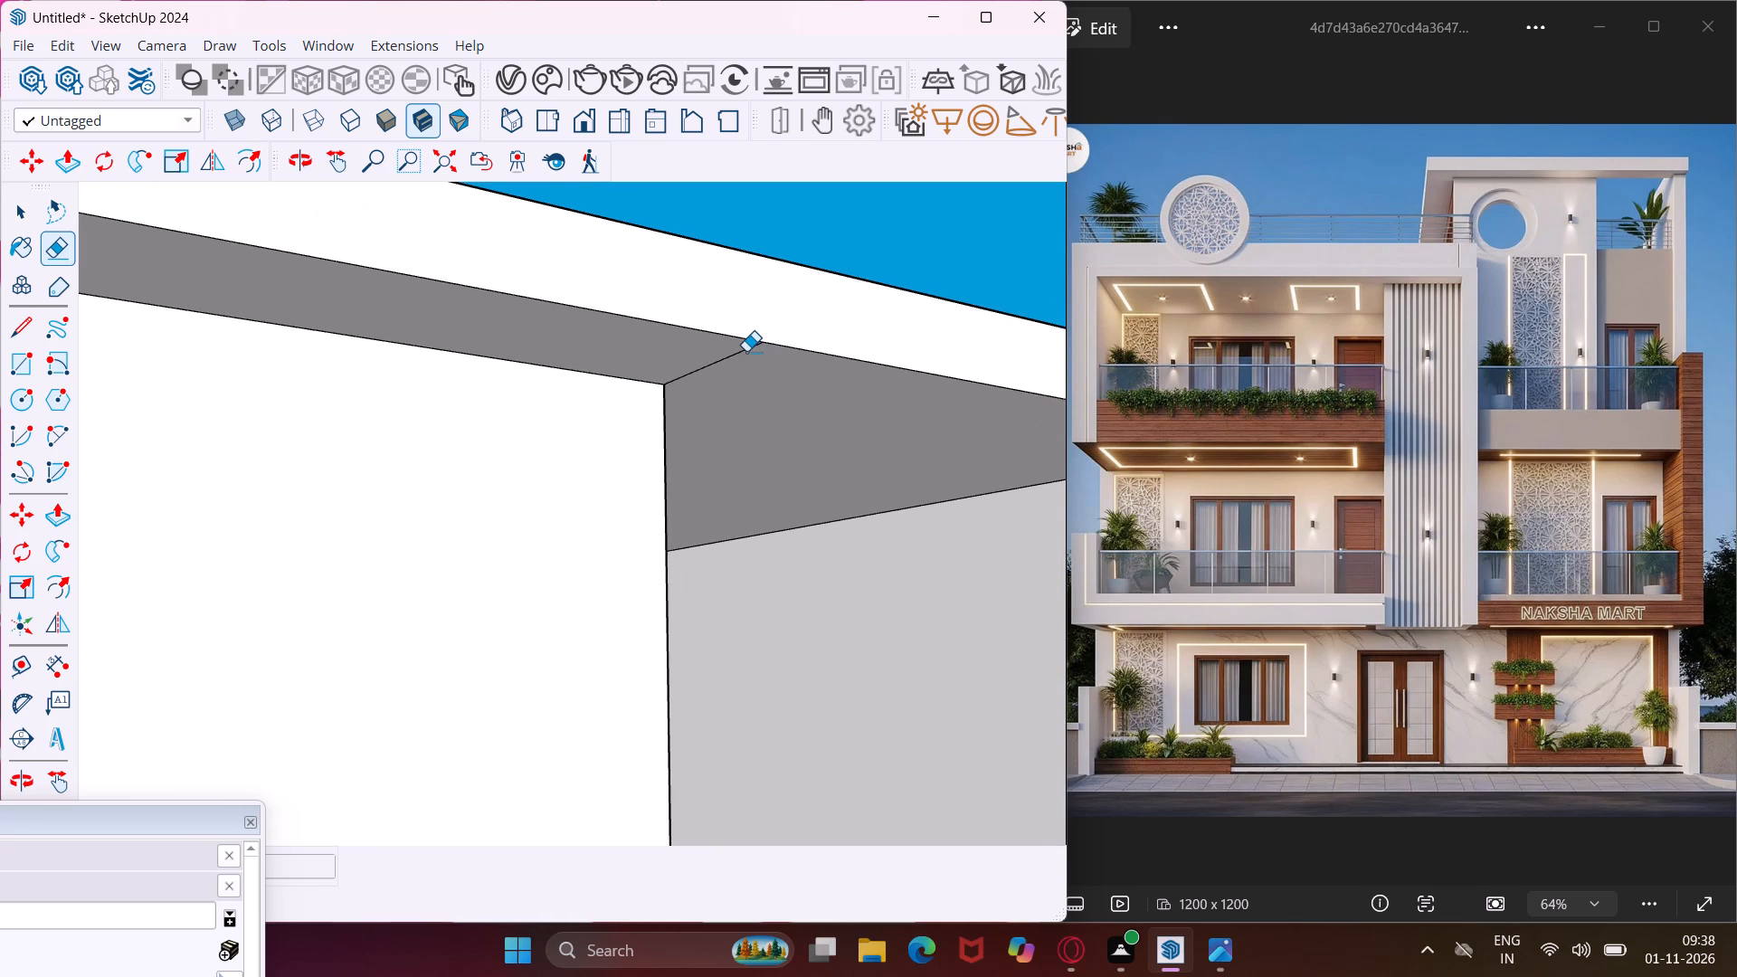
pyautogui.click(746, 351)
pyautogui.scroll(-9, 346, 360)
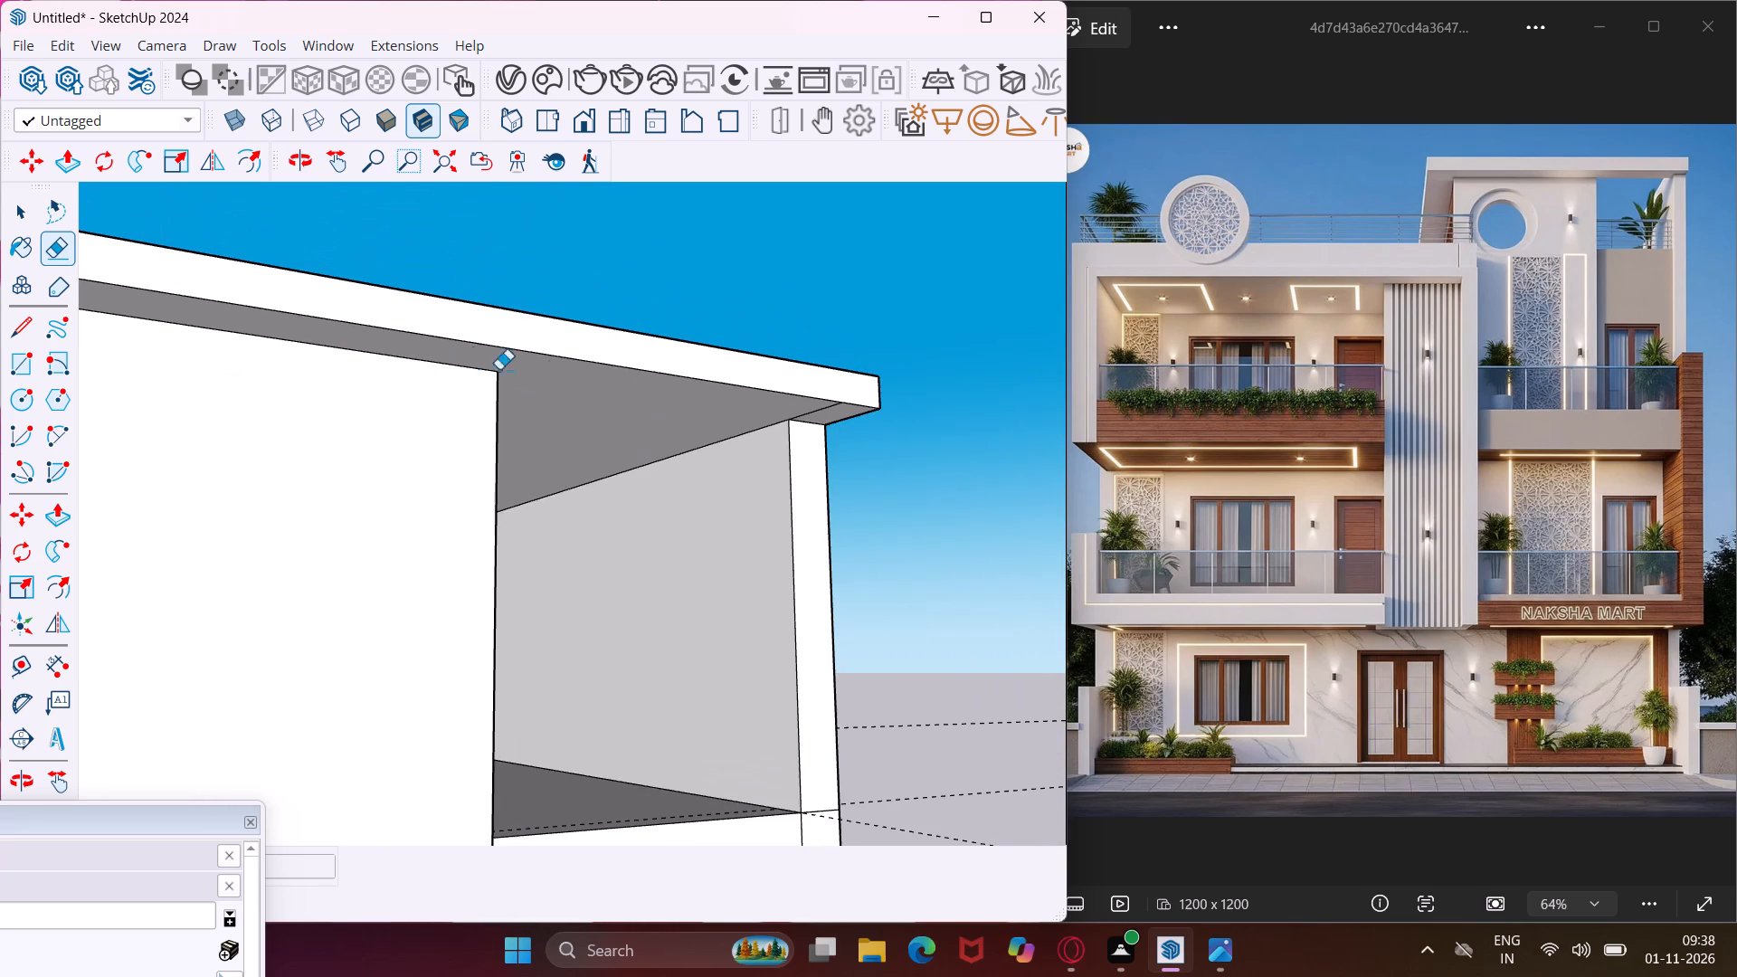
pyautogui.scroll(7, 817, 406)
pyautogui.click(826, 409)
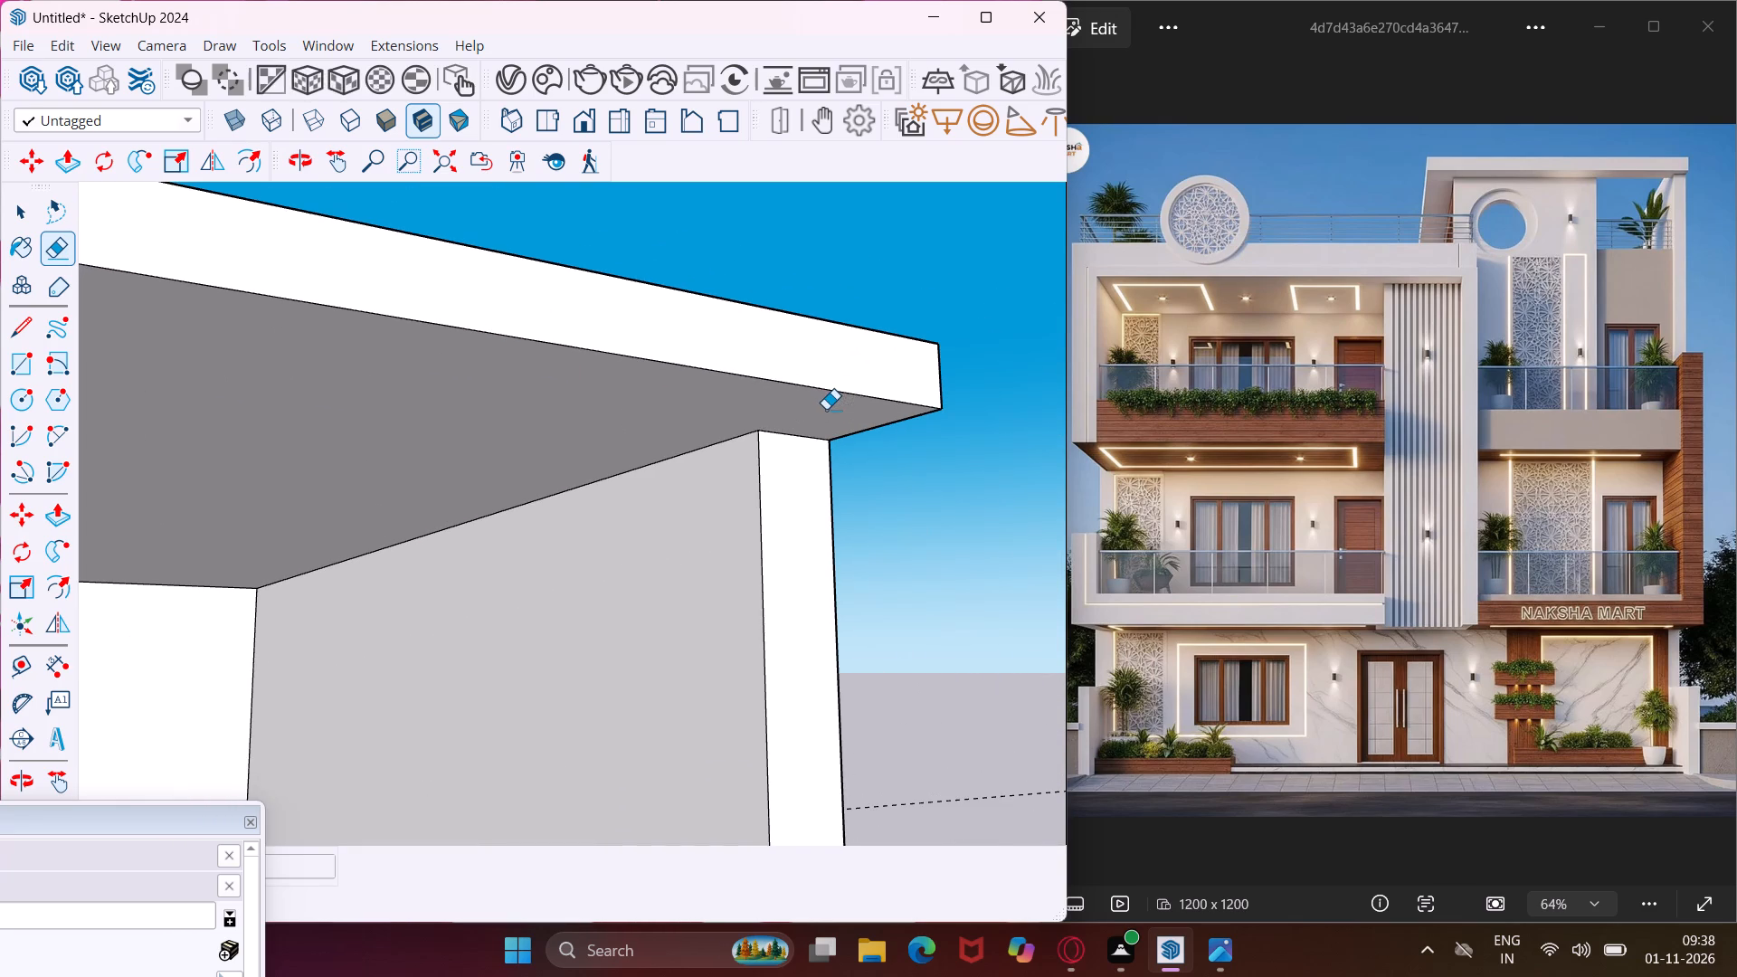
pyautogui.scroll(-18, 820, 402)
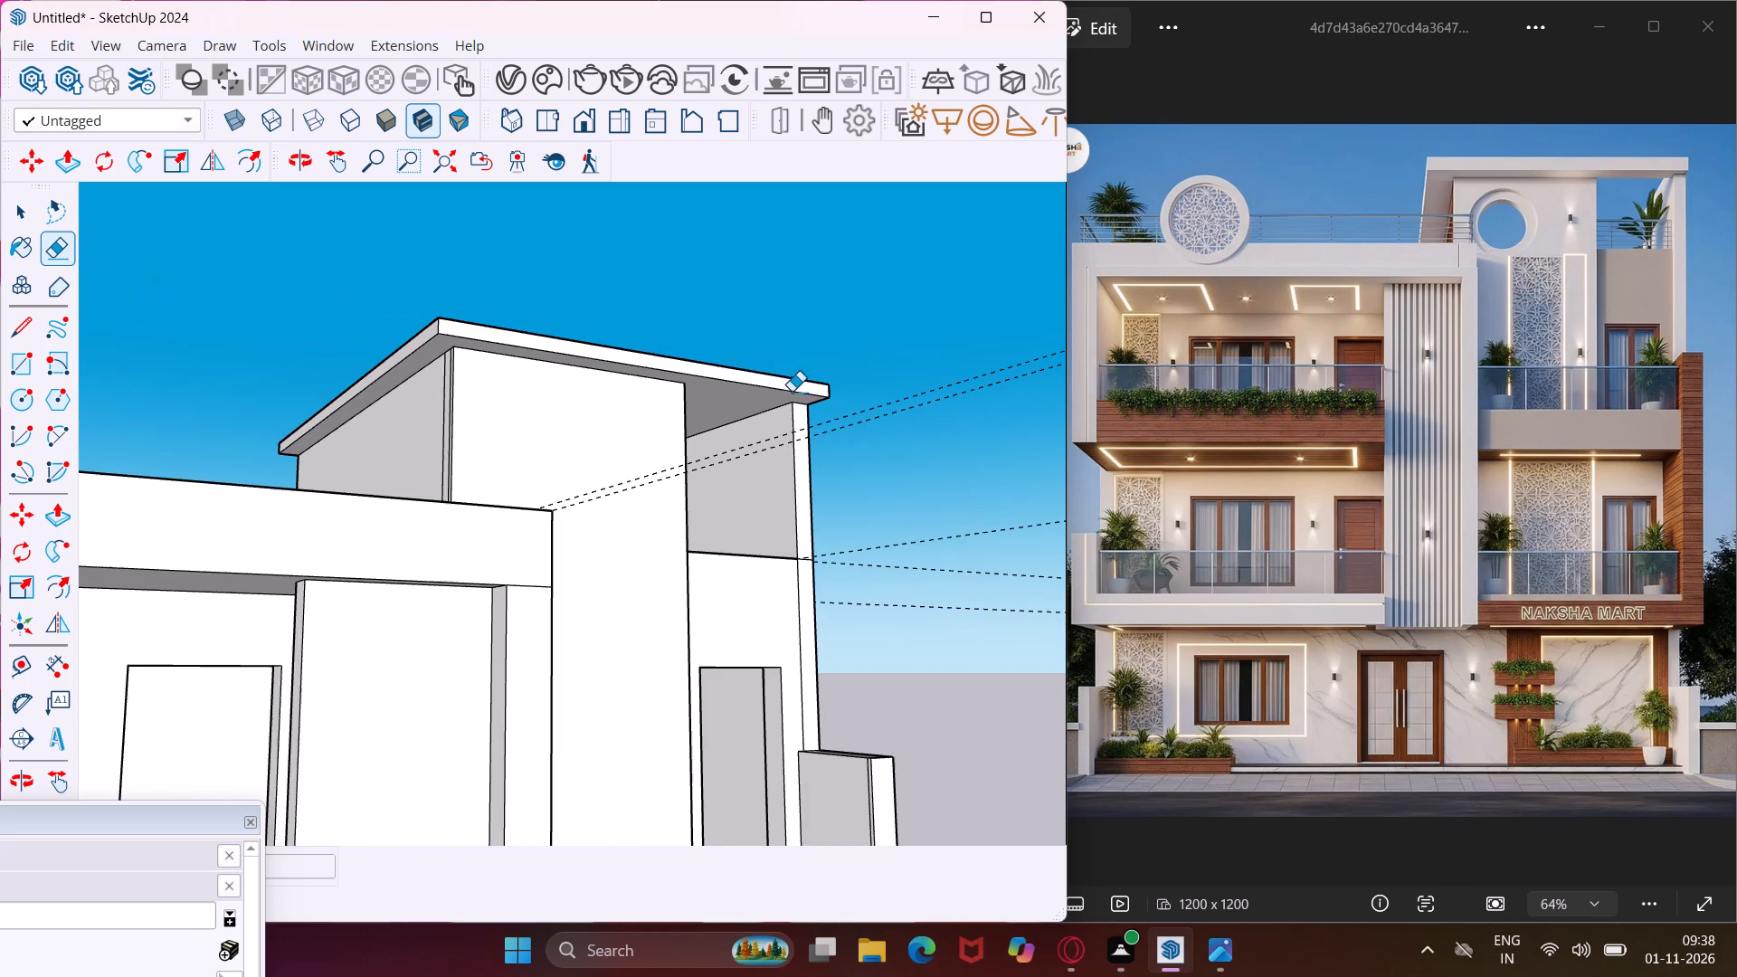
pyautogui.press('Escape')
pyautogui.press('space')
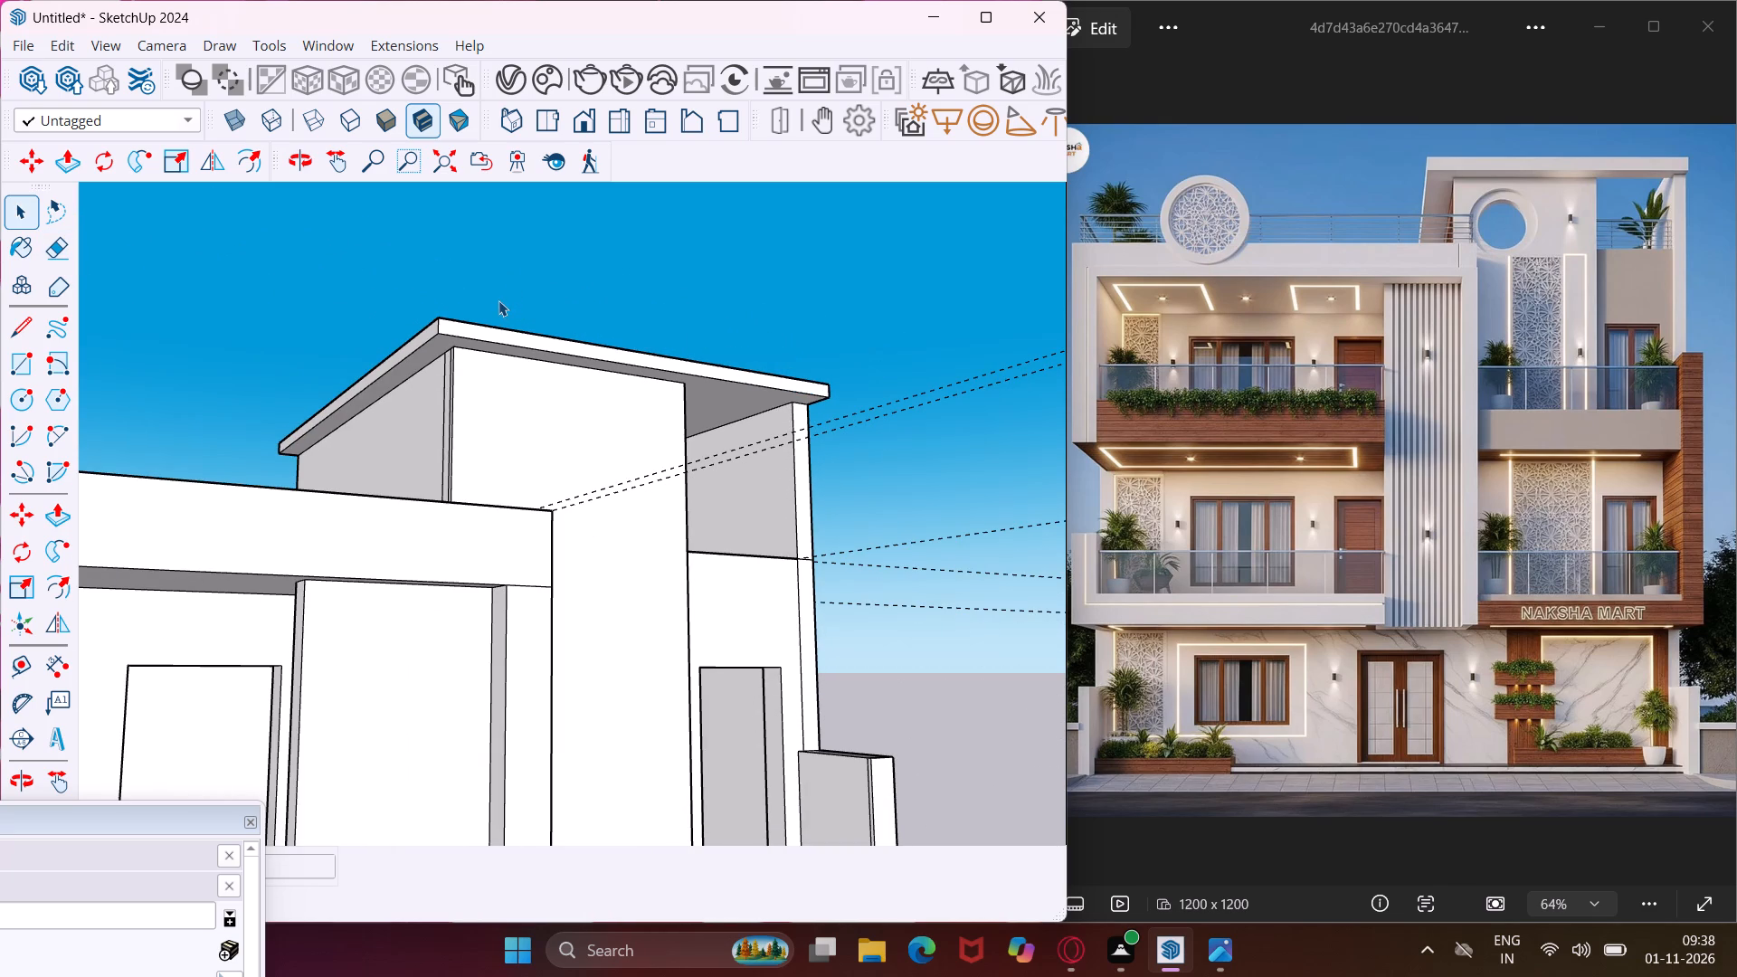
# Draw a rectangle on the roof slab's top face, inset from all of its edges.
pyautogui.moveTo(662, 327); pyautogui.dragTo(546, 593, button='middle')
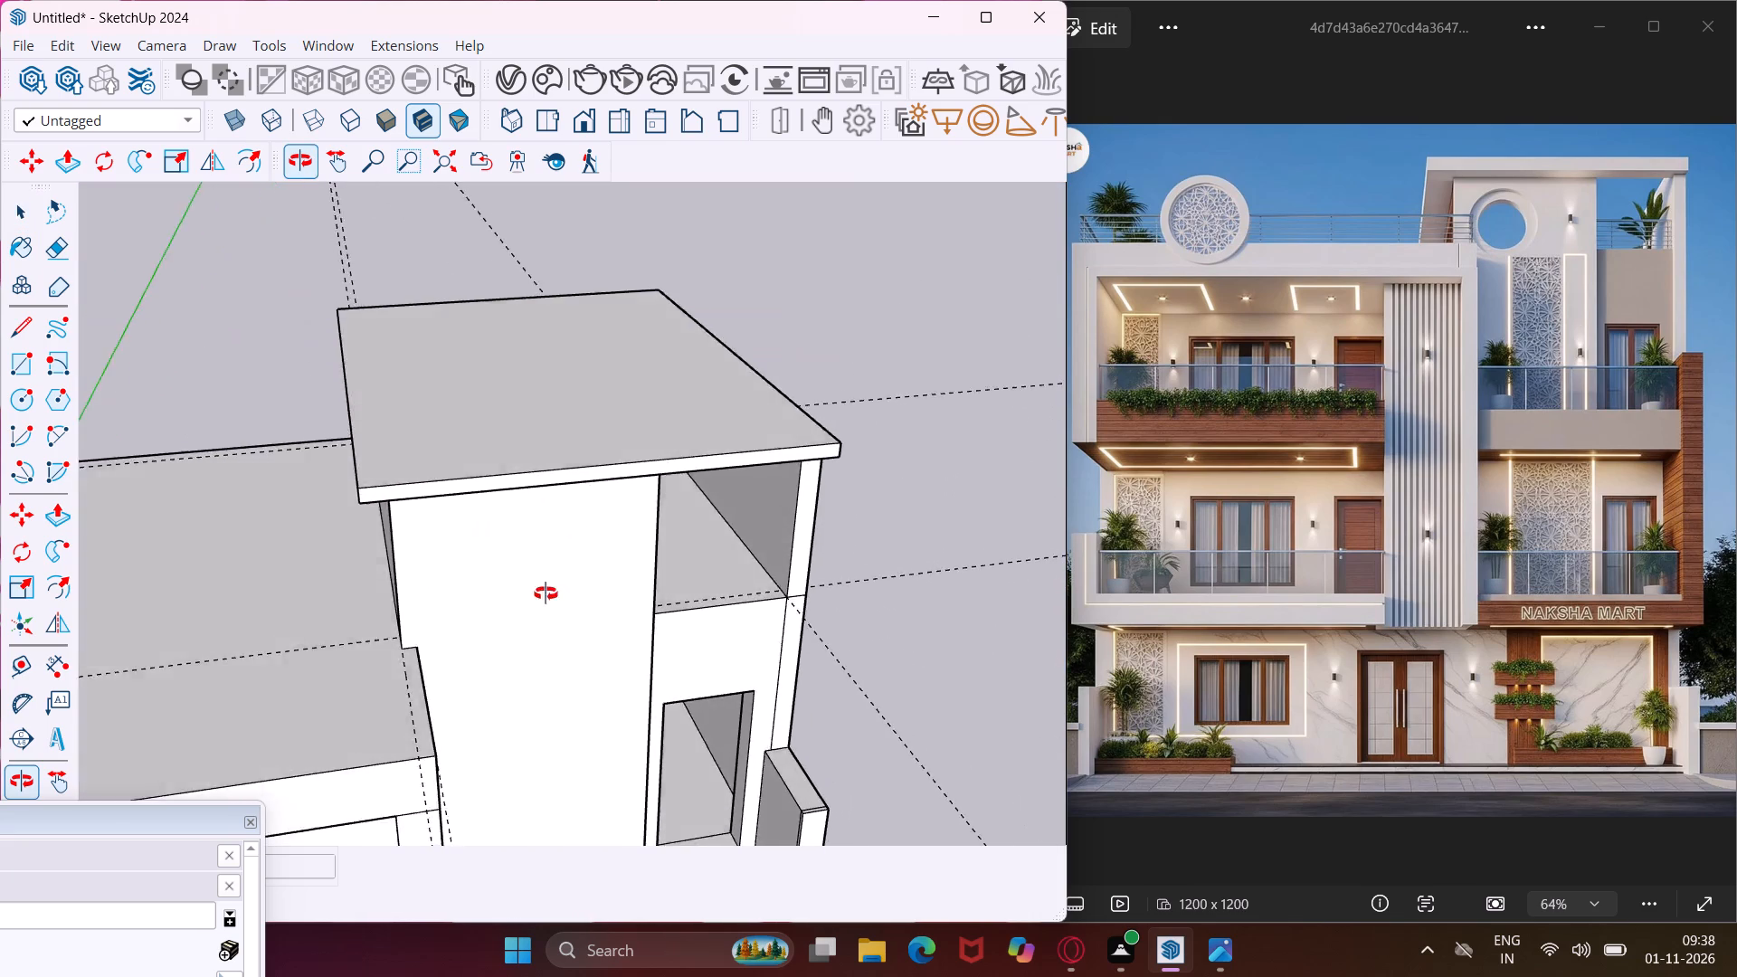
pyautogui.moveTo(546, 593); pyautogui.dragTo(521, 682, button='middle')
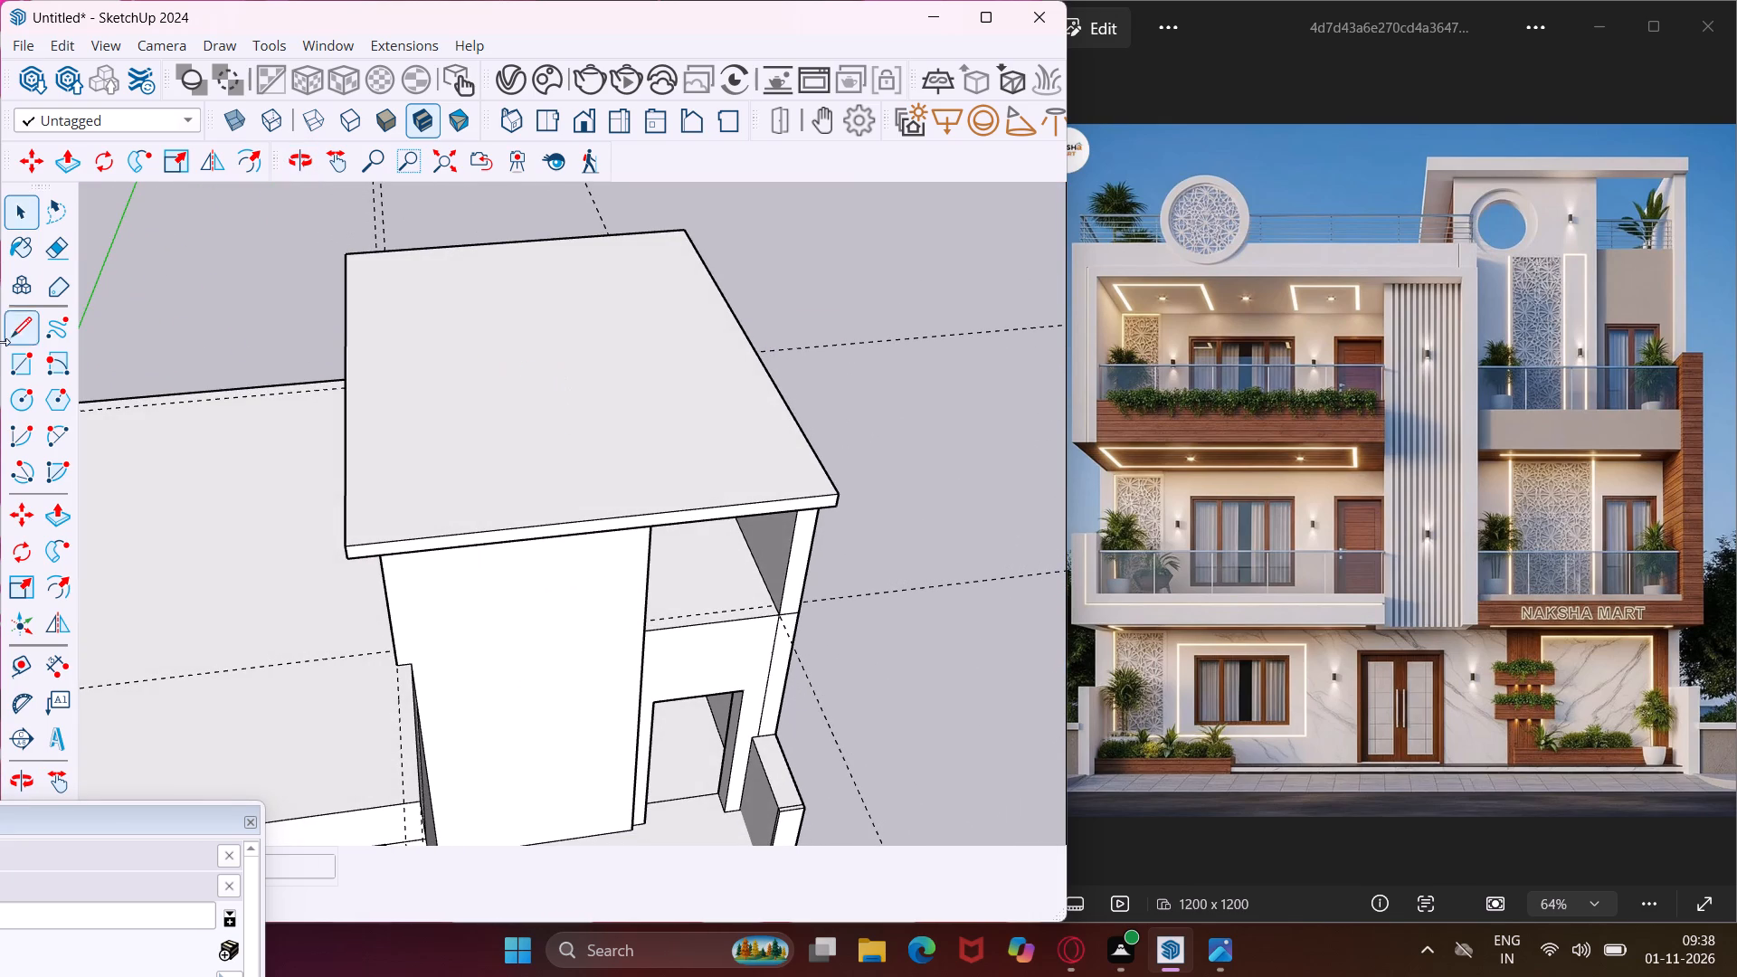
pyautogui.click(8, 375)
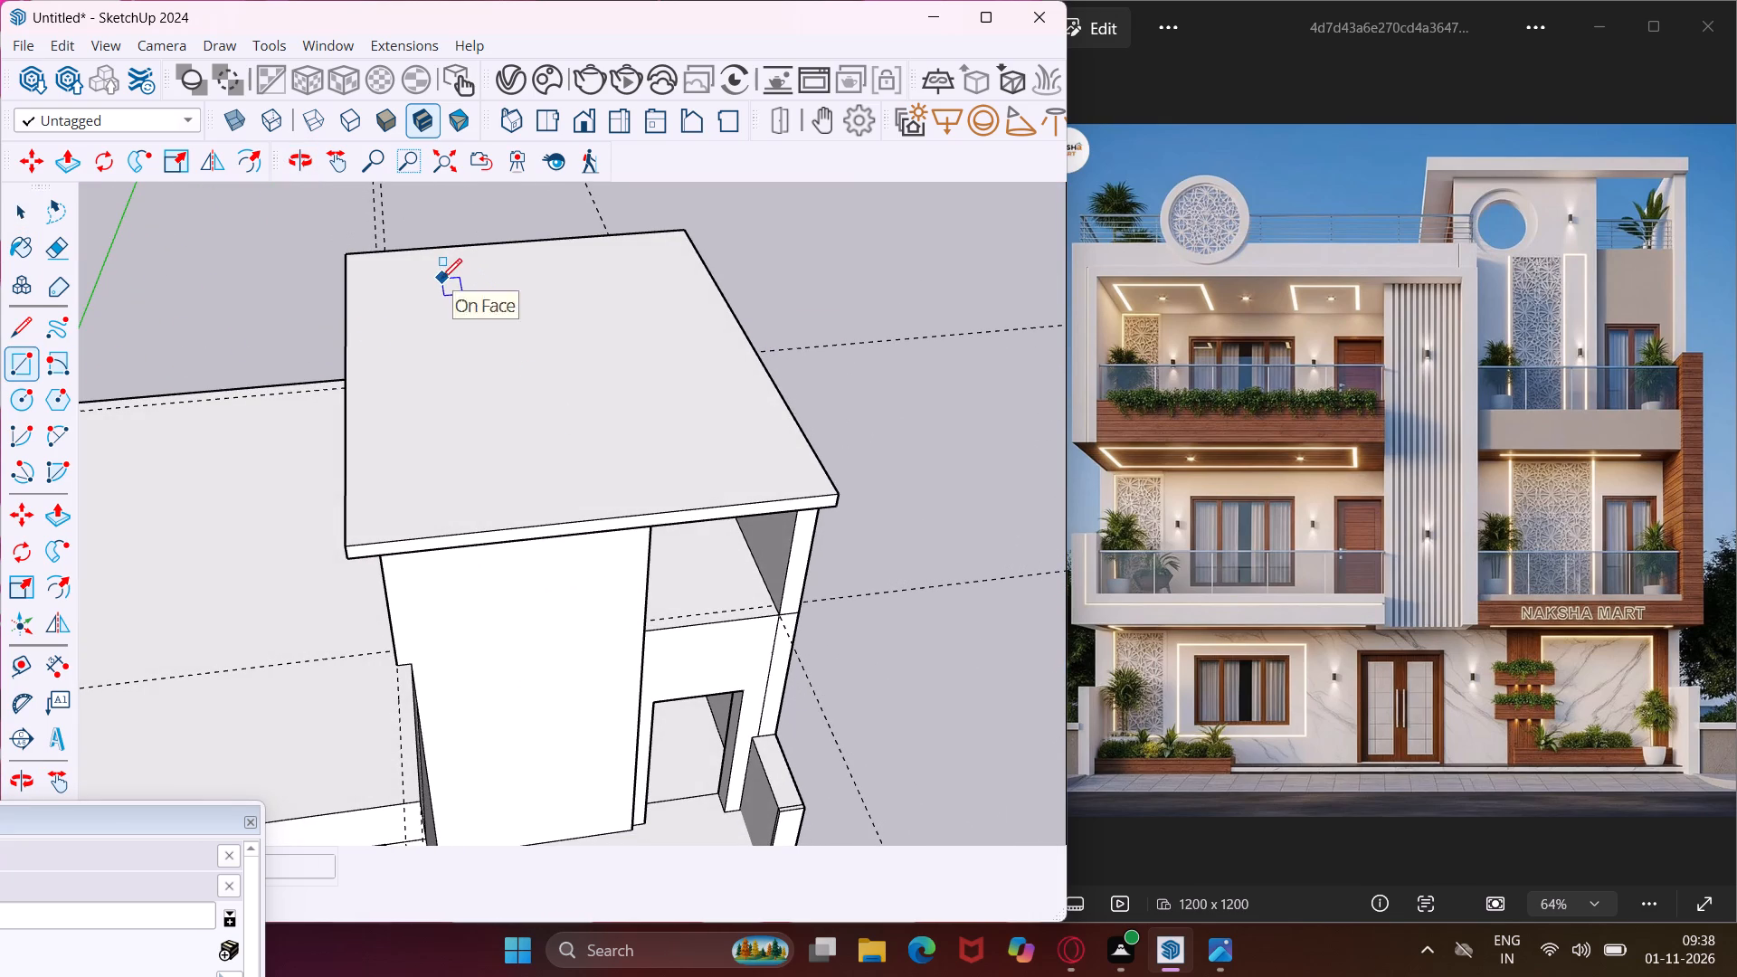
pyautogui.click(441, 279)
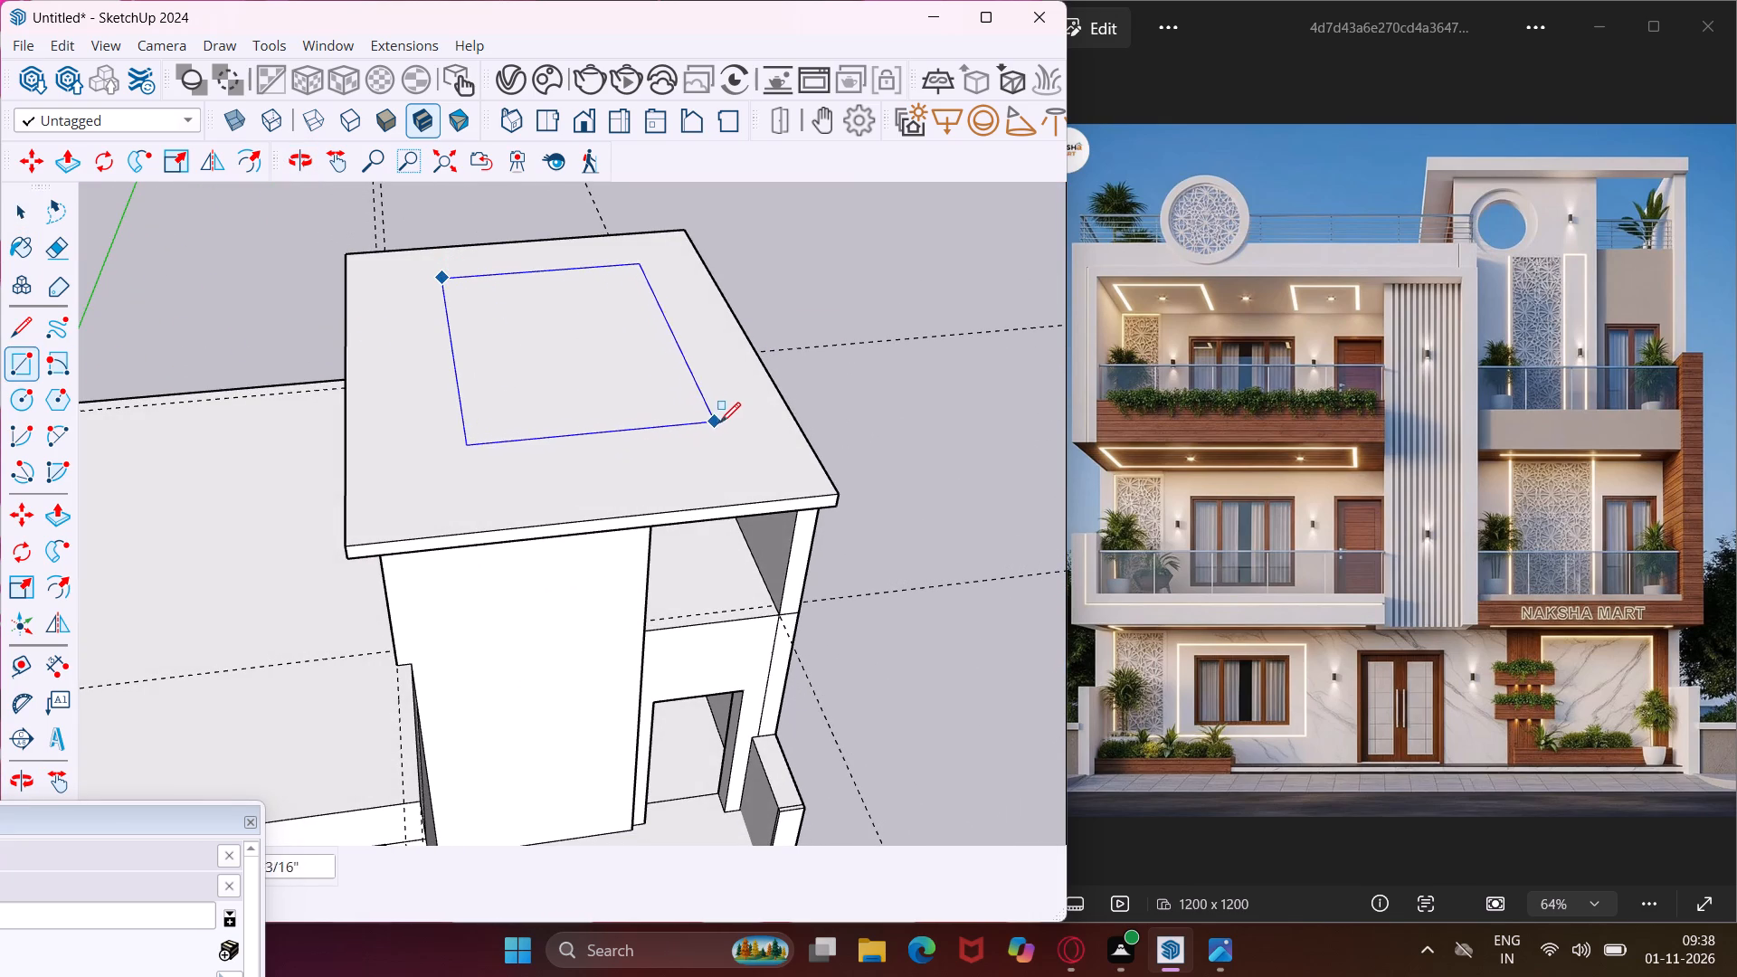
pyautogui.click(723, 423)
pyautogui.press('Escape')
pyautogui.press('space')
# Push/Pull the inset rectangle down through the roof slab to cut an opening above the rooftop room.
pyautogui.click(675, 396)
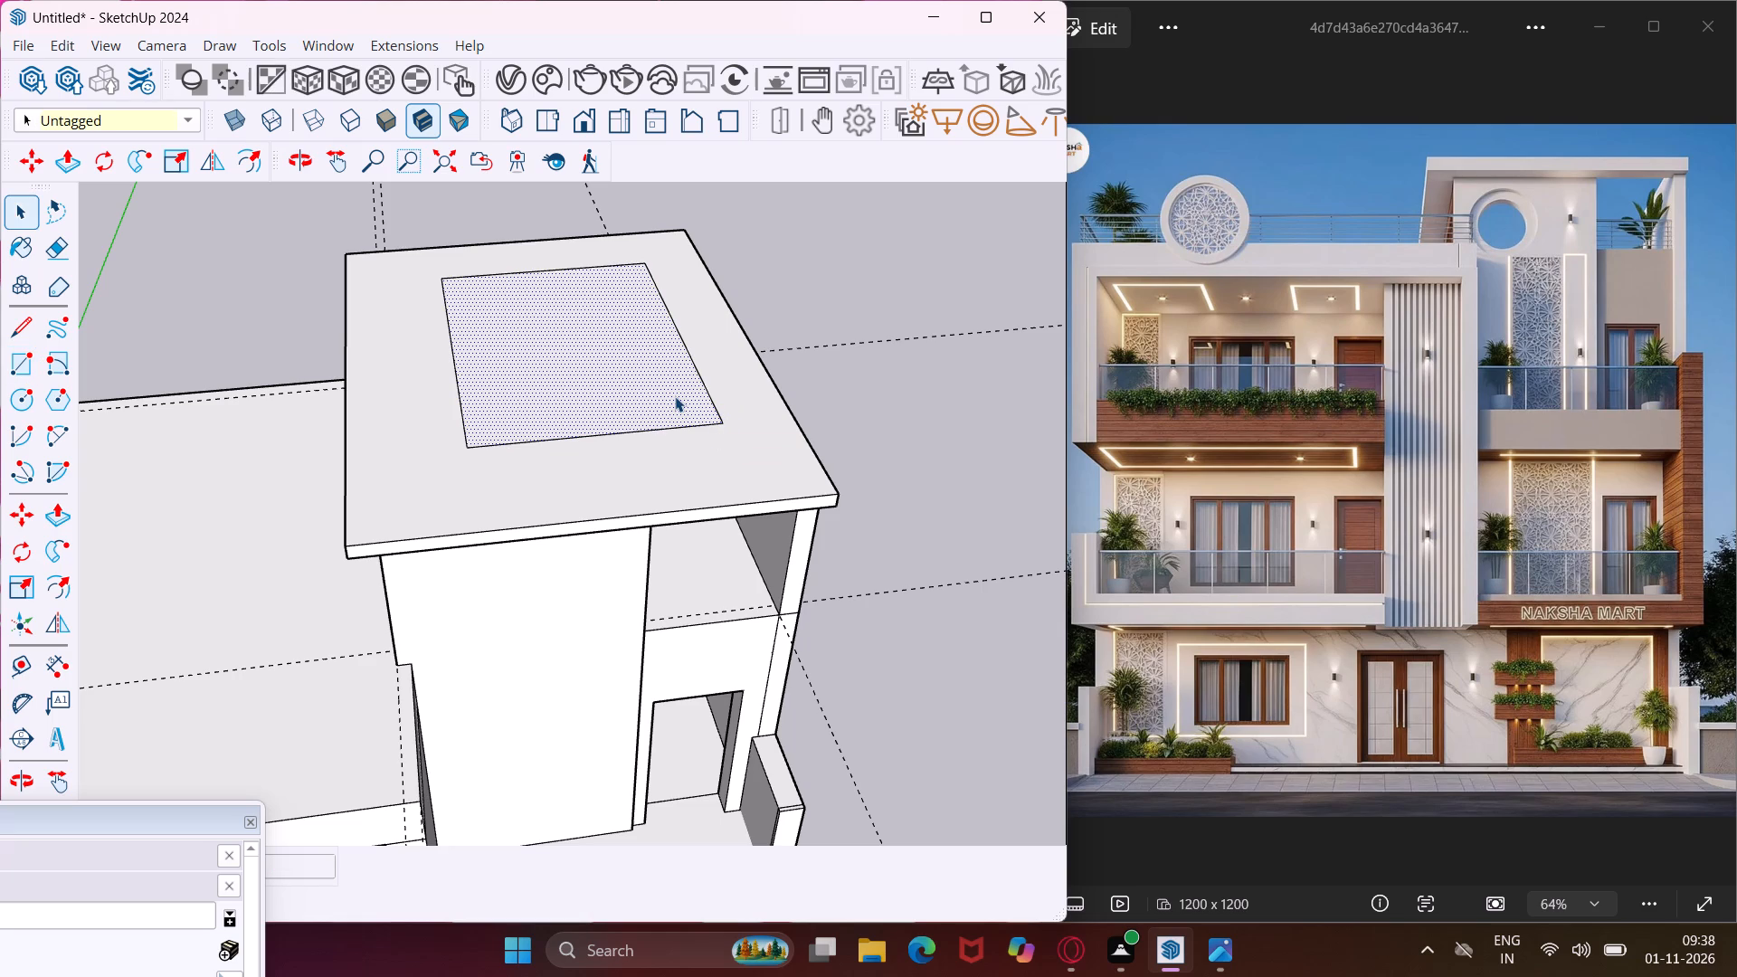
pyautogui.press('p')
pyautogui.click(675, 396)
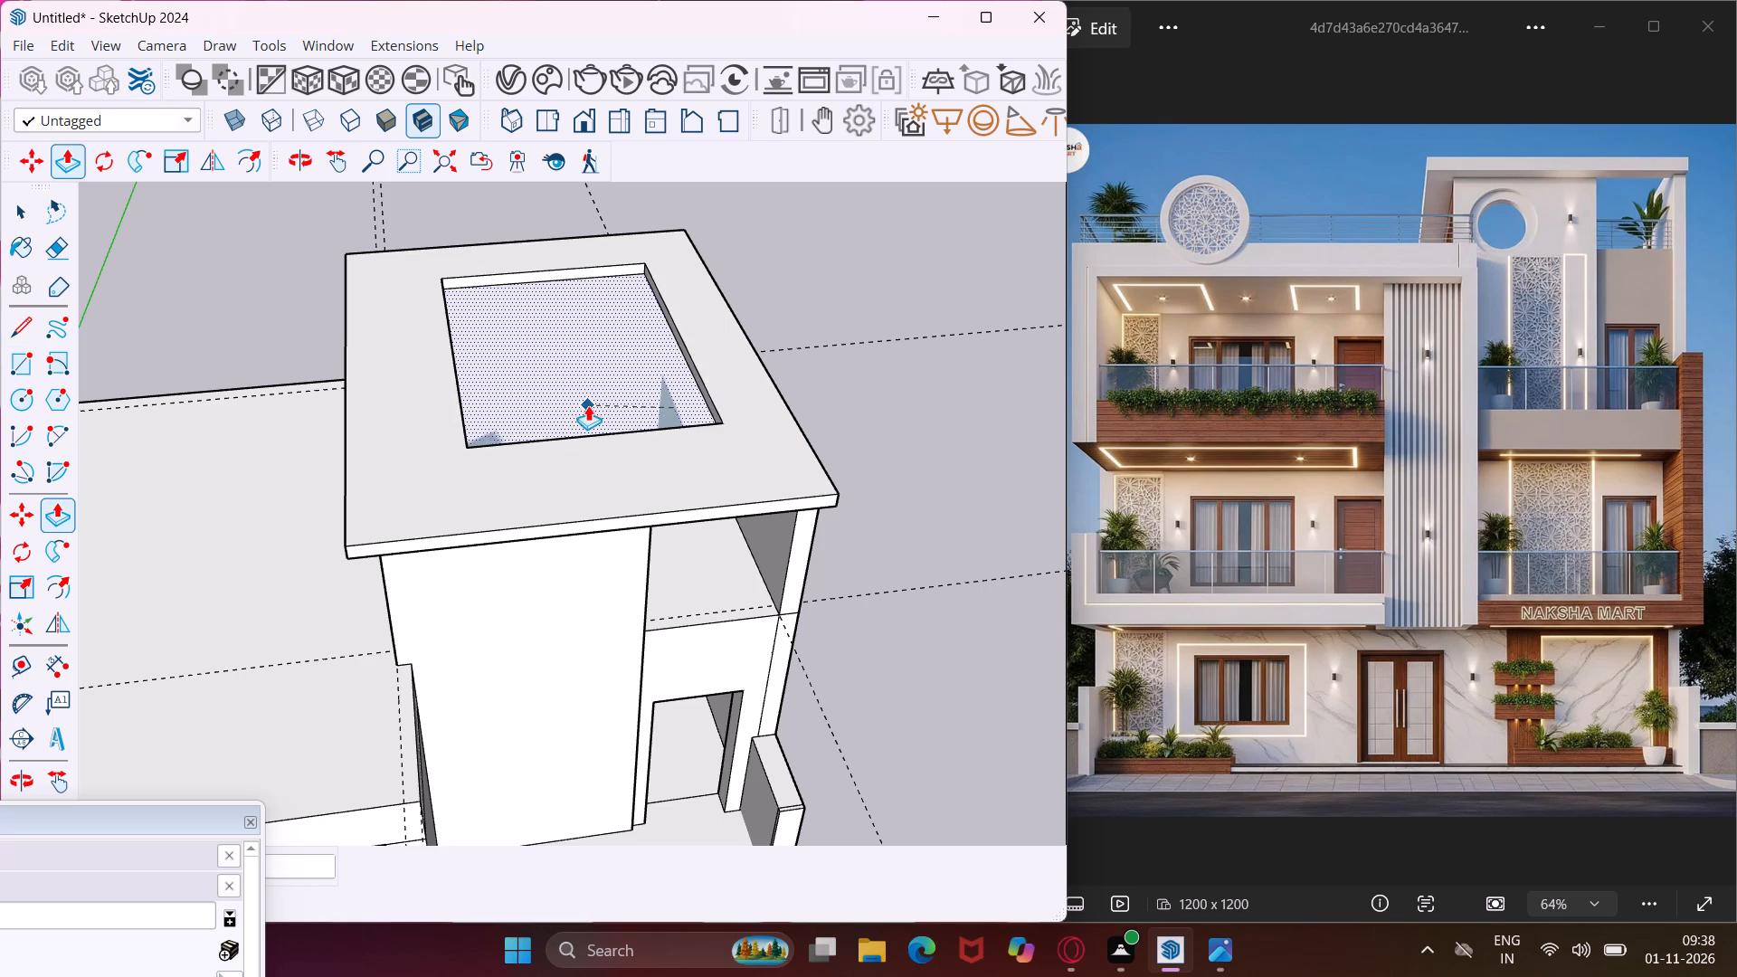
pyautogui.click(584, 412)
pyautogui.press('Escape')
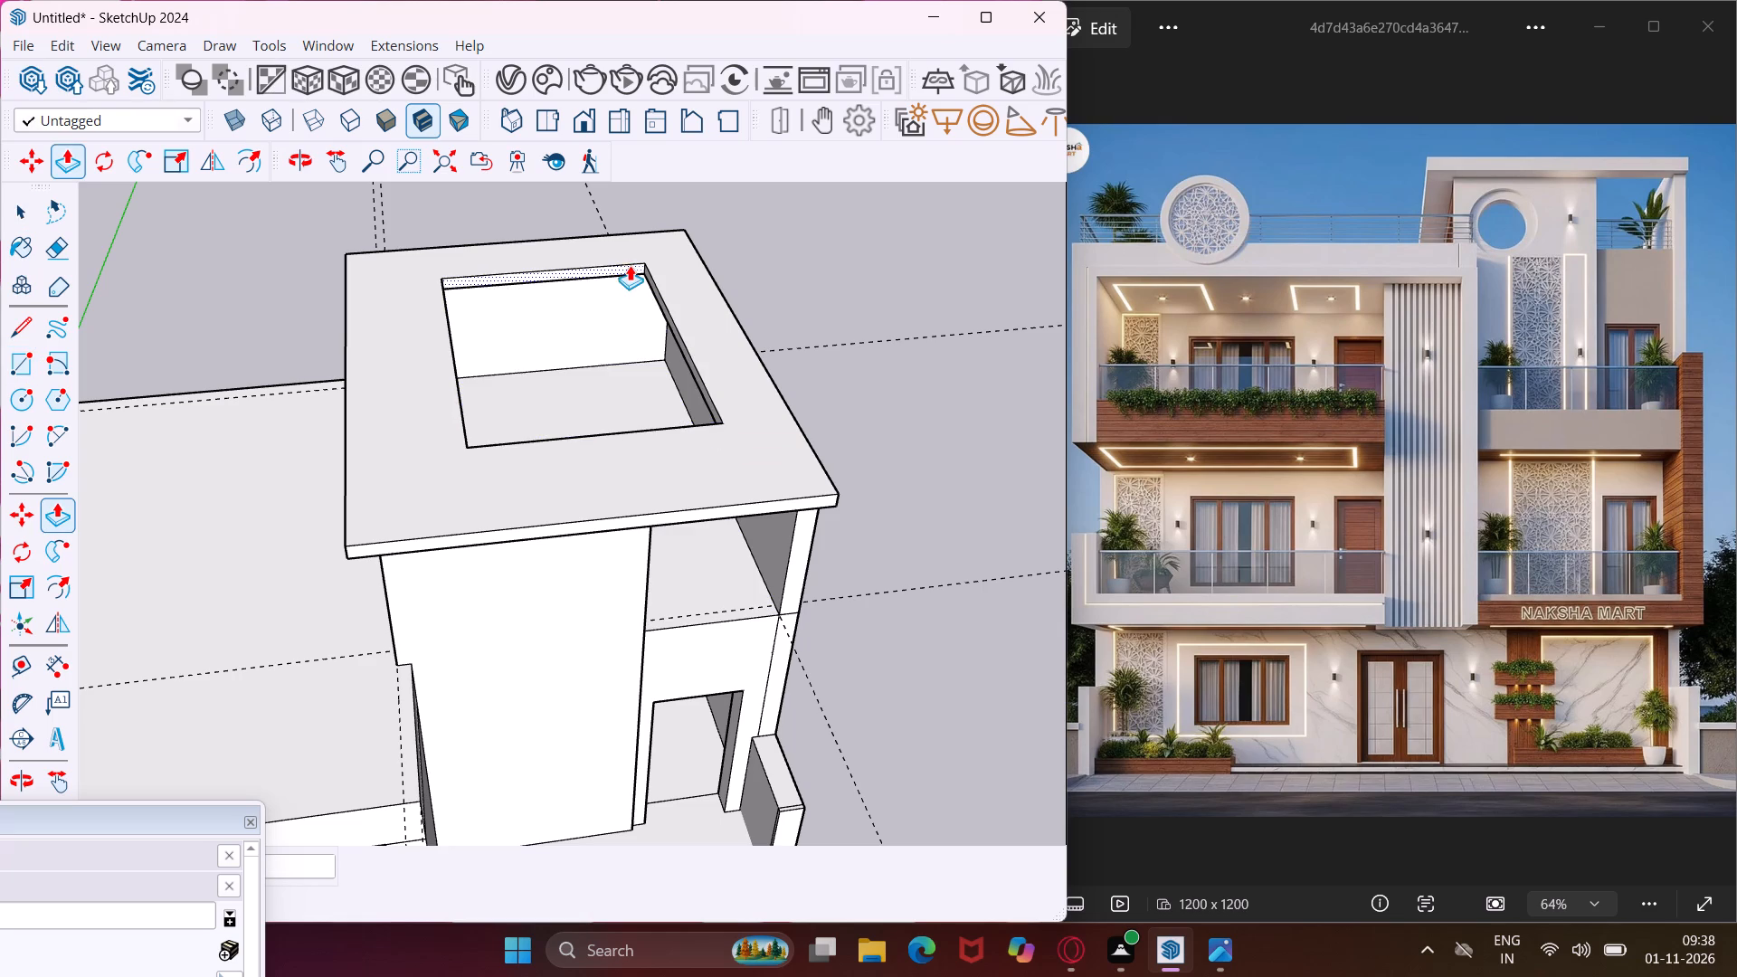
# Push/Pull the opening's rear and outer side faces flush with the inner wall faces below the slab.
pyautogui.scroll(8, 631, 261)
pyautogui.click(638, 271)
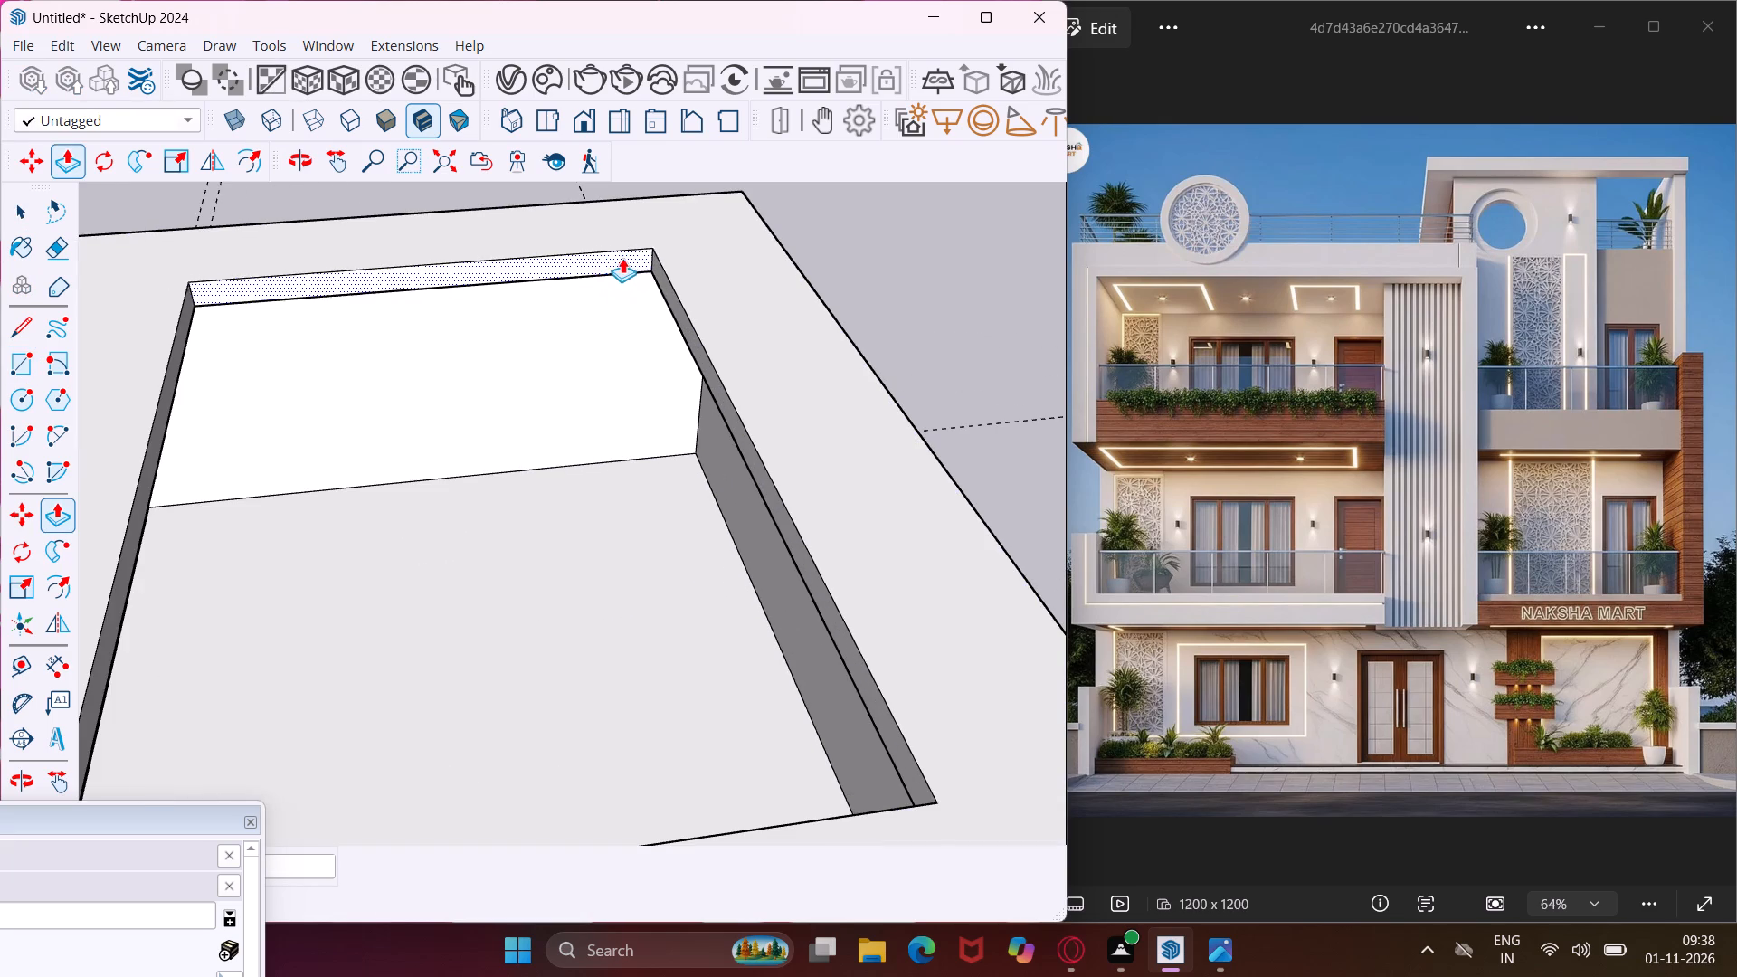
pyautogui.click(548, 323)
pyautogui.moveTo(620, 356); pyautogui.dragTo(938, 395, button='middle')
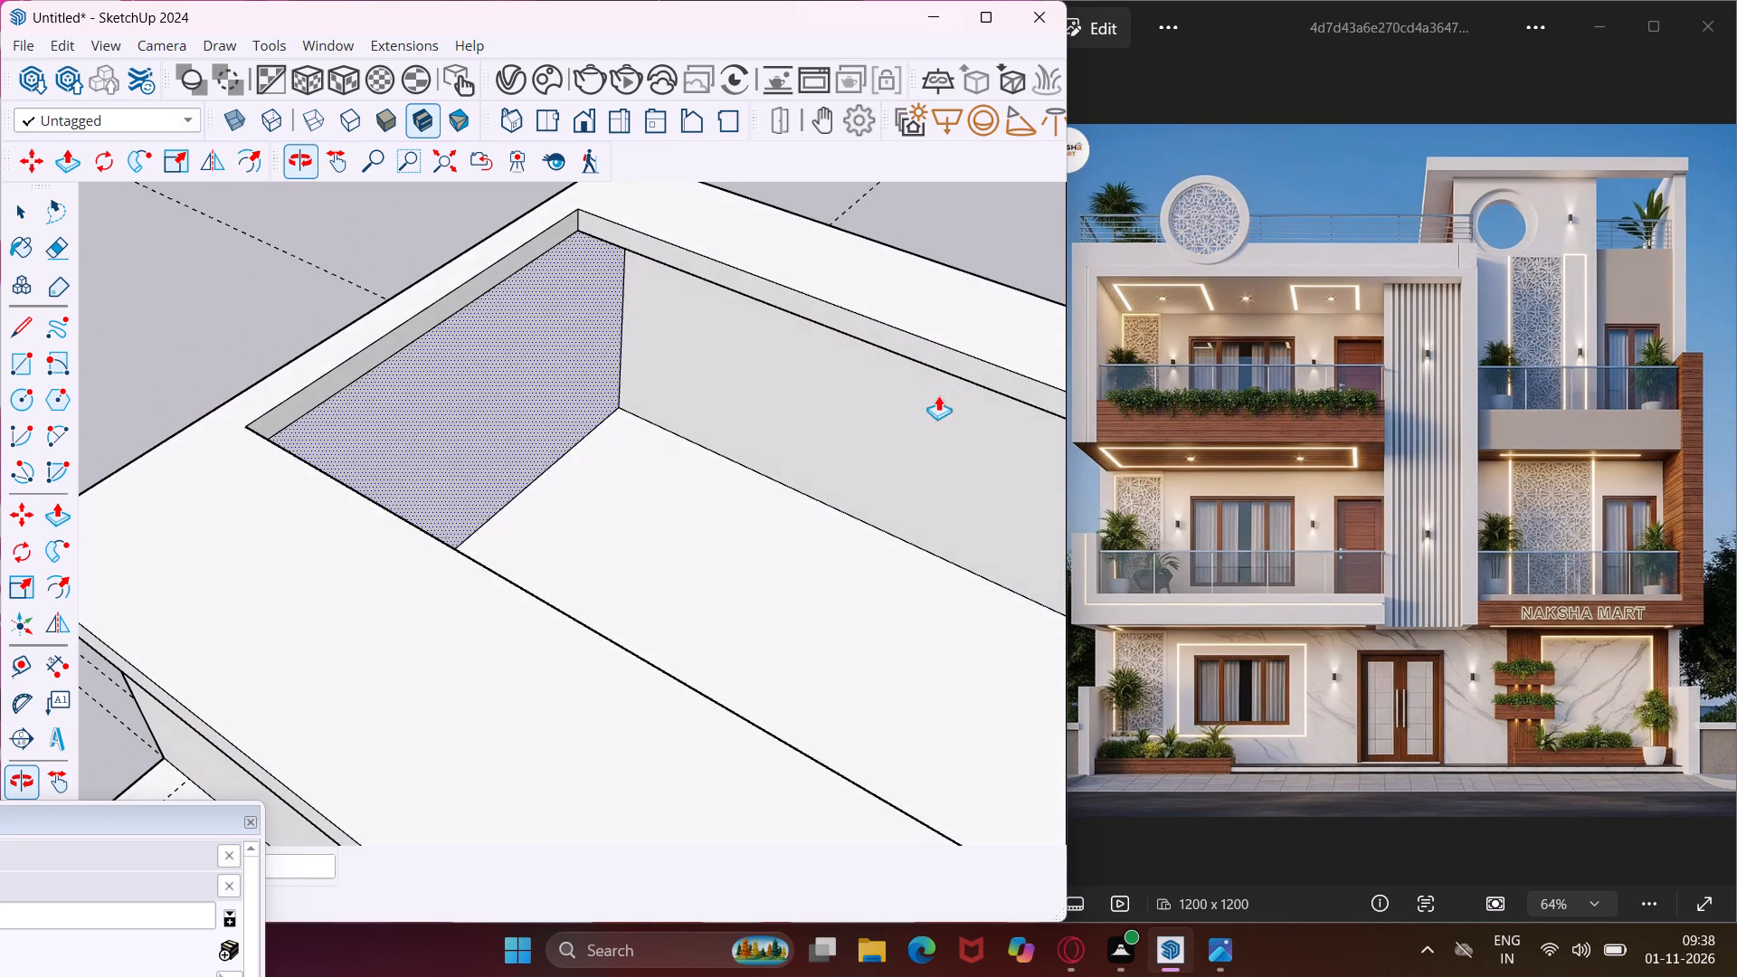
pyautogui.scroll(2, 928, 379)
pyautogui.click(930, 344)
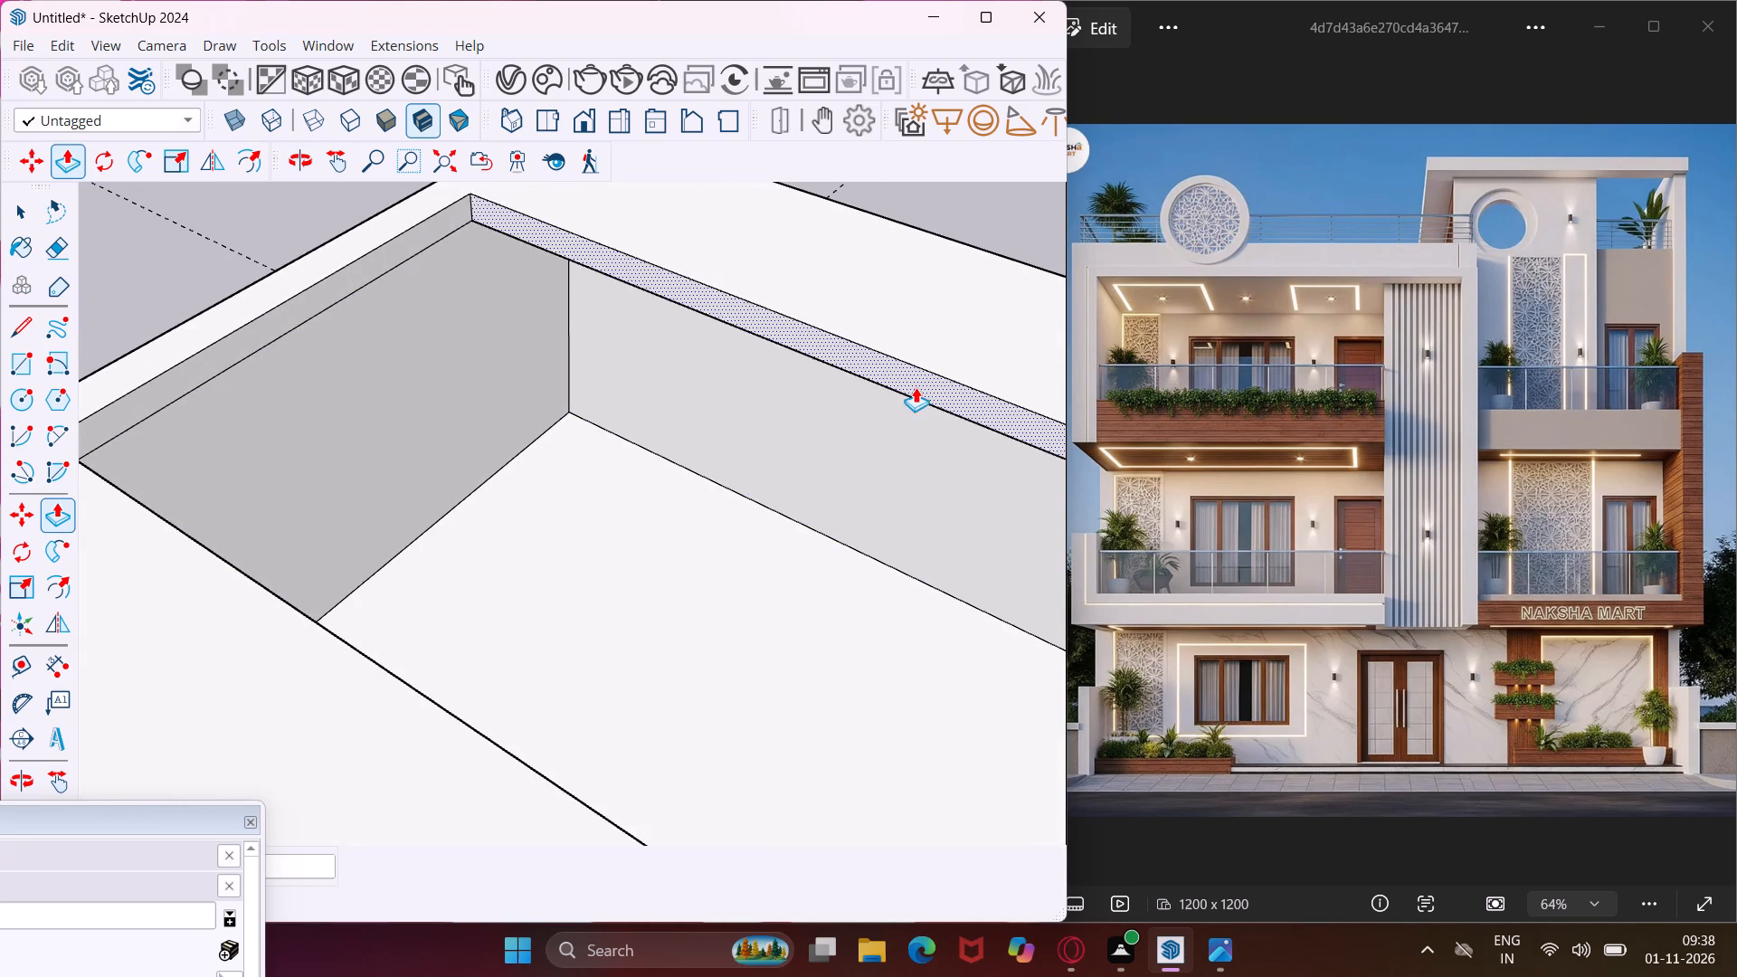
pyautogui.scroll(2, 846, 454)
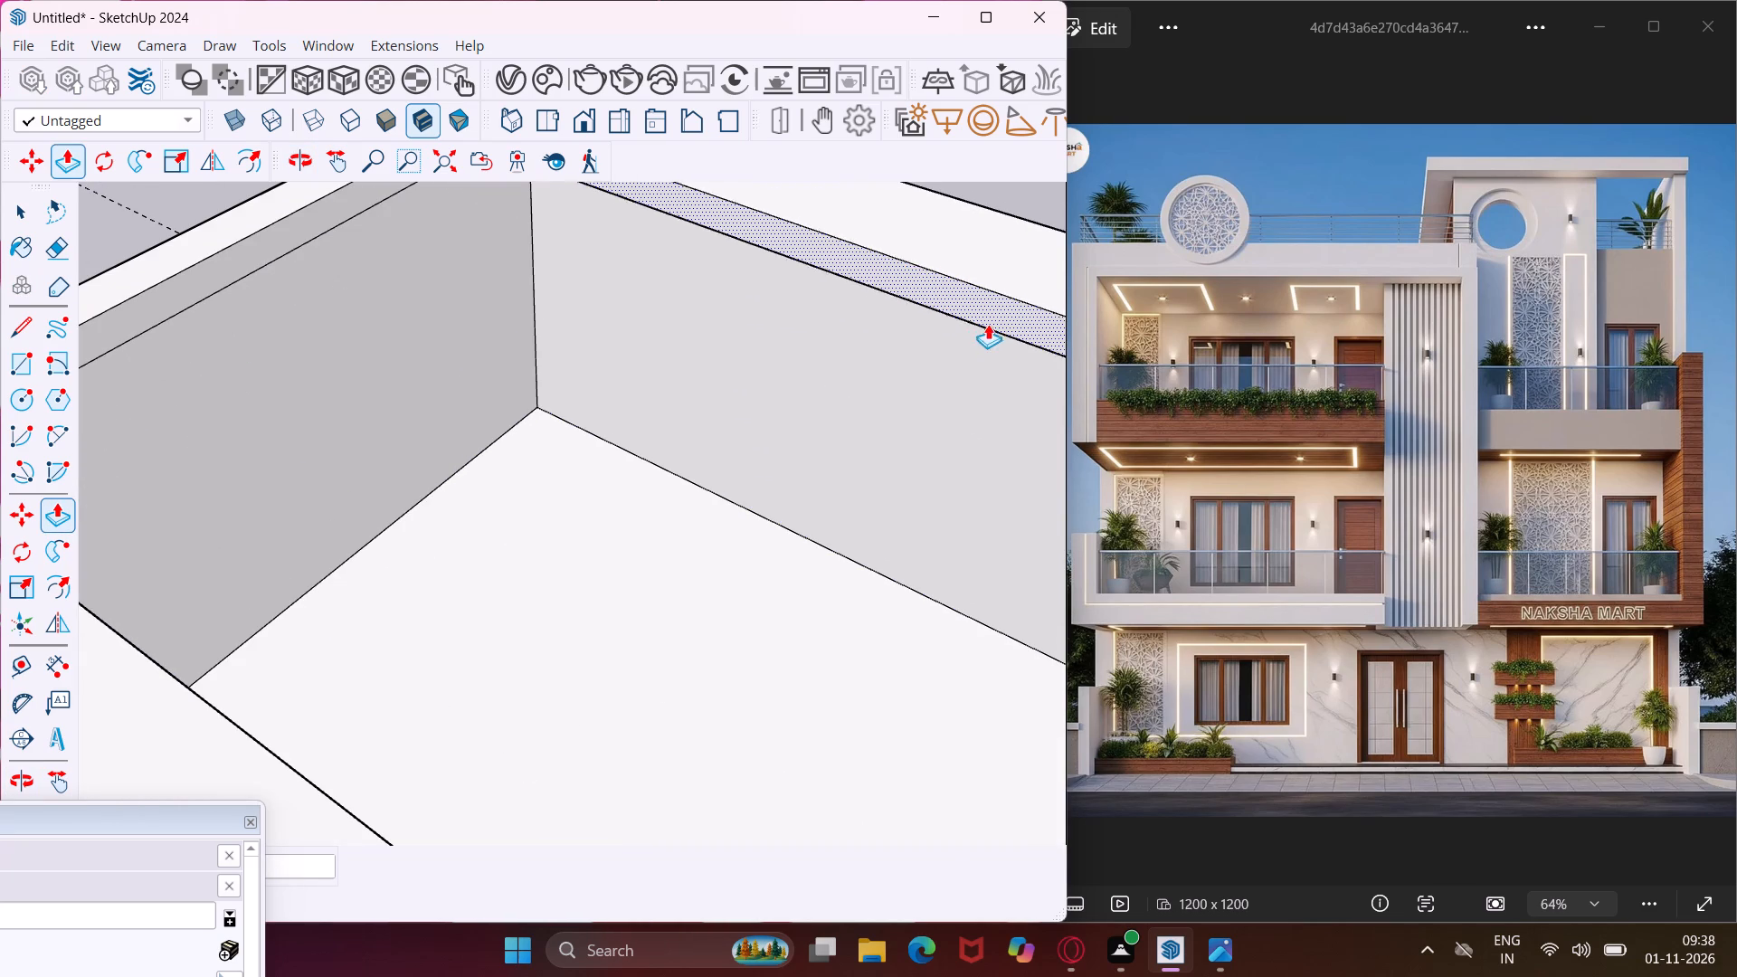
pyautogui.moveTo(973, 387); pyautogui.dragTo(535, 267, button='middle')
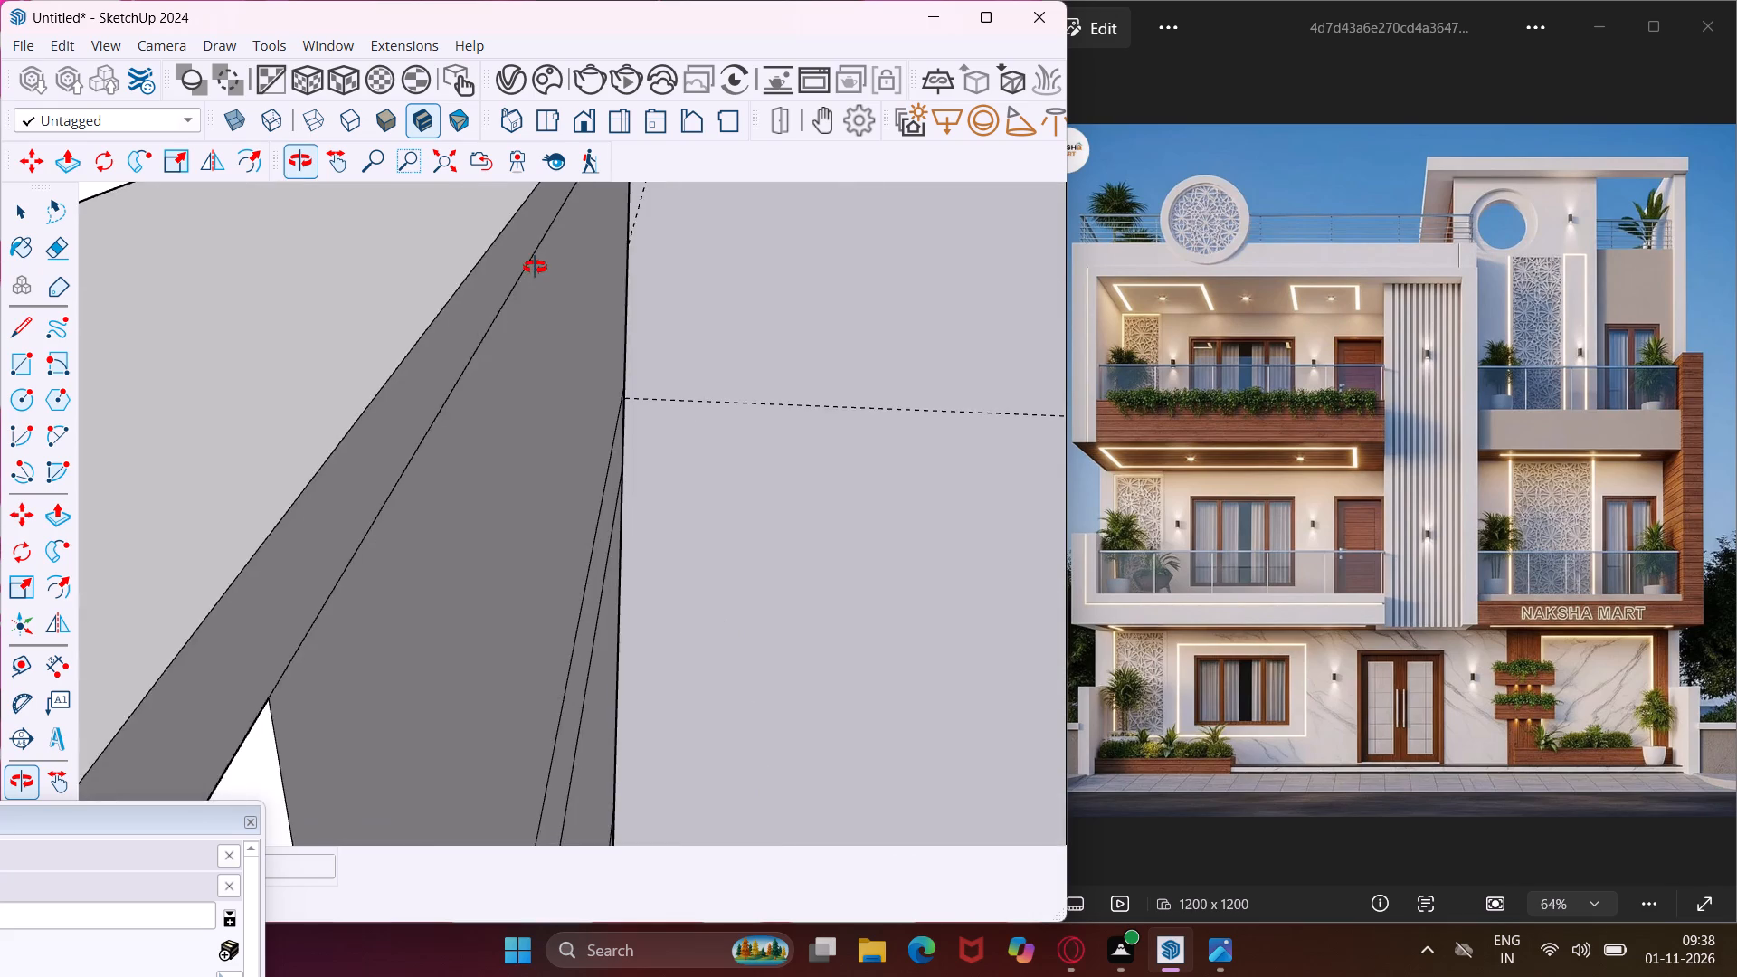
pyautogui.moveTo(535, 267); pyautogui.dragTo(758, 317, button='middle')
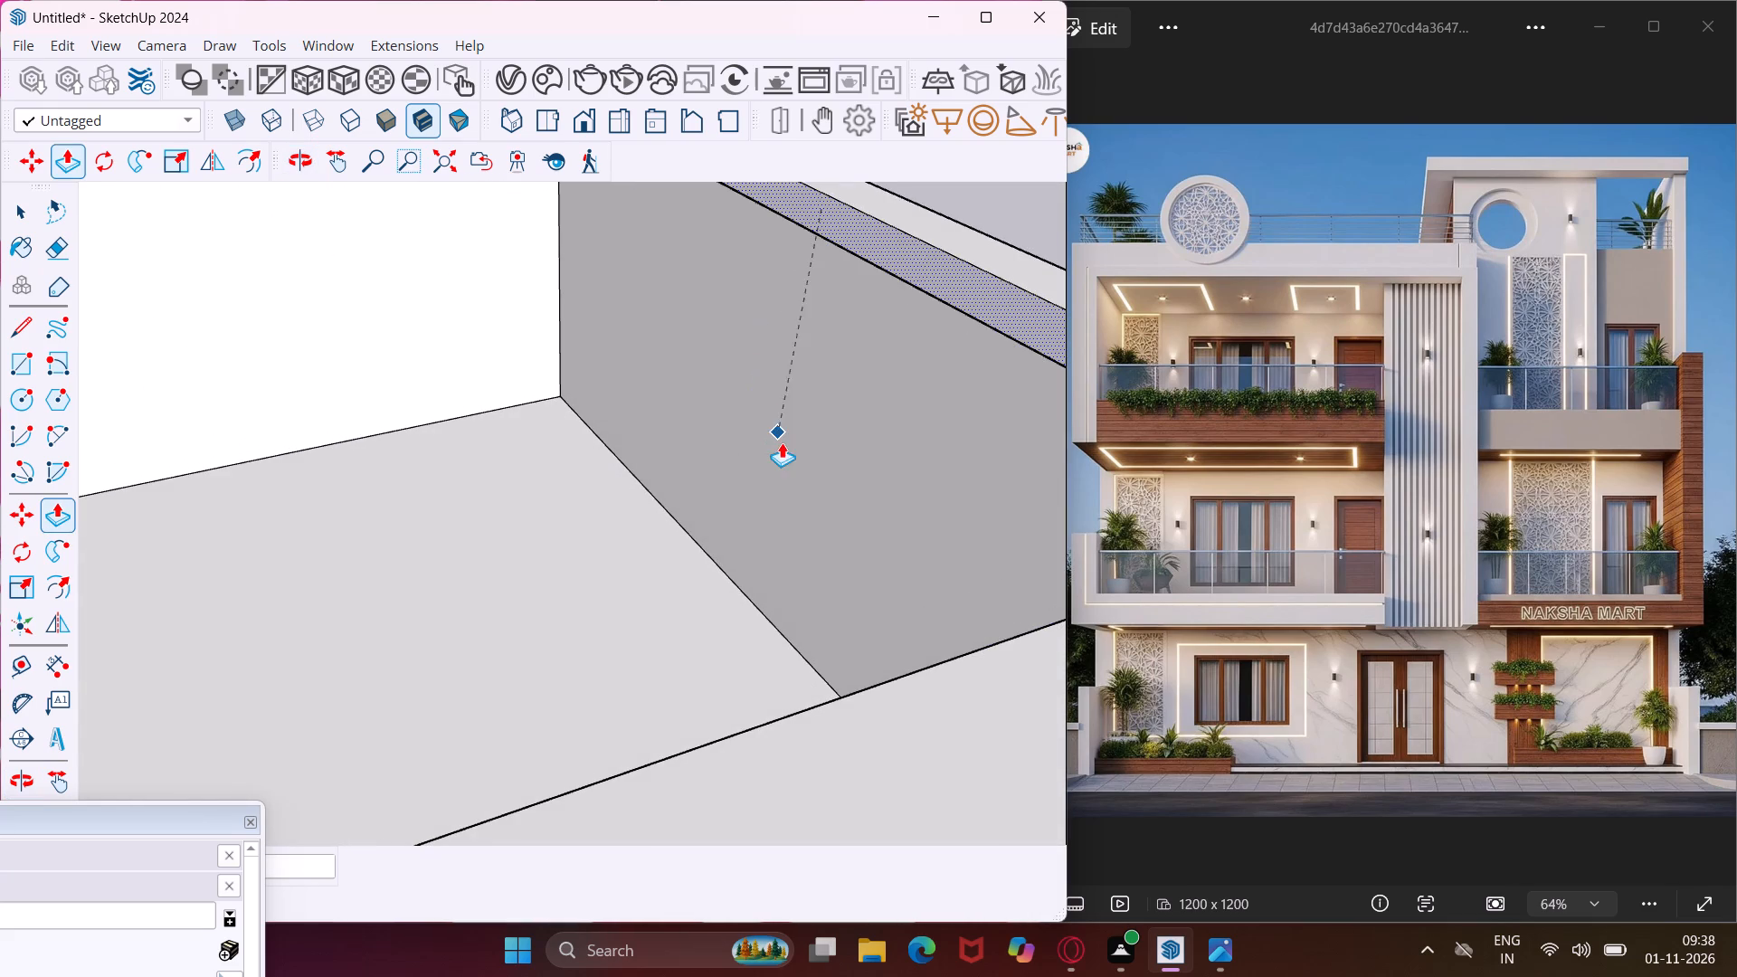
pyautogui.click(790, 457)
# Push/Pull the opening's front face and the face beside the lower main roof flush with the inner wall faces below.
pyautogui.scroll(-12, 625, 418)
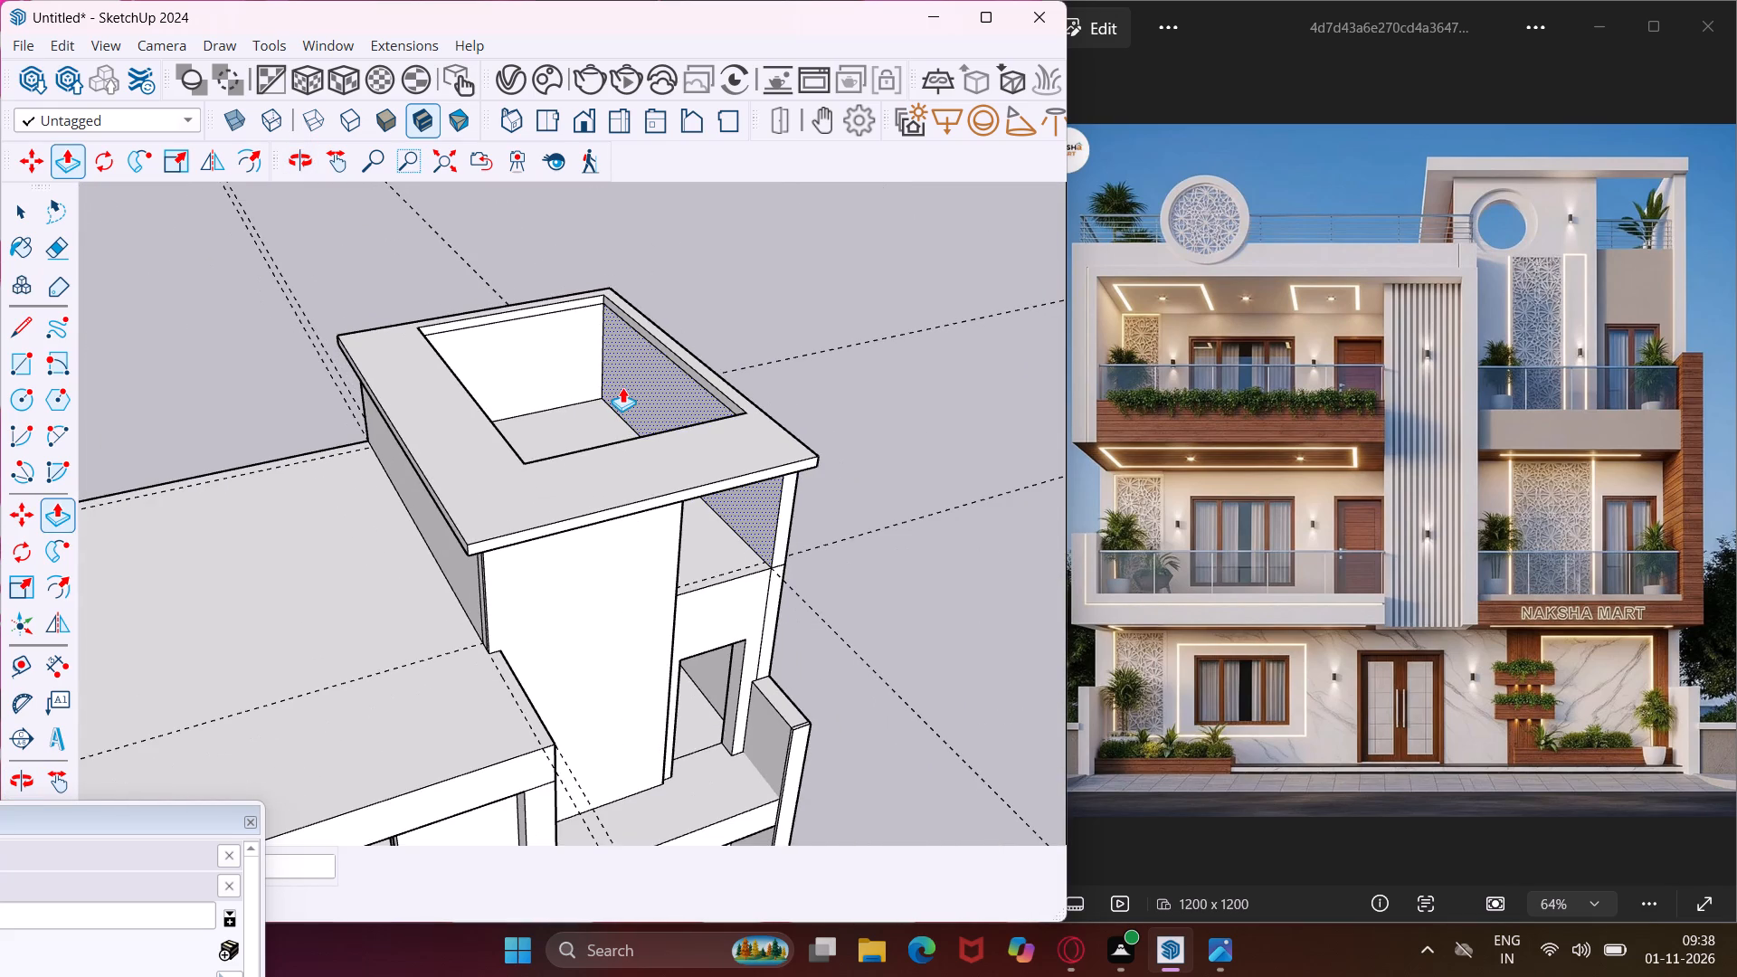
pyautogui.moveTo(621, 386); pyautogui.dragTo(1166, 418, button='middle')
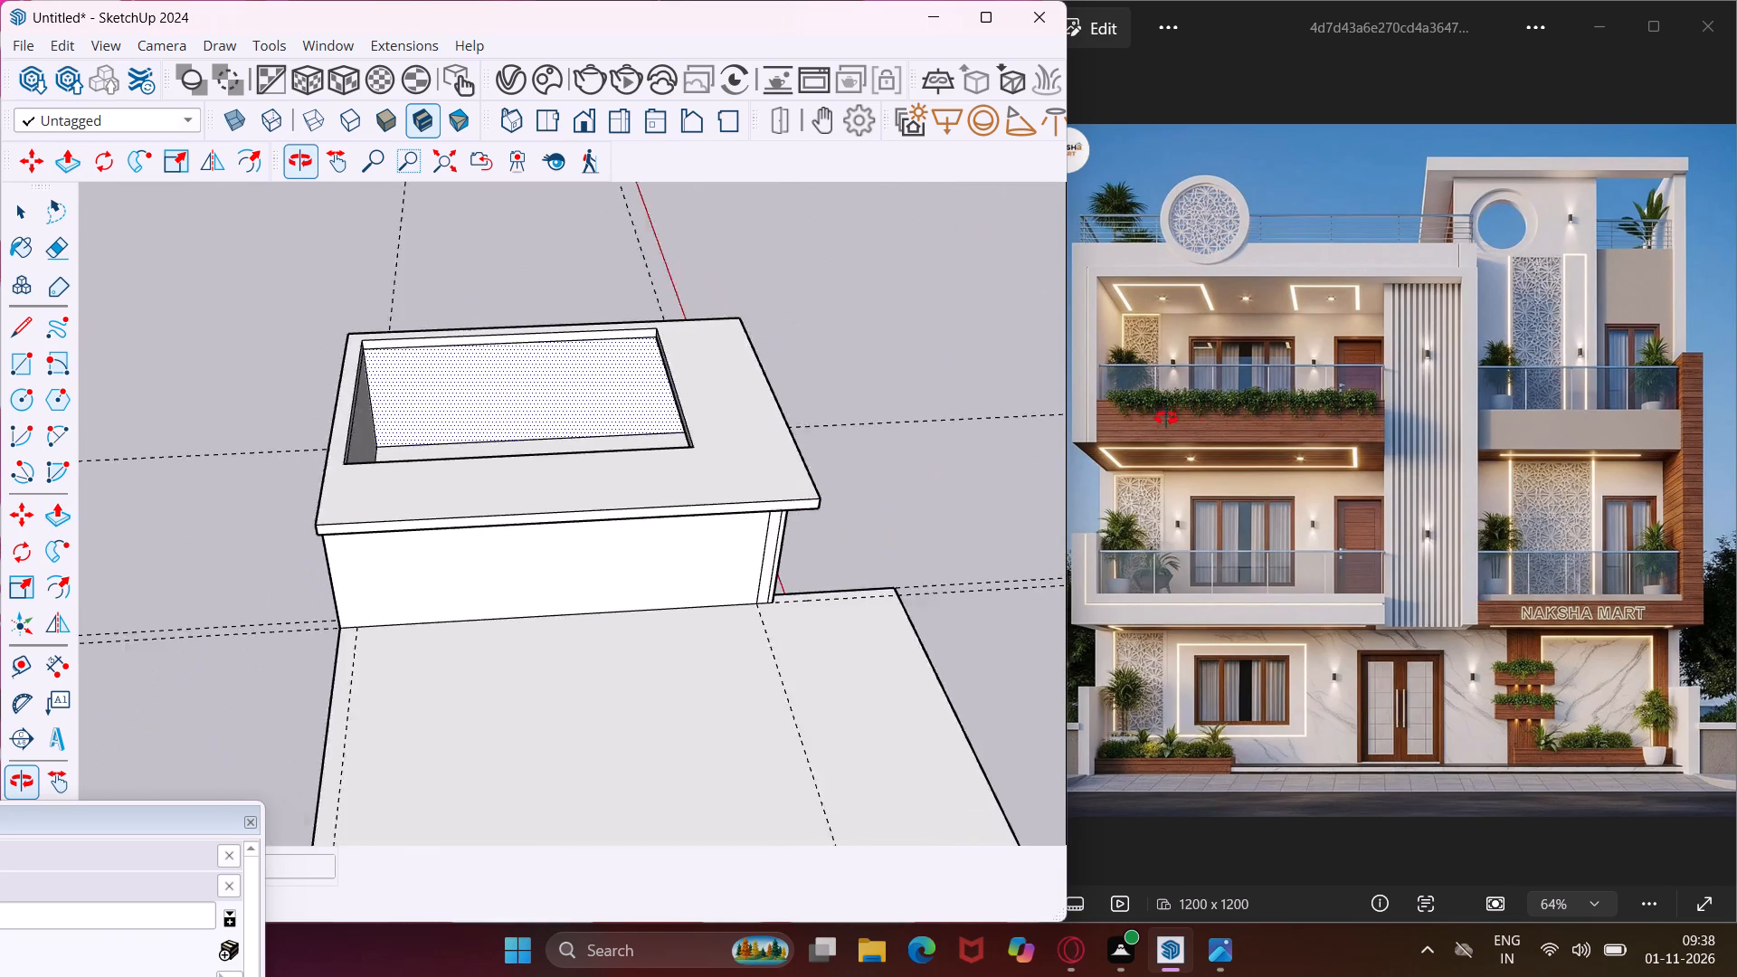
pyautogui.moveTo(1166, 418); pyautogui.dragTo(1657, 346, button='middle')
pyautogui.scroll(2, 591, 349)
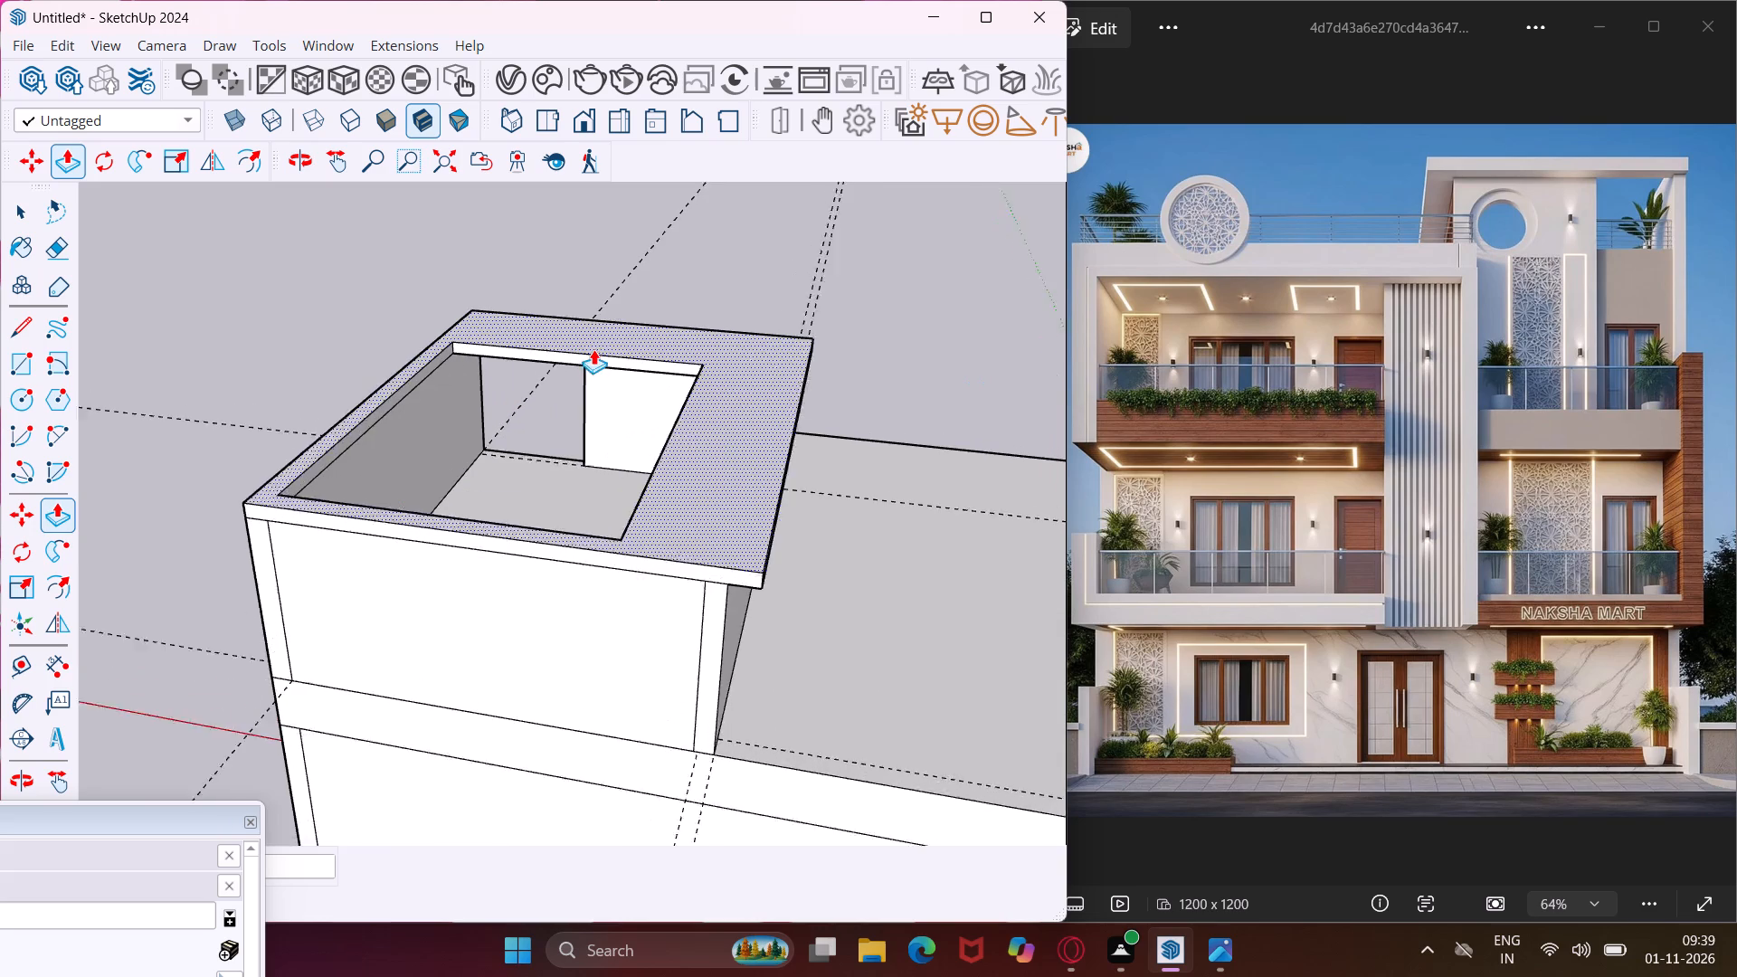
pyautogui.scroll(5, 593, 349)
pyautogui.click(638, 364)
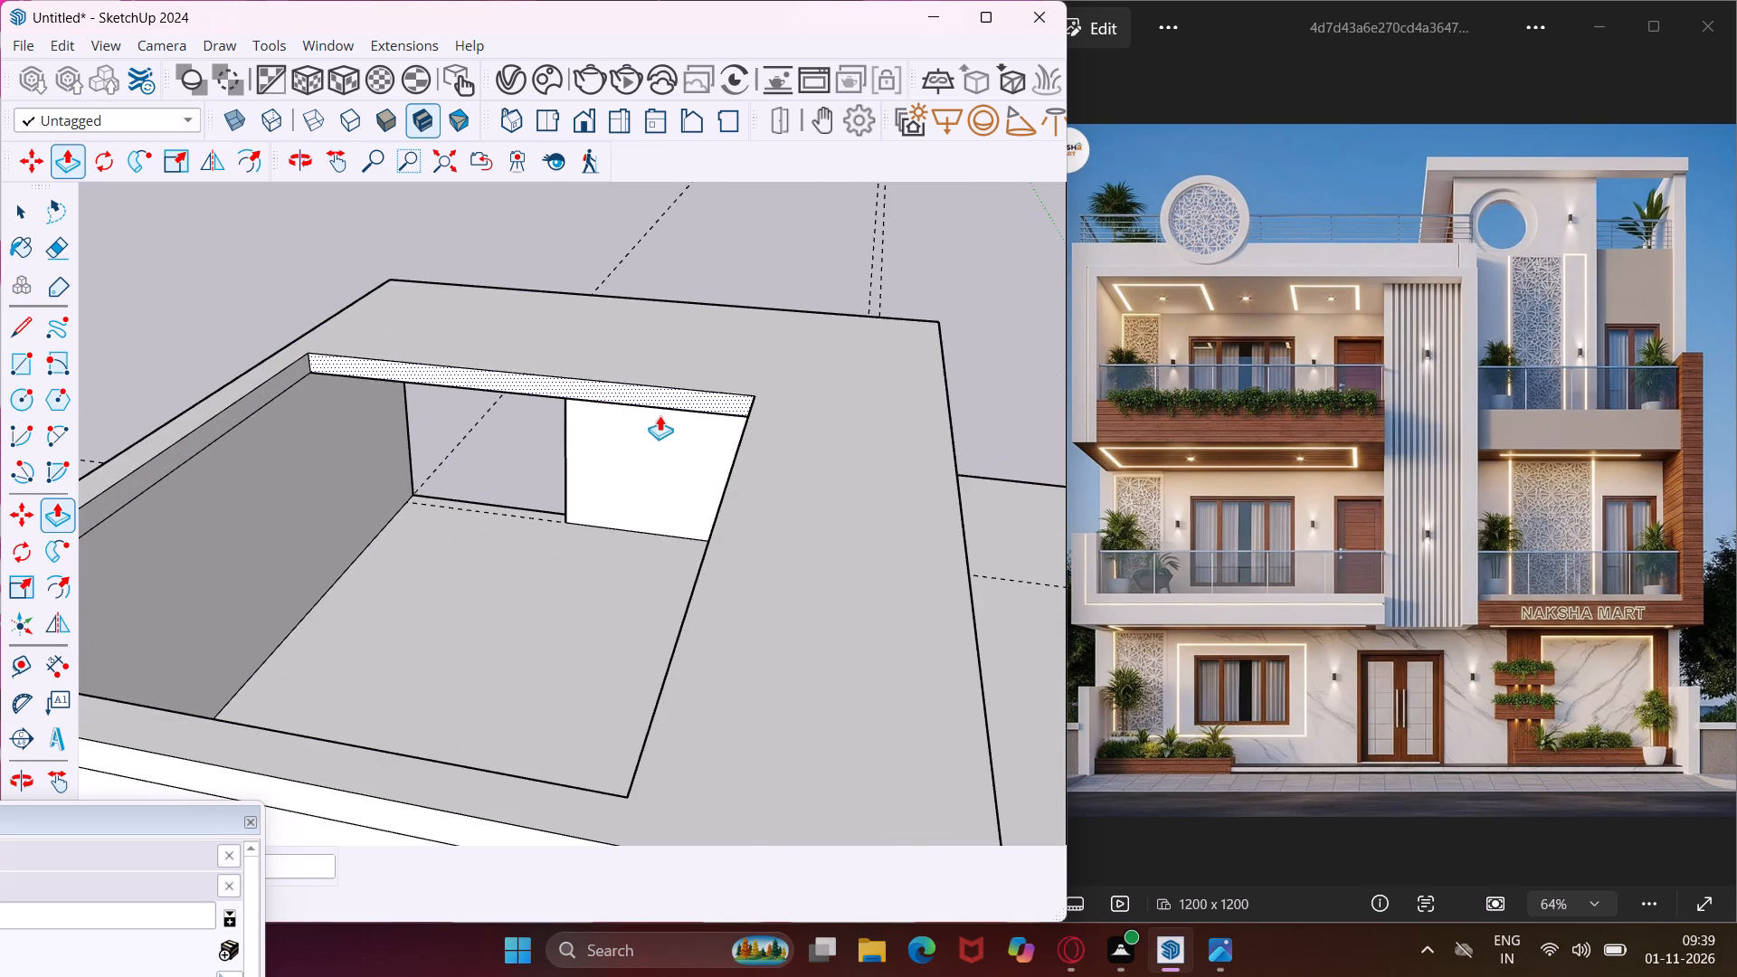
pyautogui.click(694, 441)
pyautogui.moveTo(601, 456); pyautogui.dragTo(1028, 468, button='middle')
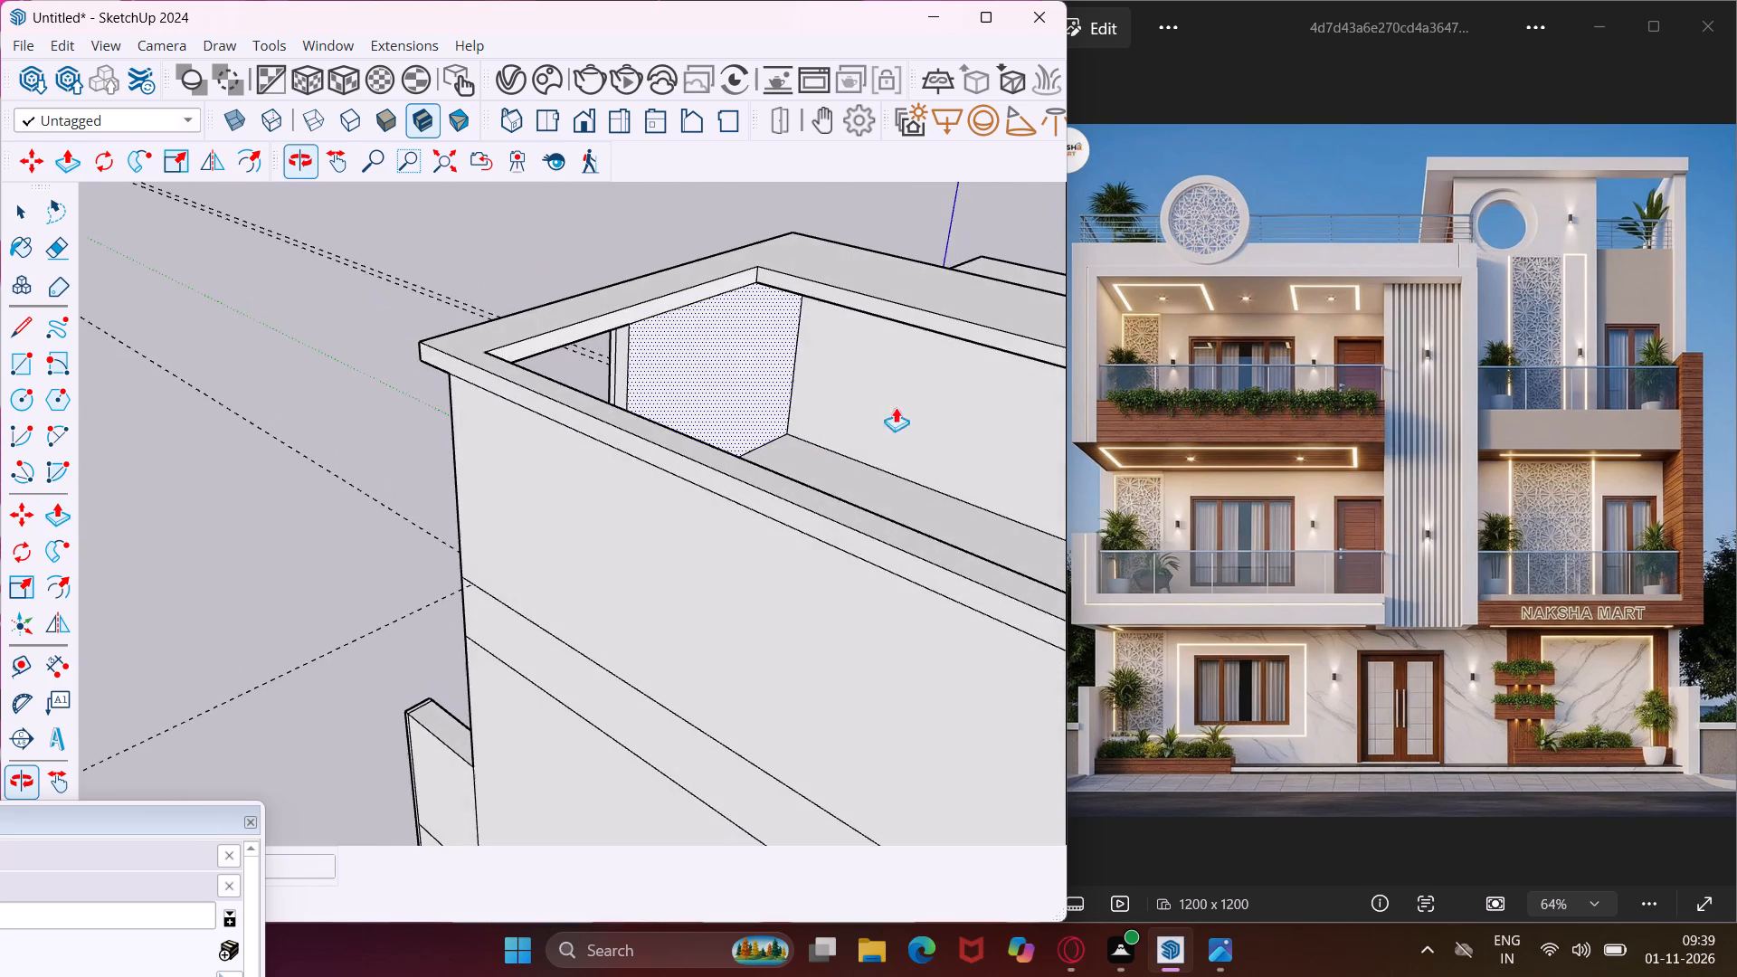
pyautogui.scroll(-6, 607, 298)
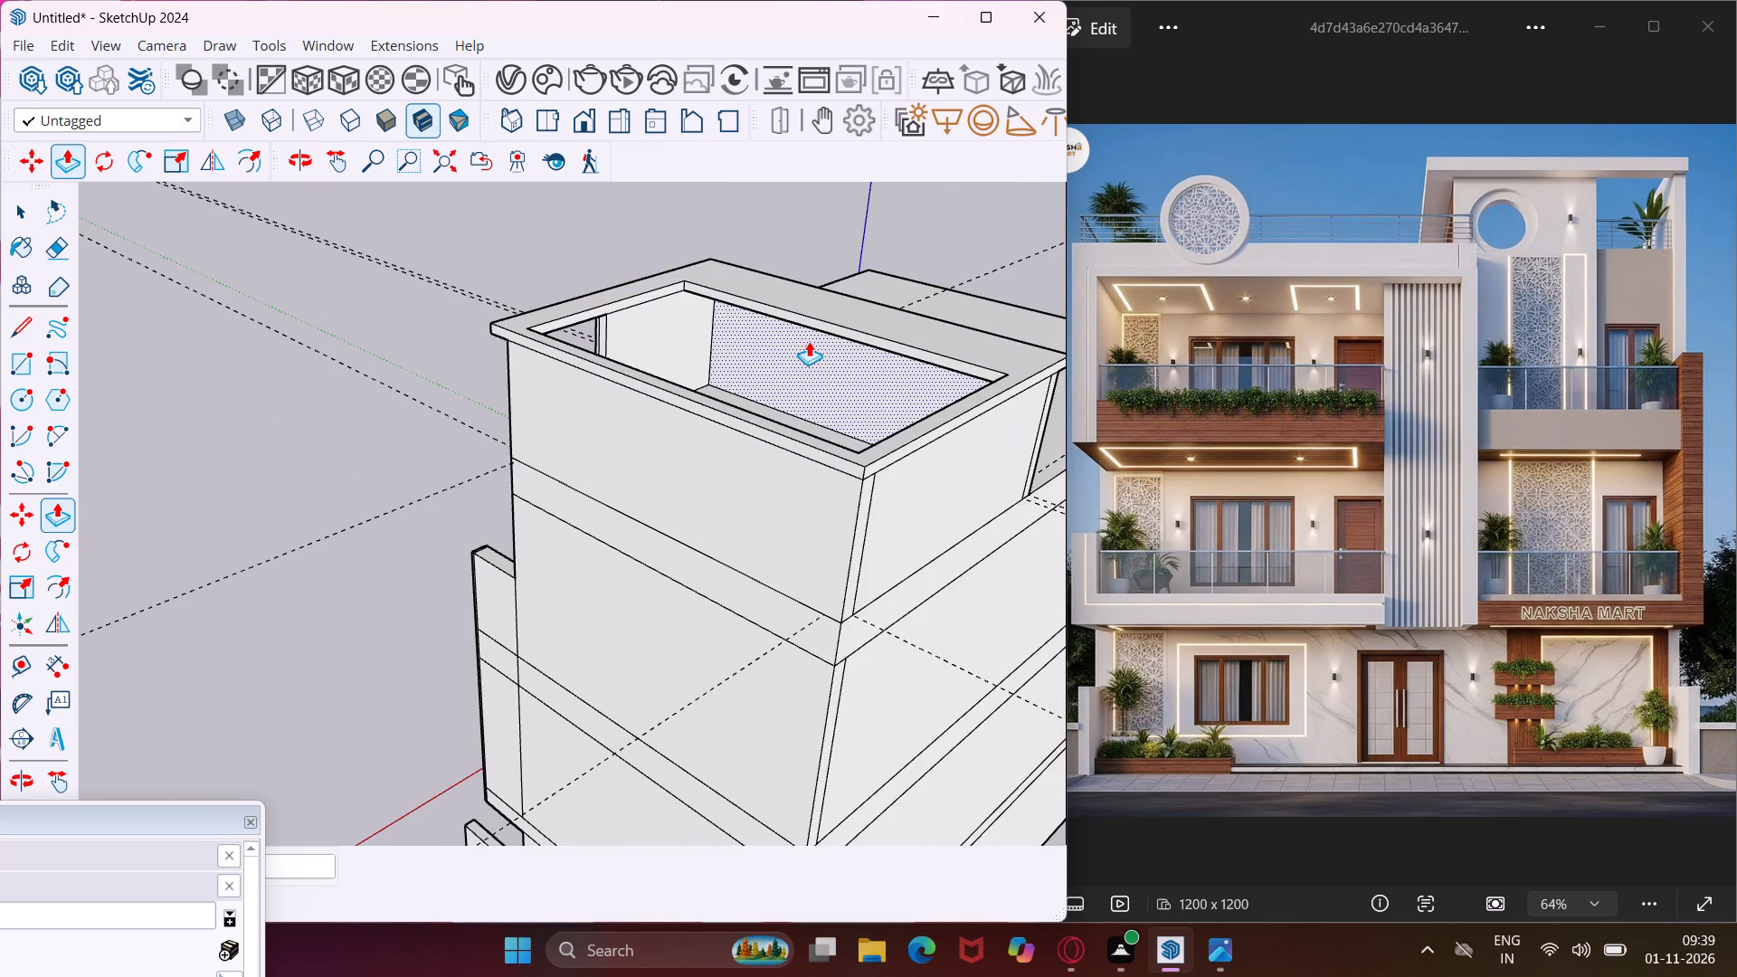
pyautogui.scroll(7, 841, 348)
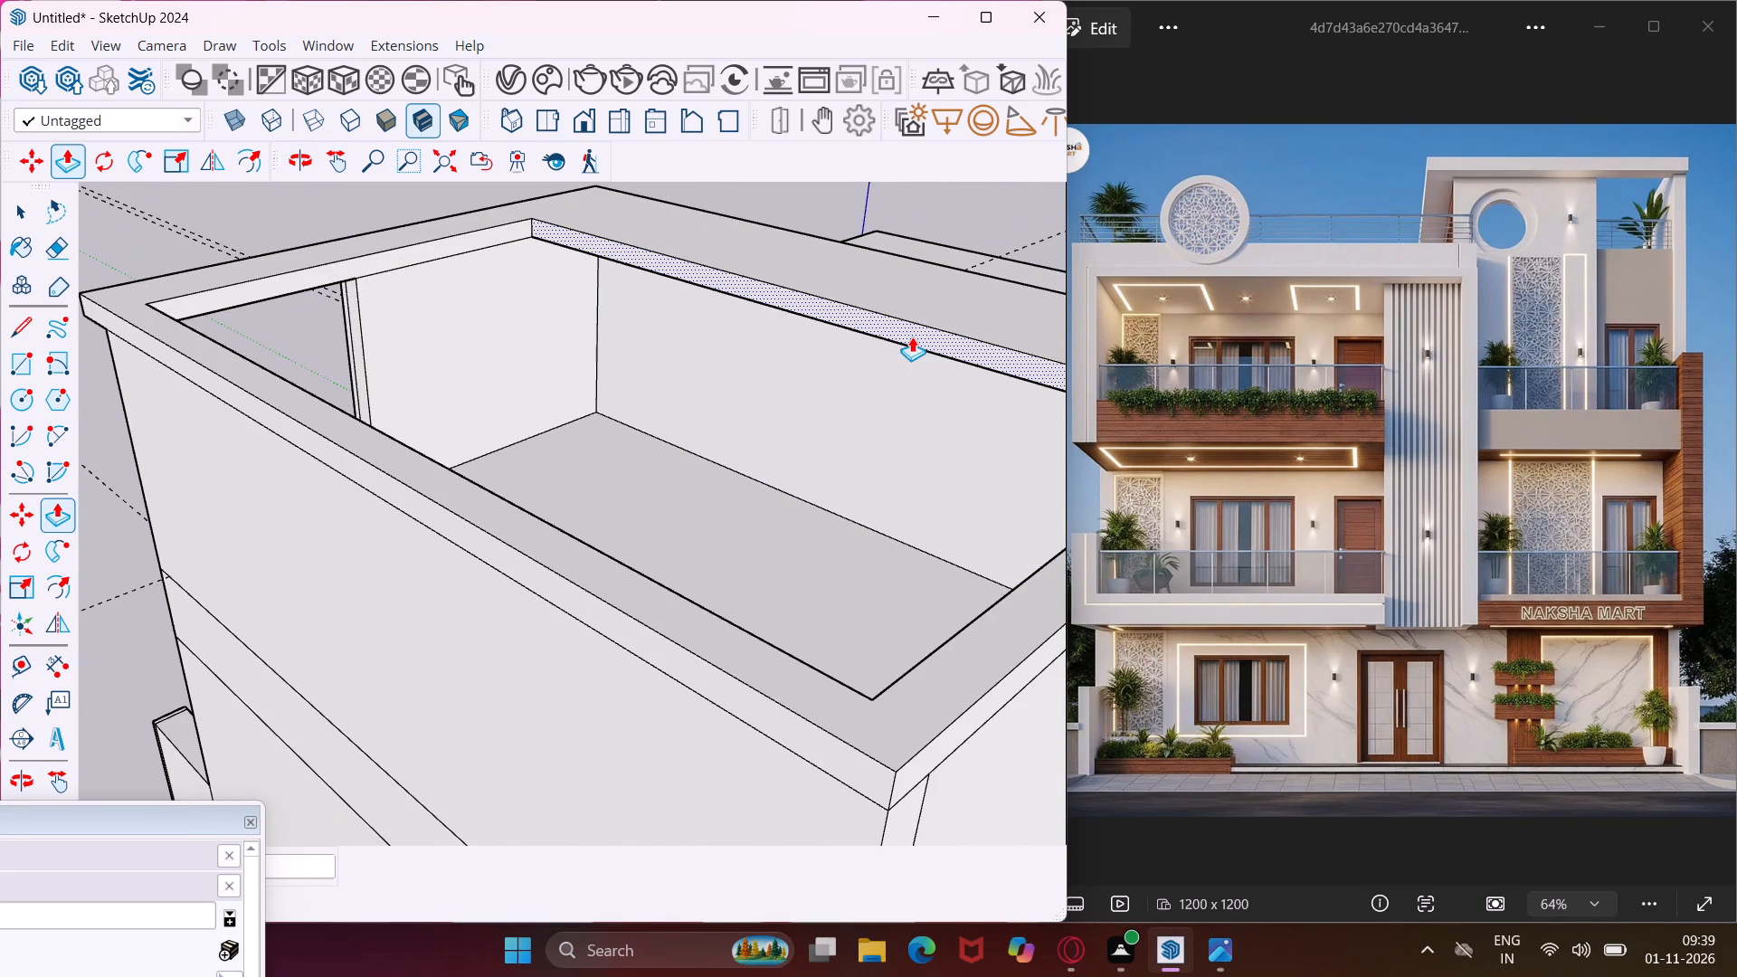
pyautogui.click(912, 337)
pyautogui.click(943, 413)
pyautogui.scroll(-5, 651, 432)
pyautogui.moveTo(593, 449); pyautogui.dragTo(1429, 400, button='middle')
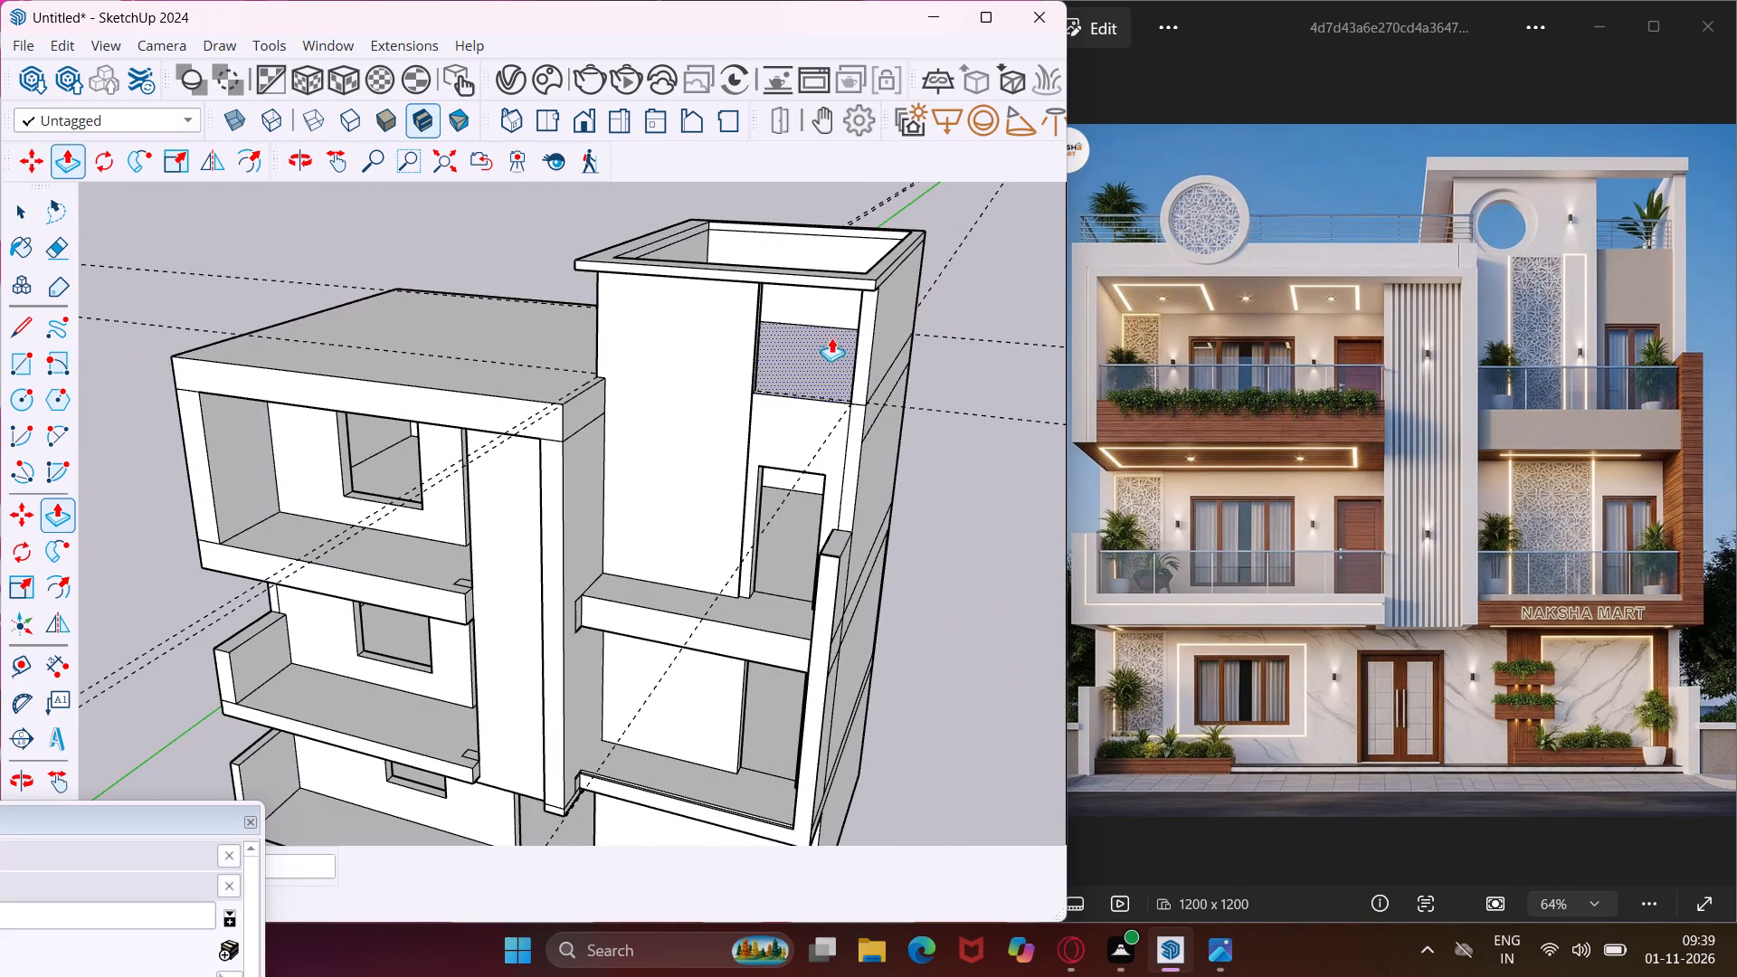
pyautogui.scroll(-3, 783, 261)
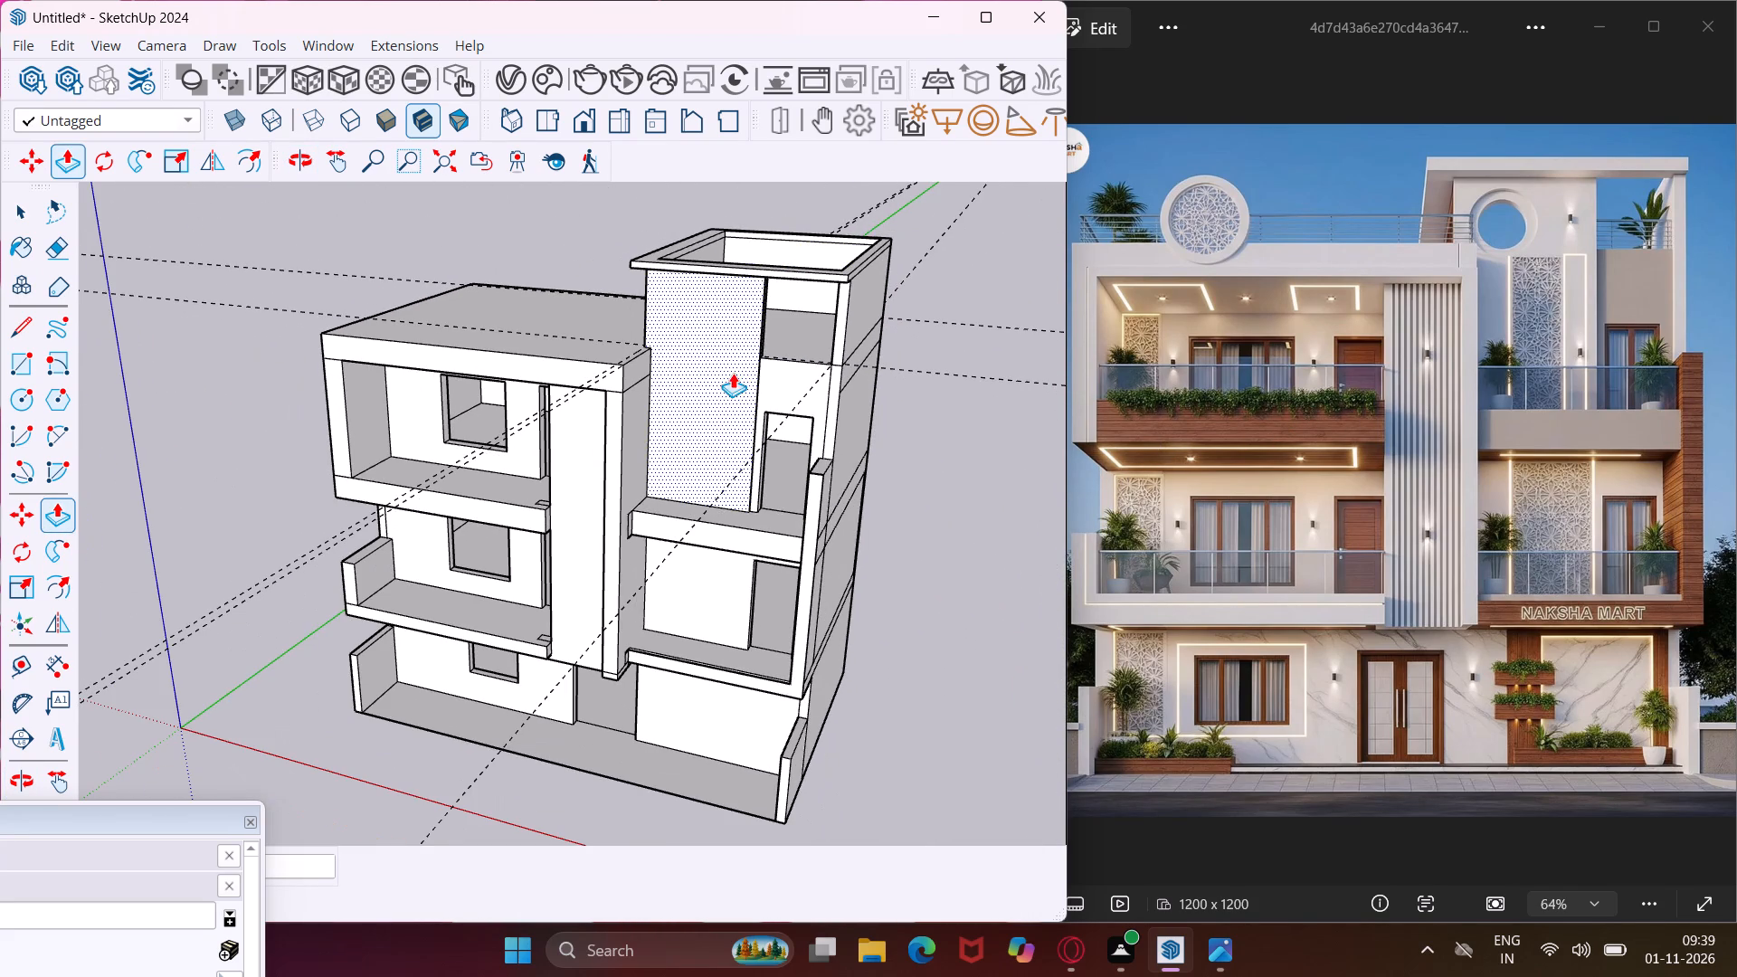
pyautogui.press('Escape')
pyautogui.press('space')
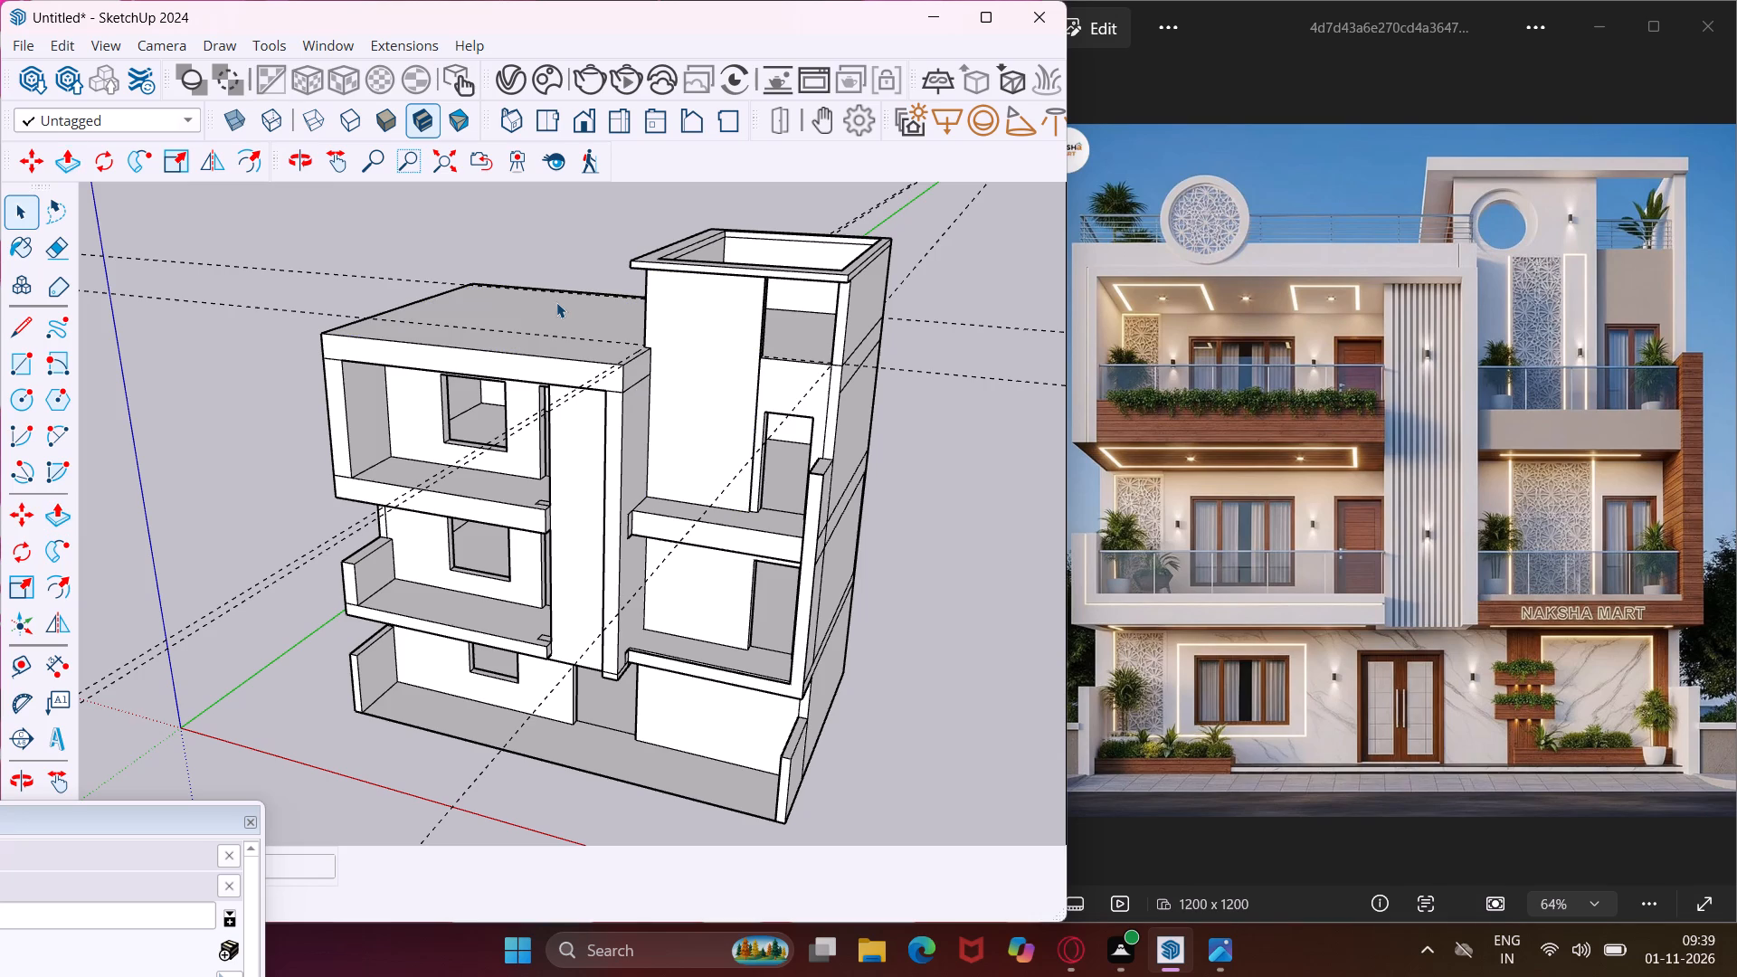
# Examine the whole building from above and from the front to compare its massing with the facade reference.
pyautogui.scroll(-5, 555, 305)
pyautogui.moveTo(513, 507); pyautogui.dragTo(522, 512, button='middle')
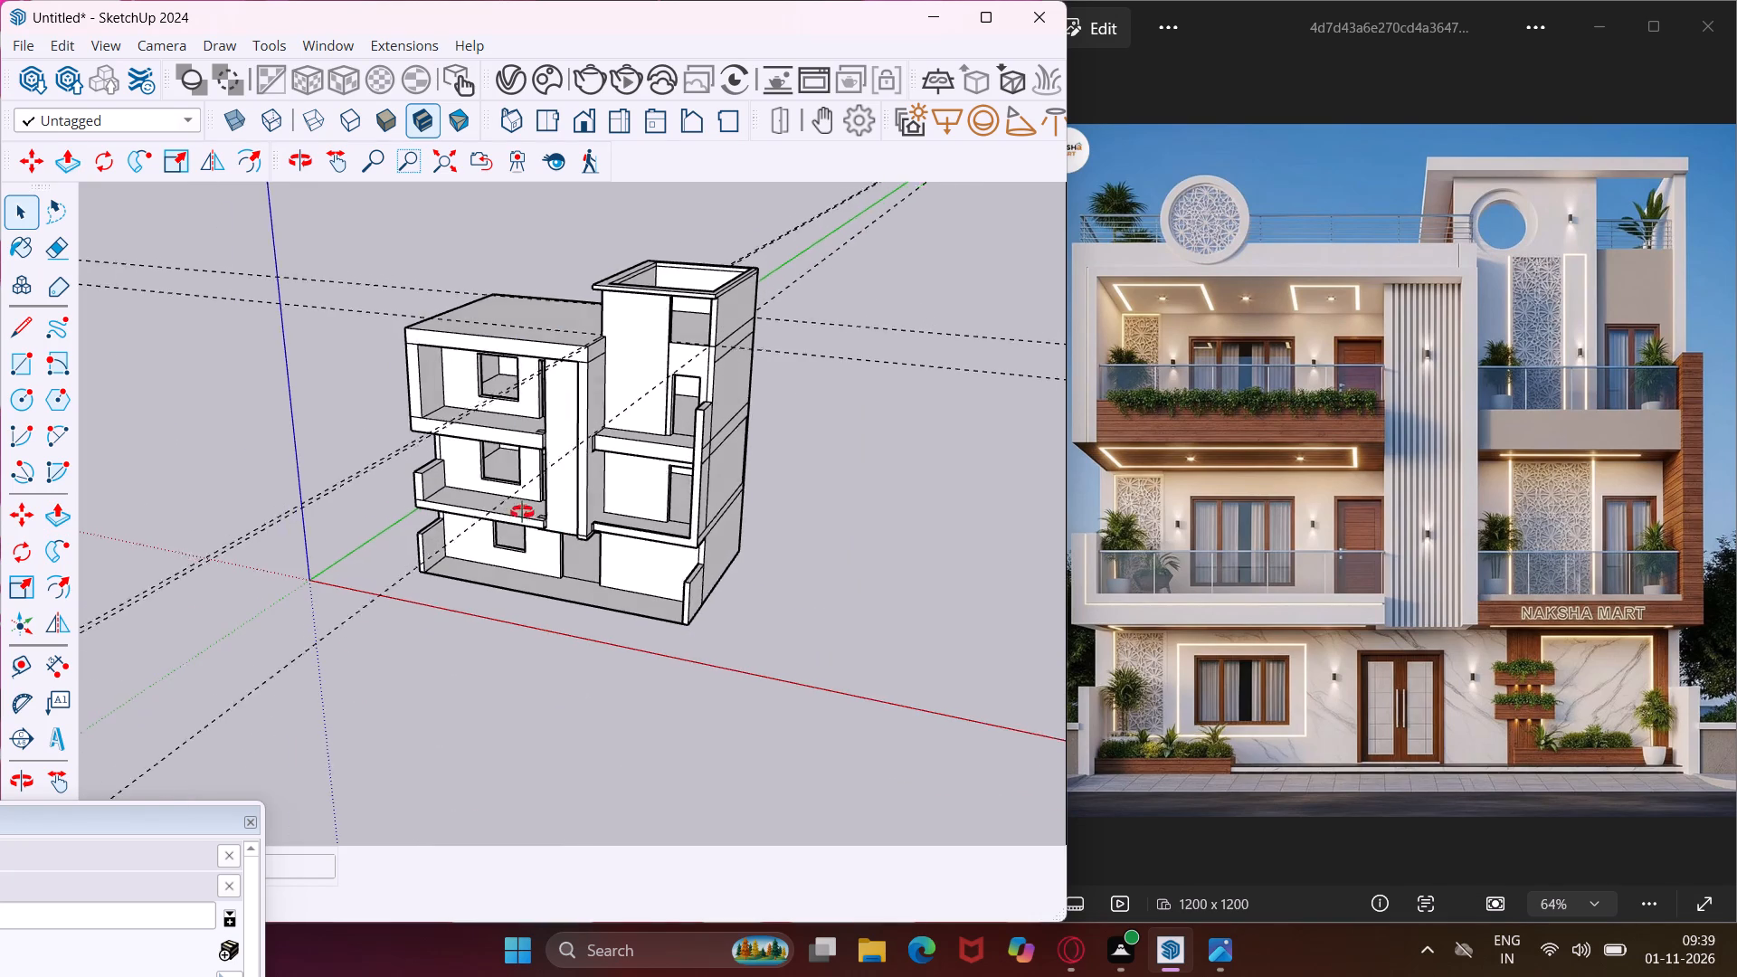
pyautogui.moveTo(522, 512); pyautogui.dragTo(797, 624, button='middle')
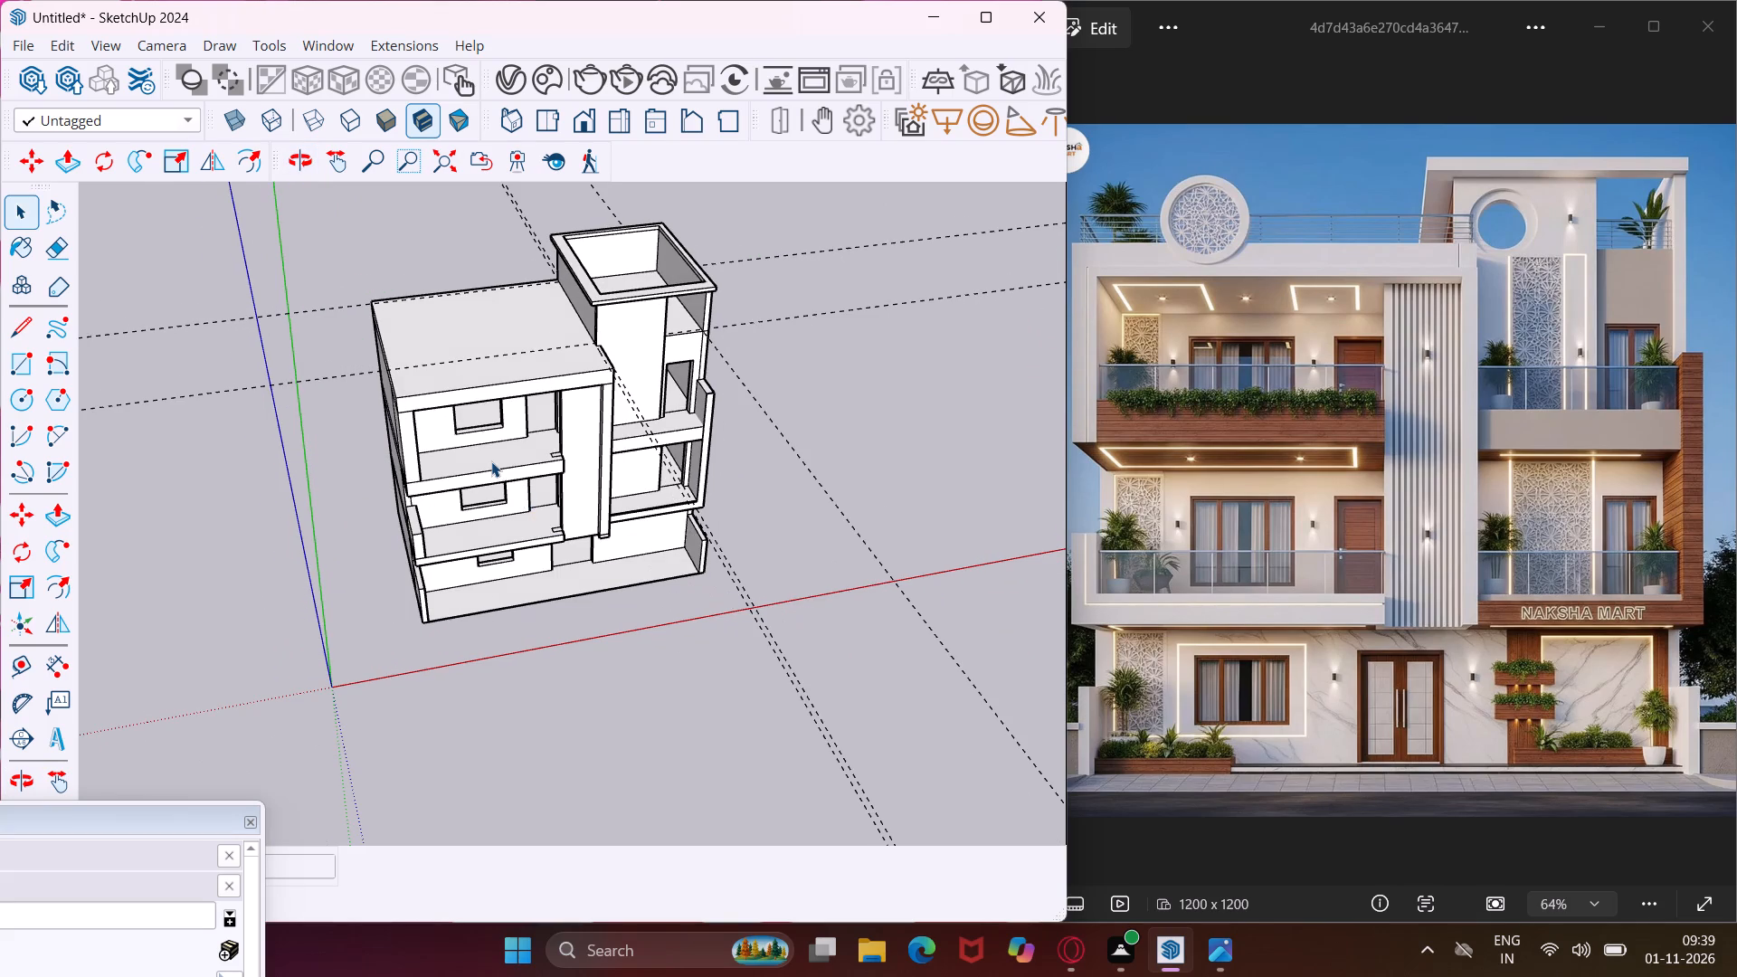
pyautogui.scroll(3, 491, 461)
pyautogui.moveTo(477, 444); pyautogui.dragTo(475, 418, button='middle')
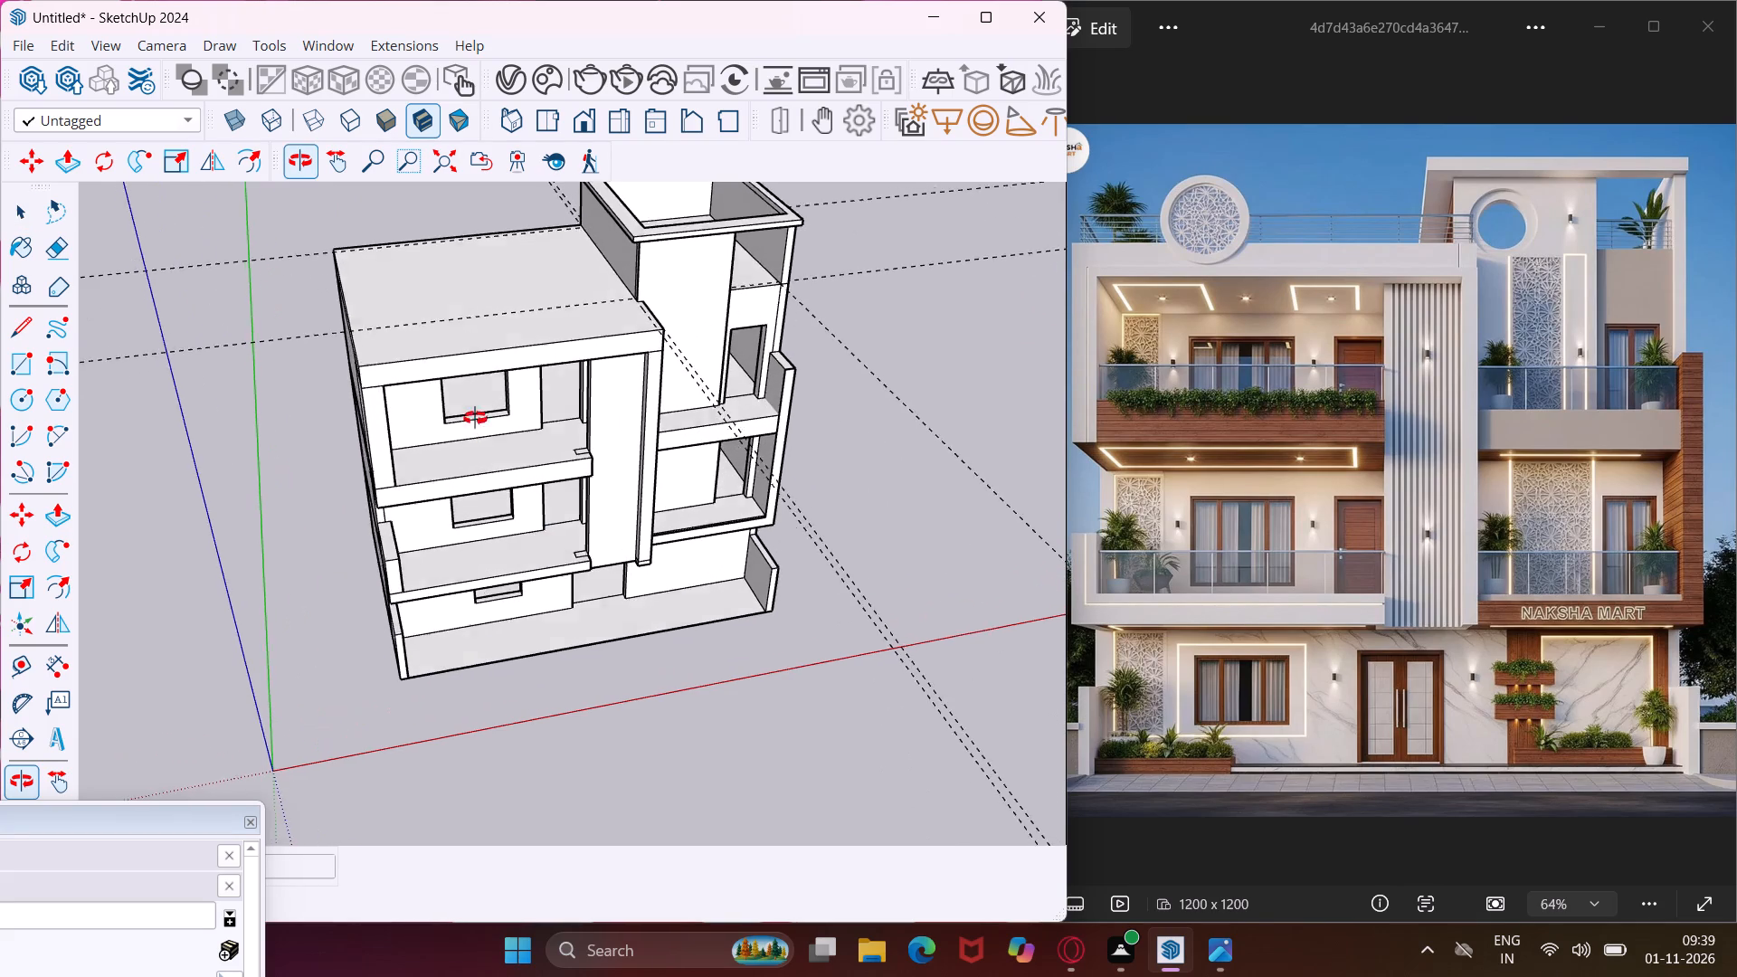
pyautogui.moveTo(475, 418); pyautogui.dragTo(434, 287, button='middle')
pyautogui.scroll(1, 434, 287)
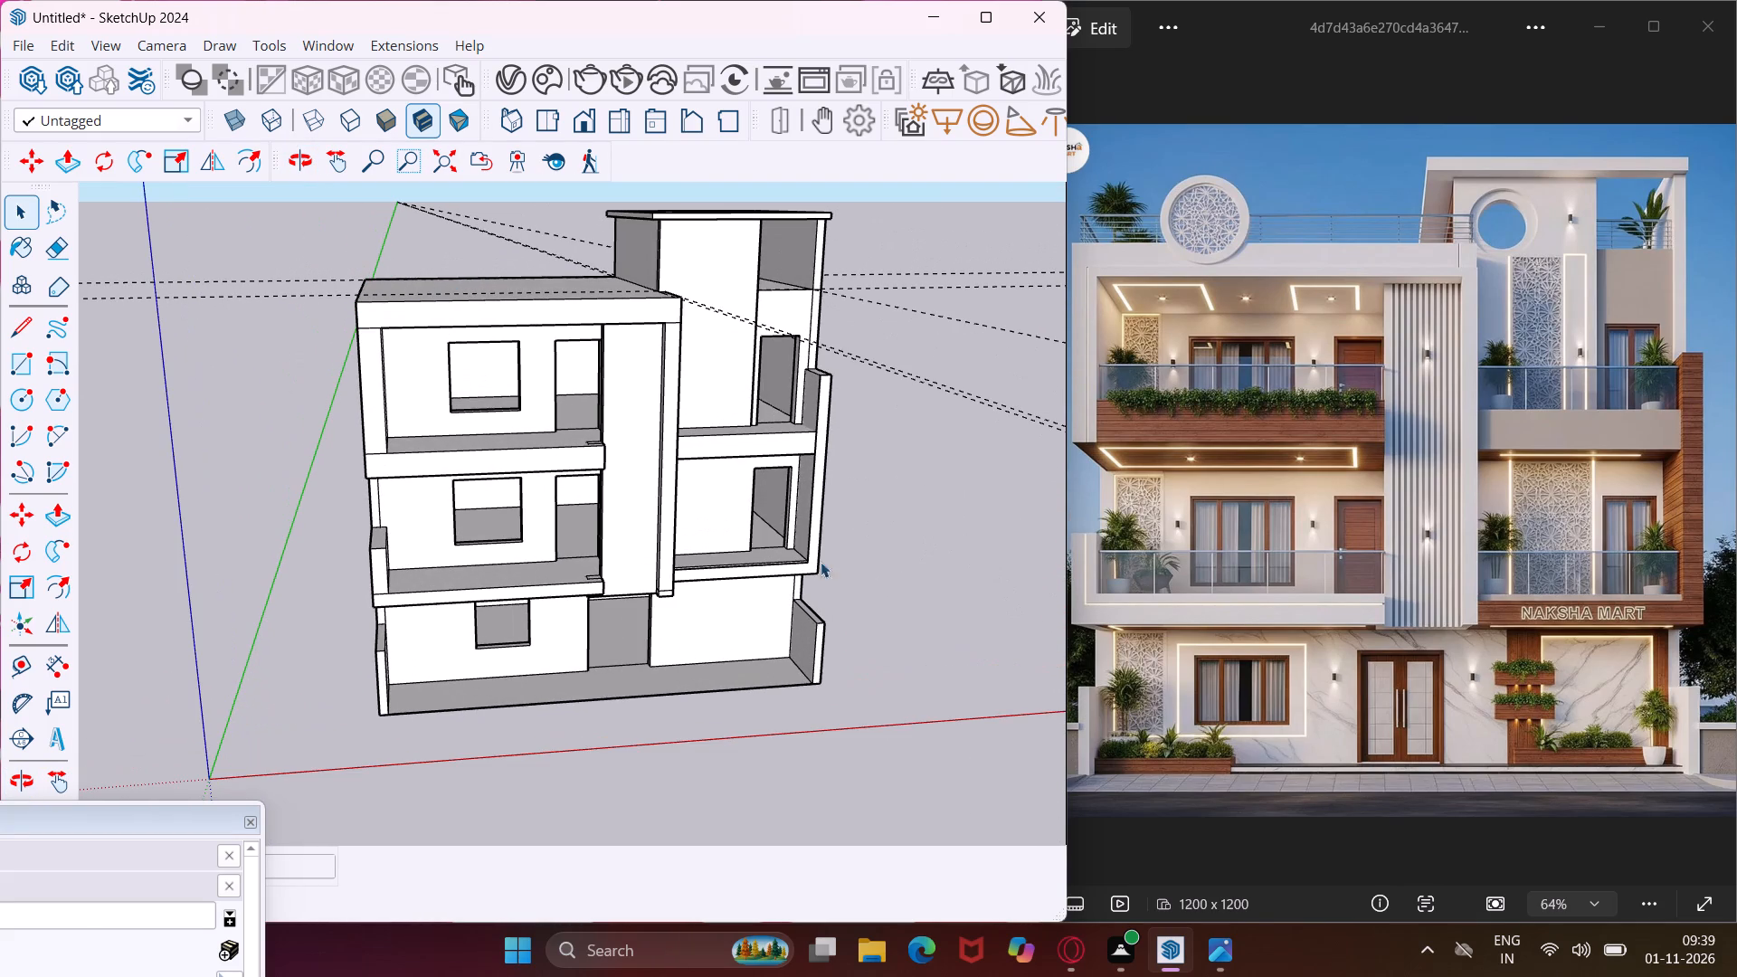
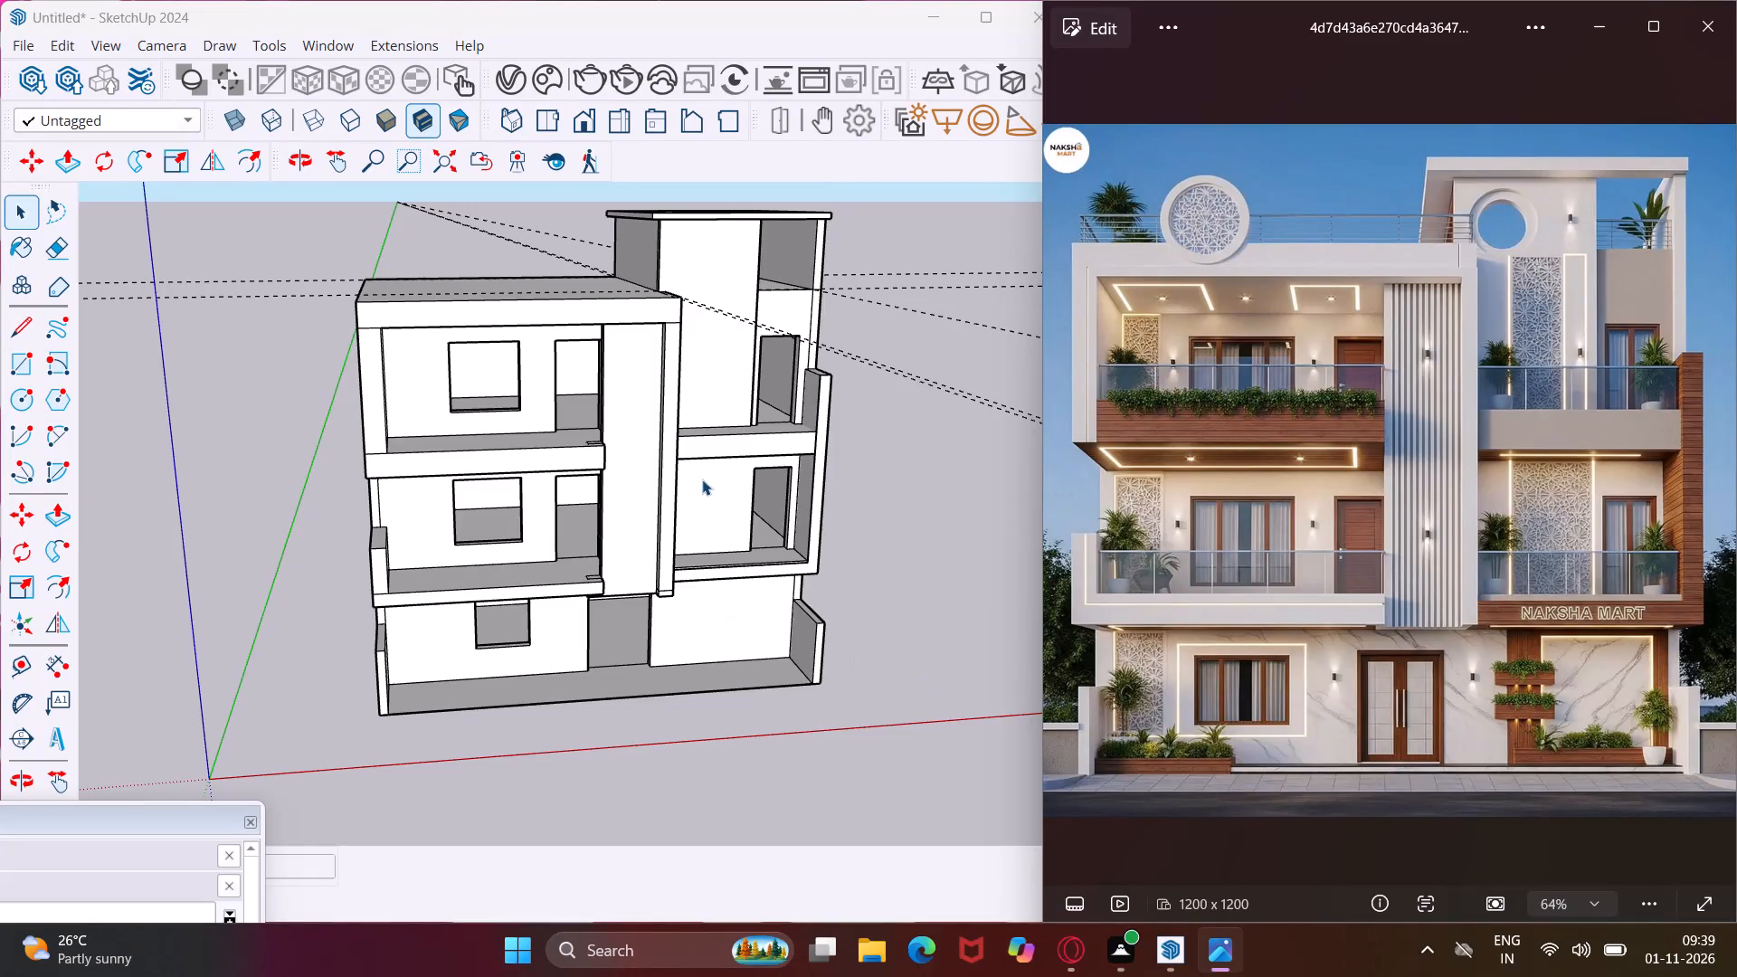
# Erase the leftover small rectangle lines at the end of the first-floor balcony floor, beside the tall central panel.
pyautogui.scroll(3, 576, 420)
pyautogui.moveTo(576, 420); pyautogui.dragTo(710, 509, button='middle')
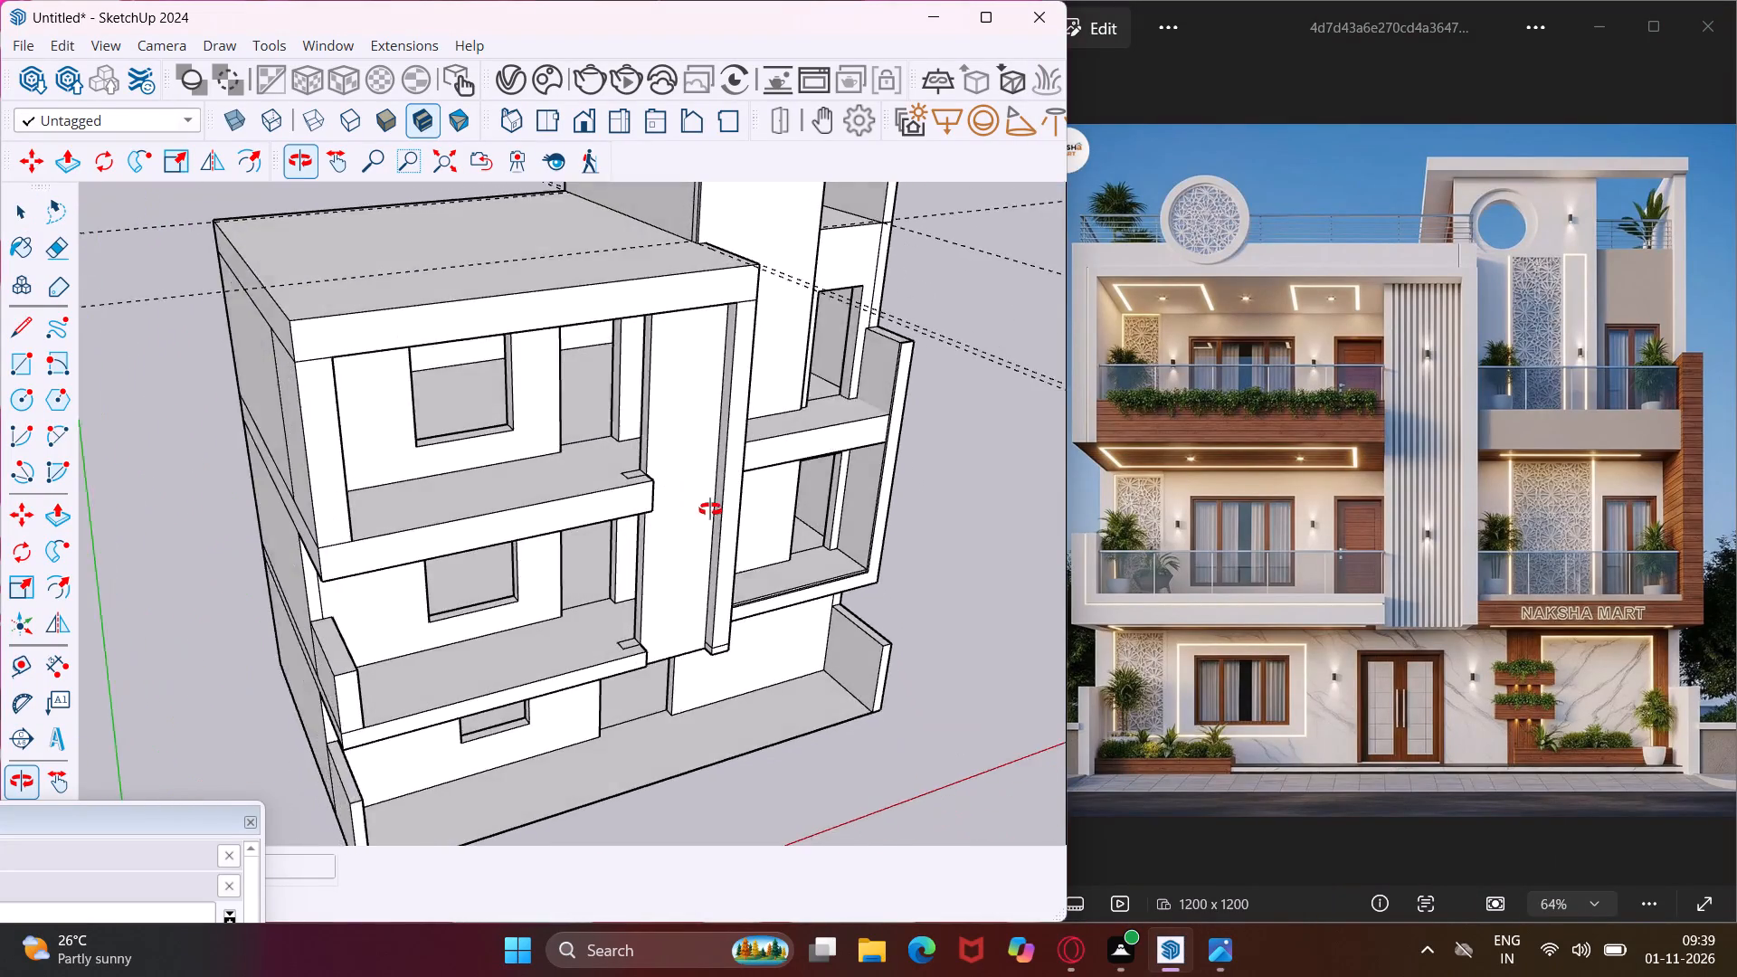
pyautogui.moveTo(710, 509); pyautogui.dragTo(745, 527, button='middle')
pyautogui.scroll(8, 642, 627)
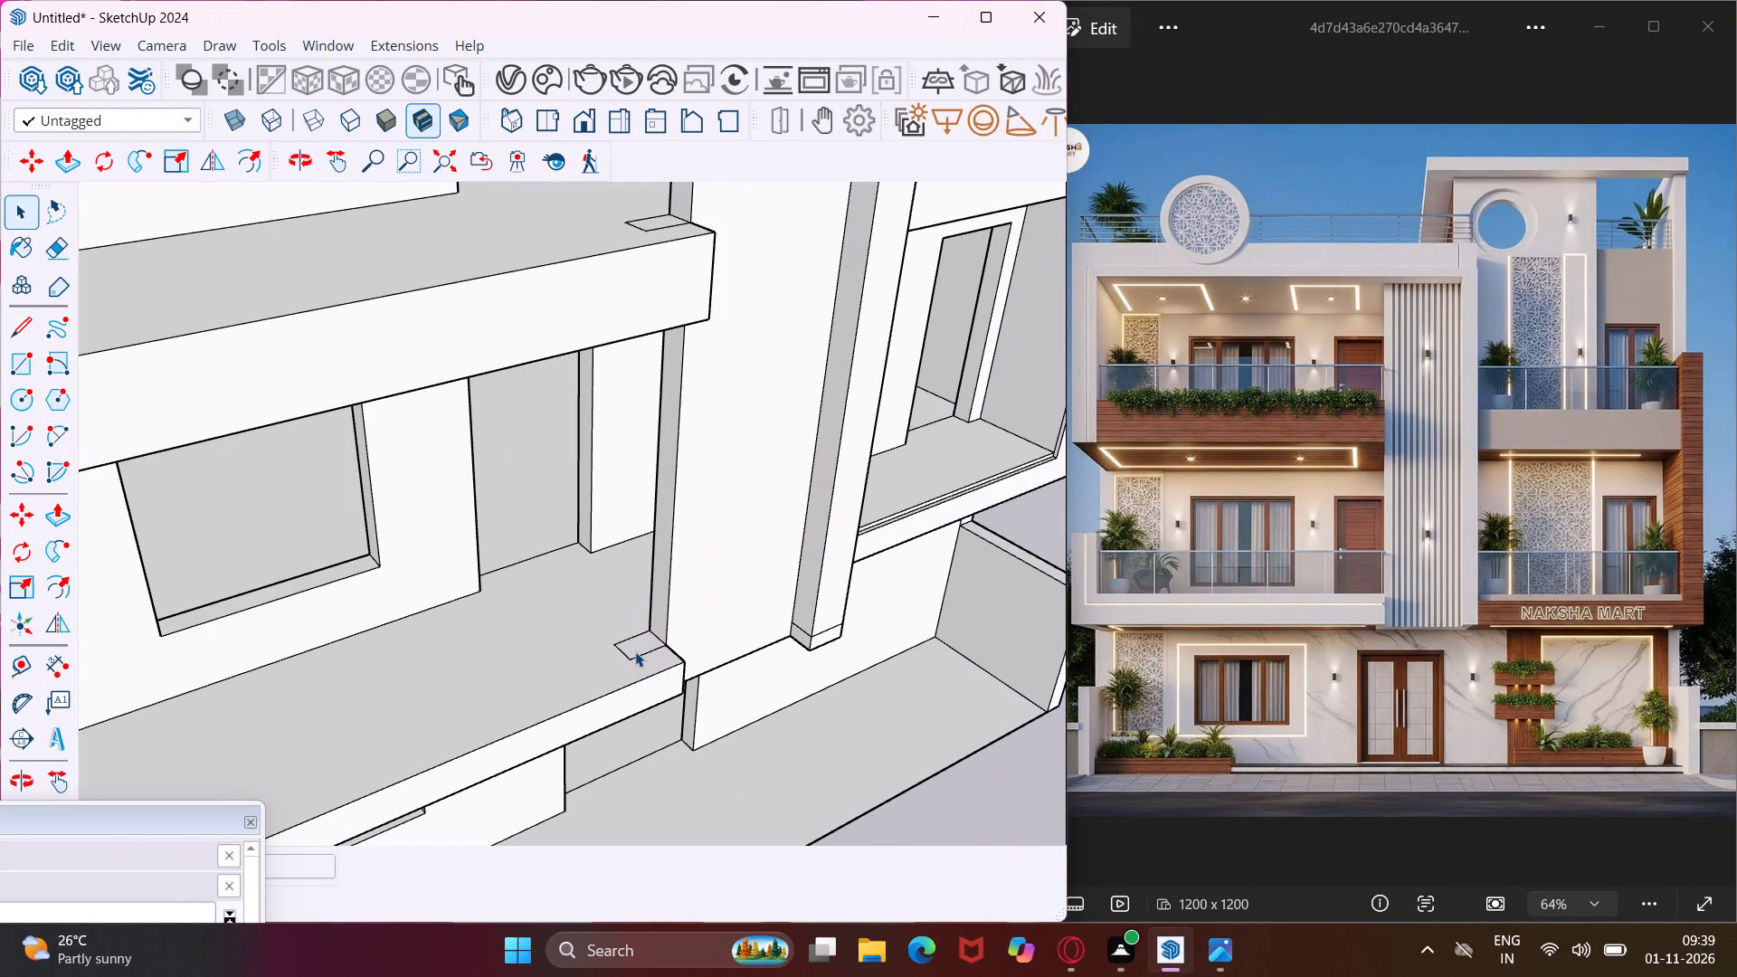
pyautogui.press('e')
pyautogui.click(620, 643)
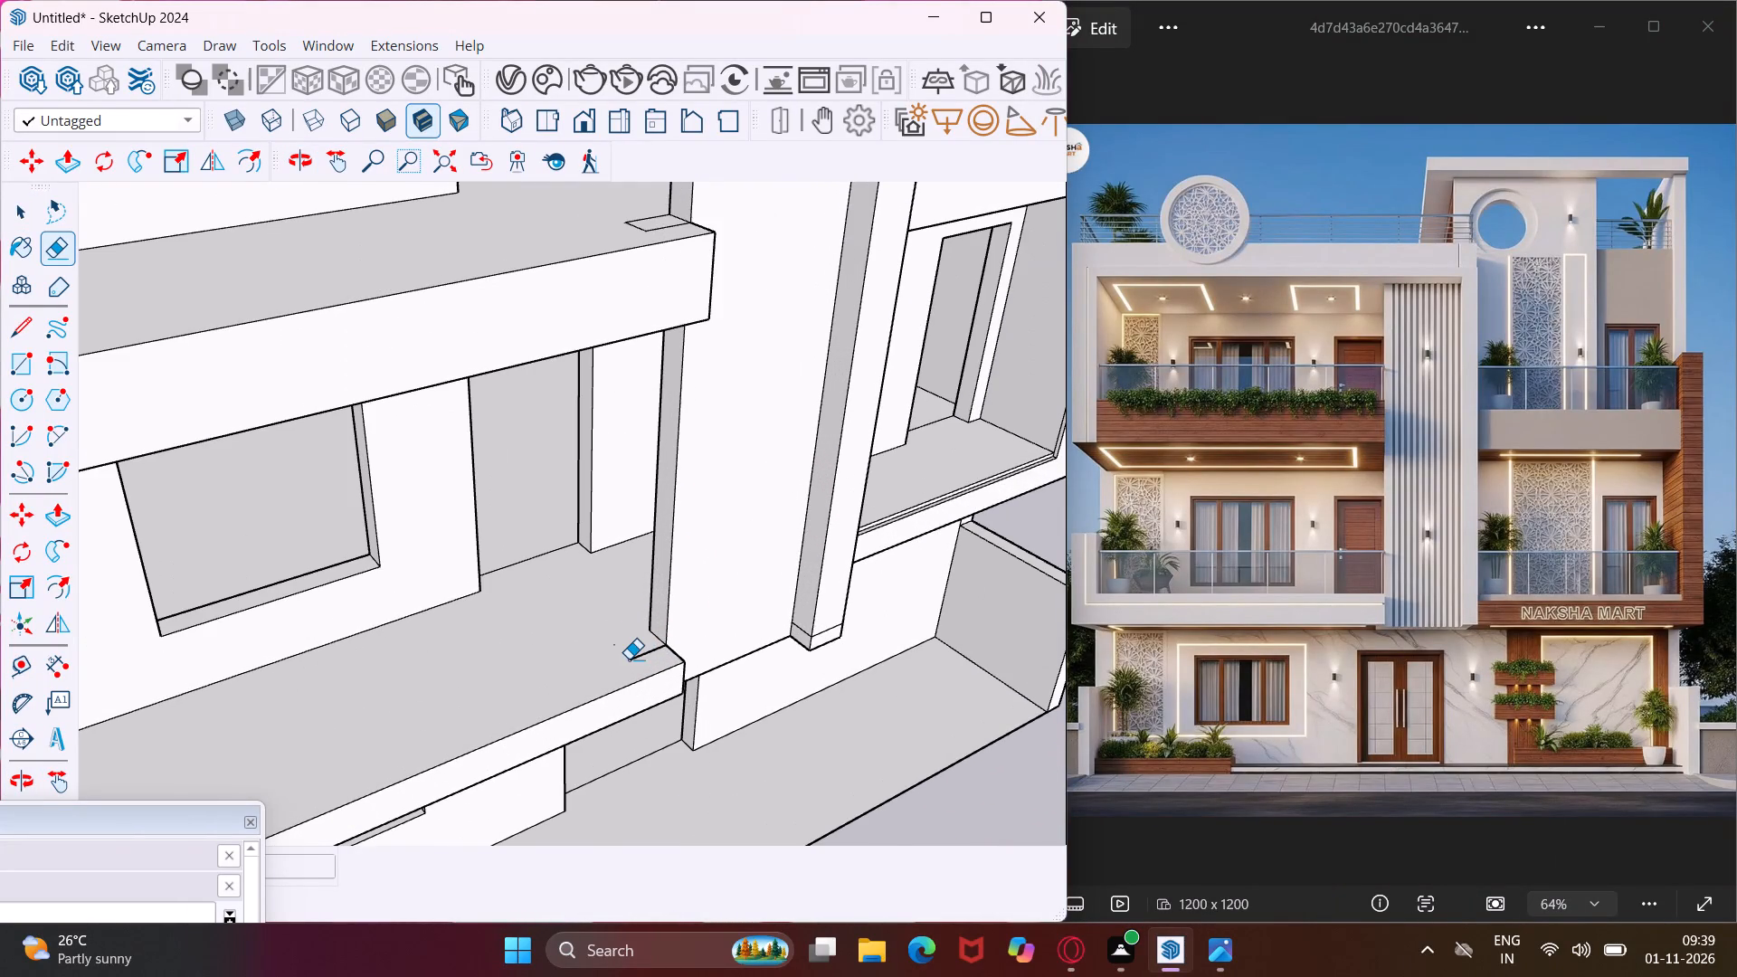
pyautogui.click(629, 659)
pyautogui.scroll(-5, 573, 638)
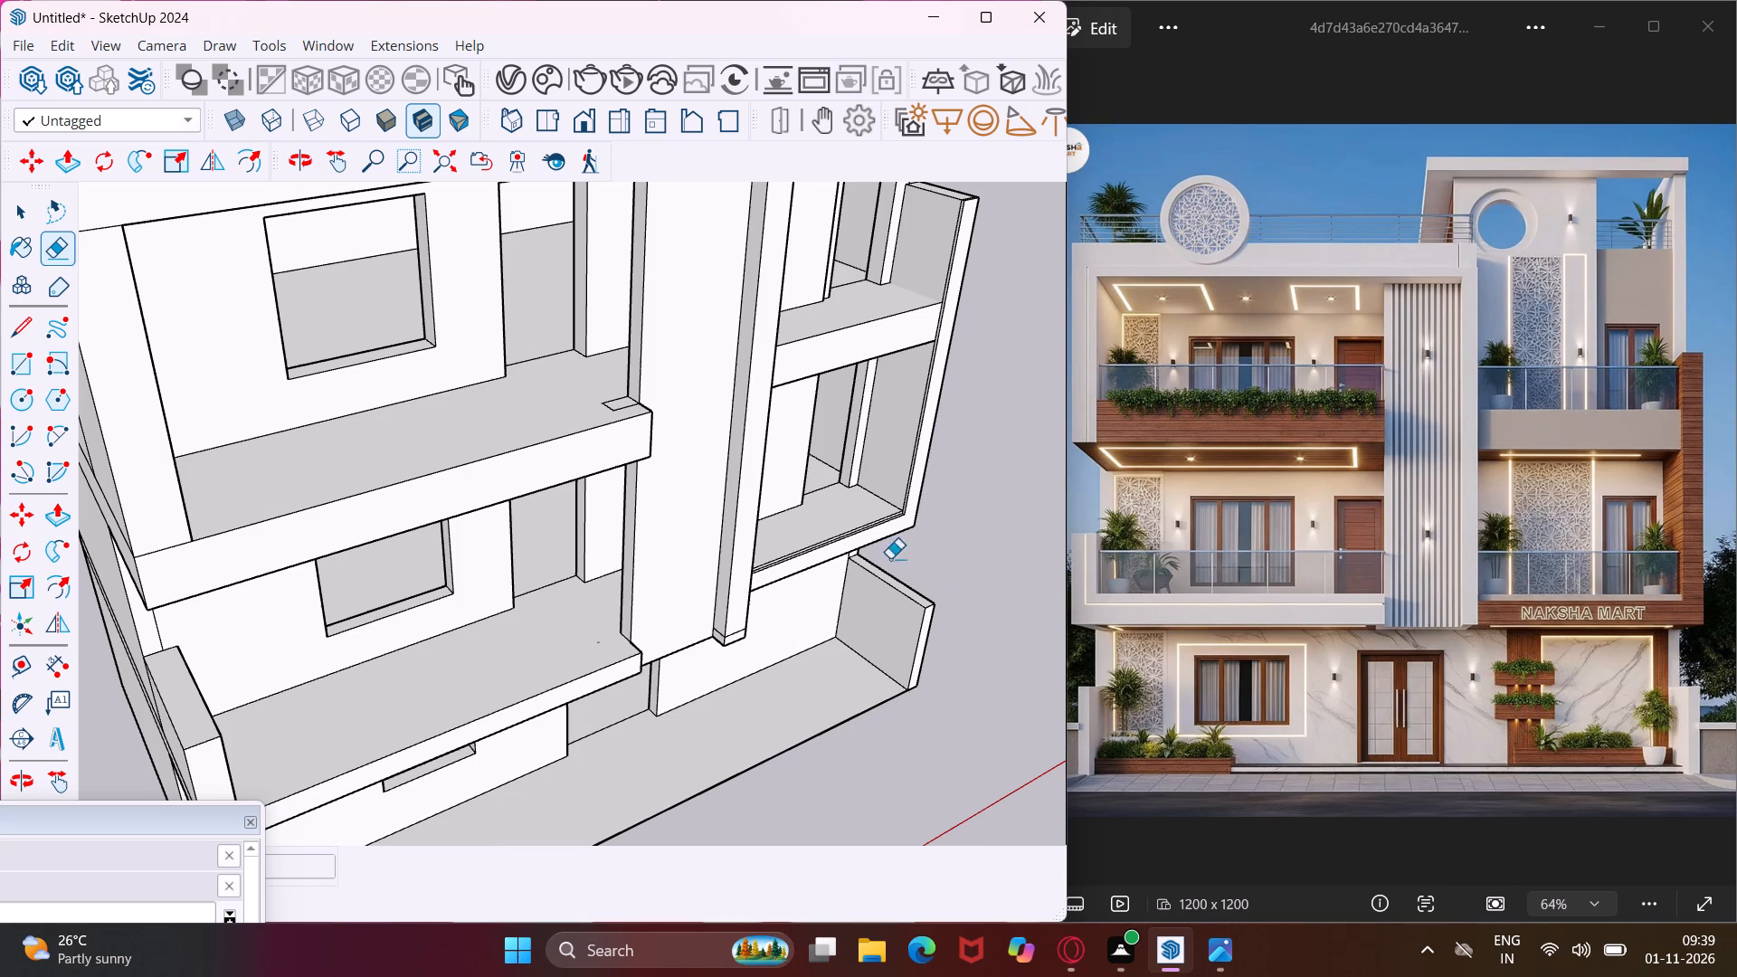
# Erase the leftover small rectangle lines at the end of the second-floor balcony floor, beside the tall central panel.
pyautogui.scroll(4, 895, 491)
pyautogui.scroll(-6, 812, 512)
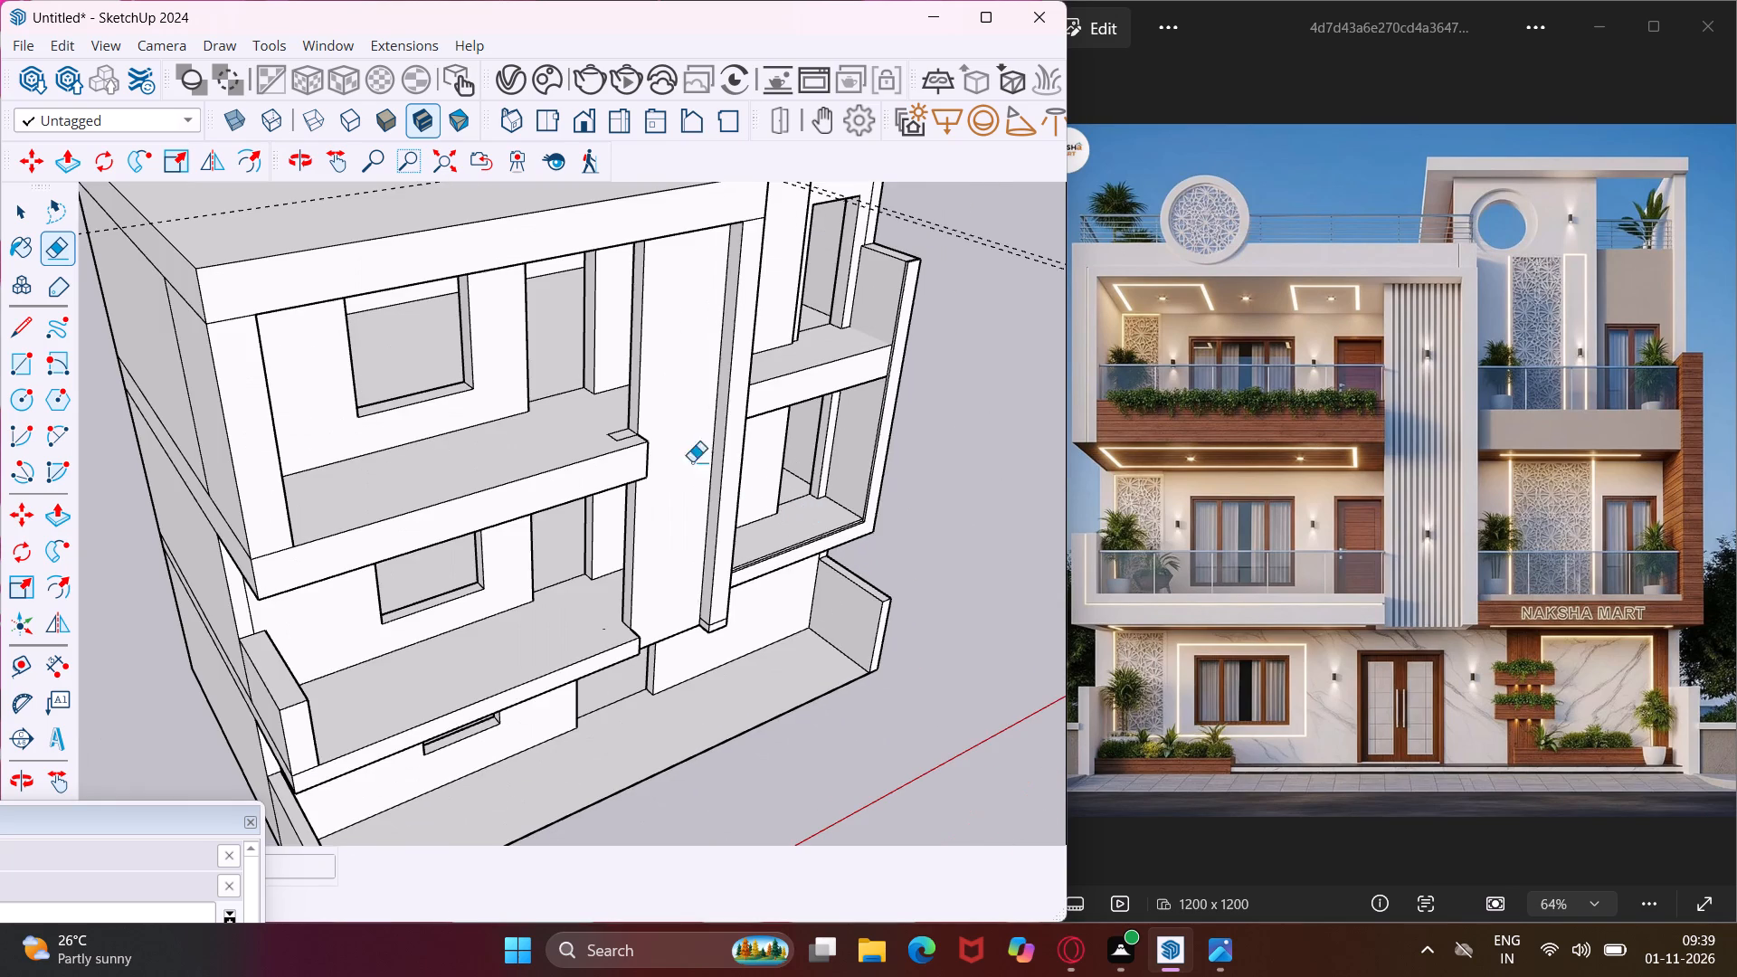
pyautogui.scroll(8, 643, 433)
pyautogui.moveTo(602, 423); pyautogui.dragTo(606, 445)
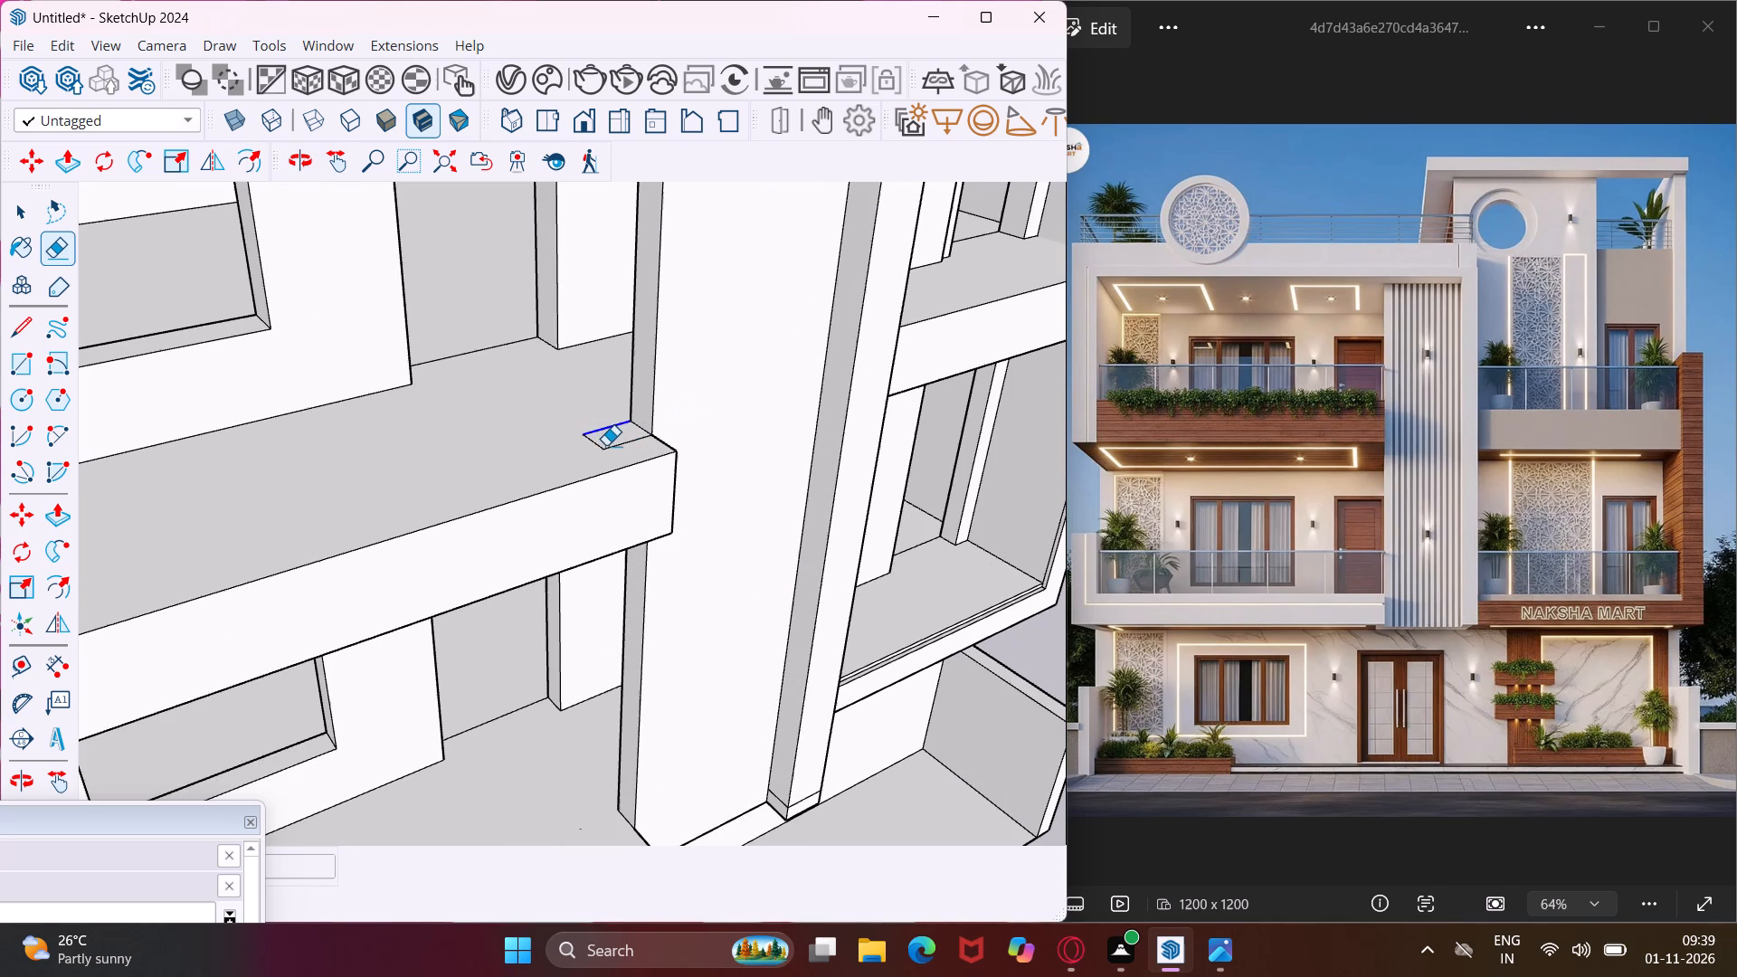
pyautogui.moveTo(606, 445); pyautogui.dragTo(612, 448)
pyautogui.click(594, 444)
pyautogui.scroll(-7, 596, 441)
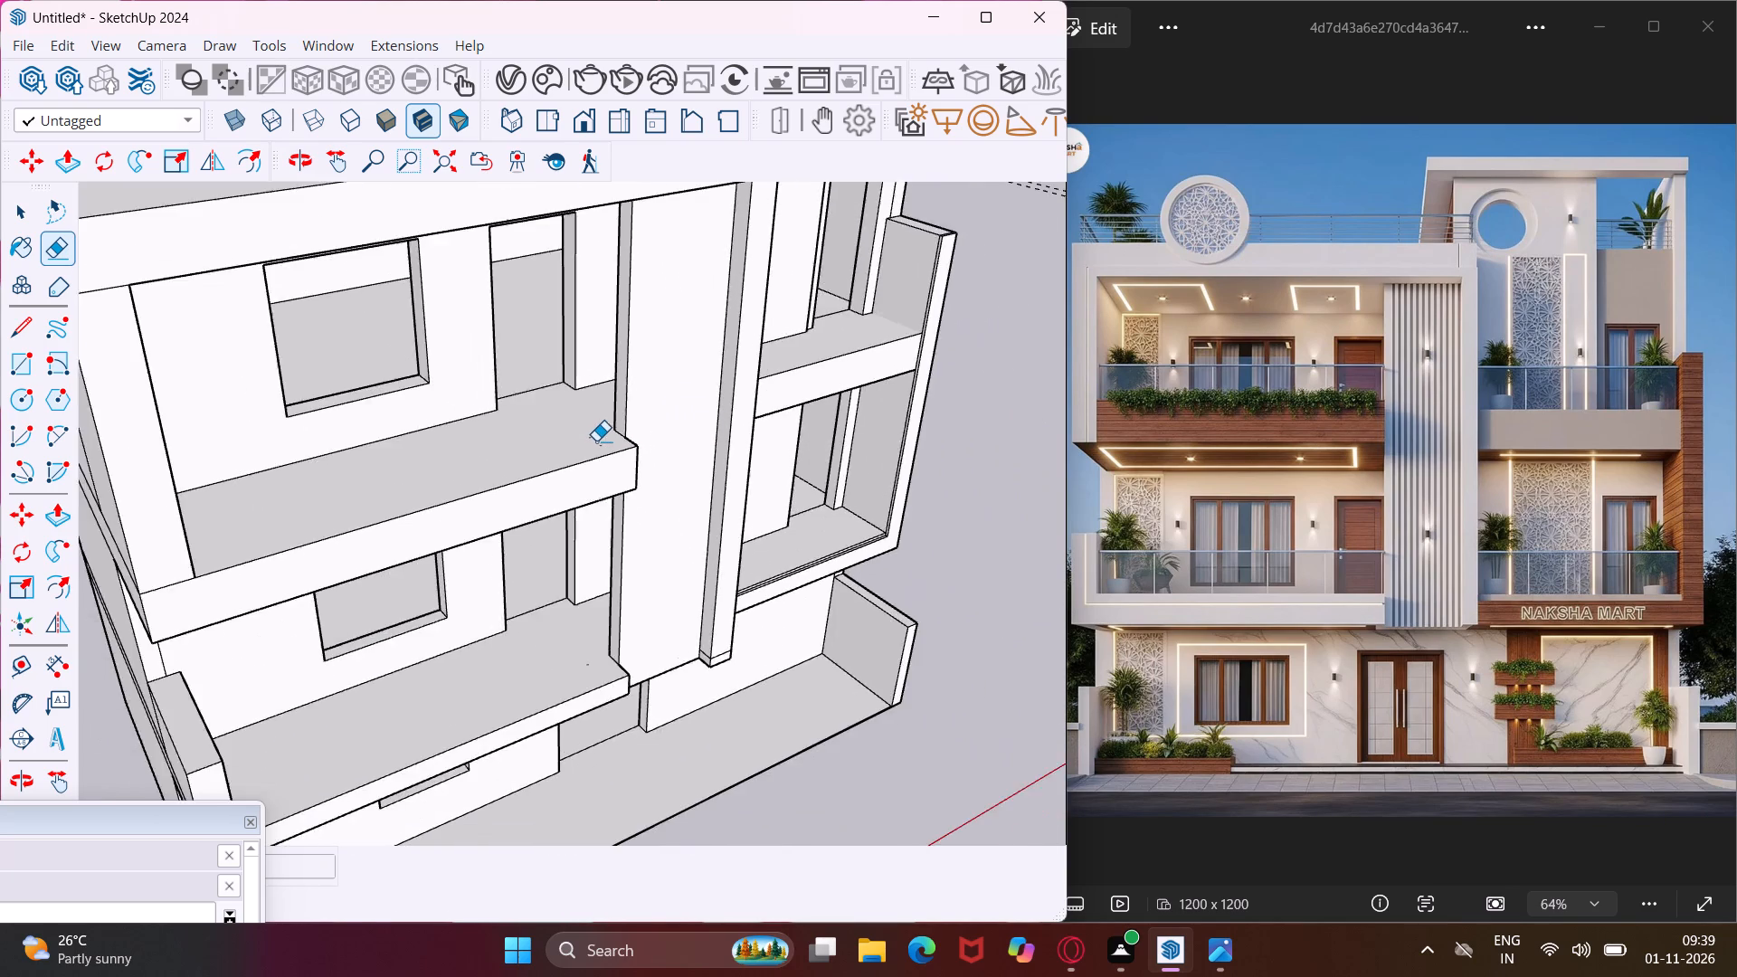
pyautogui.scroll(-9, 596, 441)
pyautogui.press('Escape')
pyautogui.press('space')
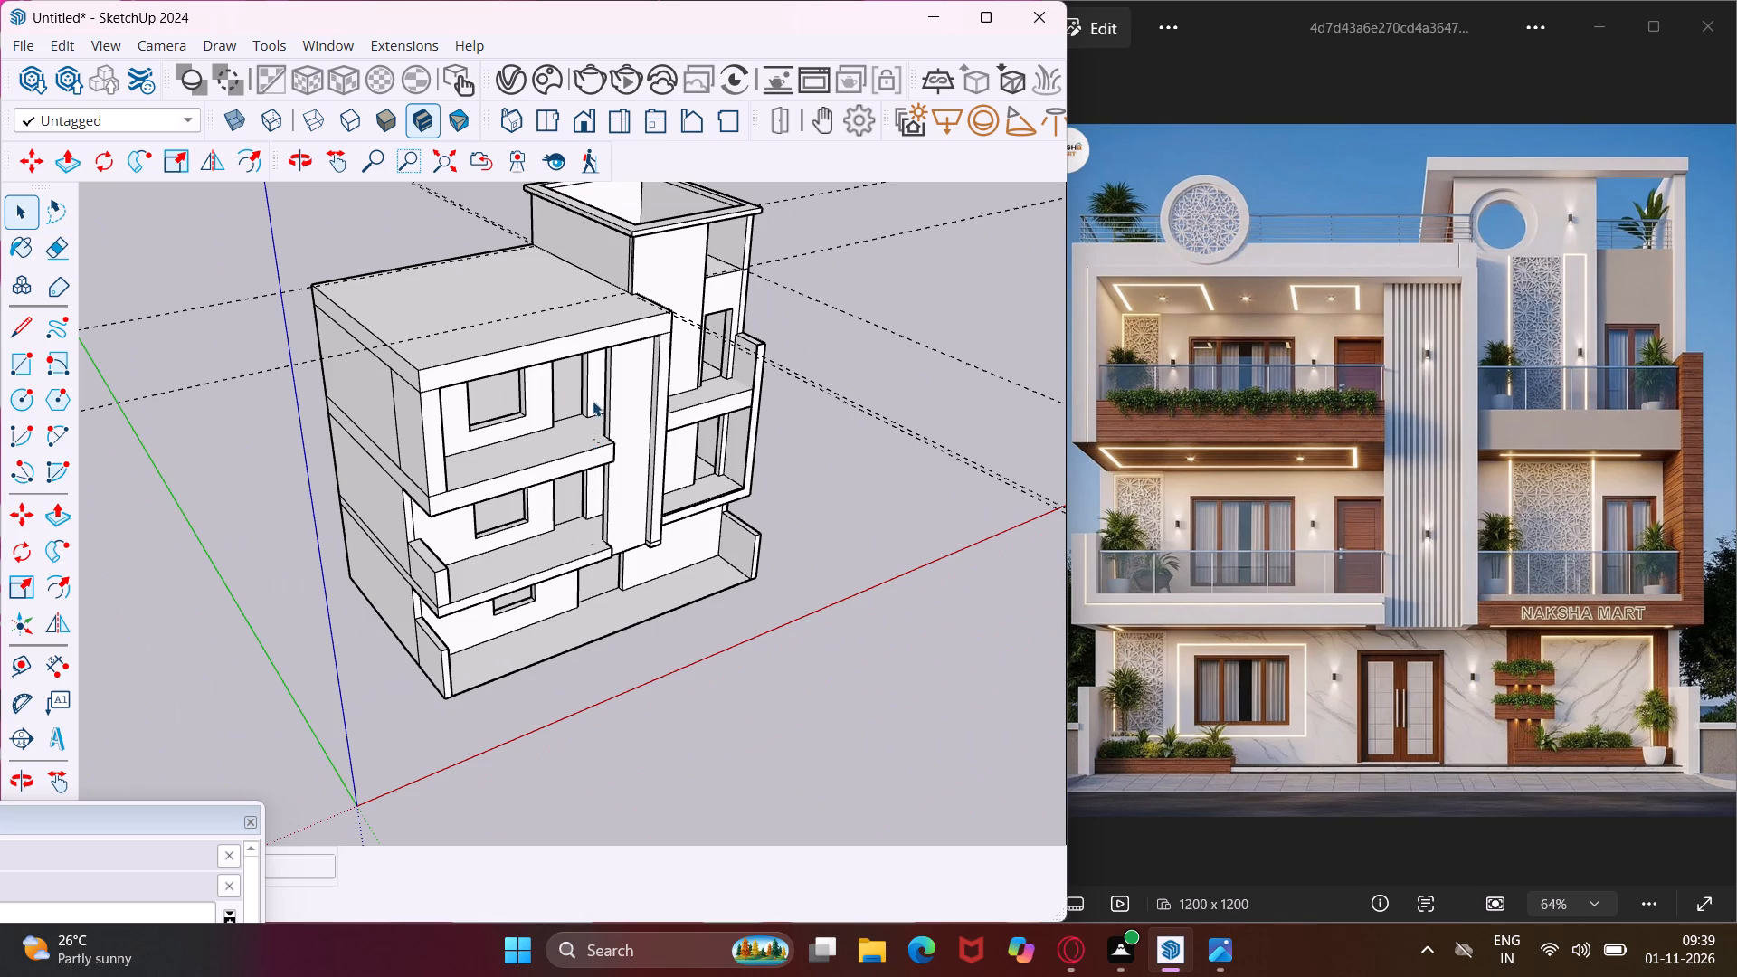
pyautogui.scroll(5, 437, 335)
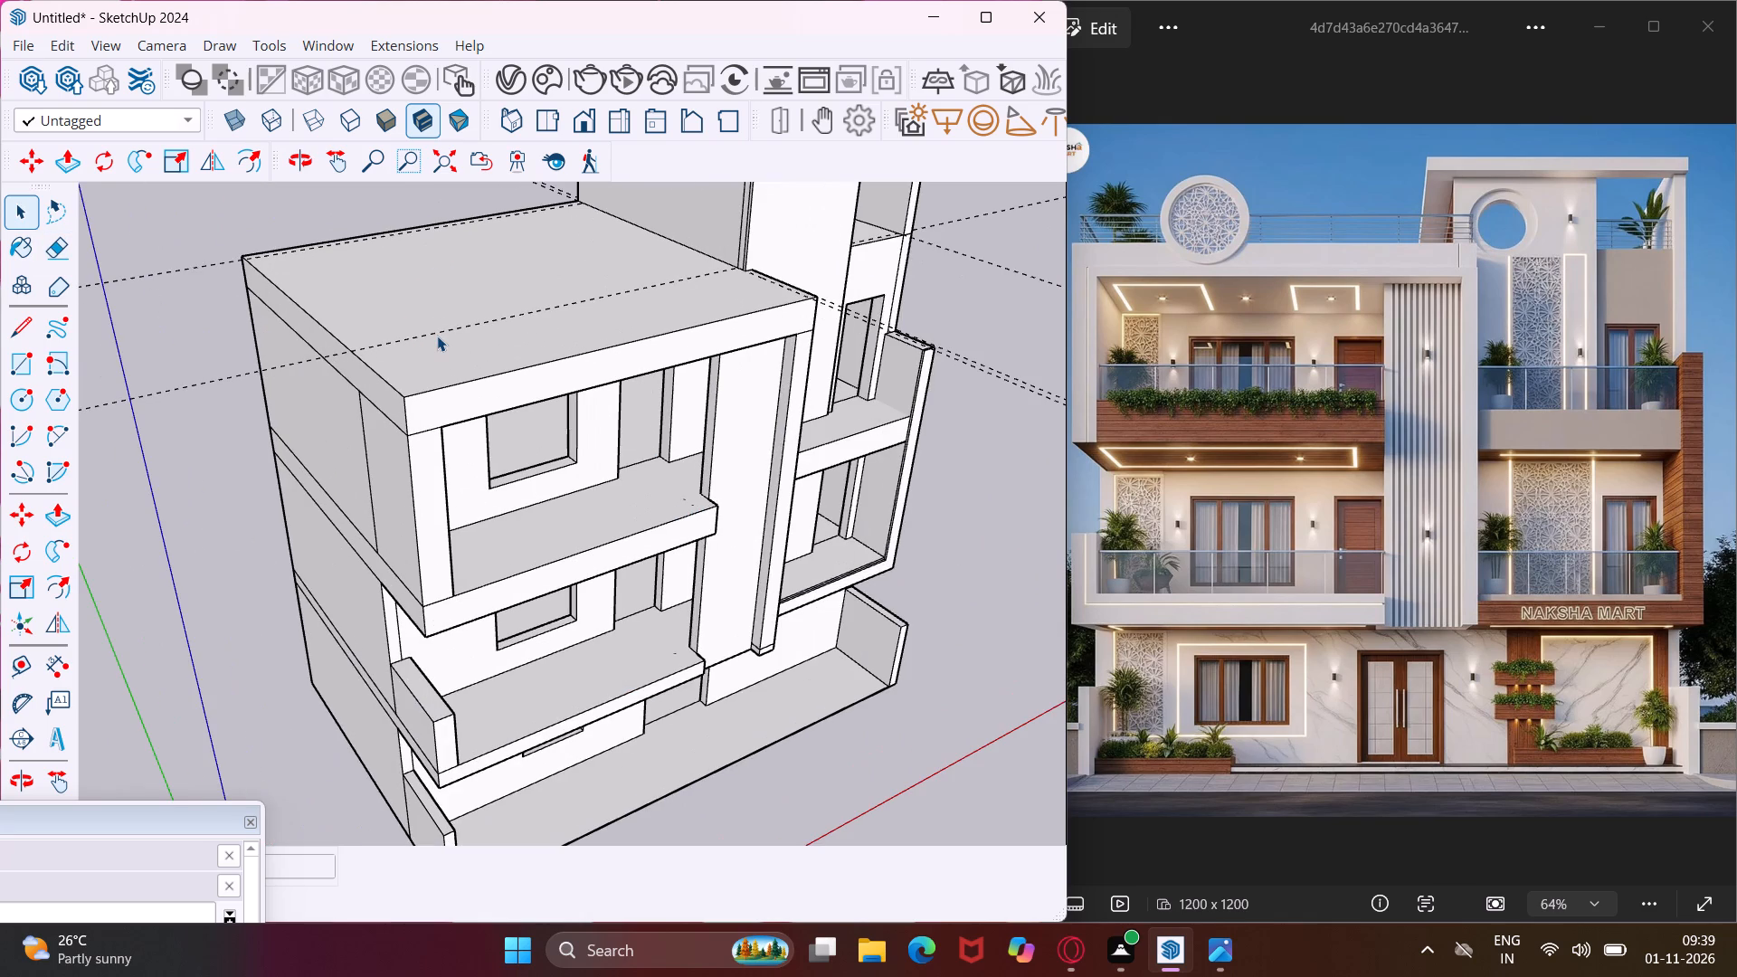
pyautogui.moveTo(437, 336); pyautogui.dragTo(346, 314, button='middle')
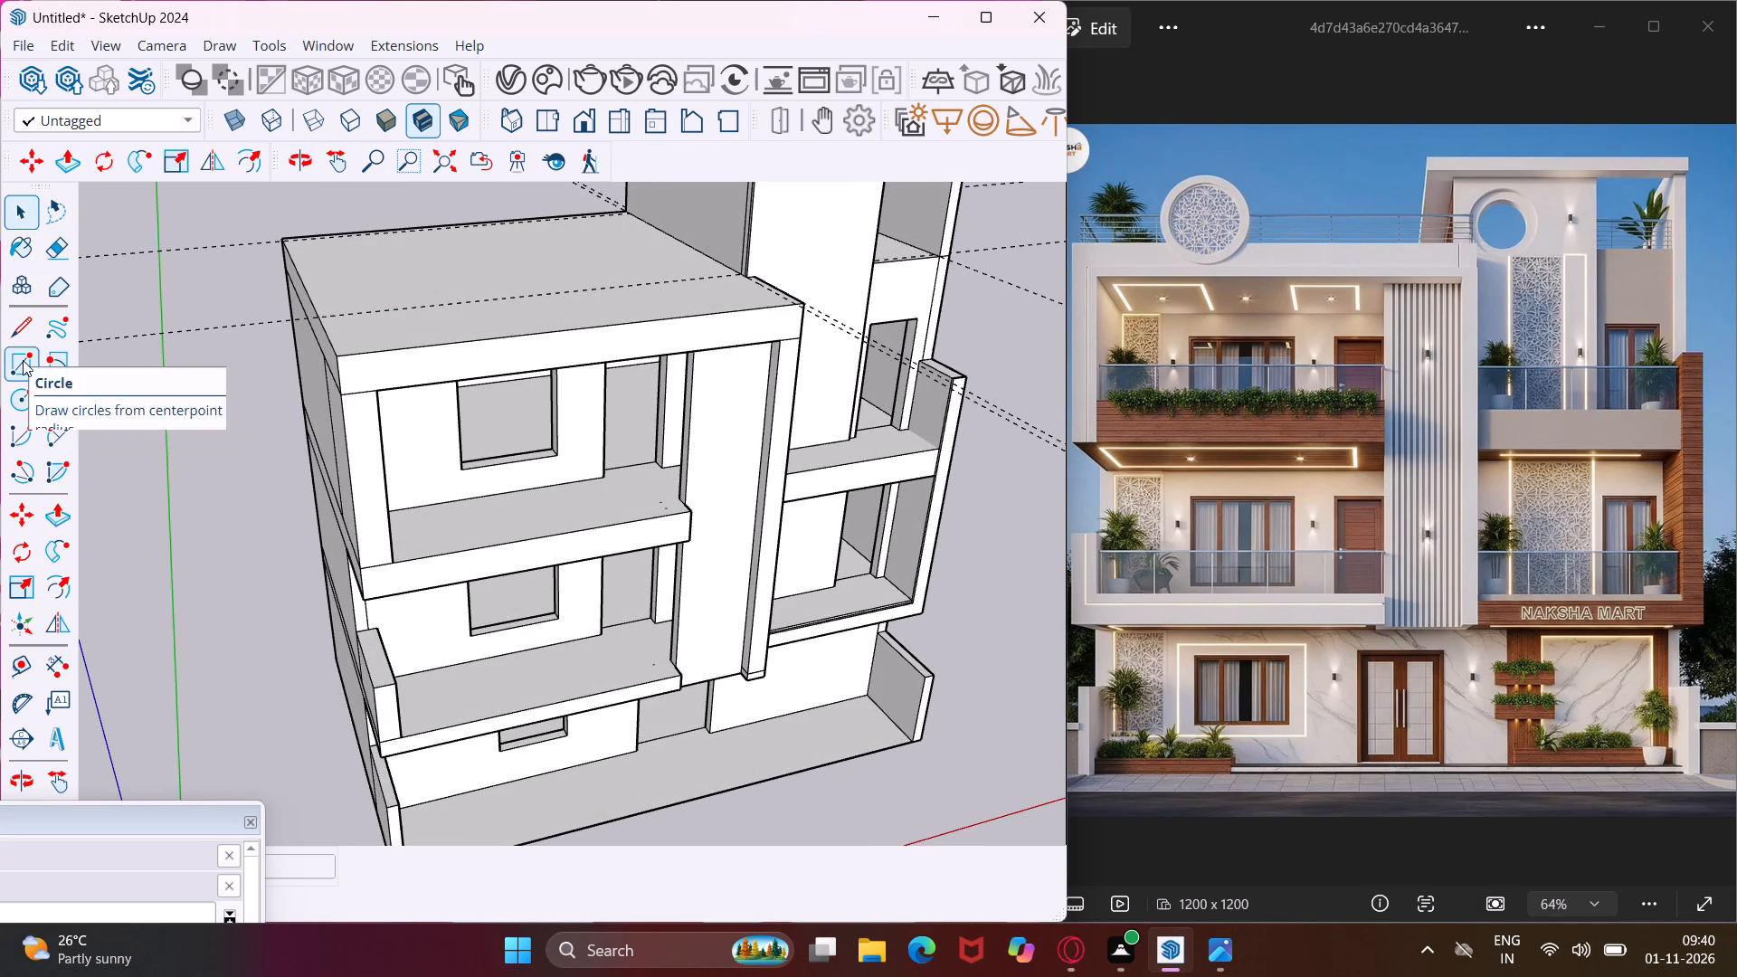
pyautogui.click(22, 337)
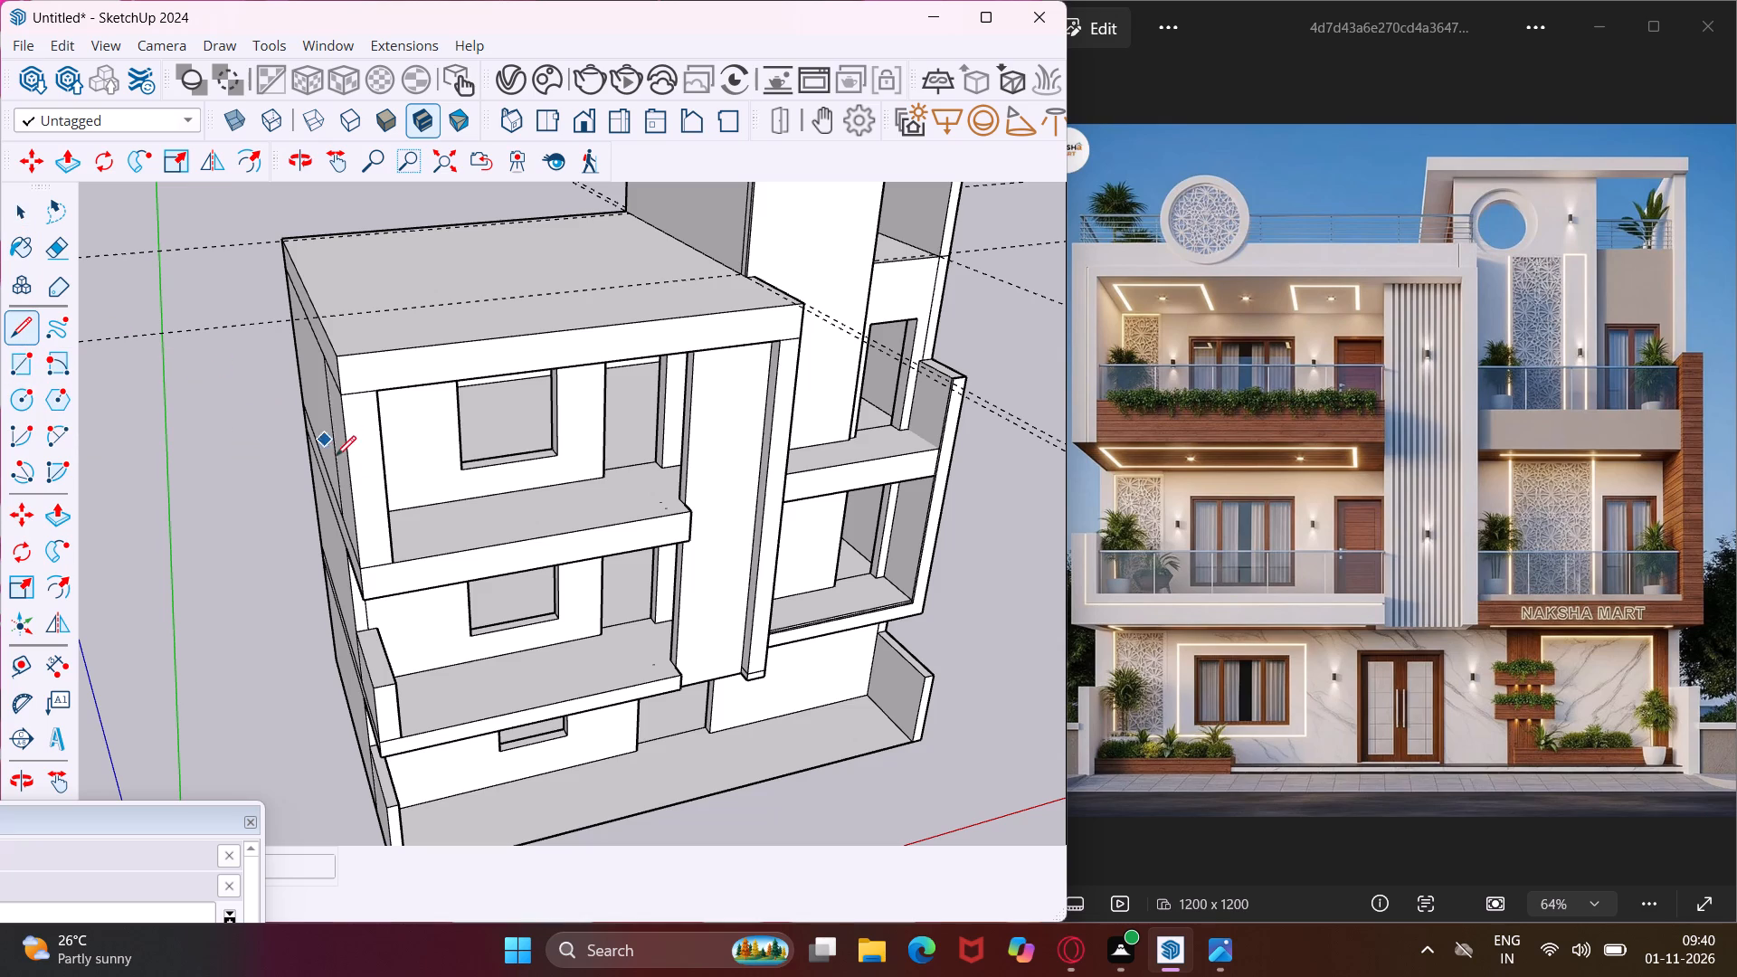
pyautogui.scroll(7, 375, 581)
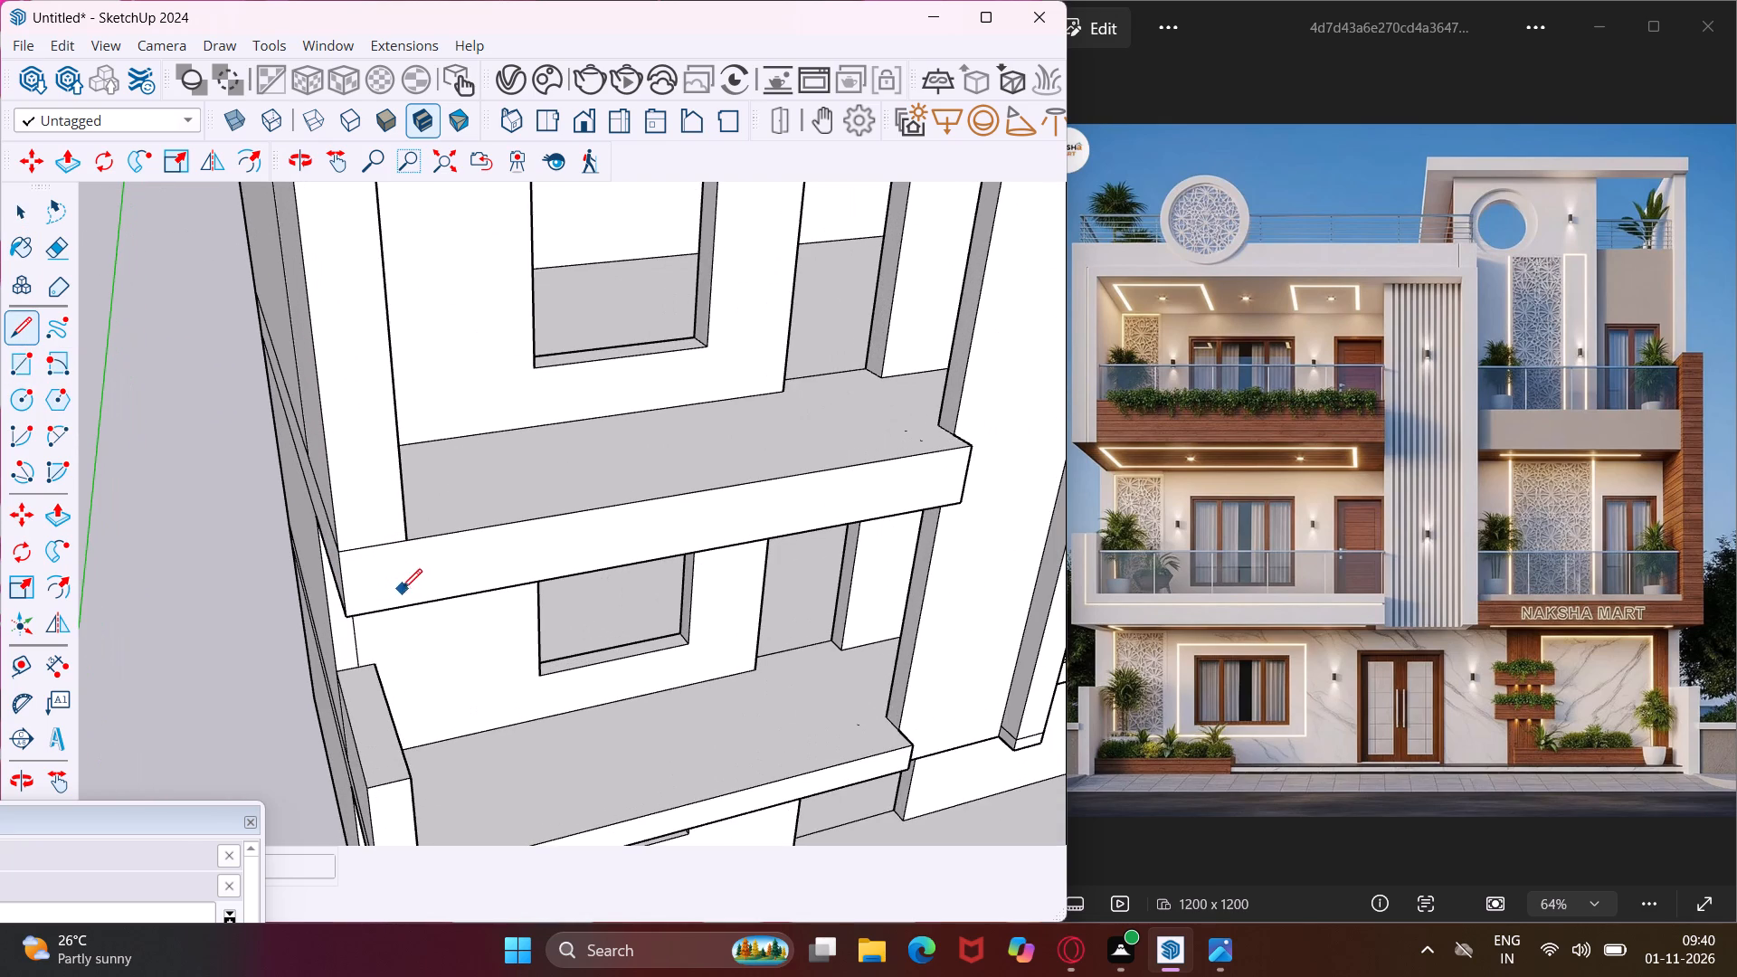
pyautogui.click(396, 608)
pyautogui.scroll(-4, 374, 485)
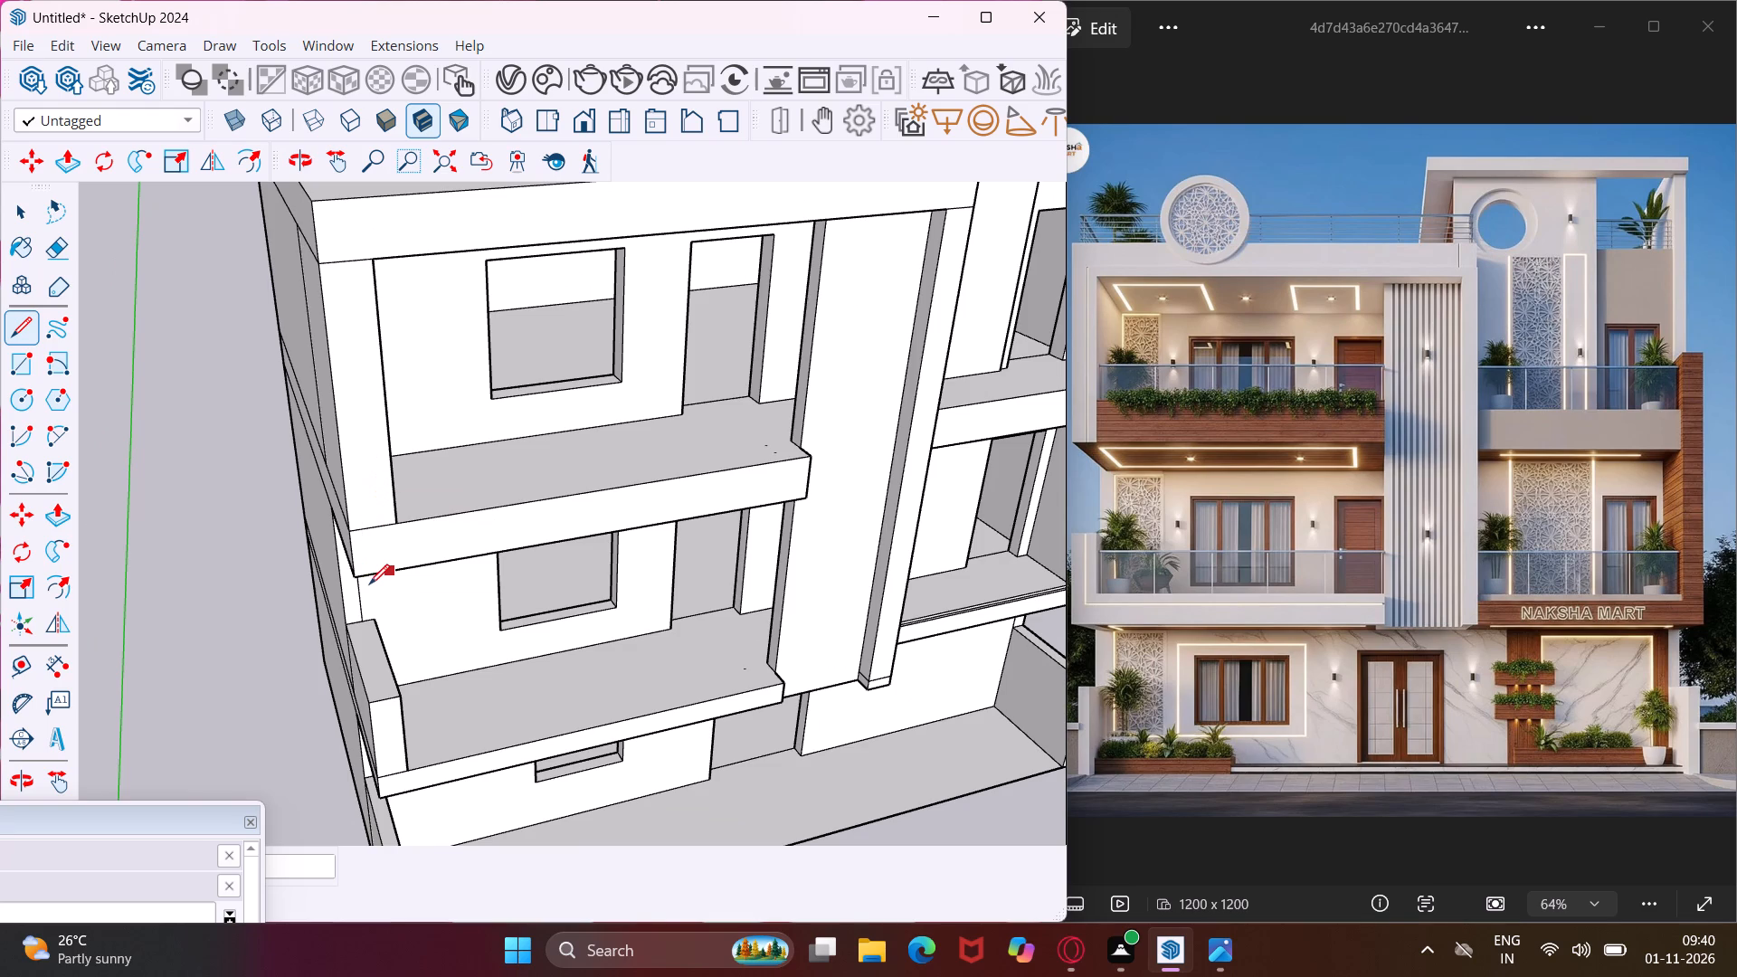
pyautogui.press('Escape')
# Draw a vertical line on the front of the second floor's end wall, from the balcony slab's top edge up into the roof band.
pyautogui.scroll(3, 387, 556)
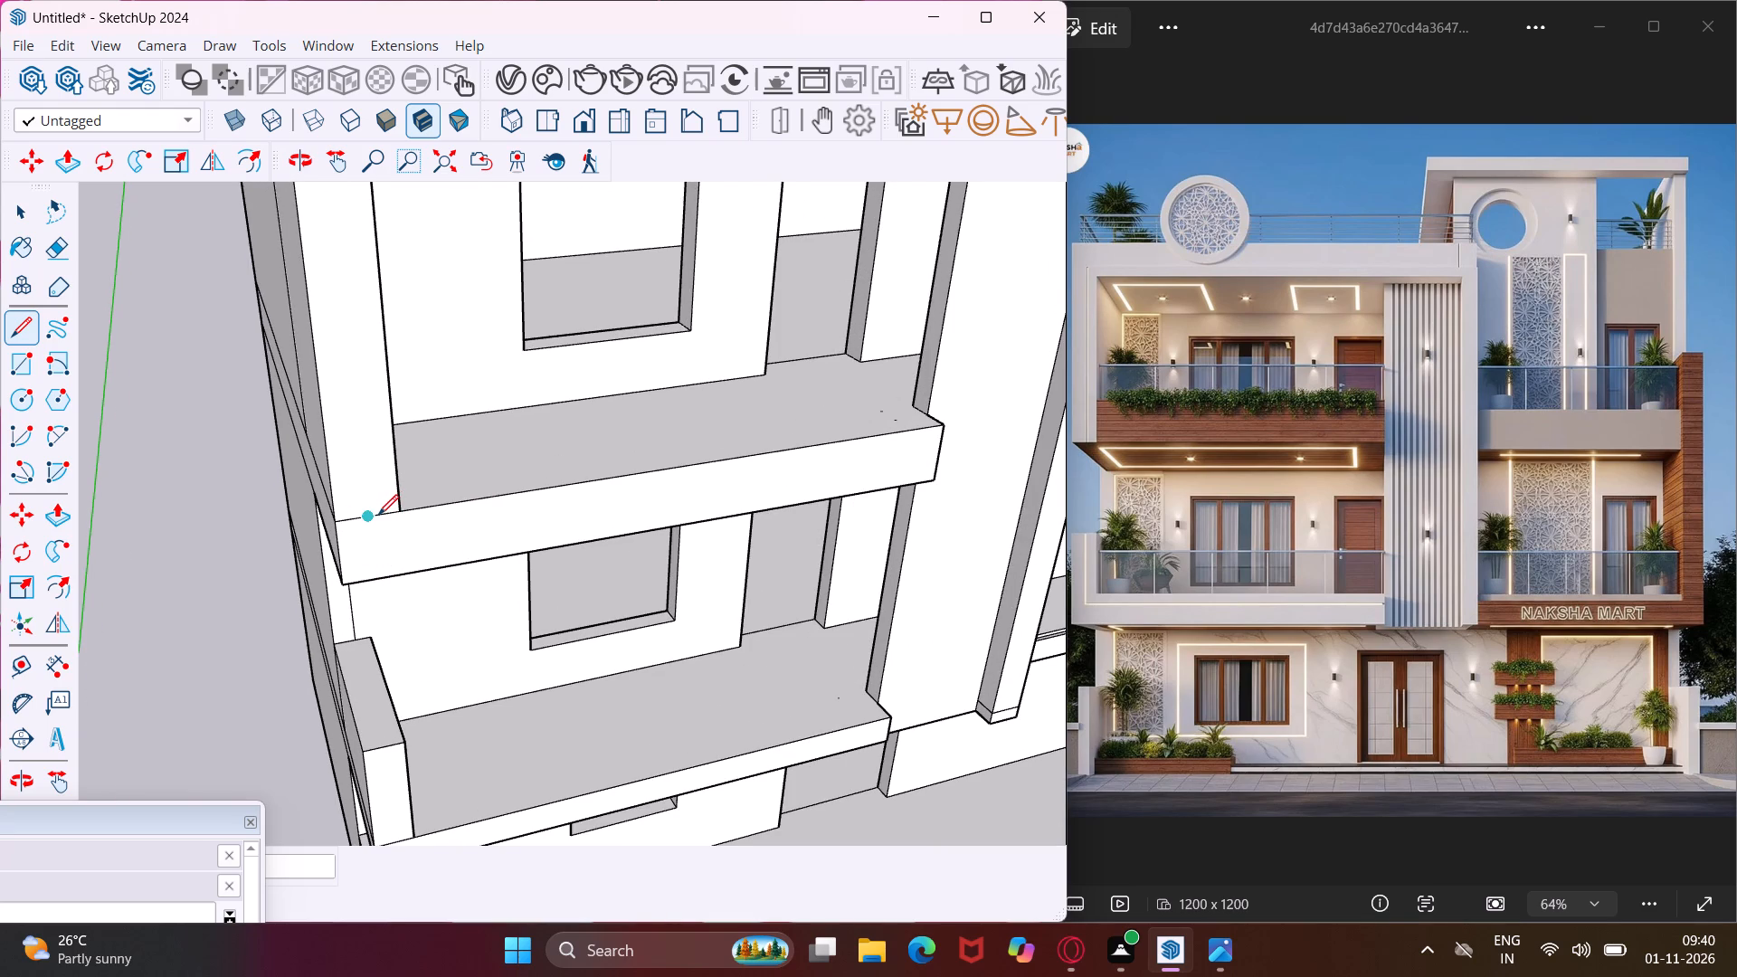
pyautogui.scroll(6, 378, 515)
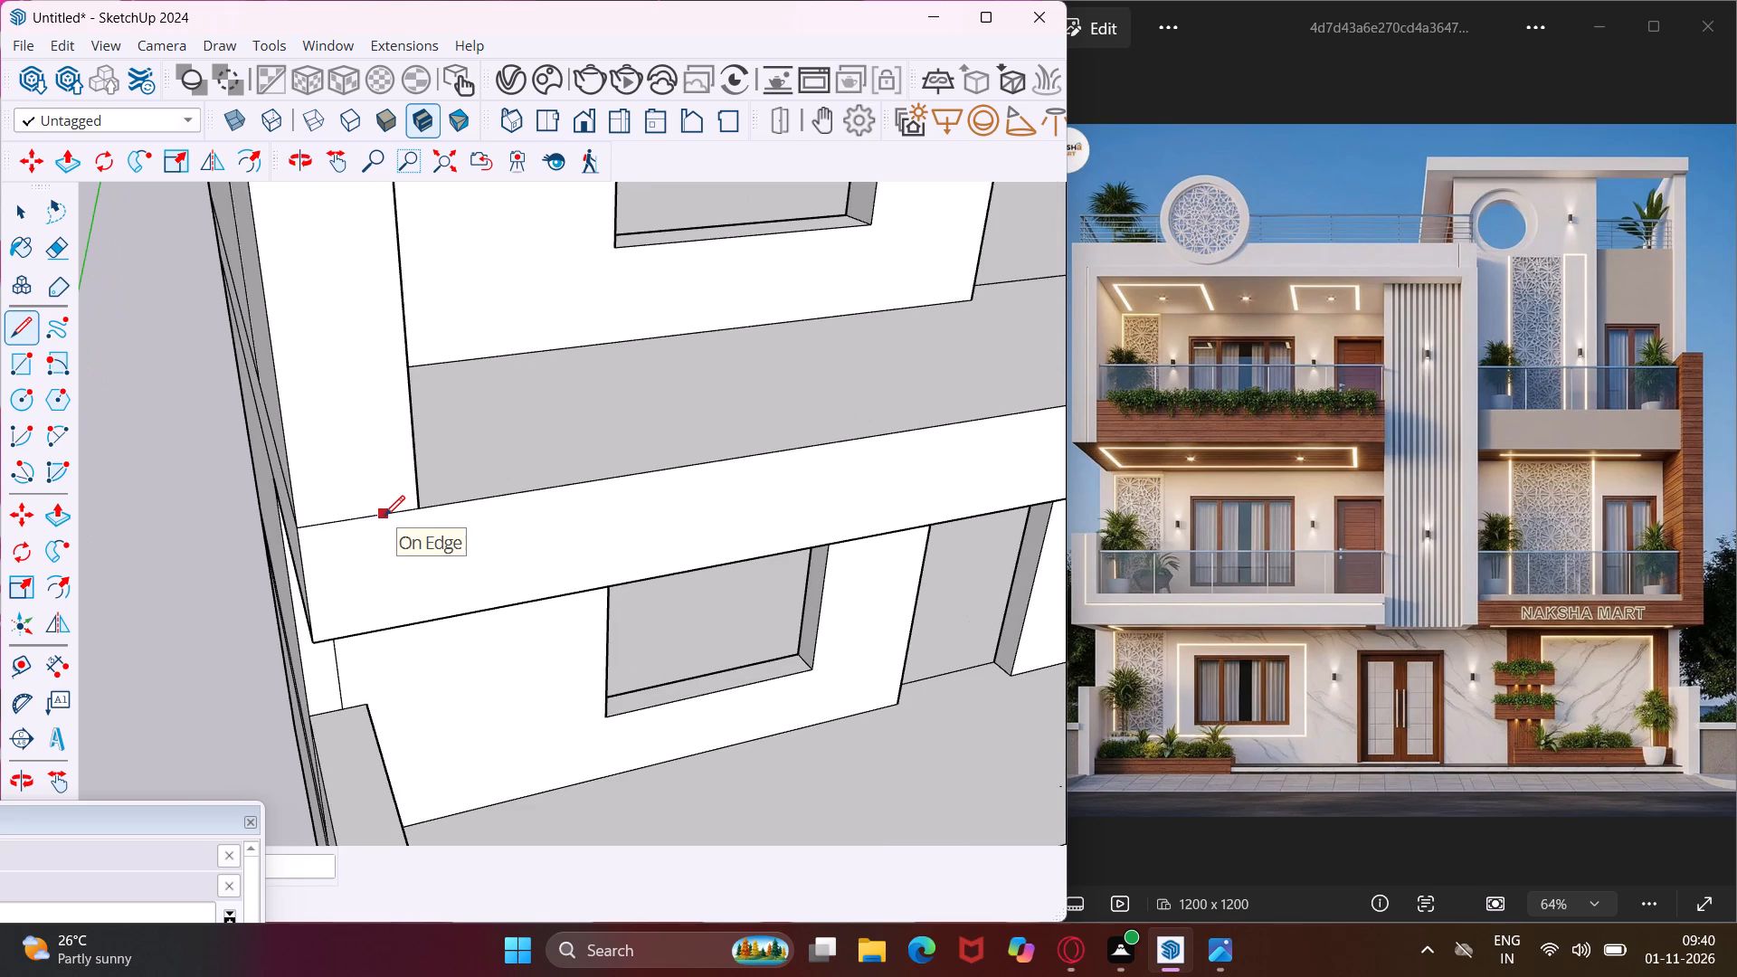
pyautogui.click(376, 516)
pyautogui.scroll(-8, 373, 480)
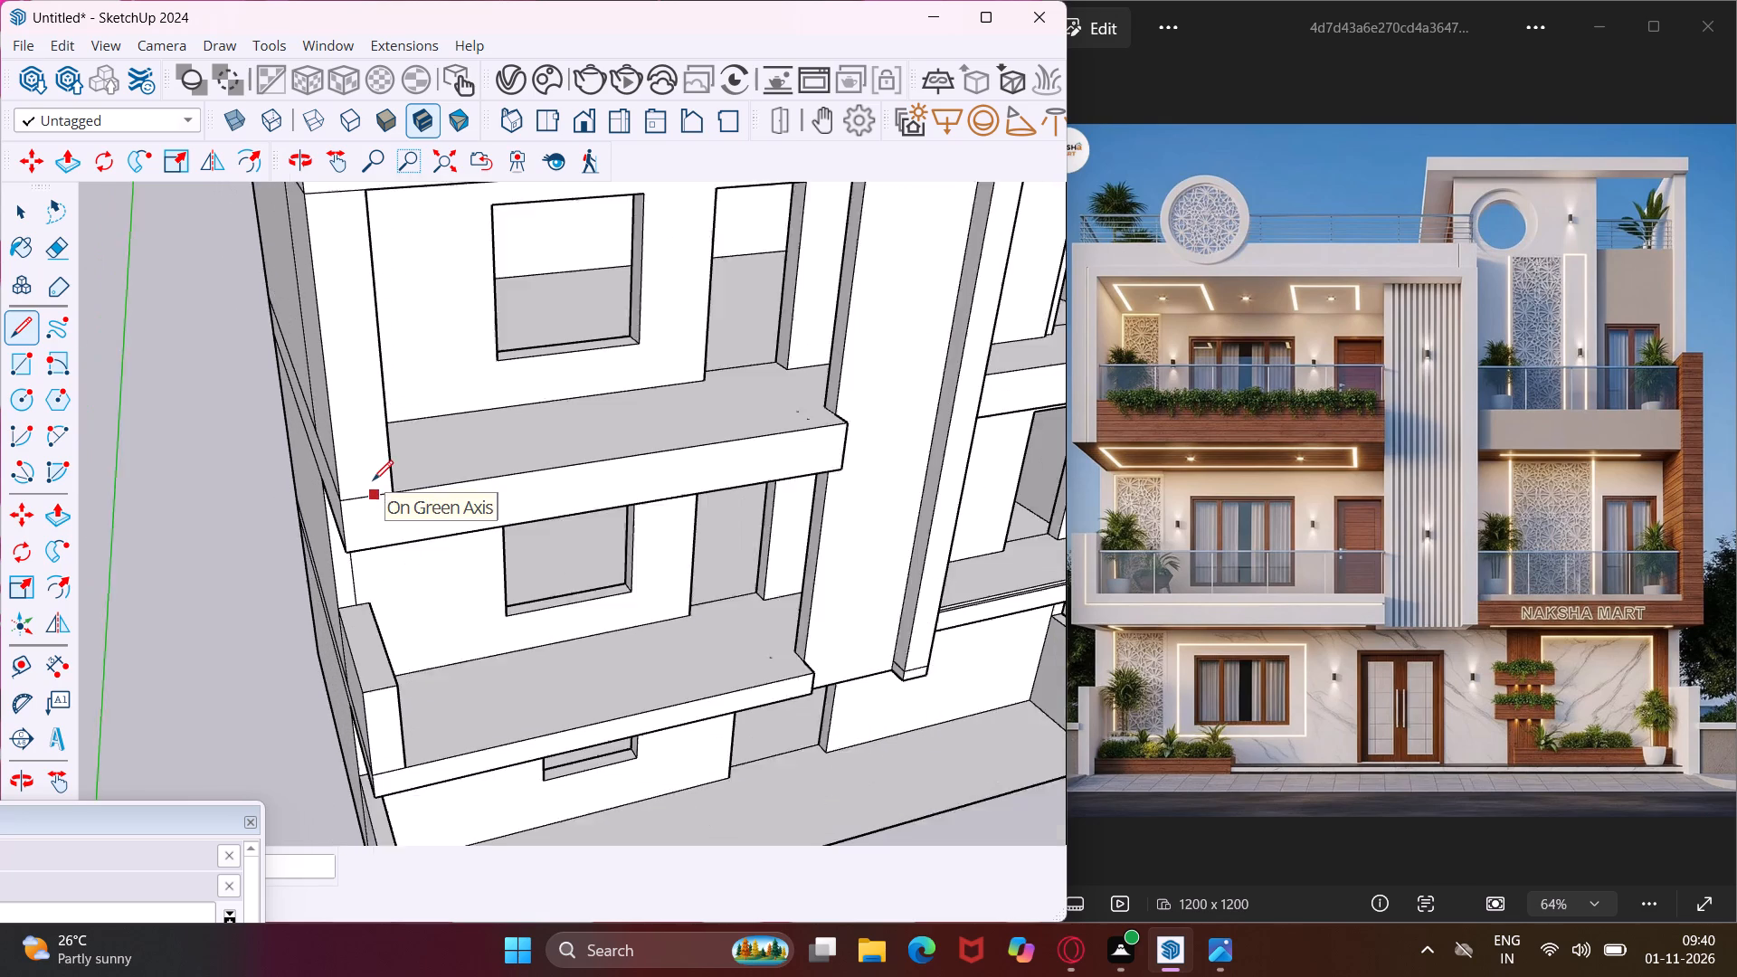
pyautogui.scroll(-3, 373, 480)
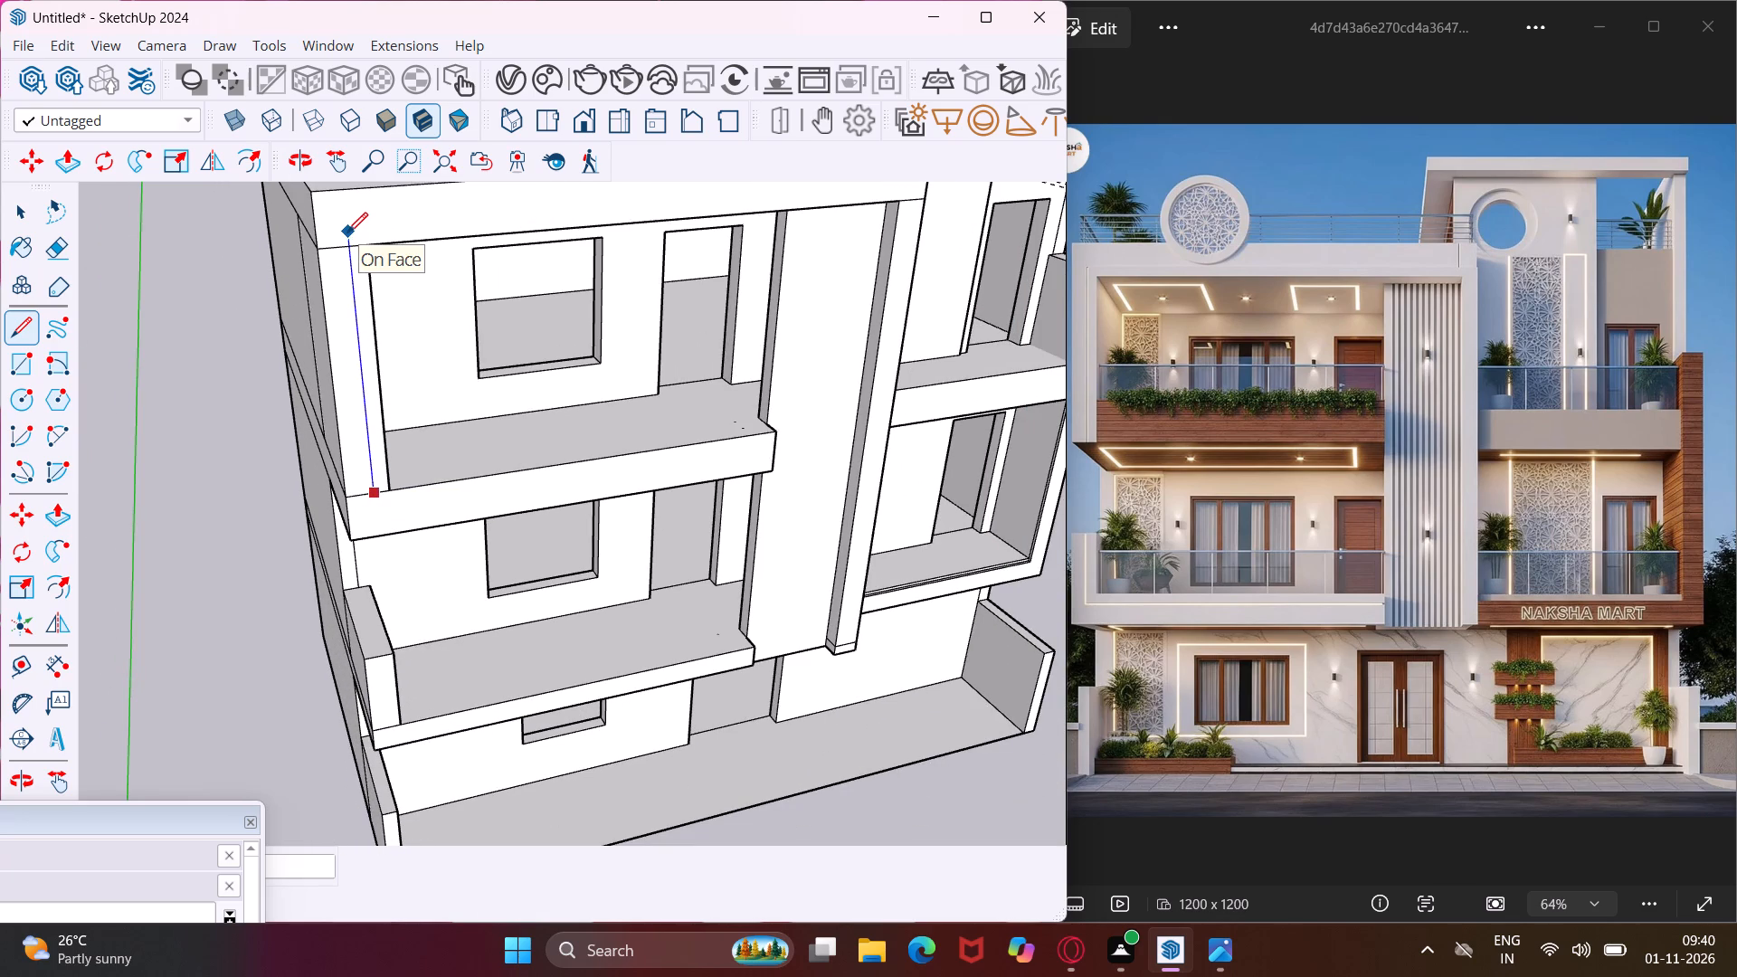
pyautogui.click(347, 232)
# Continue the outline horizontally along the roof band to above the central panel's fin, then vertically up to the roof's top edge.
pyautogui.scroll(-2, 364, 243)
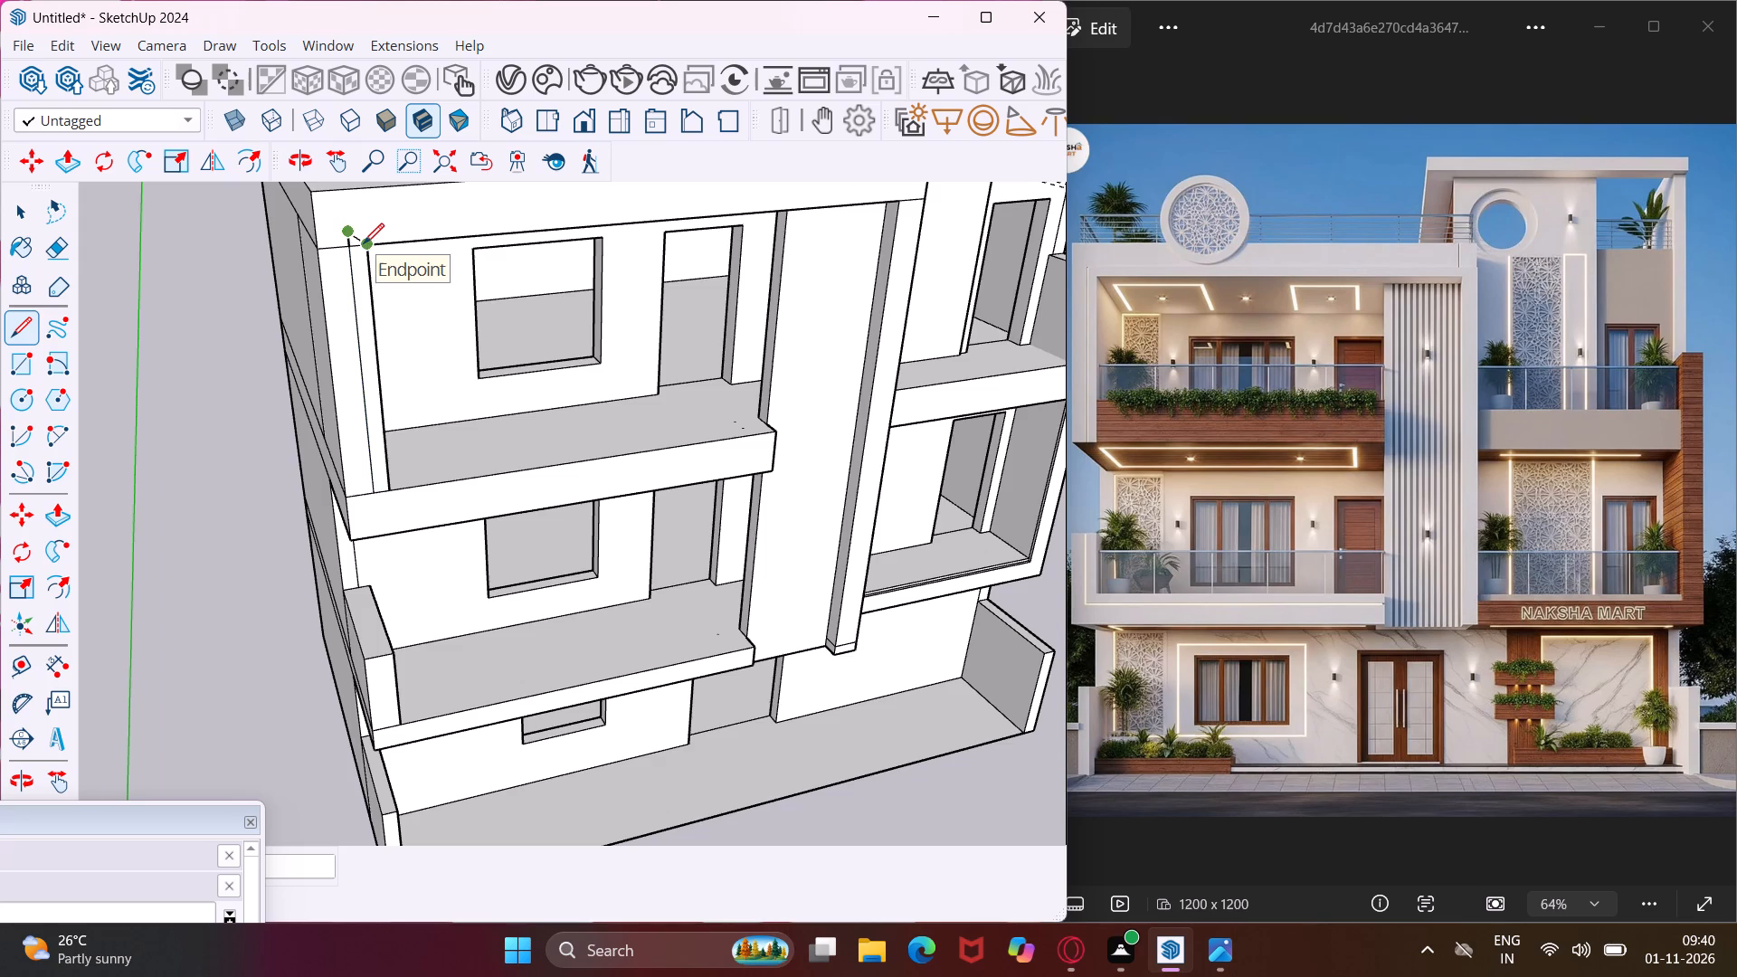
pyautogui.scroll(-5, 364, 243)
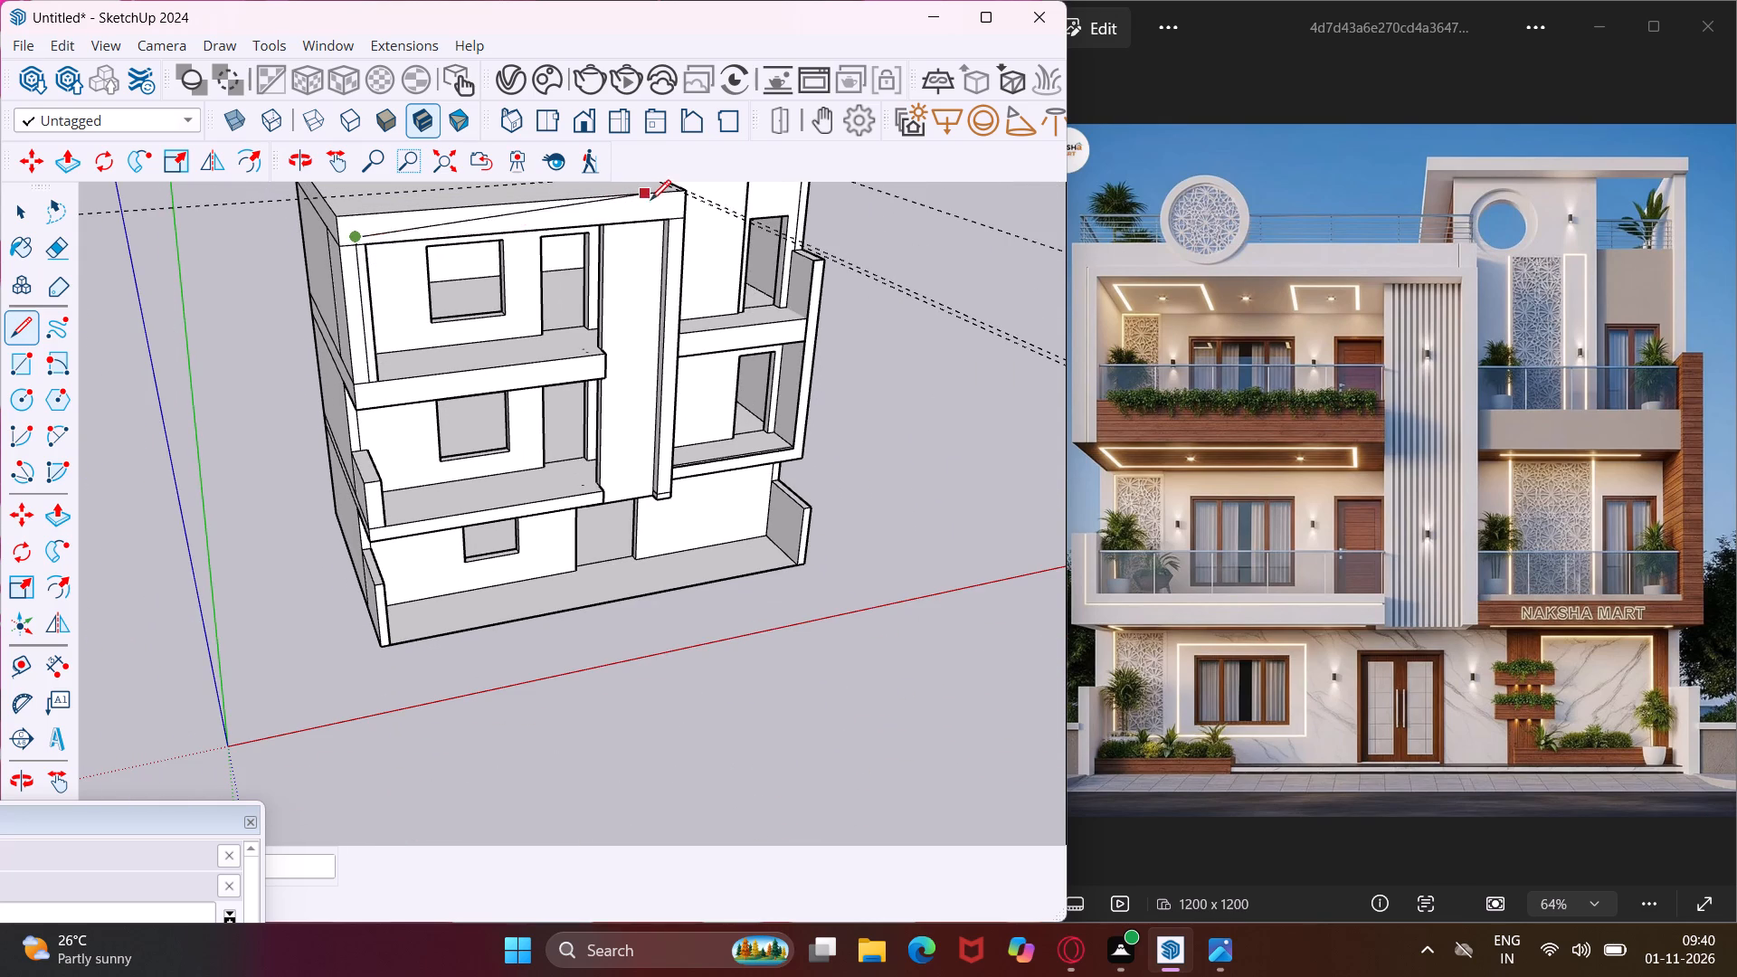
pyautogui.scroll(7, 668, 206)
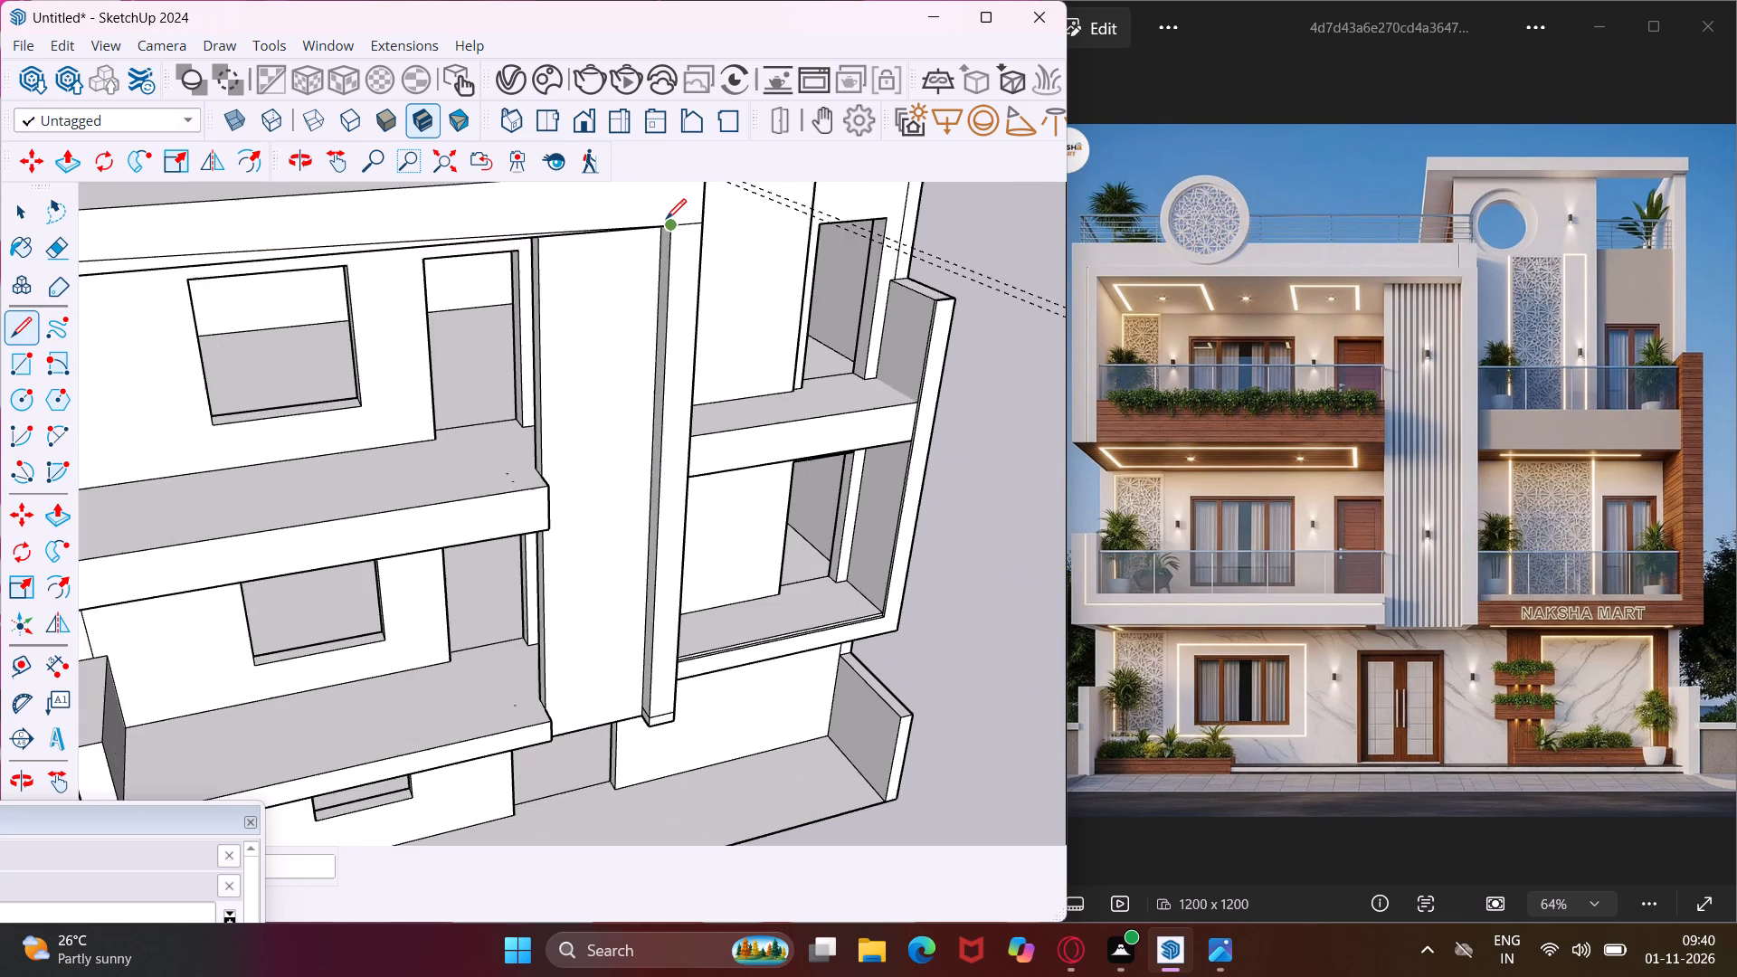
pyautogui.scroll(-4, 666, 219)
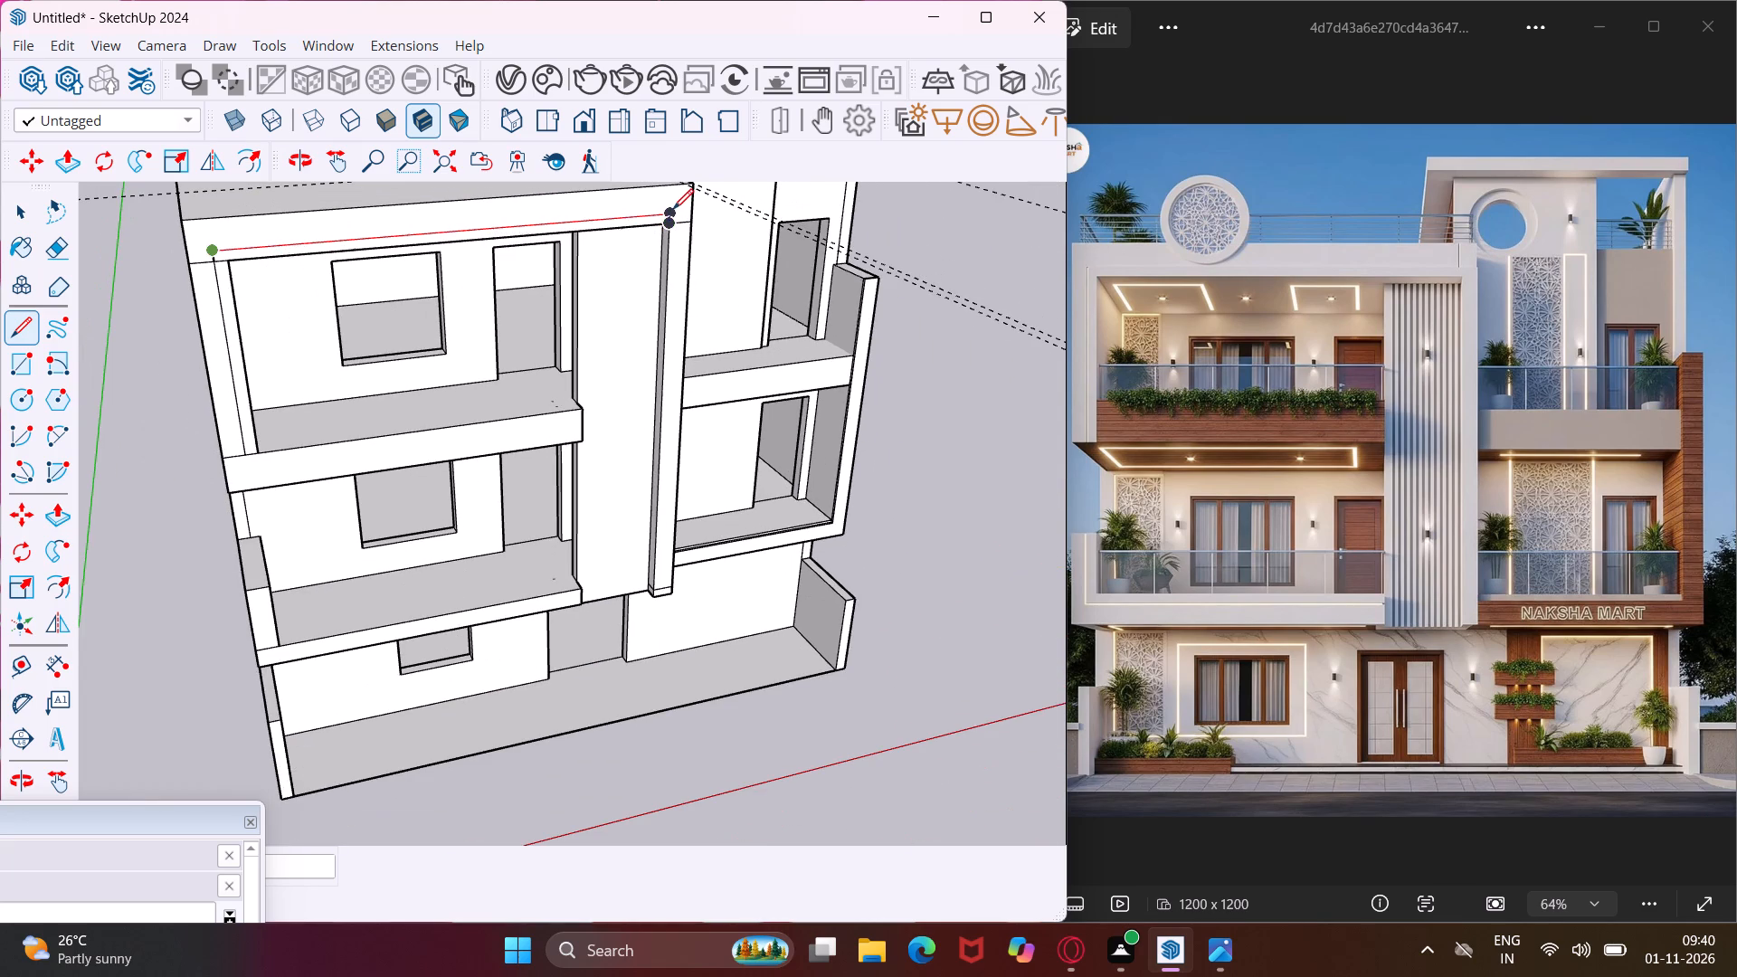
pyautogui.scroll(5, 675, 208)
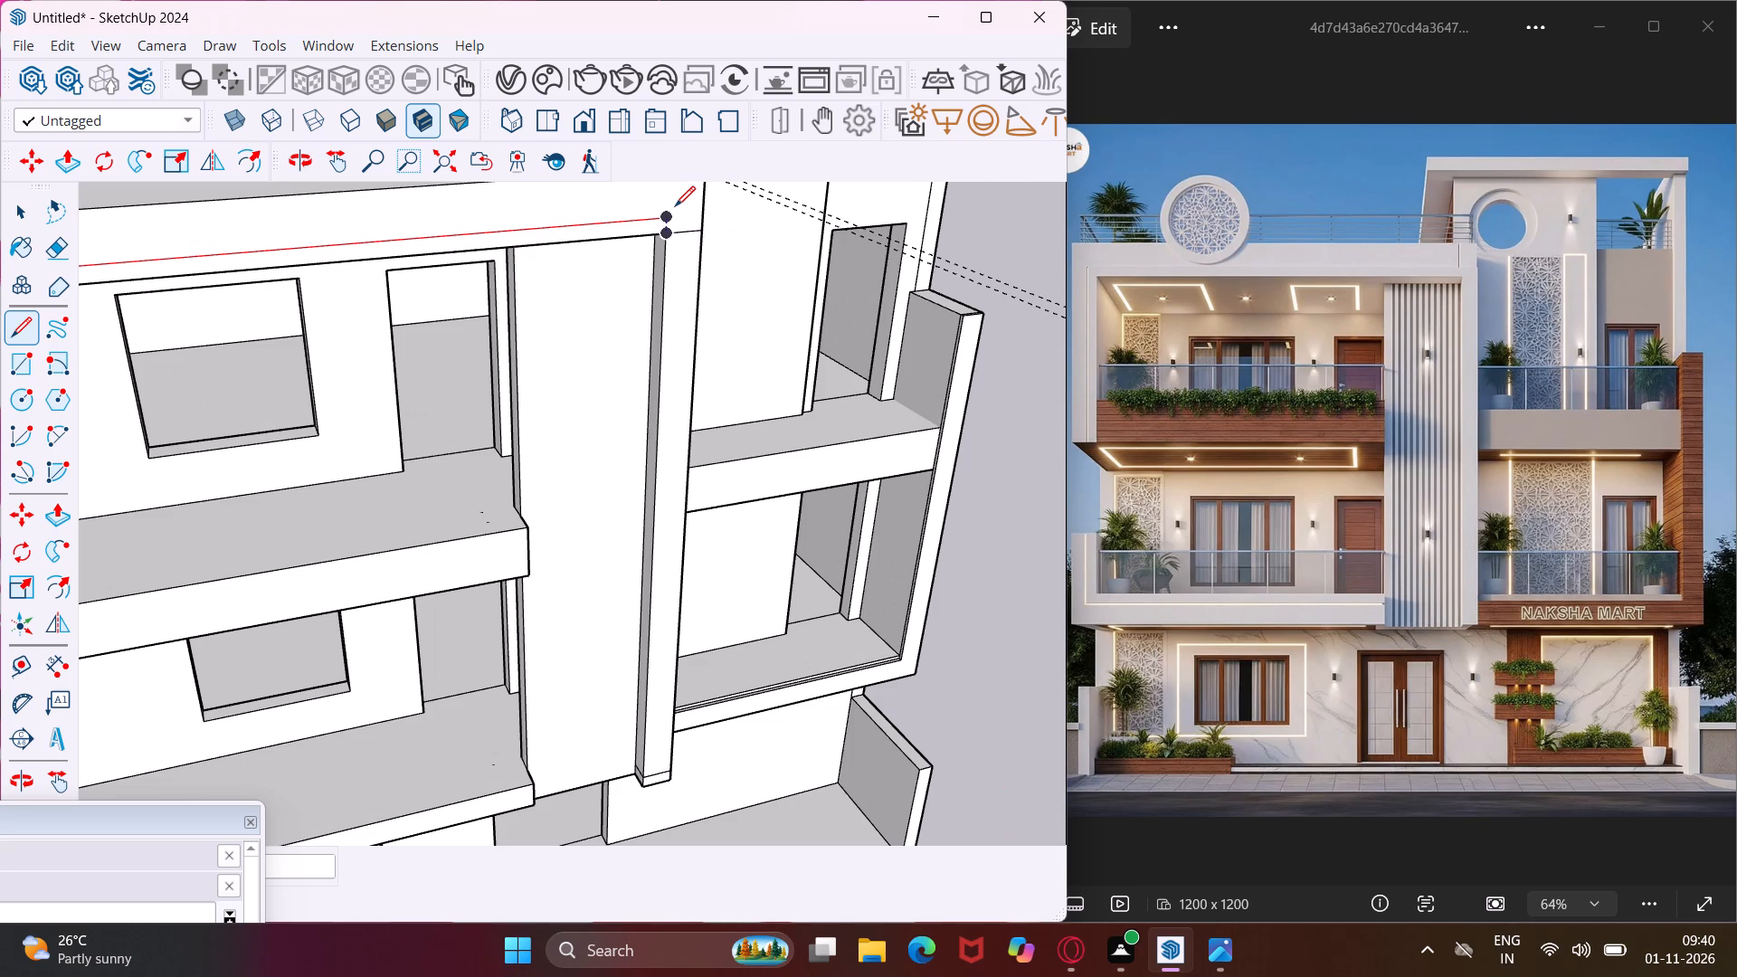
pyautogui.click(668, 215)
pyautogui.scroll(-5, 661, 211)
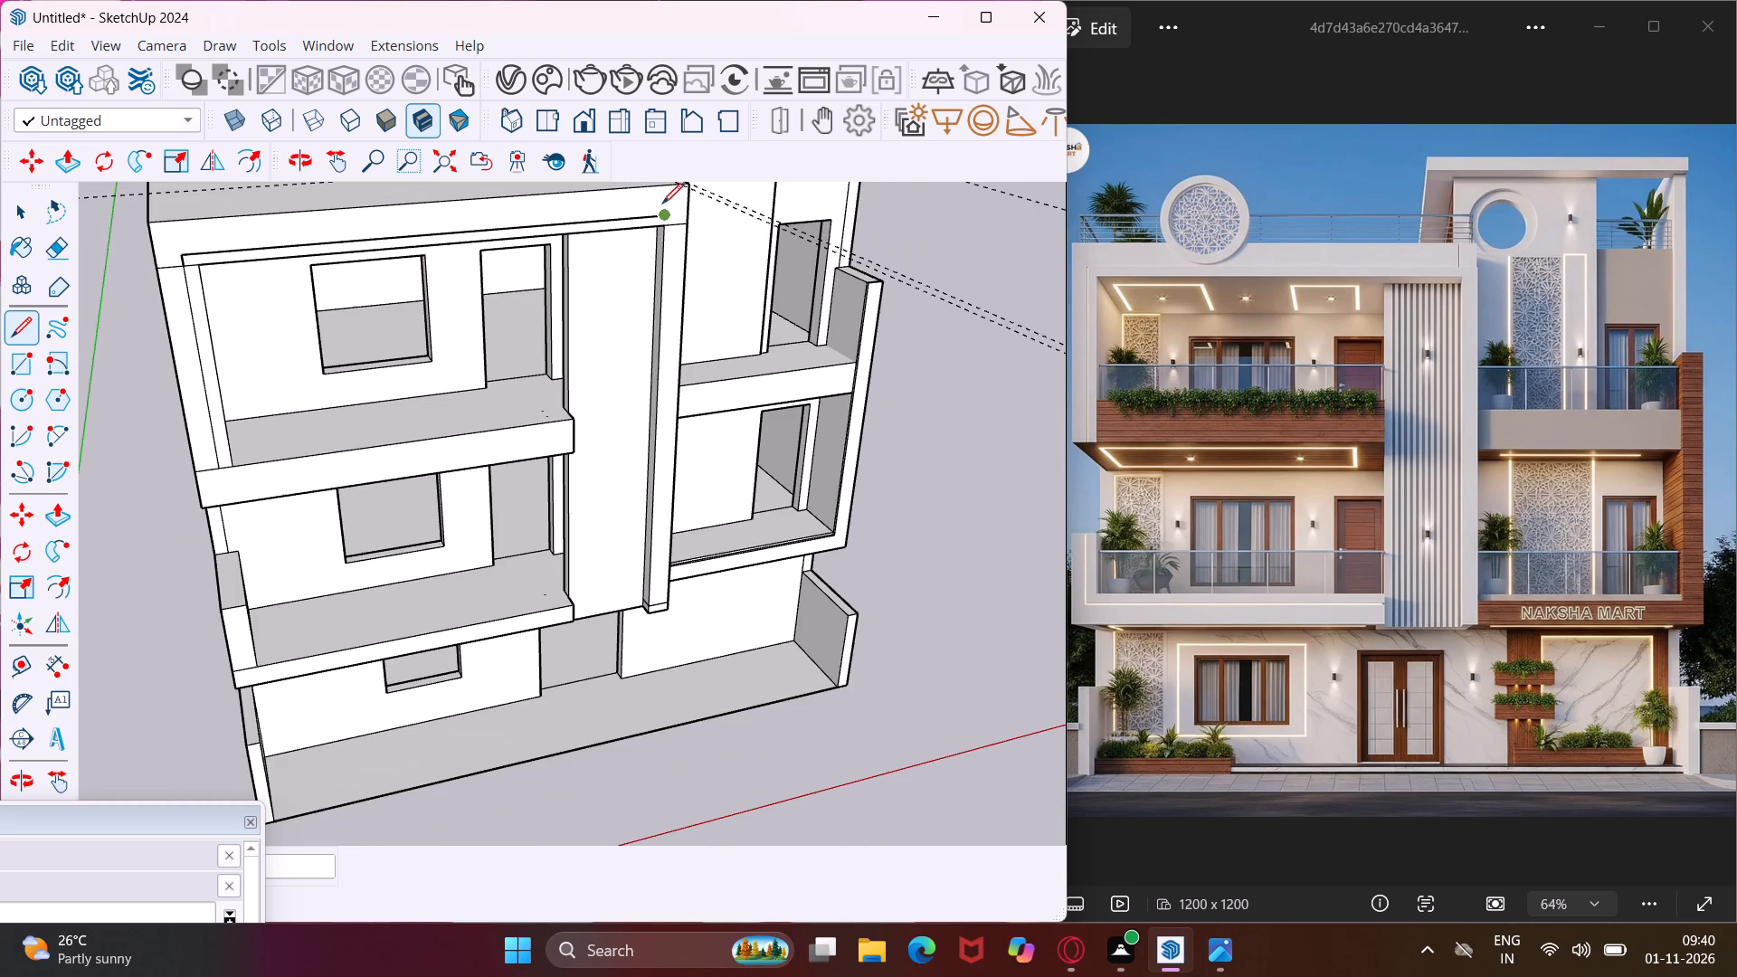
pyautogui.click(663, 187)
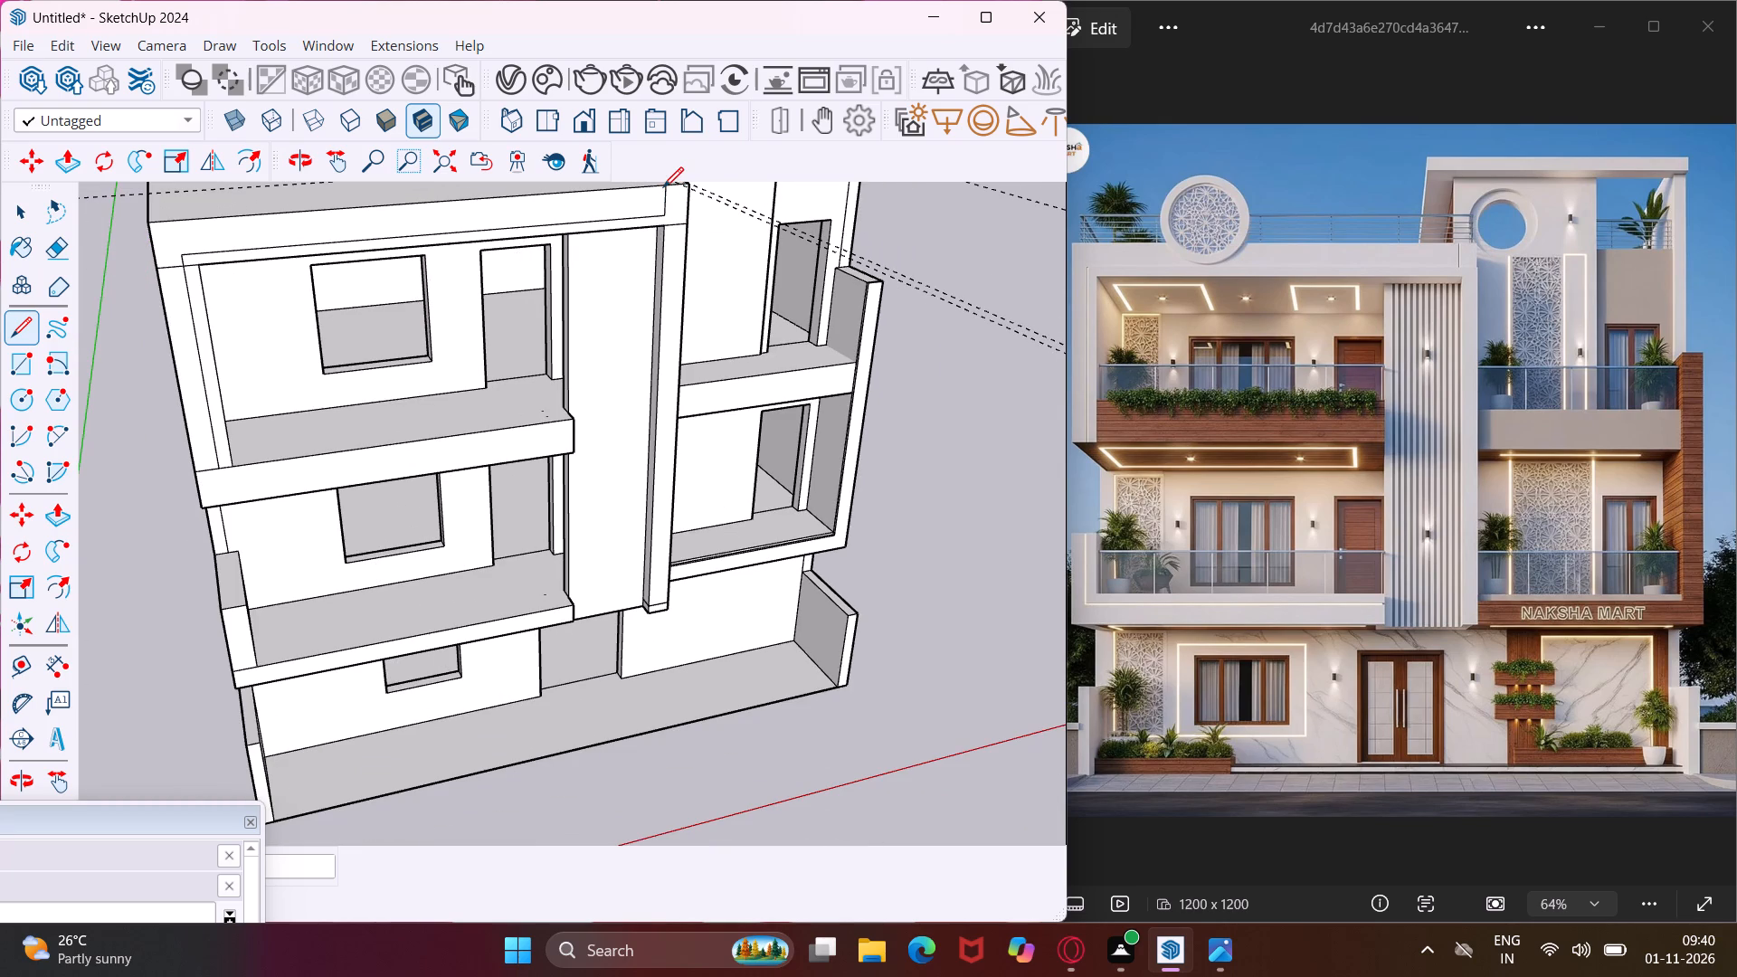
pyautogui.press('Escape')
pyautogui.press('space')
# Copy the horizontal line on the roof band 0.75" downward to make a narrow groove outline.
pyautogui.scroll(15, 174, 244)
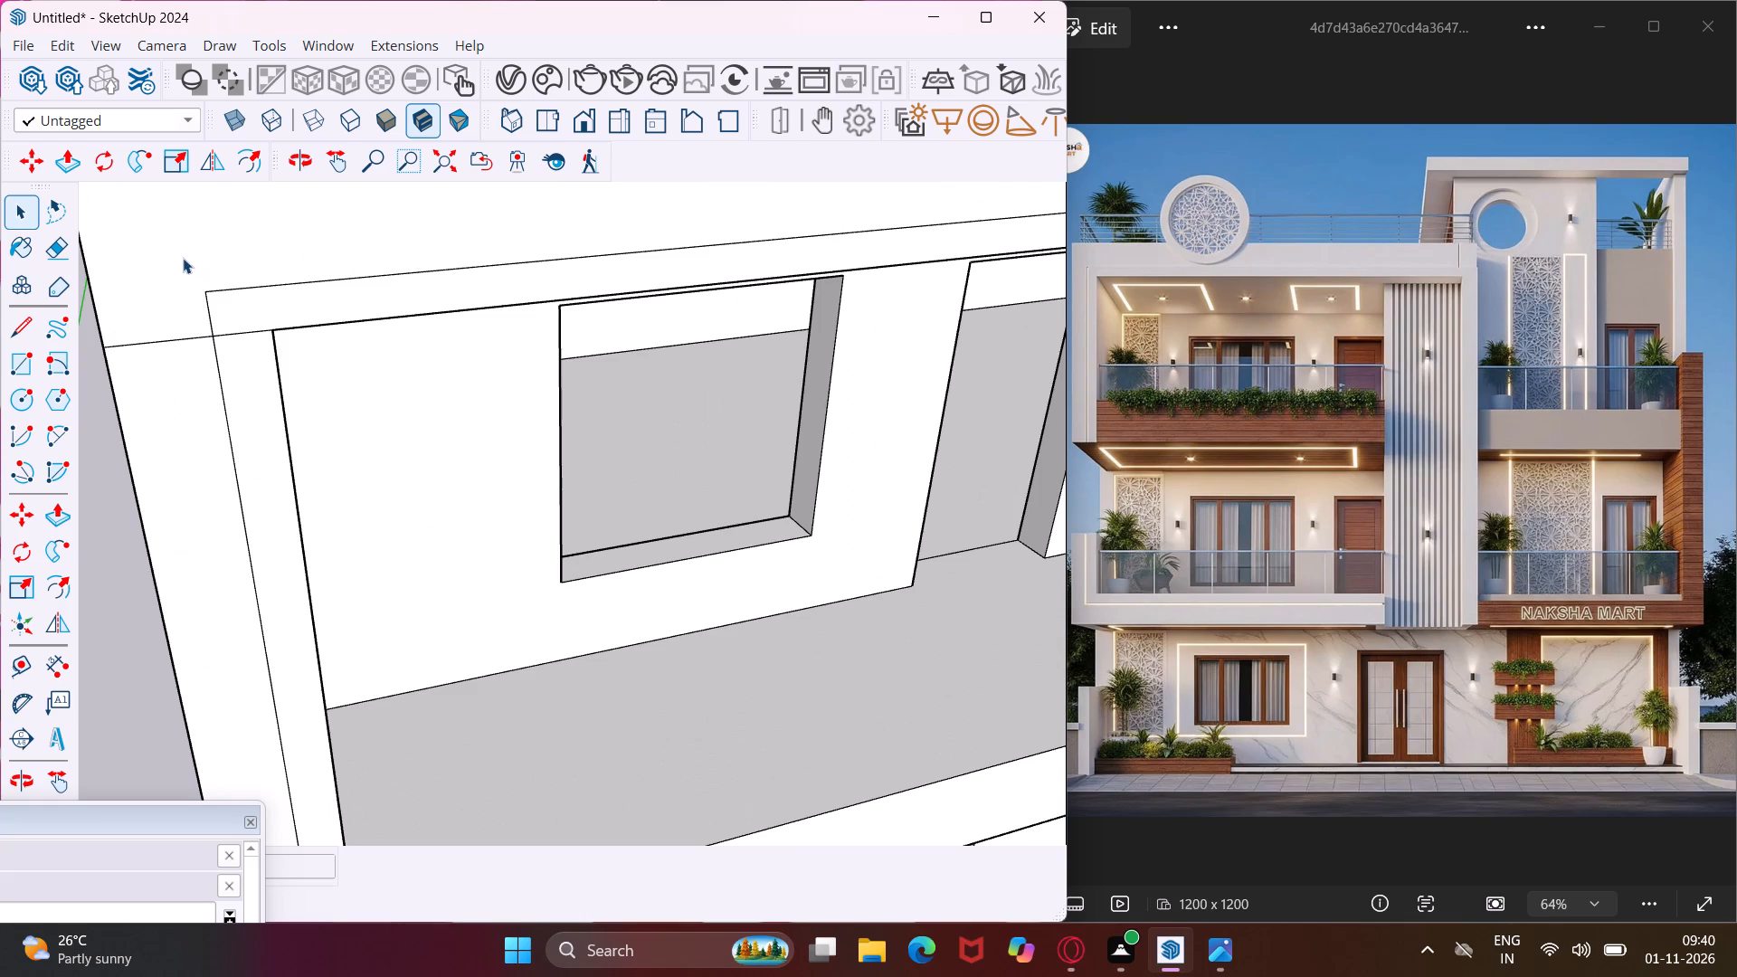
pyautogui.click(219, 293)
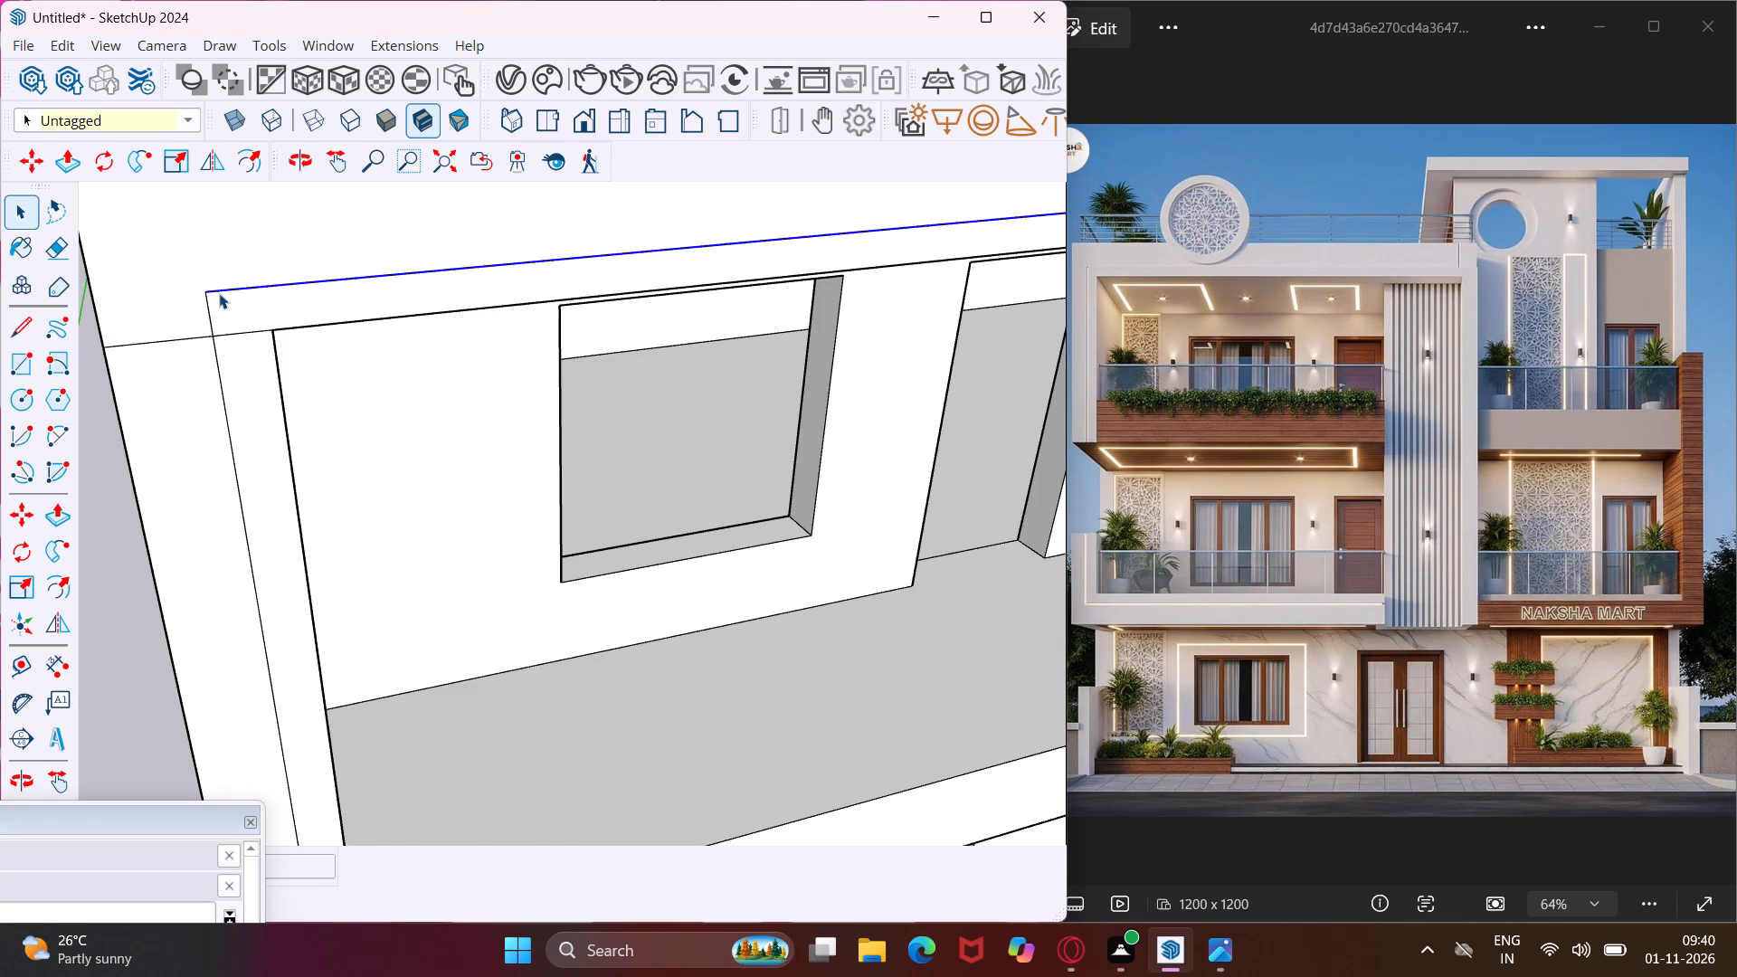
pyautogui.press('m')
pyautogui.click(207, 291)
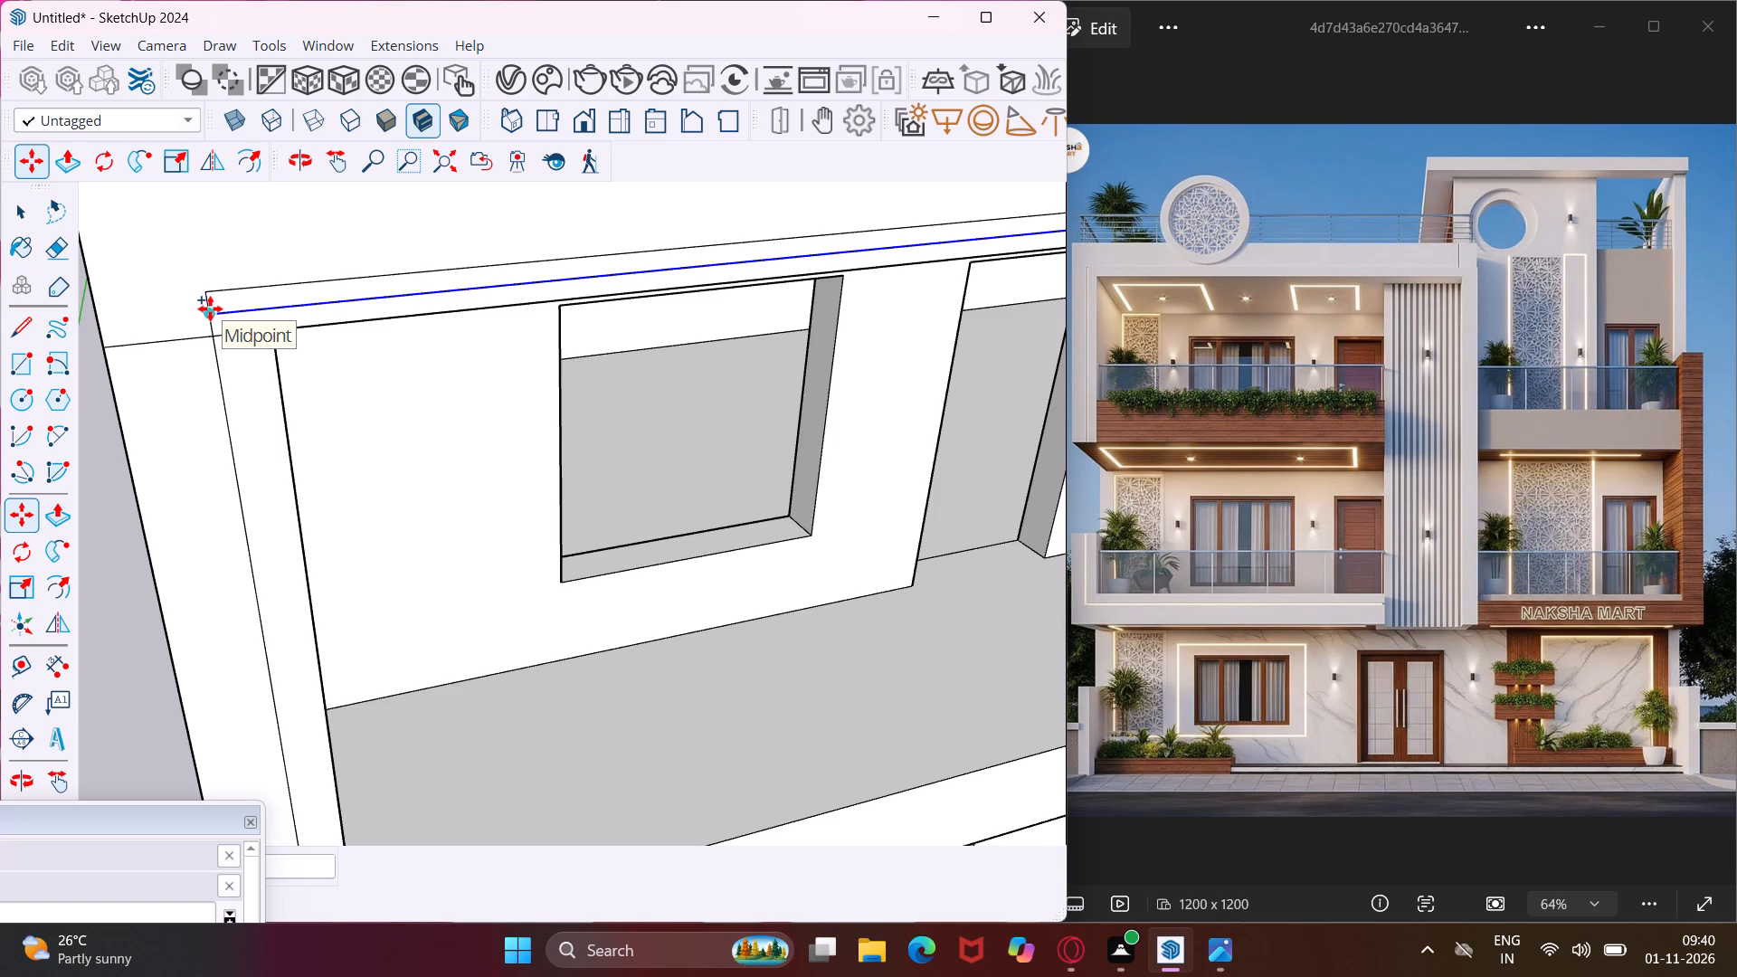
pyautogui.write('.75')
pyautogui.hotkey('shift', '"')
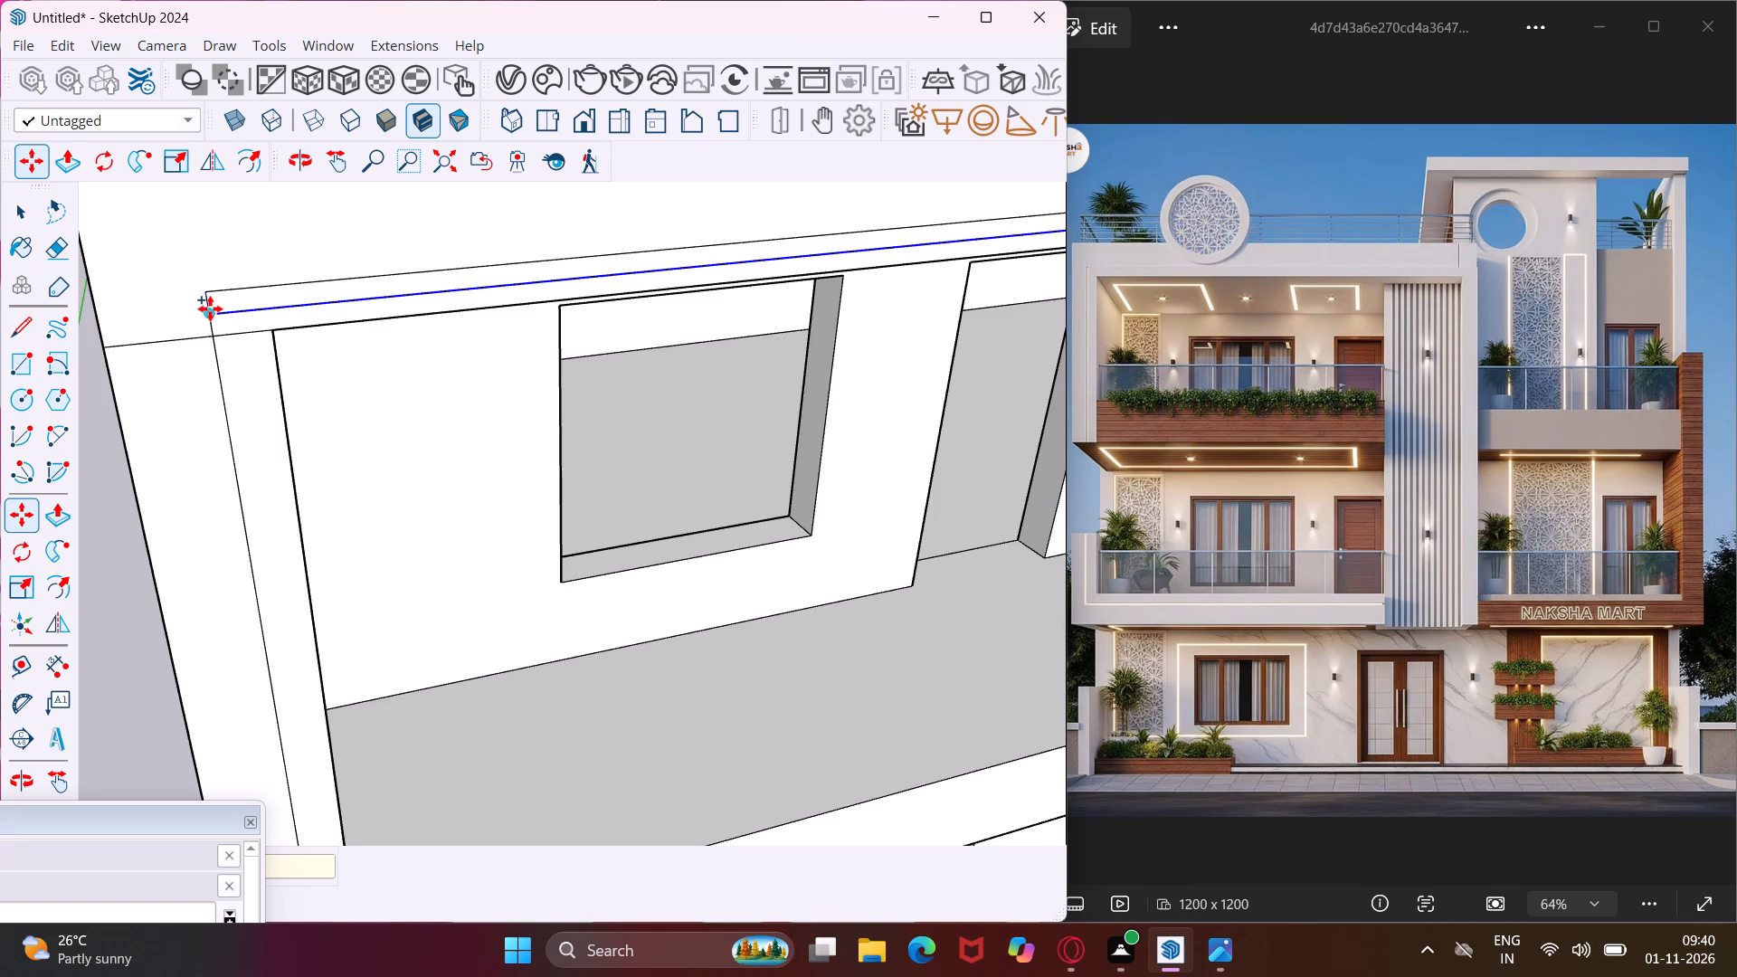
pyautogui.press('Return')
pyautogui.press('Escape')
pyautogui.press('space')
# Copy the vertical groove line on the front of the second floor's end wall 0.75" inward, toward the balcony opening.
pyautogui.scroll(4, 210, 308)
pyautogui.click(213, 330)
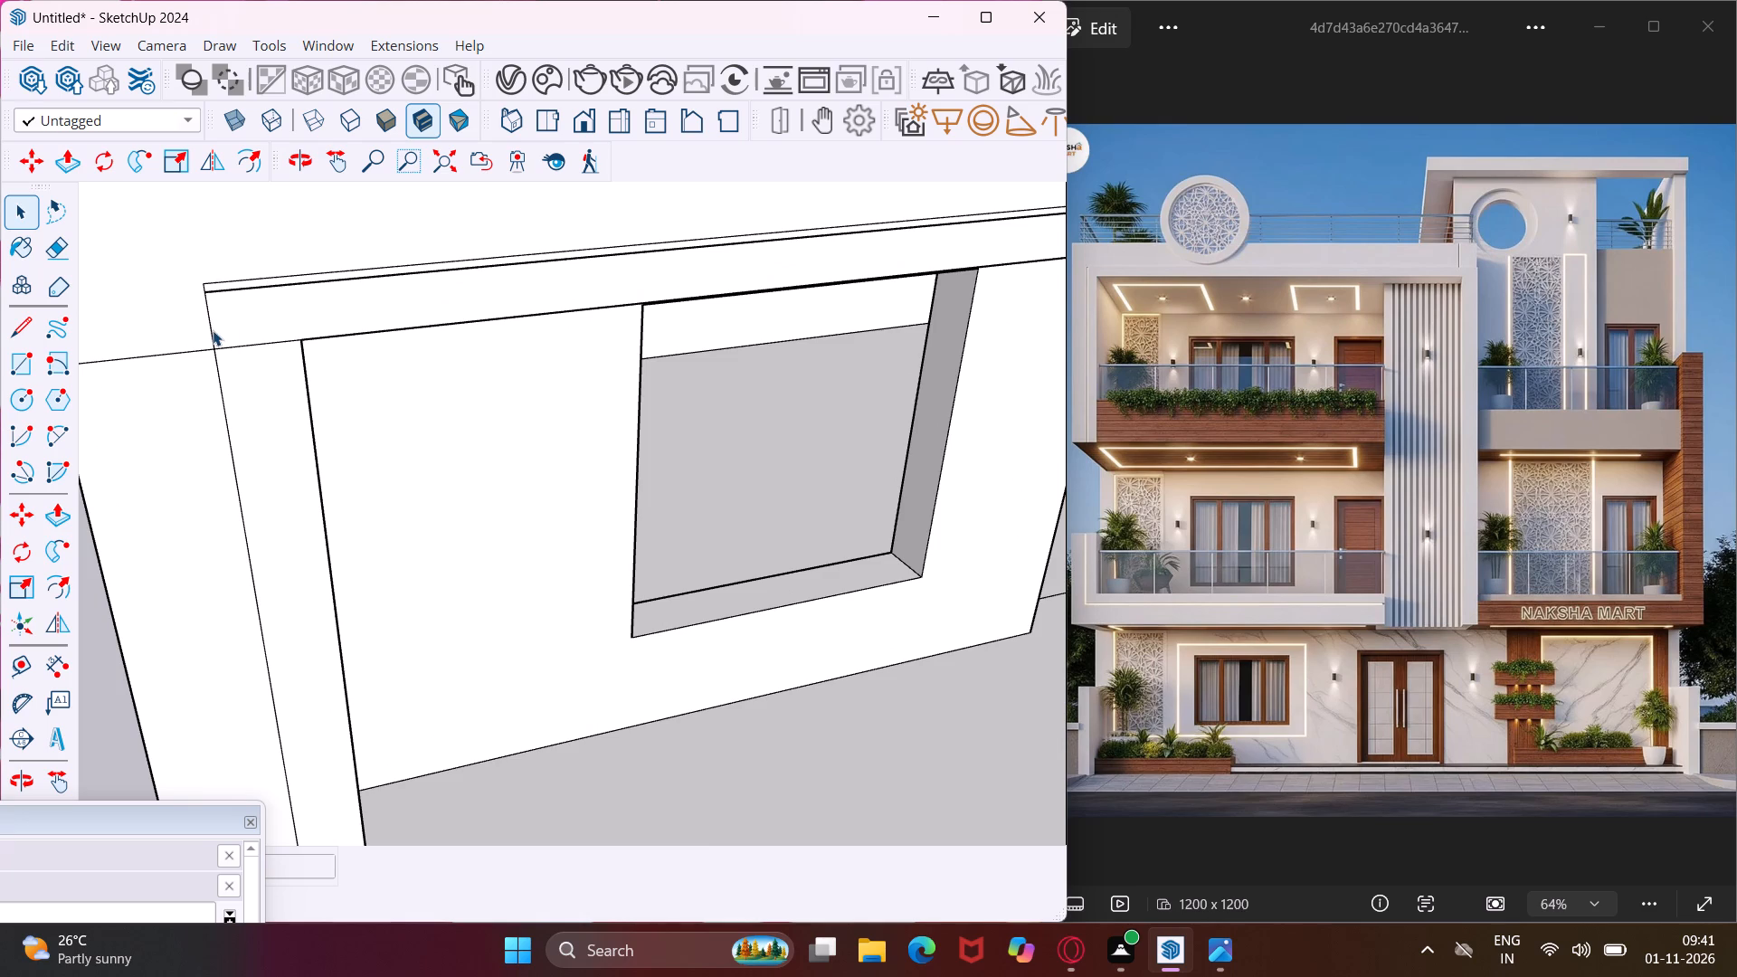
pyautogui.keyDown('ctrl'); pyautogui.click(219, 374); pyautogui.keyUp('ctrl')
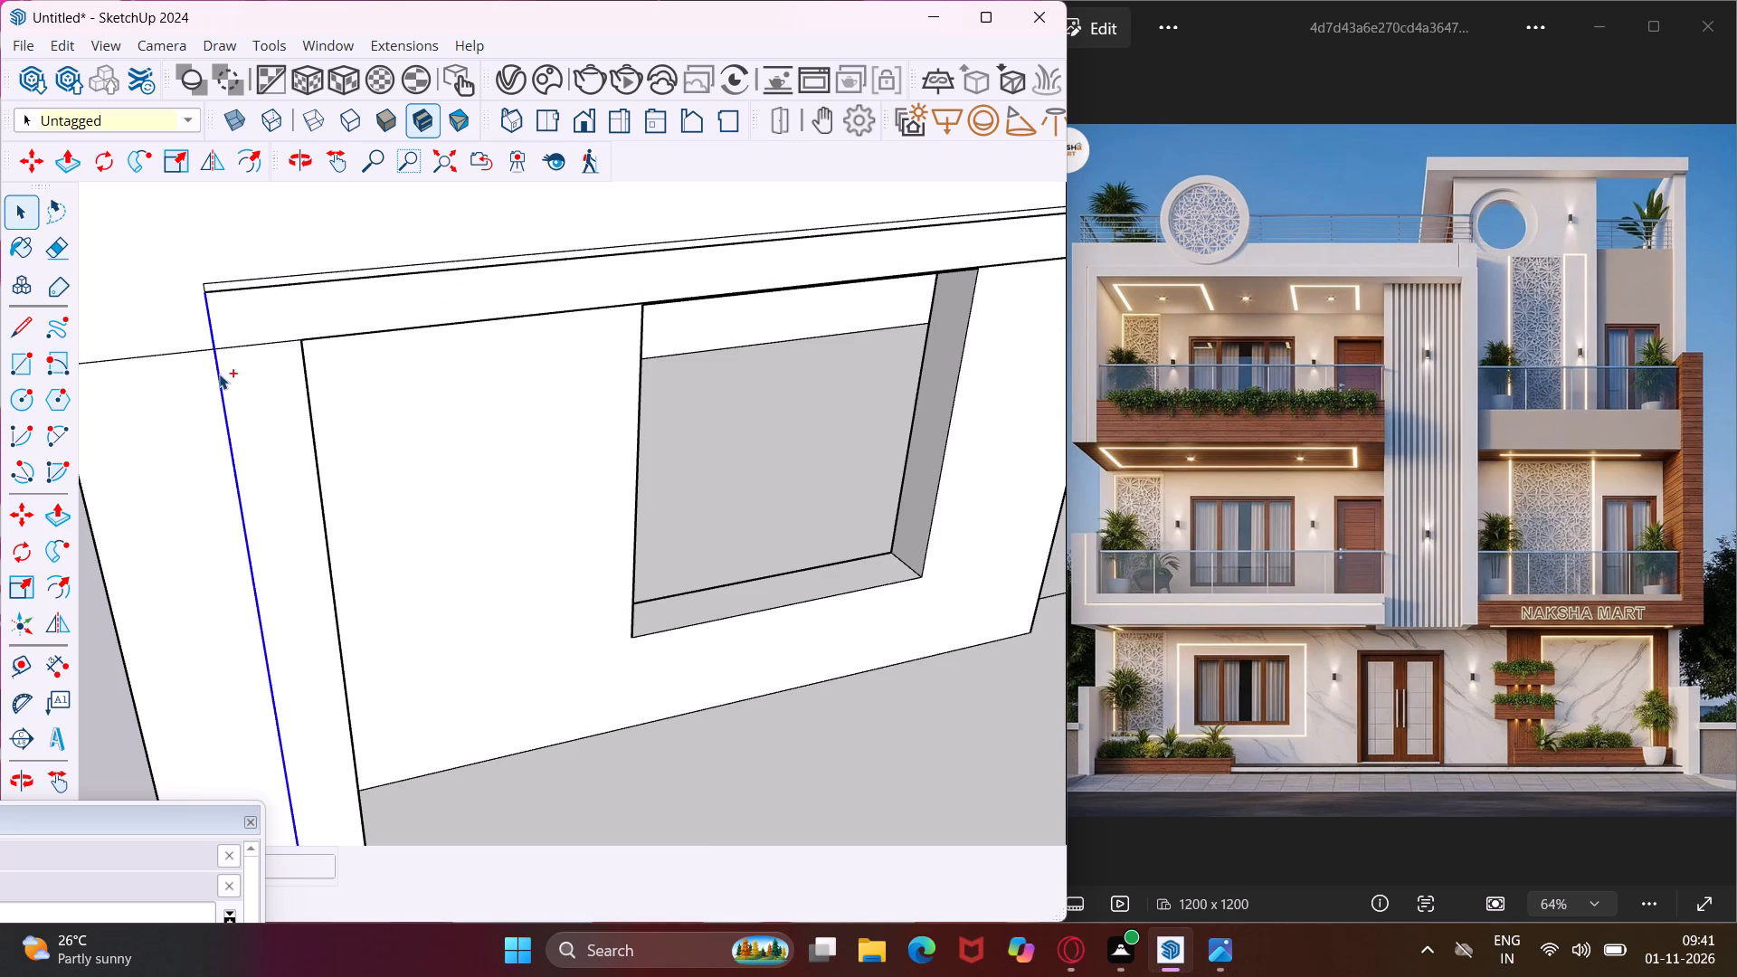
pyautogui.press('m')
pyautogui.scroll(4, 196, 299)
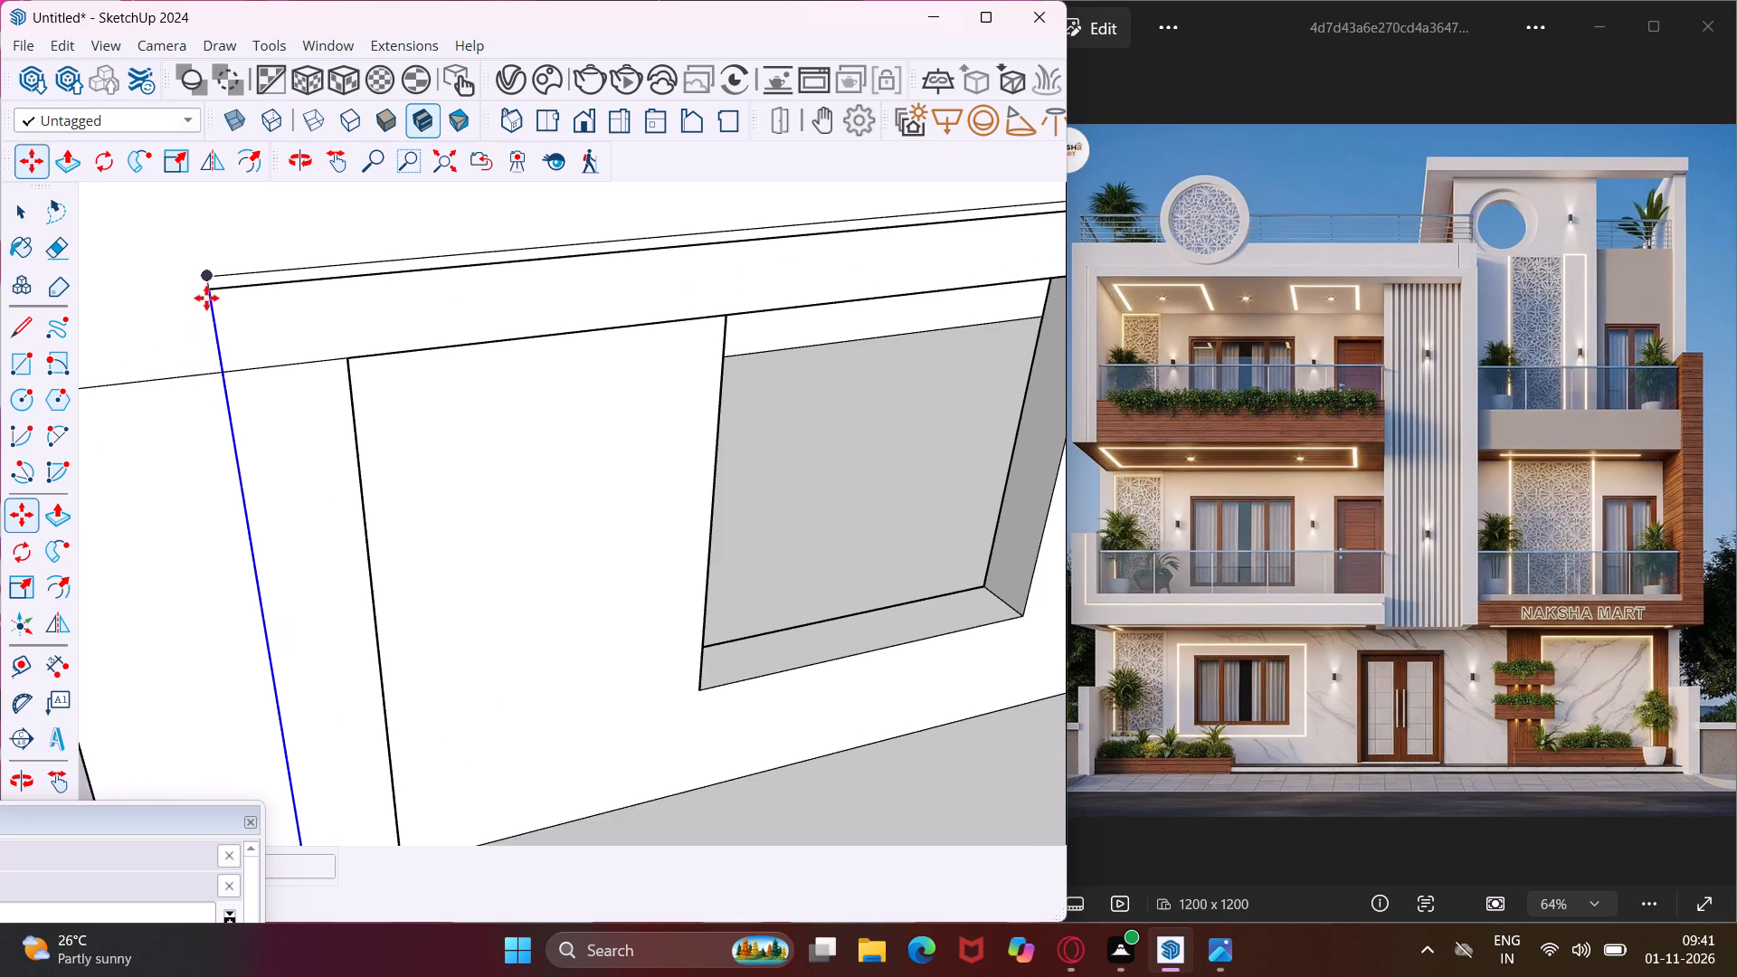
pyautogui.scroll(3, 213, 297)
pyautogui.click(208, 285)
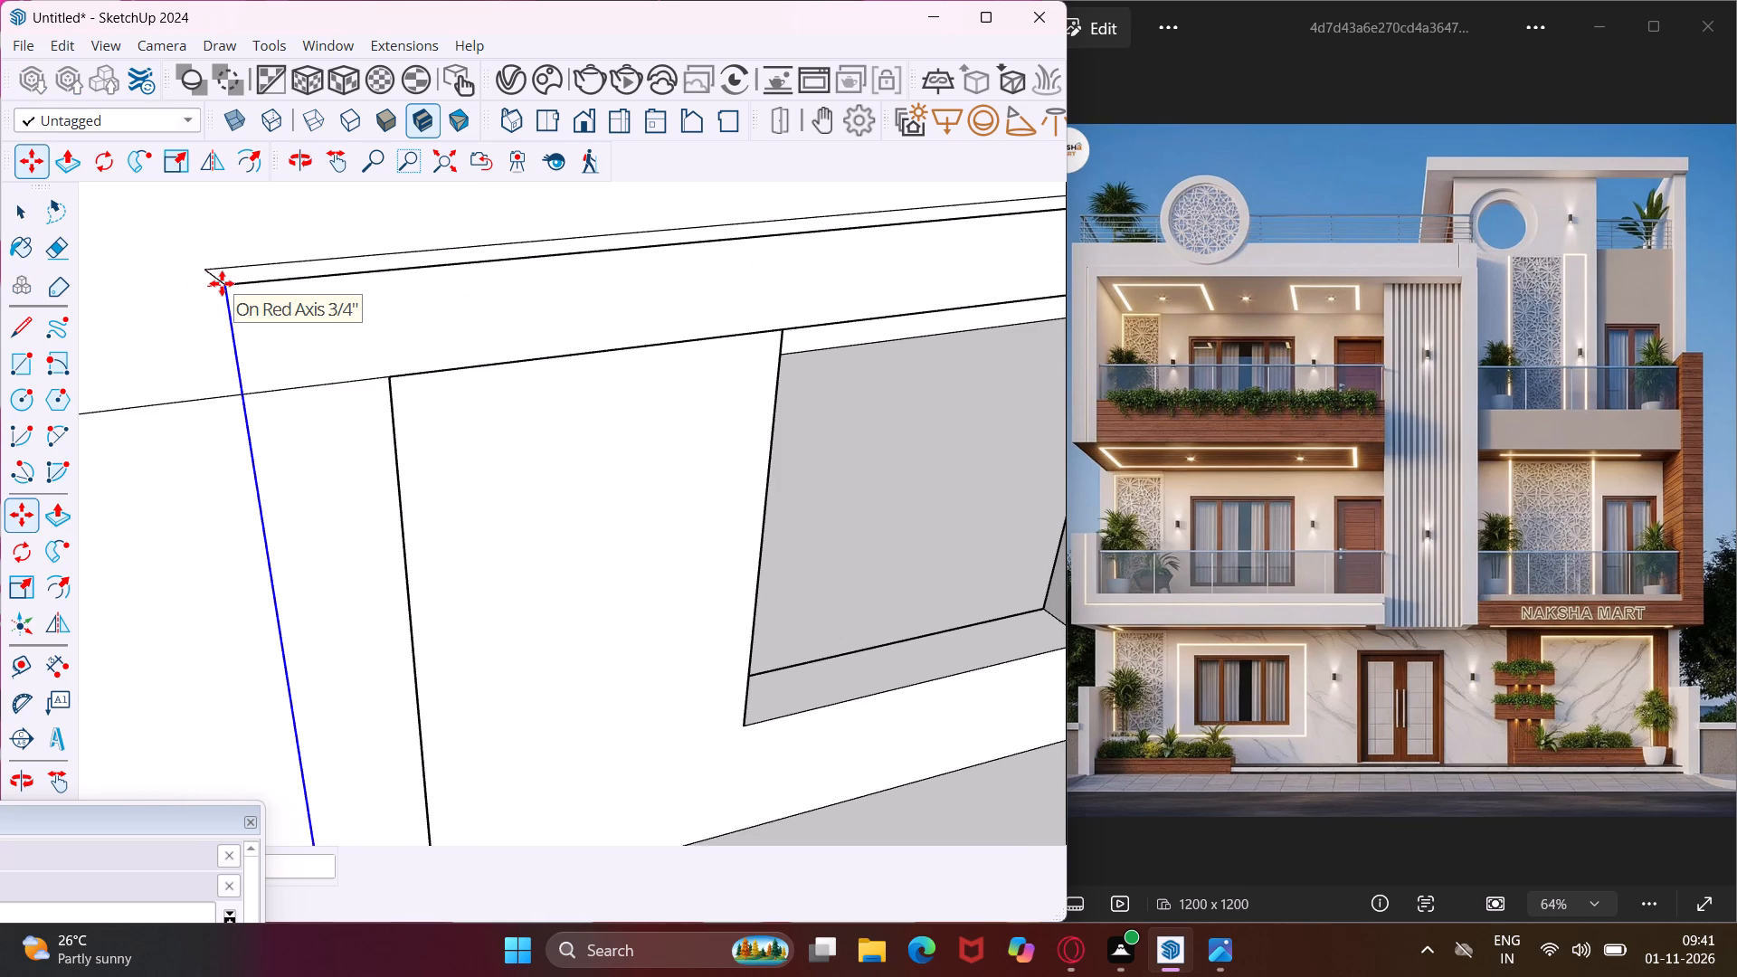
pyautogui.press('.')
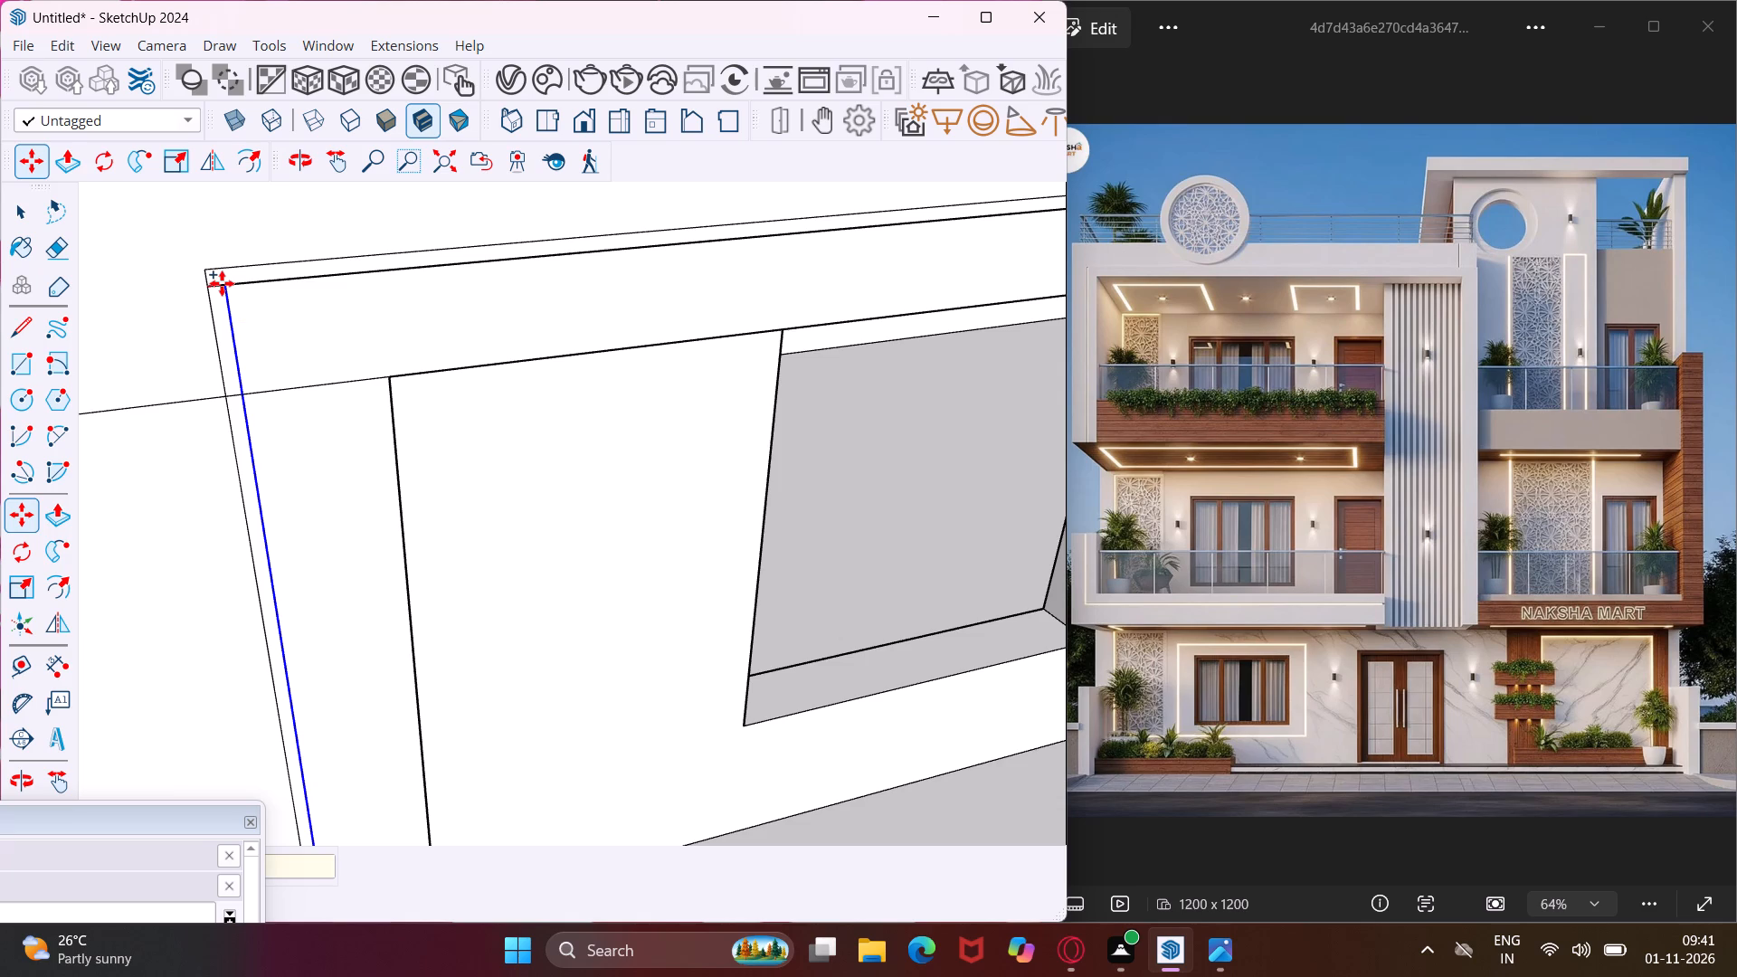
pyautogui.write('75"')
pyautogui.press('Return')
pyautogui.scroll(-14, 222, 283)
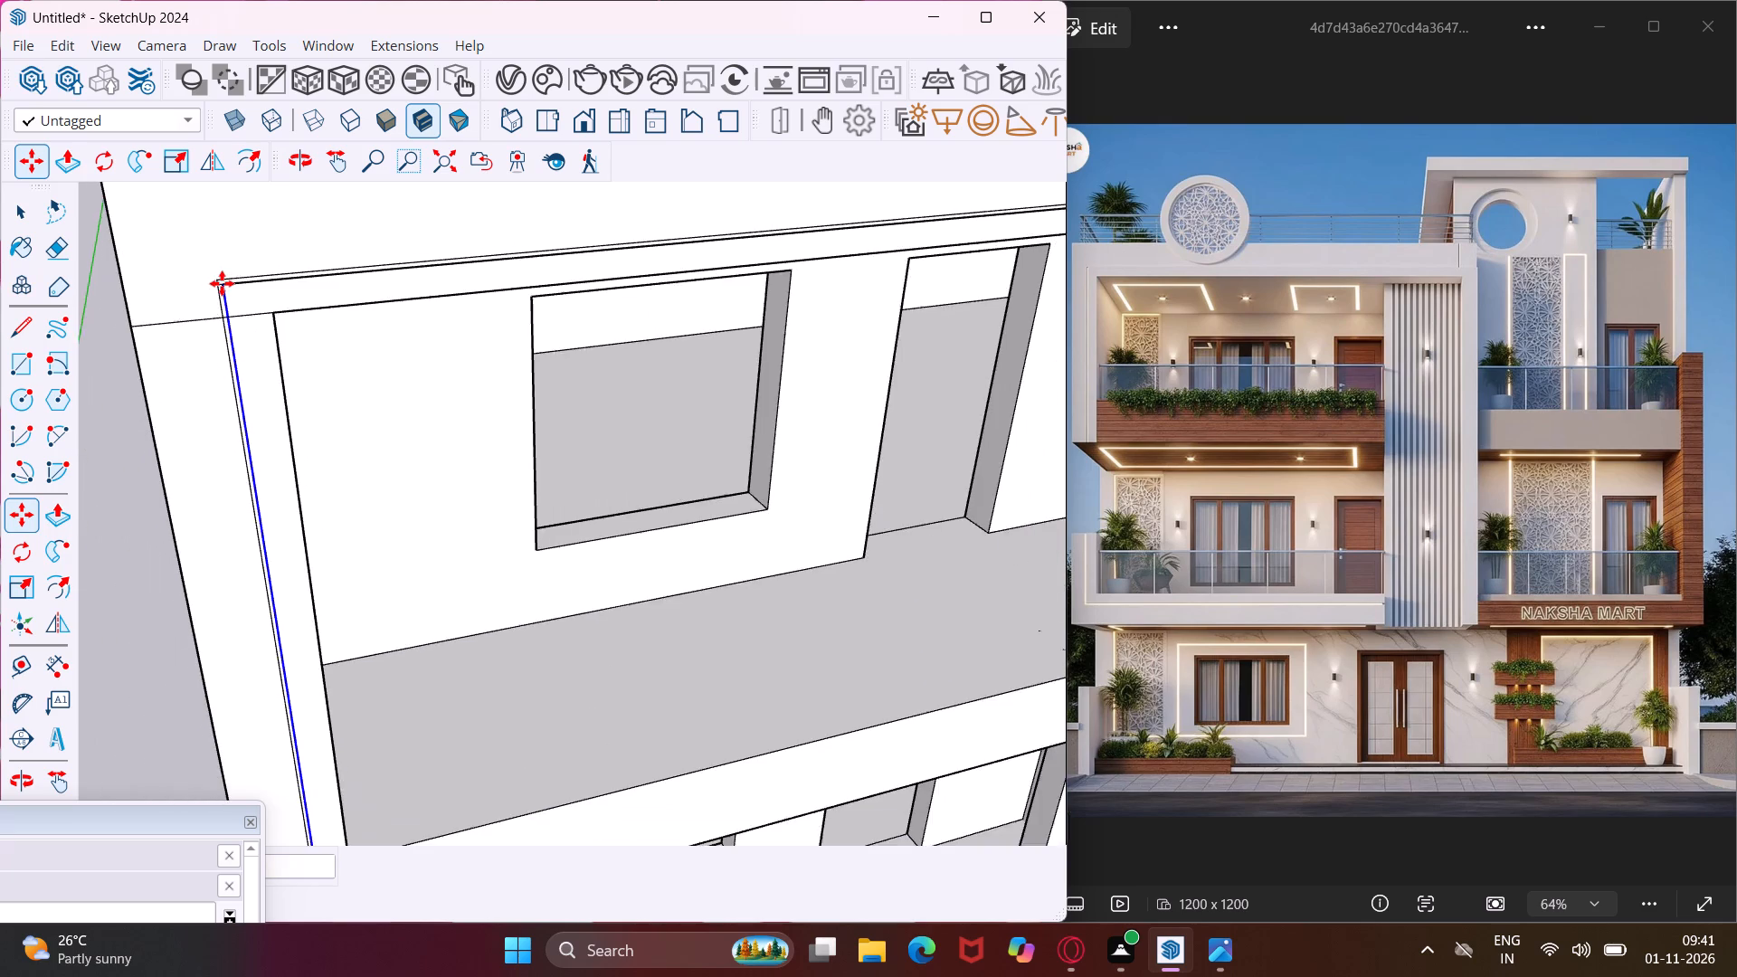
pyautogui.scroll(-9, 222, 283)
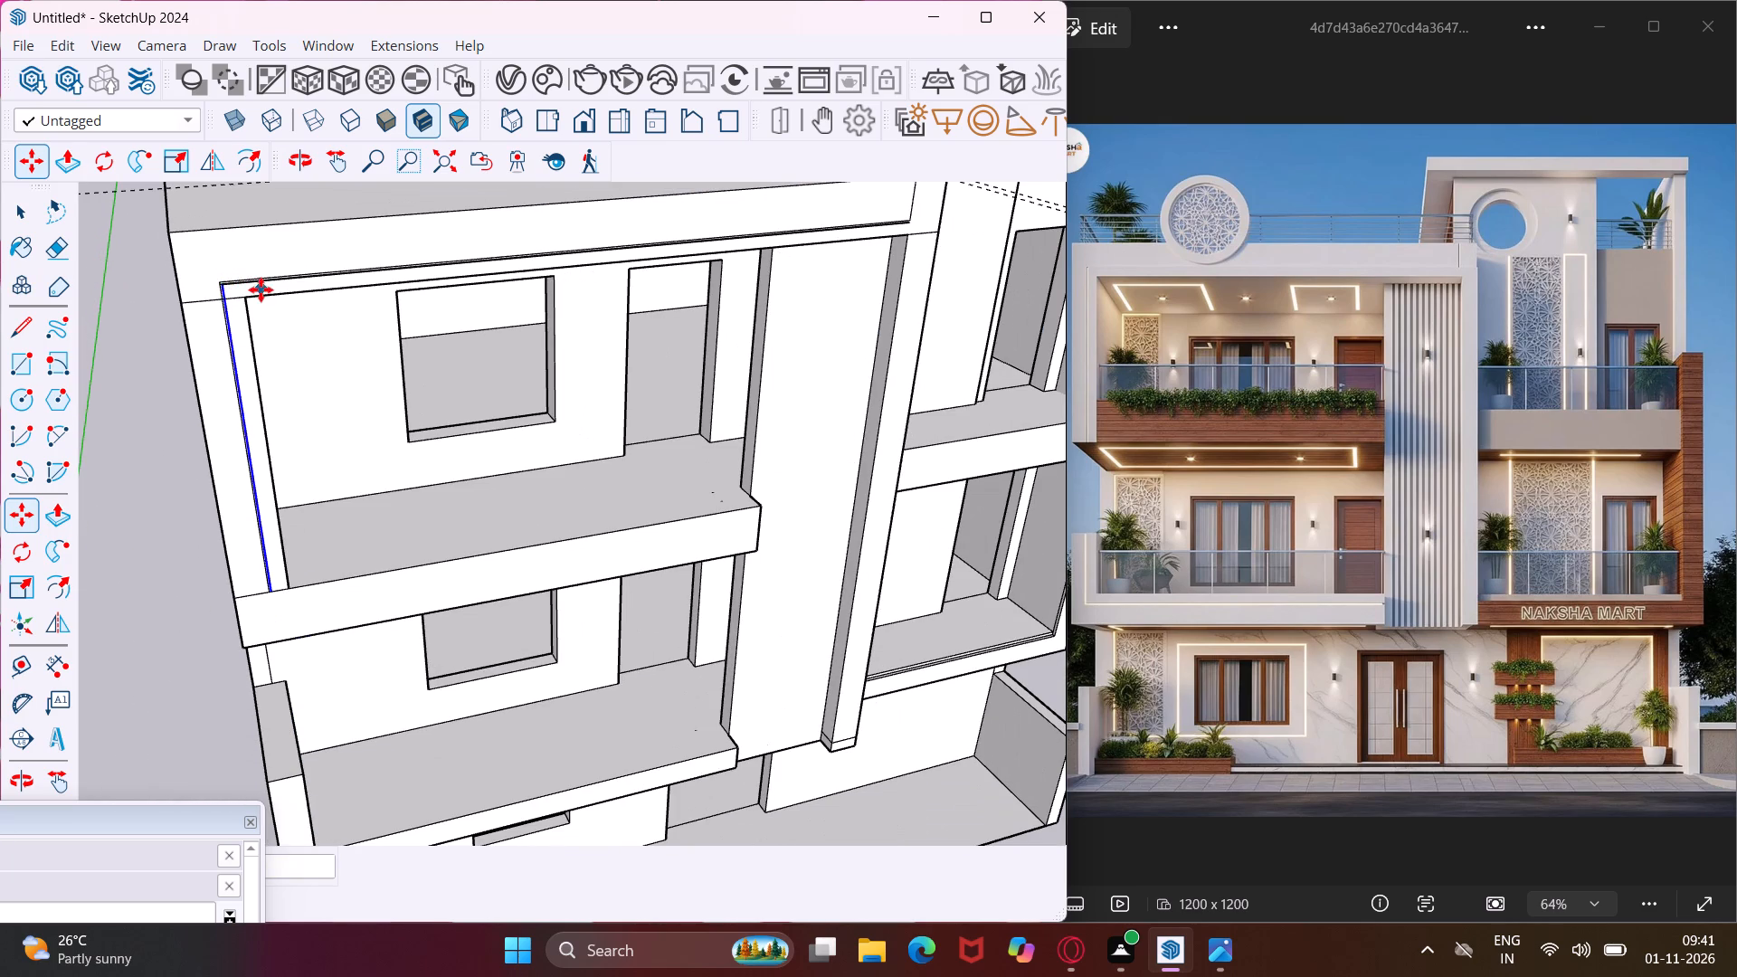
pyautogui.moveTo(261, 289); pyautogui.dragTo(104, 389, button='middle')
pyautogui.press('Escape')
pyautogui.press('space')
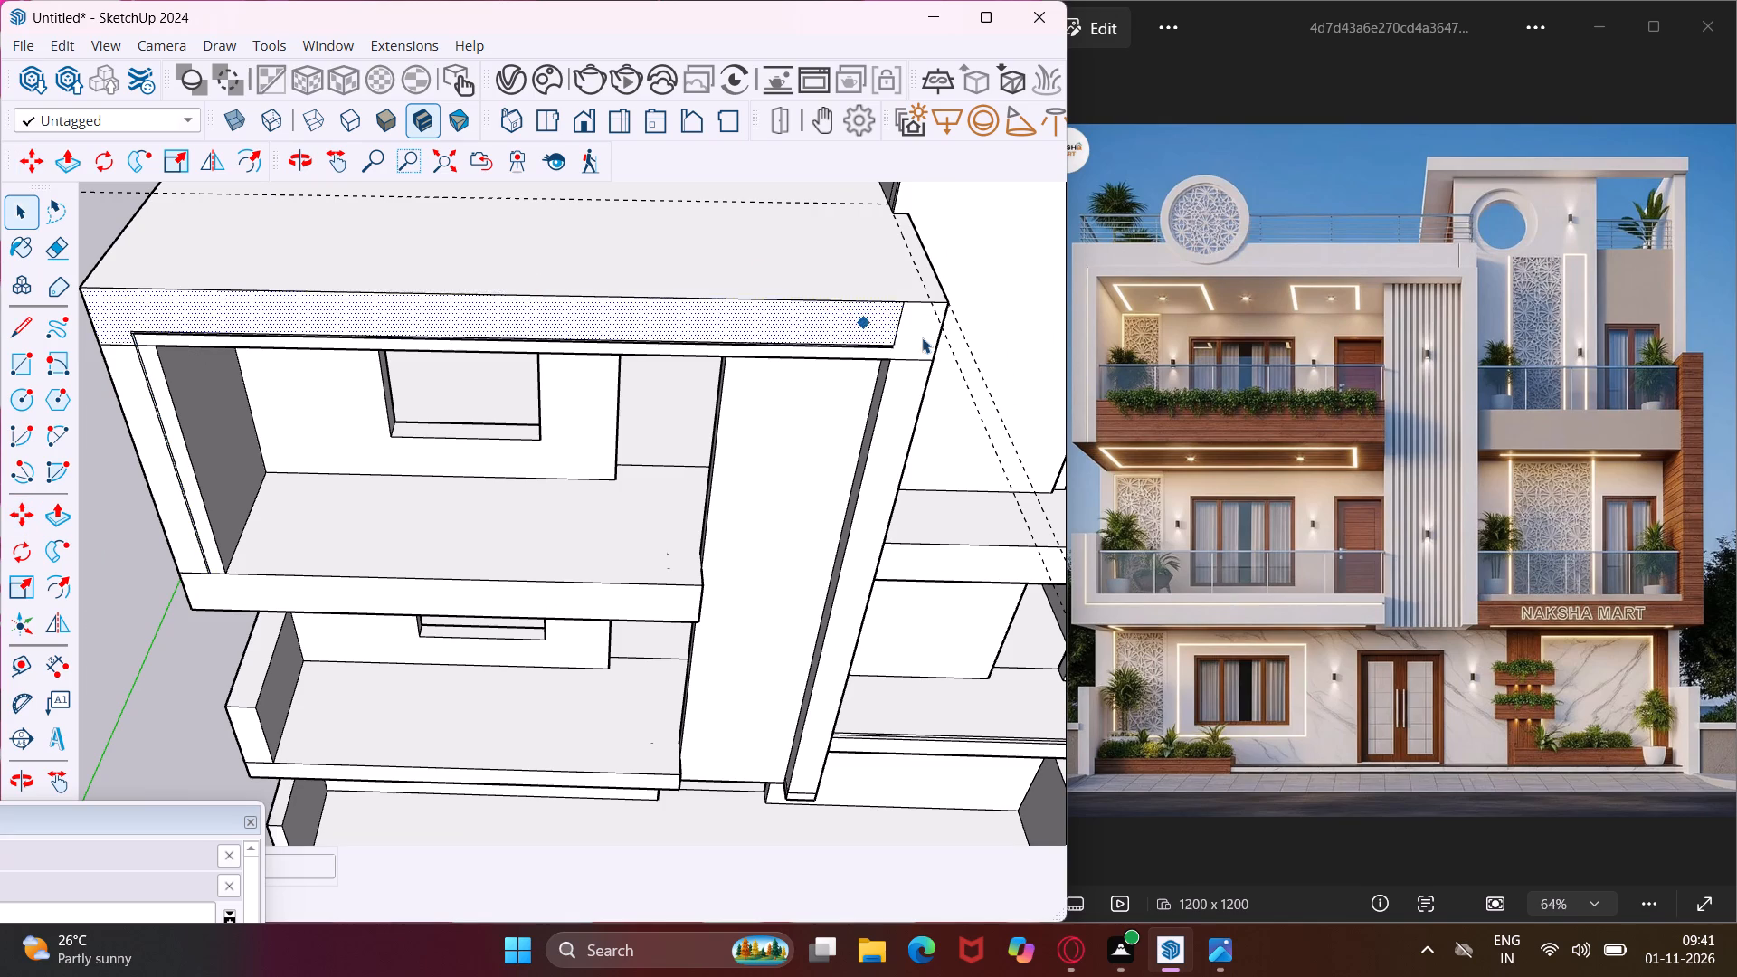
# Copy the short vertical line on the roof band, above the central panel's fin, 0.75" outward toward the band's end.
pyautogui.scroll(13, 904, 318)
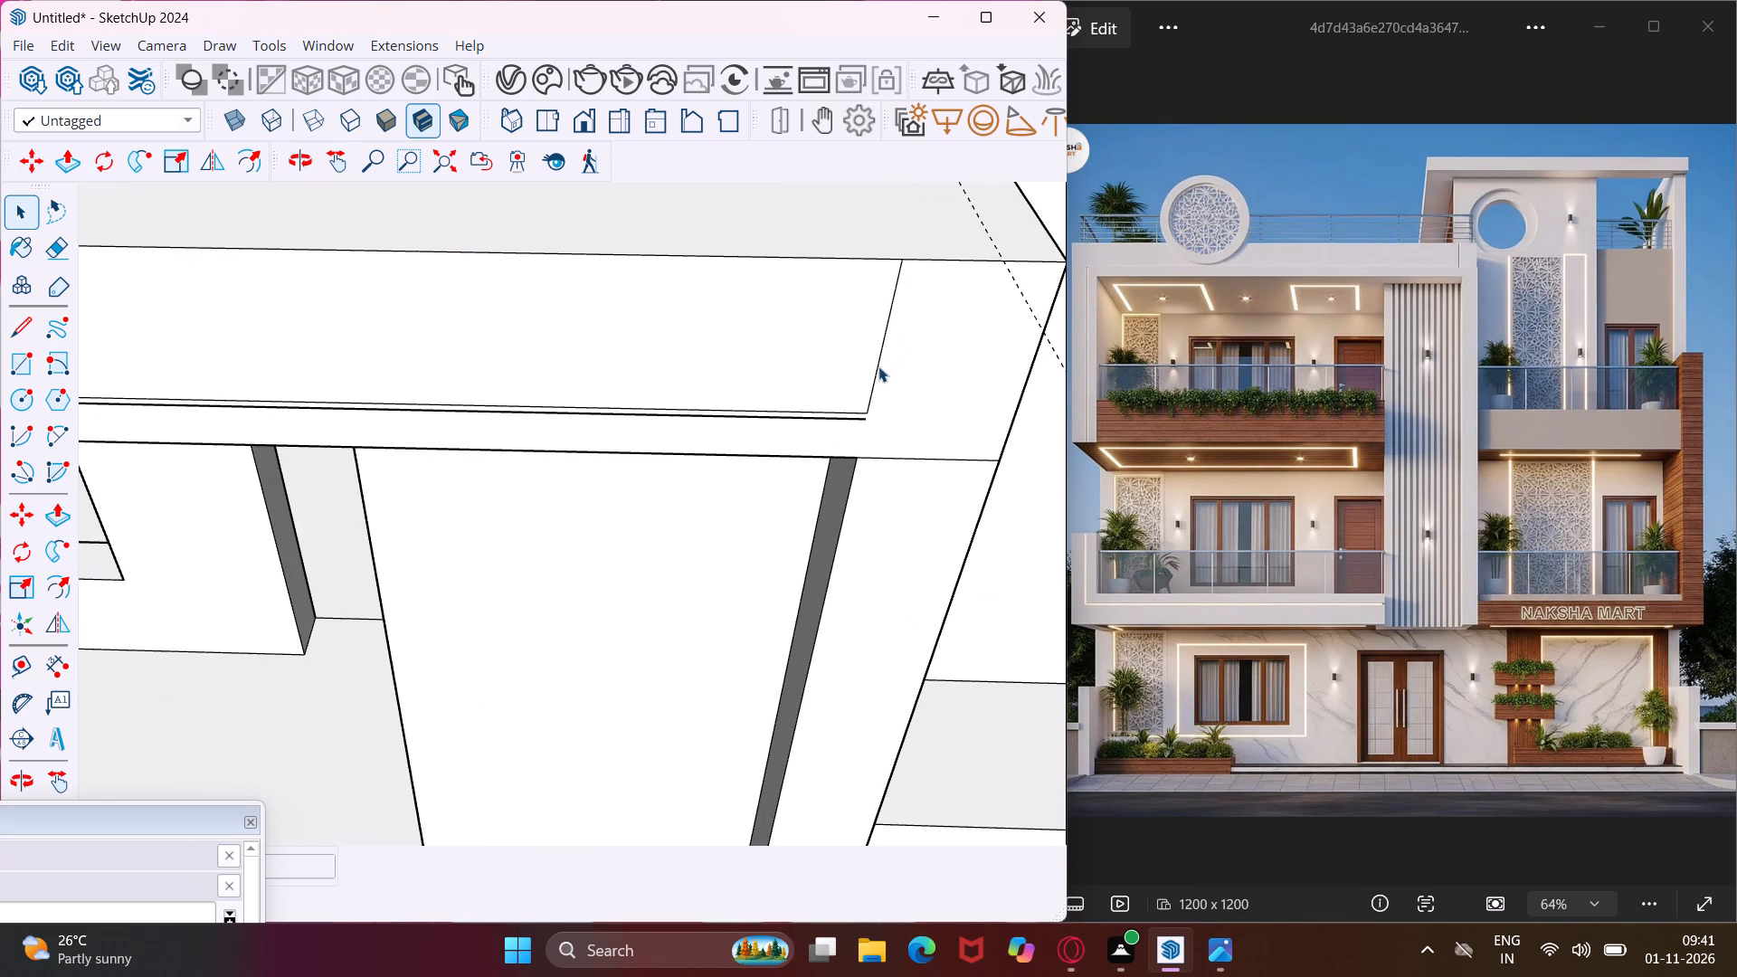
pyautogui.click(878, 366)
pyautogui.press('m')
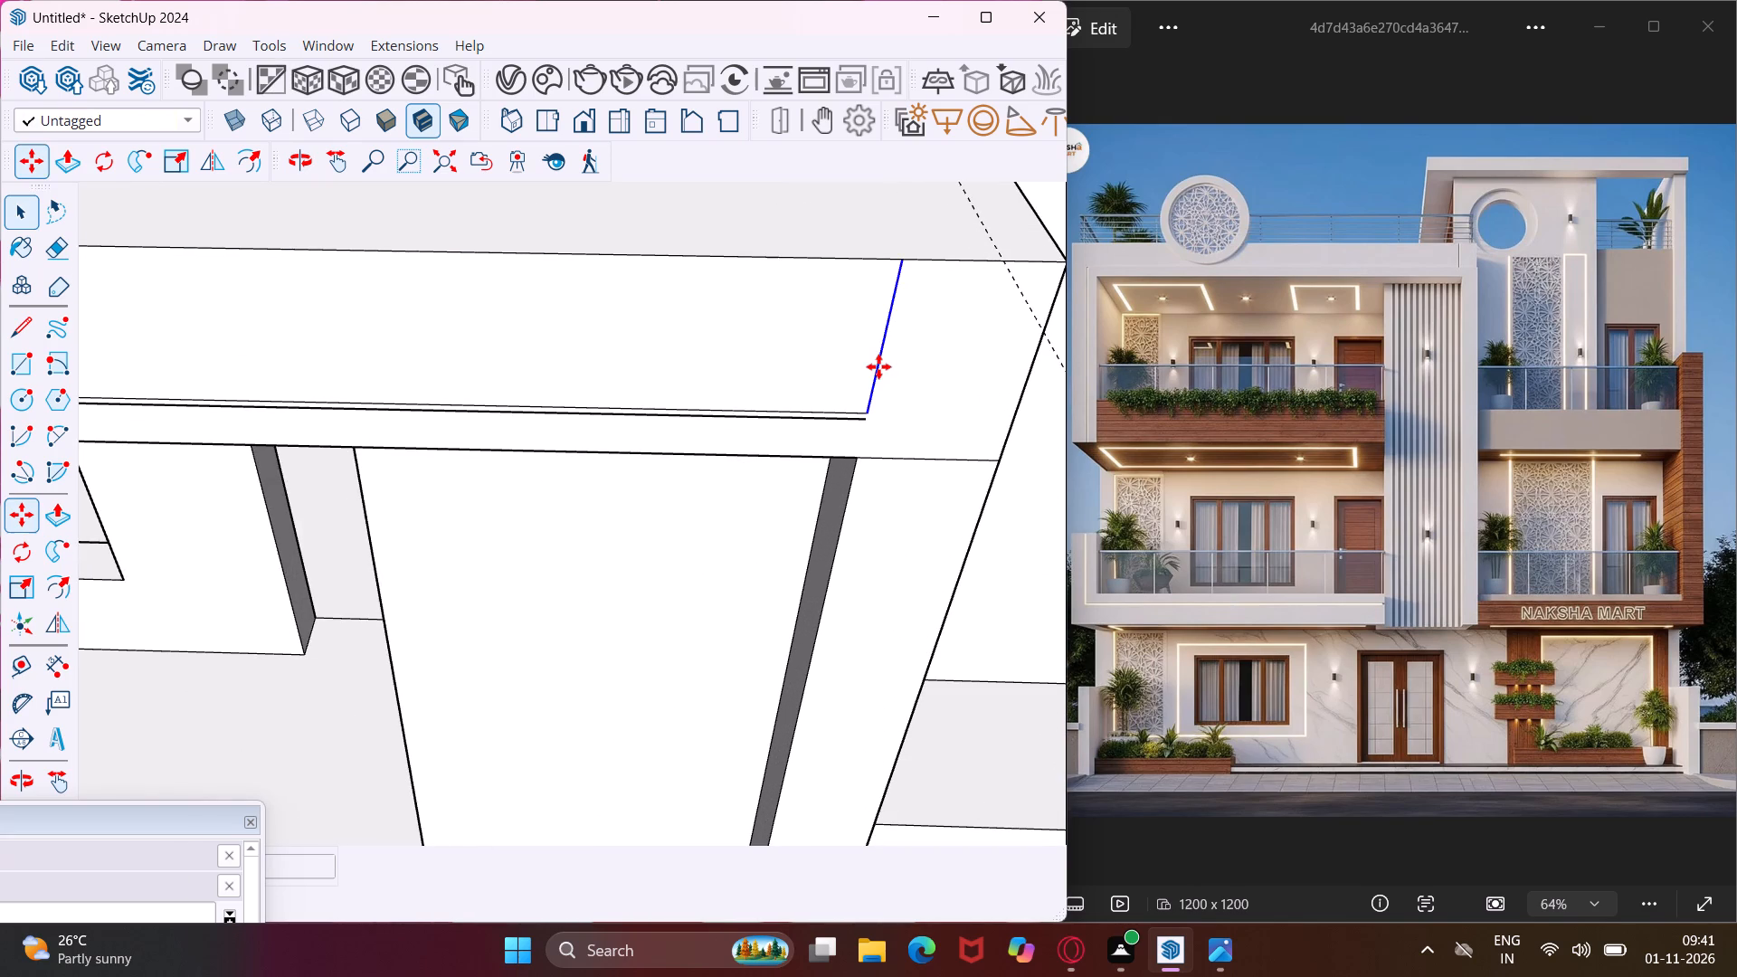
pyautogui.scroll(3, 903, 267)
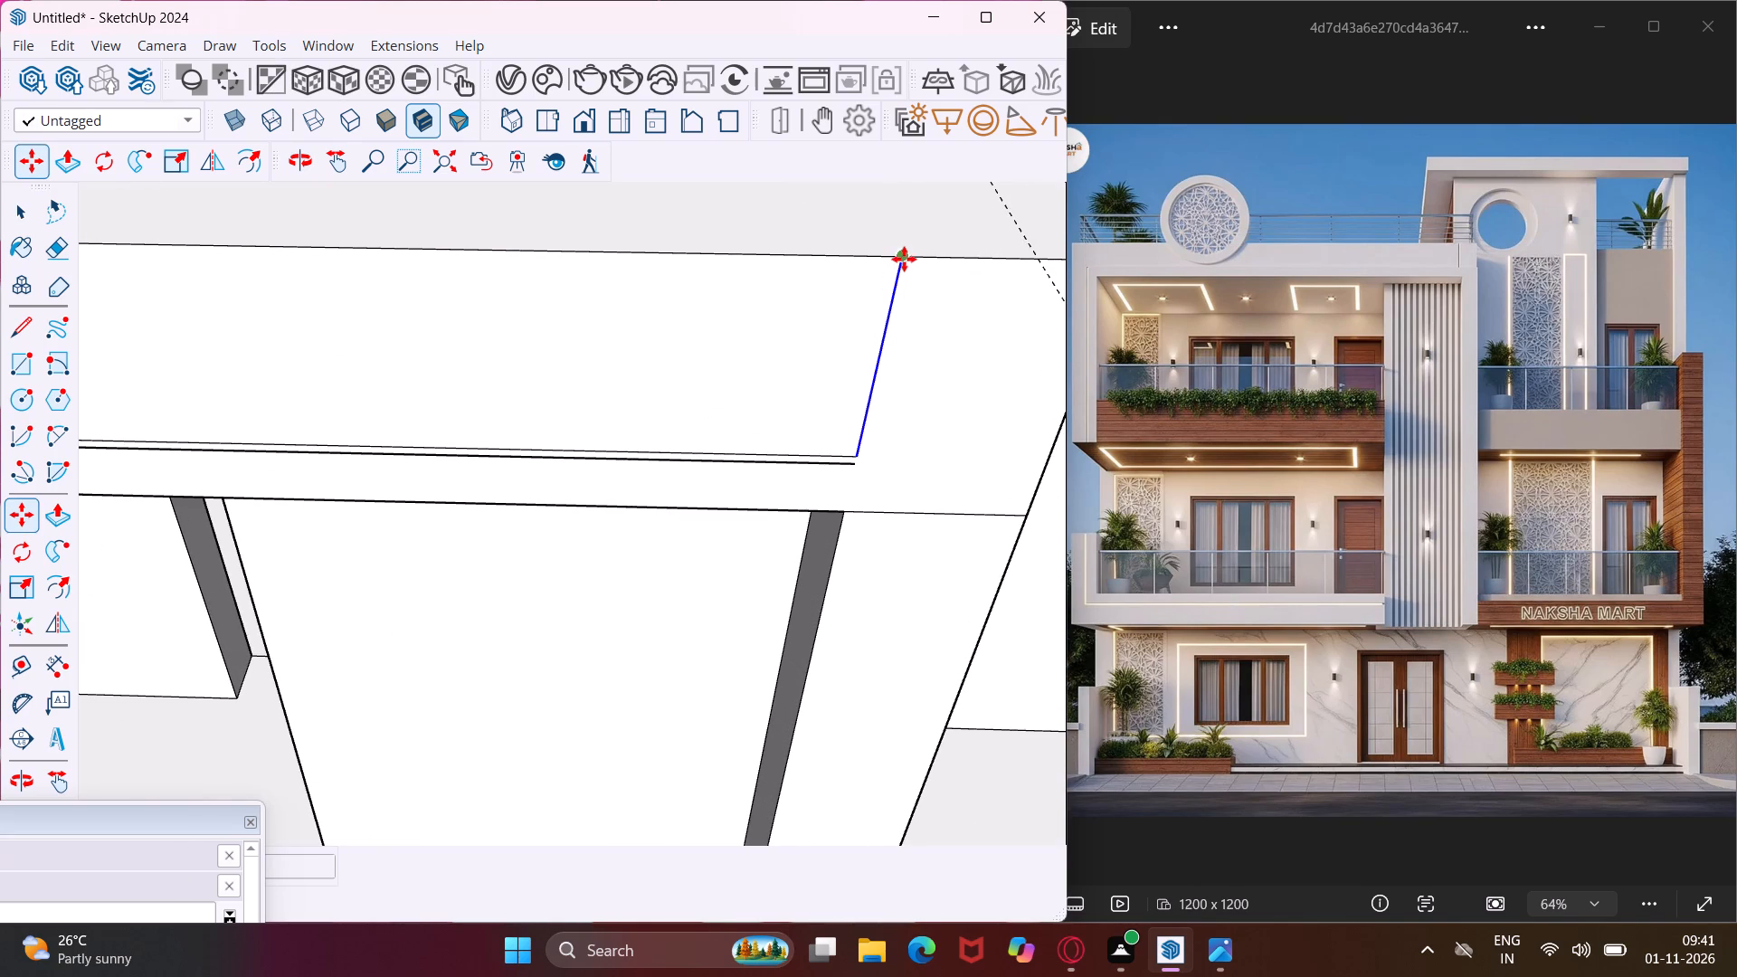
pyautogui.click(904, 259)
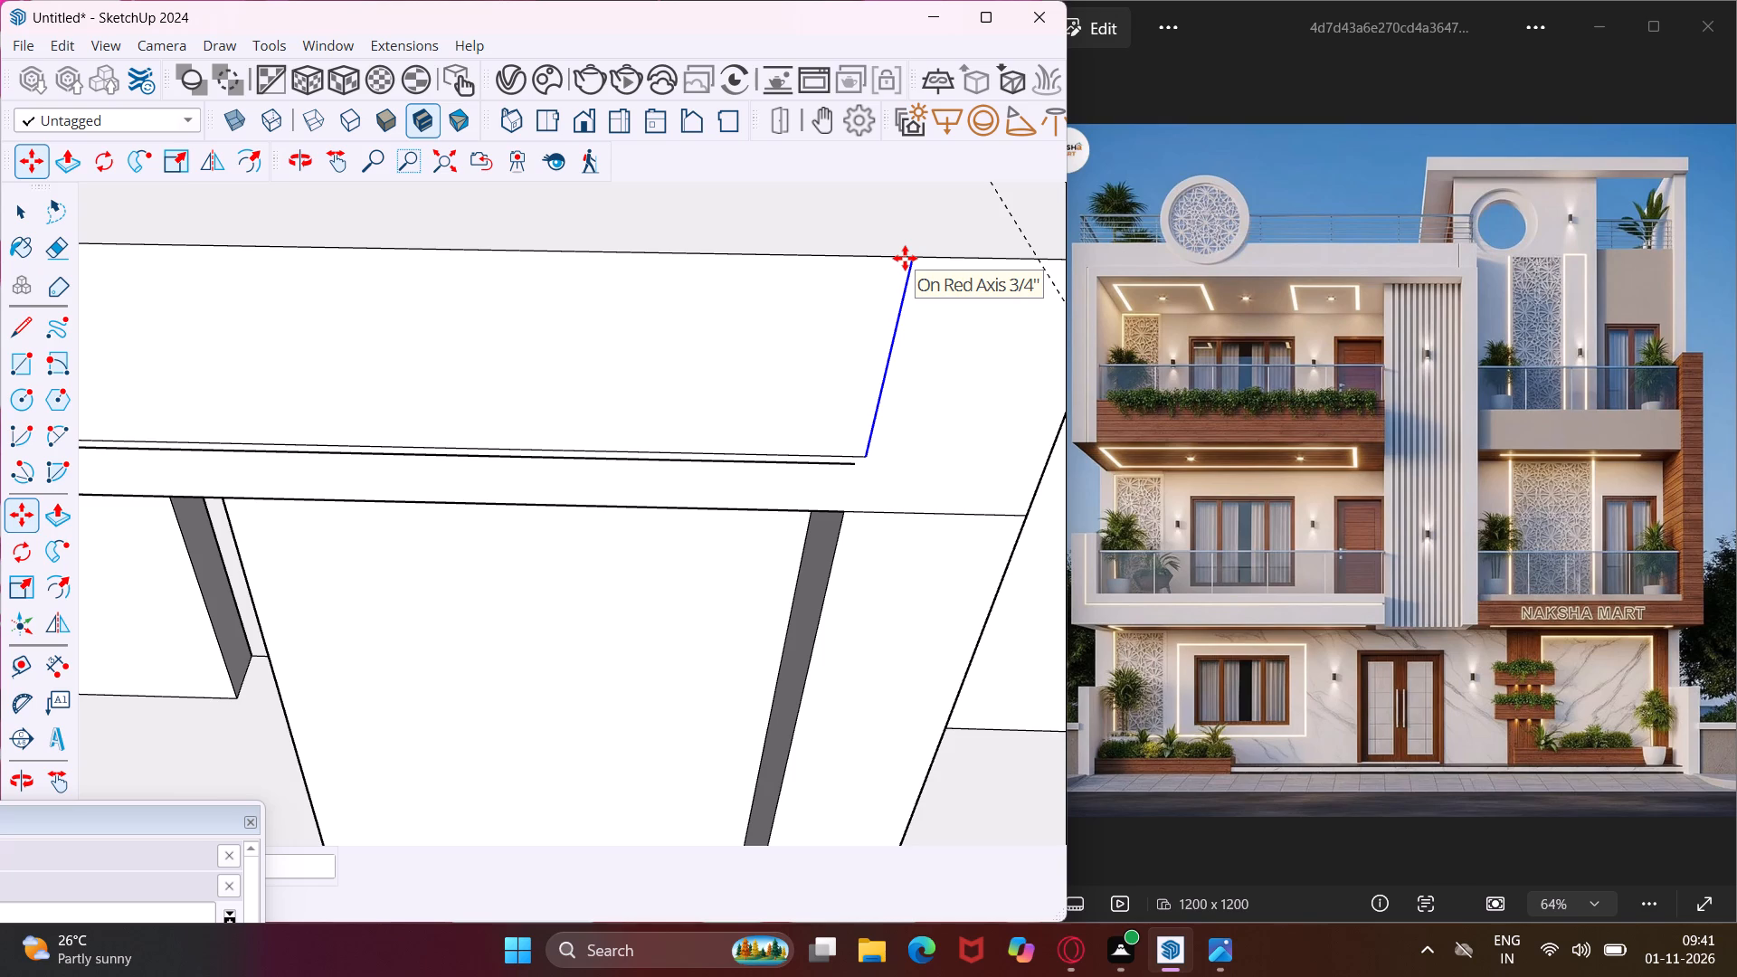
pyautogui.write('.75"')
pyautogui.press('Return')
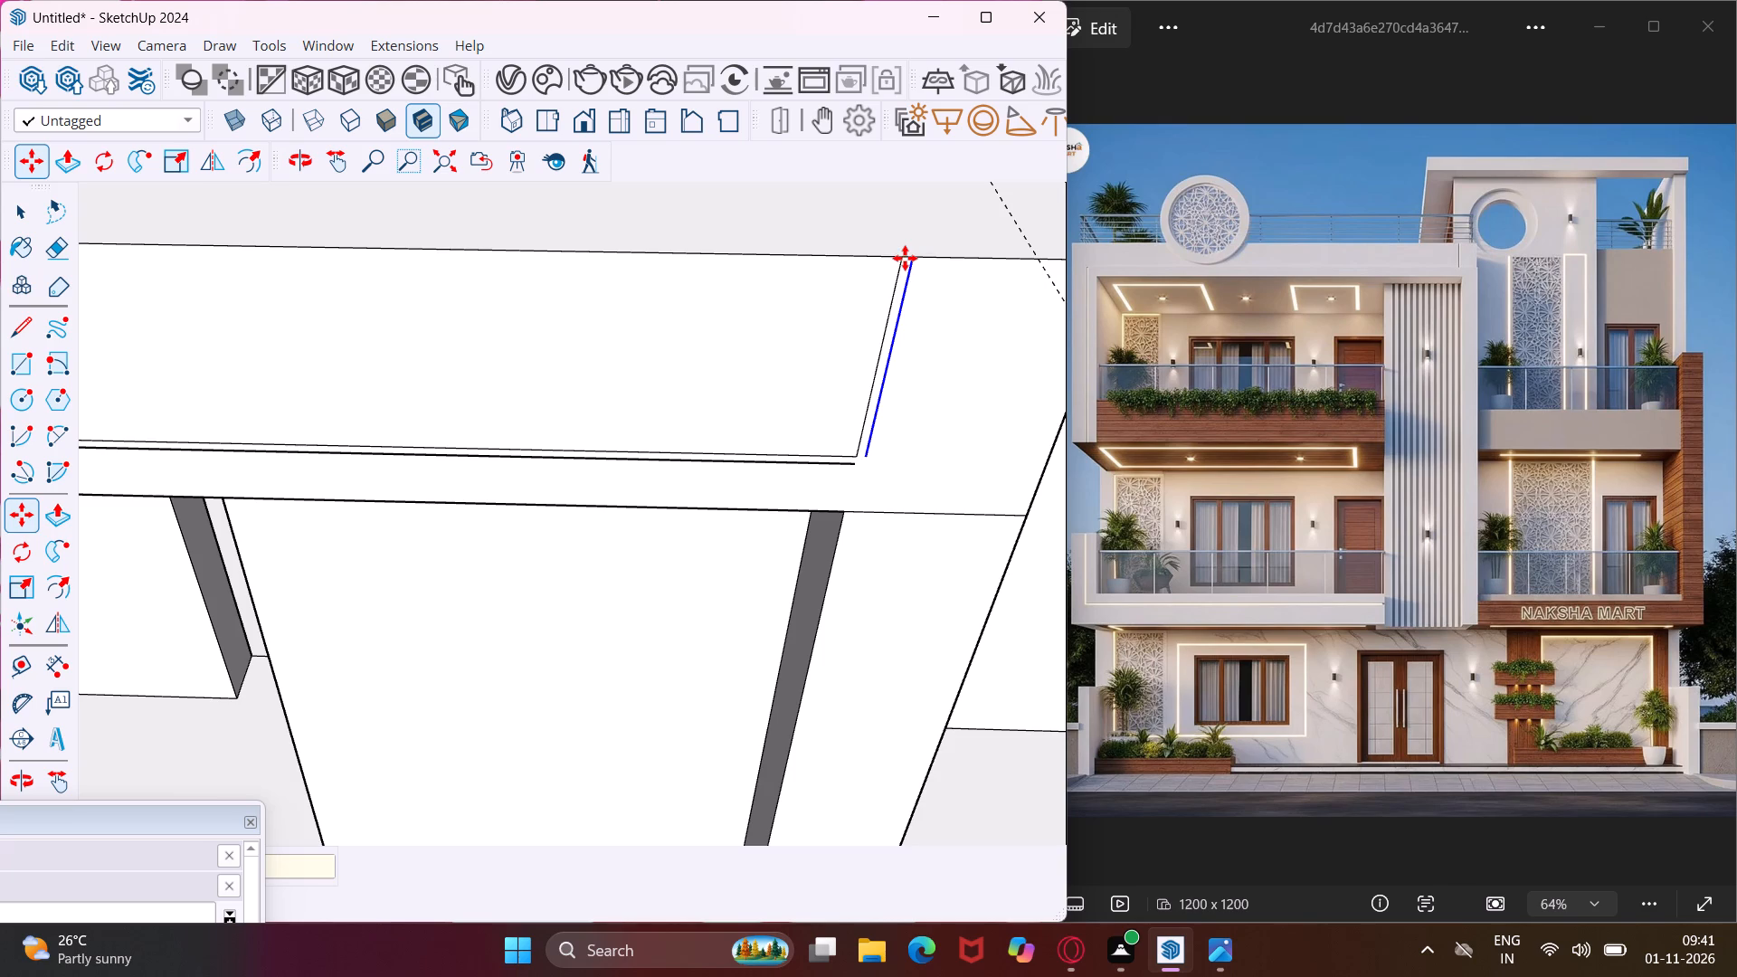
pyautogui.scroll(-9, 902, 258)
pyautogui.press('Escape')
pyautogui.press('space')
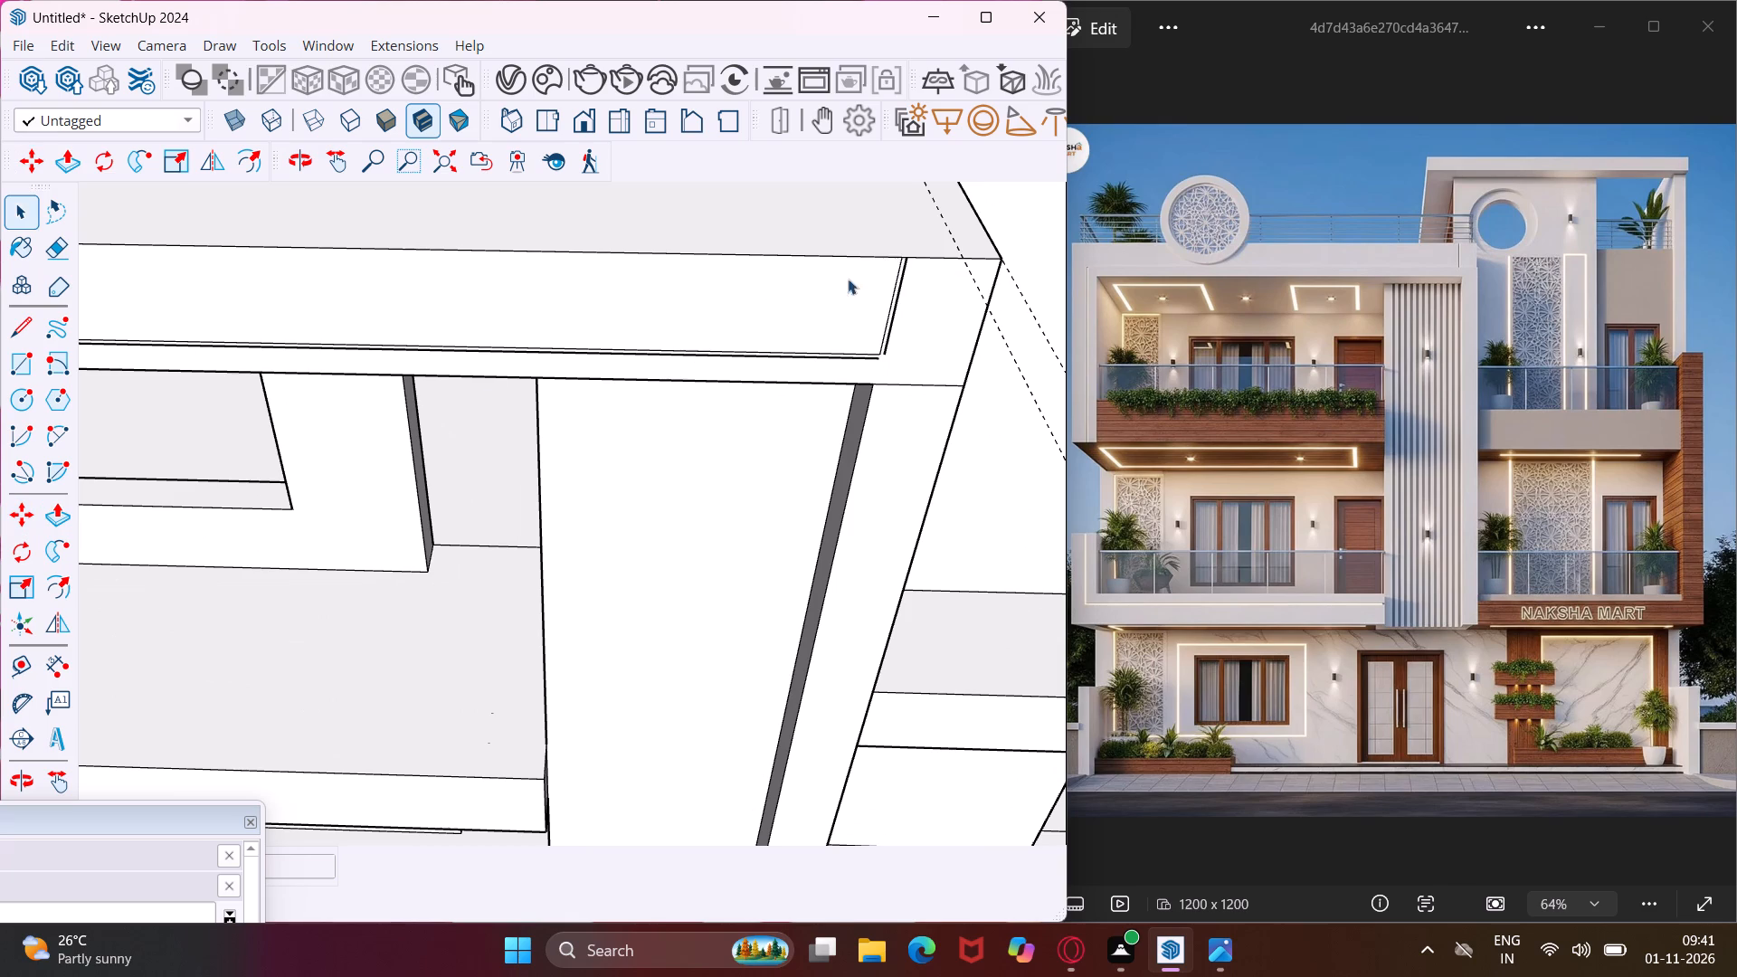
# Draw short lines extending the lower horizontal groove line and joining the outer vertical one to close the roof band's groove corner.
pyautogui.click(24, 317)
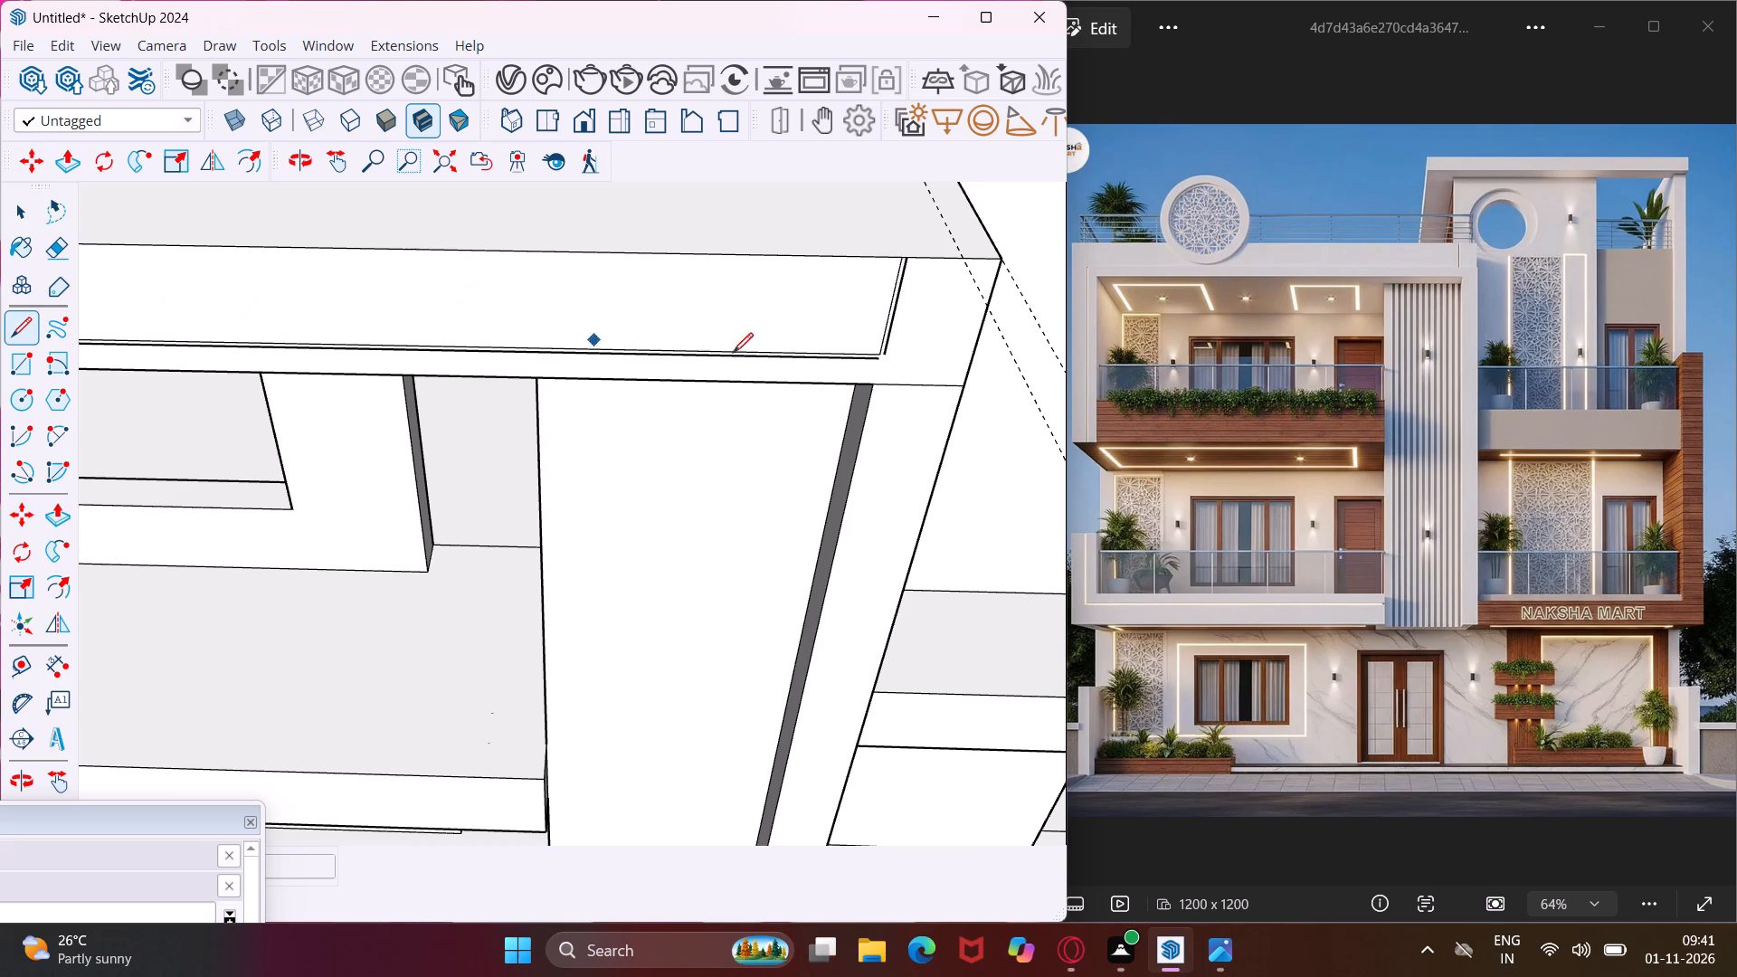
pyautogui.scroll(9, 883, 365)
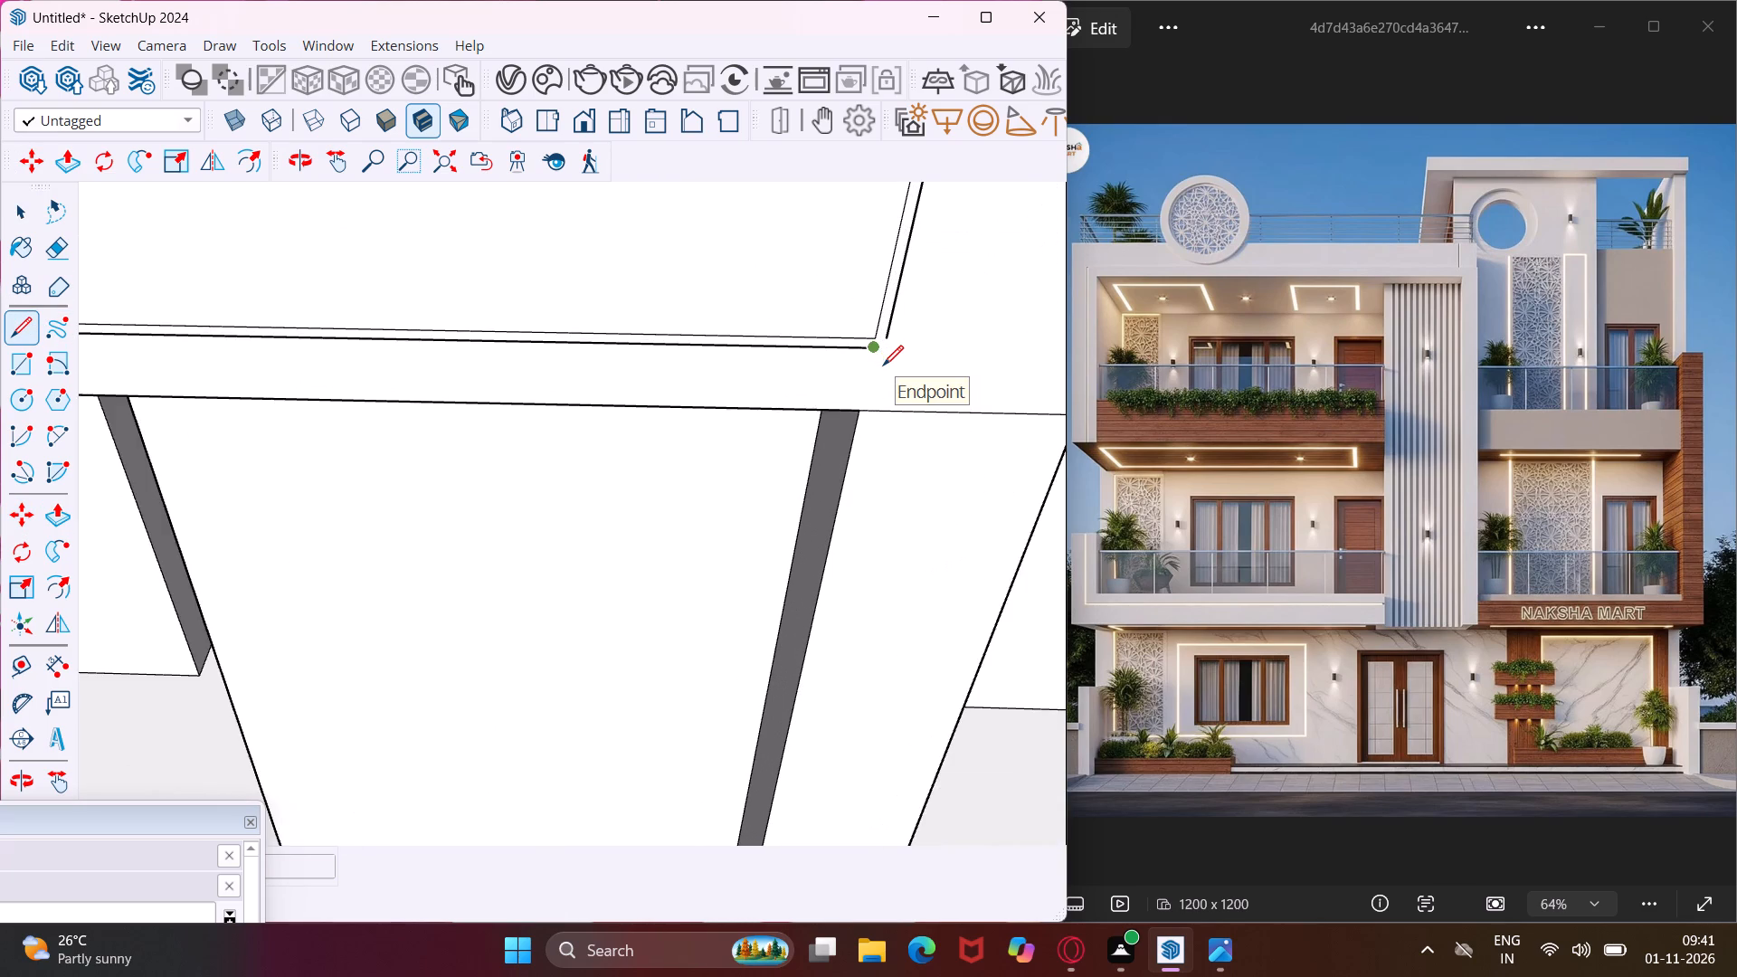
pyautogui.scroll(3, 883, 365)
pyautogui.click(868, 348)
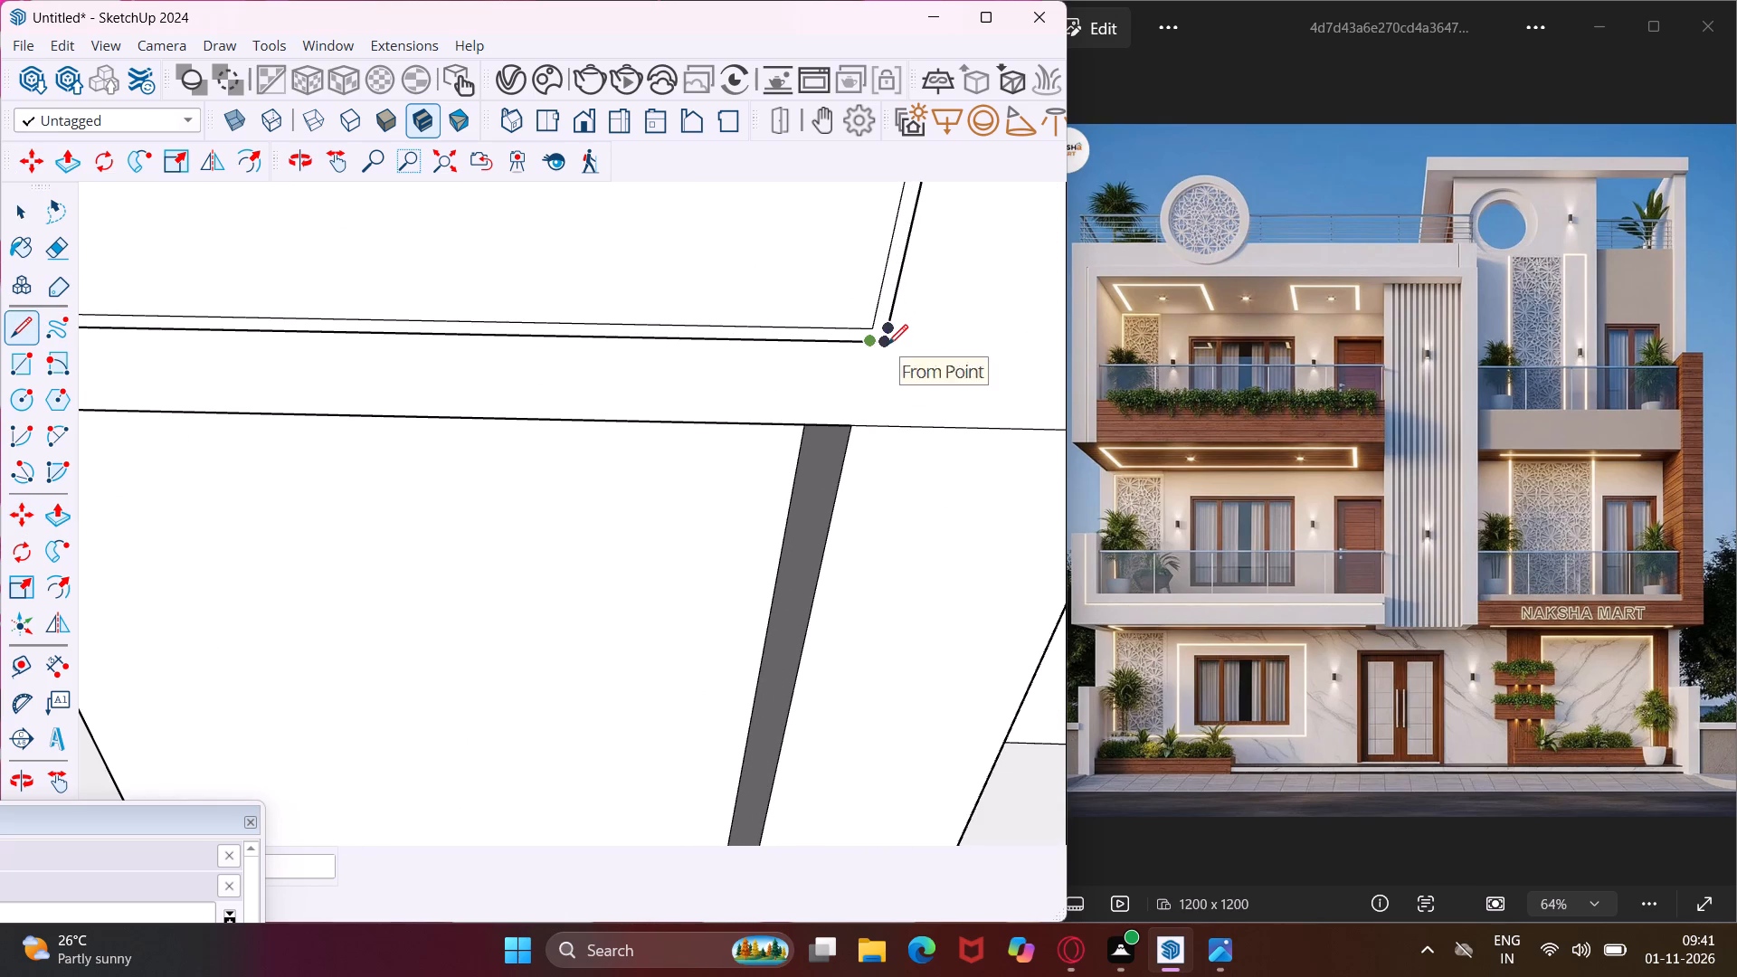
pyautogui.click(887, 345)
pyautogui.click(887, 327)
pyautogui.scroll(-7, 914, 333)
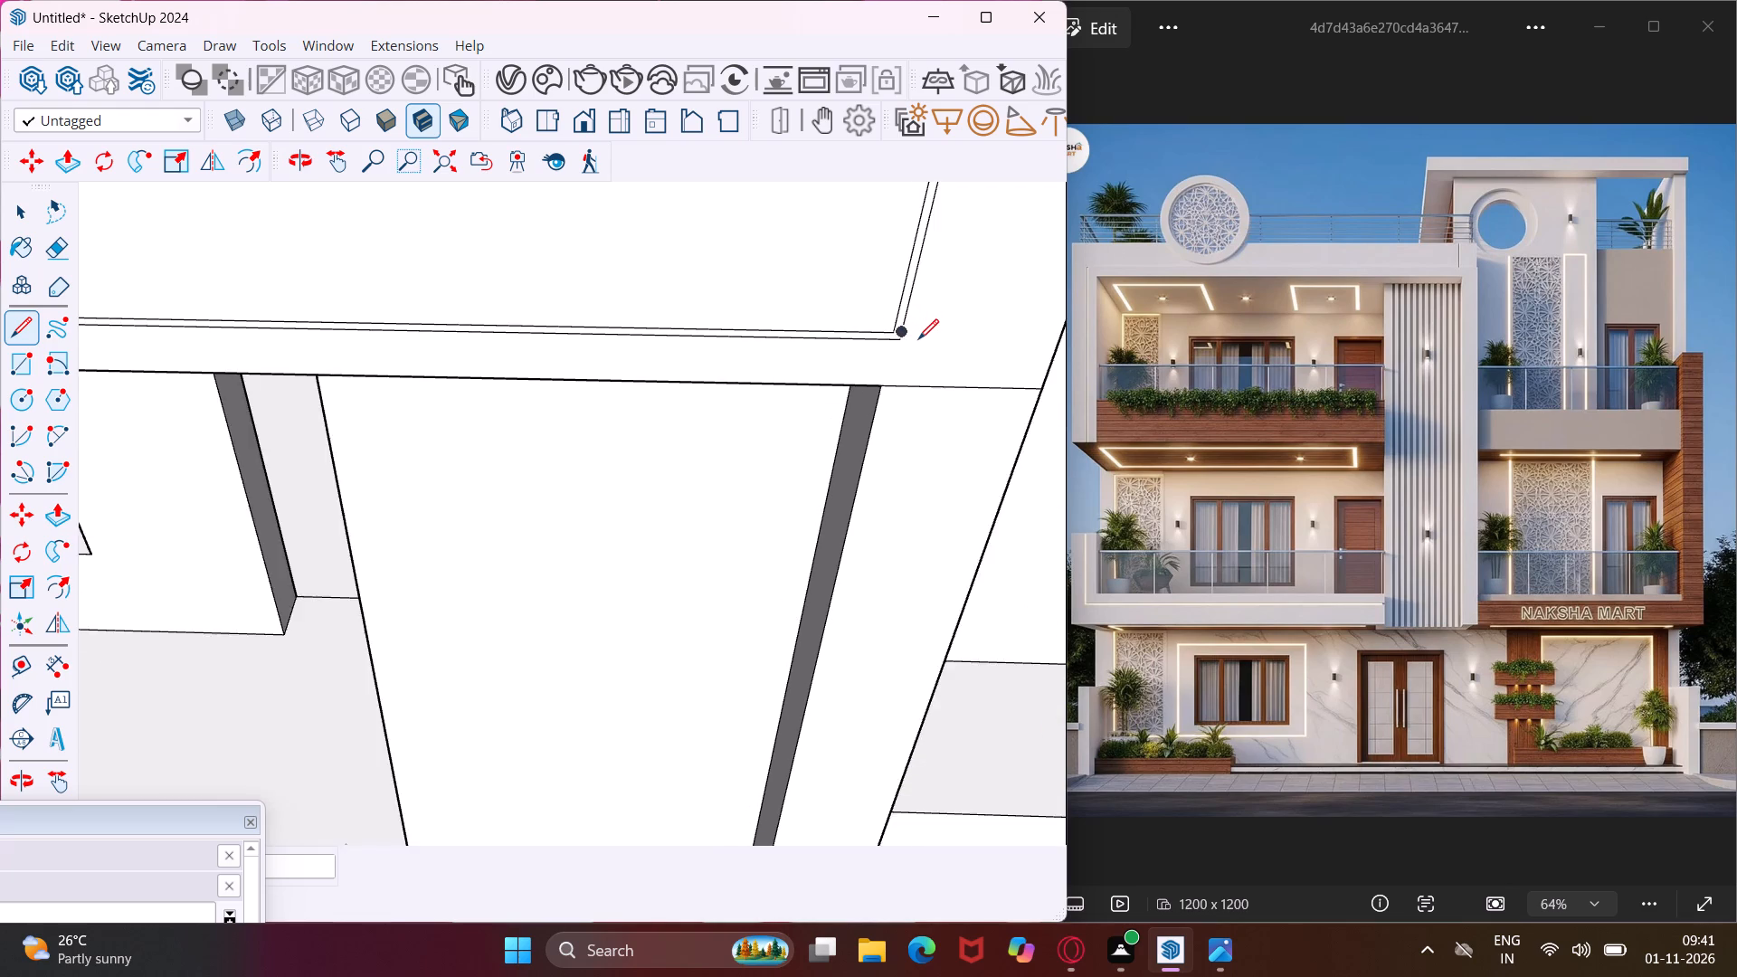
# Extend both vertical lines of the end wall's groove down the second-floor balcony slab's front face to its bottom edge.
pyautogui.scroll(-9, 918, 339)
pyautogui.scroll(1, 914, 343)
pyautogui.scroll(-12, 914, 343)
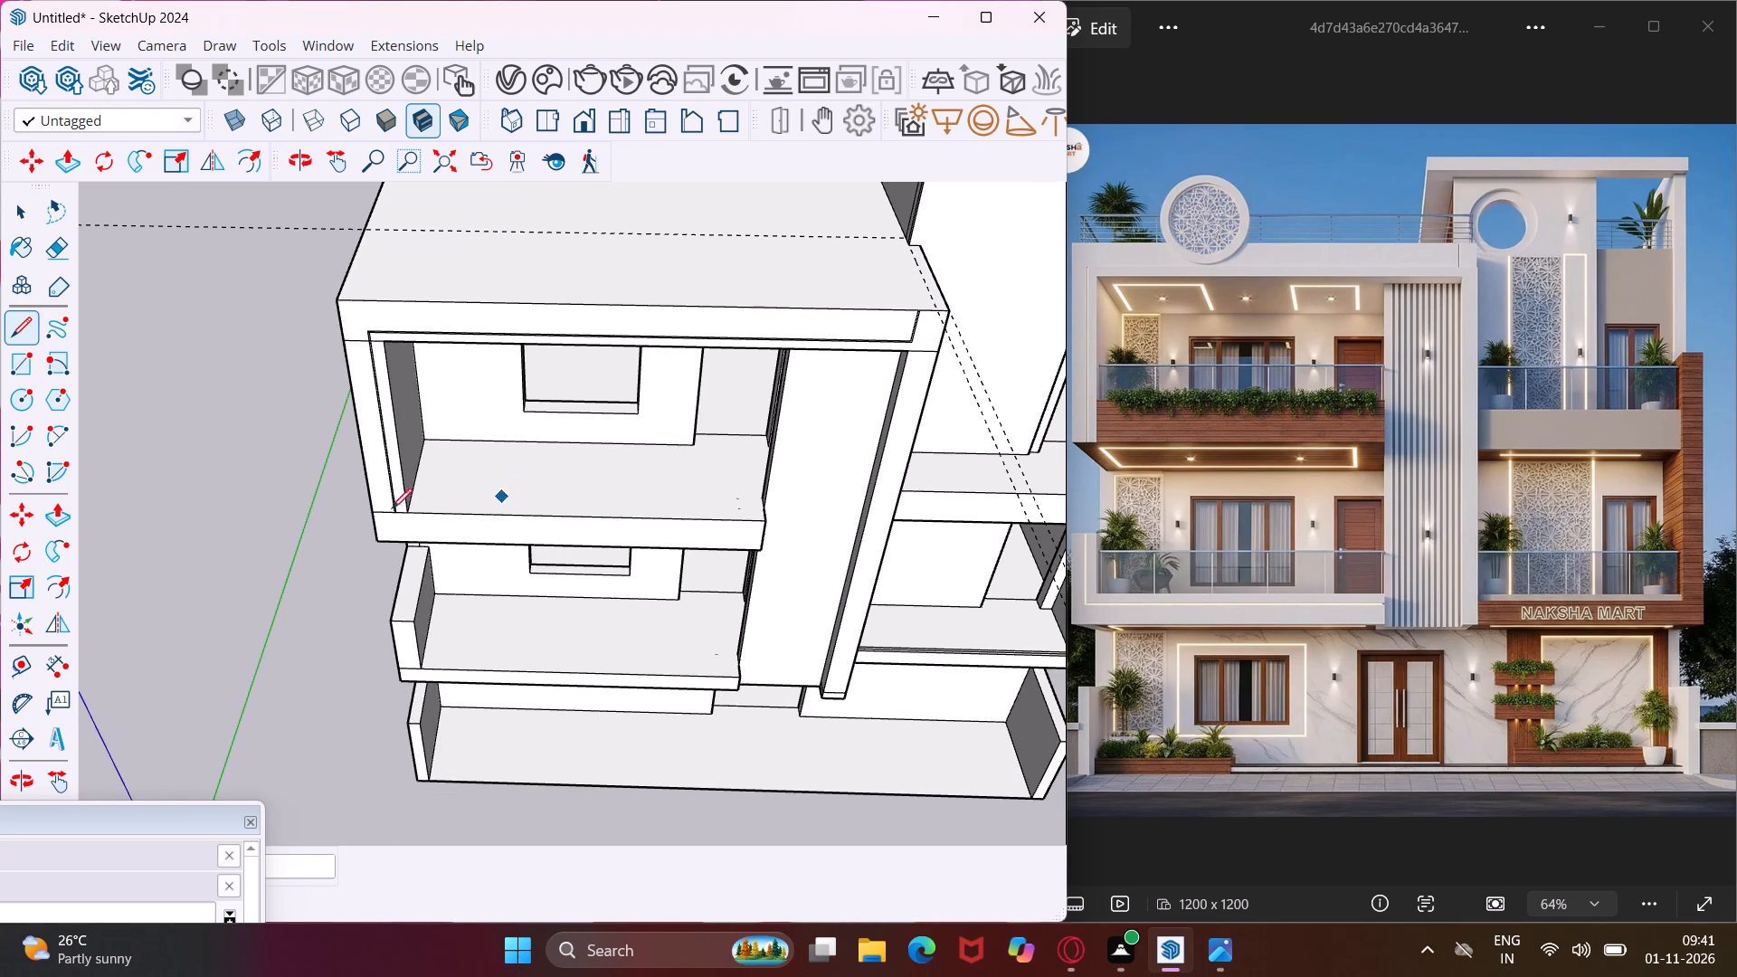
pyautogui.scroll(6, 397, 508)
pyautogui.moveTo(397, 508); pyautogui.dragTo(422, 391, button='middle')
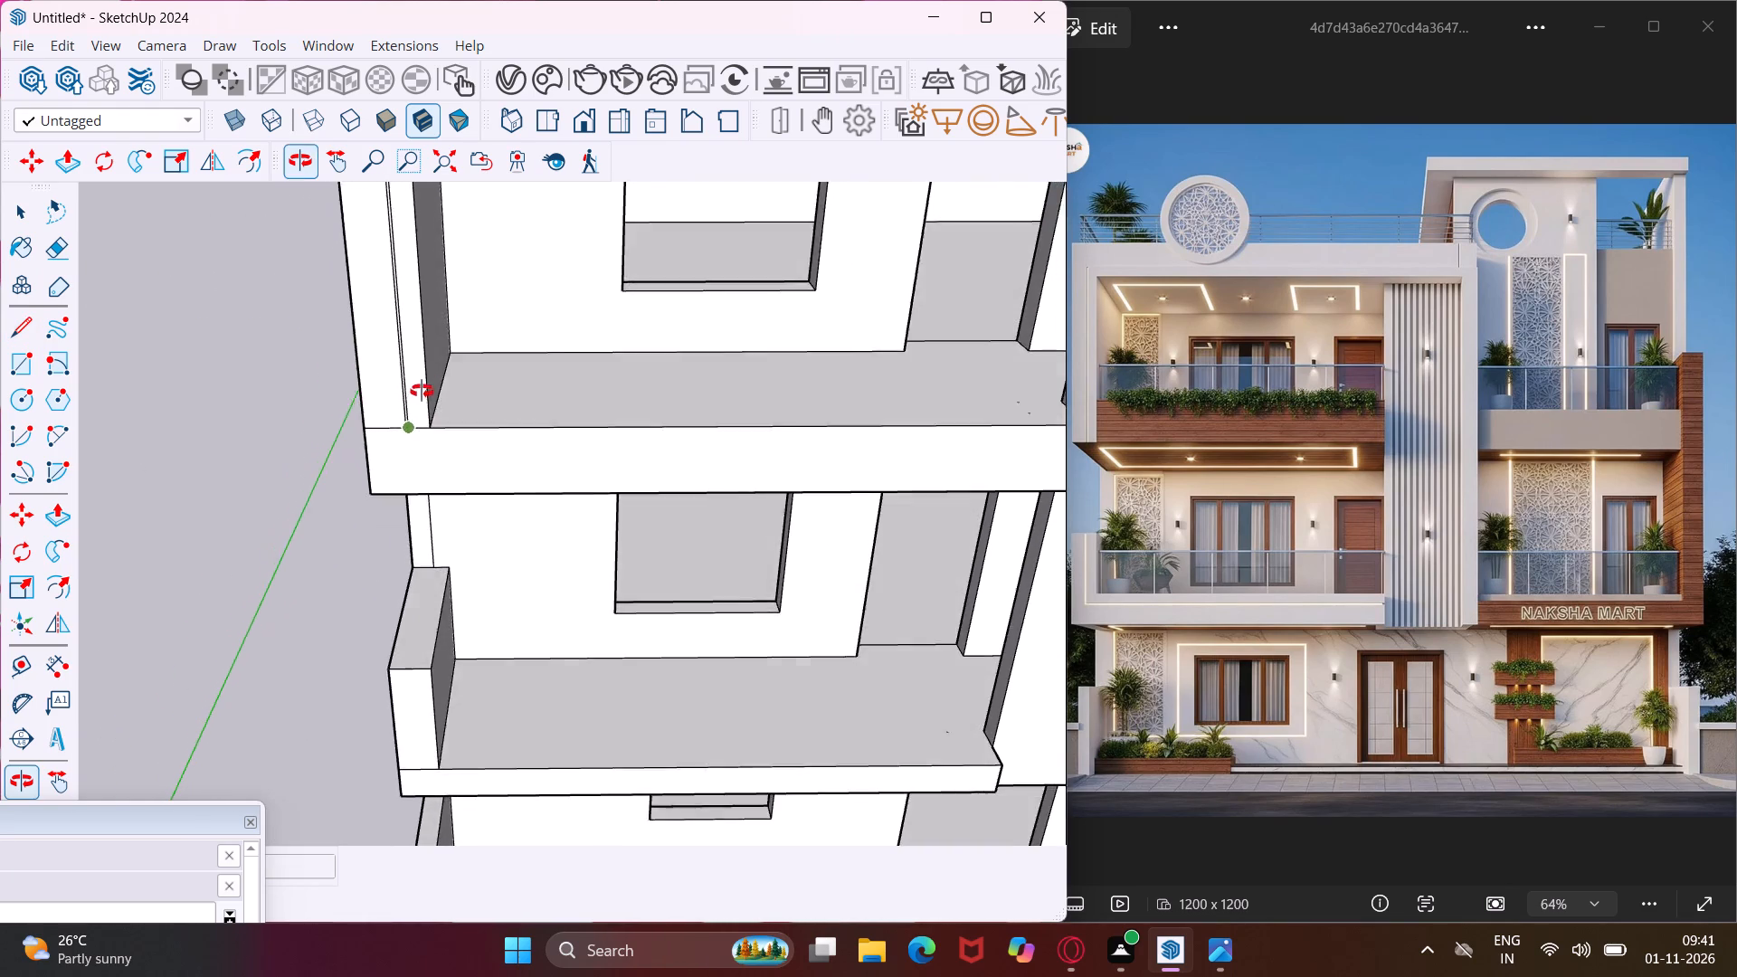
pyautogui.moveTo(422, 391); pyautogui.dragTo(434, 349, button='middle')
pyautogui.scroll(9, 421, 378)
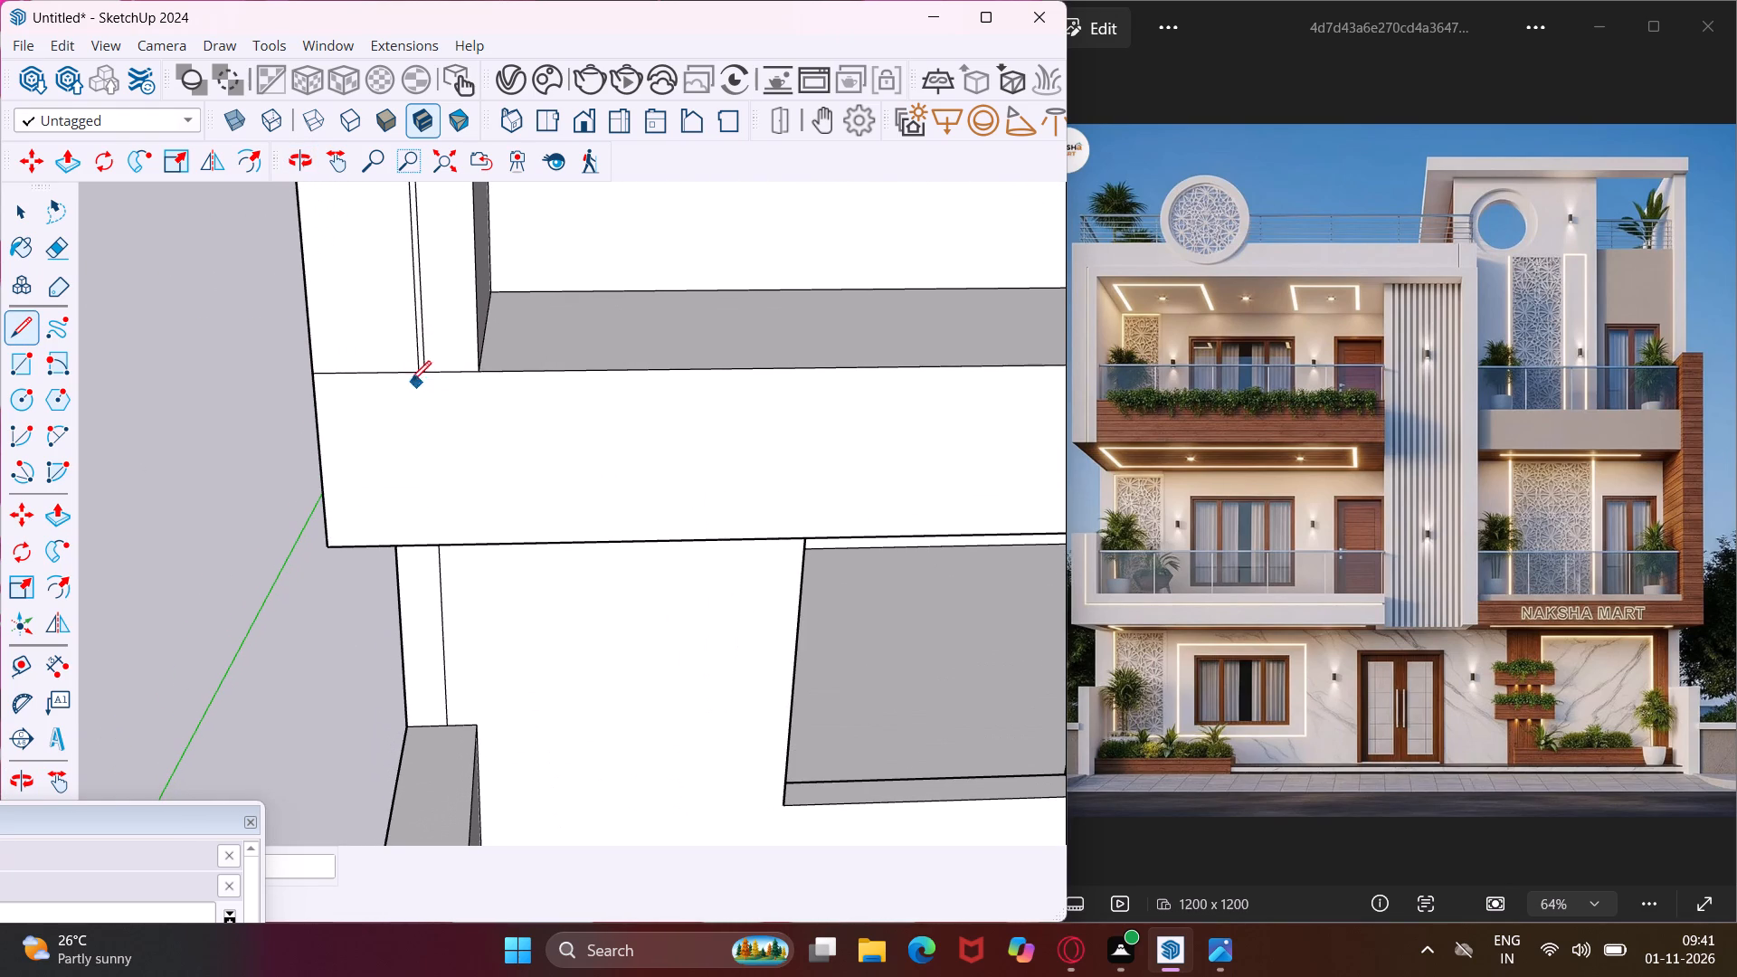
pyautogui.click(414, 374)
pyautogui.click(423, 548)
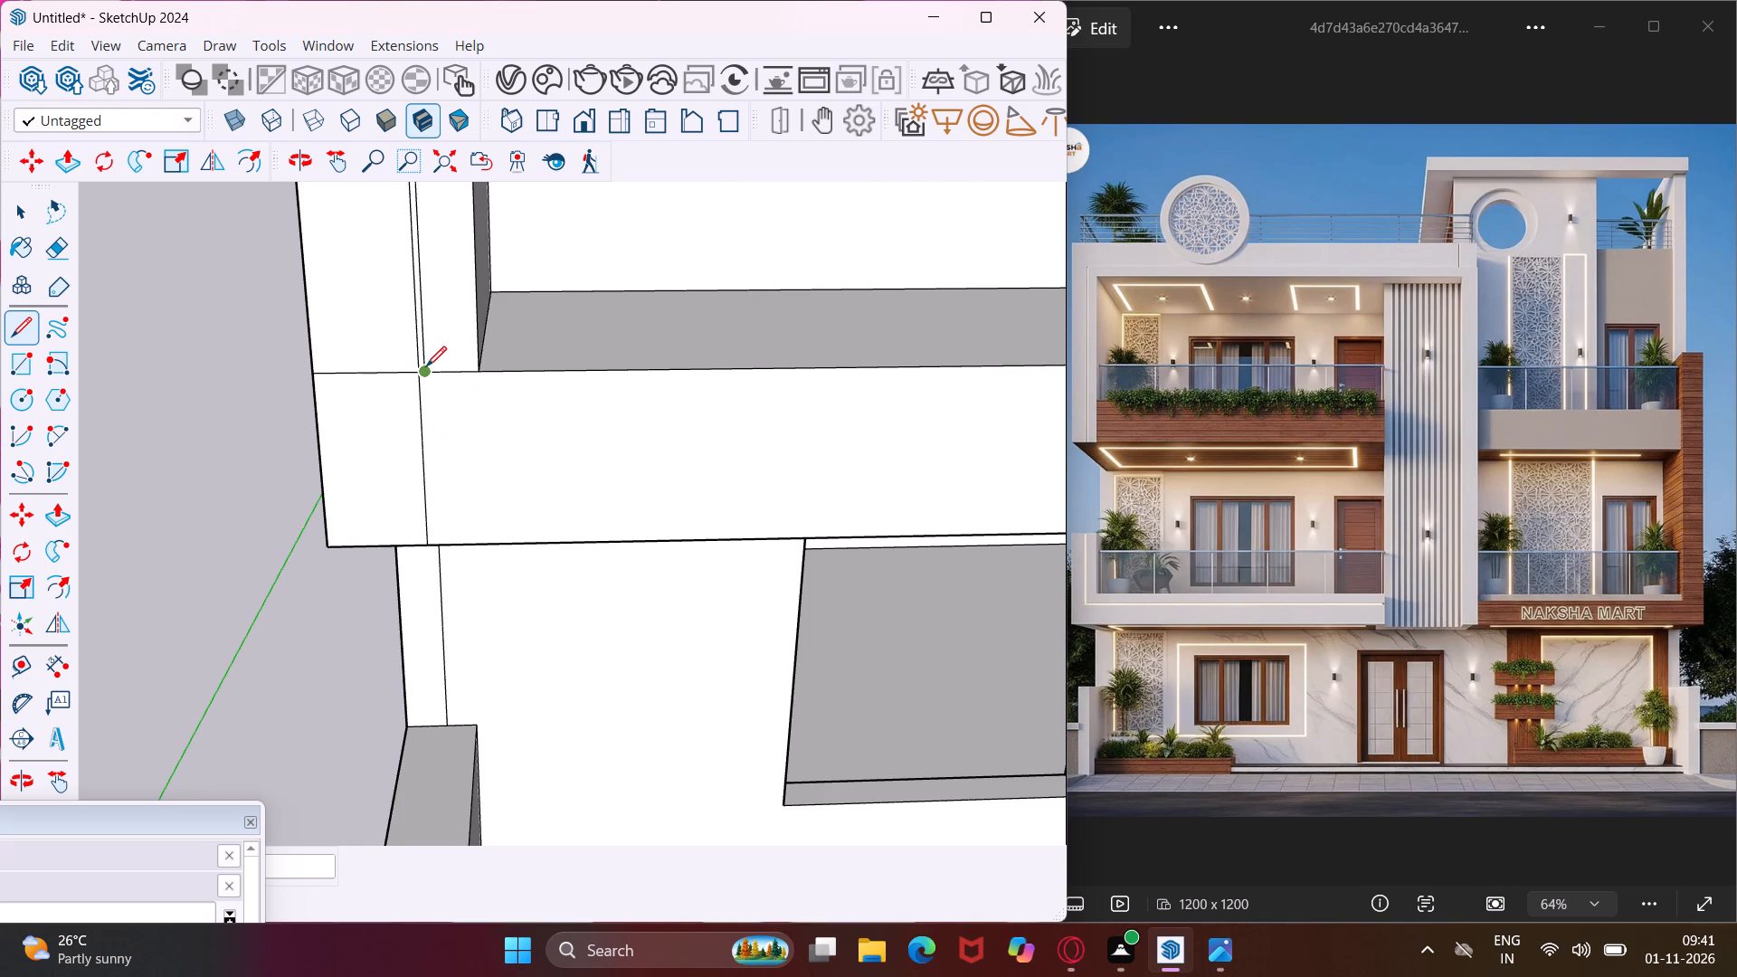
pyautogui.click(426, 366)
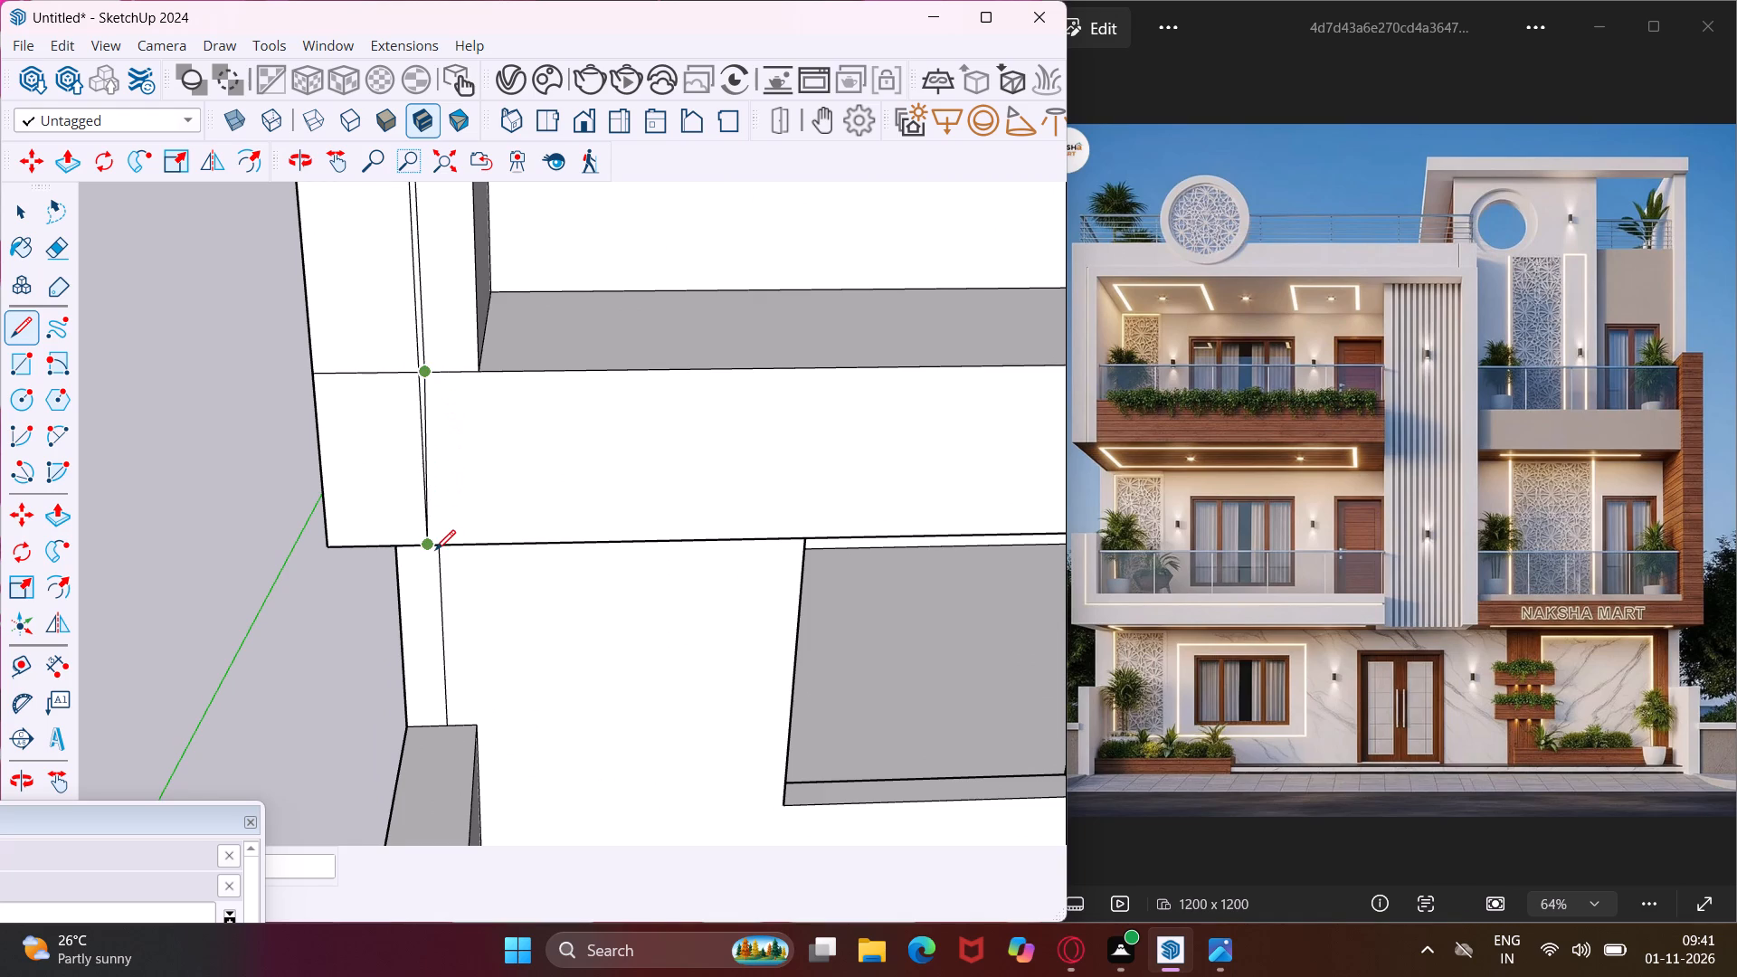
pyautogui.click(441, 541)
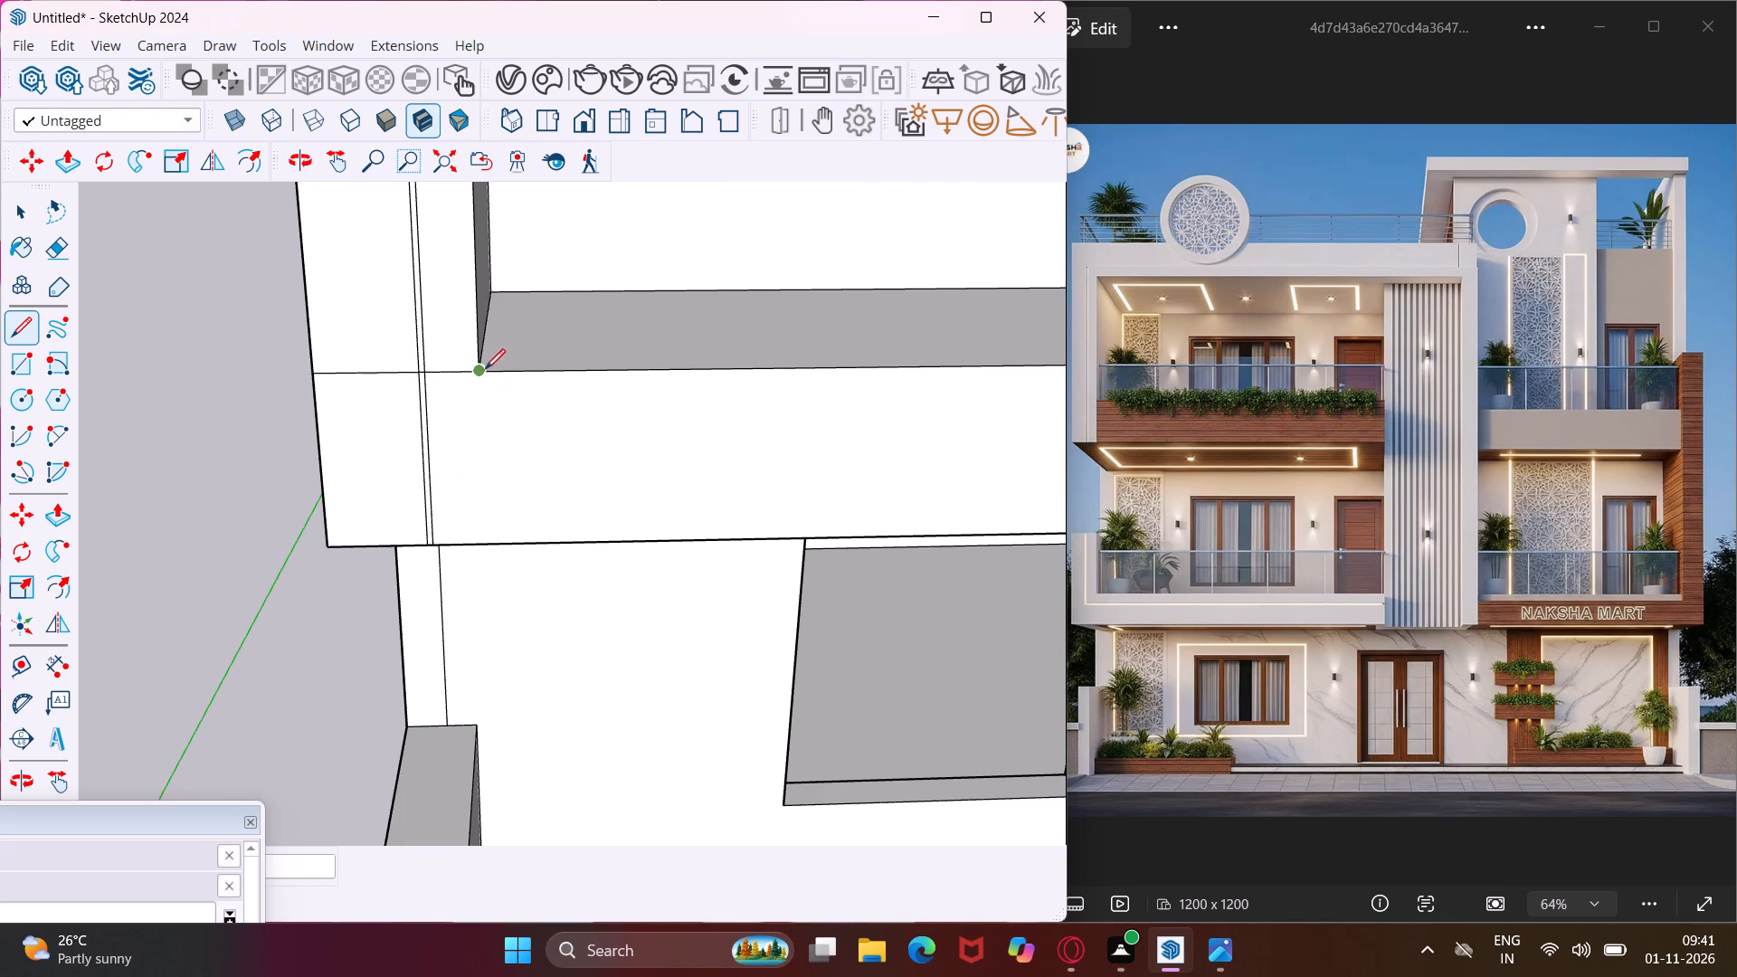
# Draw a line from the end wall's inner corner down the second-floor balcony slab's front, then across its underside to the wall.
pyautogui.click(479, 369)
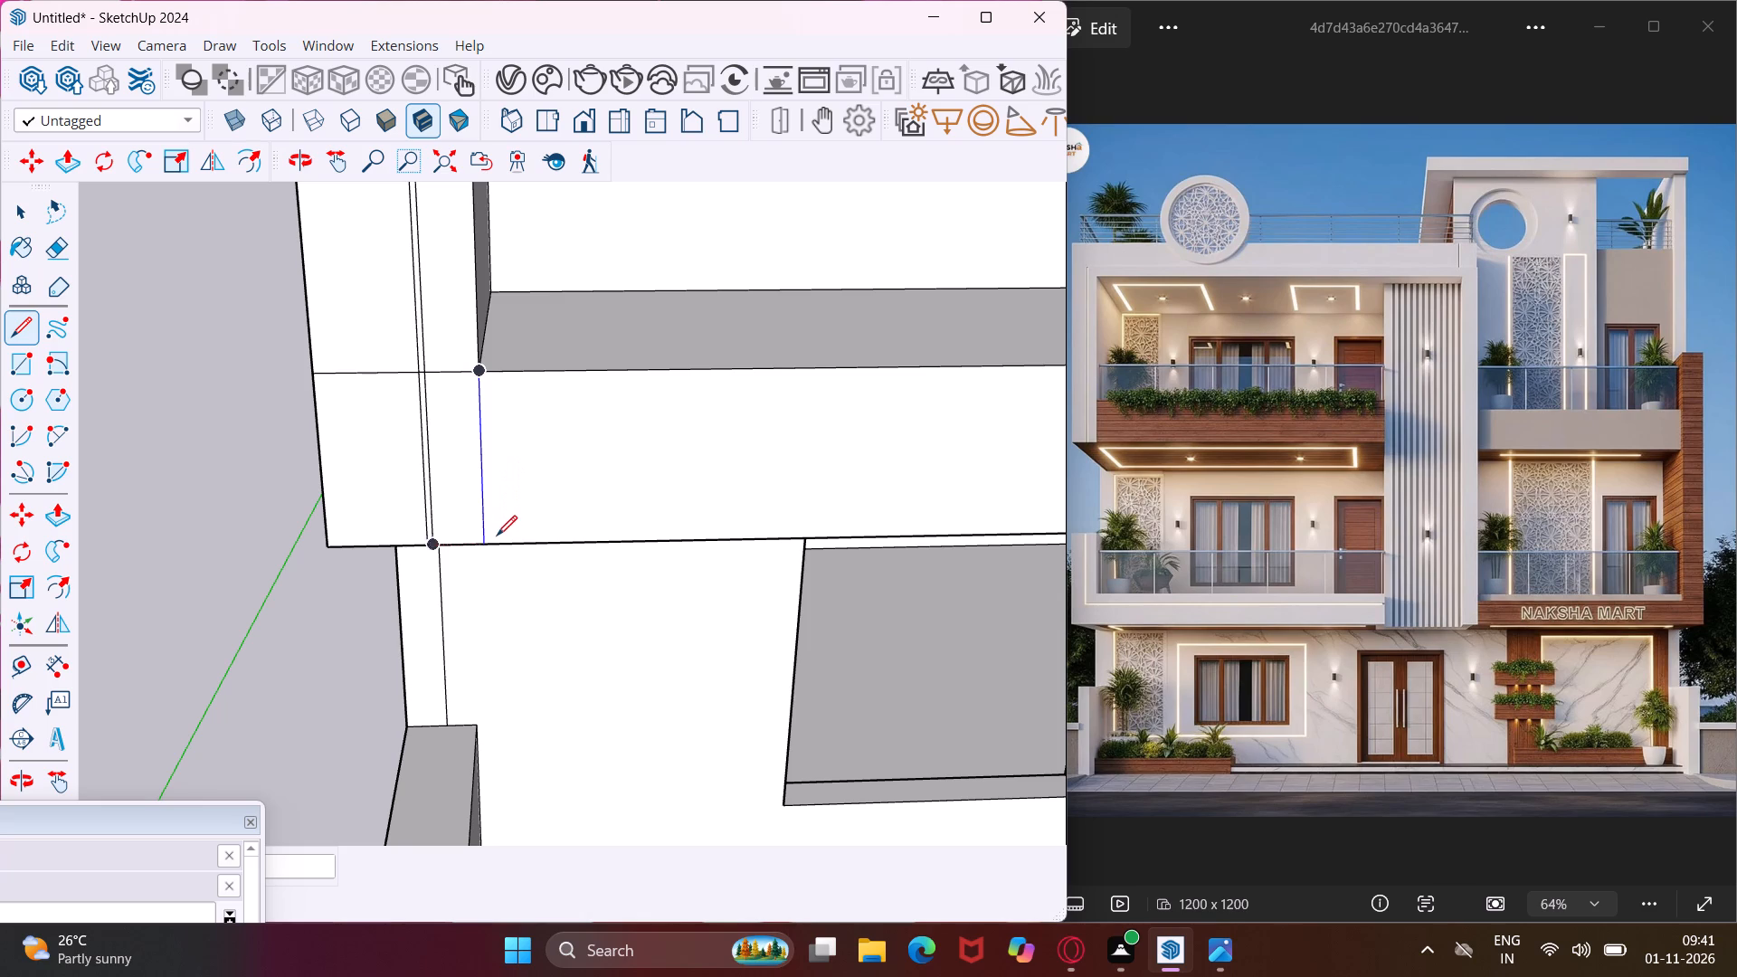
pyautogui.click(494, 546)
pyautogui.moveTo(491, 541); pyautogui.dragTo(487, 341, button='middle')
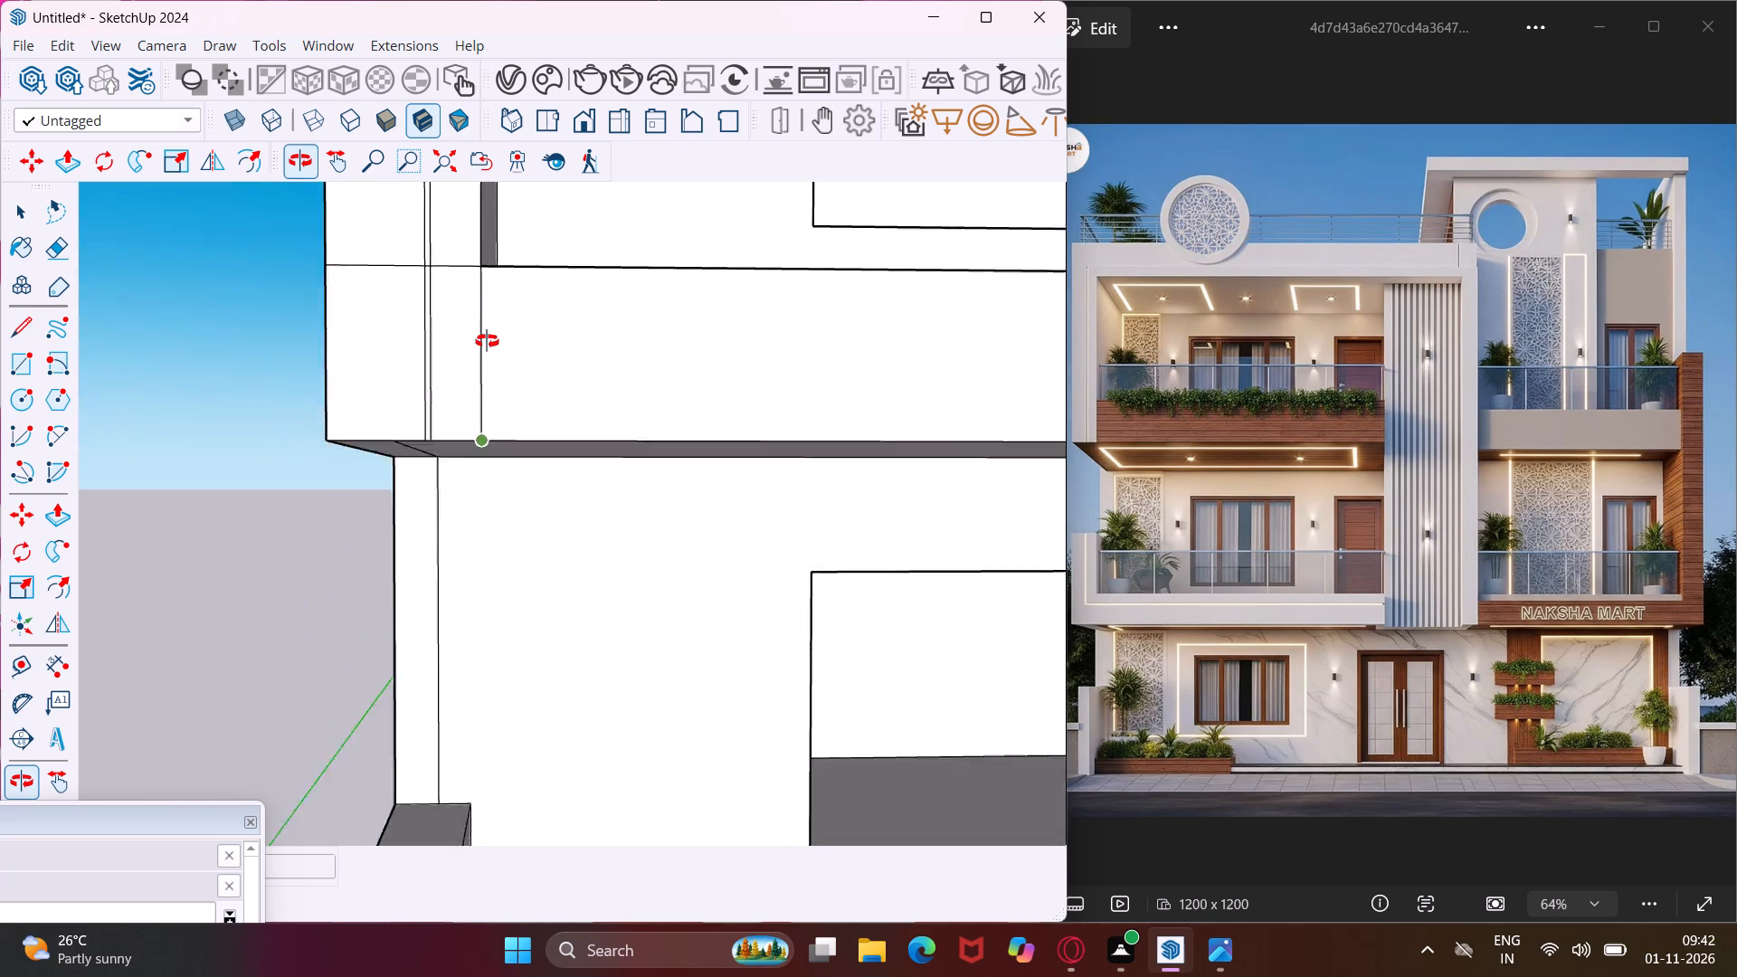
pyautogui.moveTo(487, 341); pyautogui.dragTo(482, 226, button='middle')
pyautogui.scroll(1, 482, 226)
pyautogui.scroll(-5, 468, 274)
pyautogui.scroll(-4, 402, 342)
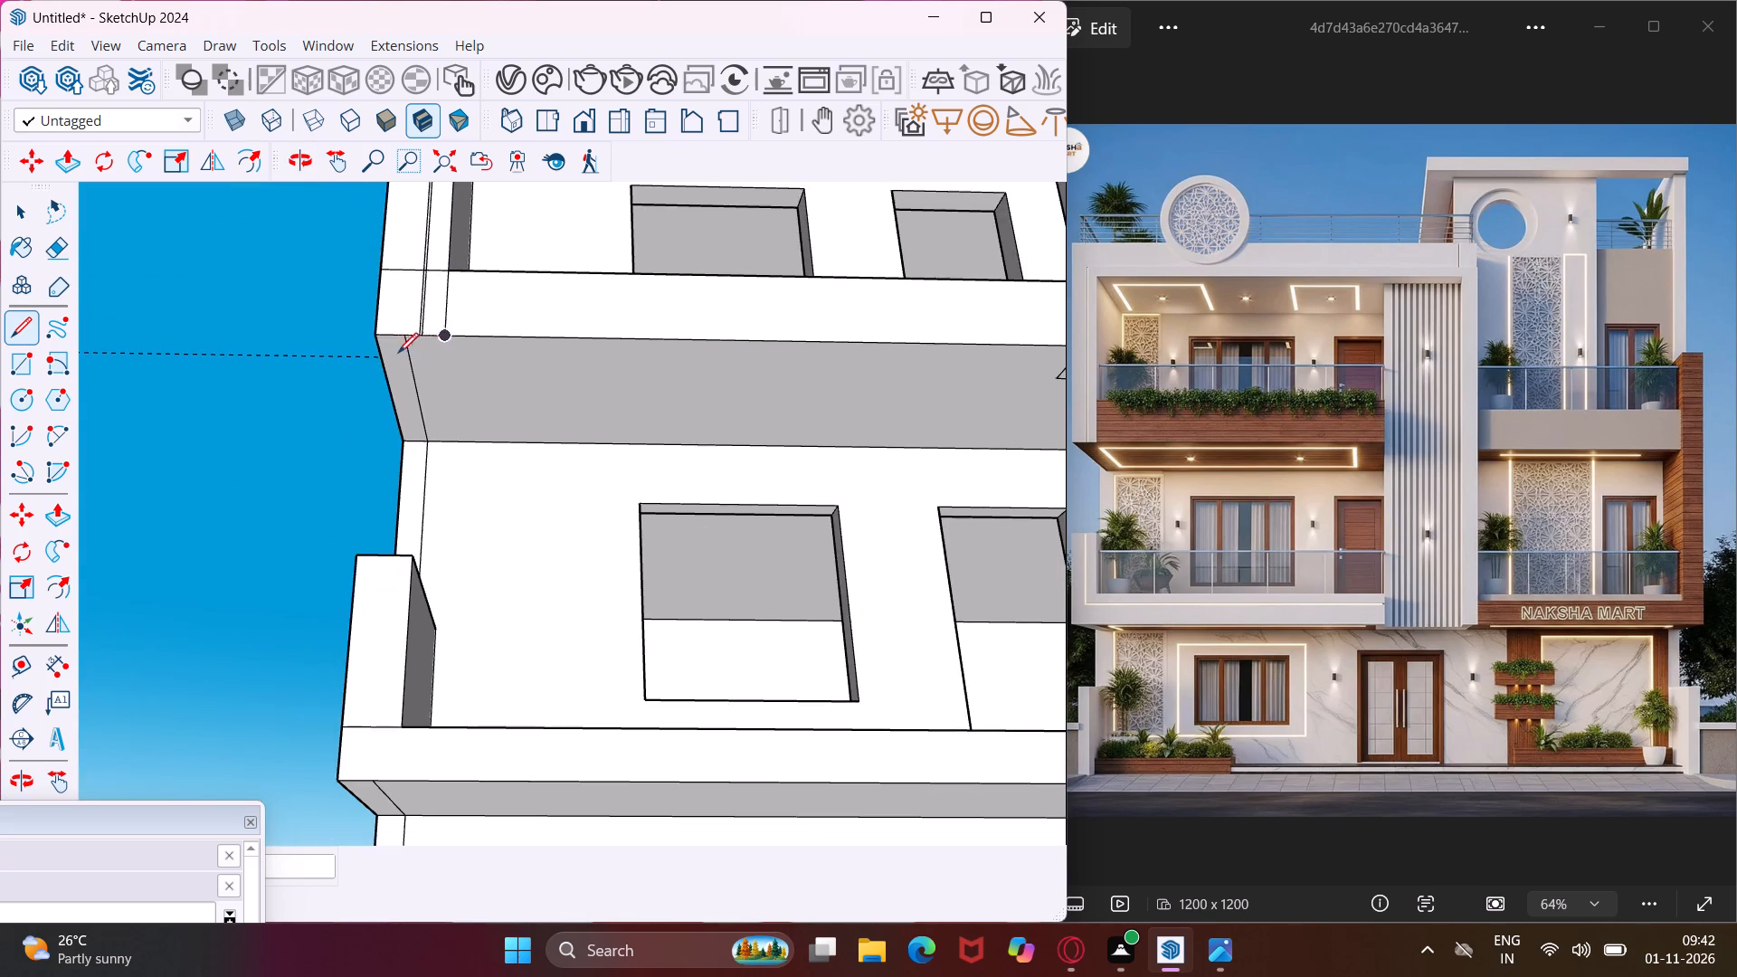
pyautogui.scroll(3, 435, 332)
pyautogui.click(447, 338)
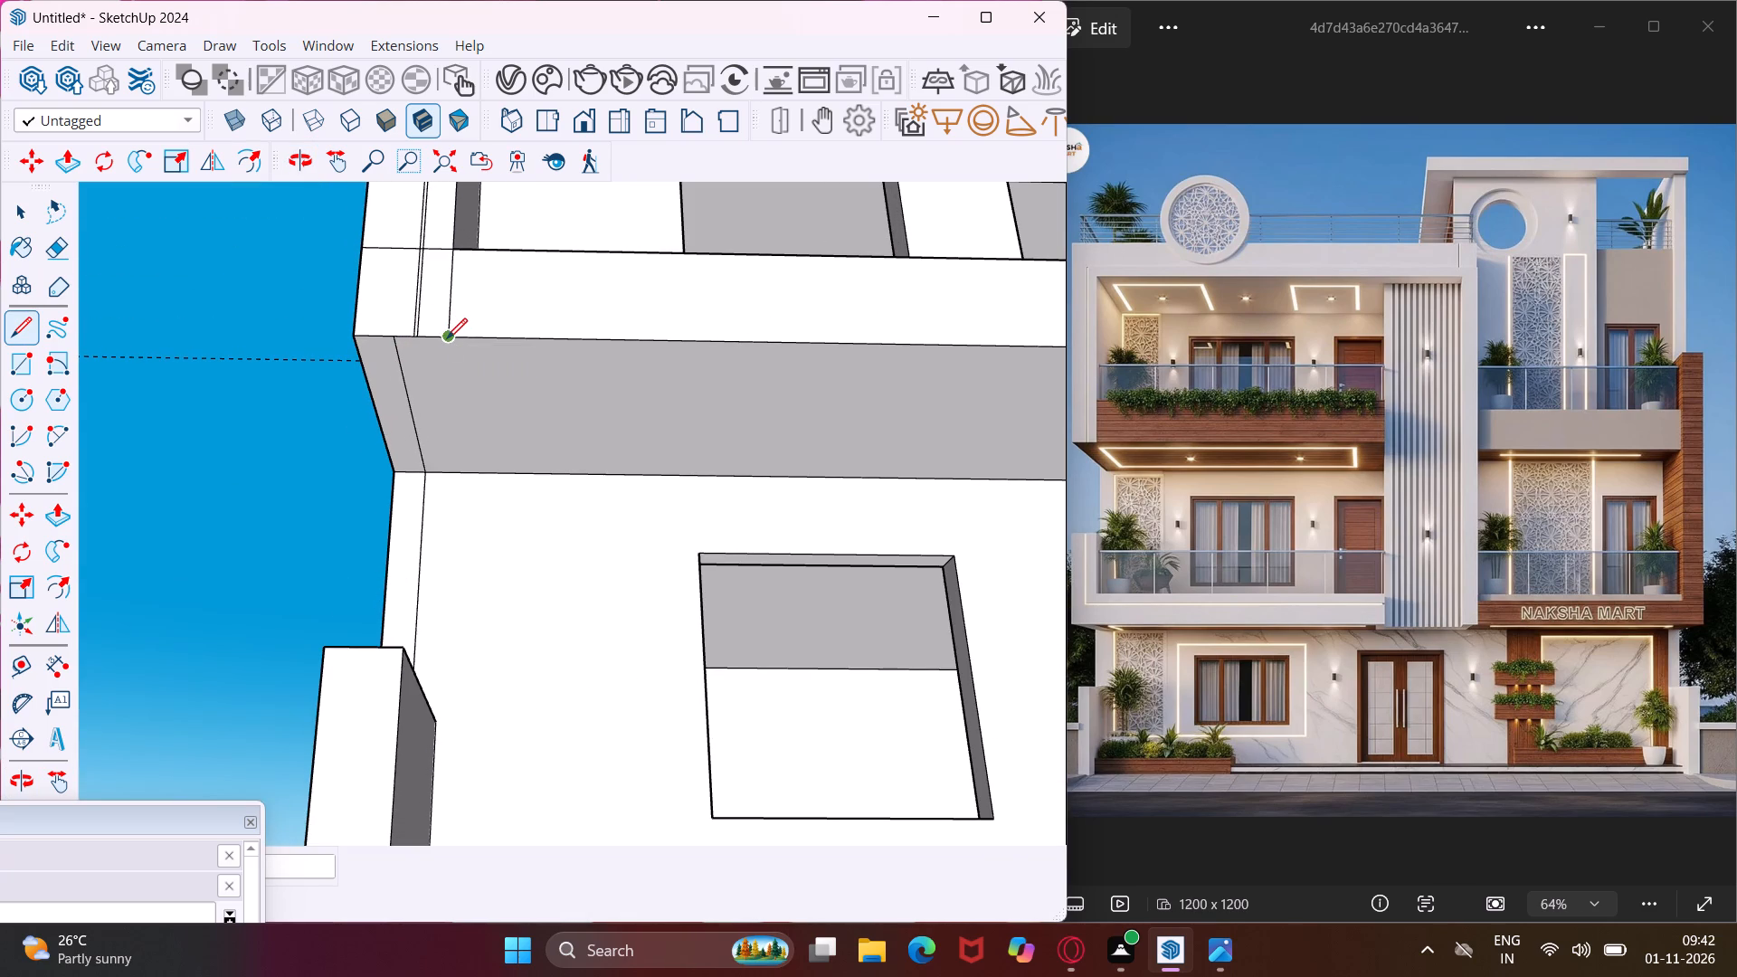
pyautogui.click(467, 470)
pyautogui.press('Escape')
pyautogui.press('space')
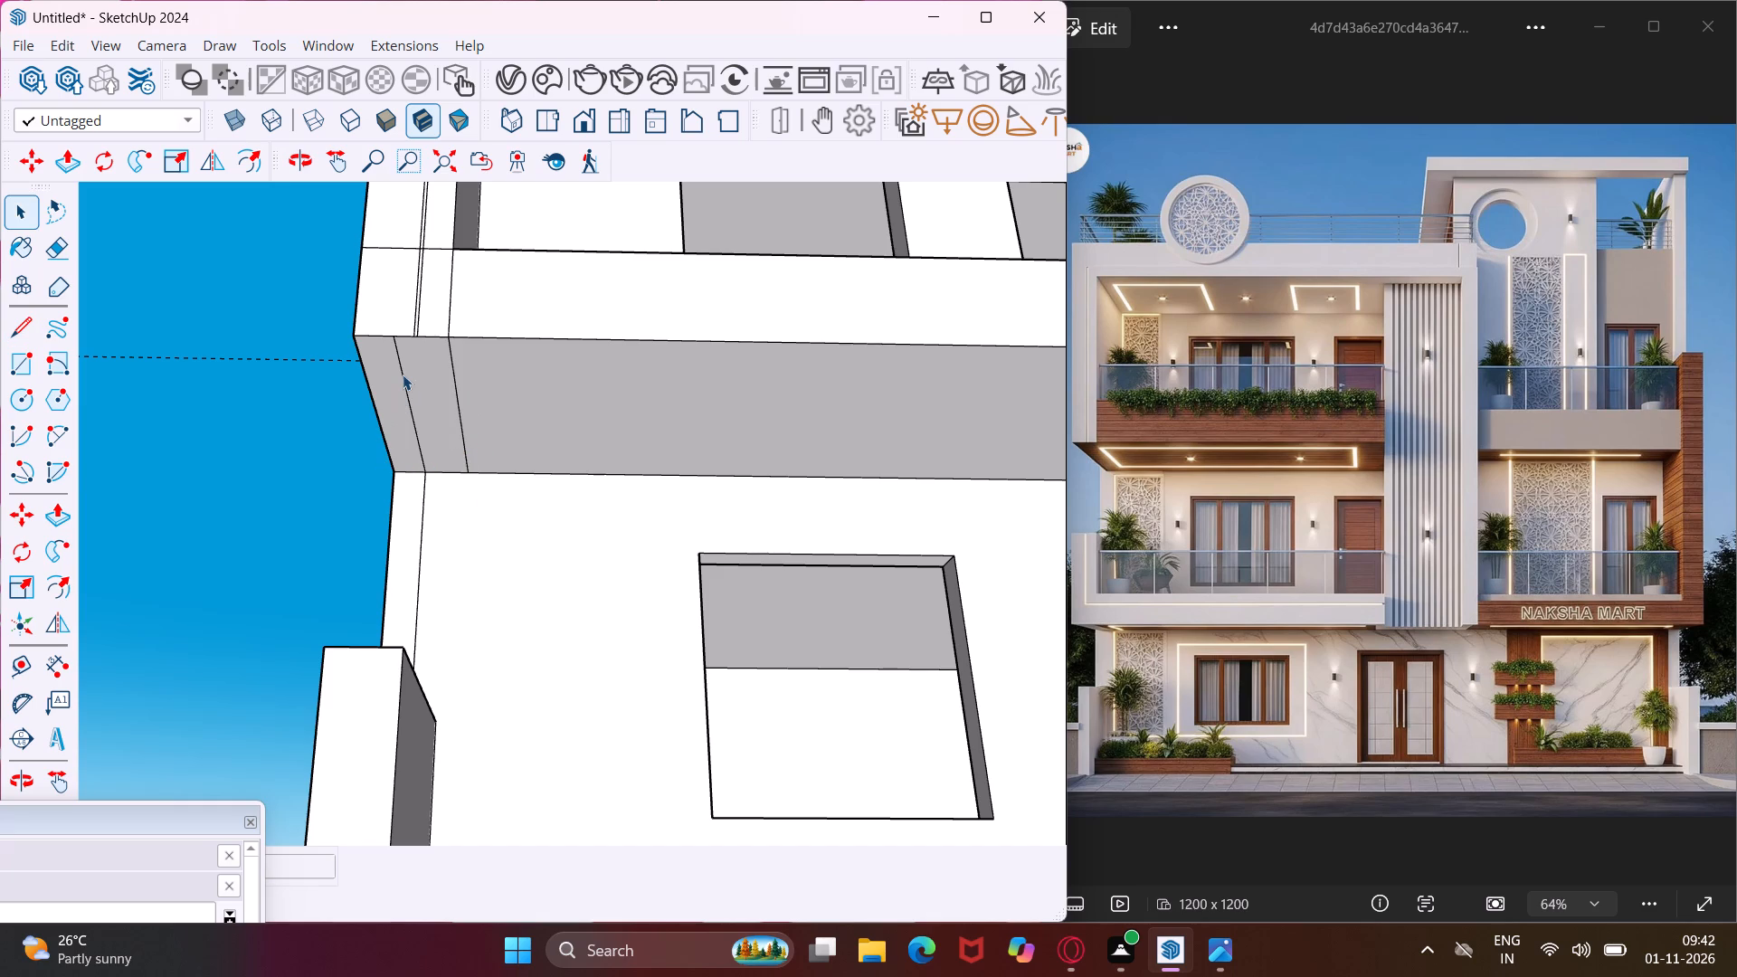
# Erase the older line near the end wall and the small rectangle outline beside the central panel on the second-floor slab's underside.
pyautogui.press('e')
pyautogui.click(403, 375)
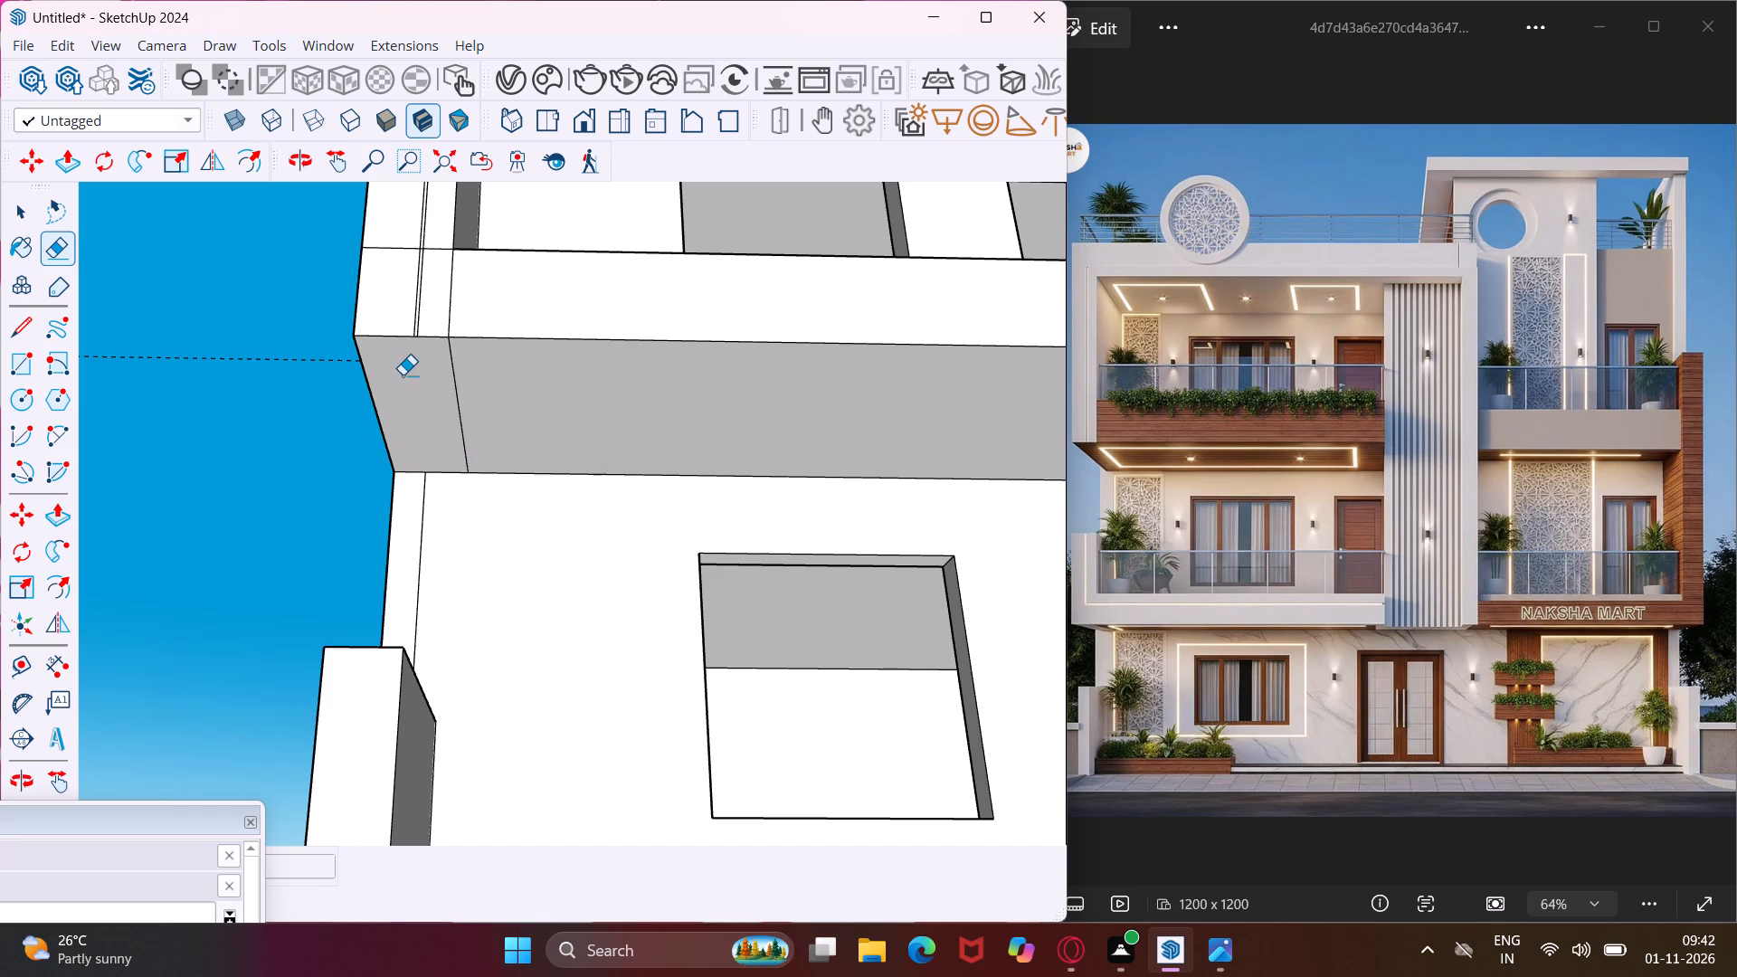
pyautogui.scroll(-5, 353, 407)
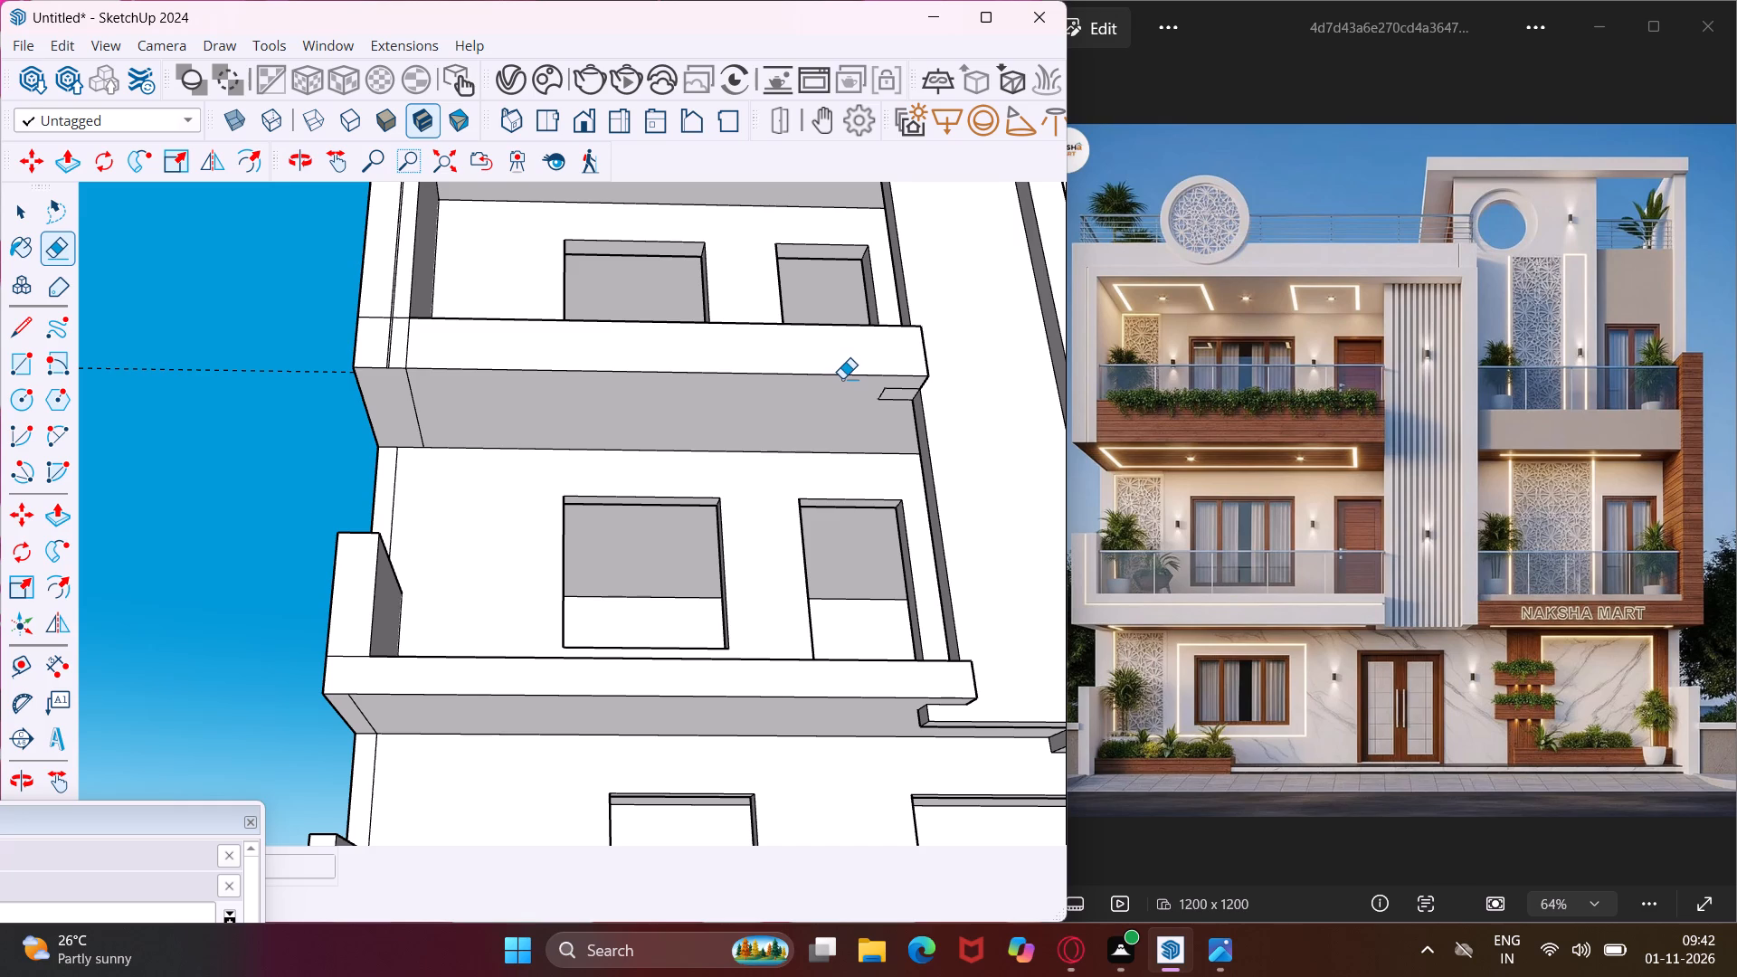
pyautogui.scroll(7, 846, 372)
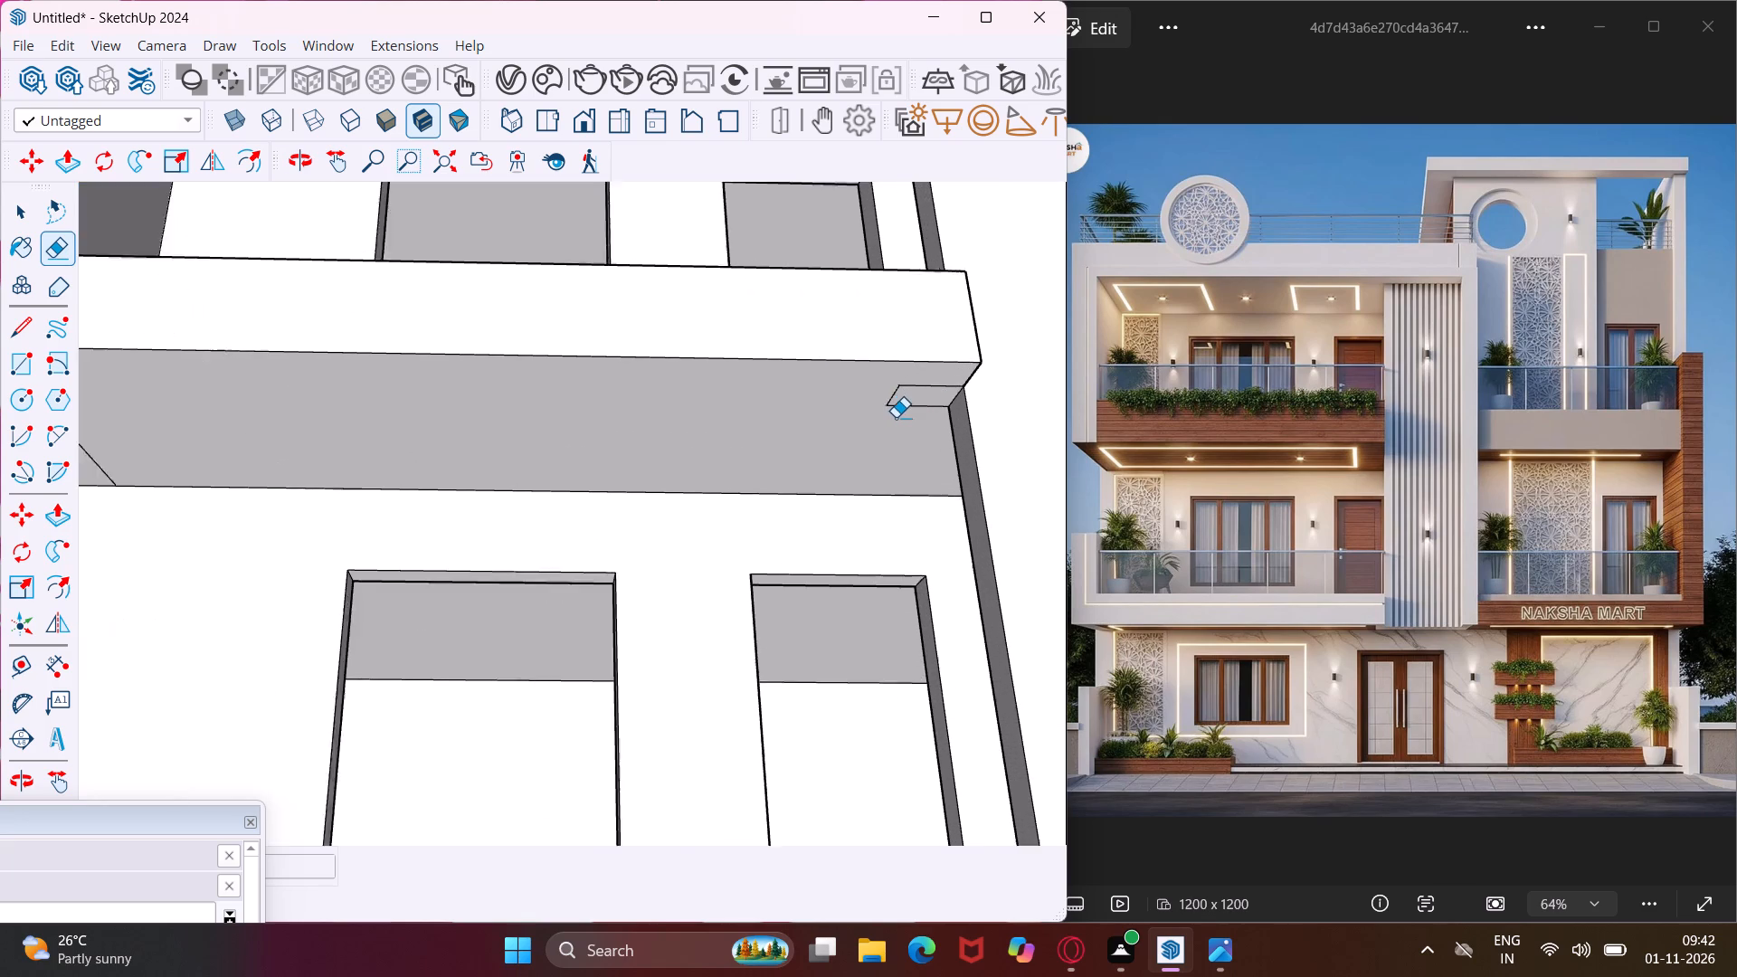
pyautogui.scroll(4, 901, 411)
pyautogui.moveTo(901, 411); pyautogui.dragTo(850, 334, button='middle')
pyautogui.moveTo(915, 278); pyautogui.dragTo(867, 344)
pyautogui.scroll(-8, 846, 356)
pyautogui.moveTo(846, 356); pyautogui.dragTo(911, 521, button='middle')
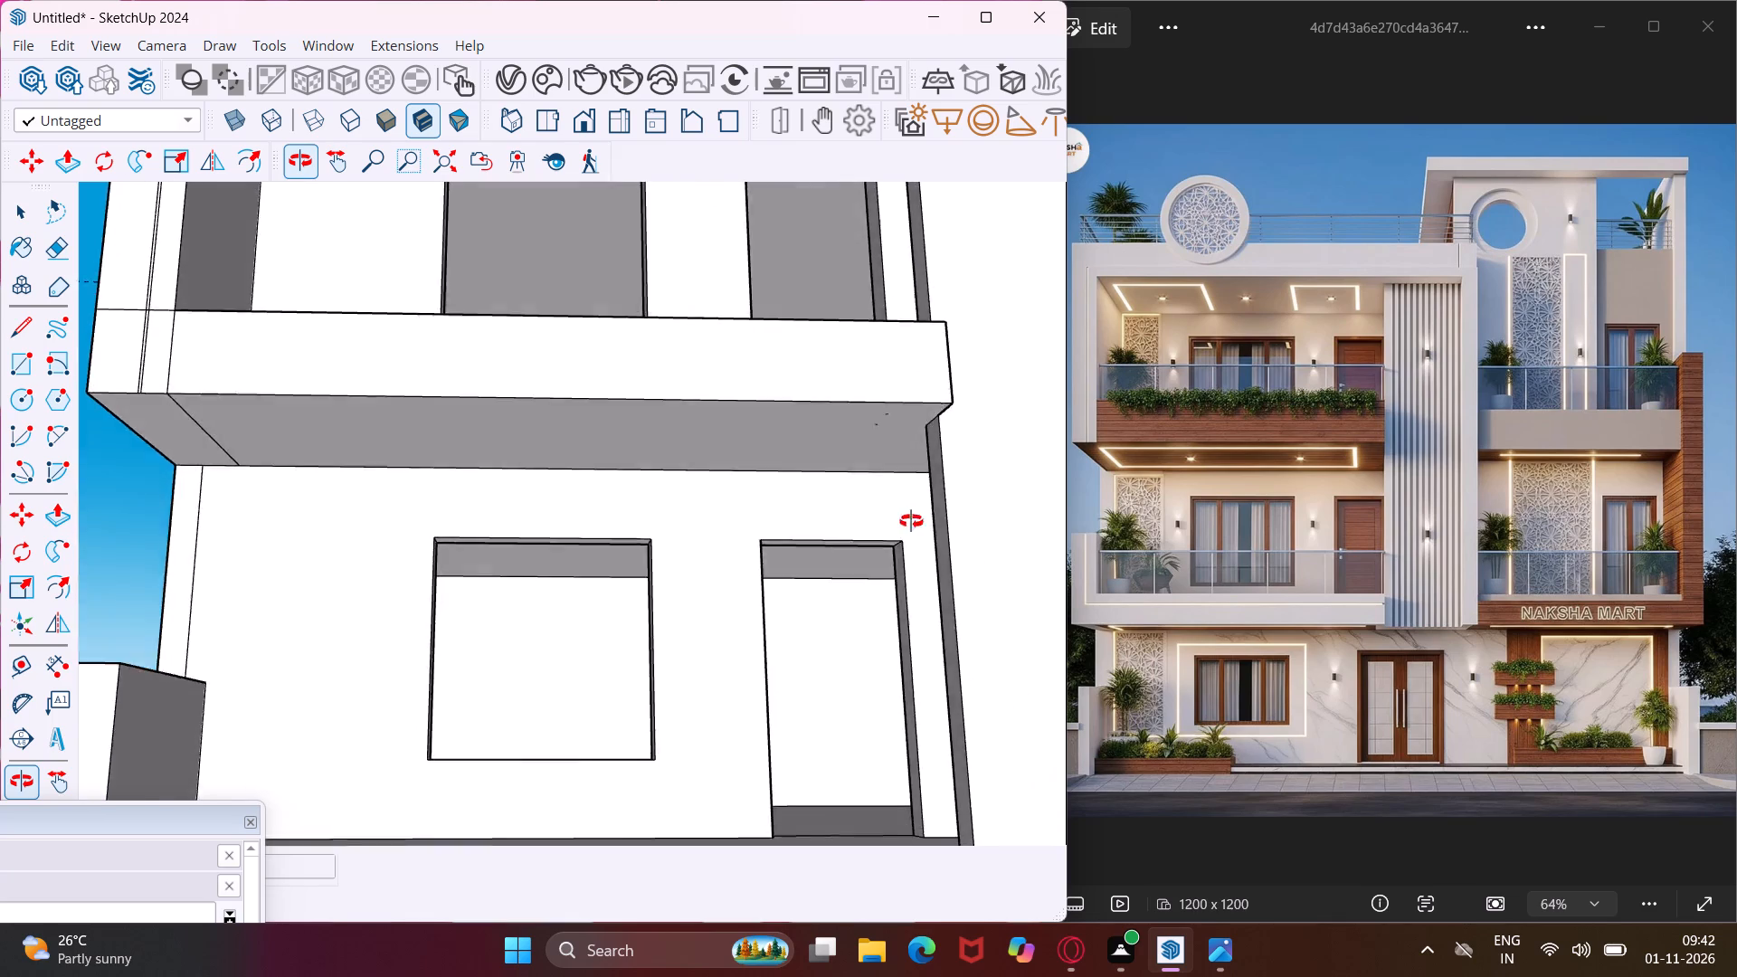
# Copy the top edge of the second-floor balcony slab's front down to its bottom edge, dividing the face into 7 equal strips.
pyautogui.moveTo(911, 521); pyautogui.dragTo(944, 576, button='middle')
pyautogui.press('Escape')
pyautogui.press('space')
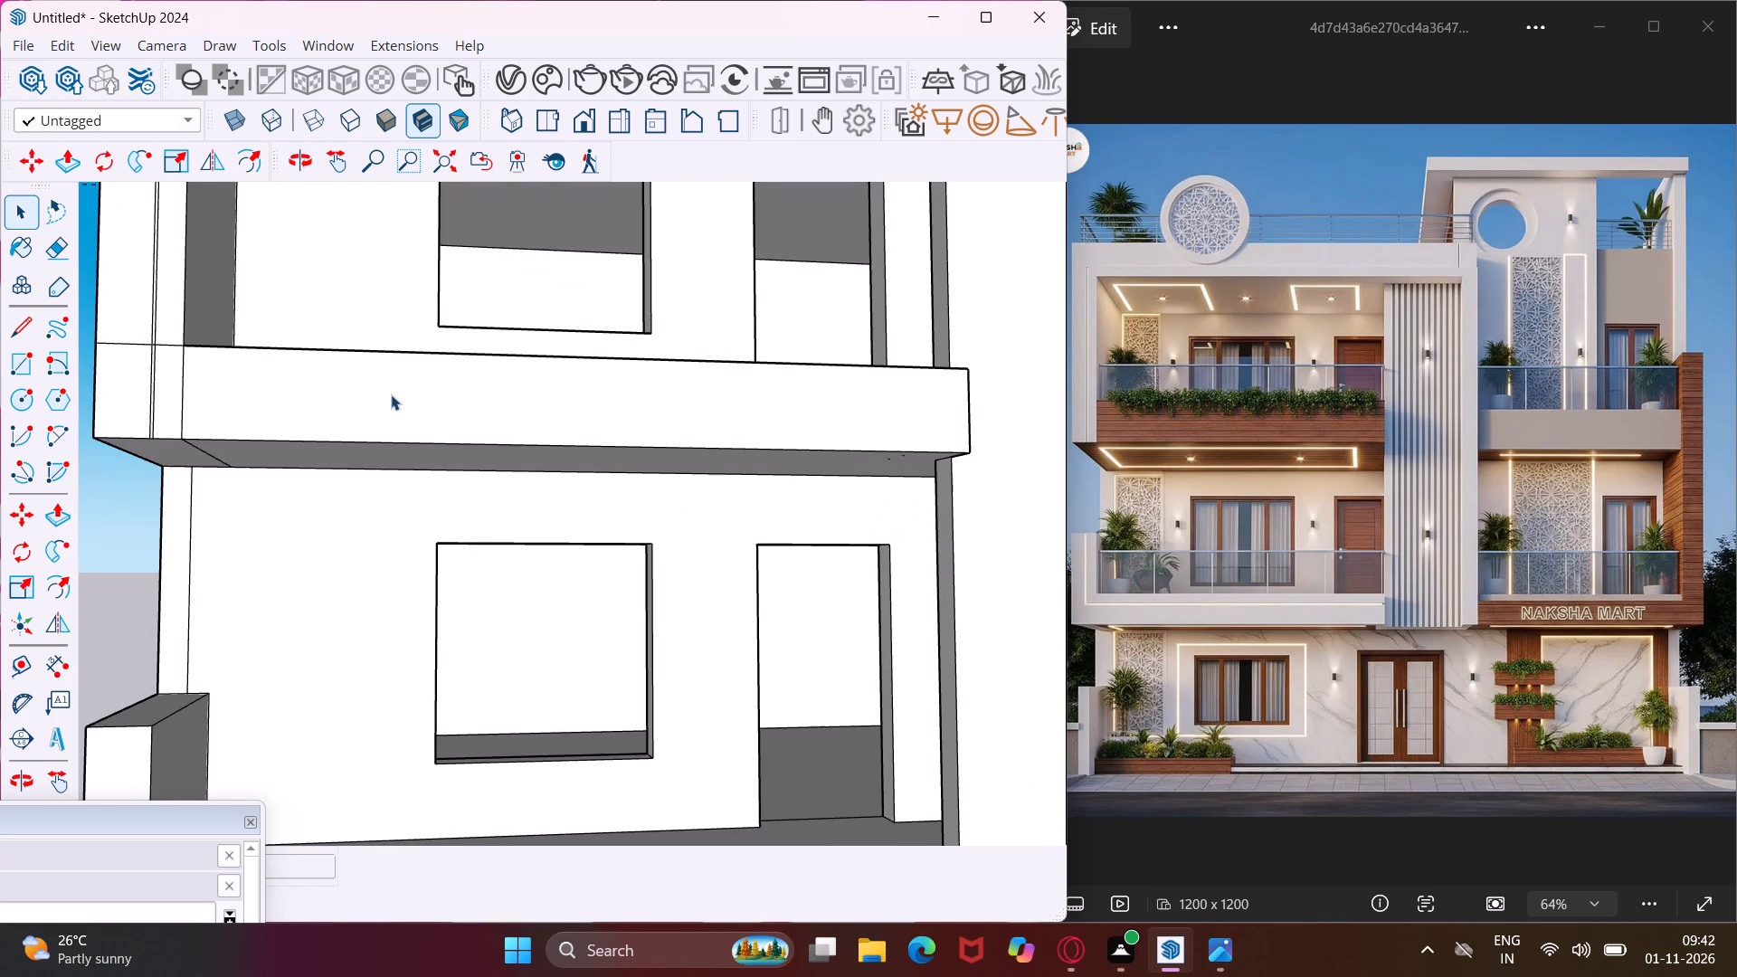
pyautogui.moveTo(413, 409); pyautogui.dragTo(606, 511, button='middle')
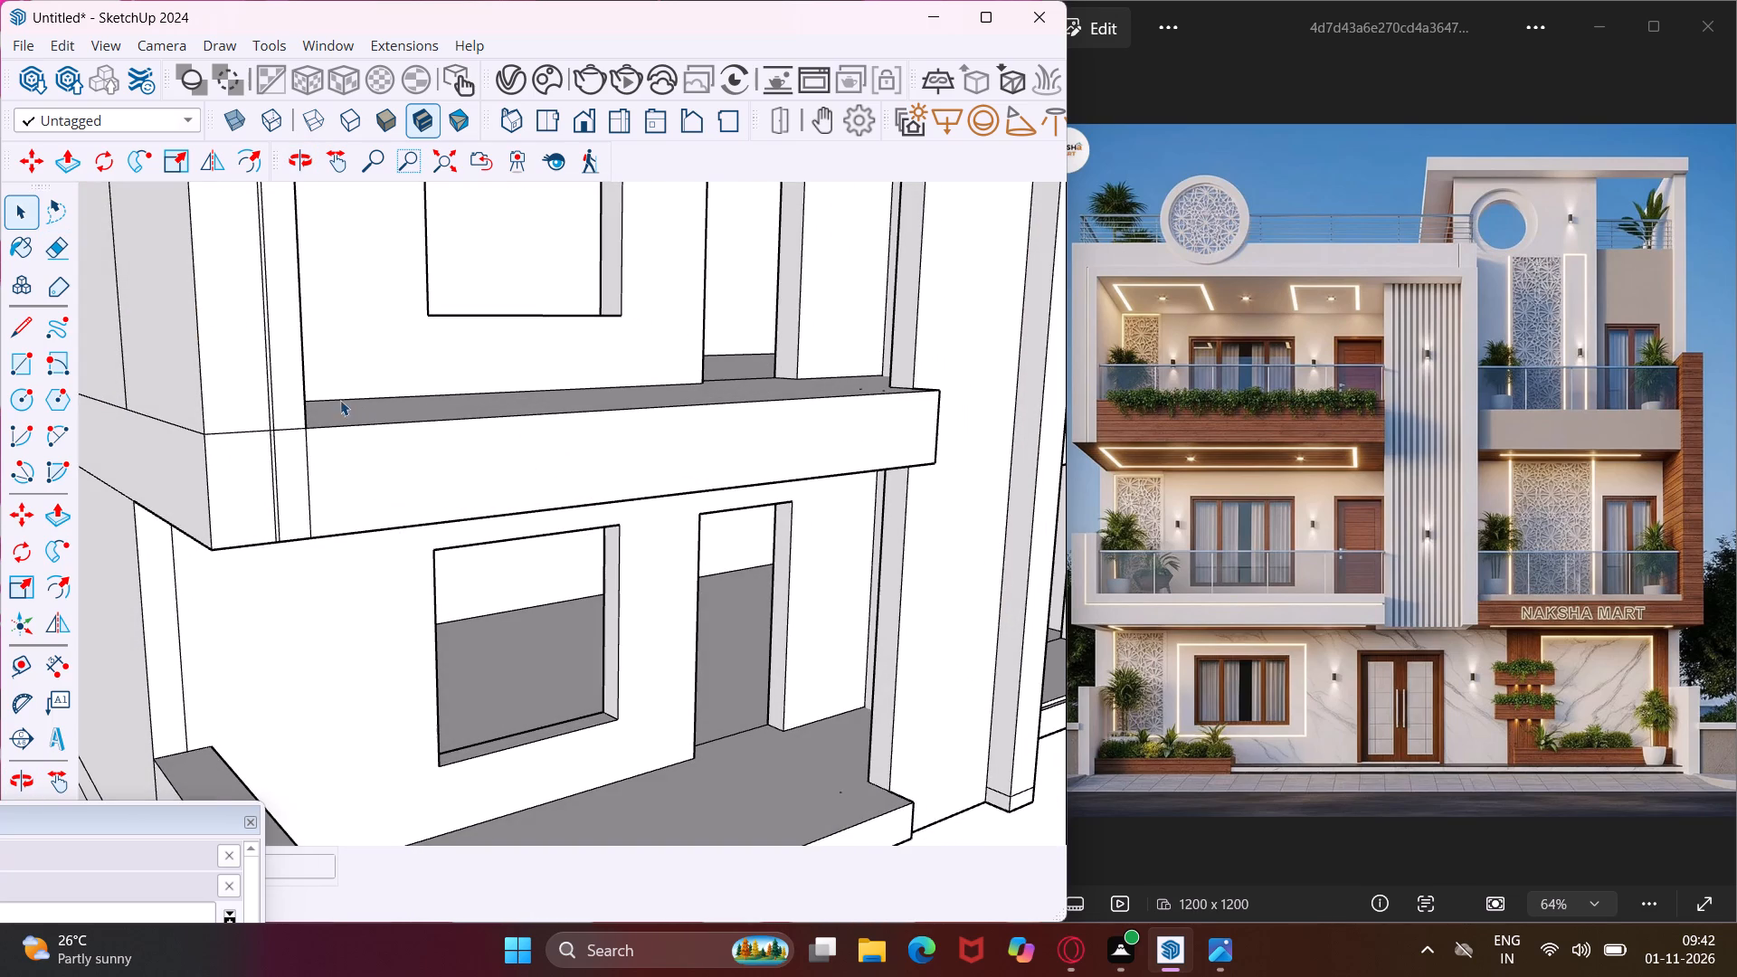
pyautogui.scroll(1, 320, 432)
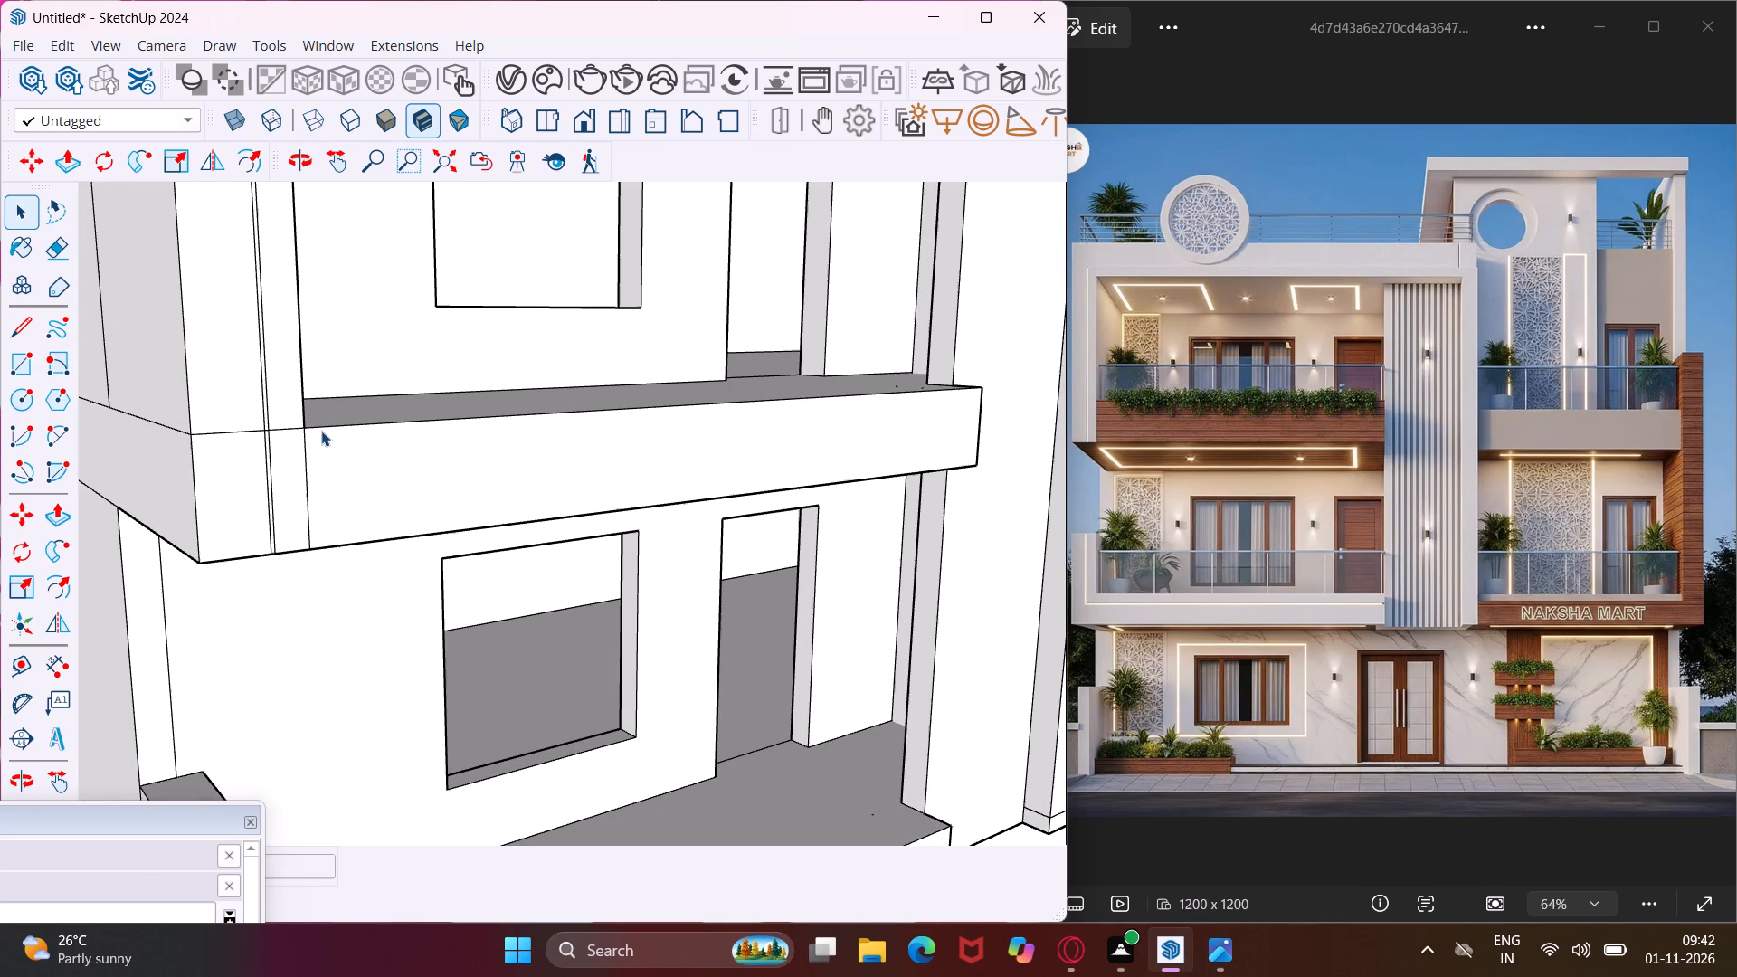
pyautogui.click(322, 430)
pyautogui.press('m')
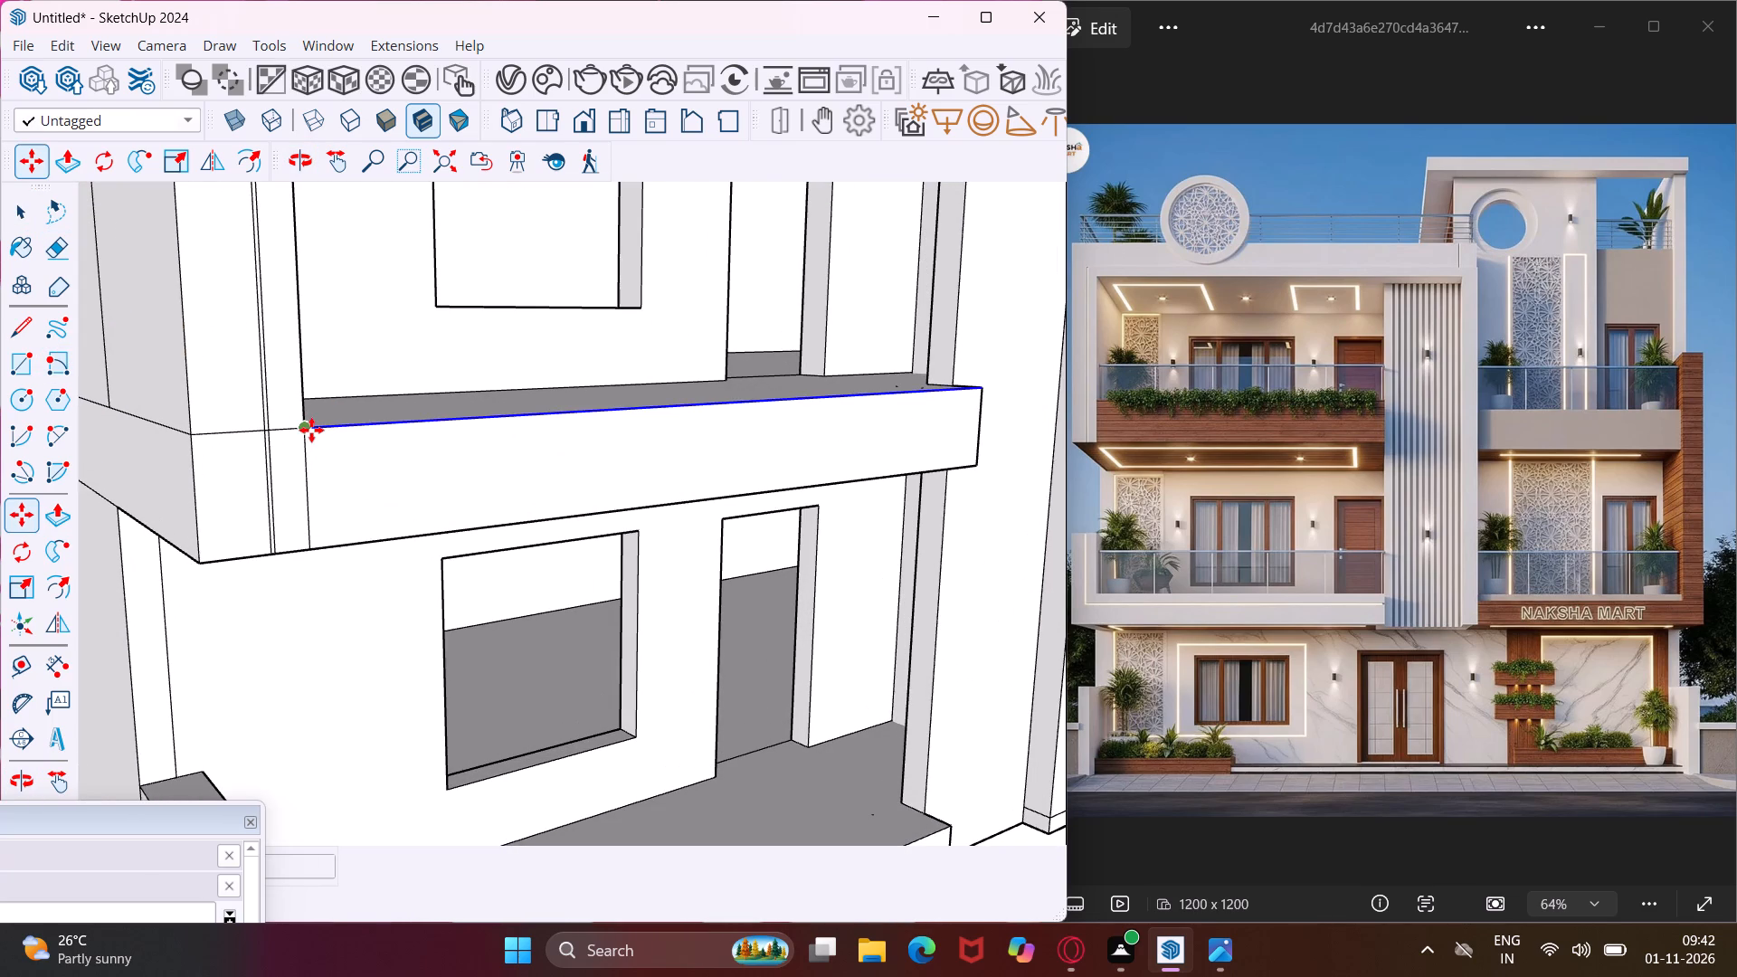
pyautogui.click(308, 427)
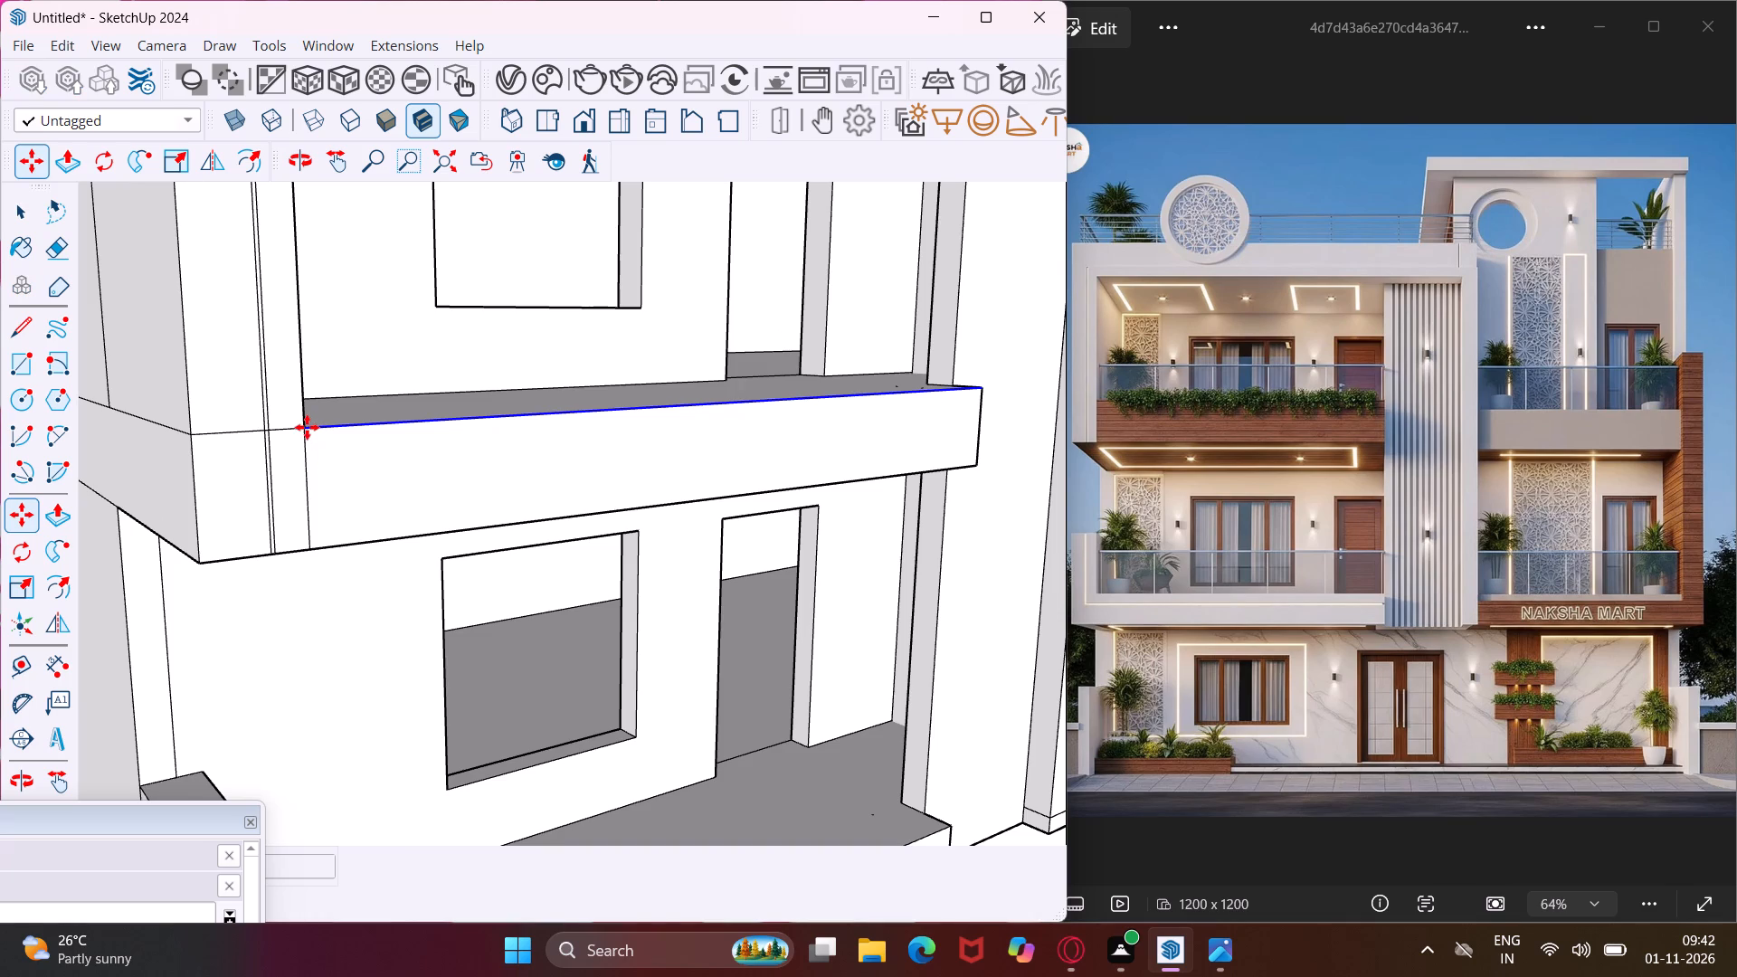
pyautogui.click(309, 547)
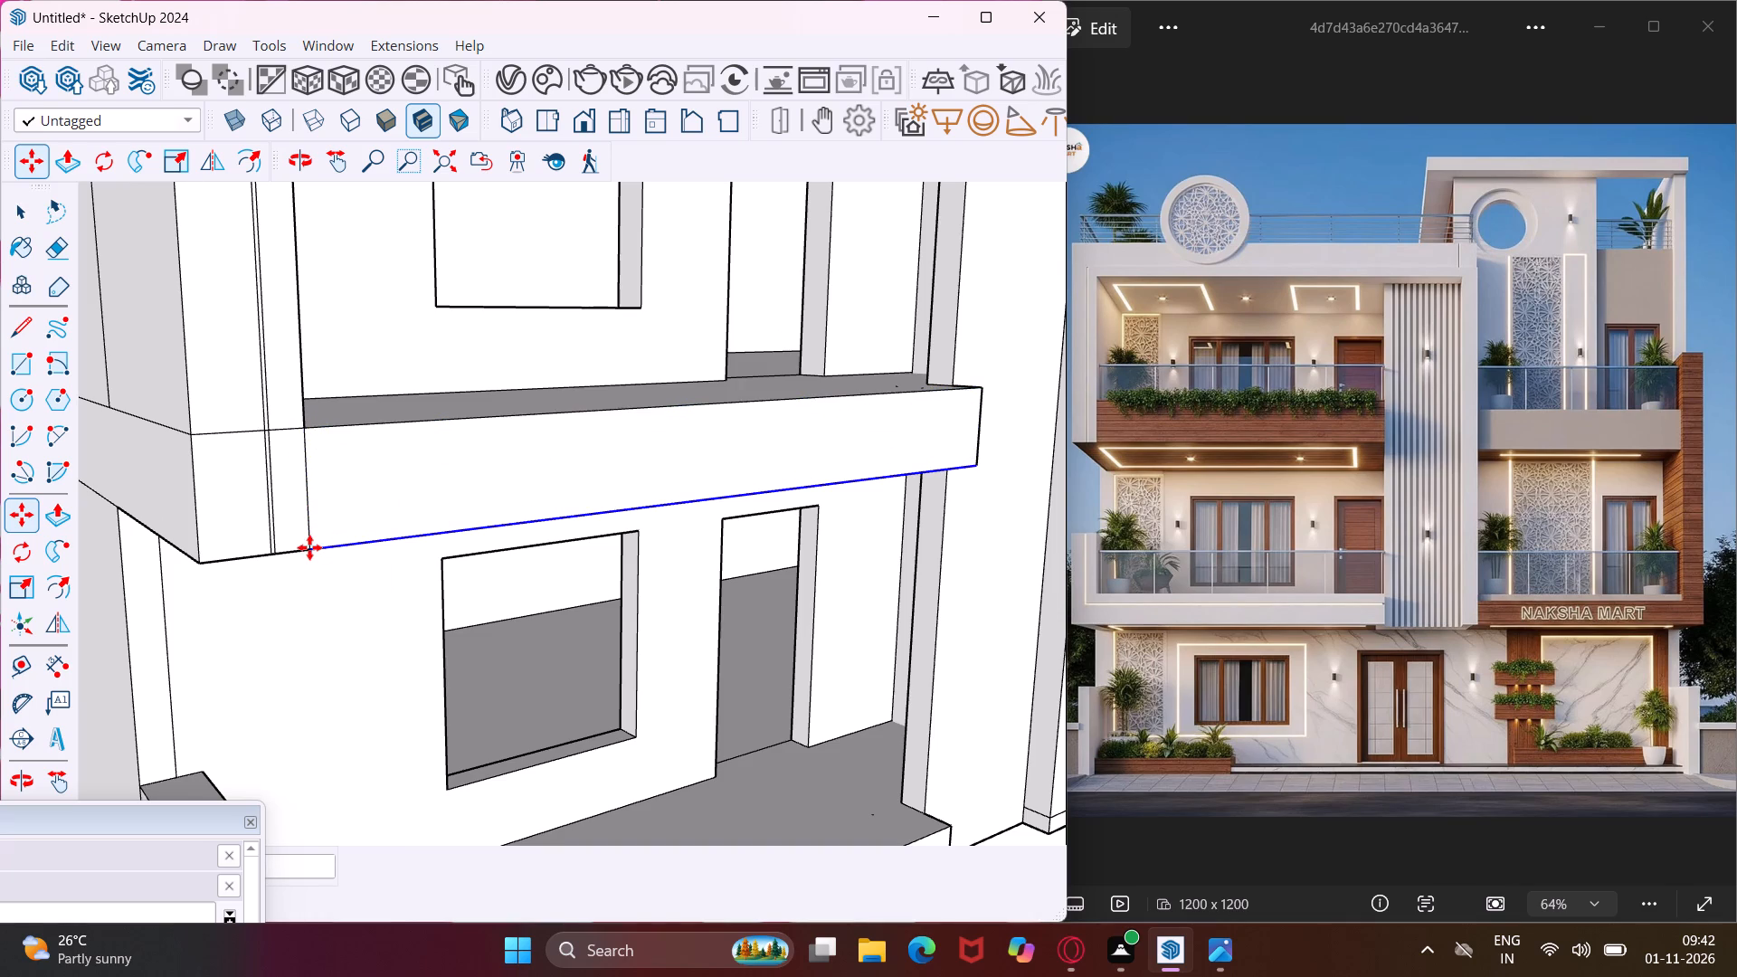
pyautogui.press('/')
pyautogui.press('7')
pyautogui.press('Return')
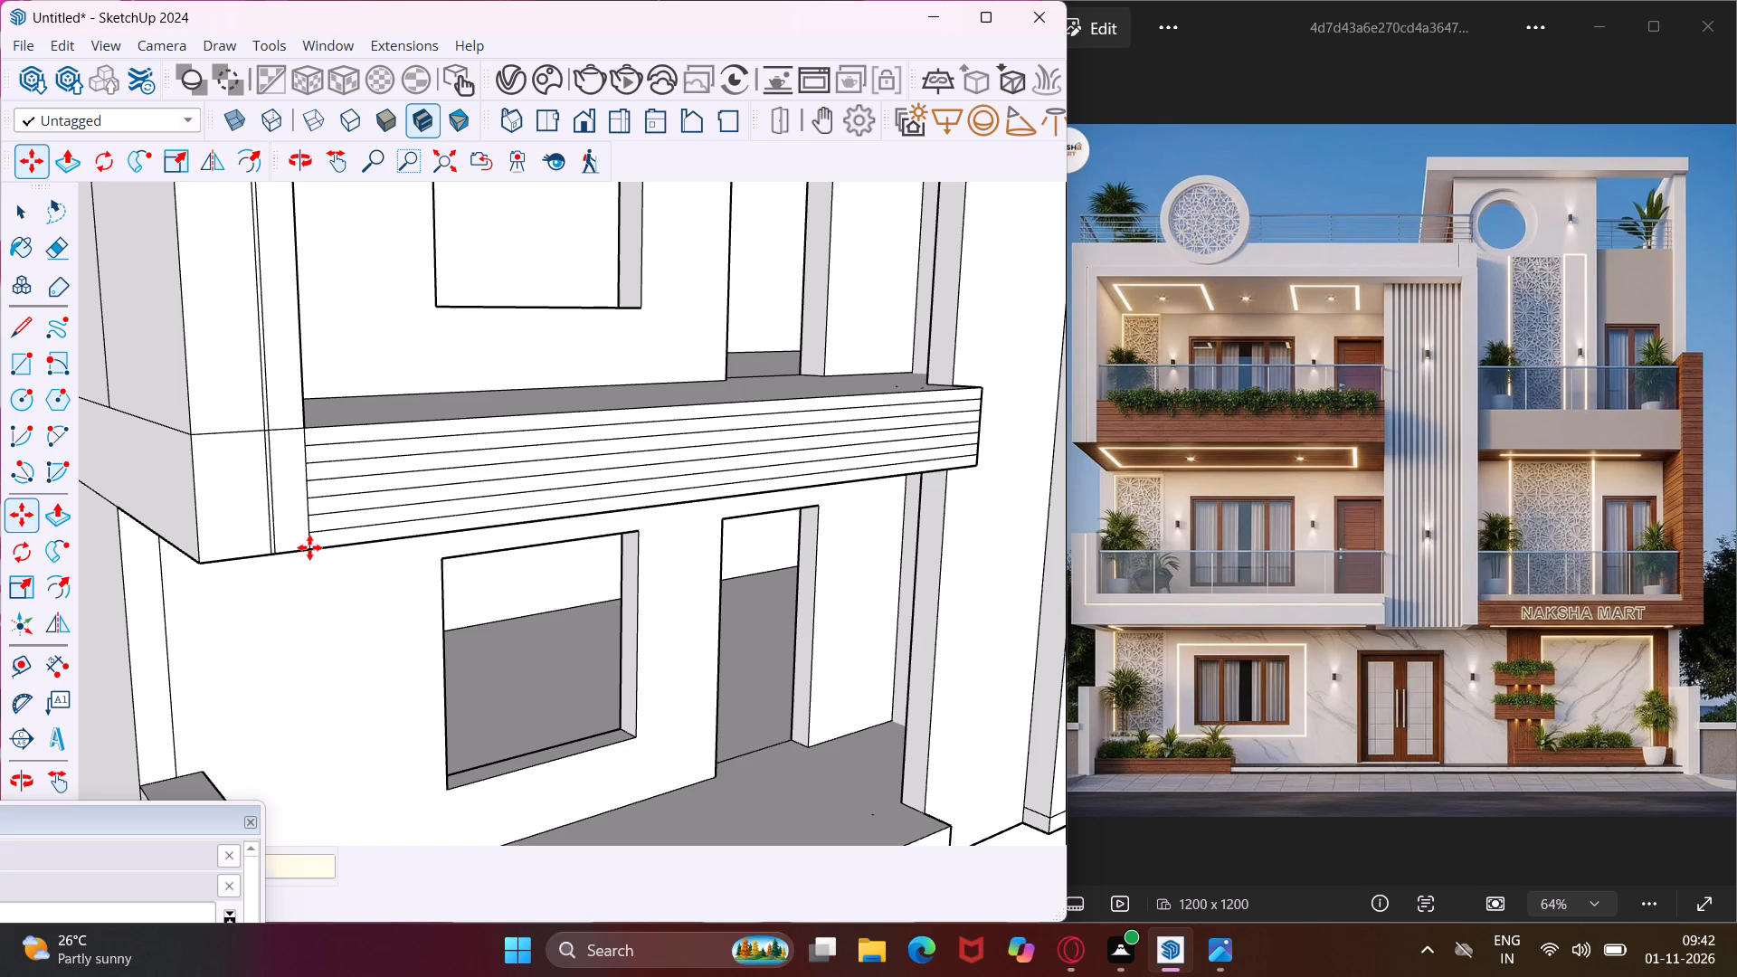
pyautogui.press('Escape')
pyautogui.press('space')
# Select the six intermediate lines on the slab's front face and copy them 0.75" downward to outline the horizontal grooves.
pyautogui.scroll(1, 323, 460)
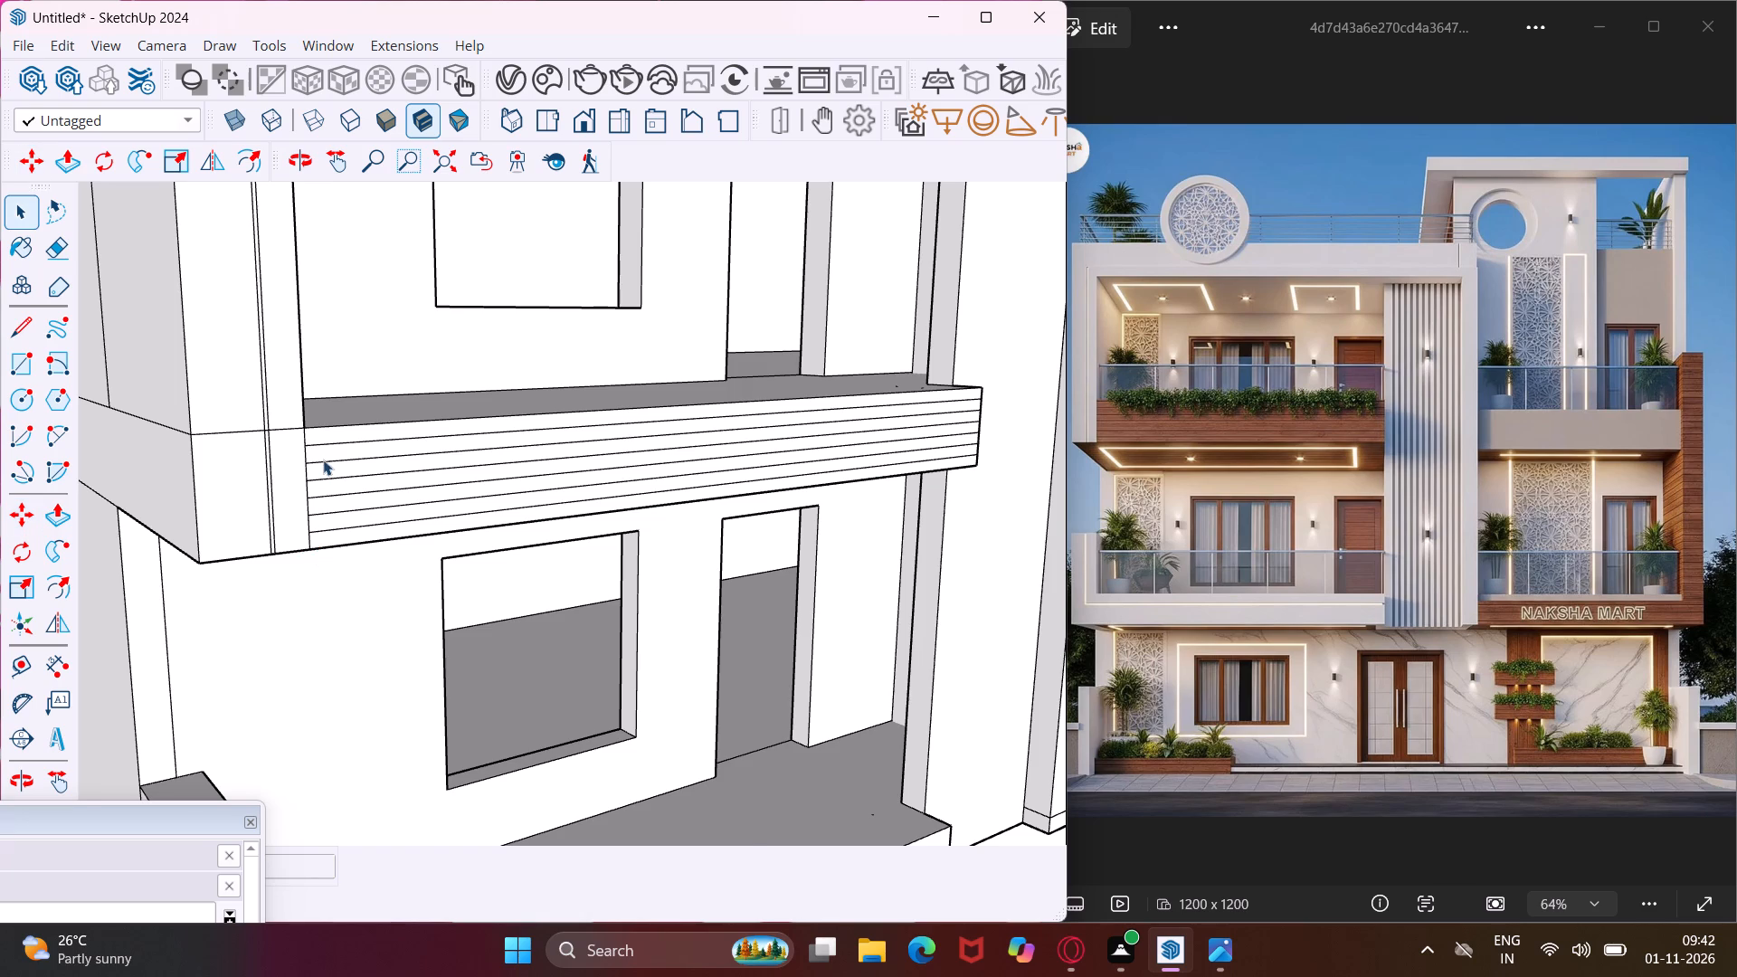
pyautogui.scroll(8, 323, 460)
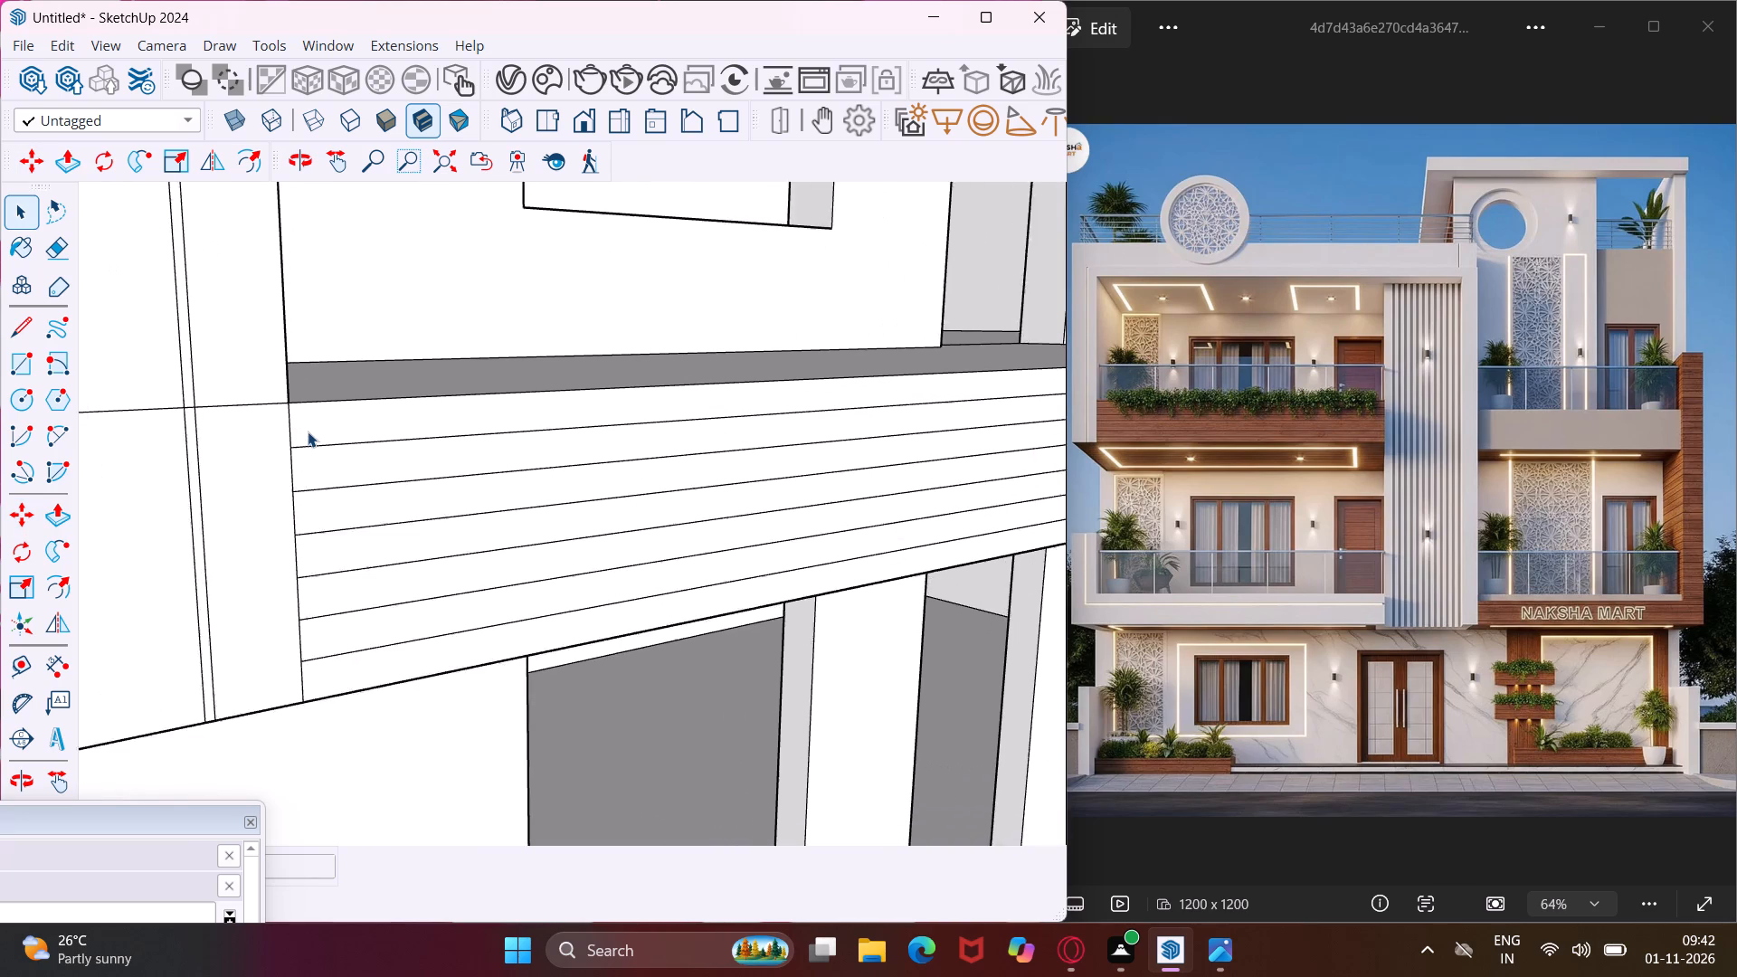
pyautogui.scroll(3, 308, 432)
pyautogui.click(312, 449)
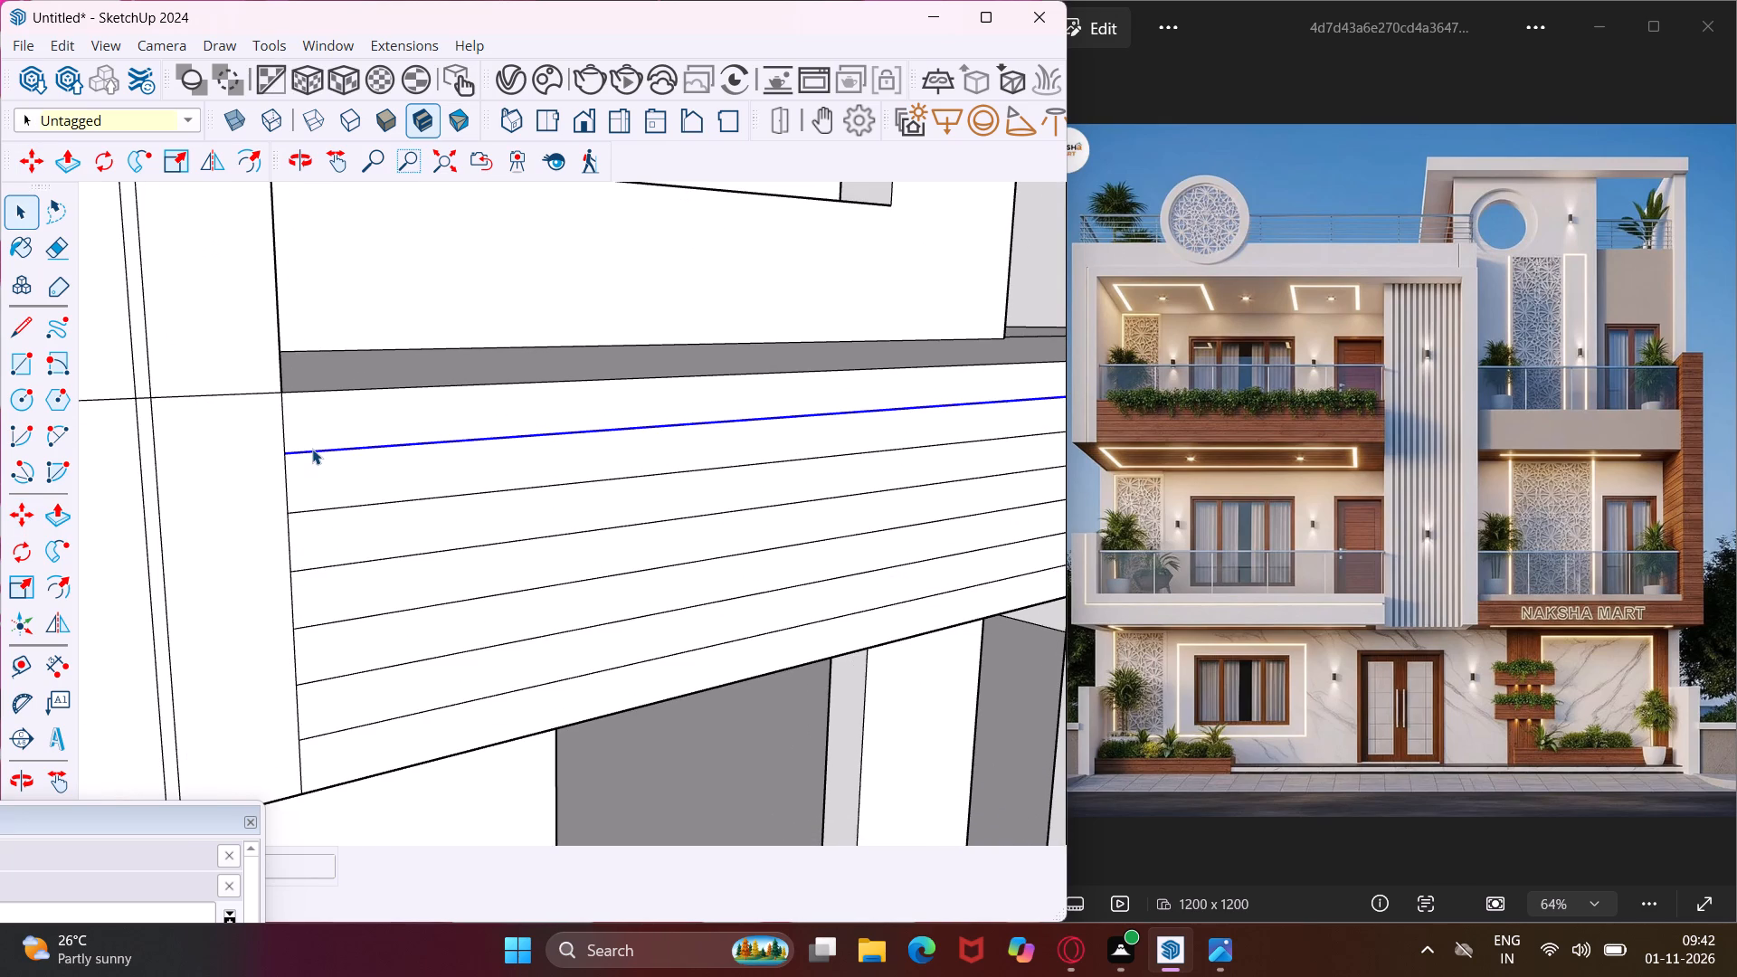
pyautogui.keyDown('ctrl'); pyautogui.click(318, 511); pyautogui.keyUp('ctrl')
pyautogui.keyDown('ctrl'); pyautogui.click(311, 568); pyautogui.keyUp('ctrl')
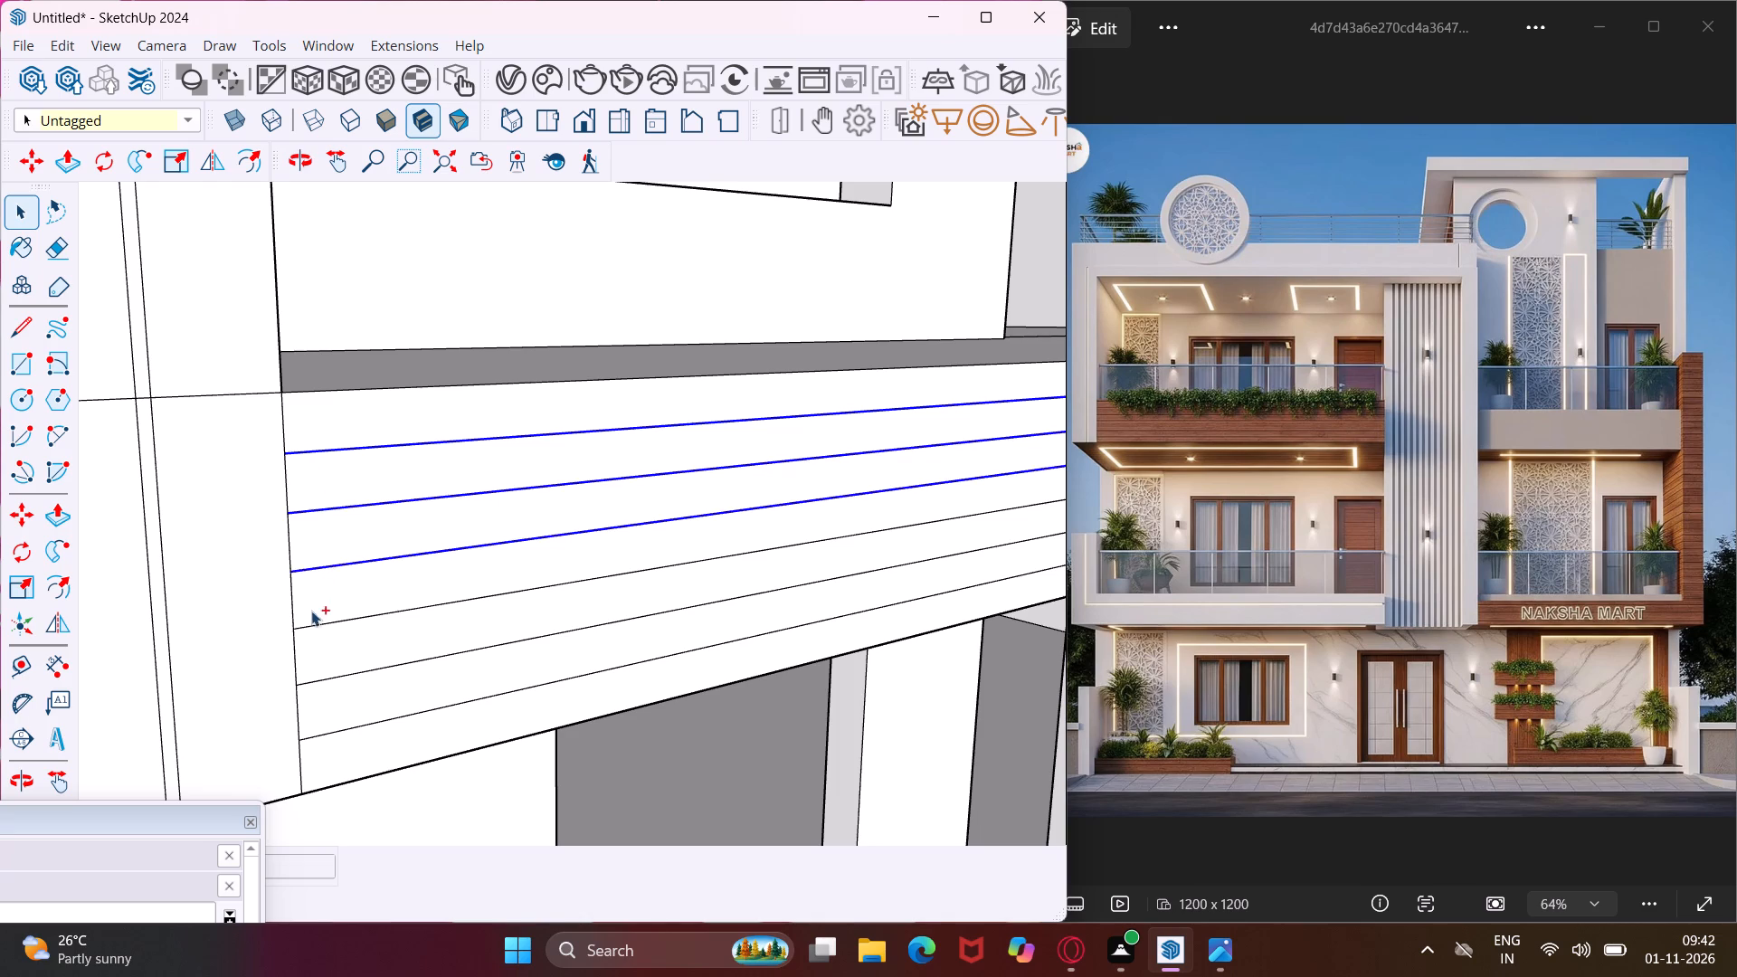
pyautogui.keyDown('ctrl'); pyautogui.click(311, 627); pyautogui.keyUp('ctrl')
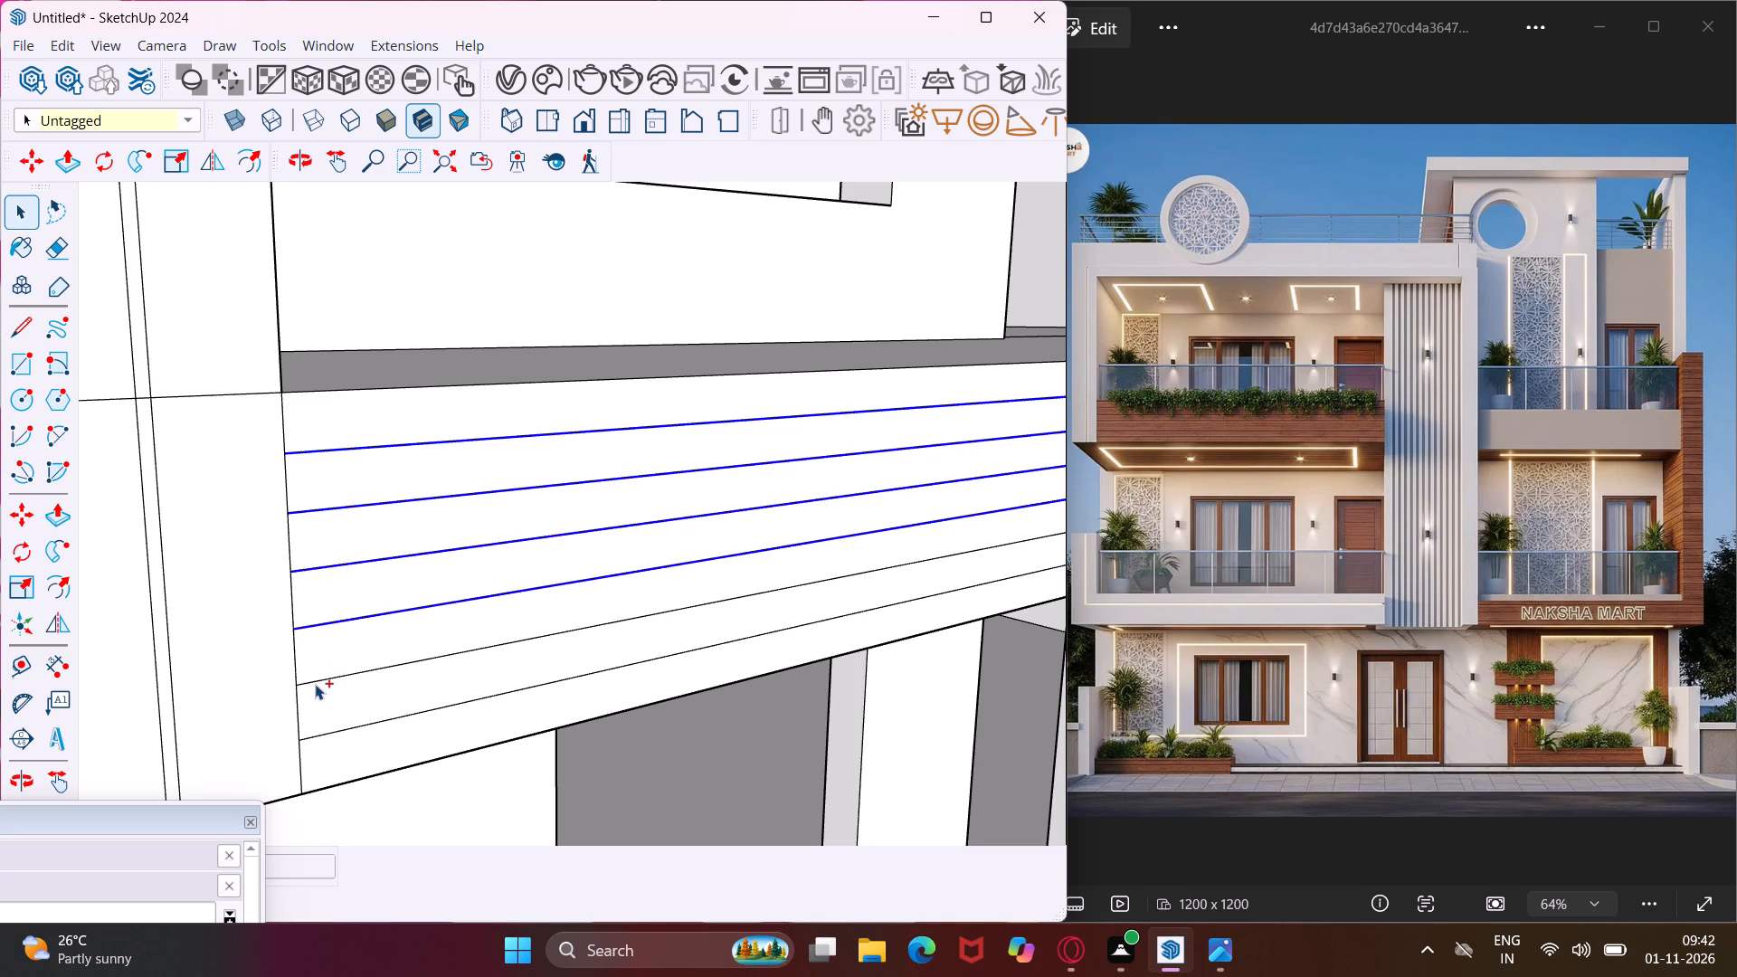
pyautogui.keyDown('ctrl'); pyautogui.click(314, 684); pyautogui.keyUp('ctrl')
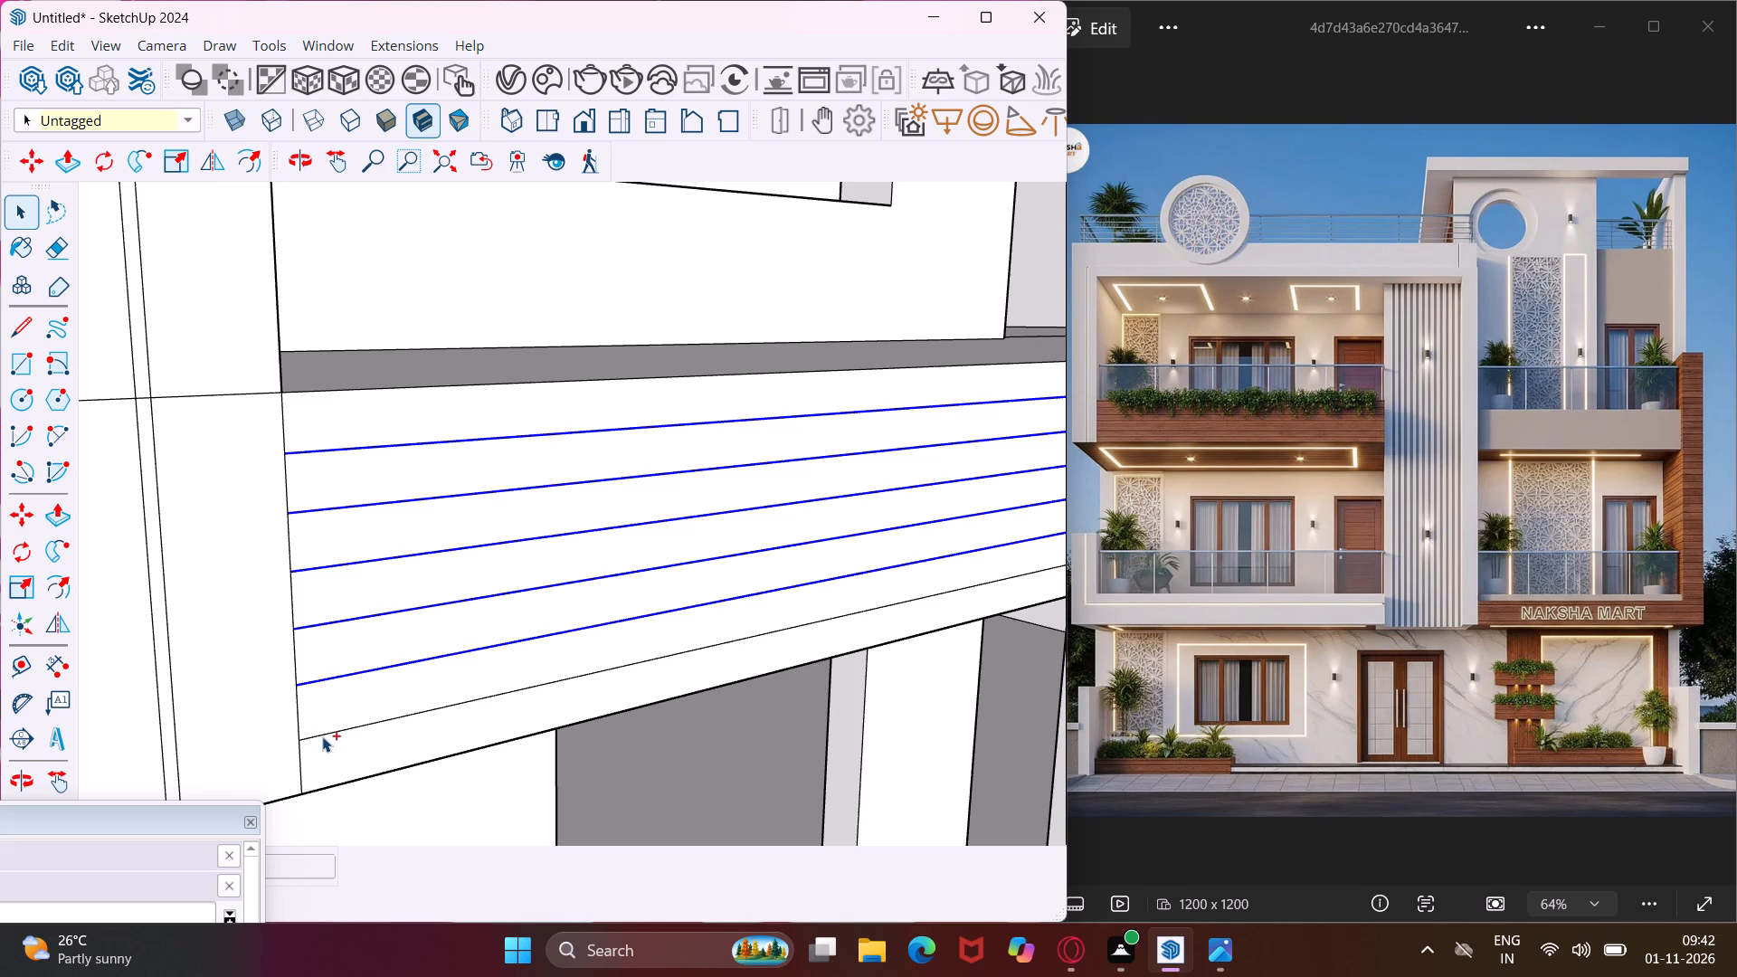
pyautogui.keyDown('ctrl'); pyautogui.click(322, 736); pyautogui.keyUp('ctrl')
pyautogui.press('m')
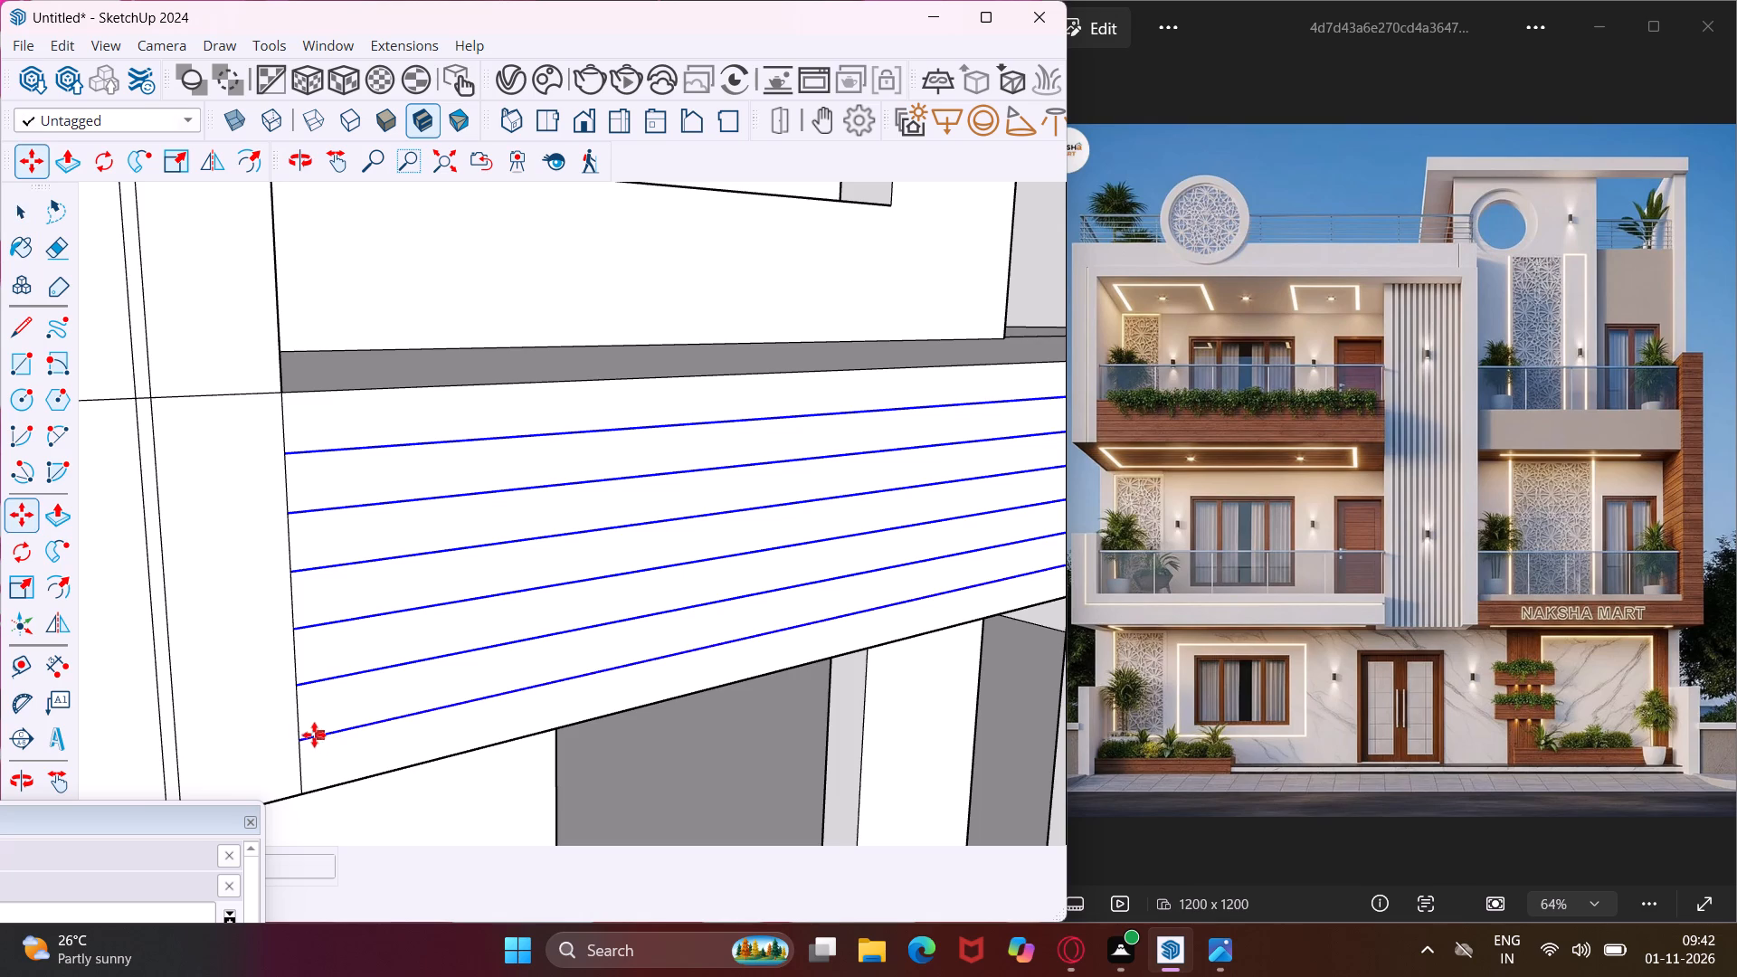
pyautogui.scroll(3, 307, 735)
pyautogui.click(298, 740)
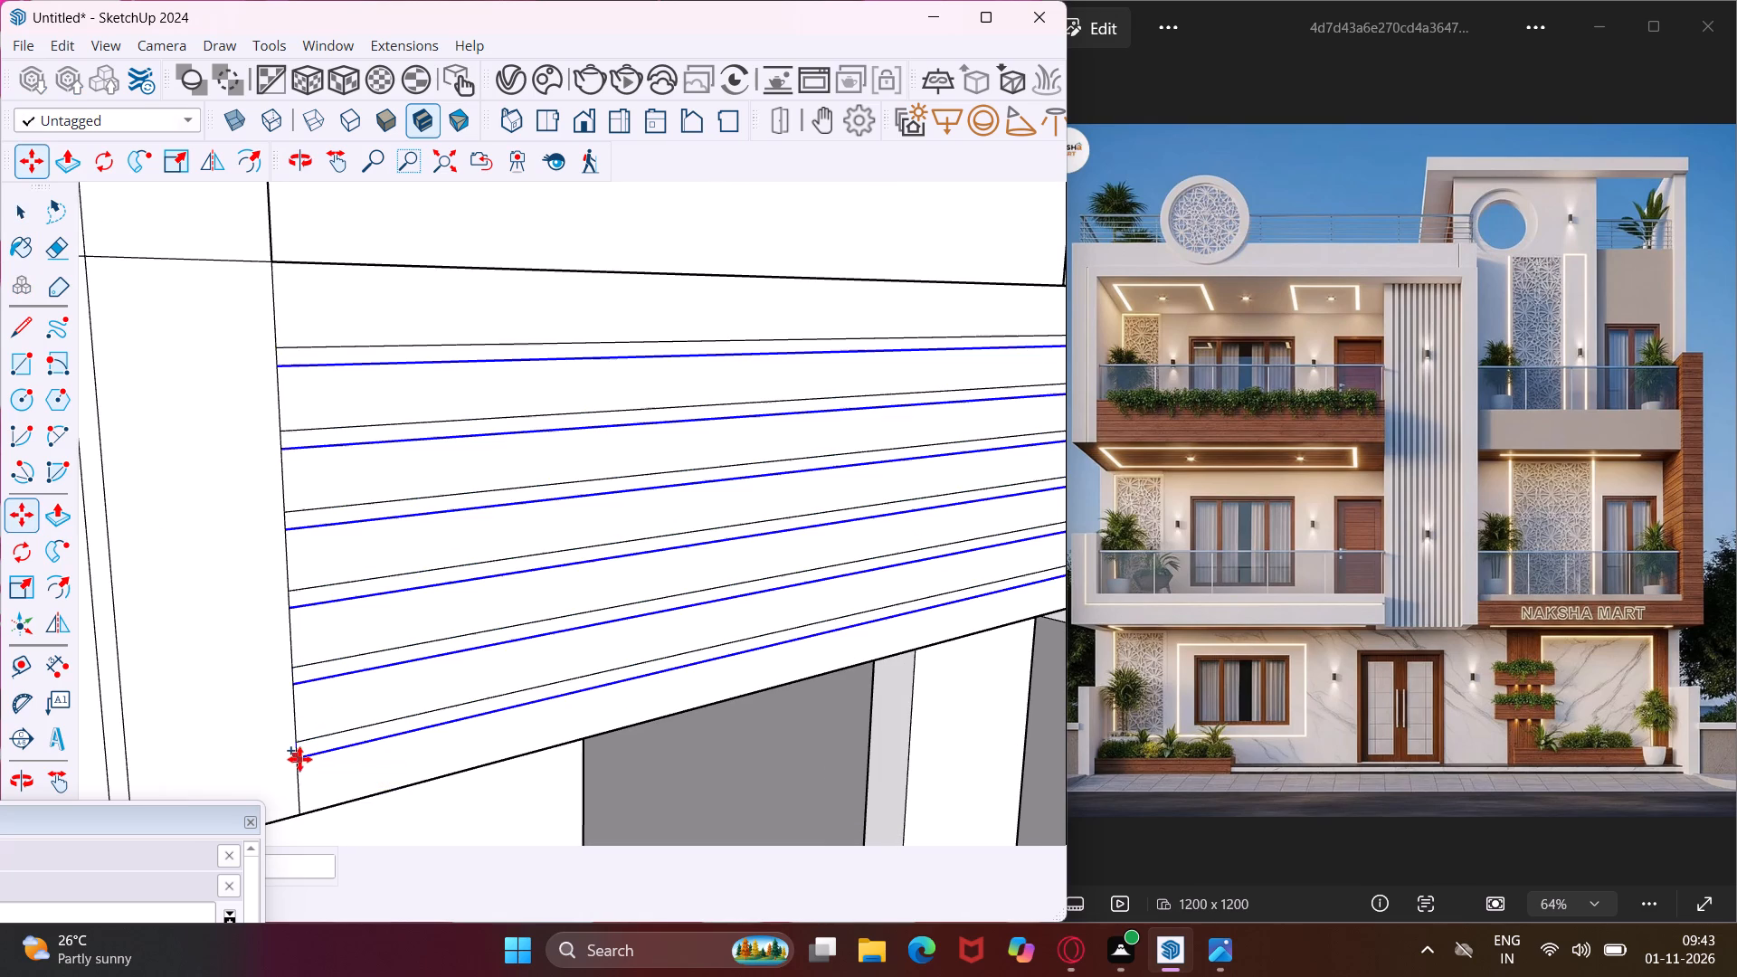
pyautogui.write('.75"')
pyautogui.press('Return')
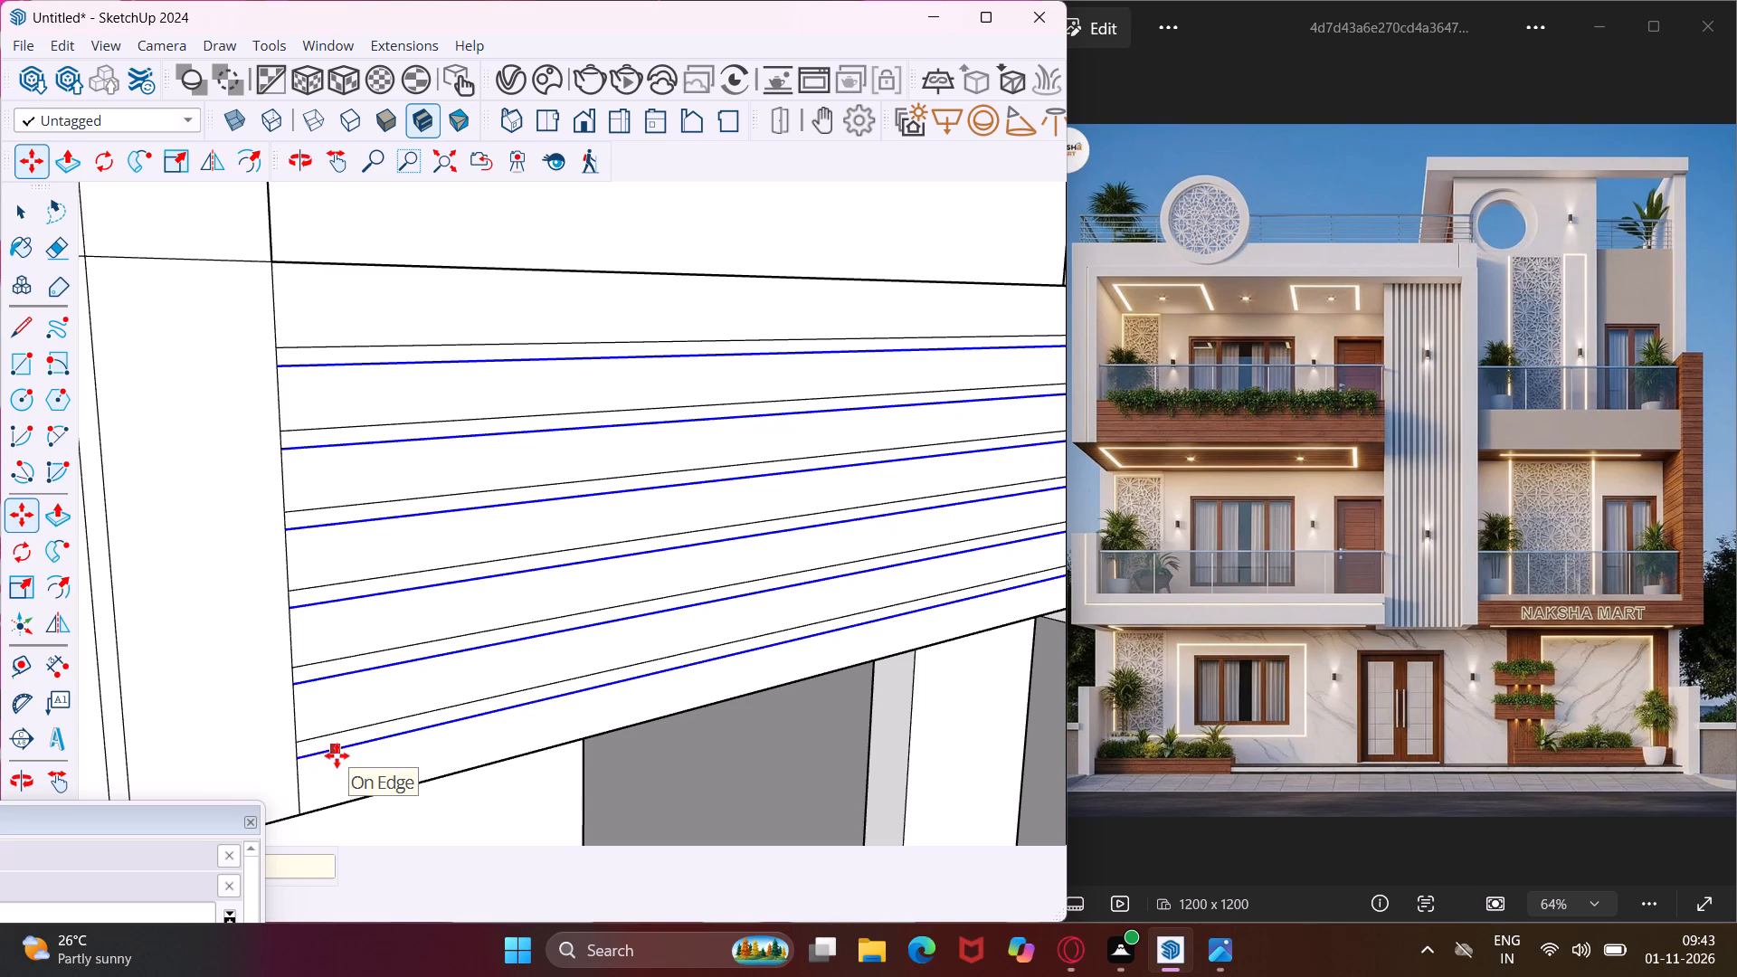
pyautogui.scroll(-6, 303, 755)
pyautogui.scroll(-10, 247, 697)
pyautogui.scroll(1, 251, 692)
pyautogui.scroll(-6, 251, 692)
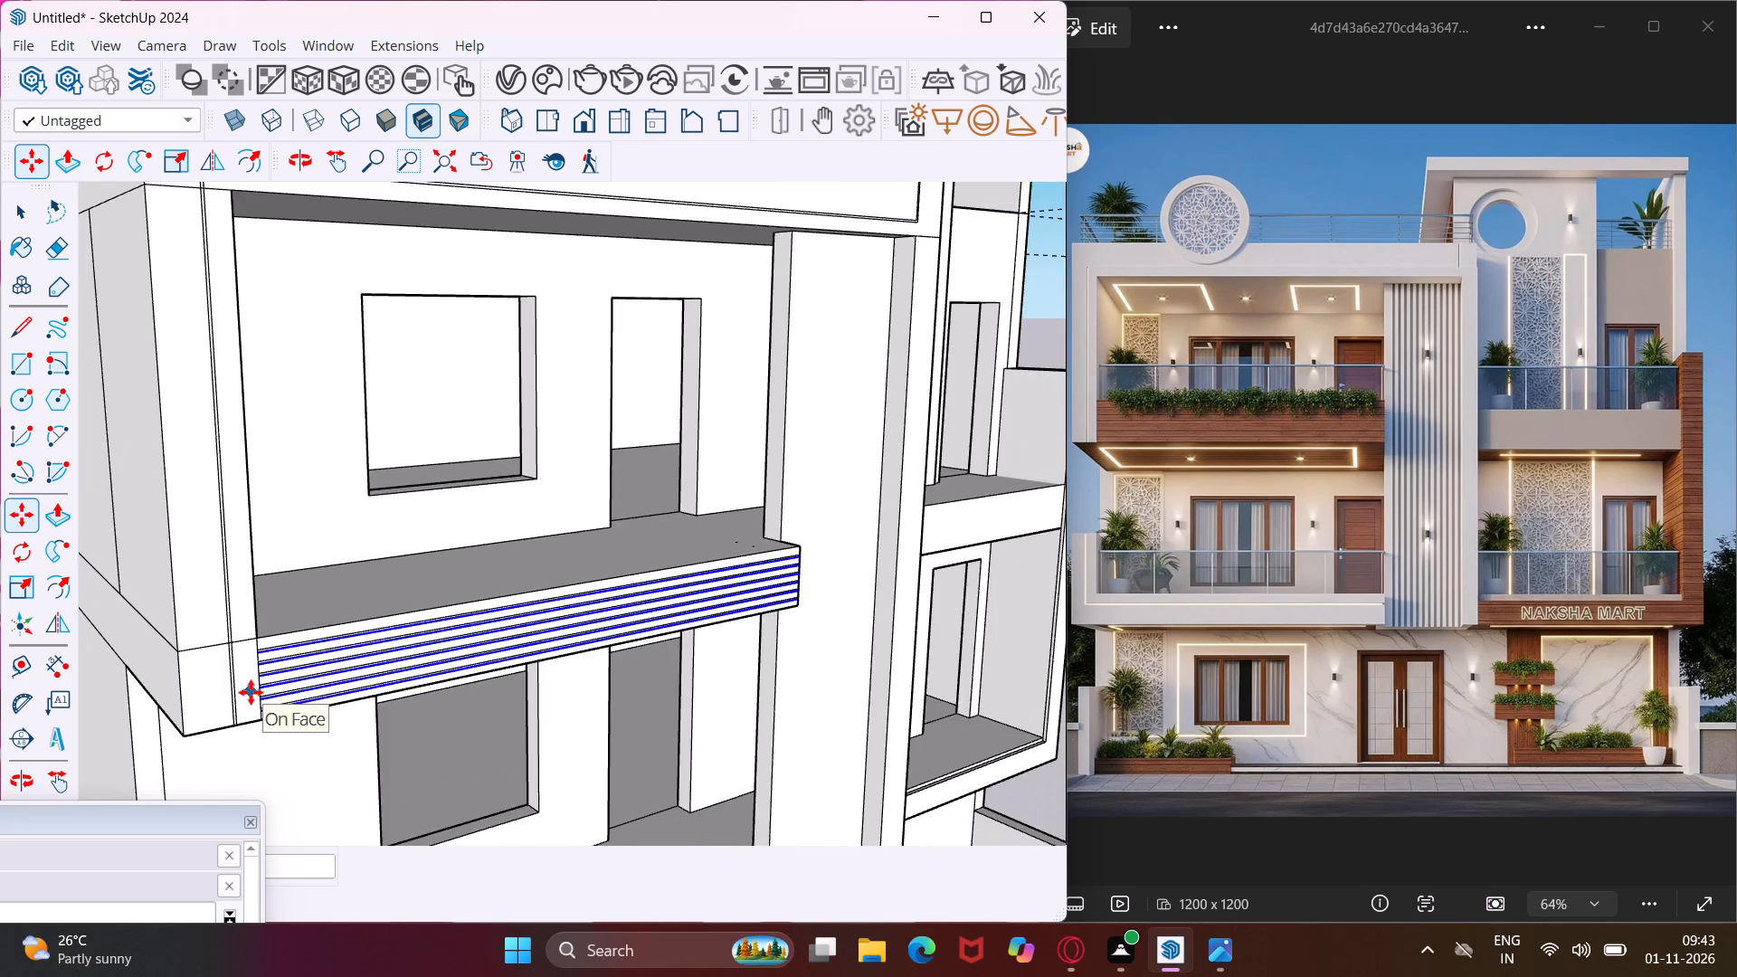
pyautogui.scroll(-6, 251, 692)
pyautogui.press('Escape')
pyautogui.press('space')
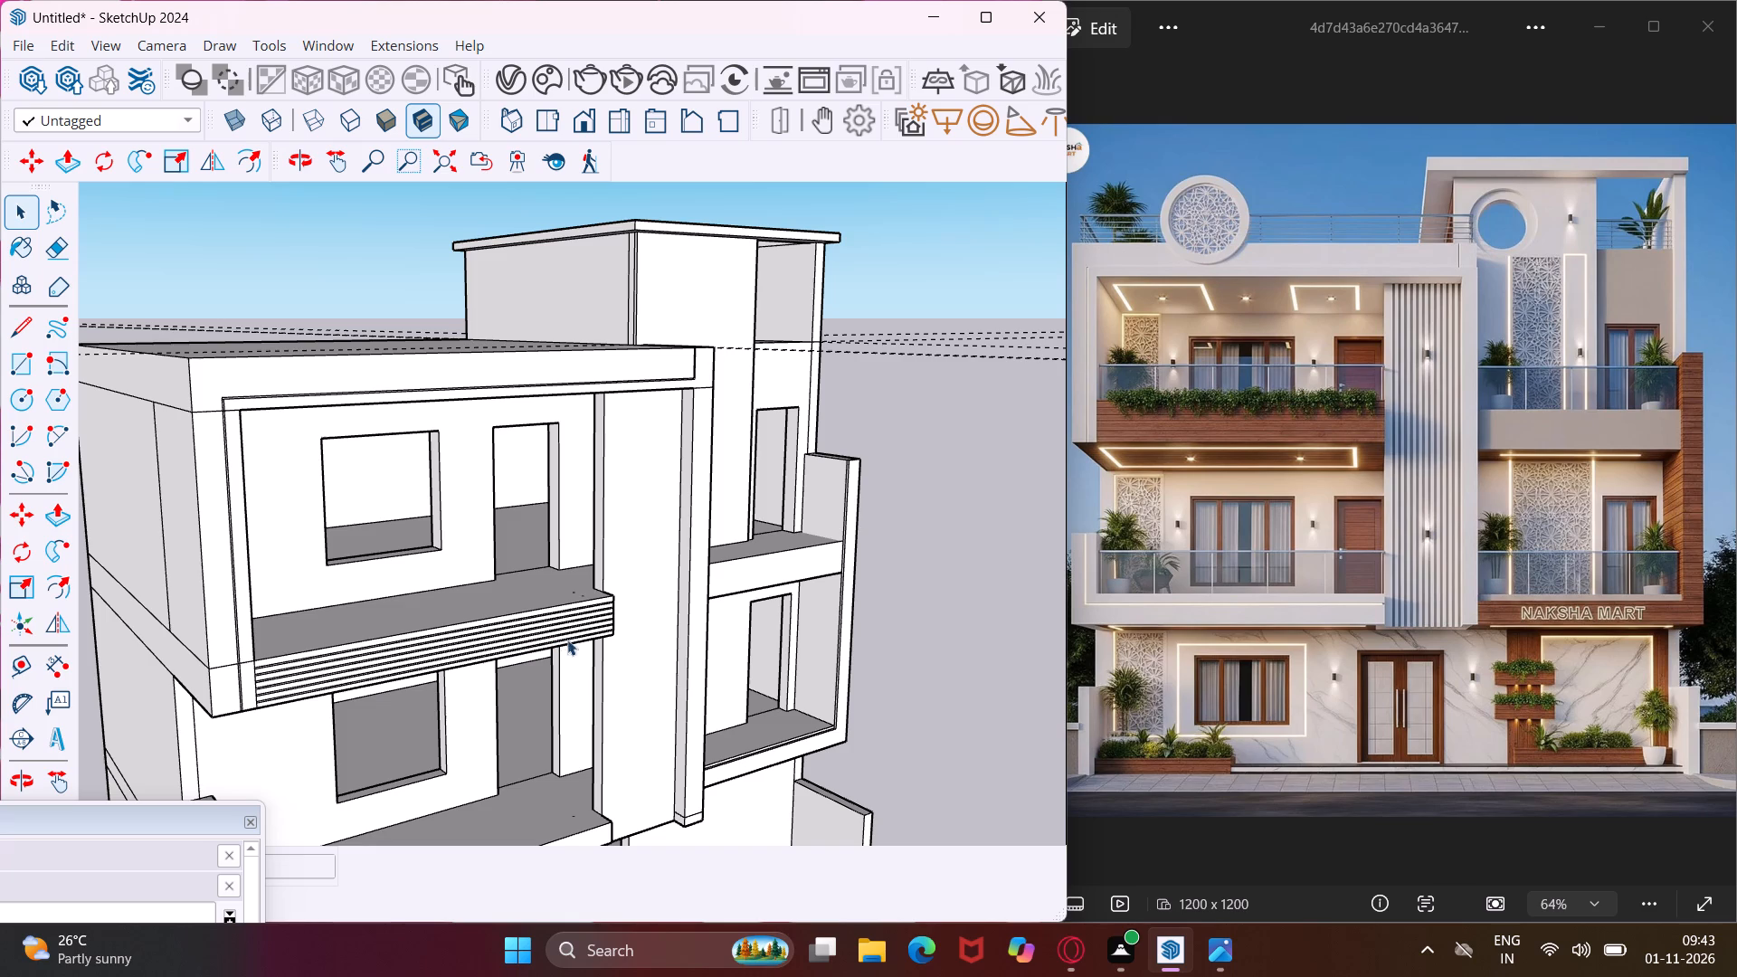
# Offset the outline of the second-floor balcony slab's underside inward to form an inset border.
pyautogui.moveTo(682, 667); pyautogui.dragTo(519, 652, button='middle')
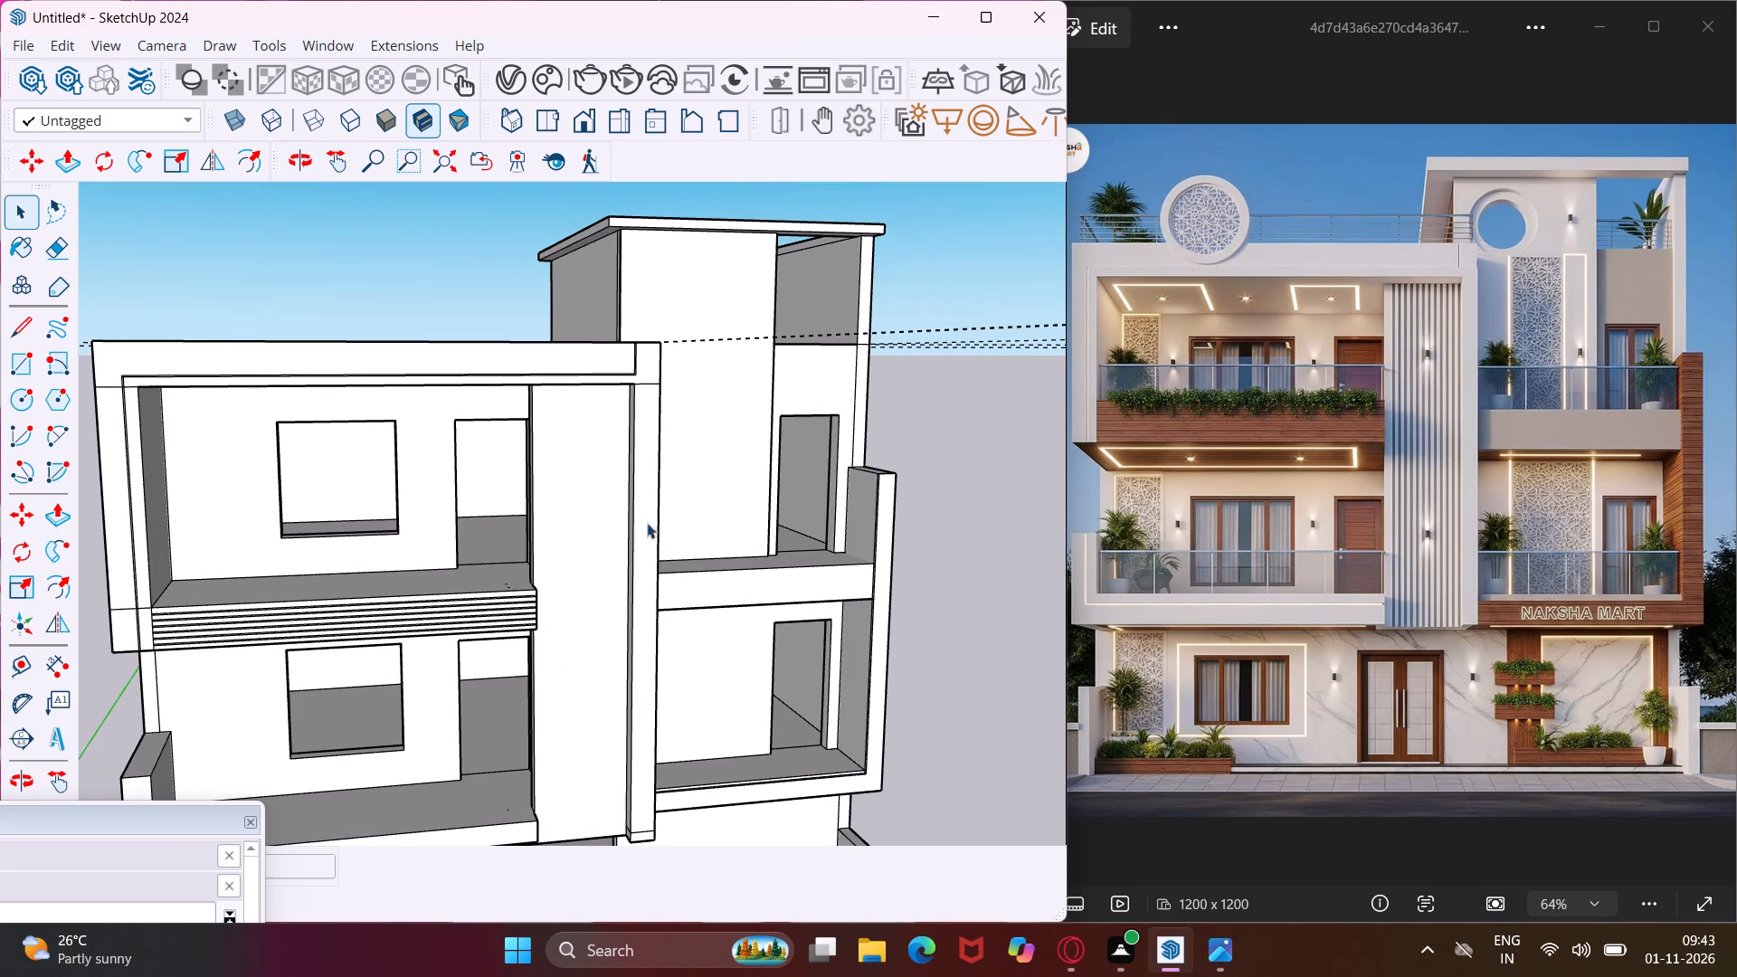
pyautogui.scroll(3, 608, 441)
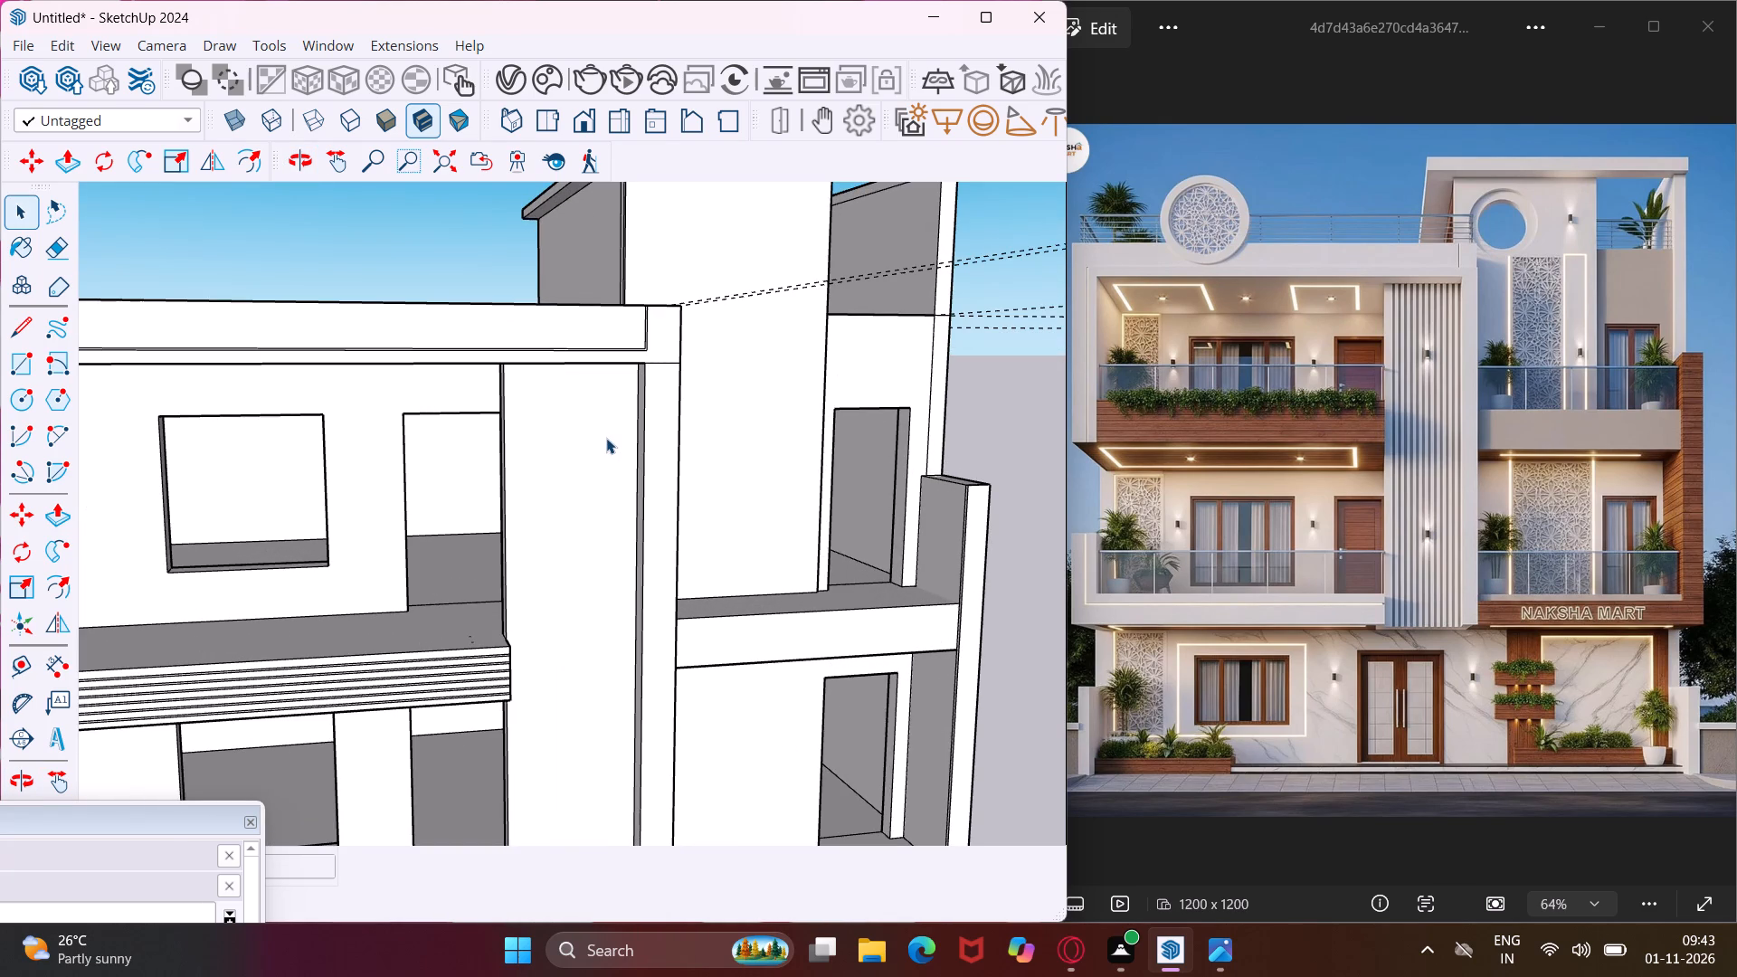
pyautogui.moveTo(590, 545); pyautogui.dragTo(857, 164, button='middle')
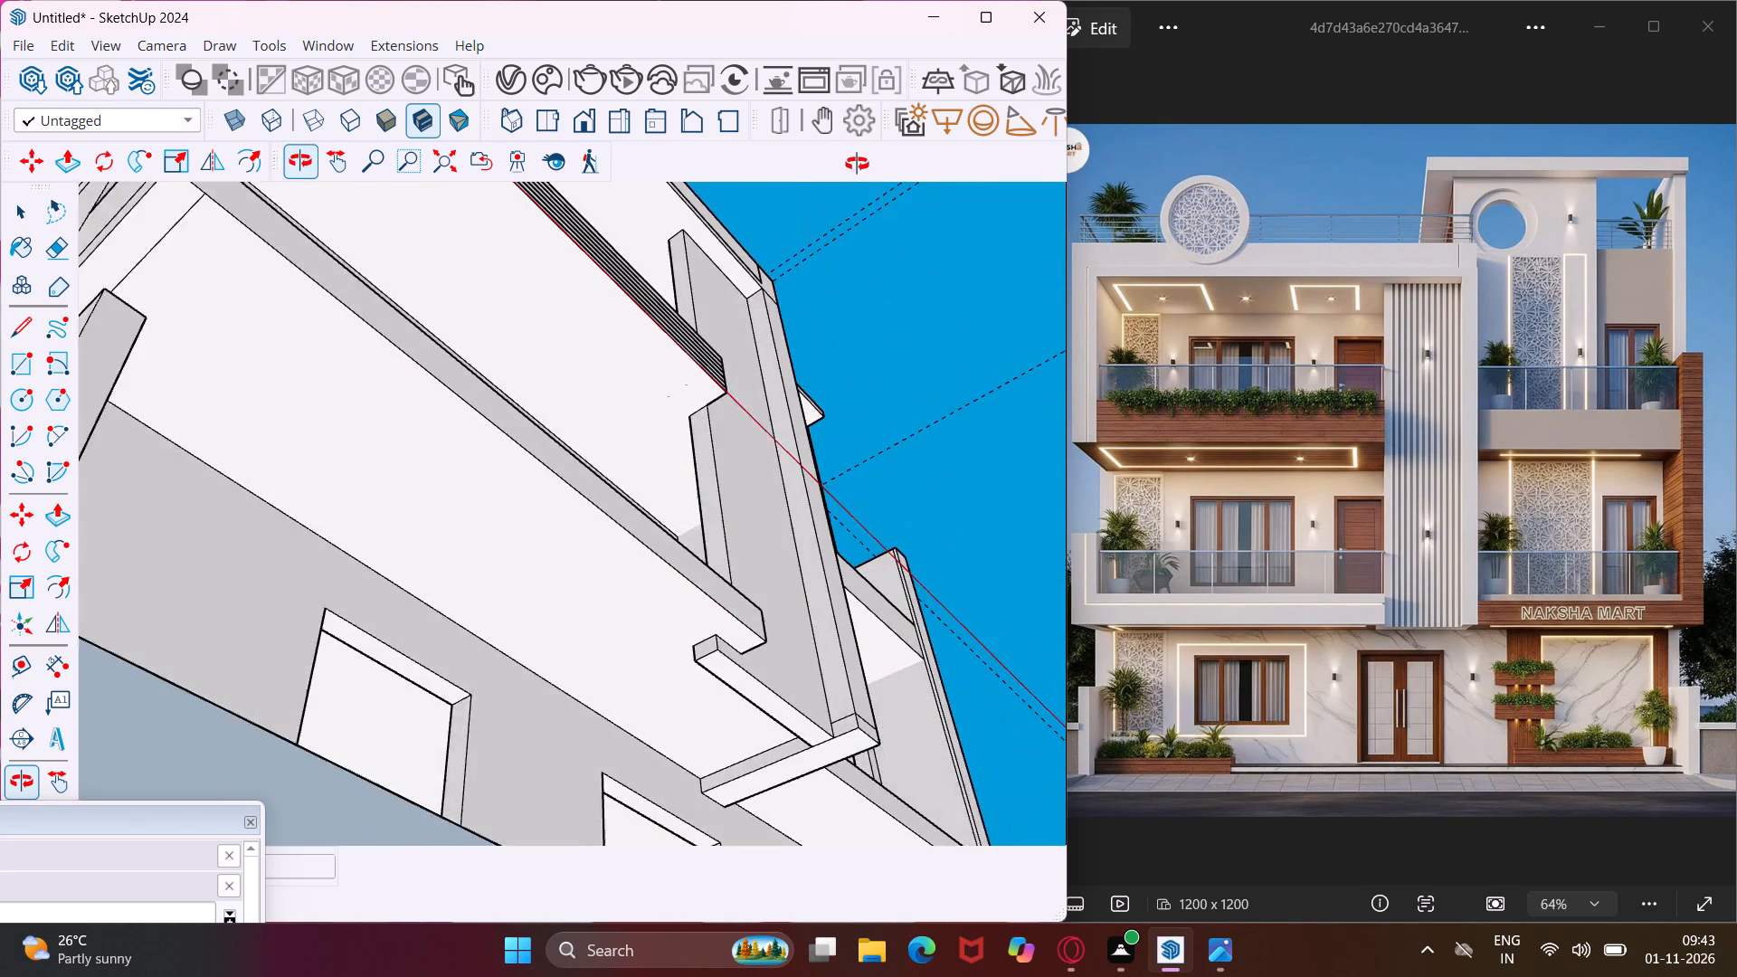
pyautogui.moveTo(857, 164); pyautogui.dragTo(882, 236, button='middle')
pyautogui.scroll(3, 674, 342)
pyautogui.moveTo(662, 344); pyautogui.dragTo(678, 312, button='middle')
pyautogui.click(592, 339)
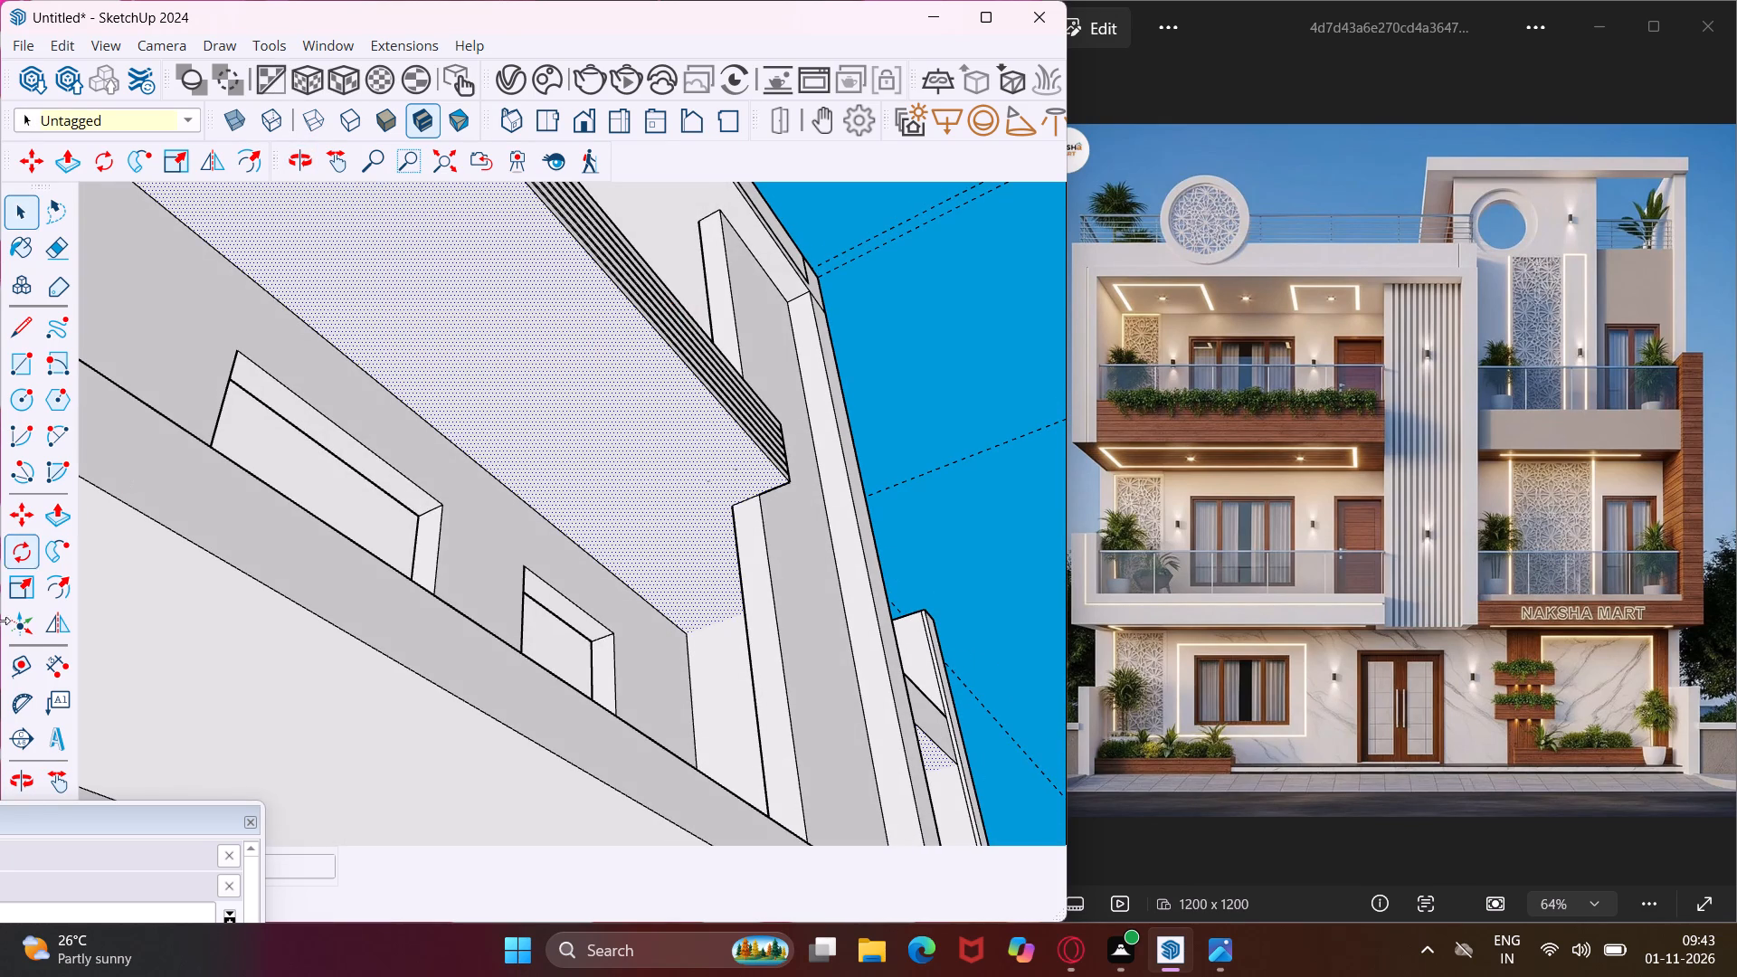
pyautogui.click(51, 589)
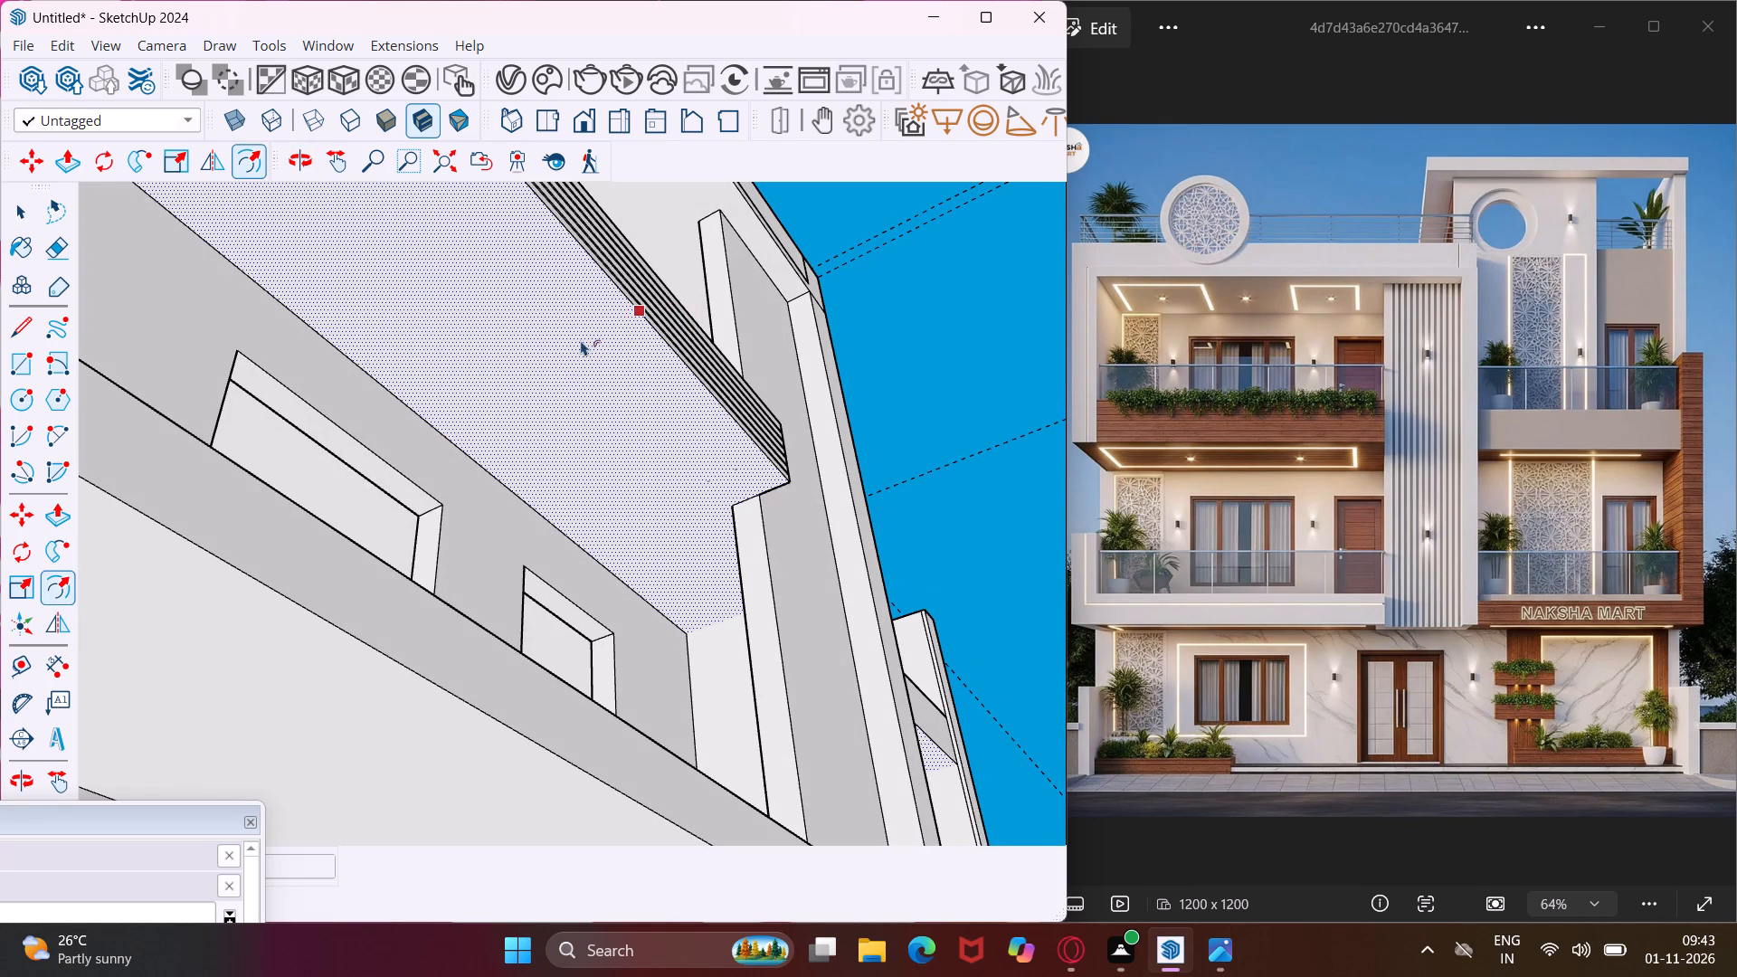
pyautogui.click(584, 325)
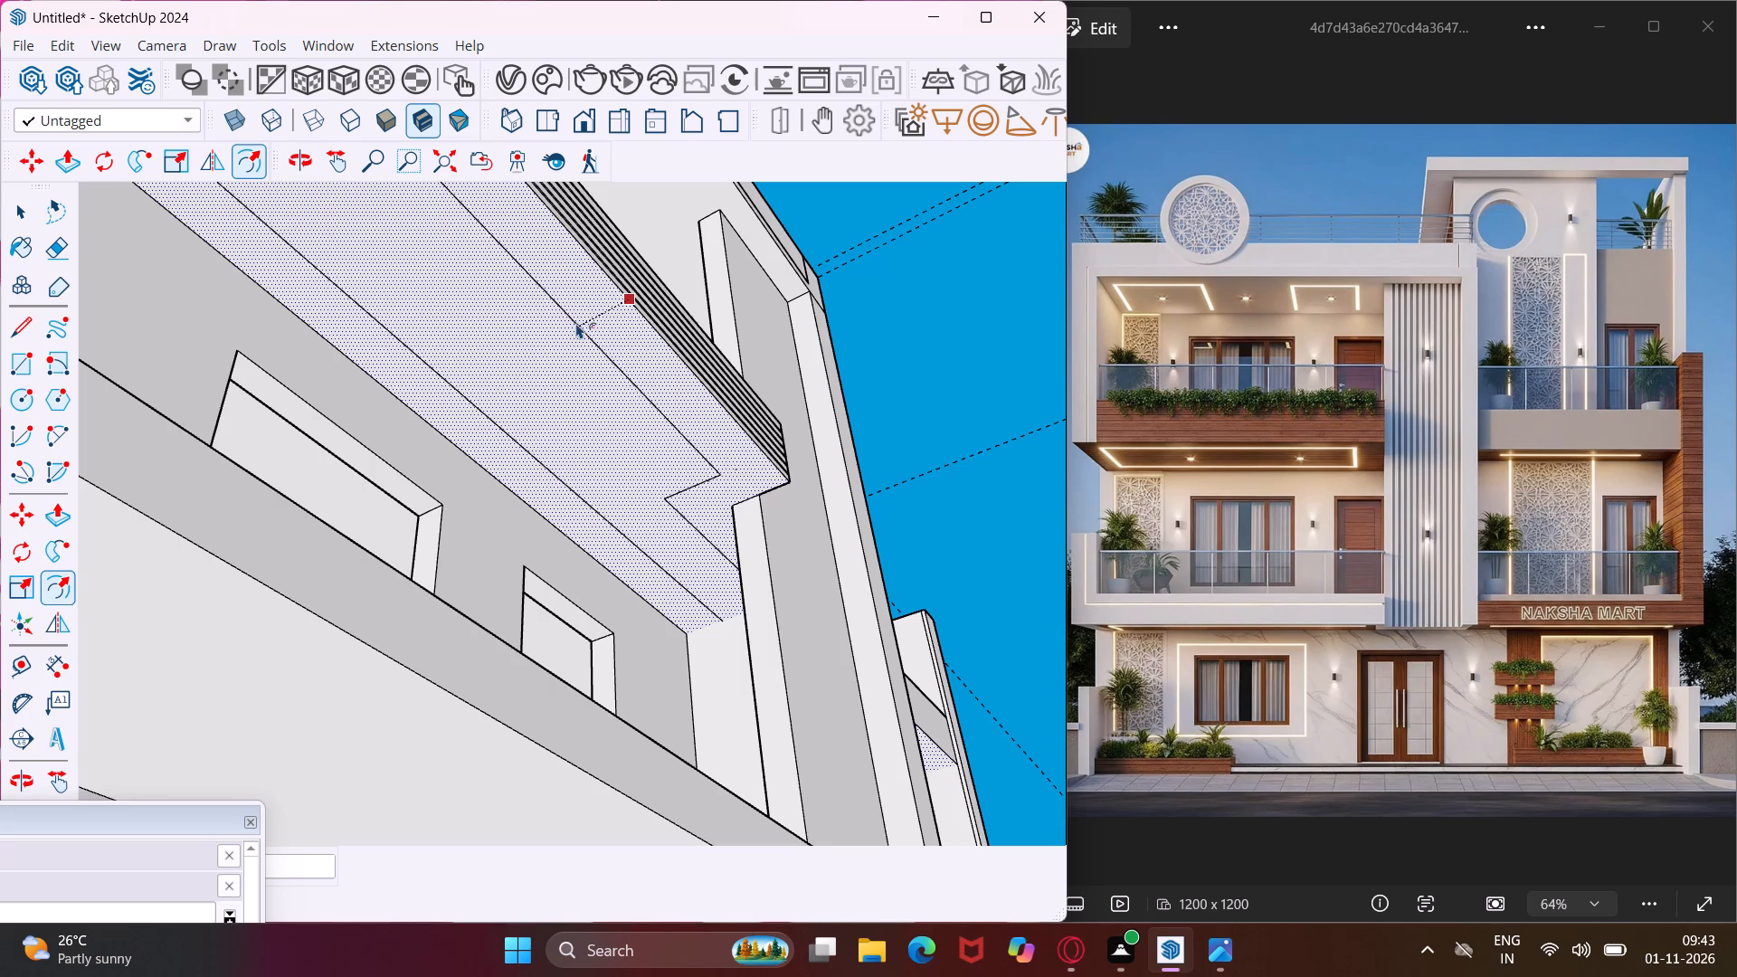
pyautogui.click(576, 319)
pyautogui.press('Escape')
pyautogui.press('space')
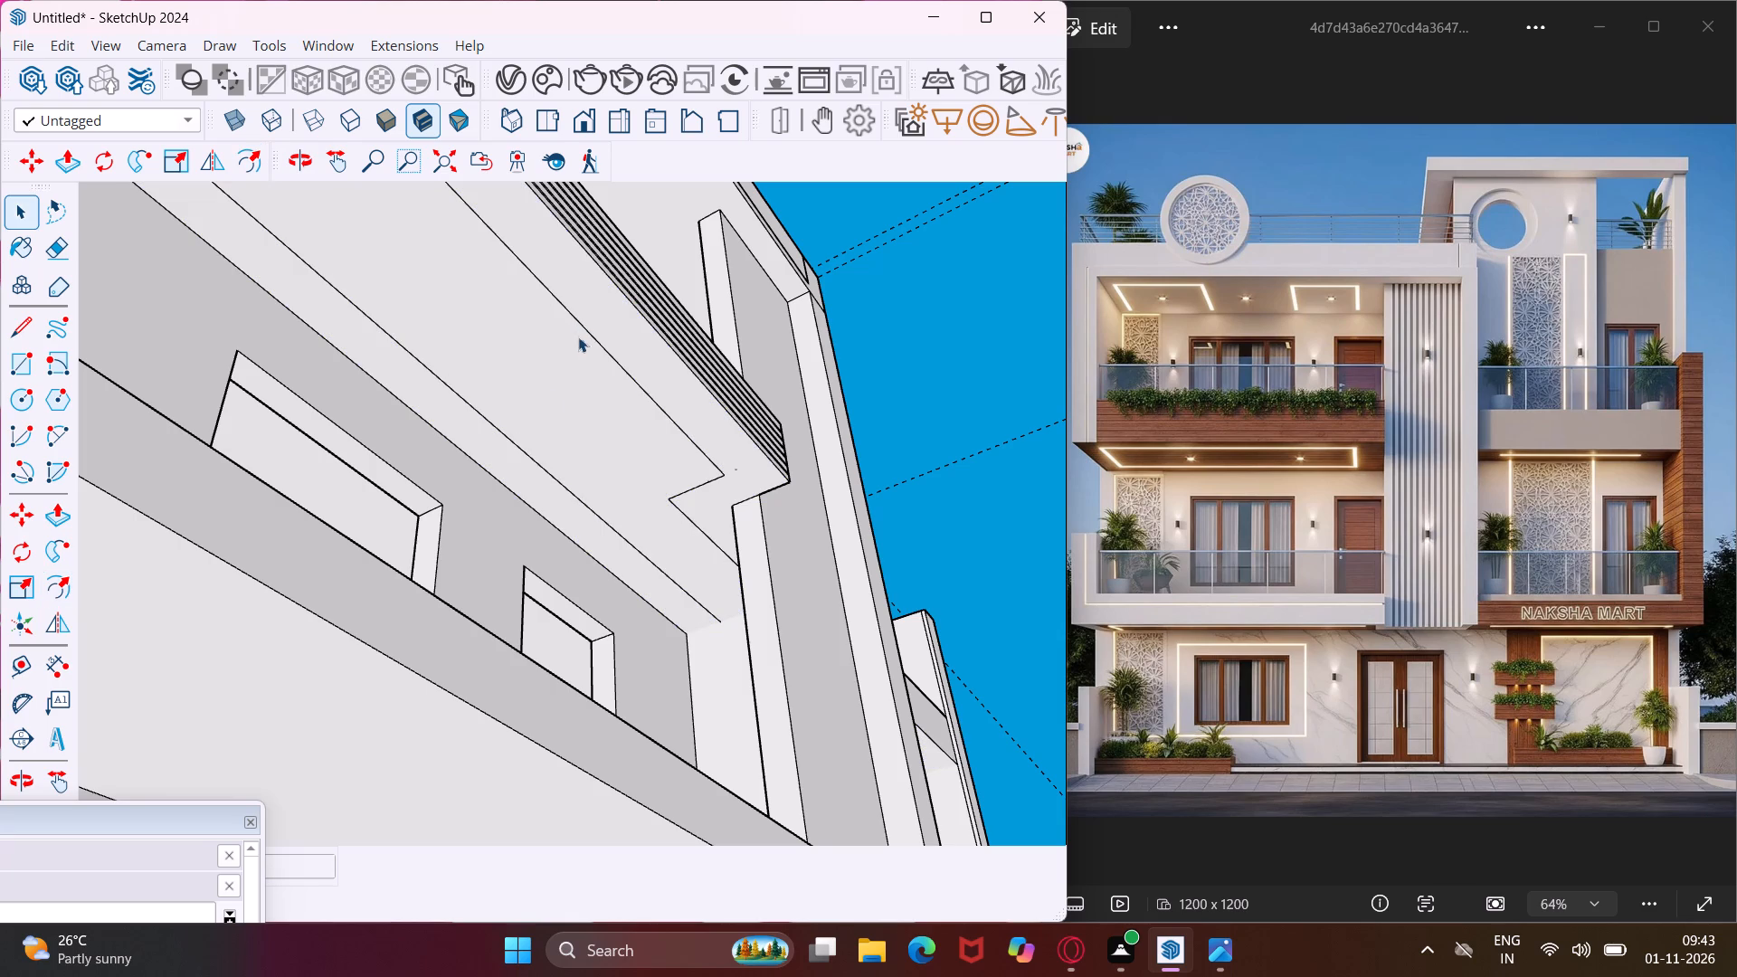
# Extend the inset's short end line to its inner long line and erase the leftover stubs, leaving a plain rectangle.
pyautogui.click(33, 342)
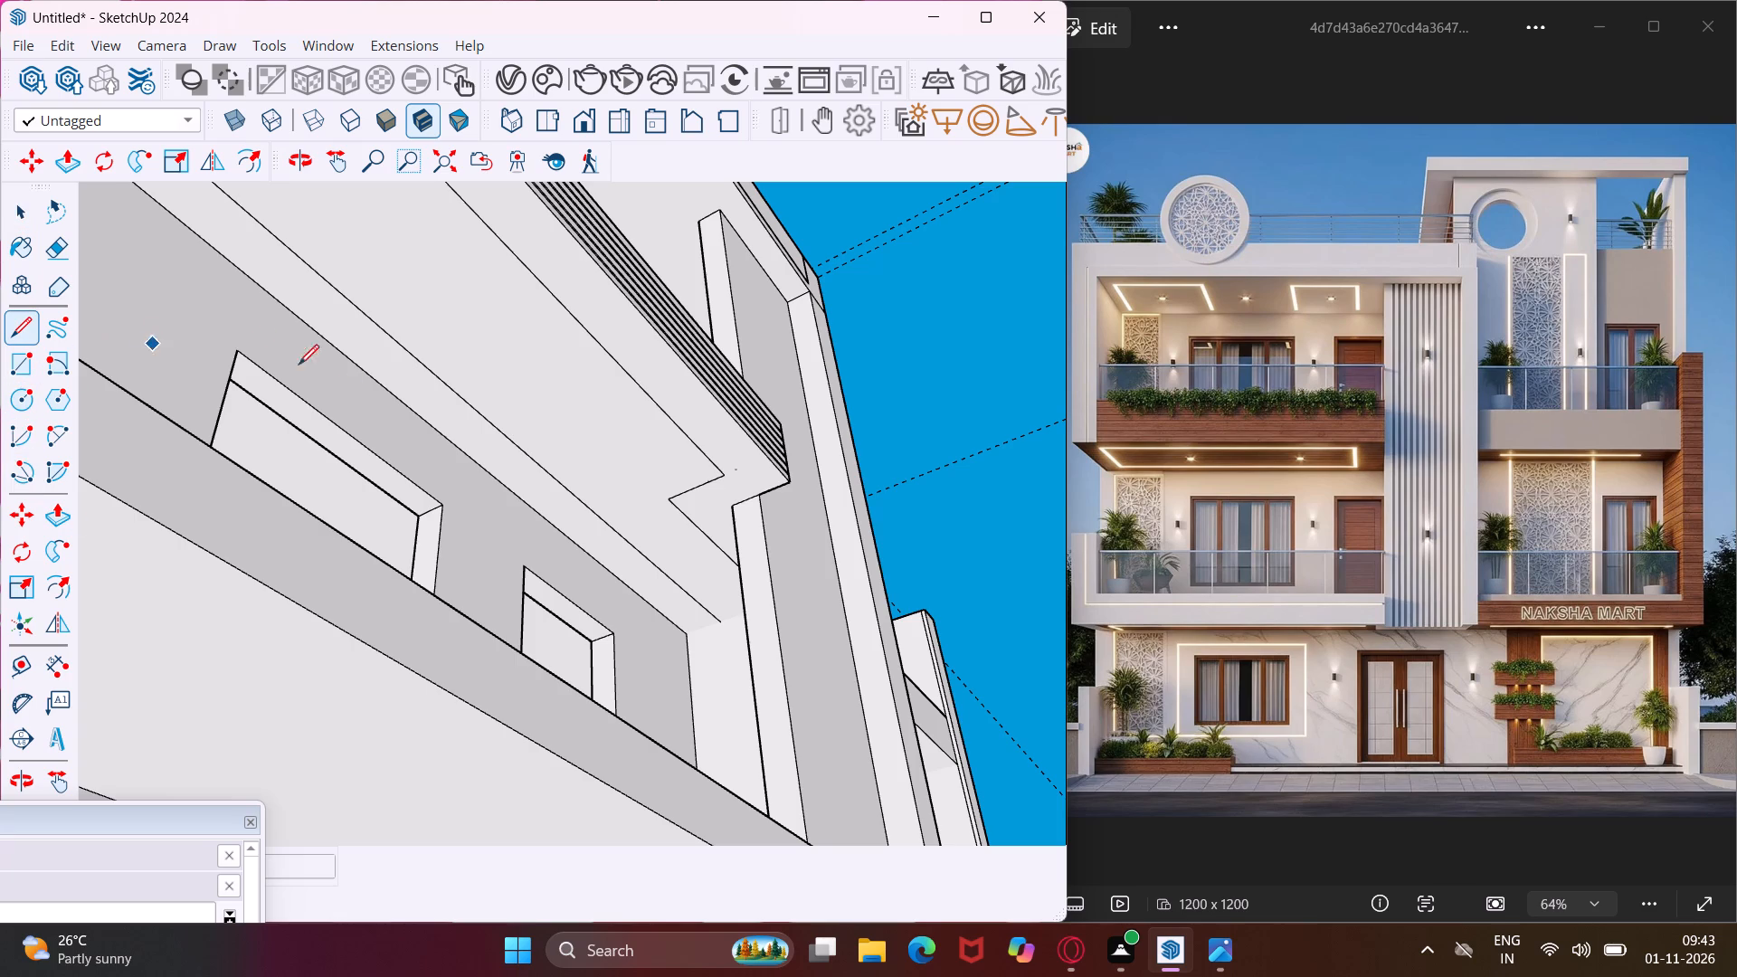
pyautogui.click(665, 501)
pyautogui.click(616, 530)
pyautogui.press('Escape')
pyautogui.press('space')
pyautogui.press('e')
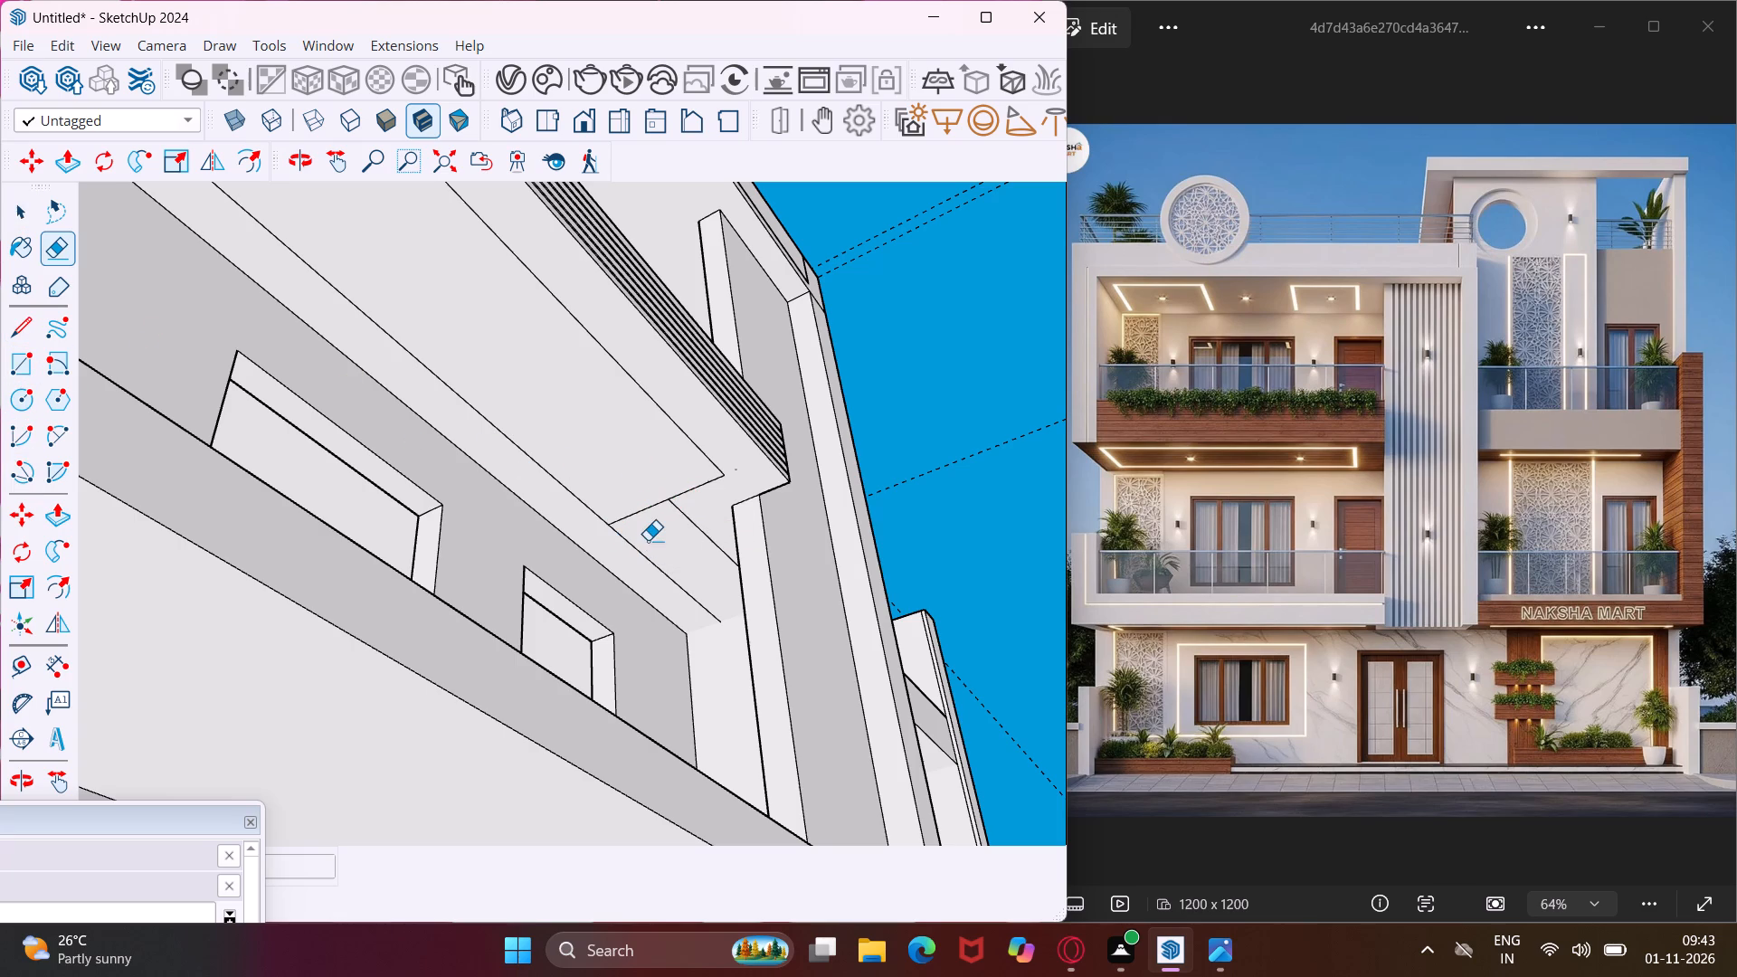
pyautogui.moveTo(646, 562); pyautogui.dragTo(692, 522)
pyautogui.moveTo(675, 545); pyautogui.dragTo(728, 555, button='middle')
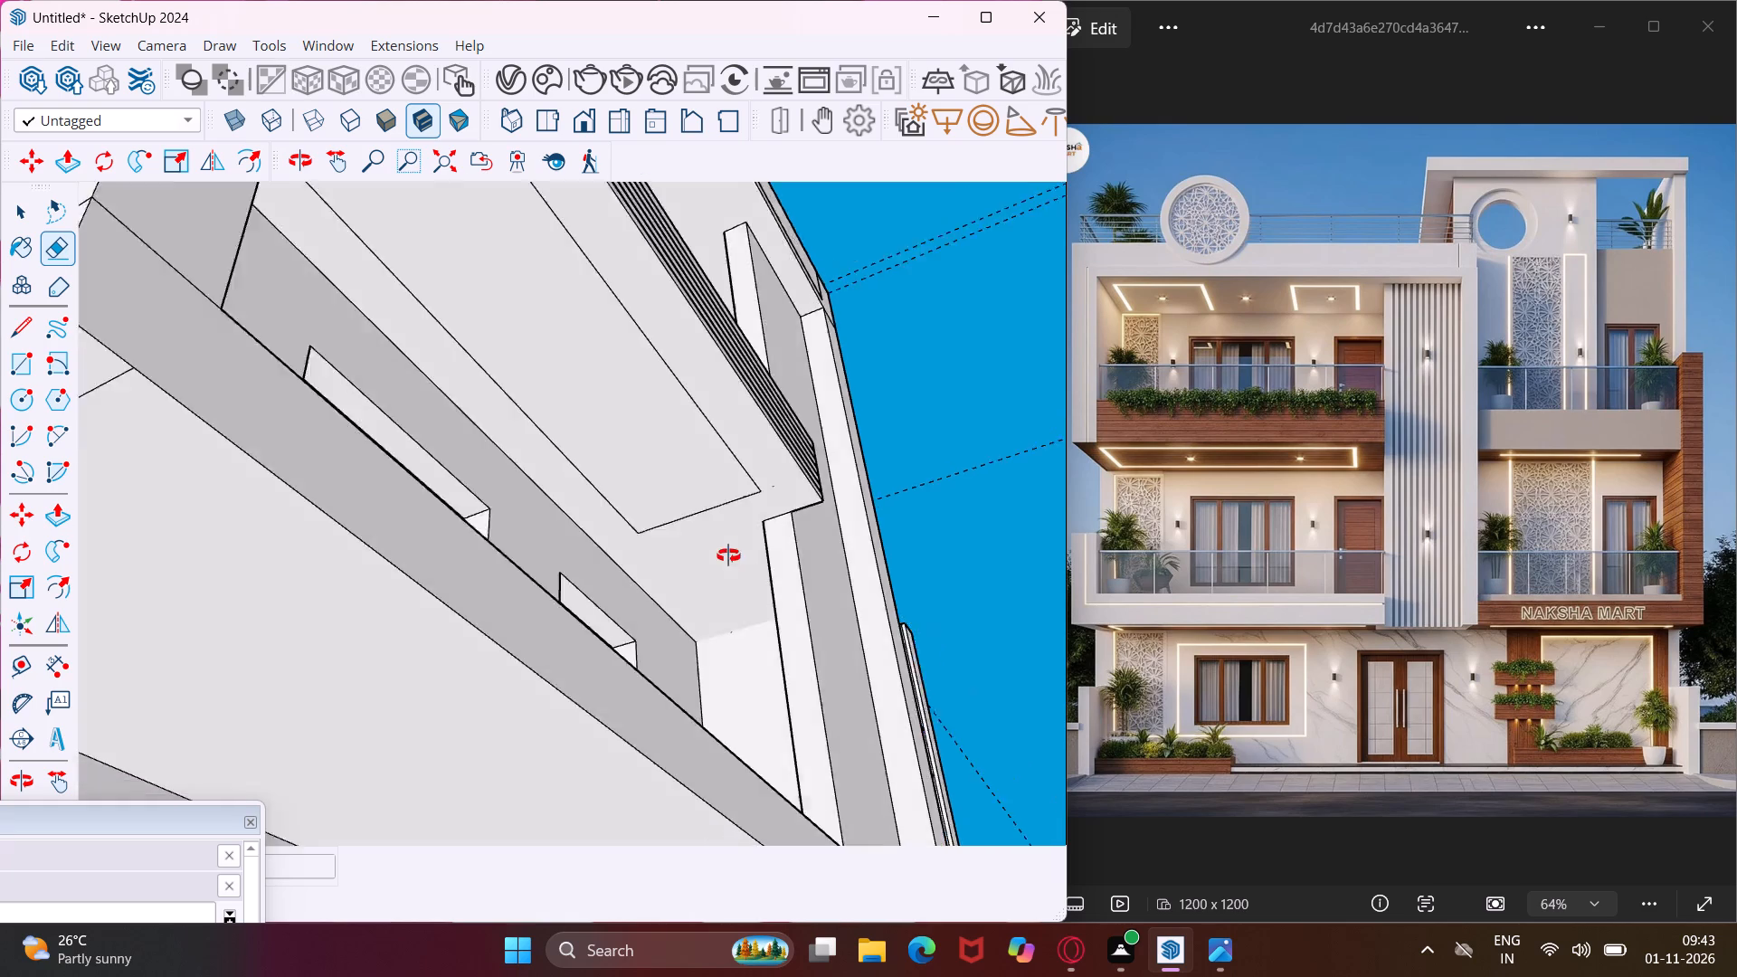
pyautogui.moveTo(728, 555); pyautogui.dragTo(584, 564, button='middle')
pyautogui.scroll(-4, 567, 539)
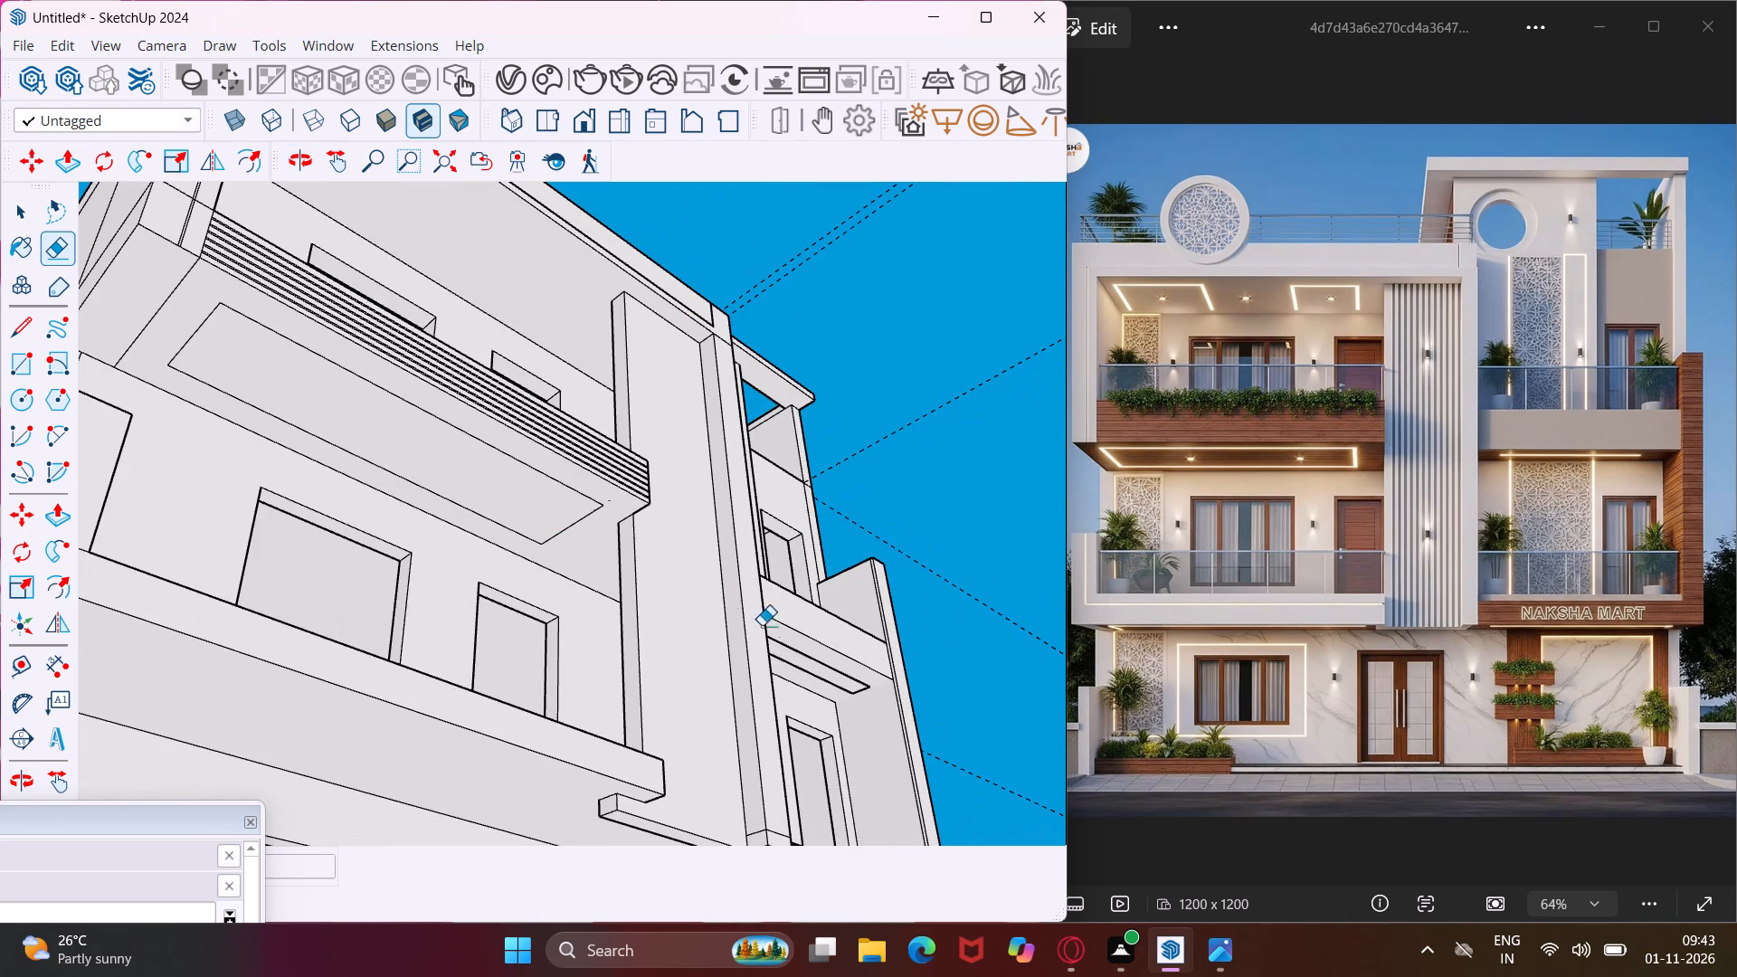
pyautogui.press('Escape')
pyautogui.press('space')
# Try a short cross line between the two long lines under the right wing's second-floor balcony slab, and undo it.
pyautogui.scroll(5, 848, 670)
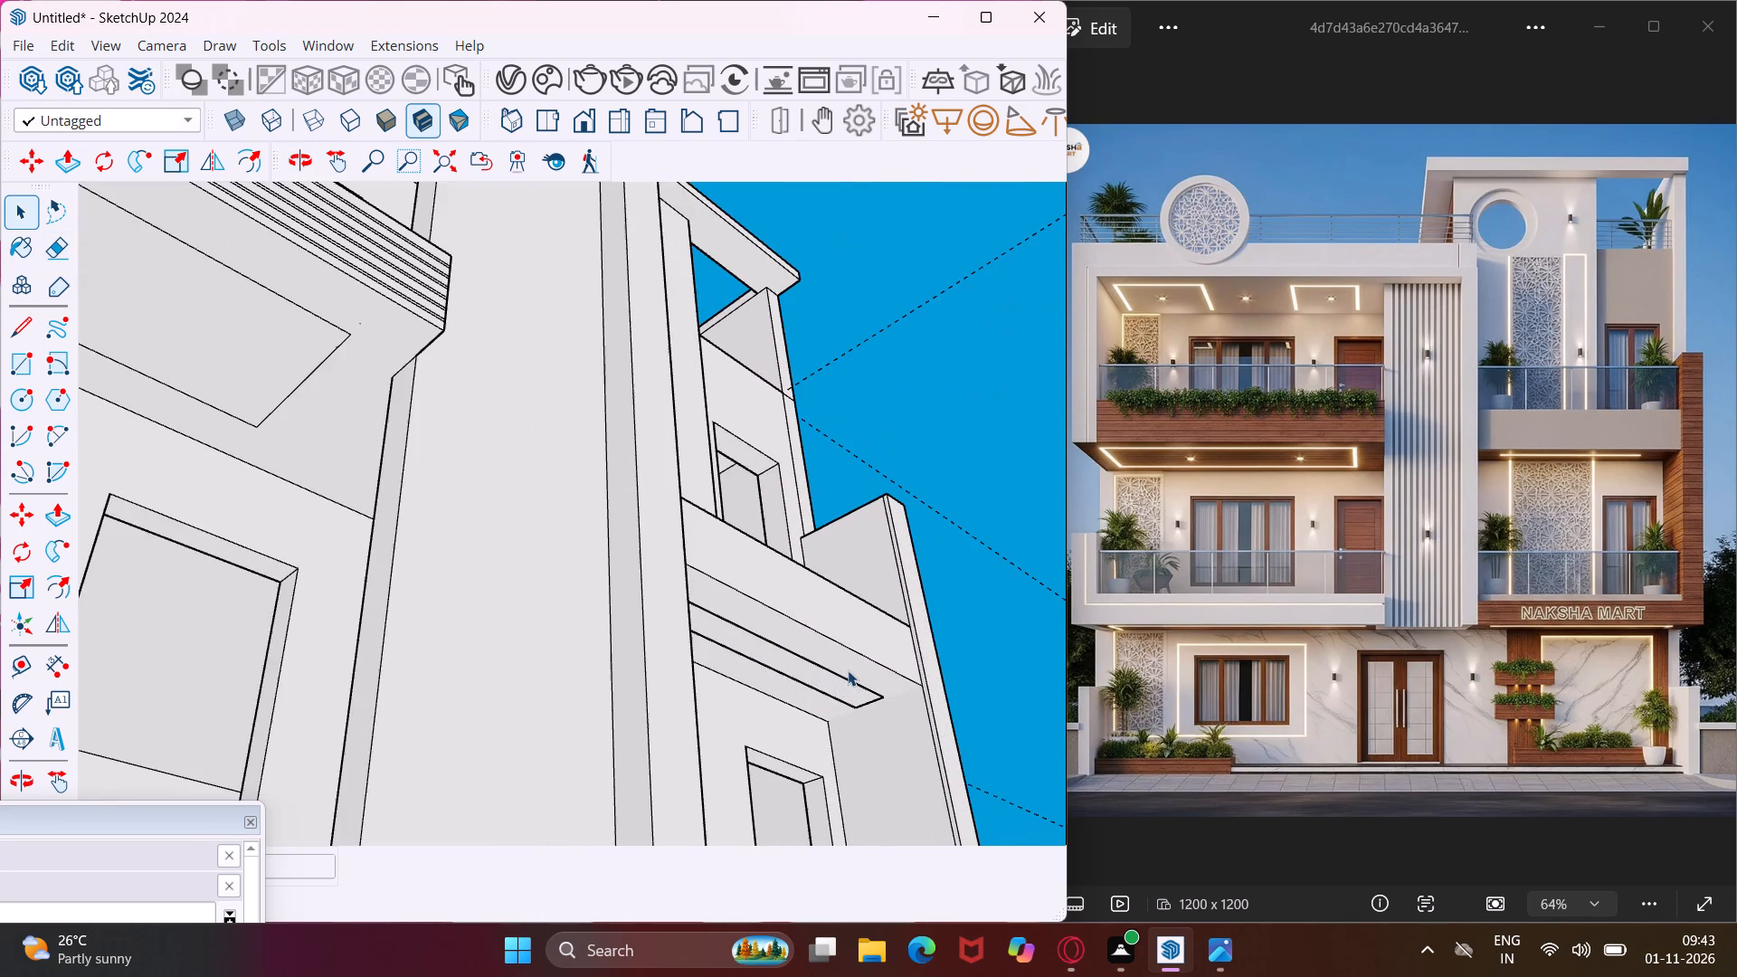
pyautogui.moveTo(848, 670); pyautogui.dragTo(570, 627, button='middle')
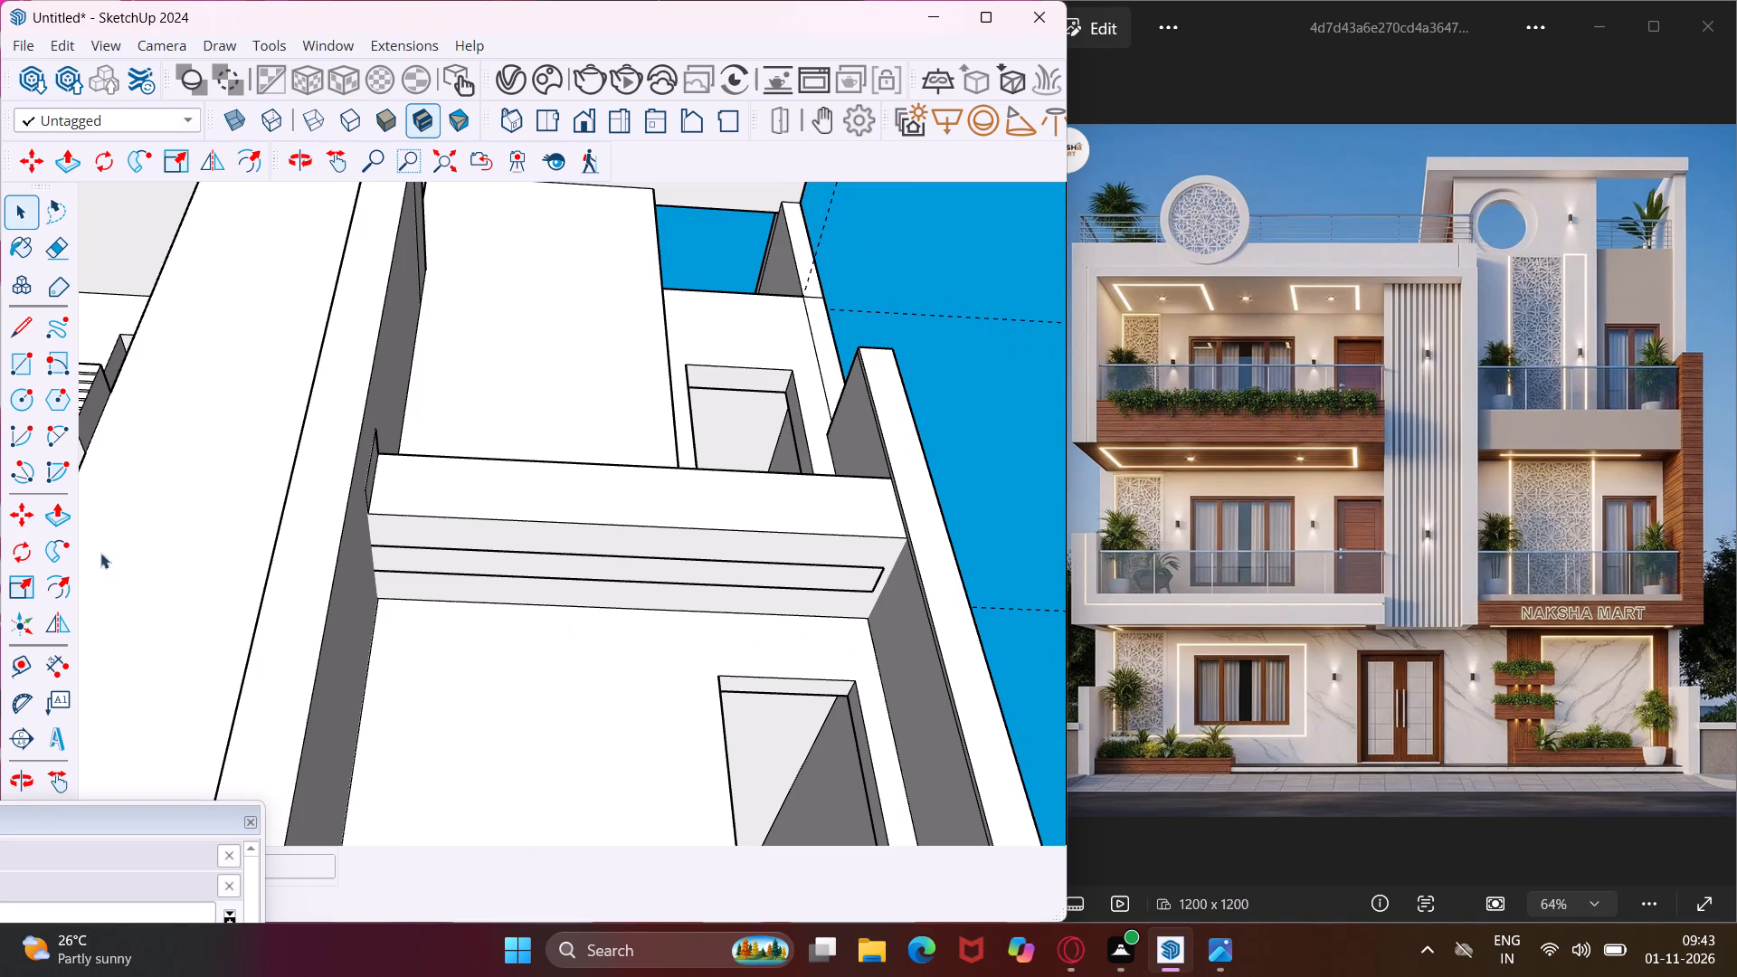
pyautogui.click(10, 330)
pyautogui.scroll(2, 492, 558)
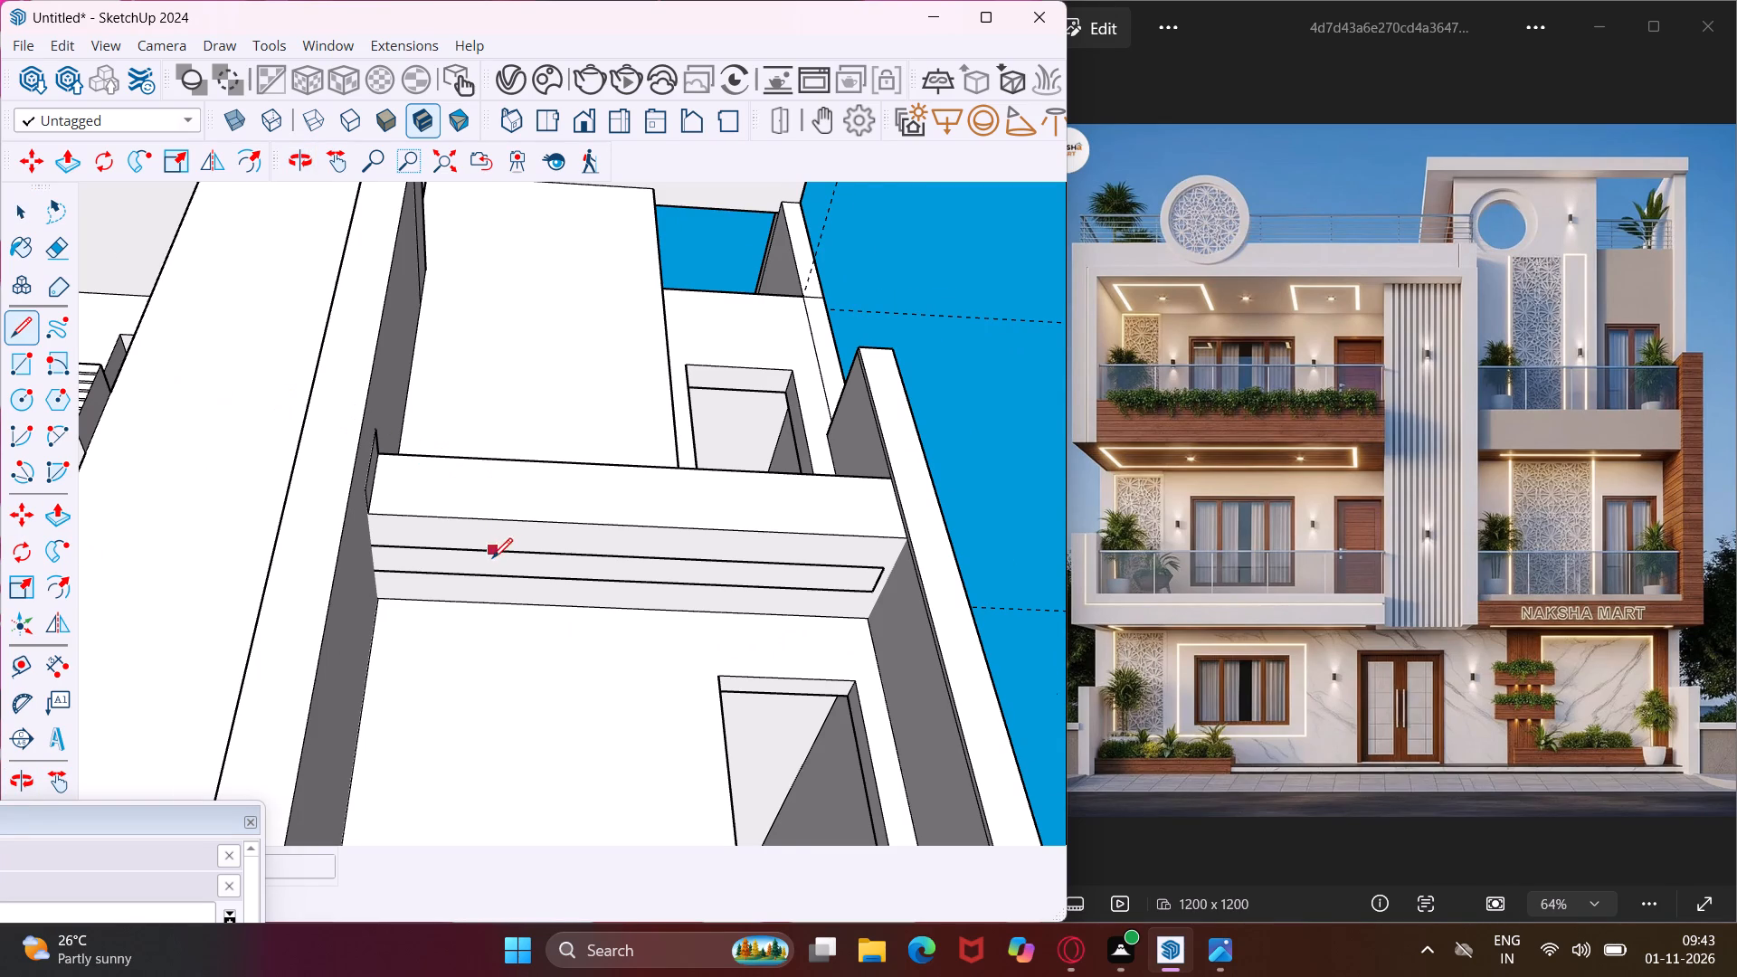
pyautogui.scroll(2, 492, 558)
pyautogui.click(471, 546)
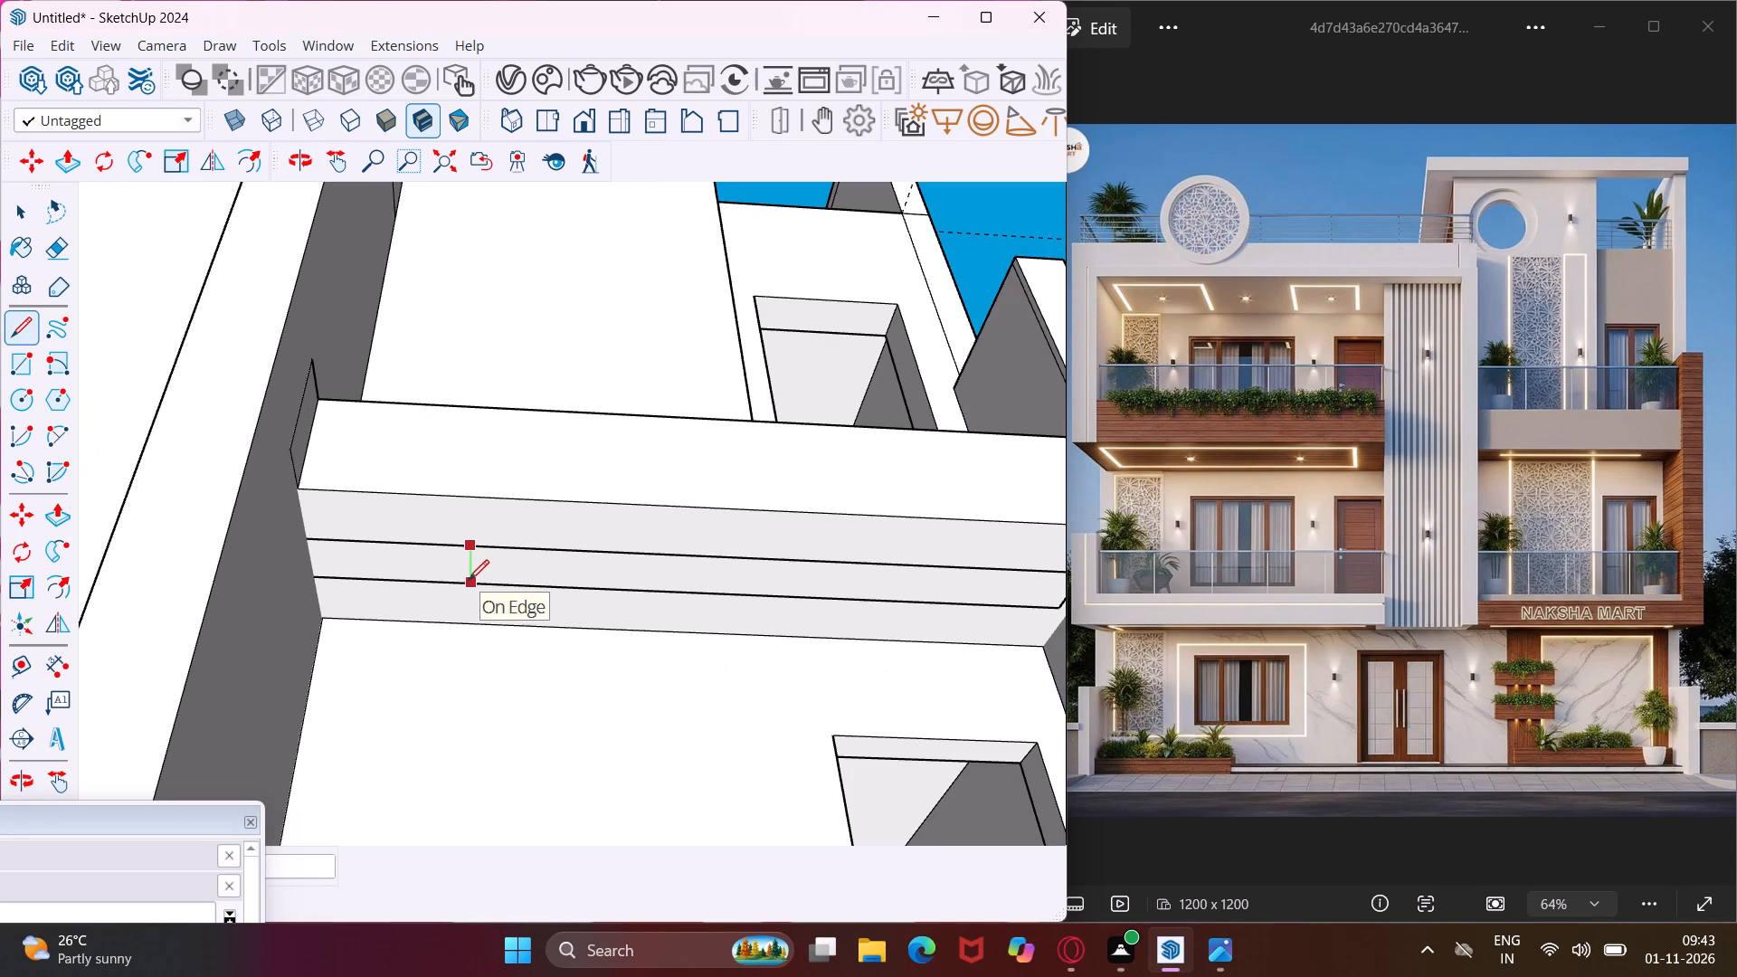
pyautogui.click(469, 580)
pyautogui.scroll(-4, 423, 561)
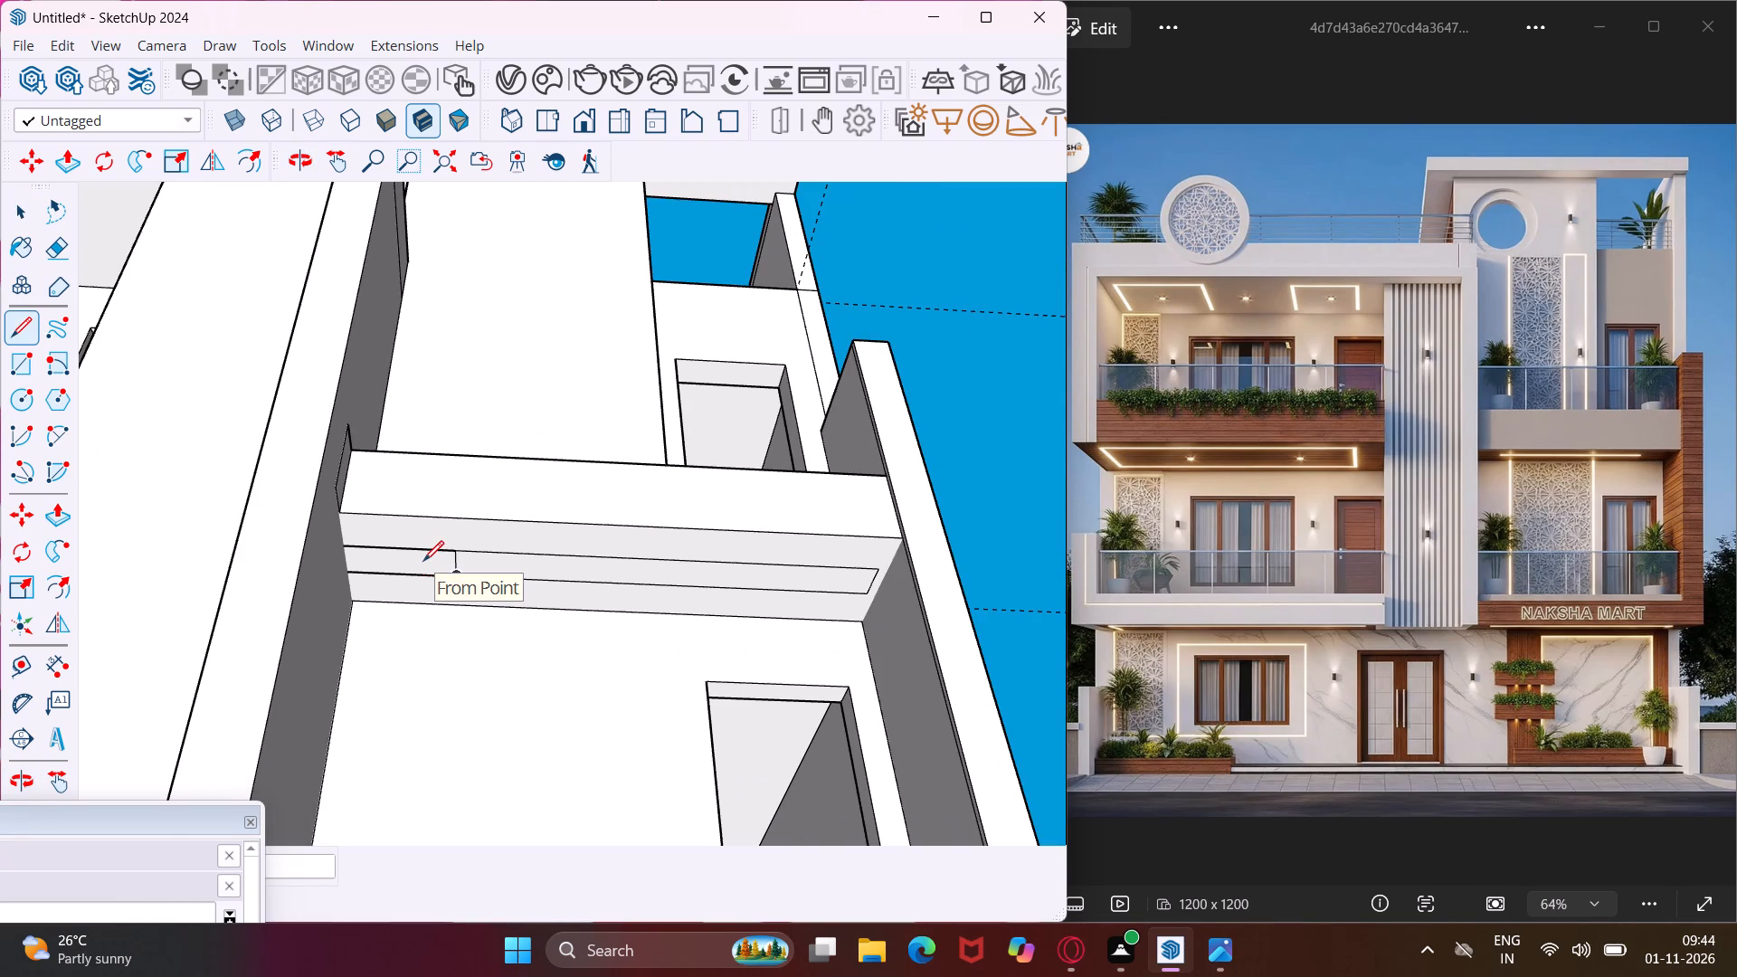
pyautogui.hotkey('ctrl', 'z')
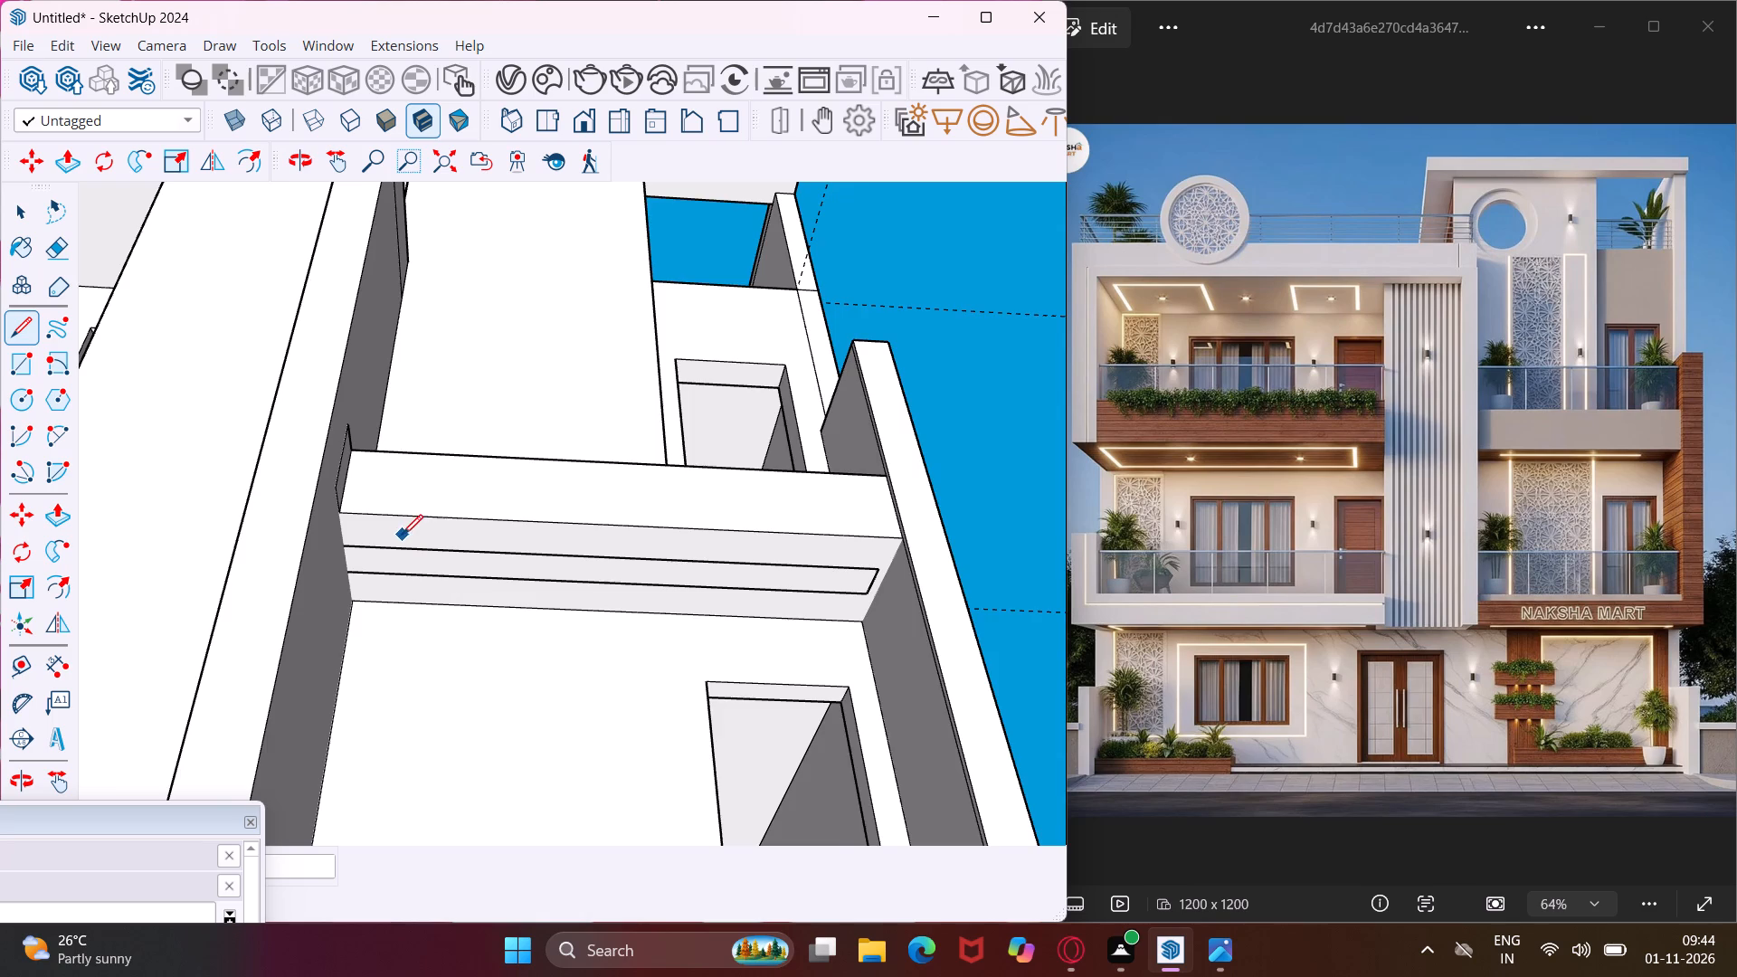
# Draw two short cross lines between the long lines under the right wing's second-floor balcony slab, one near each end.
pyautogui.scroll(3, 402, 535)
pyautogui.click(401, 552)
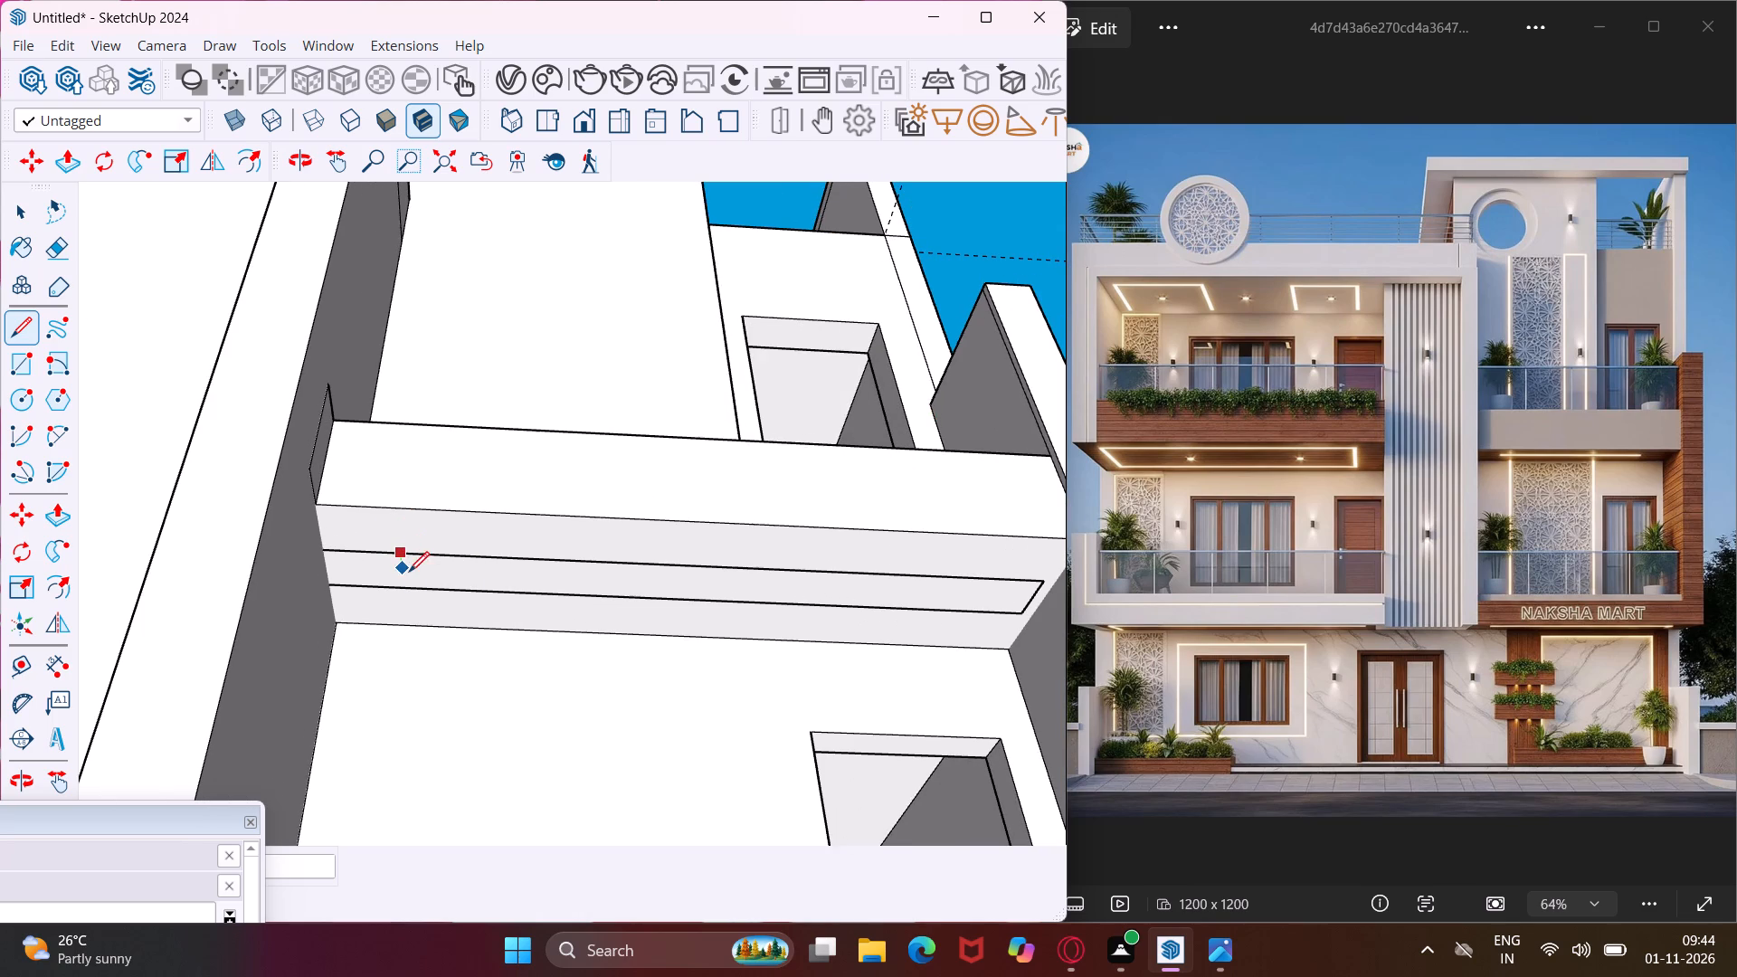
pyautogui.click(410, 583)
pyautogui.scroll(-3, 395, 584)
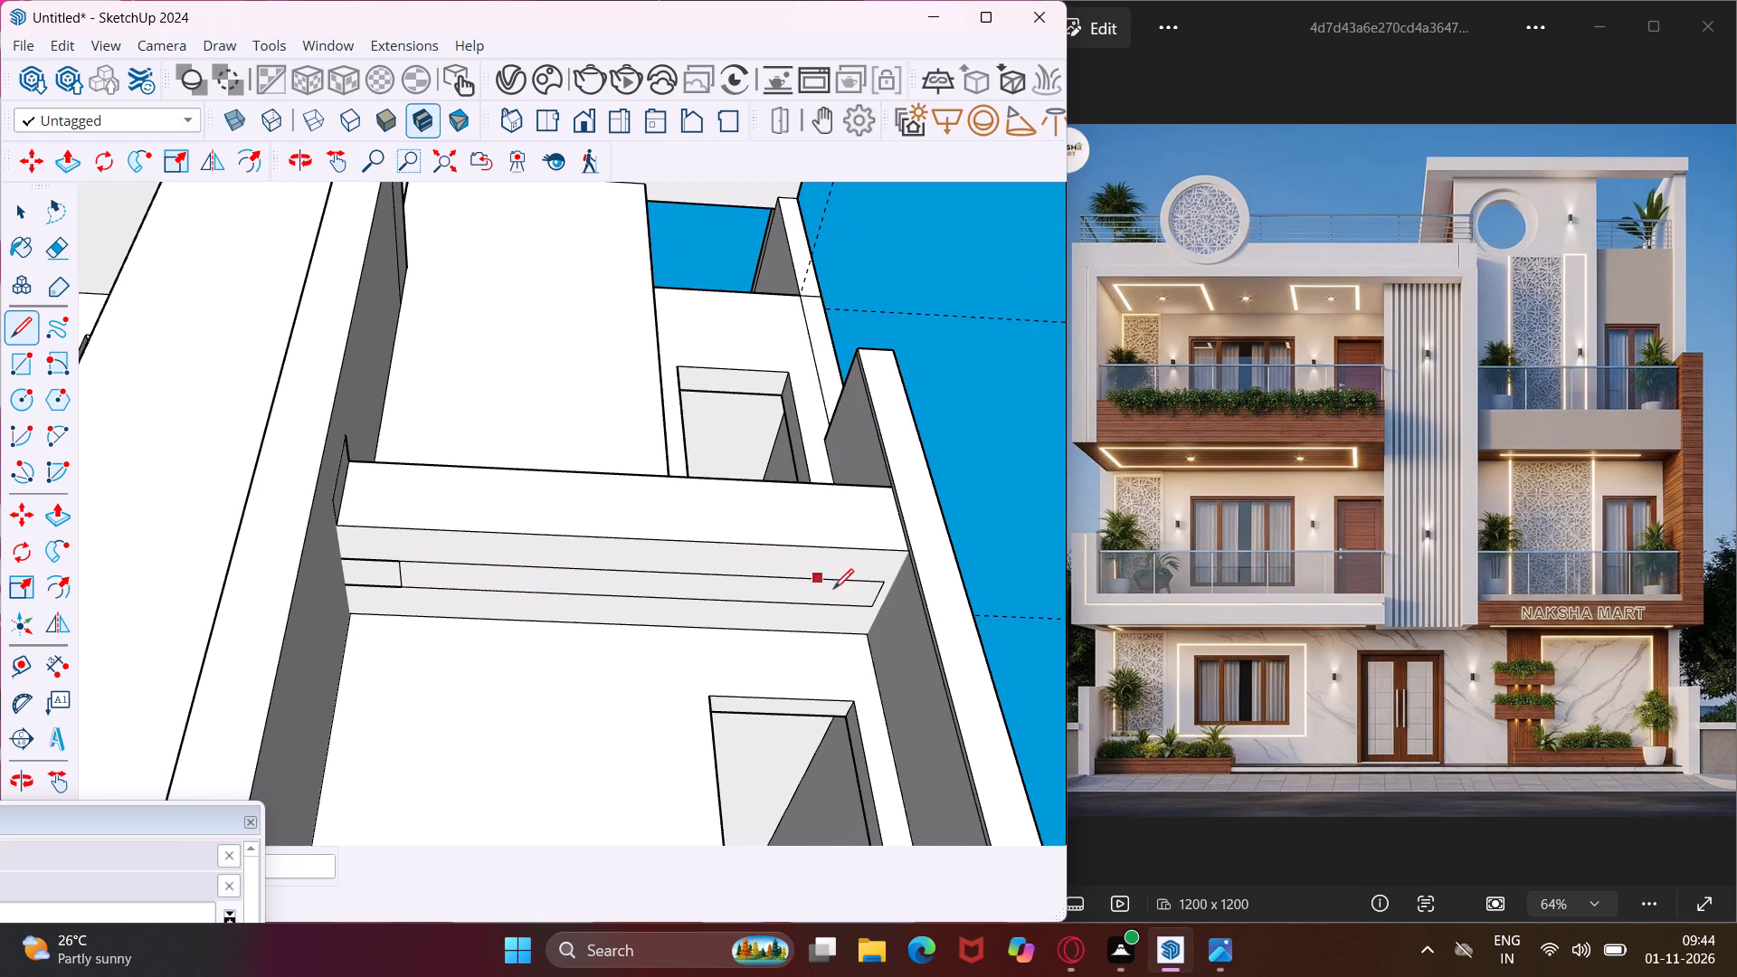
pyautogui.scroll(1, 839, 591)
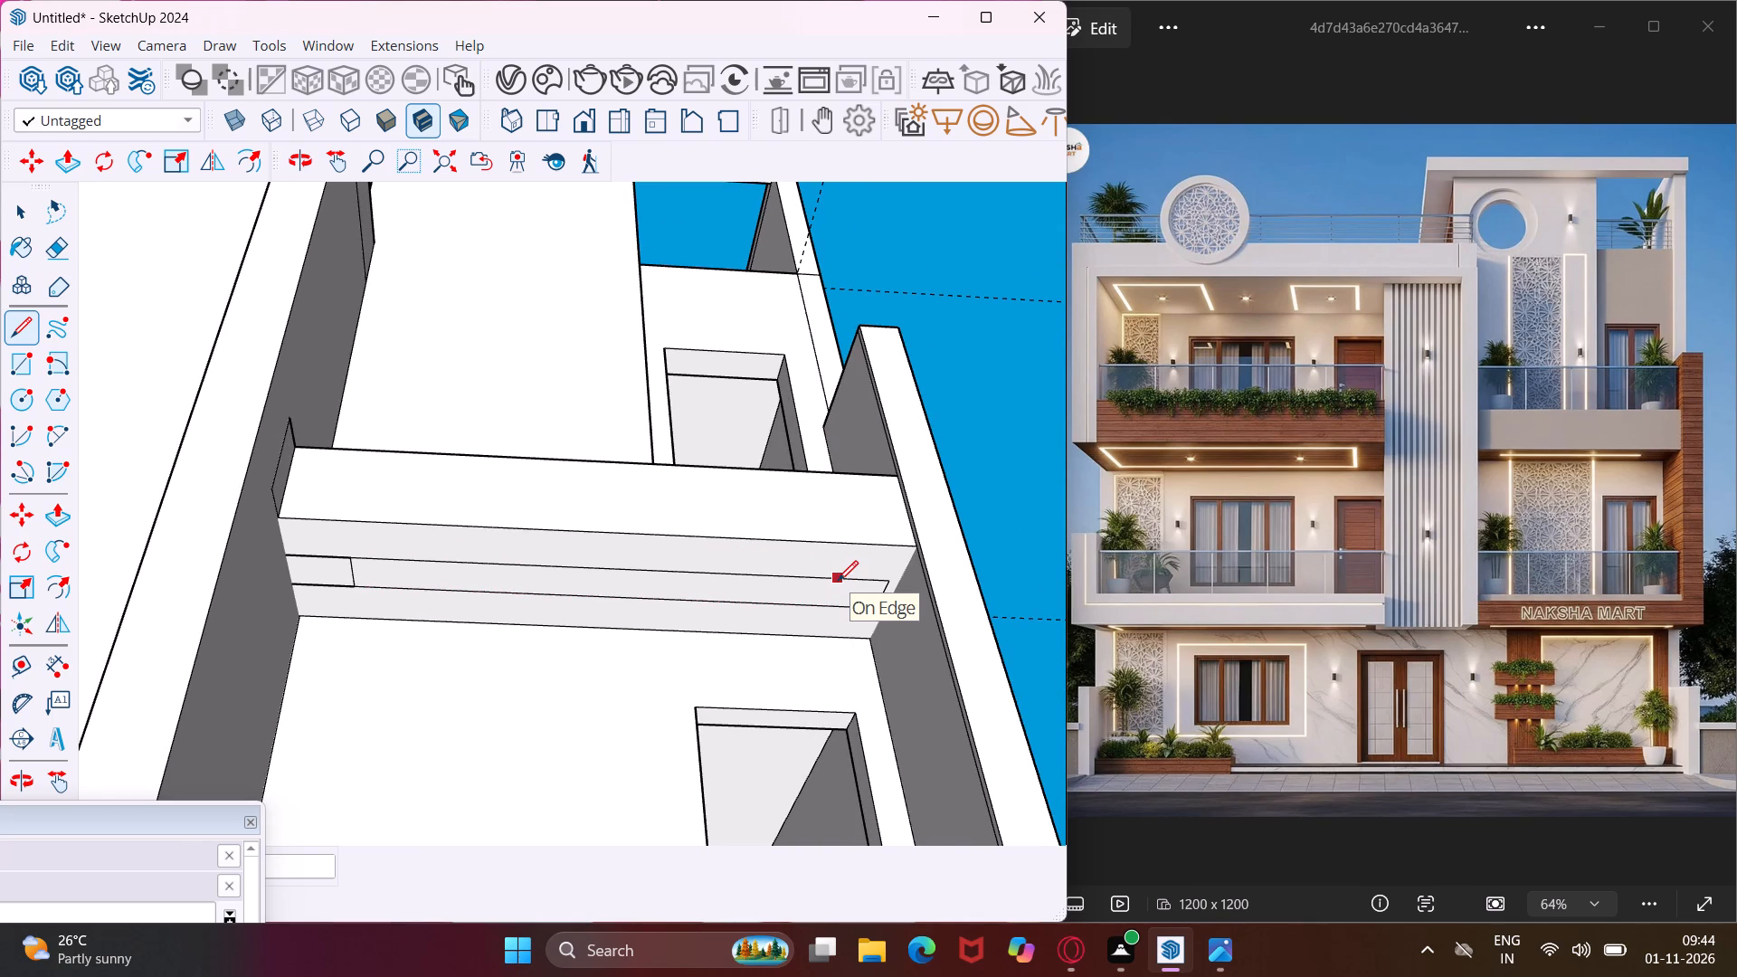
pyautogui.click(831, 579)
pyautogui.click(830, 608)
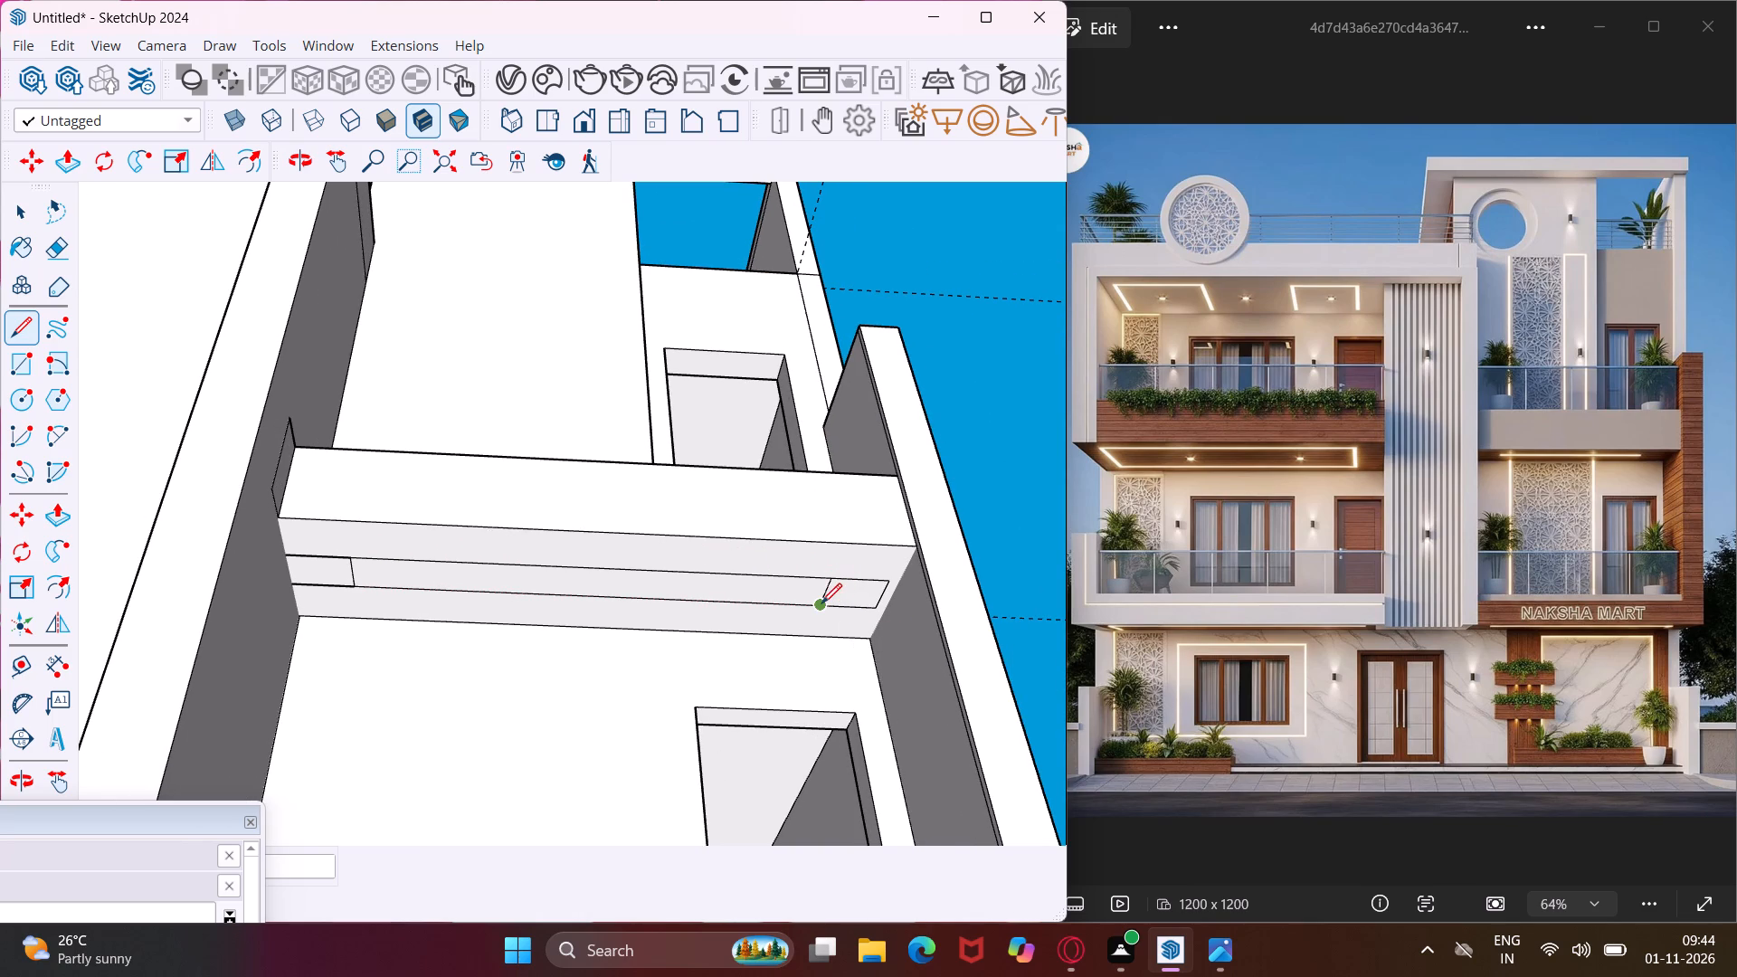
pyautogui.press('Escape')
pyautogui.press('space')
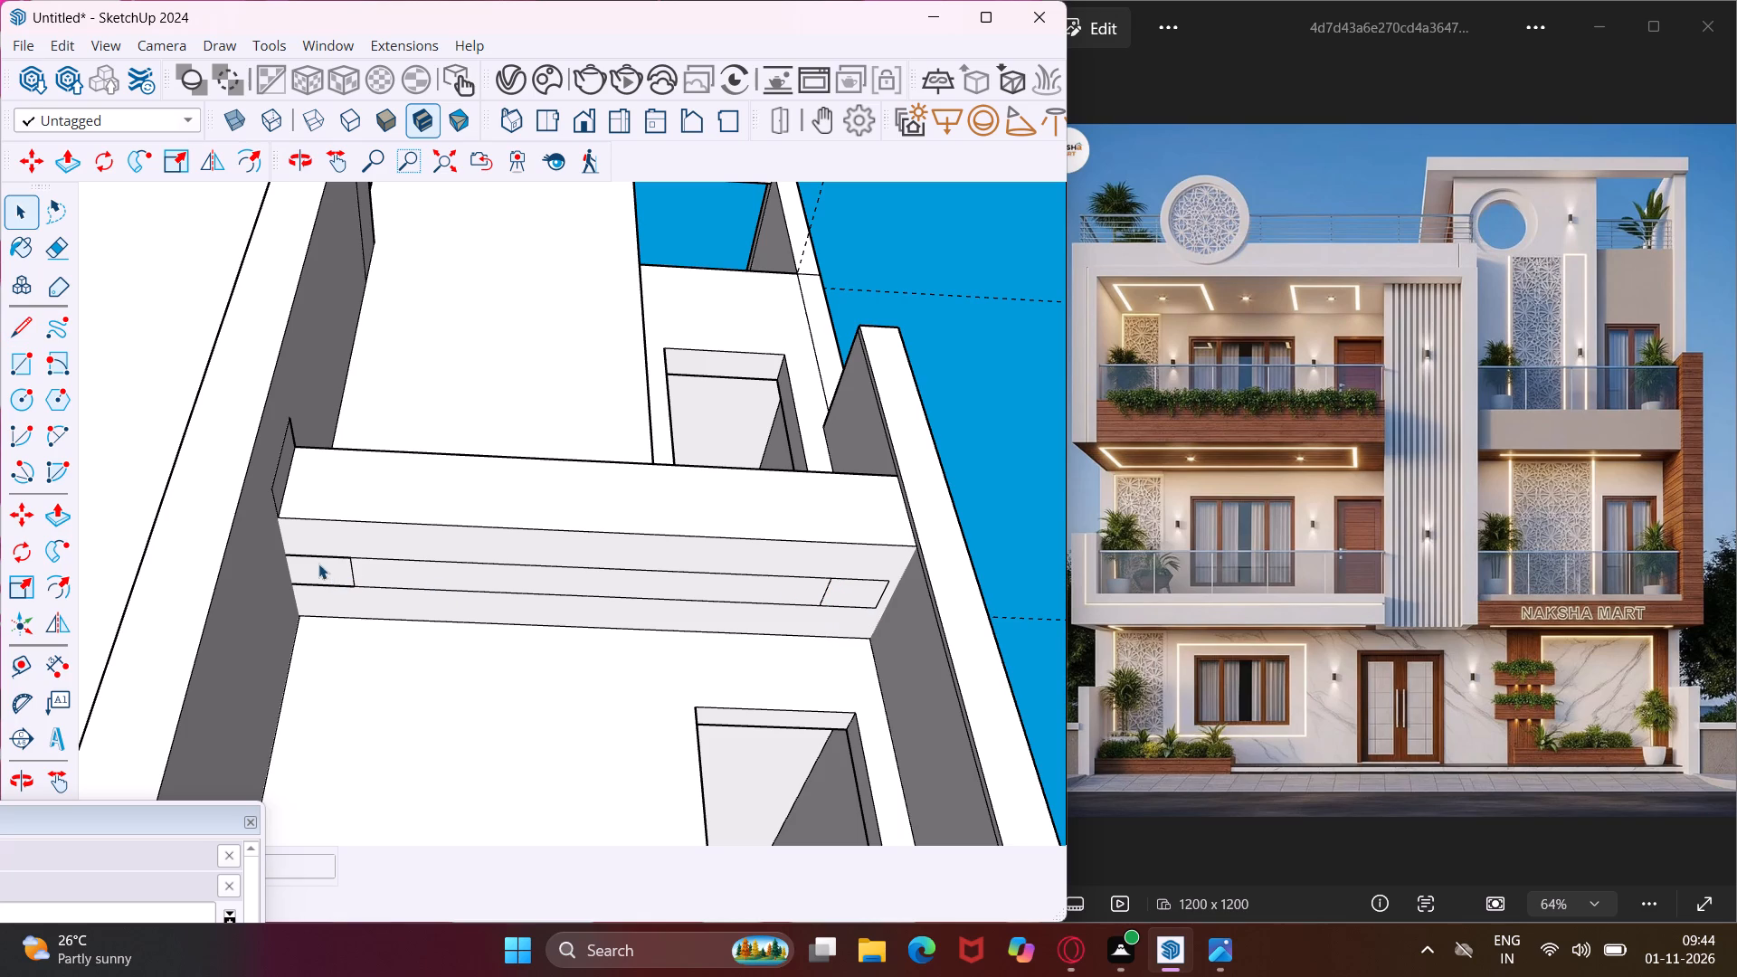
# Erase the long-line segments beyond both cross lines, leaving a closed narrow rectangle on the slab's underside.
pyautogui.press('e')
pyautogui.click(313, 556)
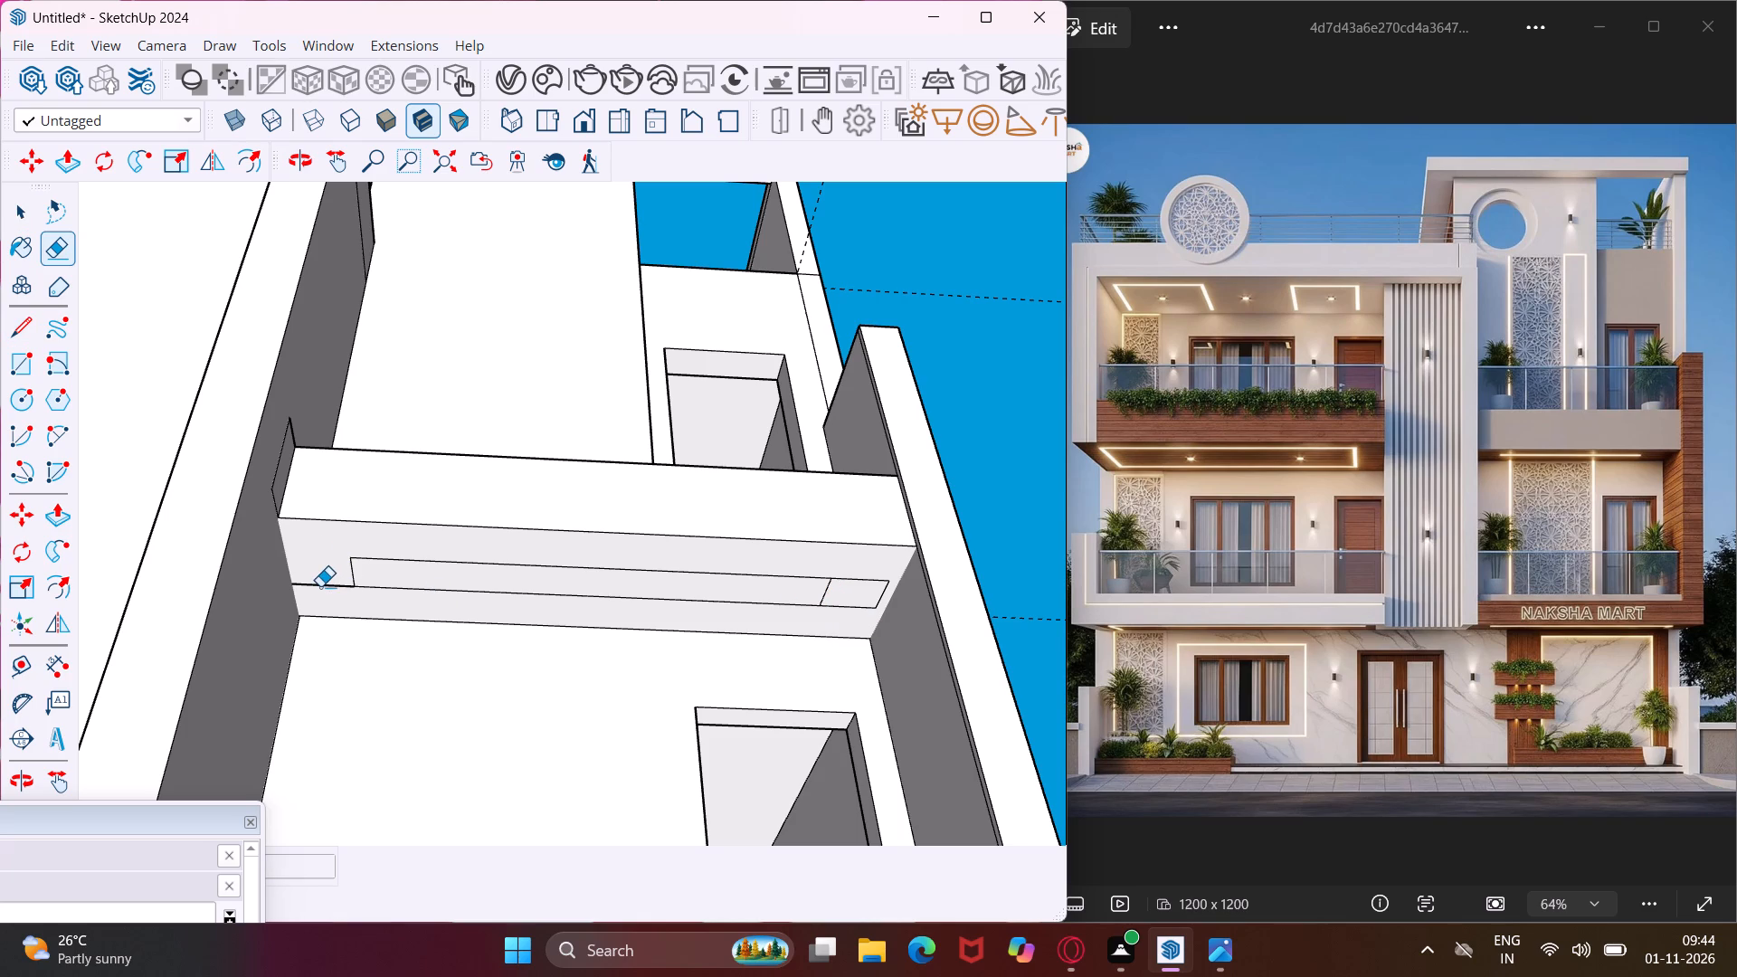
pyautogui.click(320, 586)
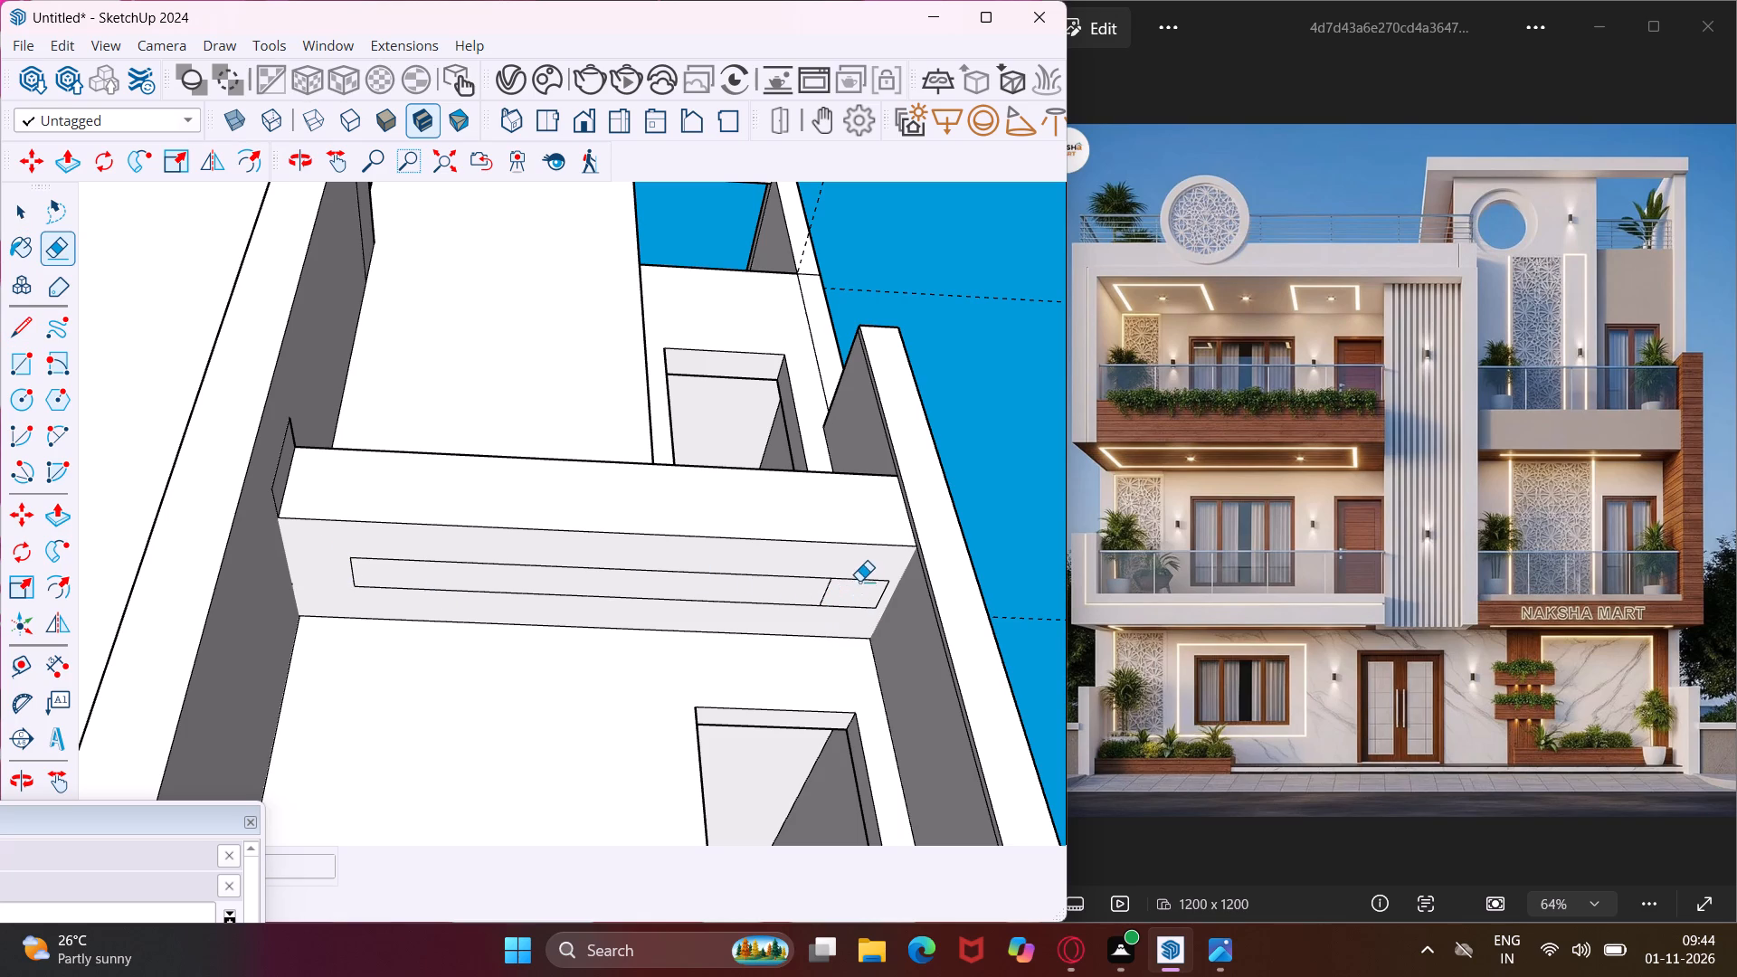
pyautogui.click(859, 578)
pyautogui.click(858, 607)
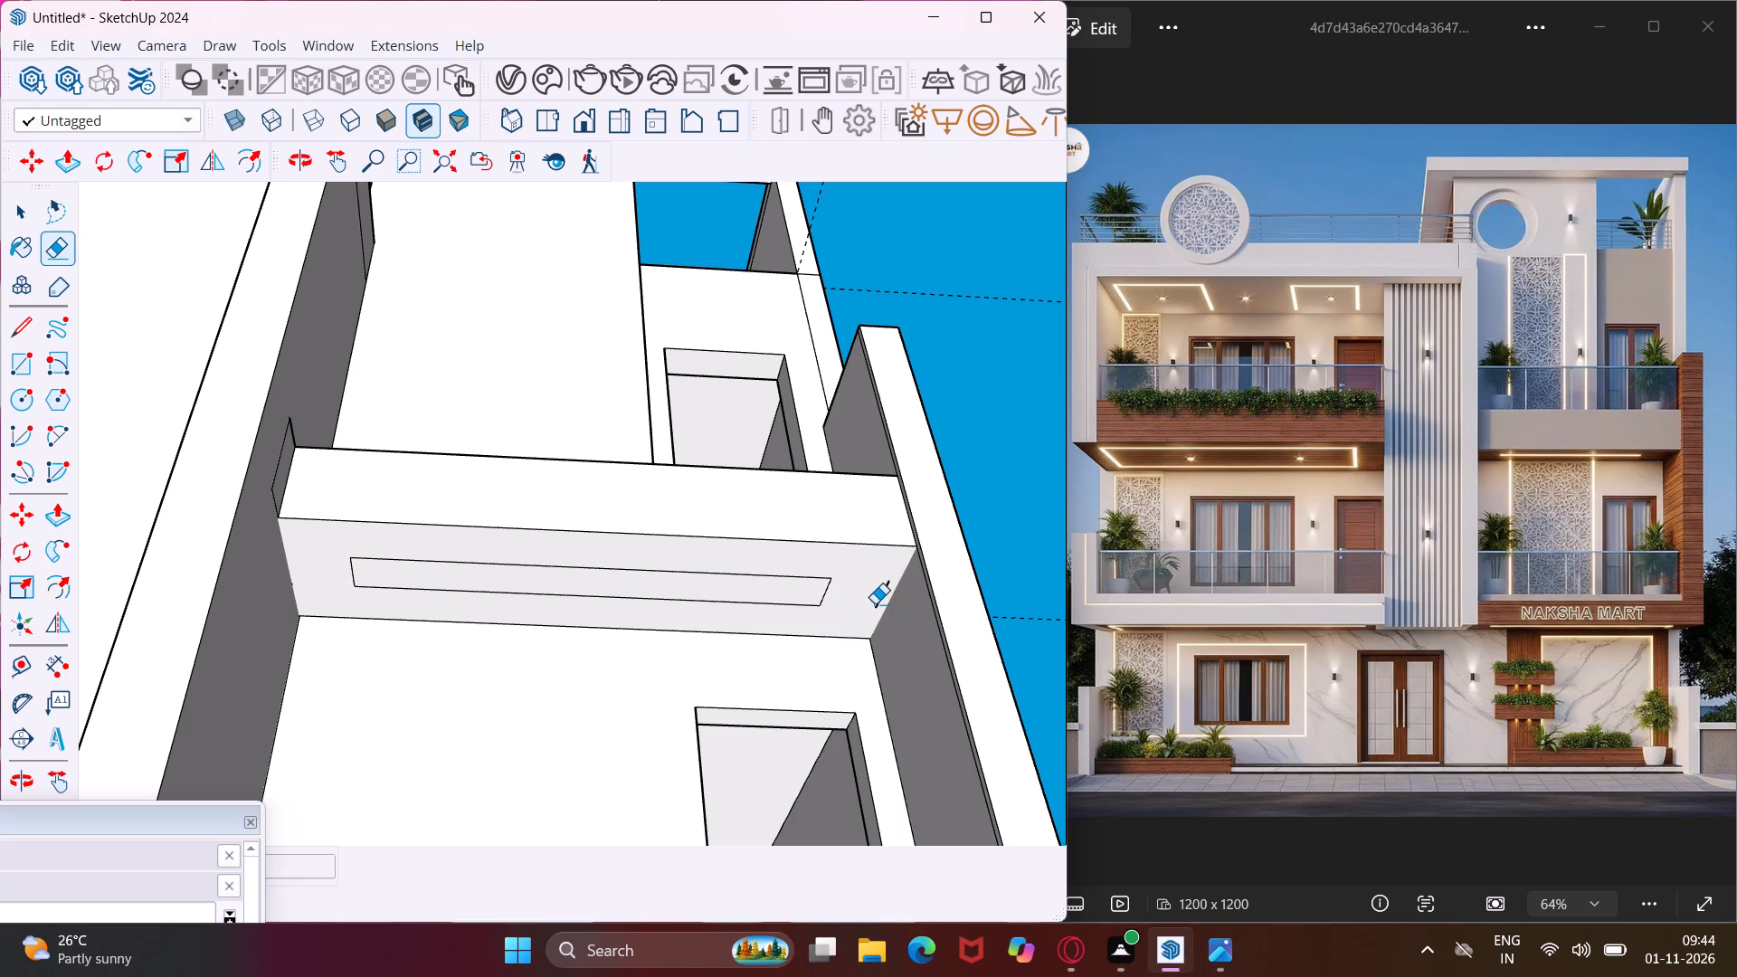
pyautogui.click(879, 595)
pyautogui.press('Escape')
pyautogui.press('space')
# Offset the narrow rectangle slightly outward to form a thin border around it on the right wing slab's underside.
pyautogui.scroll(3, 719, 577)
pyautogui.click(728, 582)
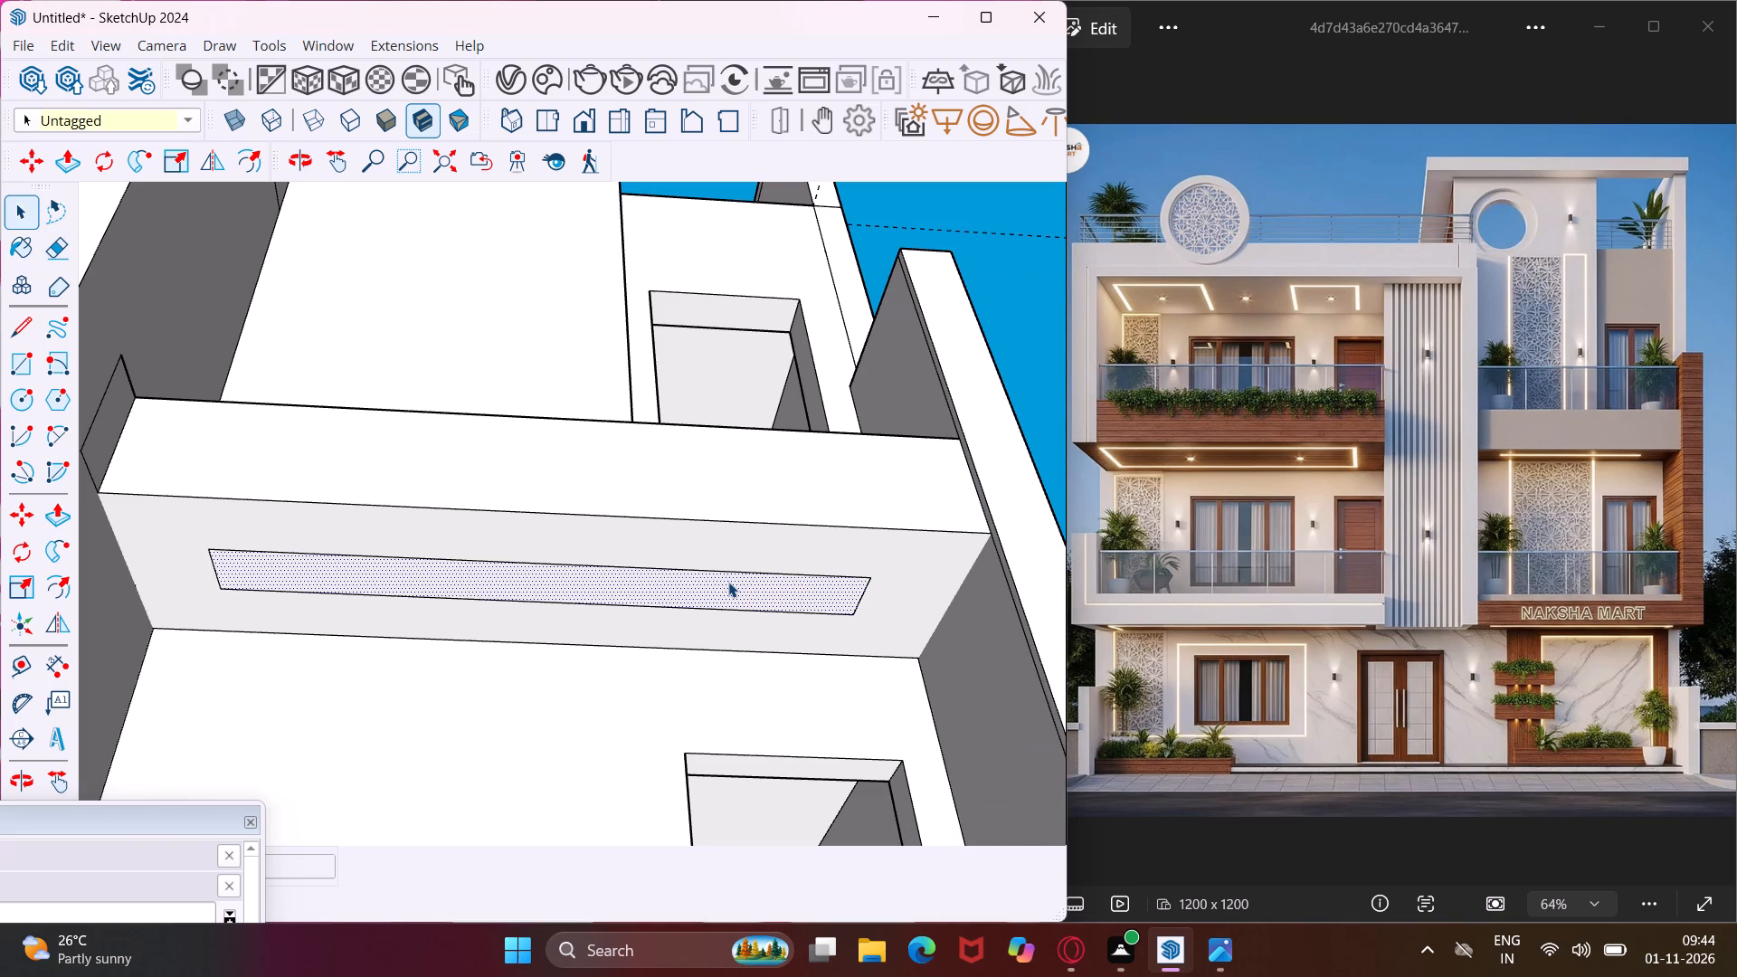
pyautogui.click(44, 597)
pyautogui.click(259, 571)
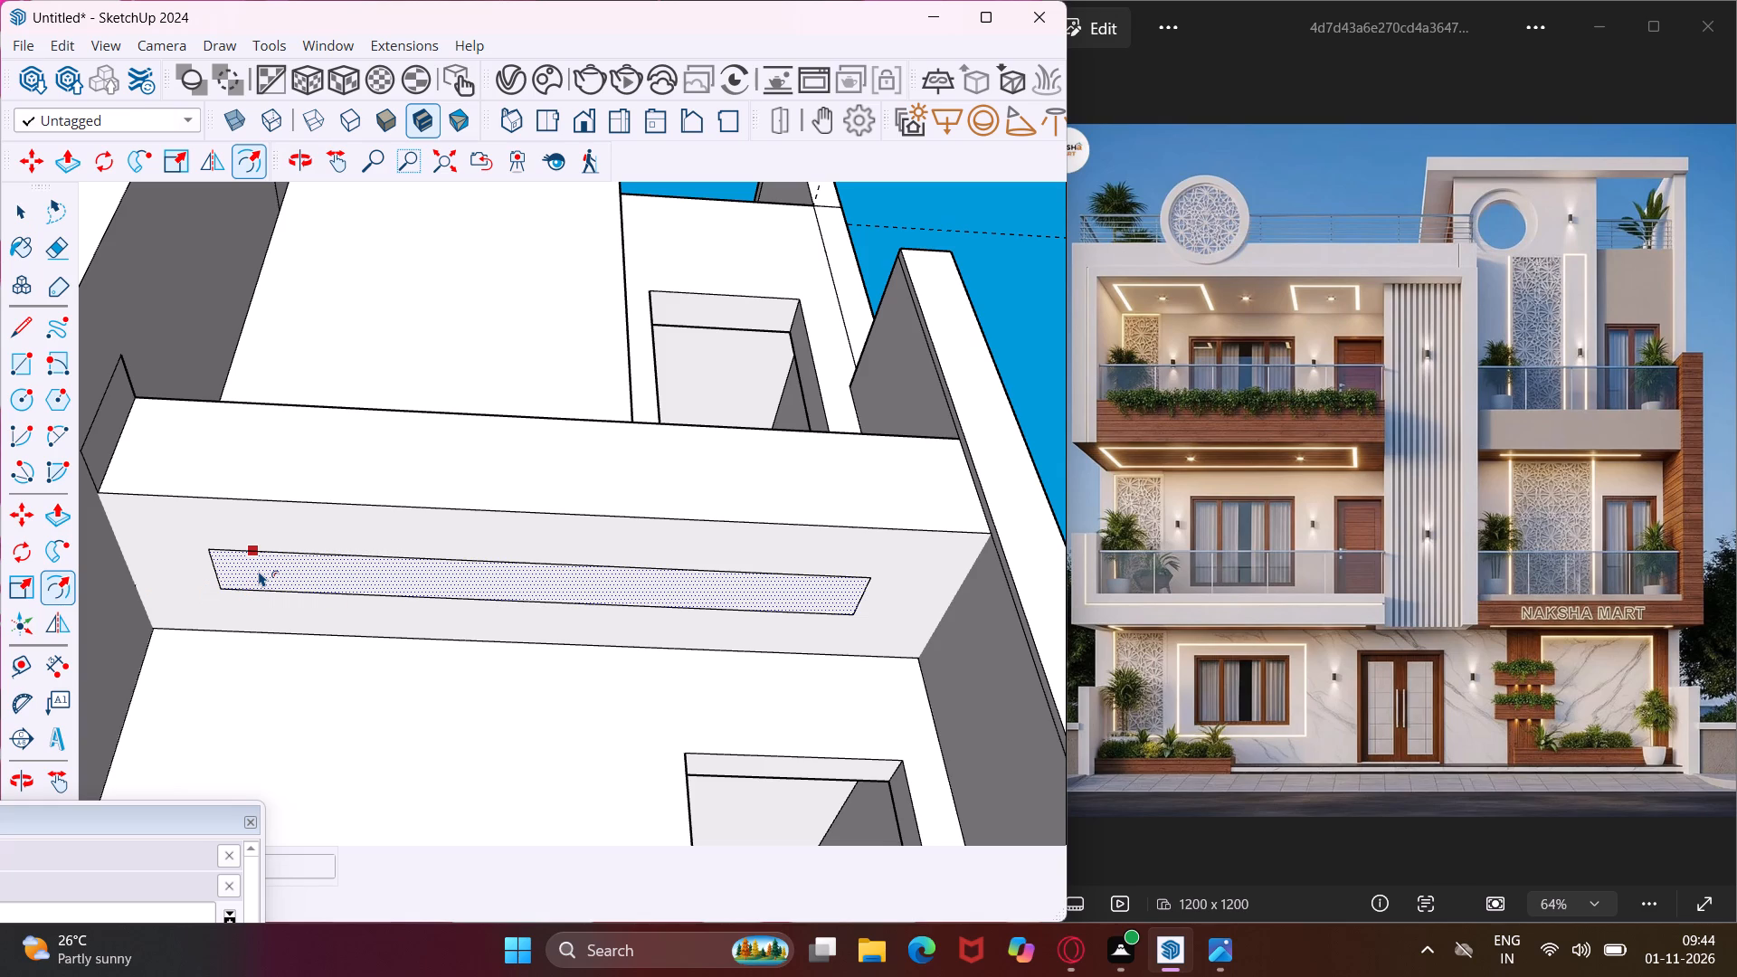
pyautogui.scroll(3, 253, 572)
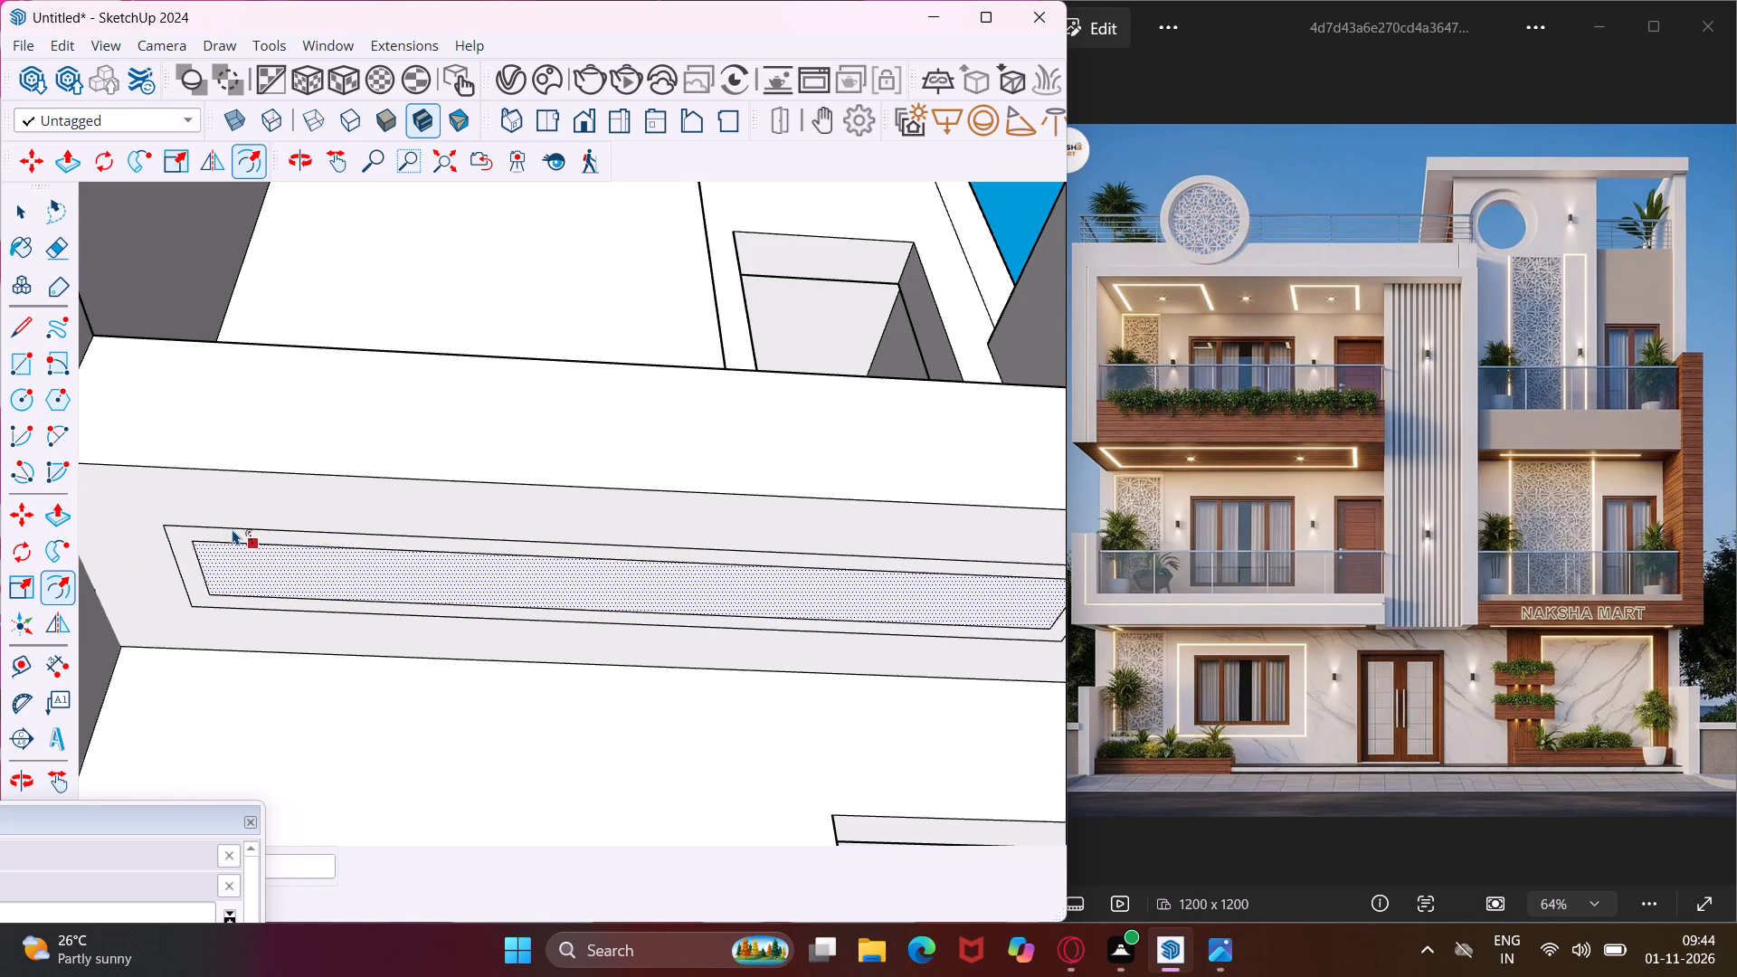
pyautogui.click(233, 529)
pyautogui.press('Escape')
pyautogui.press('space')
# Offset the inset rectangle under the grooved second-floor balcony slab slightly outward to form a matching thin border.
pyautogui.scroll(-6, 290, 612)
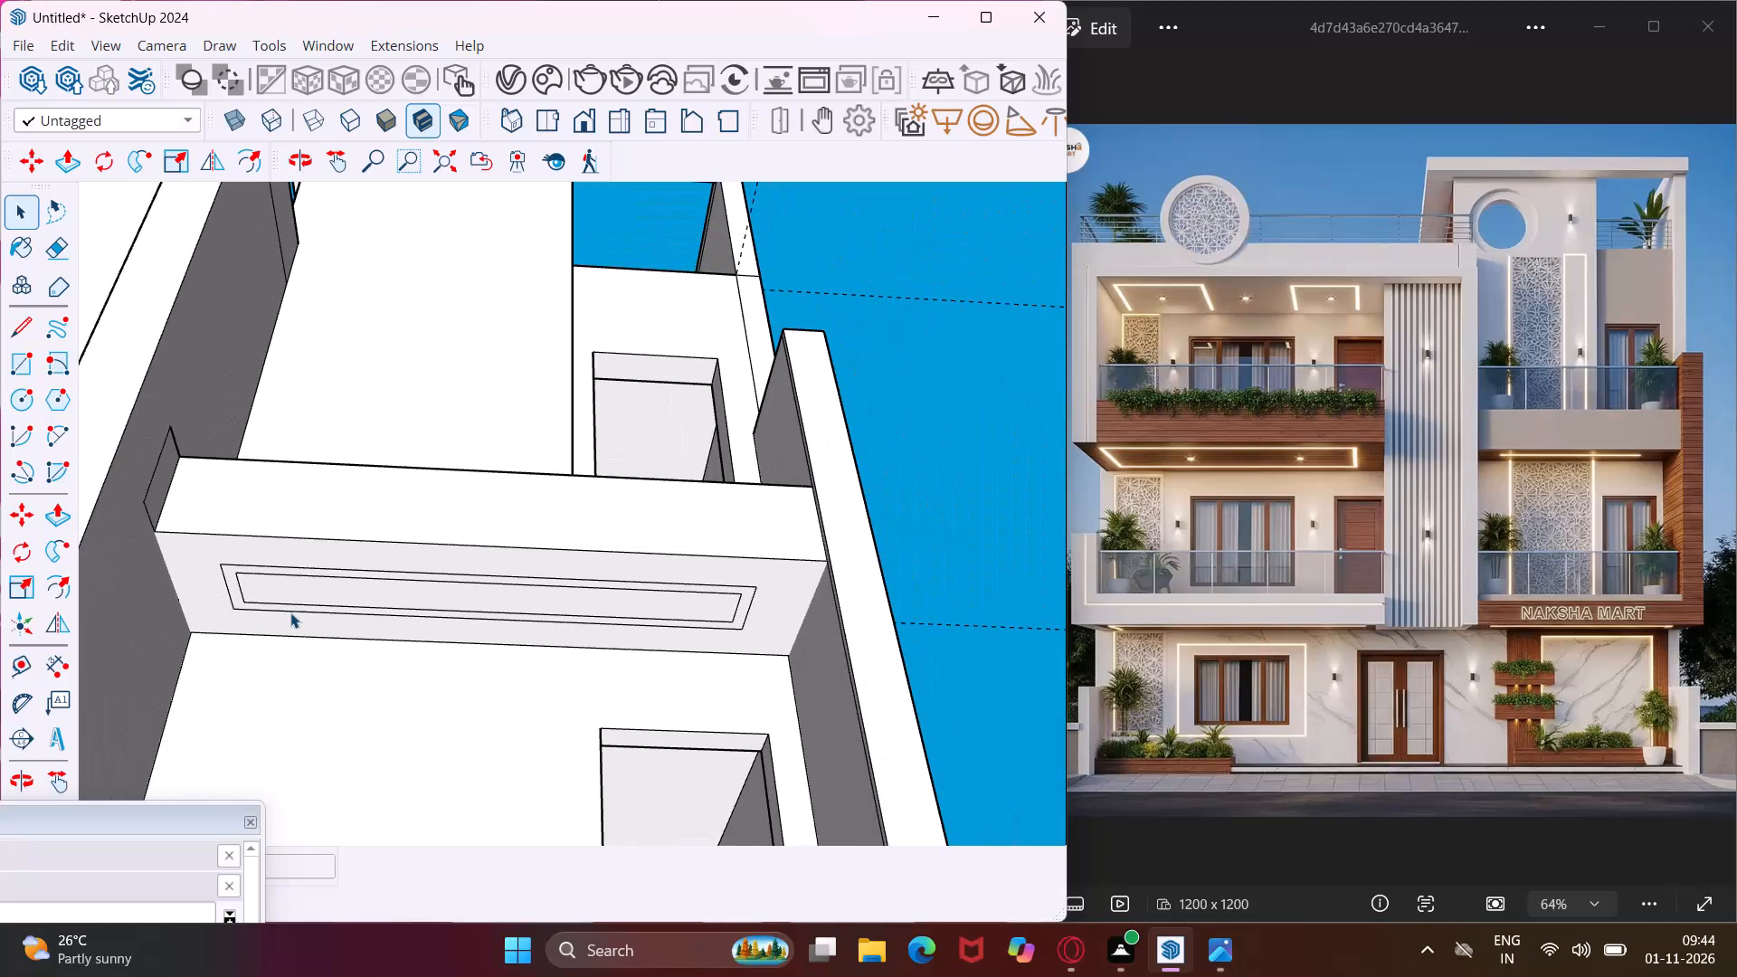
pyautogui.moveTo(310, 612); pyautogui.dragTo(465, 670, button='middle')
pyautogui.scroll(-8, 474, 608)
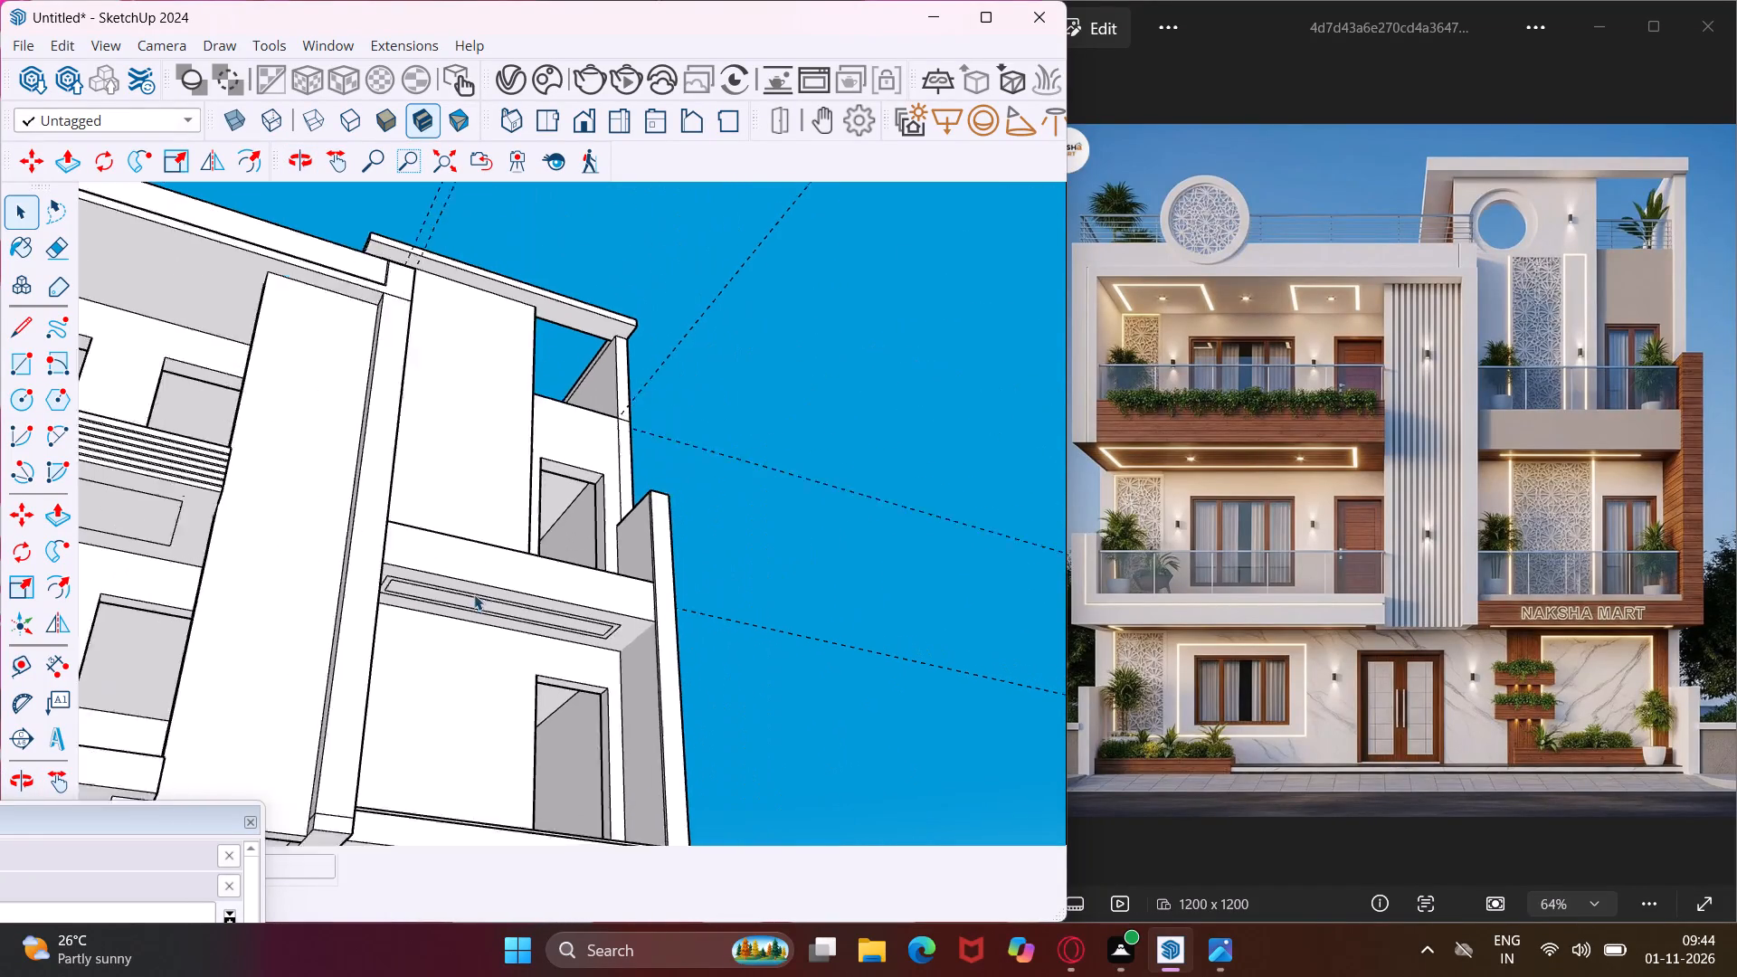
pyautogui.scroll(-7, 474, 594)
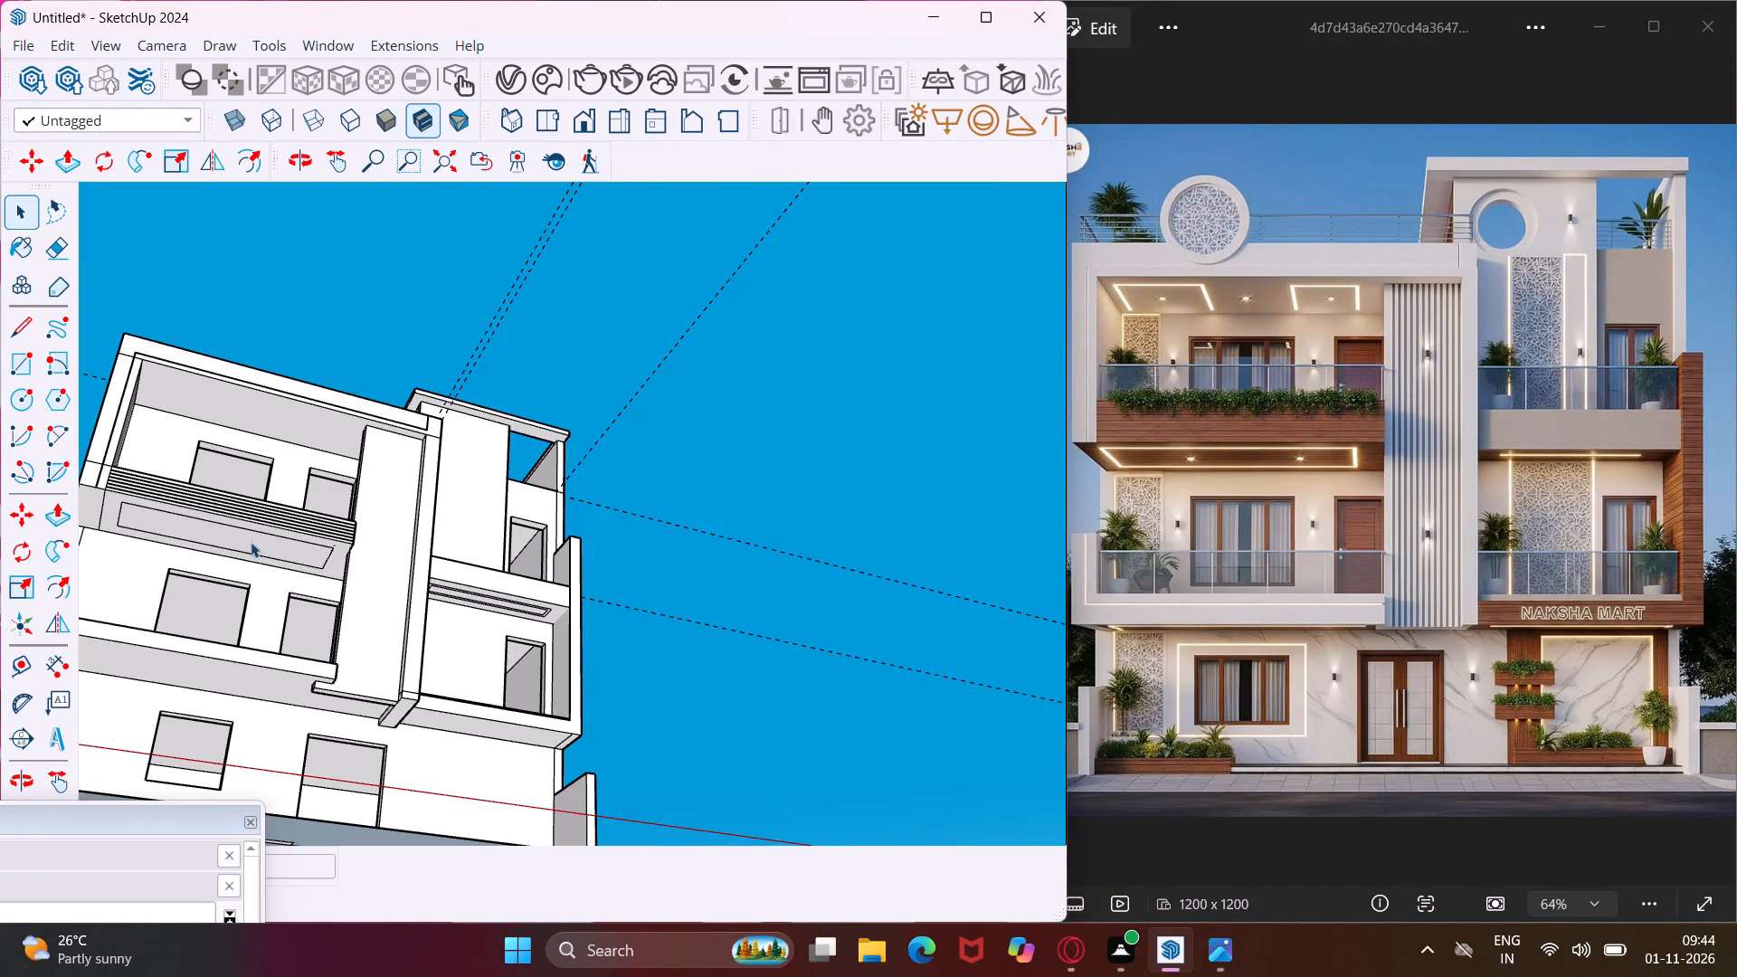
pyautogui.moveTo(239, 533); pyautogui.dragTo(390, 589, button='middle')
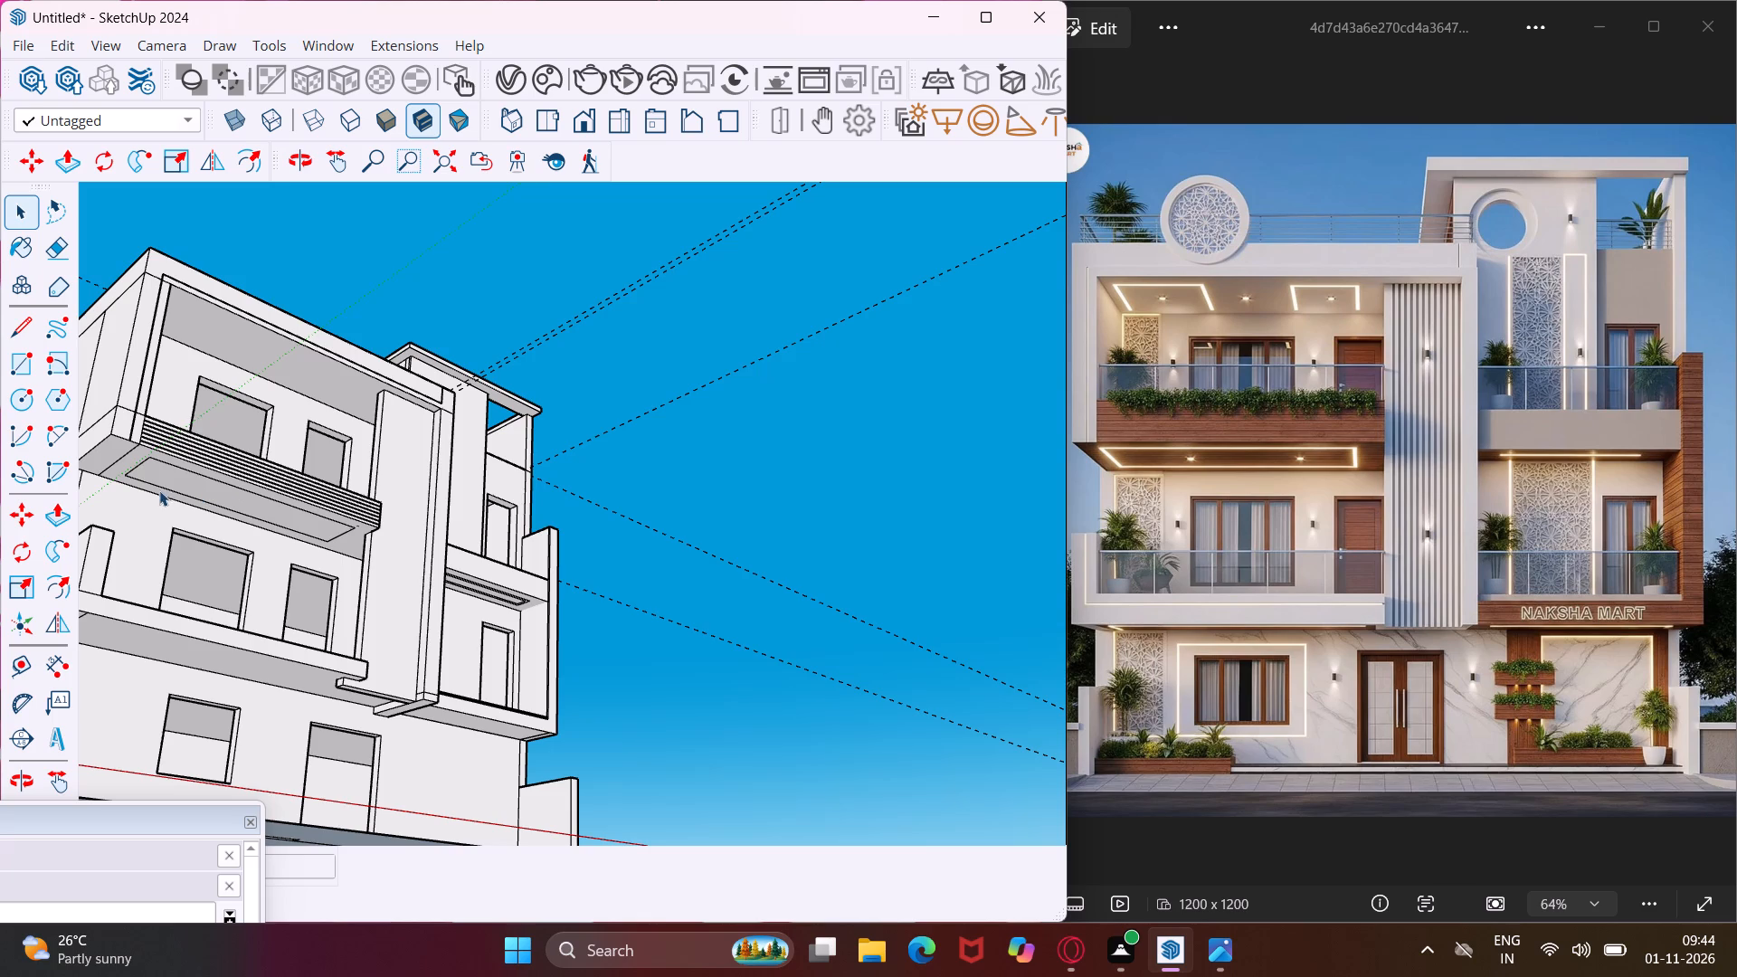
pyautogui.scroll(15, 128, 466)
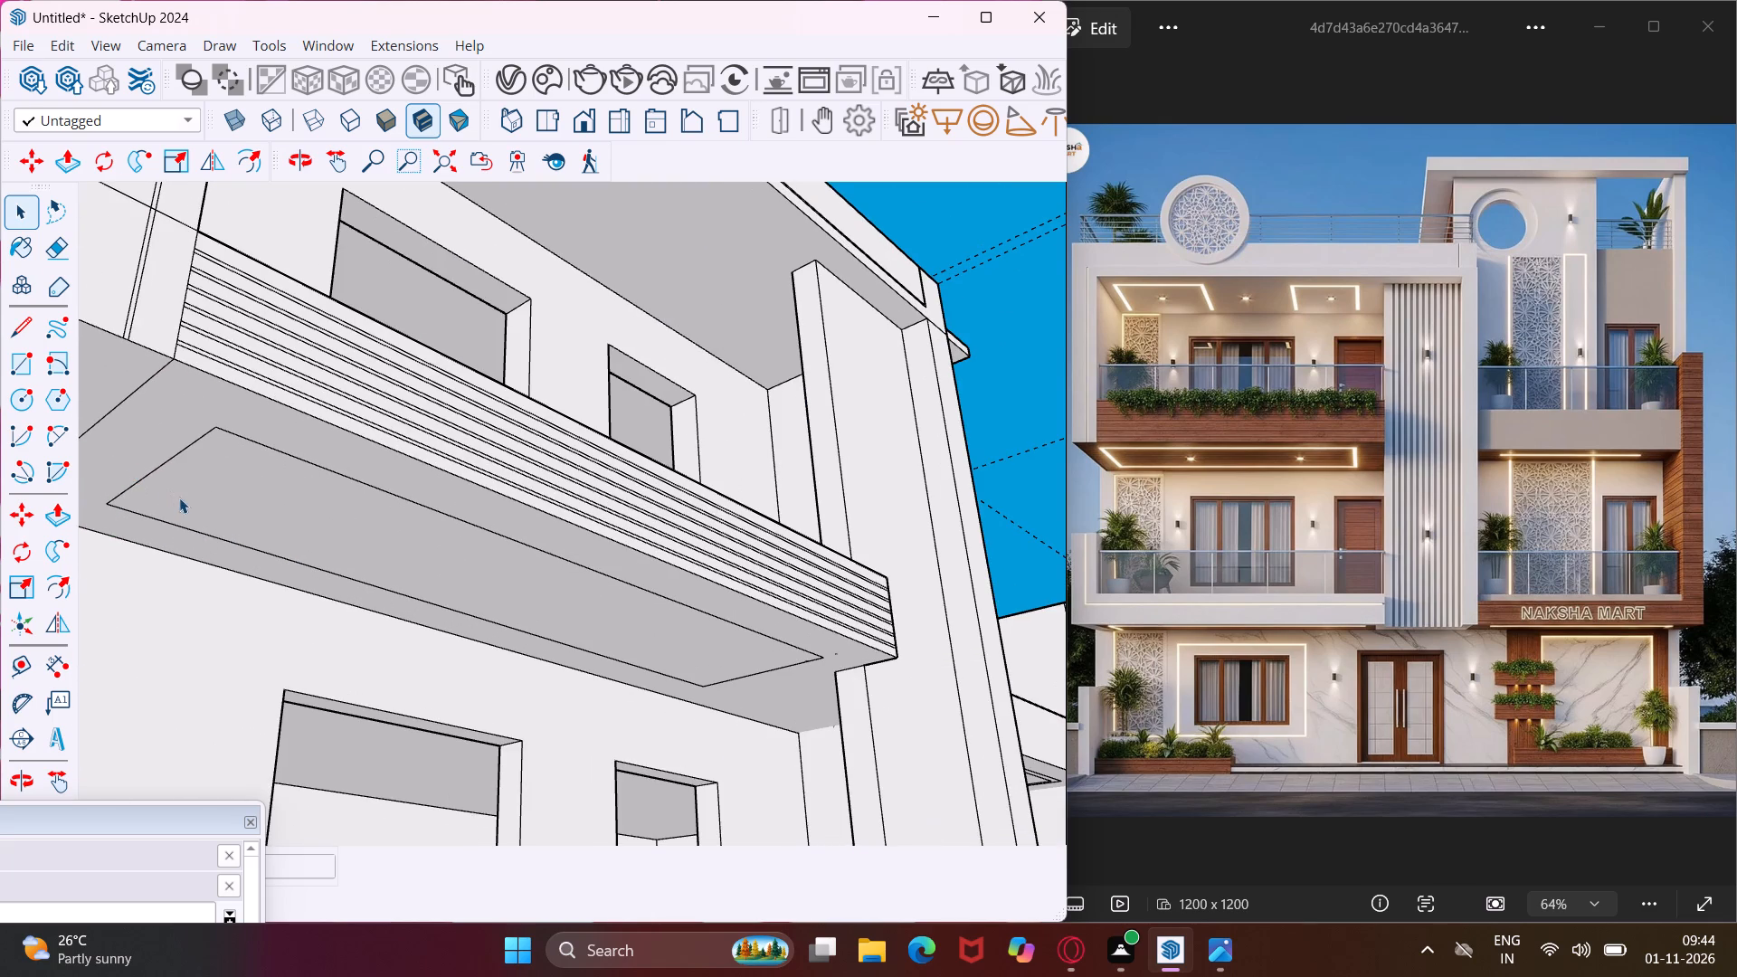
pyautogui.moveTo(197, 432); pyautogui.dragTo(236, 377, button='middle')
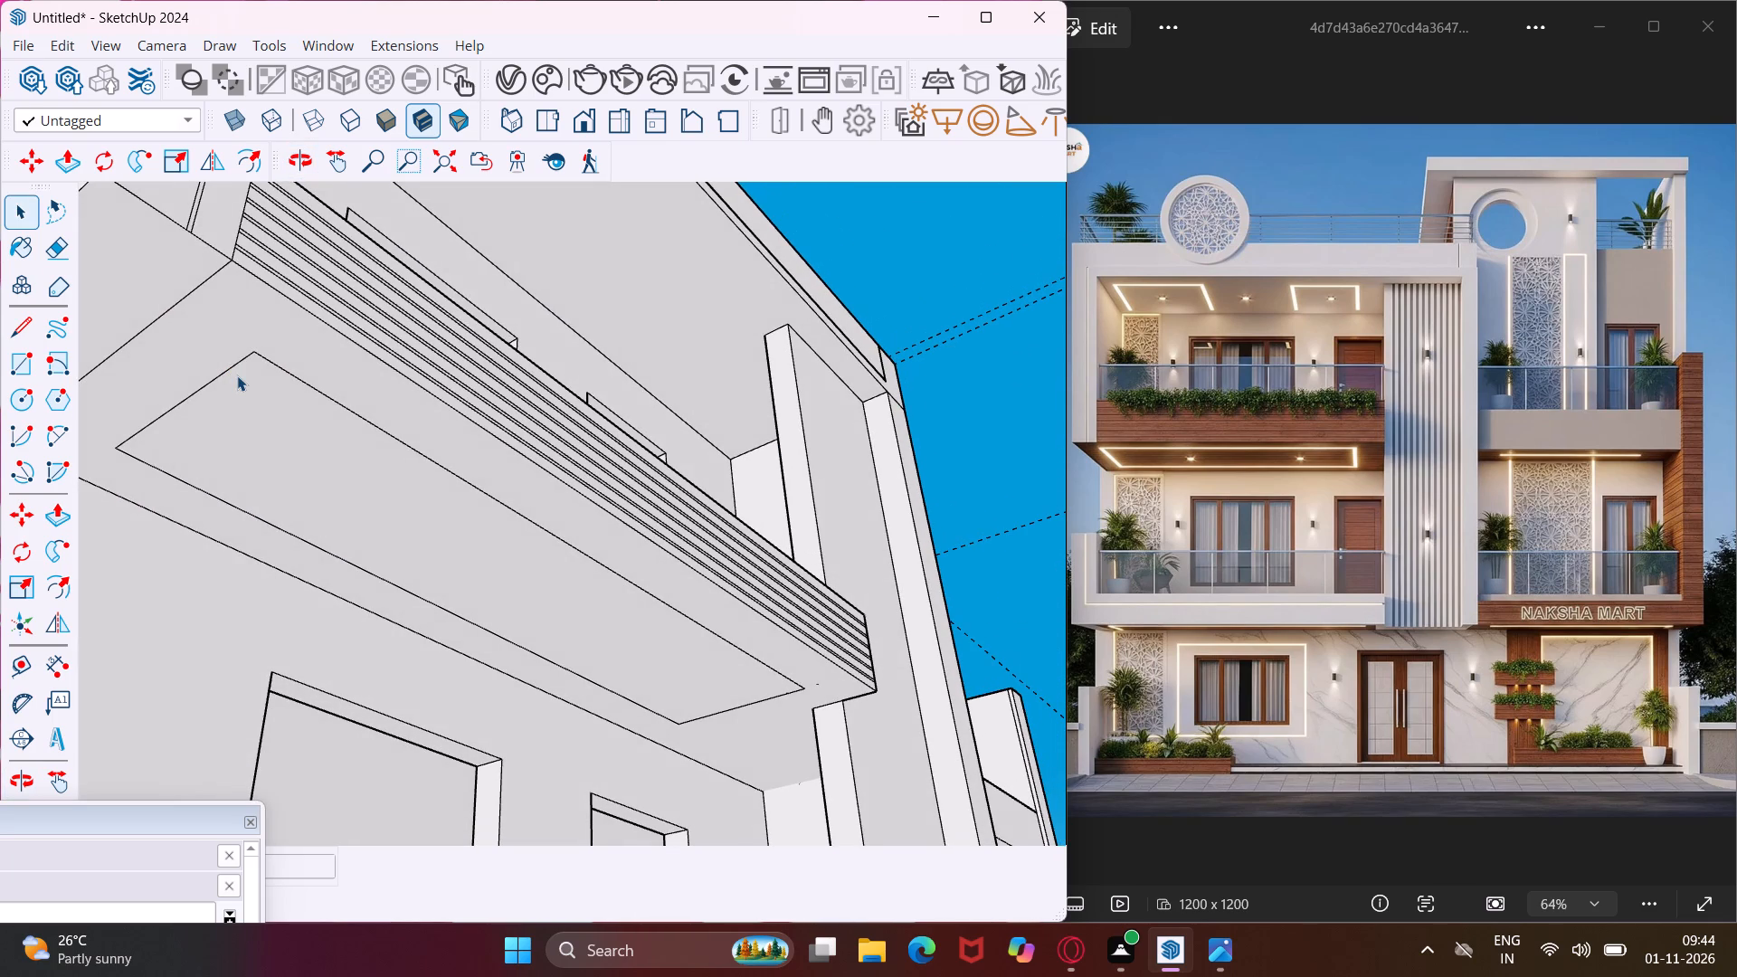
pyautogui.click(262, 410)
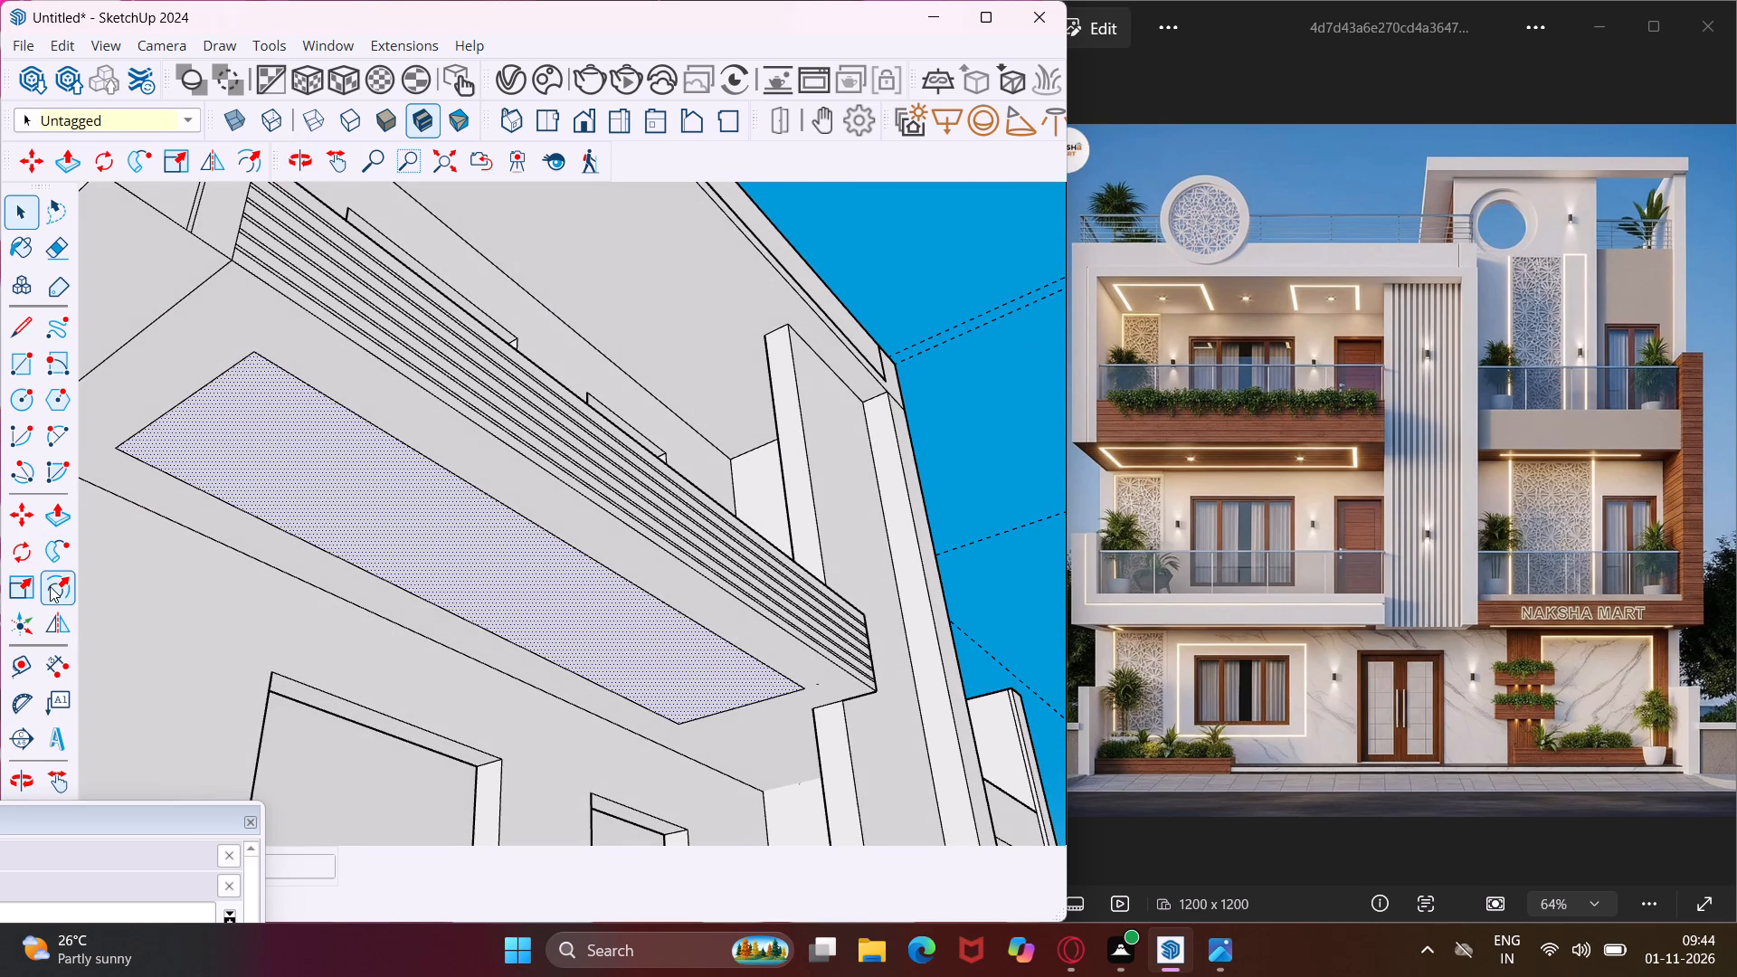
pyautogui.click(50, 586)
pyautogui.click(271, 356)
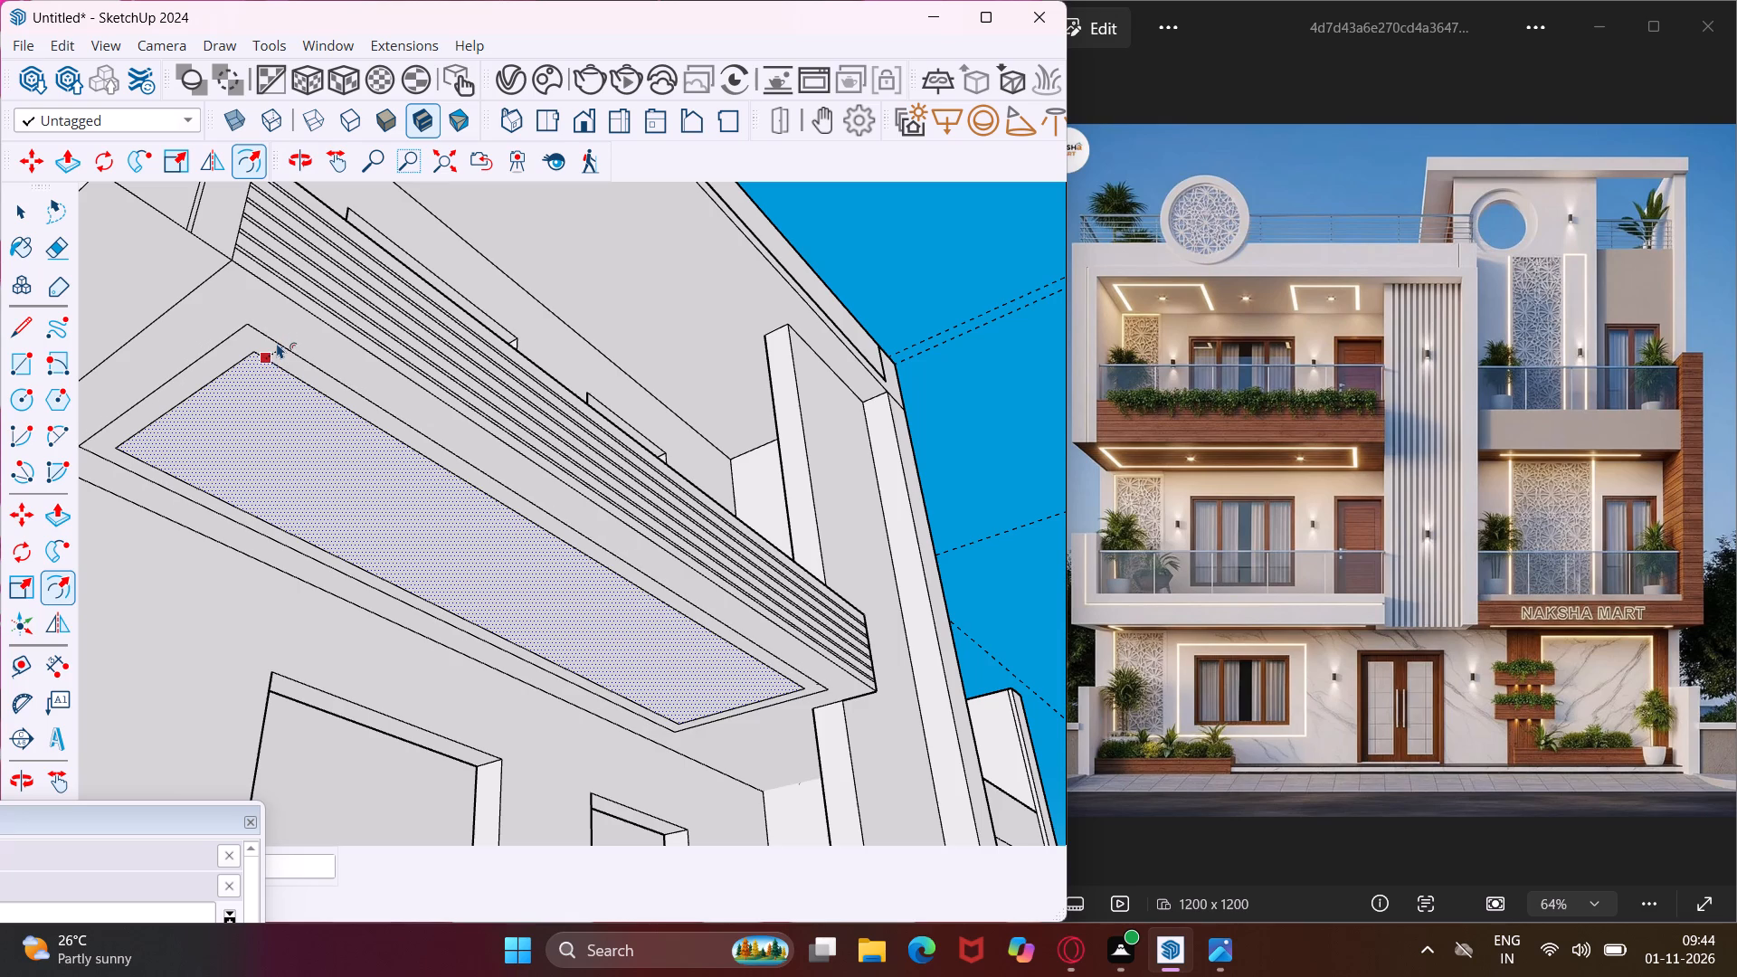
pyautogui.click(275, 346)
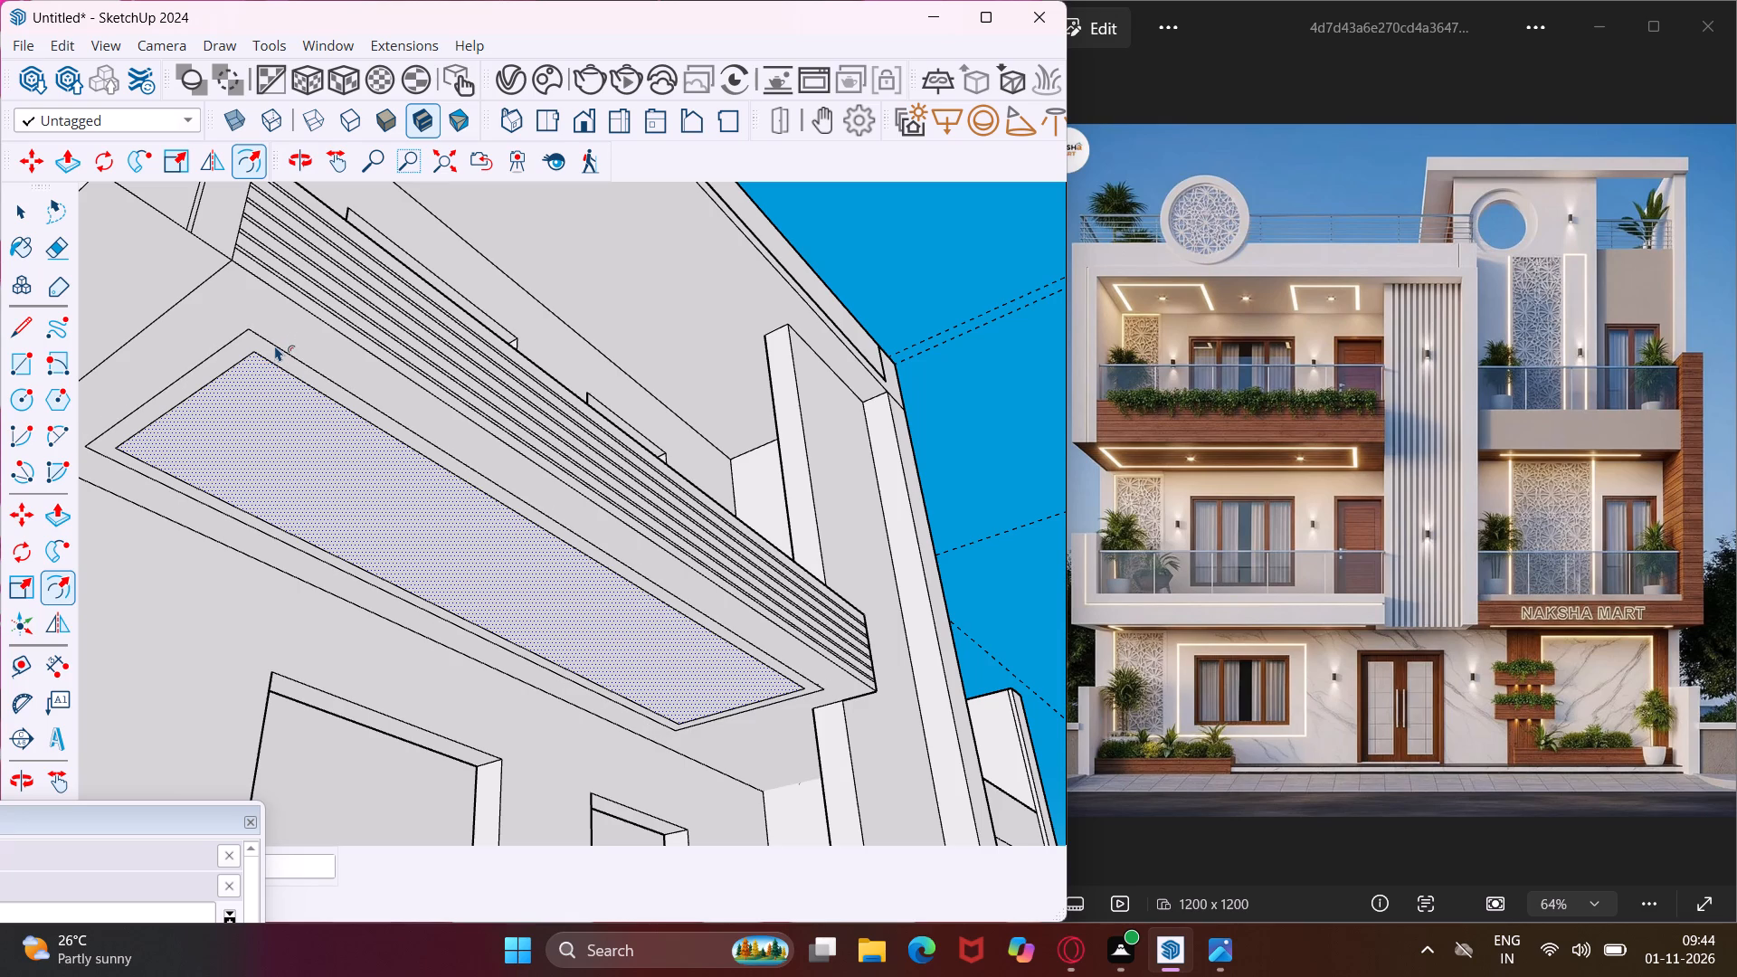
pyautogui.press('Escape')
pyautogui.press('space')
# Draw an L-shaped line on the first-floor balcony front, from the end pier's top edge down onto the slab and along to its far end.
pyautogui.scroll(-8, 317, 361)
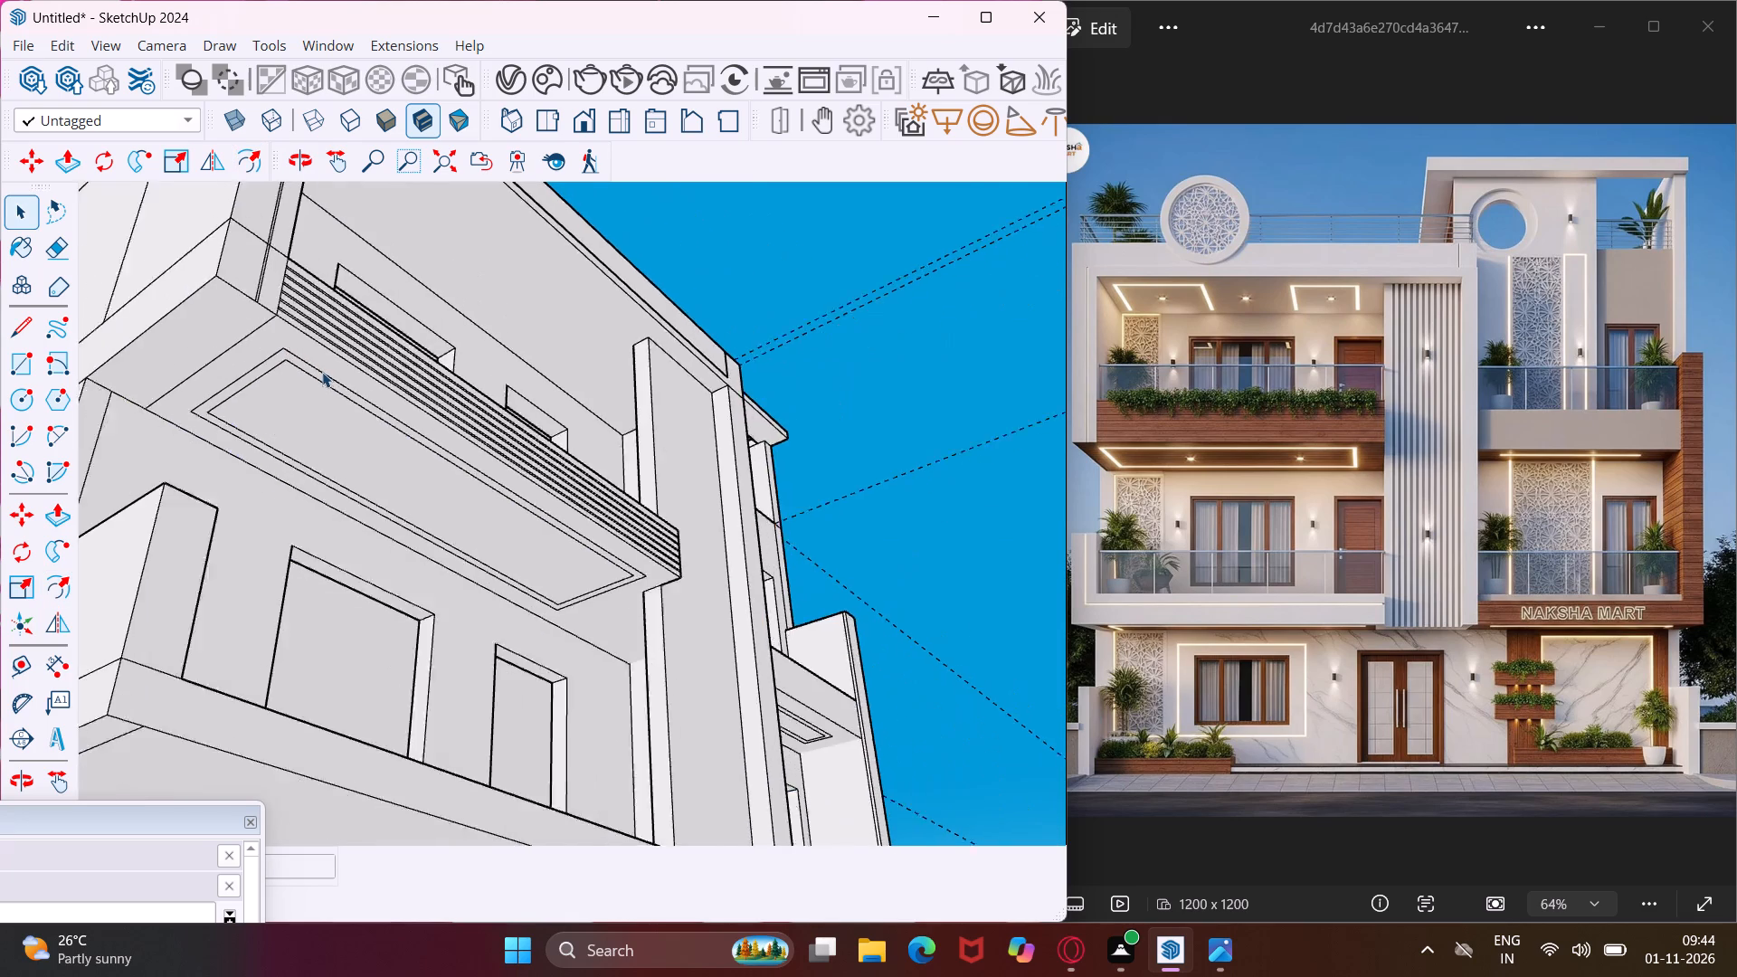
pyautogui.scroll(-7, 322, 372)
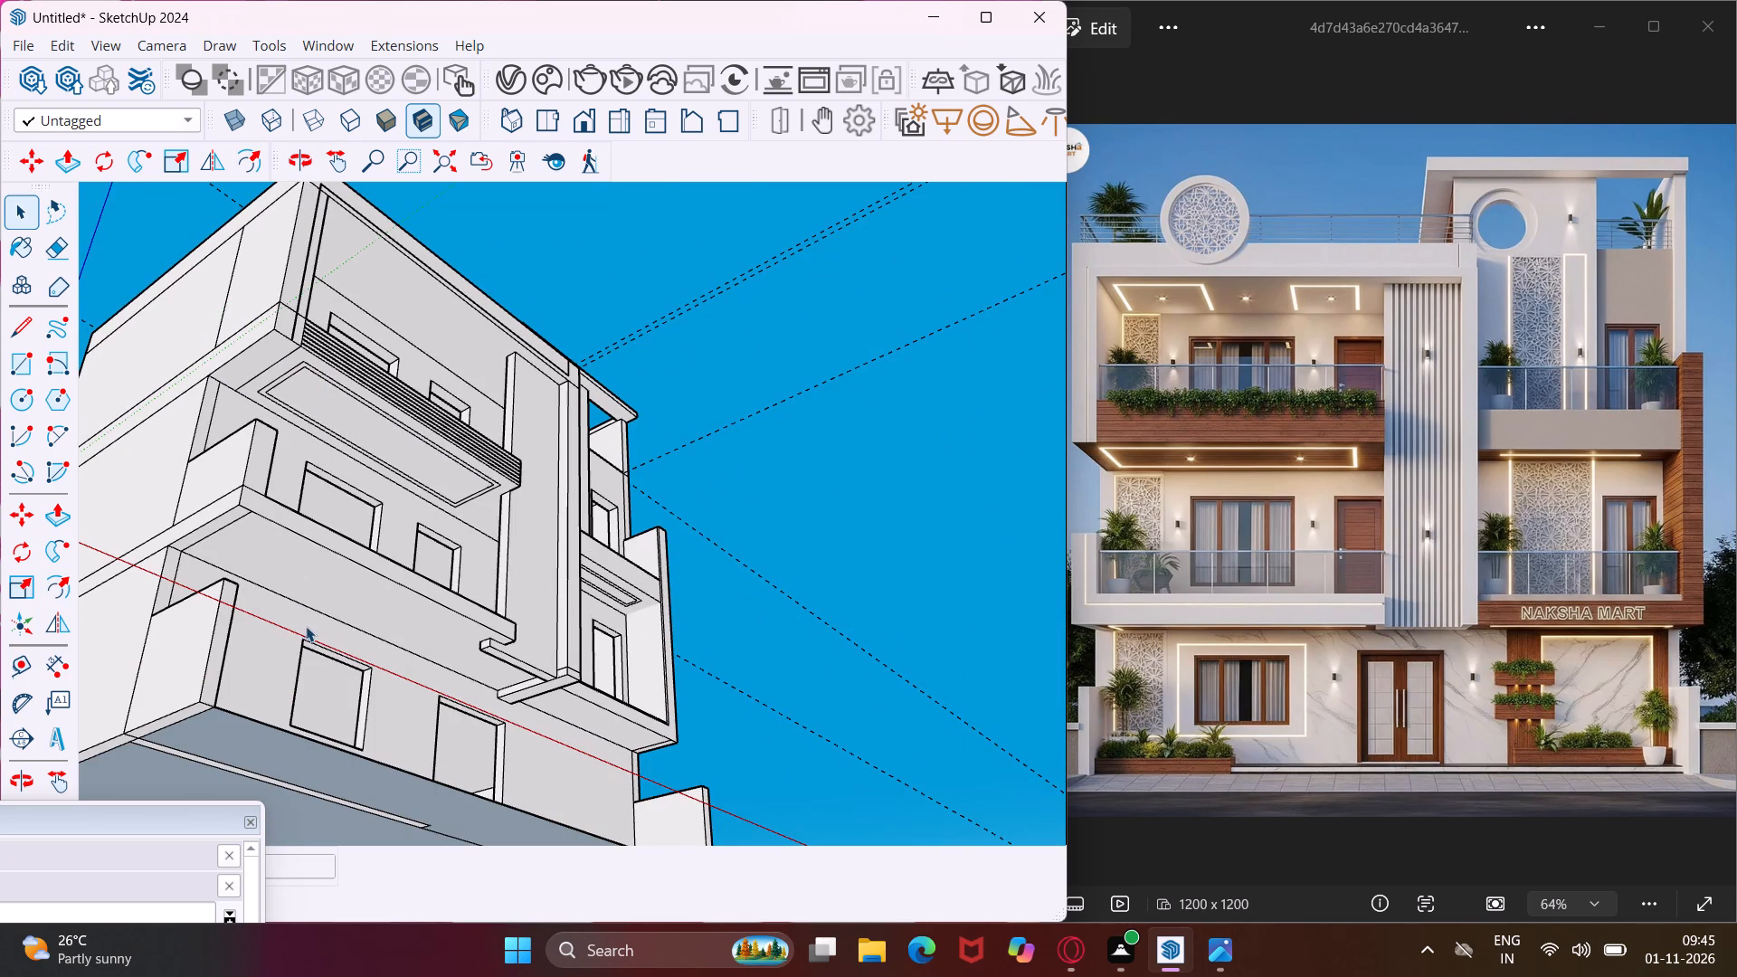
pyautogui.scroll(-1, 254, 499)
pyautogui.moveTo(254, 499); pyautogui.dragTo(261, 531, button='middle')
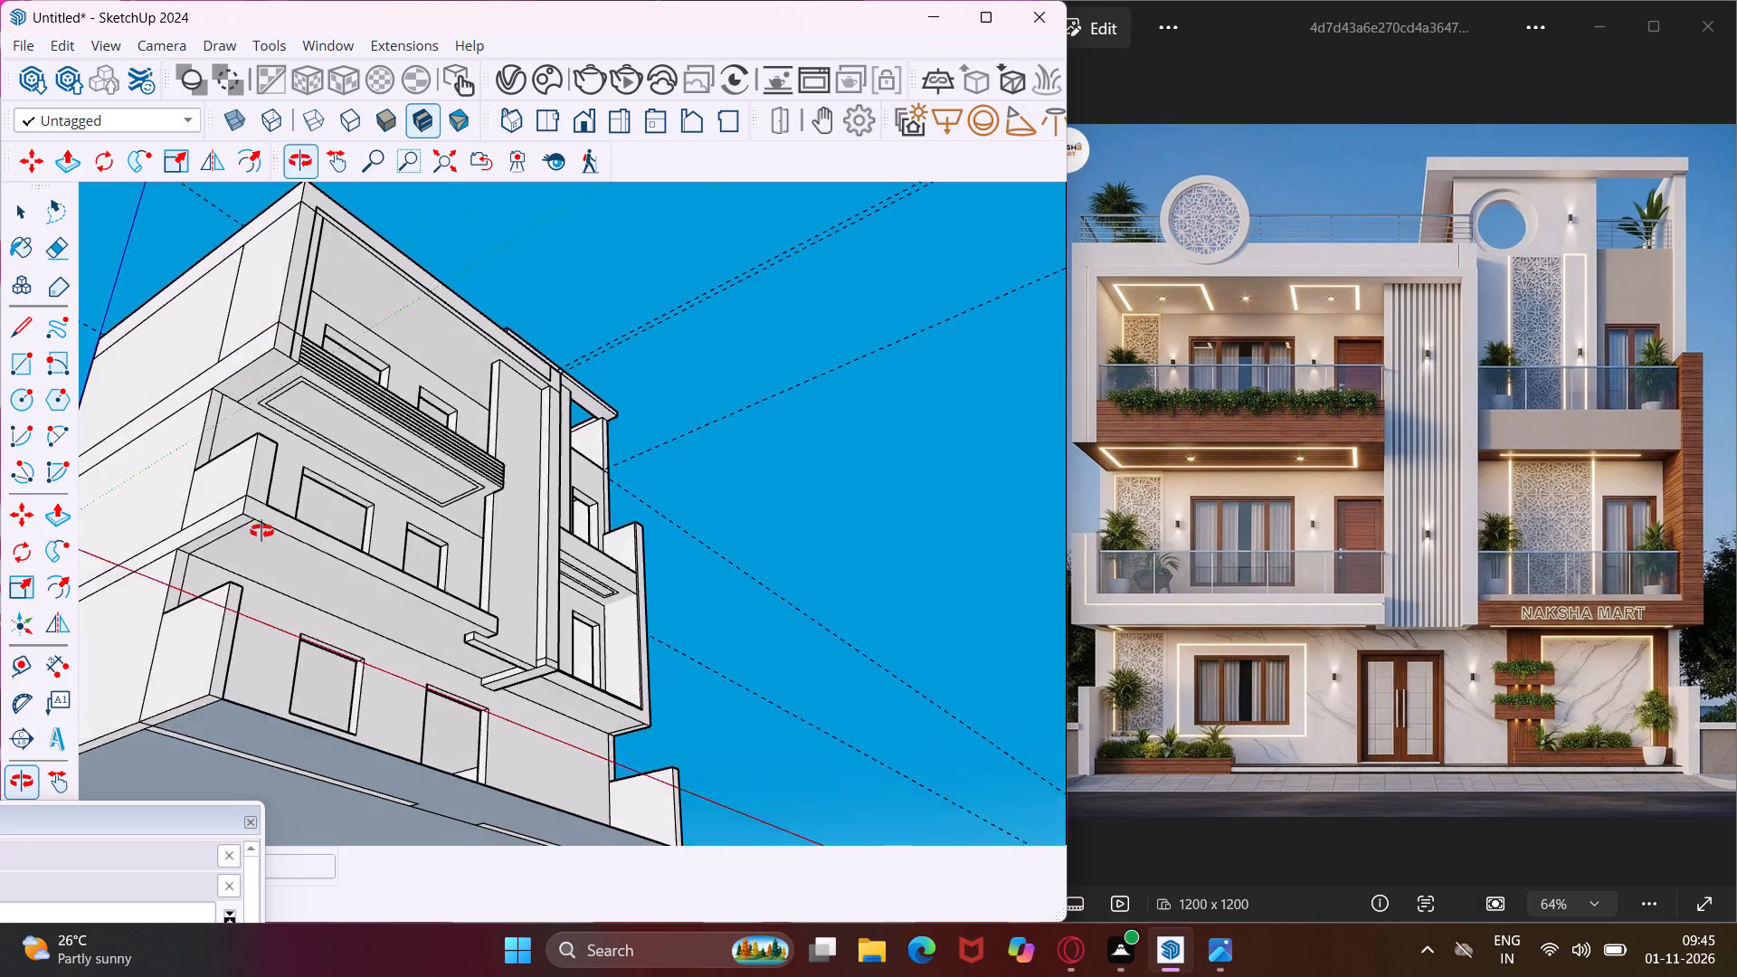
pyautogui.moveTo(261, 531); pyautogui.dragTo(234, 639, button='middle')
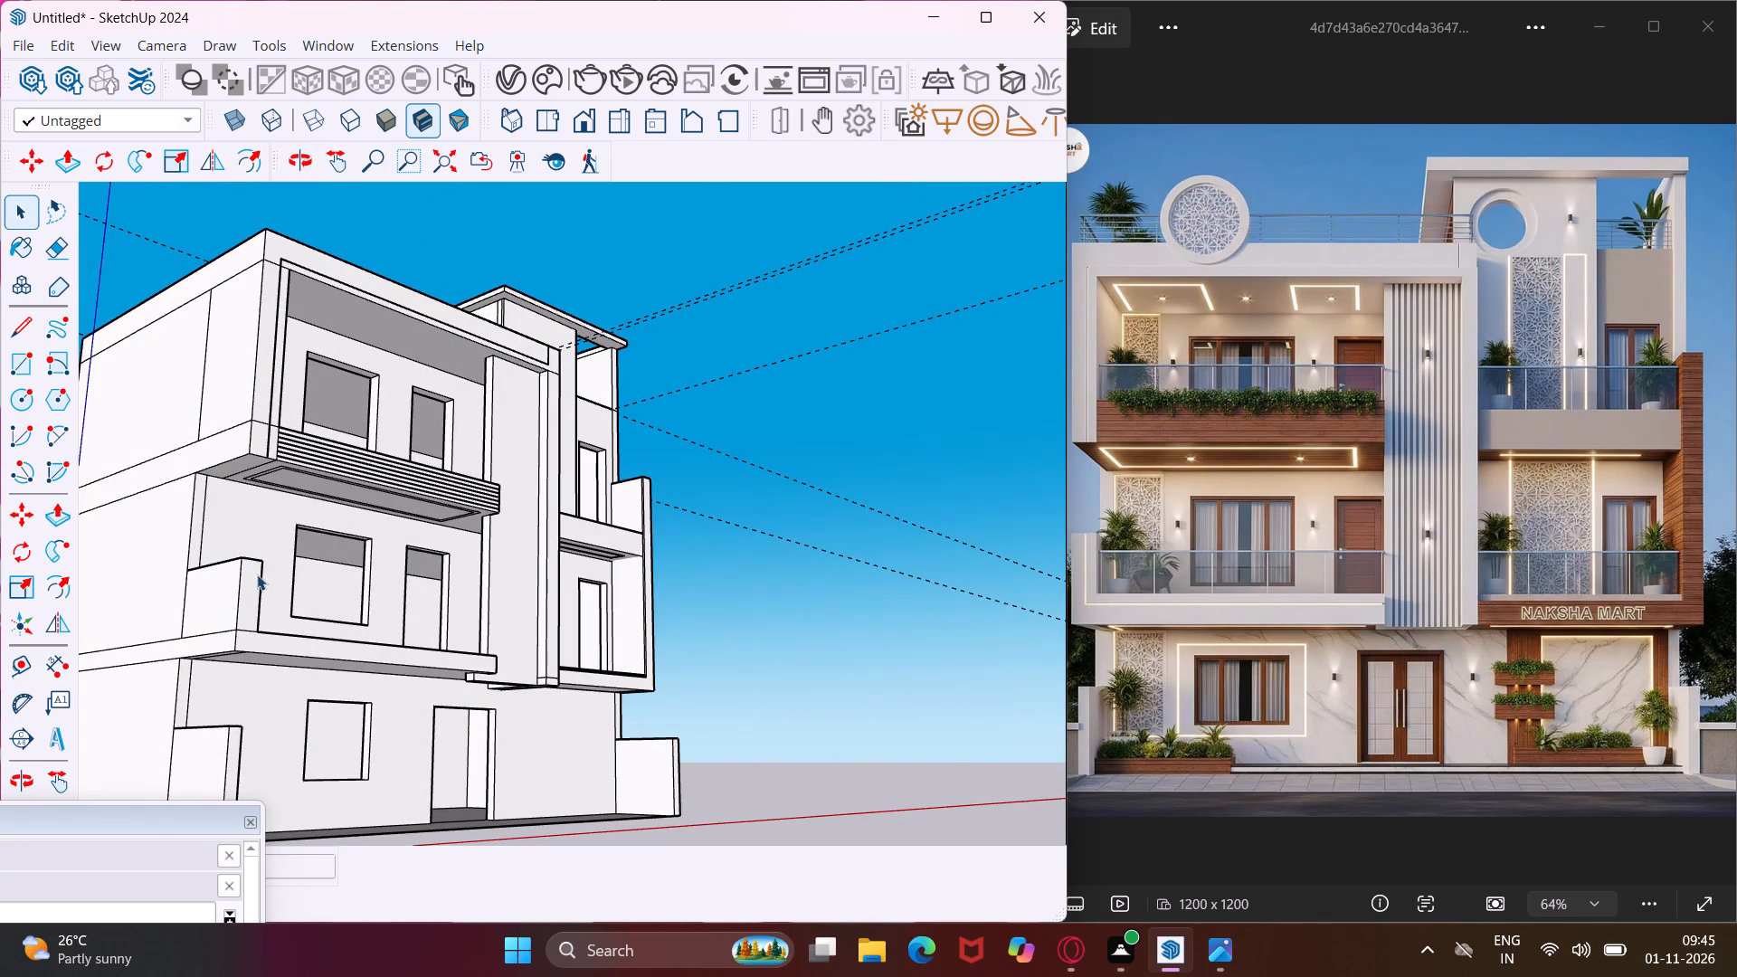
pyautogui.moveTo(264, 582); pyautogui.dragTo(105, 659, button='middle')
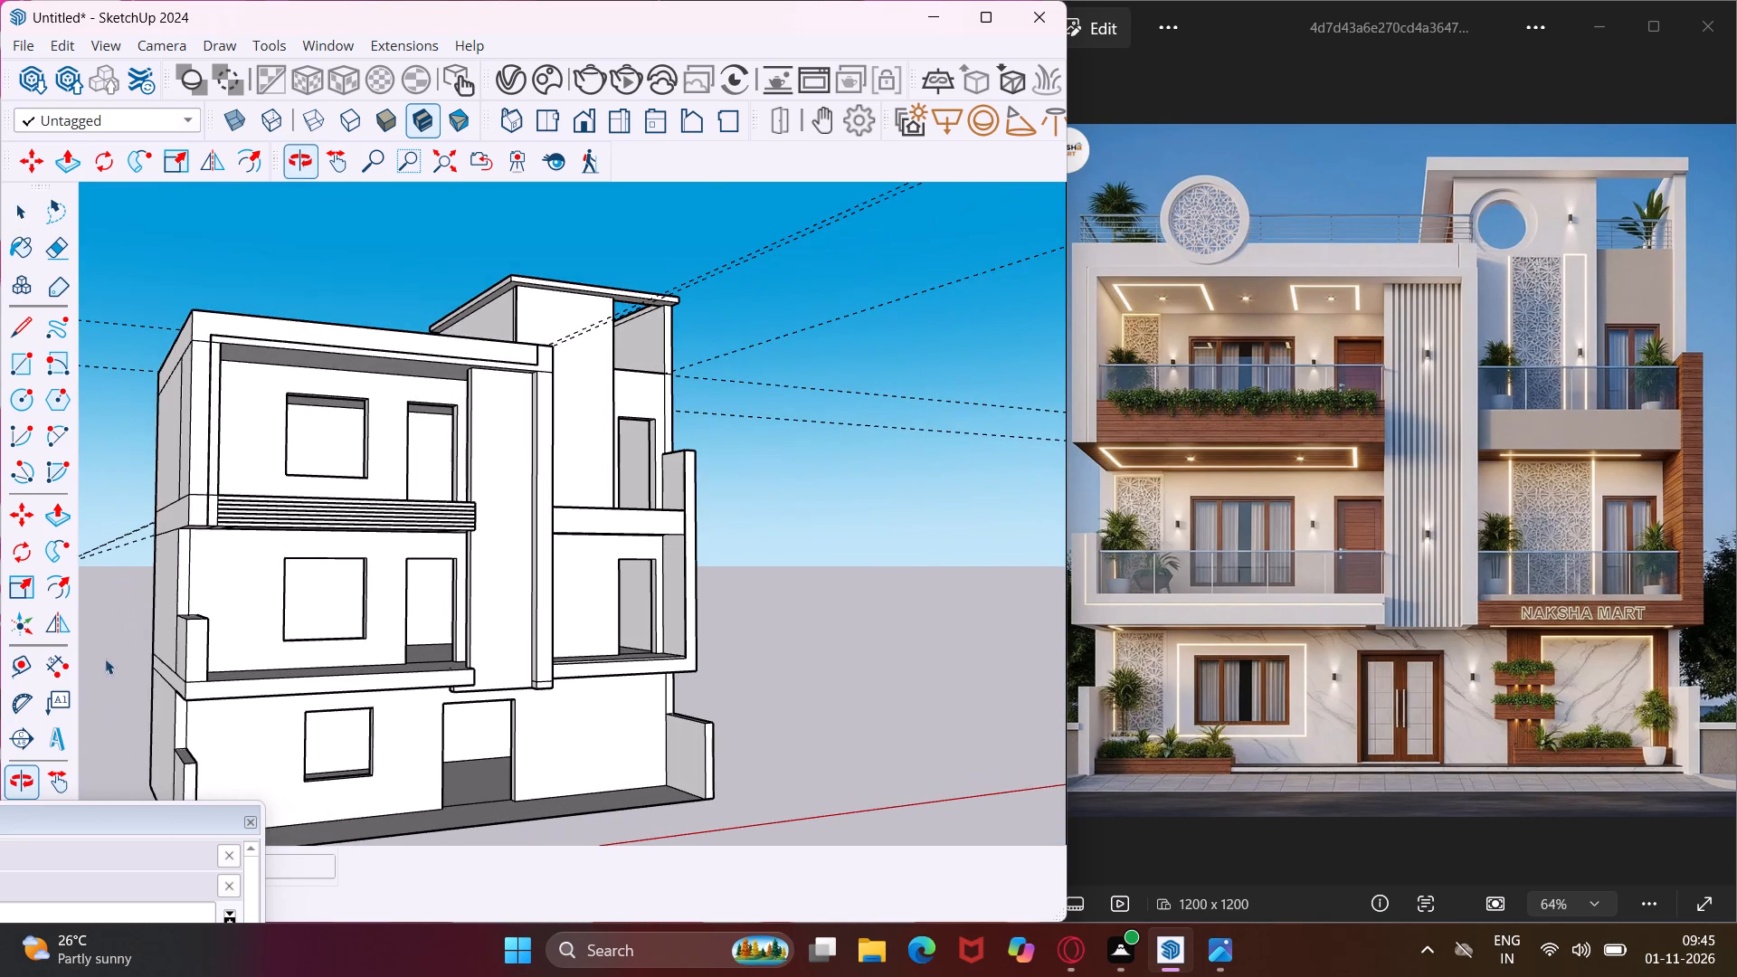
pyautogui.scroll(5, 181, 669)
pyautogui.moveTo(246, 708); pyautogui.dragTo(196, 710, button='middle')
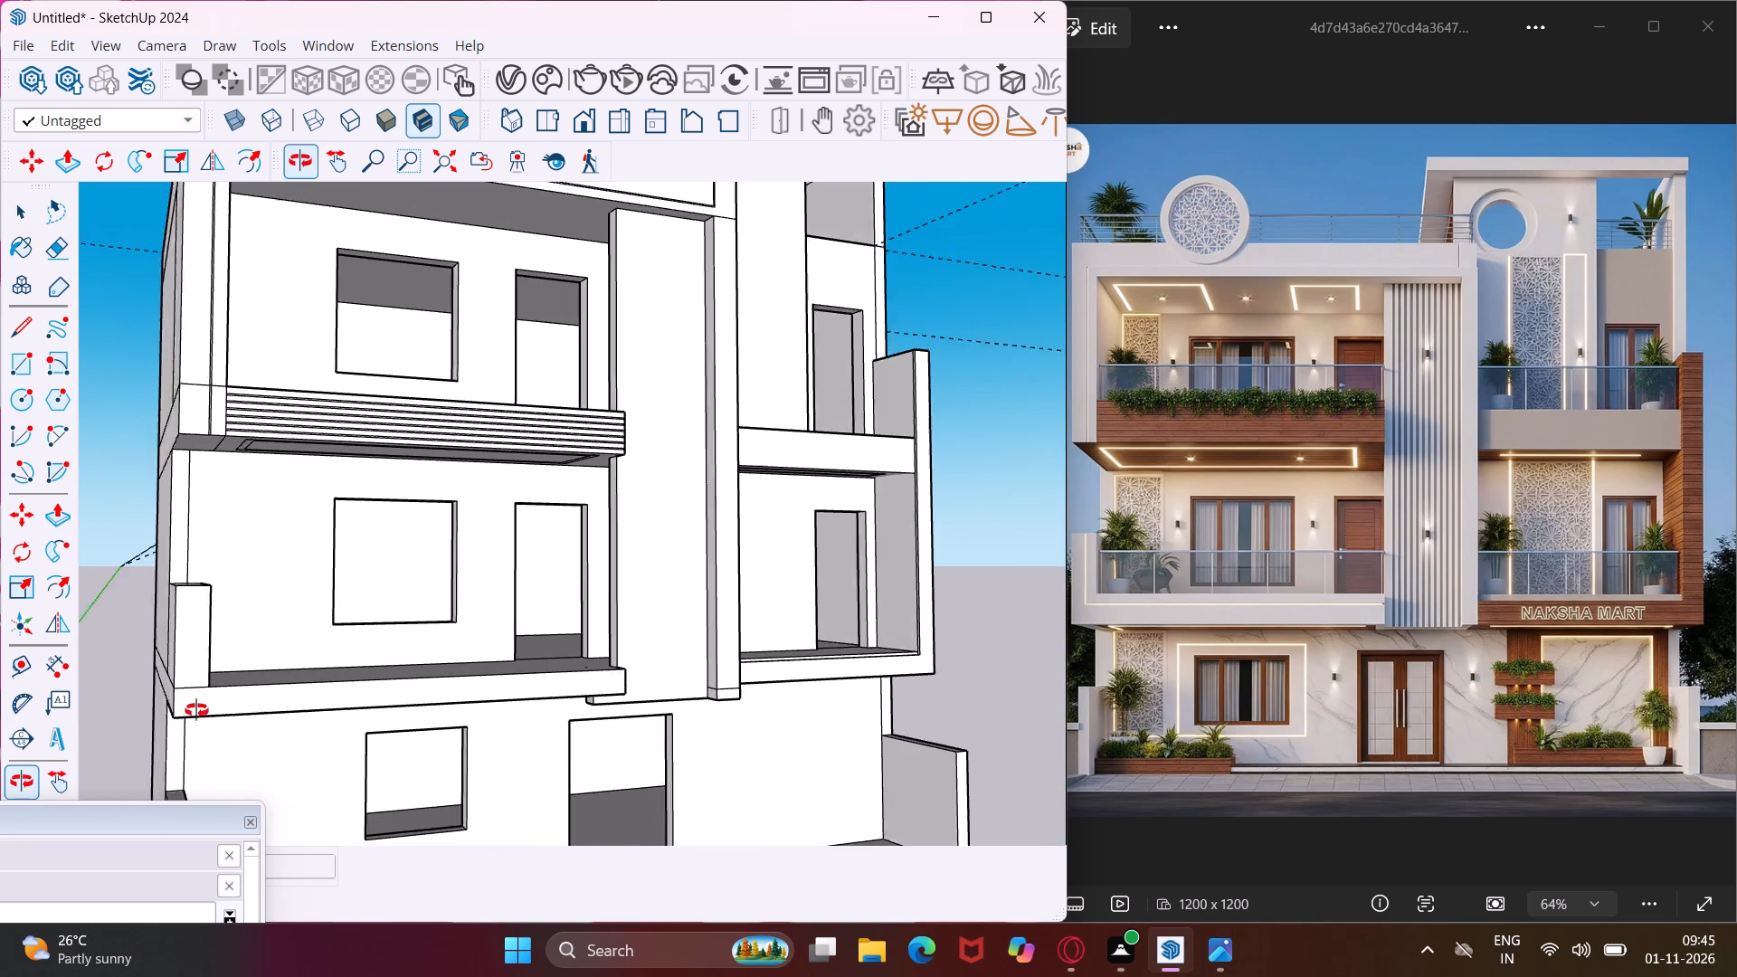
pyautogui.moveTo(196, 710); pyautogui.dragTo(158, 711, button='middle')
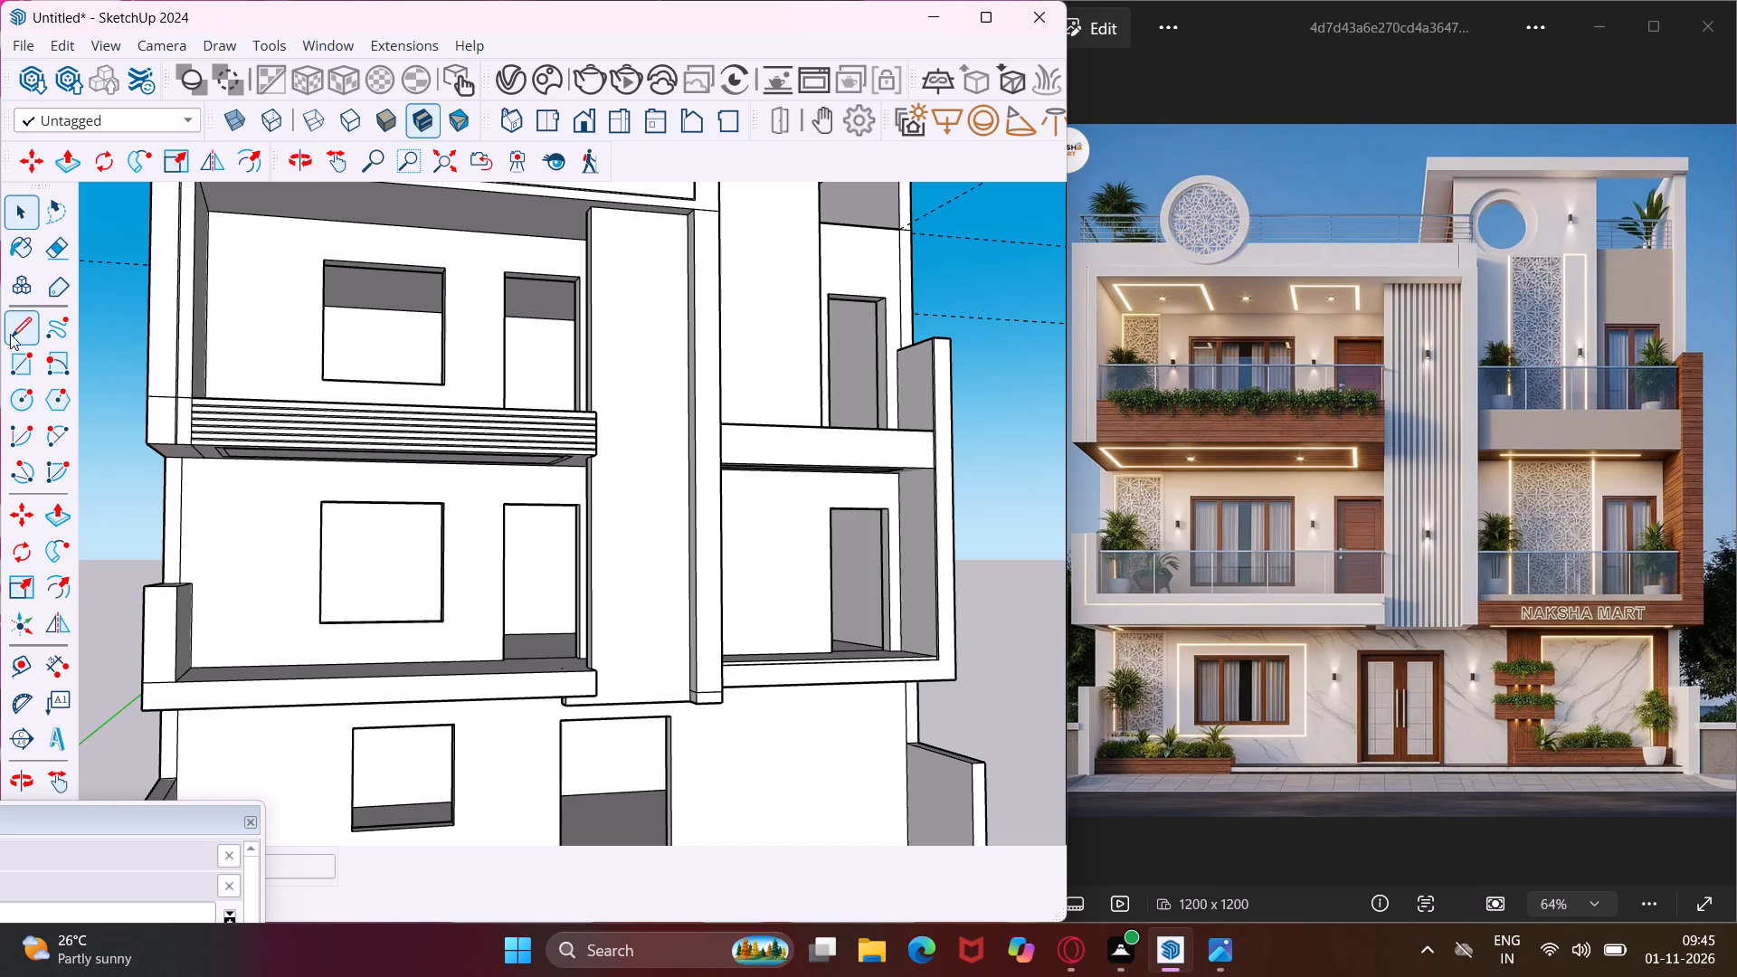
pyautogui.click(14, 328)
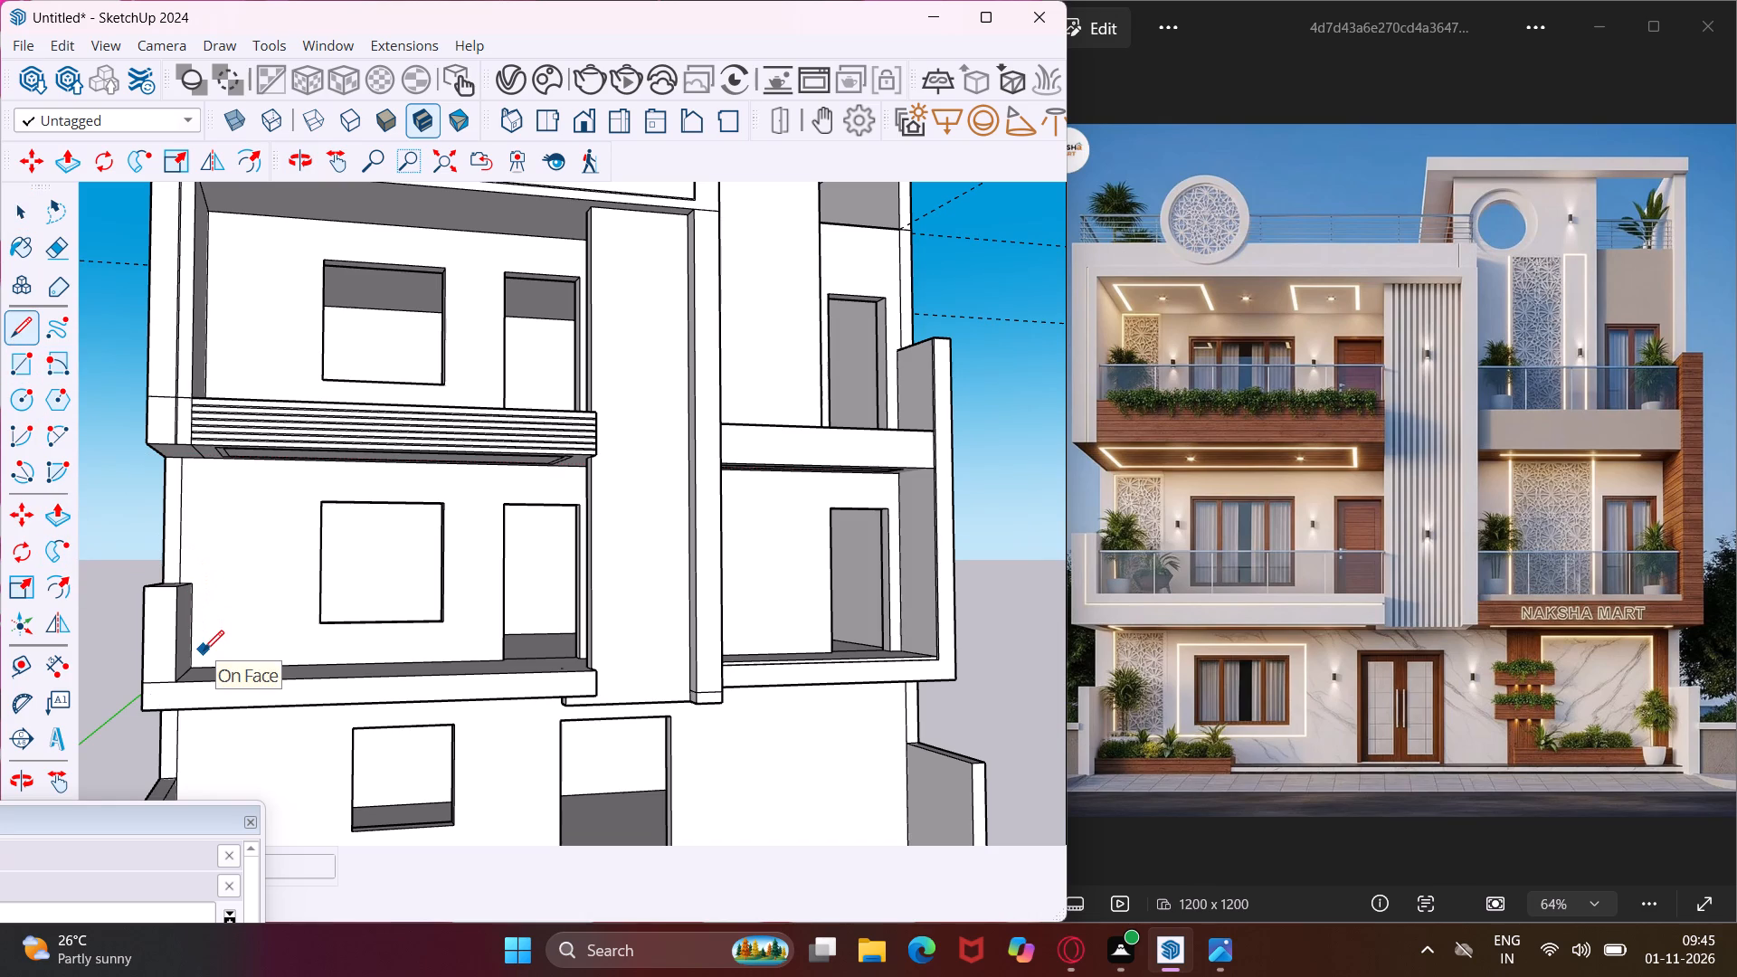
pyautogui.scroll(4, 164, 687)
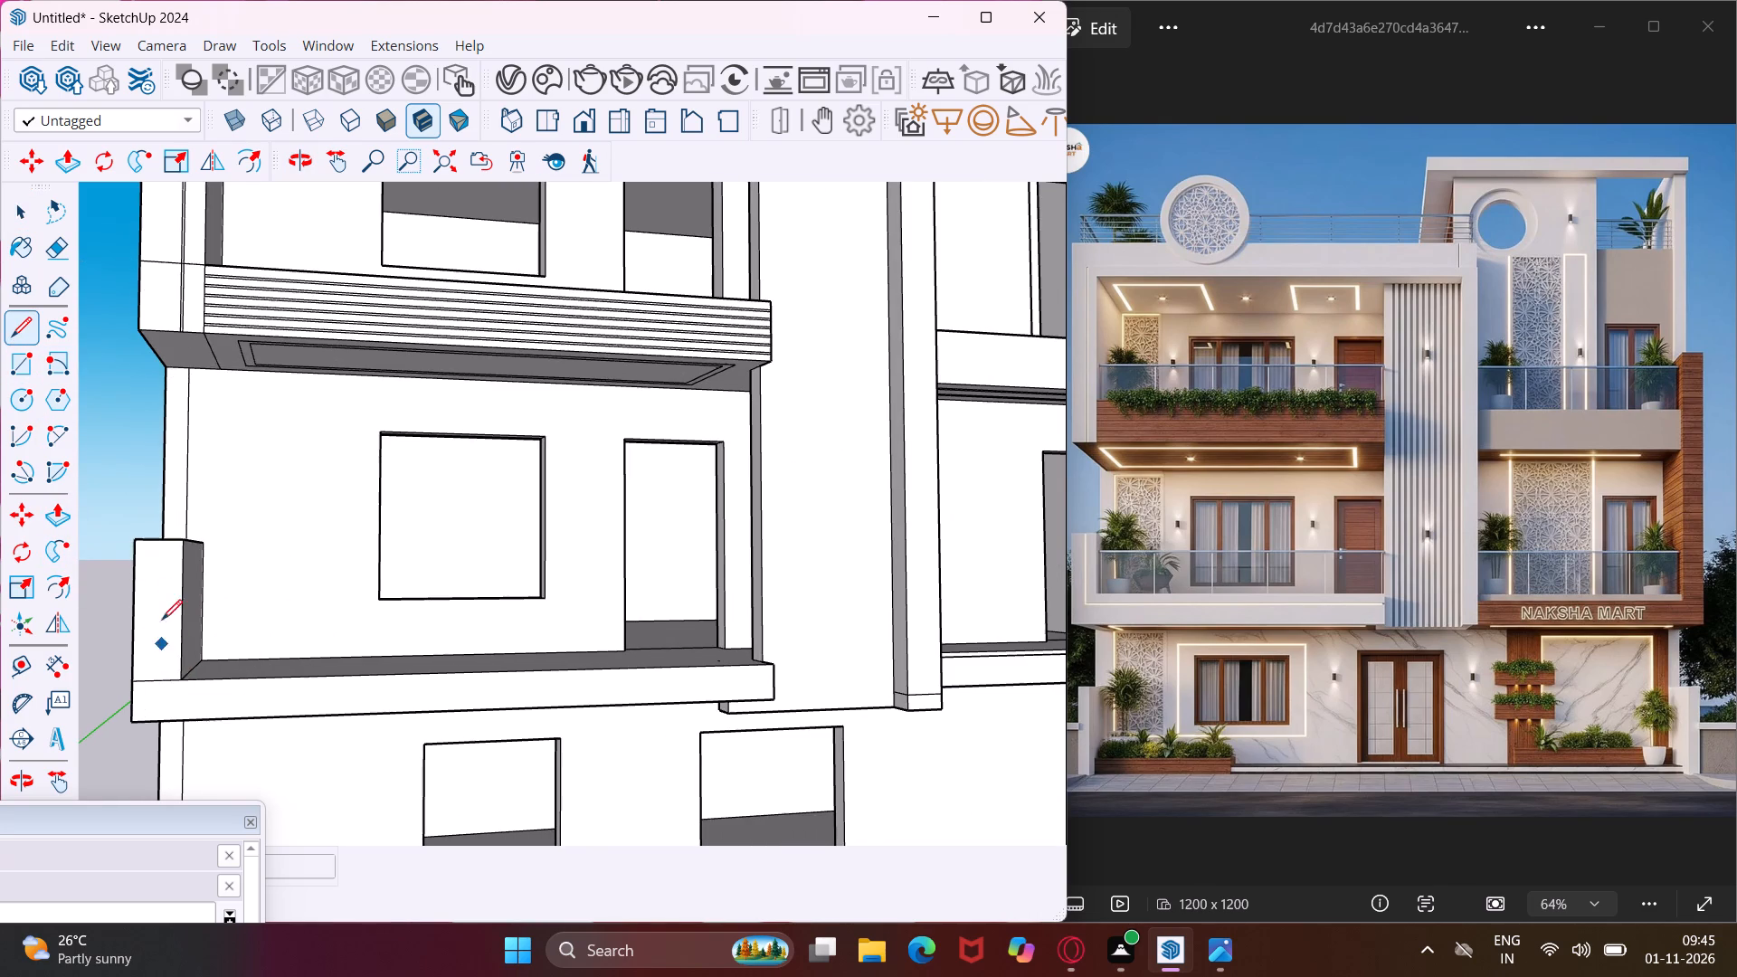
pyautogui.scroll(3, 169, 546)
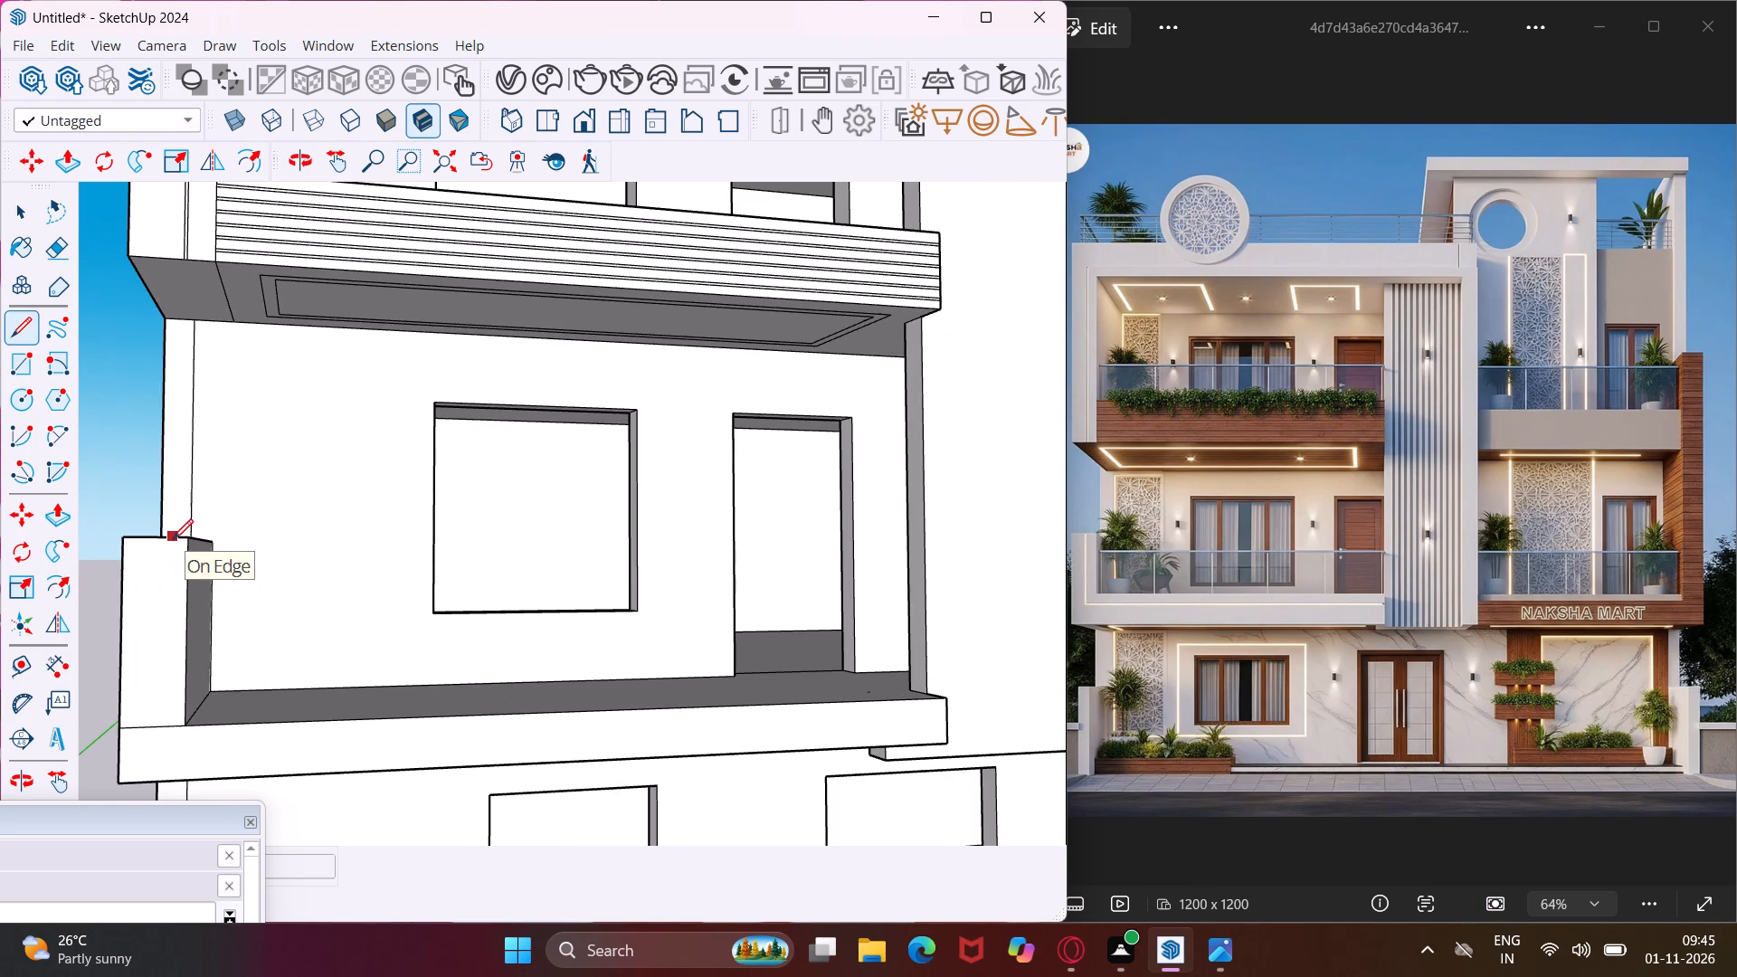
pyautogui.click(171, 538)
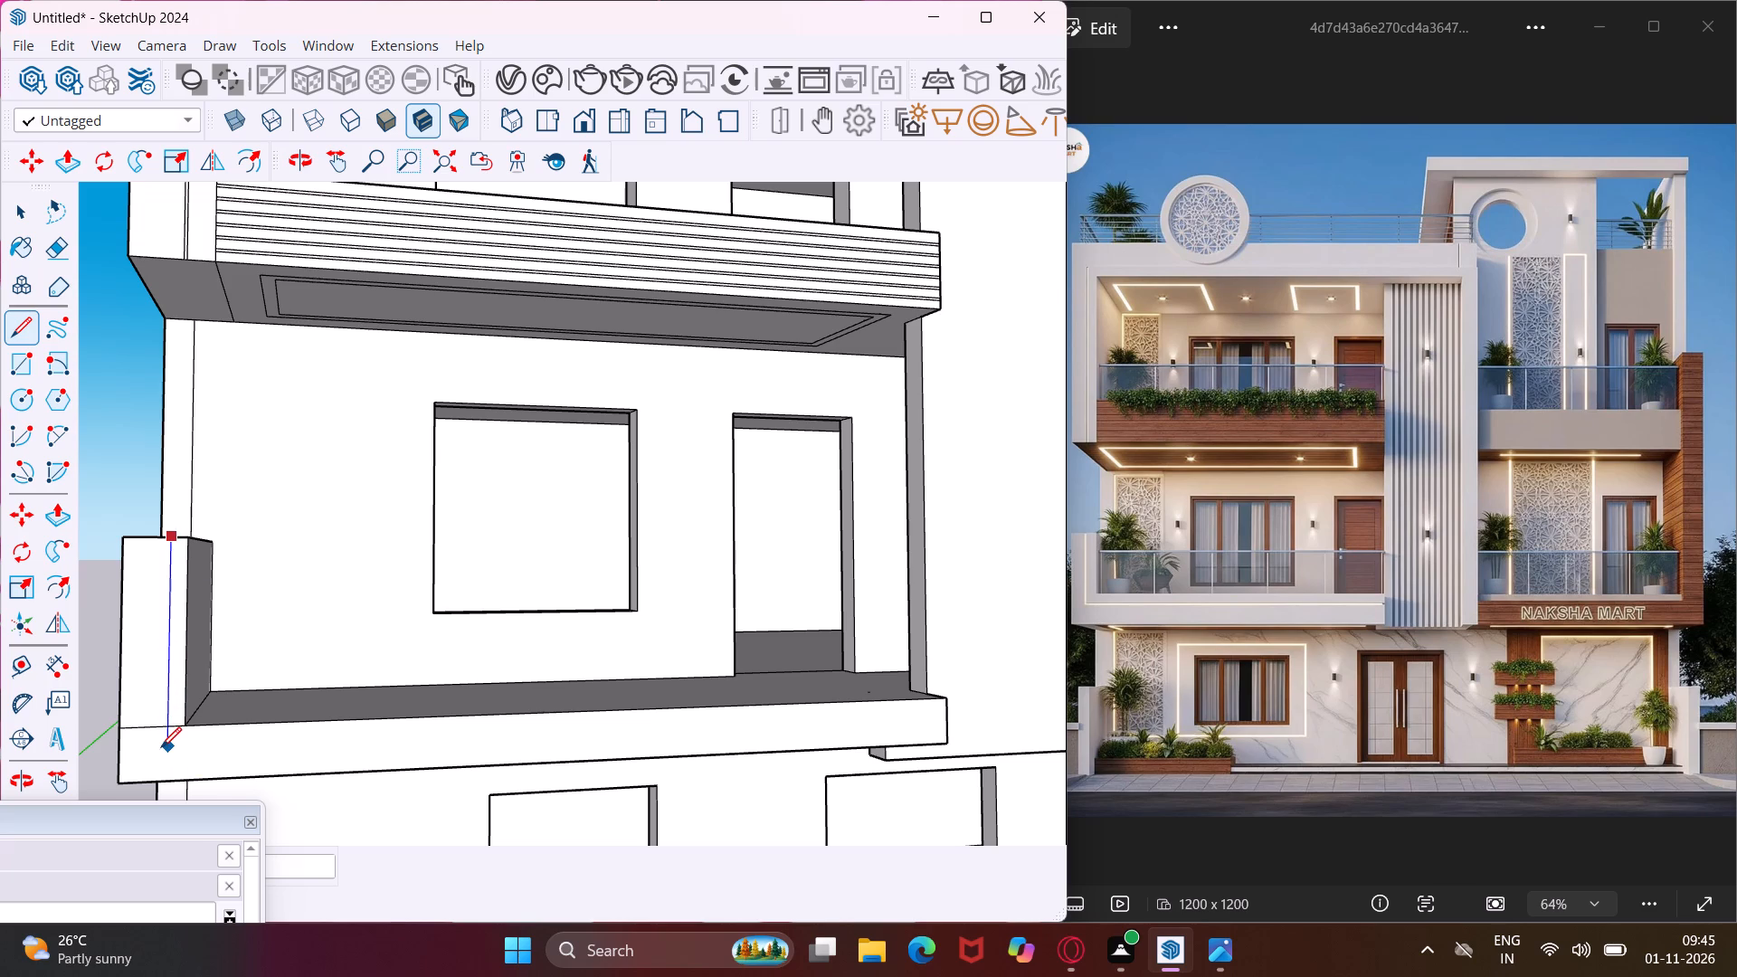
pyautogui.click(161, 745)
pyautogui.scroll(-4, 220, 737)
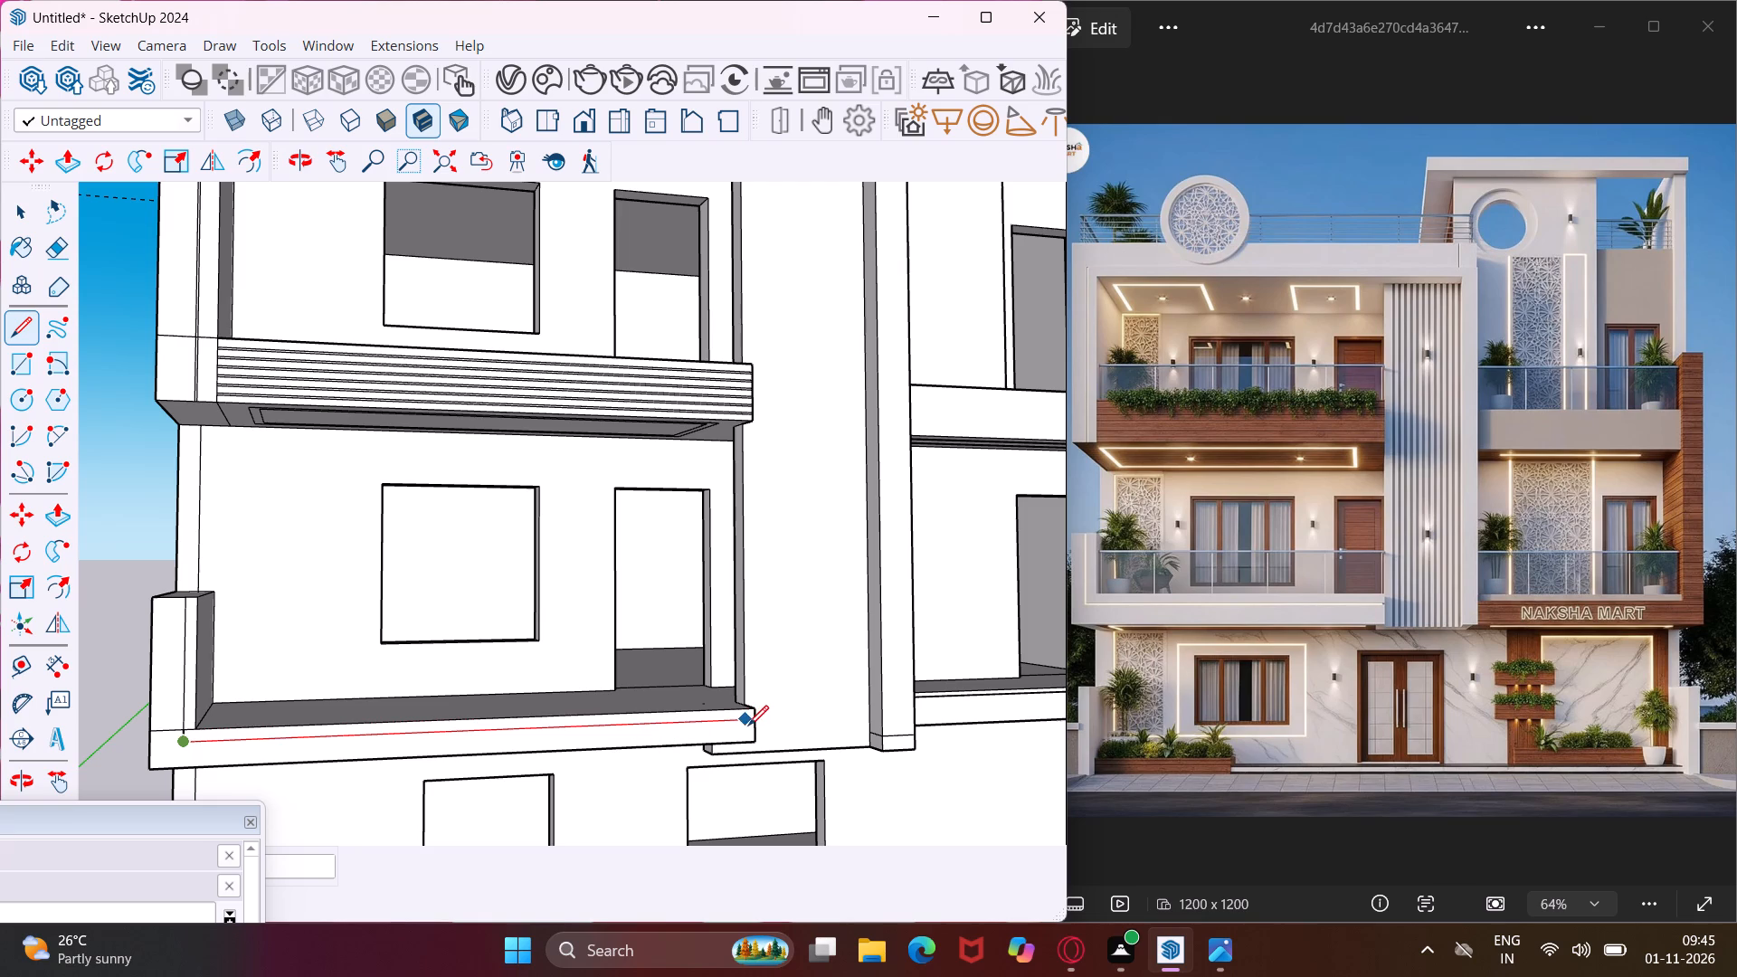
pyautogui.click(752, 726)
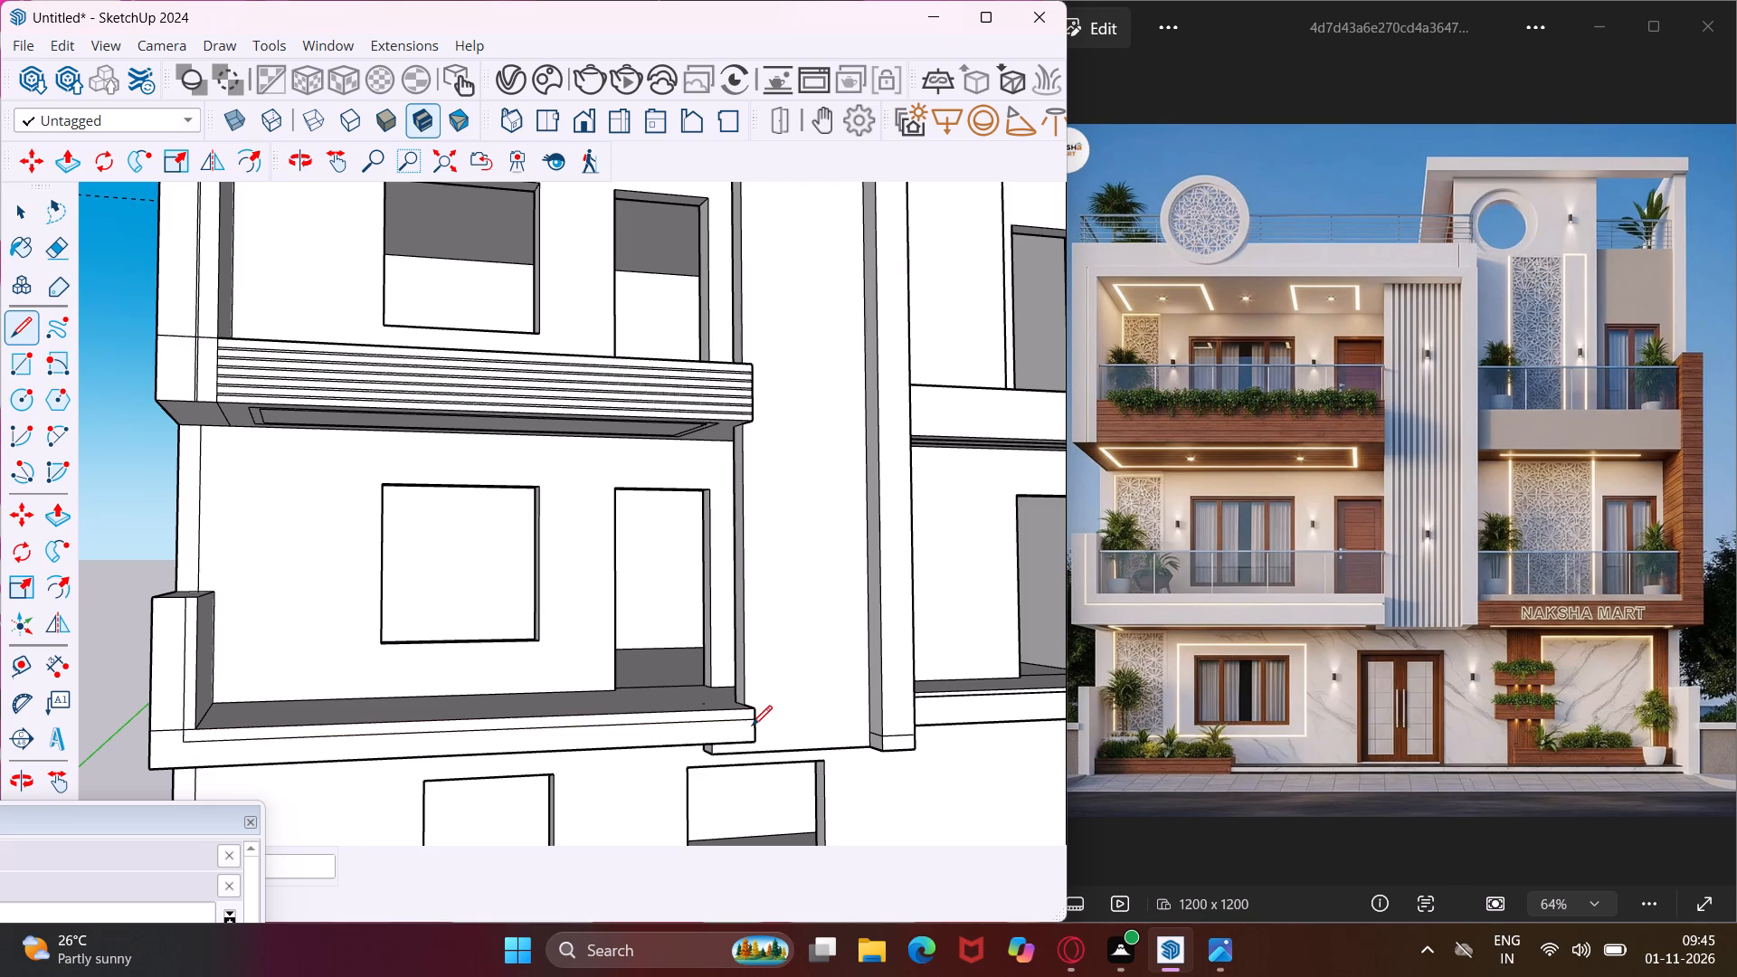
pyautogui.press('Escape')
pyautogui.press('space')
# Copy the vertical line on the balcony's end pier 0.75" toward the pier's outer edge.
pyautogui.scroll(8, 181, 600)
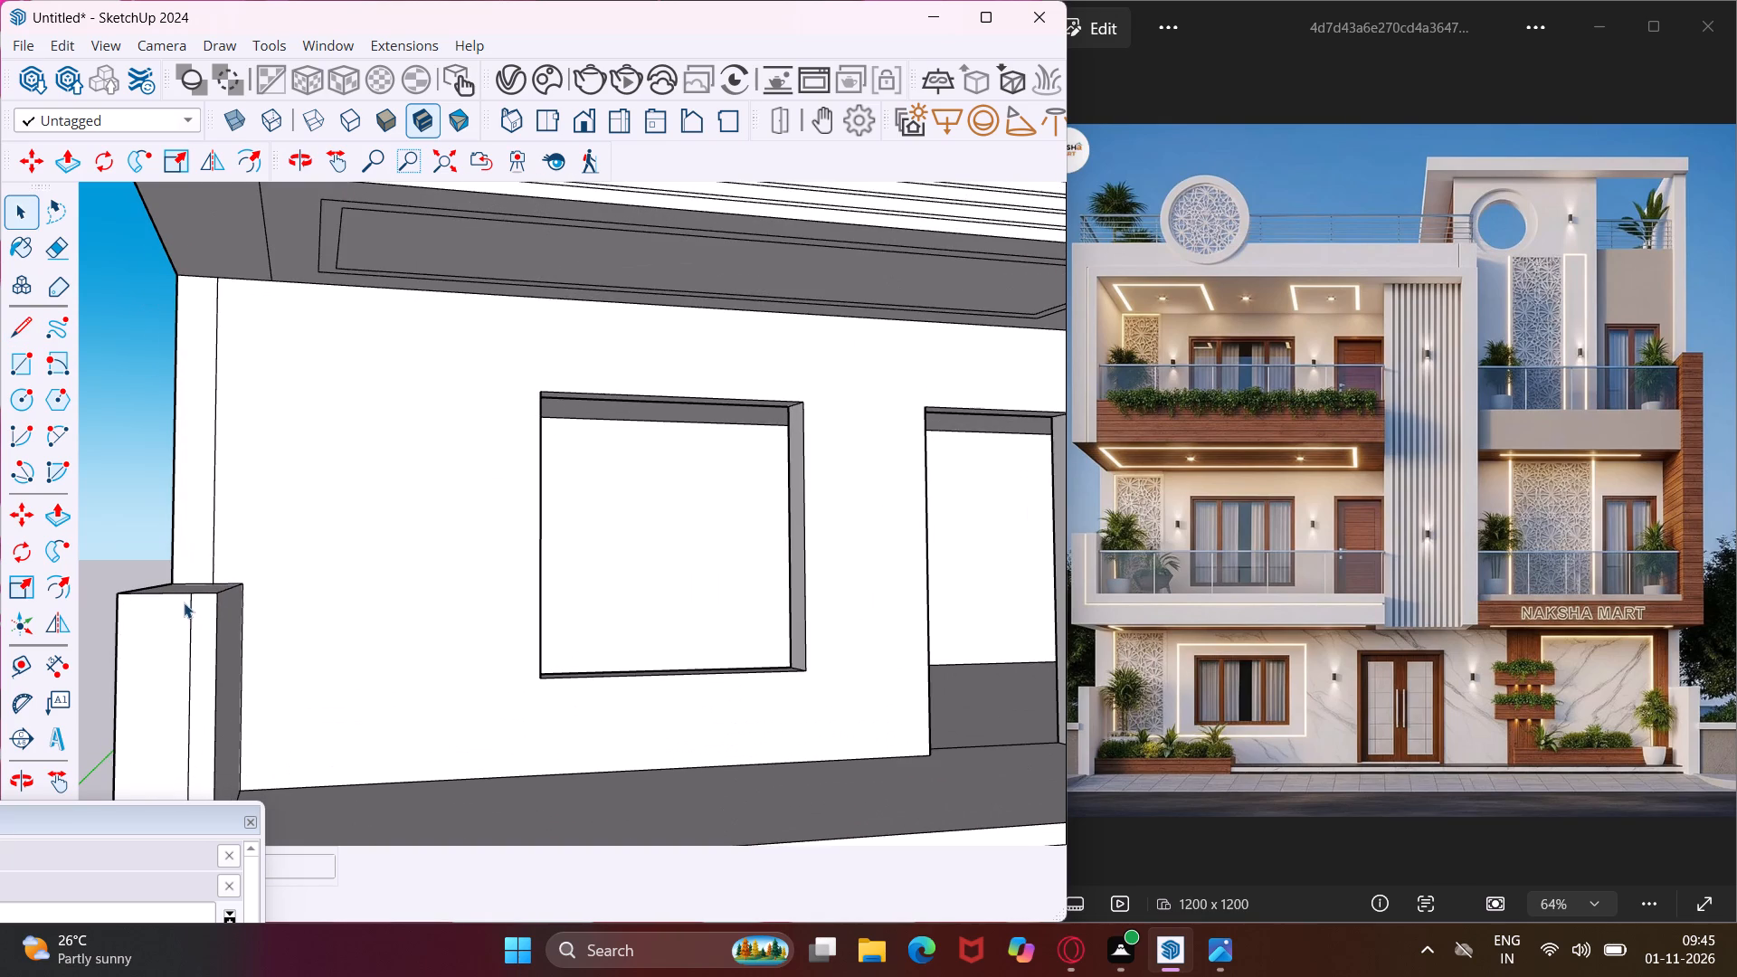
pyautogui.click(190, 608)
pyautogui.press('m')
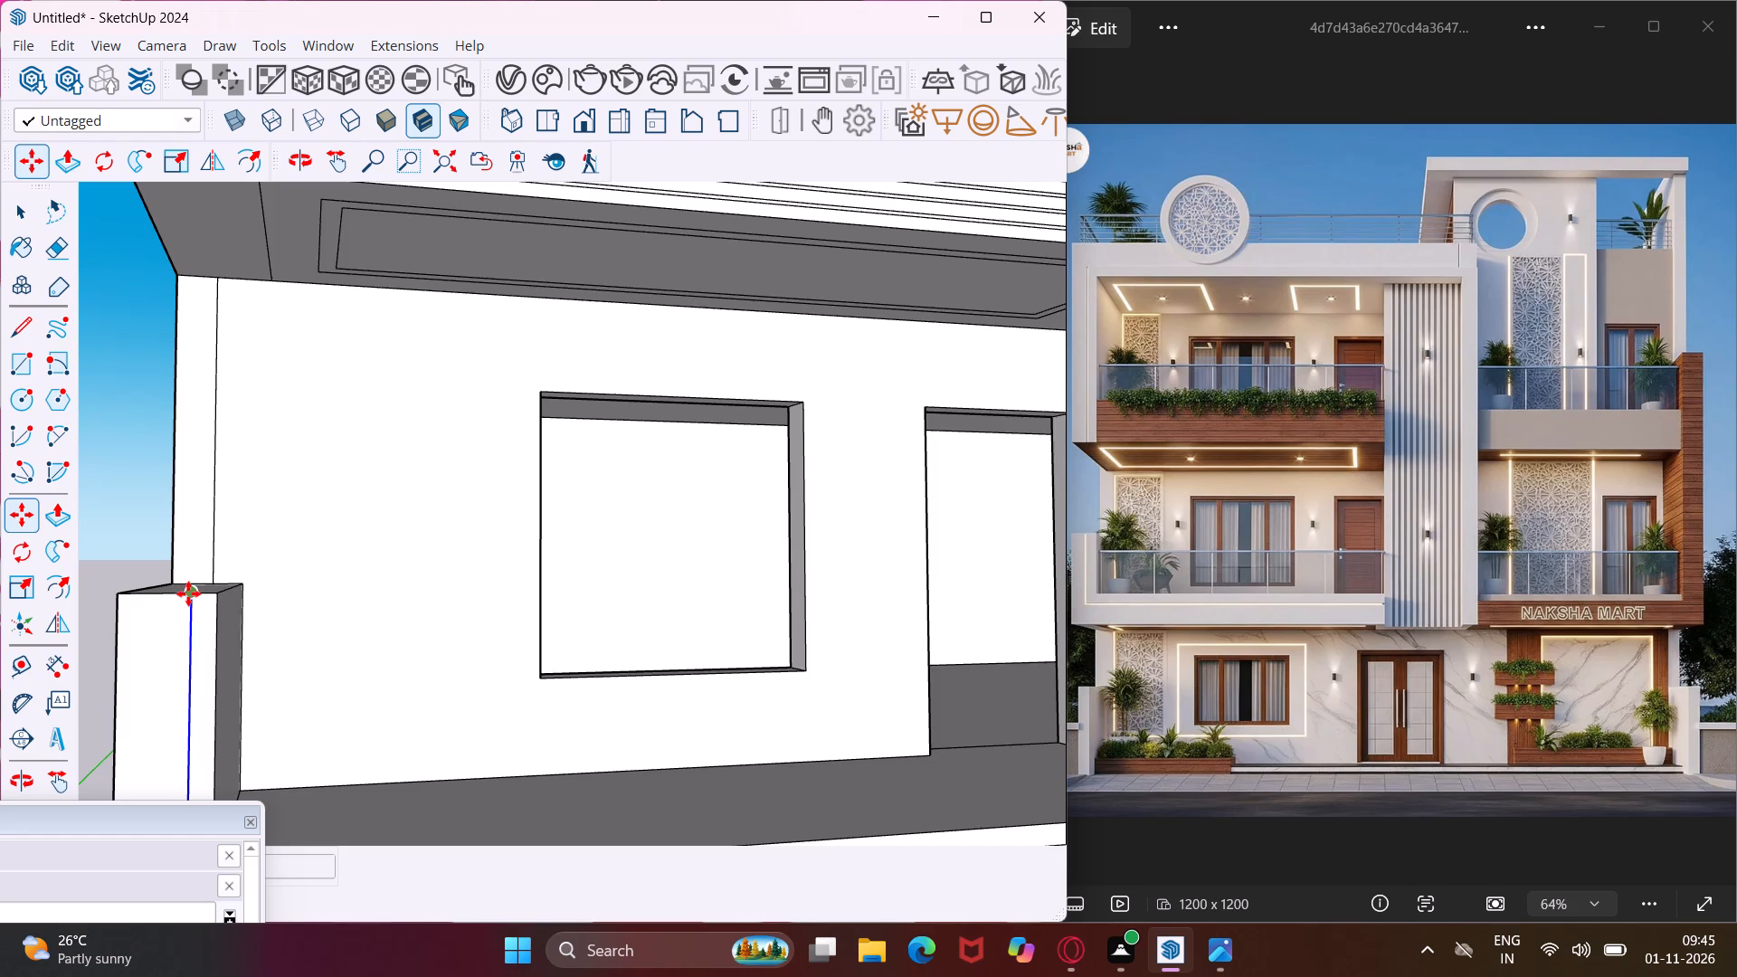
pyautogui.scroll(3, 188, 593)
pyautogui.click(188, 593)
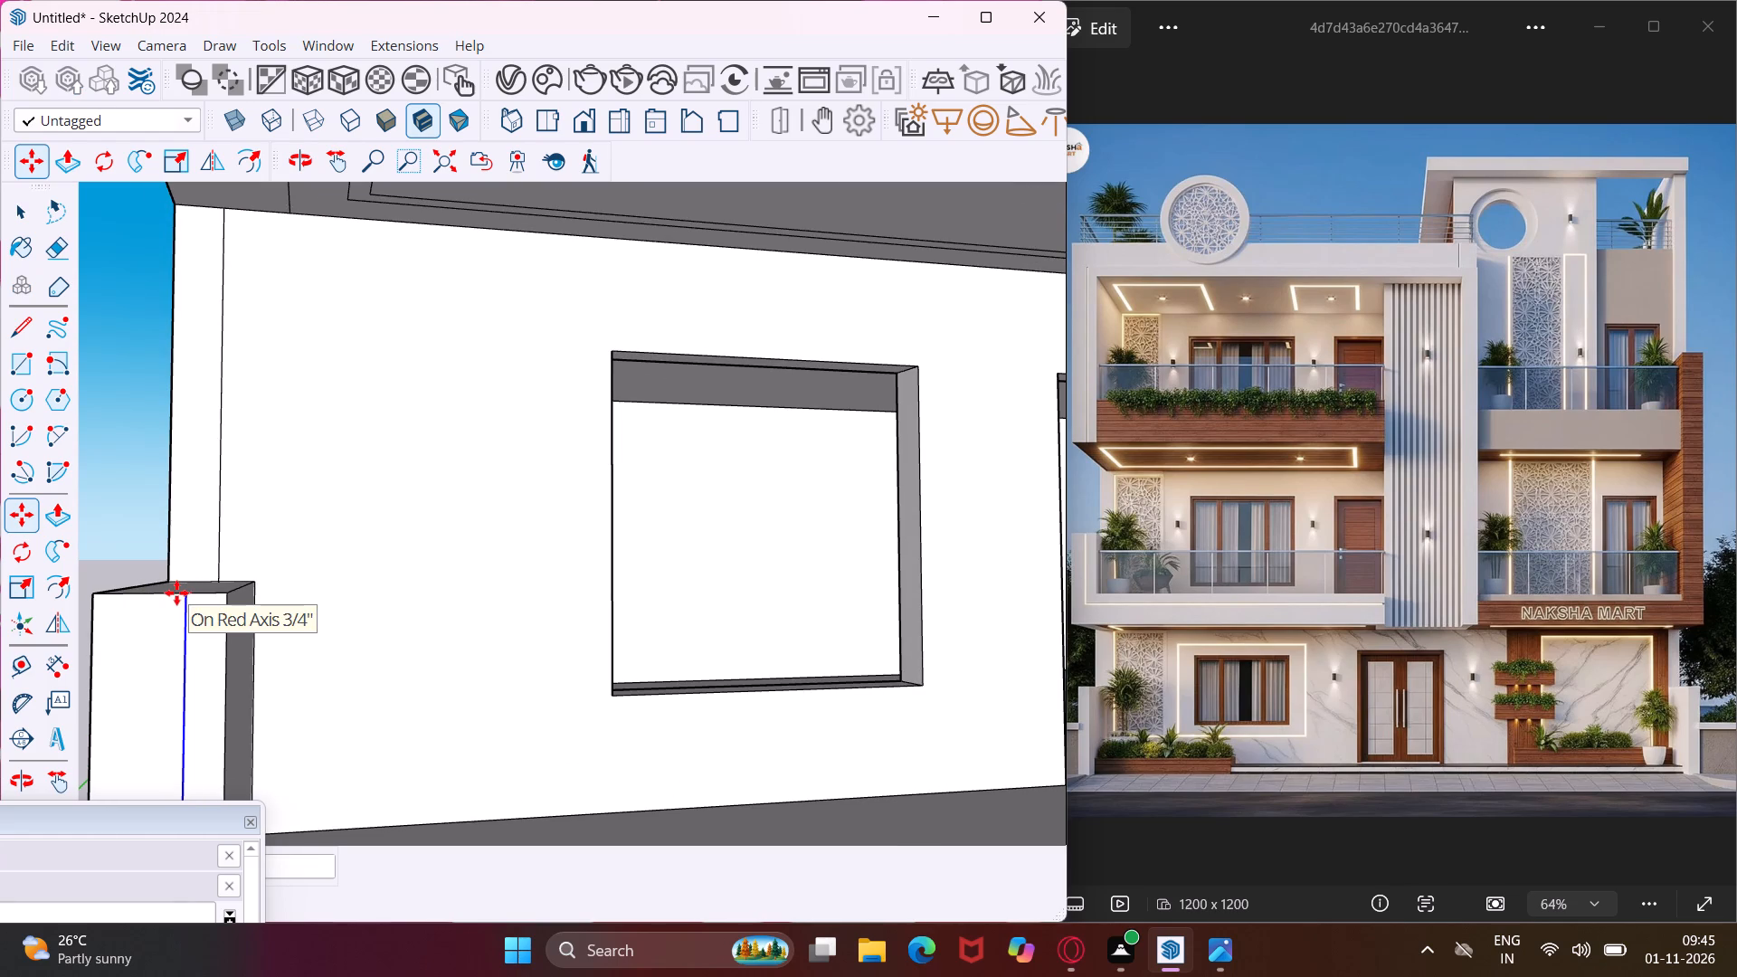
pyautogui.press('.')
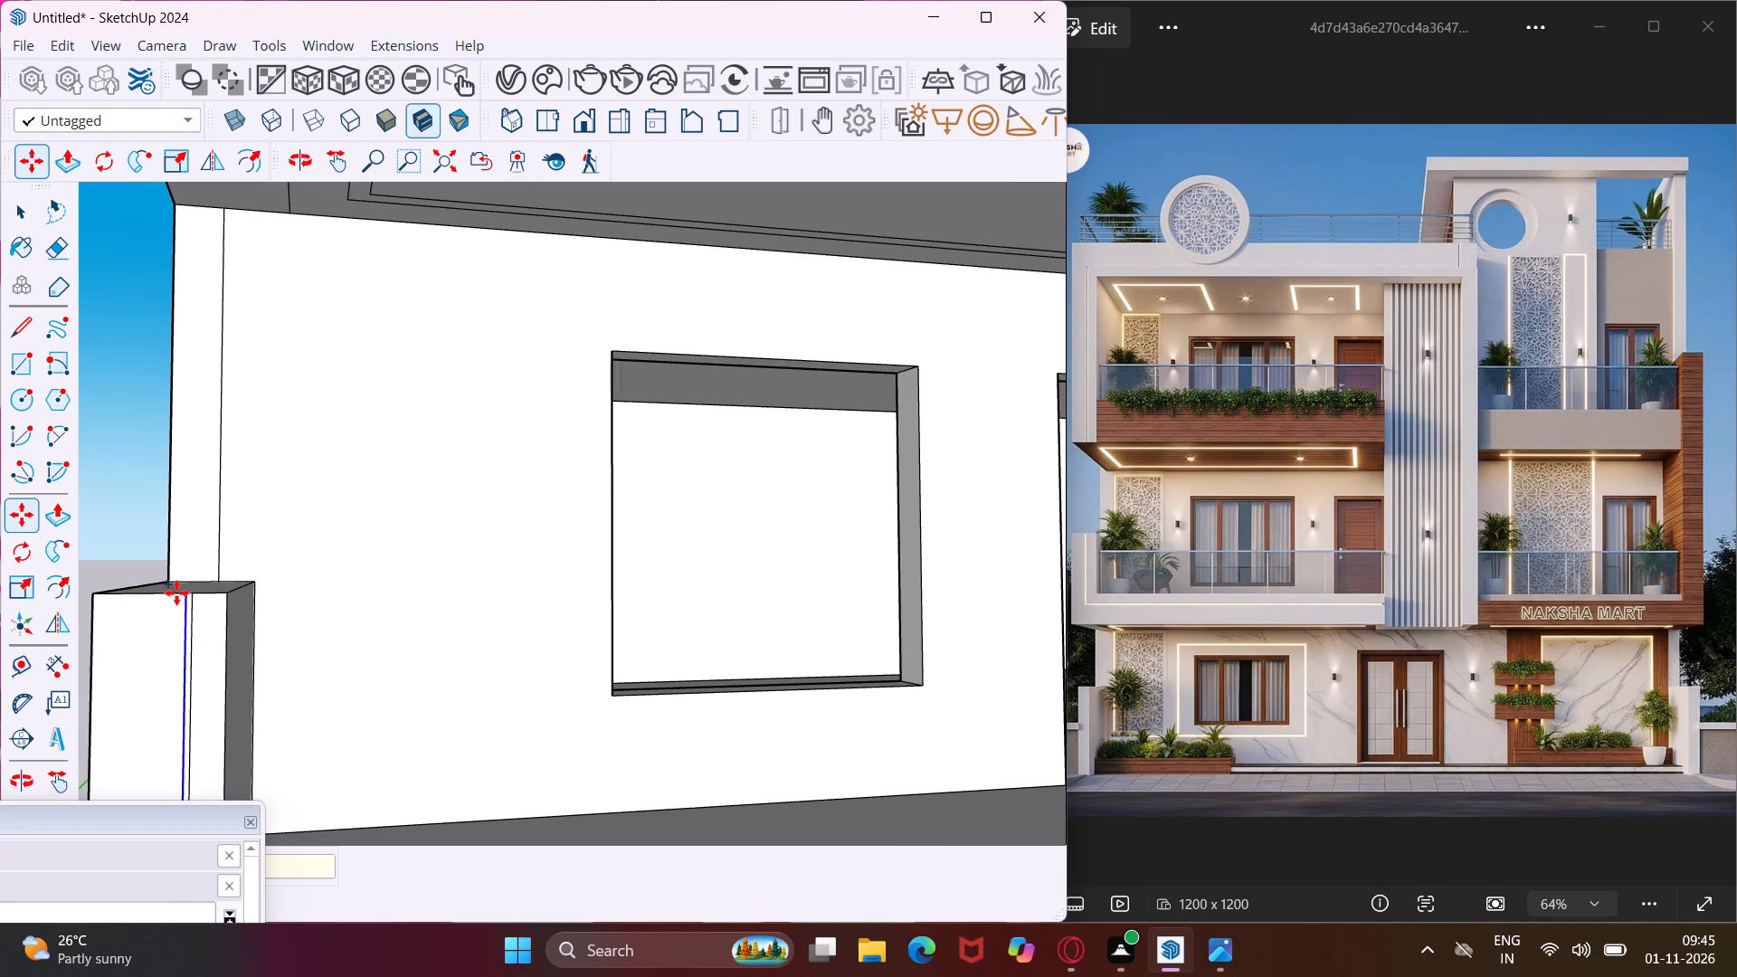
pyautogui.write('75"')
pyautogui.press('Return')
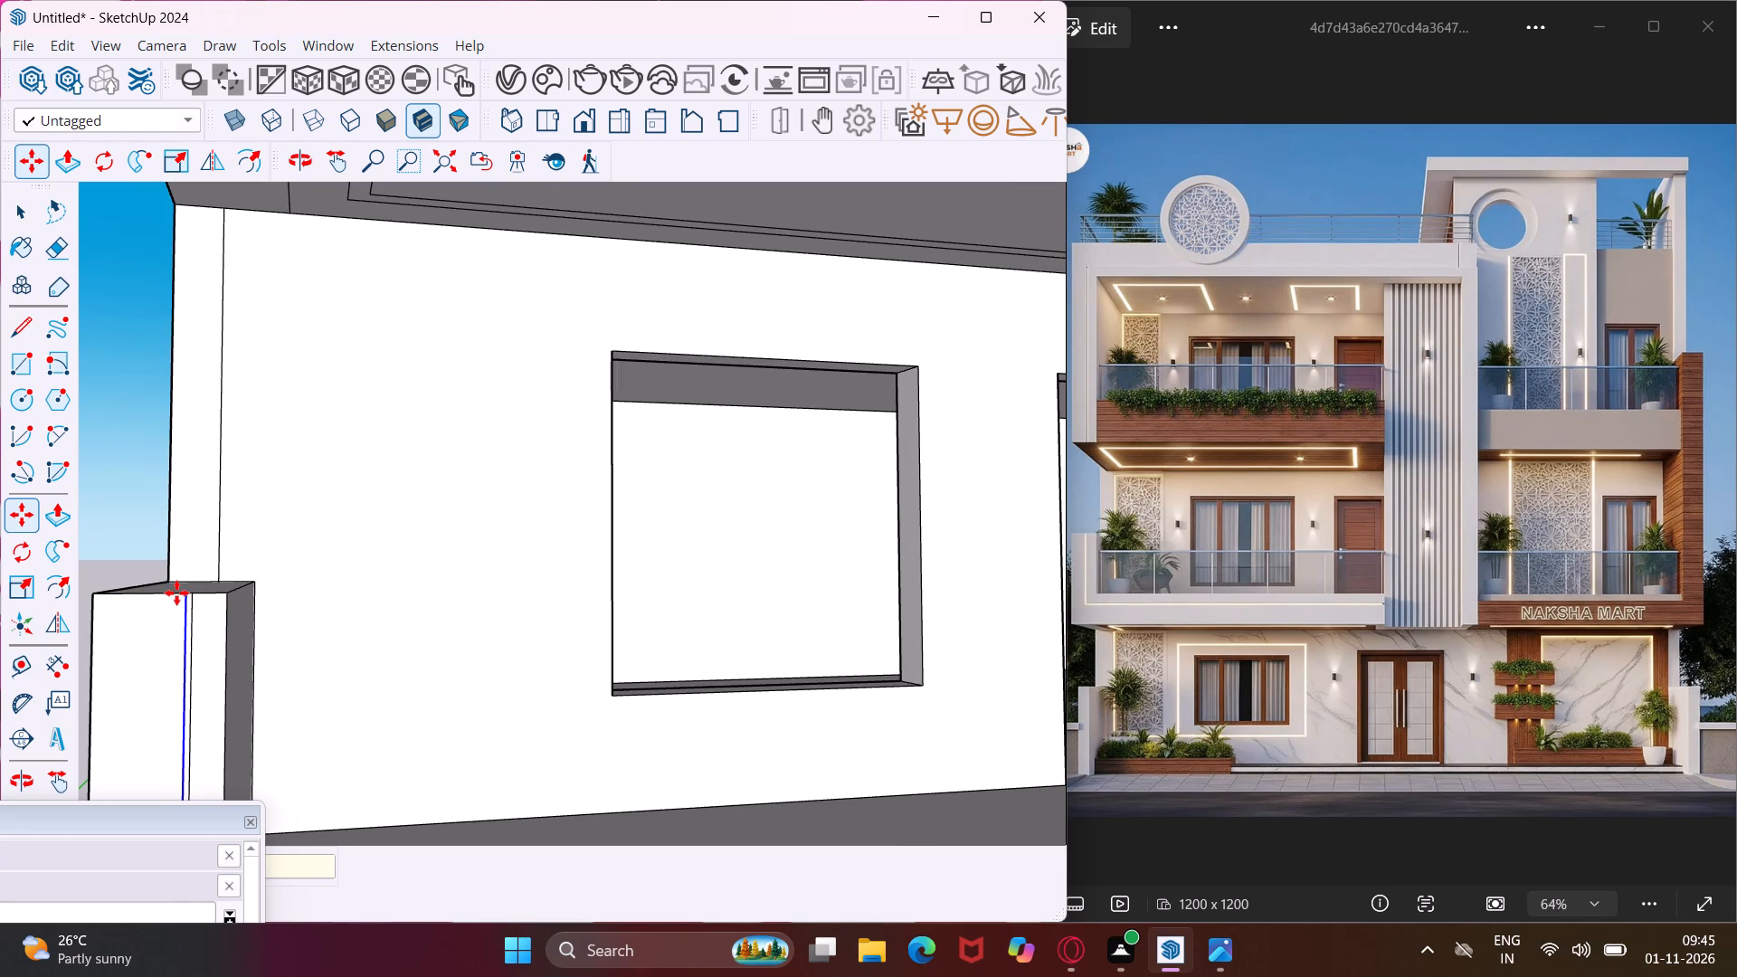
pyautogui.scroll(-10, 187, 566)
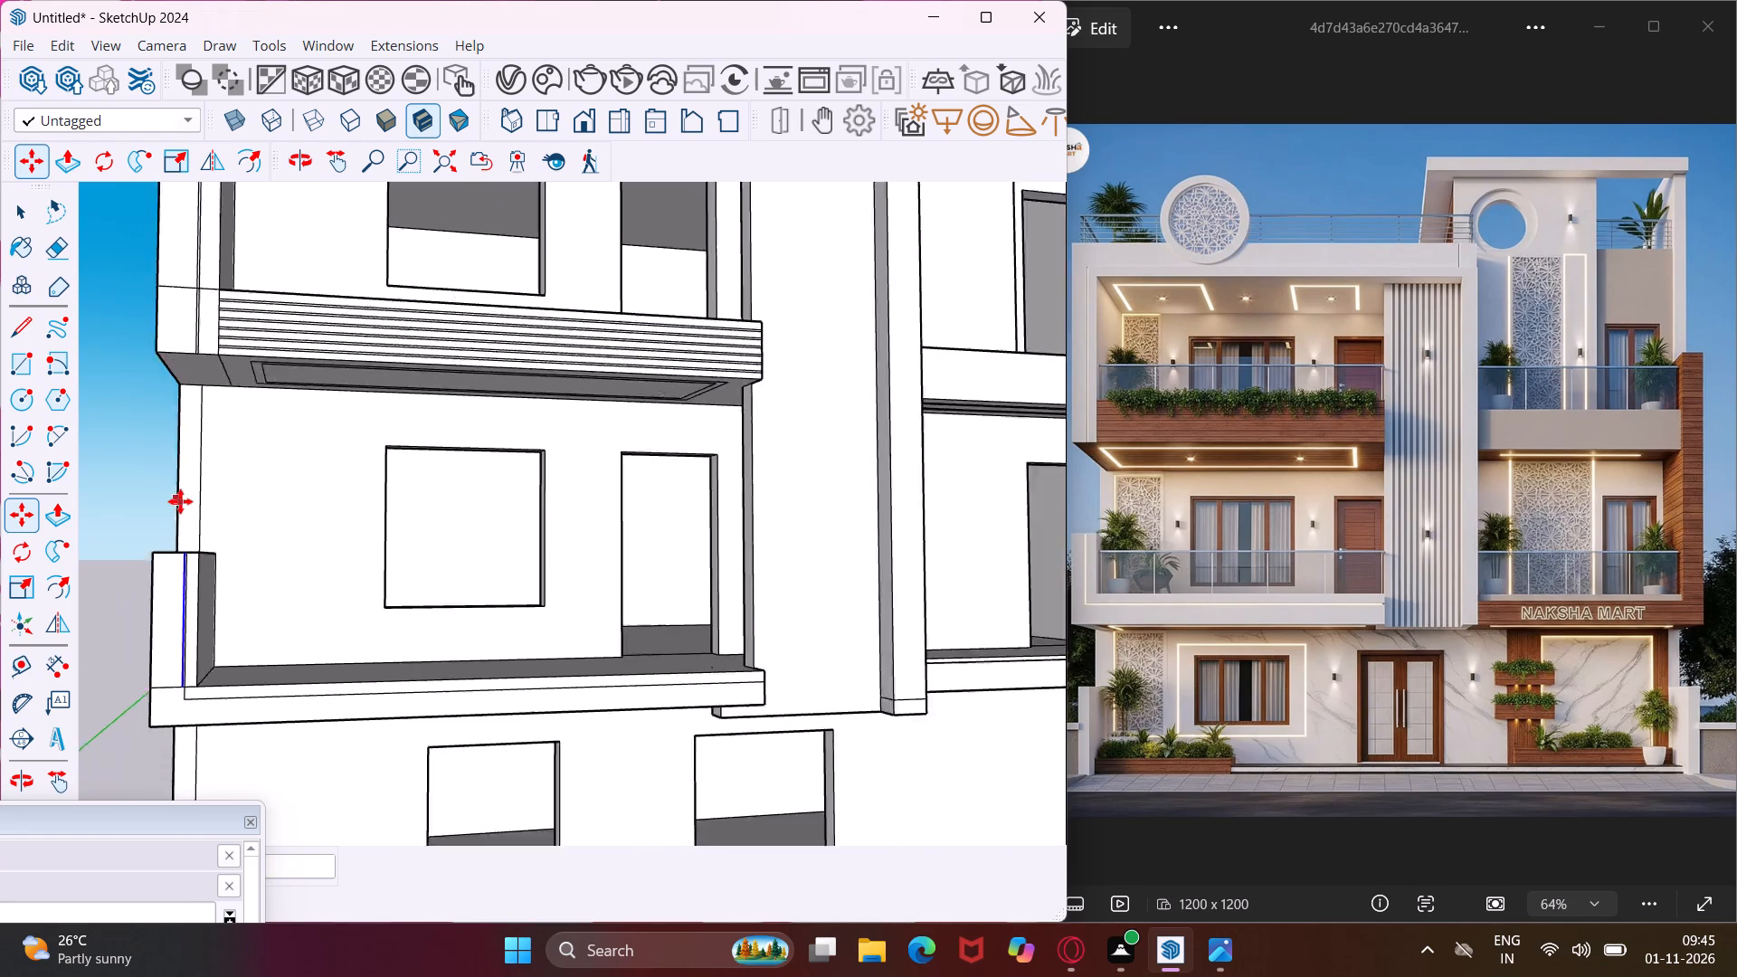
pyautogui.press('Escape')
pyautogui.press('space')
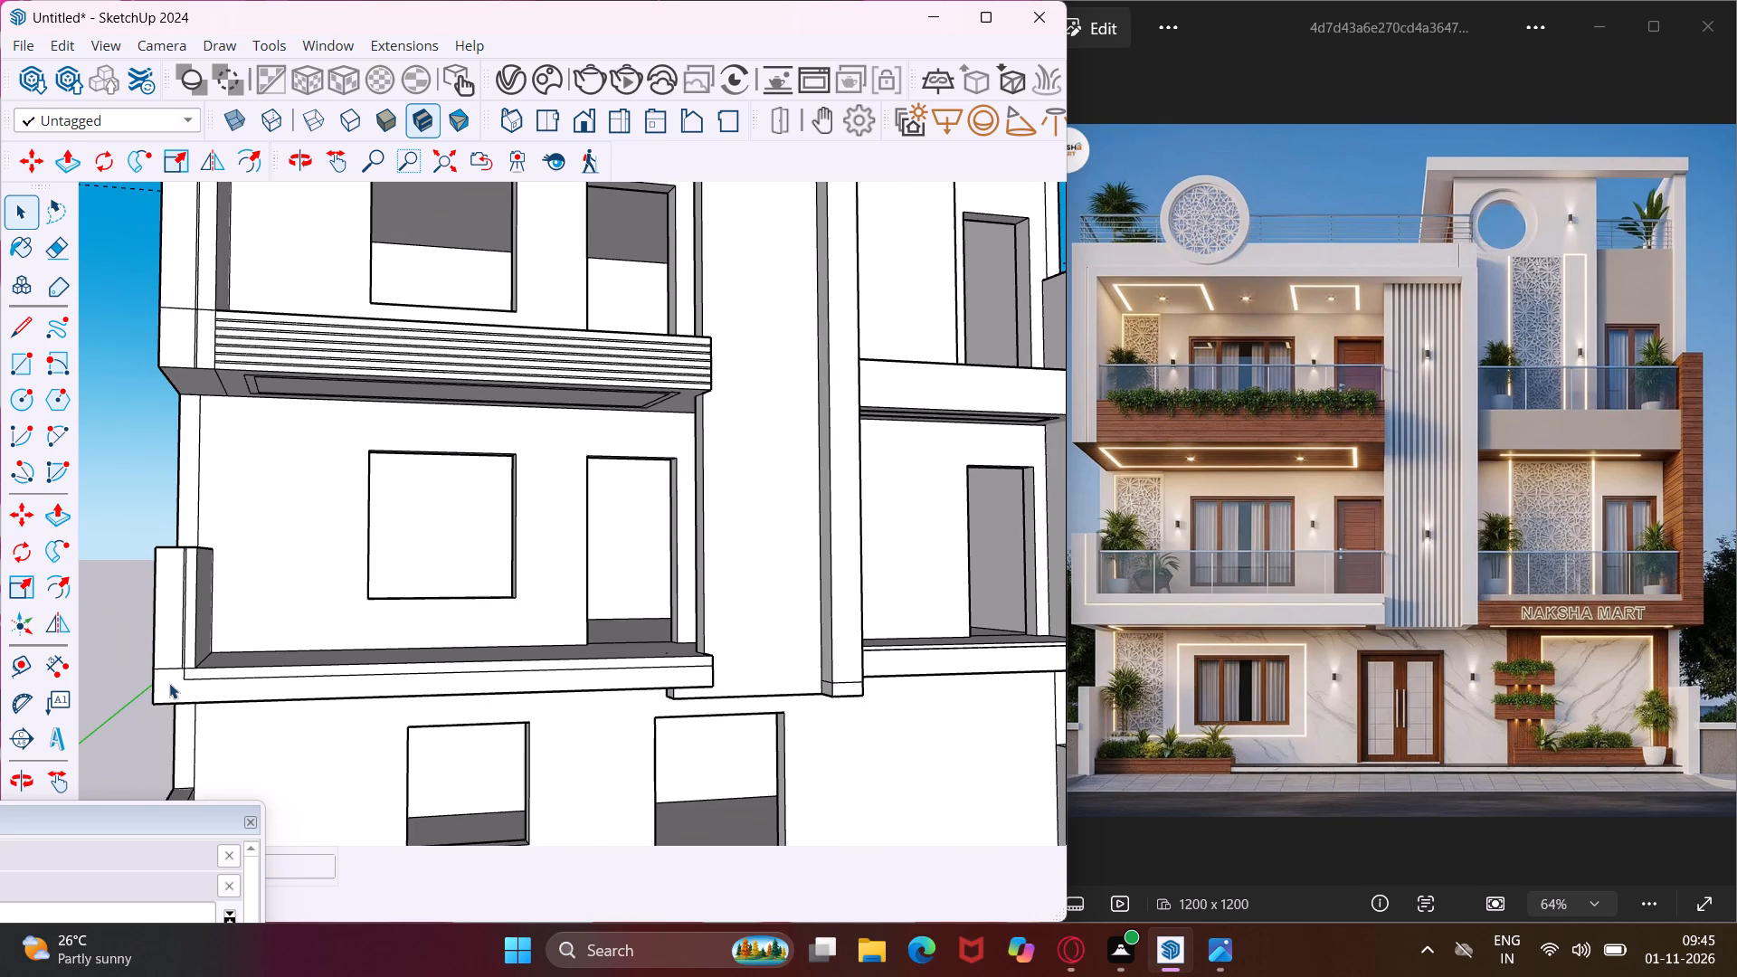
# Copy the long horizontal line on the balcony slab's front face 0.75" downward.
pyautogui.scroll(13, 177, 659)
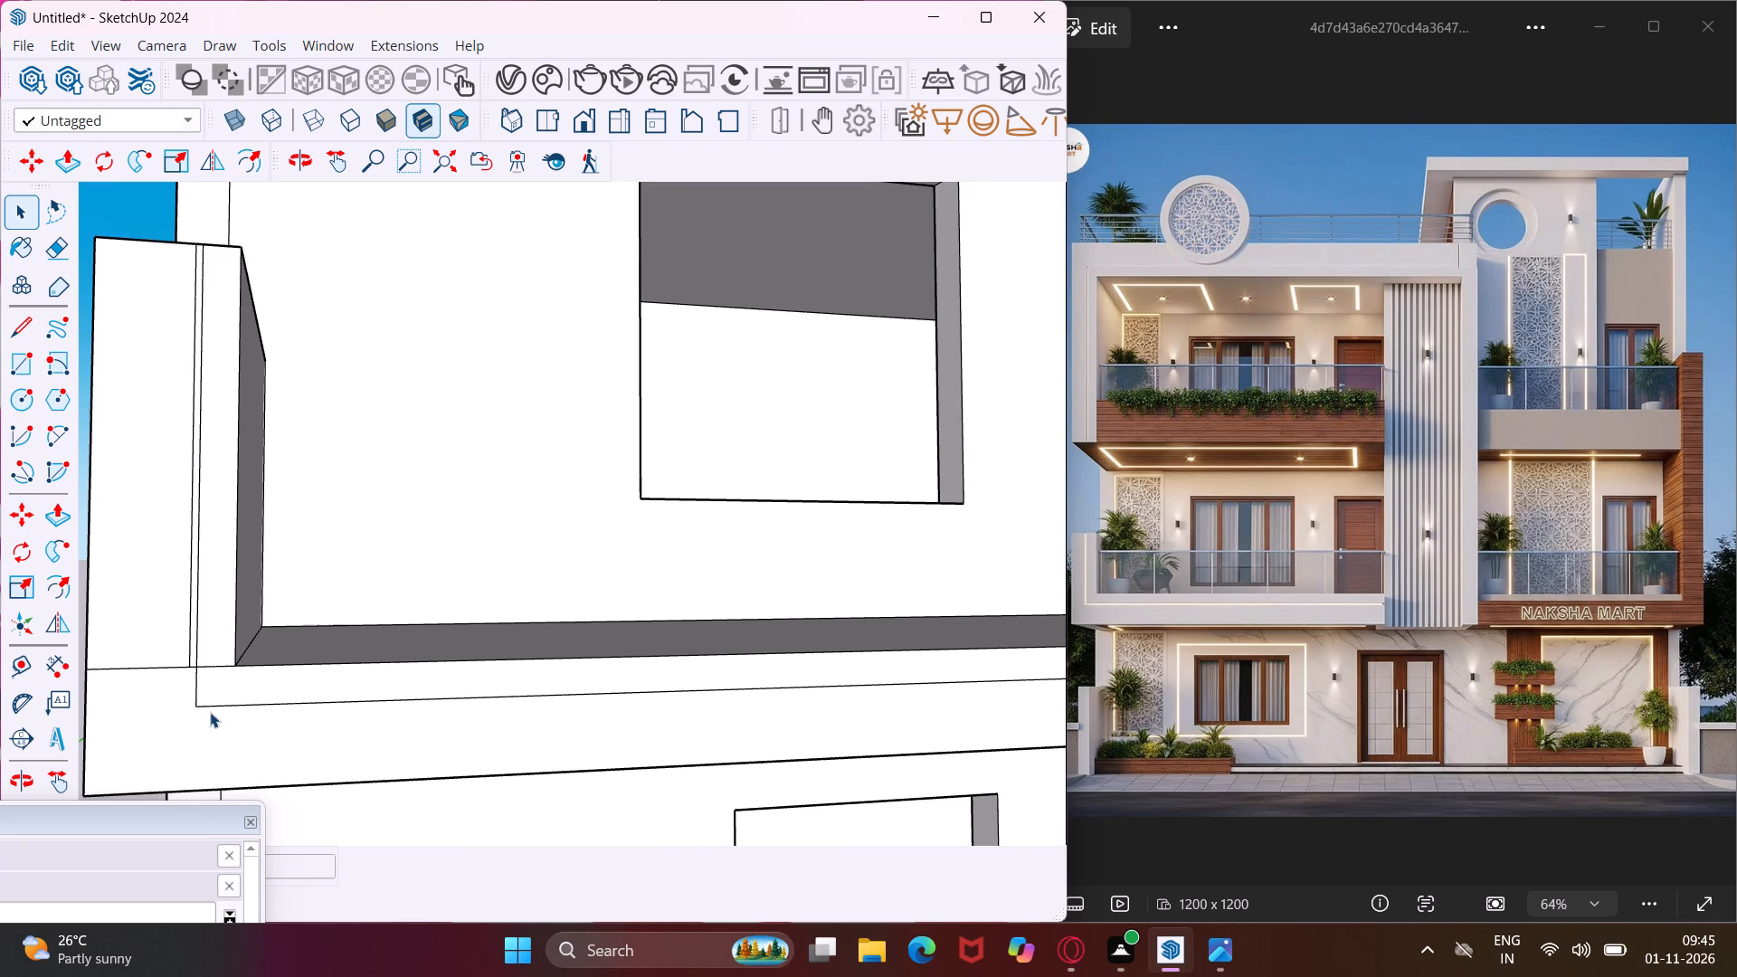
pyautogui.click(210, 709)
pyautogui.press('m')
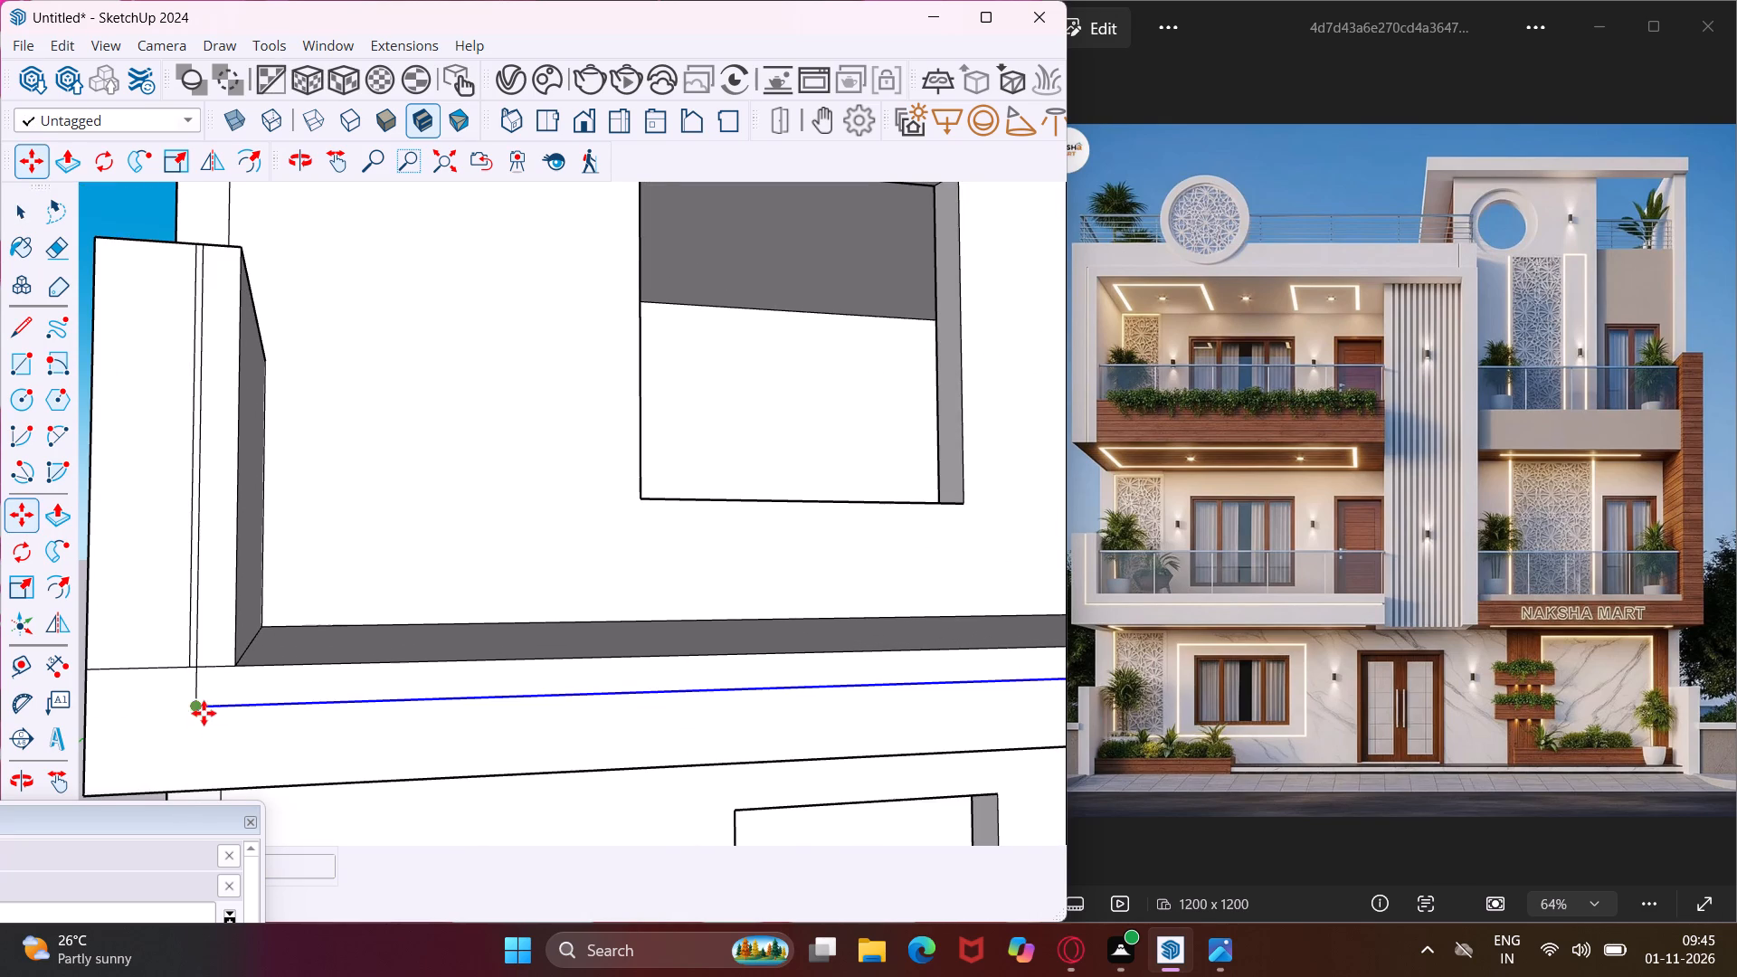
pyautogui.scroll(2, 204, 713)
pyautogui.click(193, 707)
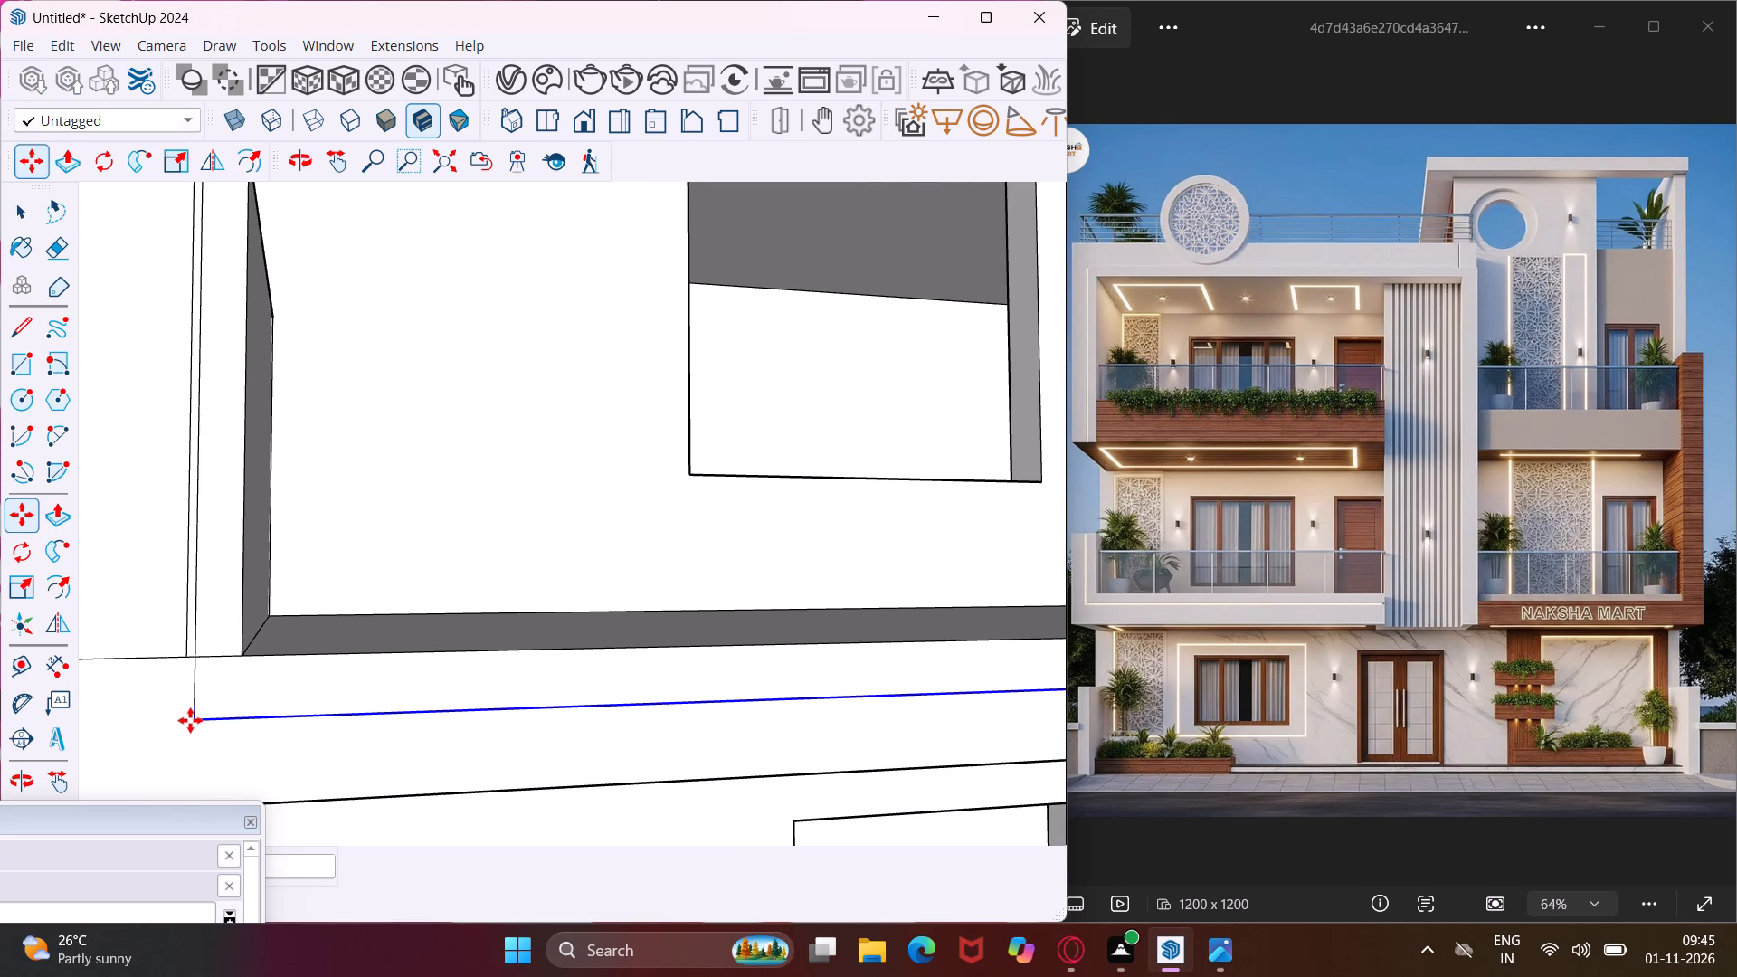
pyautogui.write('.75"')
pyautogui.press('Return')
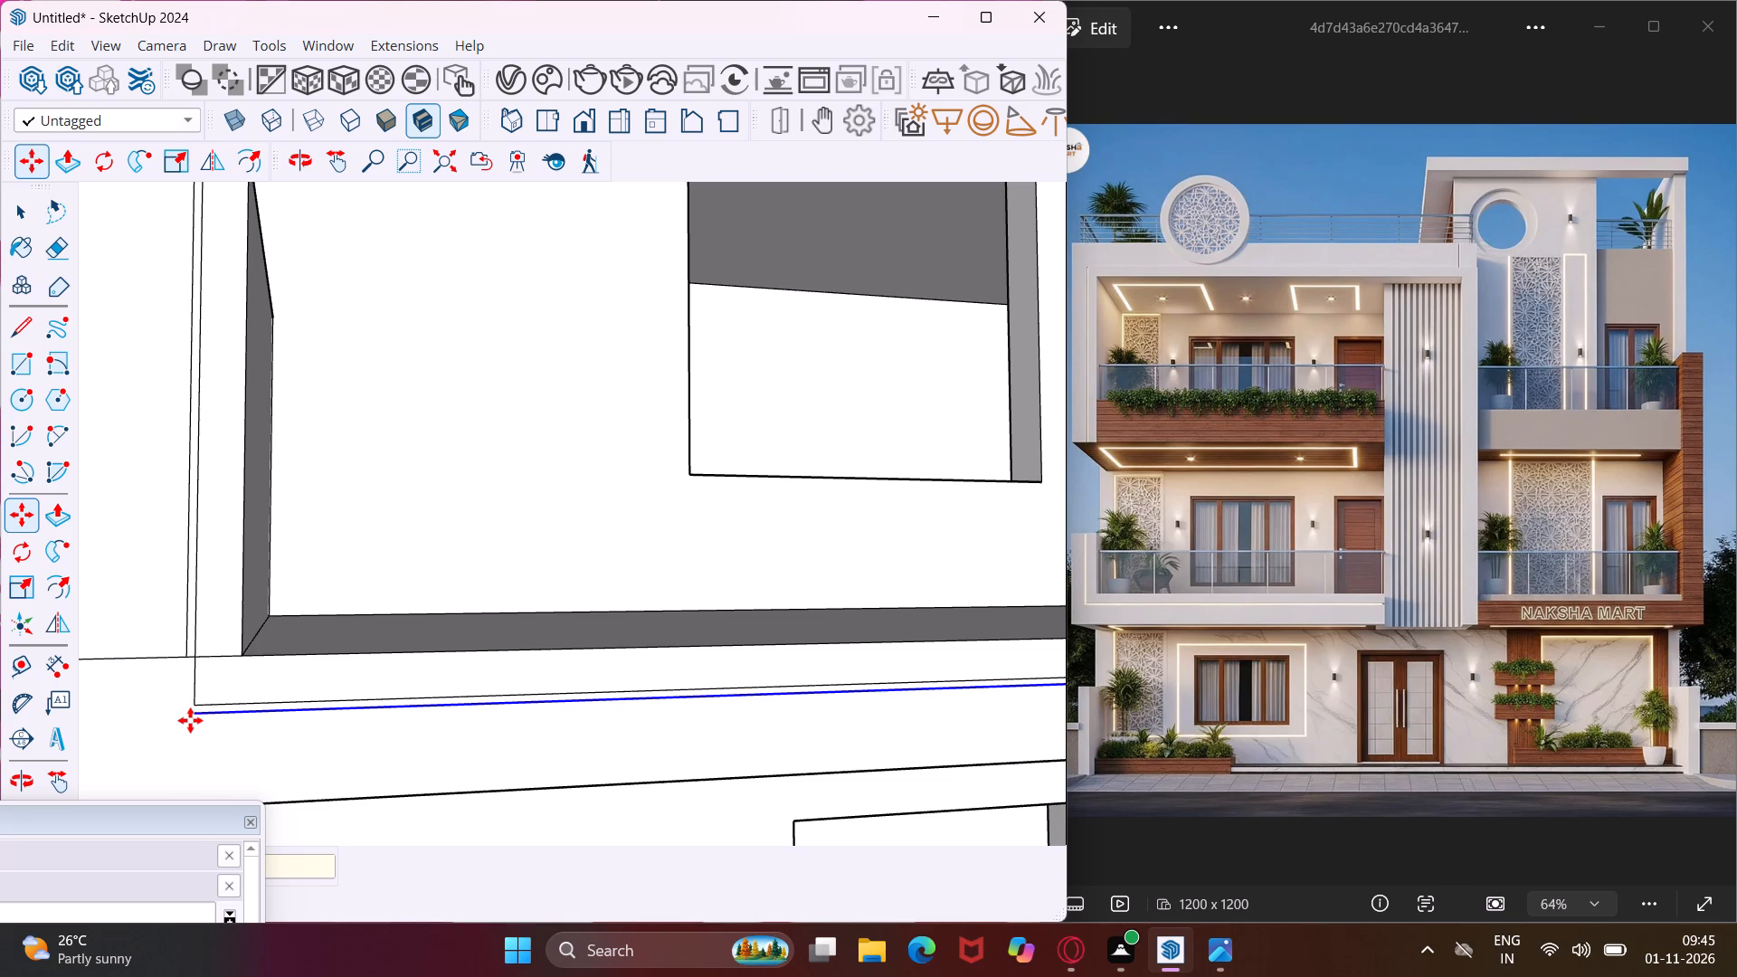
pyautogui.press('Escape')
pyautogui.press('space')
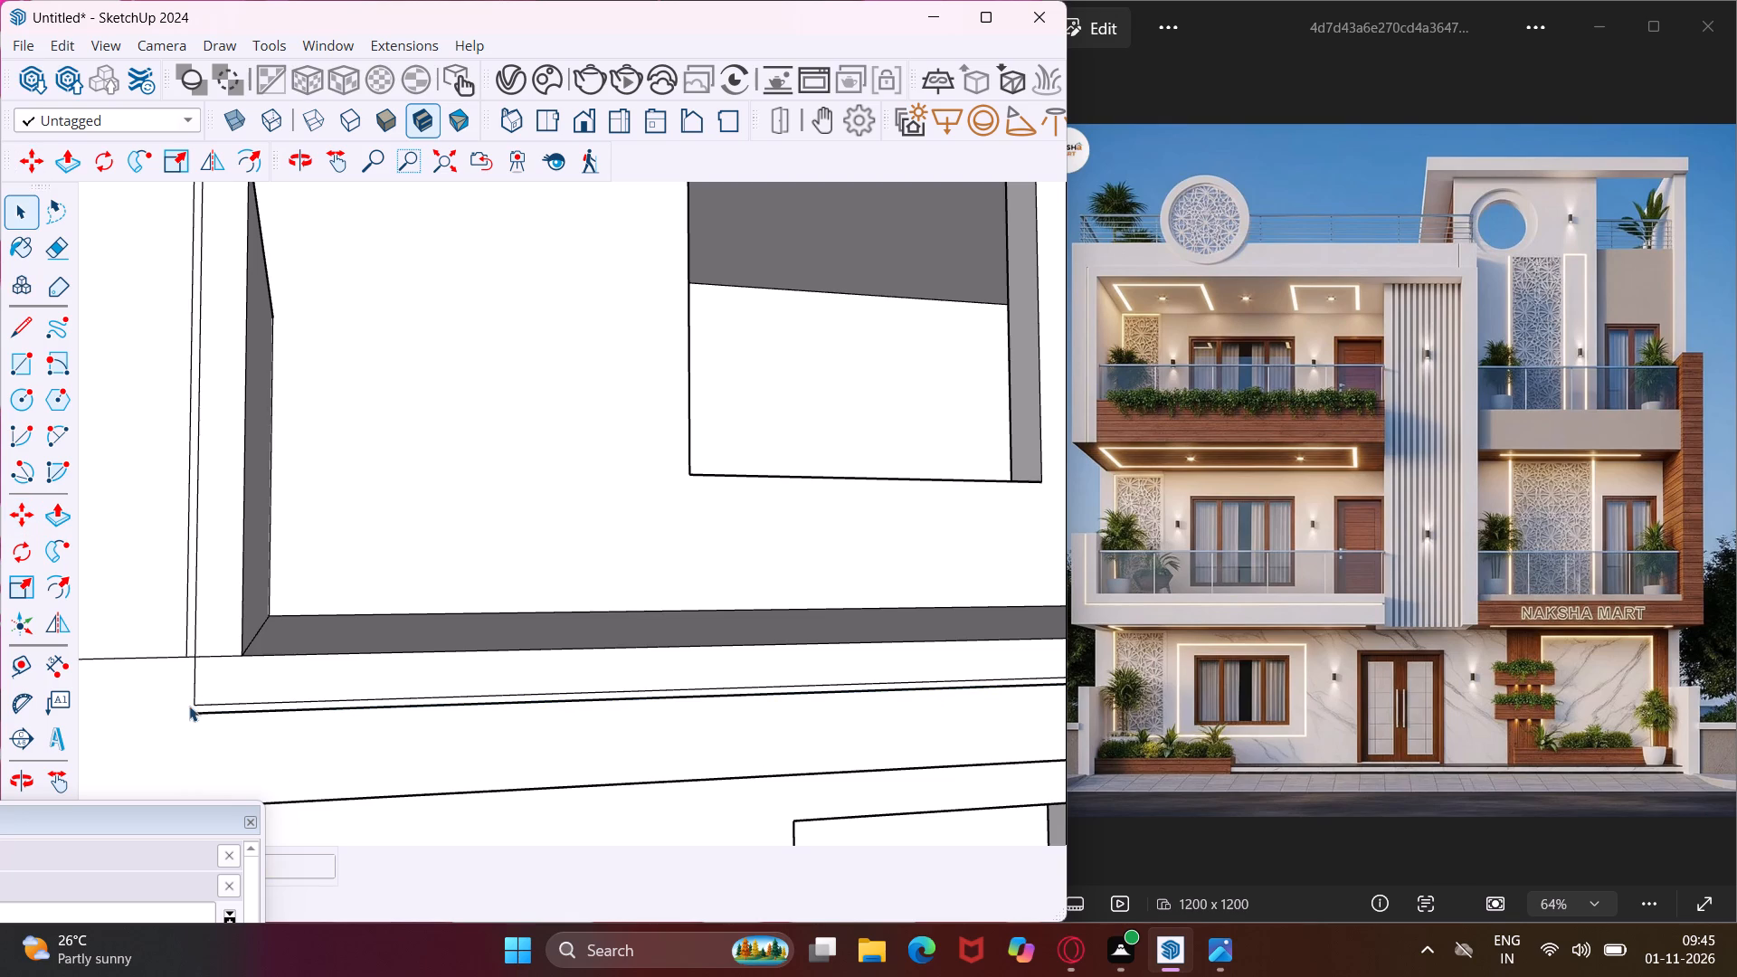
# Copy the short vertical segment at the slab corner 3/4" outward, in line with the pier's copied line.
pyautogui.scroll(7, 186, 661)
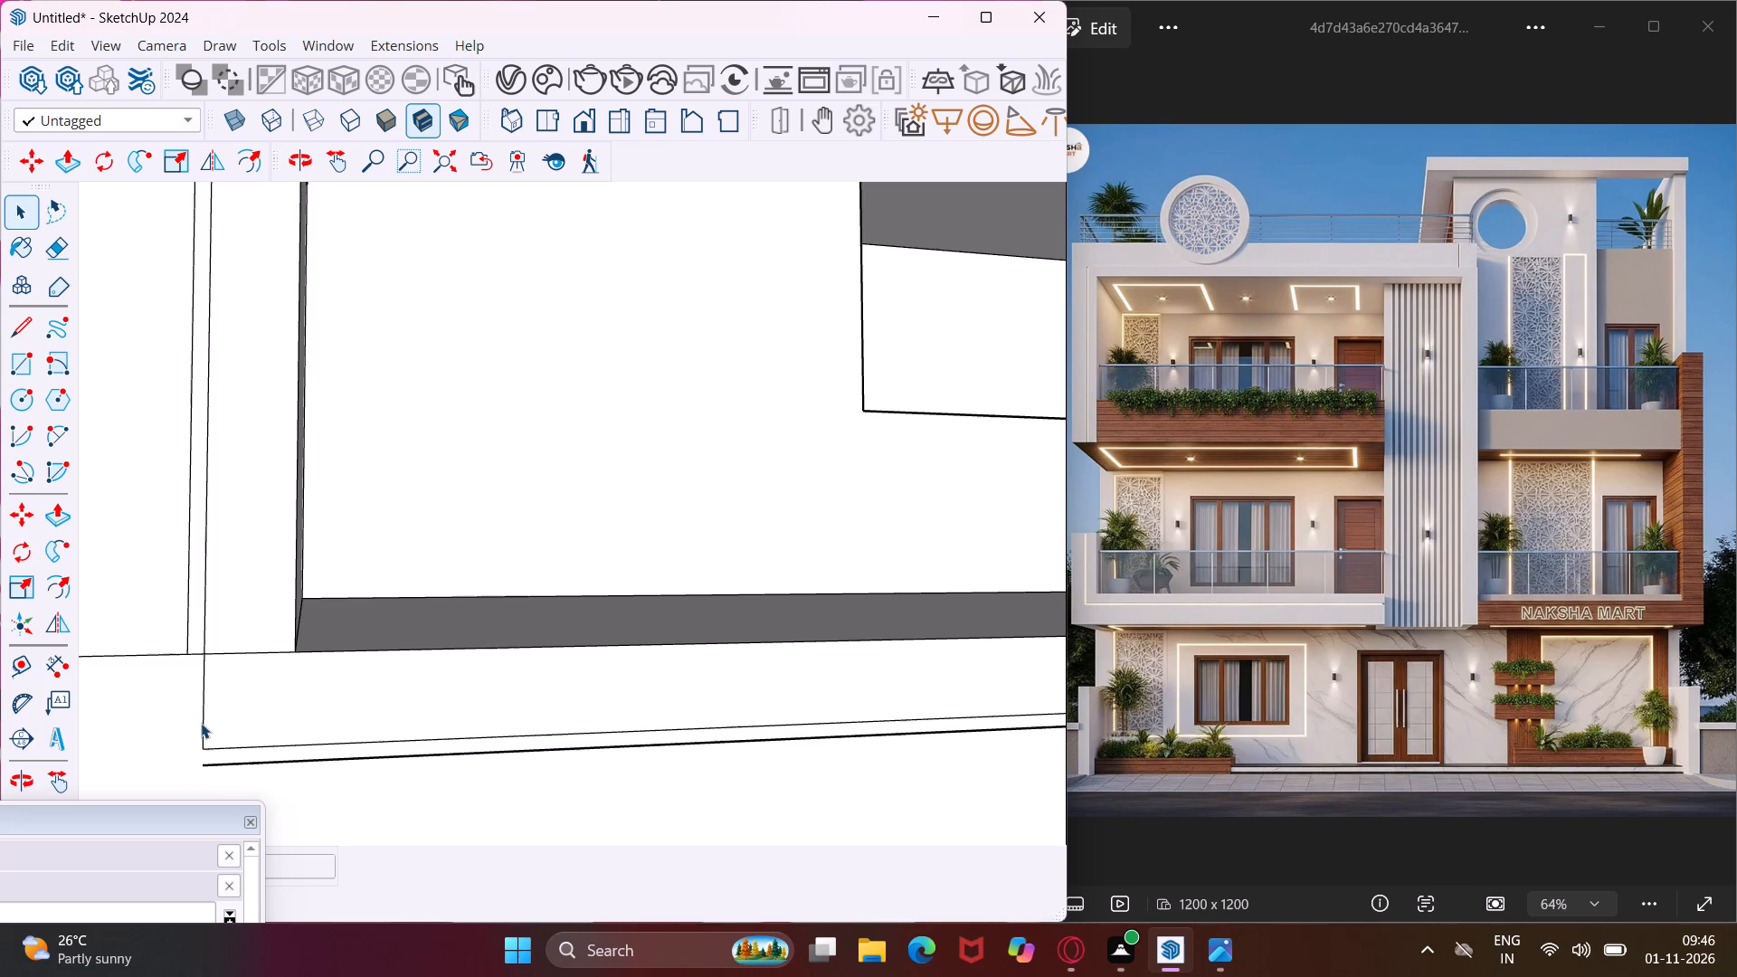
pyautogui.click(202, 727)
pyautogui.press('m')
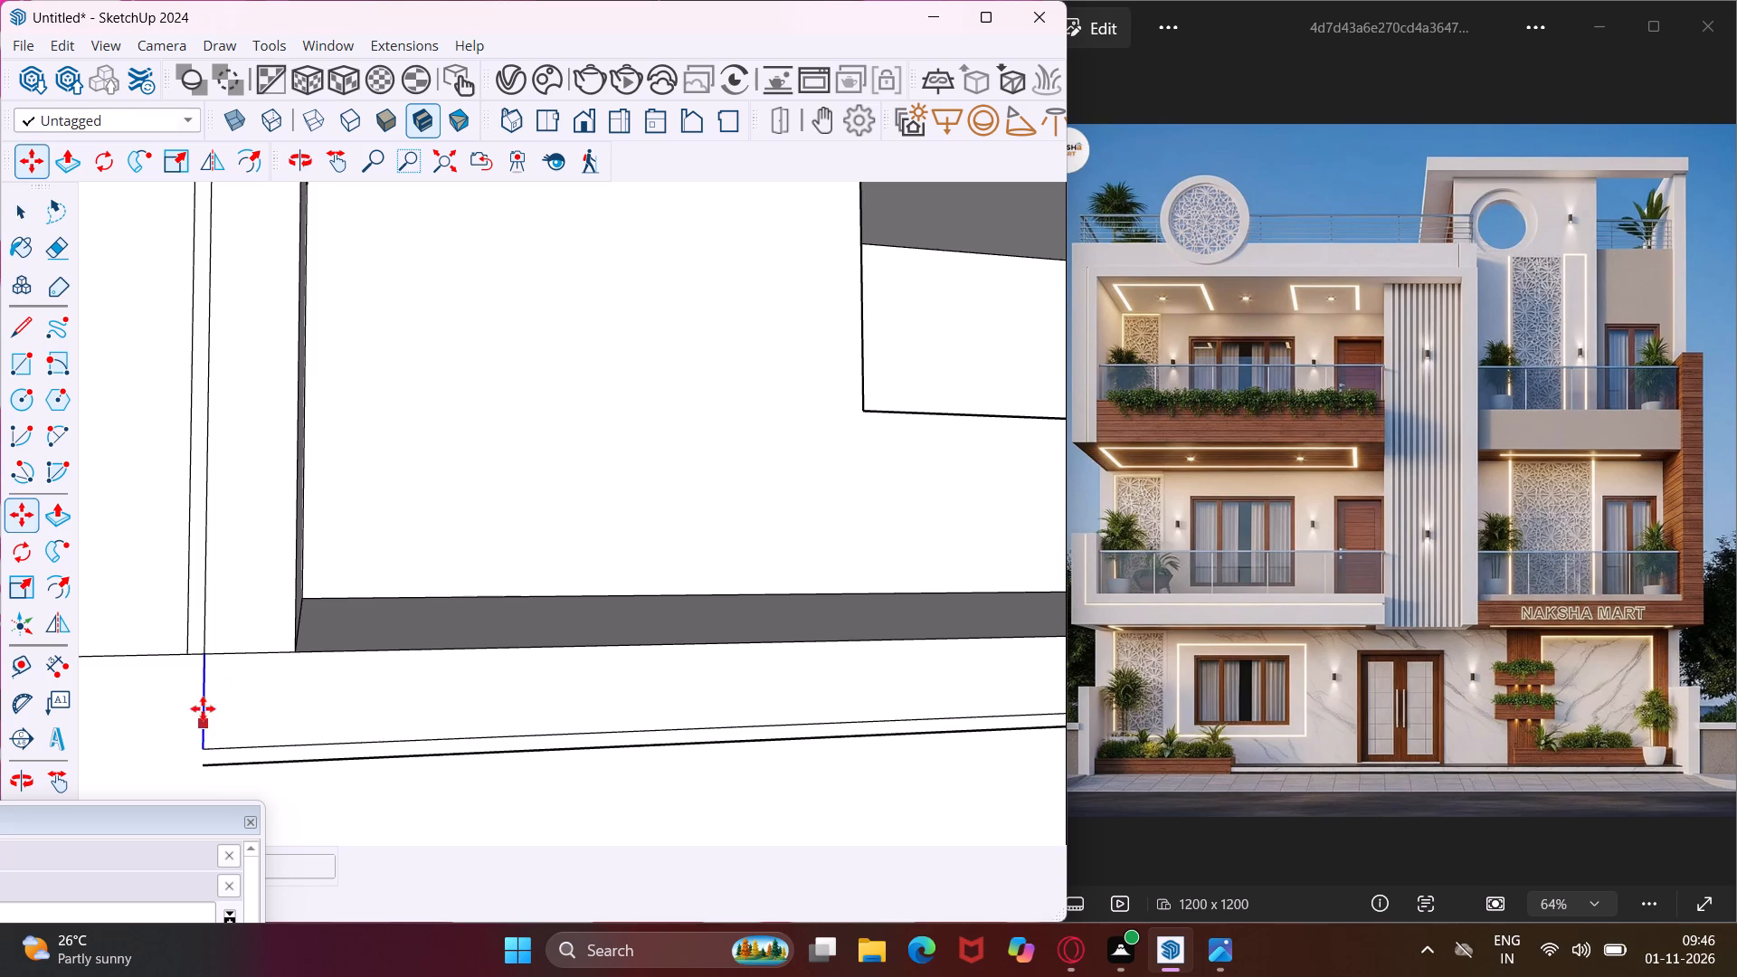
pyautogui.scroll(2, 214, 646)
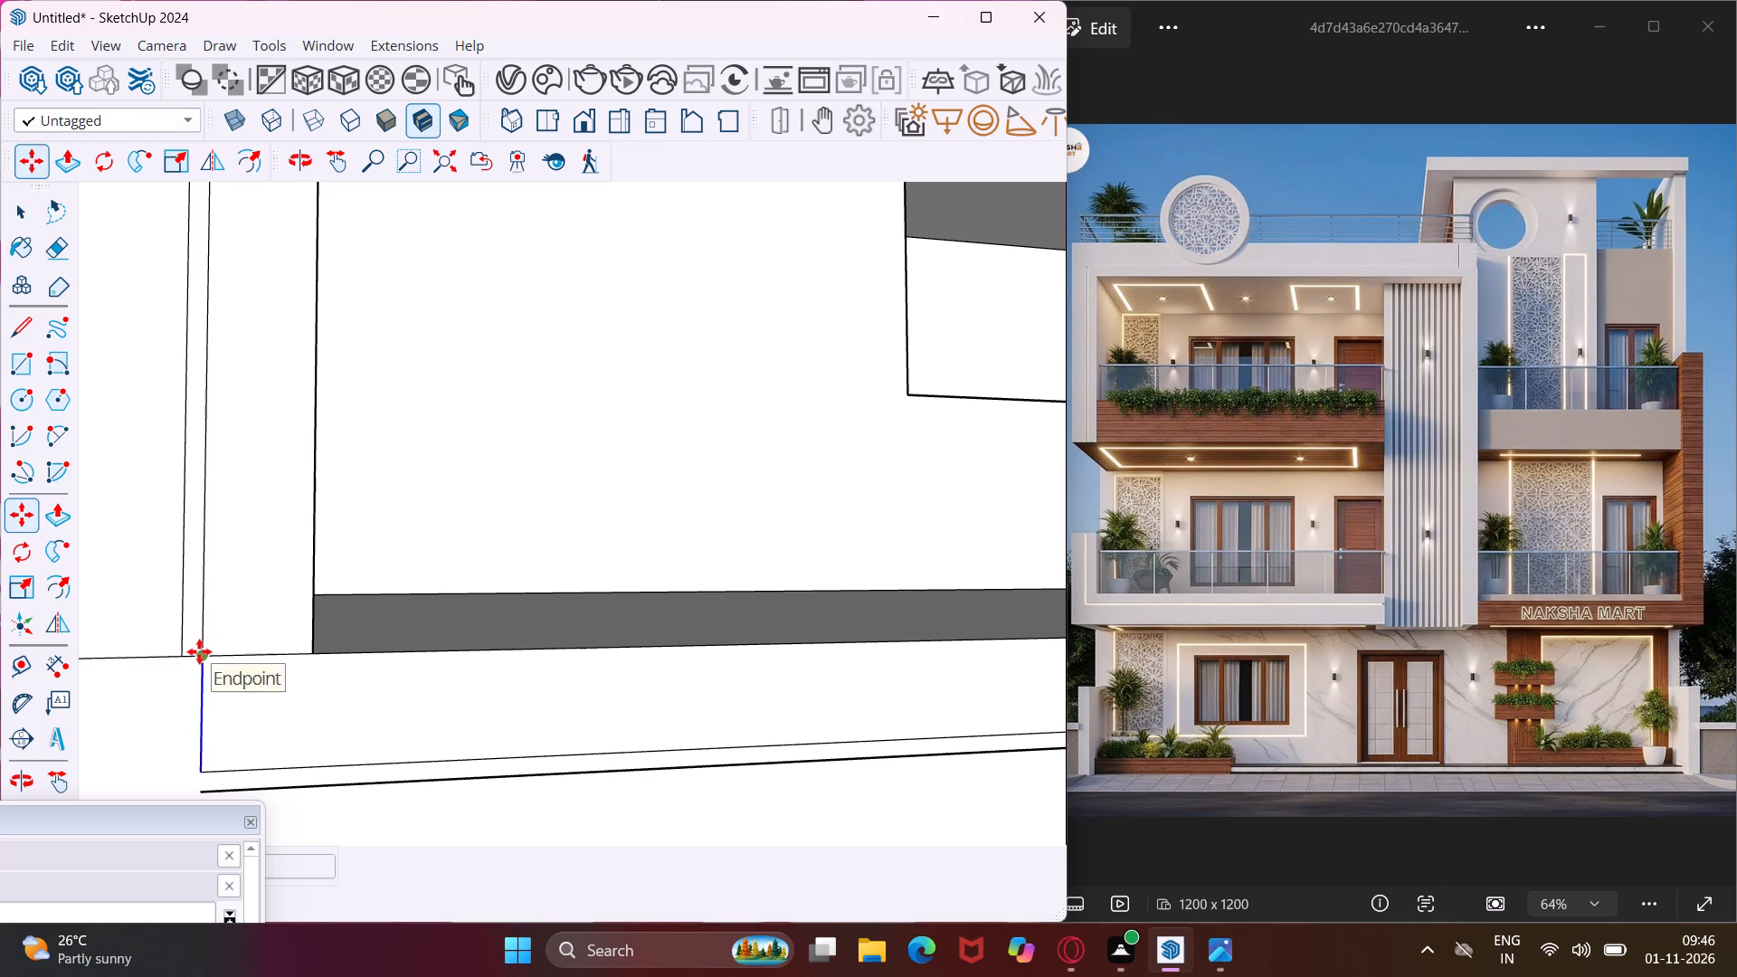
pyautogui.click(201, 653)
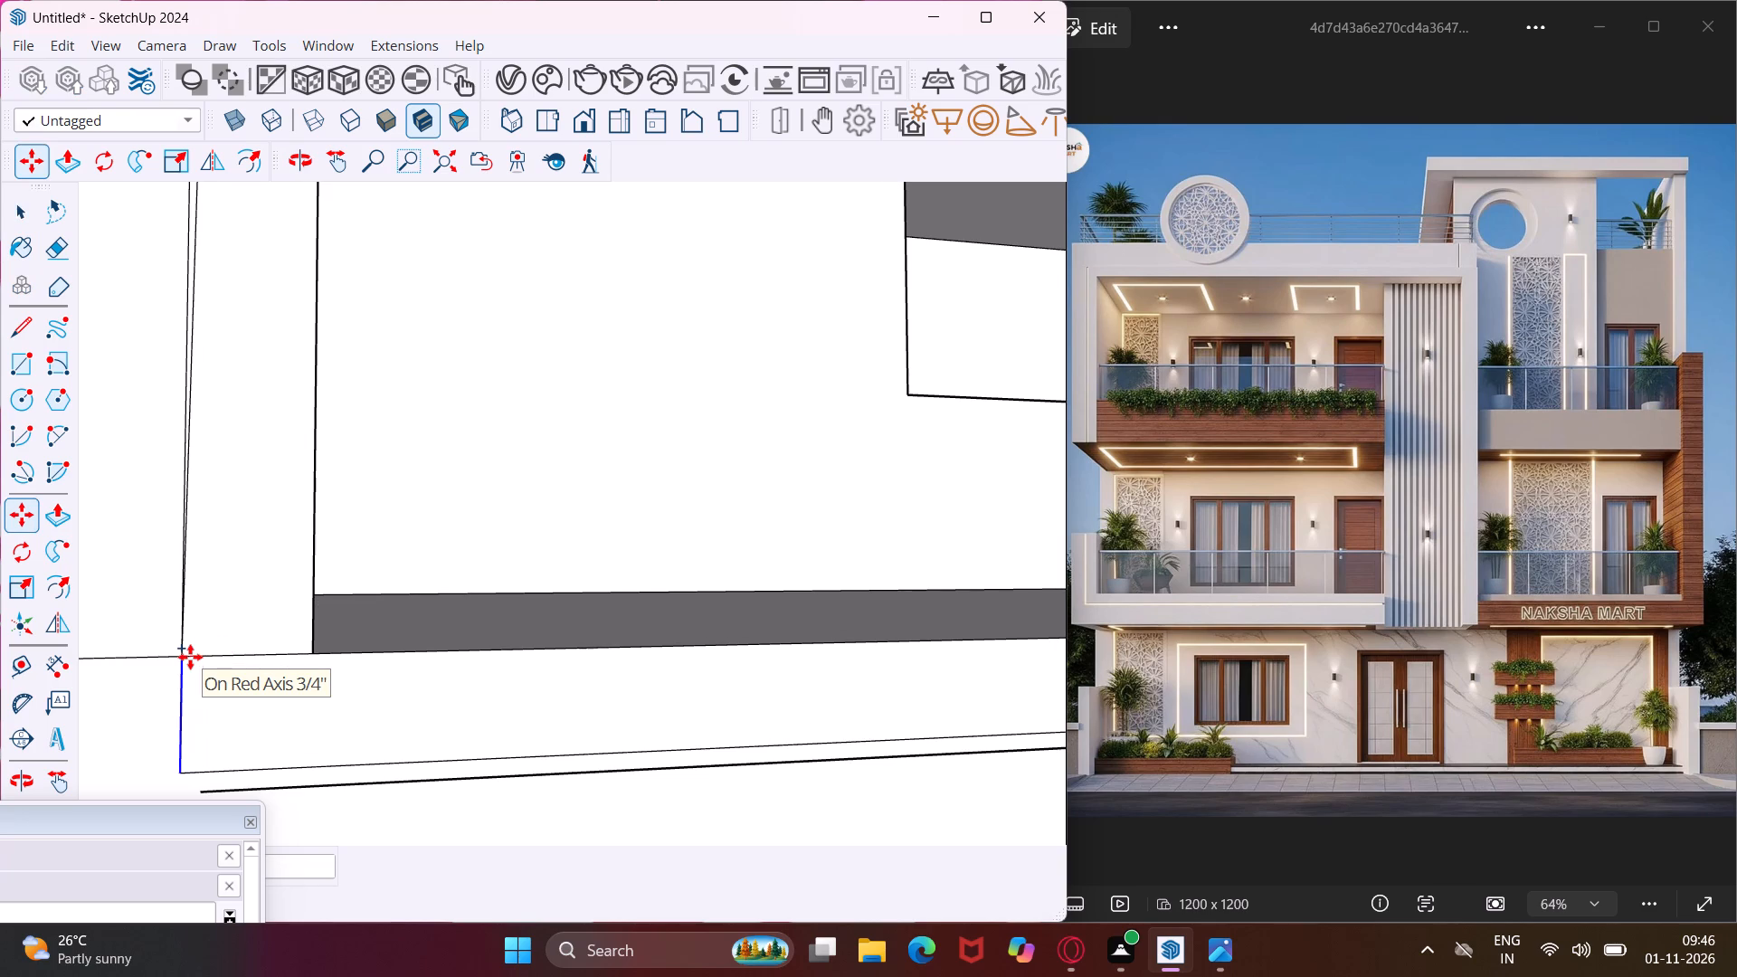
pyautogui.click(190, 657)
pyautogui.press('Escape')
pyautogui.press('space')
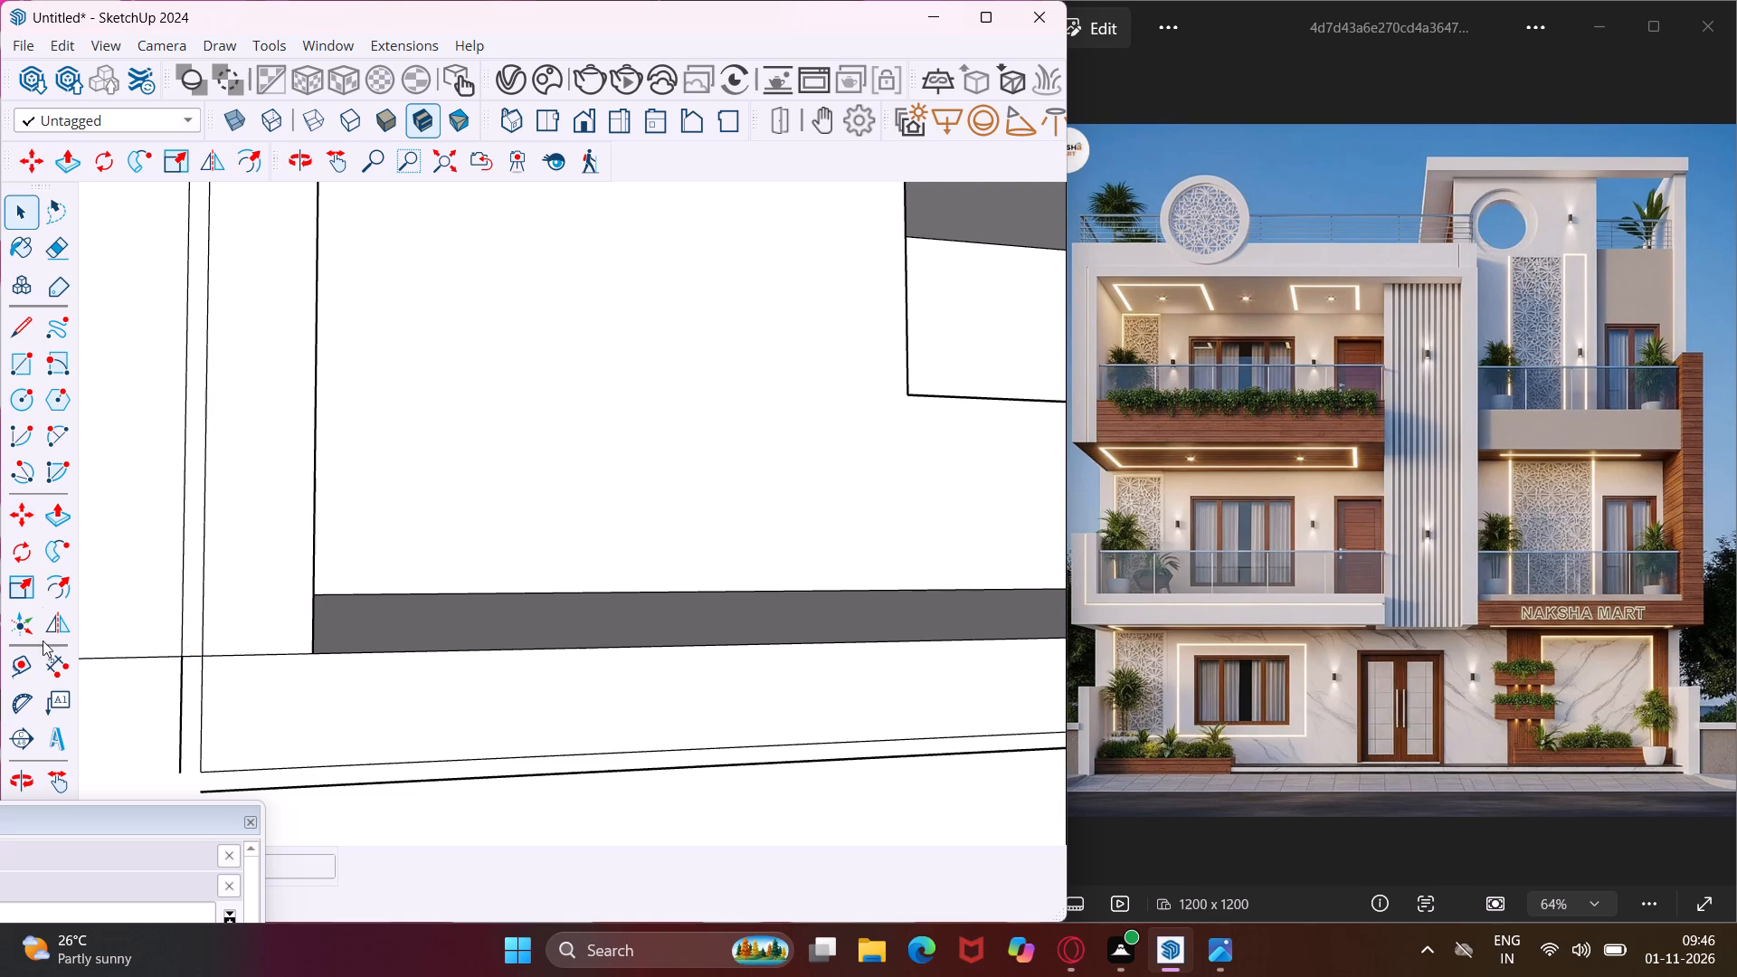
# Close the outer corner of the L-shaped strip on the first-floor balcony front with two short lines joining the copied lines.
pyautogui.click(11, 341)
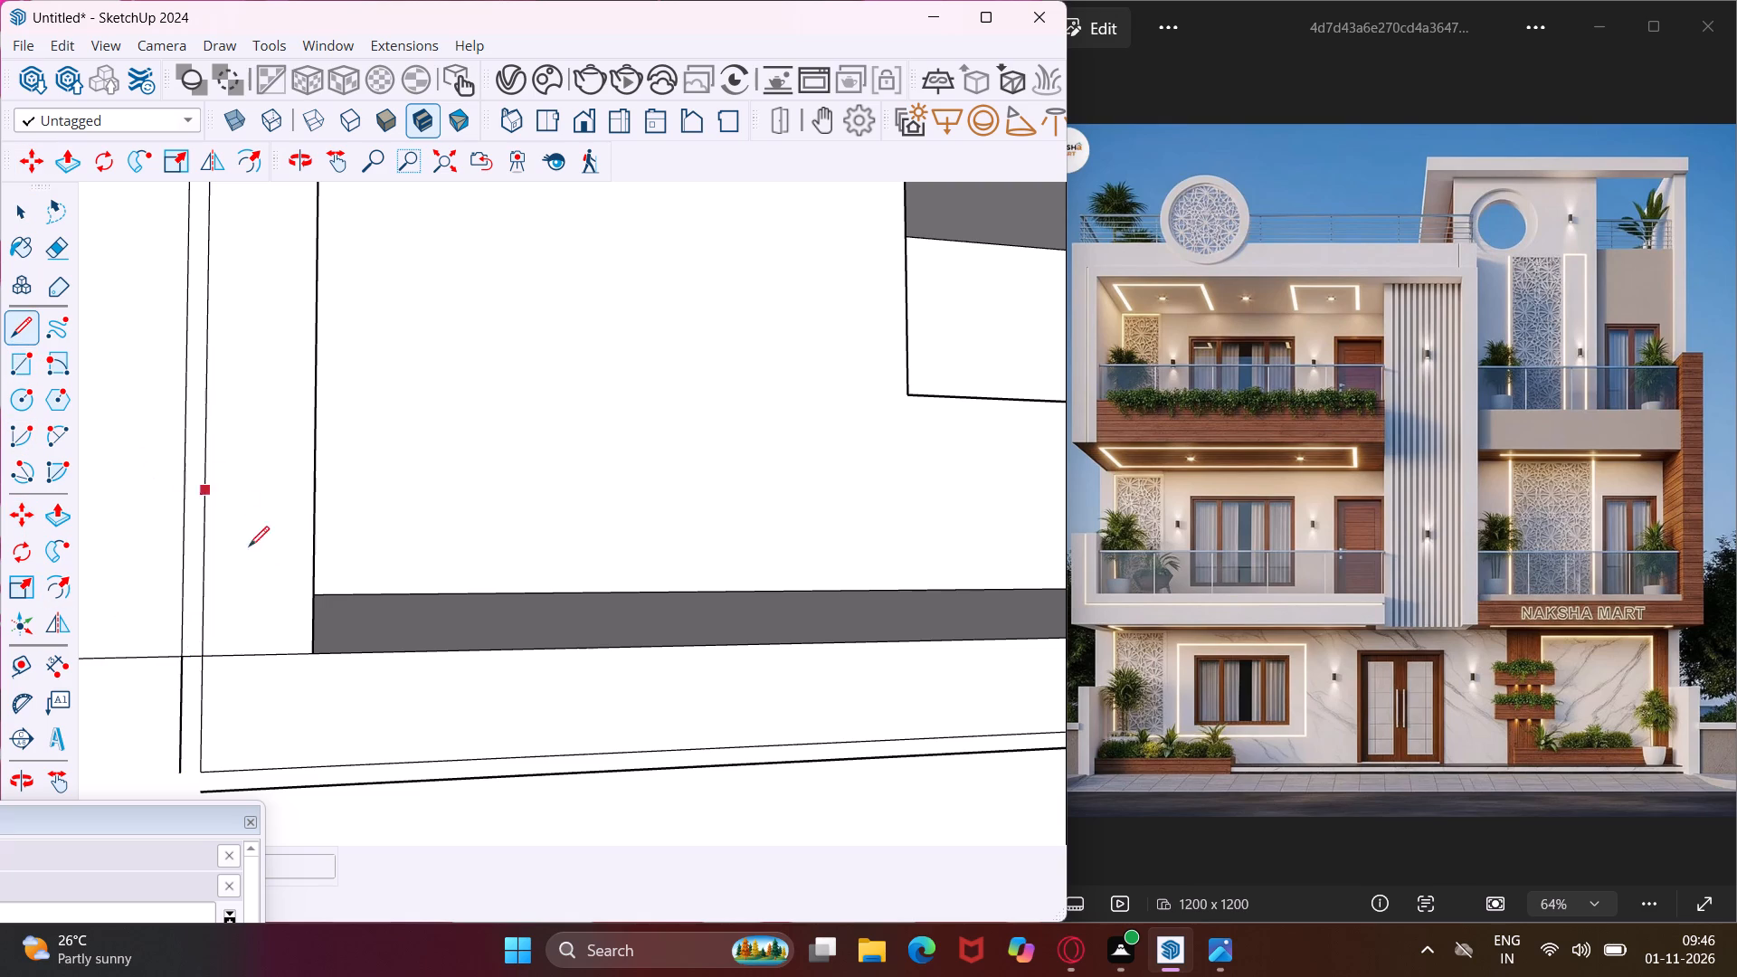
pyautogui.scroll(-3, 263, 576)
pyautogui.scroll(2, 201, 736)
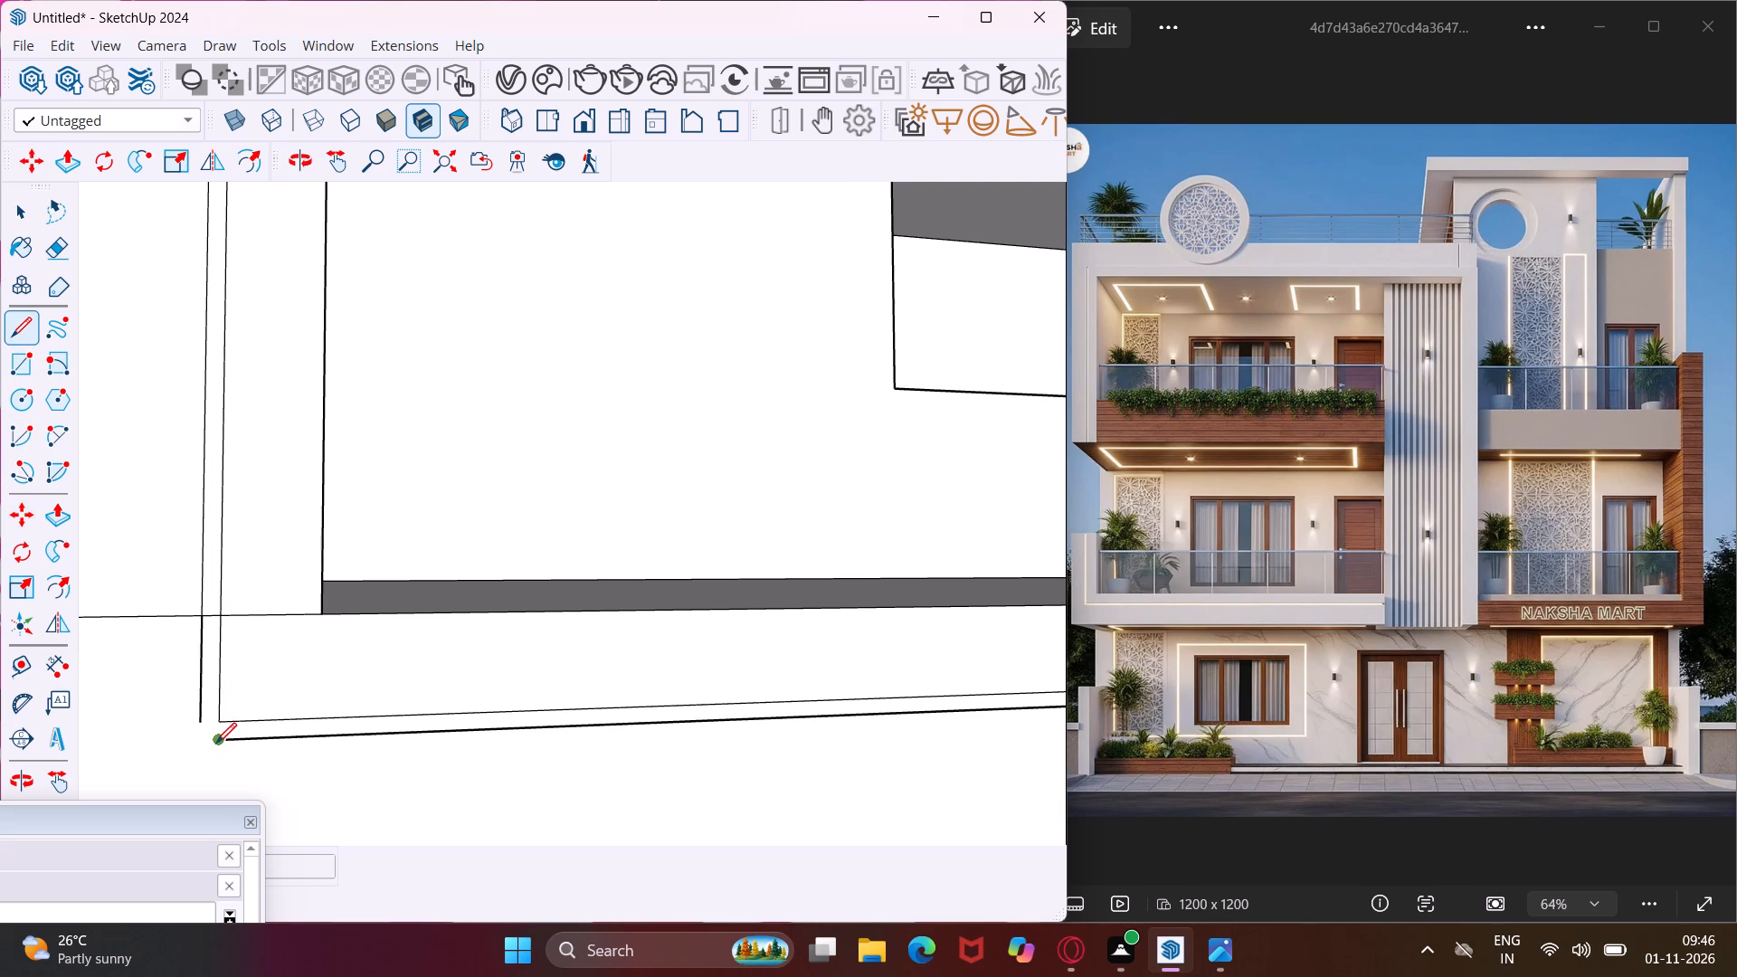
pyautogui.click(217, 741)
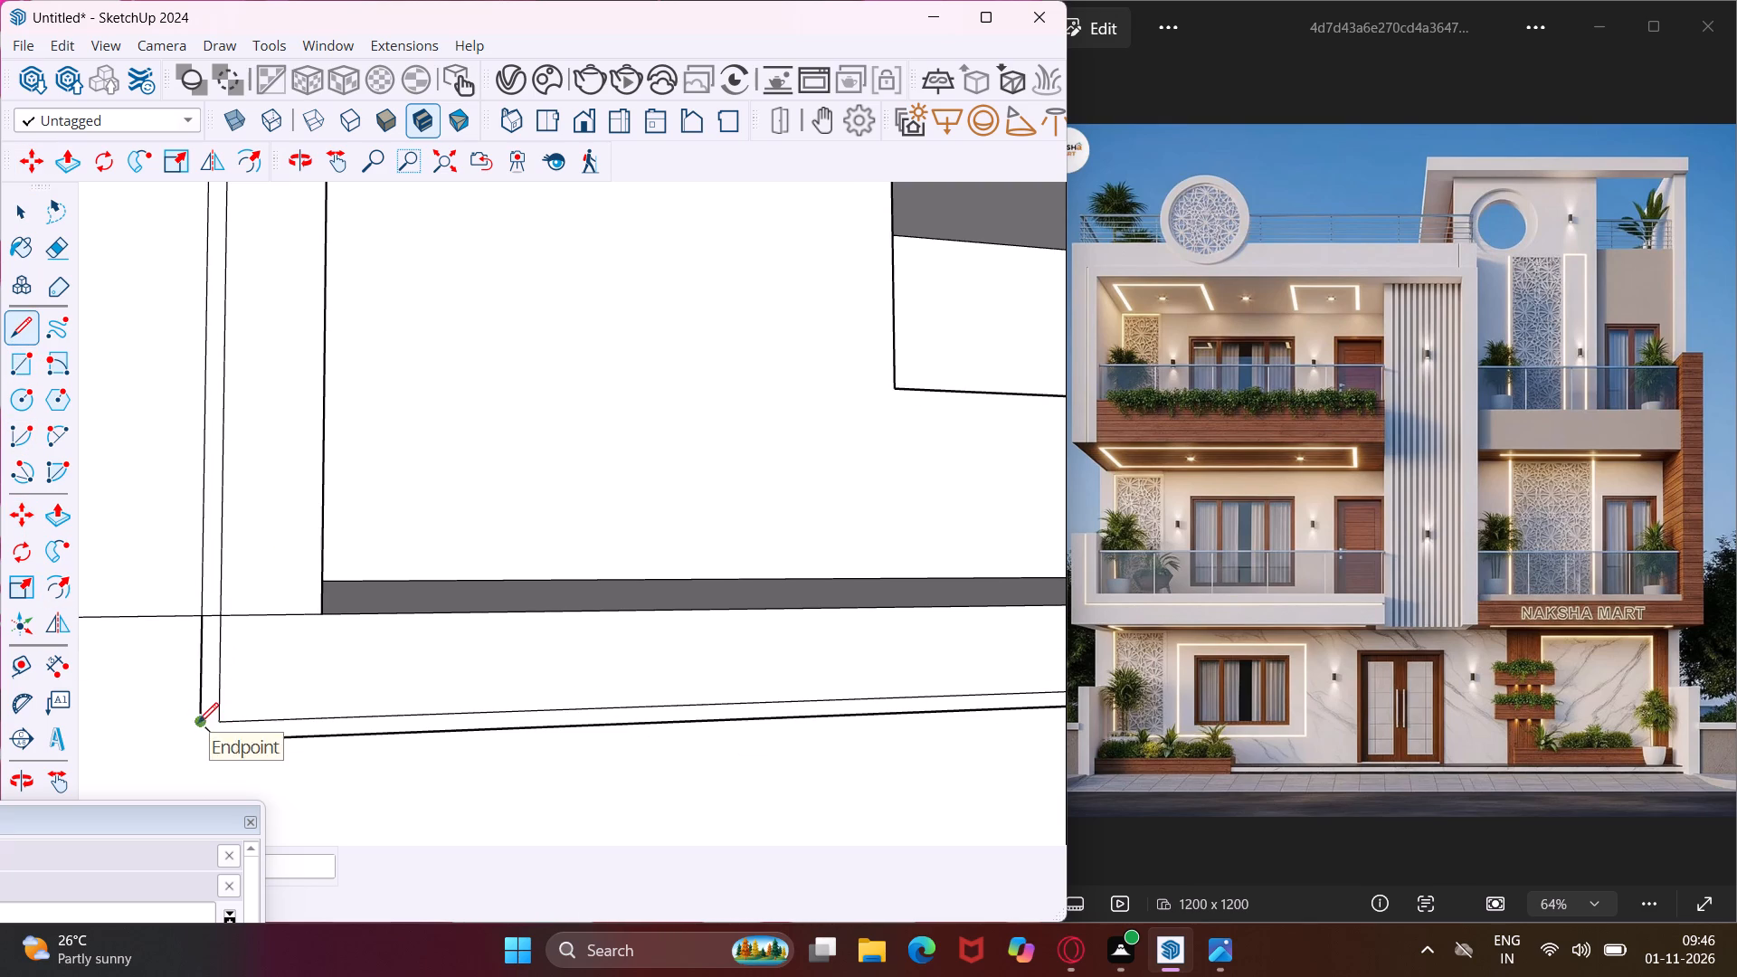
pyautogui.click(197, 741)
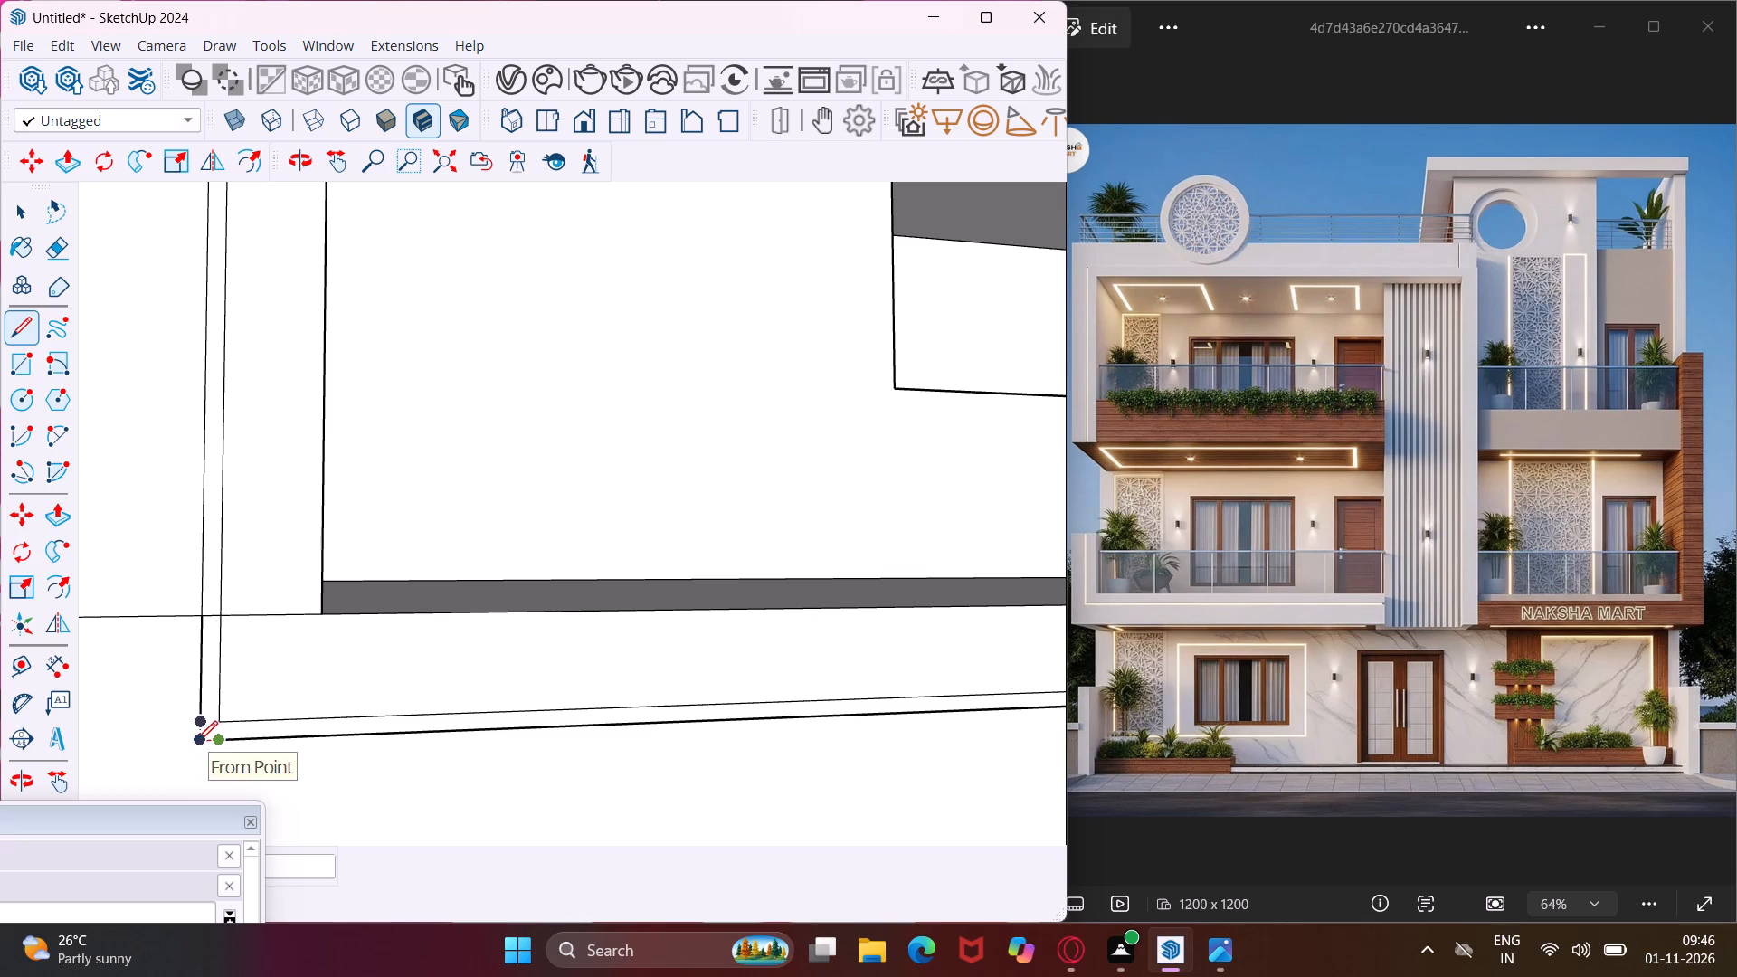
pyautogui.click(197, 723)
pyautogui.press('Escape')
pyautogui.press('space')
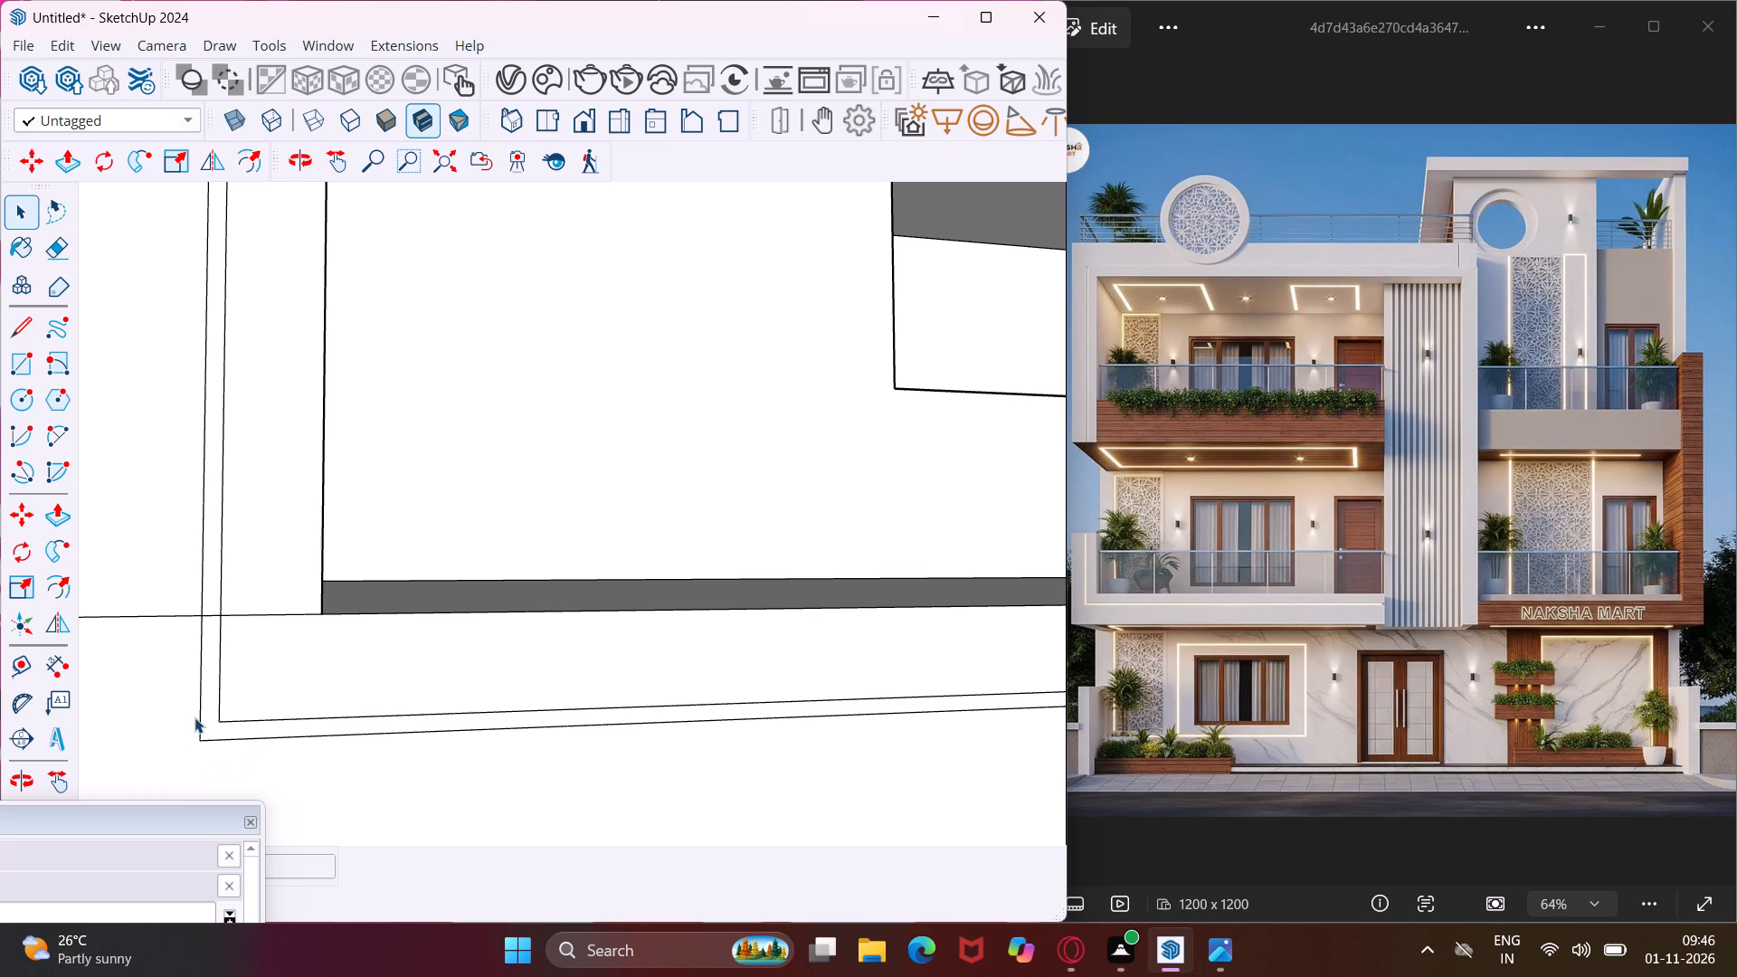
# Erase the horizontal line segments crossing the balcony's end pier and the thin strip at slab-top level.
pyautogui.scroll(-16, 195, 717)
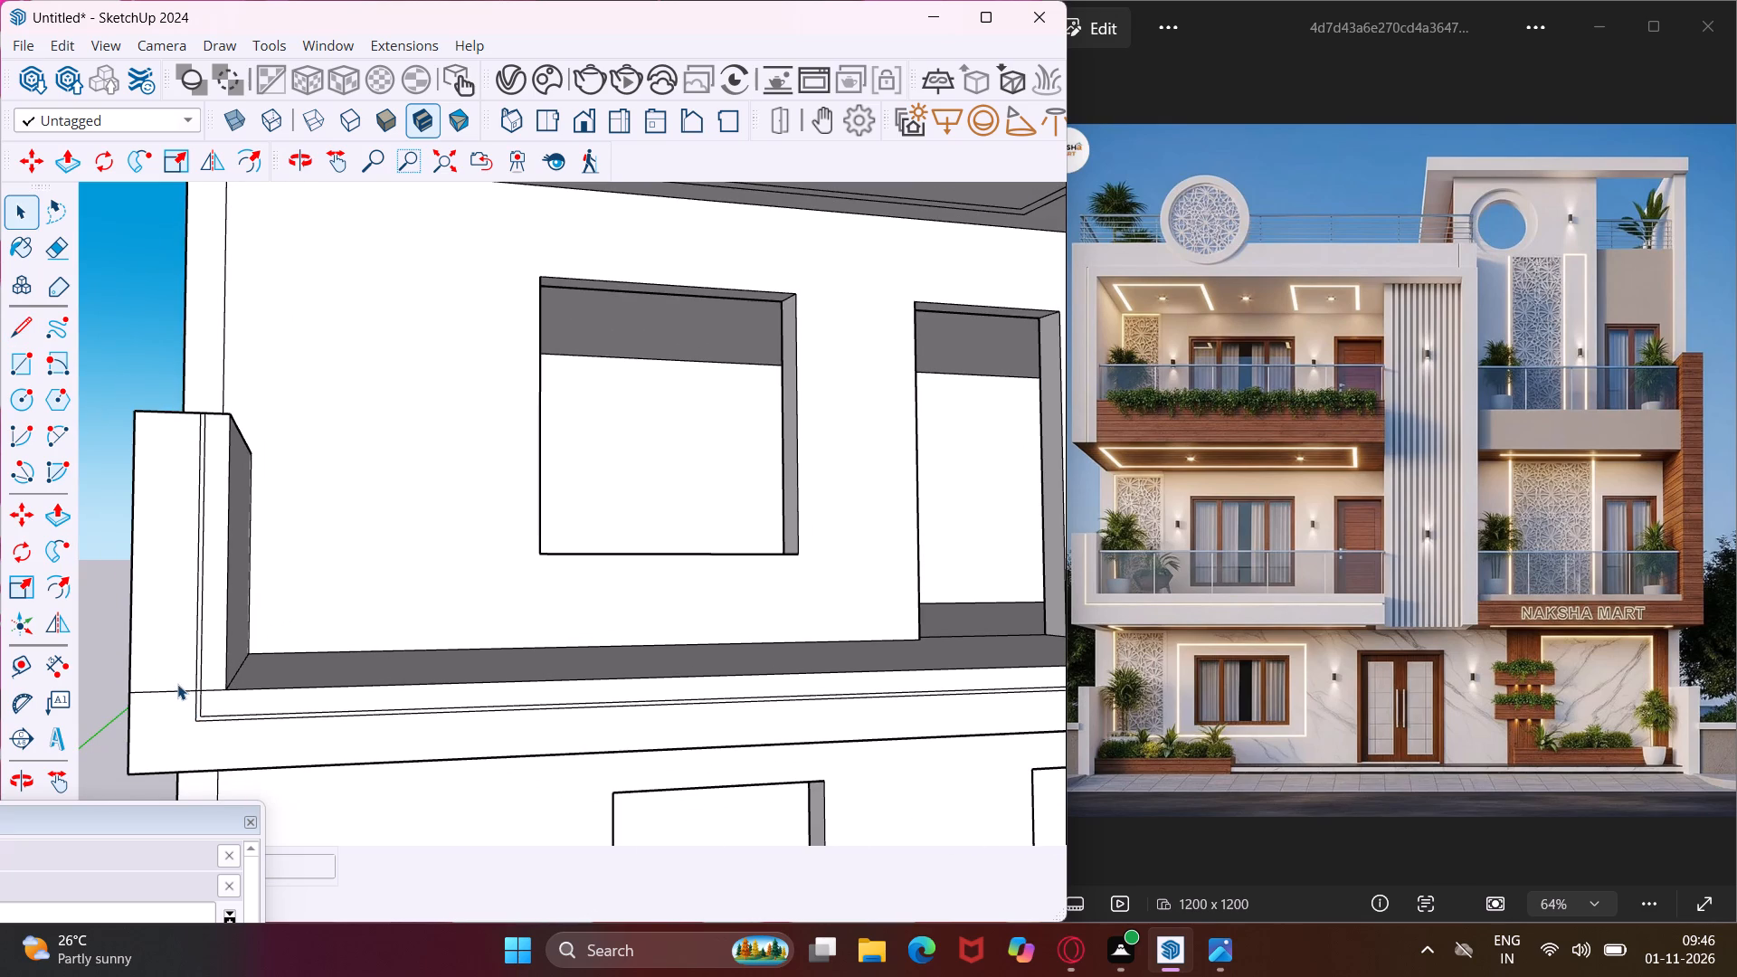
pyautogui.scroll(5, 177, 684)
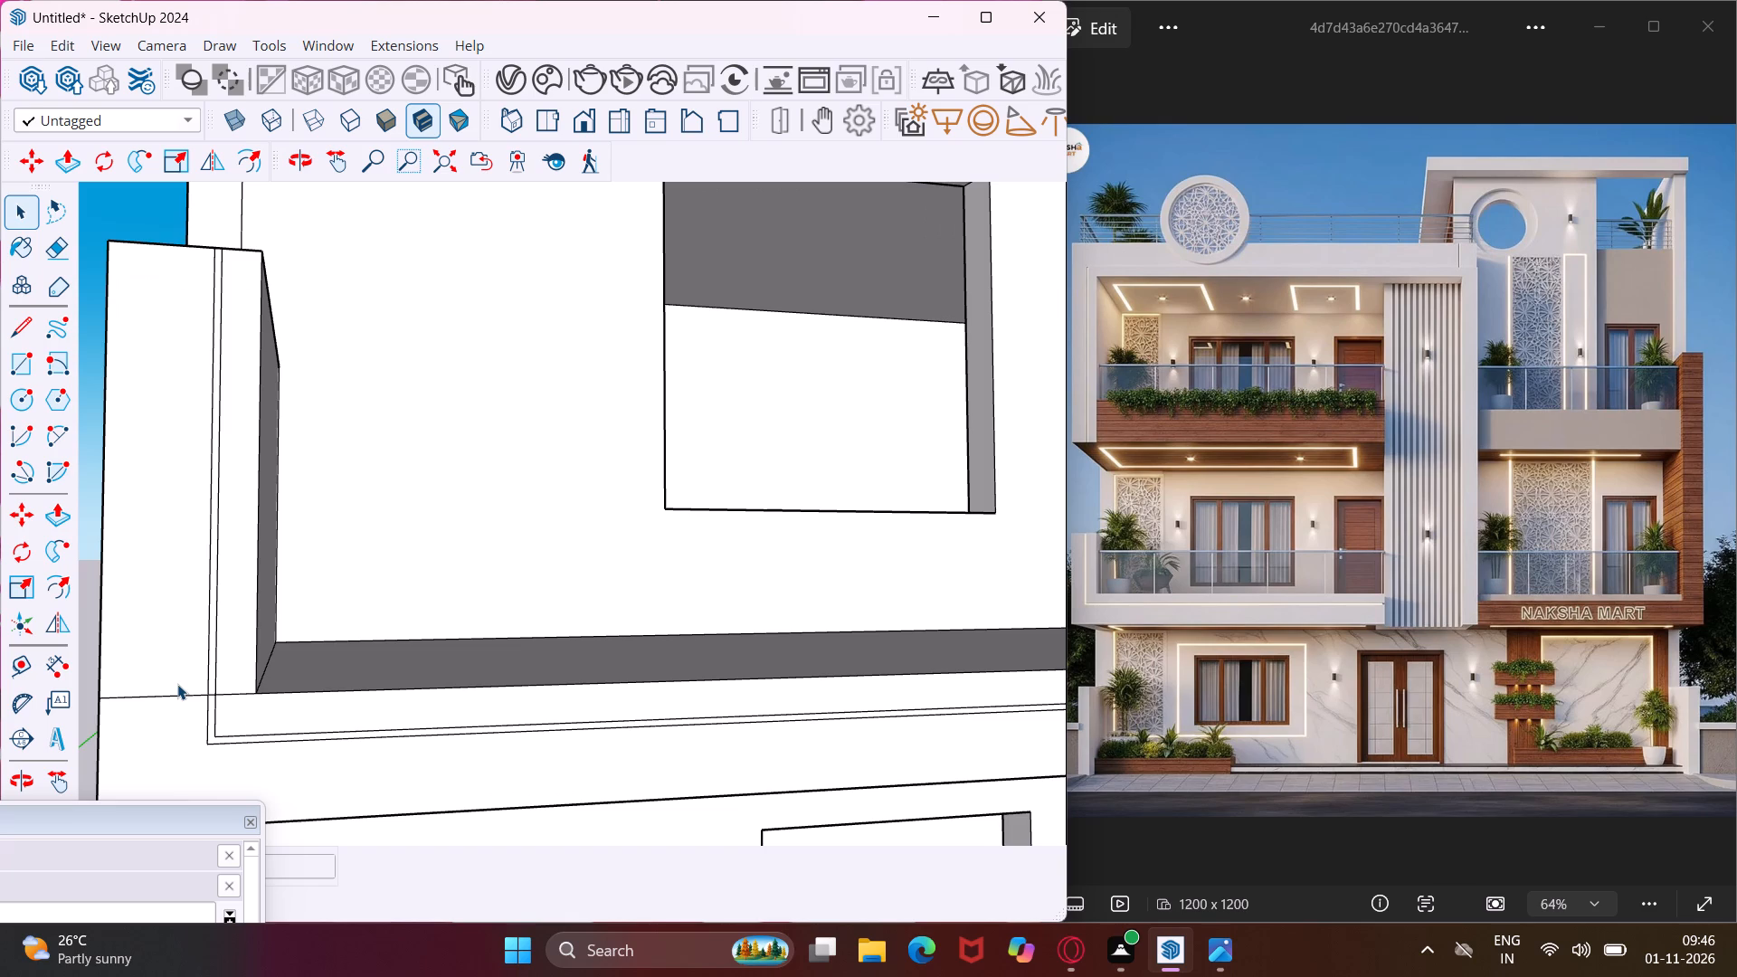
pyautogui.press('e')
pyautogui.scroll(9, 187, 690)
pyautogui.click(193, 707)
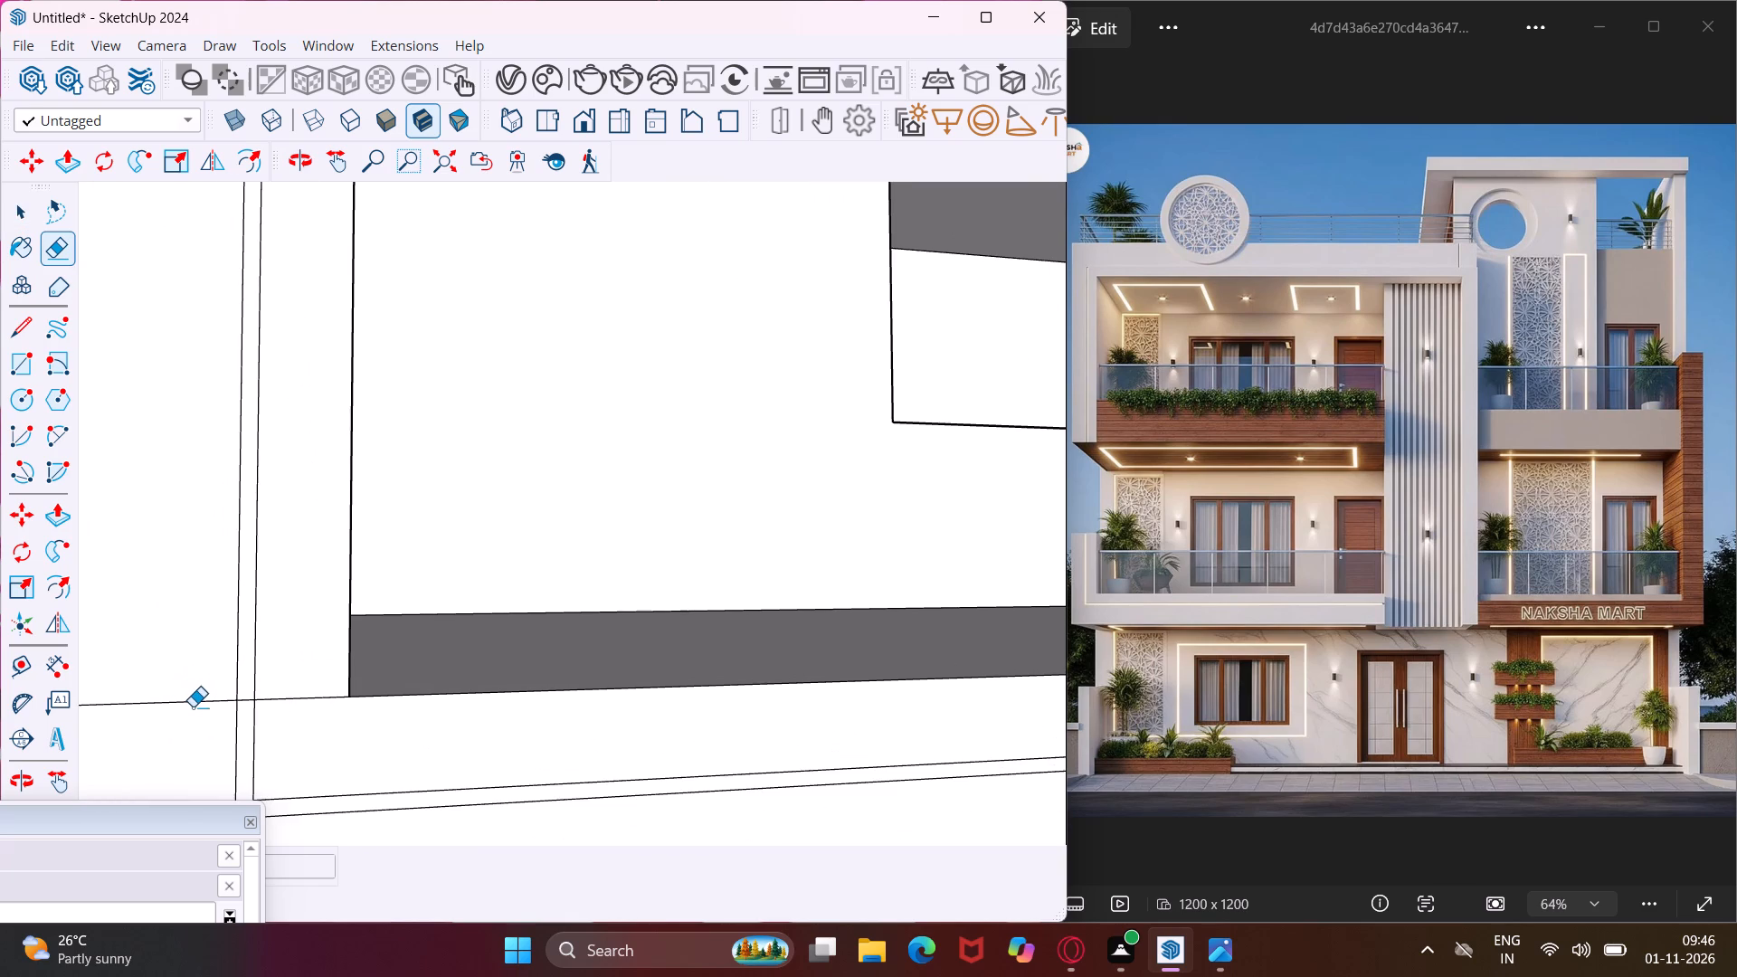
pyautogui.click(196, 702)
pyautogui.scroll(4, 235, 697)
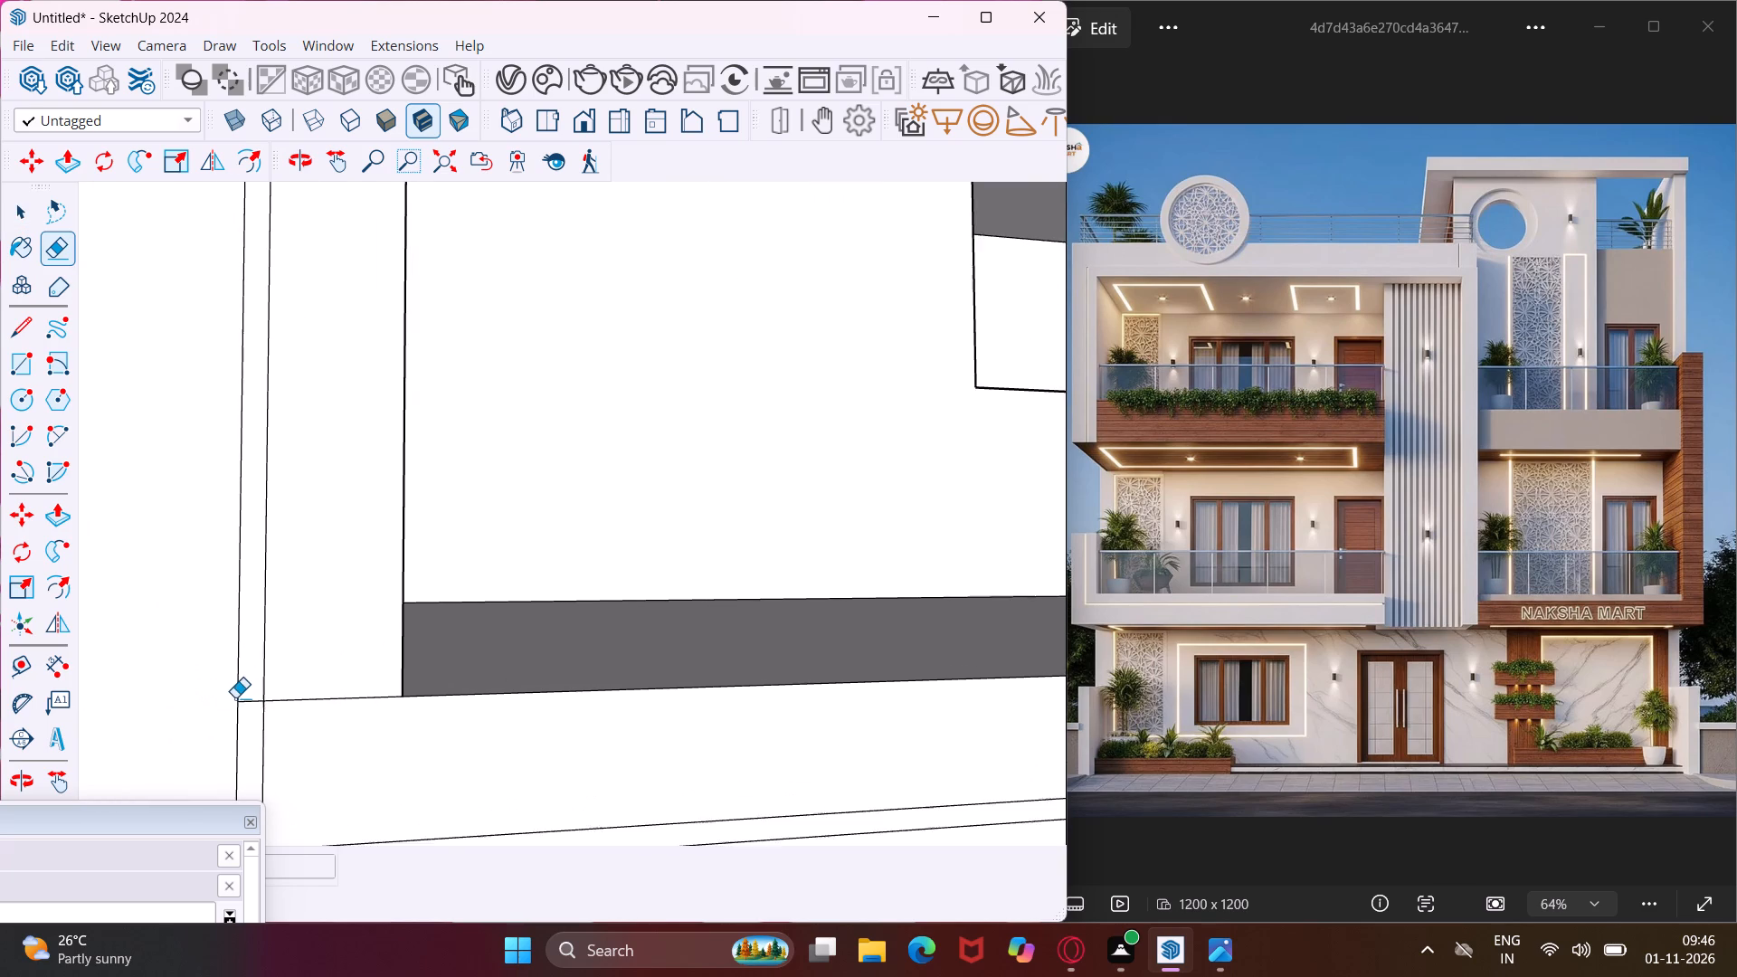
pyautogui.scroll(8, 240, 702)
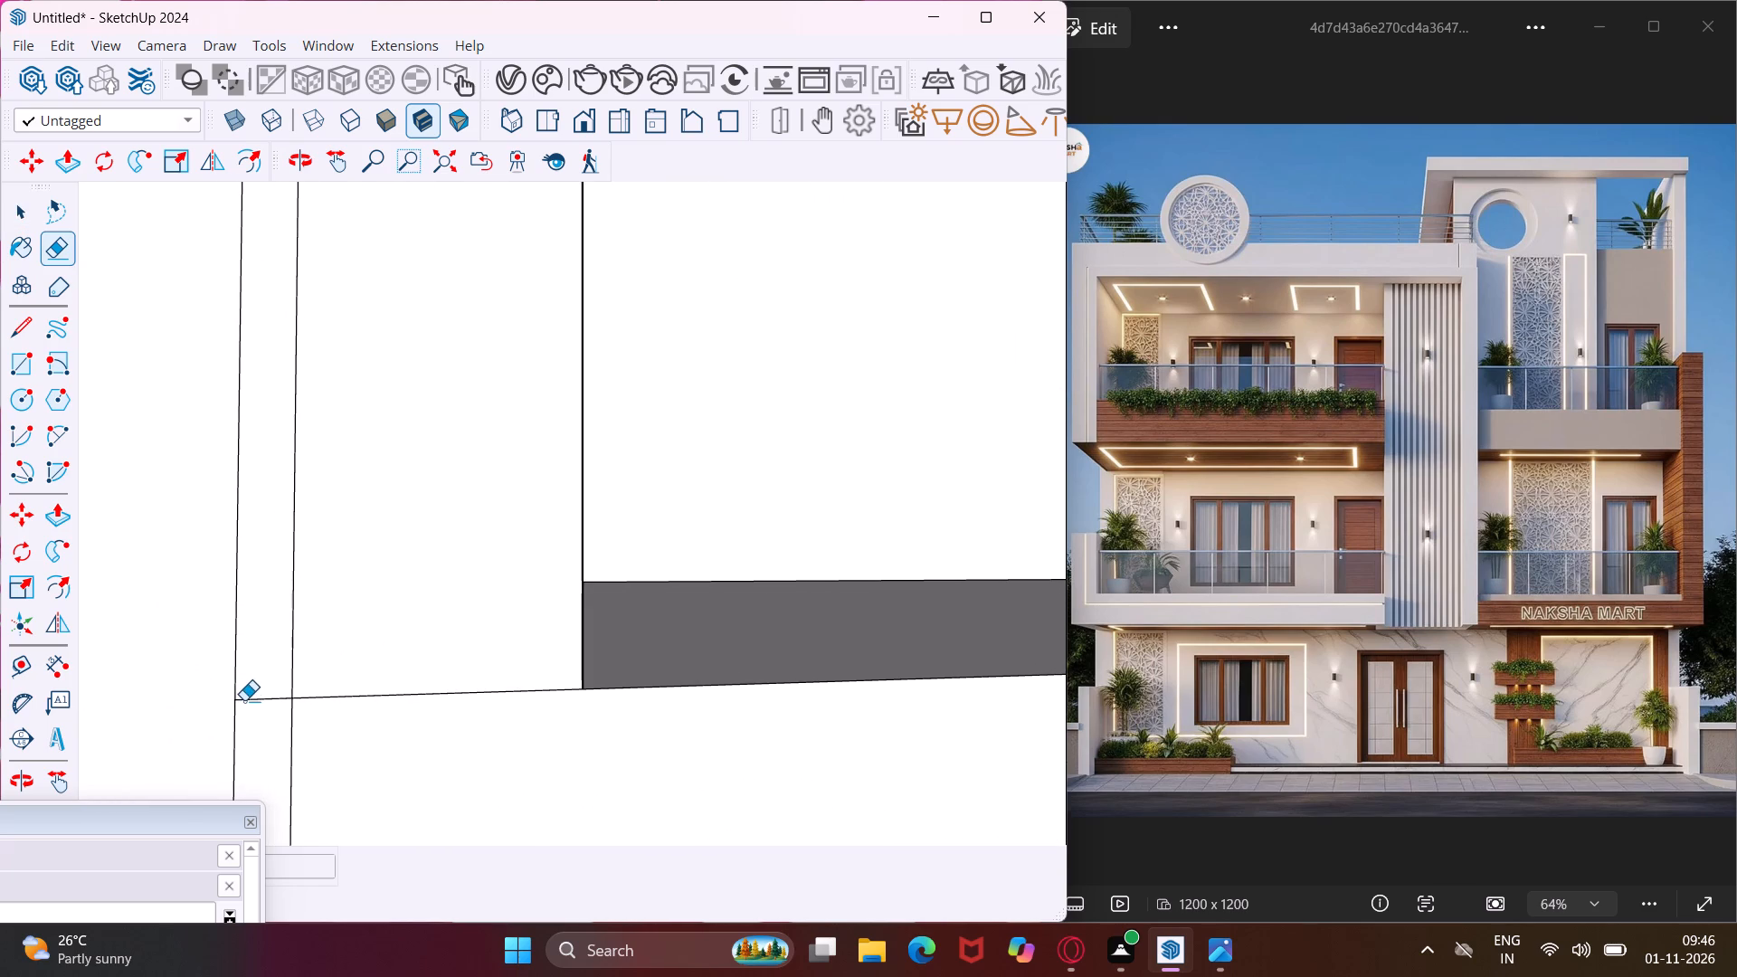
pyautogui.click(244, 700)
pyautogui.click(312, 696)
pyautogui.scroll(-5, 361, 642)
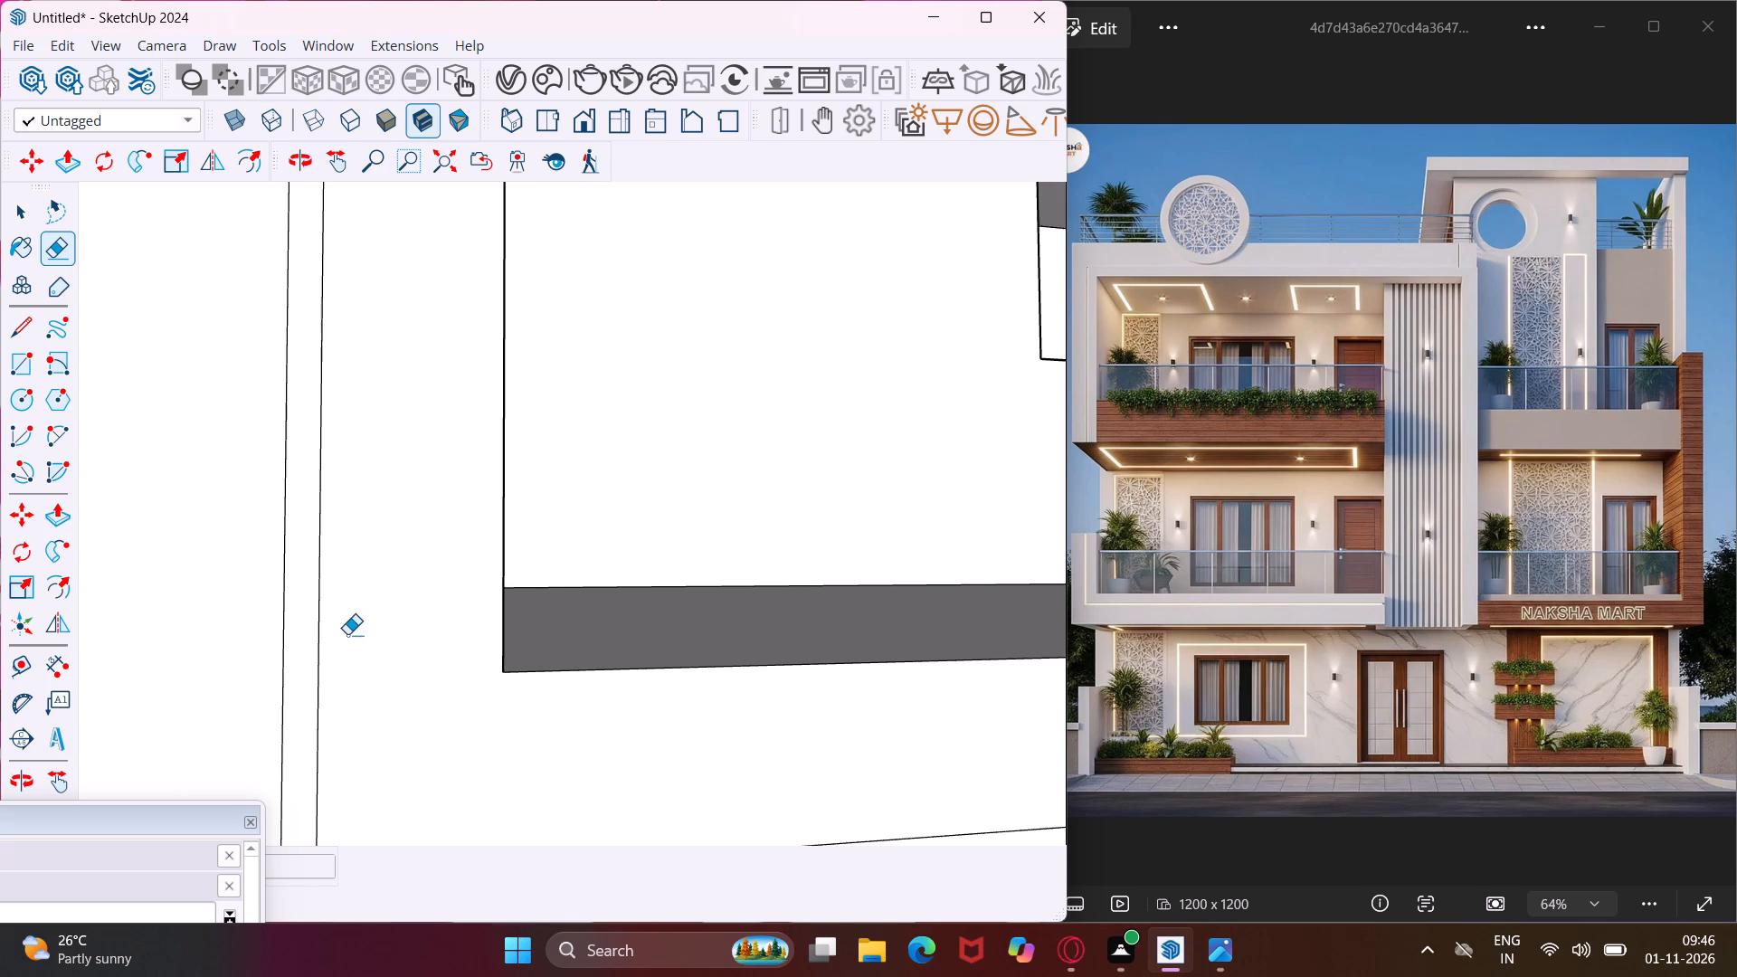
pyautogui.scroll(-16, 328, 600)
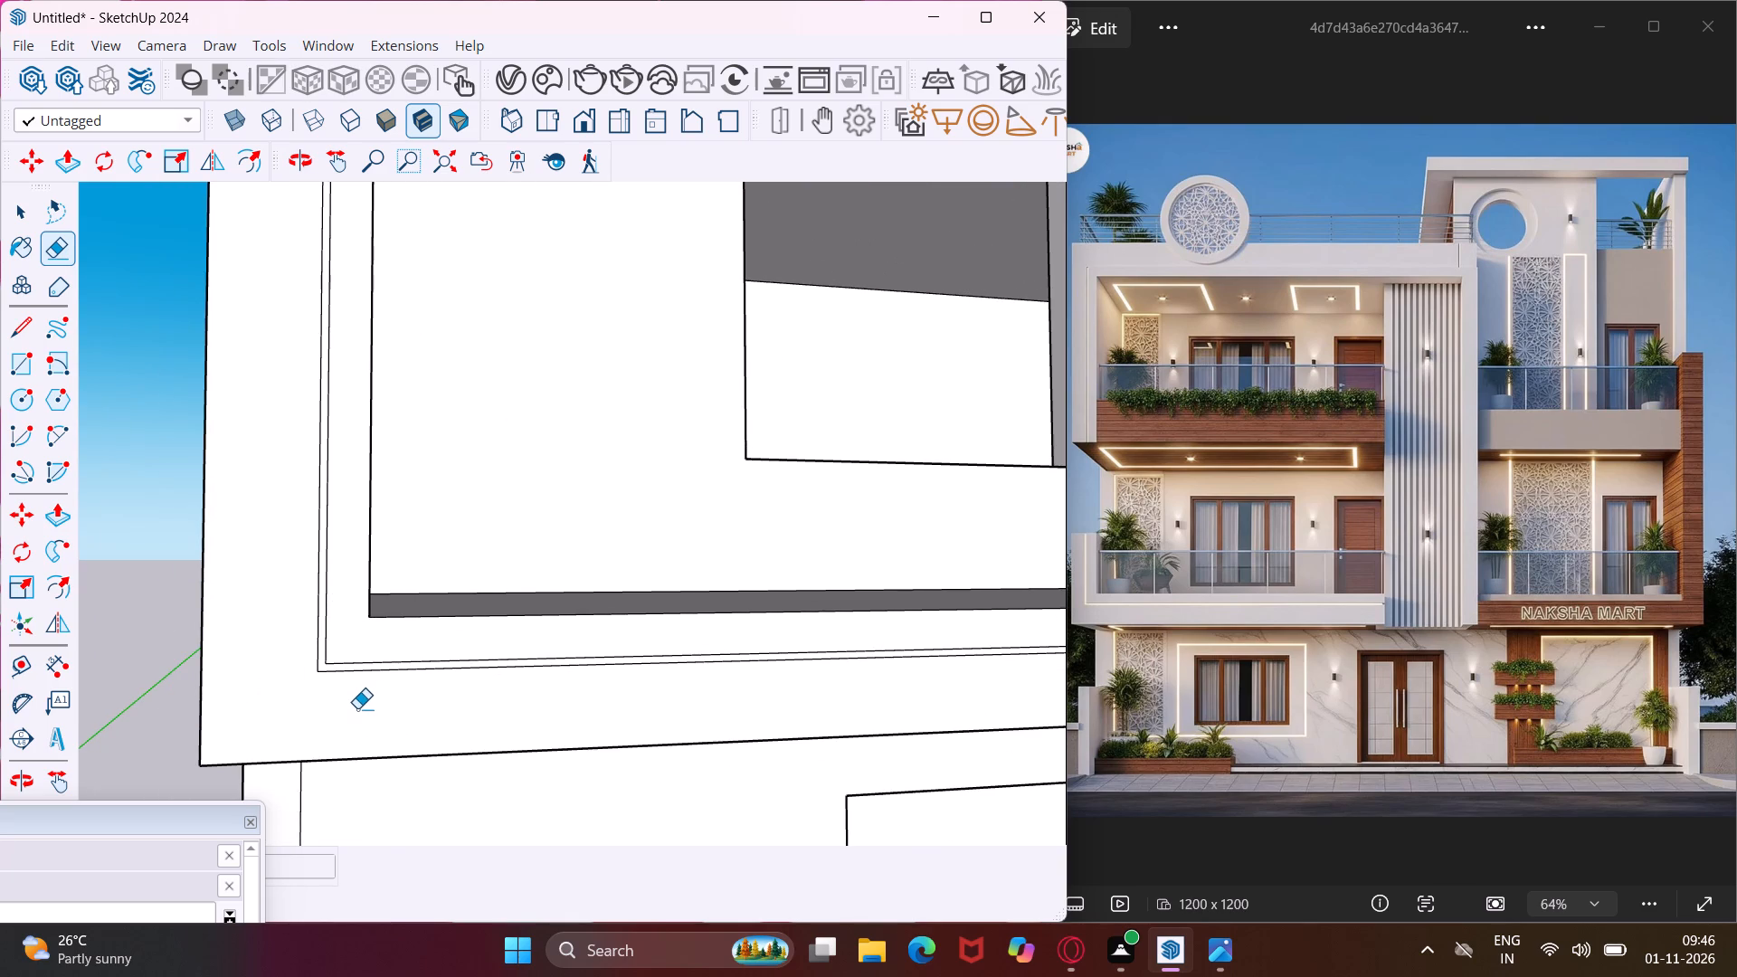
pyautogui.press('Escape')
pyautogui.press('space')
# Erase the dividing line across the end of the first-floor balcony slab's underside.
pyautogui.scroll(-10, 313, 717)
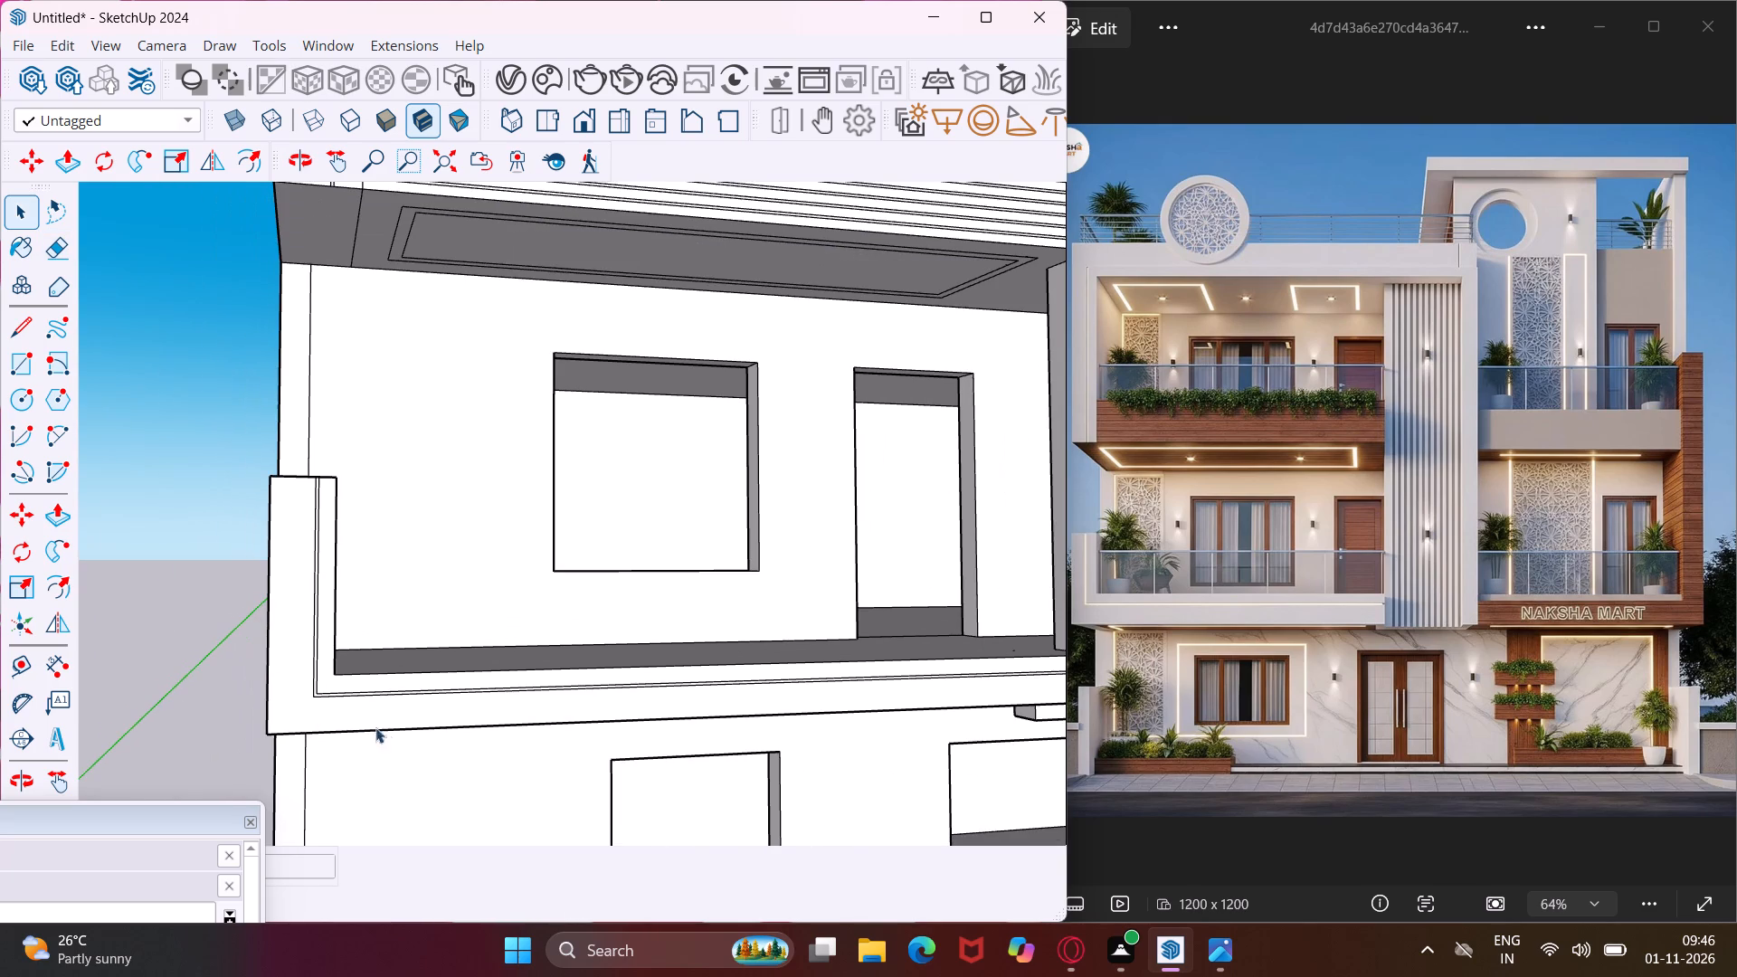
pyautogui.moveTo(432, 757); pyautogui.dragTo(264, 563, button='middle')
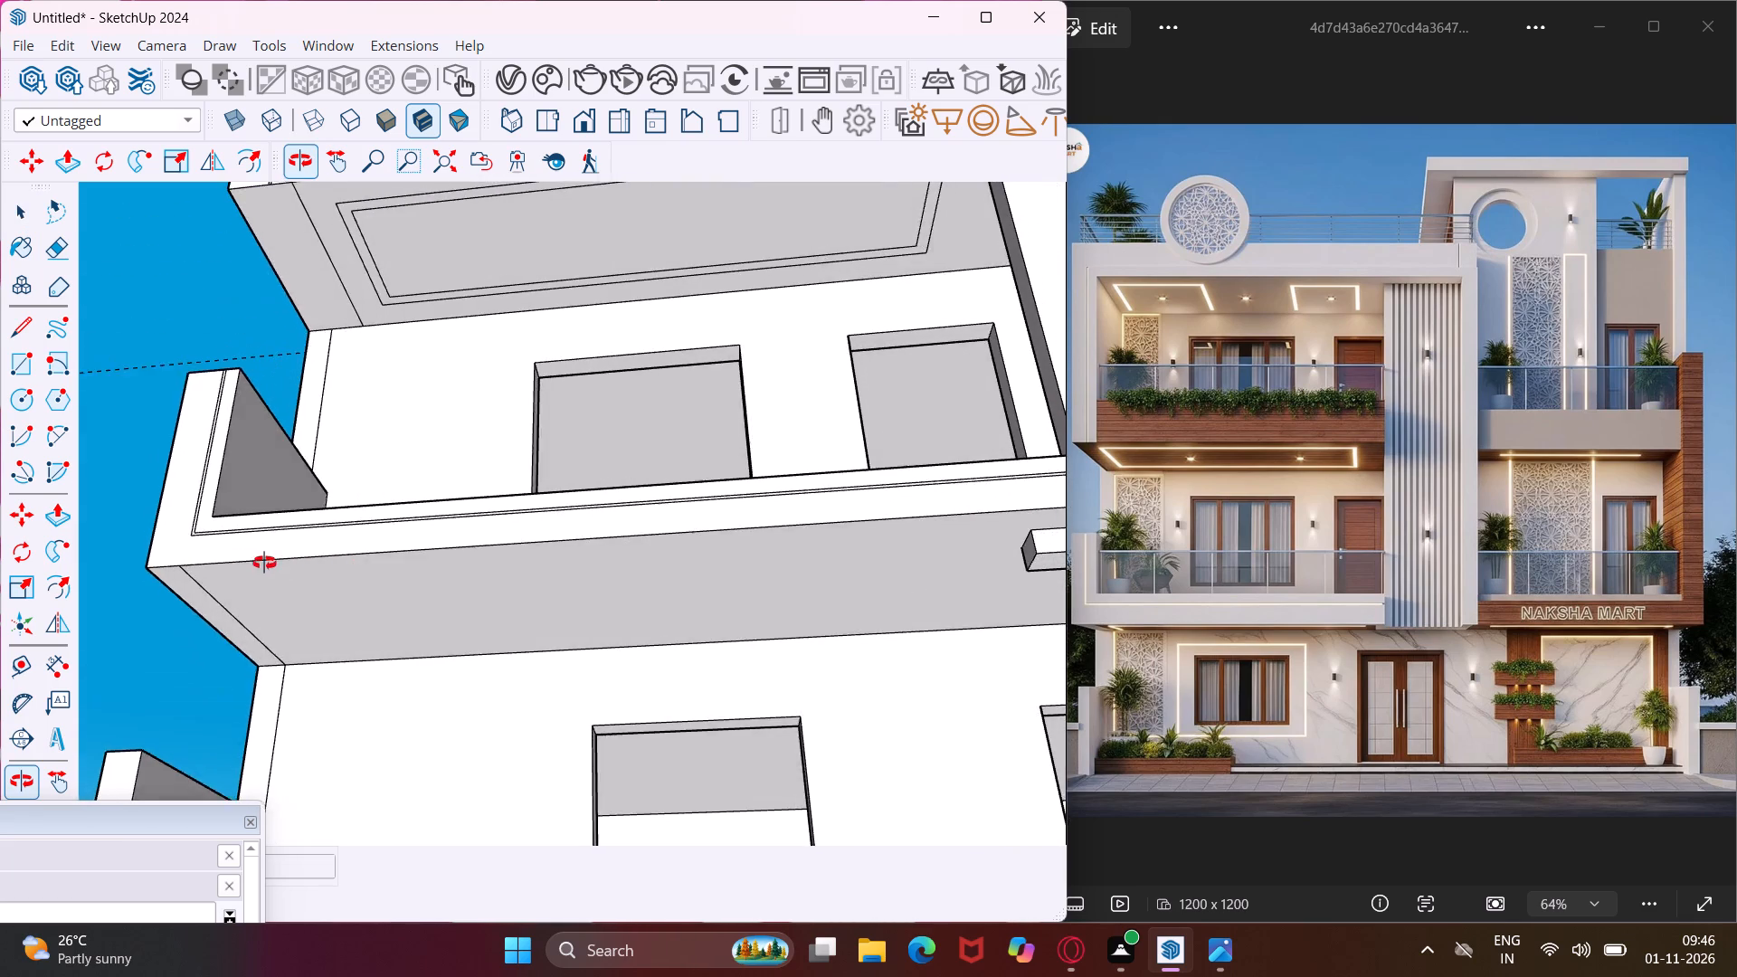
pyautogui.moveTo(264, 563); pyautogui.dragTo(456, 563, button='middle')
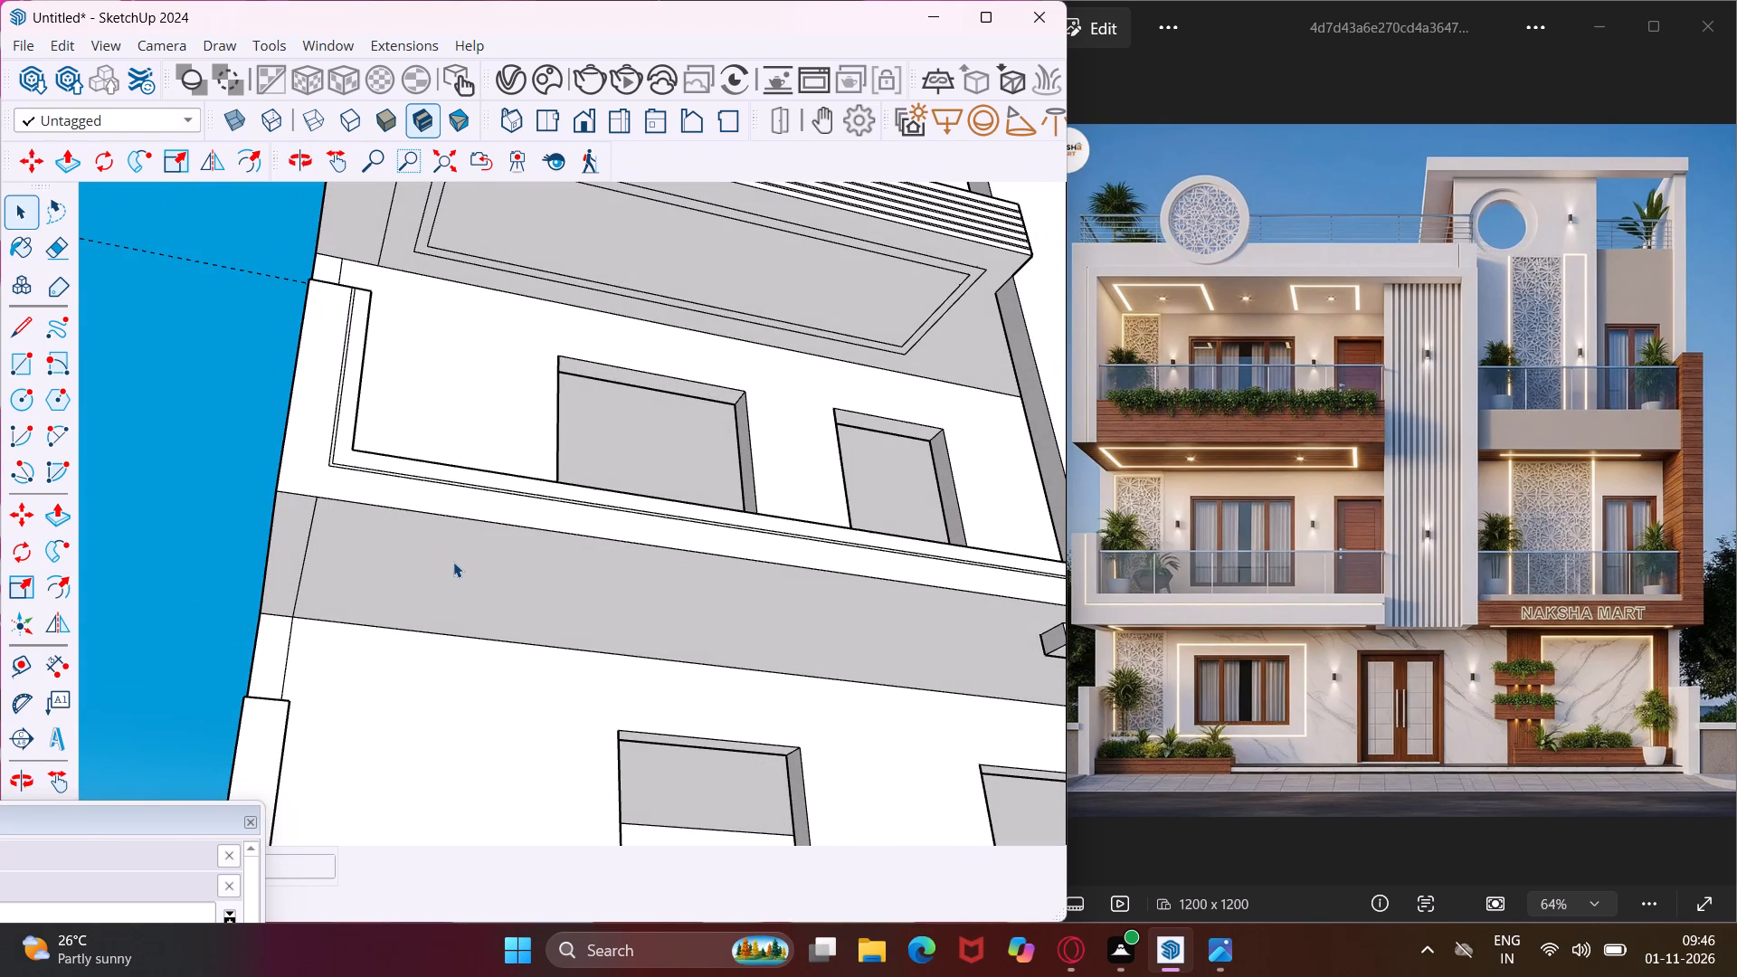
pyautogui.click(450, 562)
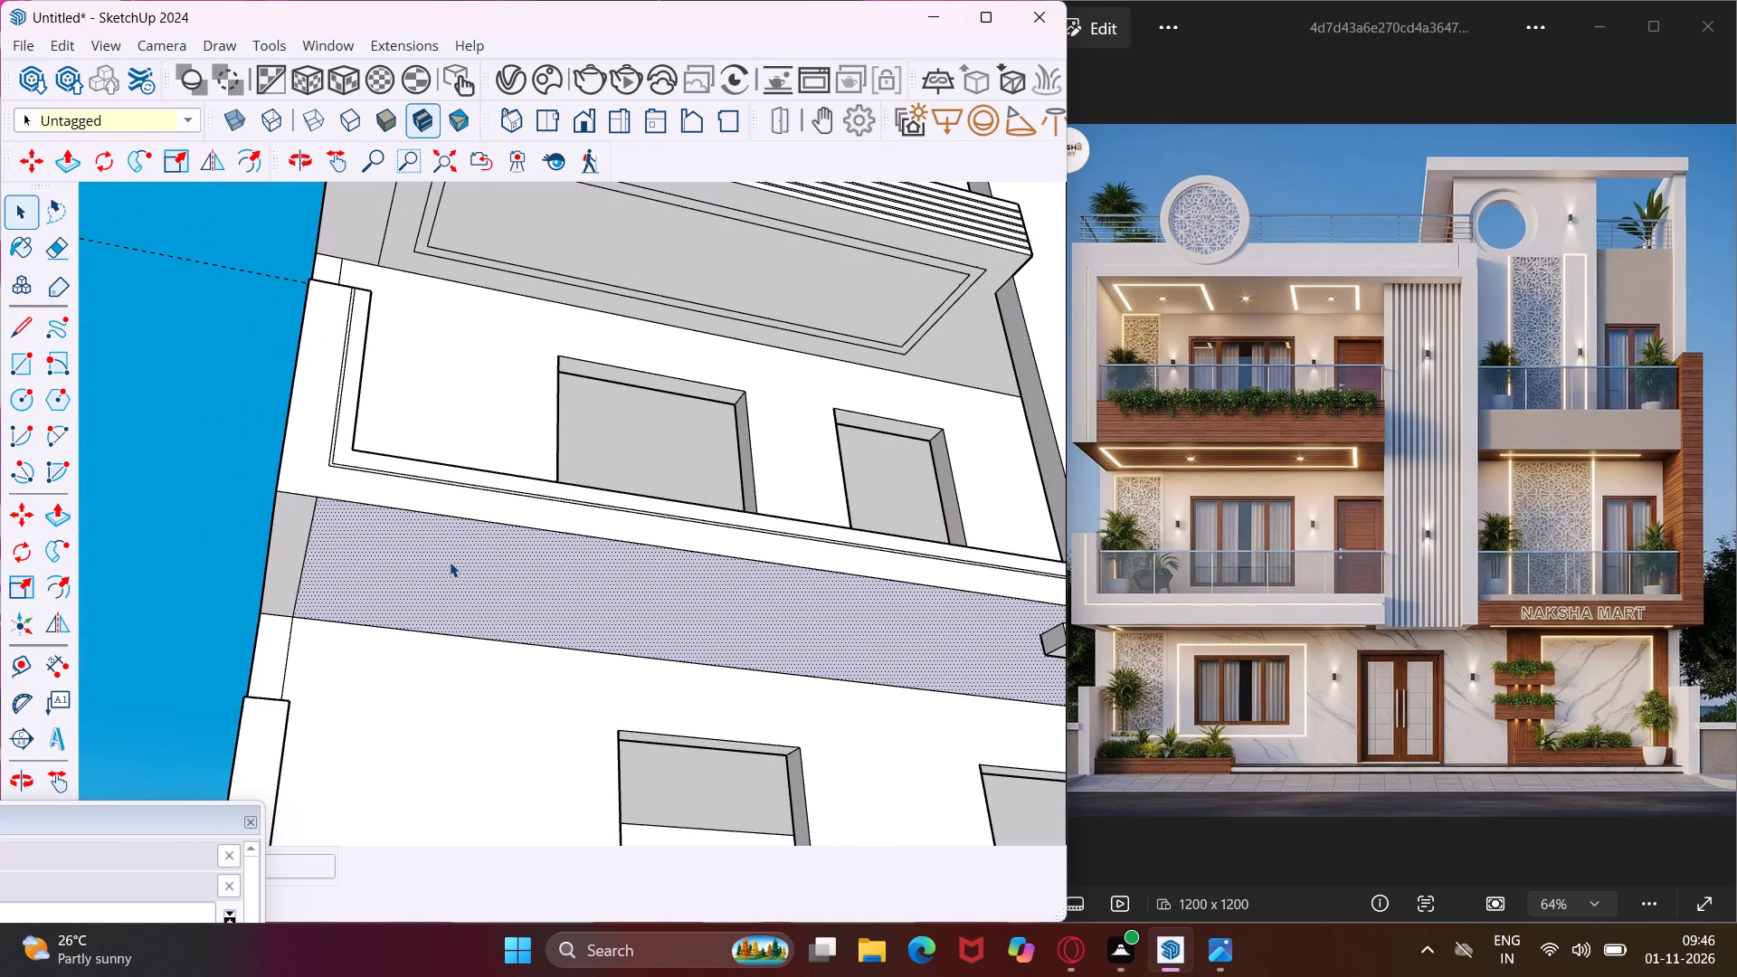
pyautogui.press('Escape')
pyautogui.press('space')
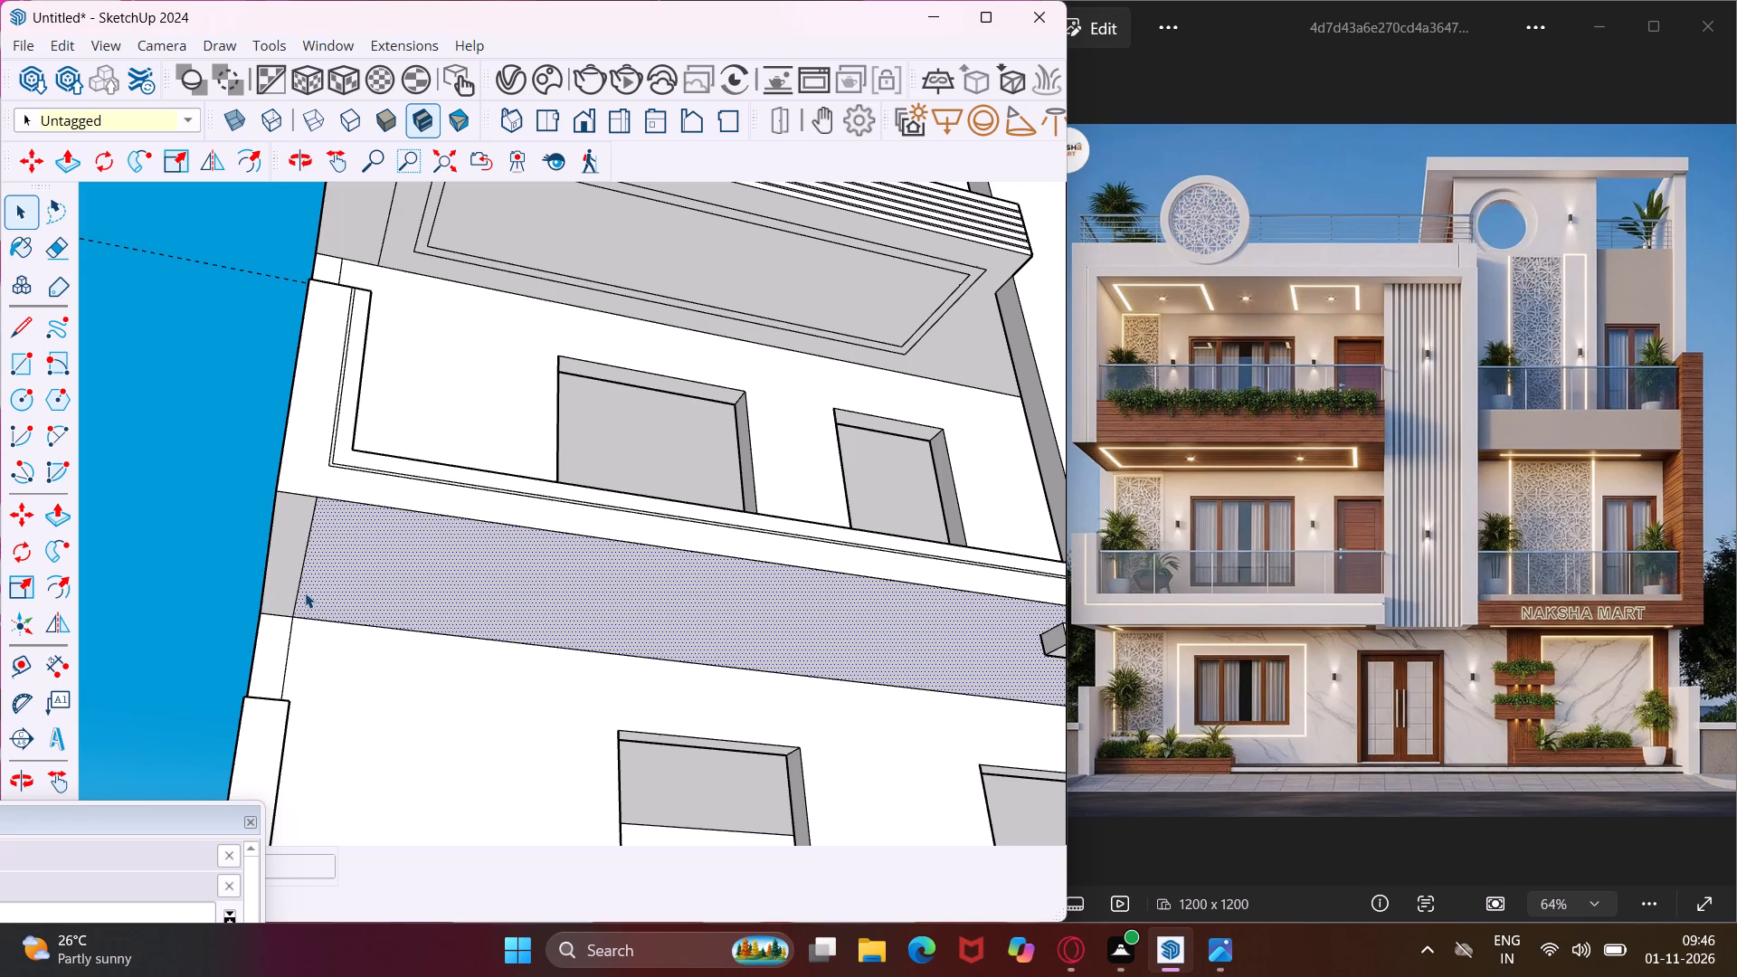
pyautogui.press('e')
pyautogui.click(299, 572)
pyautogui.scroll(-4, 299, 572)
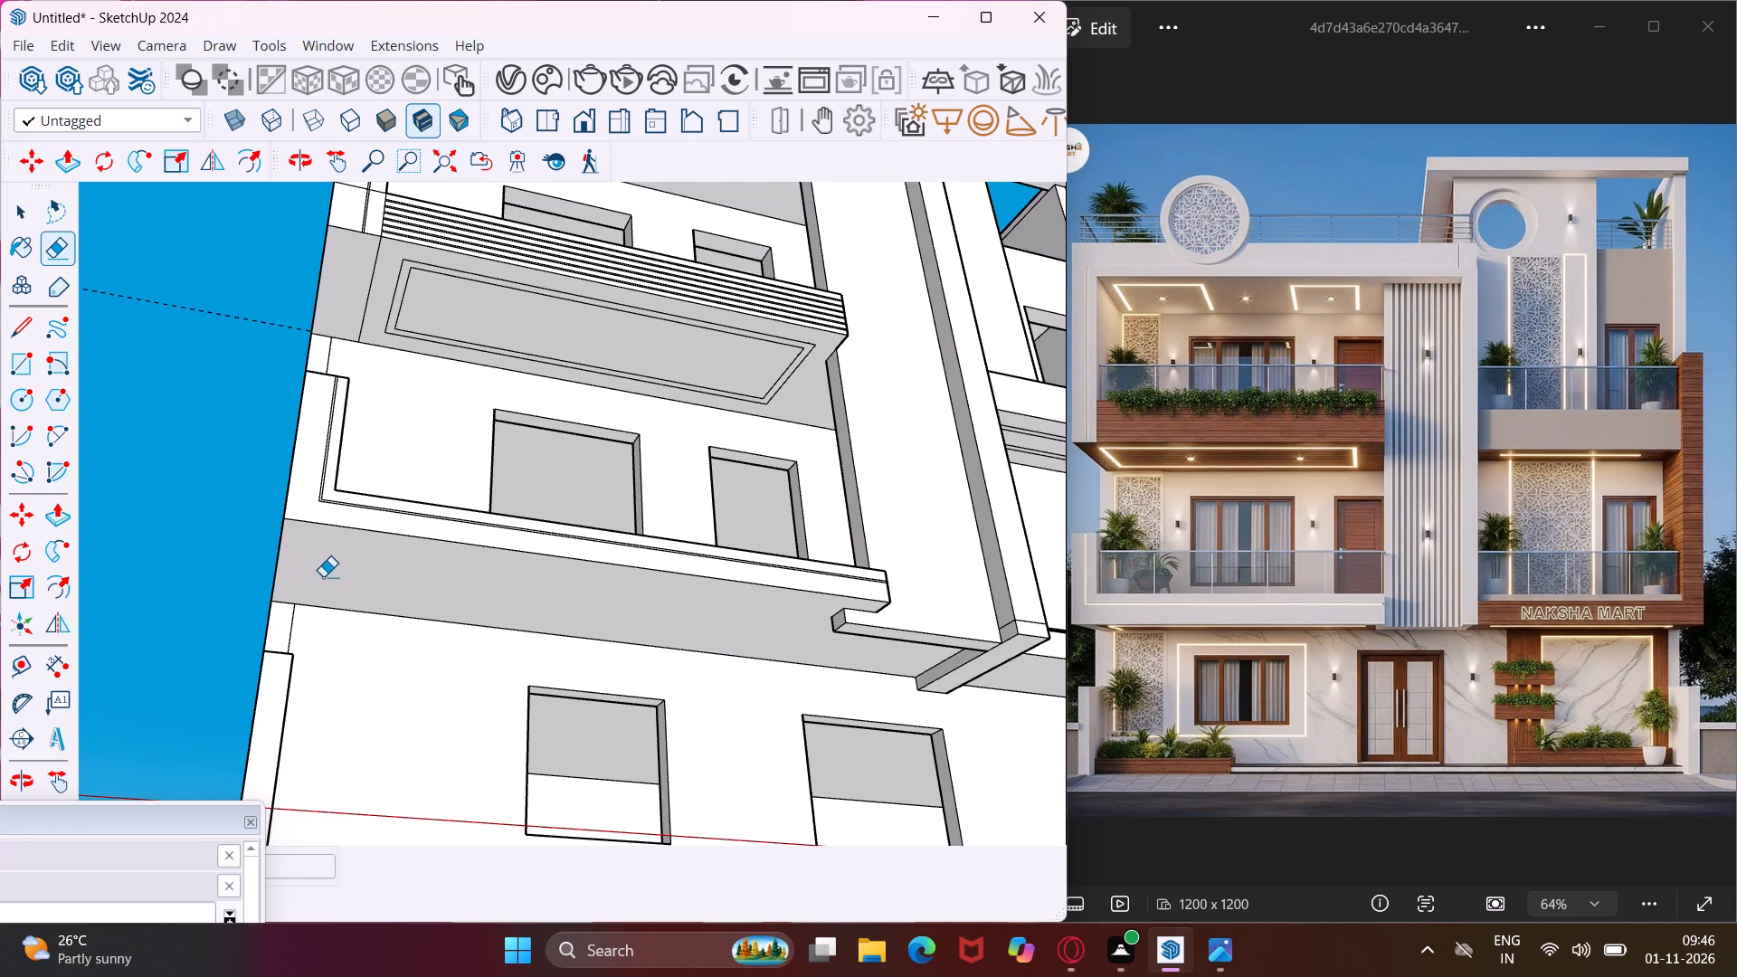
pyautogui.press('Escape')
pyautogui.press('space')
# Offset the outline of the first-floor balcony's underside face inward to form an inset border.
pyautogui.moveTo(482, 591); pyautogui.dragTo(467, 554, button='middle')
pyautogui.click(451, 543)
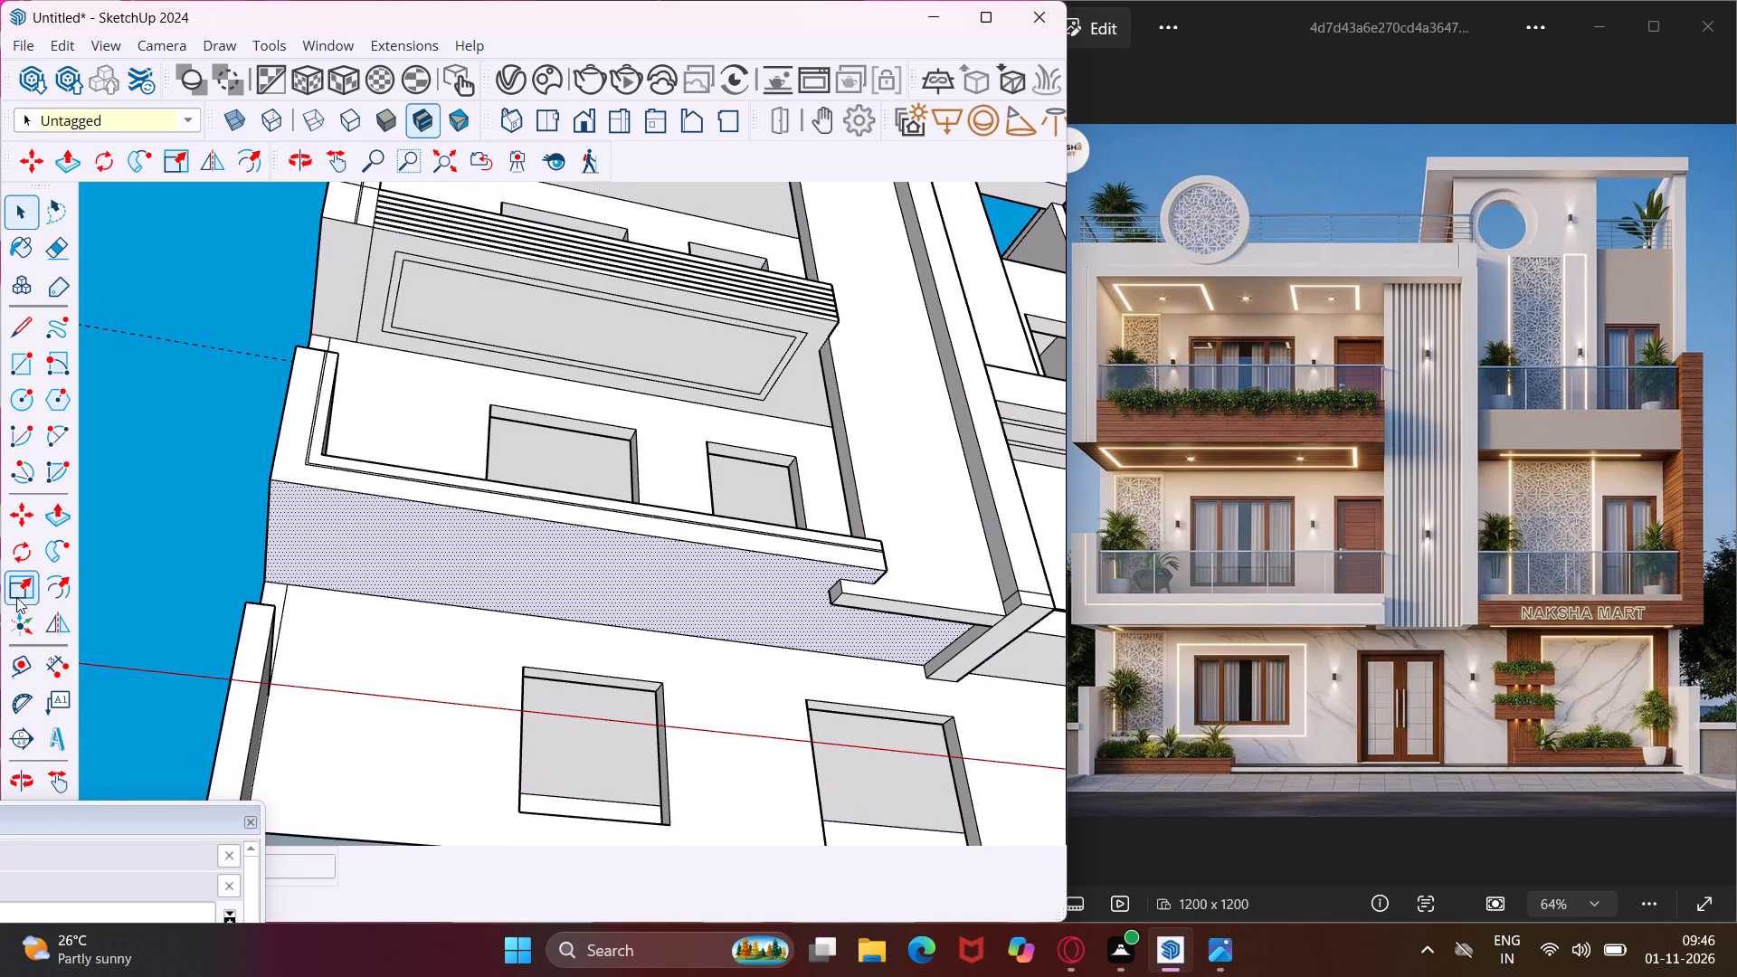
pyautogui.click(55, 585)
pyautogui.scroll(2, 288, 494)
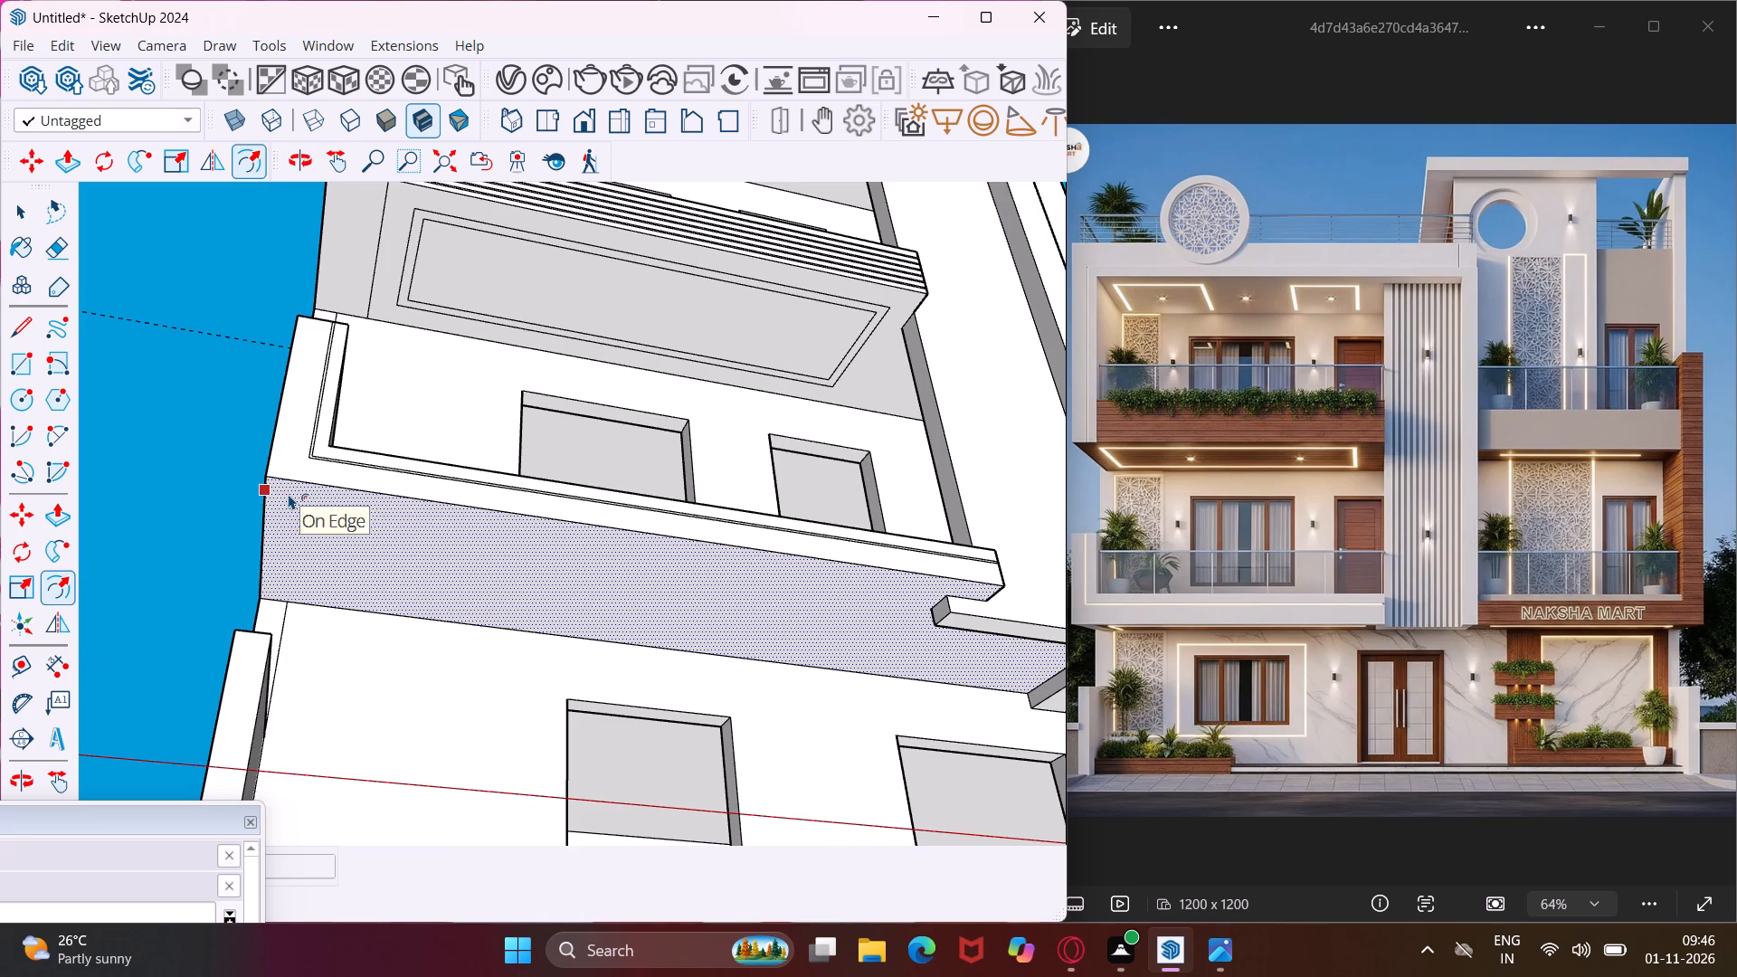
pyautogui.click(289, 494)
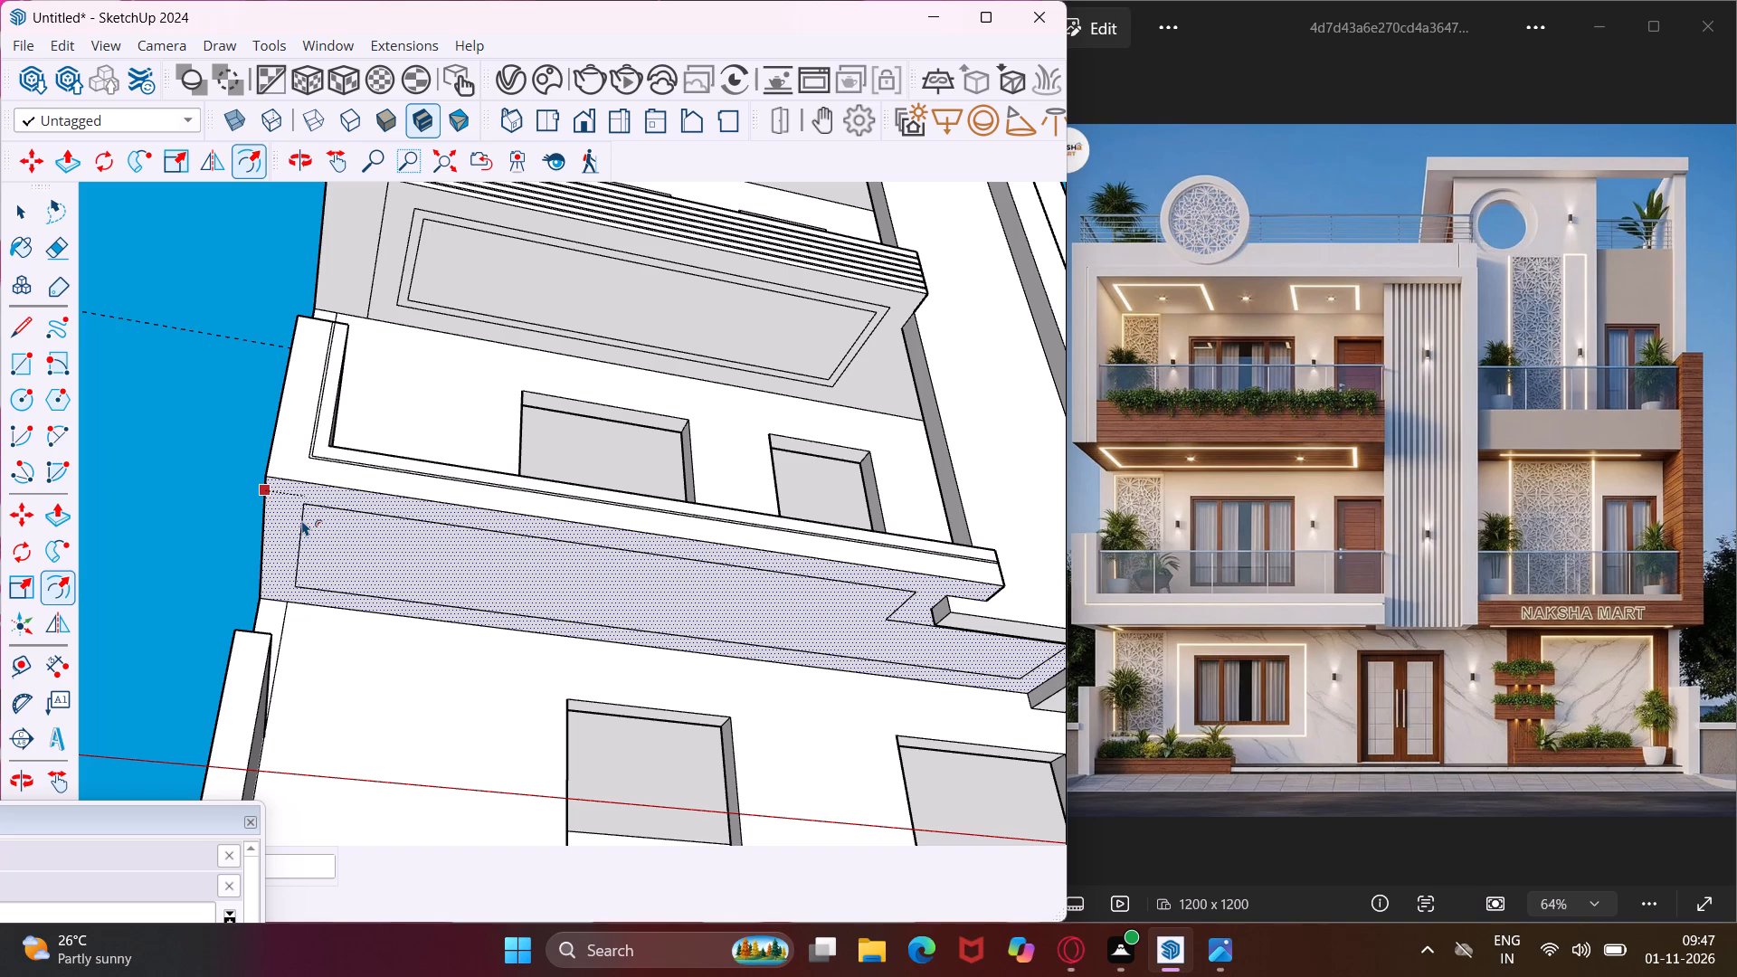
pyautogui.click(305, 526)
pyautogui.press('Escape')
pyautogui.press('space')
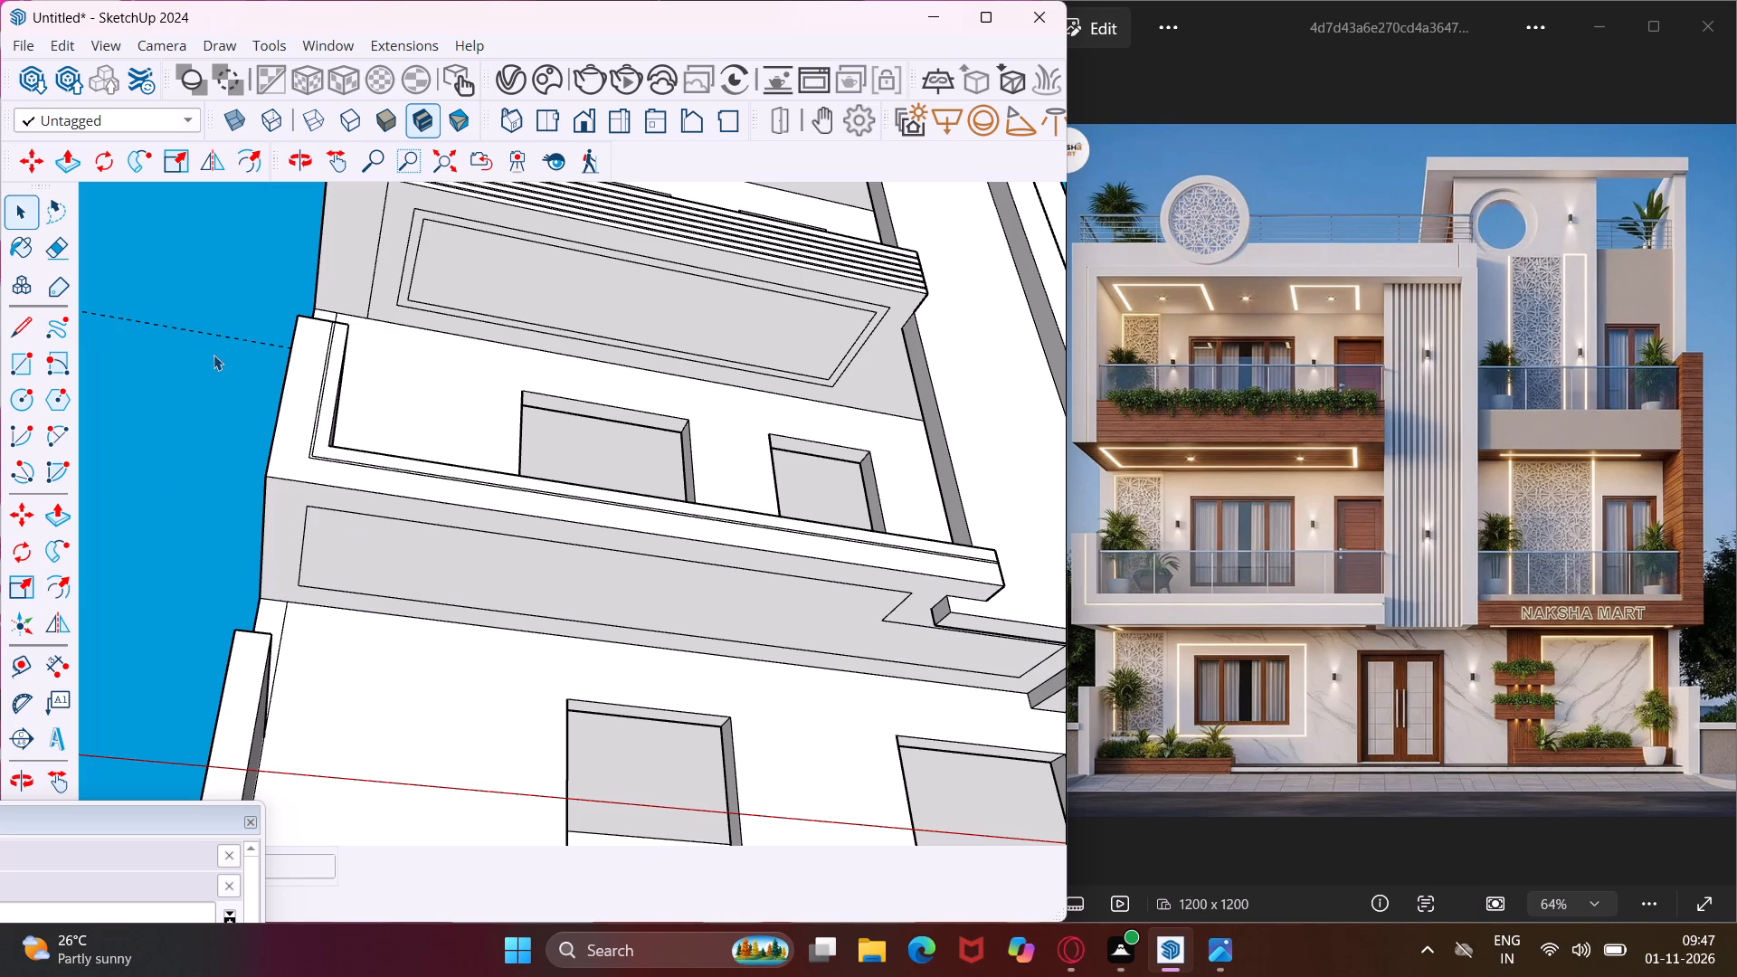
# Draw lines extending both ends of the inset border on the balcony underside back to the building wall.
pyautogui.click(17, 318)
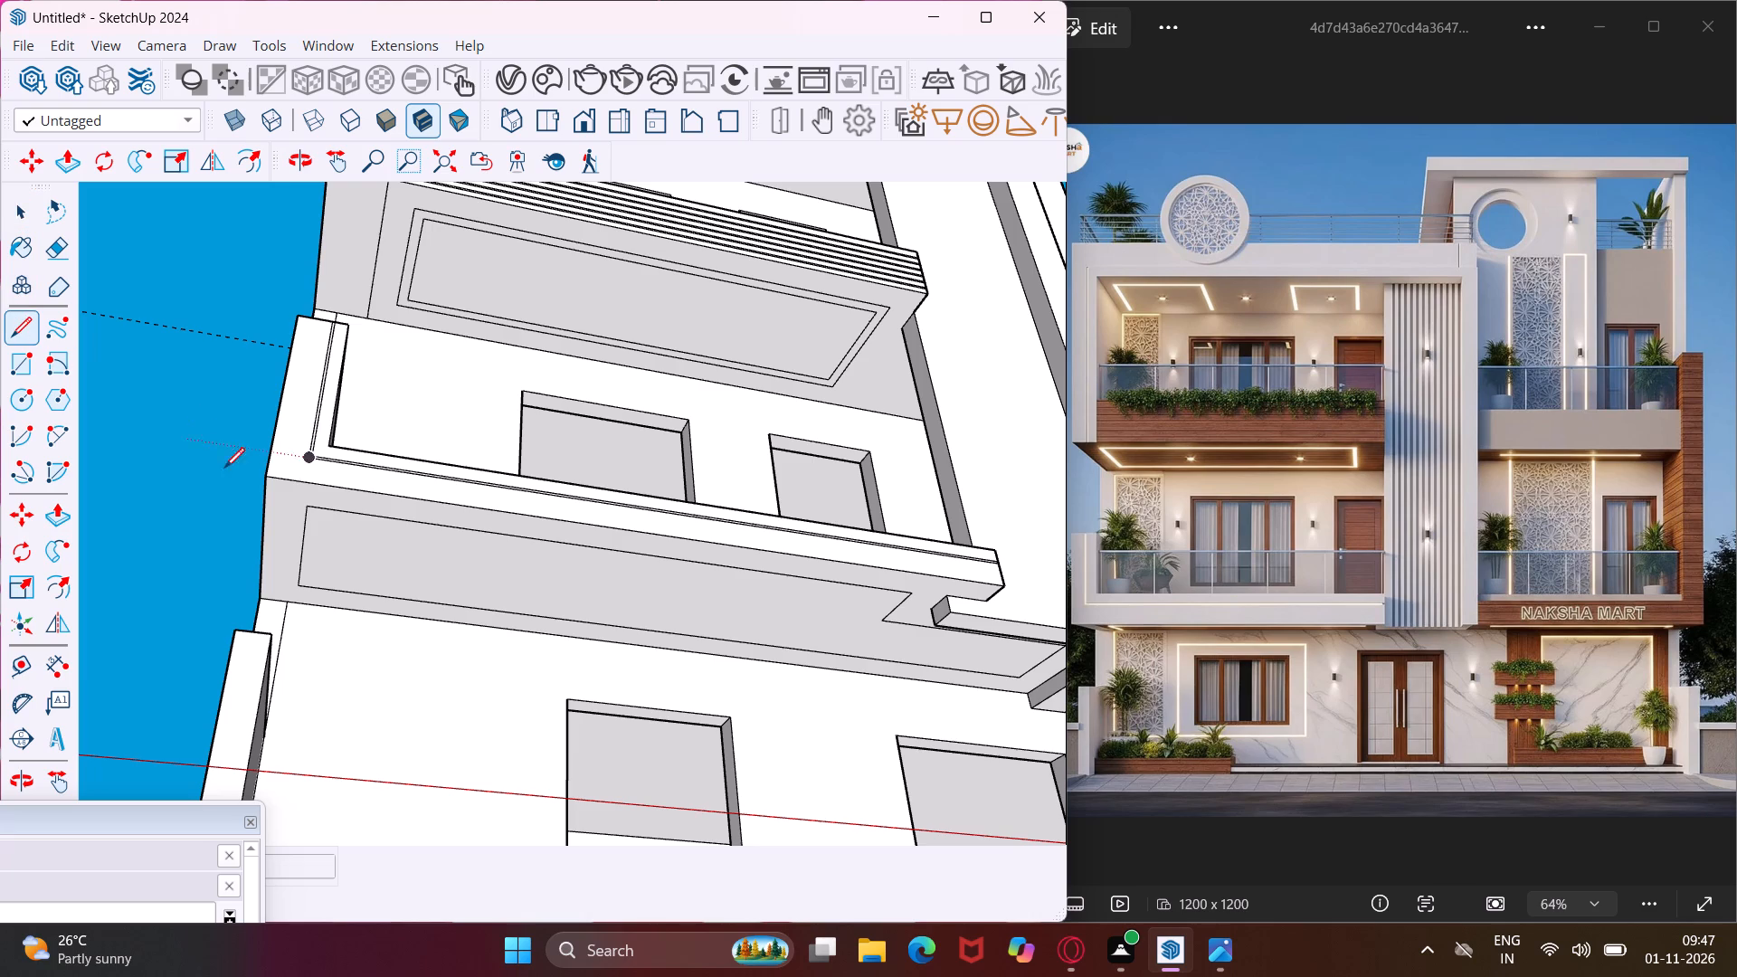
pyautogui.scroll(7, 314, 584)
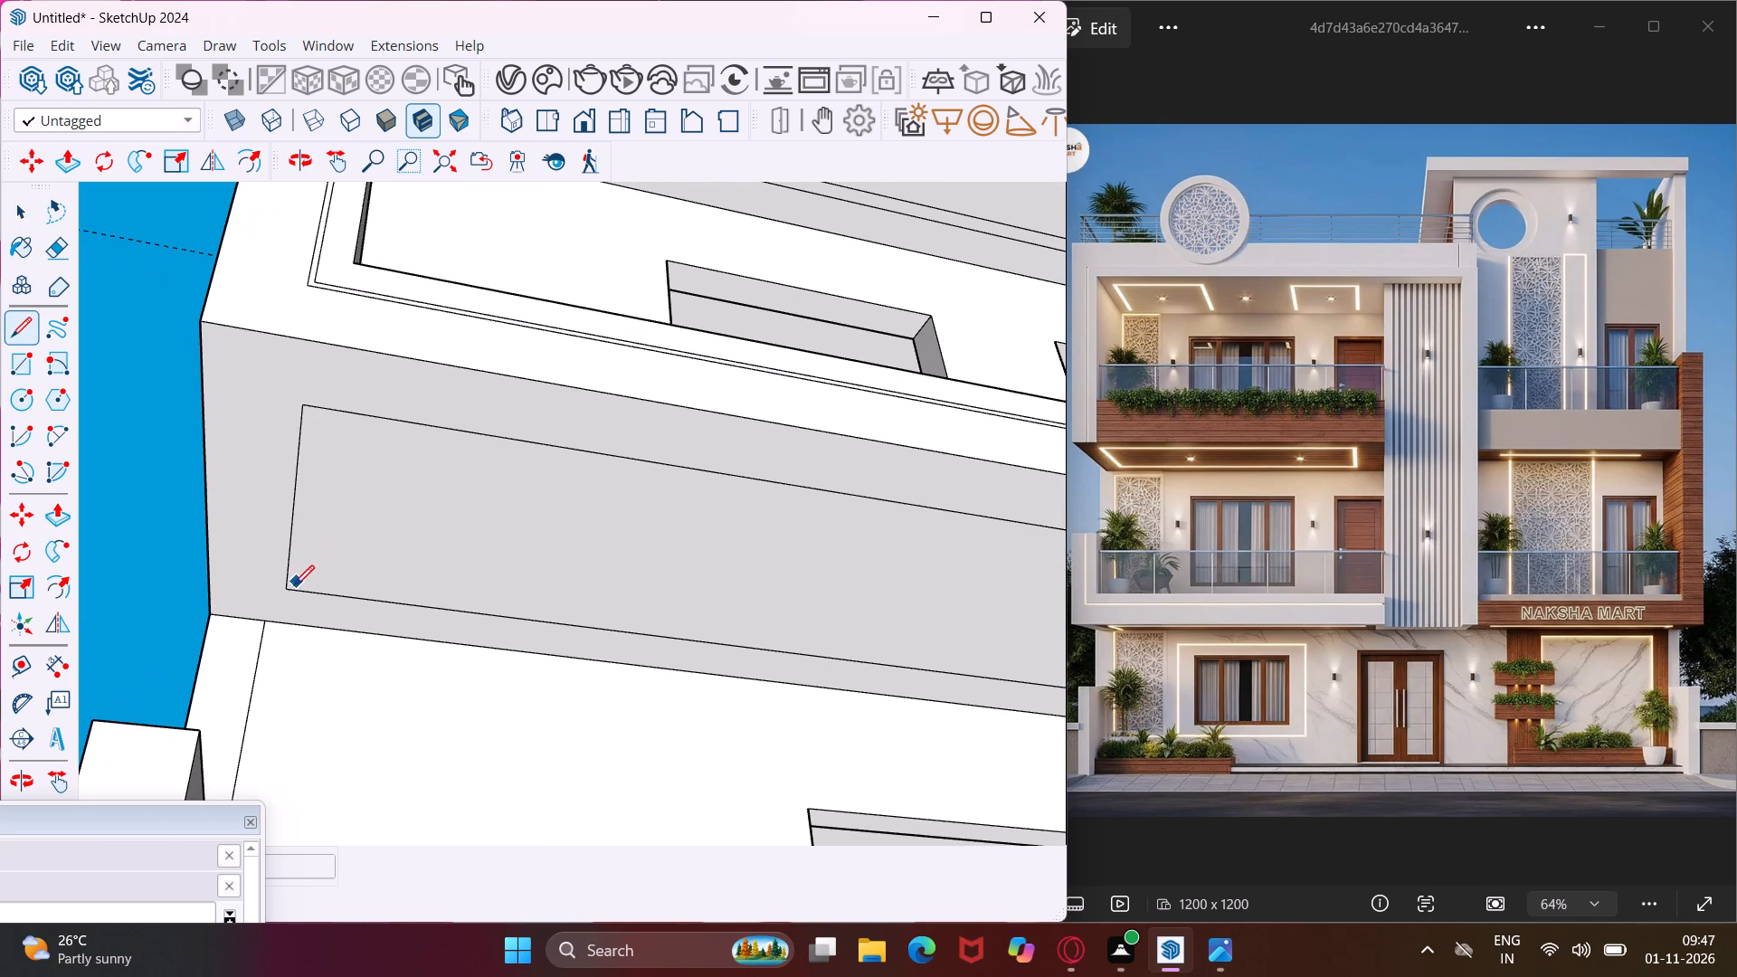
pyautogui.click(288, 588)
pyautogui.click(278, 626)
pyautogui.scroll(-8, 127, 547)
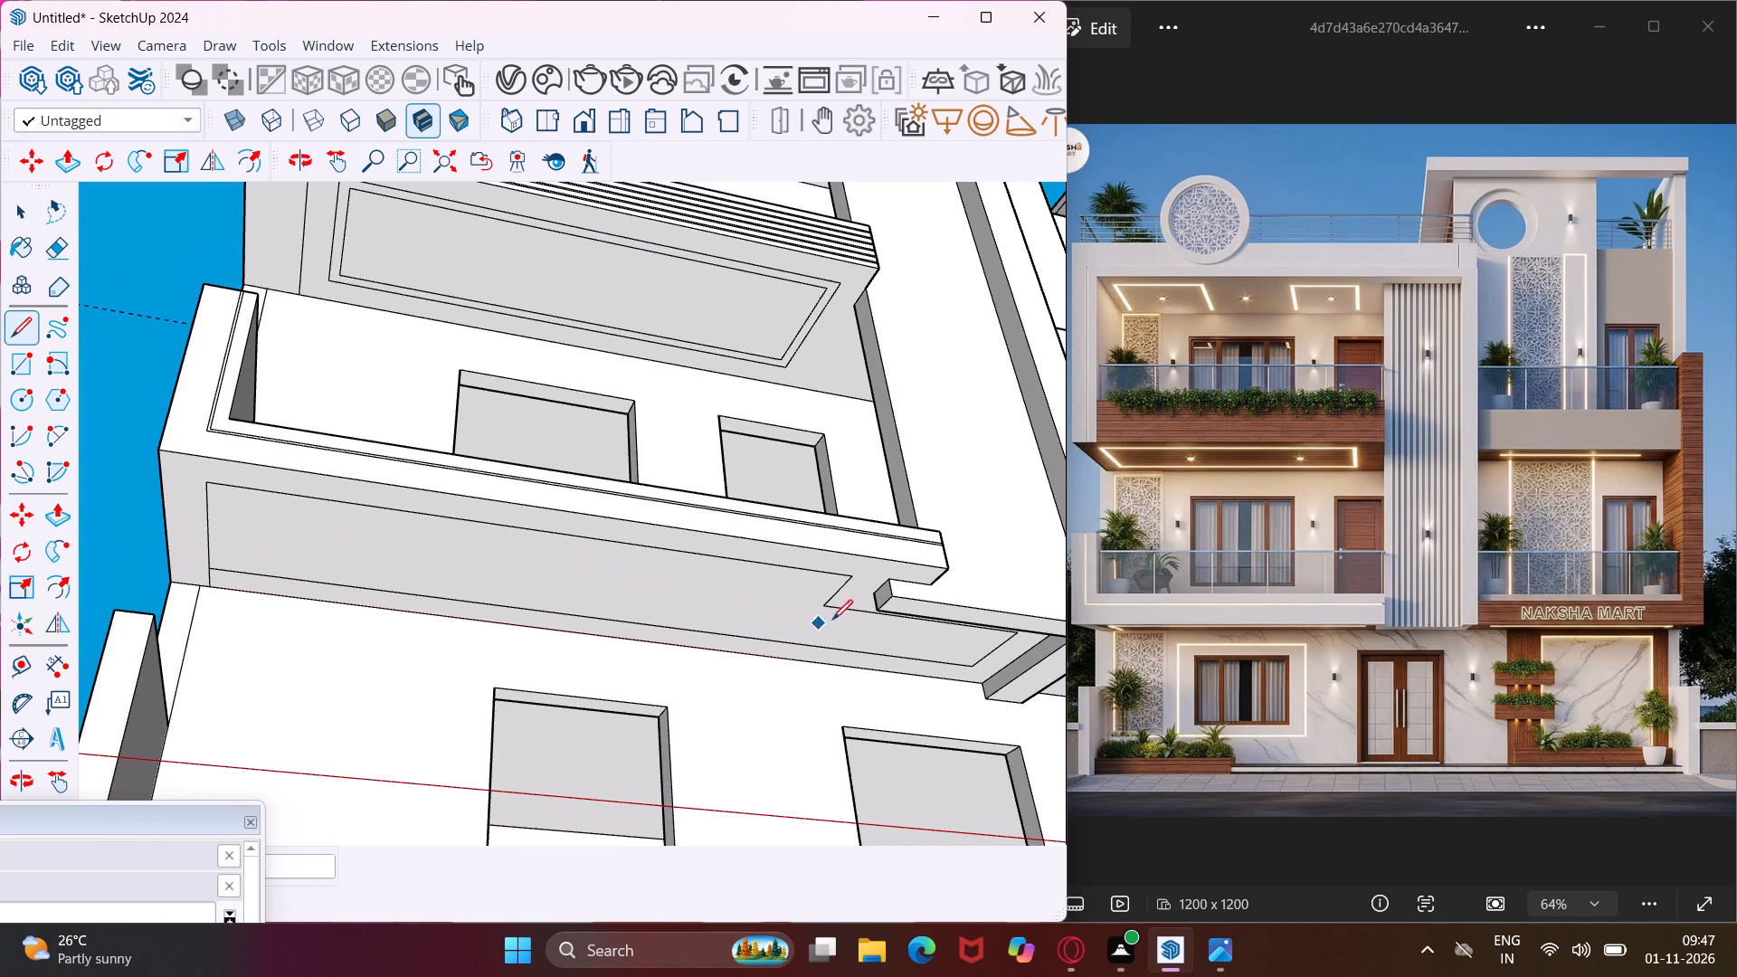
pyautogui.scroll(4, 838, 611)
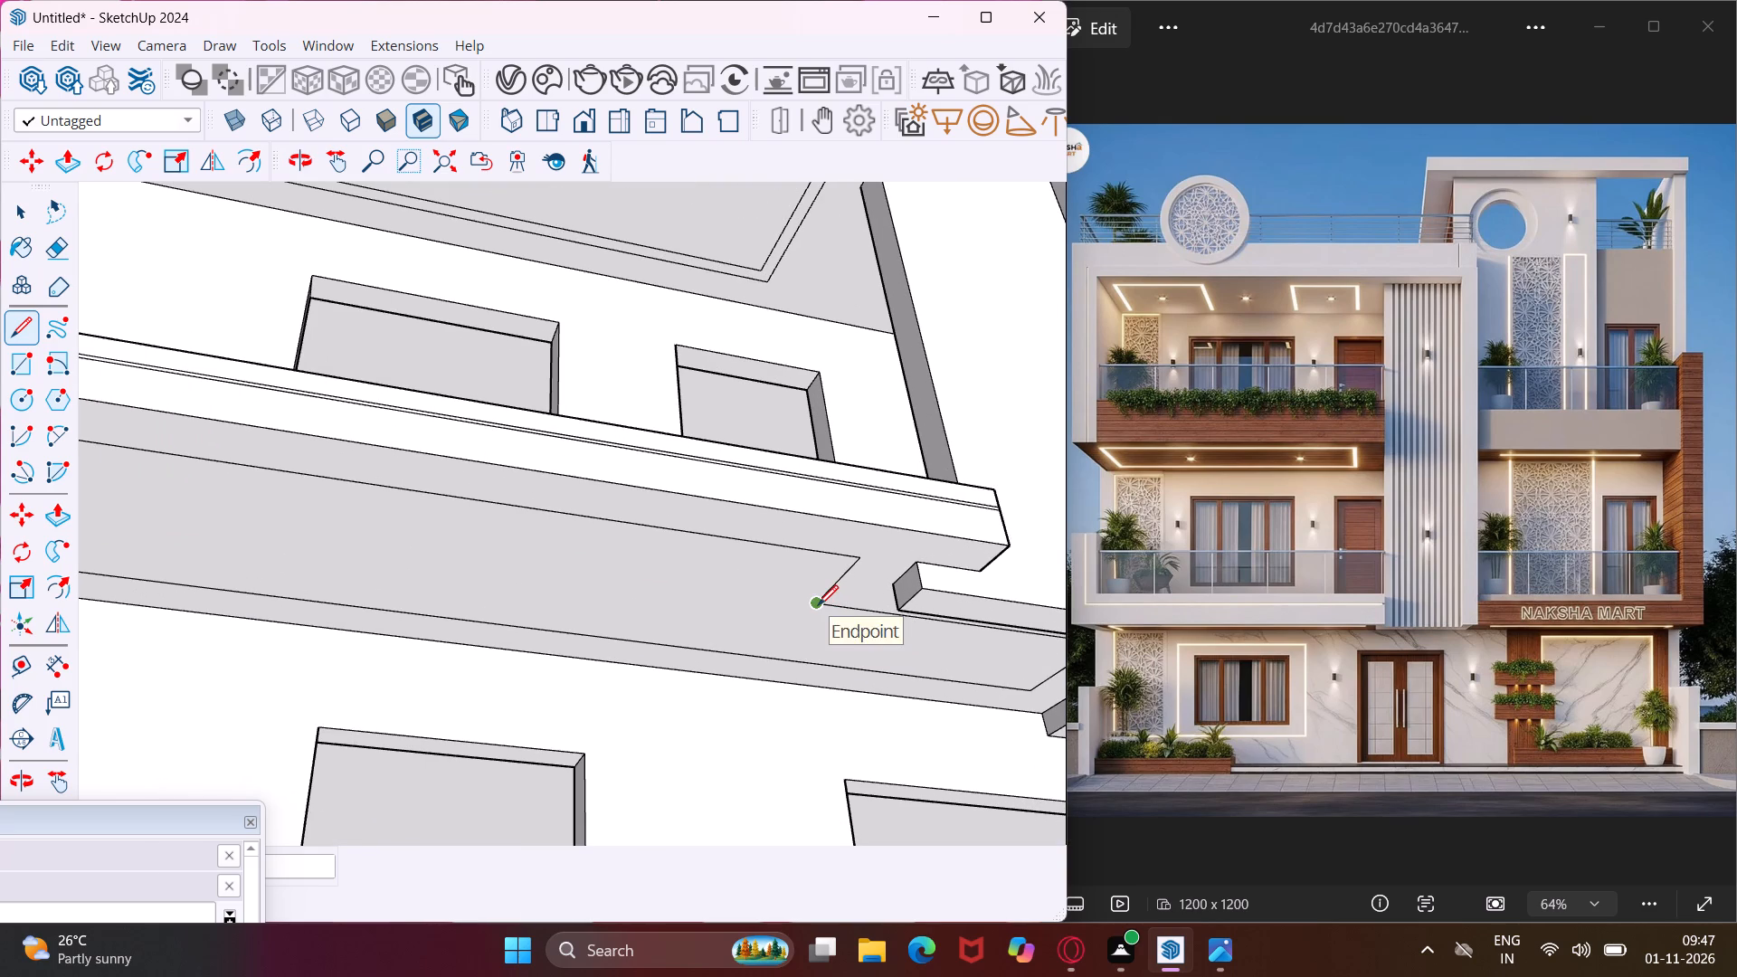
pyautogui.click(818, 605)
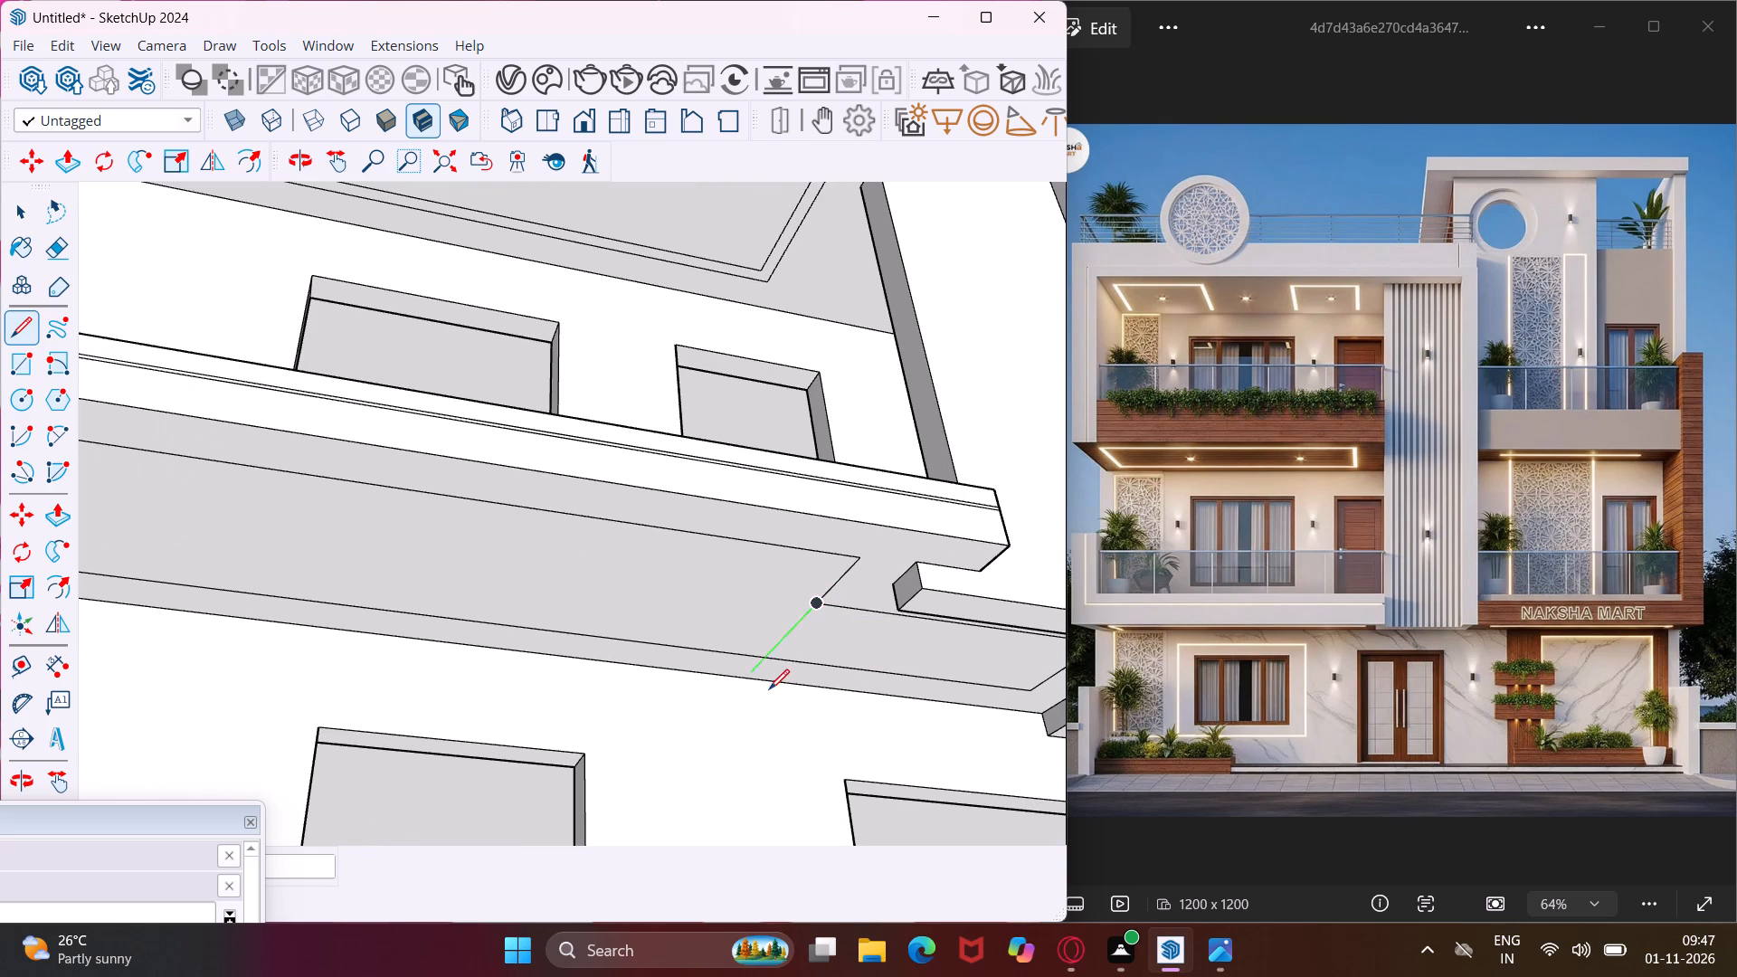
pyautogui.click(750, 677)
pyautogui.press('Escape')
pyautogui.press('space')
# Erase the inset's wall-side edge and its leftover lines beyond the second extension line, under the narrow slab section.
pyautogui.press('e')
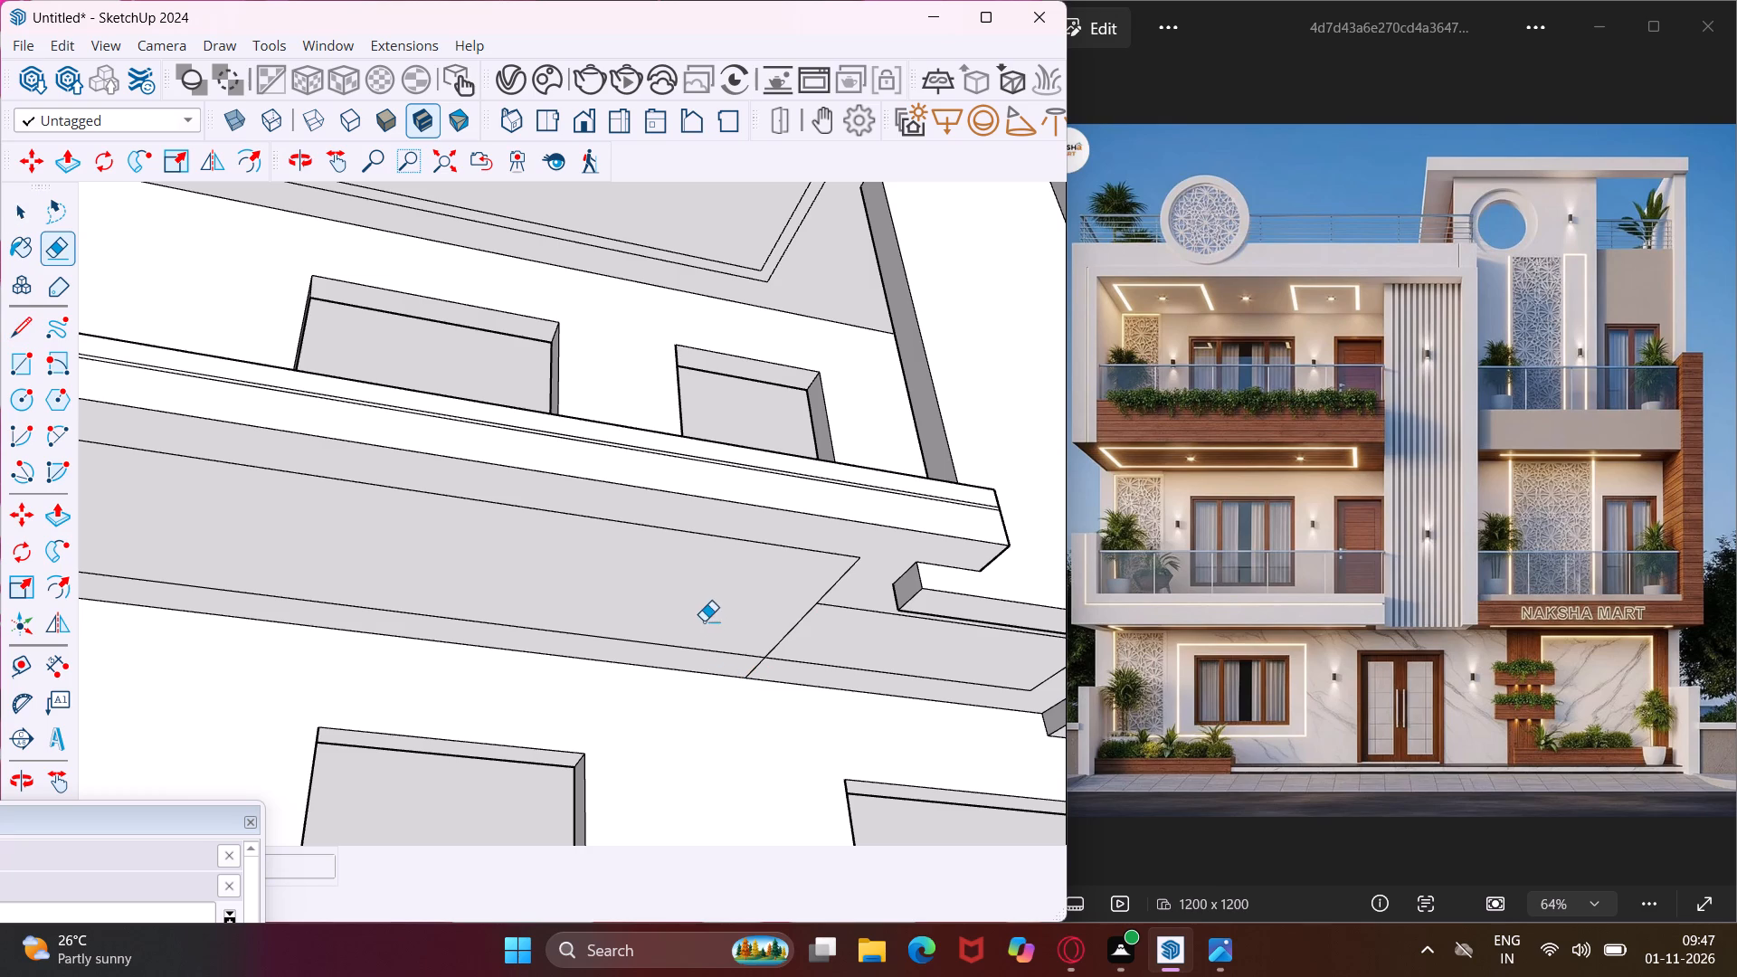
pyautogui.click(695, 651)
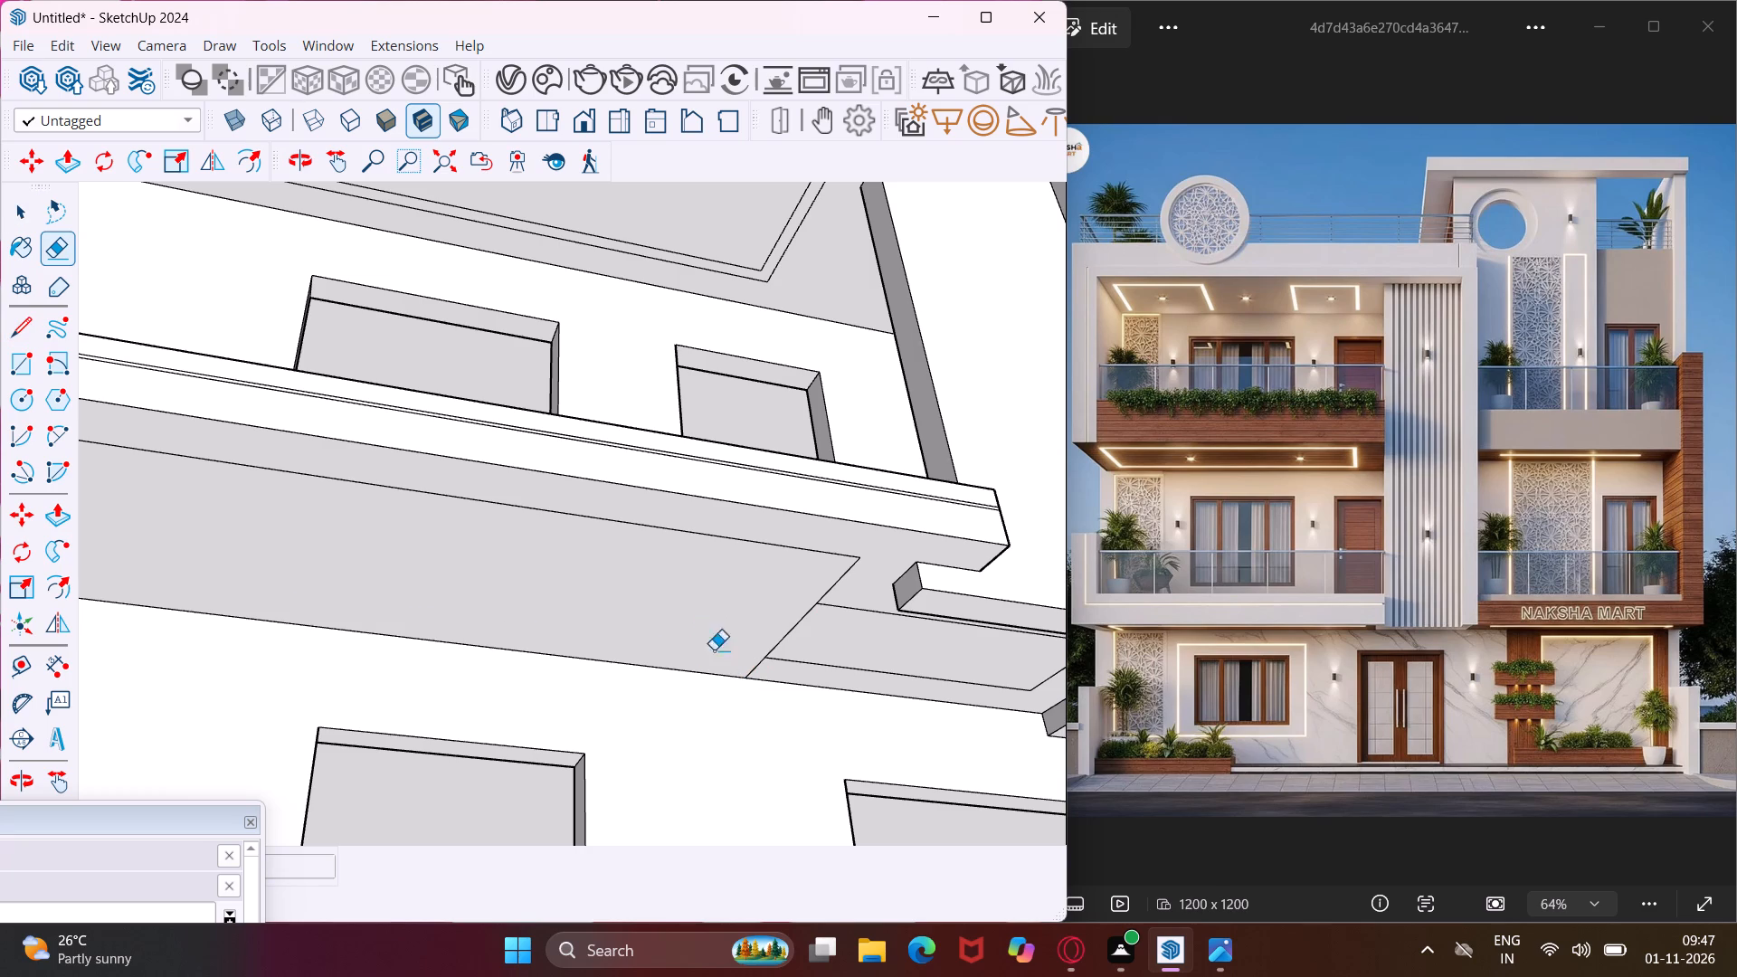
pyautogui.moveTo(807, 669); pyautogui.dragTo(836, 607)
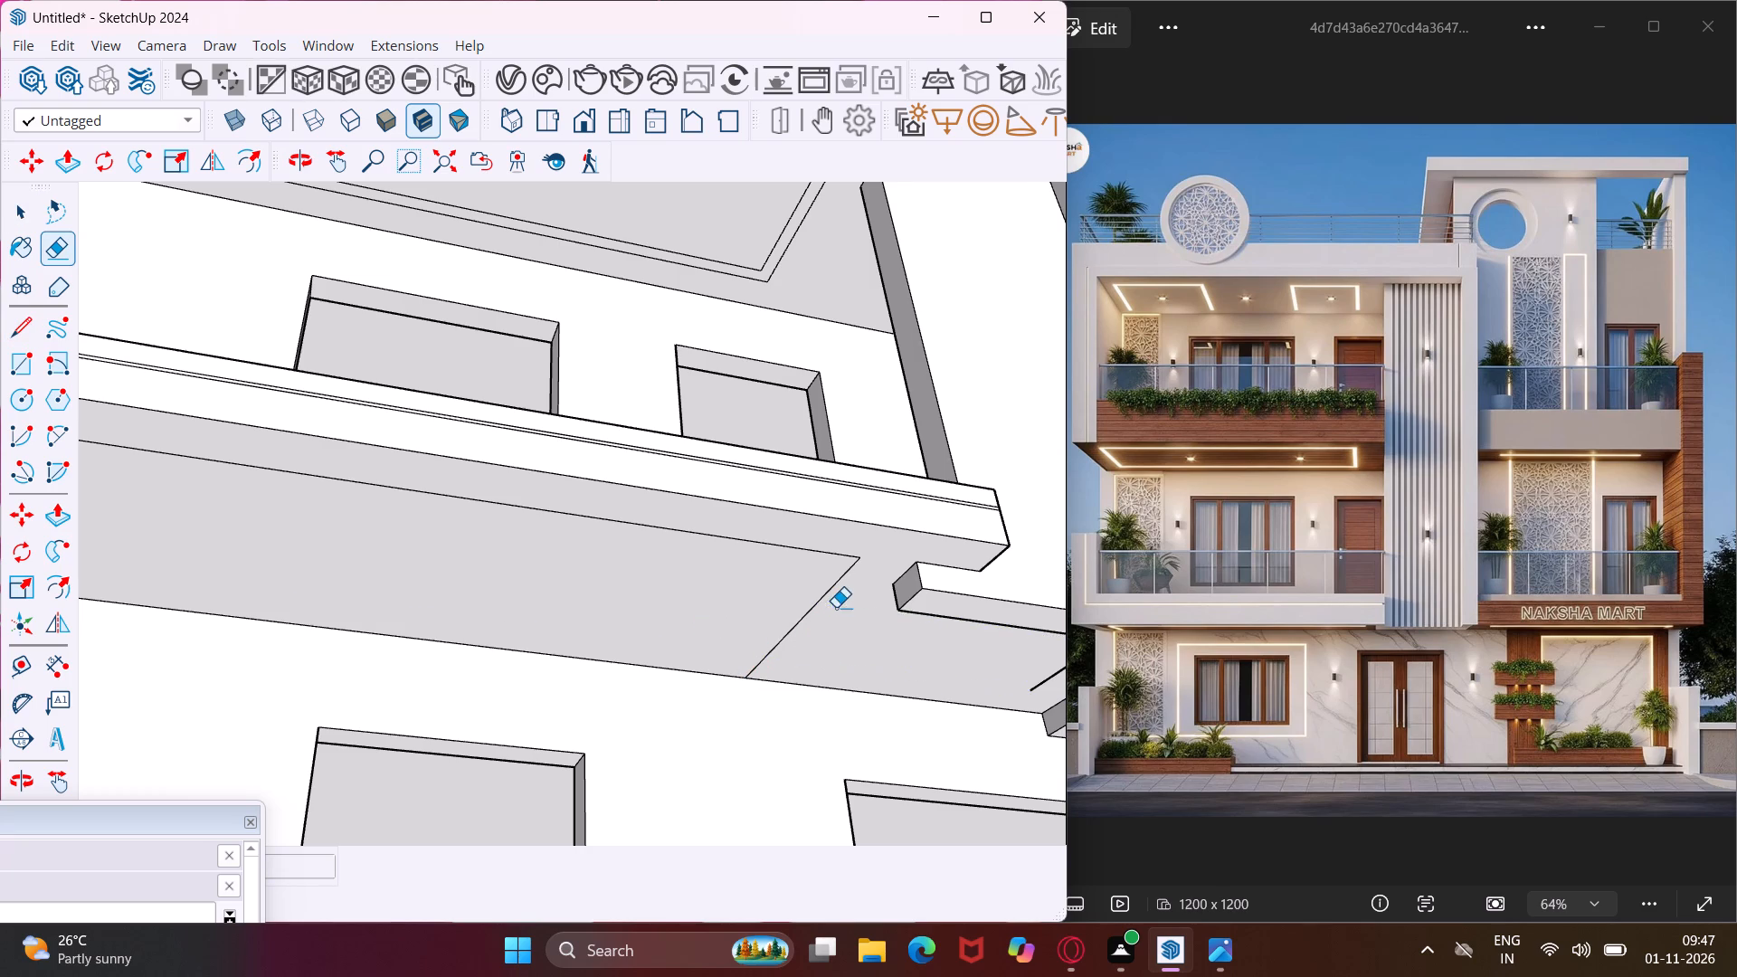
pyautogui.scroll(-3, 828, 636)
pyautogui.scroll(3, 947, 669)
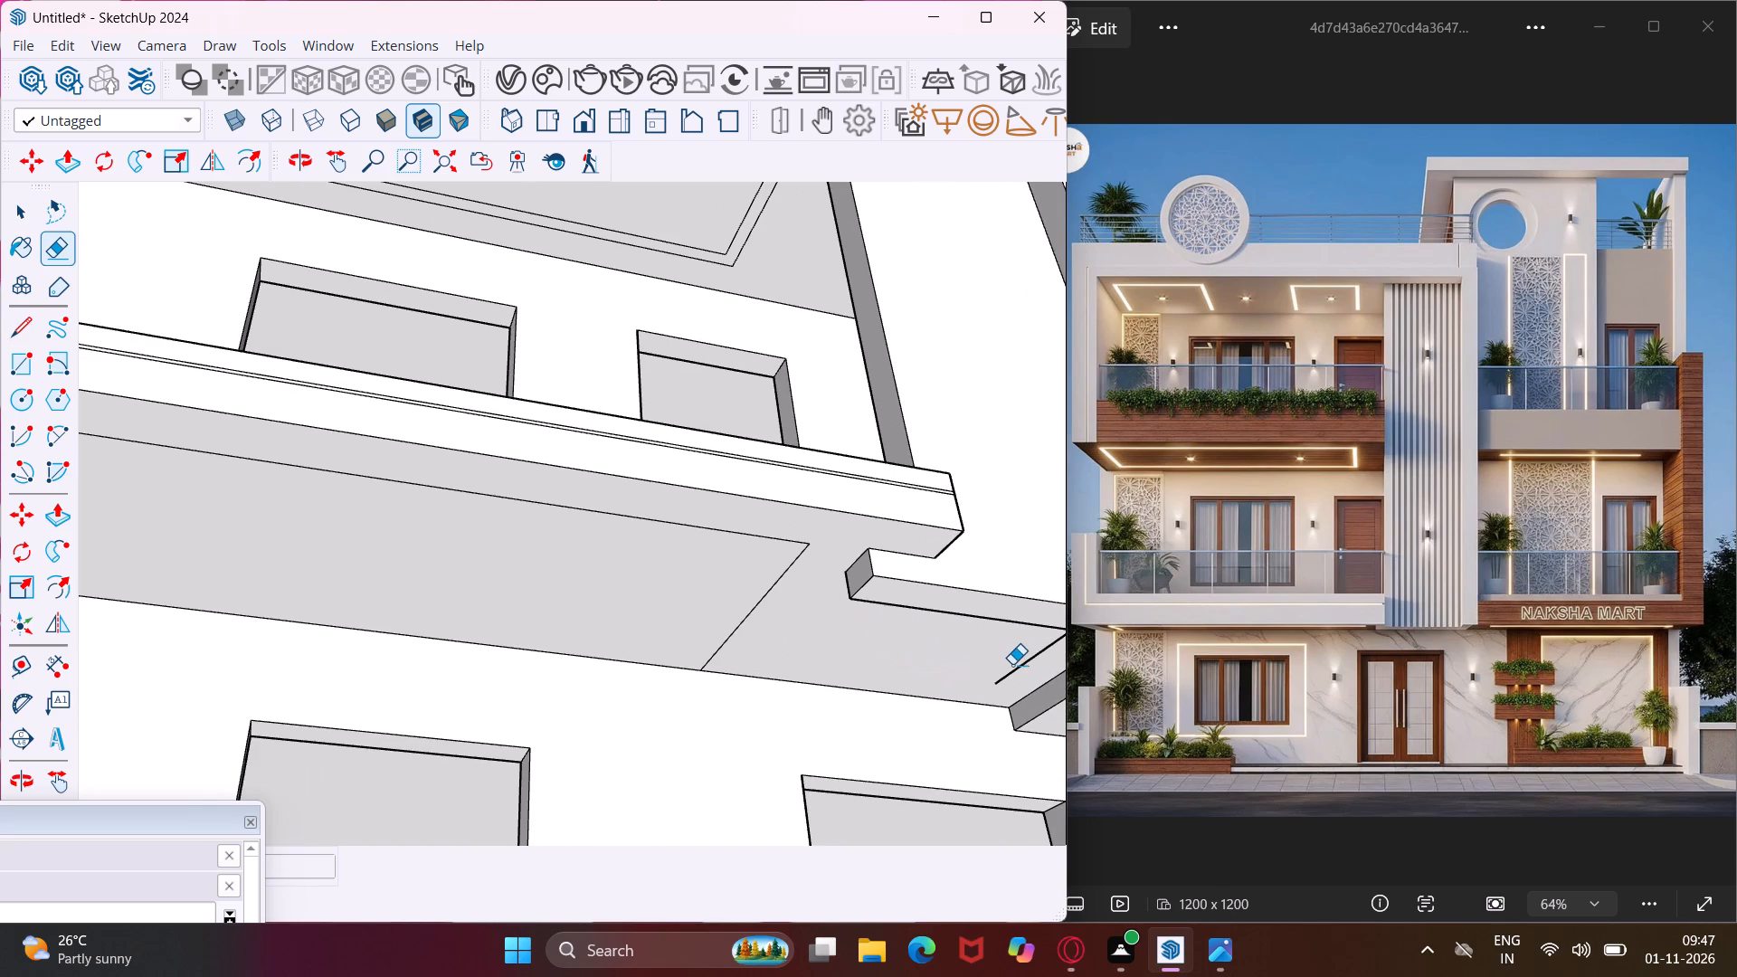
pyautogui.click(1018, 664)
pyautogui.scroll(-6, 907, 675)
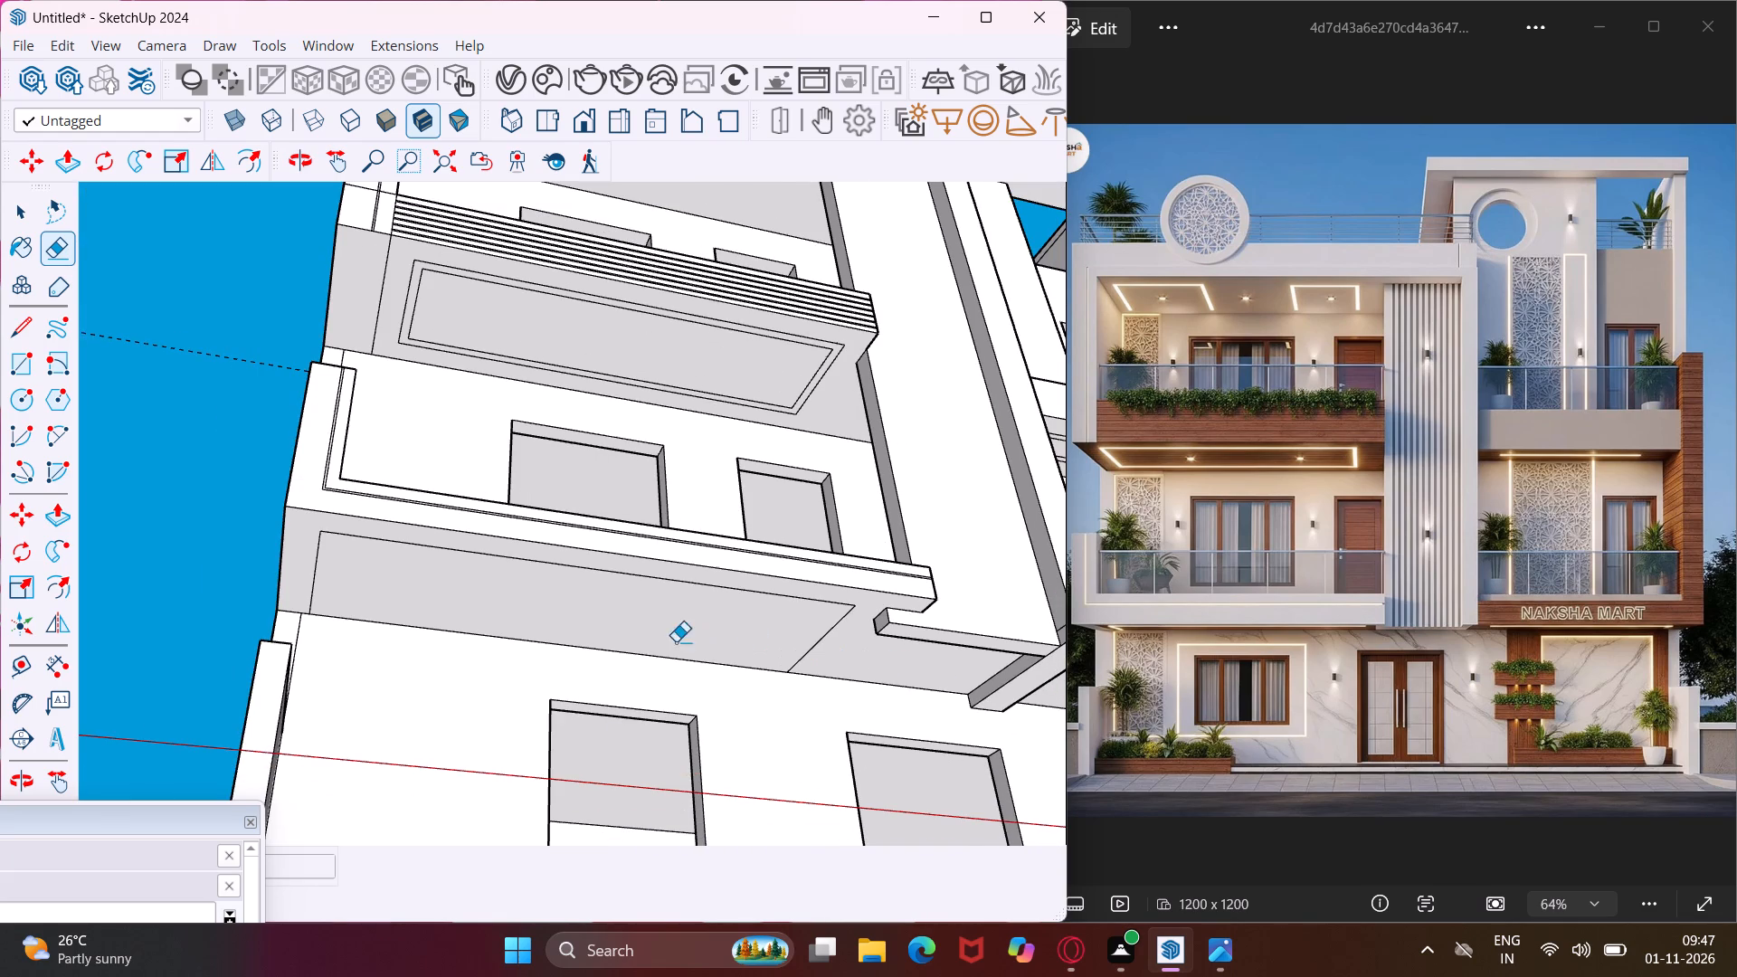
# Push/Pull the border face on the first-floor balcony's underside slightly downward, leaving the inner ceiling panel recessed.
pyautogui.press('Escape')
pyautogui.press('space')
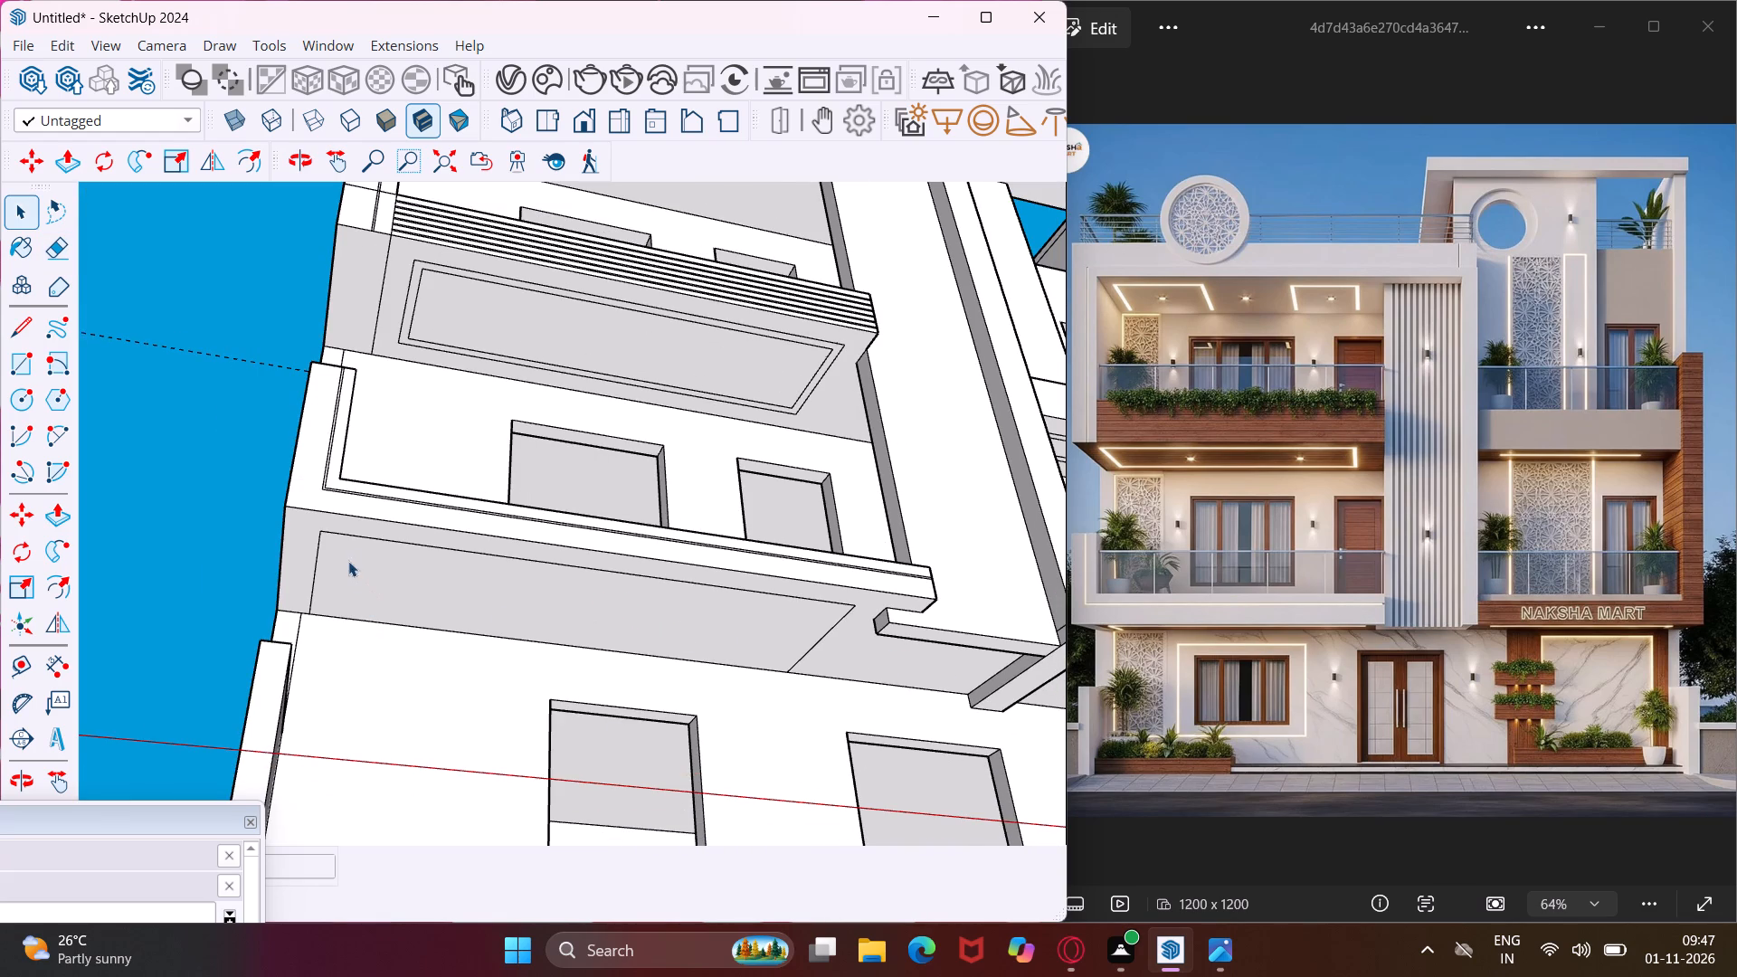
pyautogui.scroll(3, 312, 511)
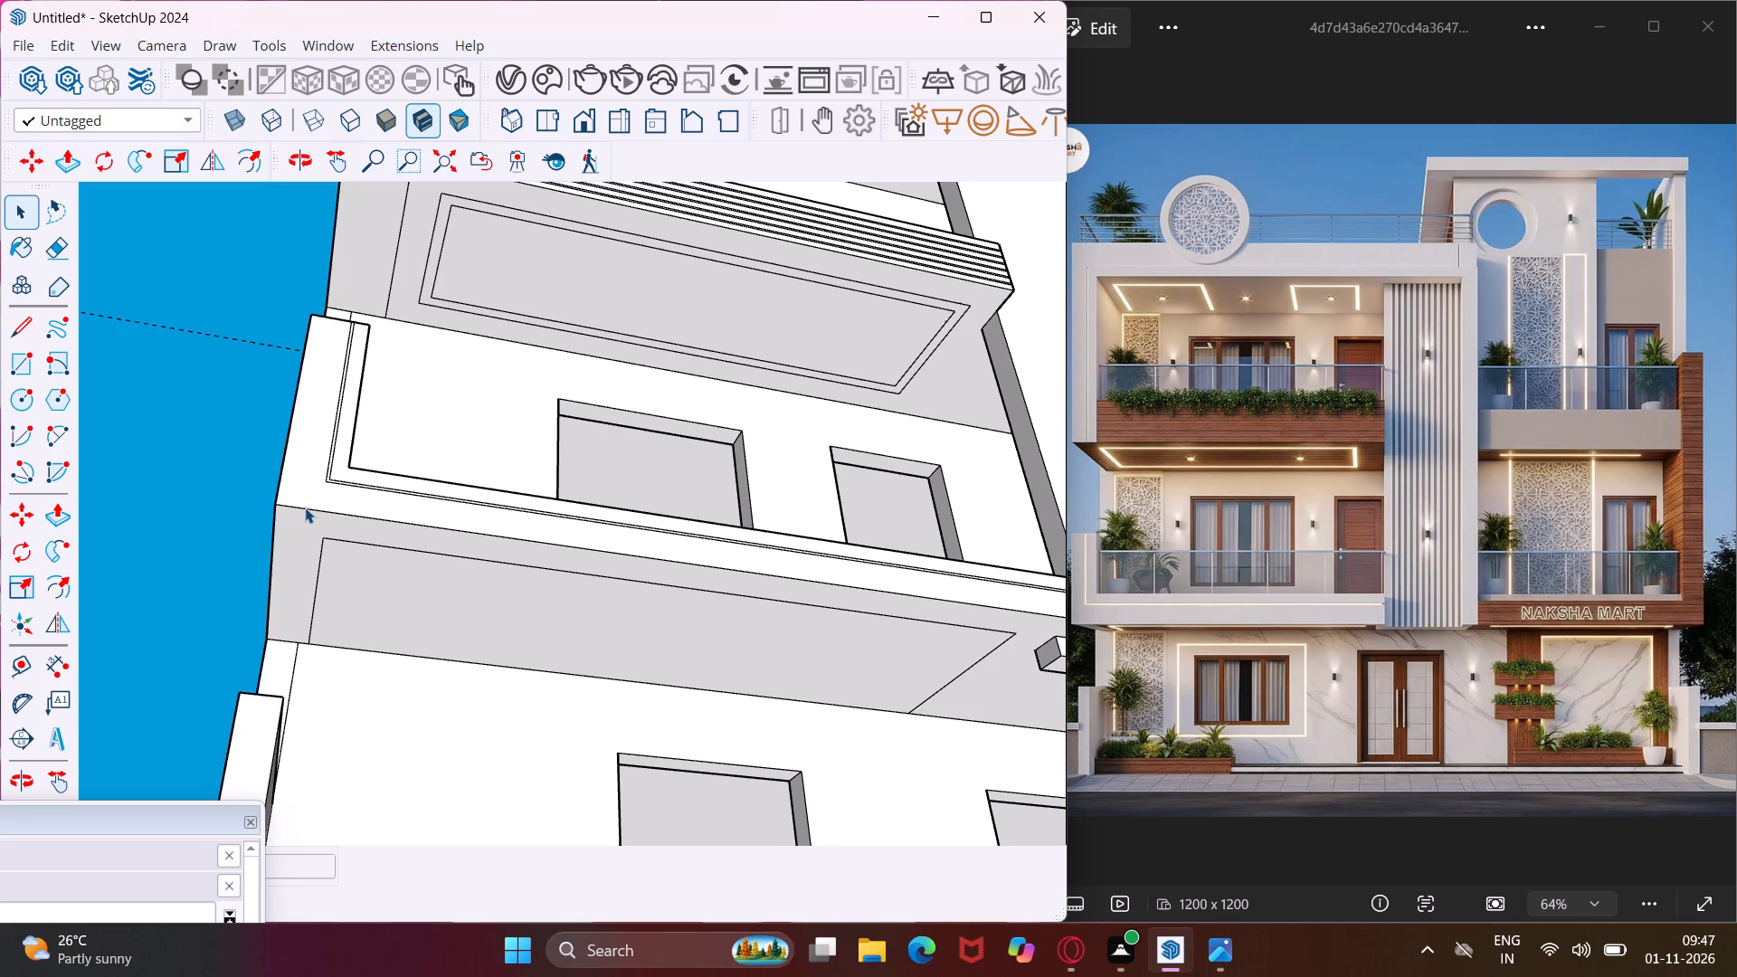
pyautogui.click(302, 519)
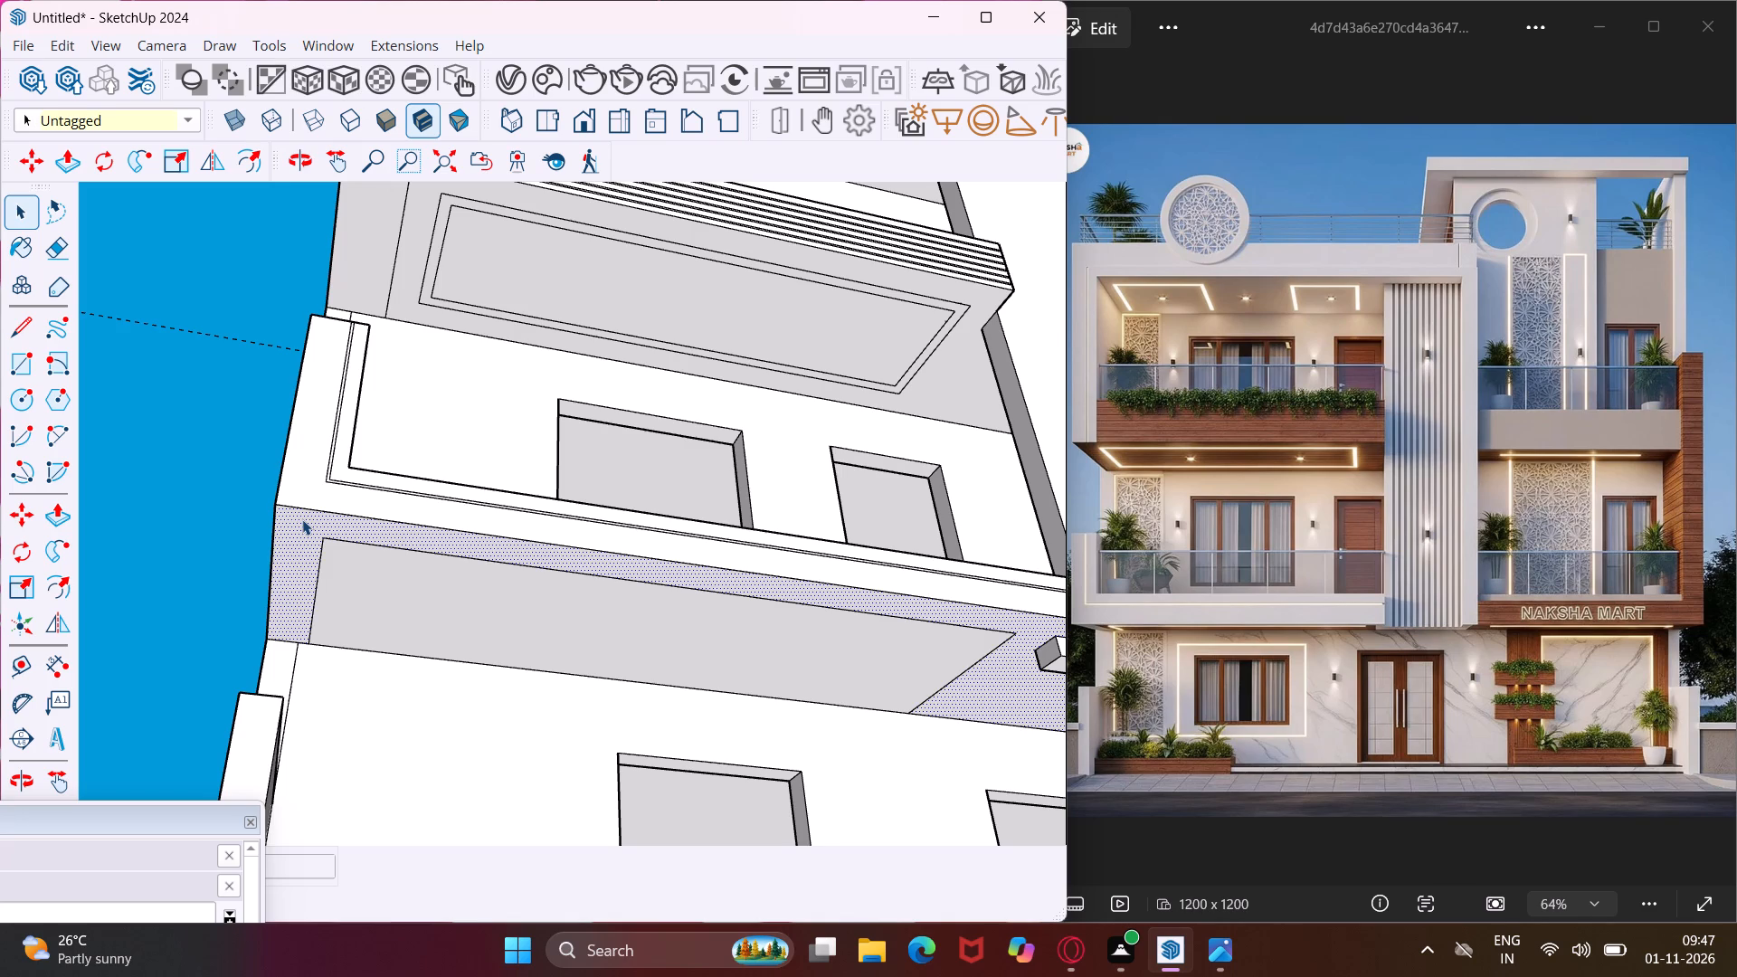
pyautogui.press('p')
pyautogui.click(302, 519)
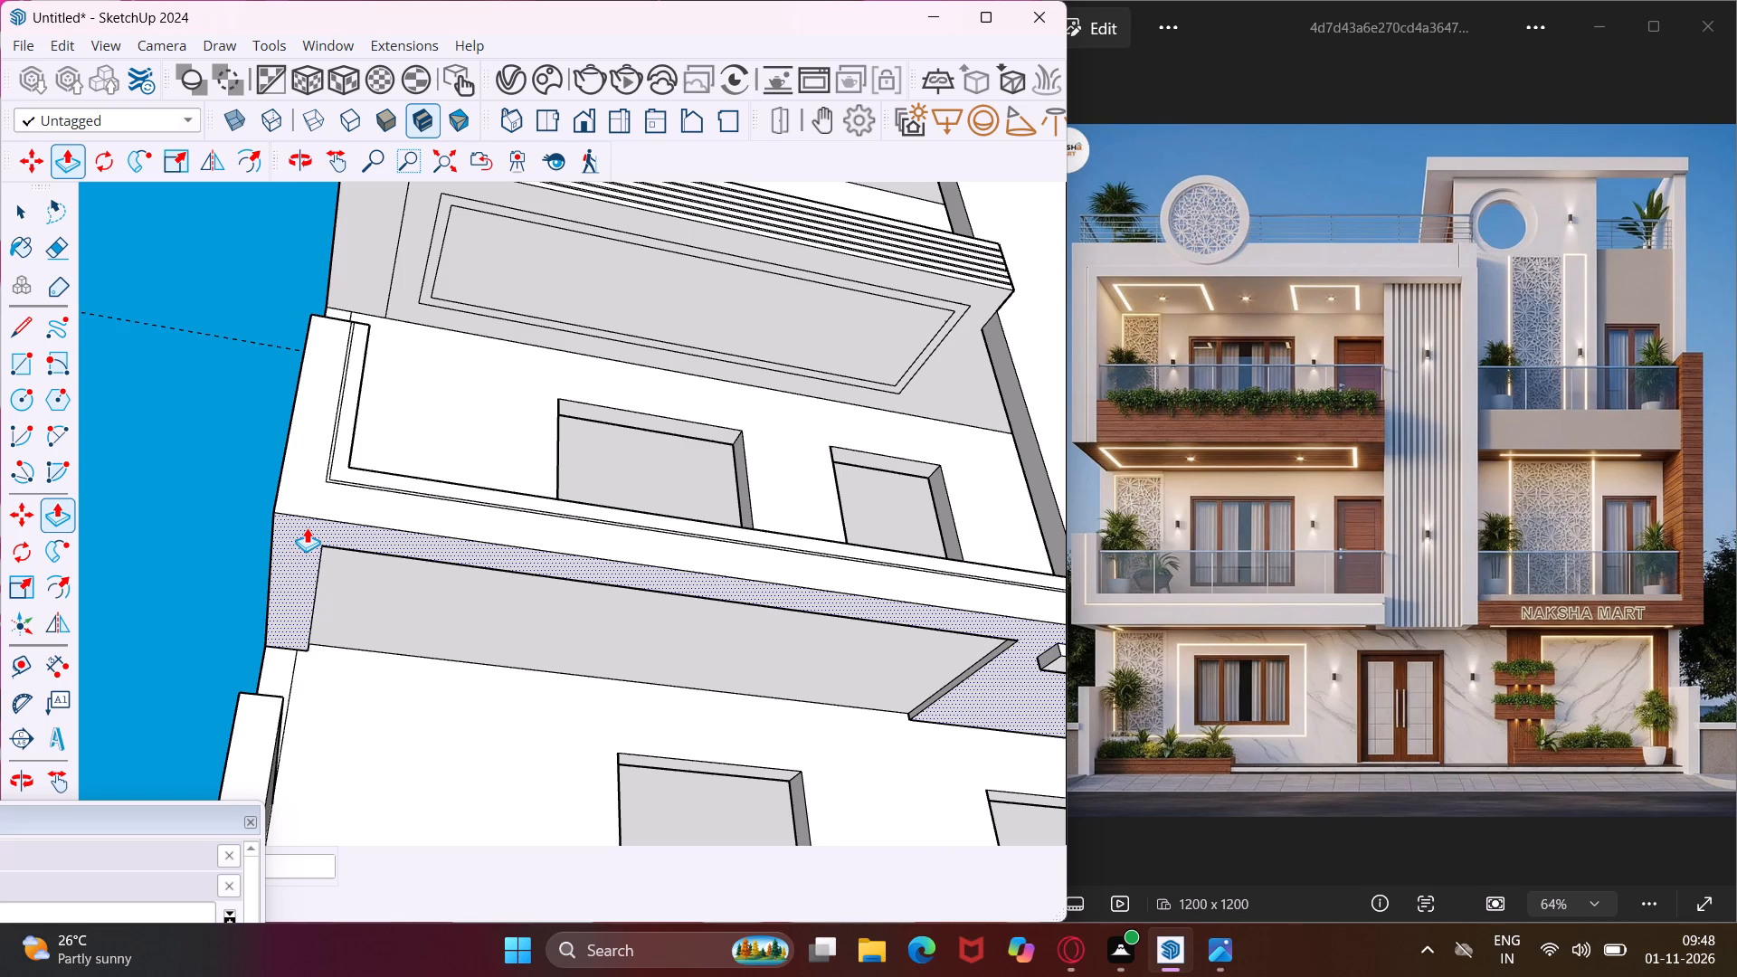
pyautogui.click(307, 527)
pyautogui.press('Escape')
pyautogui.press('space')
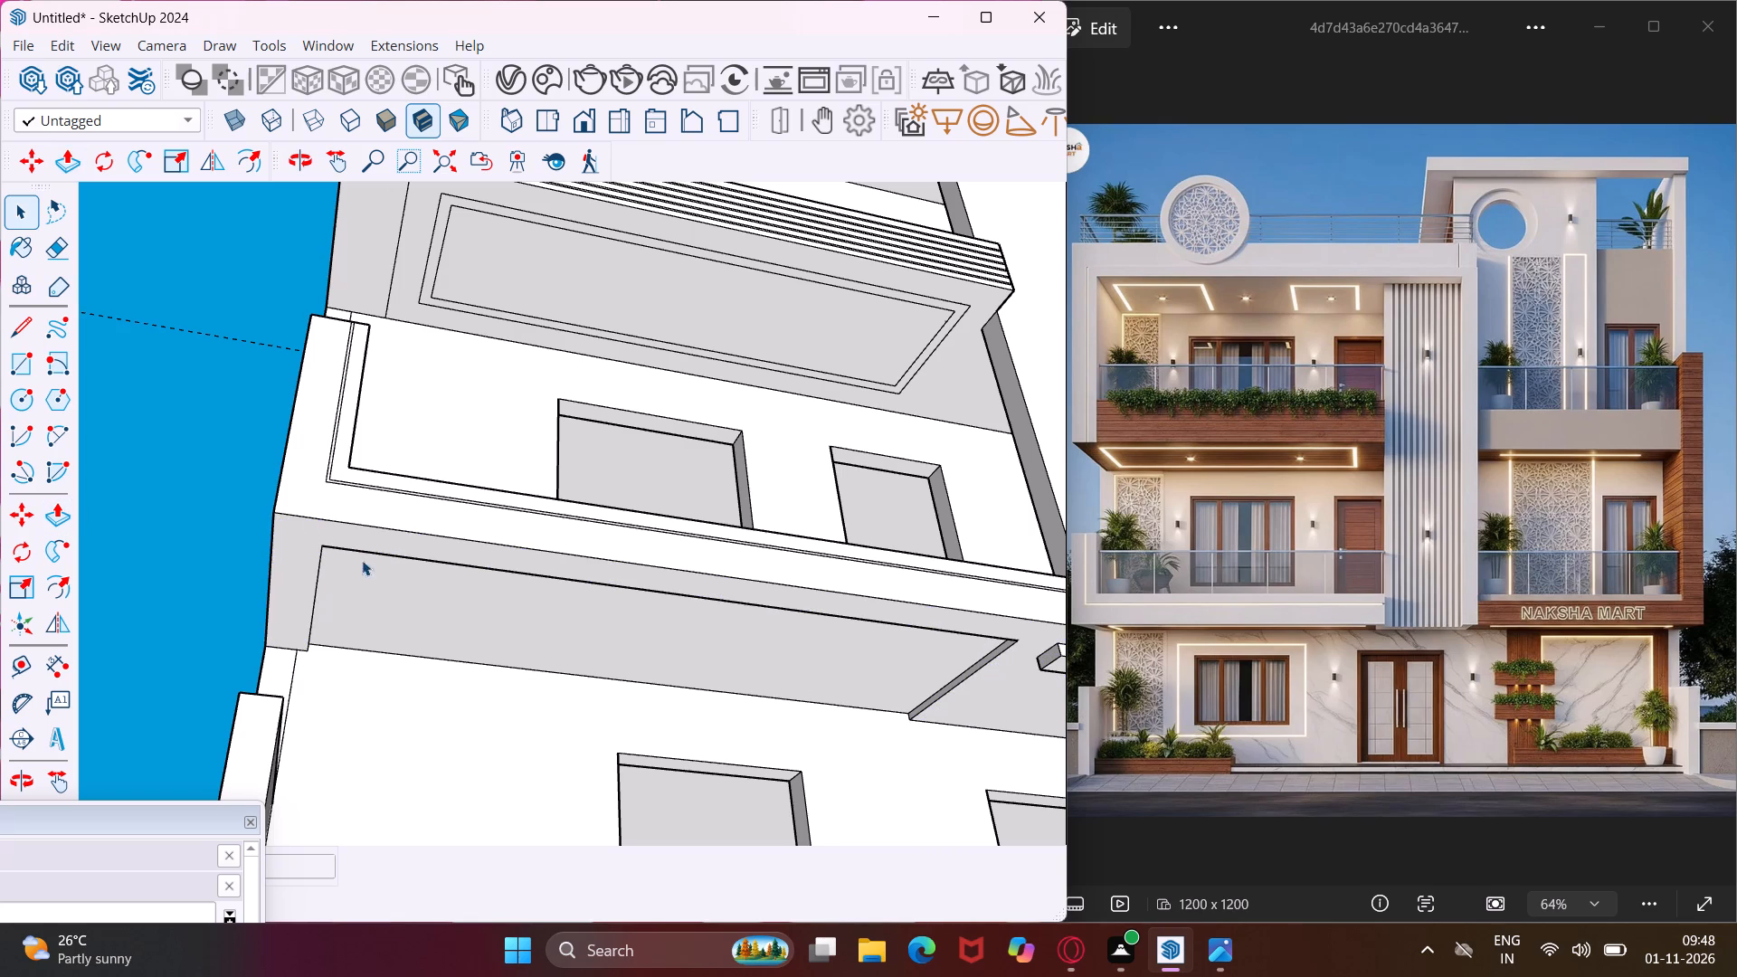
# Offset the recessed ceiling panel's outline inward twice to form two closely spaced nested rectangles.
pyautogui.click(456, 629)
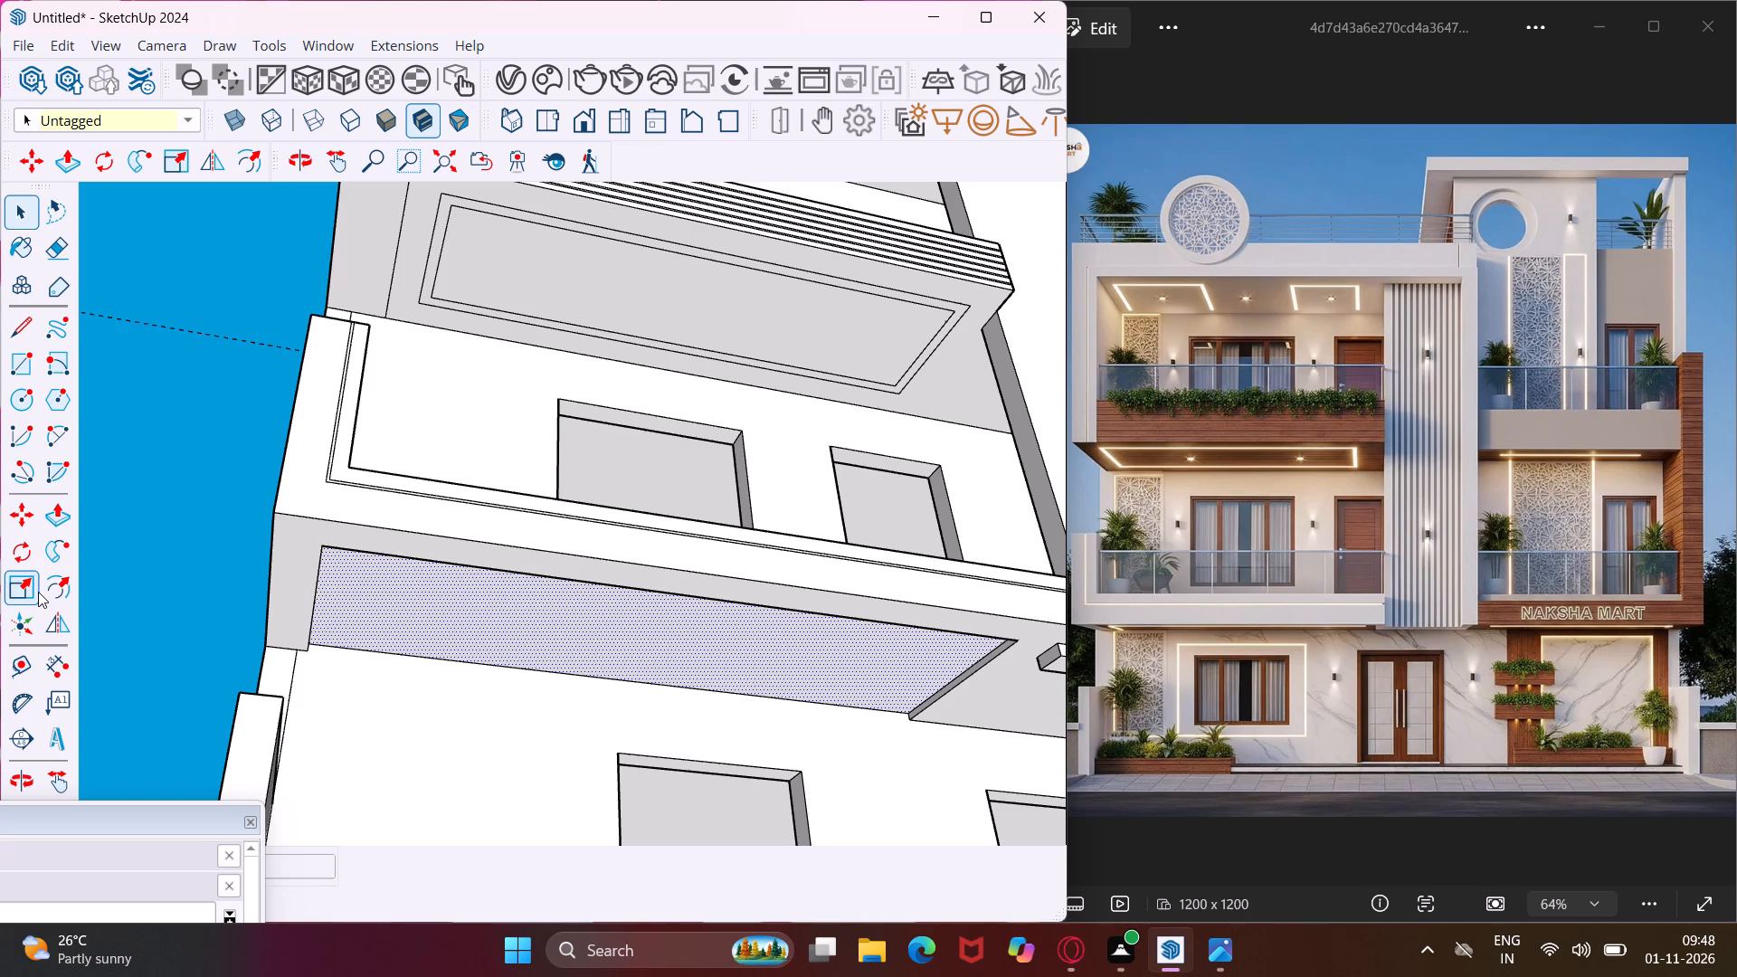
pyautogui.click(46, 585)
pyautogui.click(417, 656)
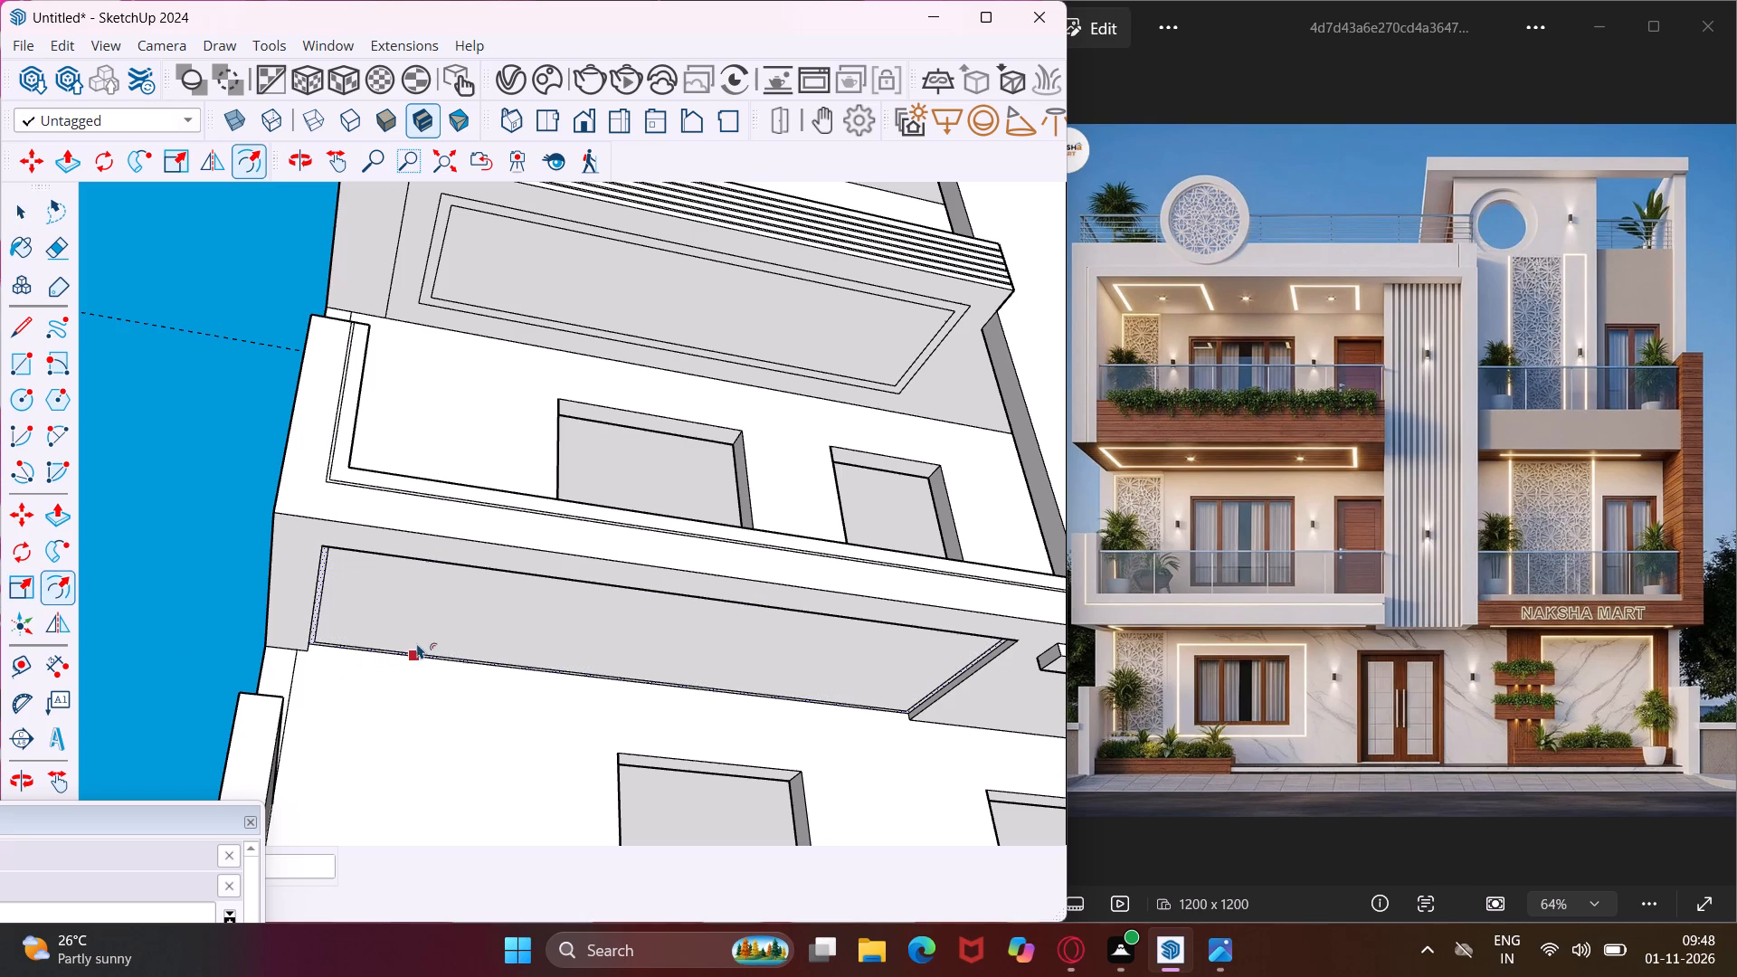
pyautogui.hotkey('ctrl', 'z')
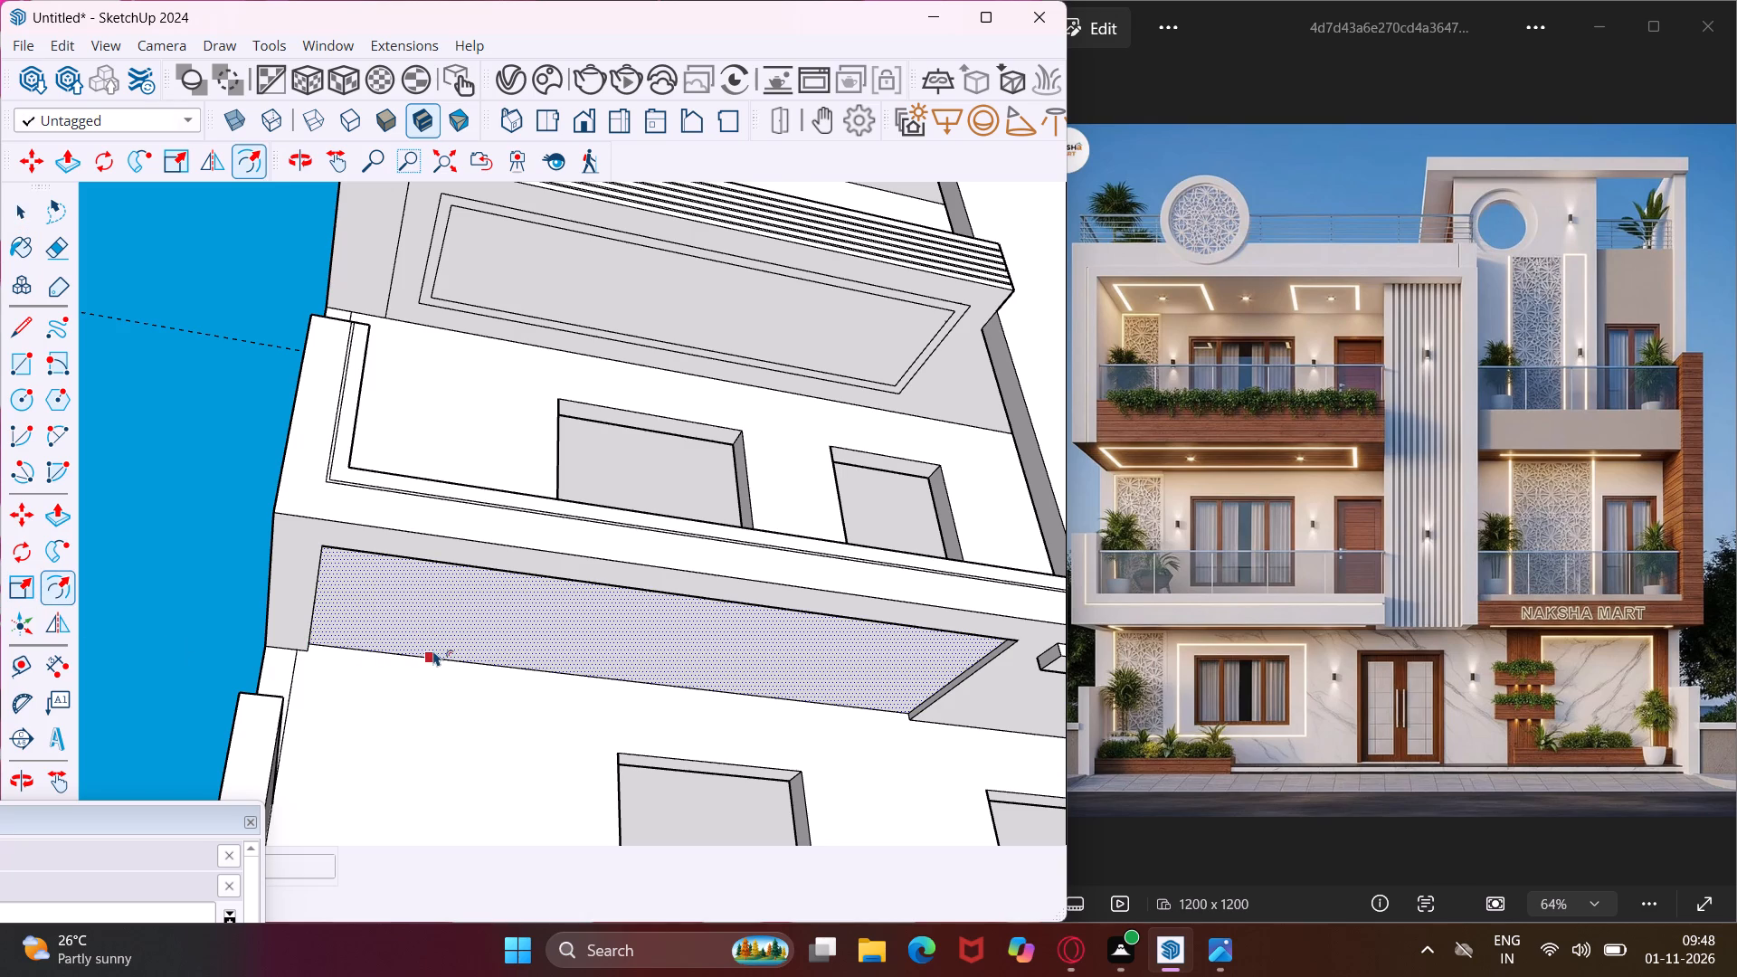
pyautogui.click(433, 650)
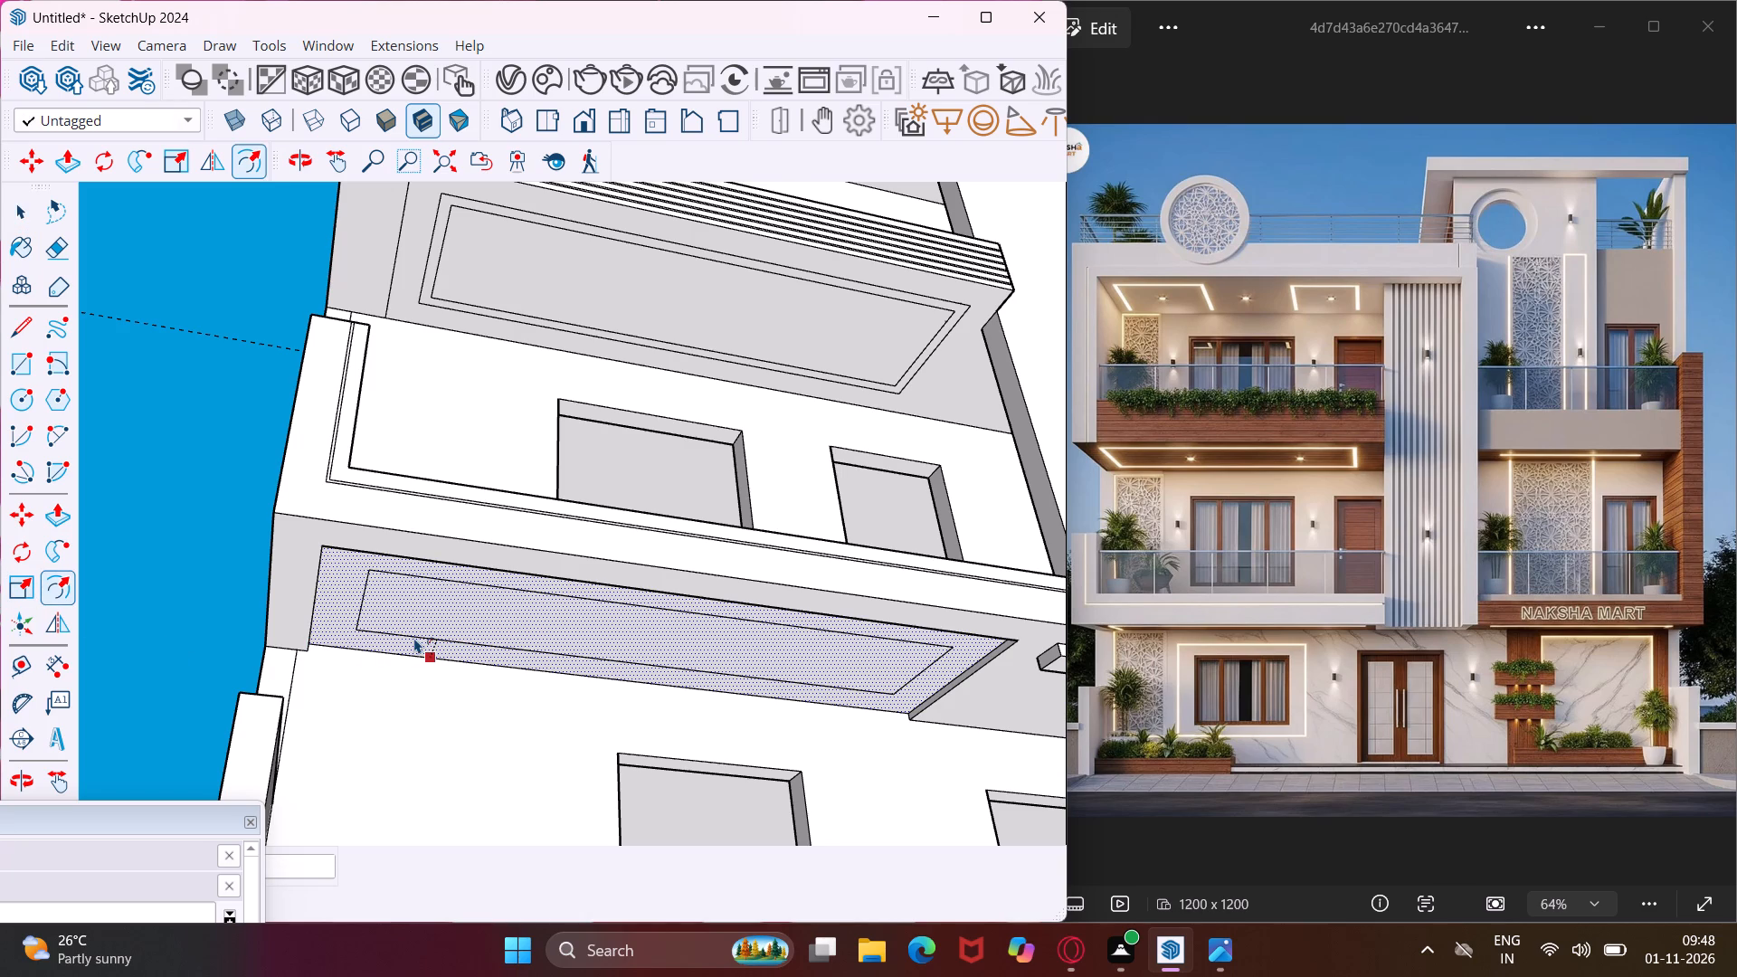
pyautogui.click(414, 638)
pyautogui.scroll(6, 414, 638)
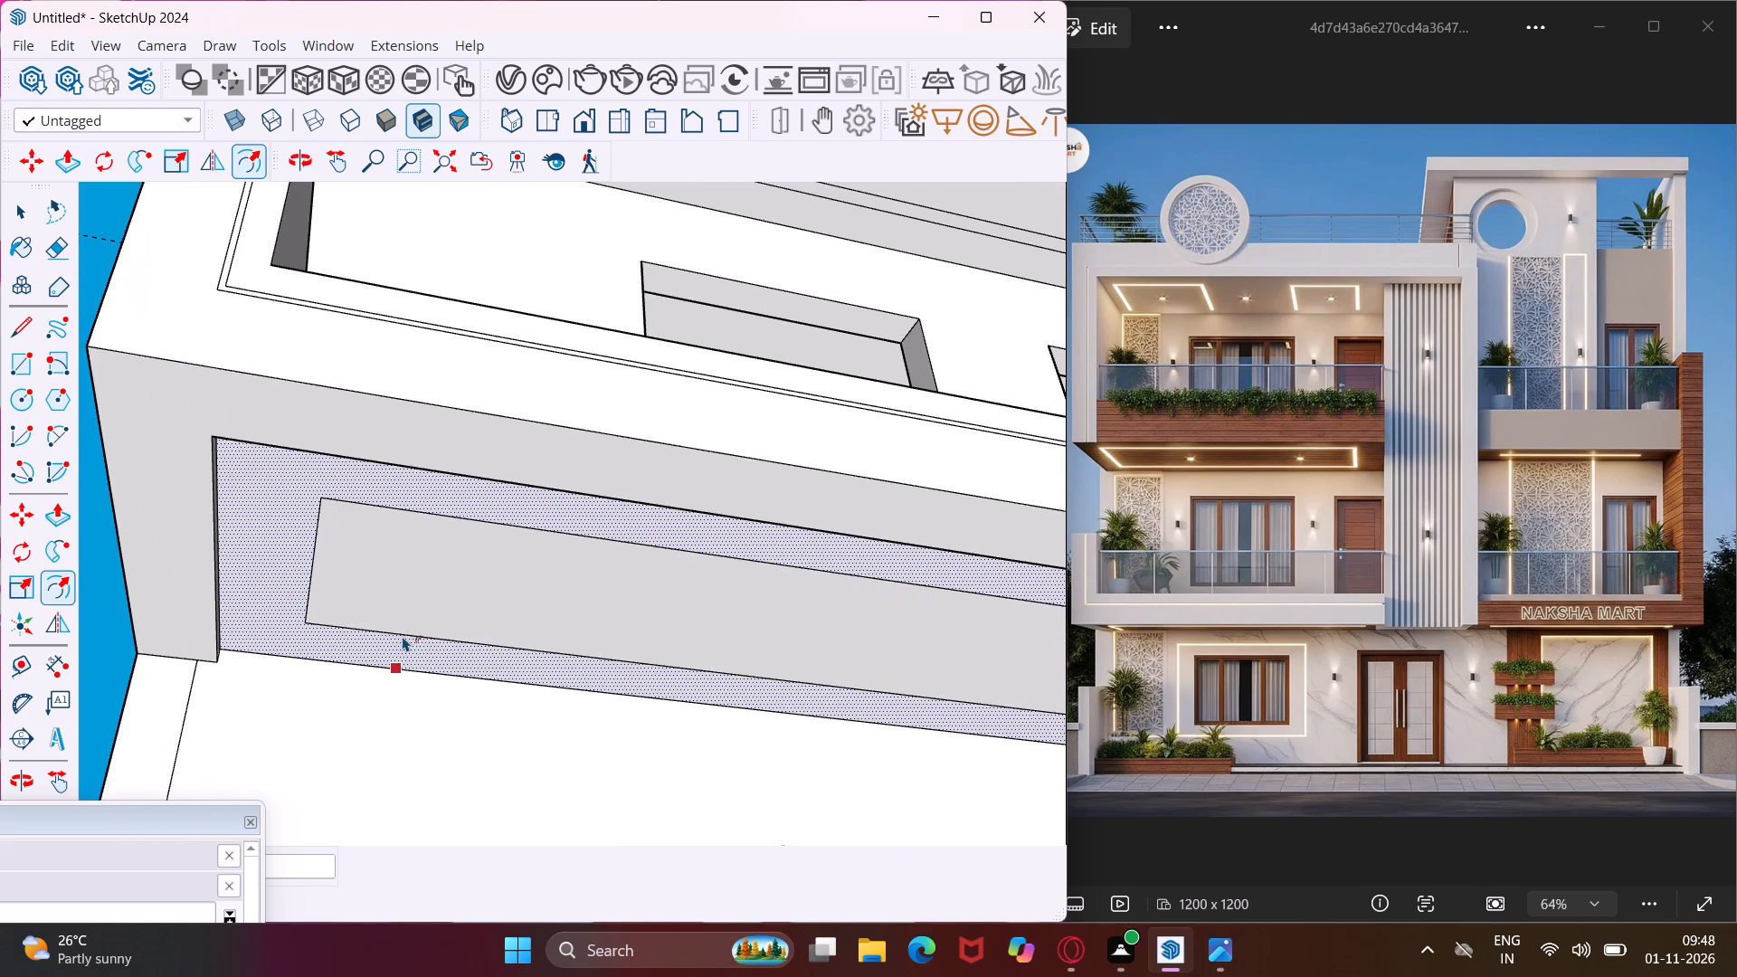
pyautogui.click(403, 636)
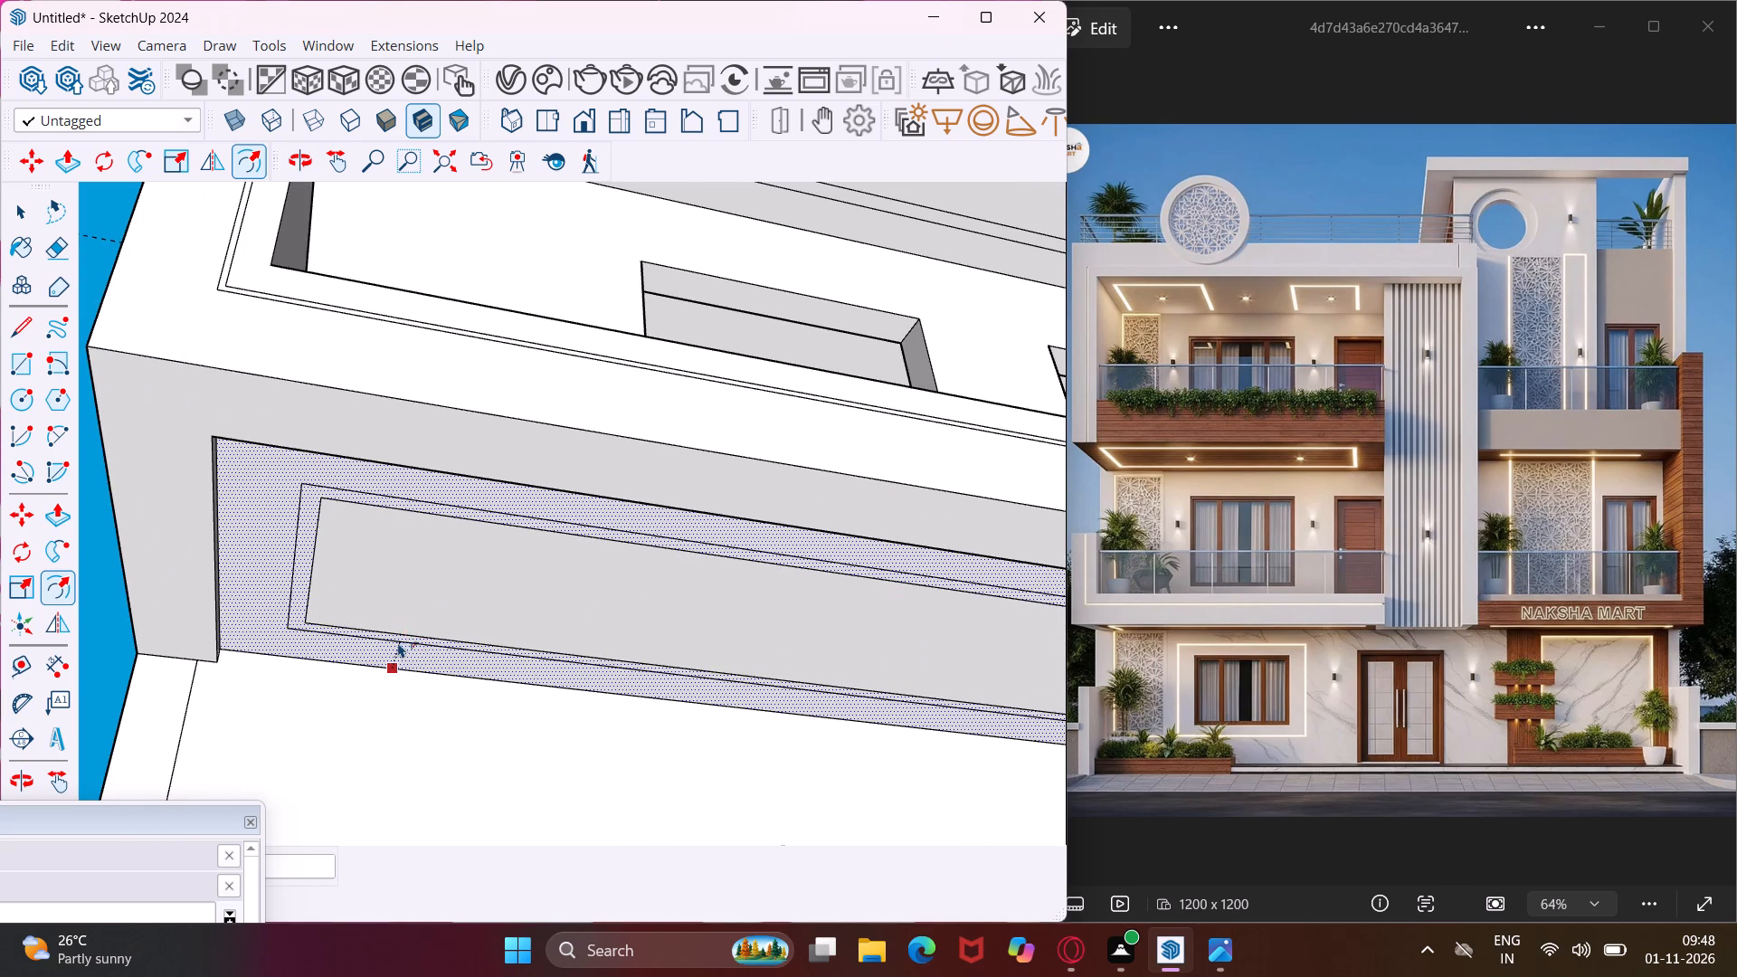
pyautogui.scroll(2, 397, 648)
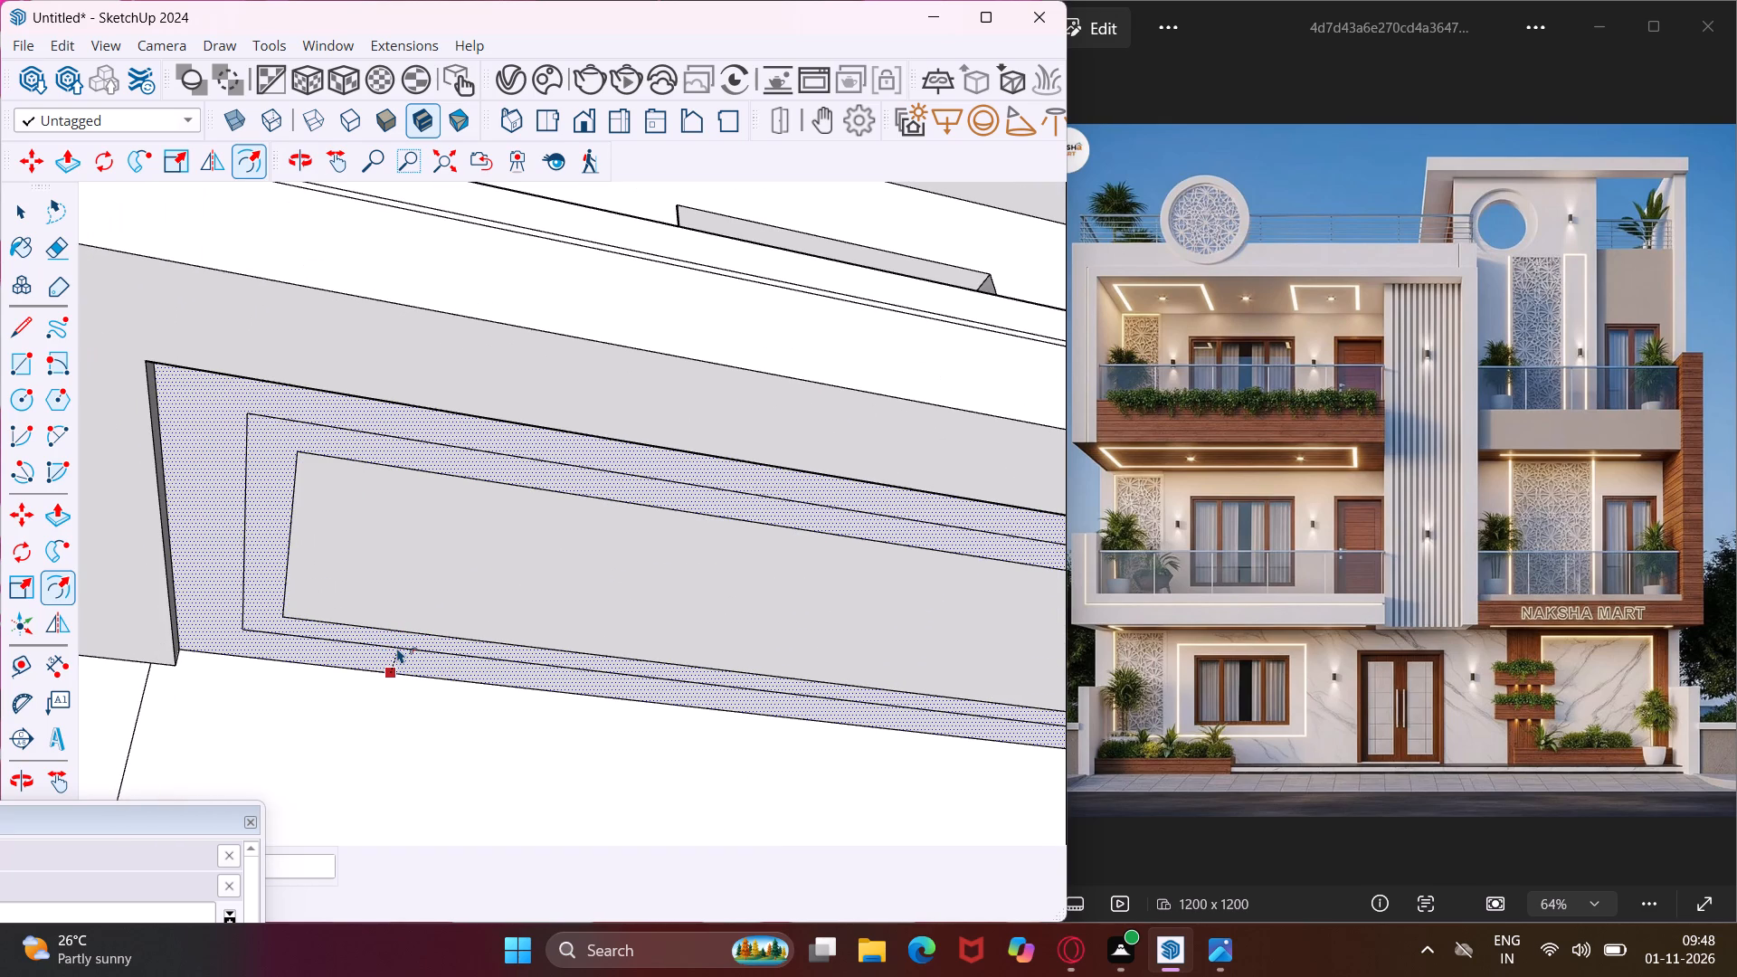
pyautogui.click(397, 648)
pyautogui.press('Escape')
pyautogui.press('space')
# Push/Pull the inner side face of the narrow slab under the central column back to the building wall.
pyautogui.scroll(-4, 265, 579)
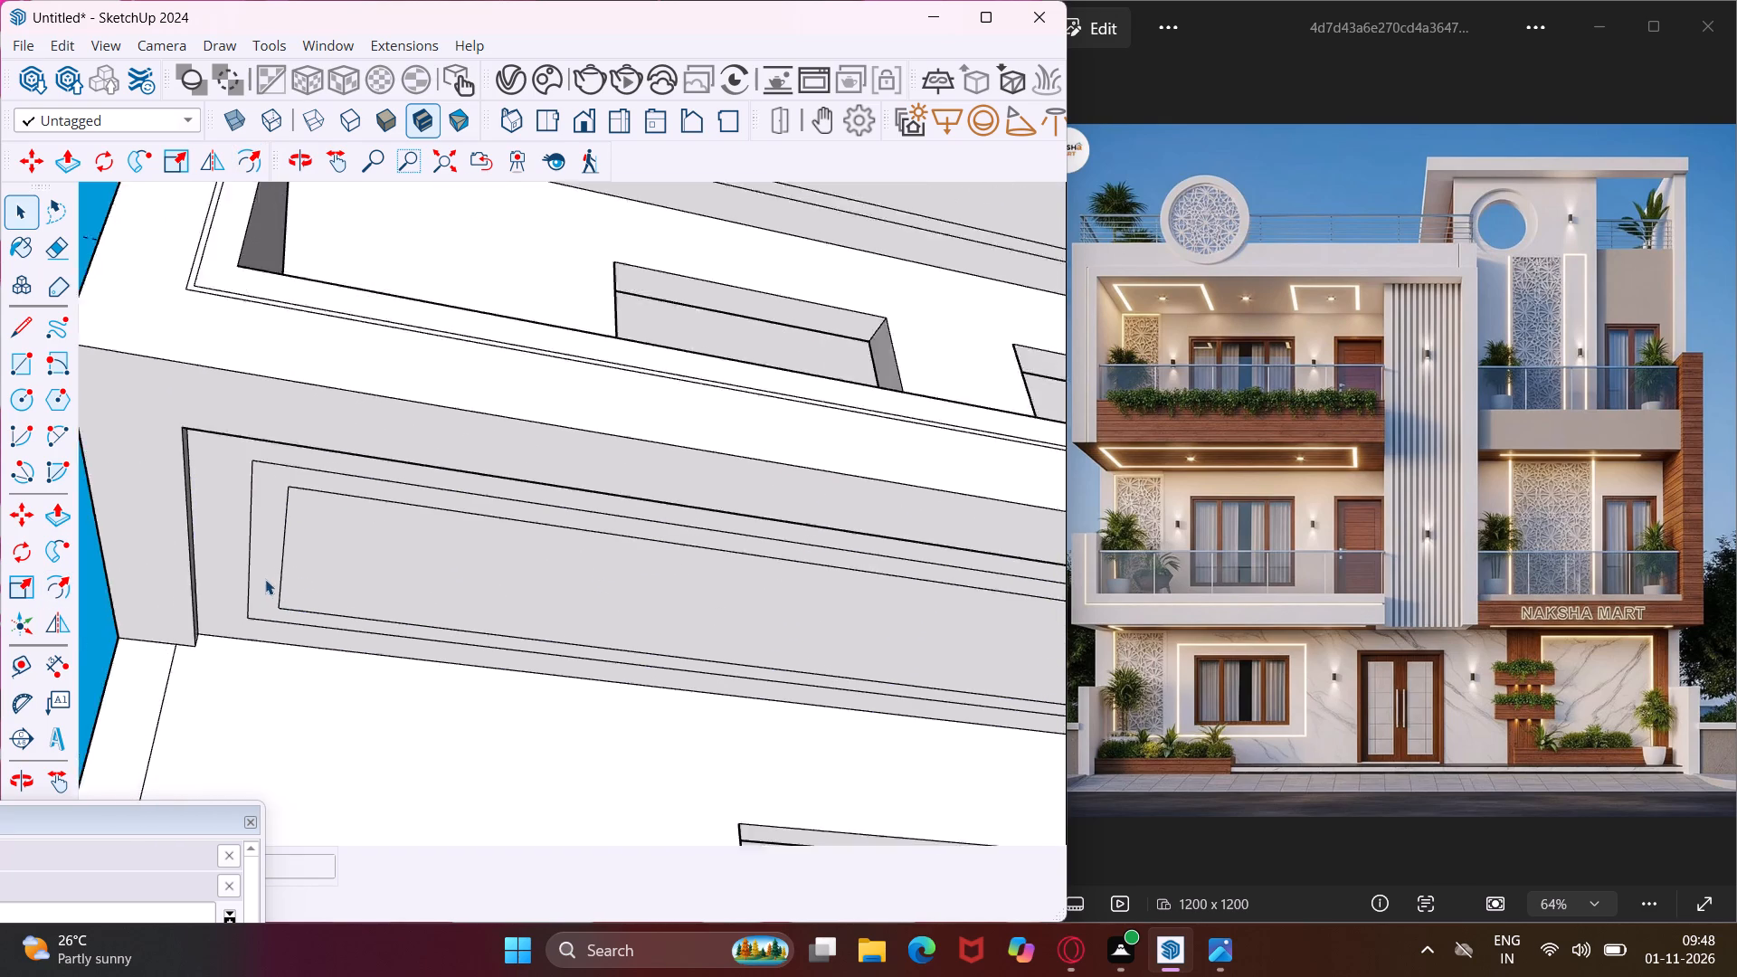
pyautogui.scroll(-9, 265, 579)
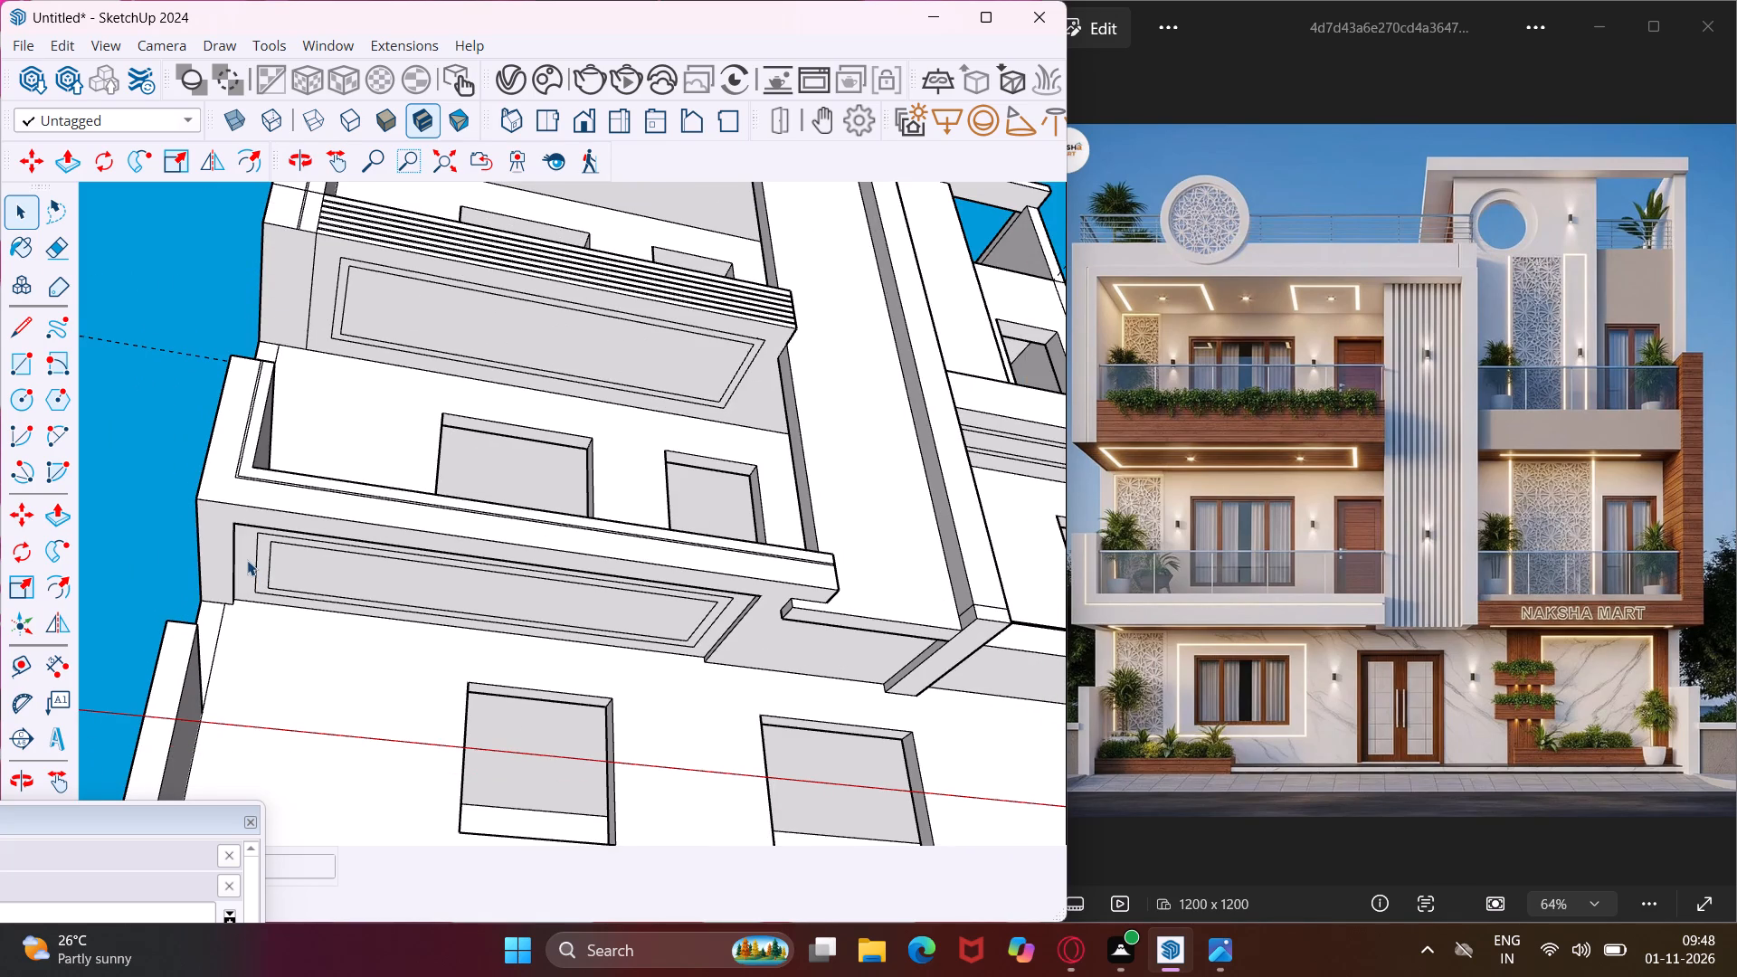
pyautogui.scroll(-4, 238, 553)
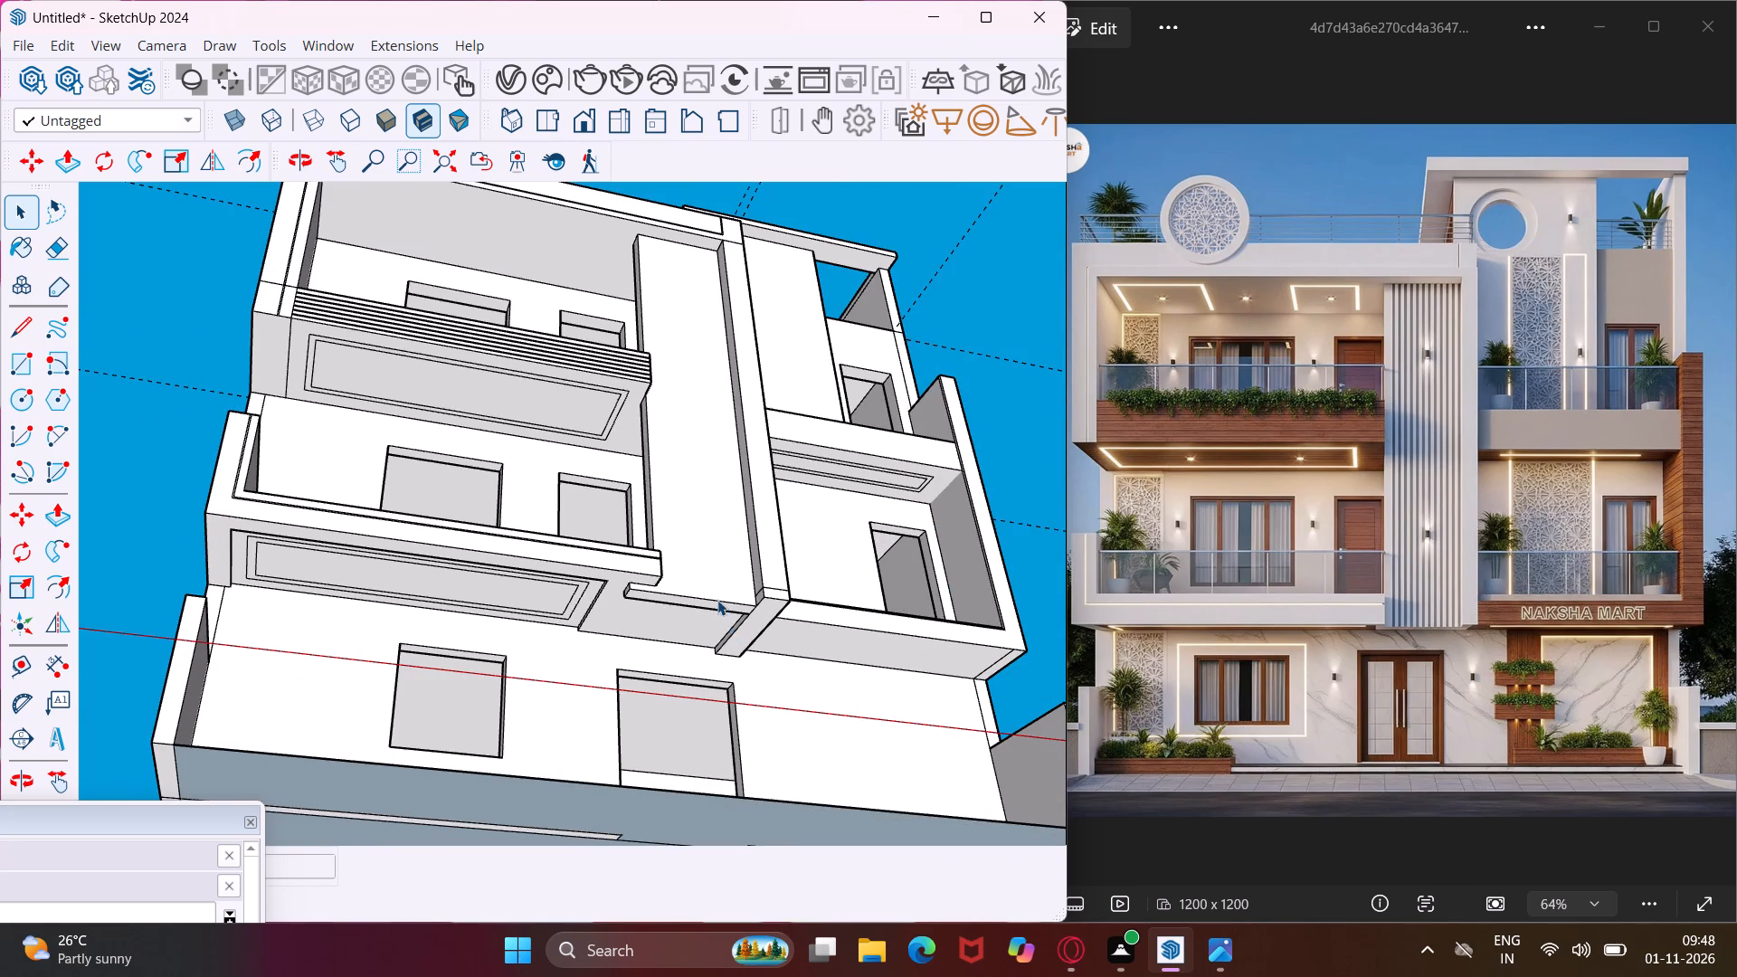
pyautogui.scroll(11, 717, 600)
pyautogui.moveTo(717, 600); pyautogui.dragTo(886, 527, button='middle')
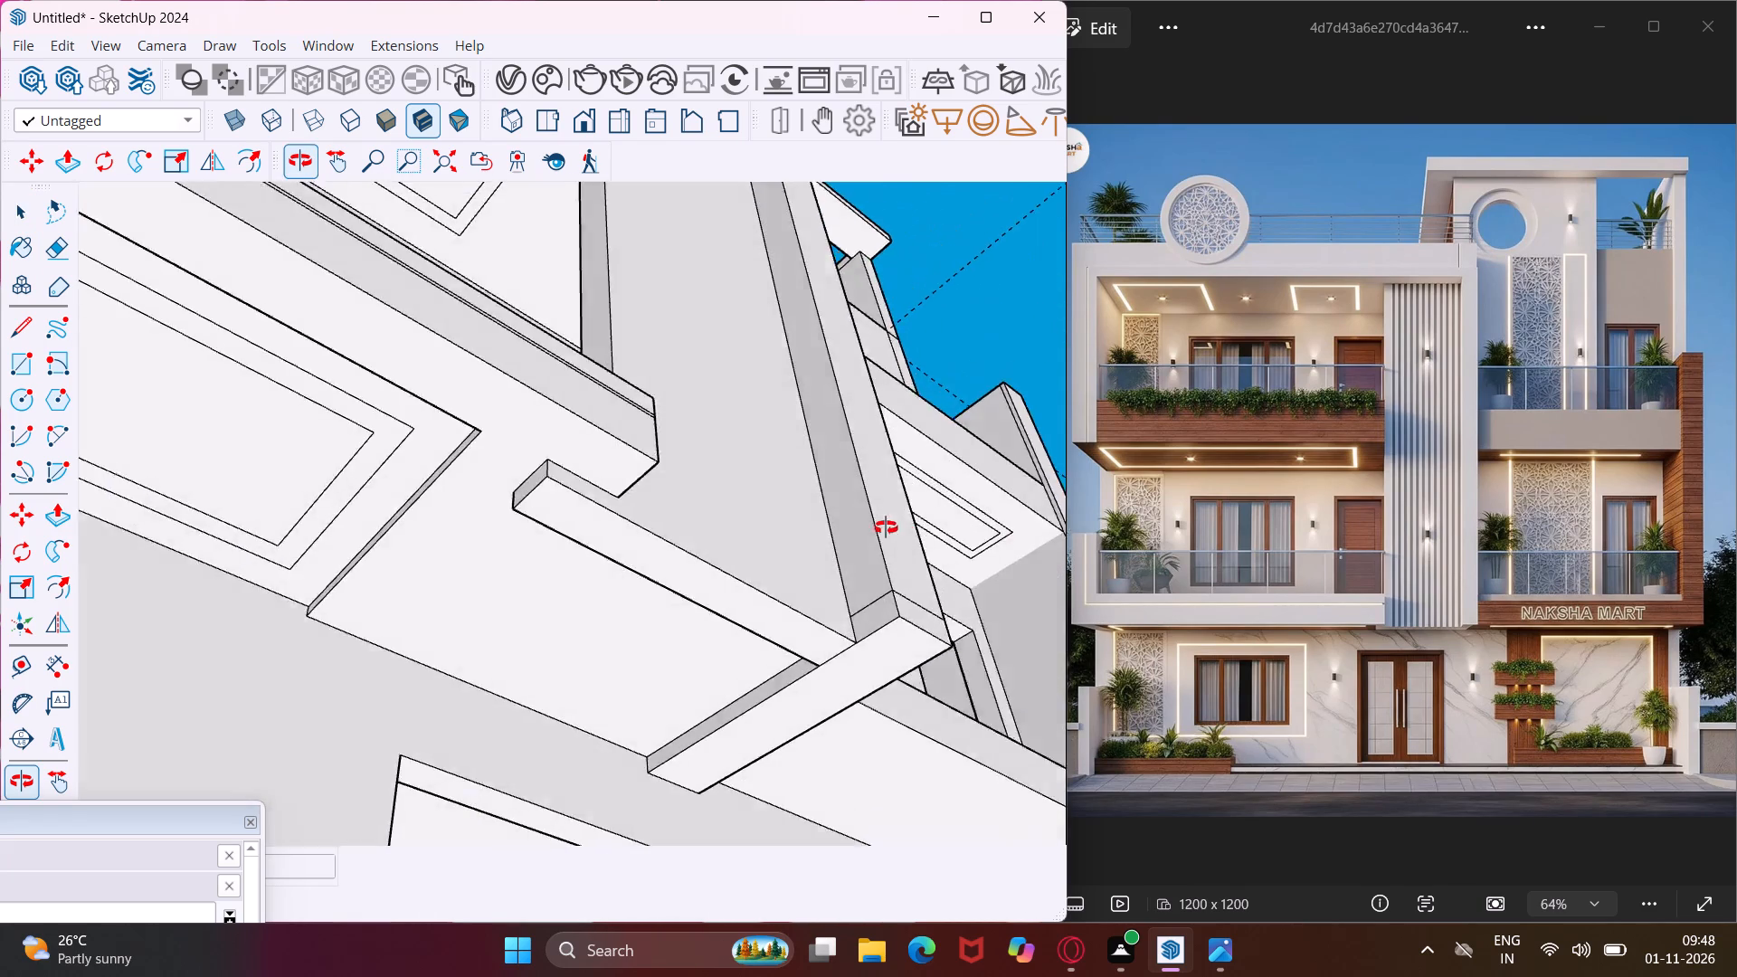
pyautogui.moveTo(886, 527); pyautogui.dragTo(1143, 647, button='middle')
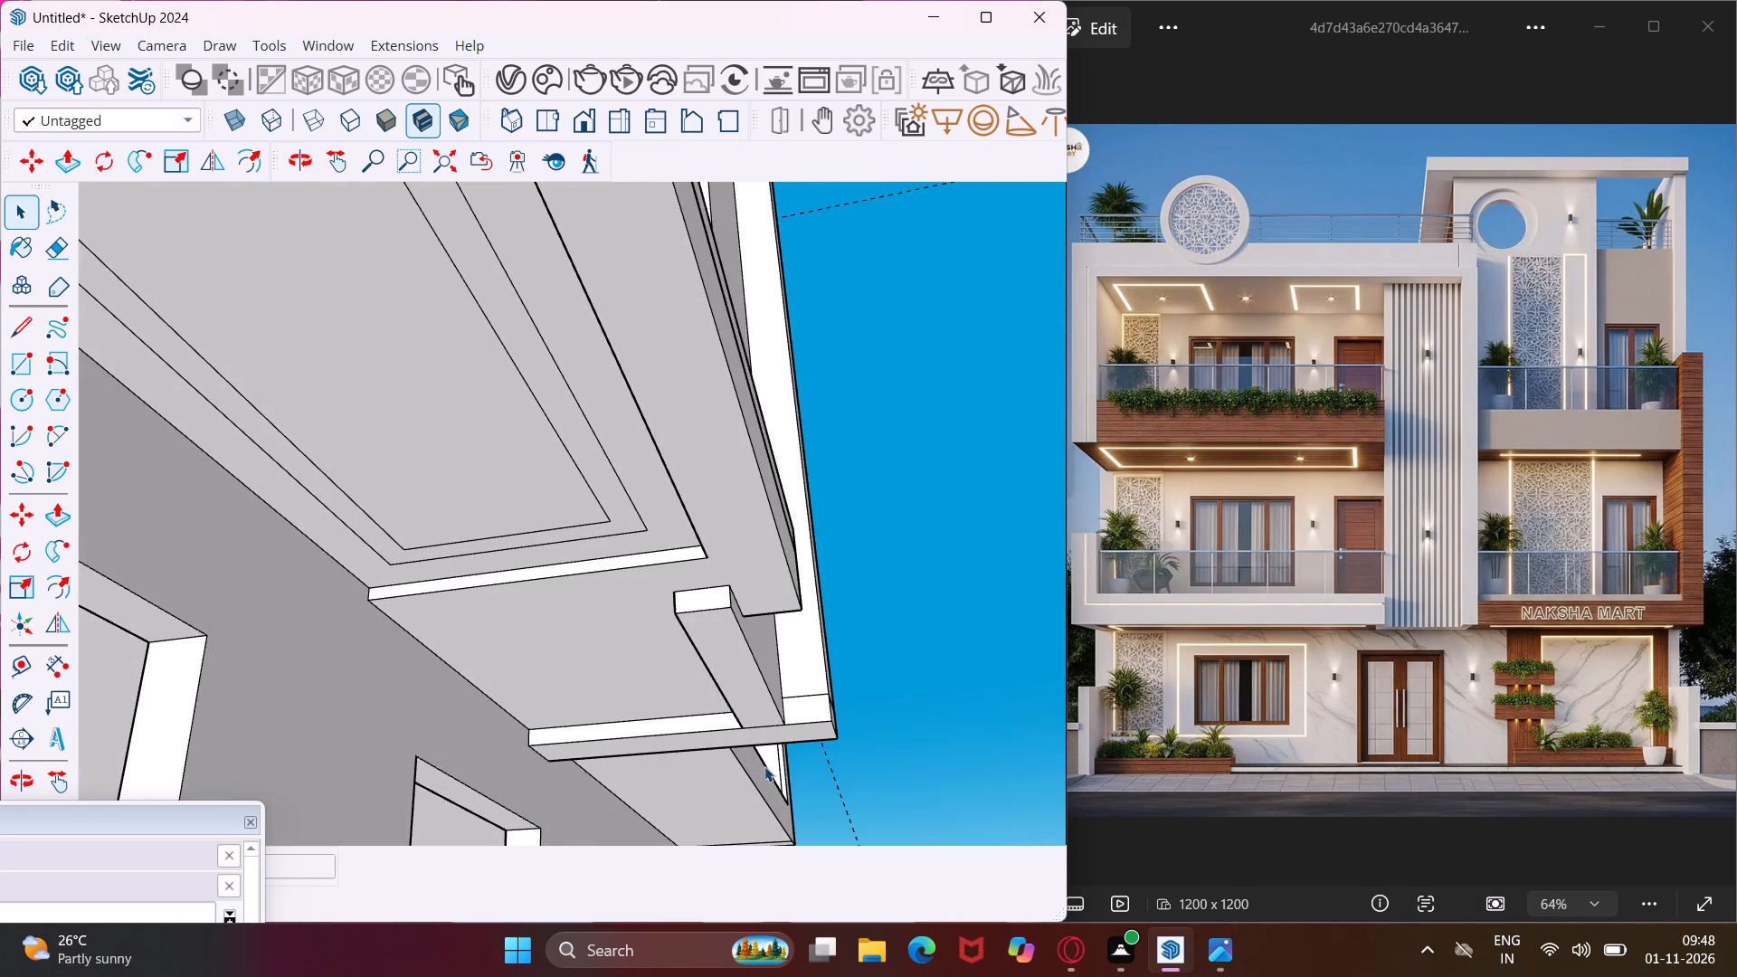
pyautogui.scroll(9, 719, 715)
pyautogui.moveTo(717, 700); pyautogui.dragTo(840, 698, button='middle')
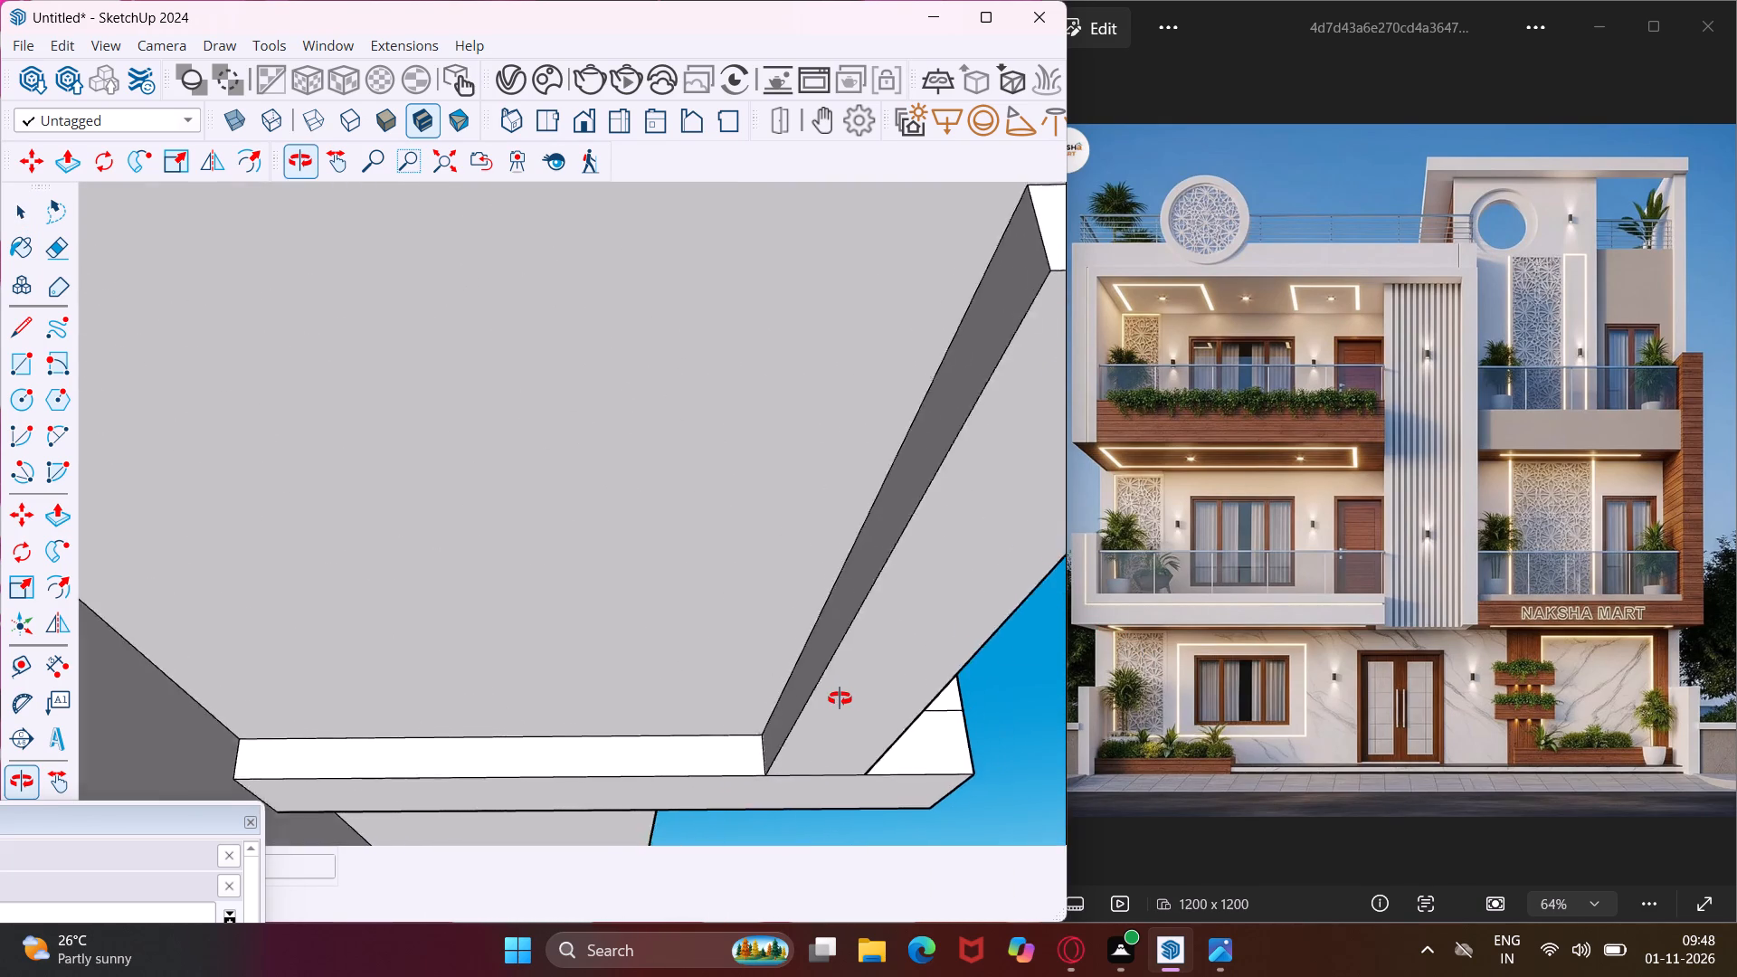
pyautogui.moveTo(840, 698); pyautogui.dragTo(855, 707, button='middle')
pyautogui.click(819, 694)
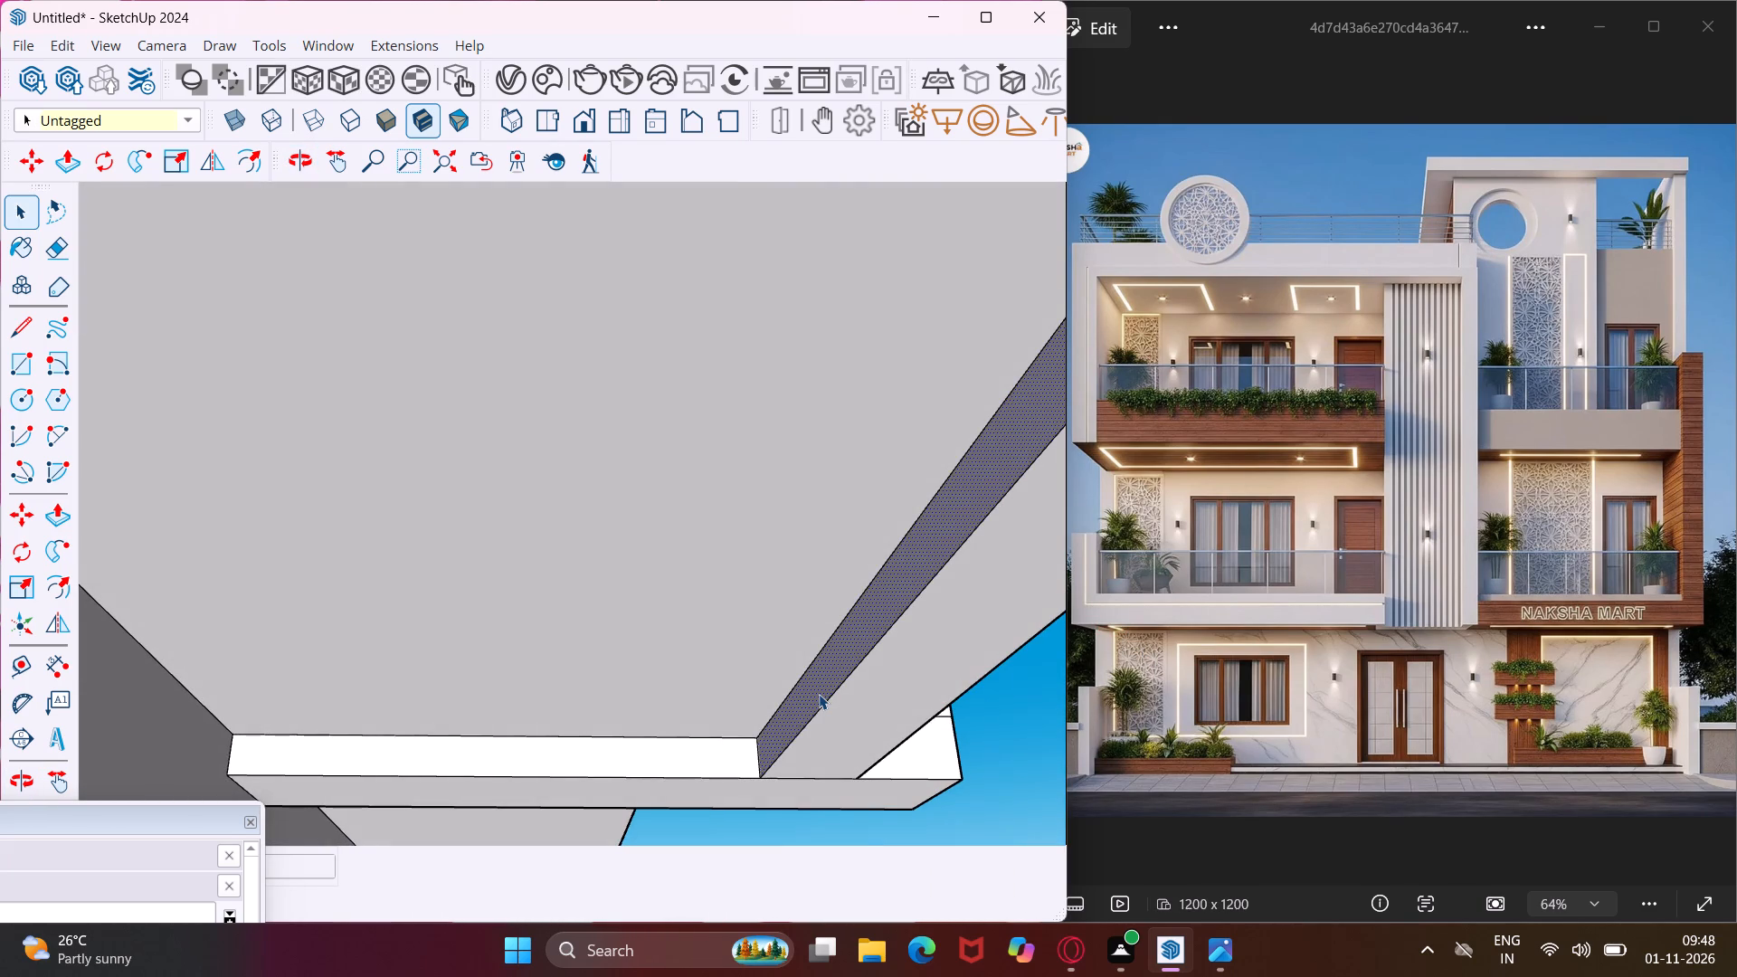
pyautogui.press('p')
pyautogui.click(819, 694)
pyautogui.scroll(-4, 773, 696)
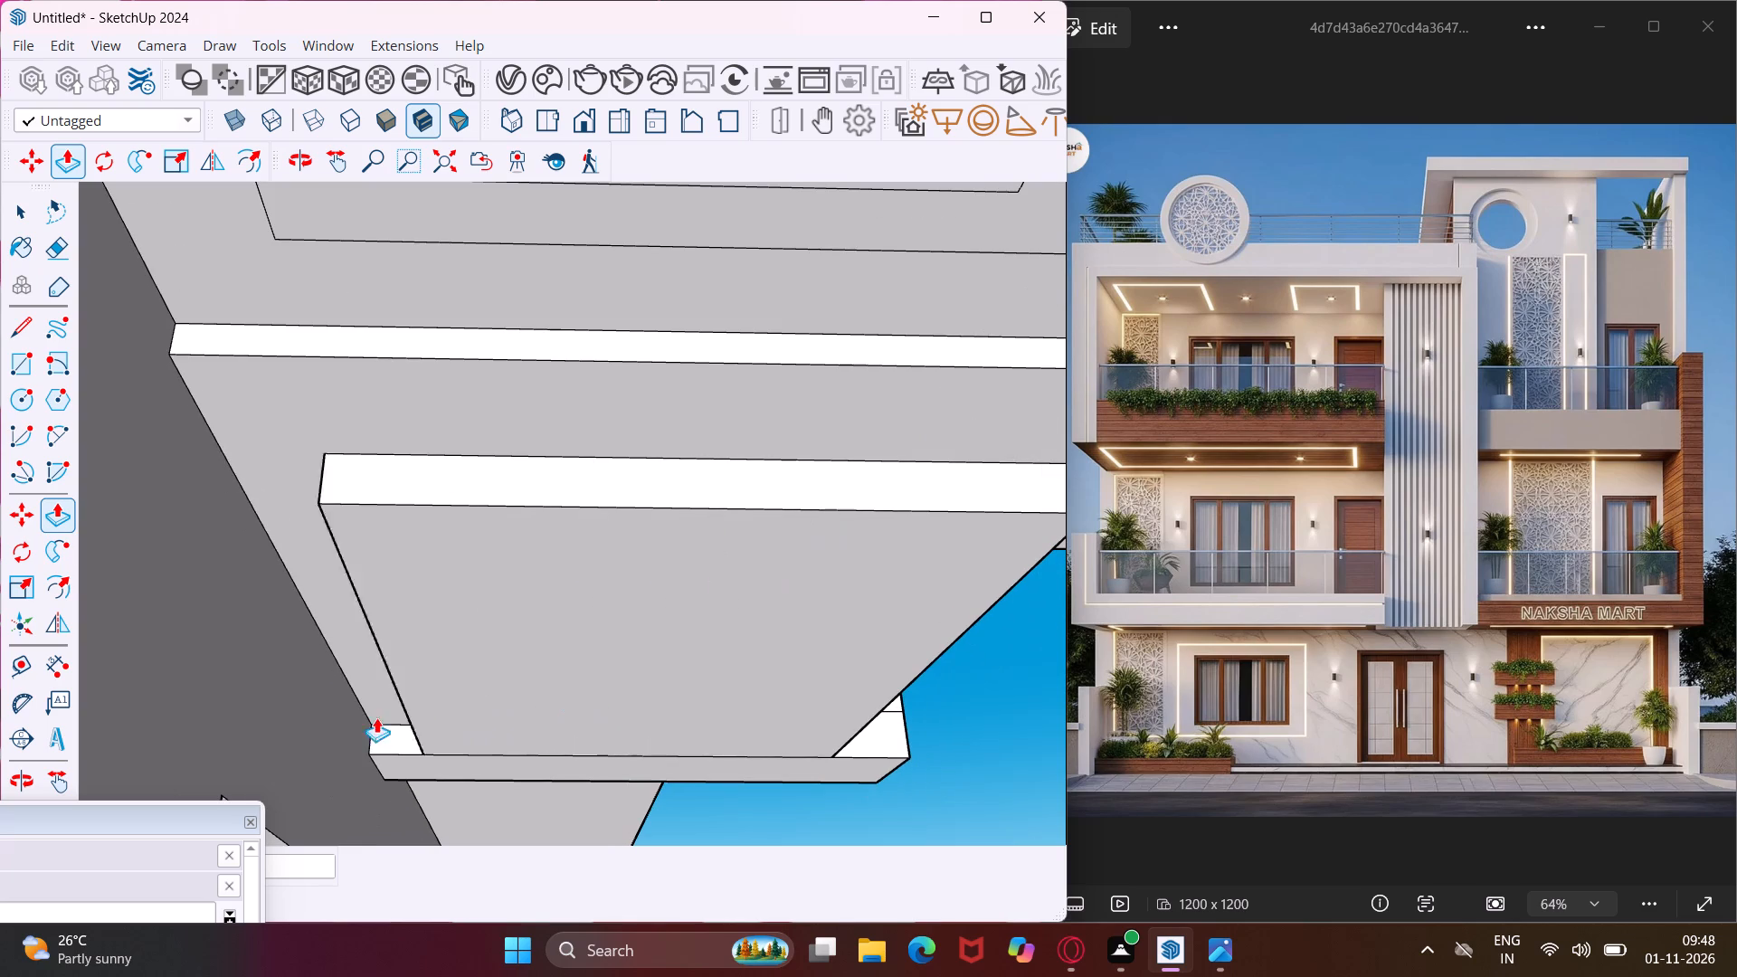
pyautogui.click(280, 731)
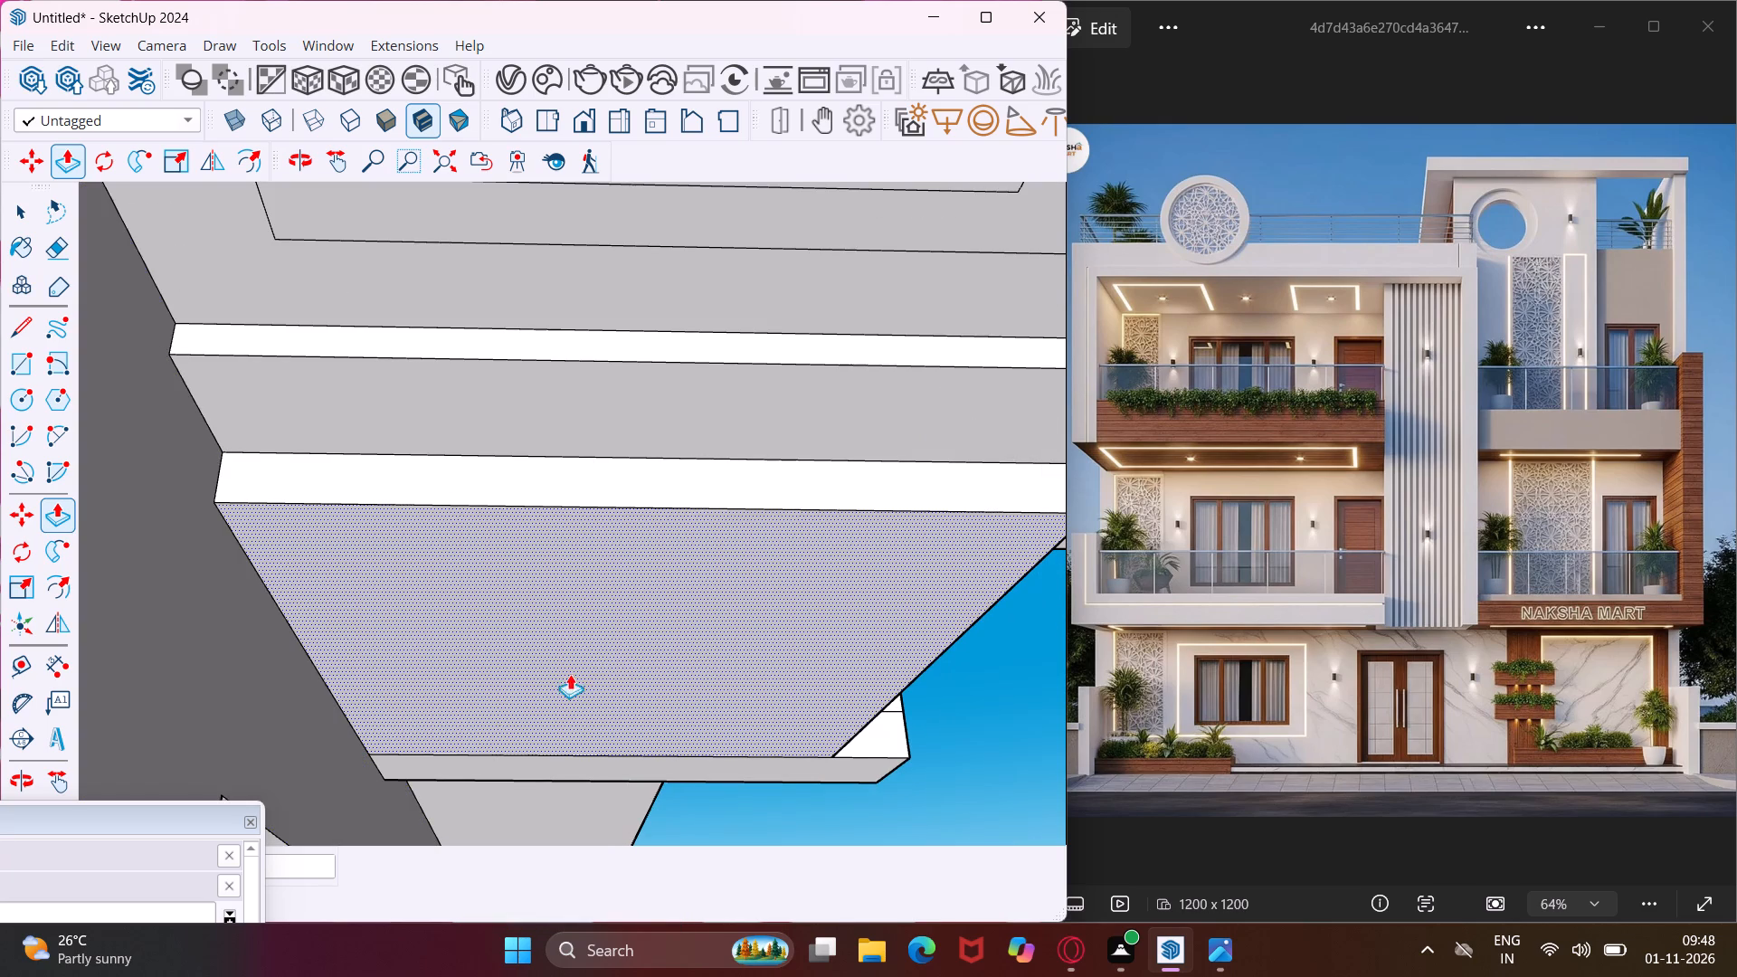
# Push/Pull the narrow slab's end face beneath the balcony back in line with the central column's side edge.
pyautogui.moveTo(612, 657); pyautogui.dragTo(317, 708, button='middle')
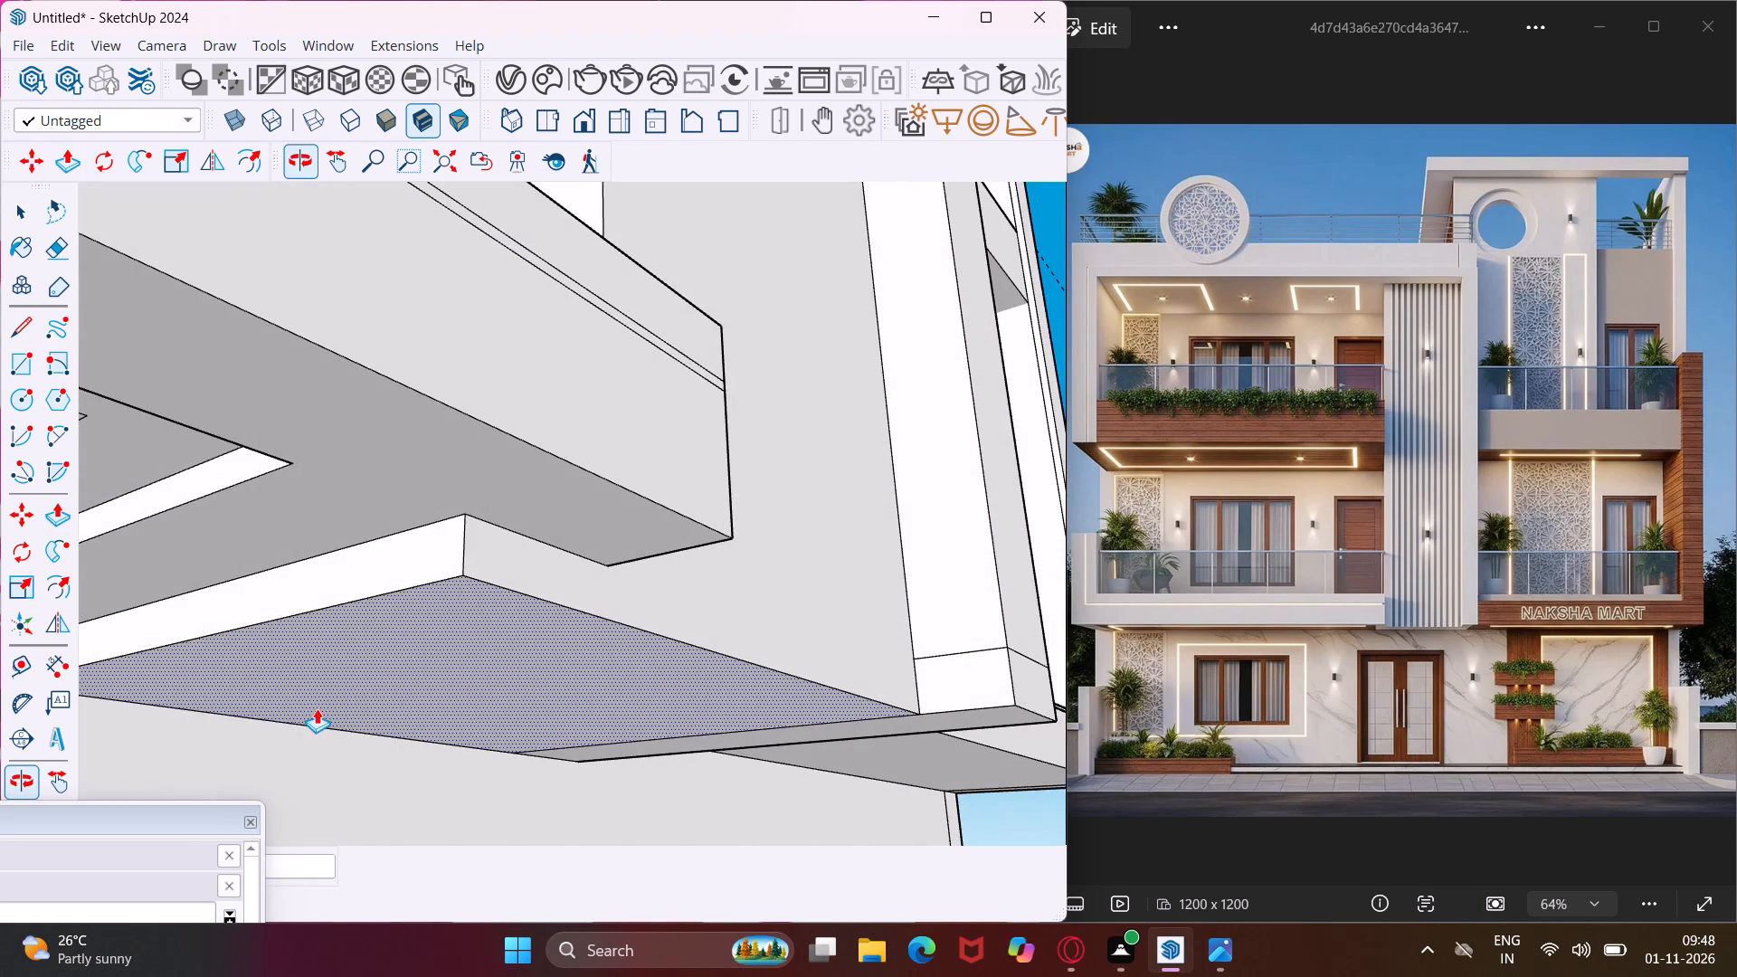
pyautogui.scroll(-9, 314, 672)
pyautogui.scroll(-1, 458, 648)
pyautogui.moveTo(456, 649); pyautogui.dragTo(345, 667, button='middle')
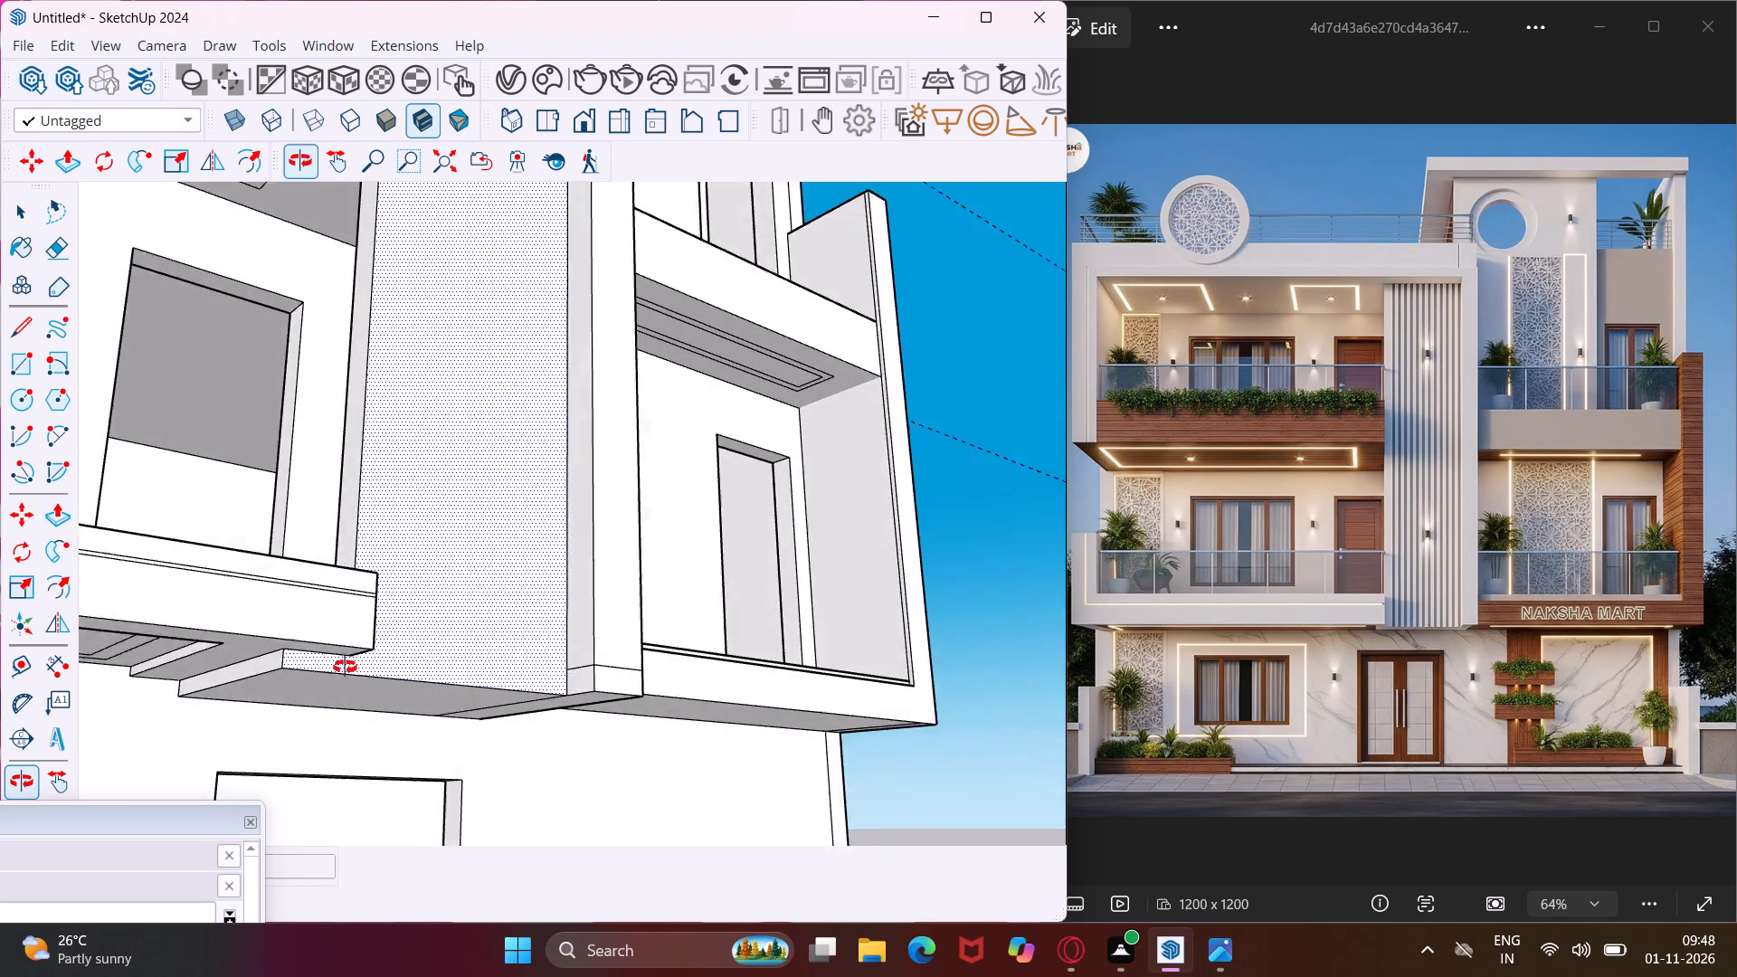
pyautogui.moveTo(345, 667); pyautogui.dragTo(246, 682, button='middle')
pyautogui.scroll(-3, 233, 678)
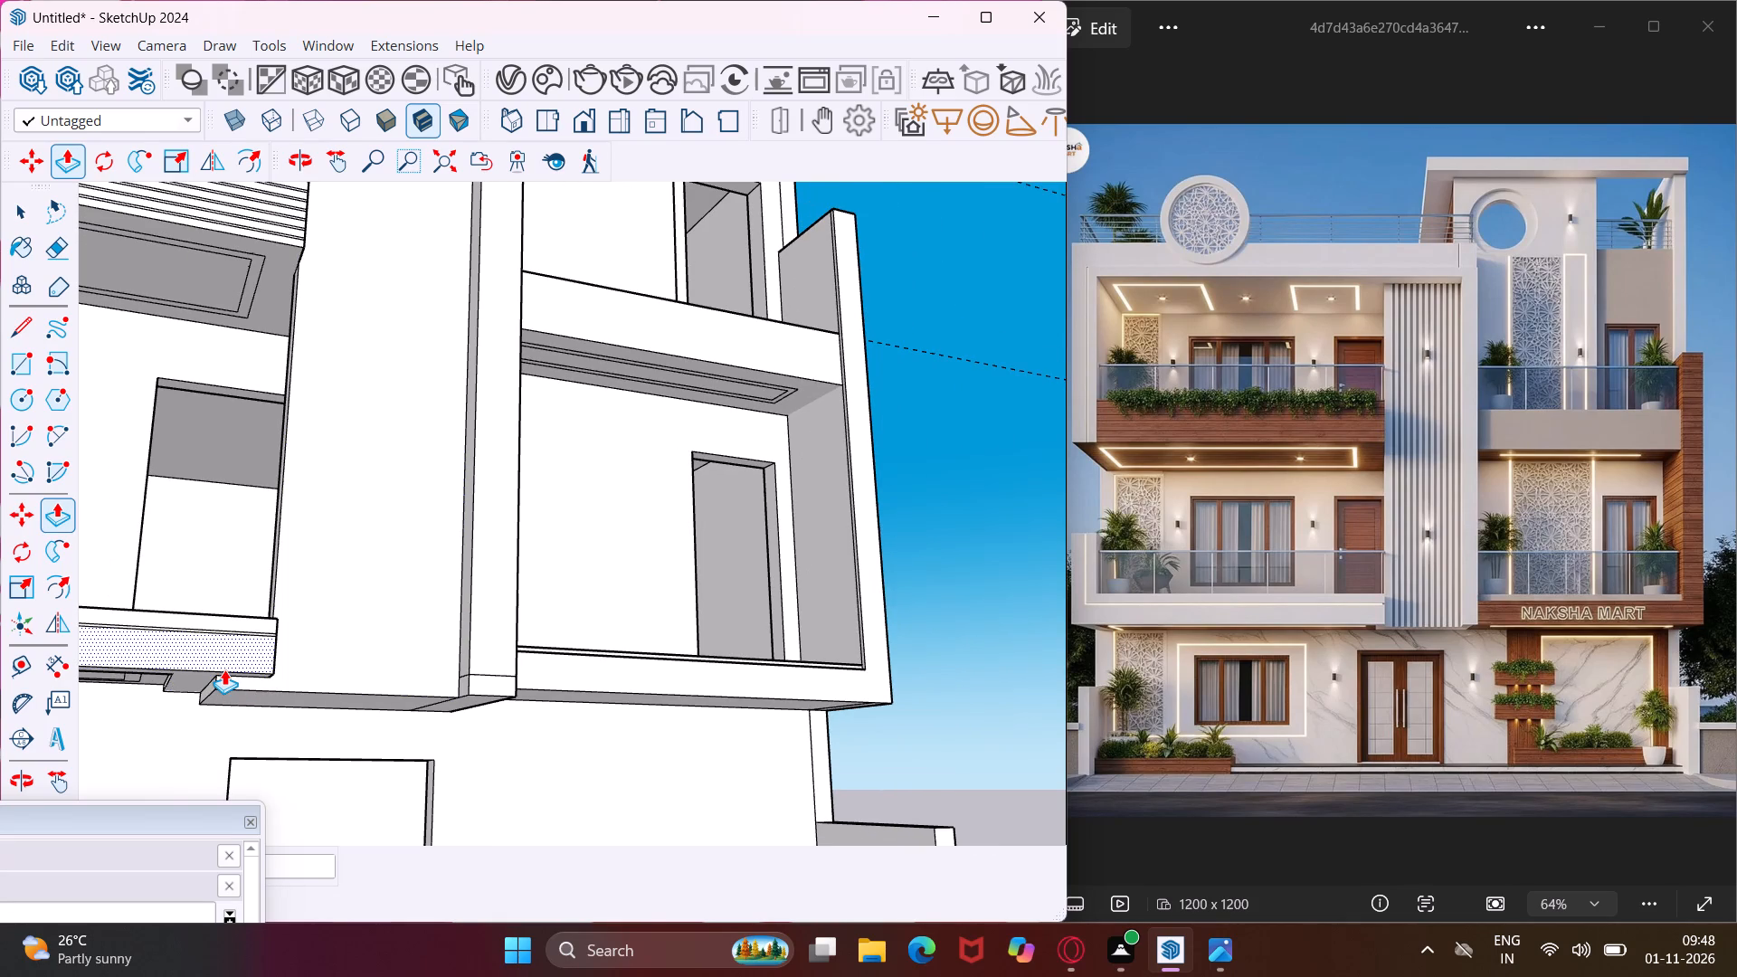
pyautogui.scroll(3, 187, 688)
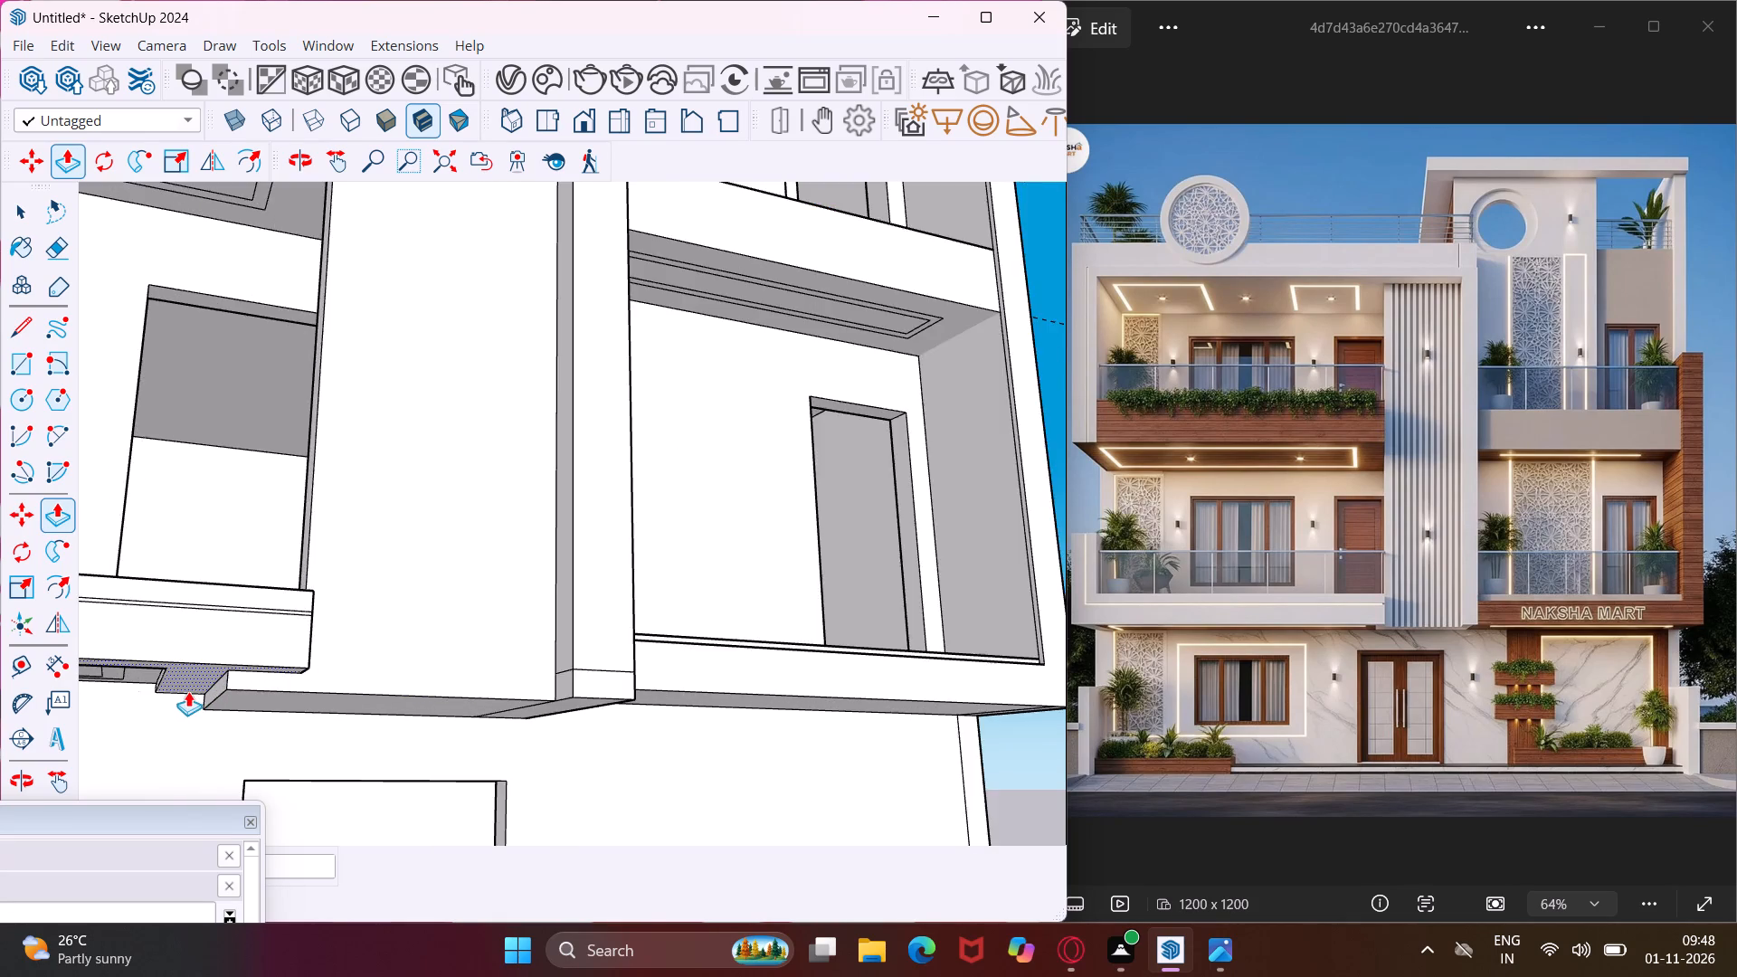
pyautogui.scroll(5, 188, 691)
pyautogui.click(242, 681)
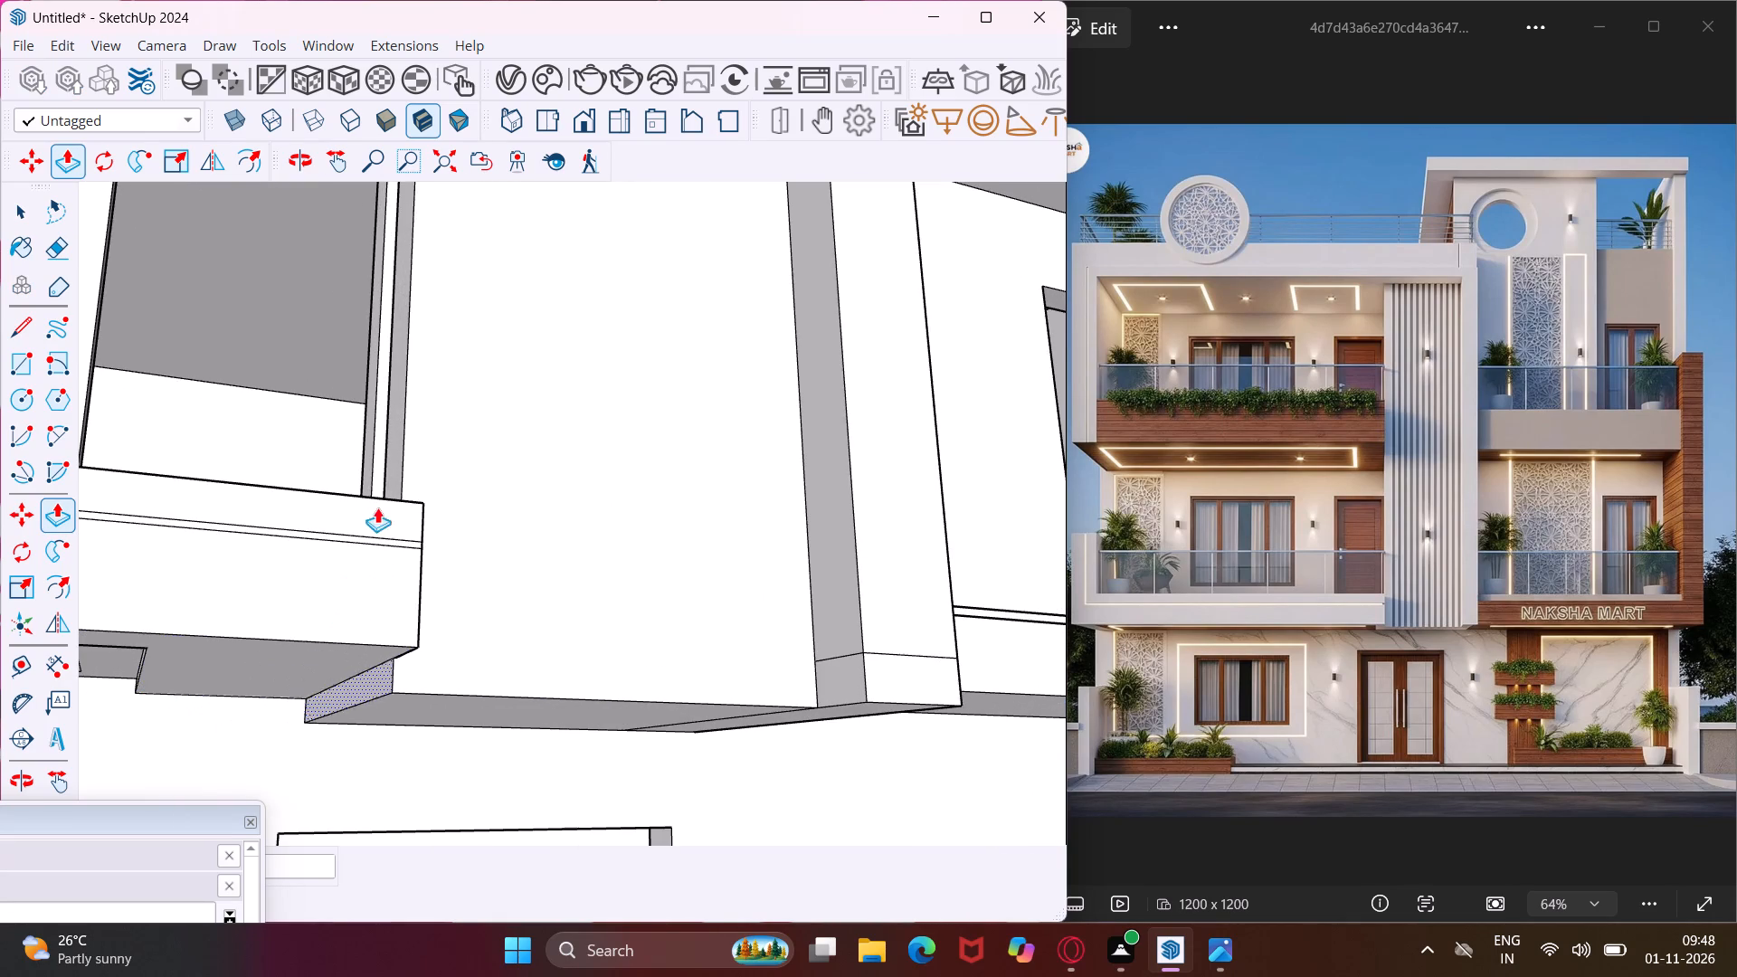
pyautogui.click(391, 459)
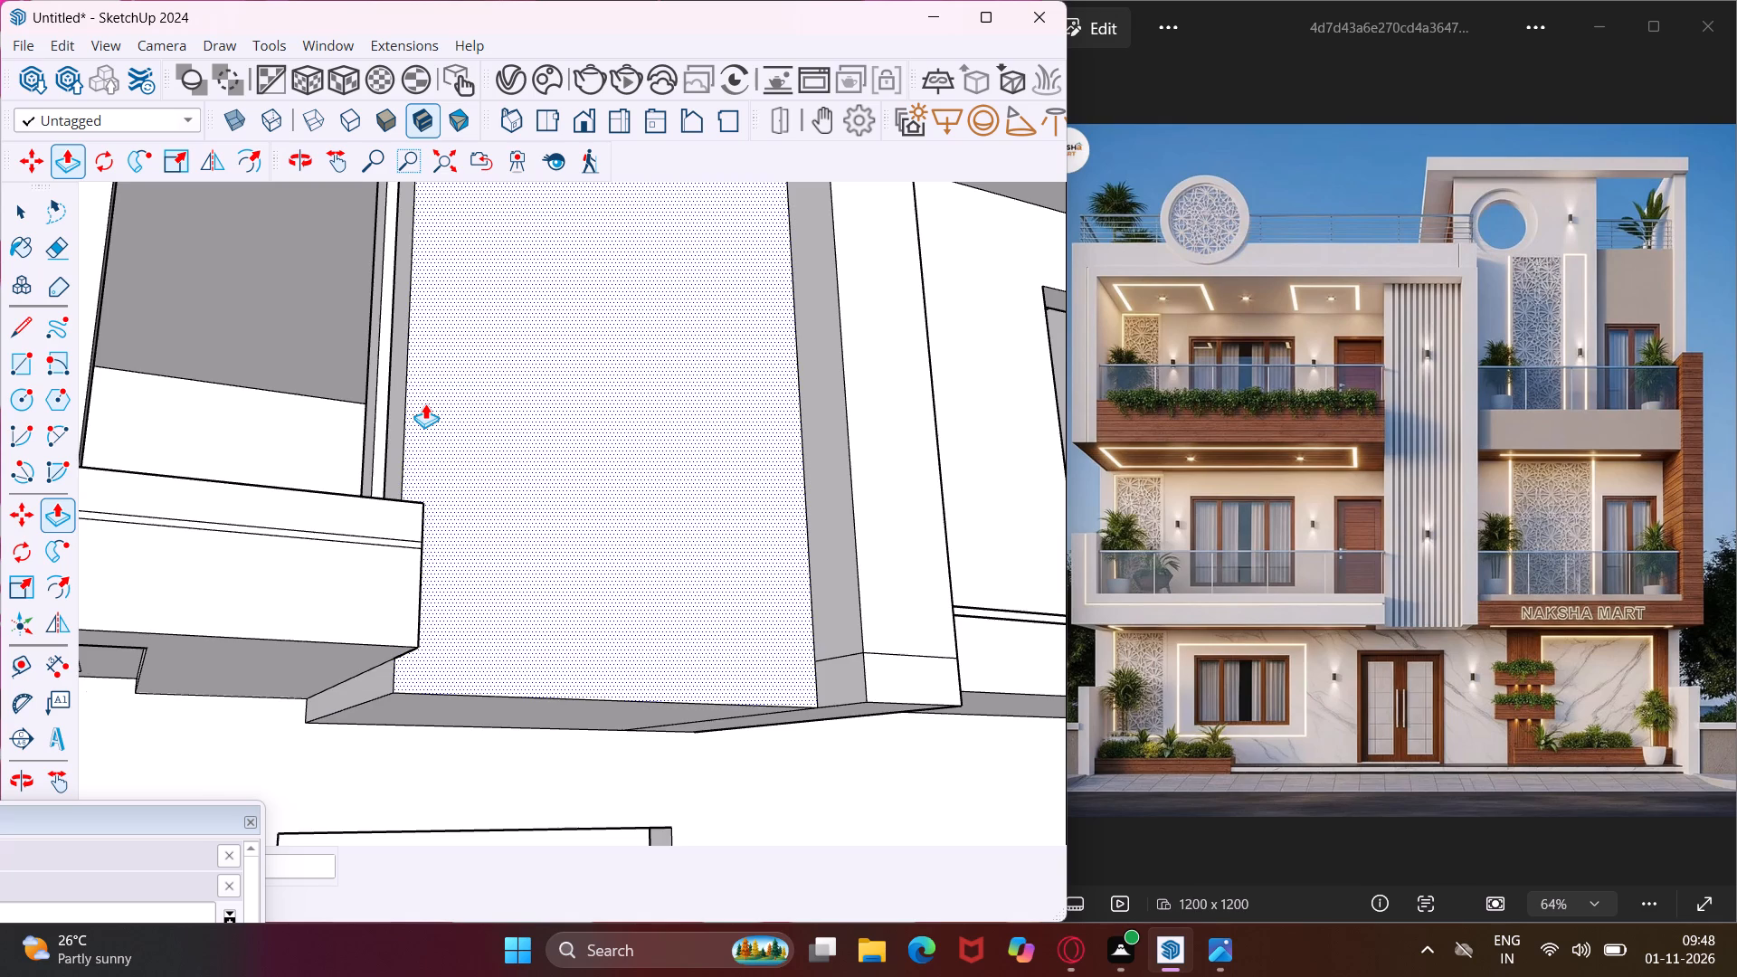
pyautogui.scroll(-5, 425, 403)
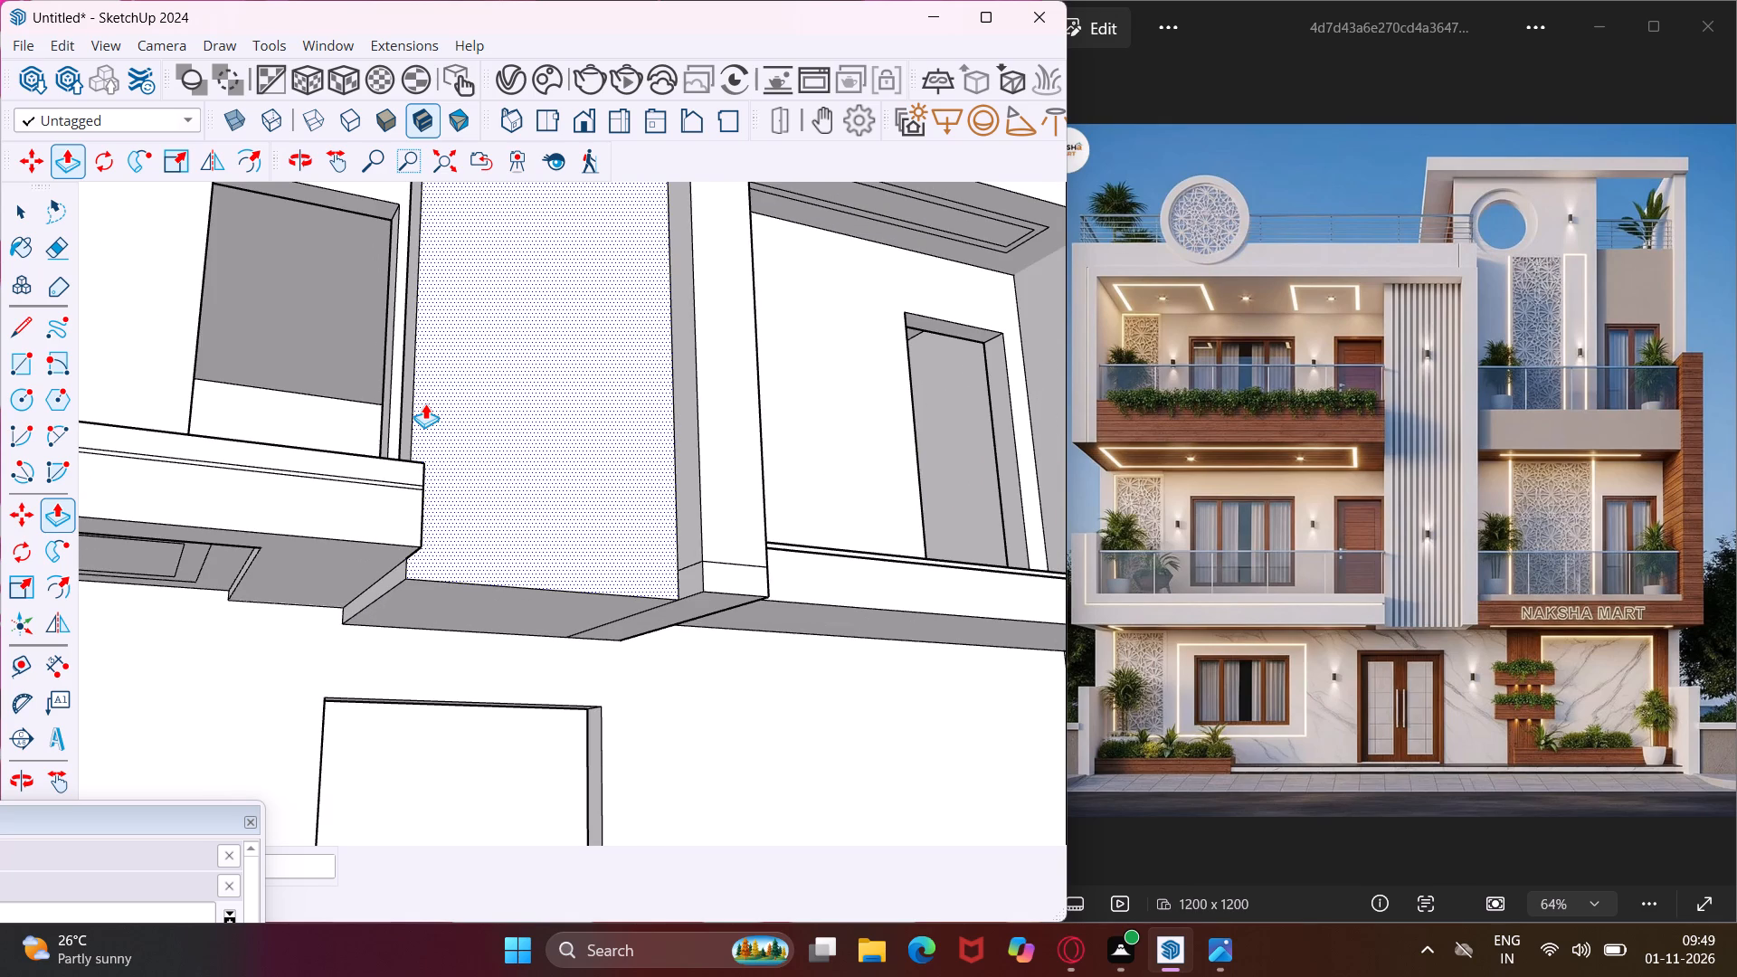
pyautogui.press('Escape')
# Examine the stepped first-floor undersides around the central column and below the smaller balcony beside it.
pyautogui.scroll(-4, 367, 504)
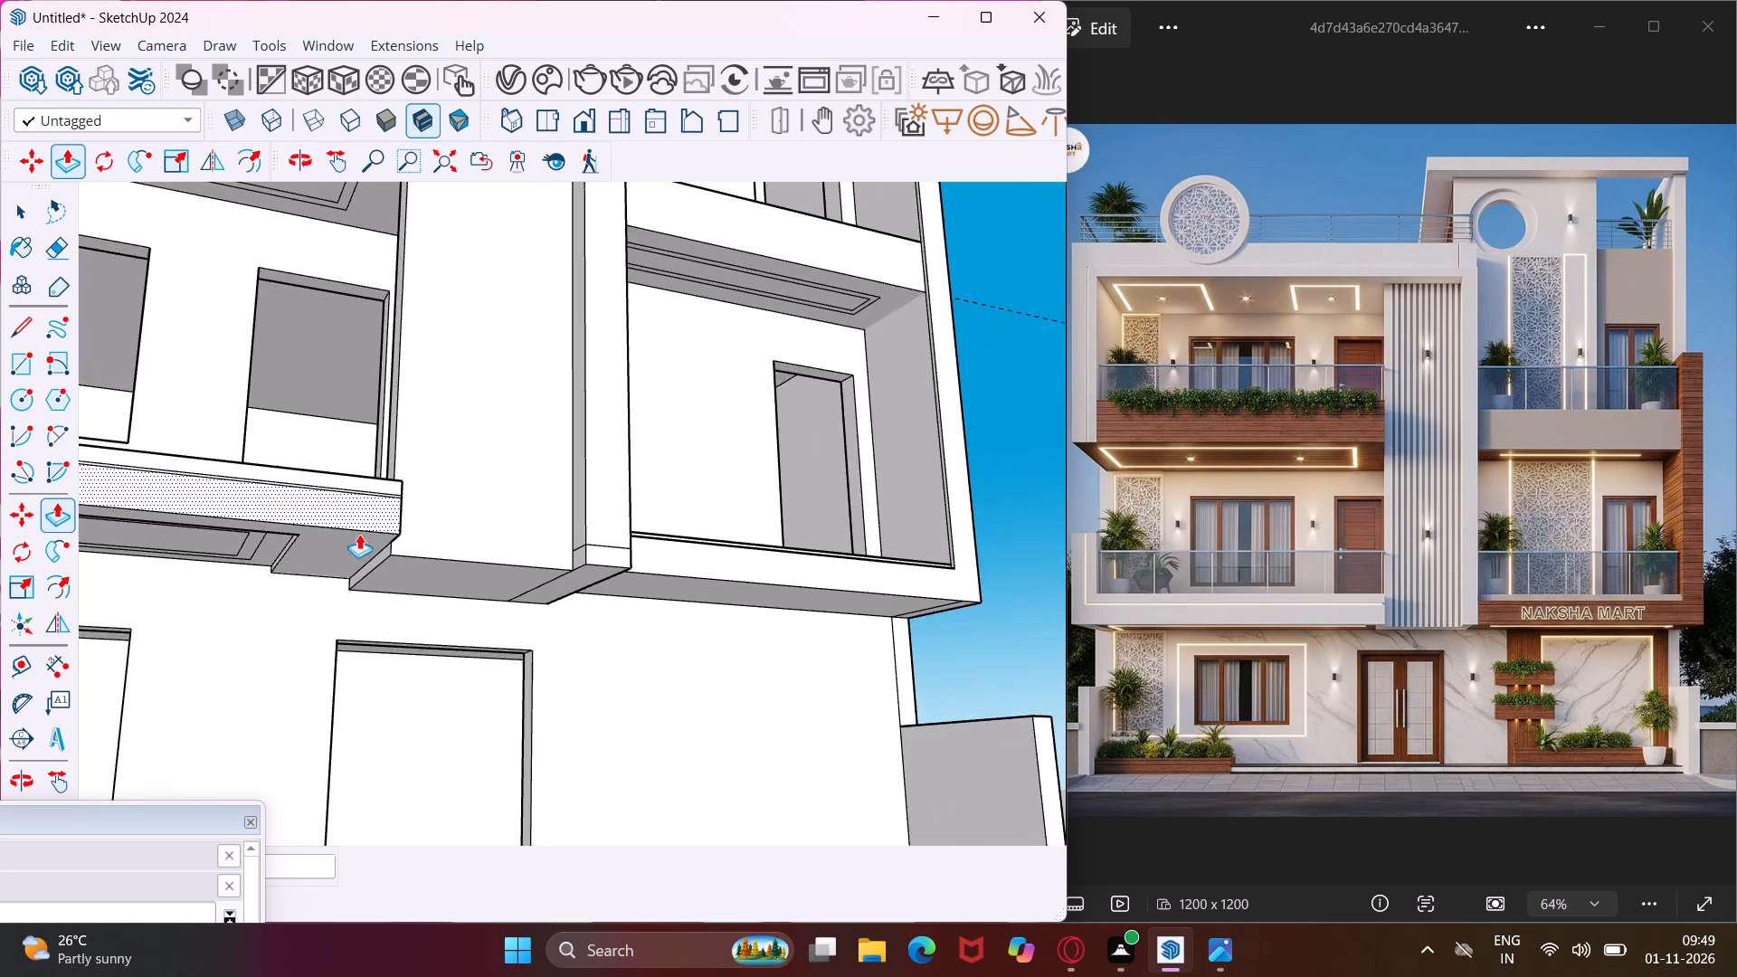
pyautogui.scroll(-5, 359, 534)
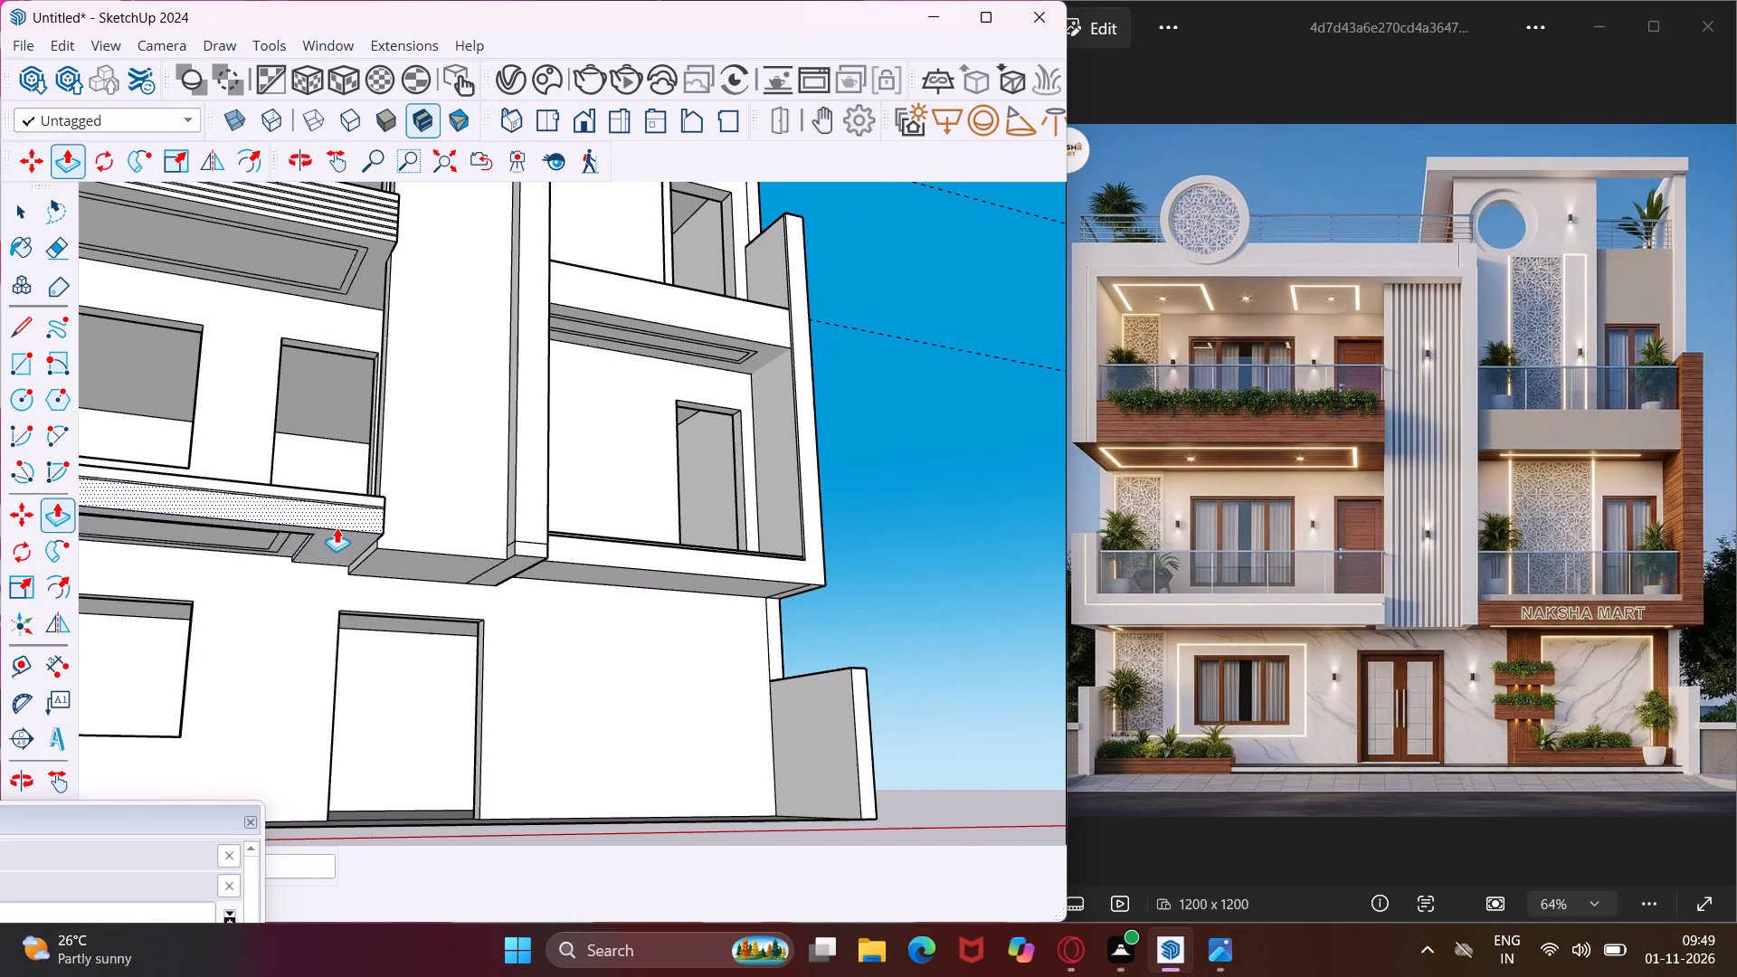
pyautogui.scroll(6, 285, 545)
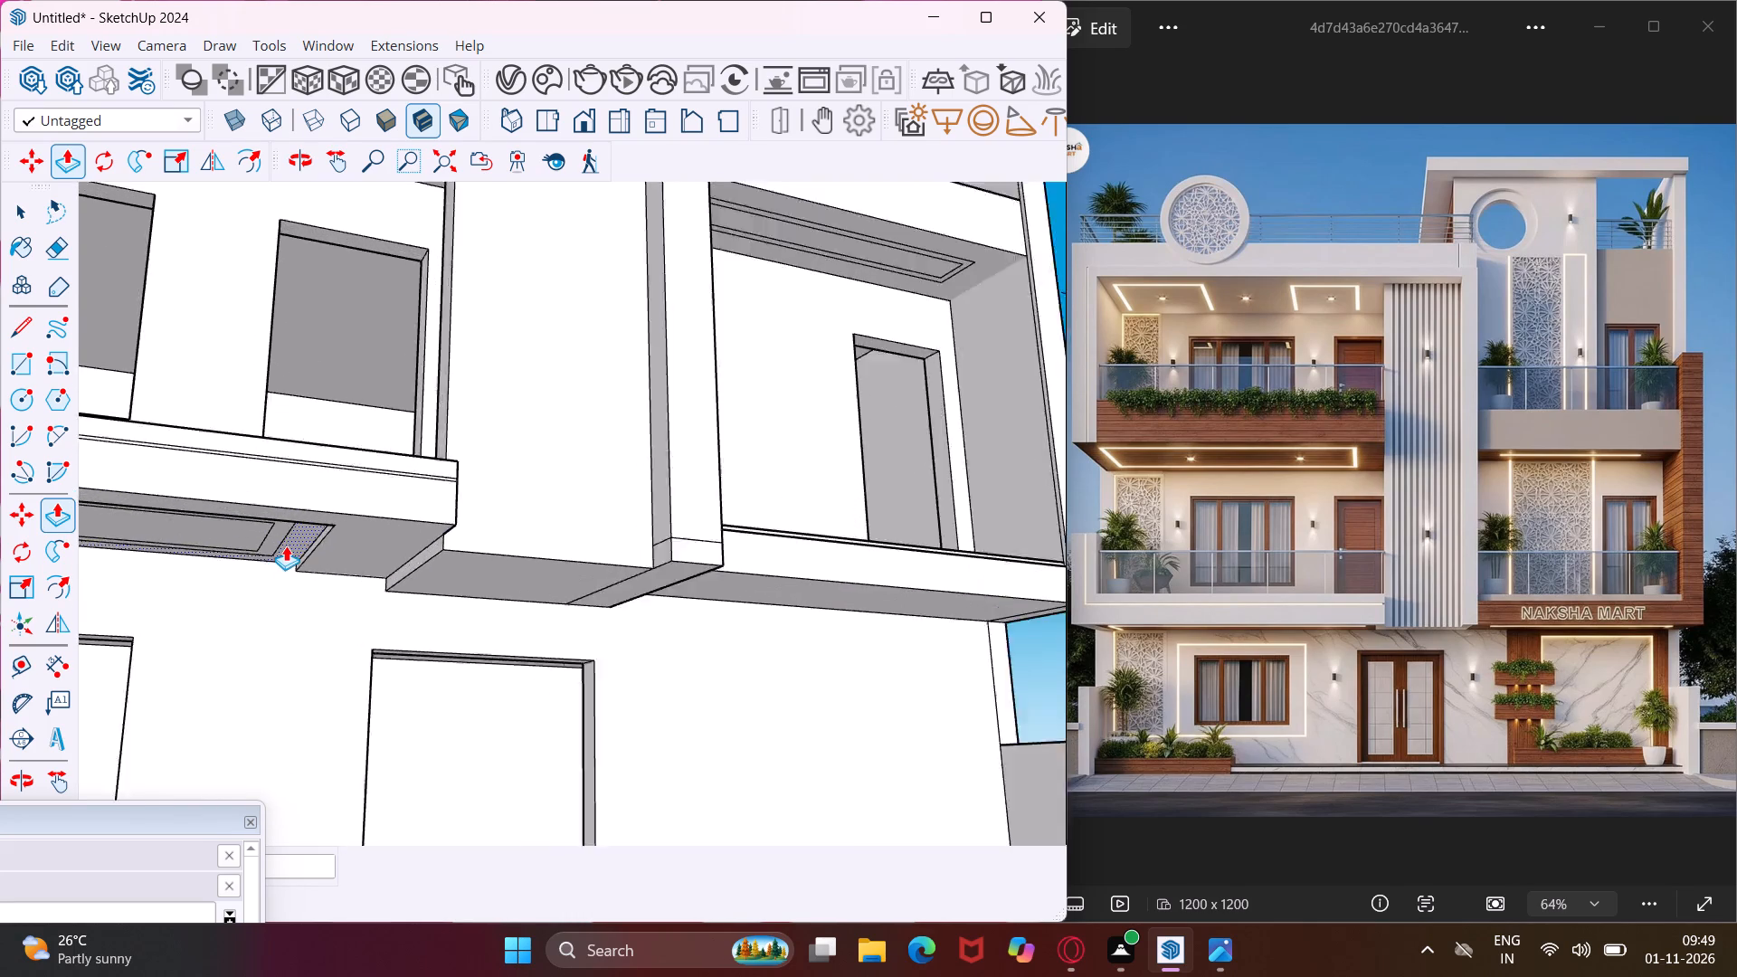
pyautogui.scroll(6, 286, 545)
pyautogui.moveTo(288, 545); pyautogui.dragTo(429, 517, button='middle')
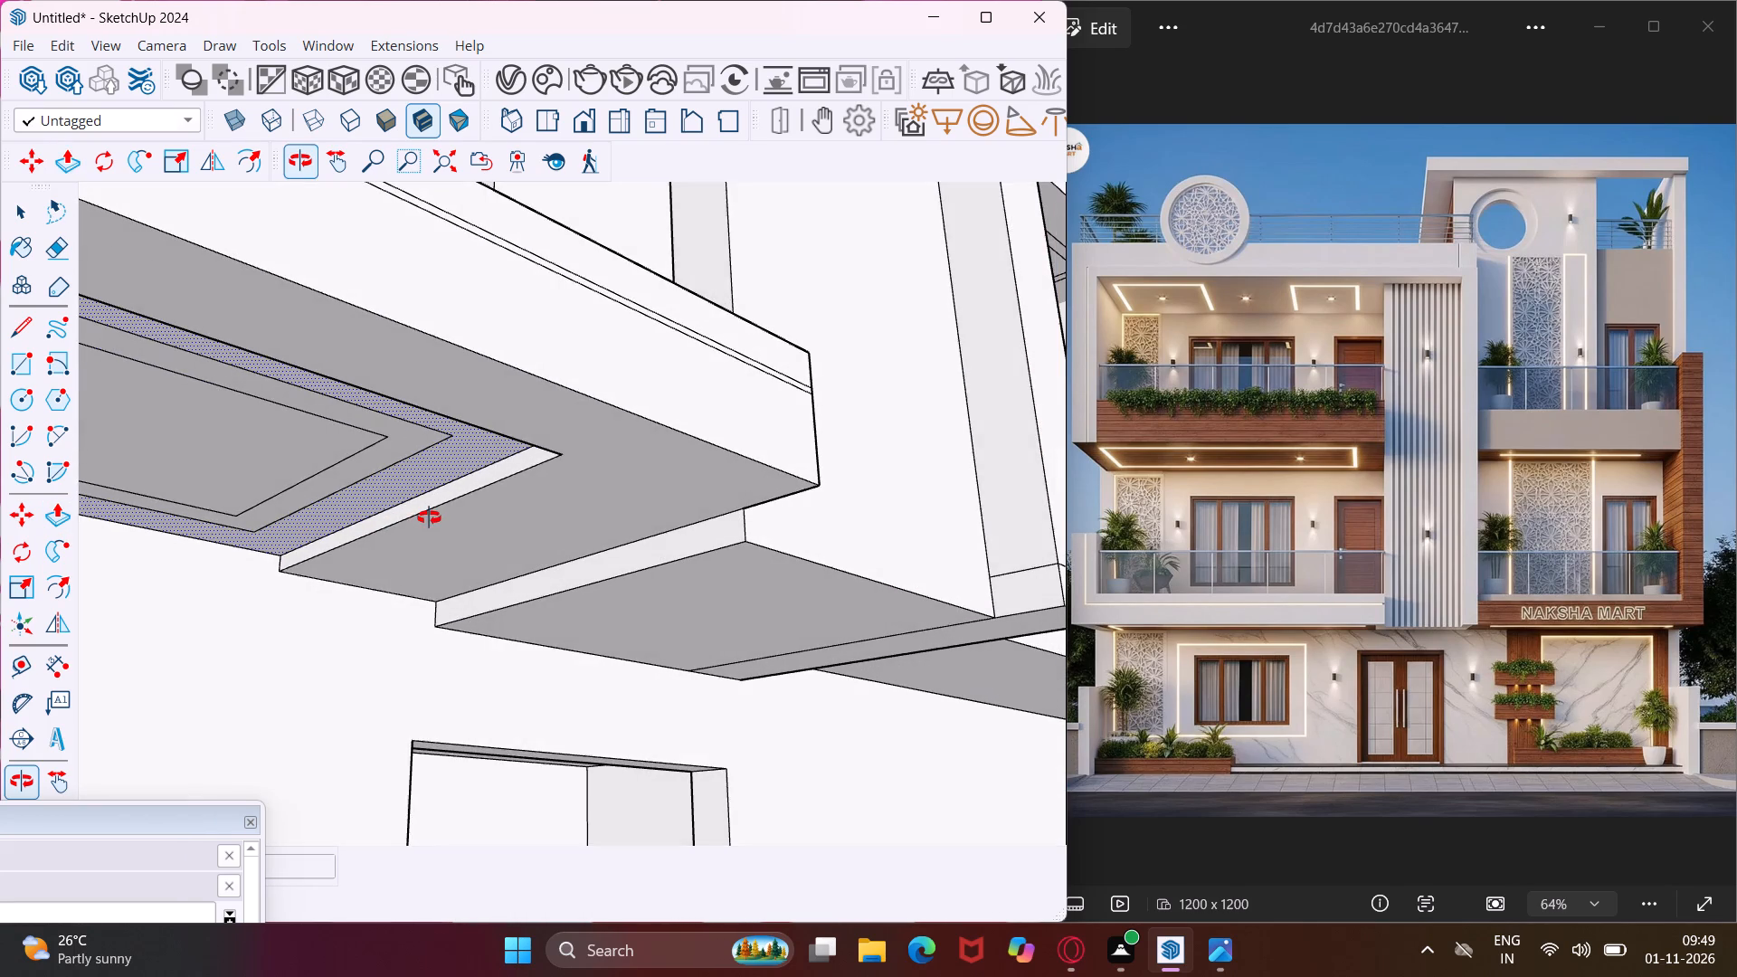
pyautogui.moveTo(429, 517); pyautogui.dragTo(298, 572, button='middle')
pyautogui.scroll(-9, 285, 572)
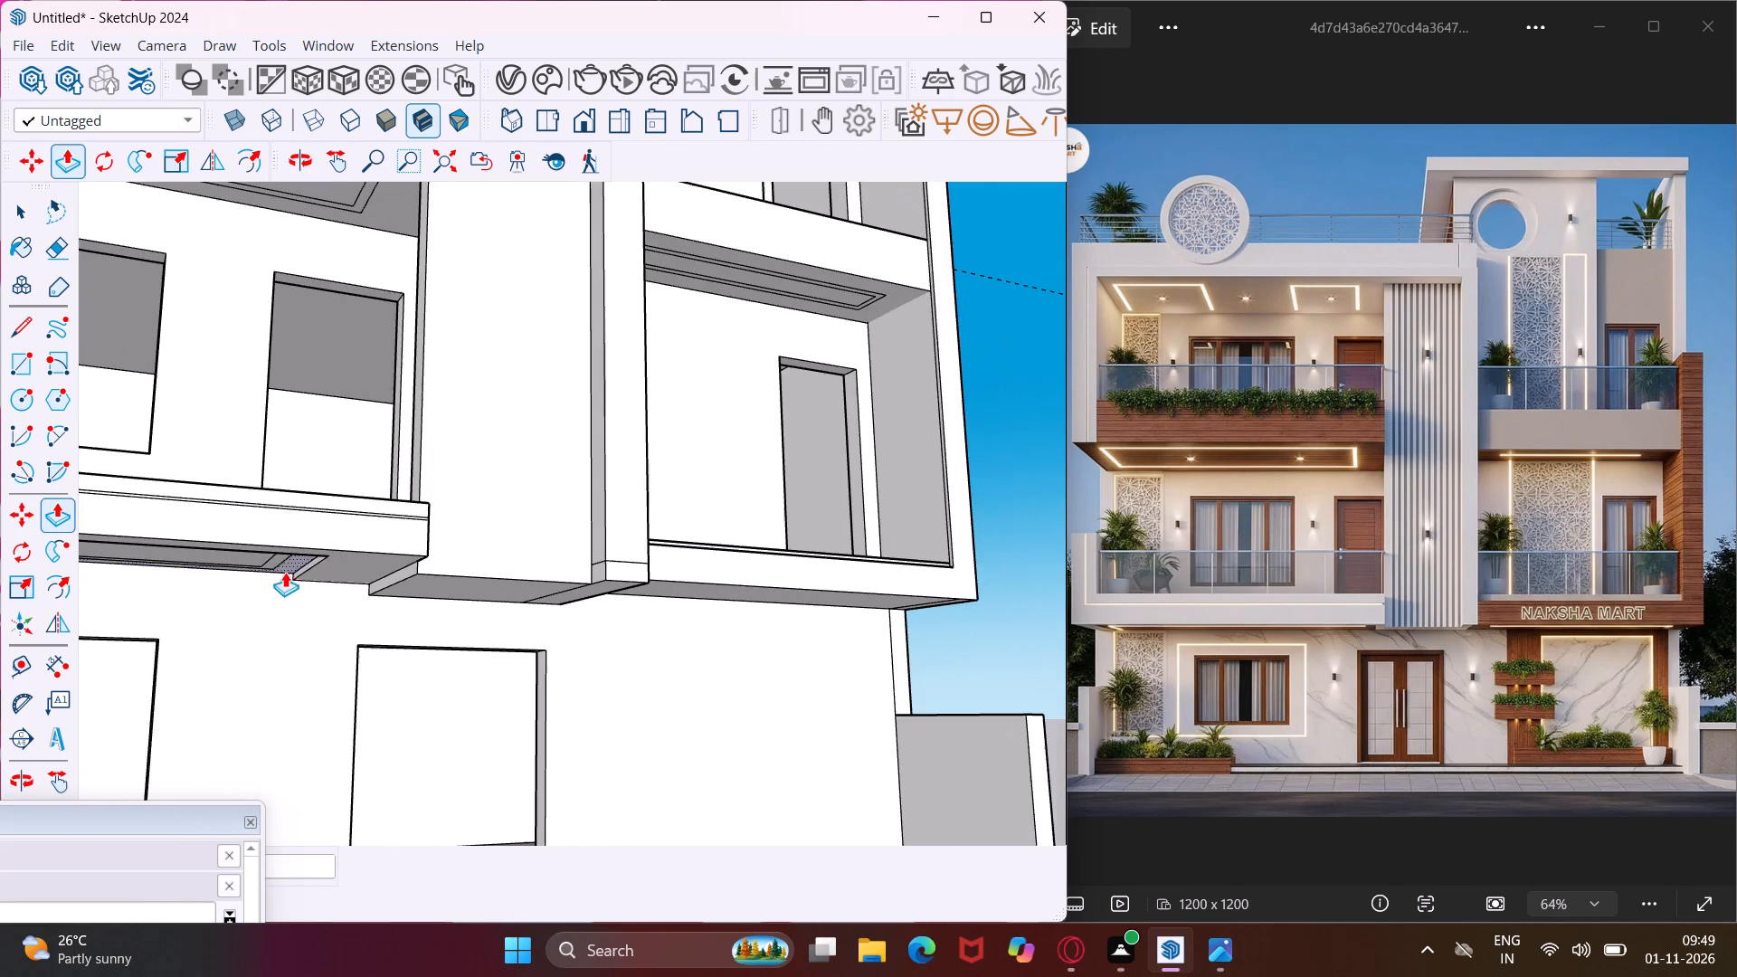
pyautogui.press('Escape')
pyautogui.press('space')
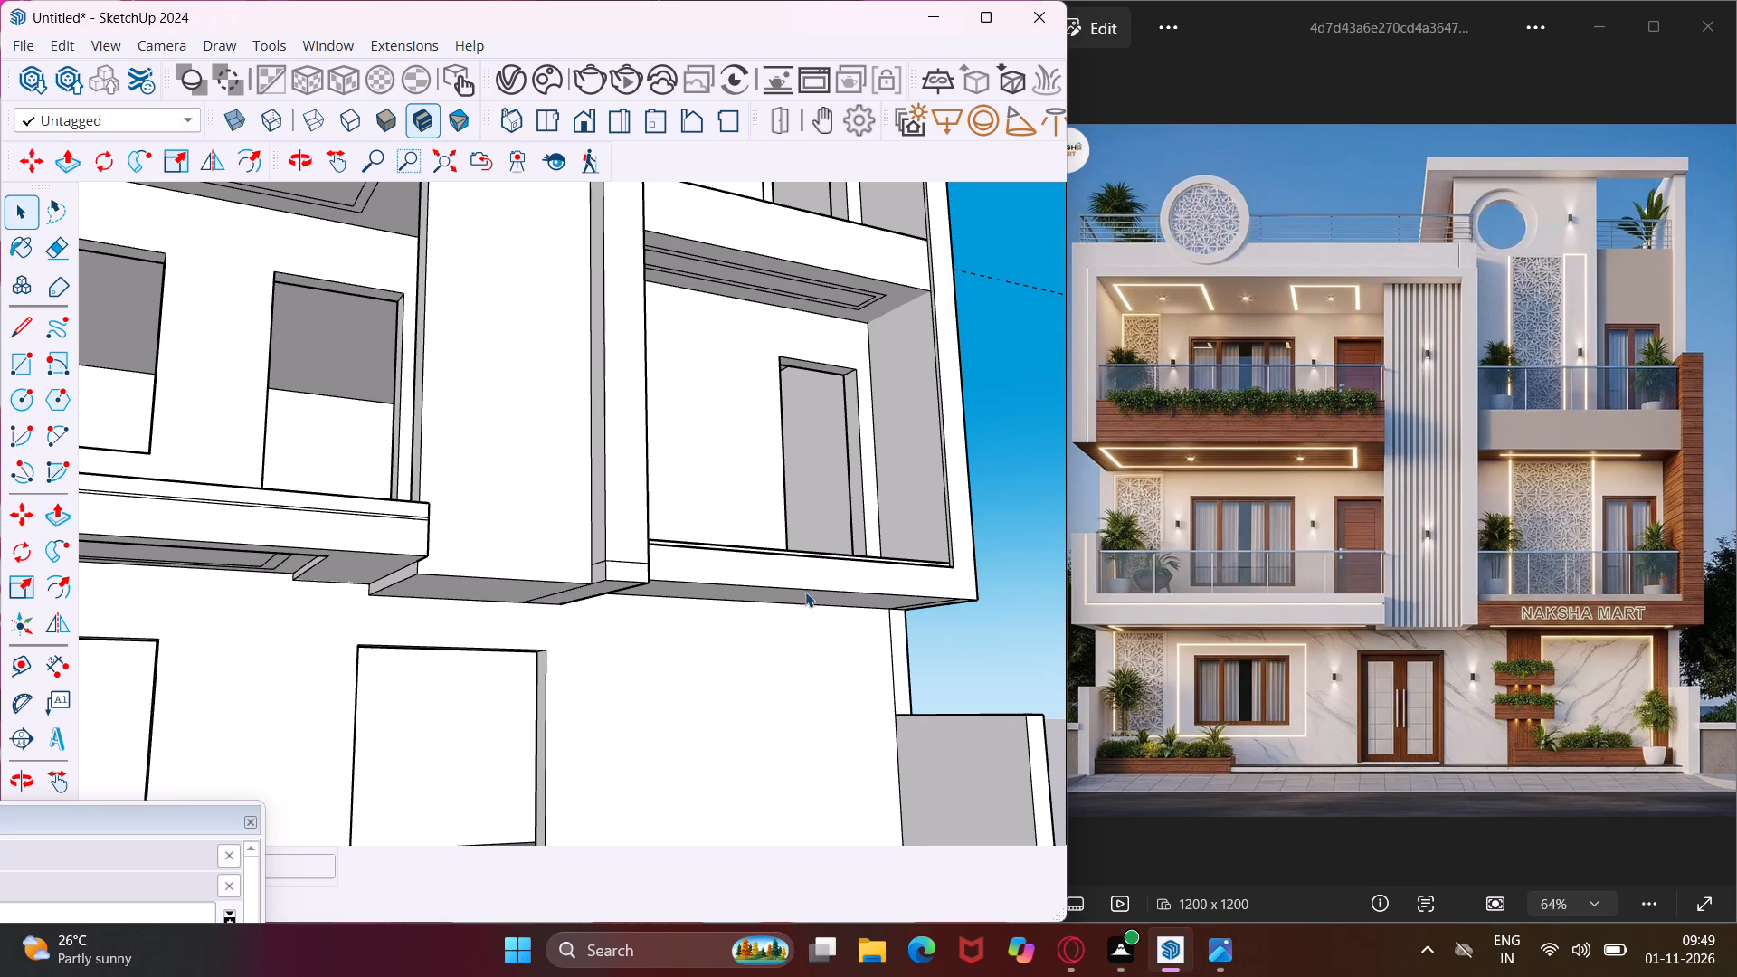
pyautogui.scroll(4, 831, 584)
pyautogui.moveTo(823, 597); pyautogui.dragTo(742, 426, button='middle')
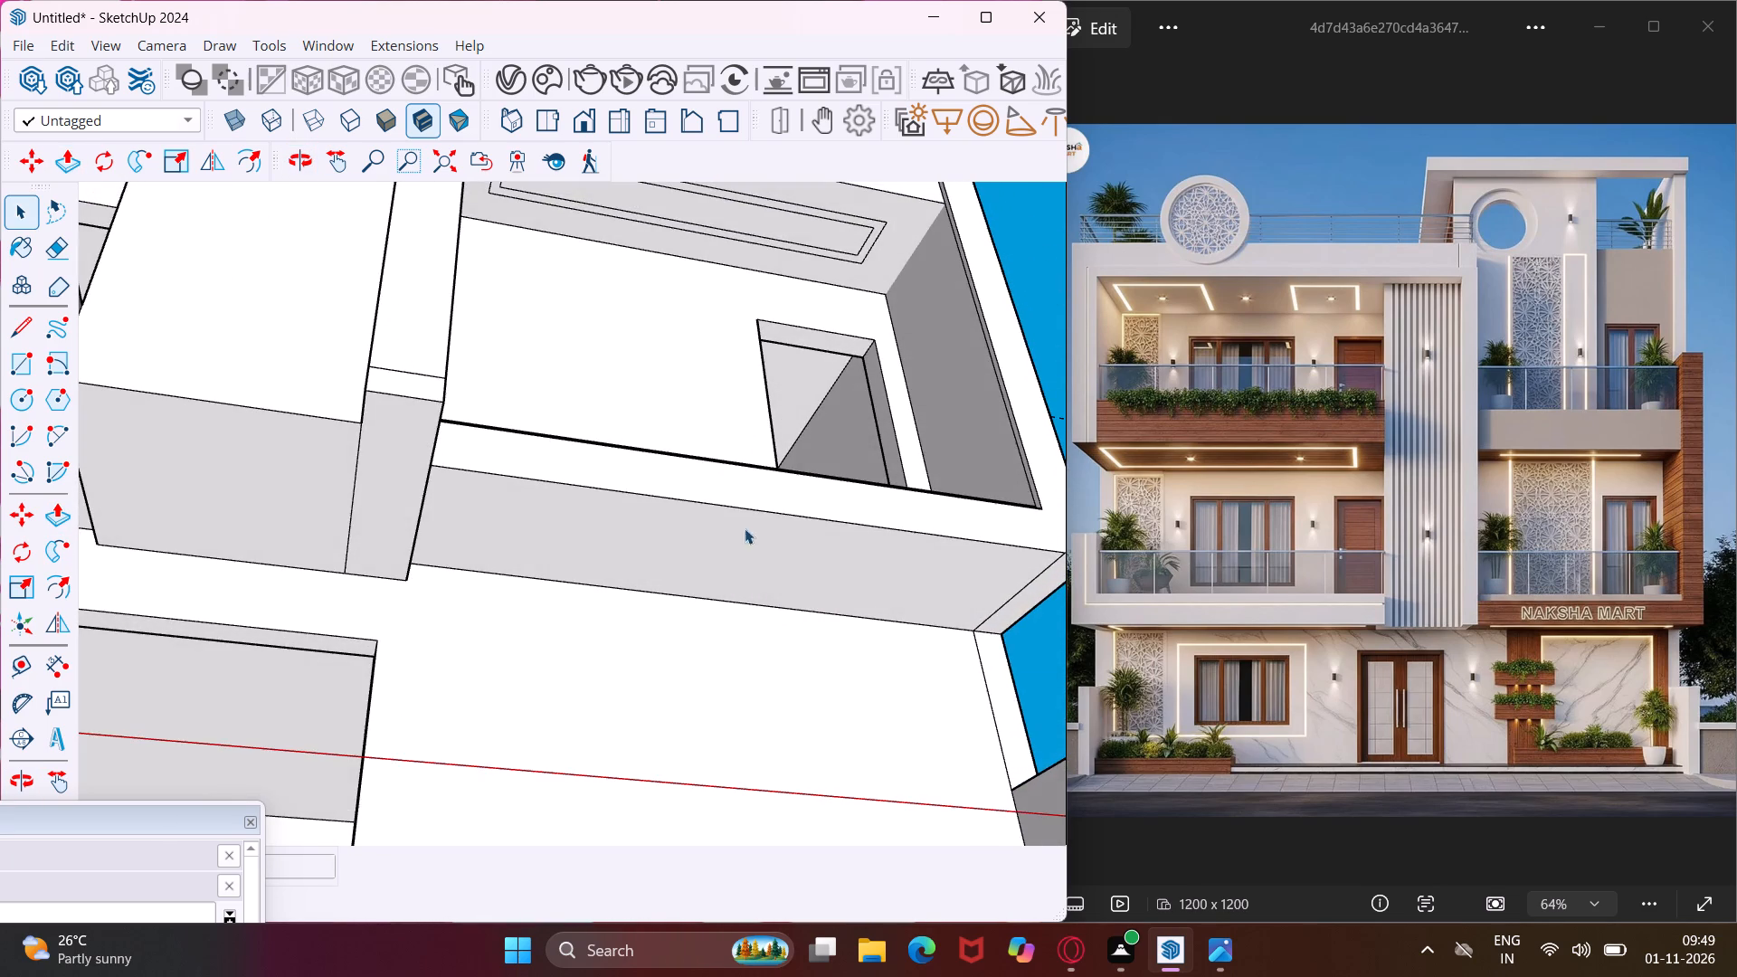
# Offset the outline of the smaller first-floor balcony's underside inward twice to form two closely spaced nested rectangles.
pyautogui.scroll(3, 757, 555)
pyautogui.moveTo(737, 553); pyautogui.dragTo(660, 551, button='middle')
pyautogui.click(660, 551)
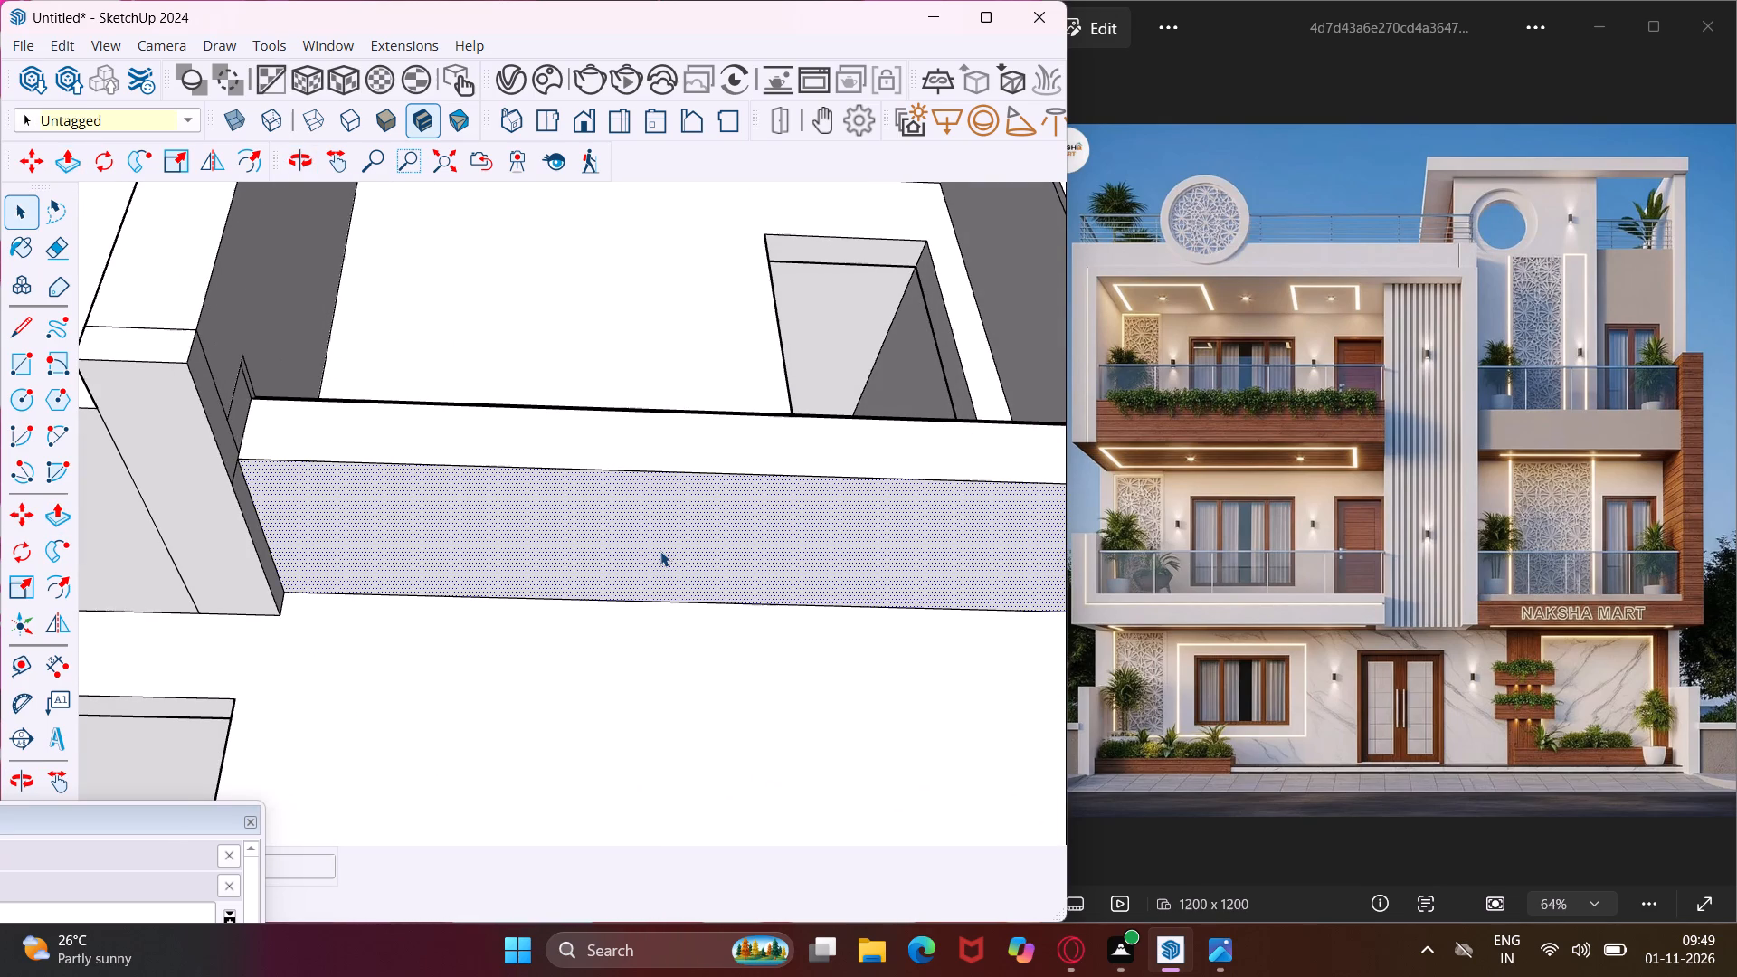
pyautogui.scroll(-3, 660, 551)
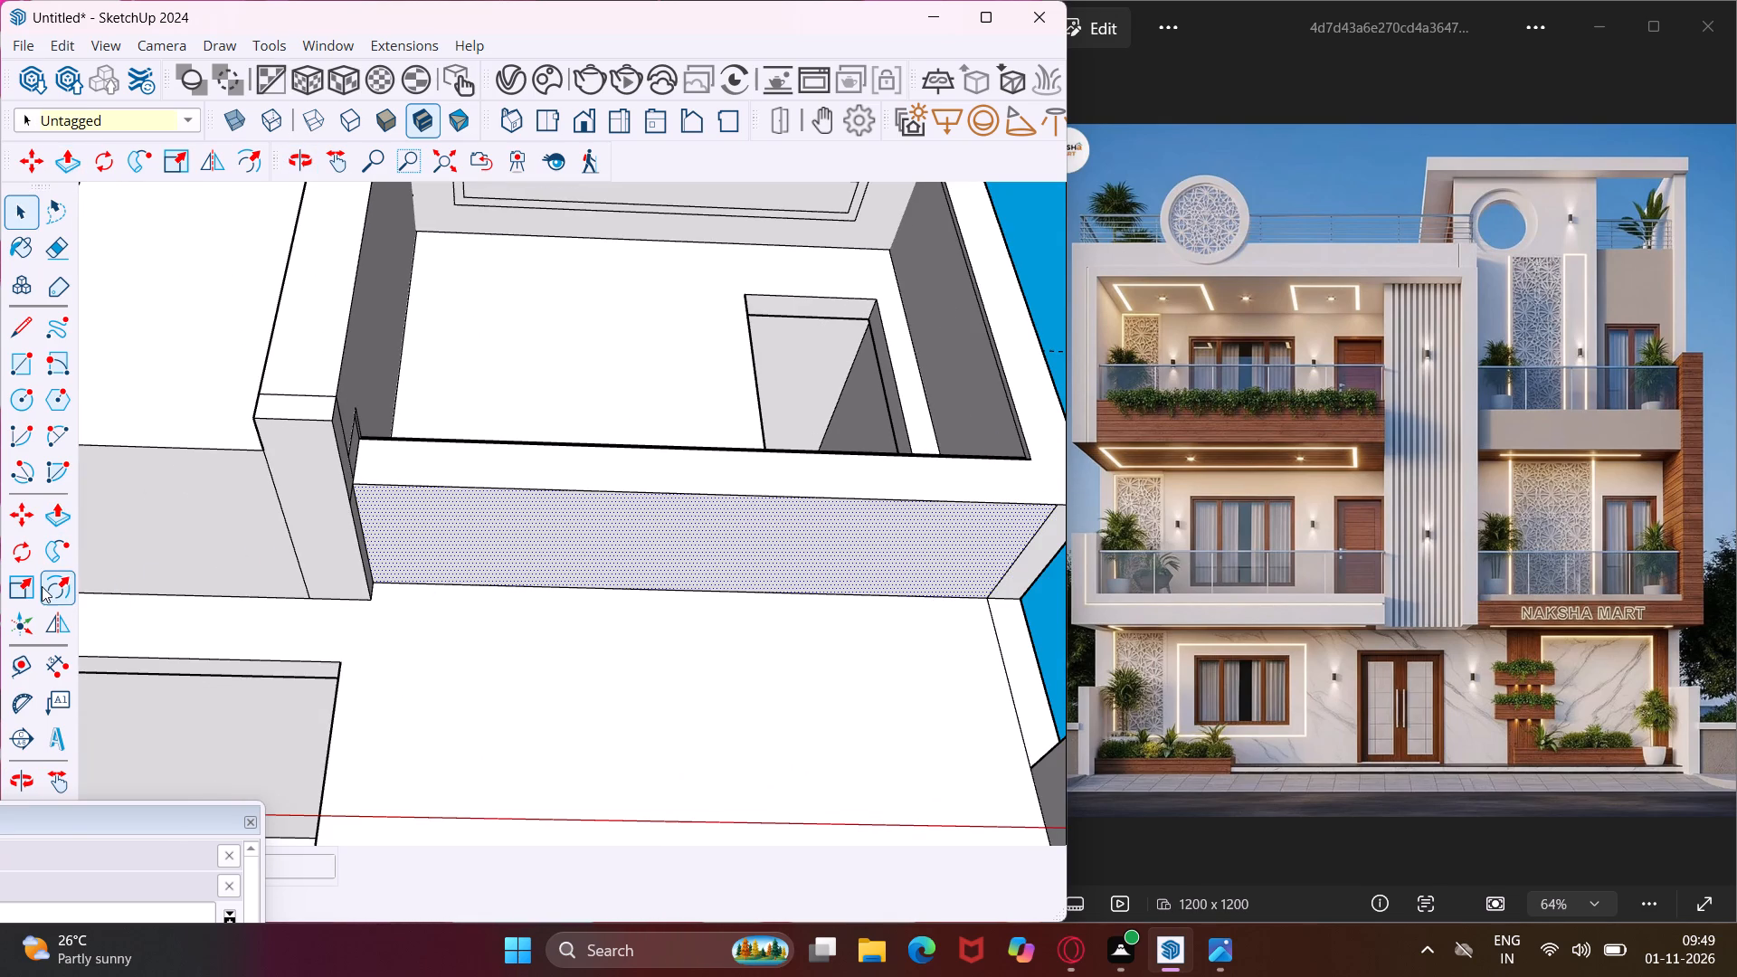
pyautogui.click(62, 594)
pyautogui.scroll(3, 534, 498)
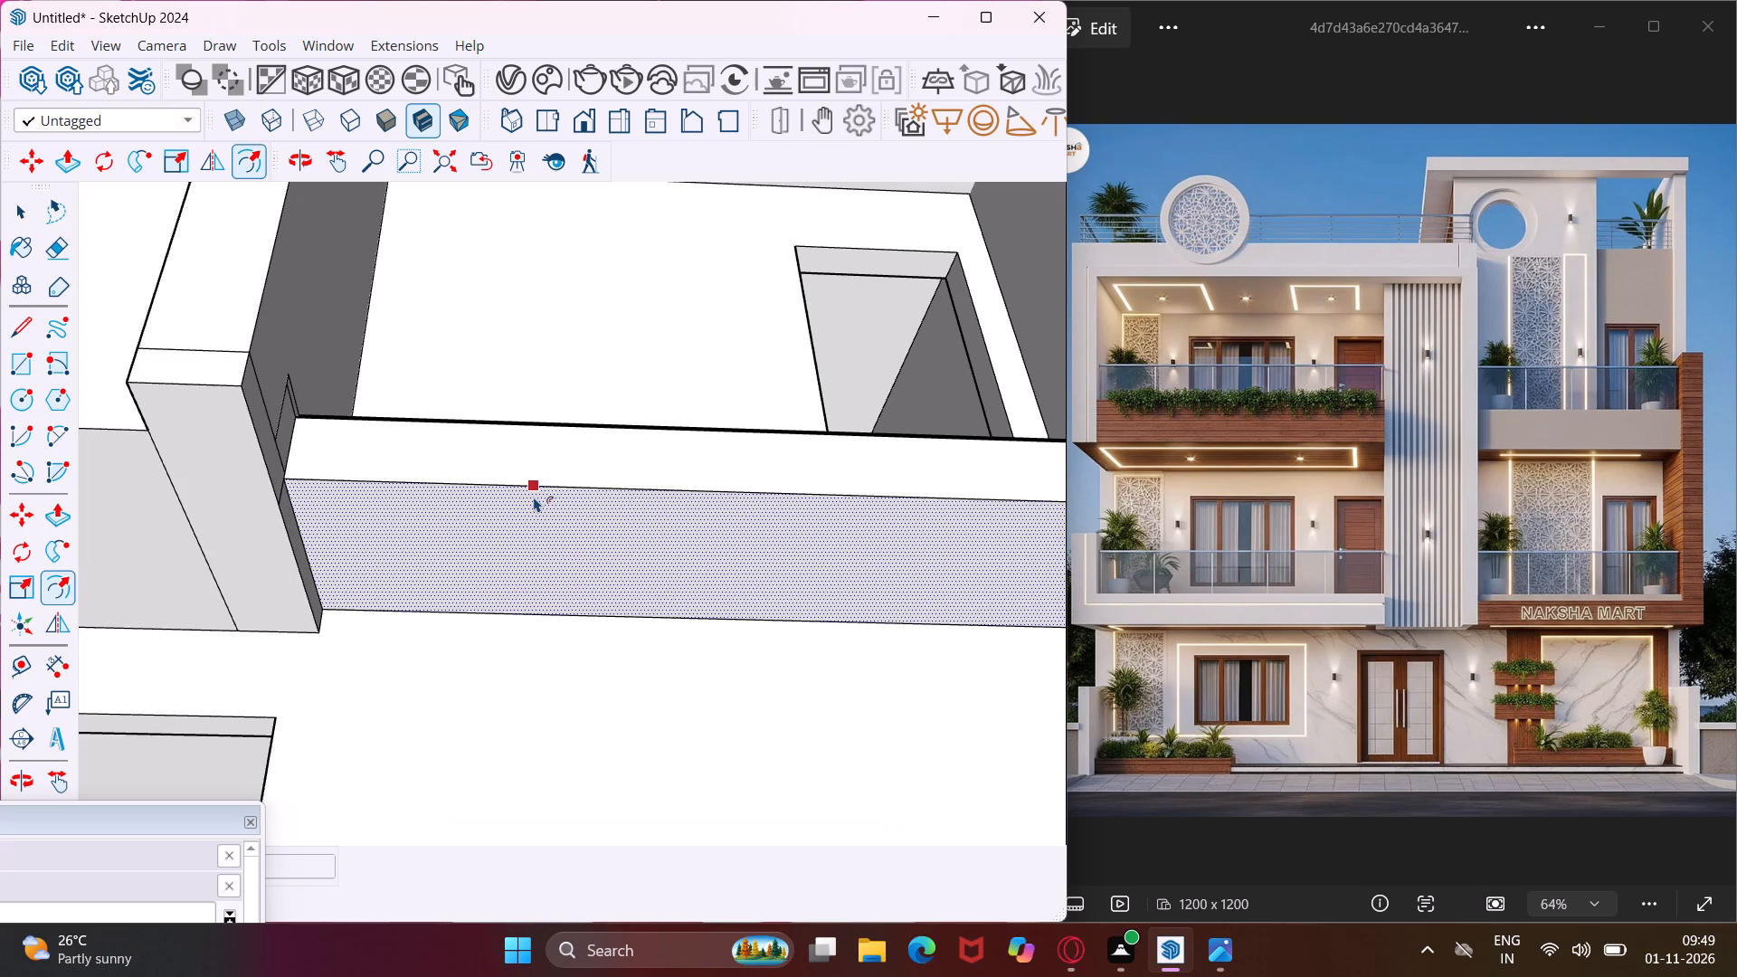
pyautogui.click(534, 497)
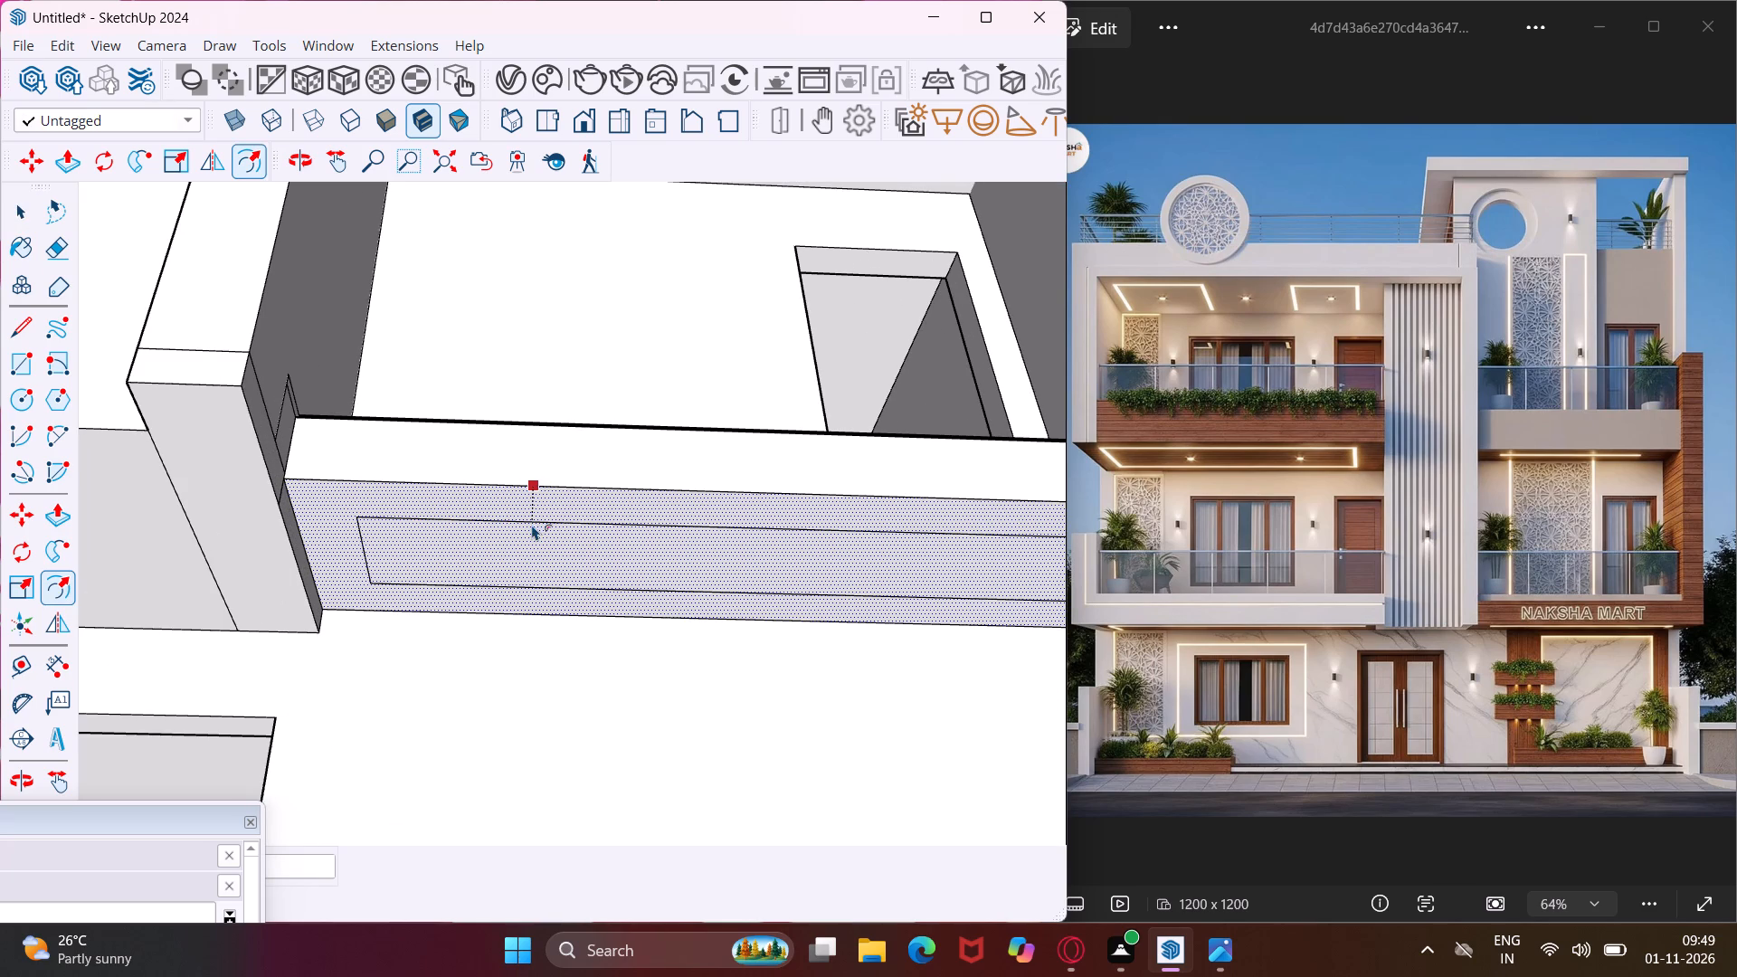
pyautogui.click(532, 526)
pyautogui.scroll(3, 530, 525)
pyautogui.click(530, 525)
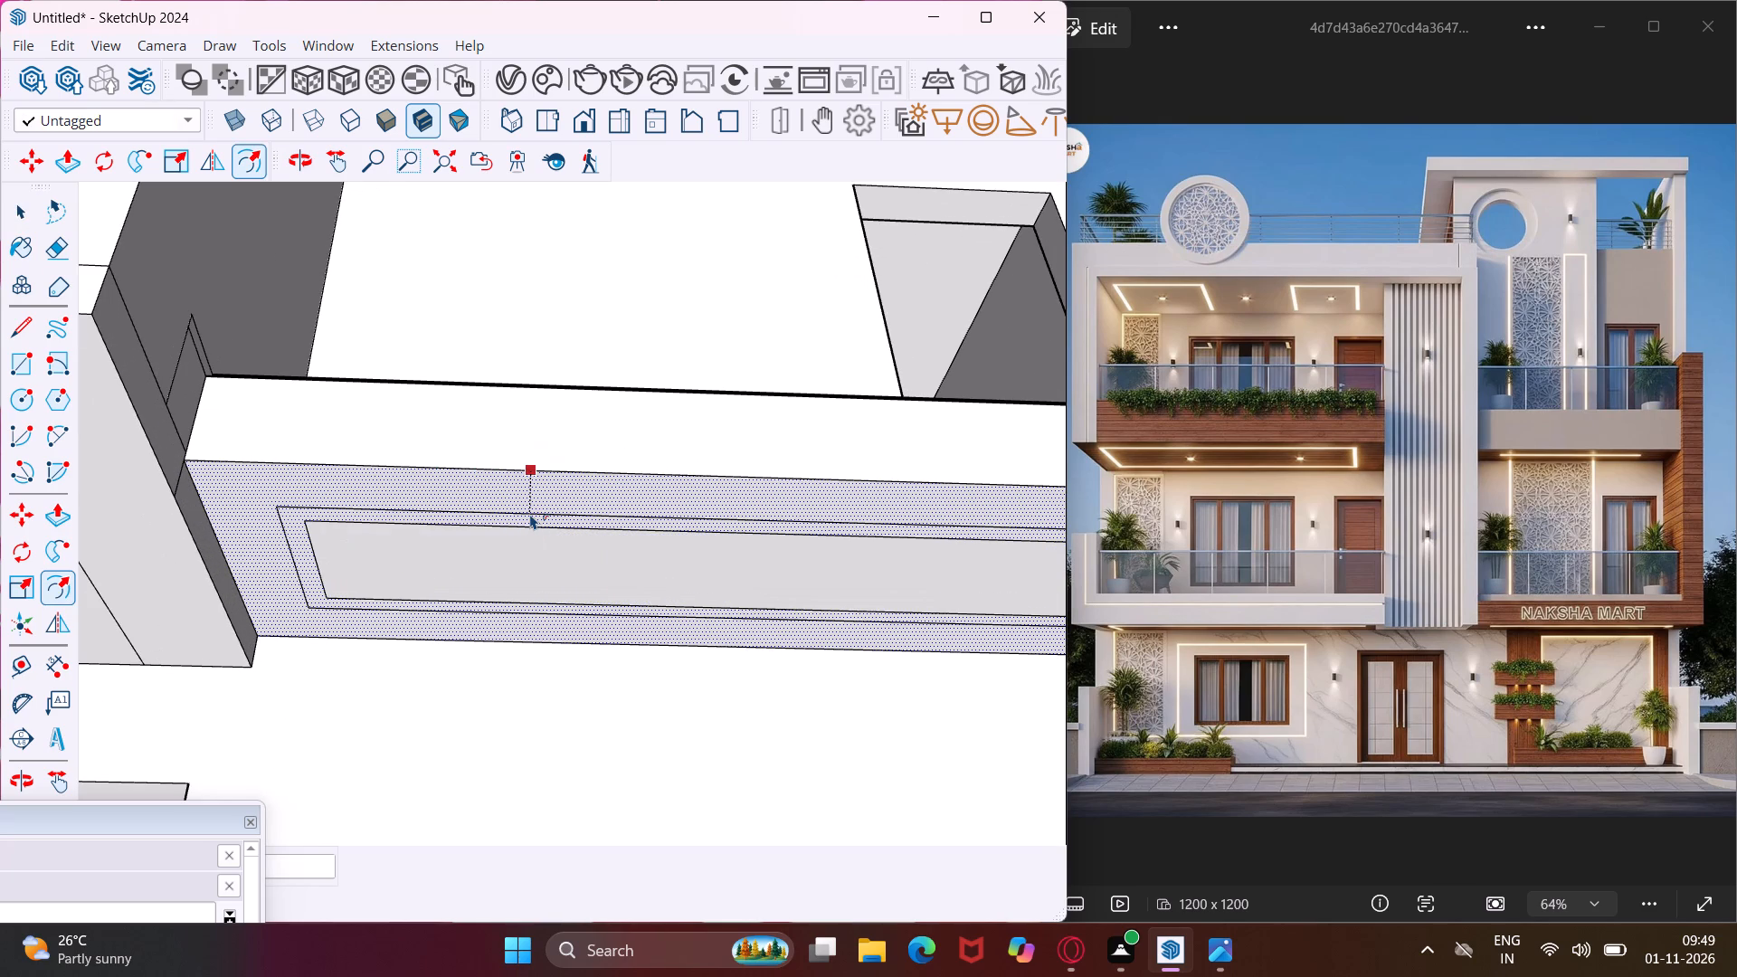
pyautogui.click(530, 514)
pyautogui.press('Escape')
pyautogui.press('space')
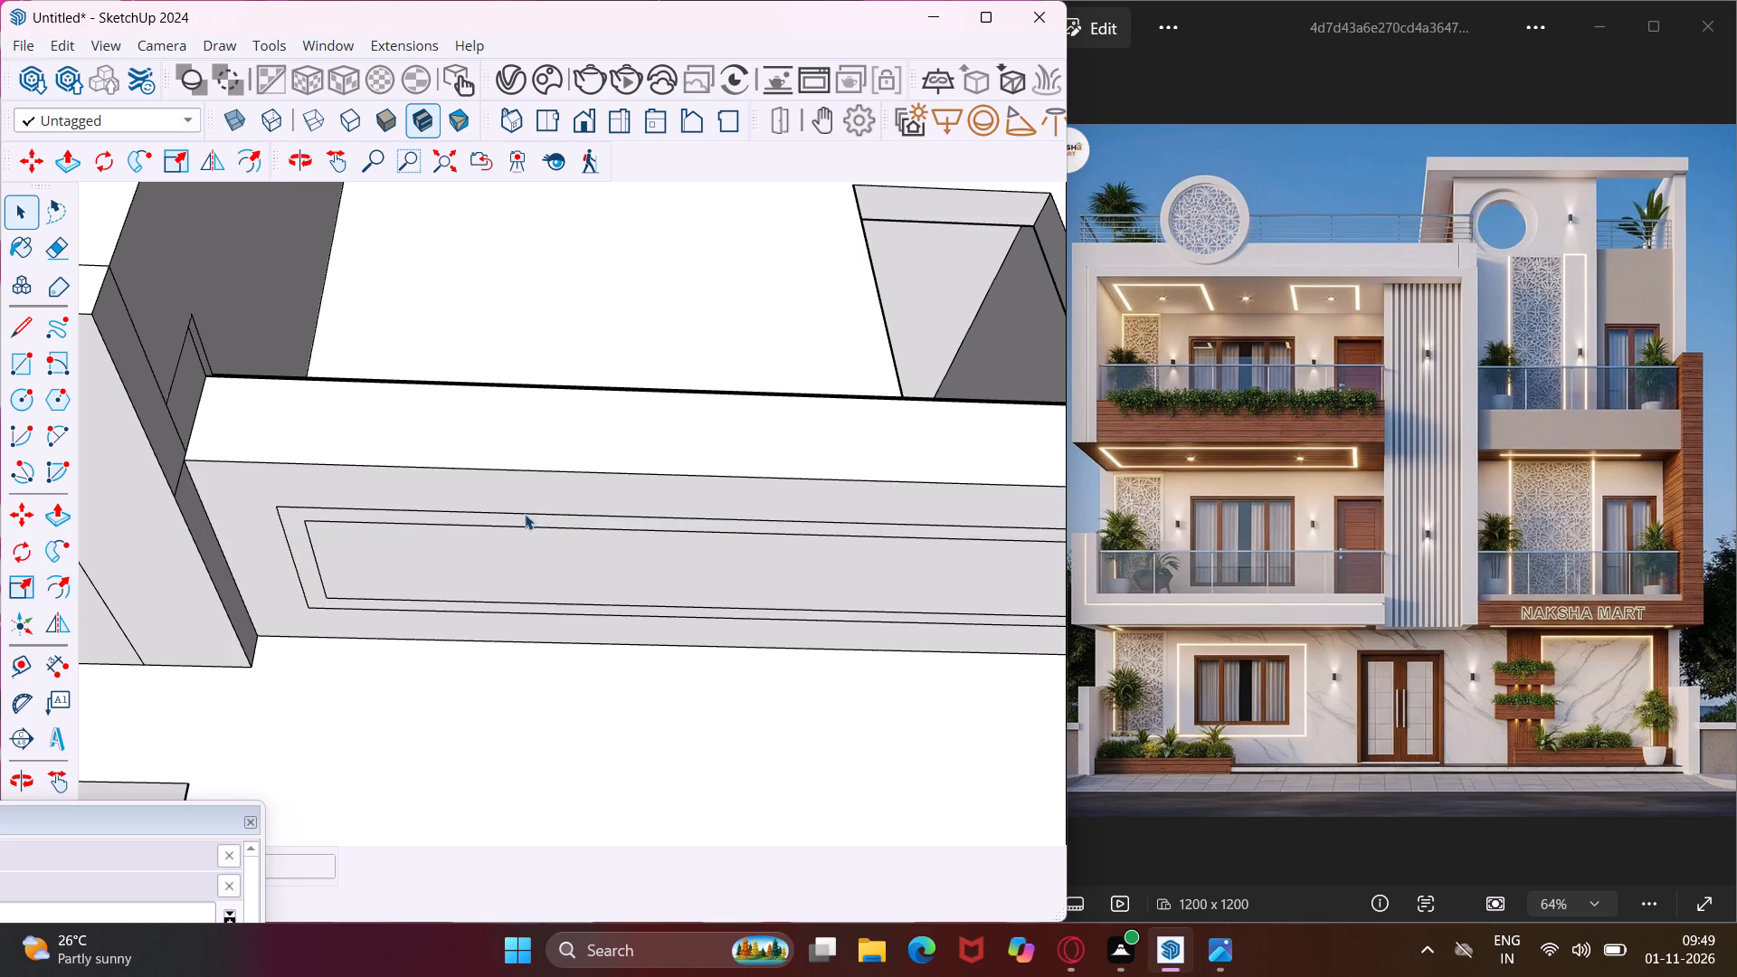
# Push/Pull the narrow band between the nested rectangles into the smaller first-floor balcony's underside to form a shallow groove.
pyautogui.scroll(3, 525, 514)
pyautogui.click(522, 525)
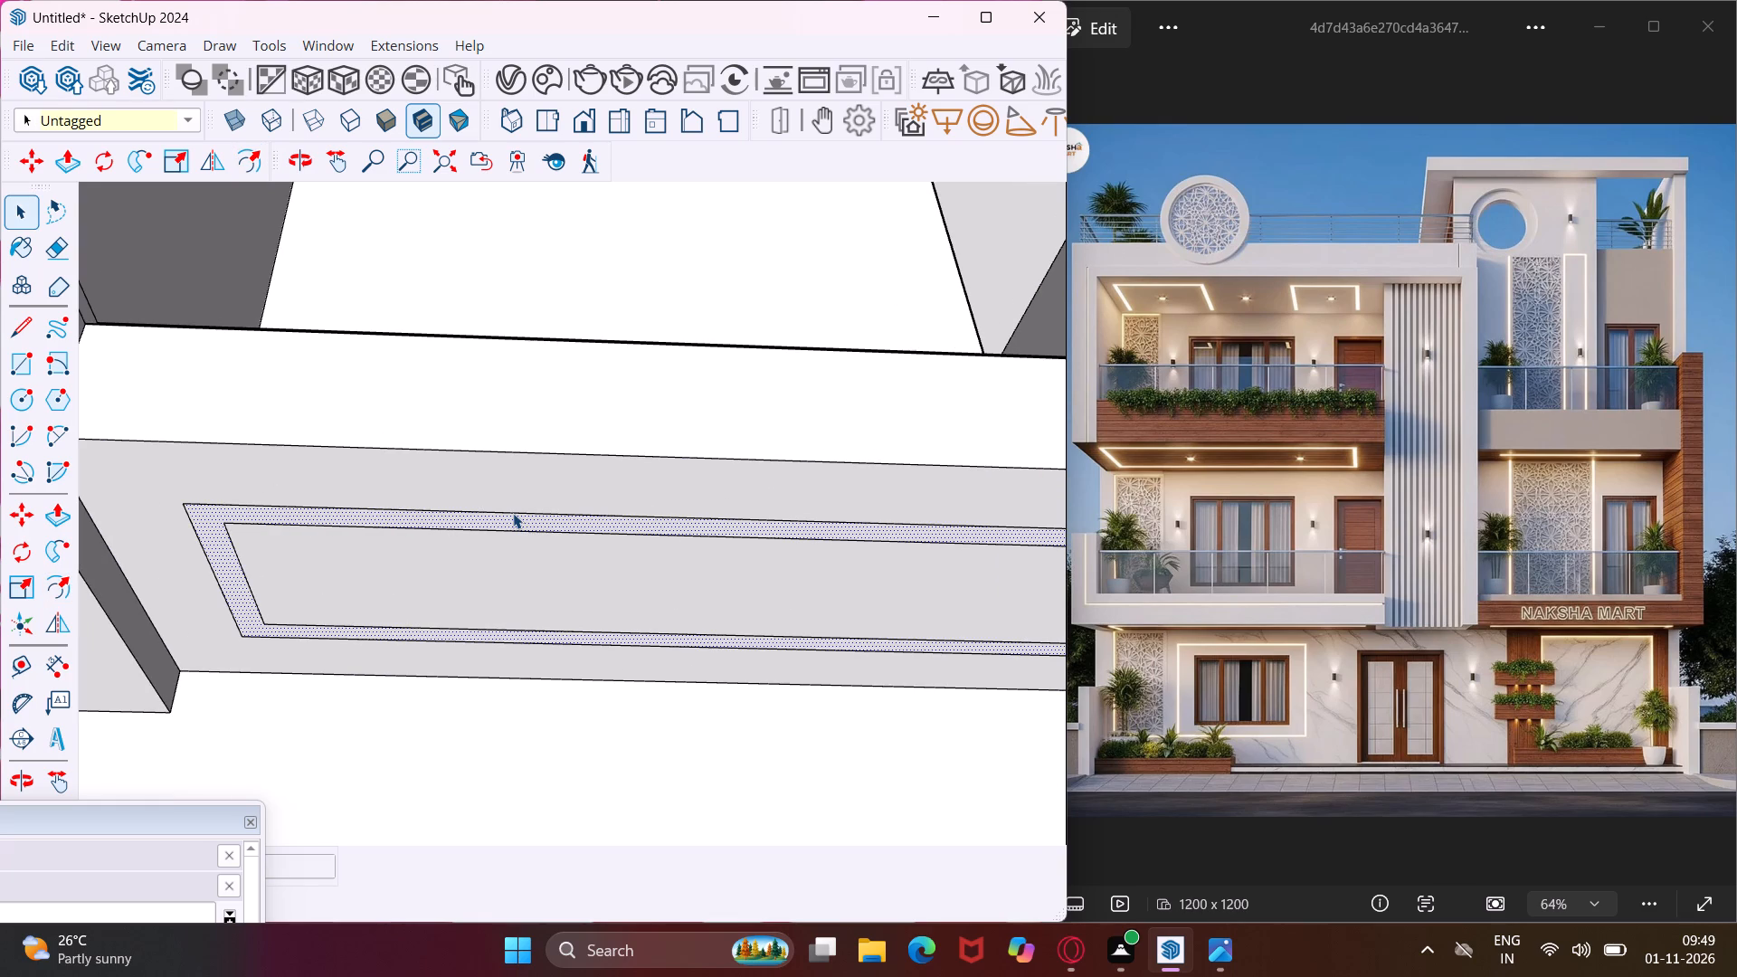
pyautogui.press('p')
pyautogui.click(513, 513)
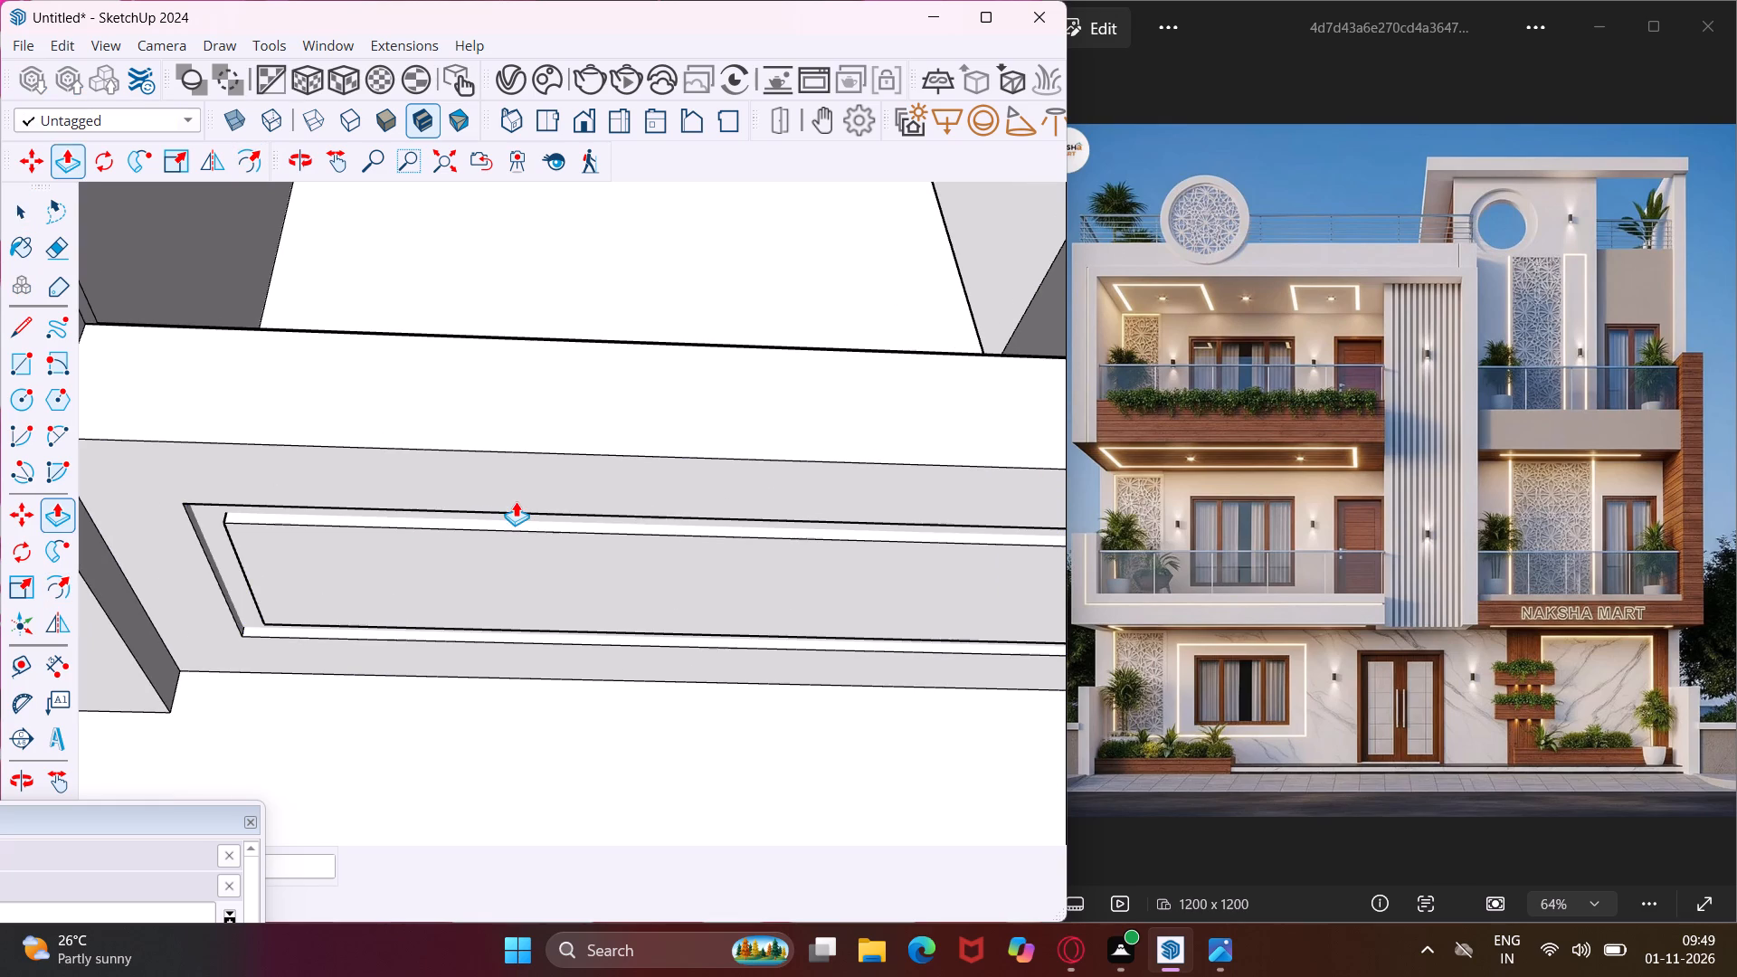
pyautogui.click(516, 501)
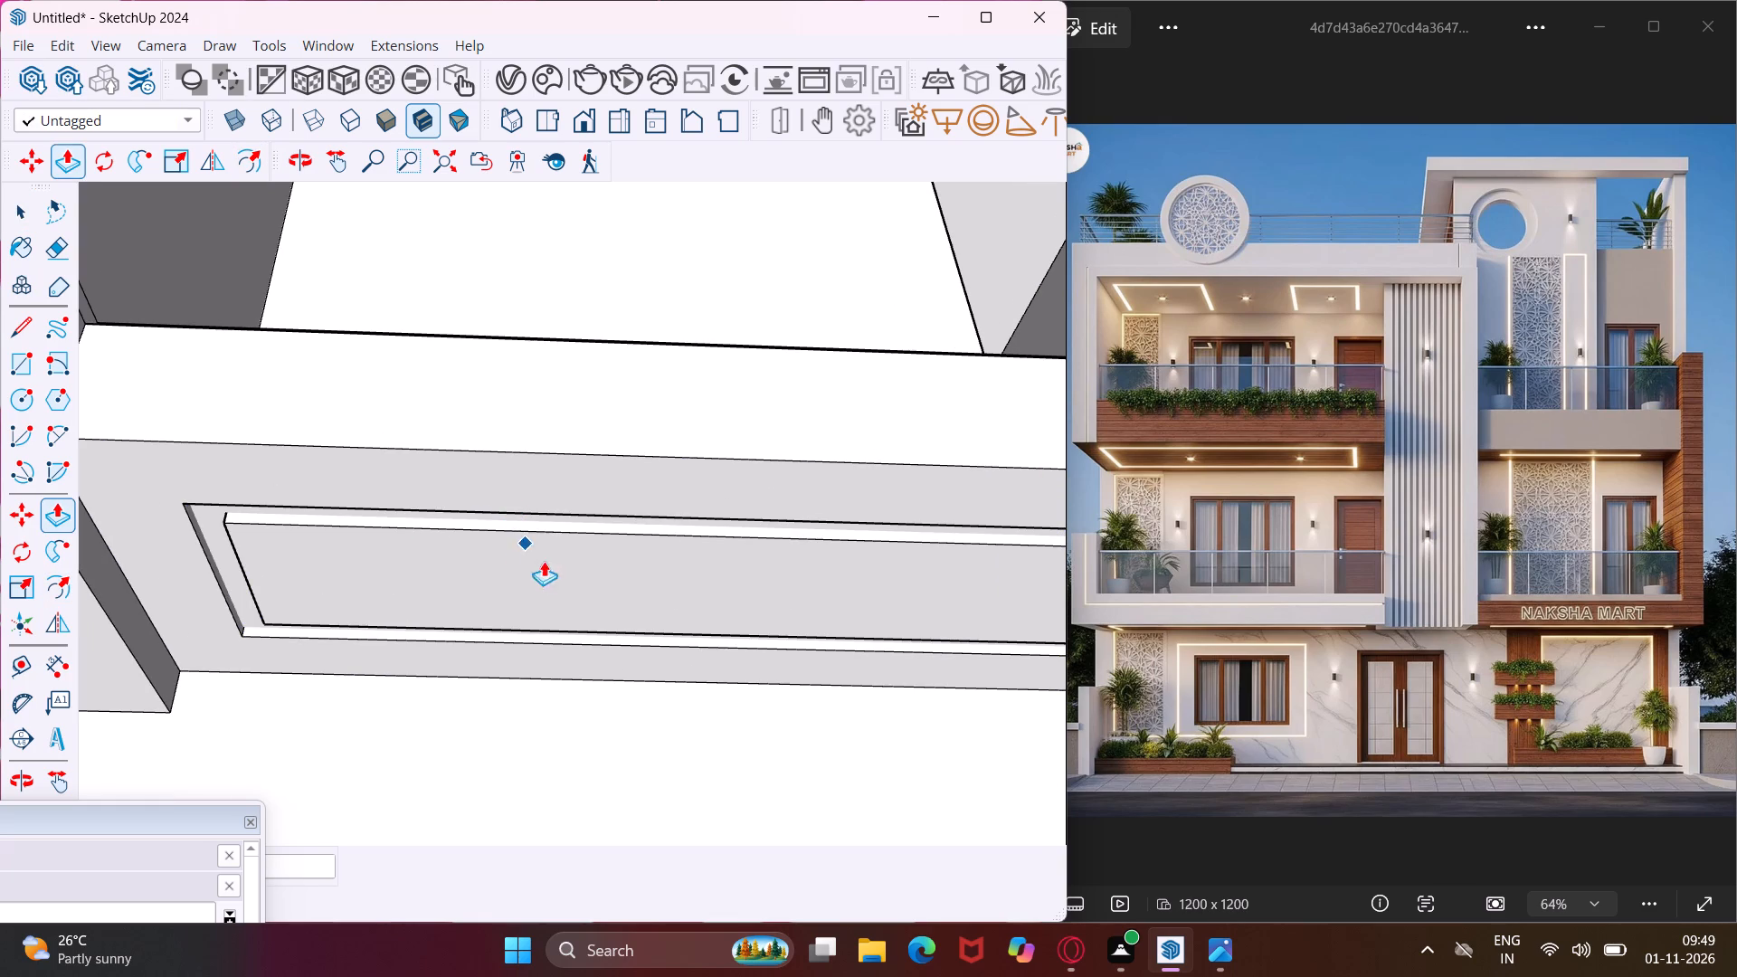
pyautogui.scroll(-14, 586, 584)
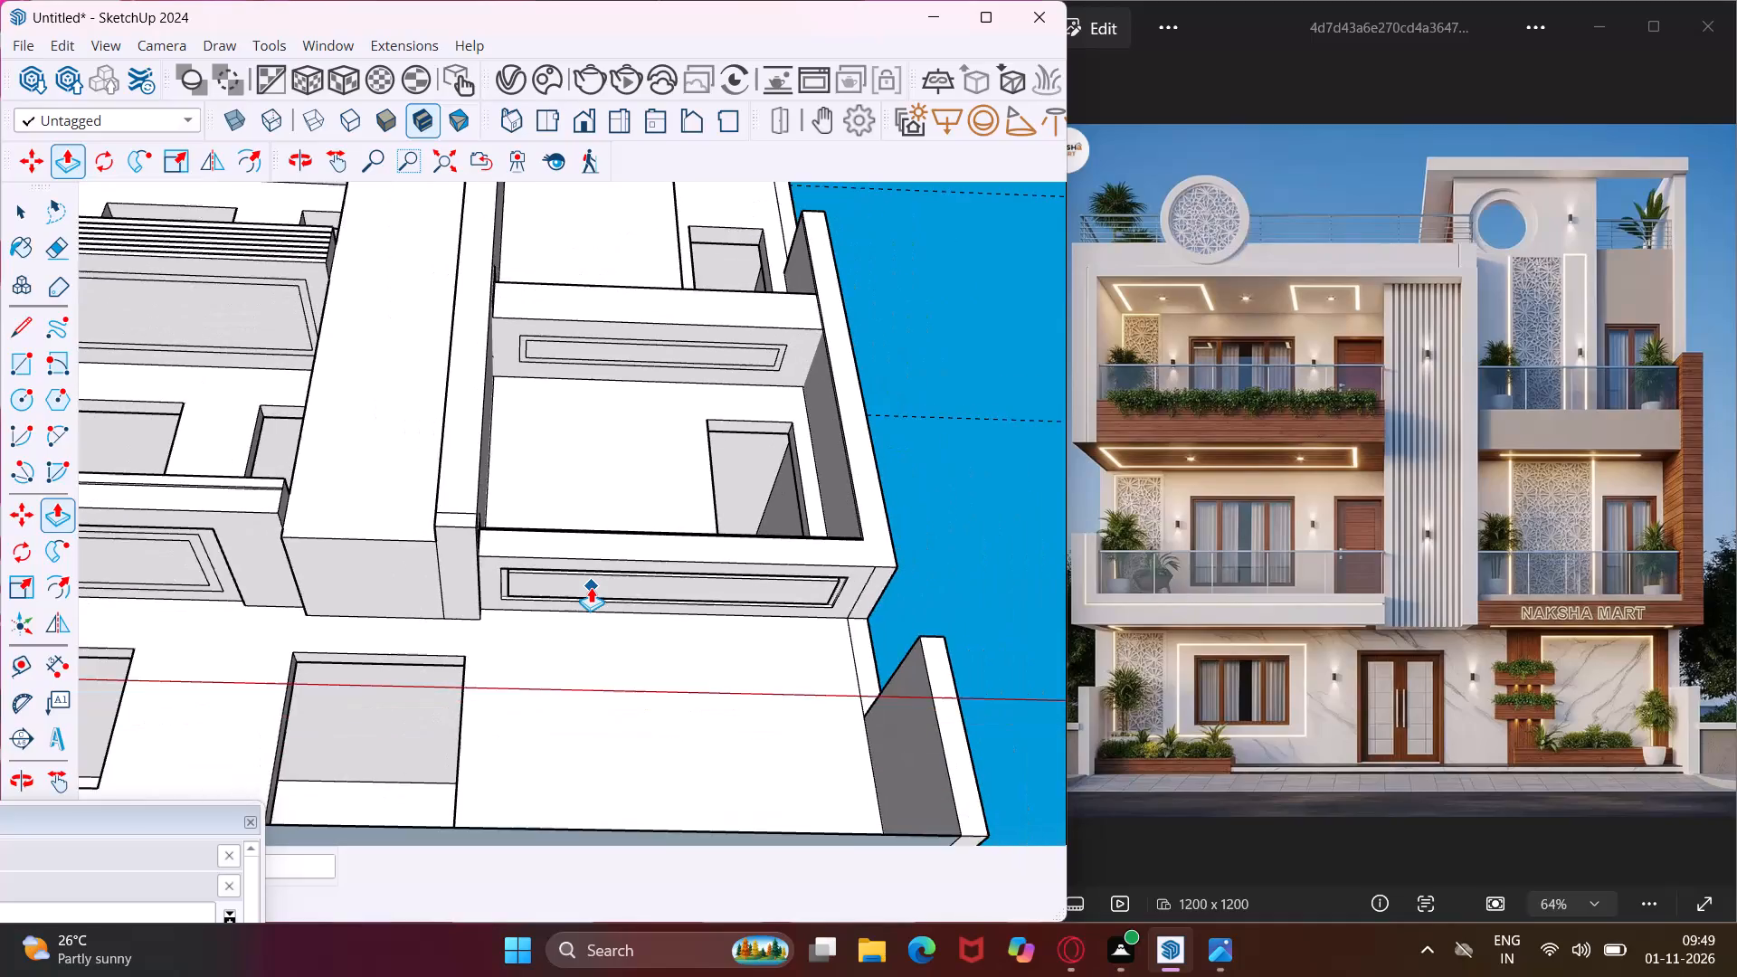
pyautogui.scroll(-4, 591, 587)
pyautogui.press('Escape')
# Repeat the same Push/Pull depth on the band between the nested rectangles under the larger first-floor balcony.
pyautogui.scroll(6, 278, 536)
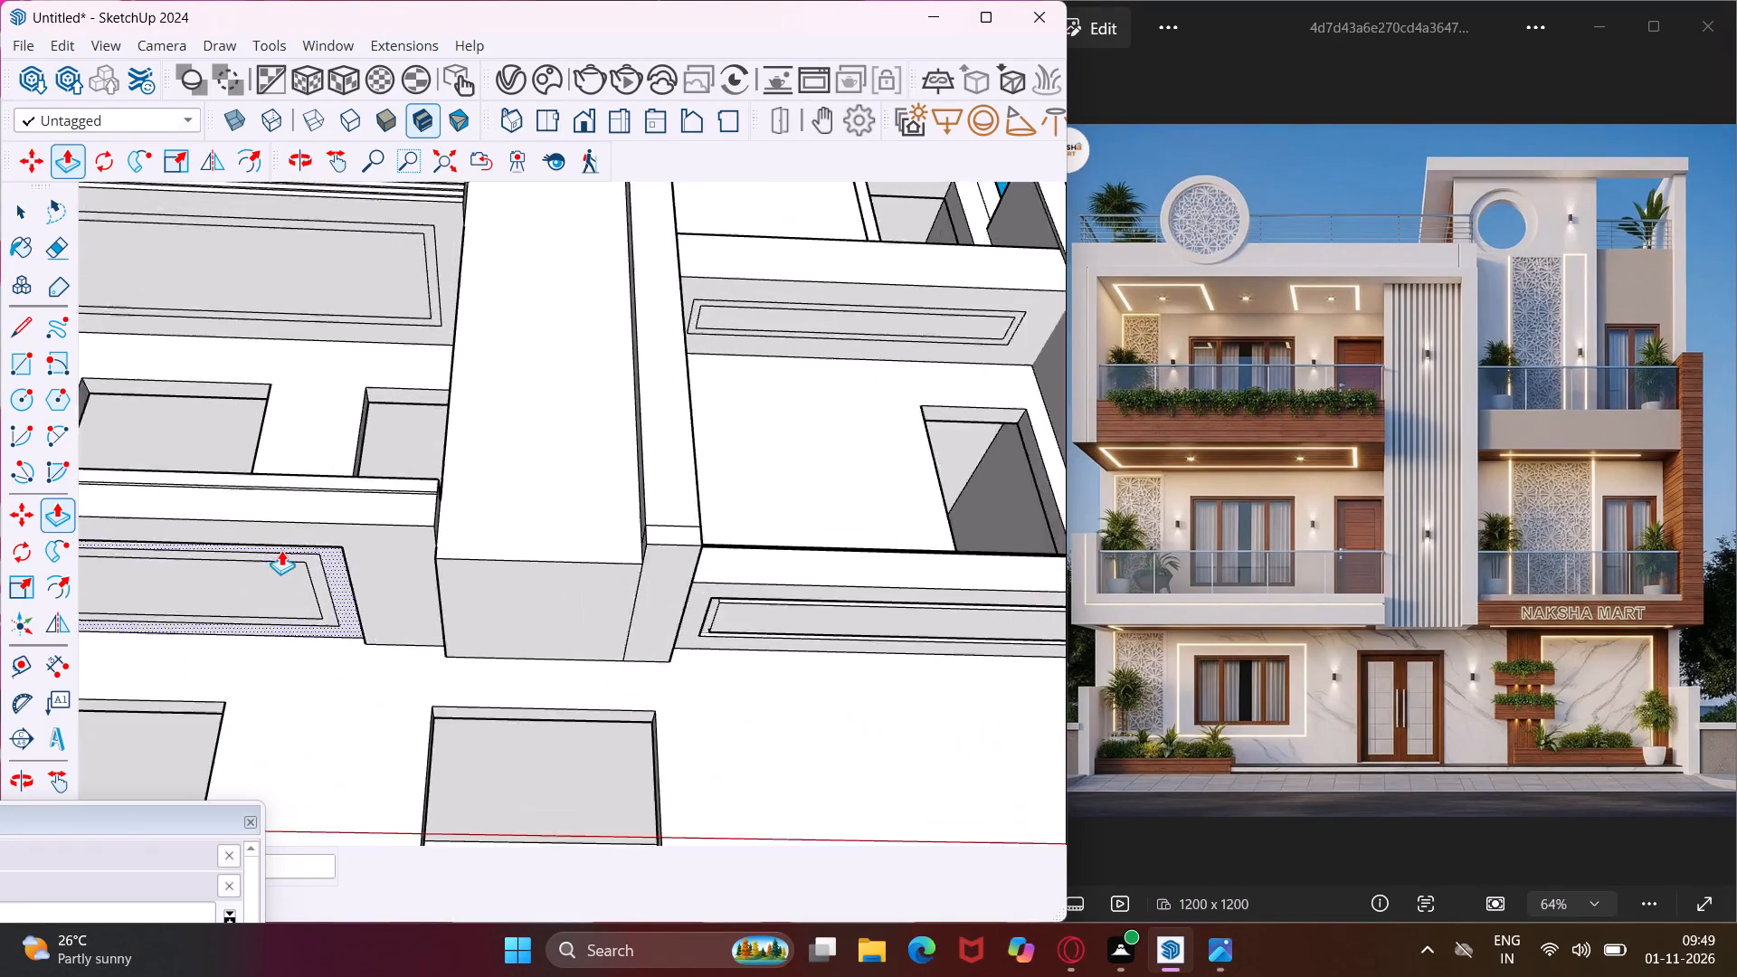
pyautogui.scroll(7, 281, 550)
pyautogui.doubleClick(294, 560)
pyautogui.scroll(-6, 298, 563)
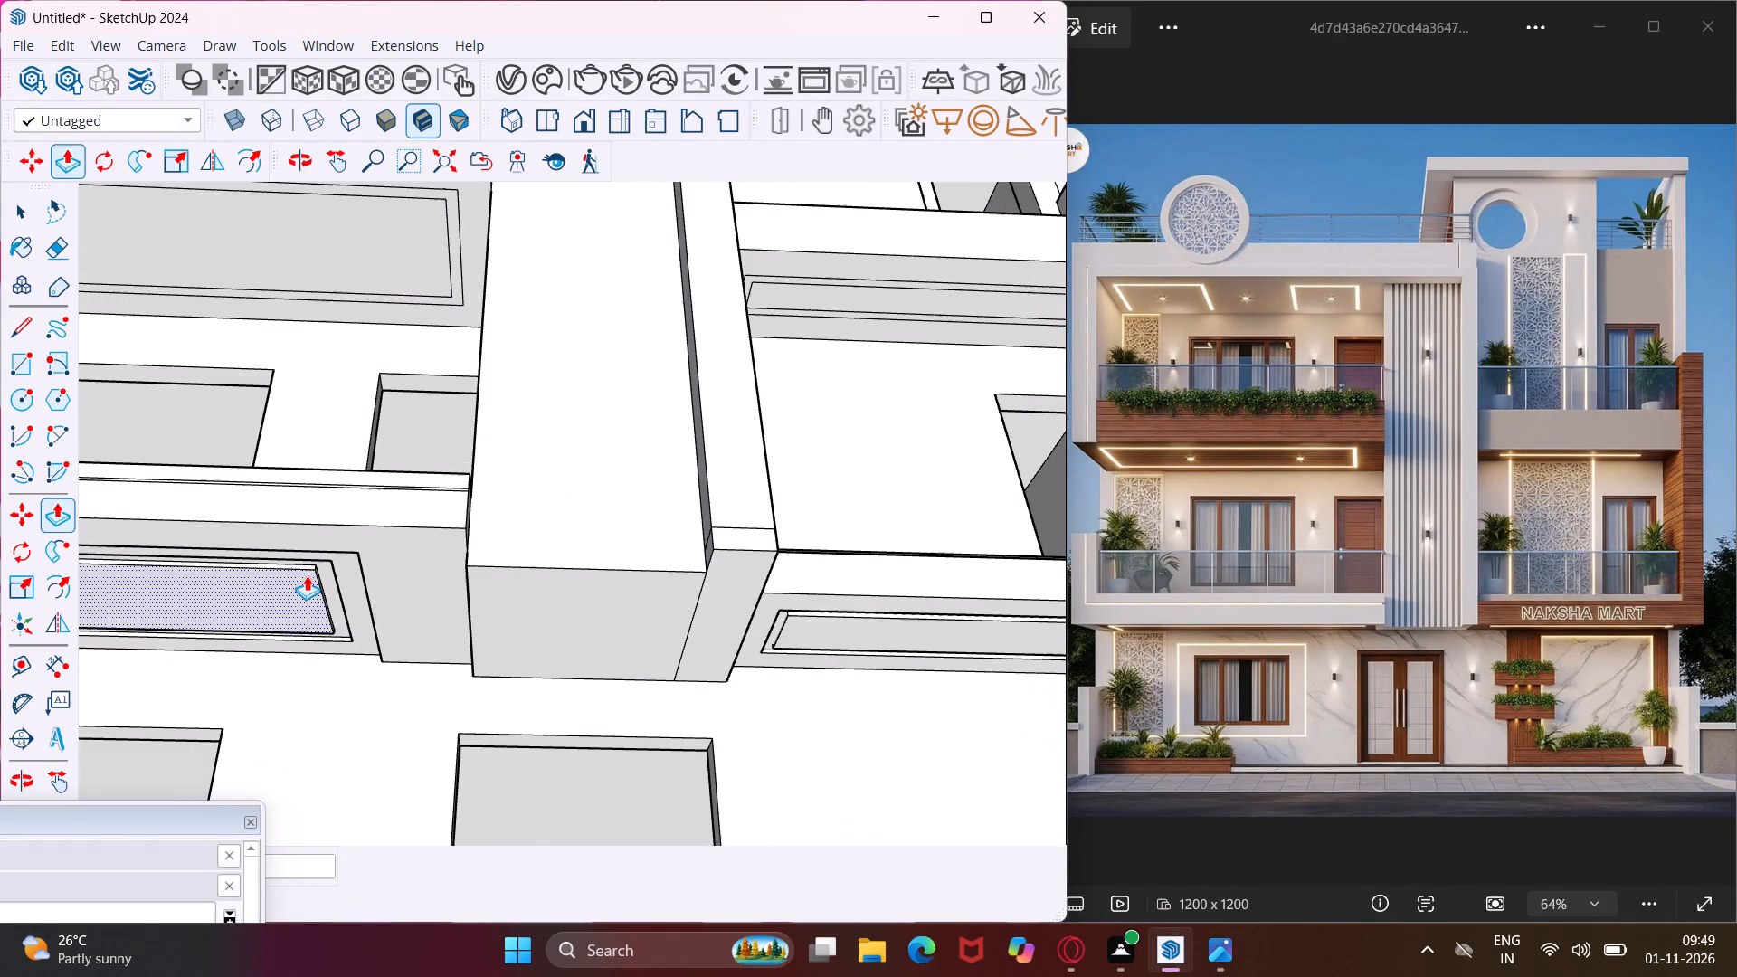
# Repeat the same groove depth on the band between the nested rectangles under the smaller second-floor balcony.
pyautogui.moveTo(308, 576); pyautogui.dragTo(437, 795, button='middle')
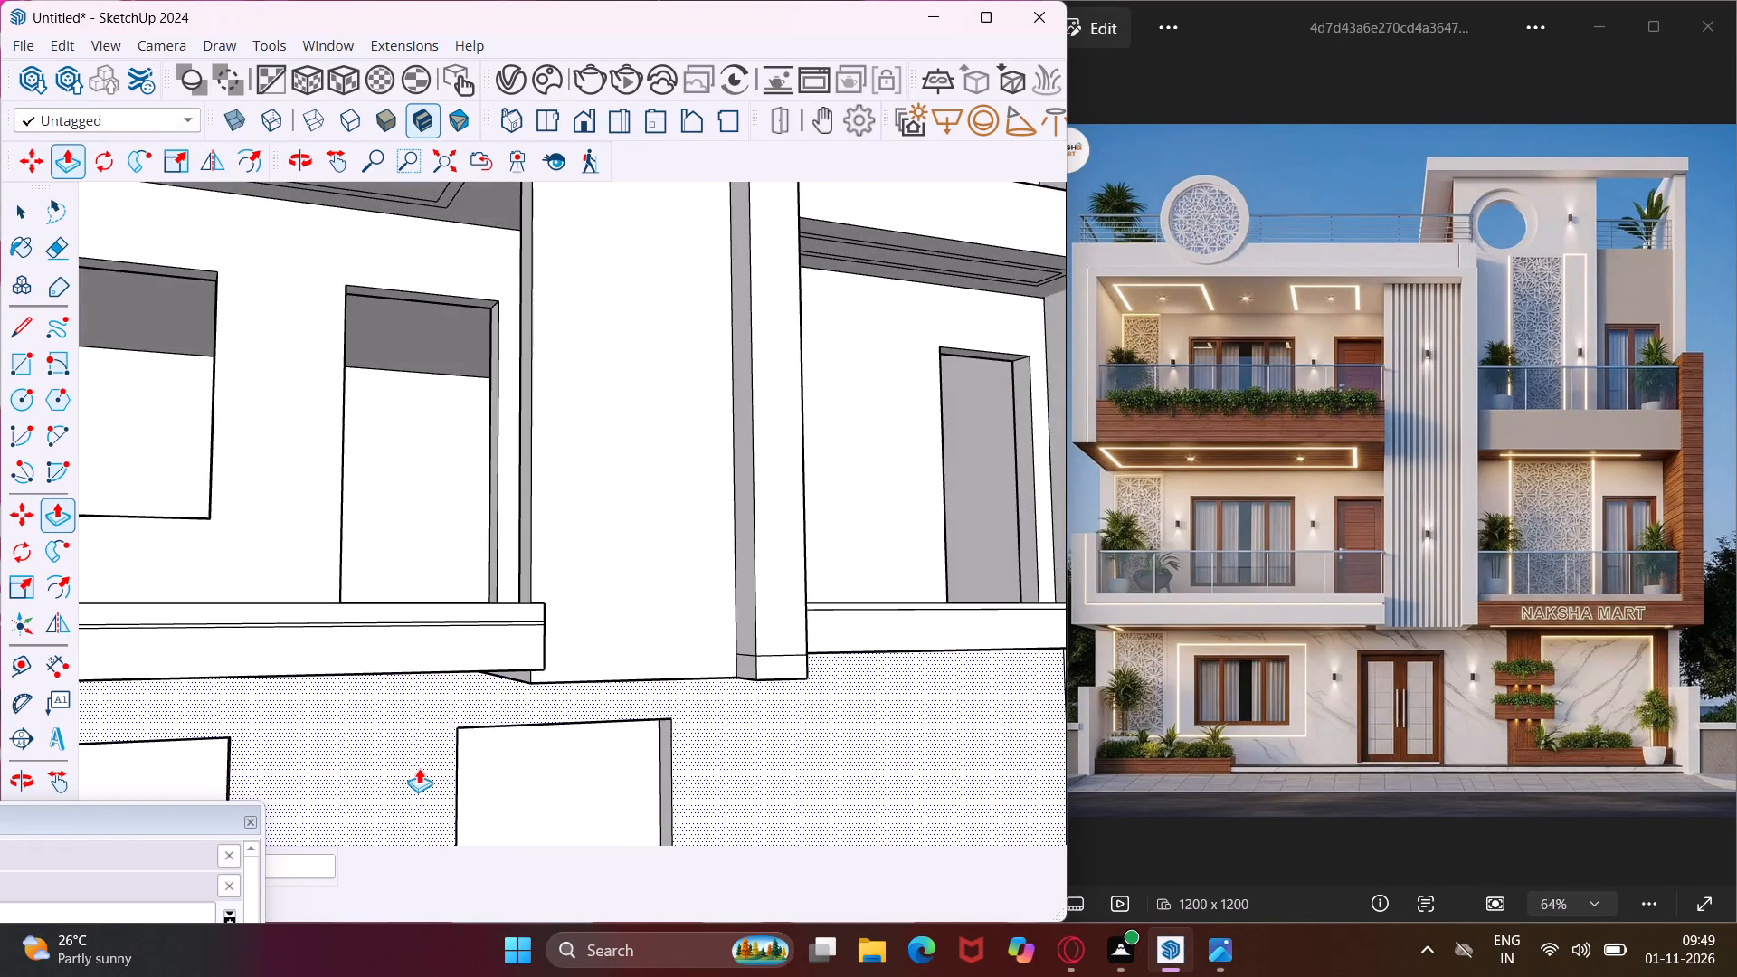
pyautogui.scroll(-5, 419, 768)
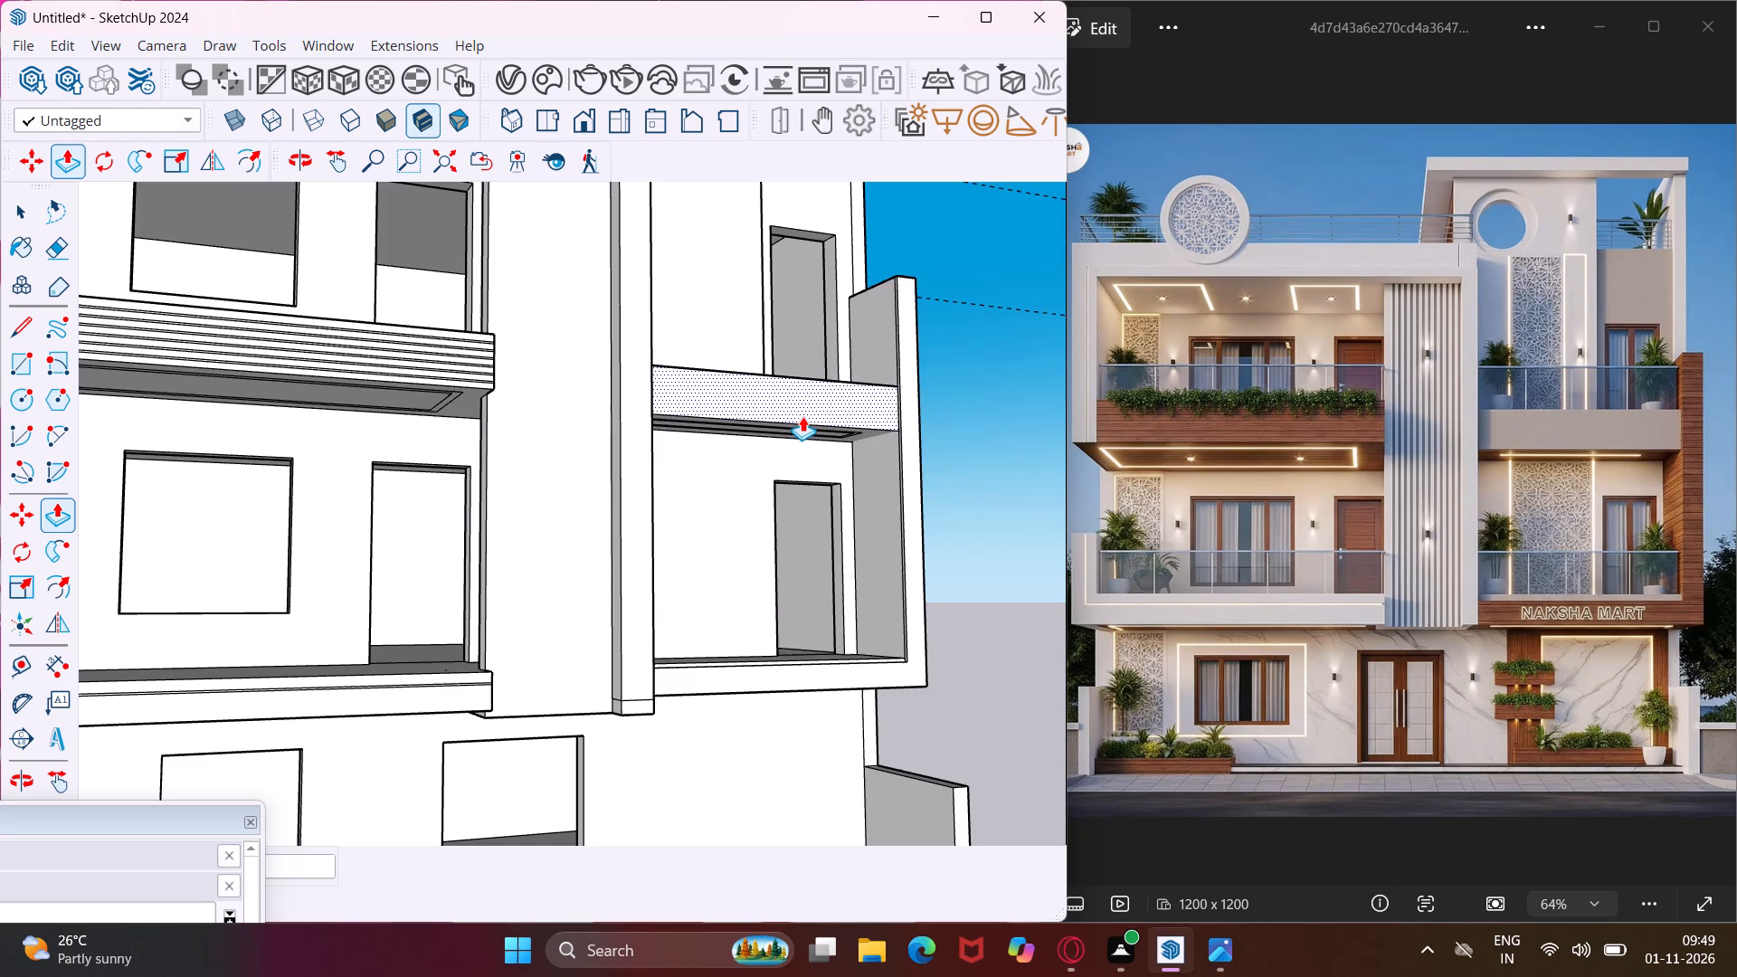
pyautogui.scroll(9, 802, 416)
pyautogui.moveTo(801, 402); pyautogui.dragTo(793, 361, button='middle')
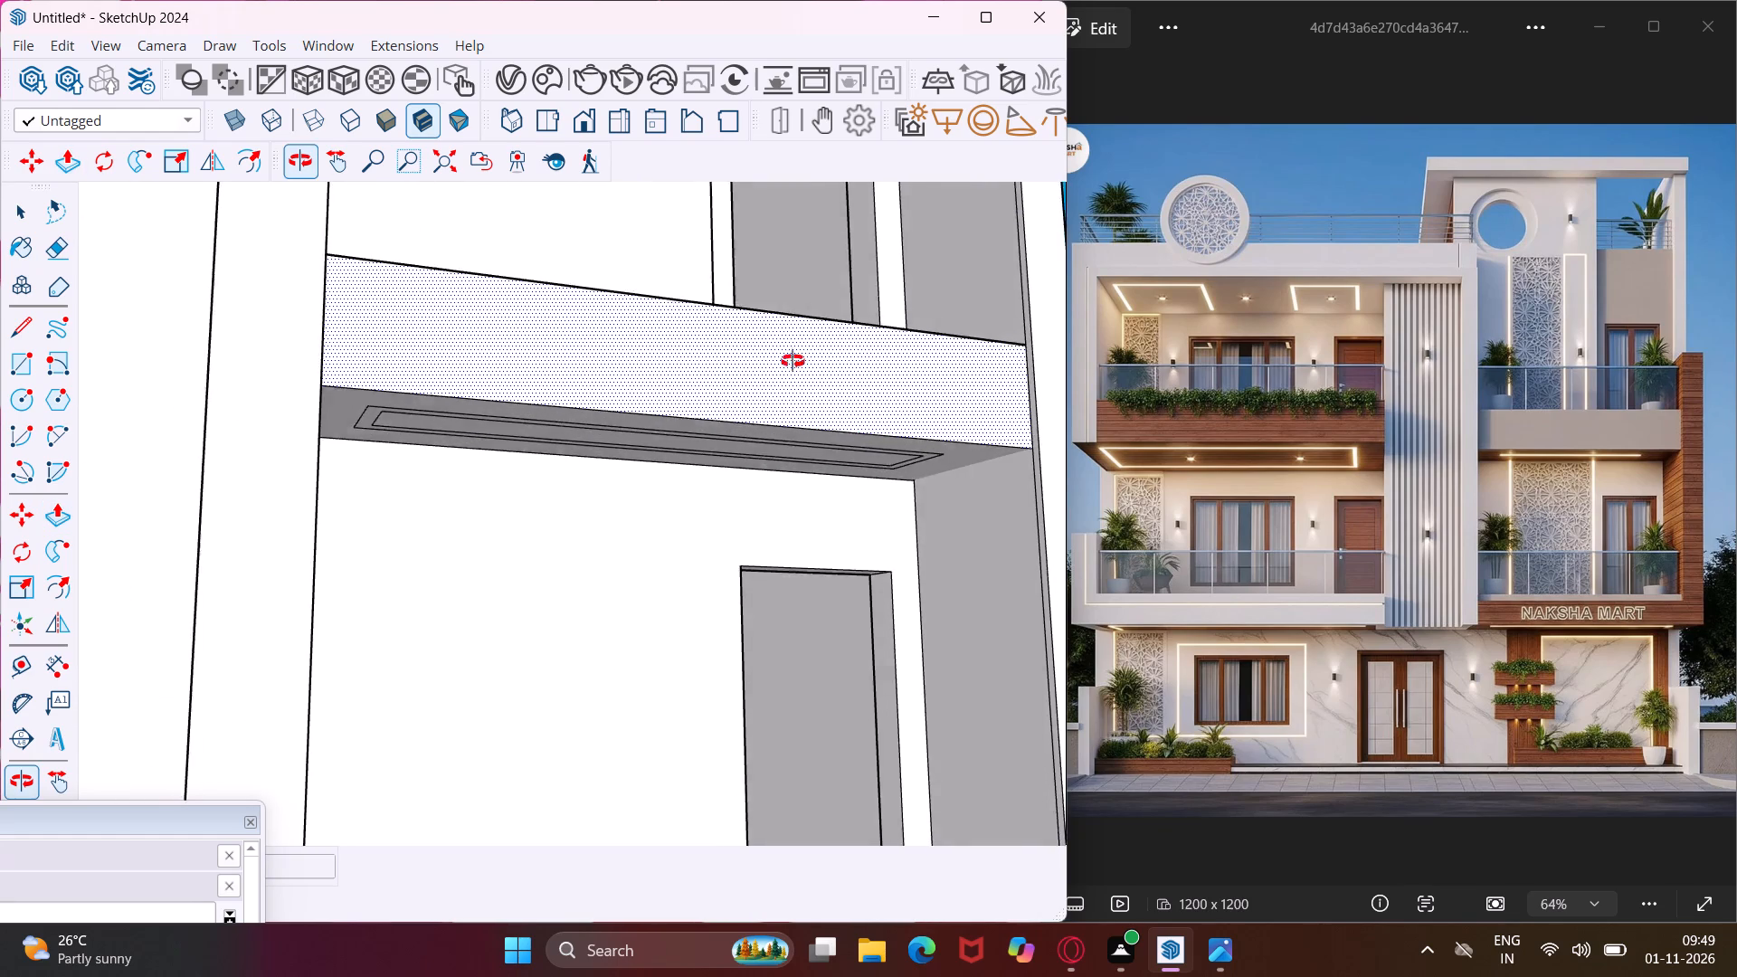
pyautogui.moveTo(793, 361); pyautogui.dragTo(837, 240, button='middle')
pyautogui.scroll(4, 418, 361)
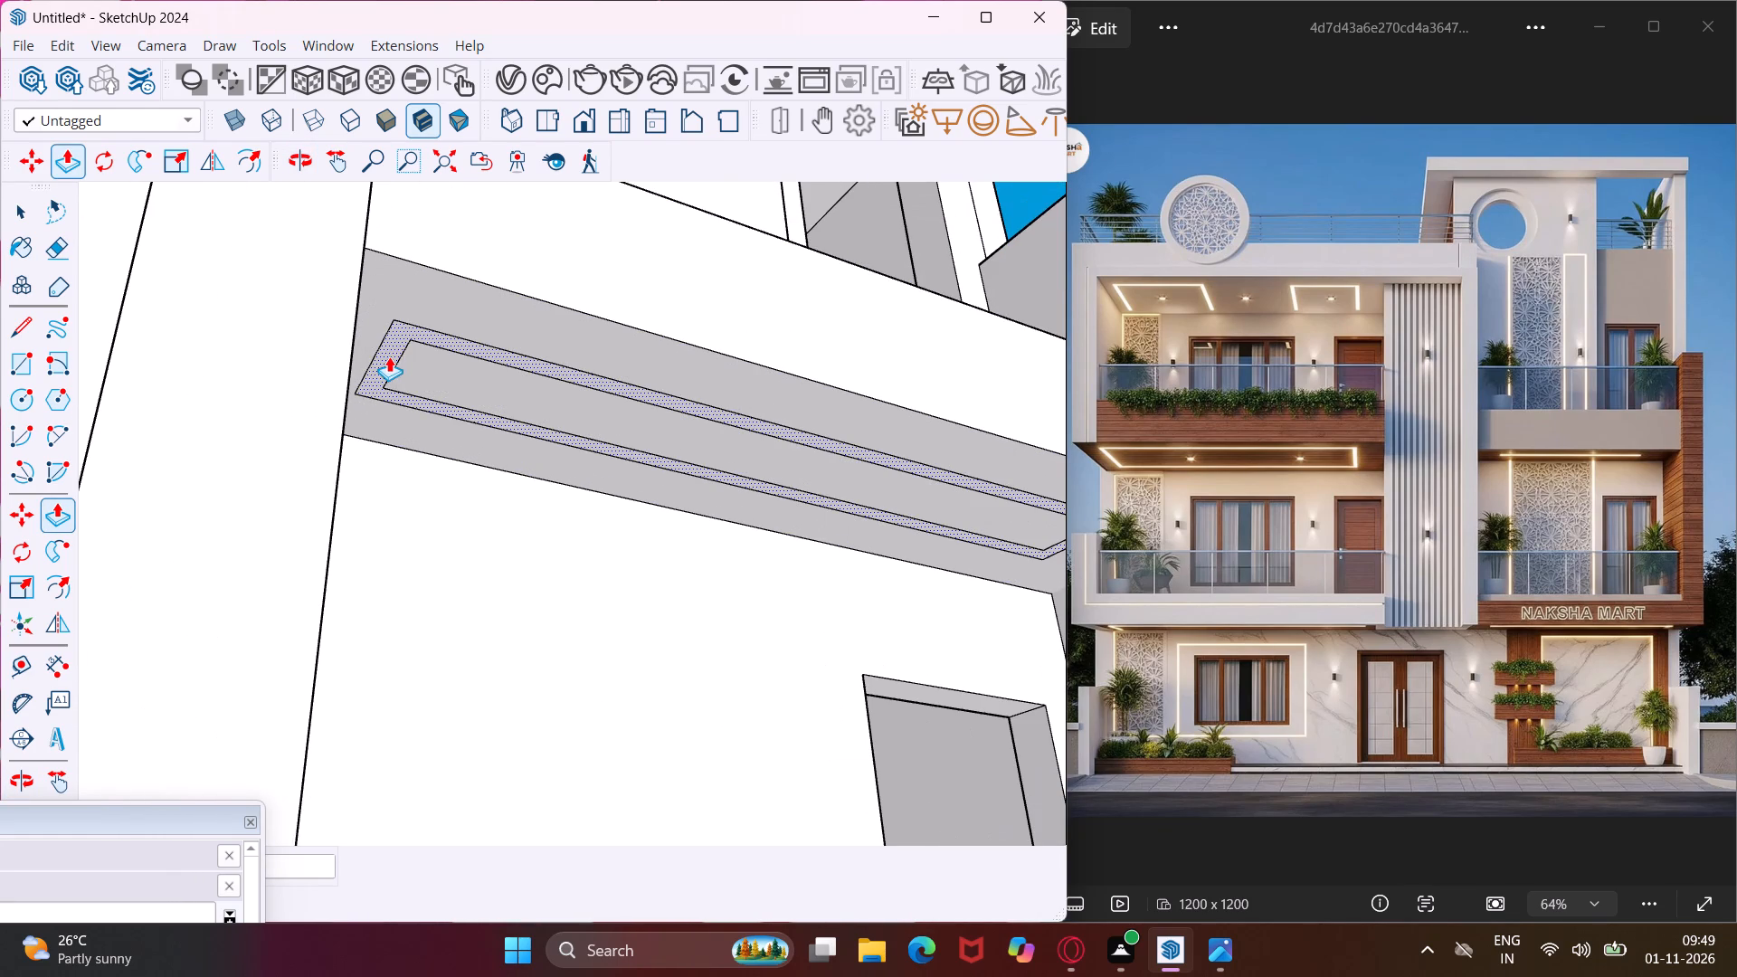
pyautogui.doubleClick(388, 356)
# Repeat the same groove depth on the band between the nested rectangles under the ribbed second-floor balcony.
pyautogui.scroll(-7, 460, 408)
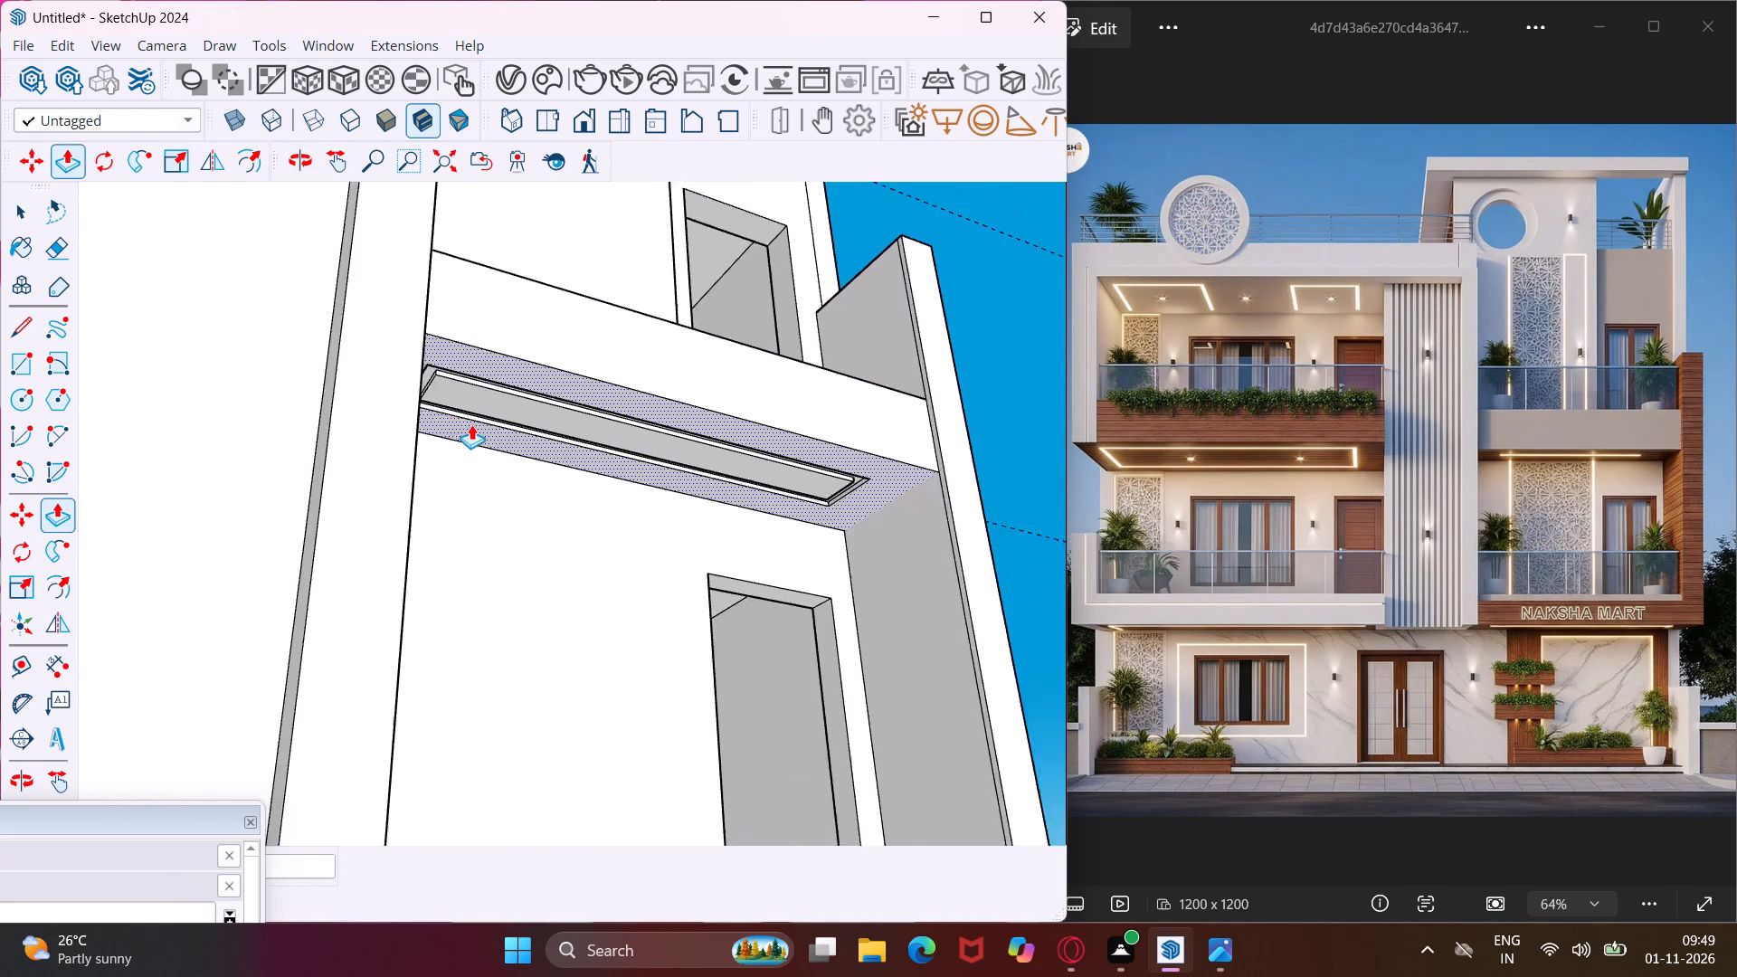
pyautogui.scroll(-7, 471, 424)
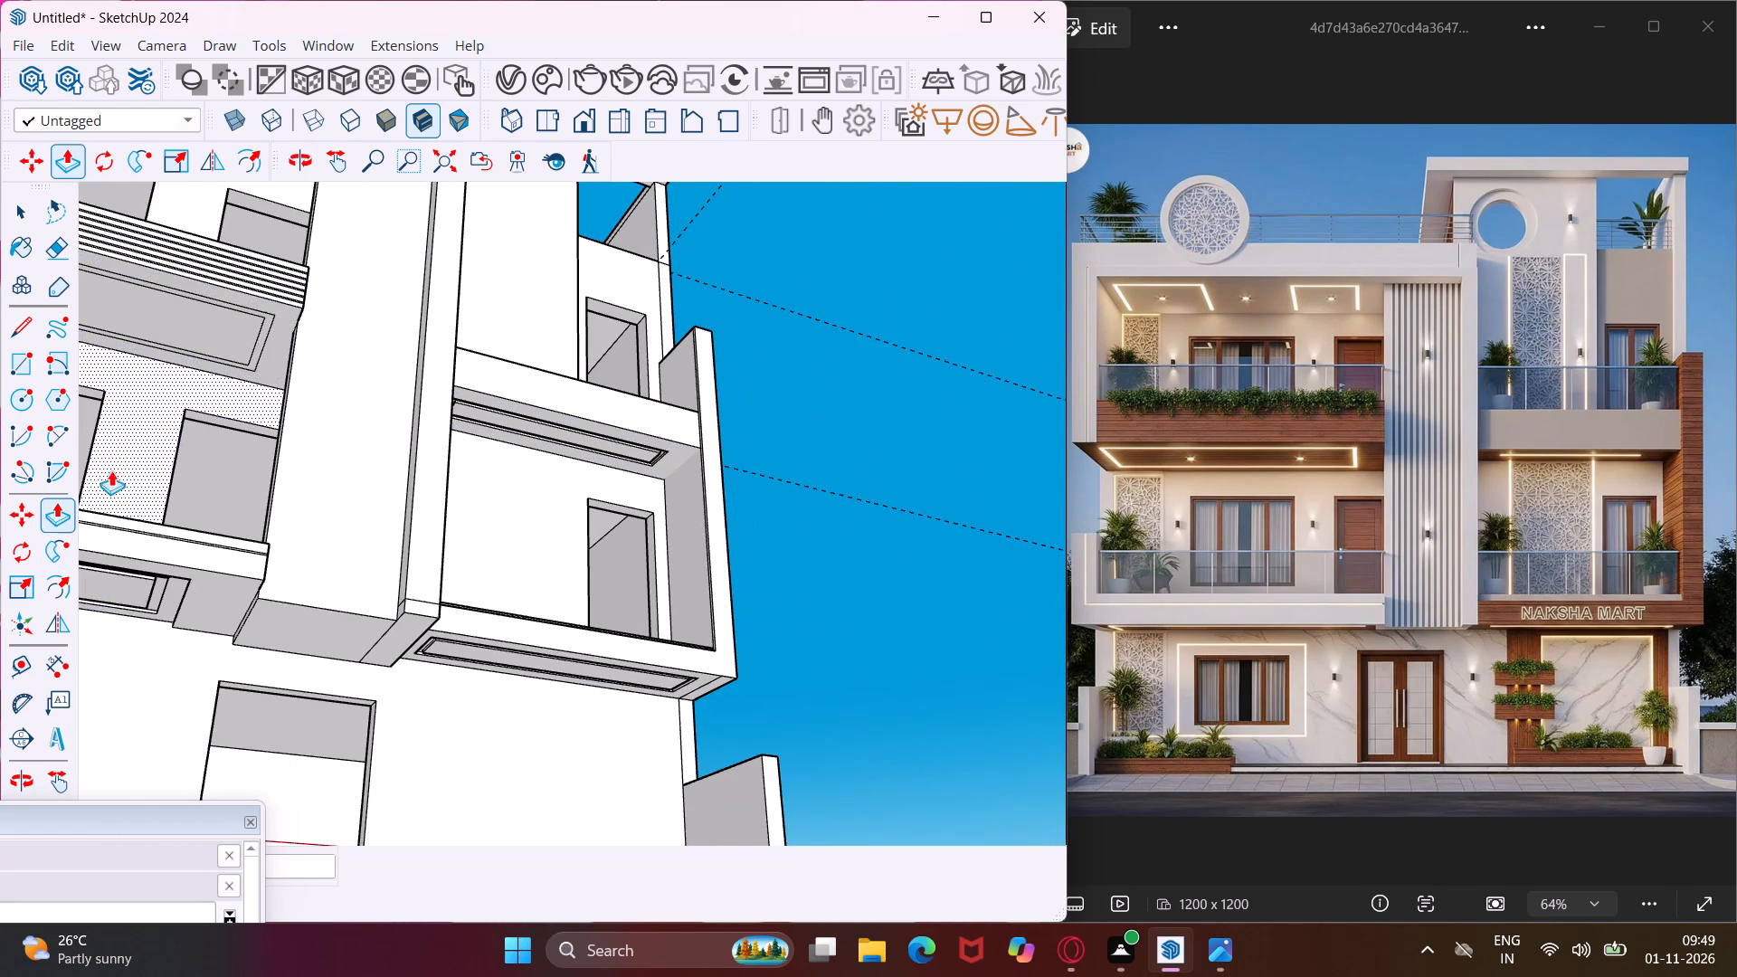
pyautogui.scroll(9, 250, 330)
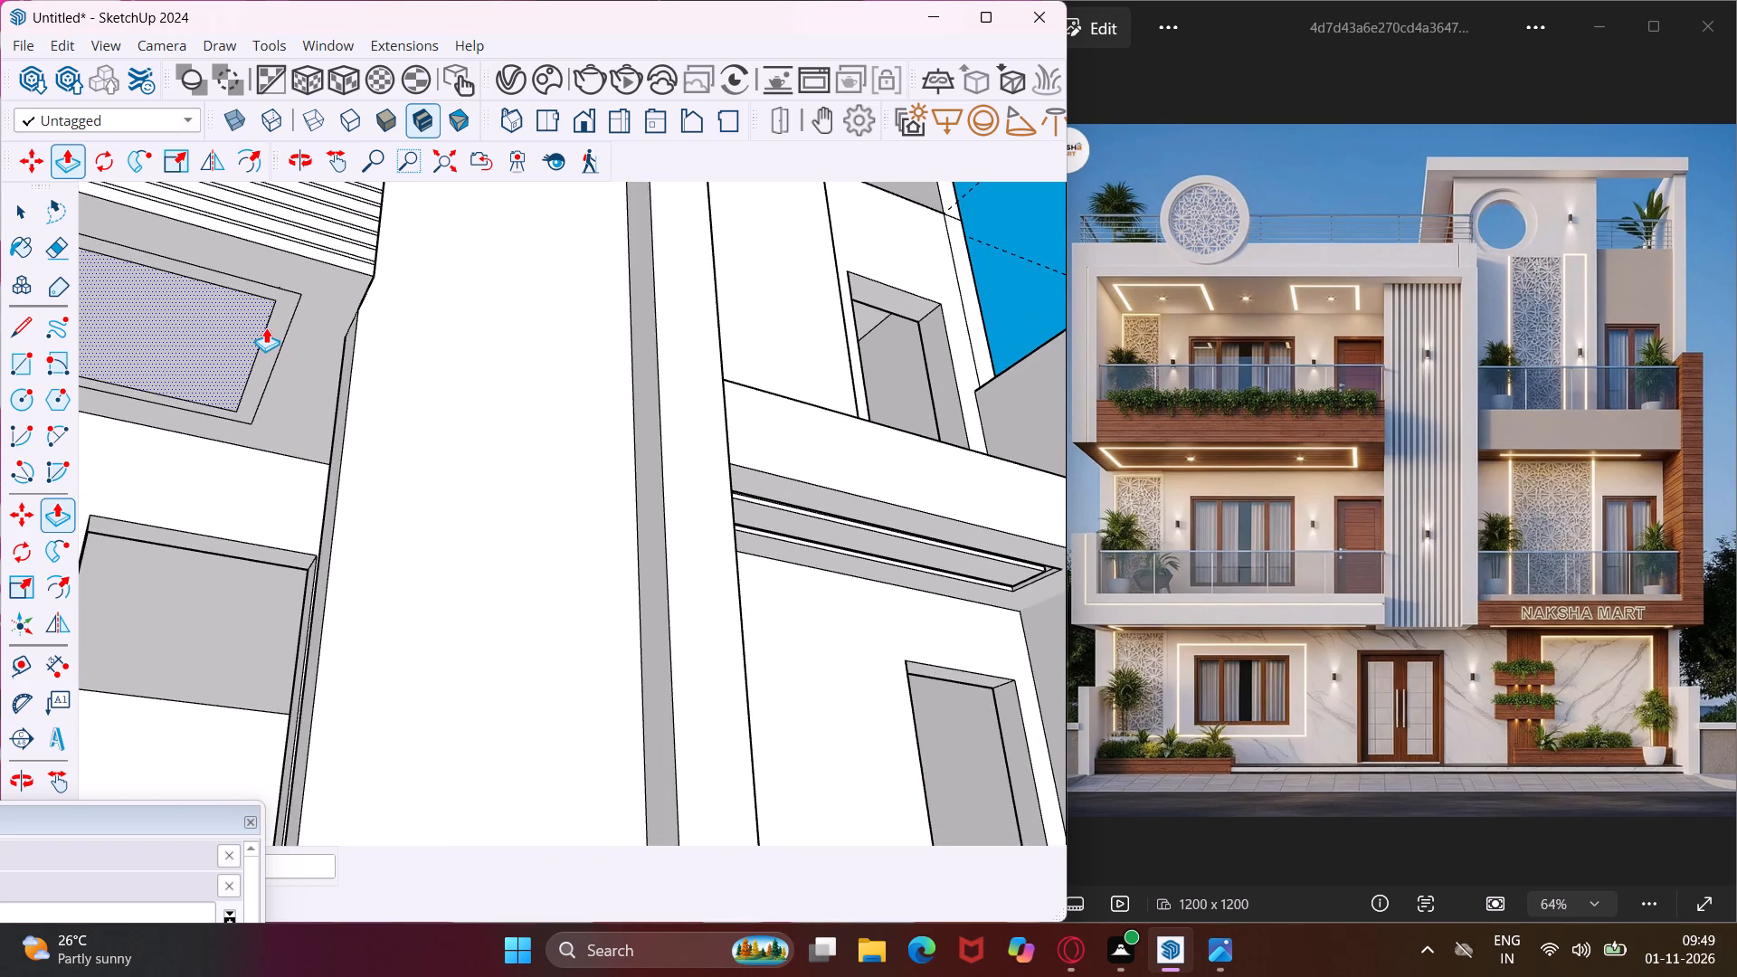
pyautogui.doubleClick(271, 327)
pyautogui.scroll(-8, 274, 334)
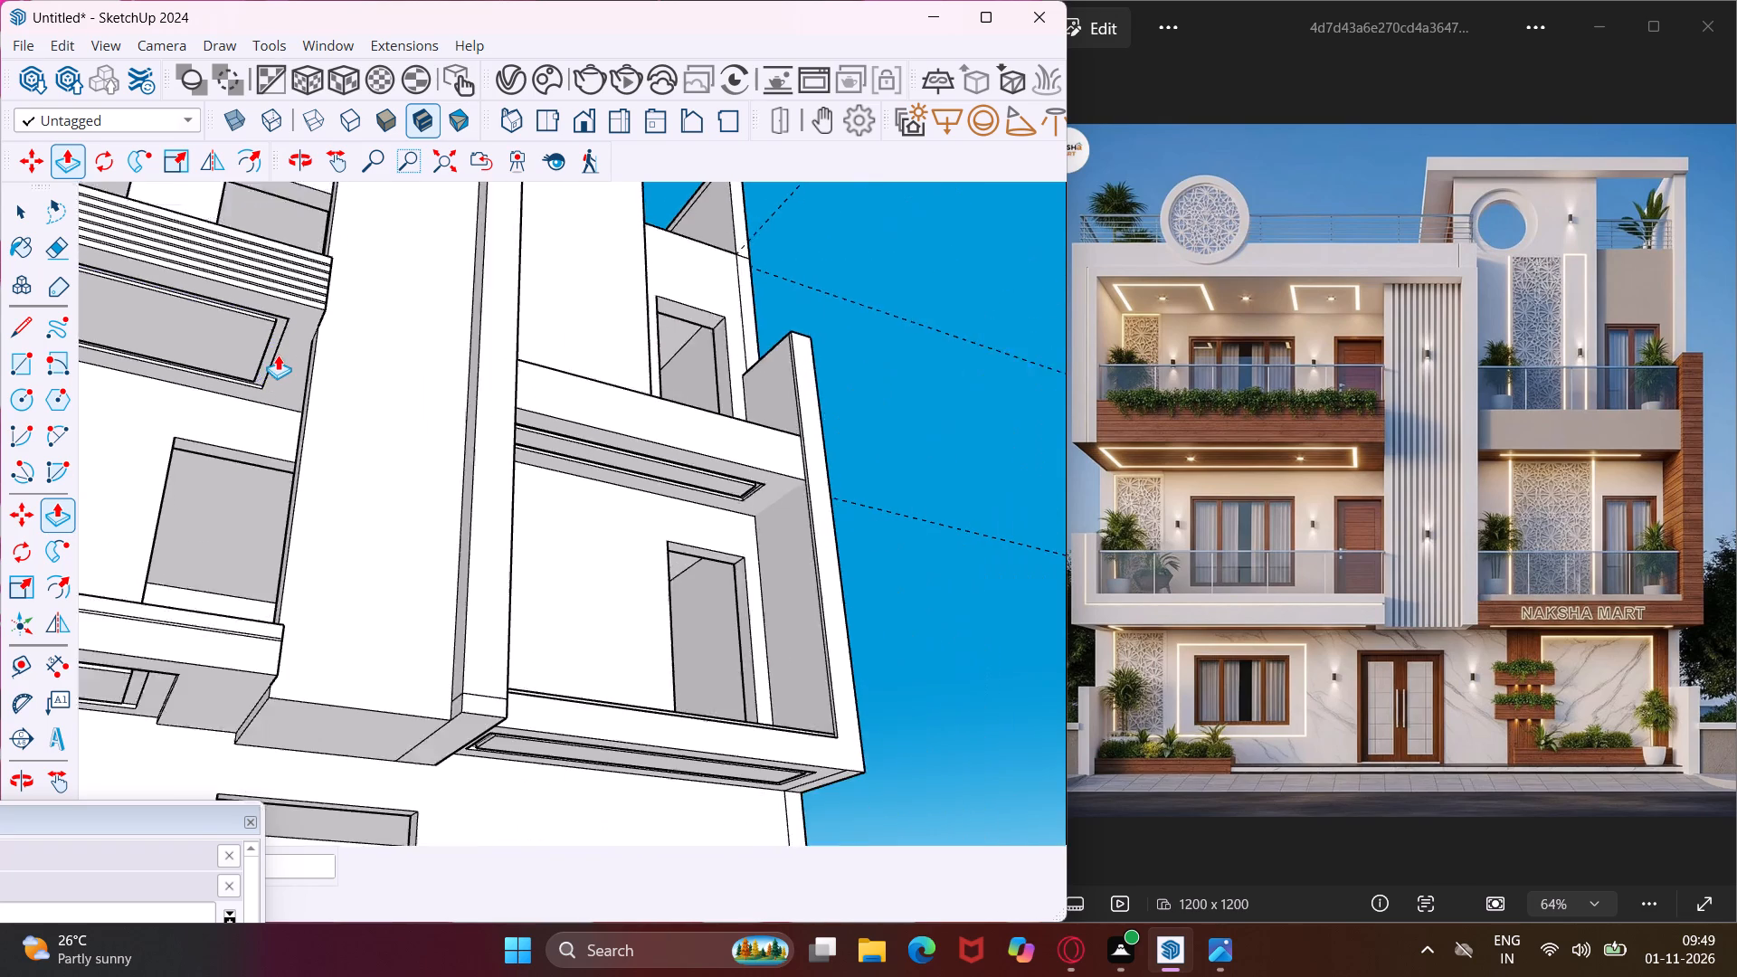
pyautogui.scroll(-2, 278, 355)
pyautogui.moveTo(278, 356); pyautogui.dragTo(443, 654, button='middle')
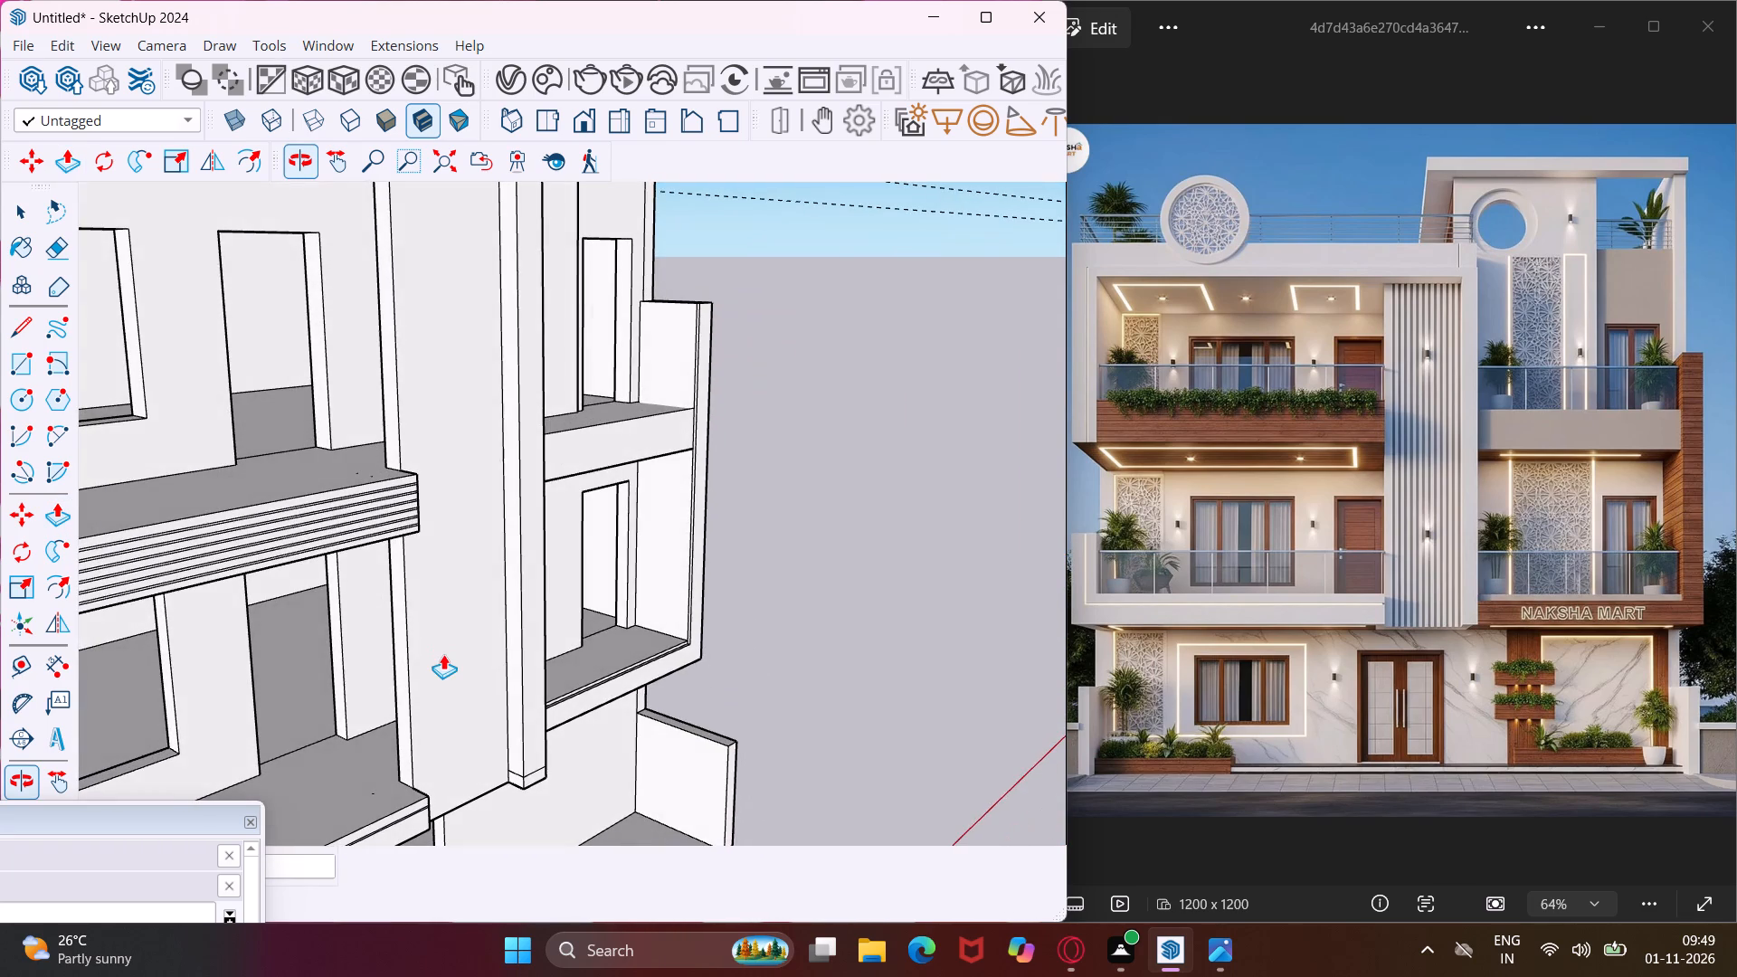
pyautogui.scroll(-9, 443, 654)
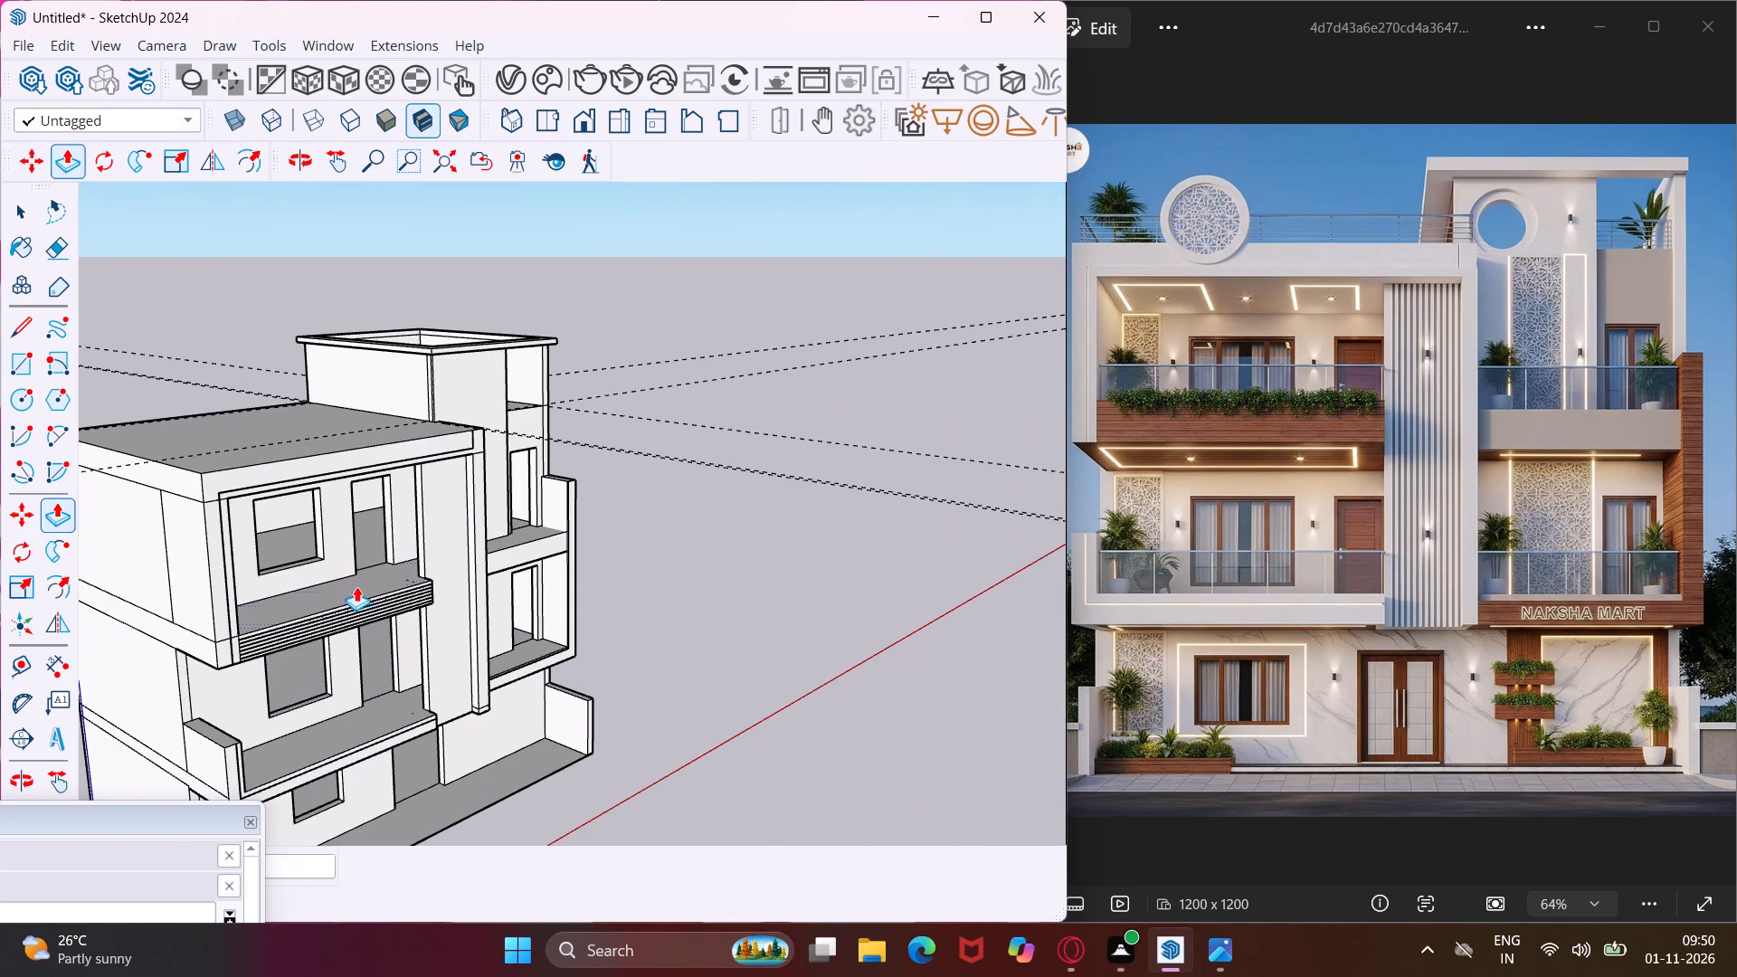
pyautogui.press('Escape')
pyautogui.press('space')
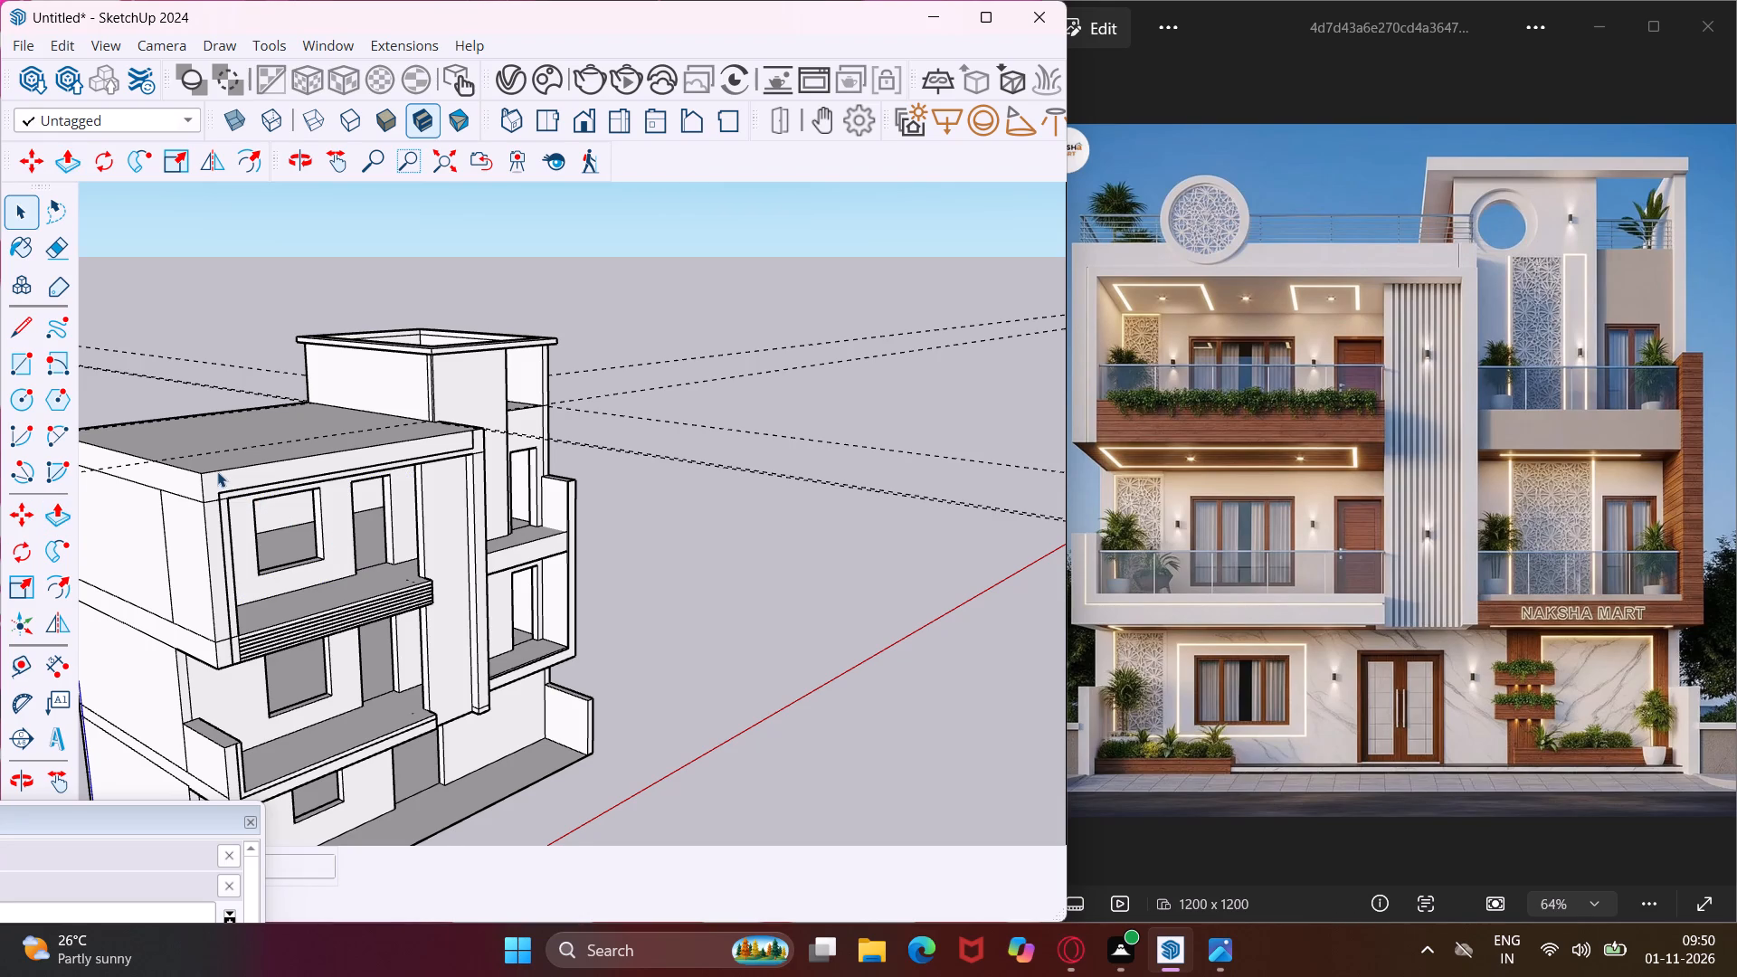
# Draw the three inner edges of a U-shaped light strip on the top-floor balcony ceiling, open toward the back wall.
pyautogui.scroll(8, 217, 471)
pyautogui.moveTo(235, 494); pyautogui.dragTo(179, 317, button='middle')
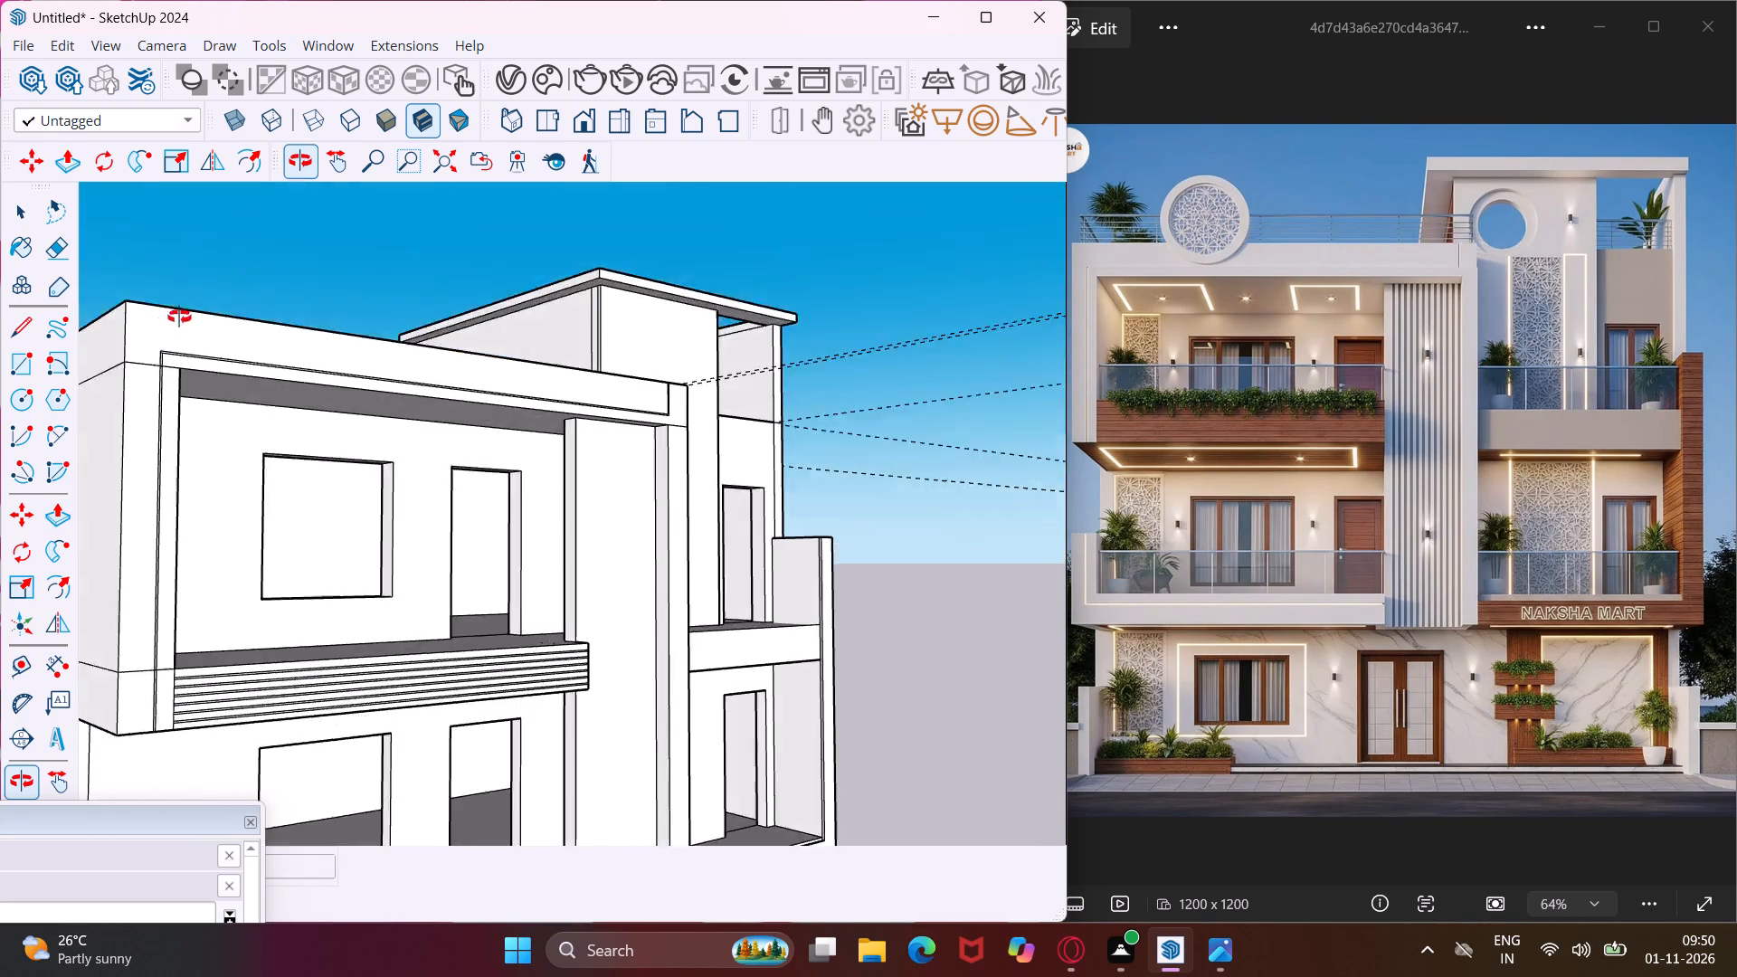
pyautogui.moveTo(179, 317); pyautogui.dragTo(191, 270, button='middle')
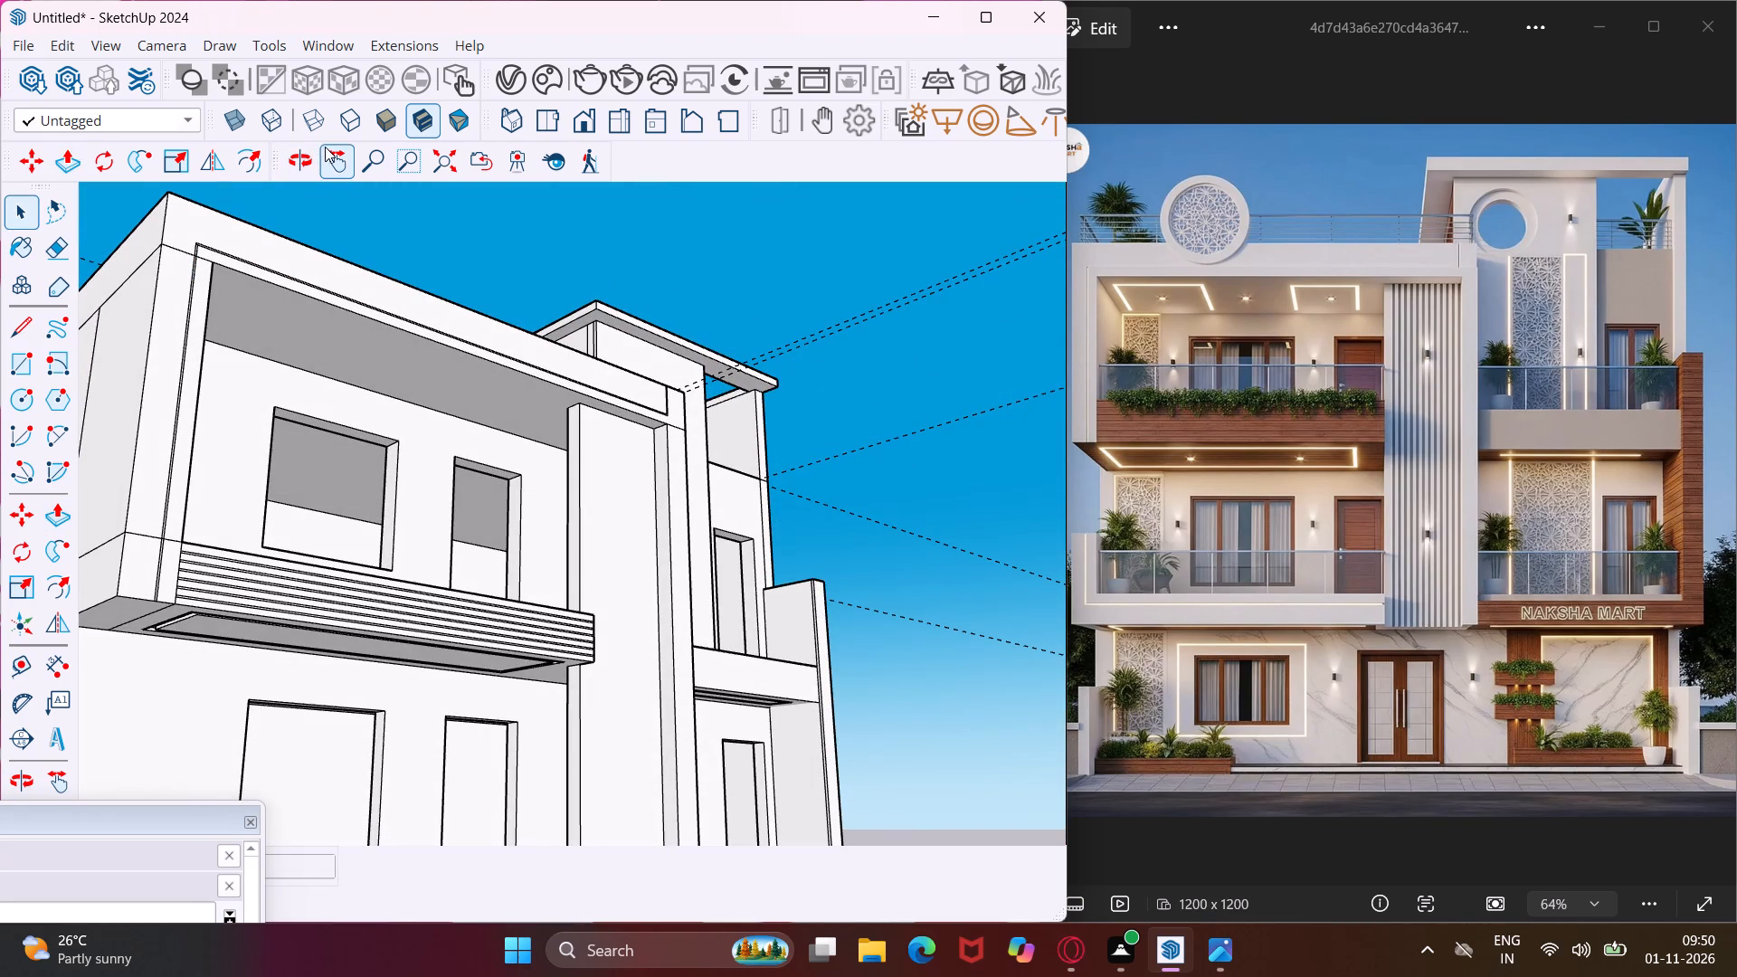
pyautogui.click(326, 146)
pyautogui.moveTo(351, 255); pyautogui.dragTo(641, 359)
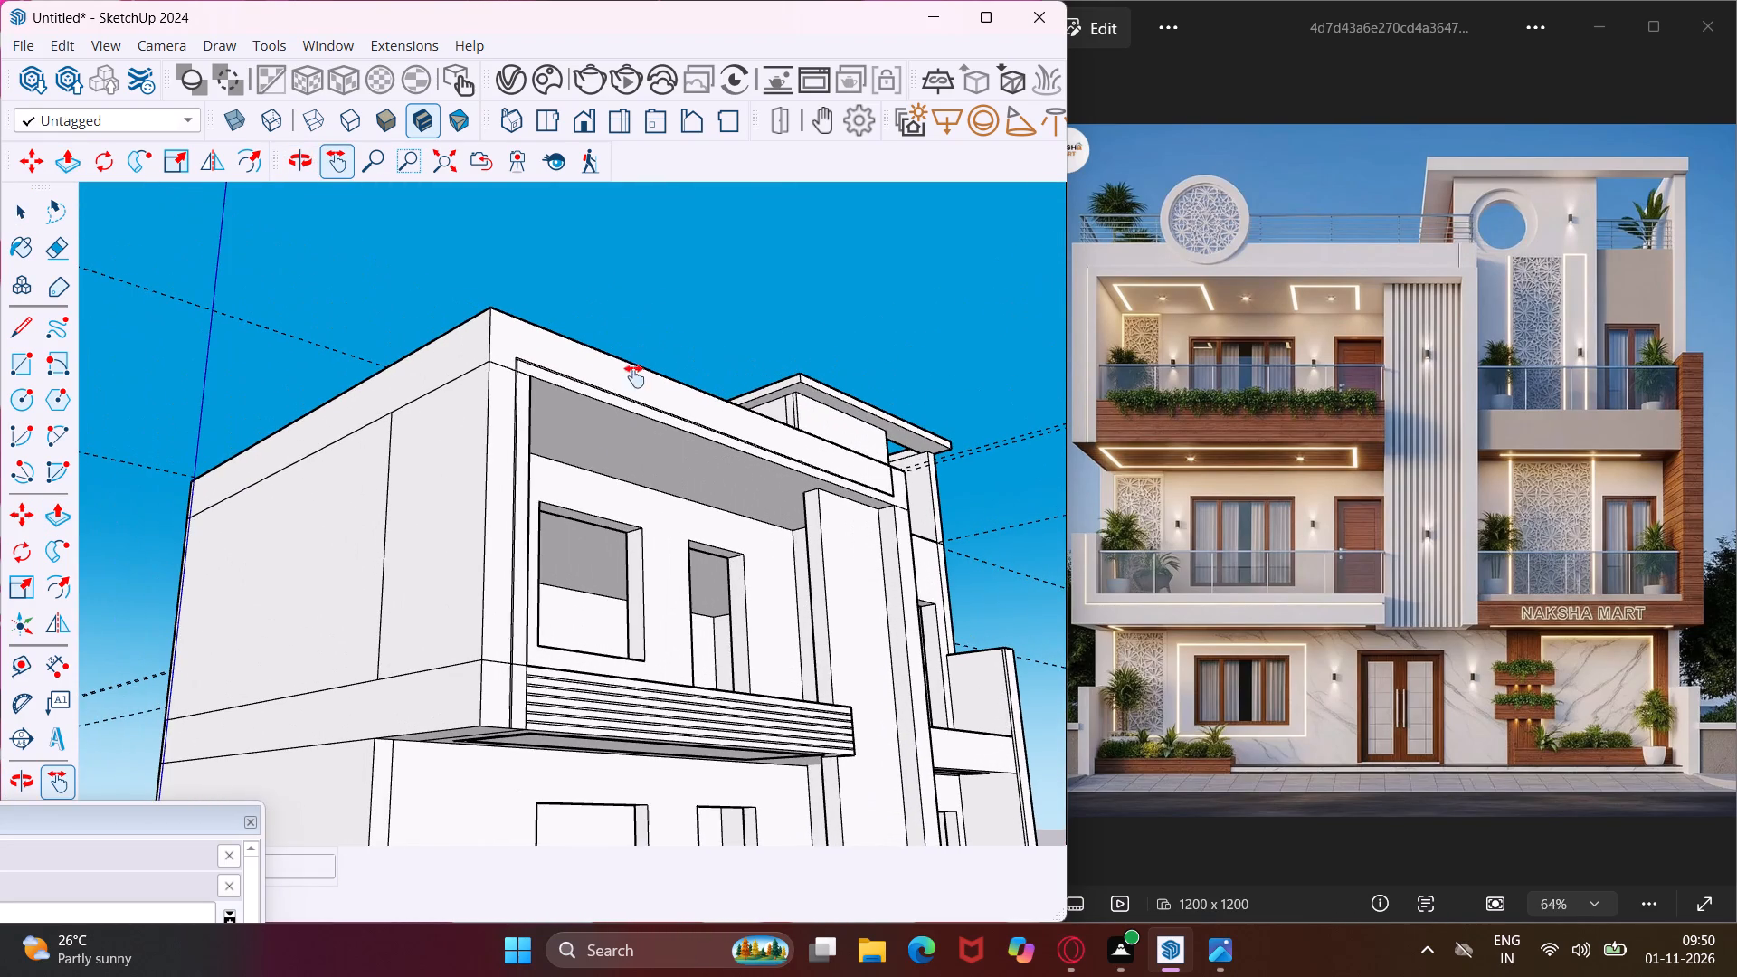
pyautogui.moveTo(612, 443); pyautogui.dragTo(292, 461, button='middle')
pyautogui.scroll(2, 279, 462)
pyautogui.moveTo(284, 460); pyautogui.dragTo(285, 371, button='middle')
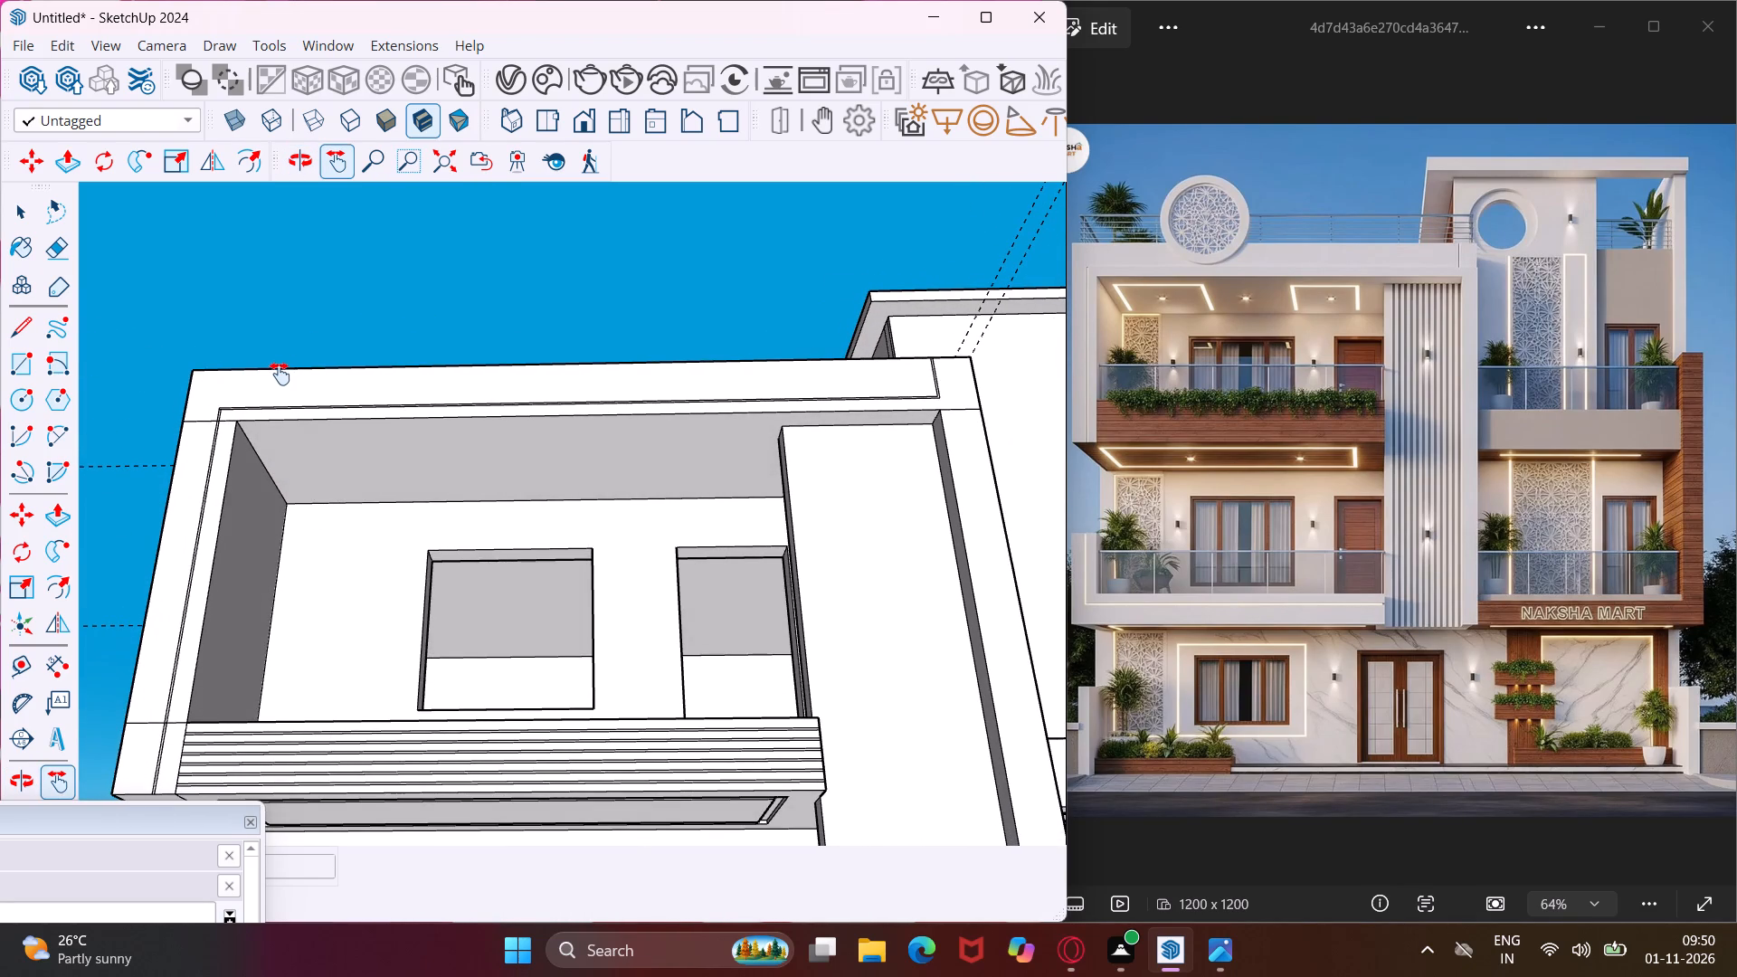
pyautogui.press('Escape')
pyautogui.press('space')
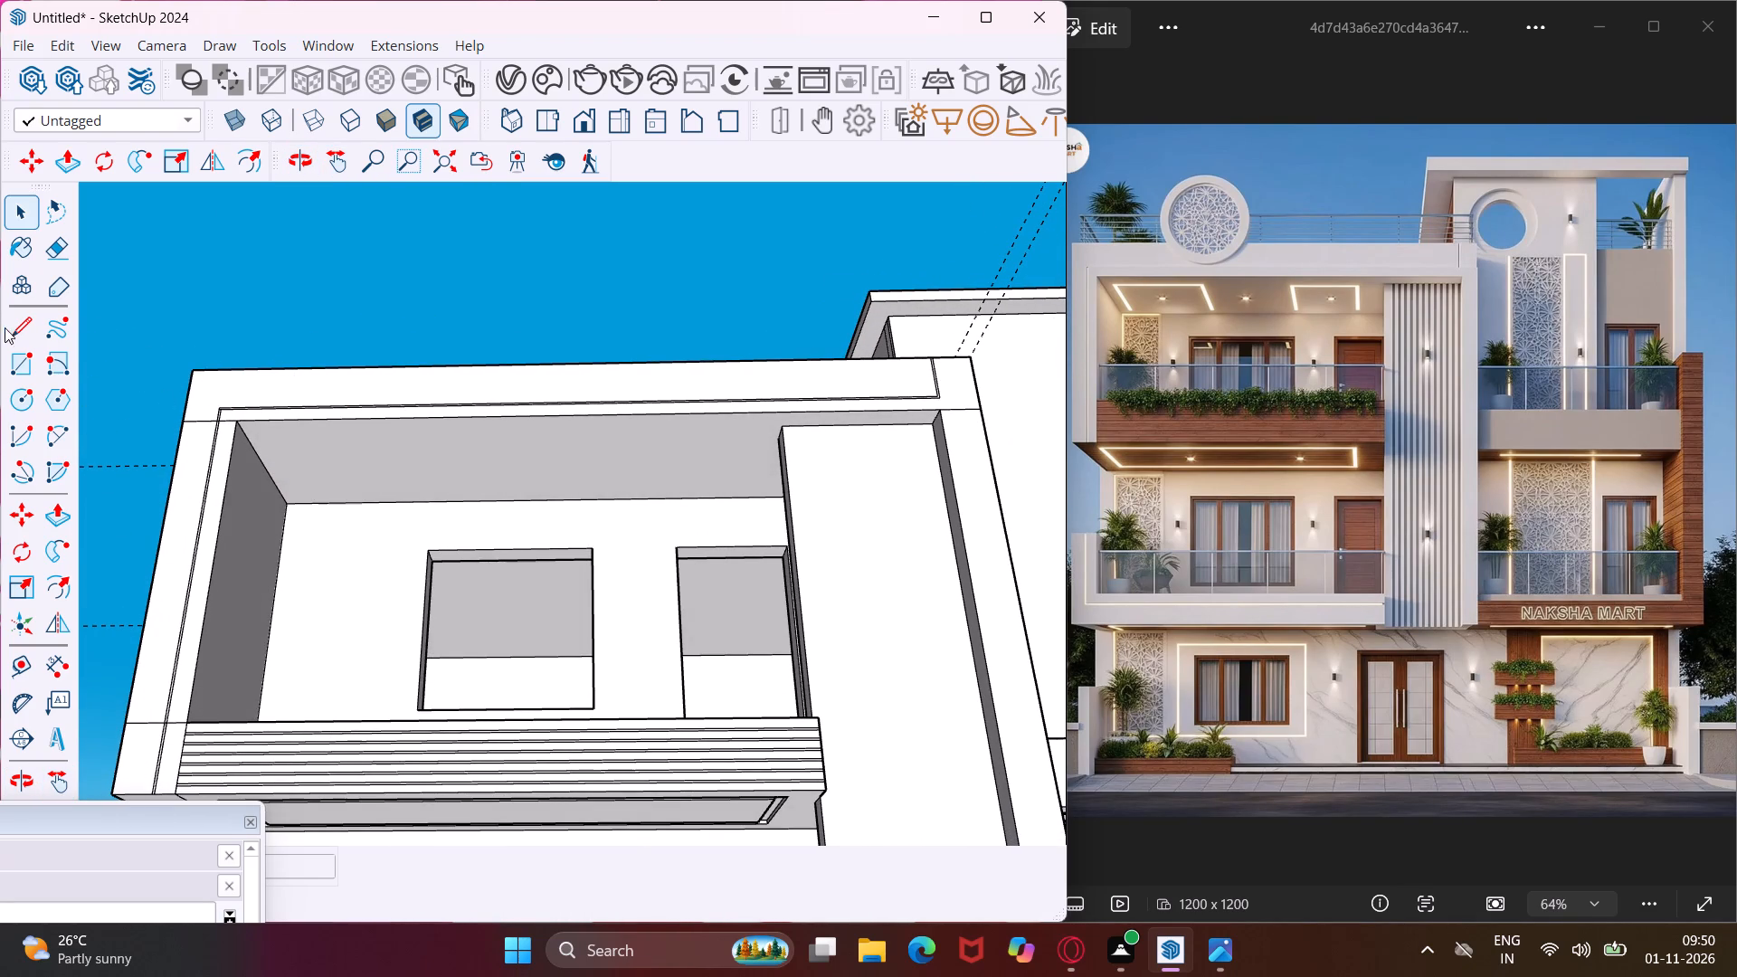
pyautogui.click(17, 331)
pyautogui.moveTo(310, 462); pyautogui.dragTo(307, 382, button='middle')
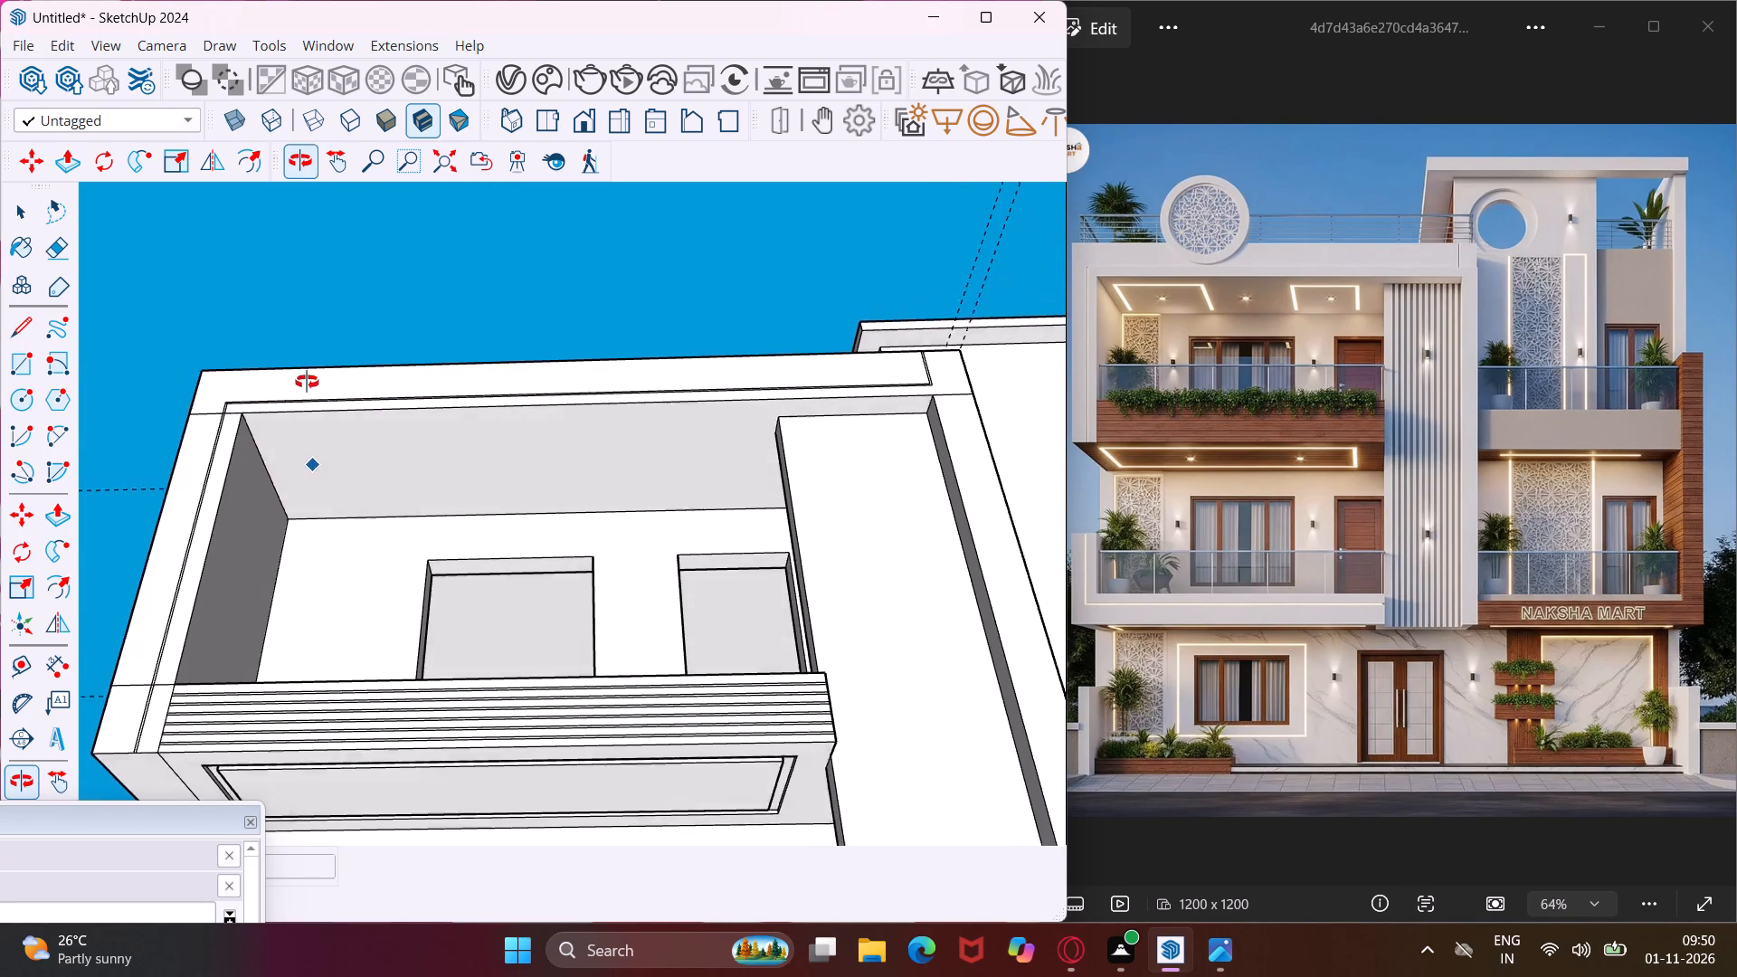
pyautogui.moveTo(307, 382); pyautogui.dragTo(307, 376, button='middle')
pyautogui.scroll(3, 328, 474)
pyautogui.moveTo(327, 473); pyautogui.dragTo(337, 431, button='middle')
pyautogui.scroll(1, 327, 456)
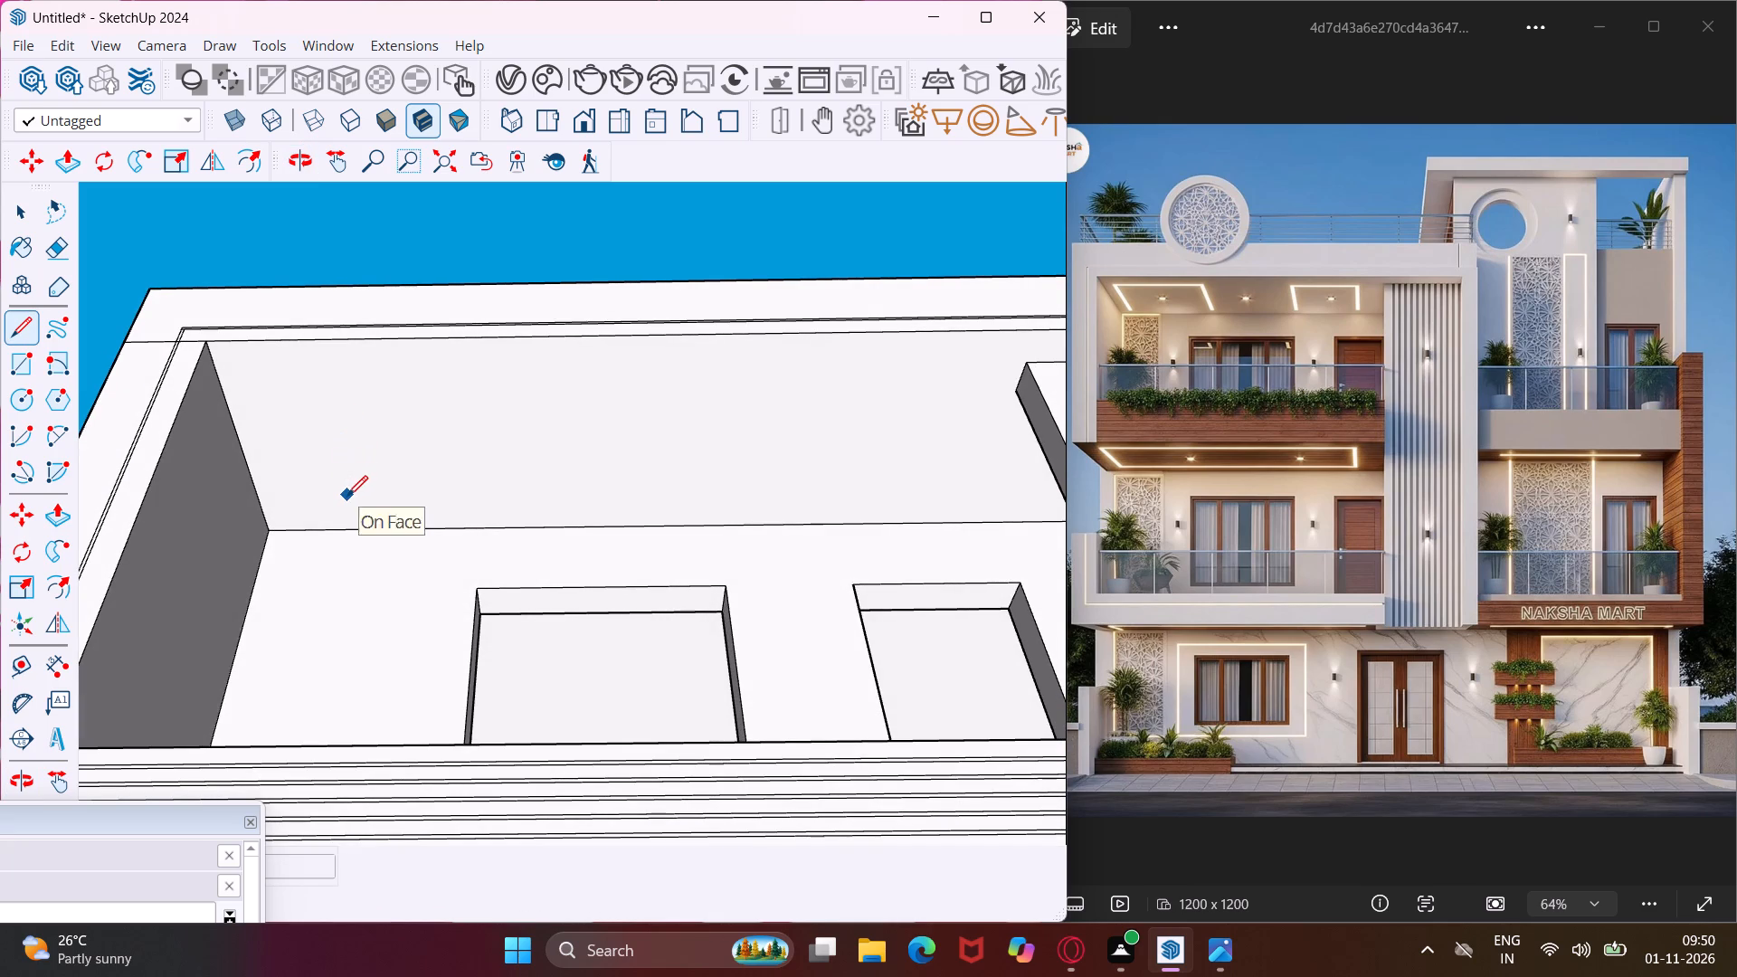
pyautogui.click(347, 506)
pyautogui.click(308, 377)
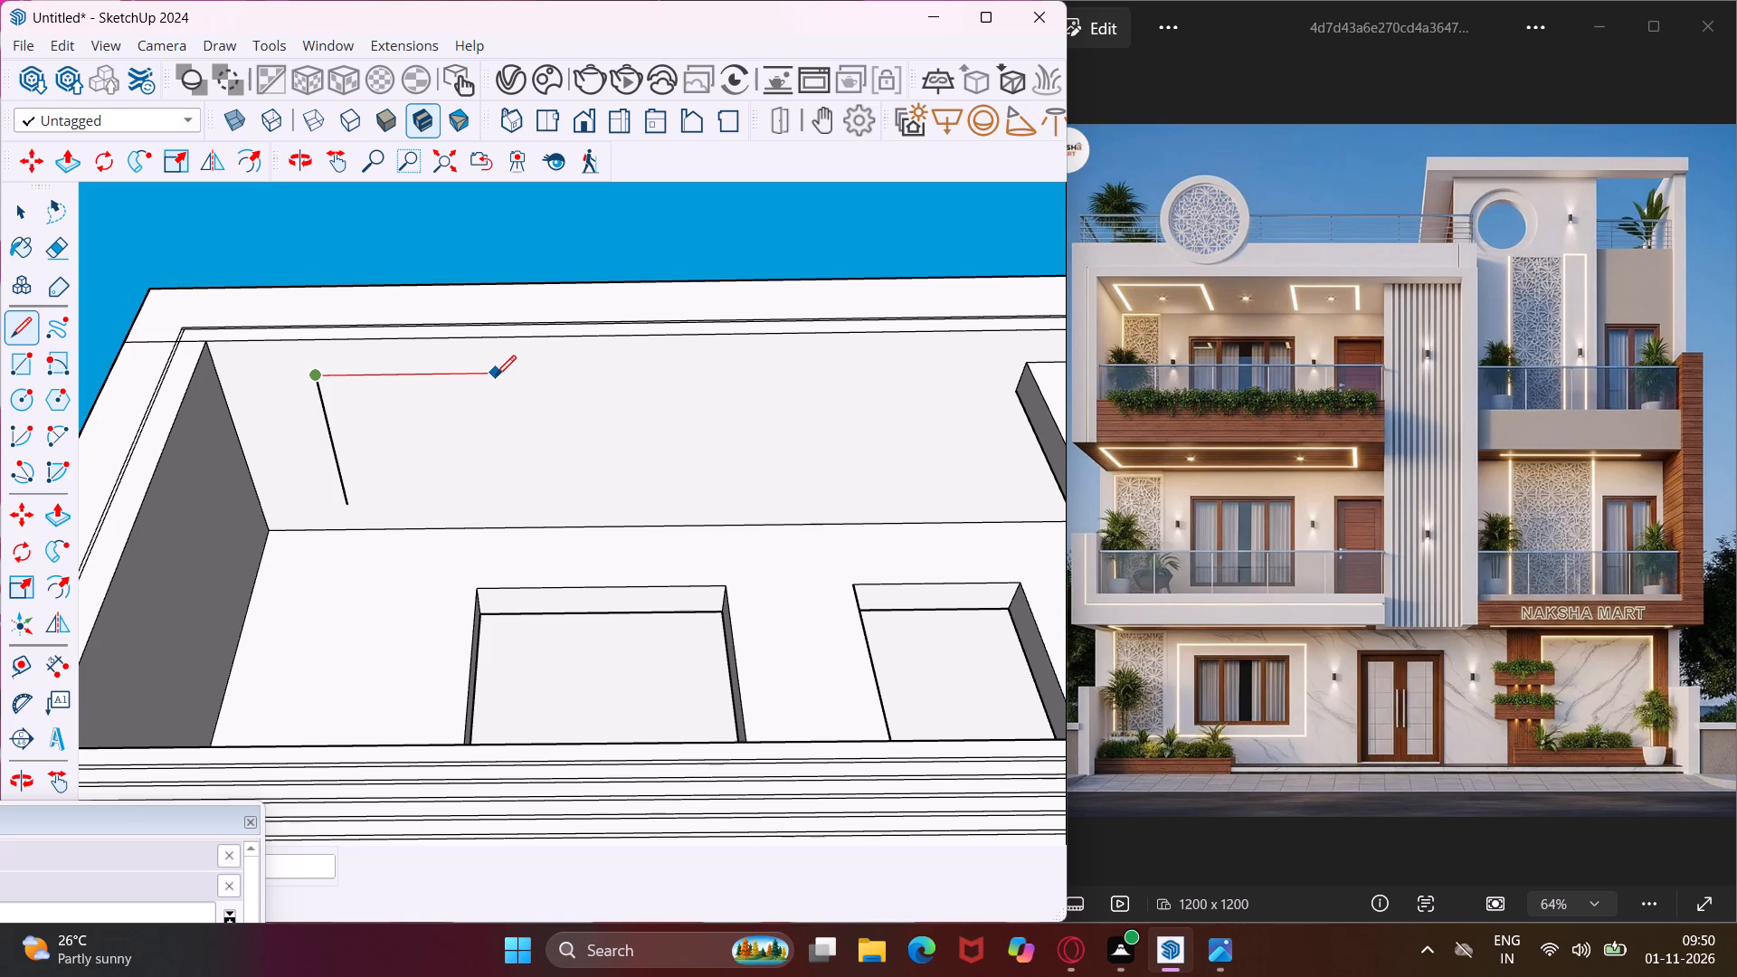
pyautogui.scroll(-2, 501, 374)
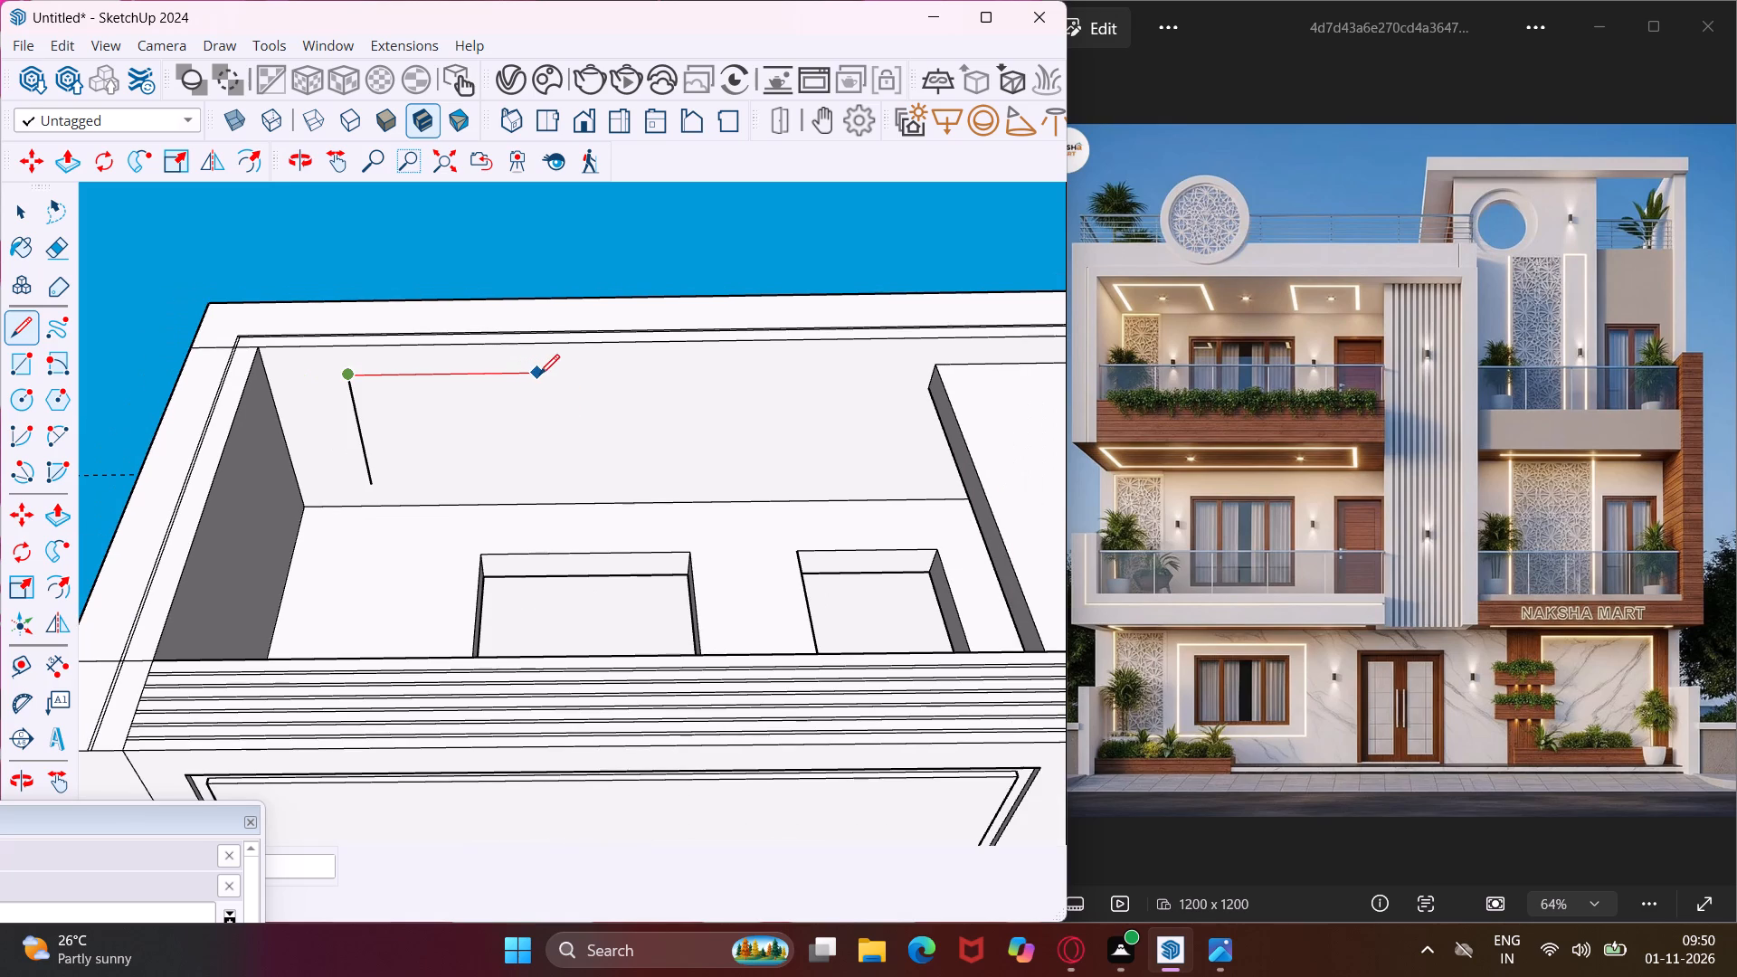
pyautogui.click(539, 375)
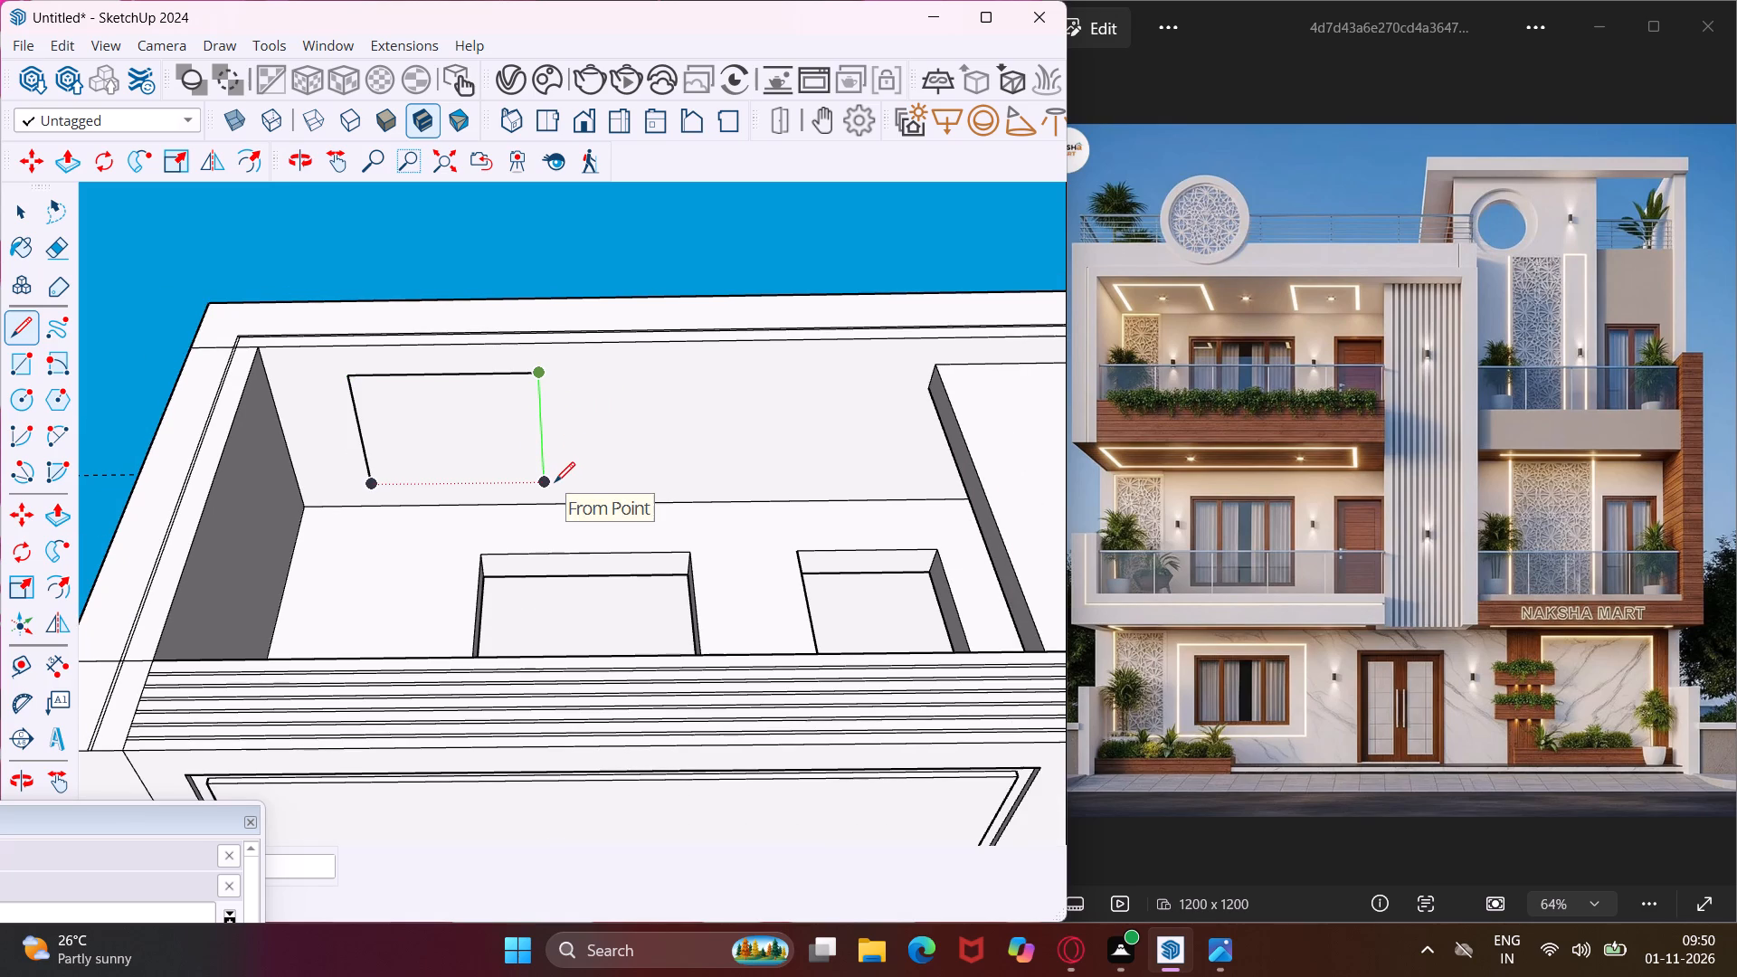
pyautogui.click(555, 482)
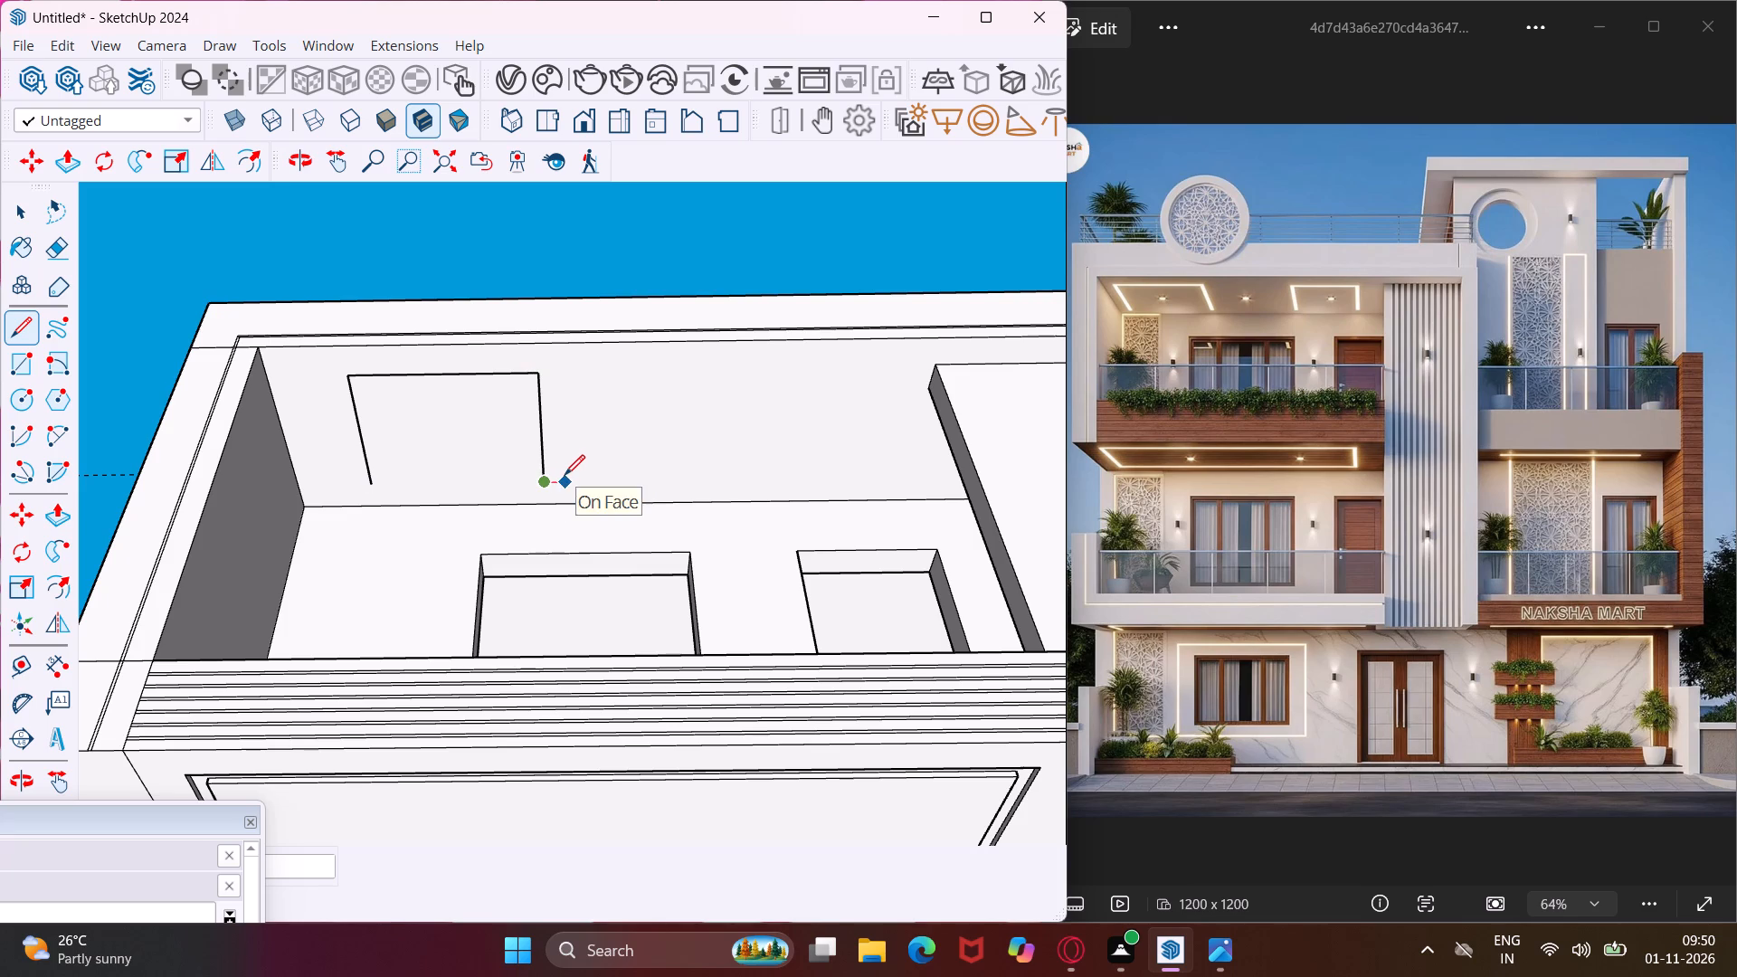
# Draw the short end caps and parallel outer edges around the inner U to close the light-strip outline.
pyautogui.click(565, 475)
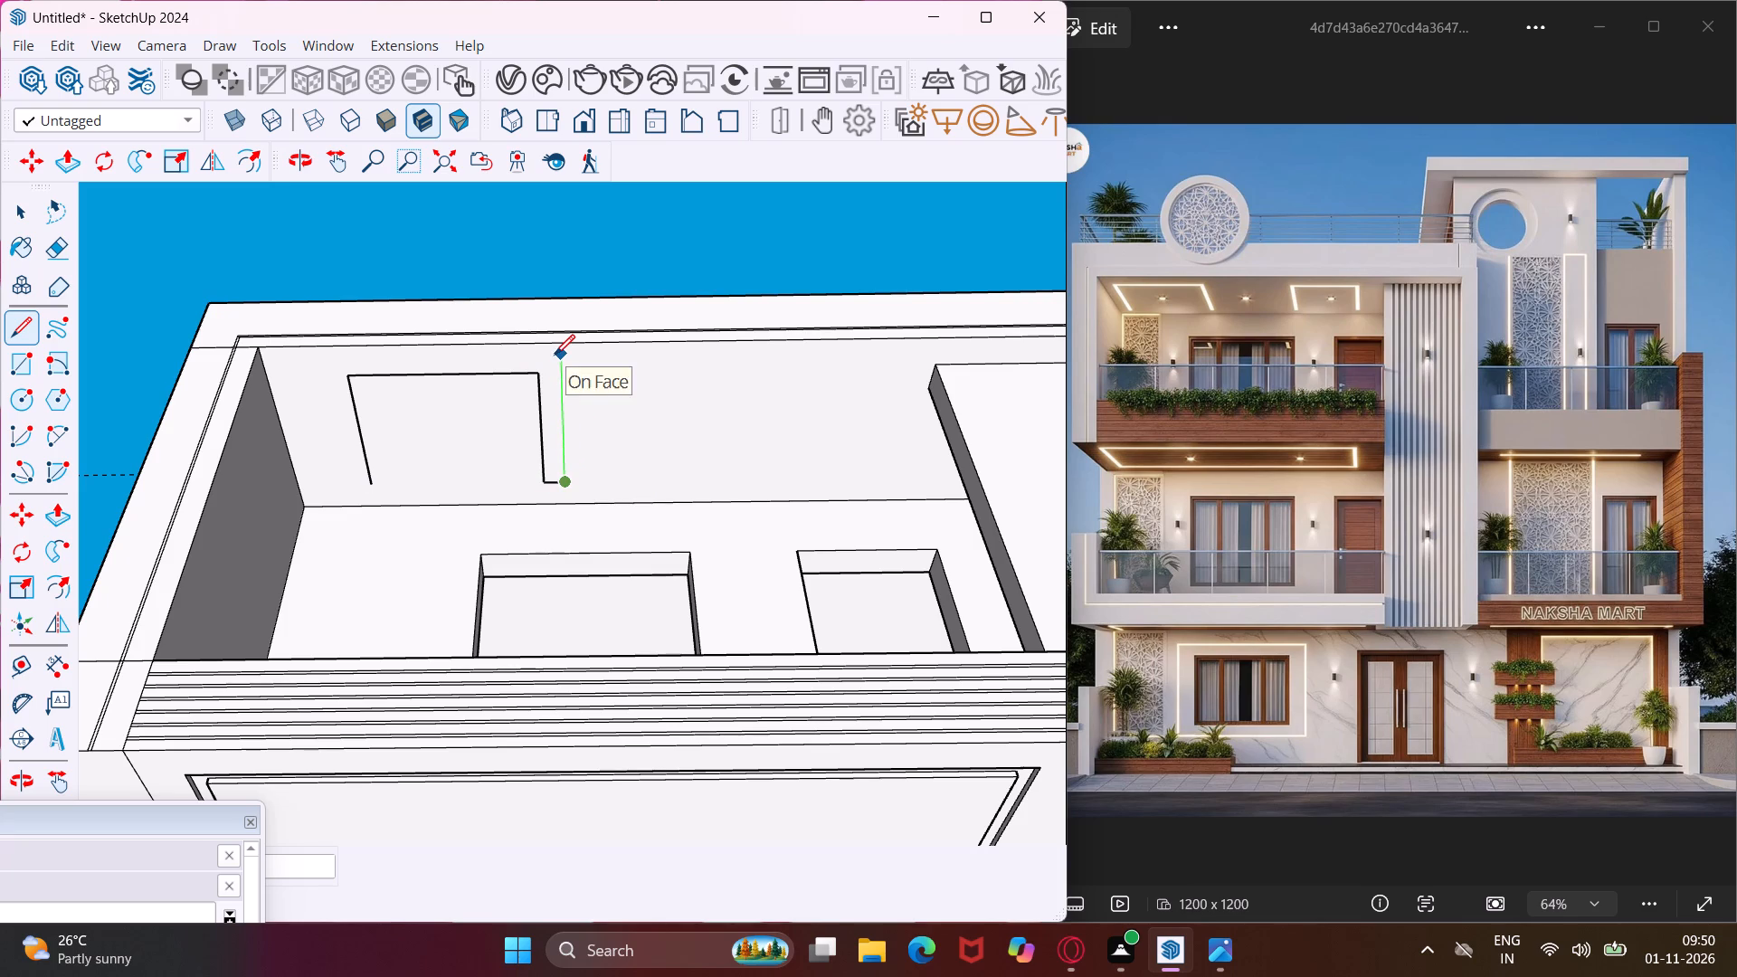
pyautogui.click(555, 355)
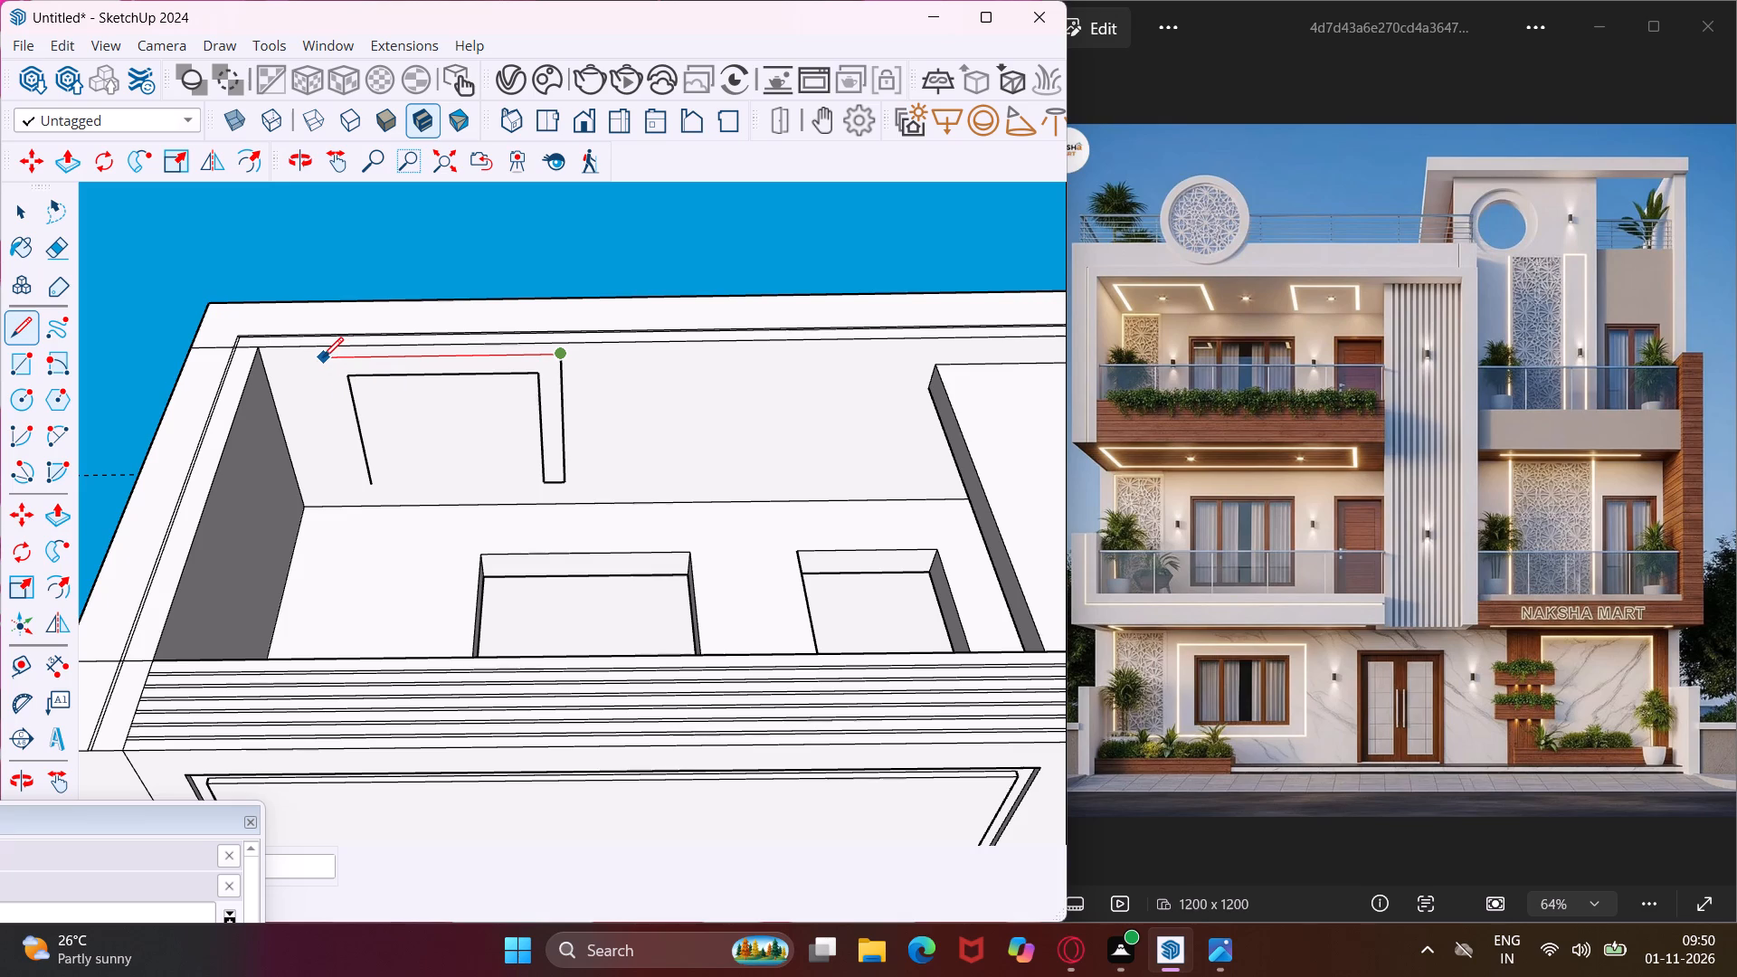
pyautogui.click(323, 357)
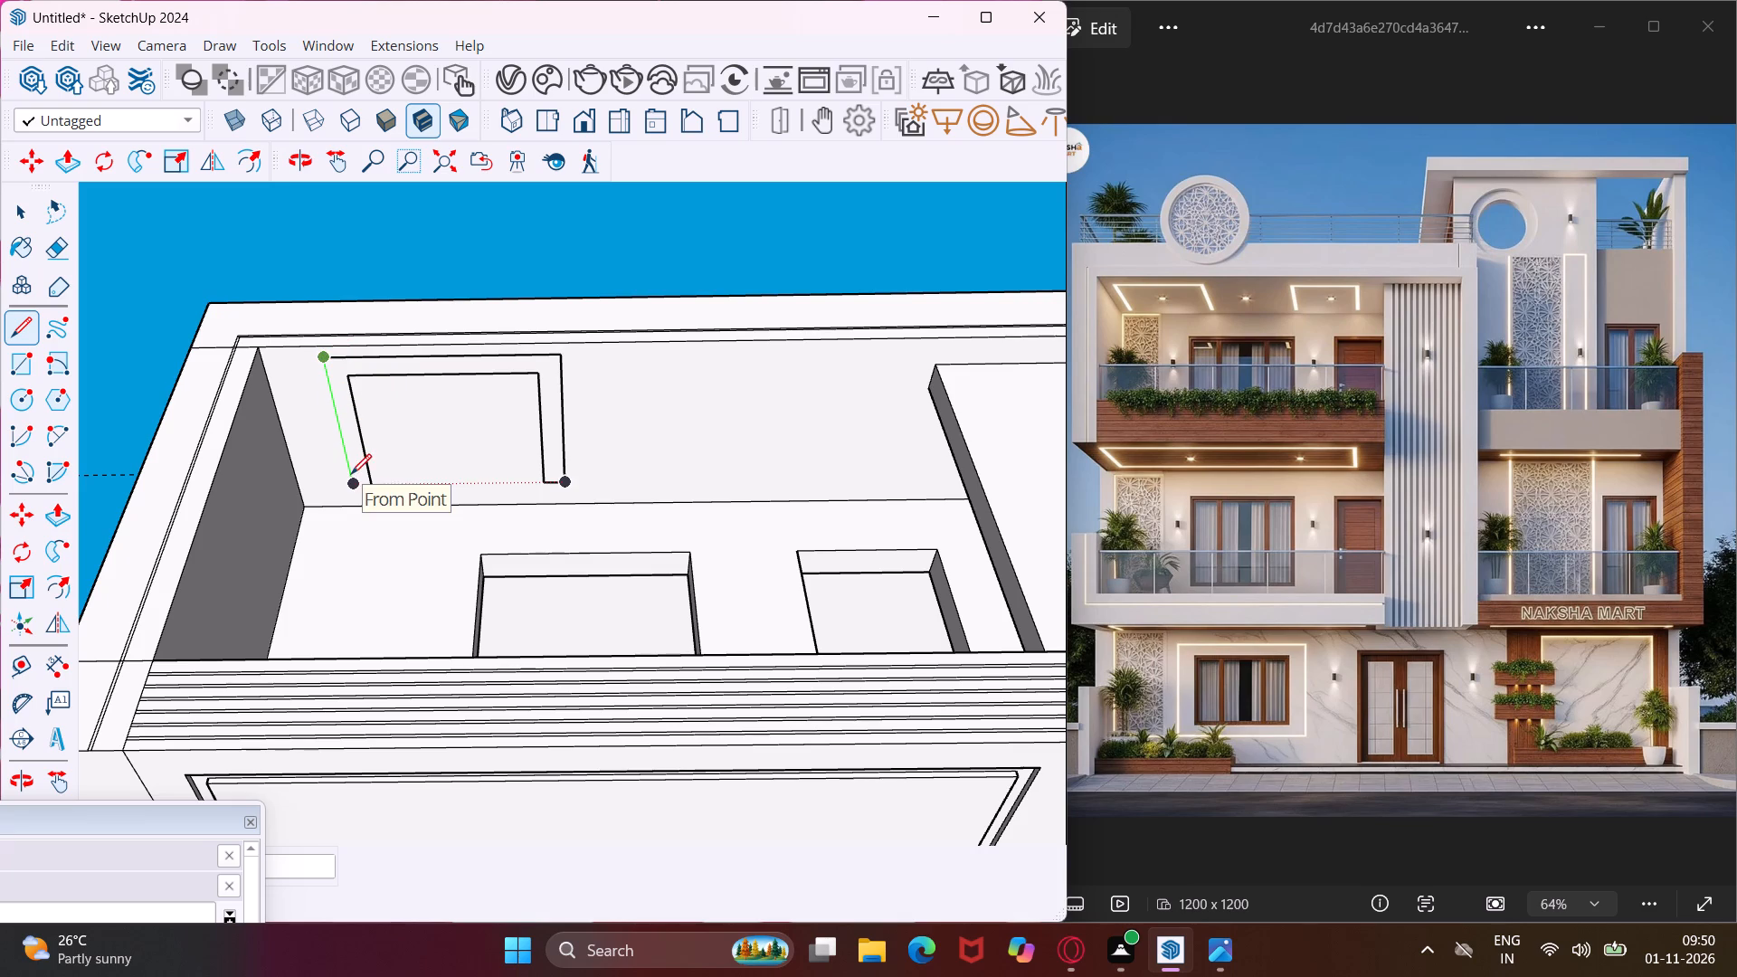
pyautogui.click(353, 483)
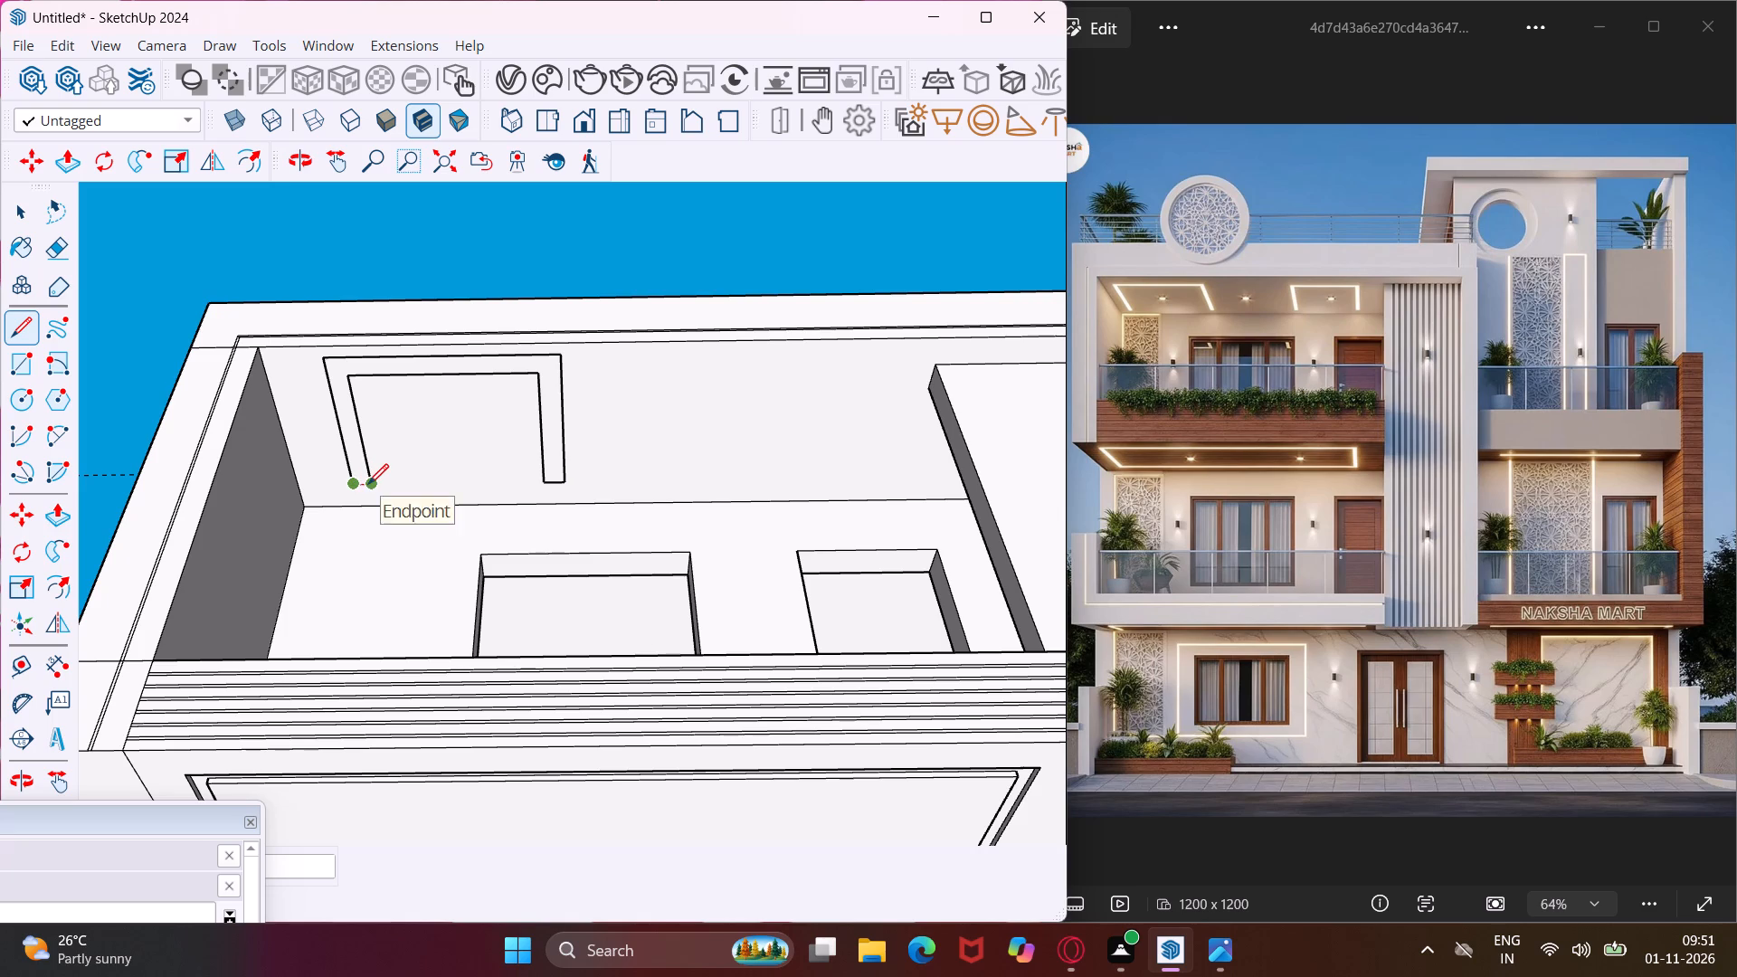
pyautogui.click(368, 484)
pyautogui.scroll(-4, 288, 433)
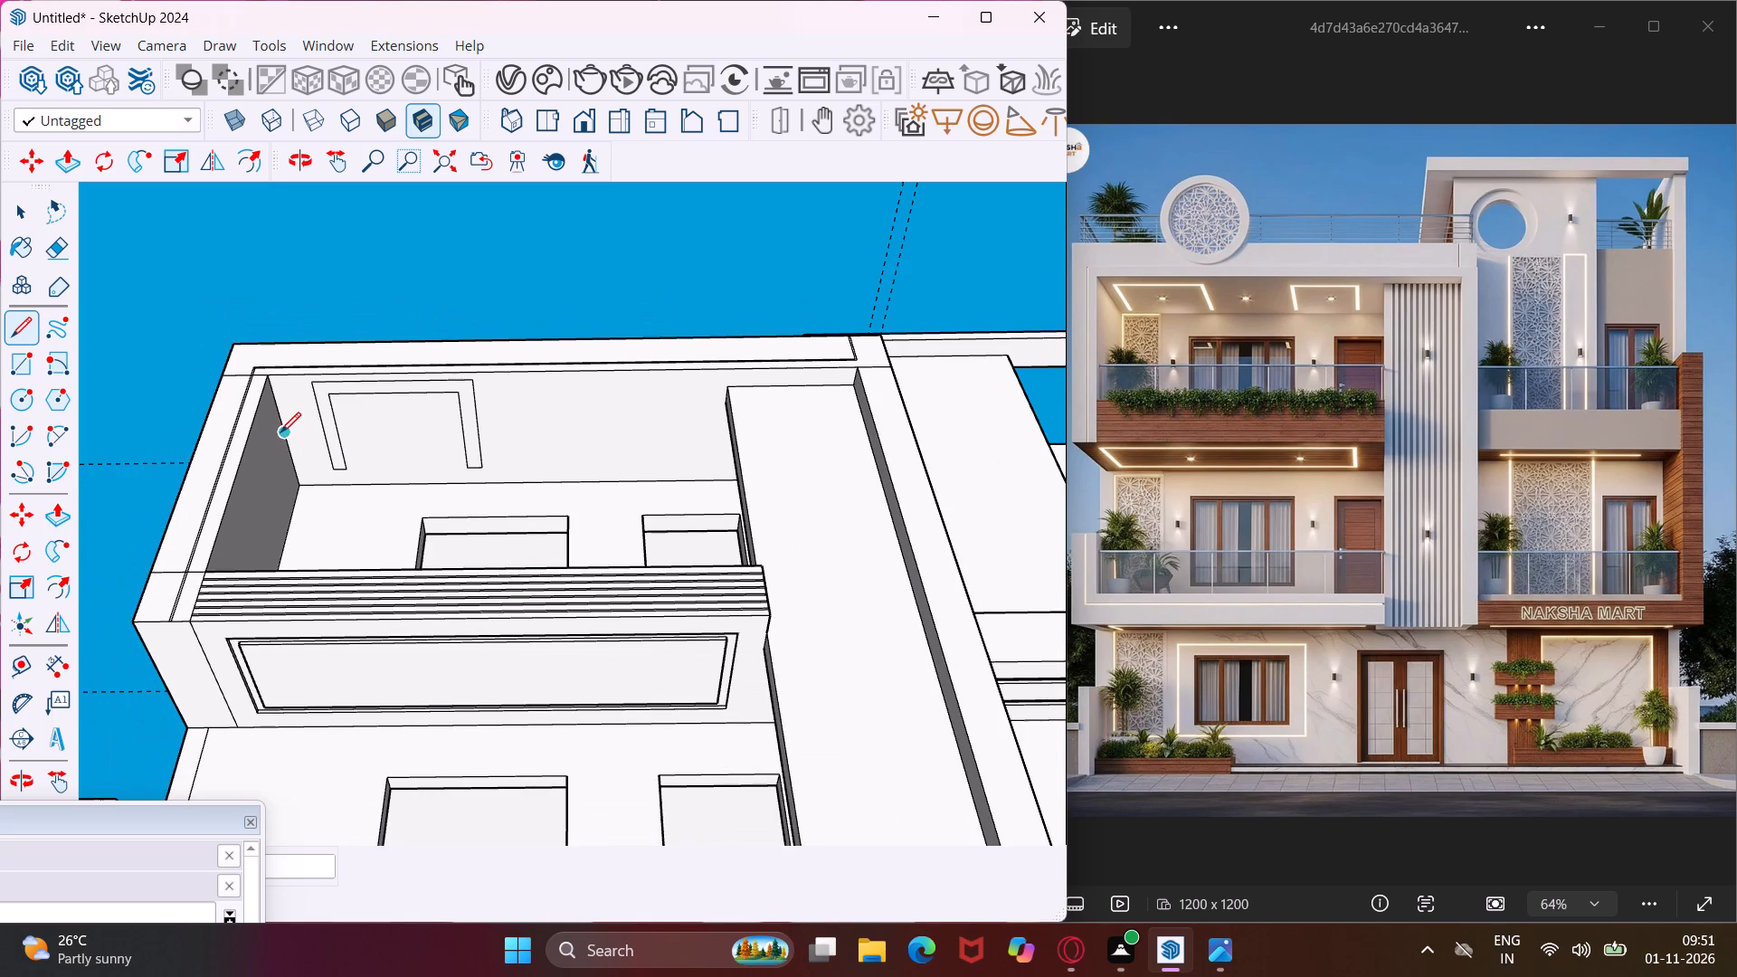
pyautogui.press('Escape')
pyautogui.press('space')
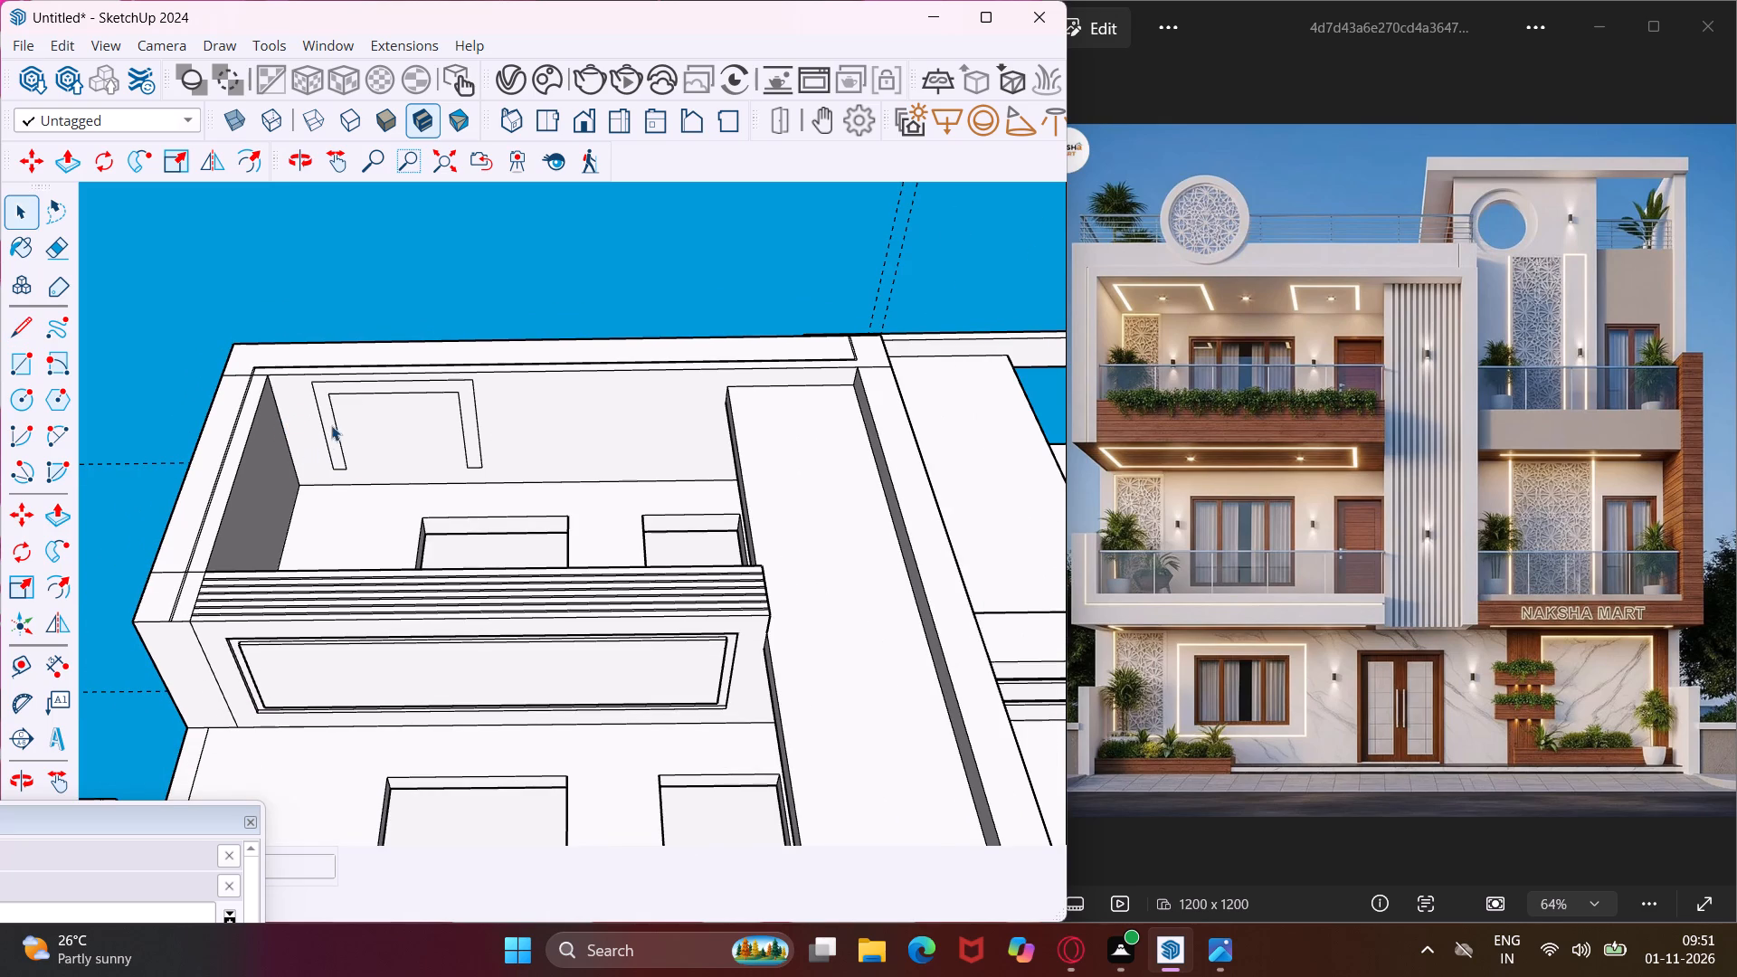
# Copy the U-shaped strip along the red axis to the other half of the ceiling, beside the tall column.
pyautogui.scroll(2, 328, 411)
pyautogui.click(328, 411)
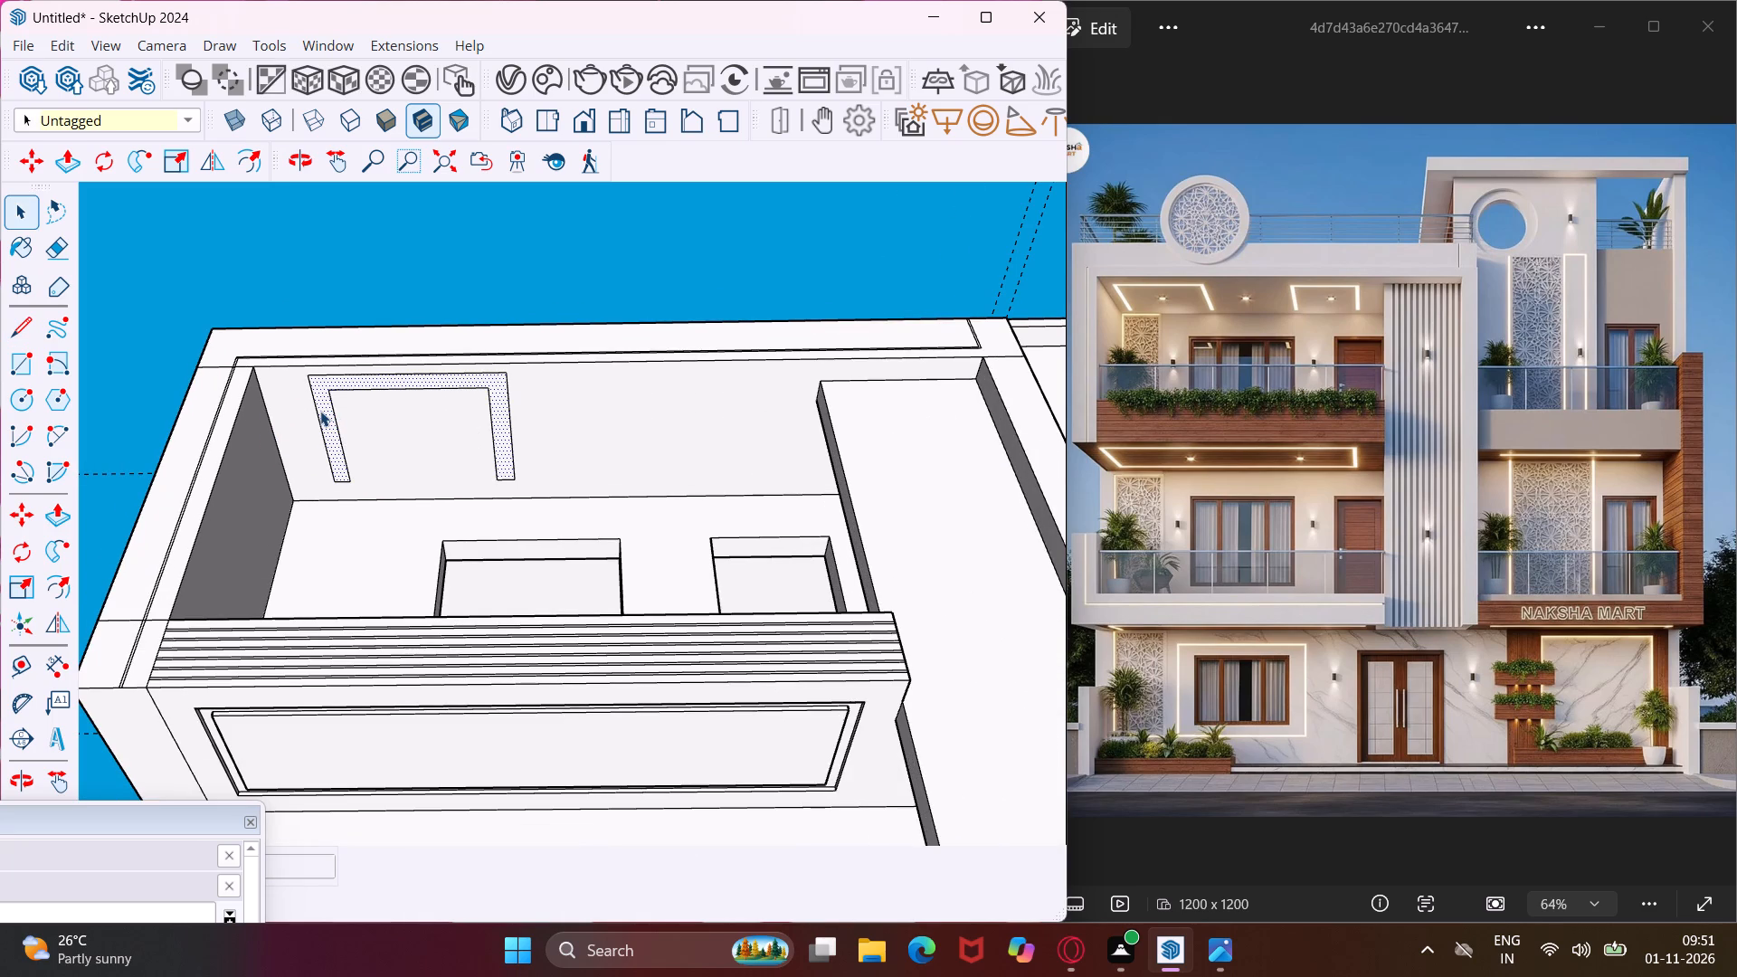
pyautogui.press('m')
pyautogui.click(320, 411)
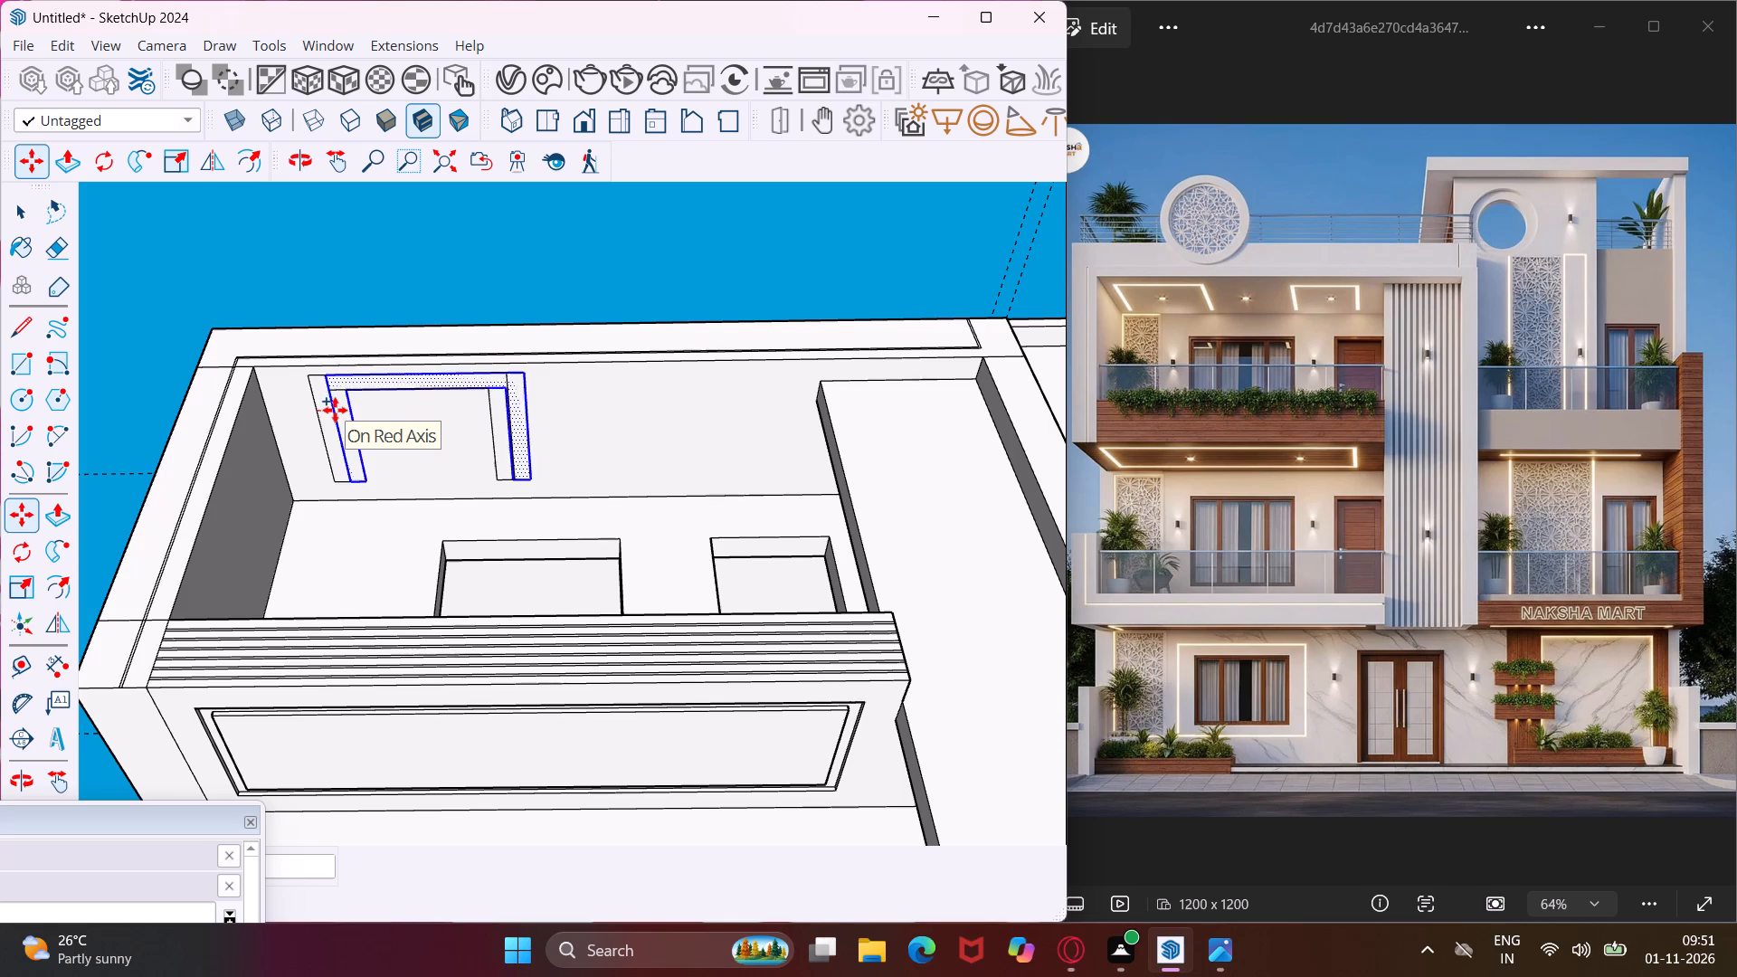
pyautogui.scroll(-2, 337, 410)
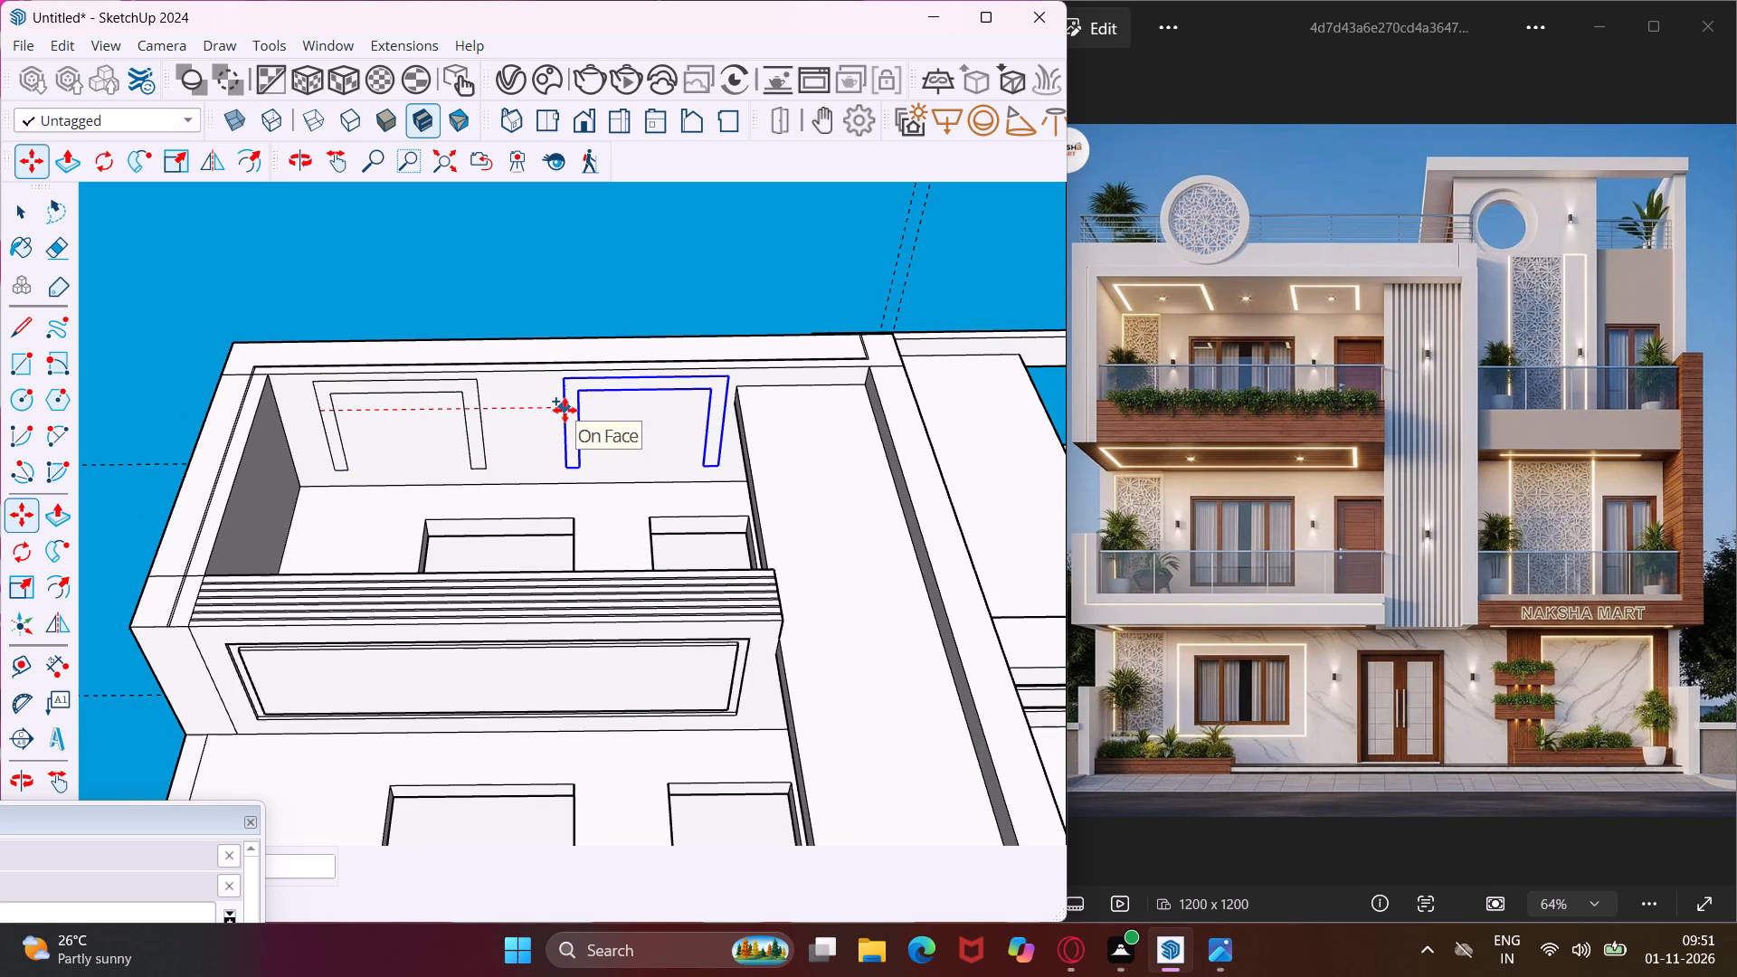
pyautogui.click(565, 410)
pyautogui.press('Escape')
pyautogui.press('space')
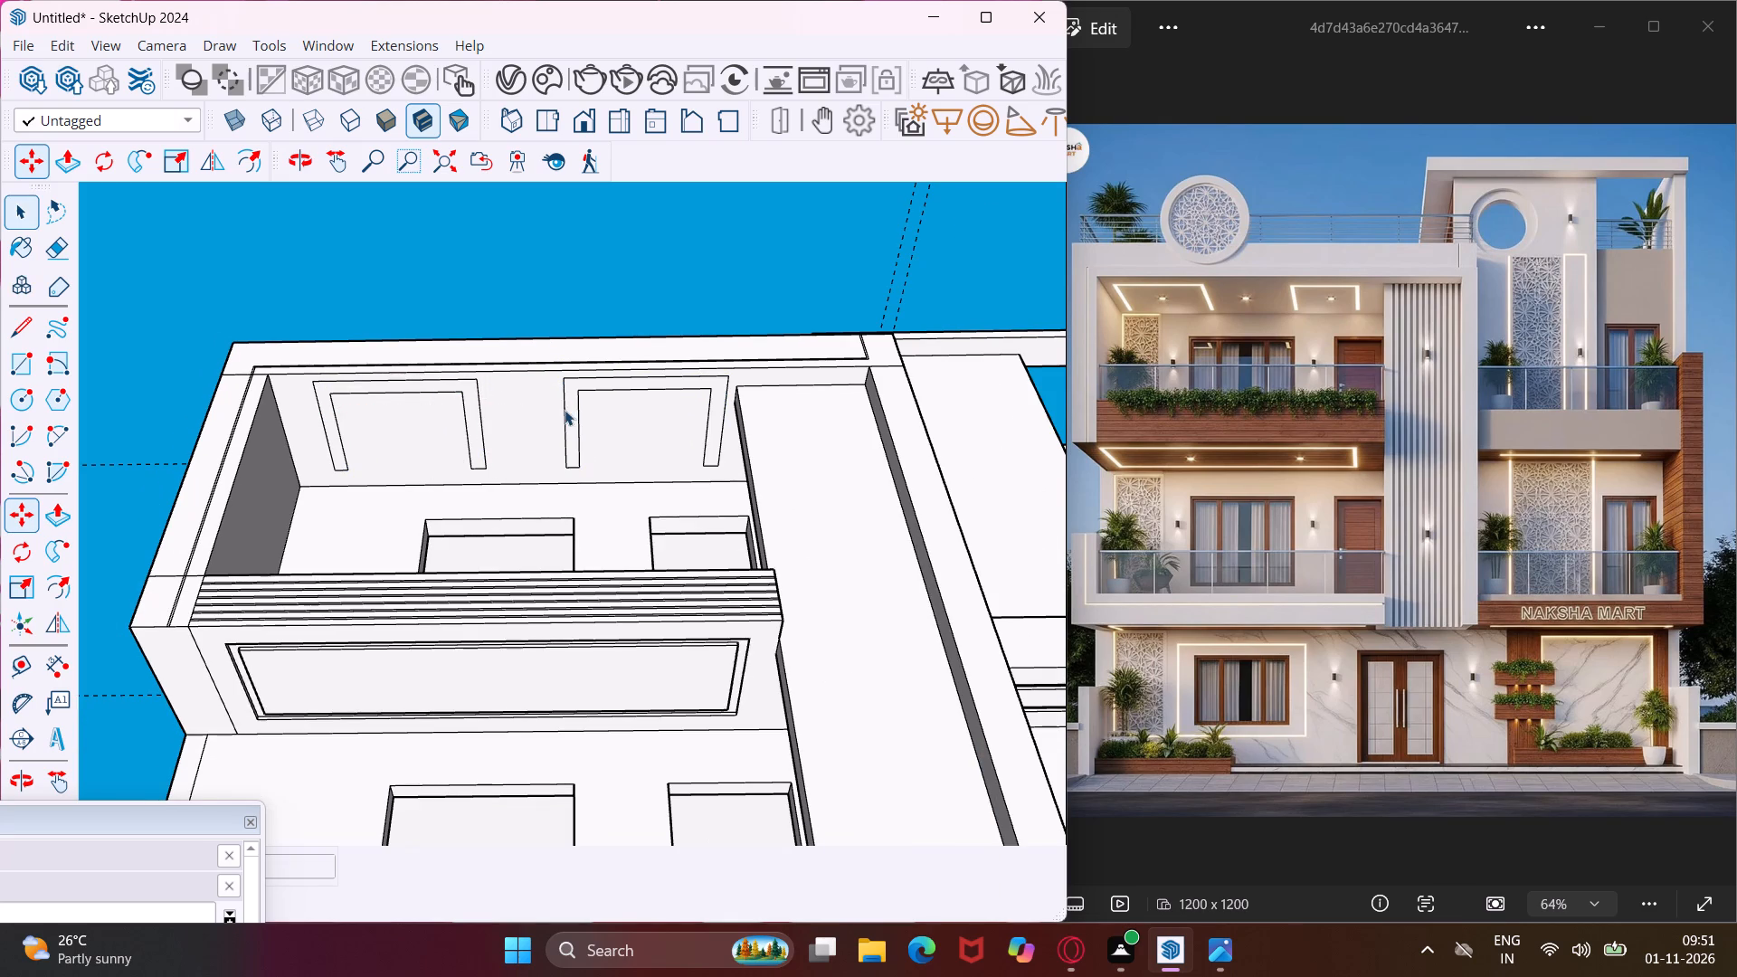
# Move the original U-shaped strip slightly along the green axis toward the balcony's back wall.
pyautogui.scroll(3, 410, 418)
pyautogui.click(384, 376)
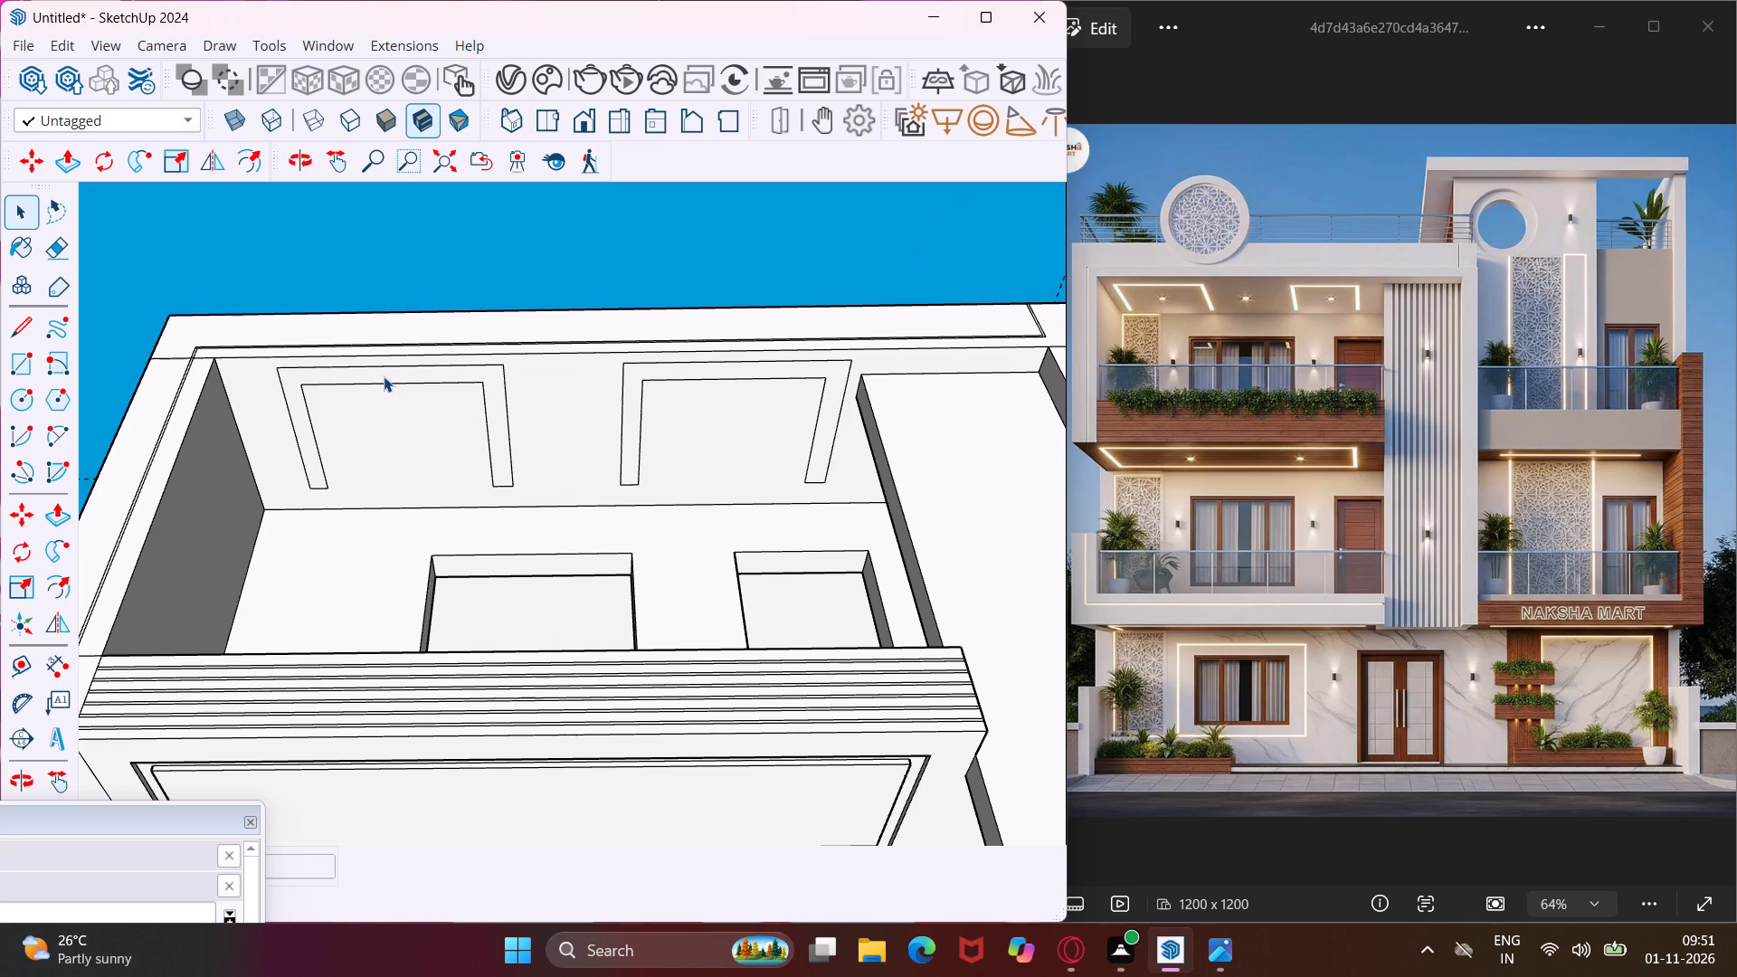
pyautogui.press('m')
pyautogui.click(541, 394)
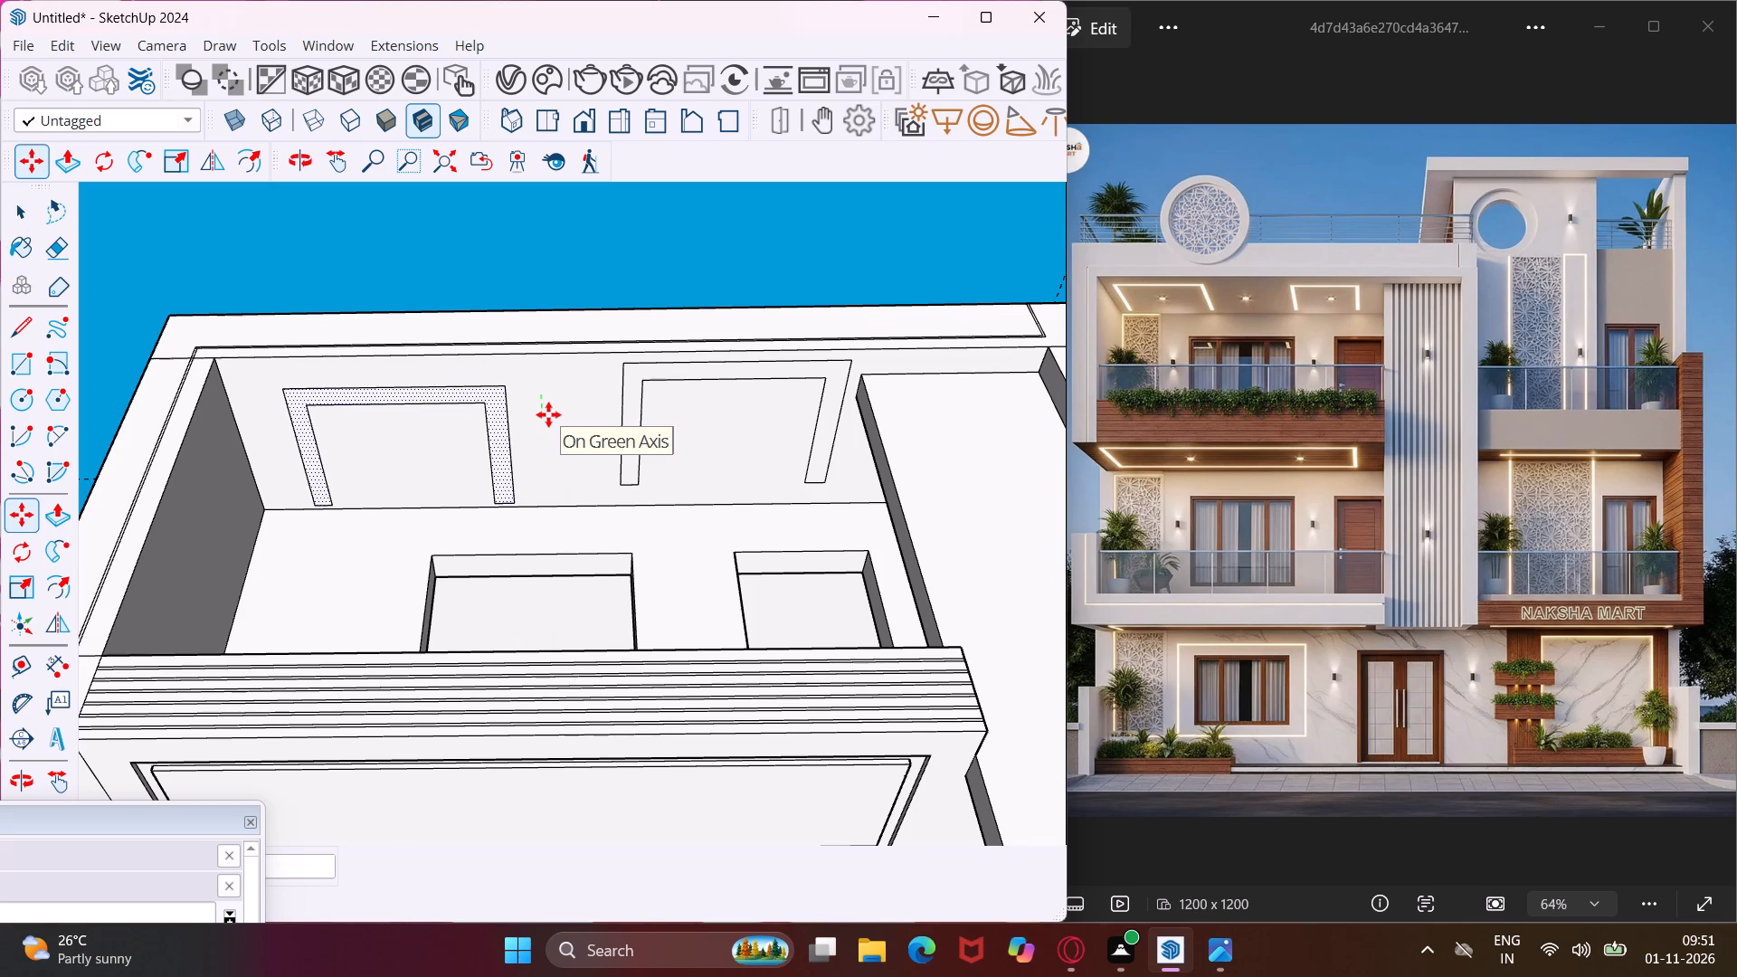
pyautogui.click(548, 414)
pyautogui.press('Escape')
pyautogui.press('space')
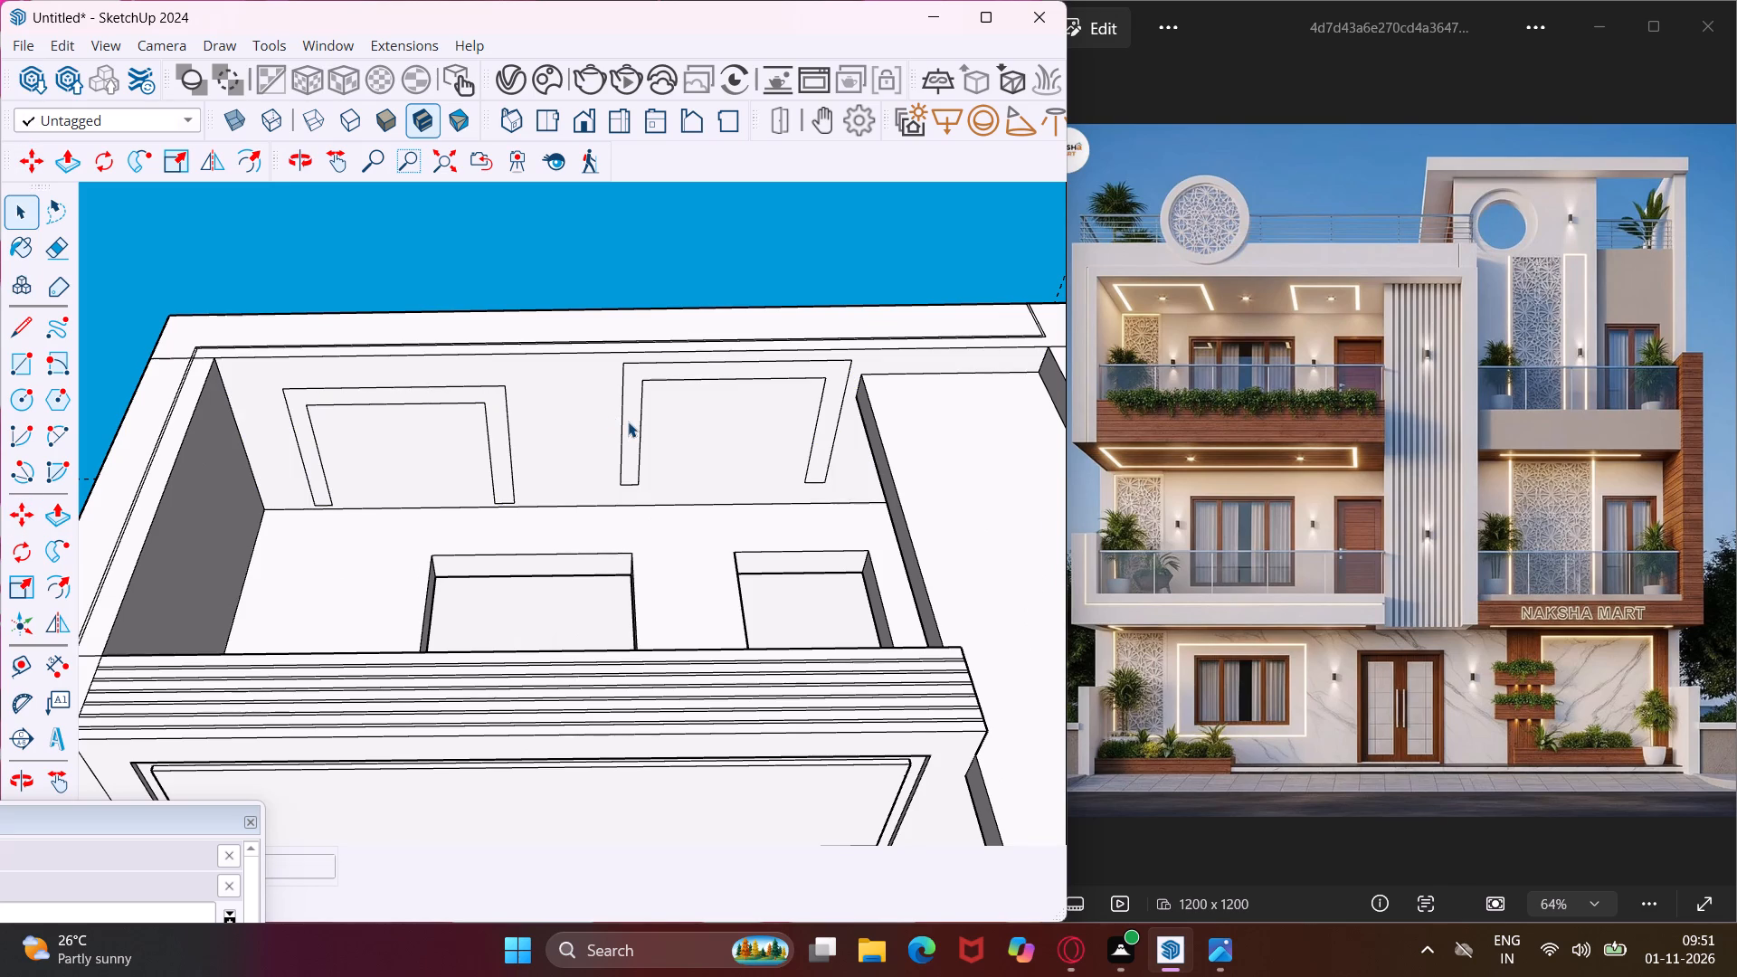
# Move the copied U-shaped strip along the green axis toward the back wall, level with the original strip.
pyautogui.click(628, 422)
pyautogui.press('m')
pyautogui.click(593, 413)
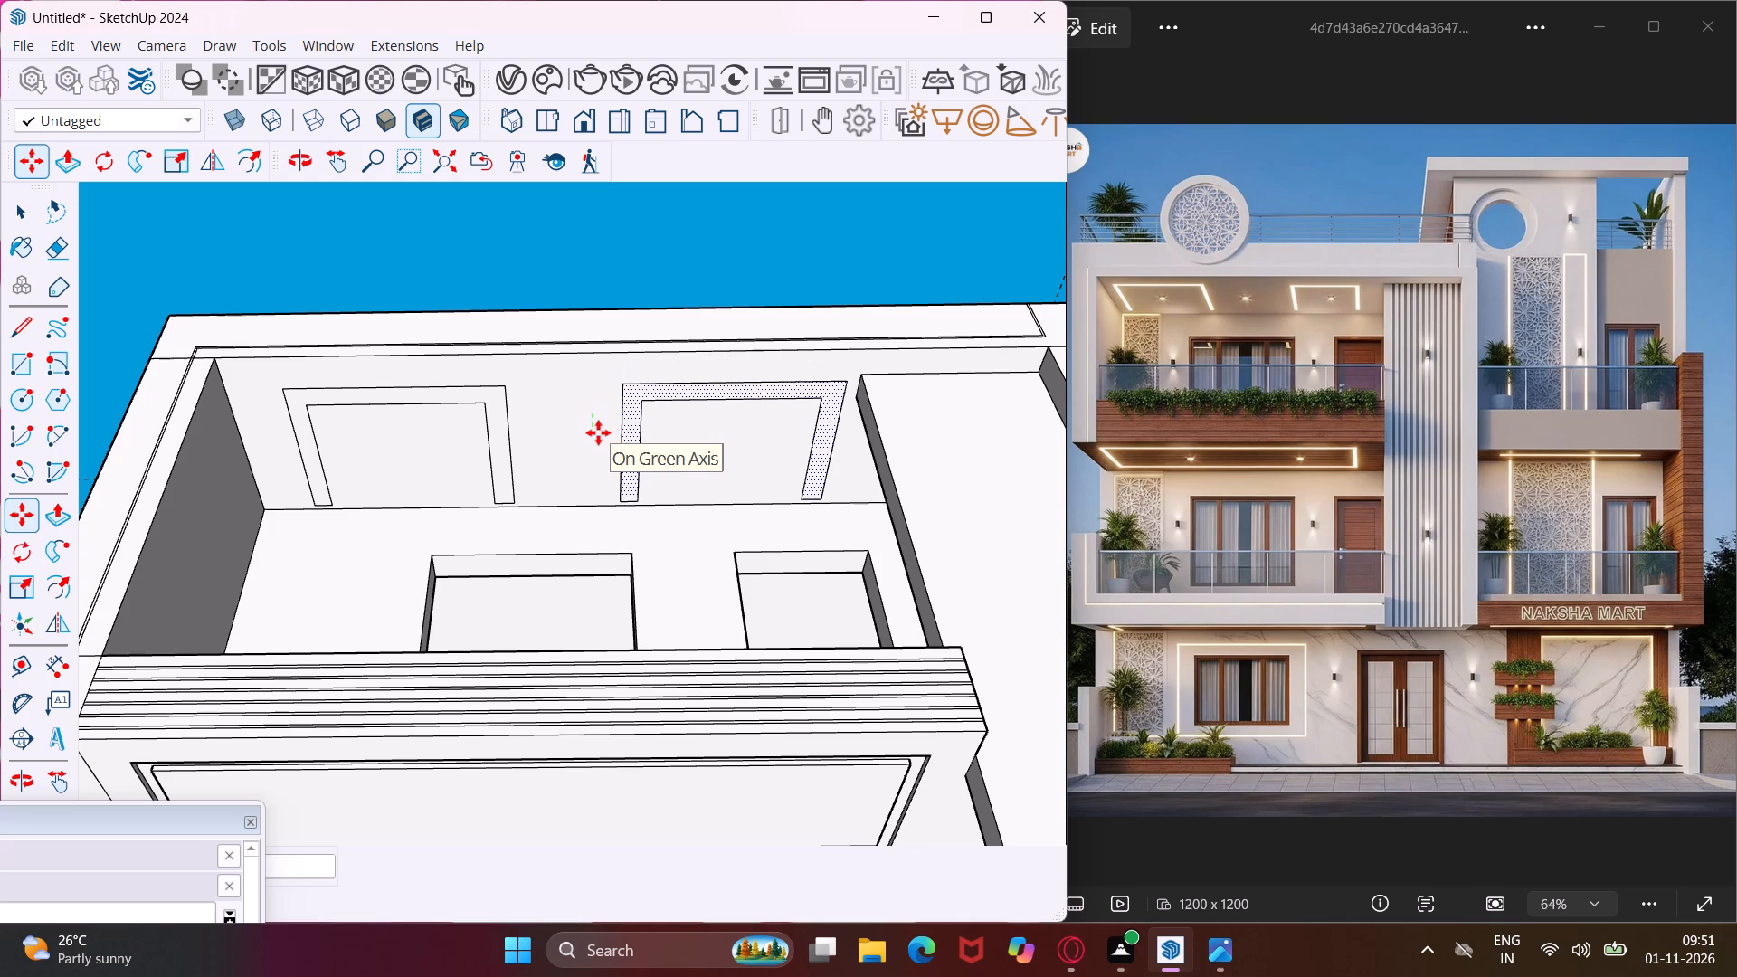
pyautogui.click(598, 432)
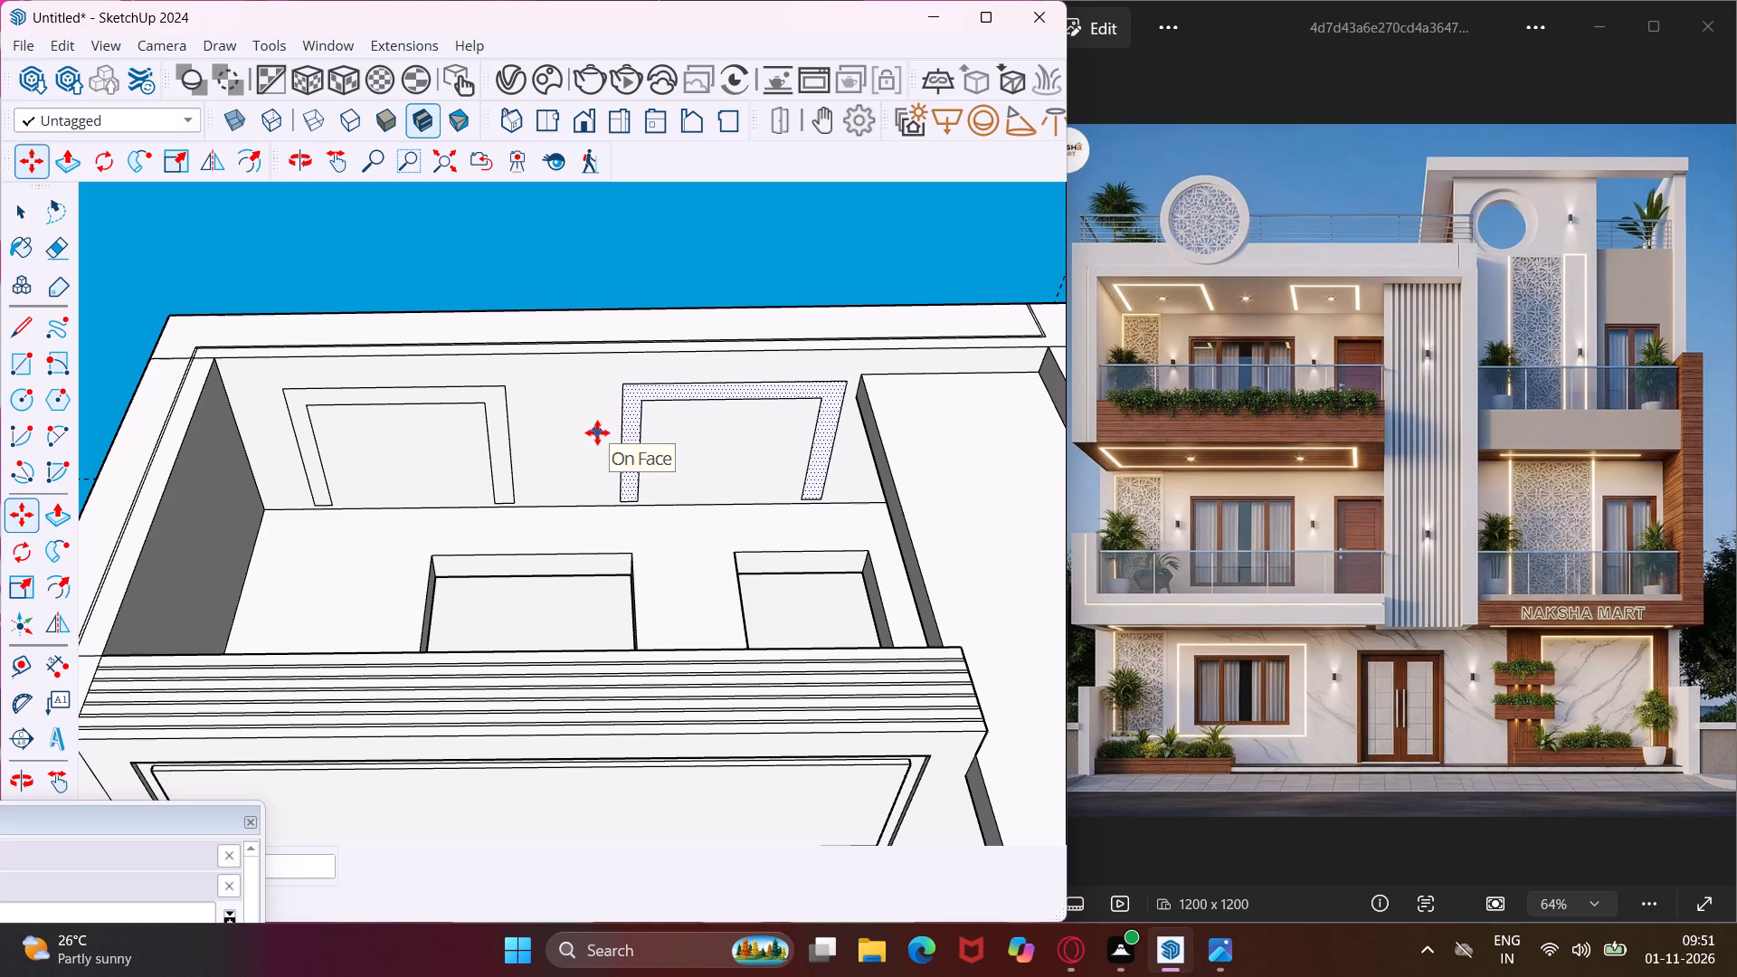
pyautogui.press('Escape')
pyautogui.press('space')
# Push/Pull the original U-shaped strip into the ceiling as a shallow groove and repeat the same depth on its copy.
pyautogui.scroll(3, 452, 427)
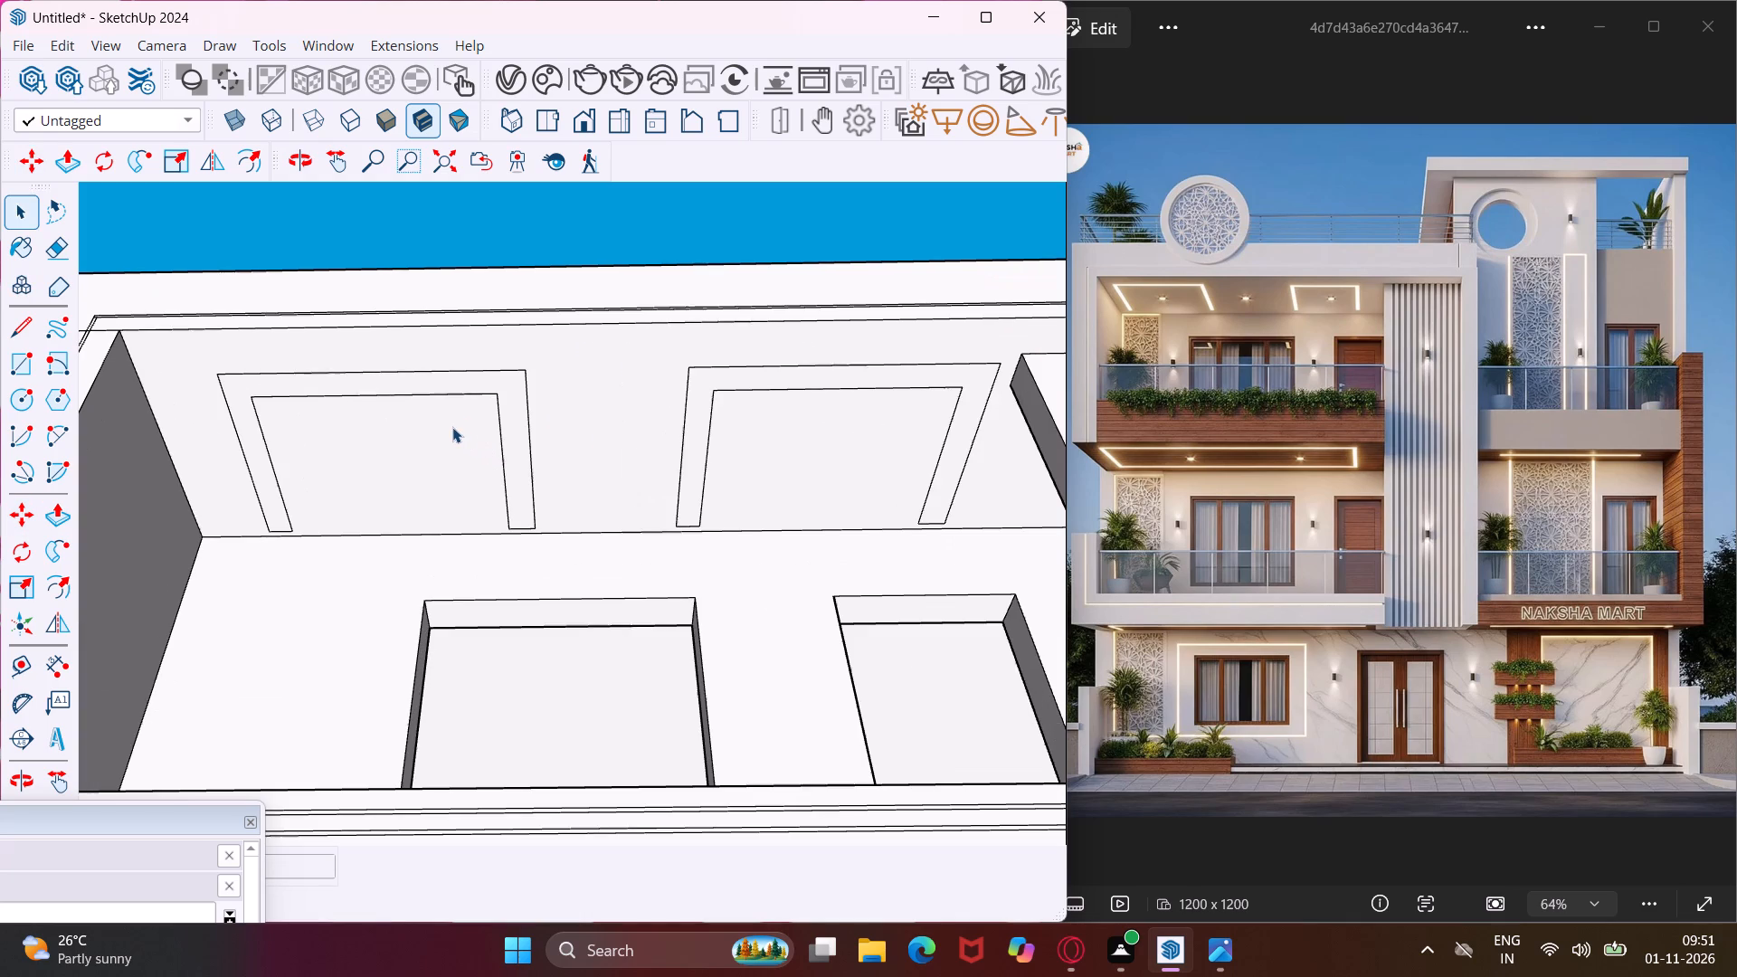
pyautogui.click(518, 432)
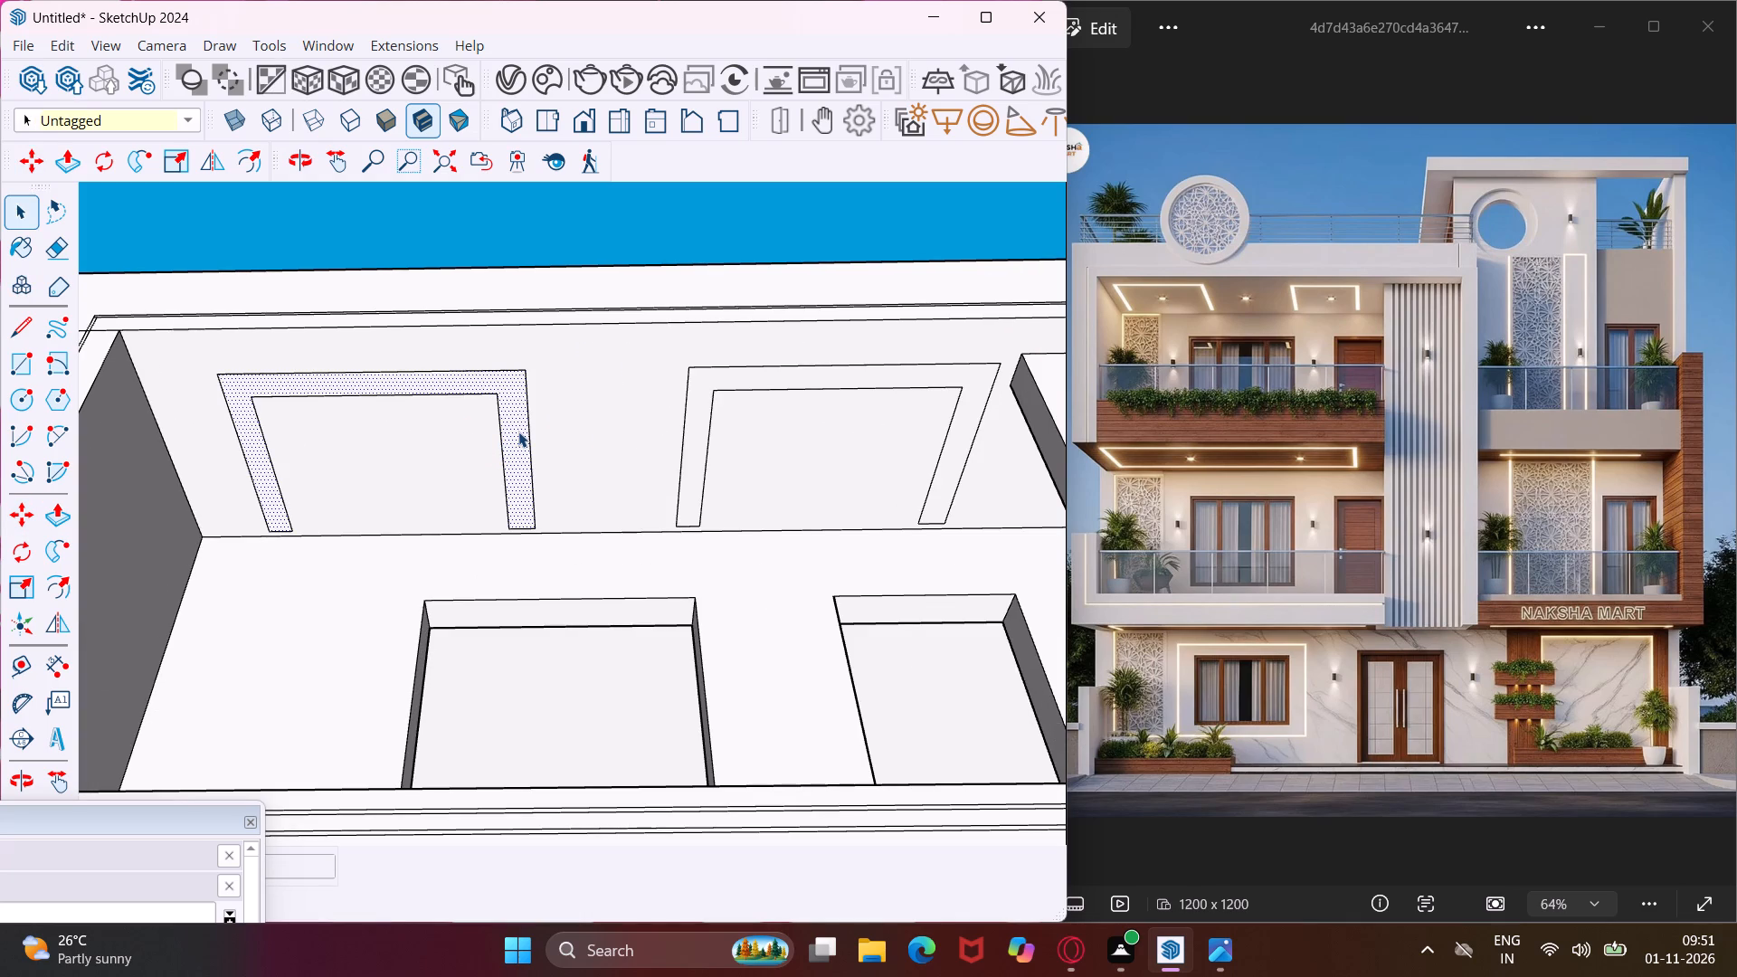
pyautogui.press('p')
pyautogui.click(518, 432)
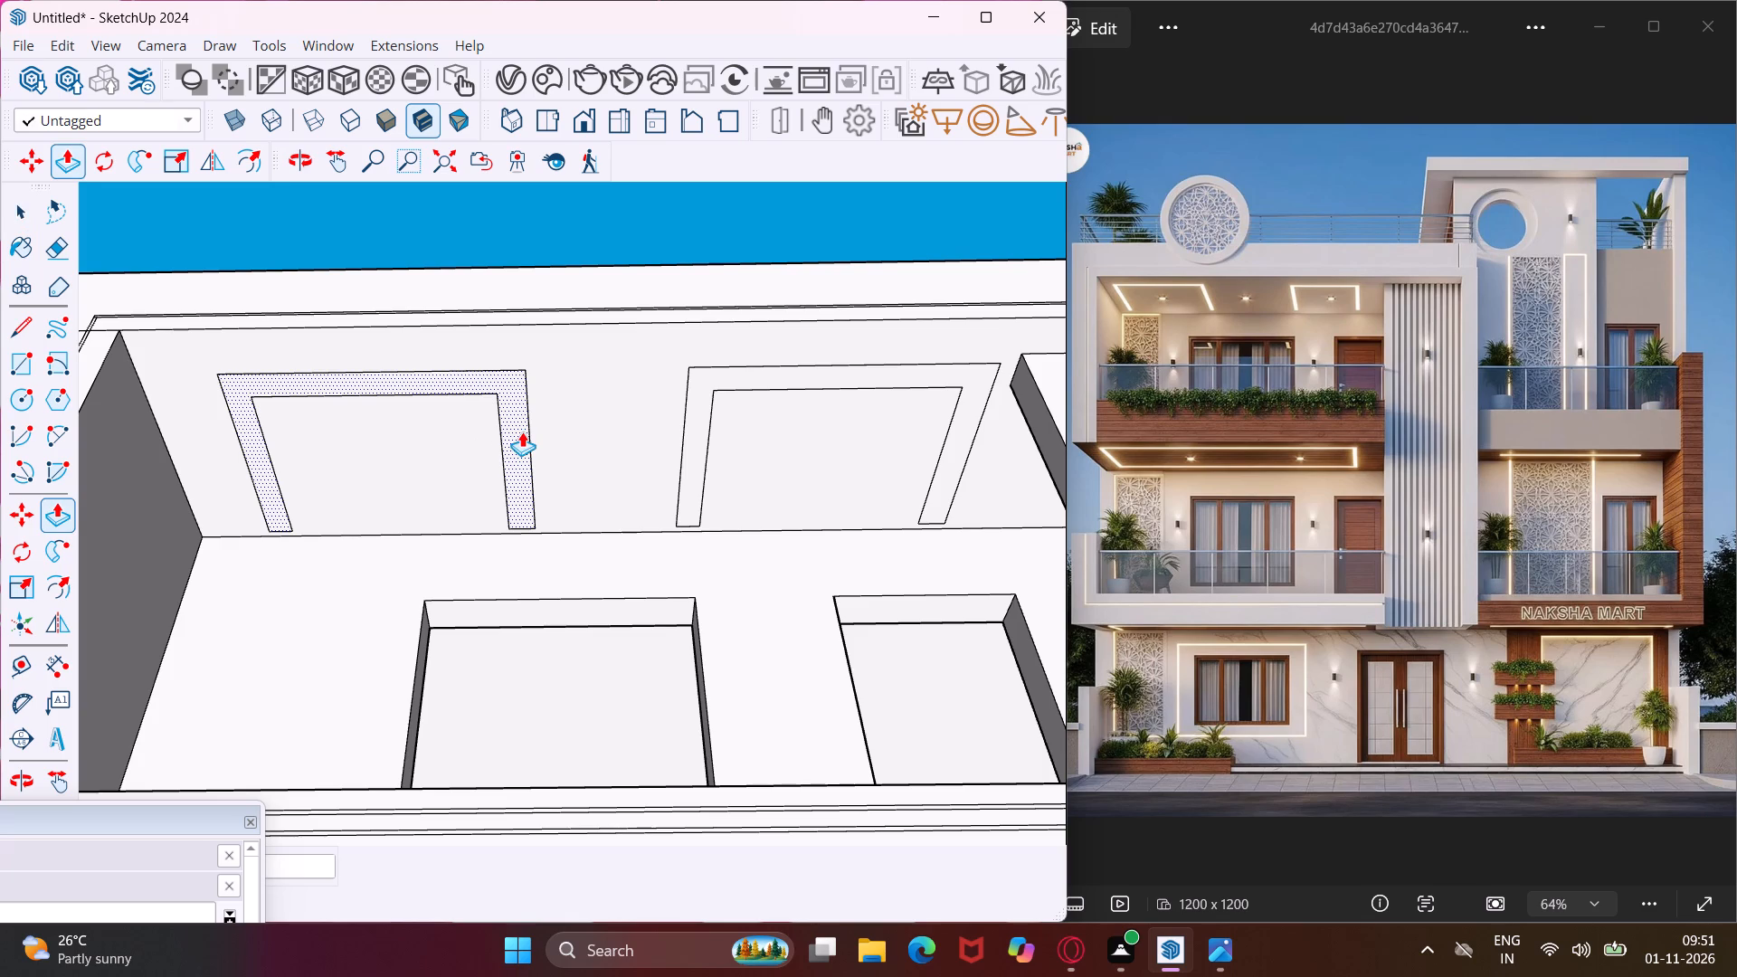
pyautogui.click(522, 426)
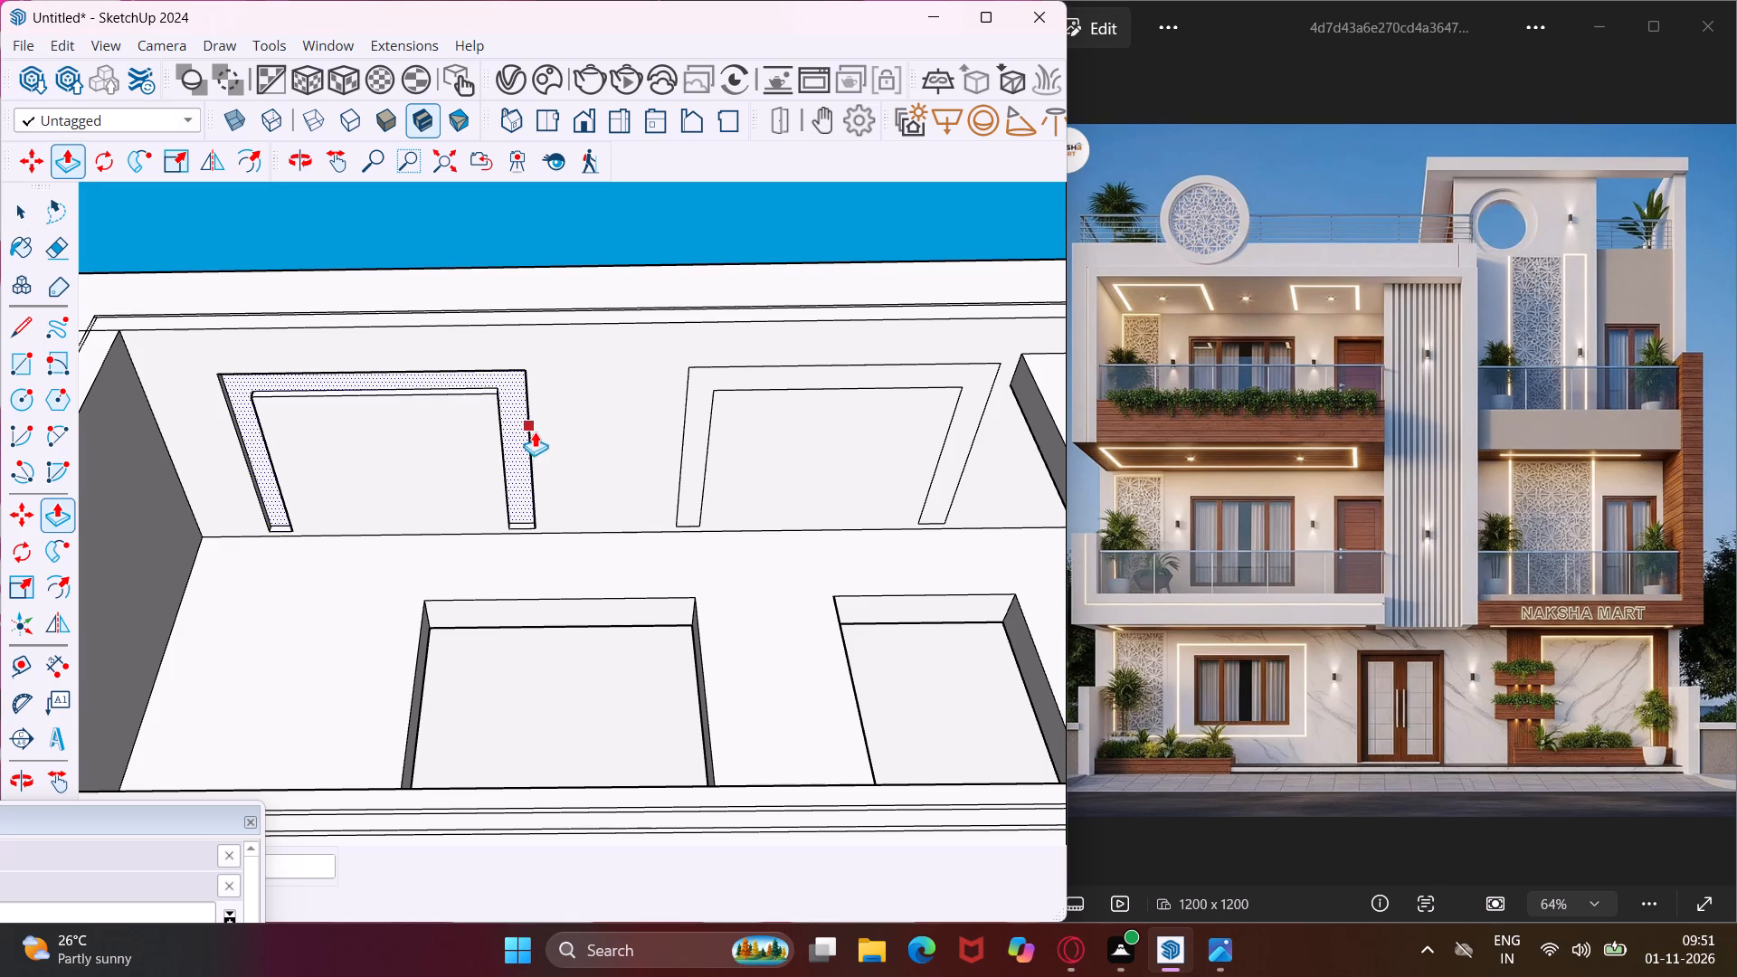
pyautogui.press('Escape')
pyautogui.doubleClick(699, 427)
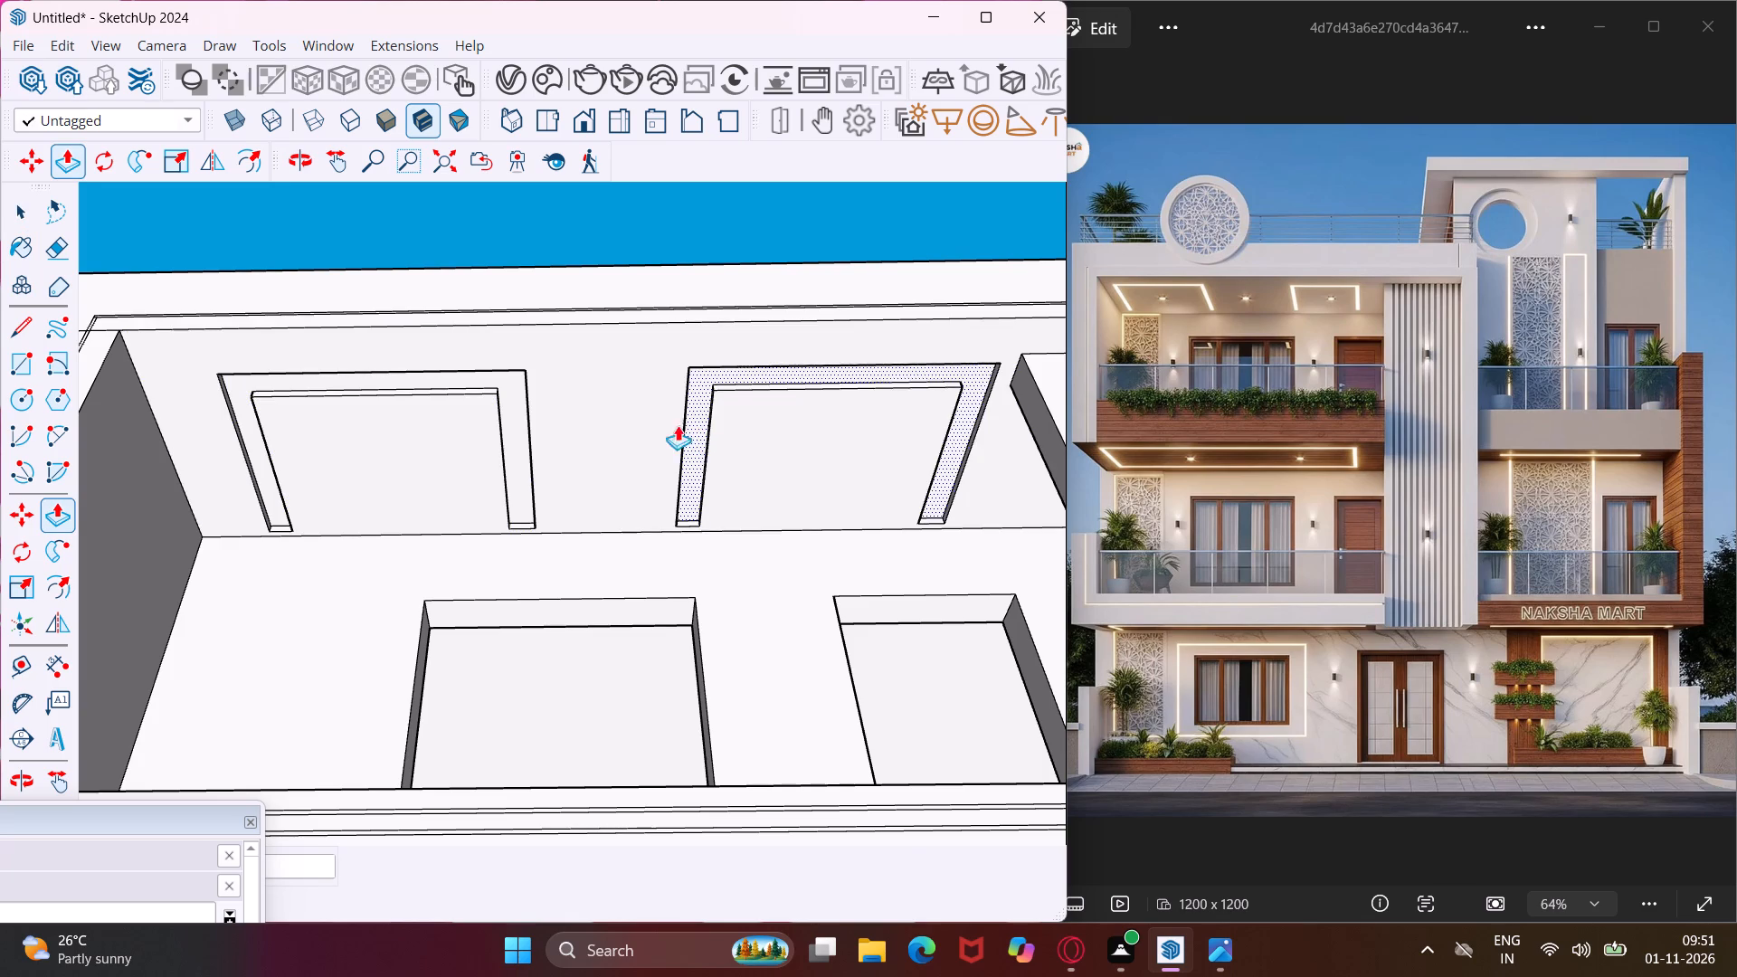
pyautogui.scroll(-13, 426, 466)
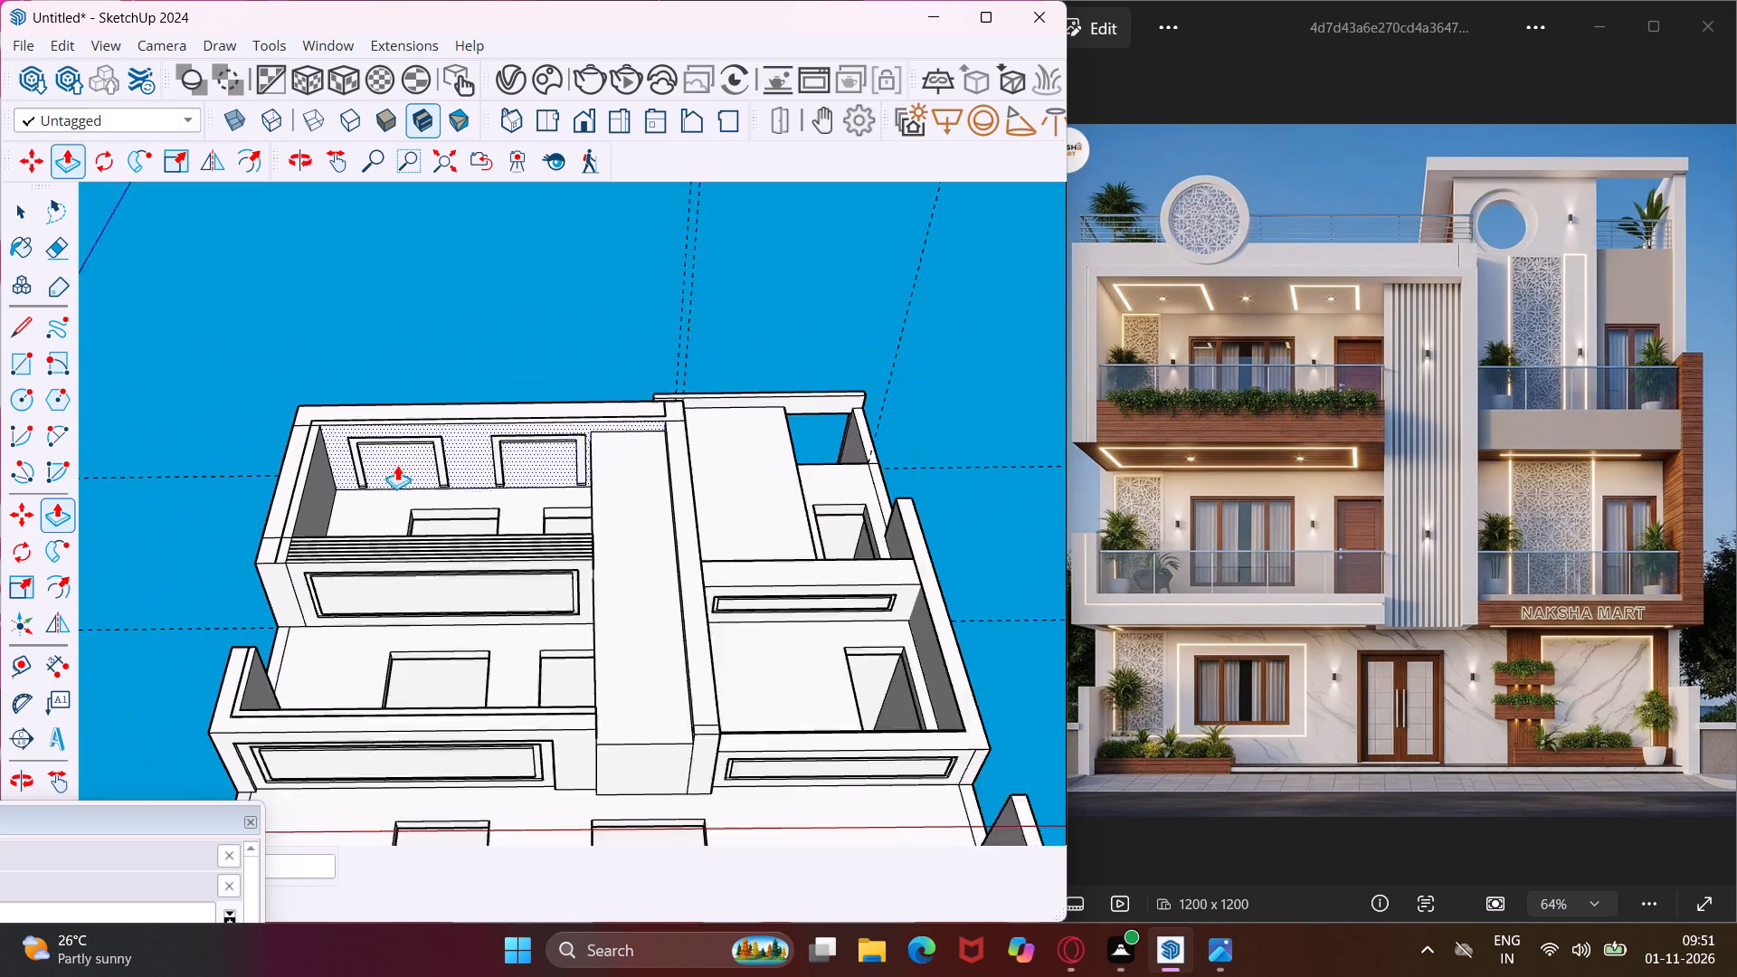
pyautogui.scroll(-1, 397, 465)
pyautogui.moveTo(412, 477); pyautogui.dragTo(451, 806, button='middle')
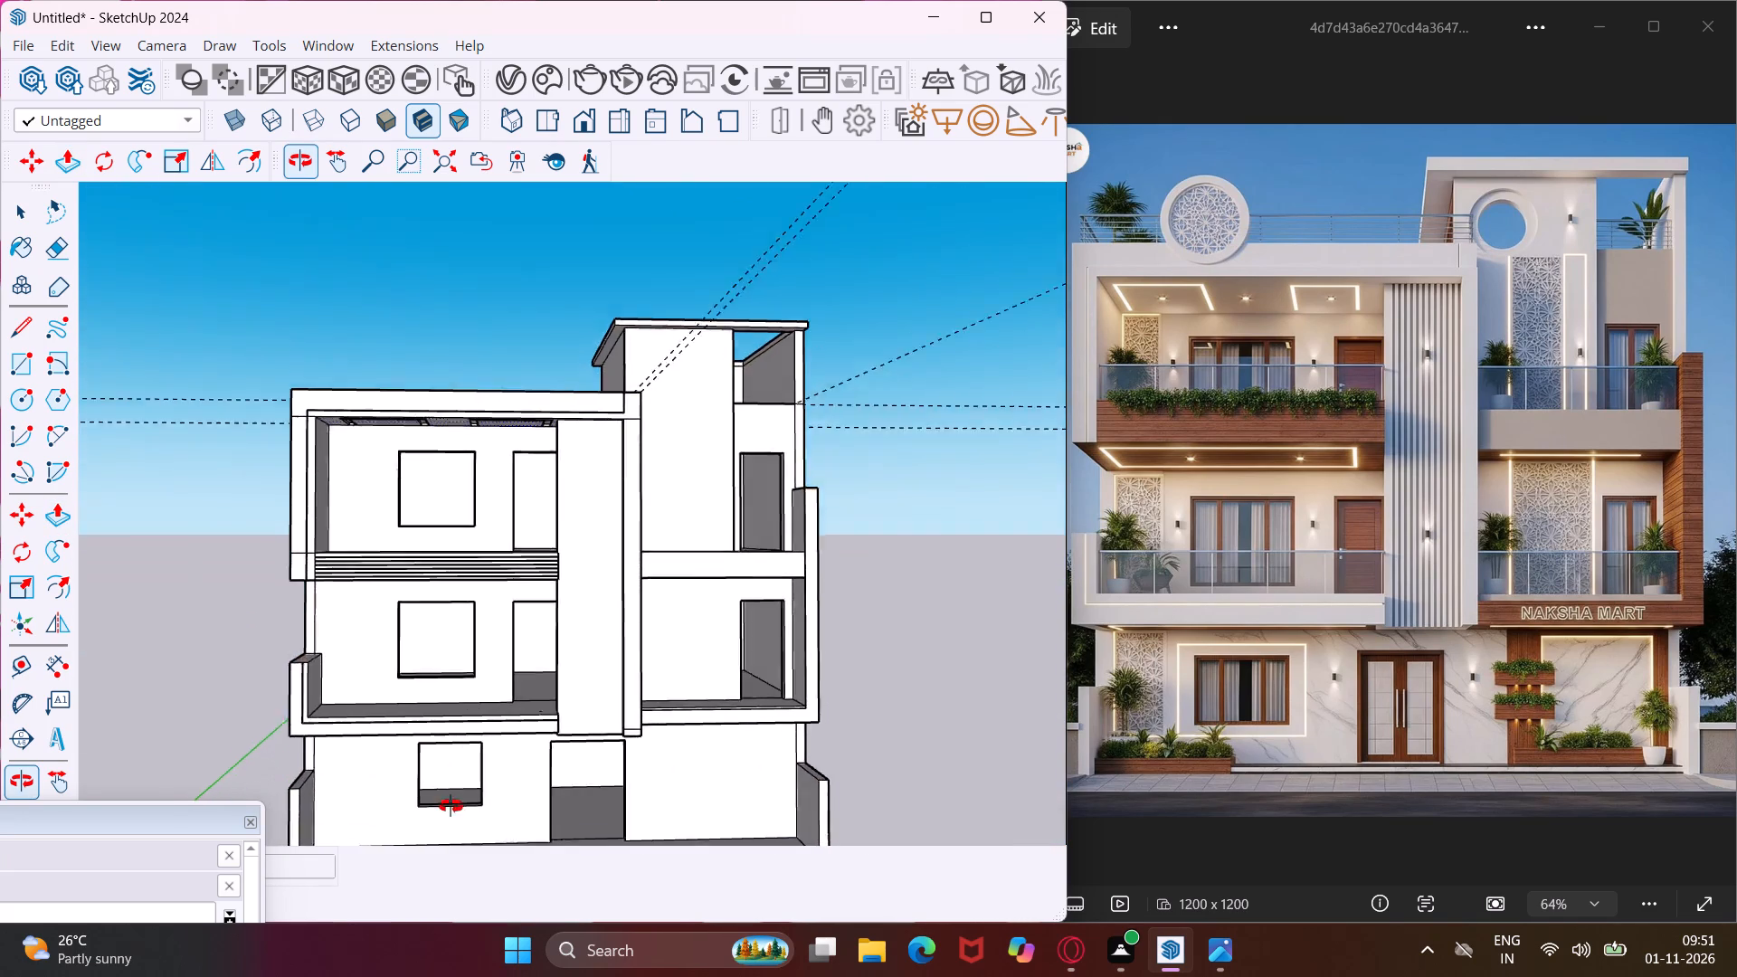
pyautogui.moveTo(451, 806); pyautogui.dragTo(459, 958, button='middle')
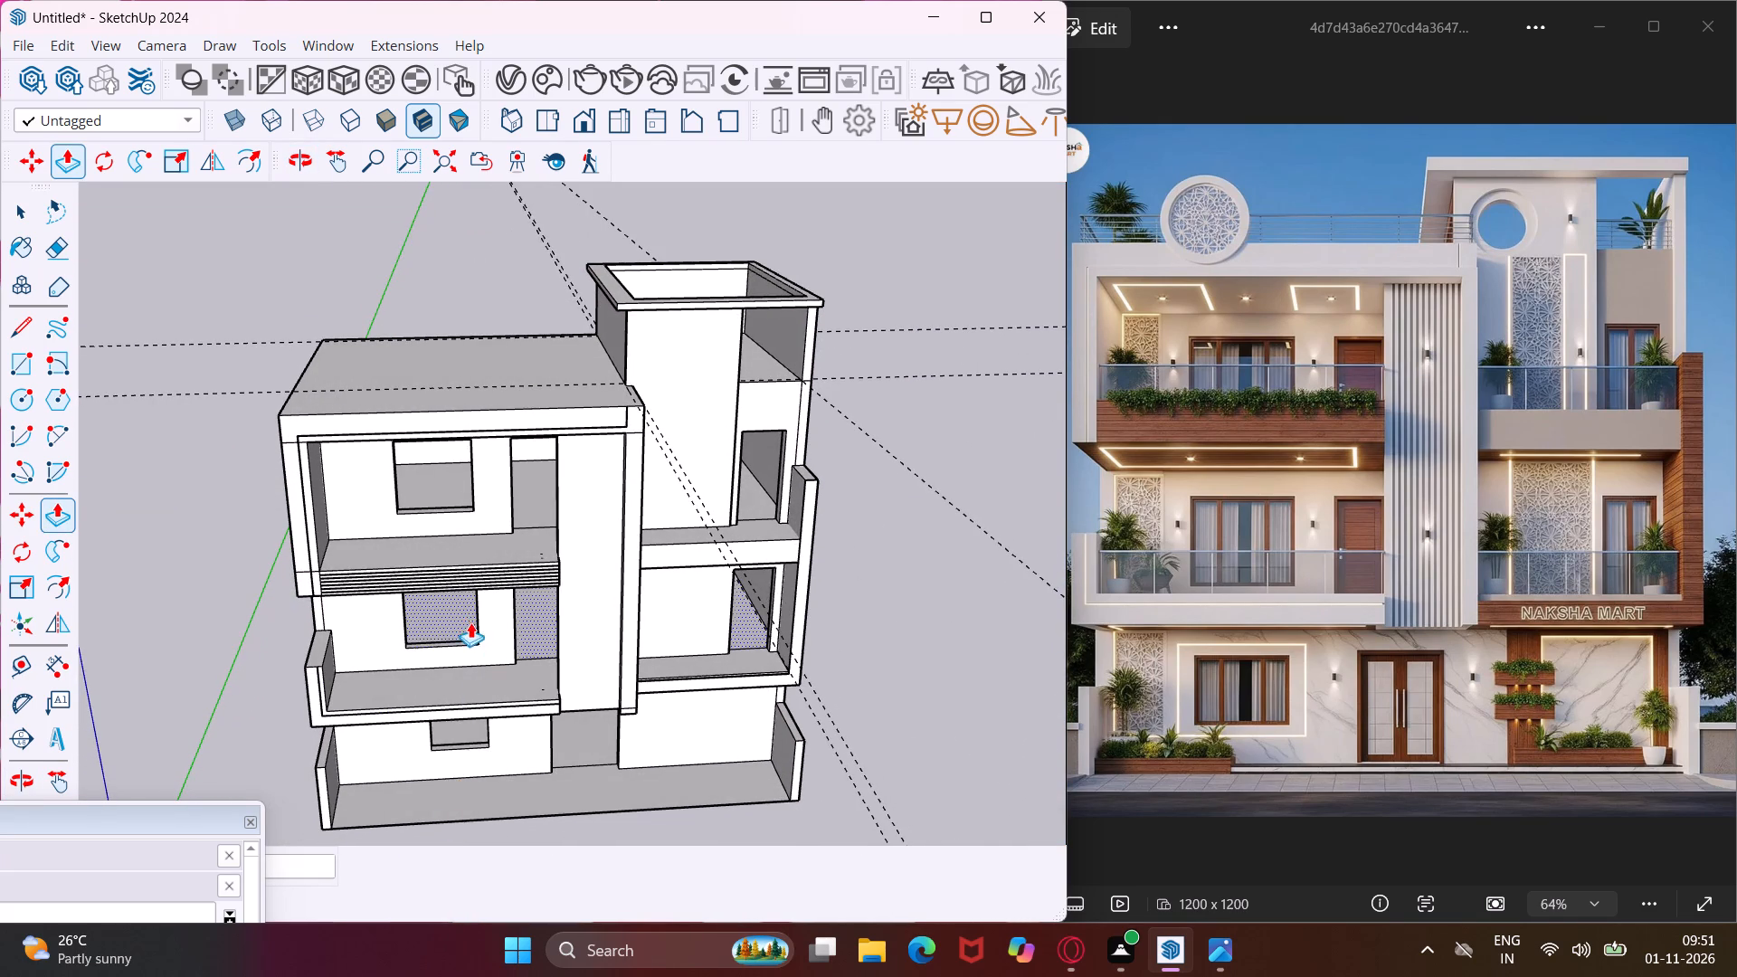
# Push/Pull the ground-floor window's side jamb farthest from the entrance slightly outward to widen the opening.
pyautogui.scroll(-3, 466, 612)
pyautogui.press('Escape')
pyautogui.press('space')
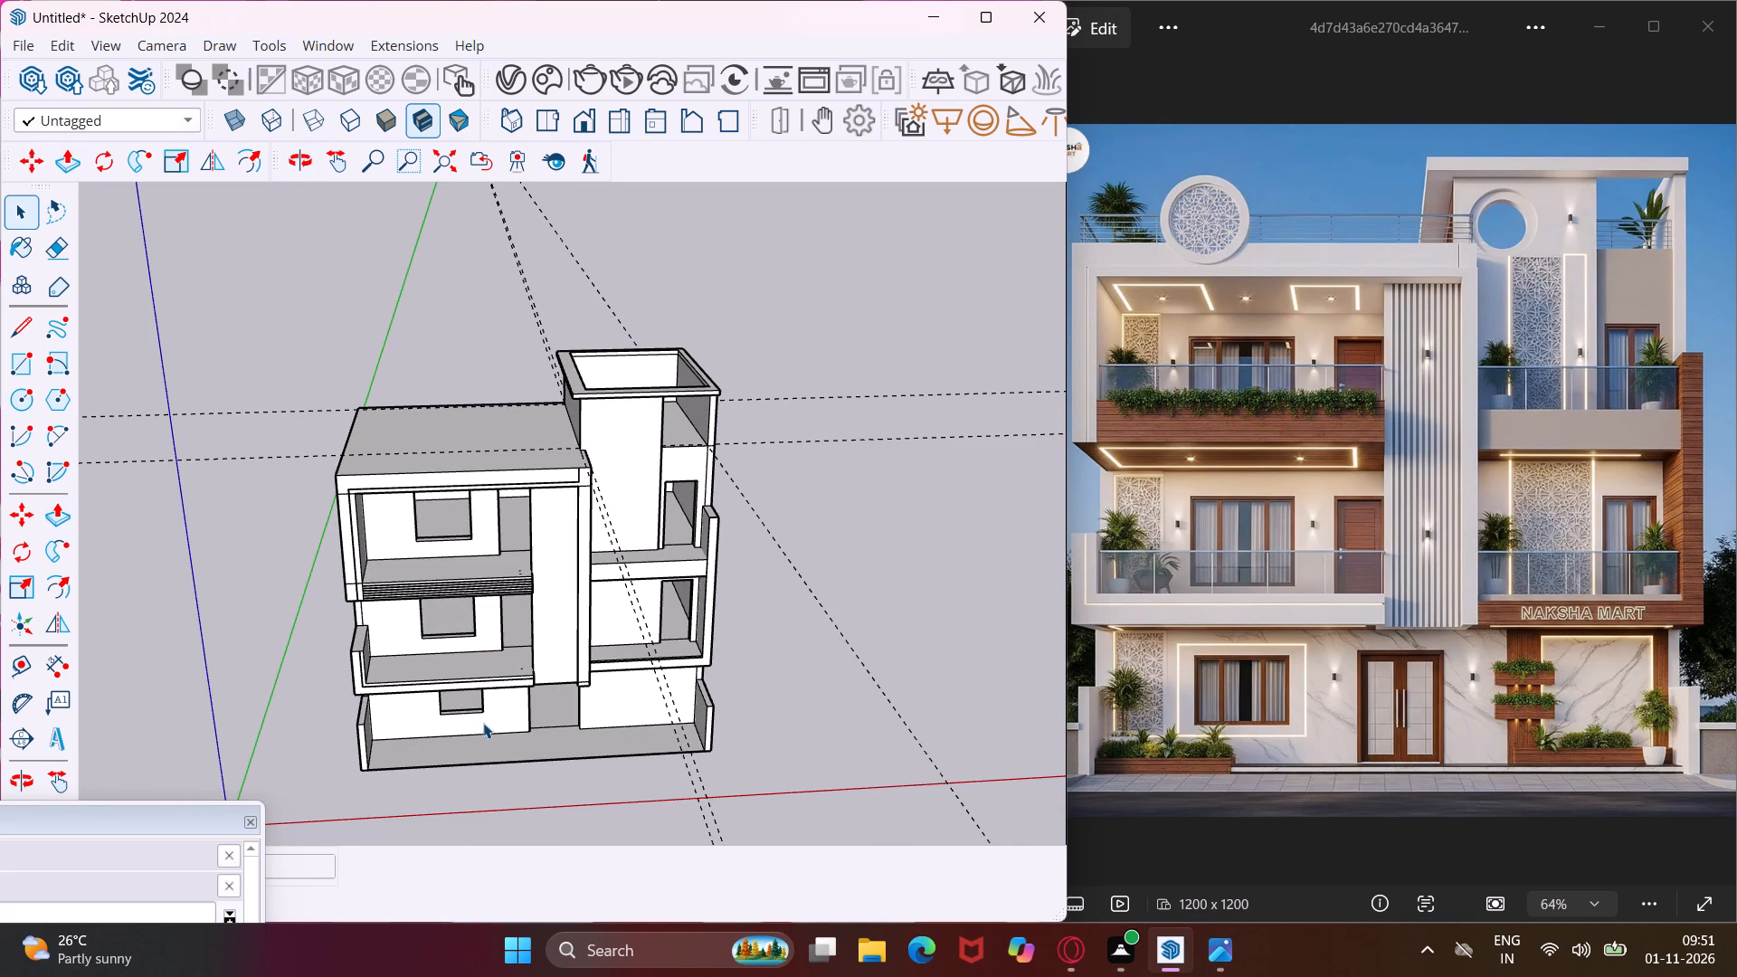
pyautogui.scroll(5, 452, 710)
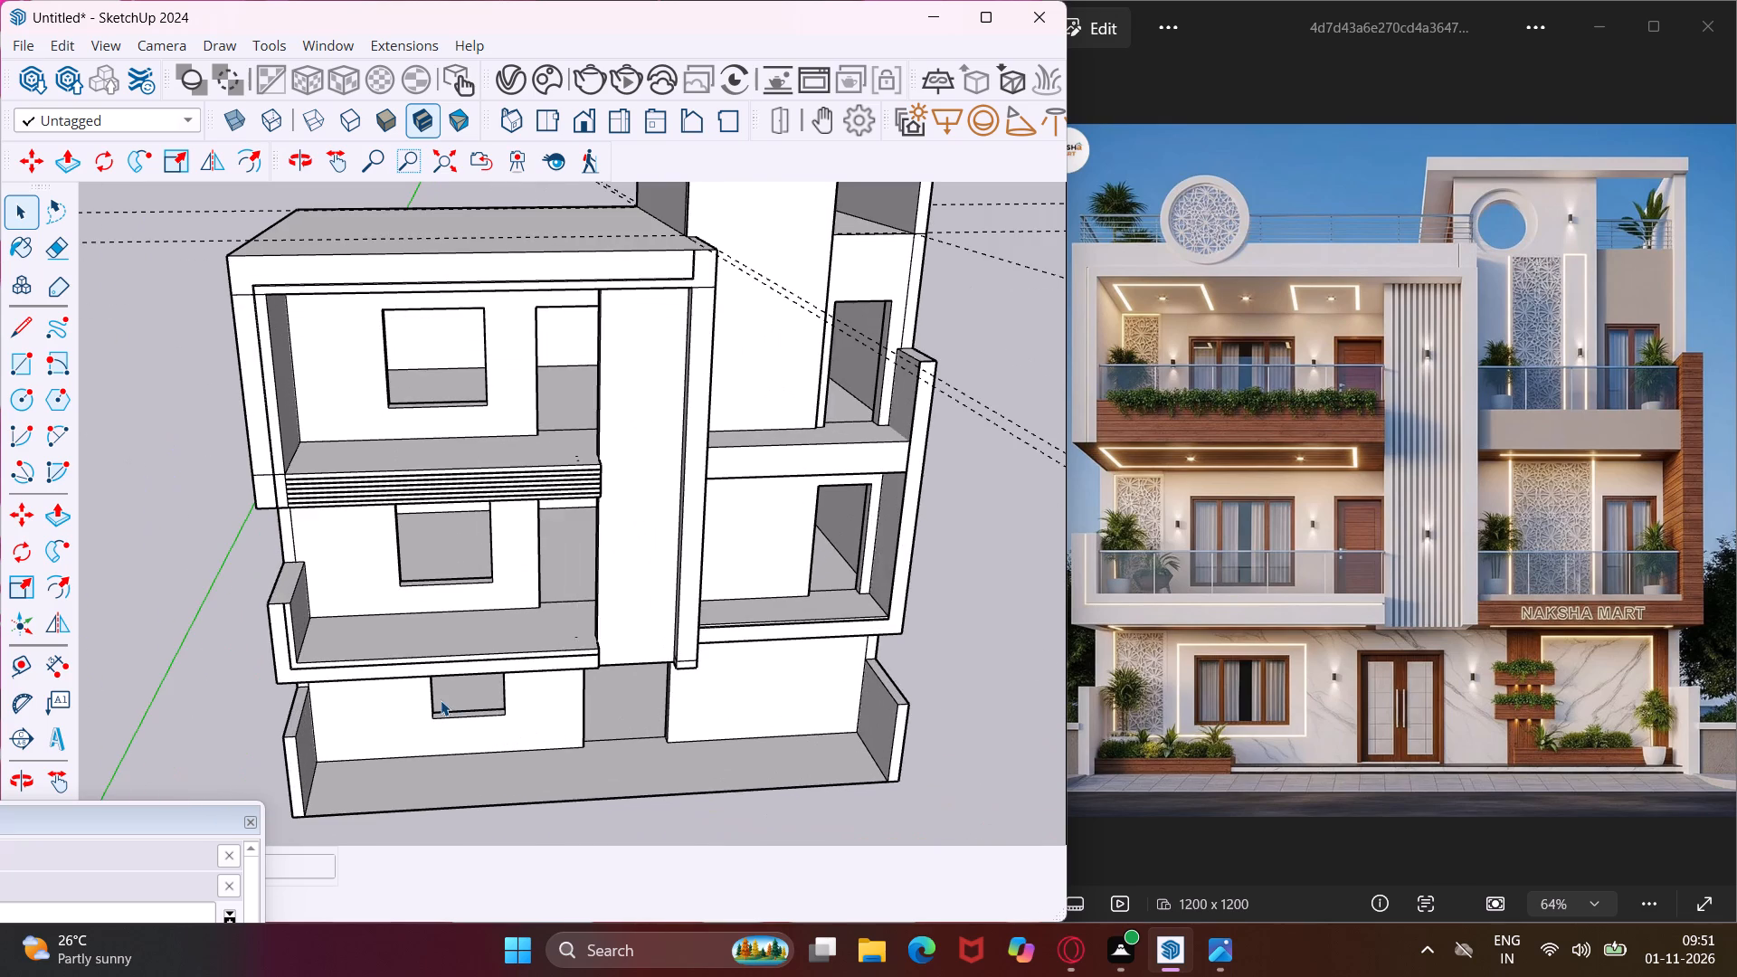
pyautogui.moveTo(424, 696); pyautogui.dragTo(285, 555, button='middle')
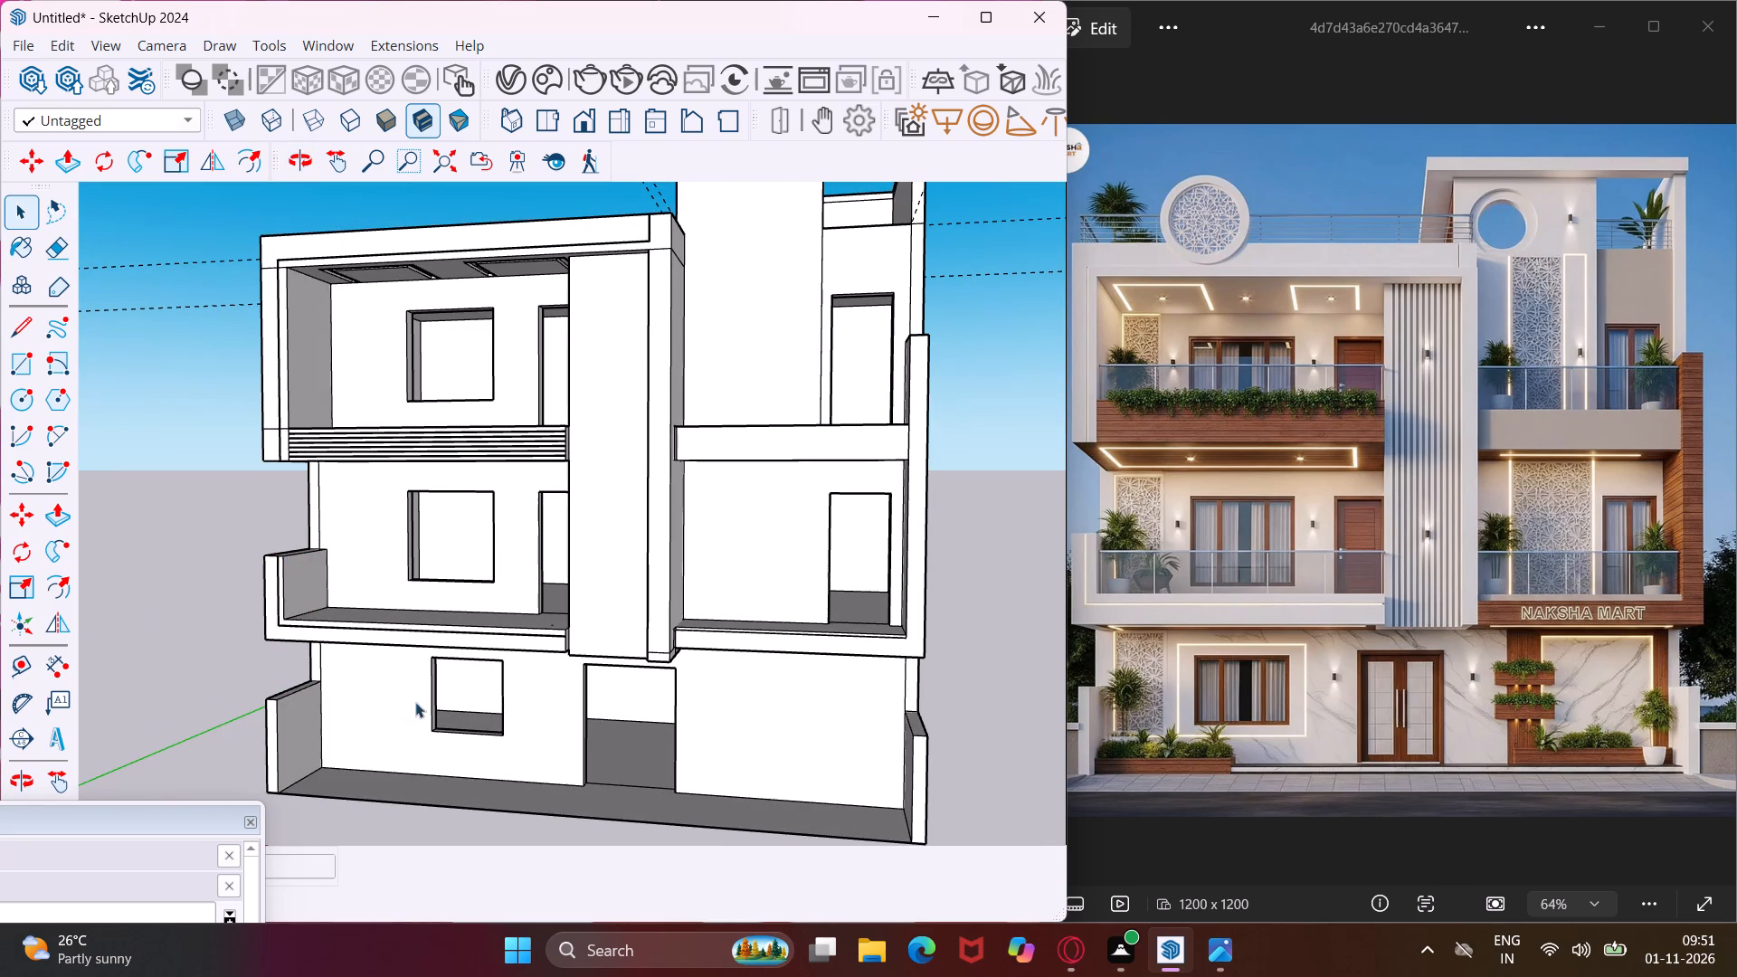
pyautogui.scroll(3, 436, 711)
pyautogui.moveTo(436, 711); pyautogui.dragTo(230, 688, button='middle')
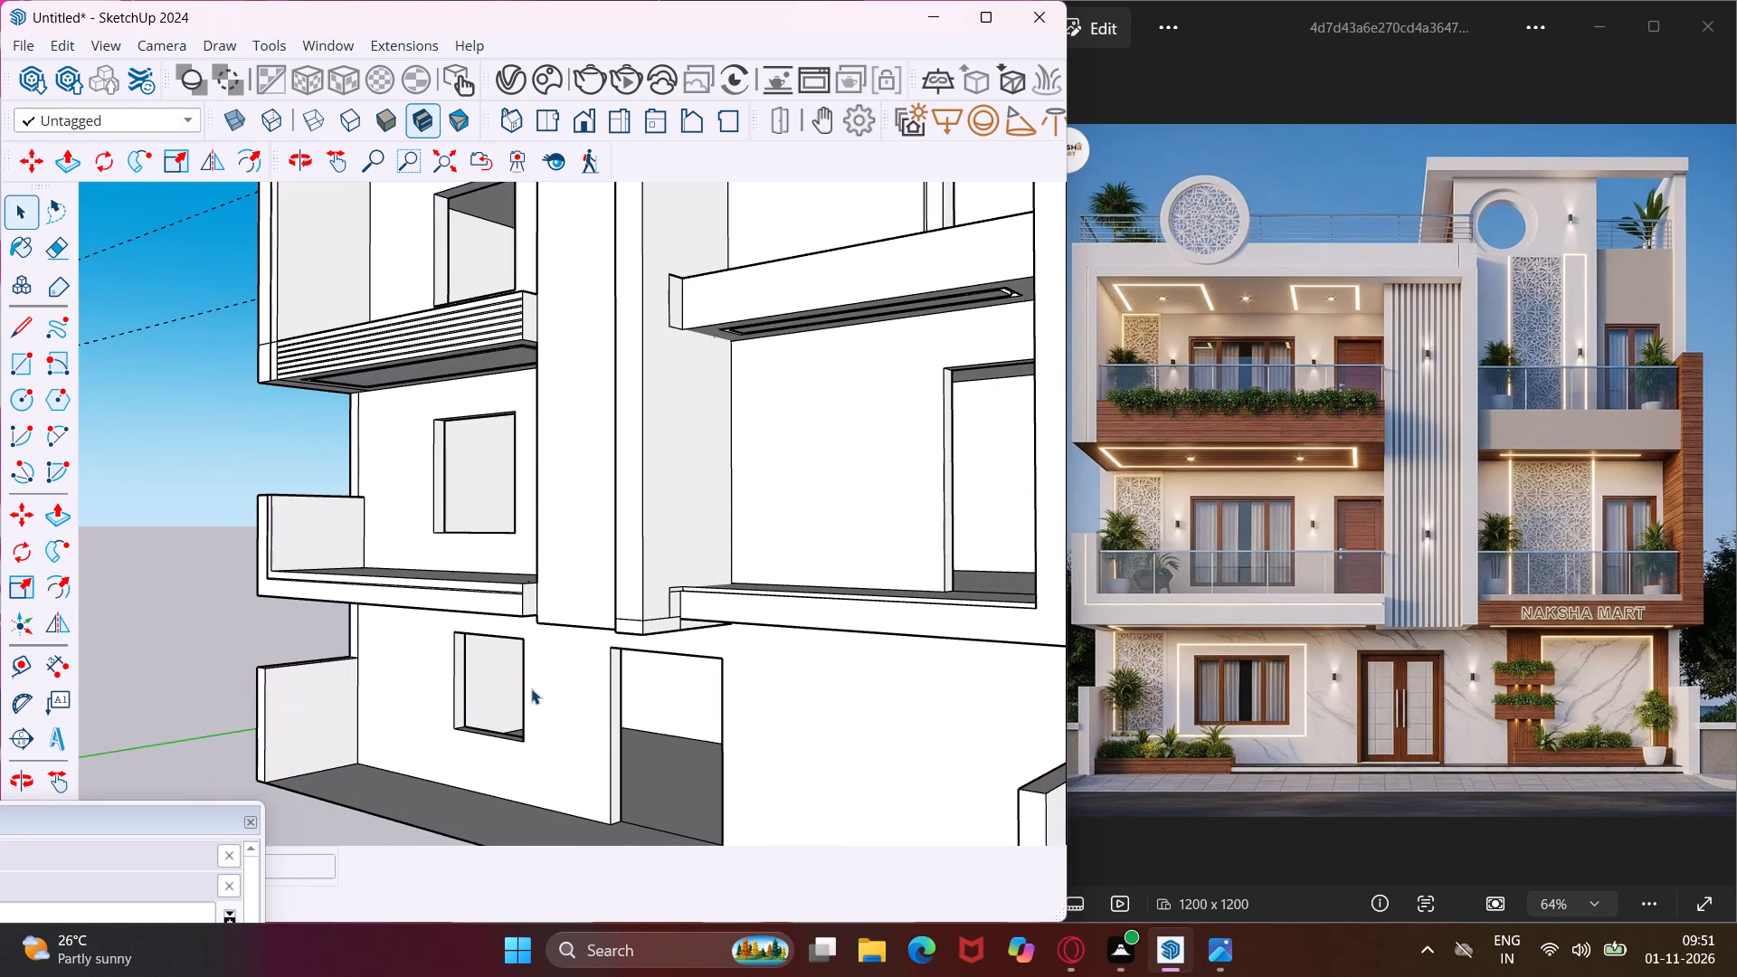
pyautogui.scroll(9, 531, 688)
pyautogui.click(372, 643)
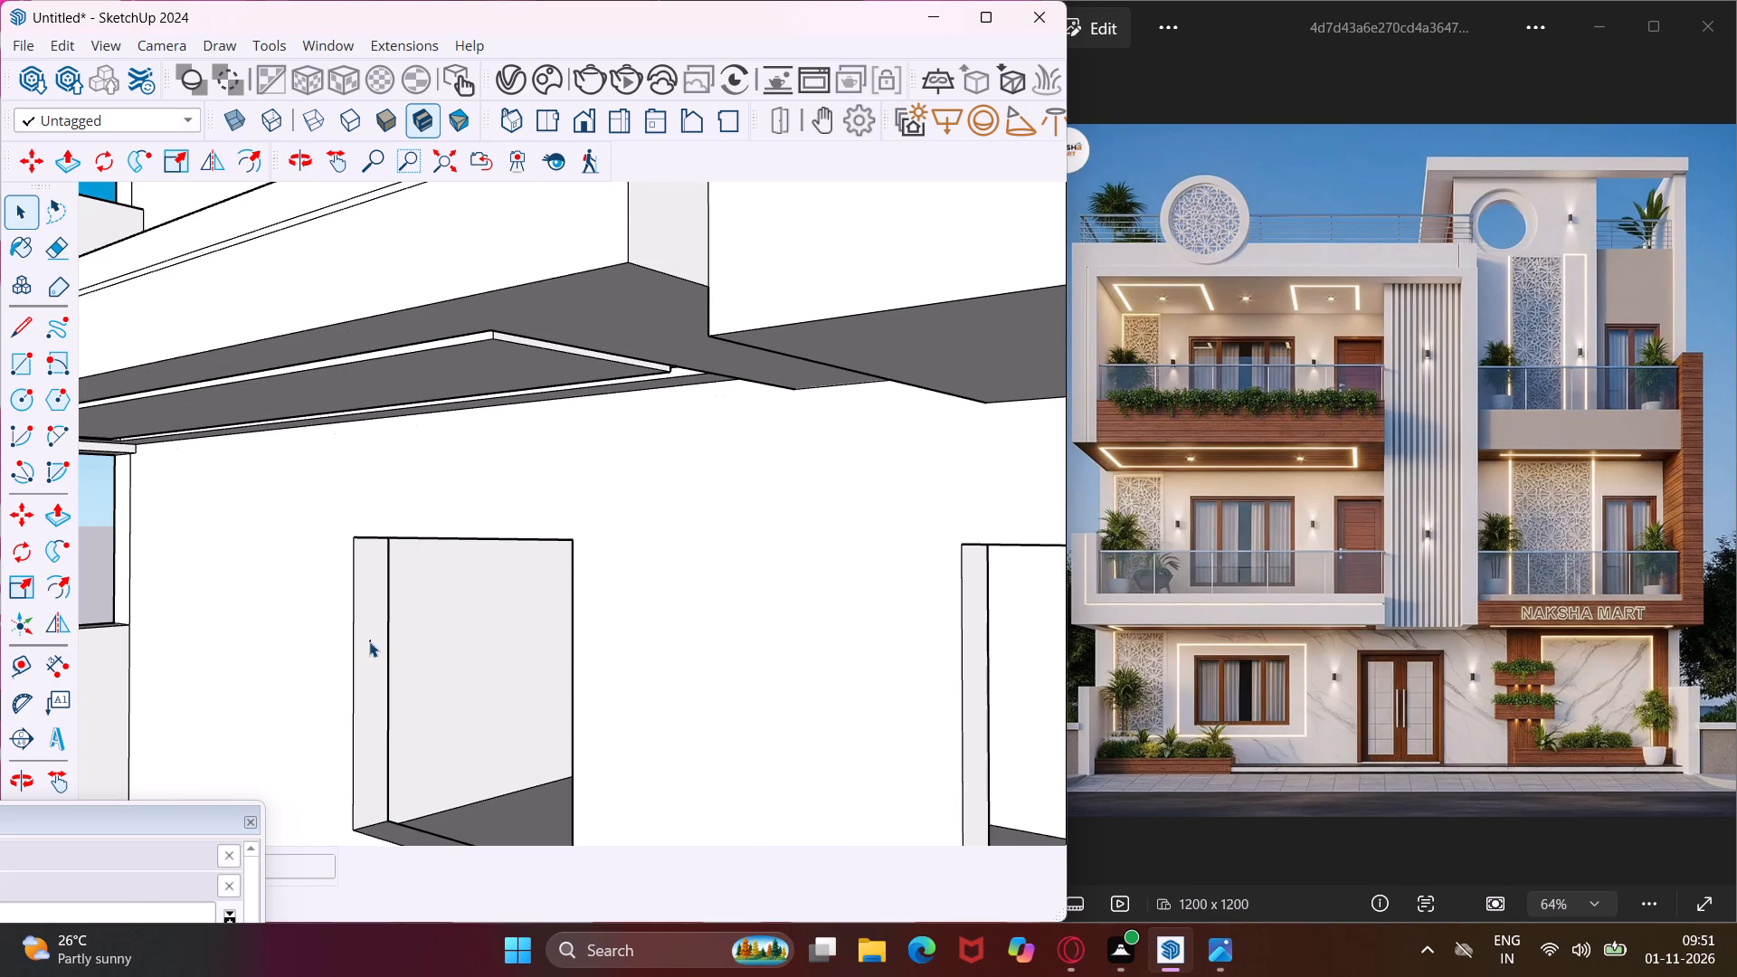
pyautogui.press('p')
pyautogui.click(362, 640)
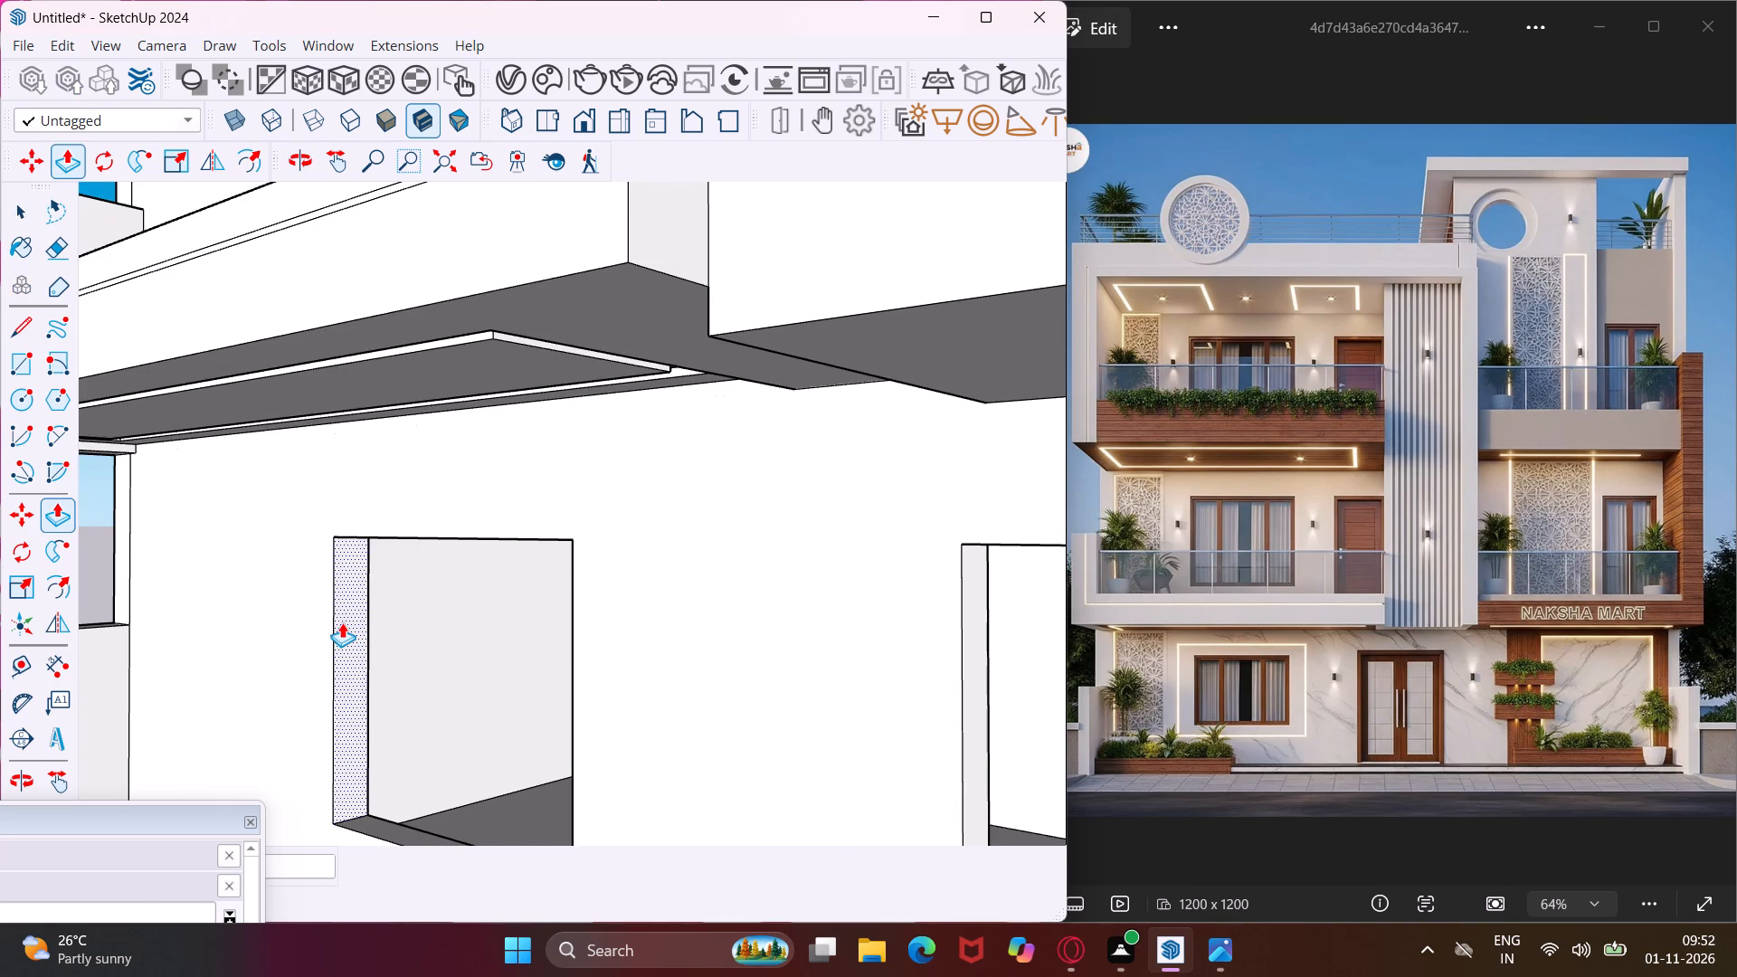
pyautogui.click(338, 621)
# Push/Pull the ground-floor window's opposite jamb, nearest the entrance, slightly outward to widen the opening on that side too.
pyautogui.moveTo(338, 621); pyautogui.dragTo(843, 646, button='middle')
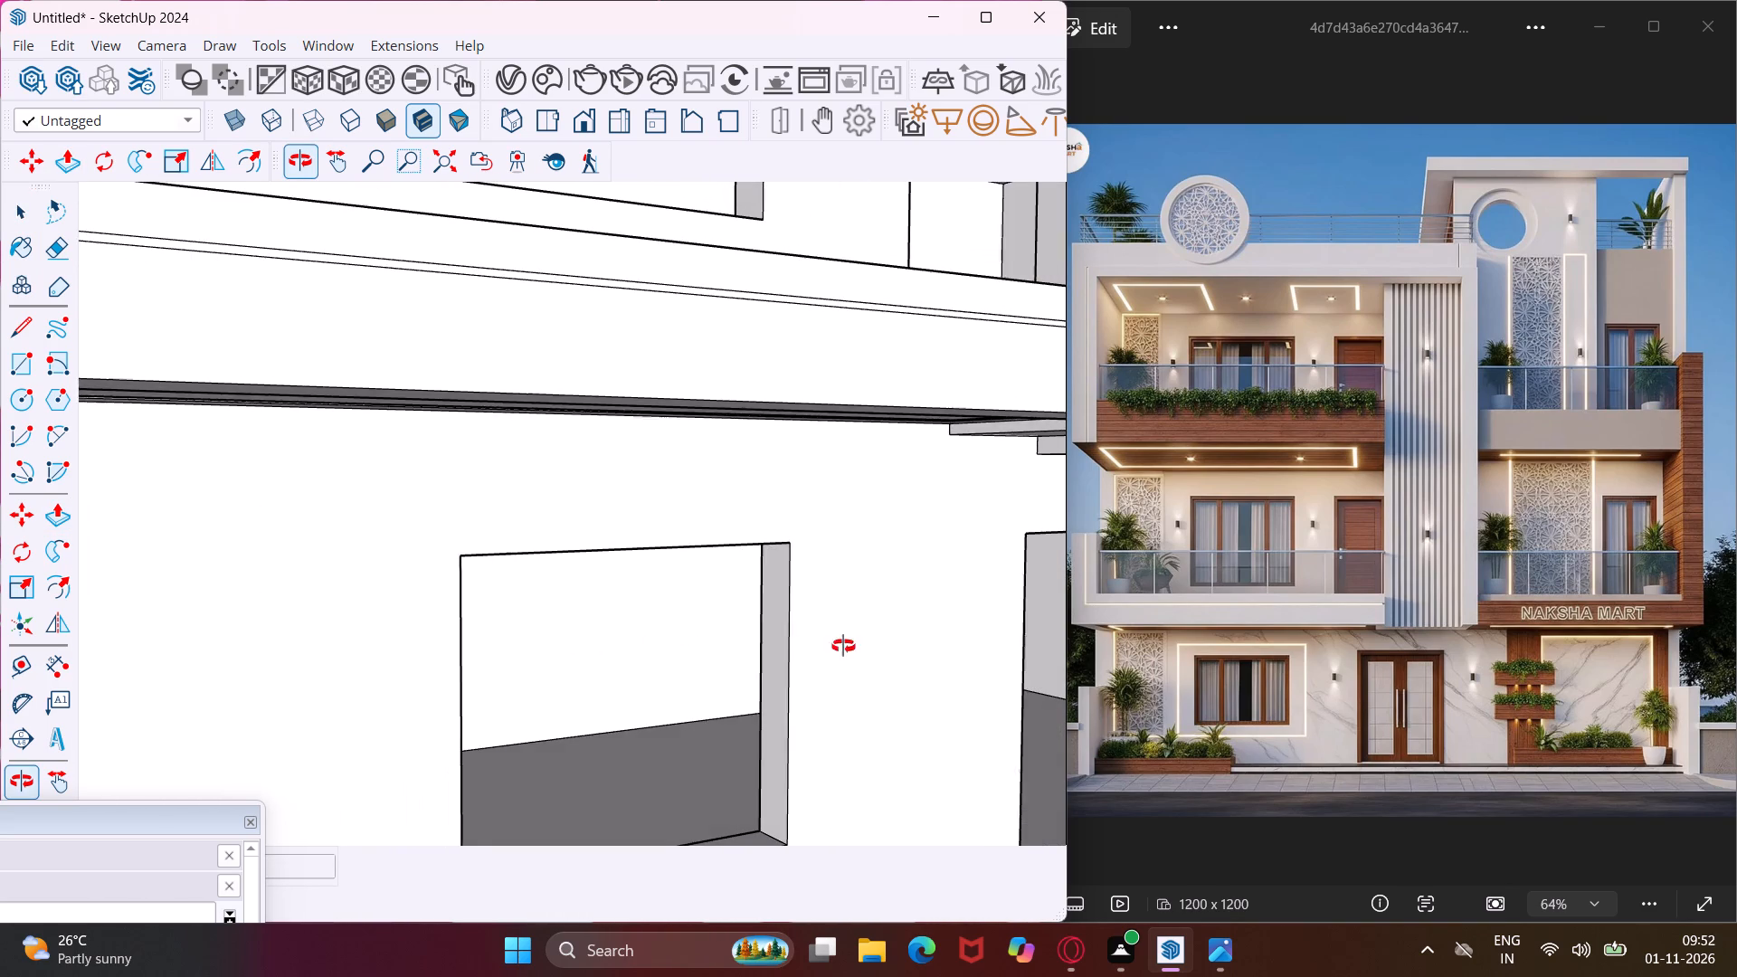
pyautogui.moveTo(843, 646); pyautogui.dragTo(845, 648, button='middle')
pyautogui.press('Escape')
pyautogui.scroll(3, 780, 668)
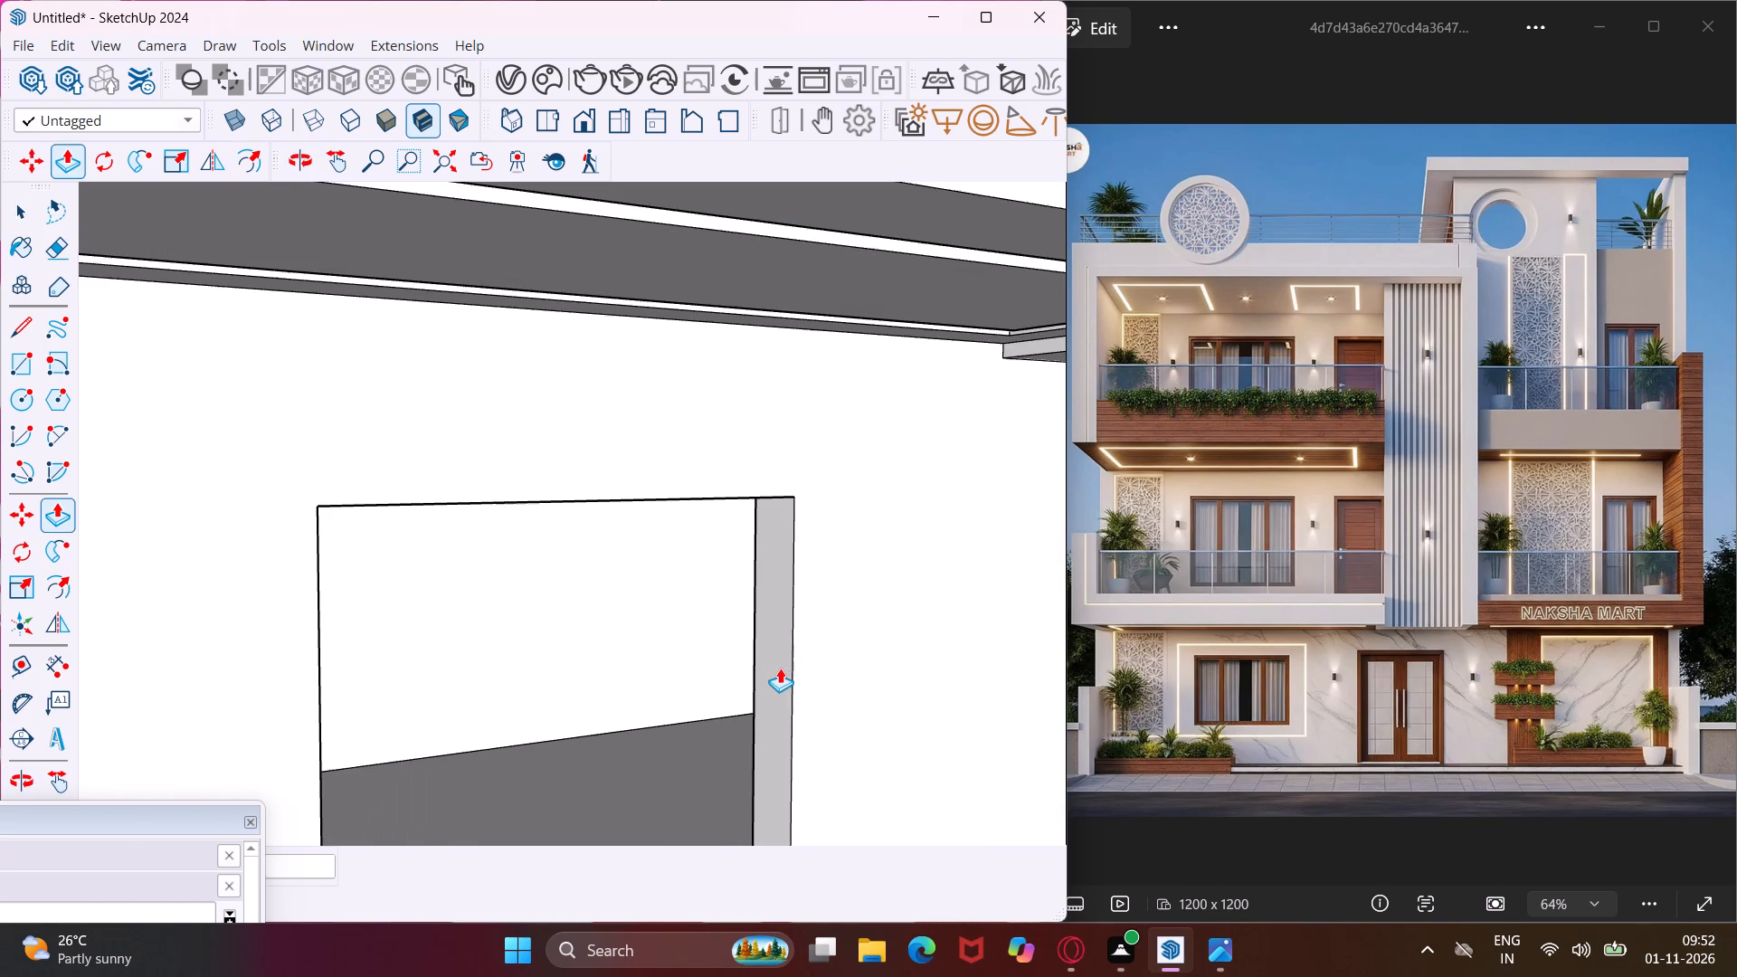
pyautogui.click(777, 668)
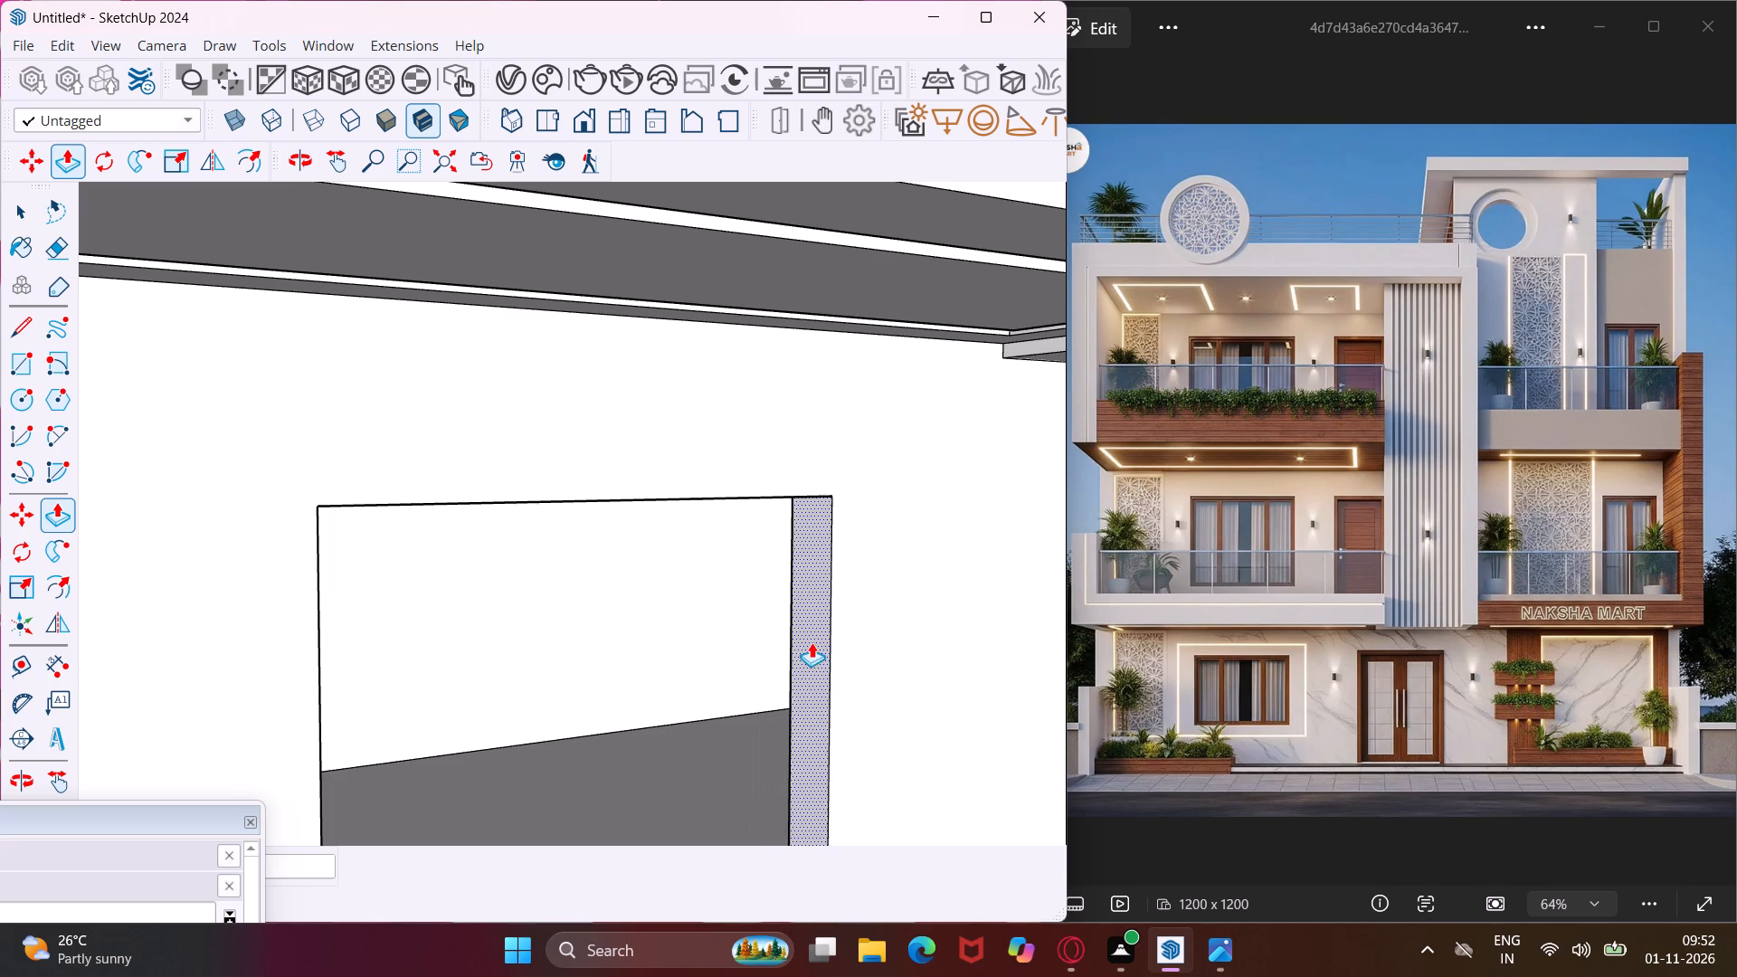
pyautogui.click(818, 637)
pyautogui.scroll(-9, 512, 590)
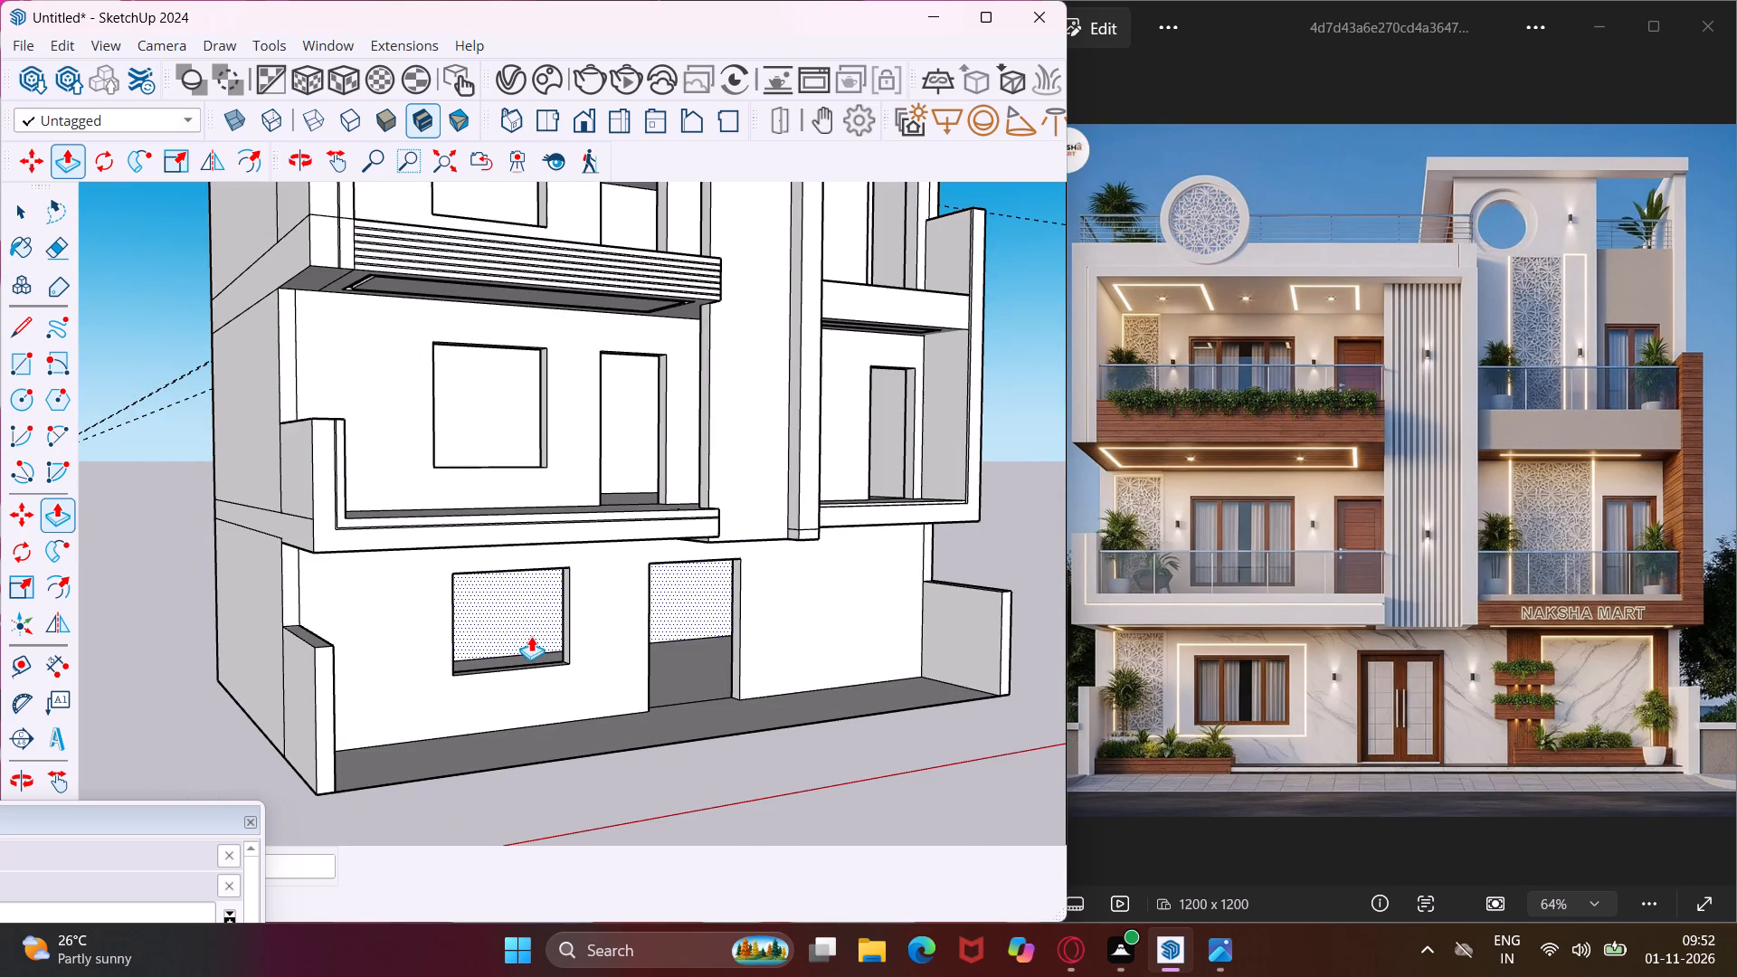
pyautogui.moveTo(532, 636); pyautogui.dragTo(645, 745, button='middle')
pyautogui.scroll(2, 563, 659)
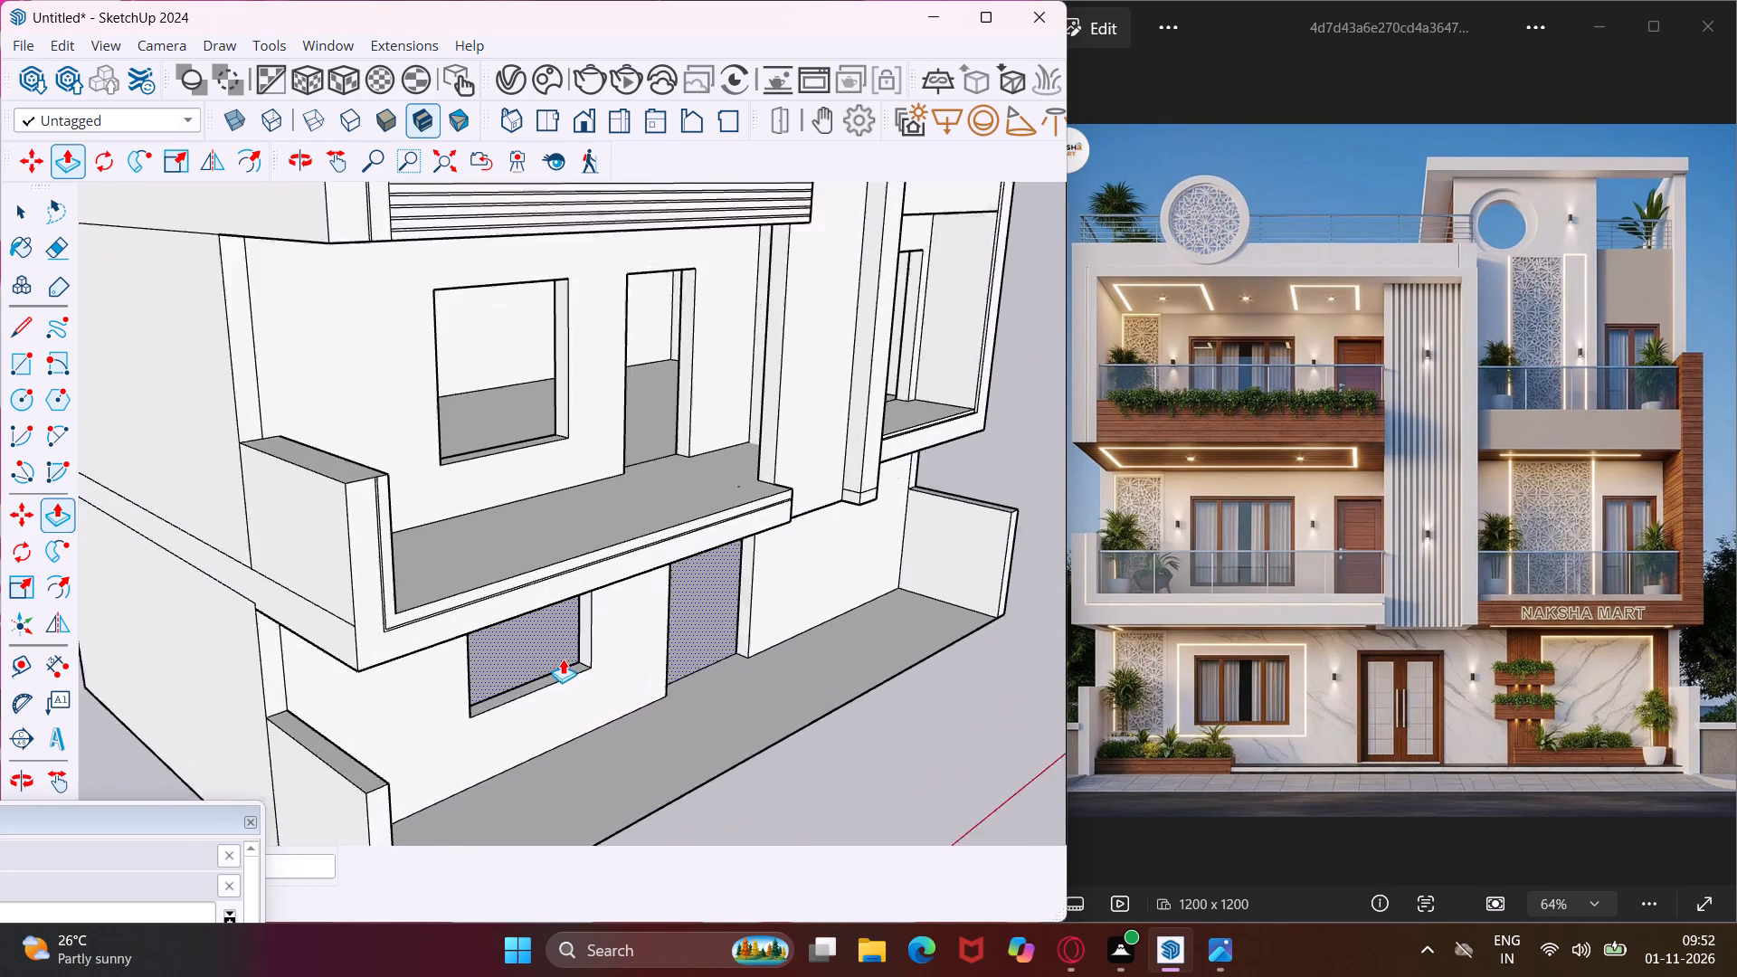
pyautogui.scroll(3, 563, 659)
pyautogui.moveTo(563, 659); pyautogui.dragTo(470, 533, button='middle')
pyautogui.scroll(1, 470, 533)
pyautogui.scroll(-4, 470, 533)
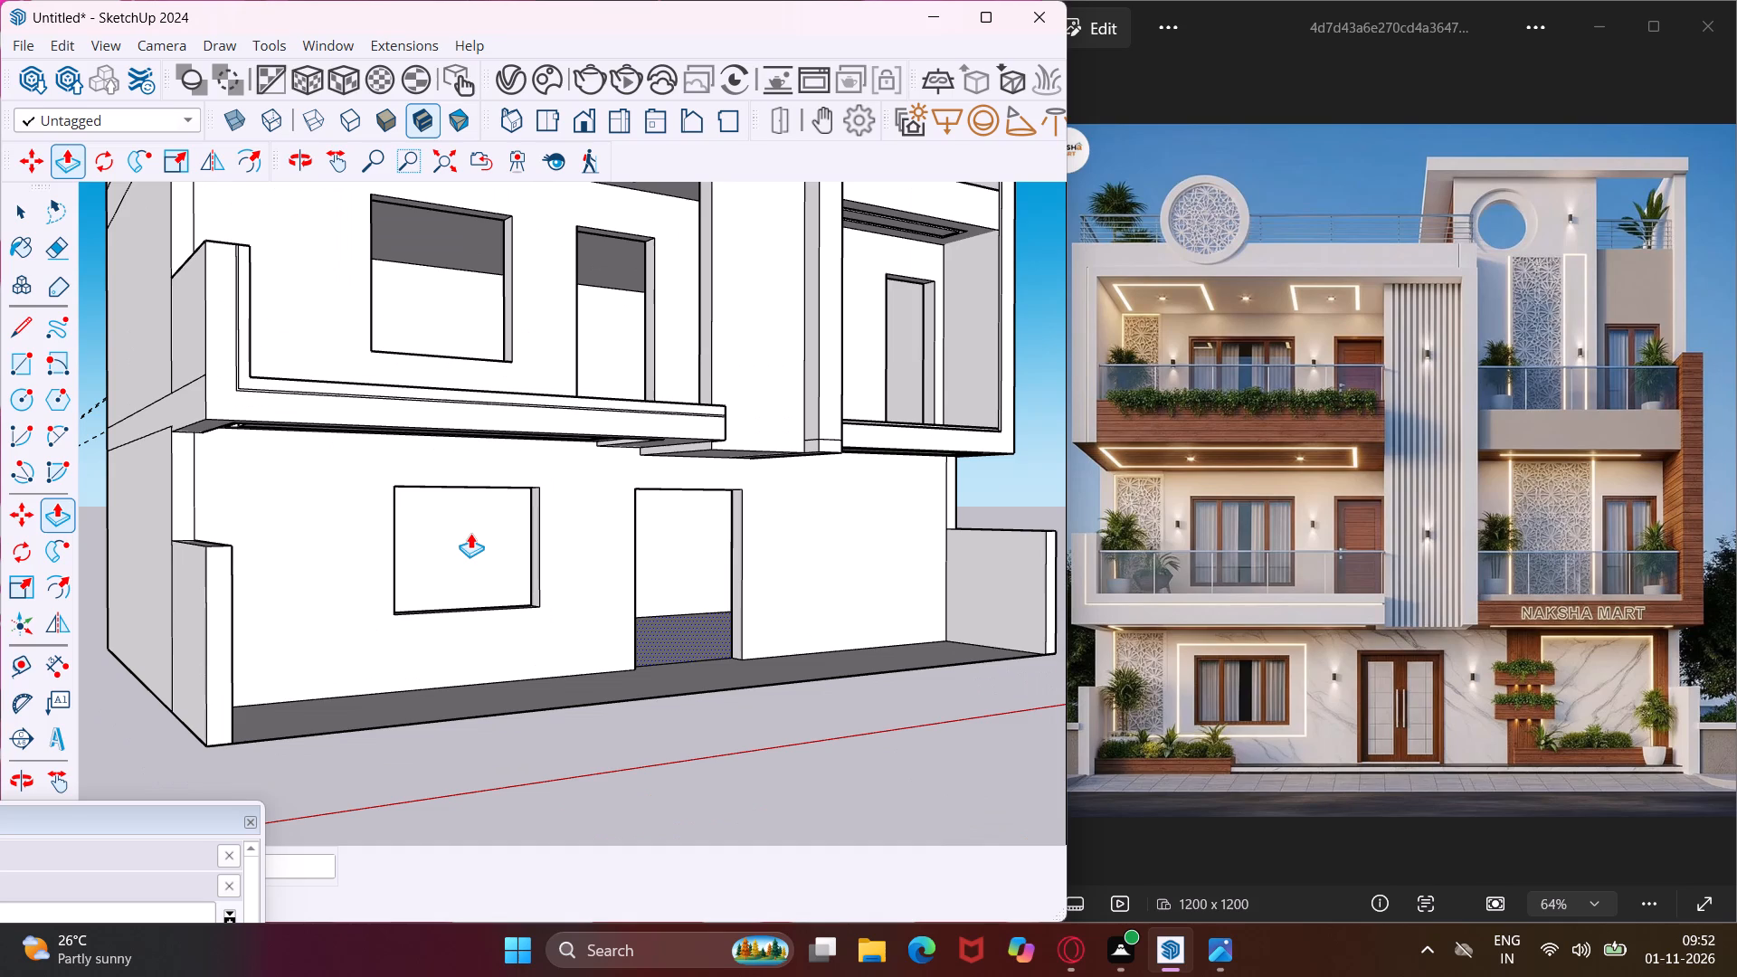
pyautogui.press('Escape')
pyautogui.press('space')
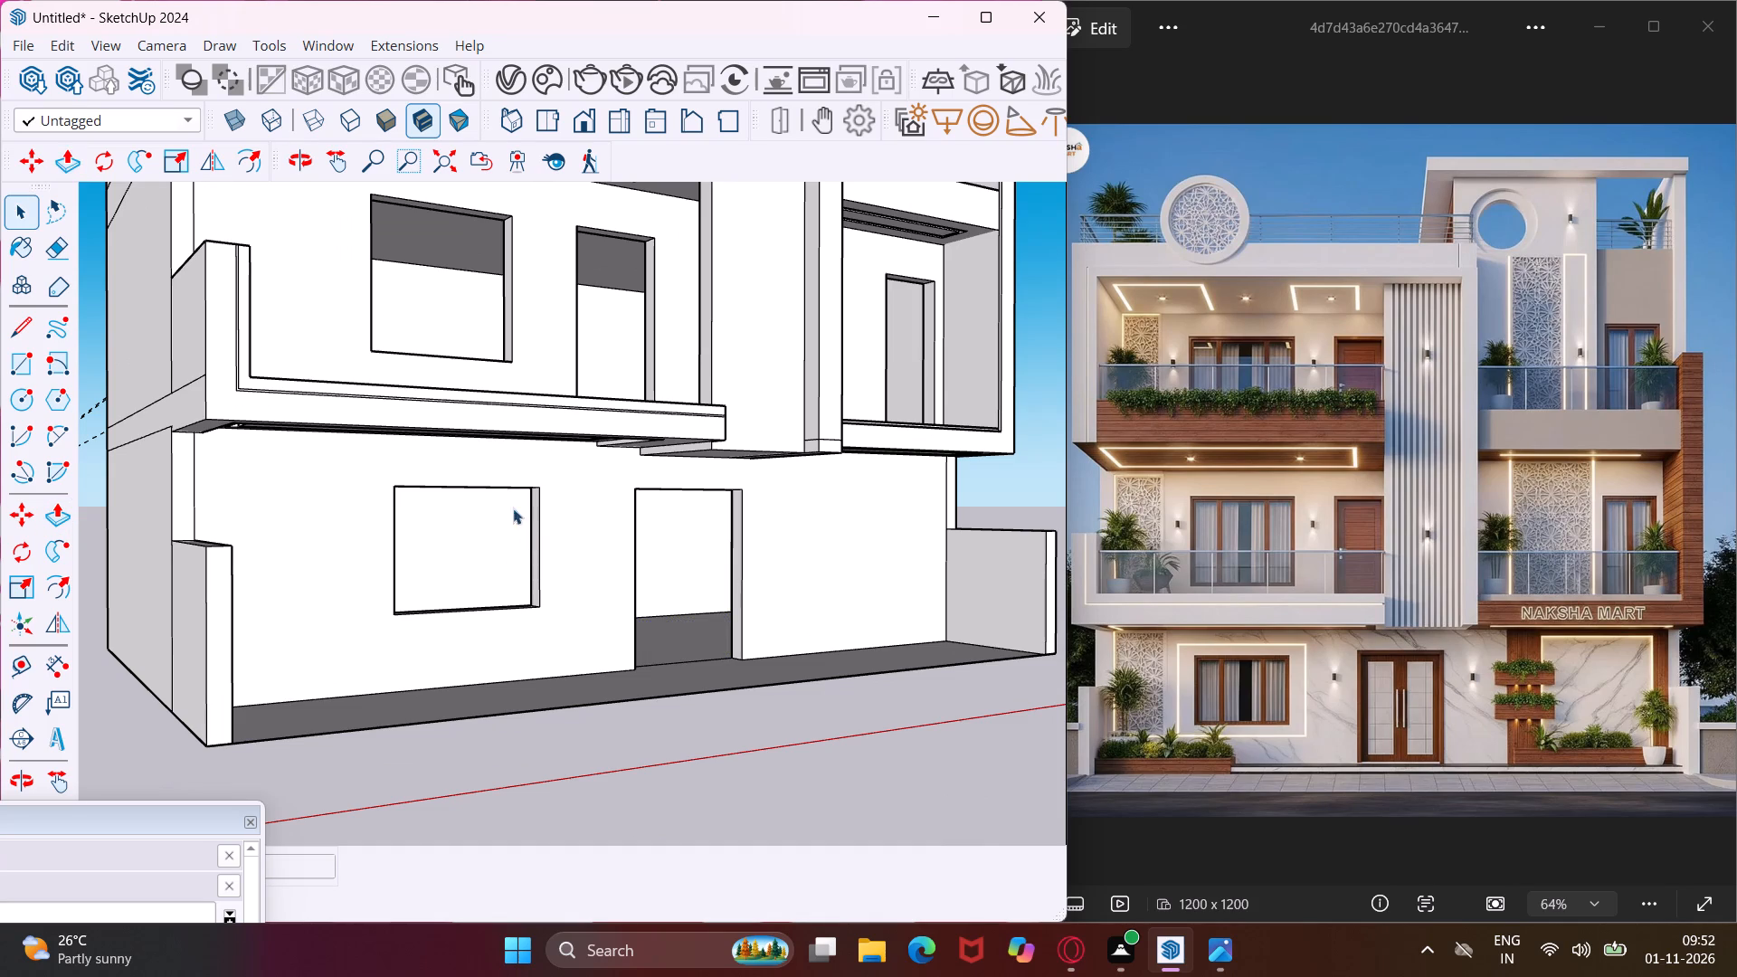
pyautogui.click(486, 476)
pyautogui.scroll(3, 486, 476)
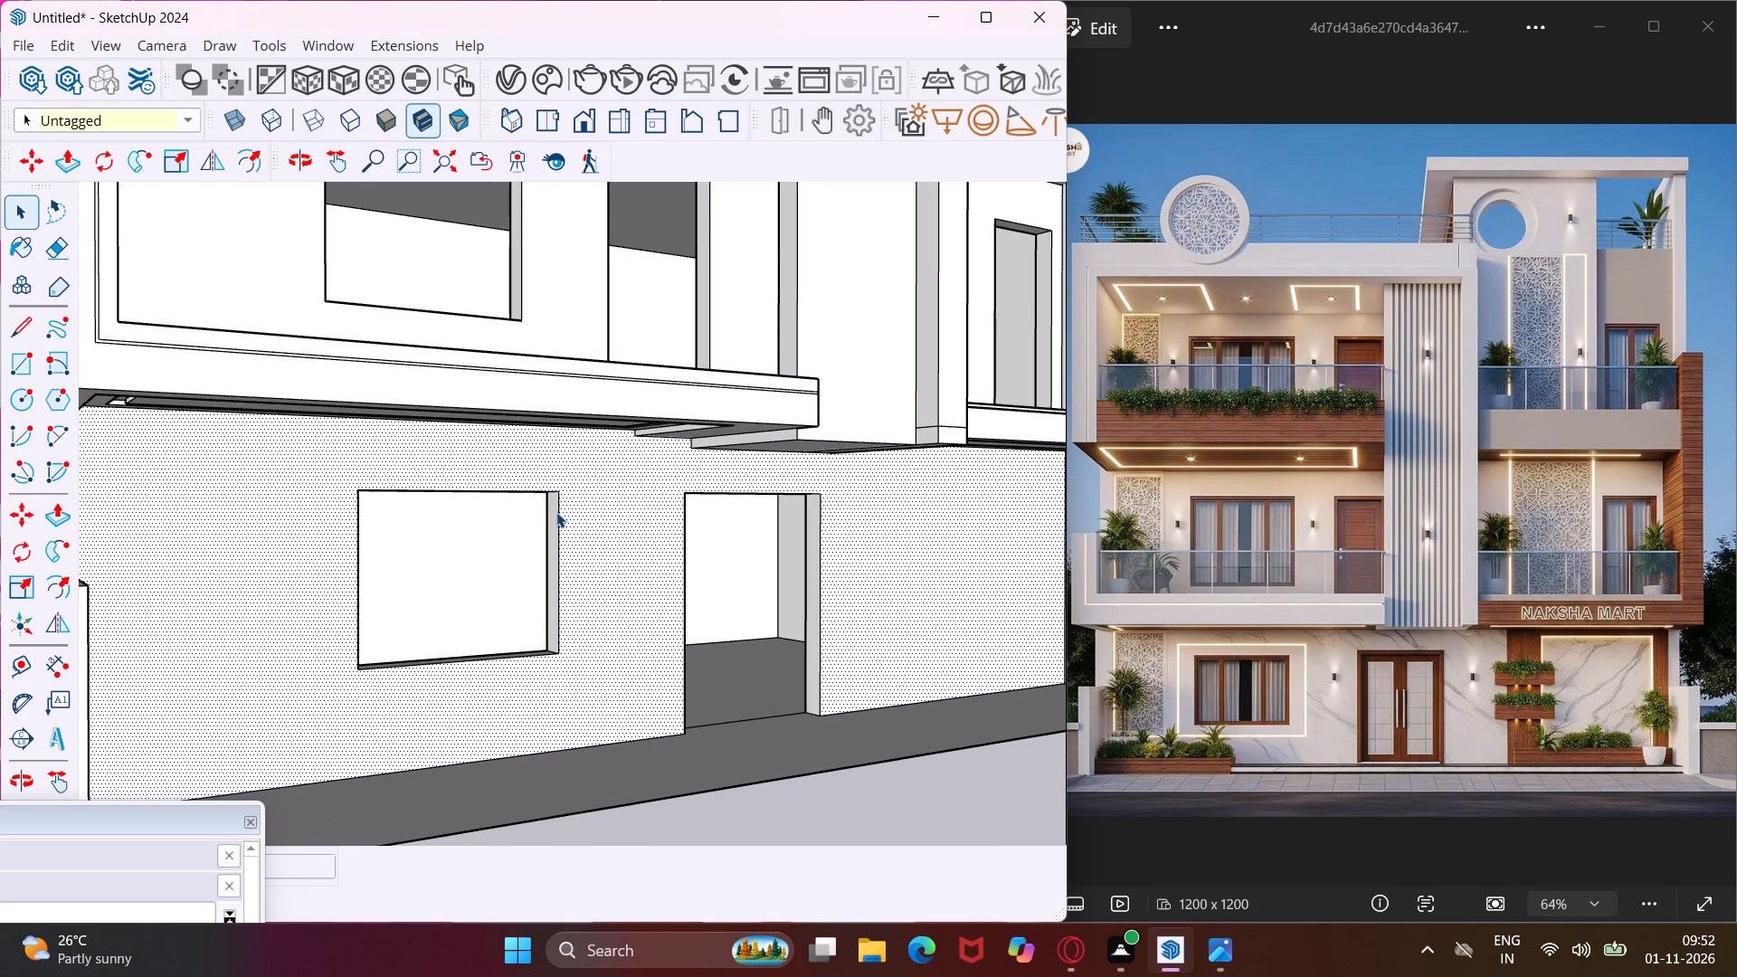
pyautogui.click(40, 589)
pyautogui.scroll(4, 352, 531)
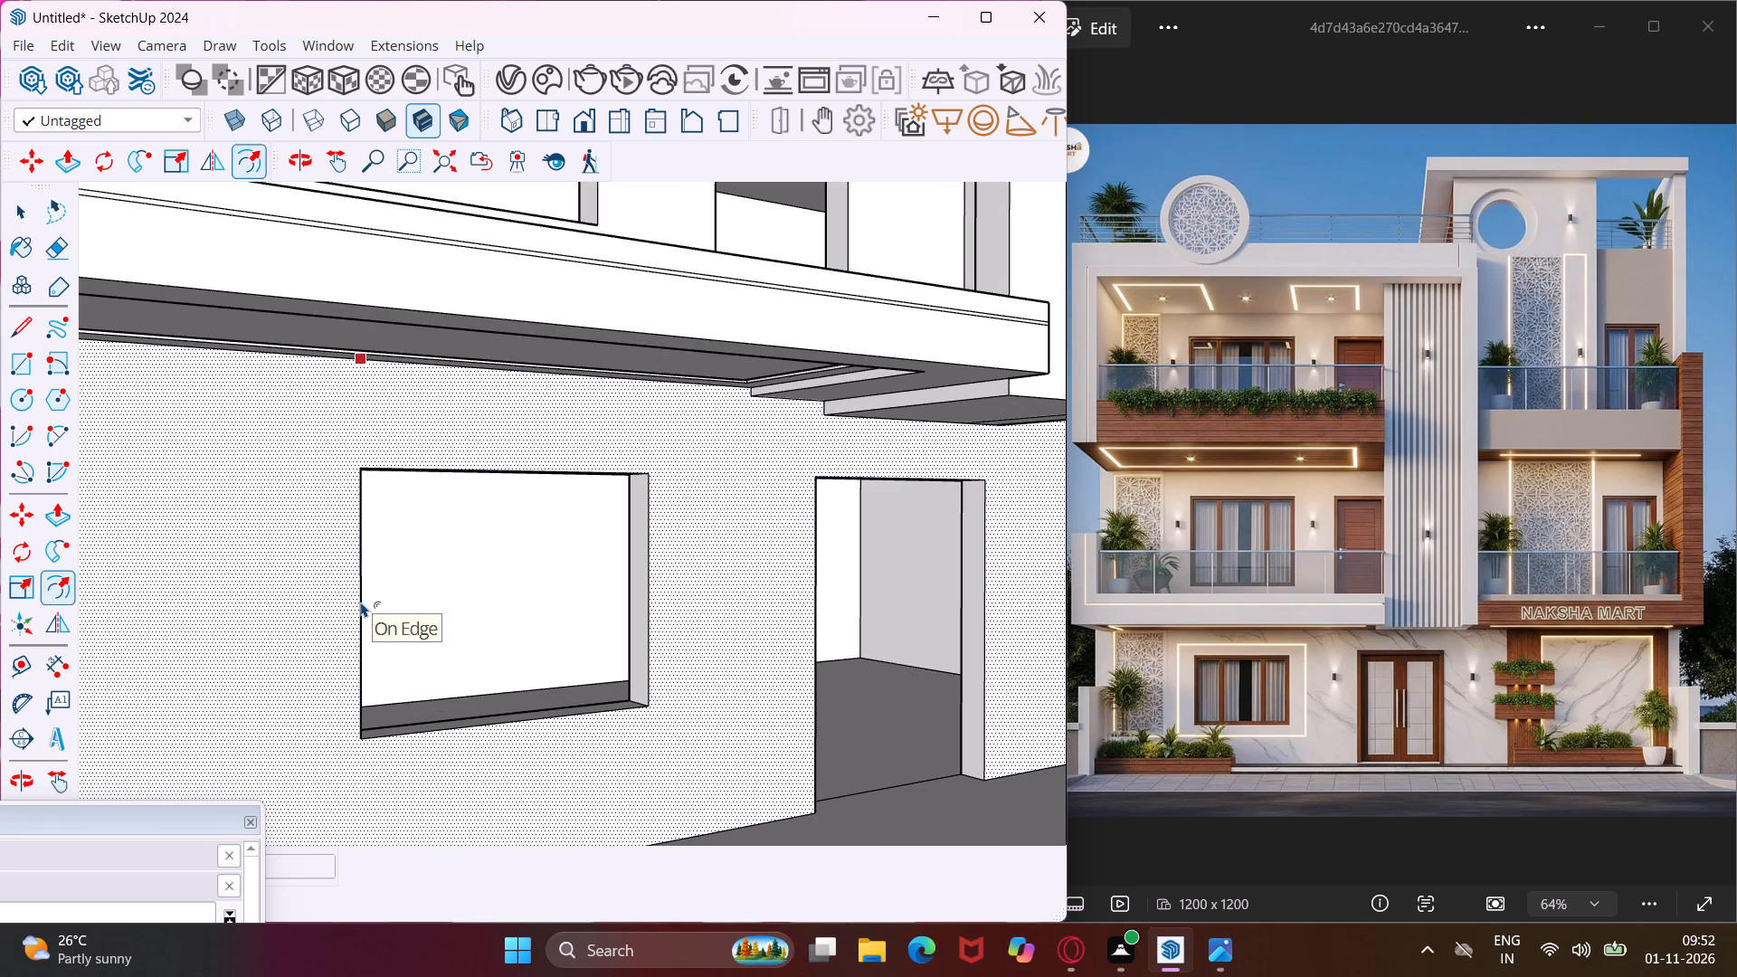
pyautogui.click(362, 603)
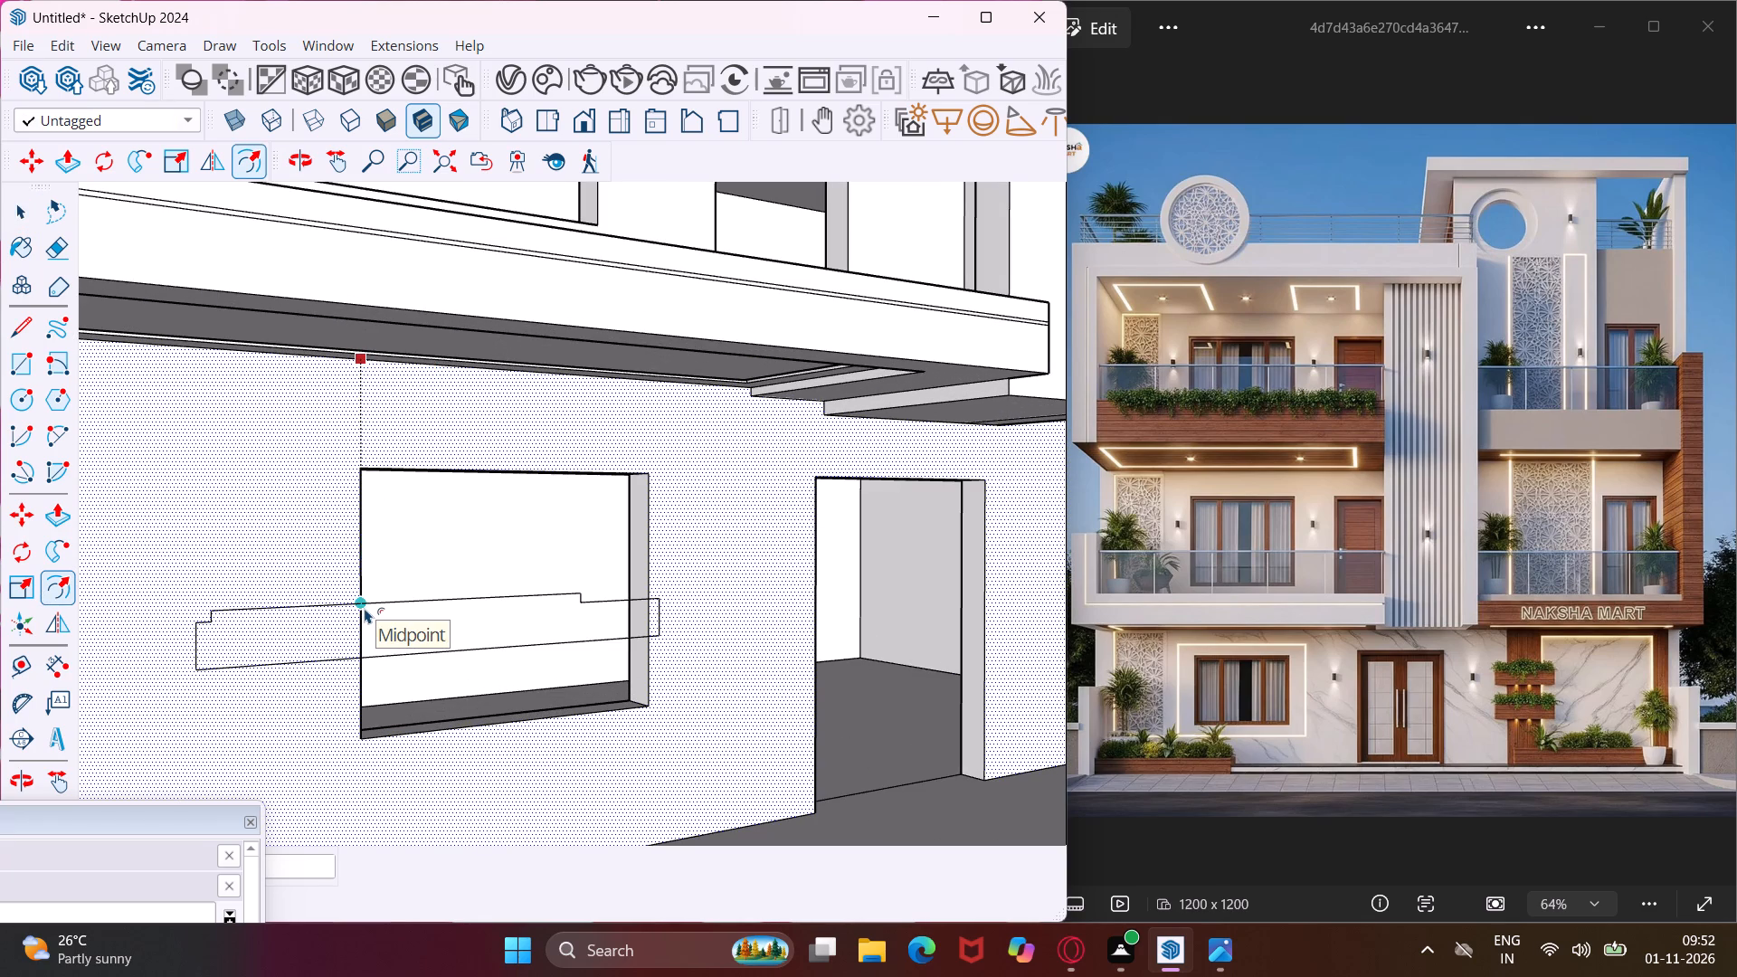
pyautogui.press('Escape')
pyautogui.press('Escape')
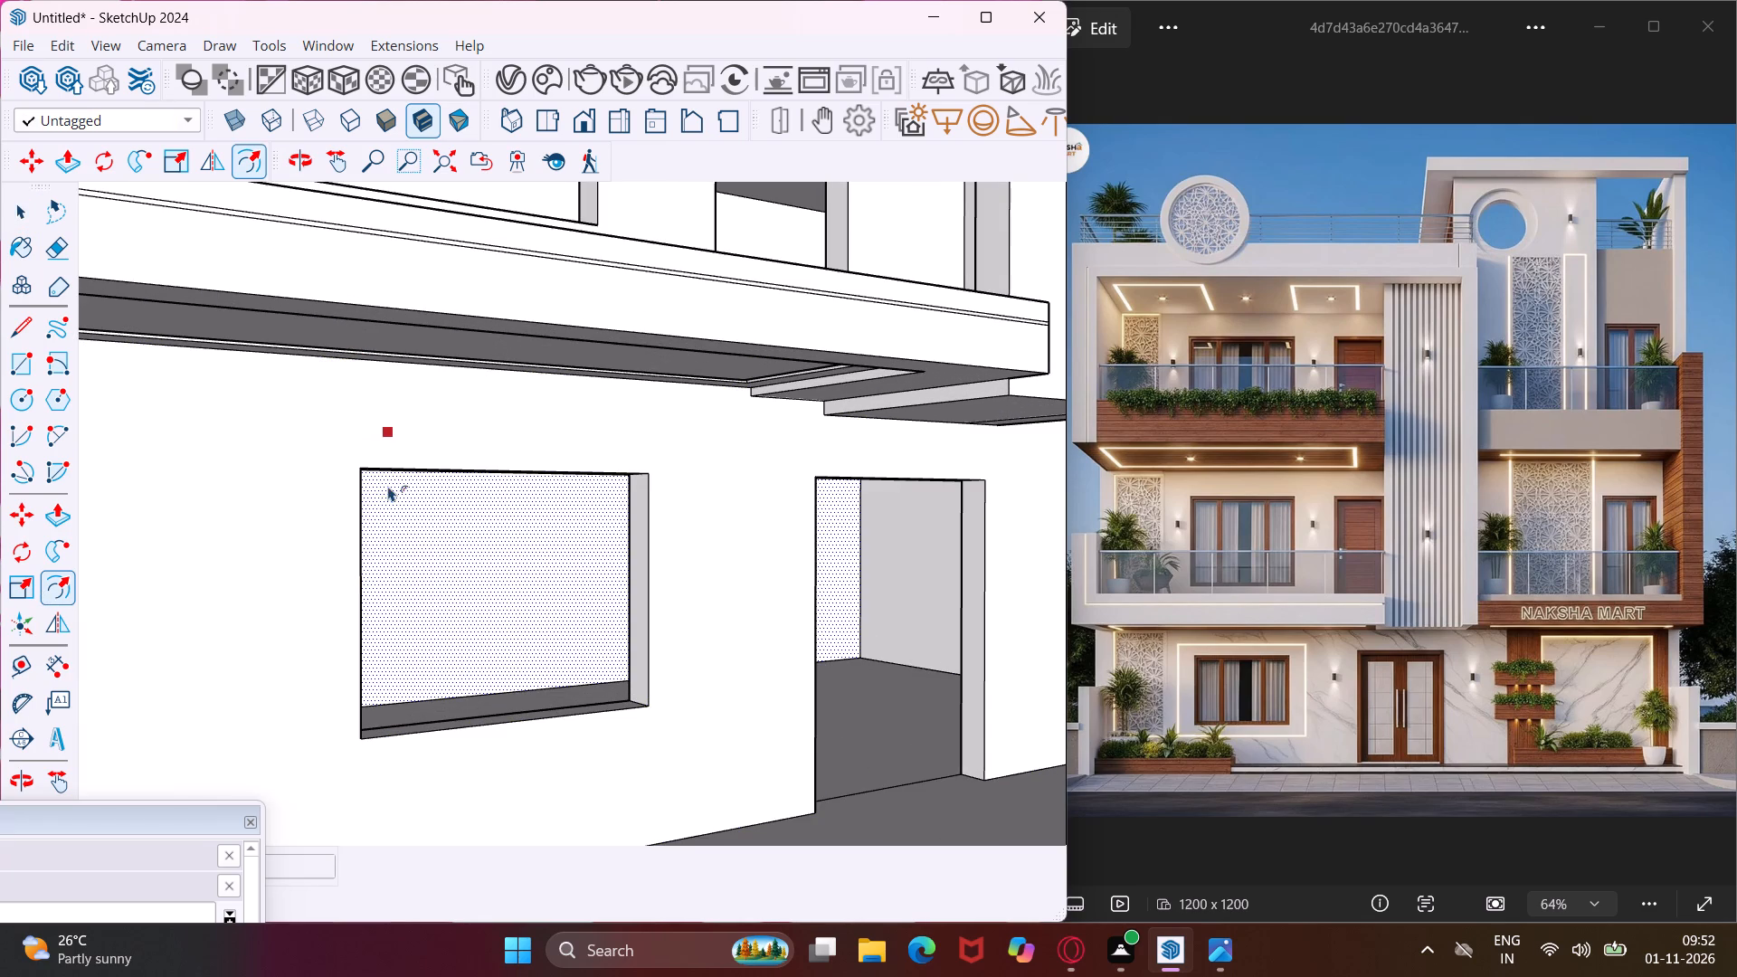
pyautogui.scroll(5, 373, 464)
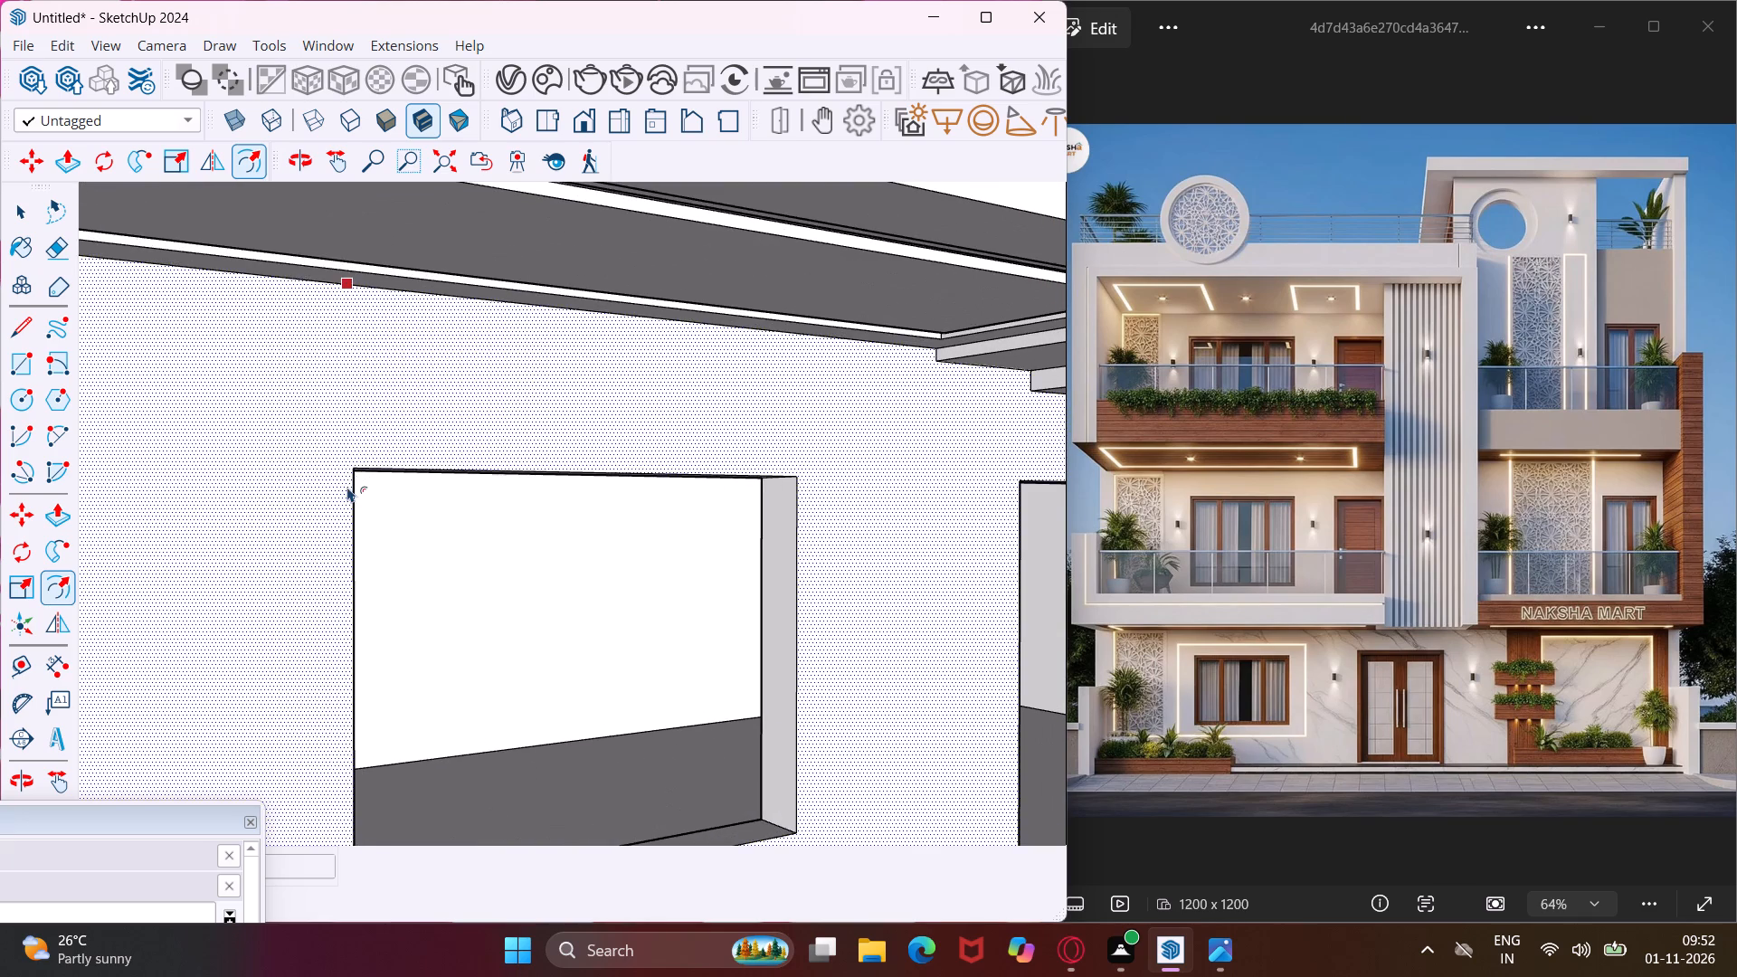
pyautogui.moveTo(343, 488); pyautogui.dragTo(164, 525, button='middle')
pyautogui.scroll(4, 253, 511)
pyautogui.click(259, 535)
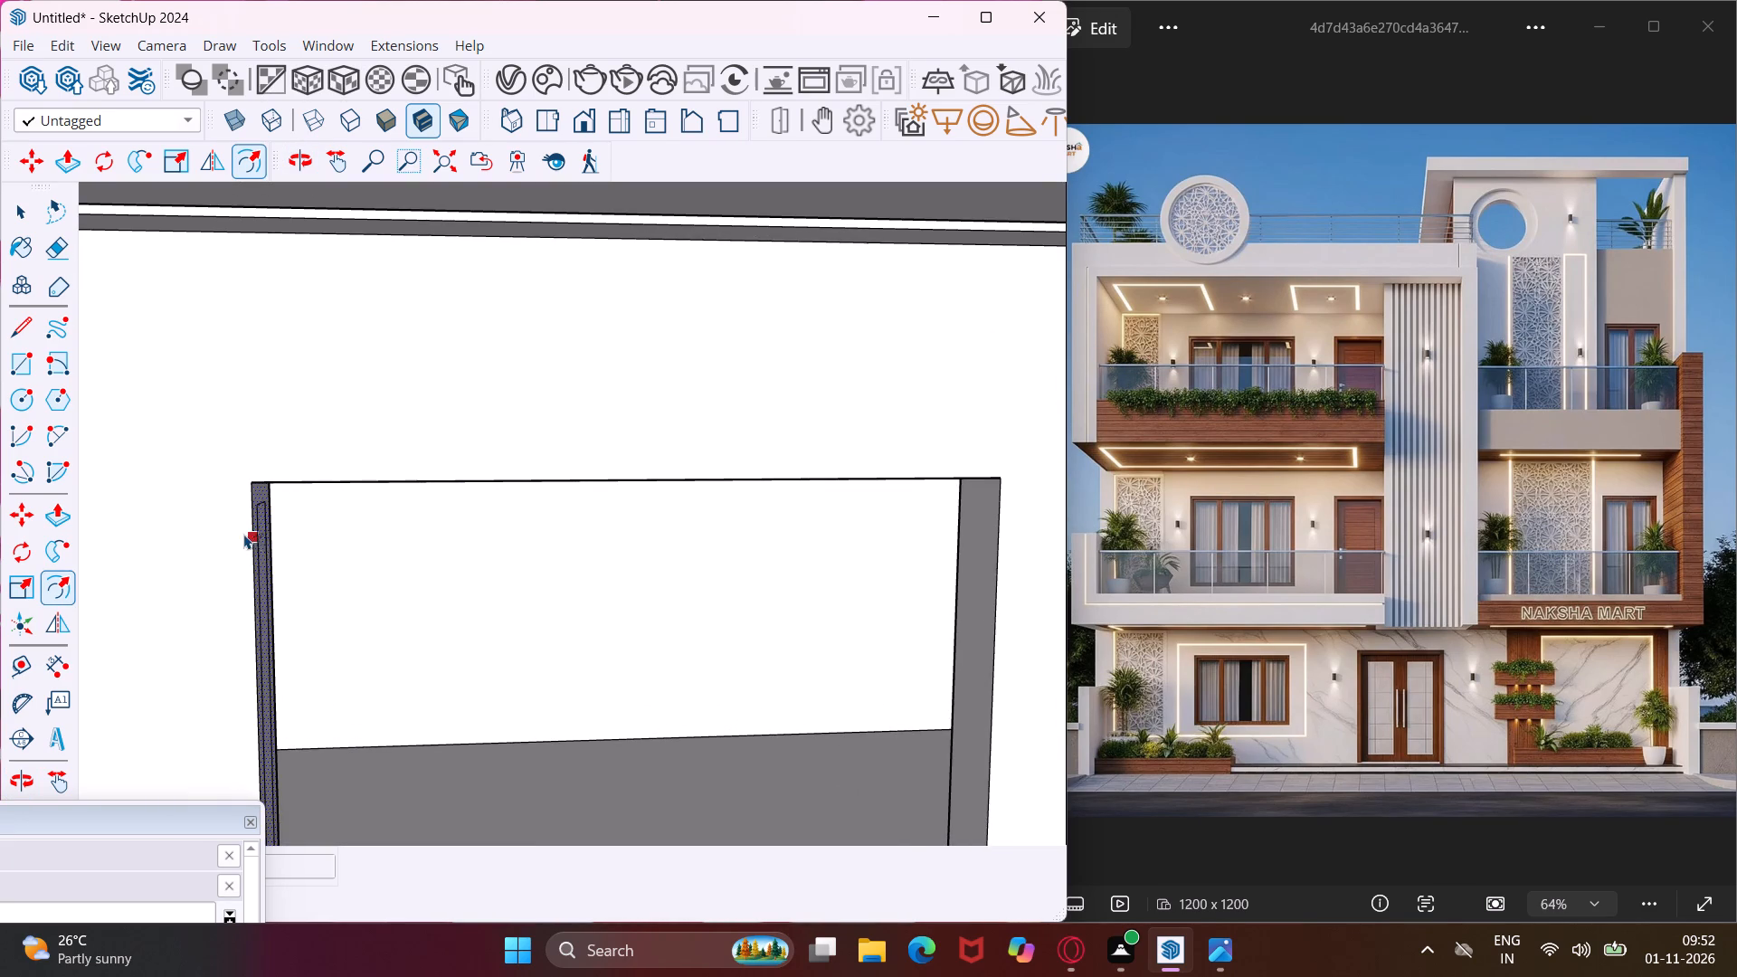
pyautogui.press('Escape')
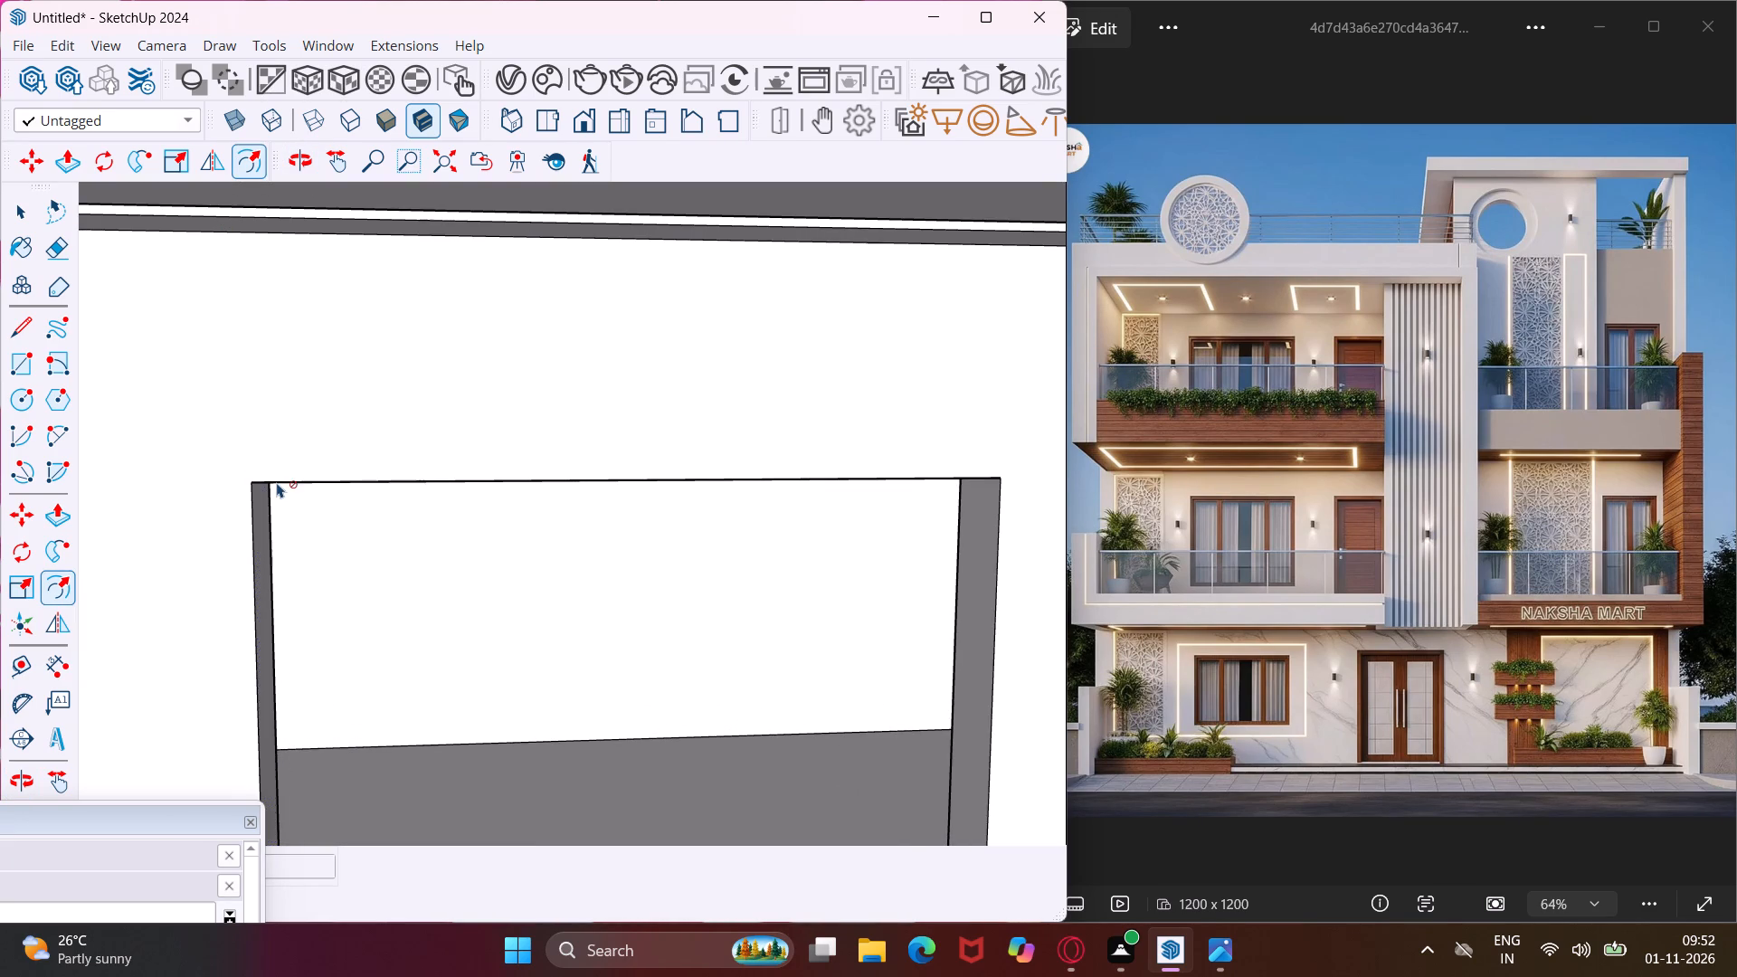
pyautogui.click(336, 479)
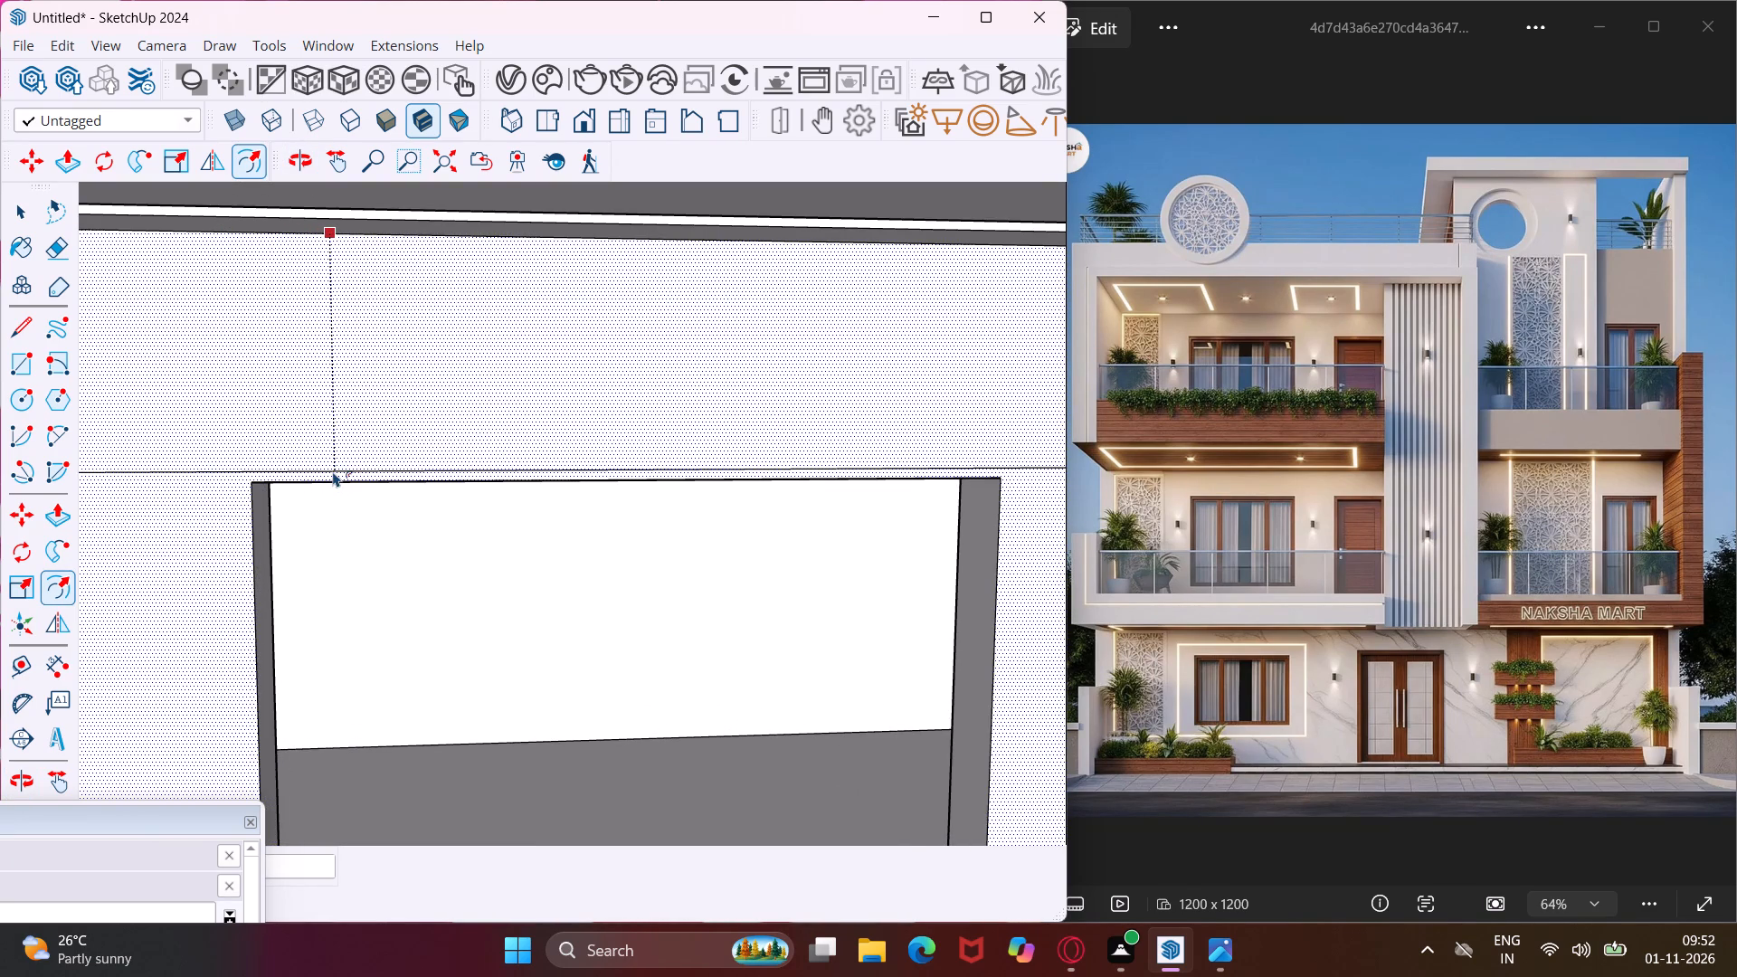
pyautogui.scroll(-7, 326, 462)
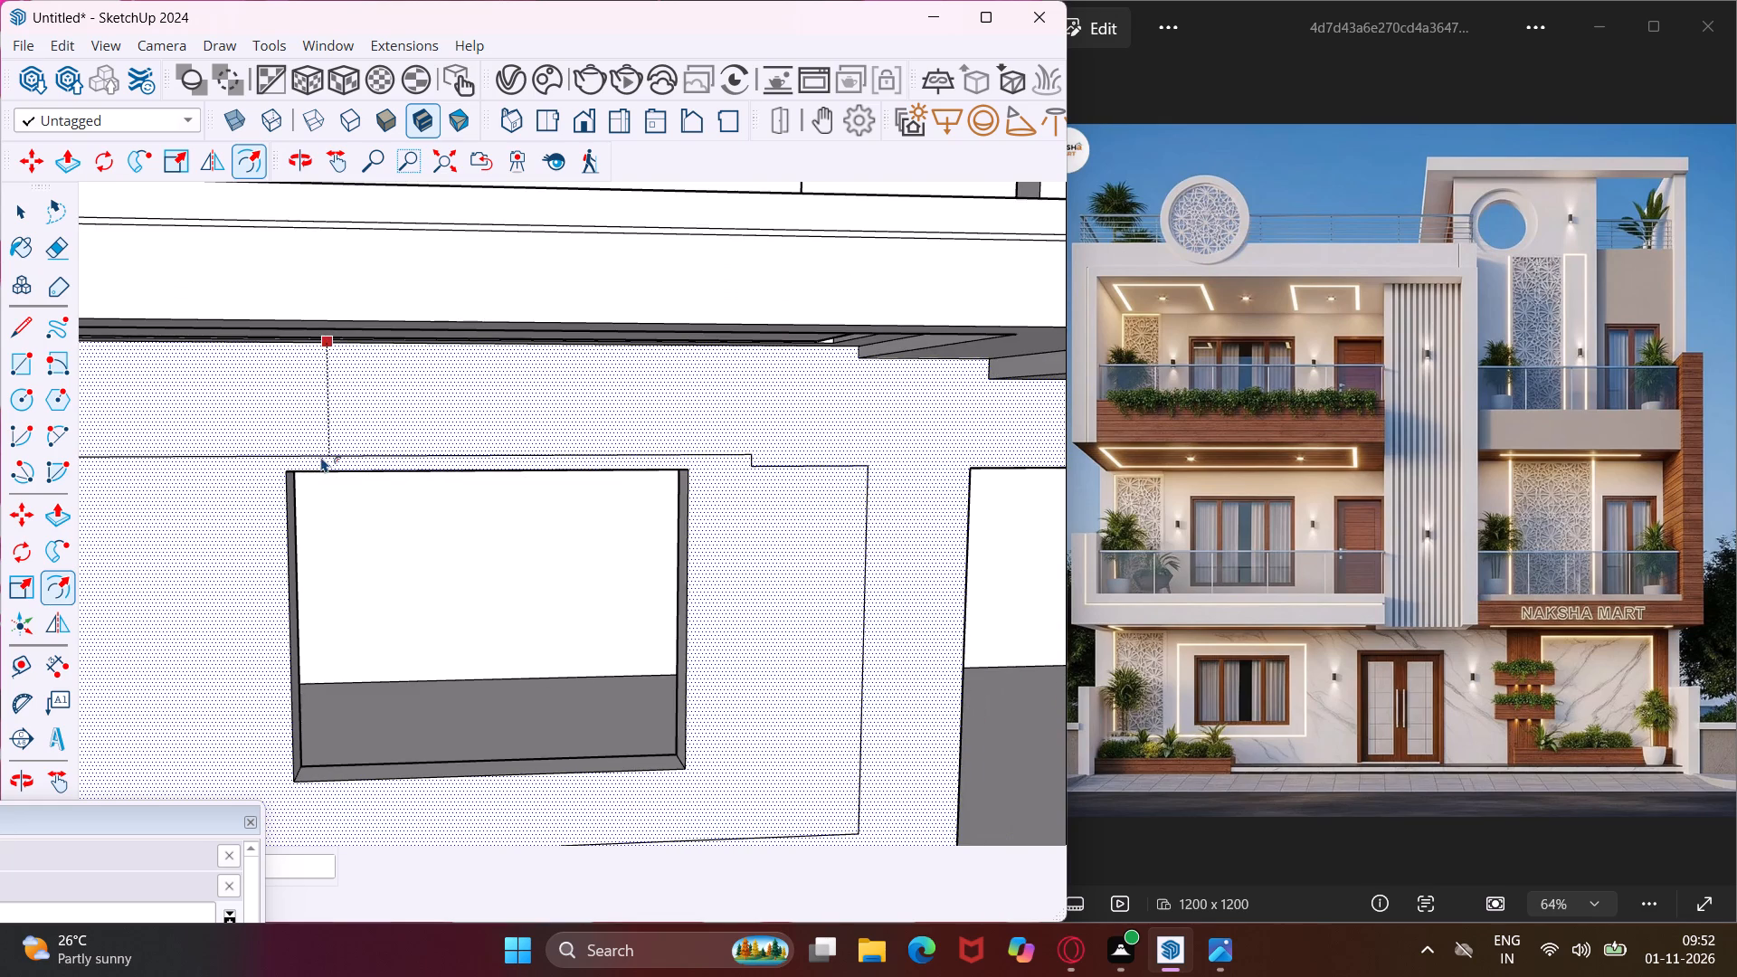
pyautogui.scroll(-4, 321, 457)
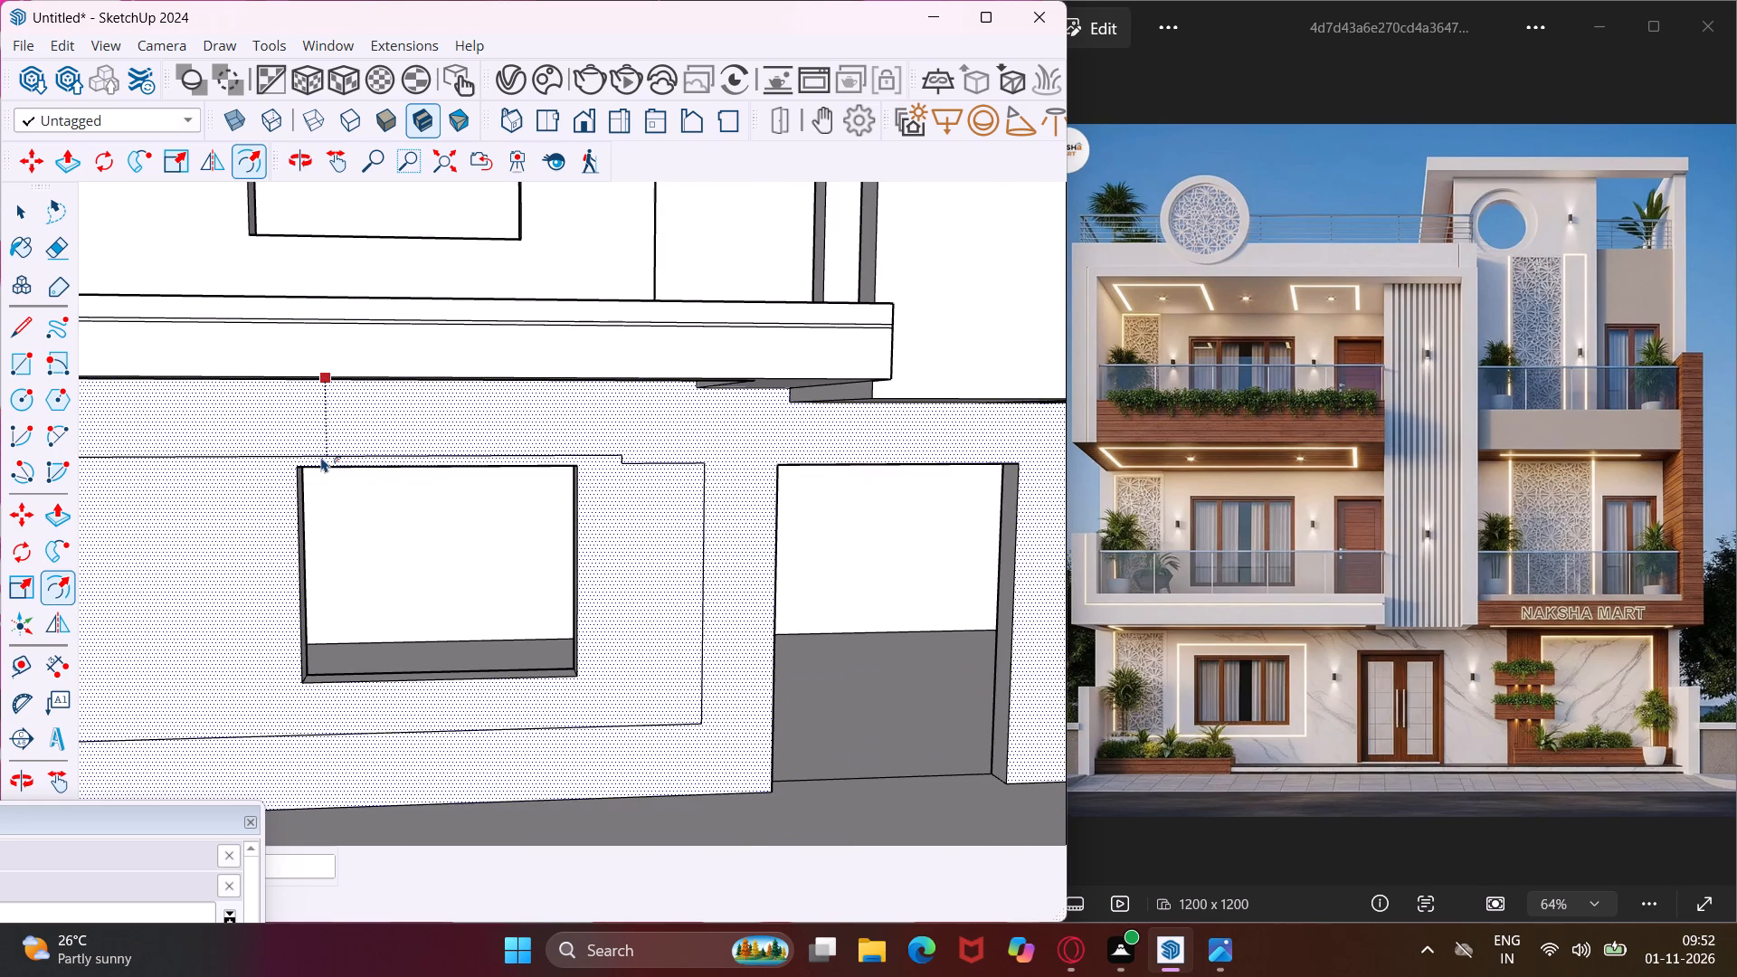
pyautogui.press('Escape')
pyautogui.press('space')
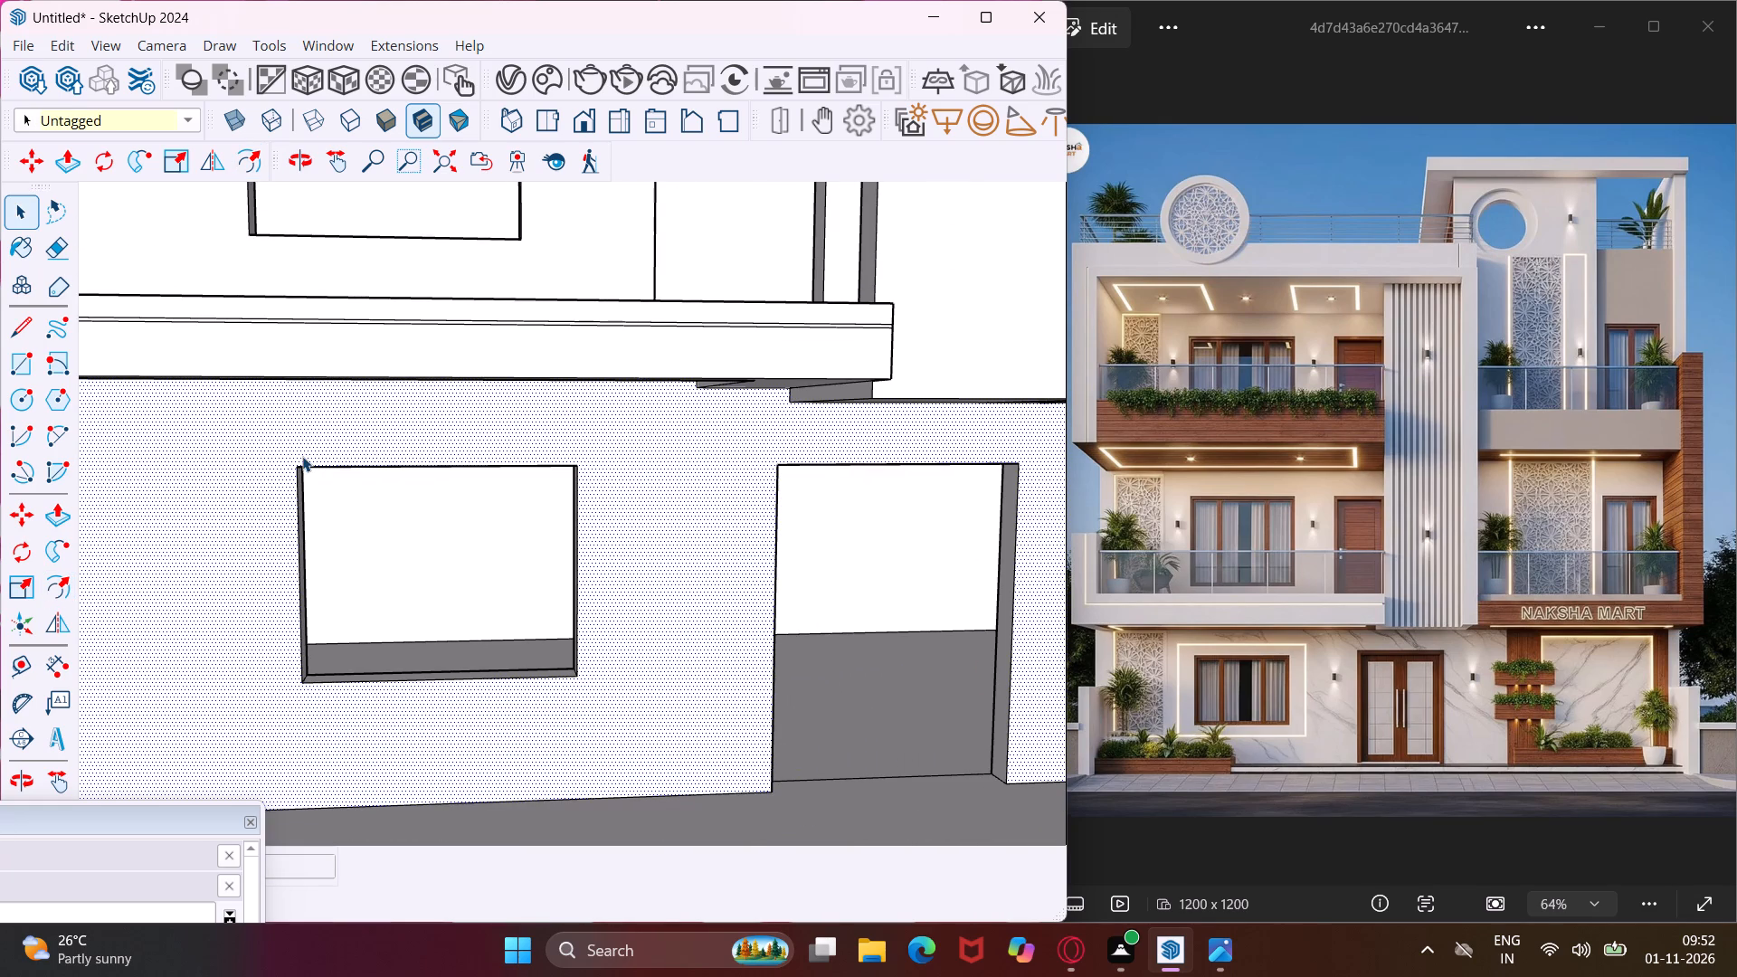
# Draw a rectangle on the ground-floor front wall surrounding the window opening, with a margin on all four sides.
pyautogui.click(14, 336)
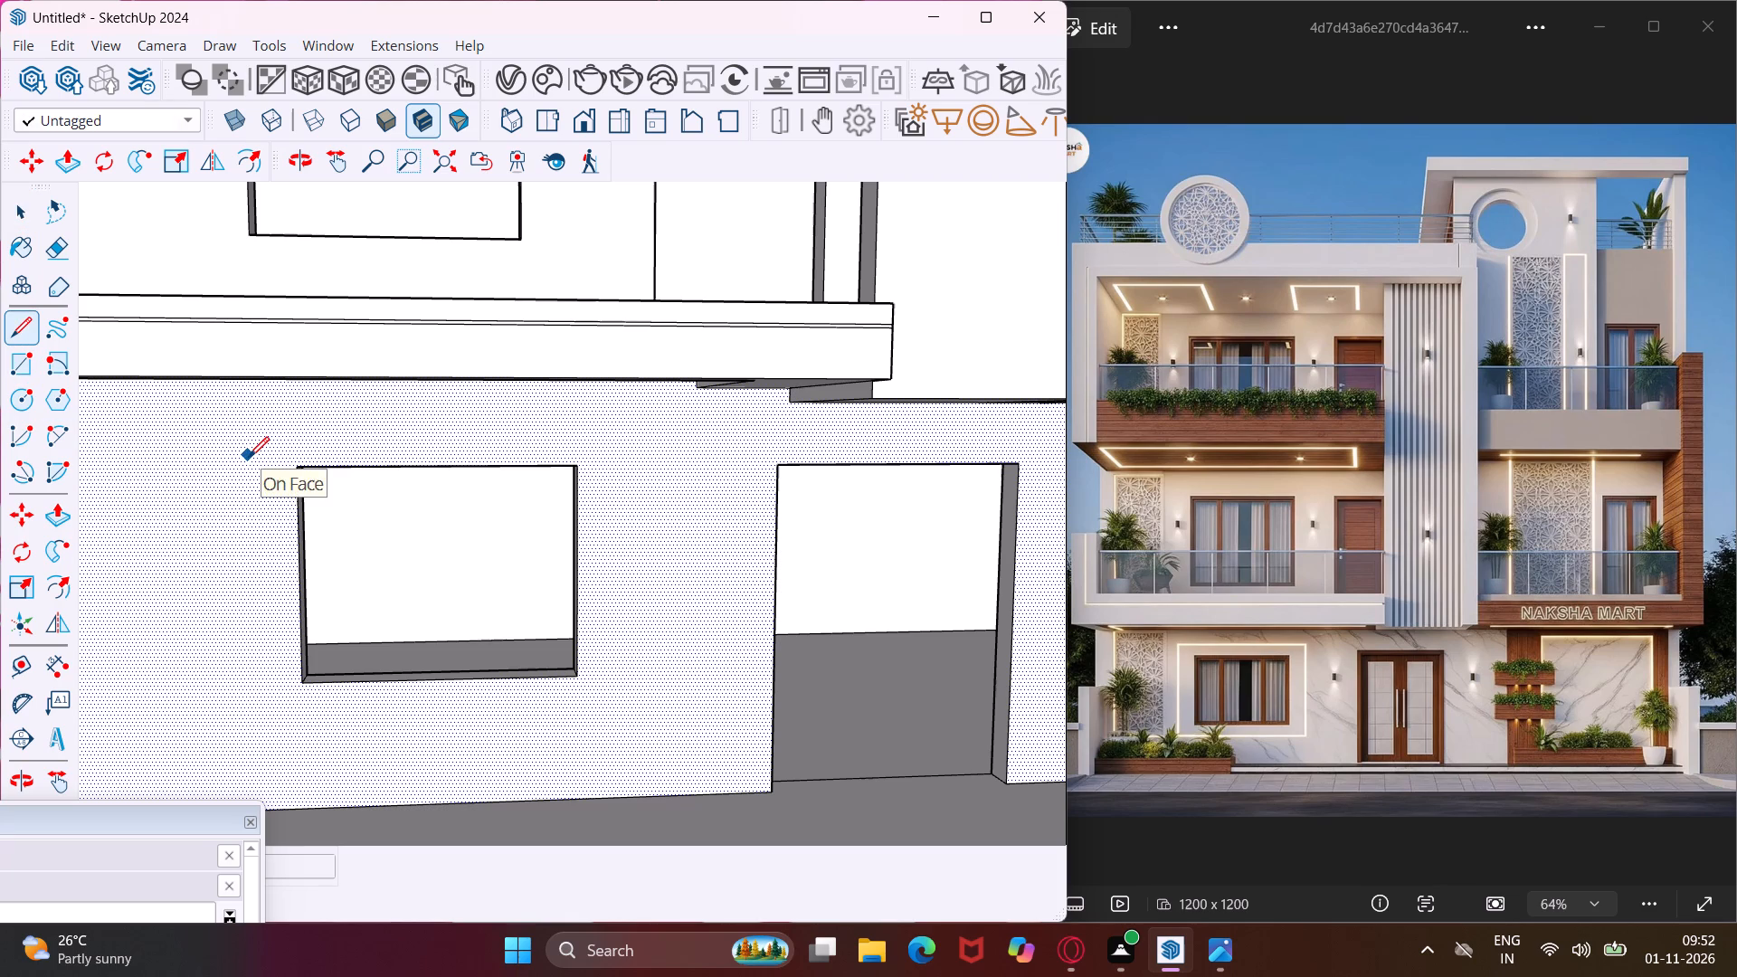
pyautogui.click(19, 371)
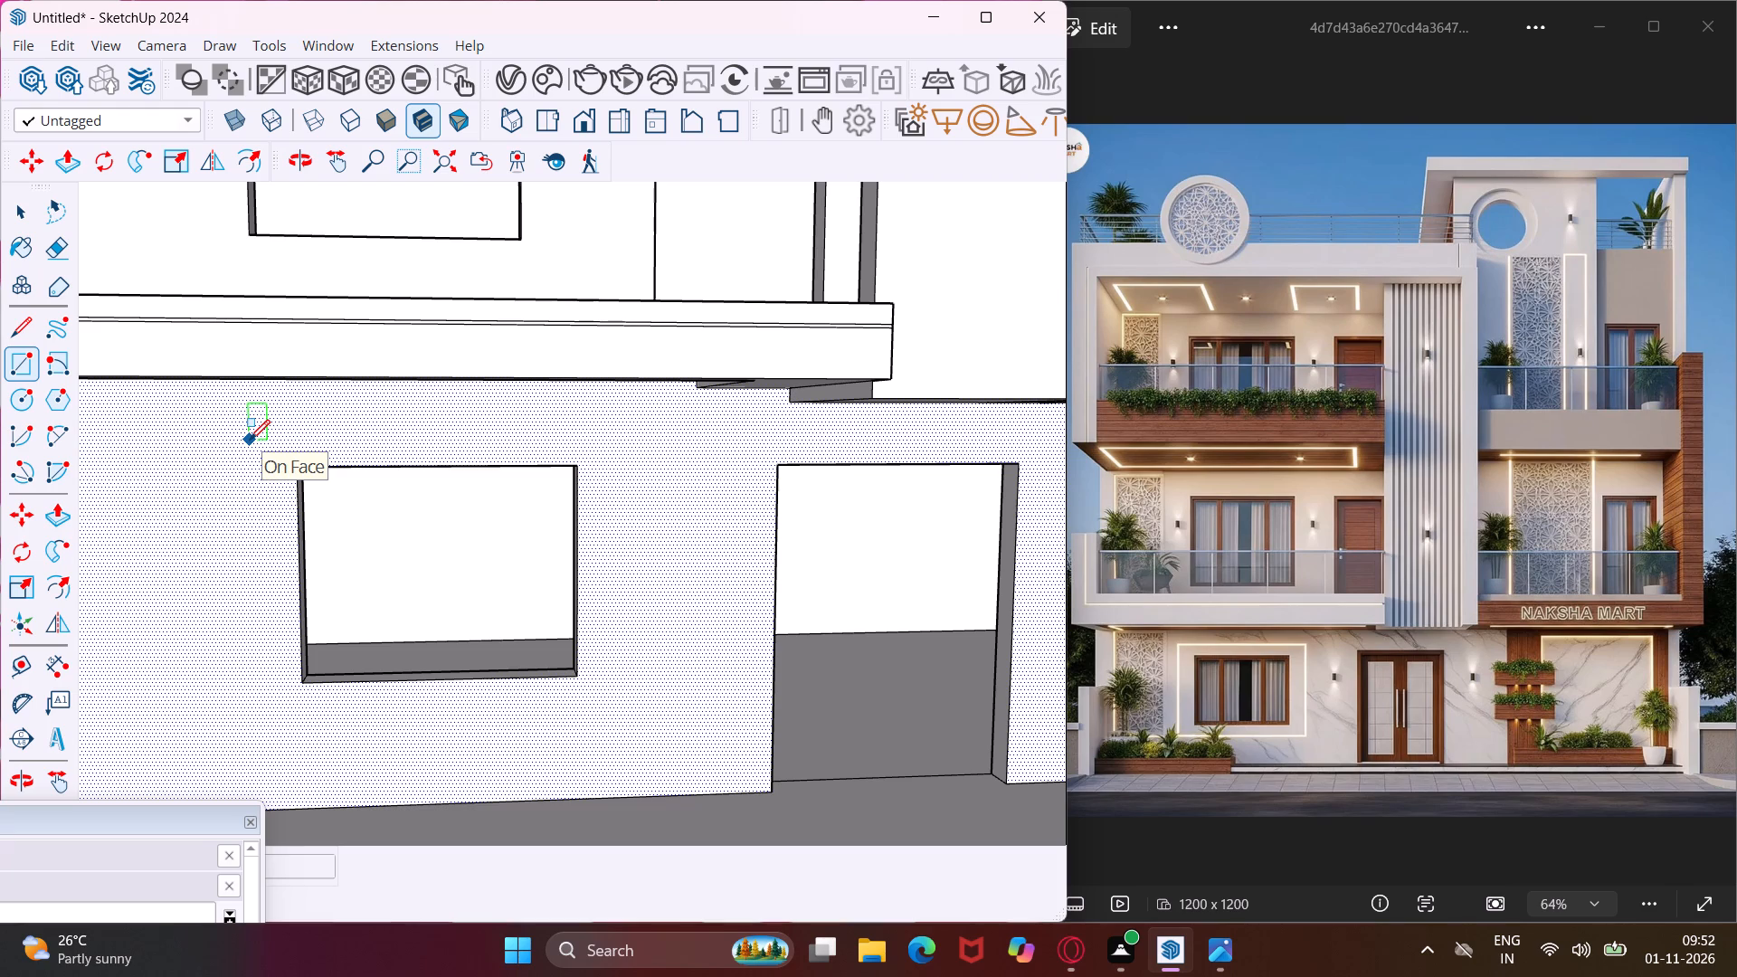
pyautogui.click(250, 440)
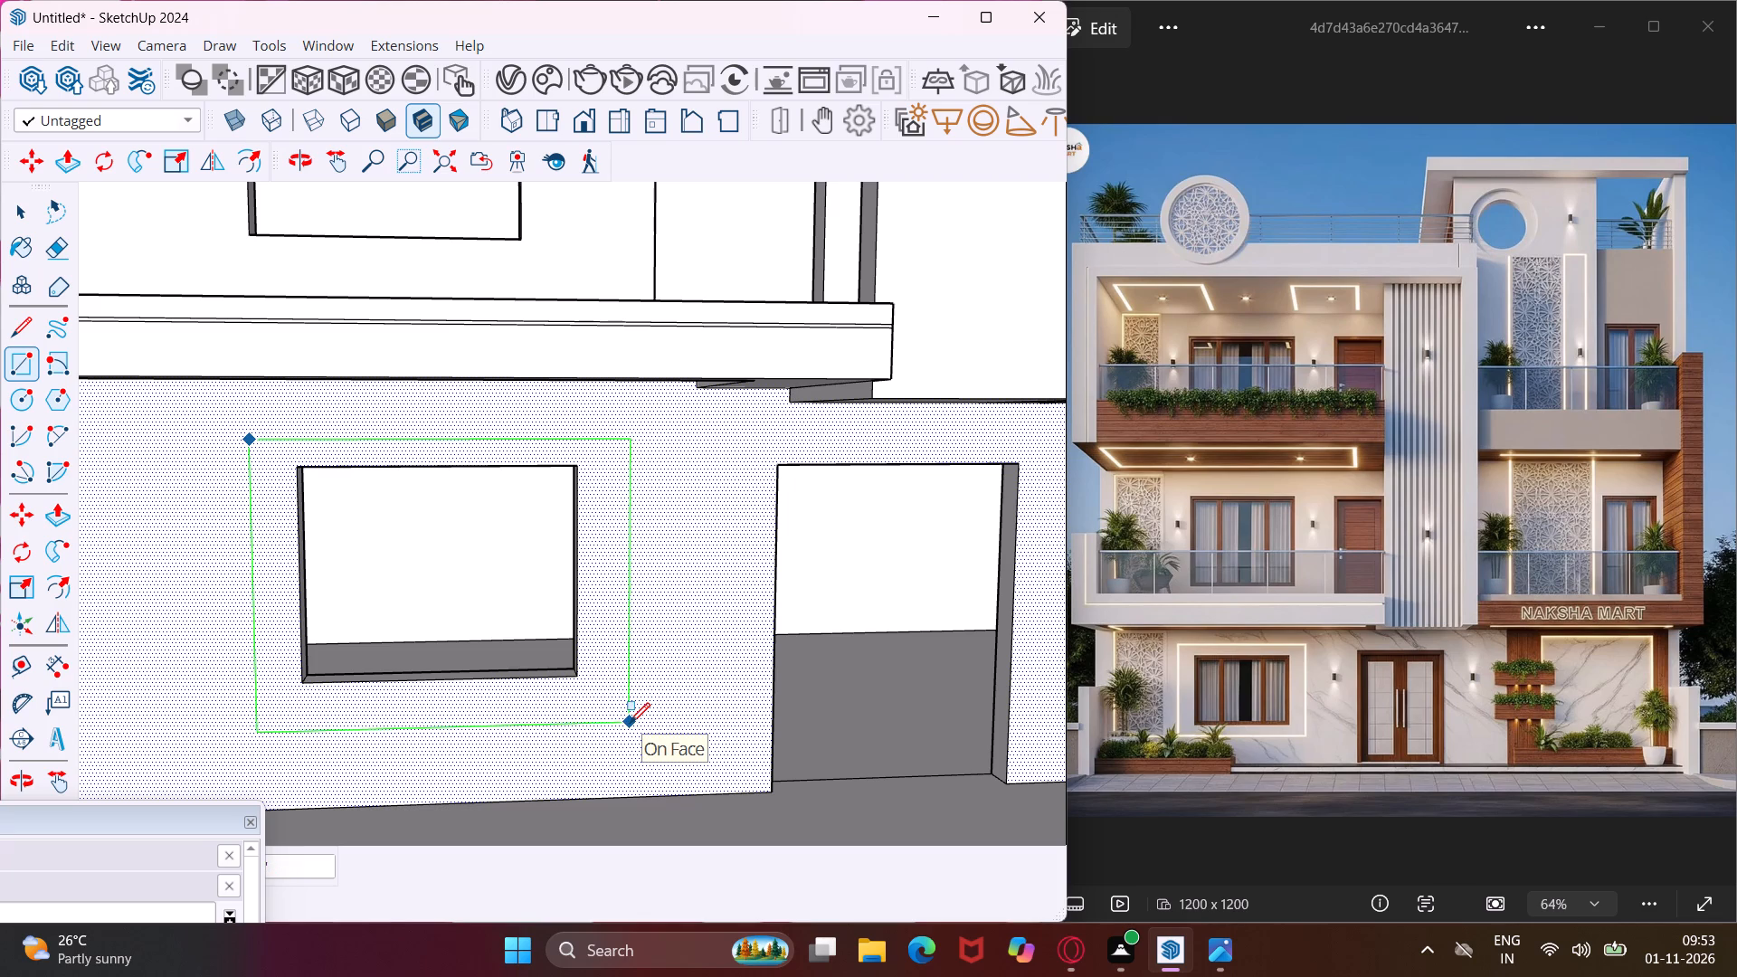
pyautogui.click(630, 723)
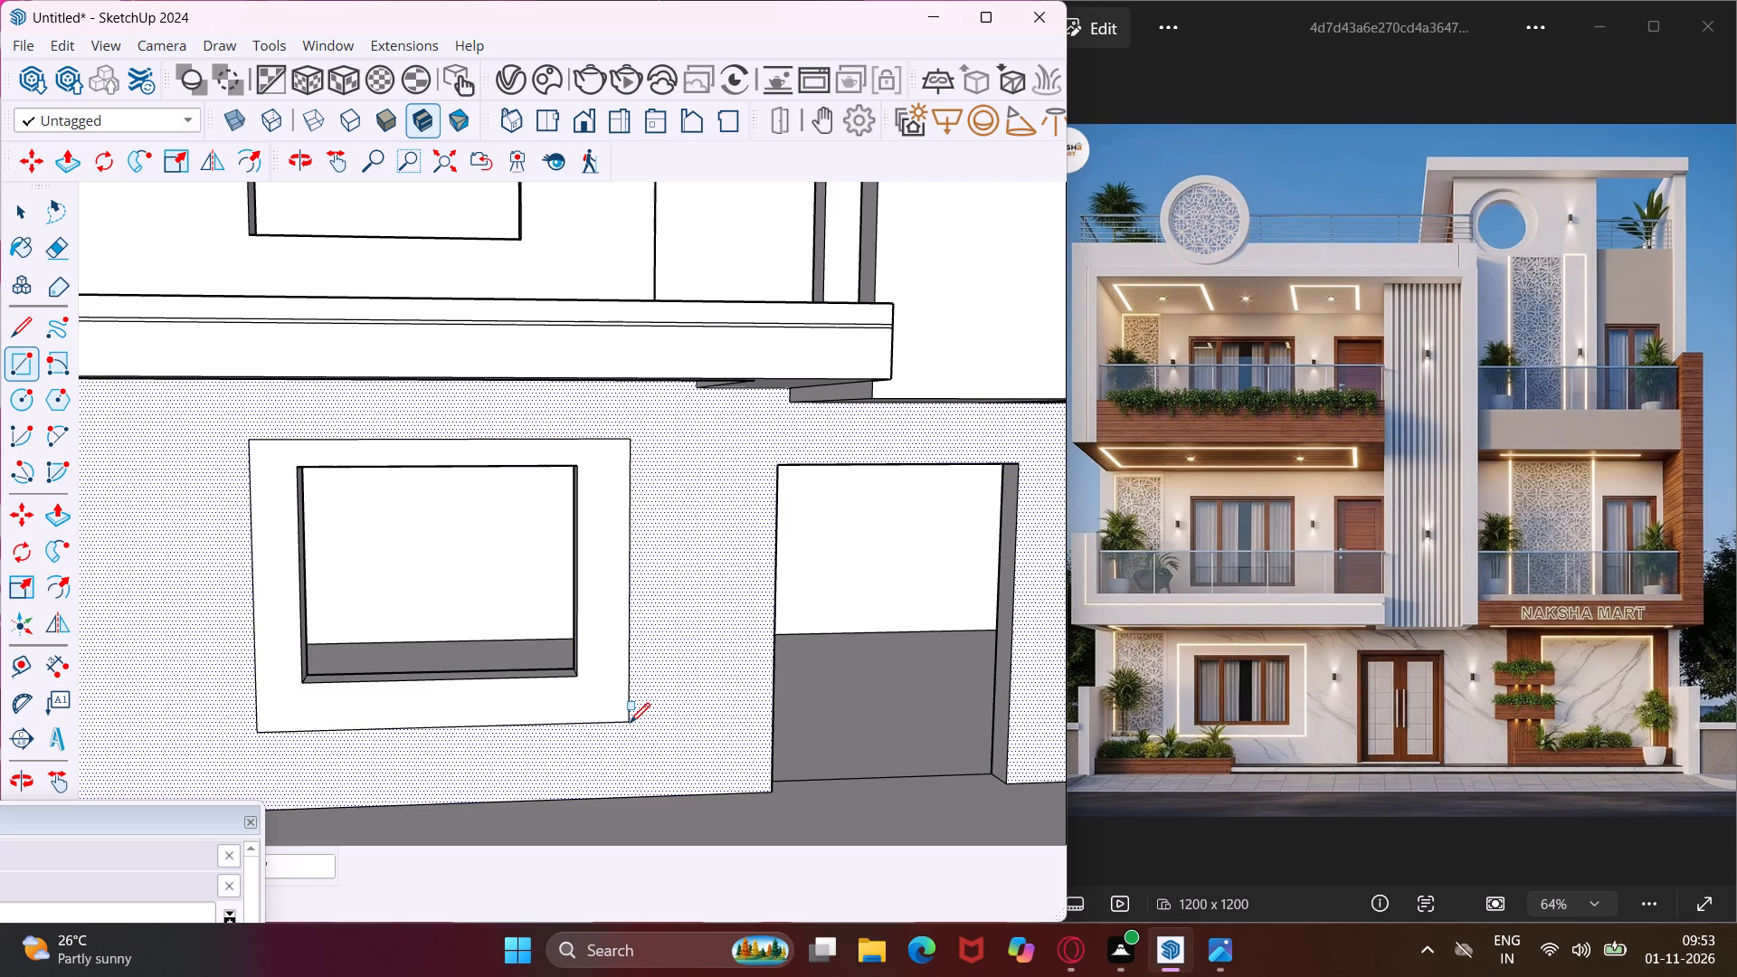
pyautogui.press('Escape')
pyautogui.press('space')
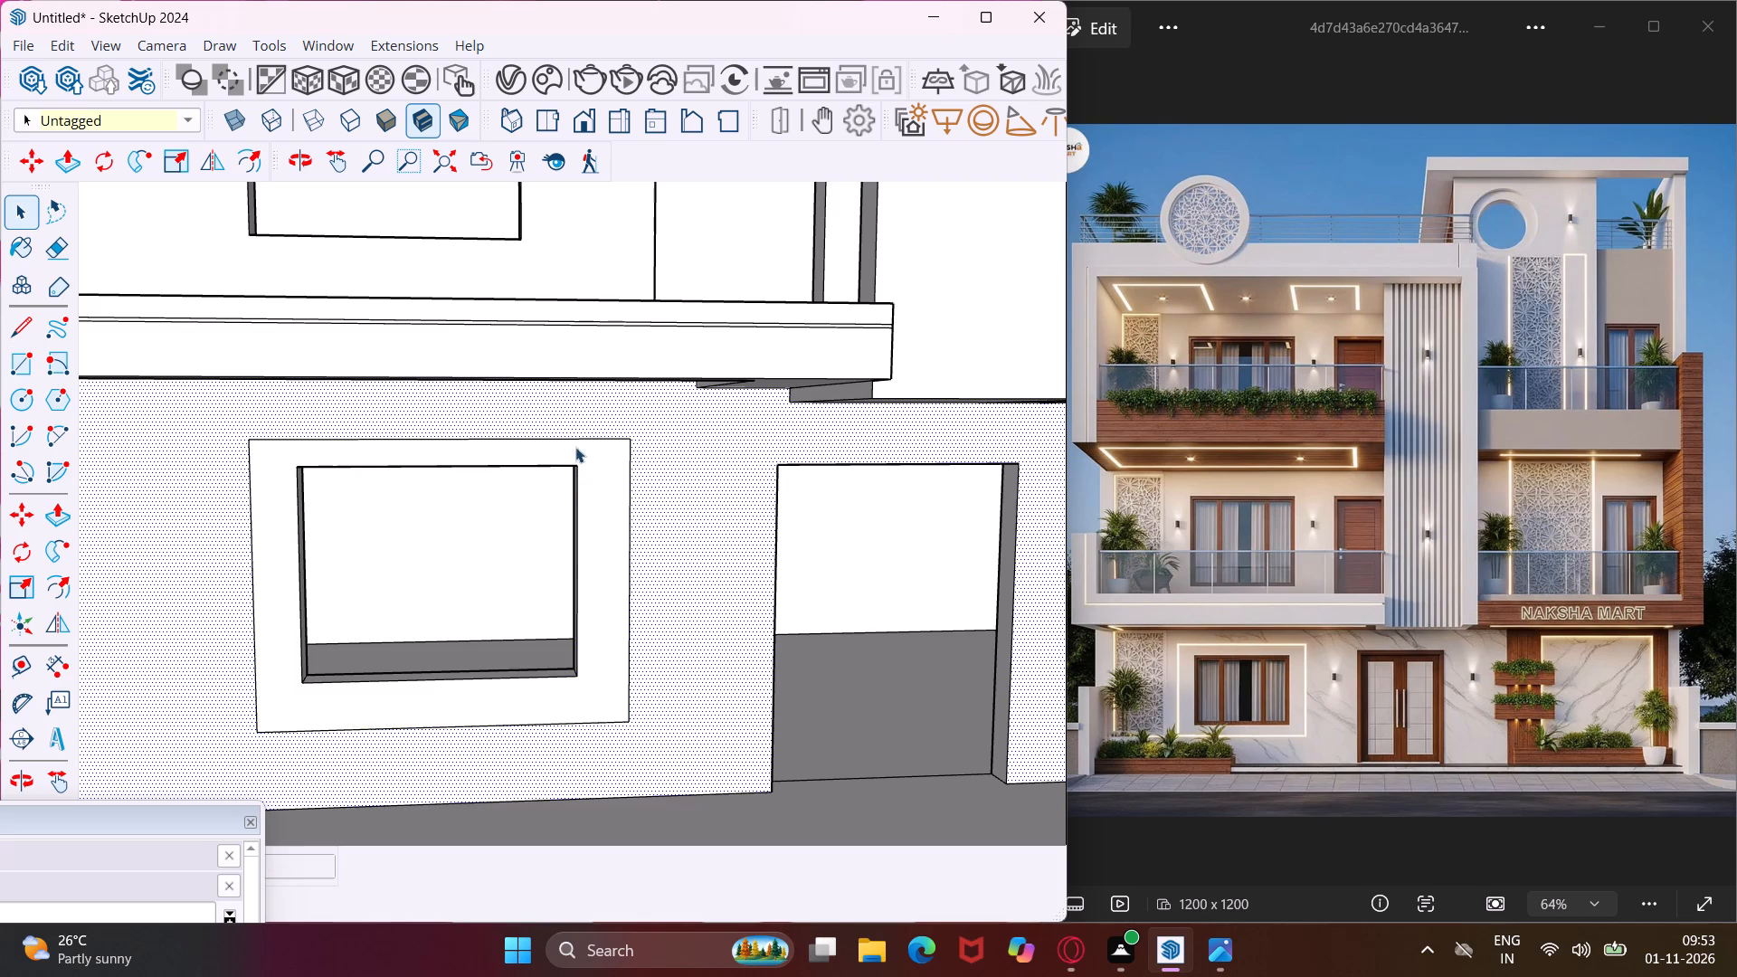
# Move the top edge of the rectangle around the ground-floor window slightly up along the blue axis.
pyautogui.scroll(1, 572, 435)
pyautogui.click(578, 438)
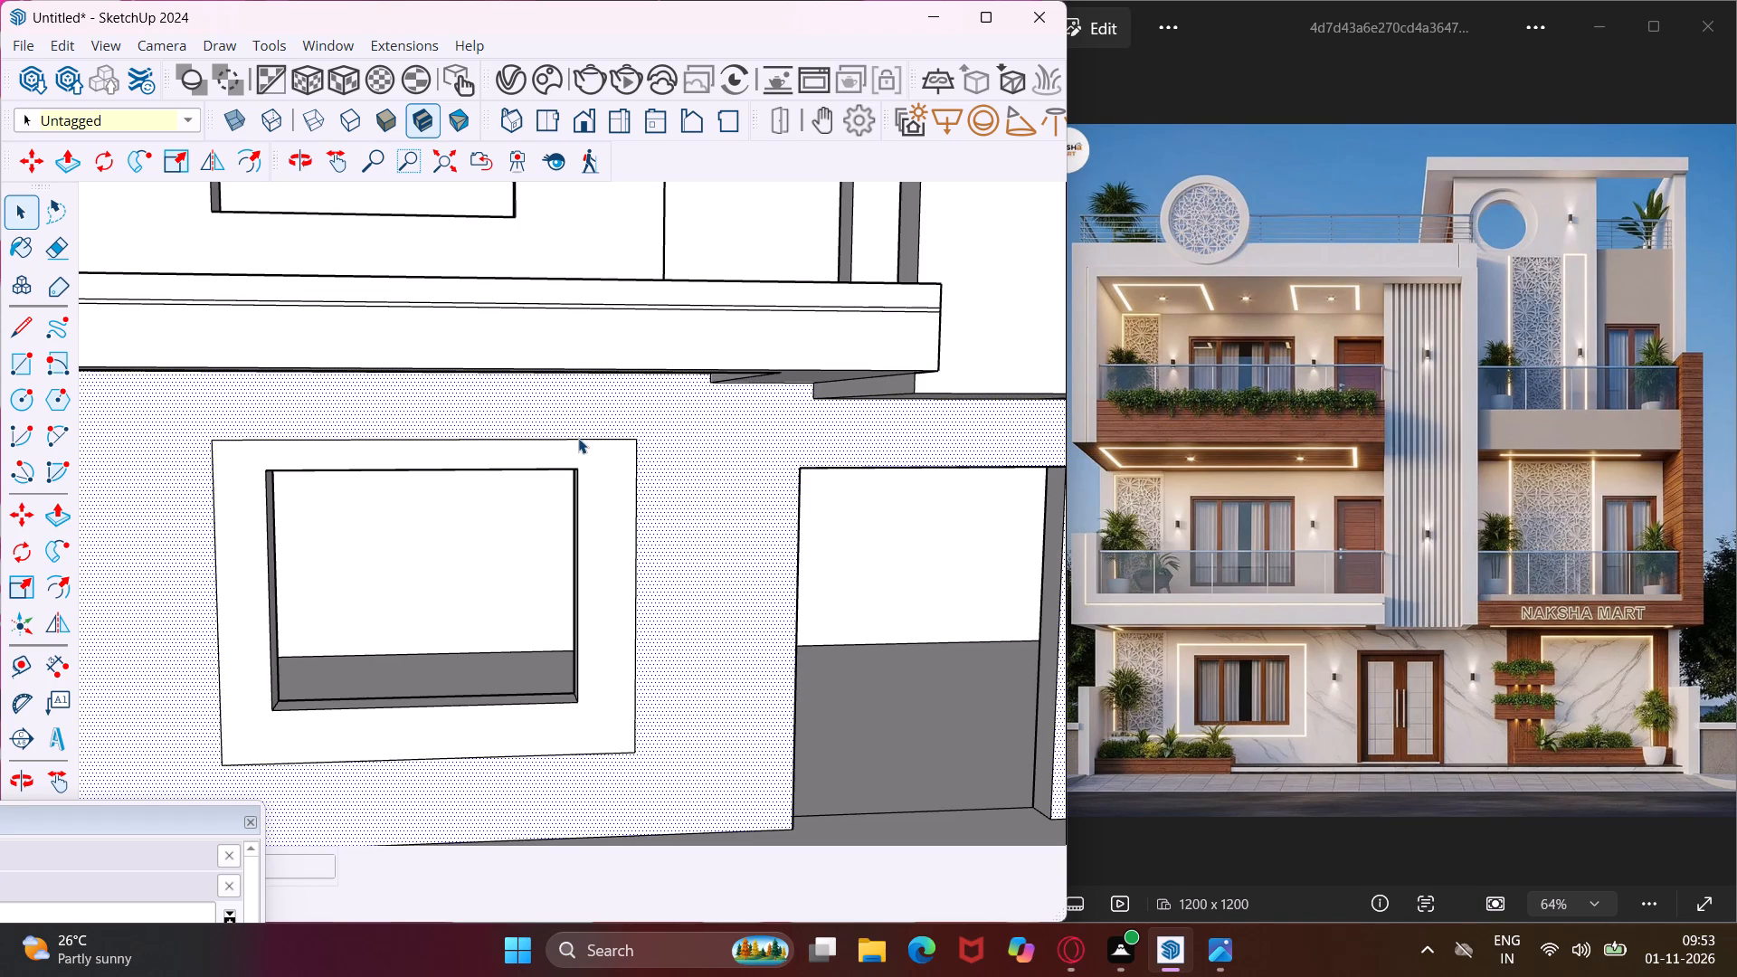
pyautogui.press('m')
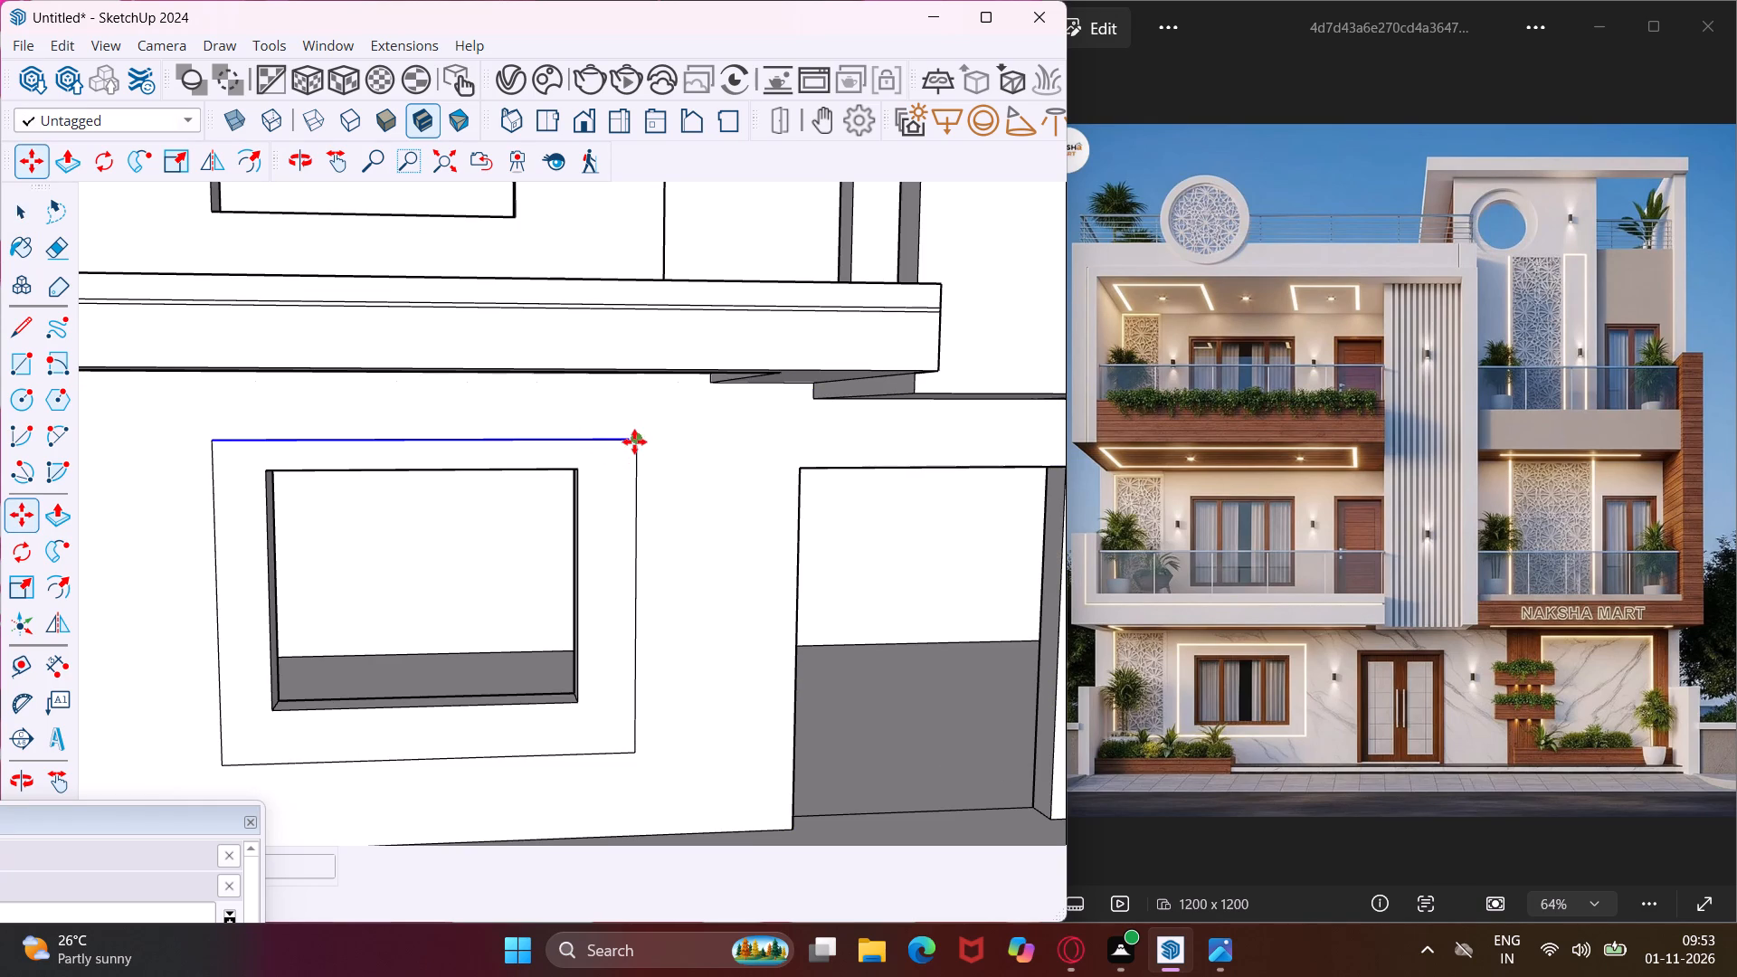
pyautogui.click(637, 441)
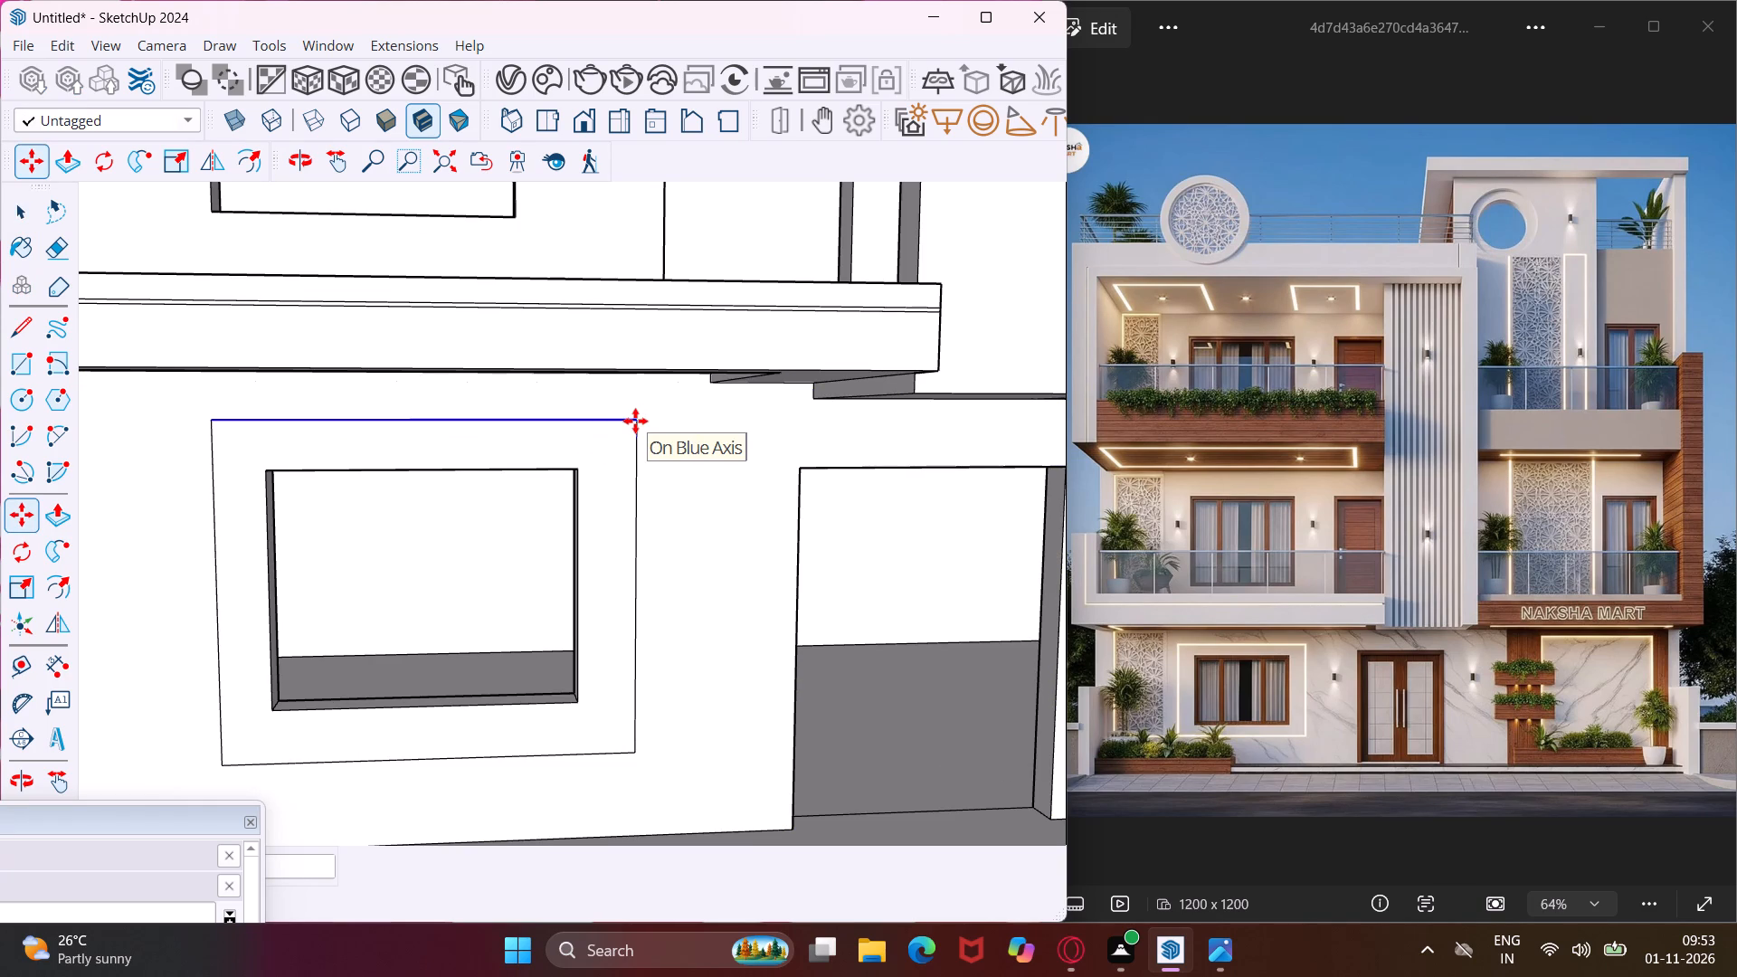
pyautogui.click(632, 418)
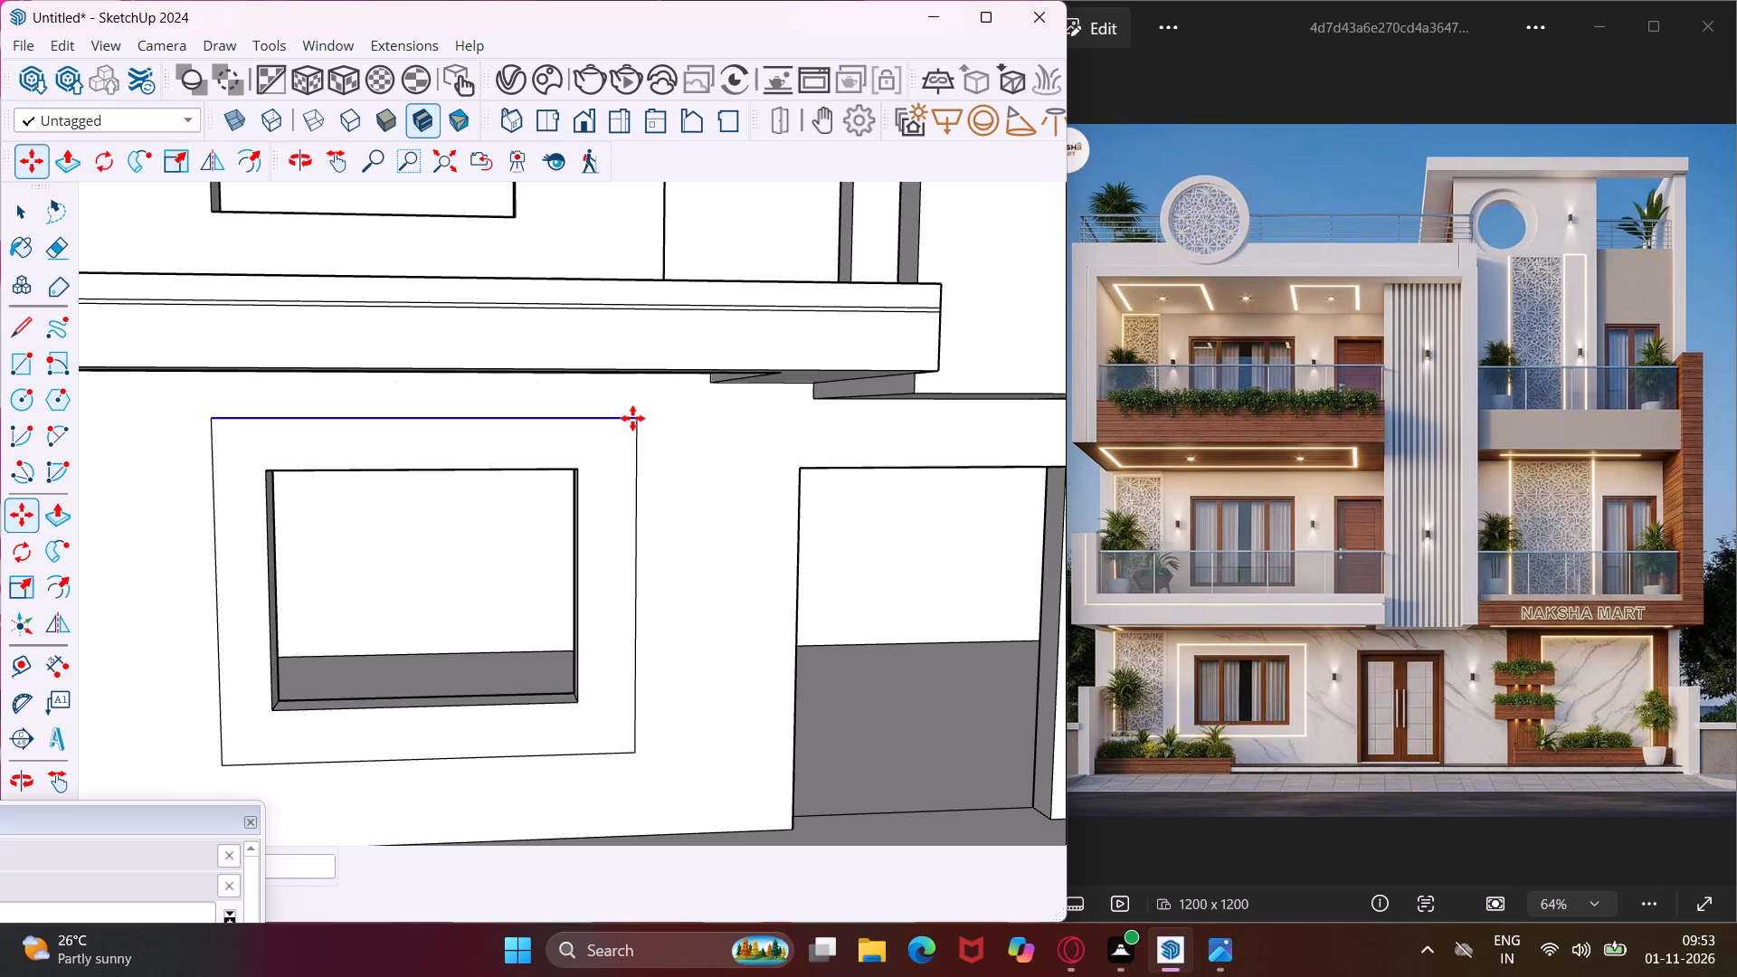
pyautogui.press('Escape')
pyautogui.press('space')
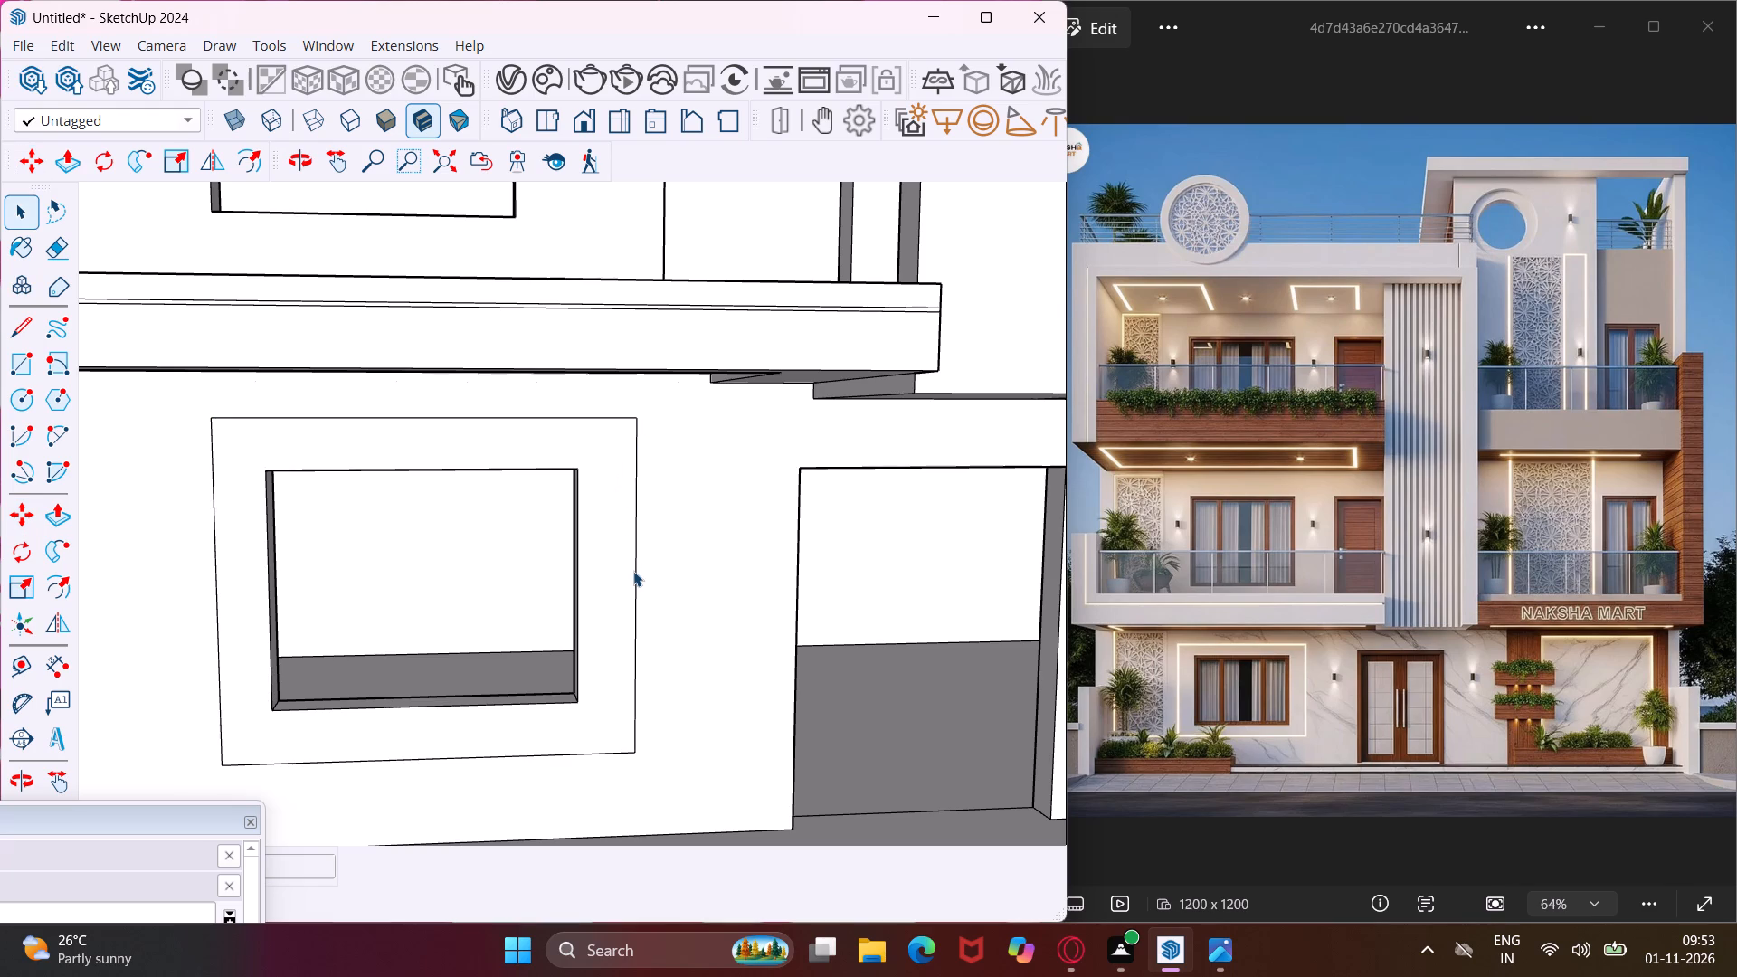
# Offset the rectangle around the ground-floor window slightly outward to form a narrow border band on the front wall.
pyautogui.click(626, 571)
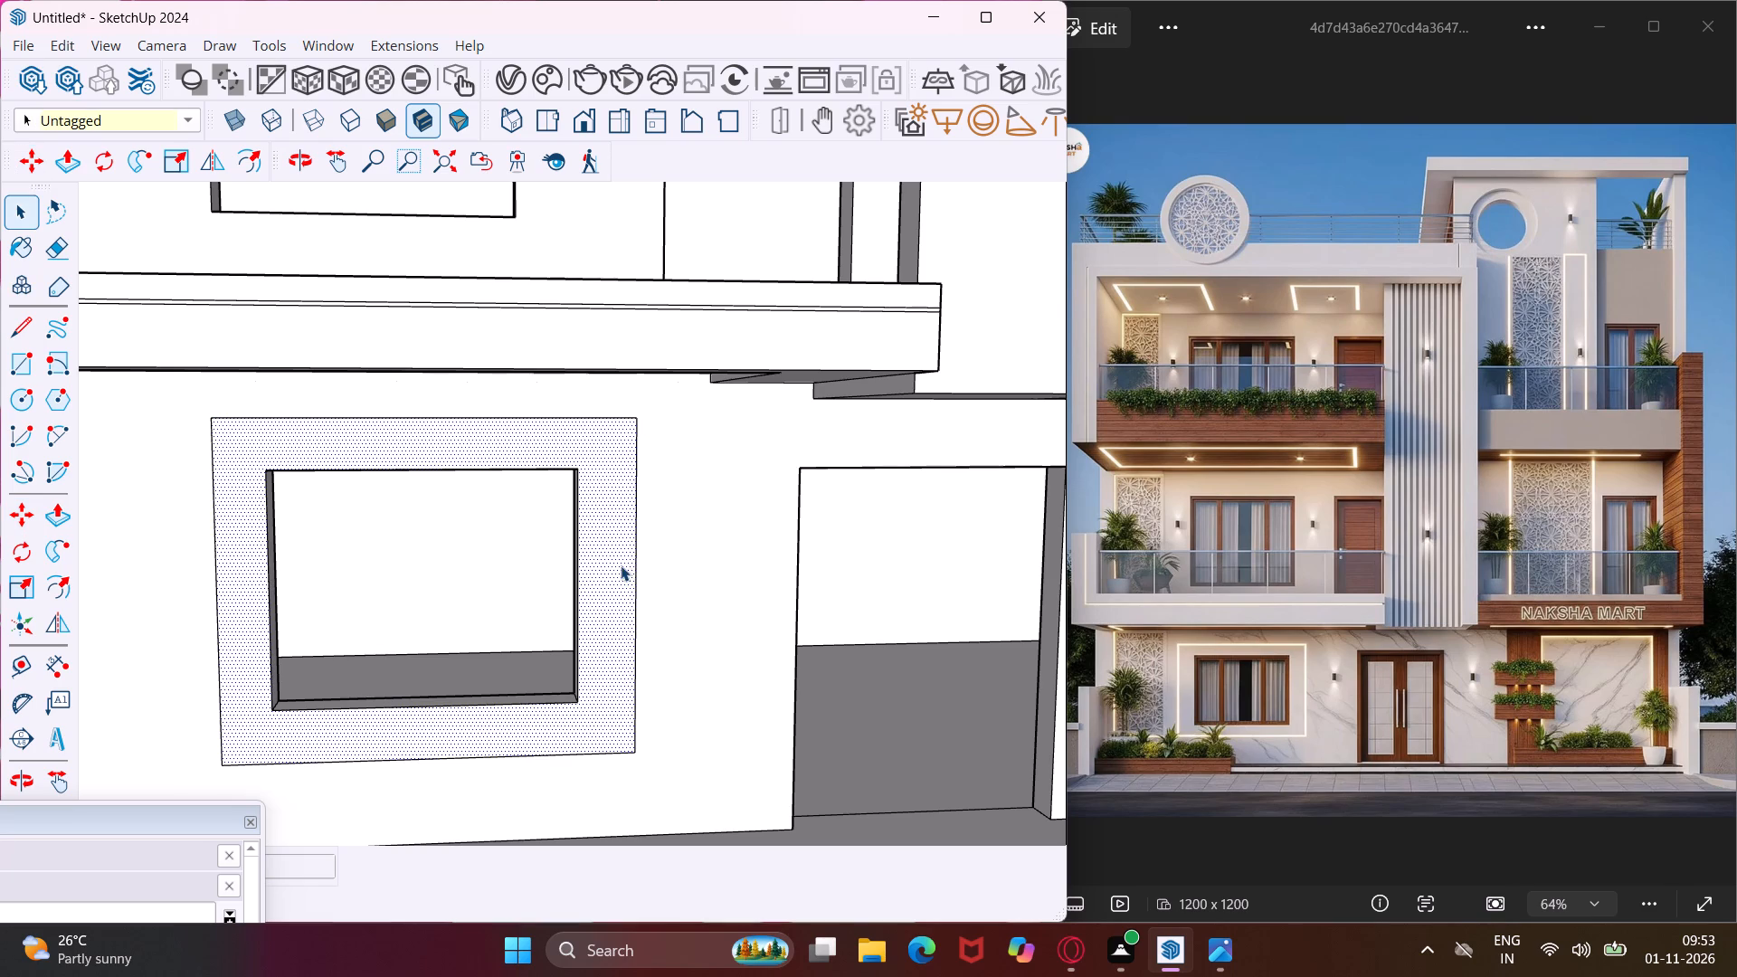
pyautogui.click(43, 584)
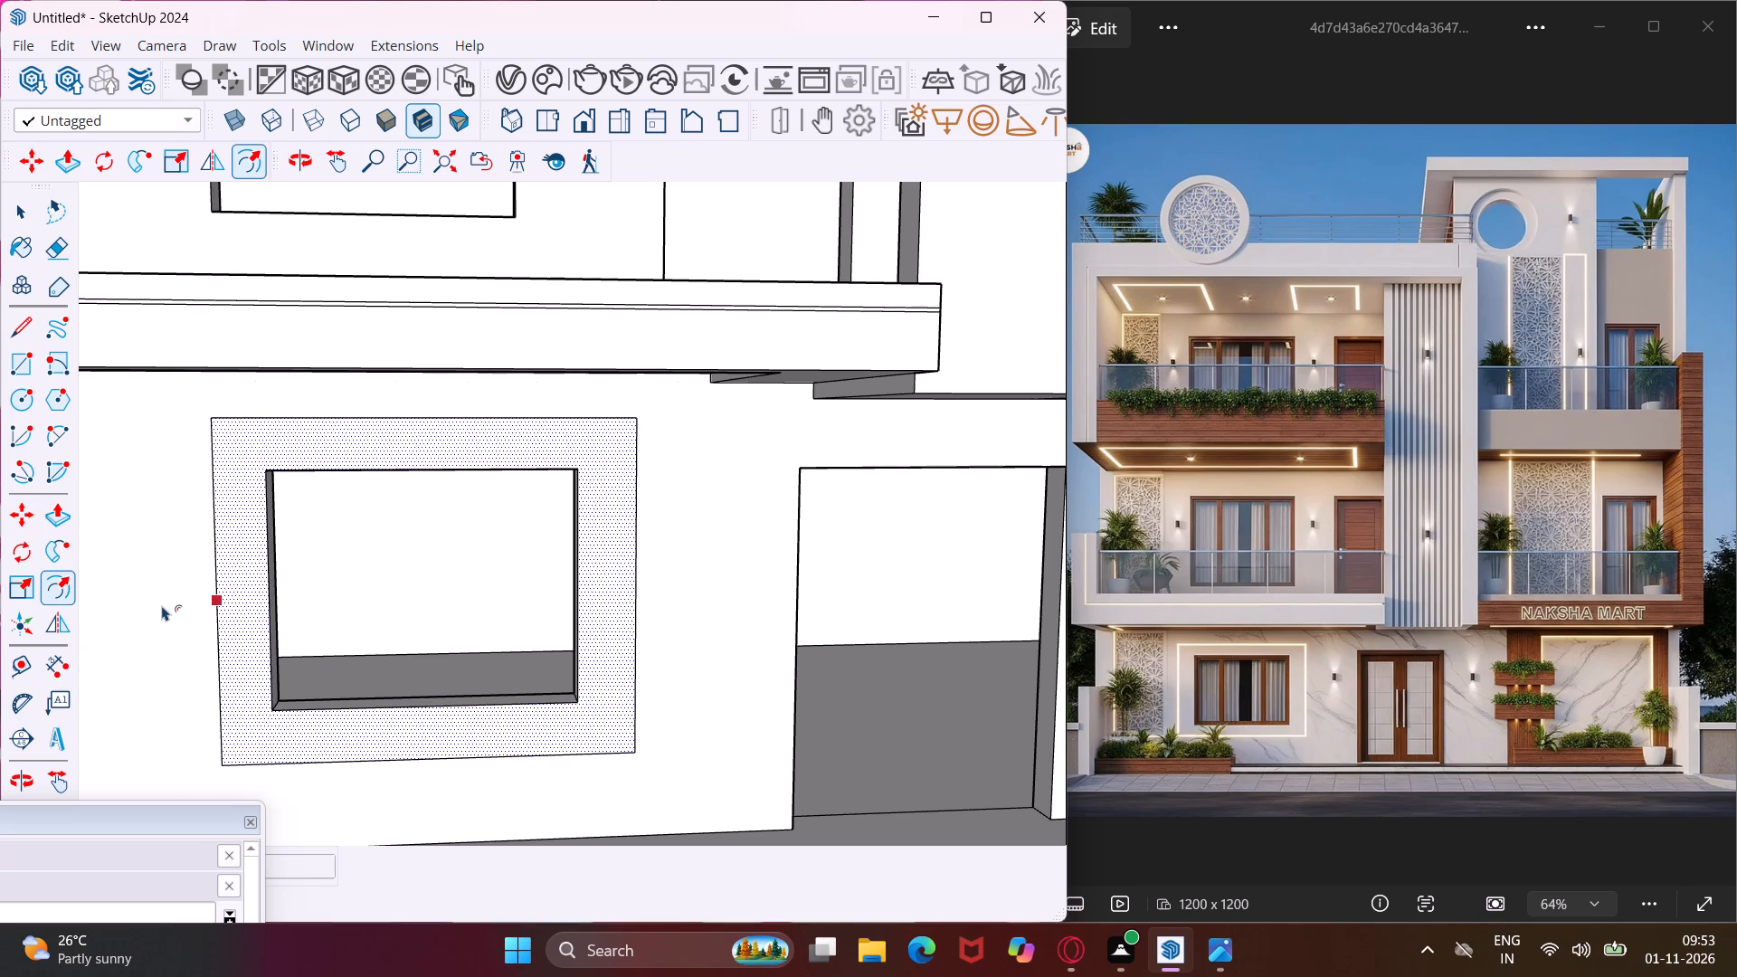
pyautogui.click(204, 619)
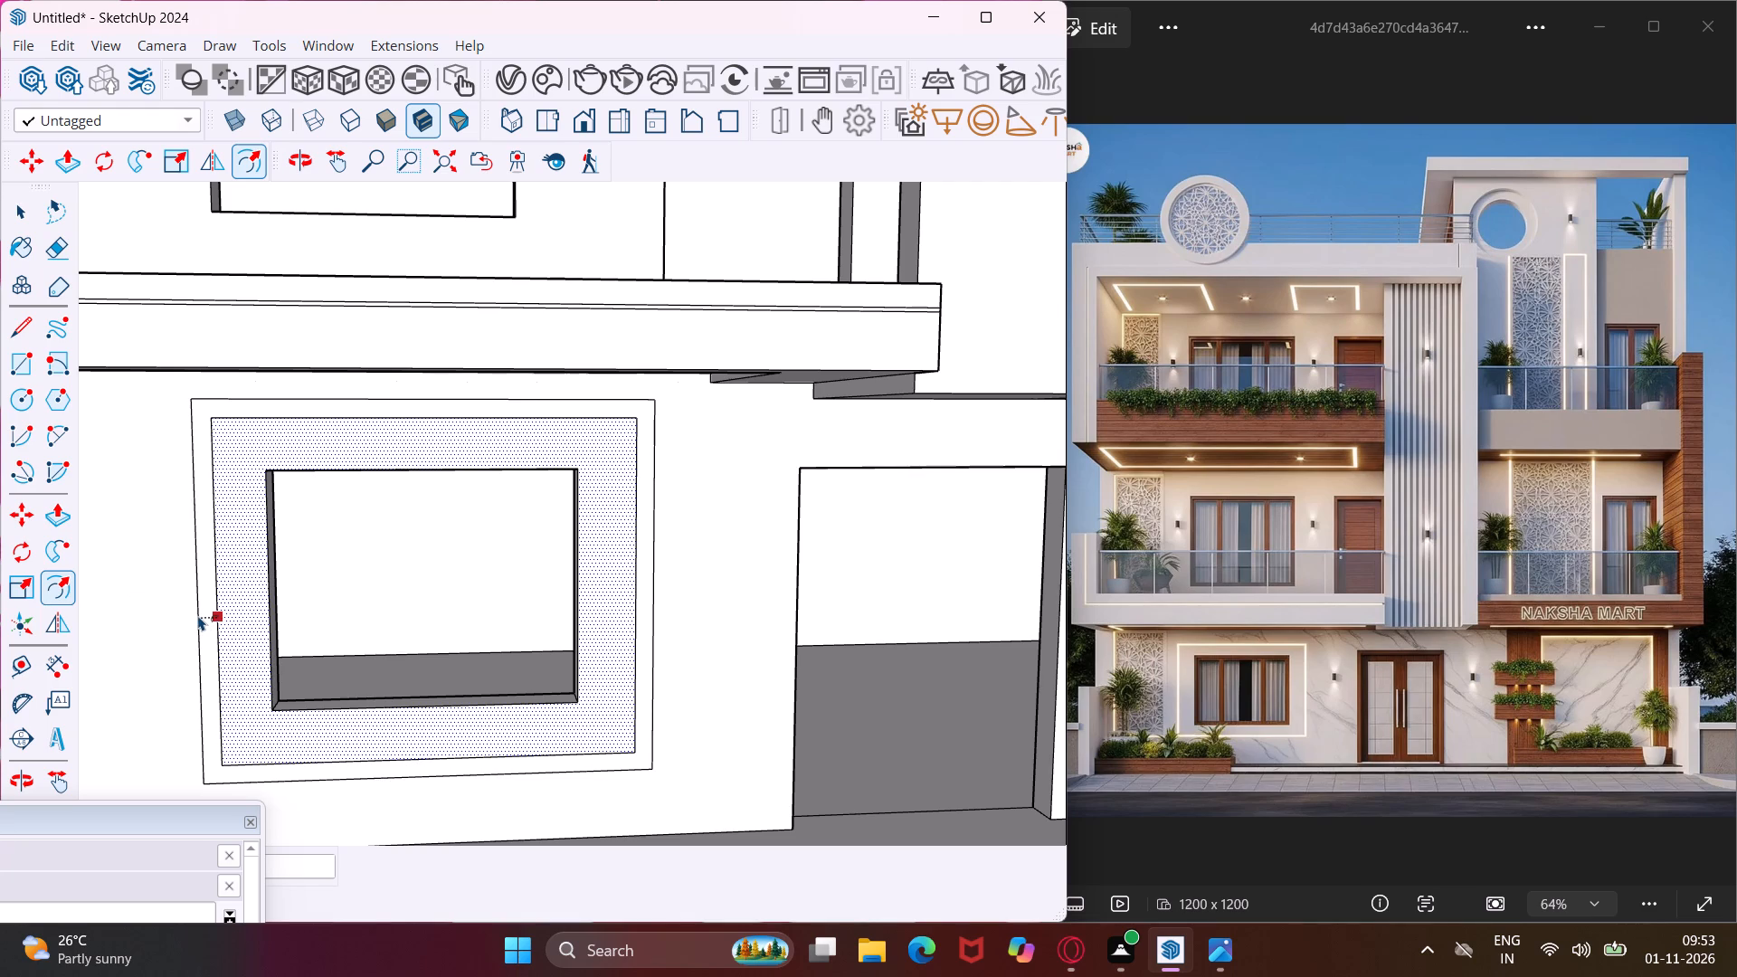
pyautogui.click(198, 615)
pyautogui.press('Escape')
pyautogui.press('space')
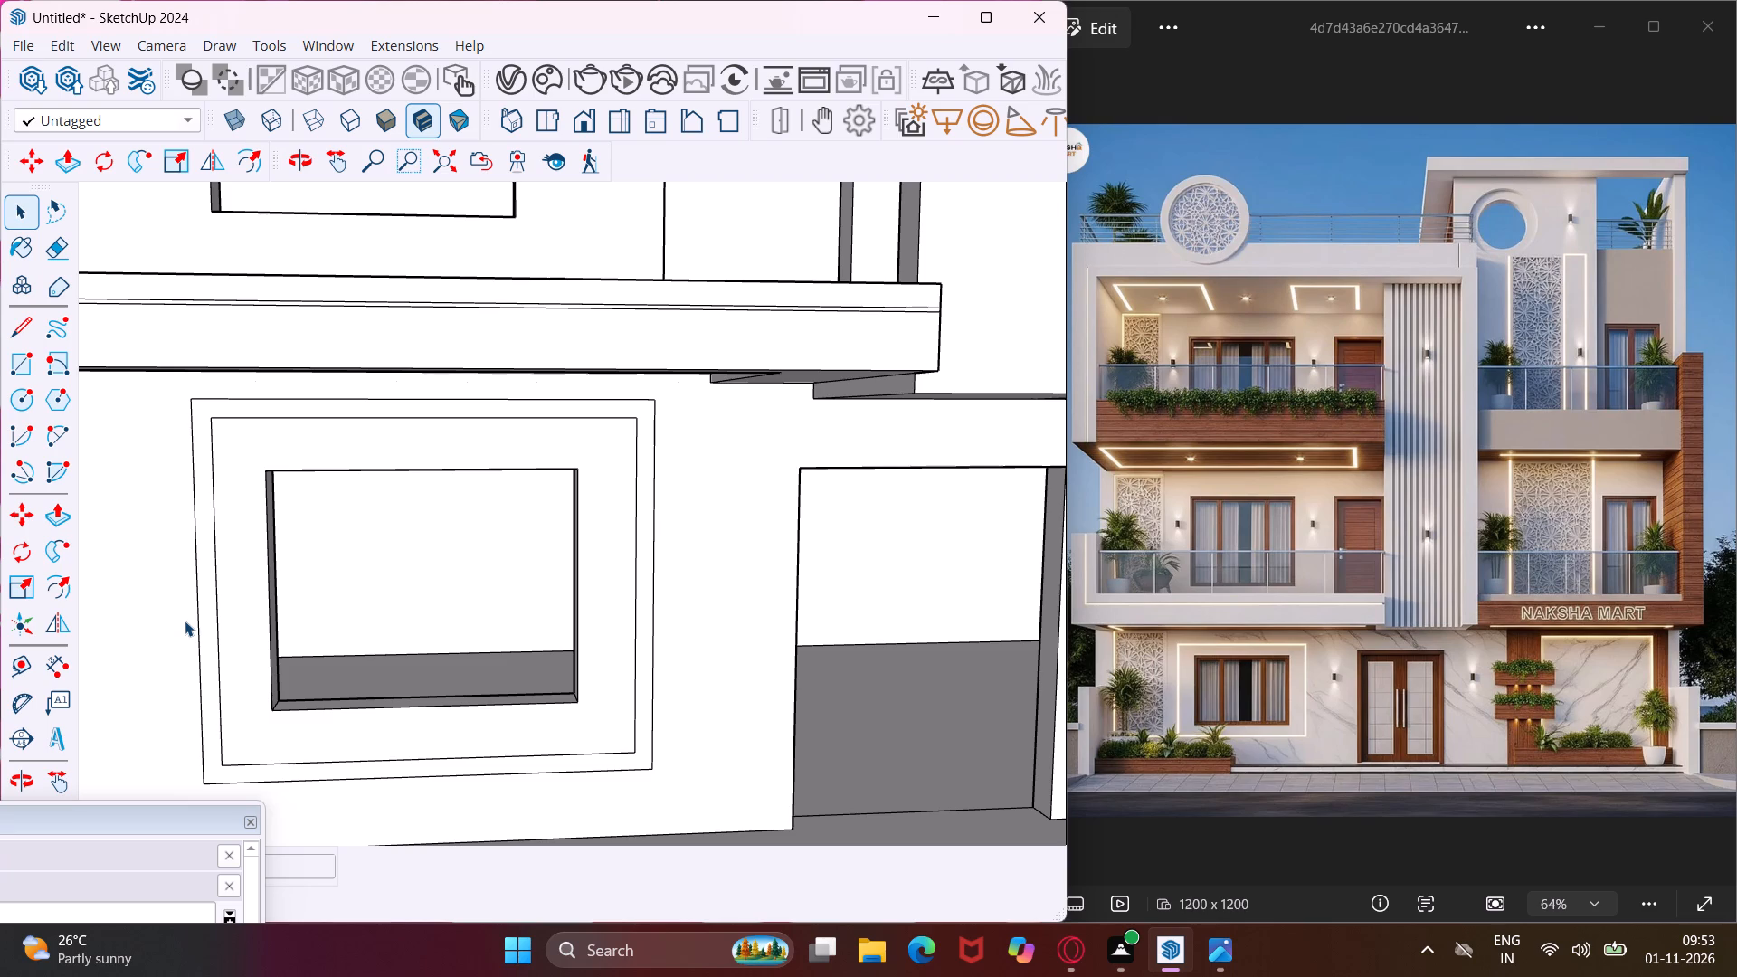
pyautogui.press('Escape')
pyautogui.press('space')
# Push/Pull the narrow border band around the ground-floor window slightly outward from the front wall as a thin raised frame.
pyautogui.scroll(-4, 296, 566)
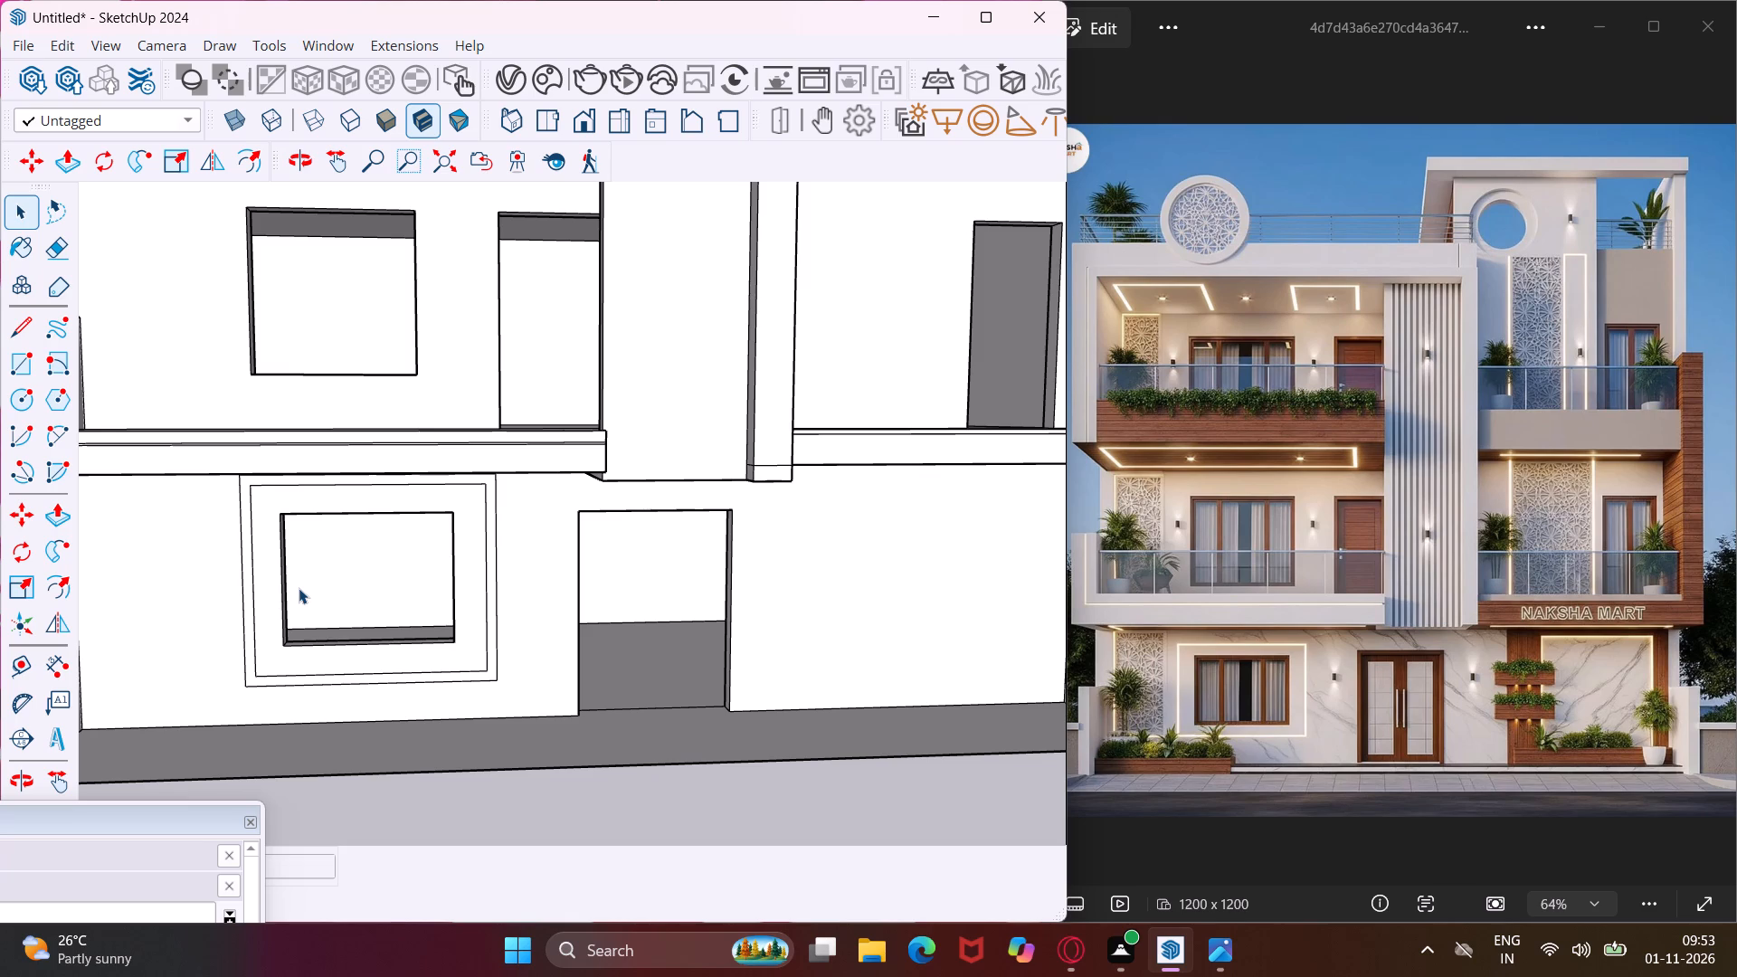
pyautogui.scroll(-6, 307, 593)
pyautogui.moveTo(597, 417); pyautogui.dragTo(640, 264, button='middle')
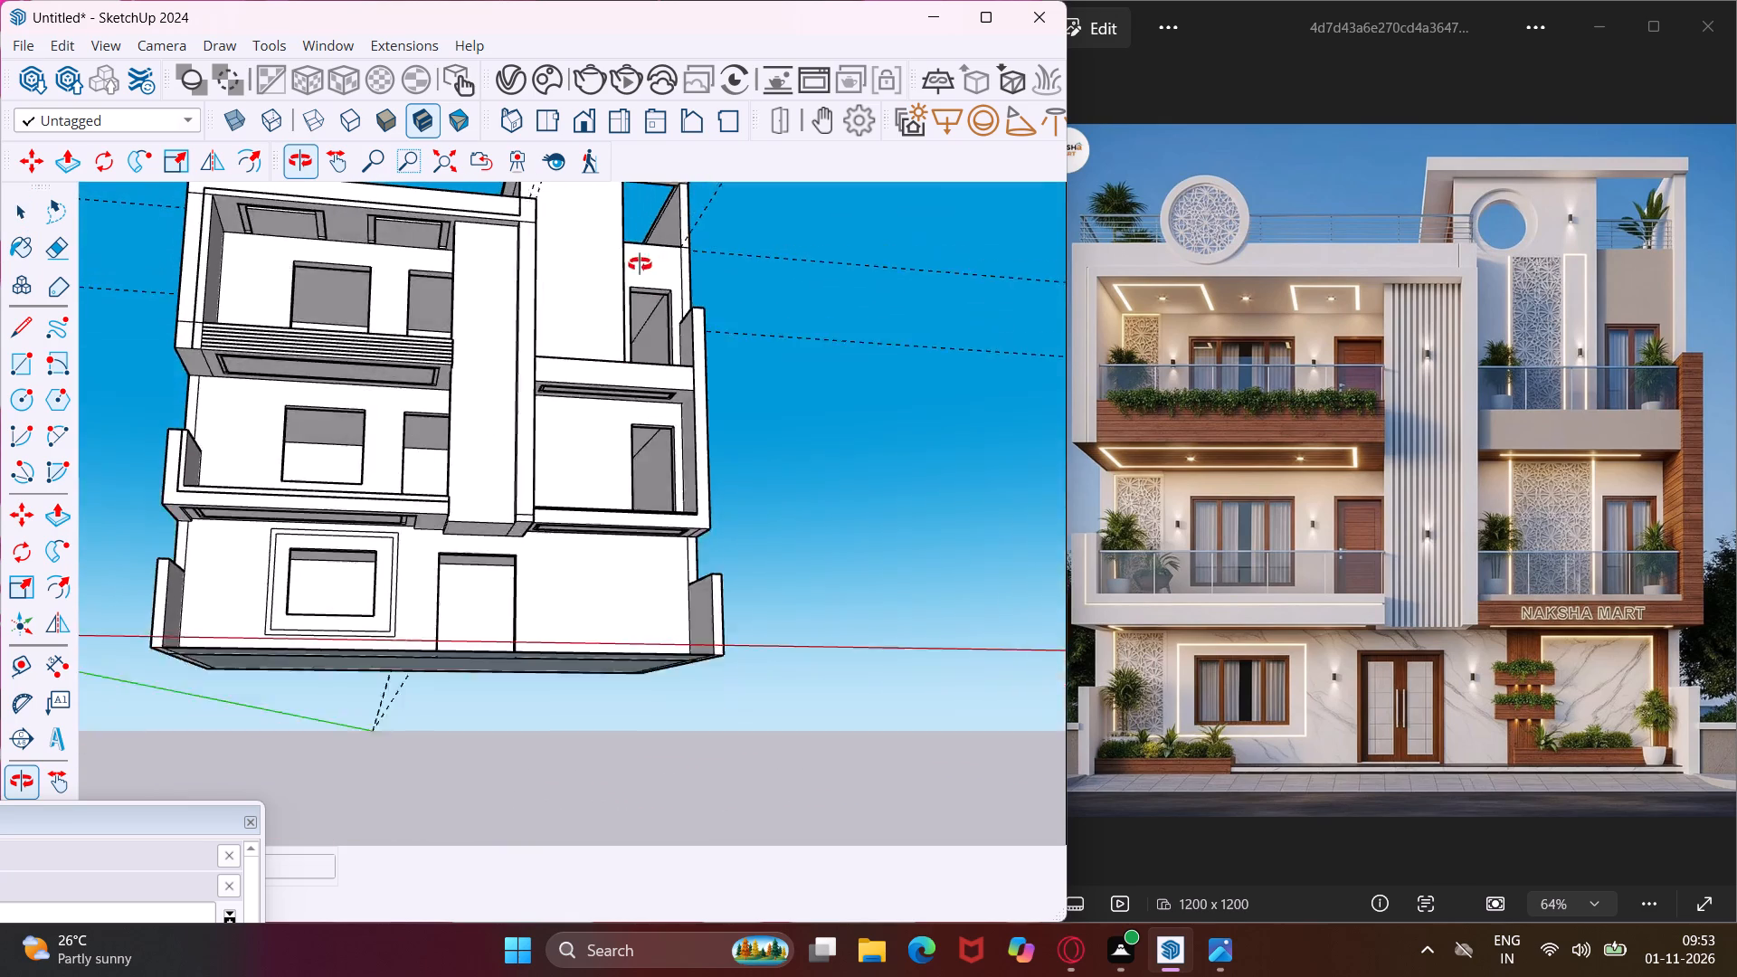
pyautogui.moveTo(640, 264); pyautogui.dragTo(686, 409, button='middle')
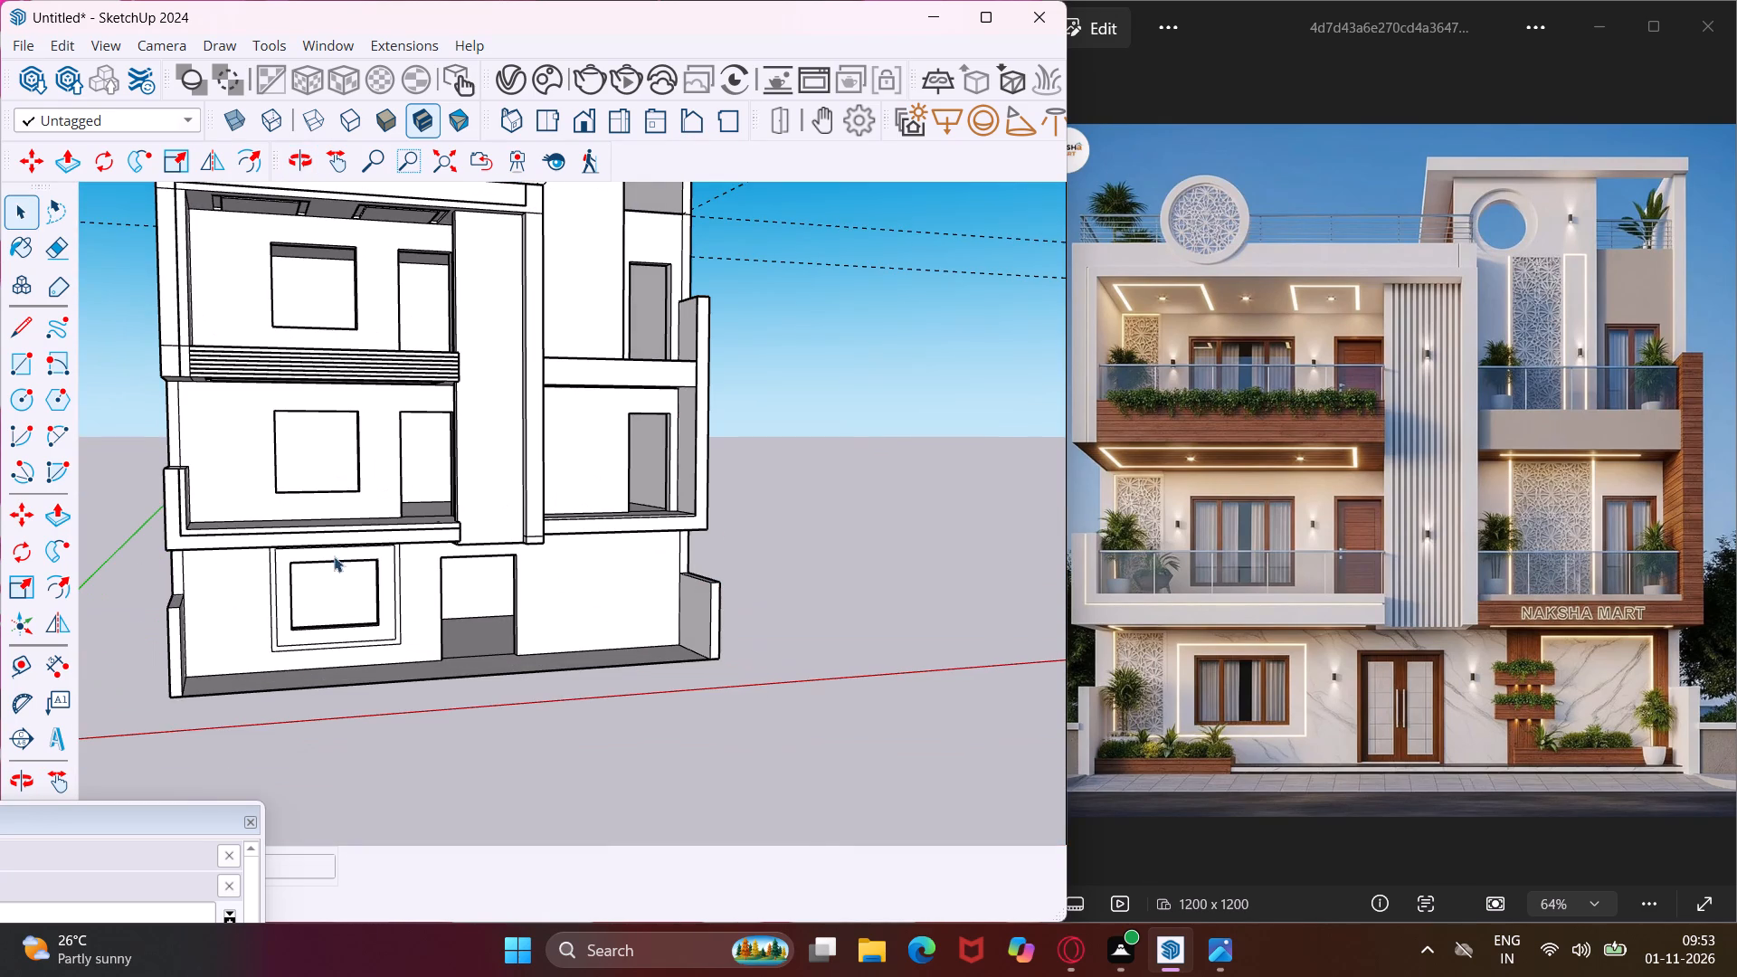
pyautogui.scroll(14, 286, 591)
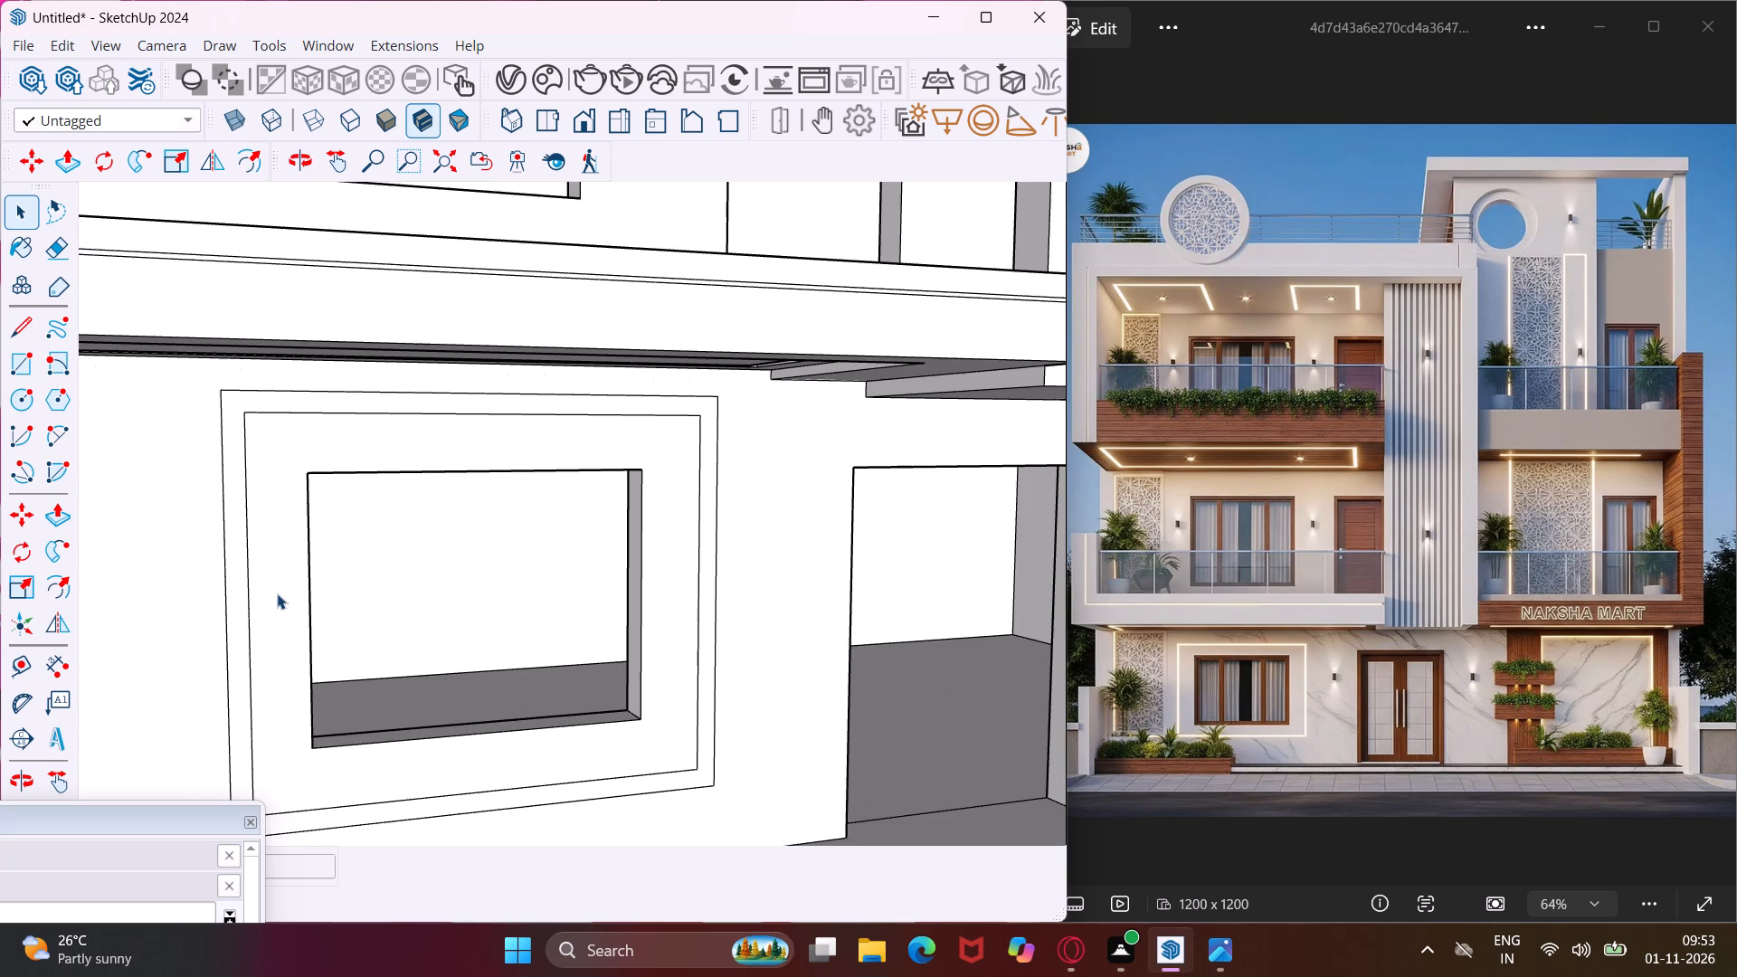
pyautogui.scroll(3, 270, 593)
pyautogui.click(224, 561)
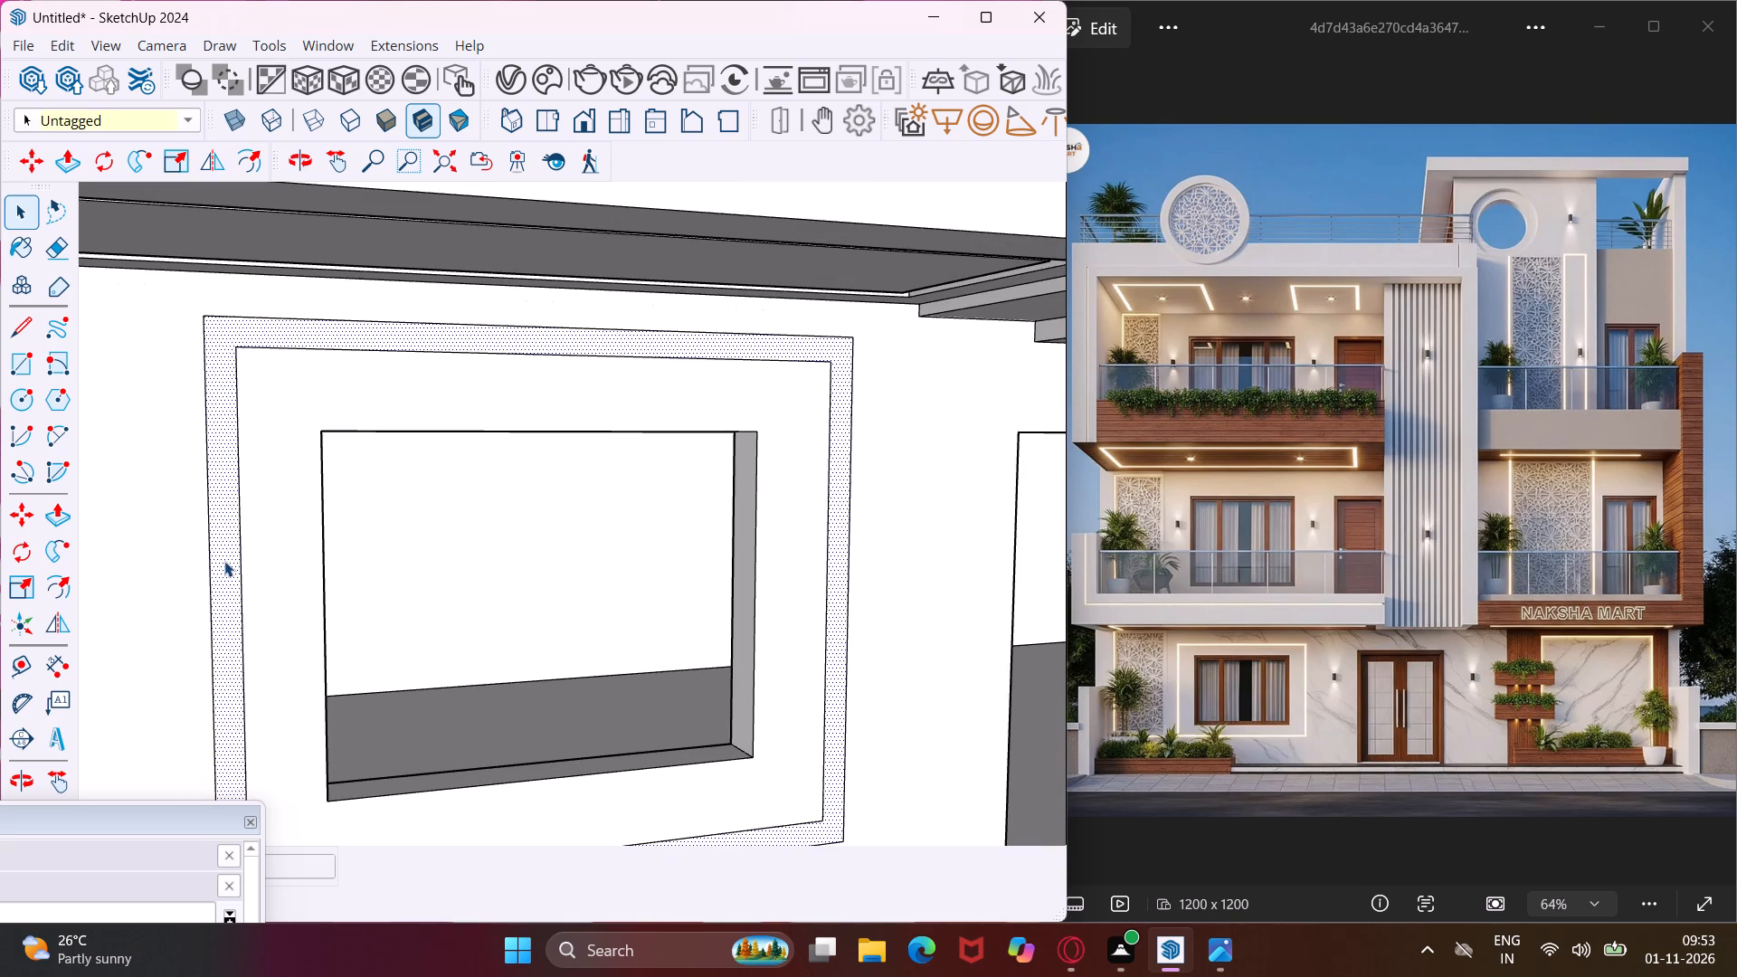
pyautogui.press('p')
pyautogui.click(224, 561)
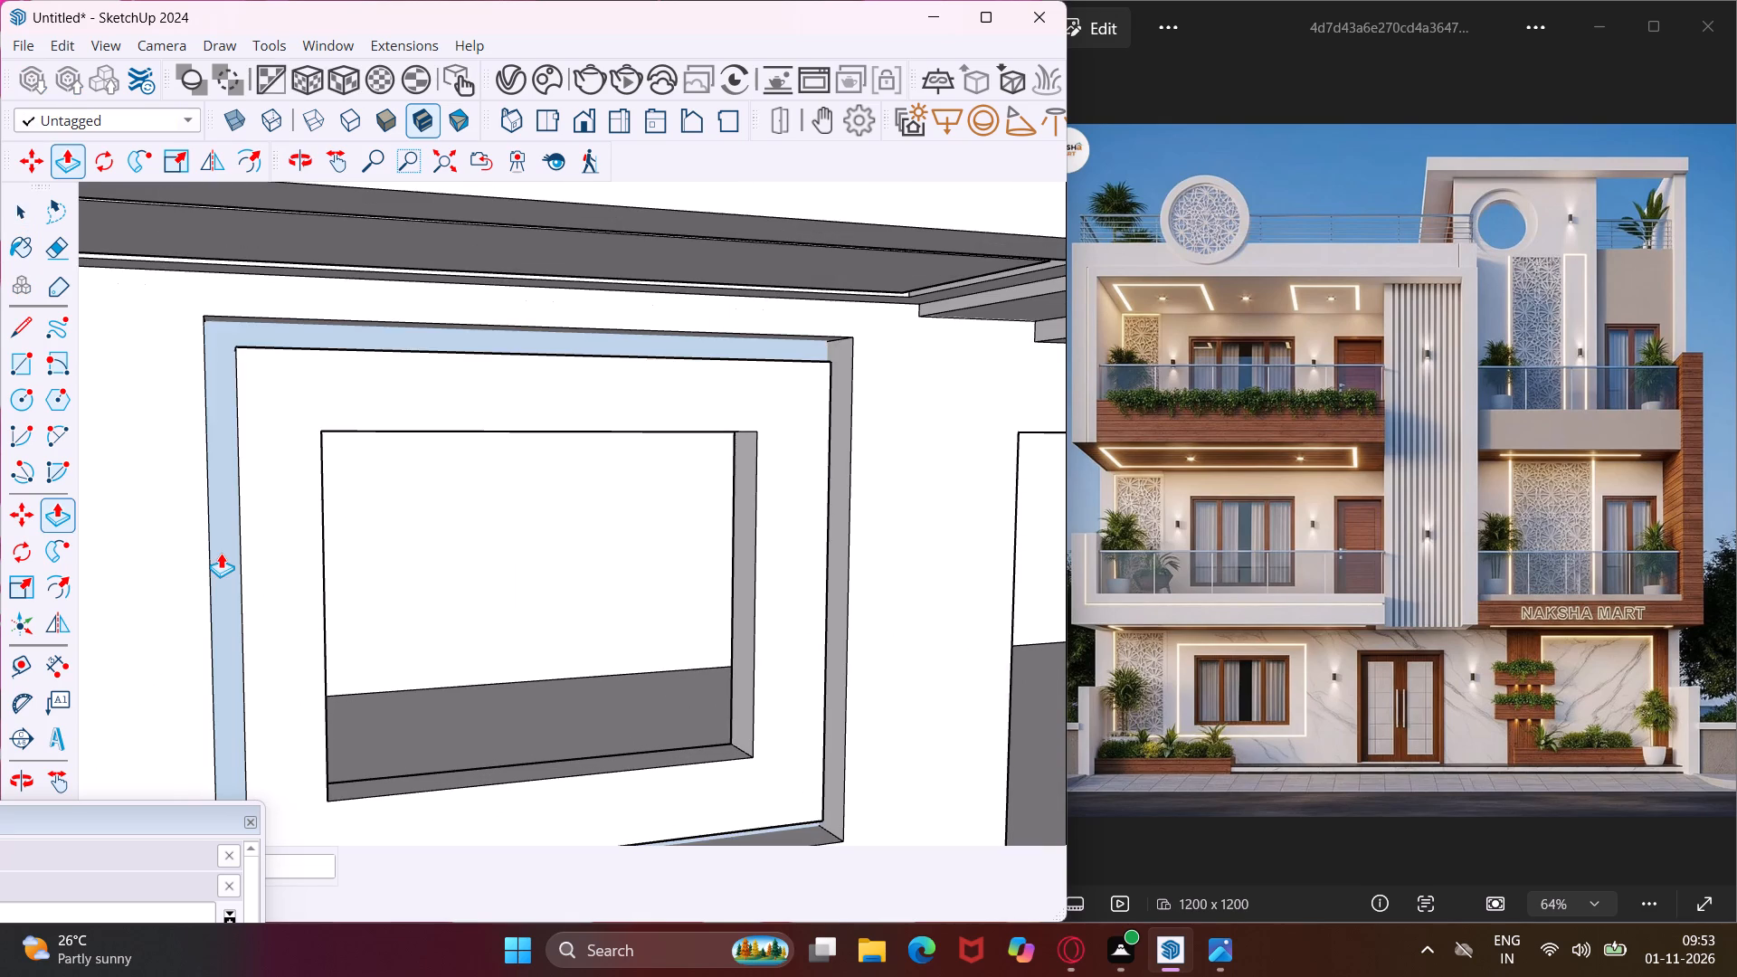
pyautogui.click(227, 560)
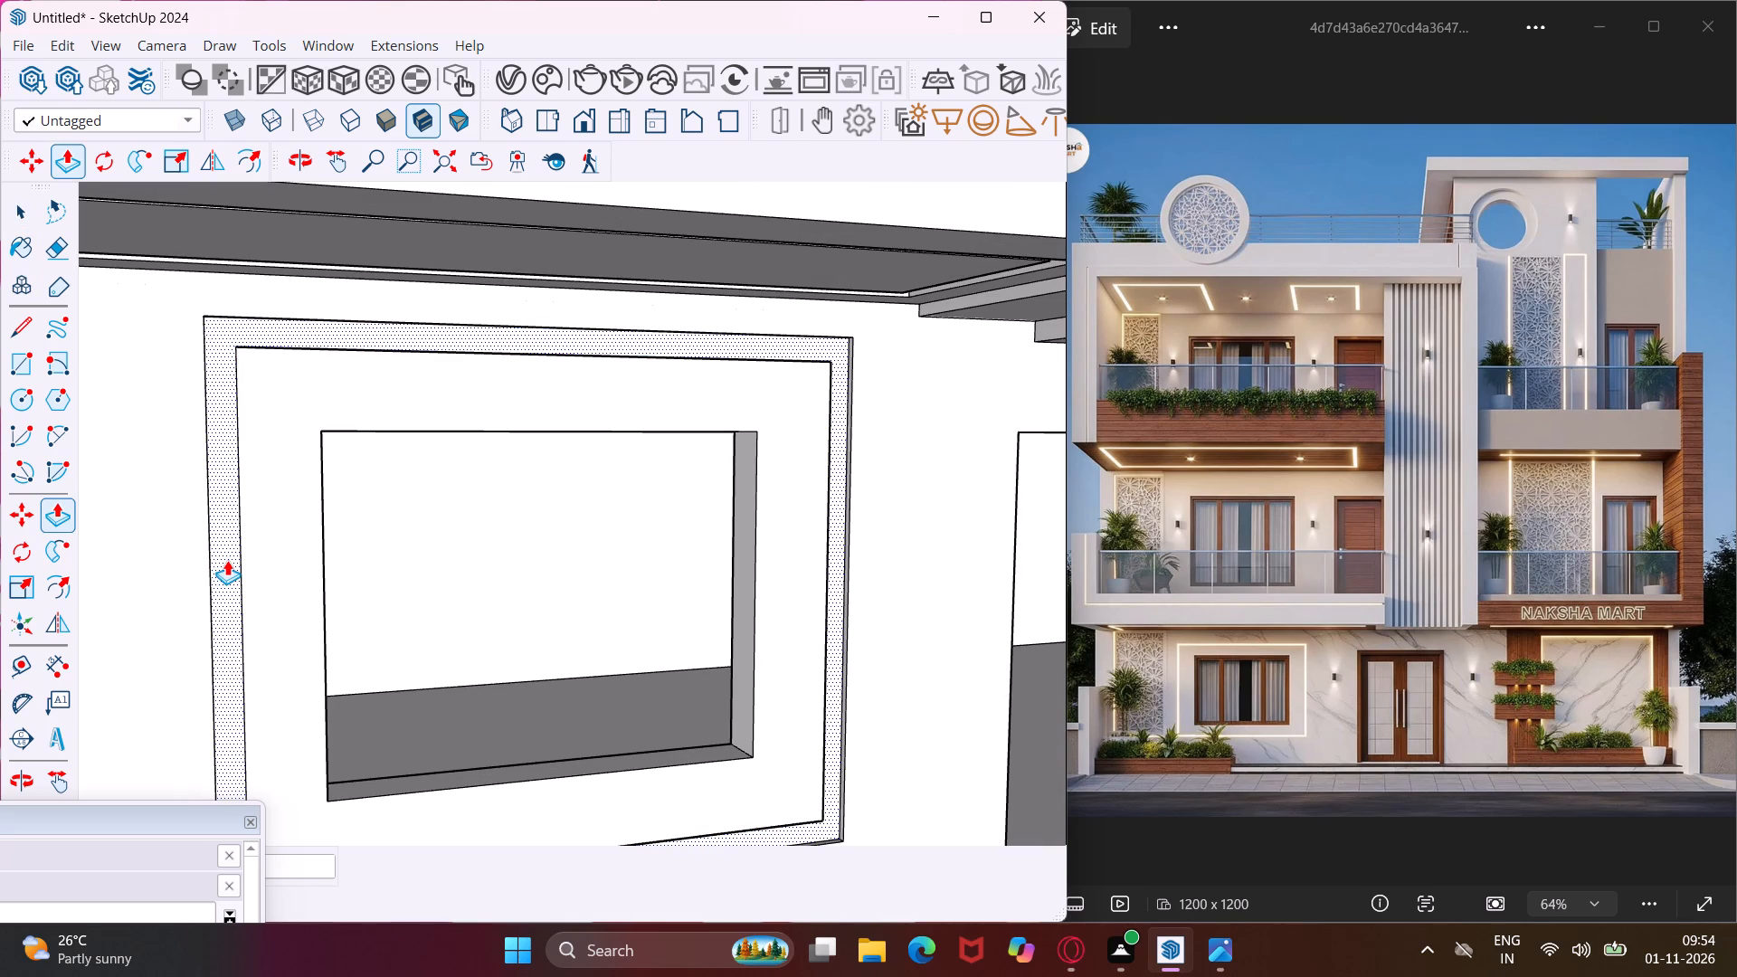
pyautogui.press('Escape')
pyautogui.press('space')
pyautogui.scroll(-13, 324, 479)
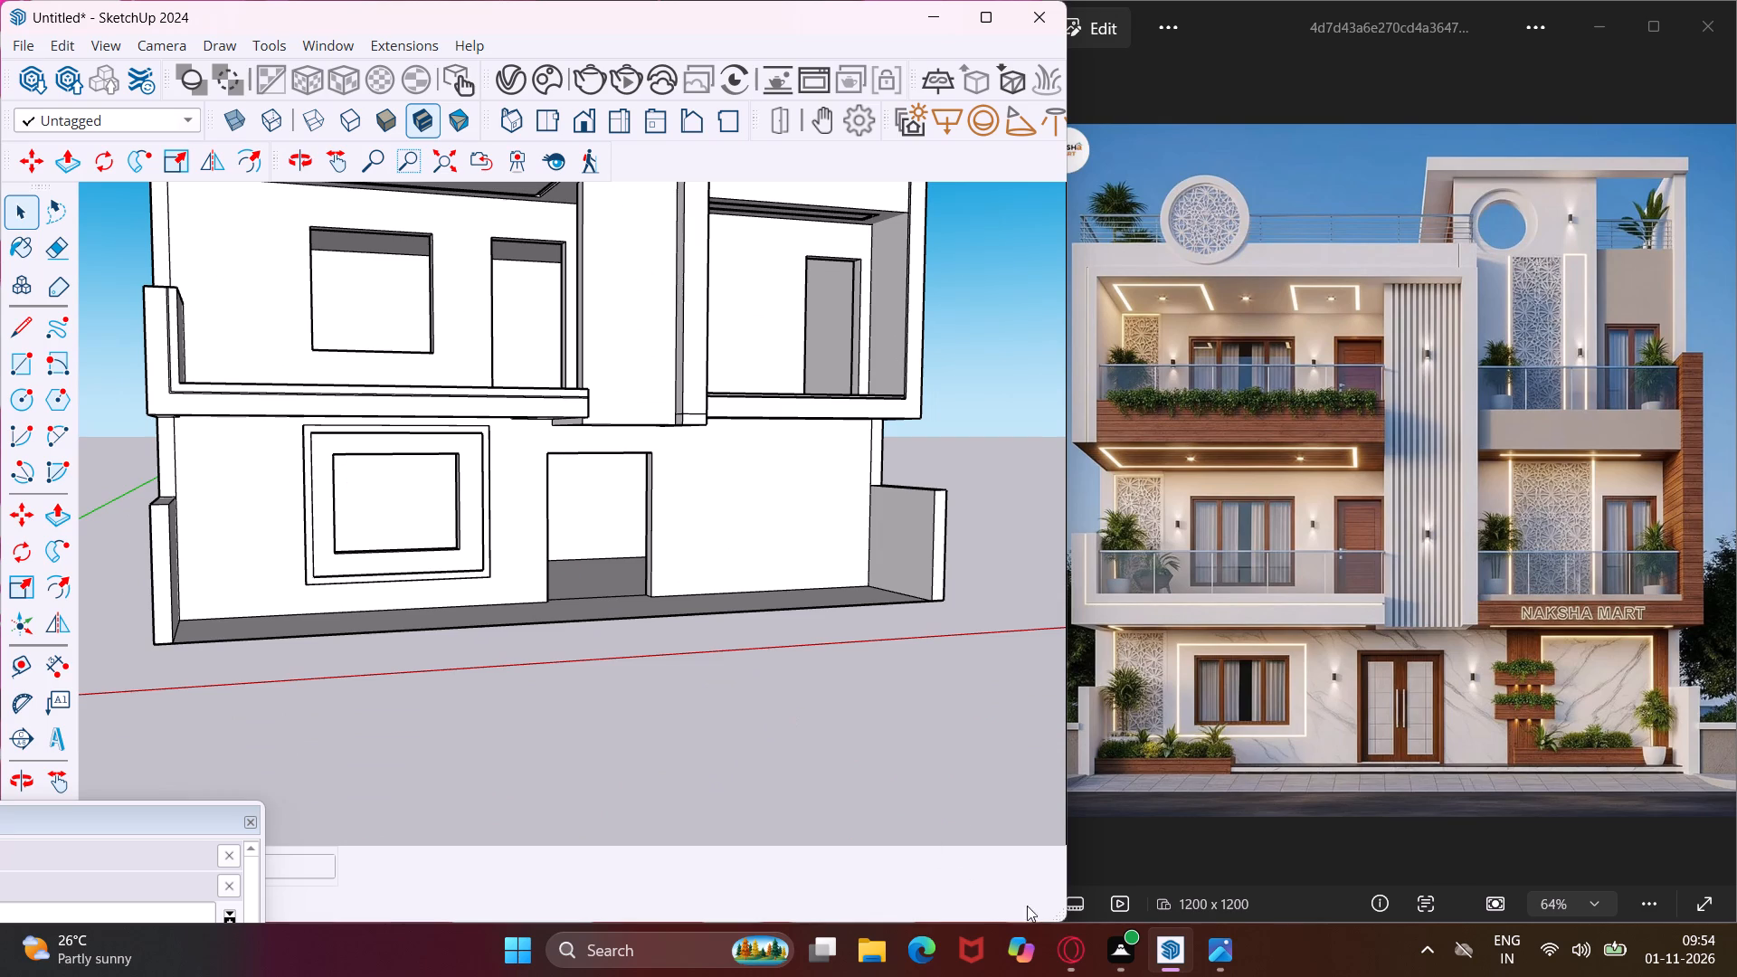
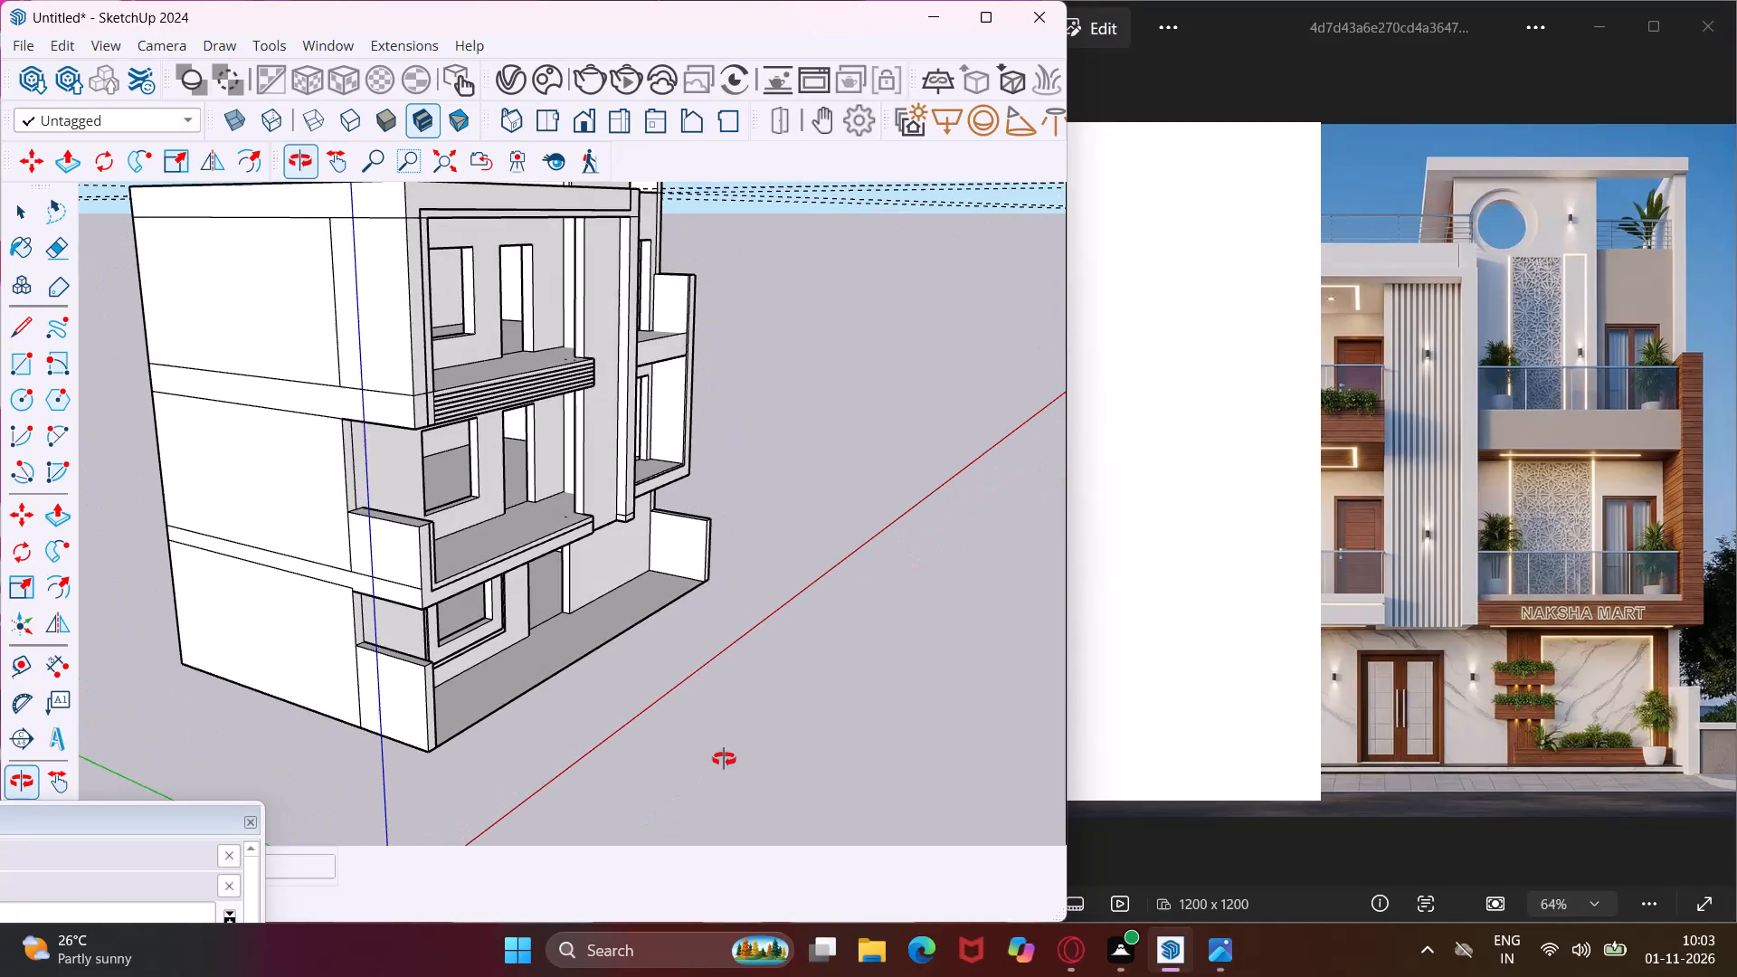
# Draw a rotated rectangle along the building's rear bottom edge, 39' 3" long and extending 1' downward below the base.
pyautogui.scroll(3, 272, 716)
pyautogui.middleClick(322, 683)
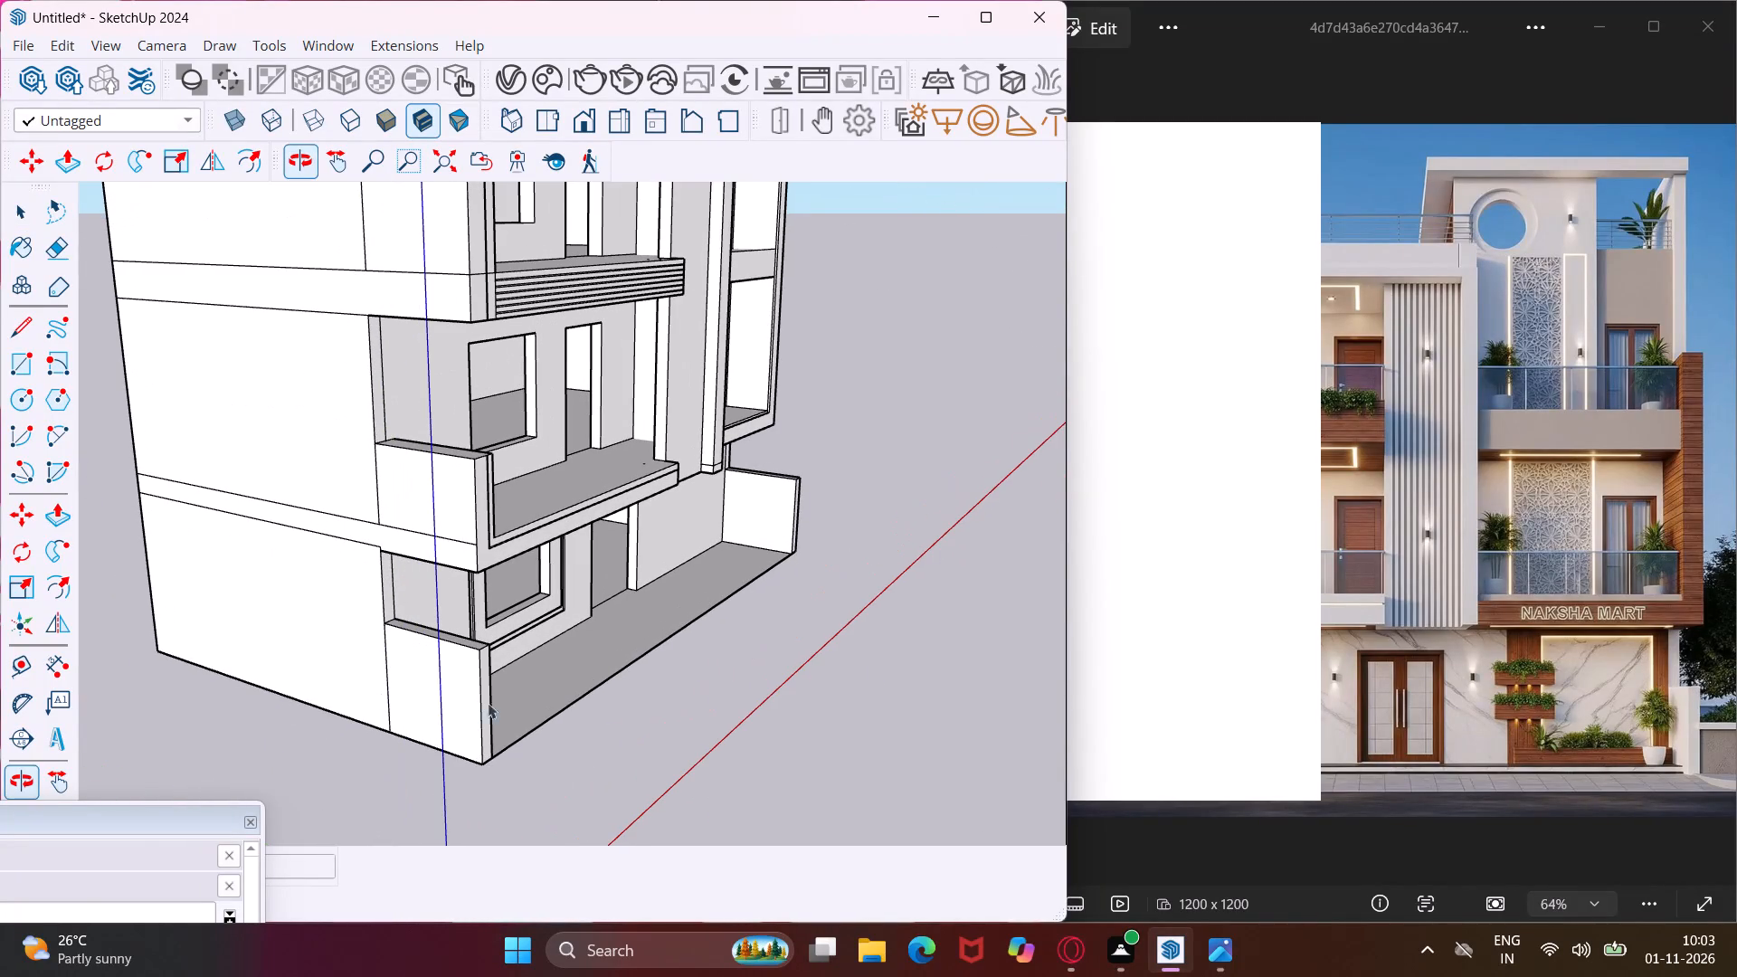
pyautogui.click(1349, 631)
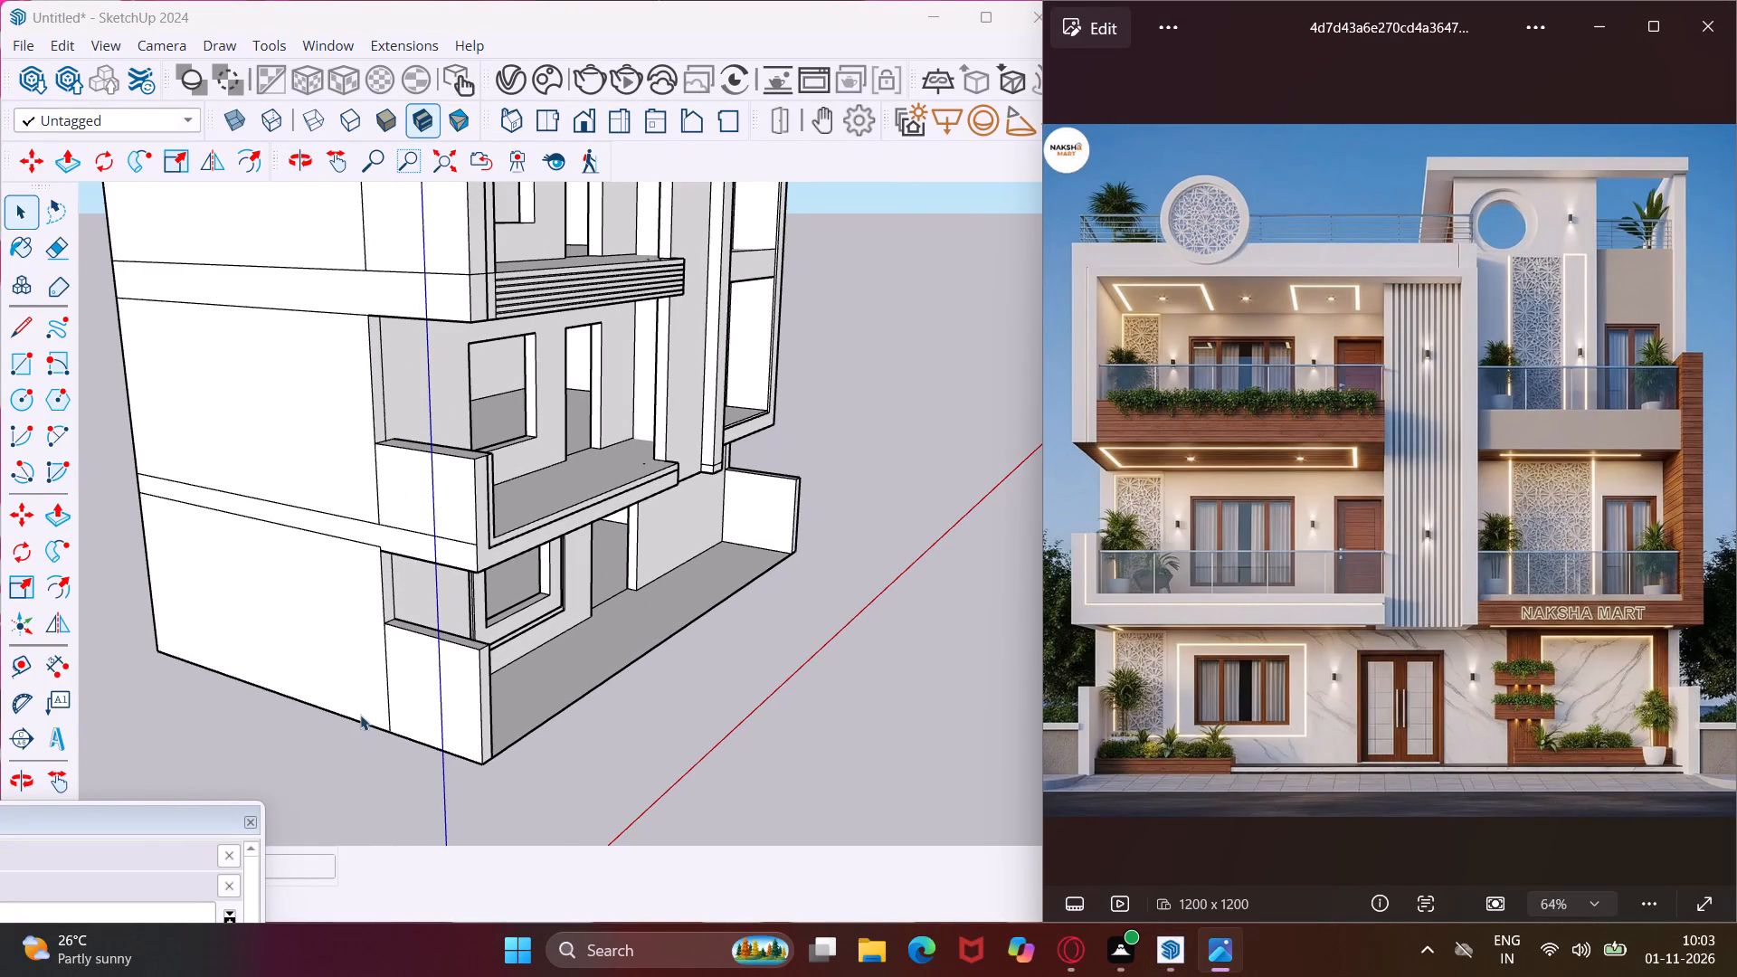
pyautogui.moveTo(360, 715); pyautogui.dragTo(805, 419, button='middle')
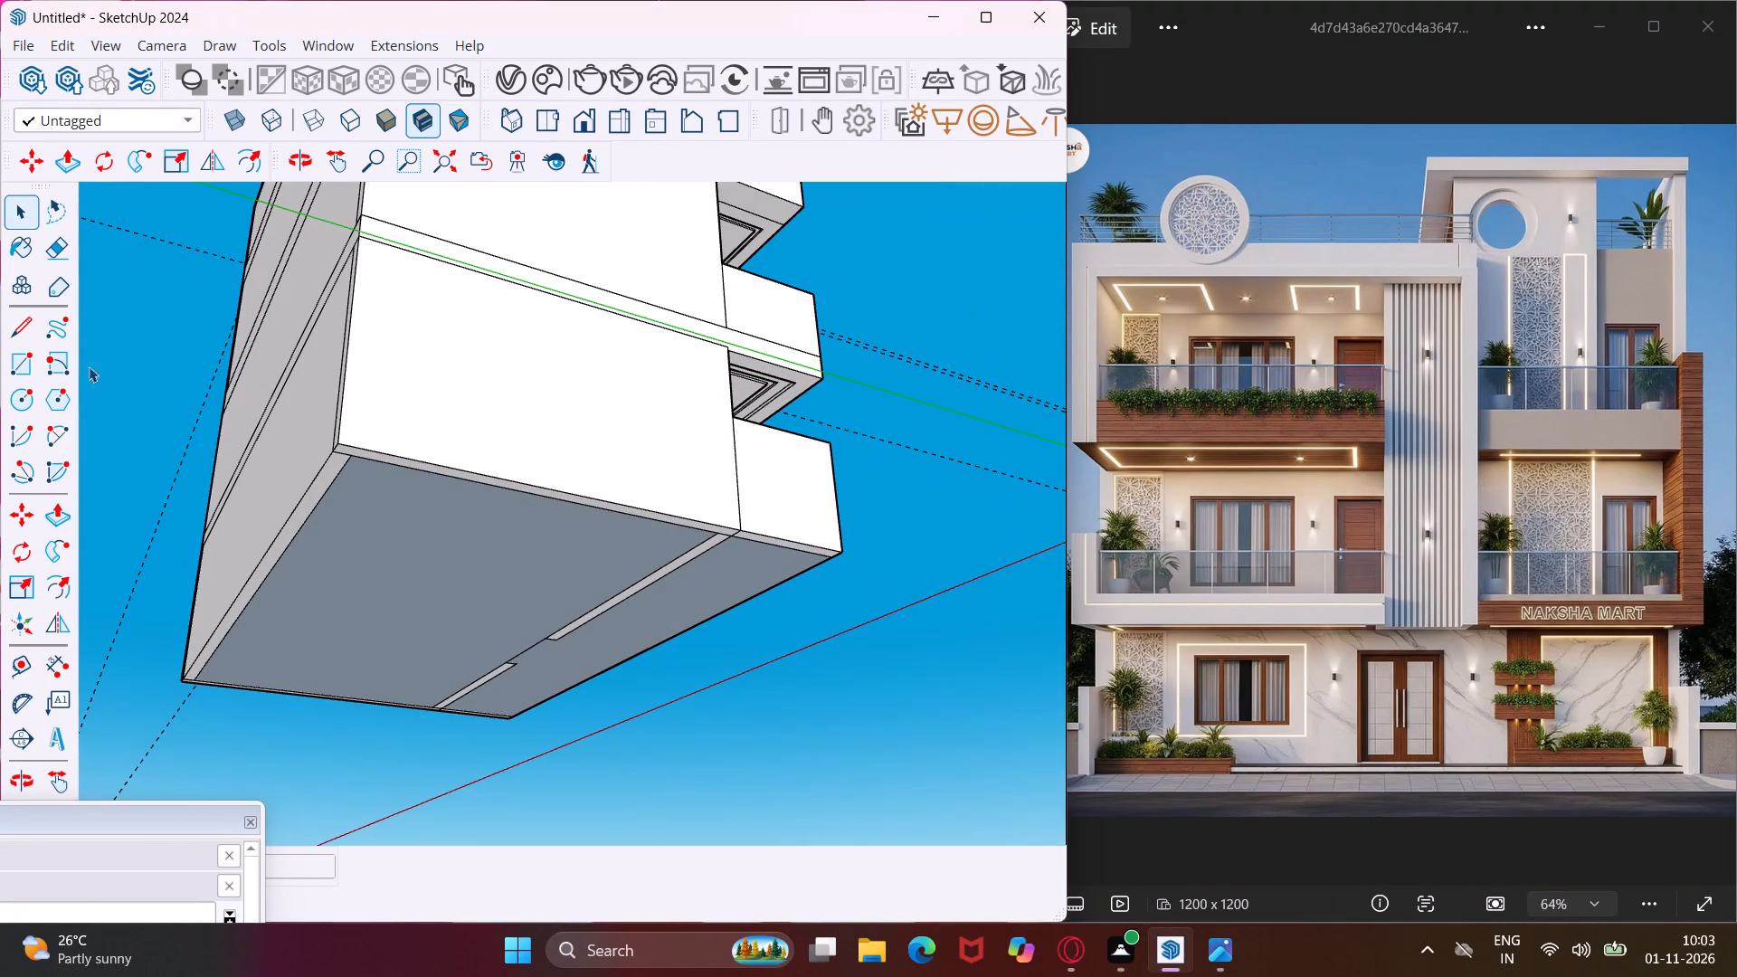
pyautogui.click(43, 349)
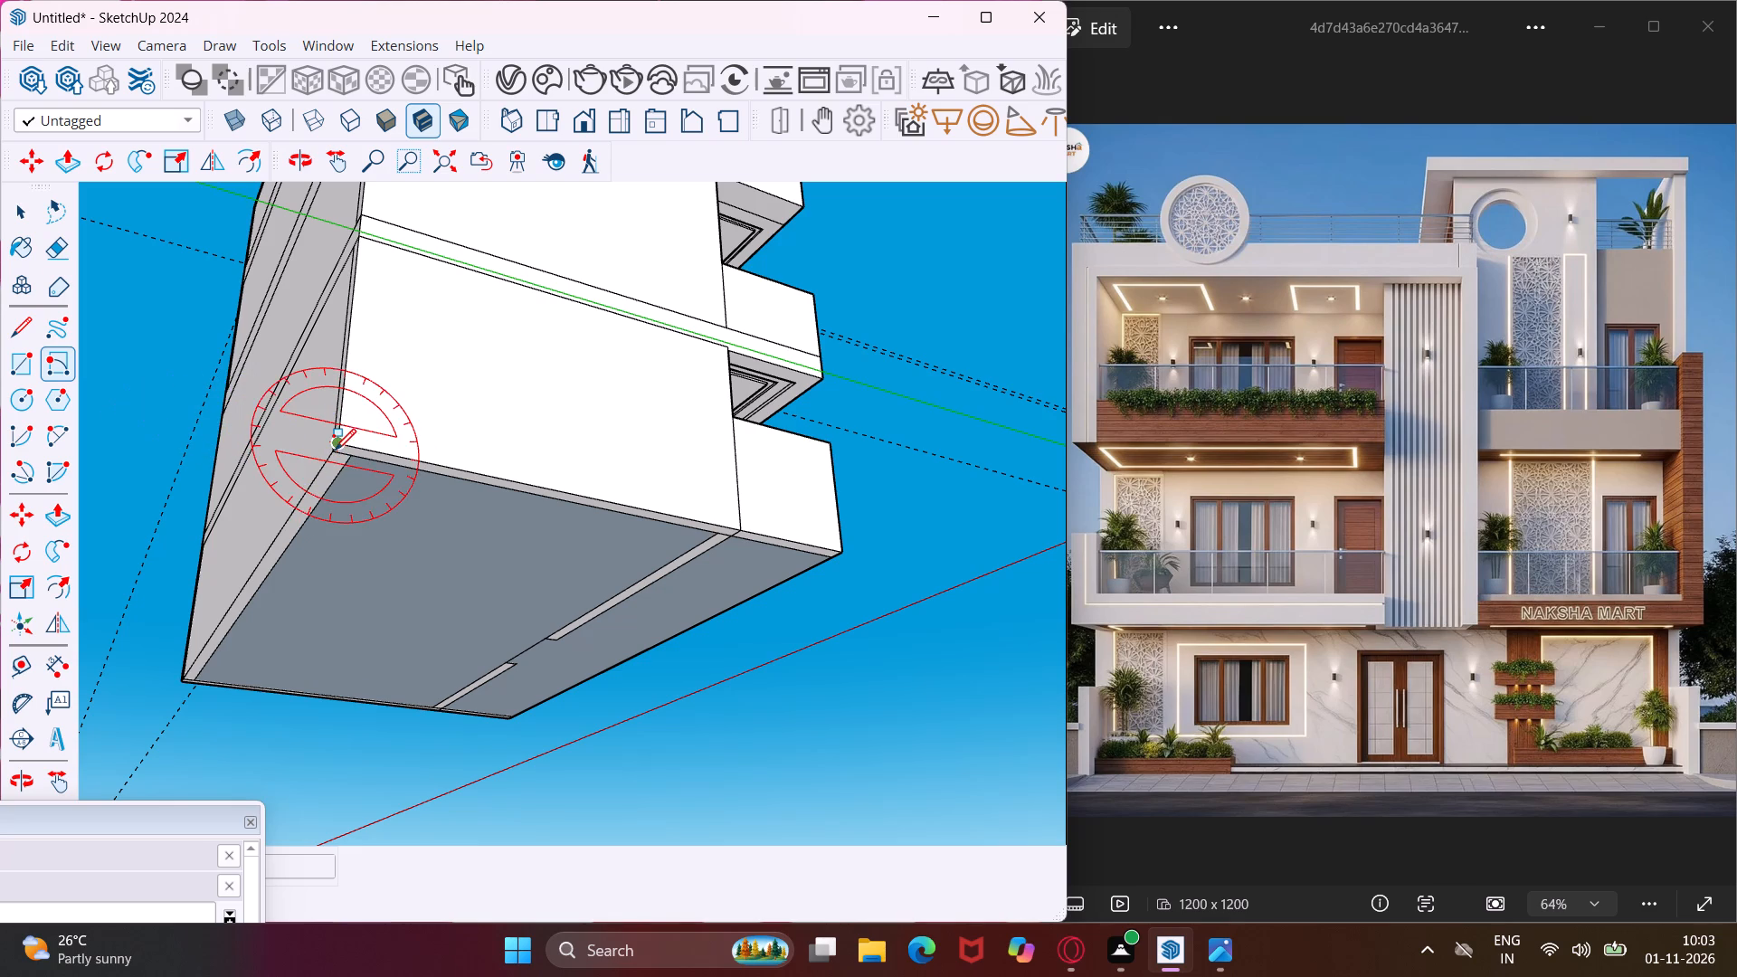
pyautogui.click(337, 444)
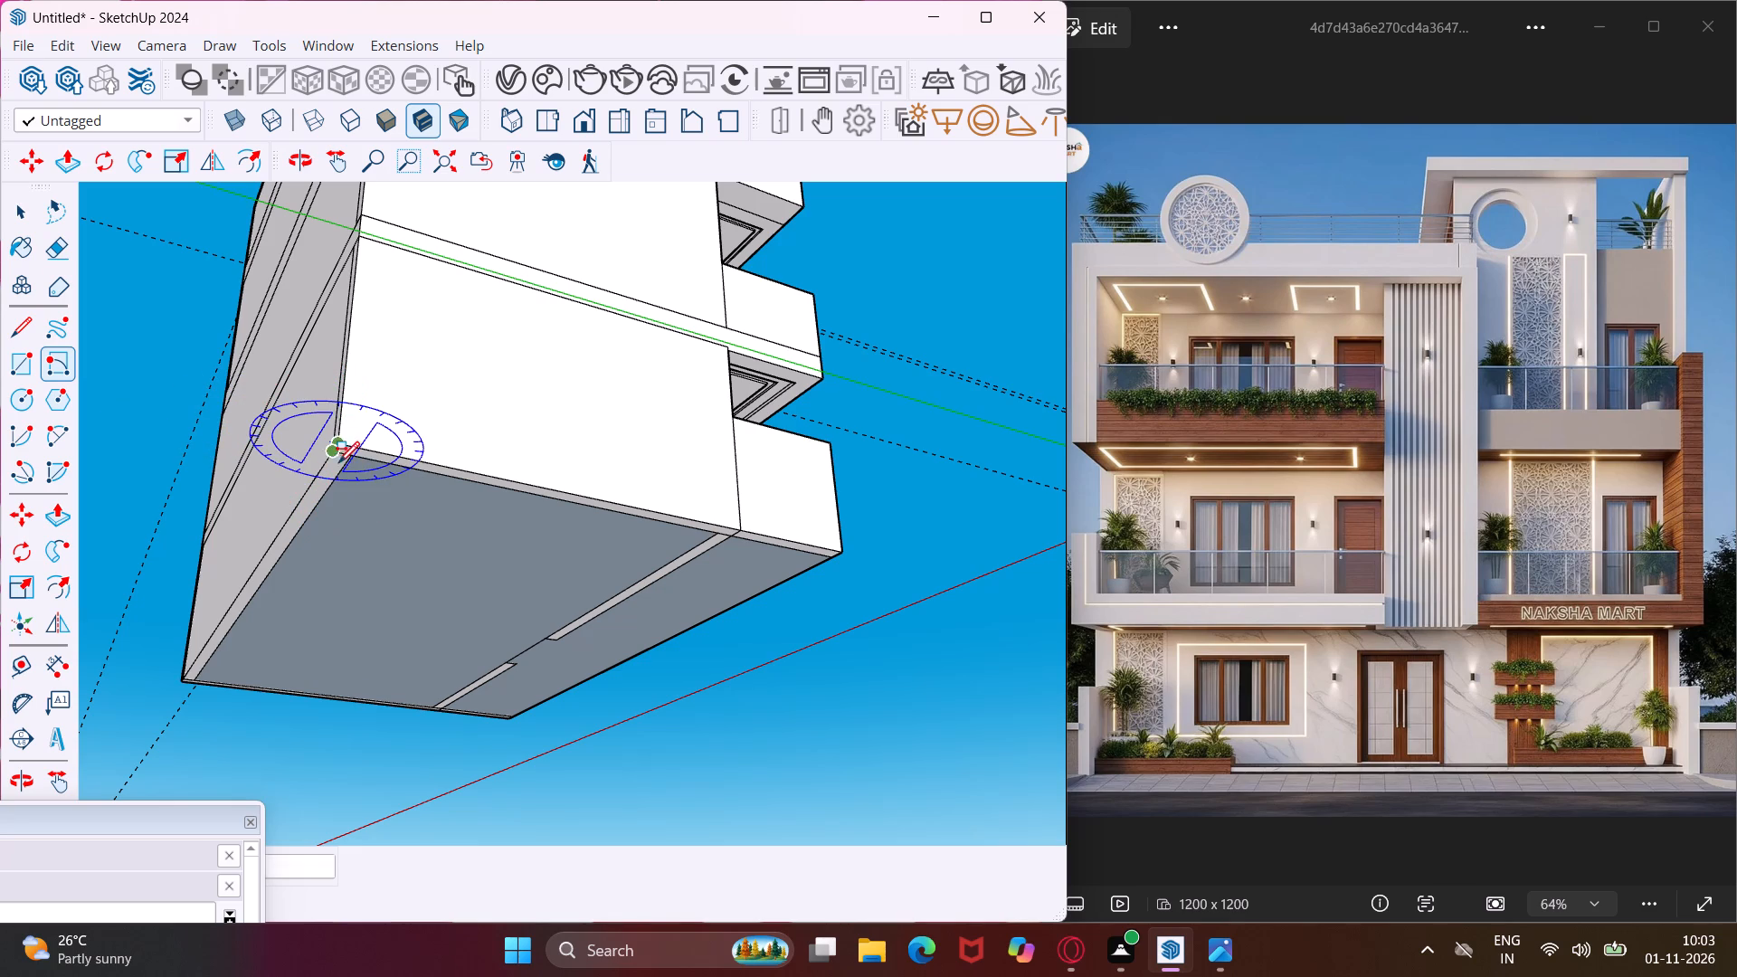
pyautogui.scroll(4, 178, 684)
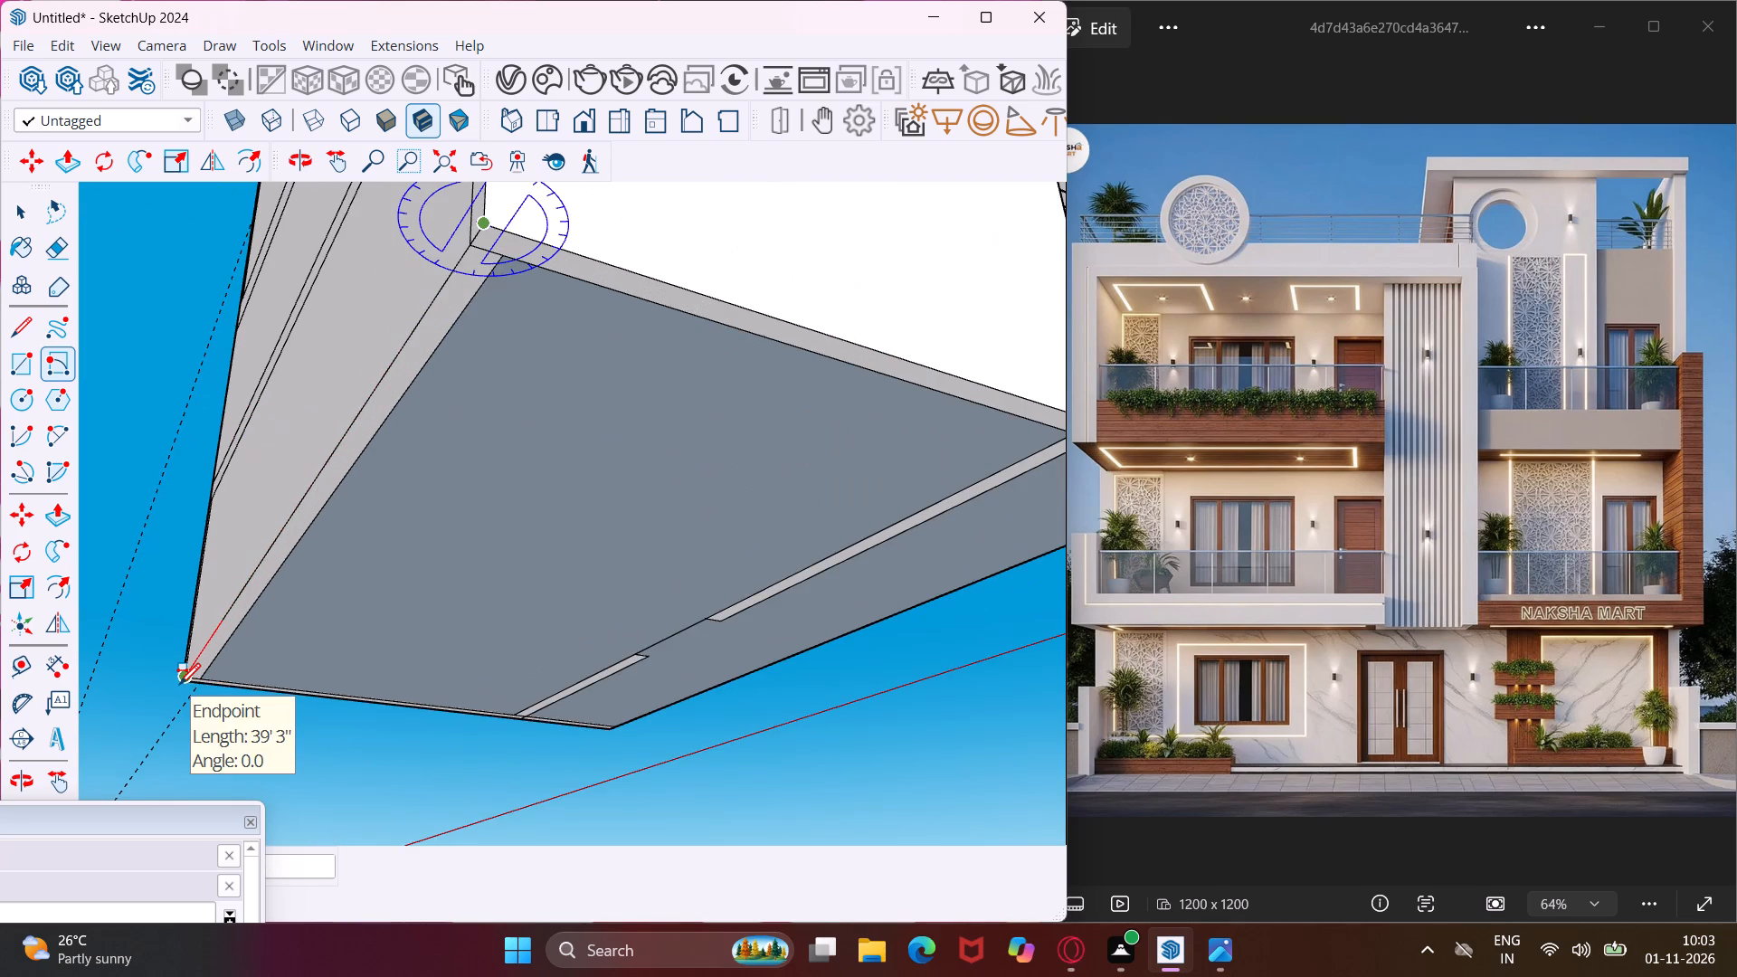
pyautogui.moveTo(178, 684); pyautogui.dragTo(164, 607, button='middle')
pyautogui.scroll(4, 174, 686)
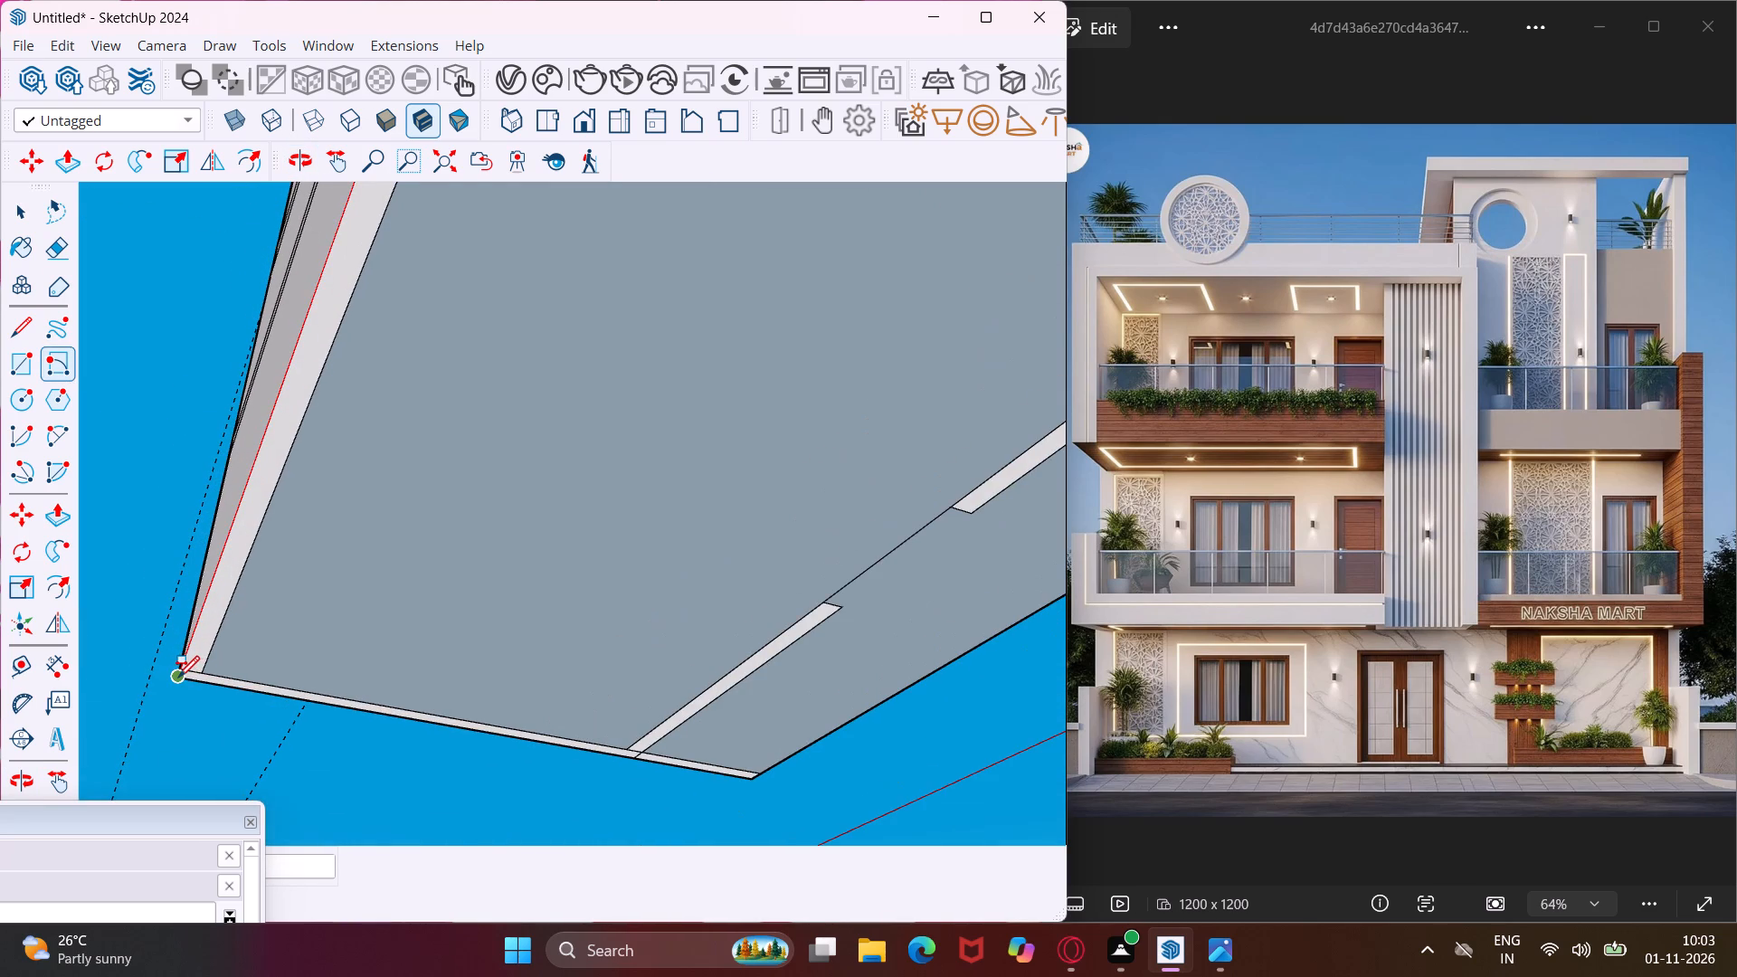
pyautogui.click(177, 677)
pyautogui.scroll(-5, 177, 677)
pyautogui.moveTo(177, 677); pyautogui.dragTo(415, 676, button='middle')
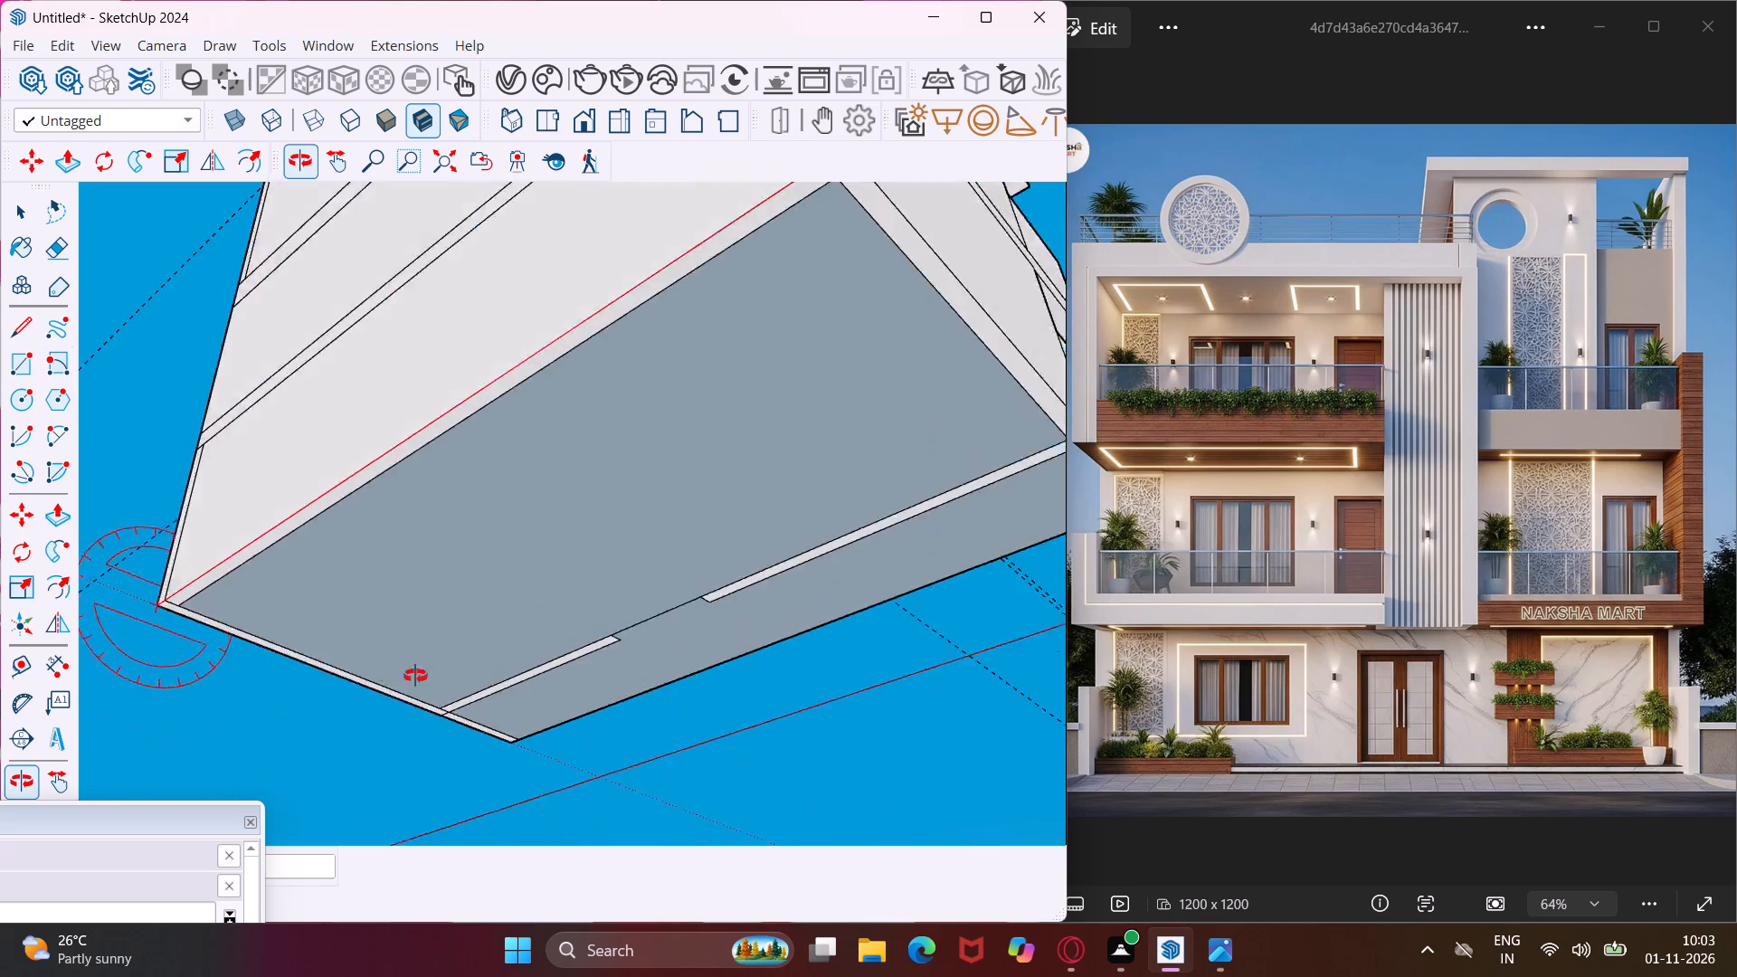
pyautogui.moveTo(415, 676); pyautogui.dragTo(1078, 824, button='middle')
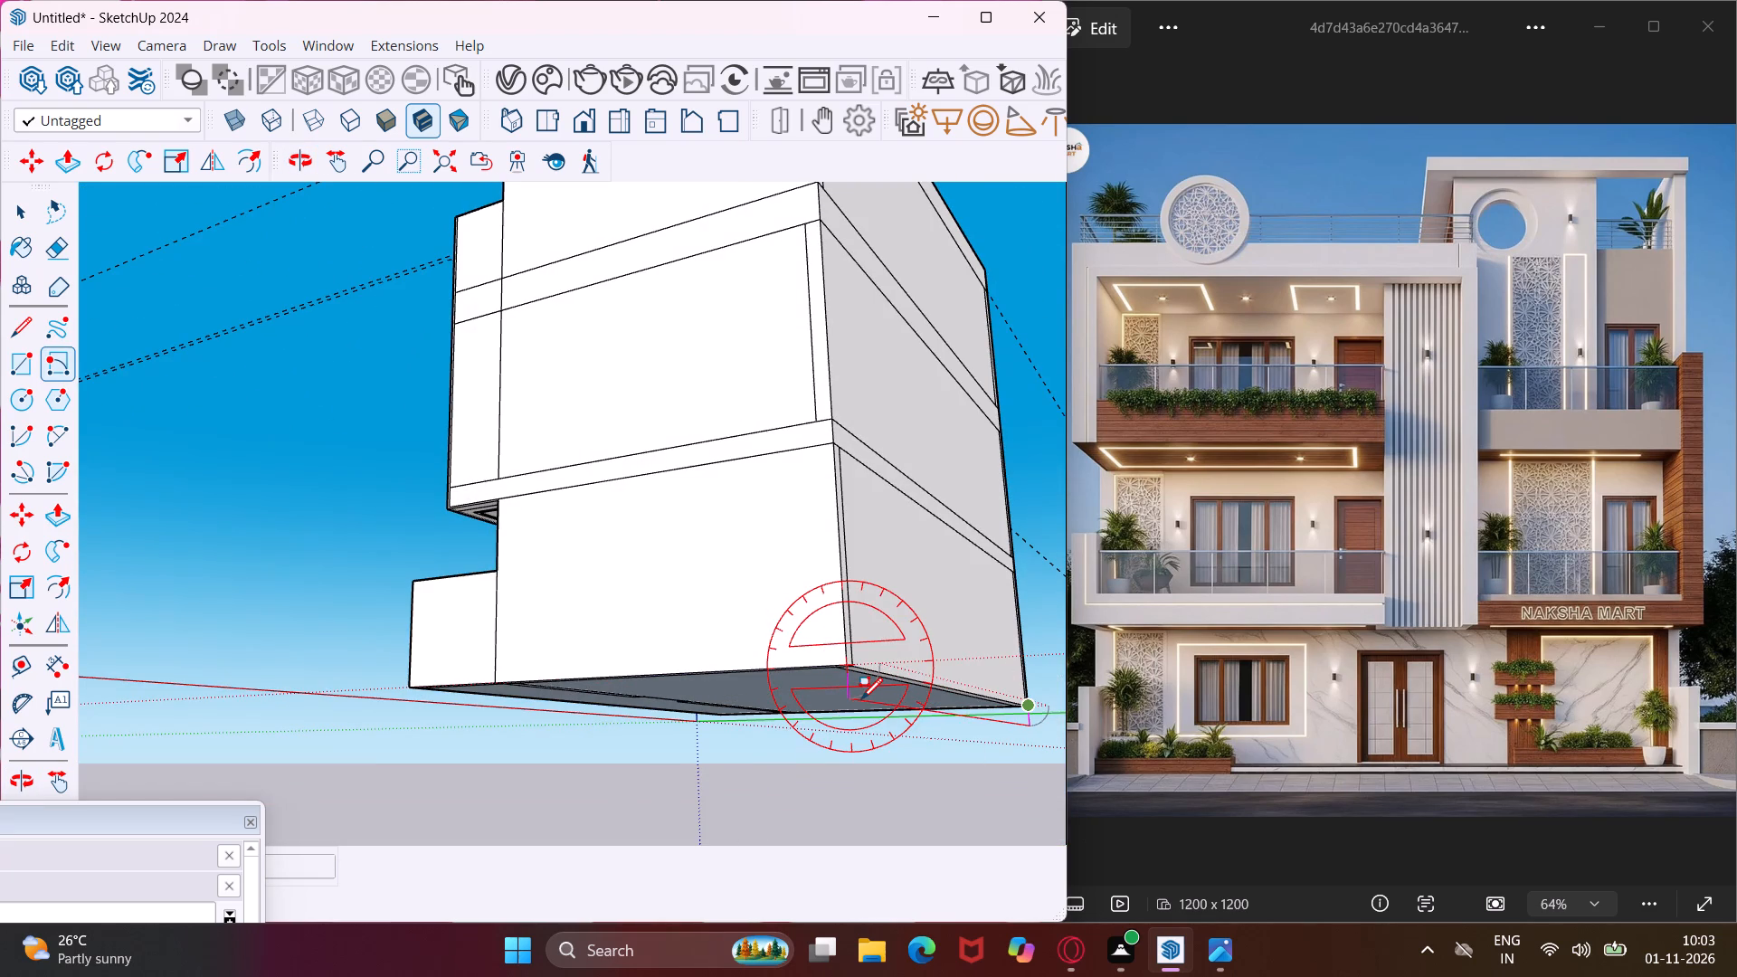
pyautogui.moveTo(860, 698); pyautogui.dragTo(941, 788, button='middle')
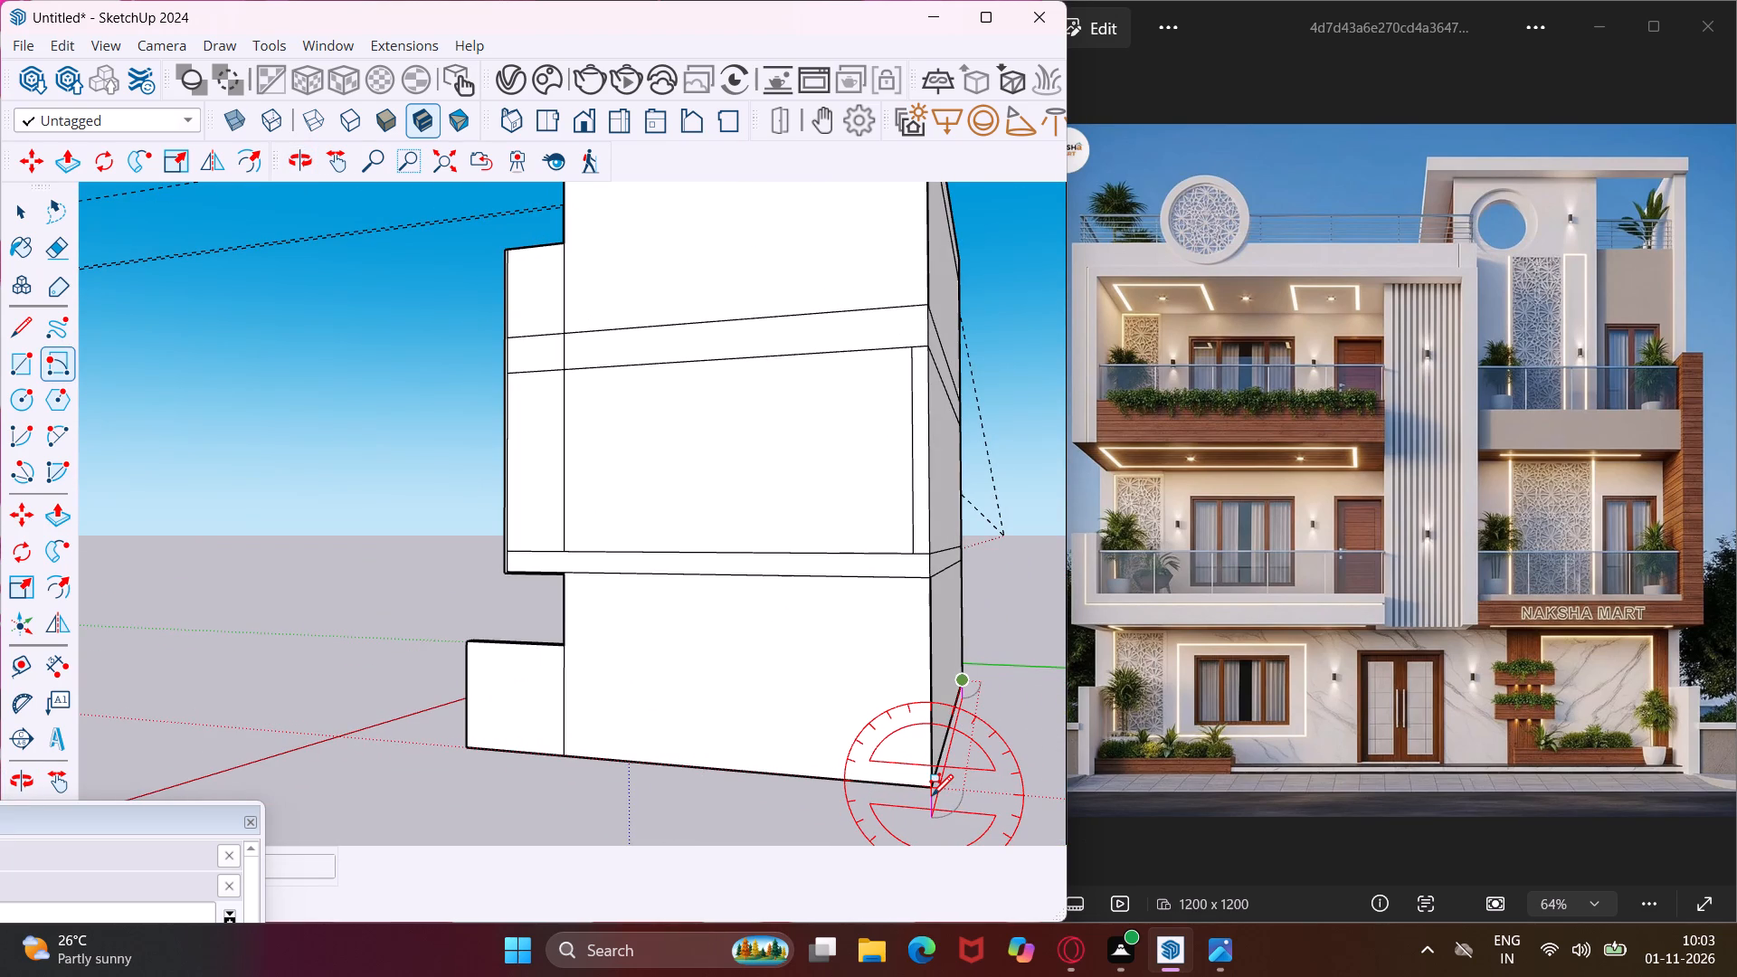
pyautogui.write("1'")
pyautogui.press('Return')
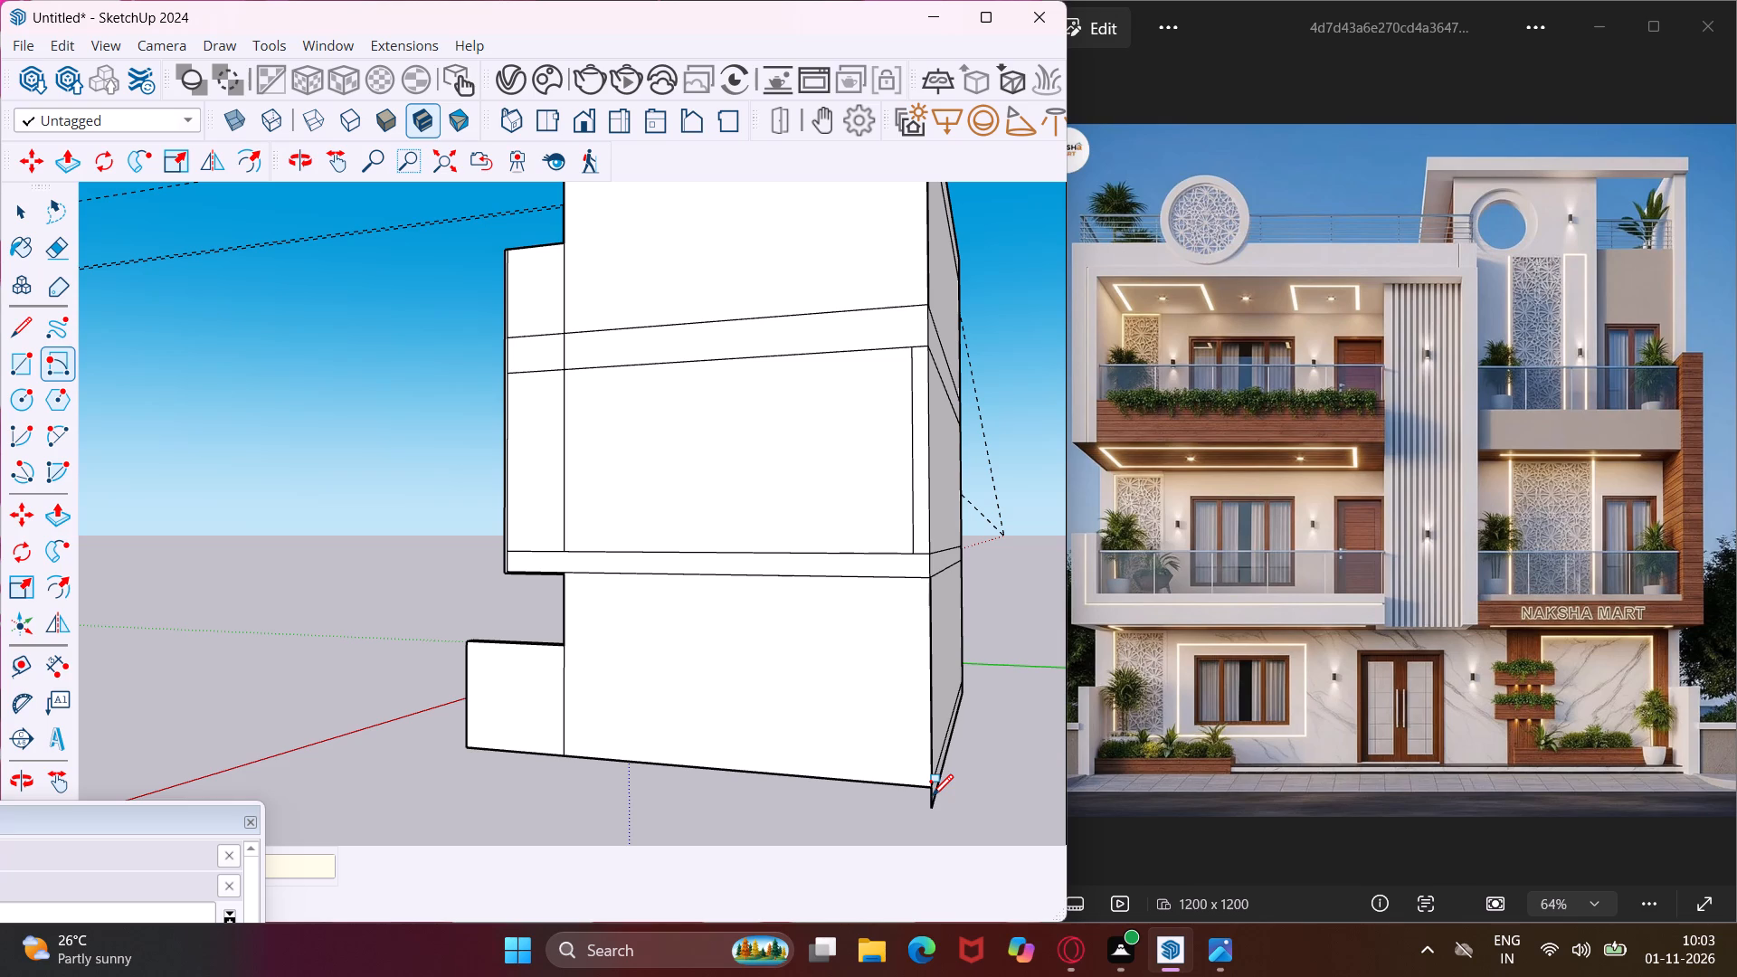
pyautogui.press('Escape')
pyautogui.press('space')
# Push/Pull the 1' strip beneath the rear edge forward to the building's front, forming a plinth under the base.
pyautogui.moveTo(917, 788); pyautogui.dragTo(918, 783, button='middle')
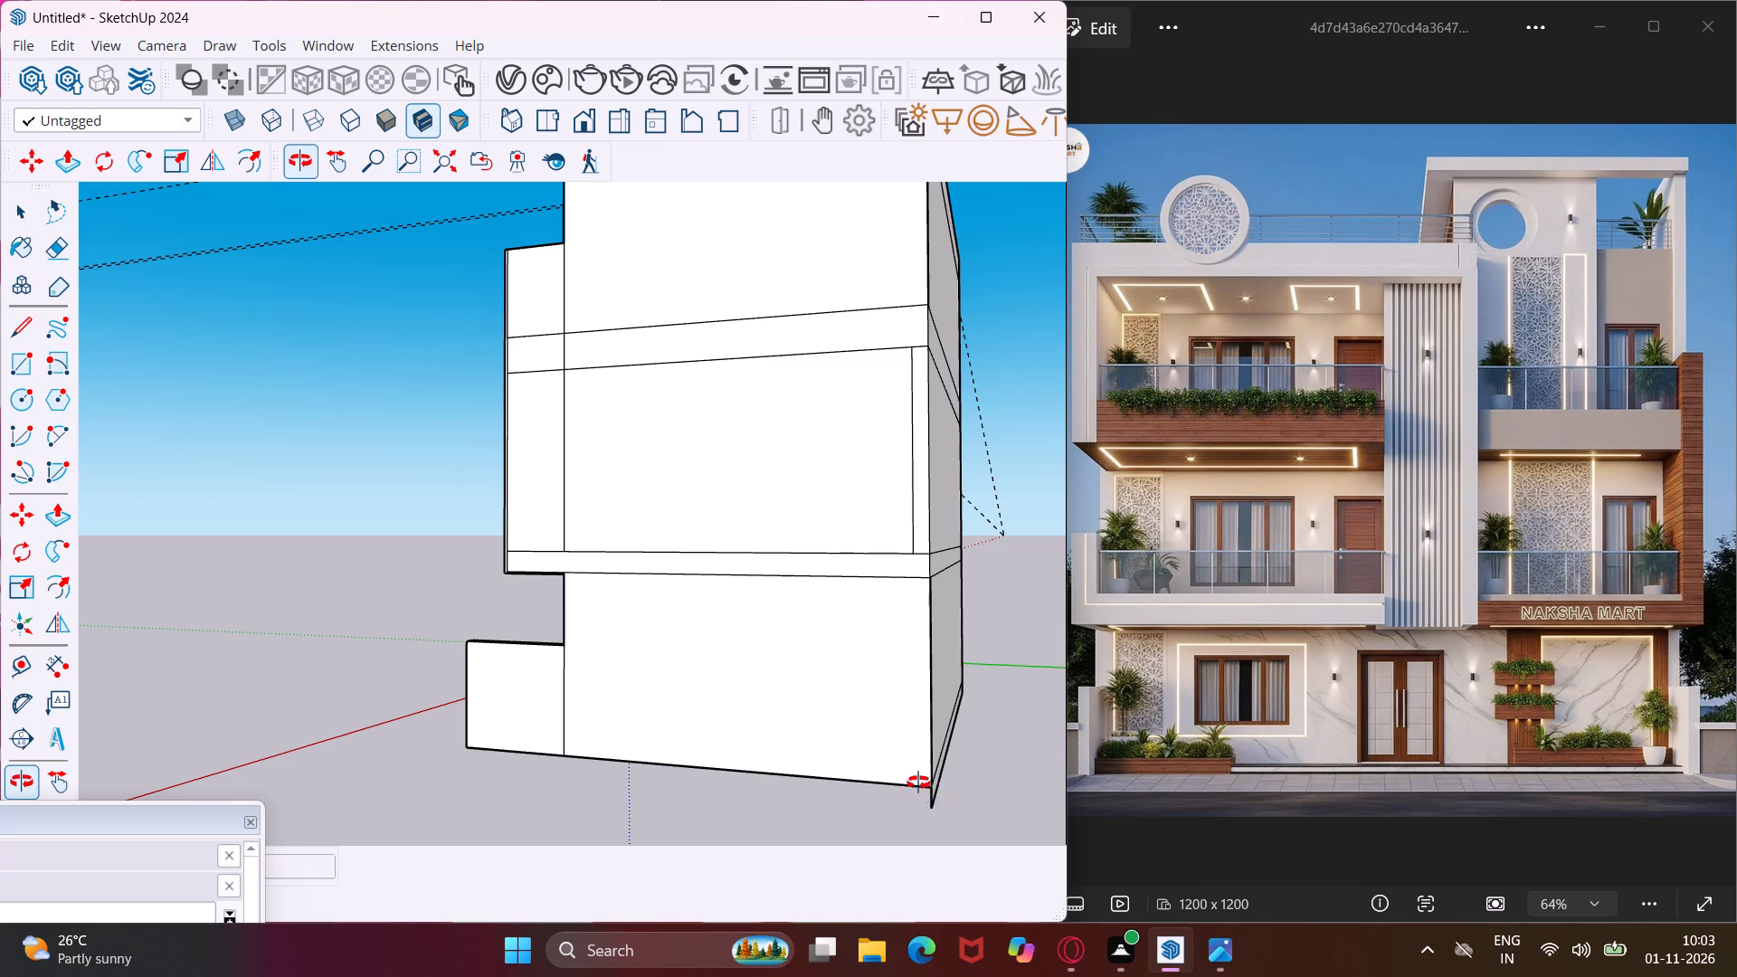
pyautogui.moveTo(918, 783); pyautogui.dragTo(1076, 802, button='middle')
pyautogui.scroll(4, 1024, 775)
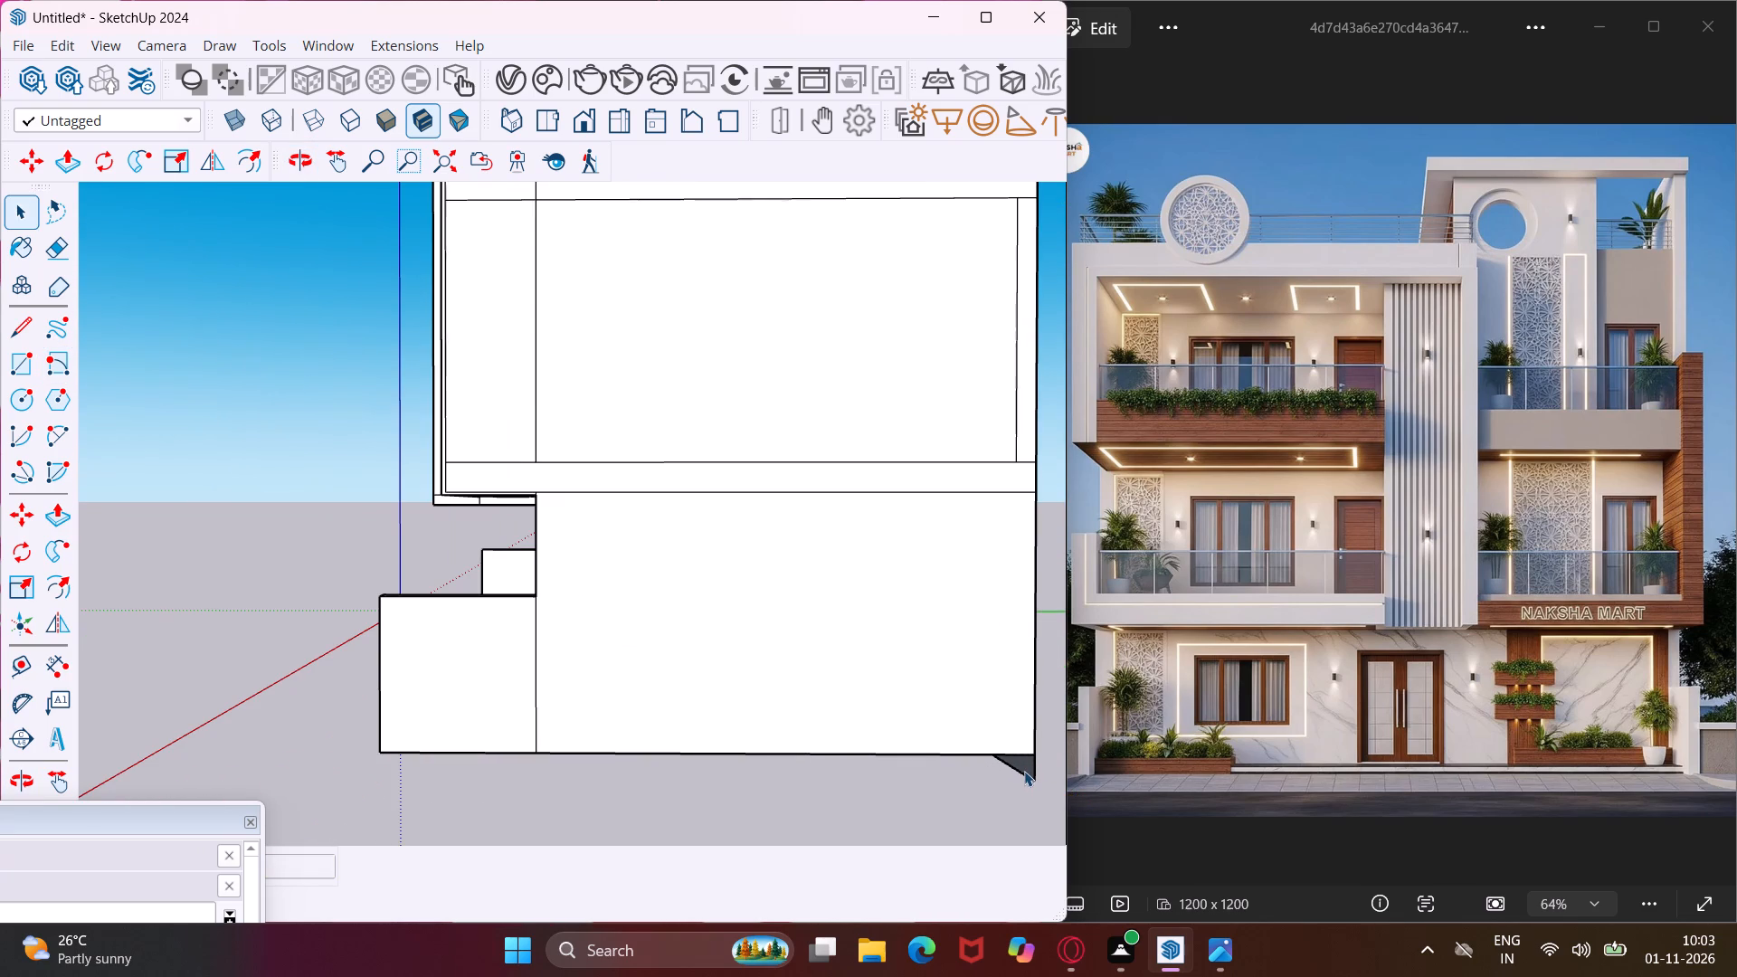
pyautogui.click(1024, 770)
pyautogui.scroll(3, 1024, 767)
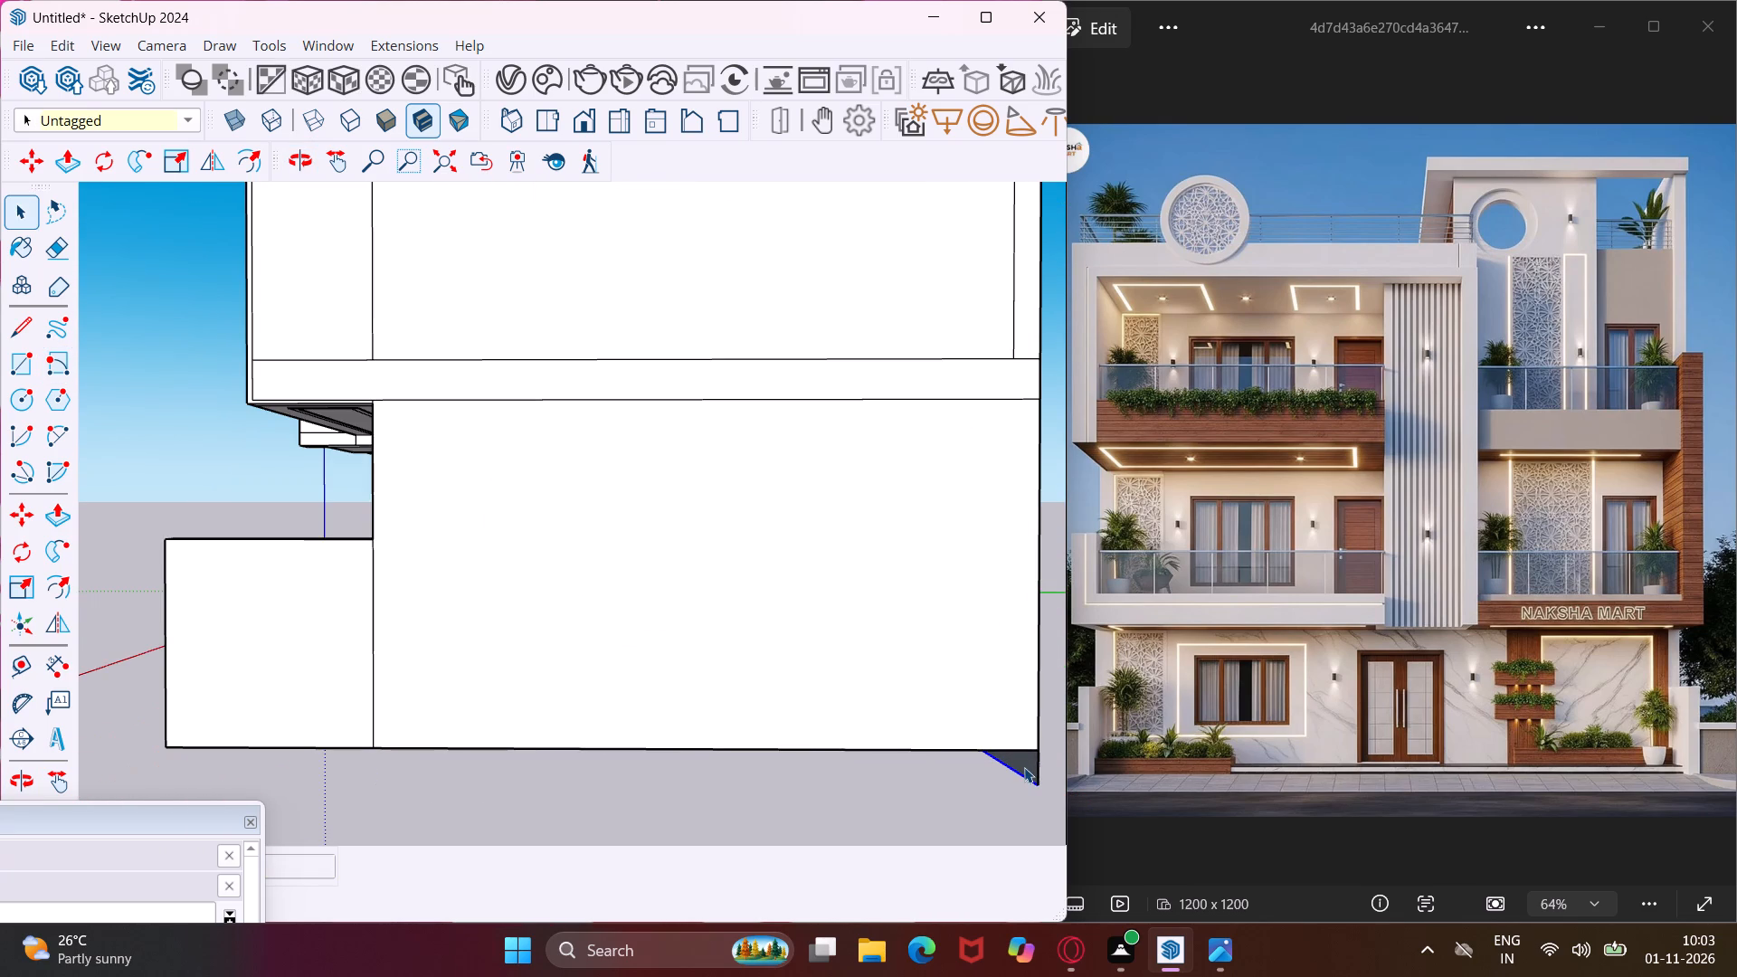
pyautogui.click(1024, 767)
pyautogui.press('p')
pyautogui.click(1024, 767)
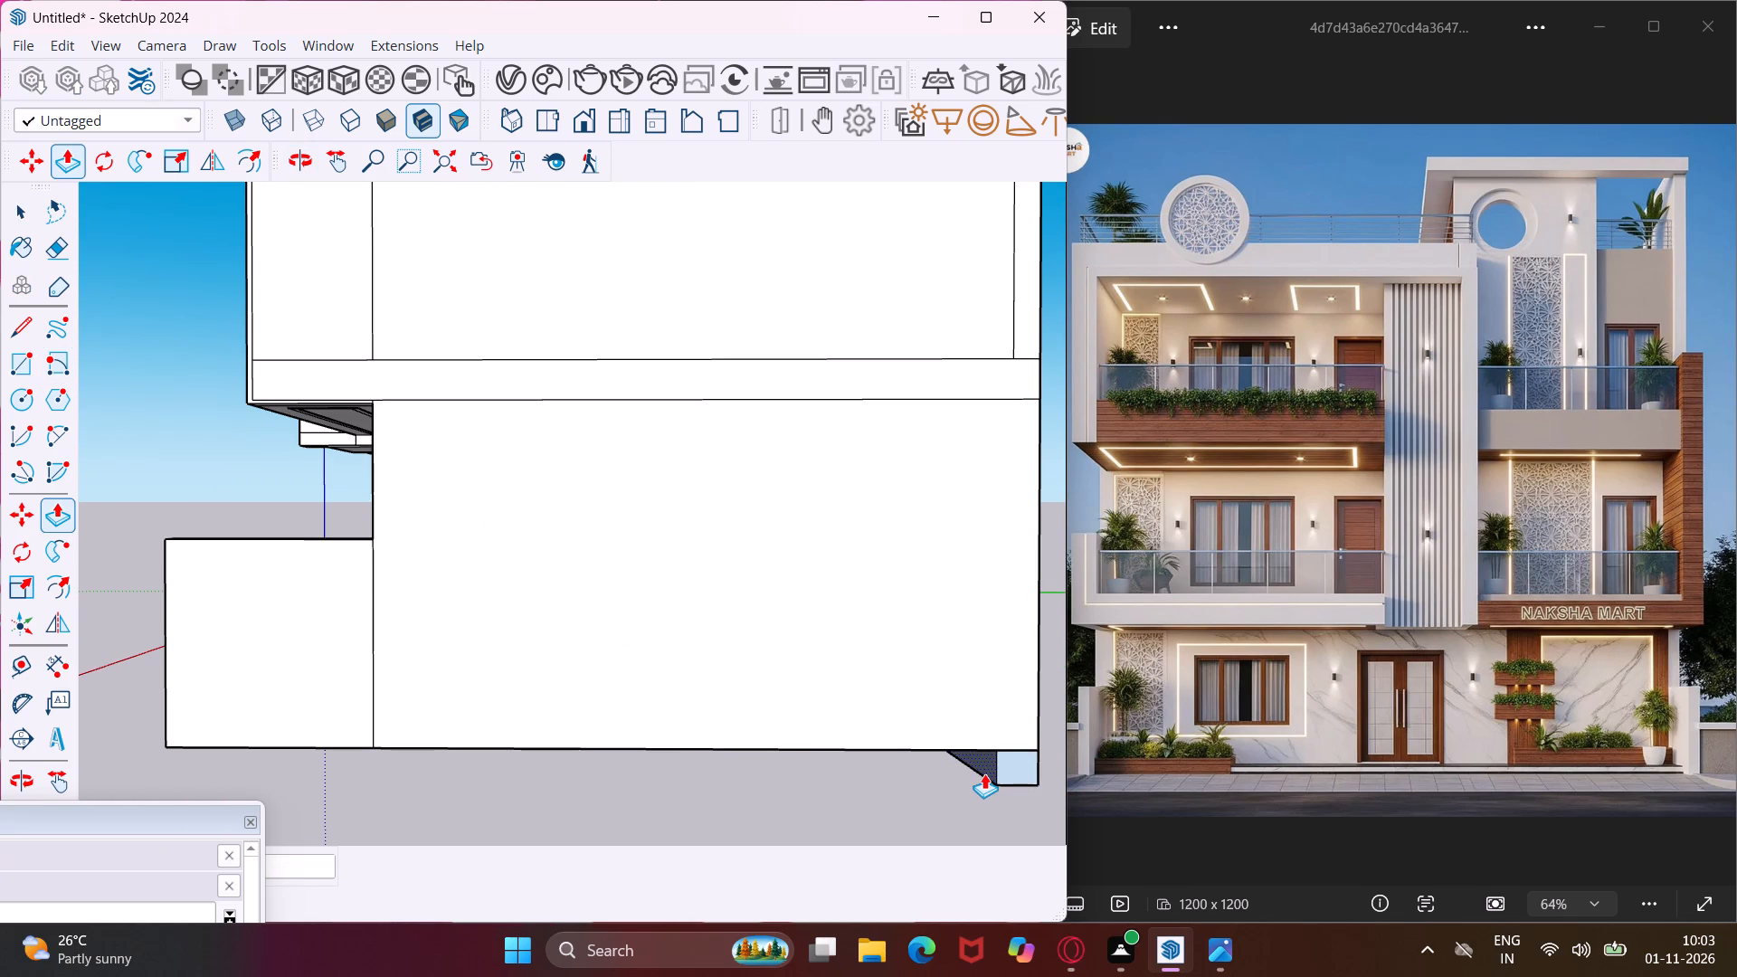
pyautogui.scroll(-7, 984, 773)
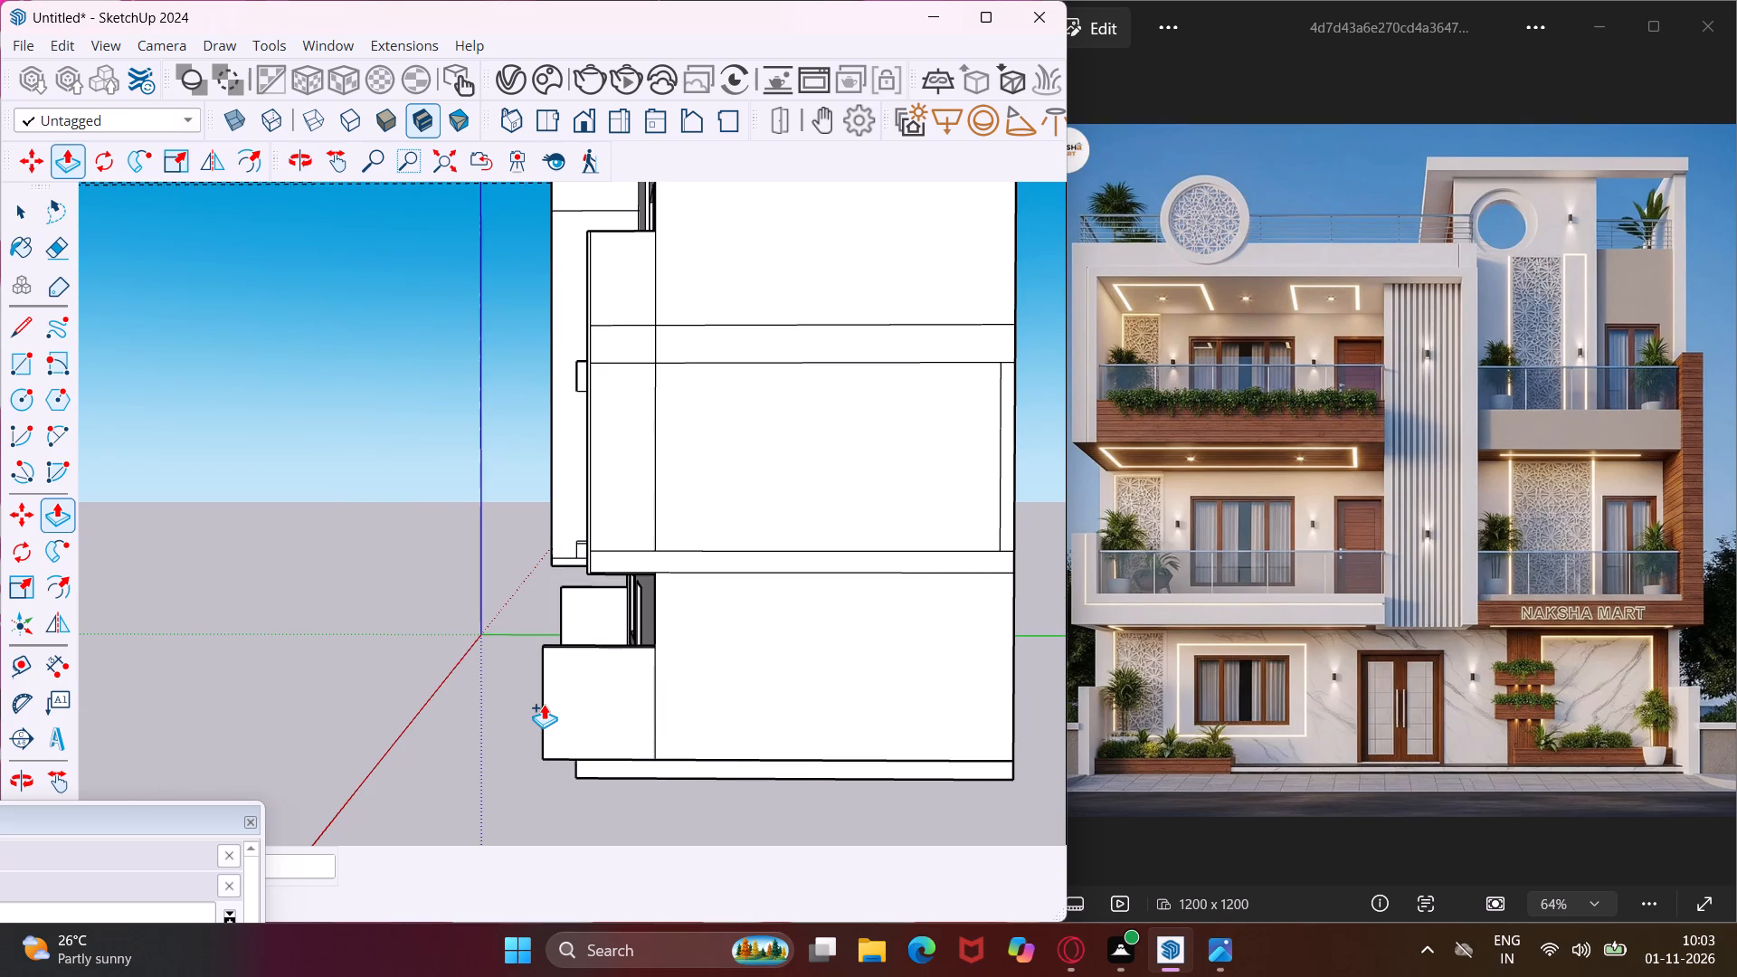
pyautogui.click(542, 704)
pyautogui.moveTo(542, 704); pyautogui.dragTo(1004, 819, button='middle')
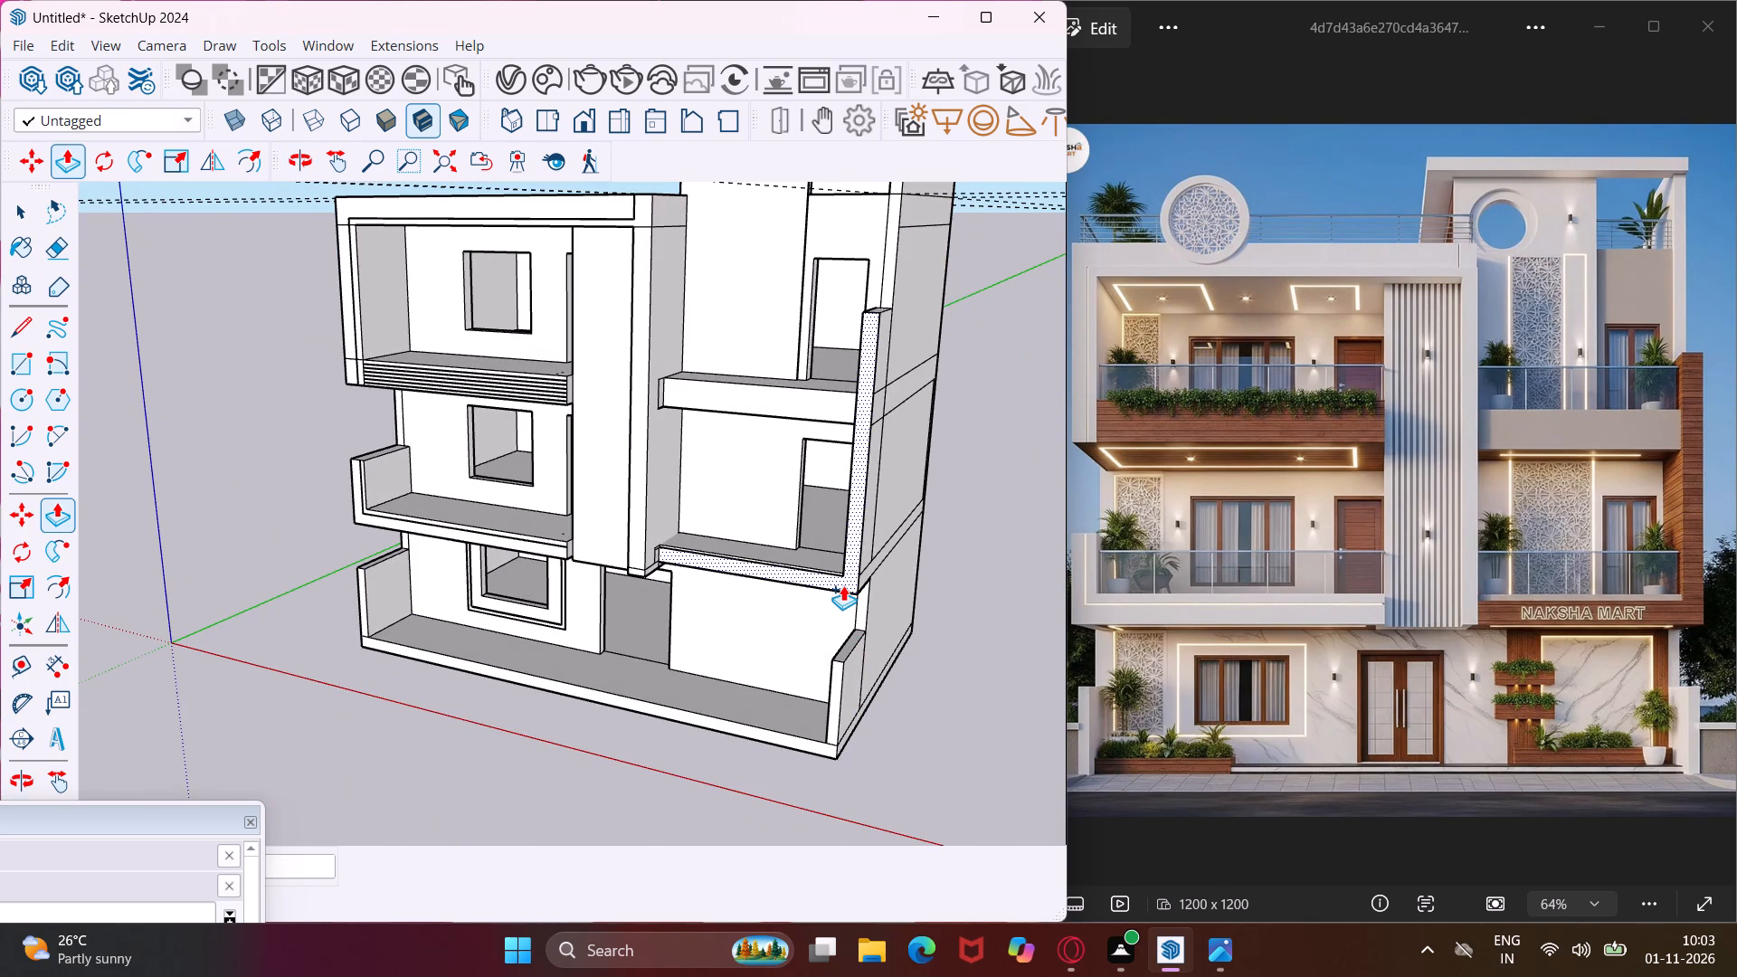
pyautogui.scroll(4, 413, 475)
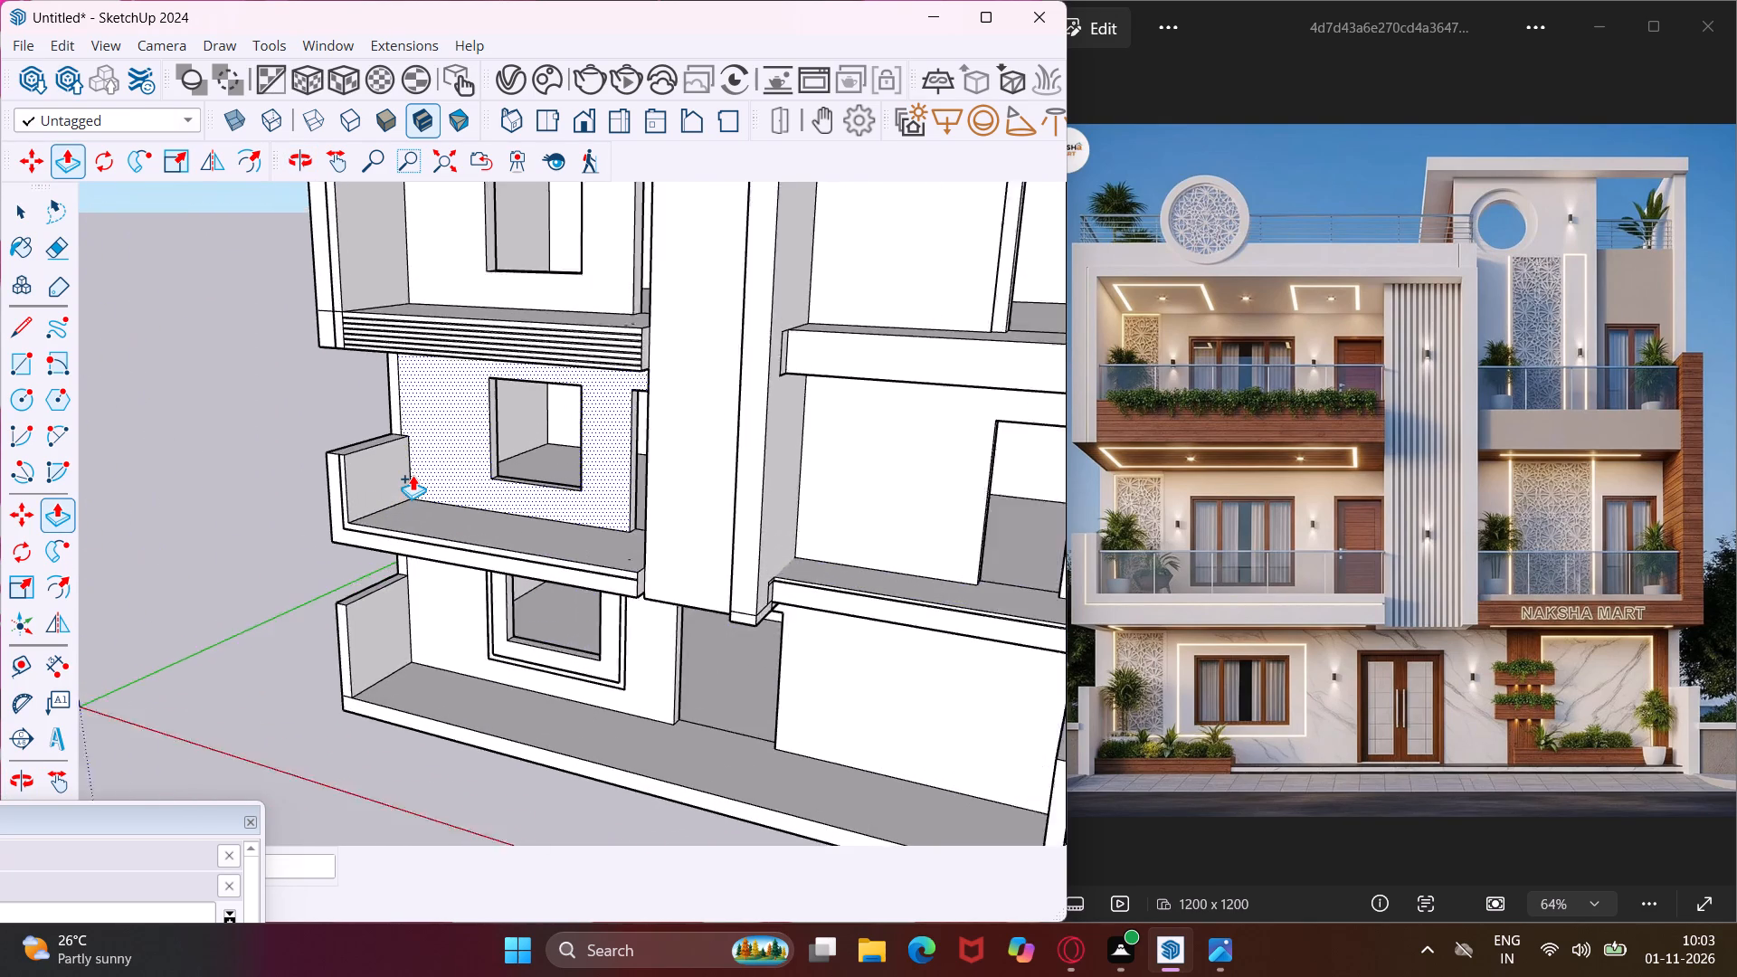
pyautogui.scroll(6, 412, 475)
pyautogui.moveTo(410, 475); pyautogui.dragTo(680, 650, button='middle')
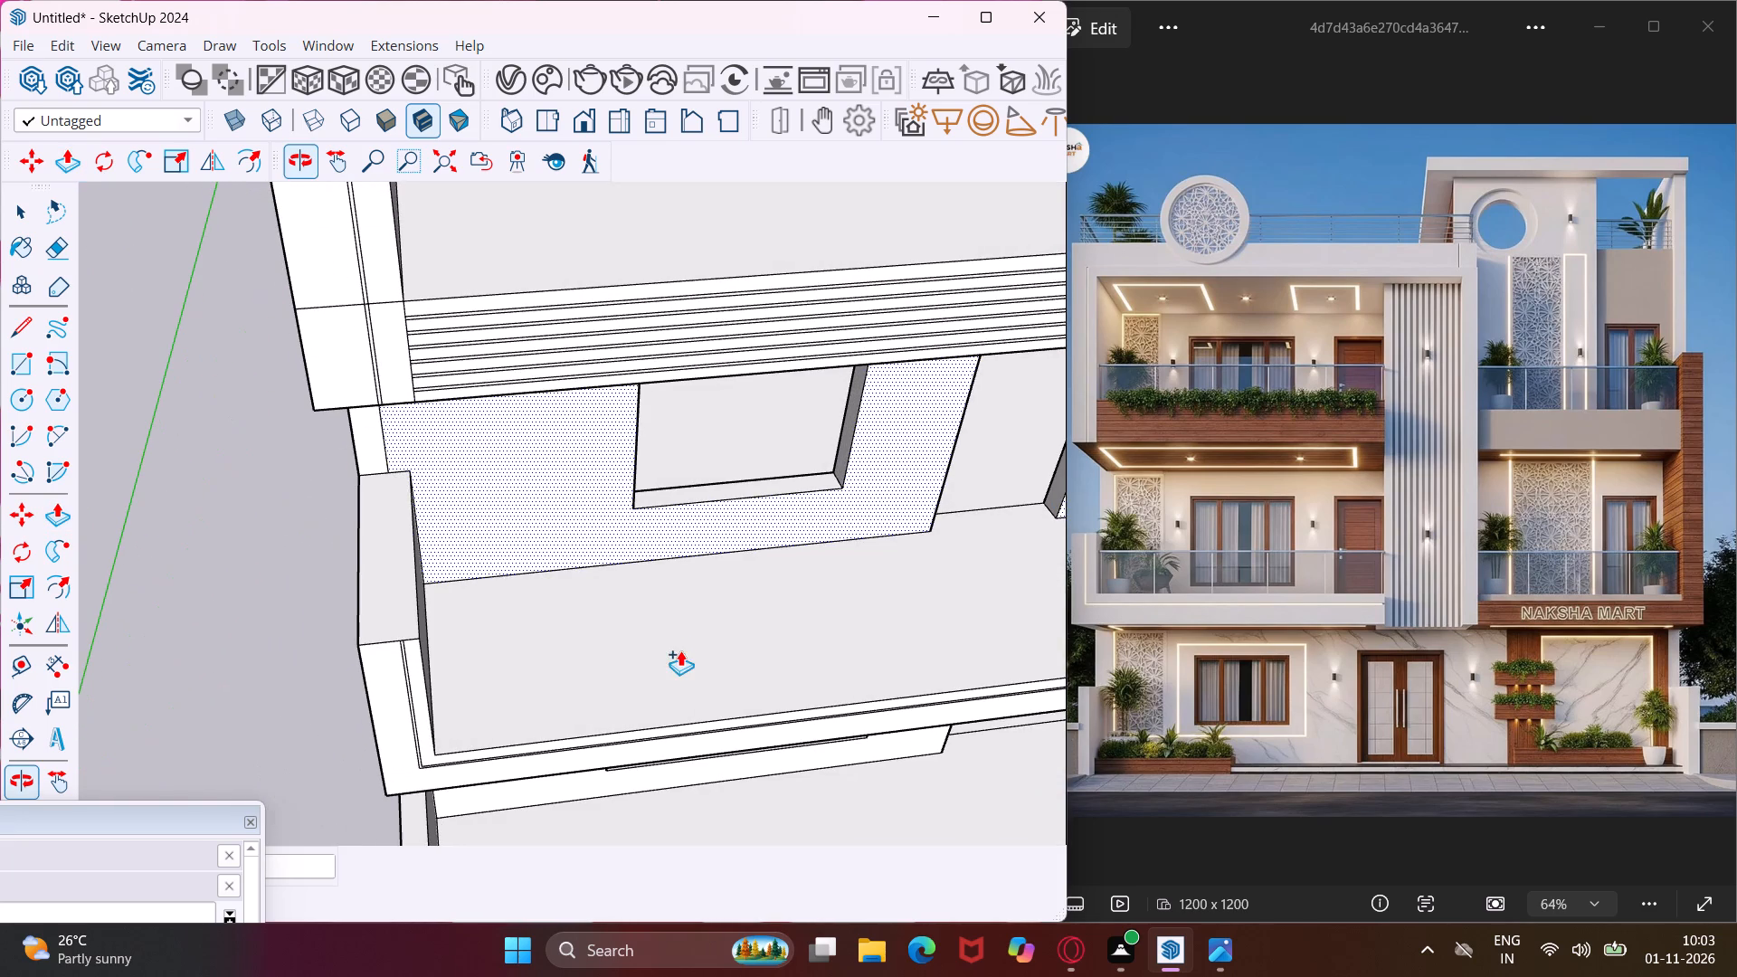
pyautogui.press('Escape')
pyautogui.press('space')
# Examine the building's roof, front balconies and upper-floor window and door openings.
pyautogui.scroll(-12, 509, 713)
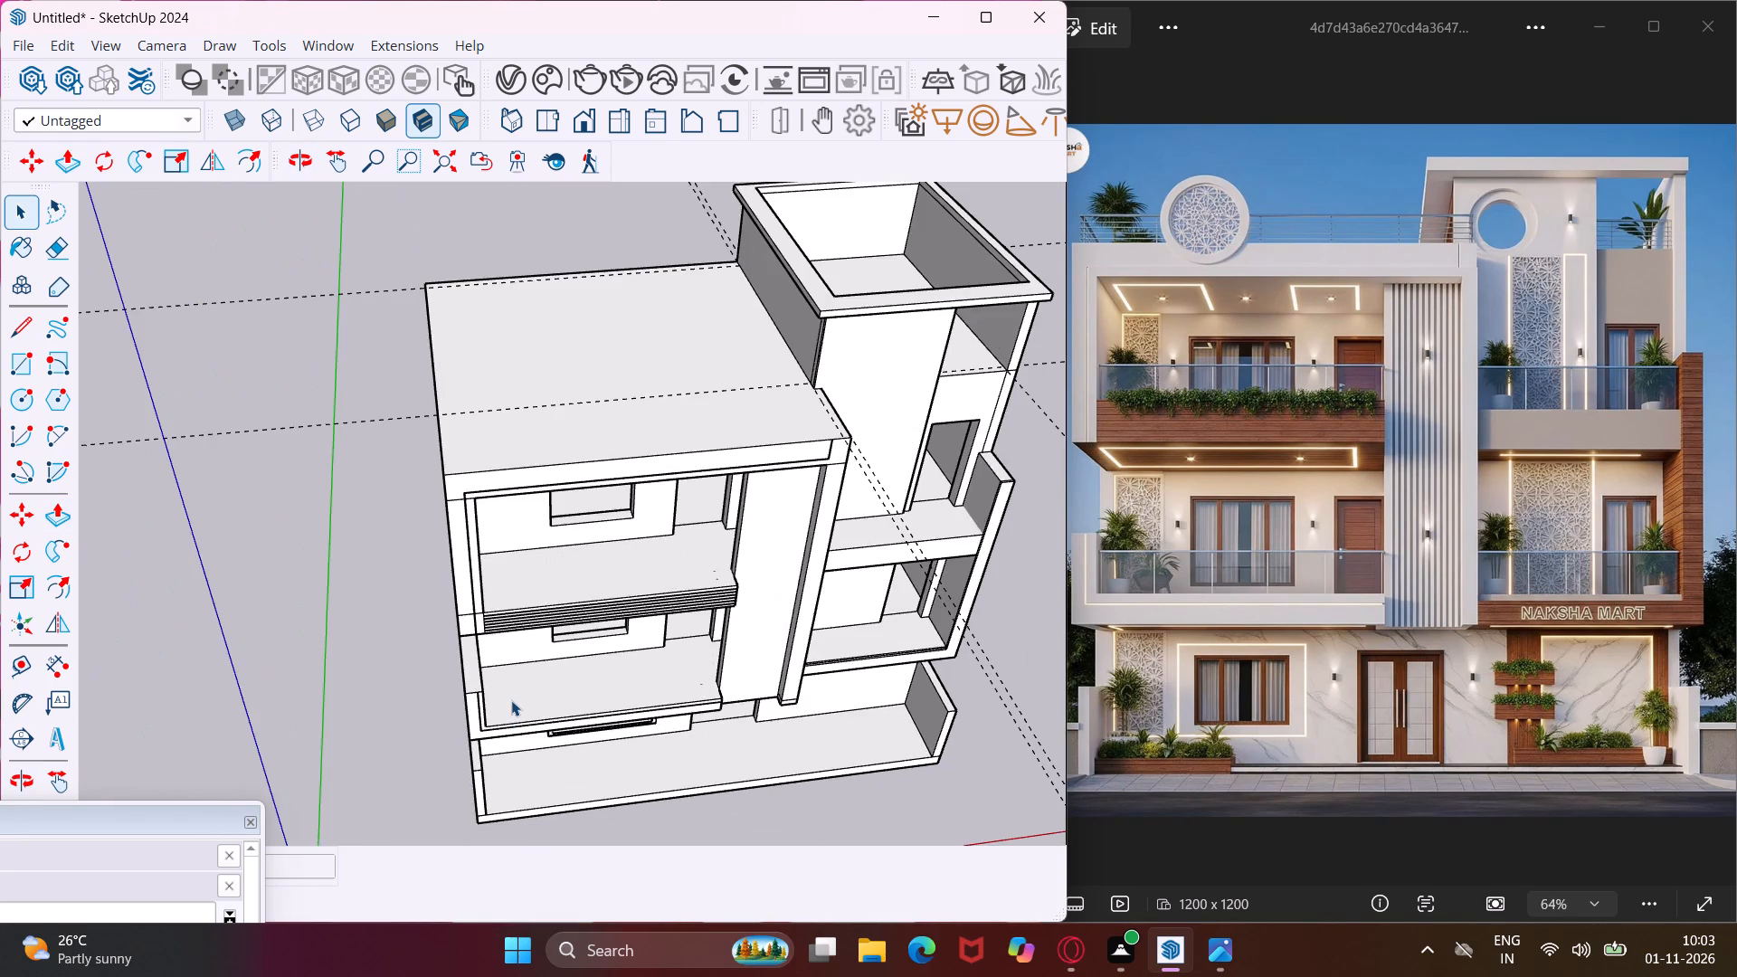
pyautogui.scroll(-3, 511, 700)
pyautogui.scroll(5, 465, 503)
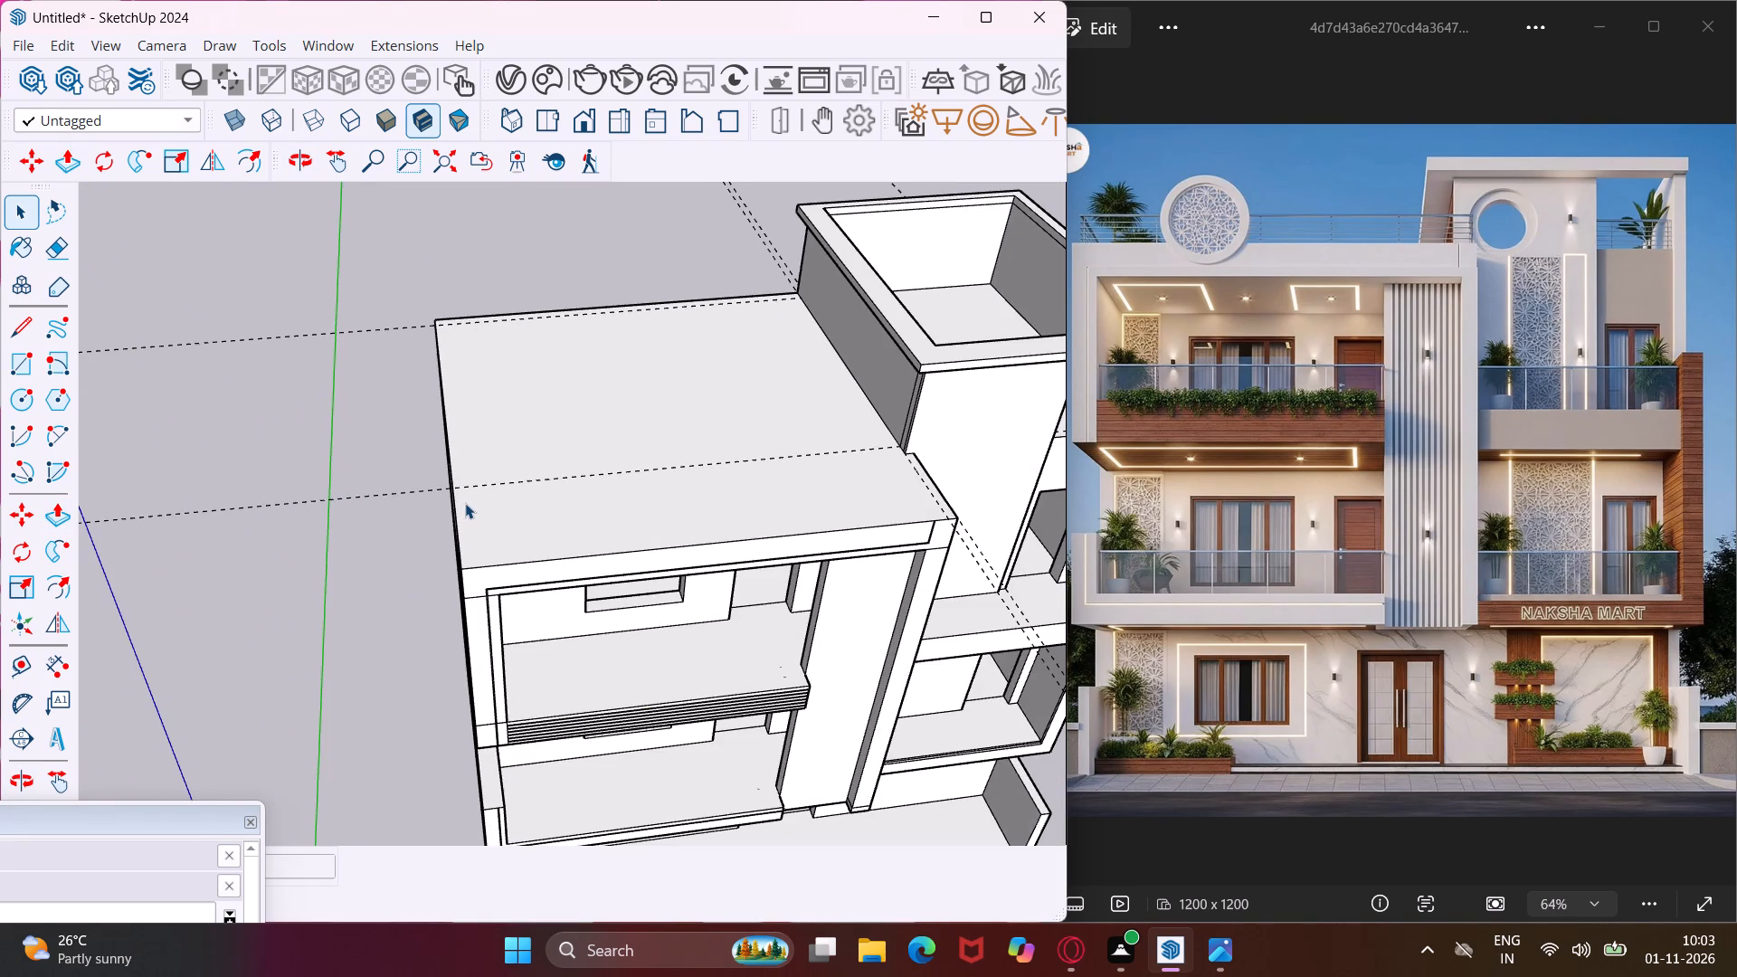
pyautogui.moveTo(465, 503); pyautogui.dragTo(509, 605, button='middle')
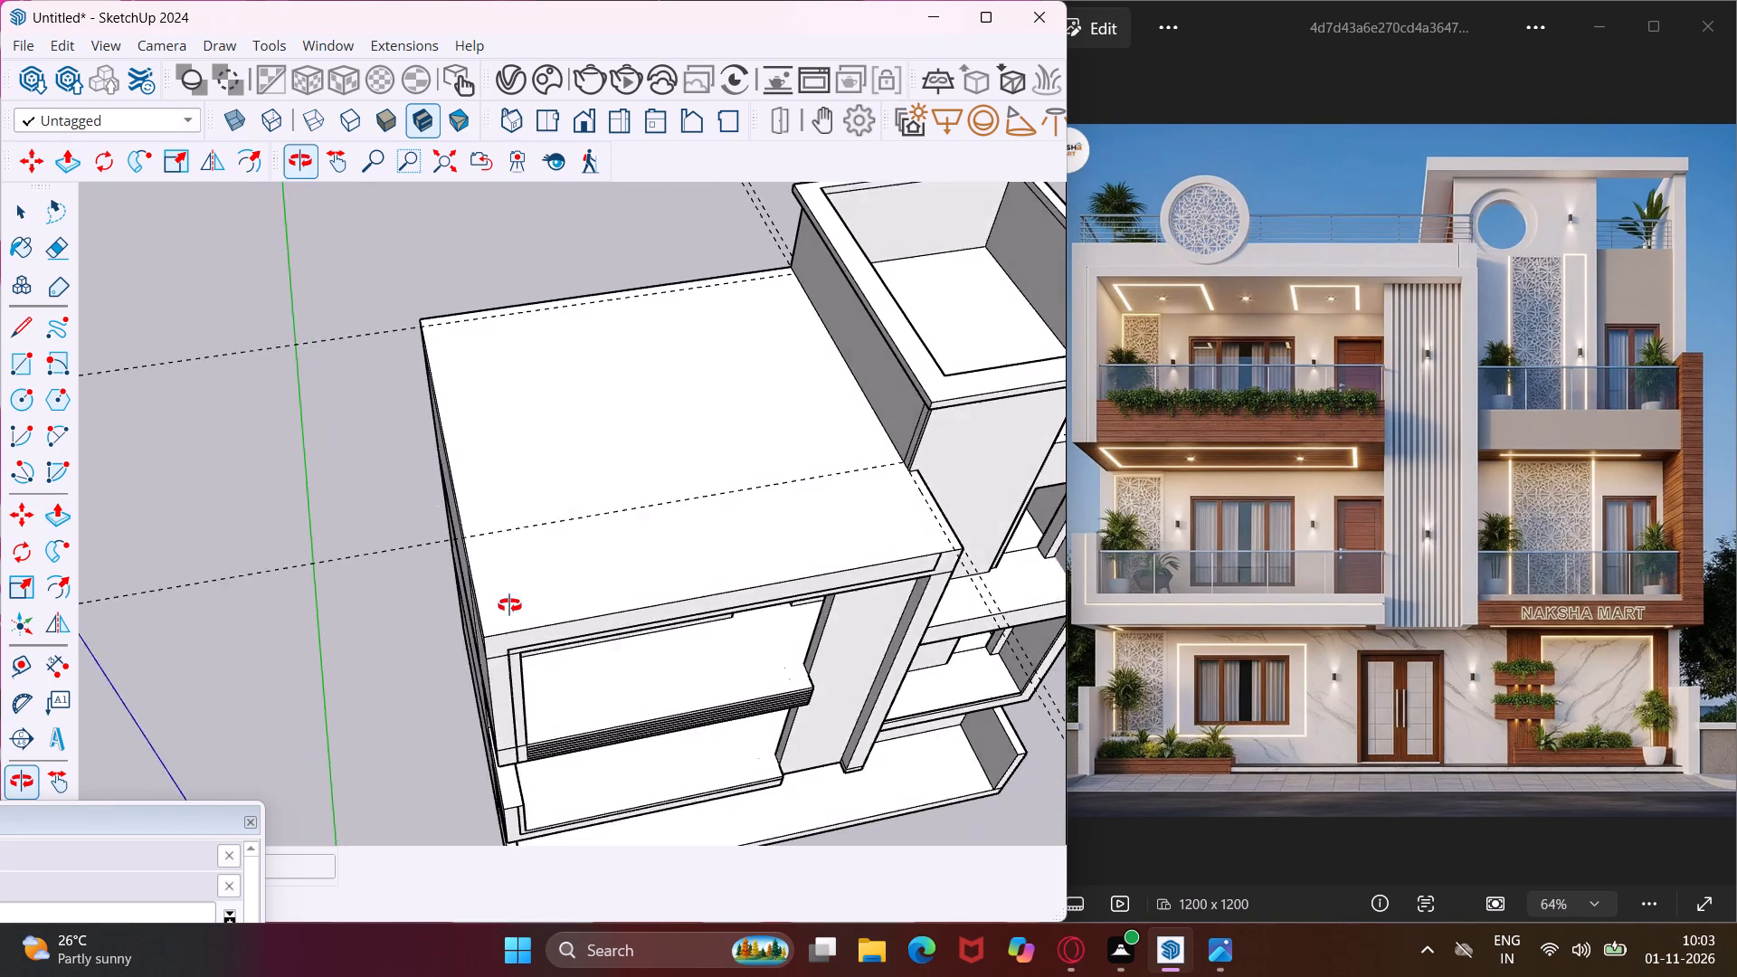
pyautogui.moveTo(509, 605); pyautogui.dragTo(517, 619, button='middle')
pyautogui.scroll(1, 528, 618)
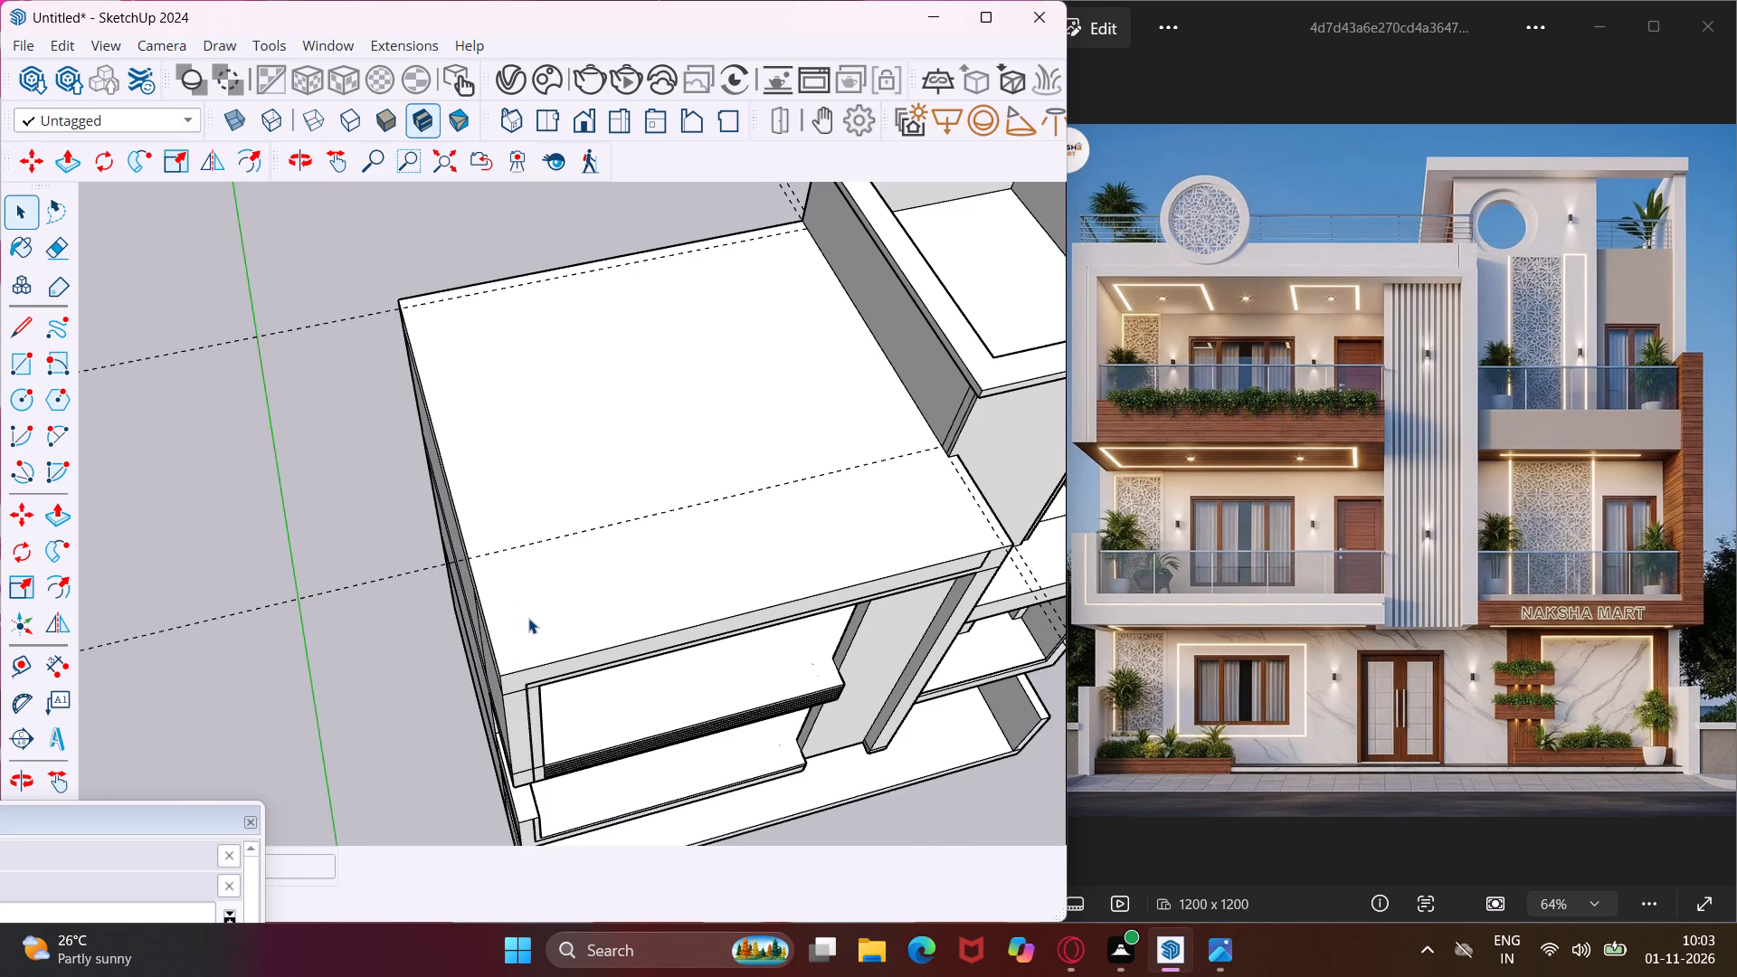
pyautogui.scroll(-6, 517, 630)
pyautogui.moveTo(609, 799); pyautogui.dragTo(604, 788, button='middle')
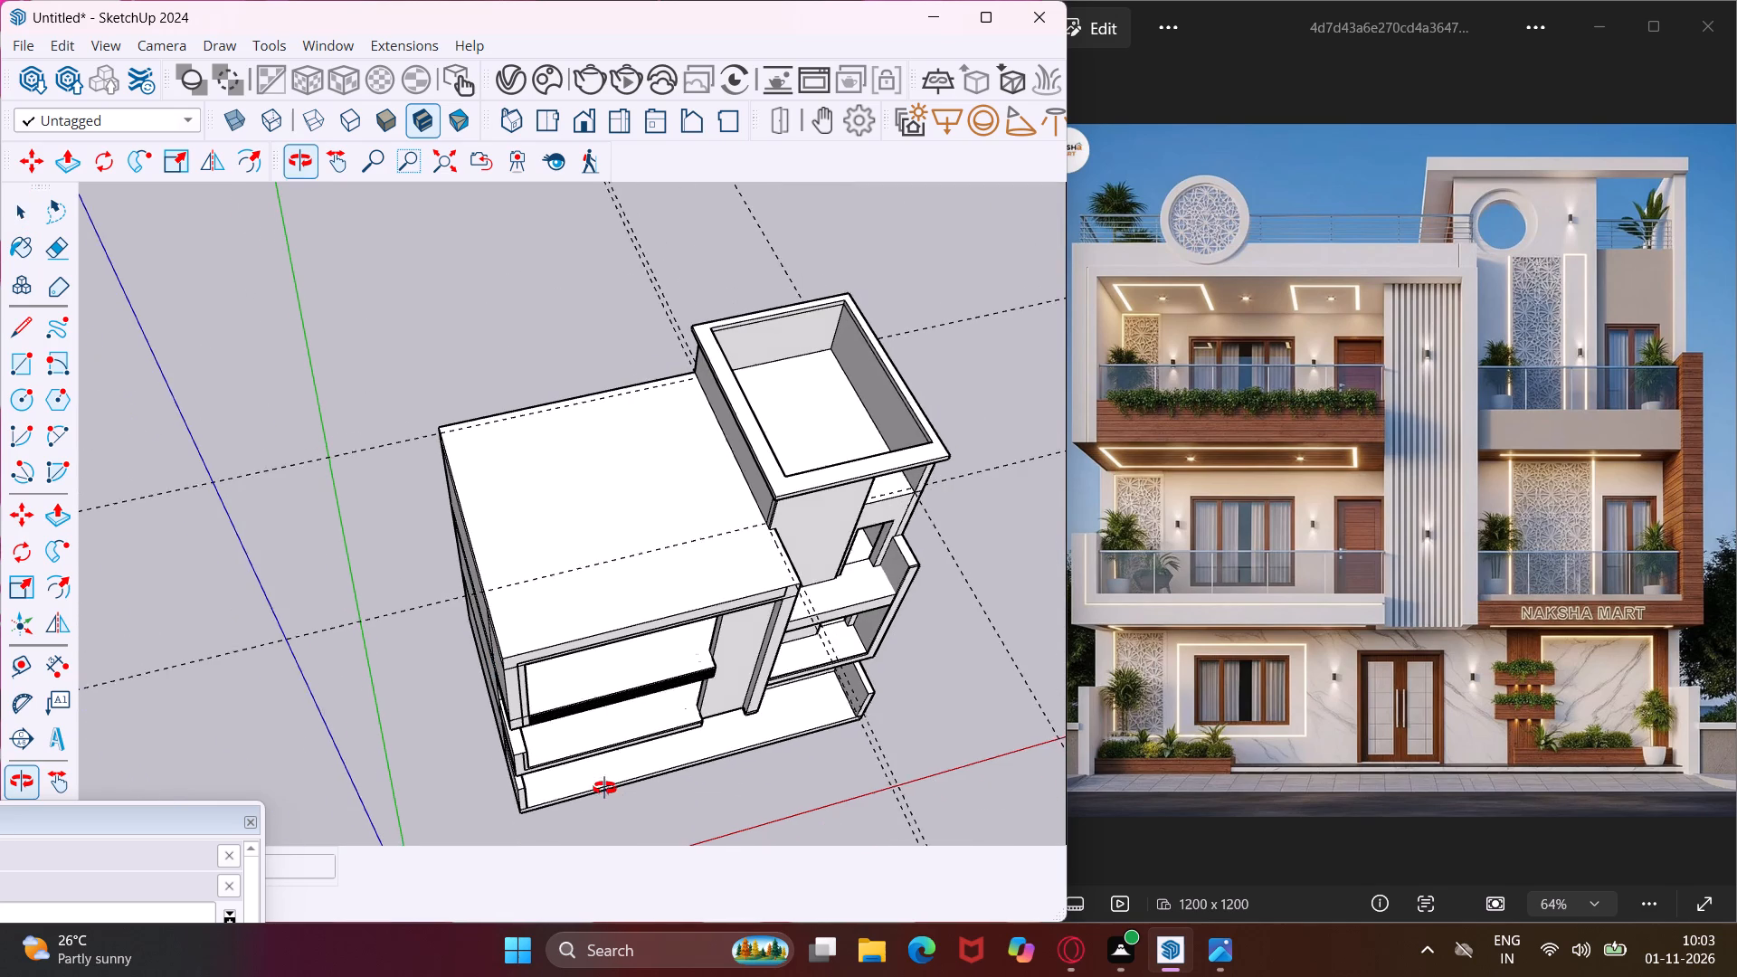
pyautogui.moveTo(604, 788); pyautogui.dragTo(603, 609, button='middle')
pyautogui.scroll(4, 563, 684)
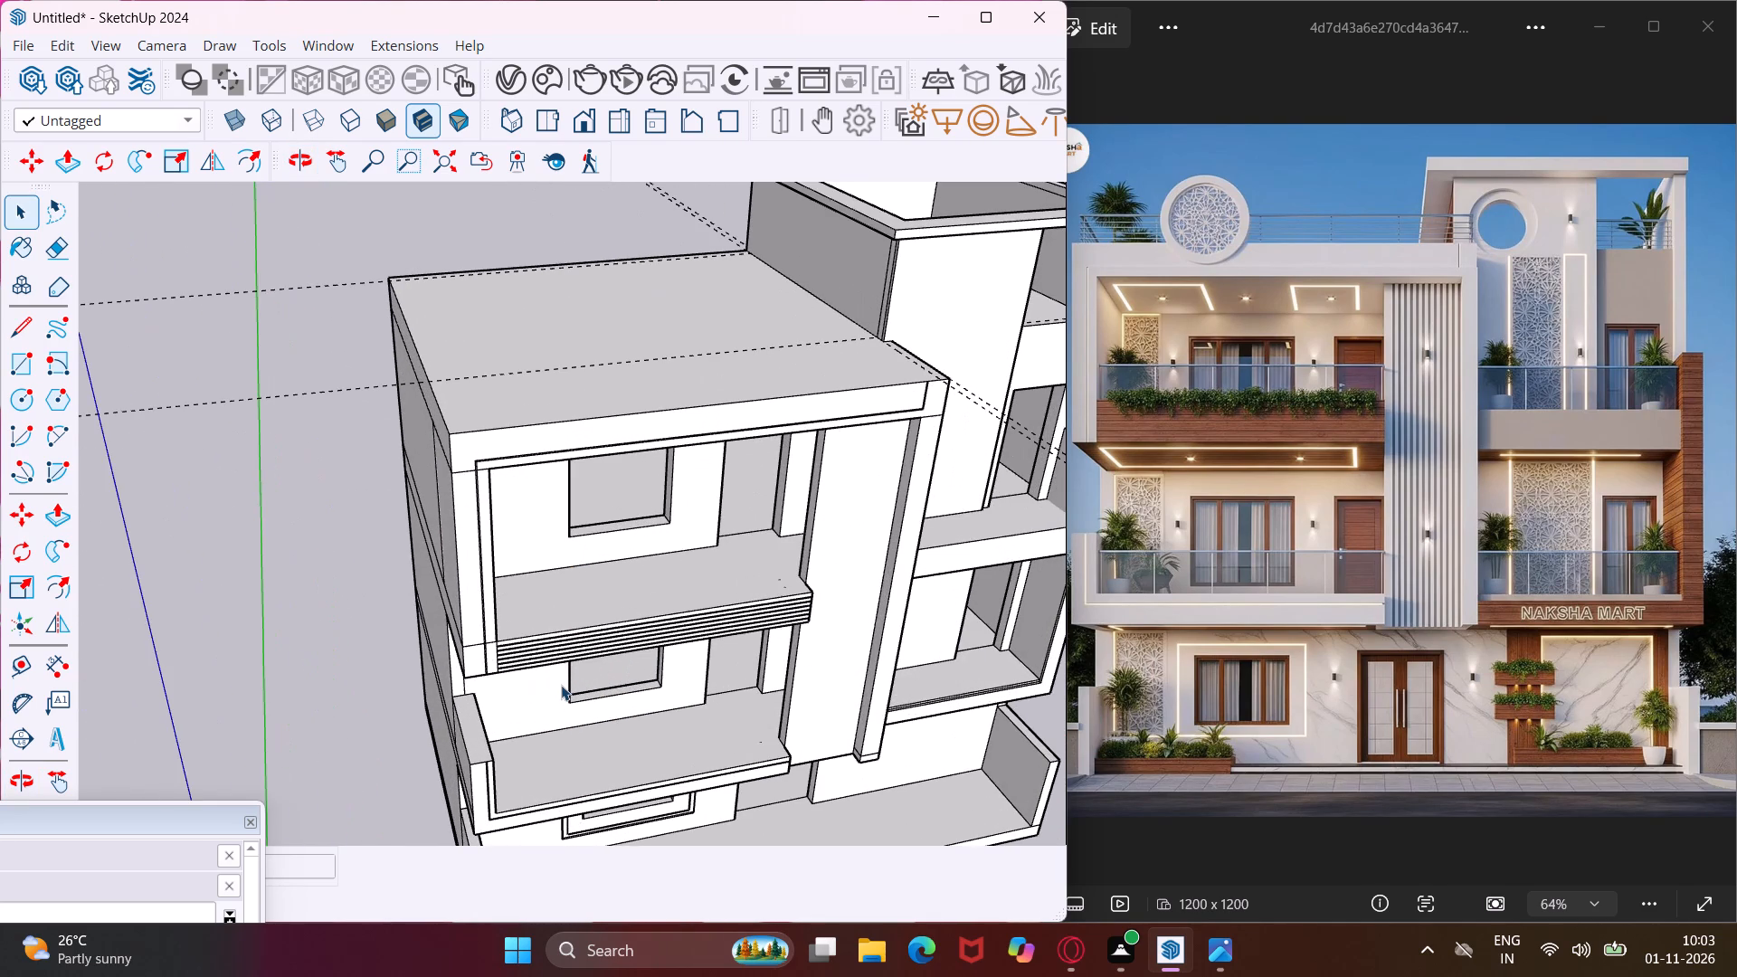
pyautogui.scroll(9, 603, 602)
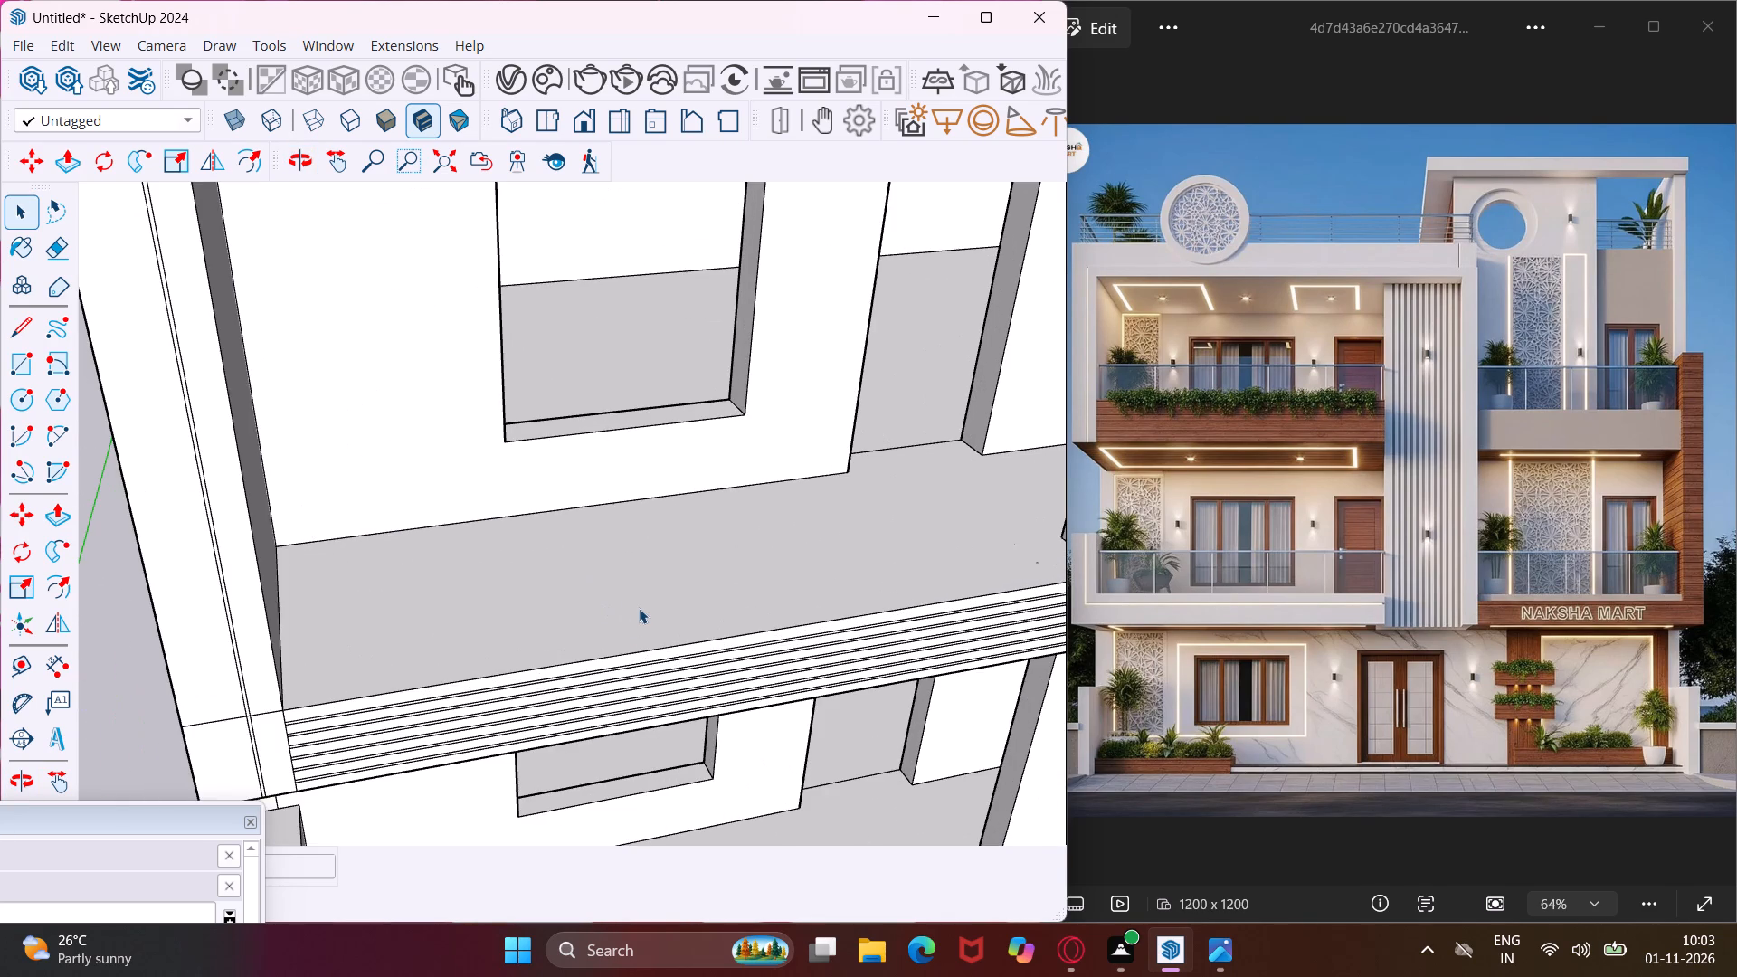
pyautogui.scroll(-5, 639, 608)
pyautogui.moveTo(639, 608); pyautogui.dragTo(573, 499, button='middle')
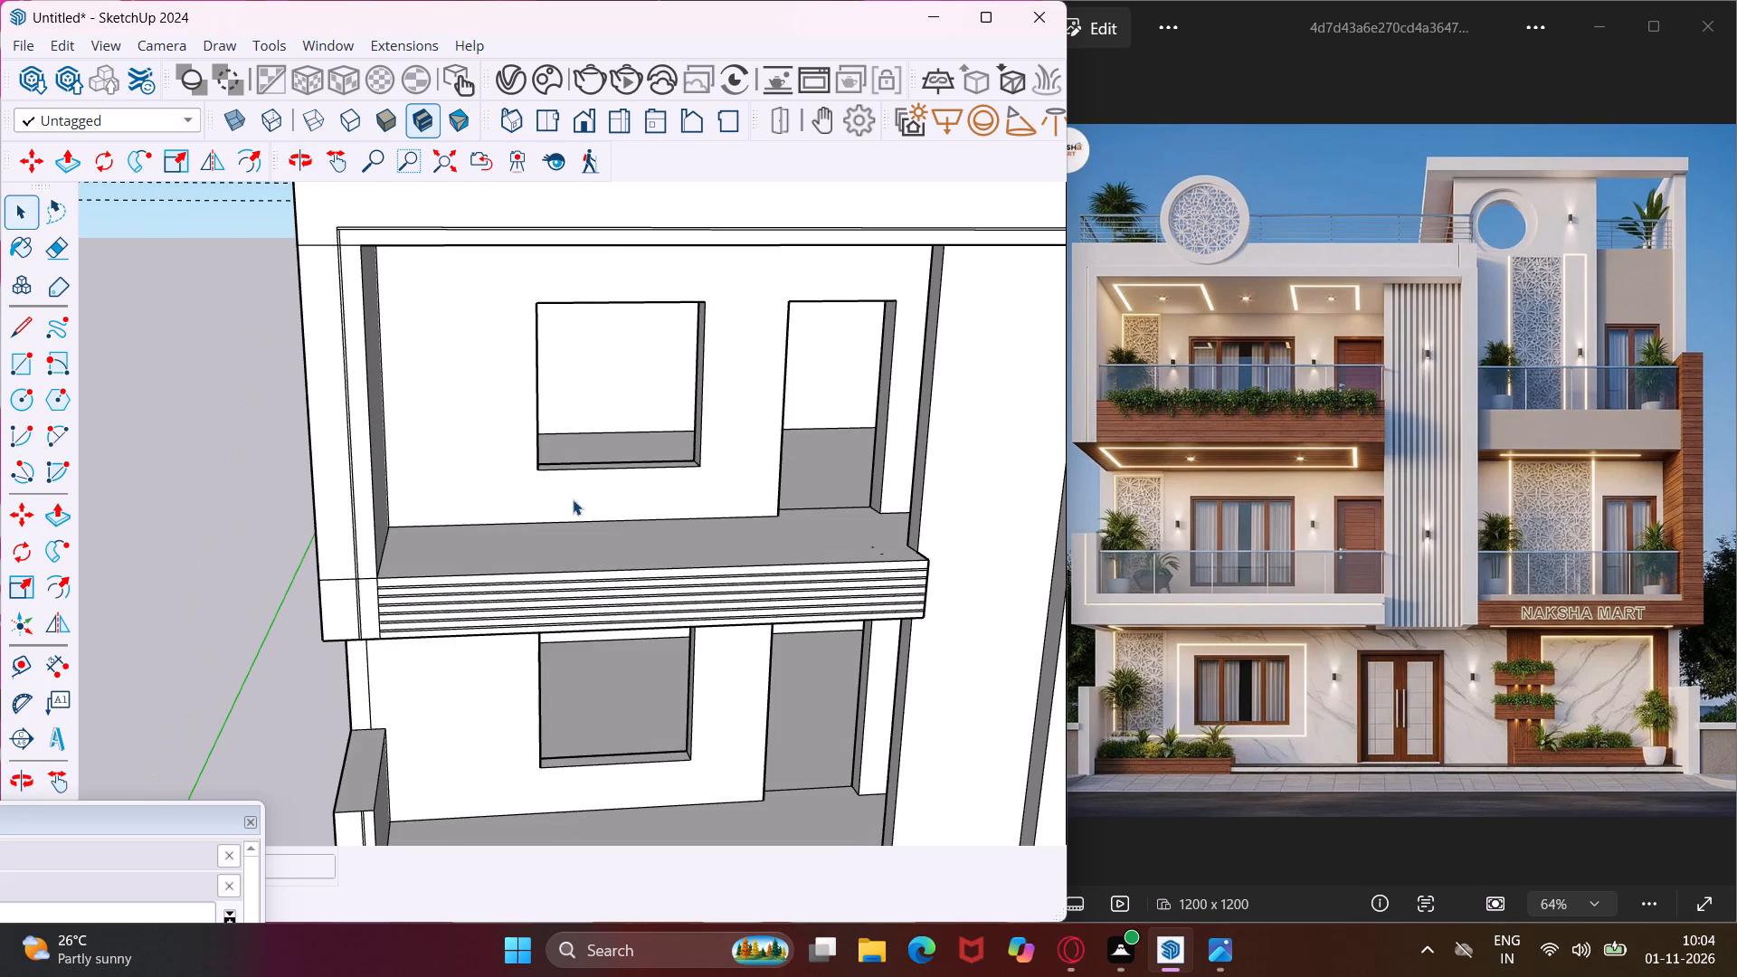
# Open the Chaos Cosmos asset browser and search the downloaded assets for "curtain".
pyautogui.click(548, 79)
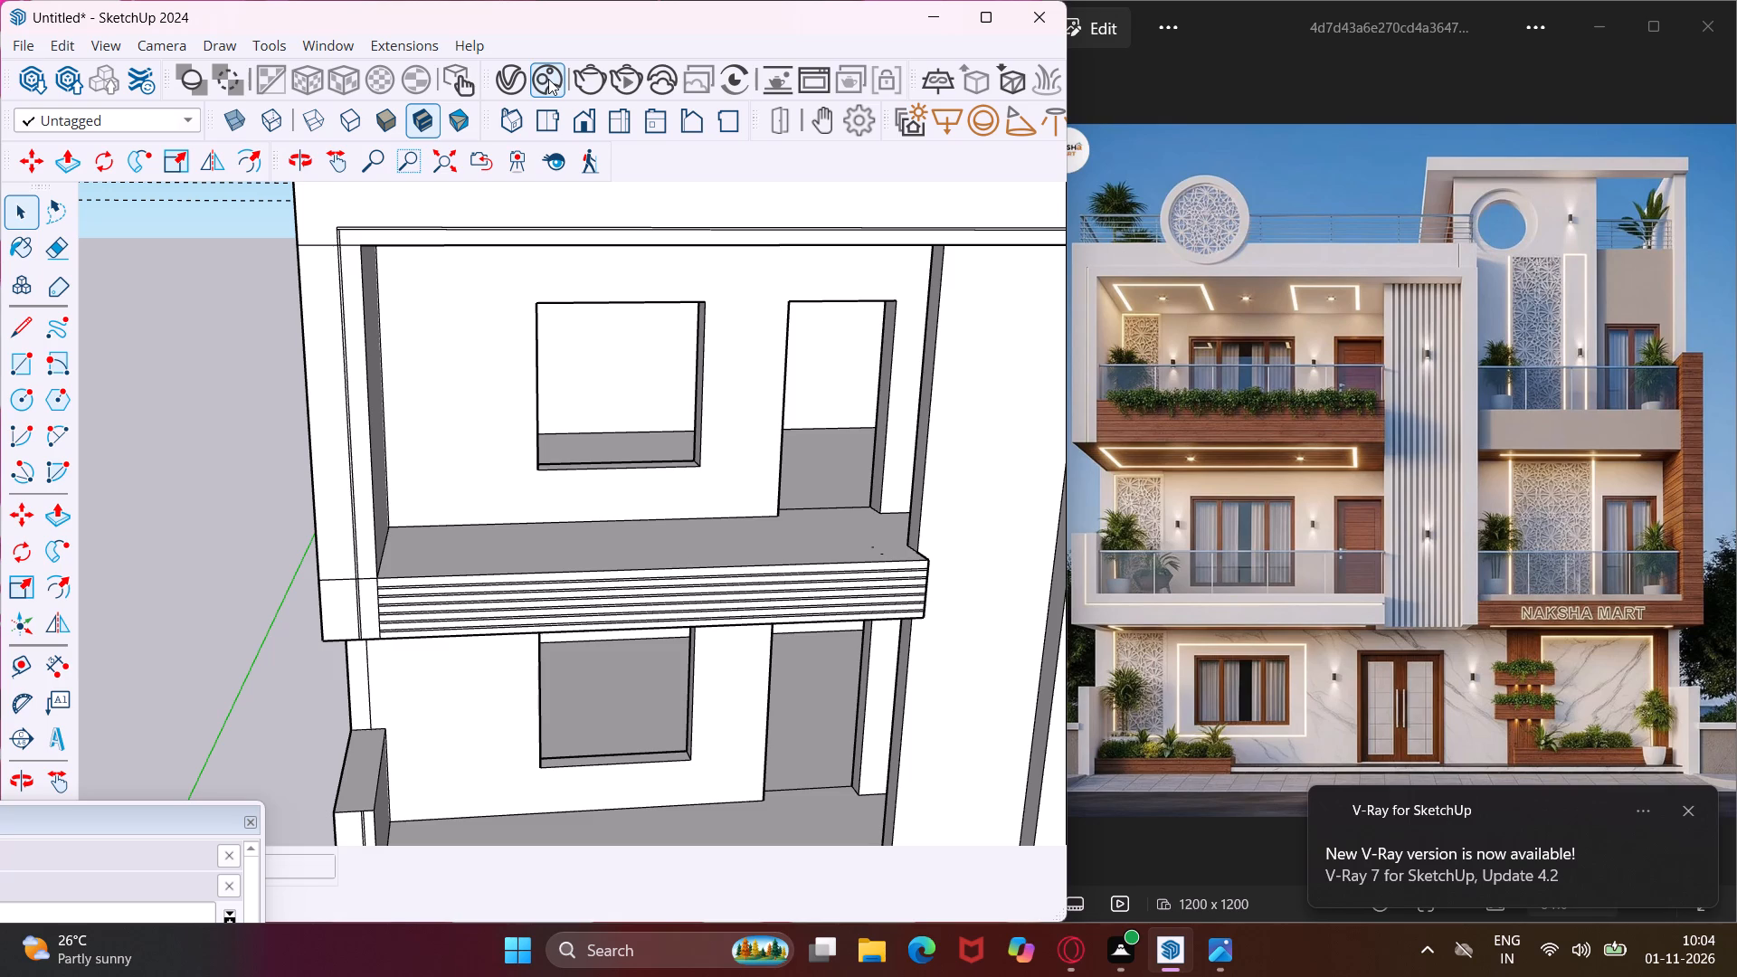
pyautogui.click(548, 79)
pyautogui.click(1690, 809)
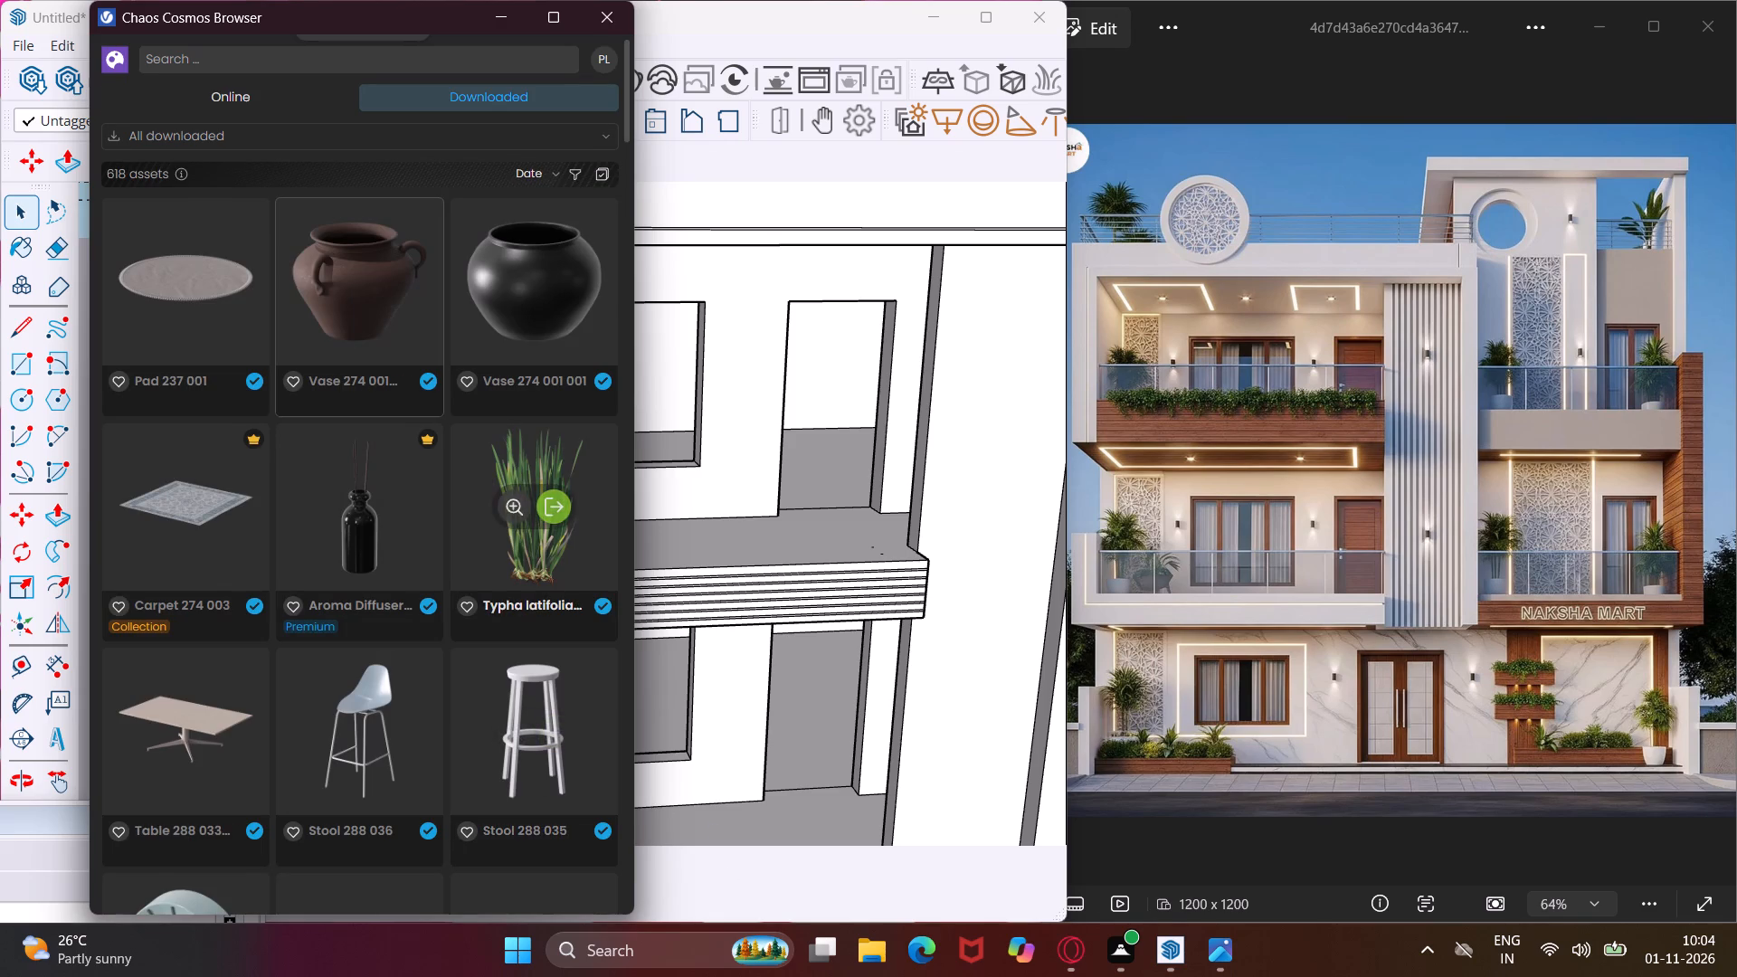
pyautogui.click(323, 66)
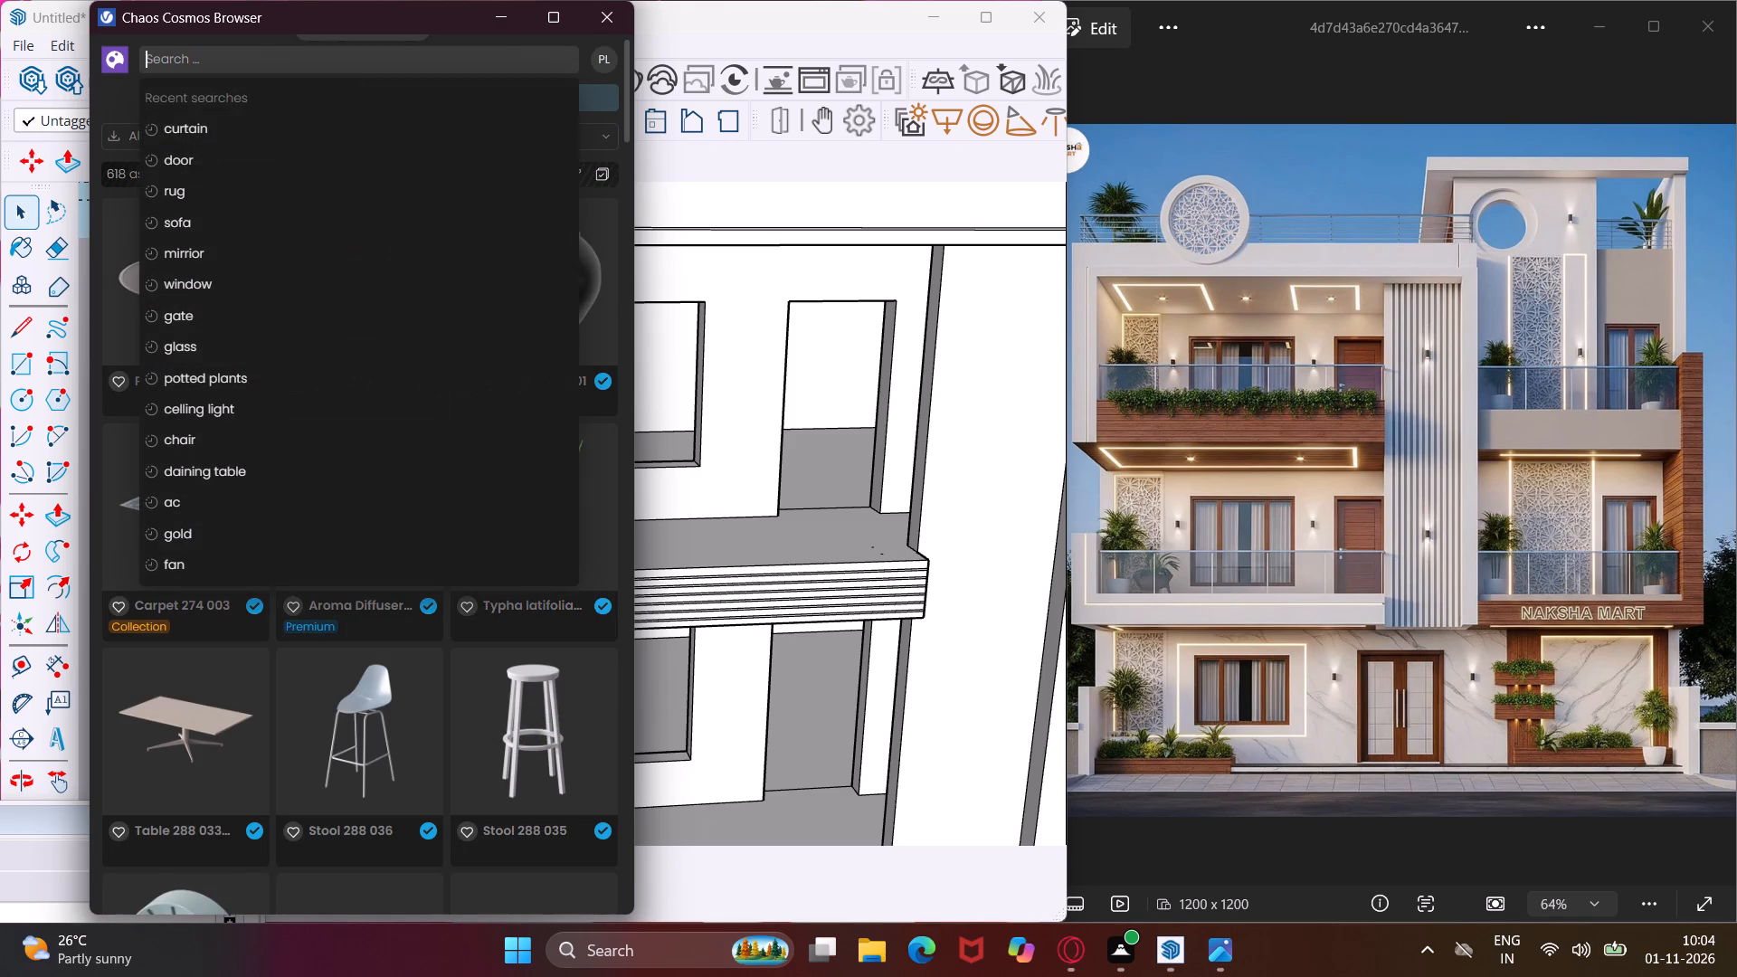
pyautogui.click(308, 124)
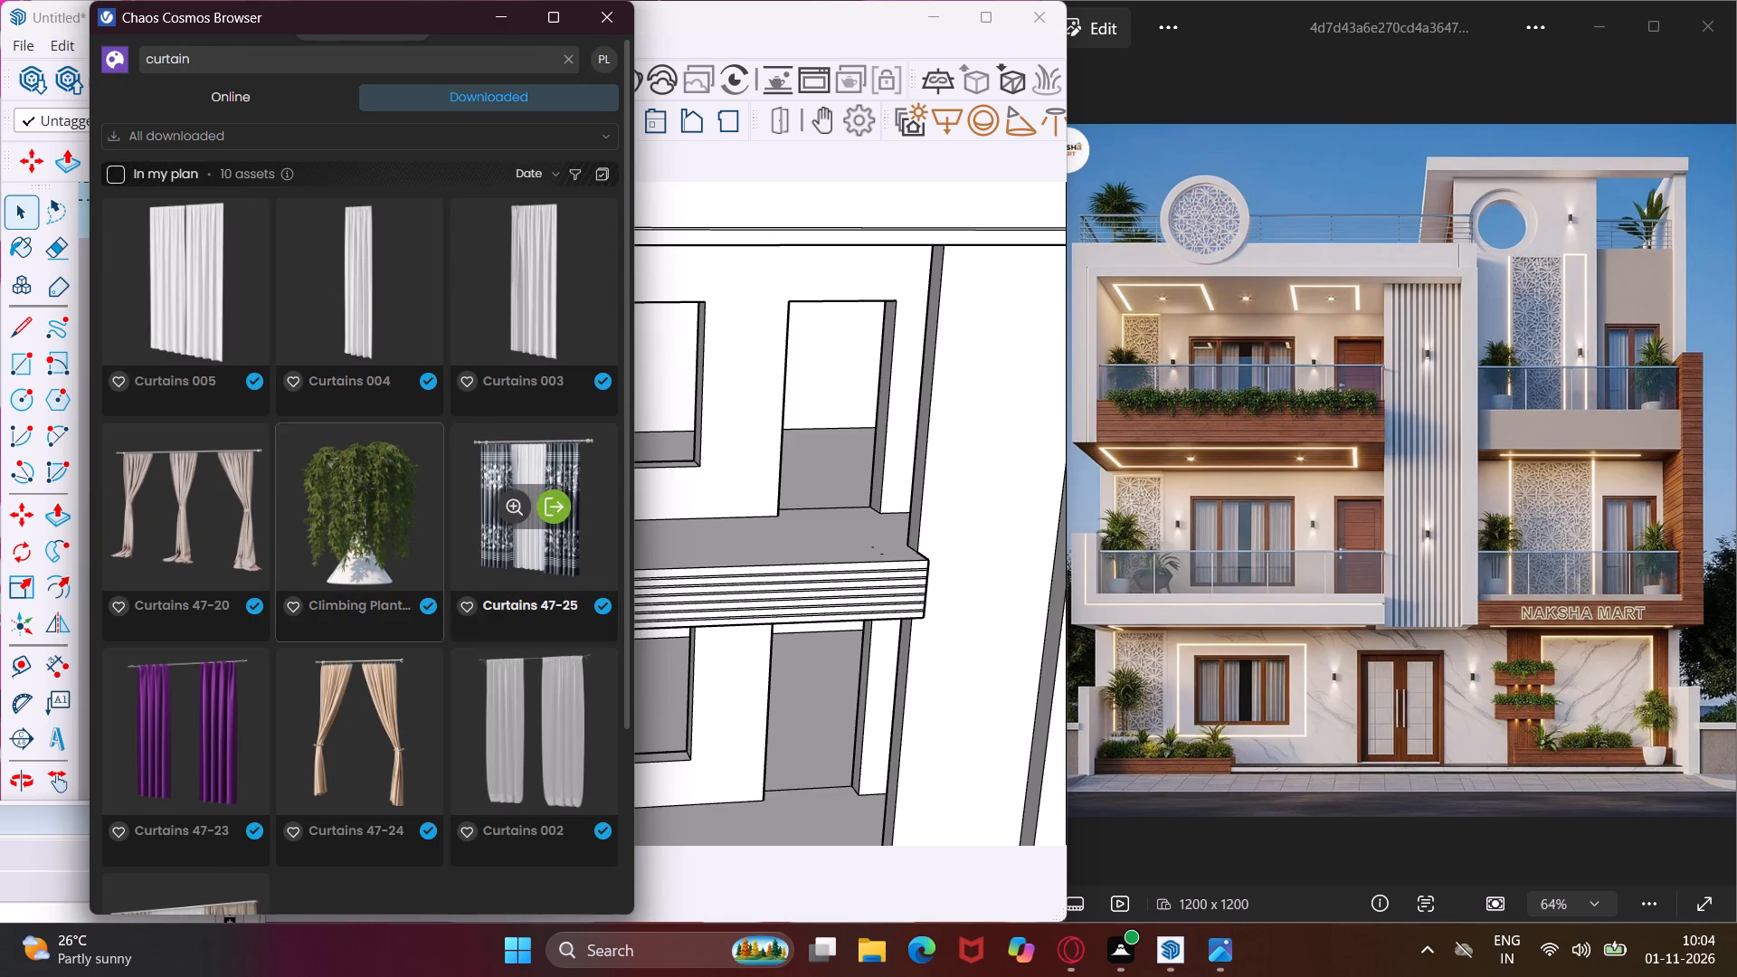
# Import the Curtains 004 asset and place one curtain on the top-floor left balcony, in front of the window's left side.
pyautogui.click(375, 276)
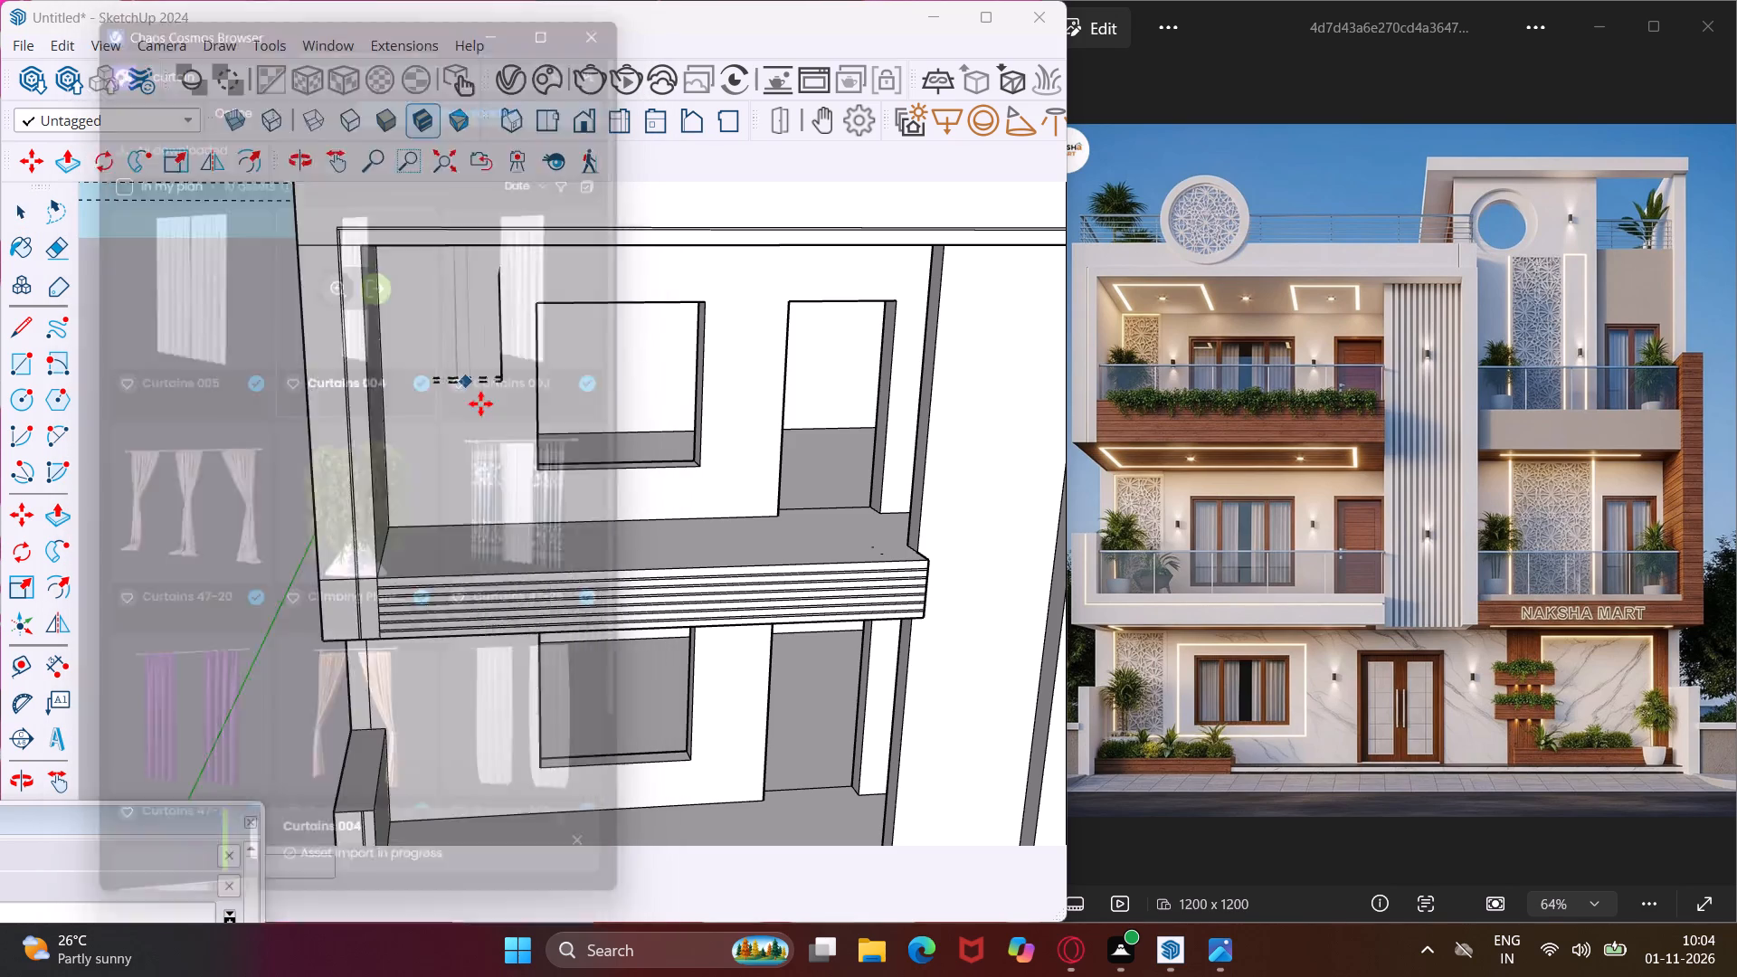
pyautogui.moveTo(542, 475); pyautogui.dragTo(474, 635, button='middle')
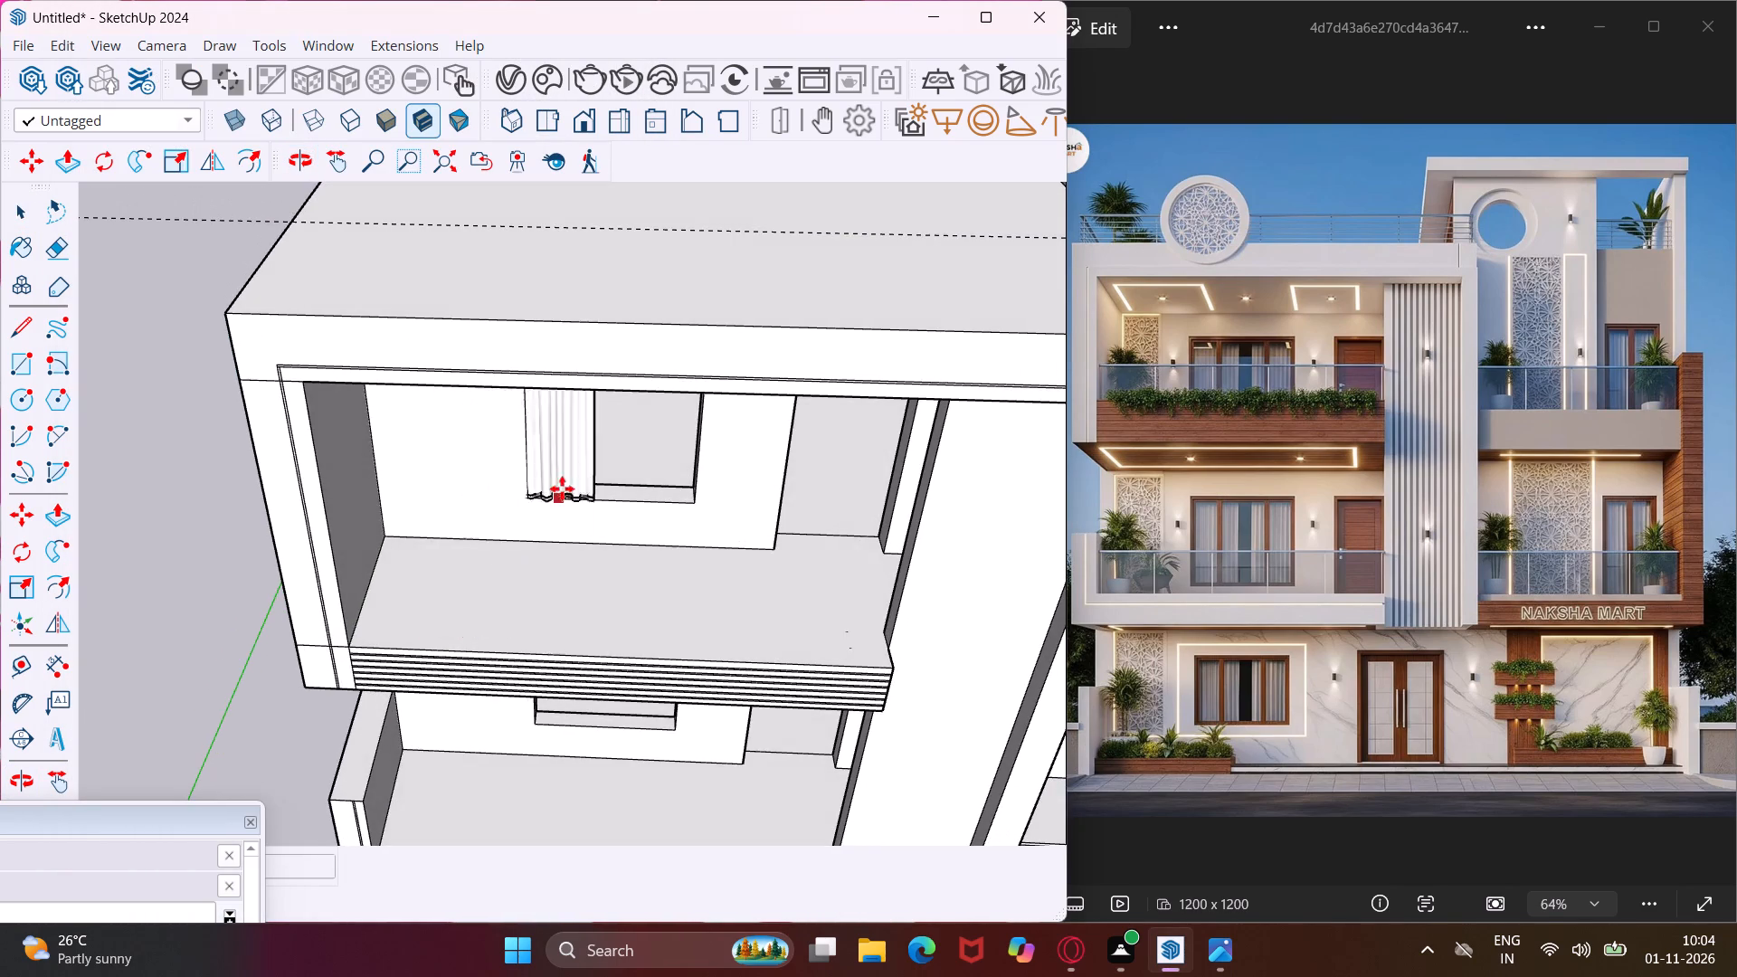
pyautogui.scroll(9, 562, 488)
pyautogui.moveTo(555, 465); pyautogui.dragTo(437, 545, button='middle')
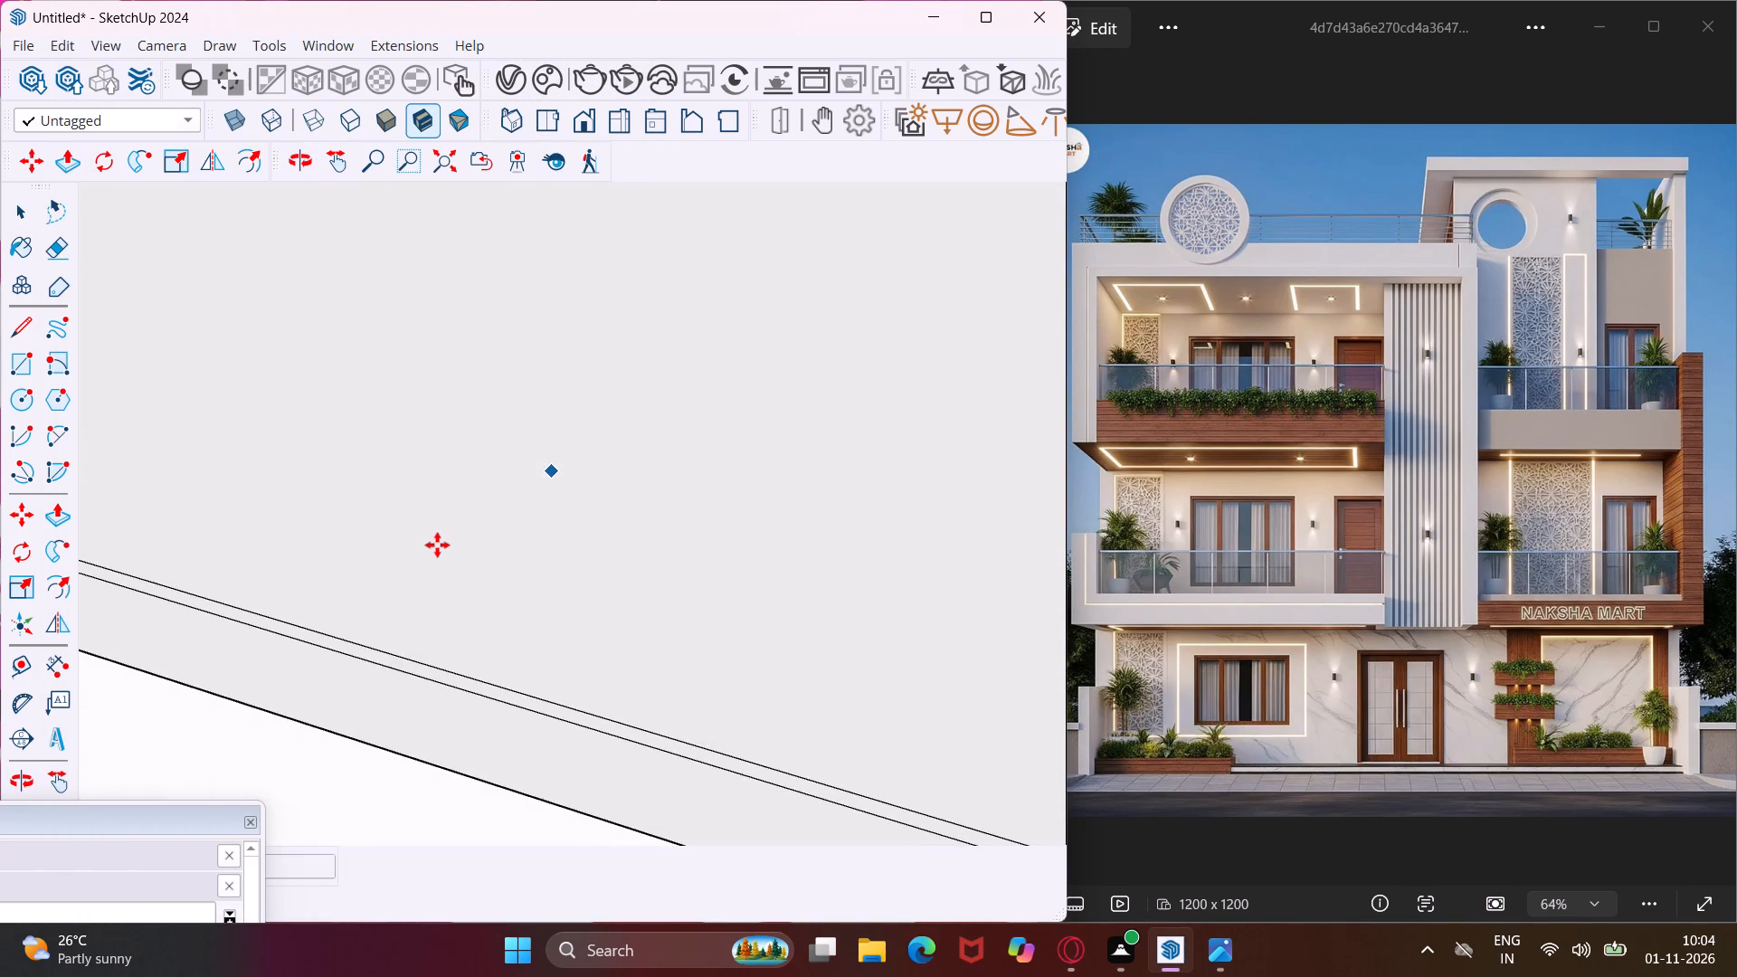
pyautogui.moveTo(437, 545); pyautogui.dragTo(527, 237, button='middle')
pyautogui.scroll(-12, 537, 320)
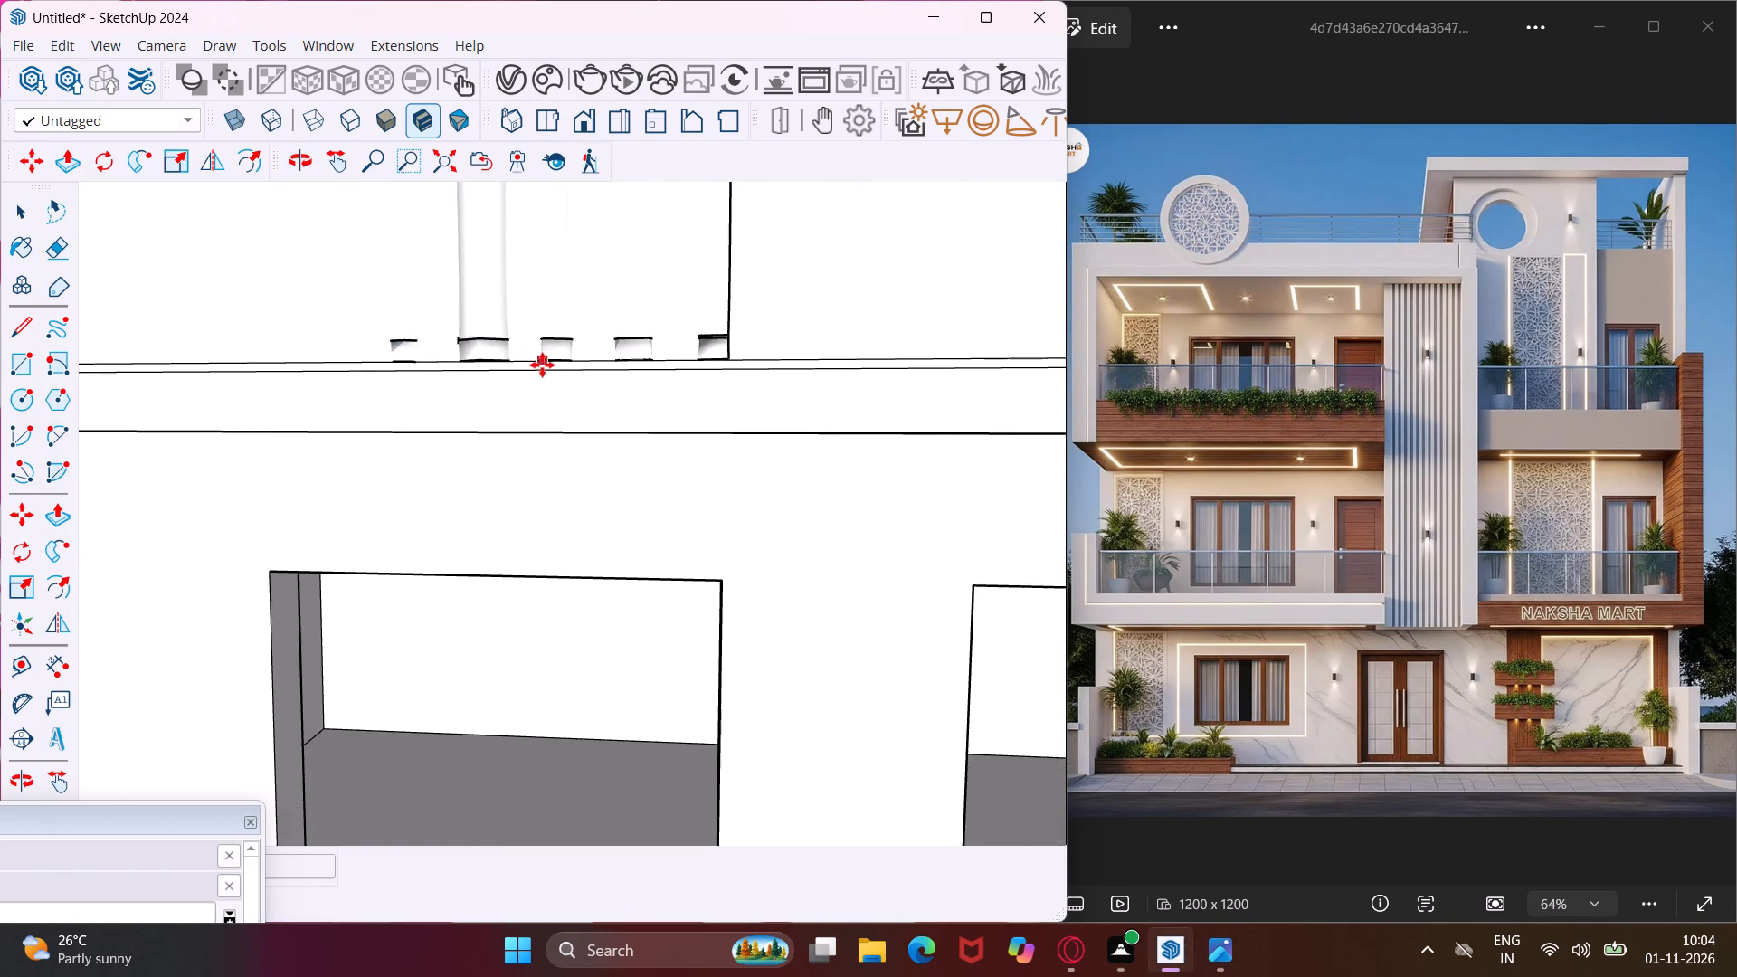
pyautogui.scroll(-20, 542, 365)
pyautogui.moveTo(552, 448); pyautogui.dragTo(536, 575, button='middle')
pyautogui.scroll(9, 527, 533)
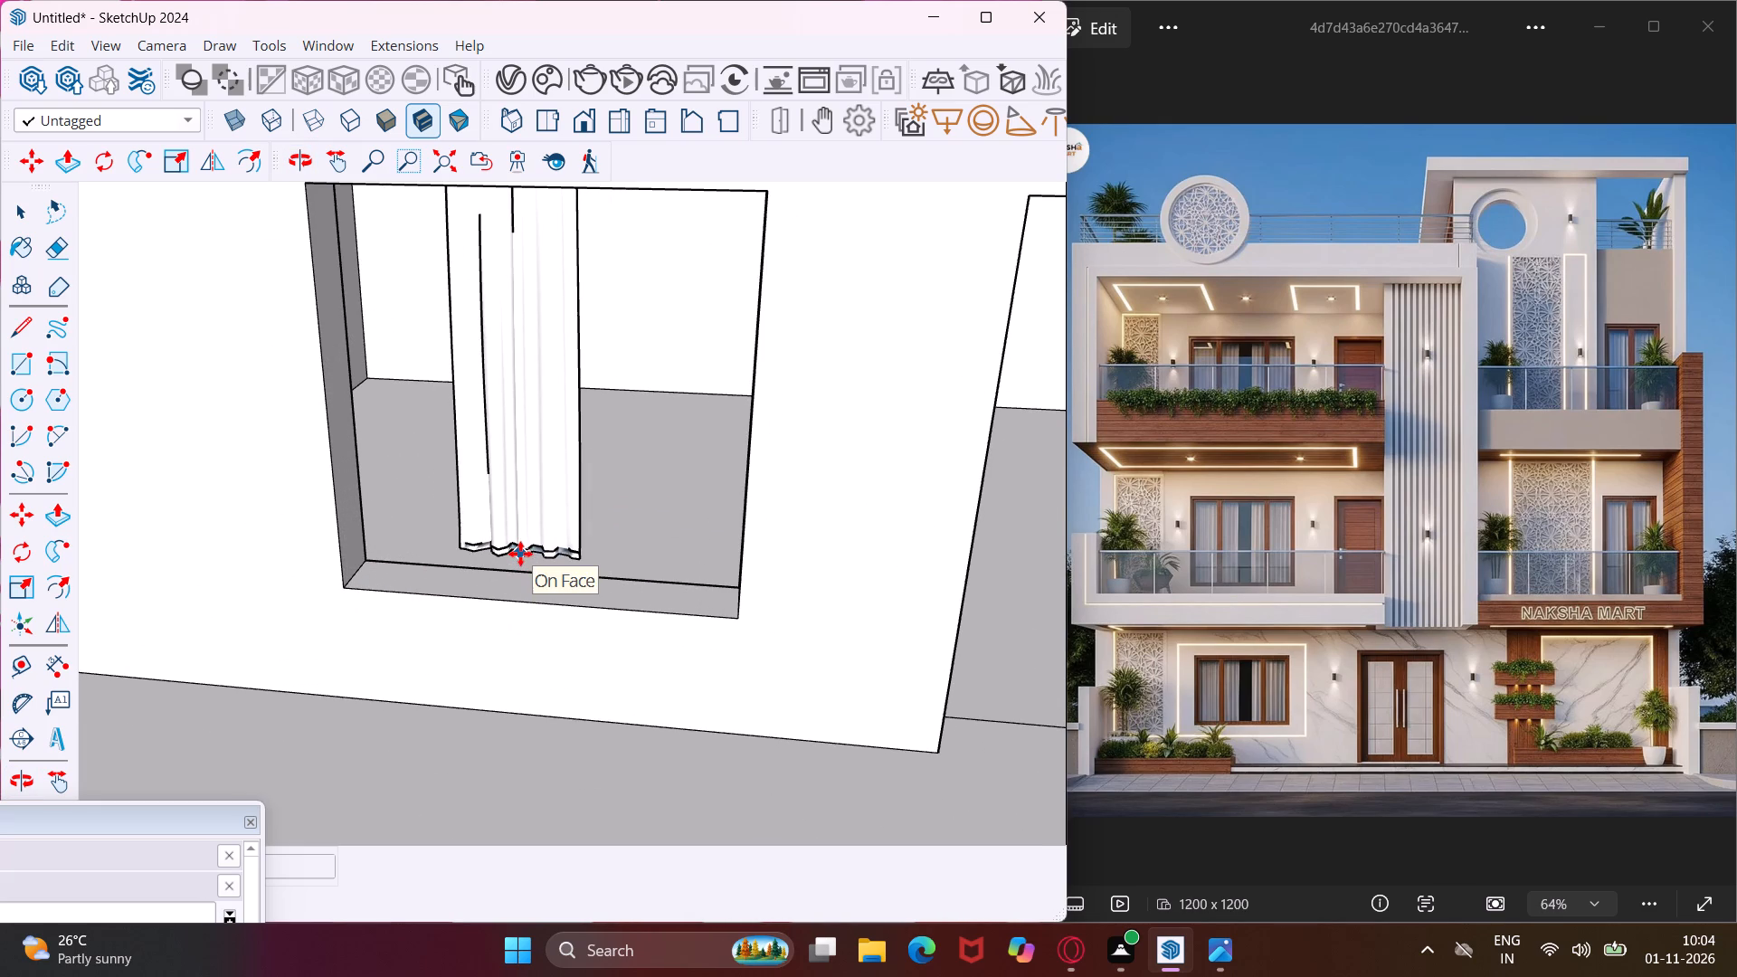
pyautogui.scroll(-6, 519, 554)
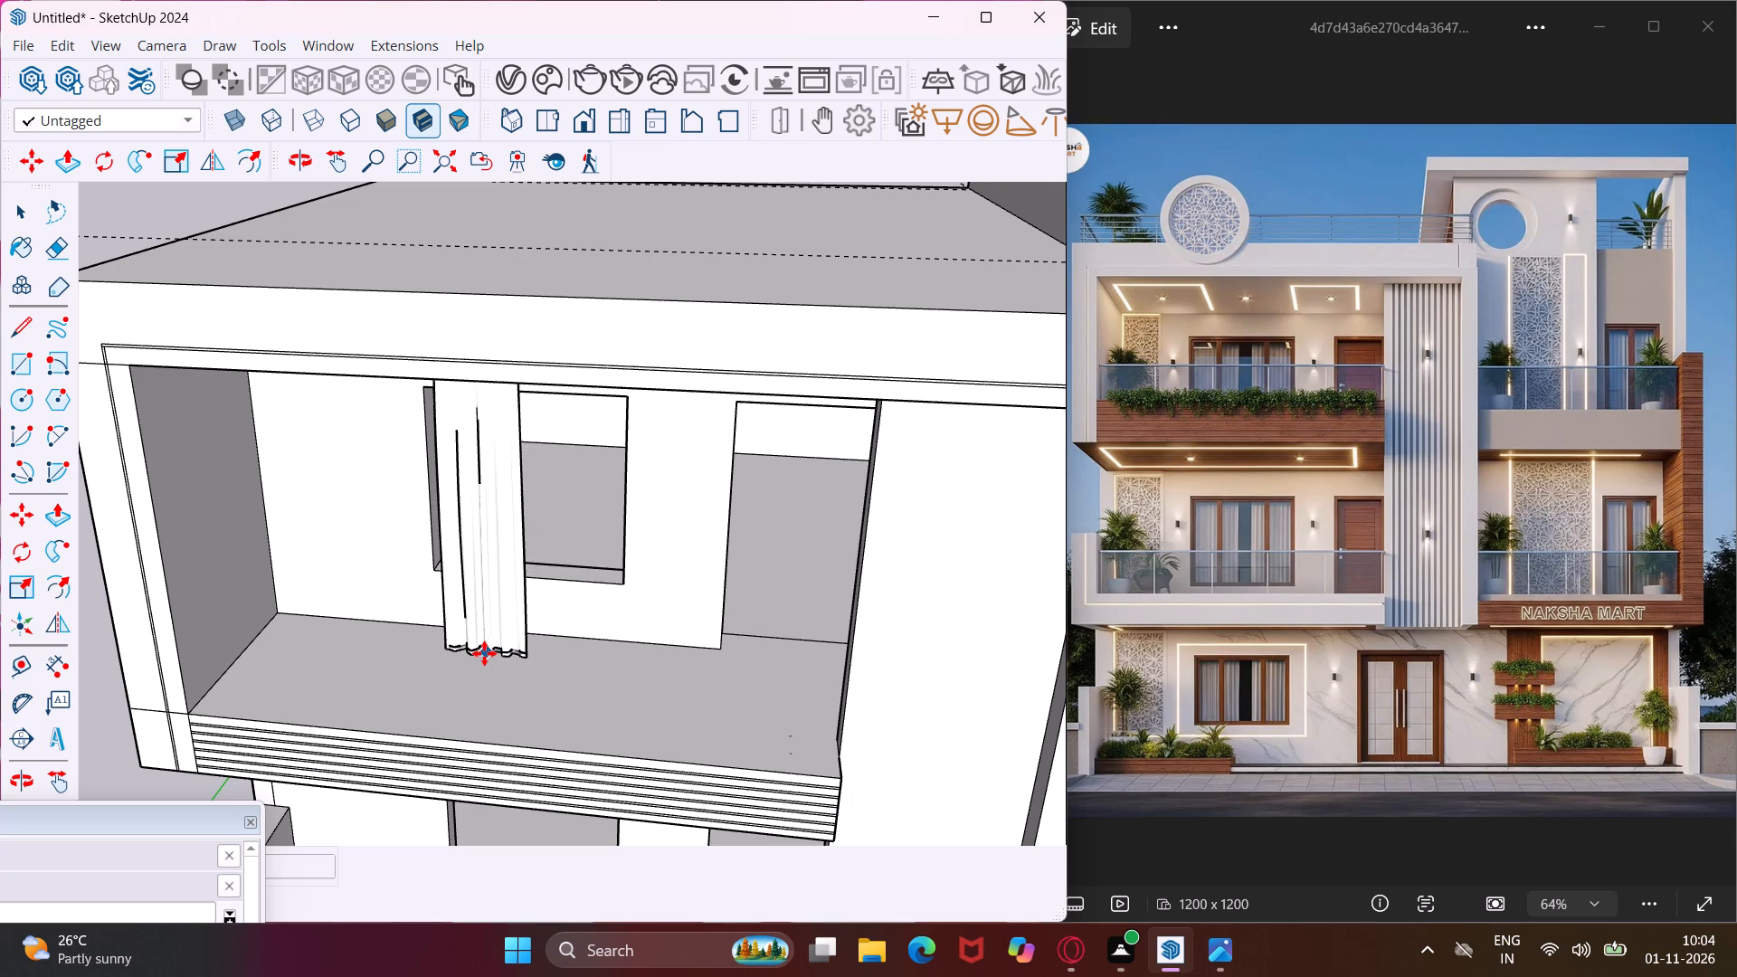
pyautogui.click(477, 653)
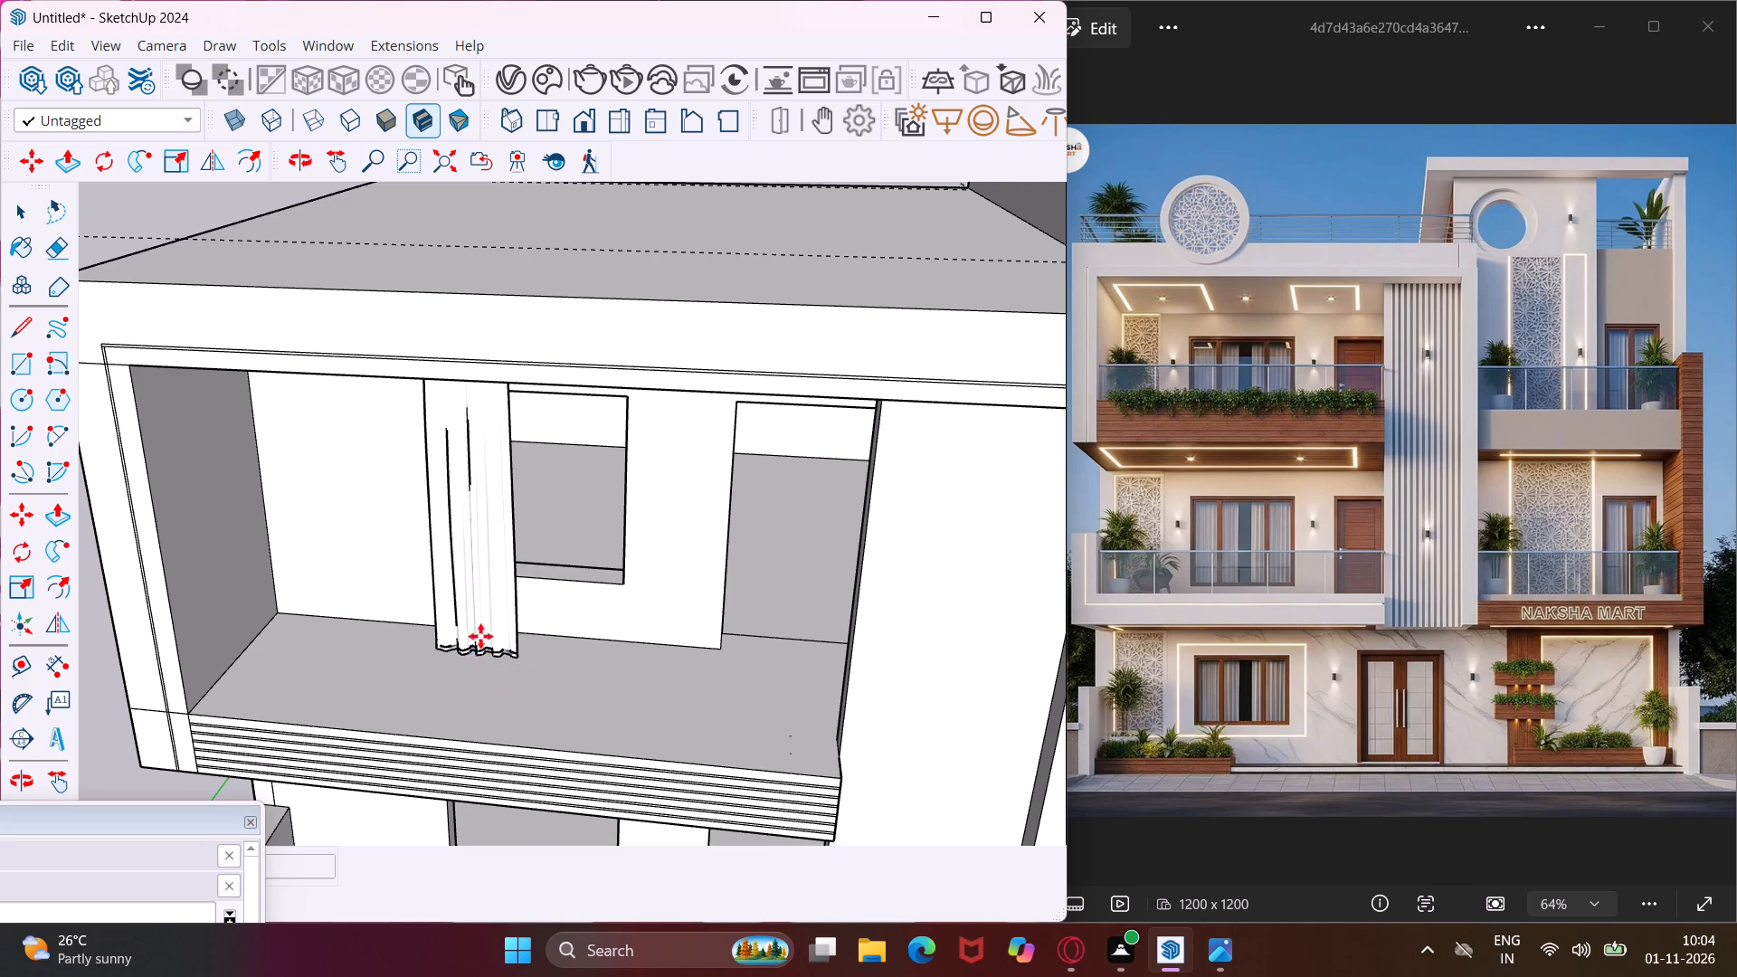
# Place a second Curtains 004 panel on the top-floor balcony, in front of the same window's right side.
pyautogui.scroll(-16, 484, 618)
pyautogui.scroll(11, 508, 620)
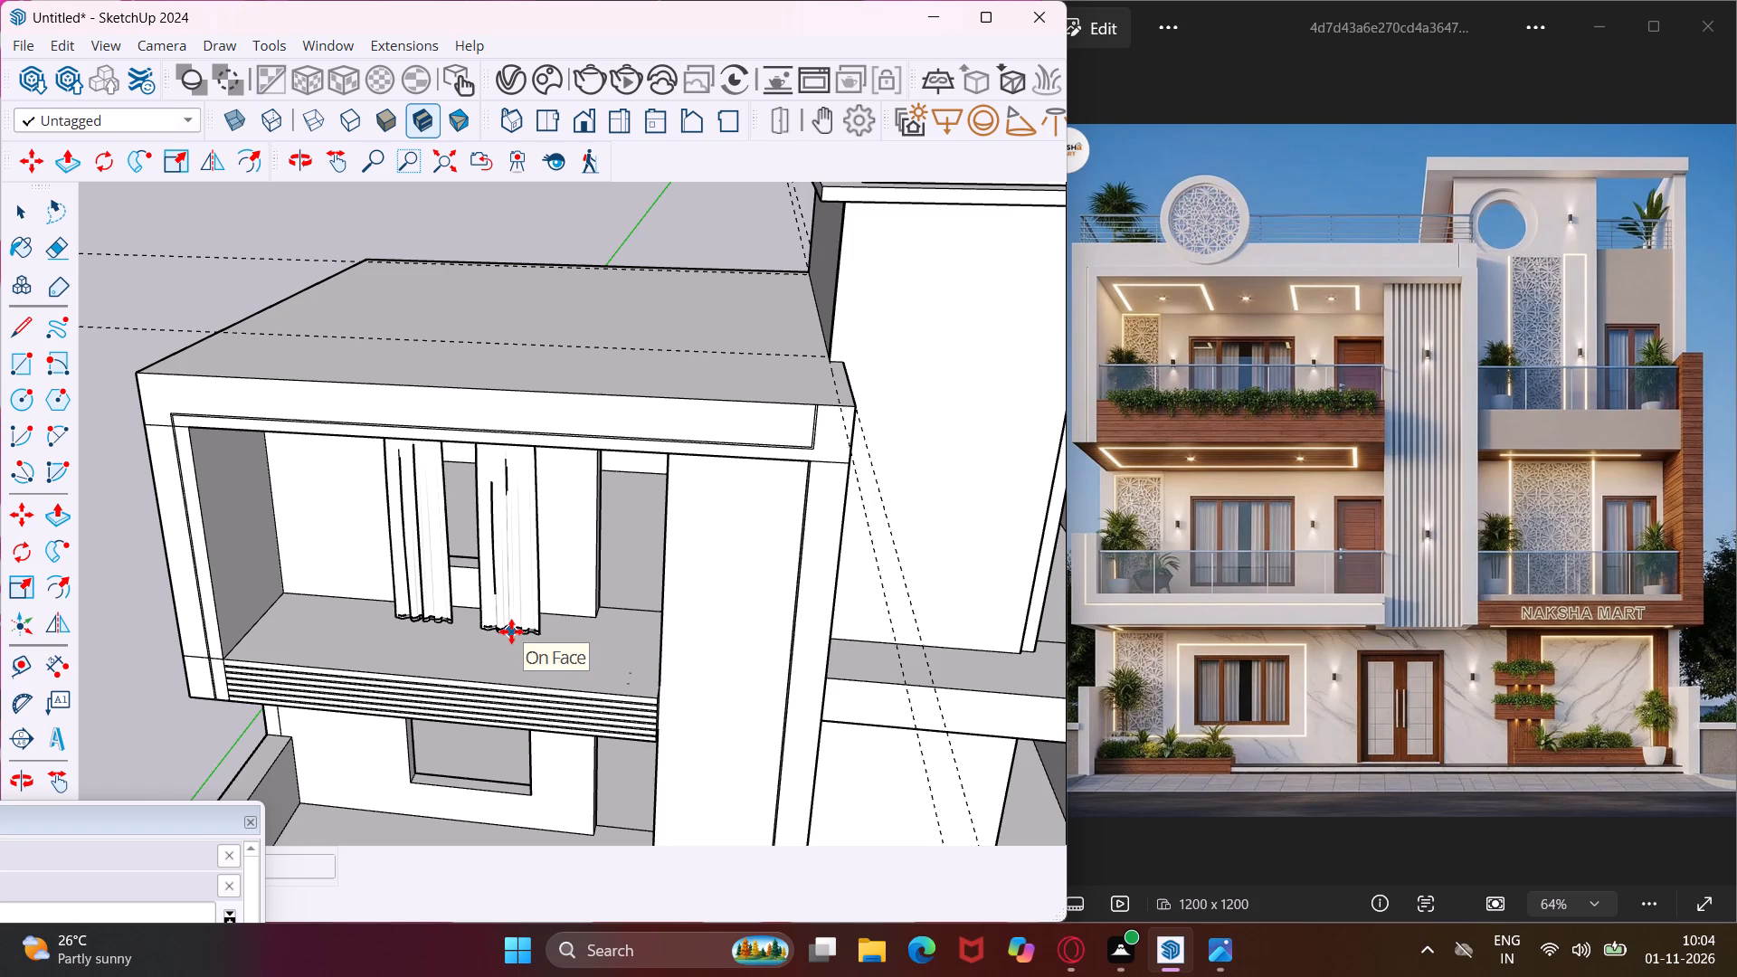
pyautogui.click(506, 631)
# Place two Curtains 004 panels on the middle-floor left balcony, one at each side of the window.
pyautogui.scroll(-4, 413, 643)
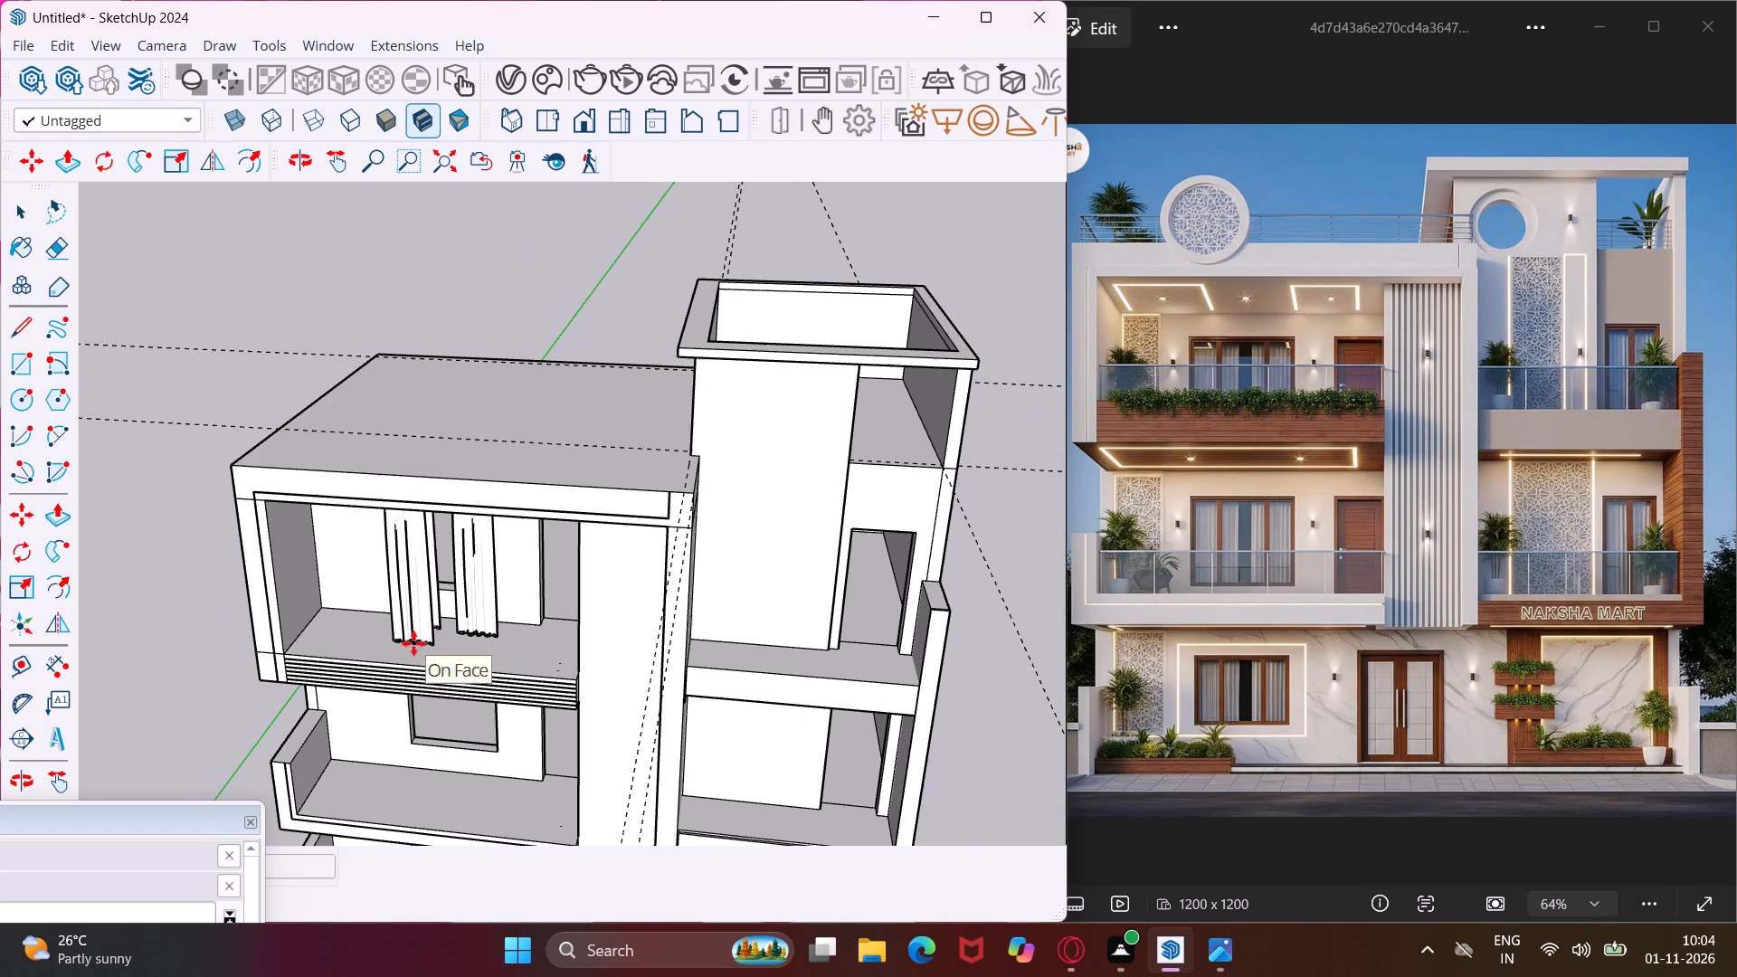
pyautogui.scroll(9, 437, 775)
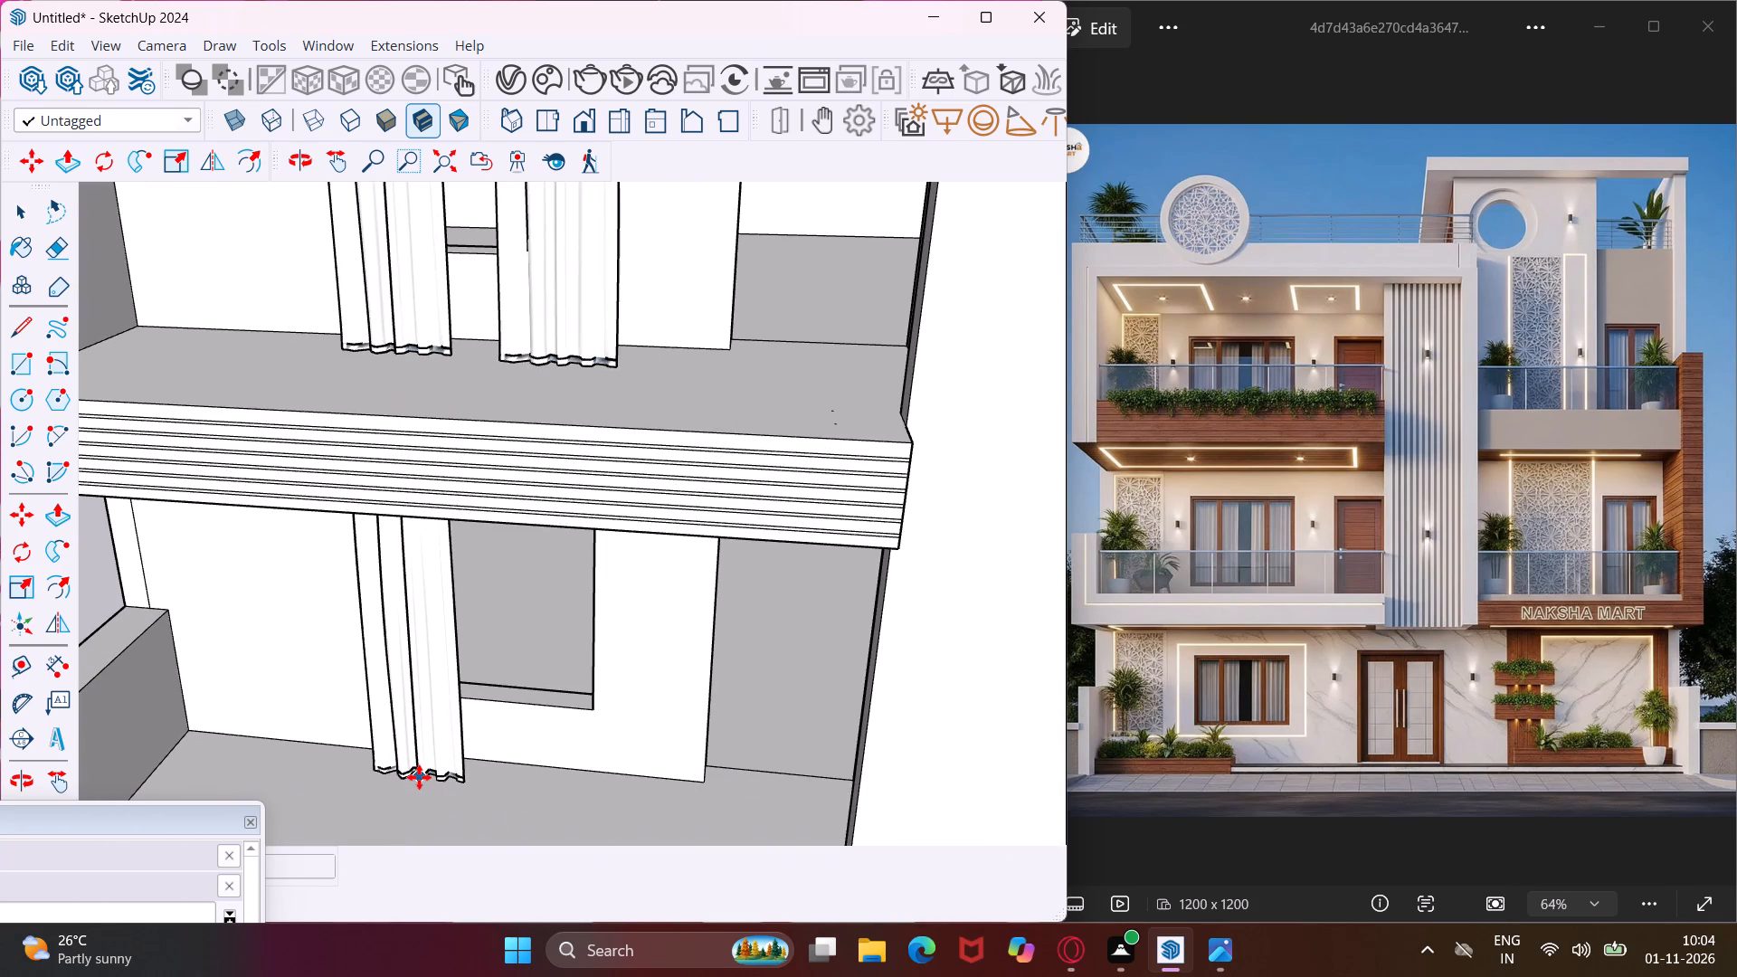
pyautogui.click(419, 777)
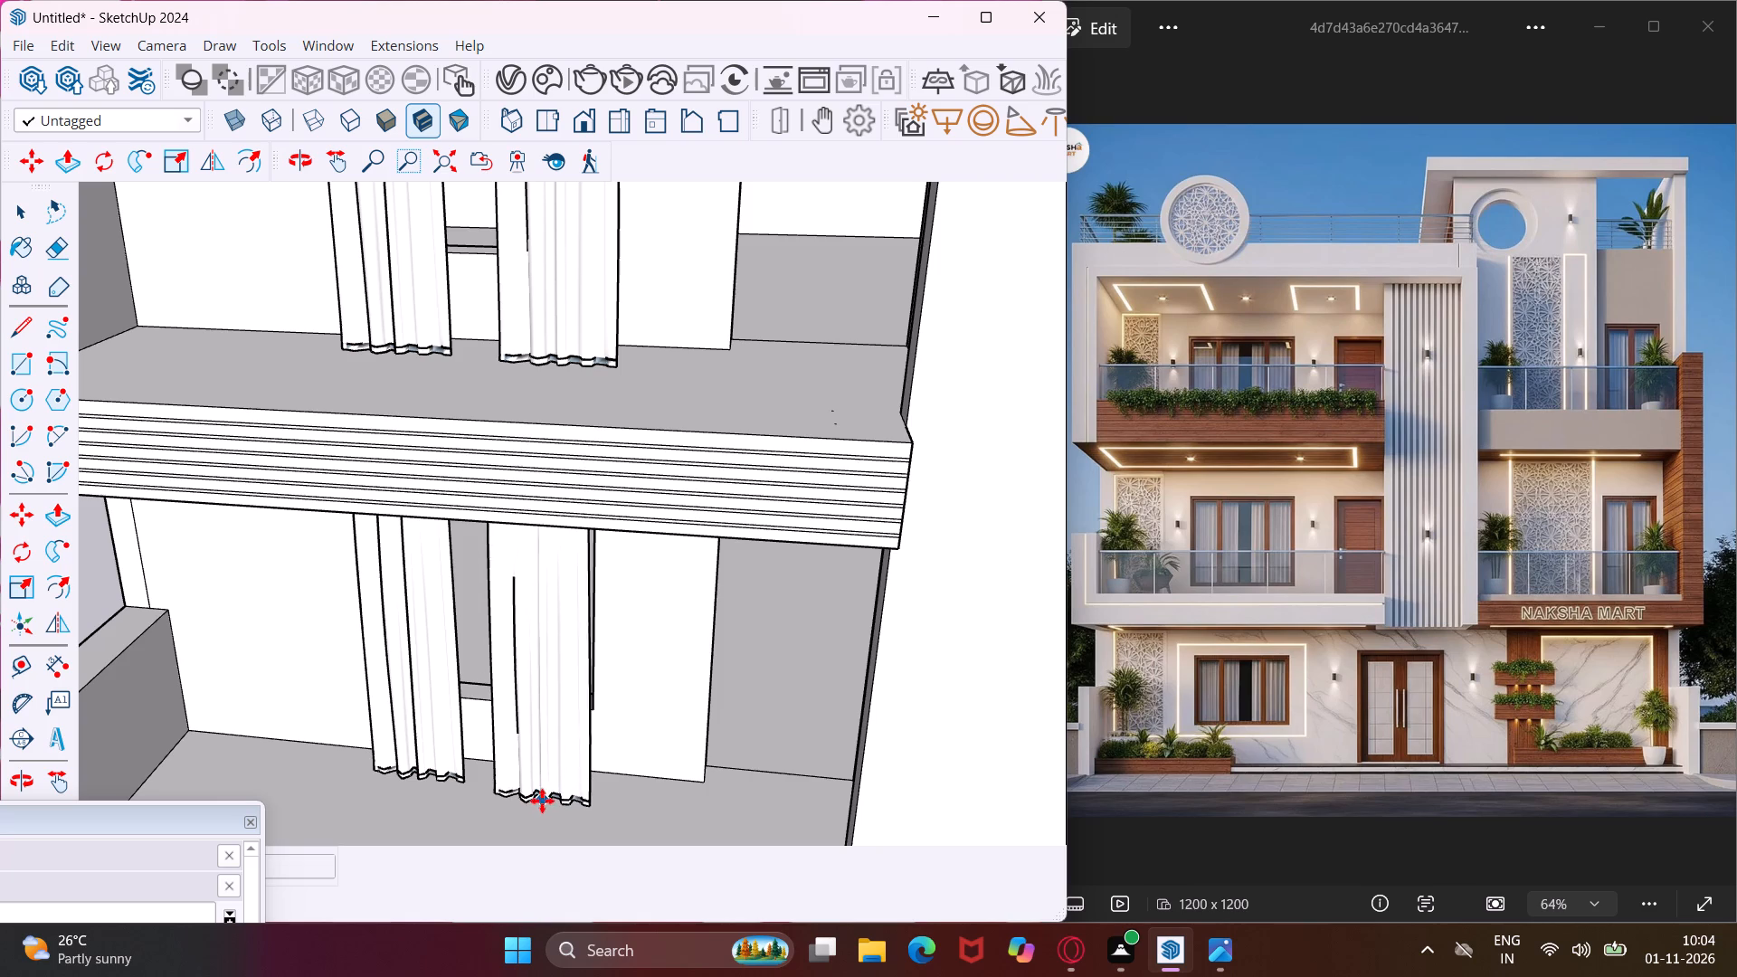
pyautogui.click(542, 804)
# Place two Curtains 004 panels on the ground floor, one at each side of the framed window.
pyautogui.scroll(-11, 508, 735)
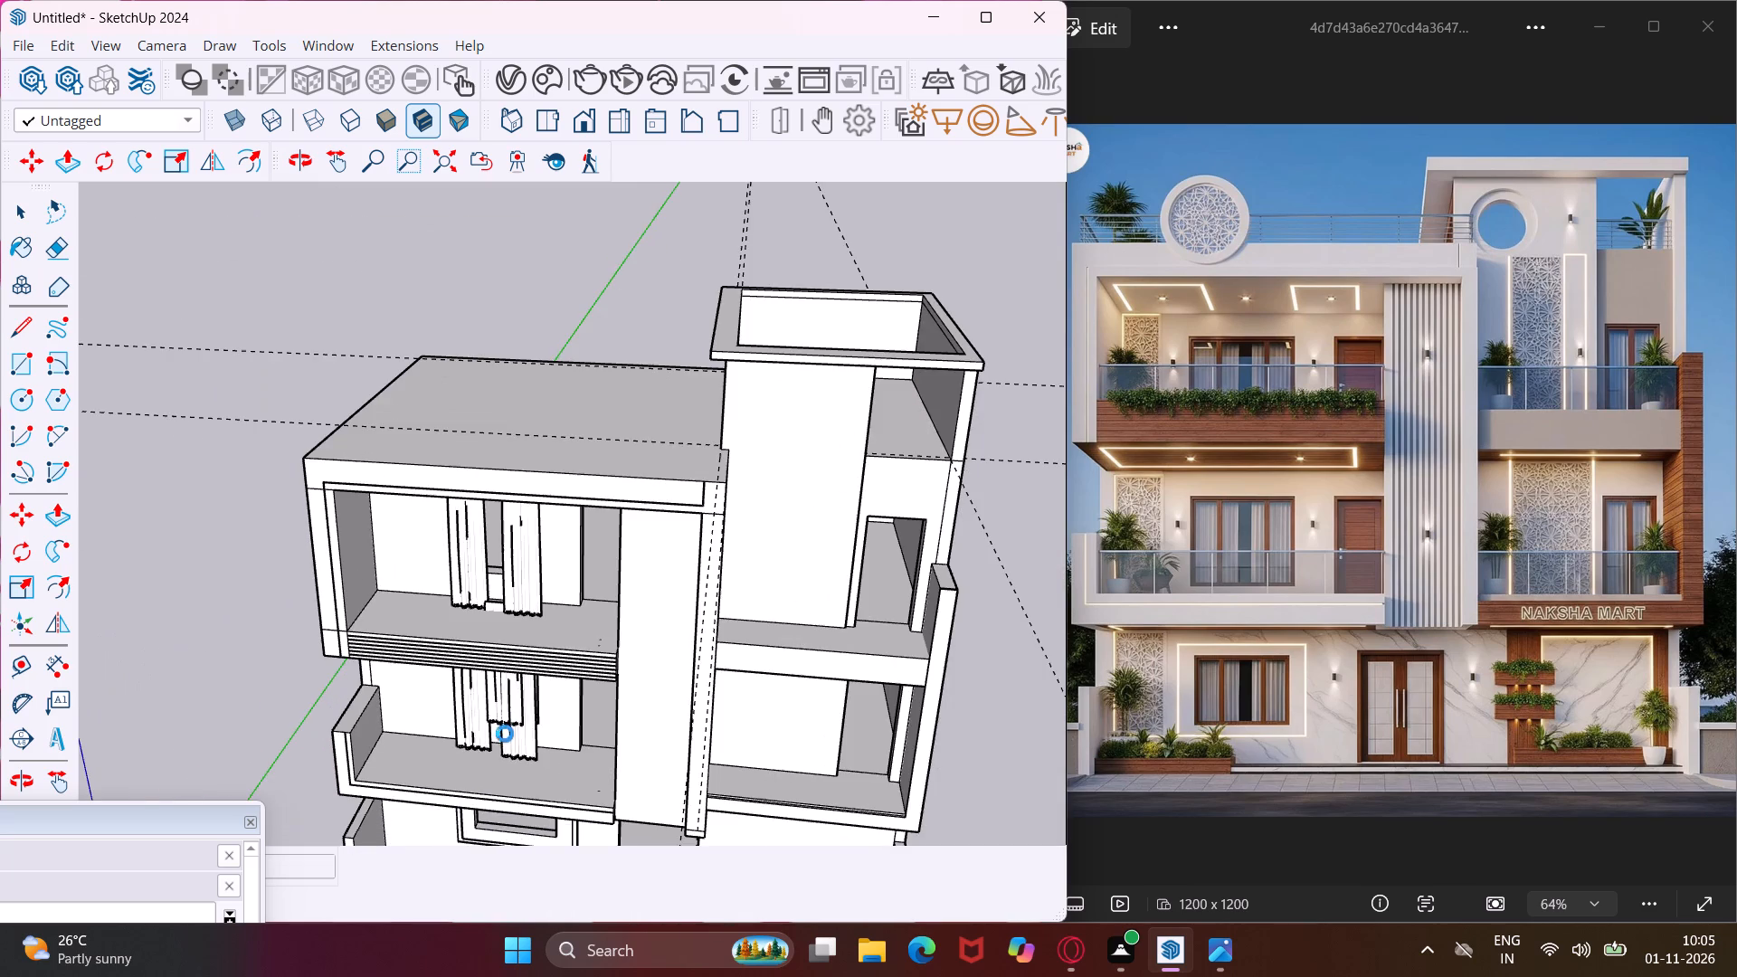
pyautogui.moveTo(502, 747); pyautogui.dragTo(520, 662, button='middle')
pyautogui.scroll(-11, 520, 662)
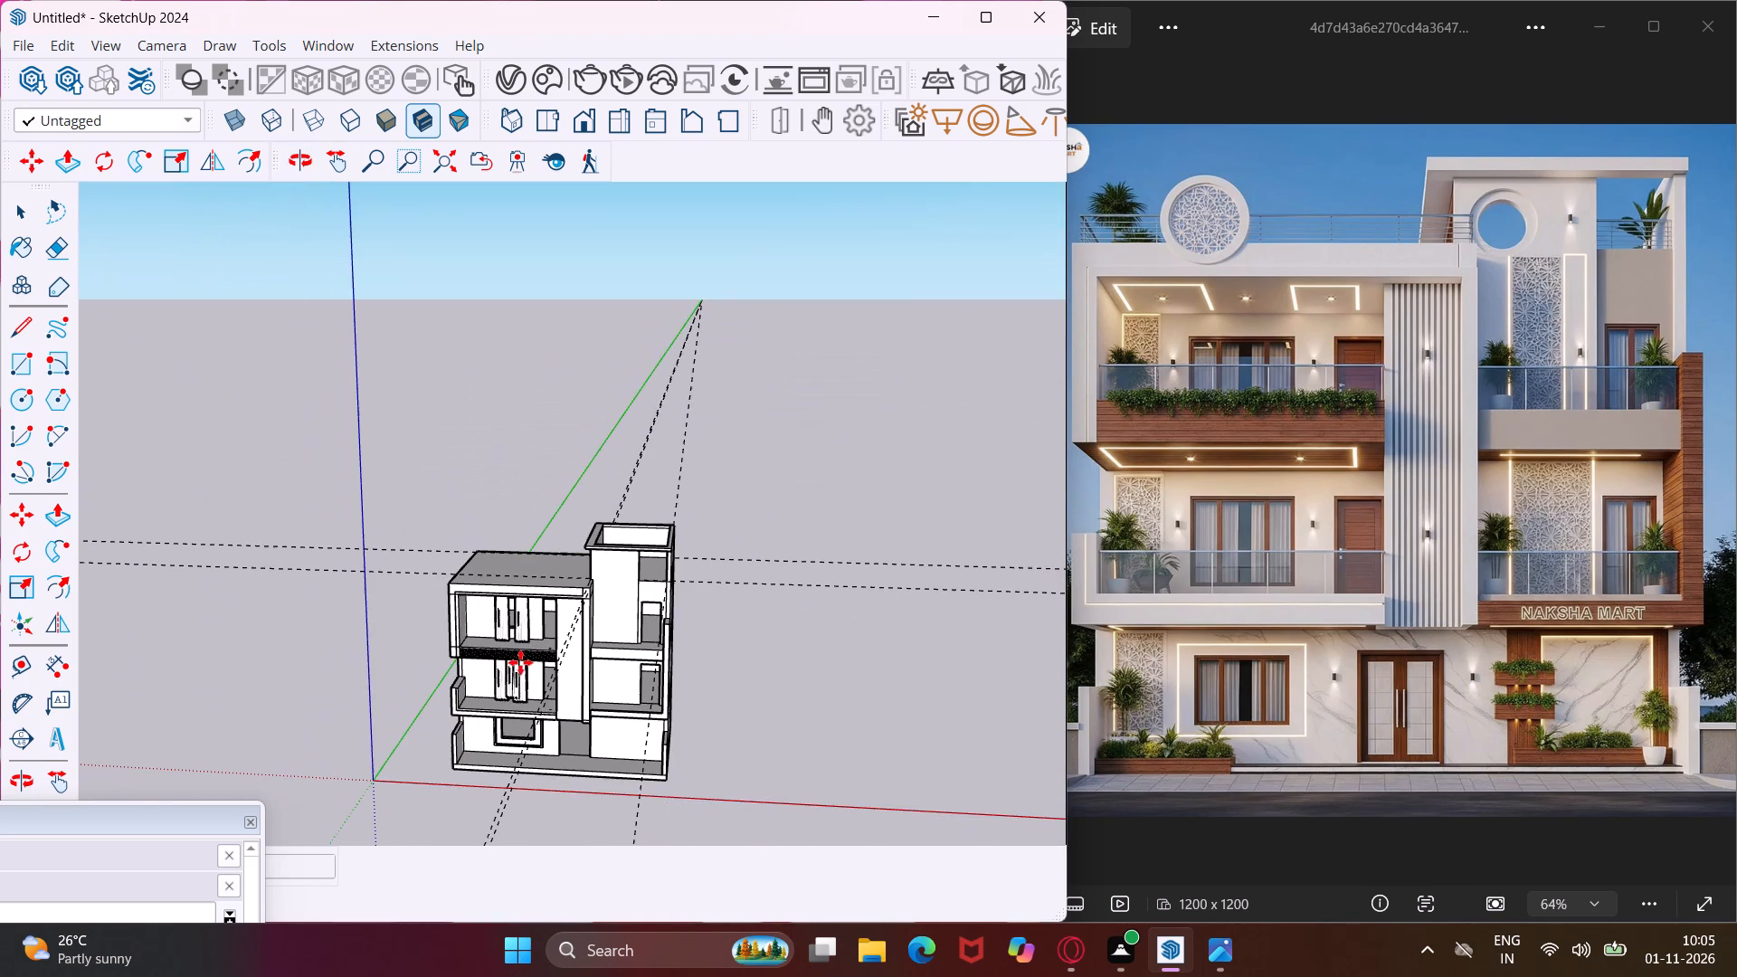
pyautogui.scroll(12, 503, 757)
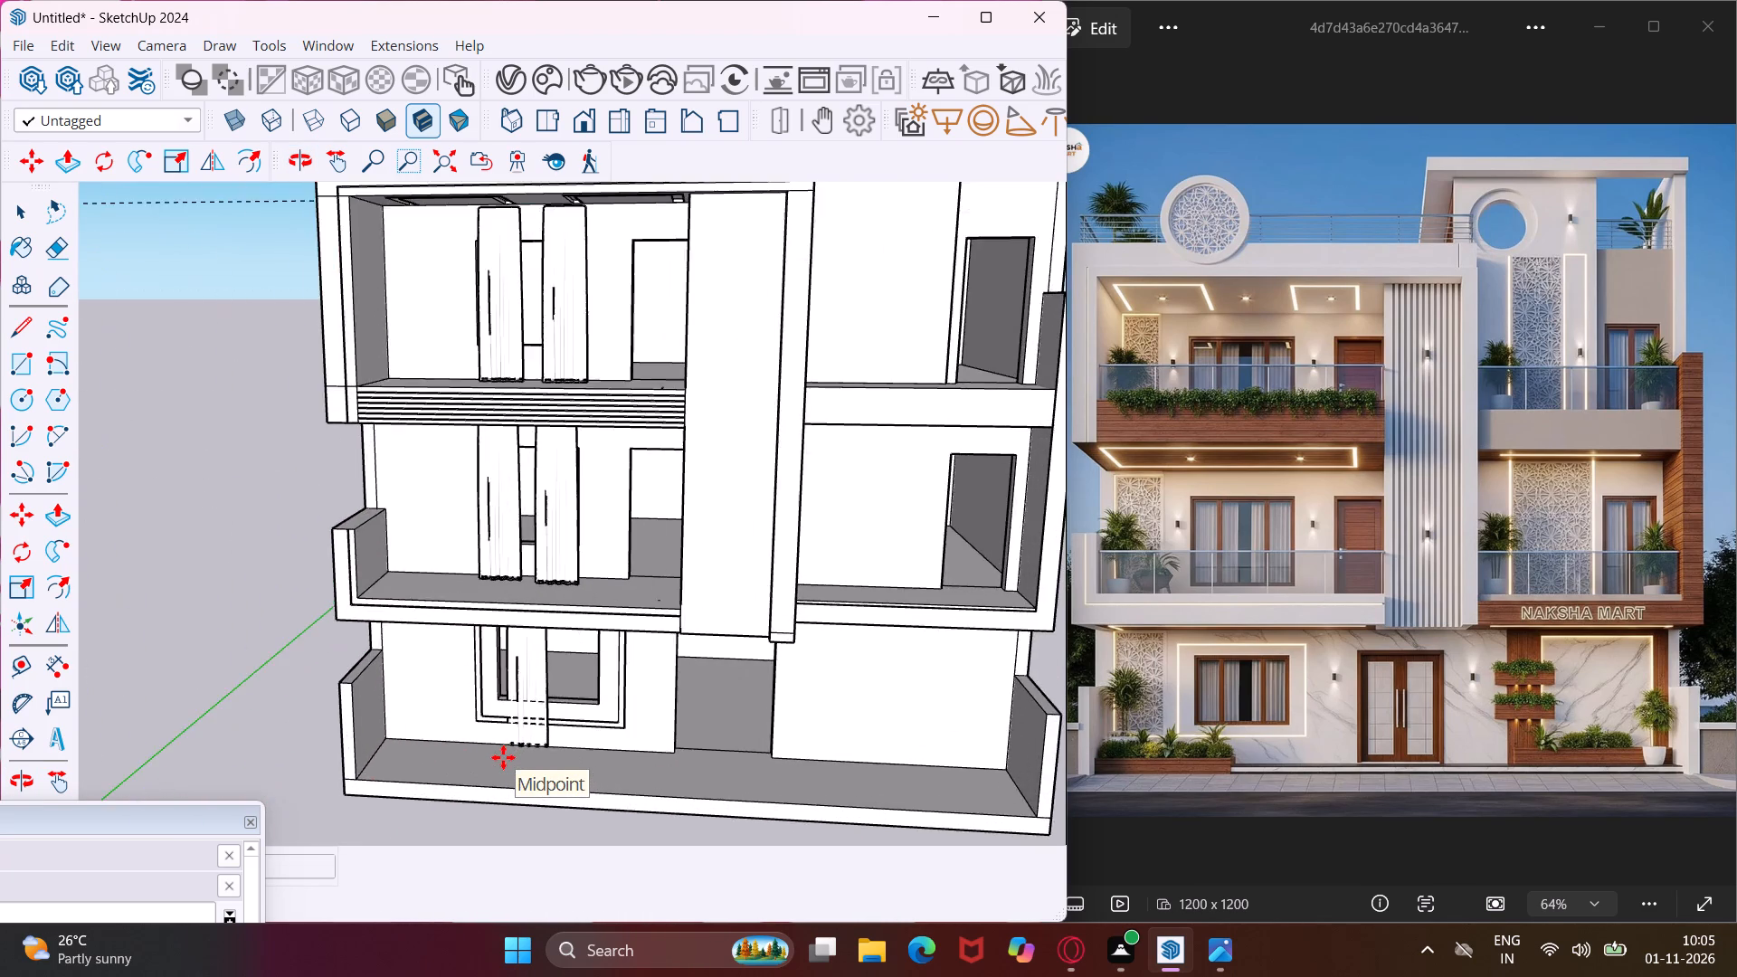
pyautogui.scroll(9, 503, 757)
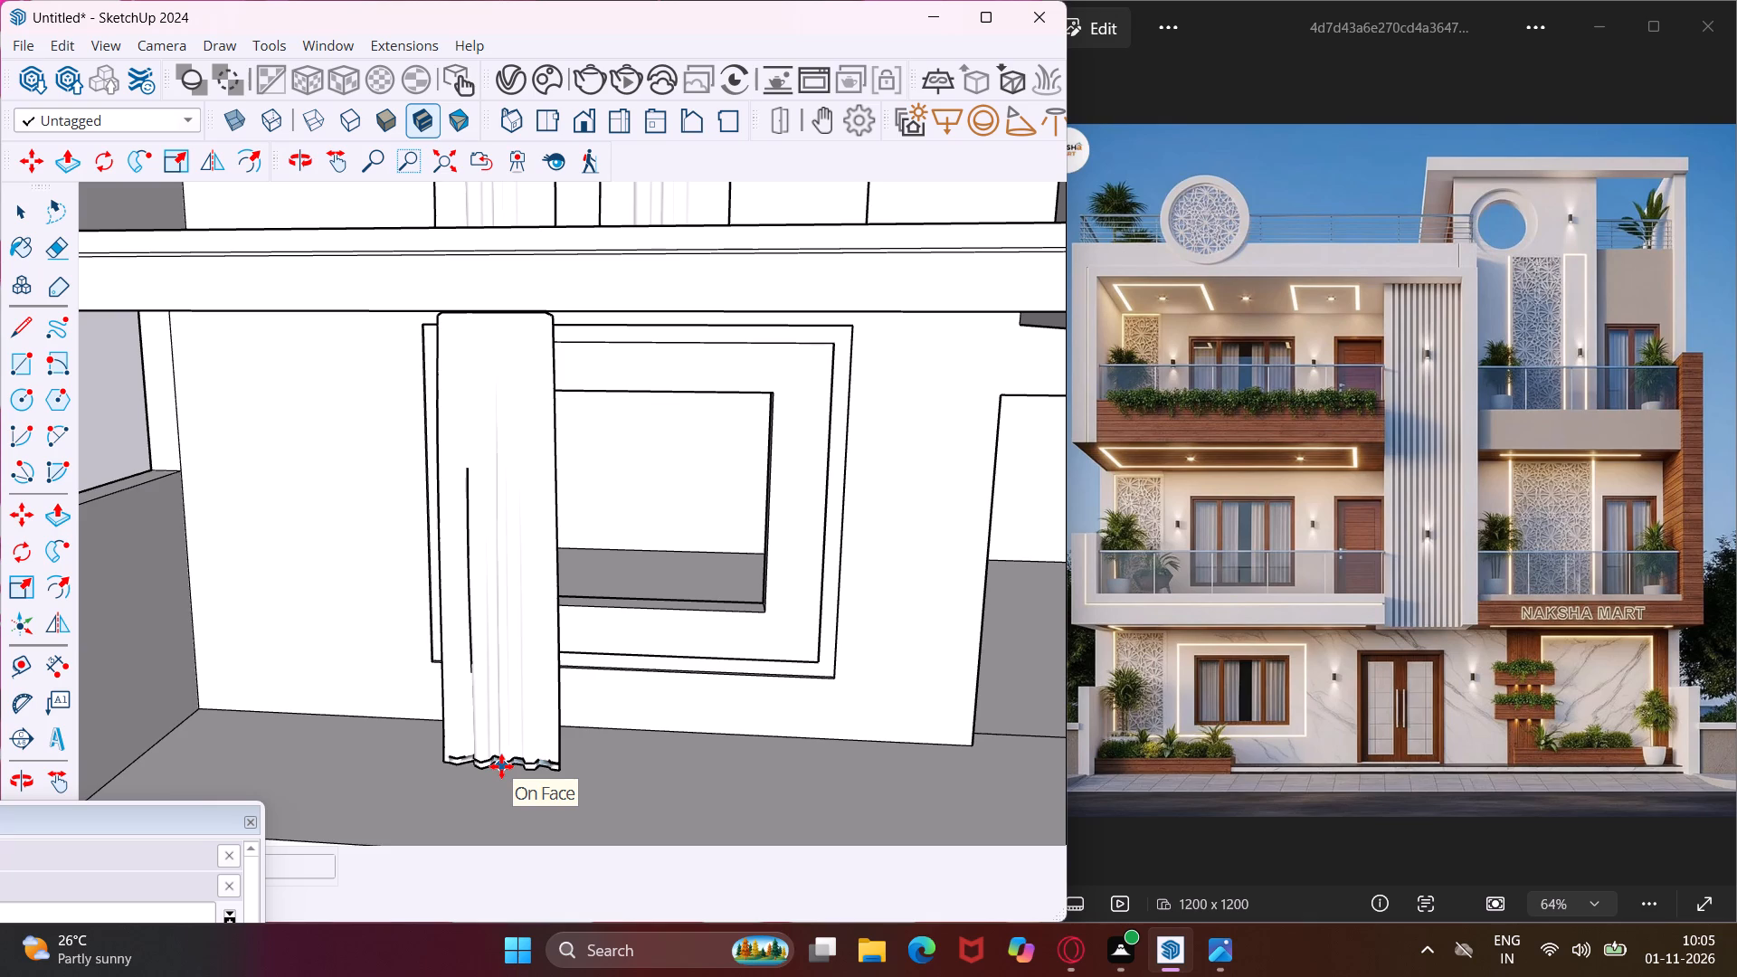
pyautogui.click(500, 764)
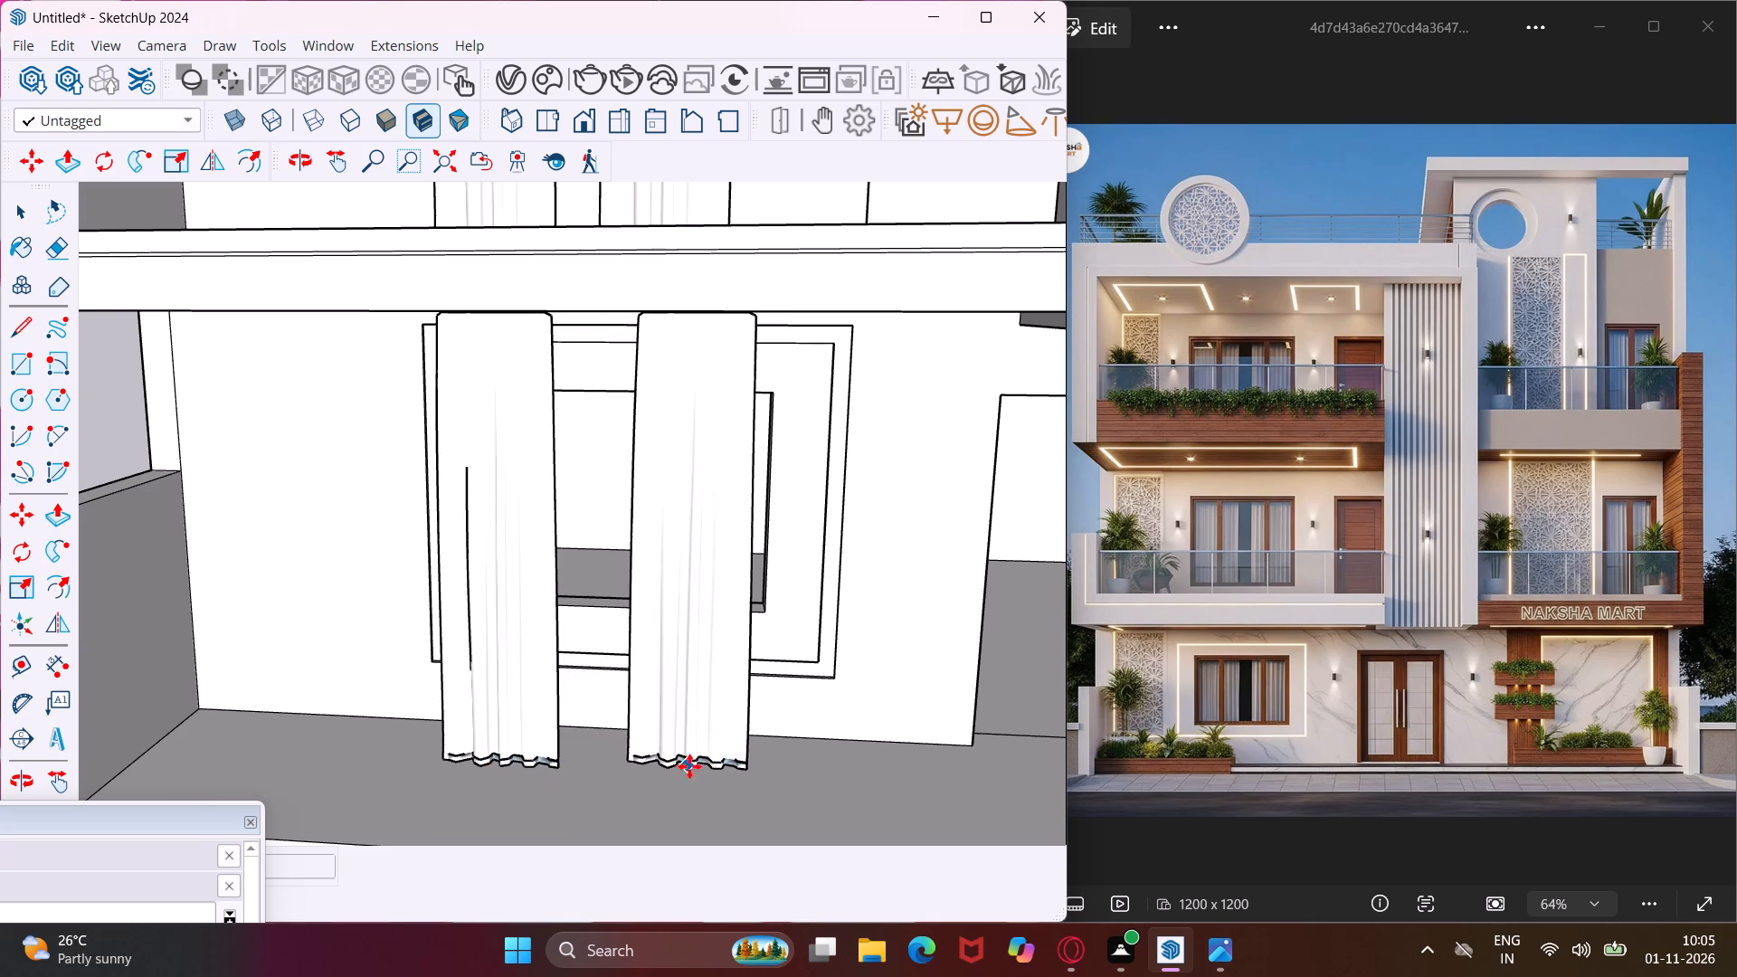
pyautogui.click(714, 771)
# Place two Curtains 004 panels side by side at the door opening of the middle-floor right balcony.
pyautogui.scroll(-9, 413, 686)
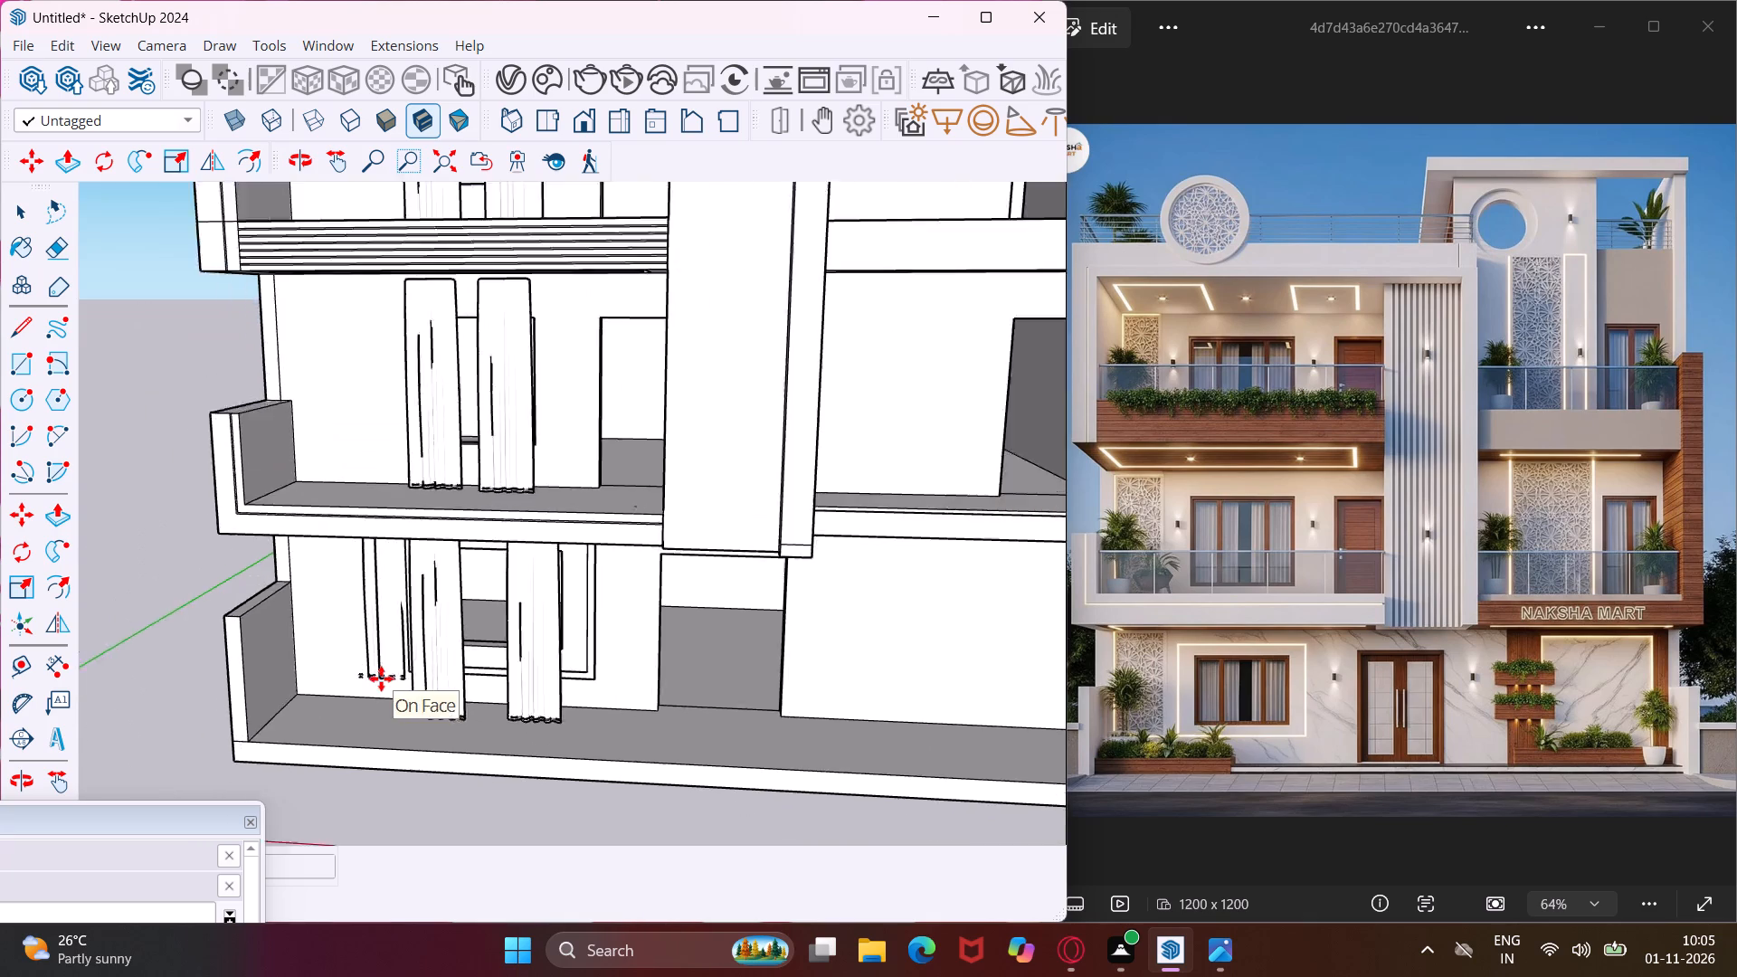
pyautogui.scroll(-3, 381, 678)
pyautogui.scroll(4, 833, 572)
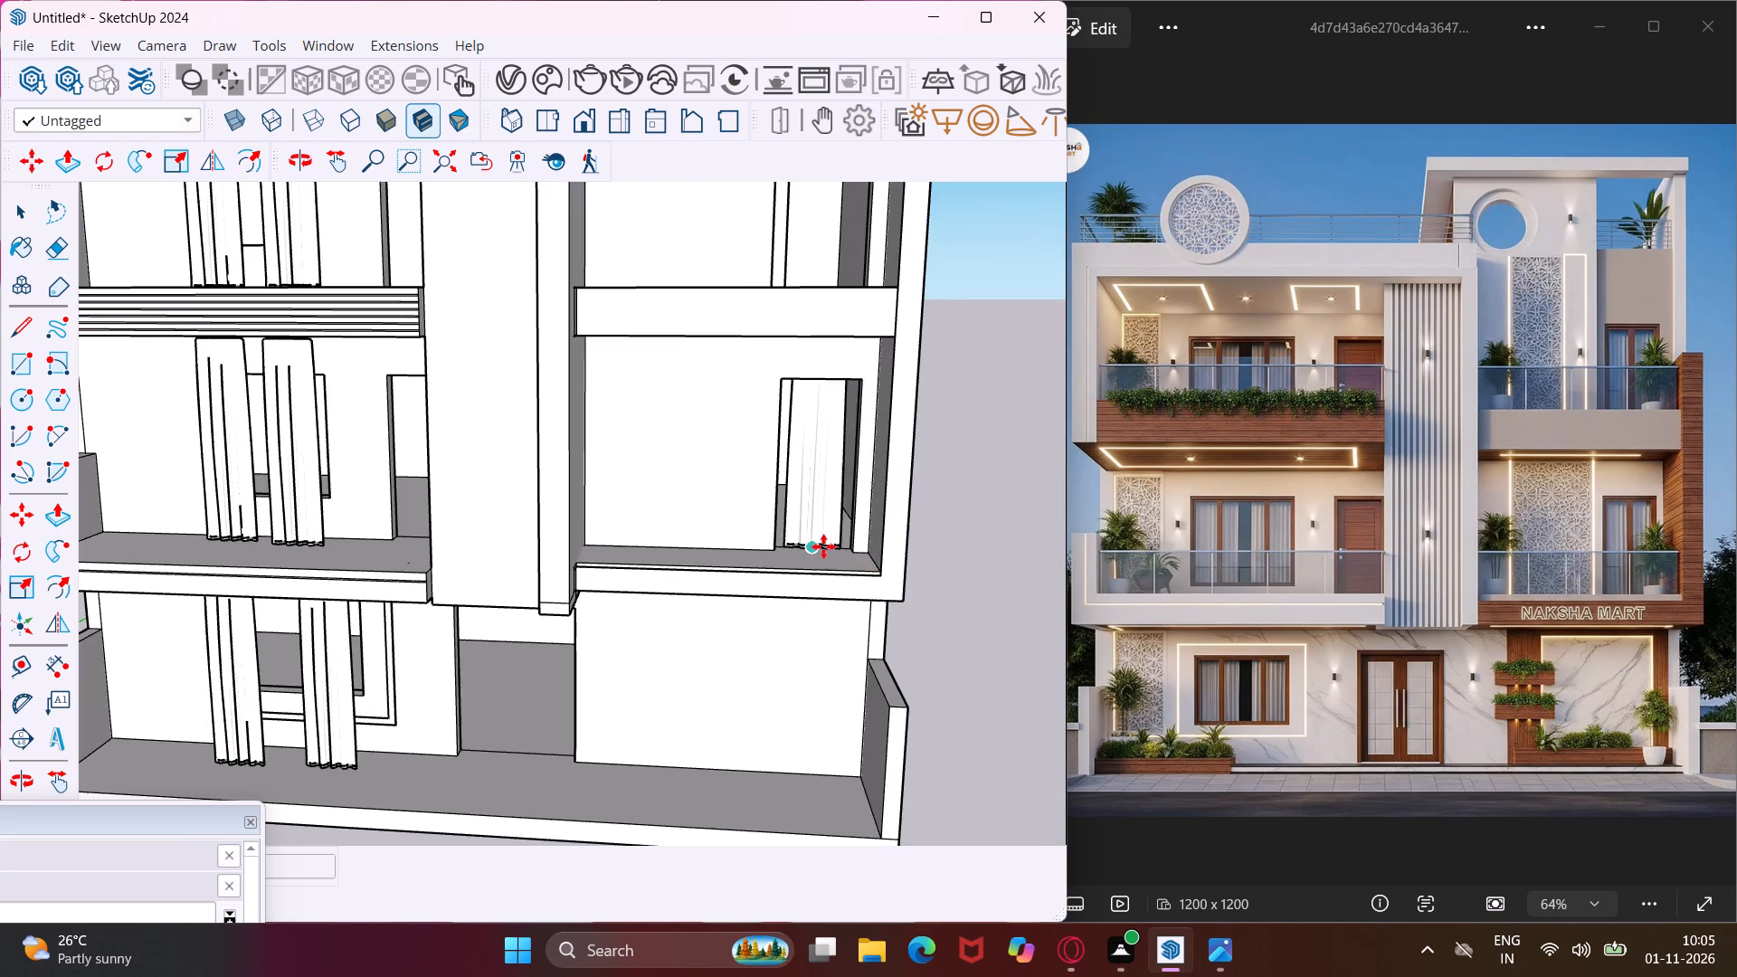
pyautogui.scroll(1, 823, 546)
pyautogui.moveTo(821, 566); pyautogui.dragTo(821, 630, button='middle')
pyautogui.scroll(9, 819, 593)
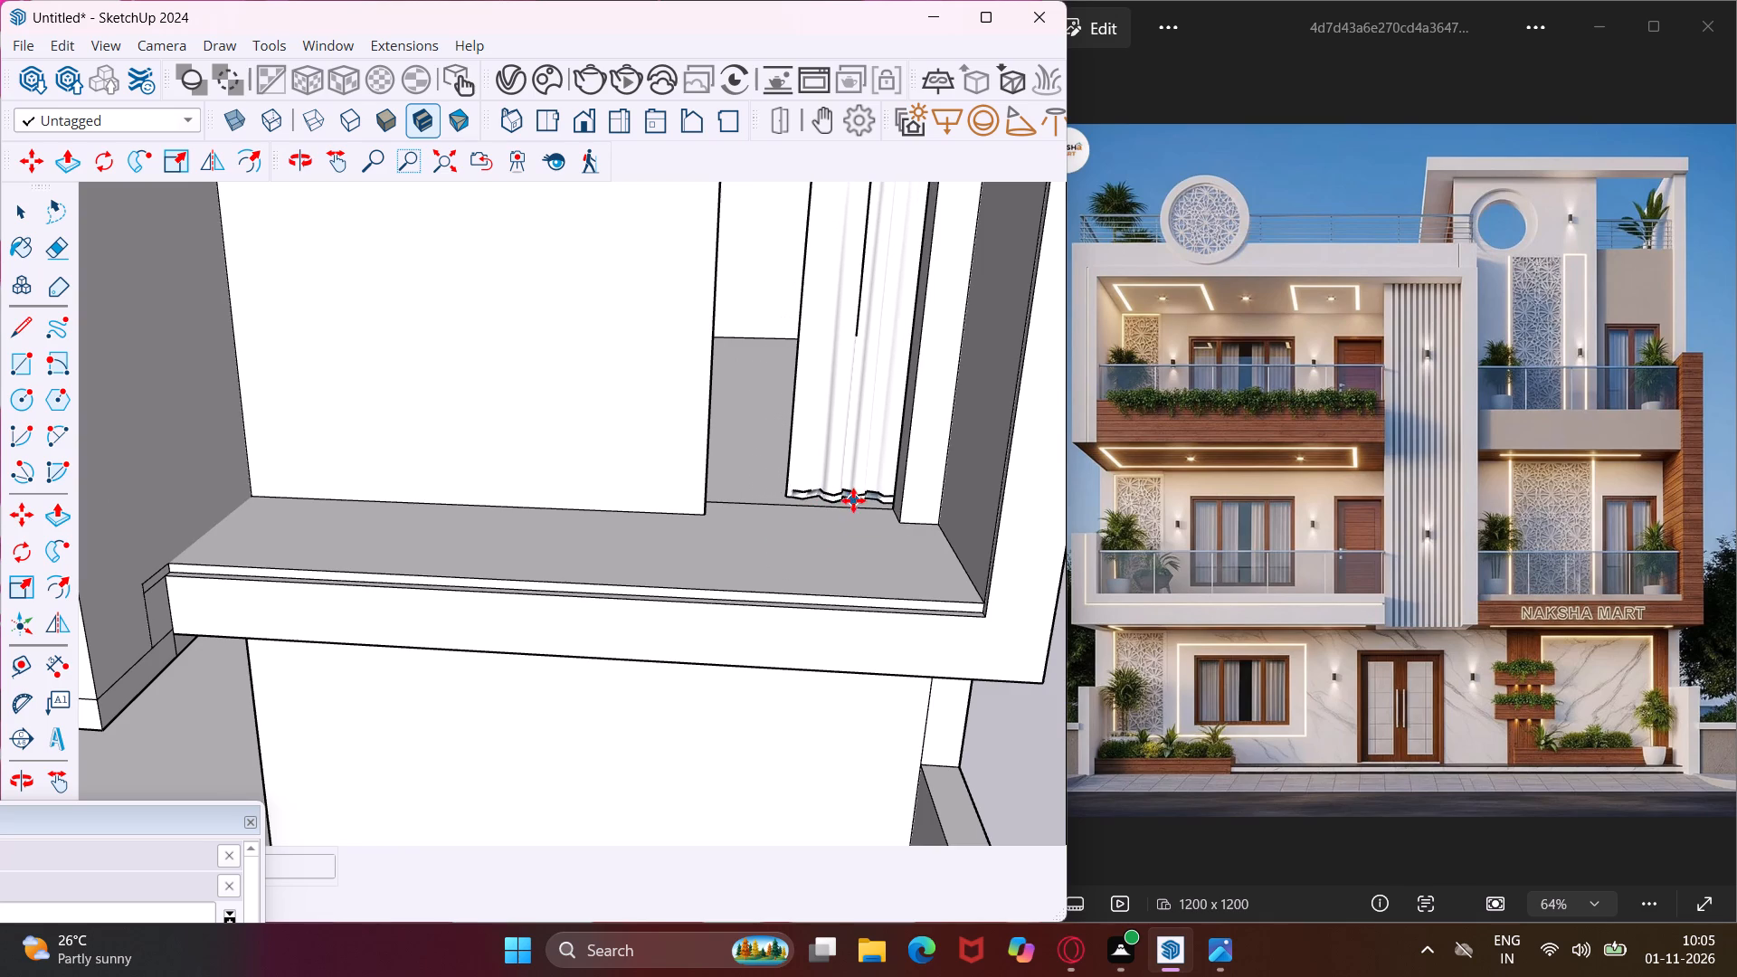
pyautogui.click(861, 503)
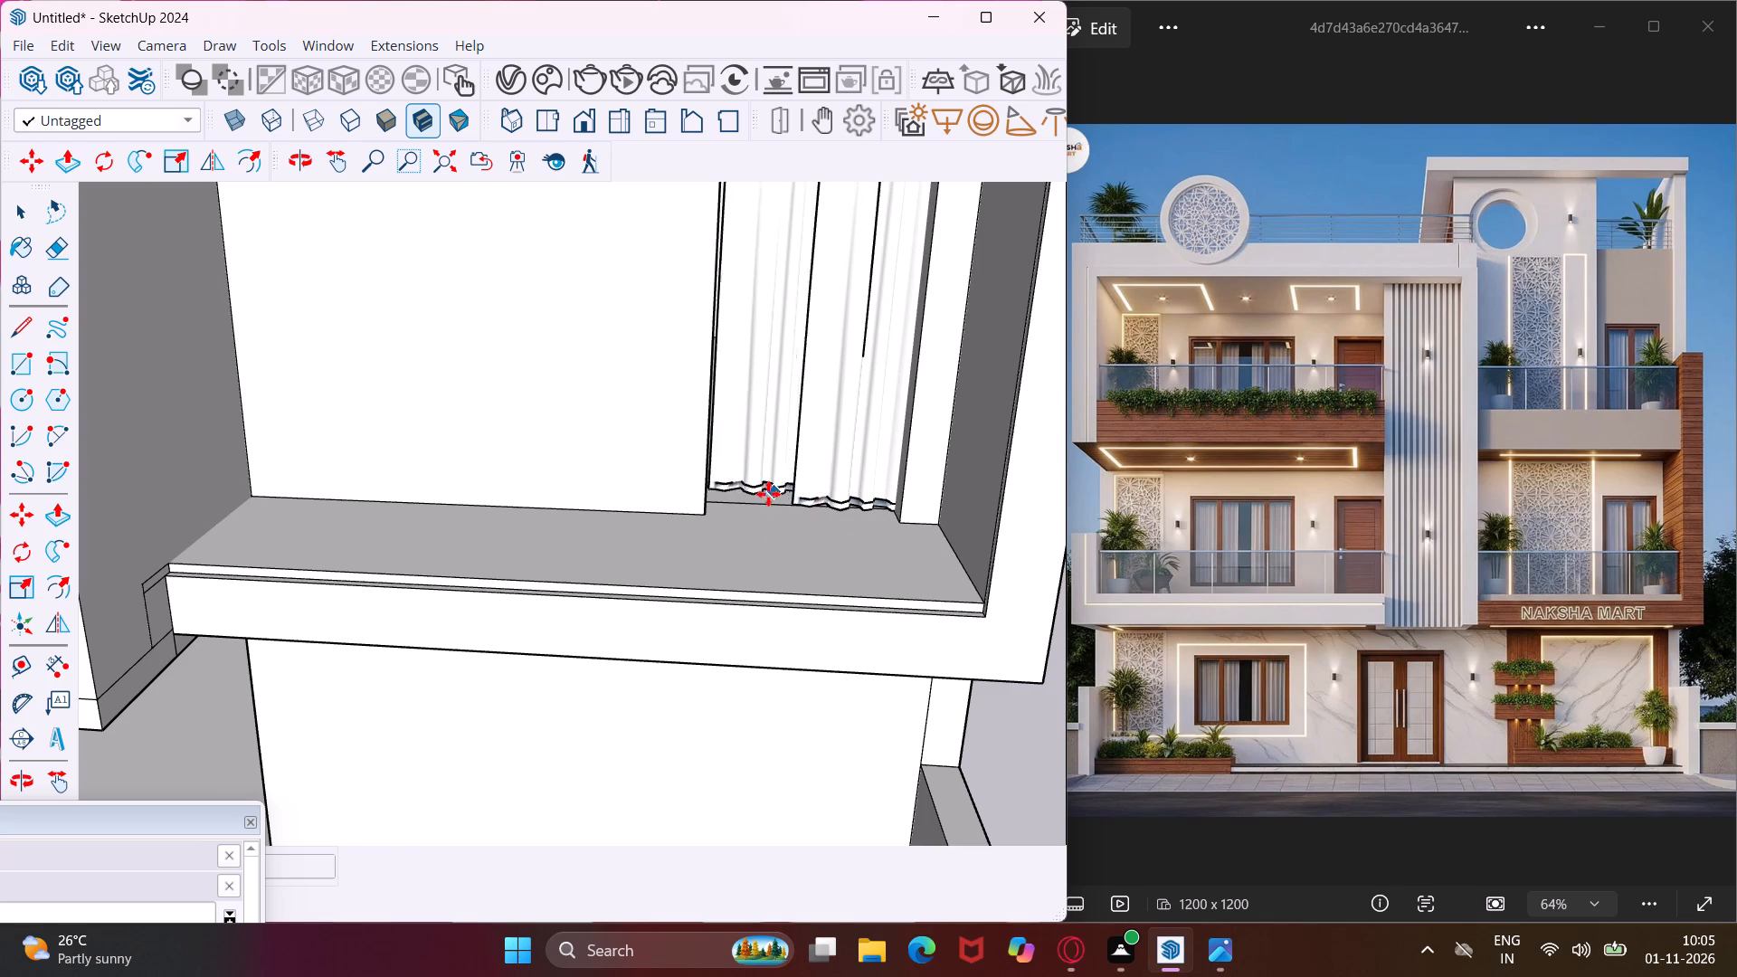
pyautogui.click(742, 507)
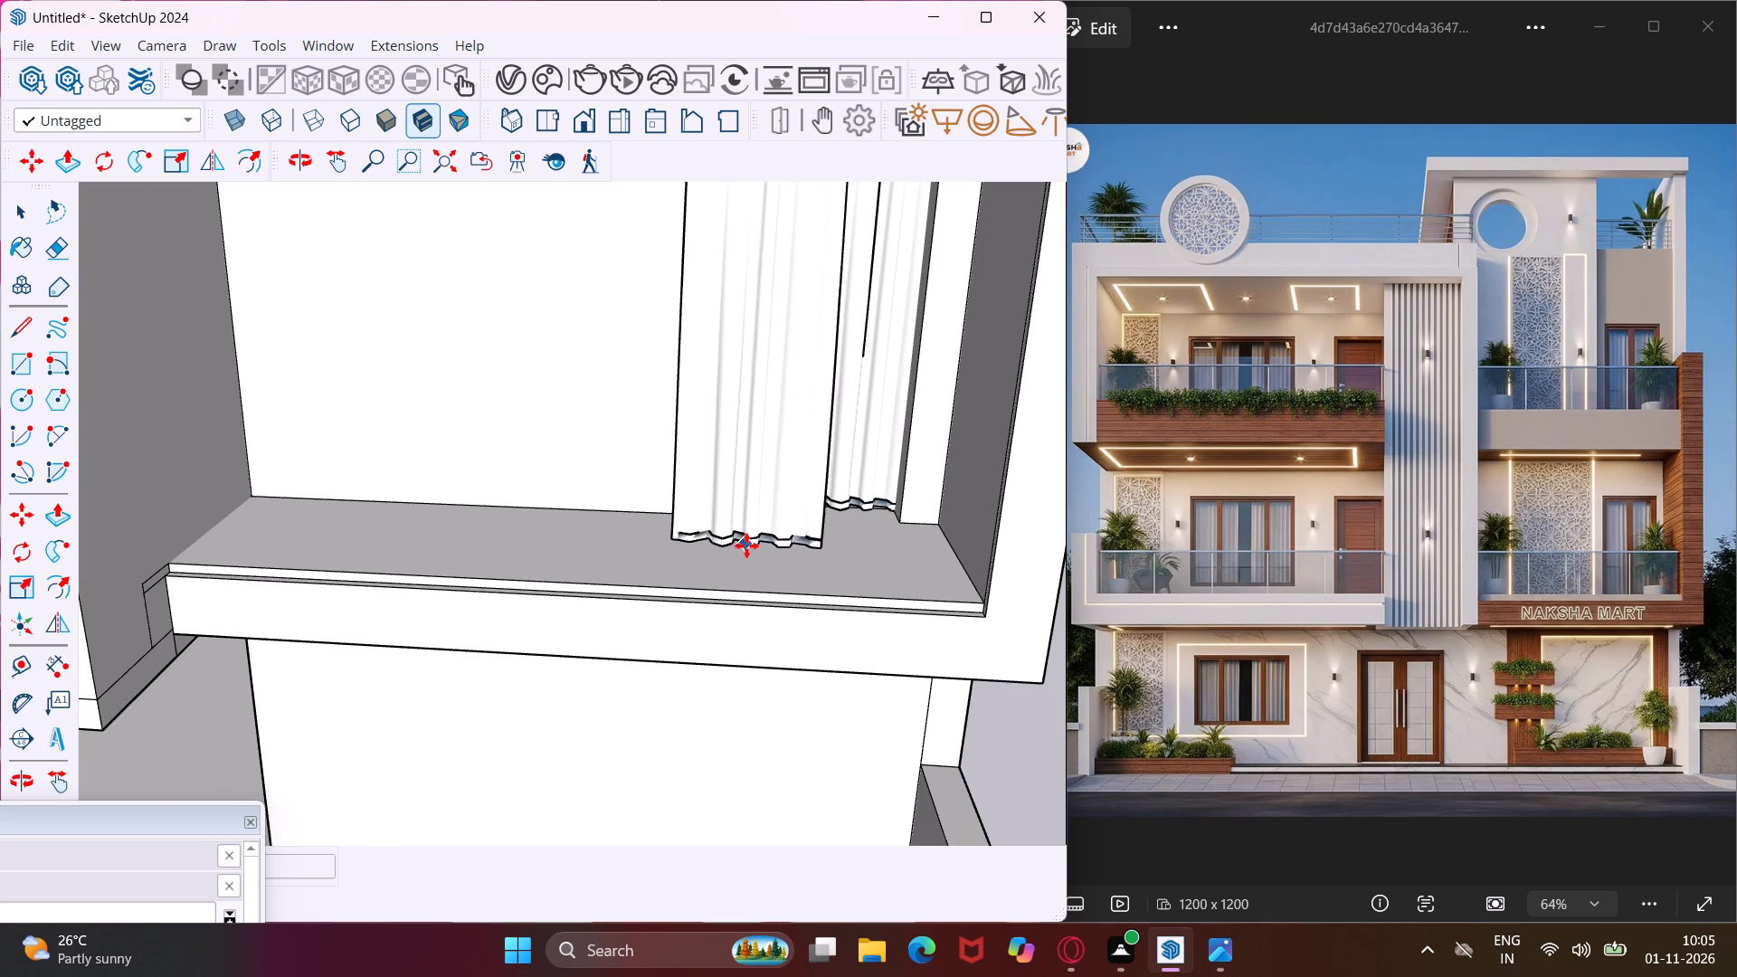
# Place two Curtains 004 panels side by side at the top-floor right balcony's door opening and end the placement.
pyautogui.scroll(-16, 714, 548)
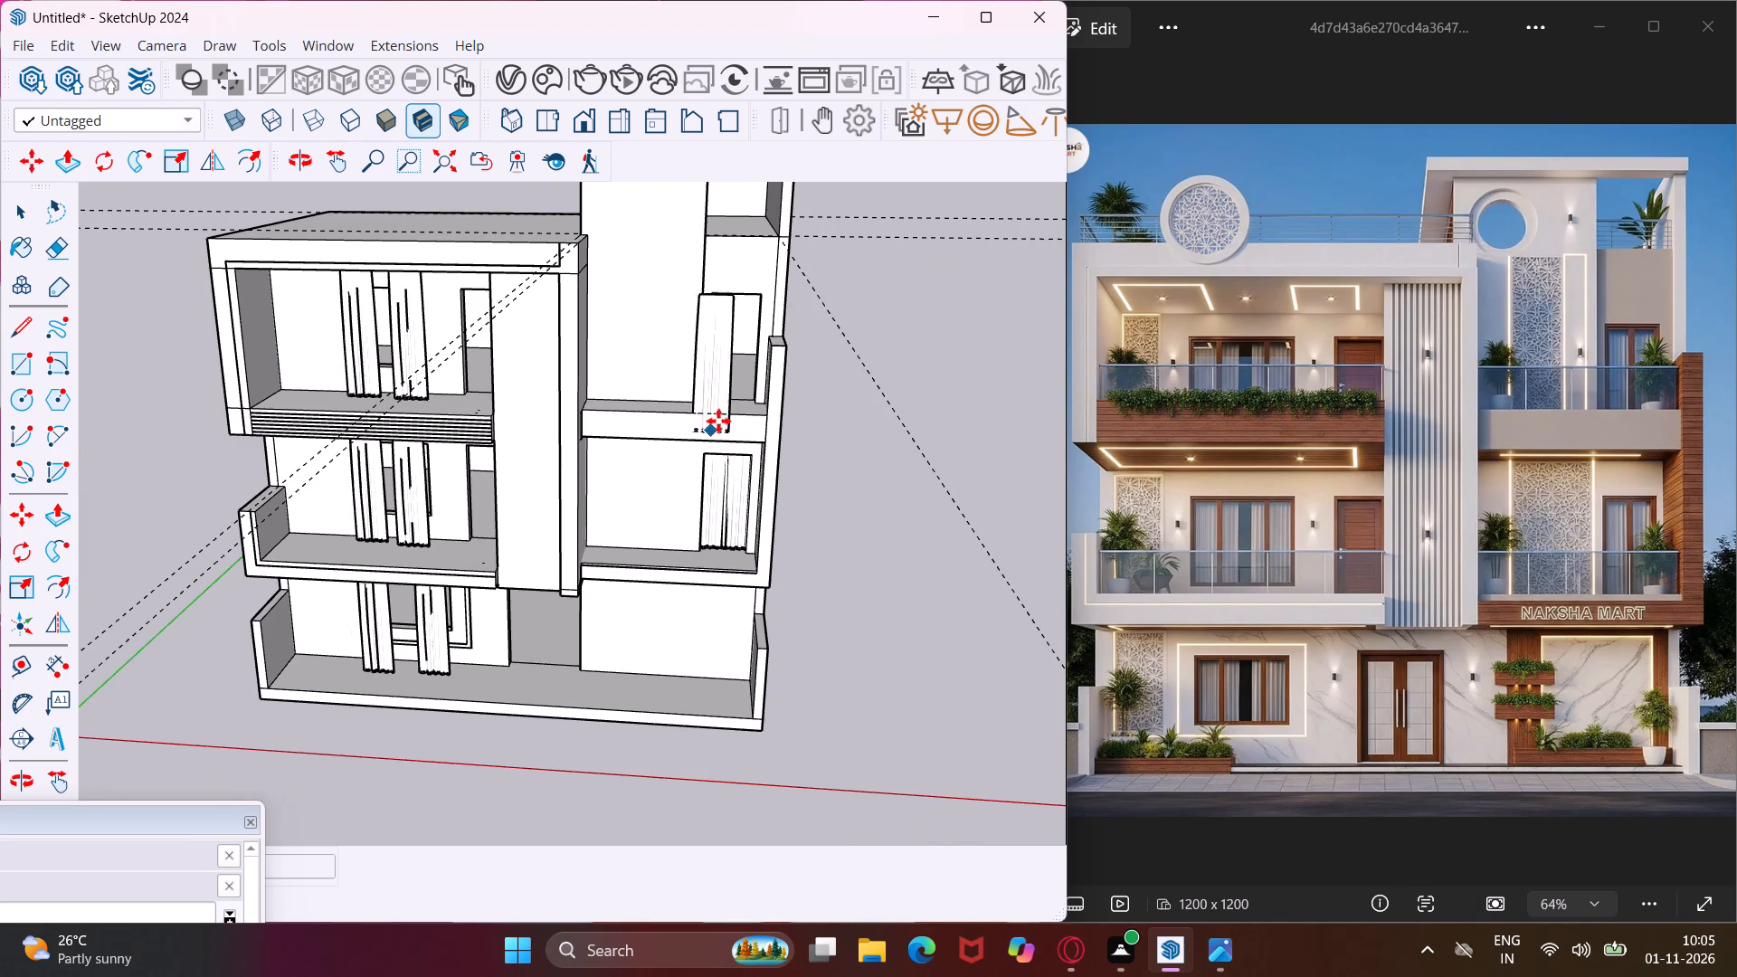
pyautogui.scroll(18, 723, 411)
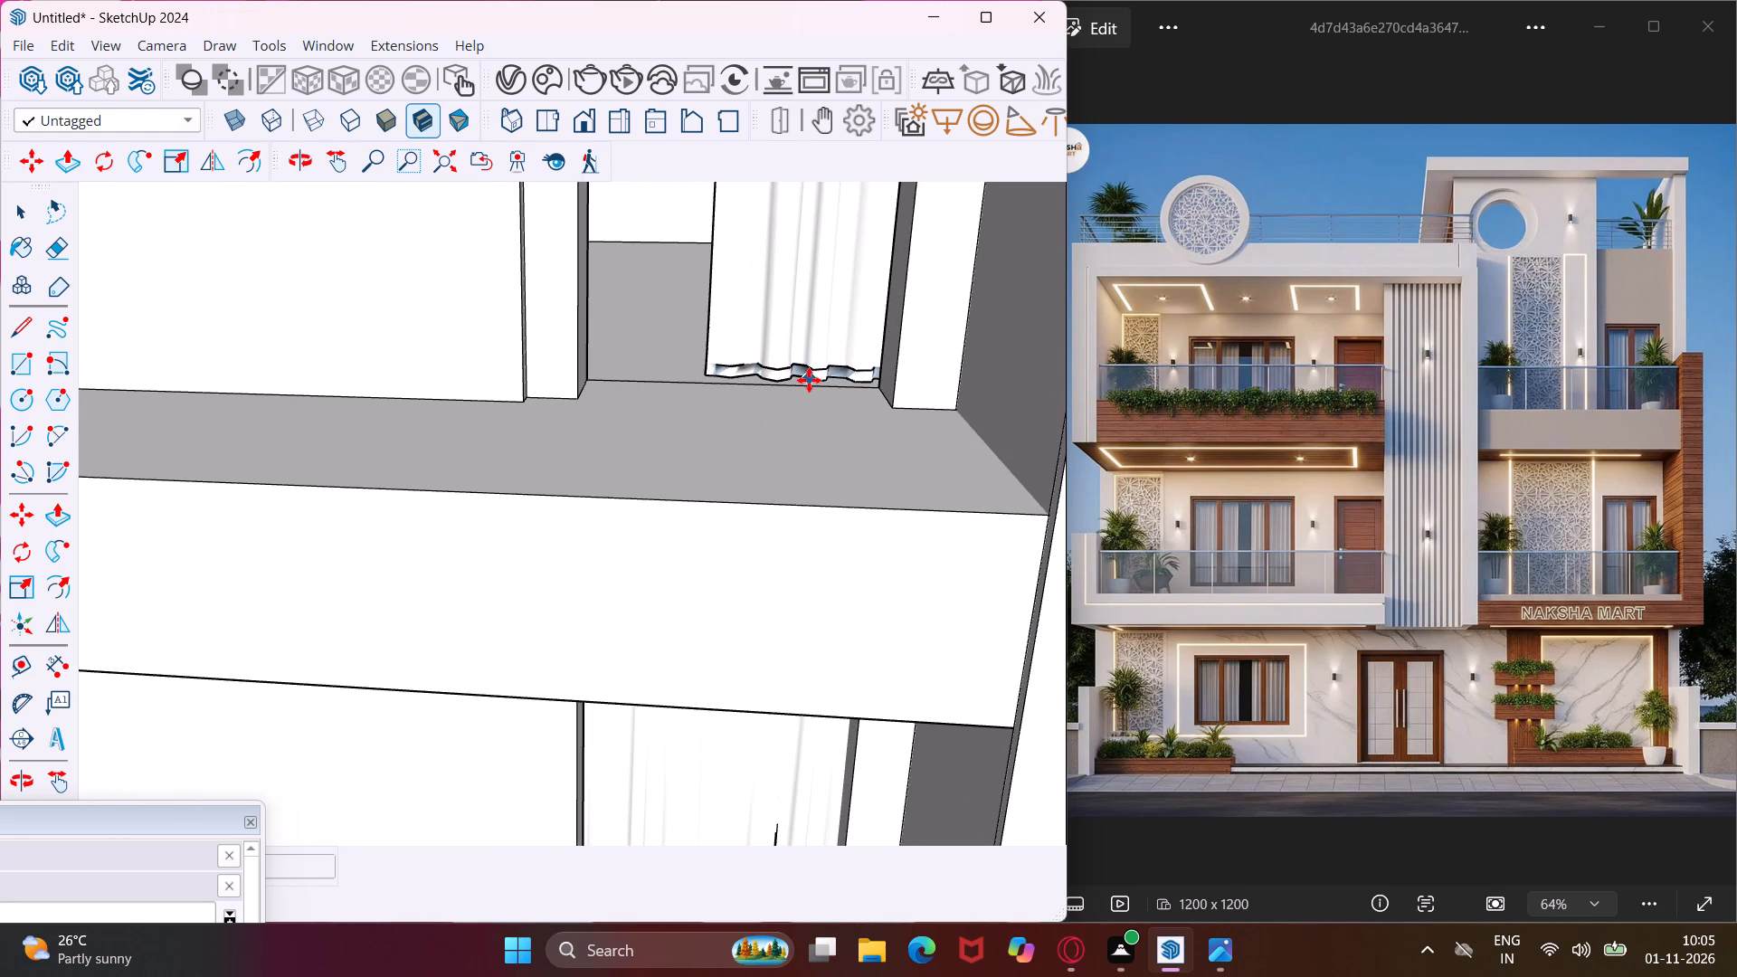
pyautogui.click(809, 380)
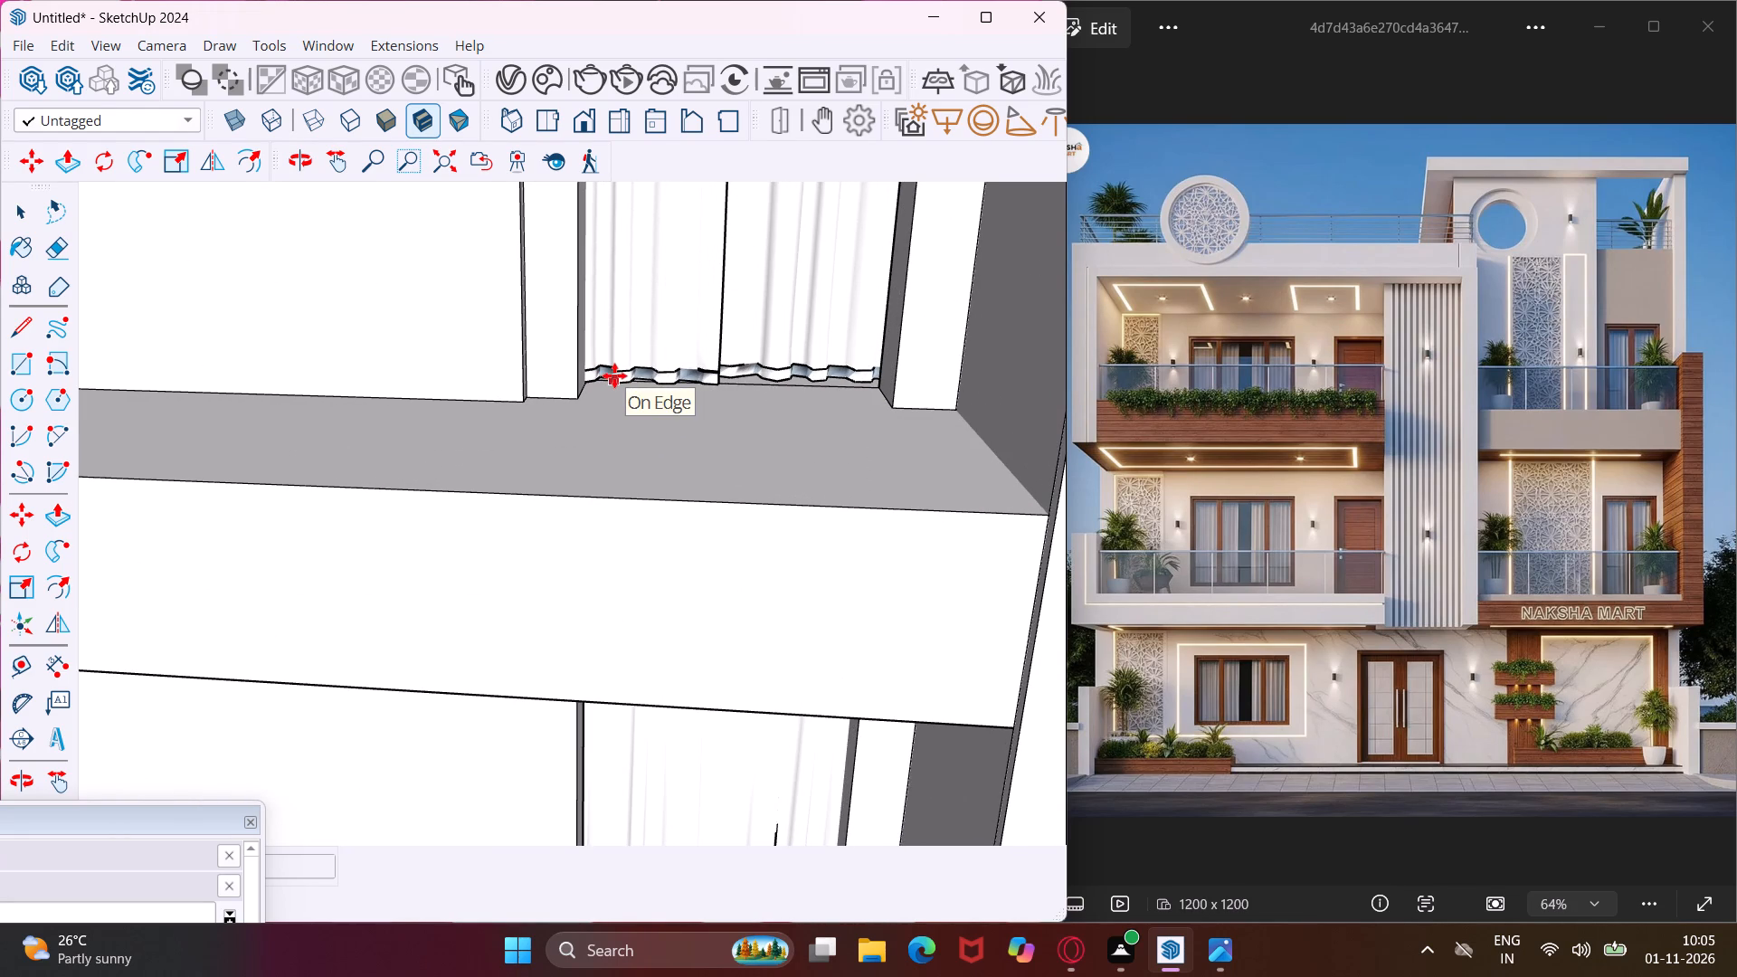
pyautogui.click(614, 375)
pyautogui.scroll(-11, 684, 372)
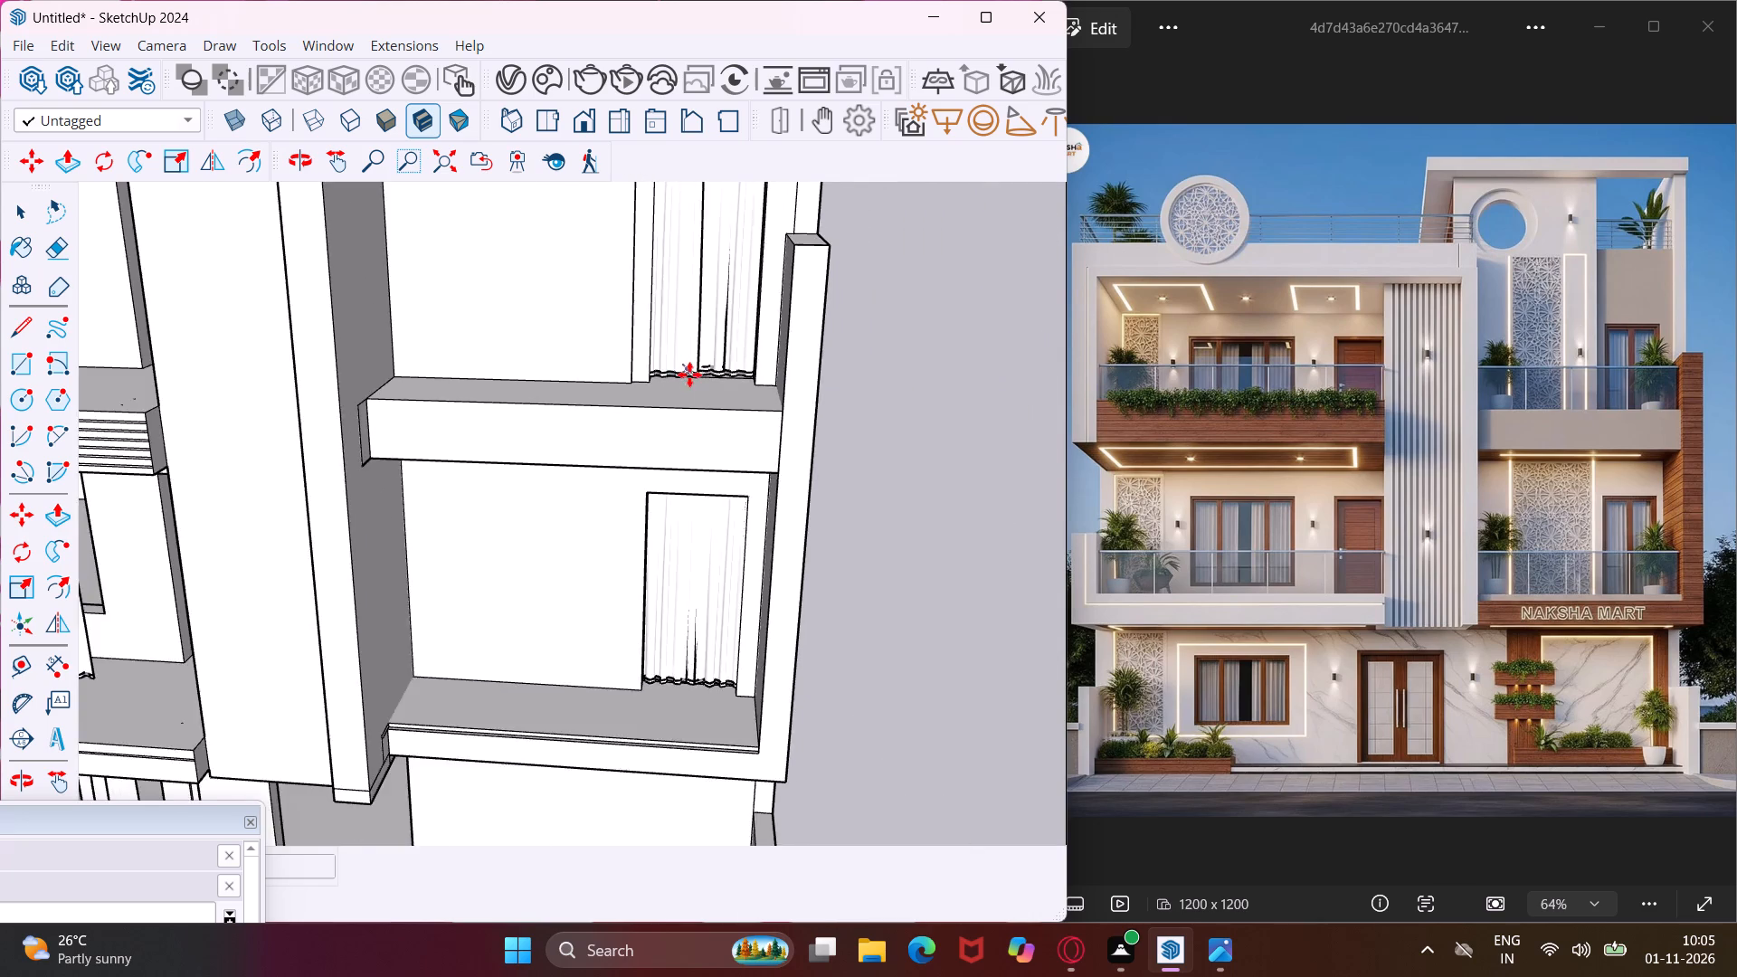
pyautogui.scroll(-11, 689, 375)
pyautogui.press('Escape')
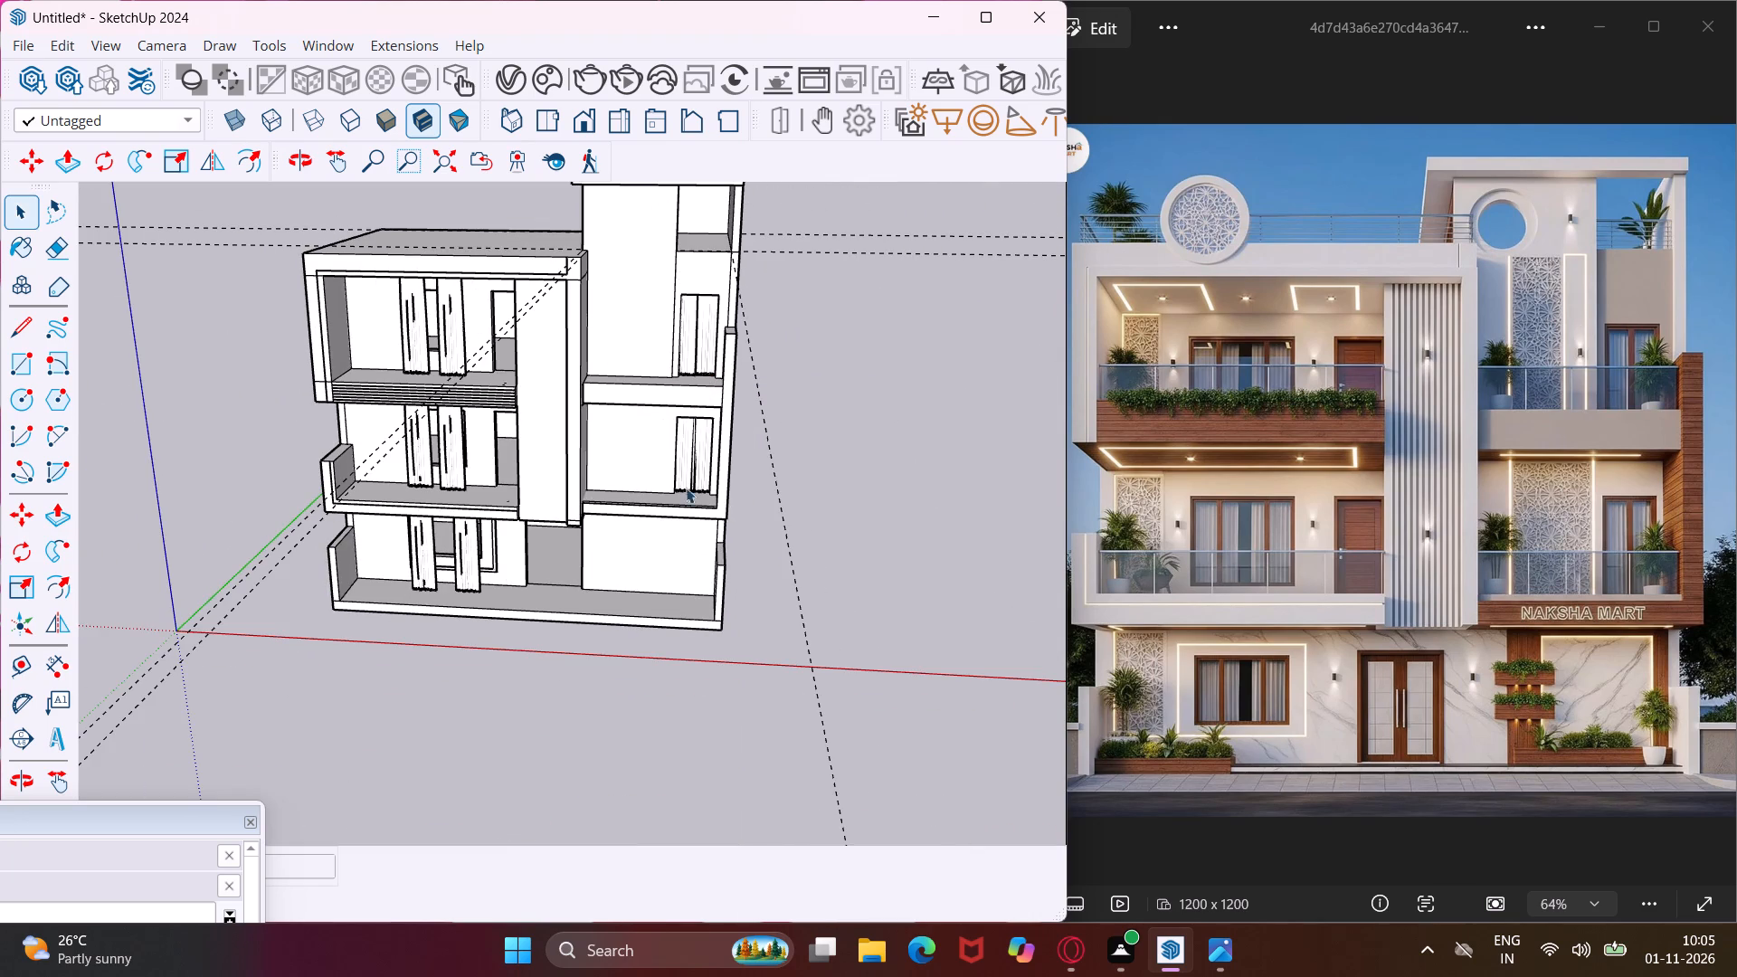
# Select both ground-floor curtains and move them back through the wall so they hang behind the framed window.
pyautogui.moveTo(683, 640); pyautogui.dragTo(727, 536, button='middle')
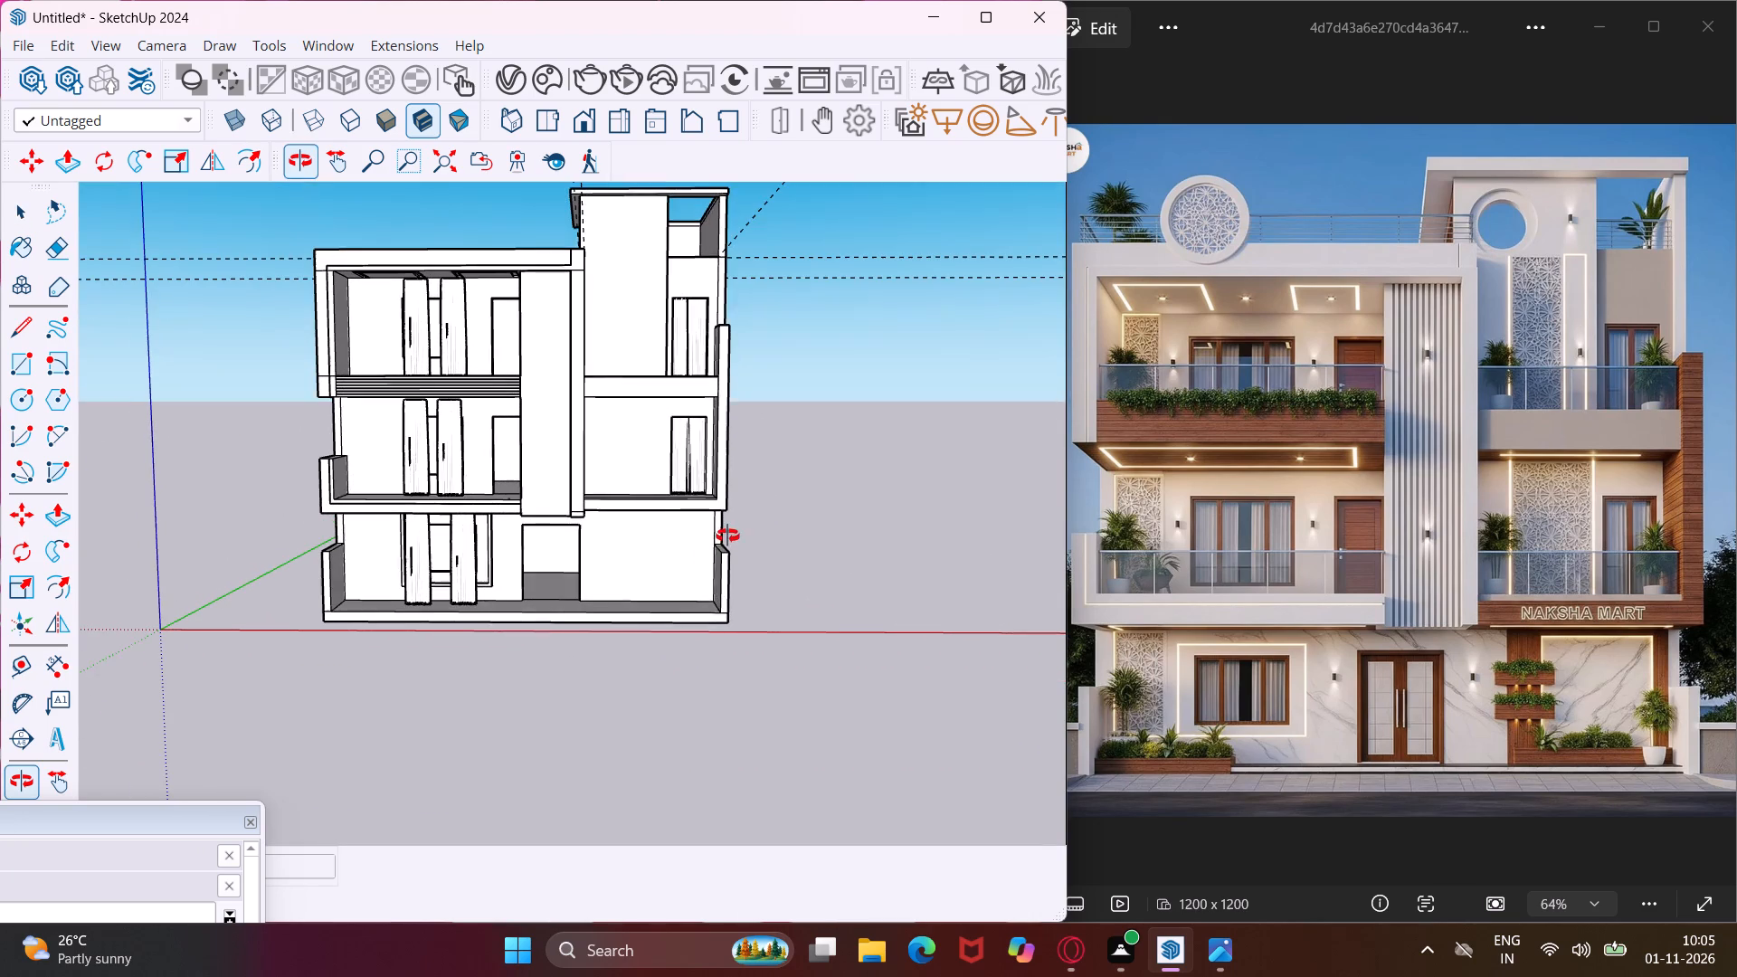
pyautogui.moveTo(727, 536); pyautogui.dragTo(727, 535, button='middle')
pyautogui.scroll(4, 404, 450)
pyautogui.moveTo(515, 787); pyautogui.dragTo(500, 849, button='middle')
pyautogui.scroll(3, 468, 650)
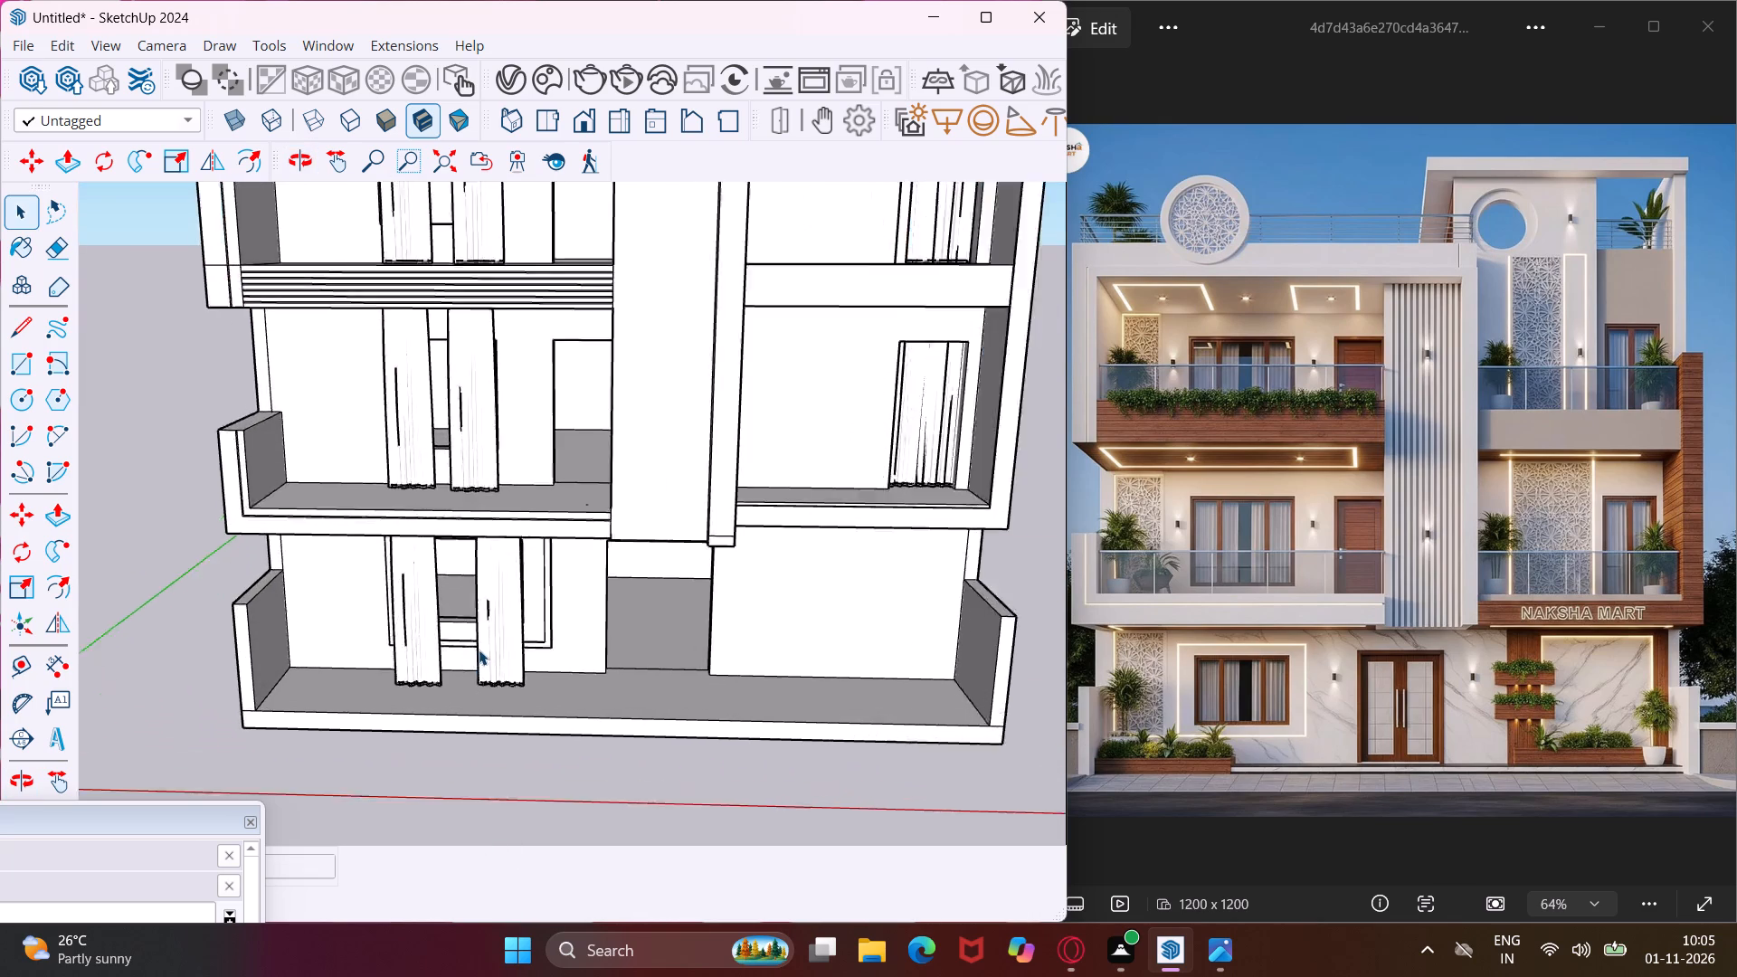
pyautogui.scroll(6, 479, 650)
pyautogui.click(516, 694)
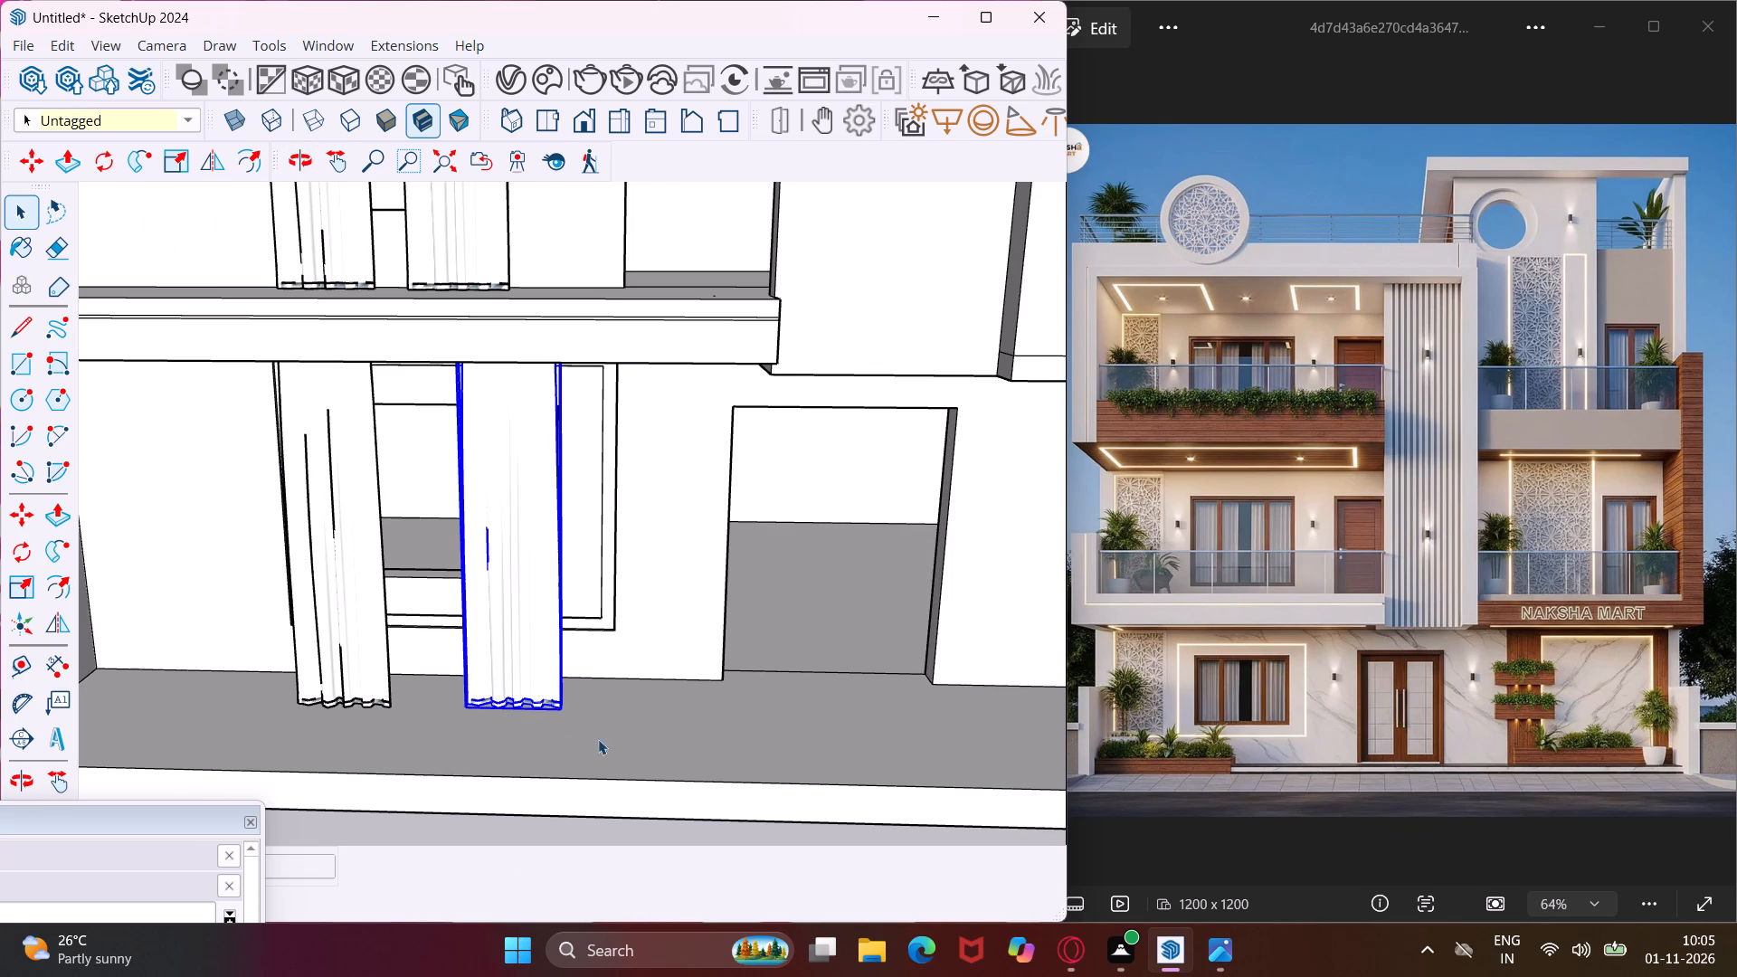
pyautogui.keyDown('ctrl'); pyautogui.click(353, 696); pyautogui.keyUp('ctrl')
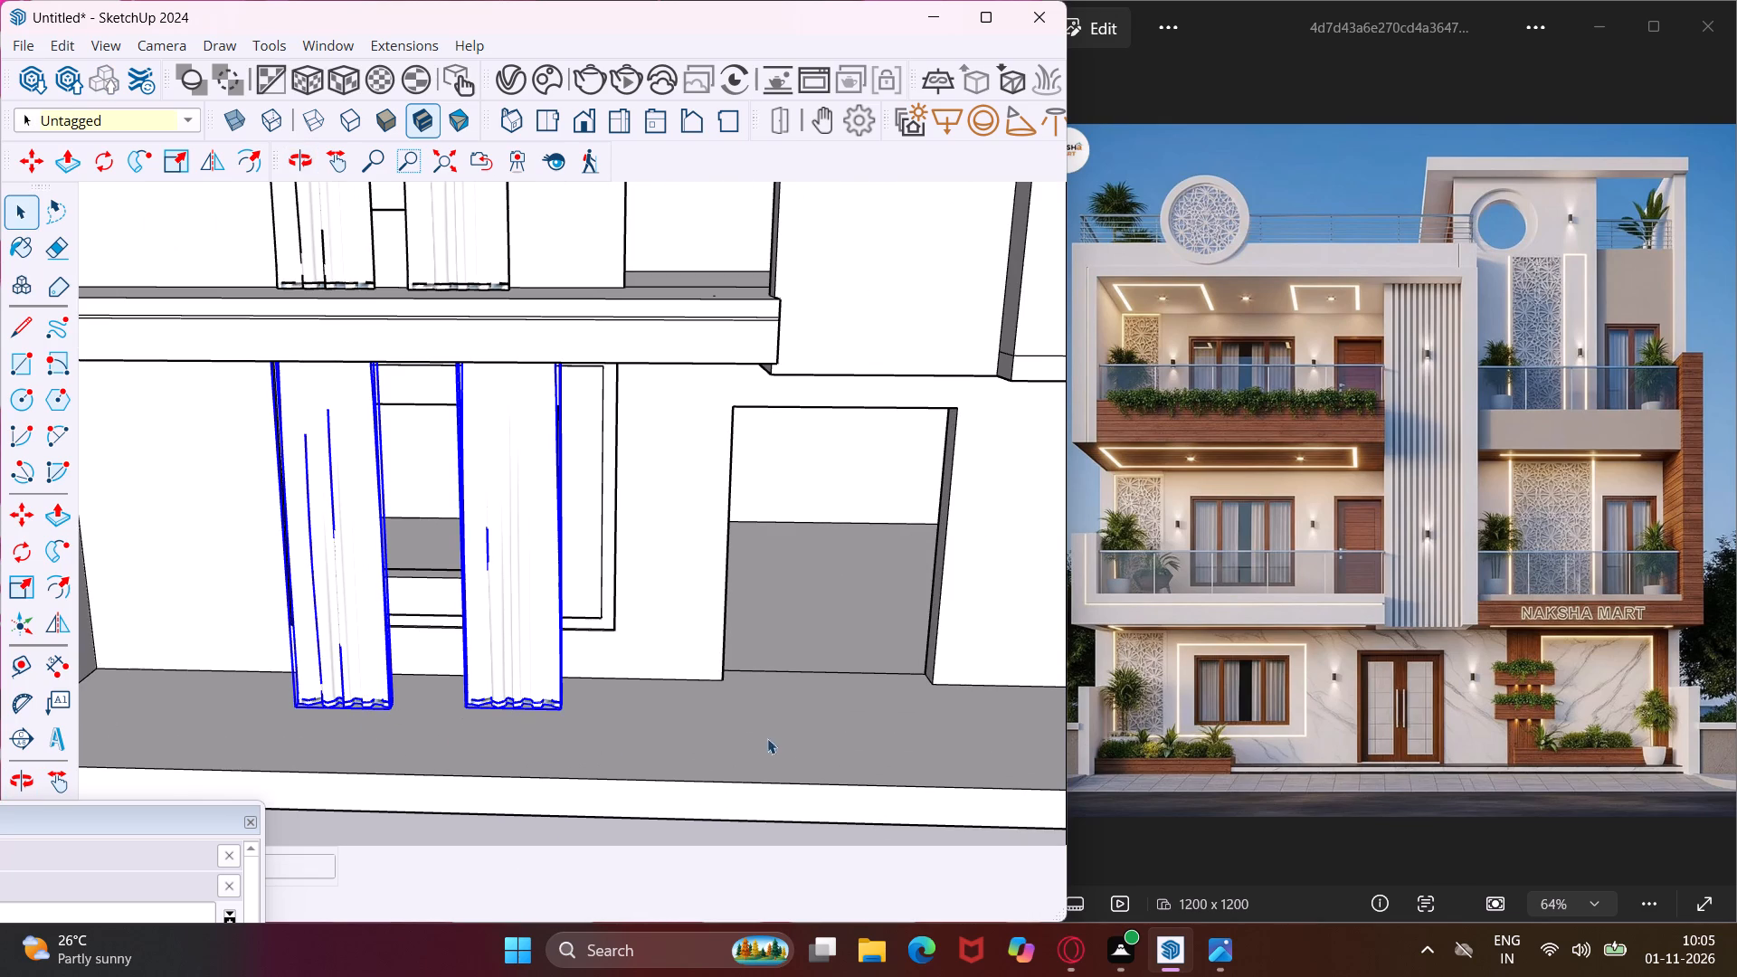
pyautogui.press('m')
pyautogui.scroll(4, 808, 745)
pyautogui.click(808, 745)
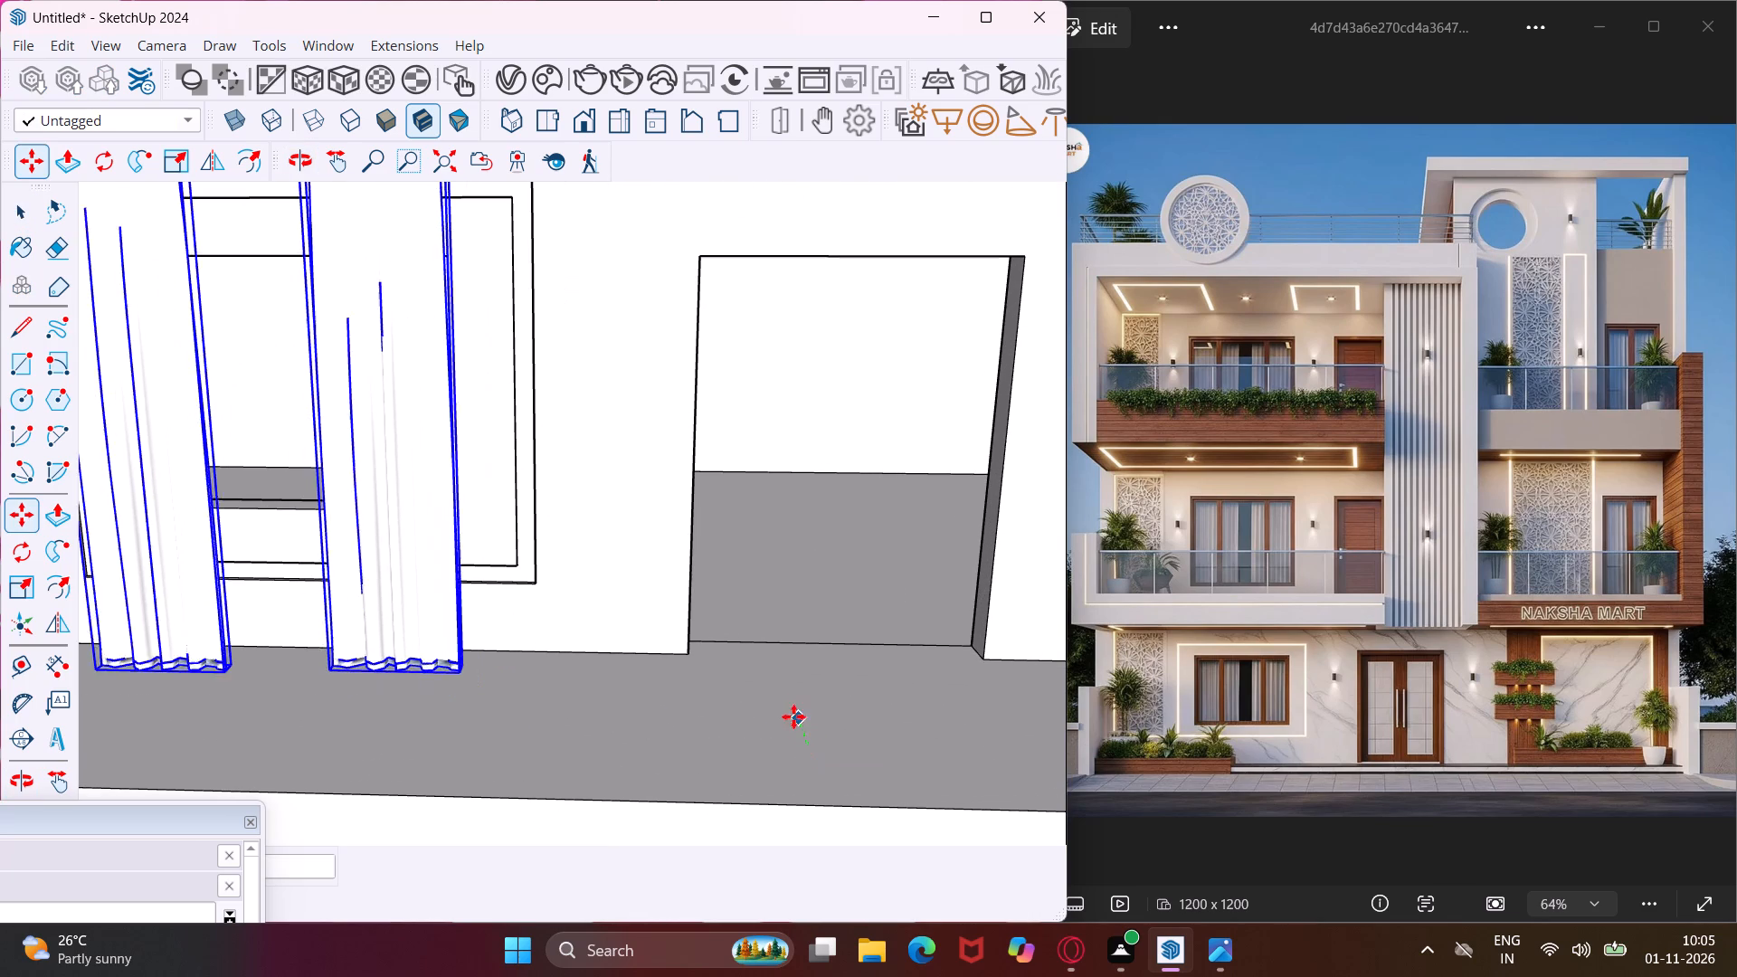
pyautogui.click(769, 639)
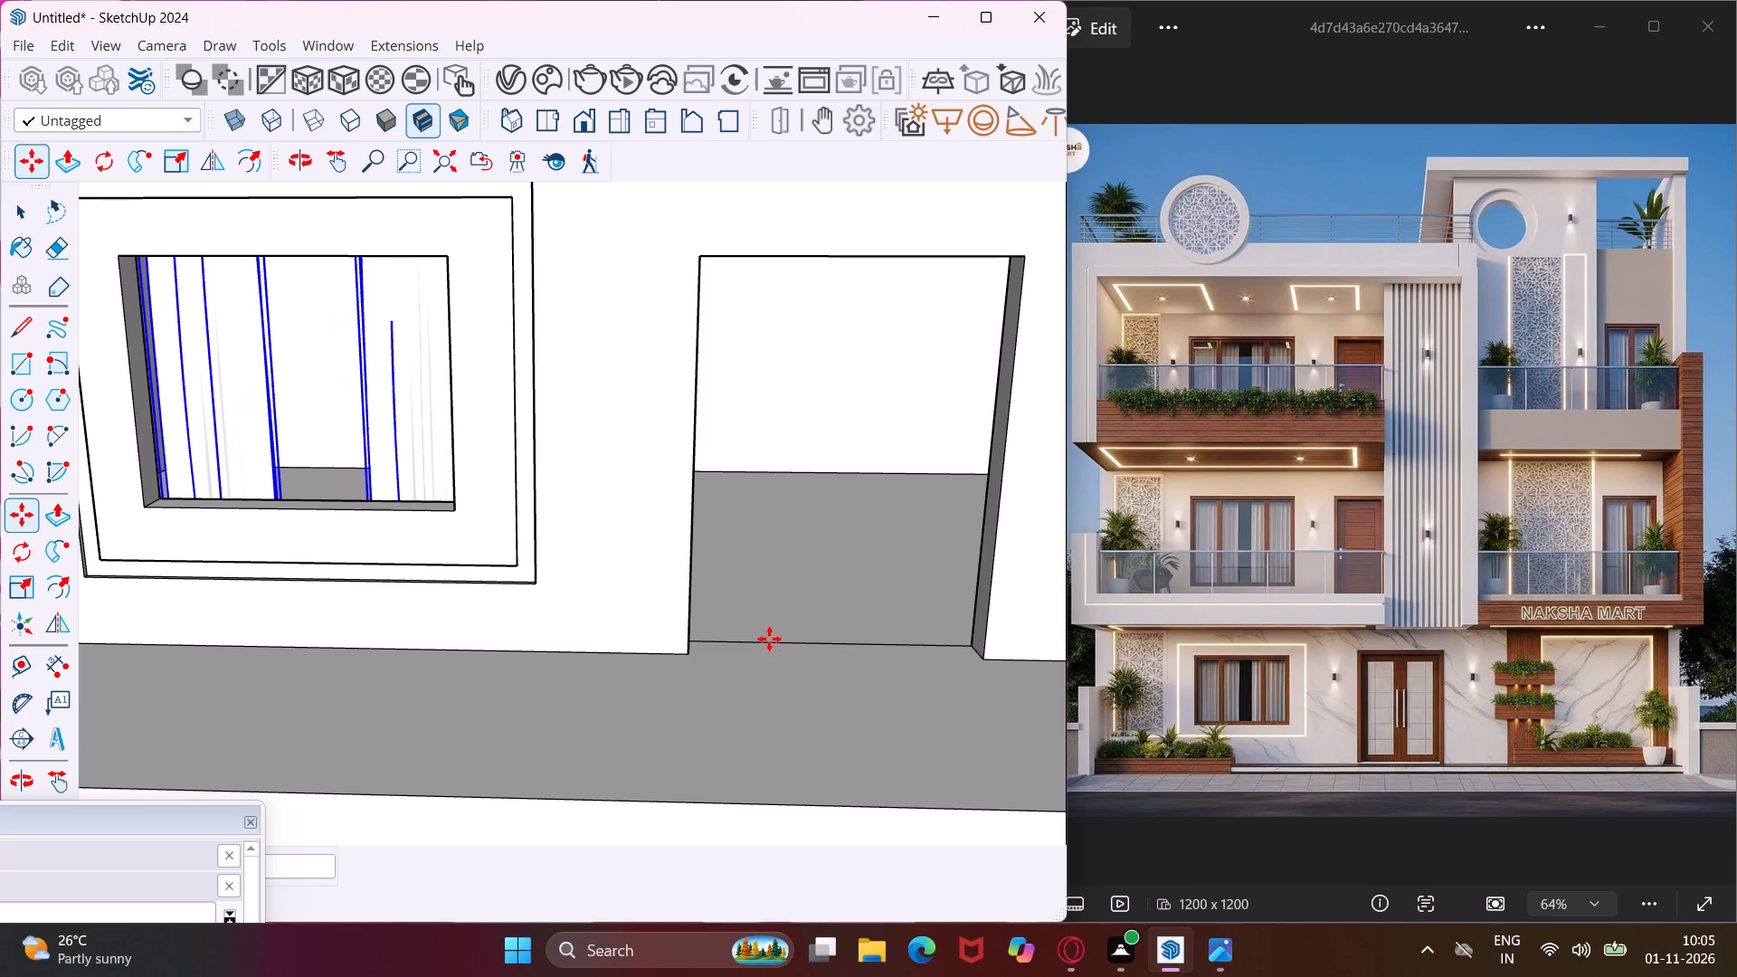
# Shift the two selected ground-floor curtains forward in small moves until they hang close behind the framed window's opening.
pyautogui.scroll(4, 739, 459)
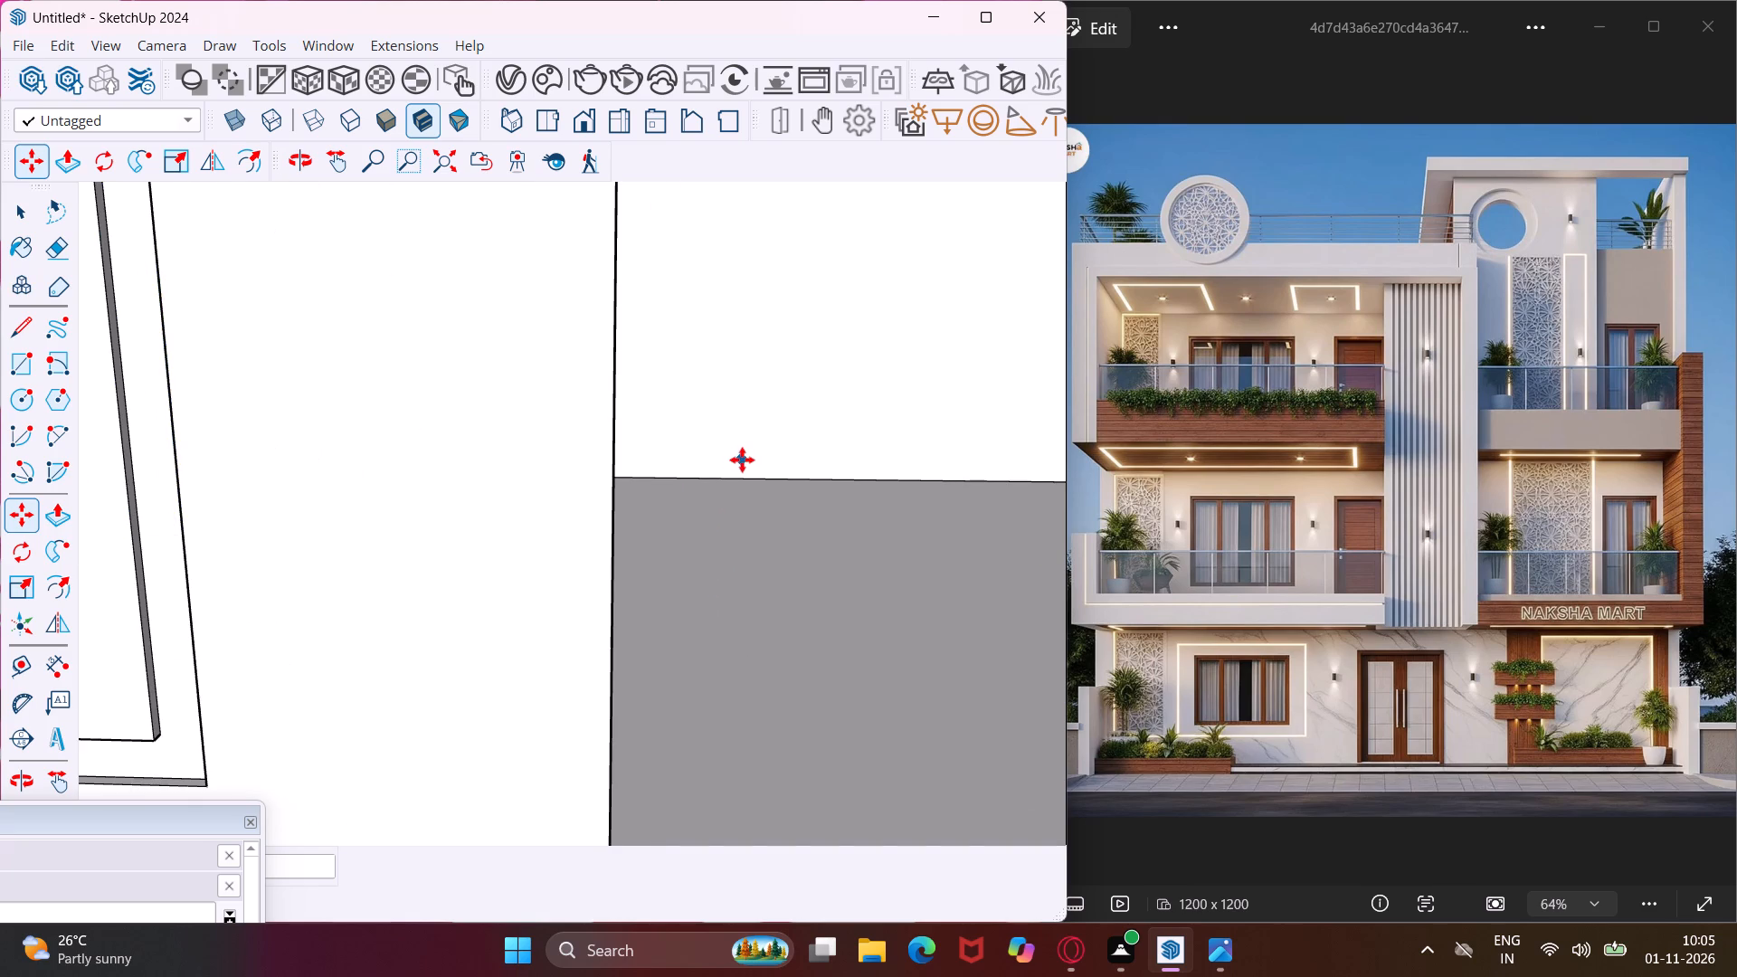
pyautogui.scroll(-6, 742, 460)
pyautogui.moveTo(448, 700); pyautogui.dragTo(732, 731, button='middle')
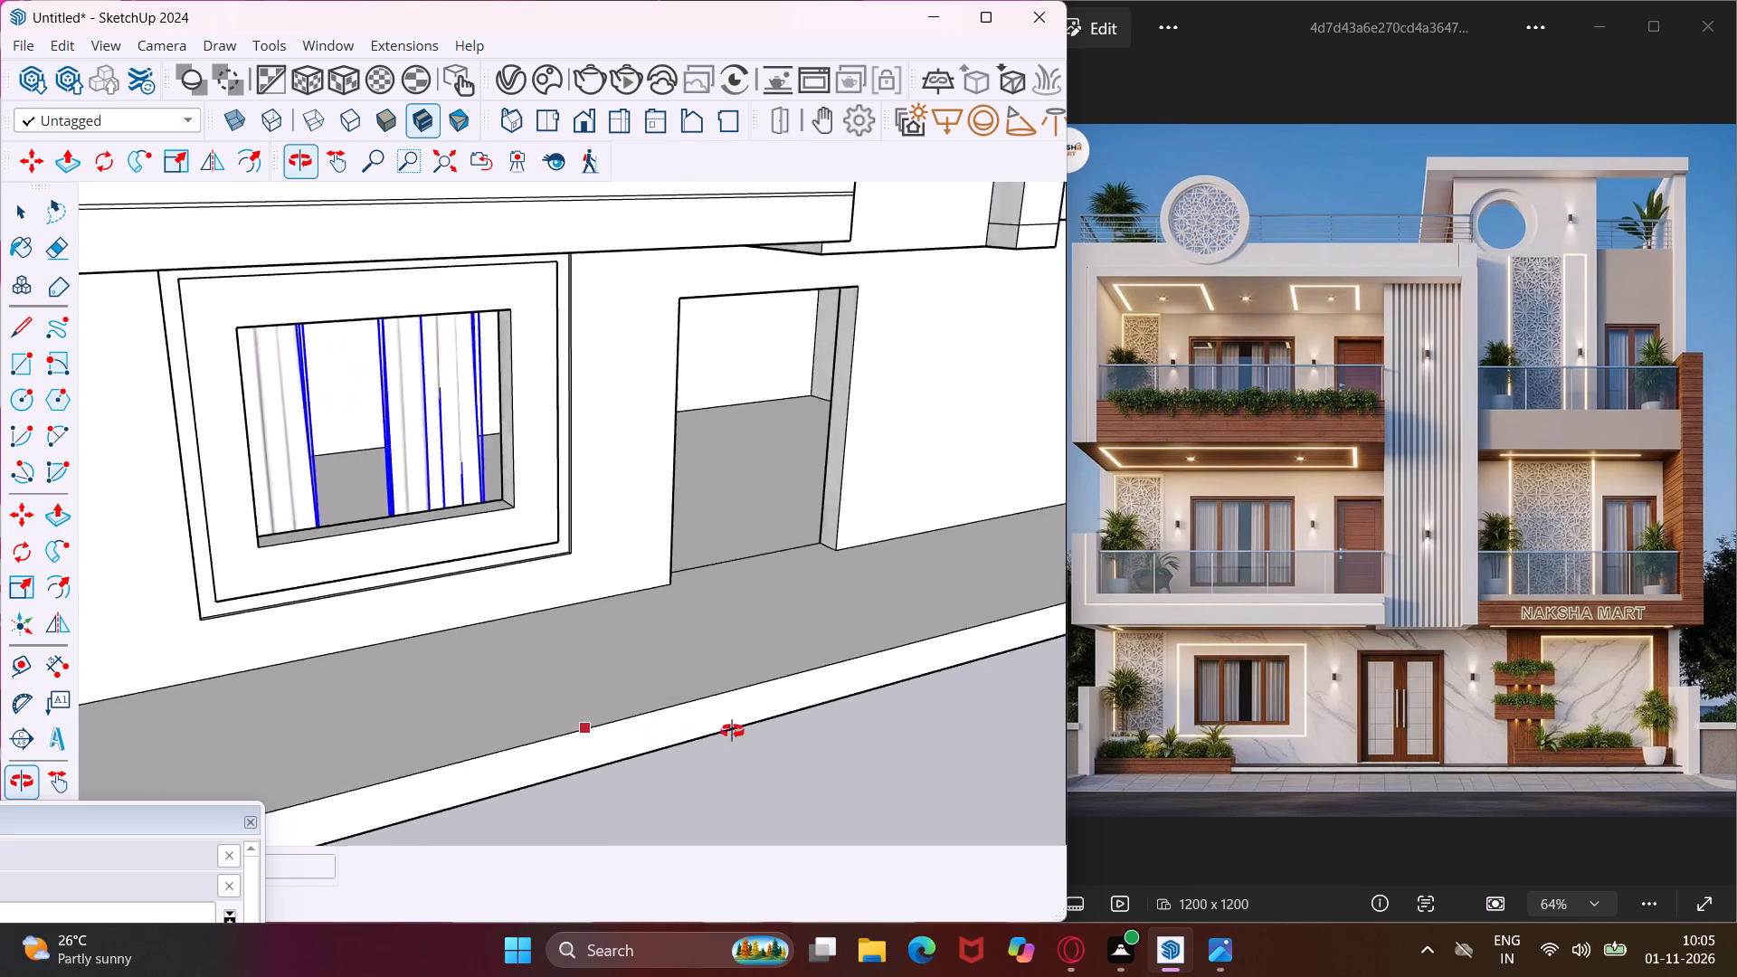
pyautogui.moveTo(732, 731); pyautogui.dragTo(859, 754, button='middle')
pyautogui.scroll(2, 555, 633)
pyautogui.click(541, 635)
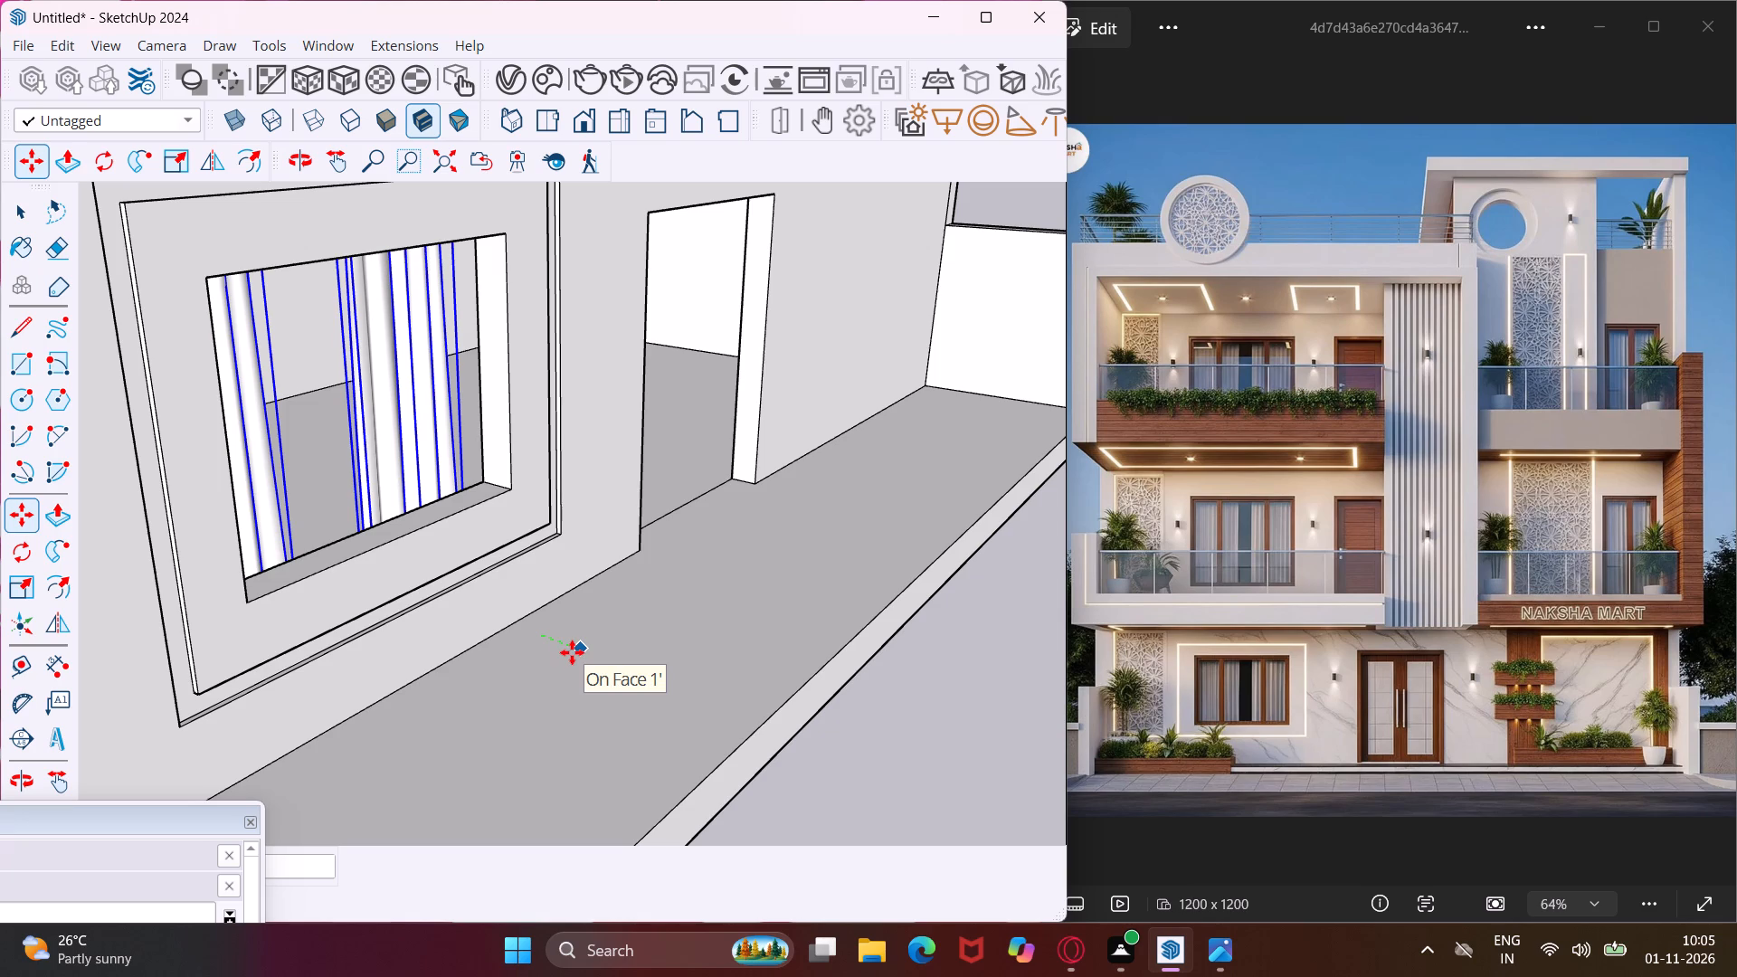
pyautogui.click(574, 652)
pyautogui.scroll(4, 389, 531)
pyautogui.moveTo(405, 542); pyautogui.dragTo(531, 583, button='middle')
pyautogui.scroll(4, 462, 564)
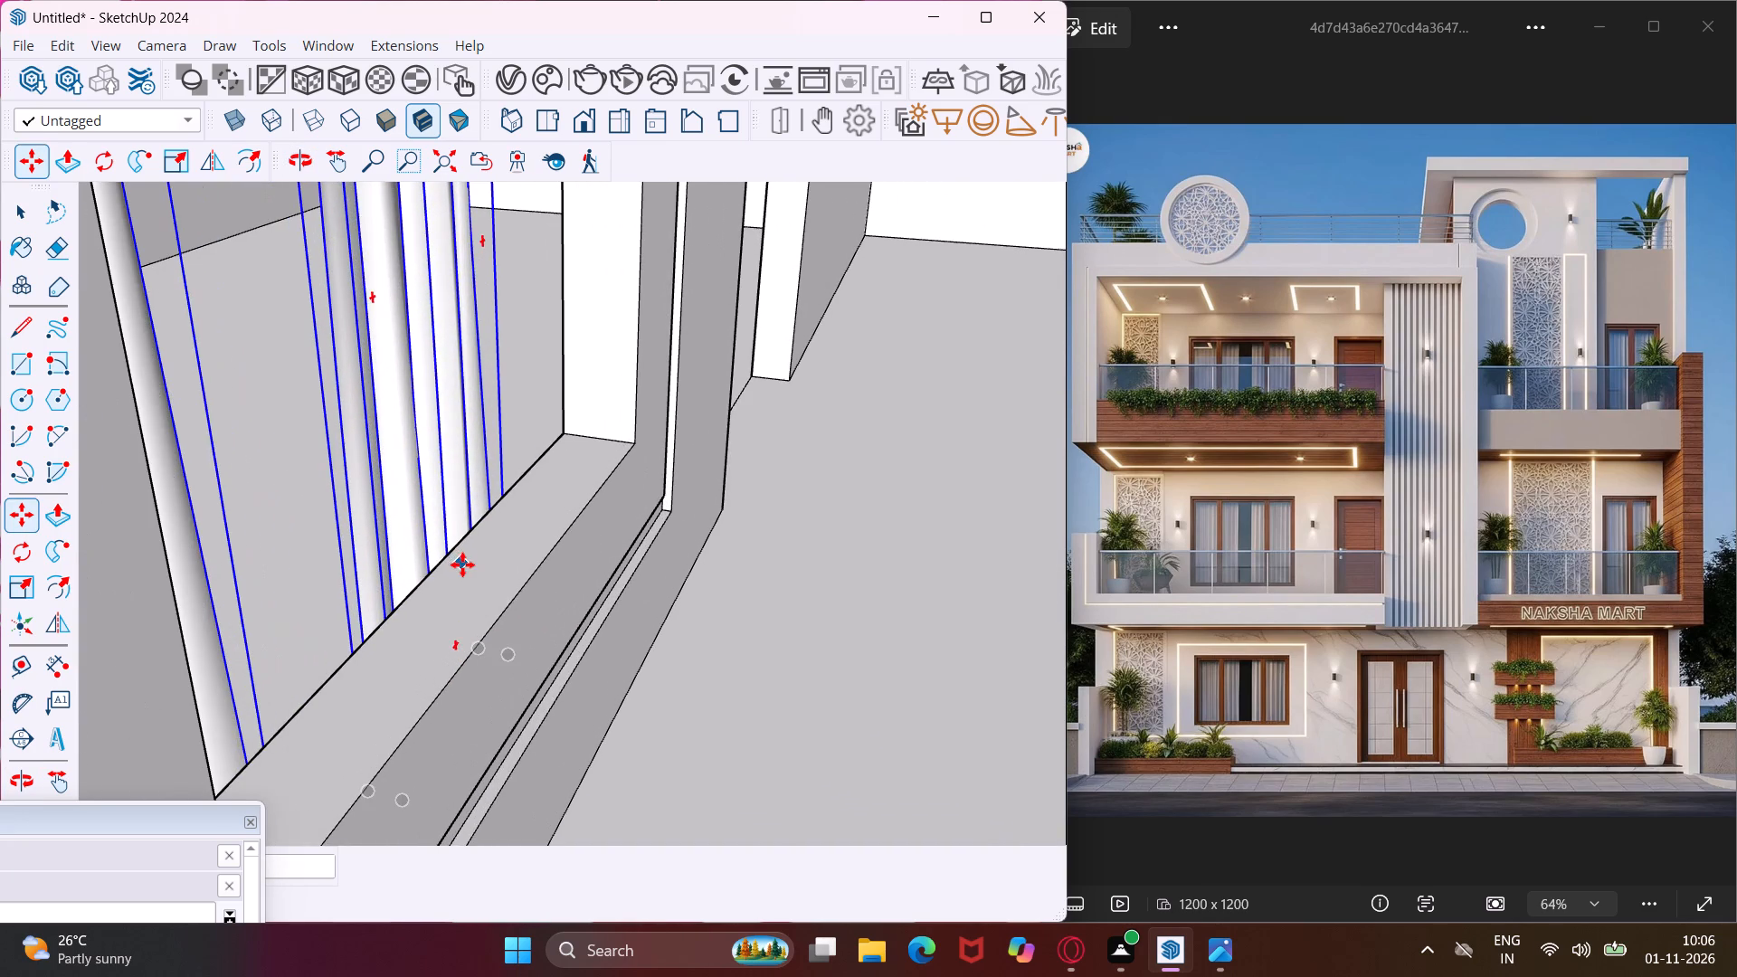
pyautogui.click(462, 564)
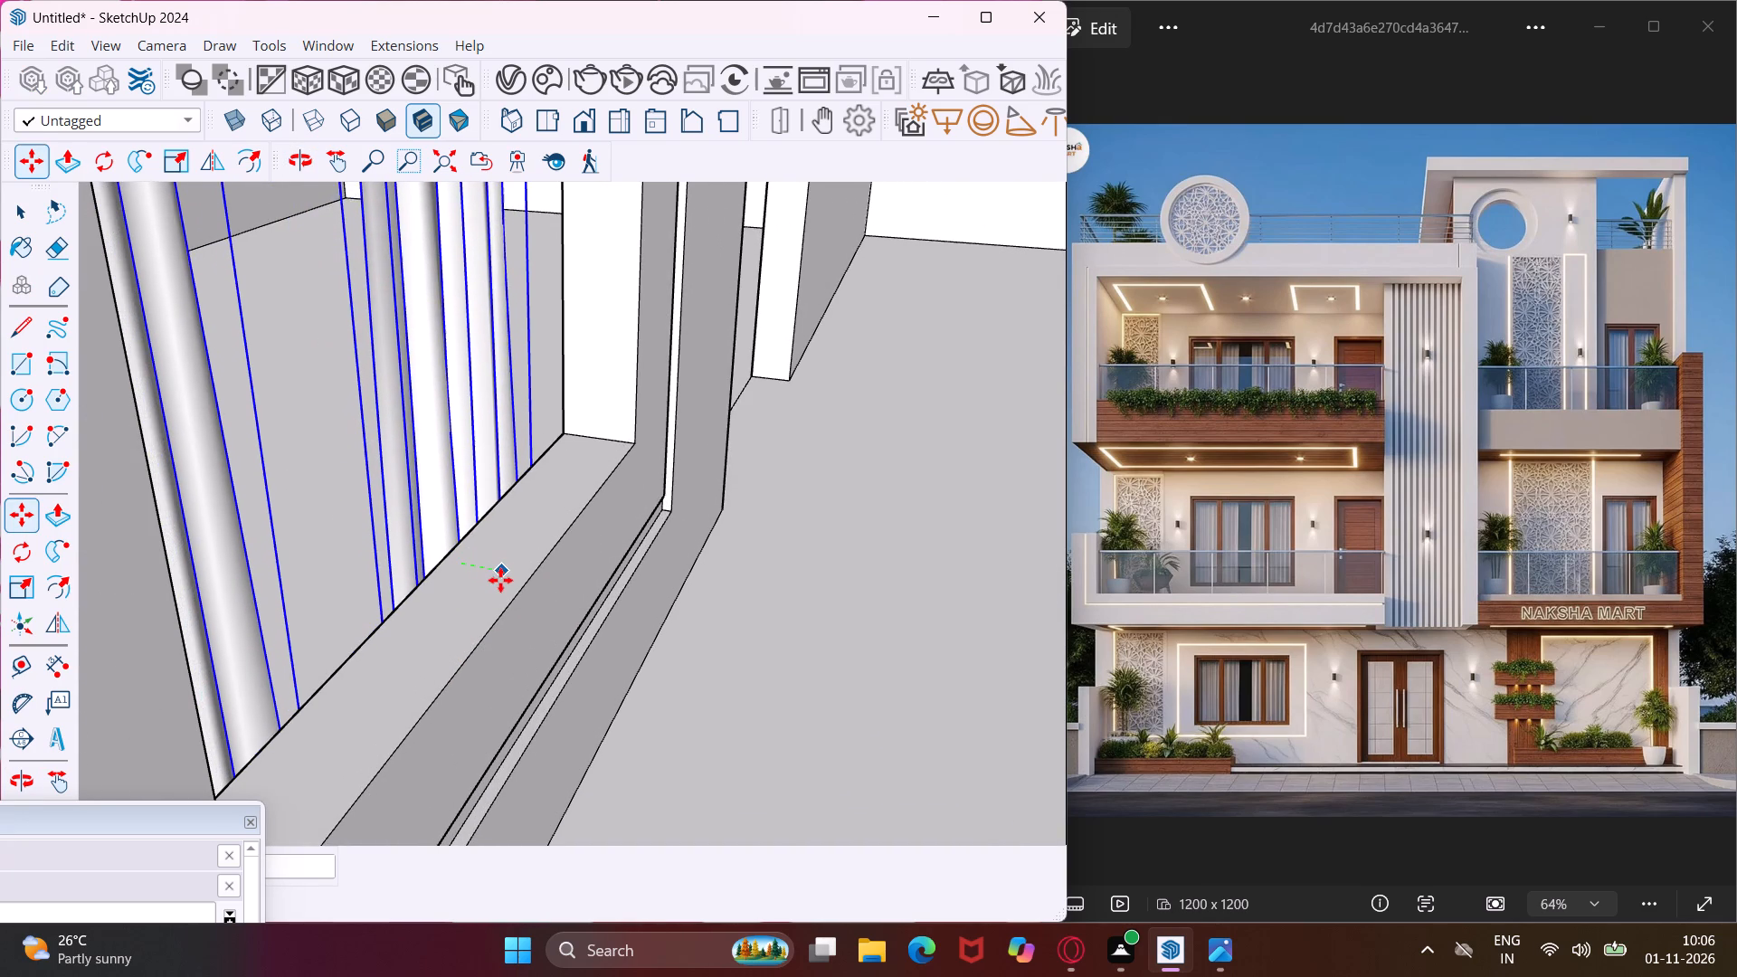
pyautogui.click(514, 585)
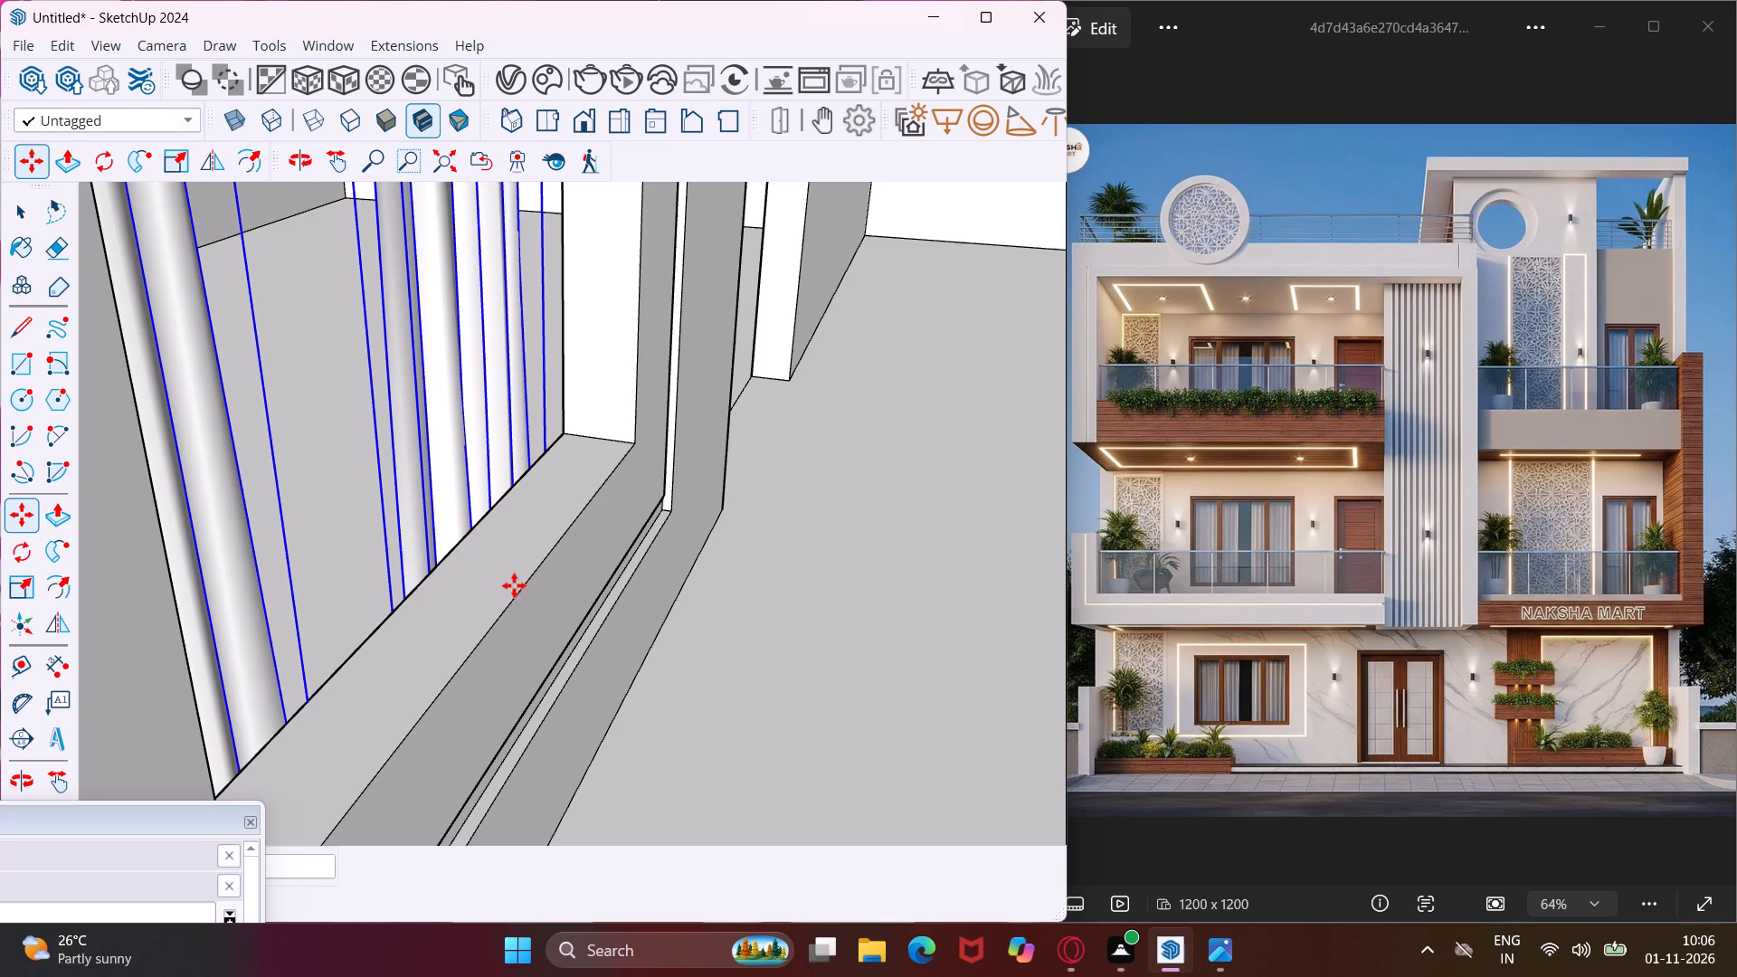
pyautogui.scroll(-6, 437, 593)
pyautogui.moveTo(603, 650); pyautogui.dragTo(508, 655, button='middle')
pyautogui.scroll(-13, 593, 659)
pyautogui.press('Escape')
pyautogui.press('space')
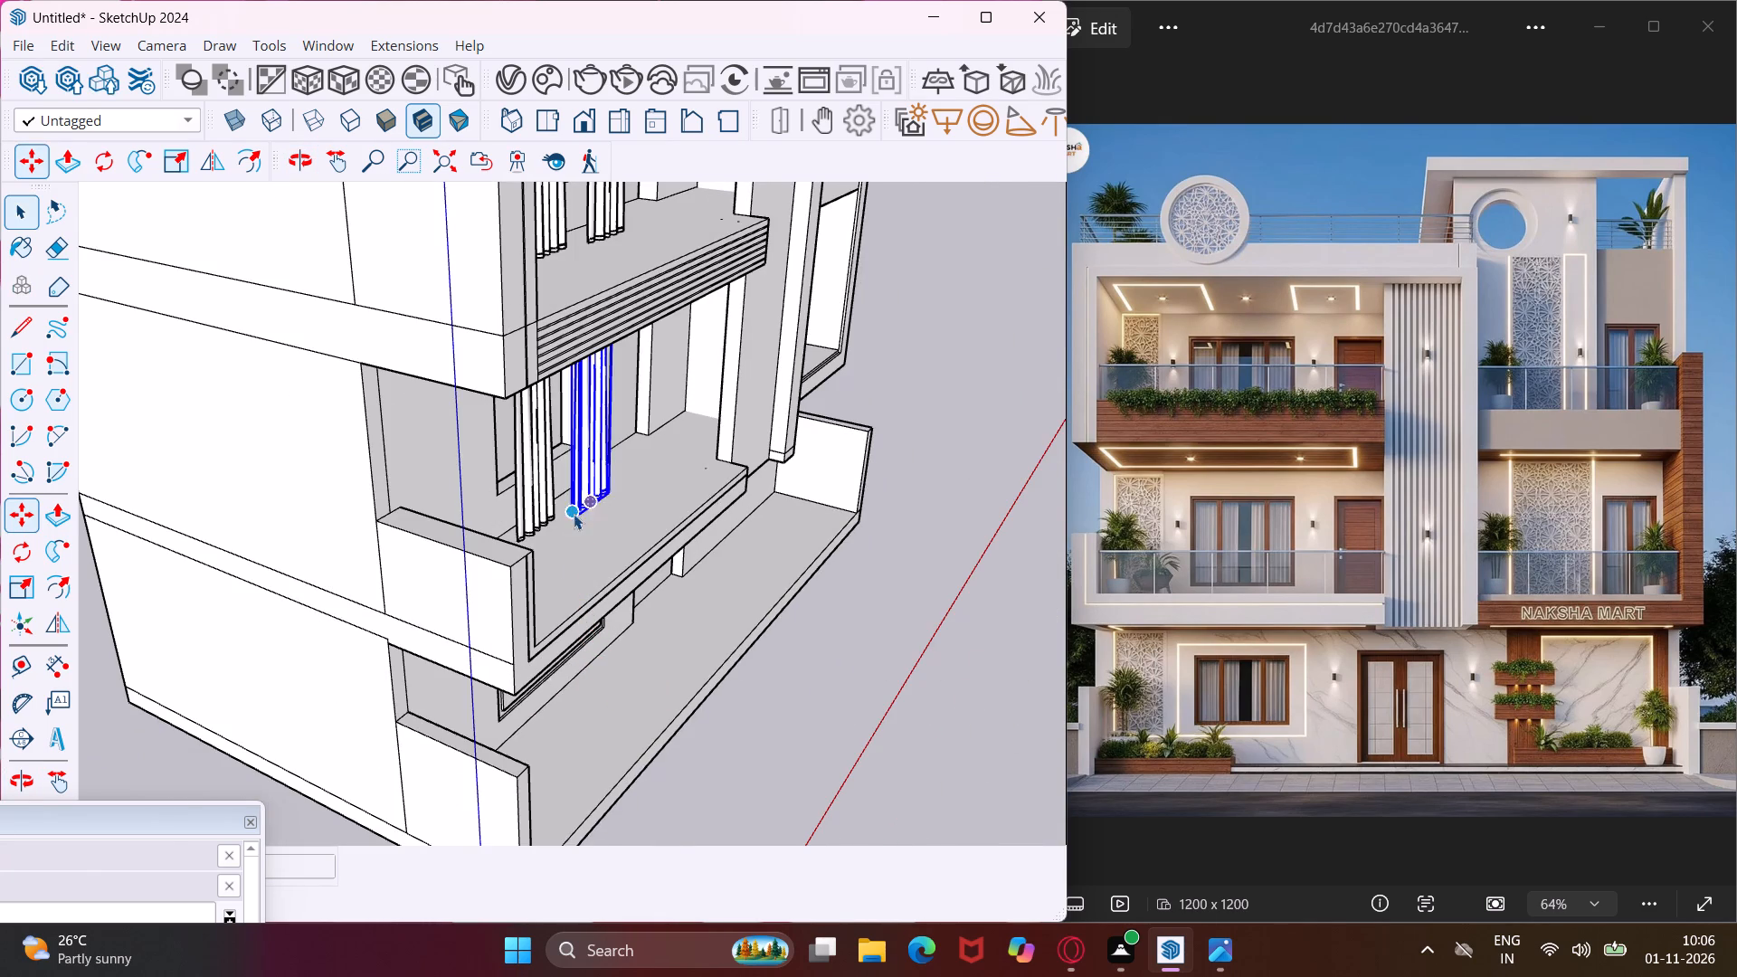
# Select both curtains on the middle-floor left balcony and move them back through the wall so they hang behind the window.
pyautogui.scroll(2, 597, 479)
pyautogui.moveTo(595, 468); pyautogui.dragTo(381, 456, button='middle')
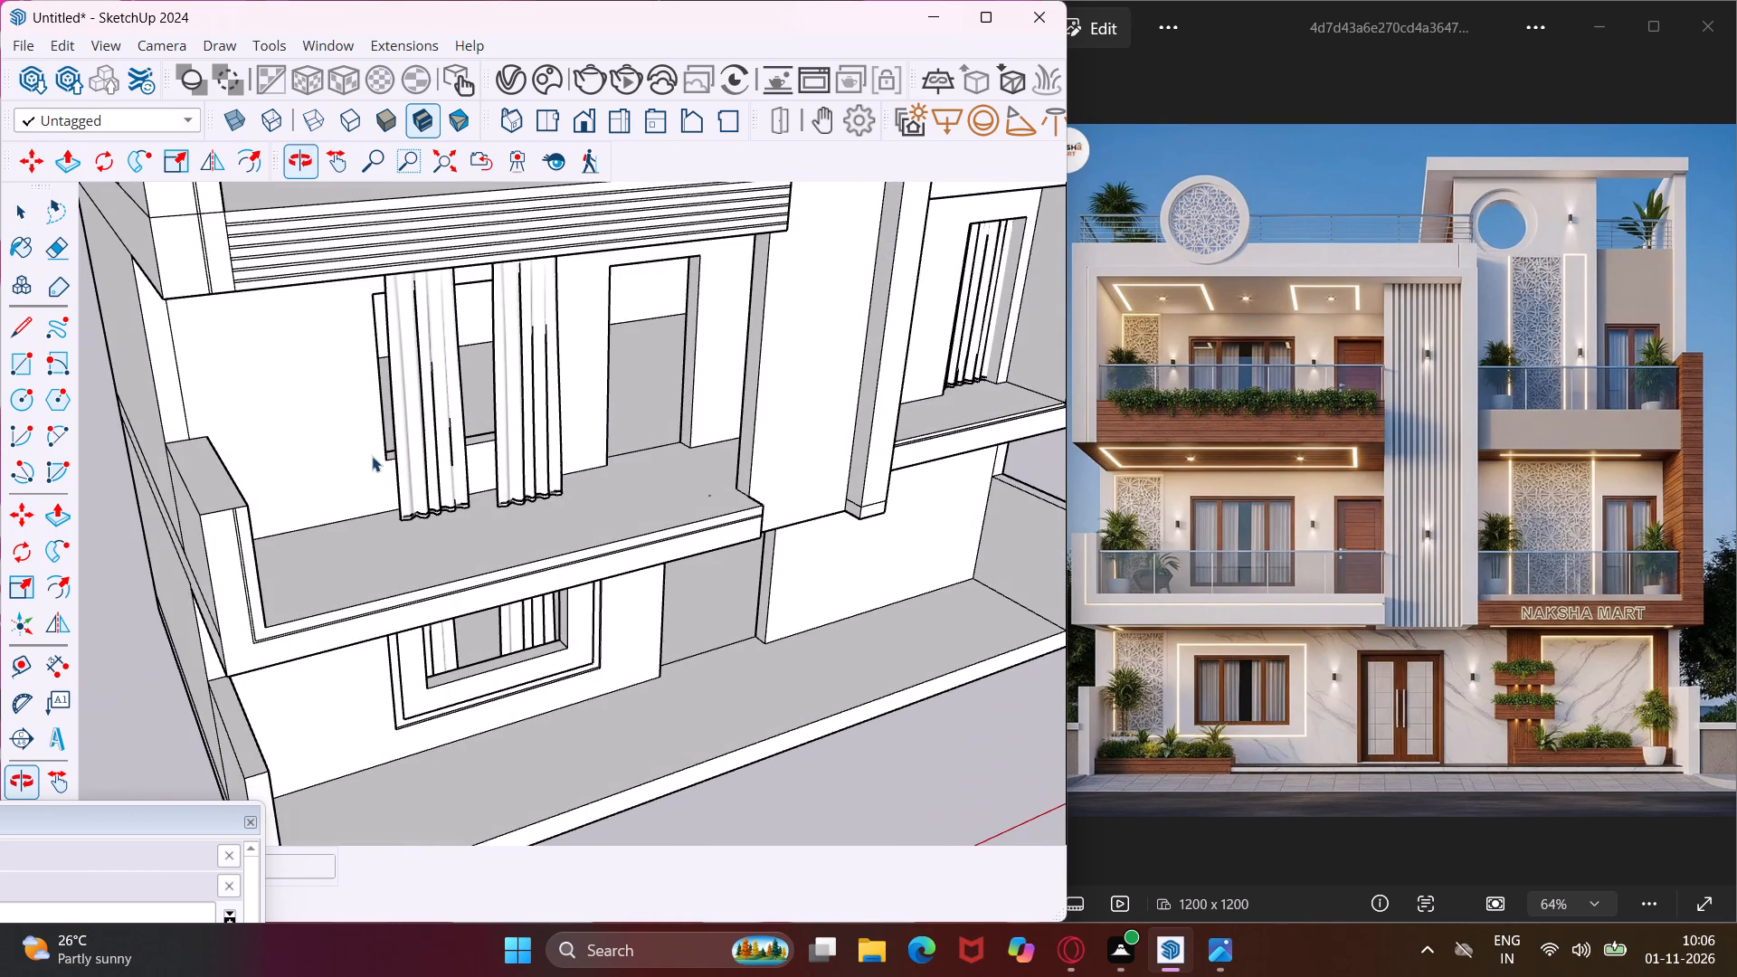
pyautogui.scroll(3, 398, 469)
pyautogui.click(427, 482)
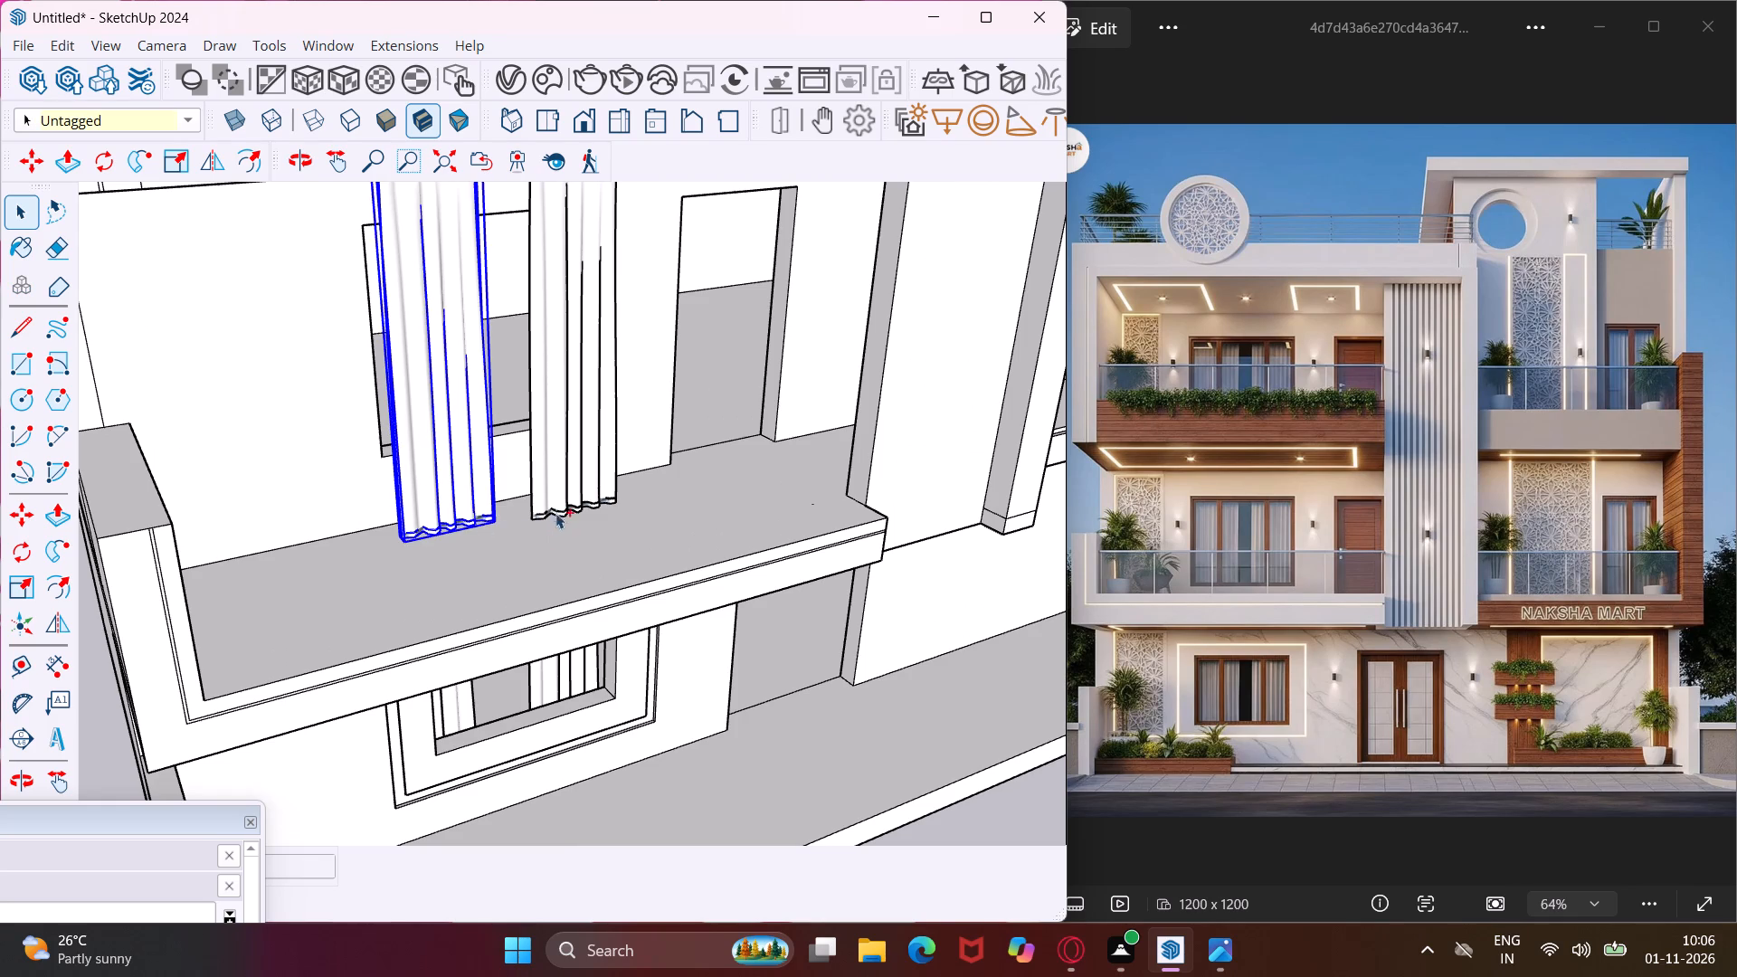
pyautogui.keyDown('ctrl'); pyautogui.click(560, 482); pyautogui.keyUp('ctrl')
pyautogui.press('m')
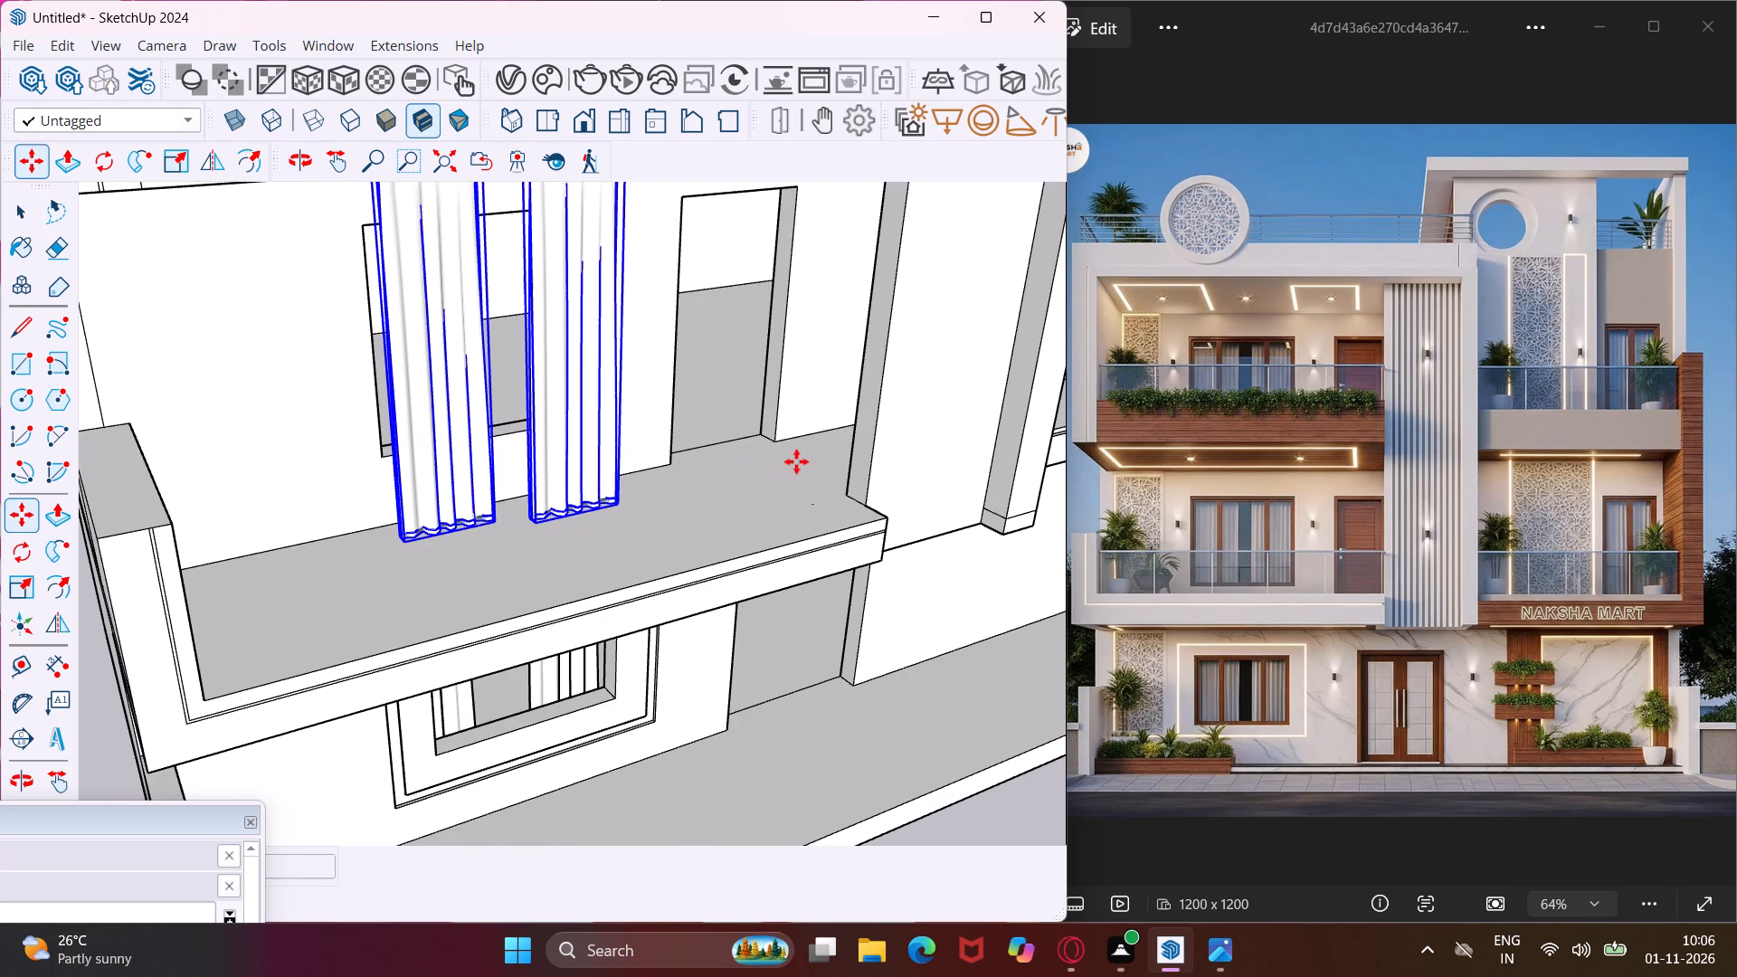
pyautogui.scroll(4, 796, 461)
pyautogui.click(760, 491)
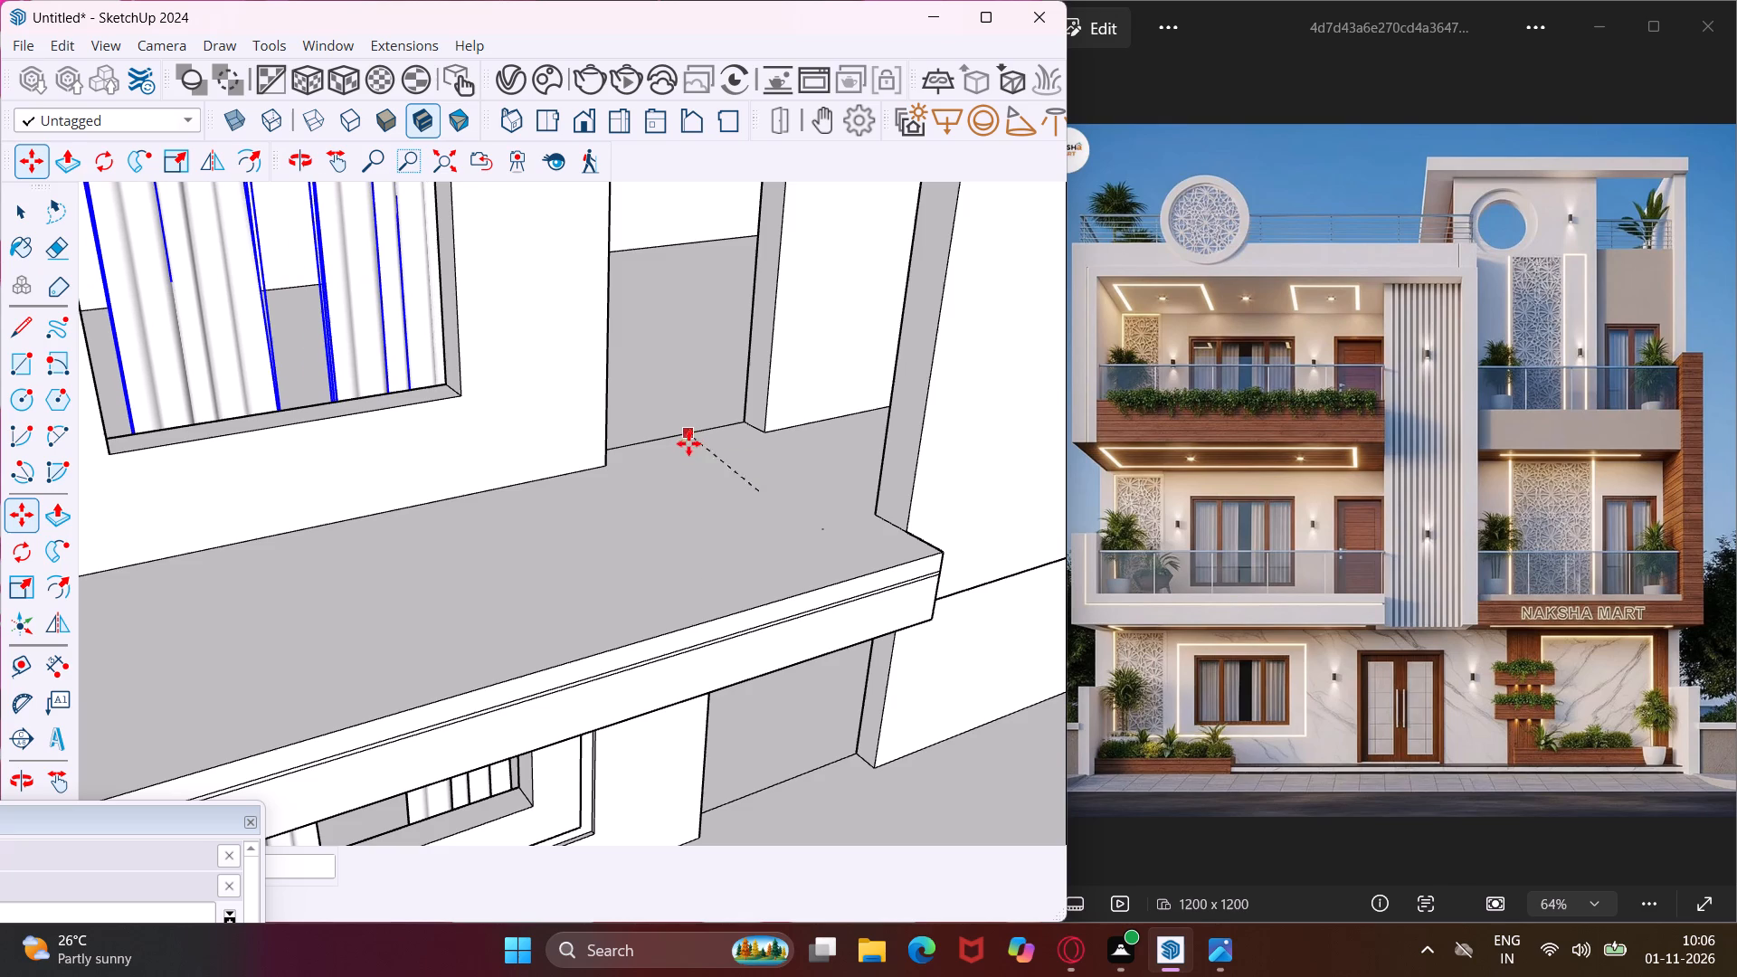
pyautogui.click(687, 445)
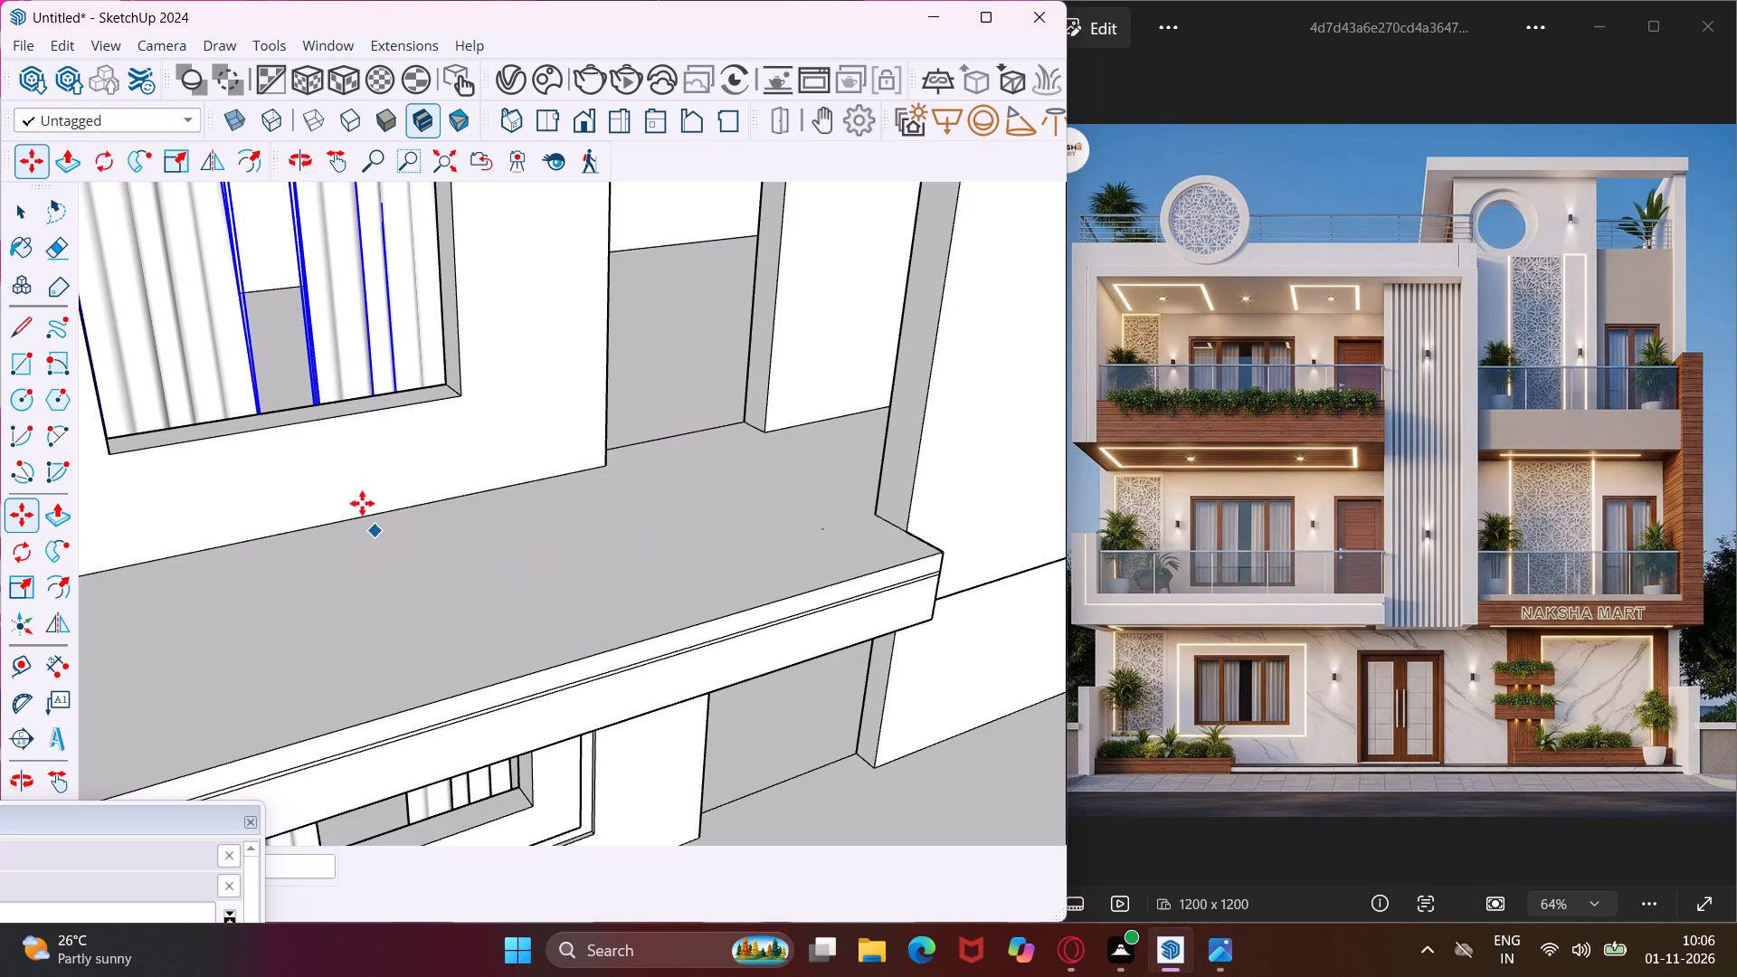
pyautogui.moveTo(361, 477); pyautogui.dragTo(578, 577, button='middle')
pyautogui.scroll(-11, 548, 625)
pyautogui.press('Escape')
pyautogui.press('space')
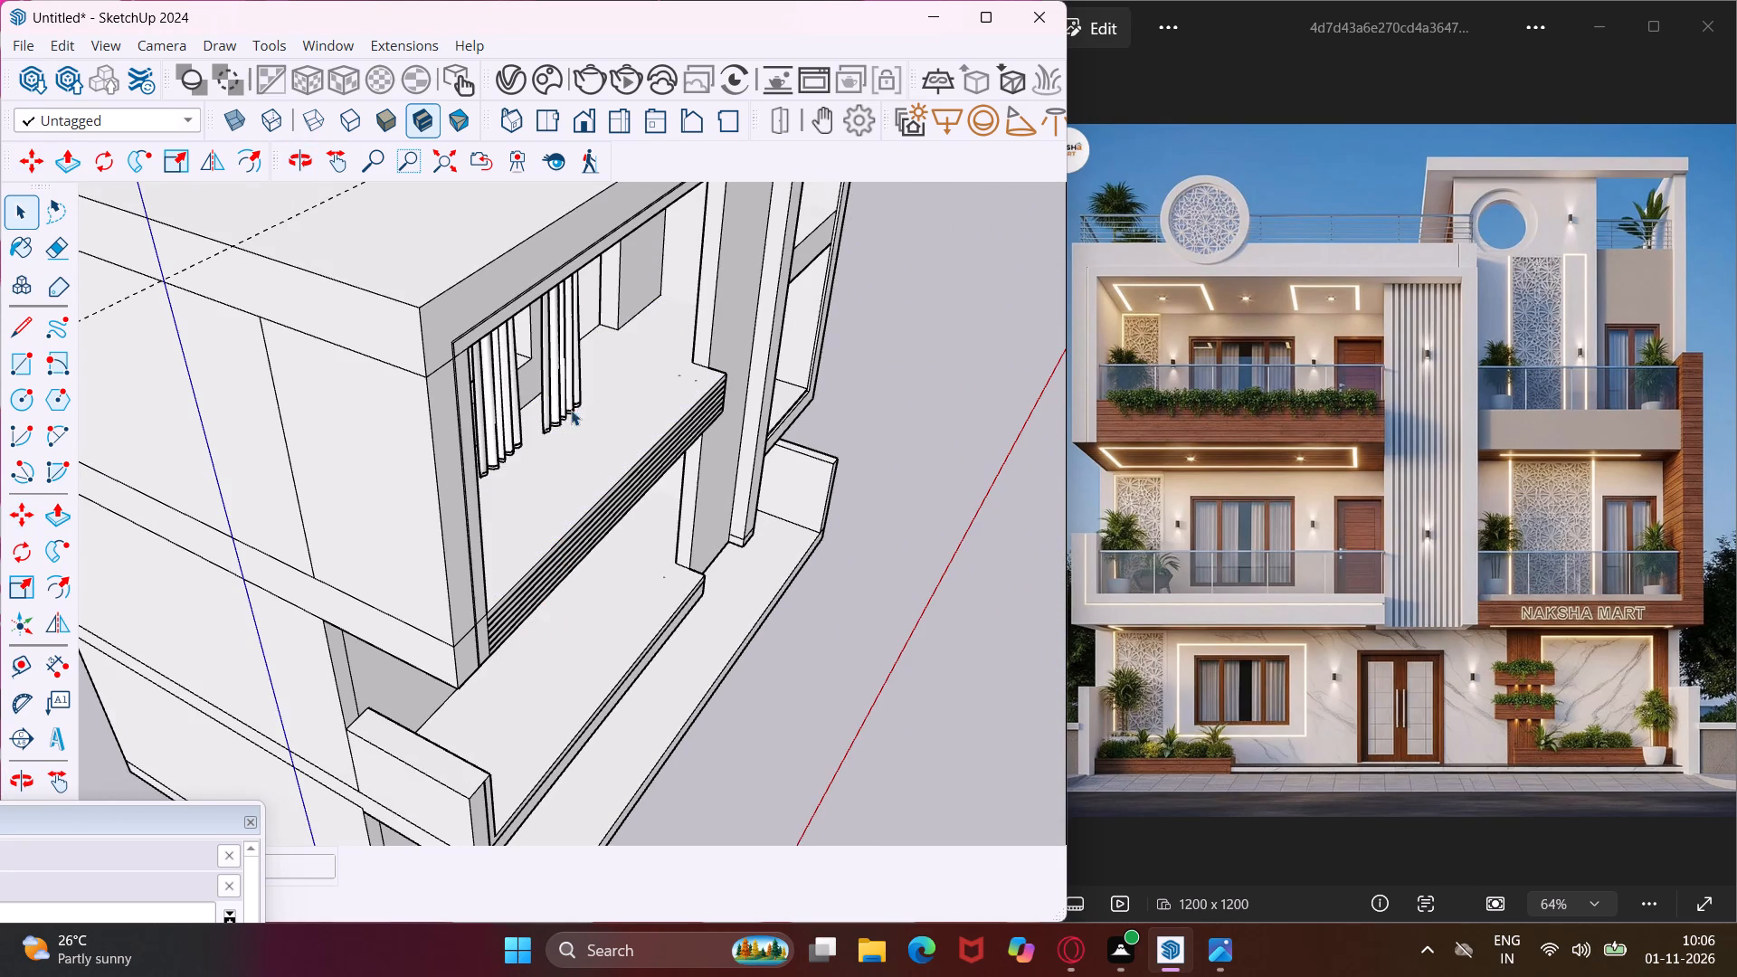
# Select both curtains on the top-floor left balcony and move them back through the wall so they hang behind the window.
pyautogui.moveTo(560, 389); pyautogui.dragTo(457, 443, button='middle')
pyautogui.scroll(3, 440, 443)
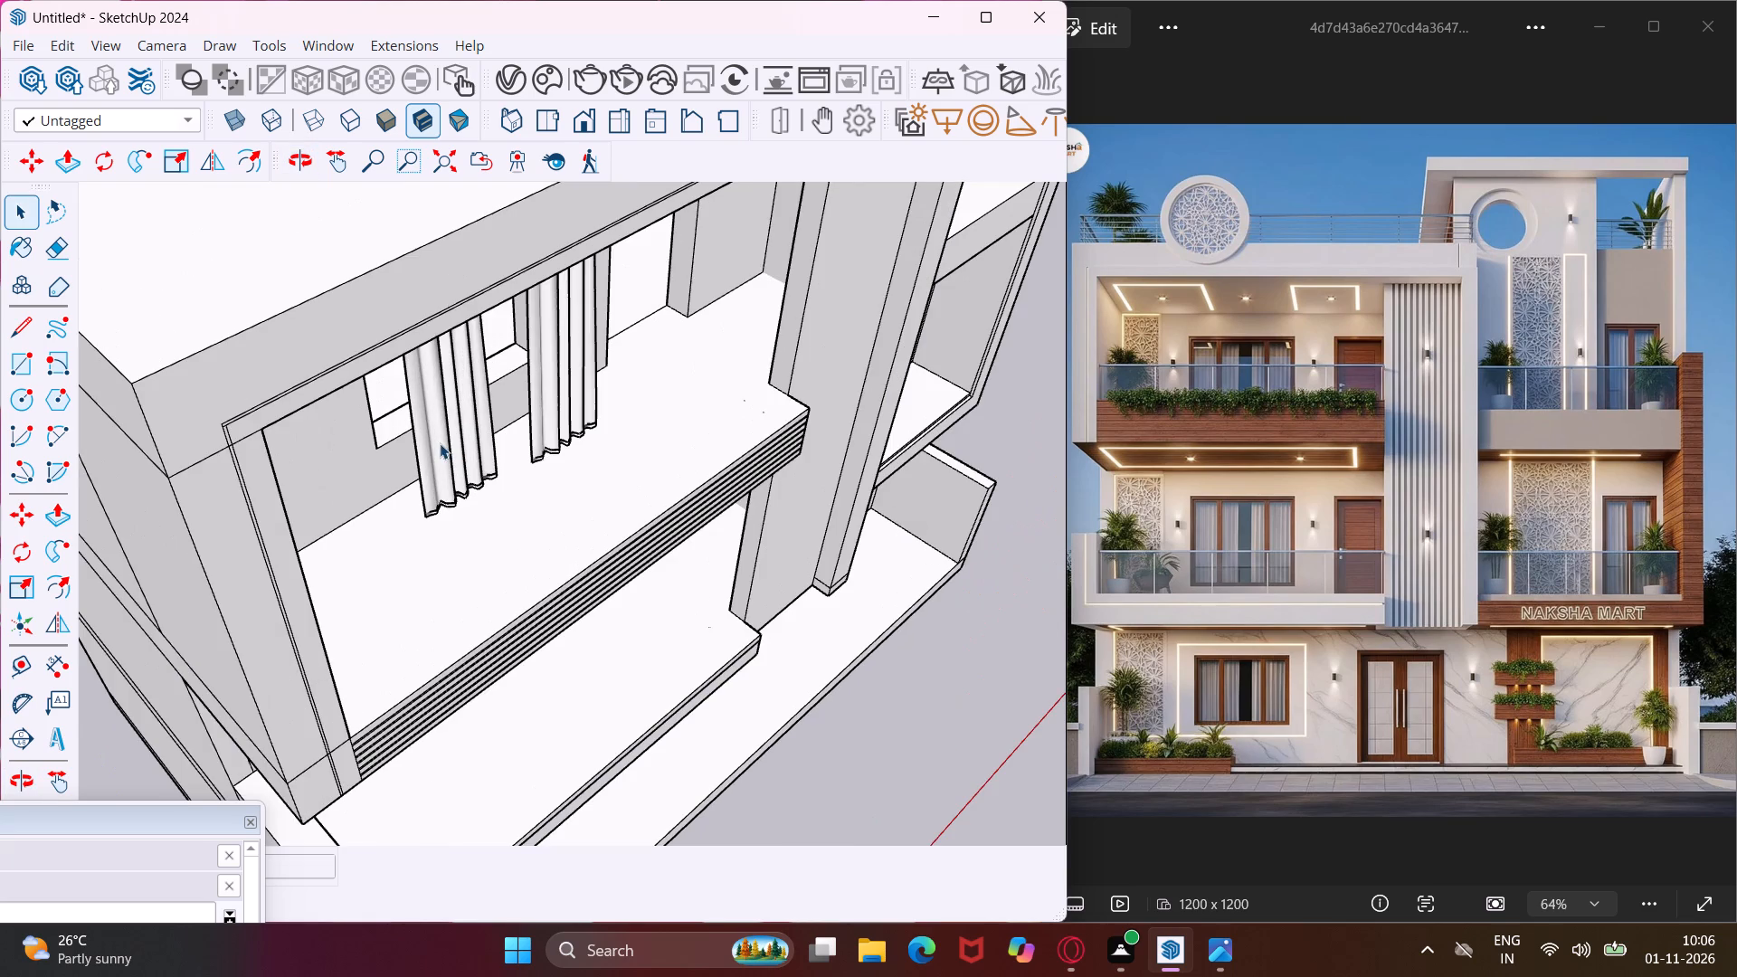
pyautogui.moveTo(436, 443); pyautogui.dragTo(409, 401, button='middle')
pyautogui.scroll(3, 416, 416)
pyautogui.click(422, 422)
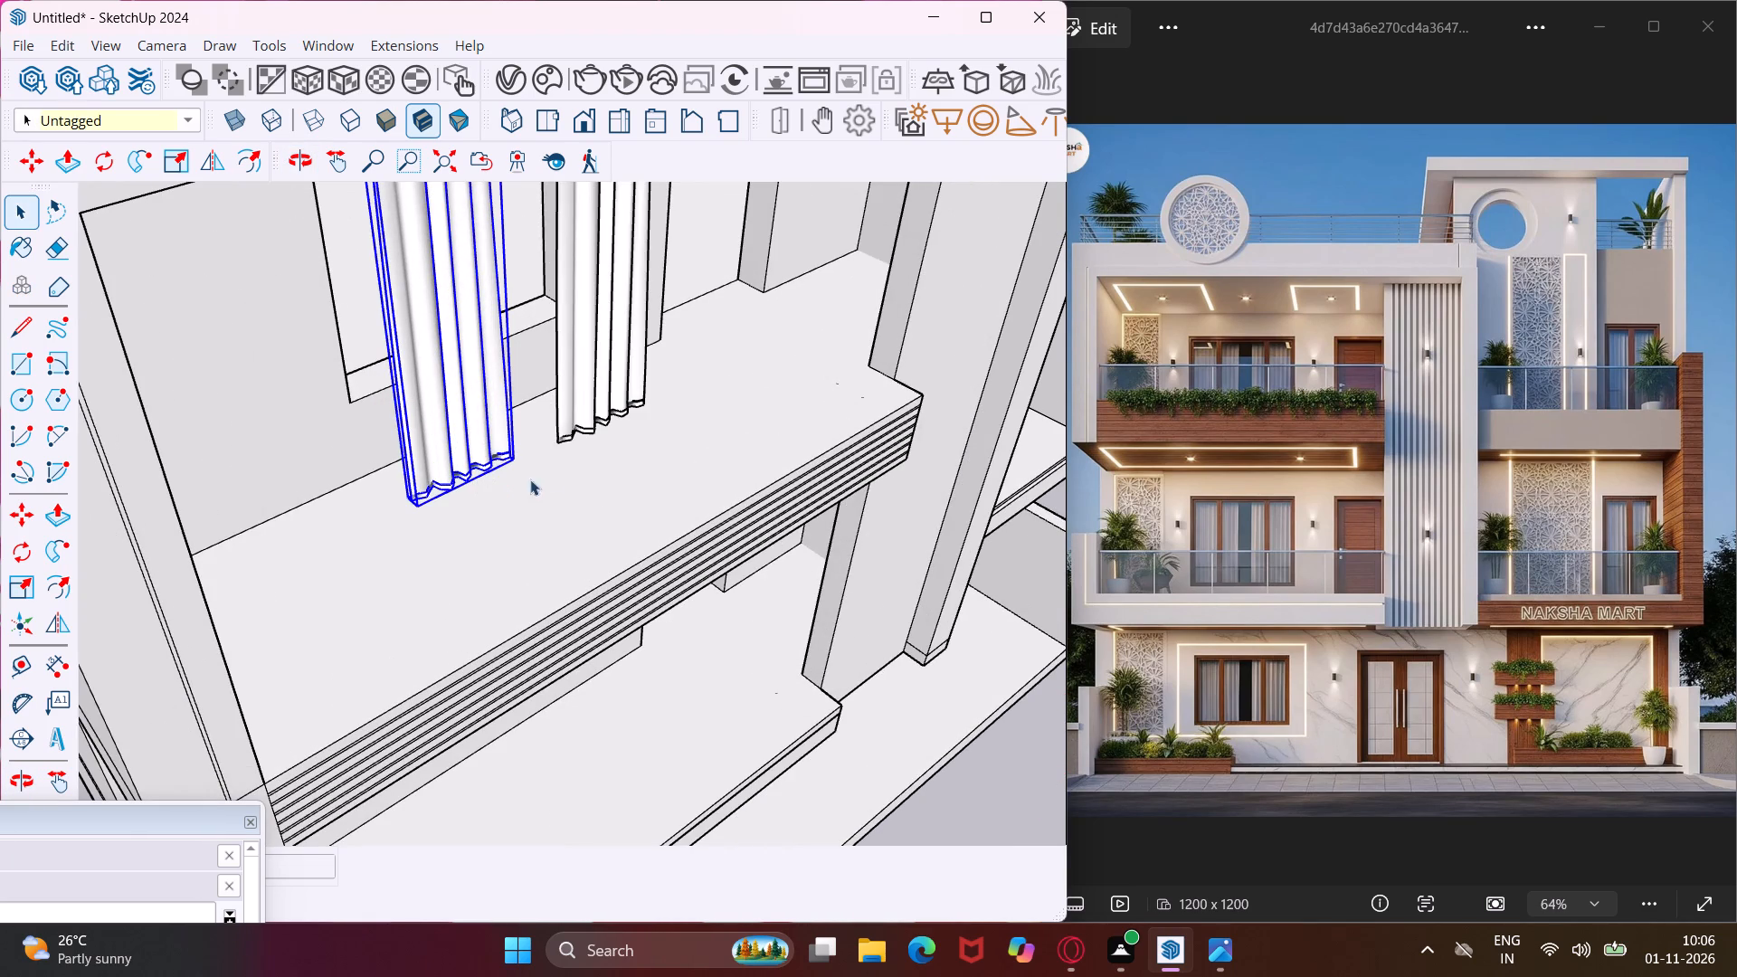
pyautogui.keyDown('ctrl'); pyautogui.click(592, 418); pyautogui.keyUp('ctrl')
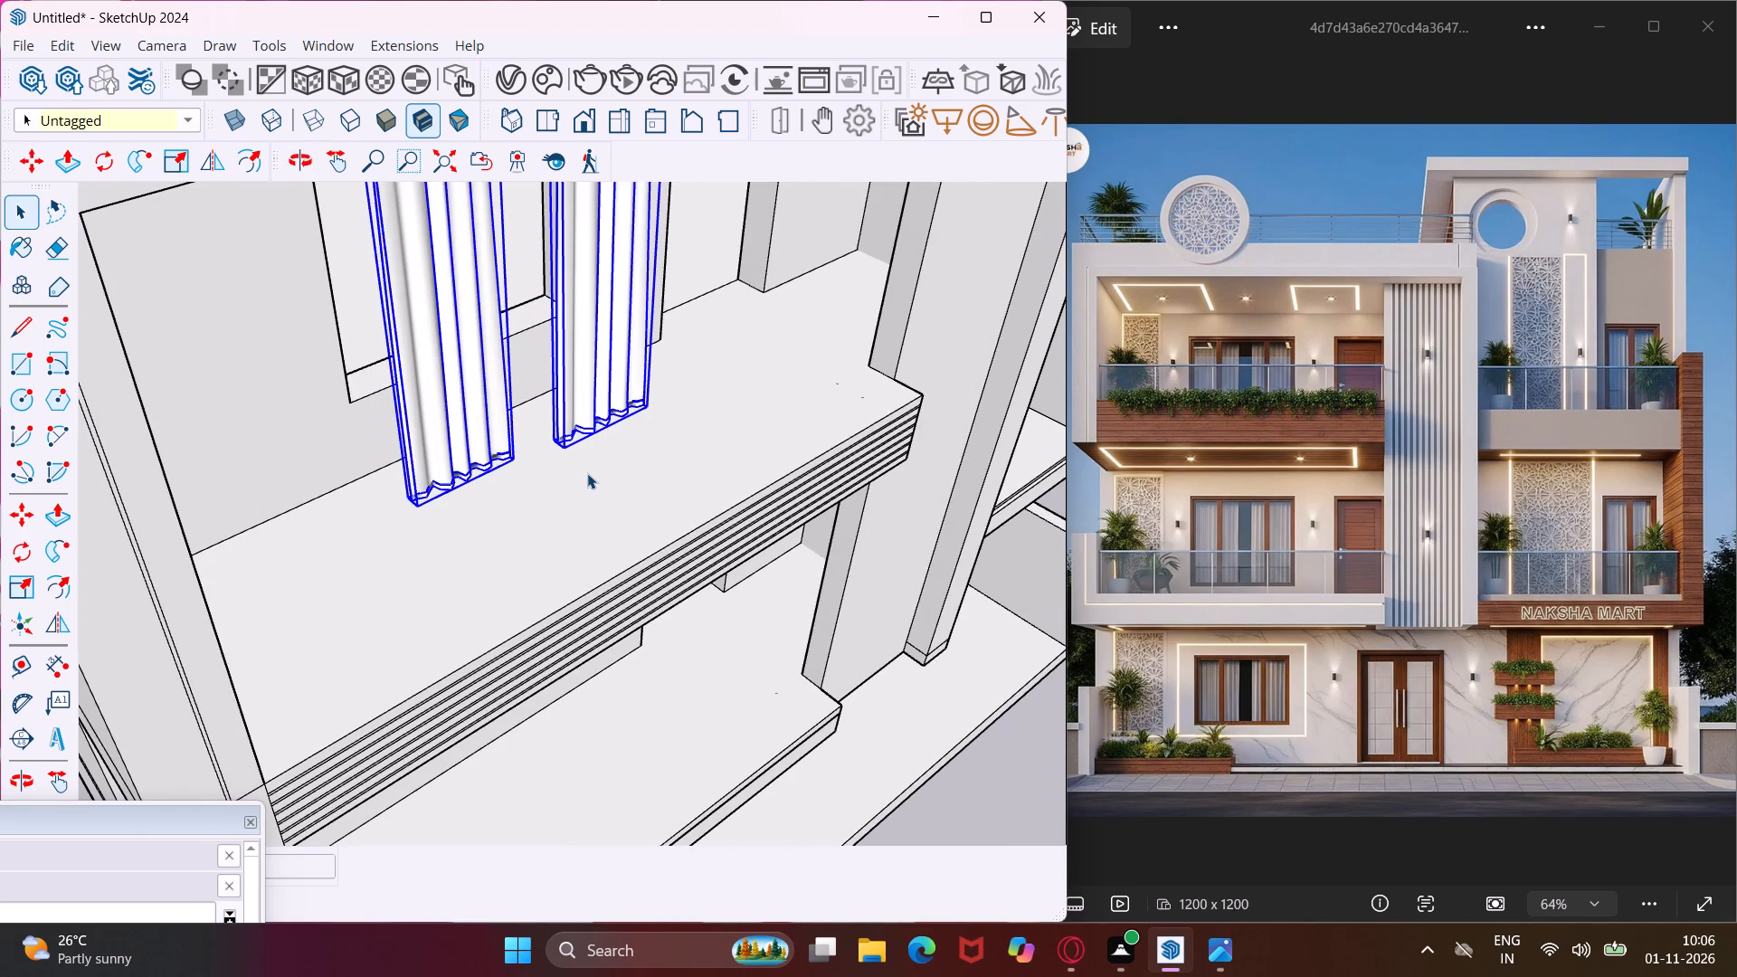
pyautogui.press('m')
pyautogui.click(615, 542)
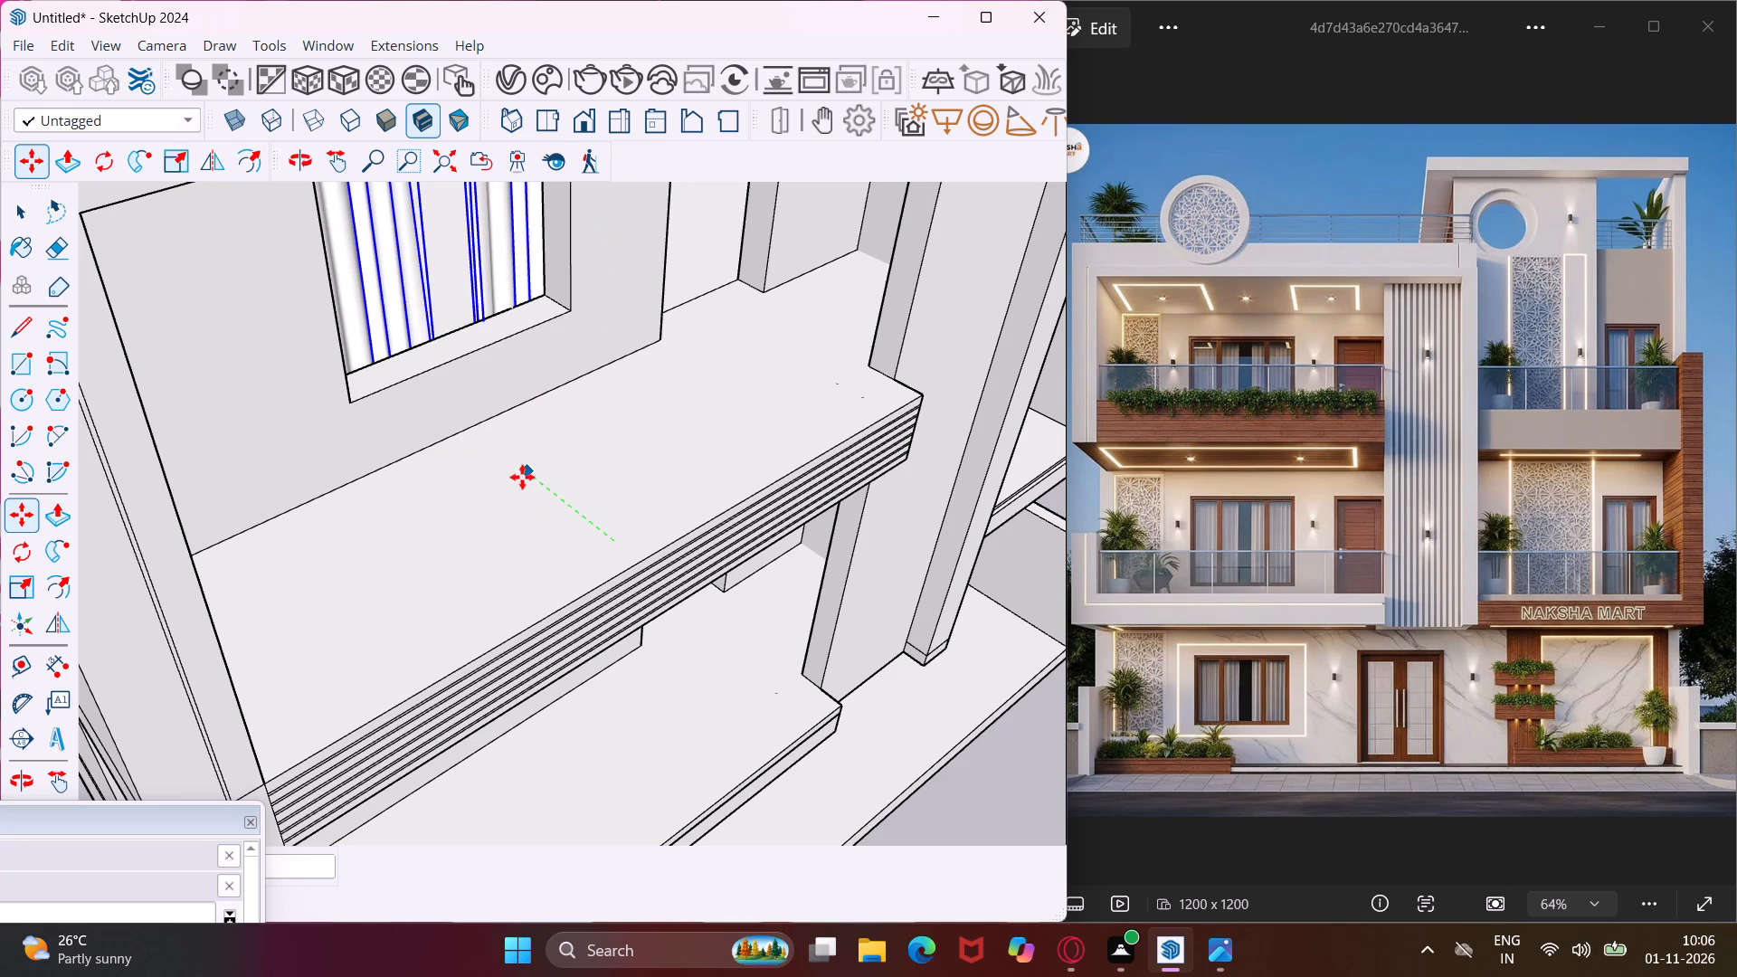
pyautogui.moveTo(522, 477); pyautogui.dragTo(514, 473)
pyautogui.scroll(-10, 512, 521)
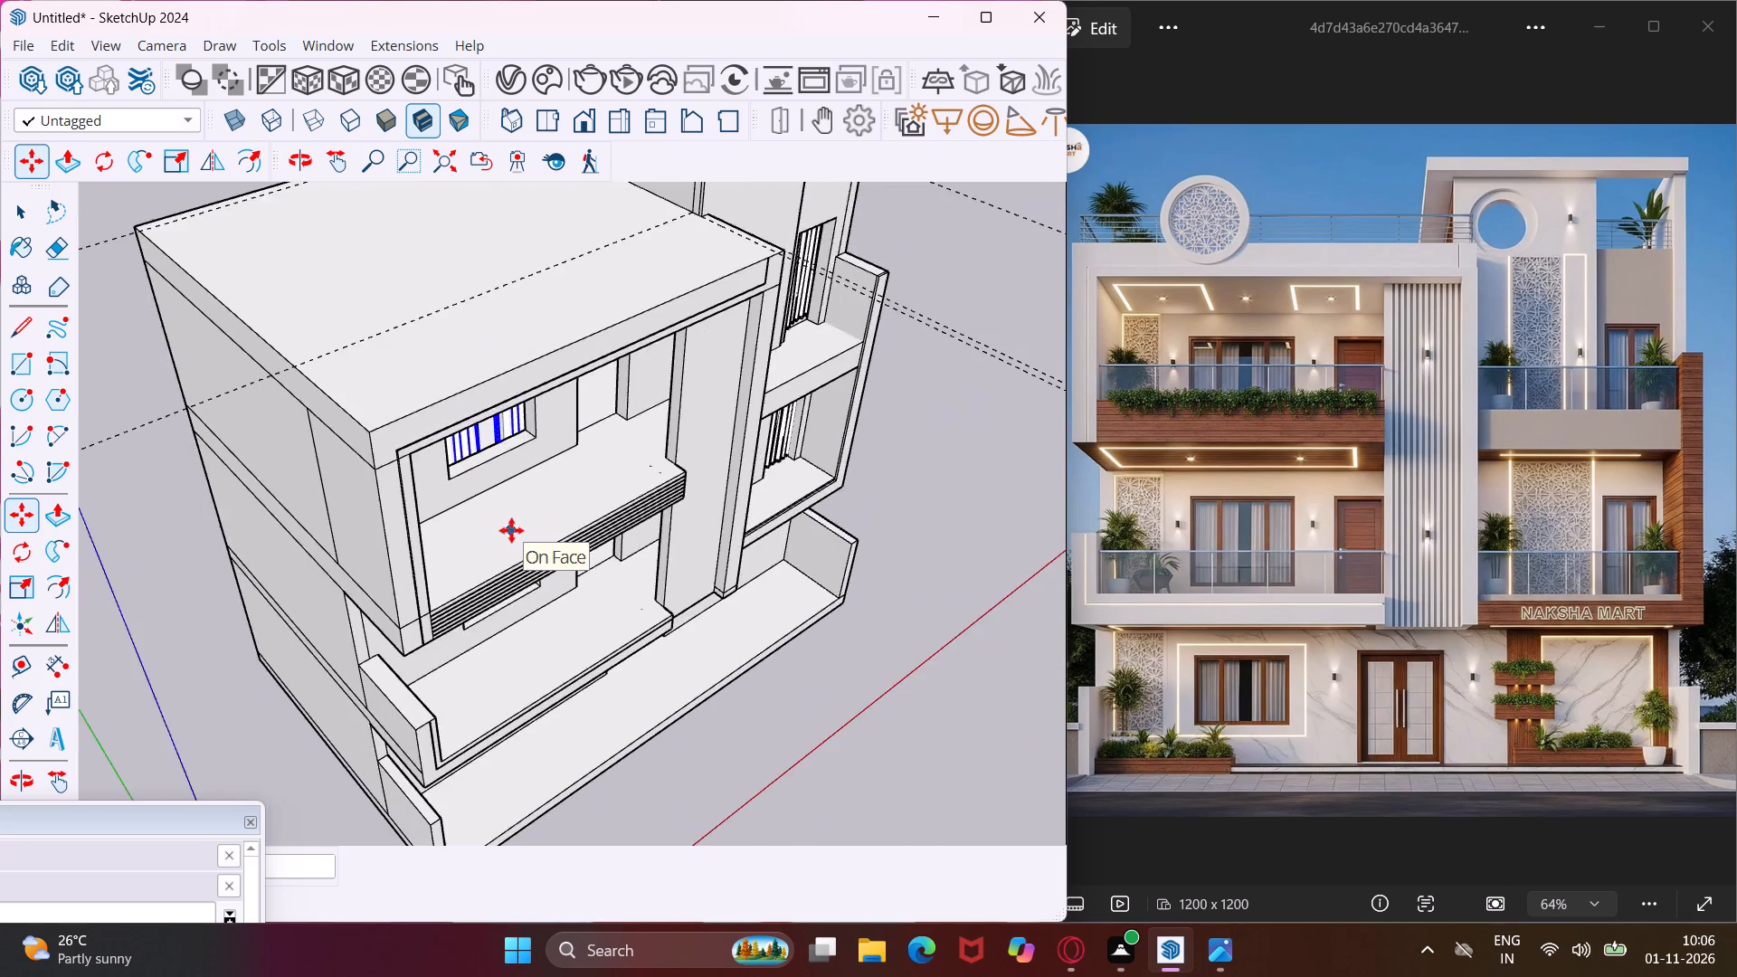
pyautogui.scroll(-4, 511, 530)
pyautogui.press('Escape')
pyautogui.press('space')
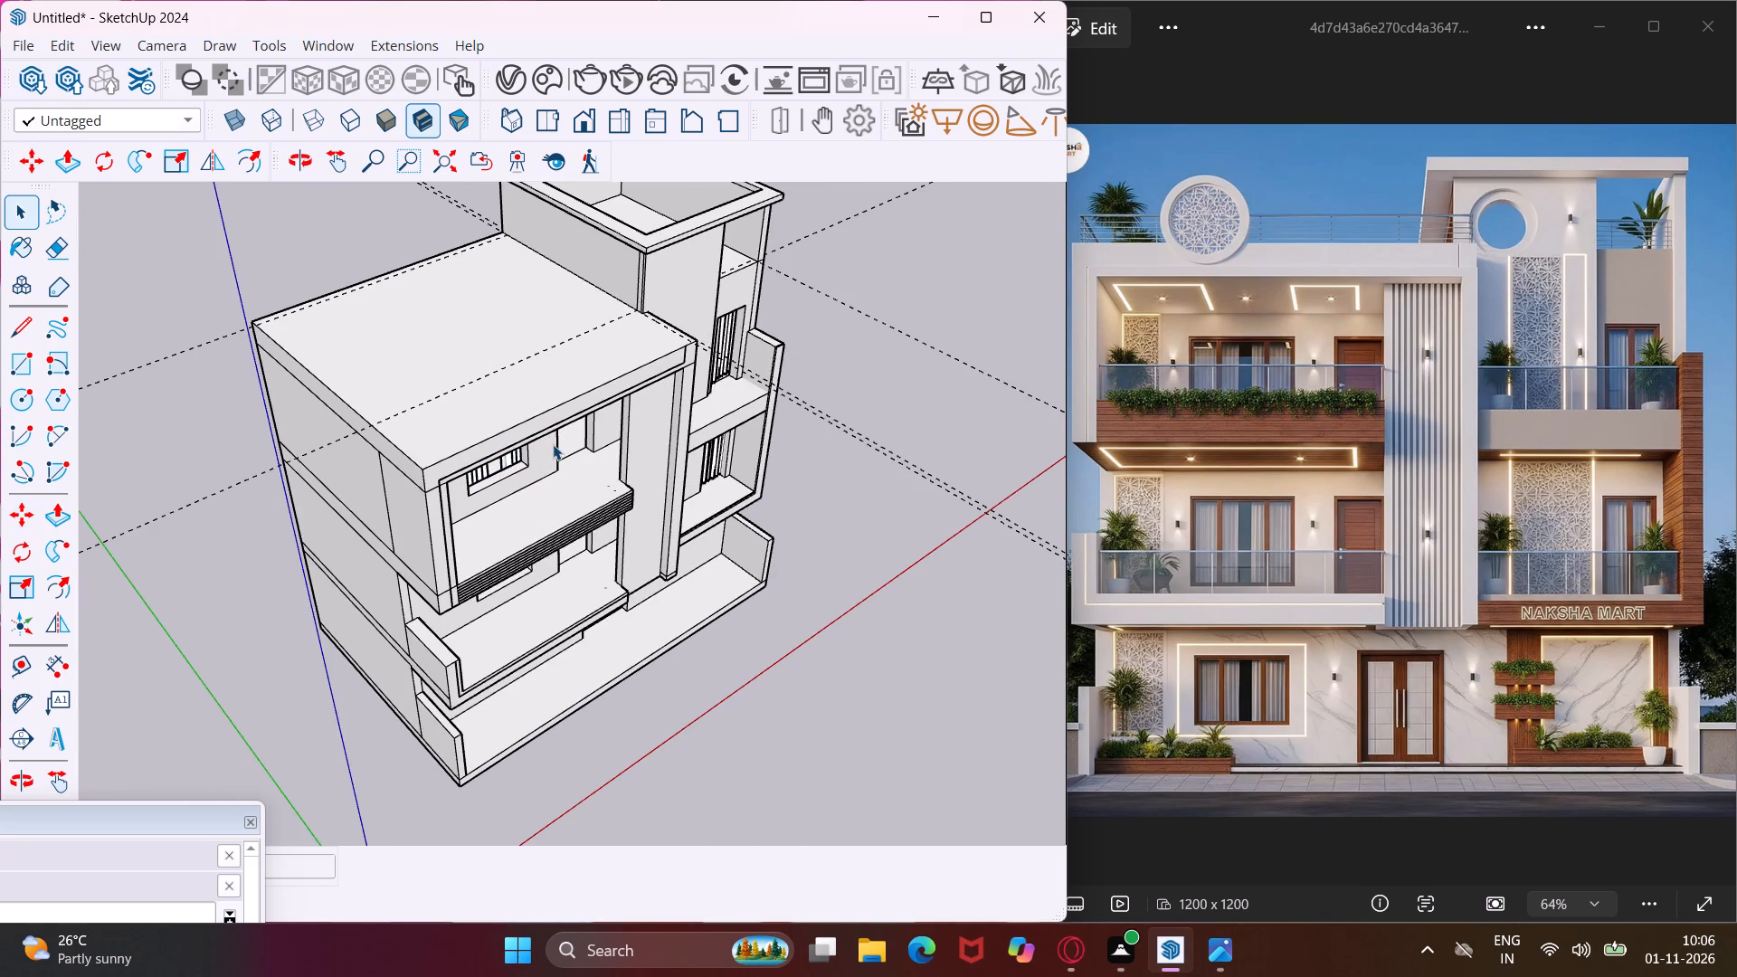
# Open the Chaos Cosmos Browser and replace the curtain search with a search for door among the downloaded assets.
pyautogui.moveTo(553, 444); pyautogui.dragTo(435, 334, button='middle')
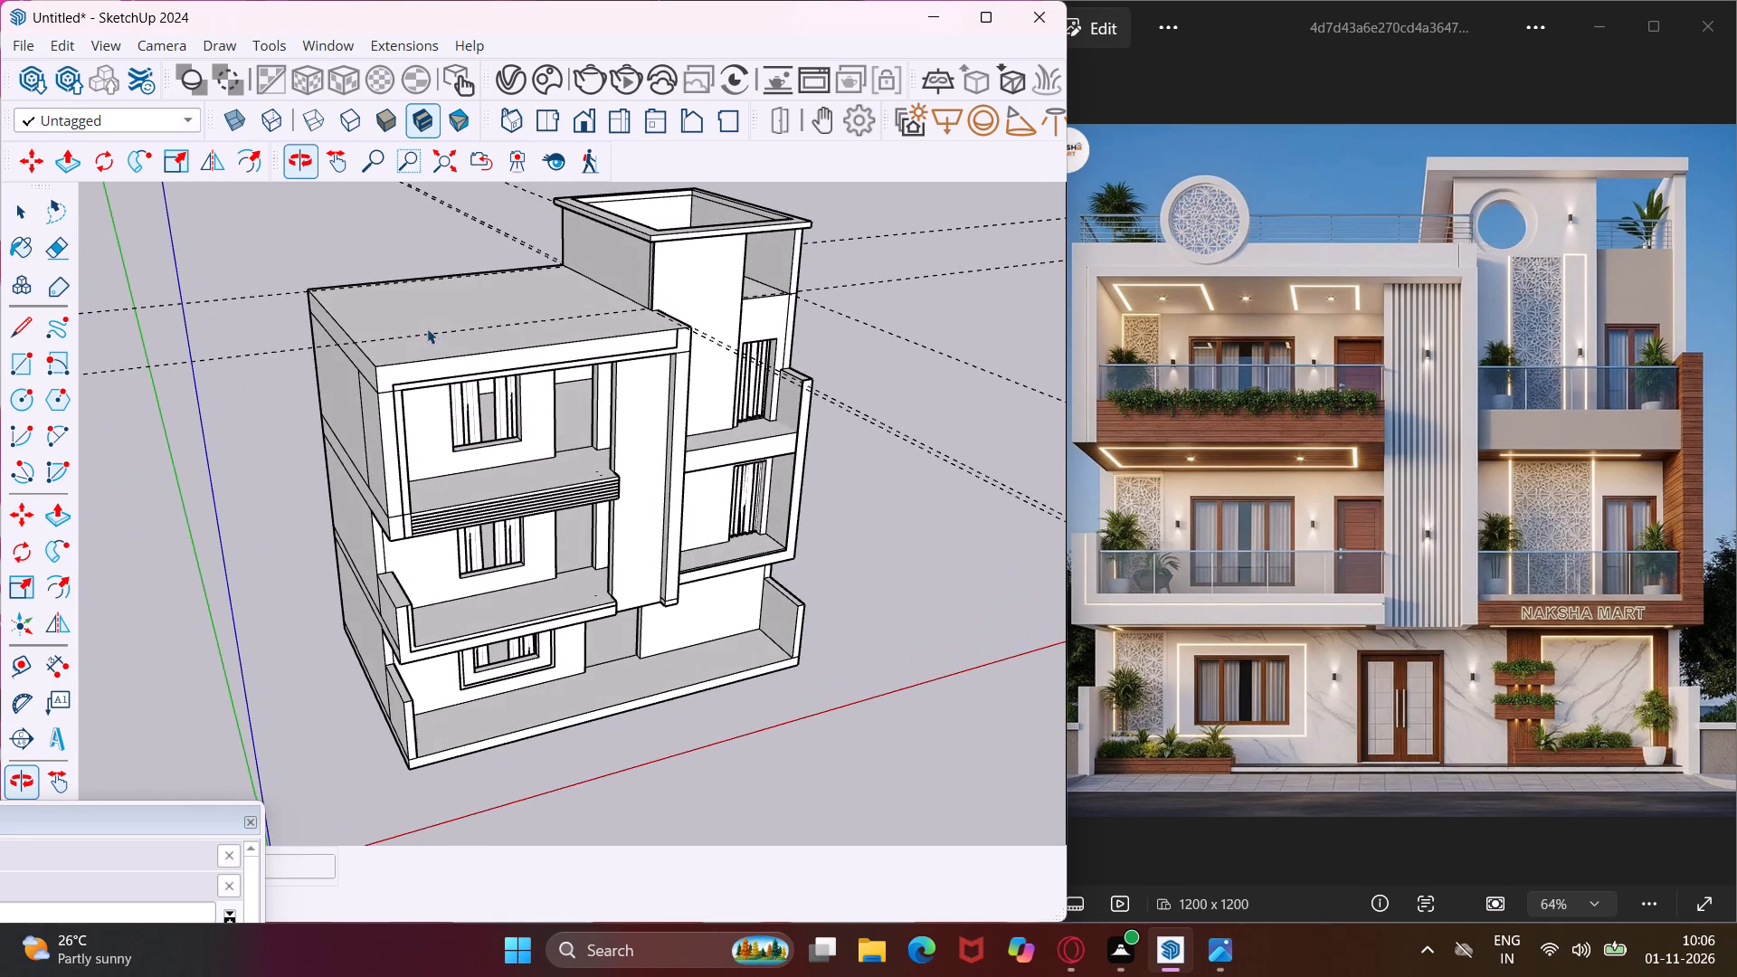
pyautogui.click(538, 72)
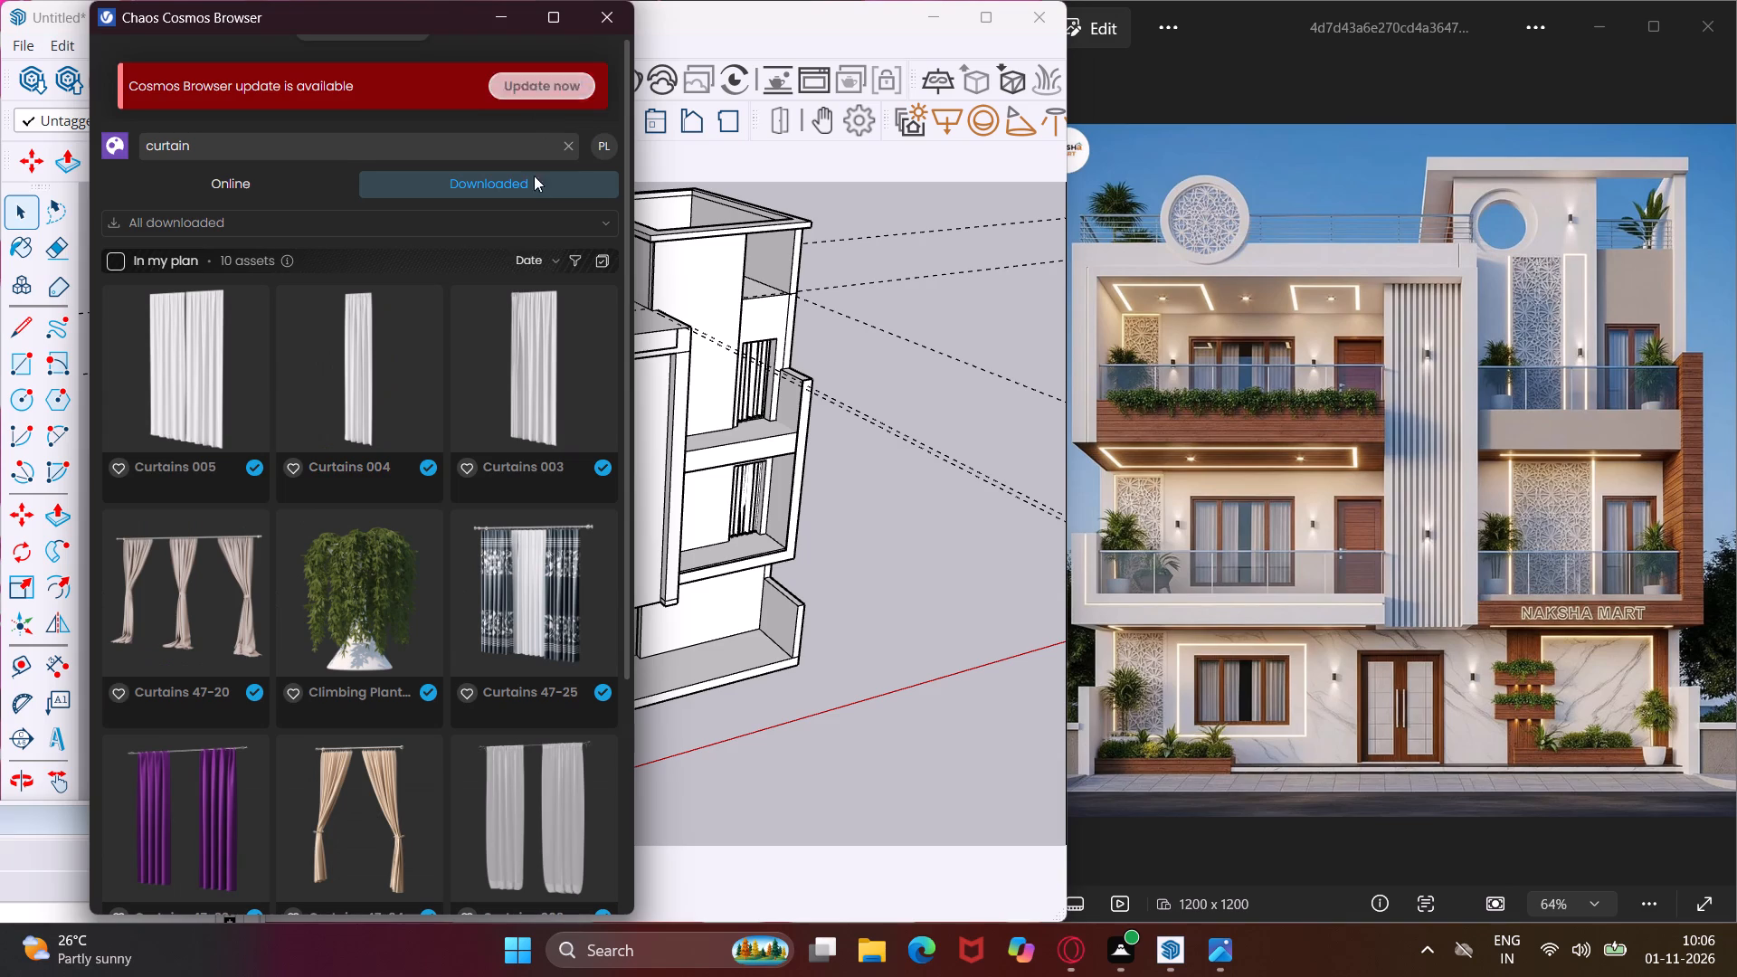
pyautogui.click(415, 148)
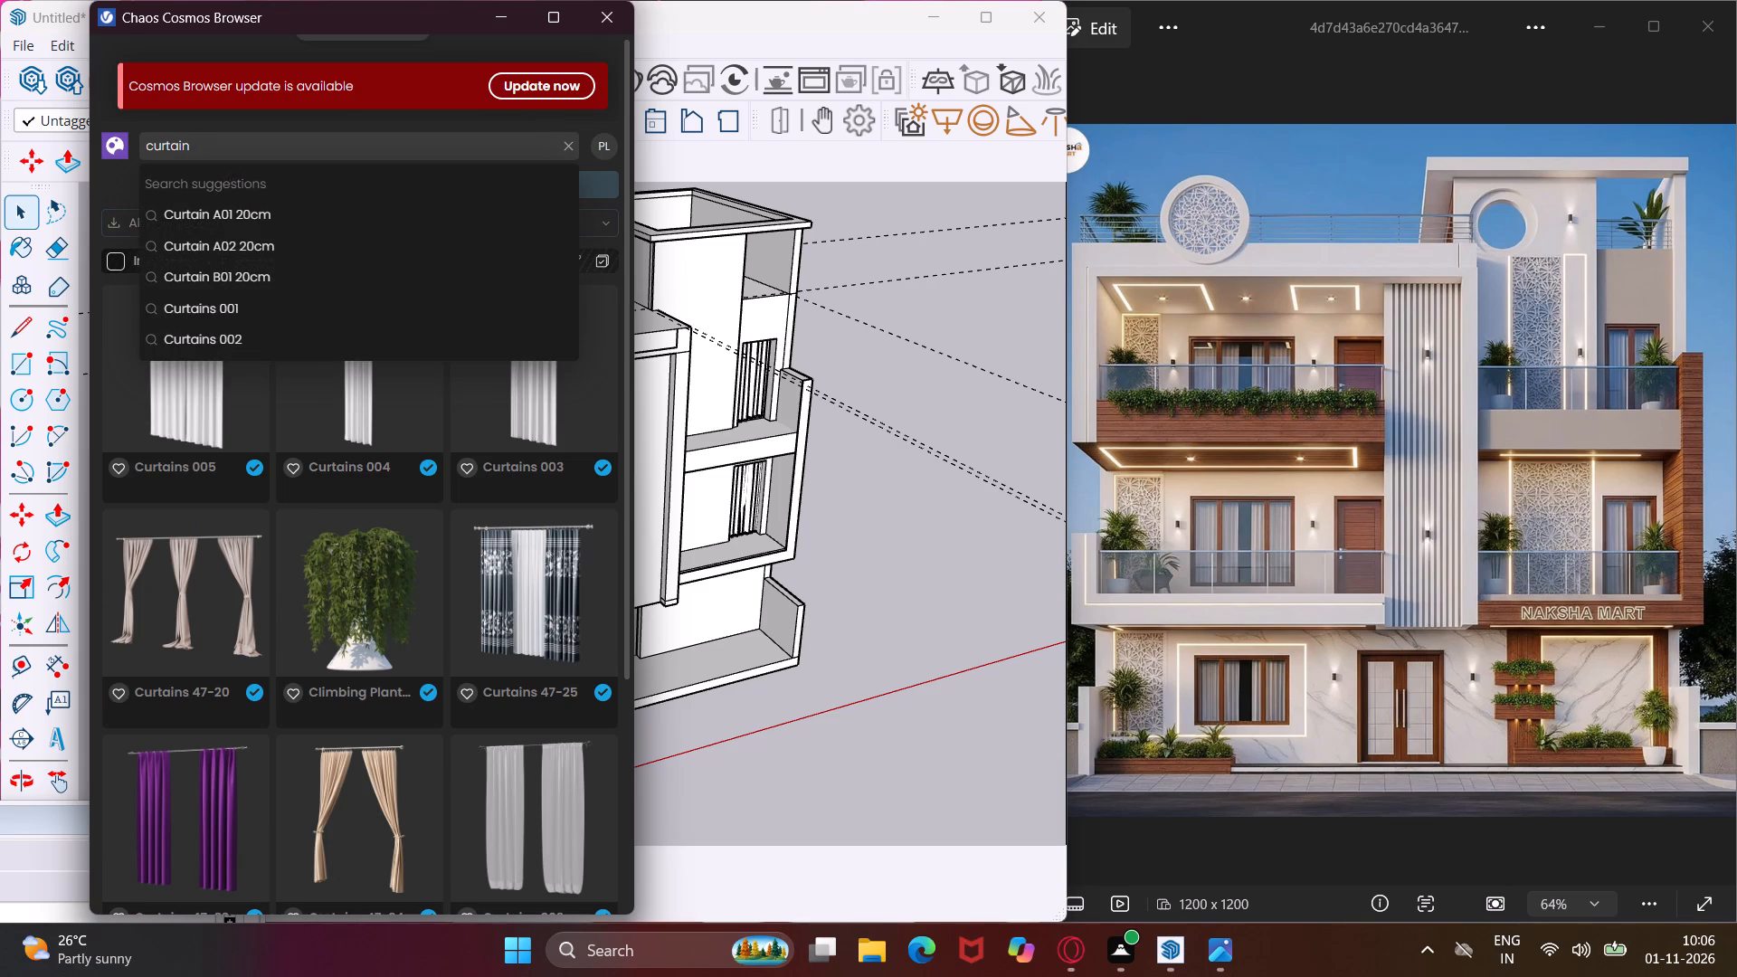
pyautogui.press('BackSpace')
pyautogui.press('BackSpace')
pyautogui.press('BackSpace')
pyautogui.press('BackSpace')
pyautogui.press('BackSpace')
pyautogui.press('BackSpace')
pyautogui.press('BackSpace')
pyautogui.press('BackSpace')
pyautogui.press('BackSpace')
pyautogui.press('BackSpace')
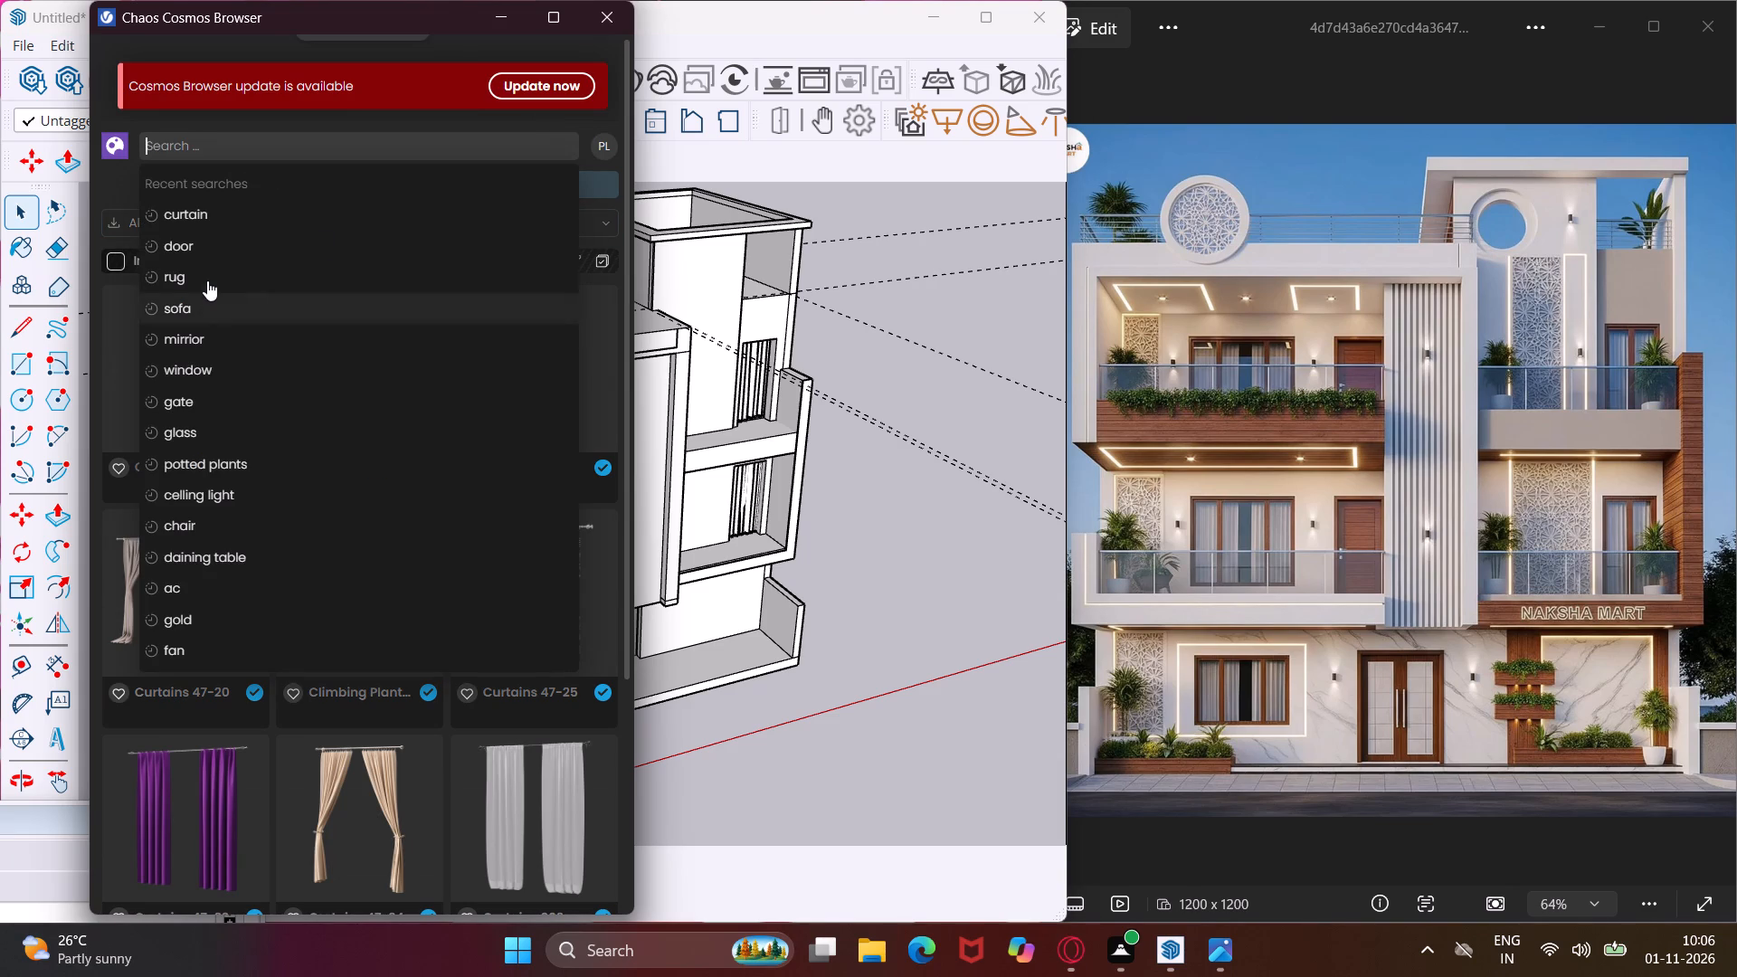
pyautogui.click(217, 249)
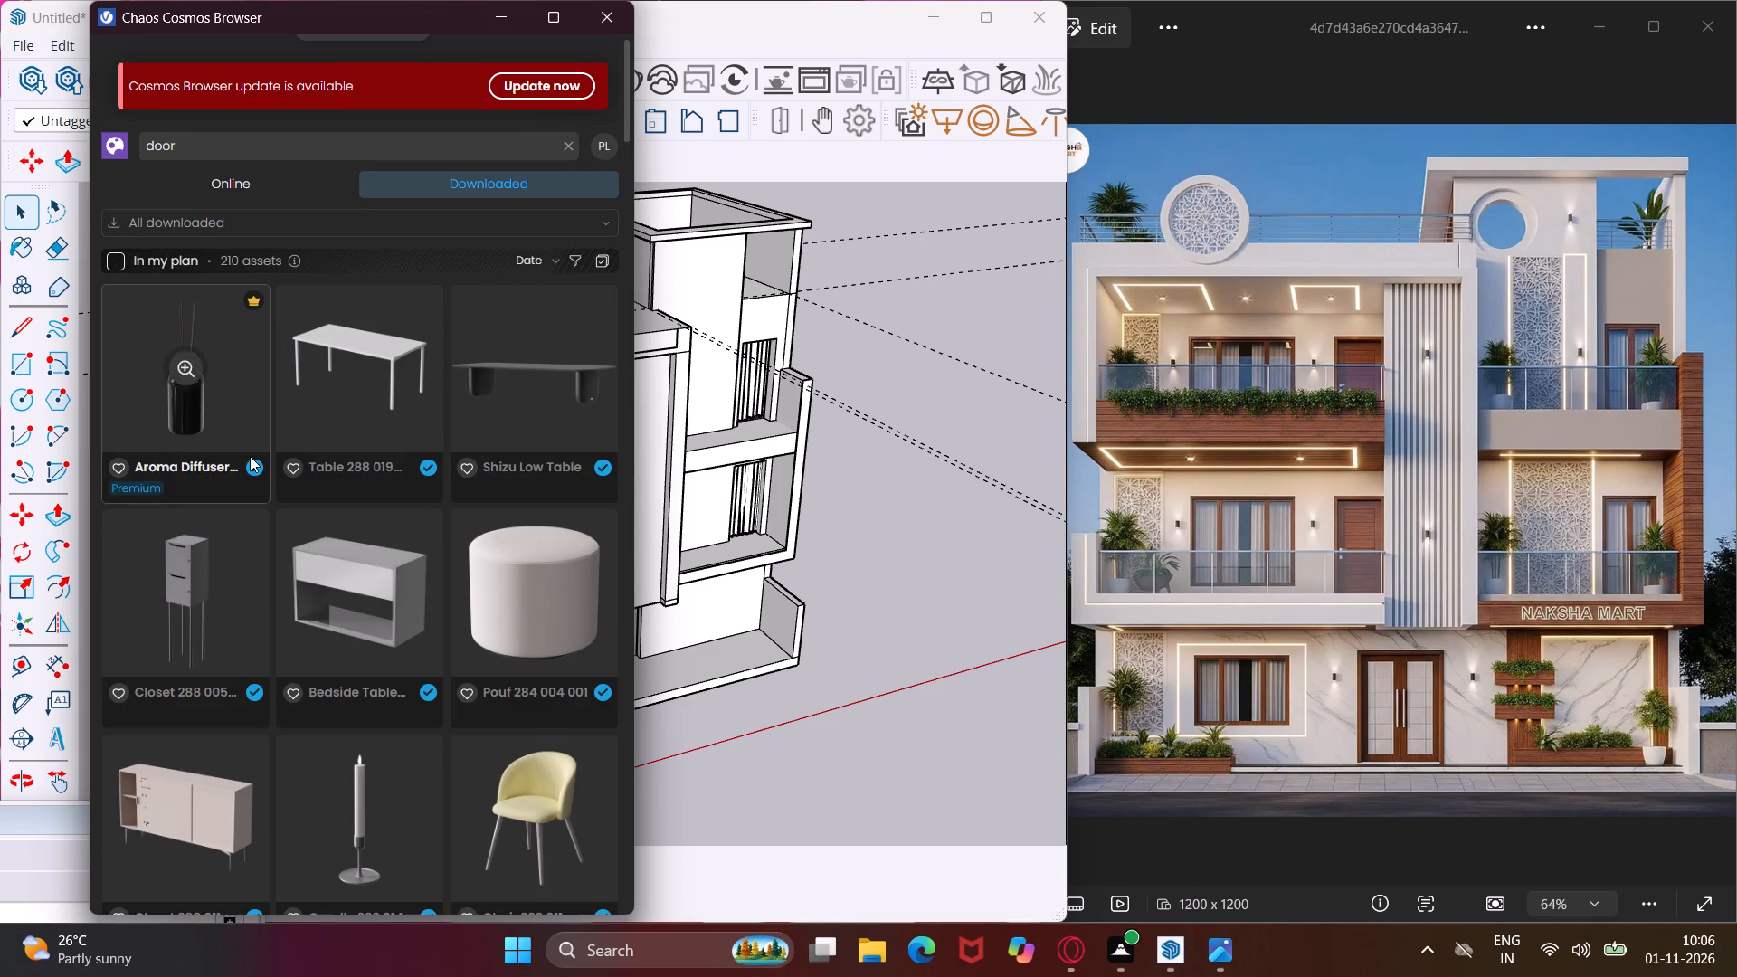
# Look through the downloaded Cosmos assets for a door model that suits the house's openings.
pyautogui.scroll(-9, 306, 599)
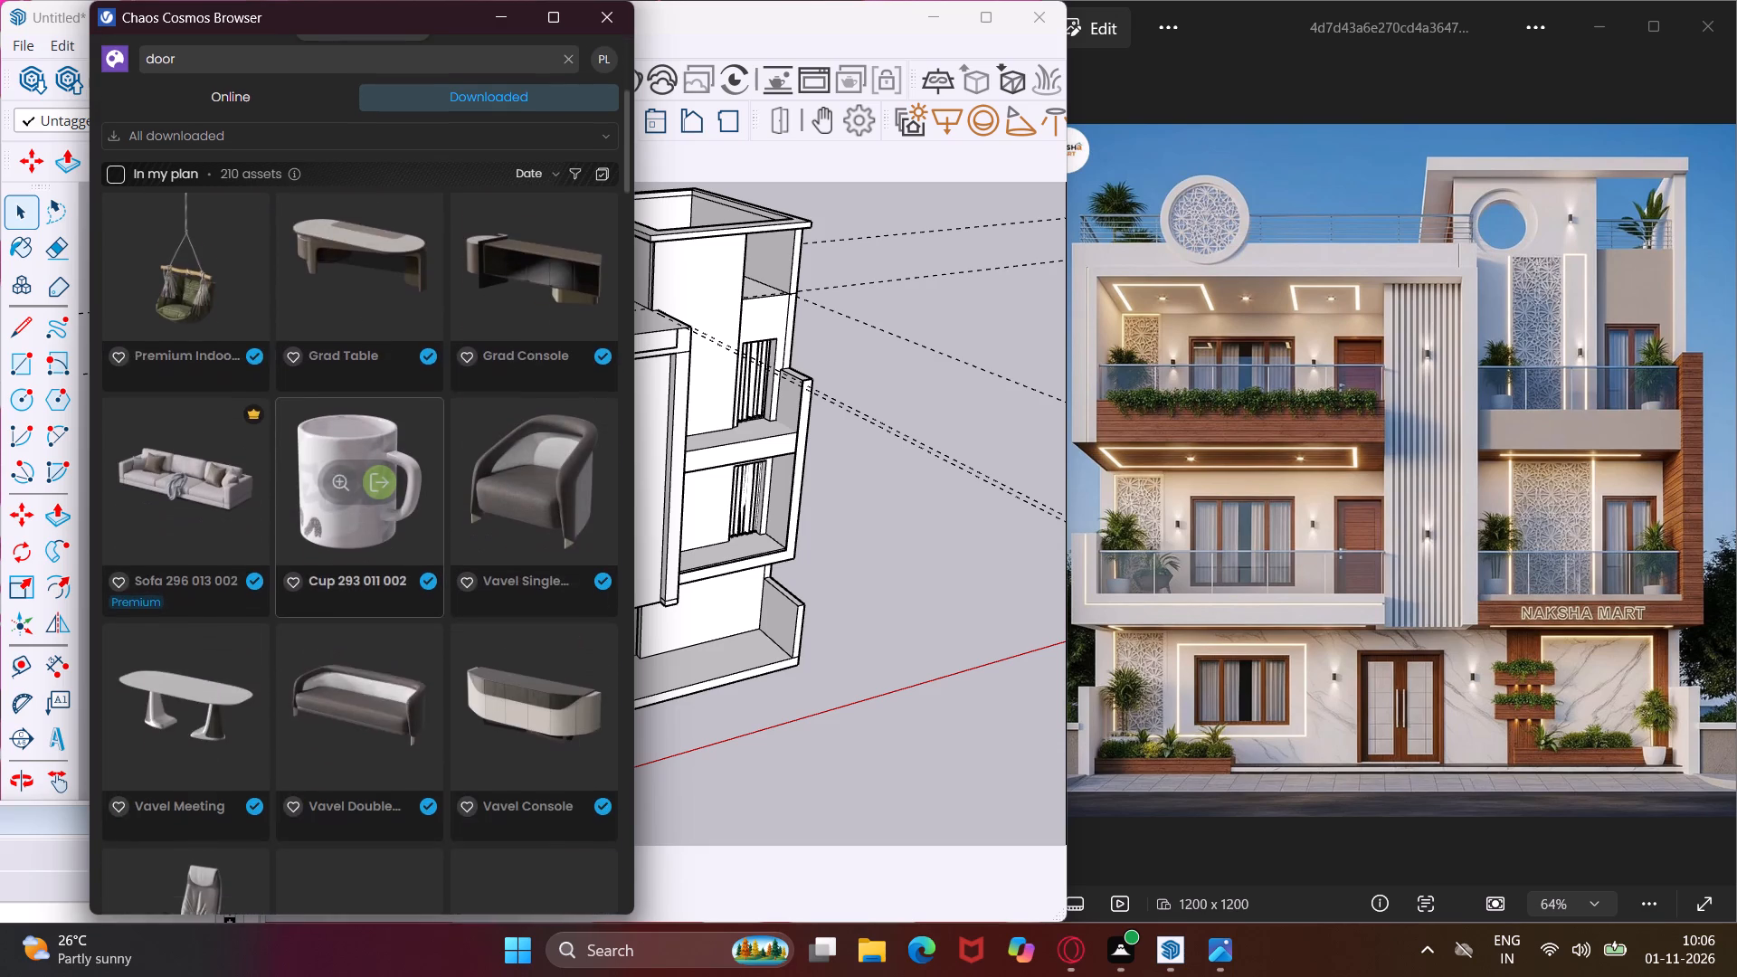
pyautogui.scroll(-10, 306, 599)
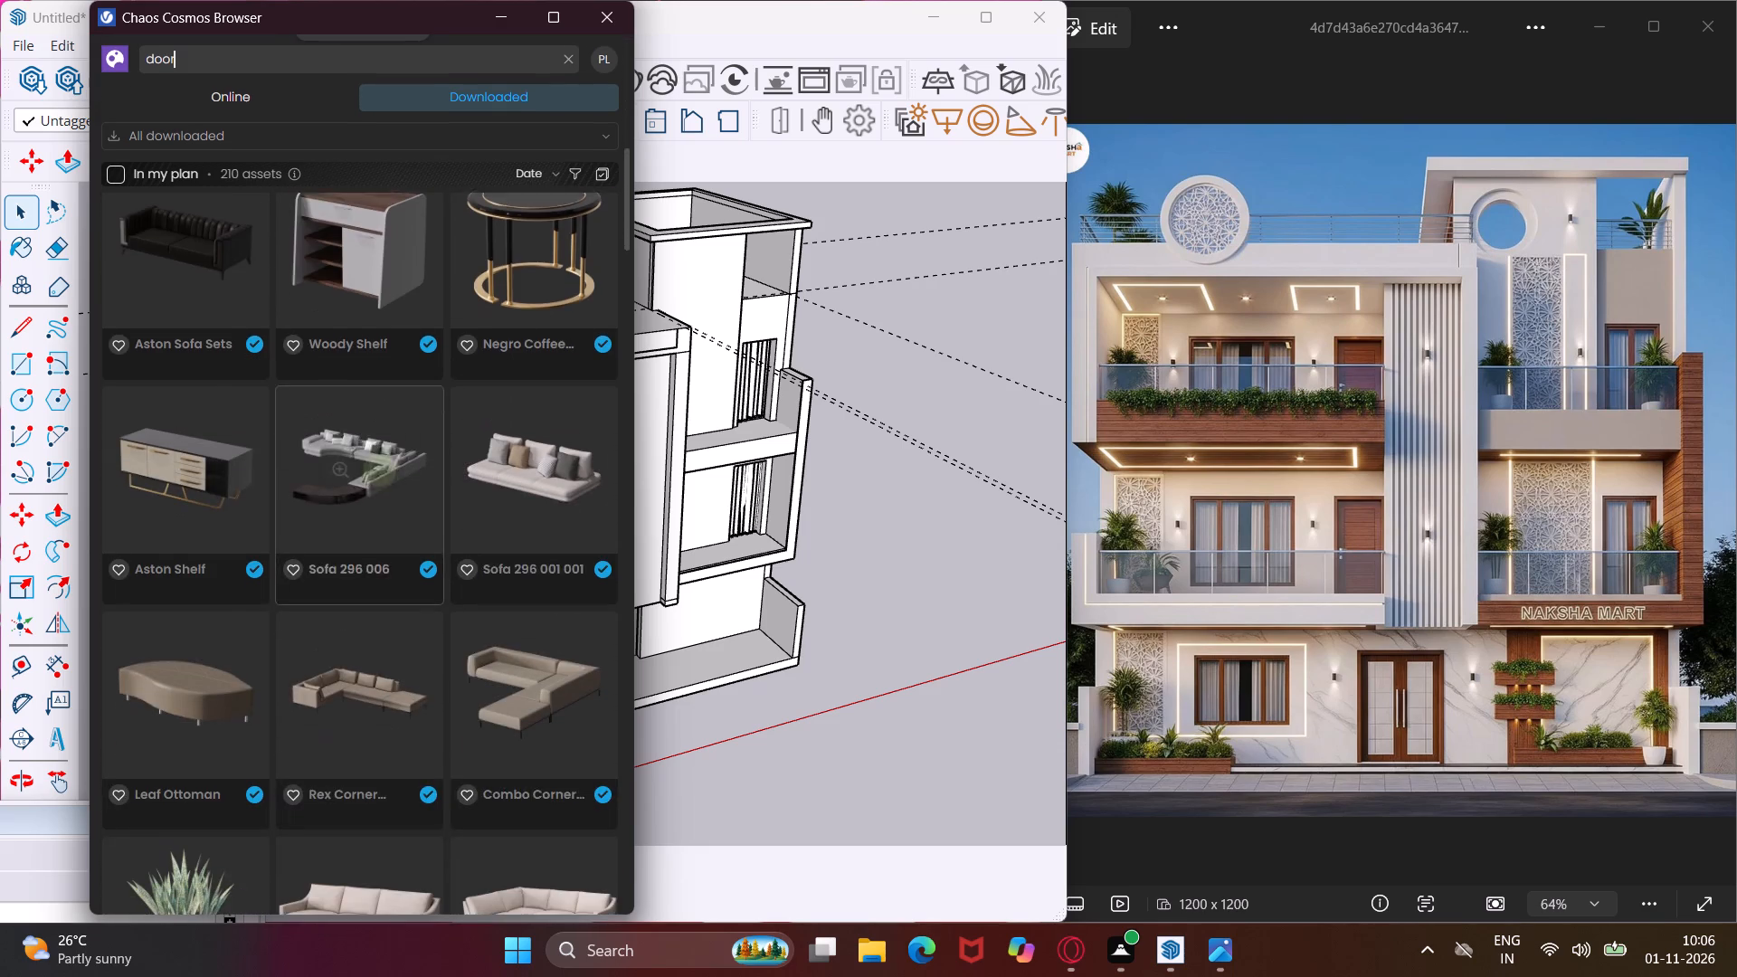
pyautogui.scroll(-14, 306, 599)
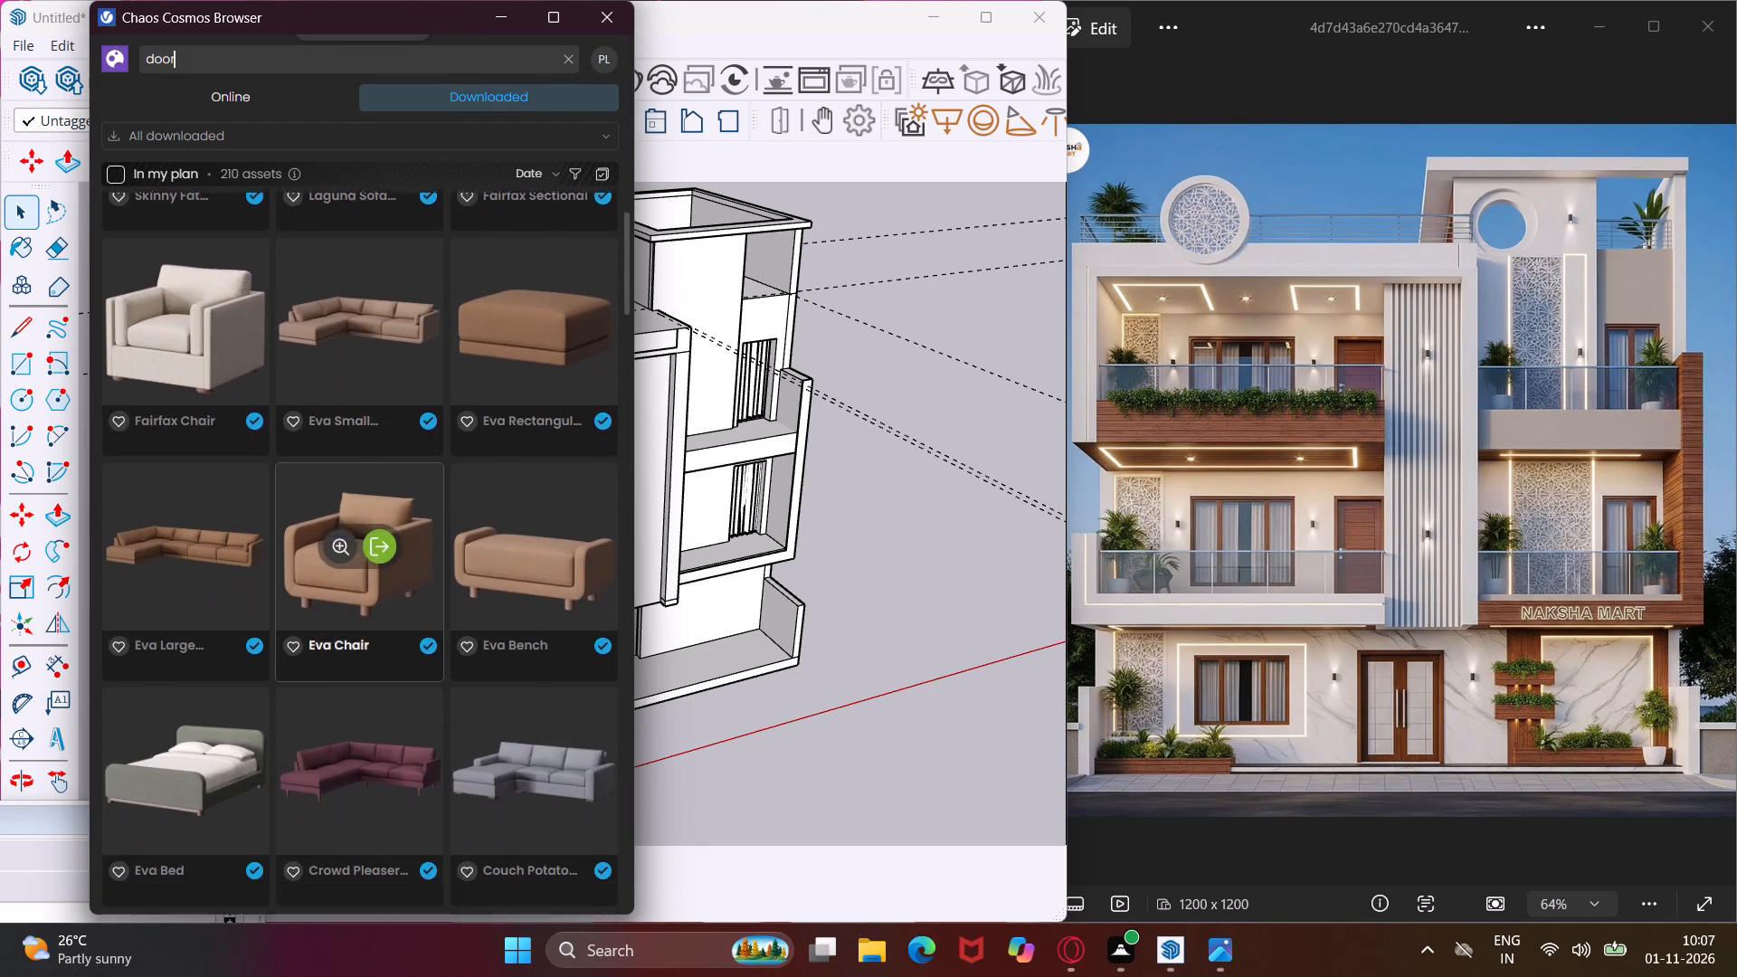
pyautogui.scroll(-12, 306, 599)
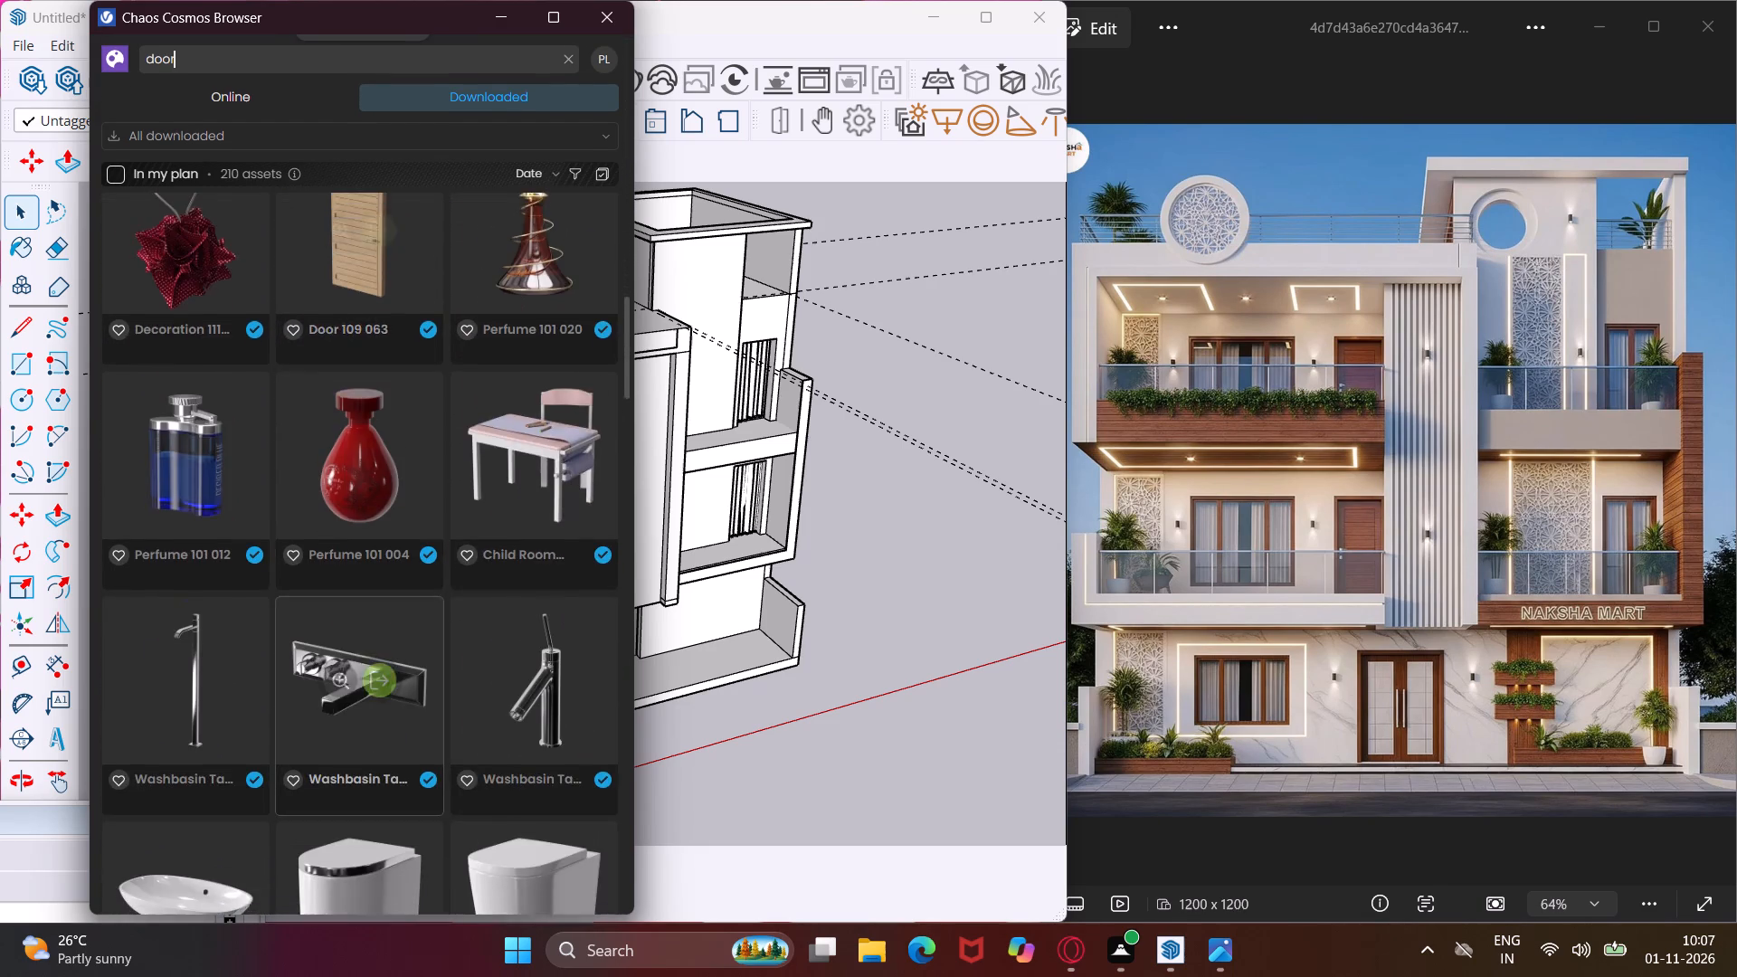
pyautogui.scroll(-17, 306, 599)
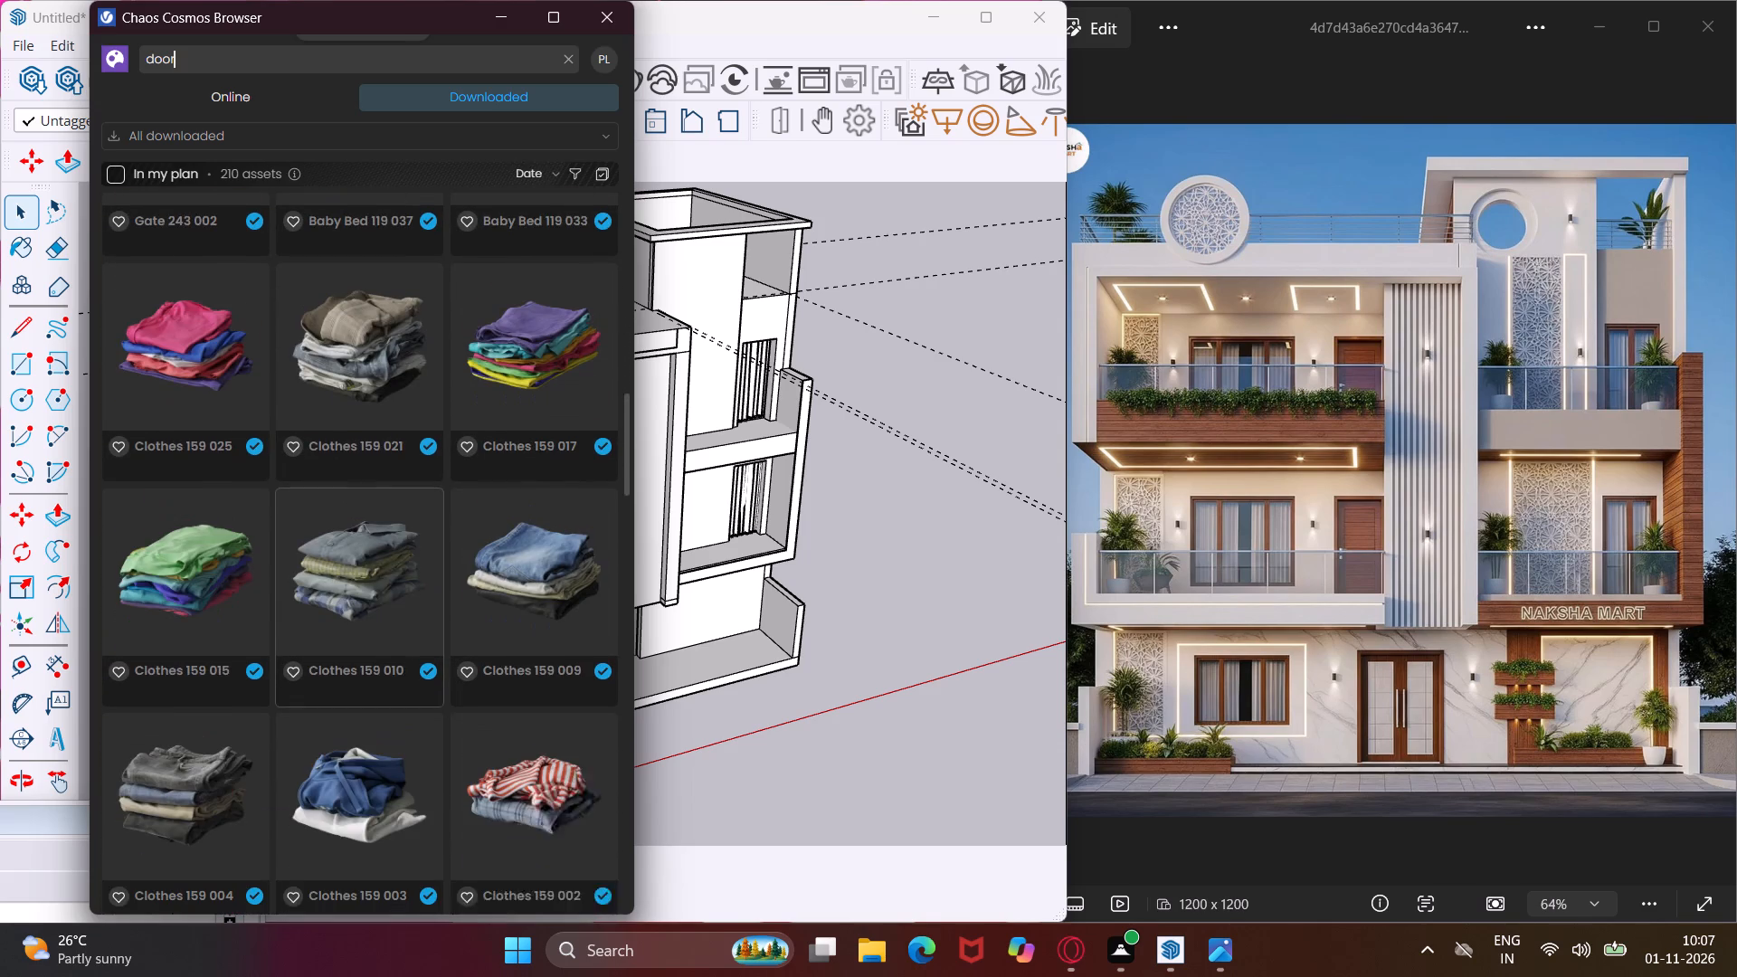
pyautogui.scroll(-9, 306, 599)
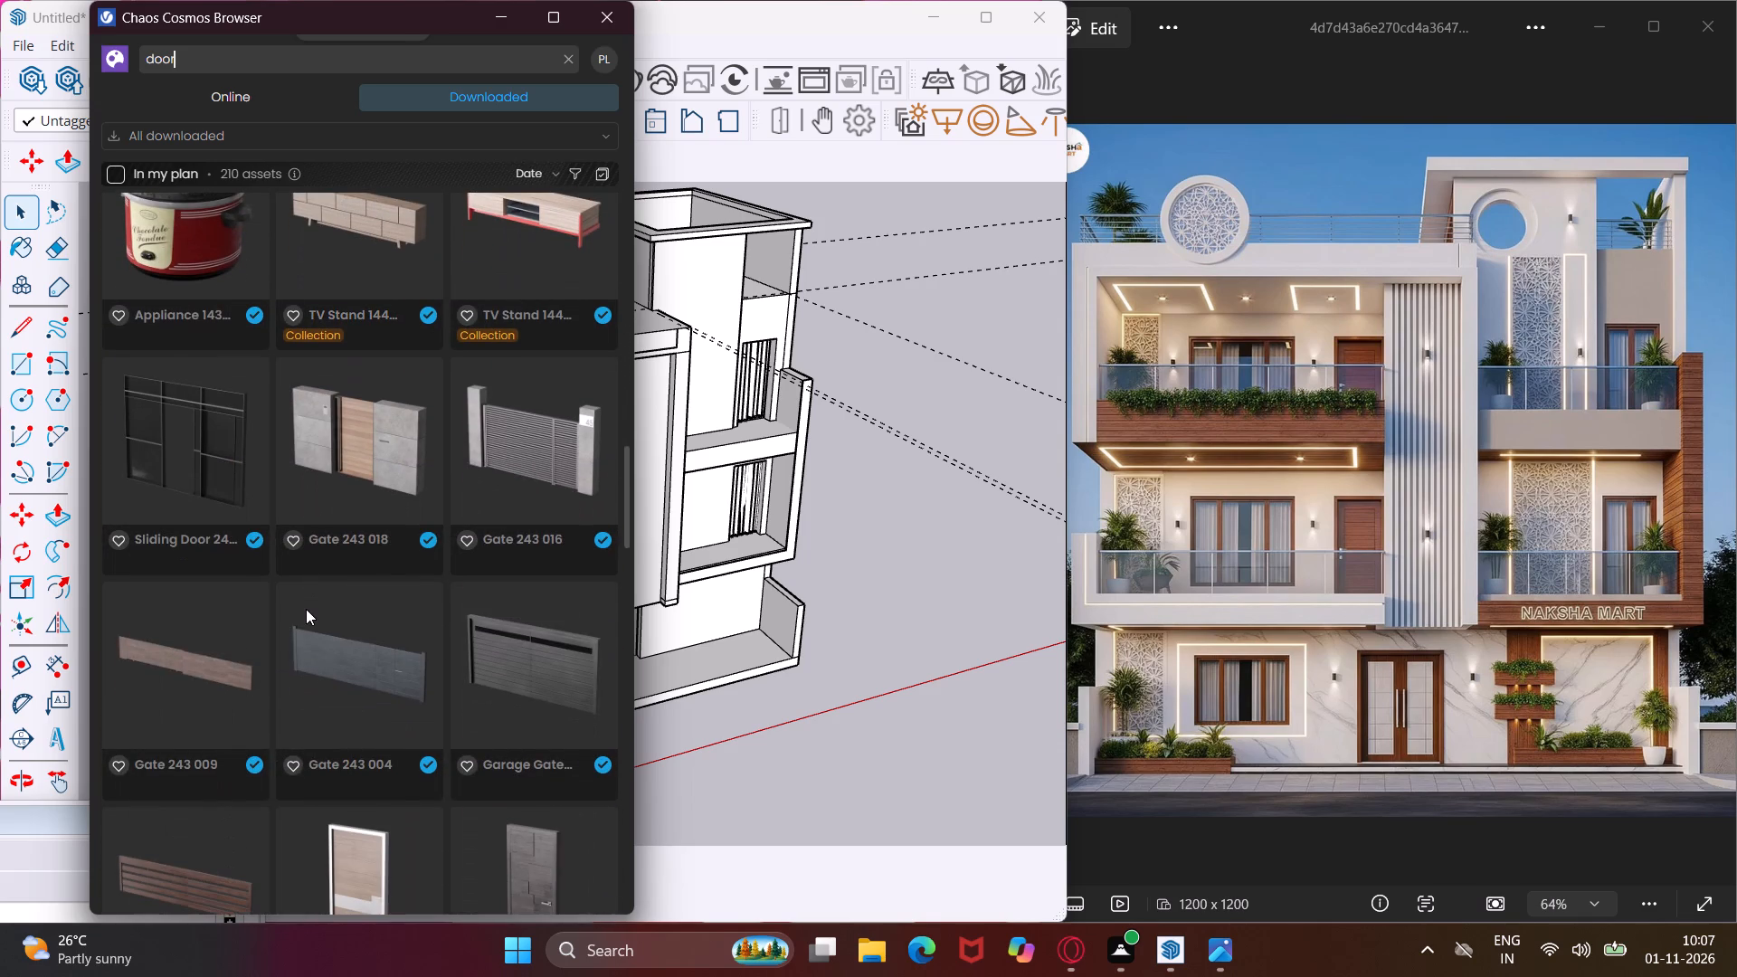
pyautogui.scroll(-2, 306, 609)
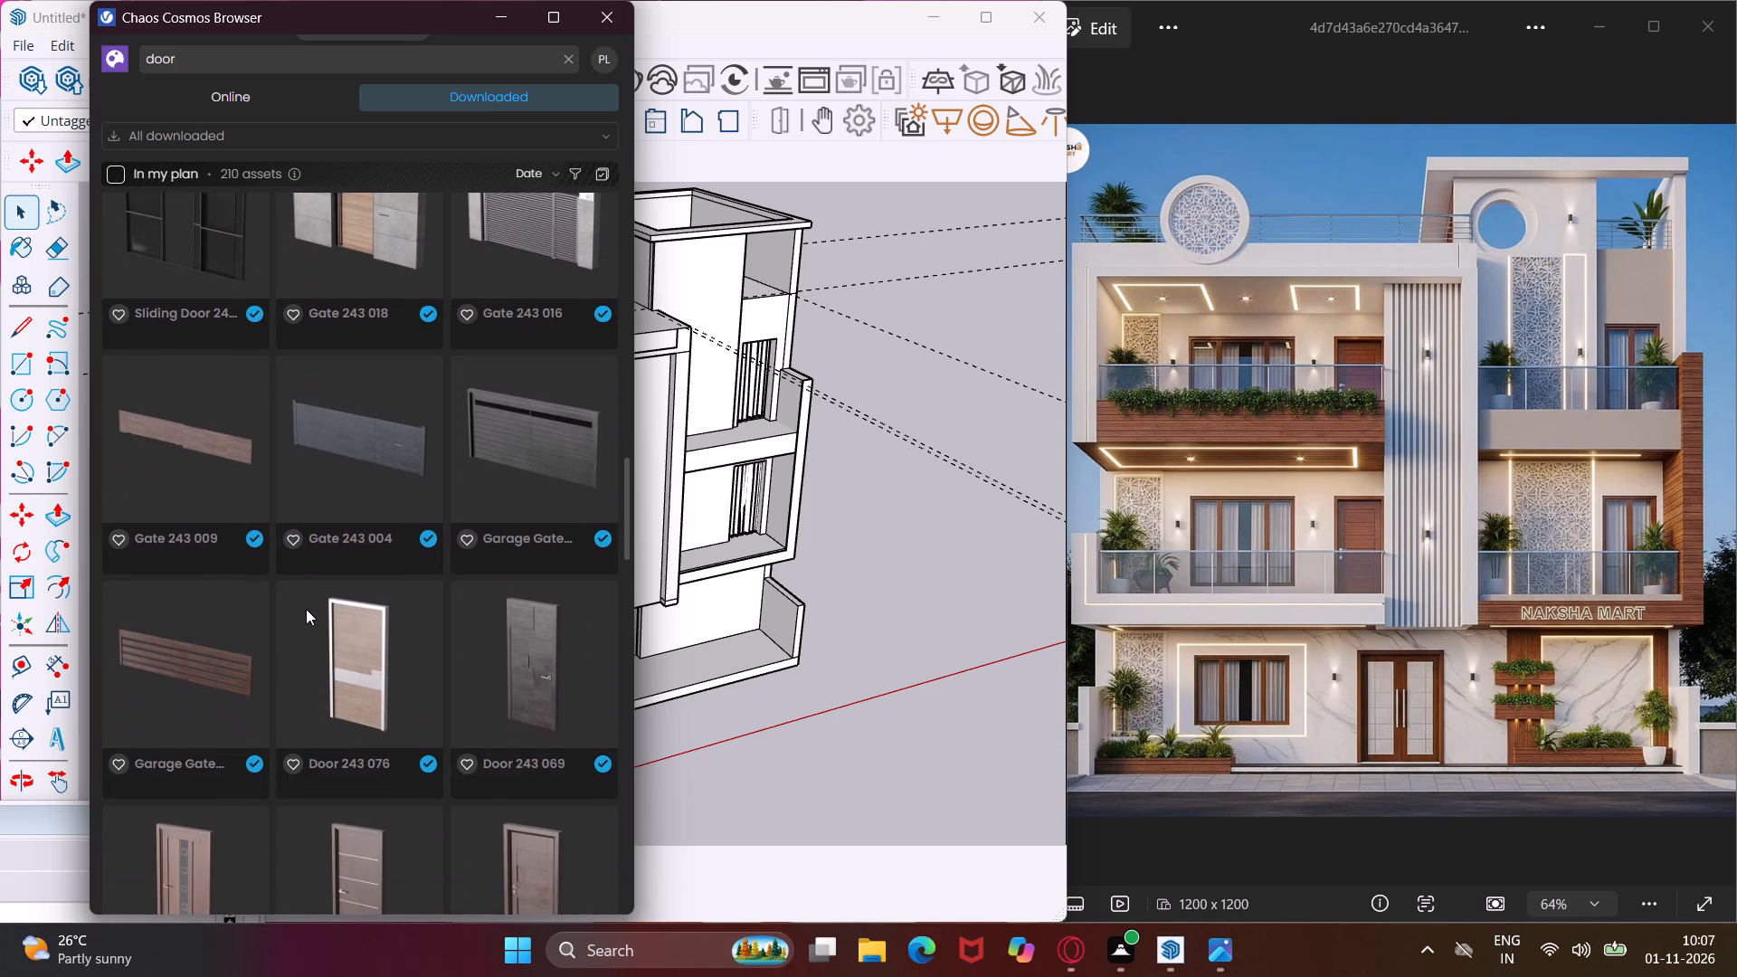
pyautogui.scroll(-5, 306, 609)
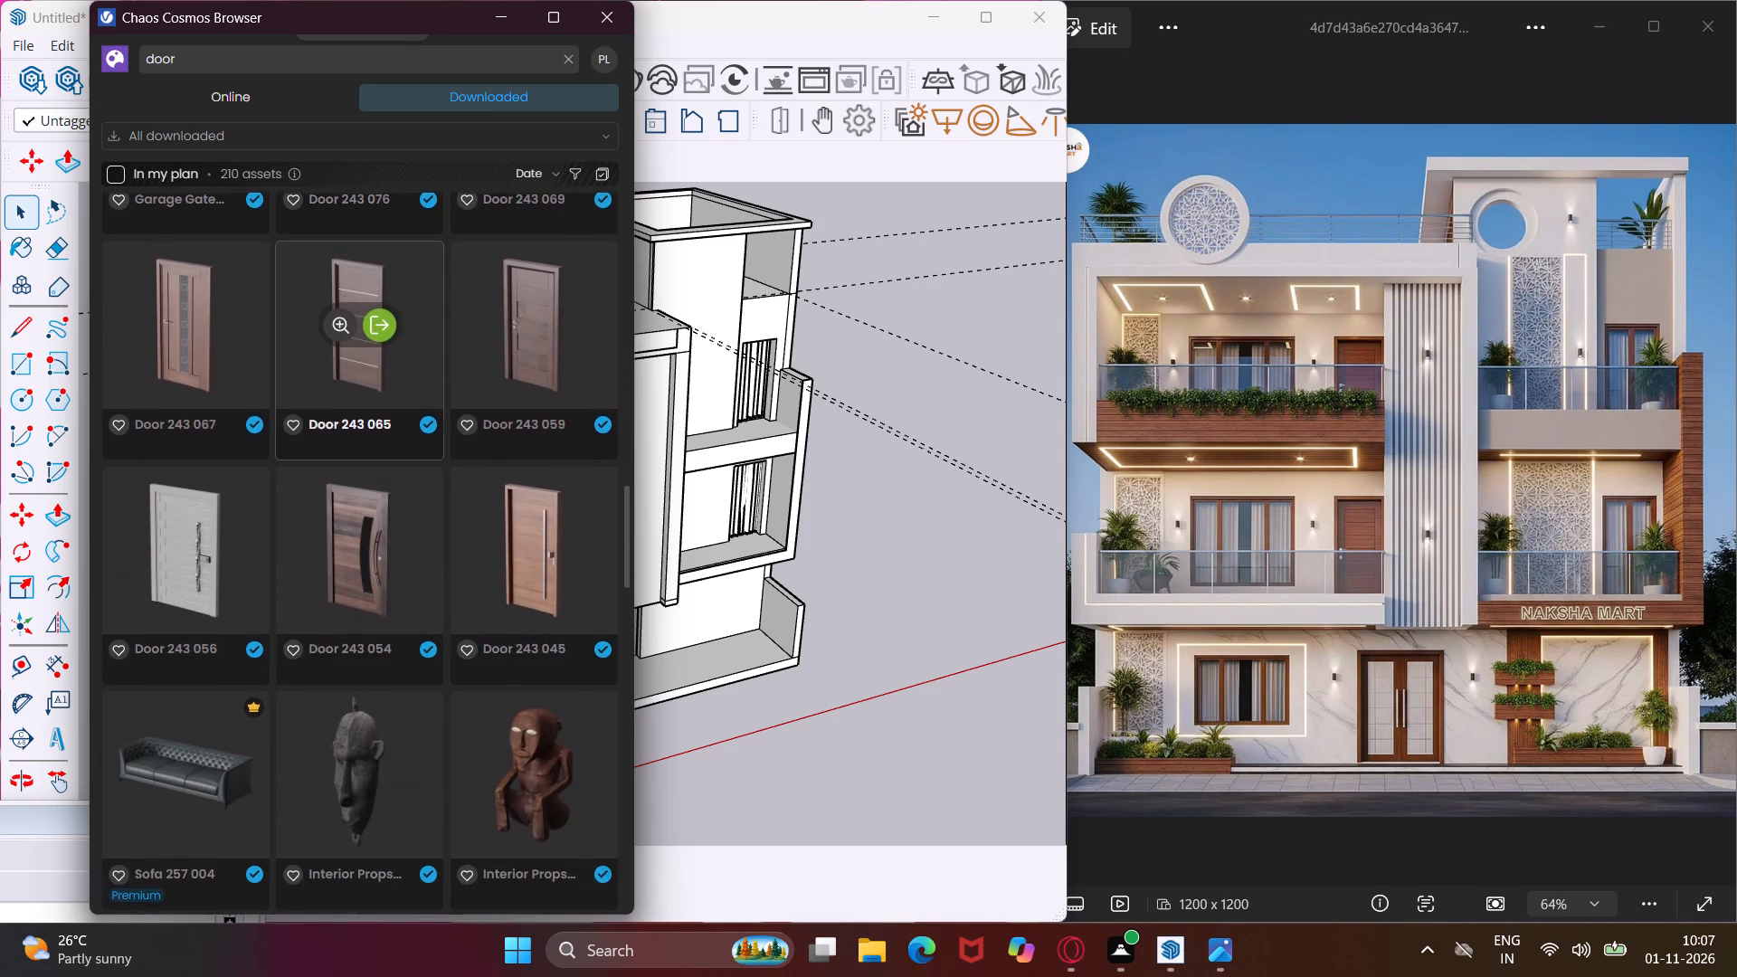
pyautogui.scroll(-6, 305, 612)
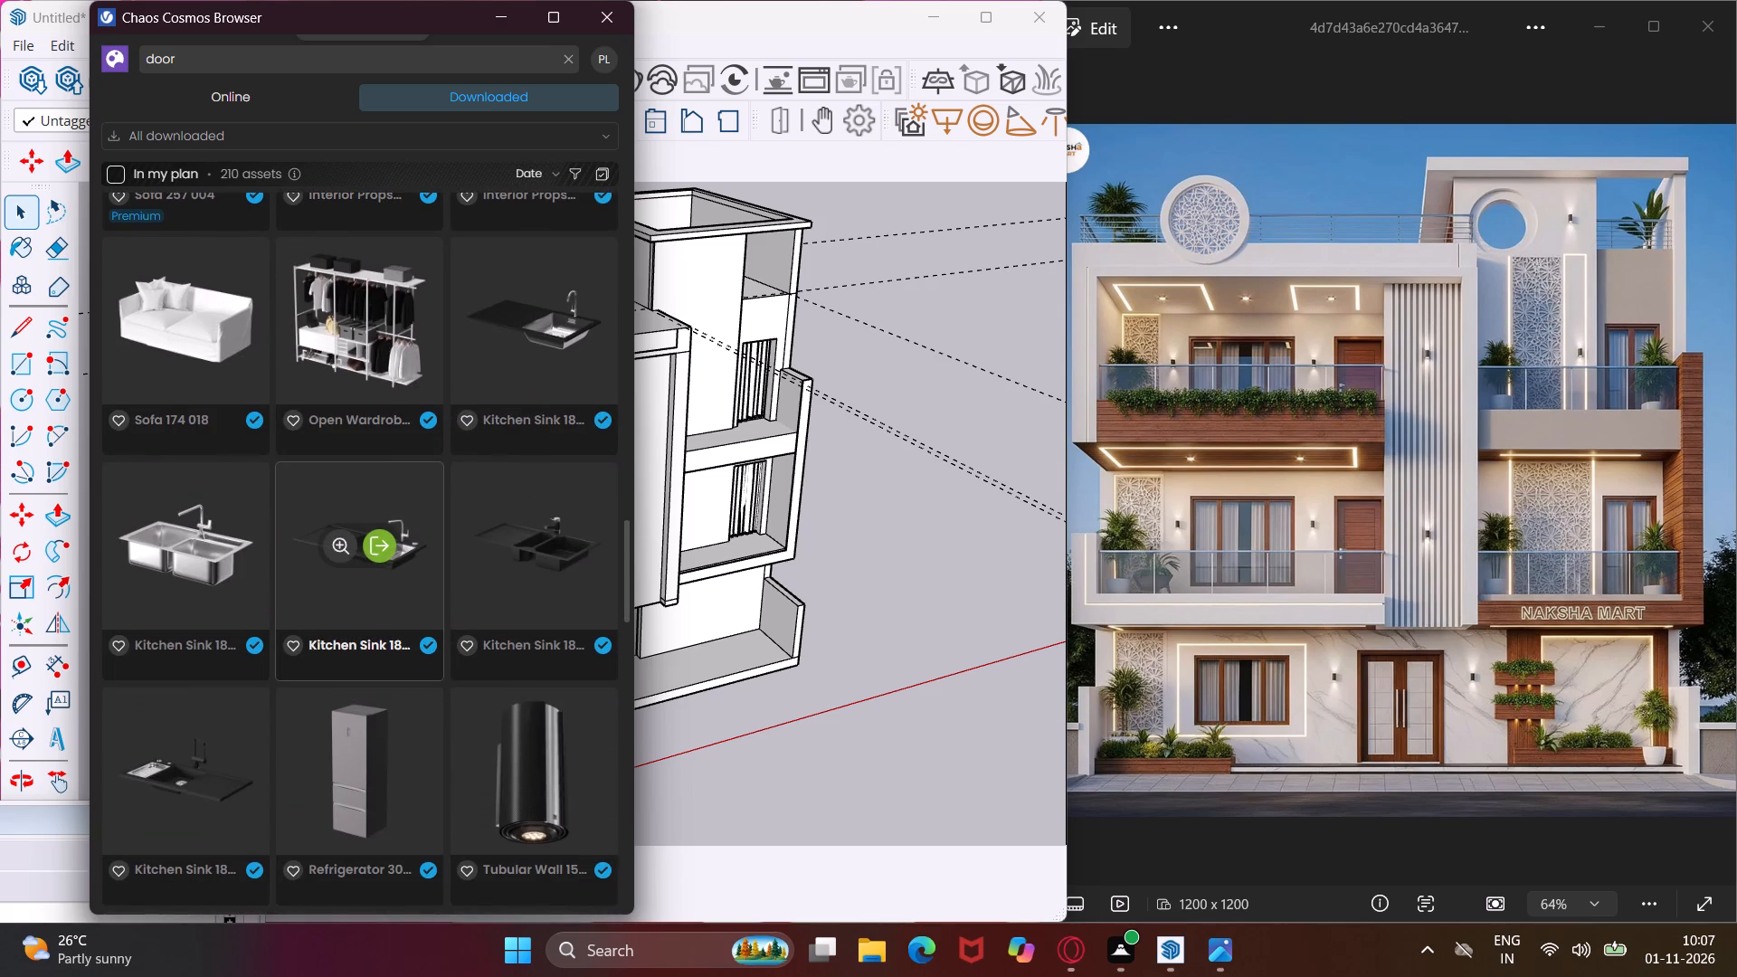
pyautogui.scroll(-13, 305, 612)
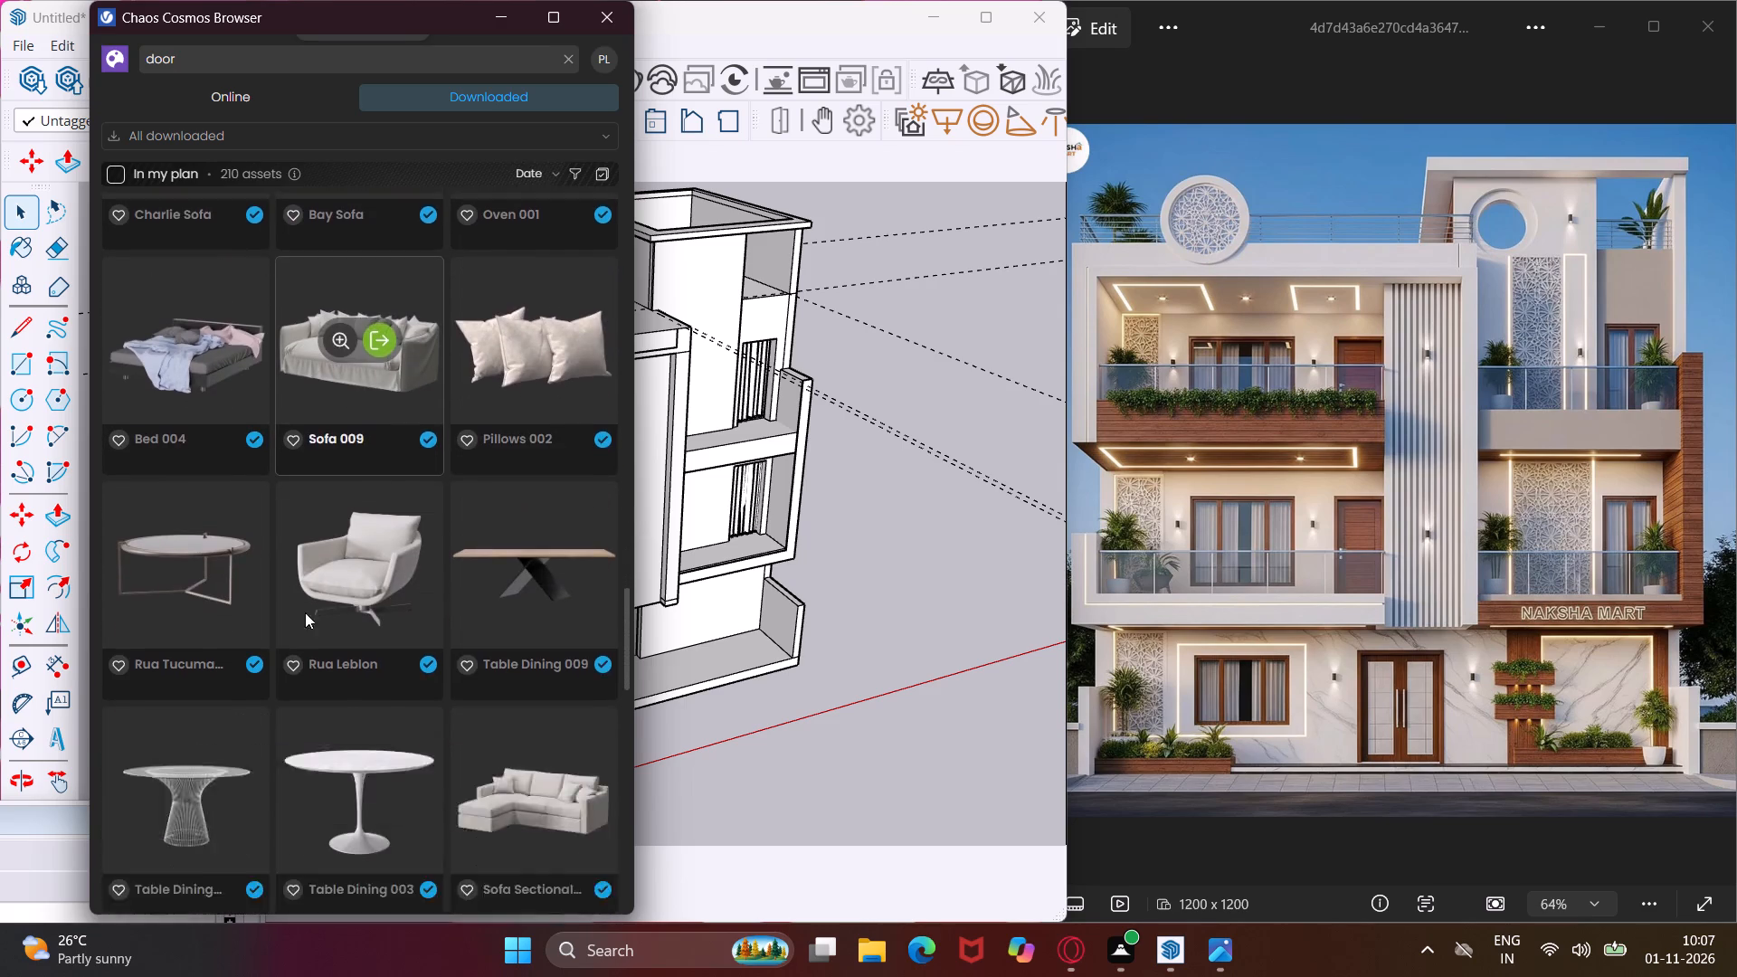
pyautogui.scroll(-7, 305, 612)
pyautogui.scroll(6, 305, 612)
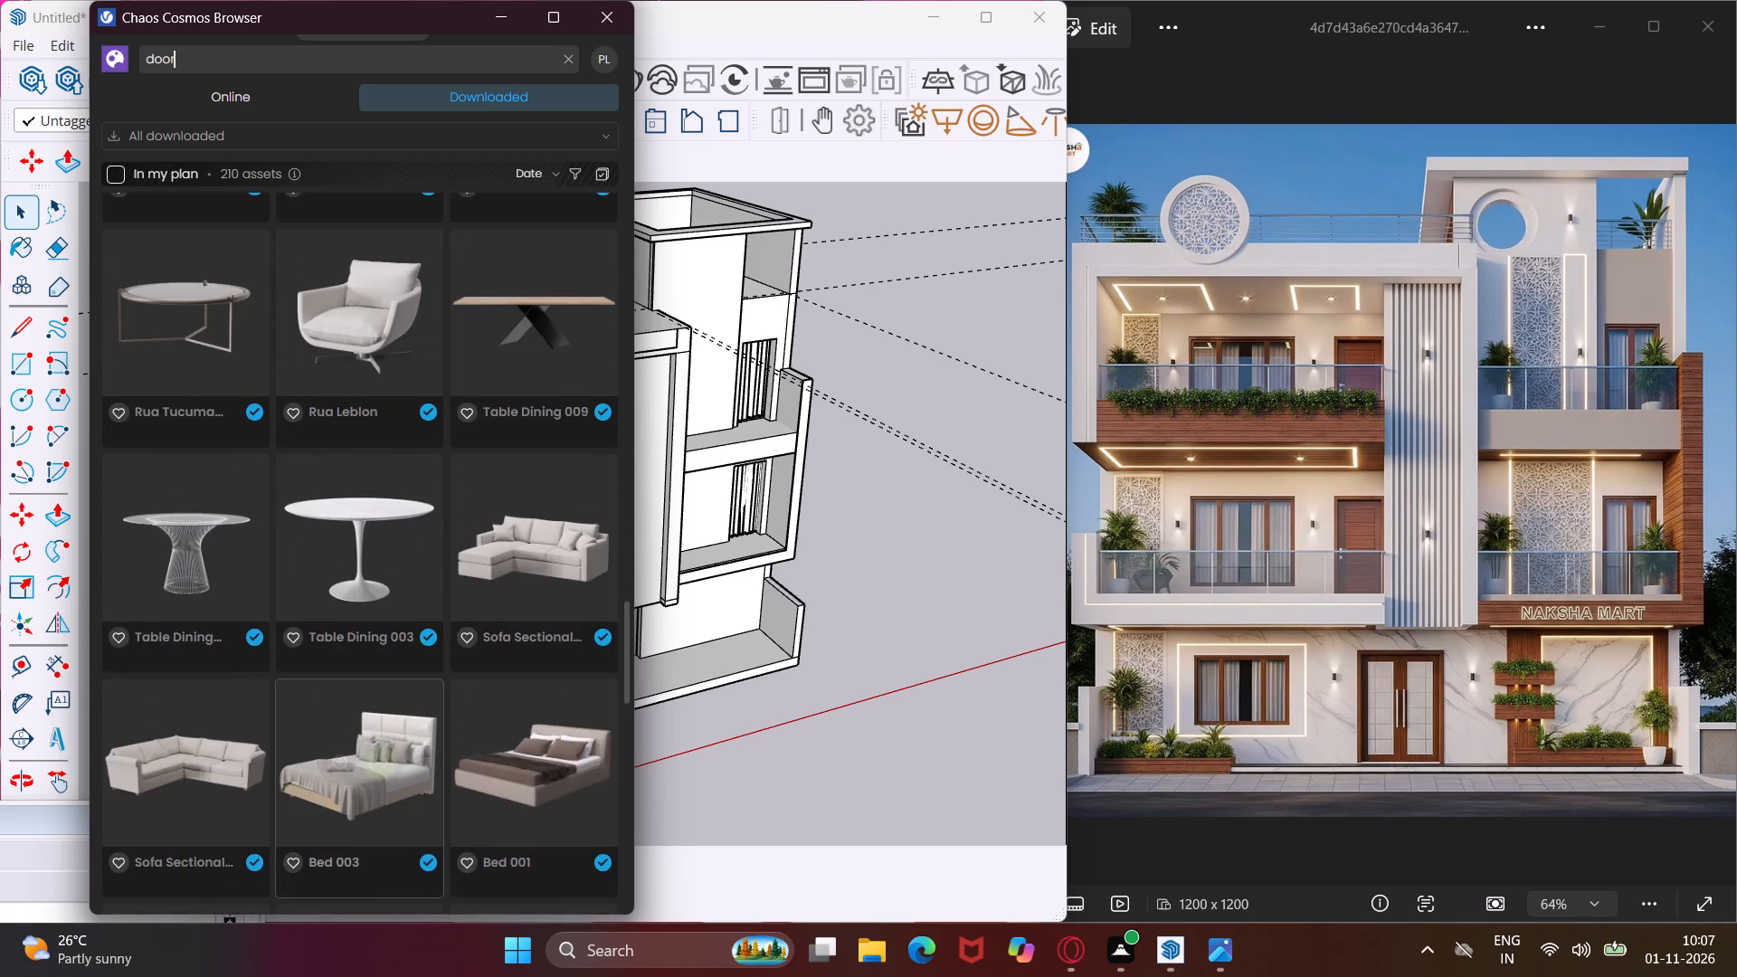
pyautogui.scroll(12, 305, 612)
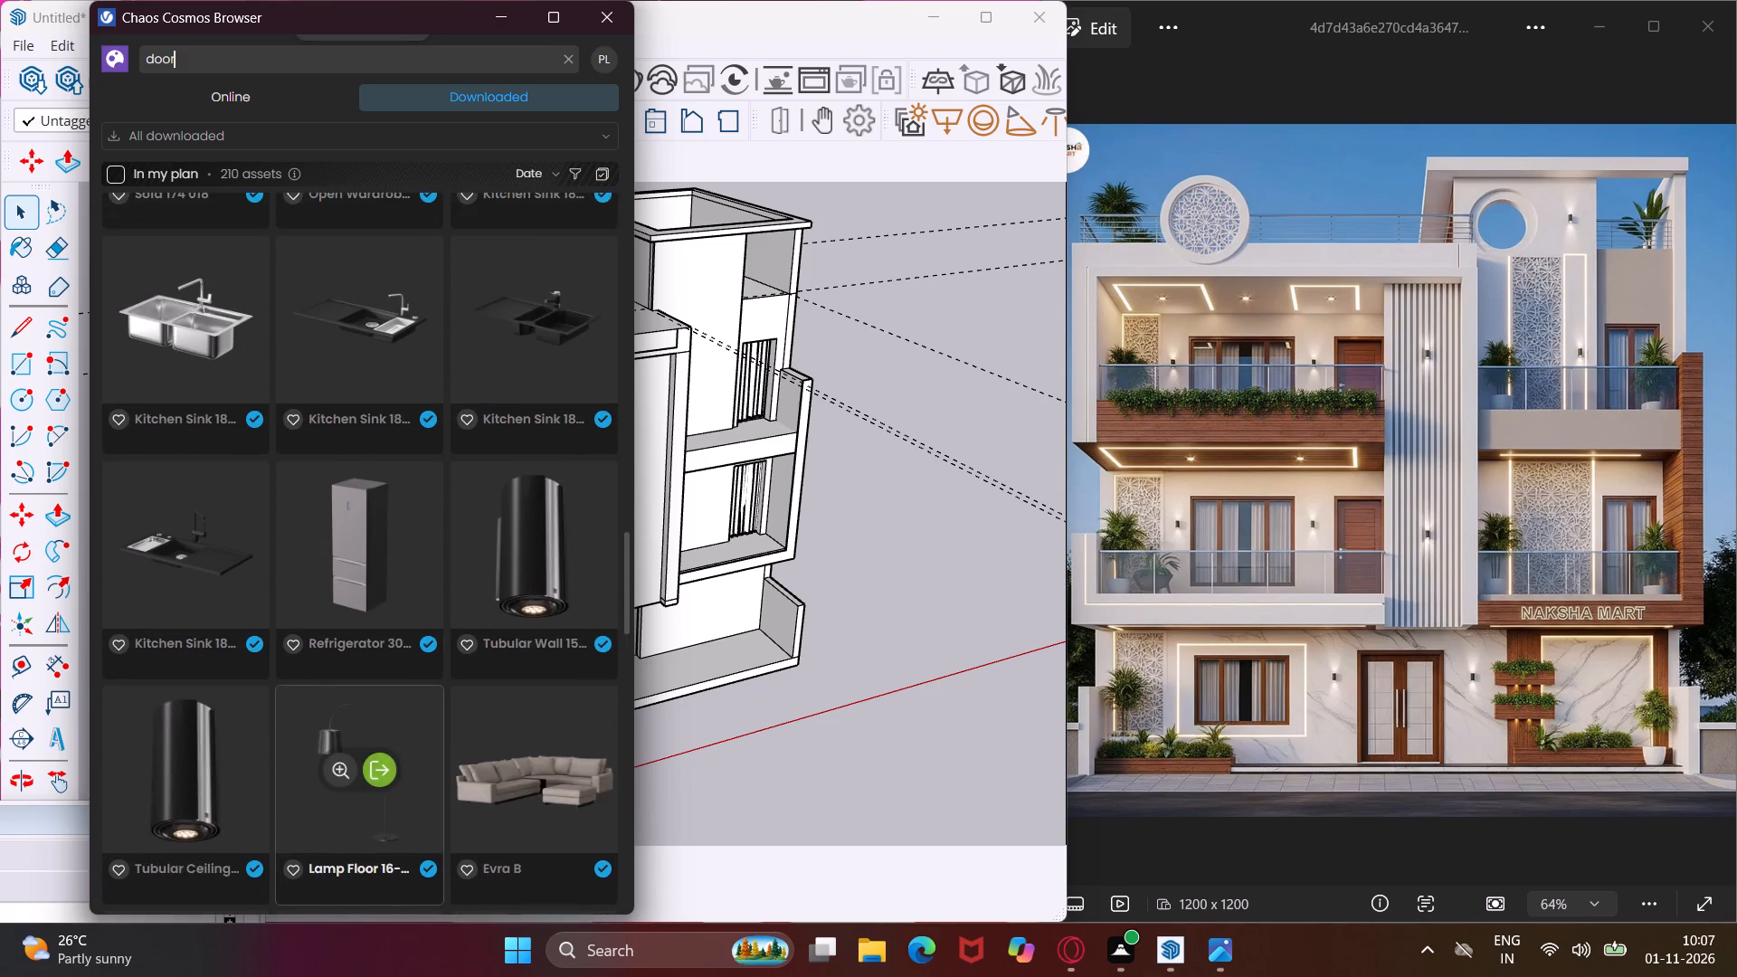
pyautogui.scroll(8, 305, 612)
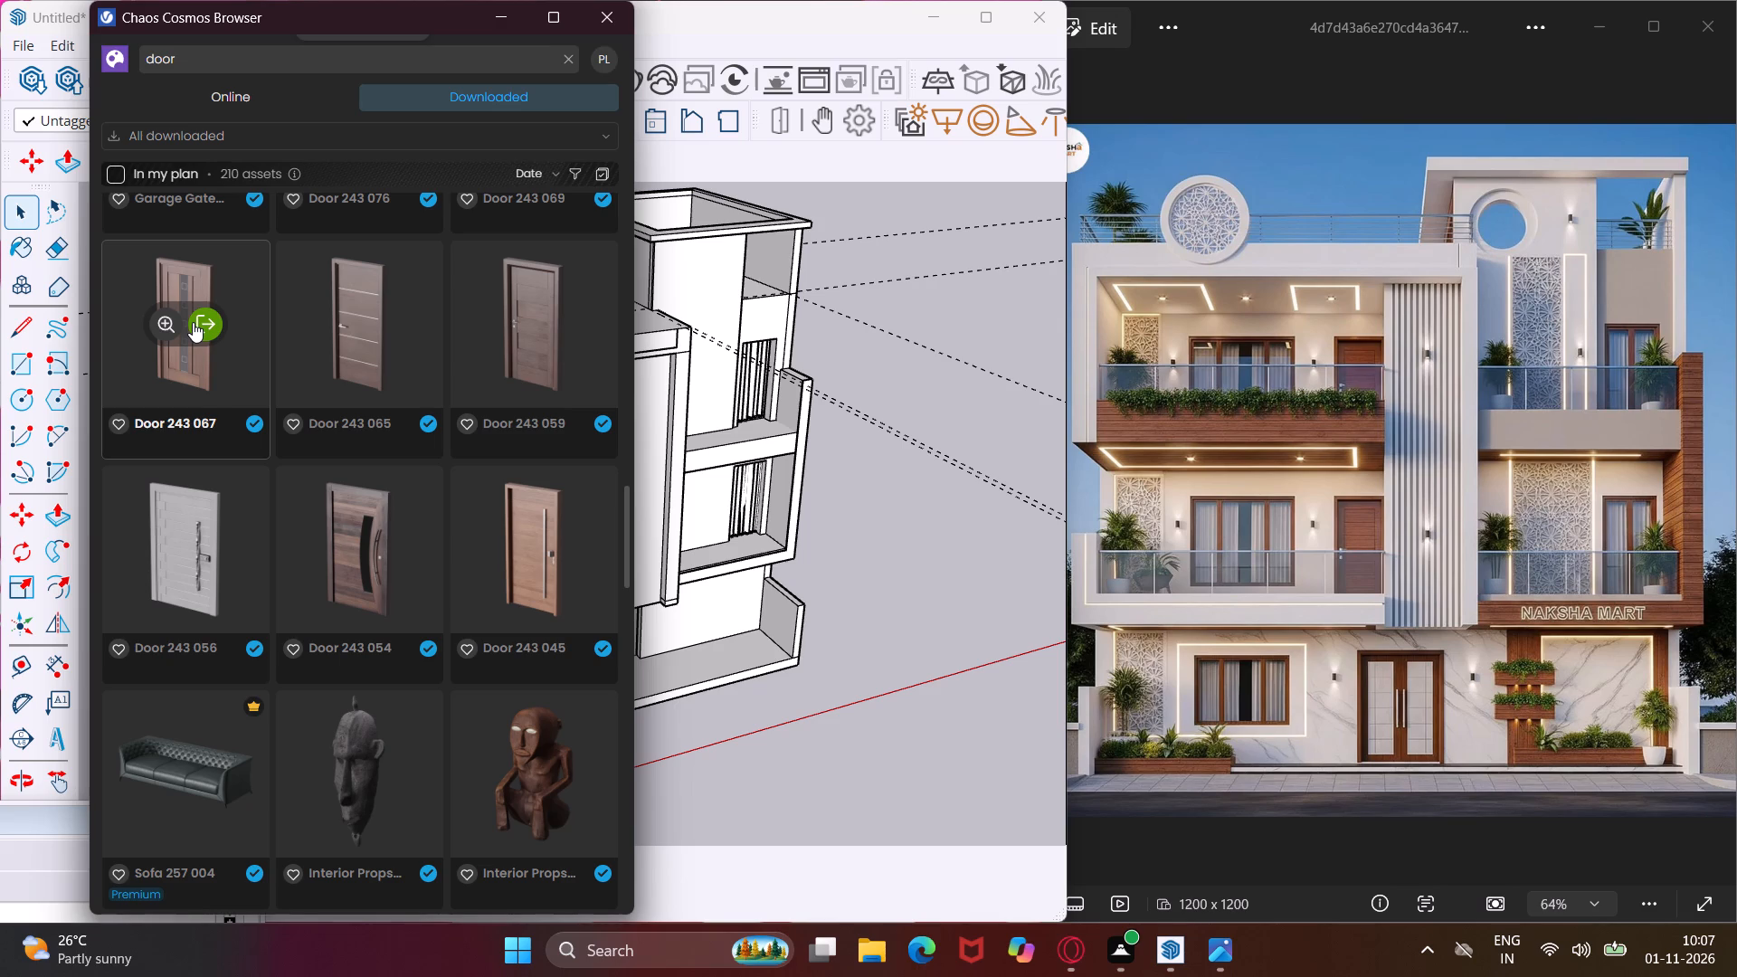
# Import the Door 243 067 model from Cosmos and place it on the open ground beside the house, near the red axis.
pyautogui.click(193, 322)
pyautogui.scroll(-2, 404, 421)
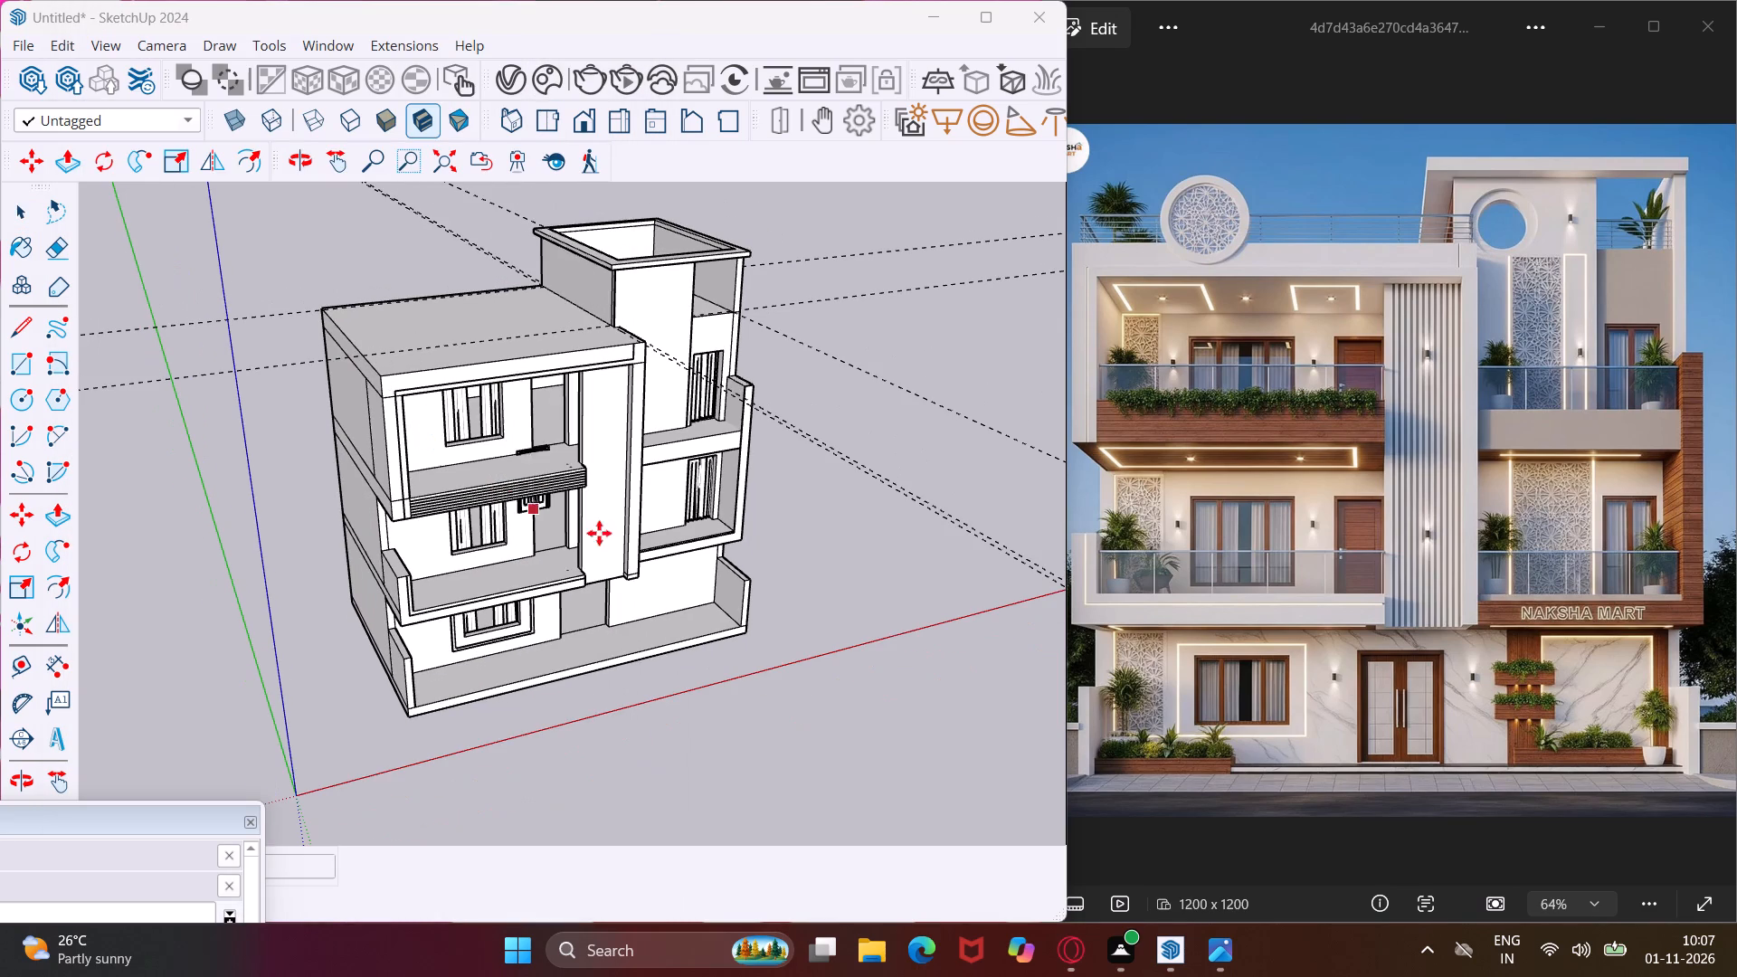
pyautogui.click(836, 641)
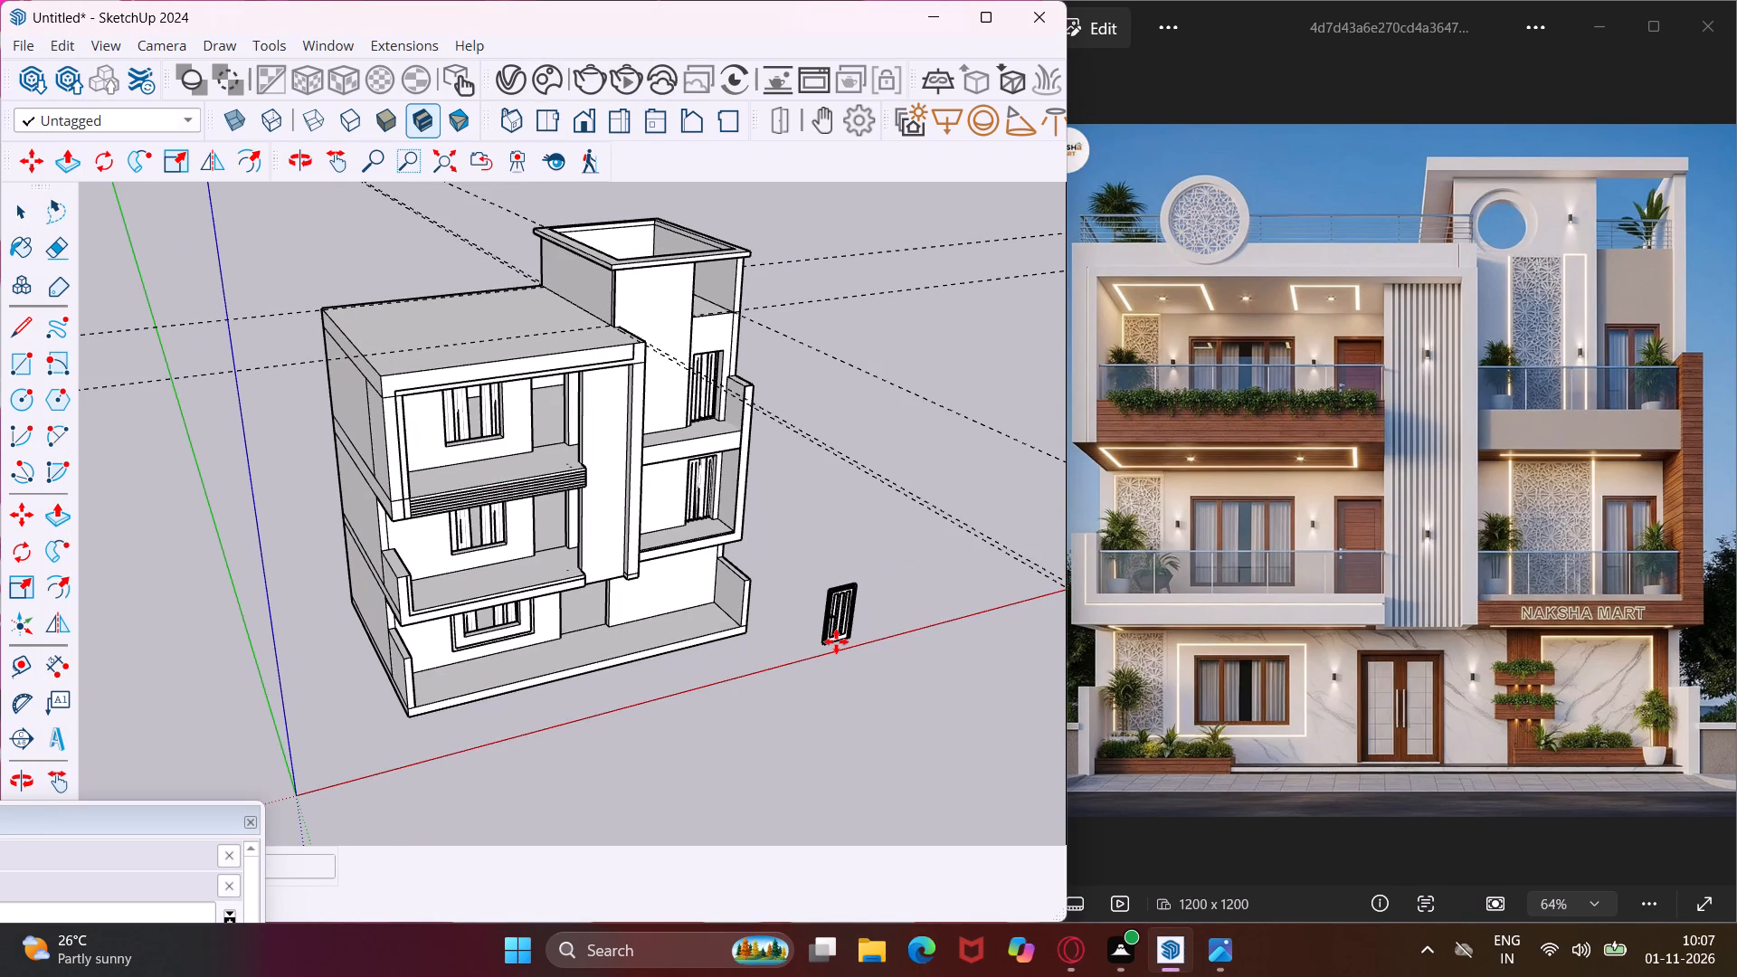
pyautogui.press('Escape')
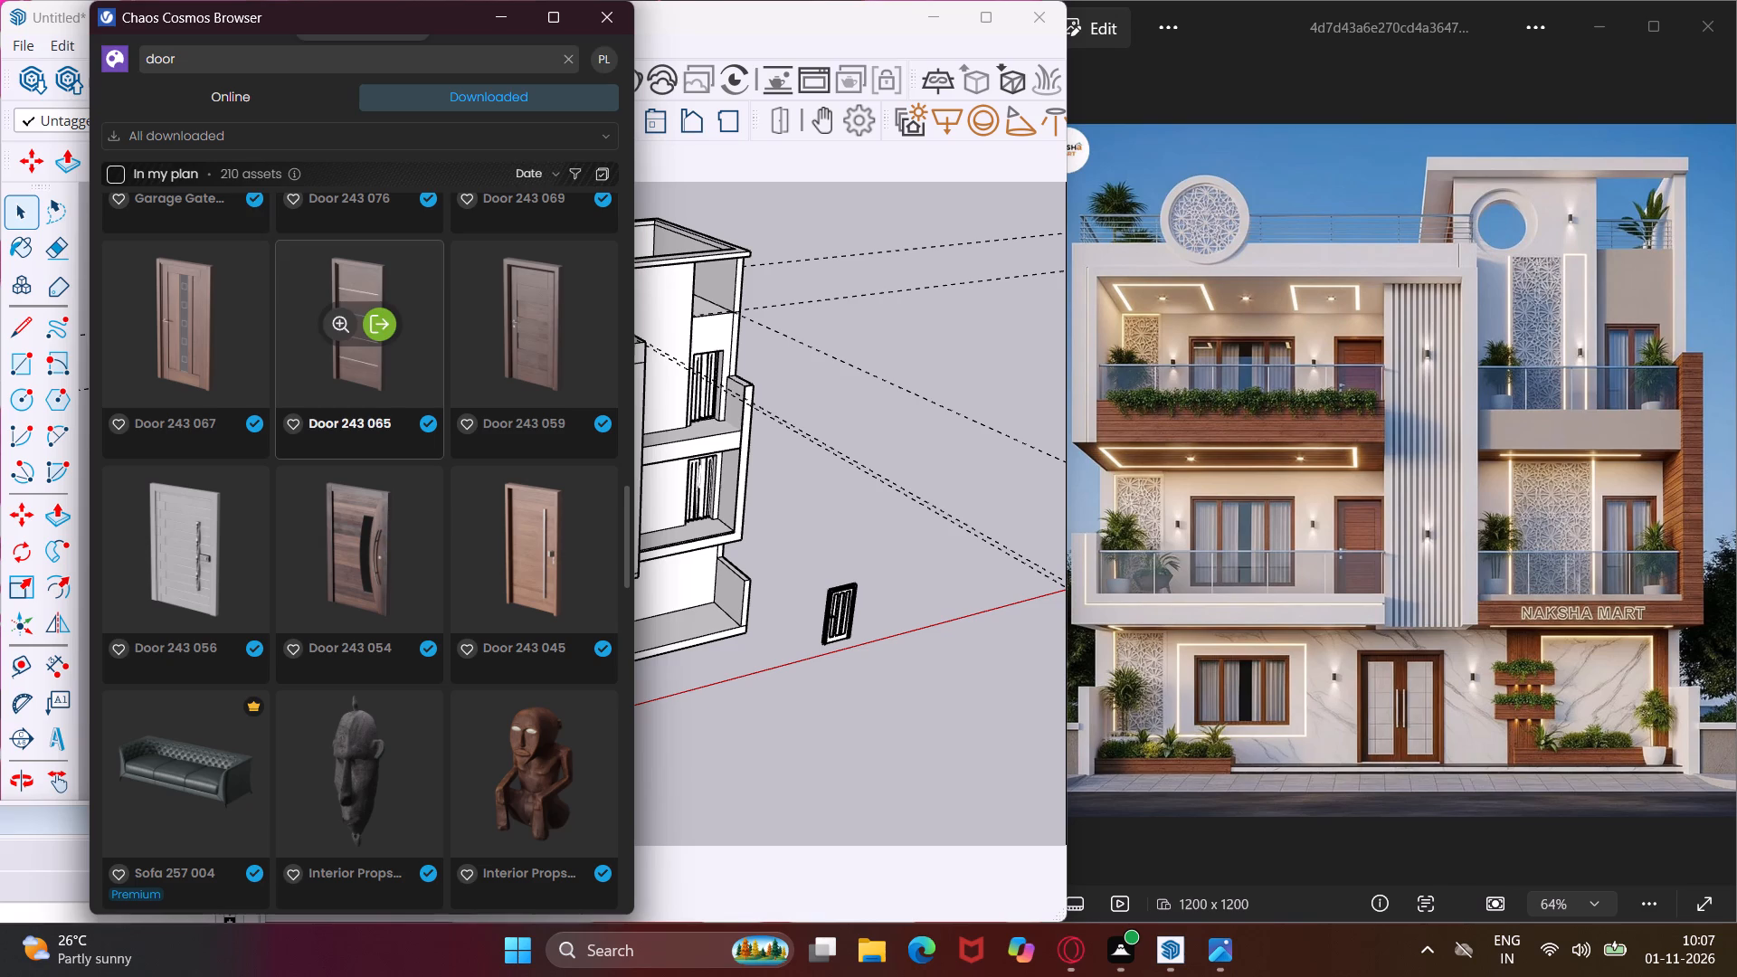
# Check the downloaded 3D models by category, covering Furniture and the Accessories groups Sculptures, Vases & planters and Other accessories.
pyautogui.click(301, 142)
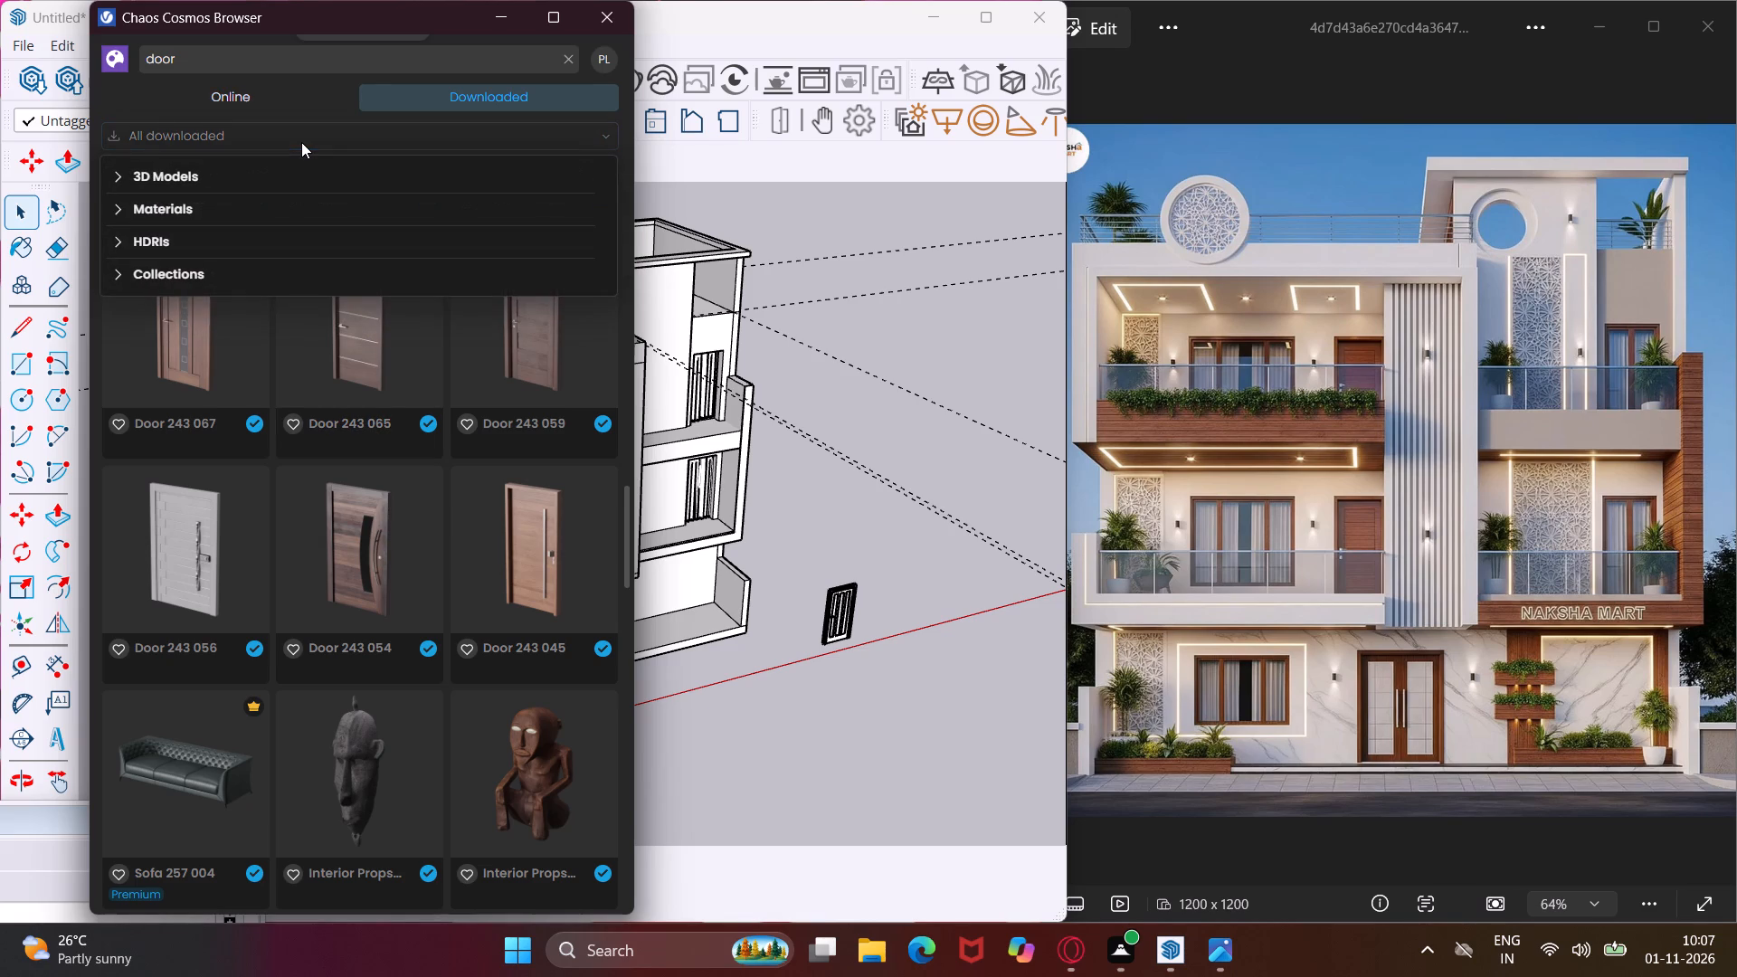
pyautogui.click(194, 168)
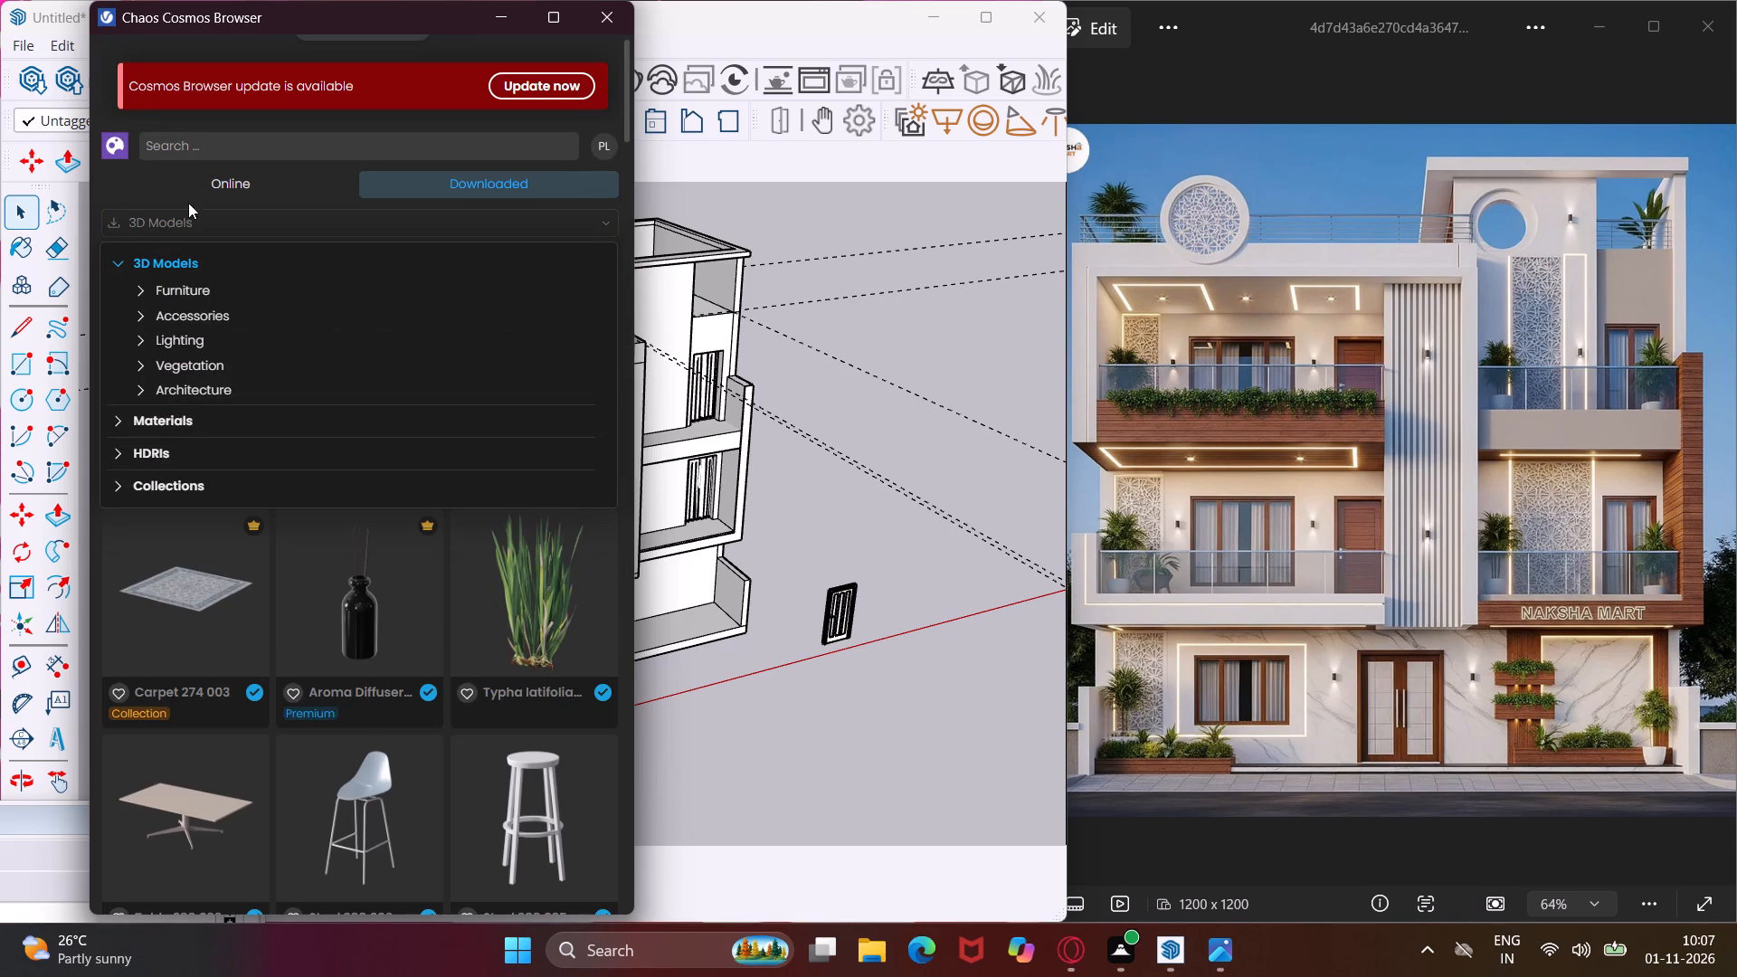
pyautogui.click(158, 289)
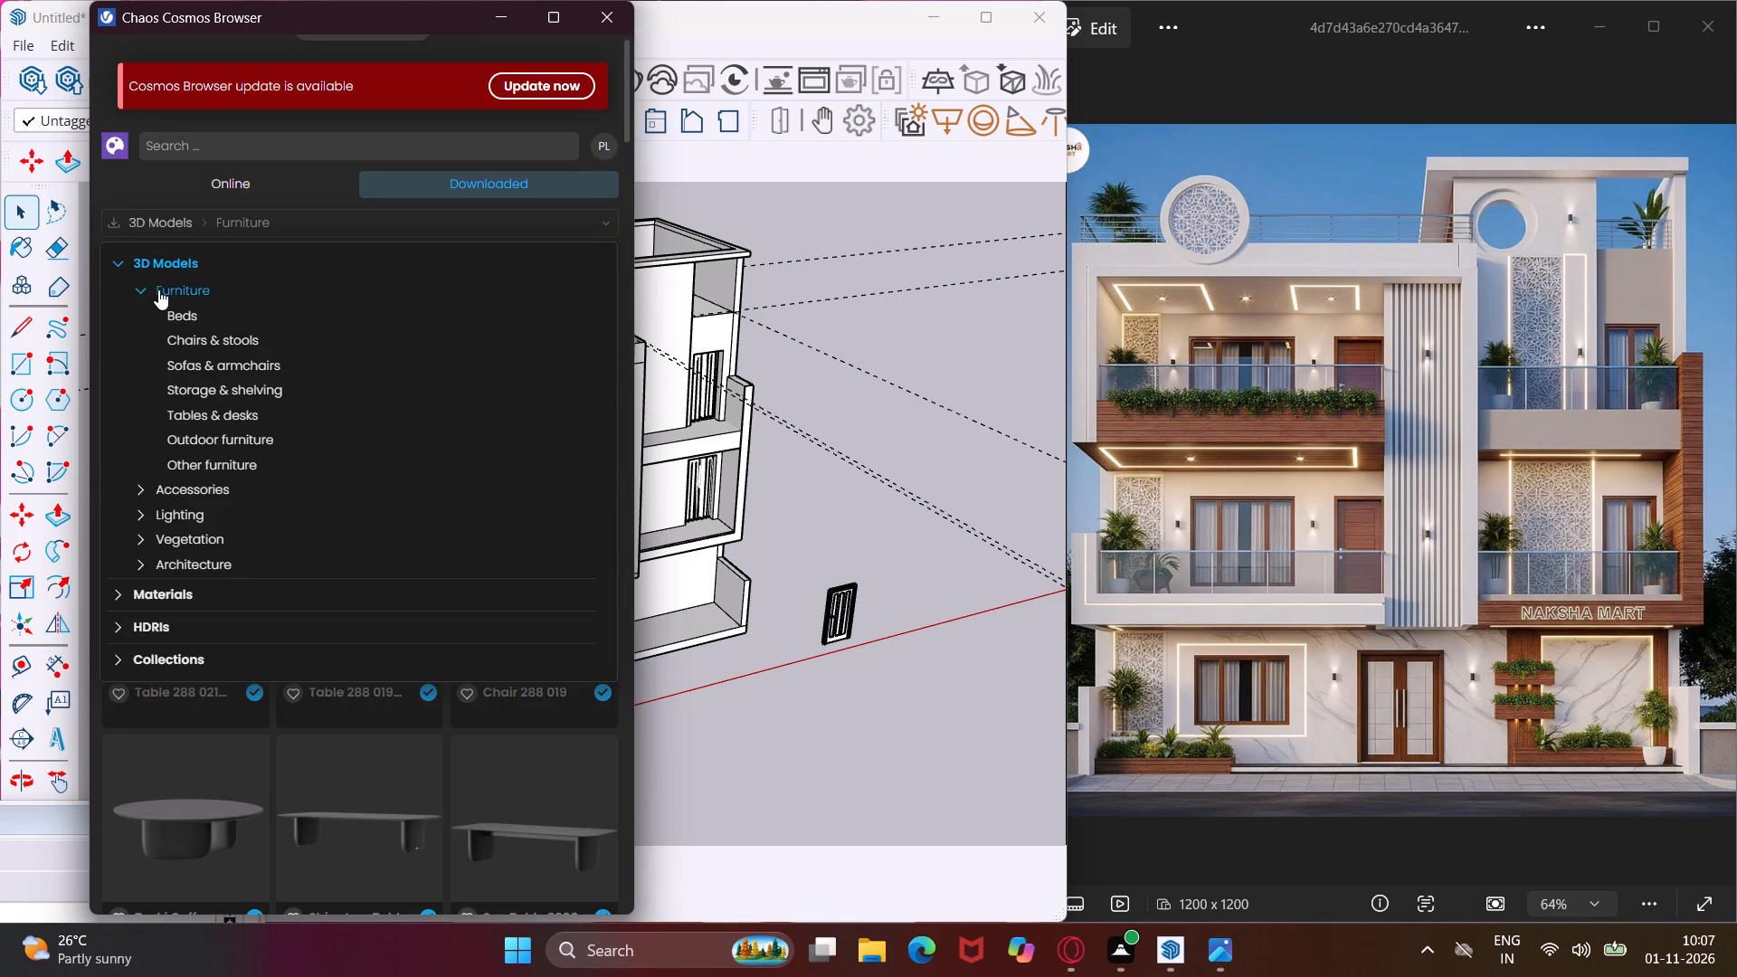
pyautogui.click(158, 289)
pyautogui.click(241, 219)
pyautogui.click(137, 289)
pyautogui.click(138, 318)
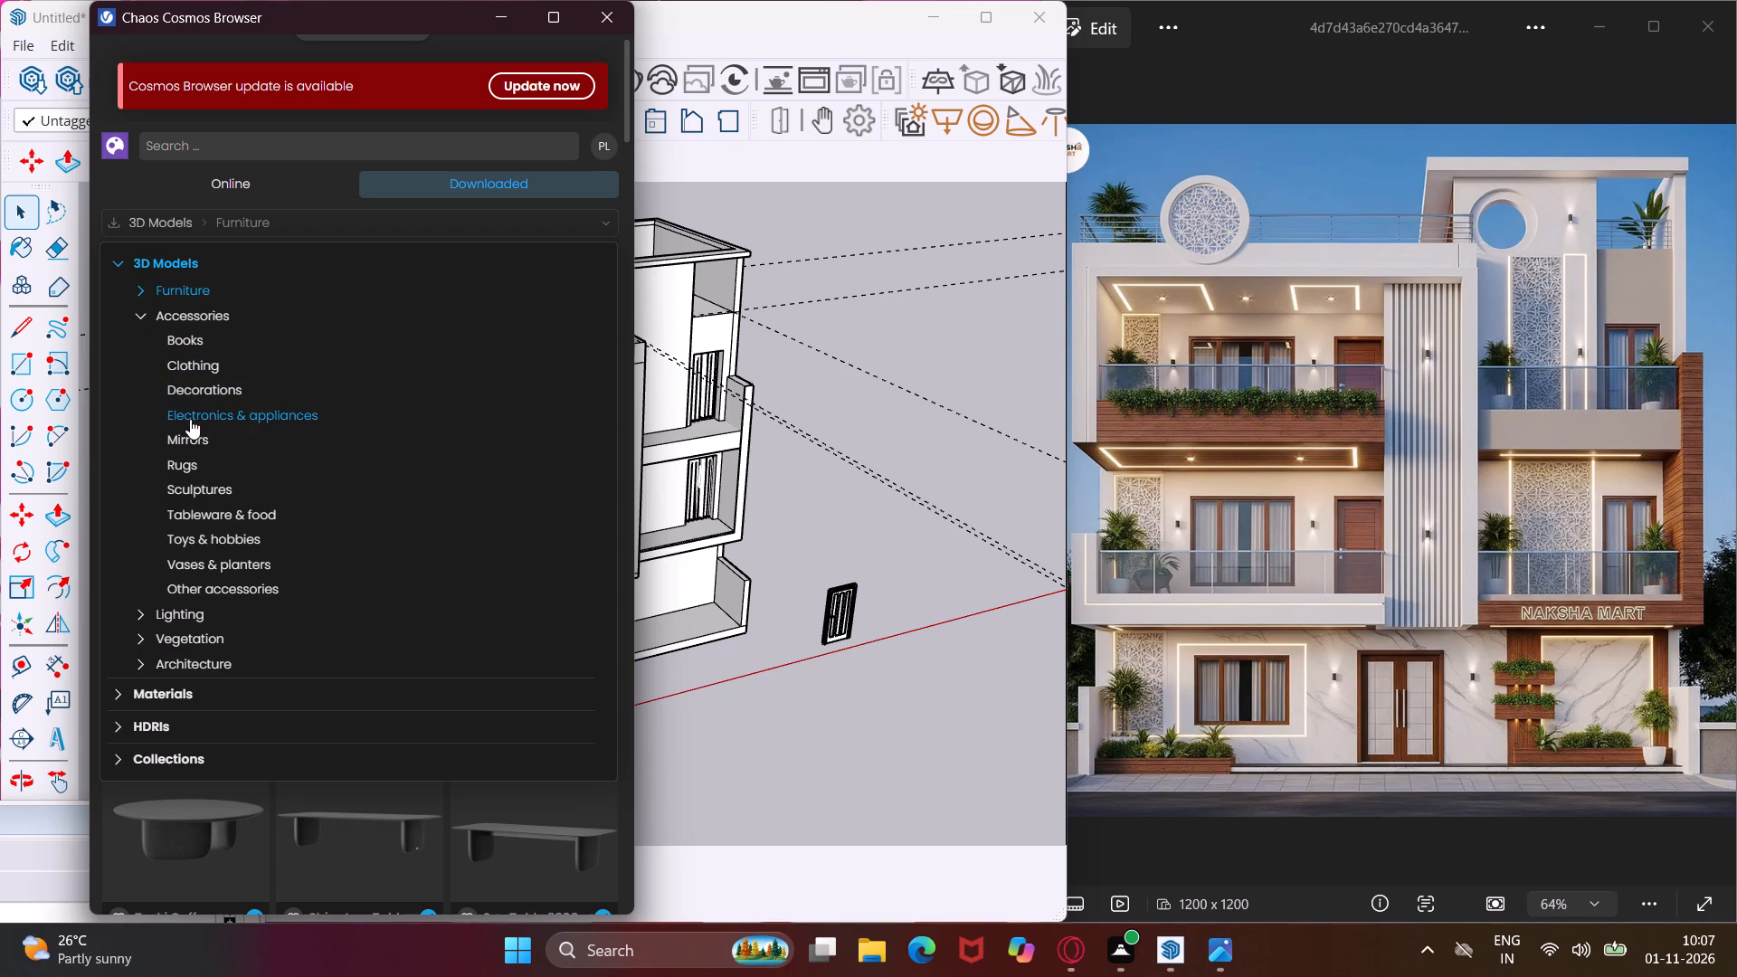
pyautogui.click(191, 495)
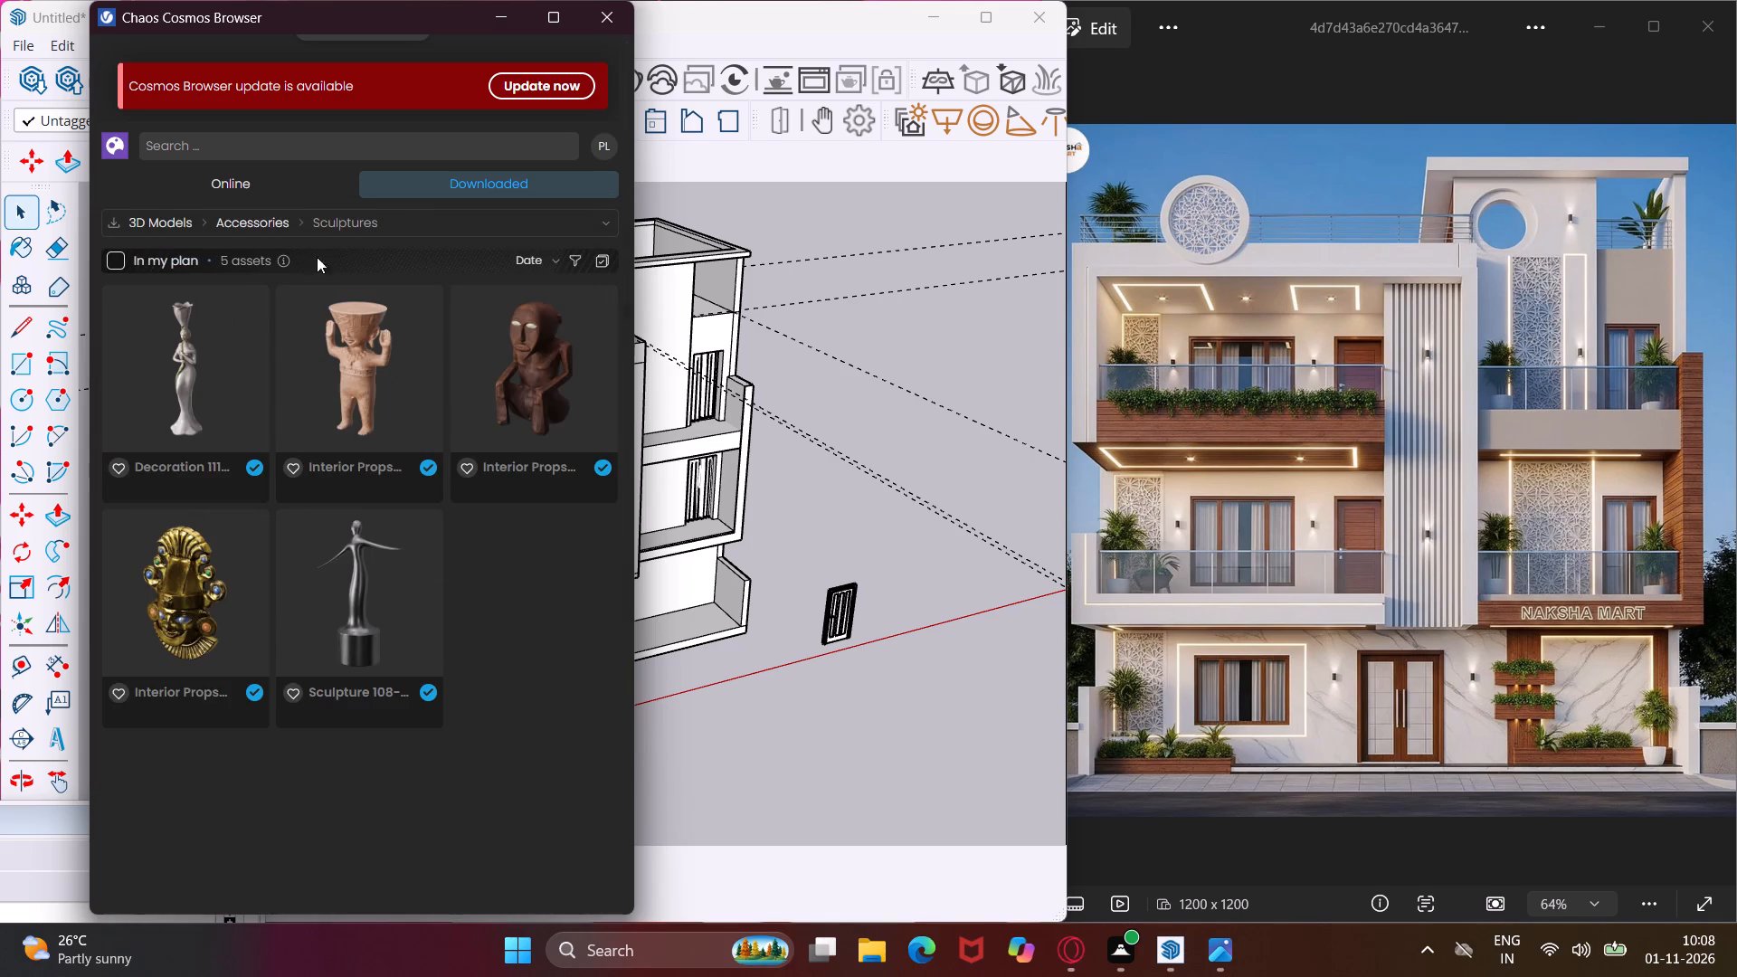
pyautogui.click(360, 222)
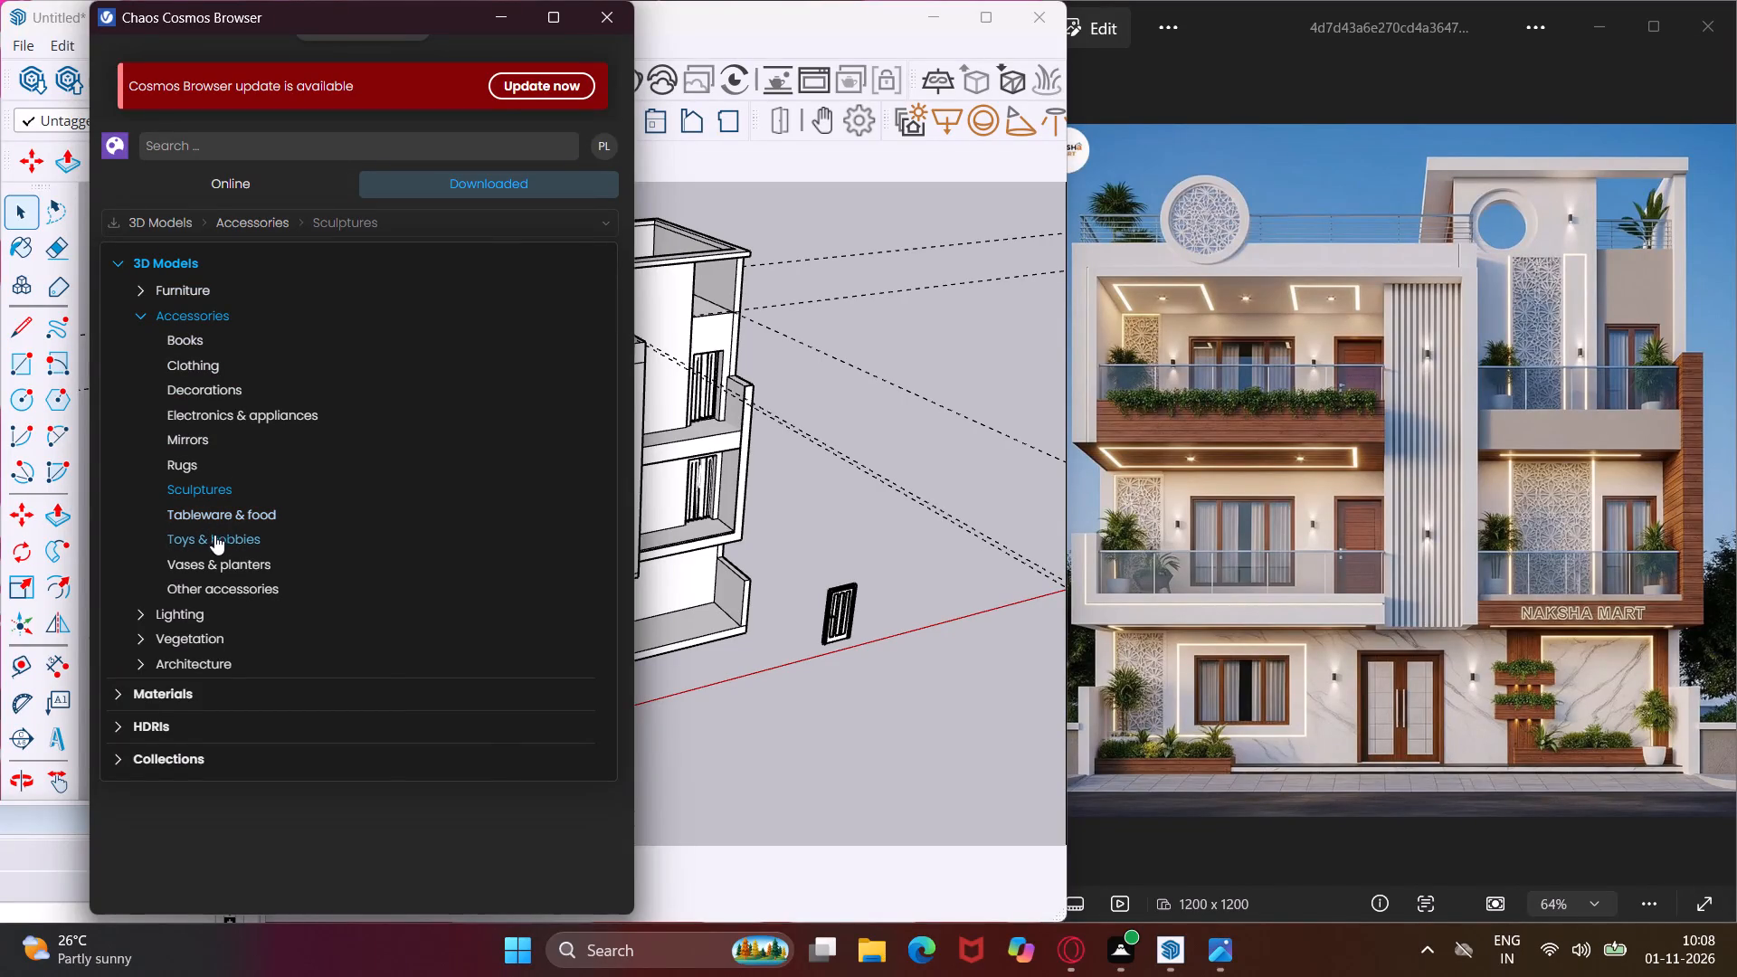
pyautogui.click(222, 564)
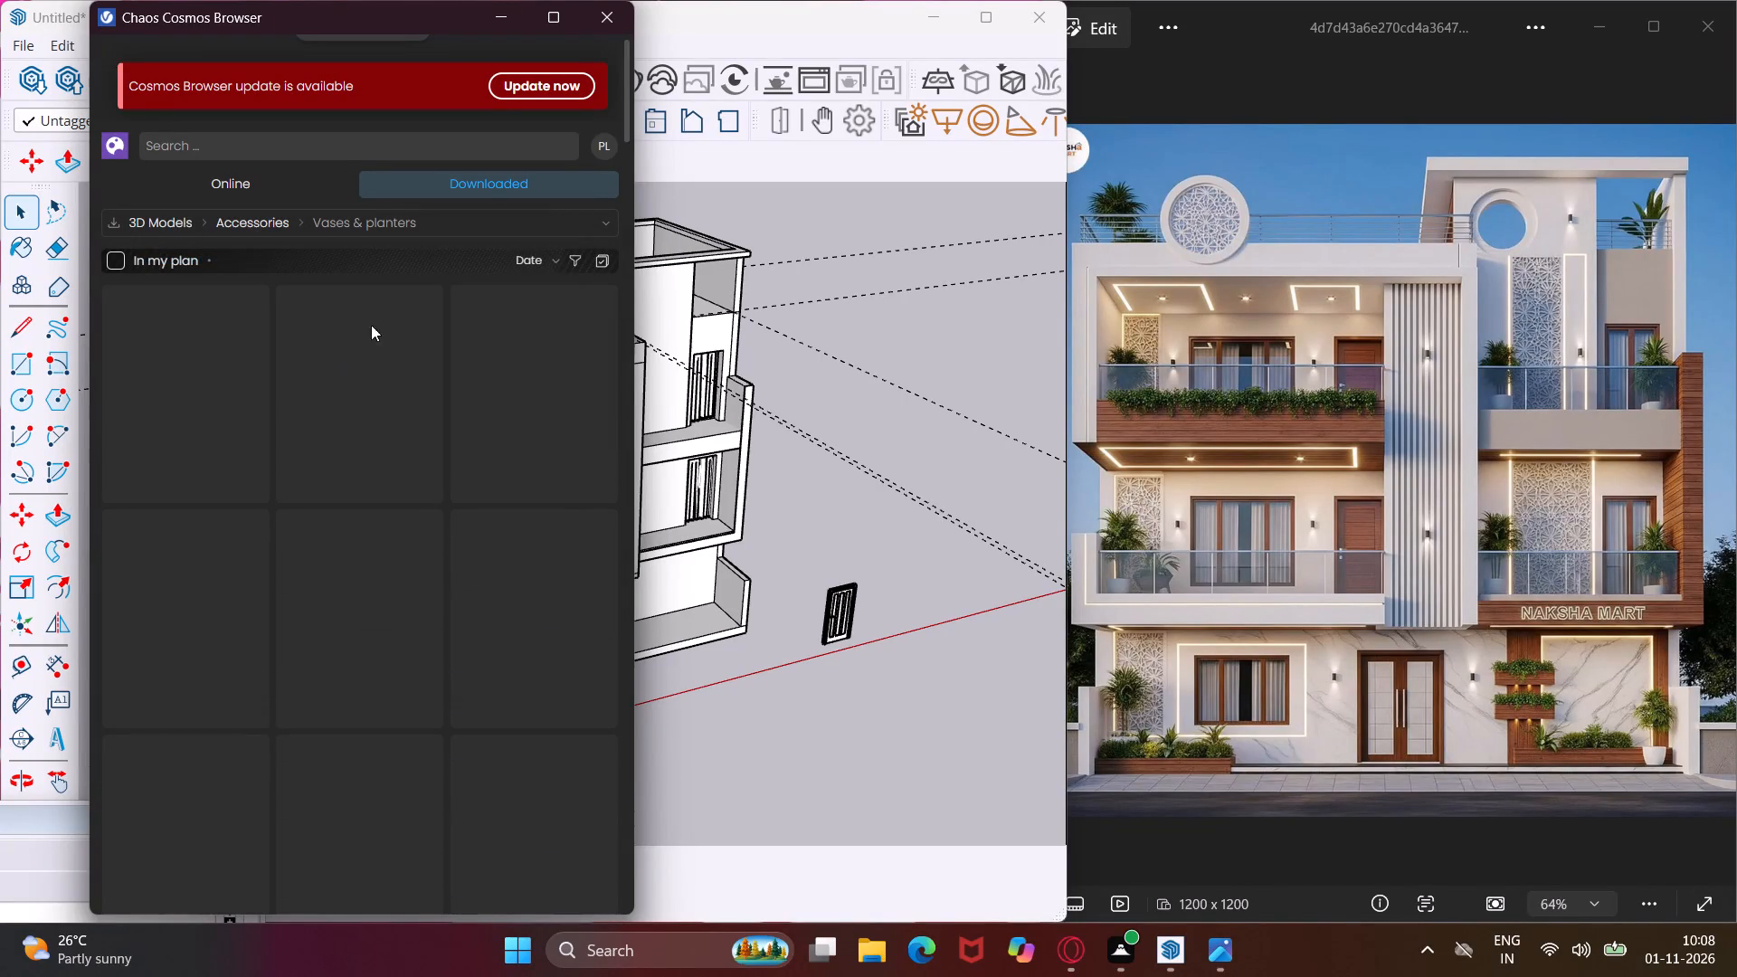
pyautogui.click(432, 224)
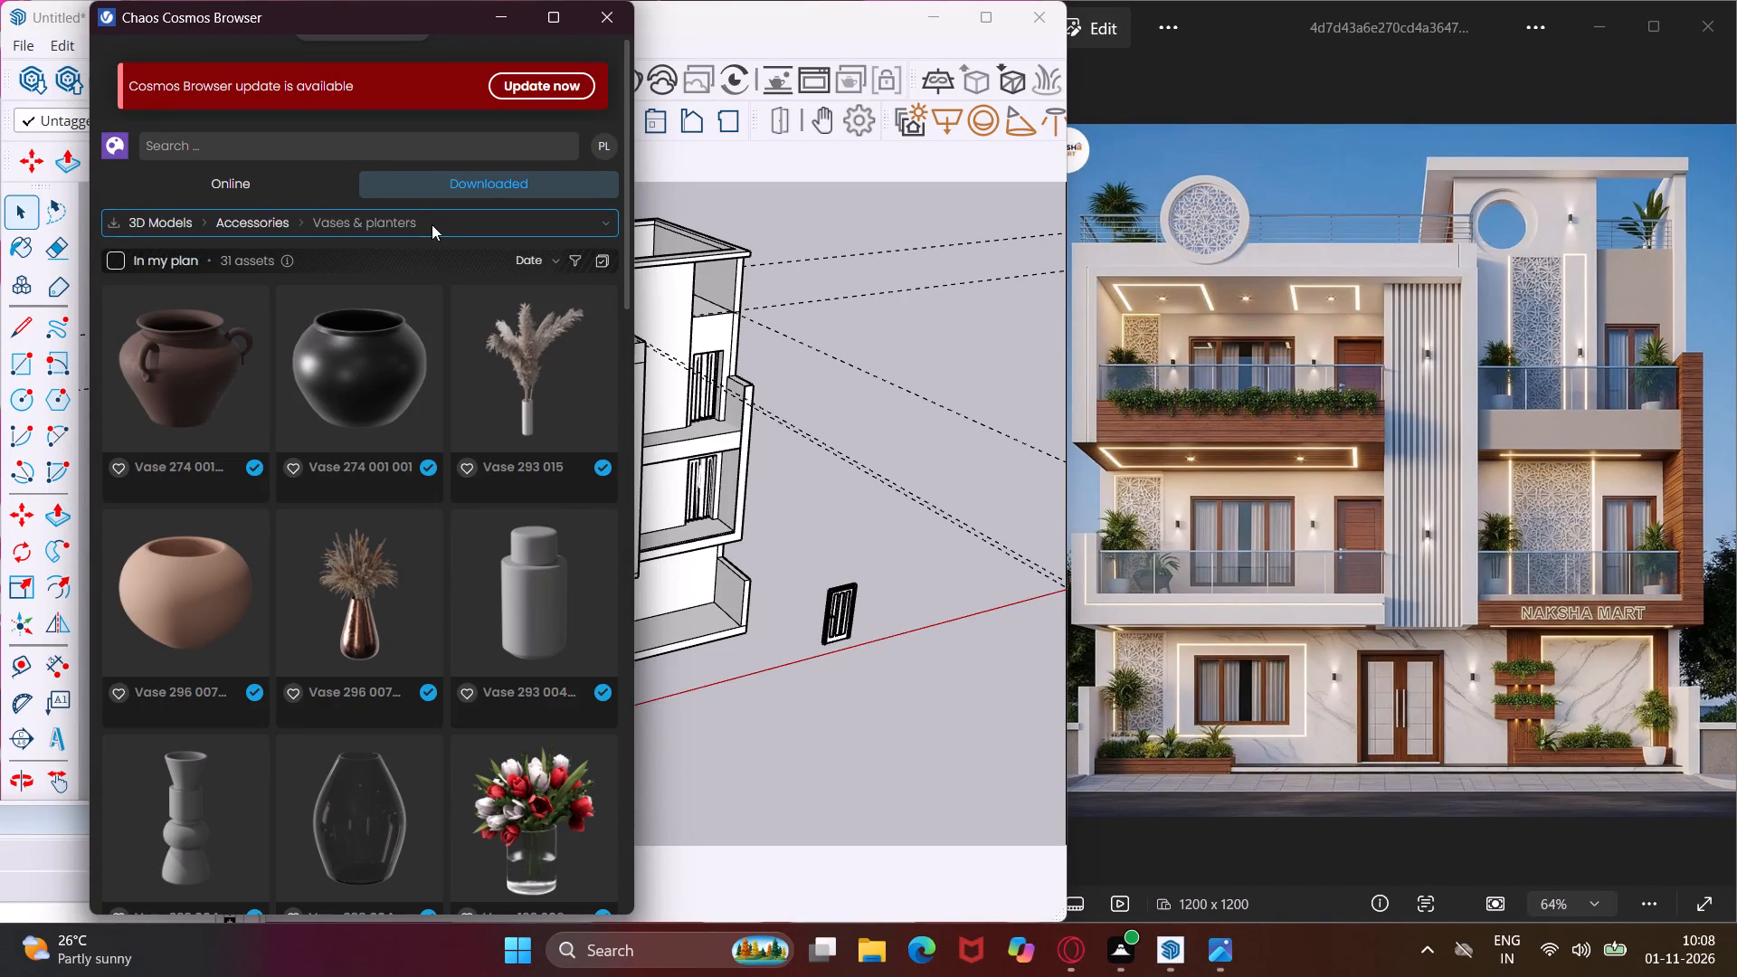
pyautogui.click(232, 589)
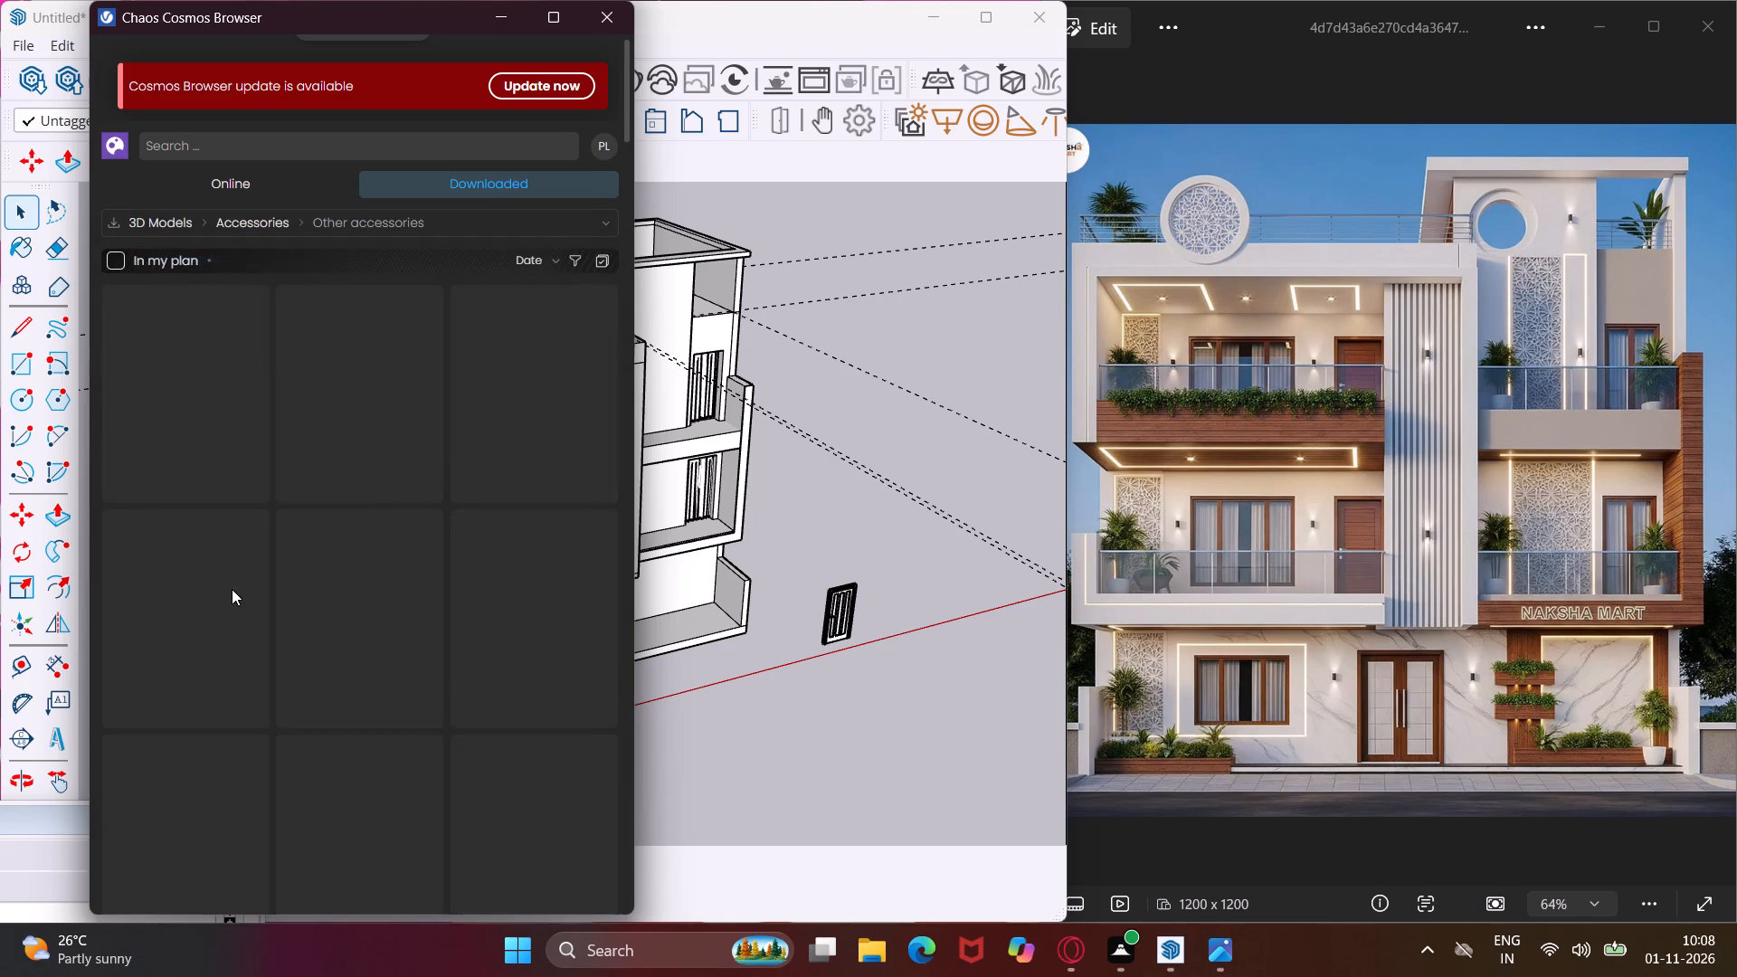
# Filter the downloaded 3D models to Architecture's Doors & Gates, examine the available doors, and return to the SketchUp model.
pyautogui.click(474, 220)
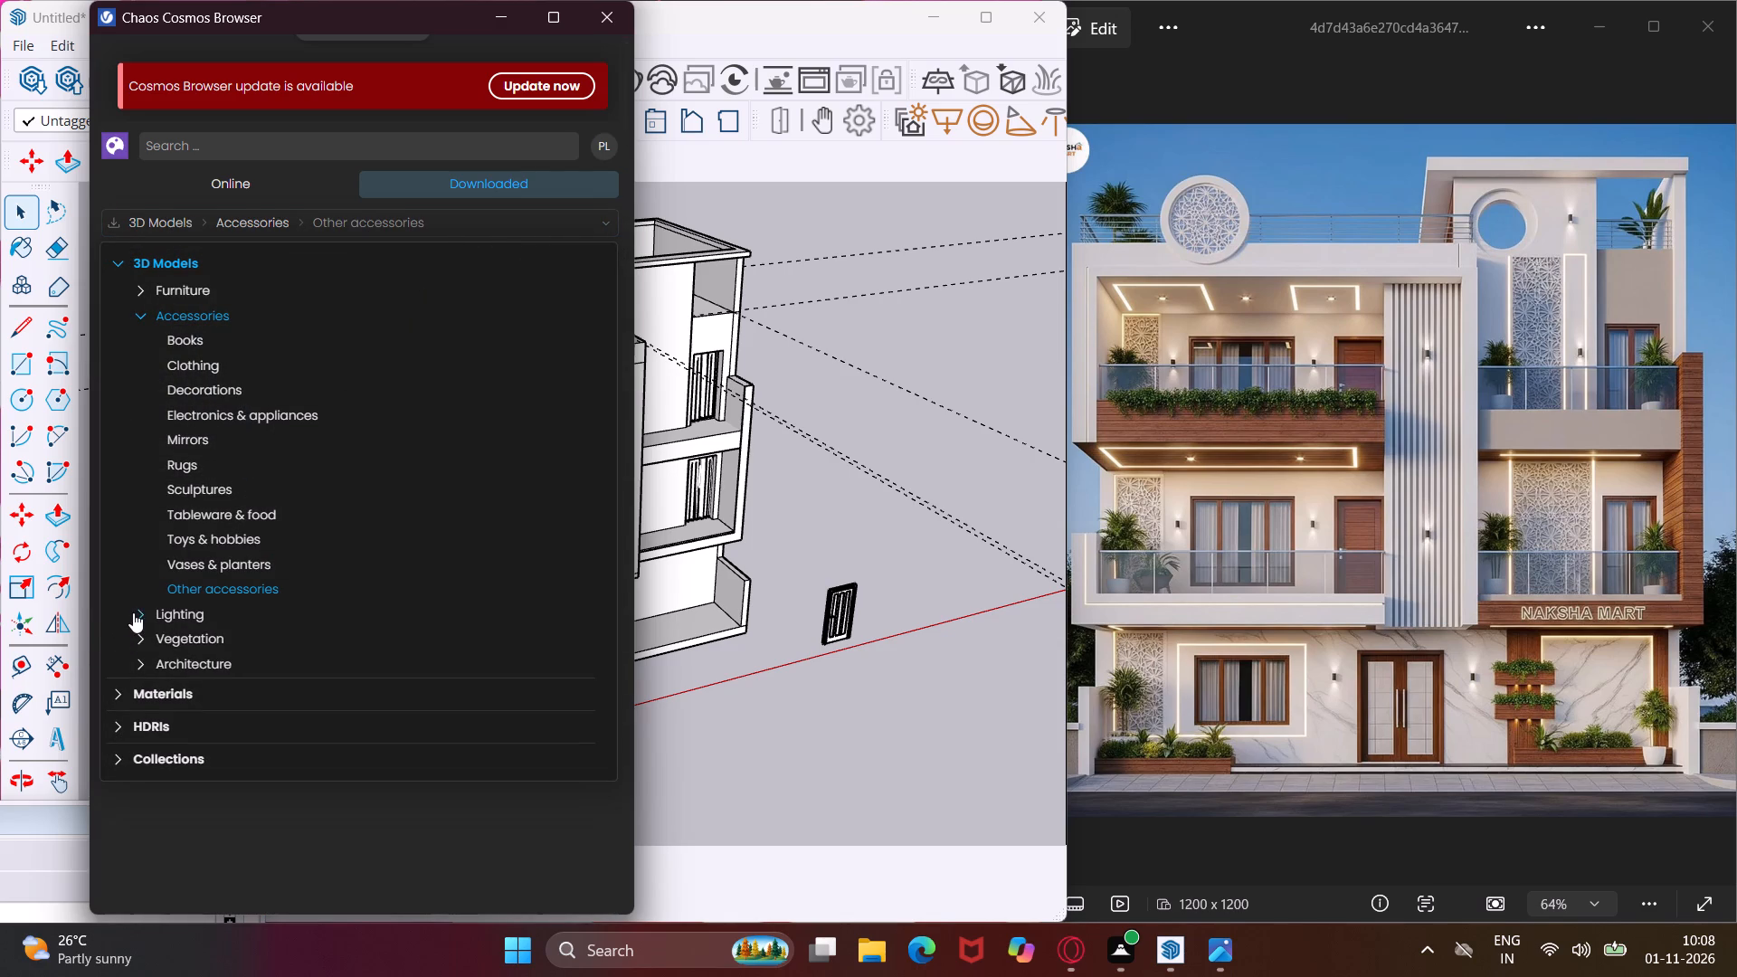
pyautogui.click(137, 668)
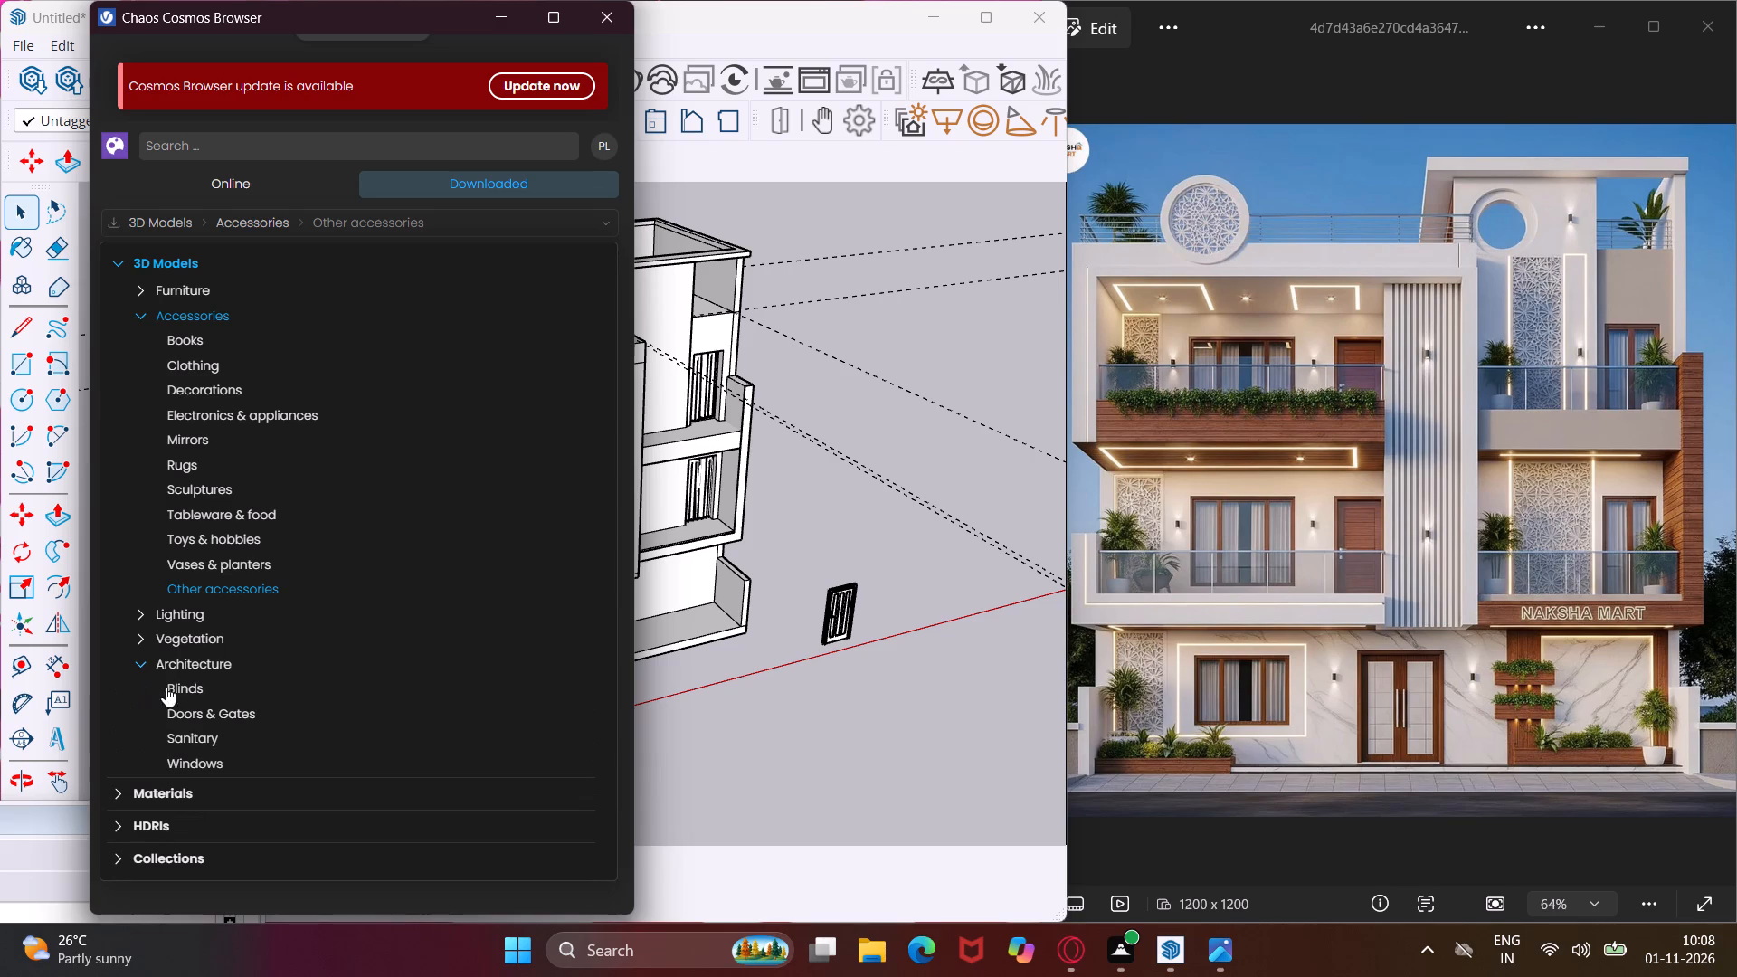
pyautogui.click(188, 719)
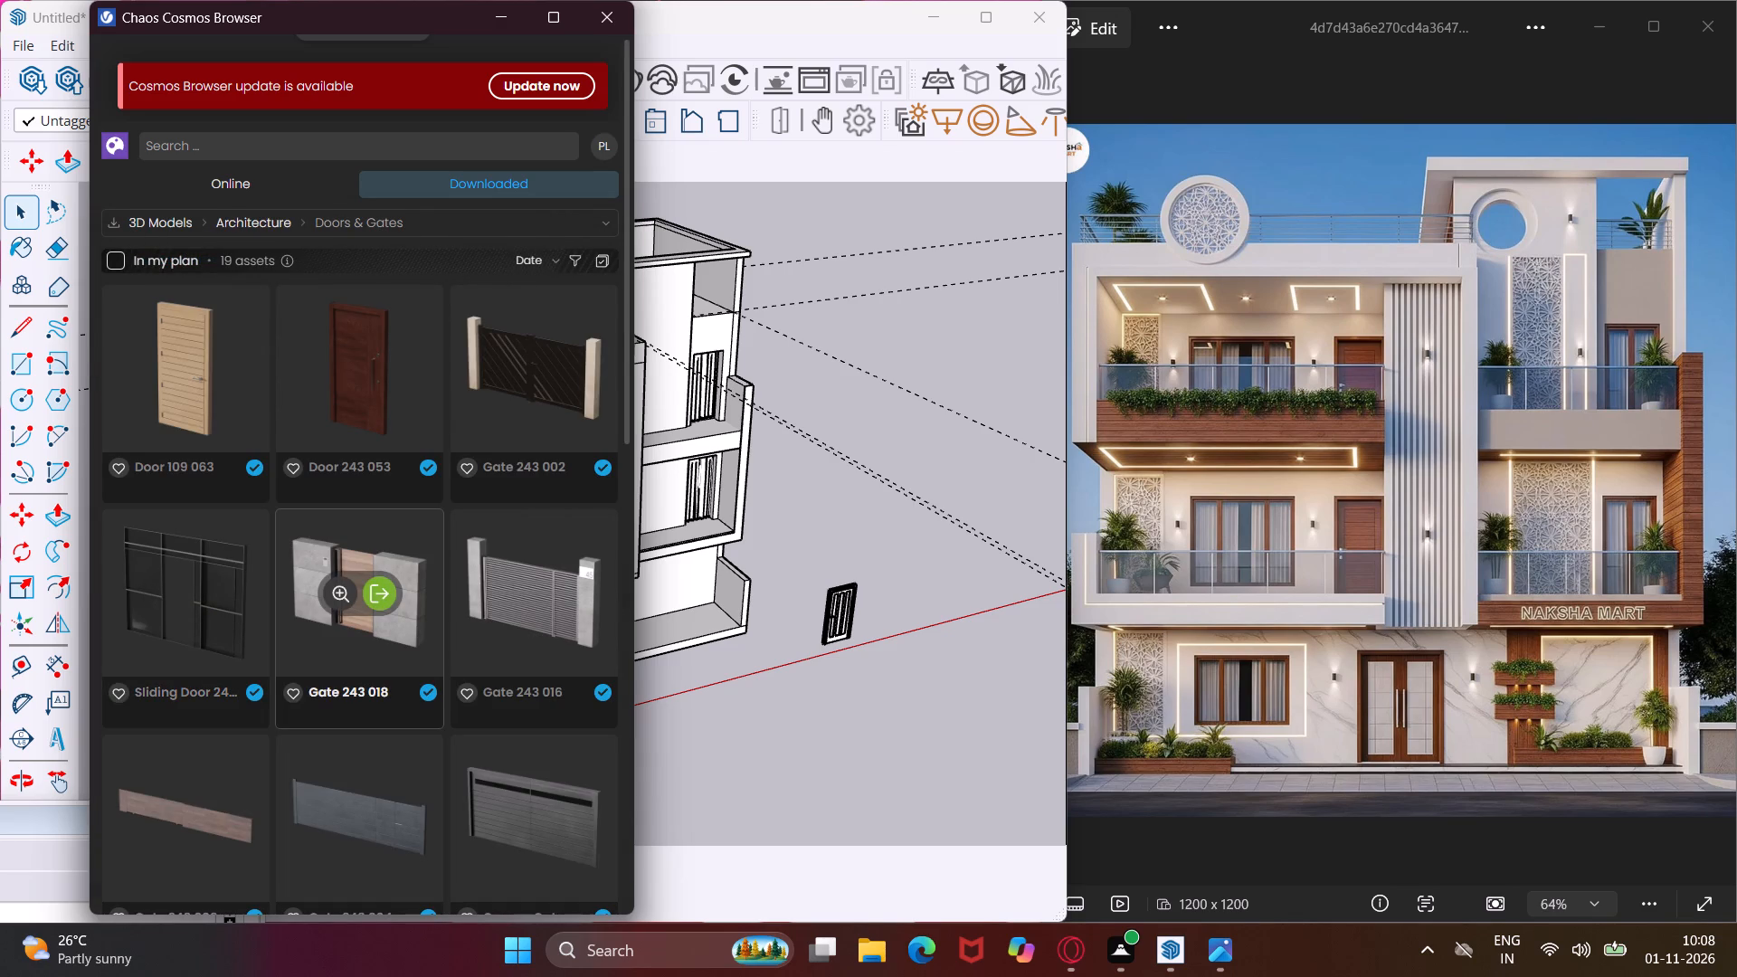
pyautogui.scroll(-7, 304, 628)
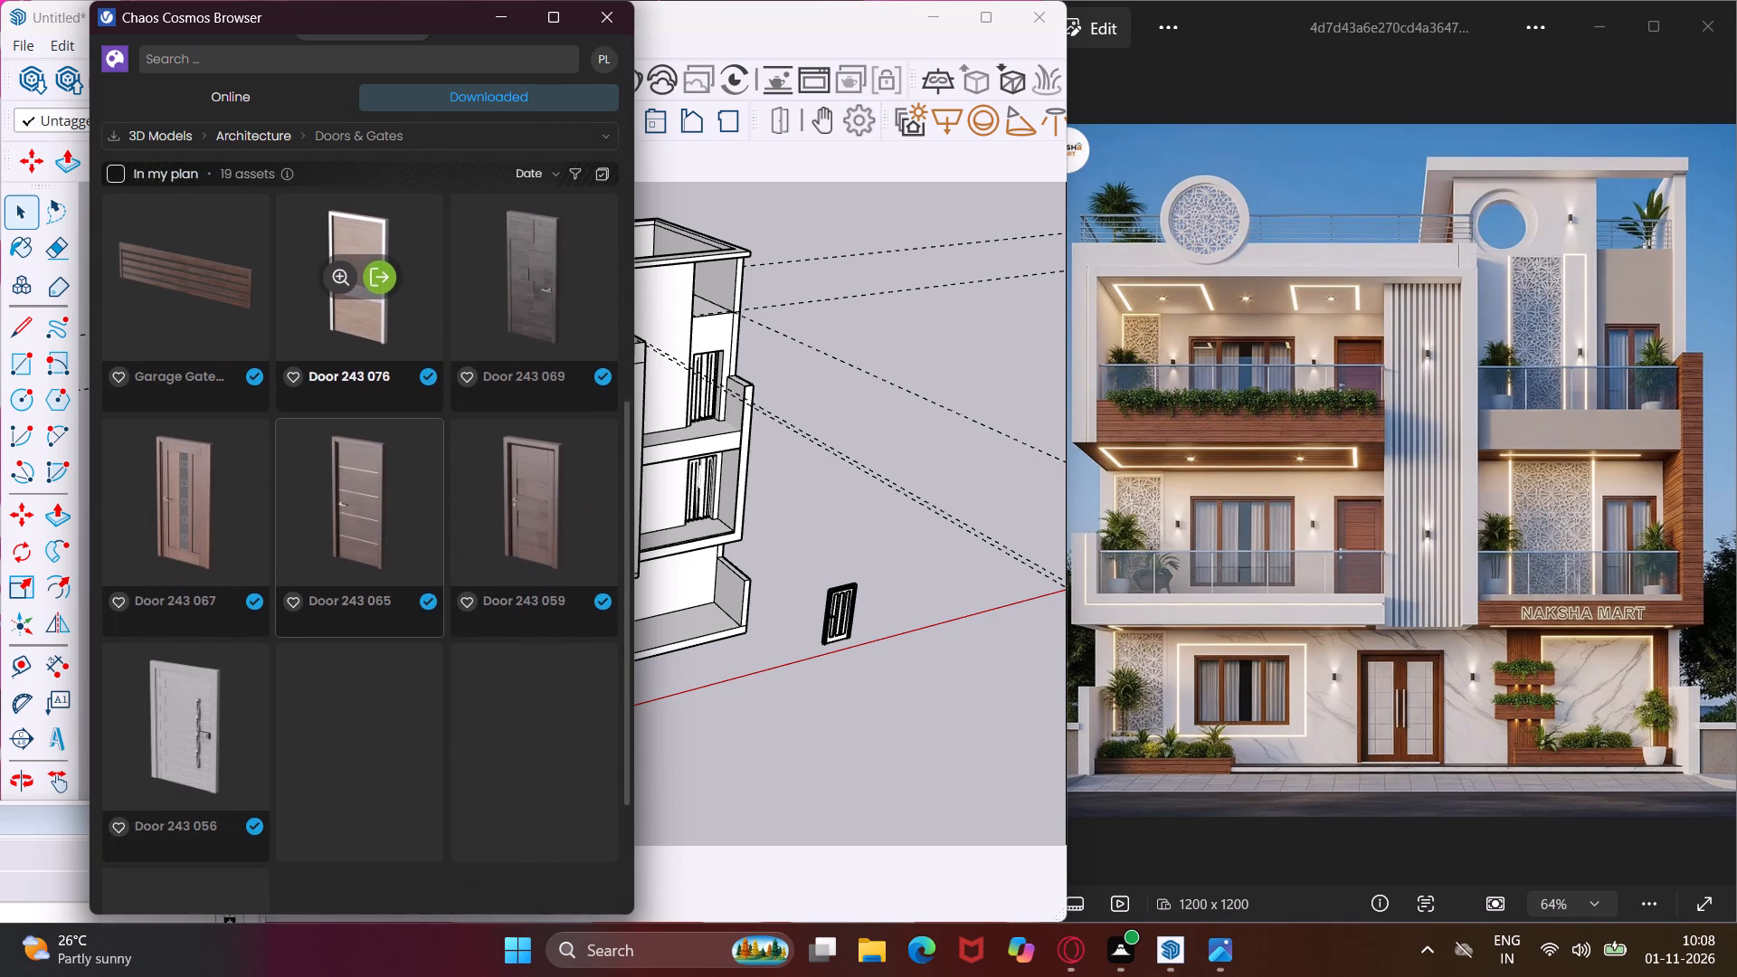
pyautogui.scroll(-3, 305, 628)
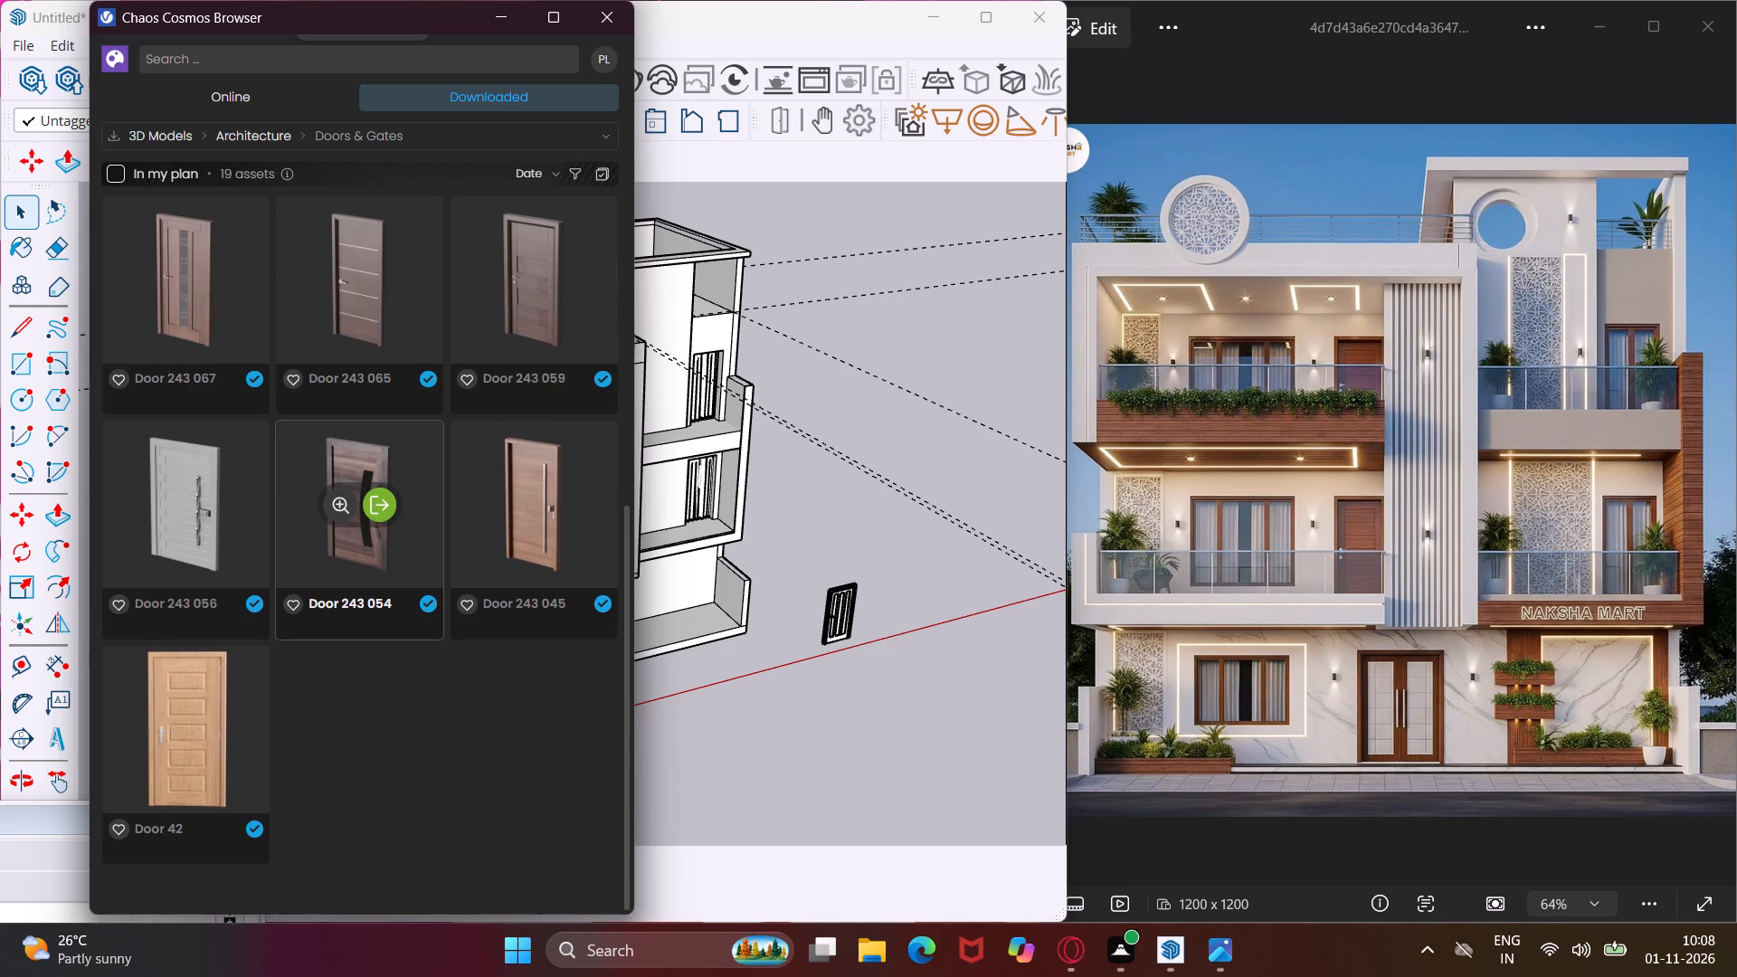
pyautogui.scroll(6, 306, 628)
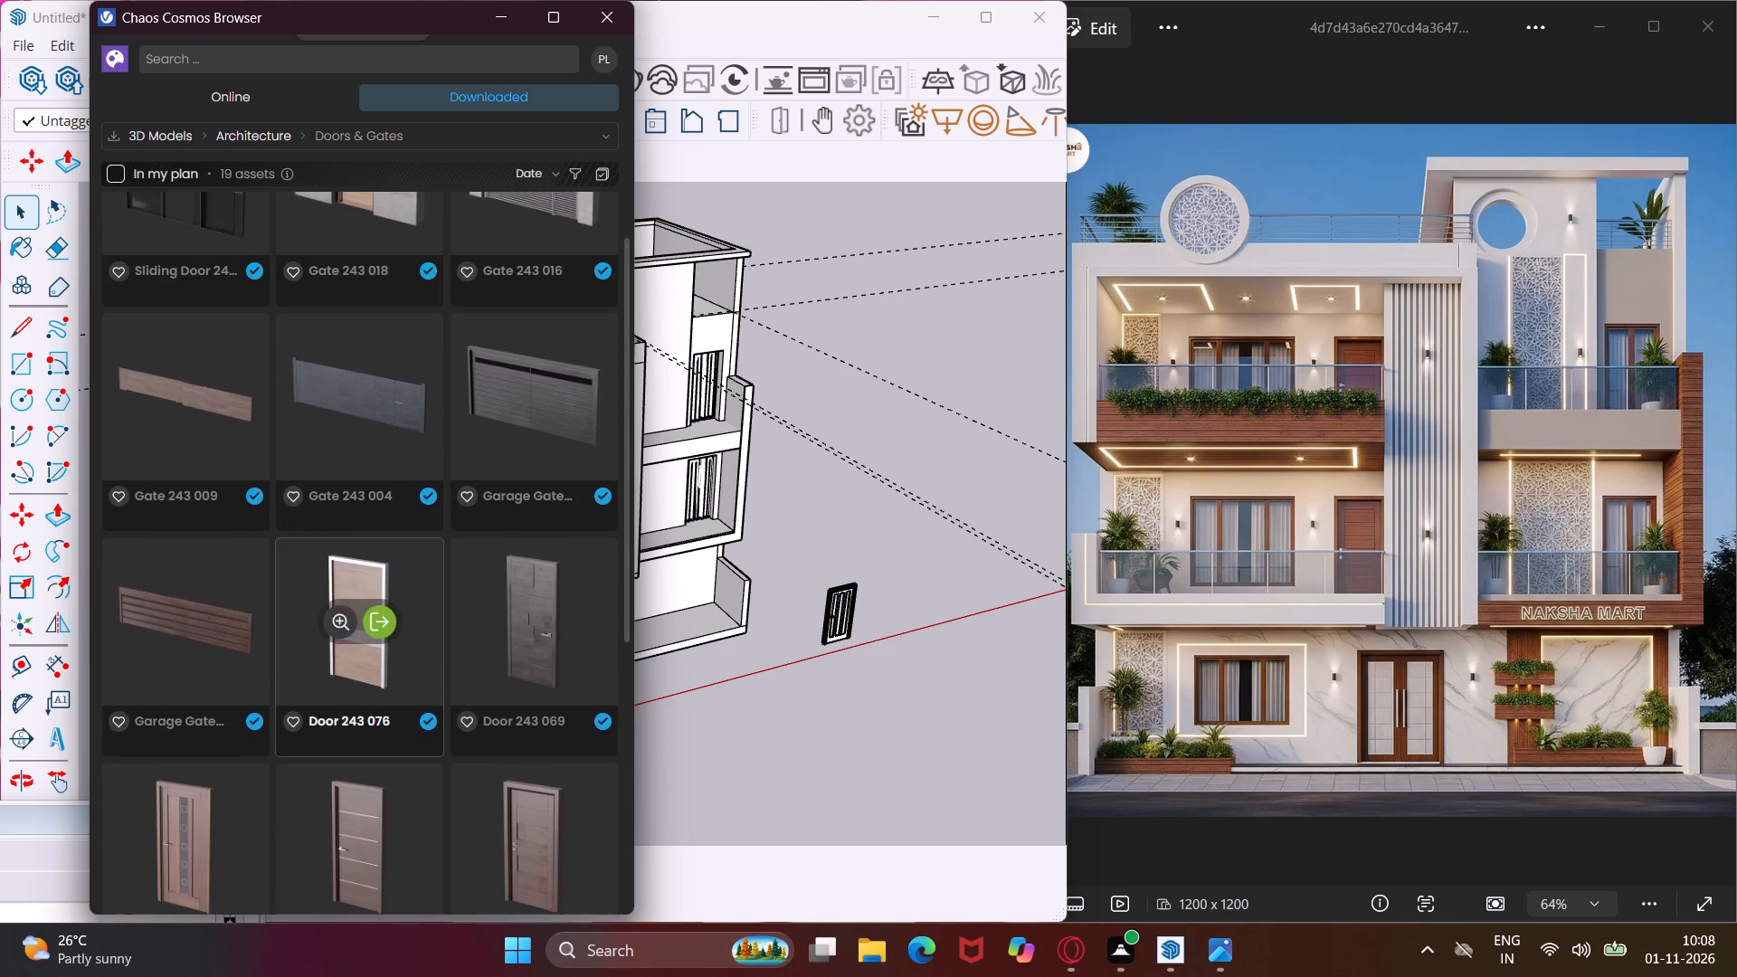
pyautogui.scroll(5, 306, 628)
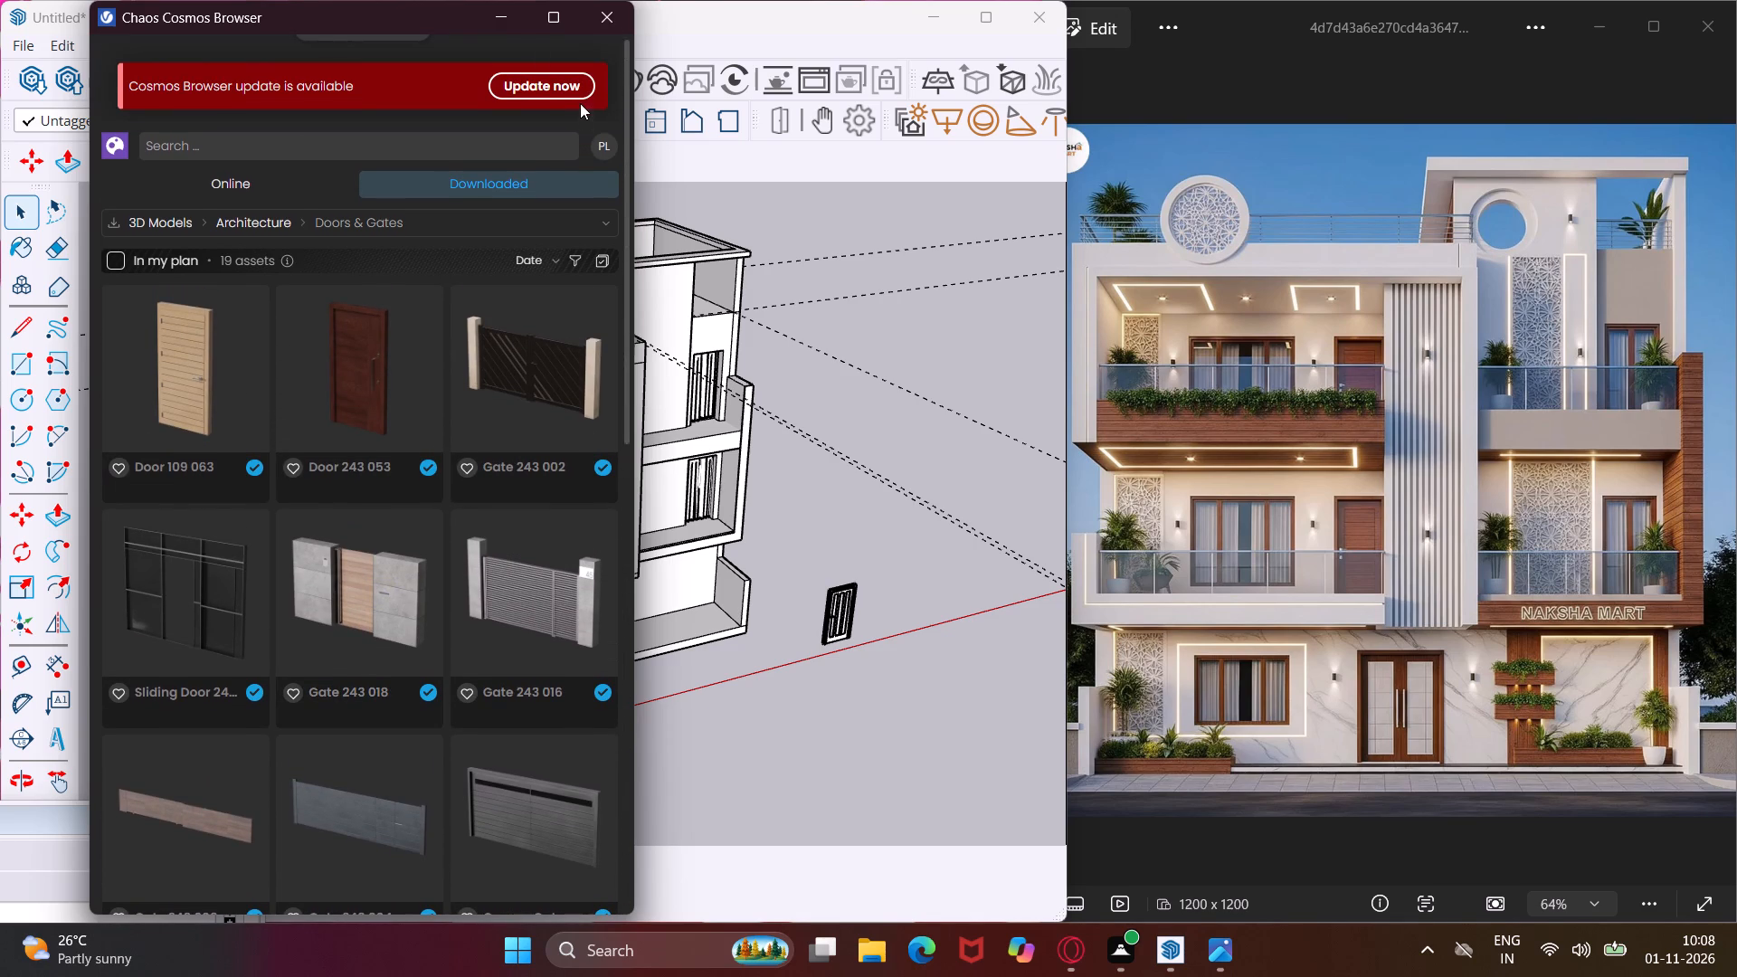
pyautogui.click(502, 19)
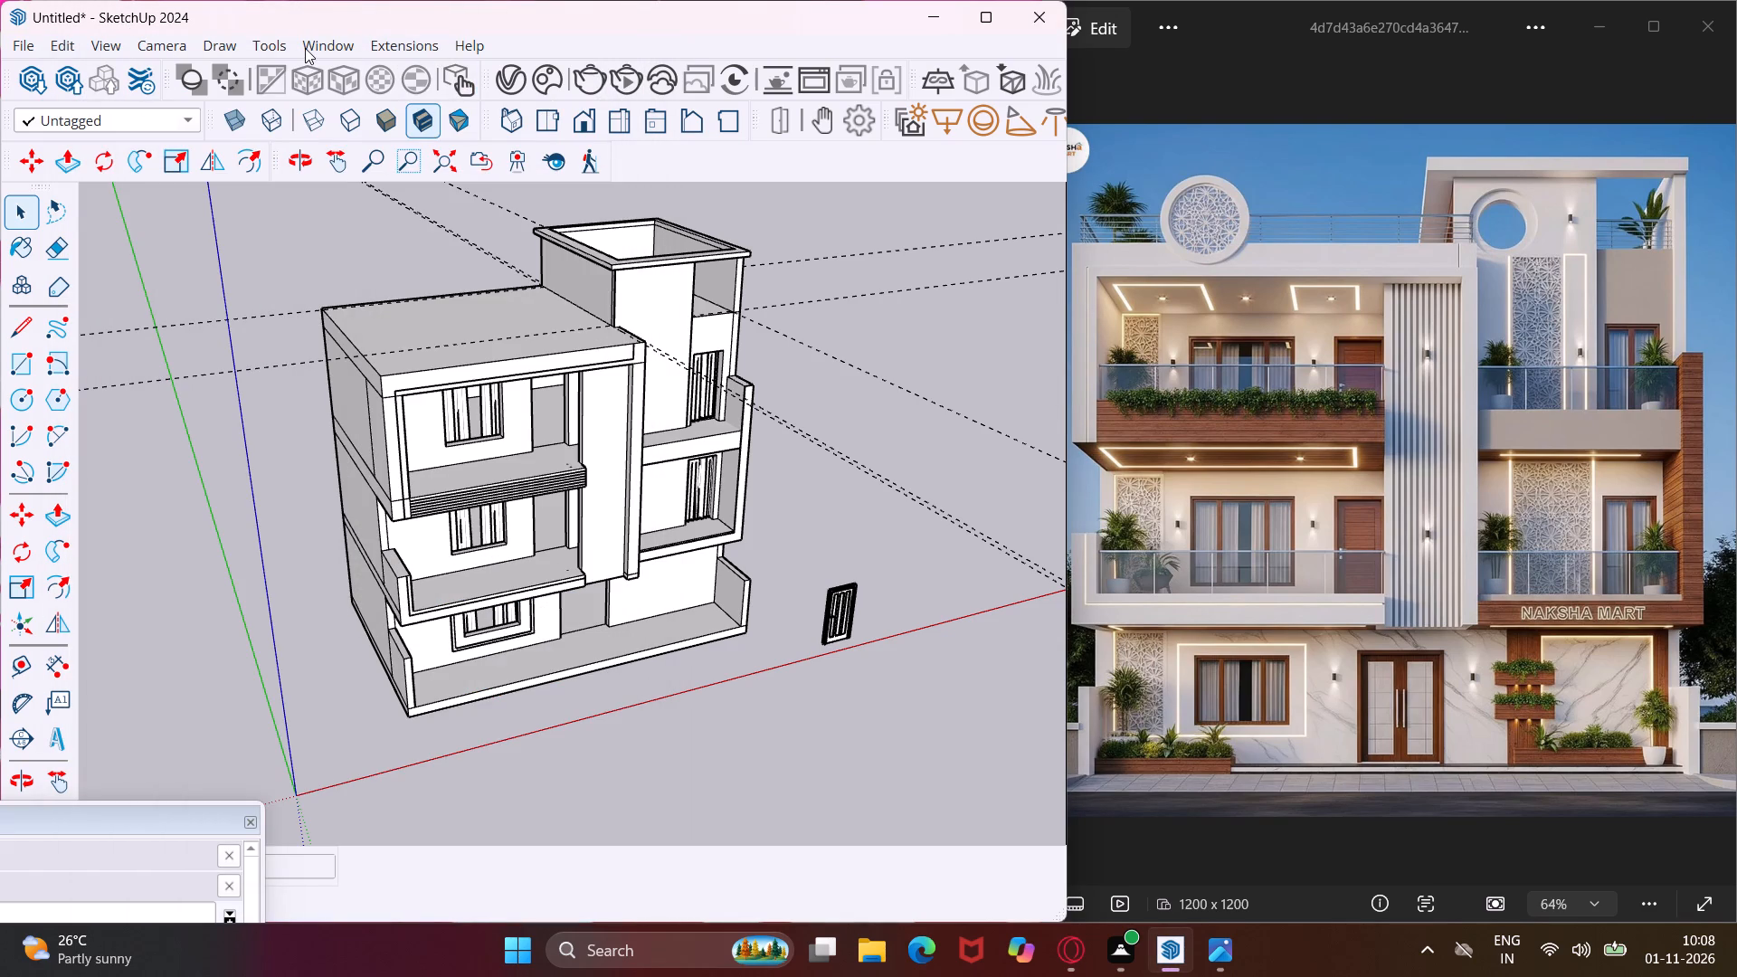
# Search 3D Warehouse for "double door" models.
pyautogui.click(305, 48)
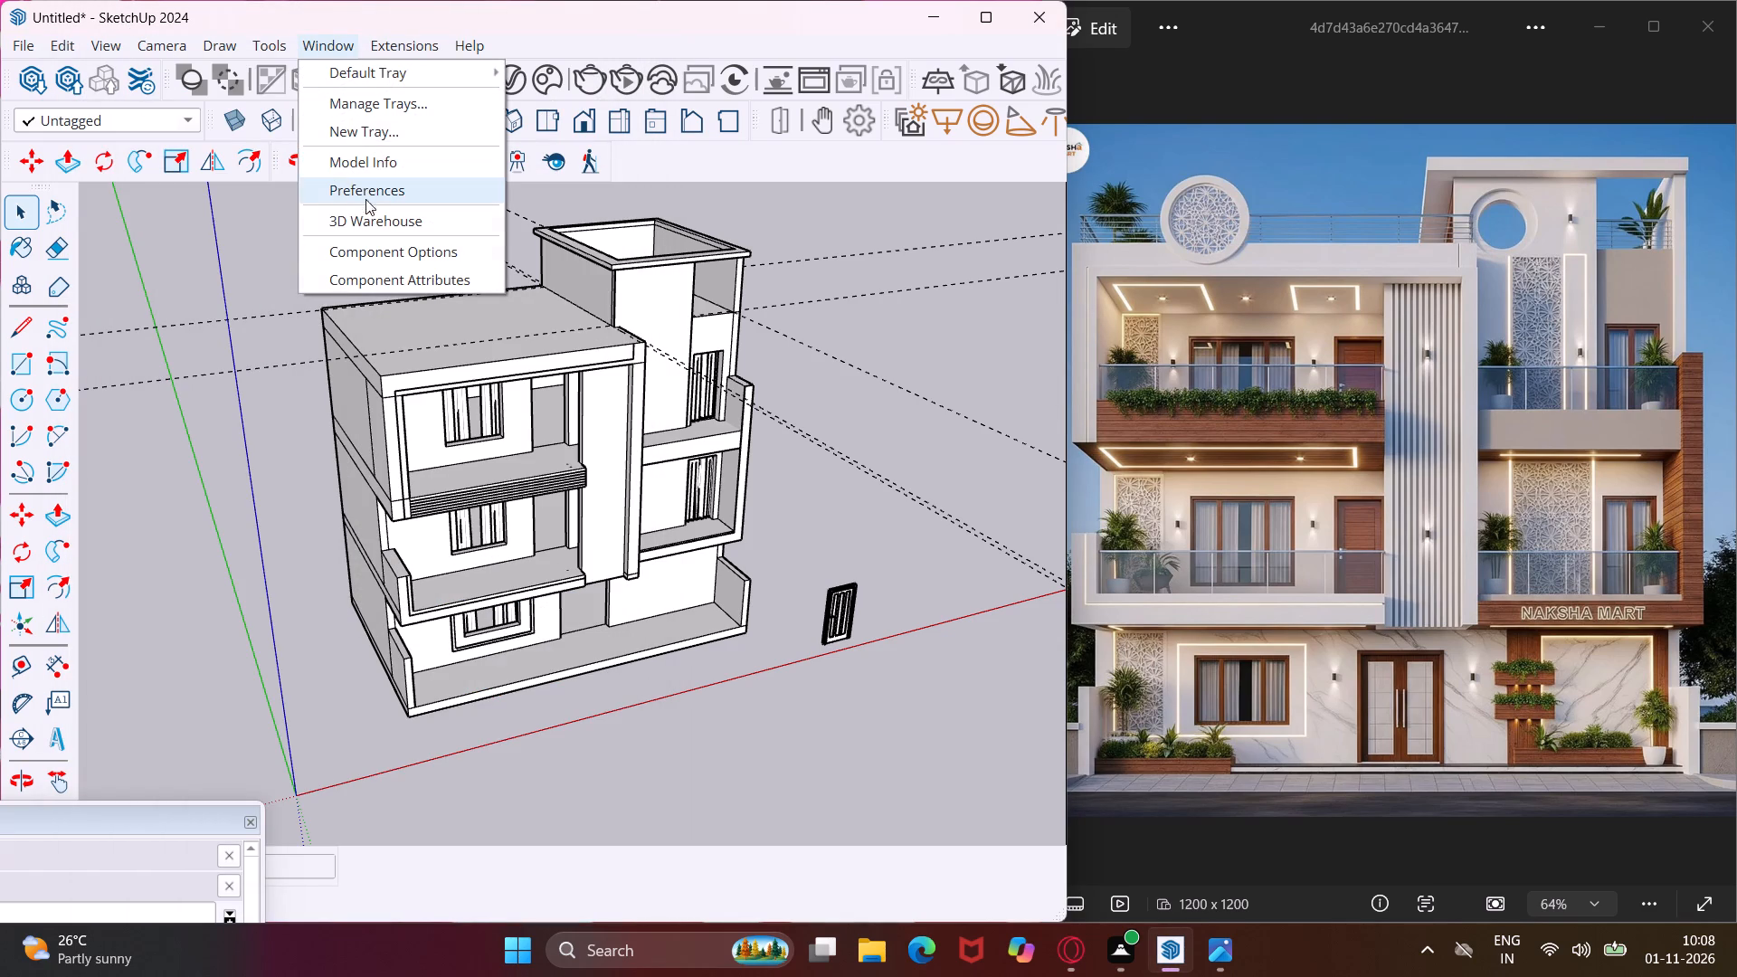
pyautogui.click(373, 219)
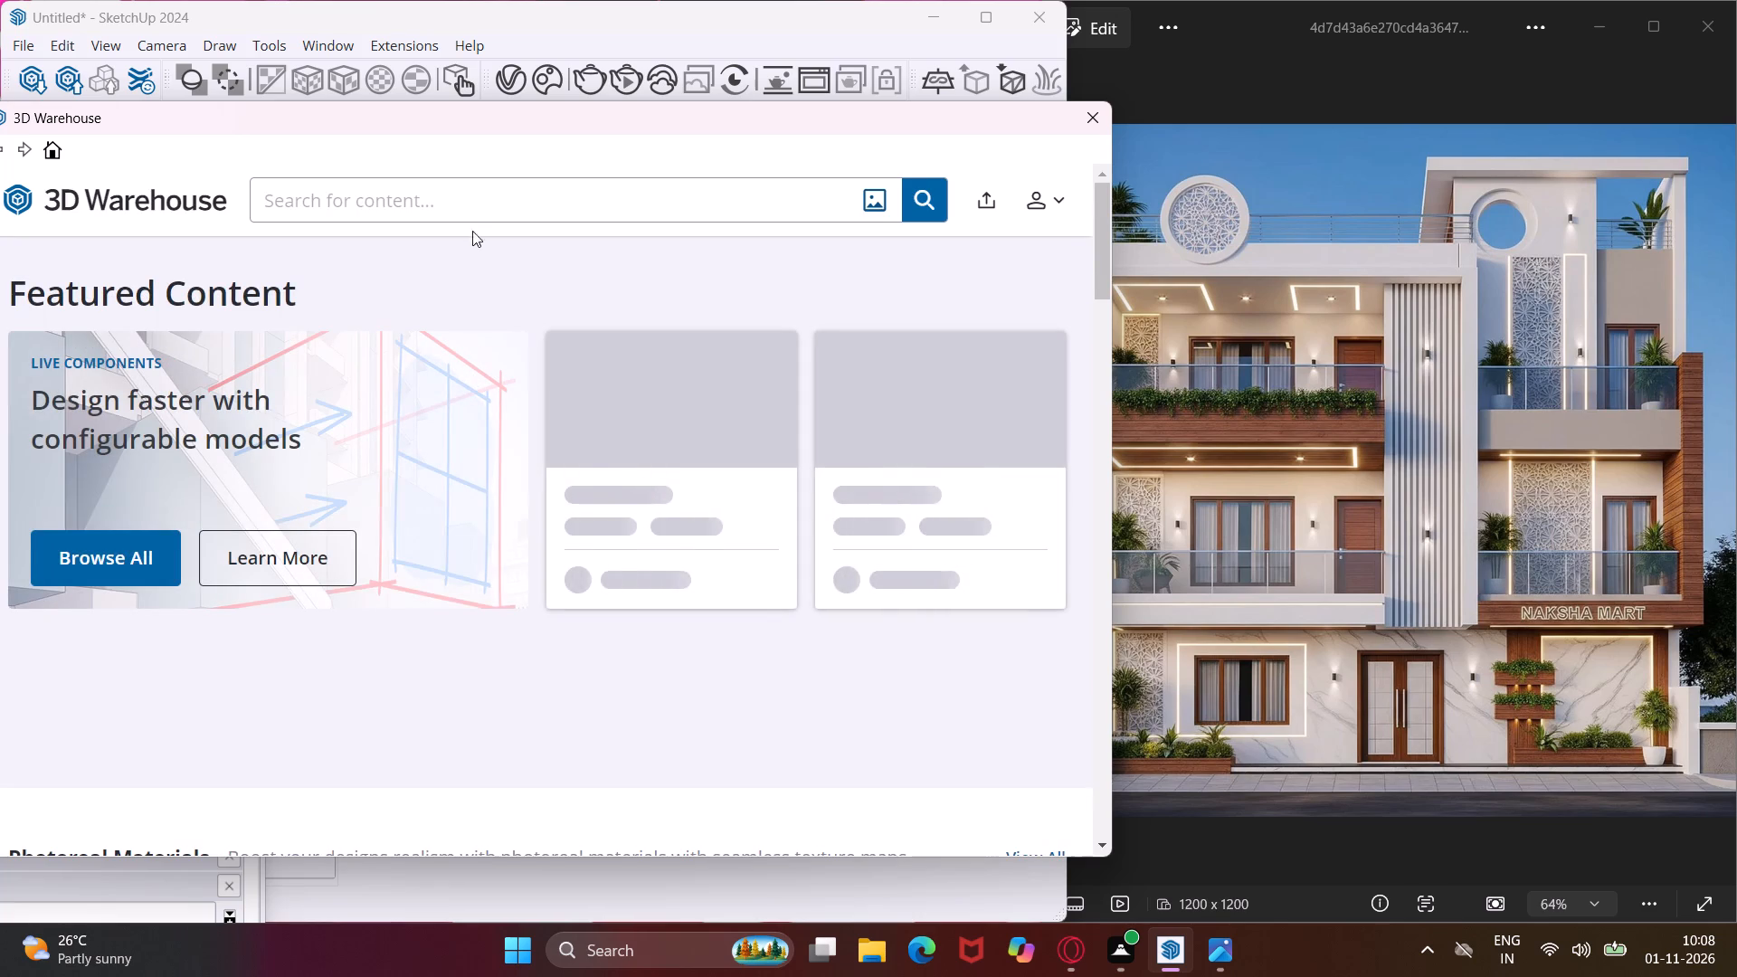
pyautogui.click(460, 204)
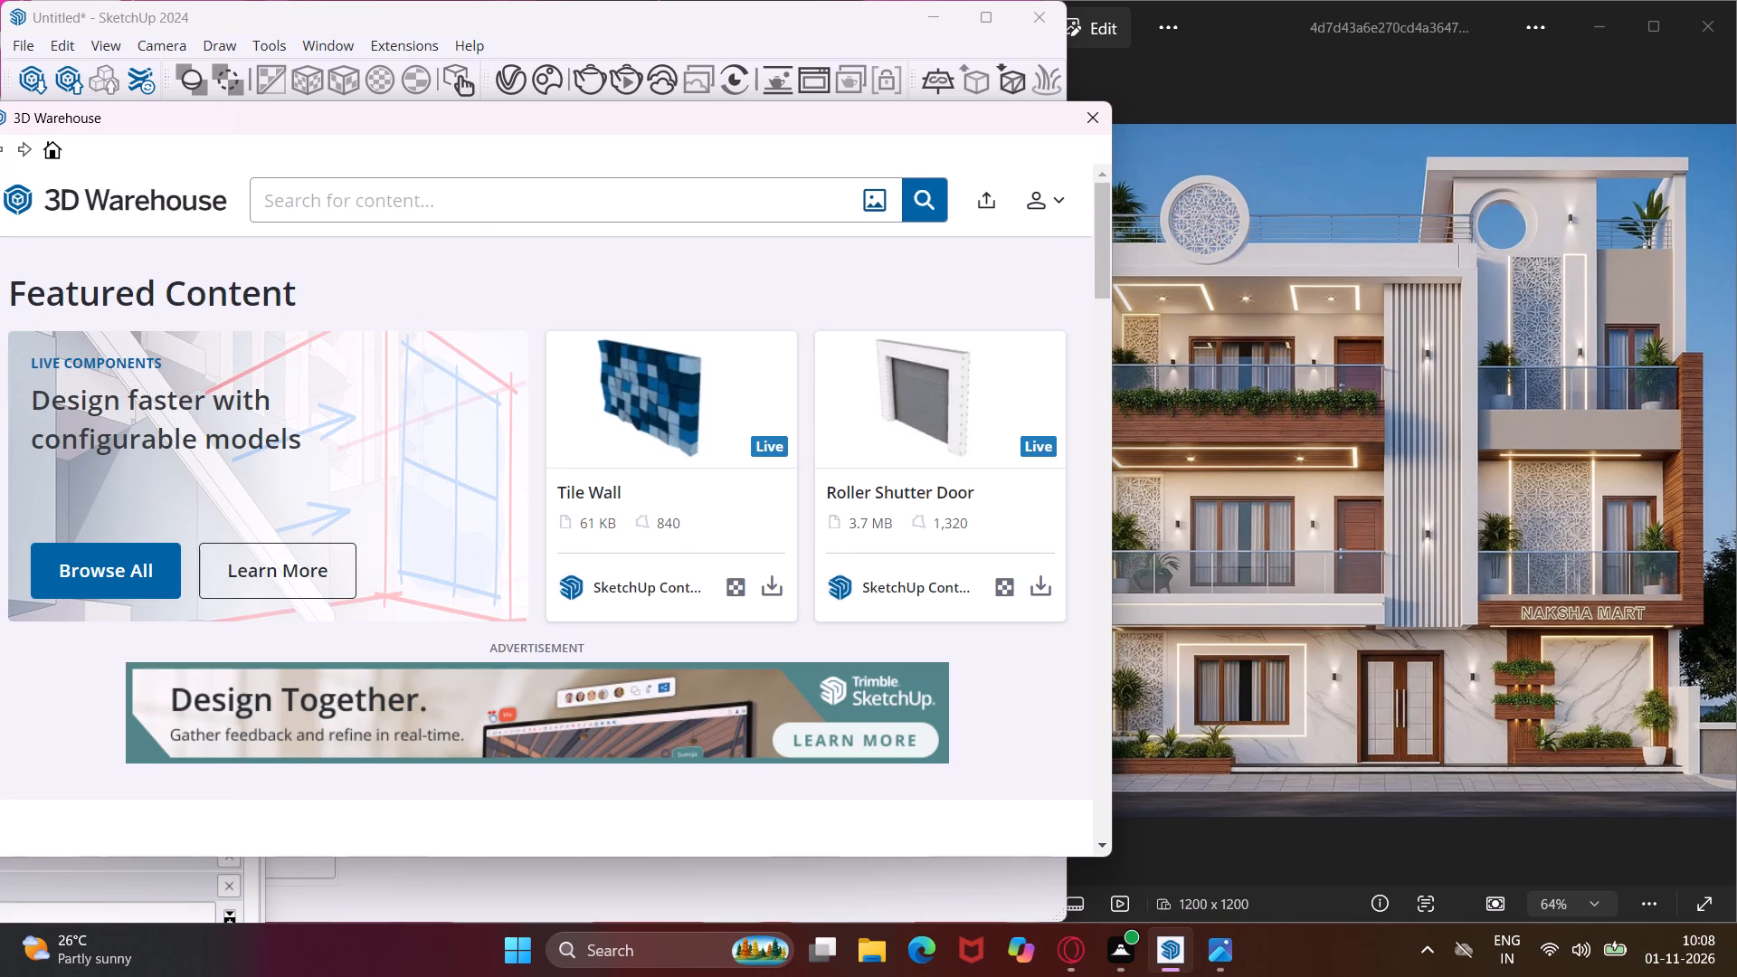
pyautogui.write('do')
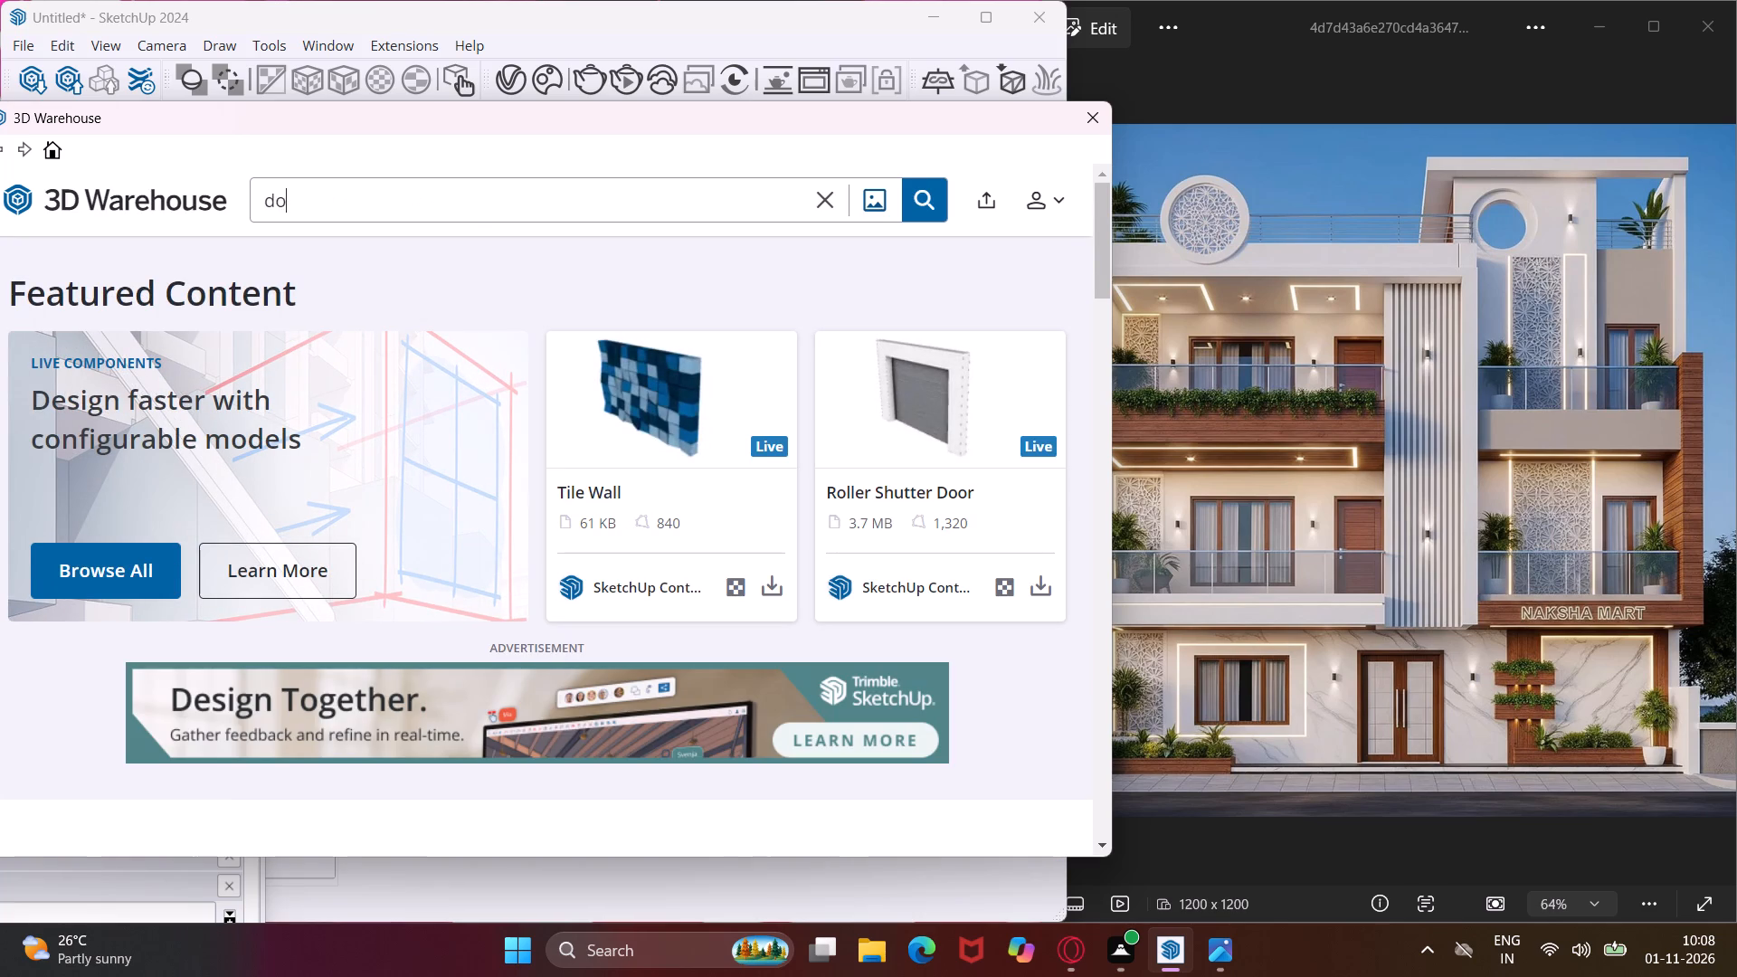
pyautogui.press('u')
pyautogui.write('bl')
pyautogui.press('r')
pyautogui.press('BackSpace')
pyautogui.write('e')
pyautogui.press('space')
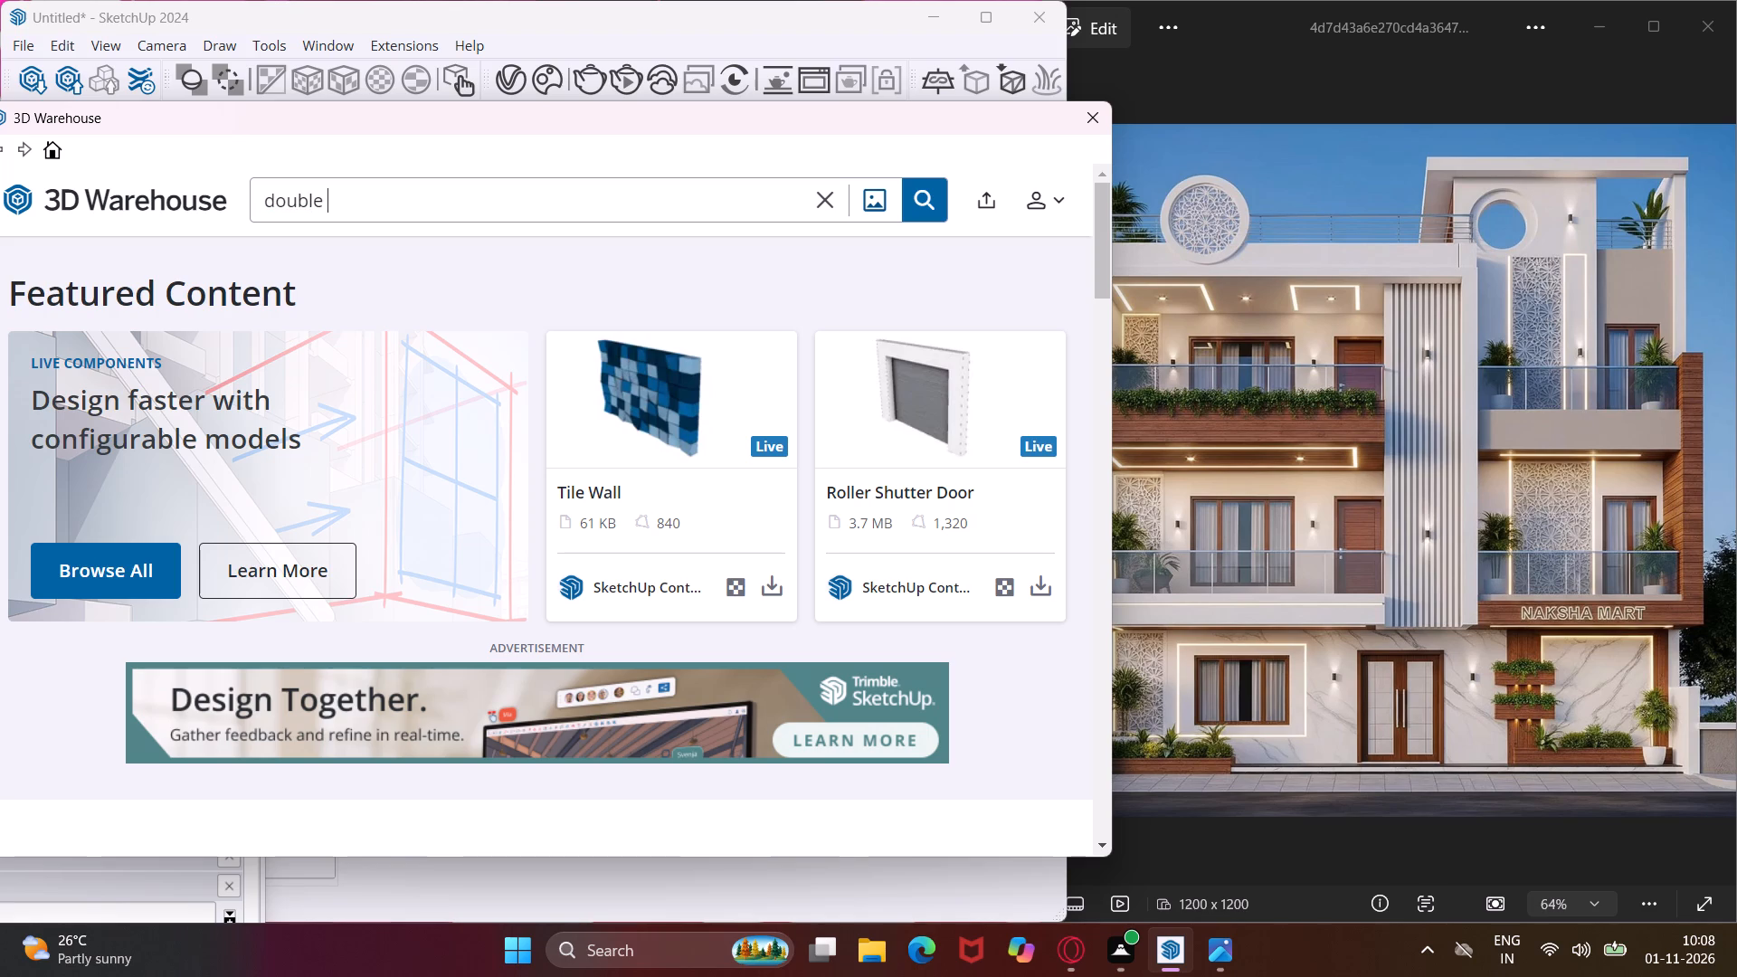
pyautogui.press('d')
pyautogui.write('oo')
pyautogui.press('r')
pyautogui.press('Return')
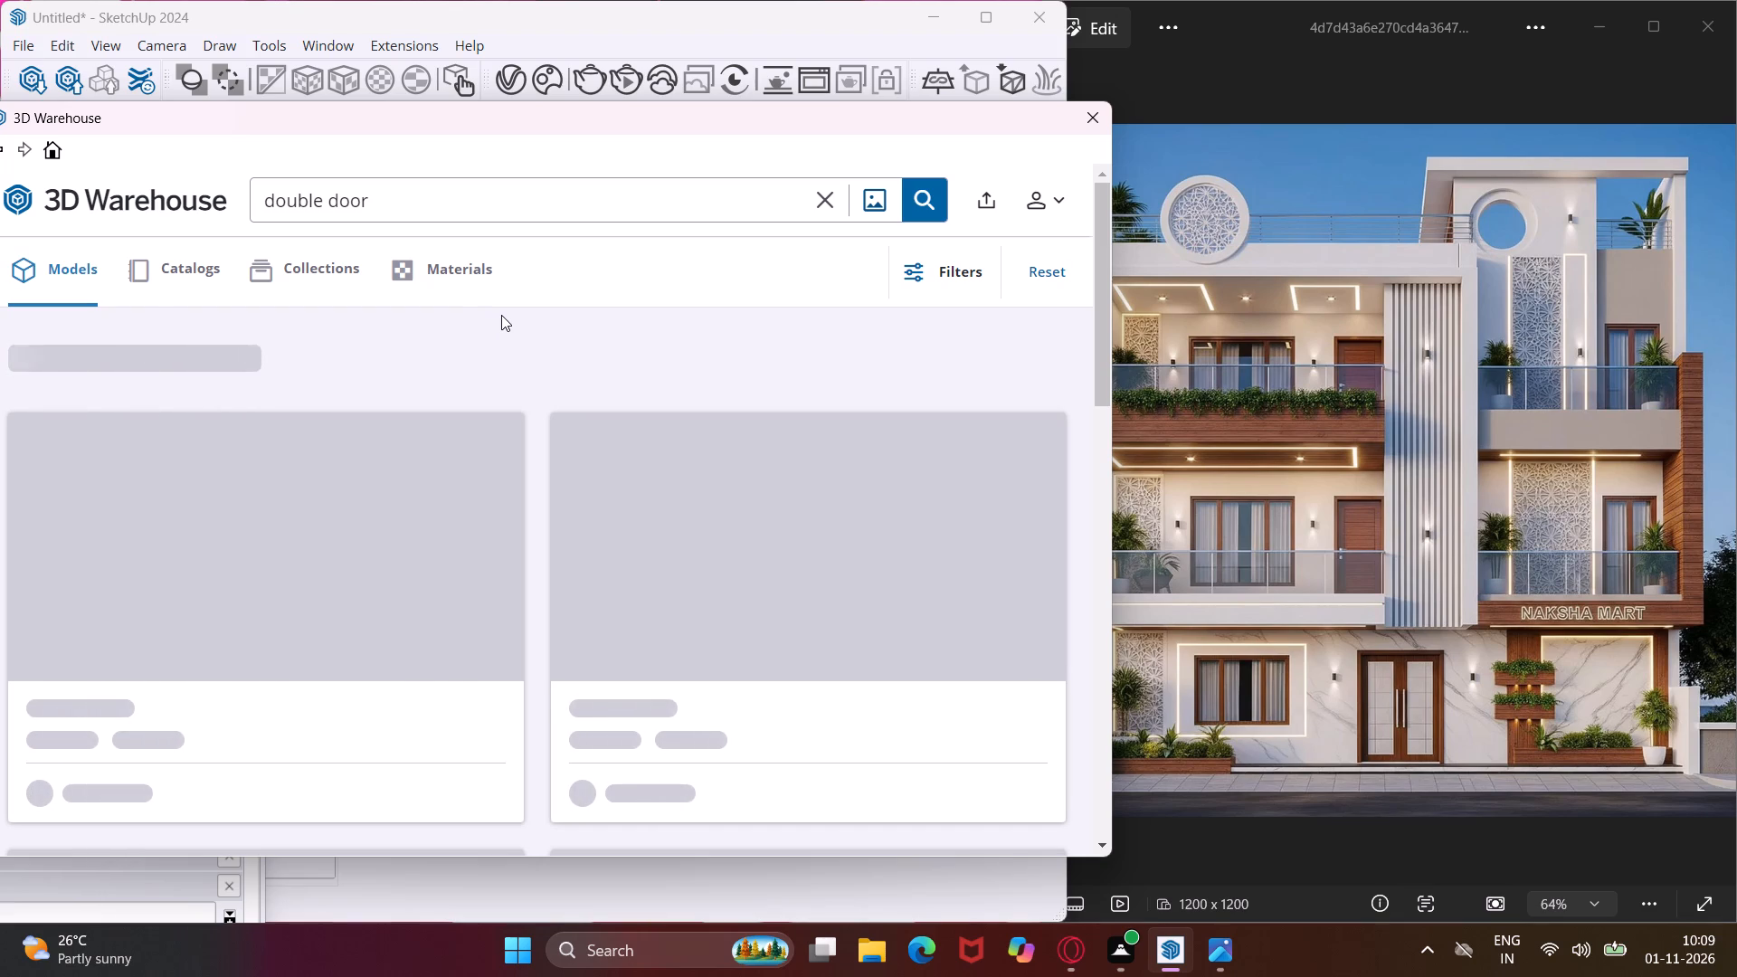
# Load the 50 KB dark brown panelled Double door into the model and place it near the red axis, beside the previously imported door.
pyautogui.scroll(-2, 496, 437)
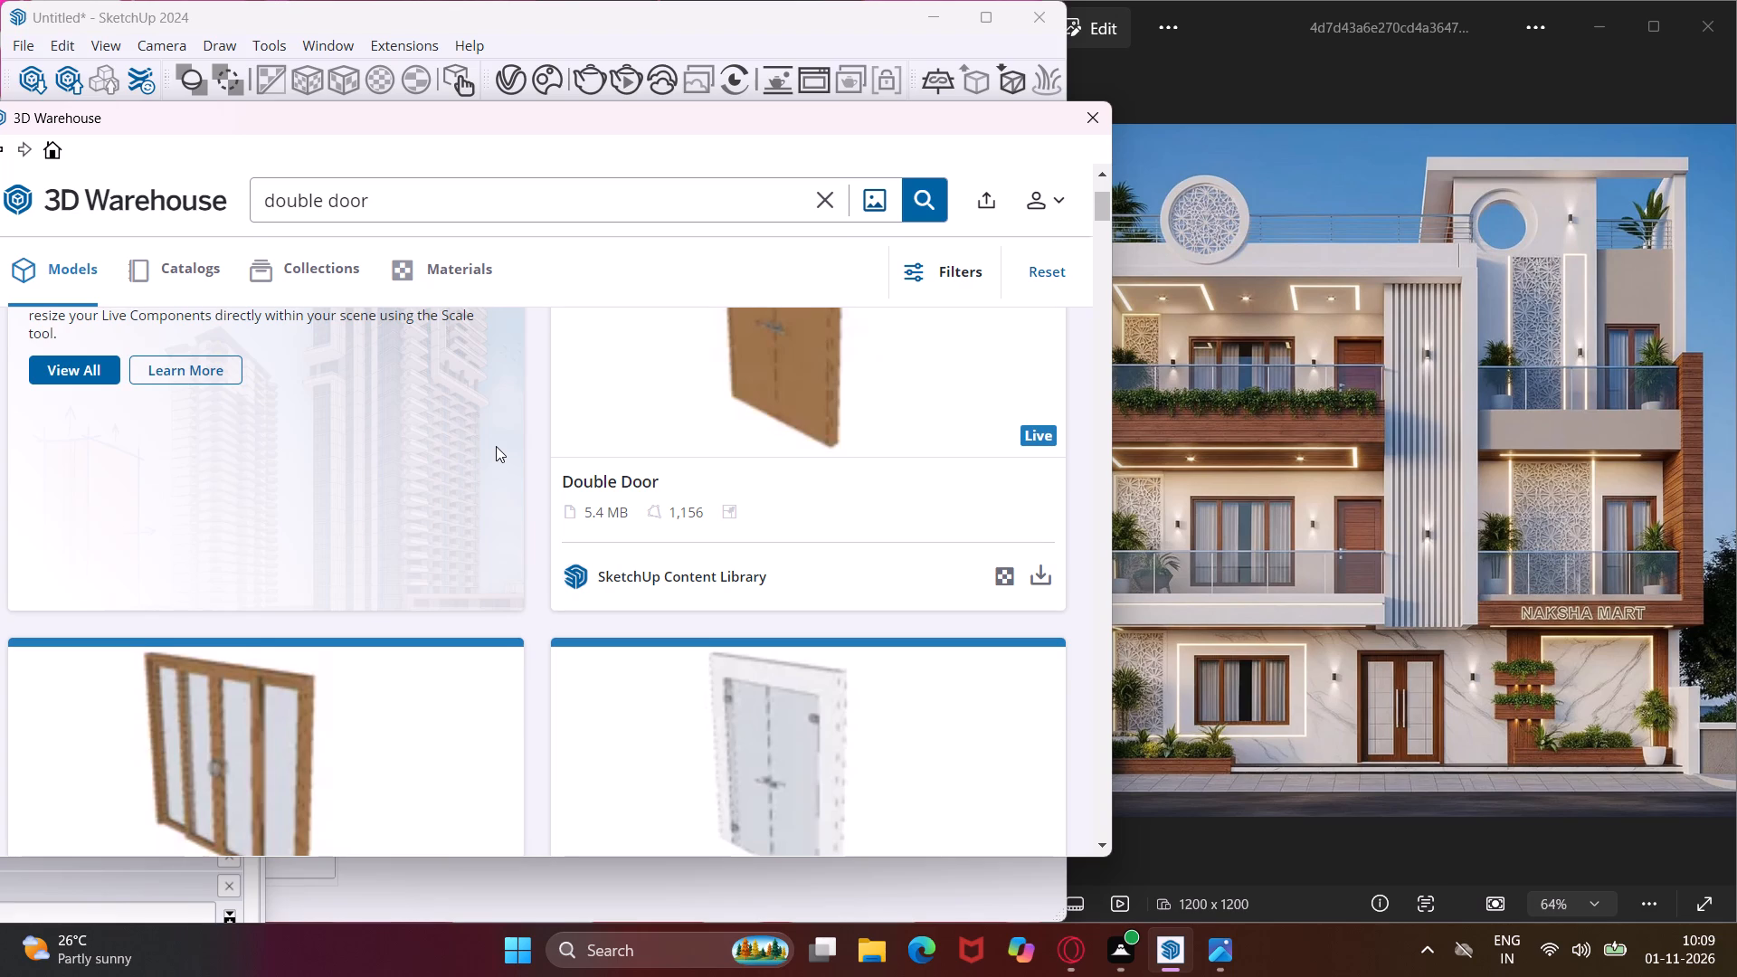
pyautogui.scroll(-6, 557, 536)
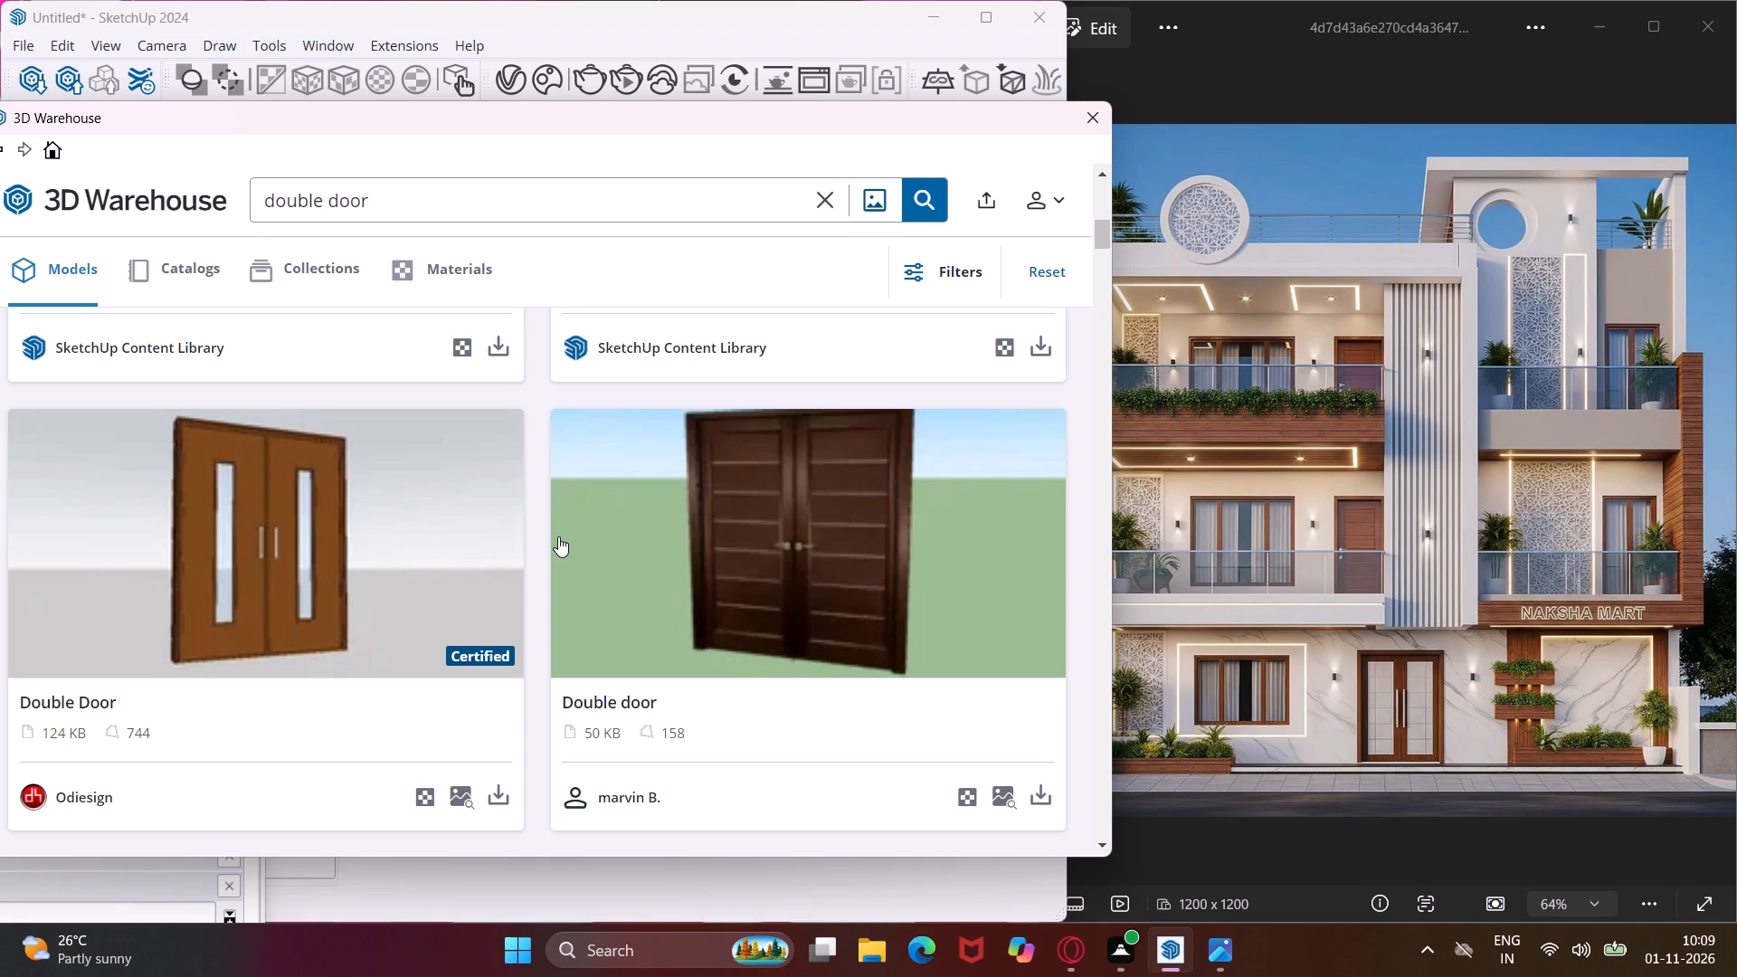
pyautogui.scroll(-1, 558, 536)
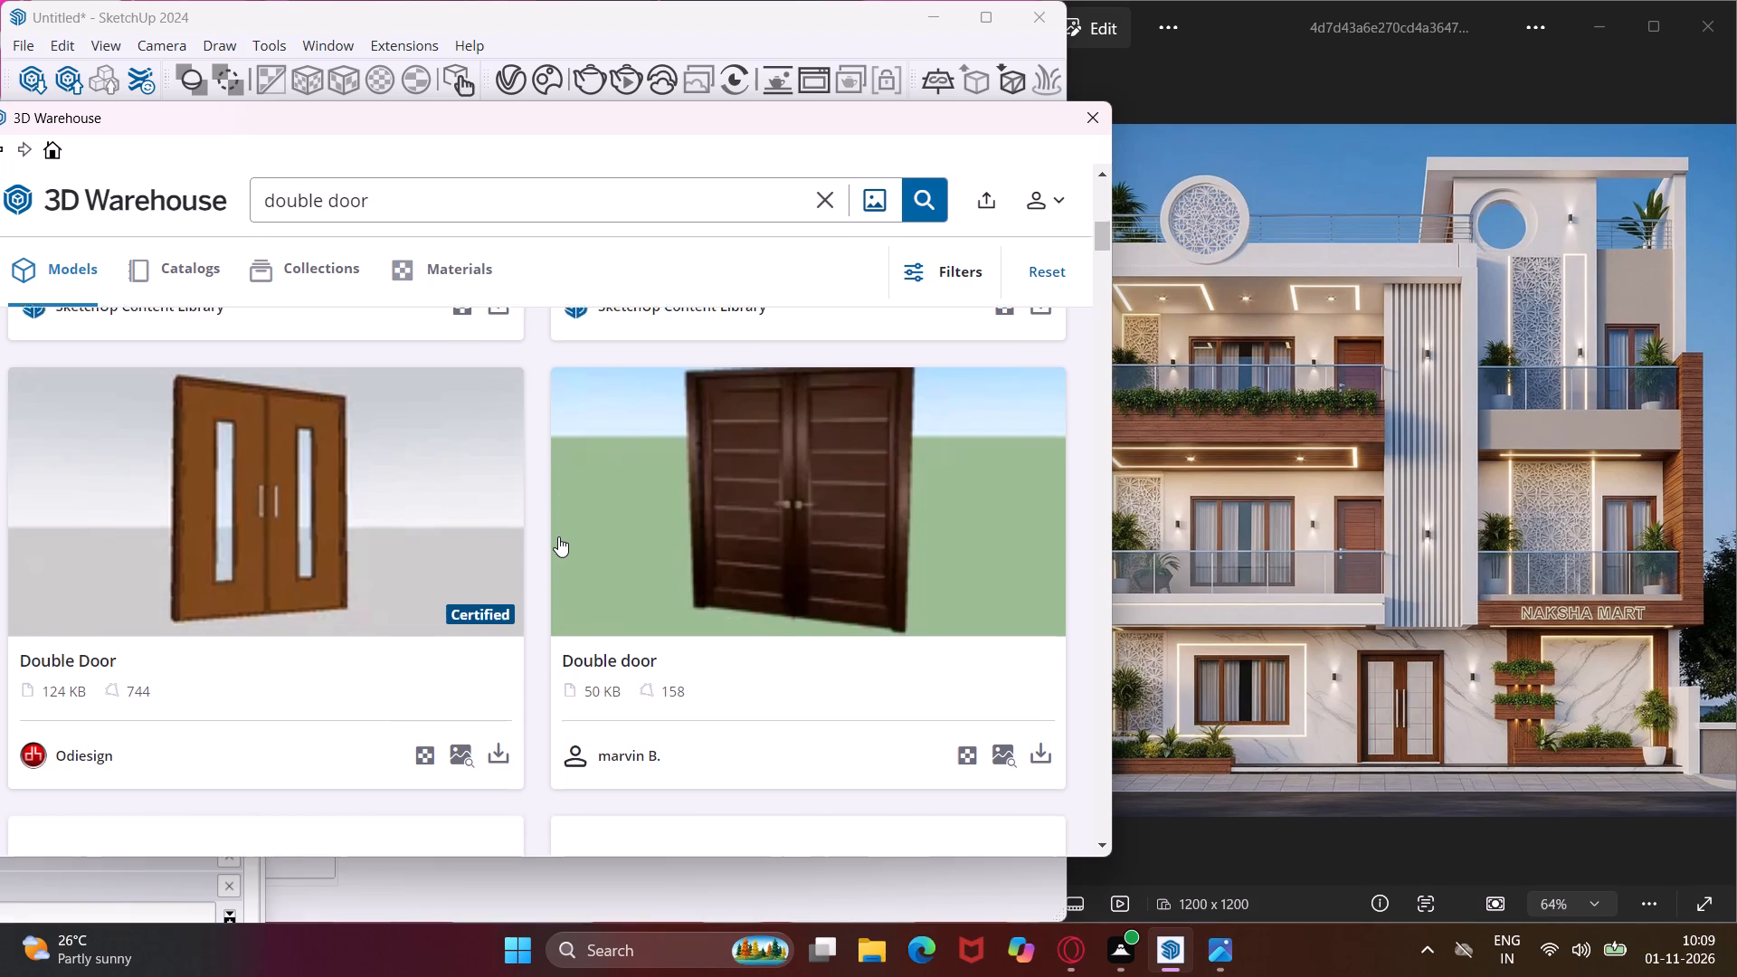
pyautogui.scroll(-3, 558, 536)
pyautogui.scroll(1, 558, 536)
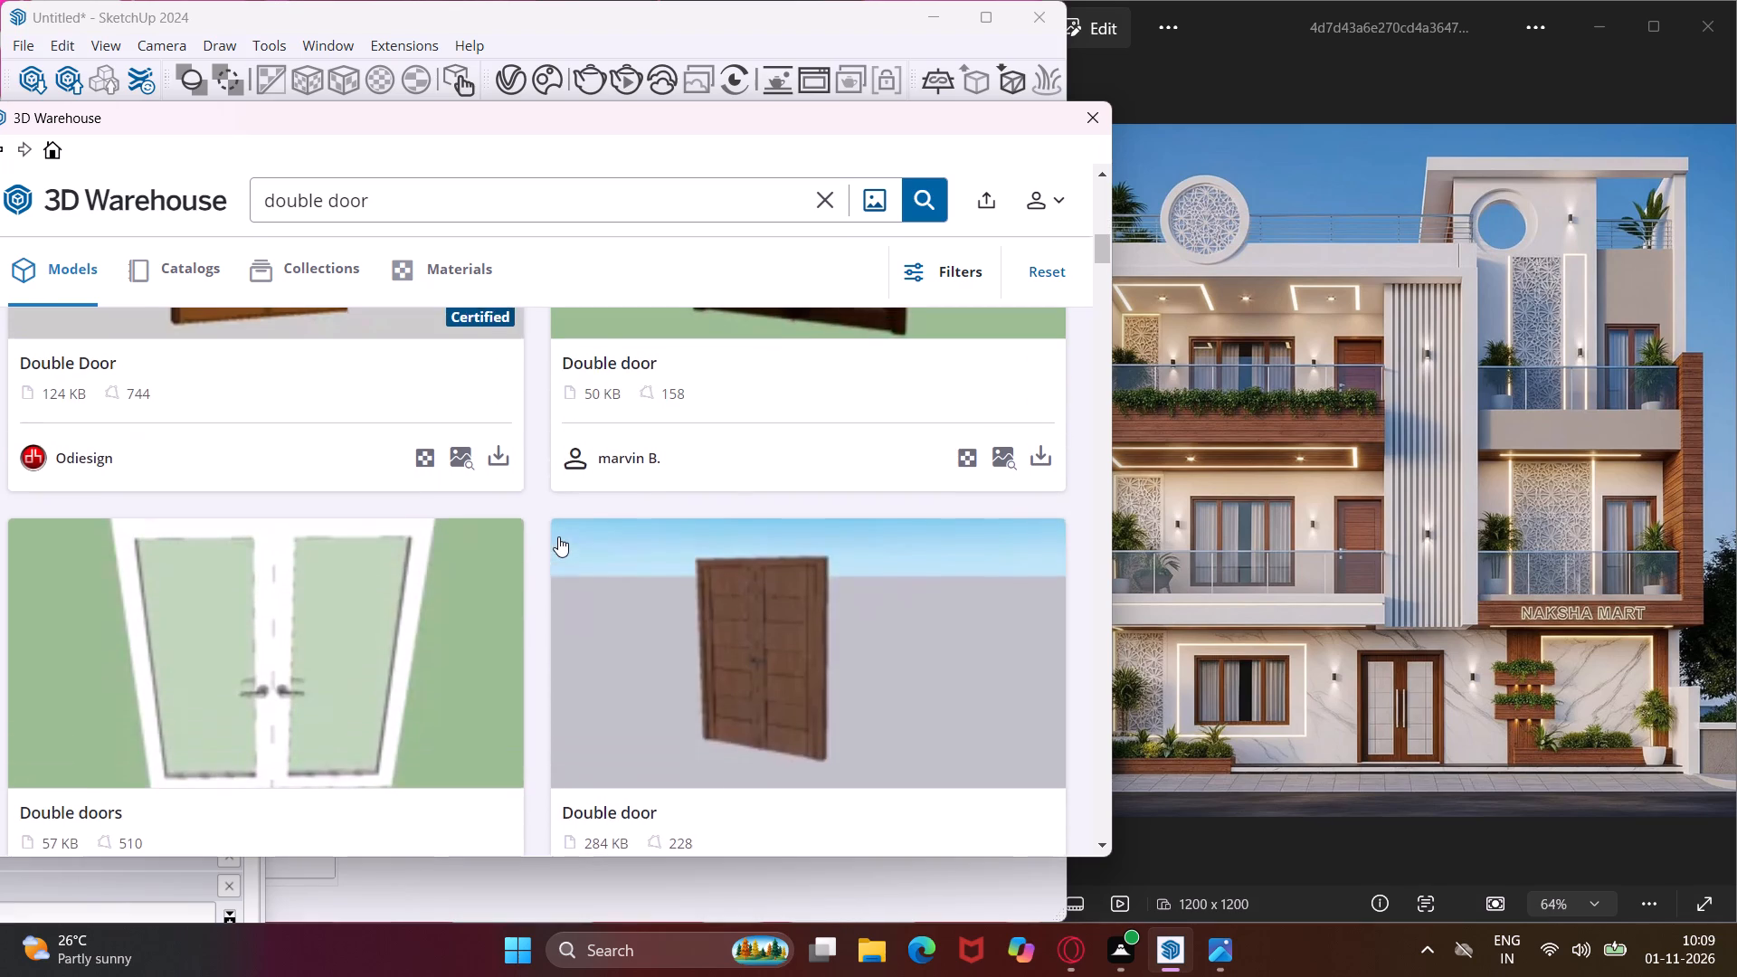
pyautogui.scroll(3, 558, 536)
pyautogui.scroll(-3, 558, 536)
pyautogui.click(1041, 452)
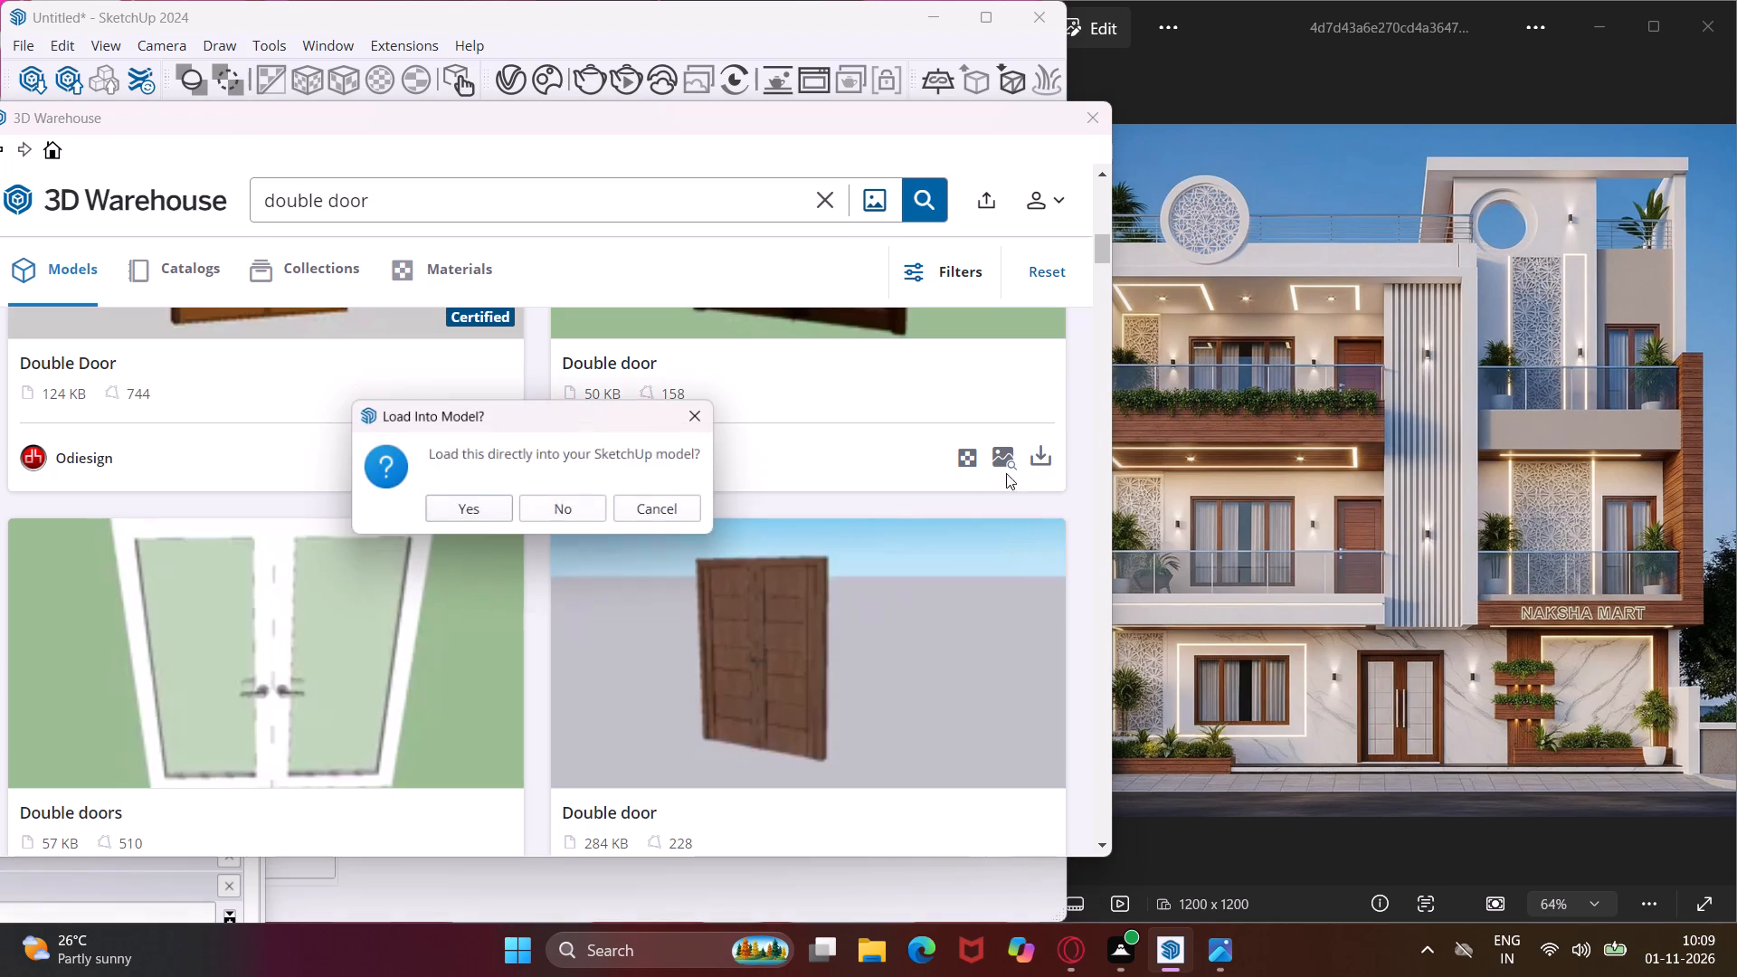
pyautogui.click(489, 501)
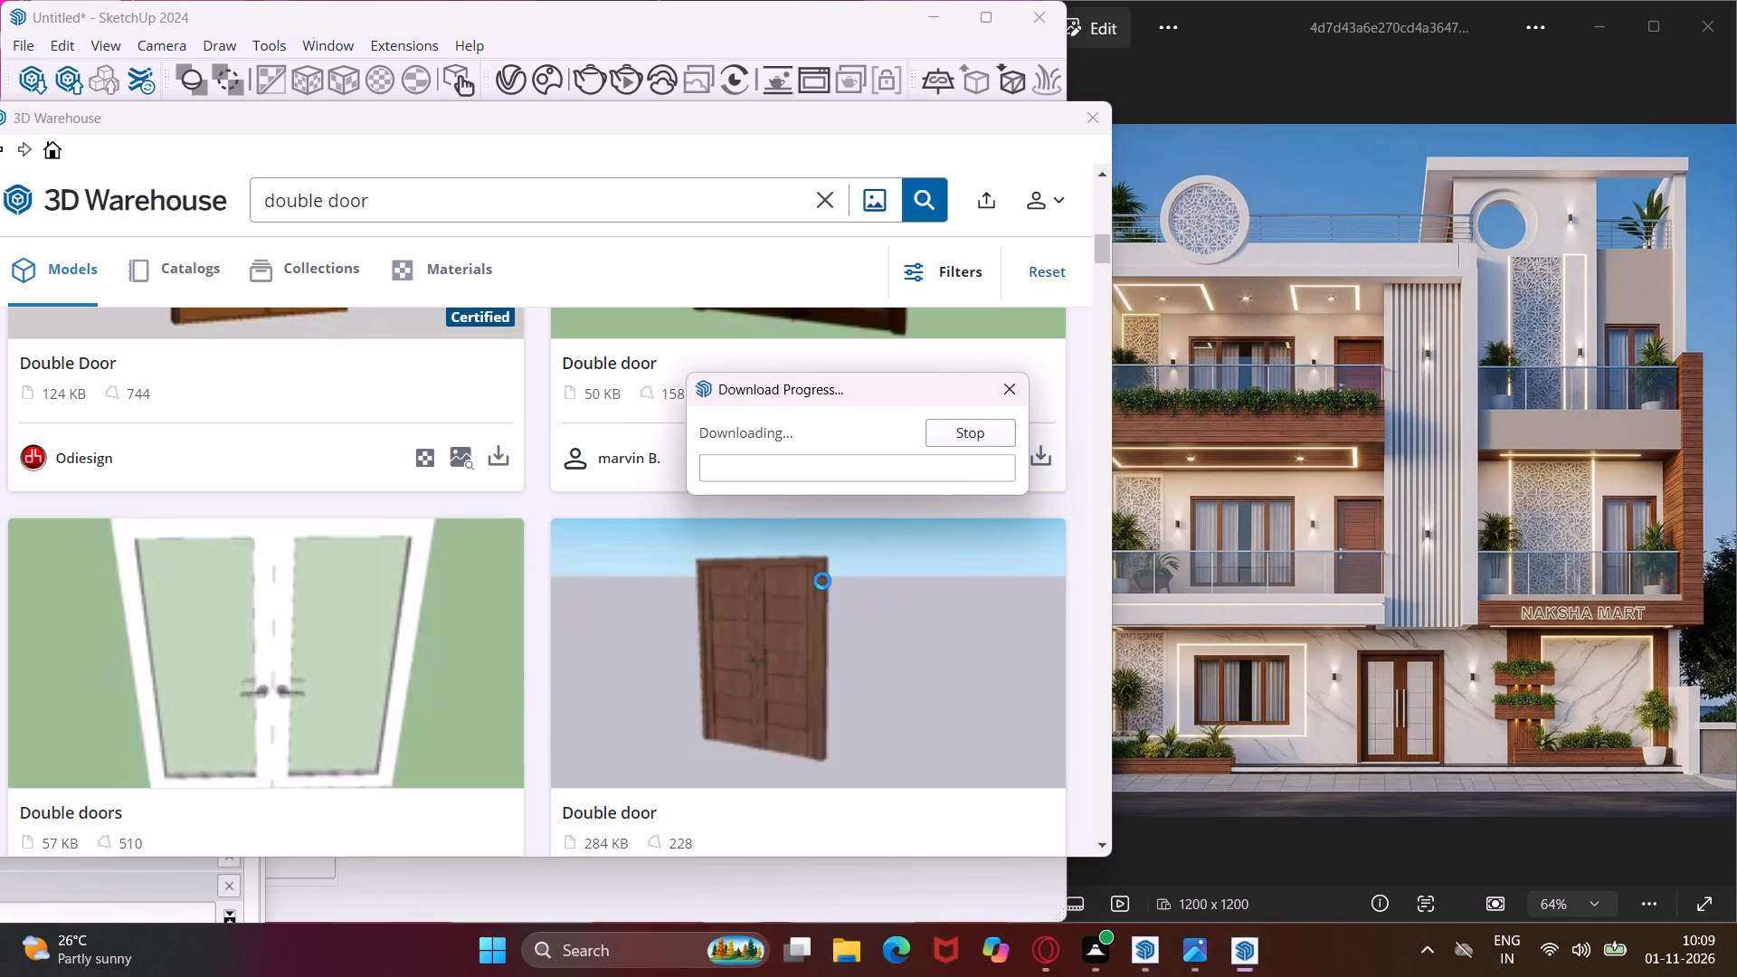
pyautogui.scroll(-1, 825, 589)
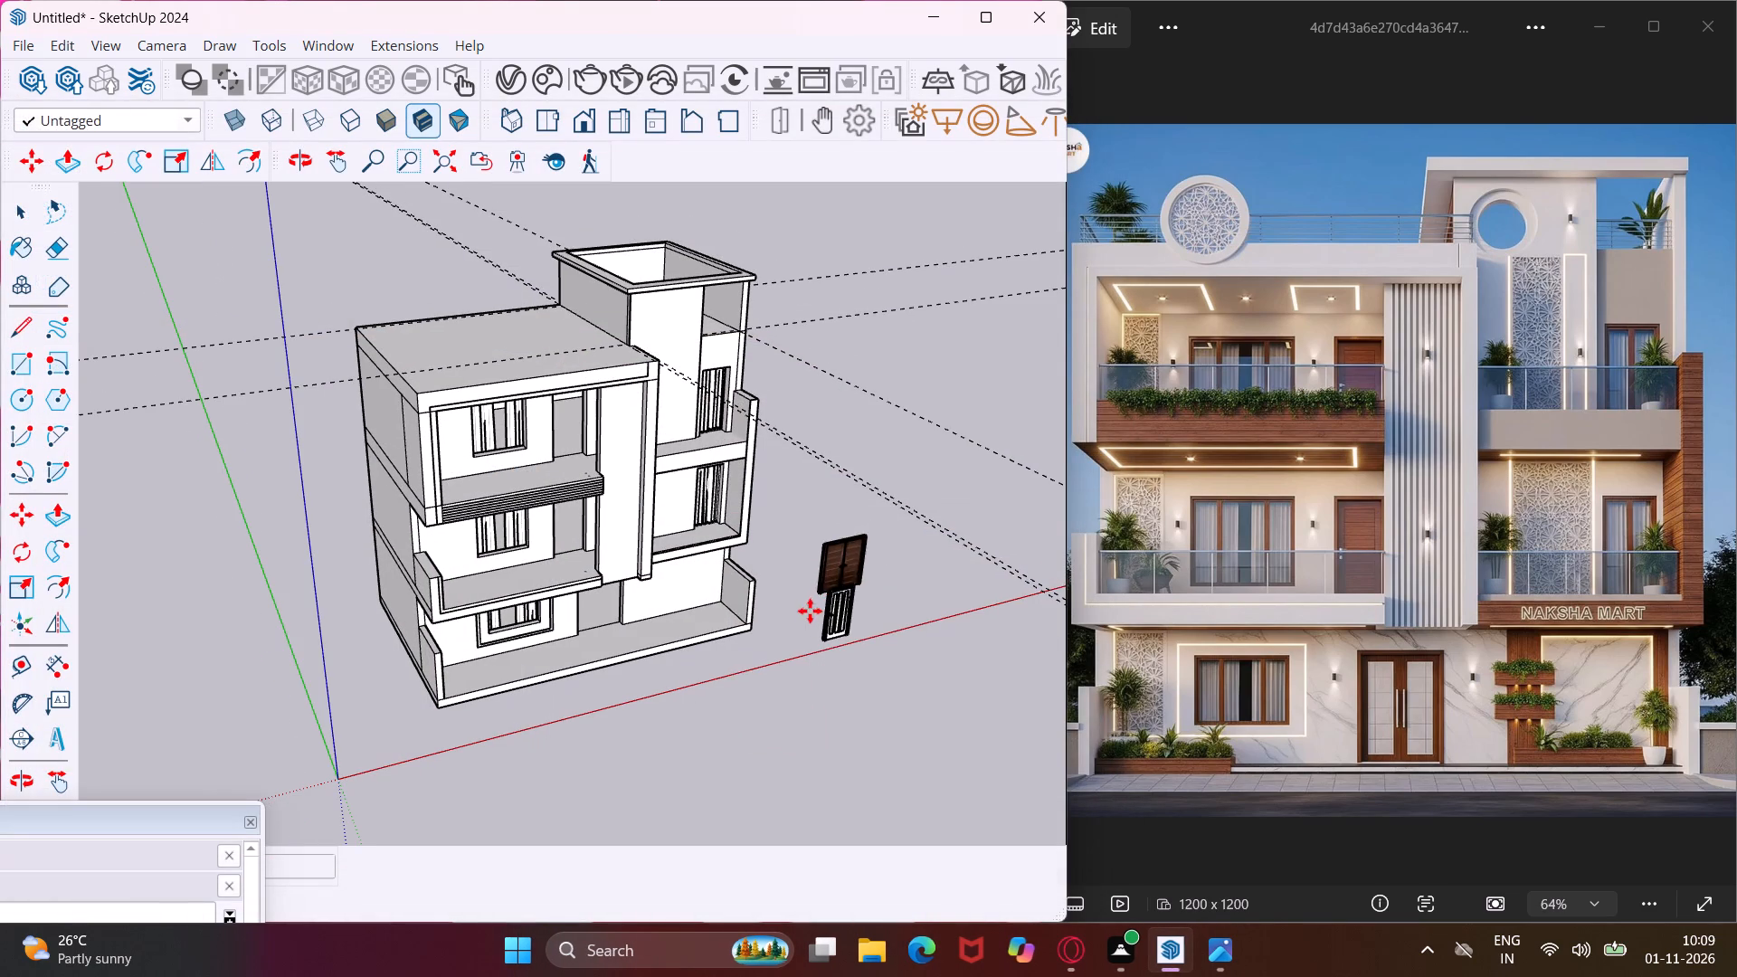
pyautogui.click(750, 722)
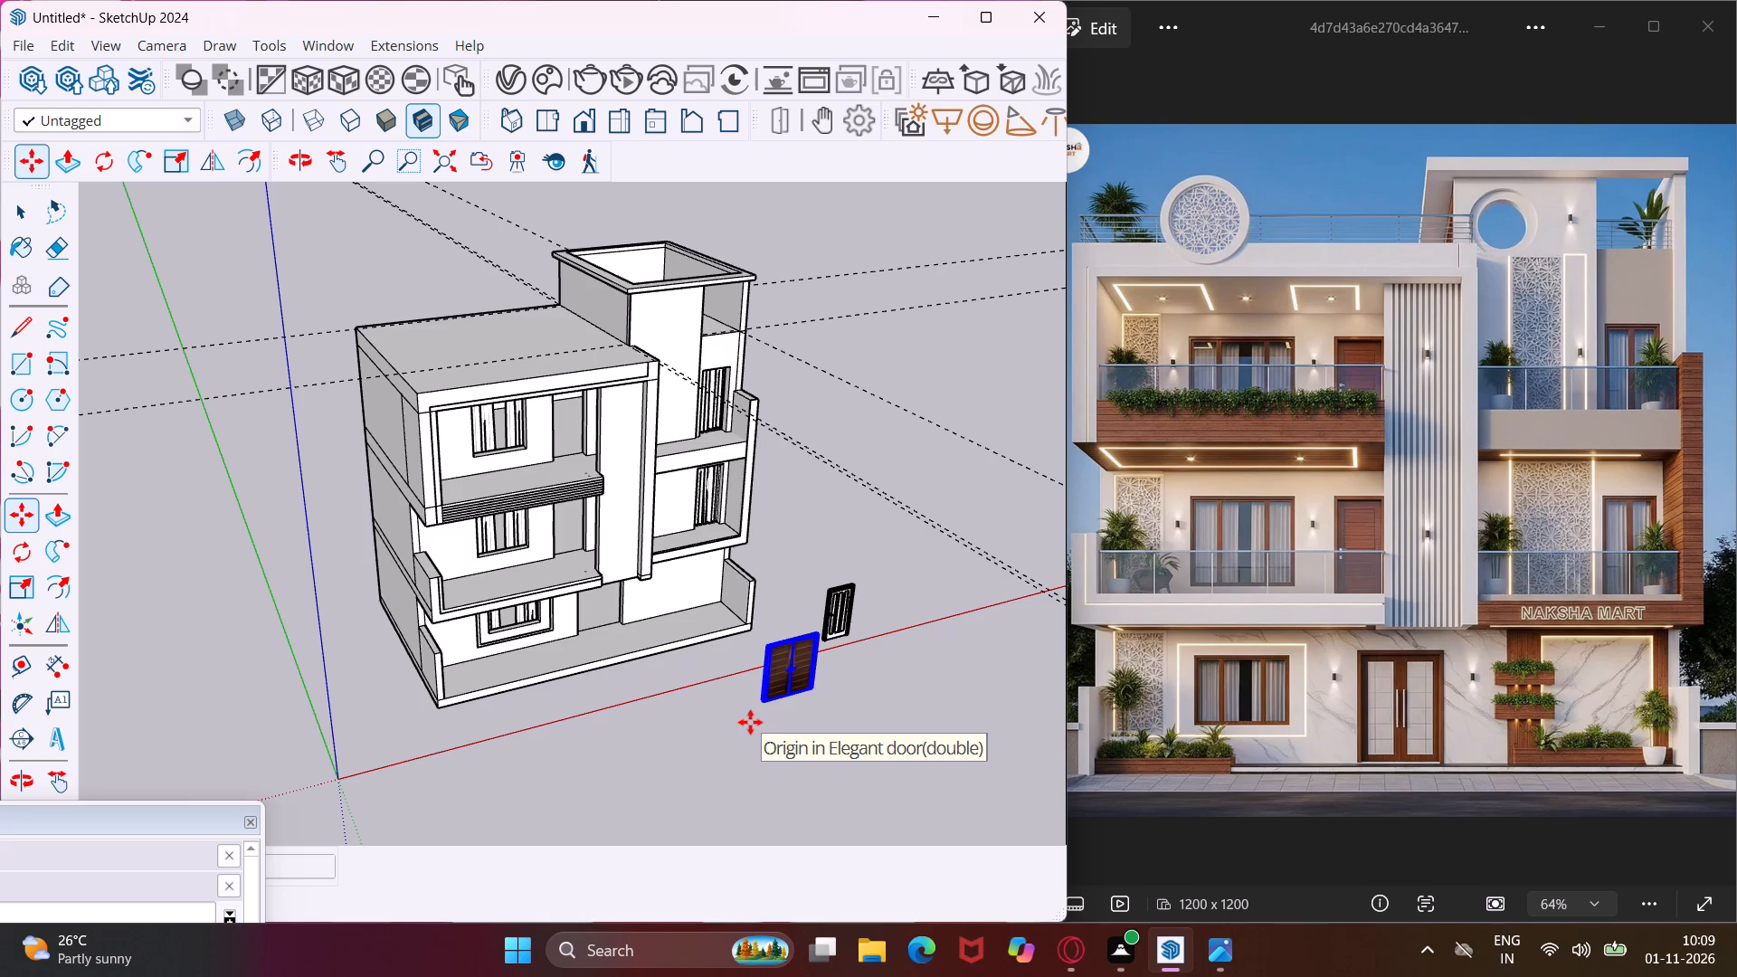
pyautogui.press('Escape')
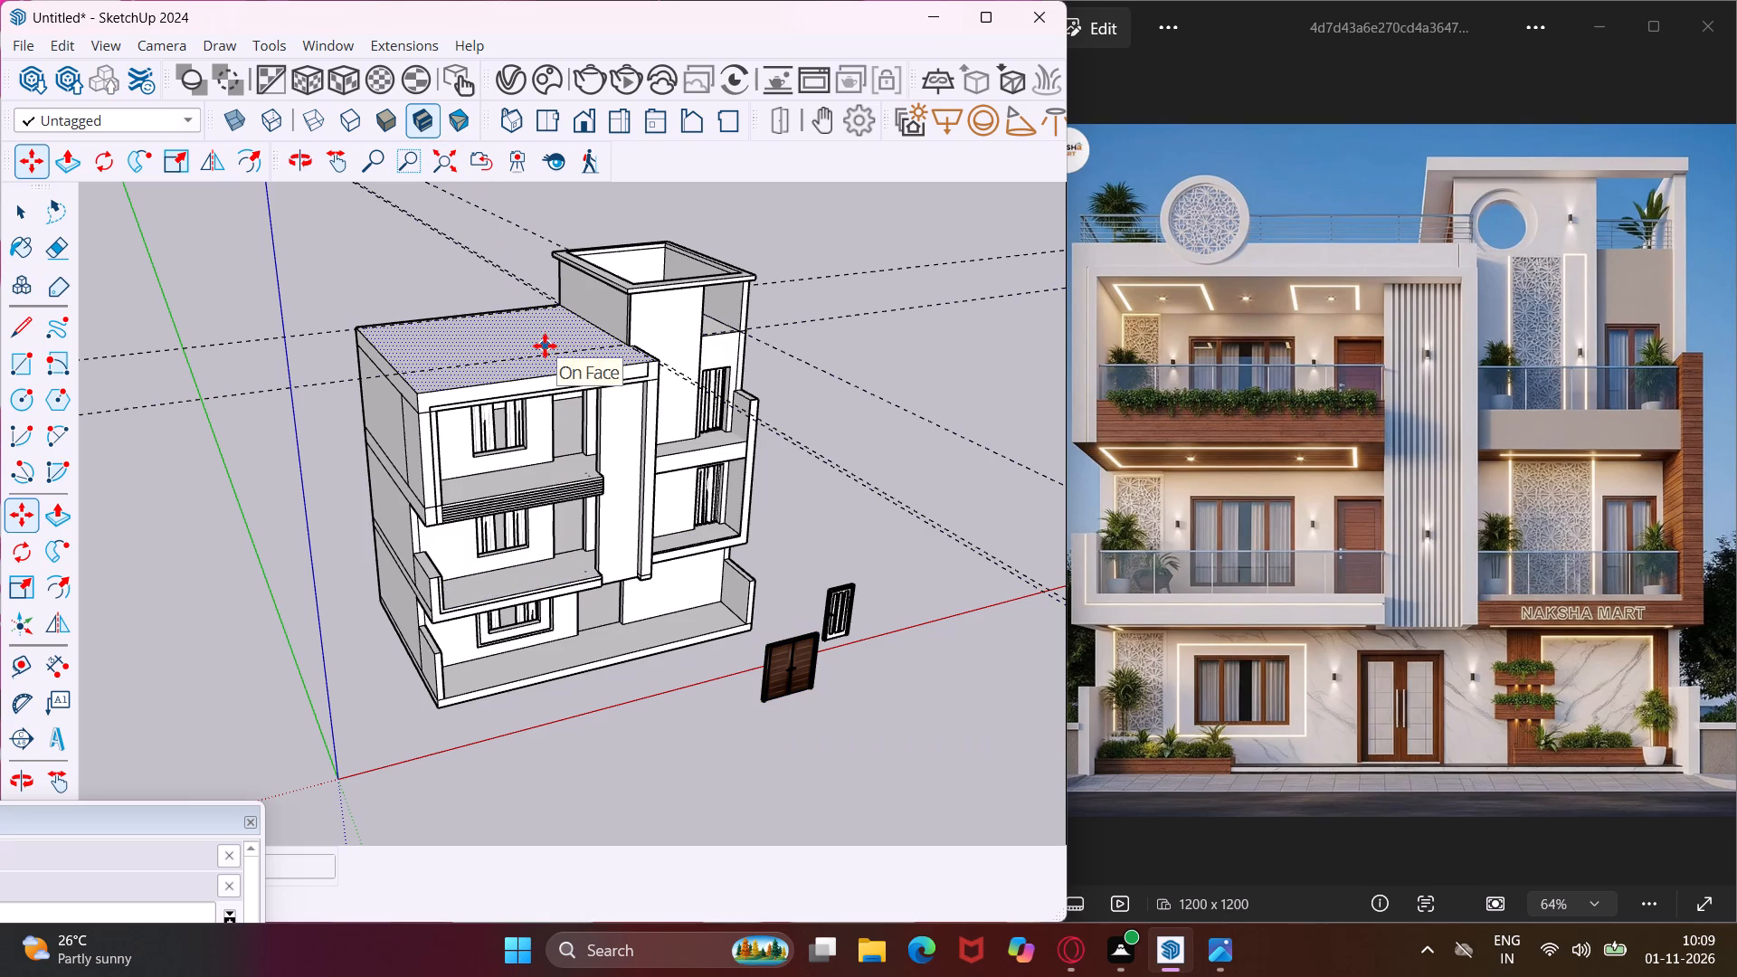
# Return to 3D Warehouse and change the search to "window door".
pyautogui.click(308, 49)
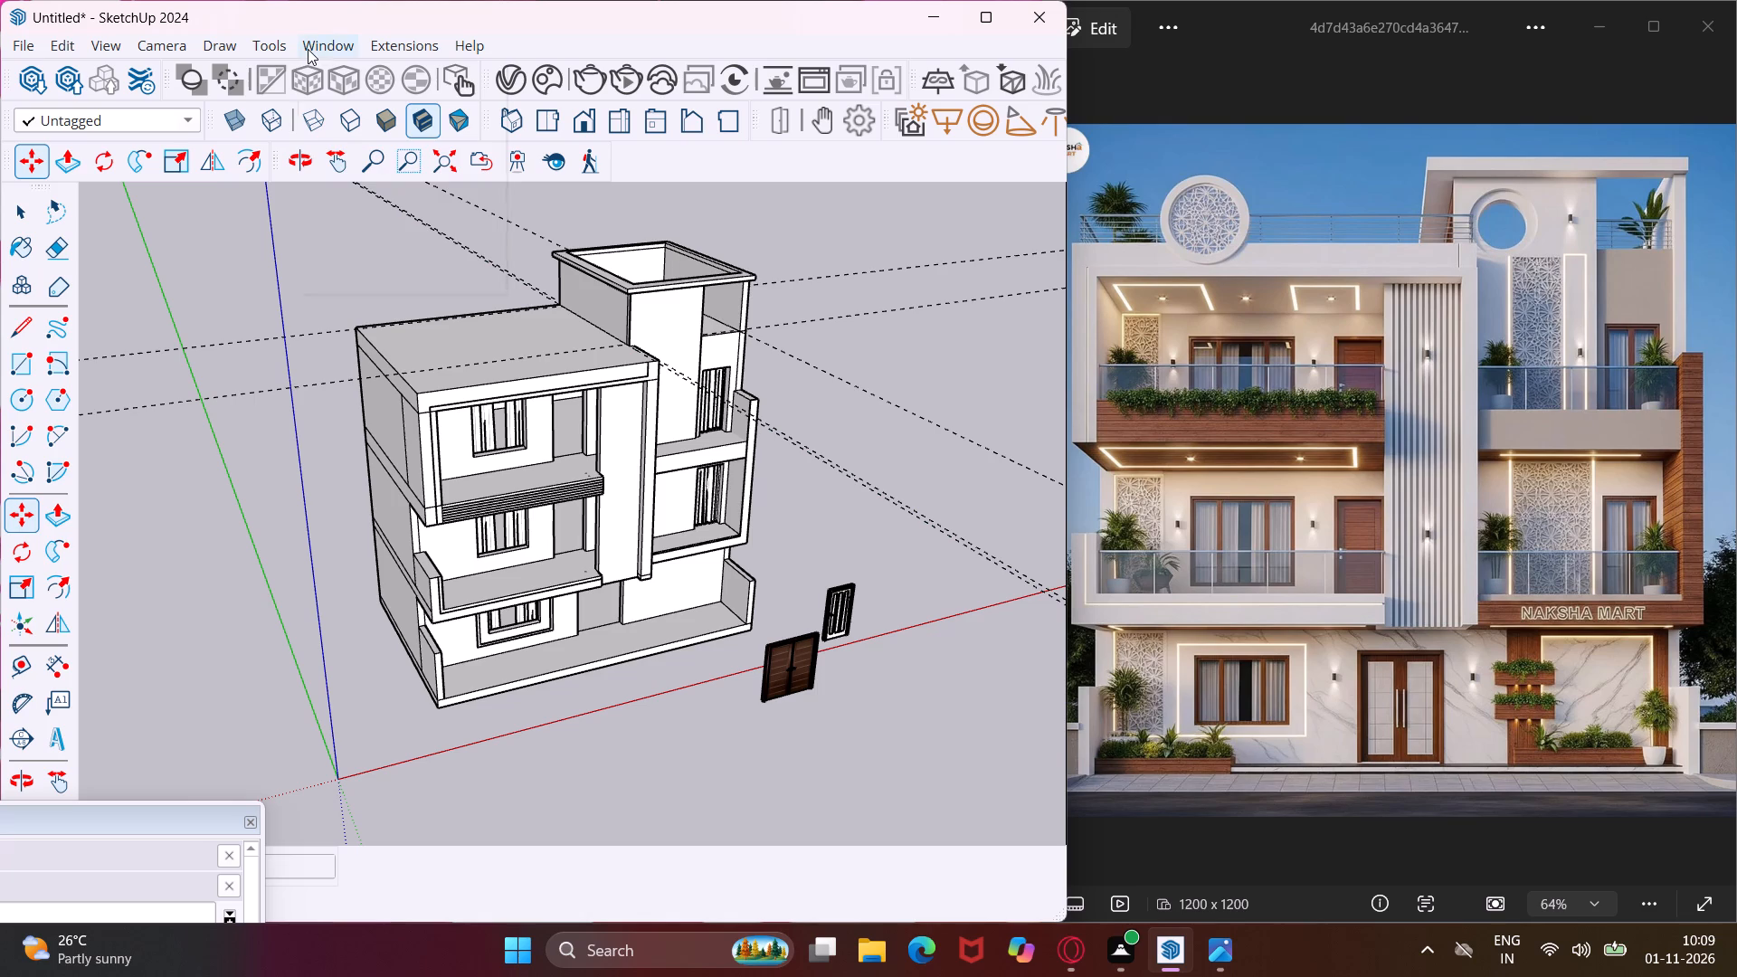
pyautogui.click(356, 222)
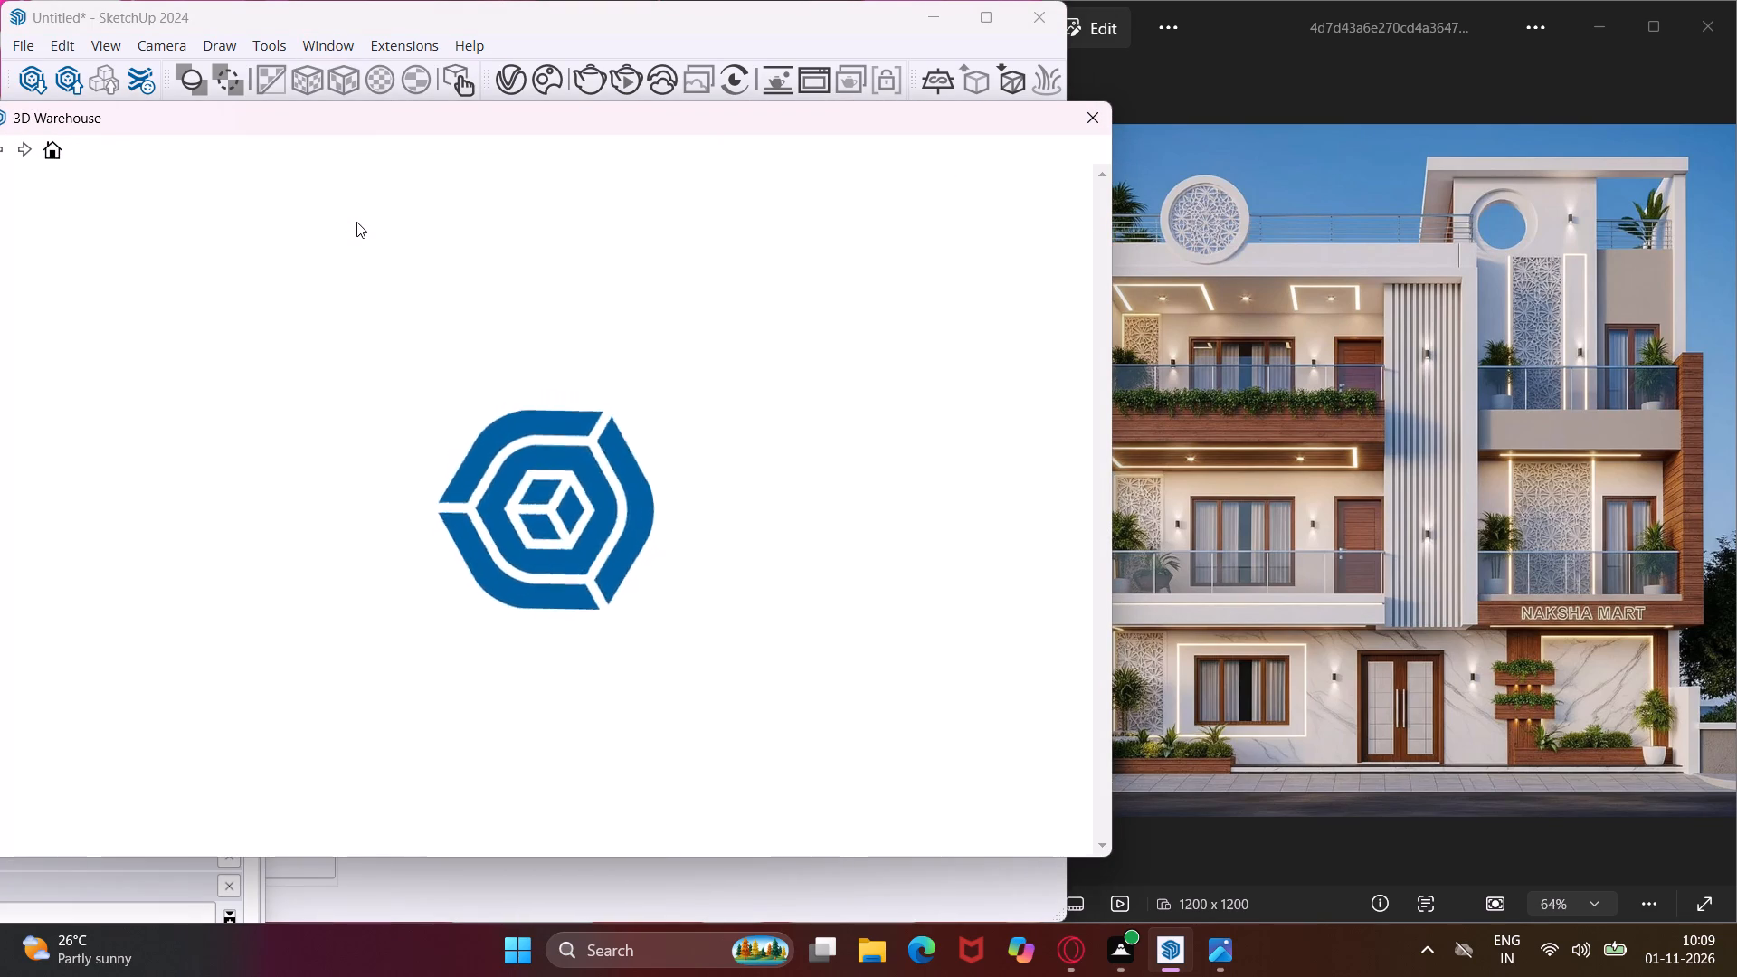
pyautogui.click(380, 202)
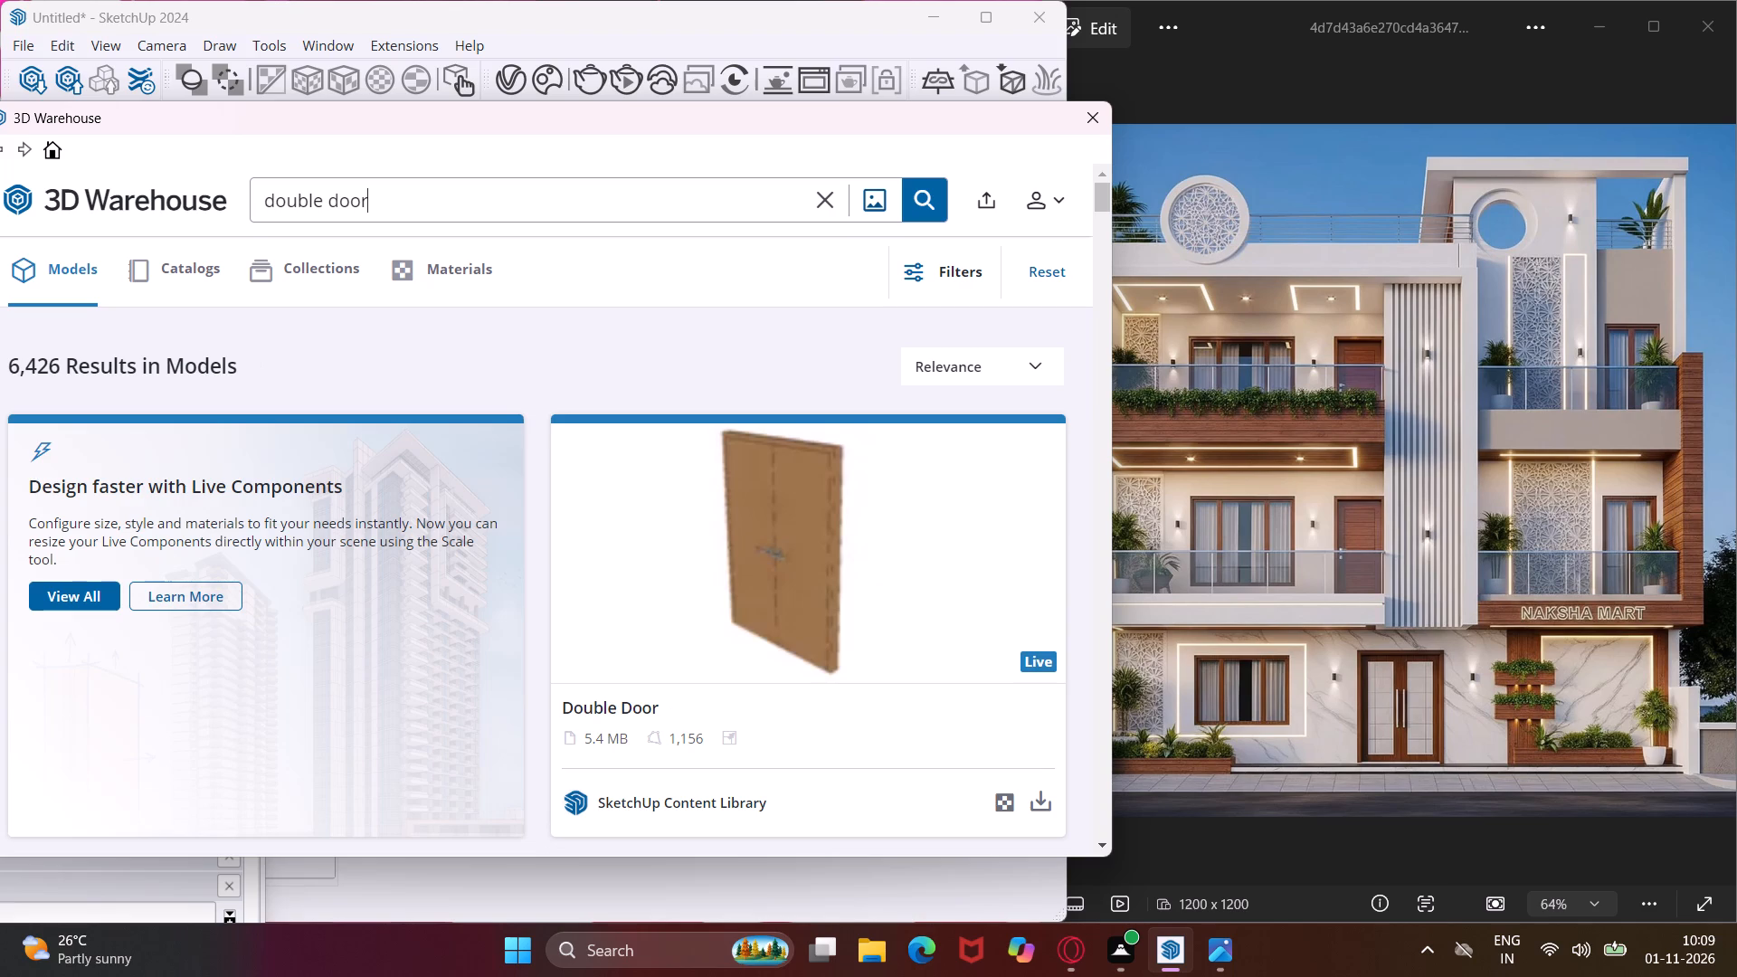
pyautogui.click(320, 201)
pyautogui.press('BackSpace')
pyautogui.press('BackSpace')
pyautogui.press('BackSpace')
pyautogui.press('BackSpace')
pyautogui.press('BackSpace')
pyautogui.press('BackSpace')
pyautogui.press('w')
pyautogui.write('in')
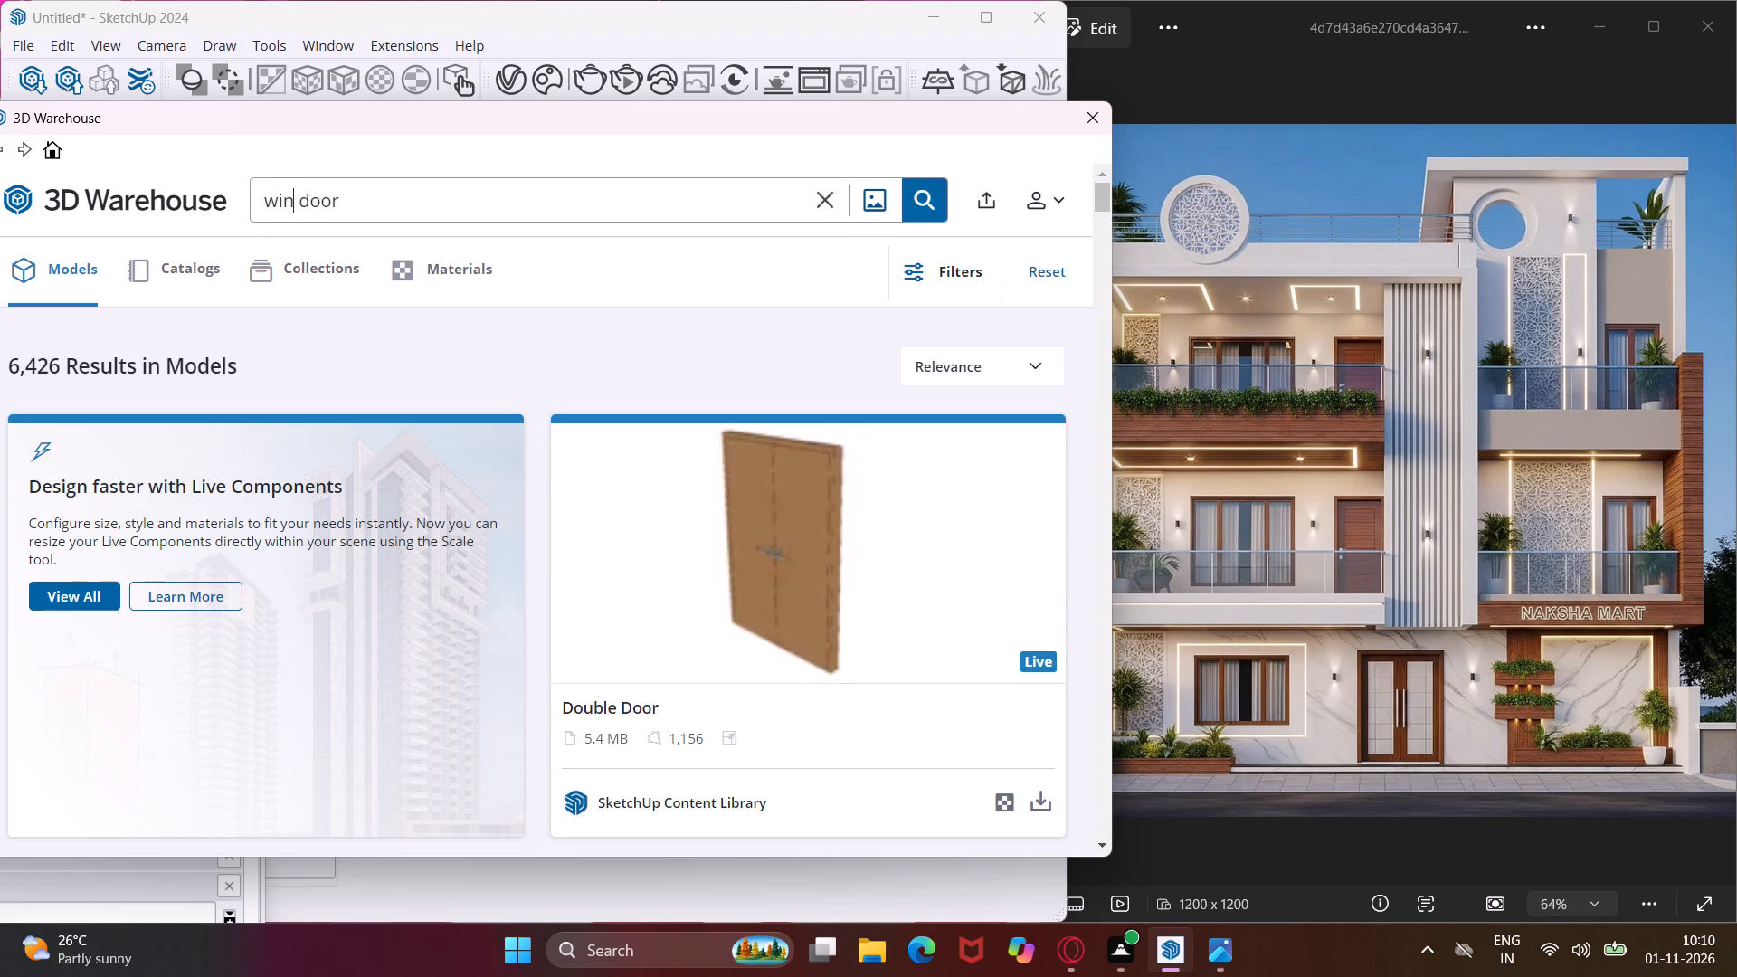
pyautogui.press('d')
pyautogui.press('o')
pyautogui.press('w')
pyautogui.press('Return')
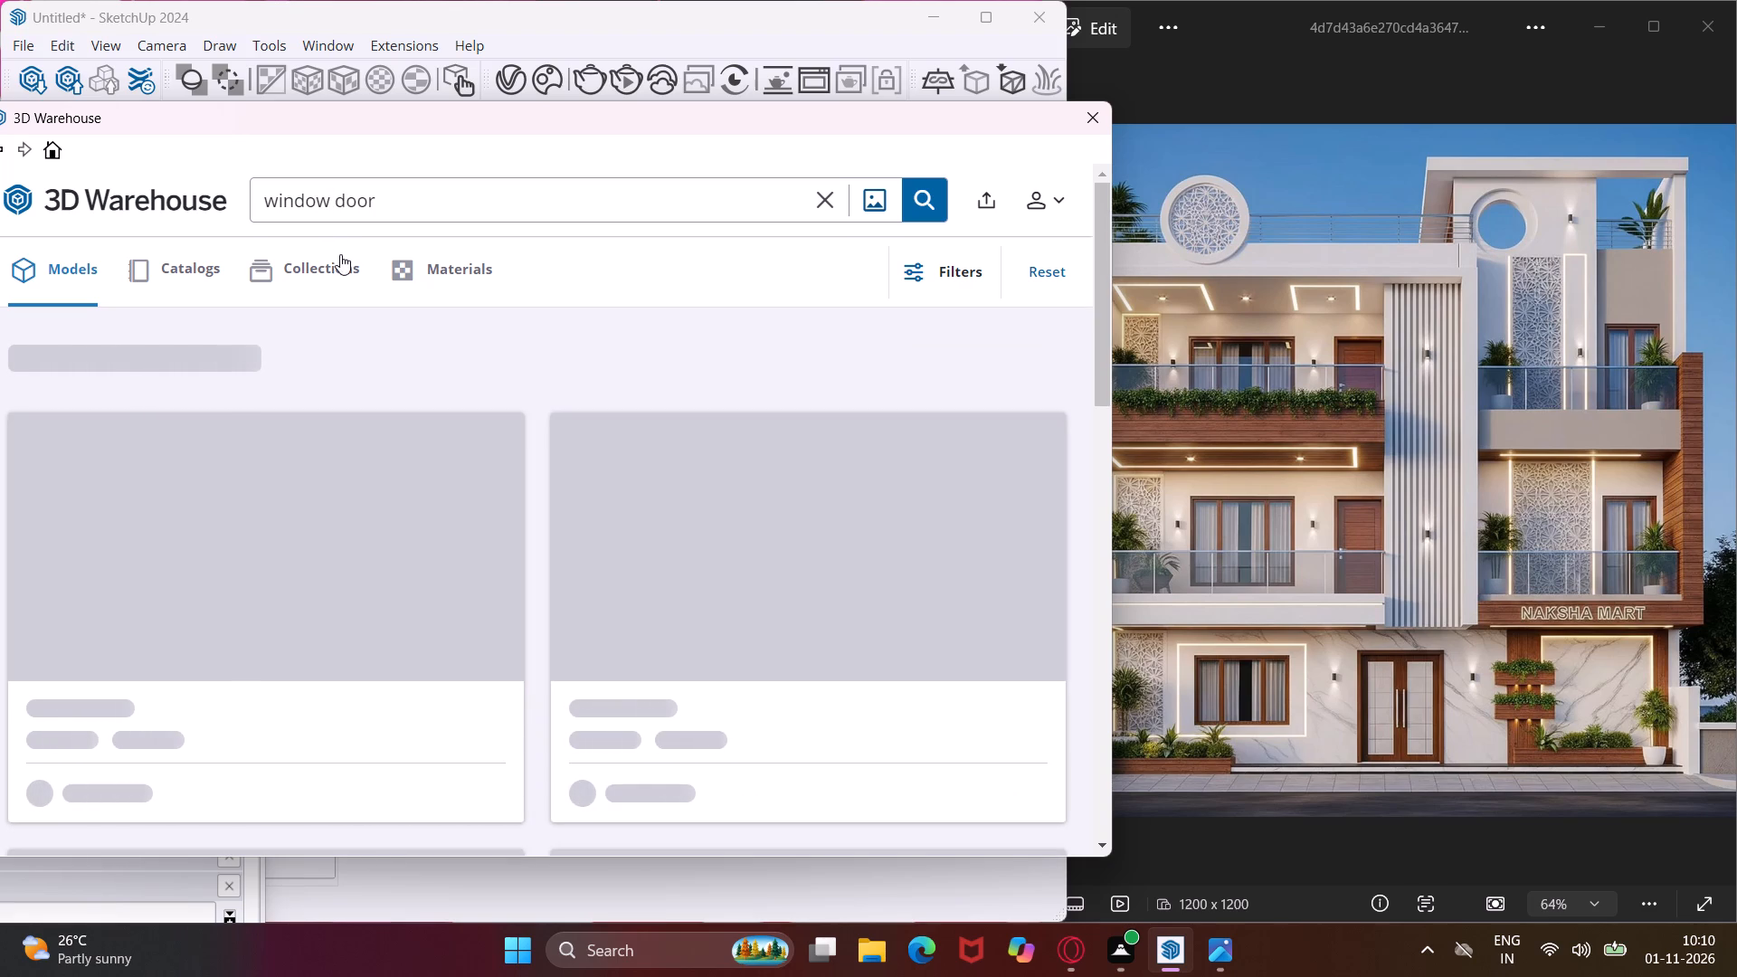
# Examine the "window door" search results for a two-panel glazed door resembling those in the reference facade.
pyautogui.scroll(-4, 489, 498)
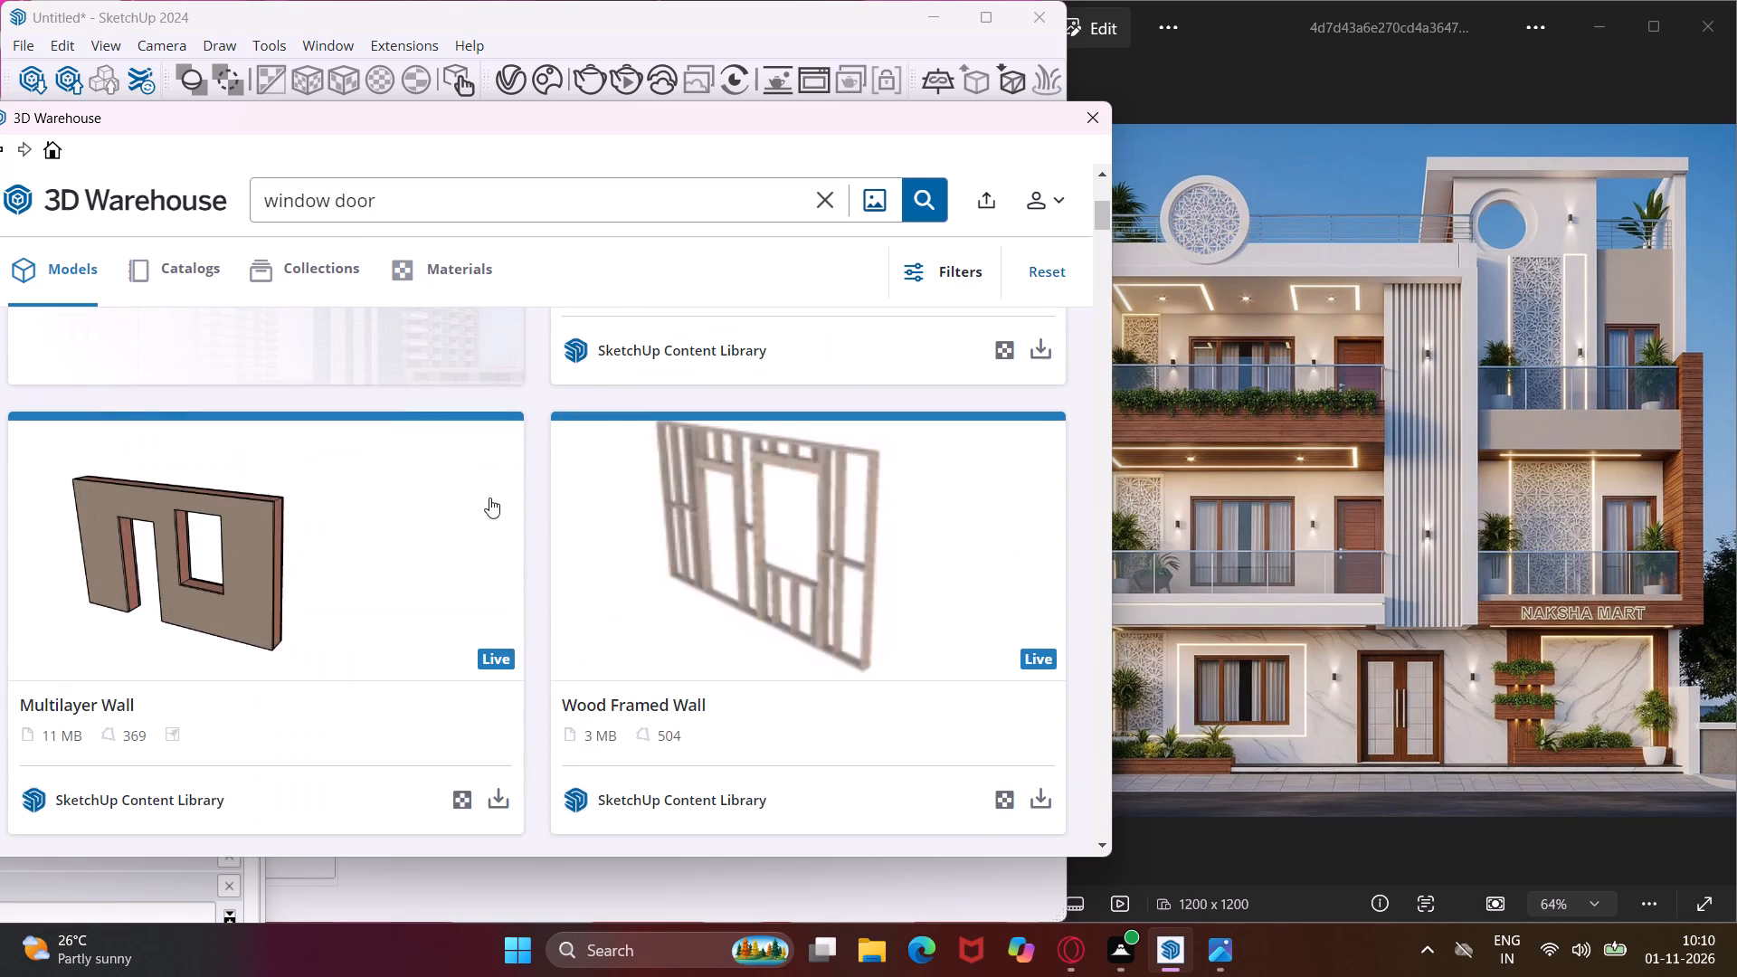
pyautogui.scroll(-5, 489, 498)
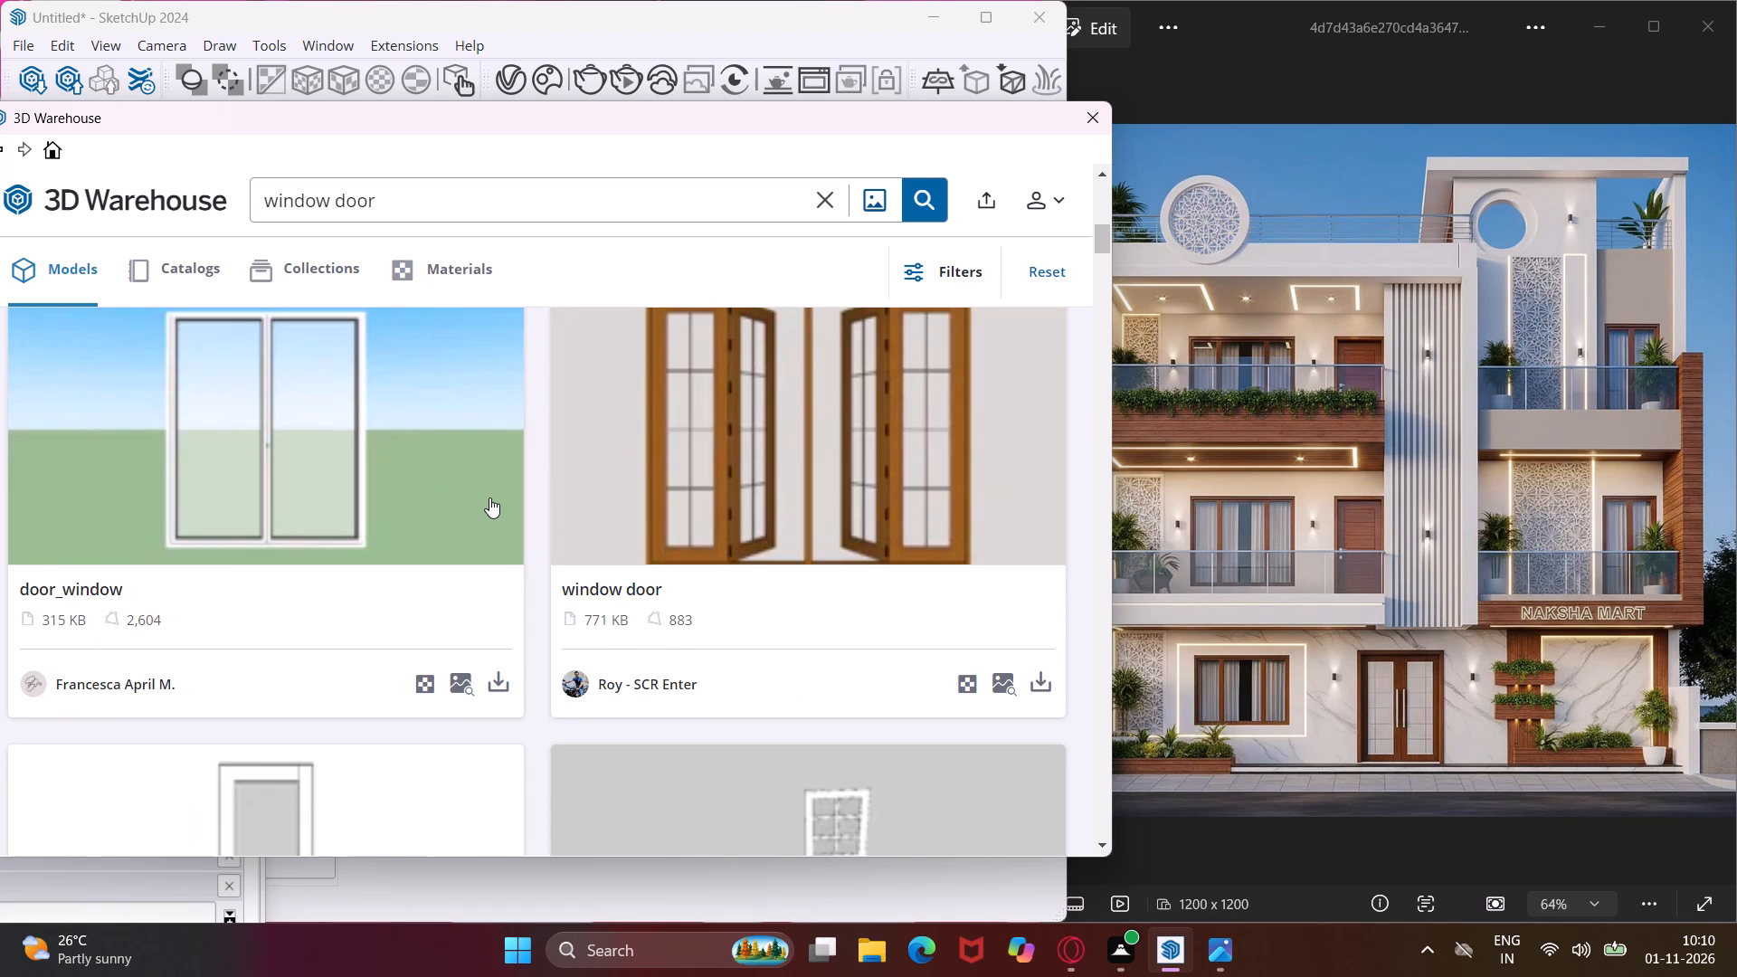
pyautogui.scroll(-4, 489, 498)
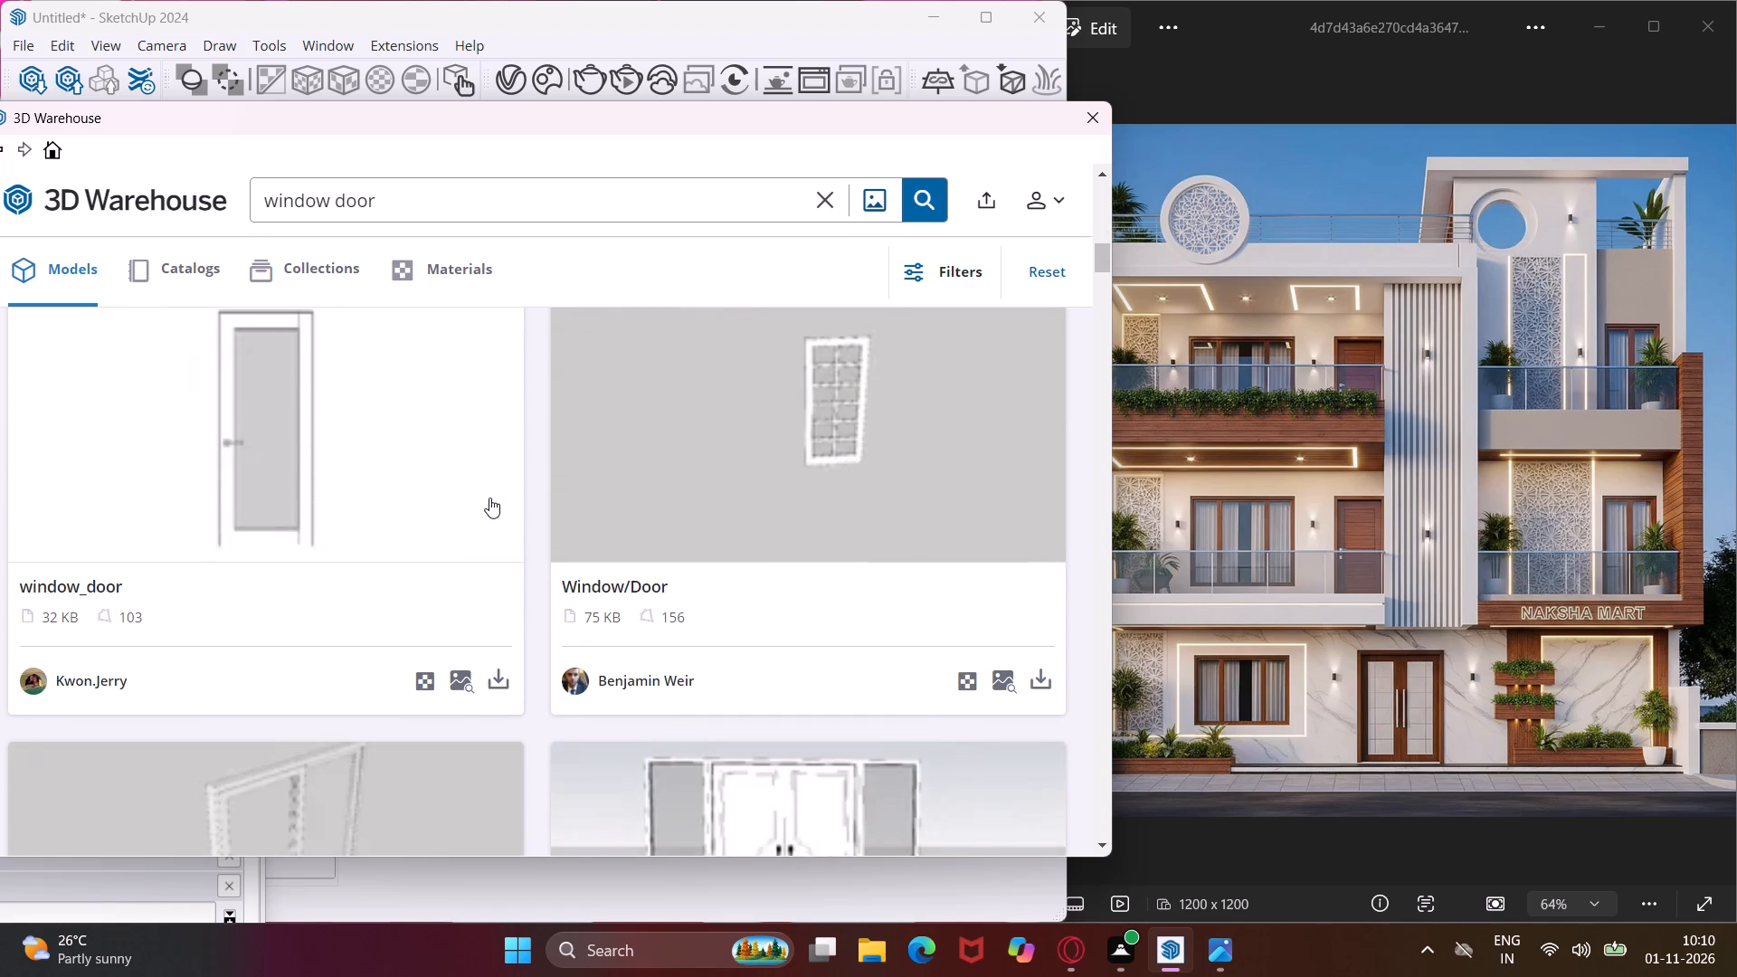
pyautogui.scroll(-5, 489, 498)
pyautogui.scroll(1, 489, 498)
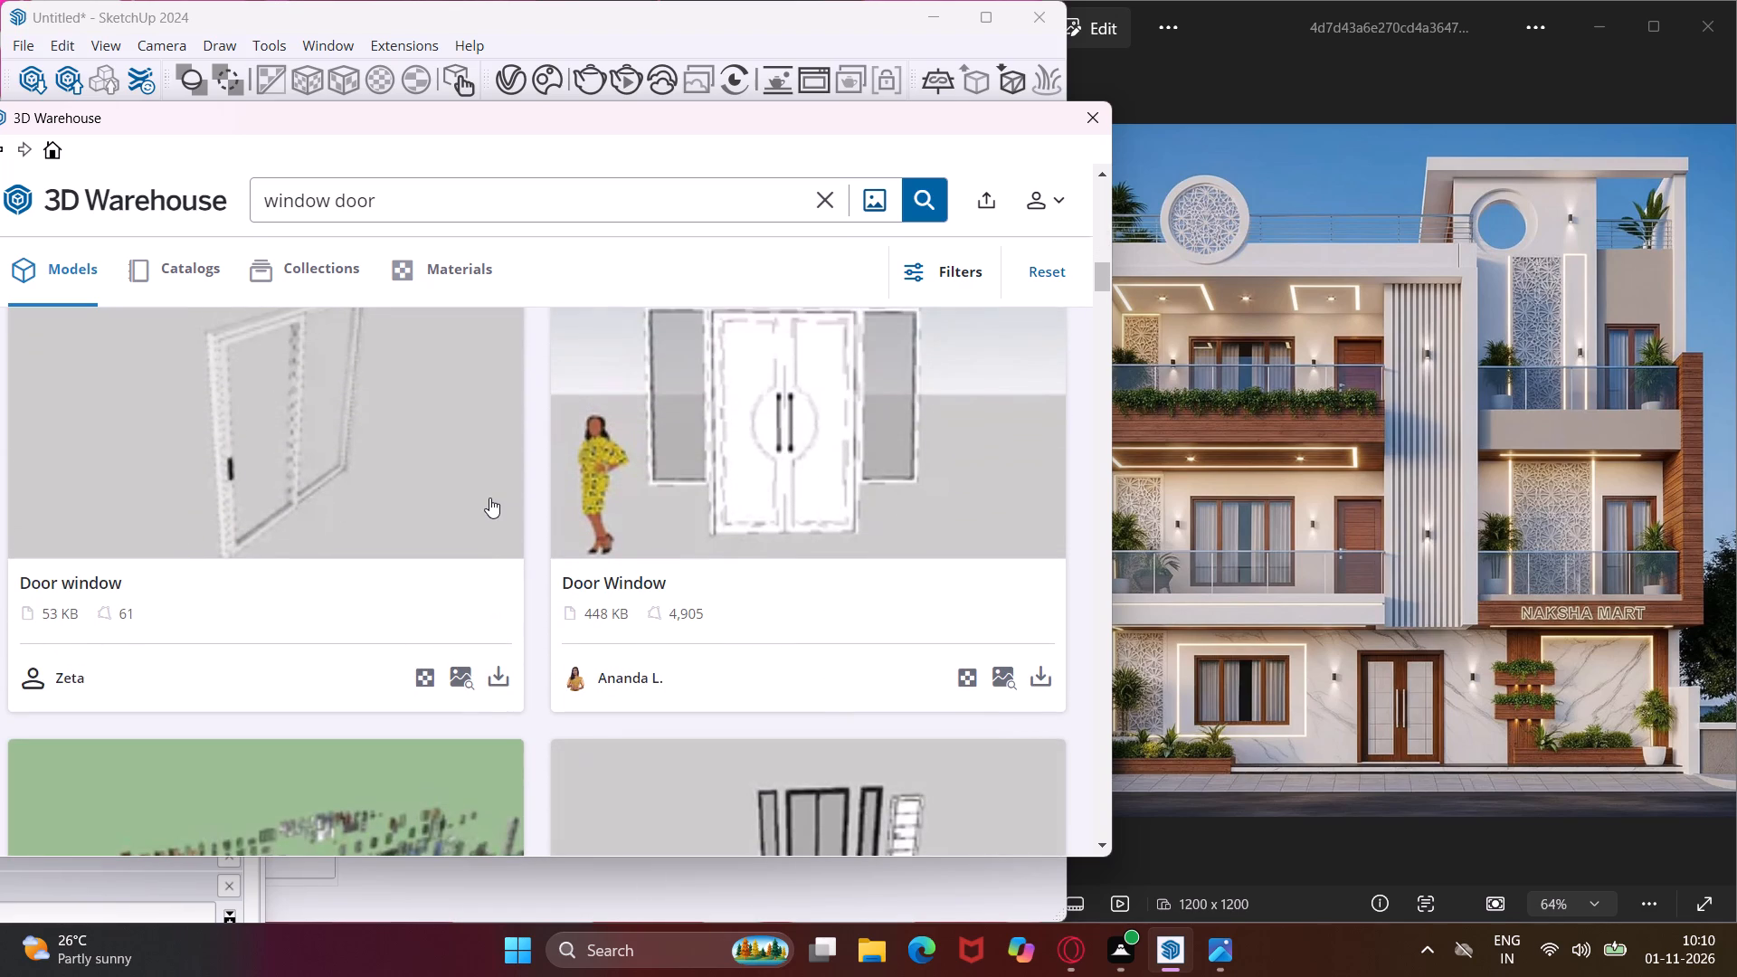
pyautogui.scroll(-2, 489, 498)
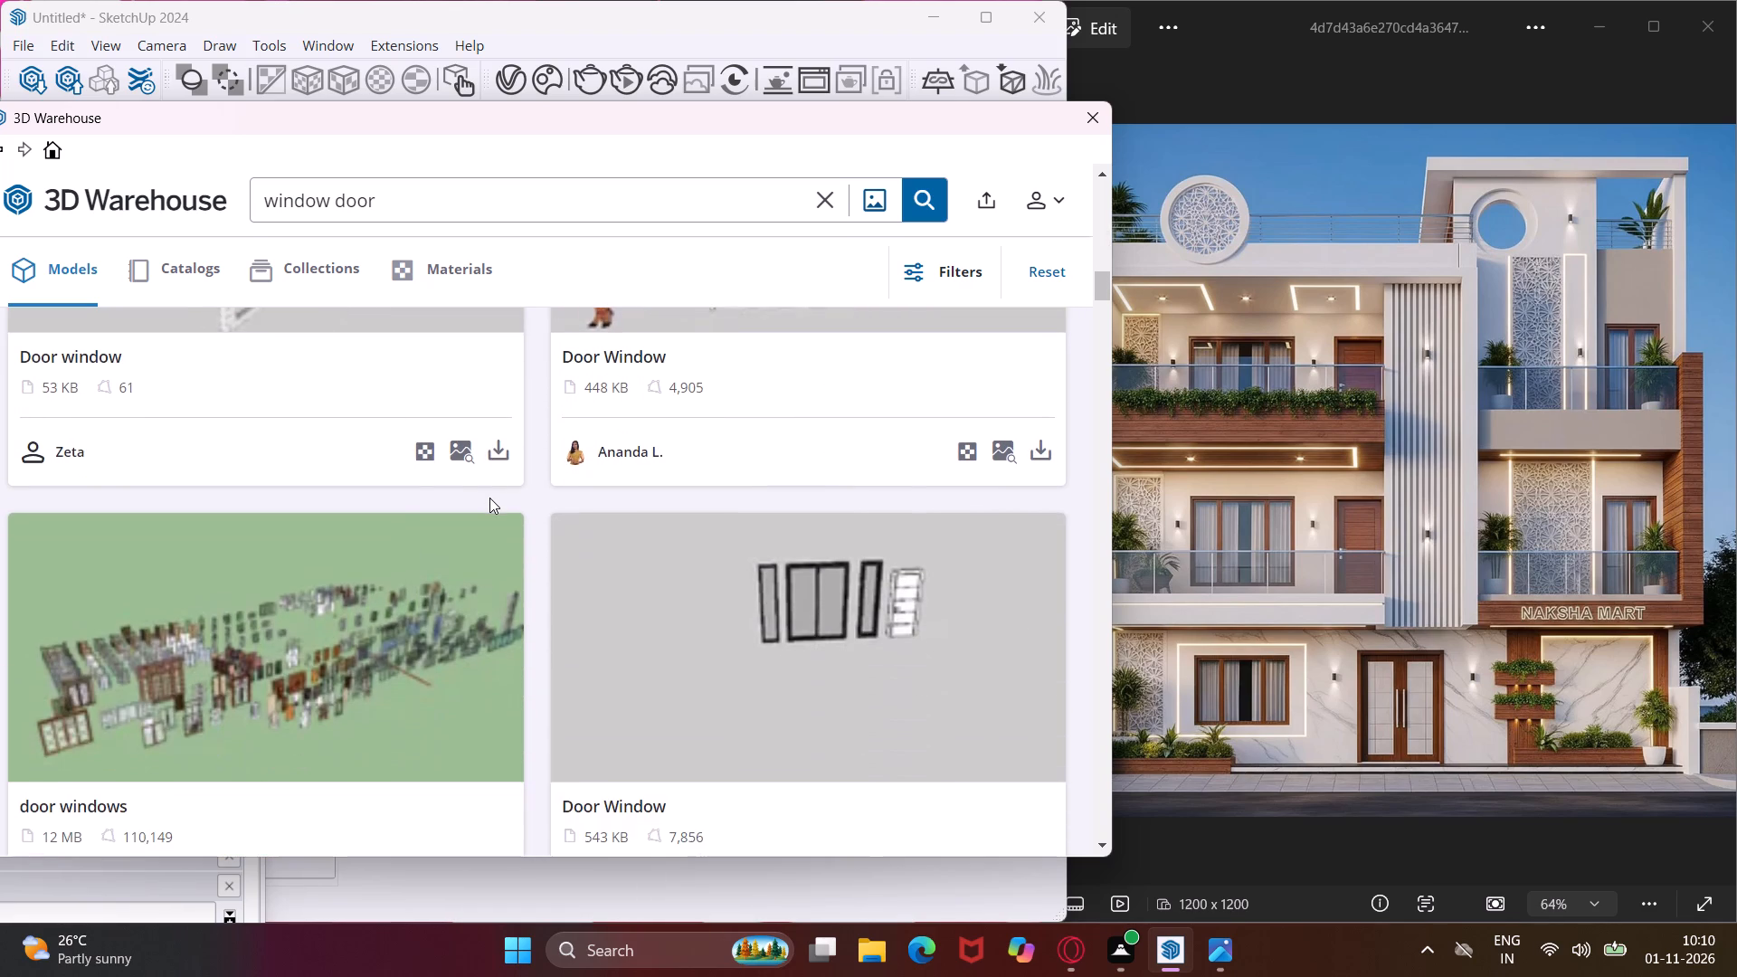
pyautogui.scroll(-4, 489, 498)
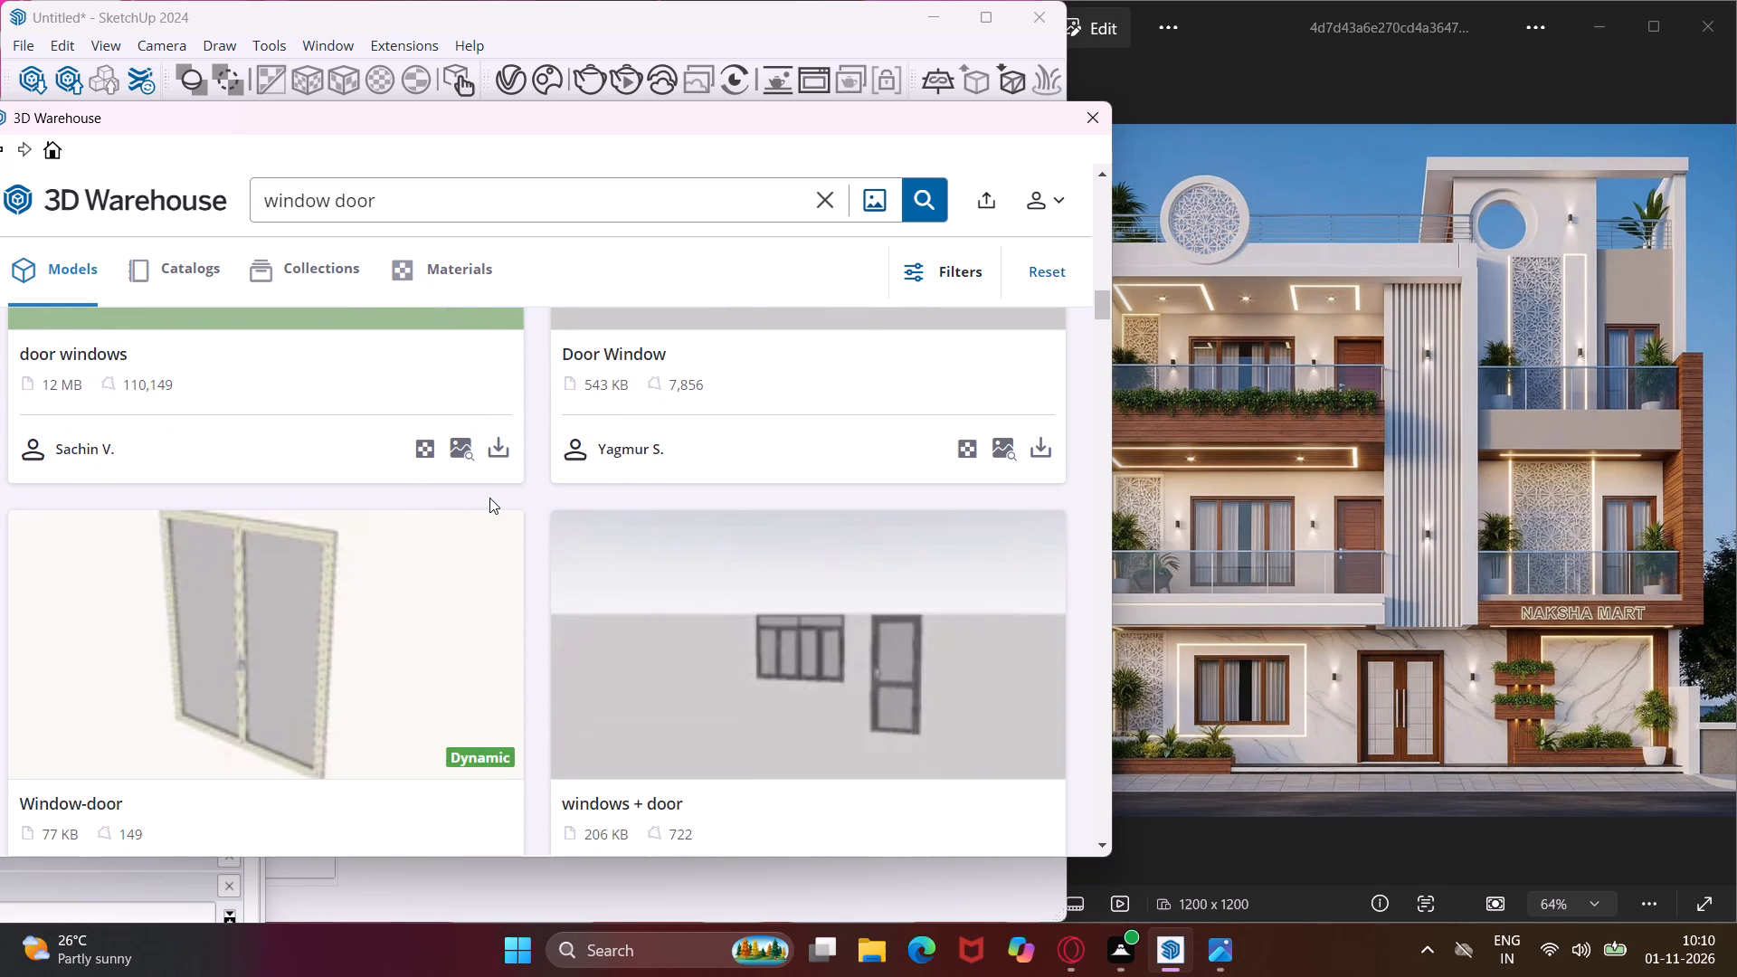
pyautogui.scroll(-5, 489, 498)
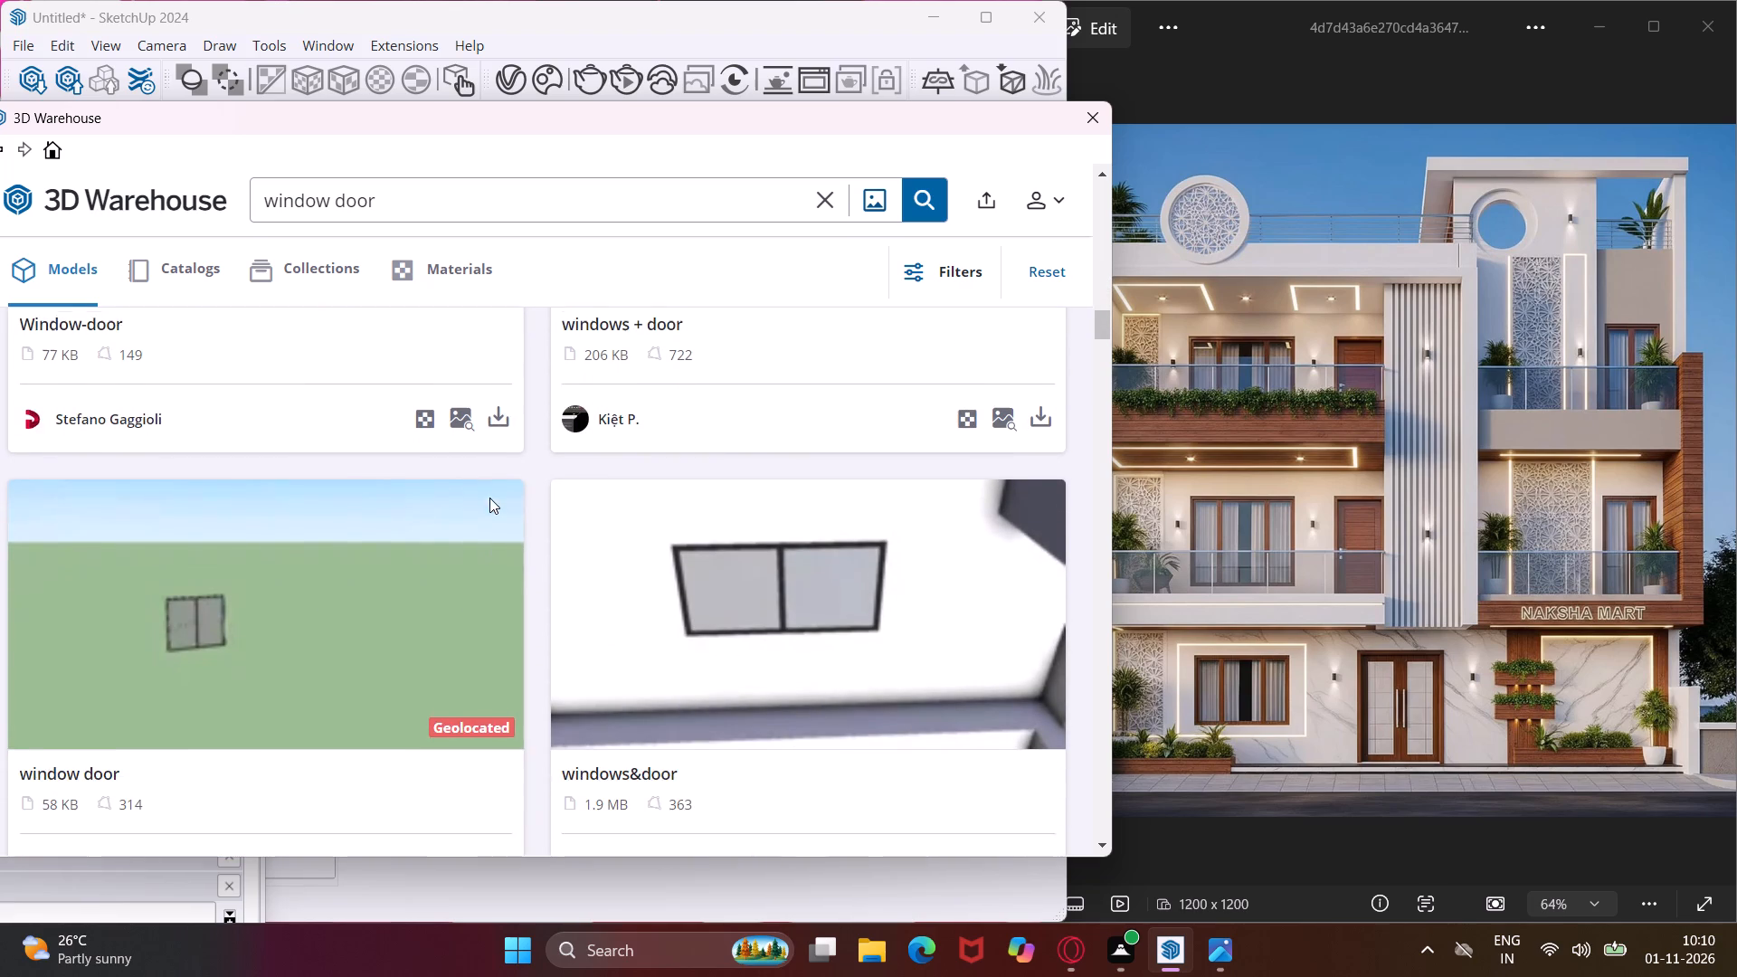
pyautogui.scroll(-7, 489, 498)
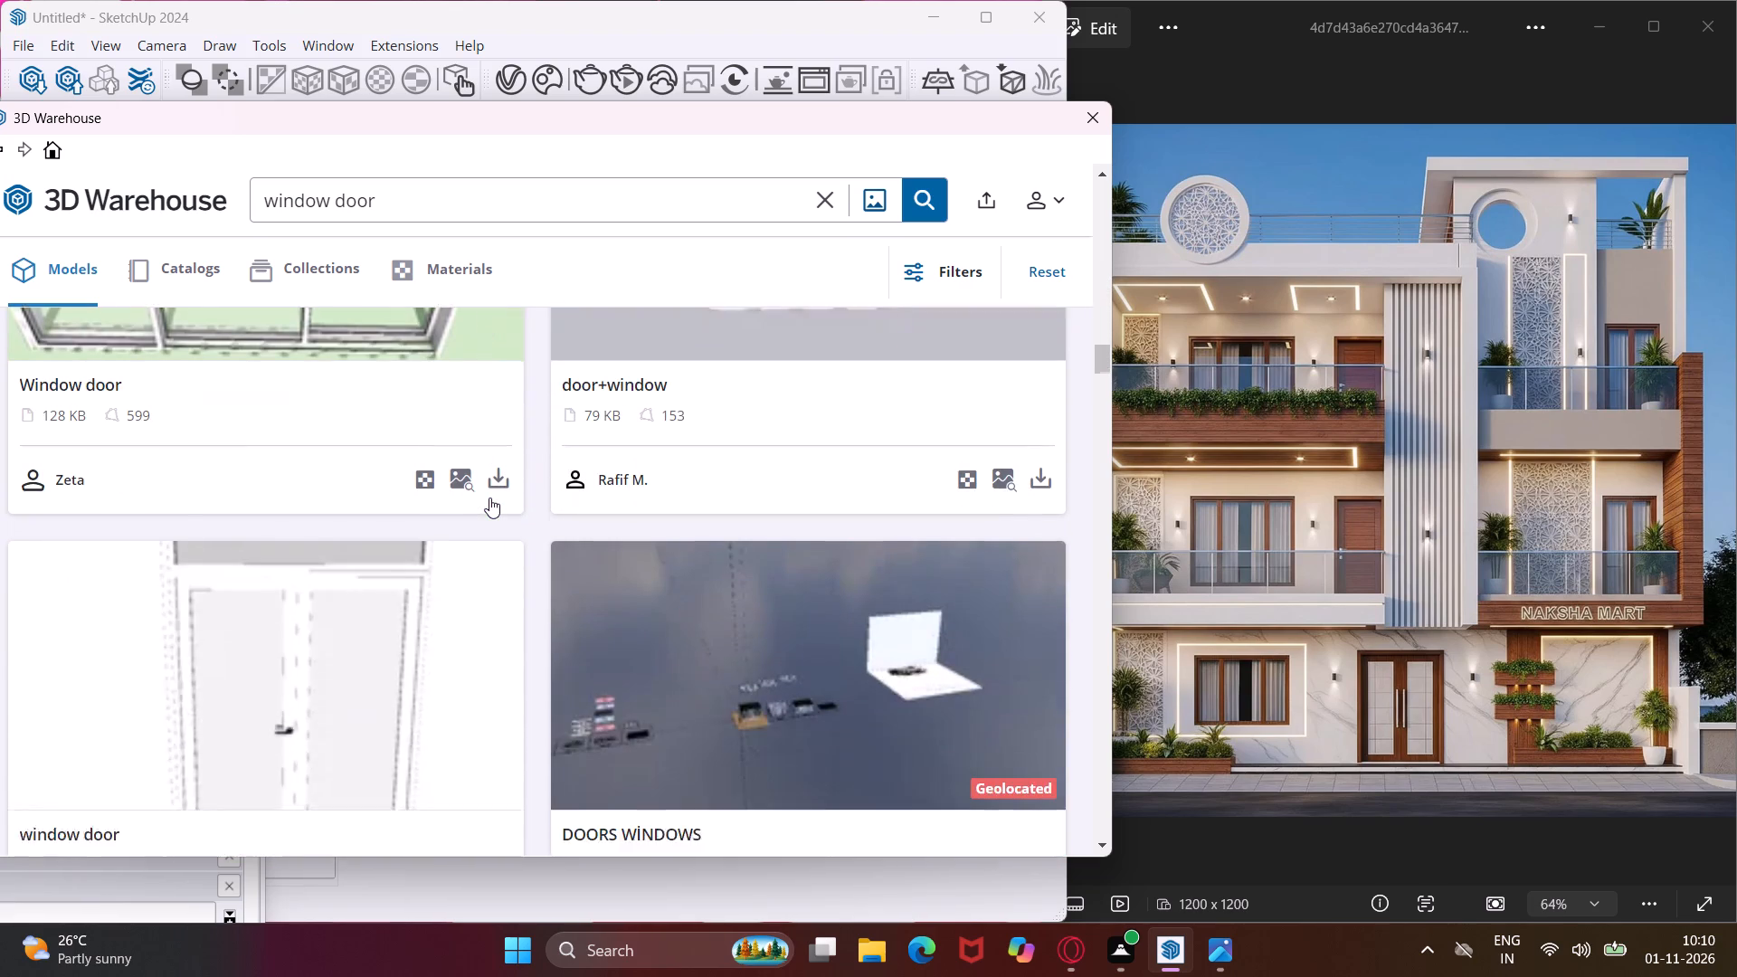
pyautogui.scroll(-10, 489, 498)
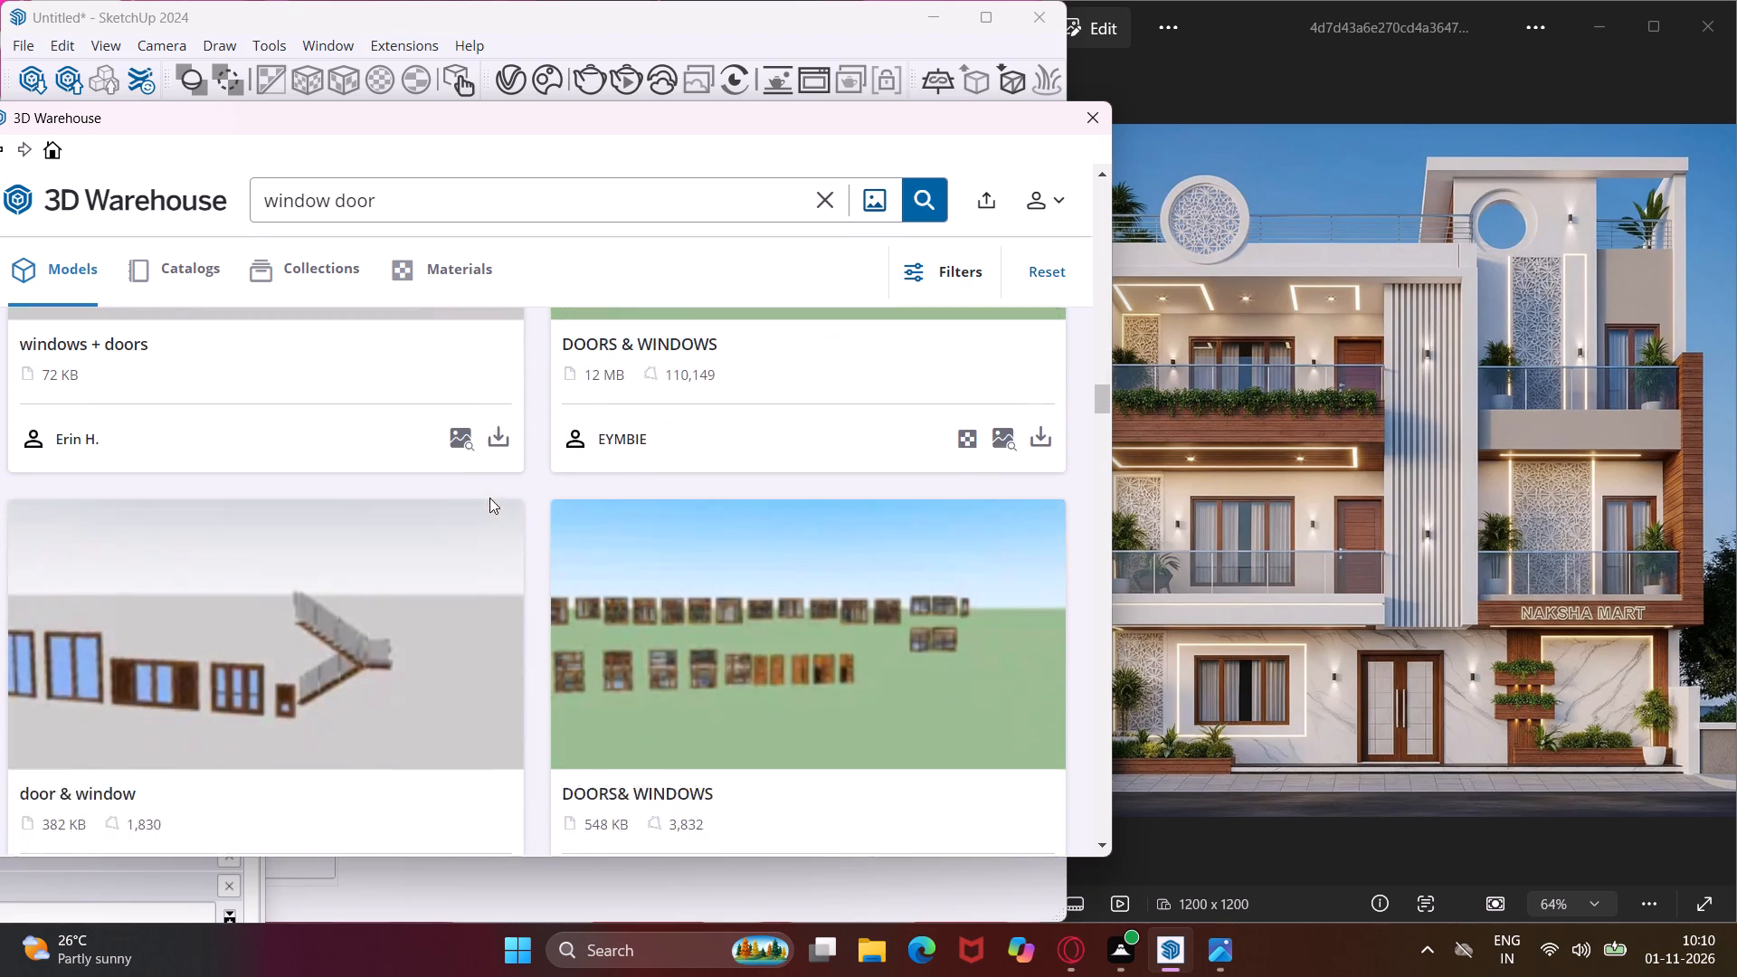
pyautogui.scroll(-2, 489, 498)
pyautogui.scroll(4, 489, 498)
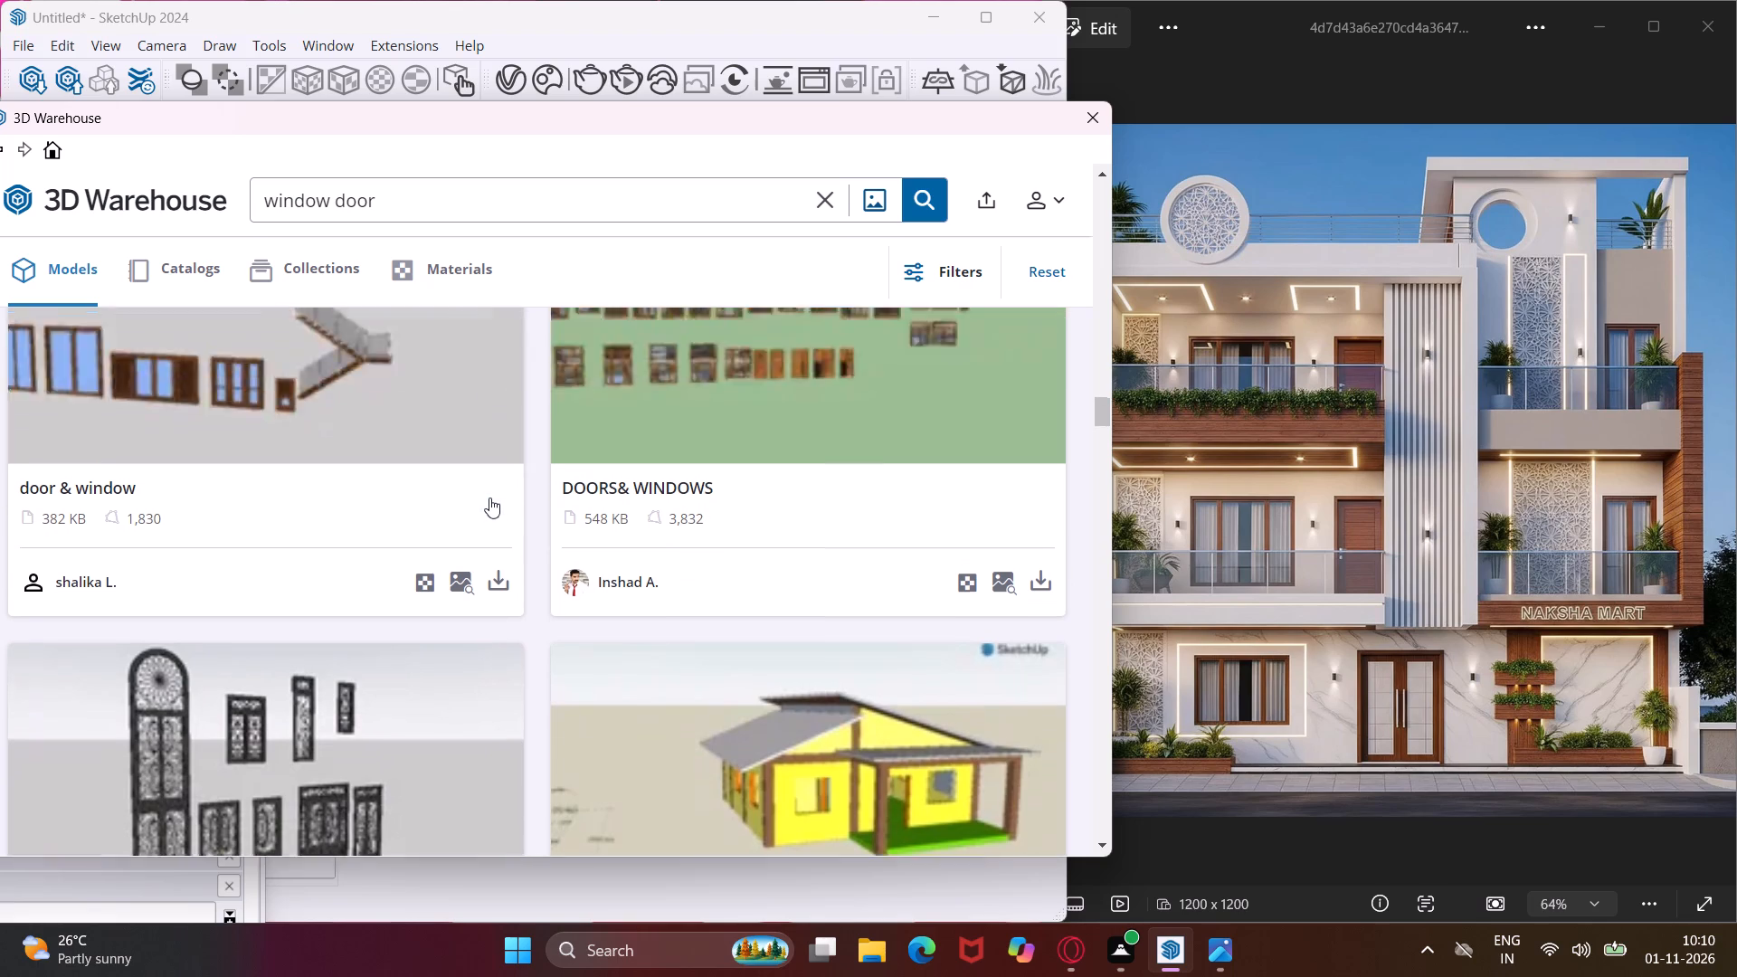
pyautogui.scroll(16, 489, 498)
pyautogui.scroll(6, 489, 498)
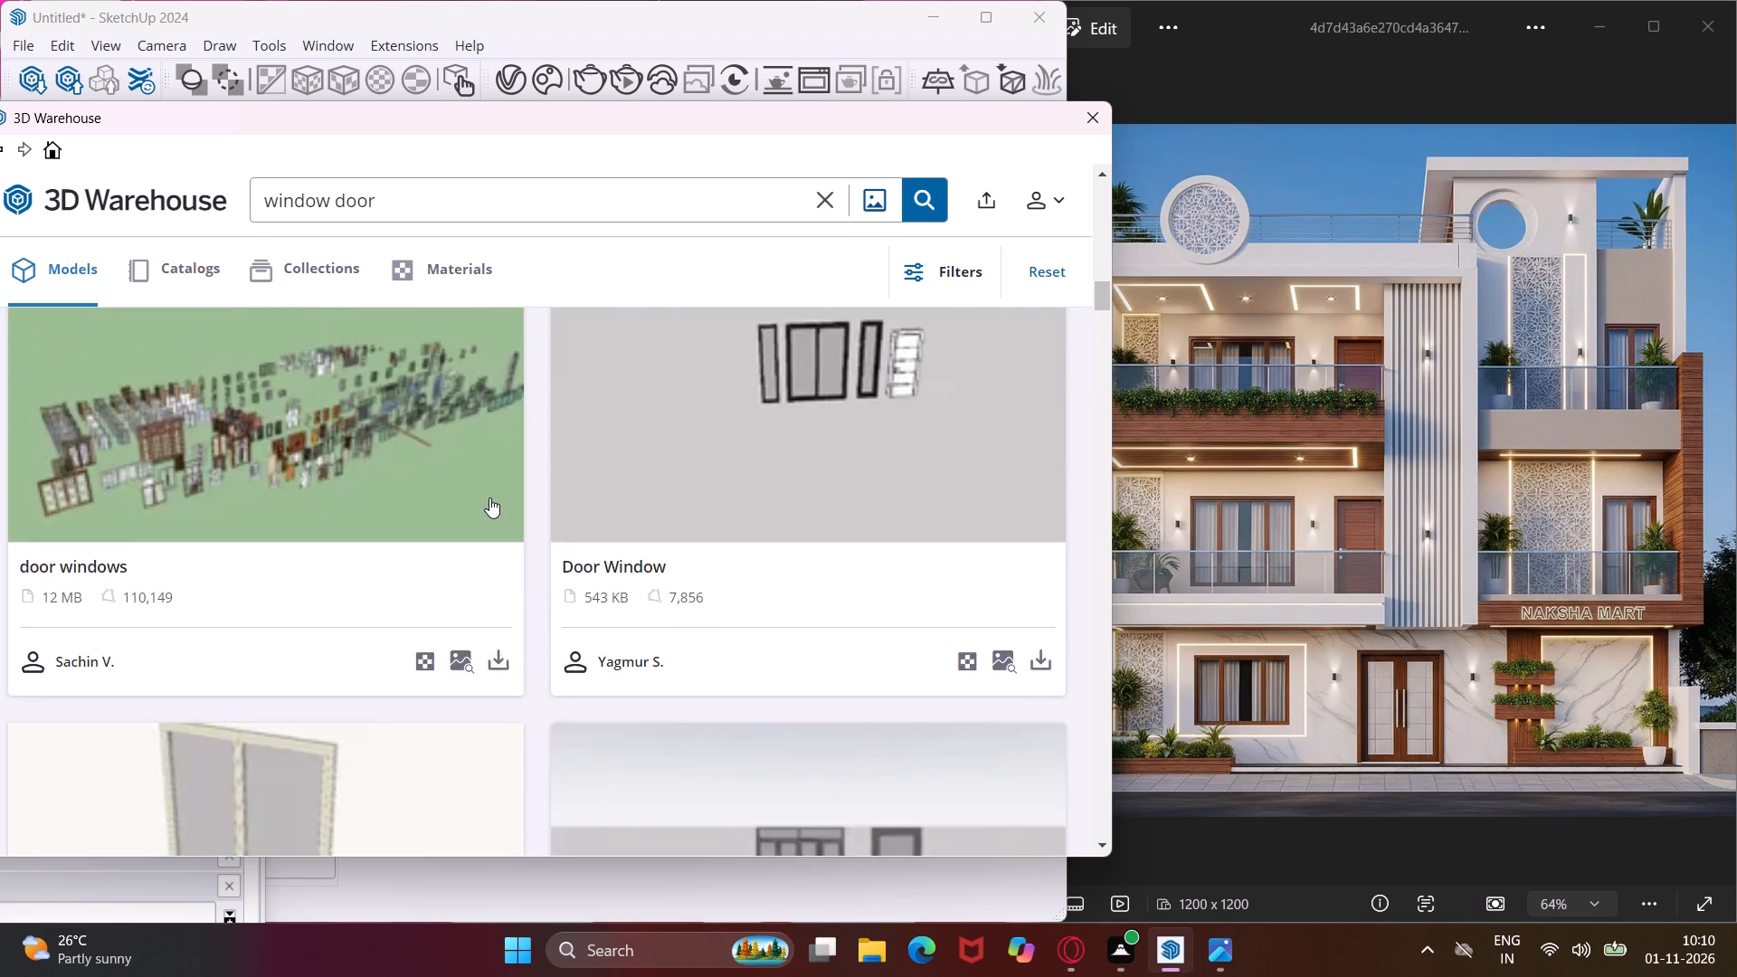
pyautogui.scroll(11, 489, 498)
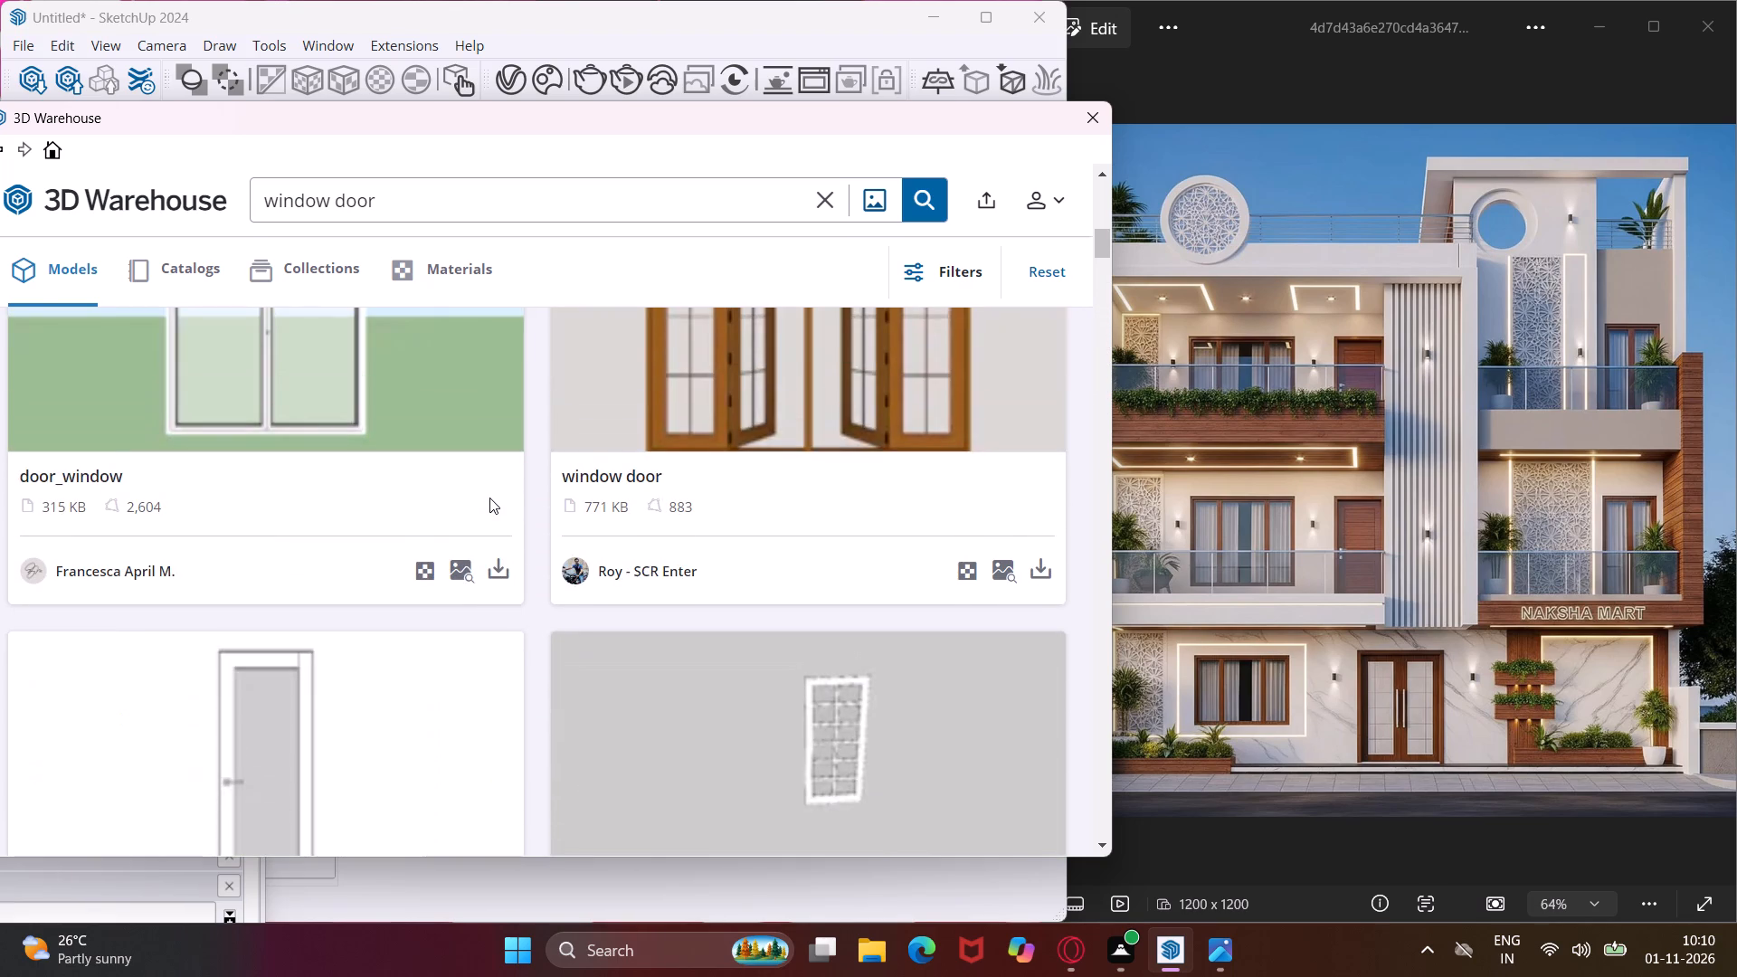
pyautogui.scroll(-2, 489, 498)
pyautogui.scroll(3, 489, 498)
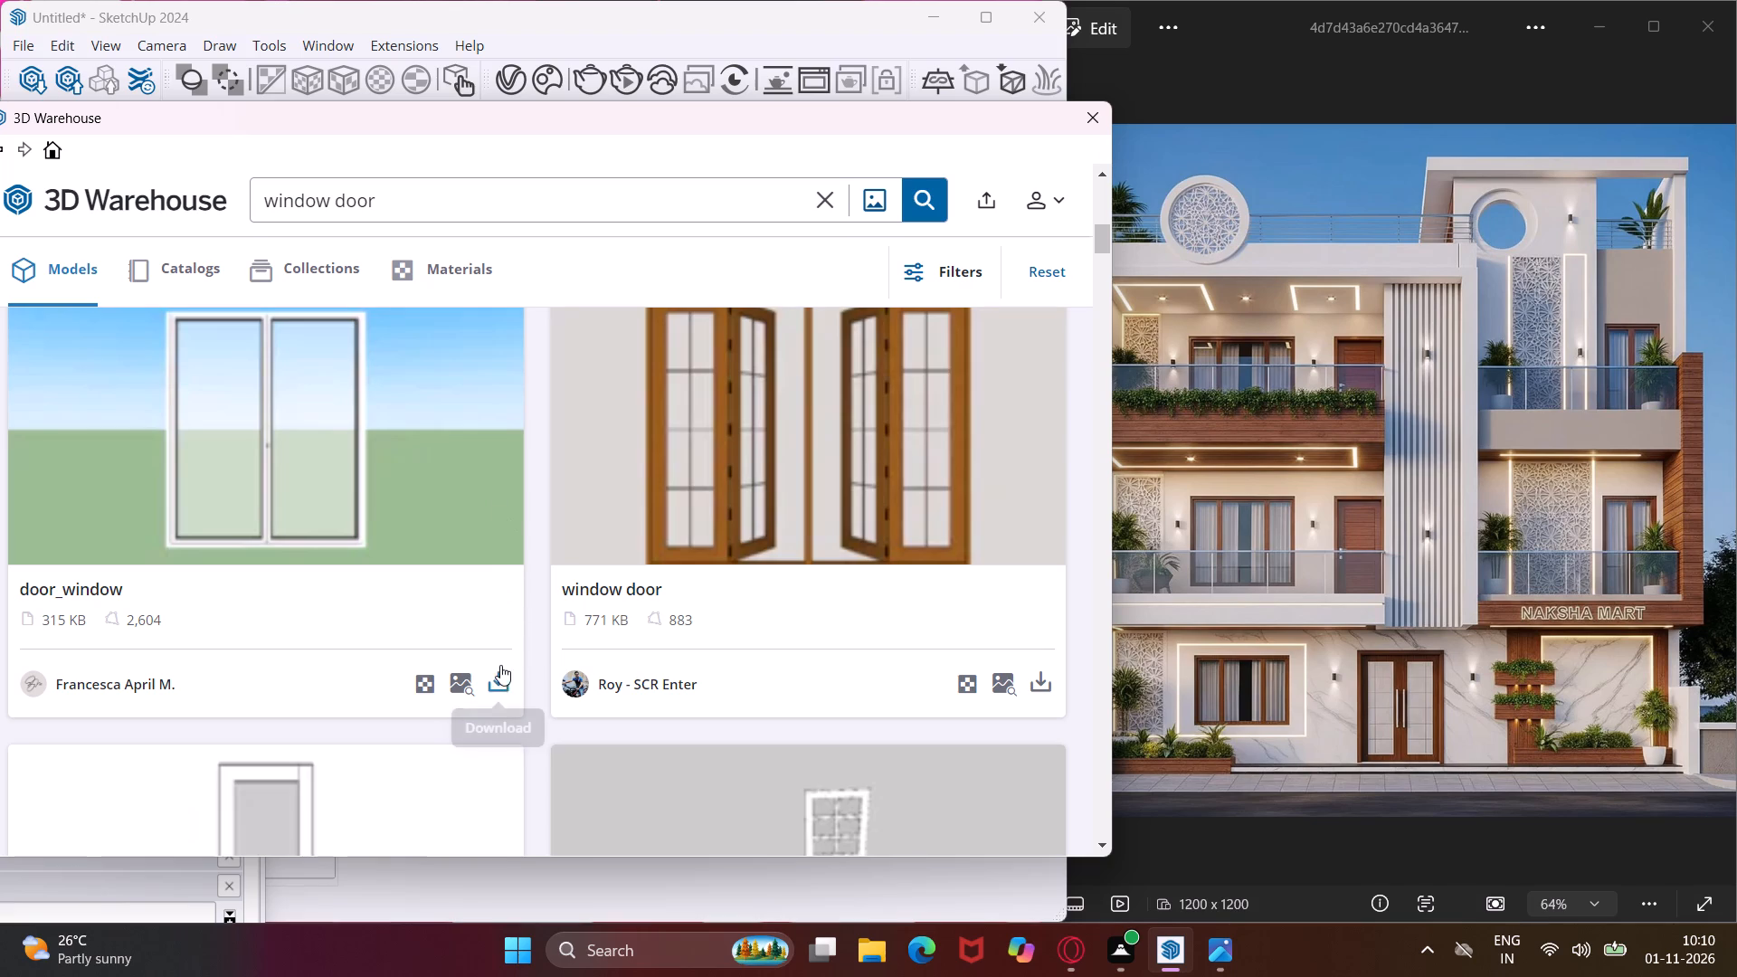
# Load the 315 KB door_window model and place it near the red axis, beside the two previously imported doors.
pyautogui.click(495, 675)
pyautogui.click(460, 507)
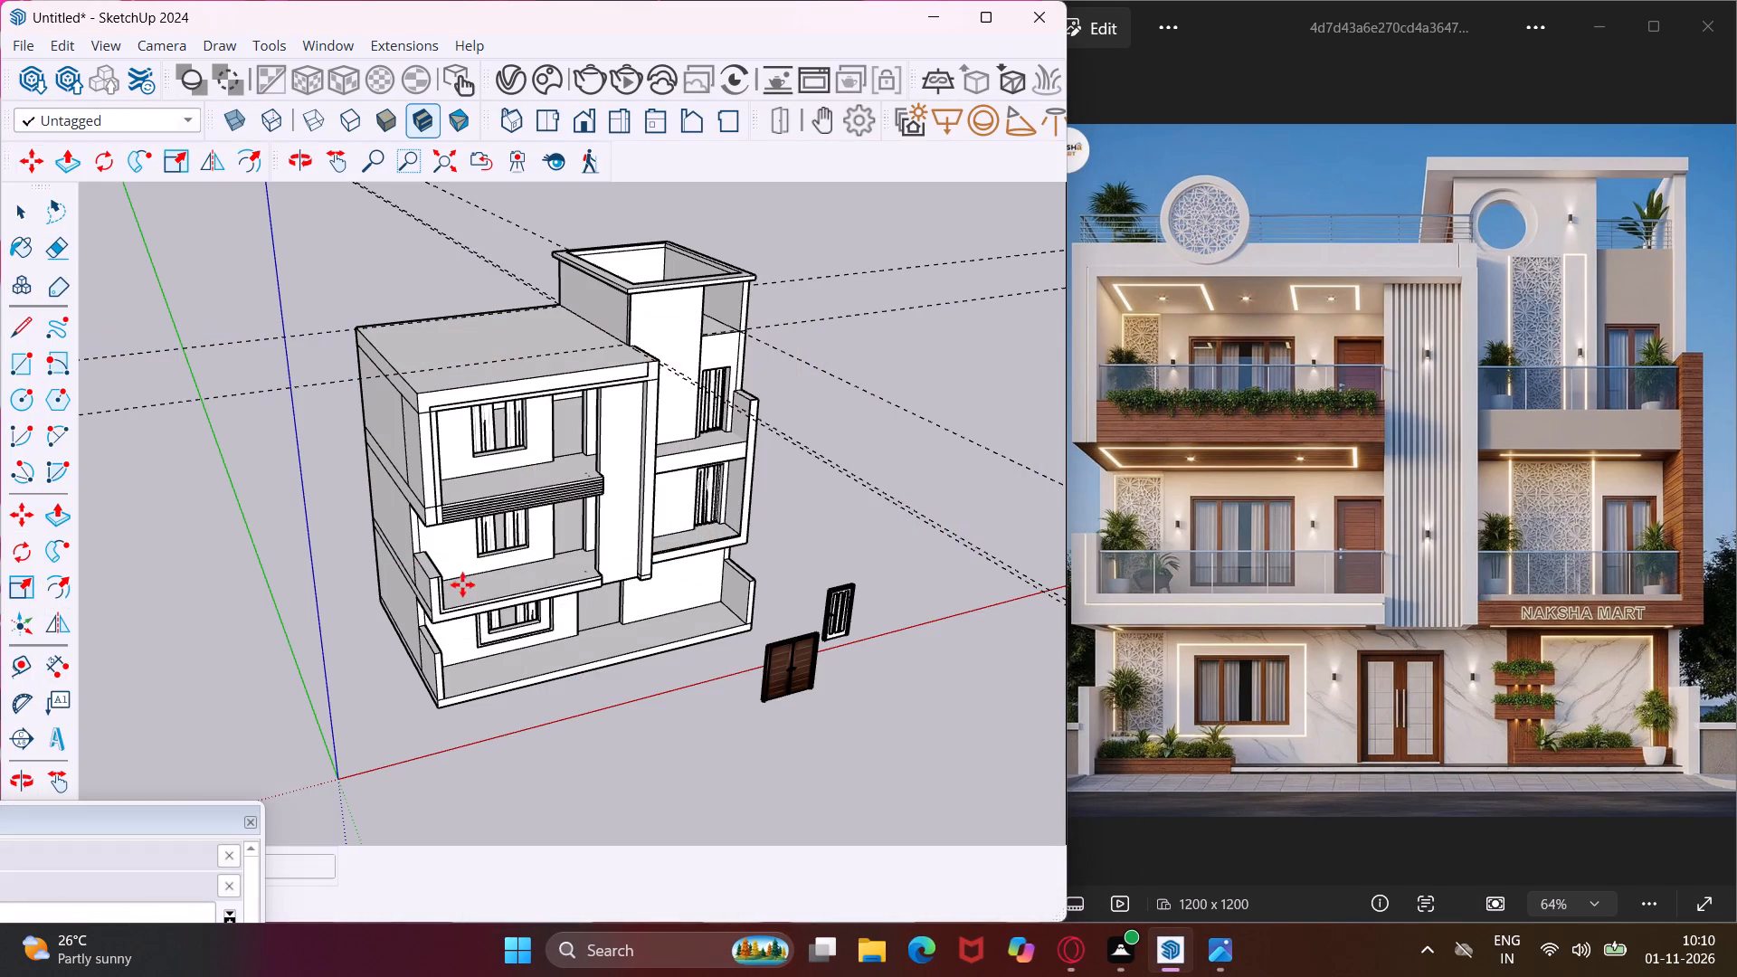
pyautogui.scroll(3, 889, 621)
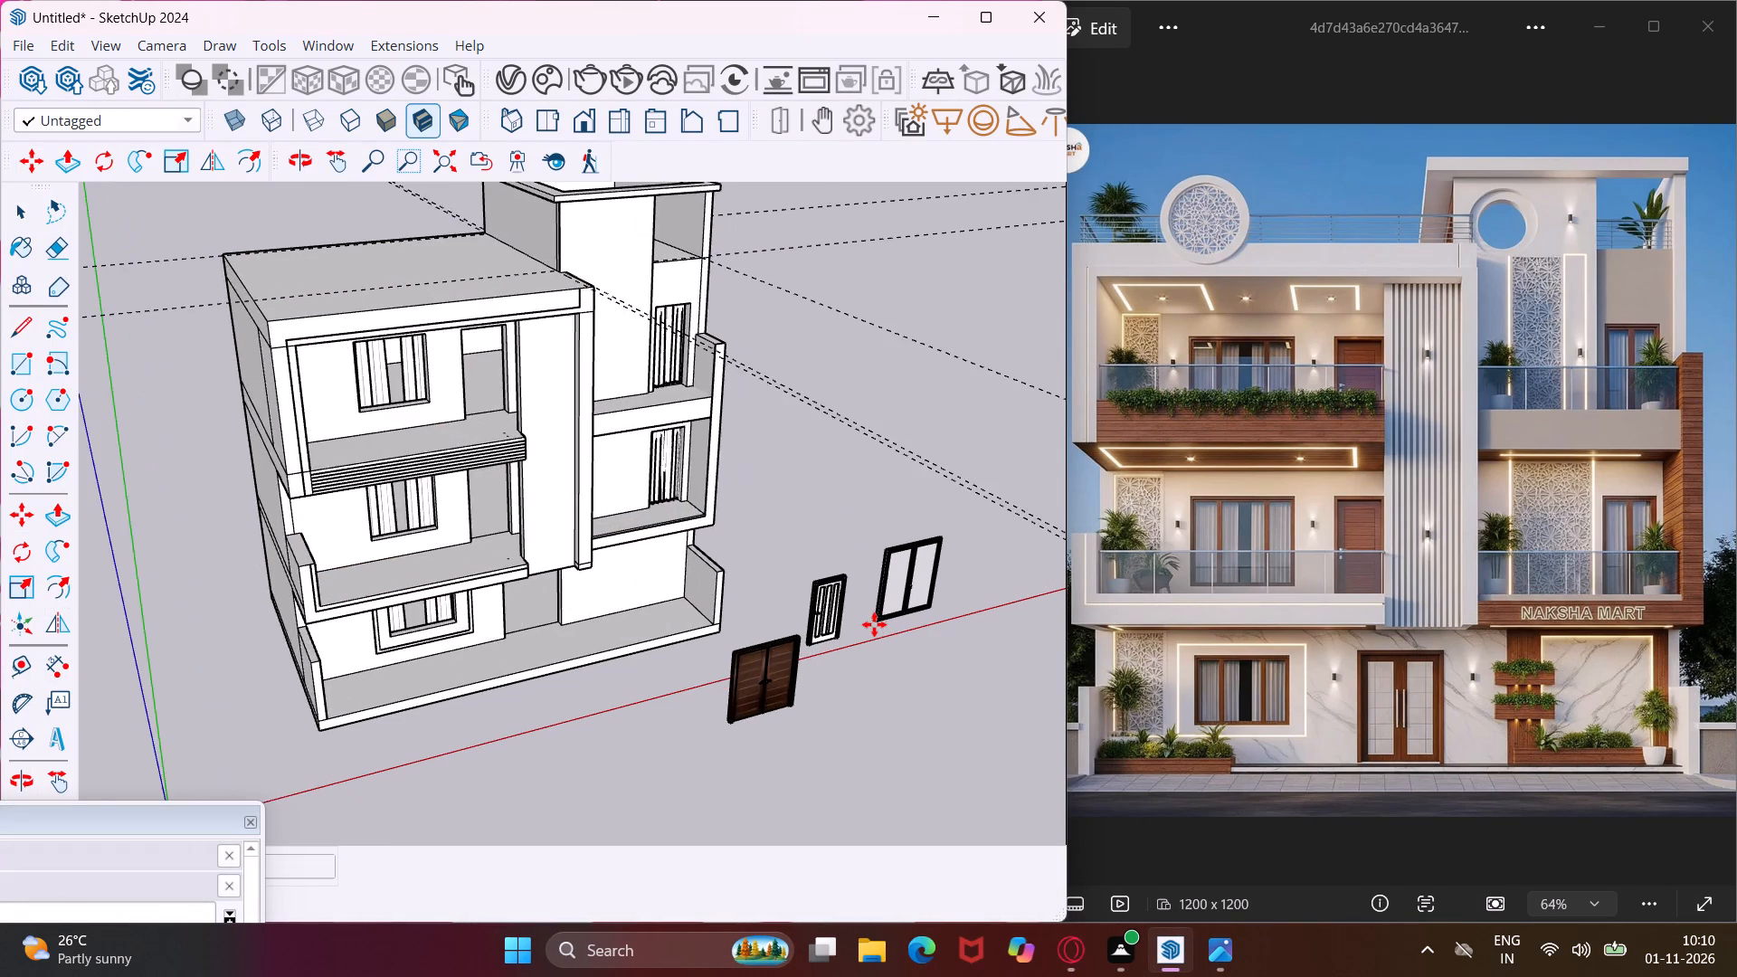
pyautogui.scroll(2, 874, 624)
pyautogui.click(874, 624)
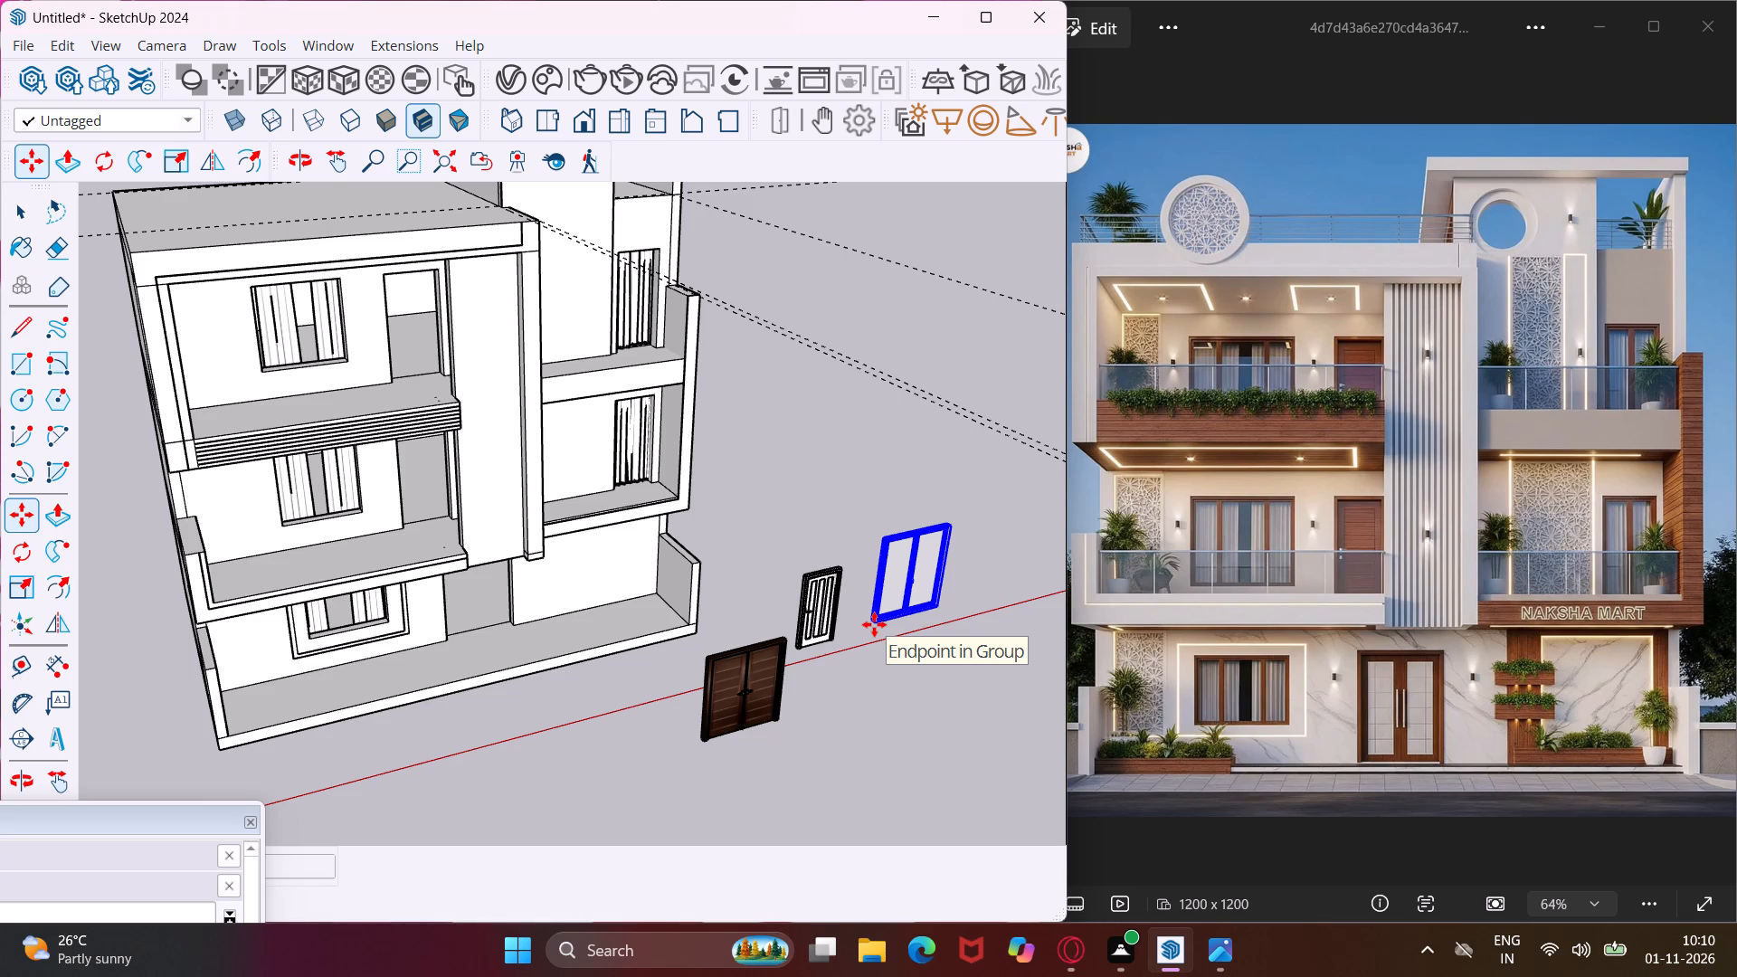
pyautogui.press('Escape')
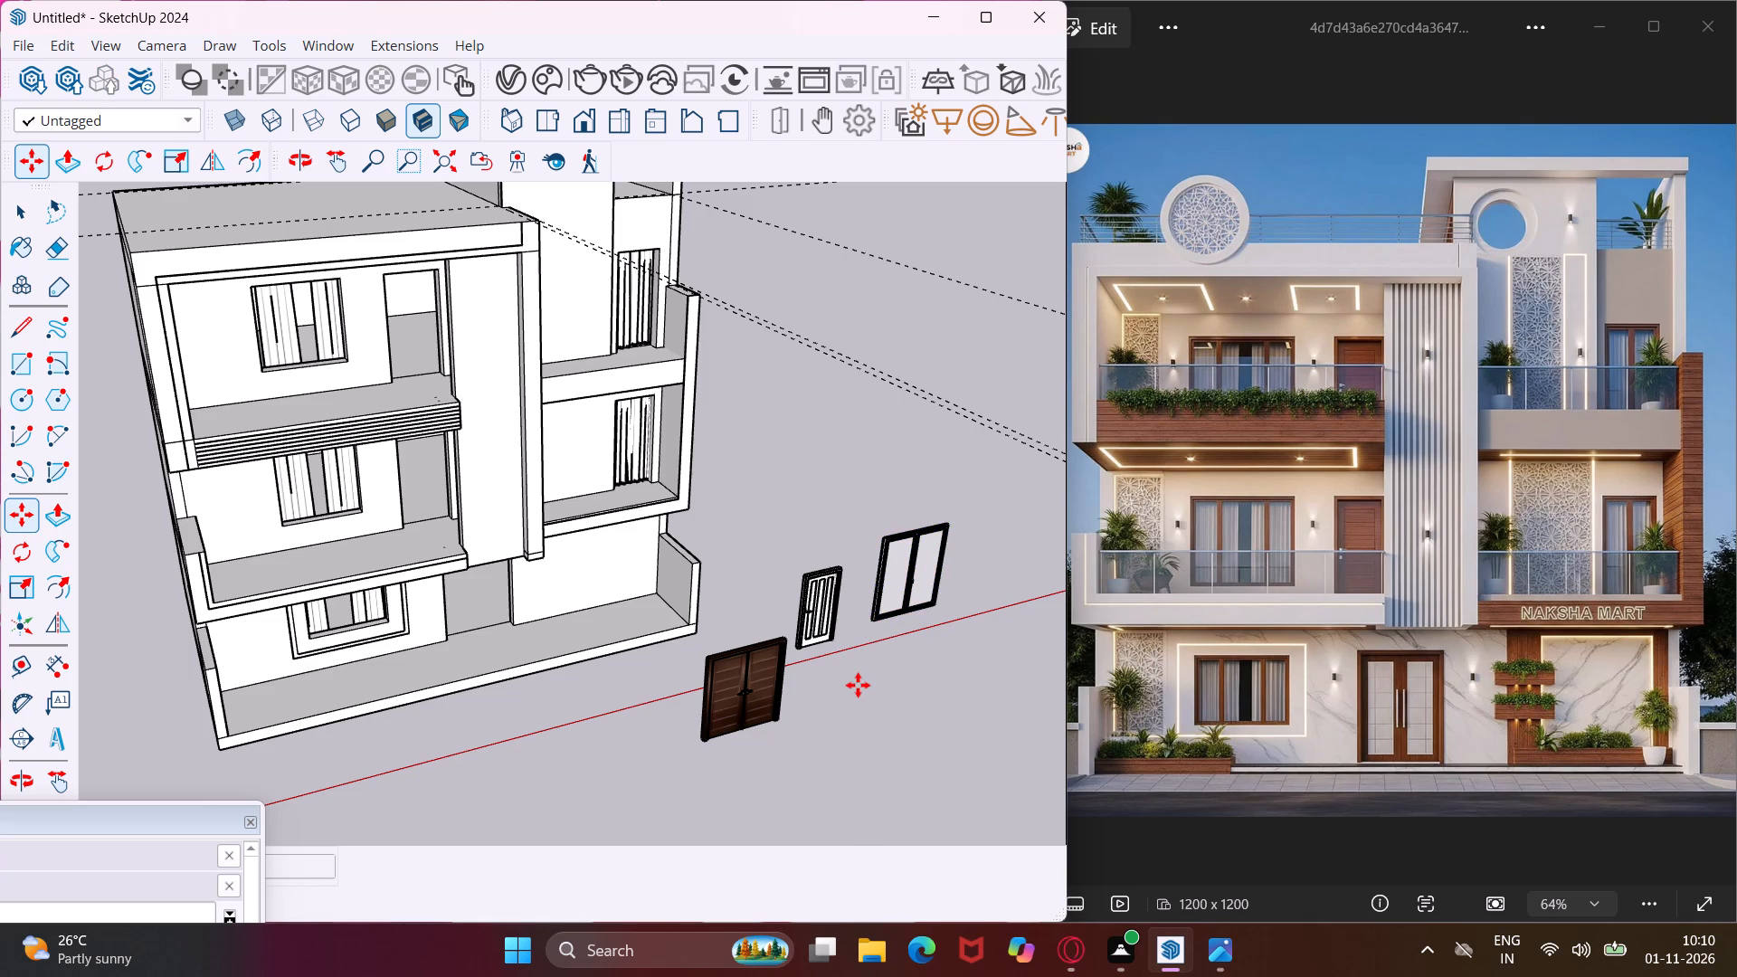
pyautogui.press('Escape')
pyautogui.press('space')
# Move the dark brown double door by its bottom corner to the bottom corner of the ground-floor entrance opening.
pyautogui.scroll(5, 707, 724)
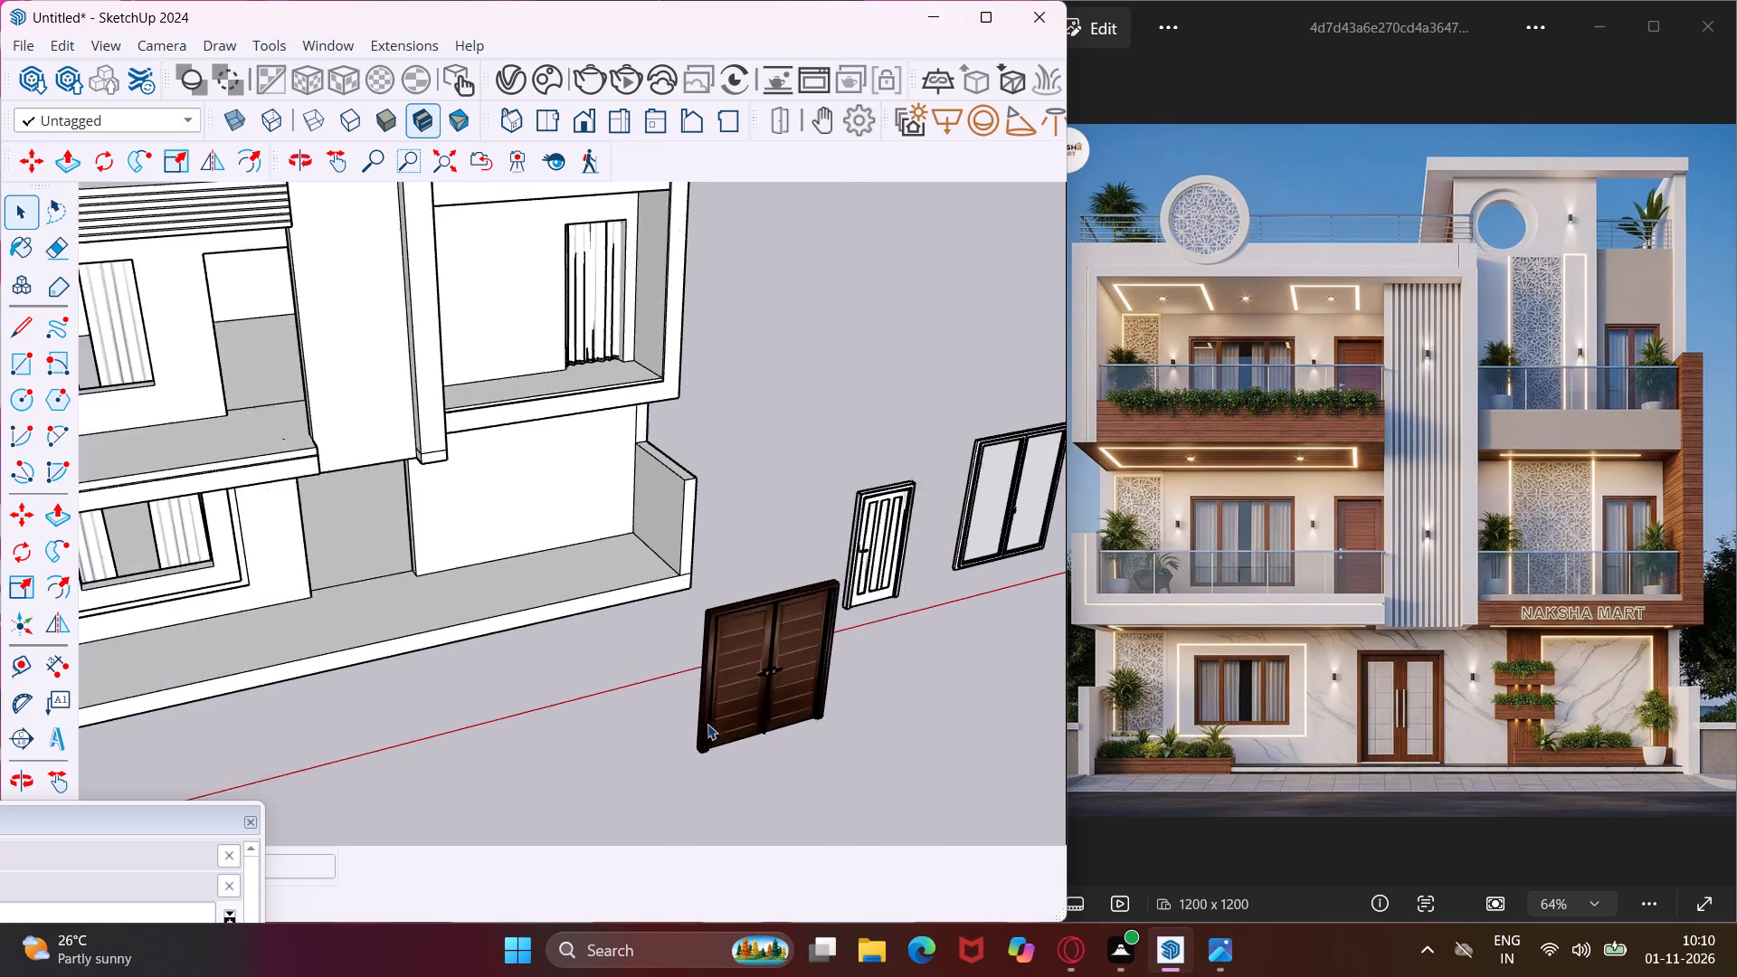
pyautogui.moveTo(707, 724); pyautogui.dragTo(748, 607, button='middle')
pyautogui.scroll(1, 748, 607)
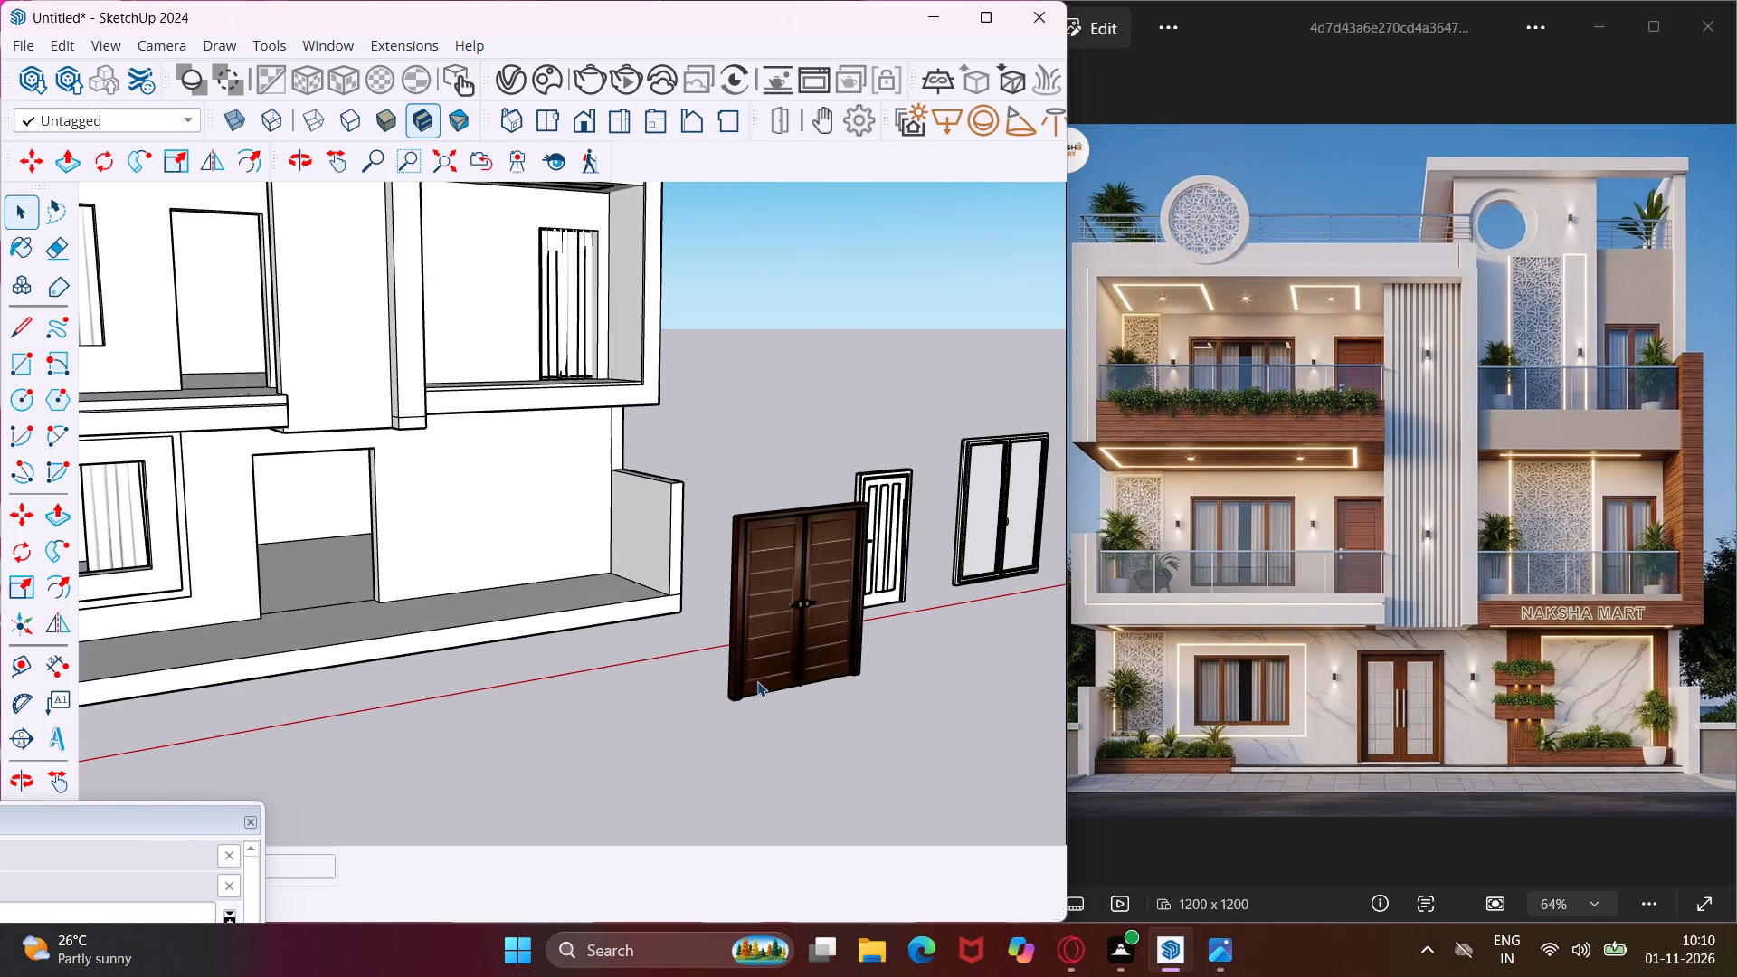
pyautogui.click(758, 689)
pyautogui.press('m')
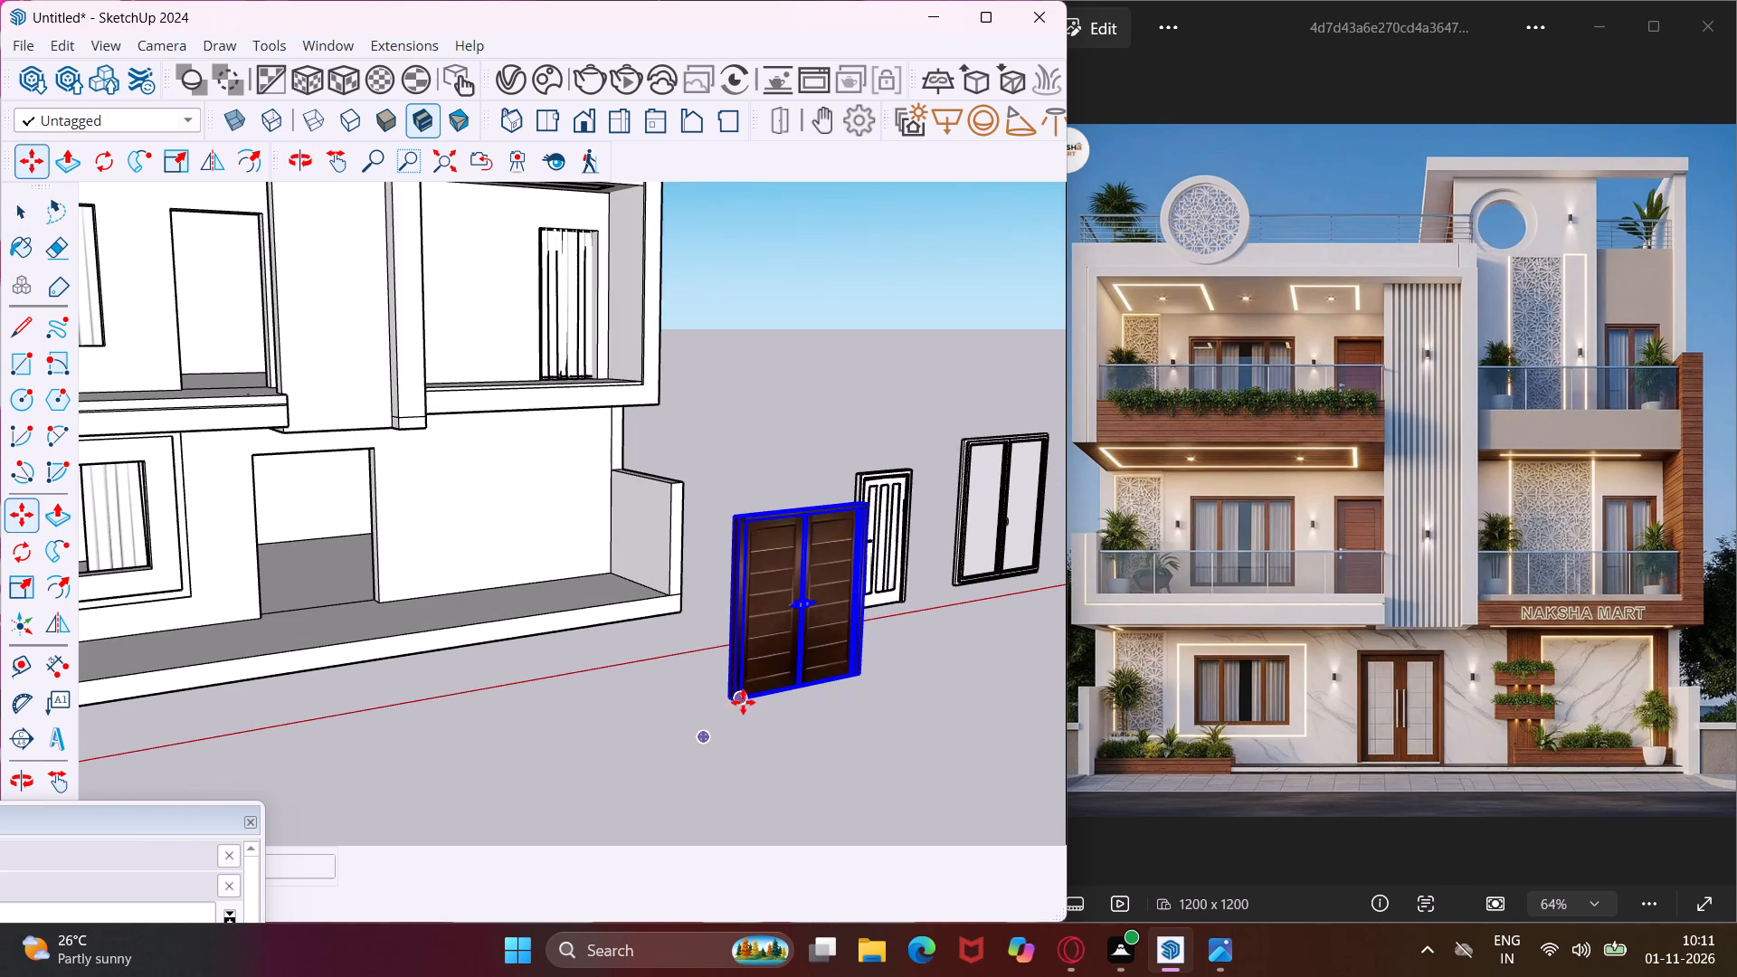
pyautogui.scroll(5, 739, 702)
pyautogui.click(733, 706)
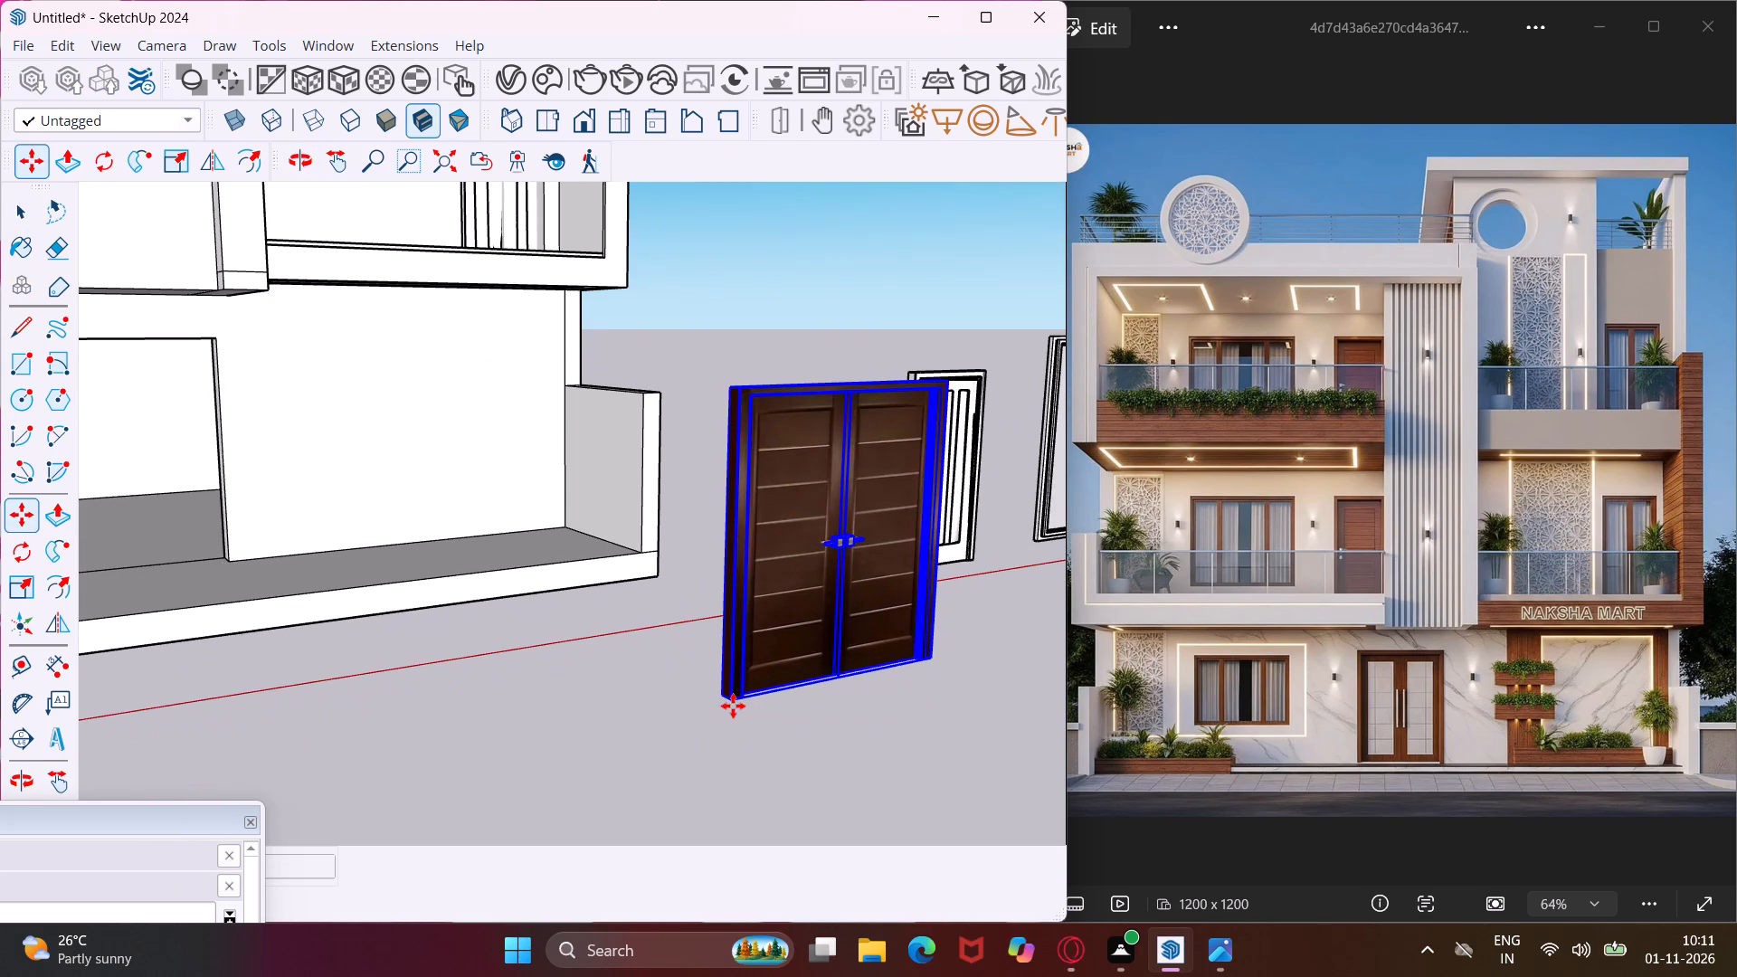
pyautogui.scroll(-9, 704, 707)
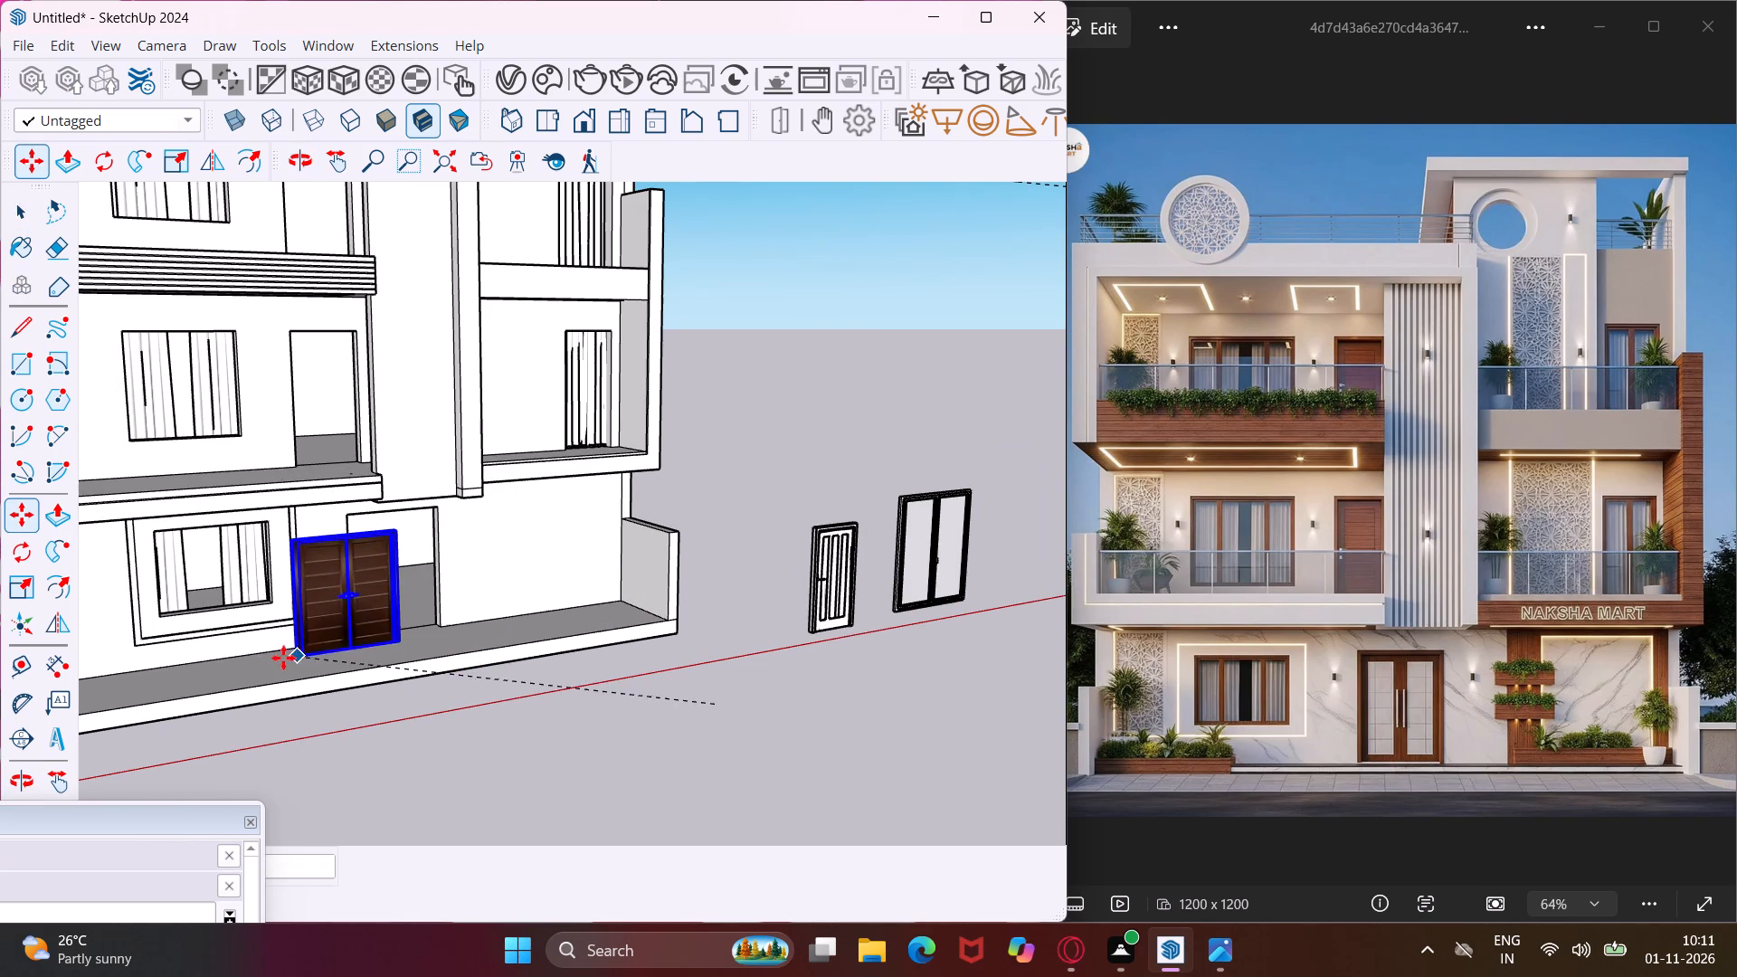
pyautogui.scroll(3, 356, 646)
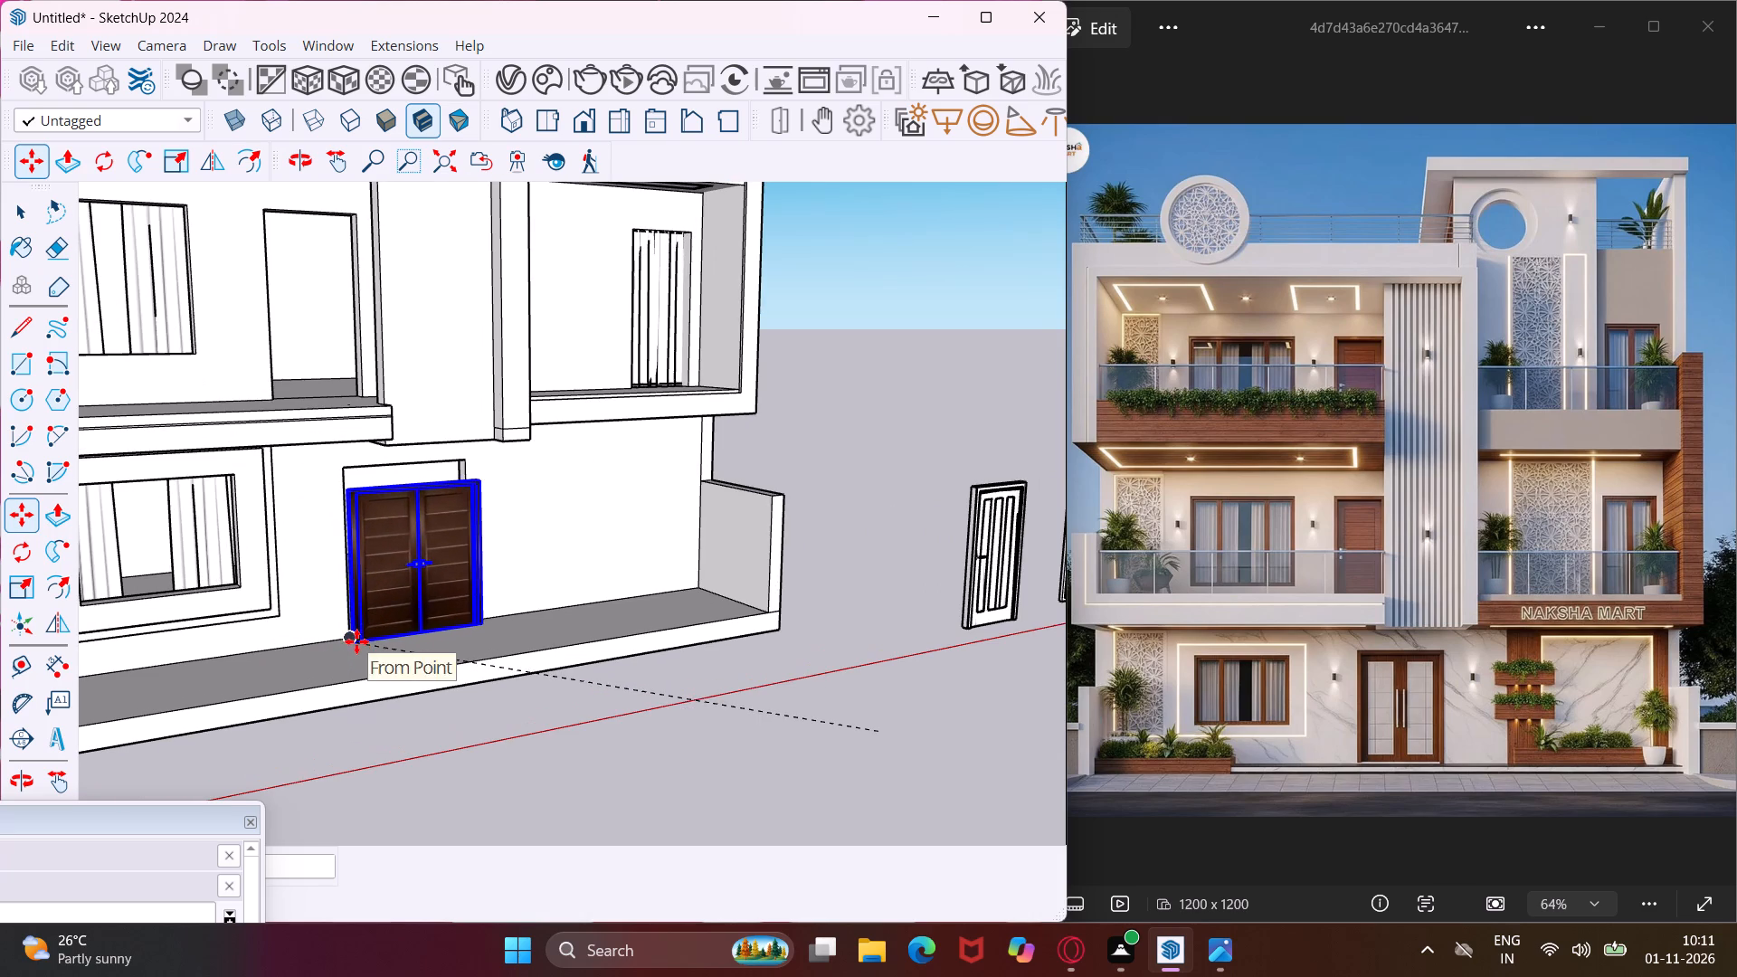
pyautogui.click(351, 637)
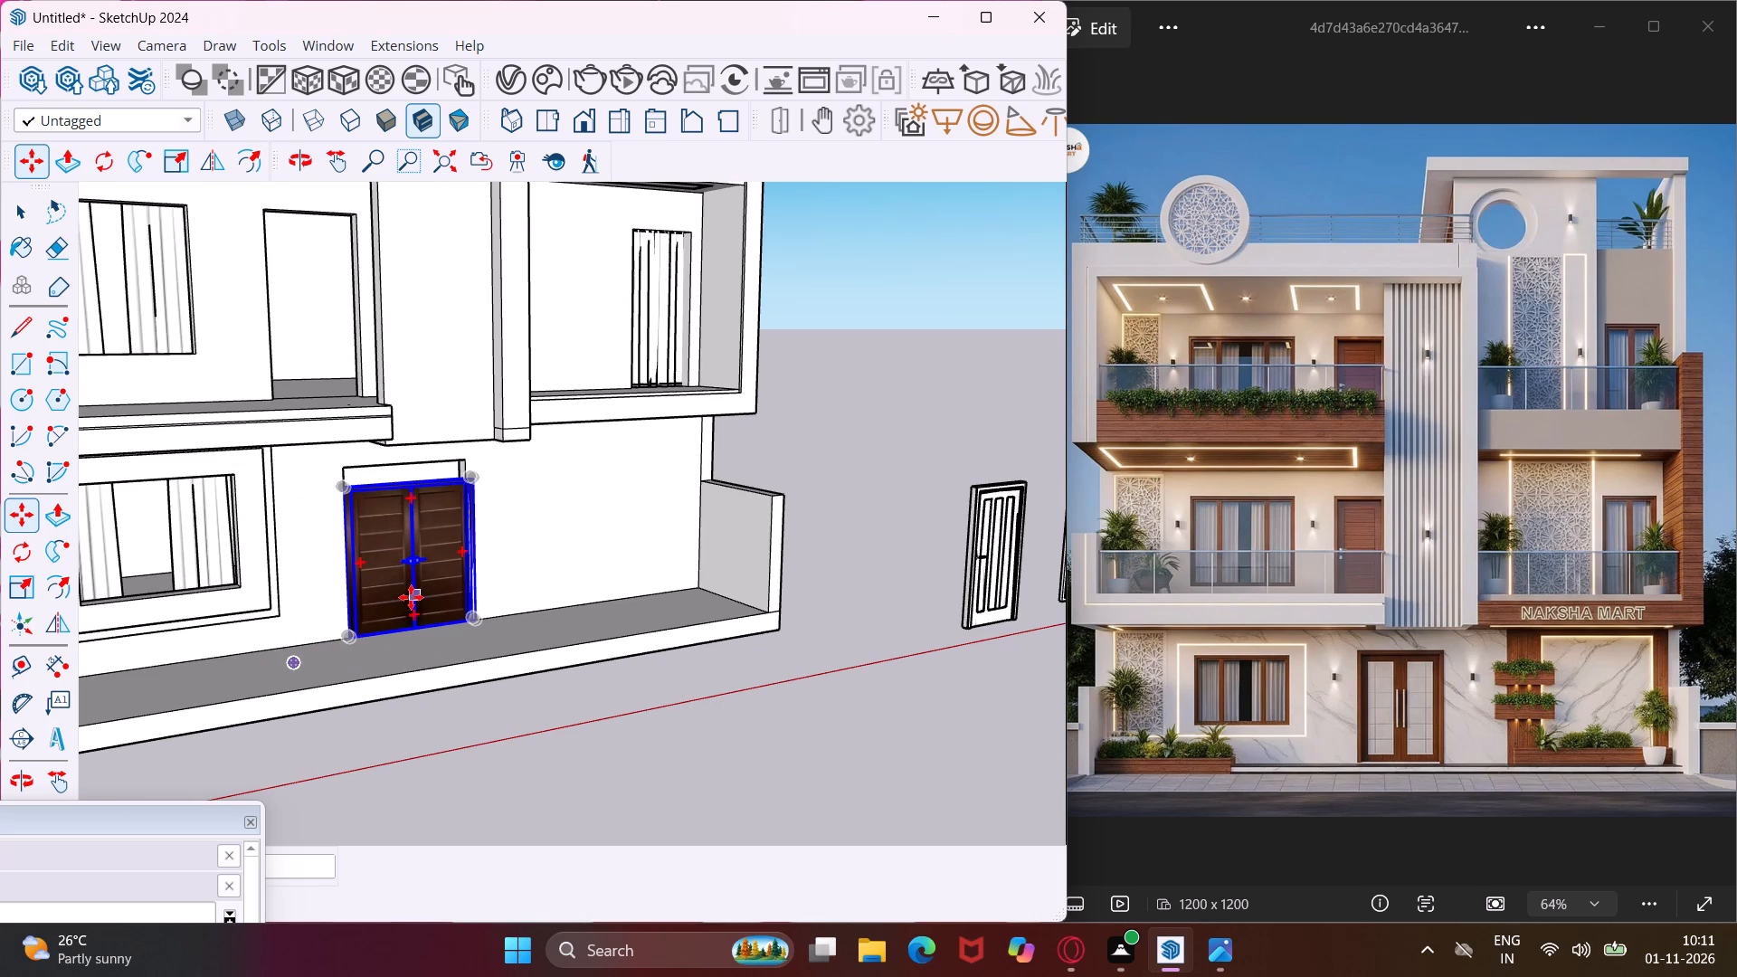
# Scale the double door's width to match the side edge of the ground-floor entrance opening.
pyautogui.click(32, 588)
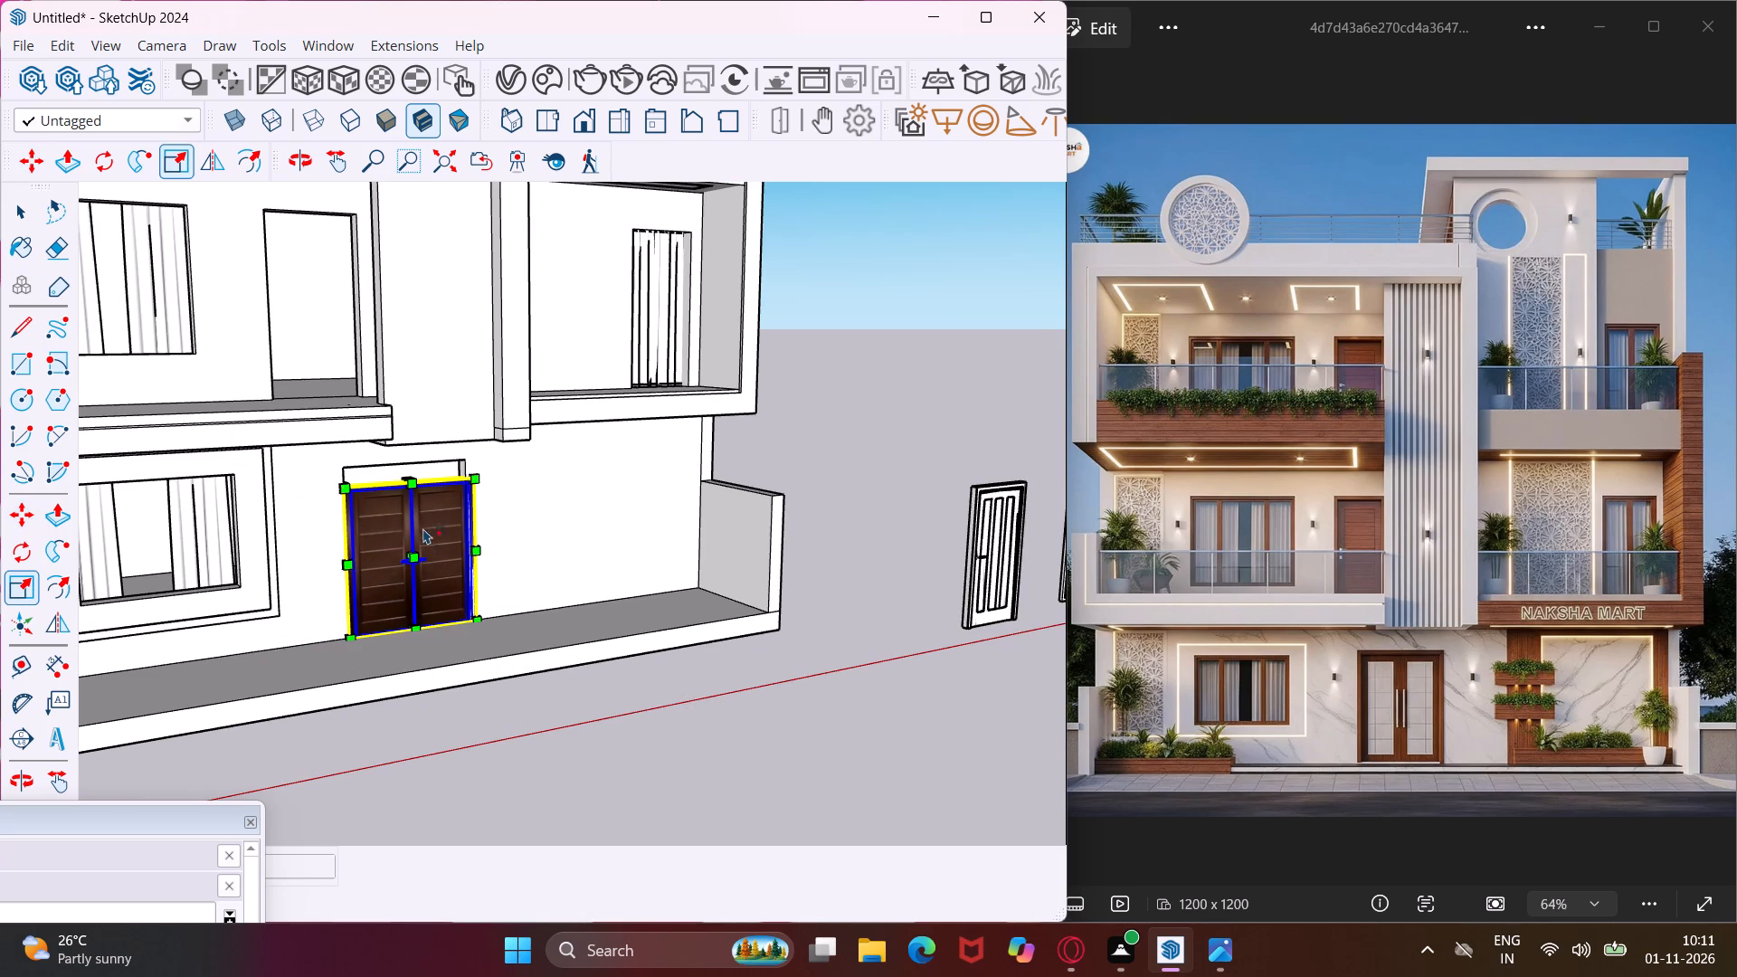
pyautogui.moveTo(477, 522); pyautogui.dragTo(267, 525, button='middle')
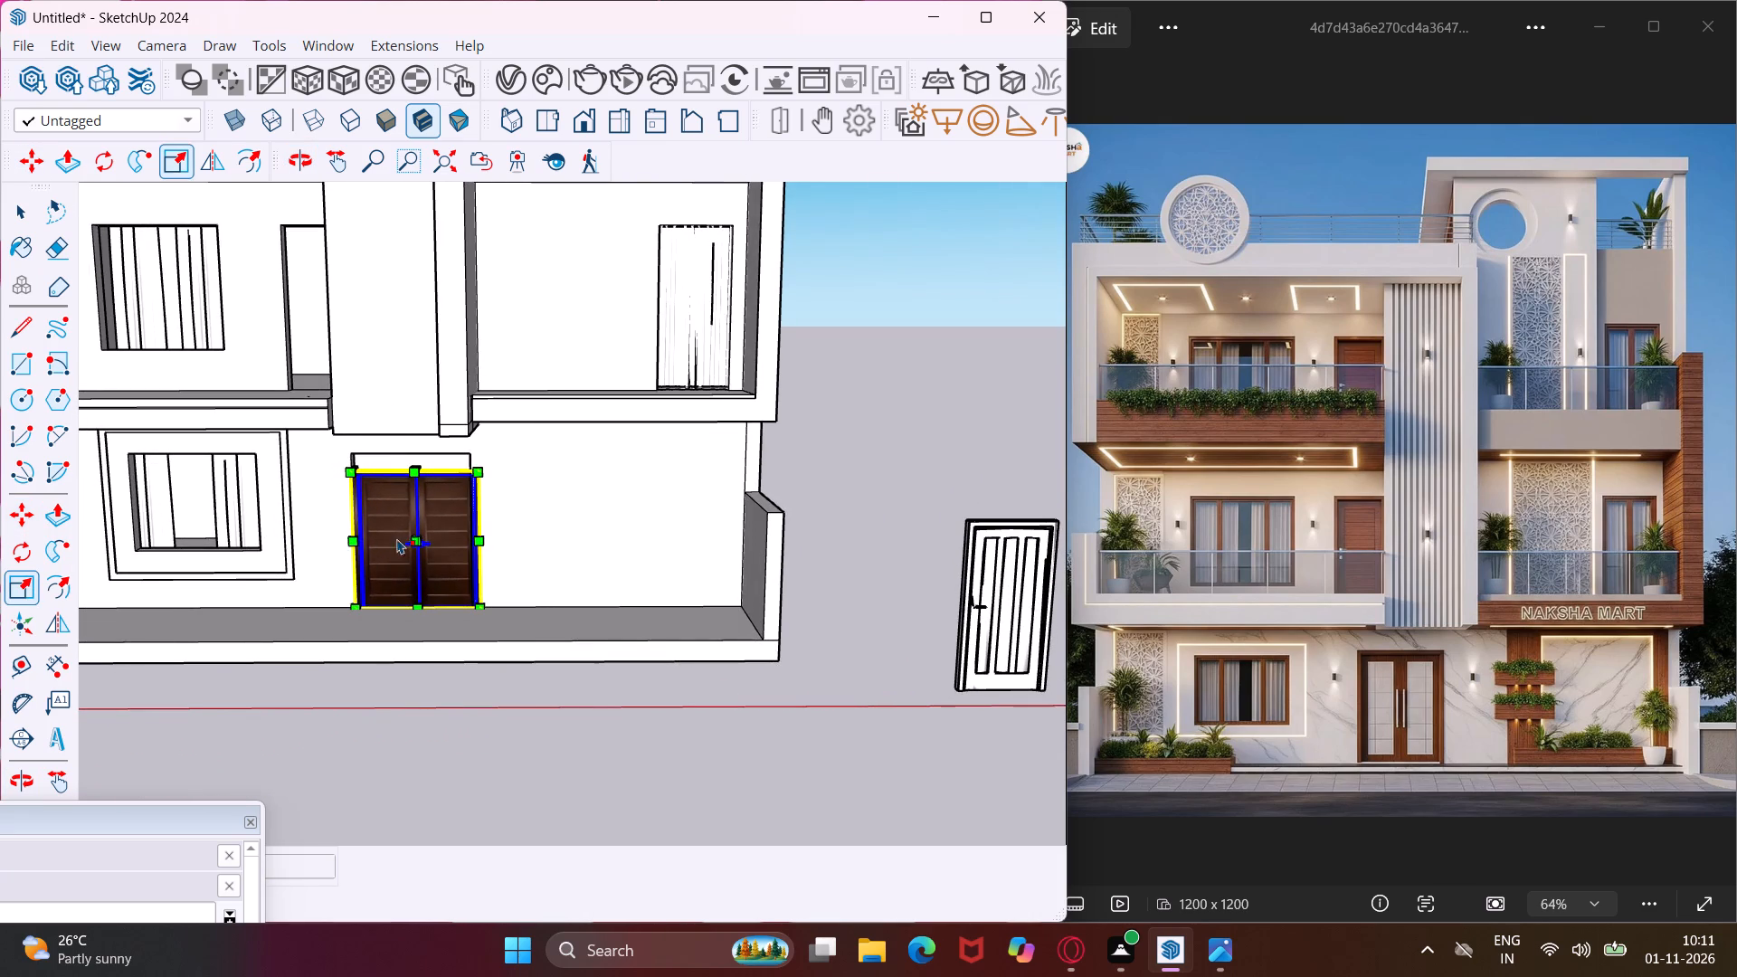
pyautogui.scroll(11, 487, 507)
pyautogui.moveTo(448, 547); pyautogui.dragTo(365, 550, button='middle')
pyautogui.scroll(1, 365, 550)
pyautogui.scroll(2, 441, 582)
pyautogui.click(450, 574)
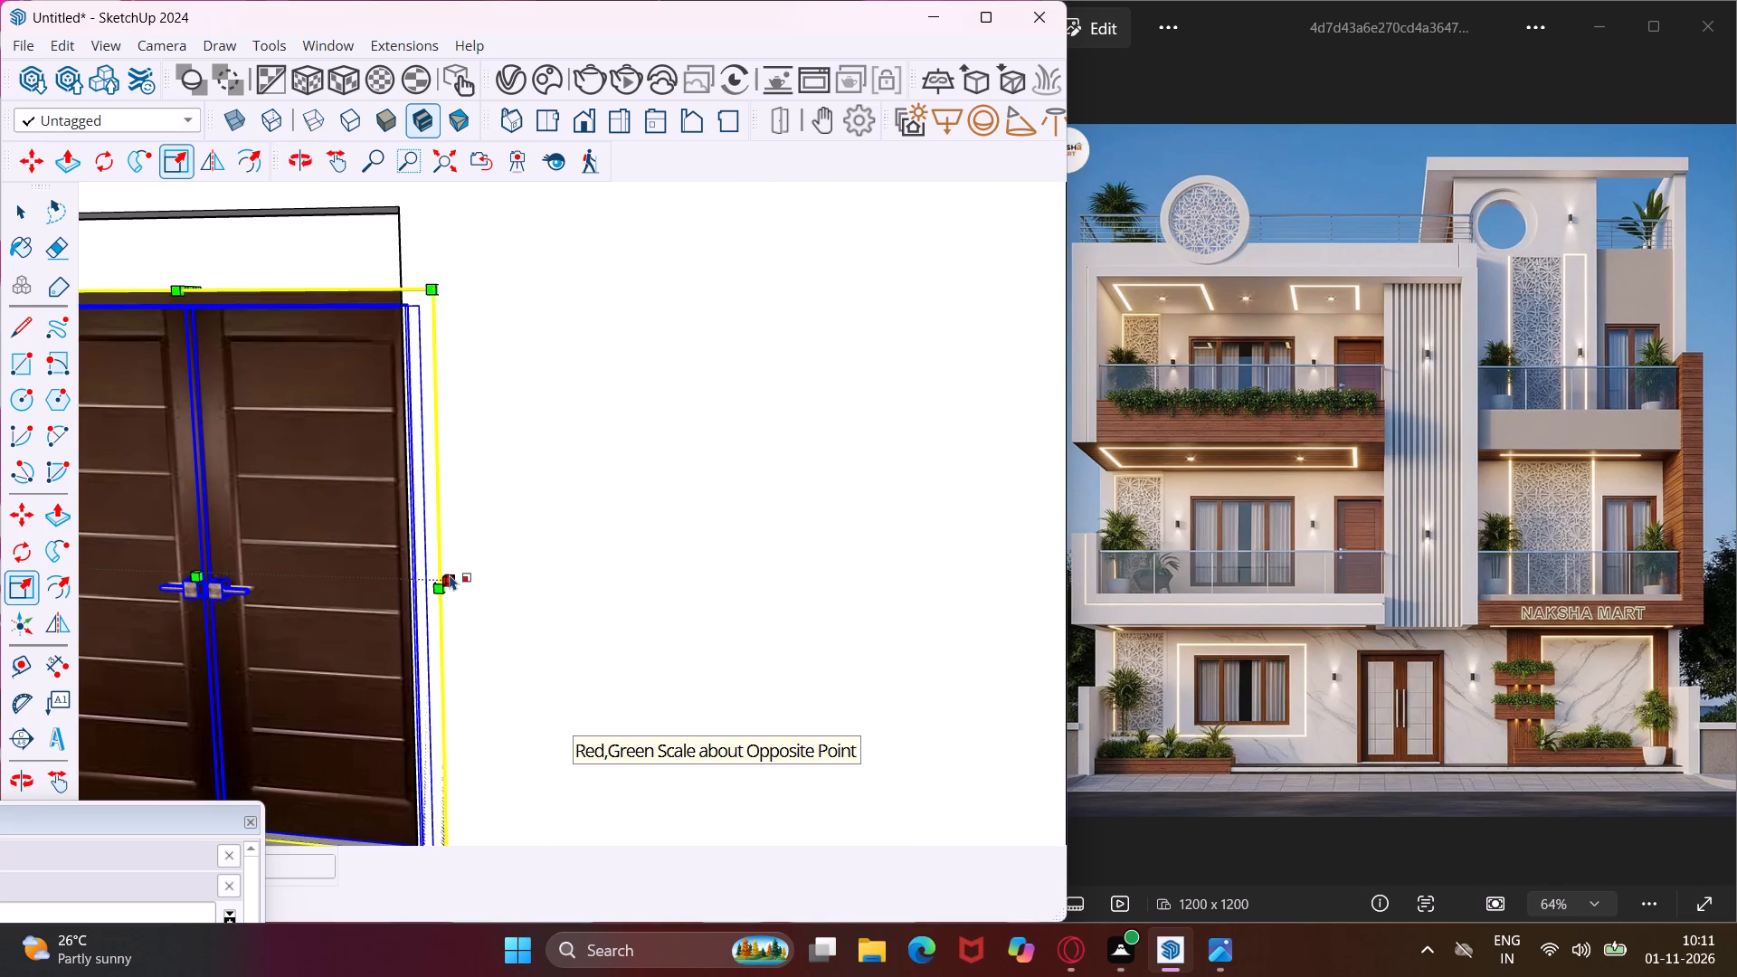
pyautogui.click(414, 568)
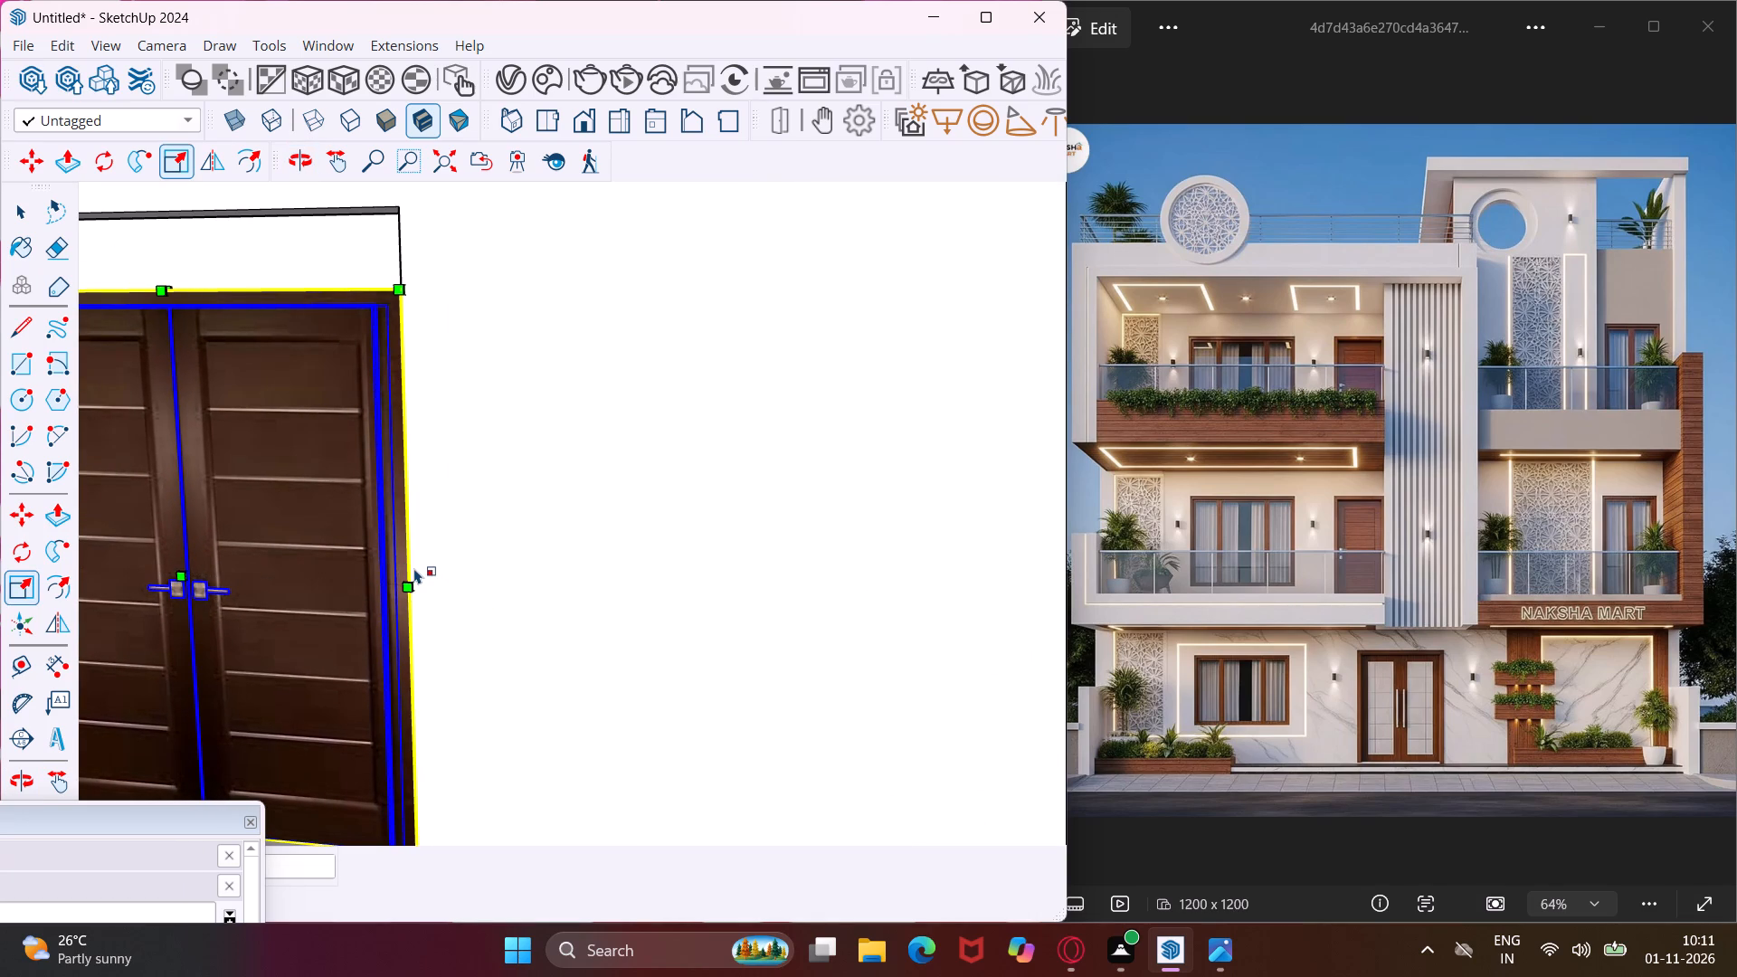
# Scale the double door's height up to the top edge of the ground-floor entrance opening.
pyautogui.moveTo(413, 546); pyautogui.dragTo(585, 559, button='middle')
pyautogui.scroll(-3, 586, 560)
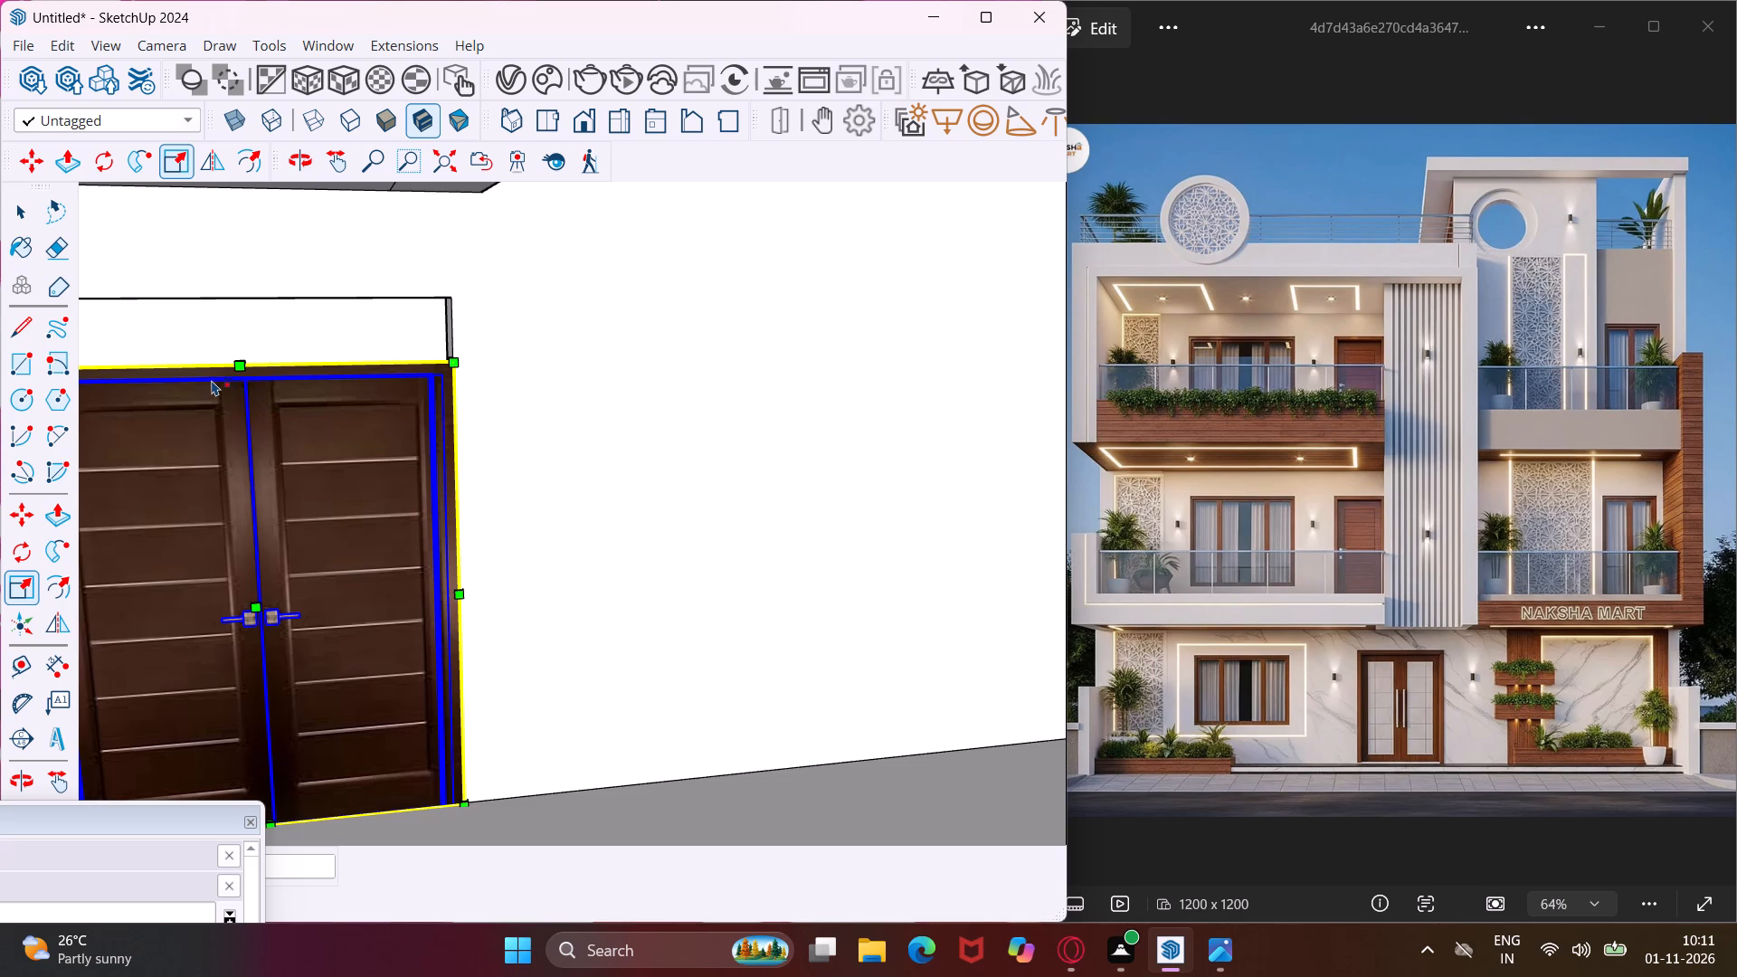
pyautogui.moveTo(212, 380); pyautogui.dragTo(545, 416, button='middle')
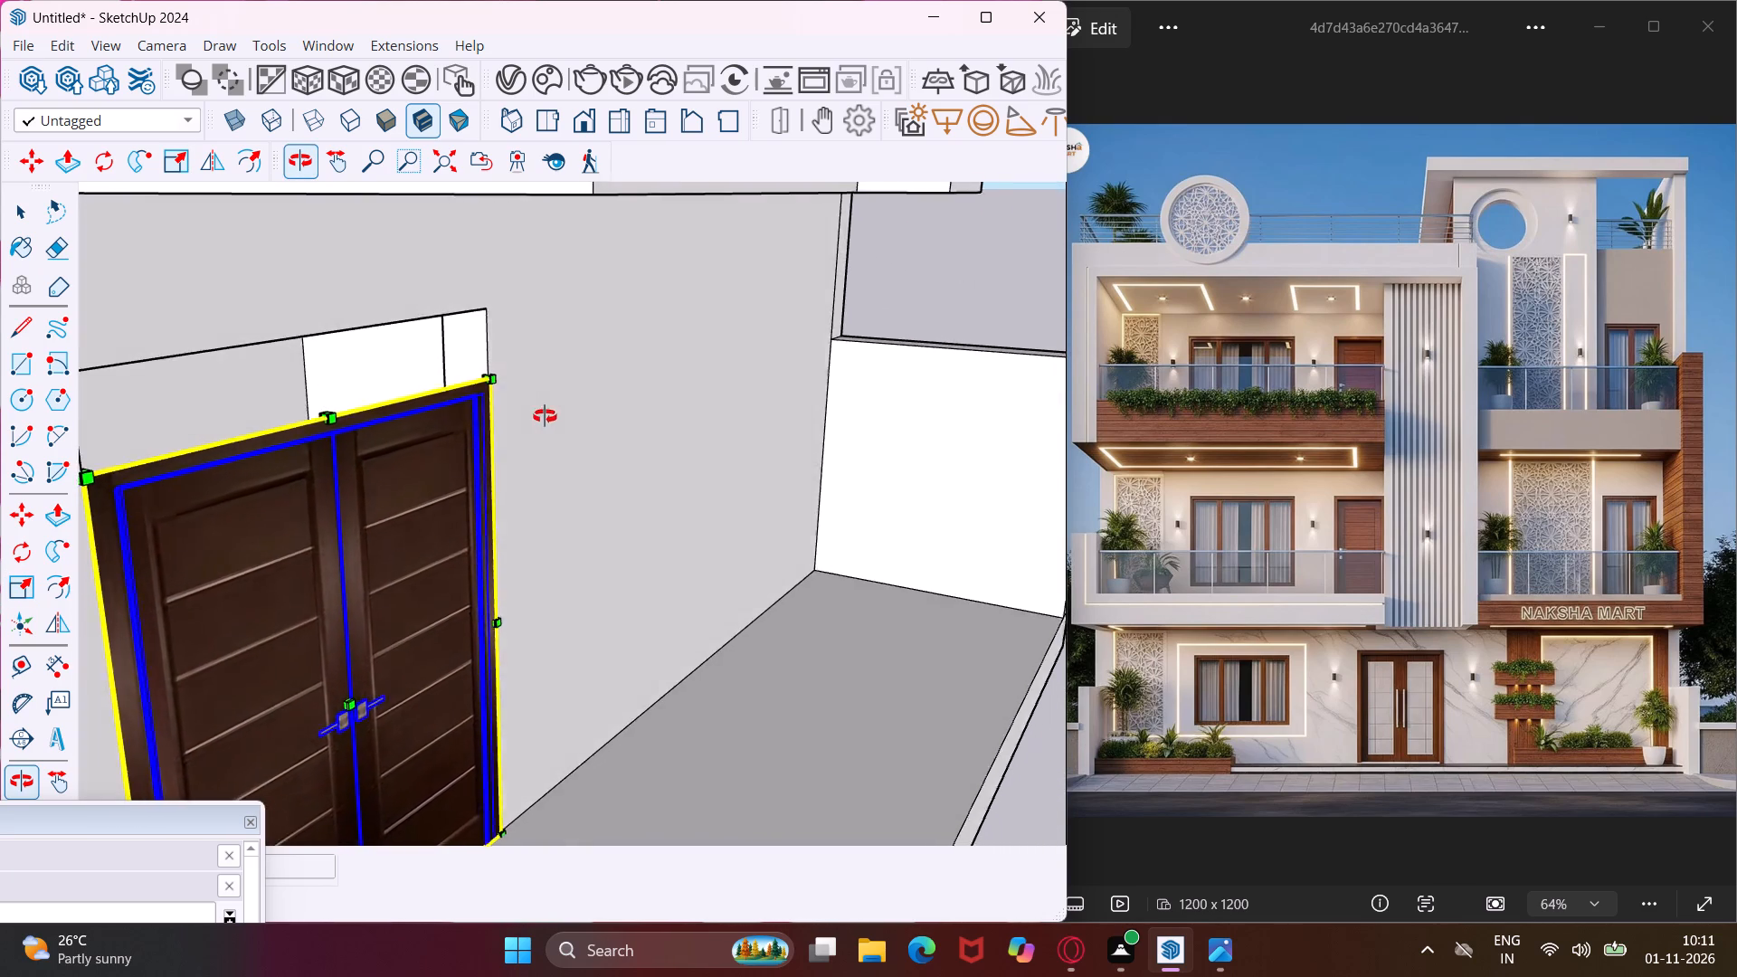
pyautogui.moveTo(545, 416); pyautogui.dragTo(610, 406, button='middle')
pyautogui.scroll(3, 372, 411)
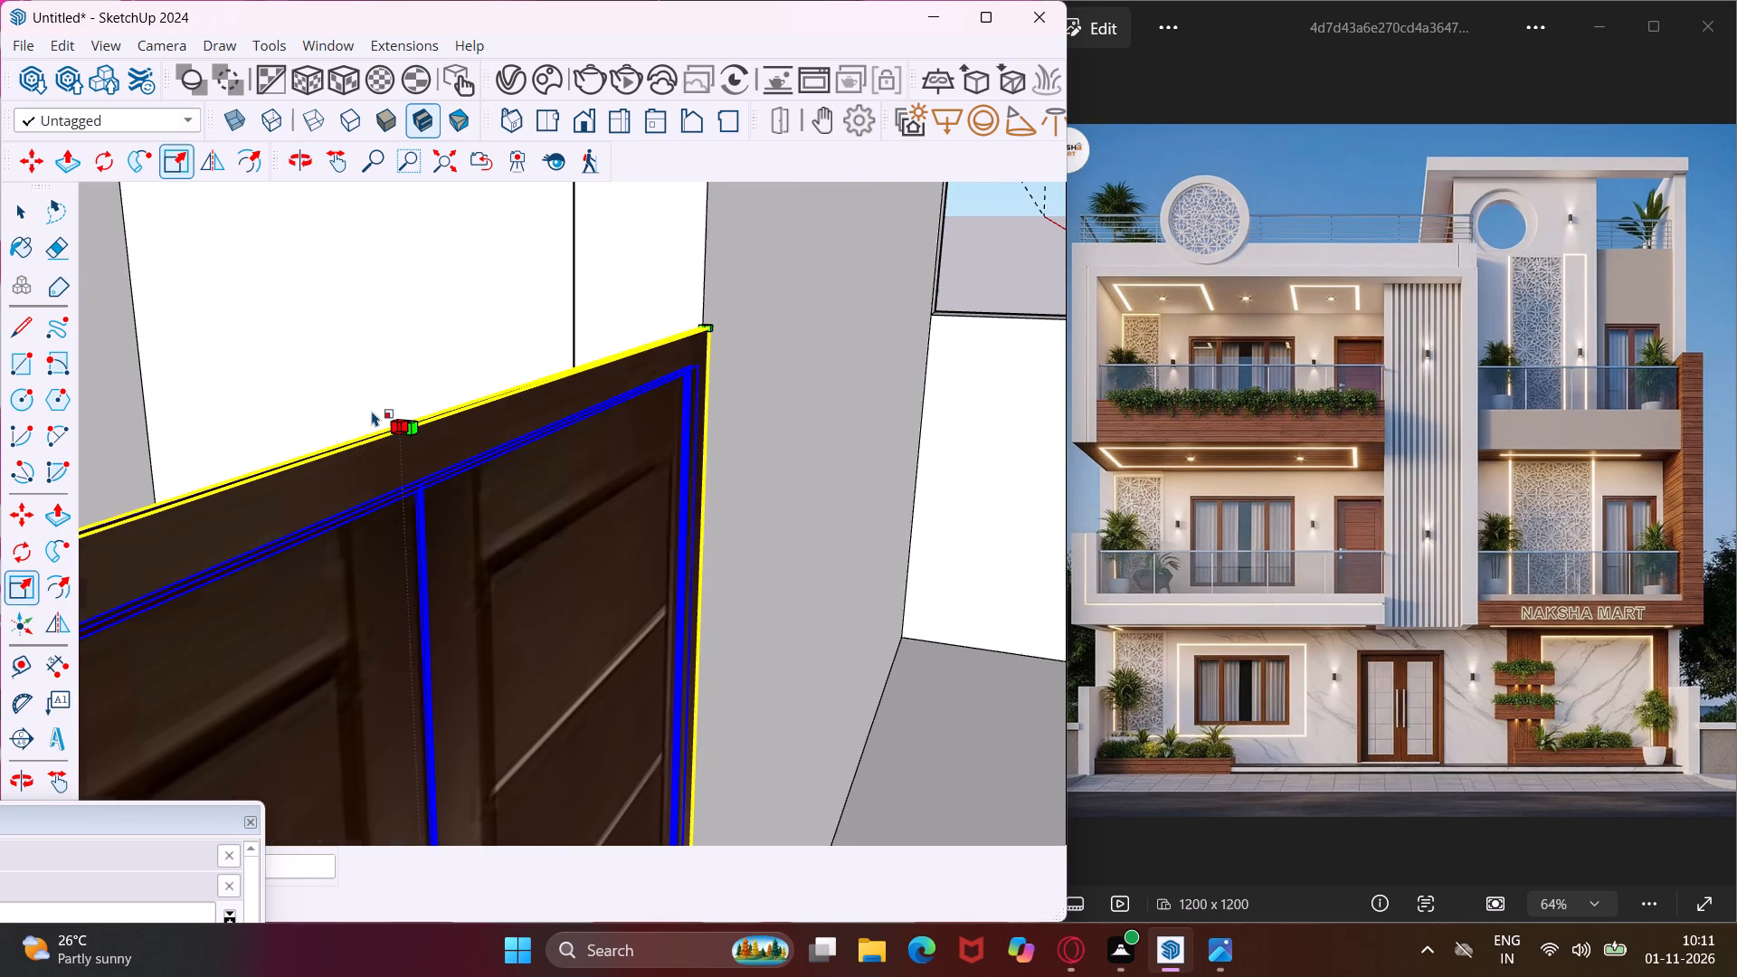
pyautogui.scroll(2, 398, 421)
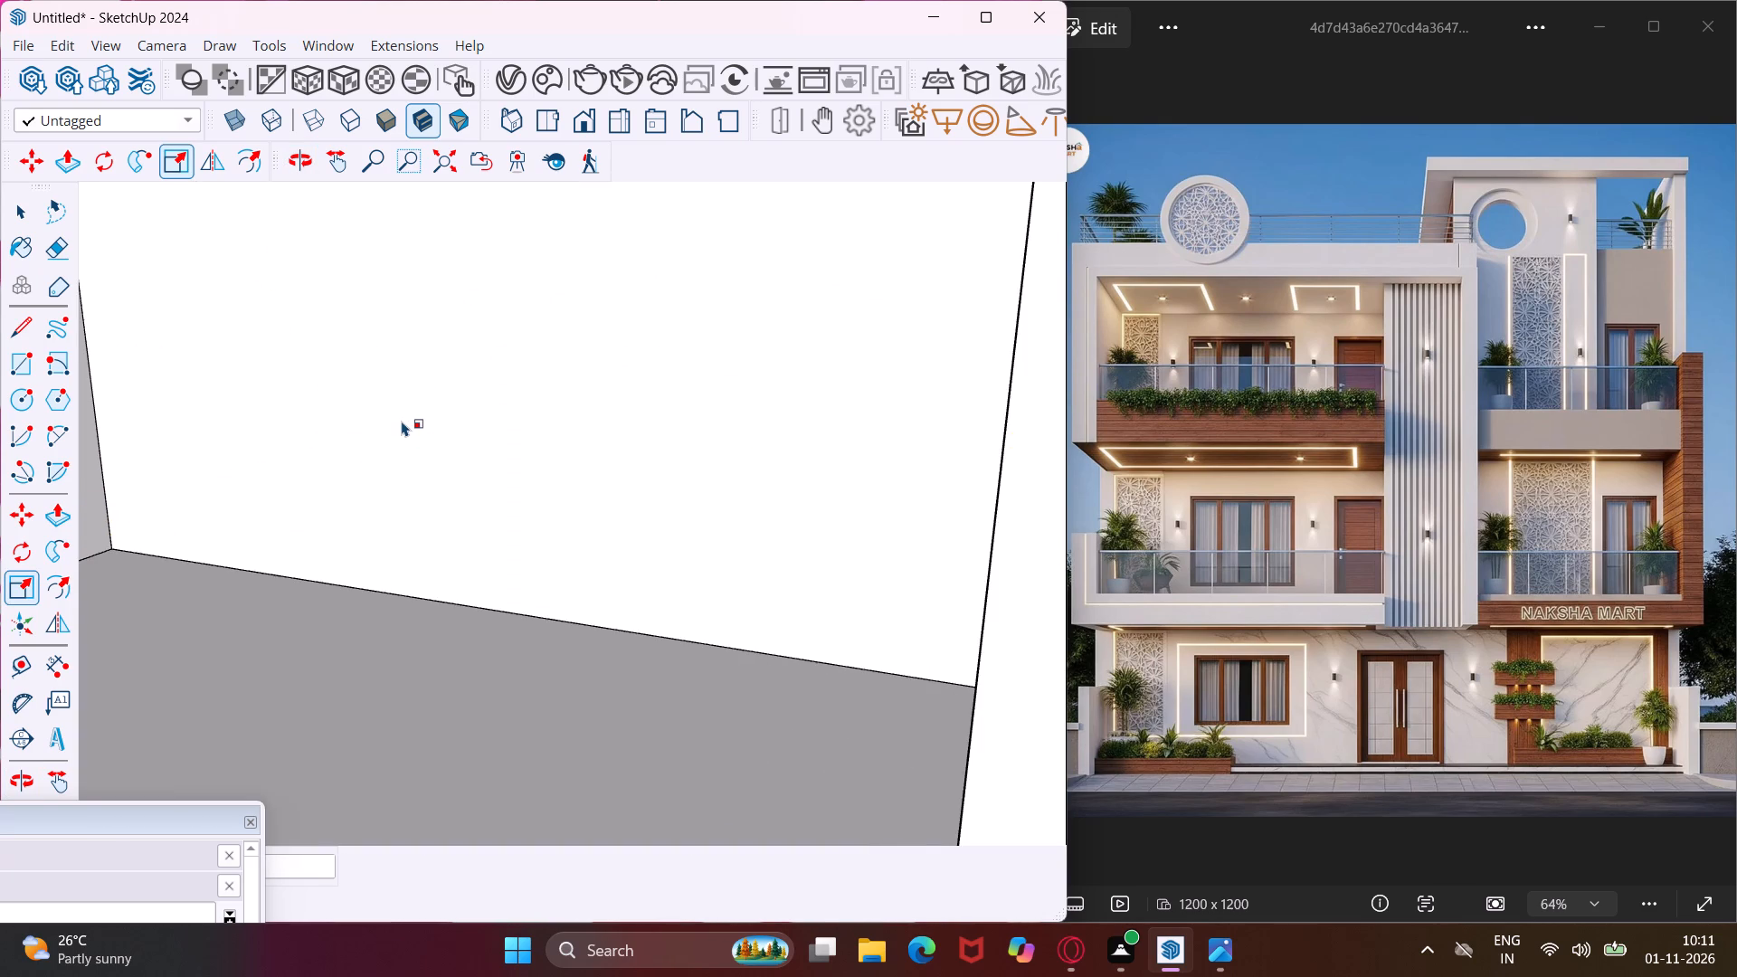
pyautogui.scroll(-2, 403, 422)
pyautogui.click(406, 427)
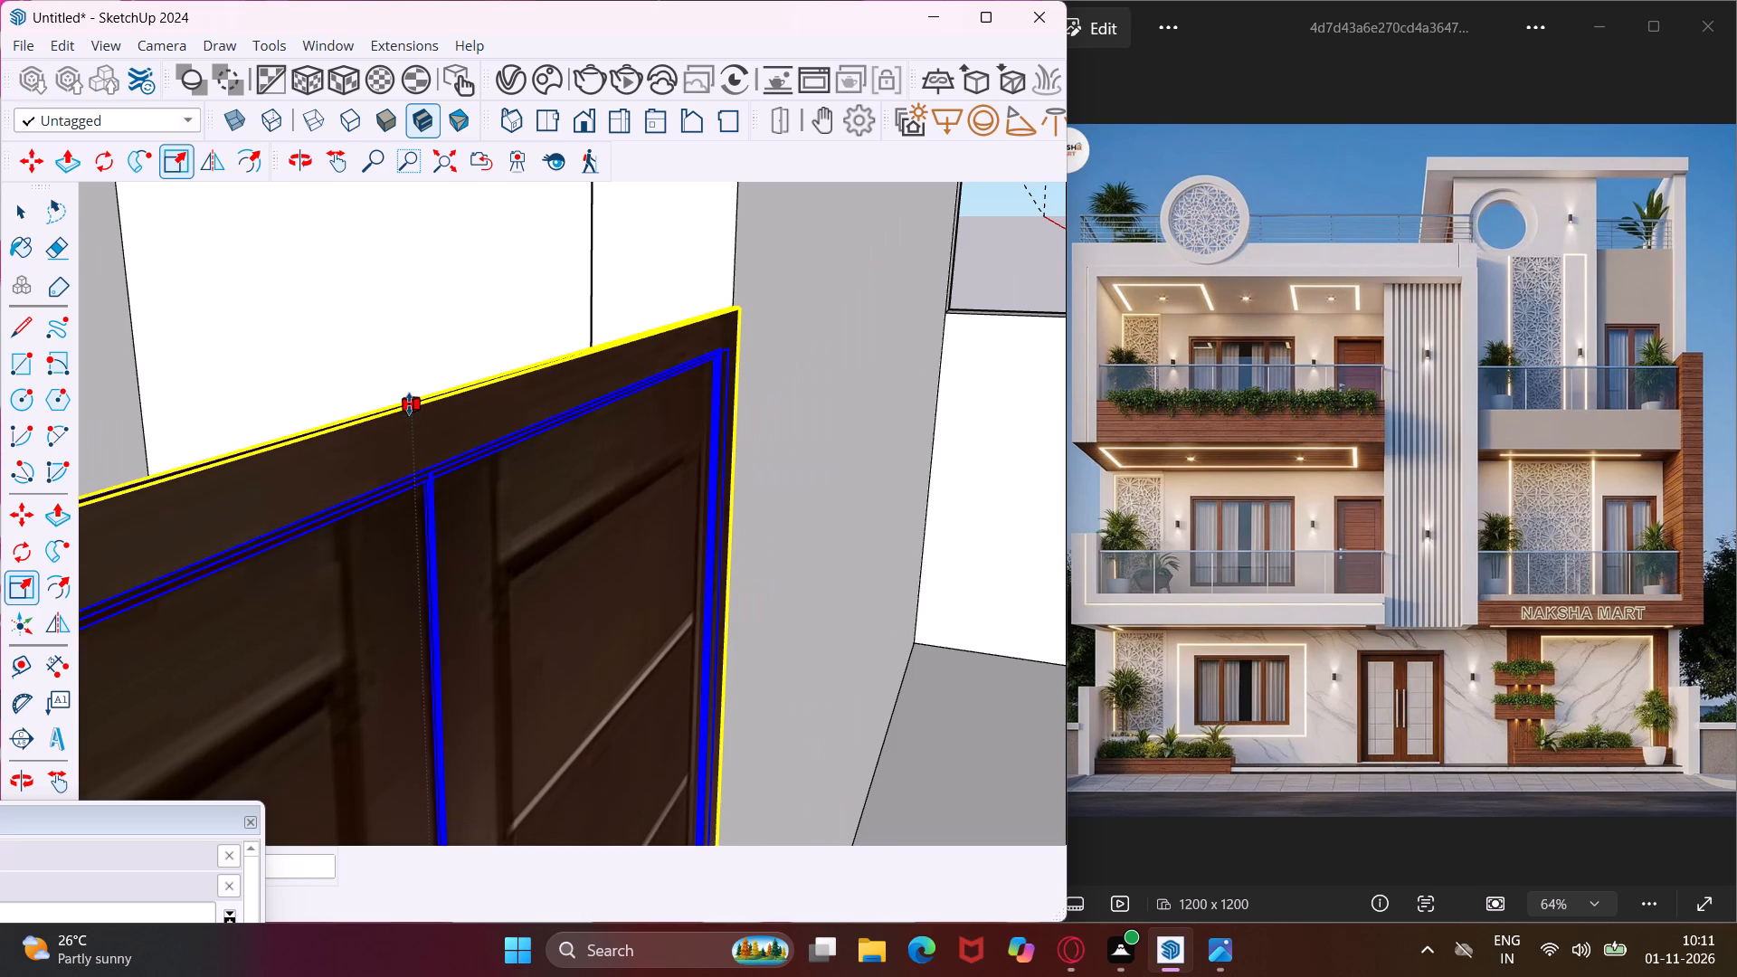
pyautogui.scroll(-4, 409, 392)
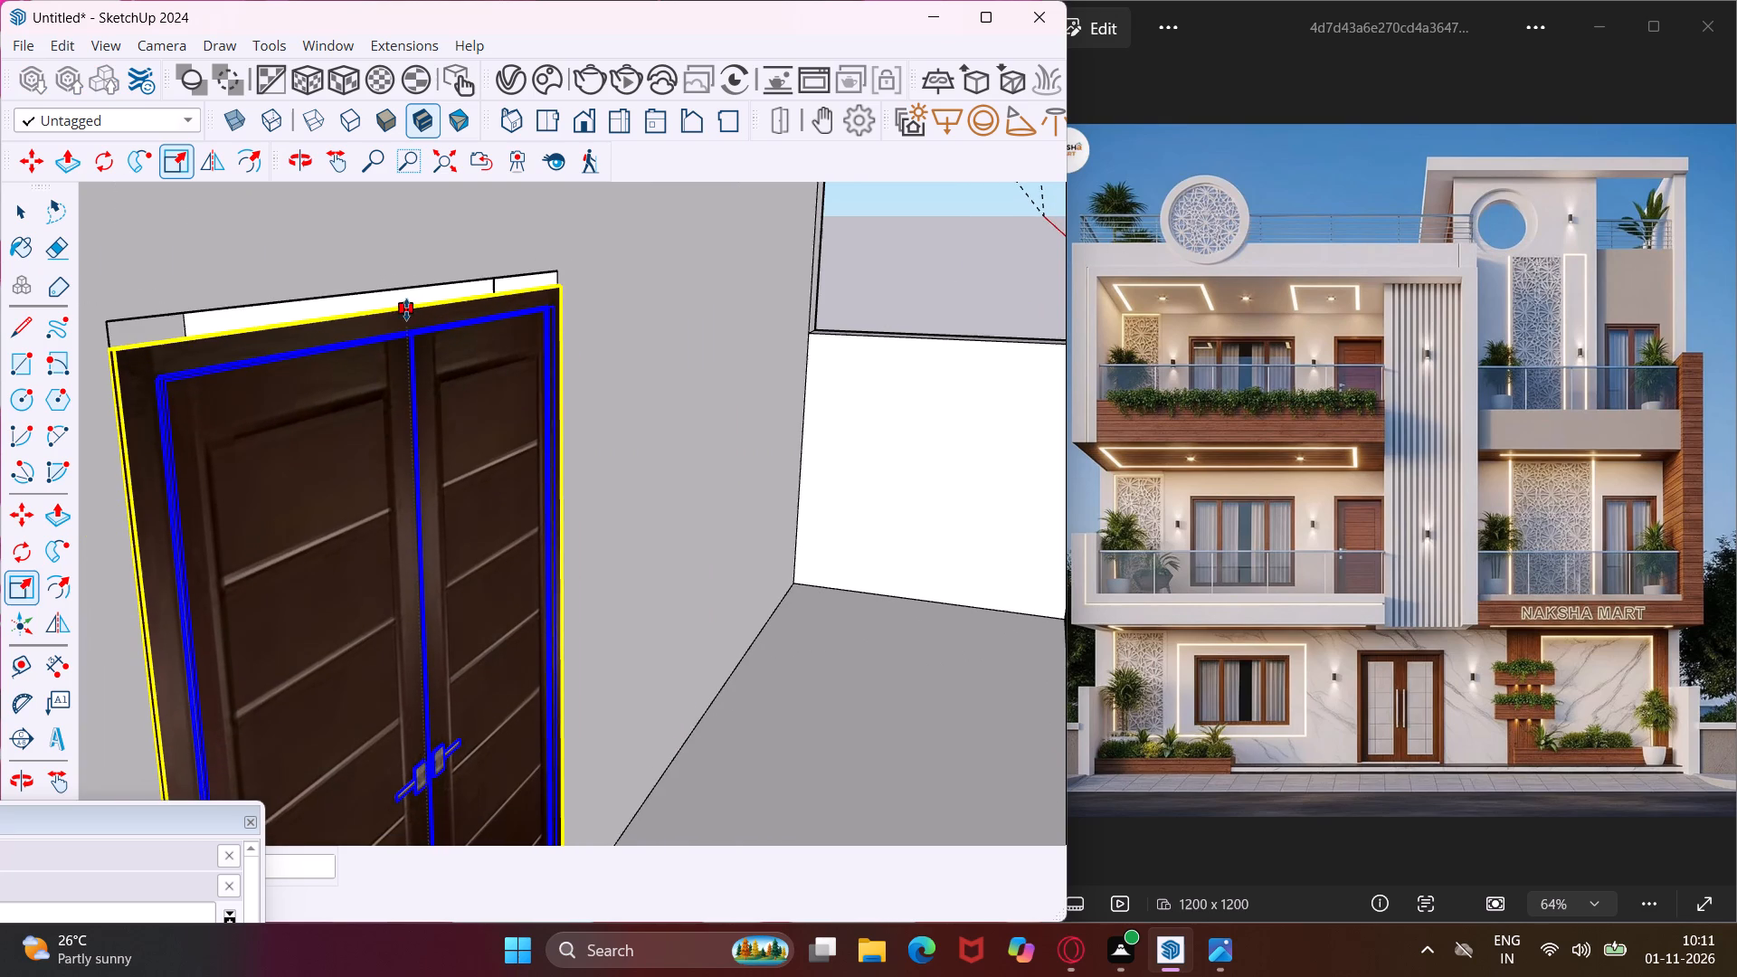
pyautogui.click(395, 291)
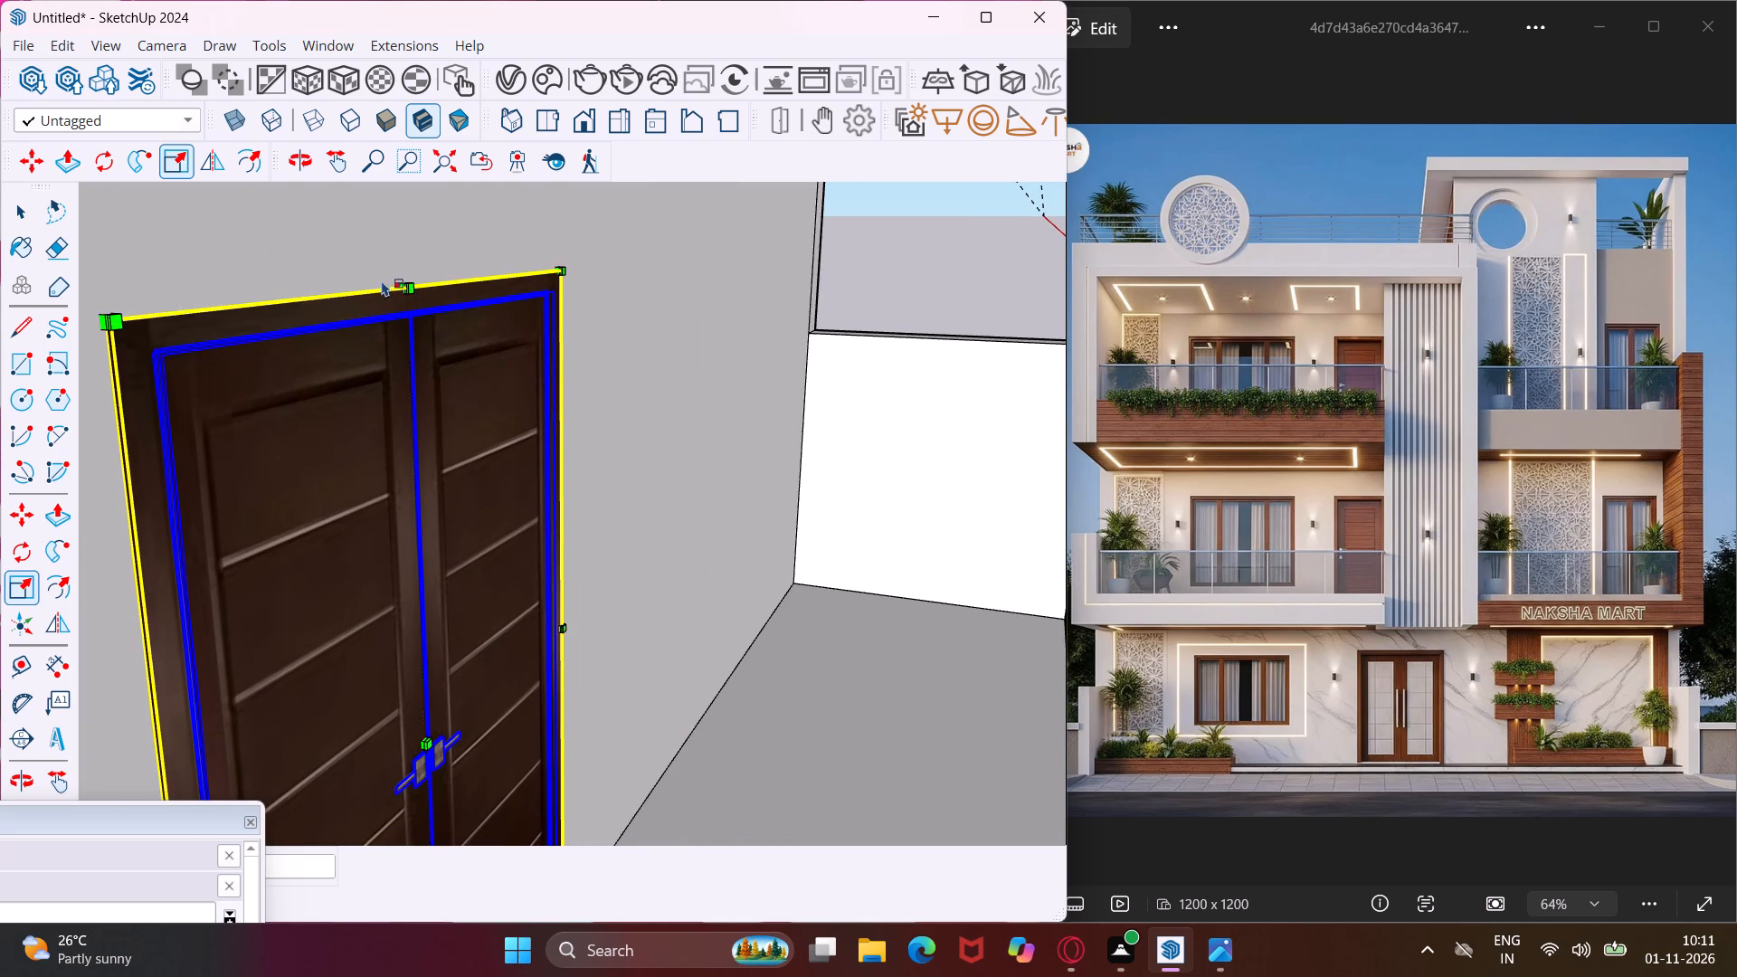
# Scale the dark brown double door's depth outward along the green axis to make it thicker.
pyautogui.scroll(-5, 372, 272)
pyautogui.scroll(6, 404, 587)
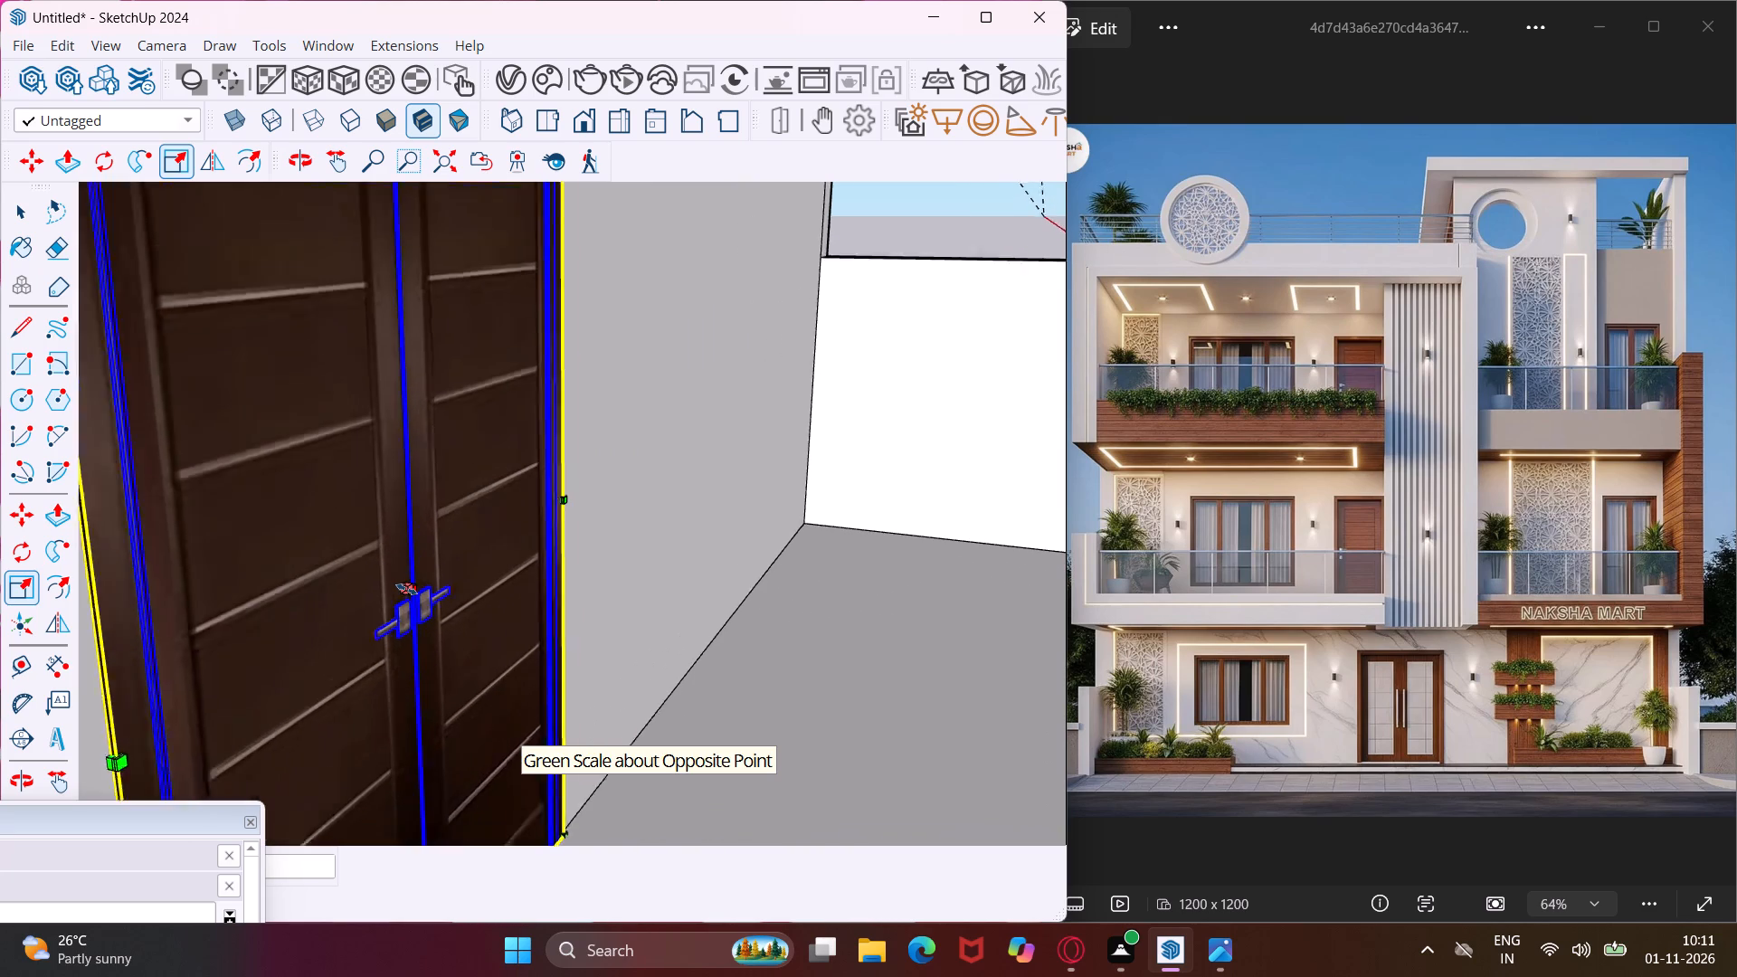
pyautogui.scroll(11, 406, 589)
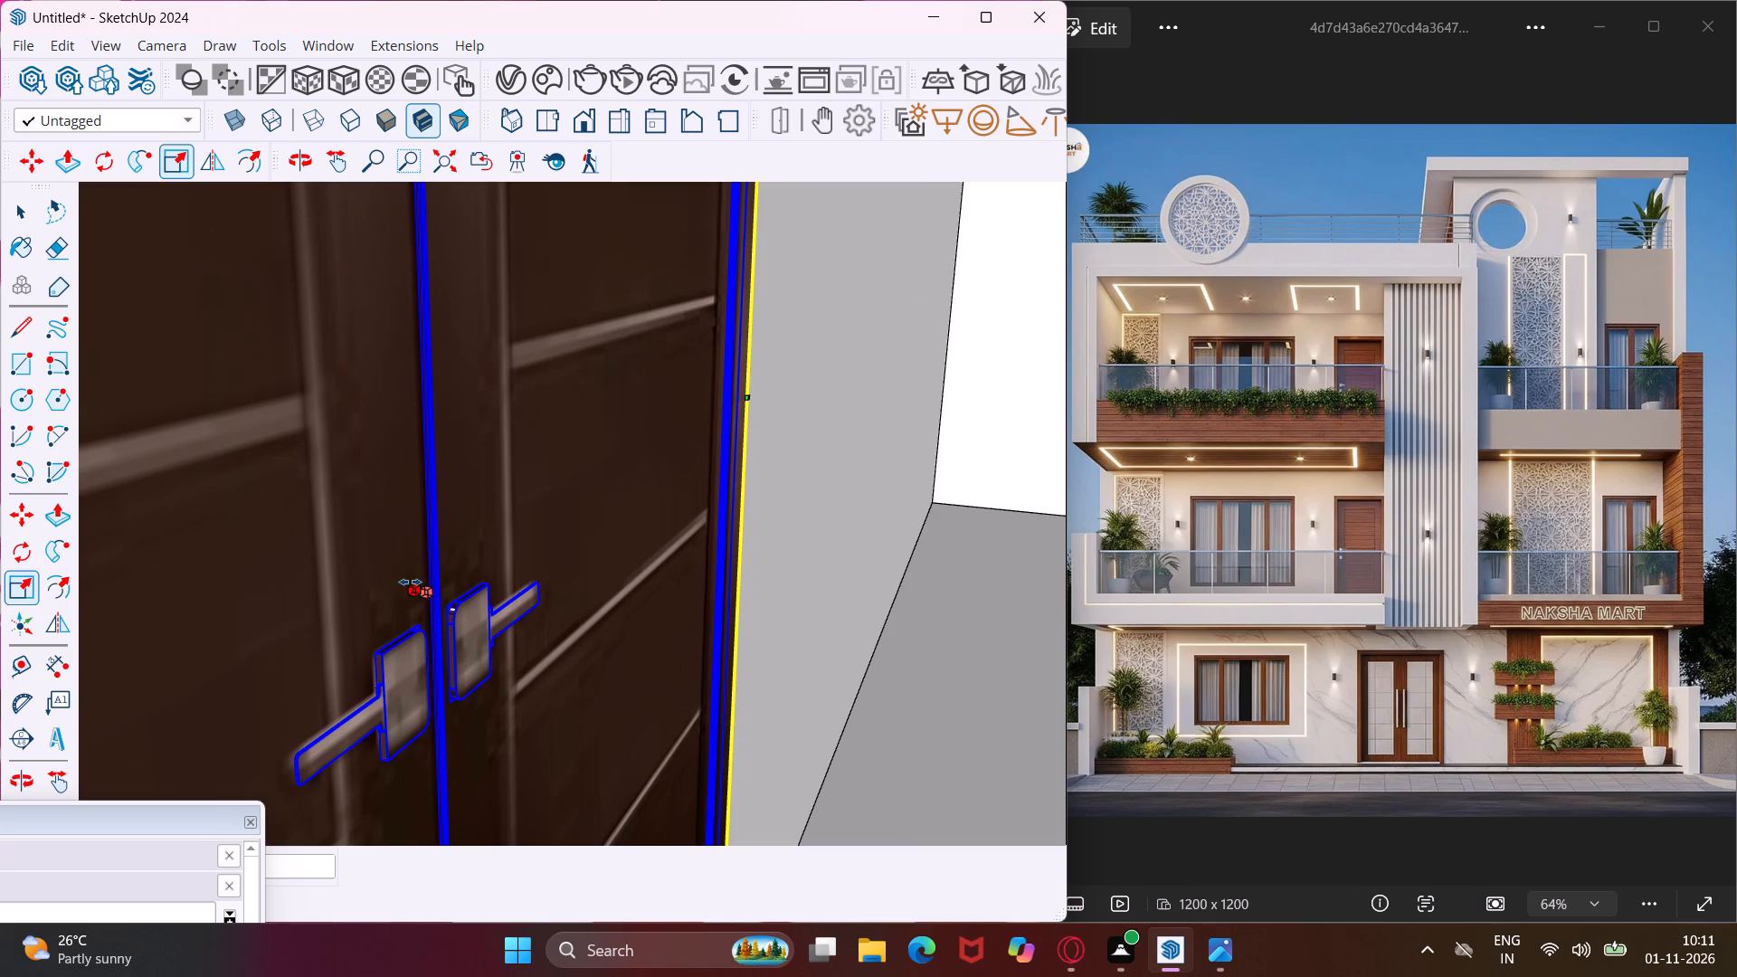
pyautogui.click(410, 582)
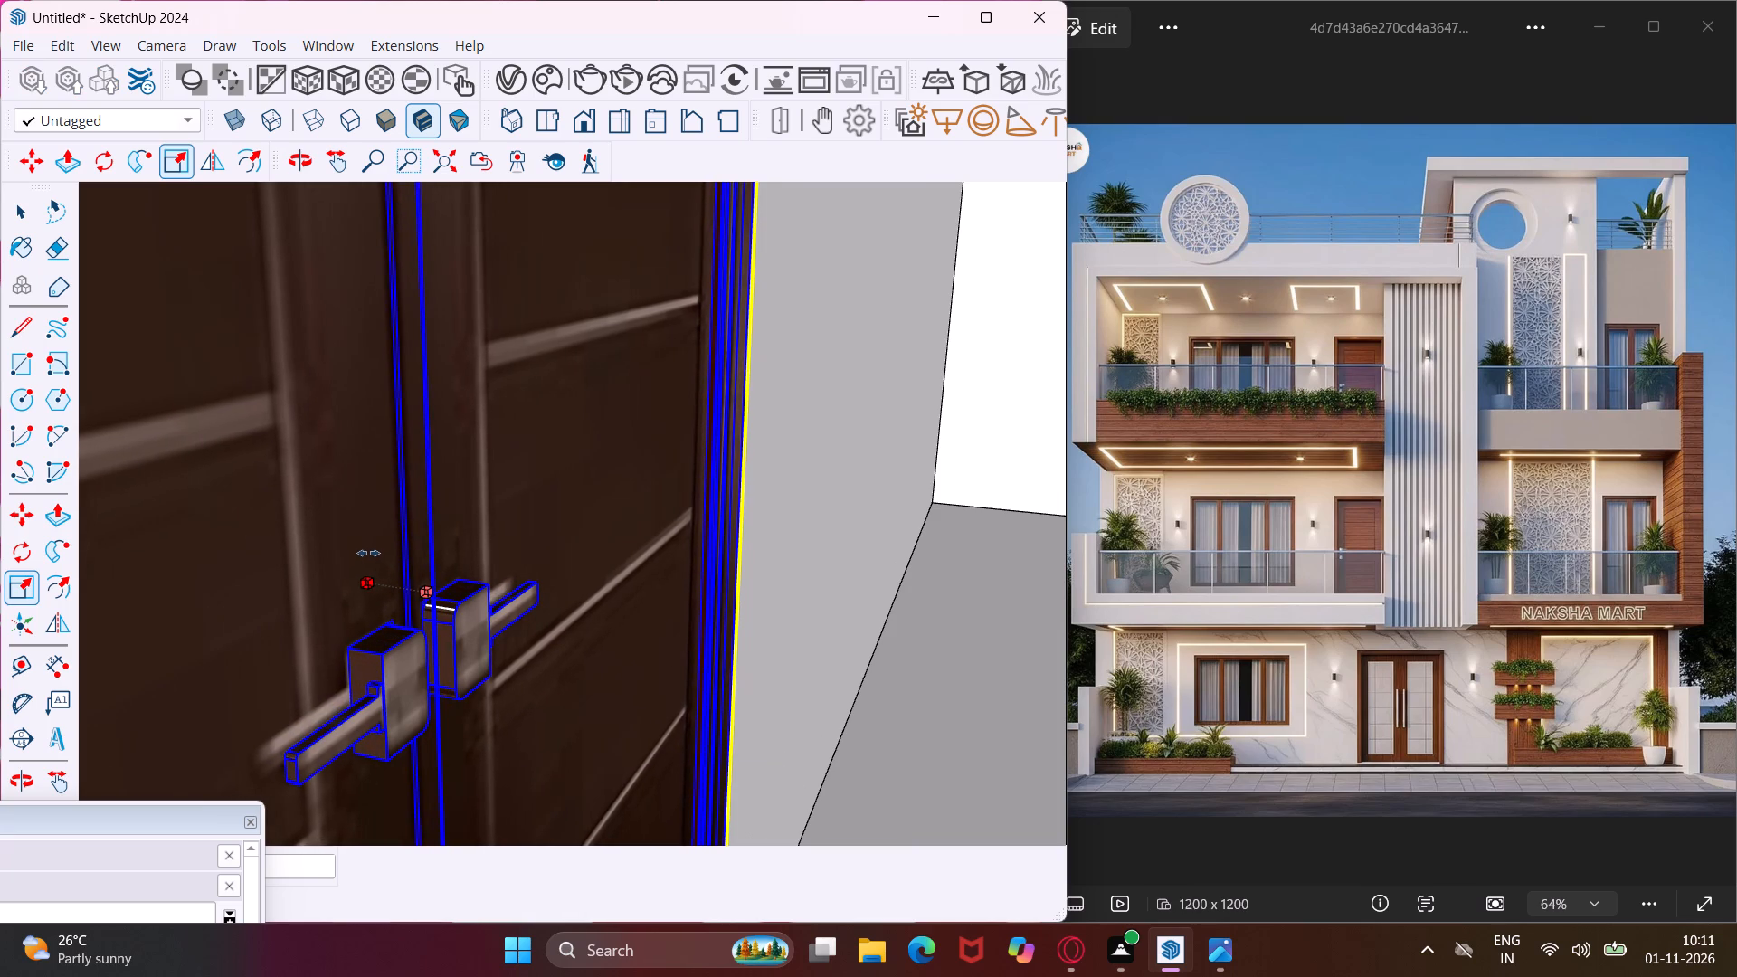
pyautogui.click(363, 549)
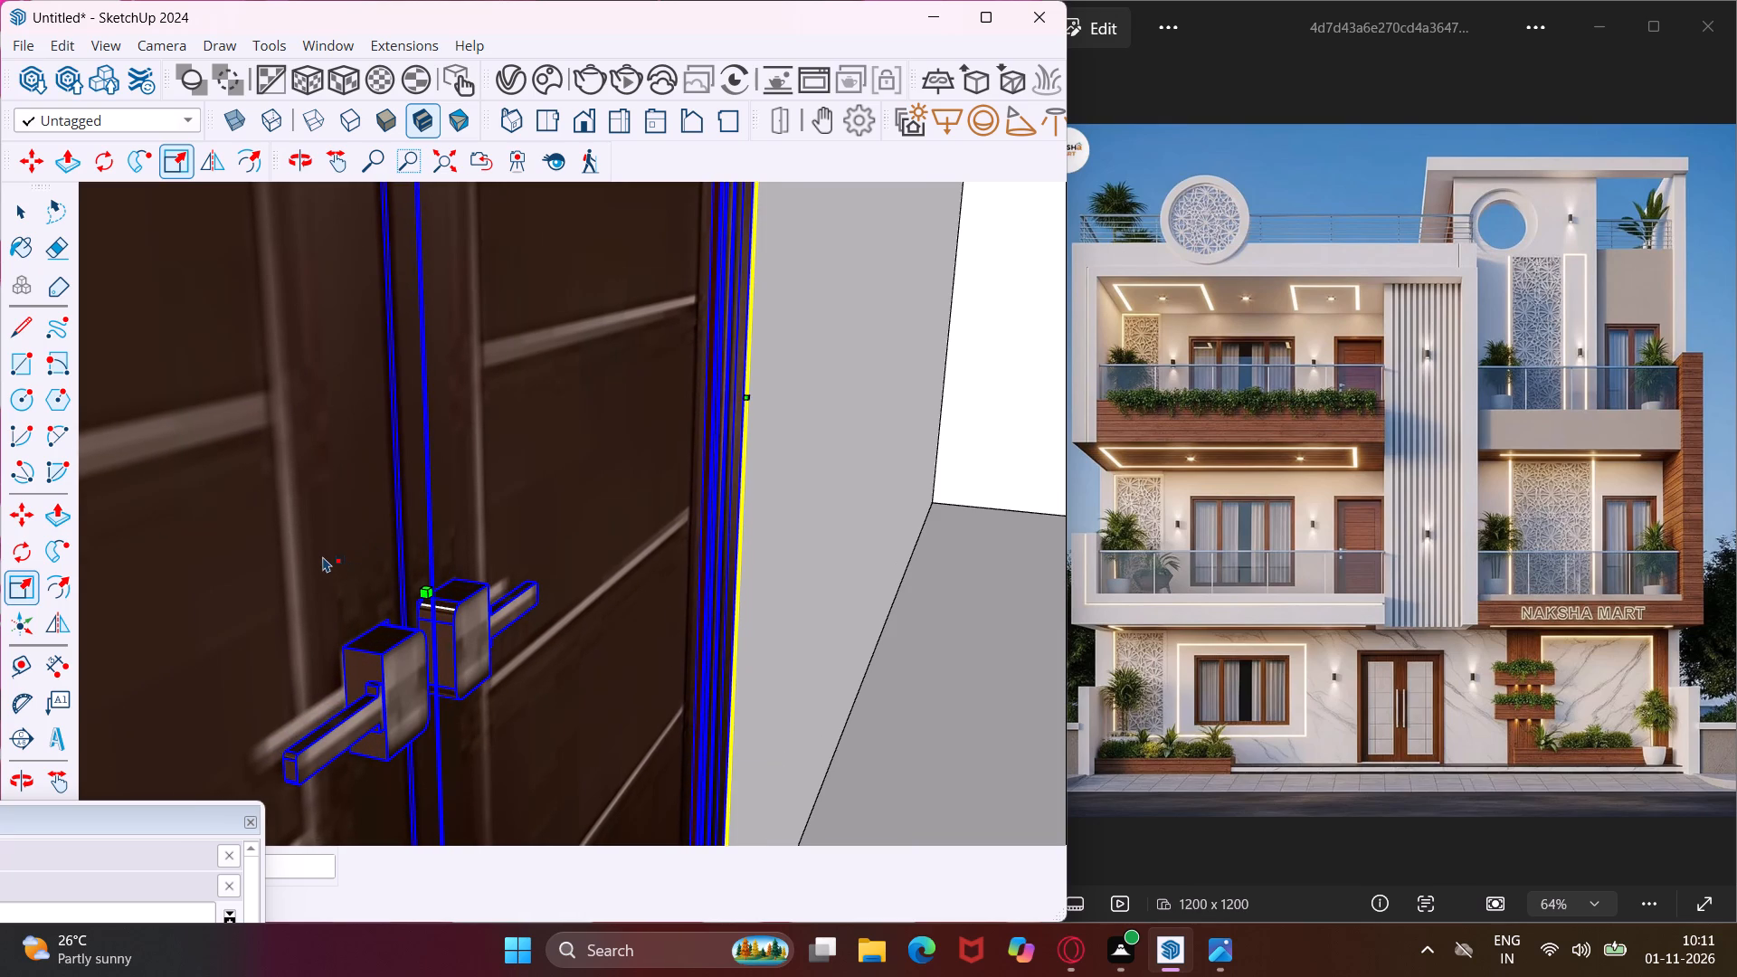
pyautogui.scroll(-18, 323, 556)
pyautogui.scroll(-8, 318, 528)
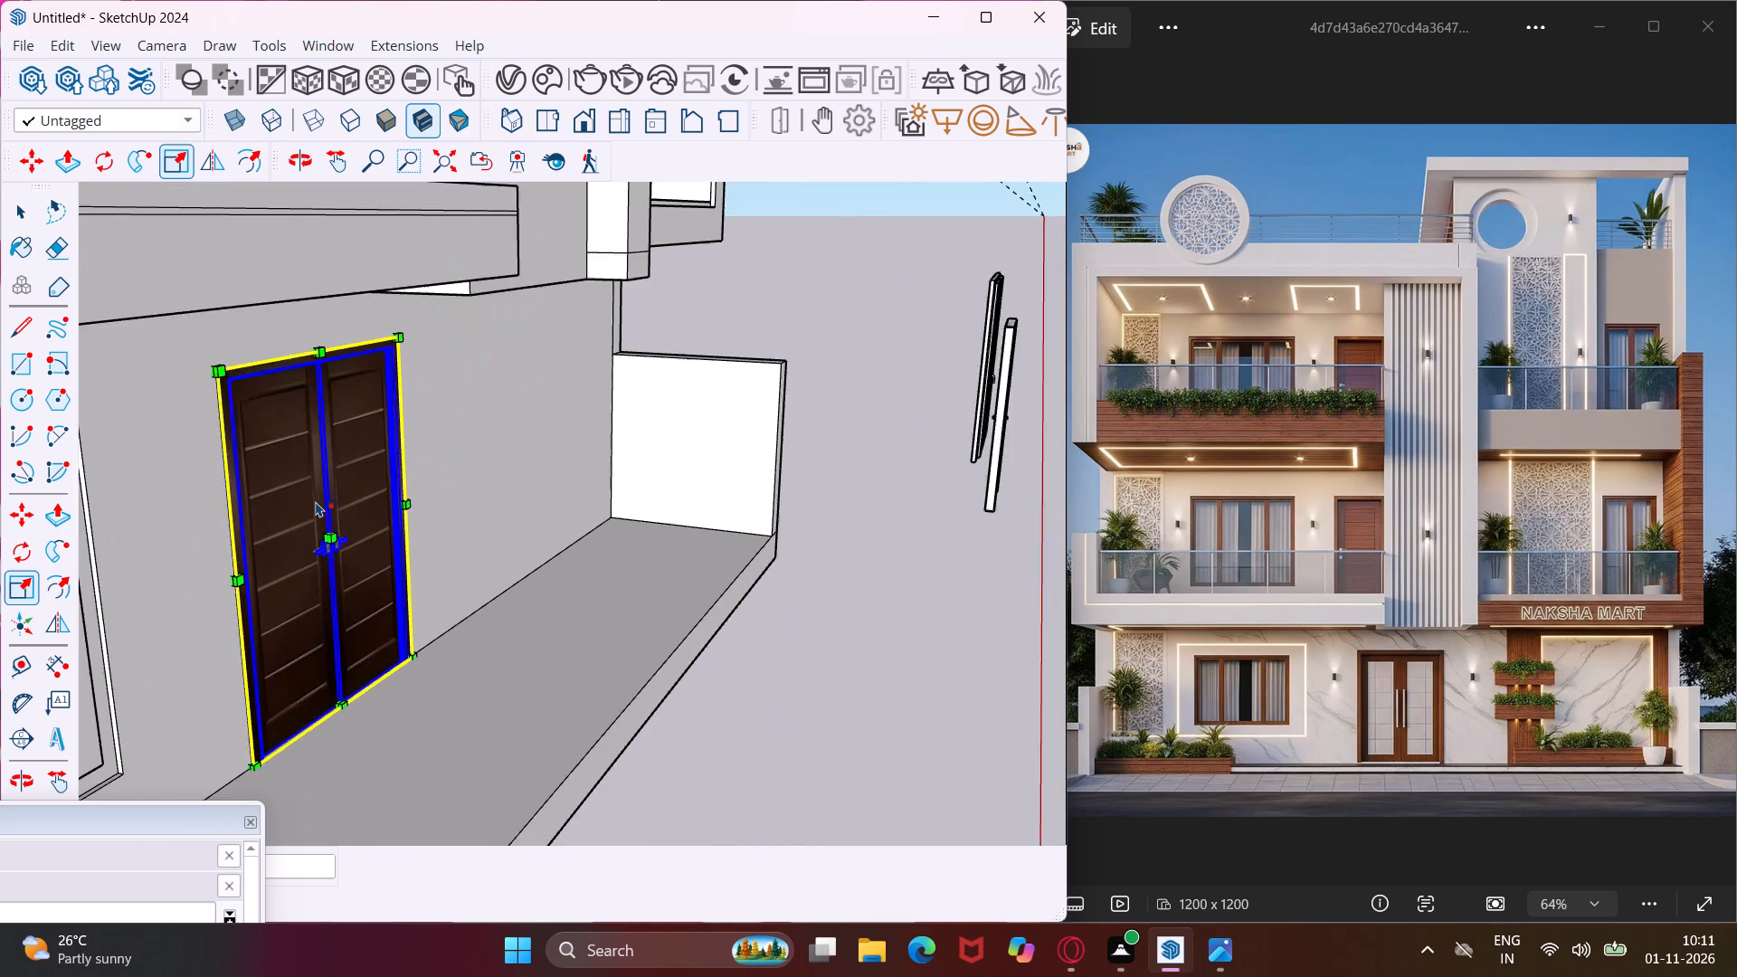
pyautogui.scroll(-4, 314, 494)
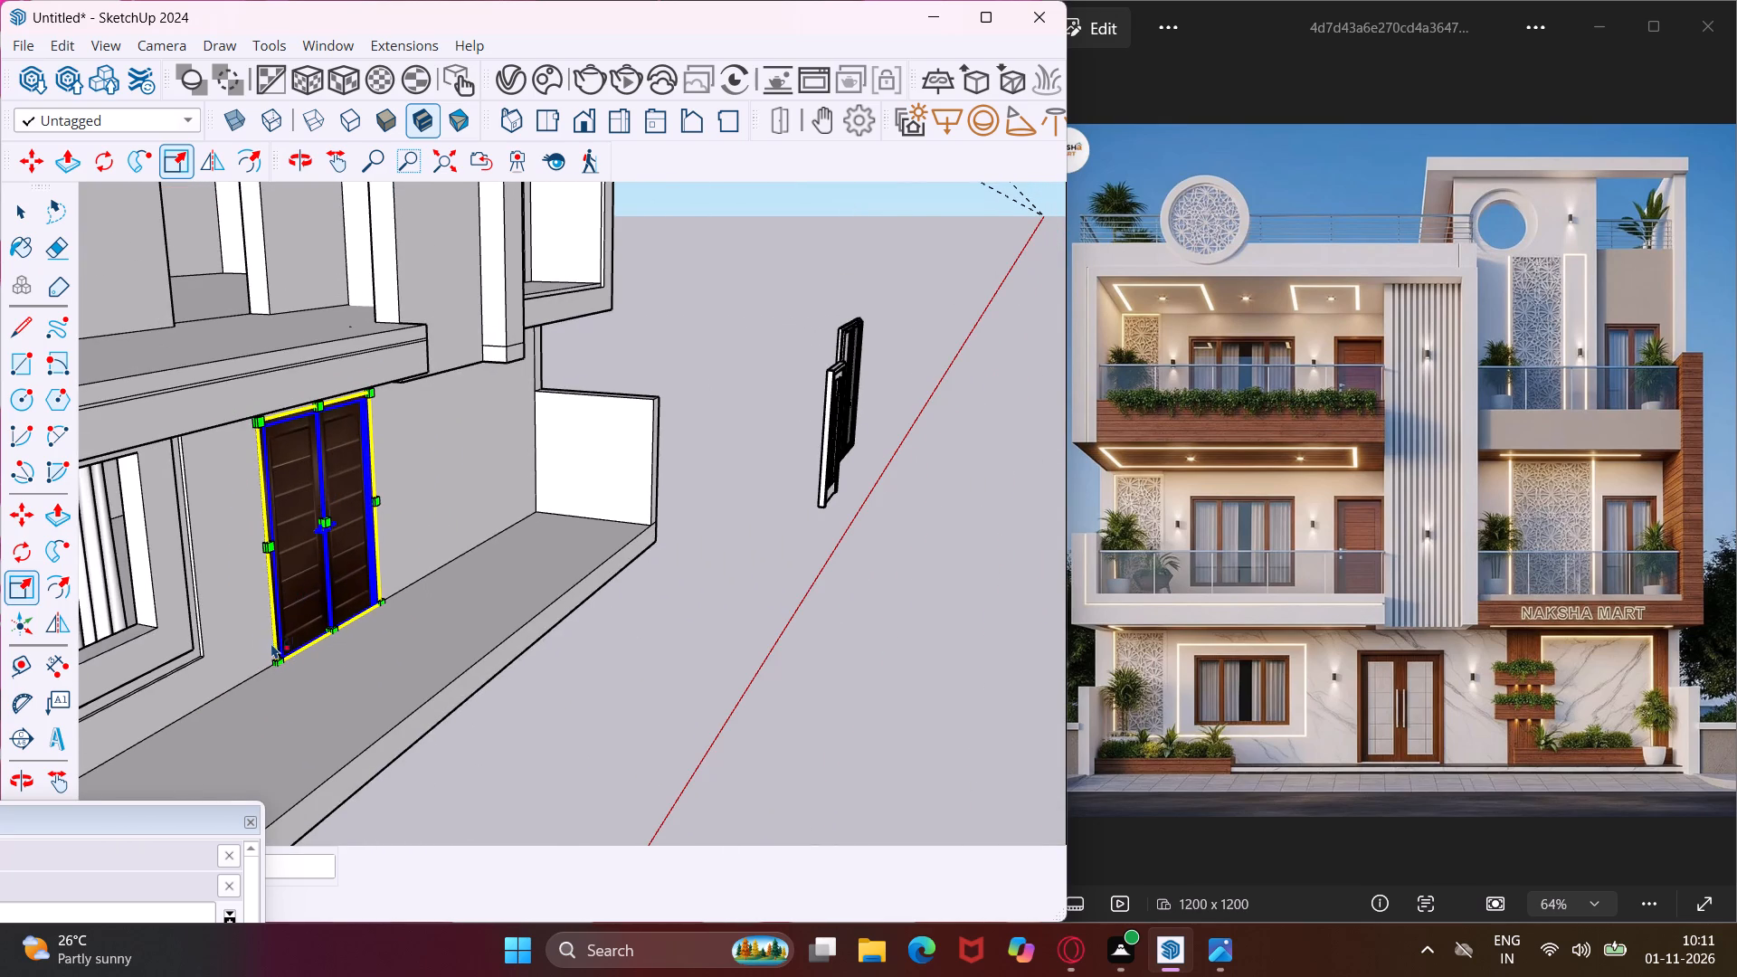
pyautogui.press('Escape')
pyautogui.press('space')
# Move the double door inward along the green axis so its front bottom corner meets the entrance opening's wall edge.
pyautogui.scroll(9, 282, 661)
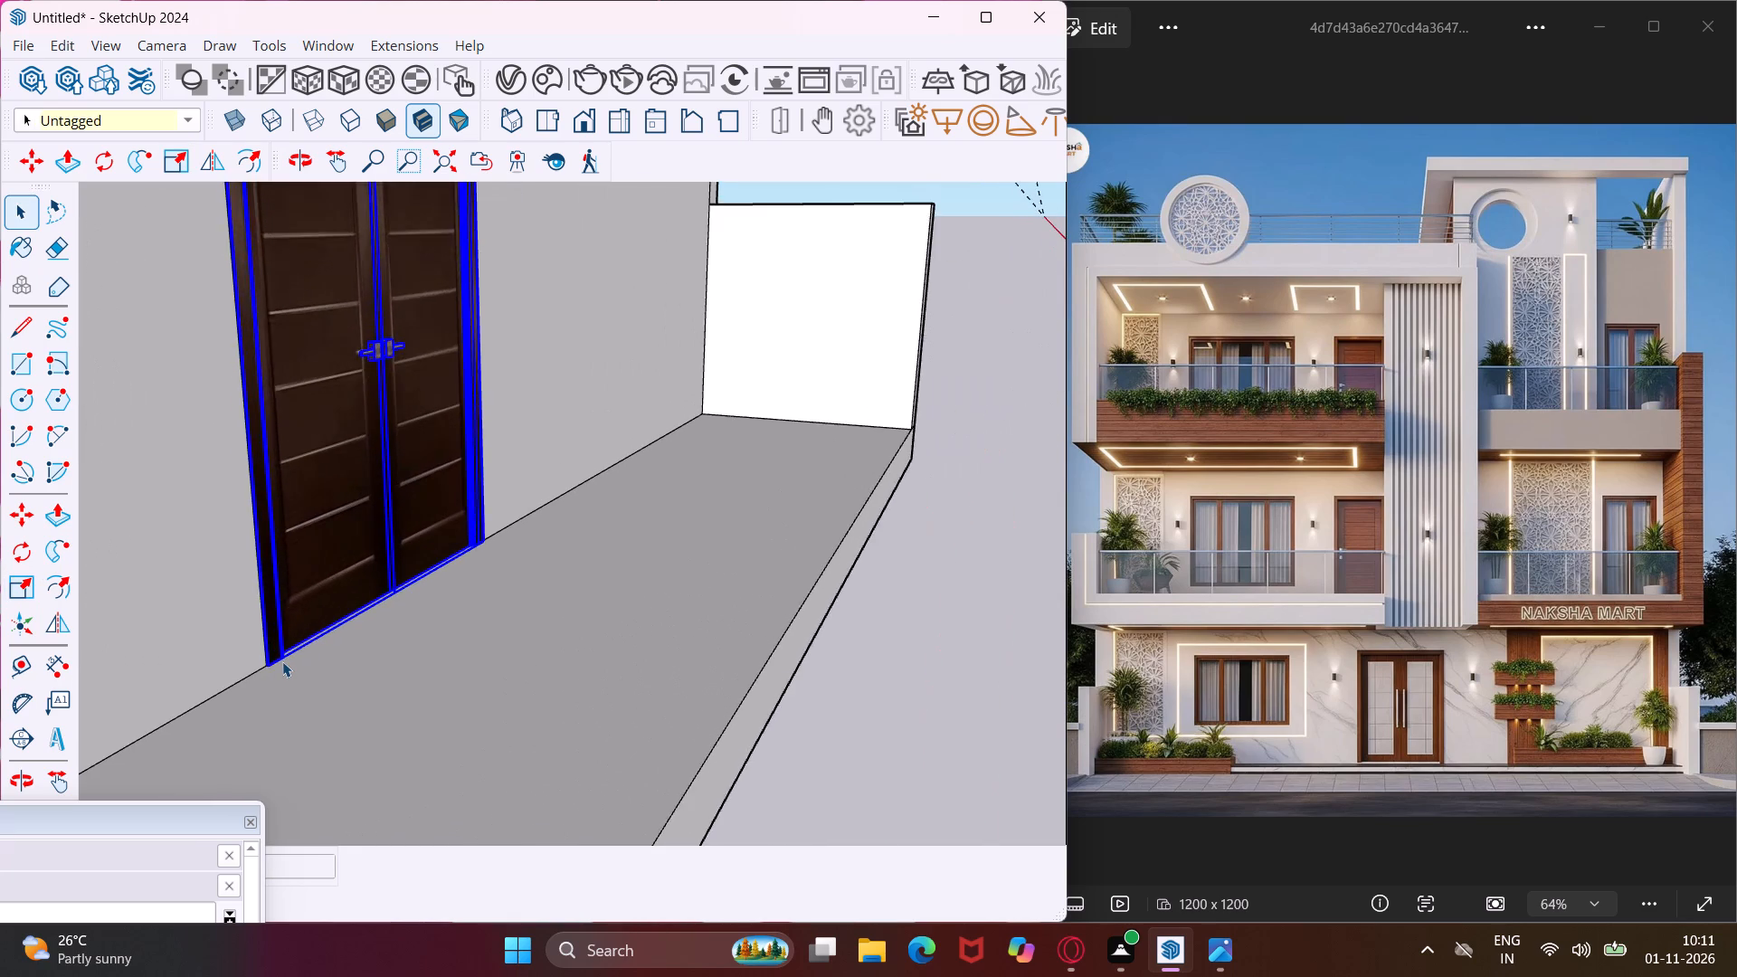
pyautogui.scroll(19, 282, 661)
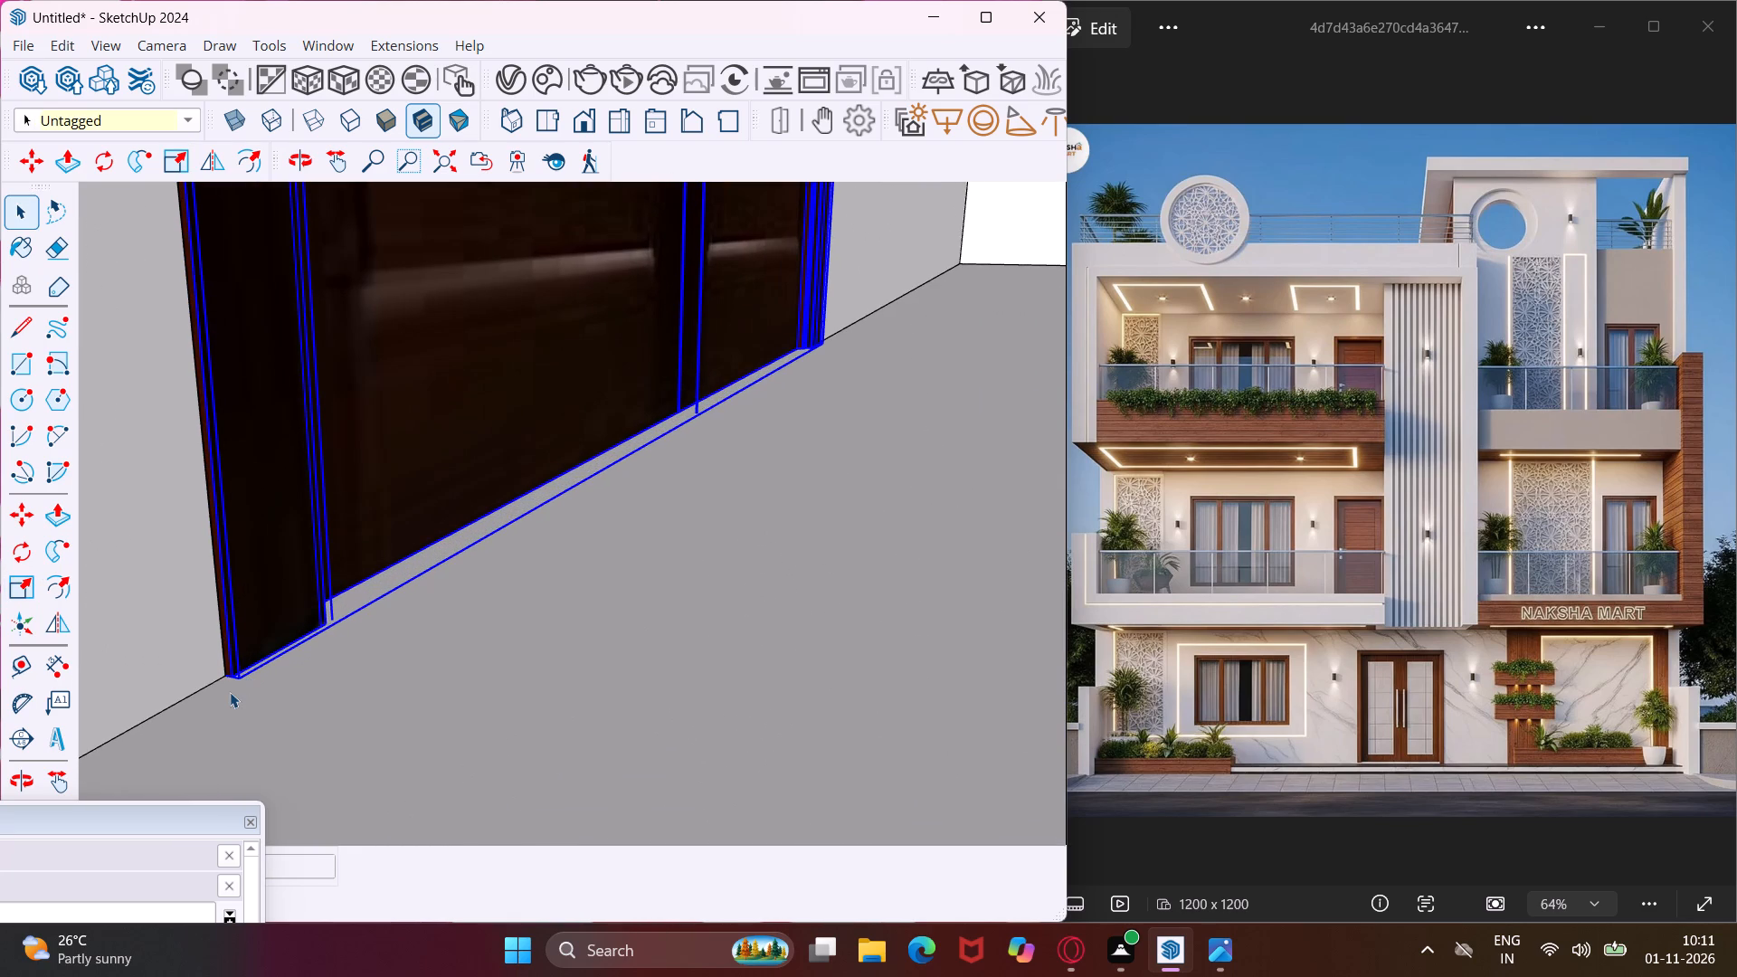
pyautogui.press('m')
pyautogui.scroll(3, 237, 690)
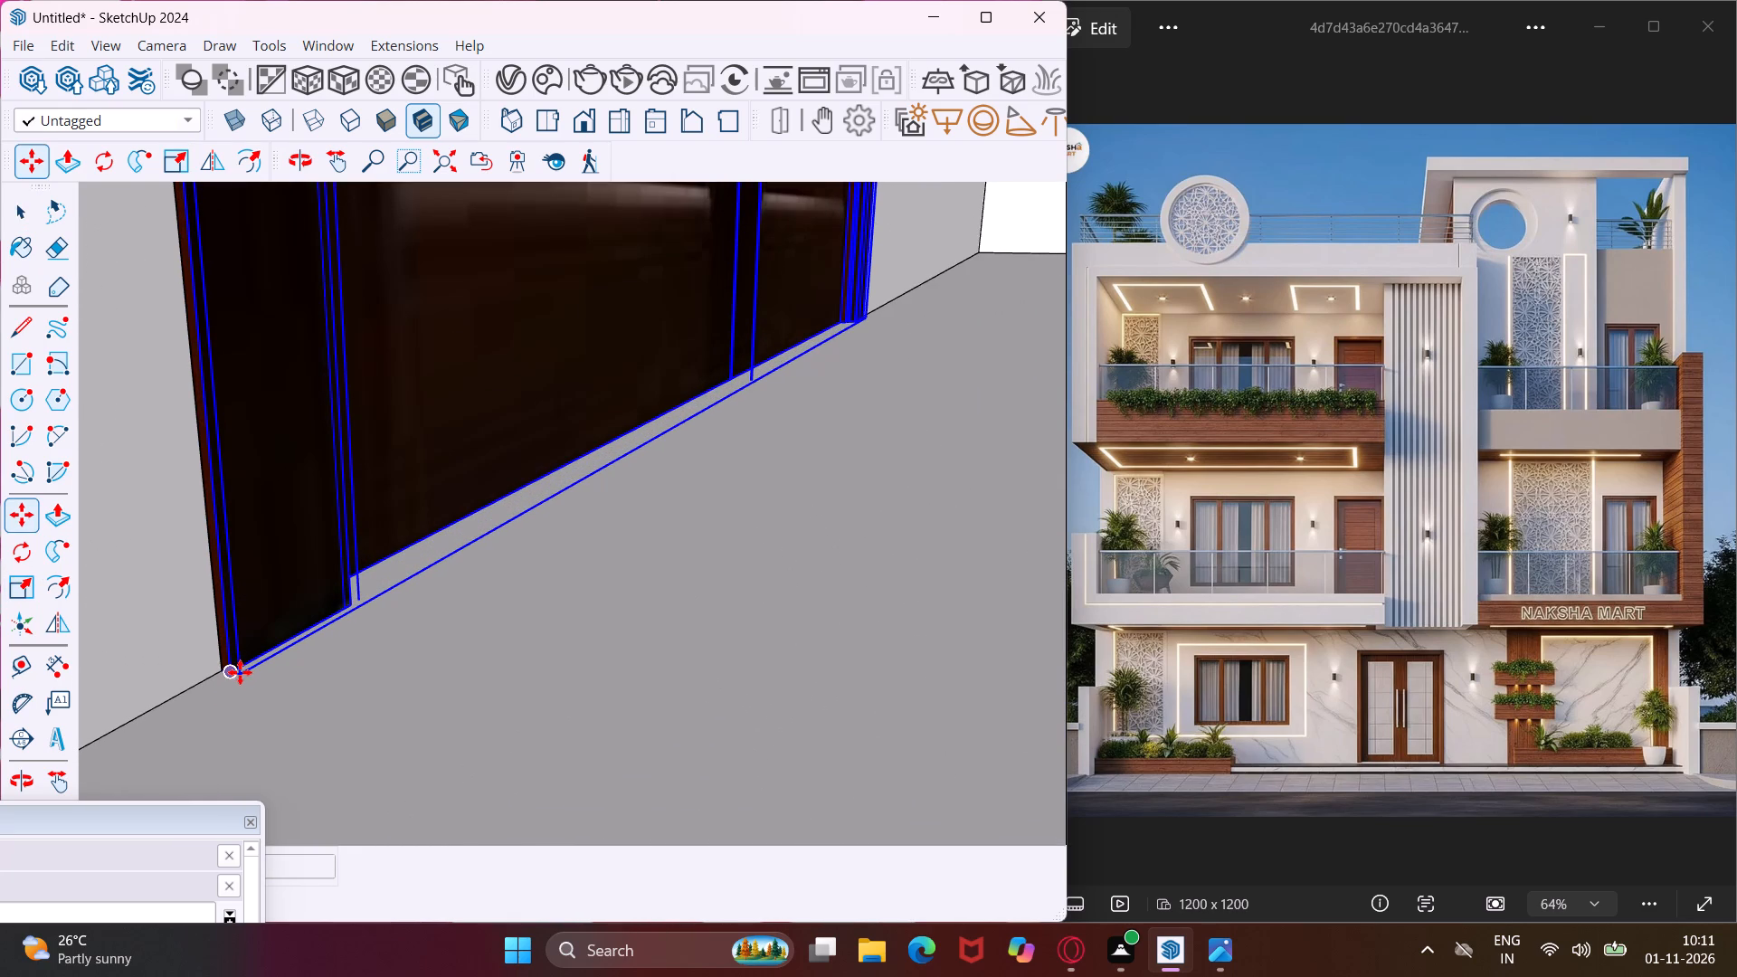
pyautogui.click(246, 677)
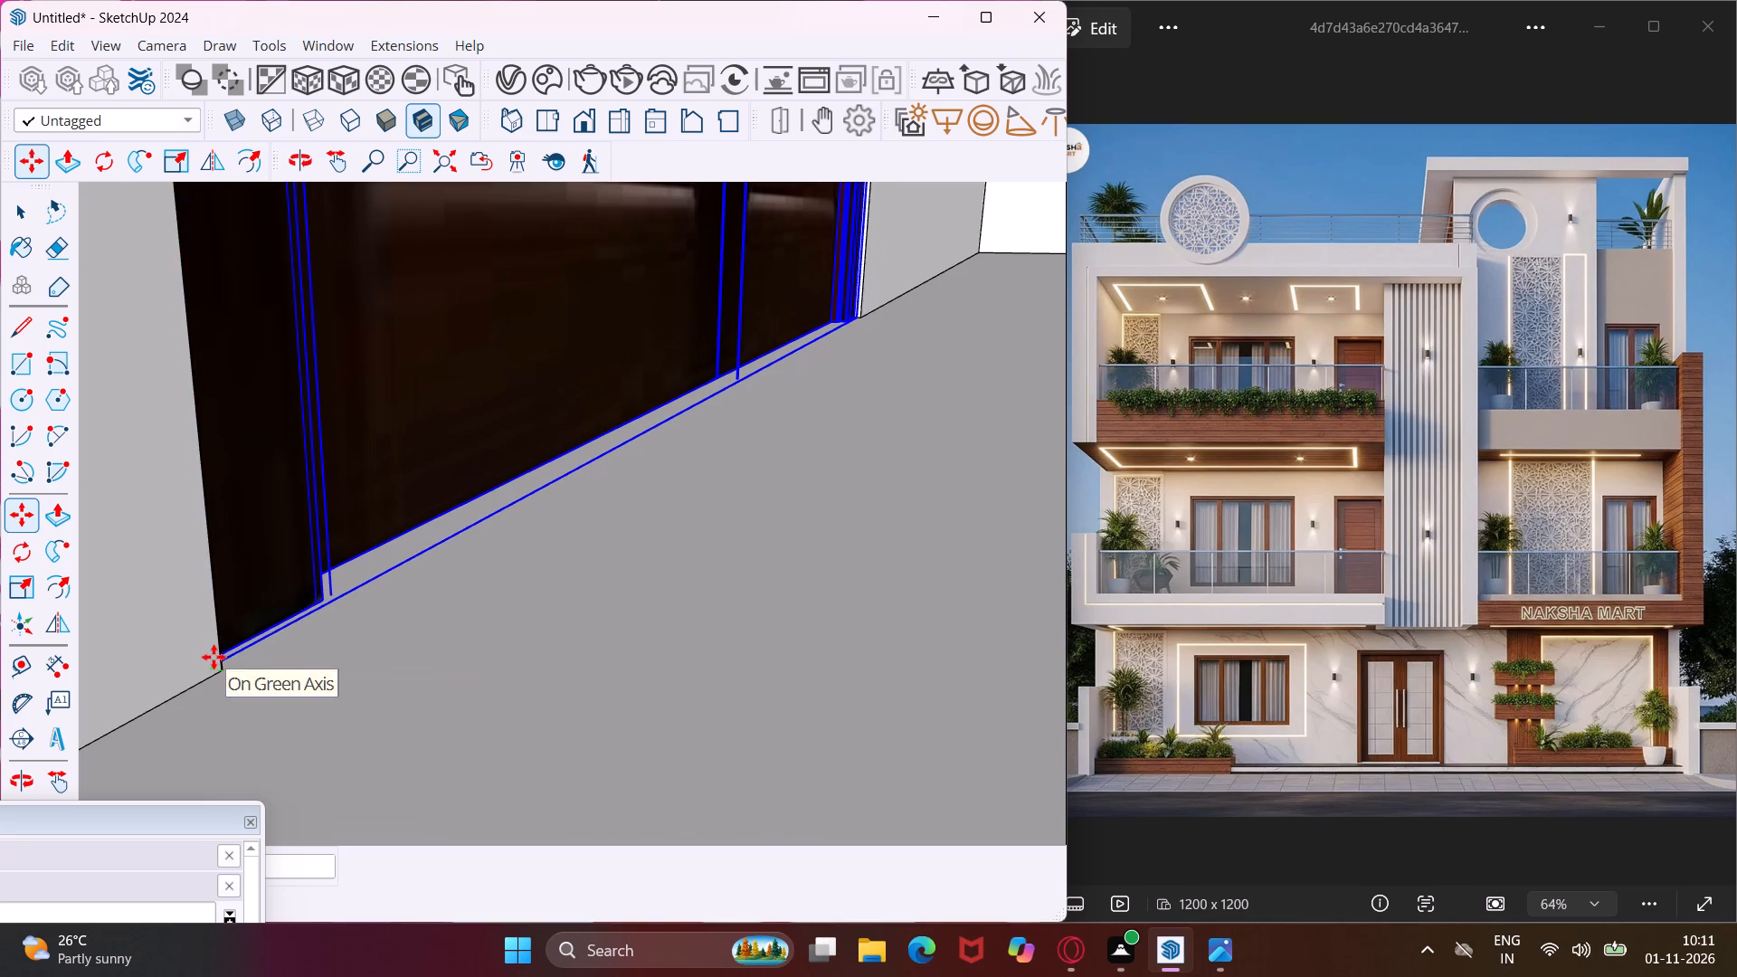
pyautogui.click(218, 665)
pyautogui.scroll(-11, 223, 669)
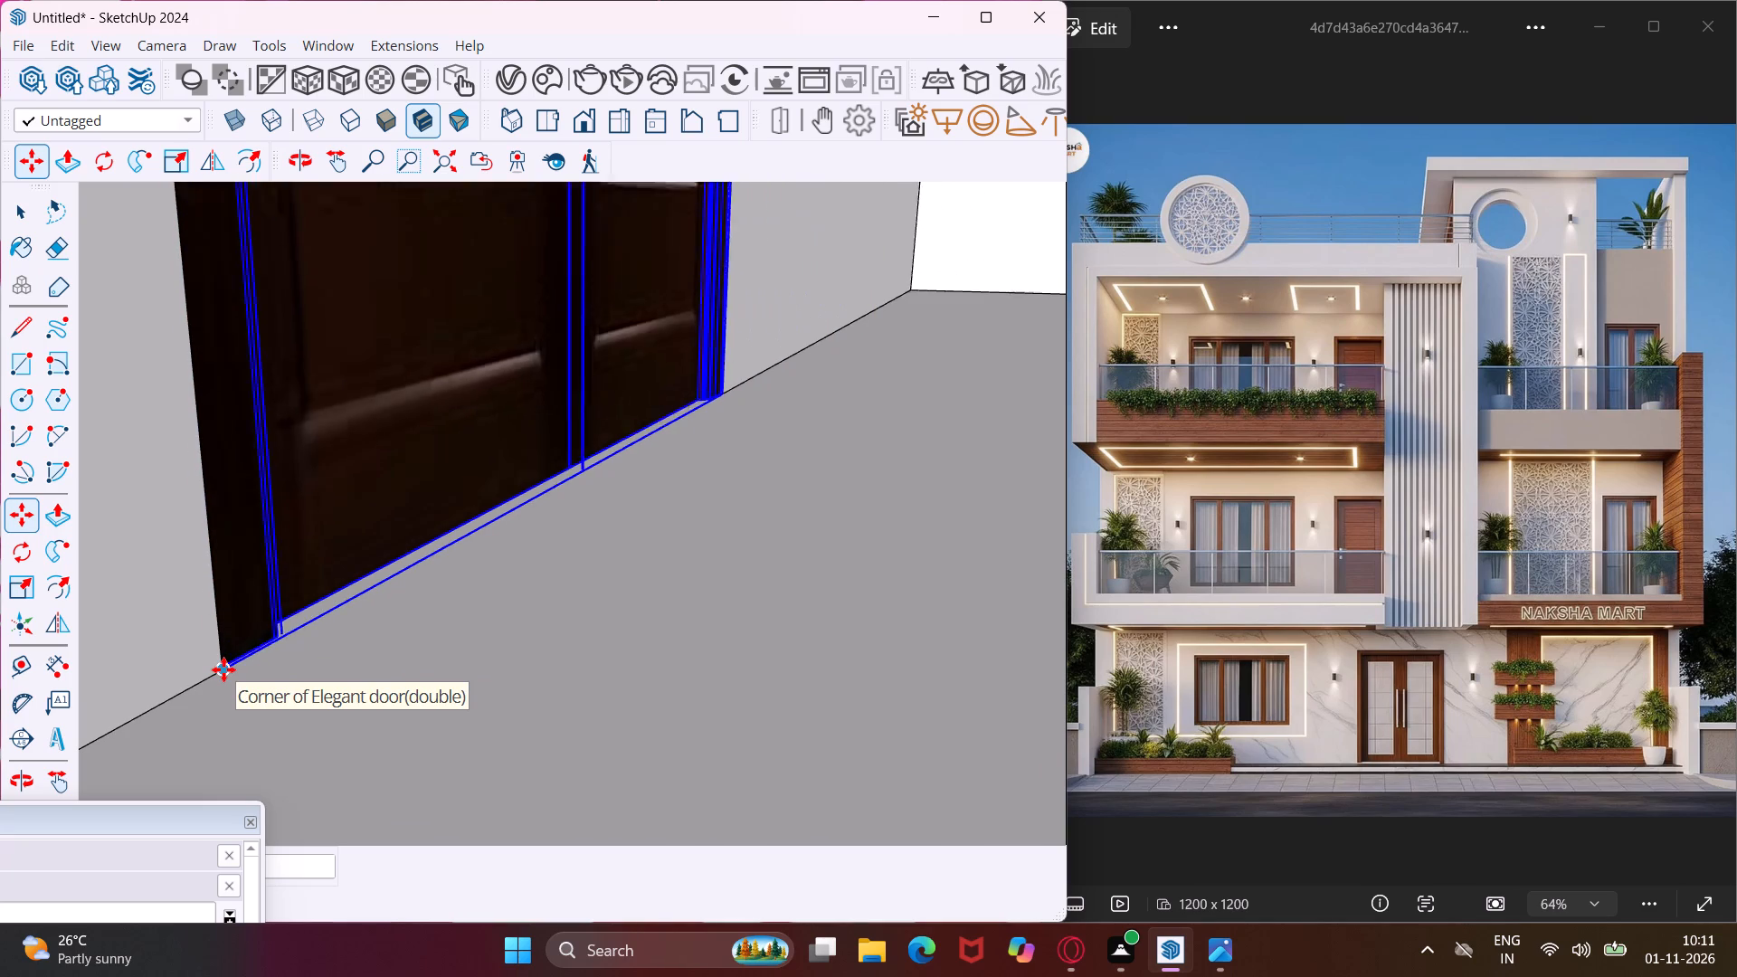
pyautogui.scroll(-18, 223, 669)
pyautogui.scroll(-7, 223, 669)
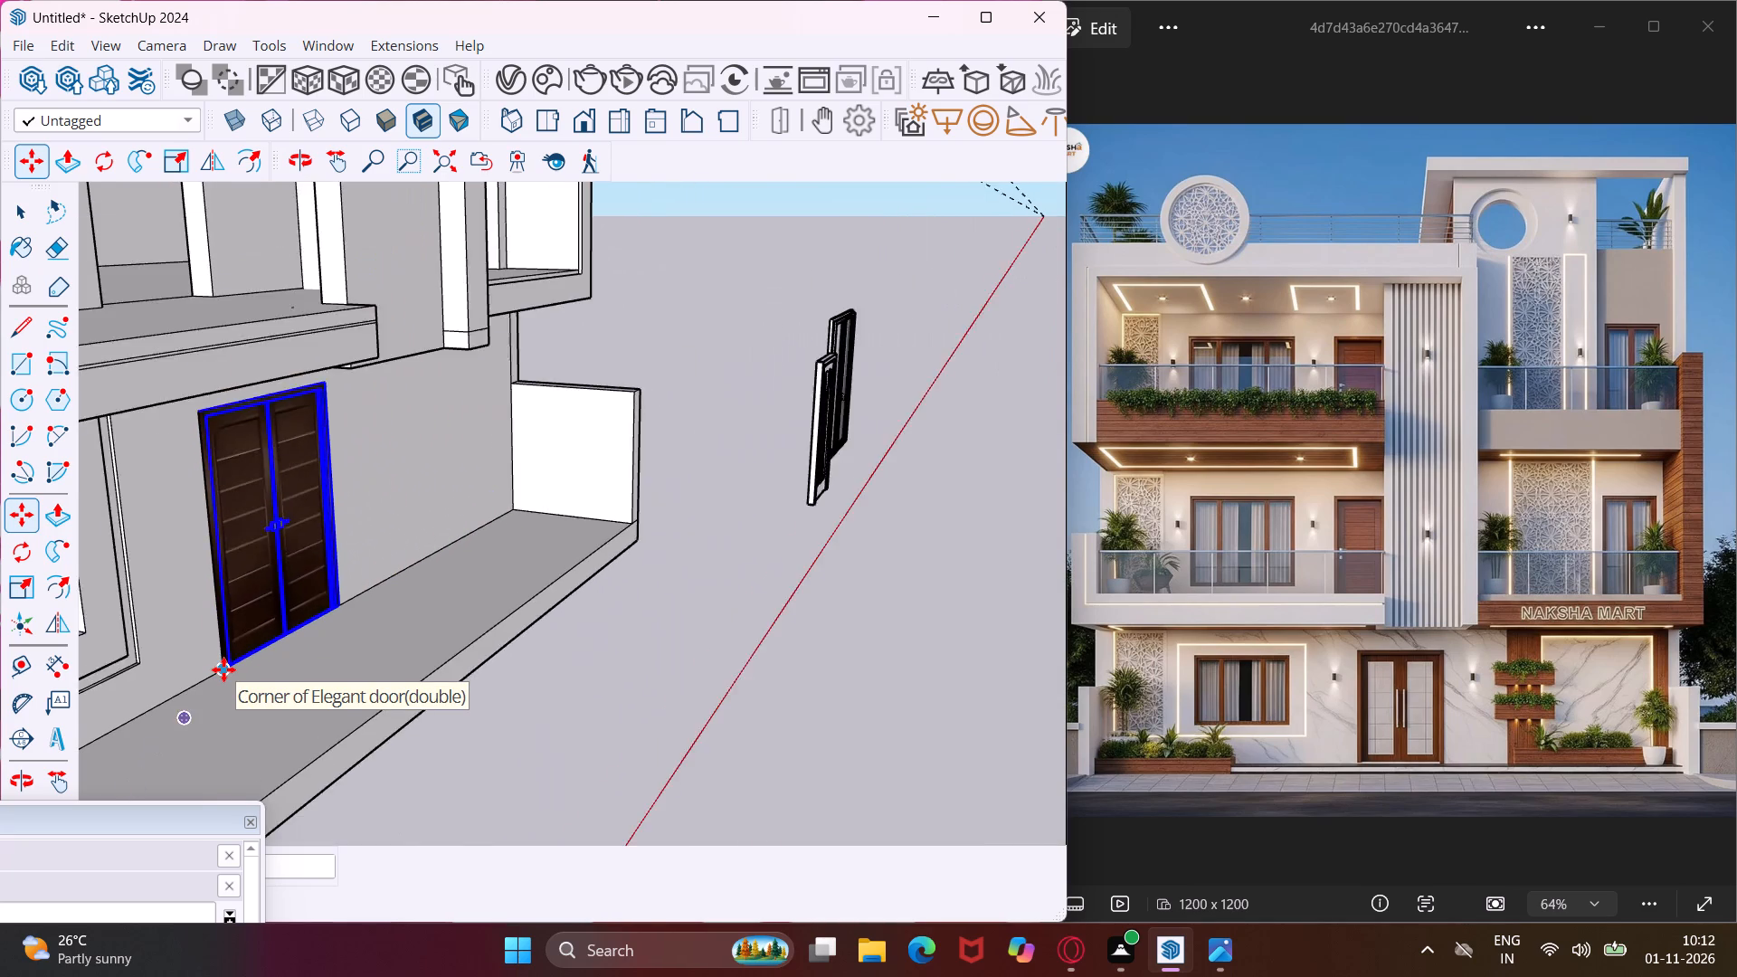
pyautogui.scroll(-2, 223, 669)
pyautogui.press('Escape')
pyautogui.press('space')
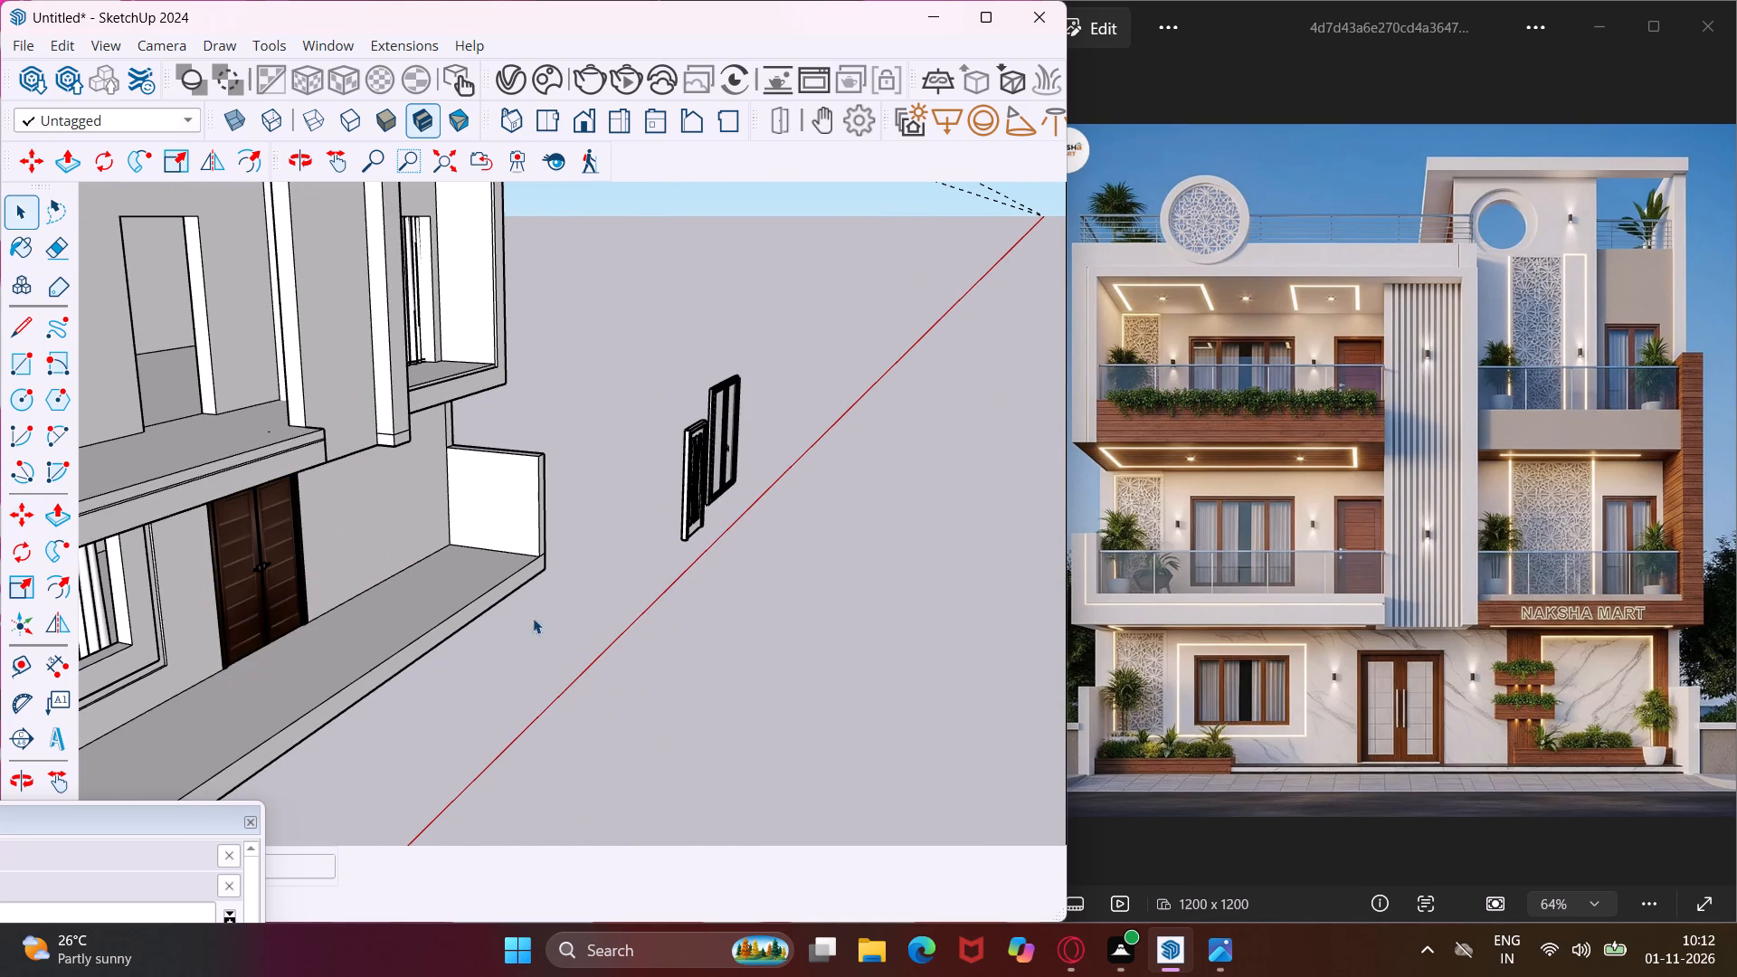
# Move the white panelled single door by its front bottom corner to the bottom corner of the first-floor balcony door opening.
pyautogui.moveTo(685, 522); pyautogui.dragTo(361, 559, button='middle')
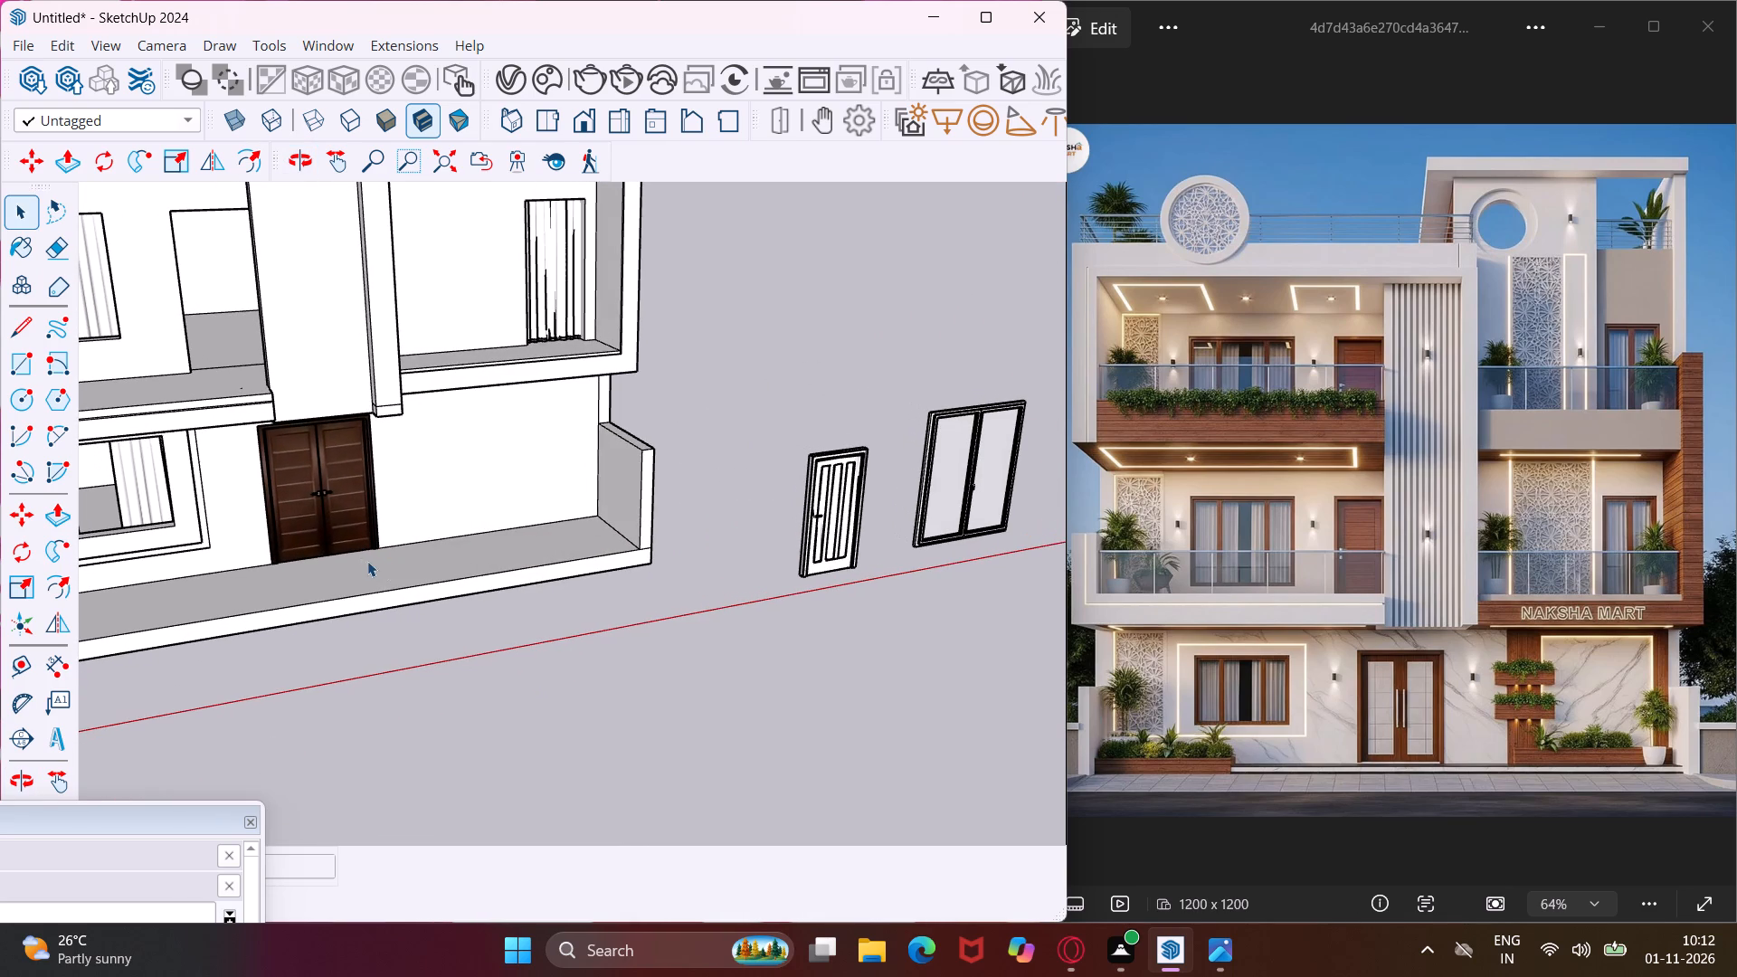
pyautogui.click(807, 557)
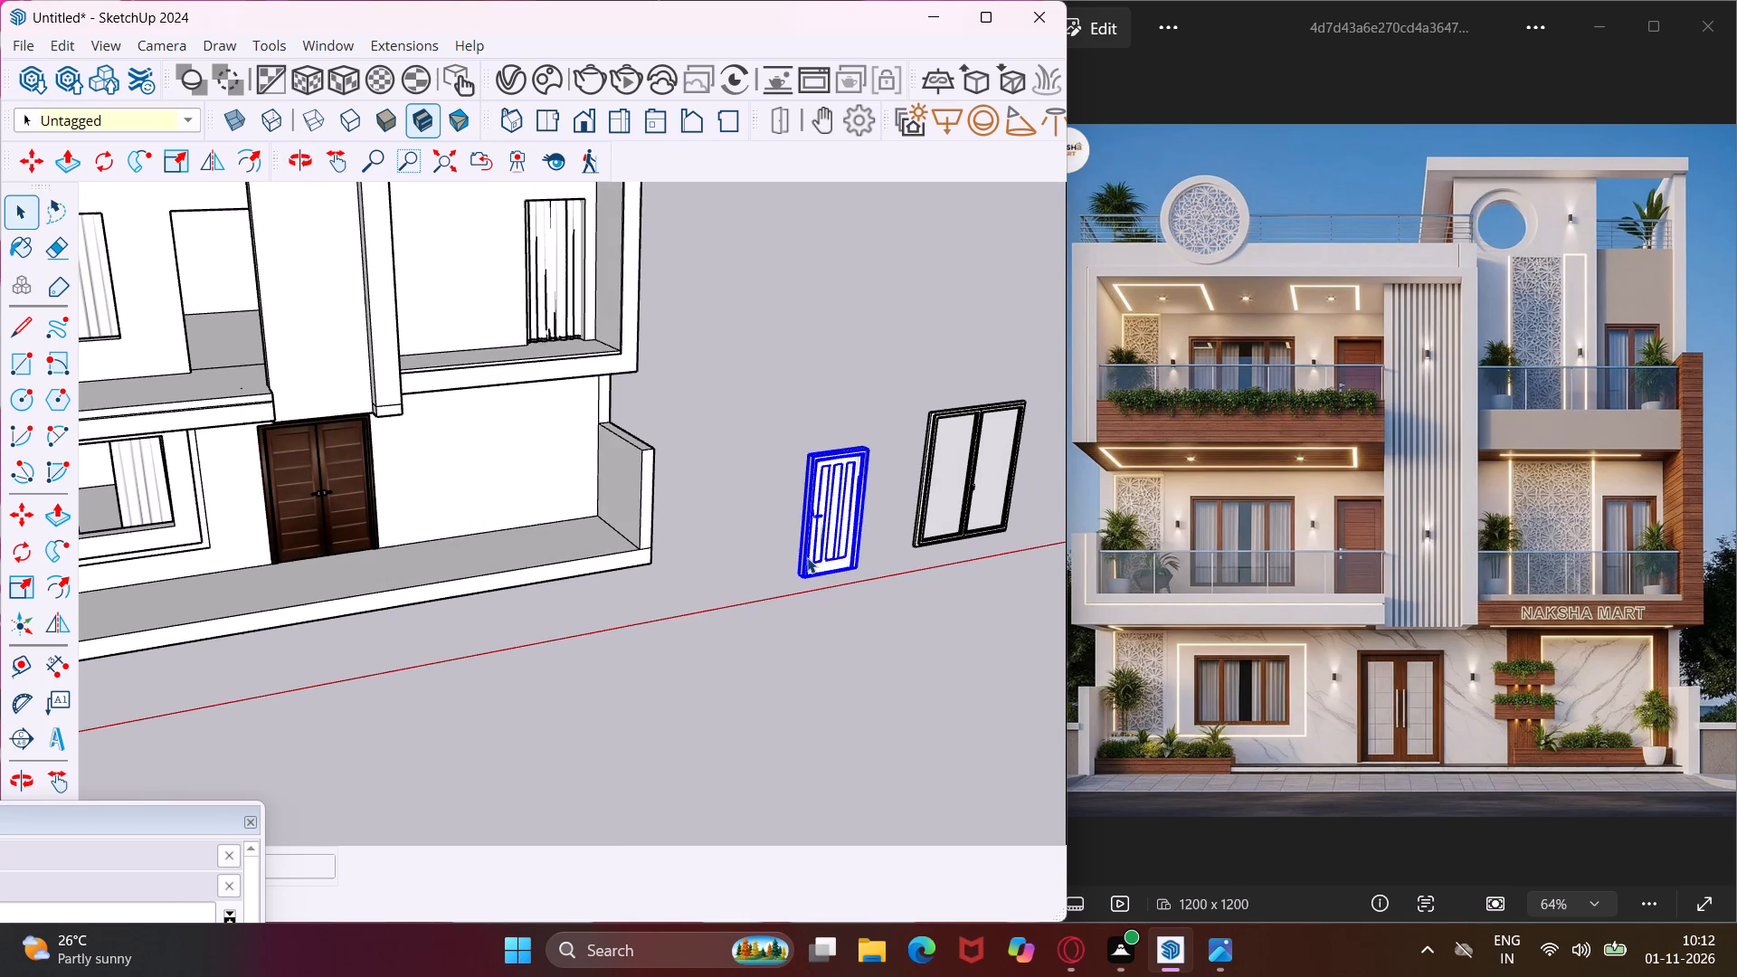
pyautogui.press('m')
pyautogui.scroll(8, 803, 583)
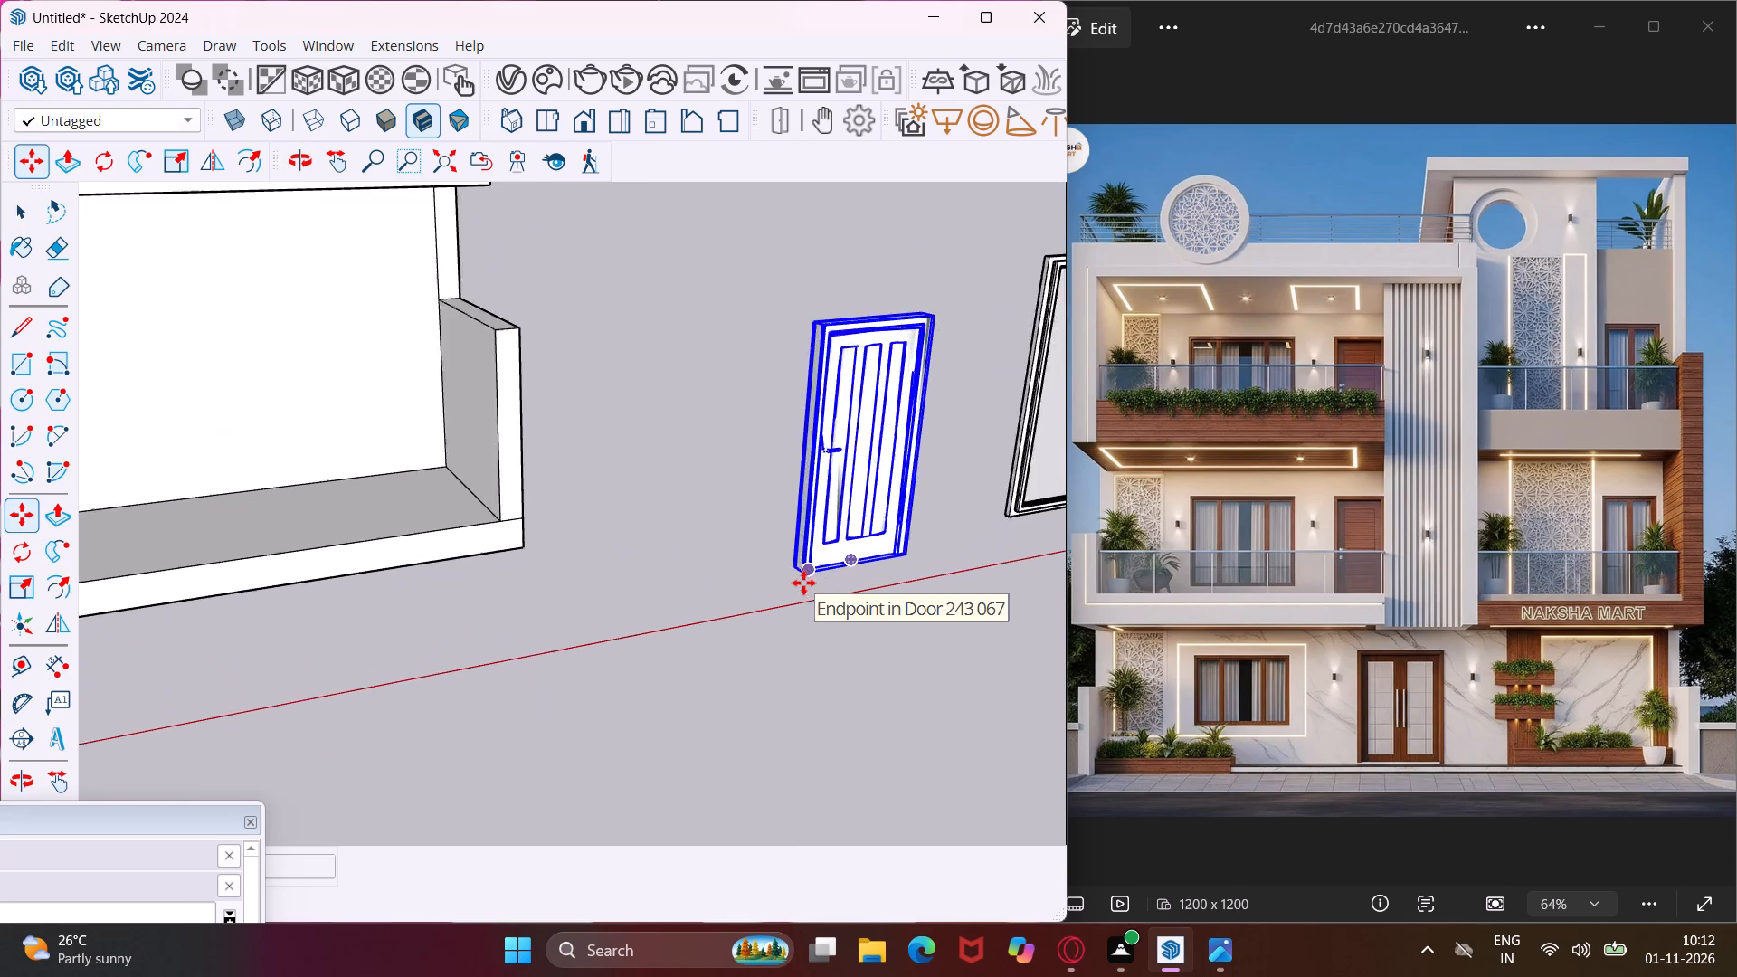
pyautogui.scroll(11, 803, 583)
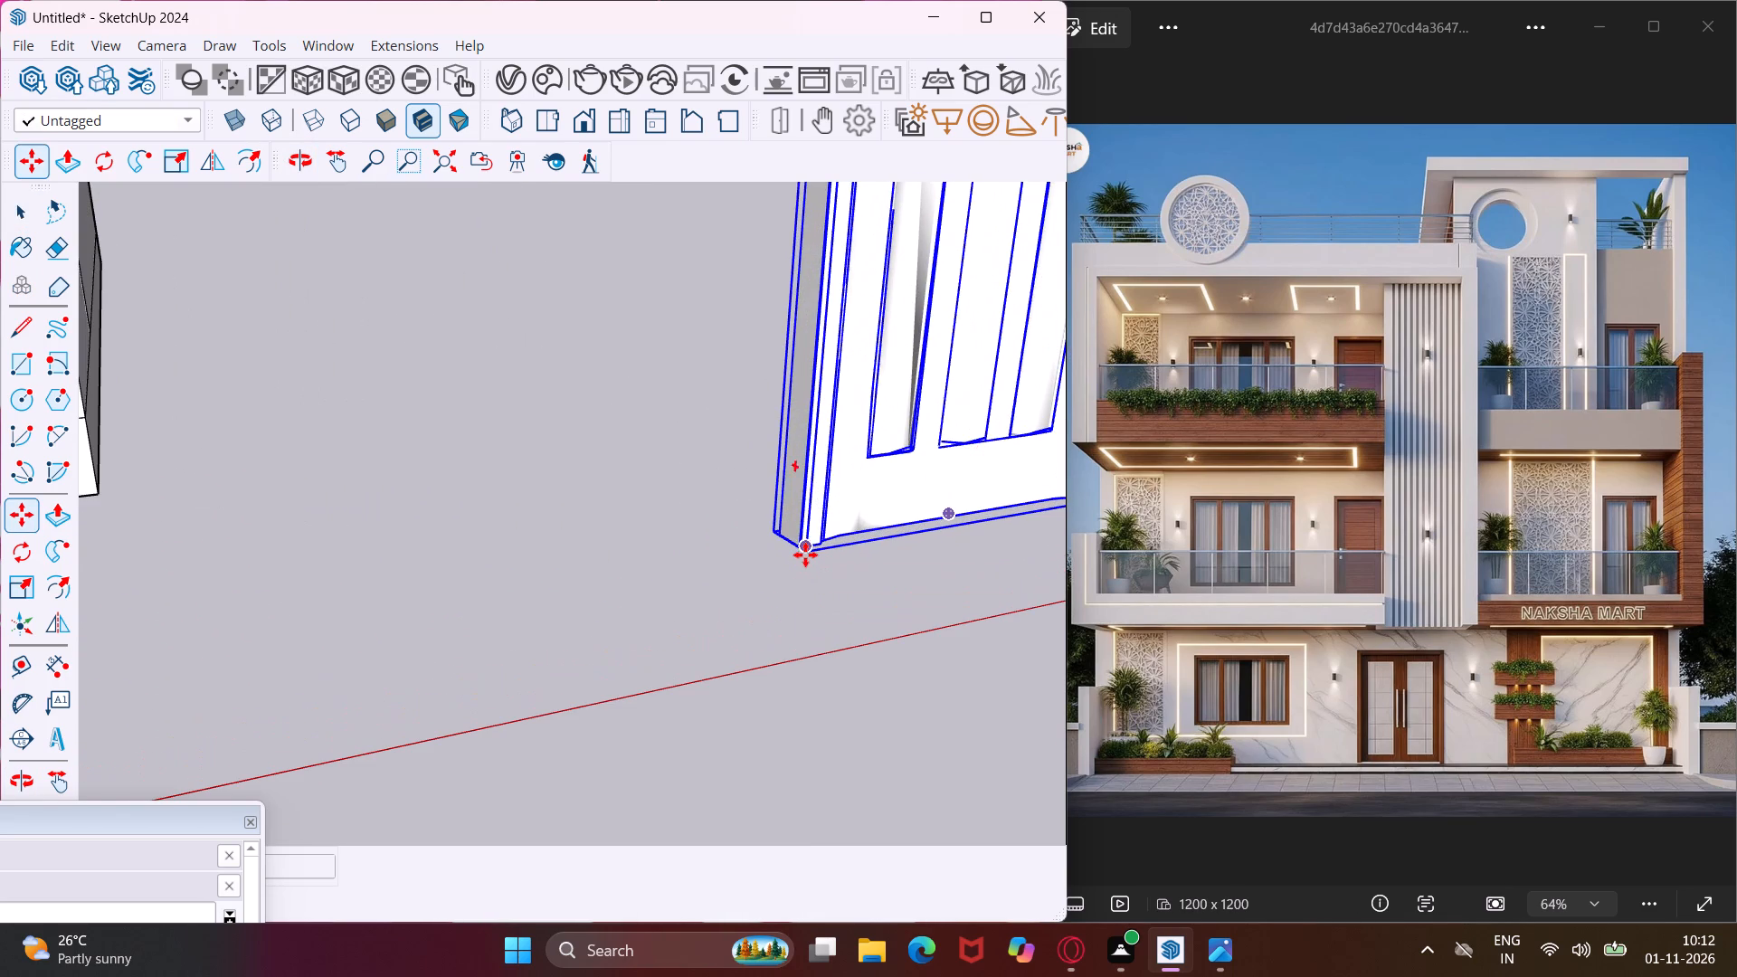
pyautogui.click(805, 555)
pyautogui.scroll(-2, 774, 577)
pyautogui.scroll(1, 774, 577)
pyautogui.scroll(-4, 774, 577)
pyautogui.scroll(1, 774, 577)
pyautogui.scroll(-7, 774, 577)
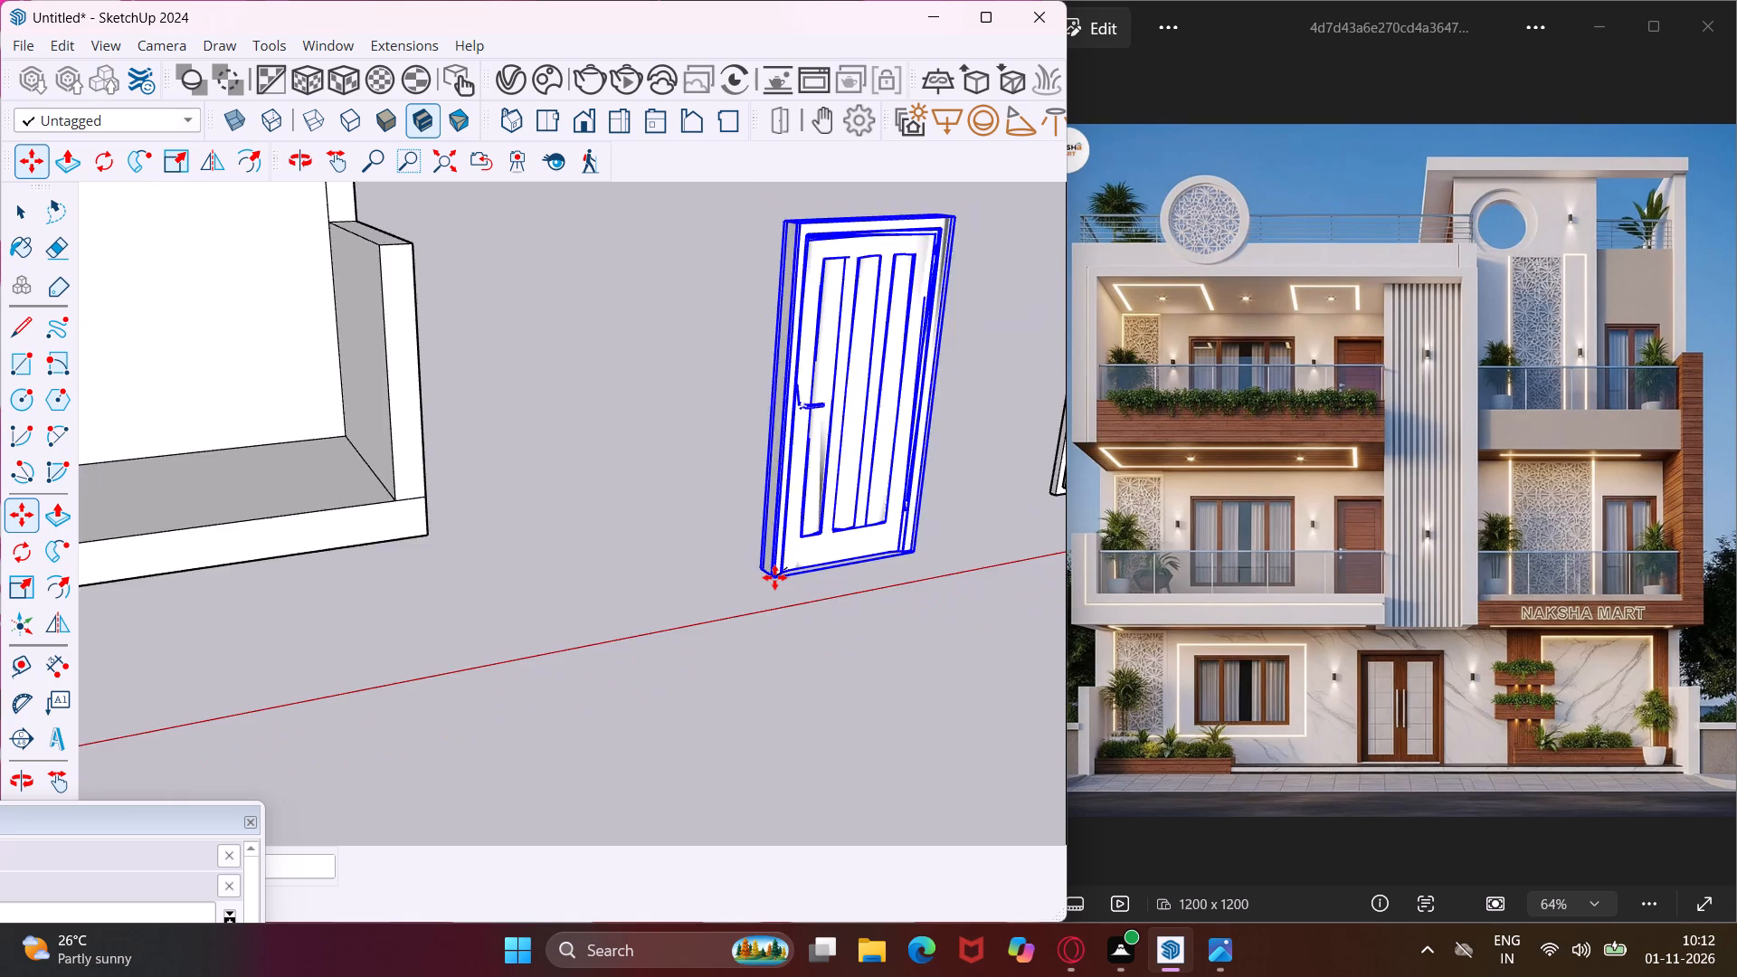
pyautogui.scroll(-15, 774, 577)
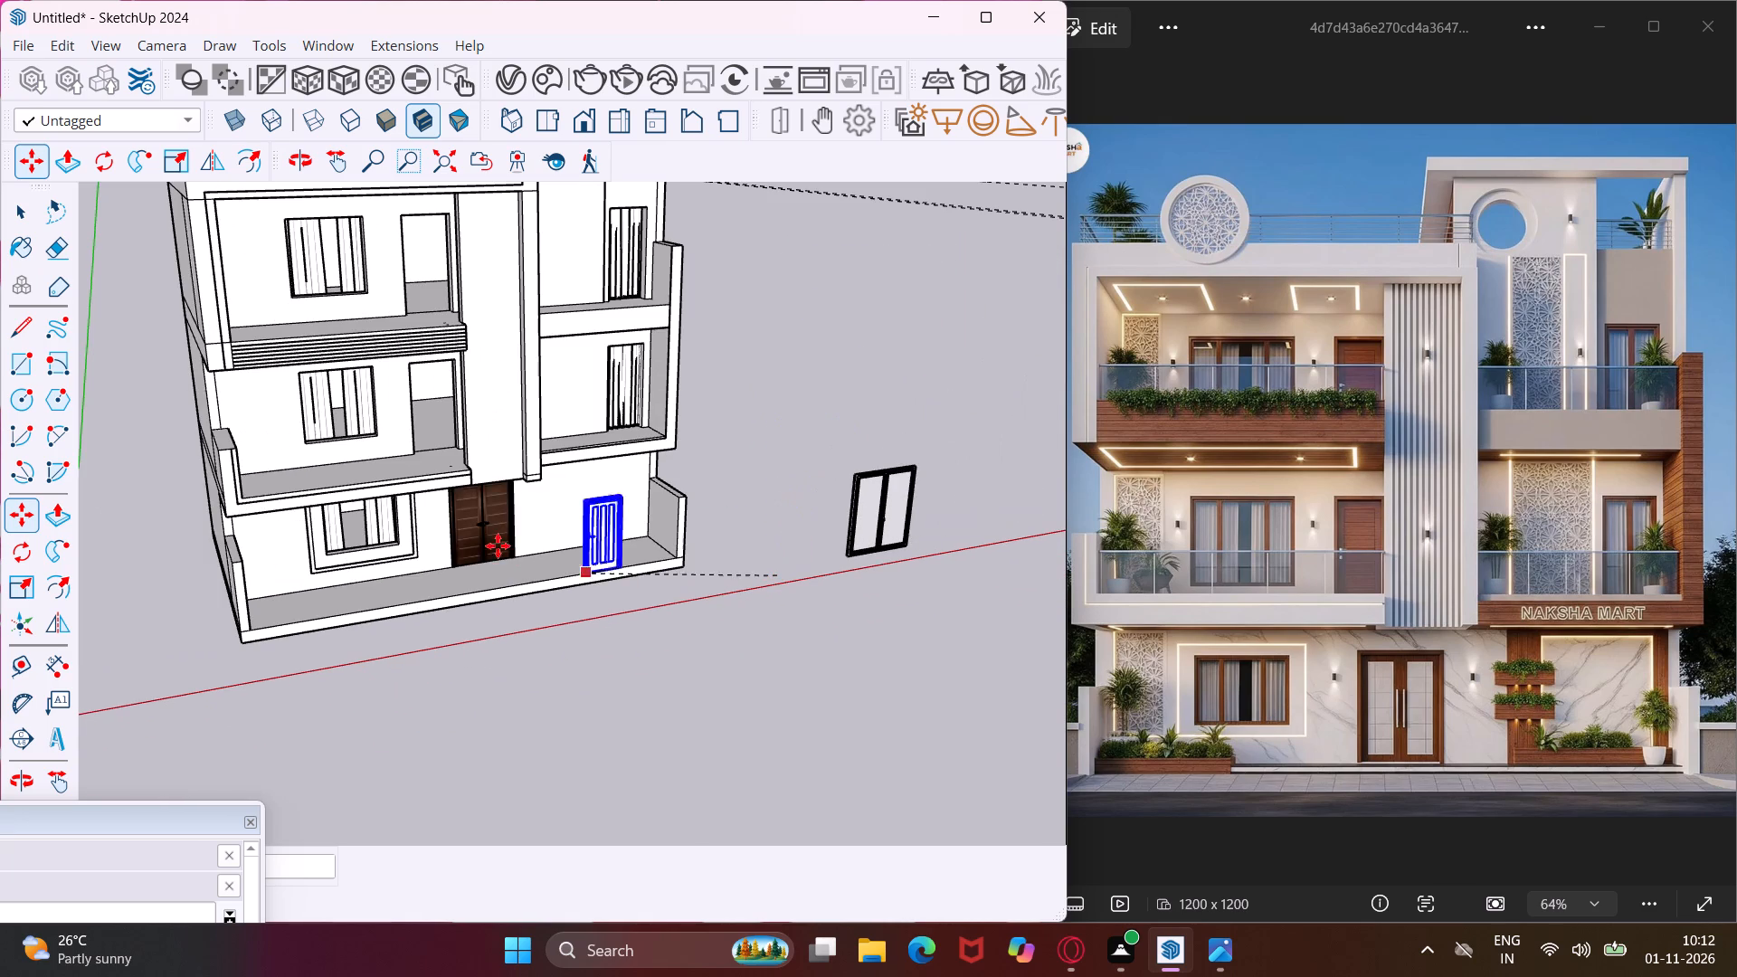
pyautogui.scroll(4, 418, 458)
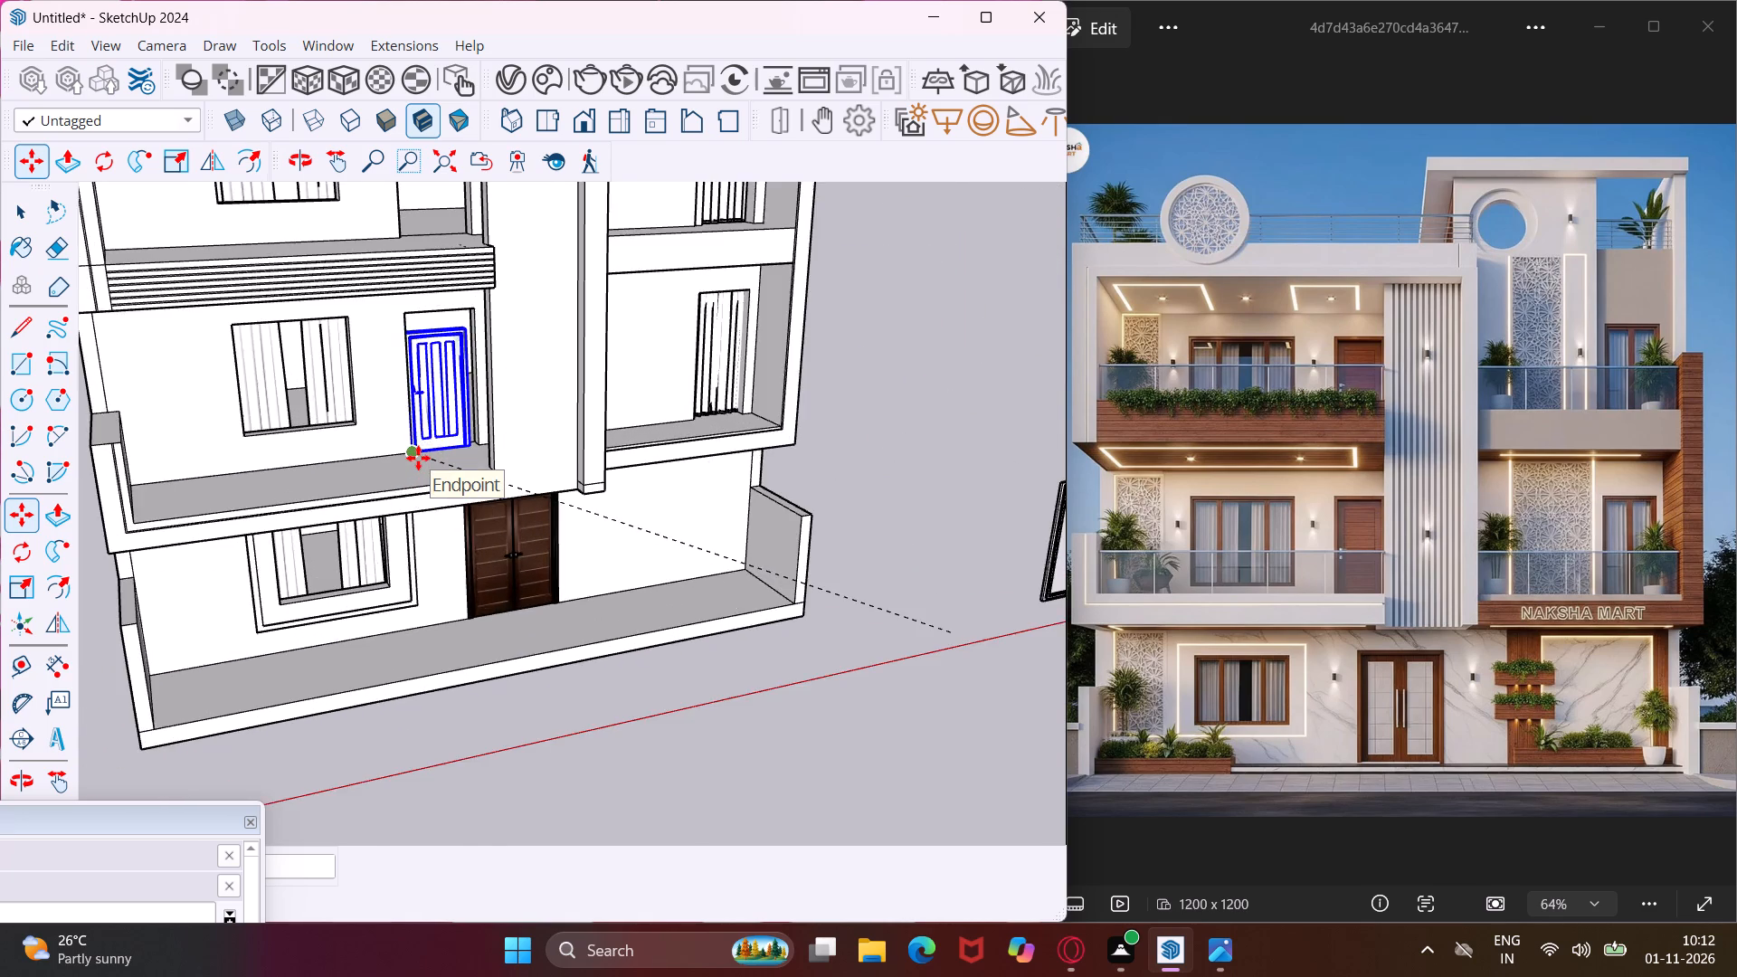
pyautogui.scroll(15, 418, 458)
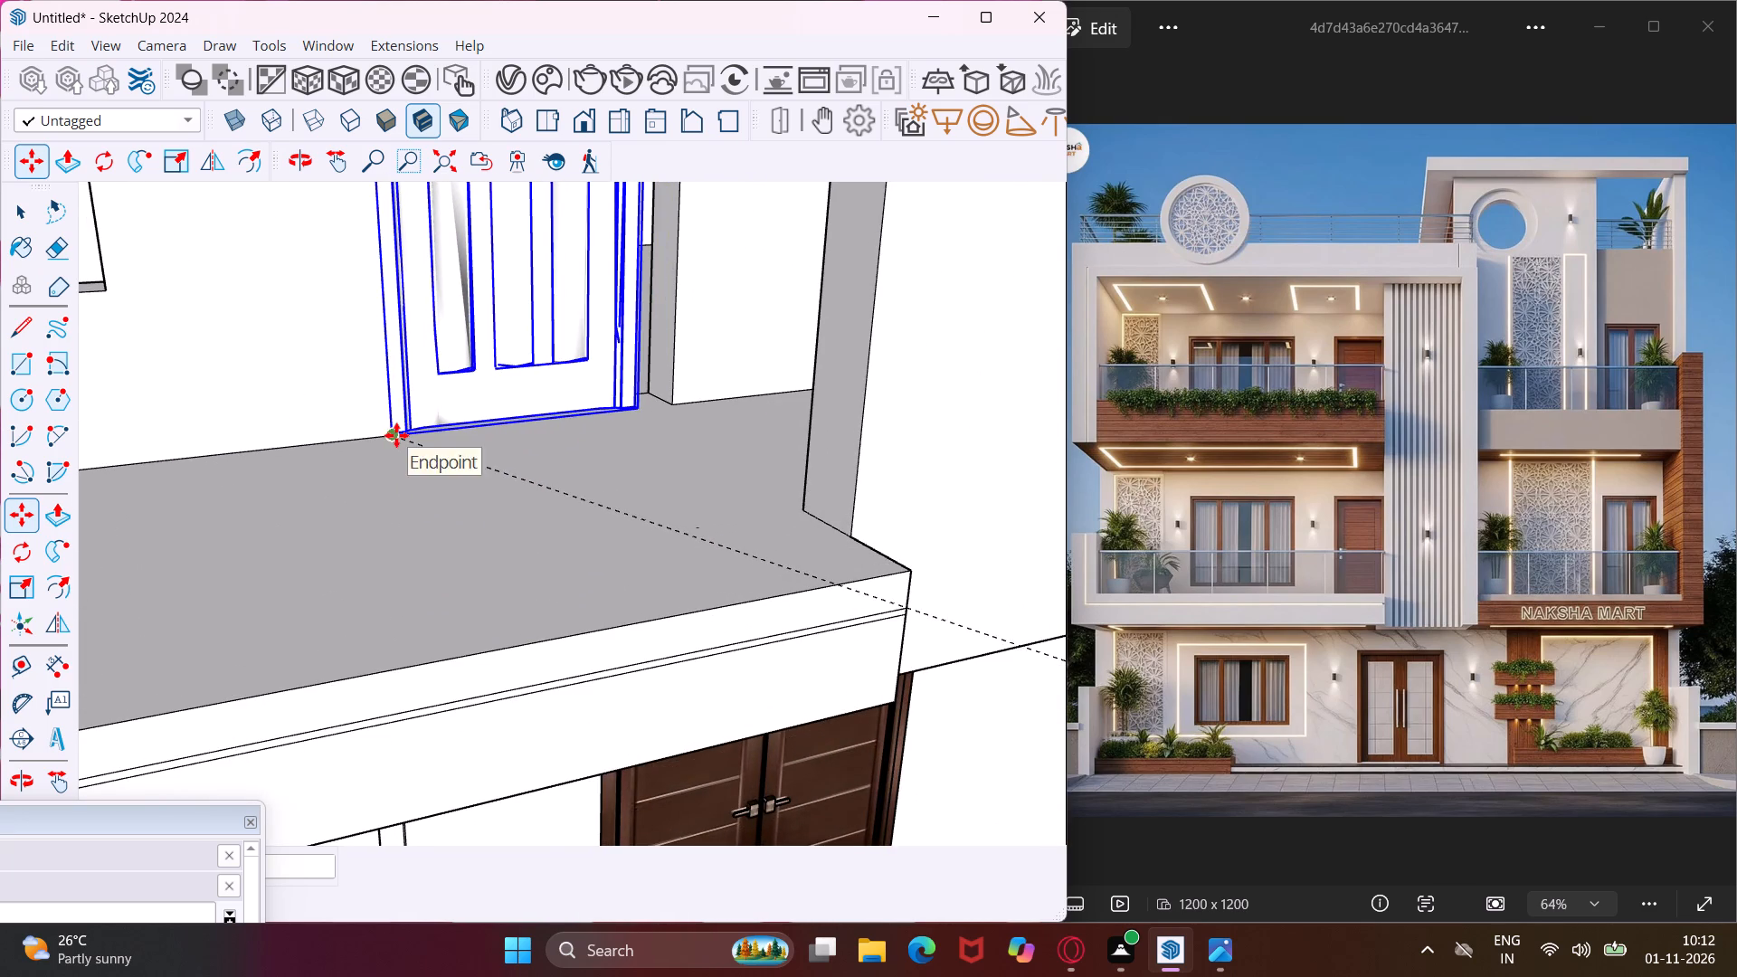
pyautogui.click(395, 435)
# Scale the panelled single door's height up to the top edge of the first-floor balcony door opening.
pyautogui.scroll(-14, 429, 498)
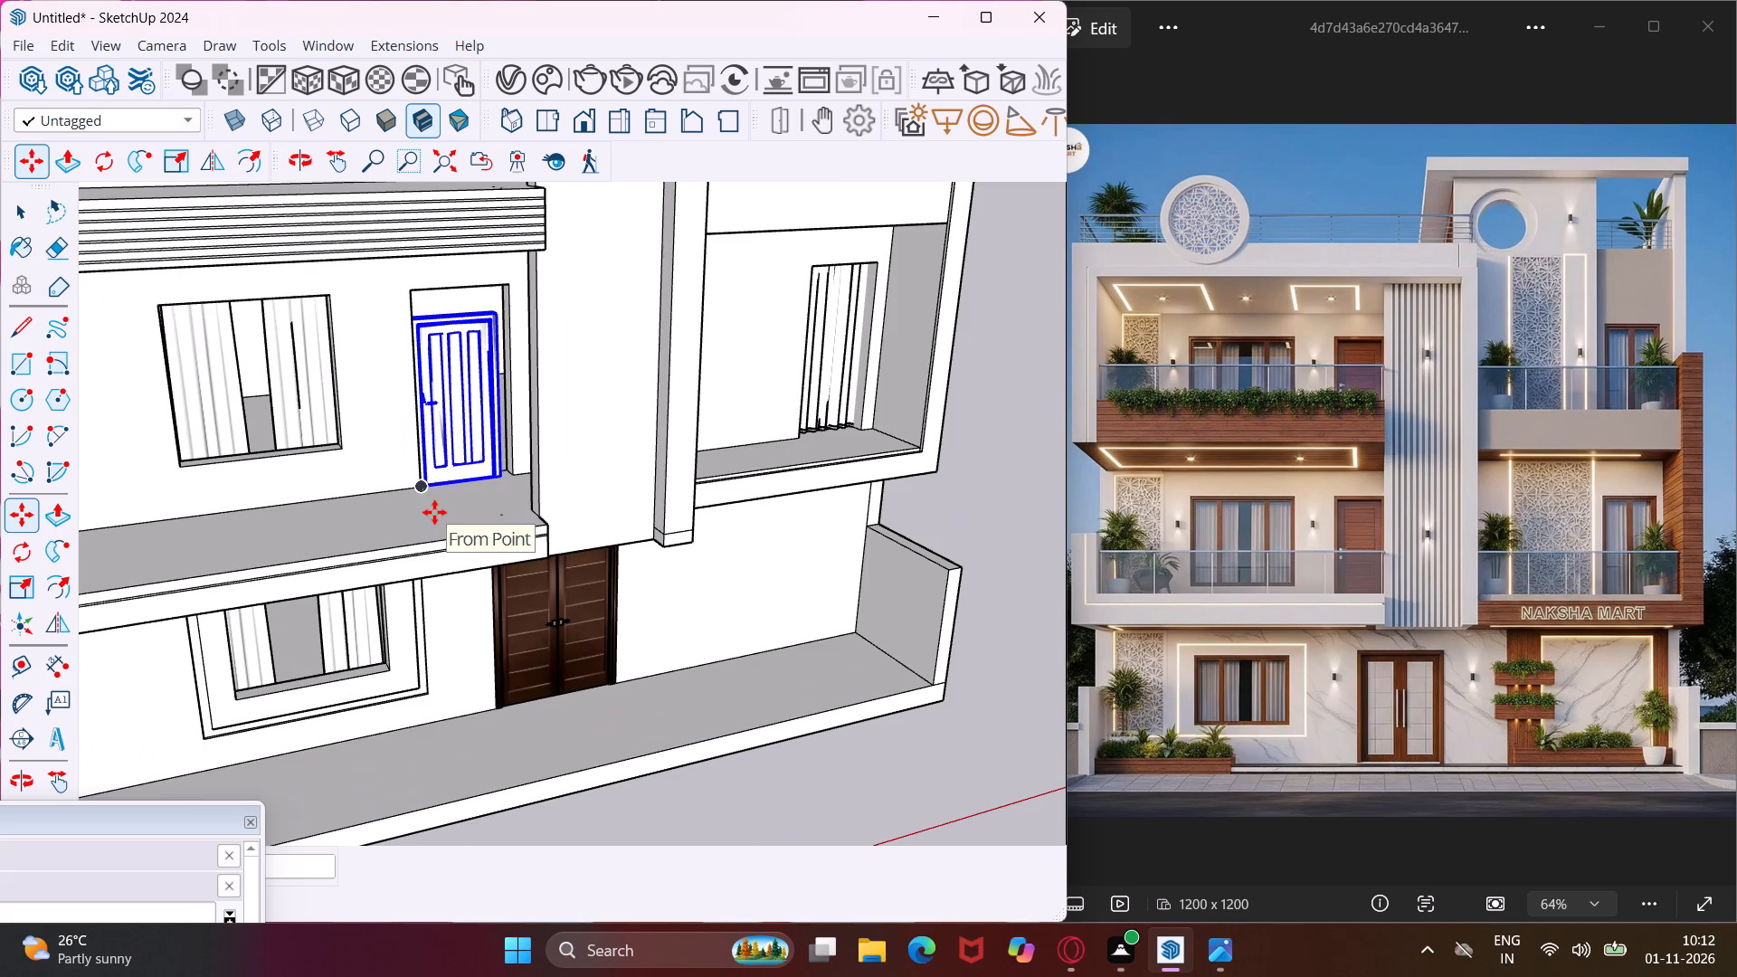
pyautogui.click(22, 580)
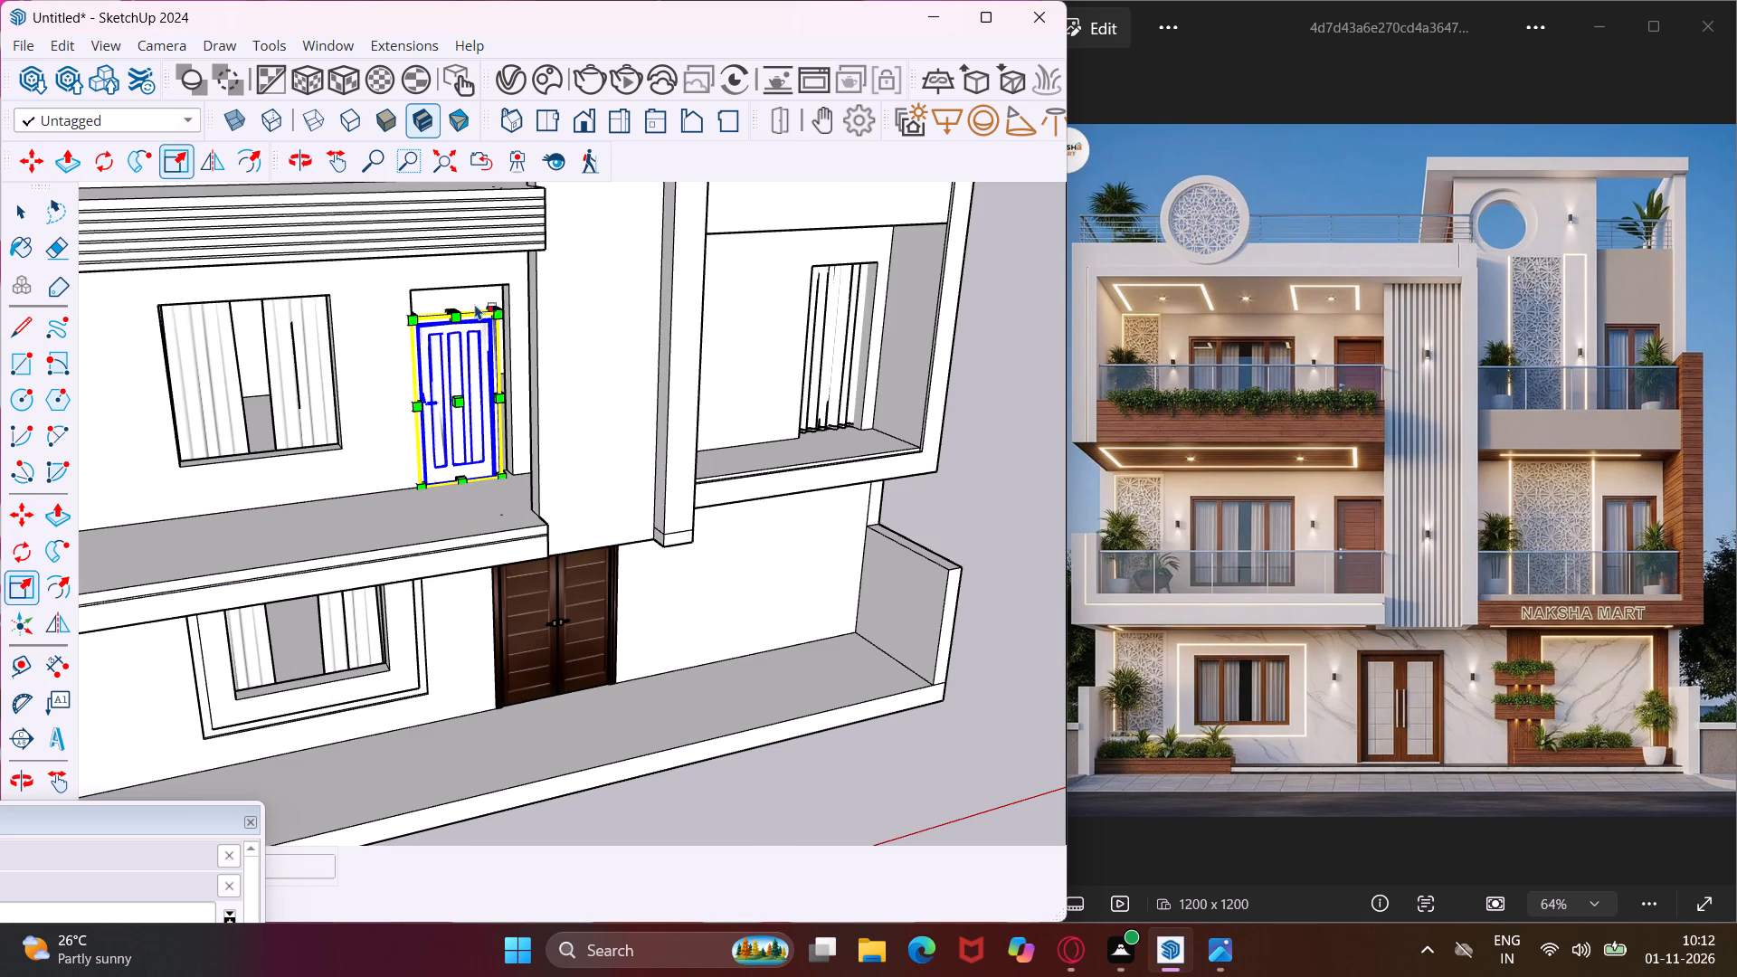
pyautogui.scroll(11, 455, 289)
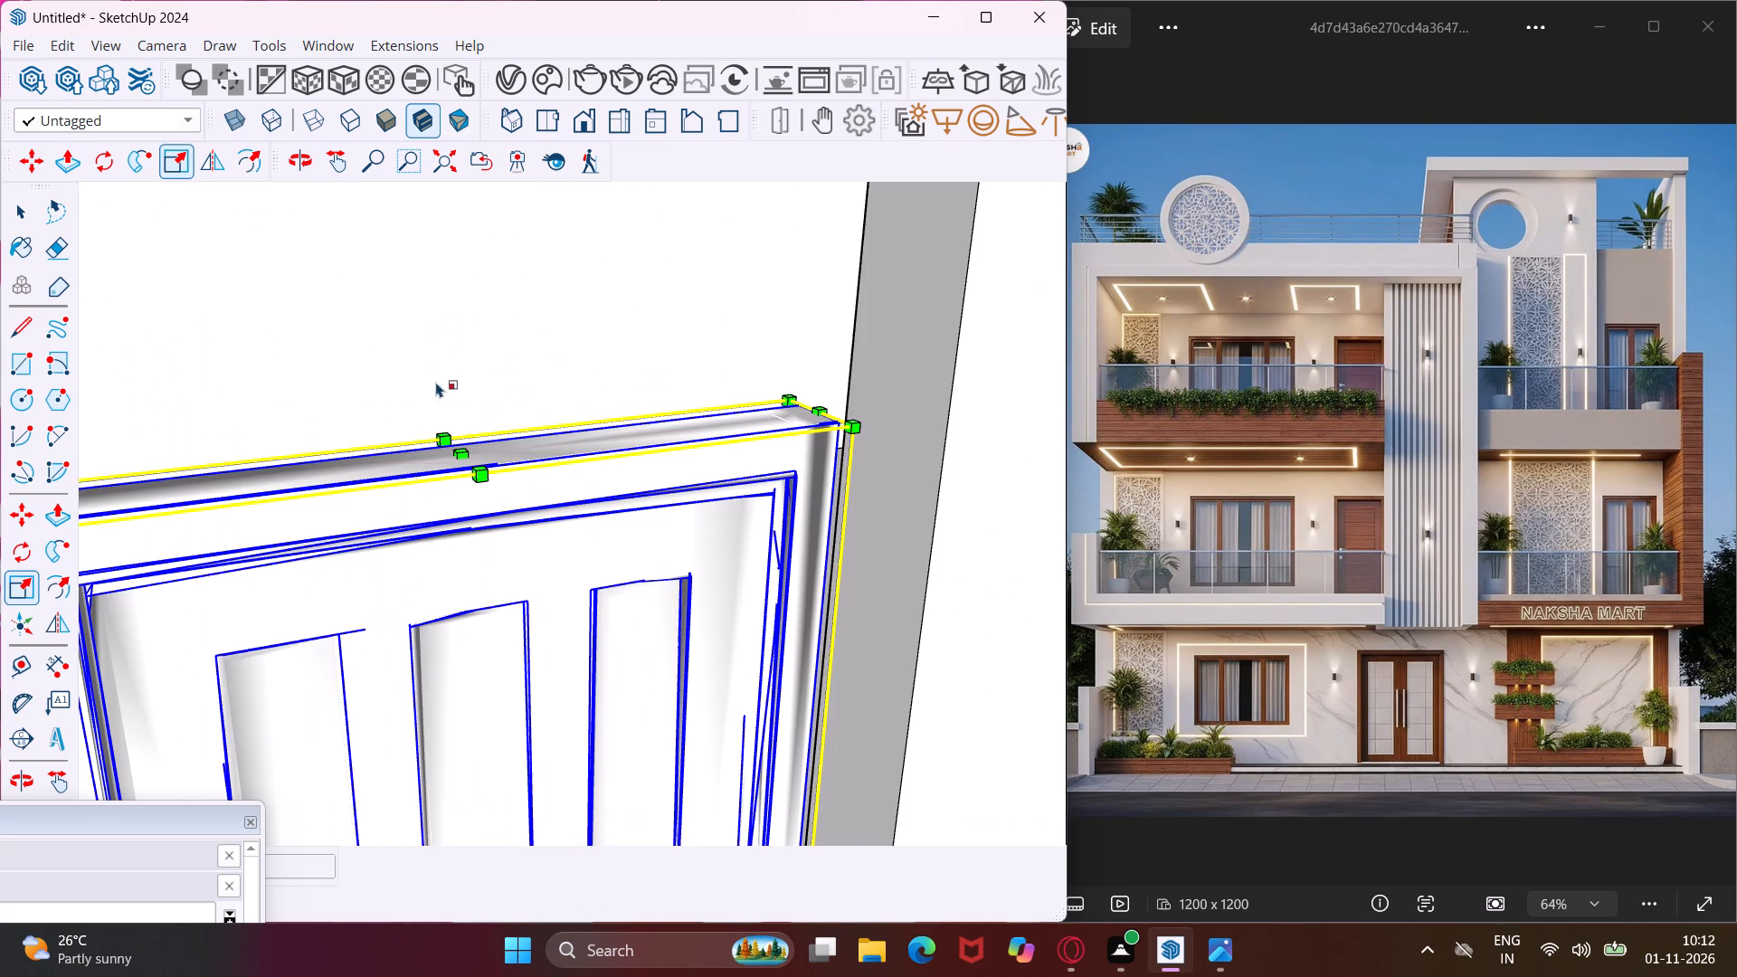
pyautogui.click(460, 454)
pyautogui.scroll(-5, 429, 407)
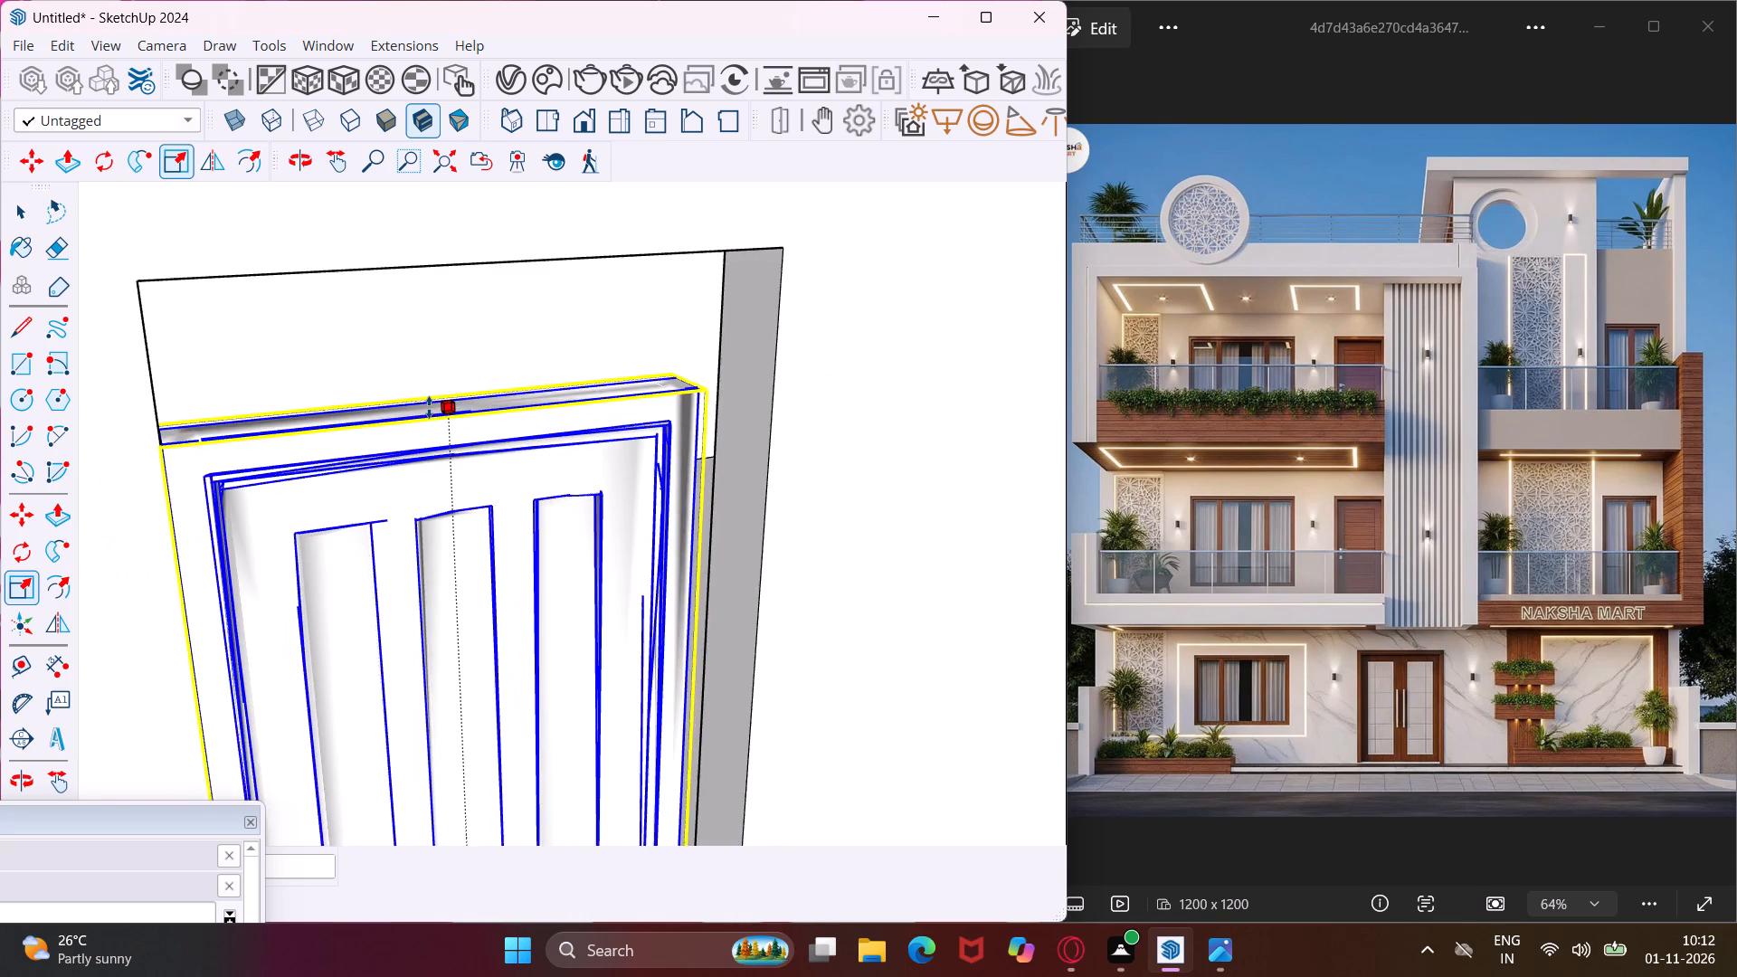
pyautogui.scroll(-2, 429, 407)
pyautogui.click(382, 296)
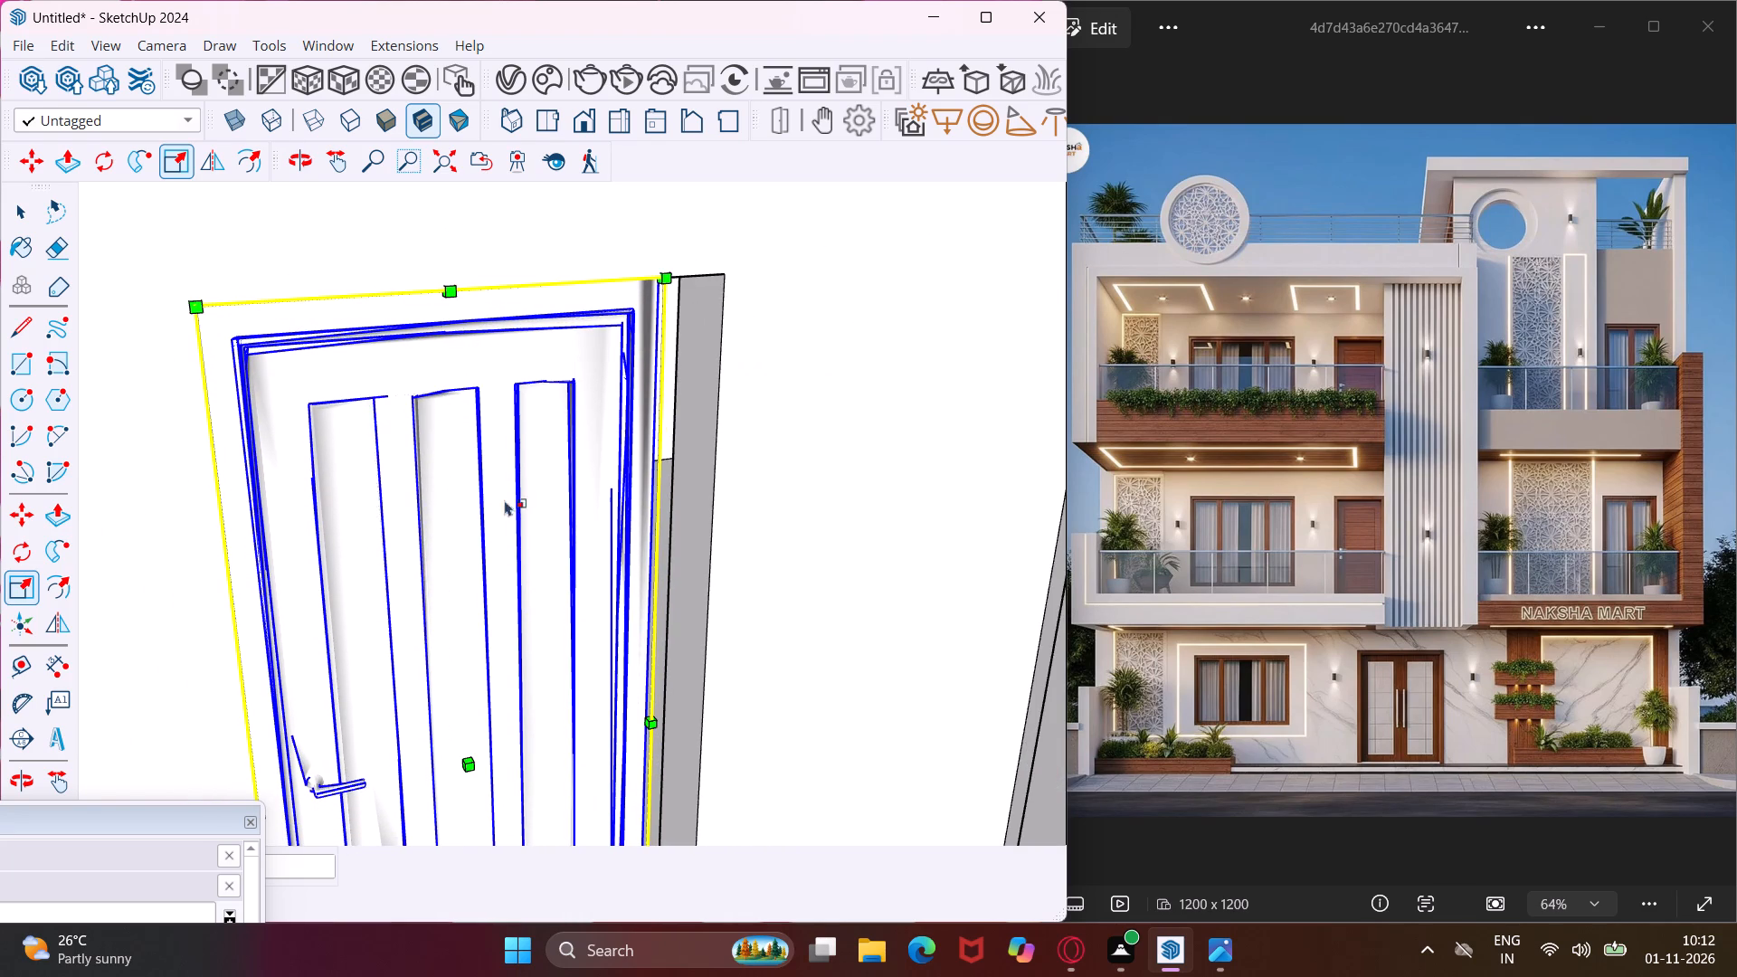
# Scale the panelled single door's width to match the side edge of the first-floor balcony door opening.
pyautogui.scroll(2, 644, 714)
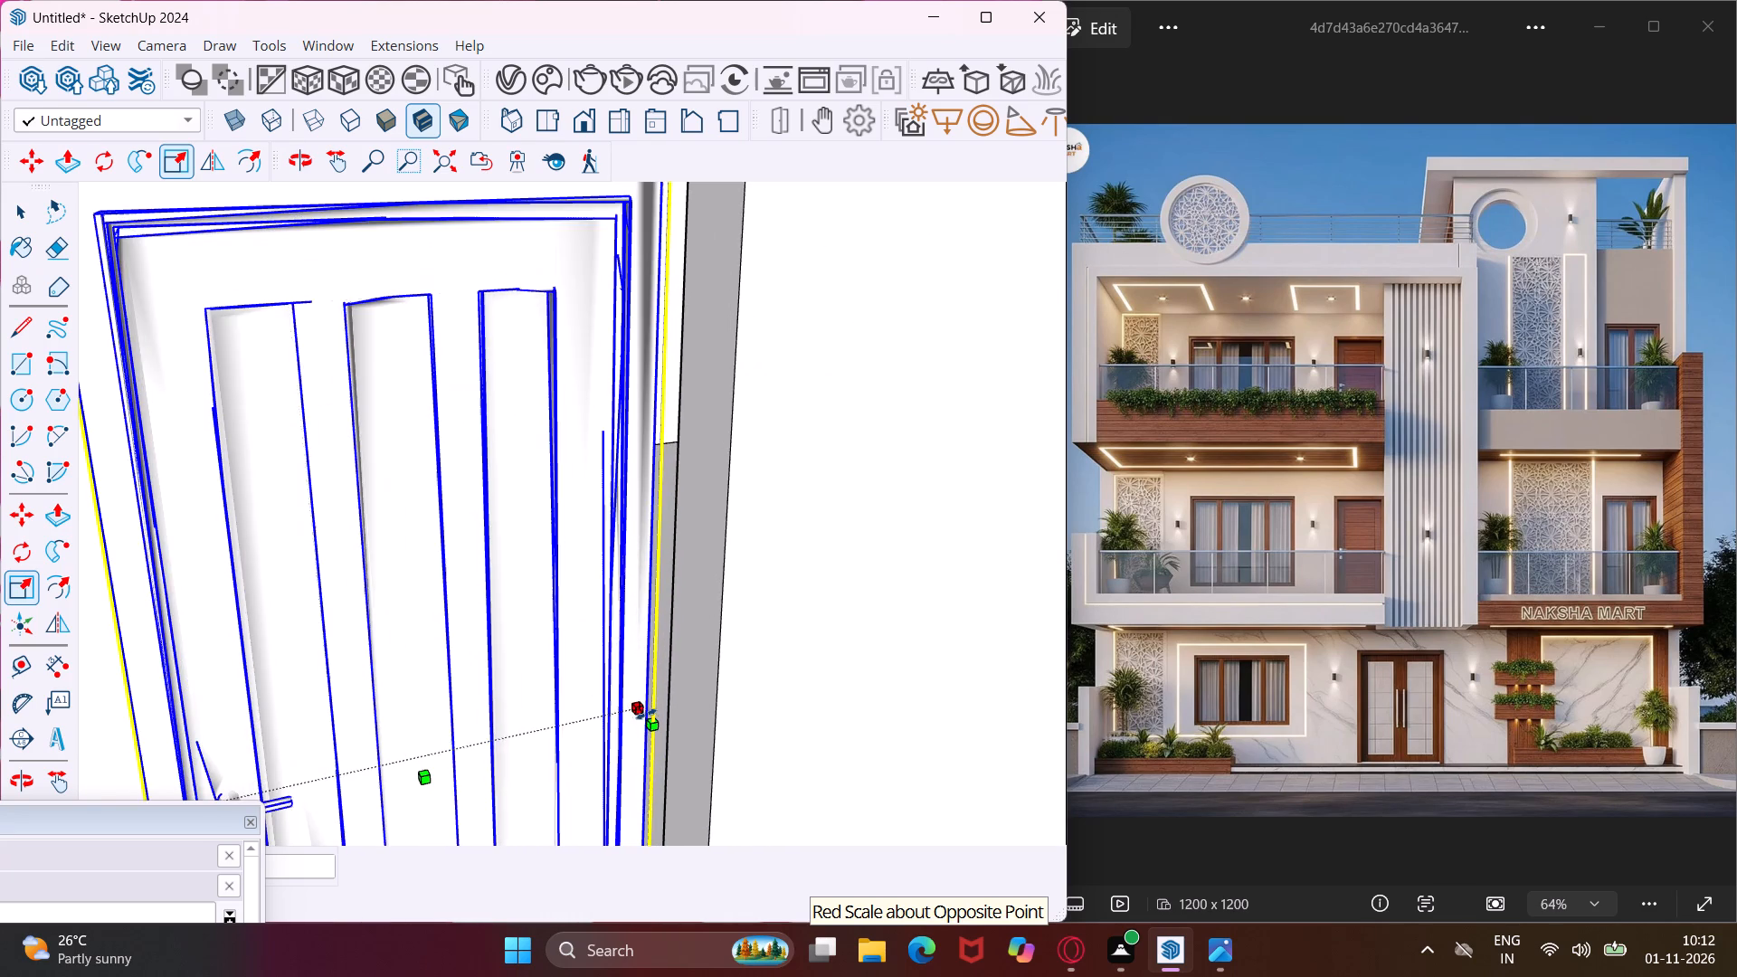
pyautogui.scroll(3, 647, 714)
pyautogui.moveTo(647, 714); pyautogui.dragTo(547, 693, button='middle')
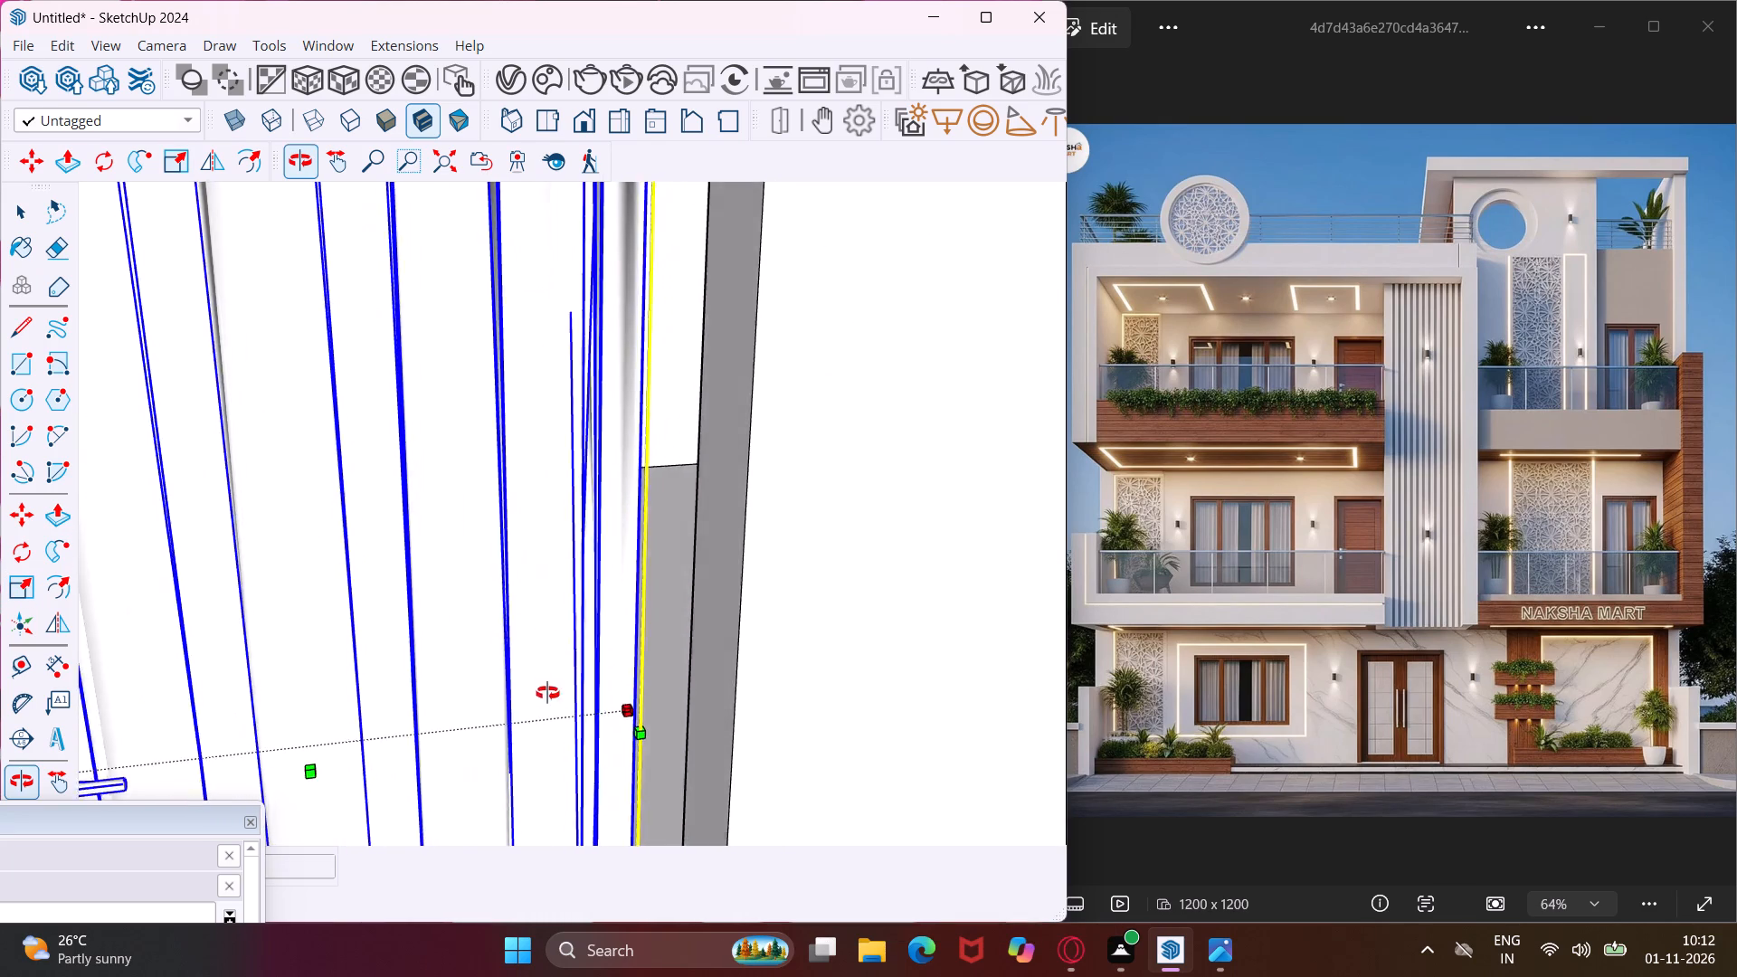
pyautogui.moveTo(547, 693); pyautogui.dragTo(624, 700, button='middle')
pyautogui.scroll(3, 615, 691)
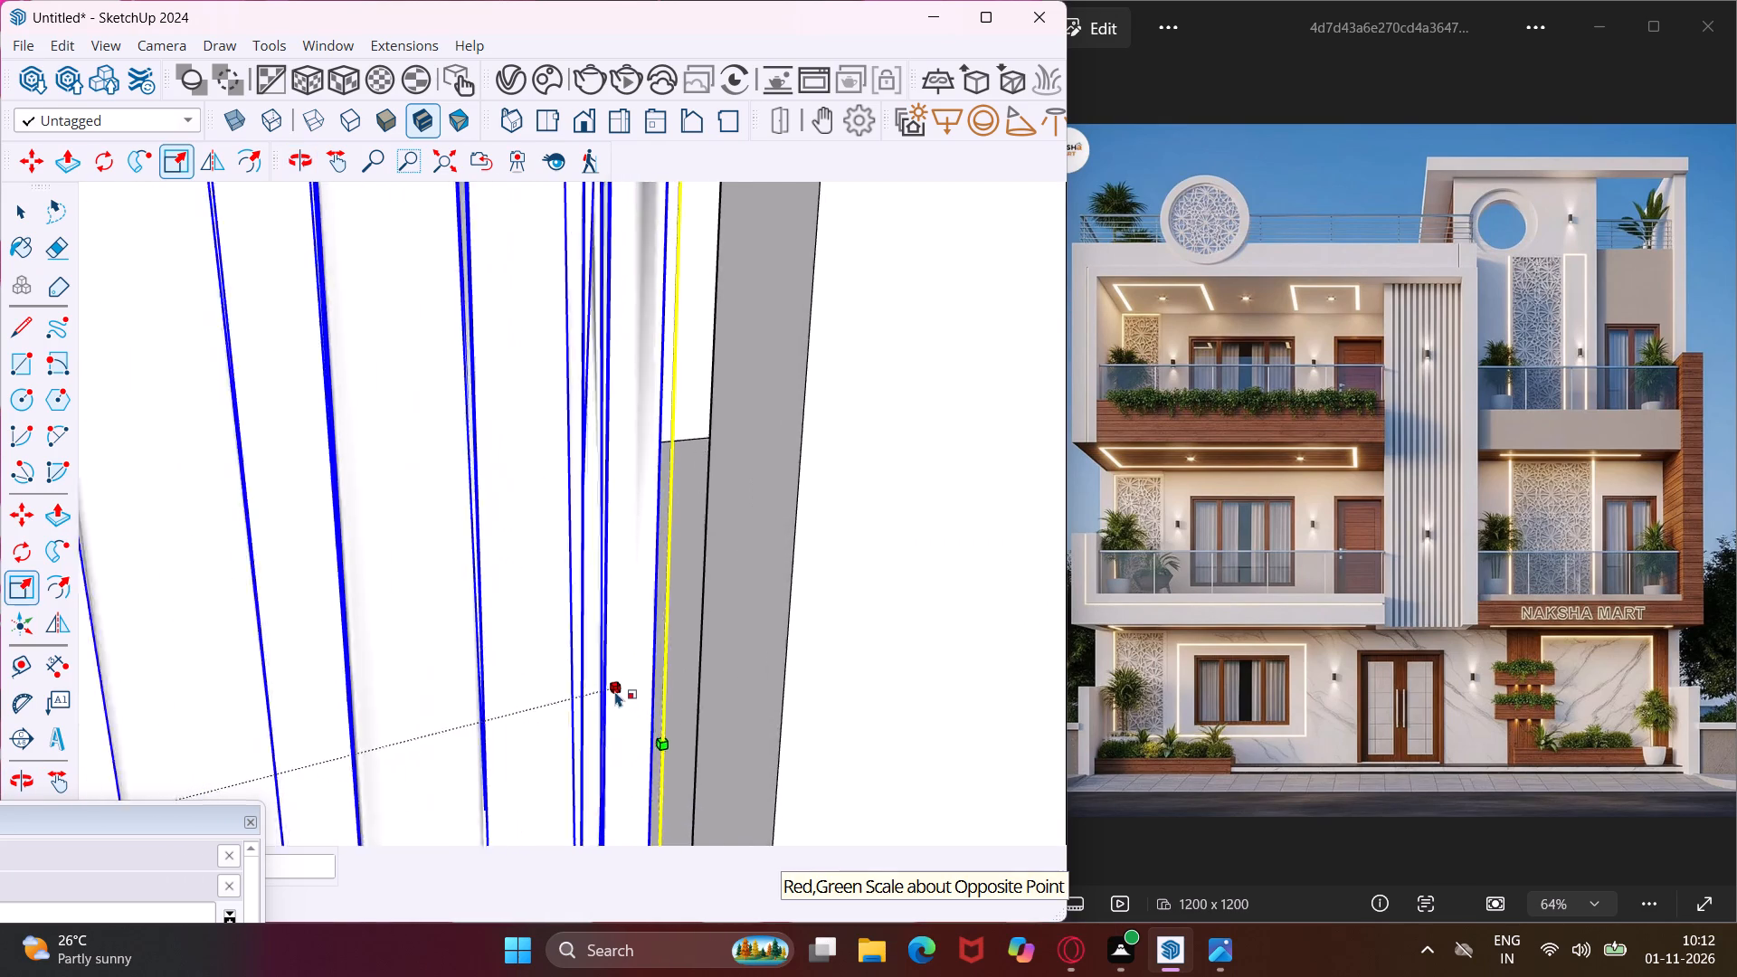
pyautogui.scroll(4, 615, 691)
pyautogui.moveTo(630, 706); pyautogui.dragTo(391, 692, button='middle')
pyautogui.click(658, 744)
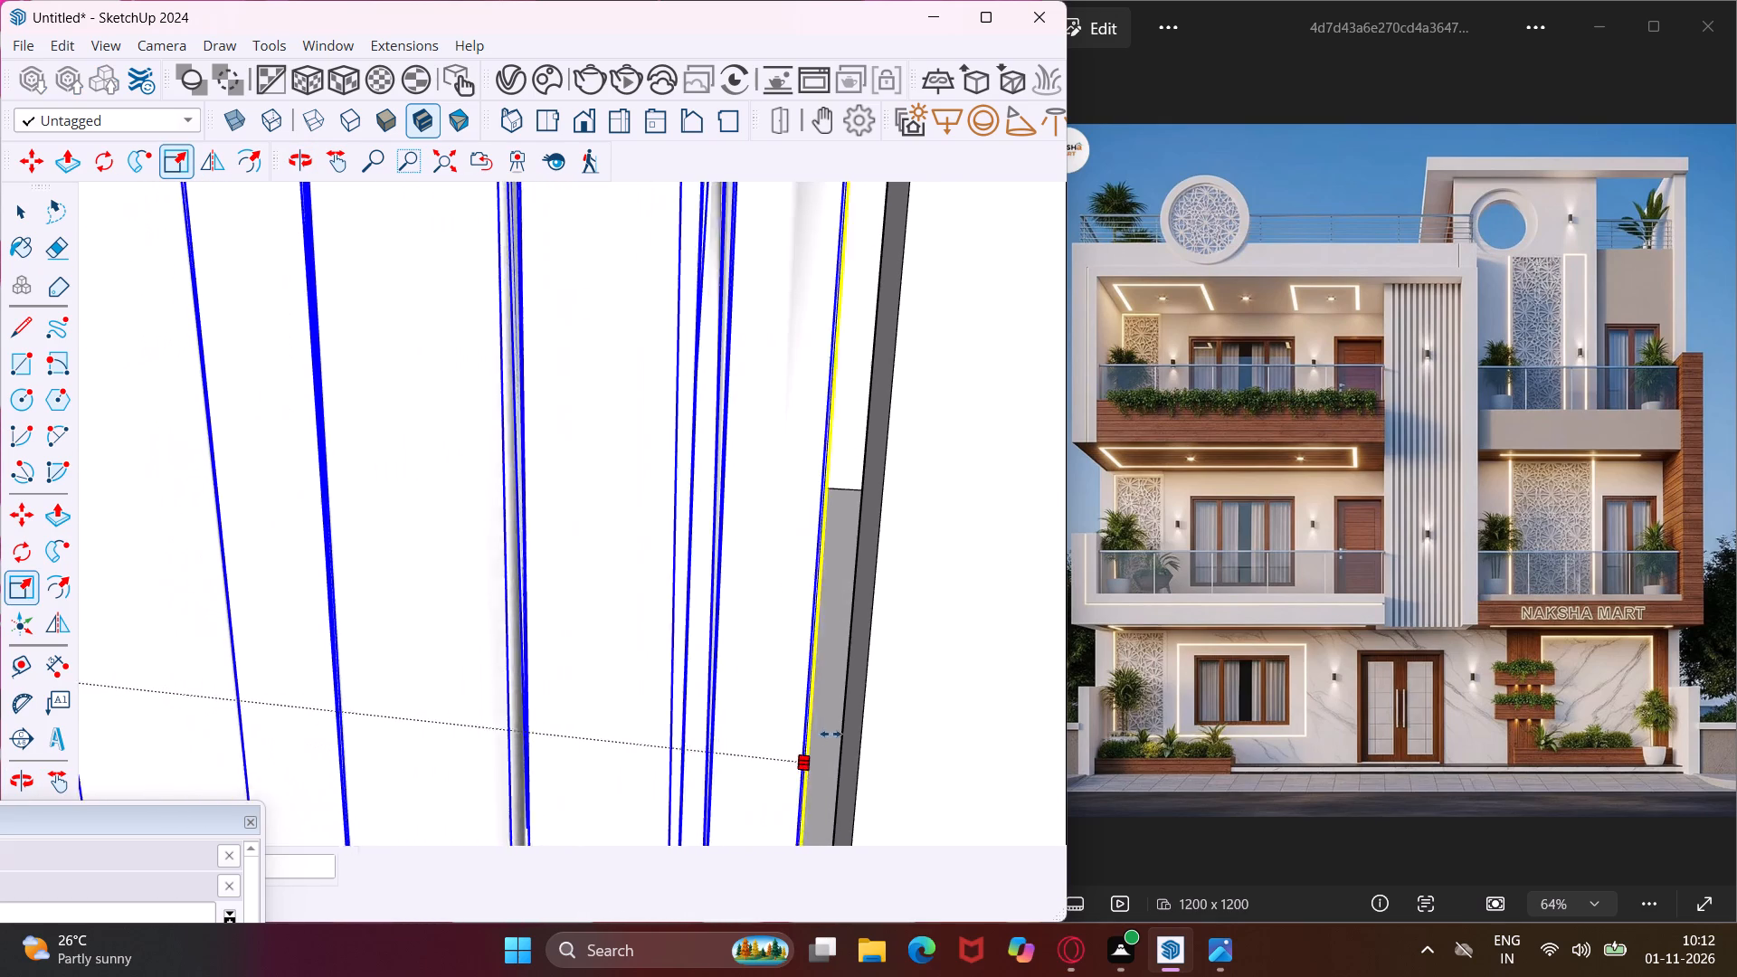
pyautogui.click(864, 737)
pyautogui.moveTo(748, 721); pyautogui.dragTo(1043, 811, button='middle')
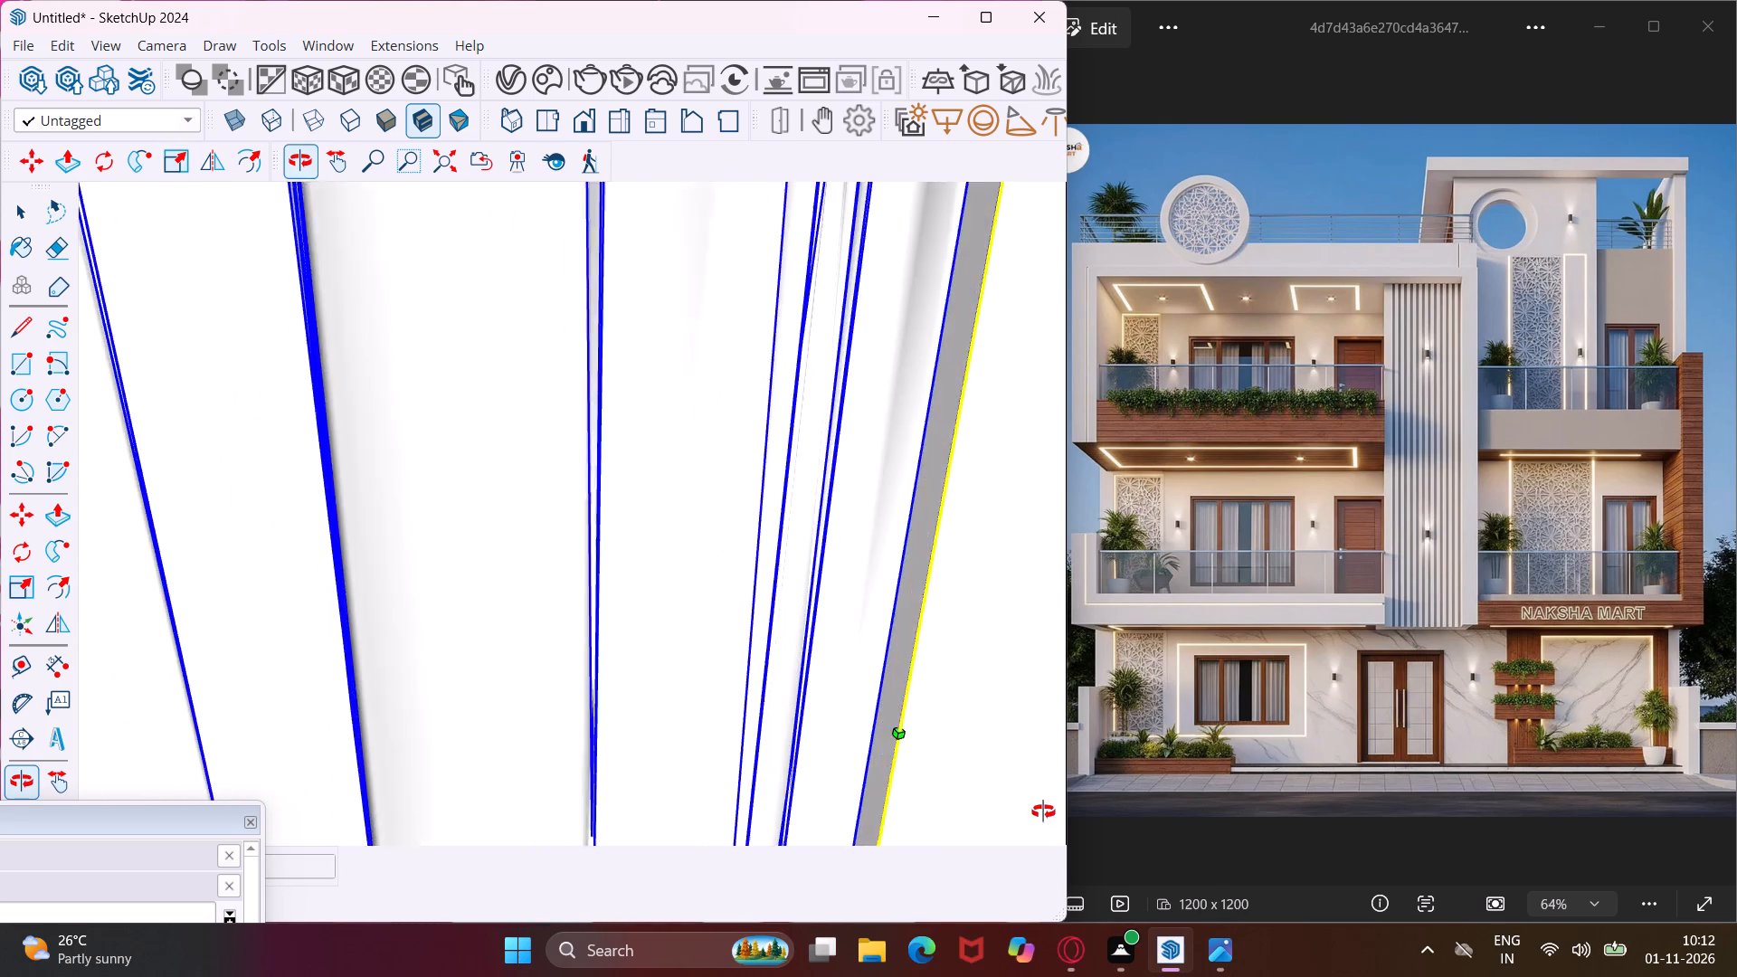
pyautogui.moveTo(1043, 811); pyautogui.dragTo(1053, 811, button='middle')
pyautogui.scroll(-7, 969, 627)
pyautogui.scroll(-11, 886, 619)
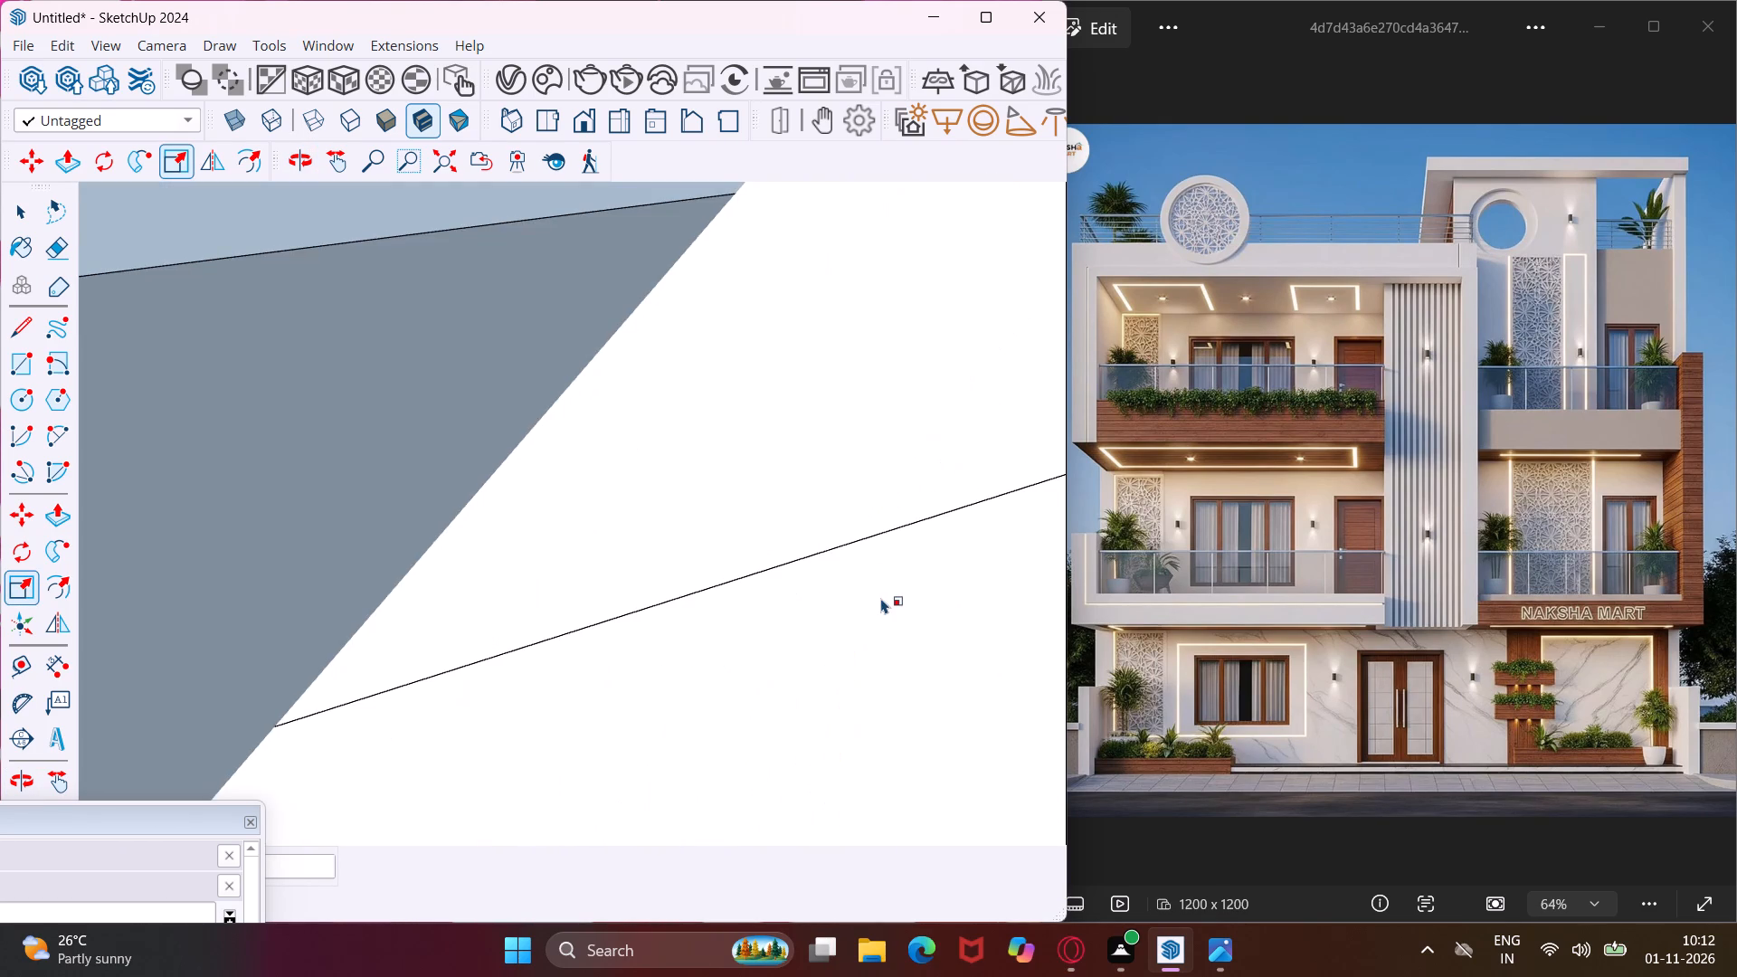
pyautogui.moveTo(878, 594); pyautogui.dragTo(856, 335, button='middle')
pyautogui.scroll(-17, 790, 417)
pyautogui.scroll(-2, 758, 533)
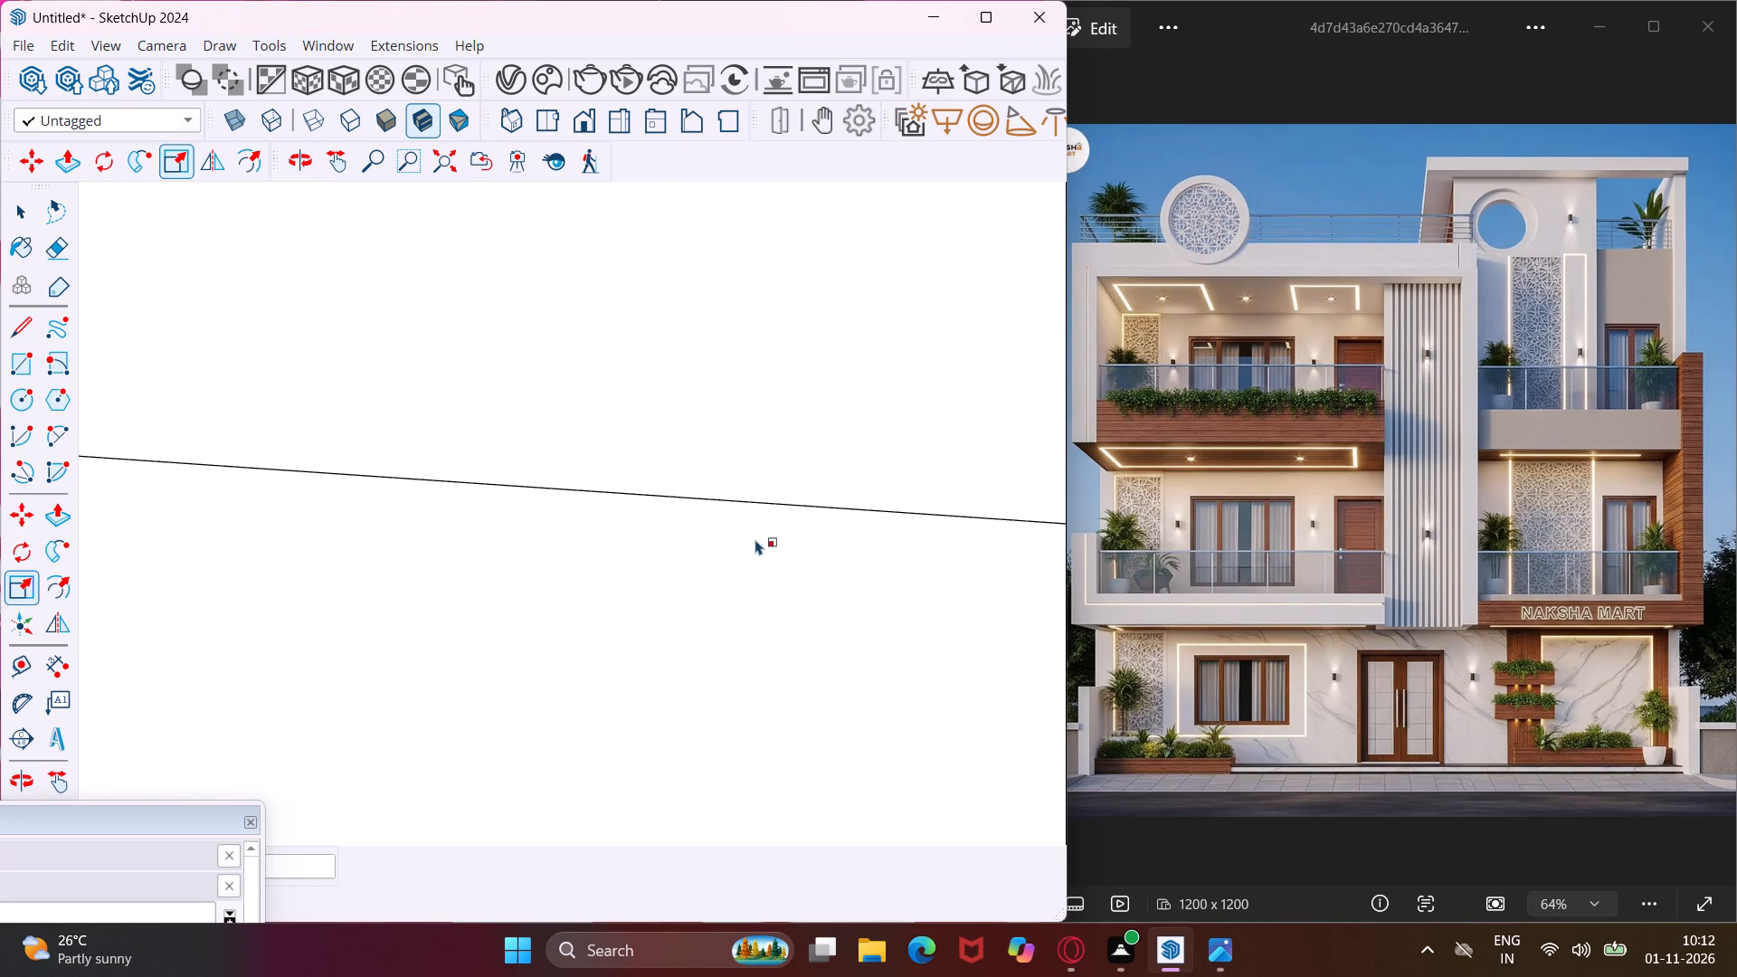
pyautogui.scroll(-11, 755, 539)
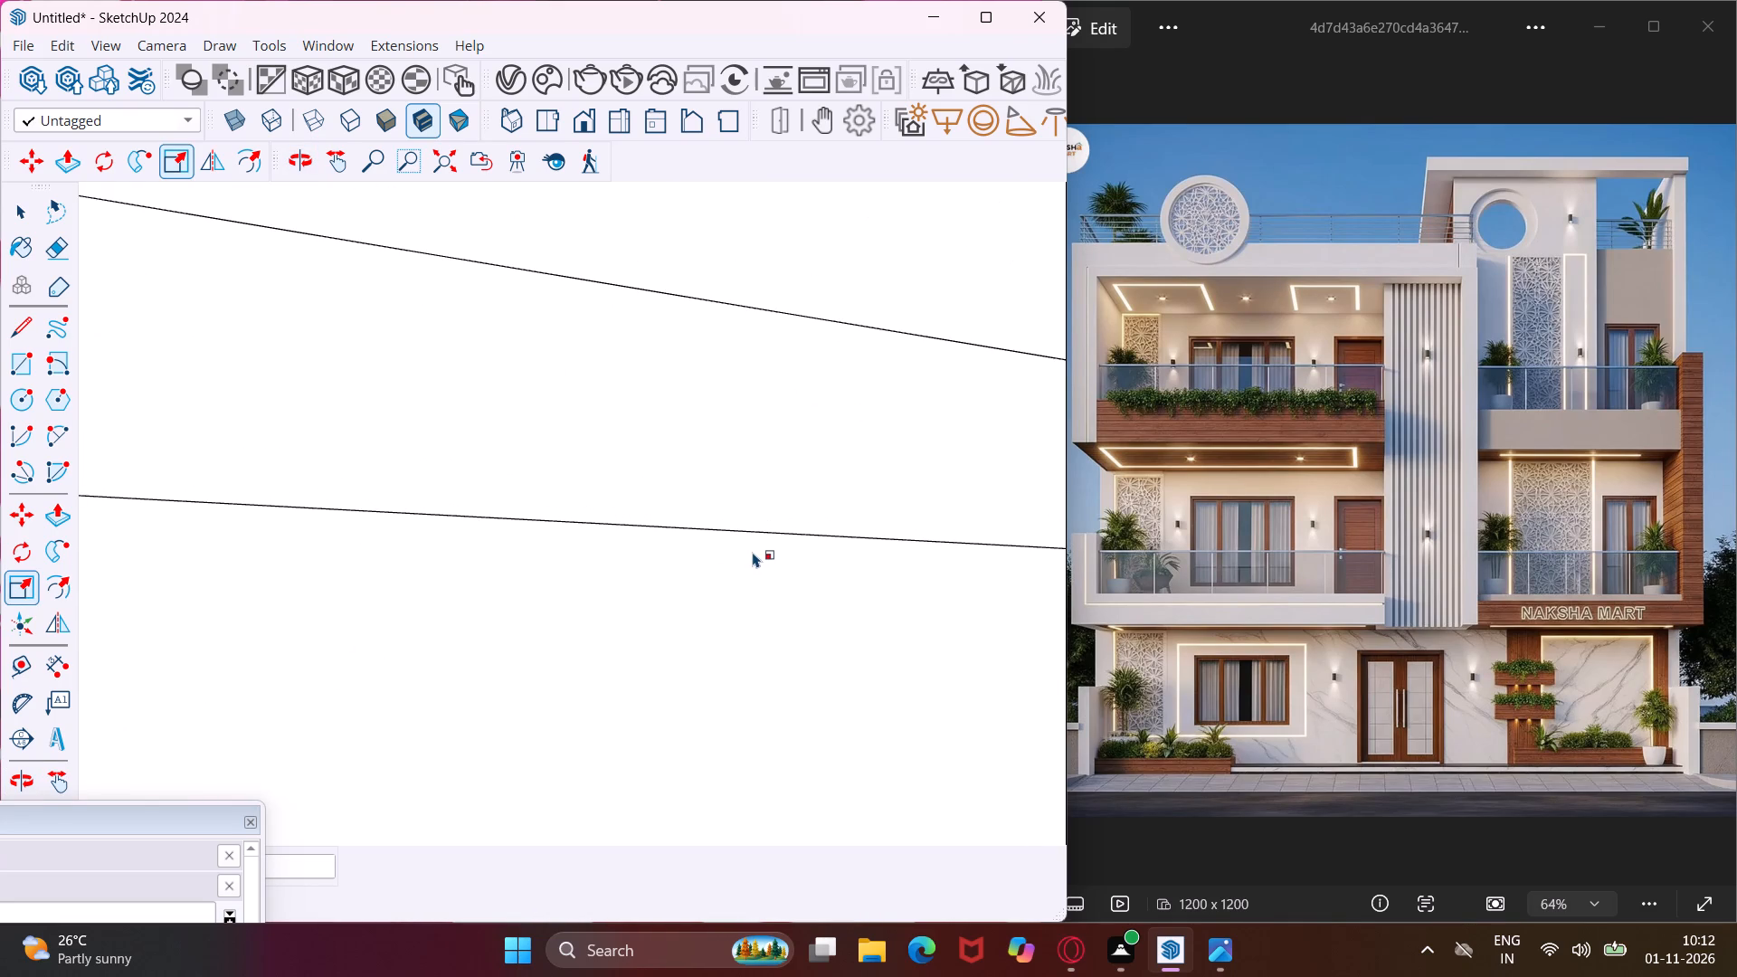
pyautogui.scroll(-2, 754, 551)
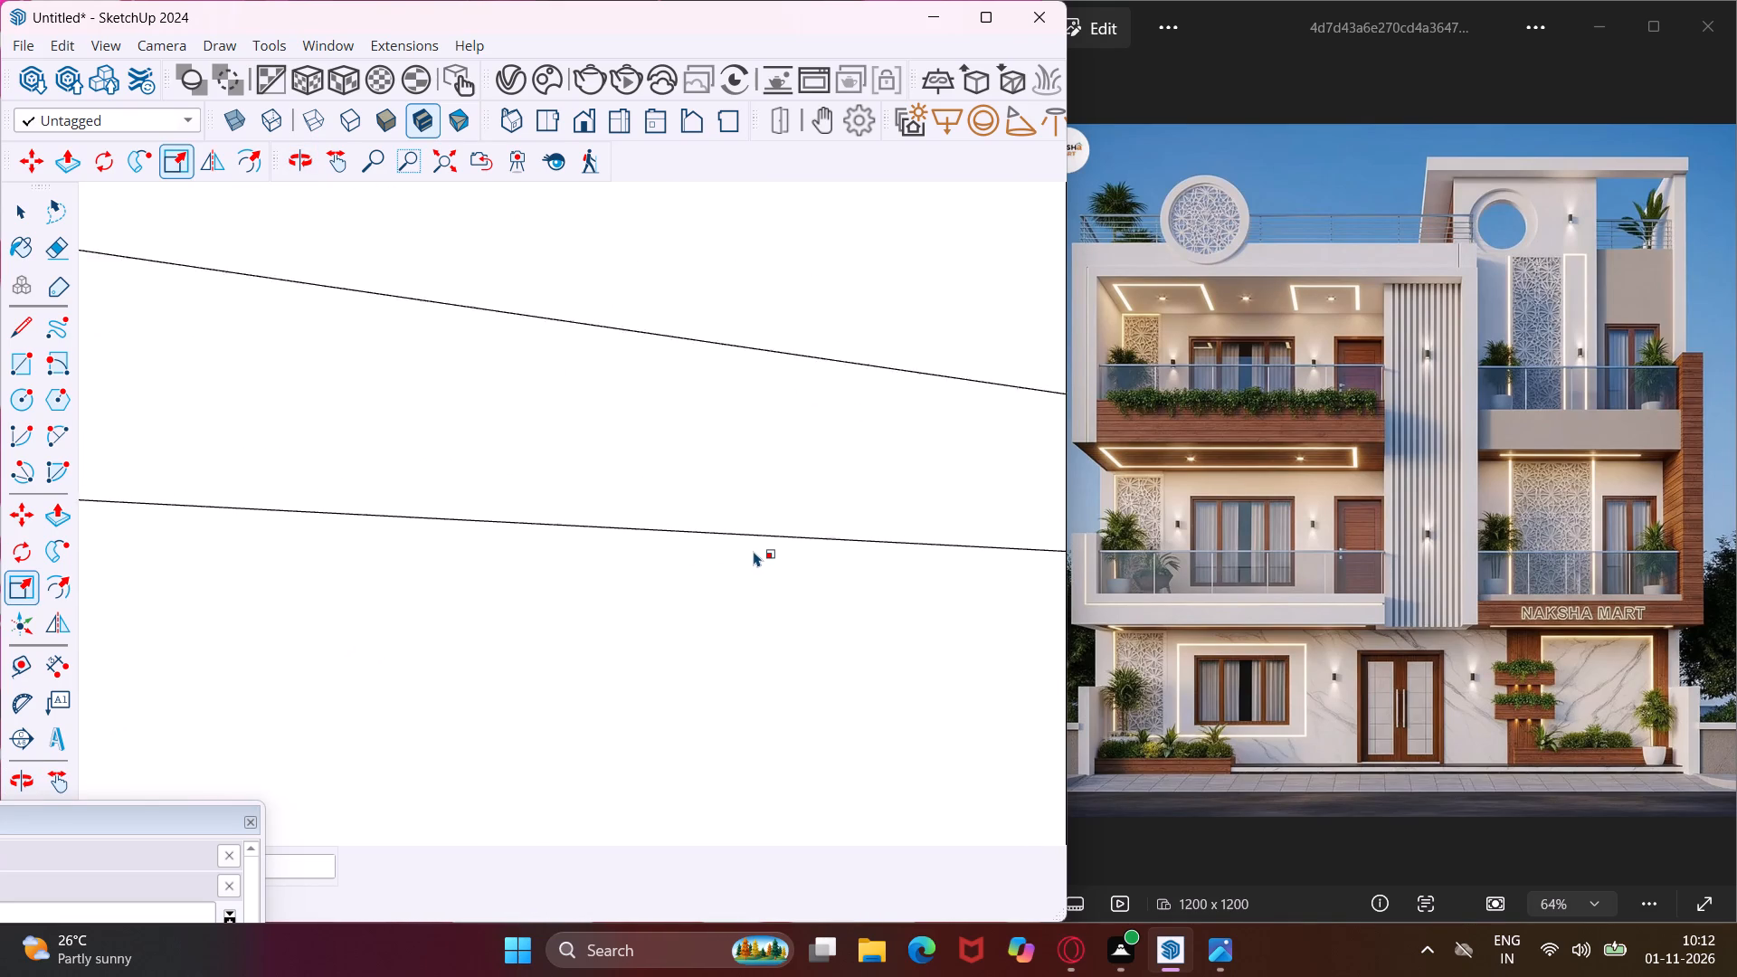
# Copy the panelled single door from the first-floor balcony opening up to the bottom corner of the second-floor balcony door opening.
pyautogui.scroll(-9, 754, 551)
pyautogui.moveTo(754, 551); pyautogui.dragTo(725, 441, button='middle')
pyautogui.scroll(-10, 720, 444)
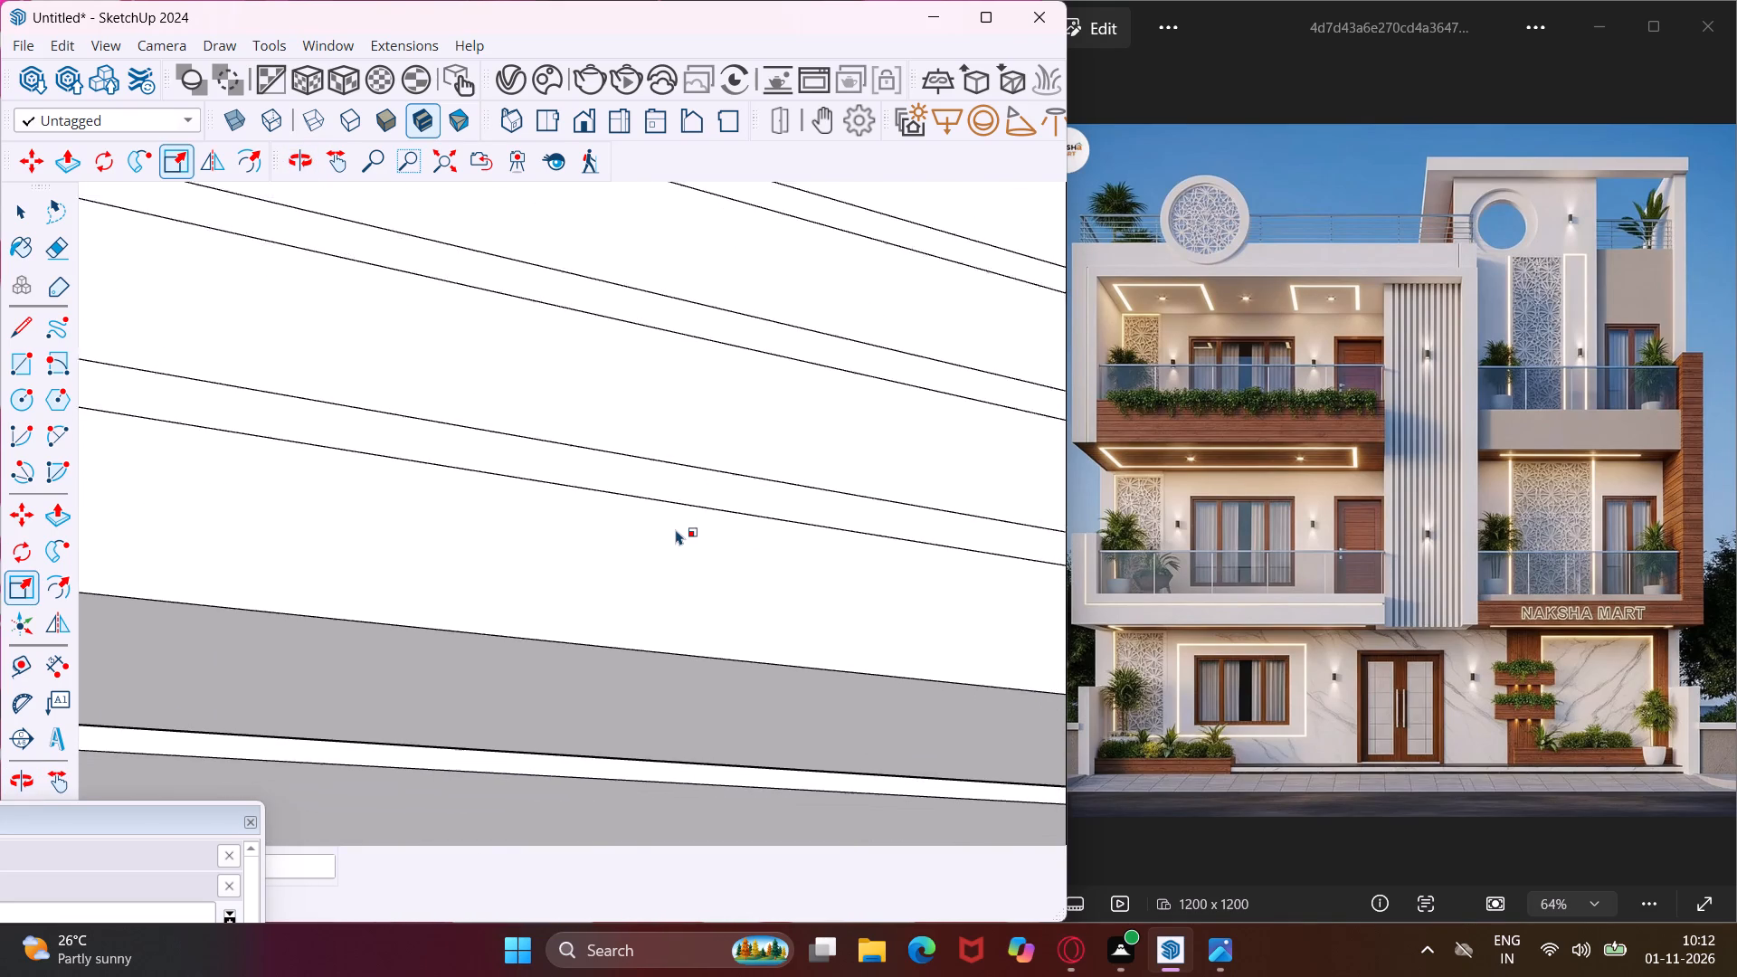
pyautogui.scroll(-10, 676, 529)
pyautogui.scroll(-19, 669, 528)
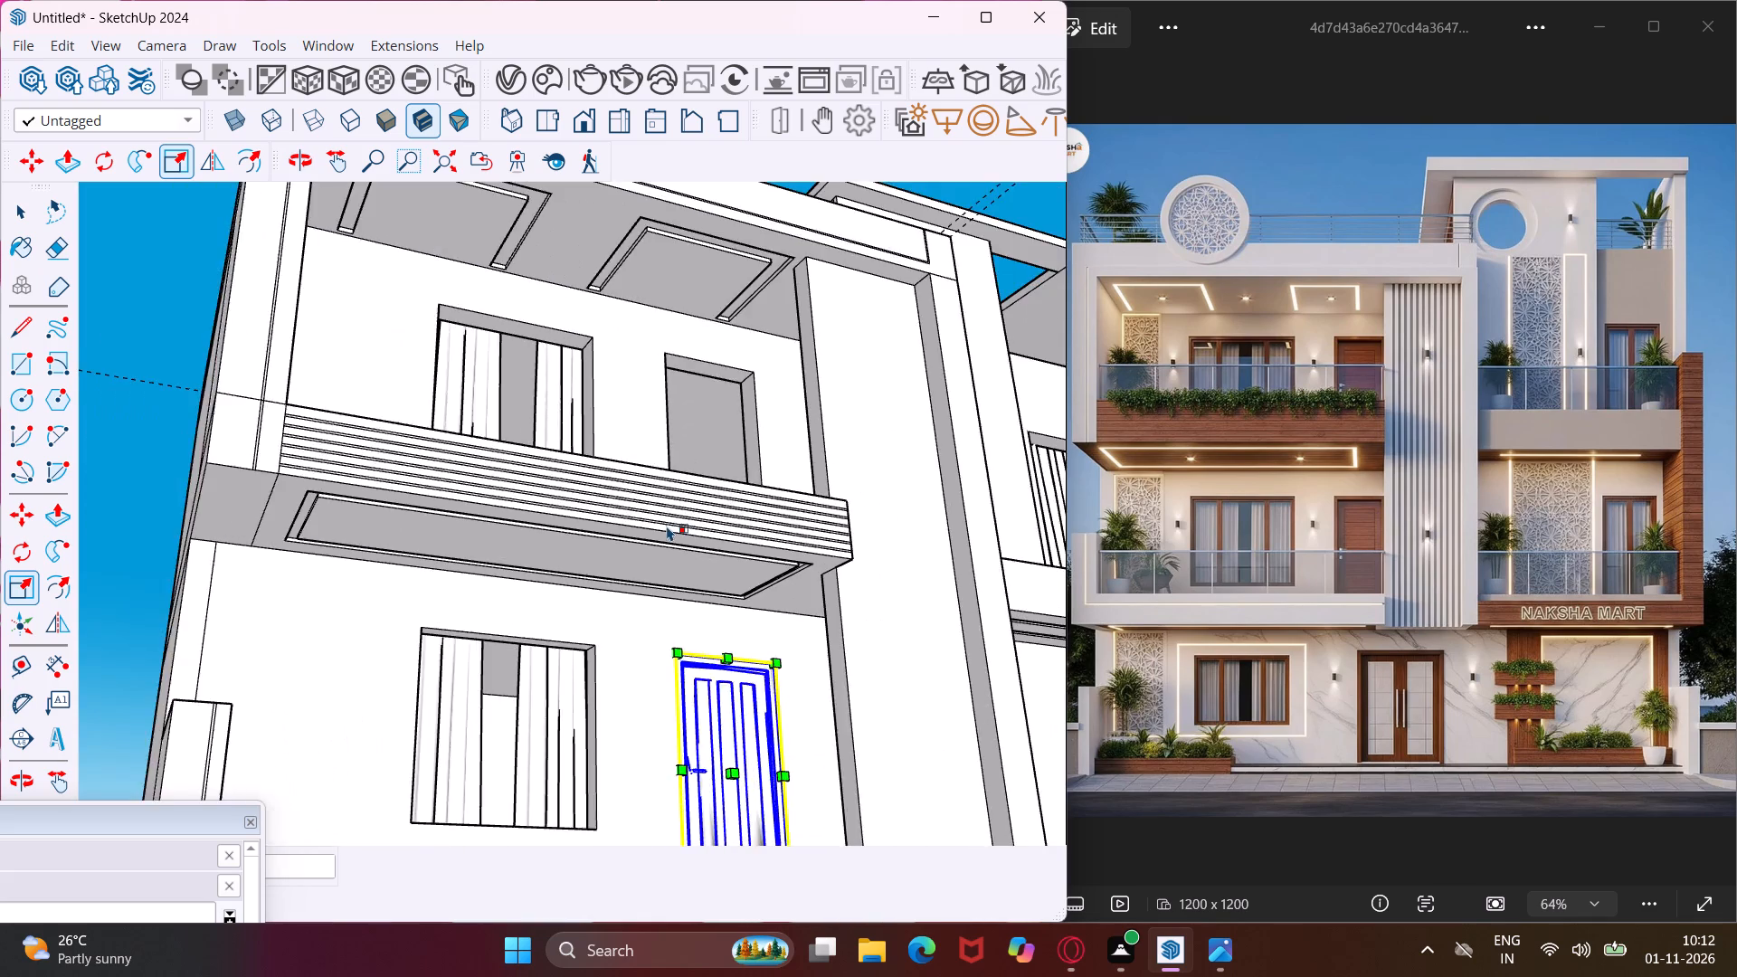
pyautogui.scroll(-7, 667, 526)
pyautogui.moveTo(658, 578); pyautogui.dragTo(647, 742, button='middle')
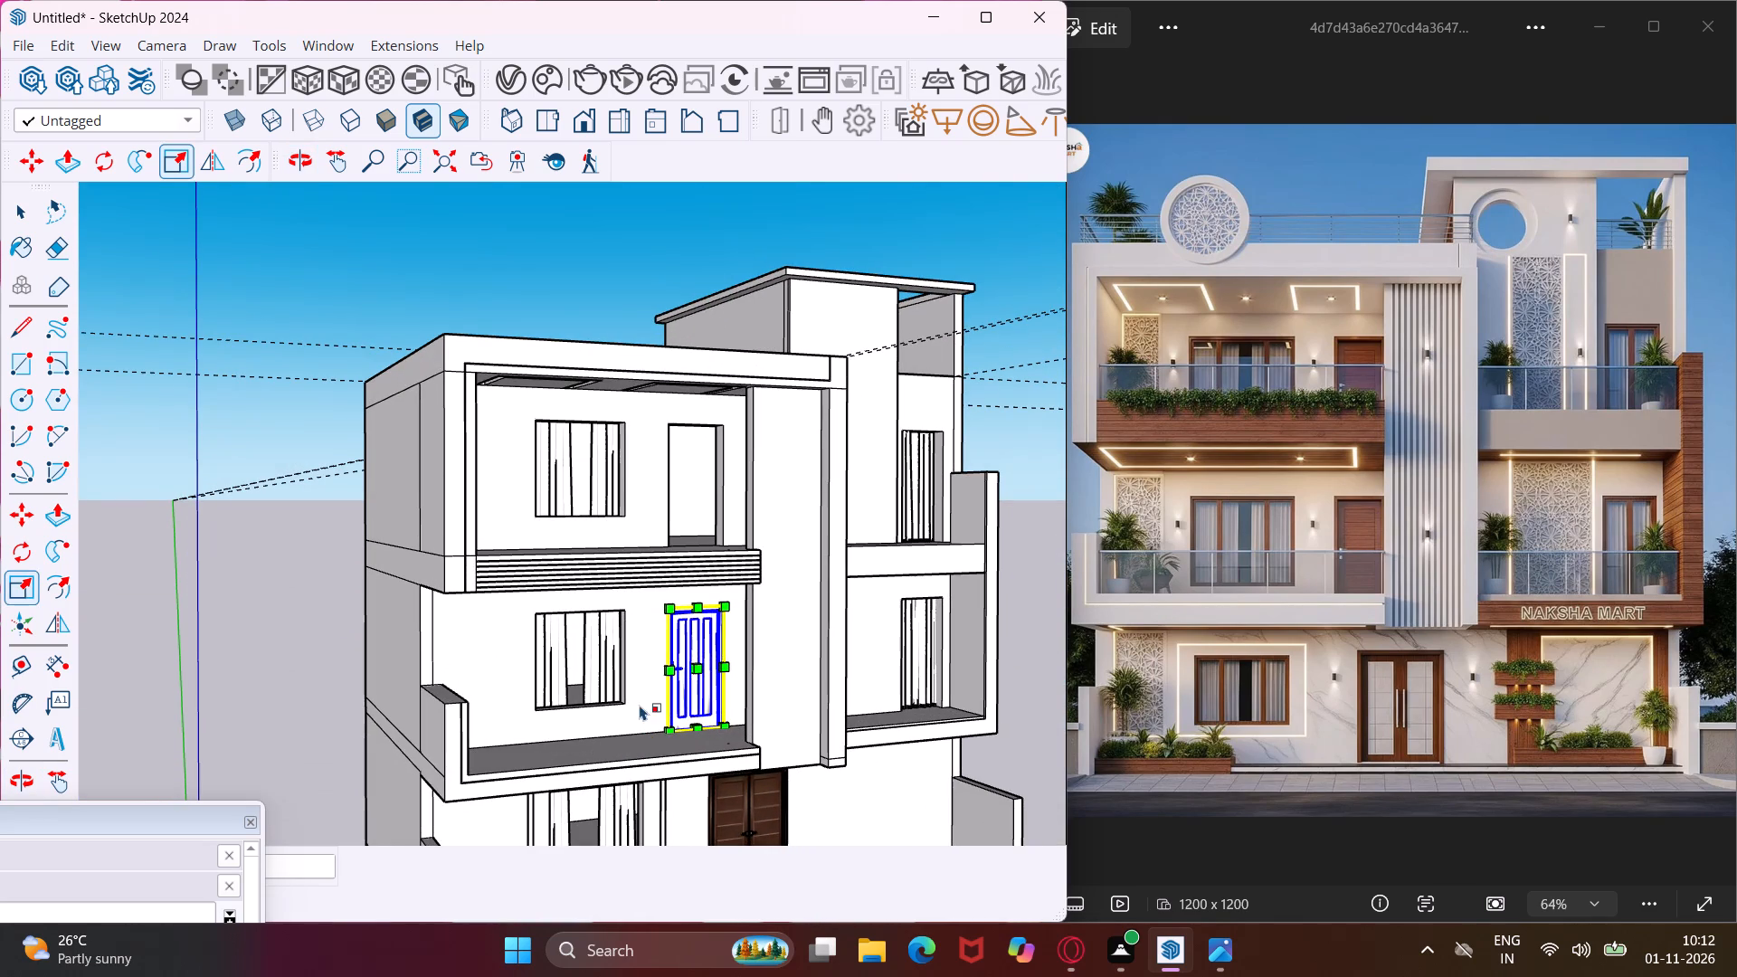
pyautogui.press('Escape')
pyautogui.scroll(5, 669, 721)
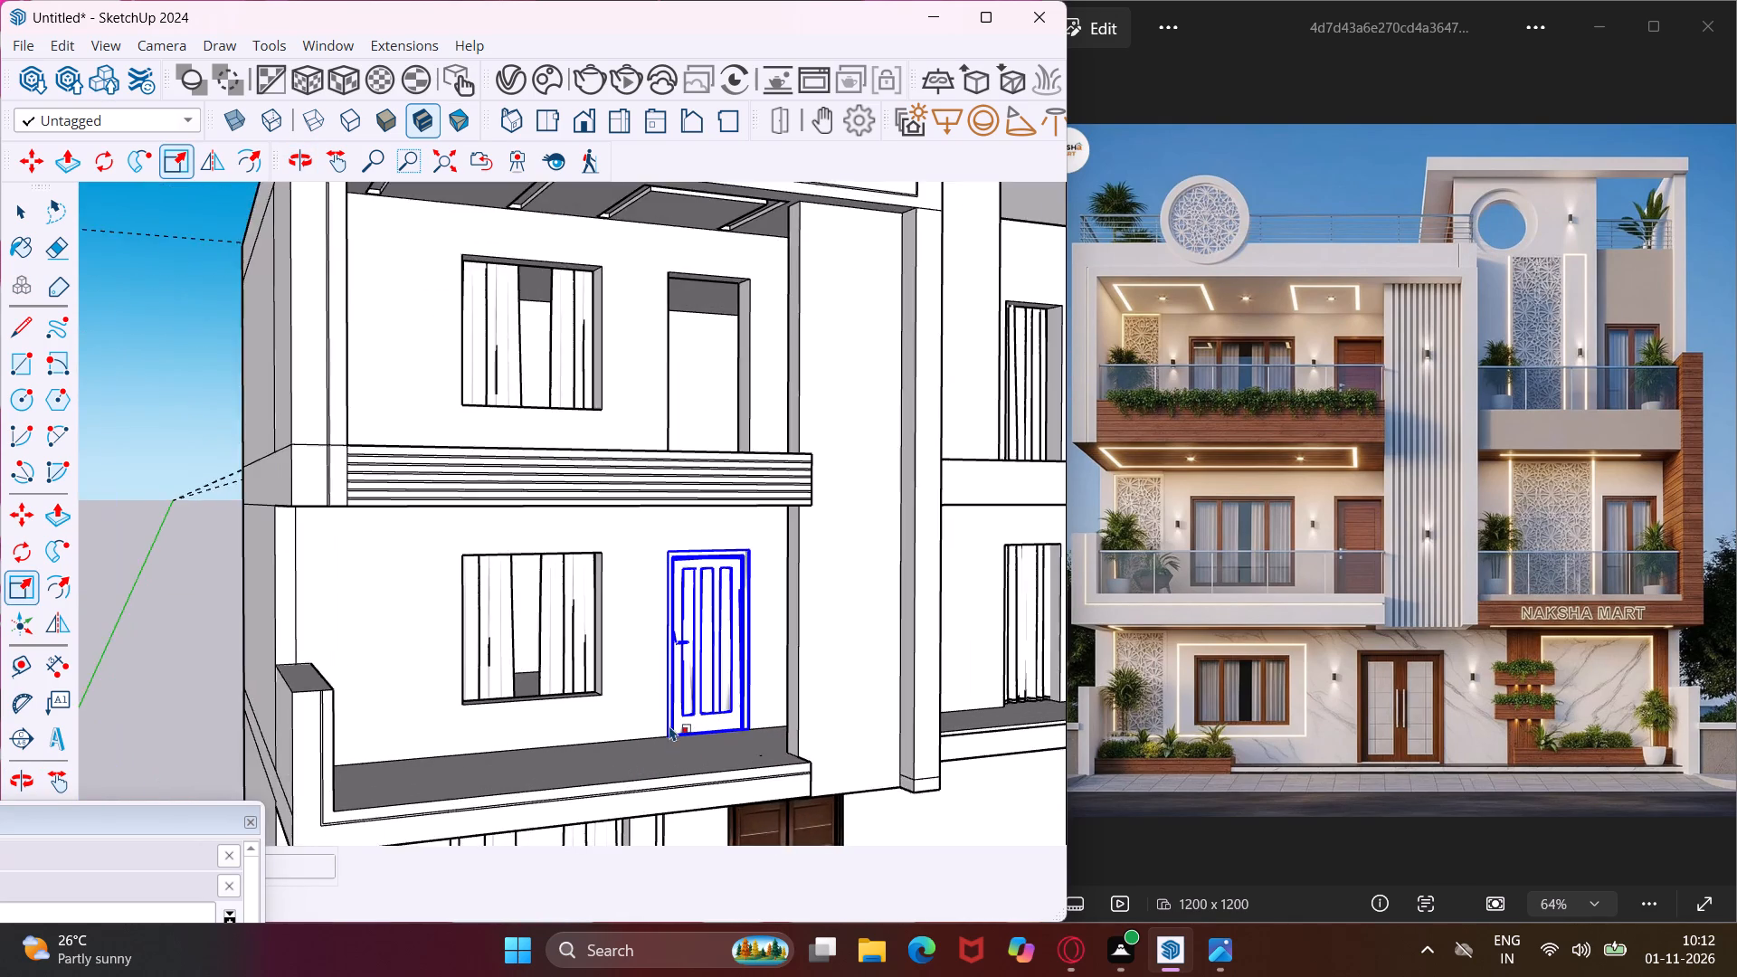
pyautogui.scroll(2, 669, 726)
pyautogui.press('m')
pyautogui.scroll(4, 673, 744)
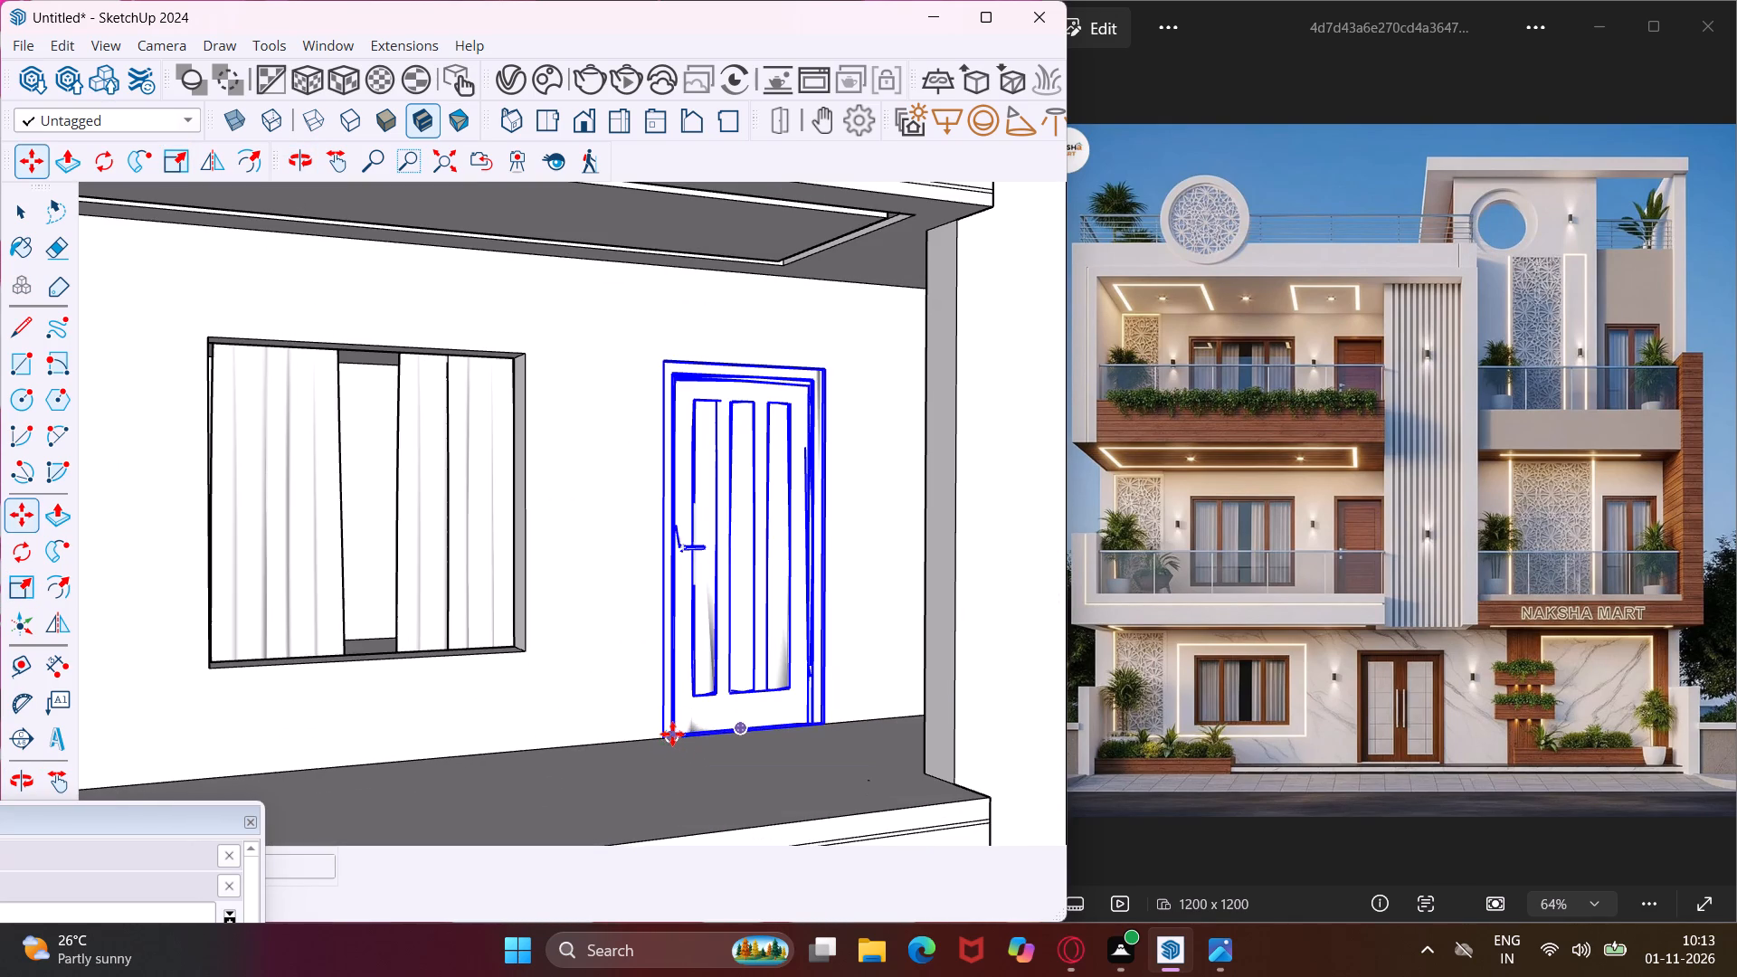
pyautogui.click(662, 742)
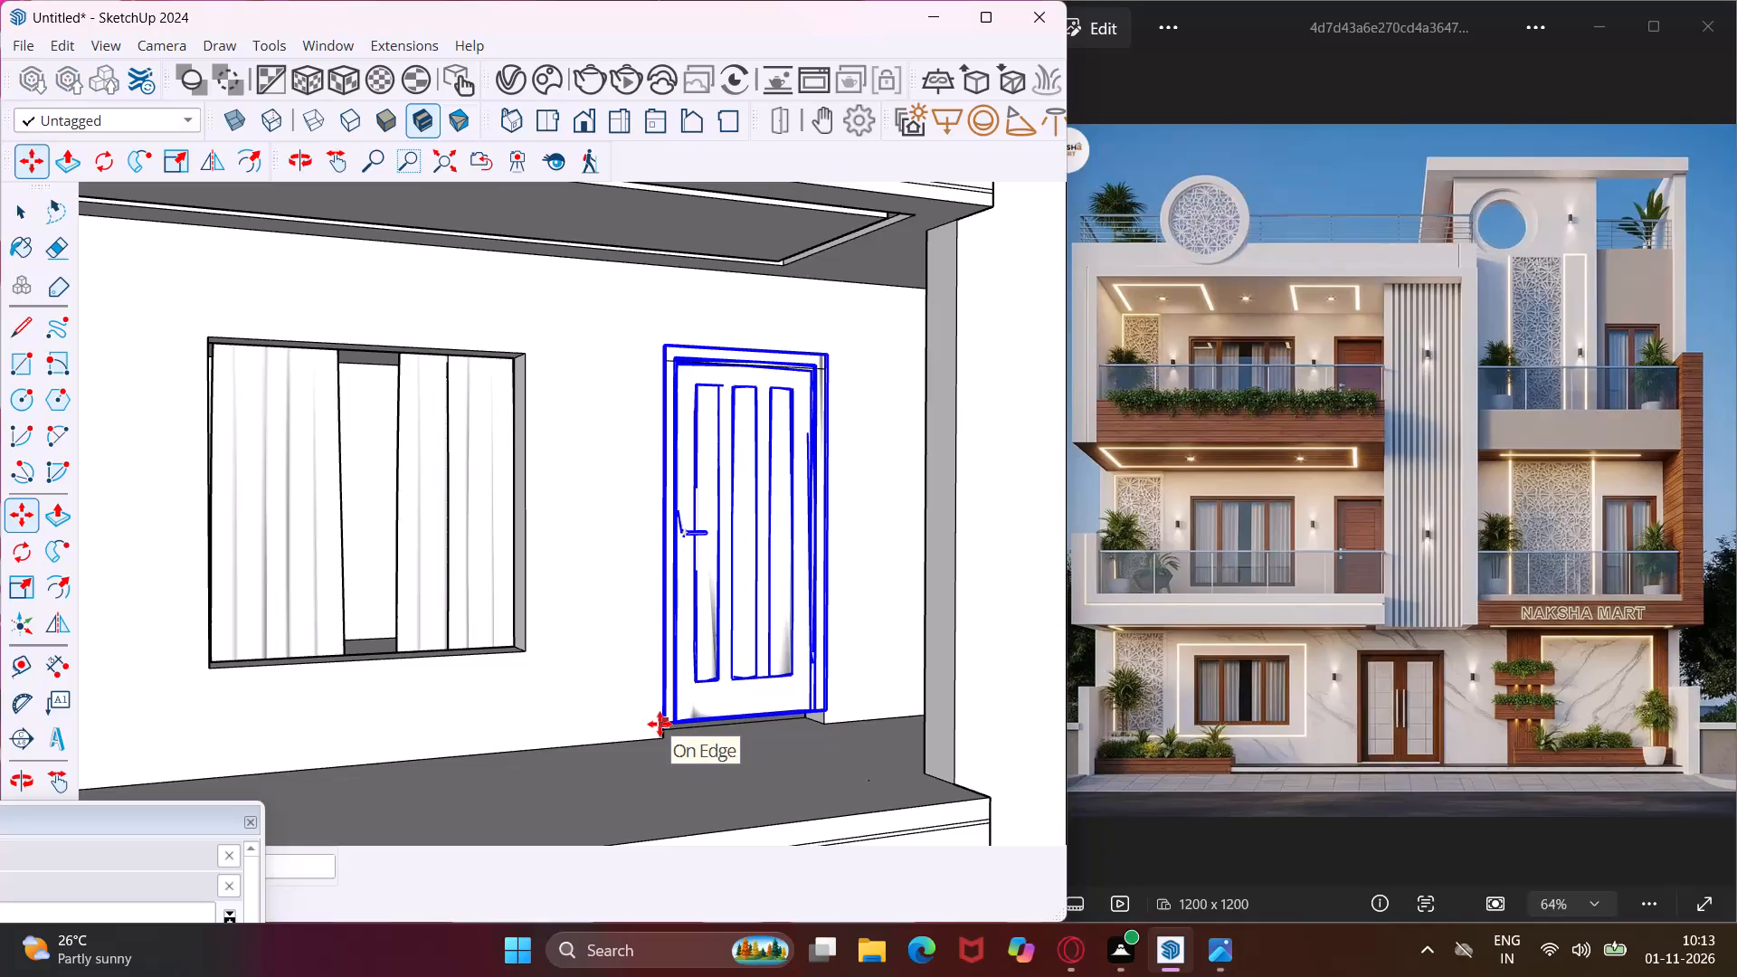
pyautogui.scroll(-11, 660, 724)
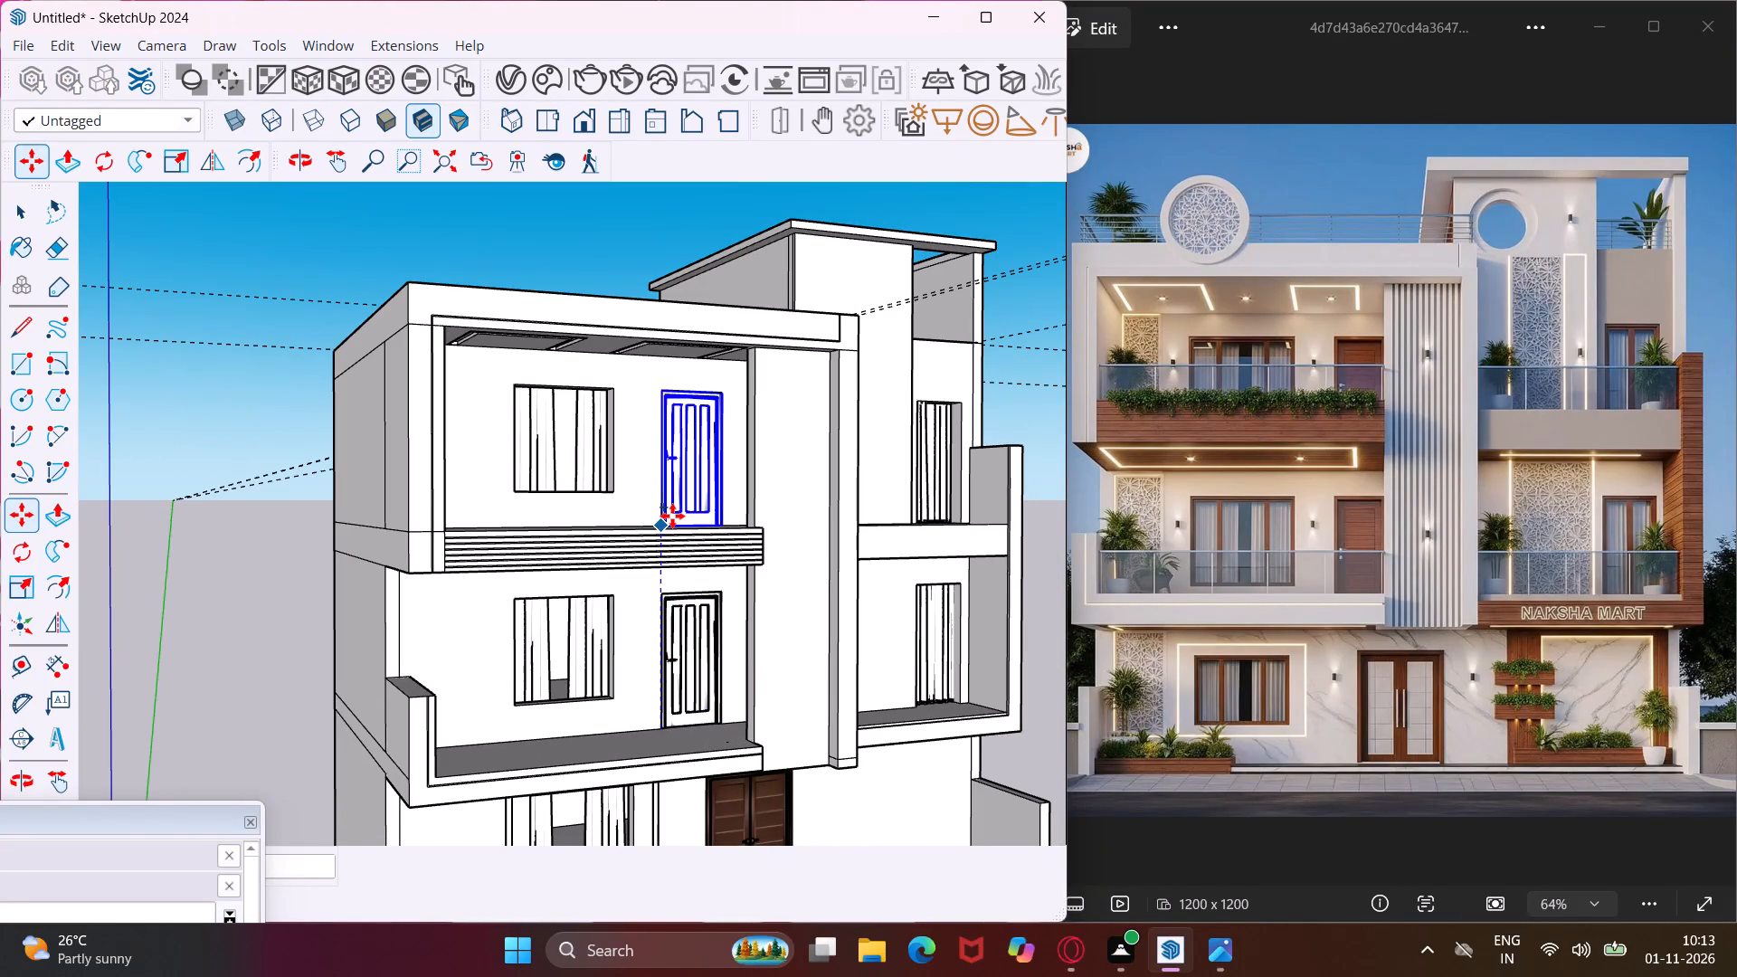
pyautogui.moveTo(644, 549); pyautogui.dragTo(608, 659, button='middle')
pyautogui.scroll(8, 674, 522)
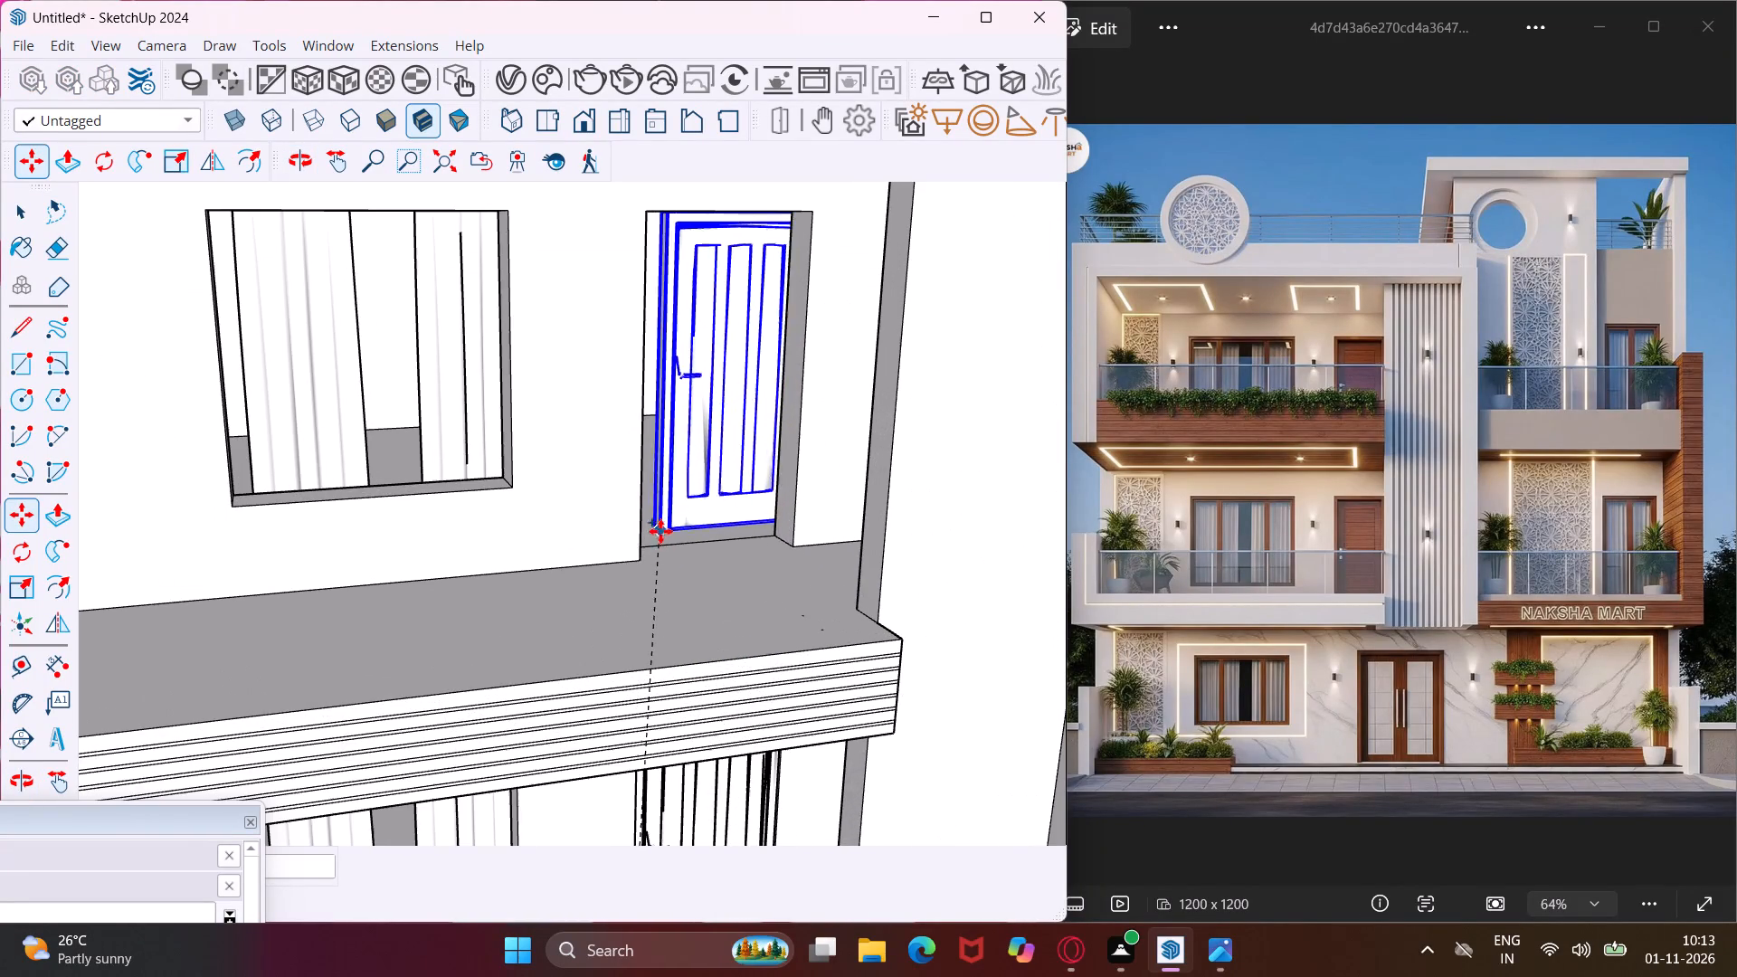
pyautogui.click(645, 557)
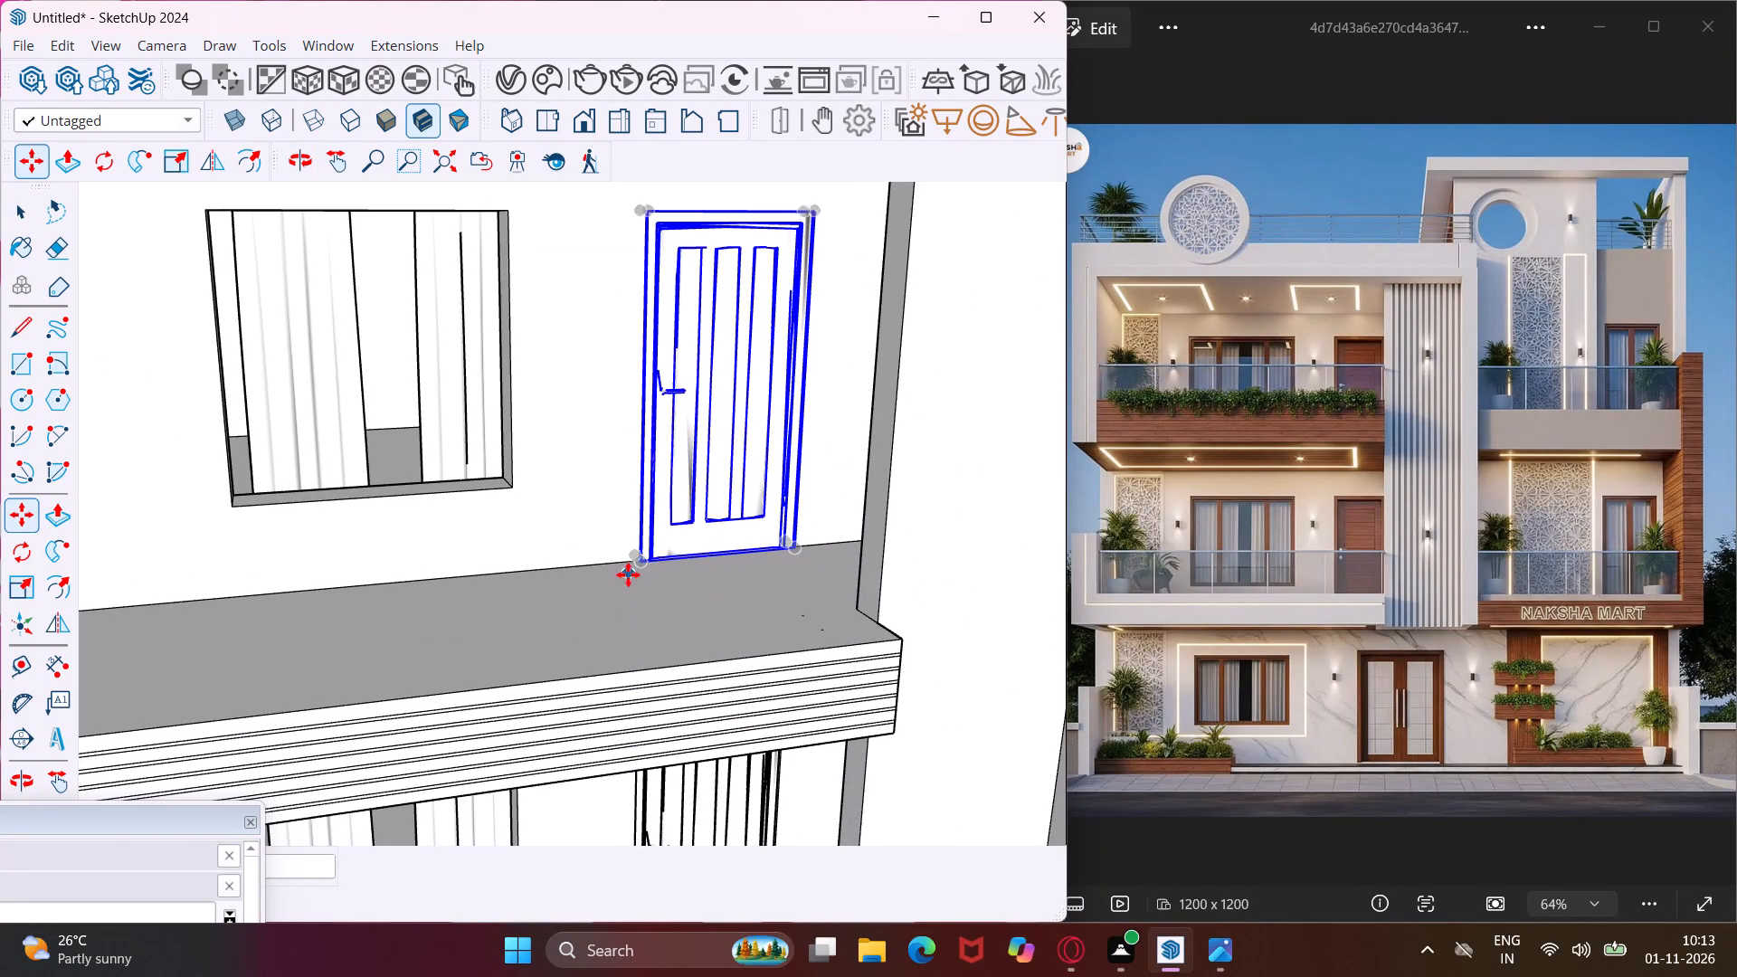
pyautogui.scroll(-4, 628, 574)
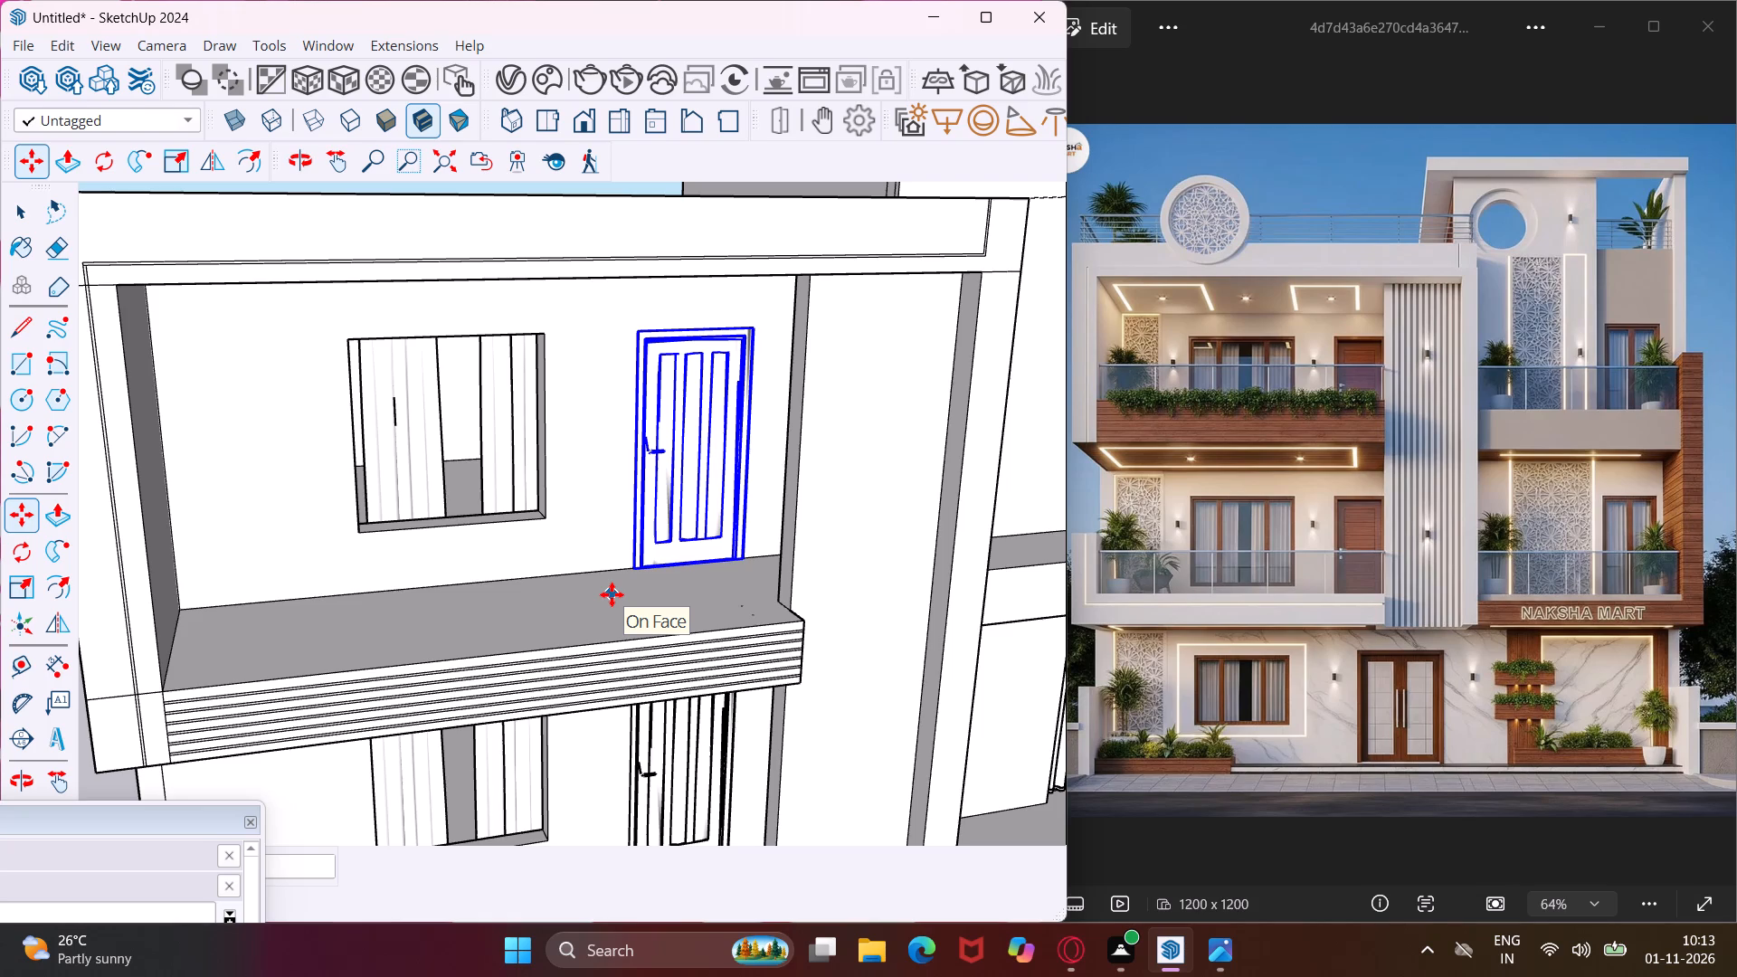
pyautogui.scroll(-5, 613, 578)
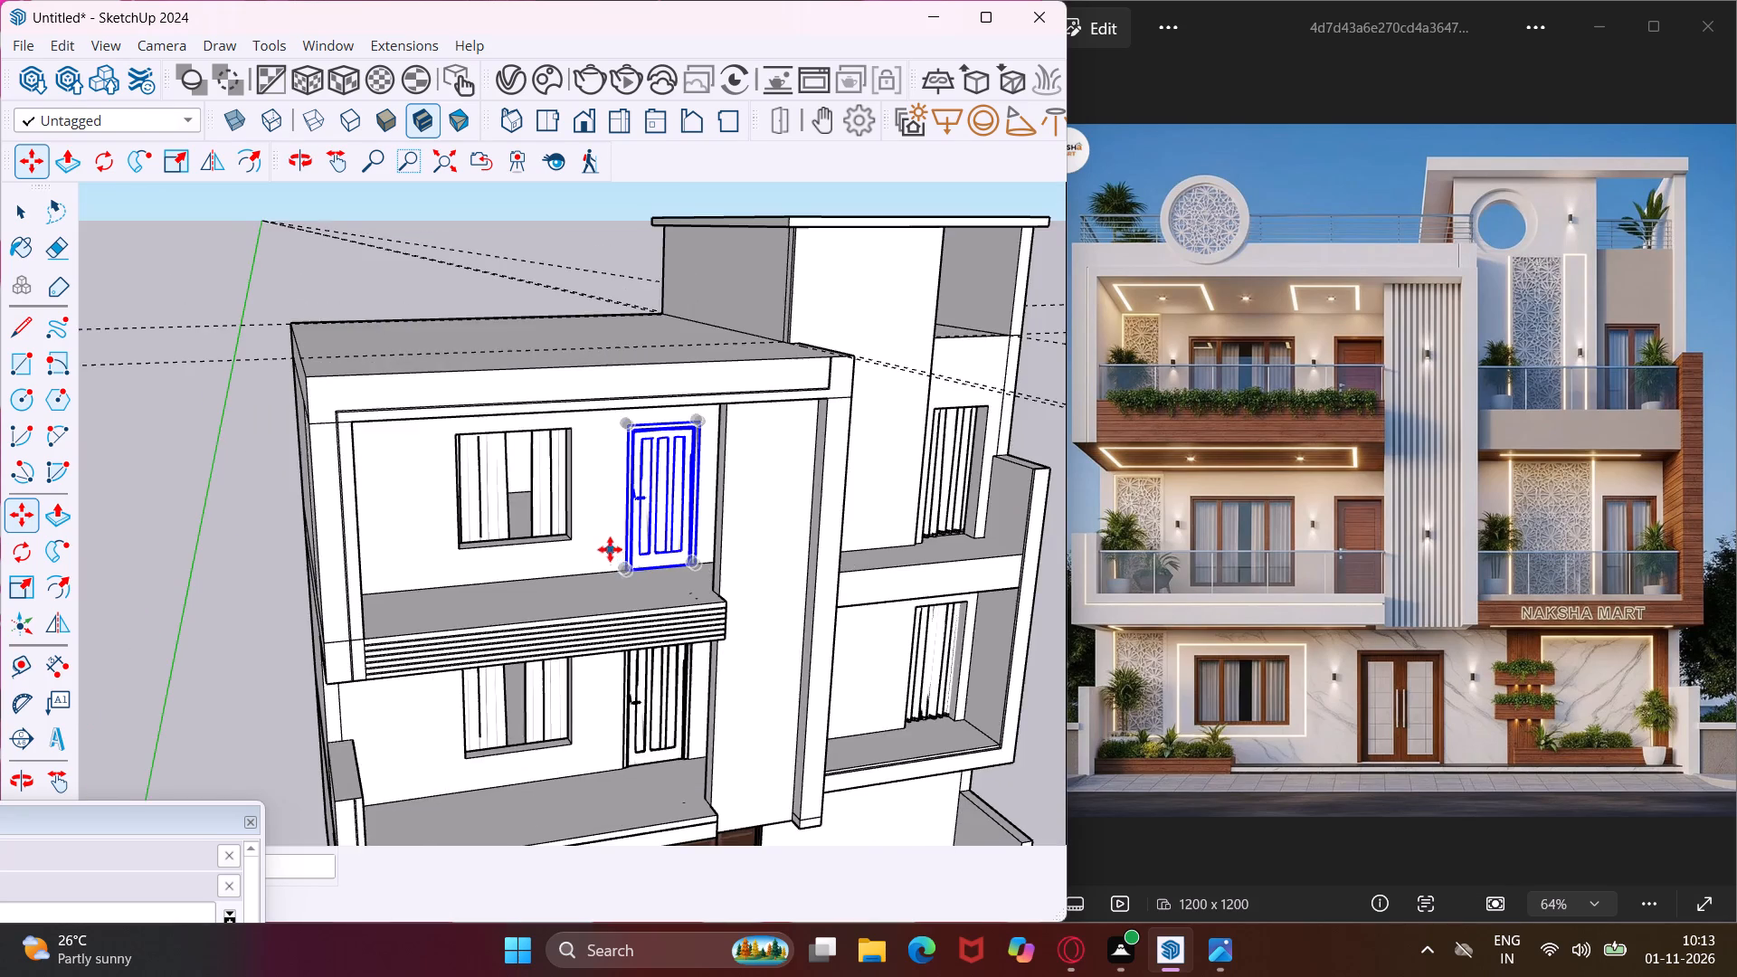
pyautogui.scroll(-10, 610, 548)
pyautogui.press('Escape')
pyautogui.press('space')
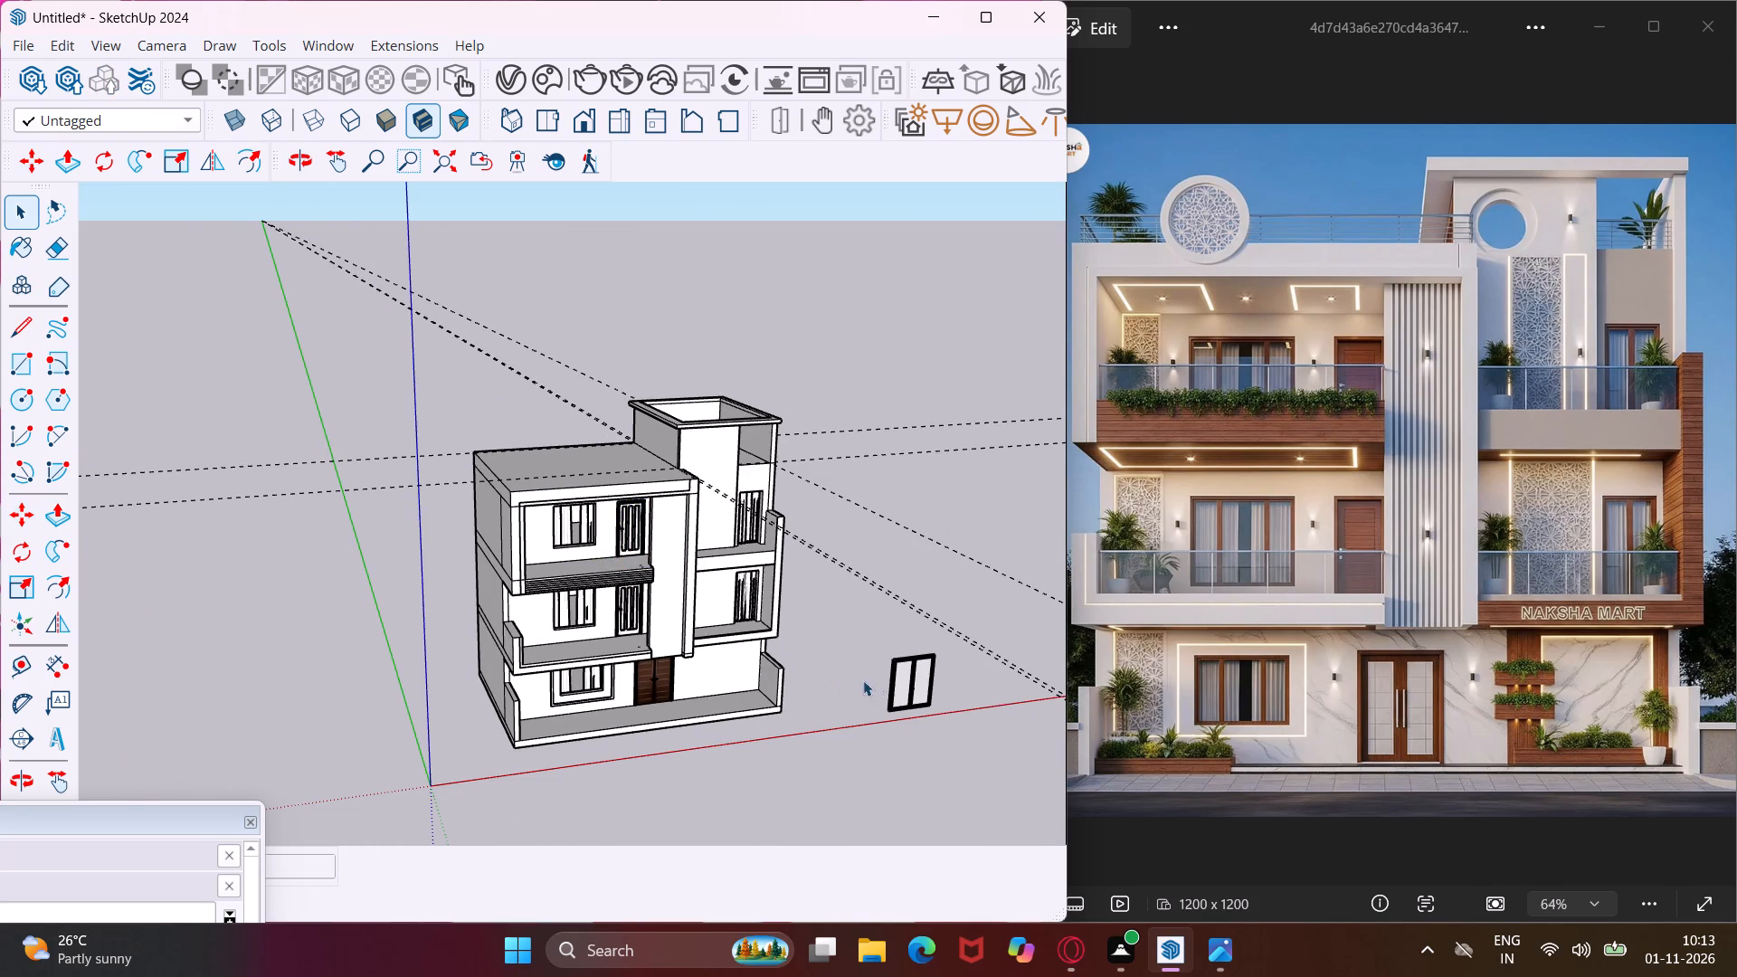
# Move the two-panel glazed frame standing beside the house by its bottom corner to the bottom corner of the right wing's first-floor balcony opening.
pyautogui.scroll(5, 895, 697)
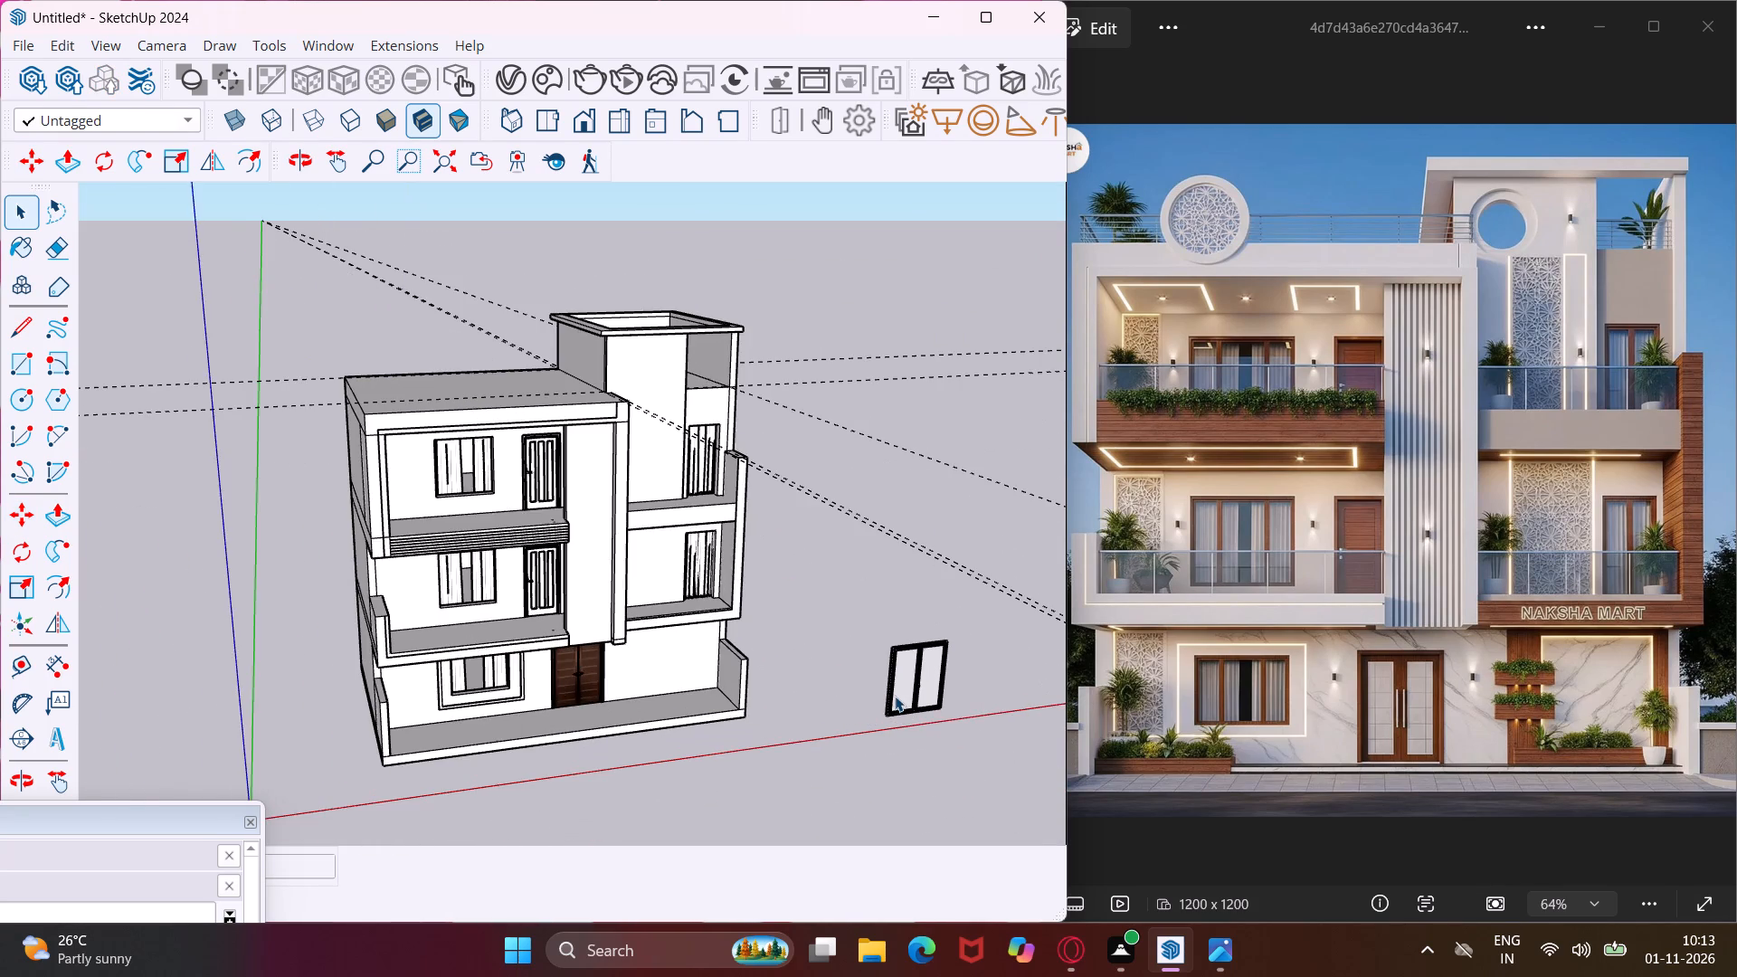
pyautogui.scroll(1, 895, 696)
pyautogui.moveTo(890, 670); pyautogui.dragTo(810, 615, button='middle')
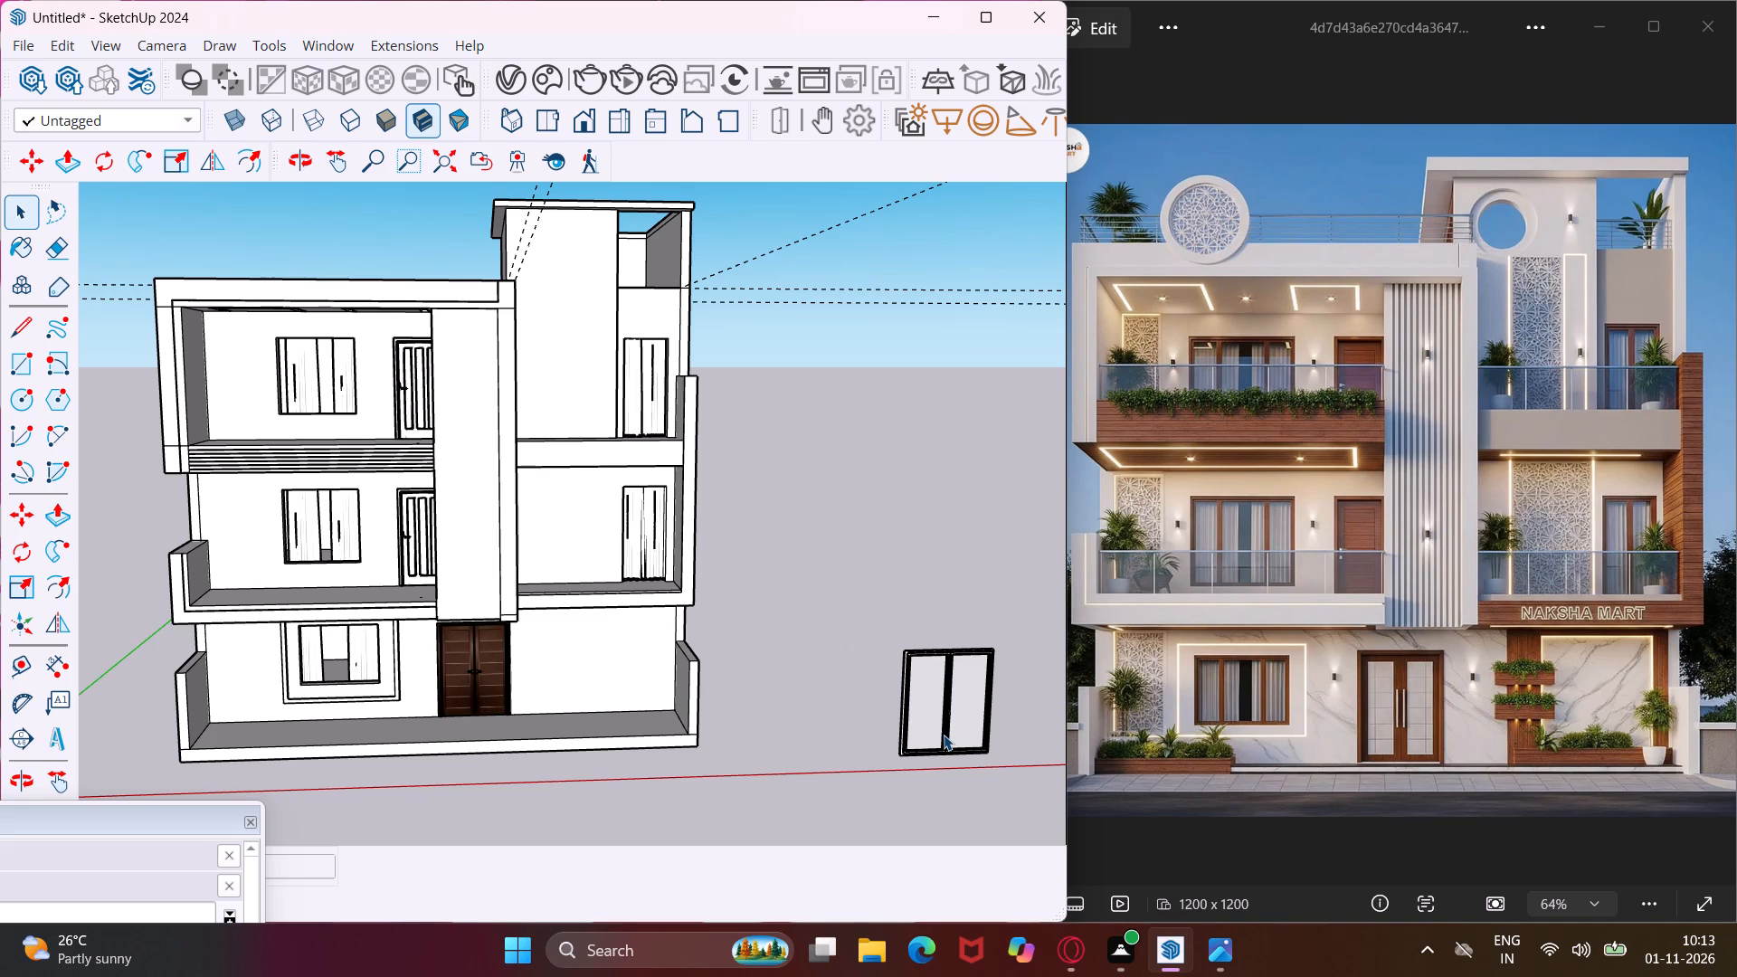
pyautogui.click(944, 735)
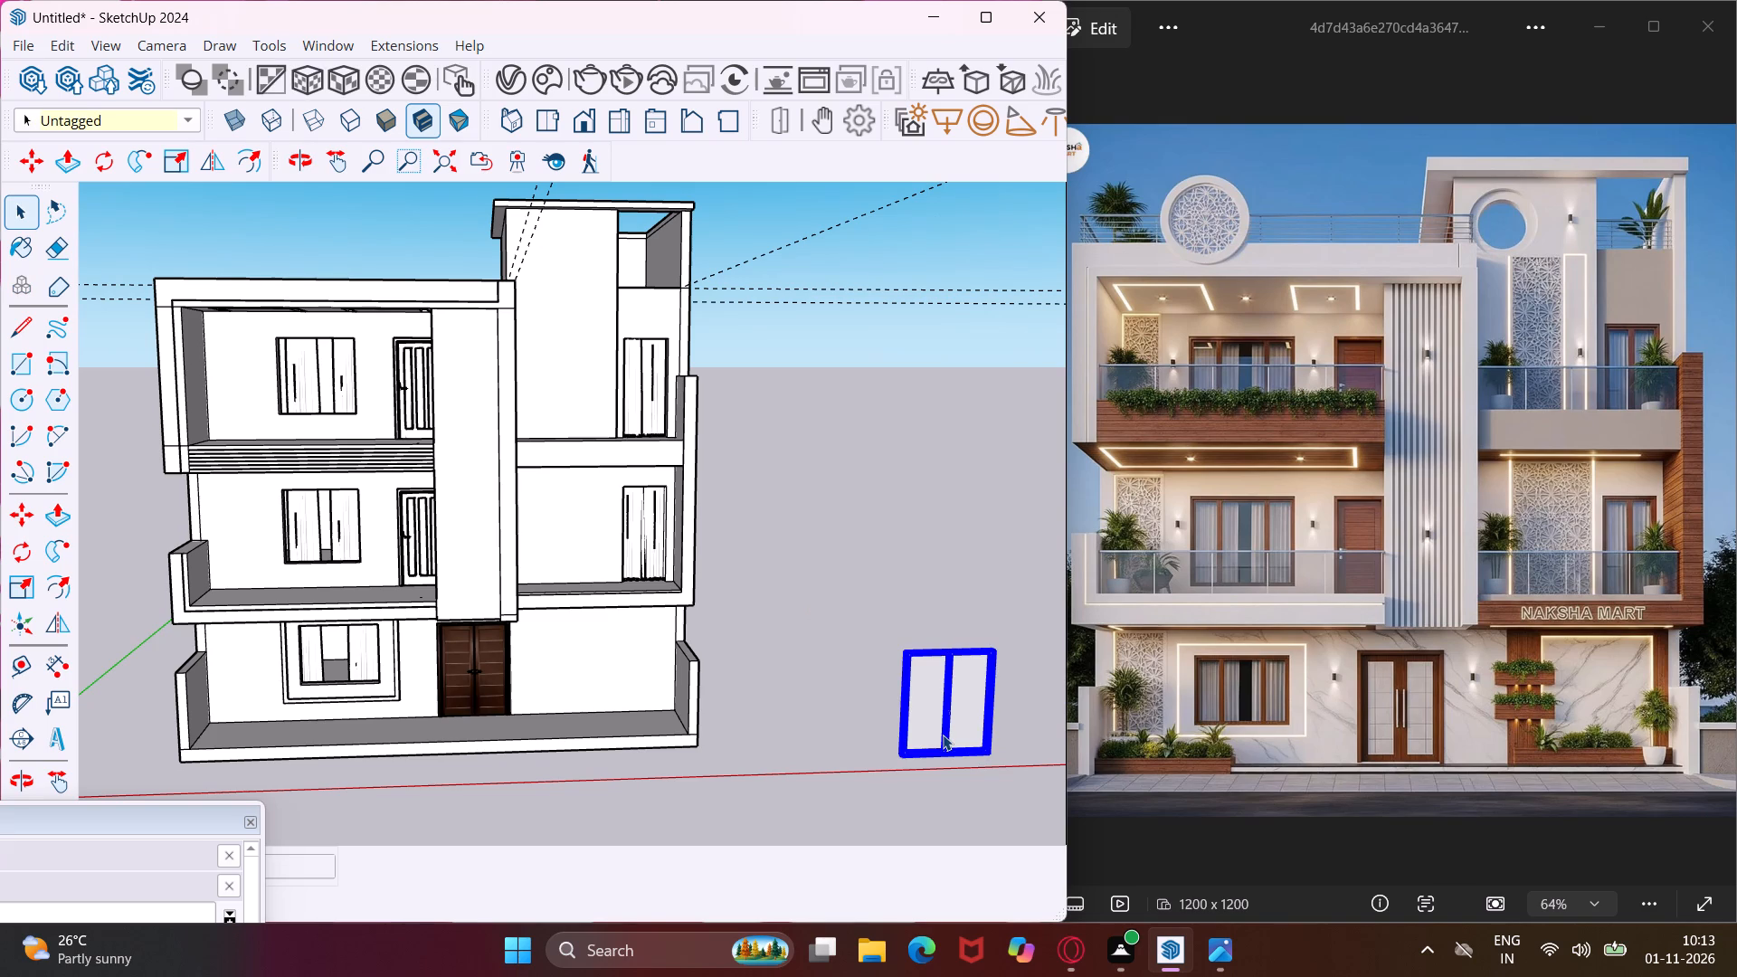
pyautogui.press('m')
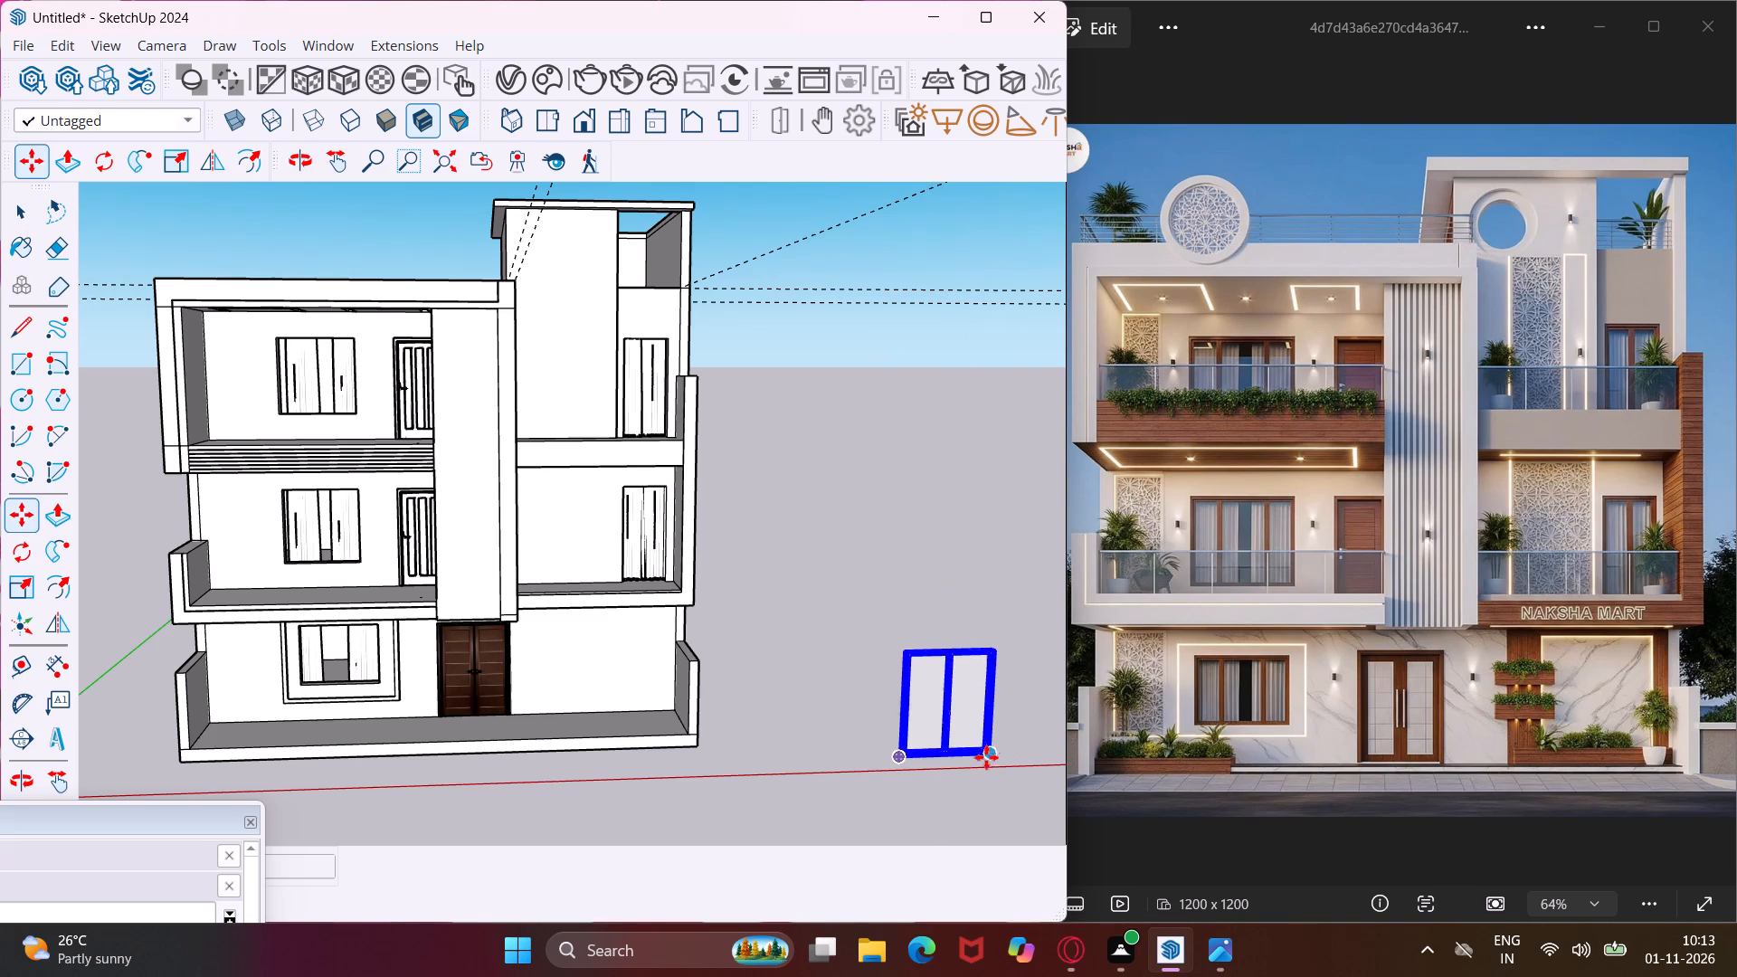
pyautogui.scroll(7, 990, 750)
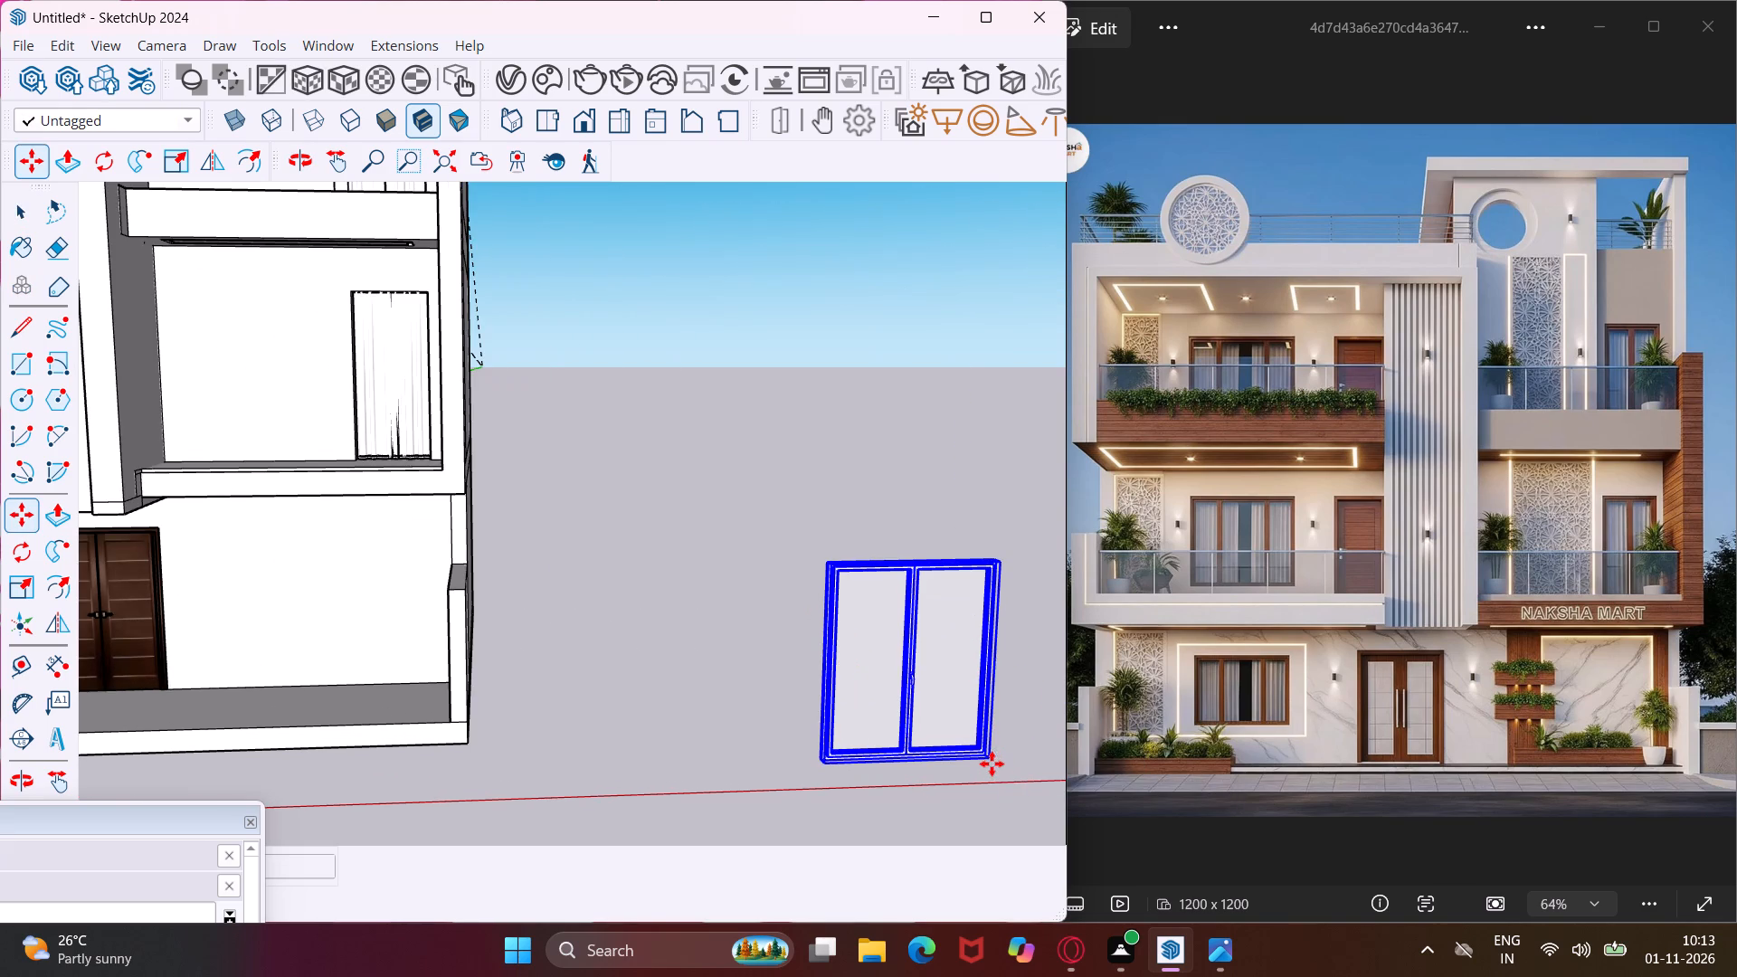
pyautogui.click(992, 764)
pyautogui.scroll(-6, 873, 722)
pyautogui.scroll(5, 582, 549)
pyautogui.moveTo(582, 549); pyautogui.dragTo(660, 660, button='middle')
pyautogui.scroll(5, 594, 564)
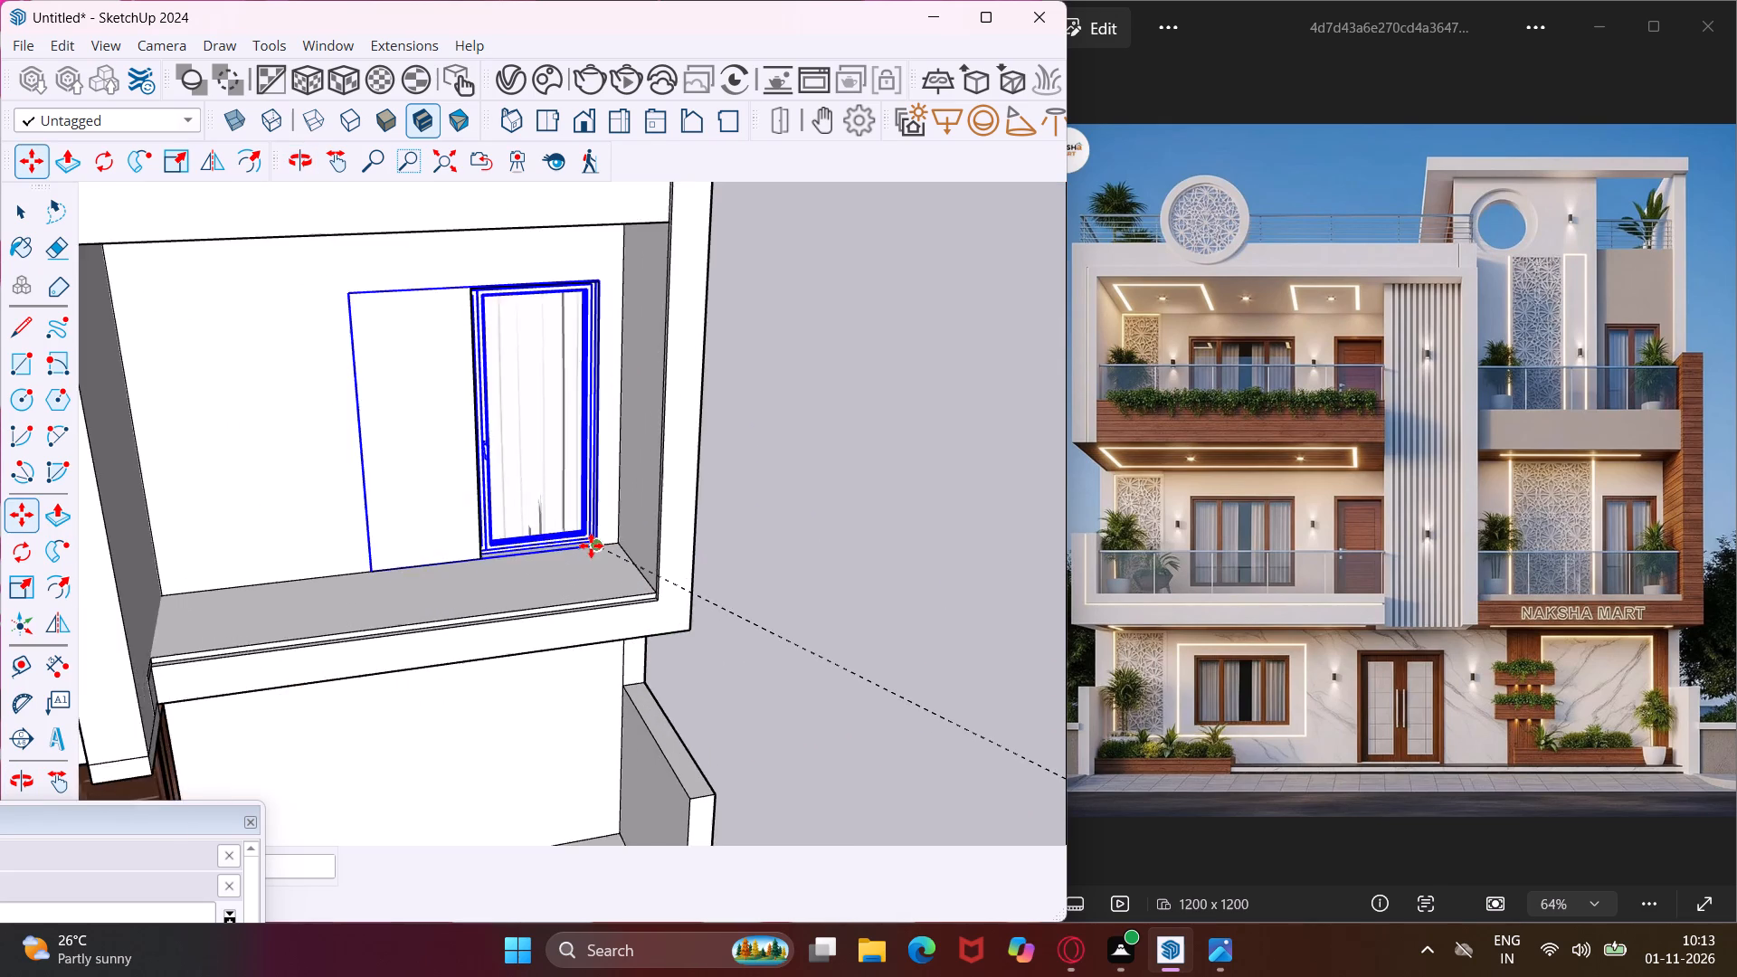
pyautogui.scroll(9, 591, 545)
pyautogui.click(603, 543)
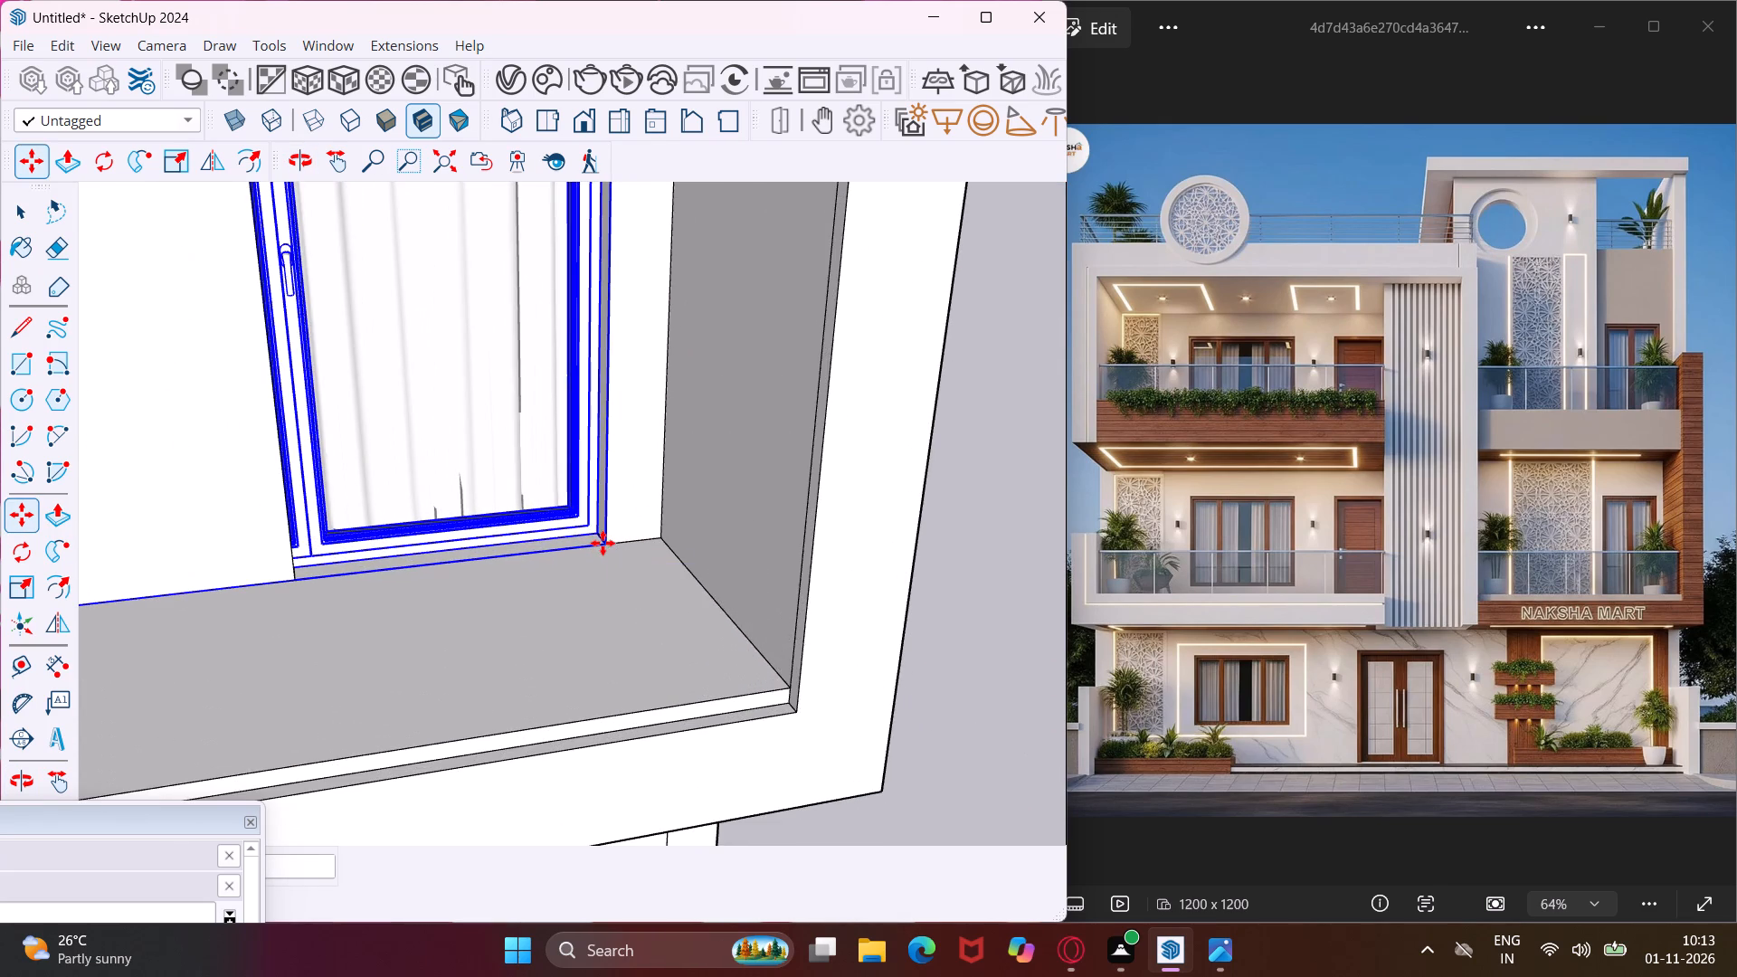
# Scale the two-panel frame's width along the red axis to match the far side edge of the right wing's first-floor opening.
pyautogui.scroll(-9, 603, 543)
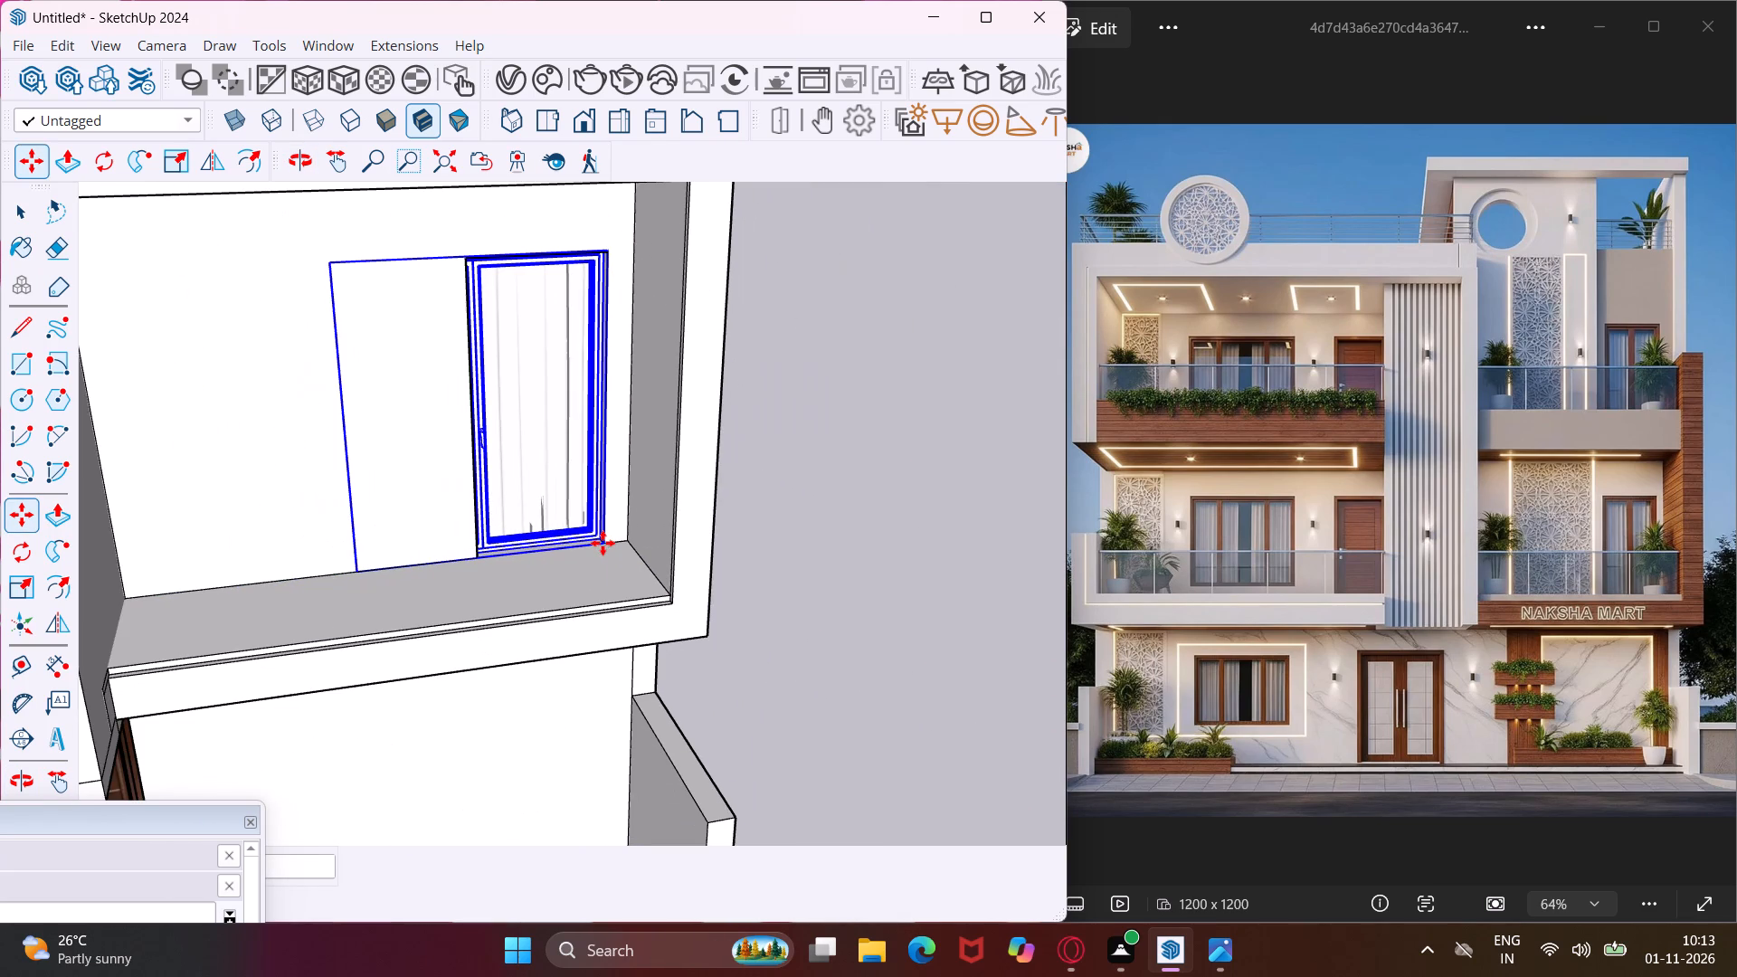
pyautogui.click(27, 599)
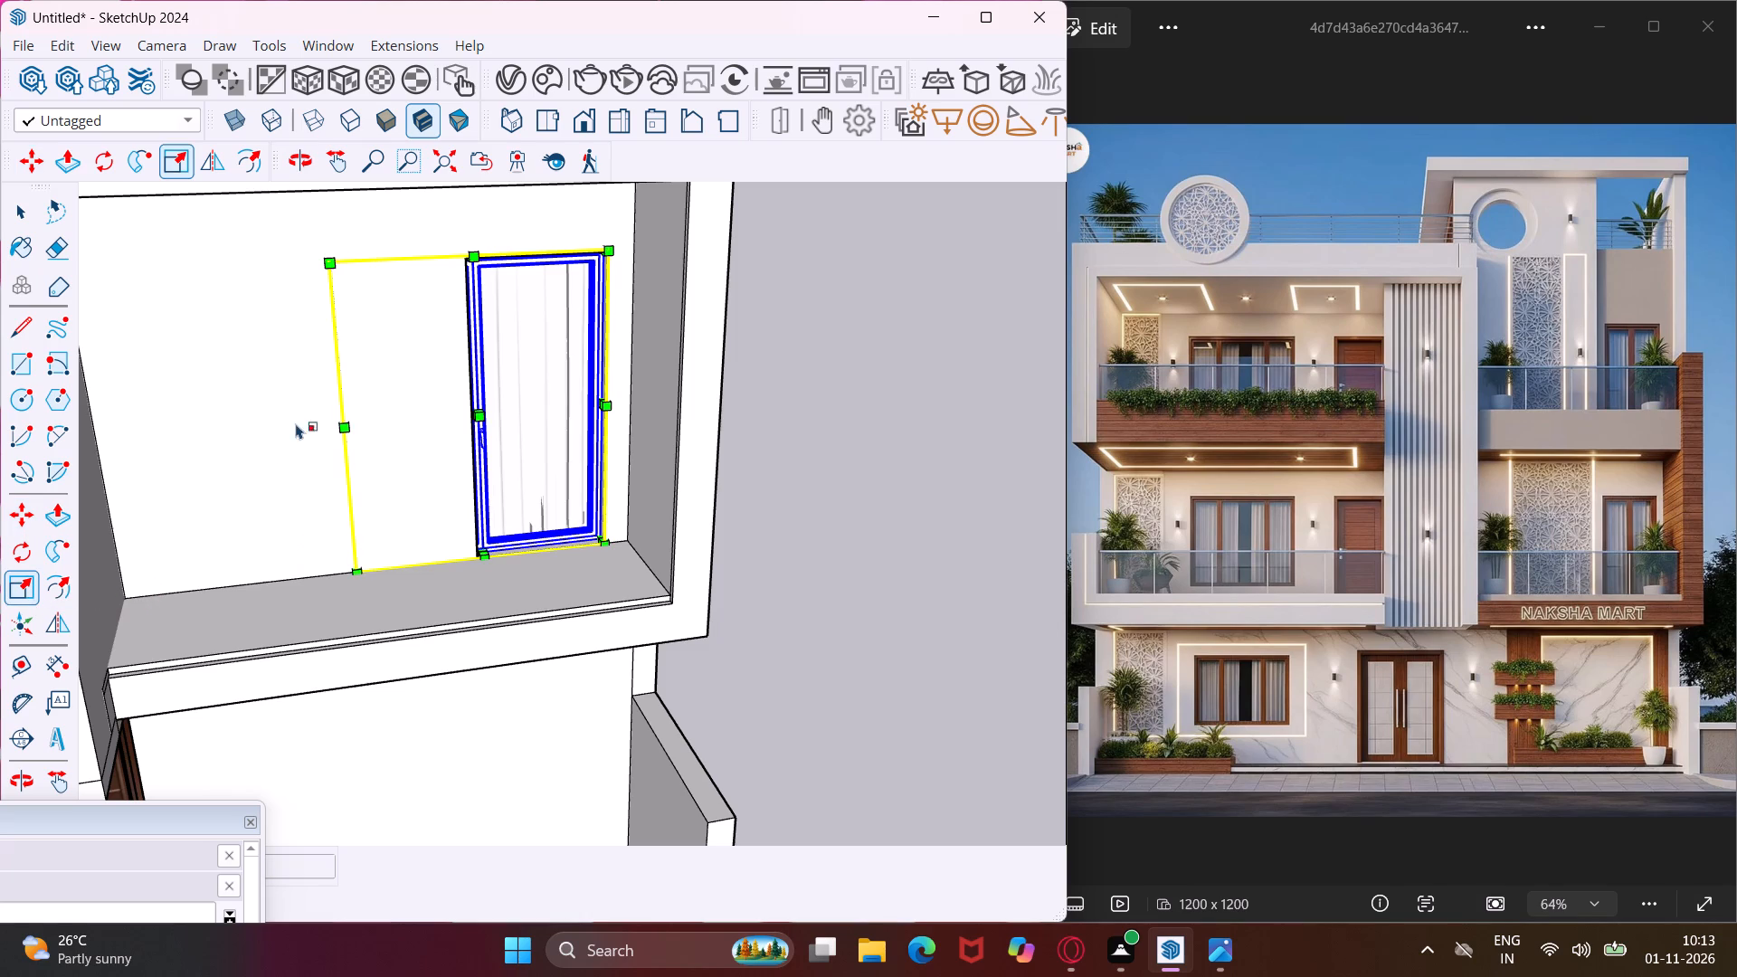
pyautogui.click(349, 413)
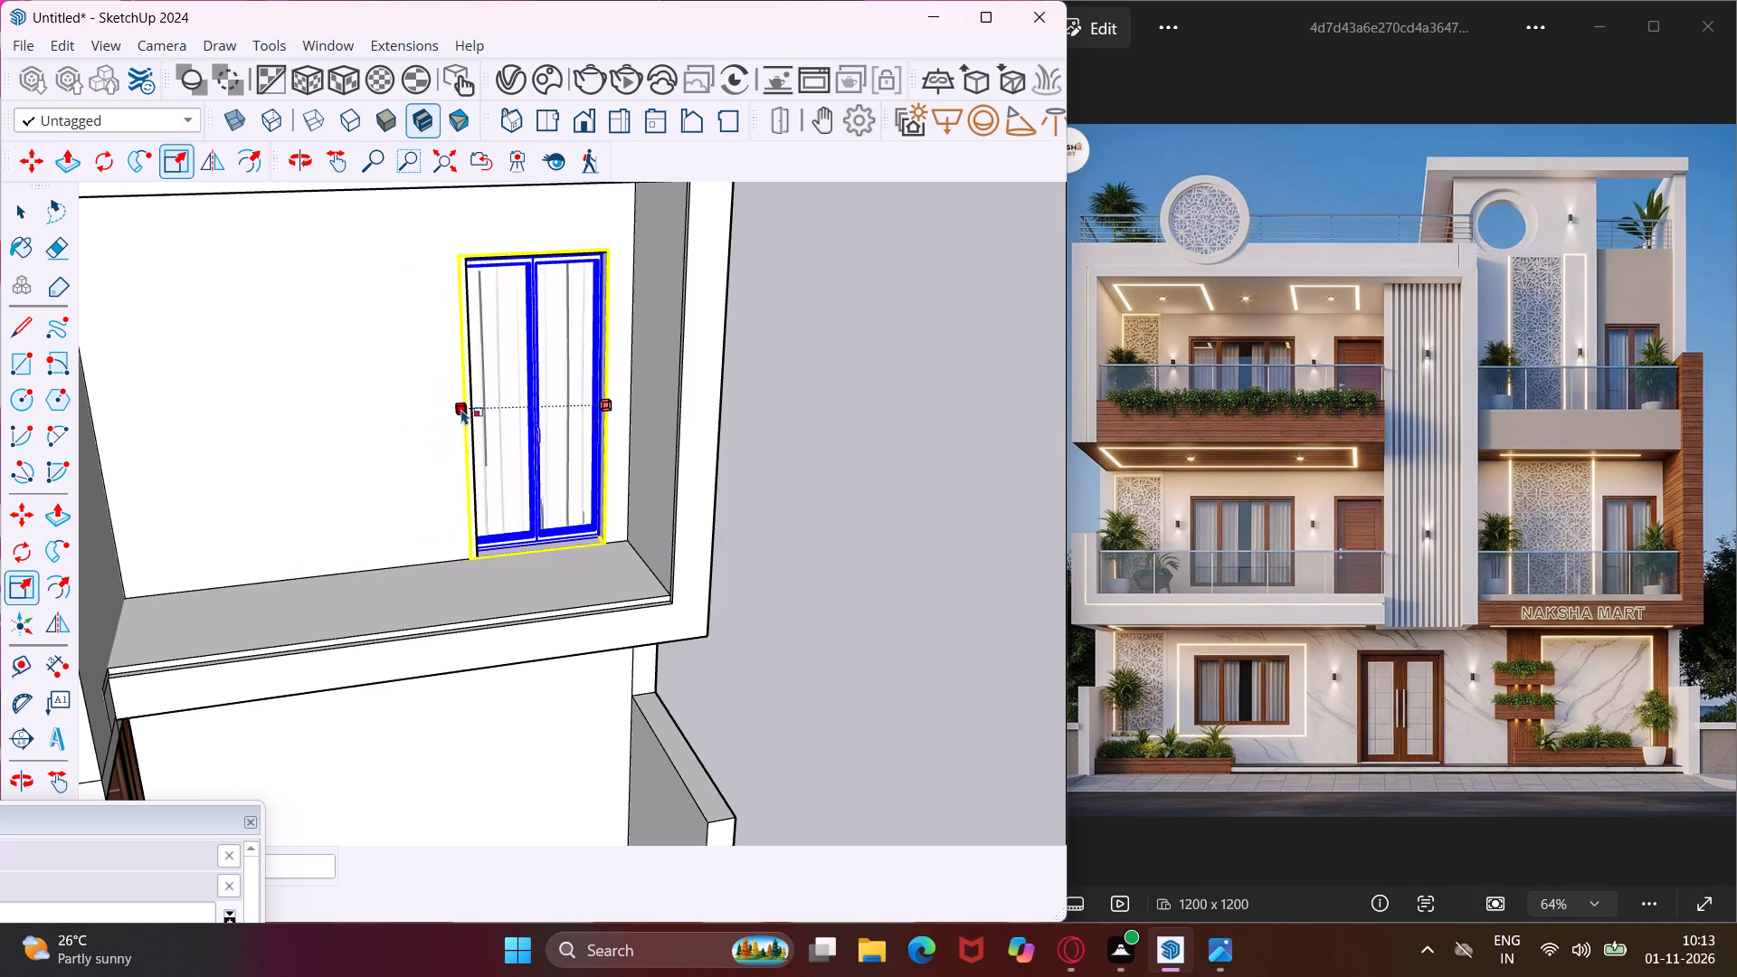
pyautogui.click(467, 409)
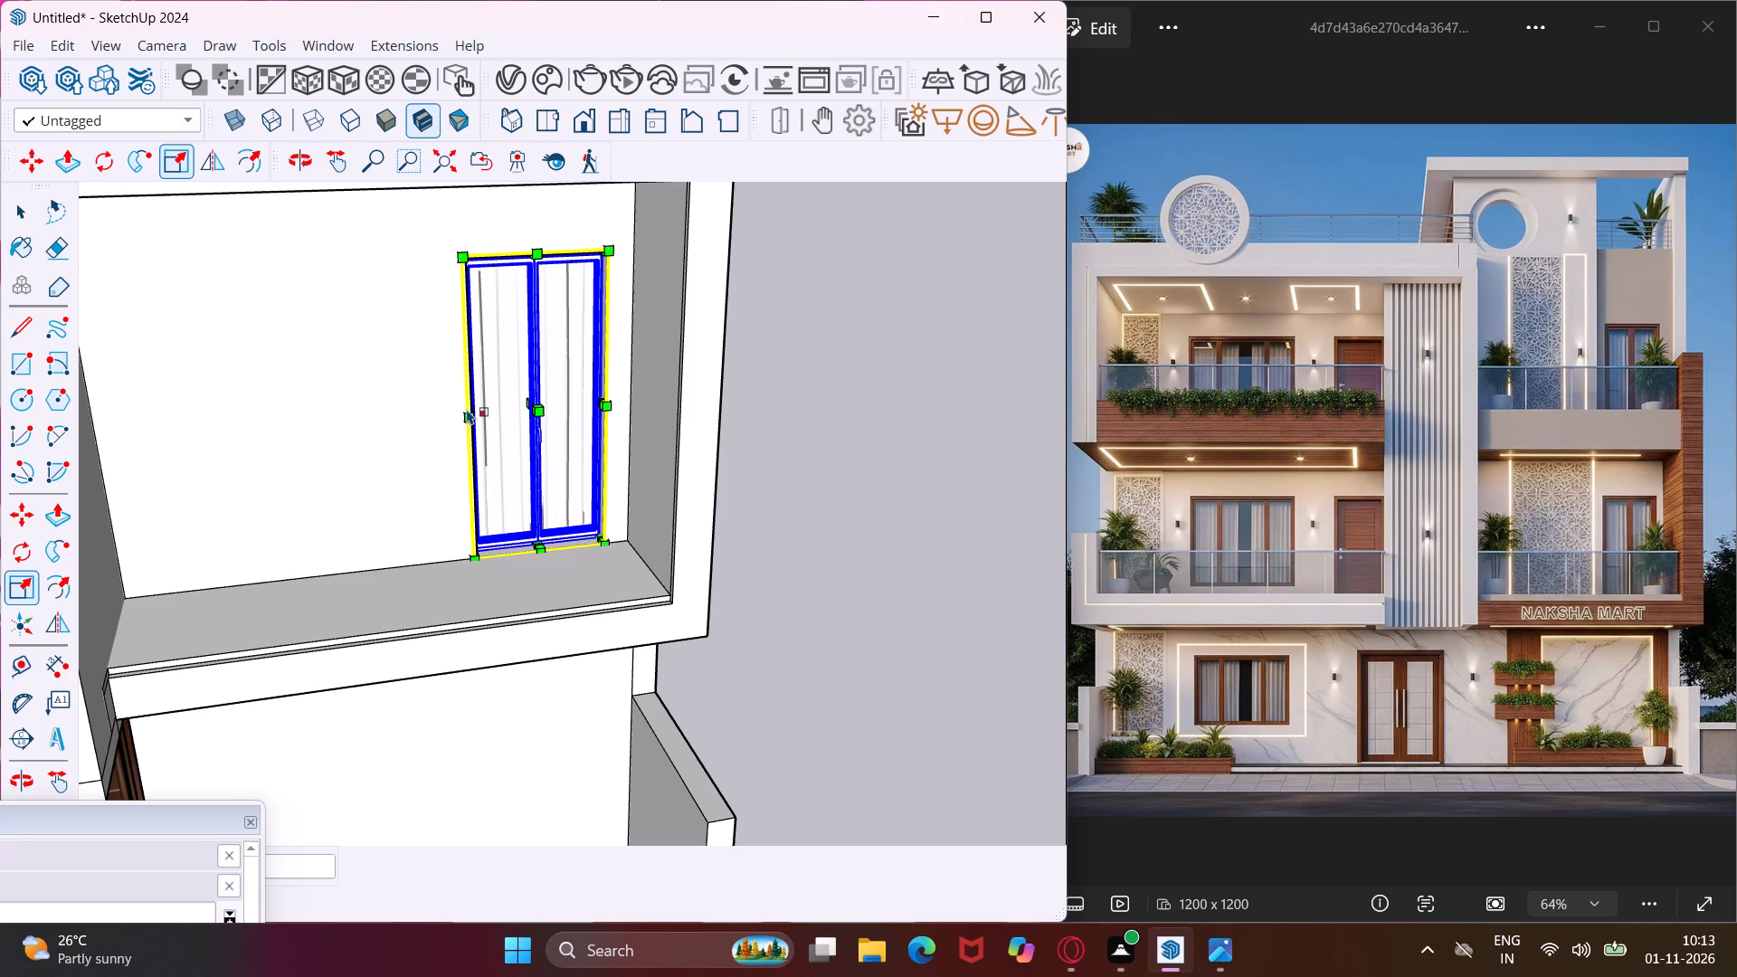
pyautogui.moveTo(464, 409); pyautogui.dragTo(272, 455, button='middle')
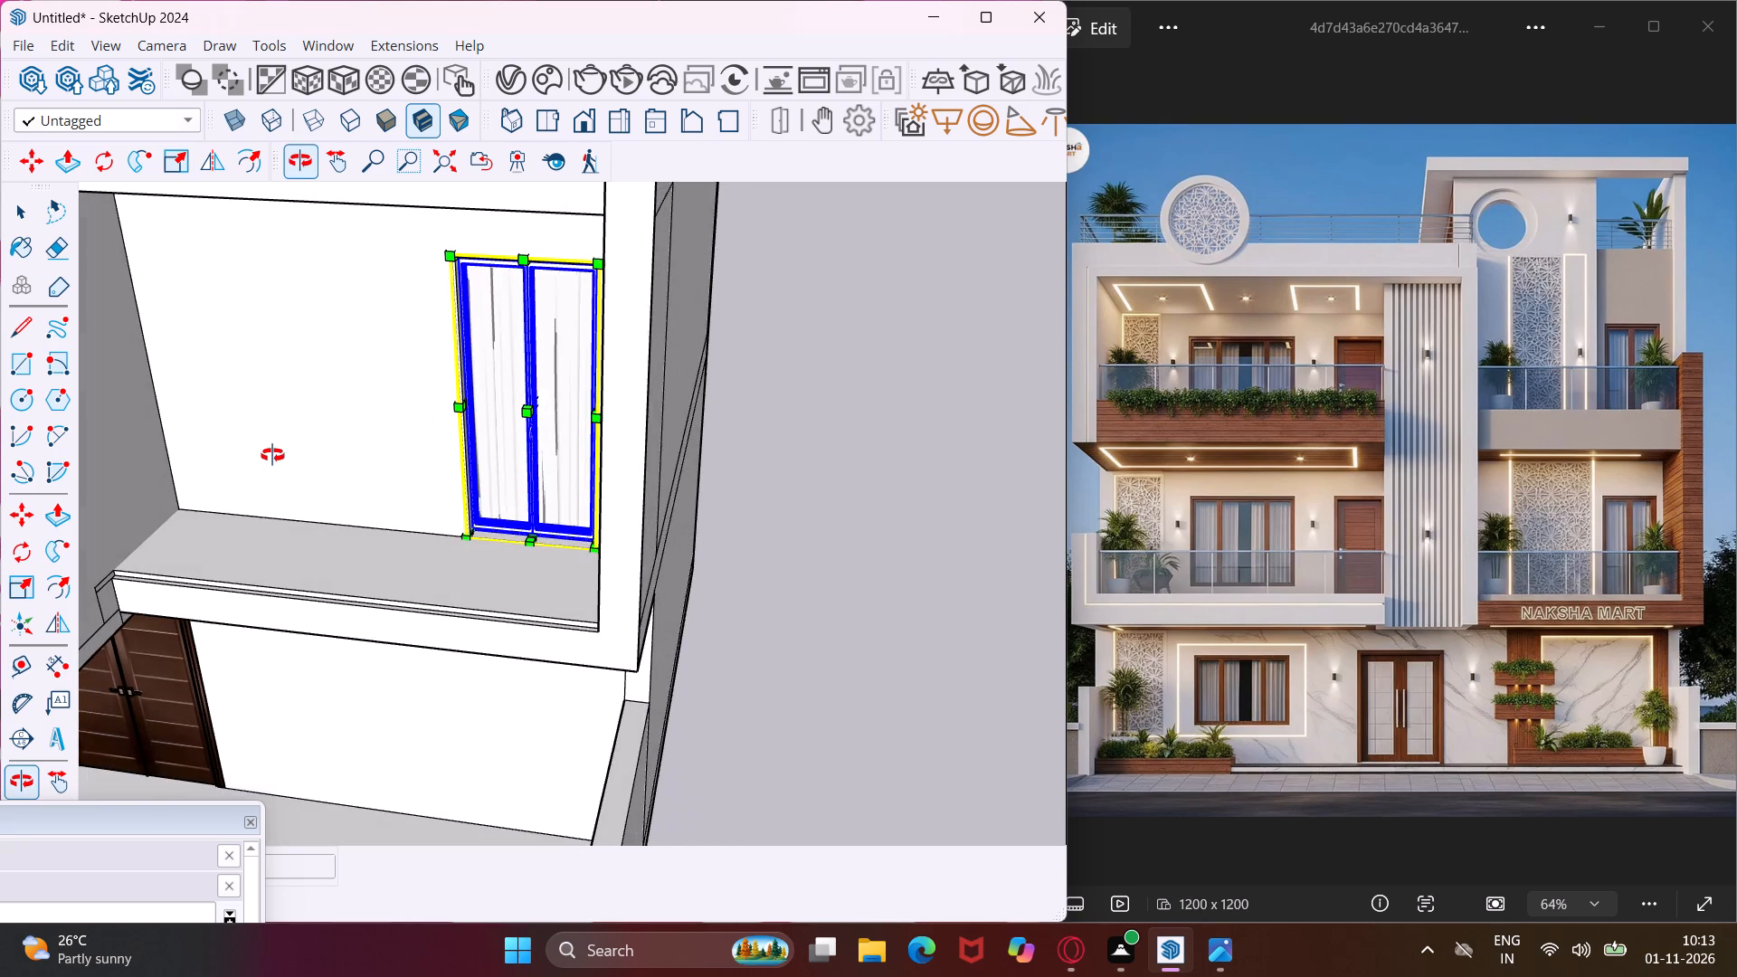
pyautogui.moveTo(272, 455); pyautogui.dragTo(445, 450, button='middle')
pyautogui.scroll(3, 500, 423)
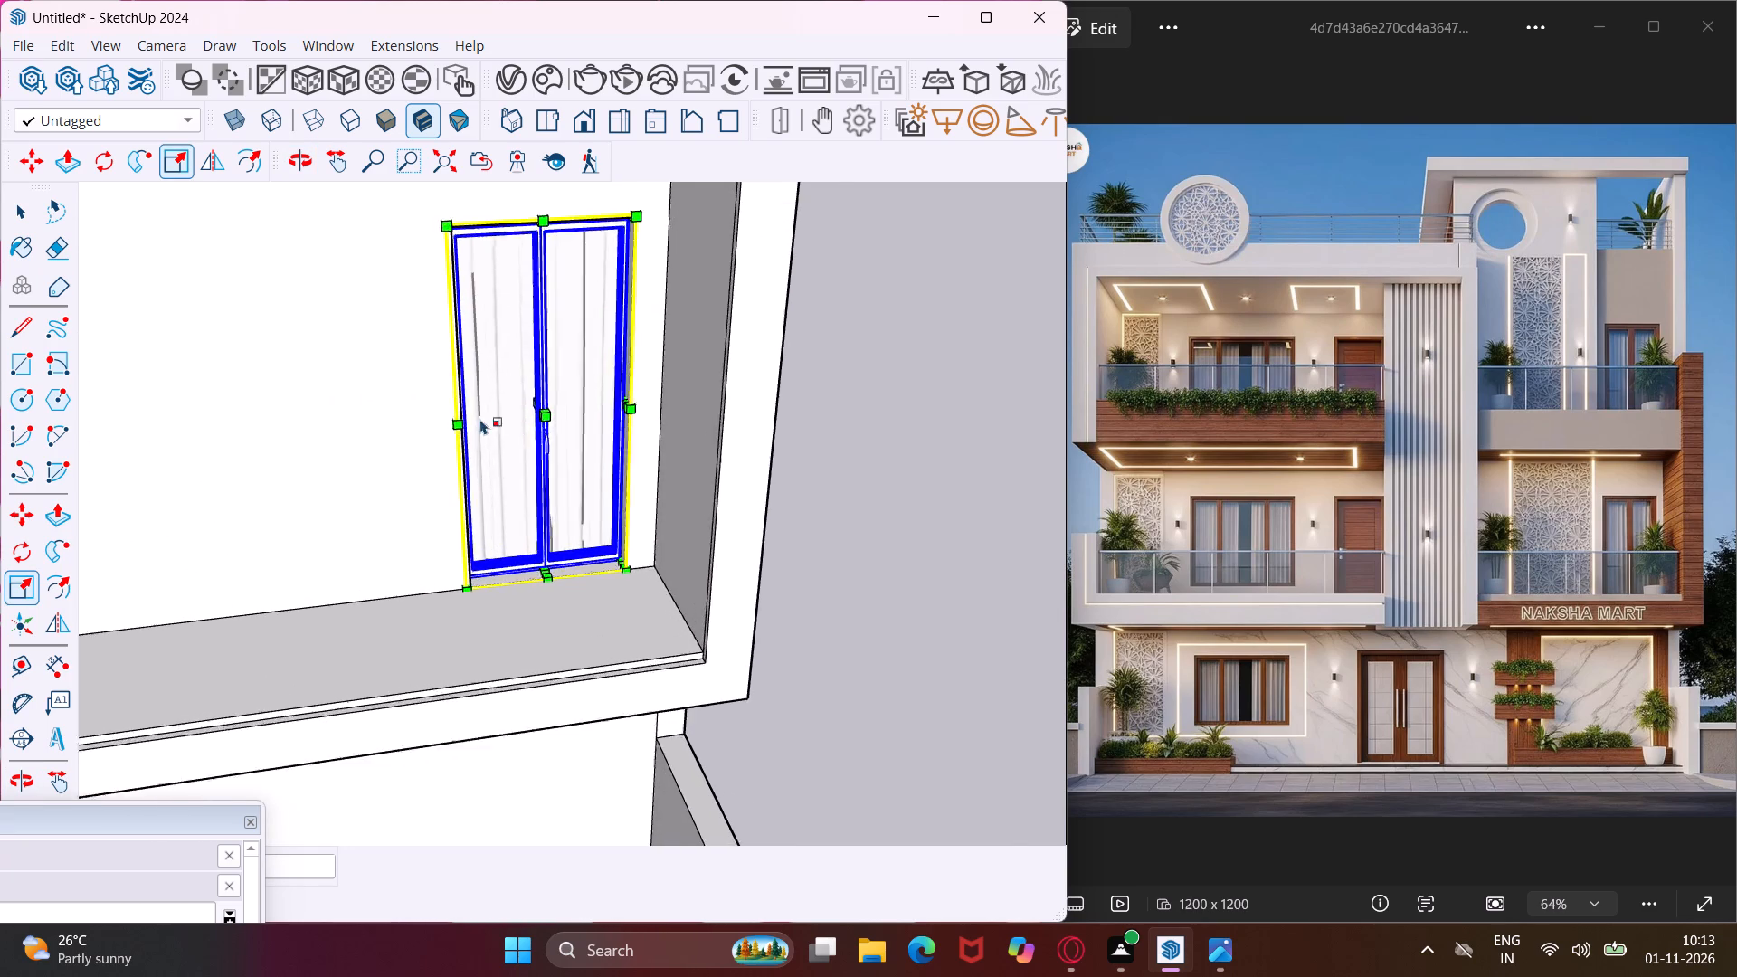
pyautogui.scroll(8, 480, 419)
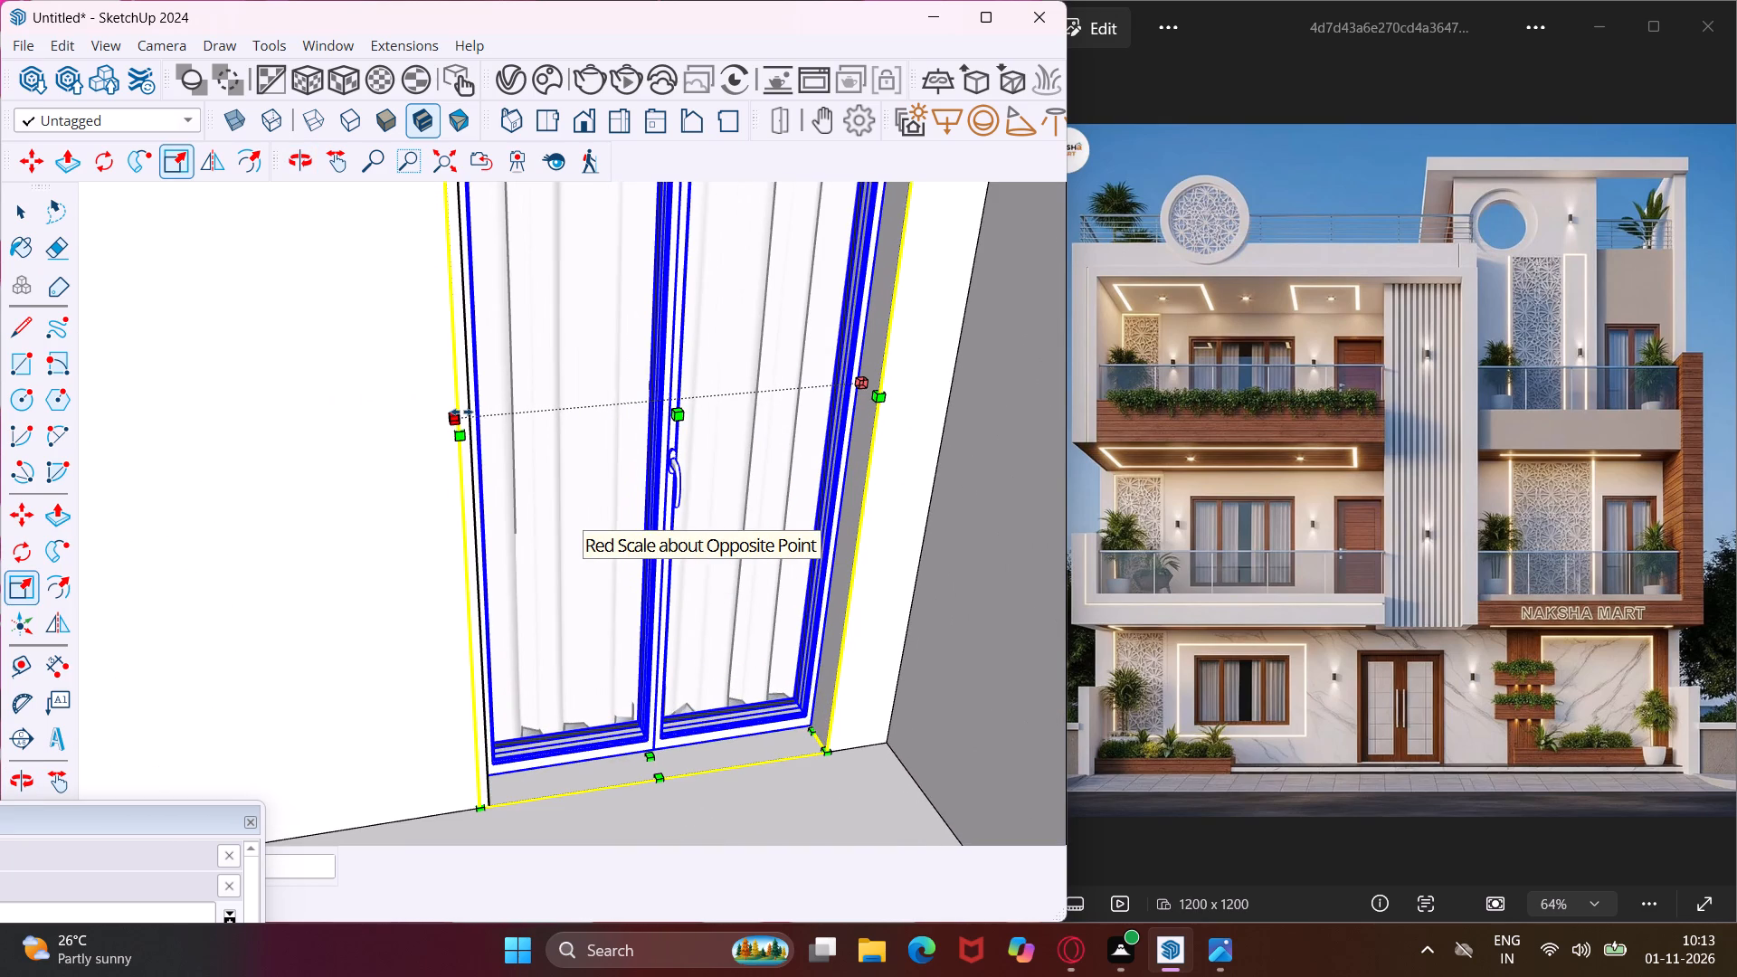
pyautogui.click(461, 412)
pyautogui.click(470, 410)
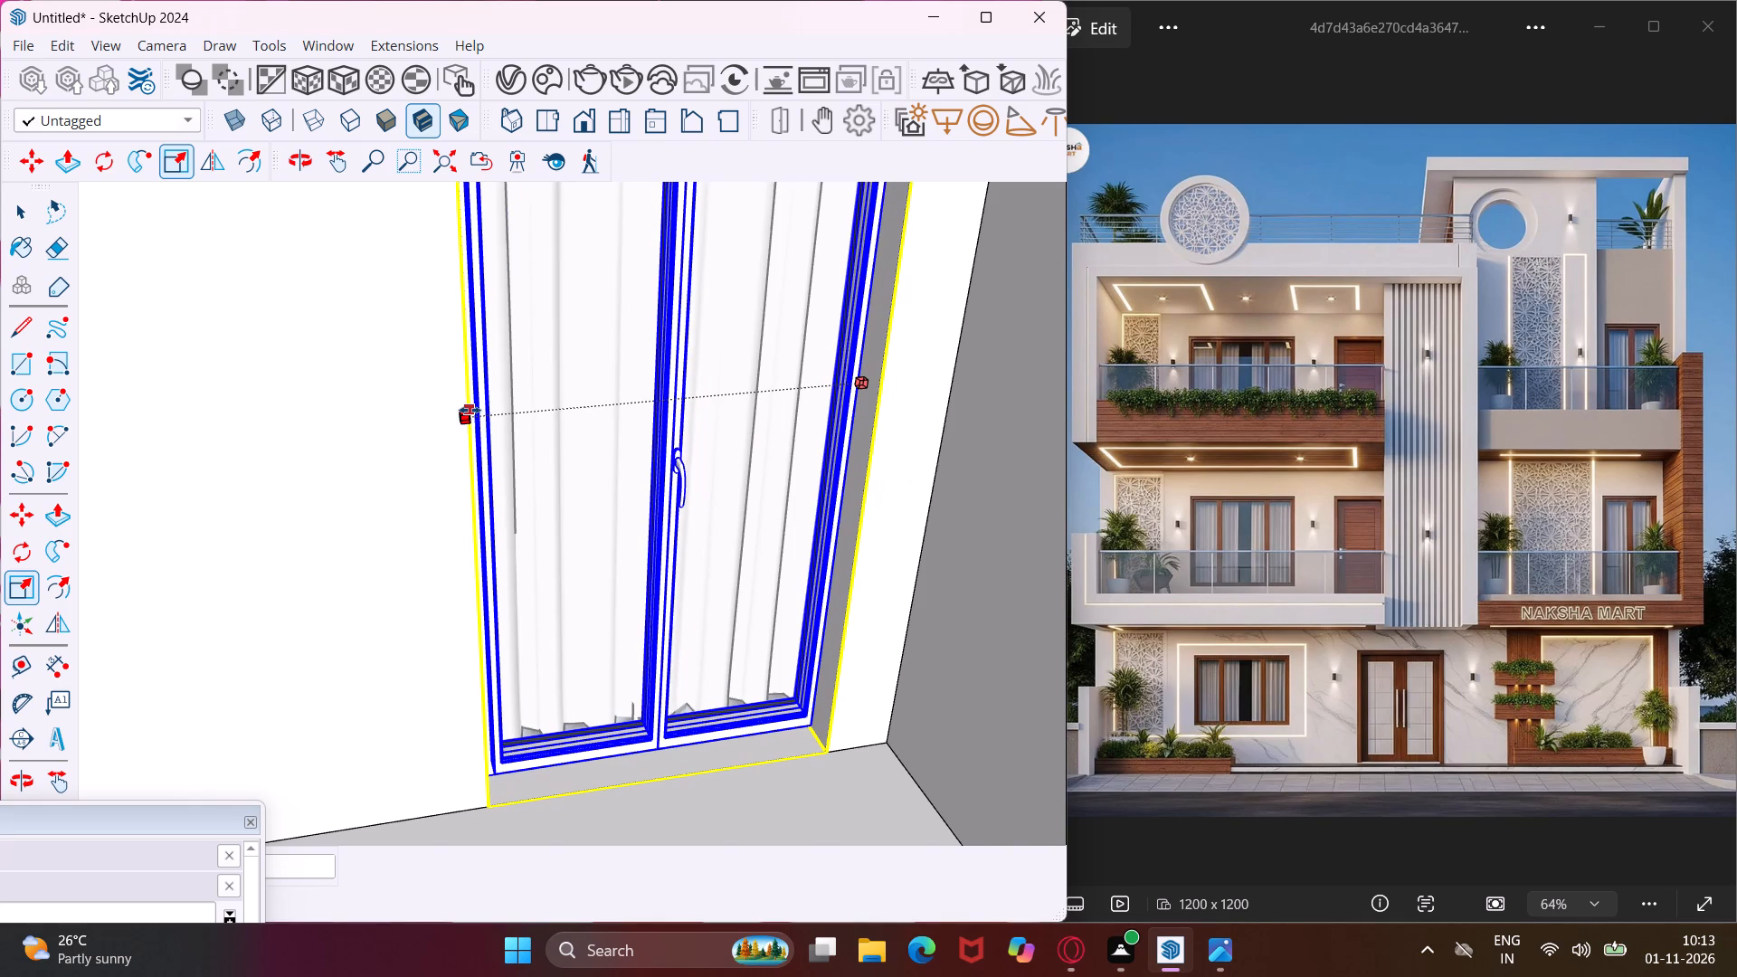
# Copy the two-panel frame from its bottom corner straight up the blue axis to the right wing's second-floor balcony opening.
pyautogui.scroll(-15, 469, 445)
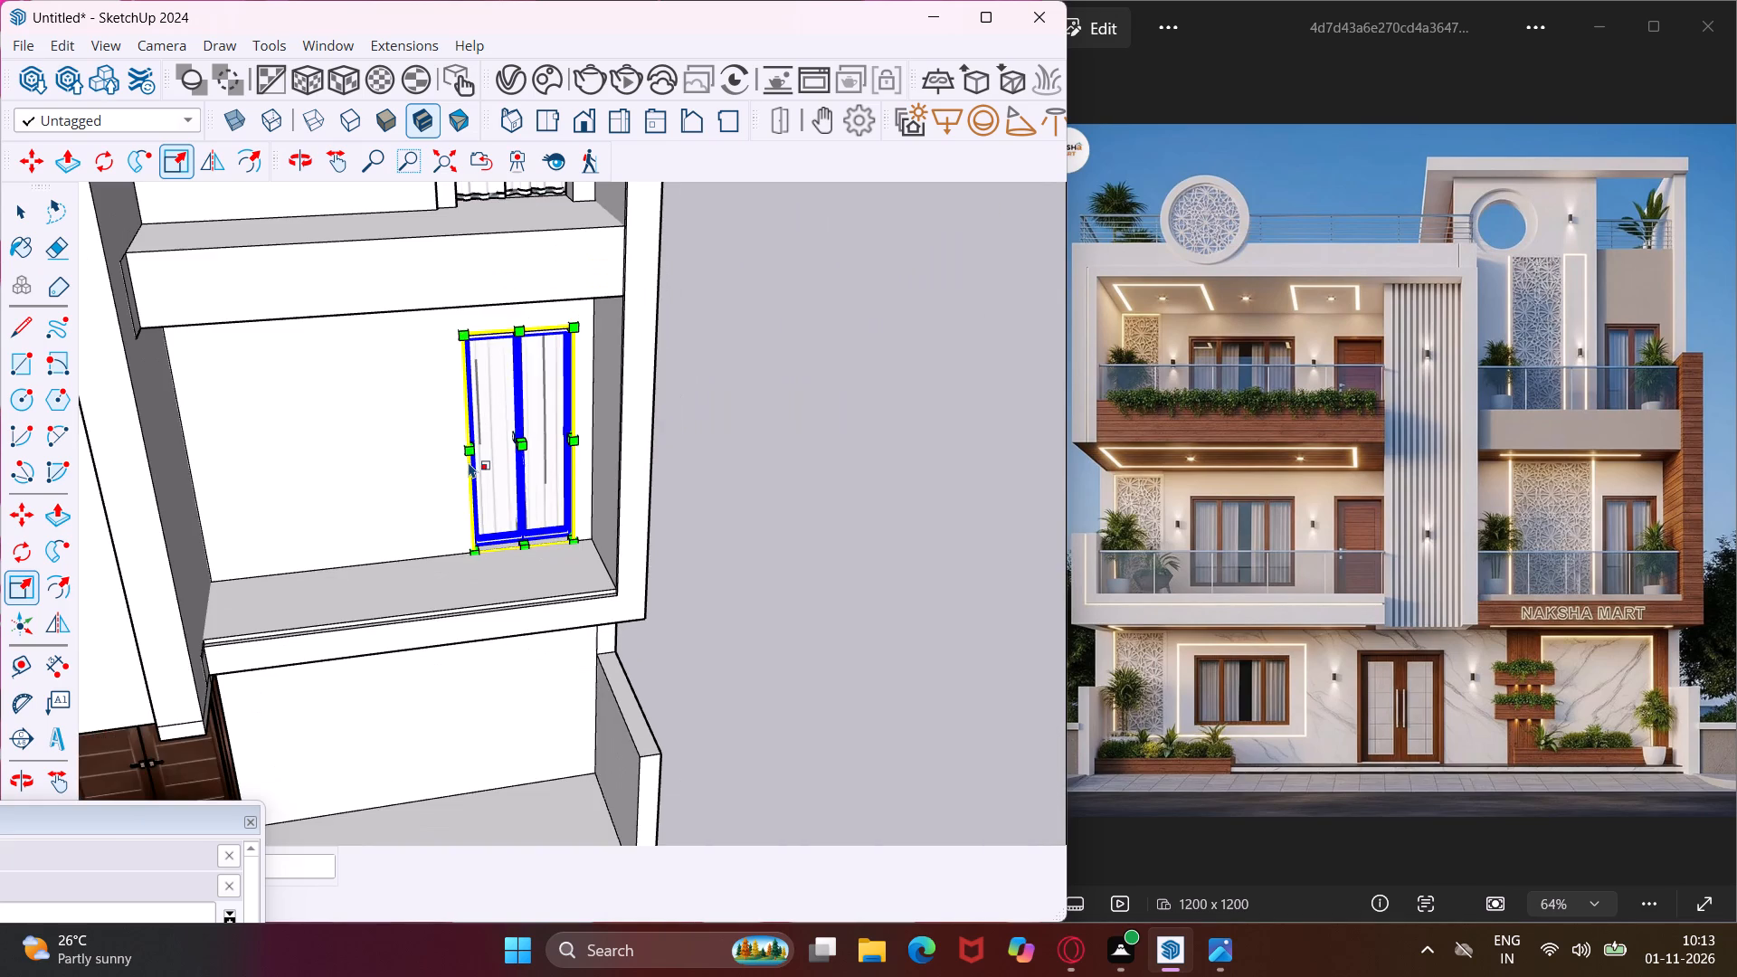
pyautogui.scroll(-5, 469, 462)
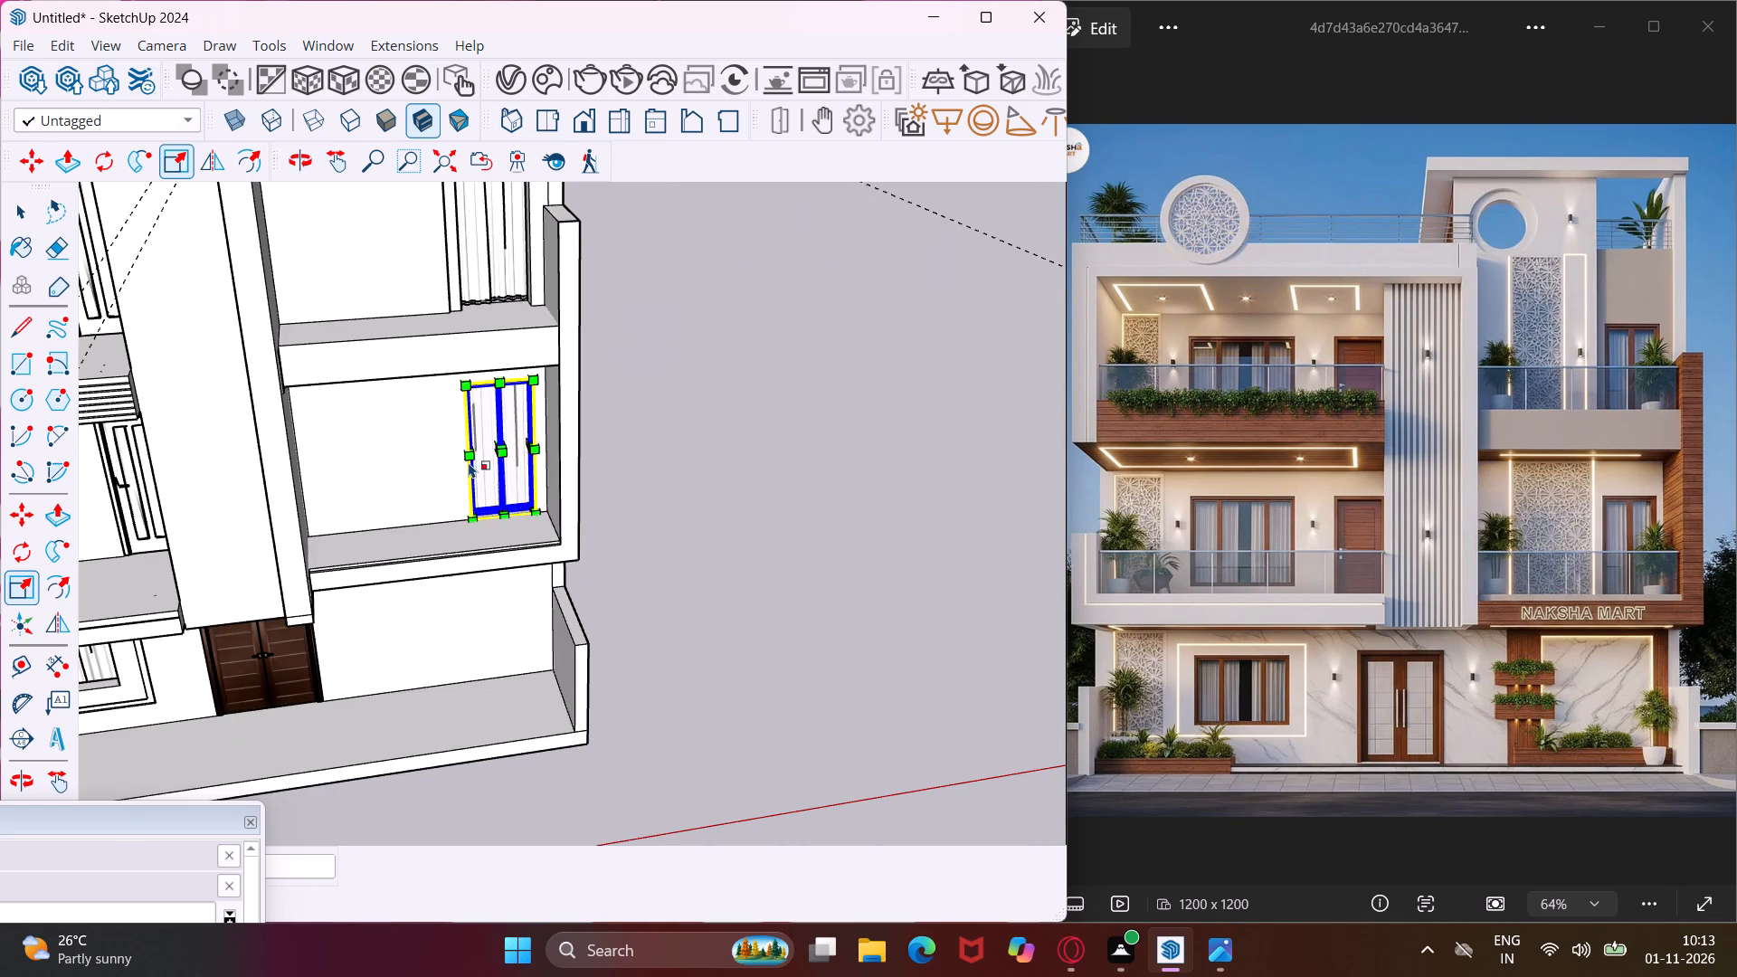
pyautogui.press('m')
pyautogui.scroll(10, 468, 522)
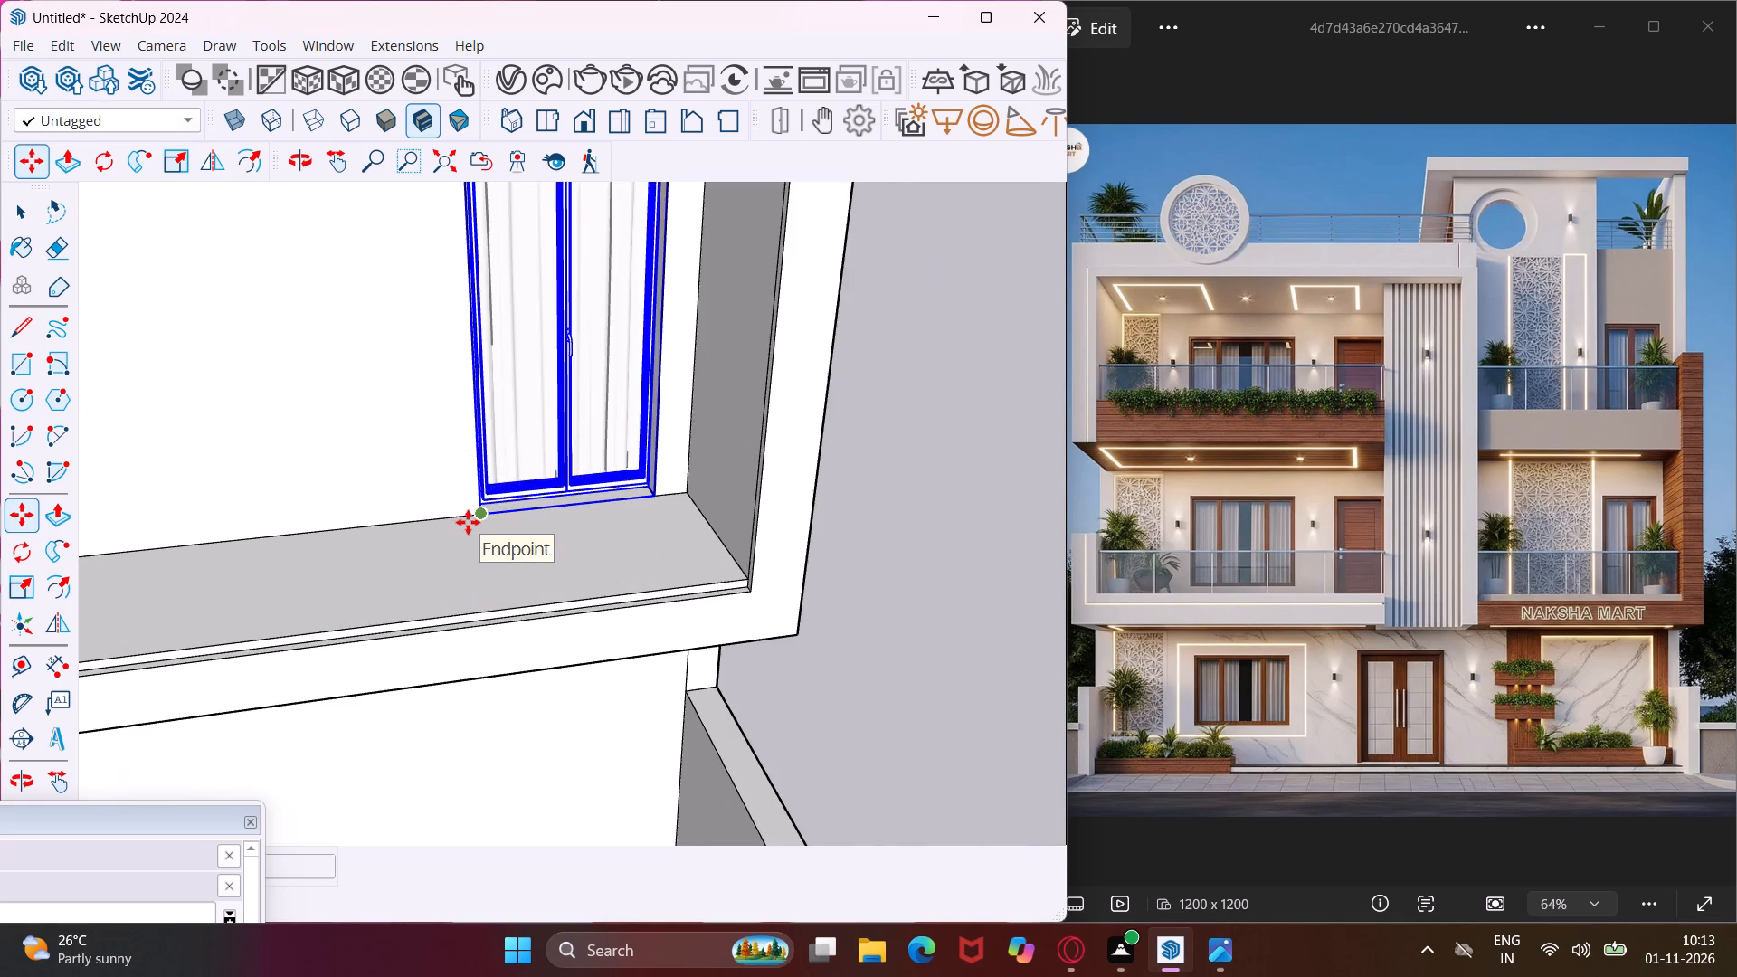
pyautogui.scroll(6, 468, 522)
pyautogui.click(489, 512)
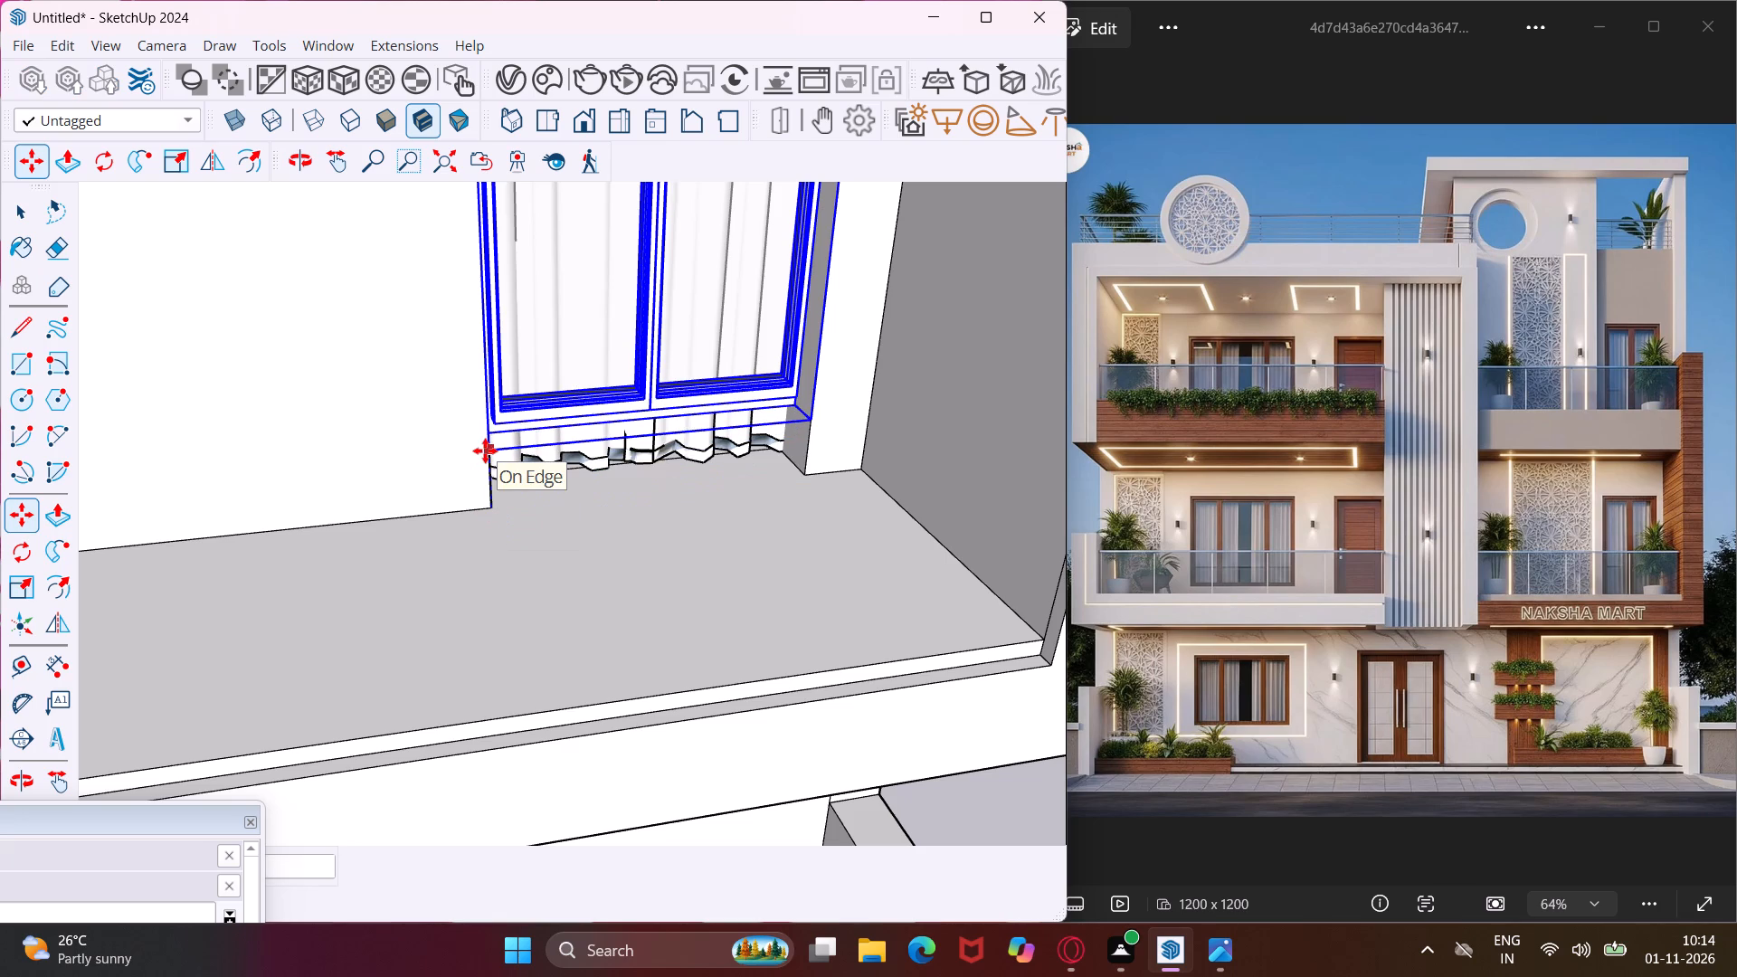
pyautogui.scroll(-14, 499, 473)
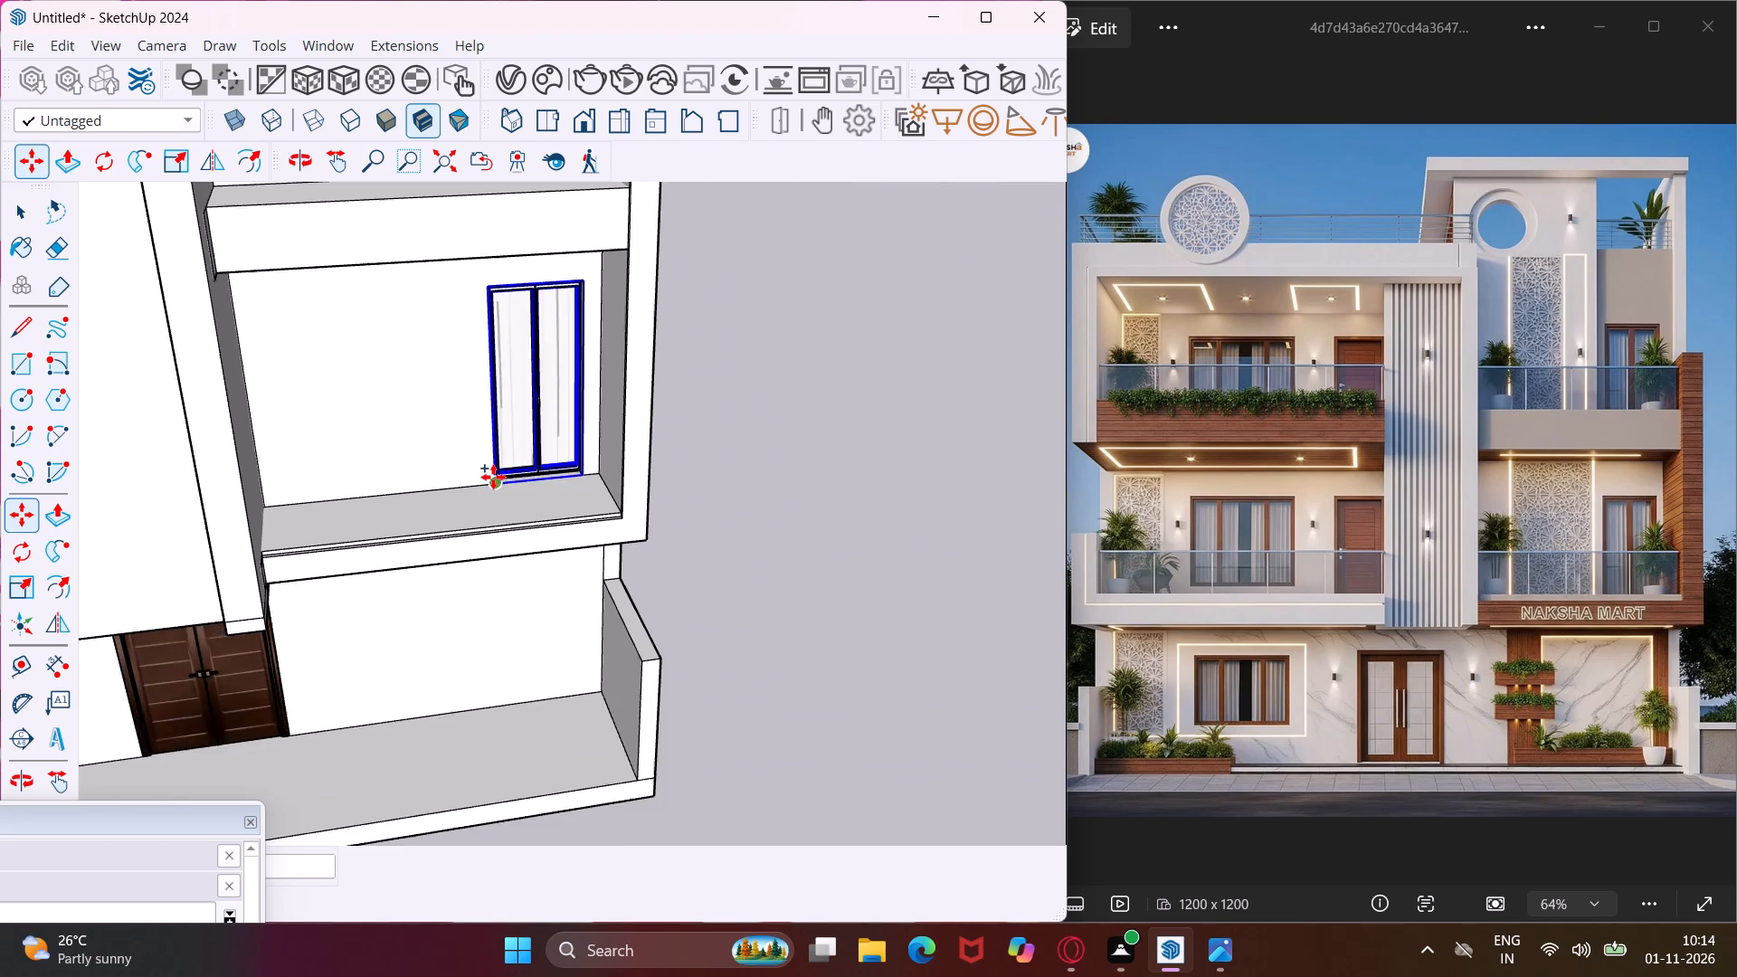
pyautogui.scroll(-9, 493, 476)
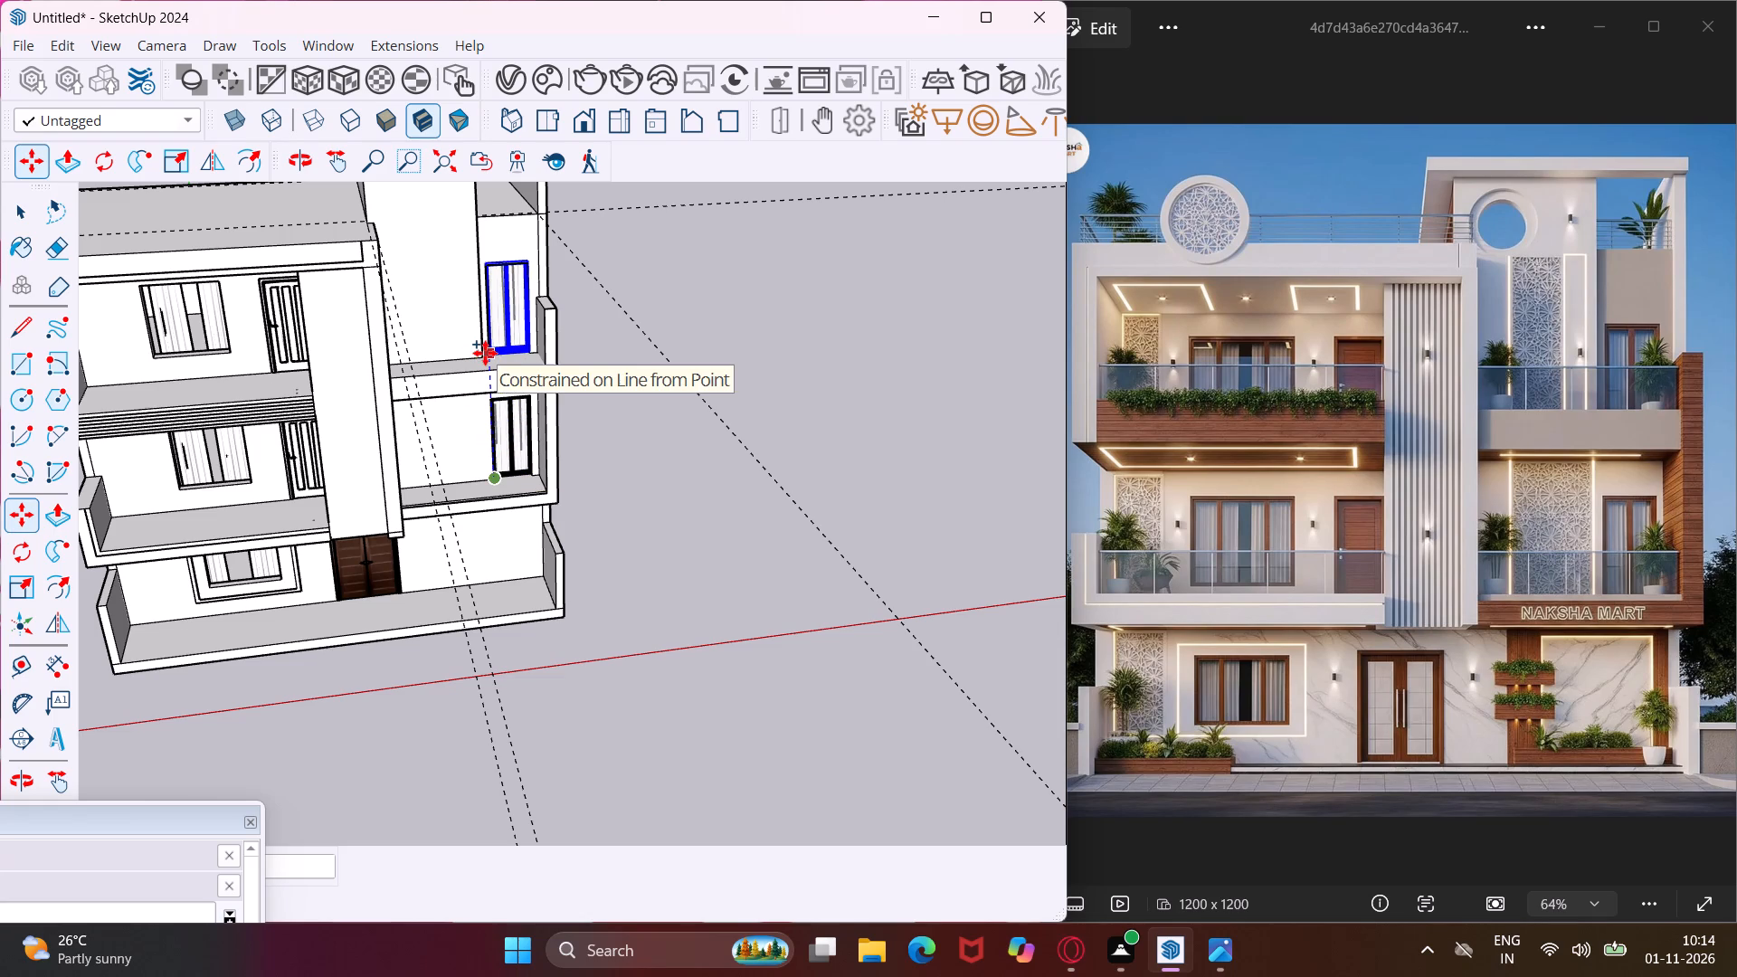
pyautogui.scroll(7, 485, 353)
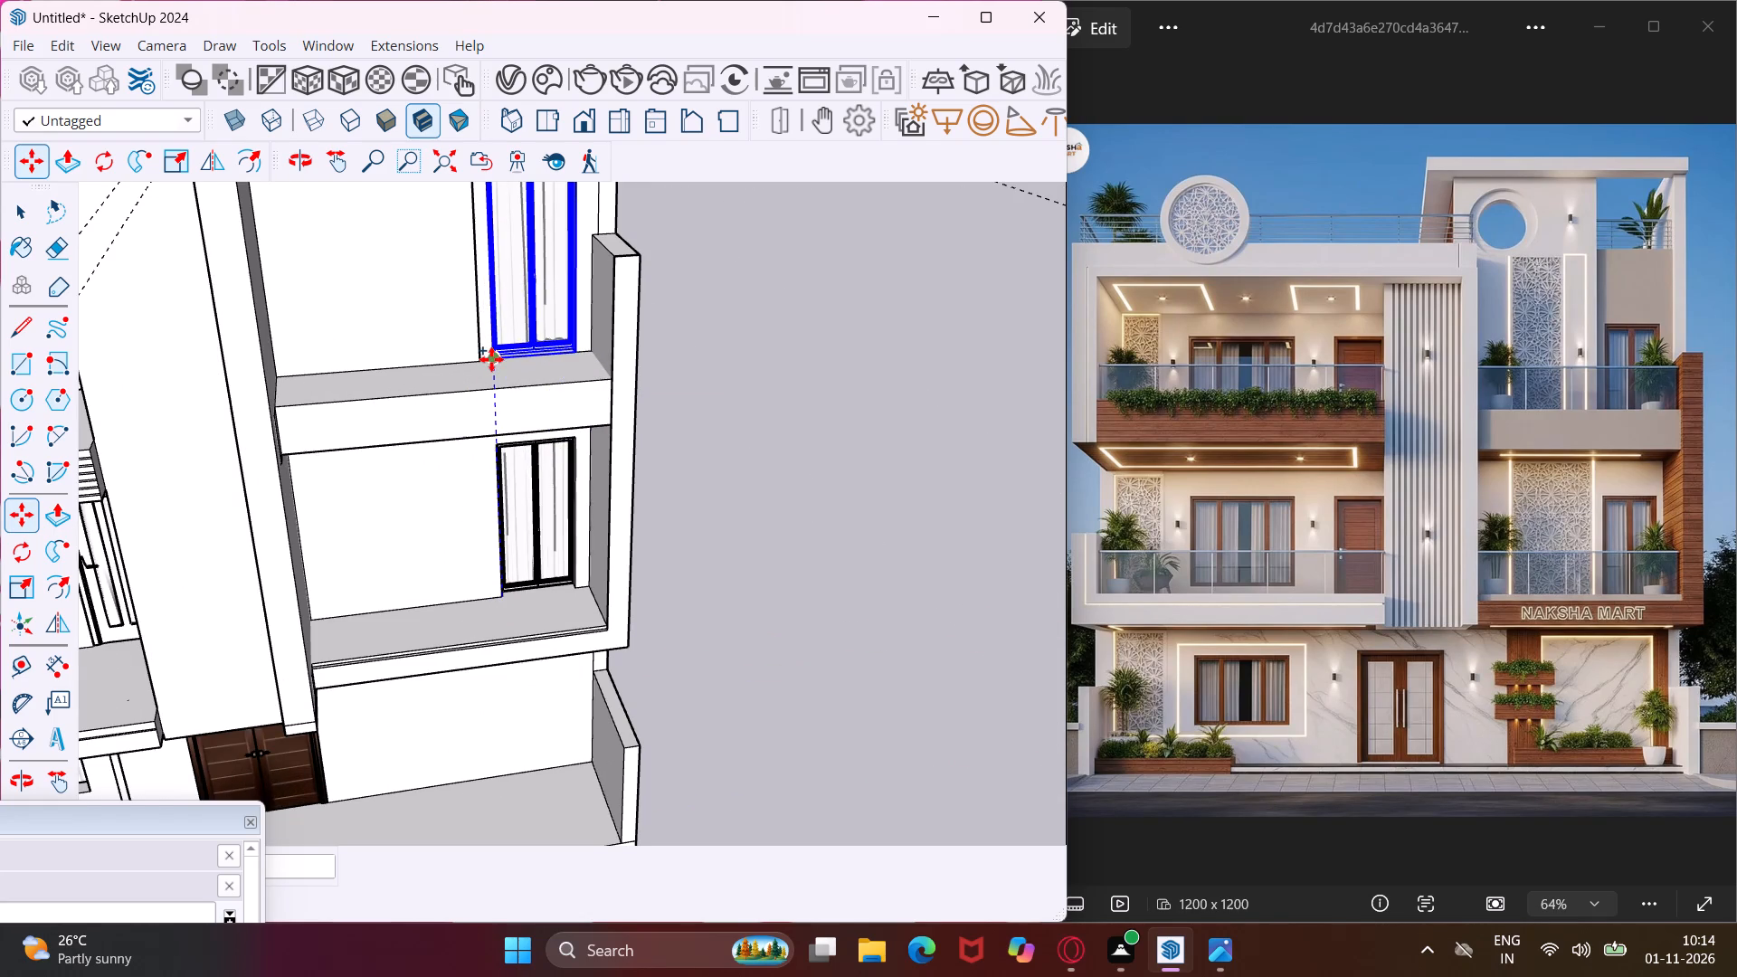
pyautogui.click(491, 359)
pyautogui.scroll(-8, 479, 416)
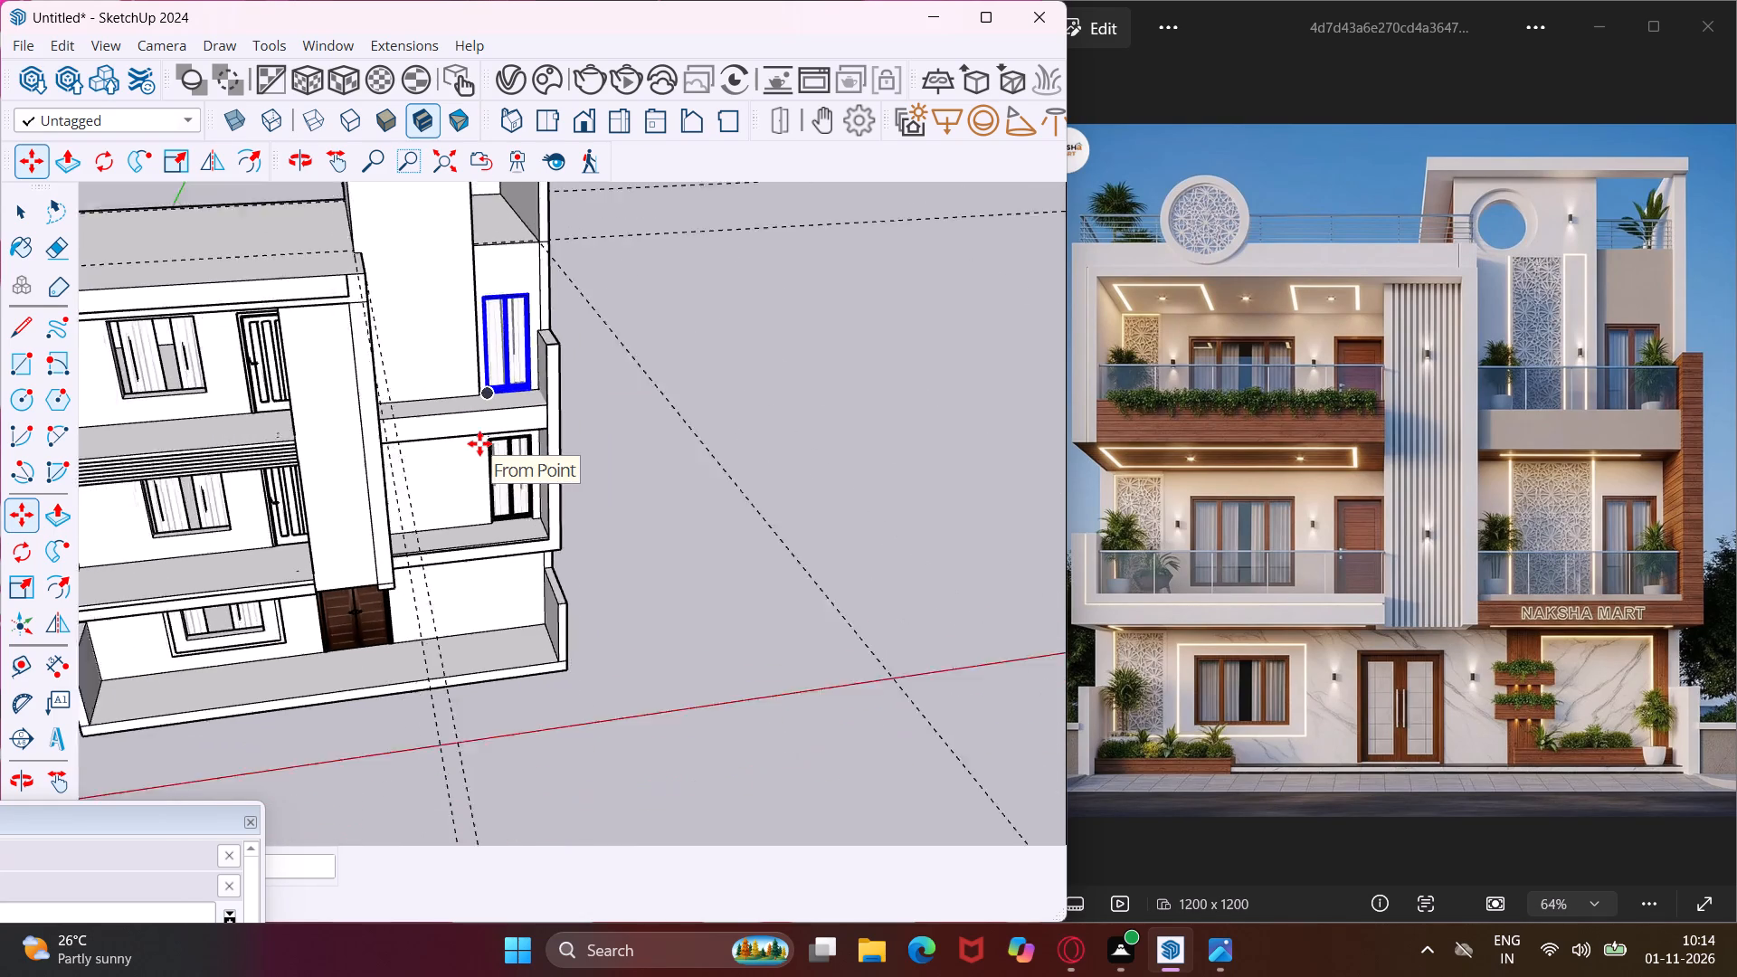
# Examine the house model's front facade and balcony openings from several angles against the reference image.
pyautogui.scroll(-2, 479, 443)
pyautogui.press('Escape')
pyautogui.press('space')
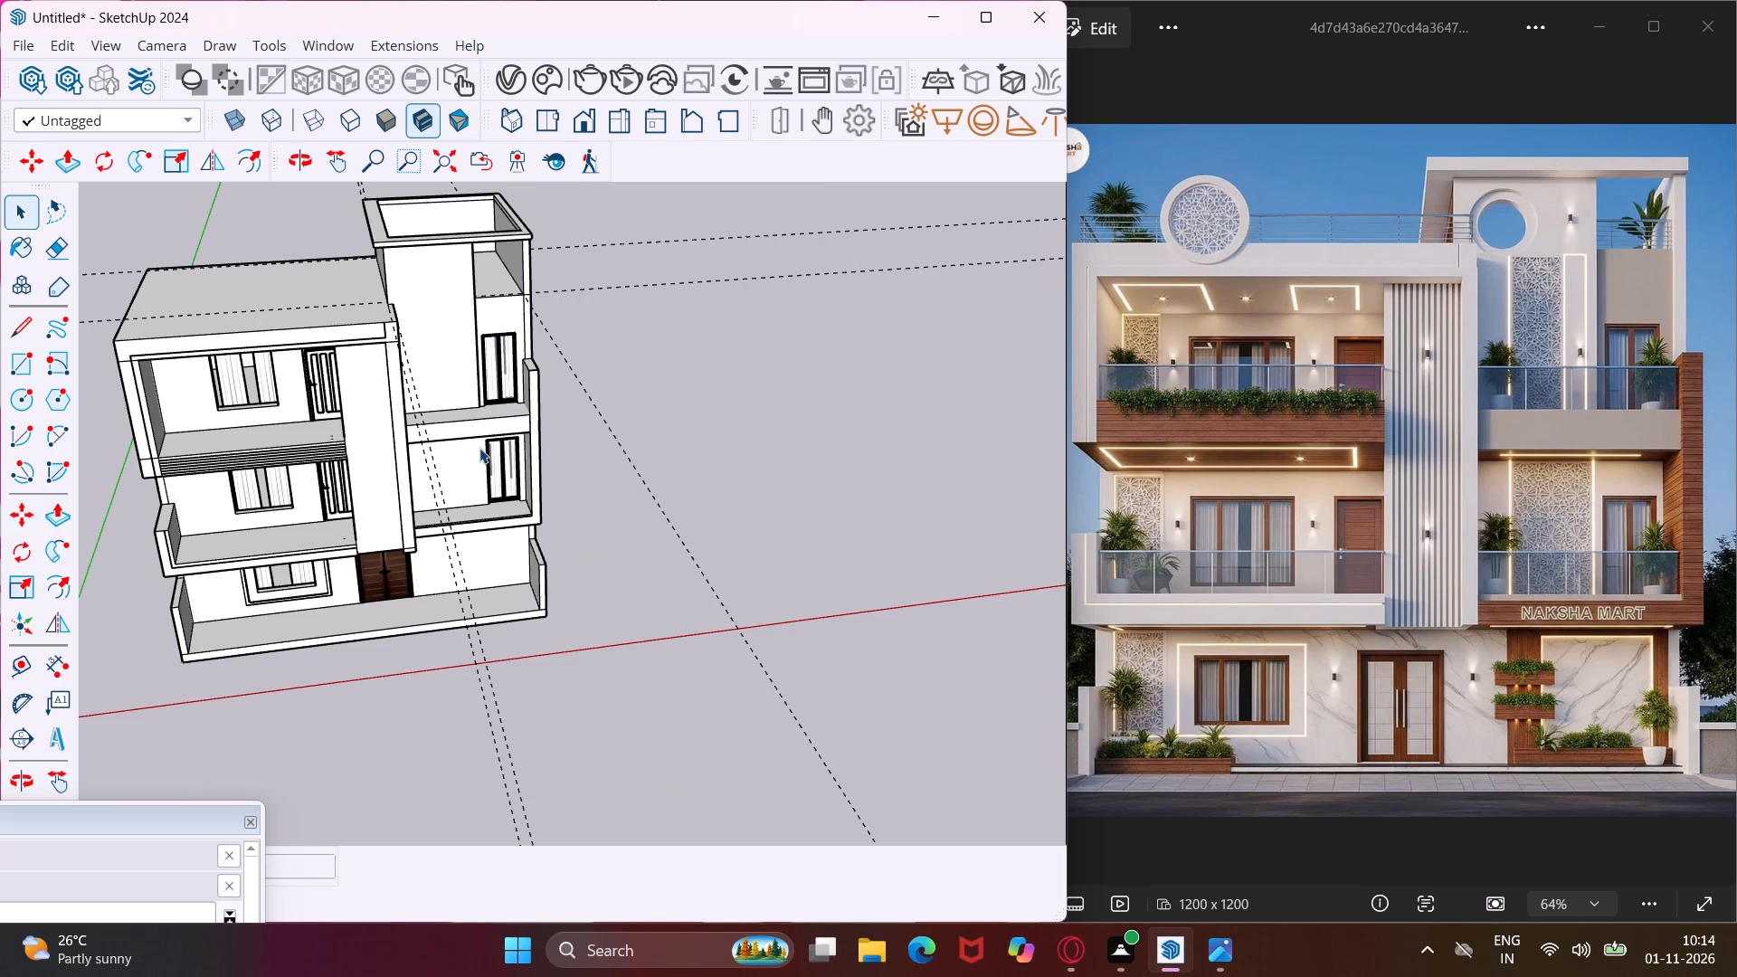
pyautogui.moveTo(356, 576); pyautogui.dragTo(405, 570, button='middle')
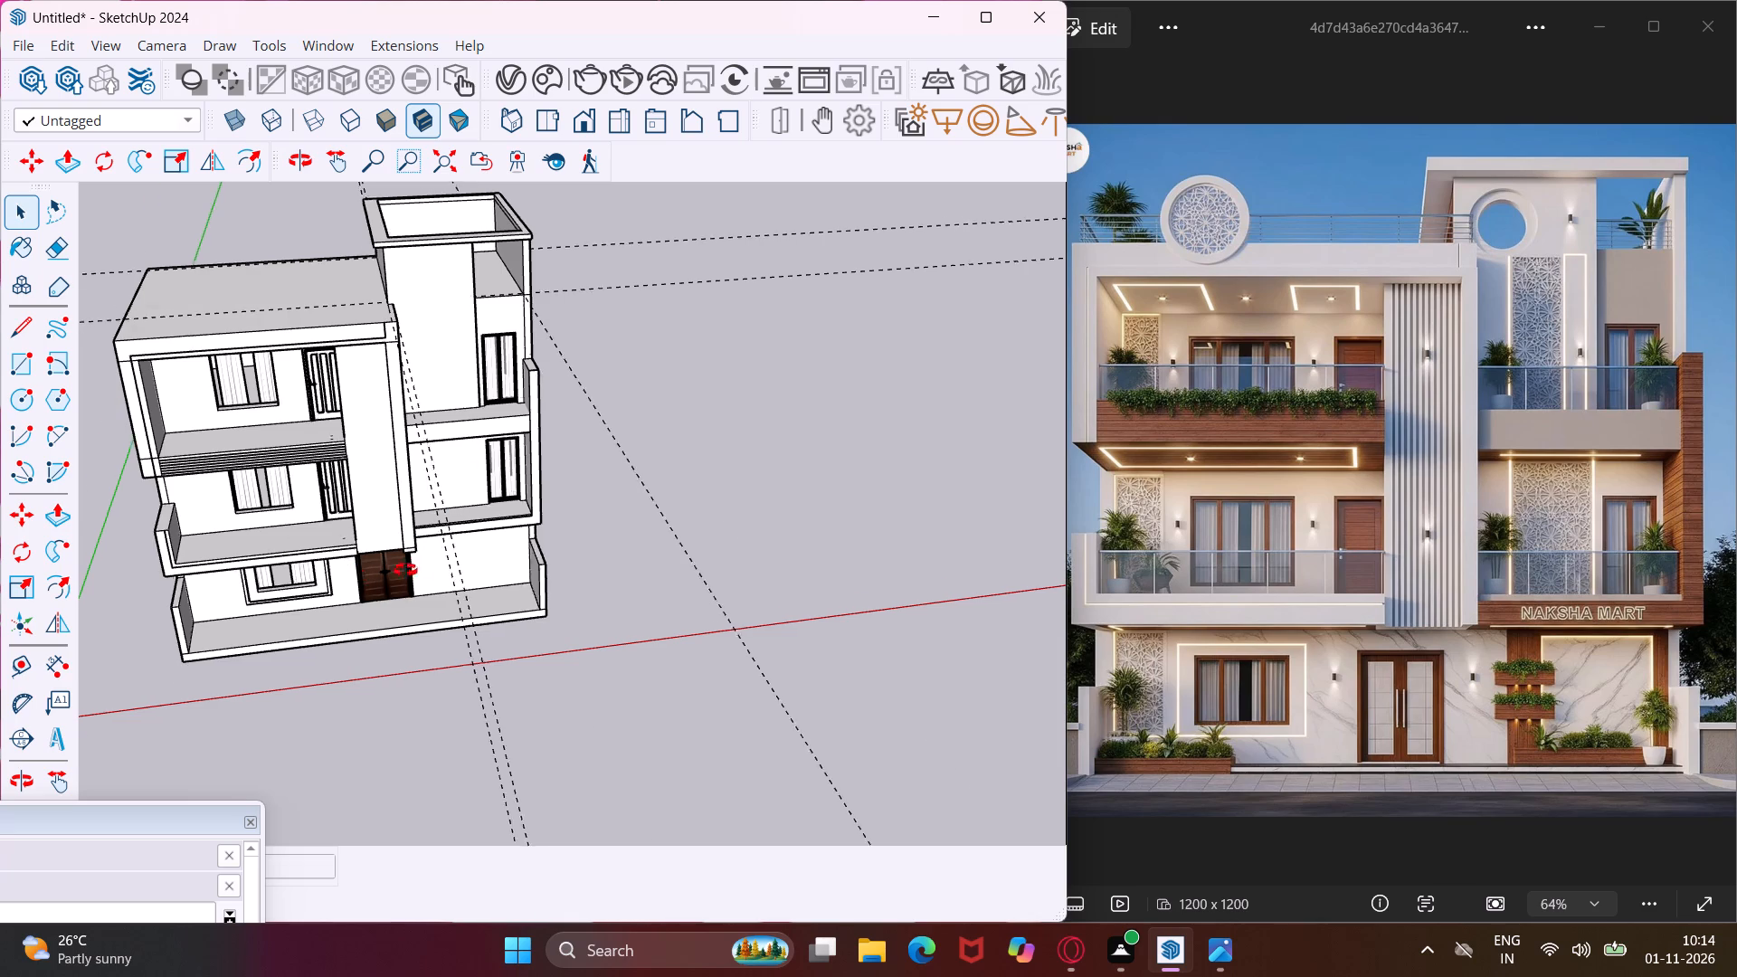
pyautogui.moveTo(405, 570); pyautogui.dragTo(720, 464, button='middle')
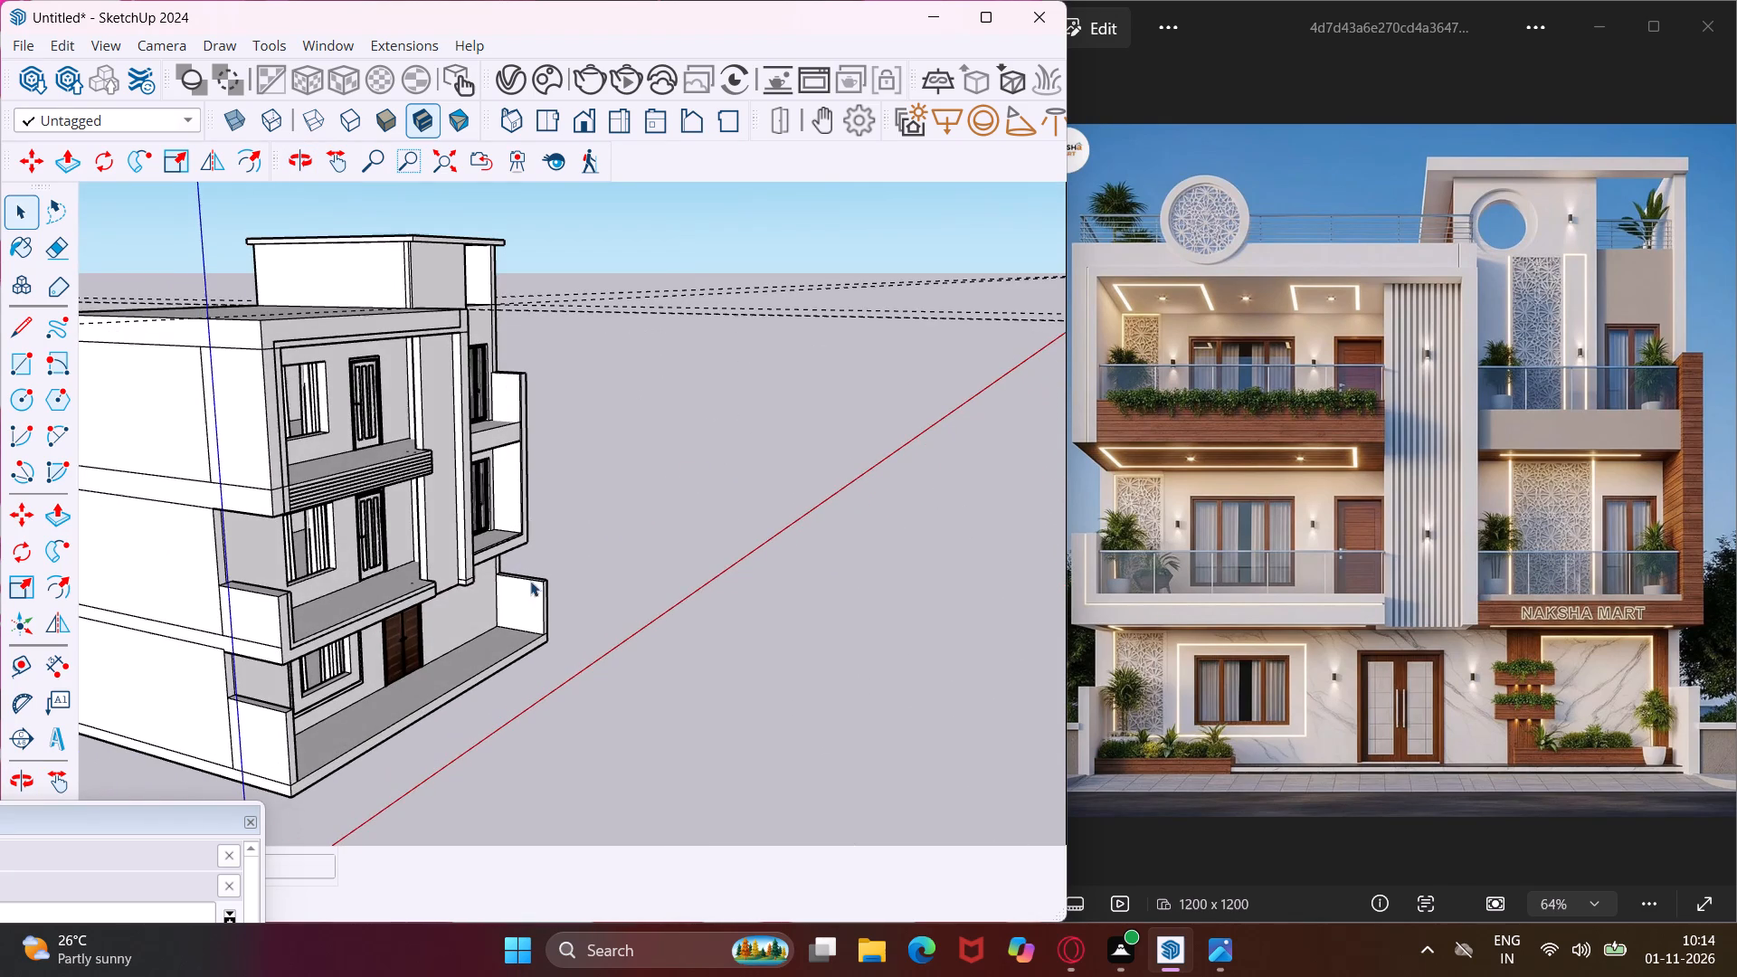
pyautogui.scroll(-3, 490, 599)
pyautogui.moveTo(413, 635); pyautogui.dragTo(76, 621, button='middle')
pyautogui.scroll(4, 507, 357)
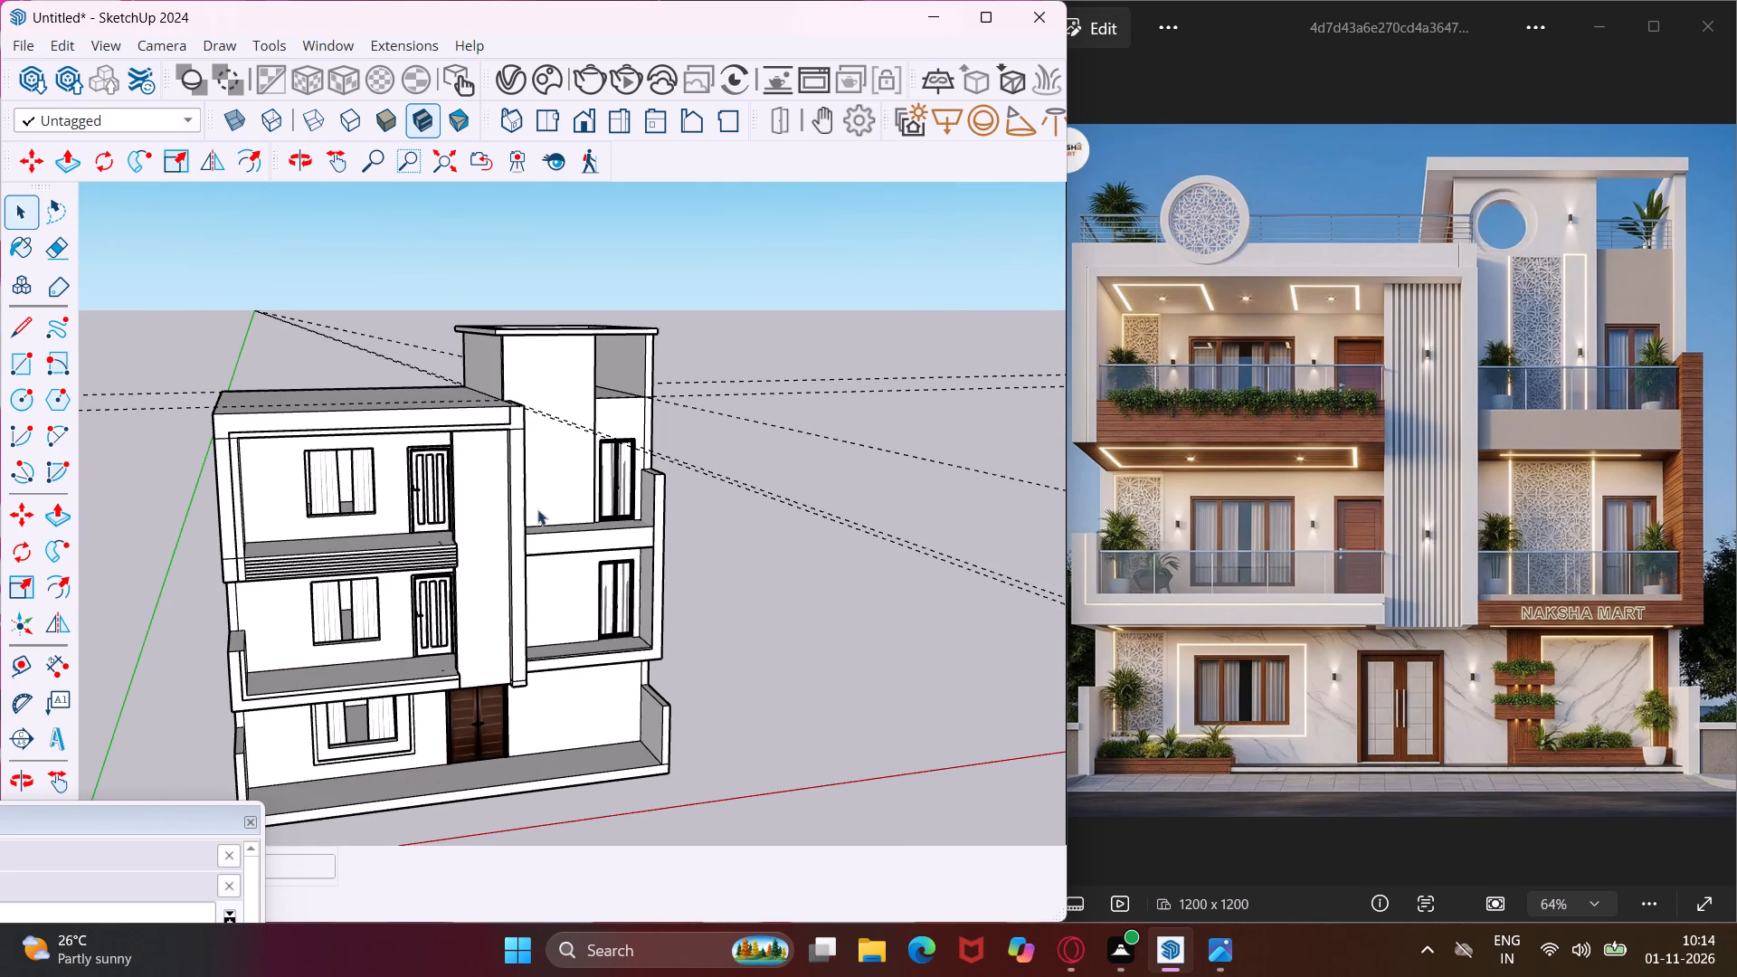
pyautogui.moveTo(534, 564); pyautogui.dragTo(312, 401, button='middle')
pyautogui.scroll(1, 312, 401)
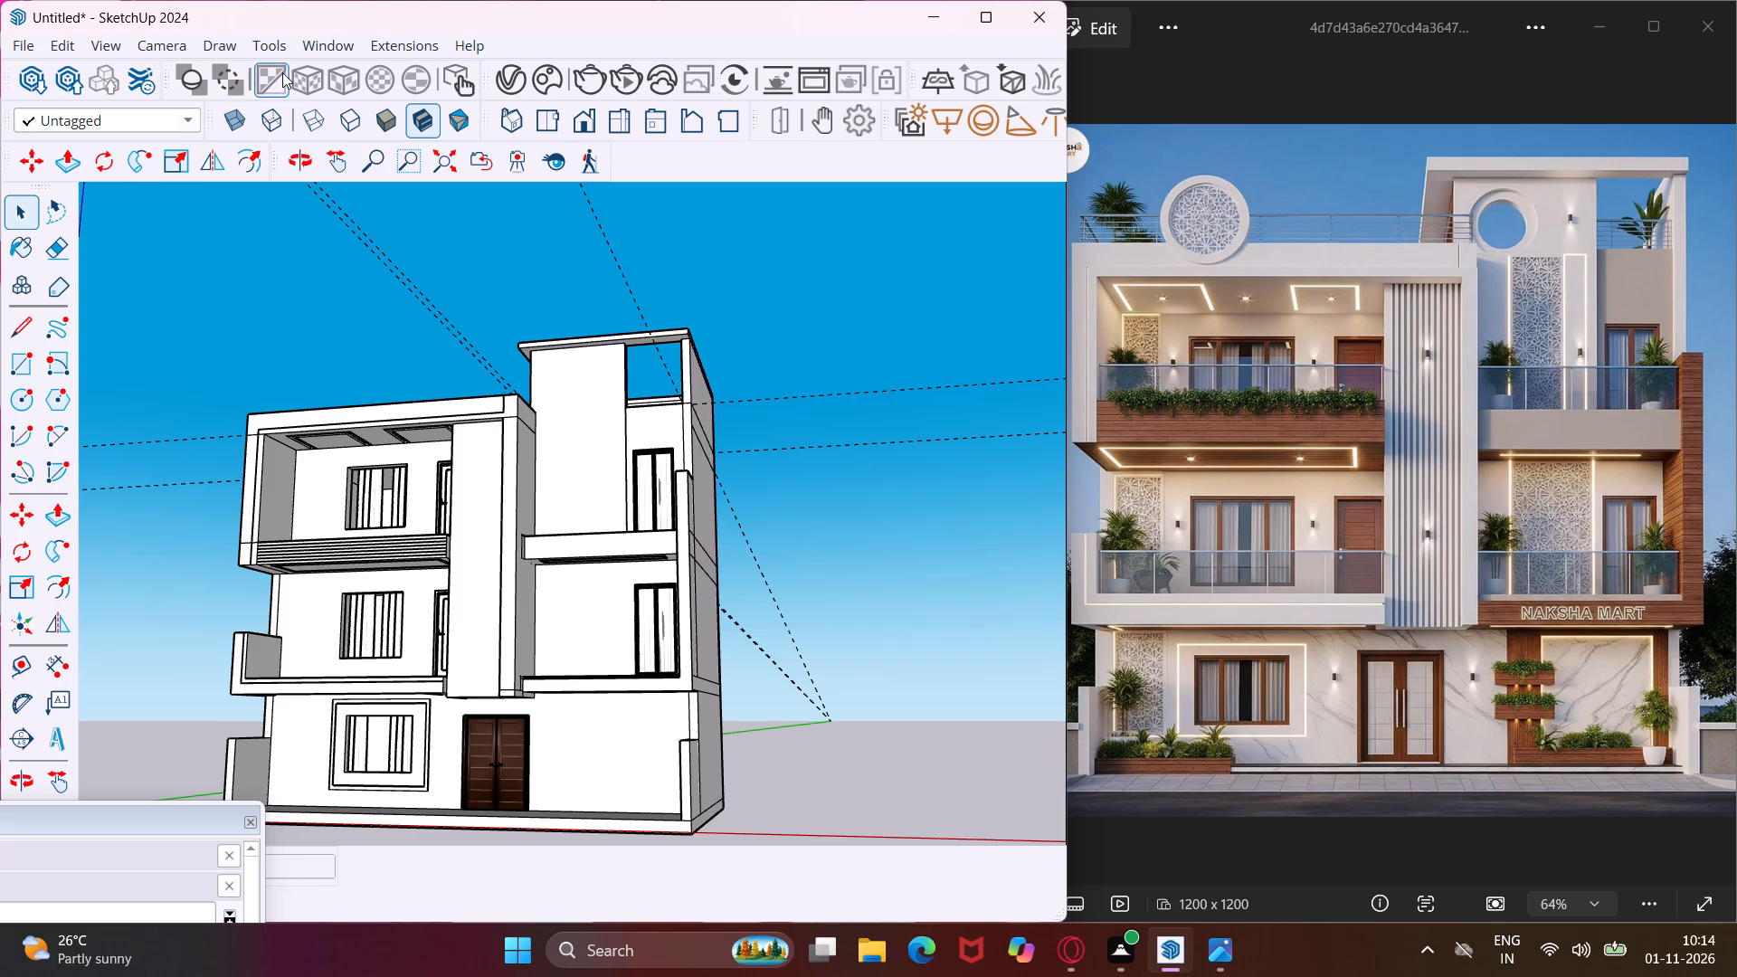
# Search the Chaos Cosmos library for "window" and switch the results from downloaded to online assets.
pyautogui.click(538, 80)
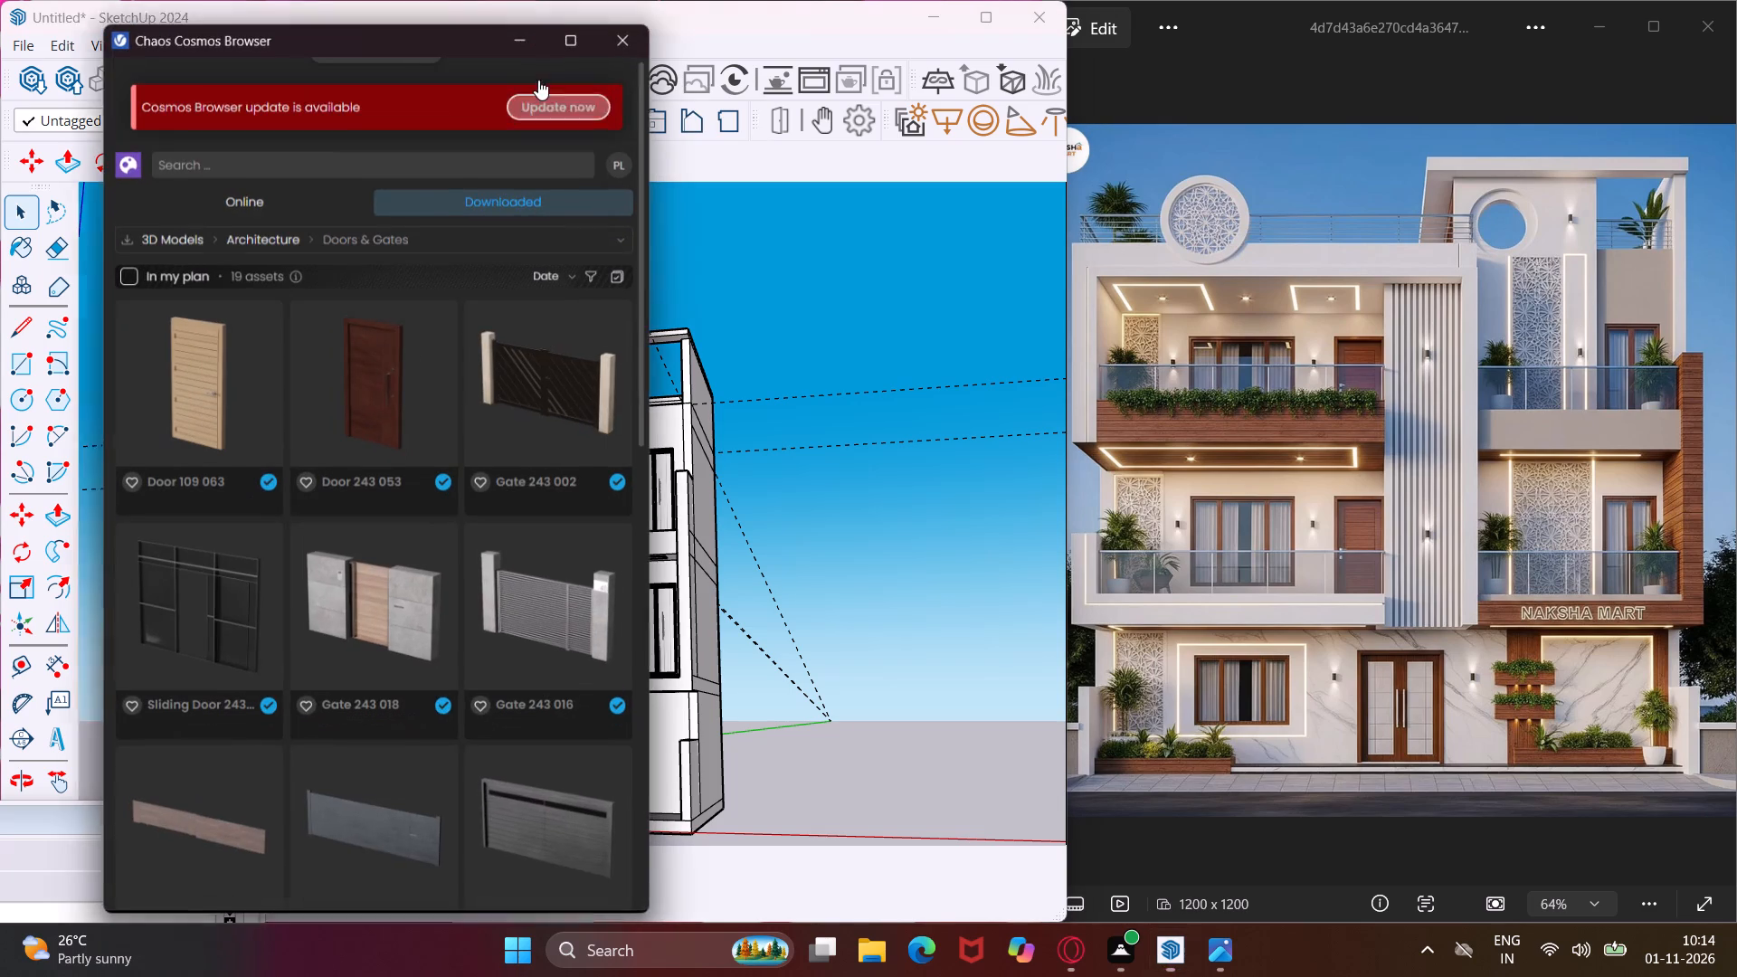
pyautogui.click(458, 128)
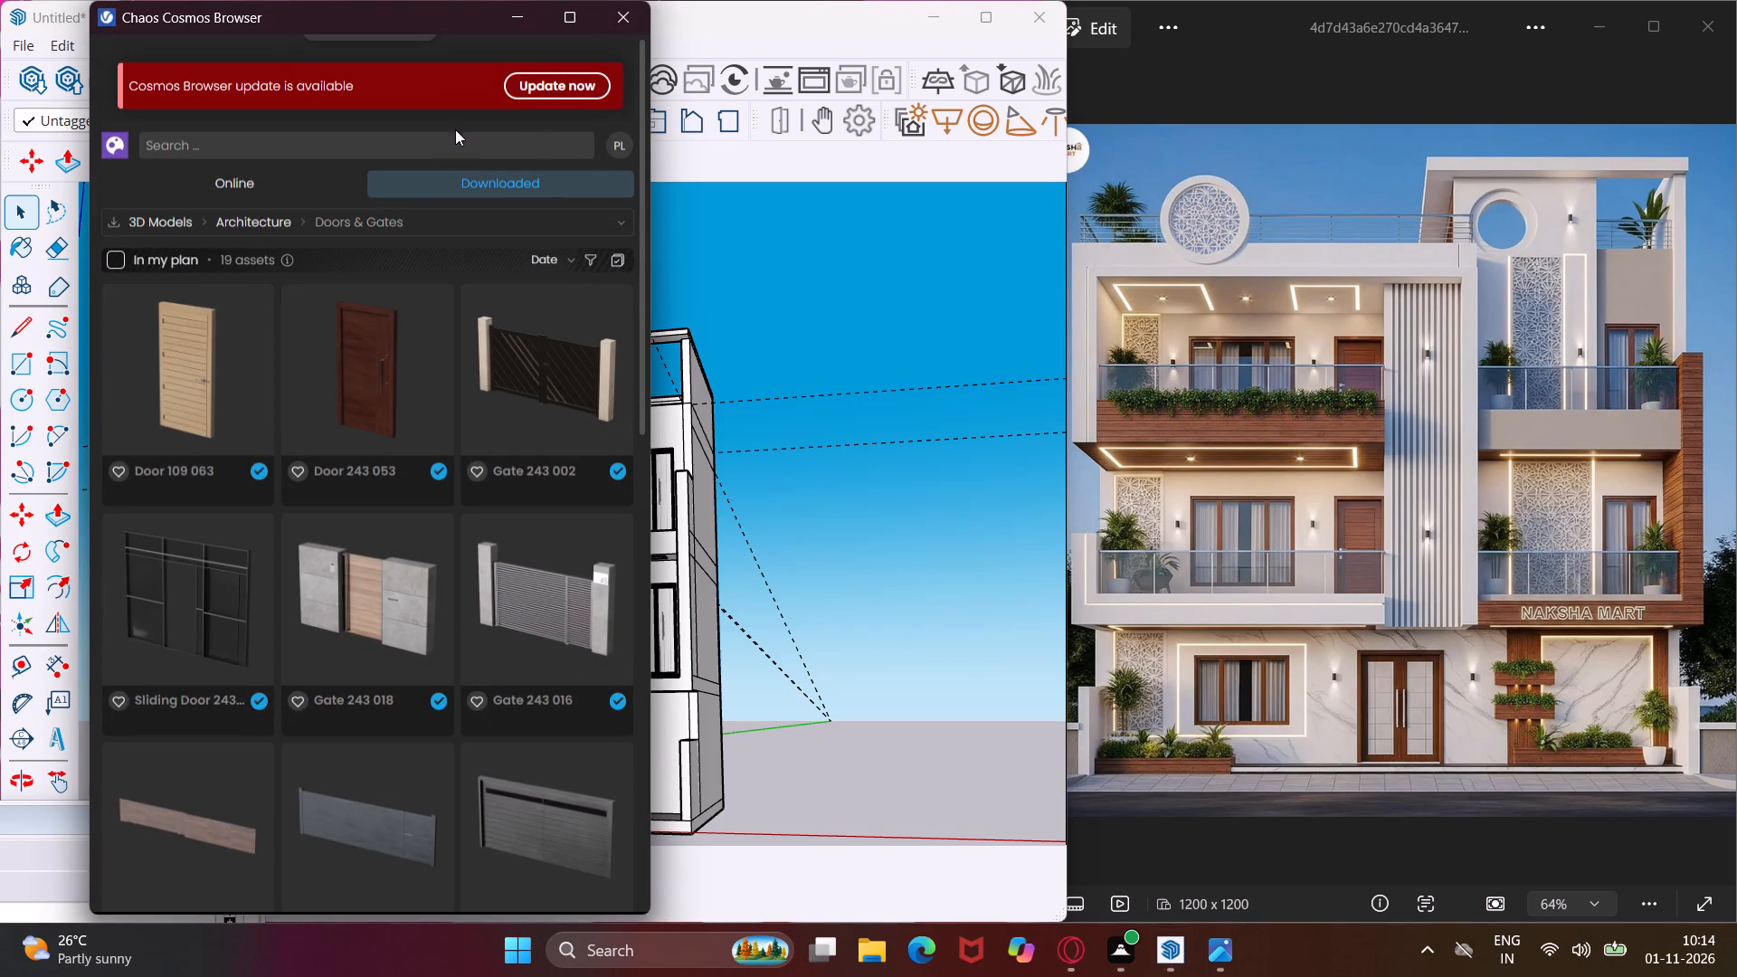
pyautogui.click(451, 135)
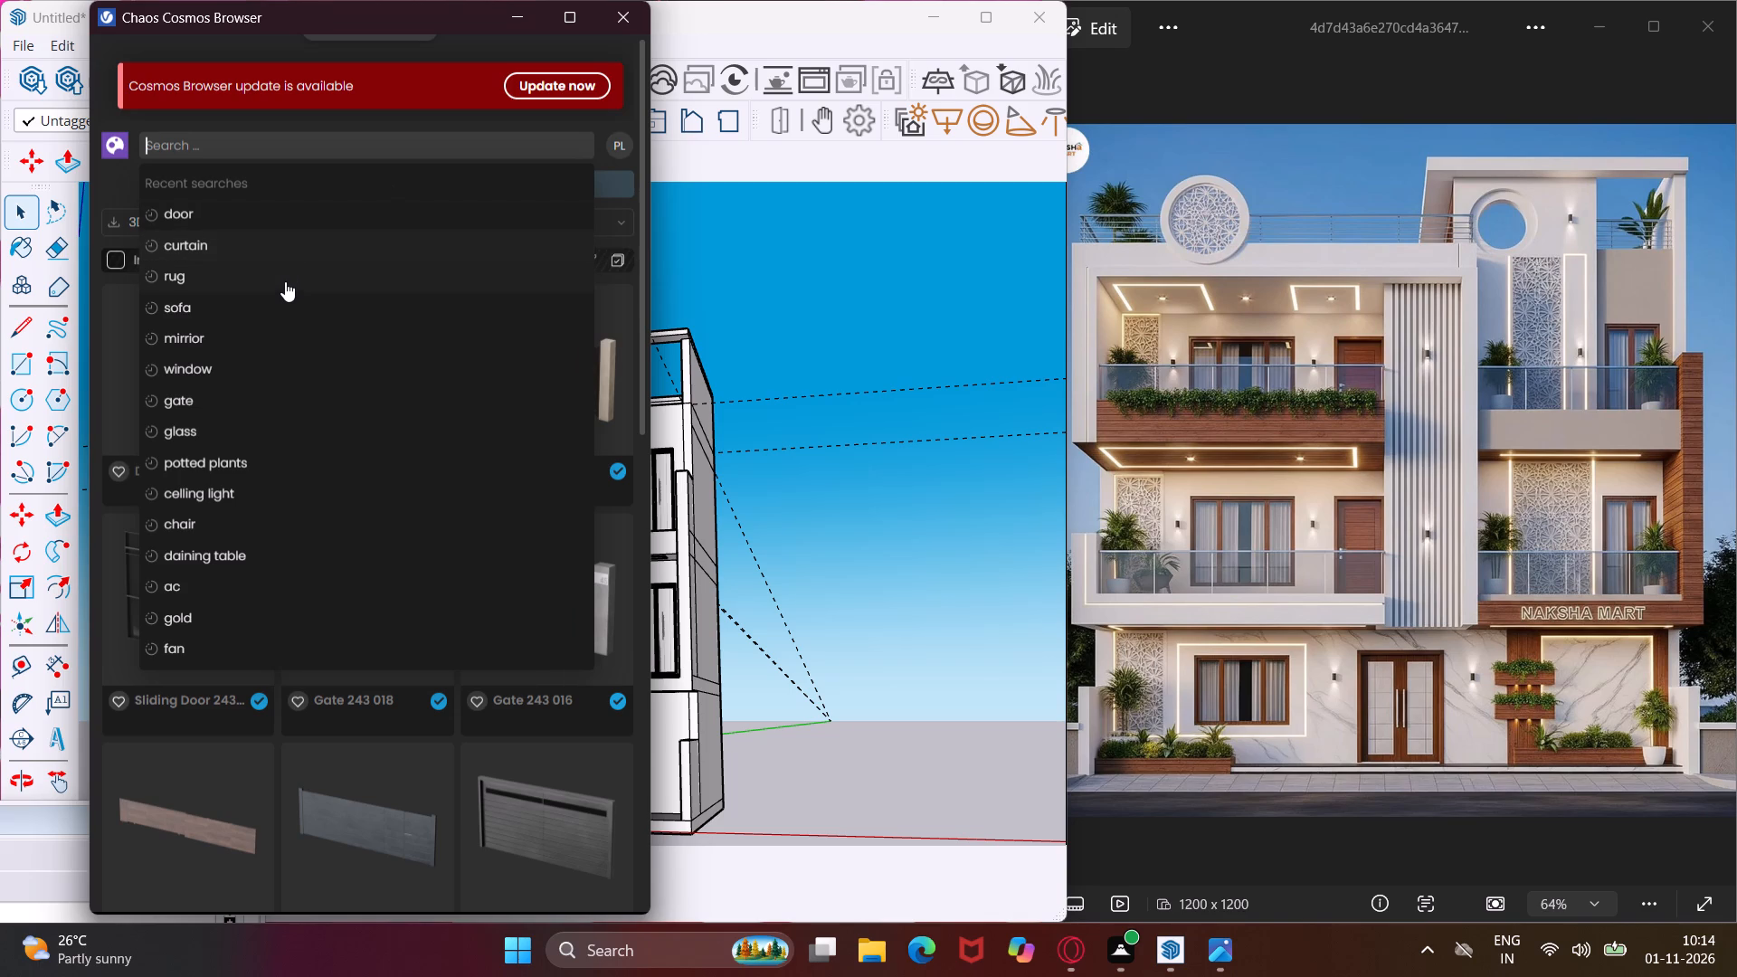
pyautogui.click(272, 381)
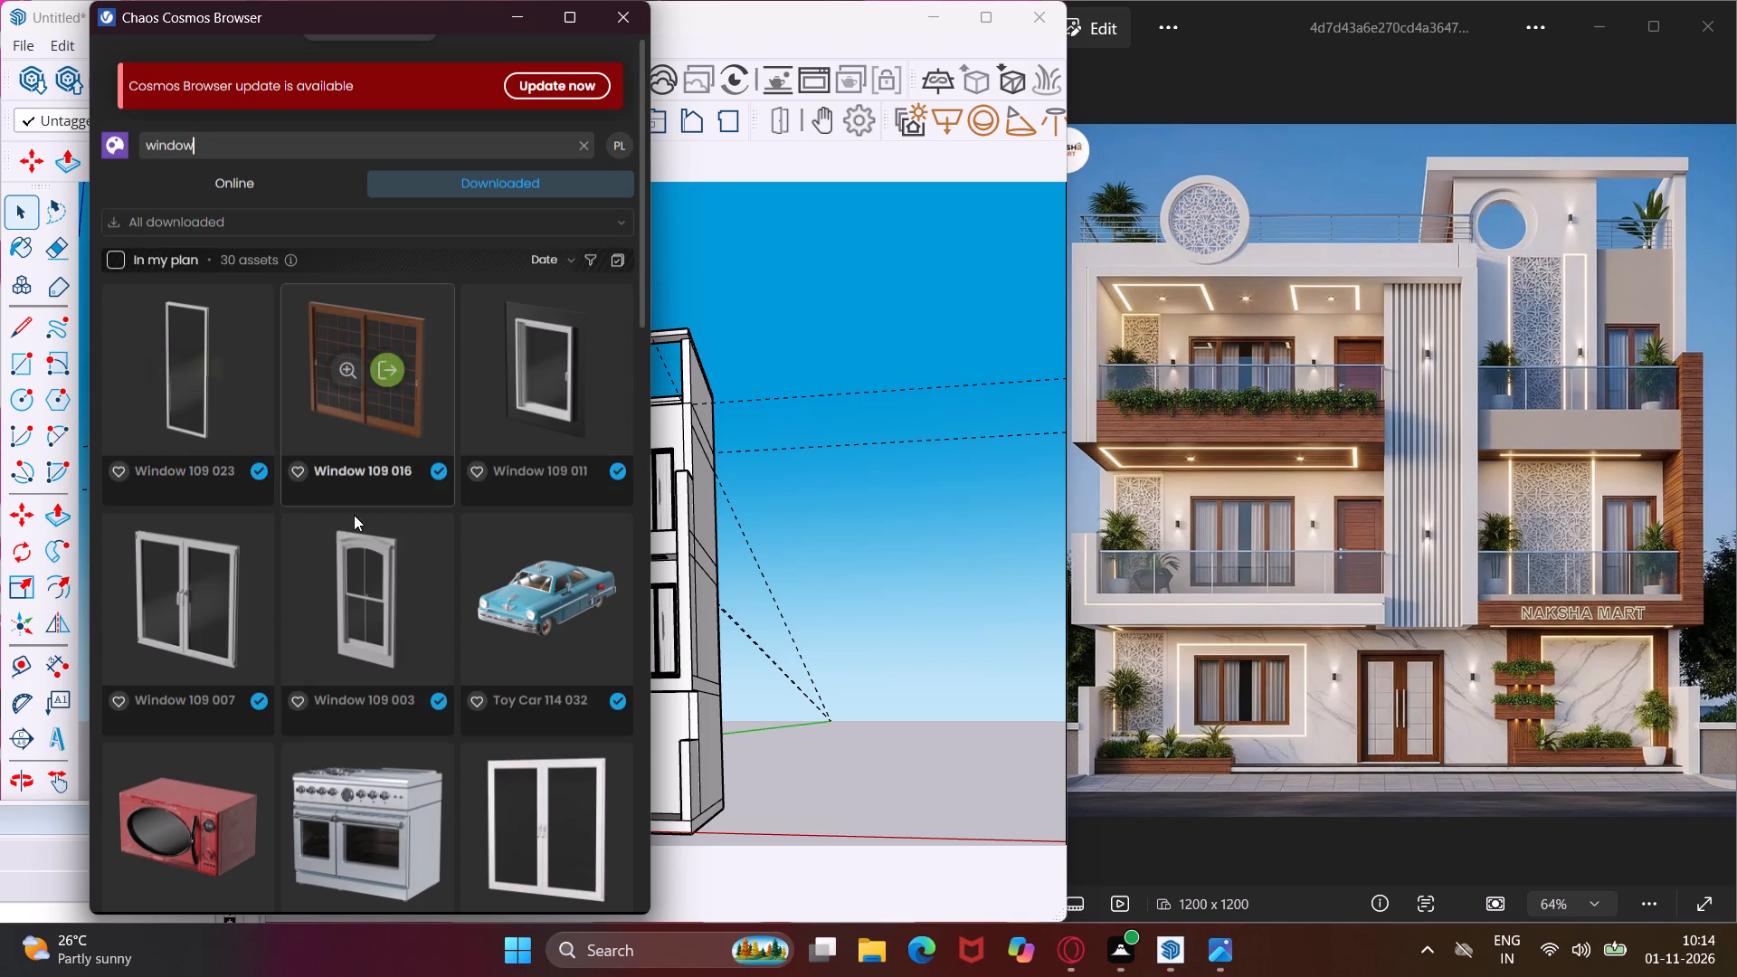
pyautogui.scroll(-8, 375, 577)
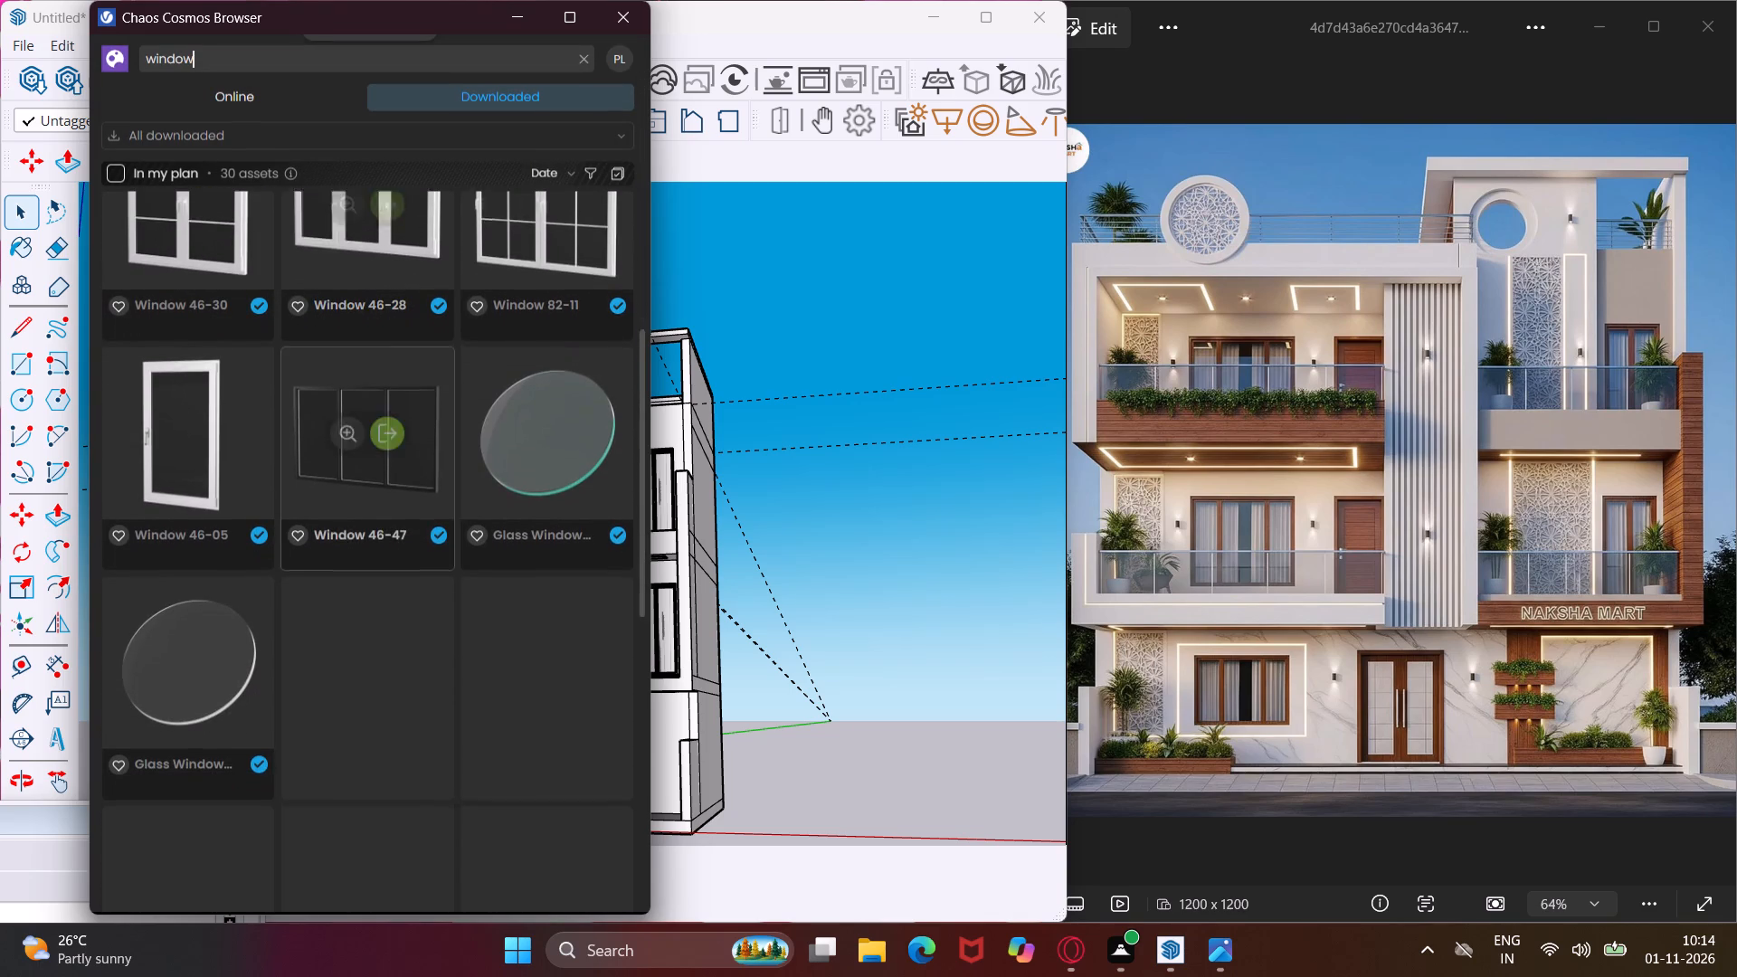
pyautogui.click(227, 92)
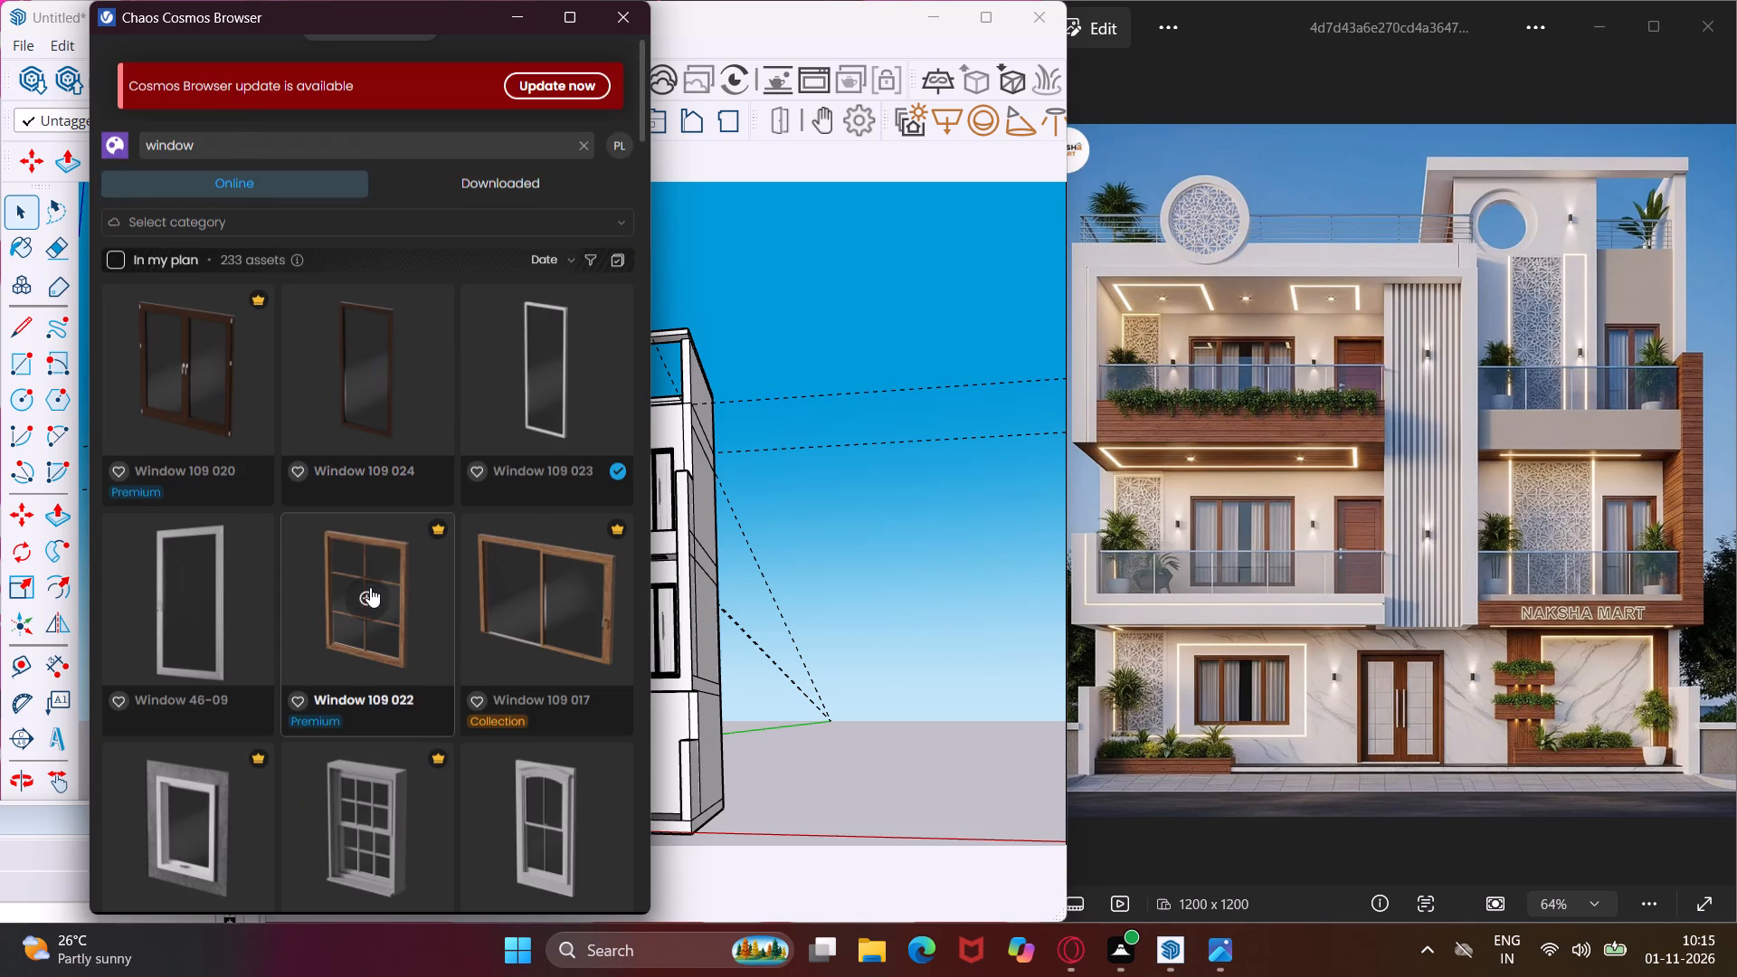
# Browse the online window models for a brown wooden double-panel window that suits the reference facade.
pyautogui.scroll(-7, 370, 587)
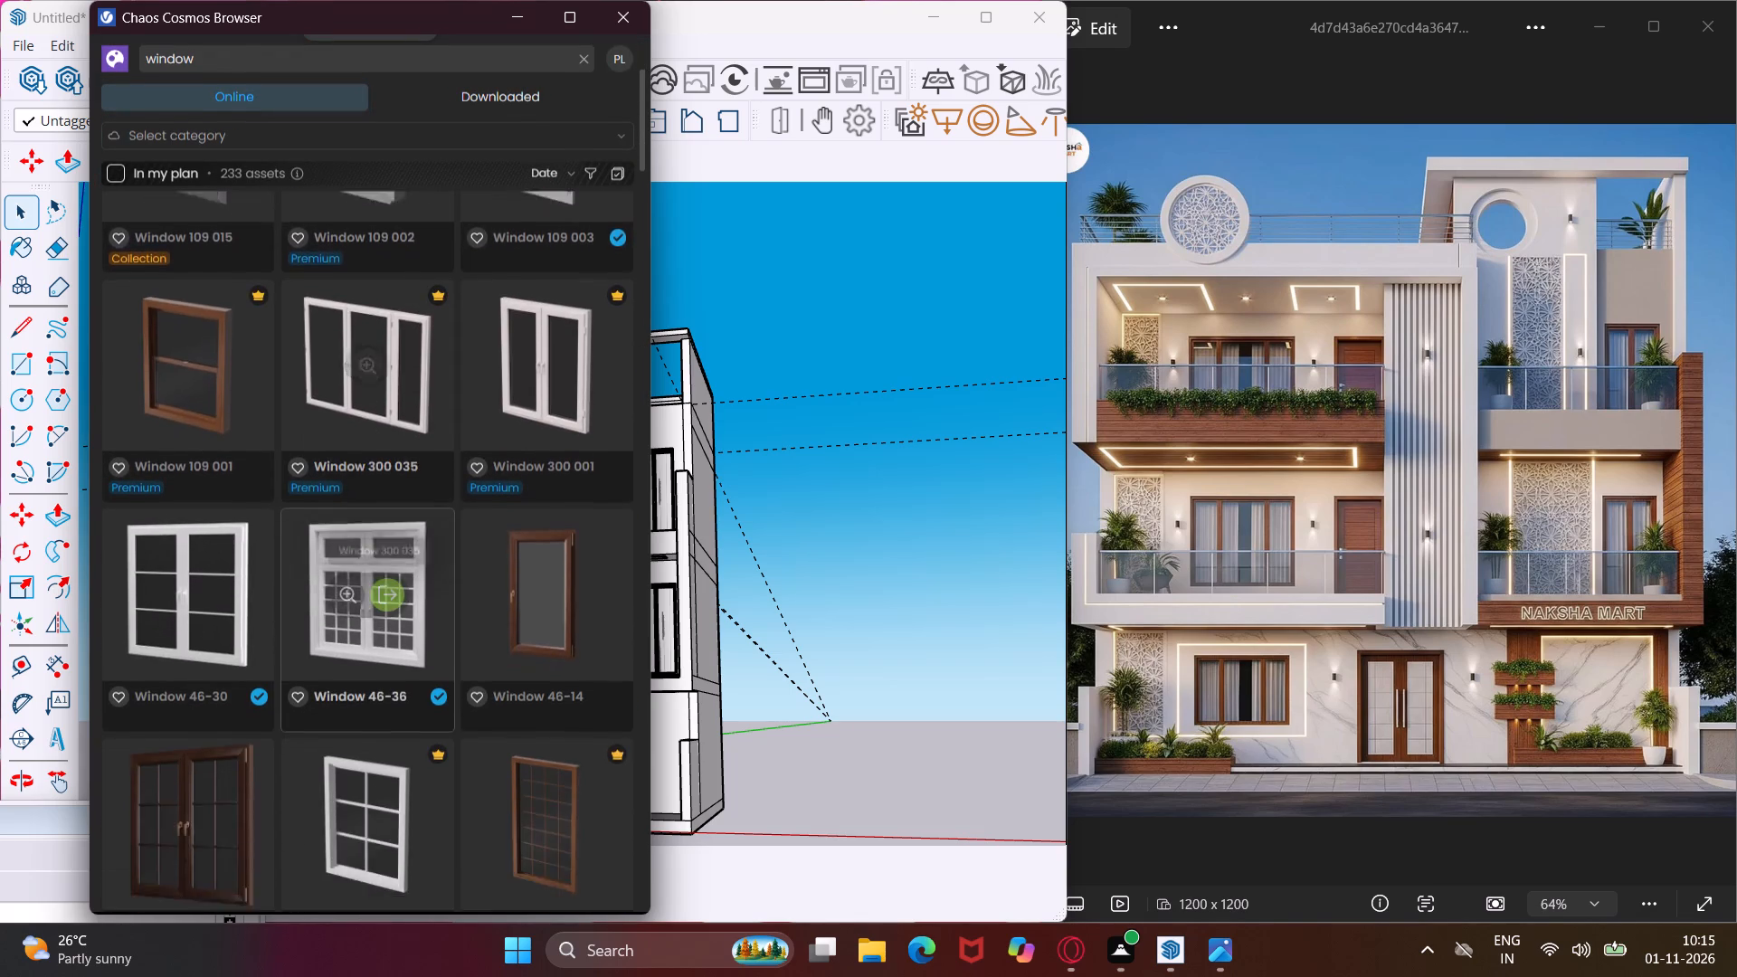
pyautogui.scroll(-6, 370, 587)
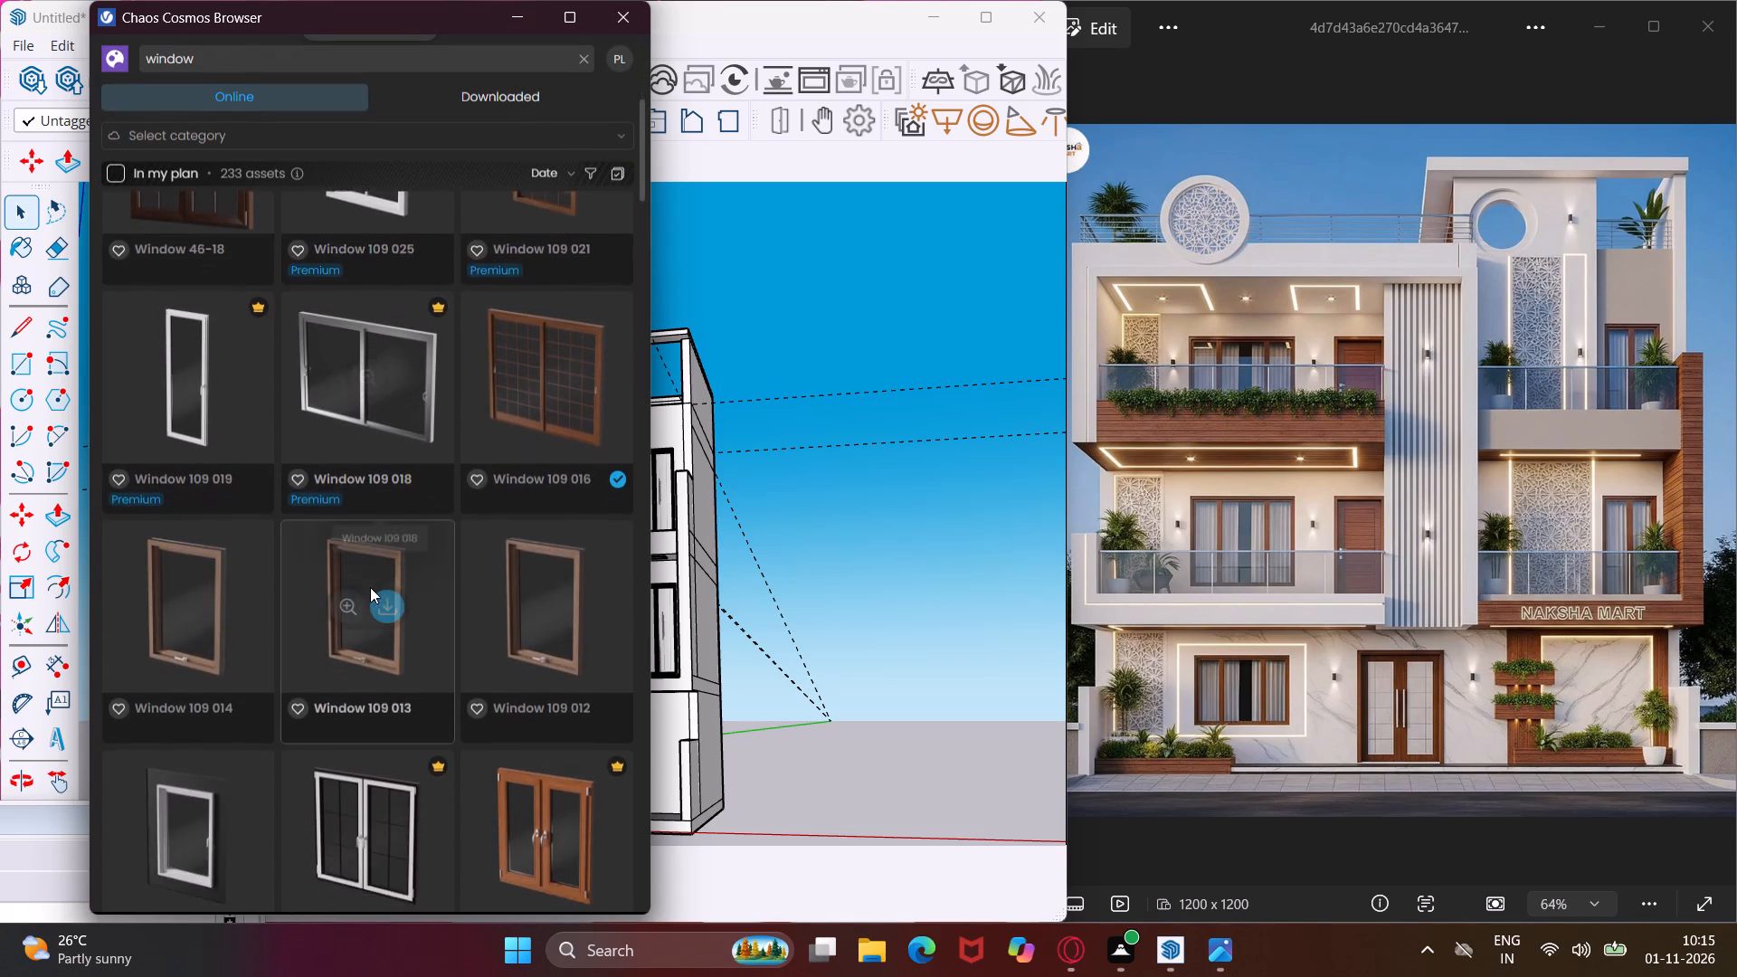
pyautogui.scroll(-7, 370, 587)
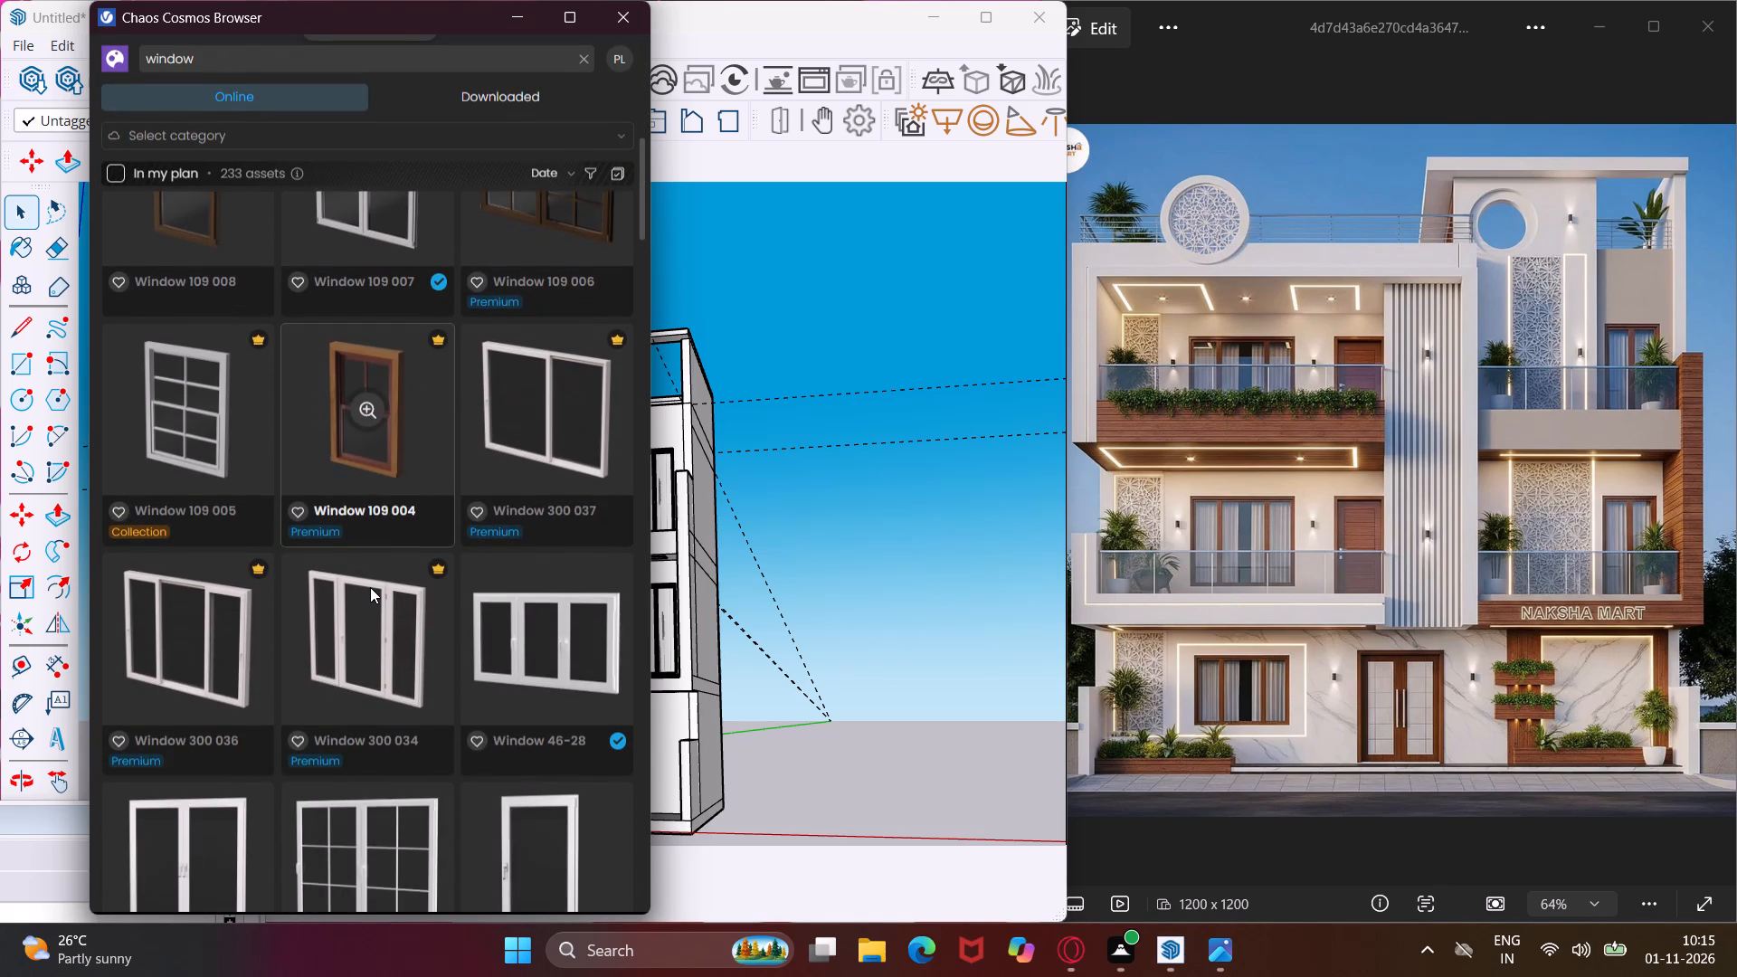
pyautogui.scroll(-10, 370, 587)
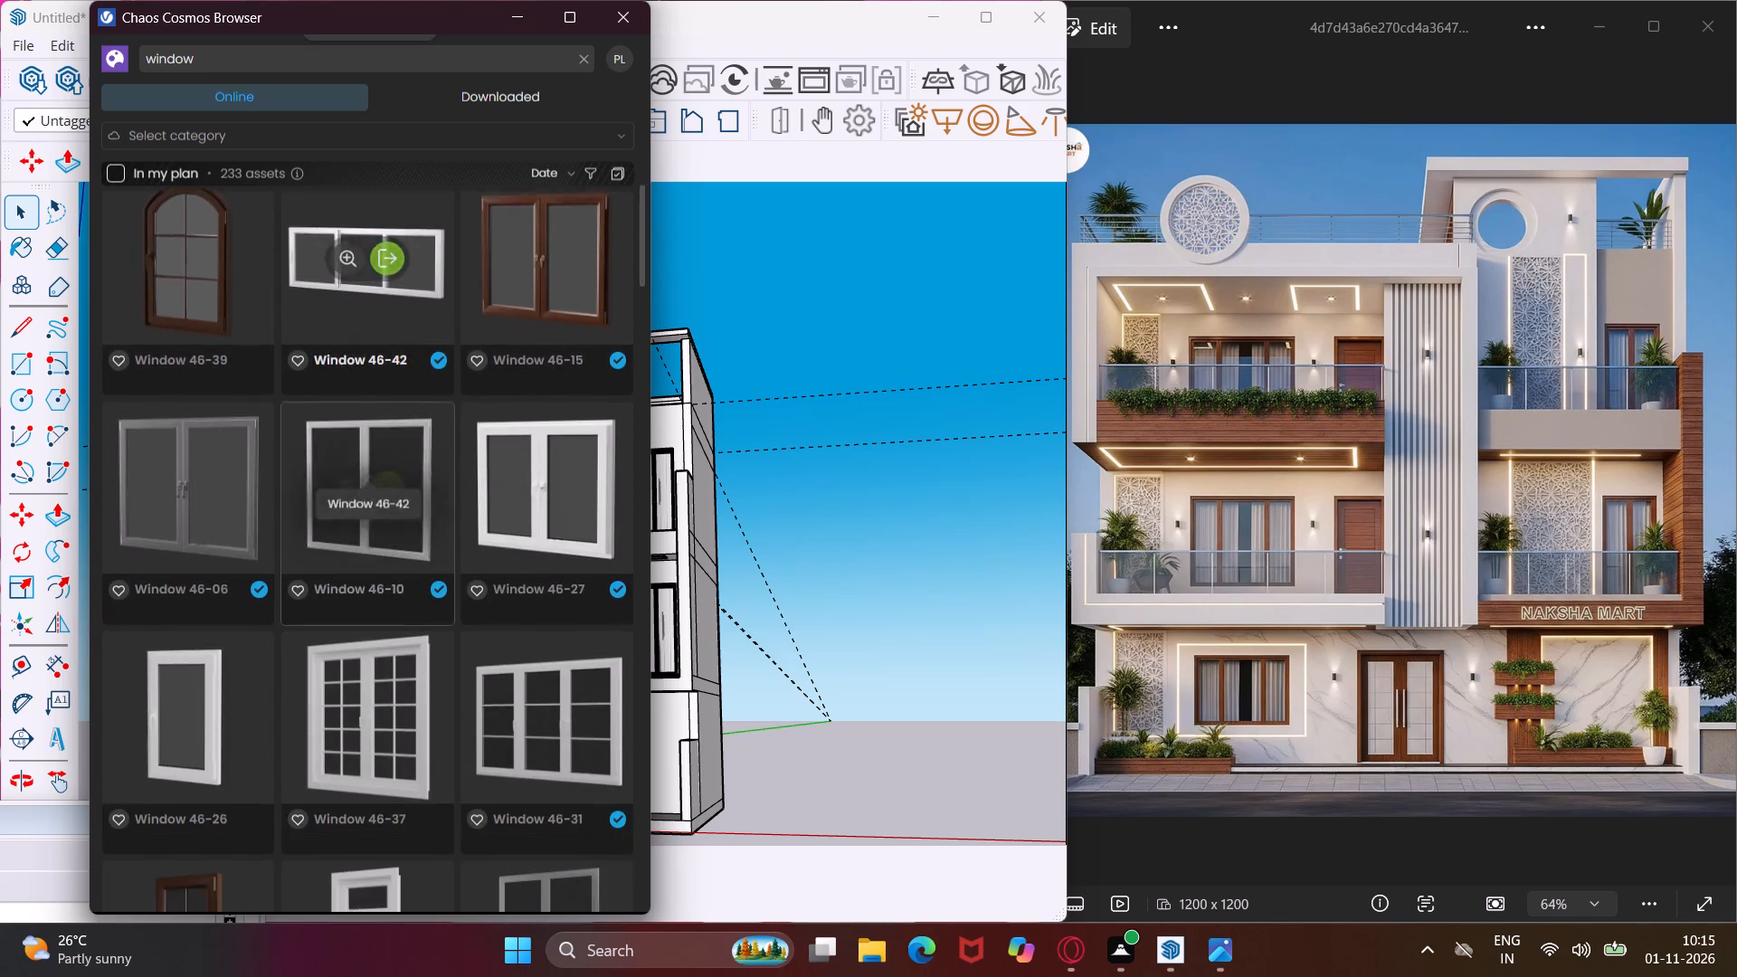
pyautogui.scroll(-6, 370, 587)
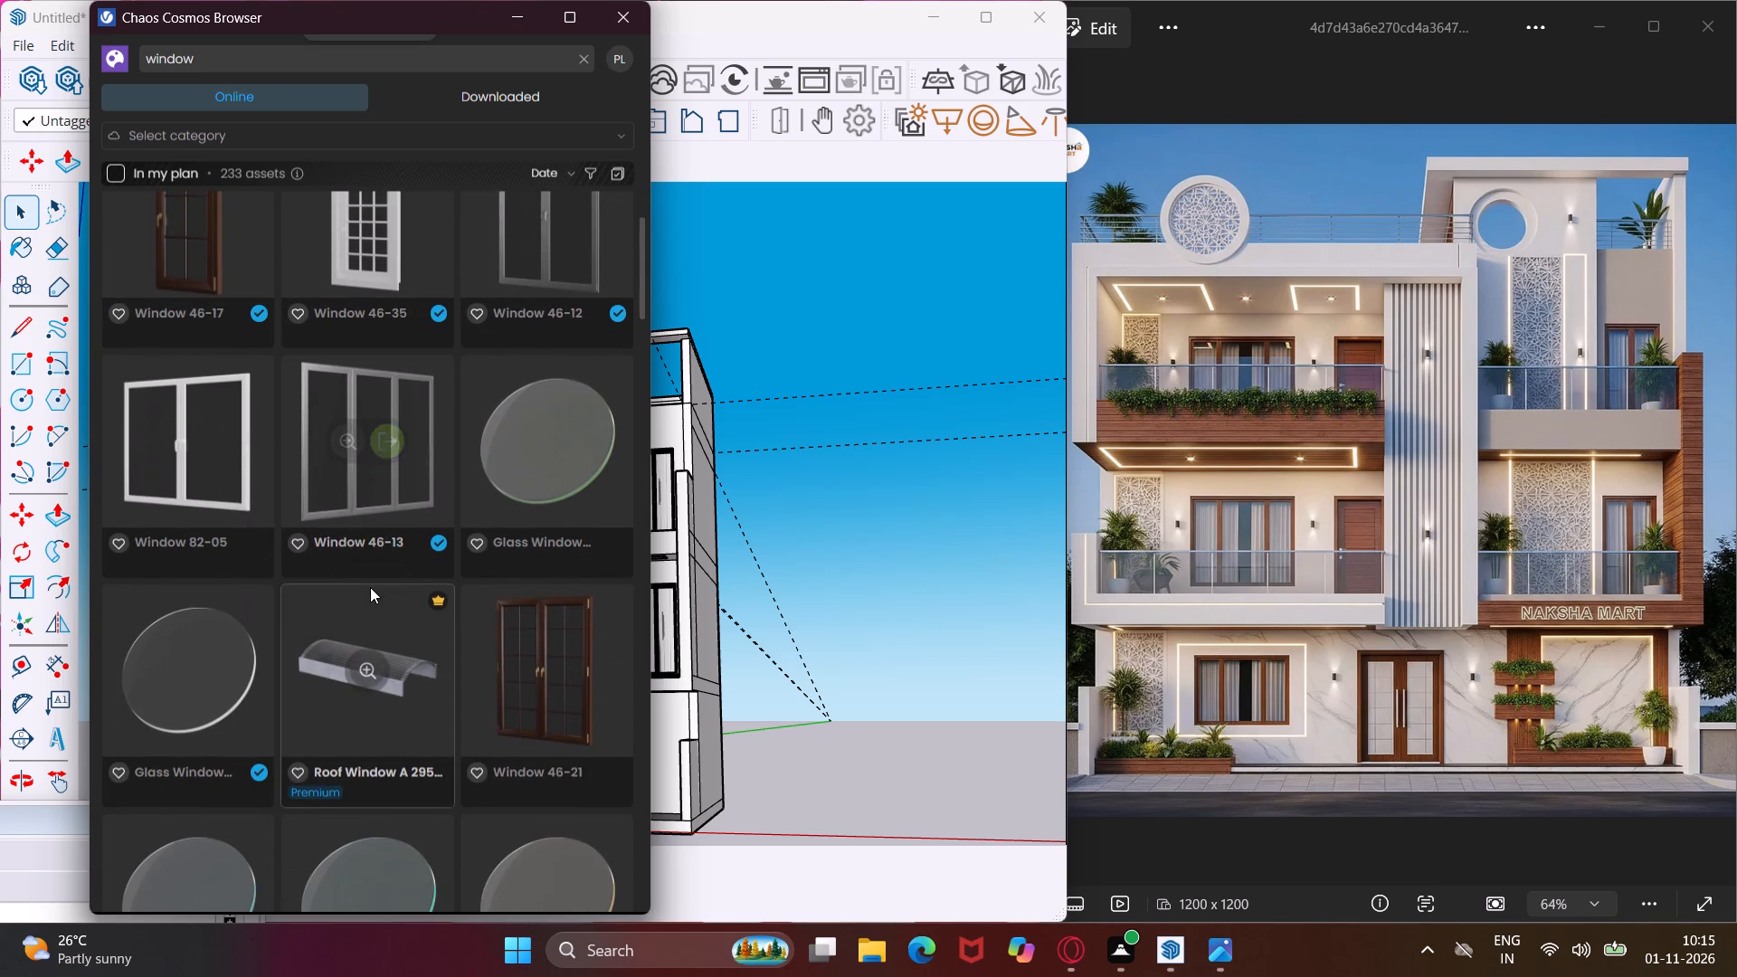
pyautogui.scroll(-6, 370, 587)
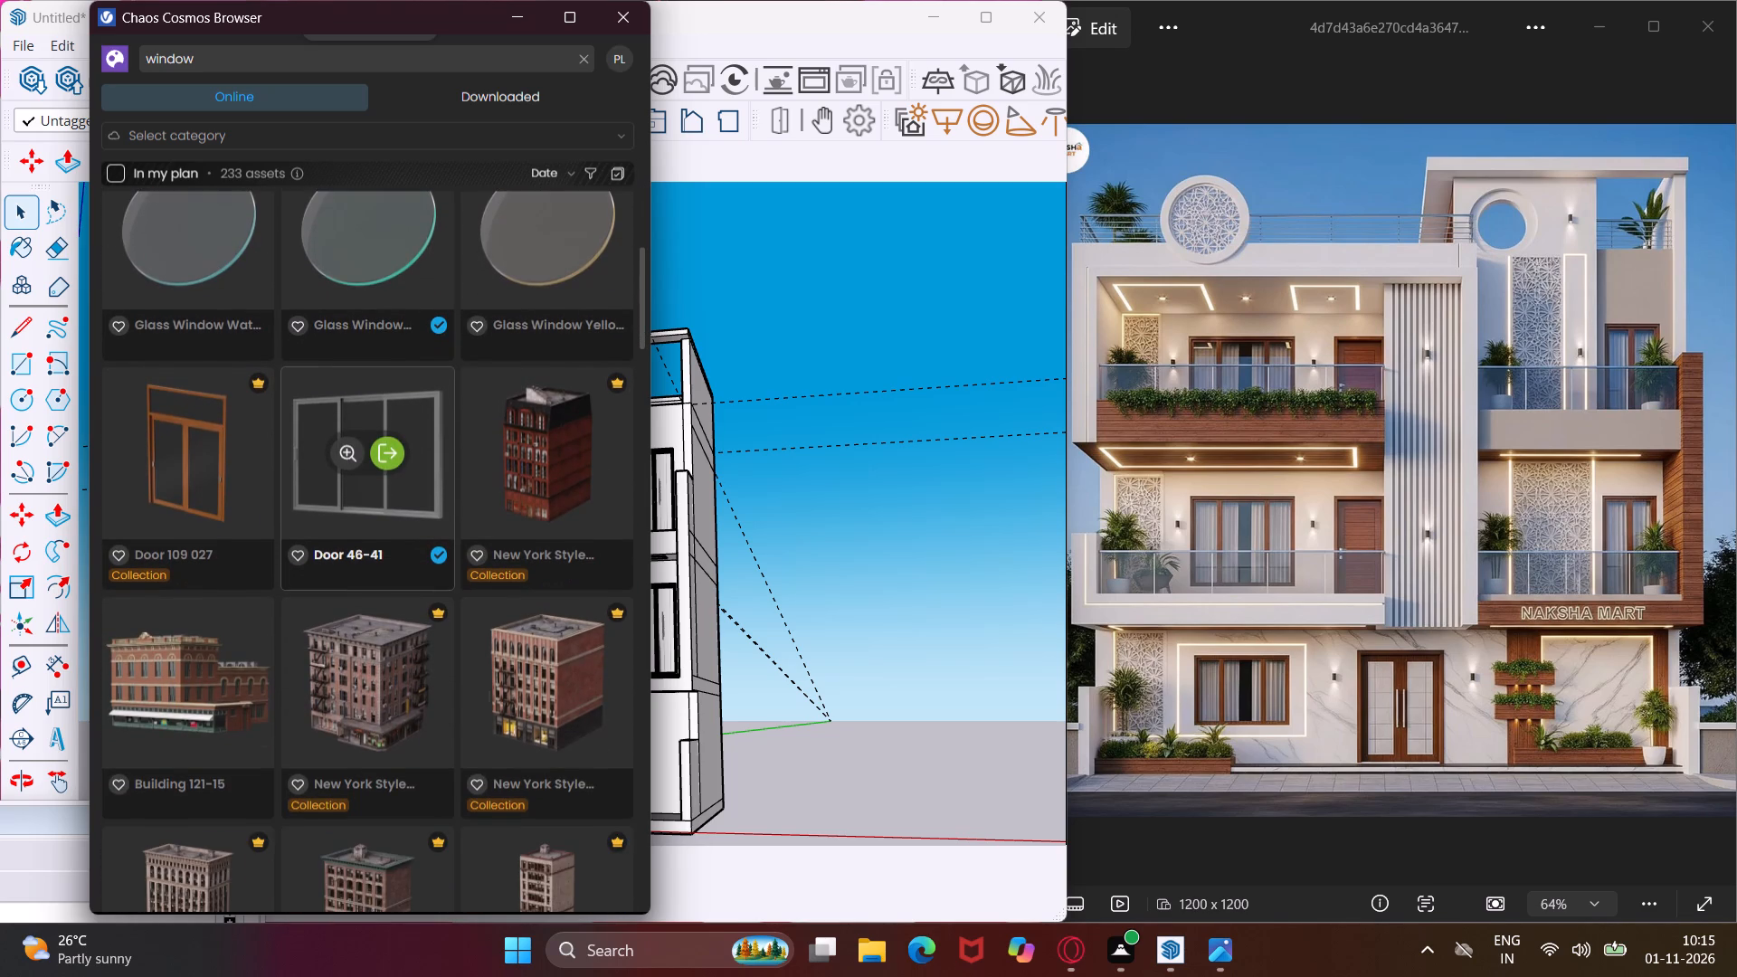
pyautogui.scroll(-13, 370, 587)
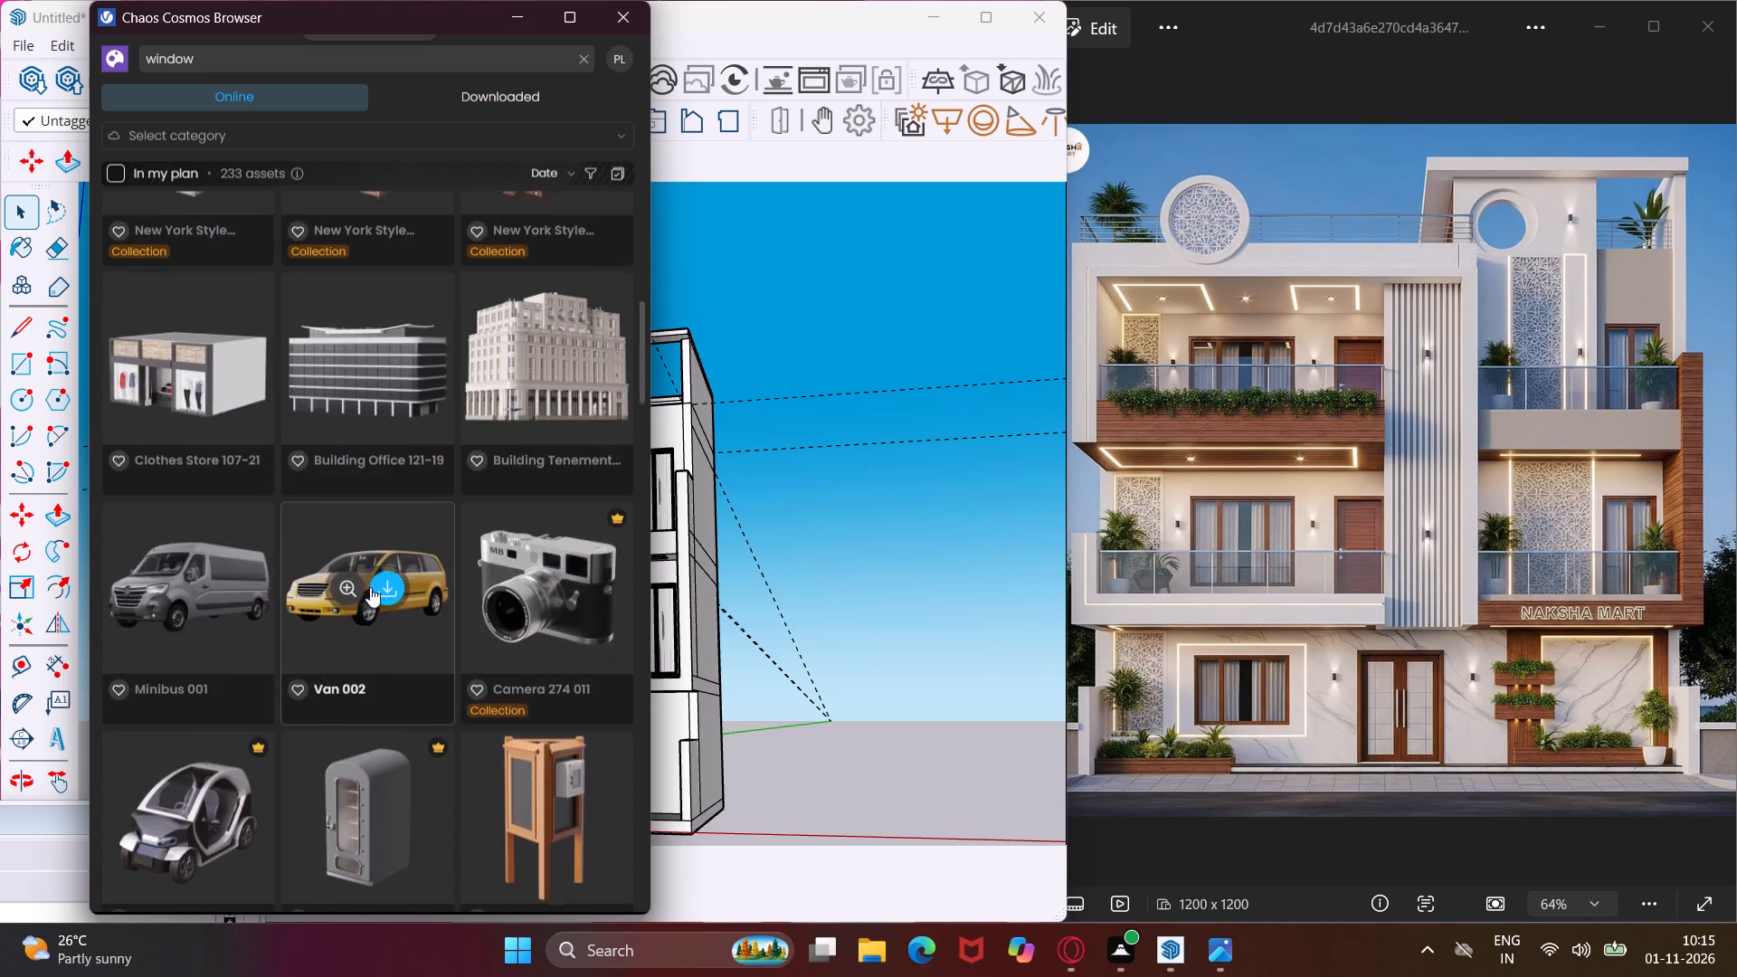
pyautogui.scroll(-9, 370, 587)
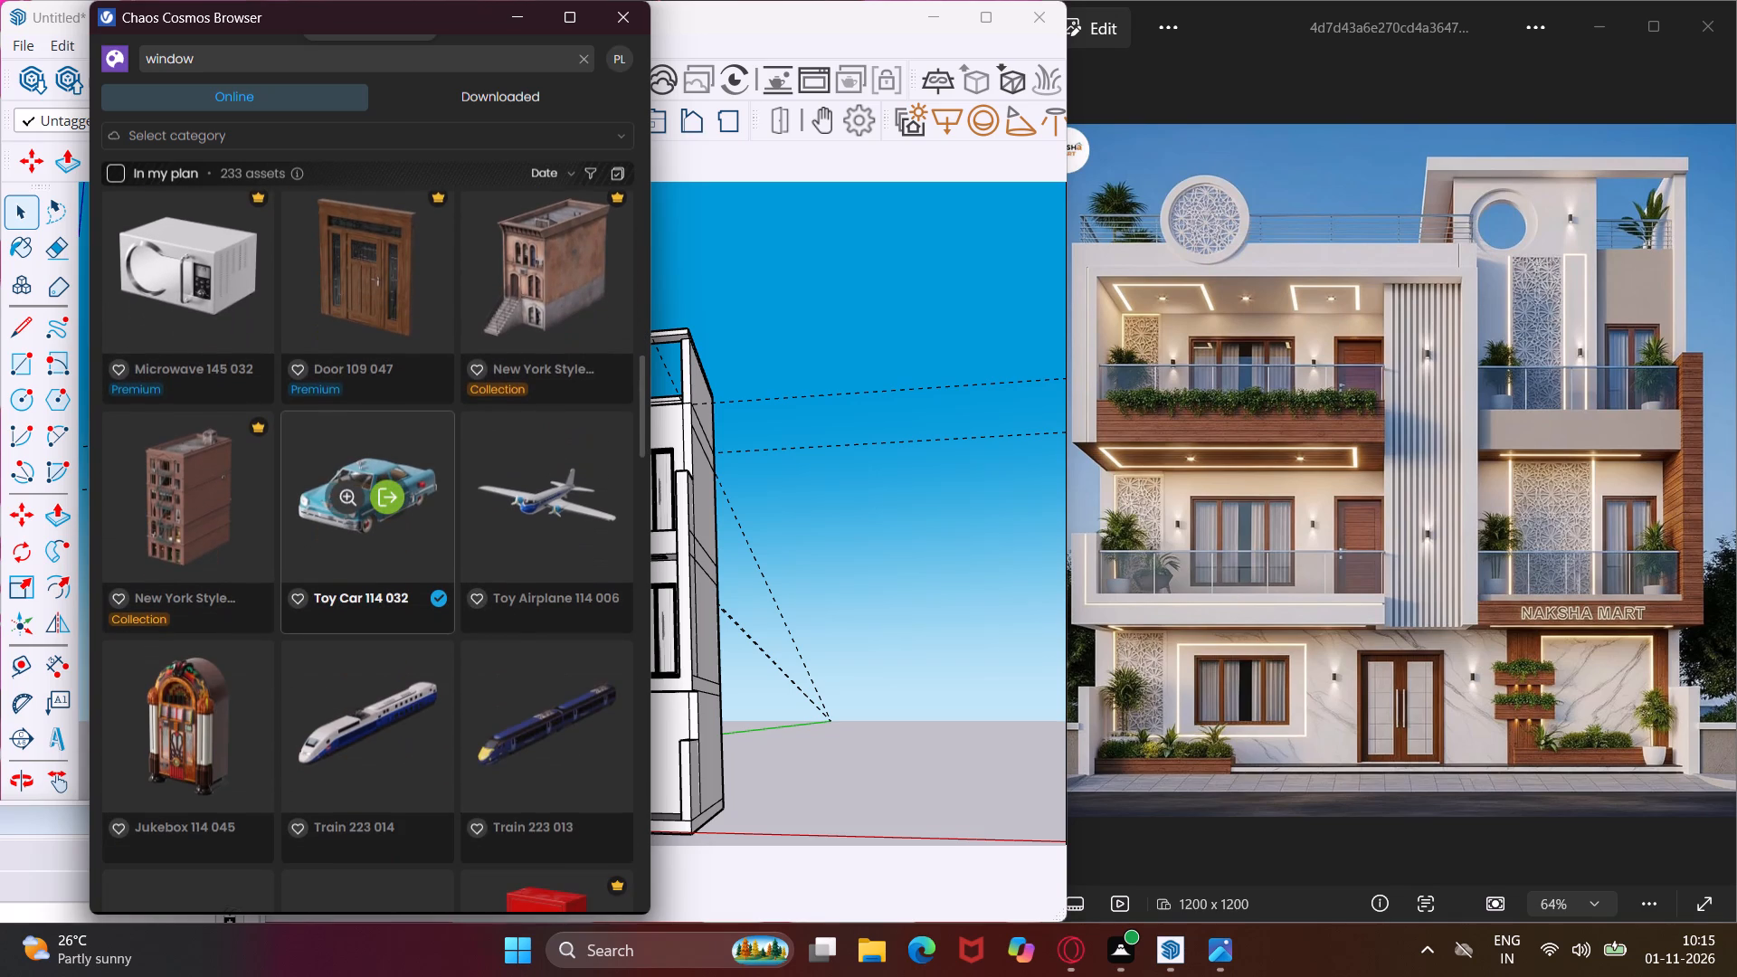
pyautogui.scroll(-5, 370, 587)
pyautogui.scroll(7, 370, 587)
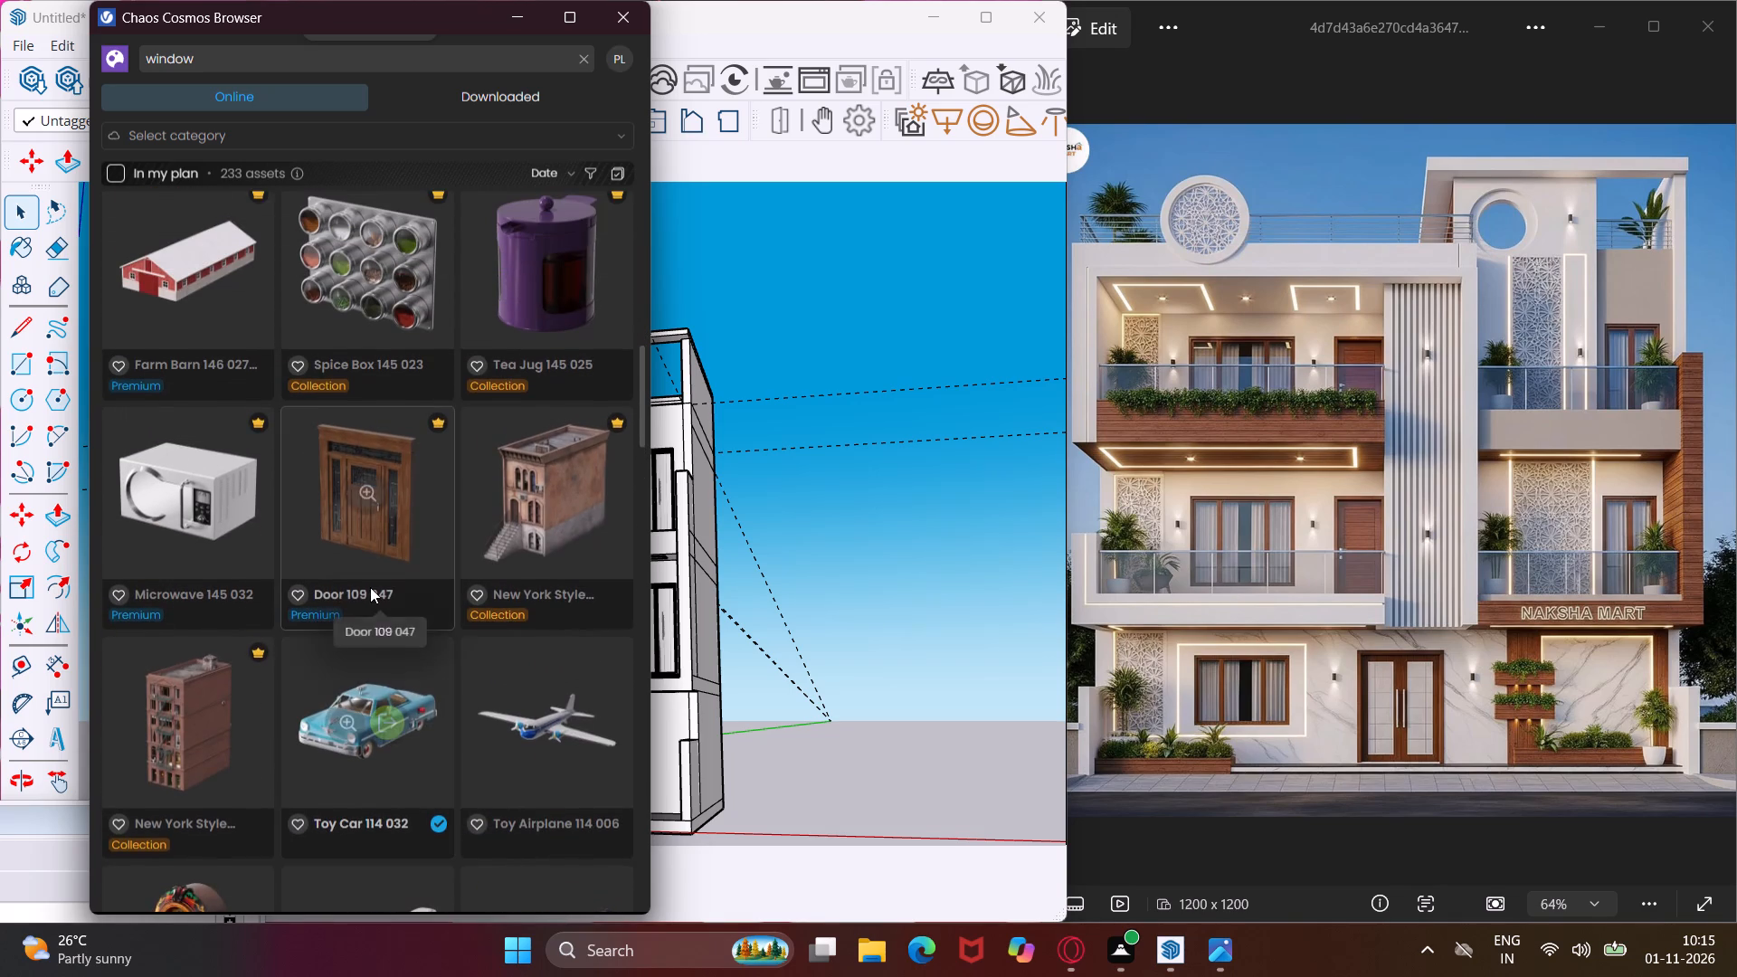
pyautogui.scroll(-20, 370, 587)
pyautogui.scroll(-12, 370, 587)
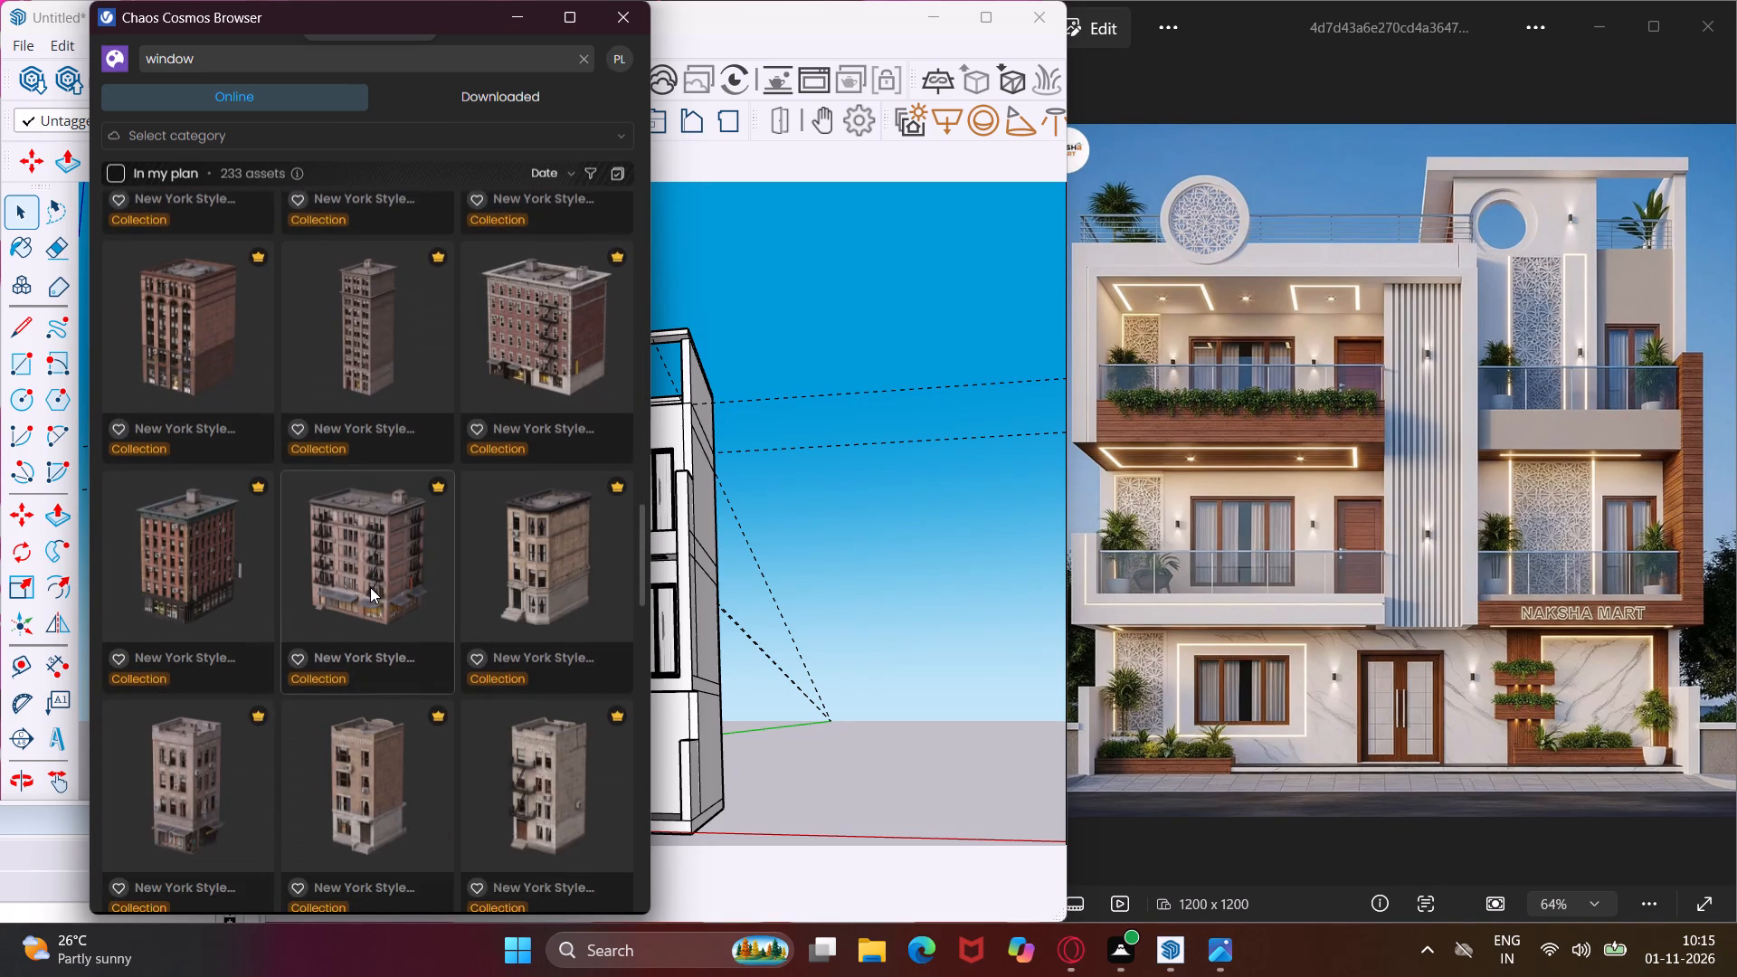
pyautogui.scroll(-11, 370, 587)
pyautogui.scroll(13, 370, 587)
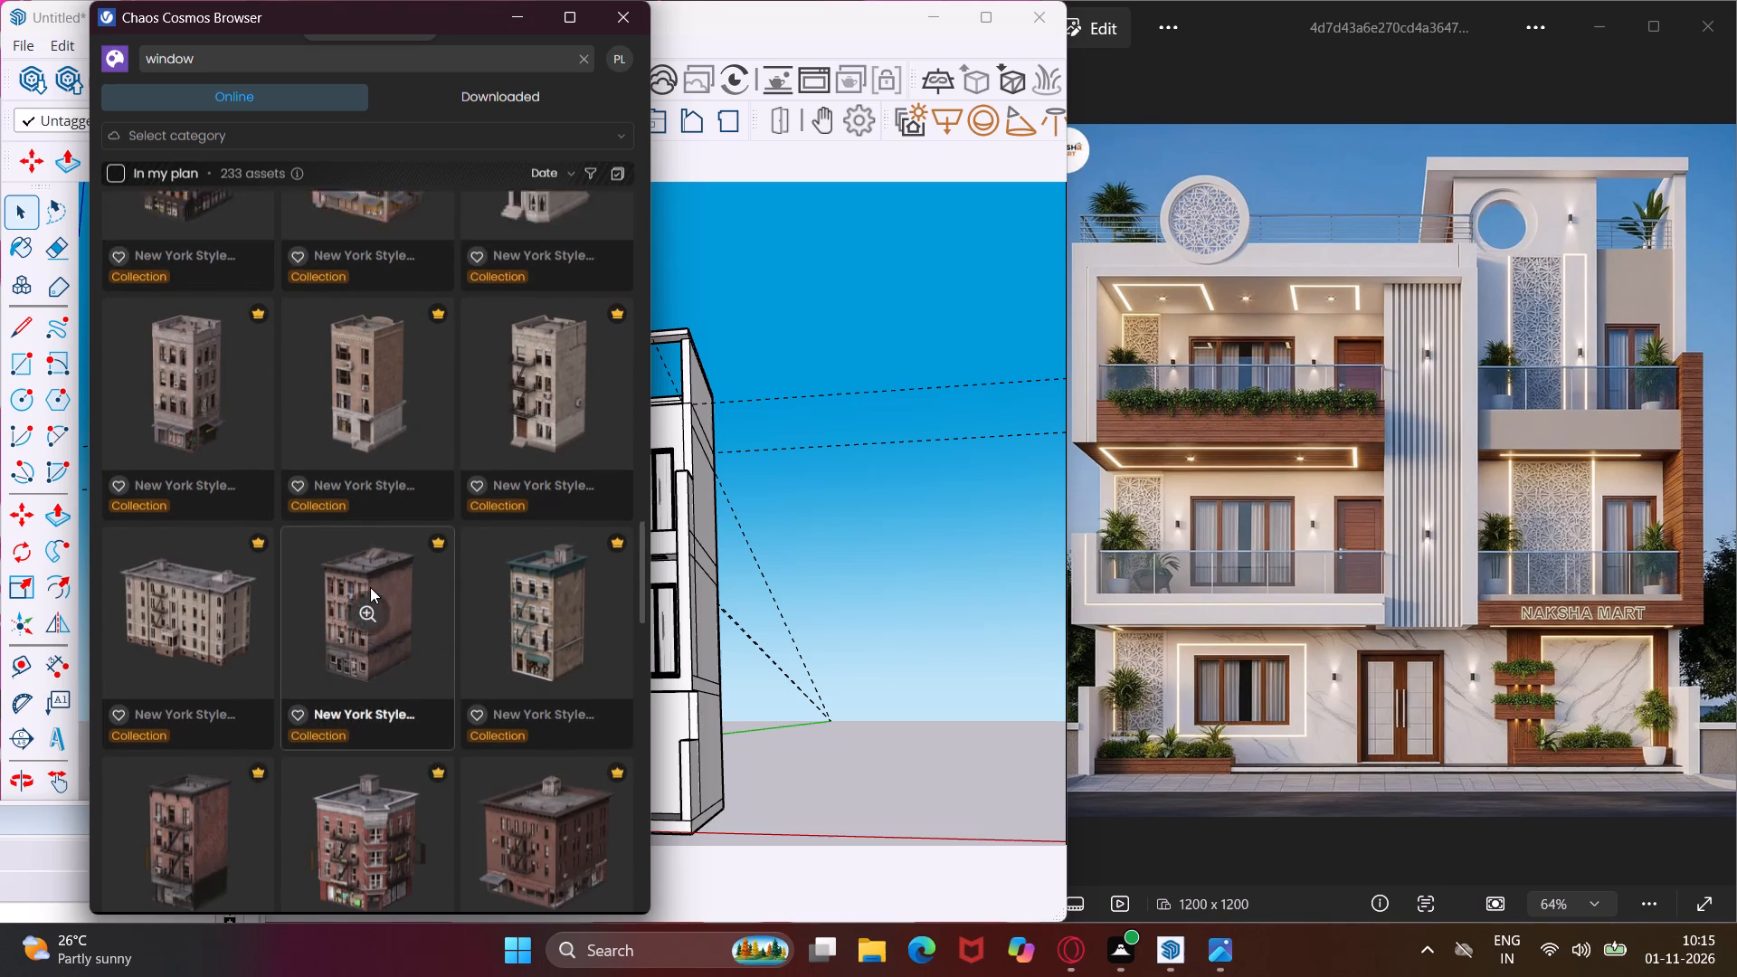
pyautogui.scroll(16, 370, 587)
pyautogui.scroll(13, 370, 589)
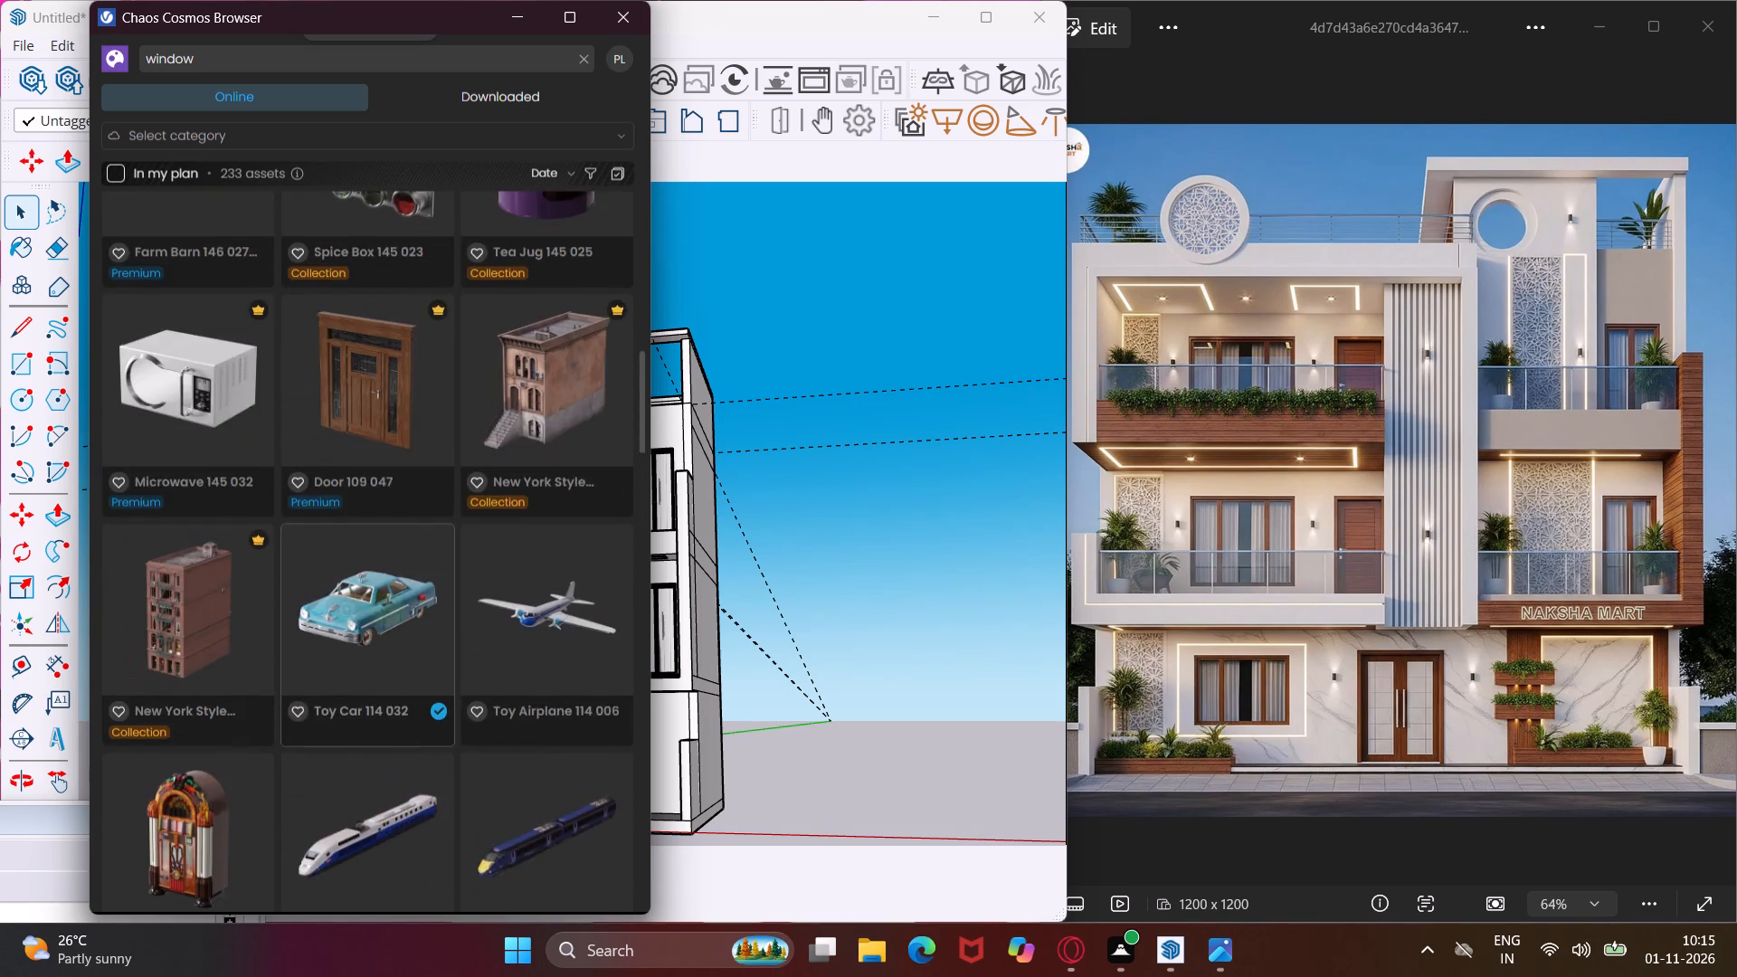
pyautogui.scroll(19, 369, 589)
pyautogui.scroll(6, 369, 589)
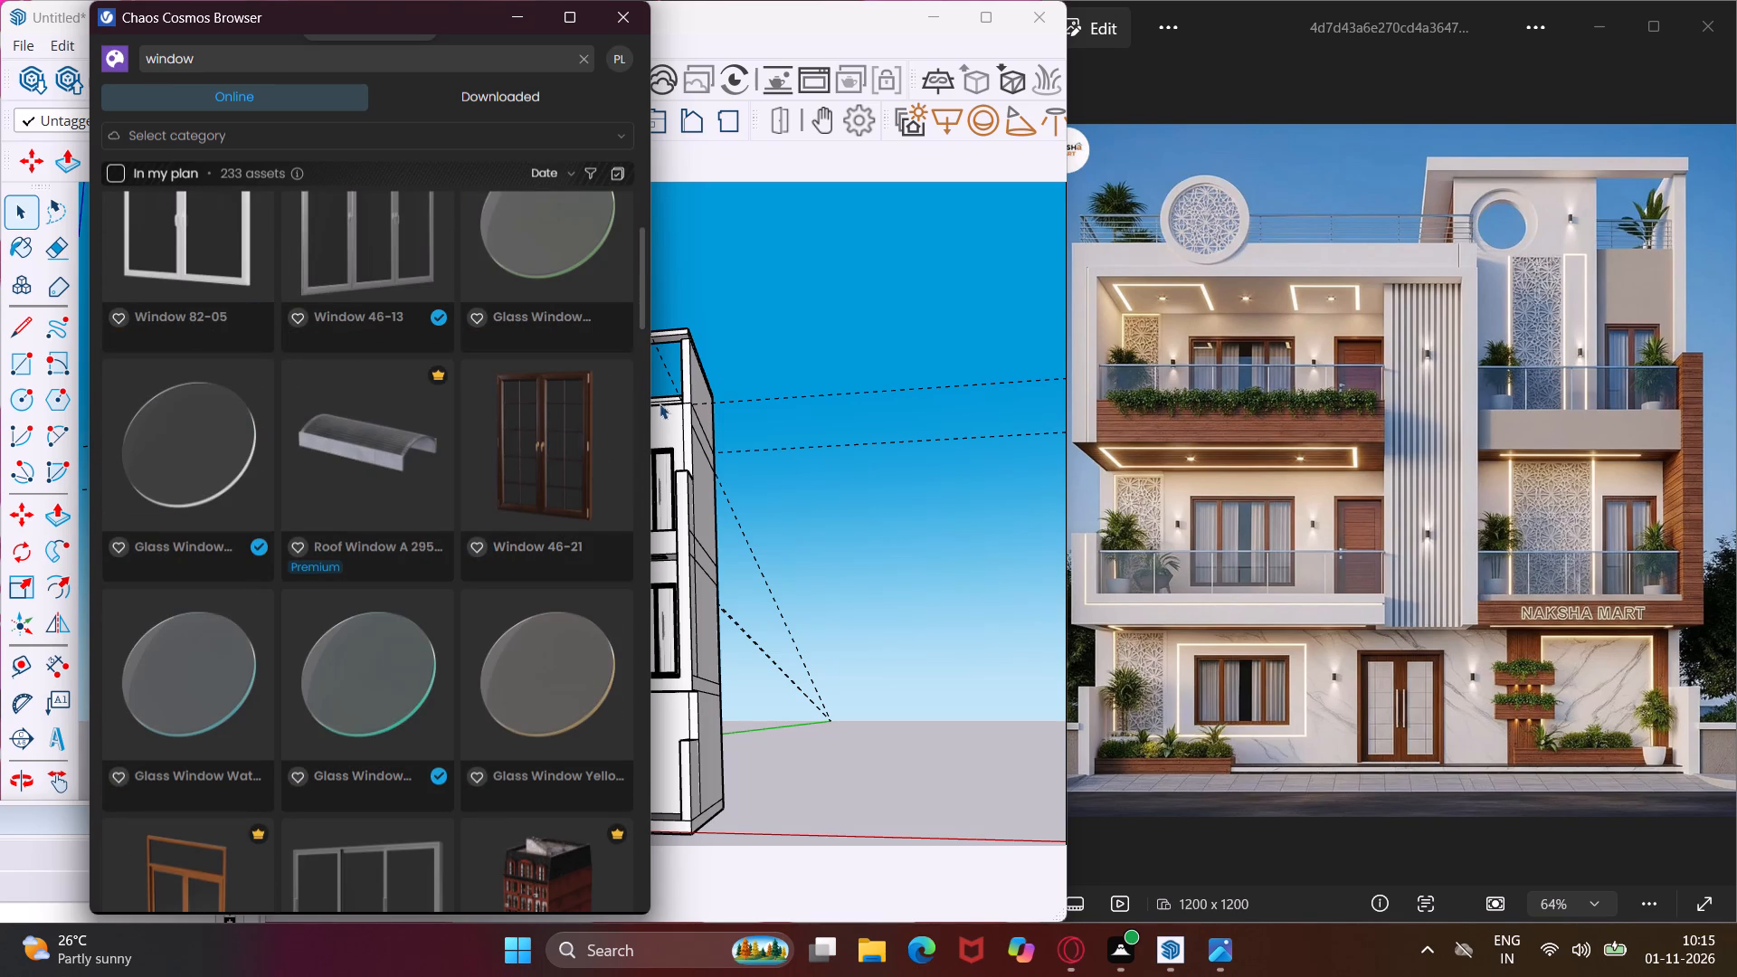
# Download the brown double-panel Window 46-21 model.
pyautogui.click(568, 443)
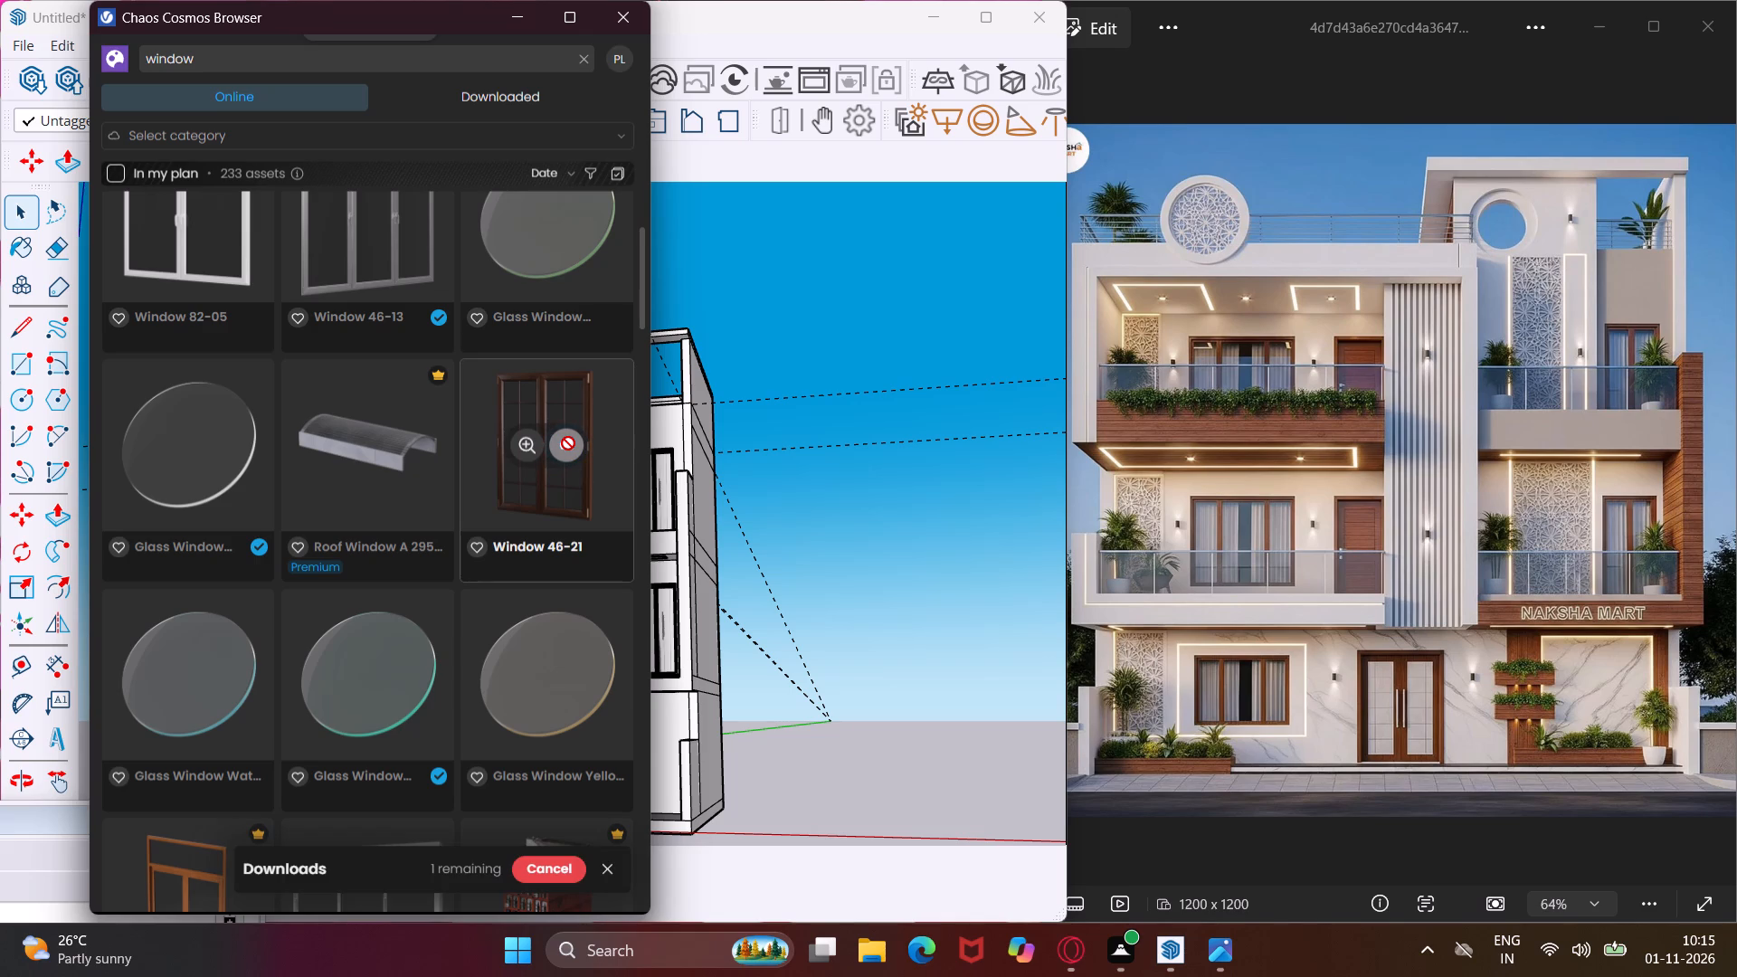
# Import Window 46-15 and place it on the ground-floor porch beside the double entrance door, in front of the right wing.
pyautogui.scroll(7, 544, 441)
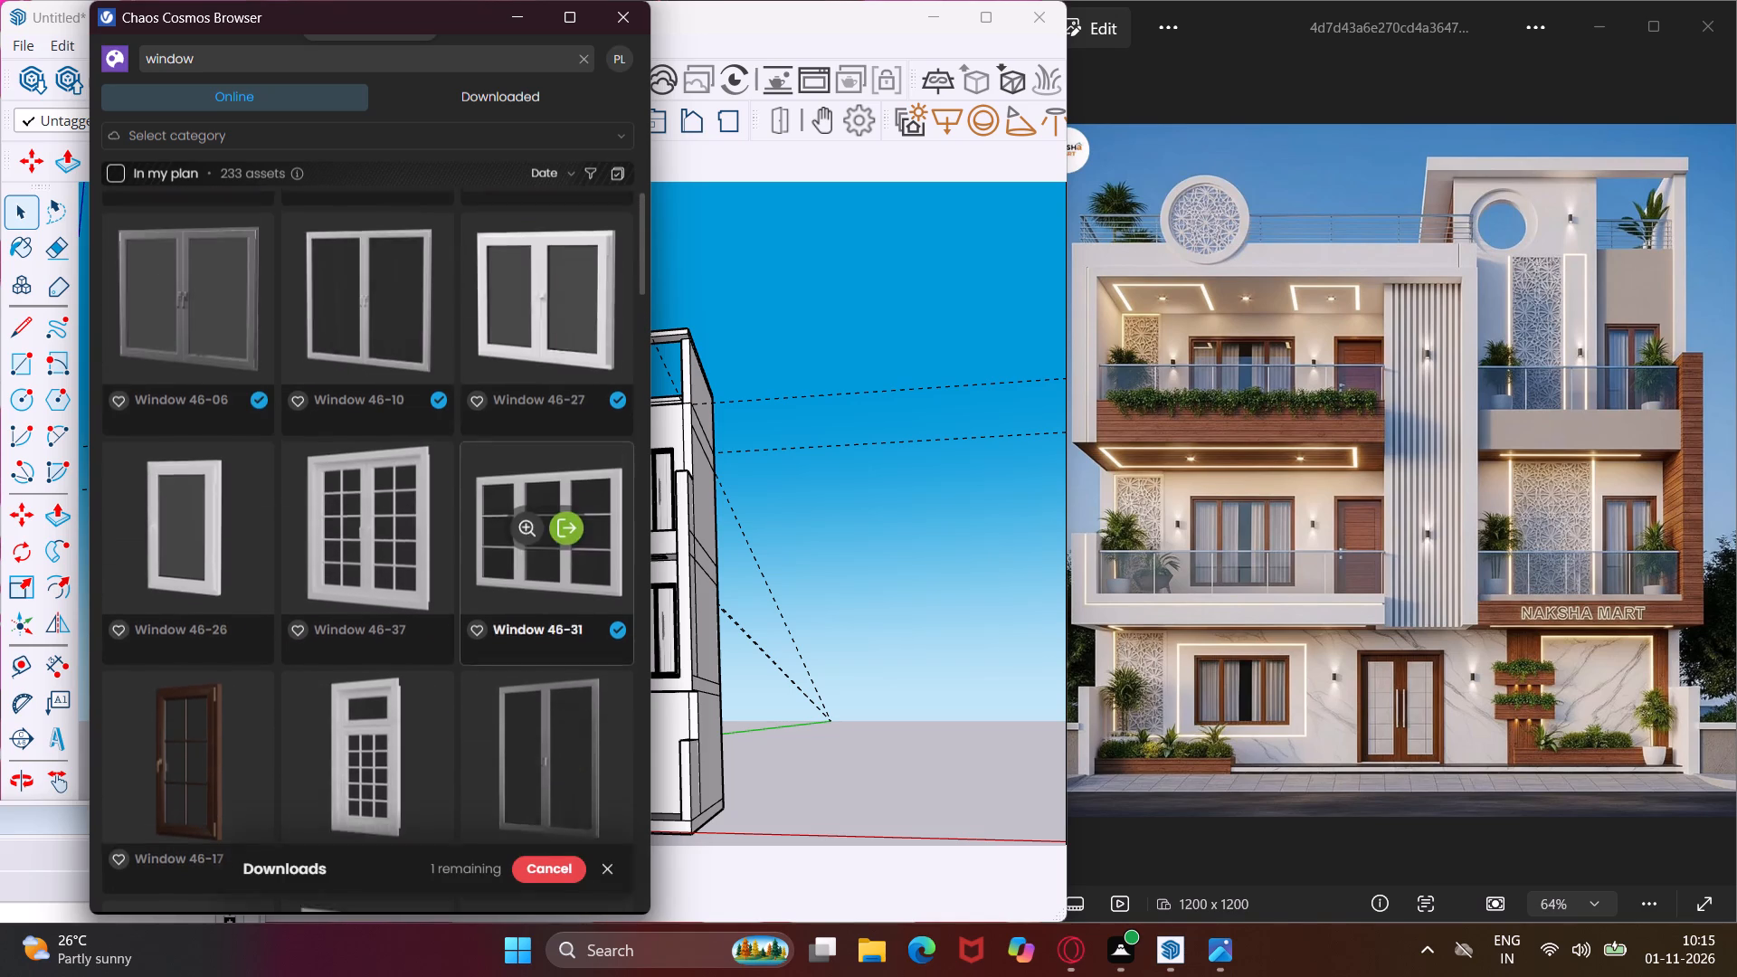
pyautogui.scroll(4, 544, 441)
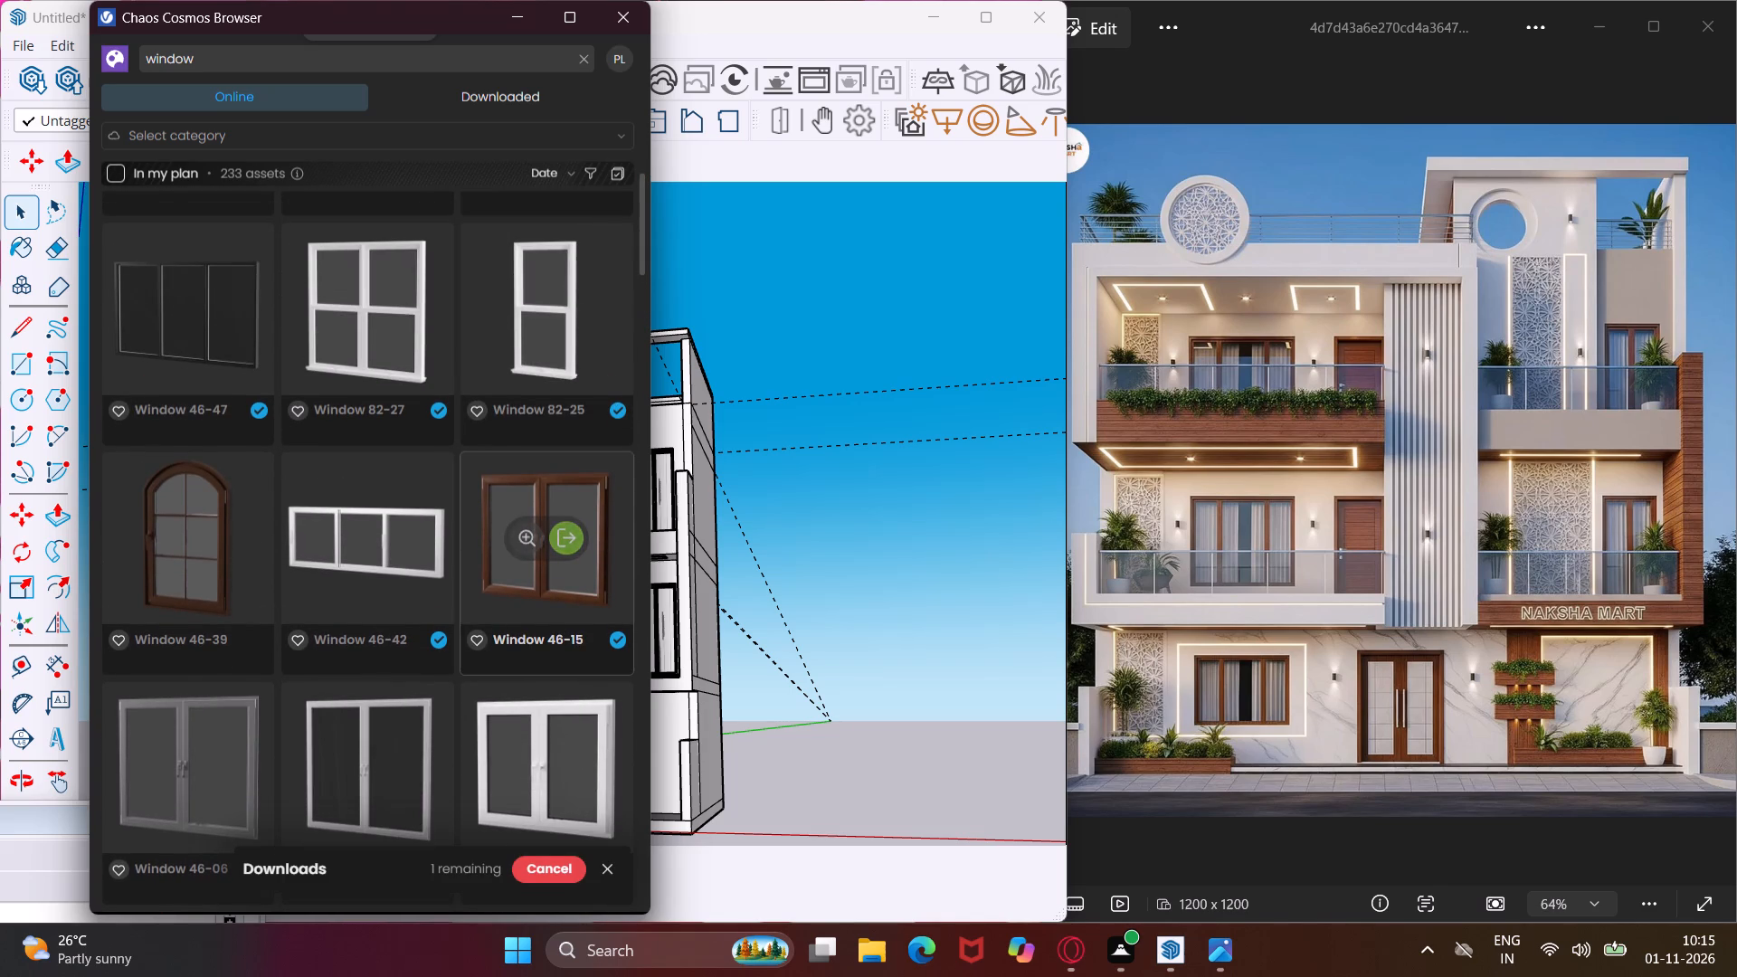
pyautogui.click(560, 538)
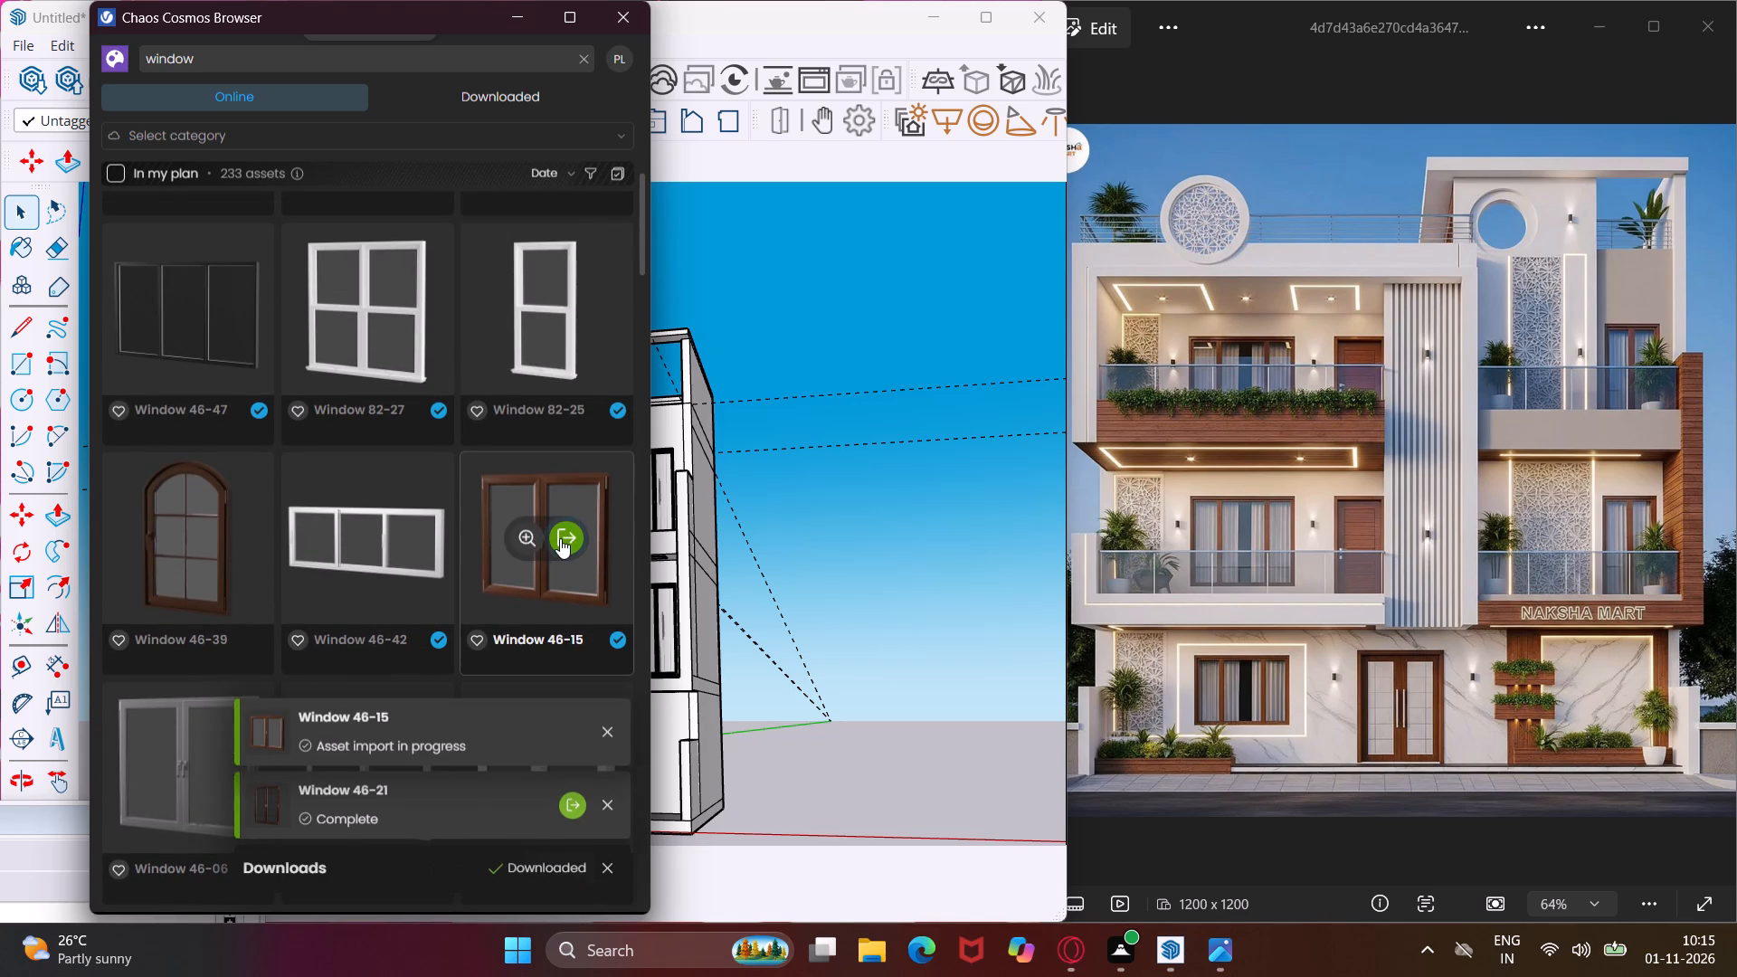
pyautogui.moveTo(619, 587); pyautogui.dragTo(695, 714, button='middle')
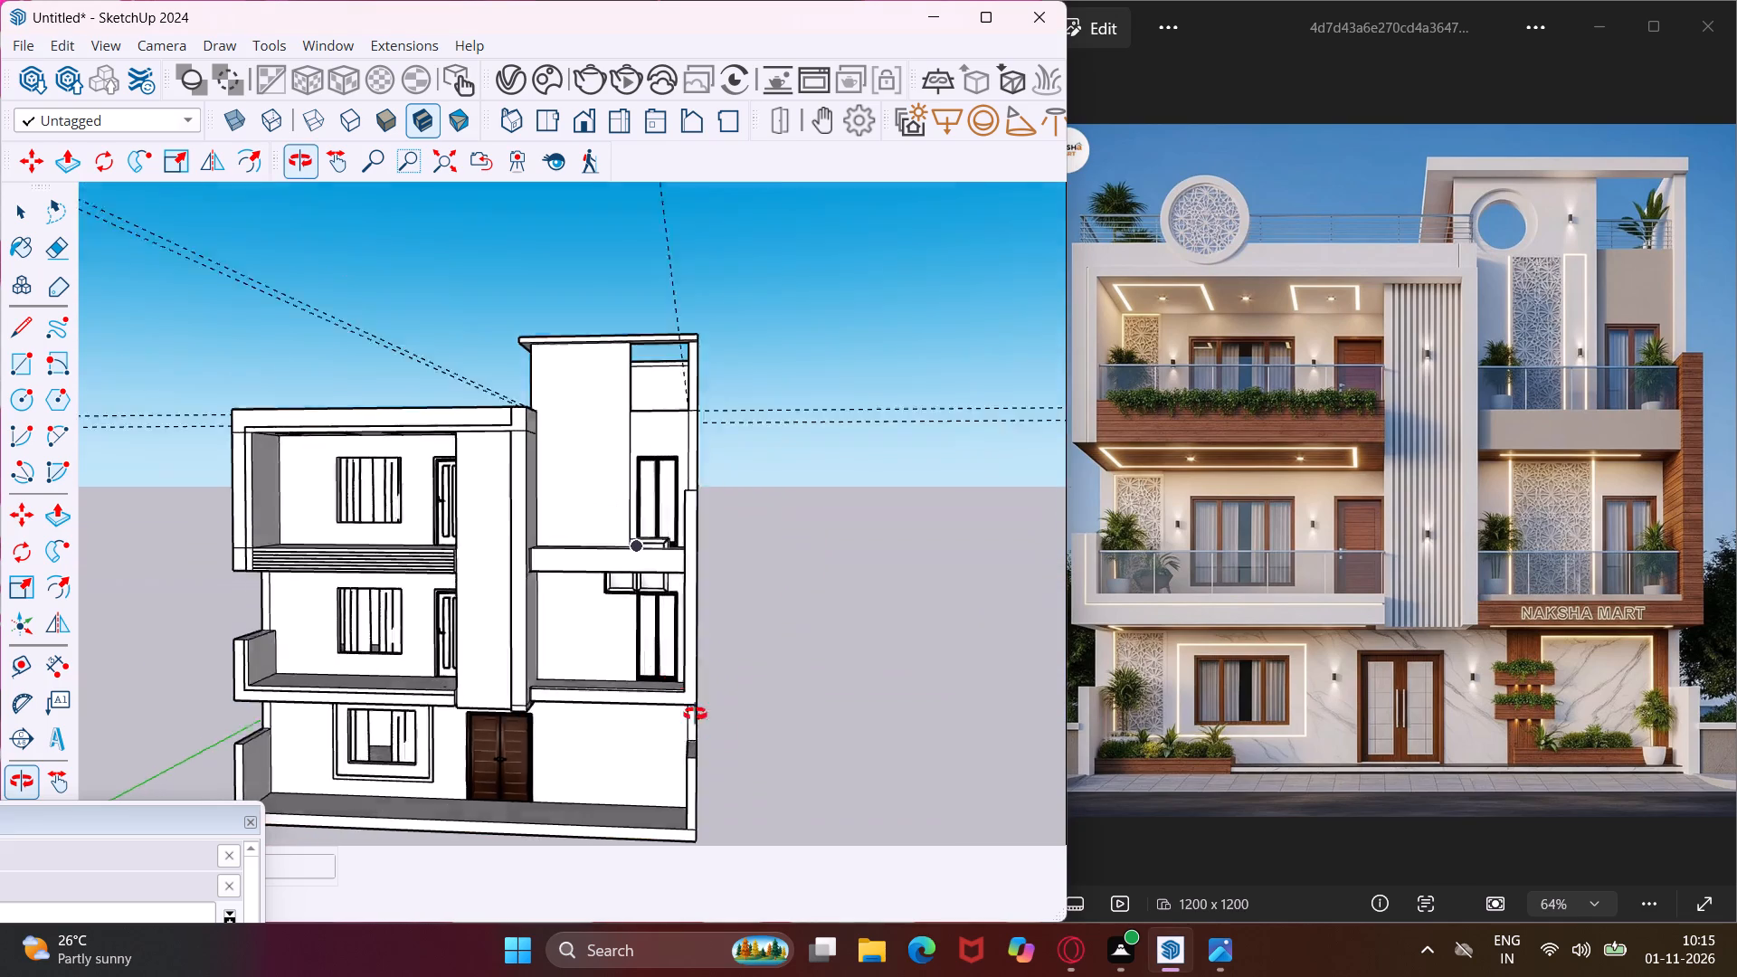
pyautogui.moveTo(695, 714); pyautogui.dragTo(778, 831, button='middle')
pyautogui.scroll(3, 666, 819)
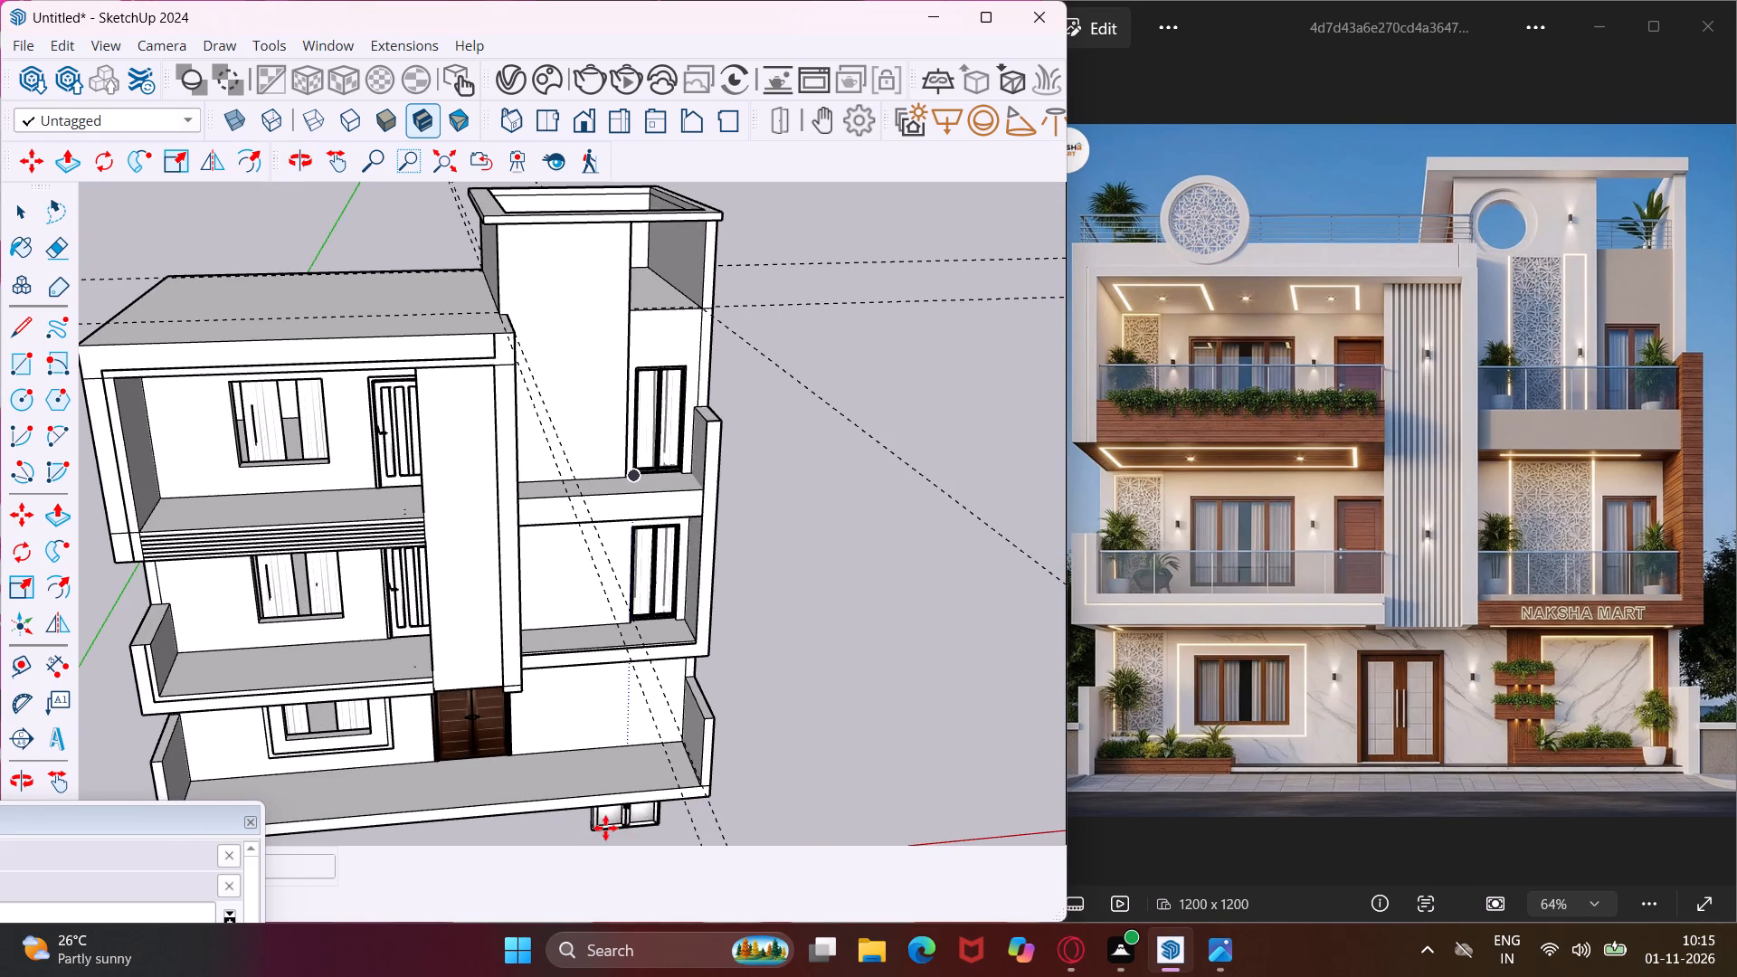
pyautogui.scroll(4, 566, 783)
pyautogui.click(565, 783)
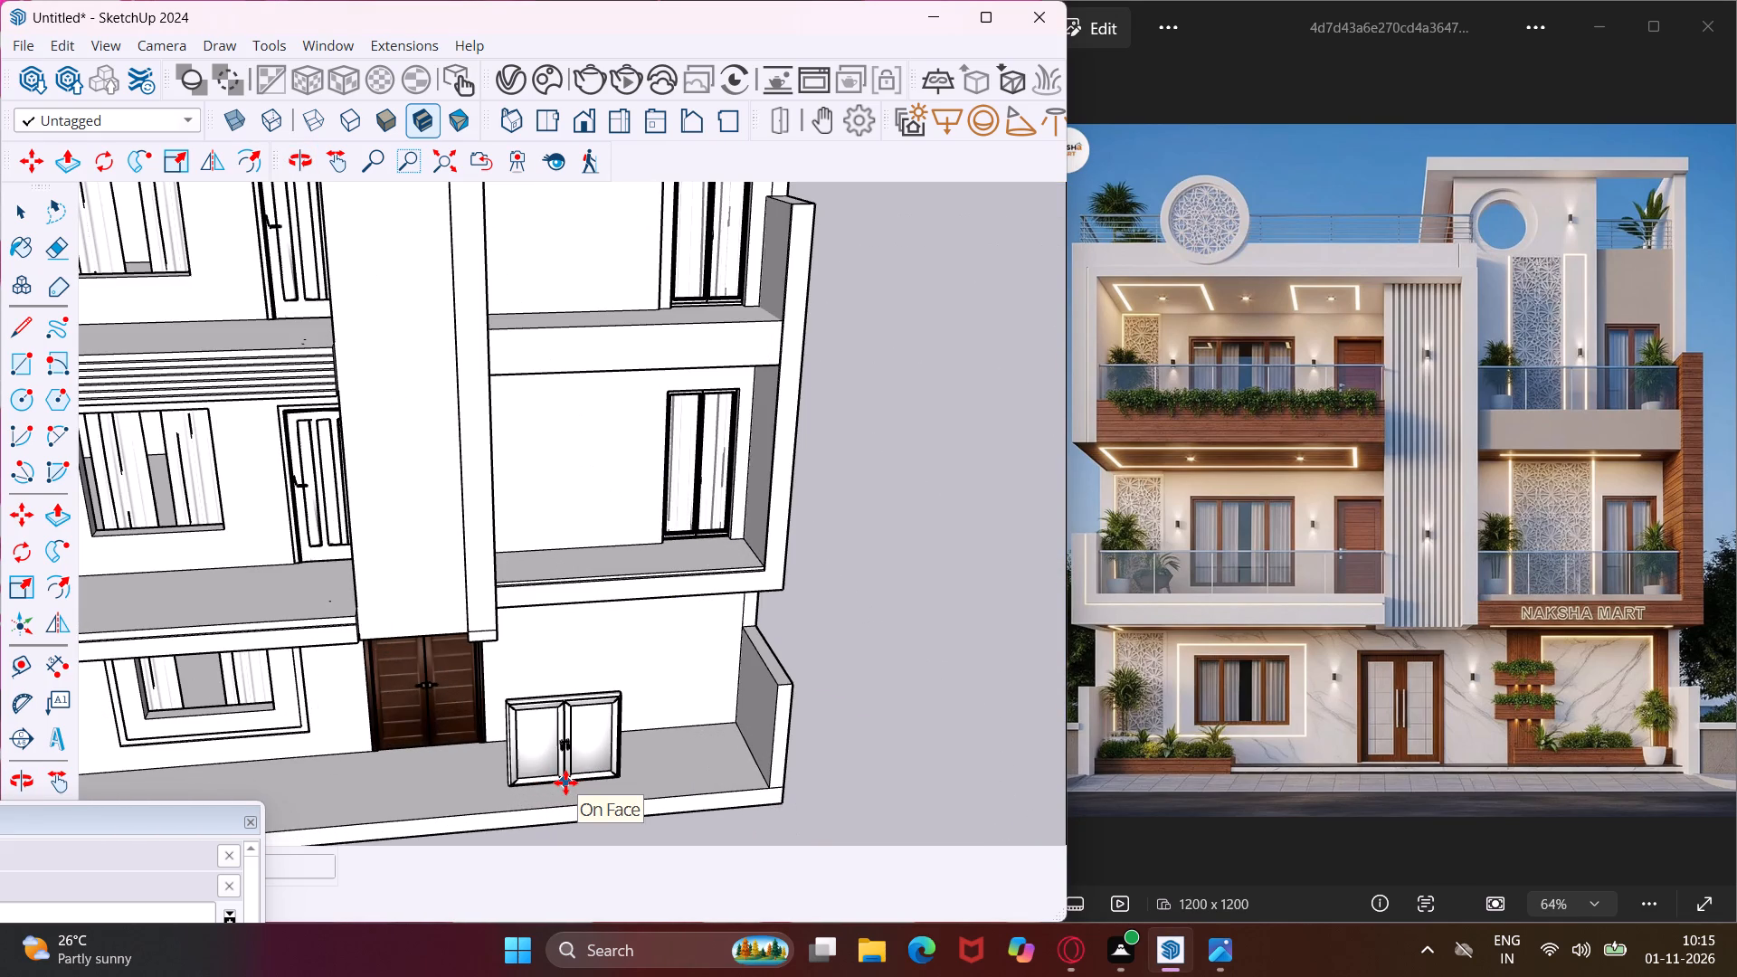
pyautogui.press('Escape')
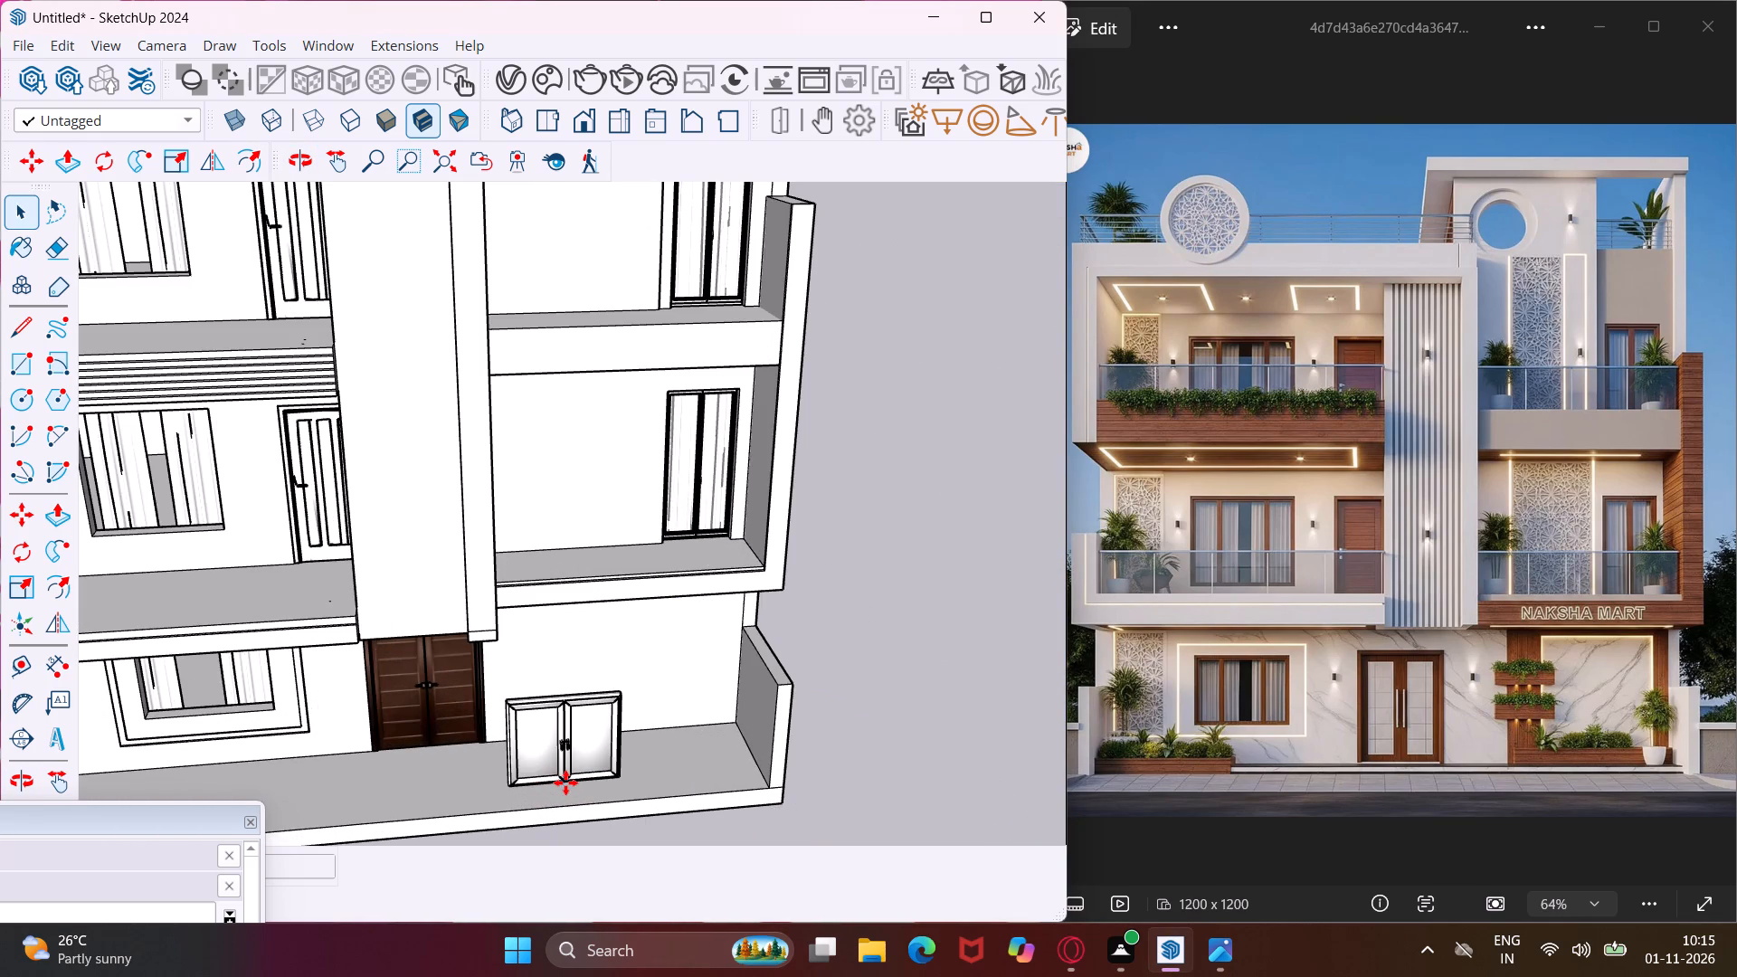
# Move the imported double-panel window from the porch into the ground-floor window opening, matching its lower corner to the opening's corner beside the entrance door.
pyautogui.scroll(4, 516, 776)
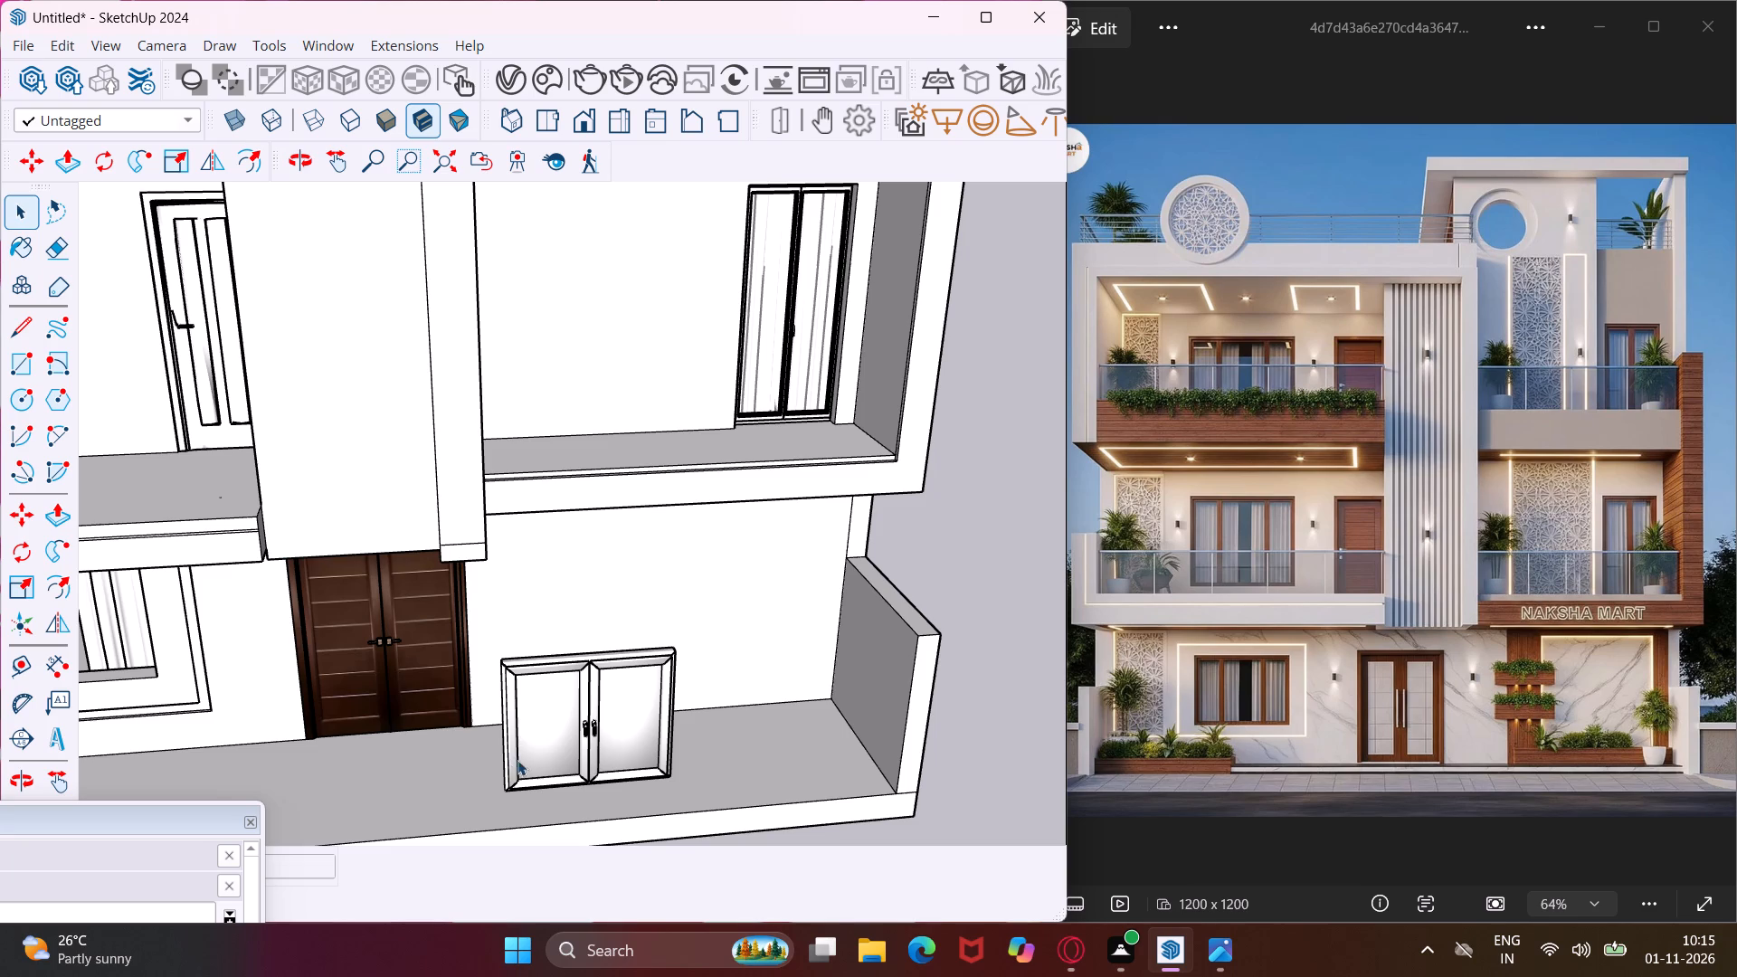
pyautogui.click(569, 768)
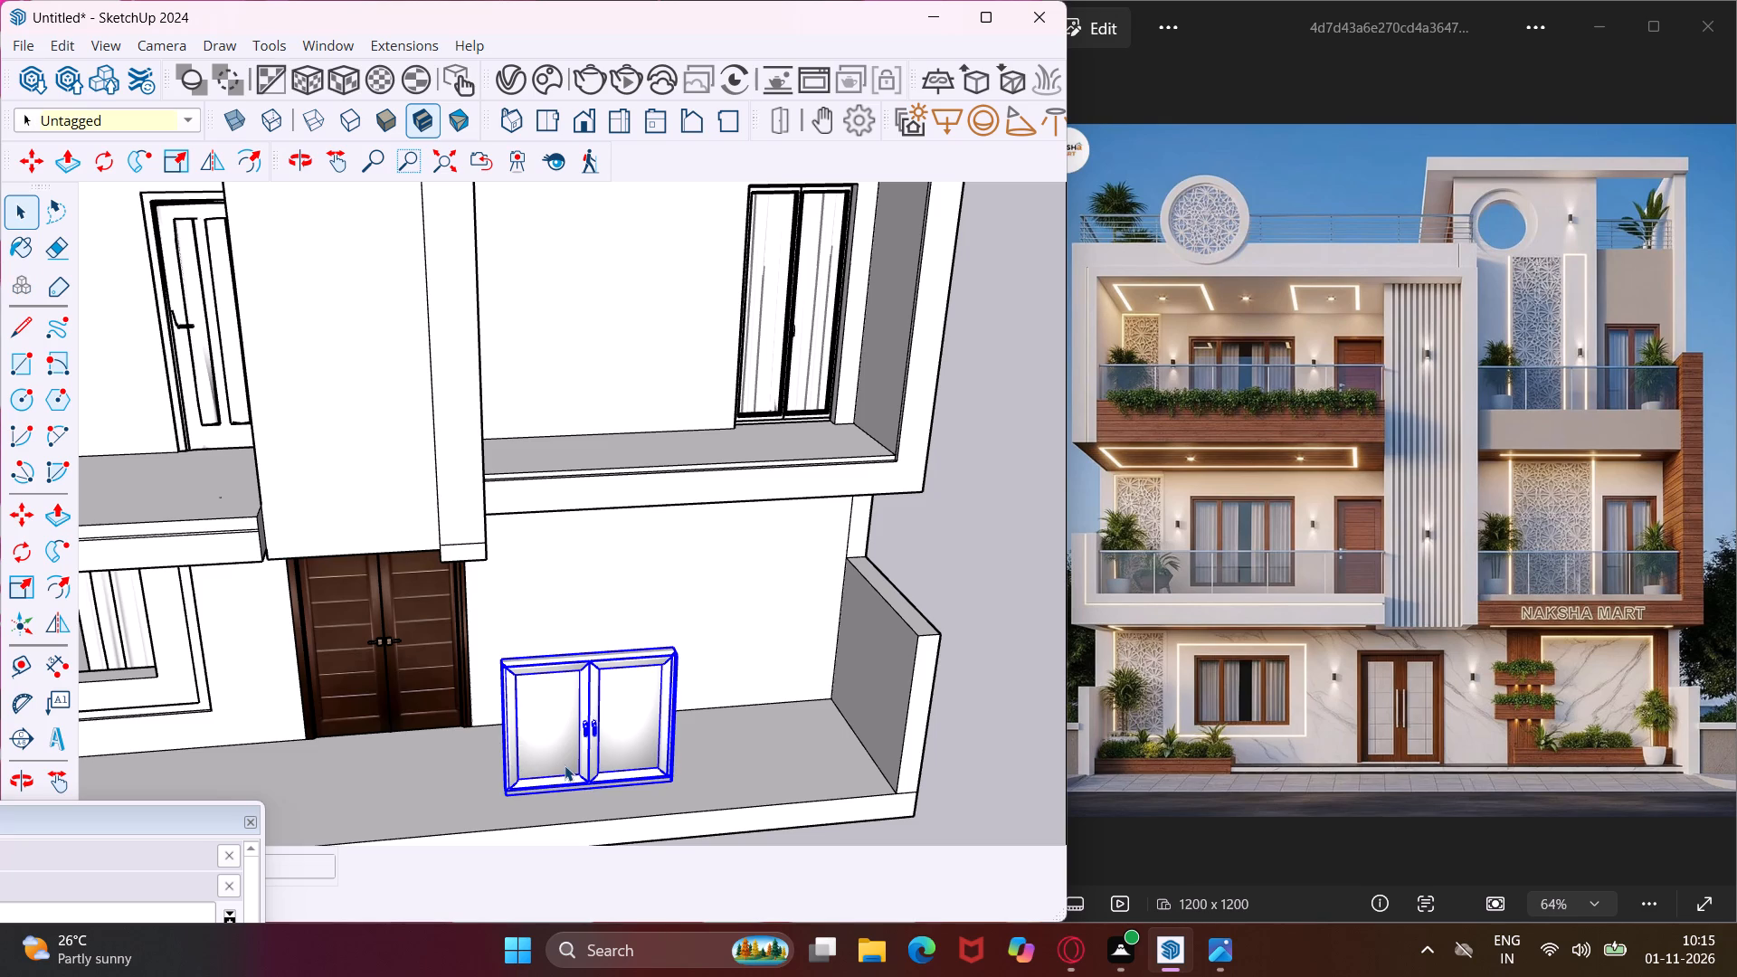
pyautogui.press('m')
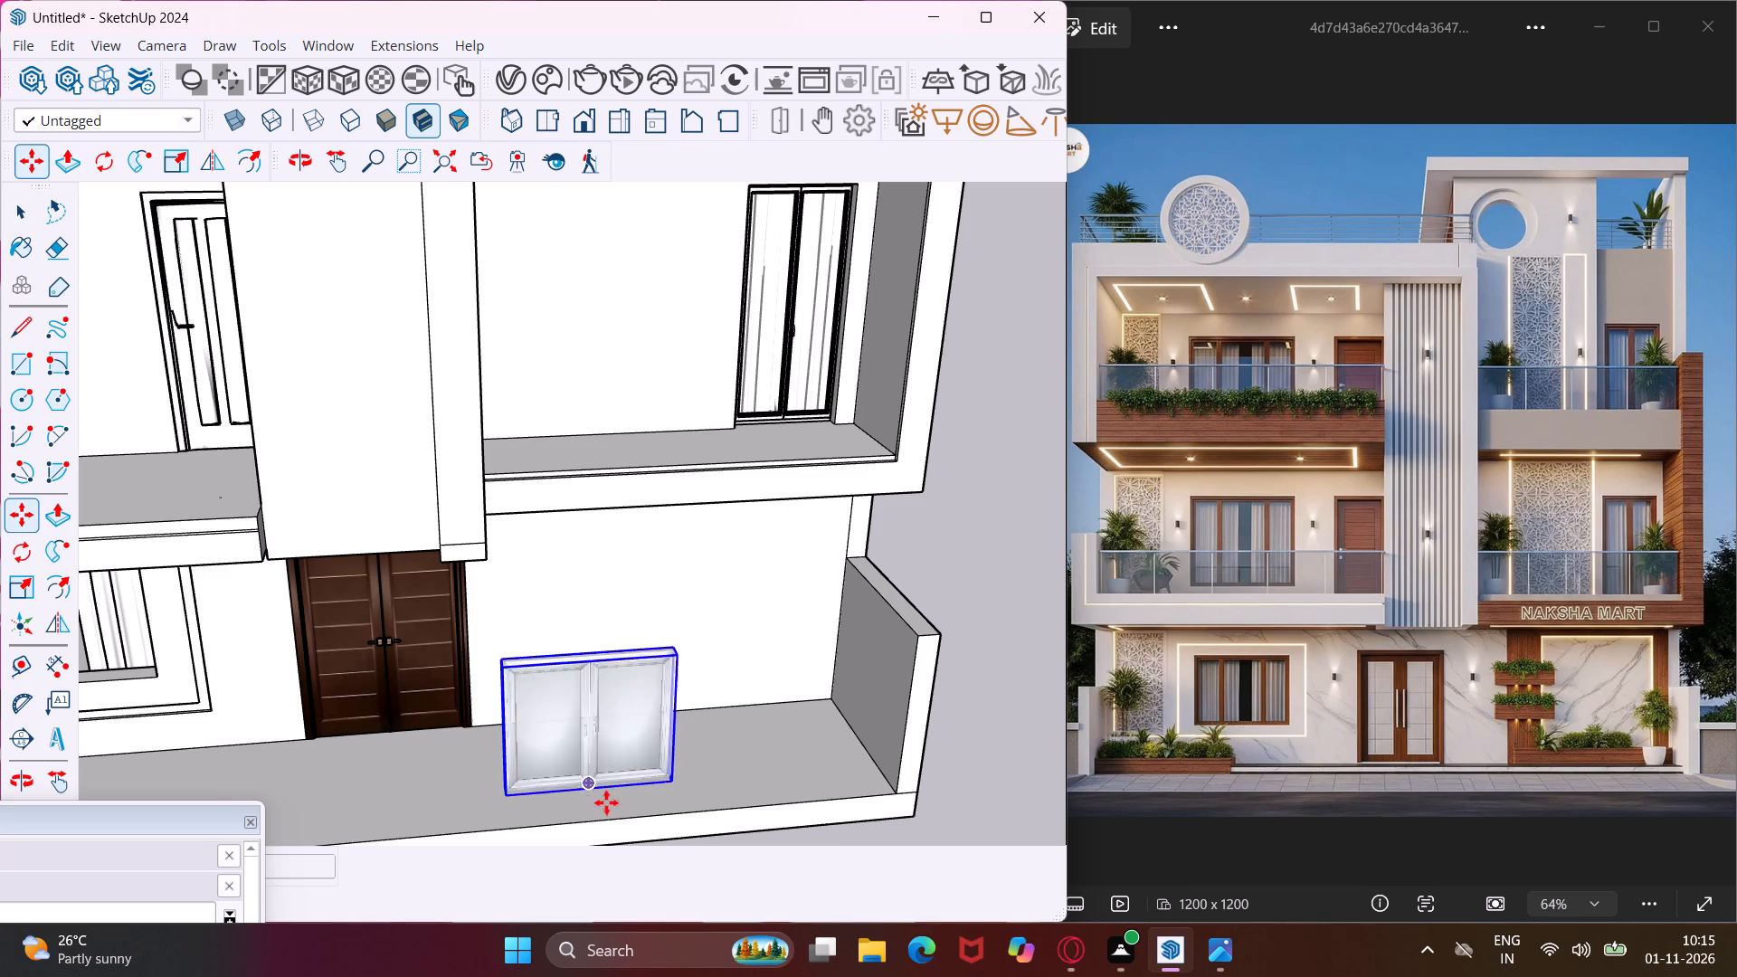
pyautogui.click(672, 784)
pyautogui.scroll(-6, 654, 756)
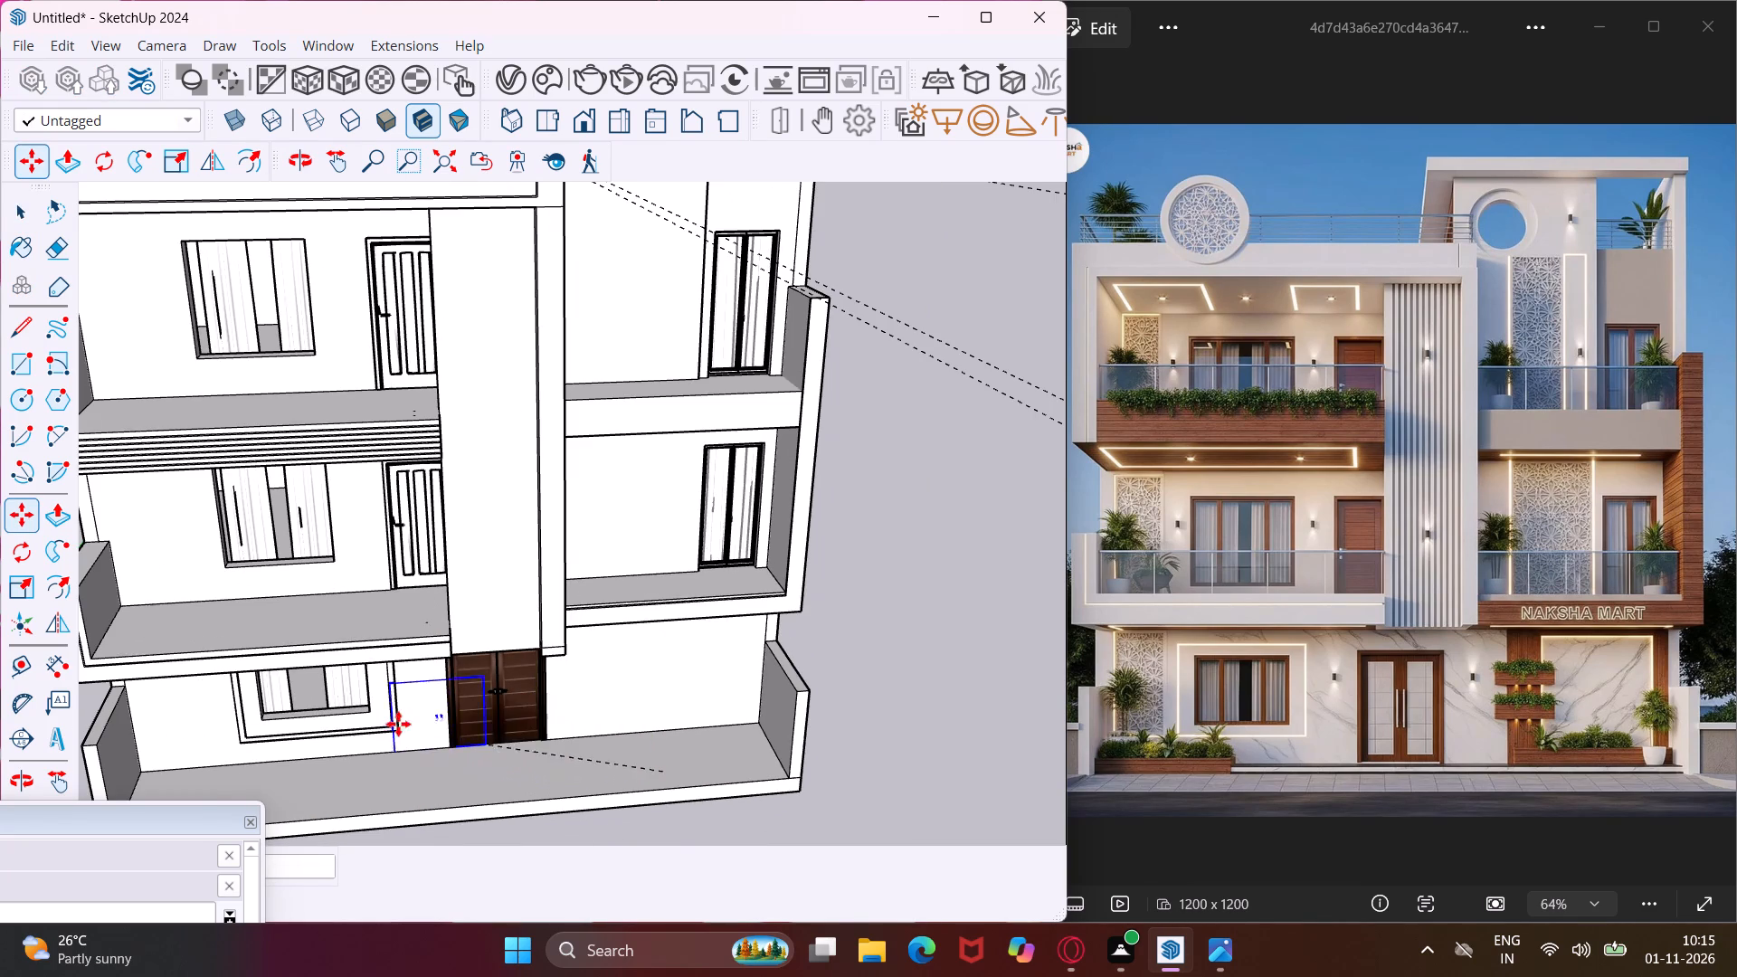
pyautogui.scroll(12, 355, 709)
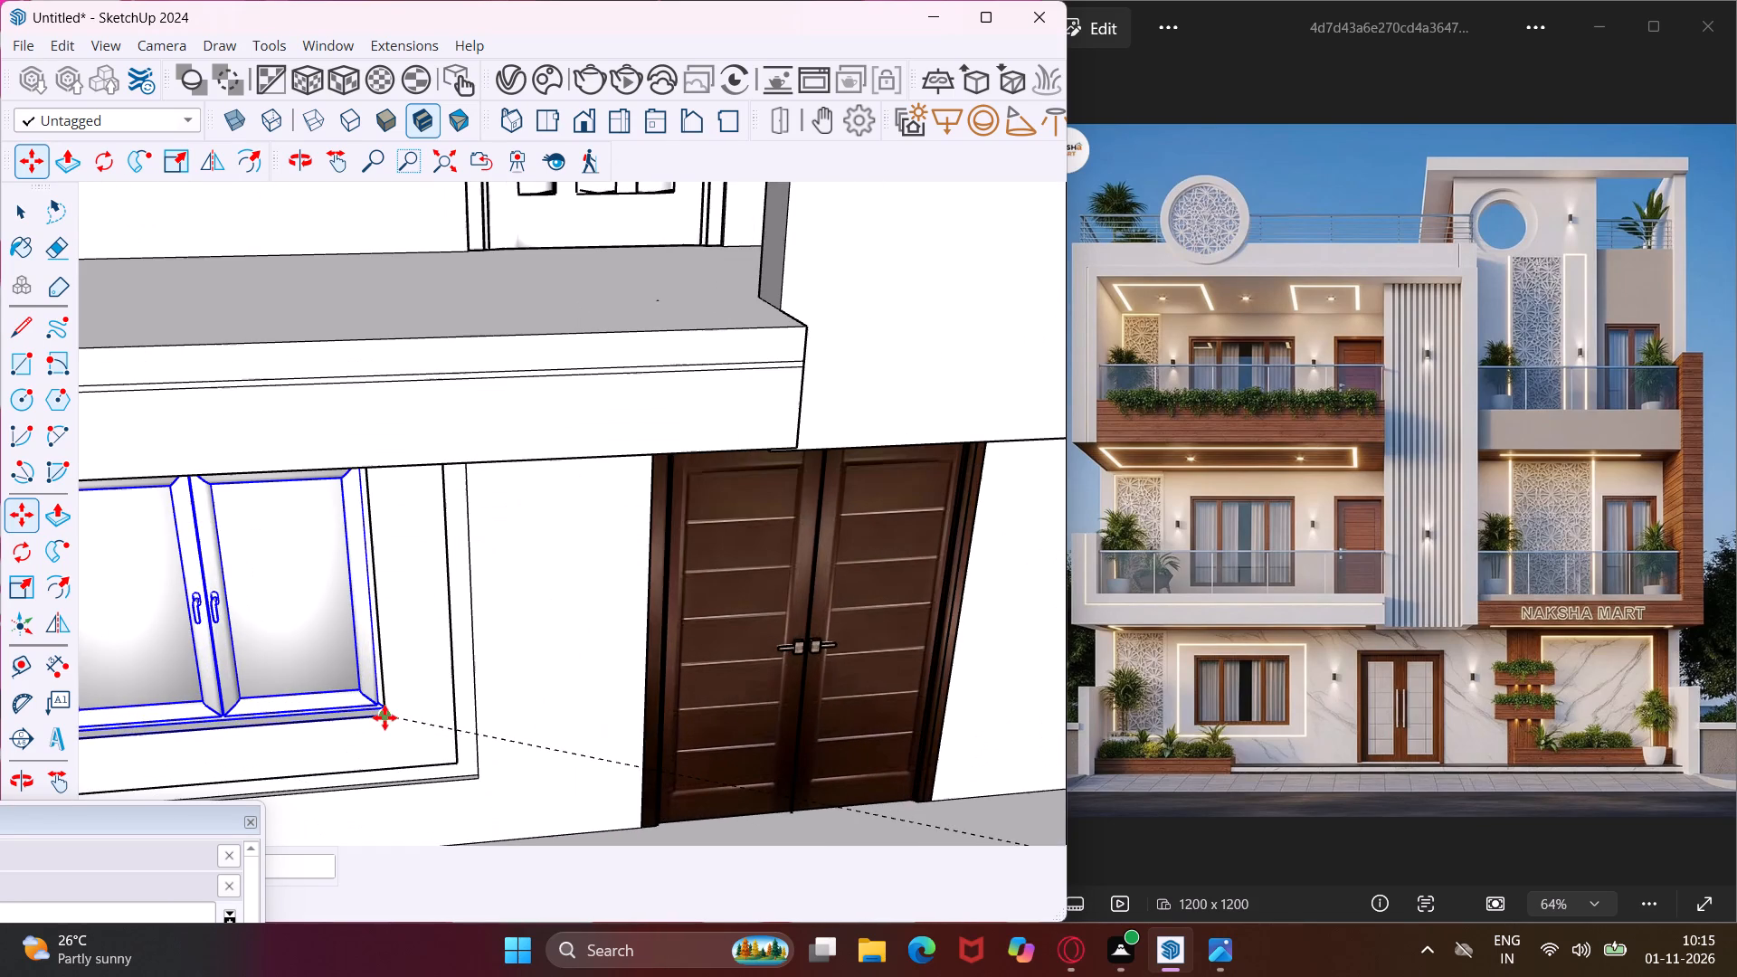
pyautogui.click(384, 717)
pyautogui.scroll(1, 384, 717)
pyautogui.moveTo(384, 717); pyautogui.dragTo(505, 624, button='middle')
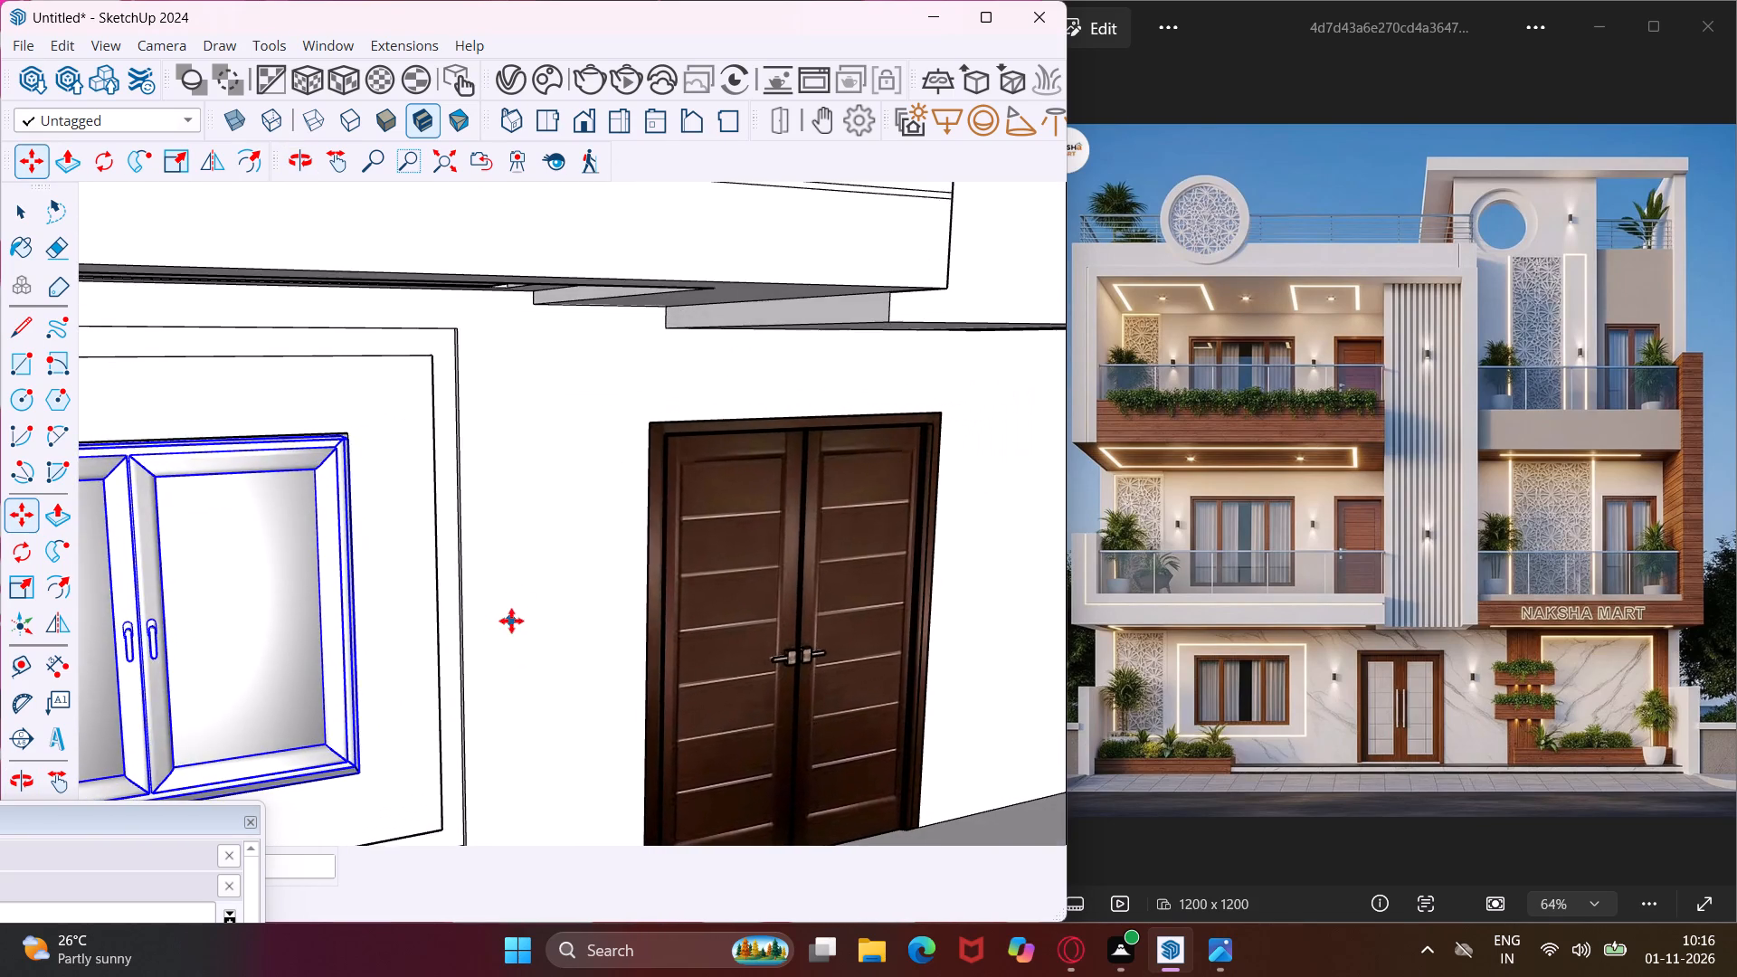
# Scale the ground-floor window in width and height to fill its framed wall opening.
pyautogui.scroll(-6, 520, 583)
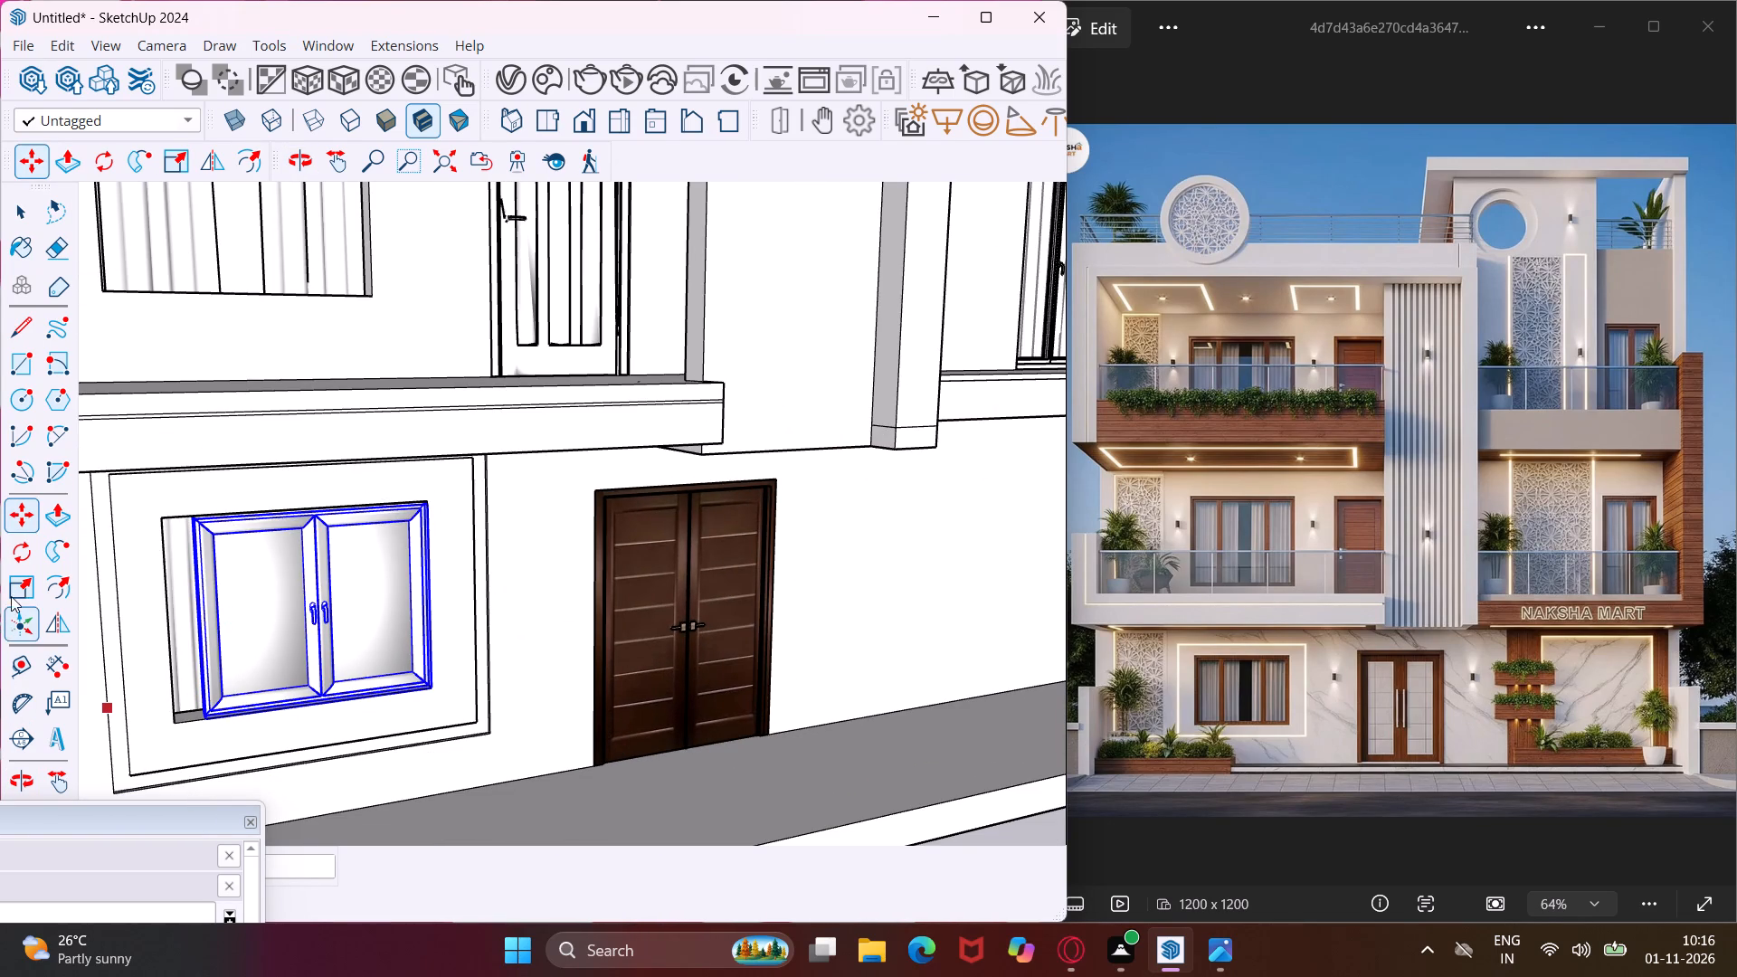
pyautogui.click(12, 585)
pyautogui.scroll(6, 147, 638)
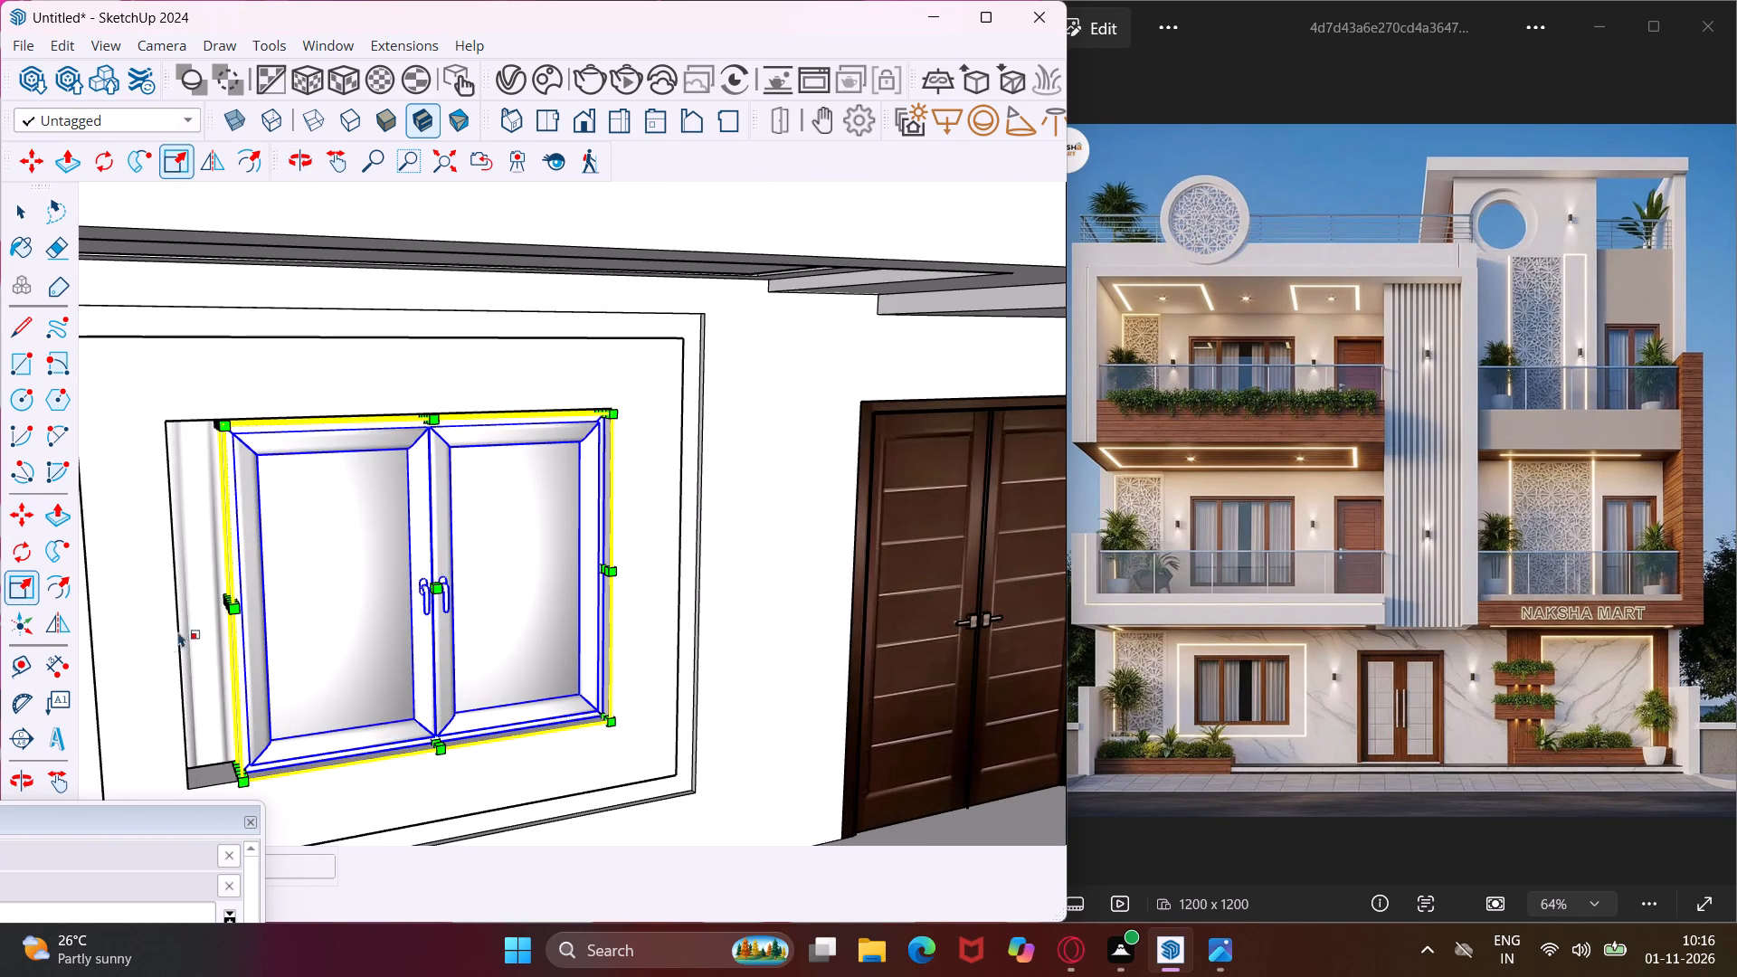
pyautogui.scroll(4, 226, 617)
pyautogui.click(234, 592)
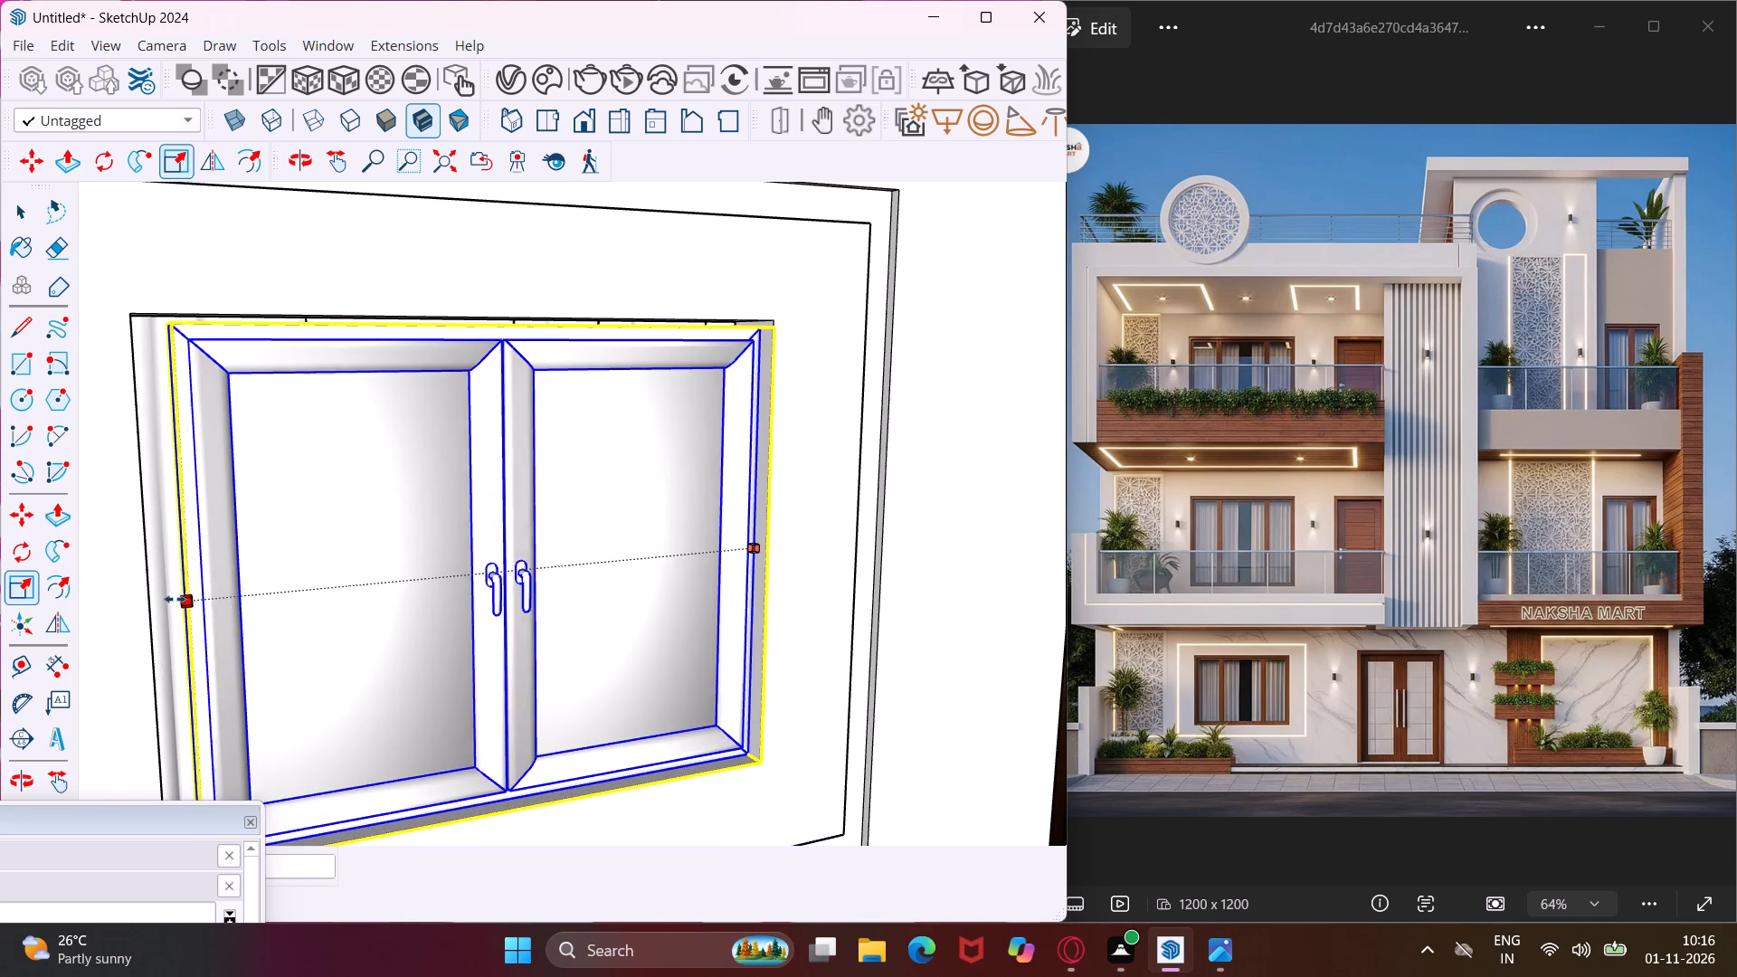
pyautogui.click(146, 605)
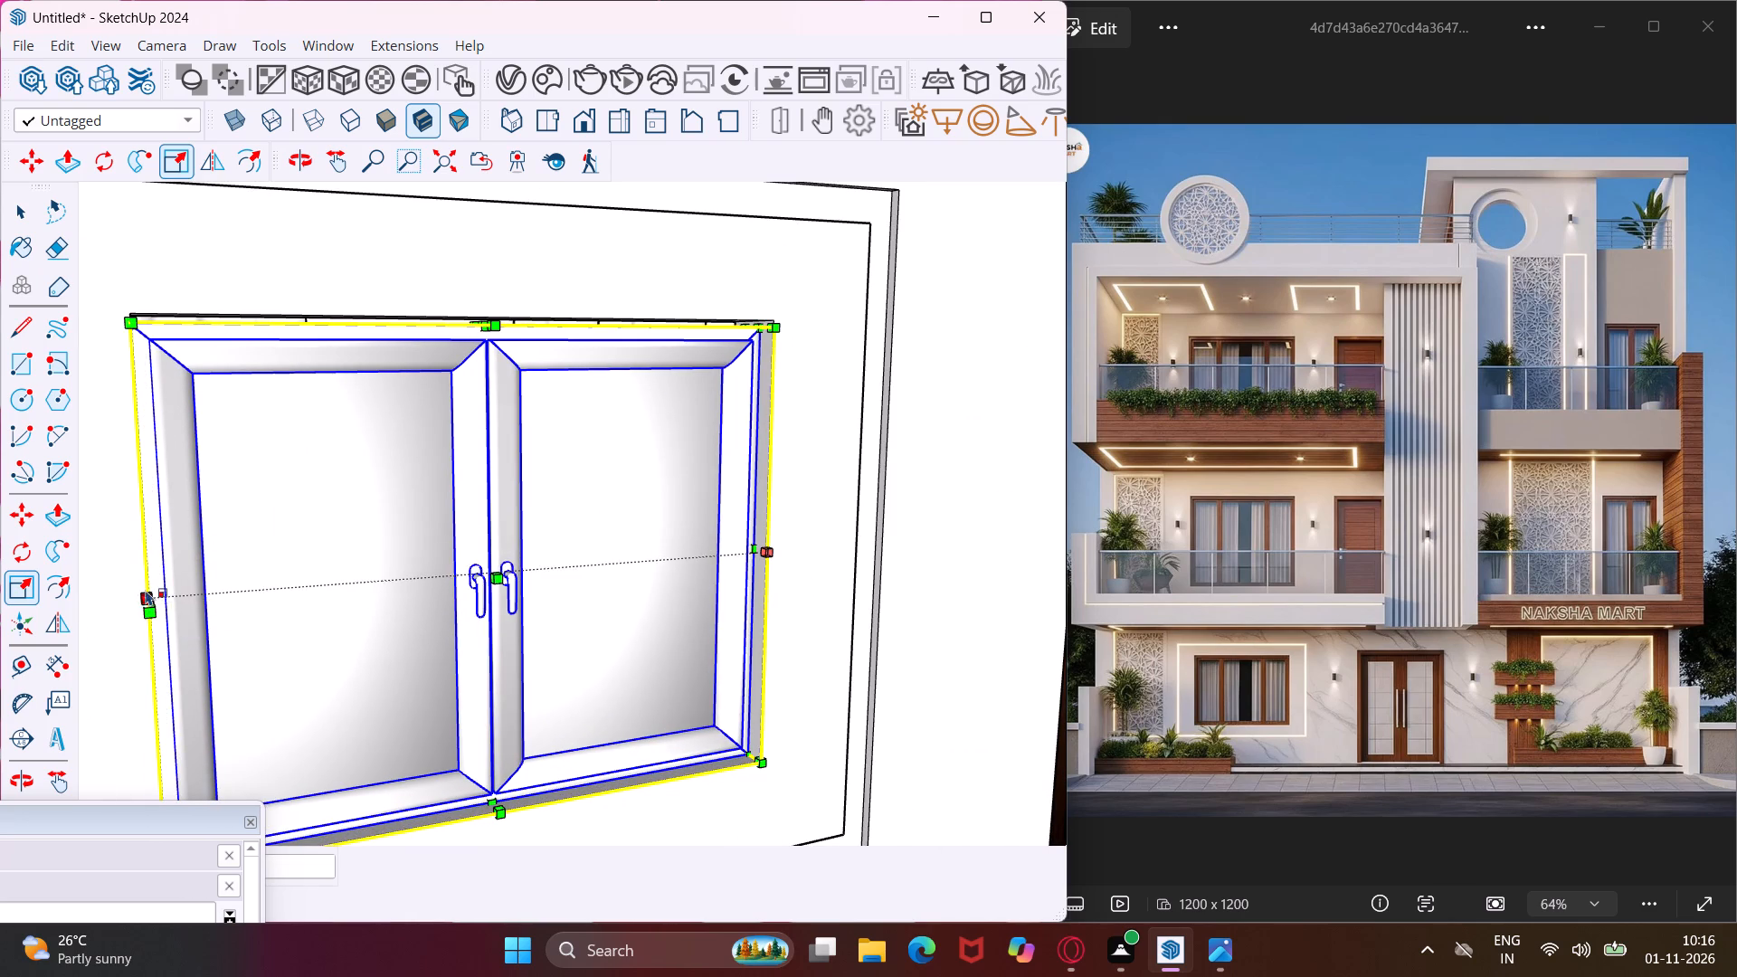
pyautogui.scroll(-3, 215, 567)
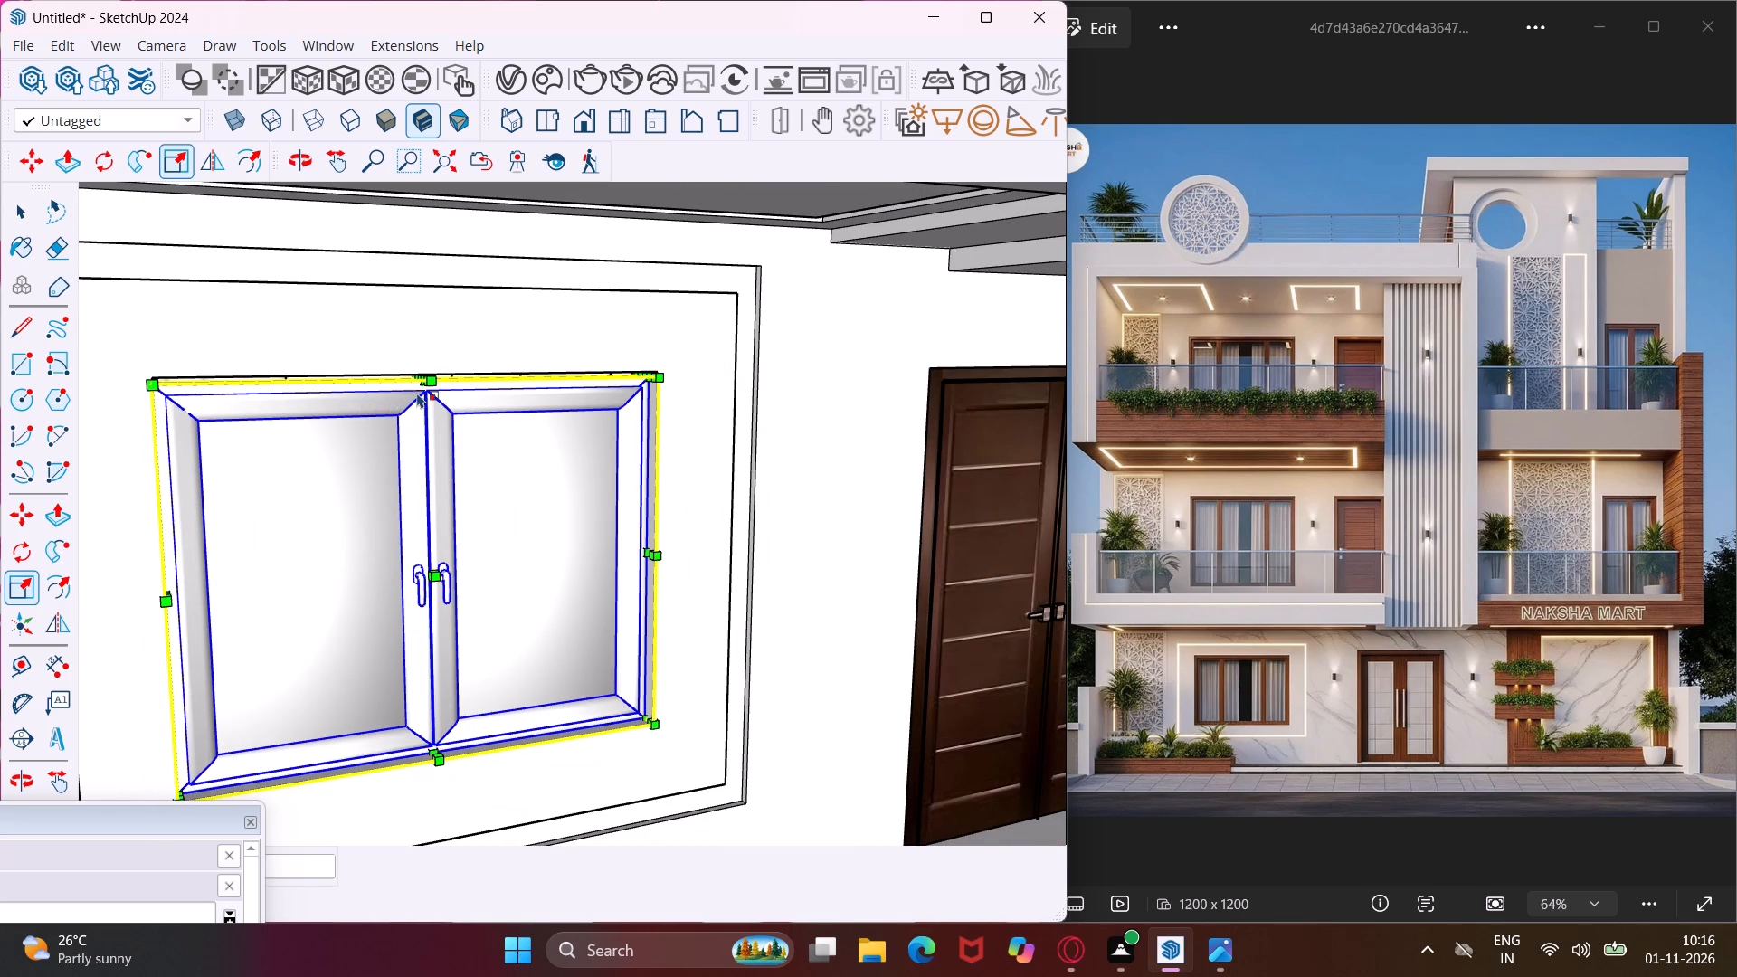
pyautogui.scroll(7, 422, 384)
pyautogui.click(424, 373)
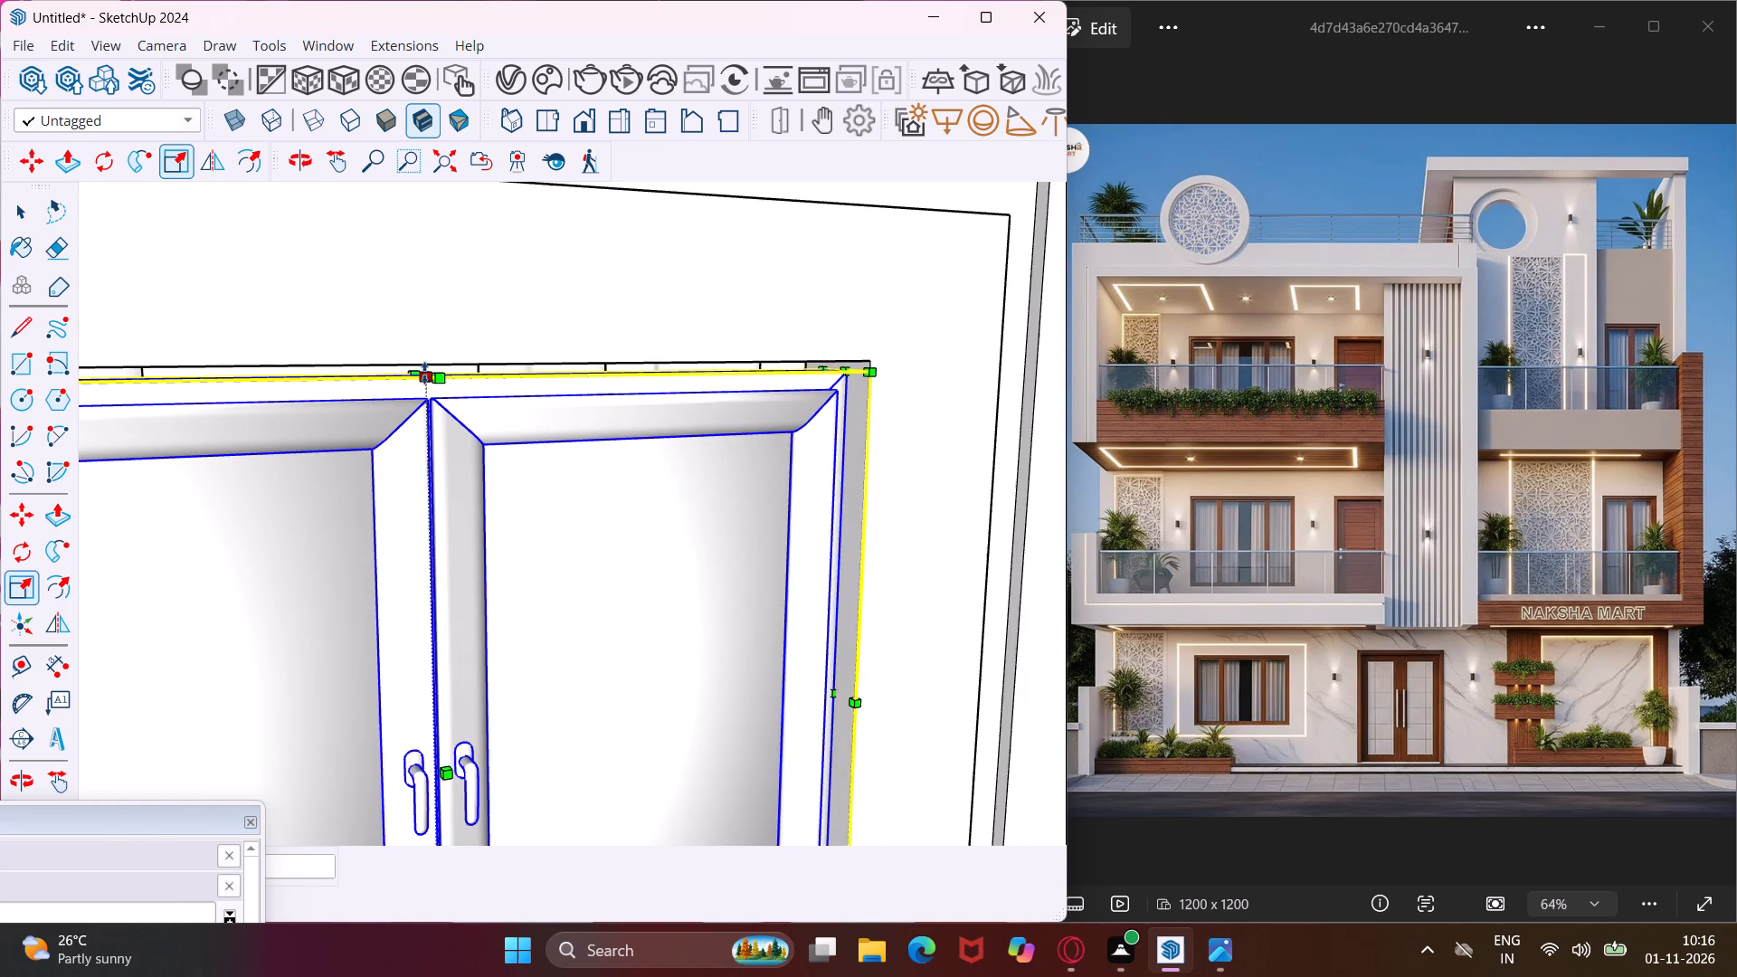
pyautogui.click(424, 365)
pyautogui.scroll(-9, 407, 330)
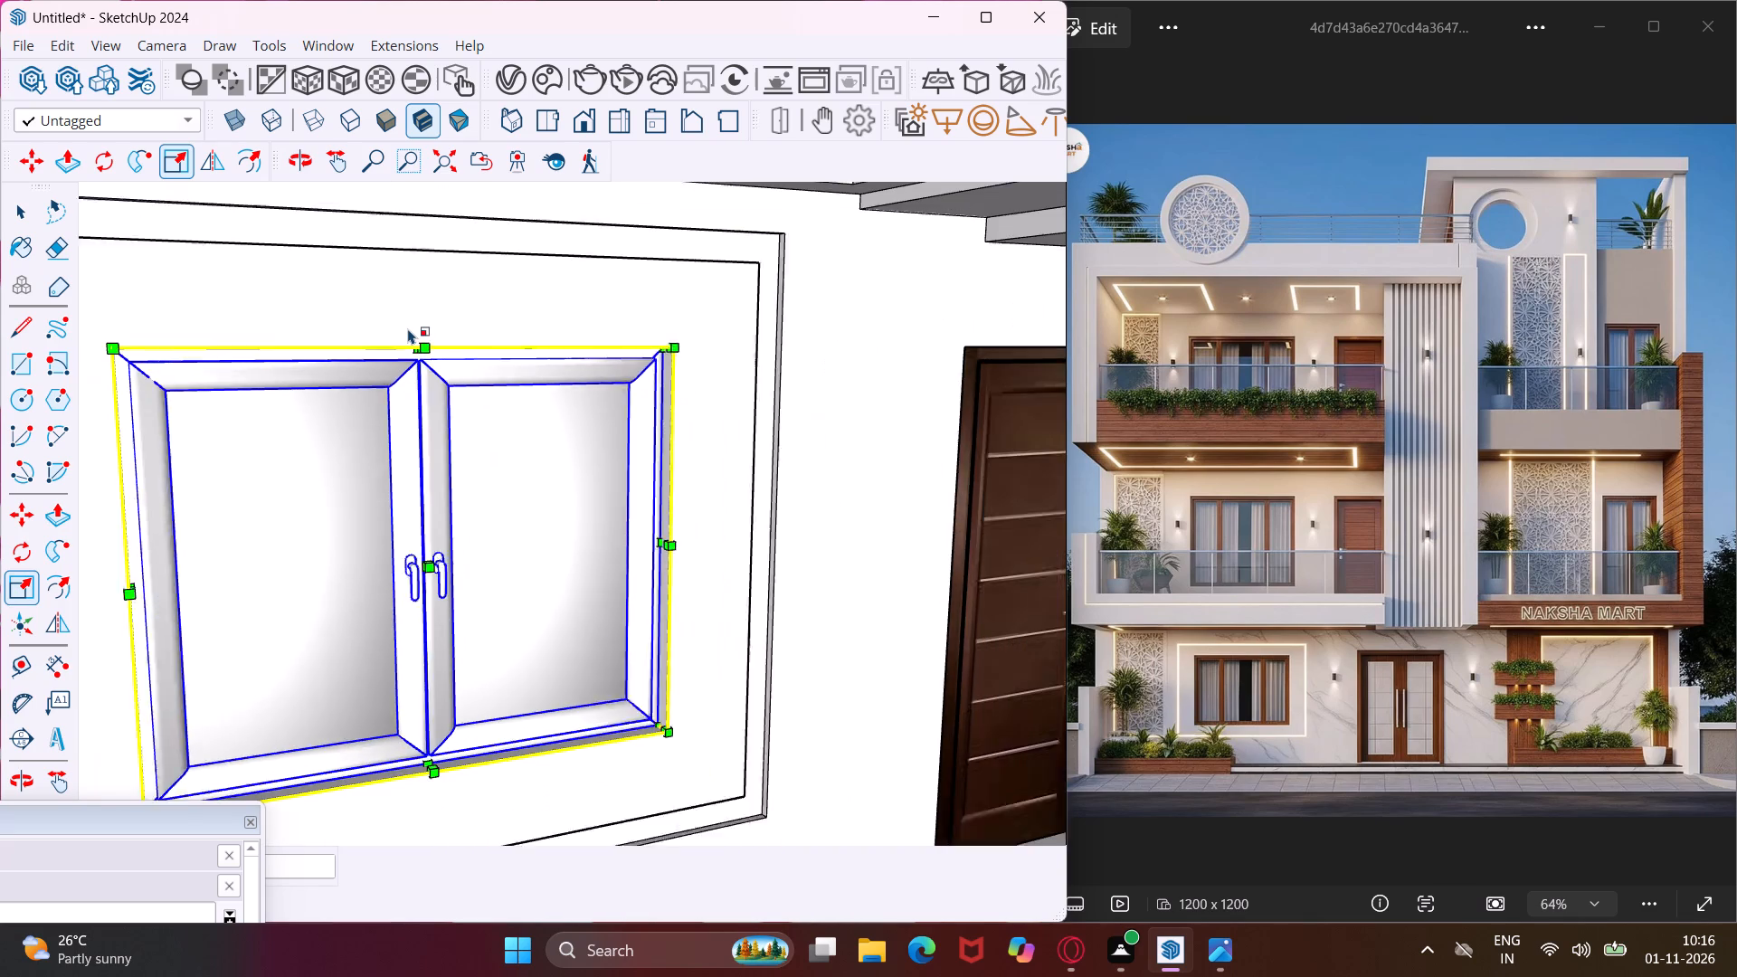
# Copy the fitted ground-floor window up to the lower corner of the first-floor window opening, on the door side.
pyautogui.press('m')
pyautogui.scroll(3, 637, 676)
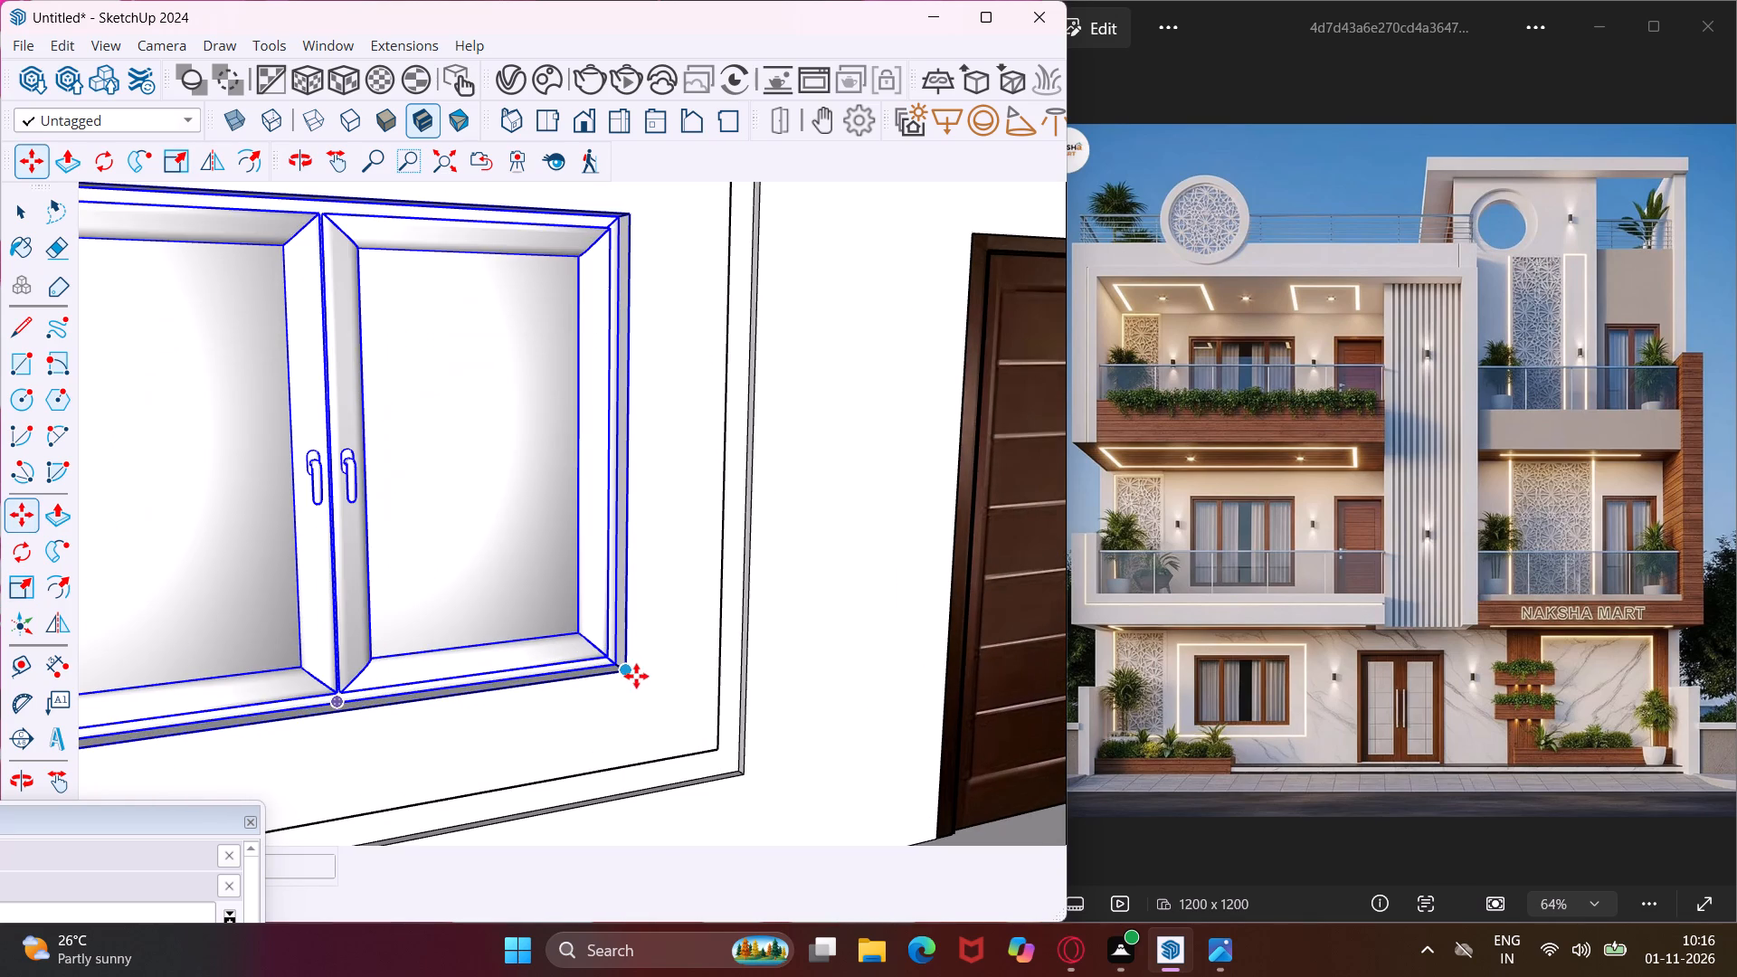
pyautogui.click(629, 671)
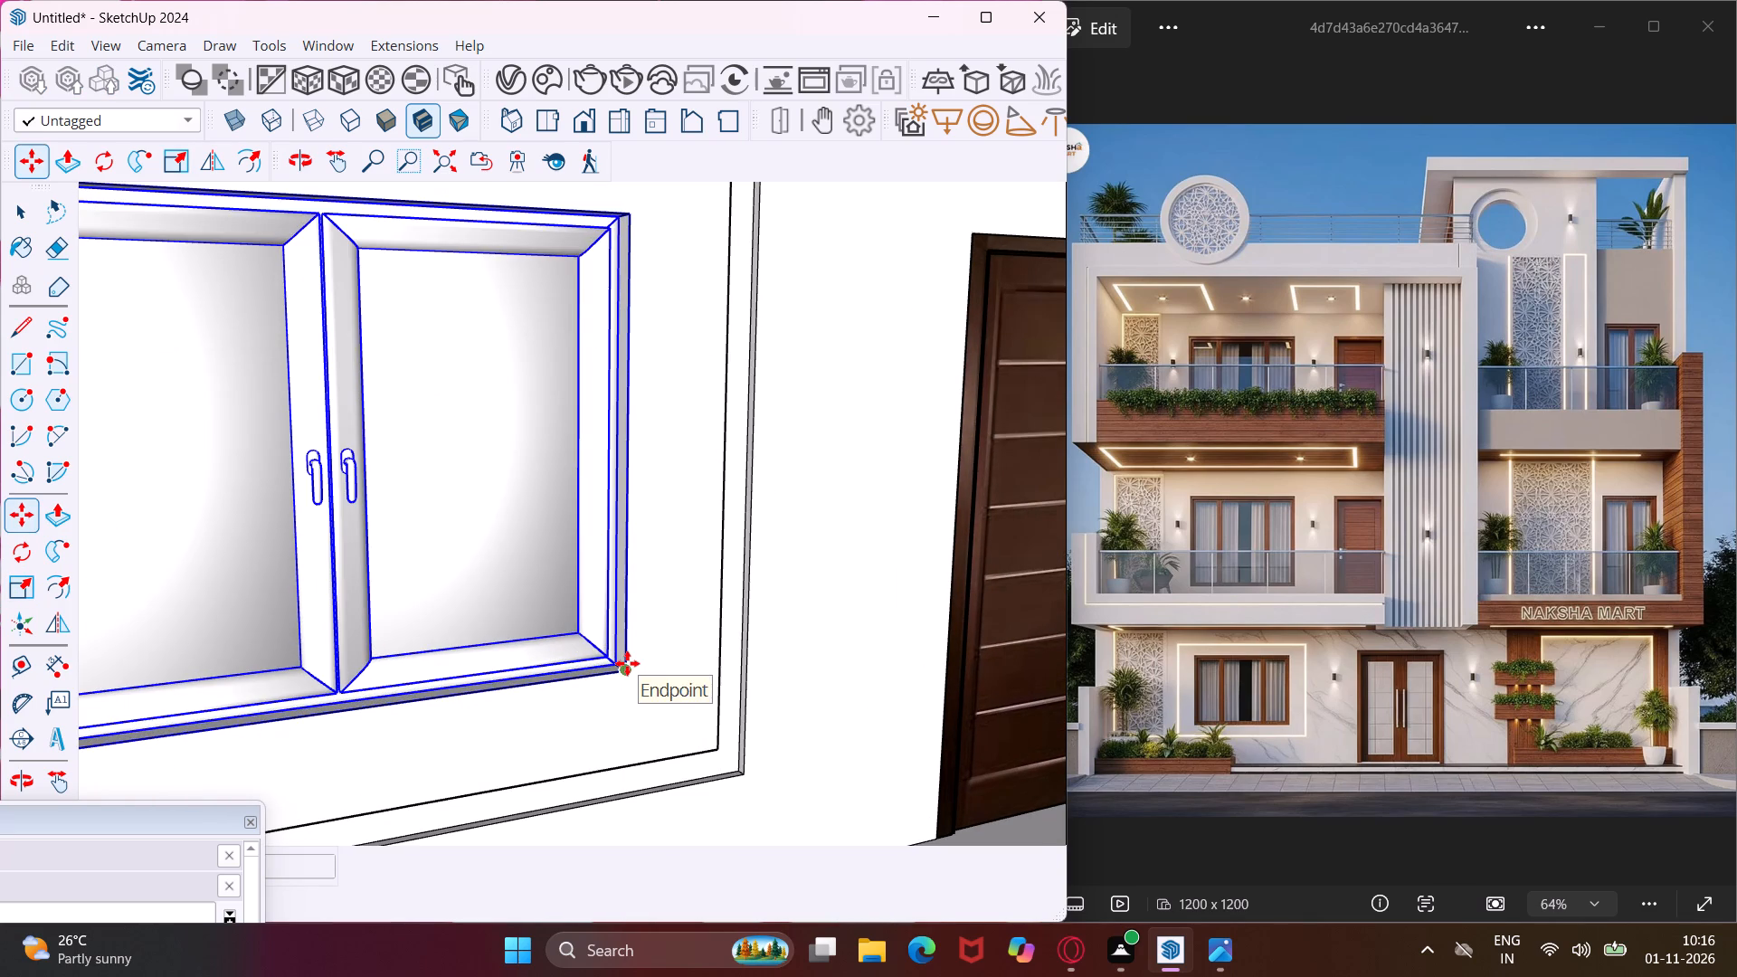
pyautogui.scroll(-14, 630, 622)
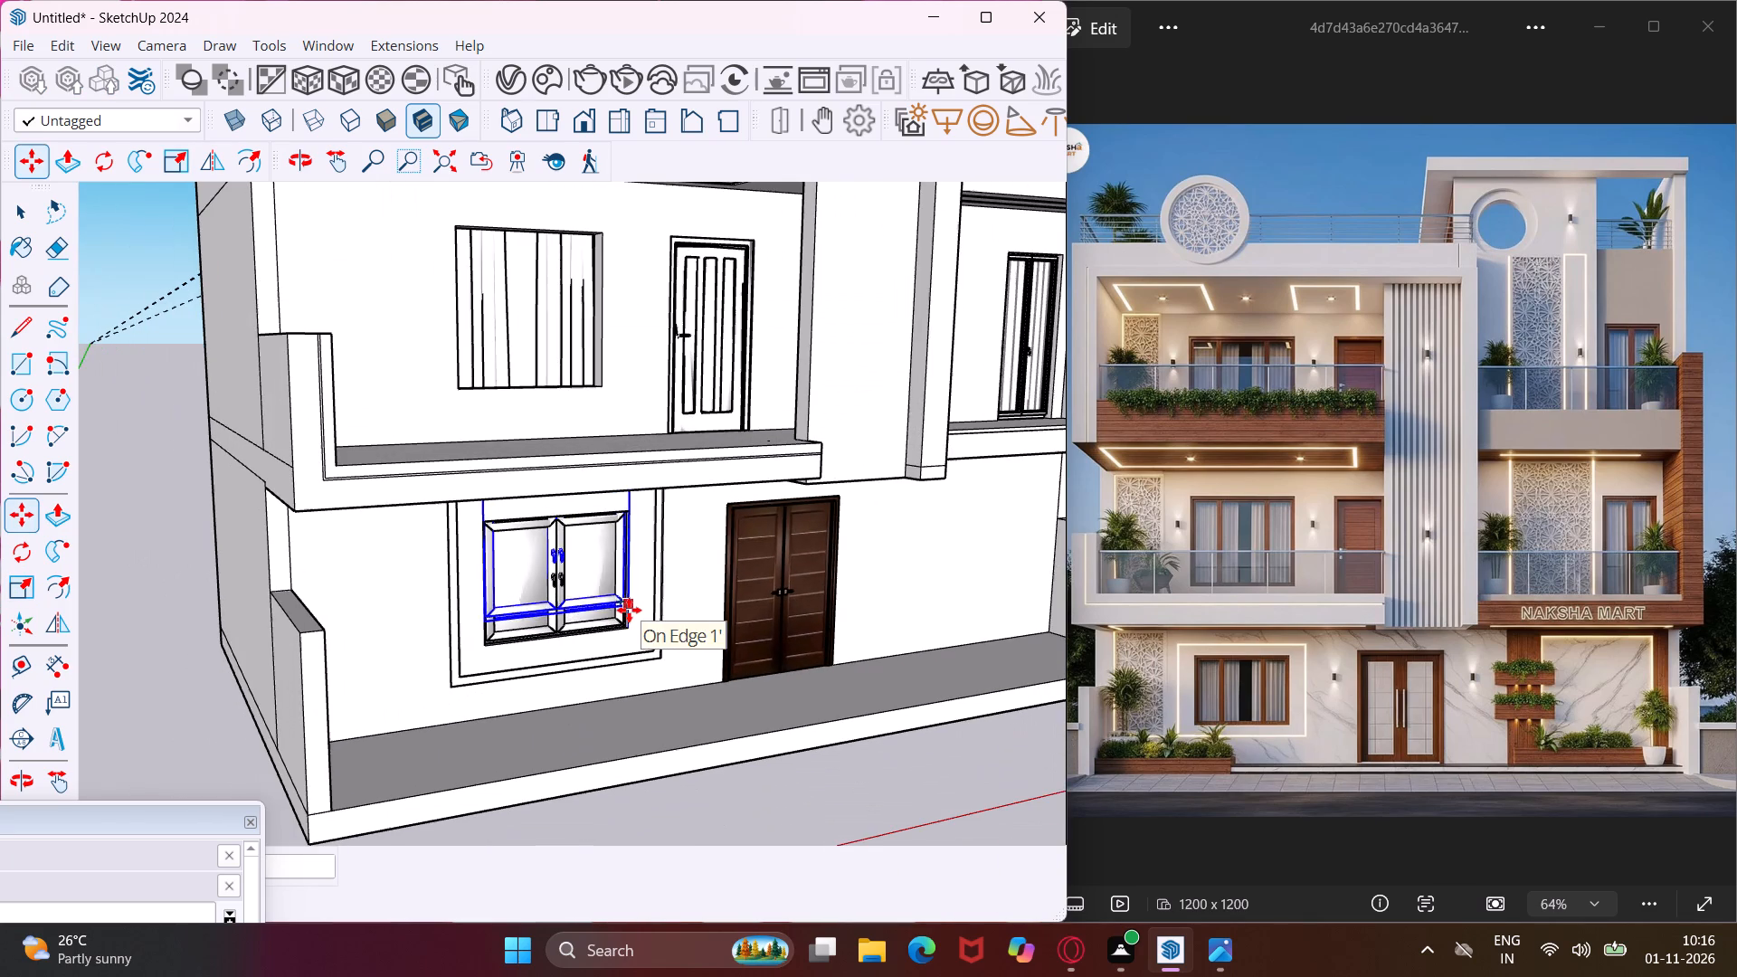
pyautogui.scroll(4, 598, 380)
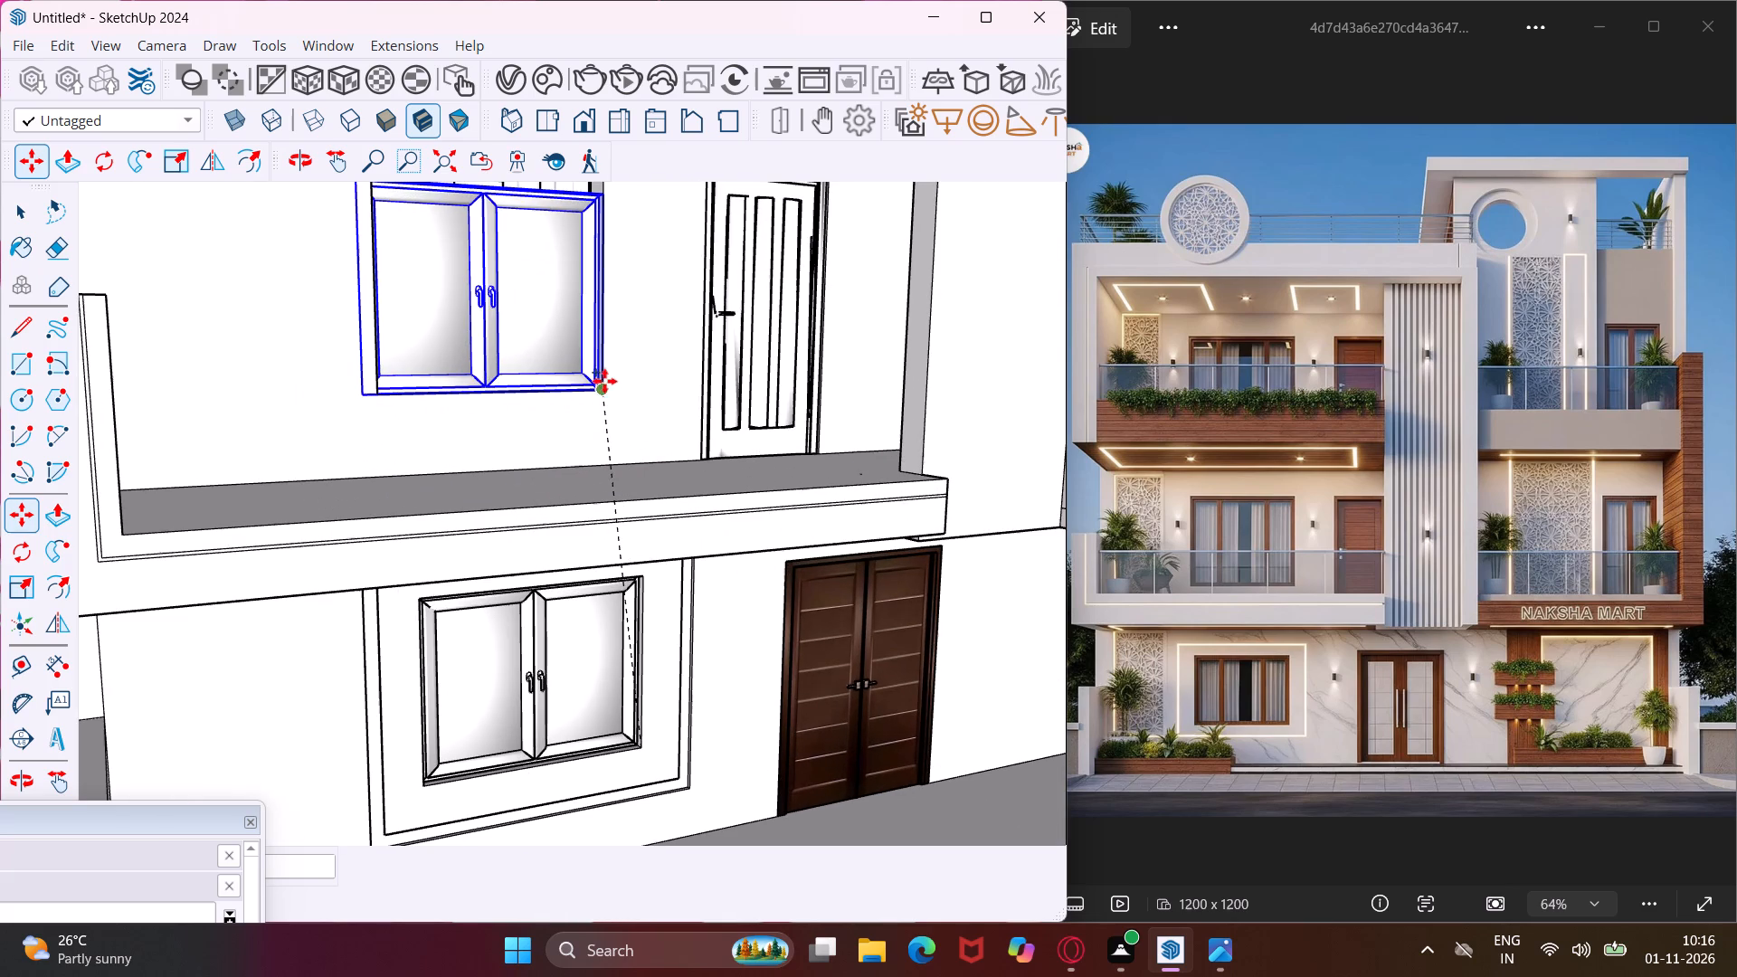
pyautogui.click(605, 386)
pyautogui.scroll(-4, 605, 403)
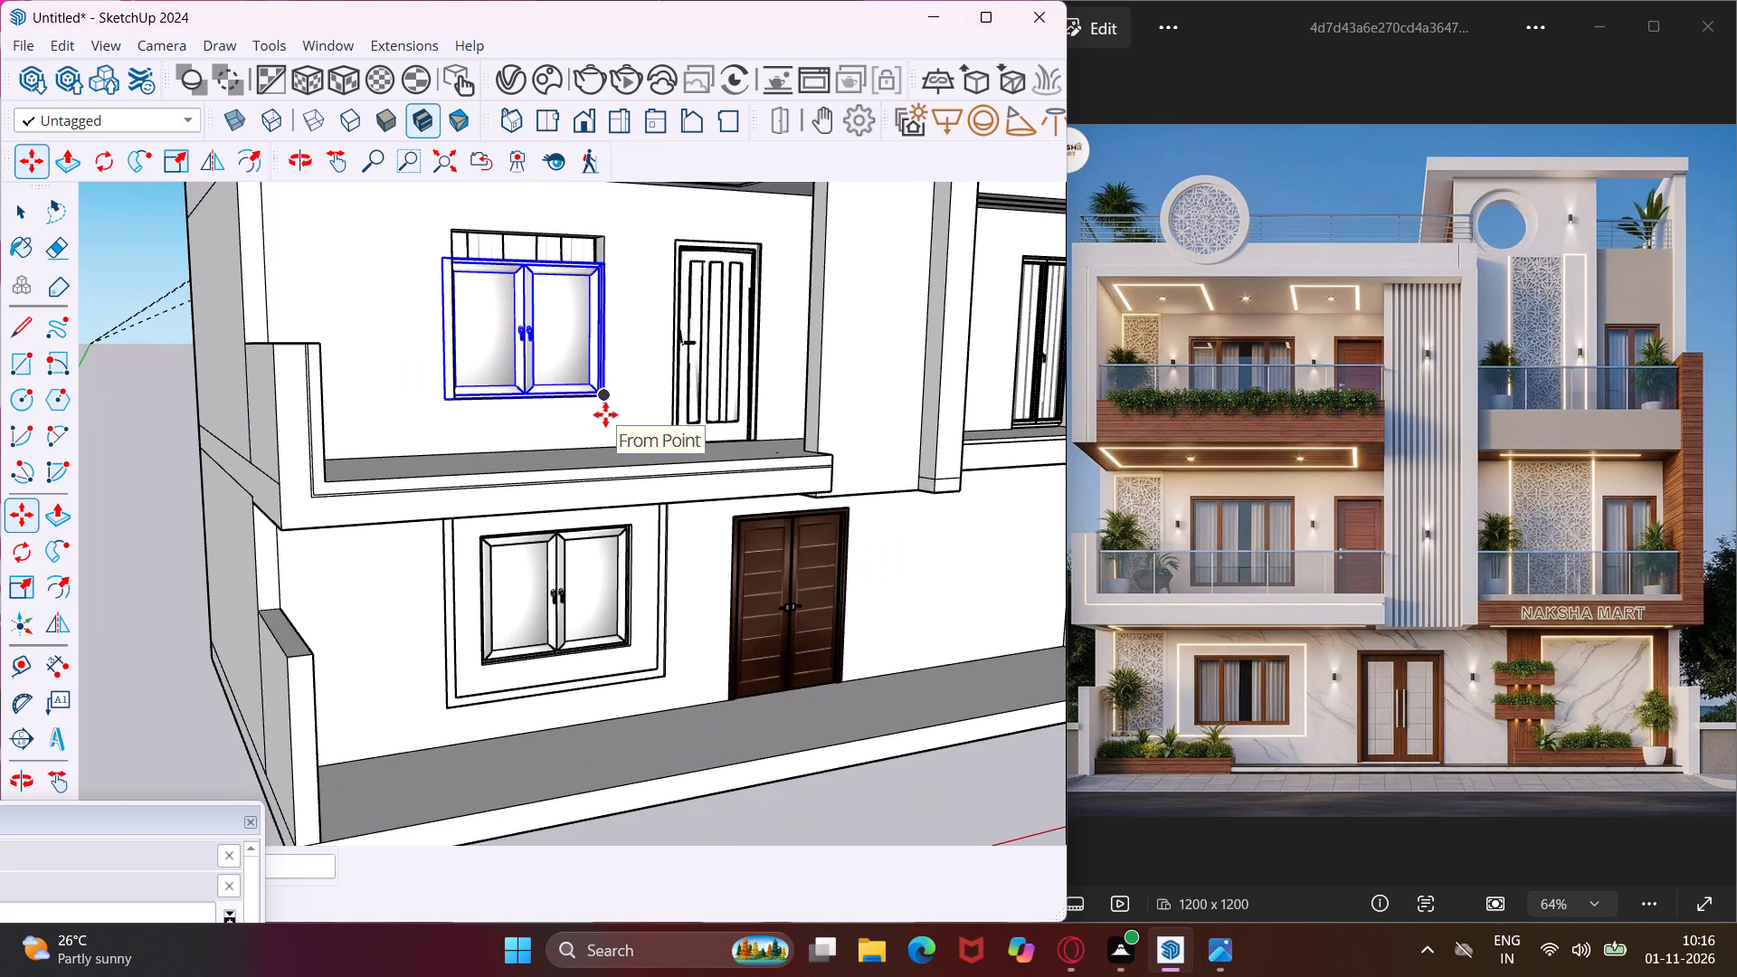
# Scale the first-floor window copy narrower so its far side meets the opening's edge.
pyautogui.moveTo(588, 456); pyautogui.dragTo(546, 520, button='middle')
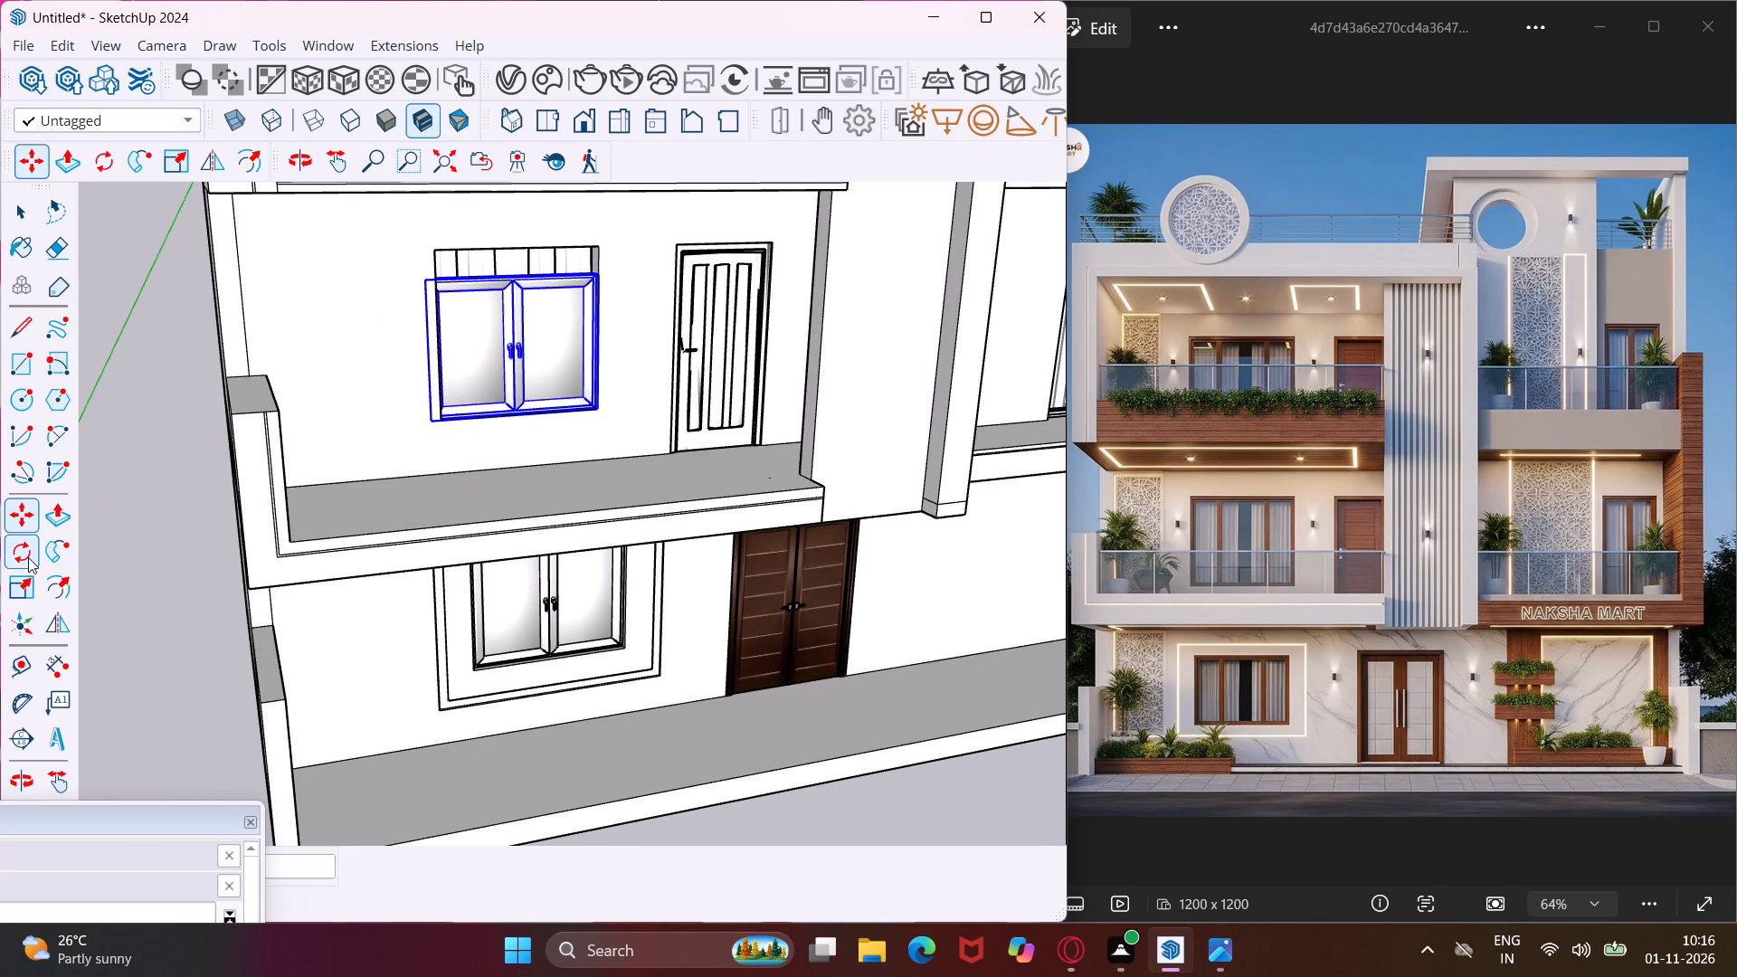
pyautogui.click(25, 575)
pyautogui.scroll(3, 424, 326)
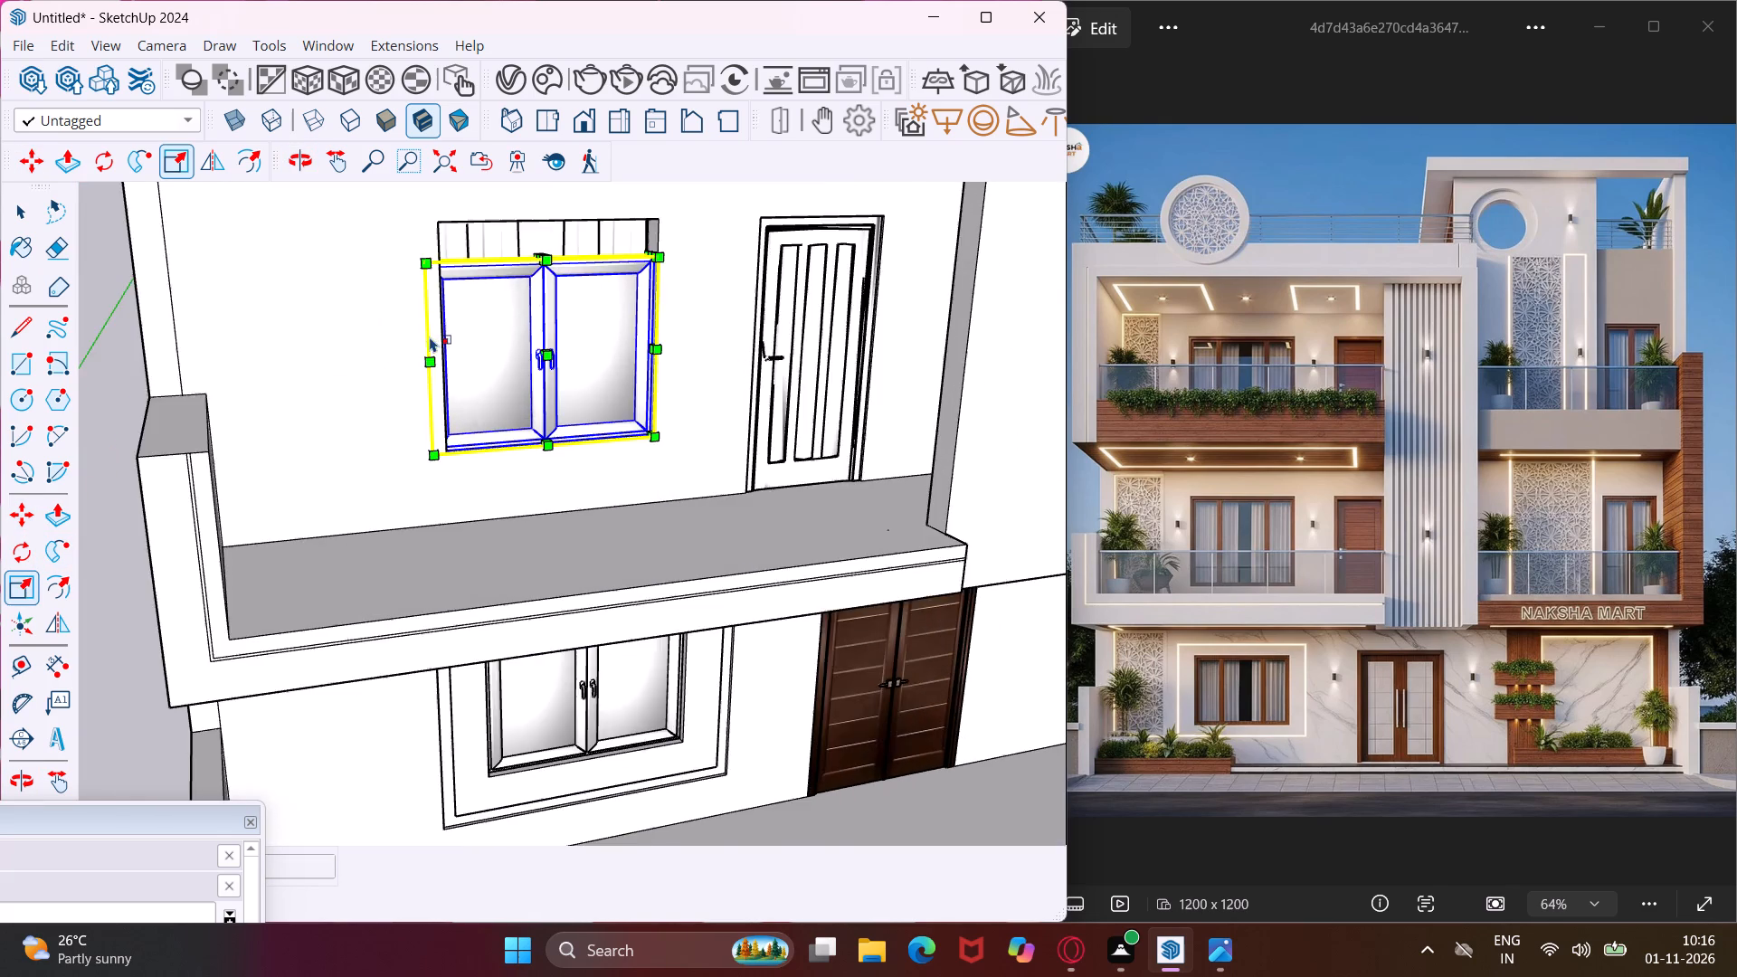
pyautogui.scroll(6, 431, 339)
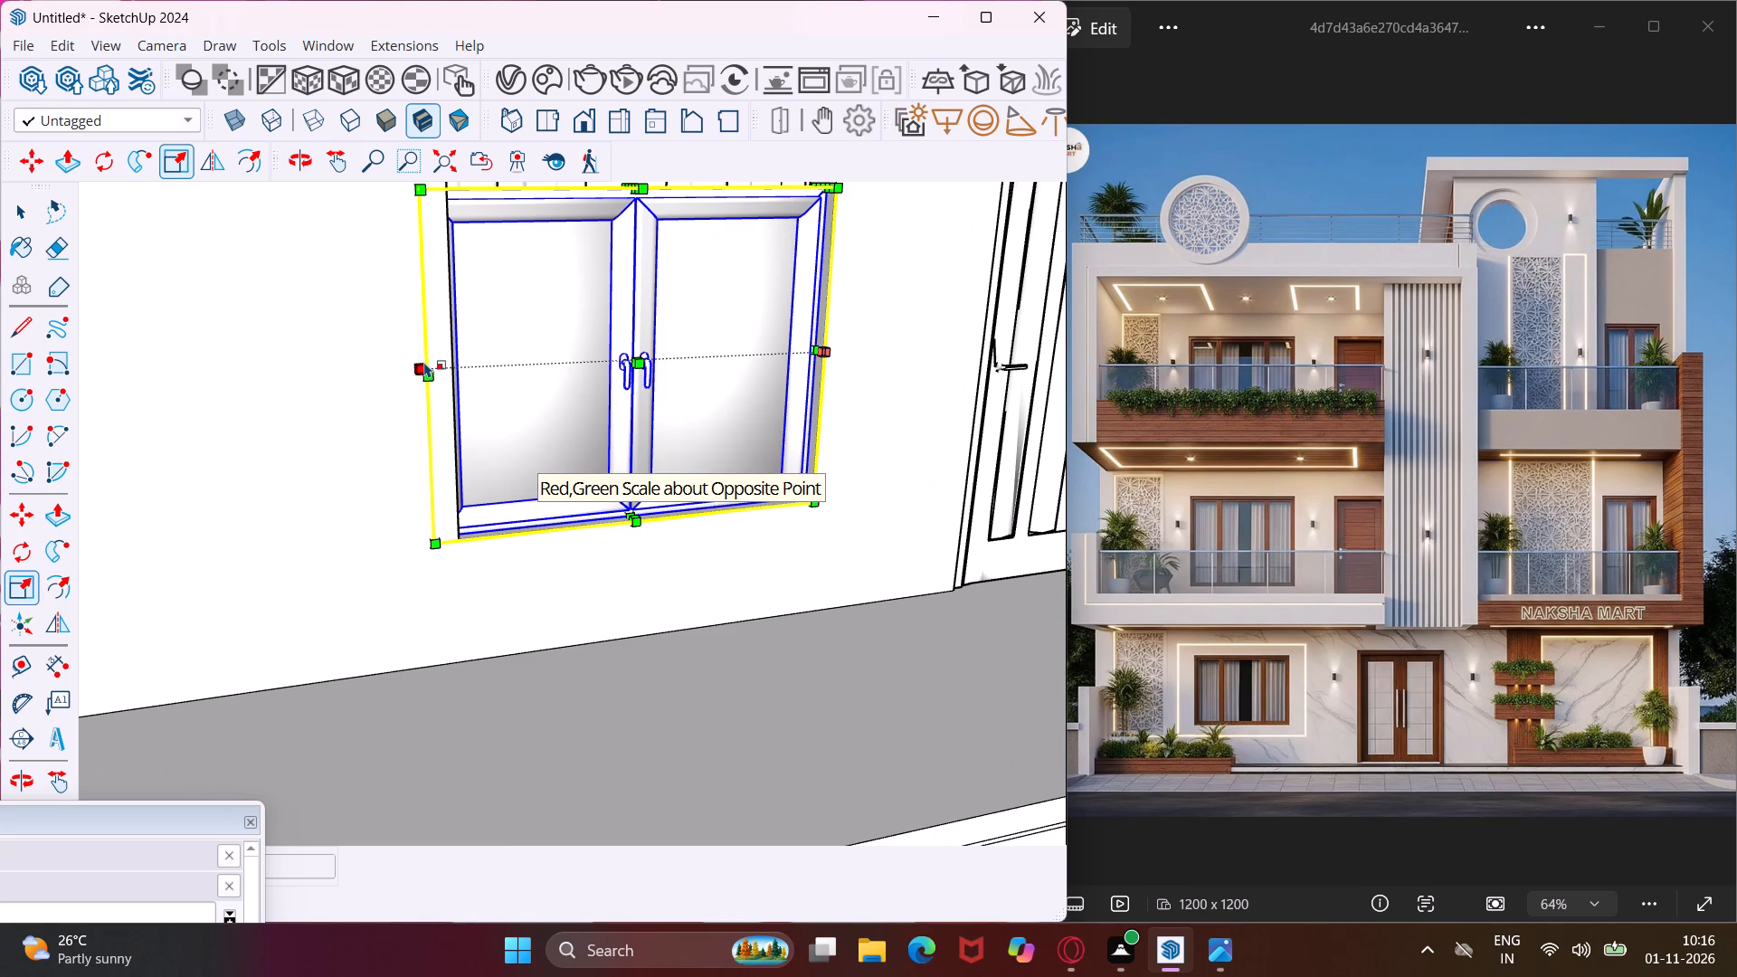
pyautogui.click(424, 362)
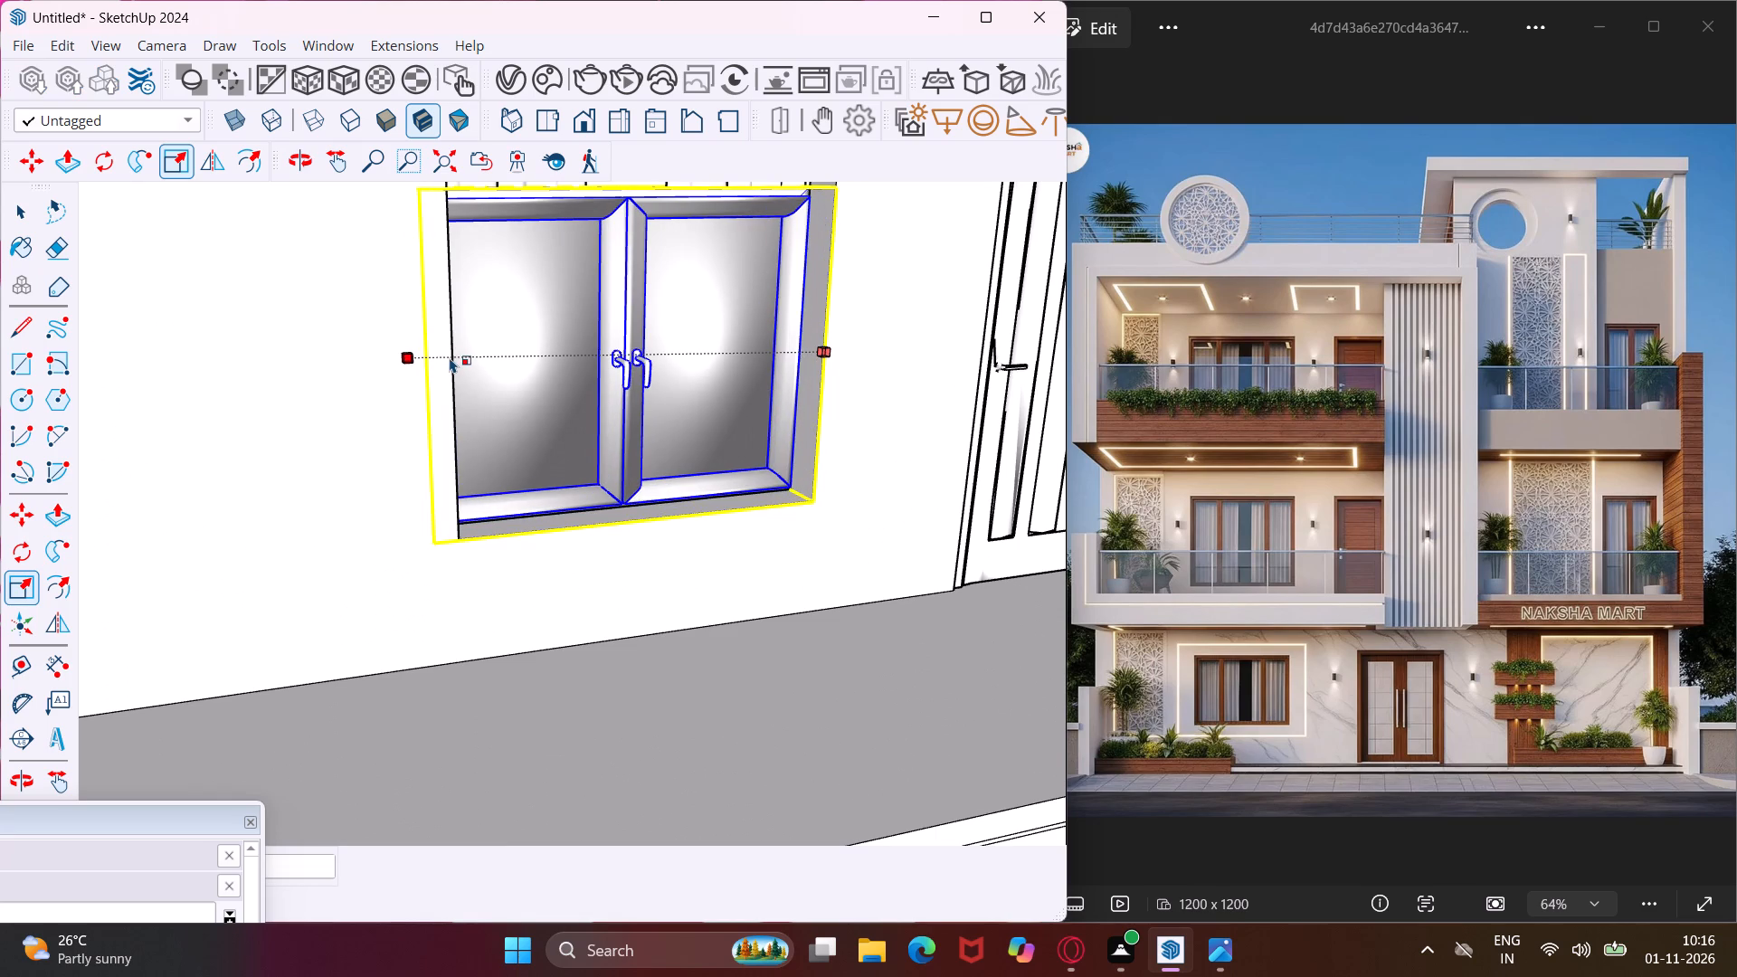
pyautogui.press('Escape')
pyautogui.scroll(4, 434, 365)
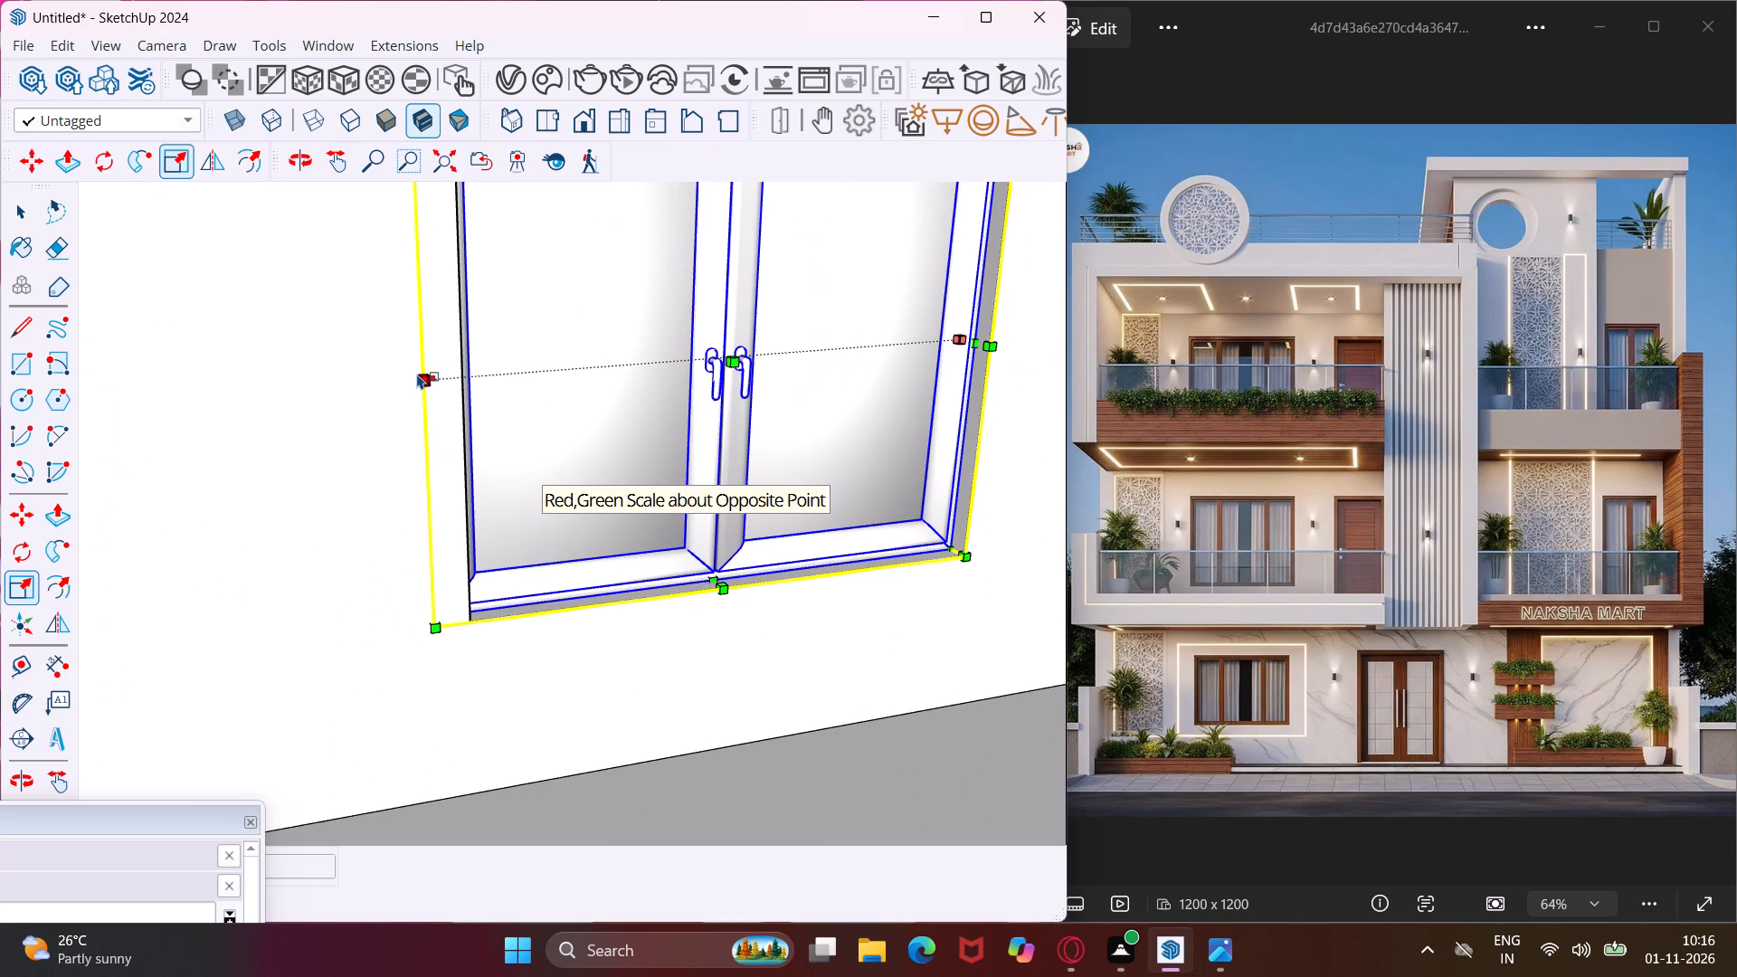
pyautogui.scroll(3, 415, 373)
pyautogui.click(421, 370)
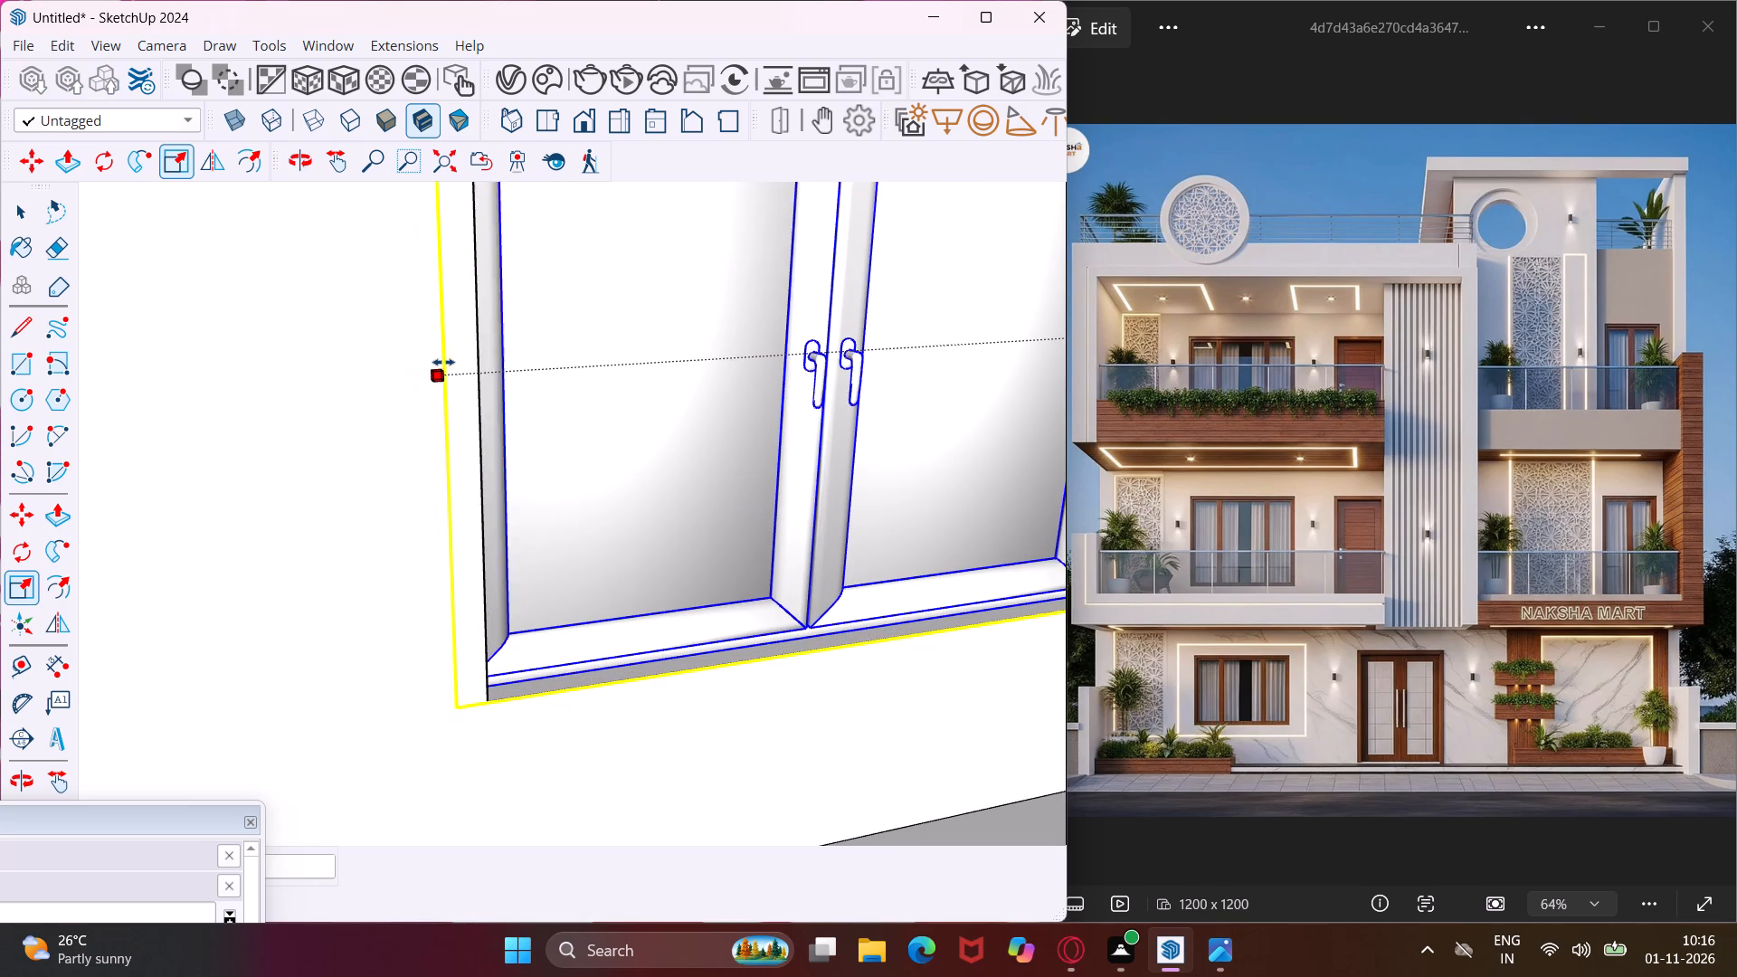
pyautogui.click(466, 362)
pyautogui.scroll(-11, 351, 424)
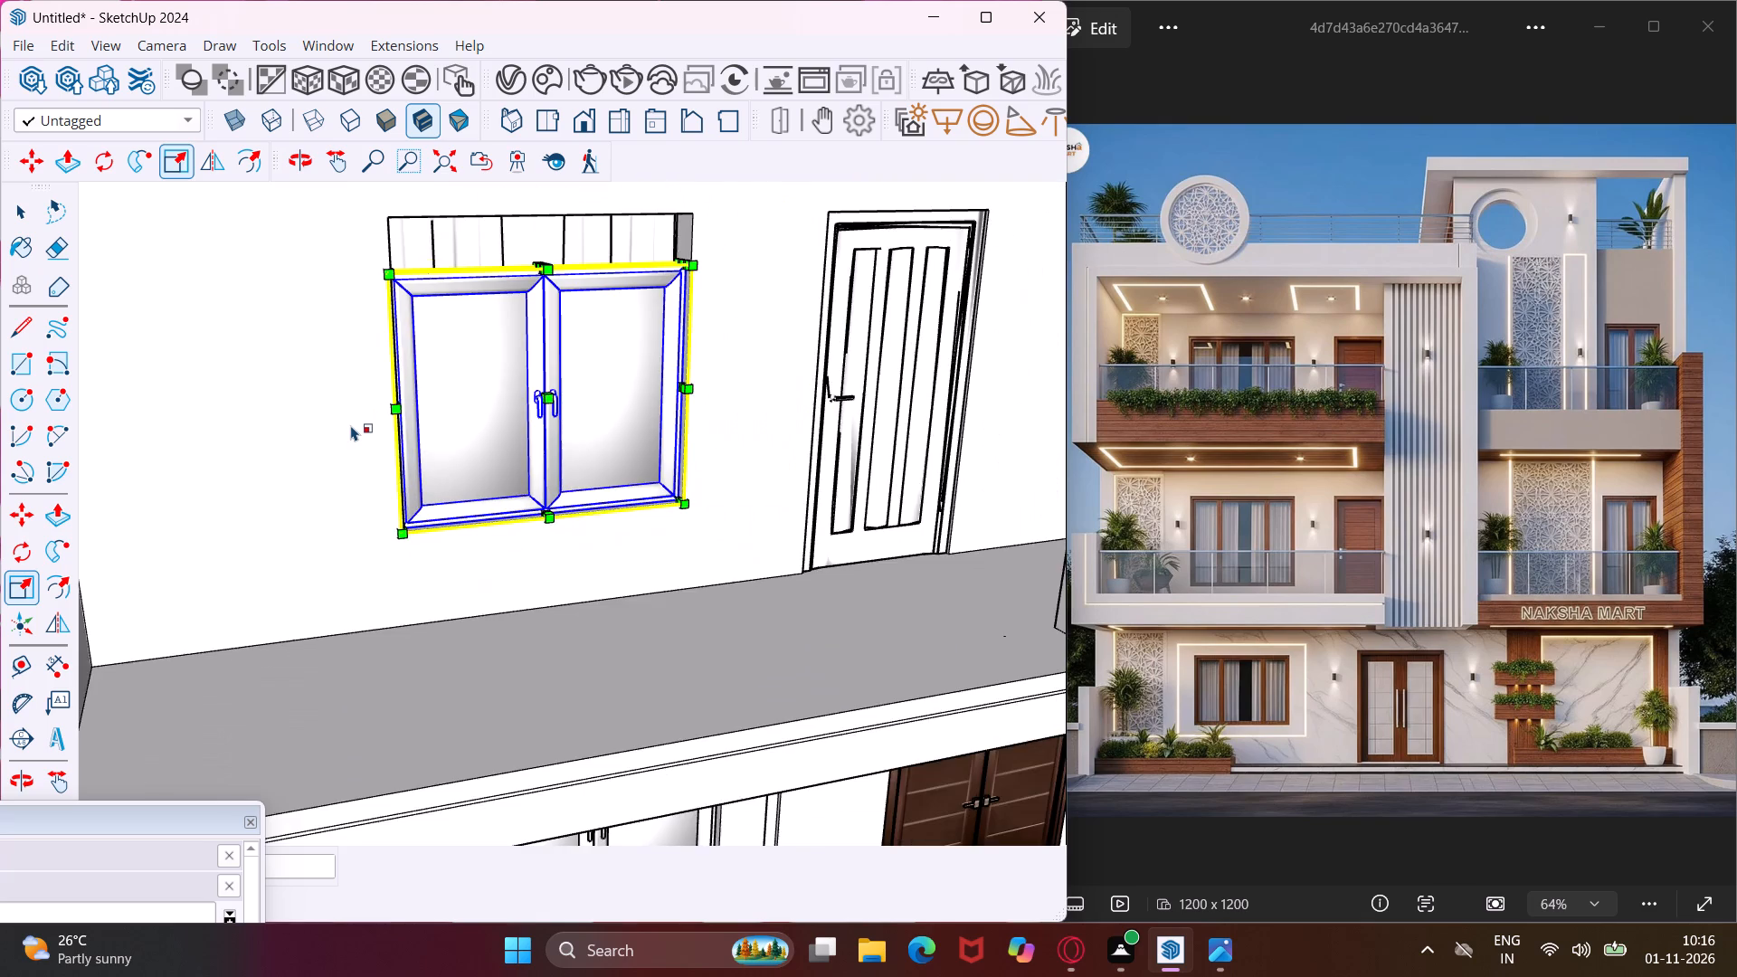
# Scale the first-floor window copy taller so its top reaches the head of the opening.
pyautogui.moveTo(361, 421); pyautogui.dragTo(451, 472, button='middle')
pyautogui.scroll(4, 551, 296)
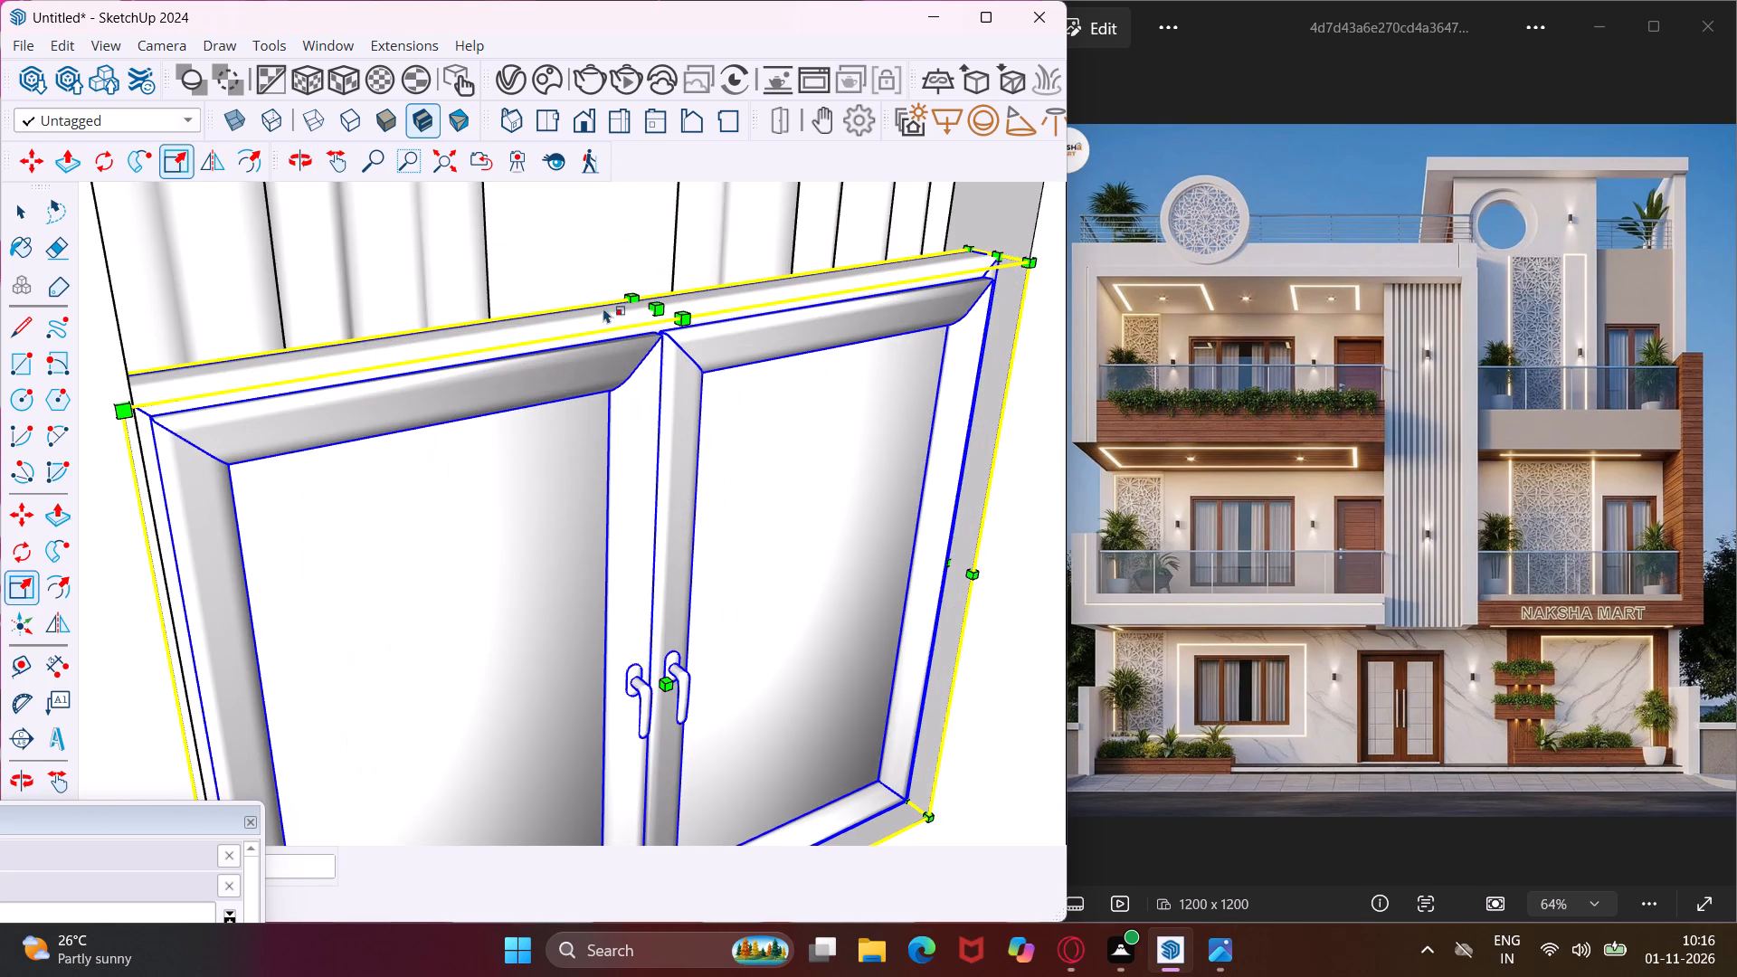
pyautogui.click(651, 304)
pyautogui.scroll(-6, 646, 290)
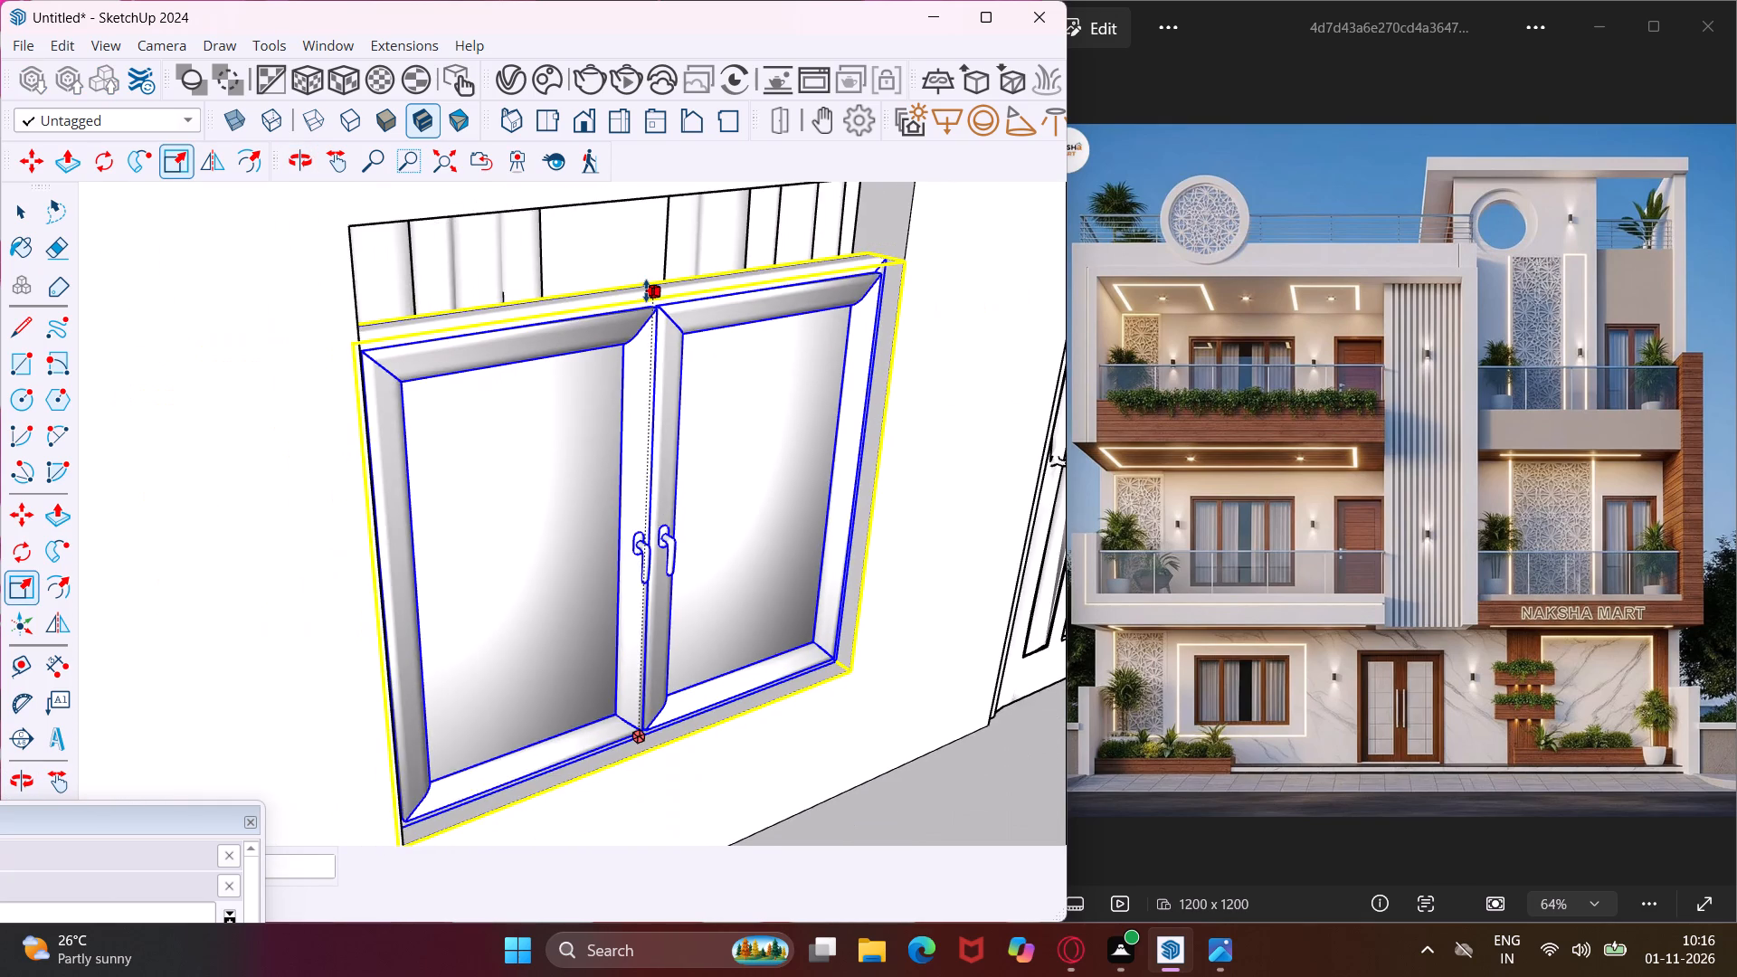
pyautogui.scroll(-1, 646, 290)
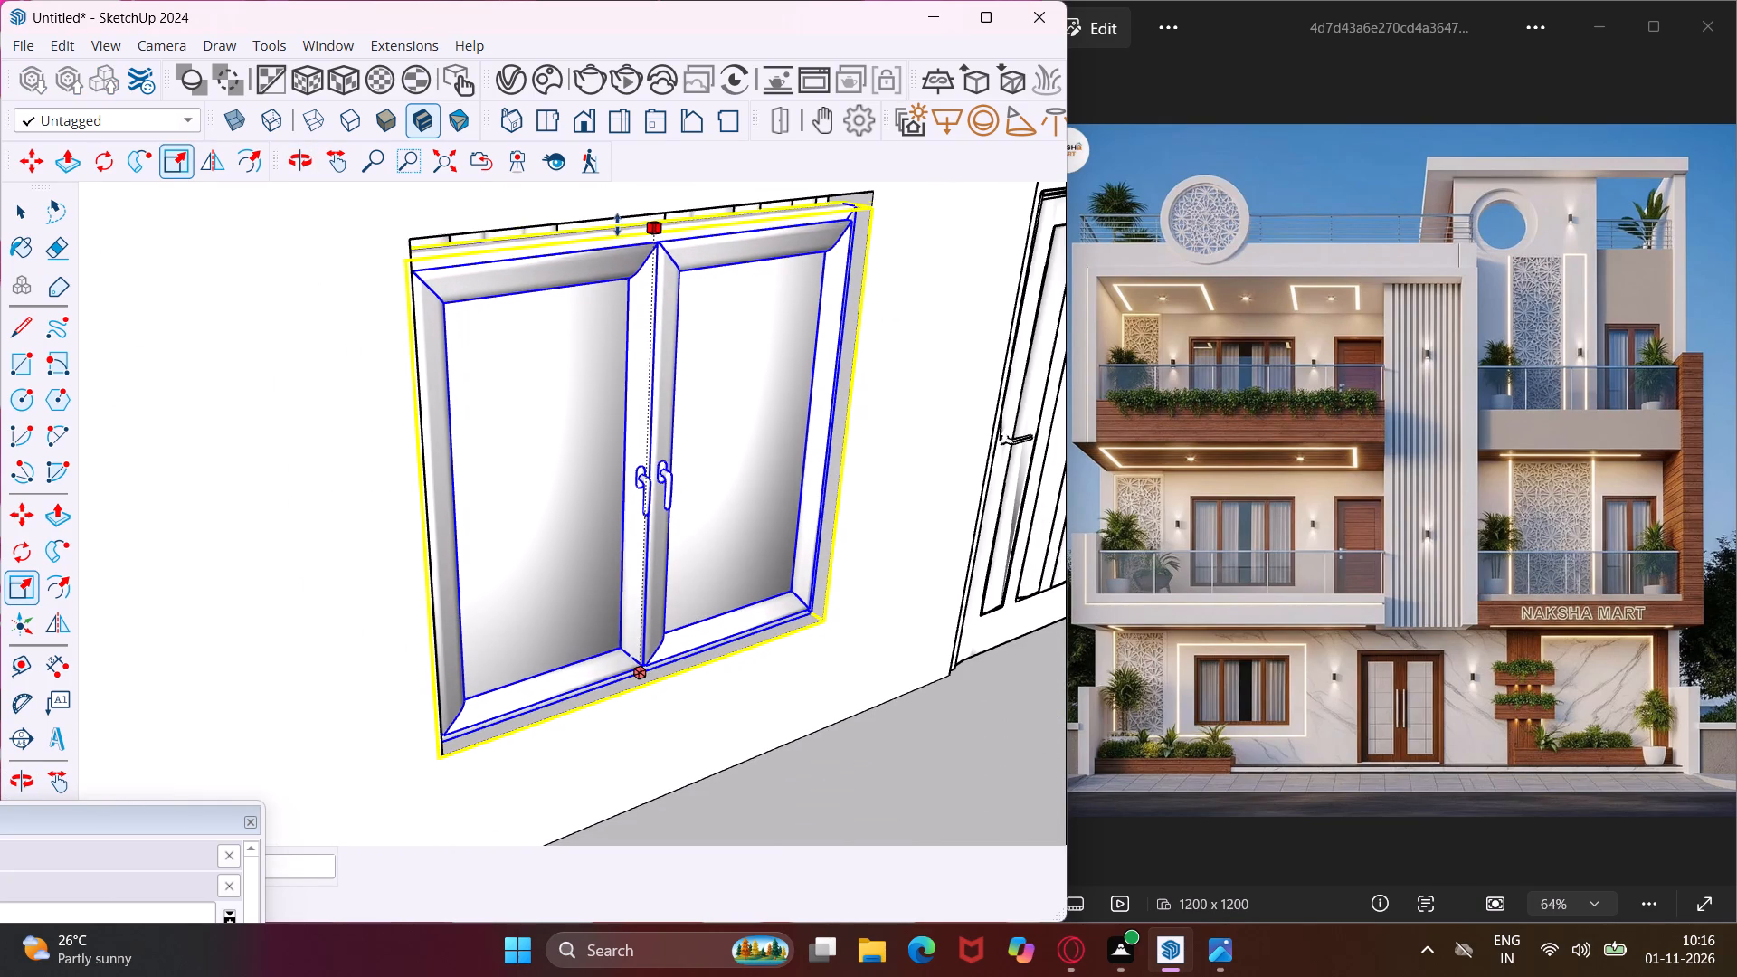
pyautogui.click(612, 218)
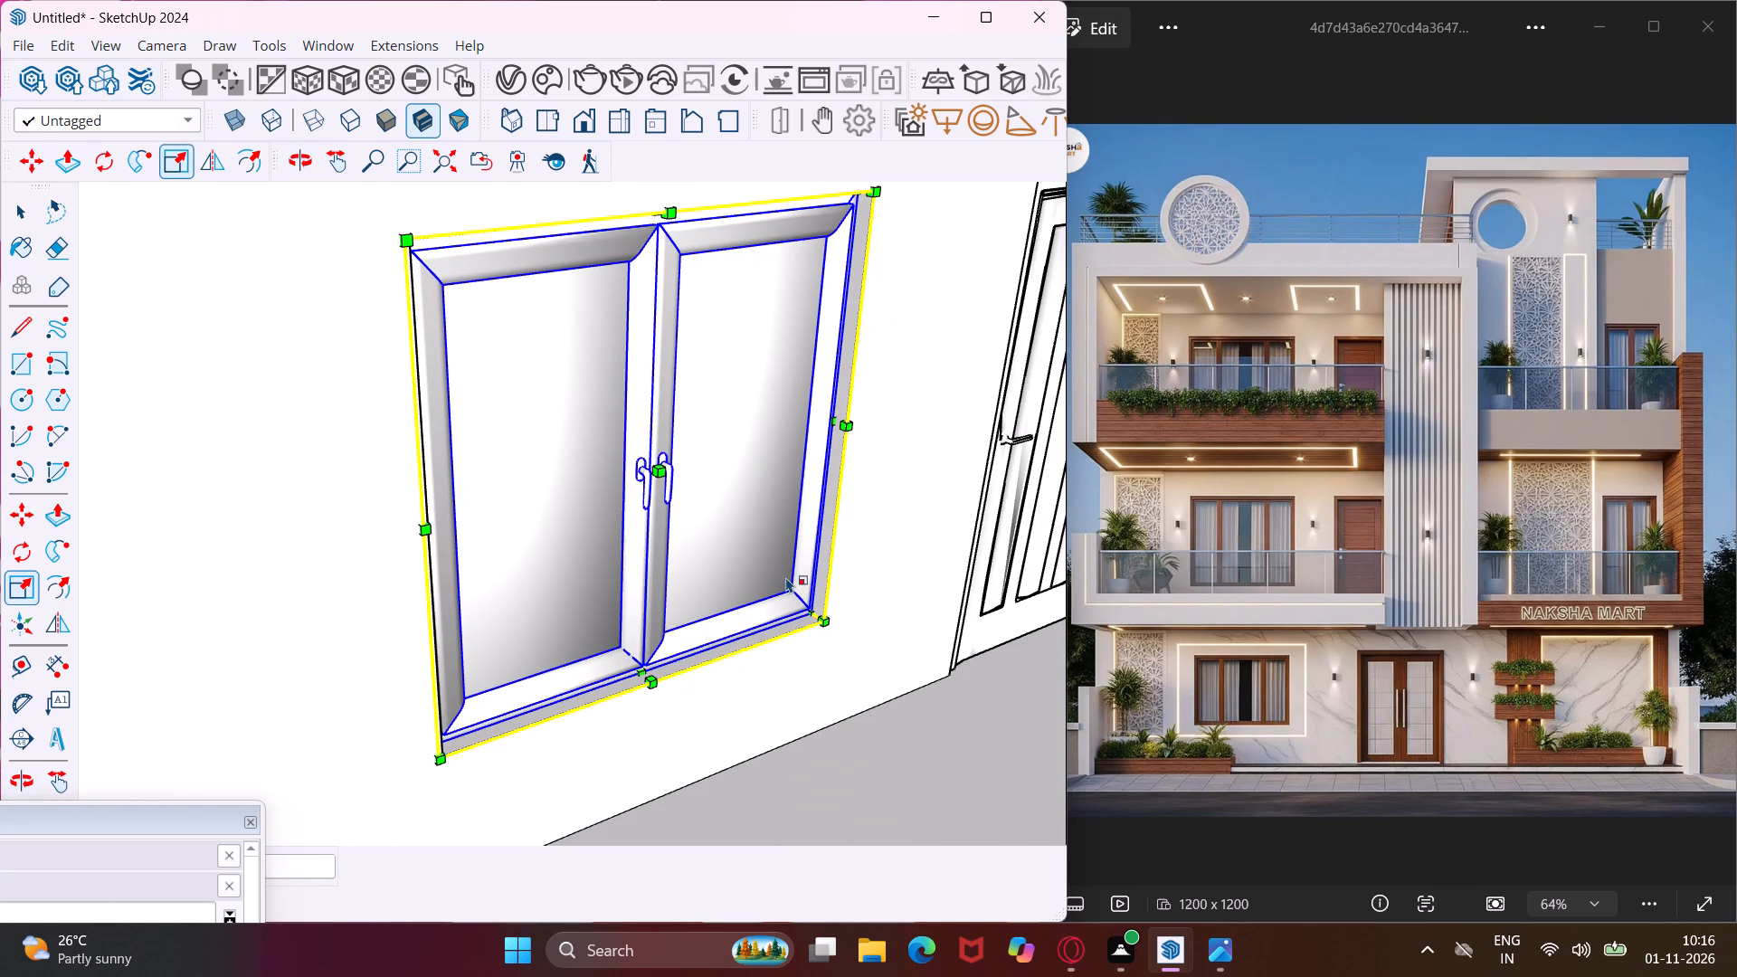
# Copy the fitted first-floor window straight up into the second-floor window opening beside the balcony door.
pyautogui.press('m')
pyautogui.scroll(1, 816, 625)
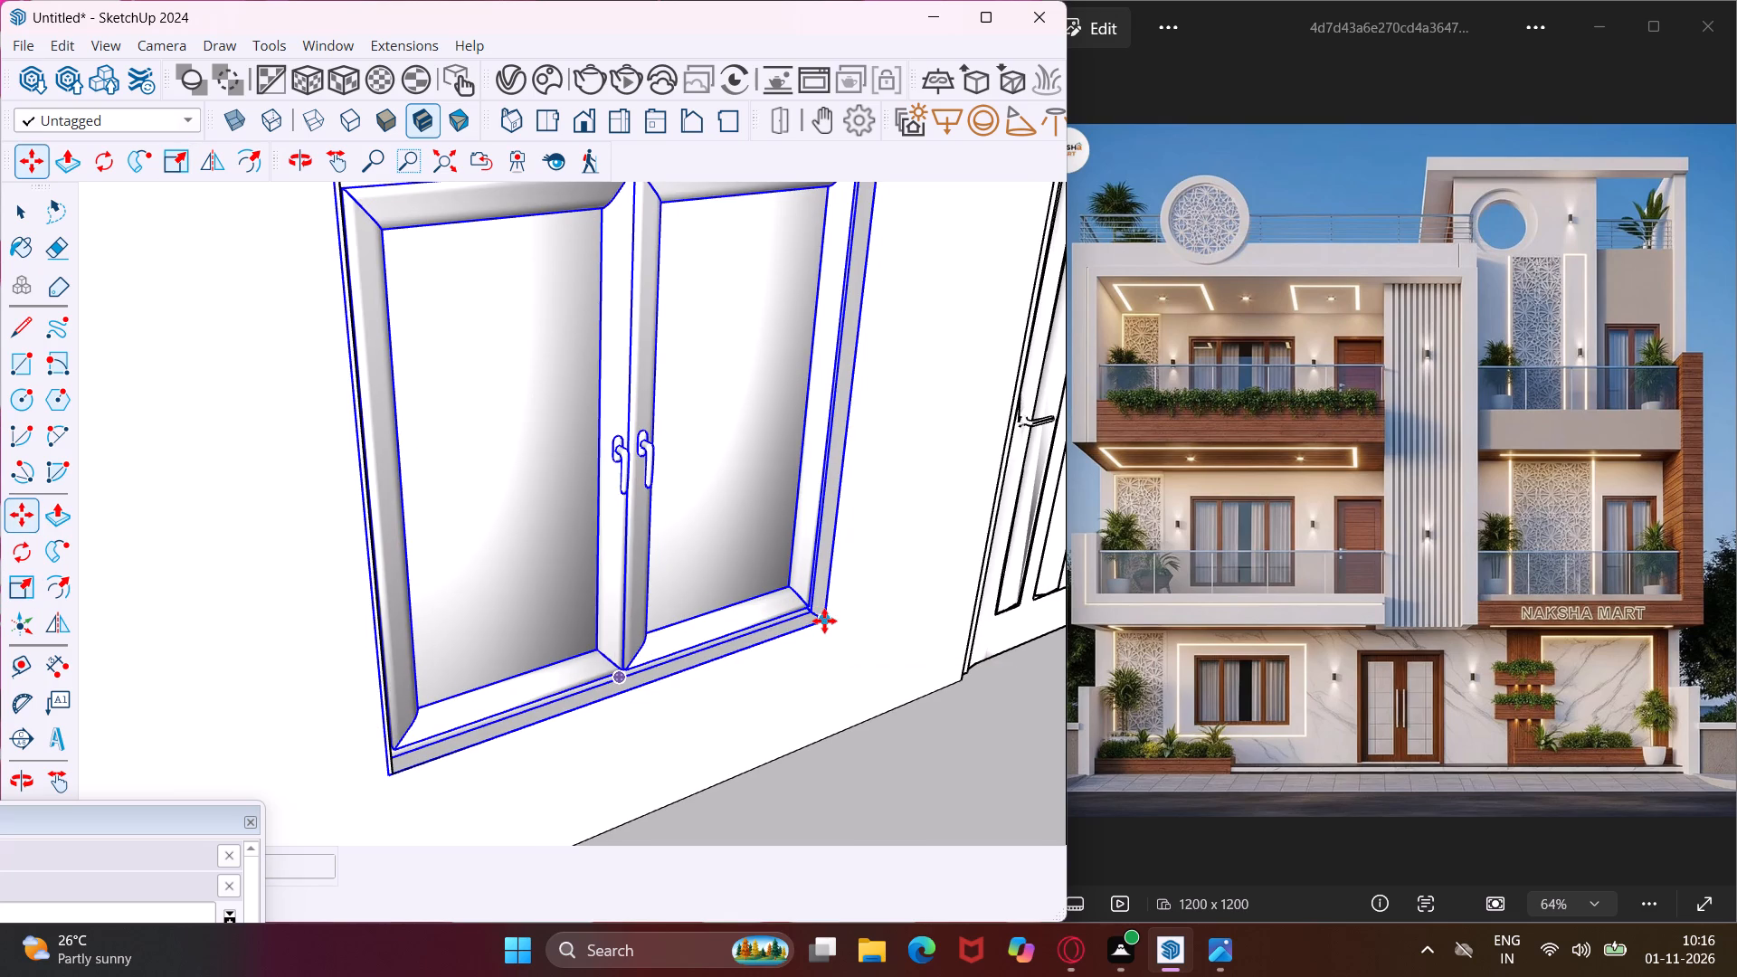
pyautogui.click(824, 621)
pyautogui.scroll(-5, 807, 541)
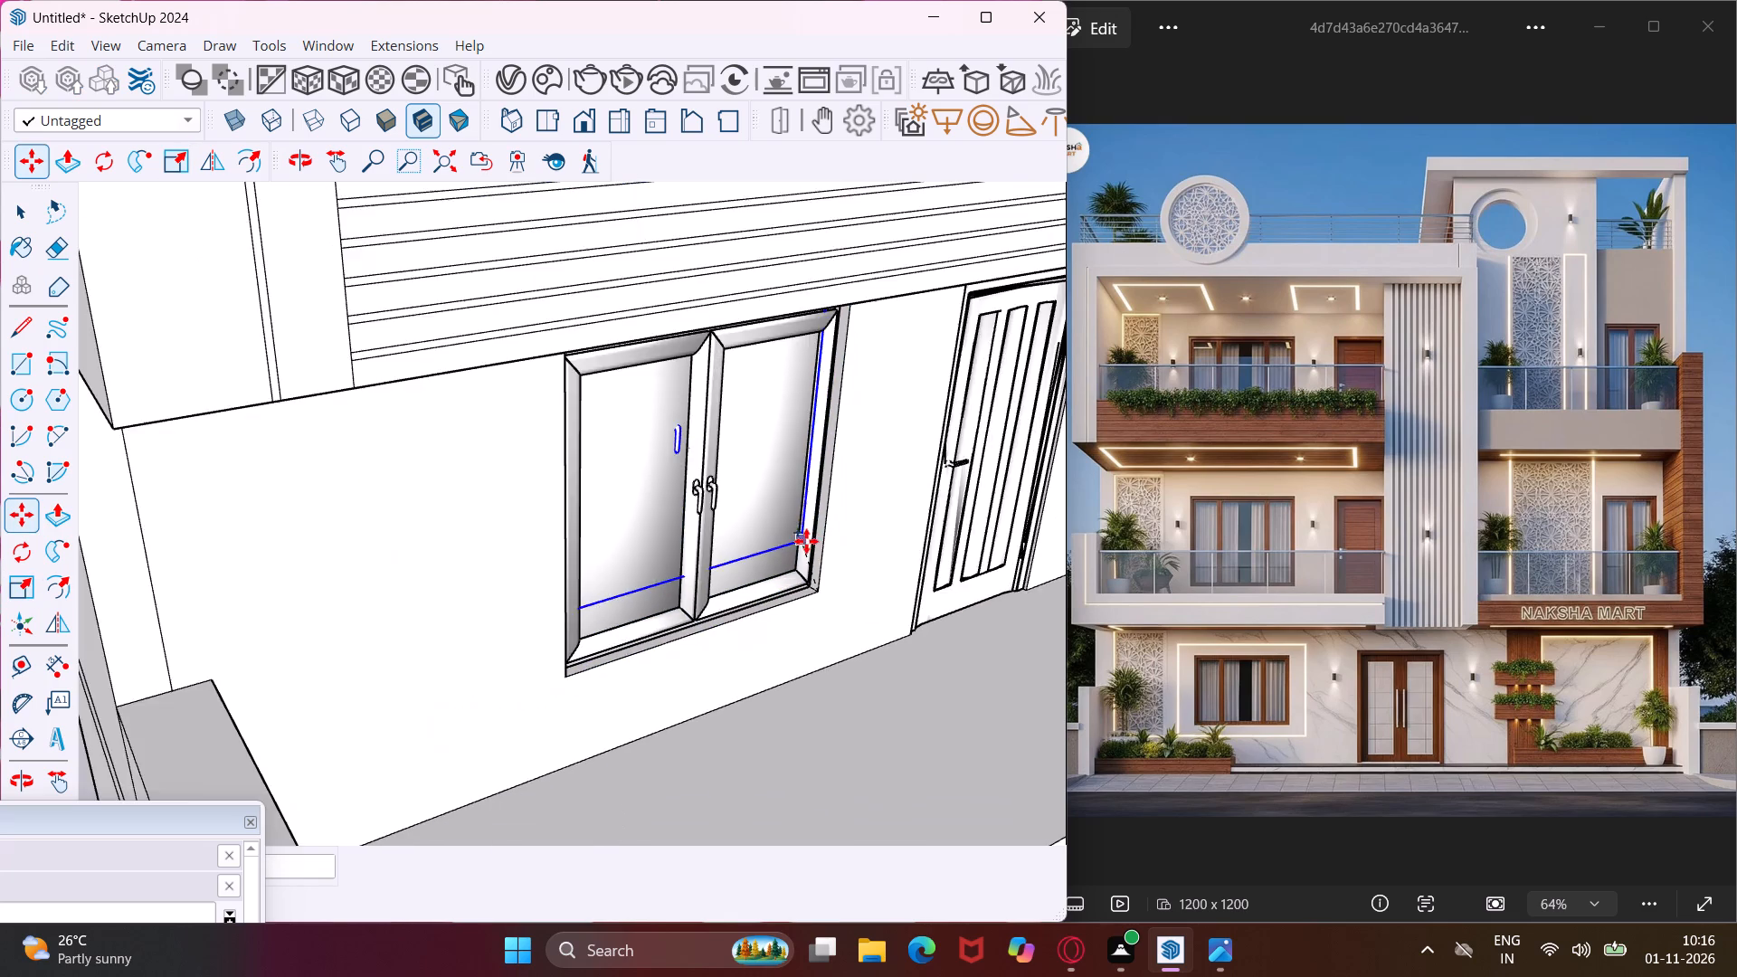
pyautogui.scroll(-9, 804, 538)
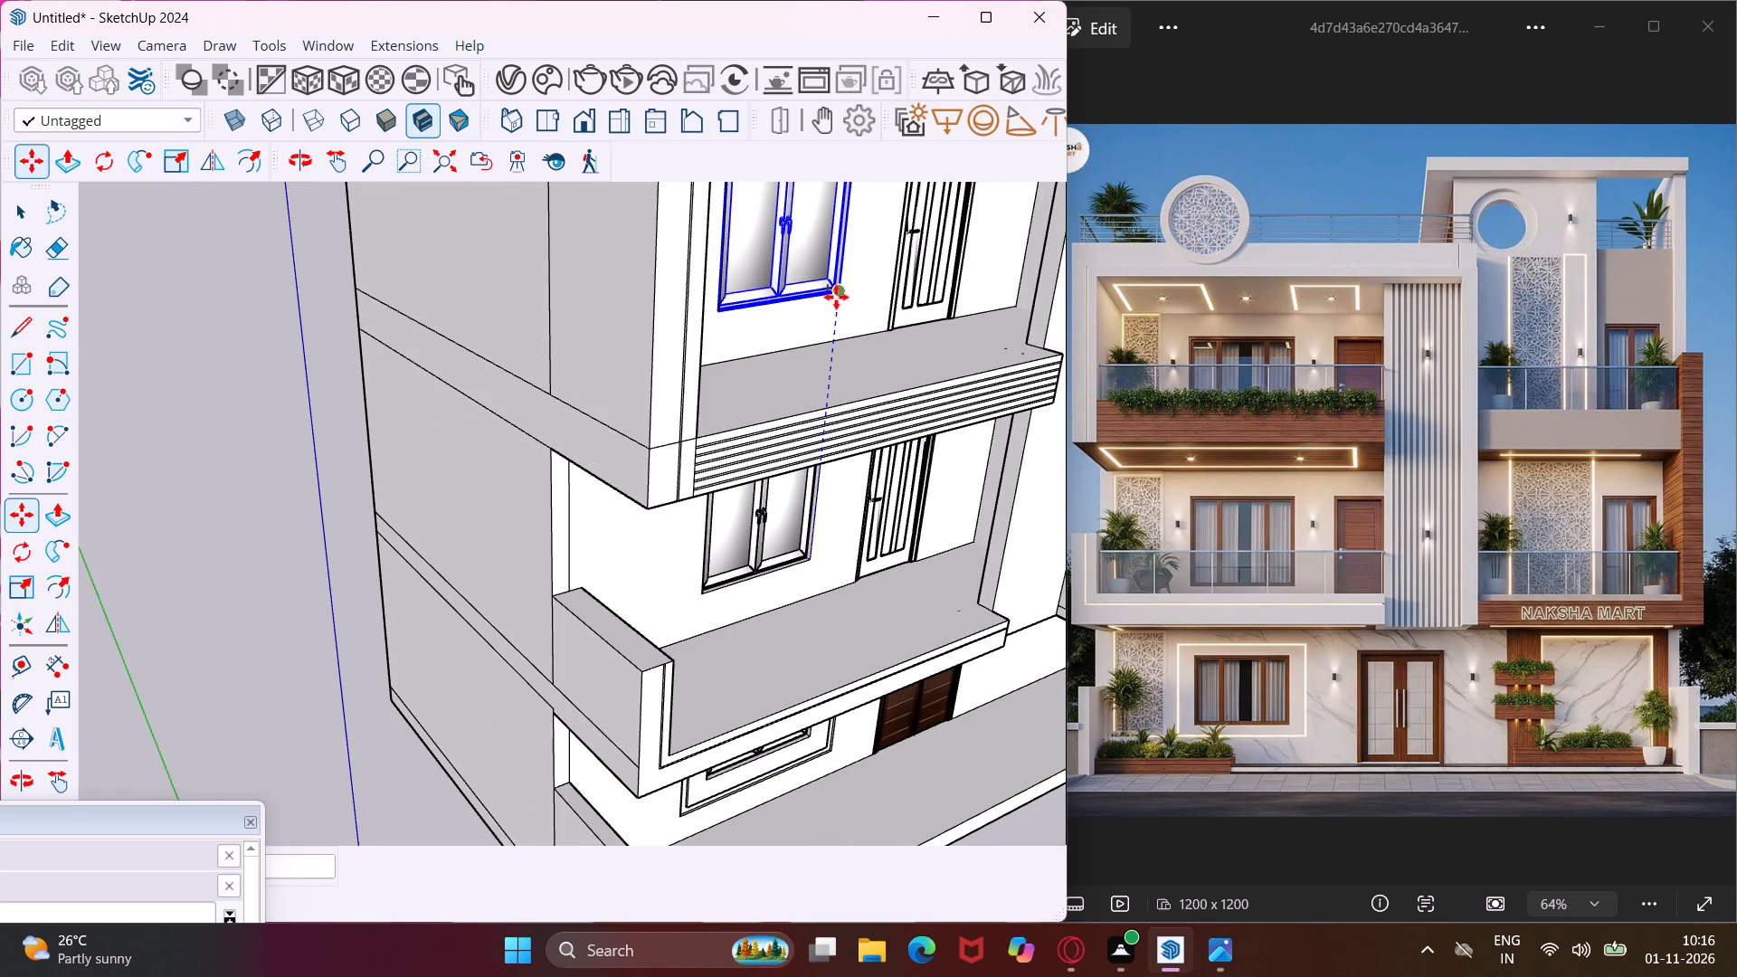
pyautogui.click(836, 295)
pyautogui.scroll(-5, 663, 480)
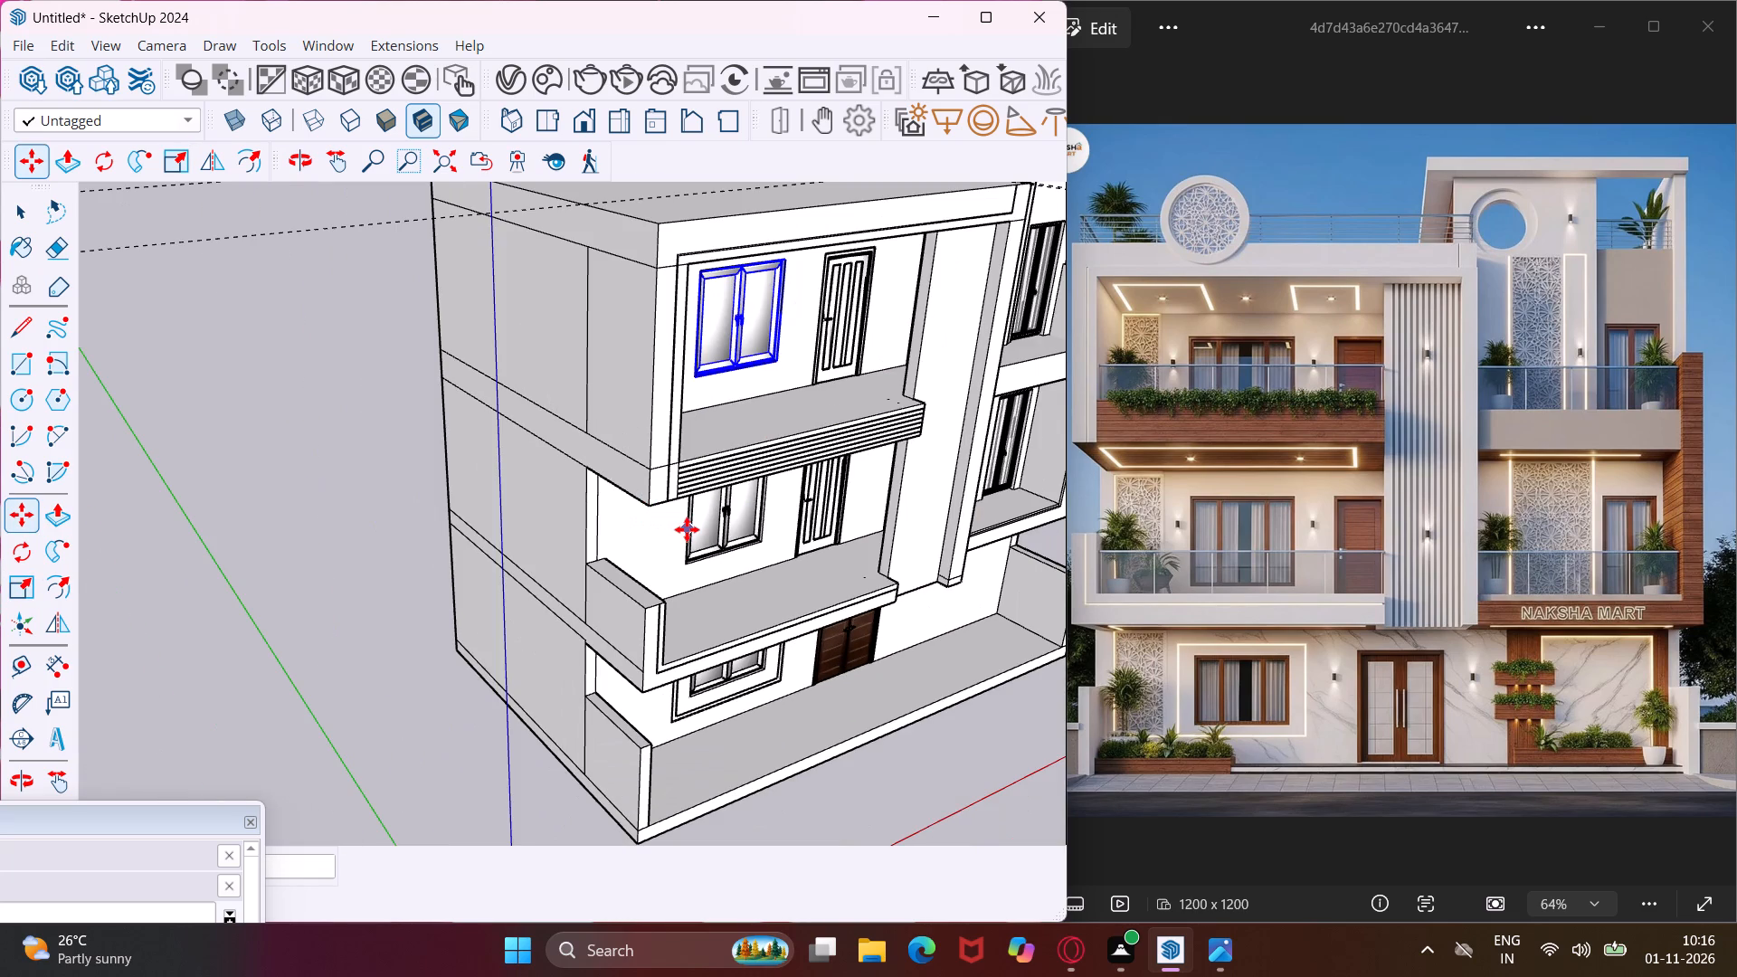
pyautogui.press('Escape')
pyautogui.press('space')
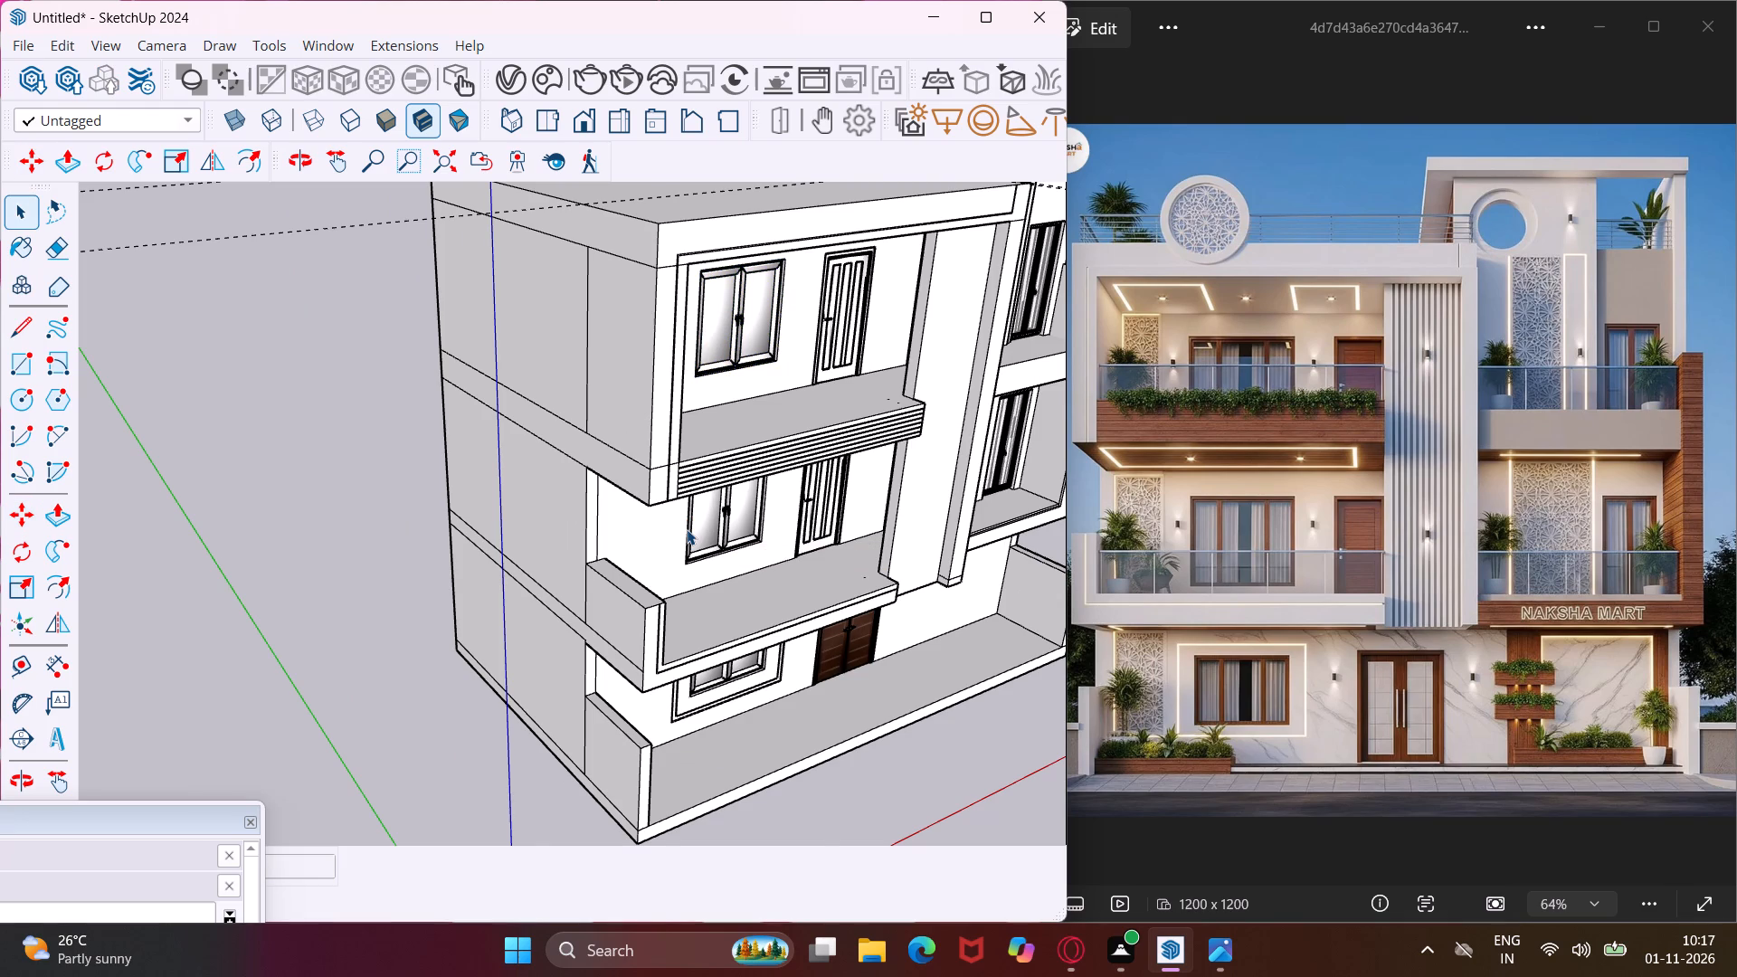
pyautogui.scroll(-2, 687, 529)
pyautogui.moveTo(838, 553); pyautogui.dragTo(390, 430, button='middle')
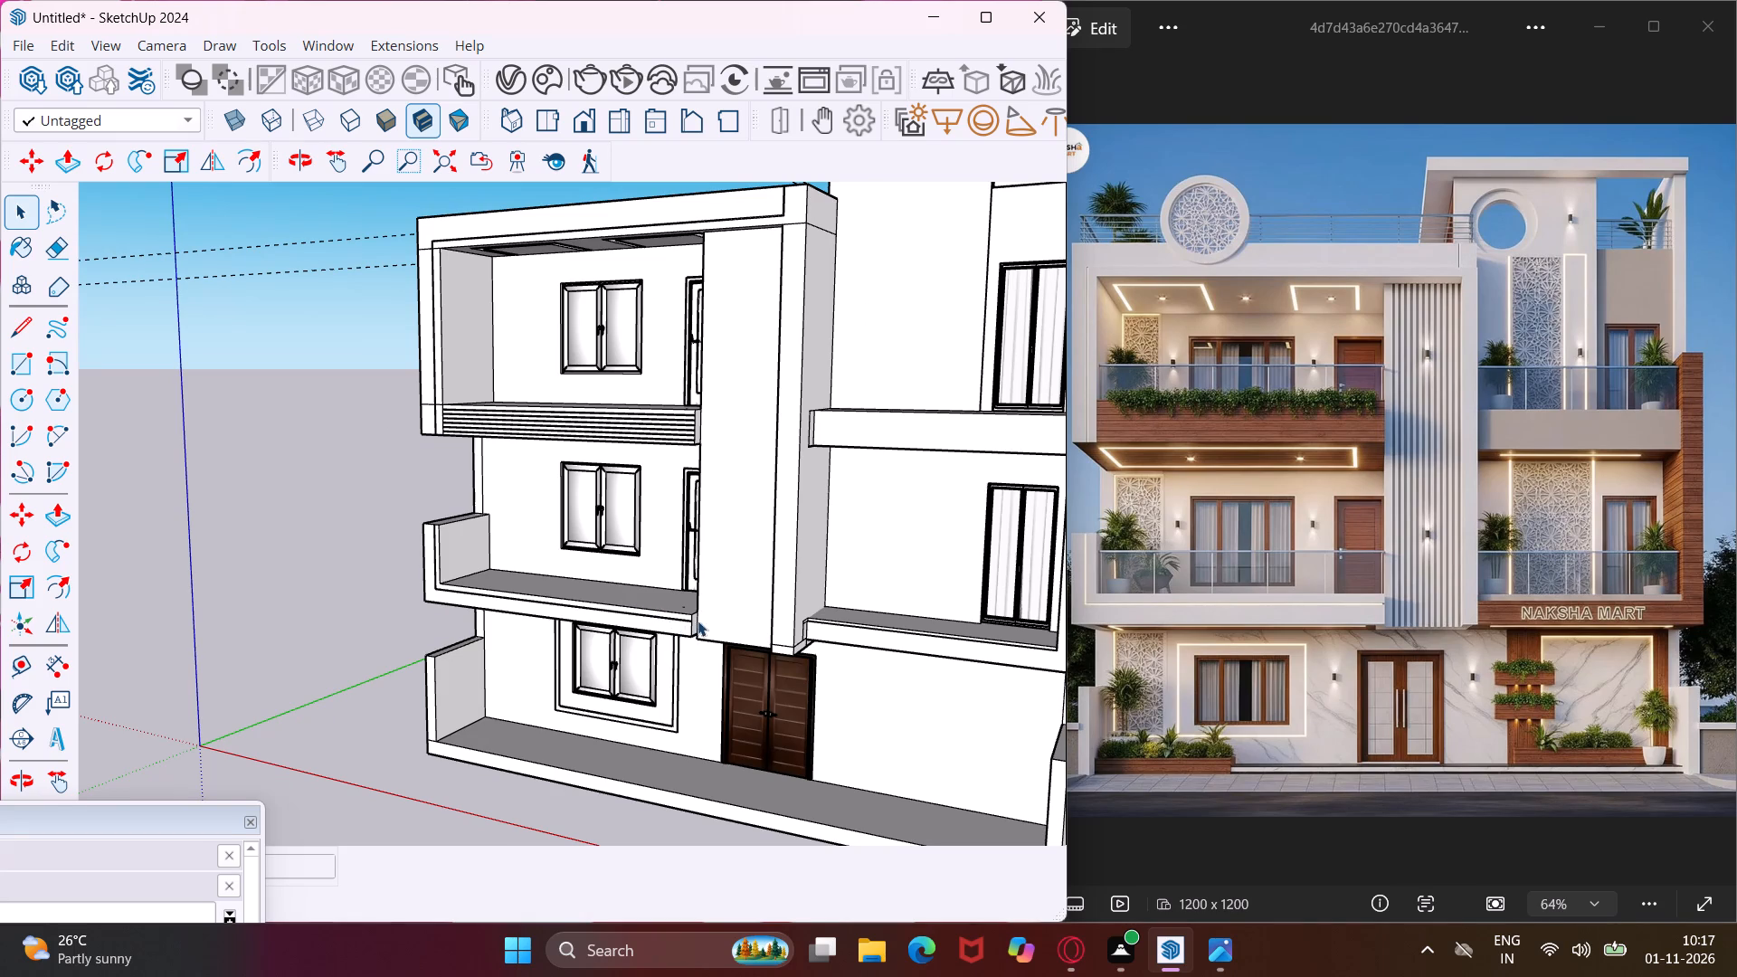
# Draw a vertical line down the full height of the tall pillar's front face, slightly inside its balcony-side edge.
pyautogui.moveTo(698, 621); pyautogui.dragTo(957, 652, button='middle')
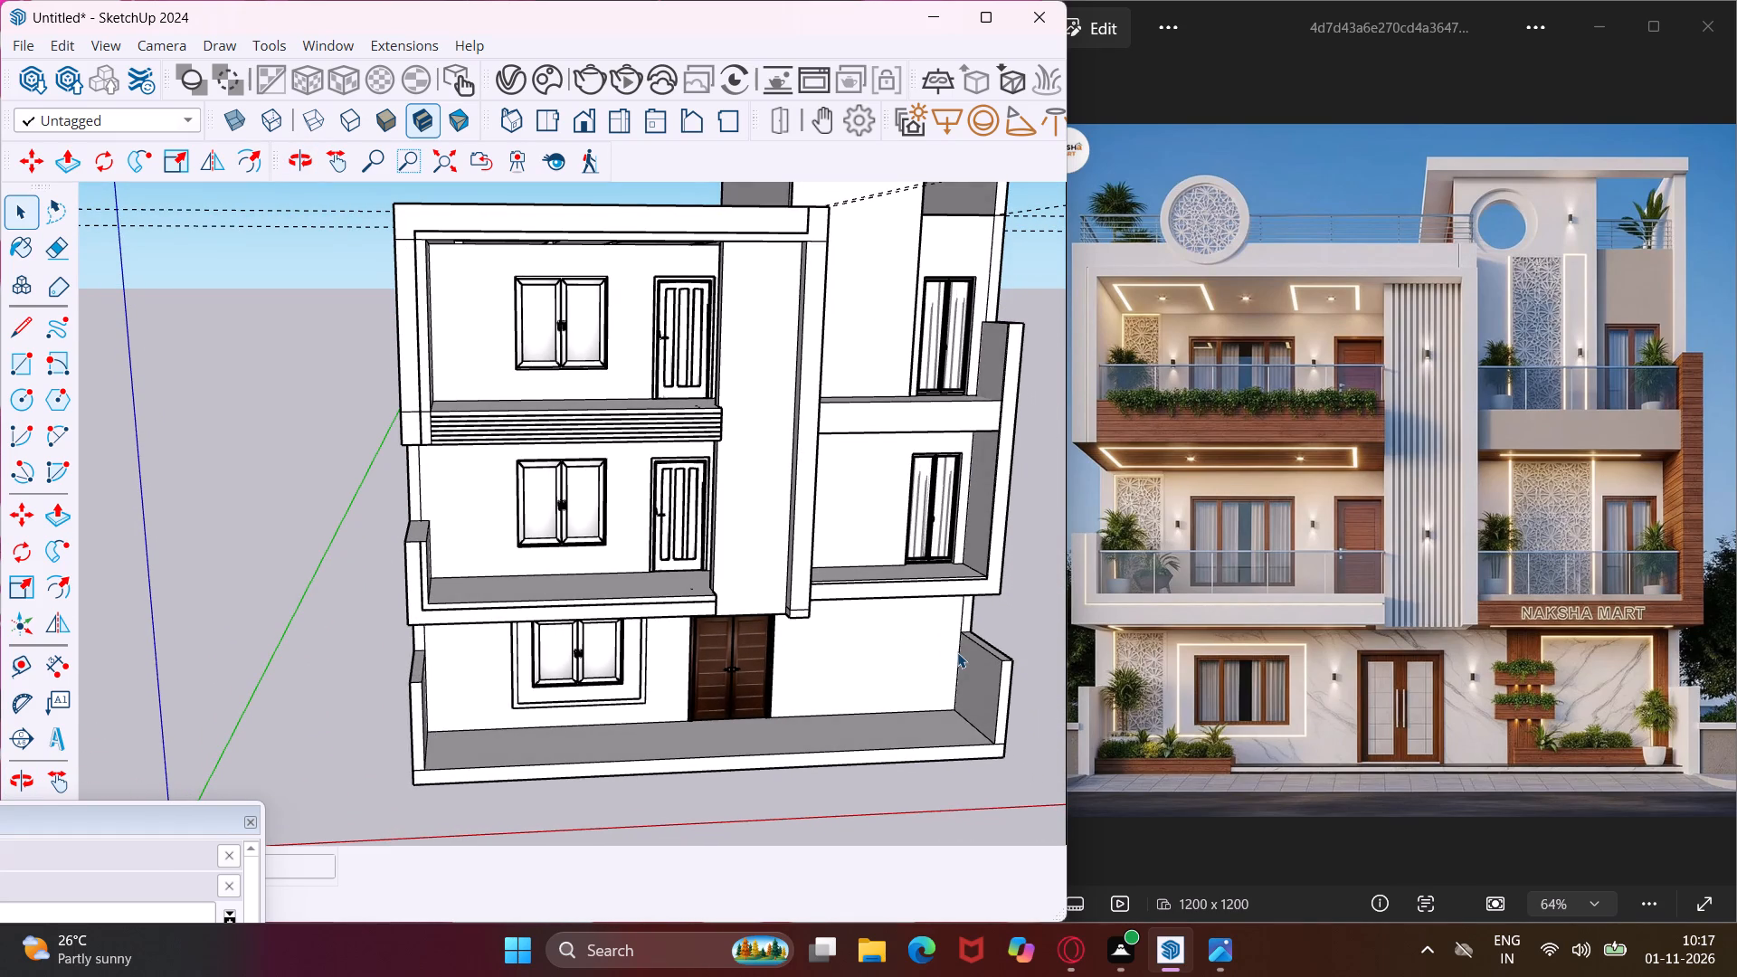
pyautogui.moveTo(775, 418); pyautogui.dragTo(771, 394, button='middle')
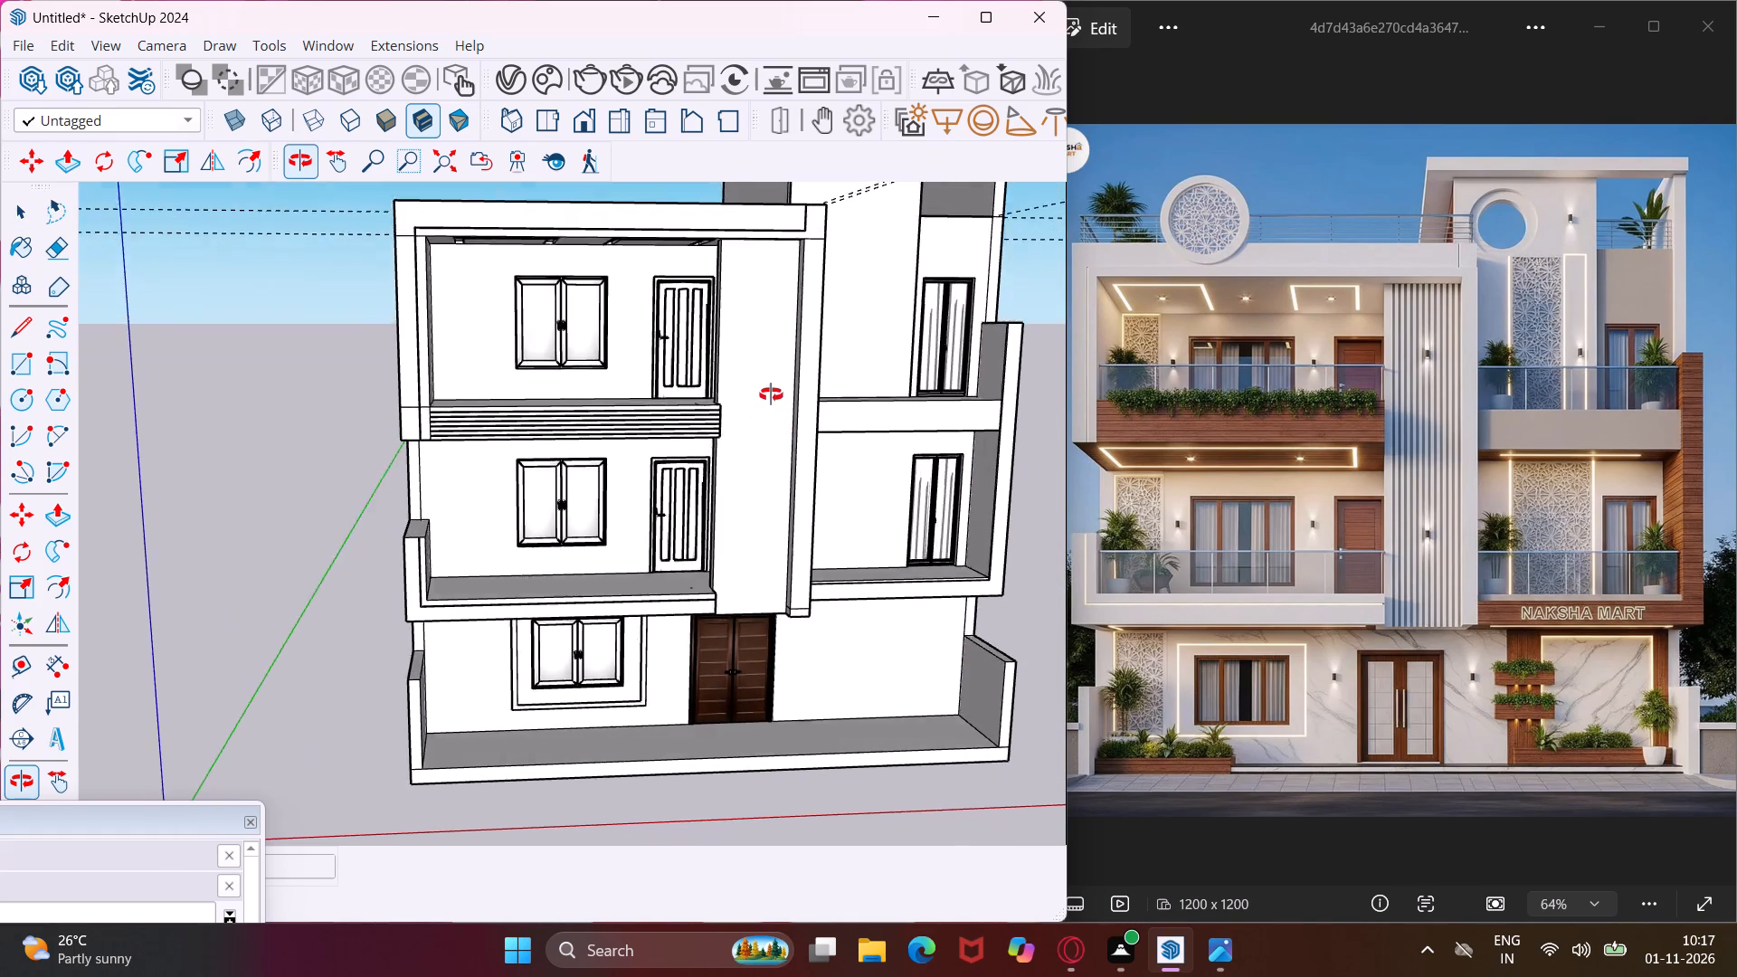
pyautogui.moveTo(771, 394); pyautogui.dragTo(794, 291, button='middle')
pyautogui.scroll(1, 794, 291)
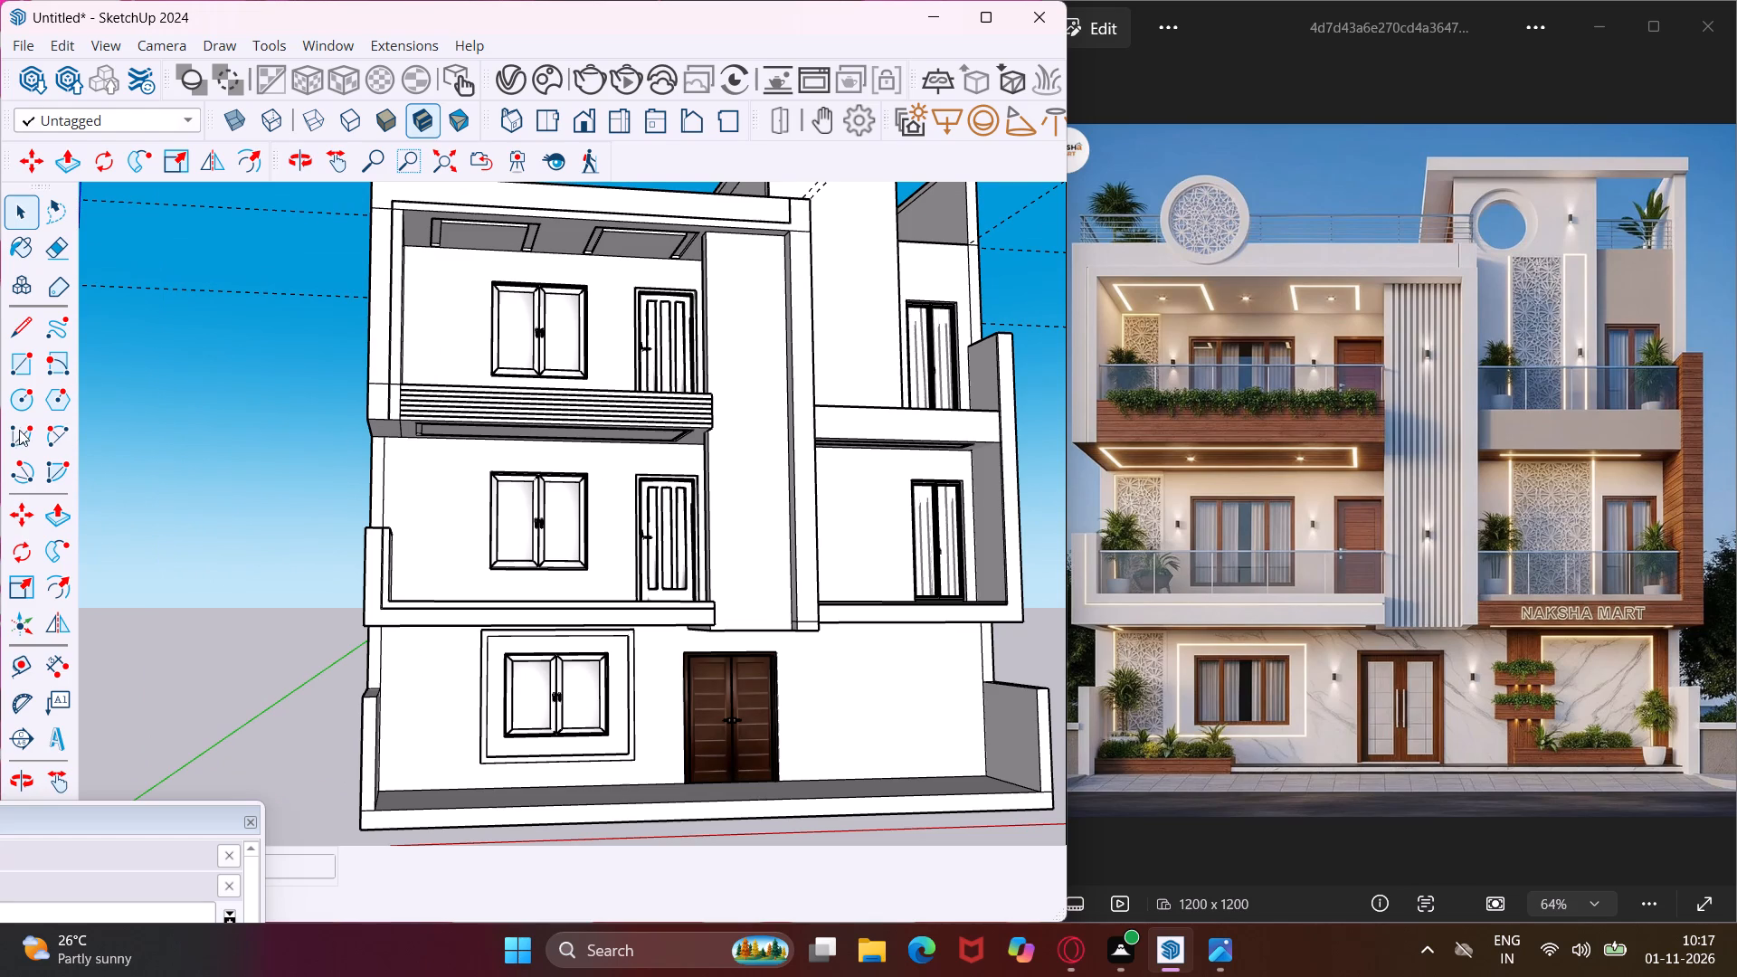
pyautogui.click(34, 335)
pyautogui.scroll(4, 751, 249)
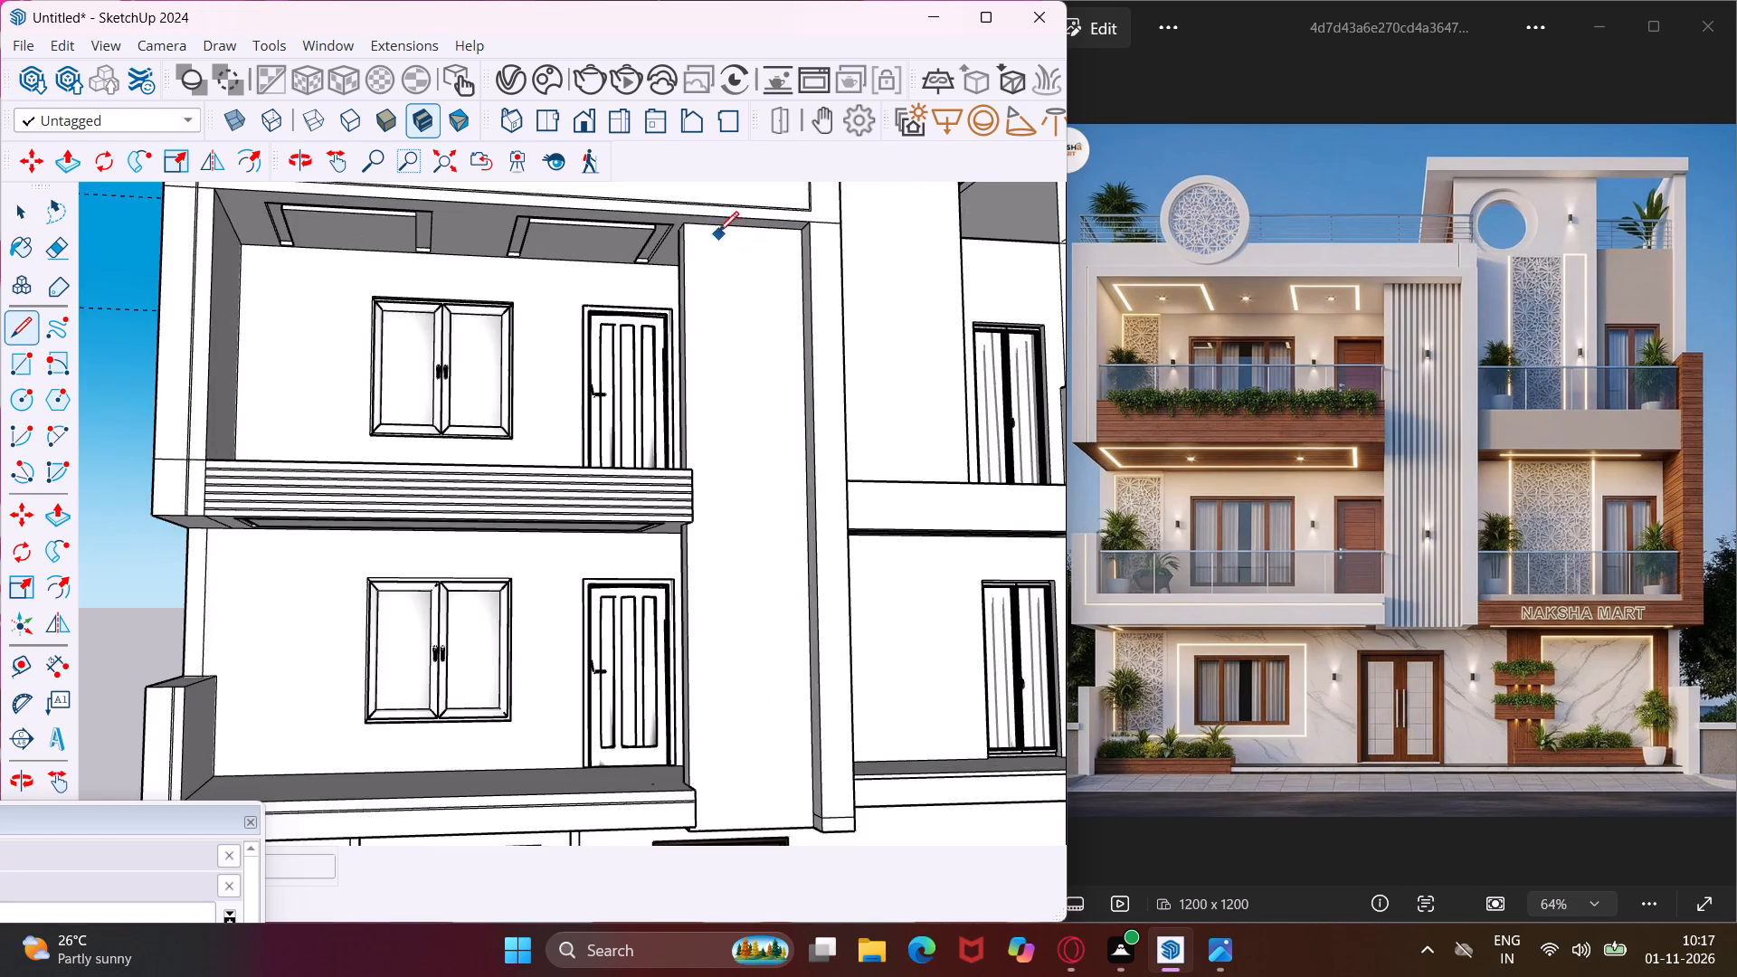
pyautogui.scroll(2, 718, 232)
pyautogui.click(693, 224)
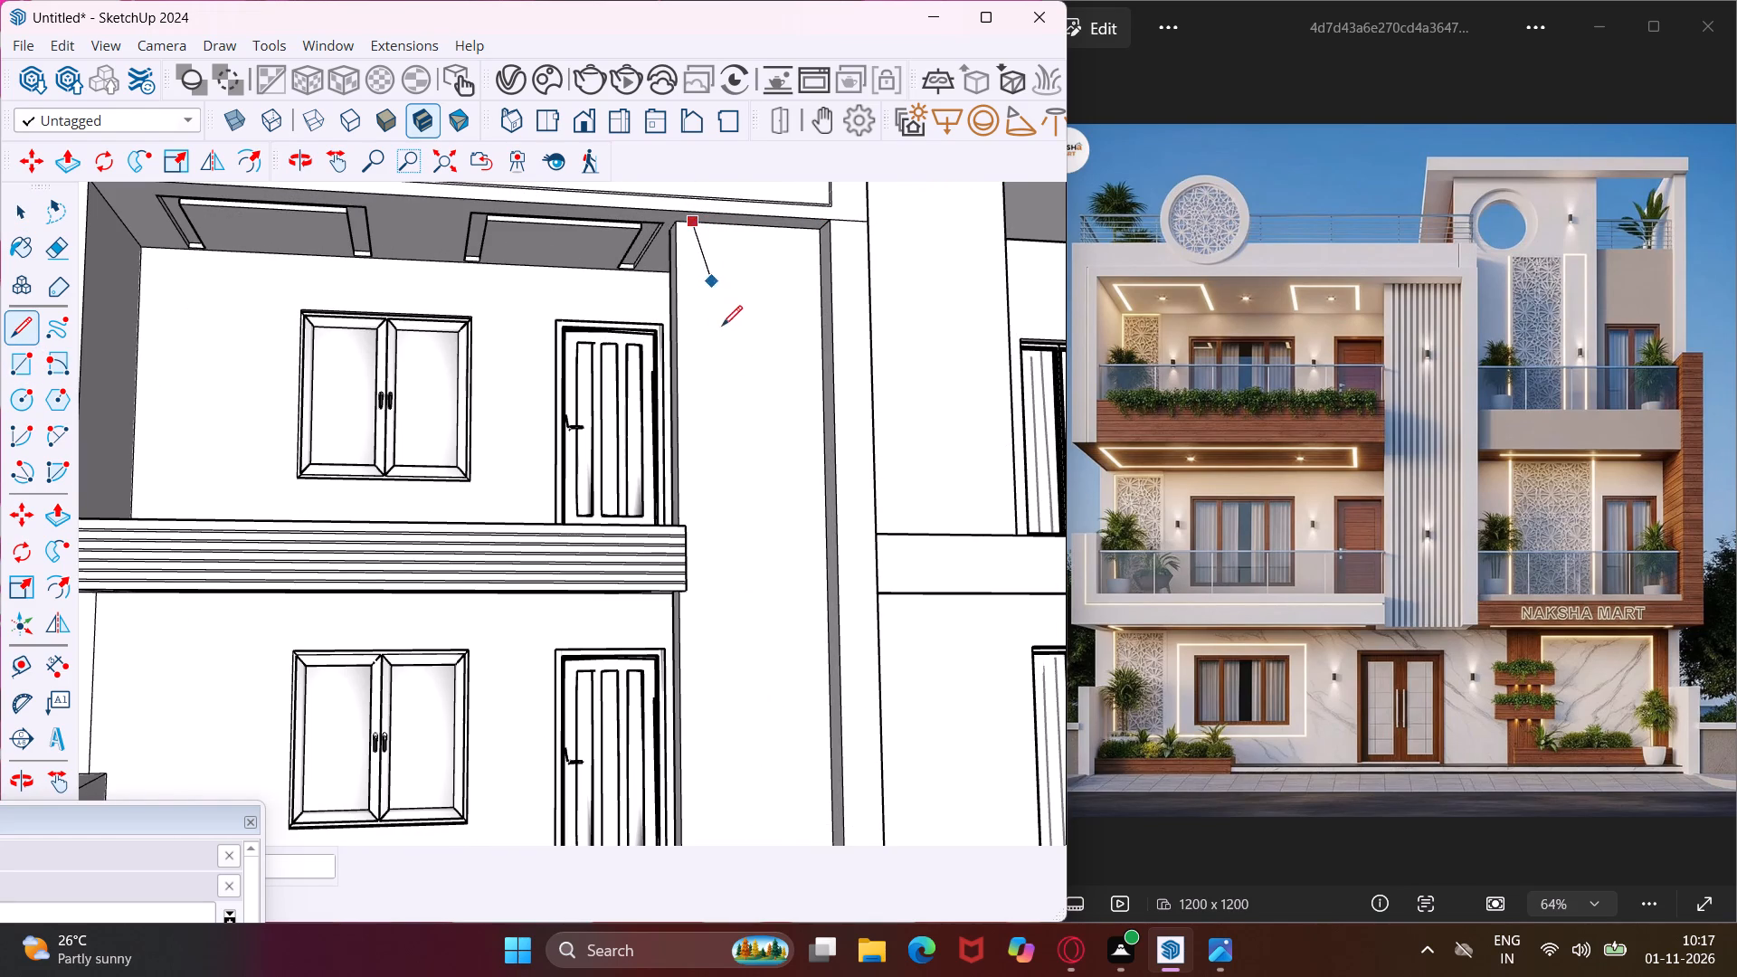
pyautogui.scroll(-4, 726, 505)
pyautogui.scroll(2, 710, 828)
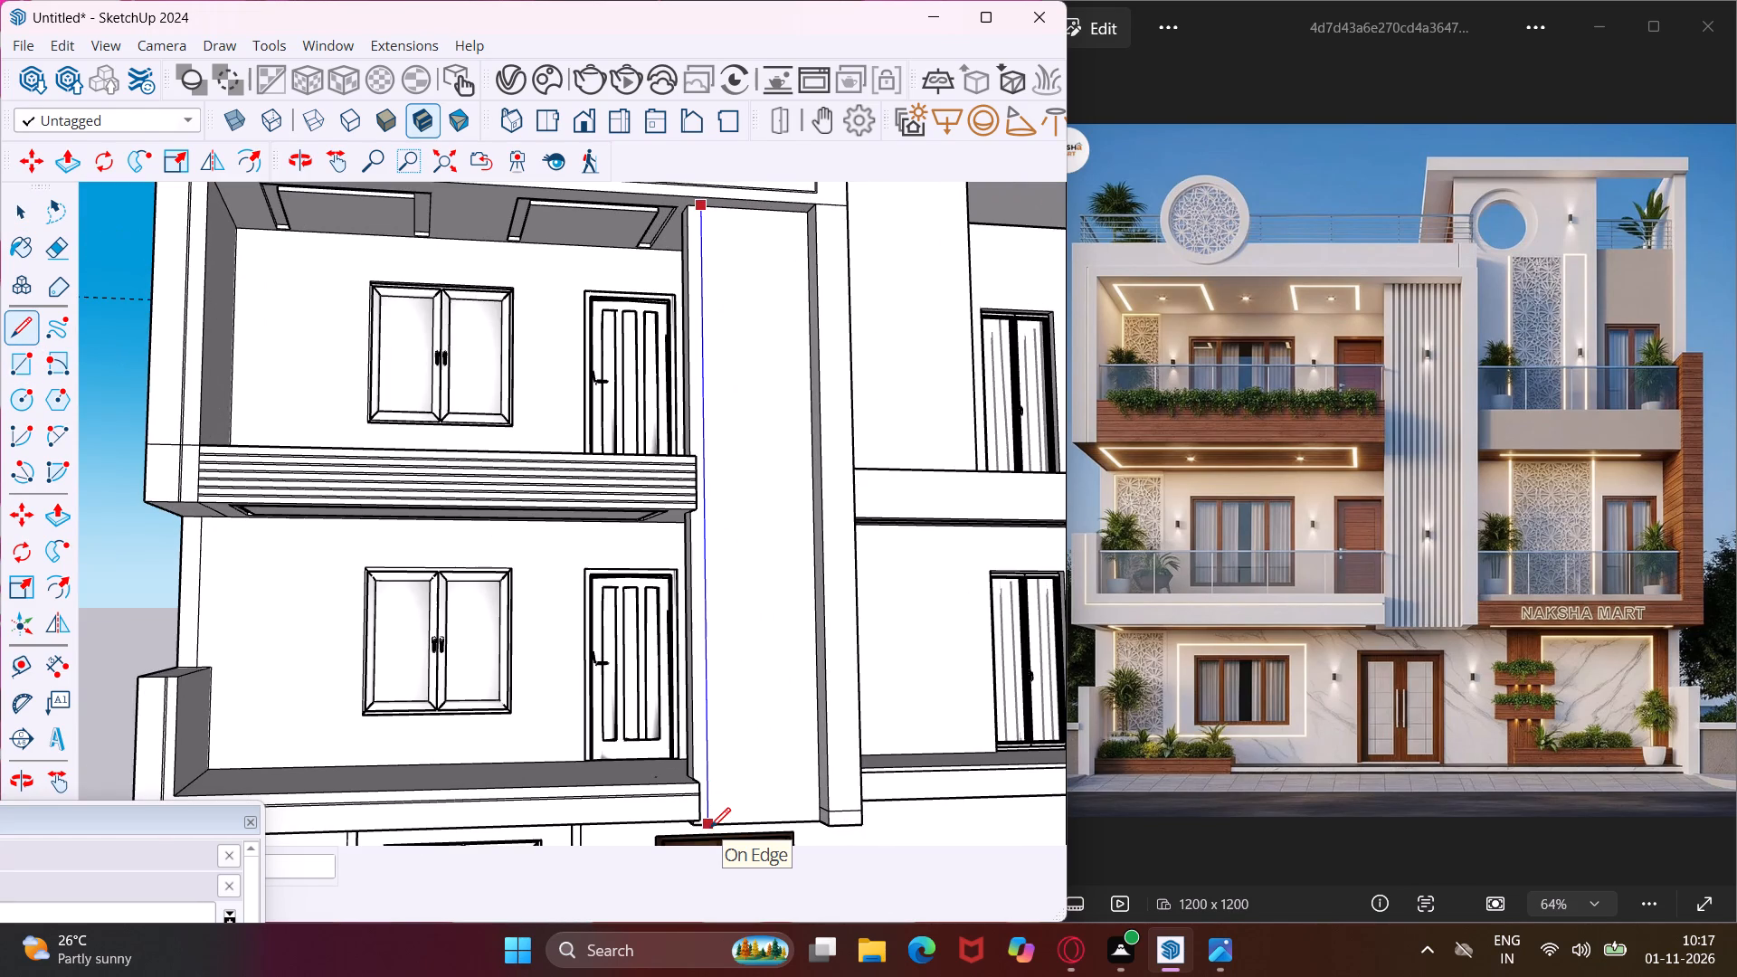
pyautogui.click(710, 828)
pyautogui.press('Escape')
pyautogui.press('space')
# Copy the vertical line a short distance across the pillar's front face to form a narrow full-height strip.
pyautogui.scroll(1, 710, 828)
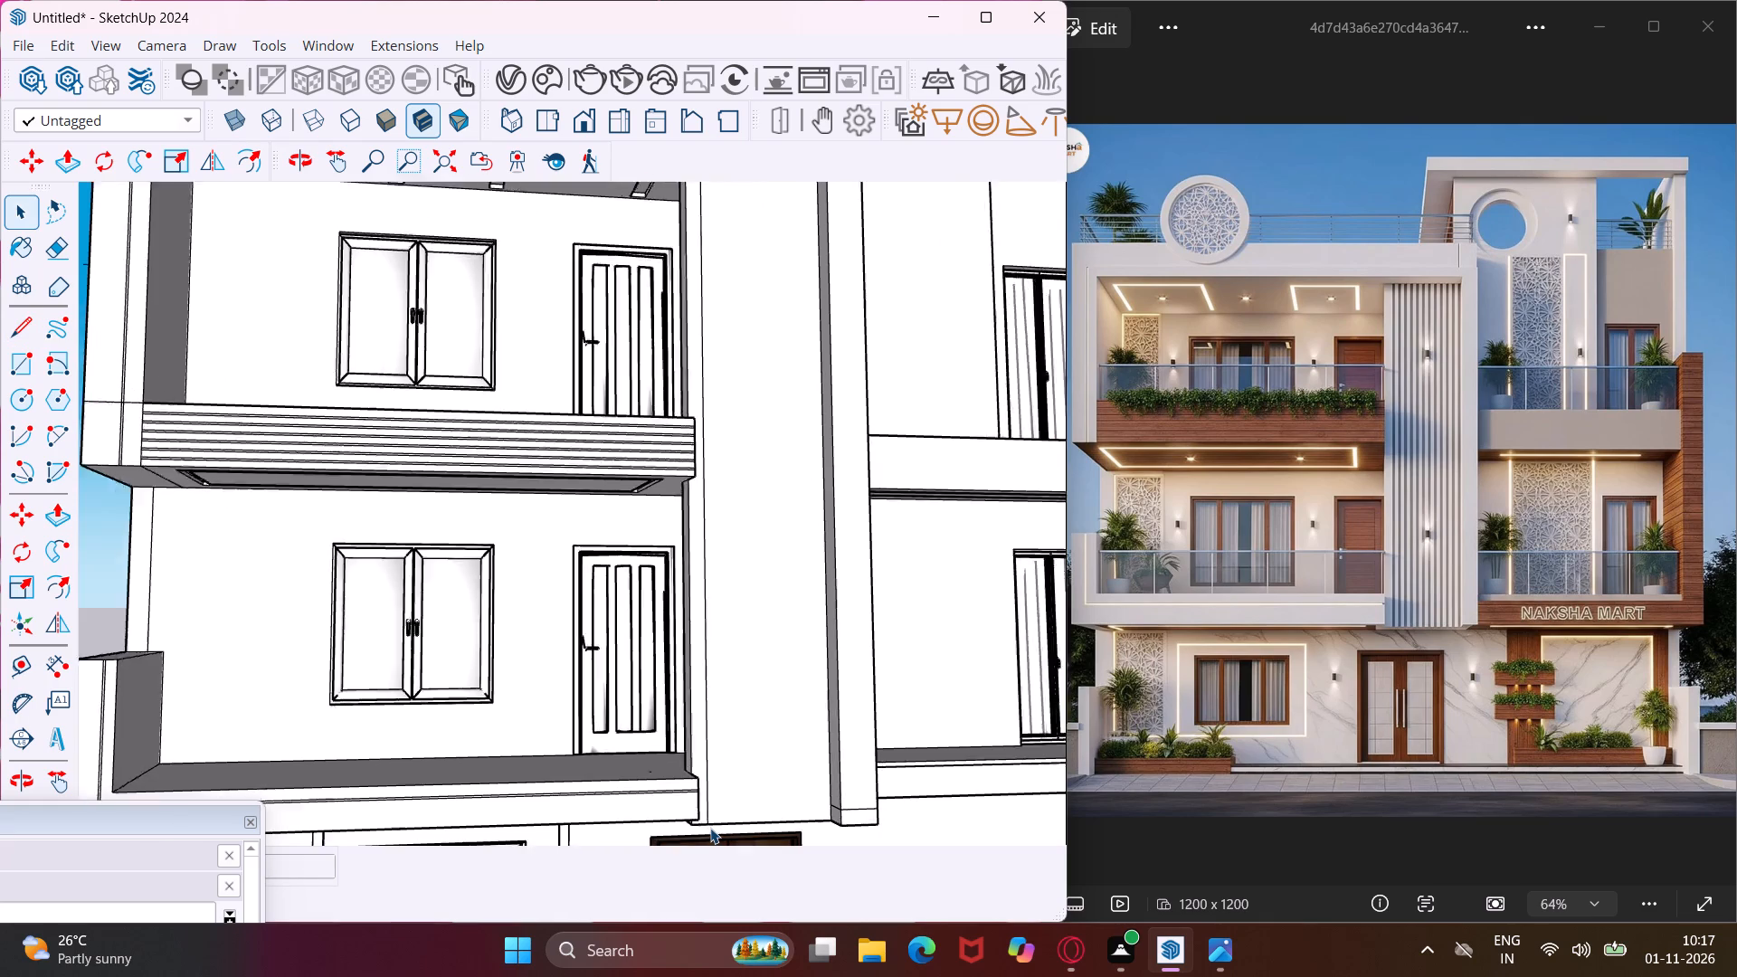
pyautogui.scroll(9, 710, 828)
pyautogui.click(703, 807)
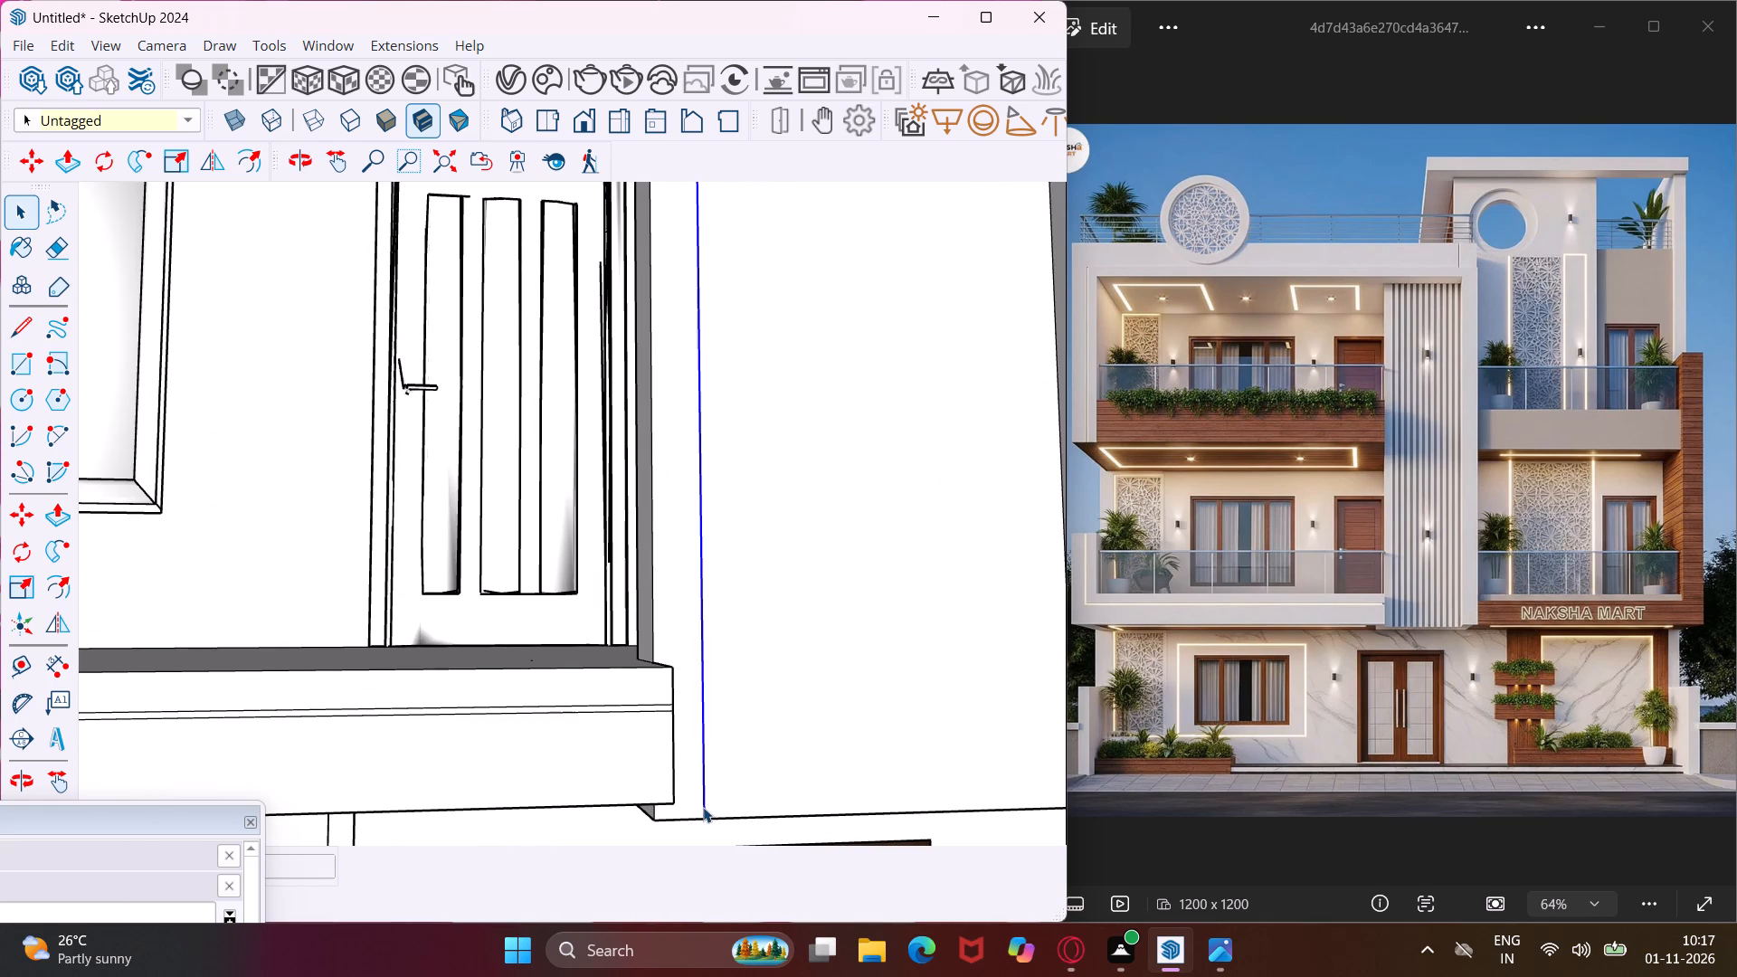
pyautogui.press('m')
pyautogui.click(707, 820)
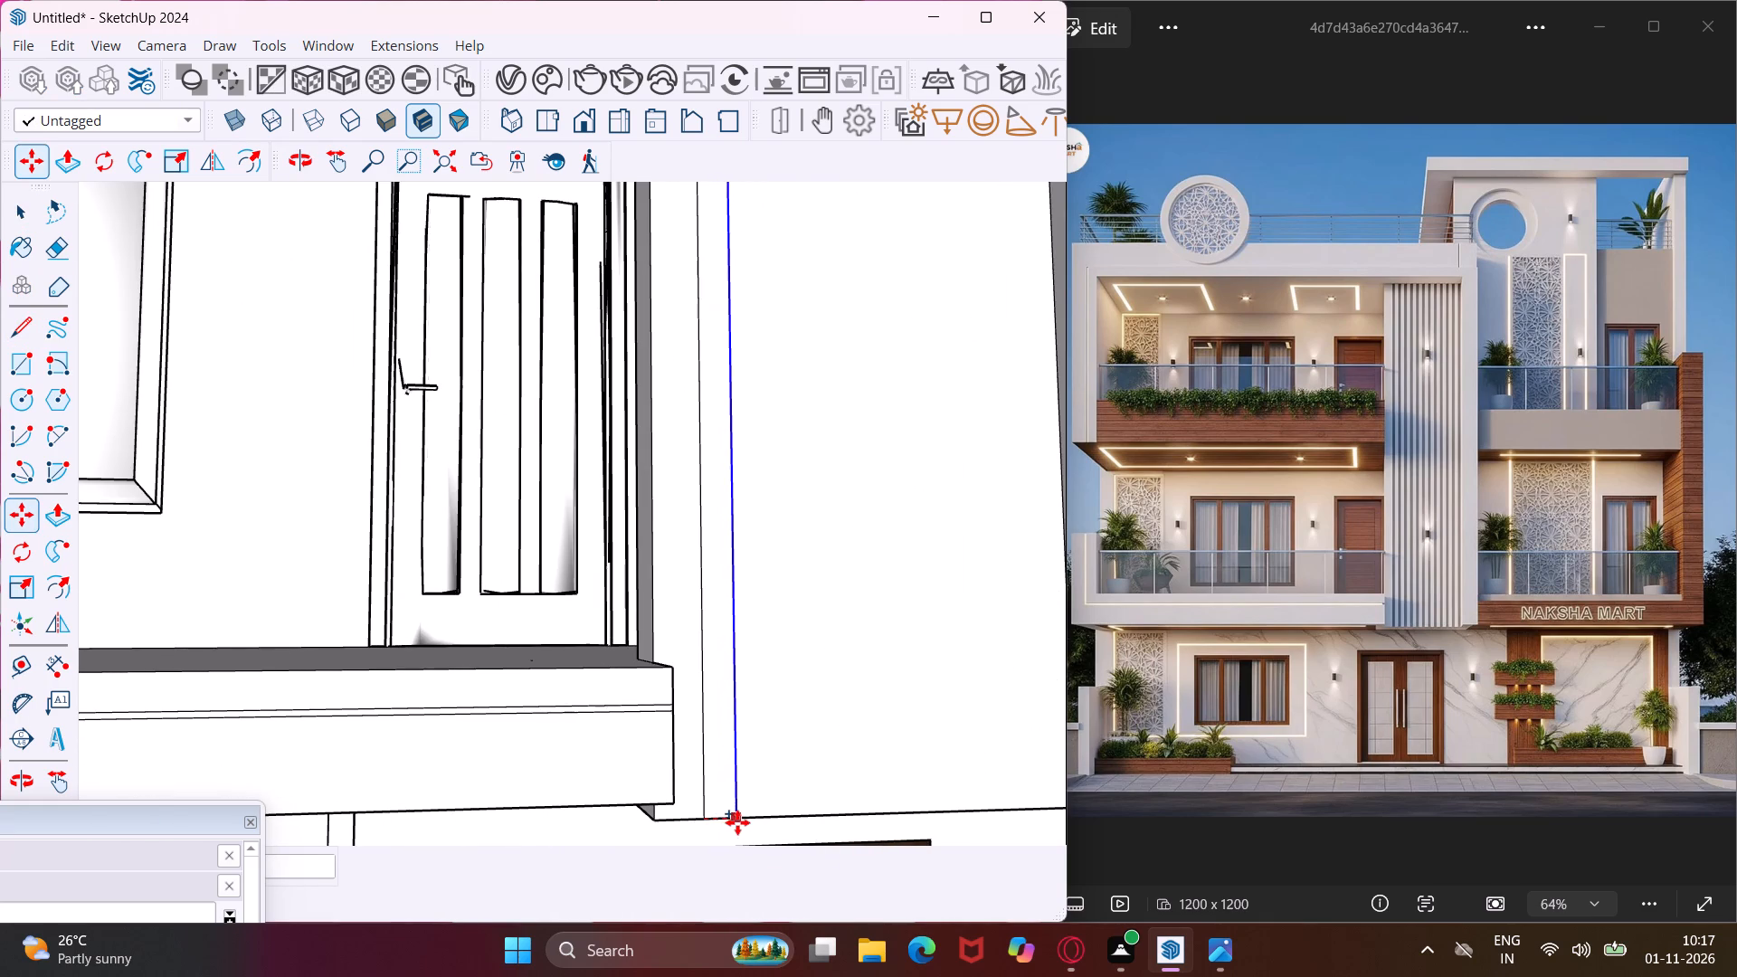
pyautogui.click(740, 821)
pyautogui.press('Escape')
pyautogui.press('space')
# Copy the narrow strip across the pillar face with a small gap, and multiply it to 7 evenly spaced copies.
pyautogui.click(735, 802)
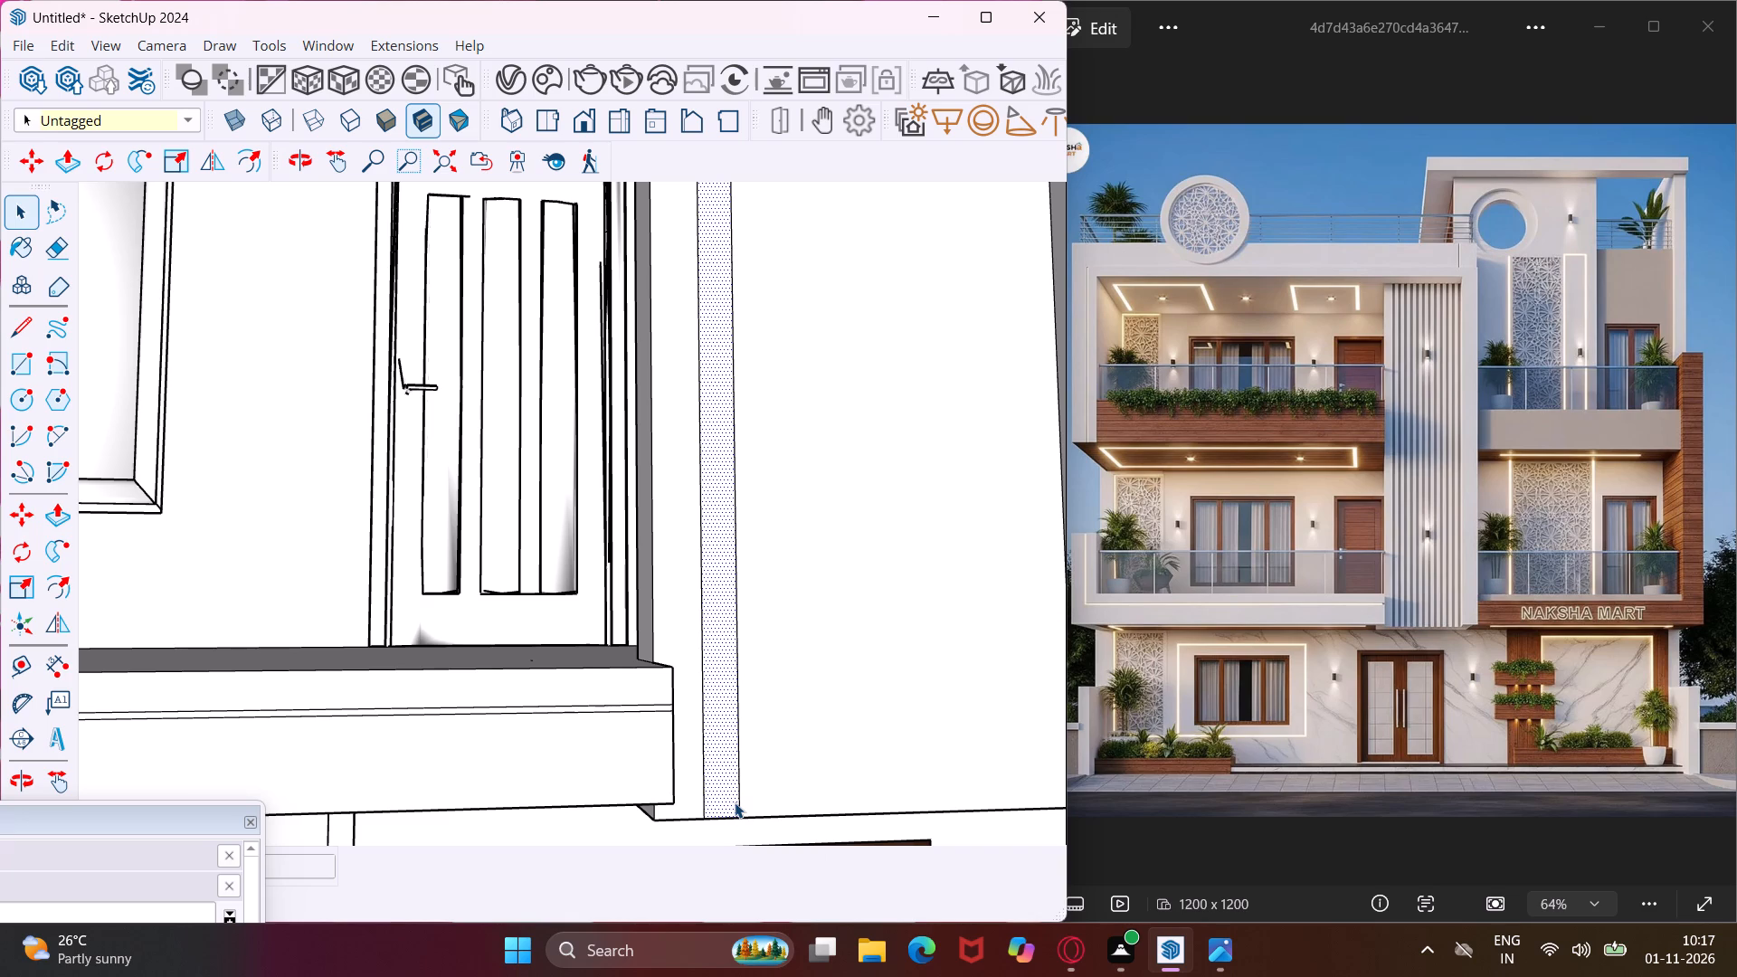
pyautogui.press('m')
pyautogui.click(735, 802)
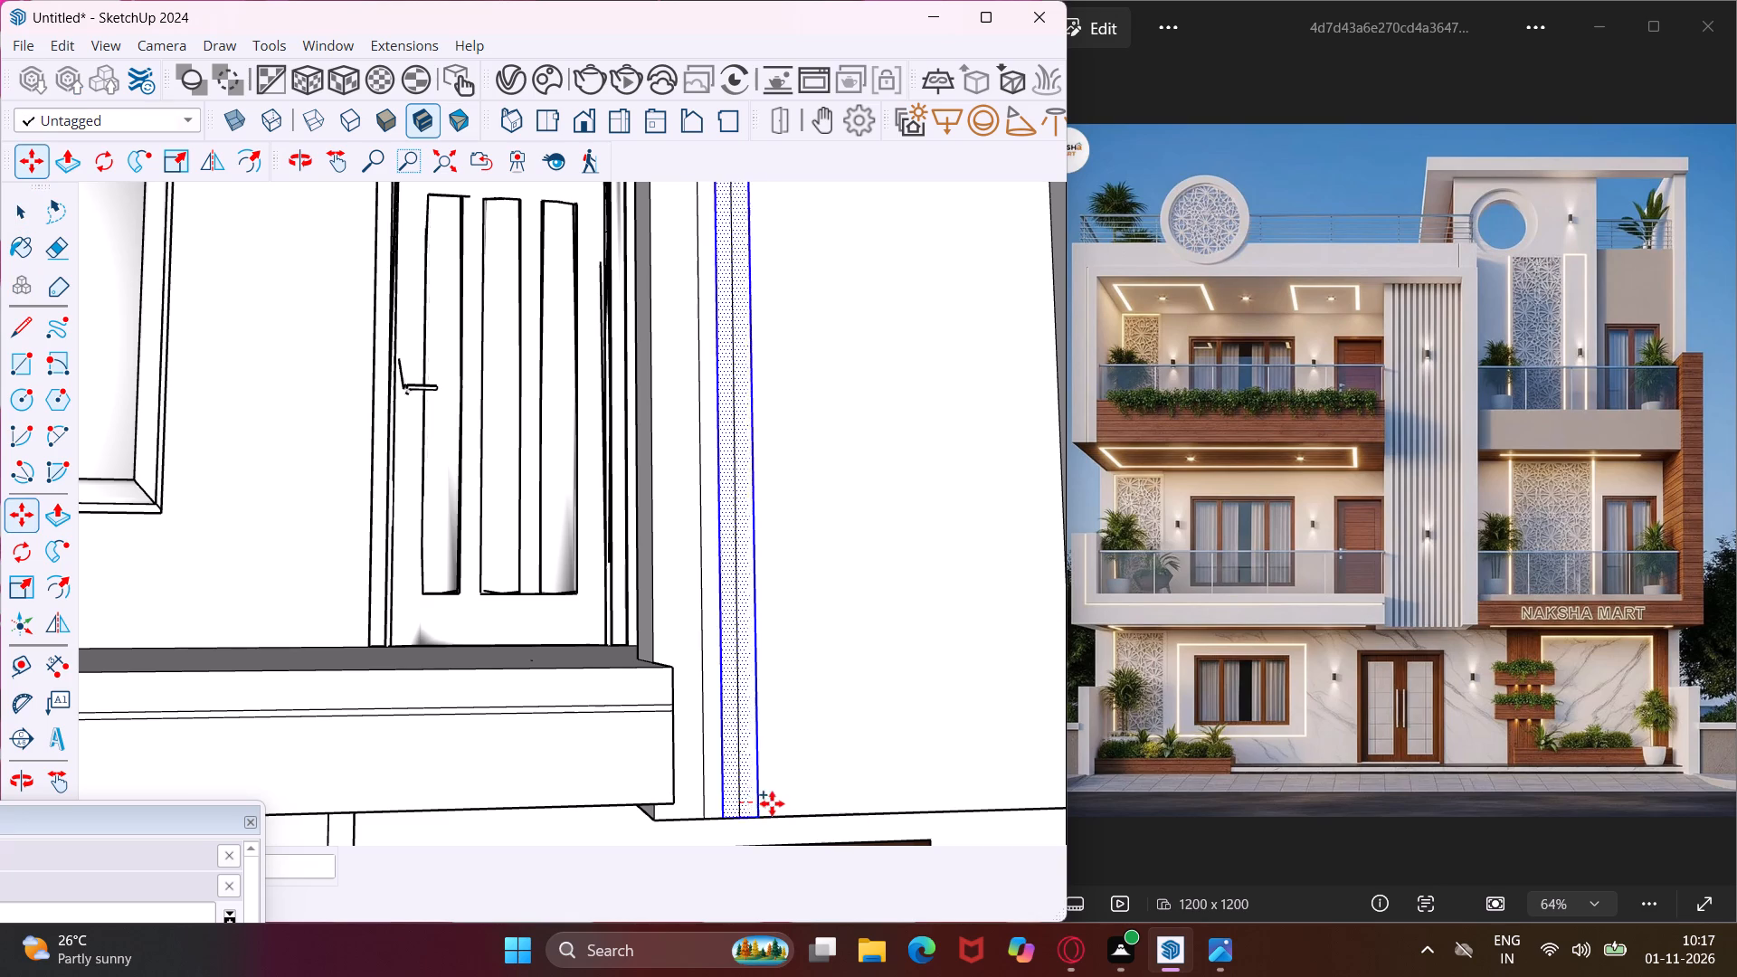
pyautogui.click(797, 800)
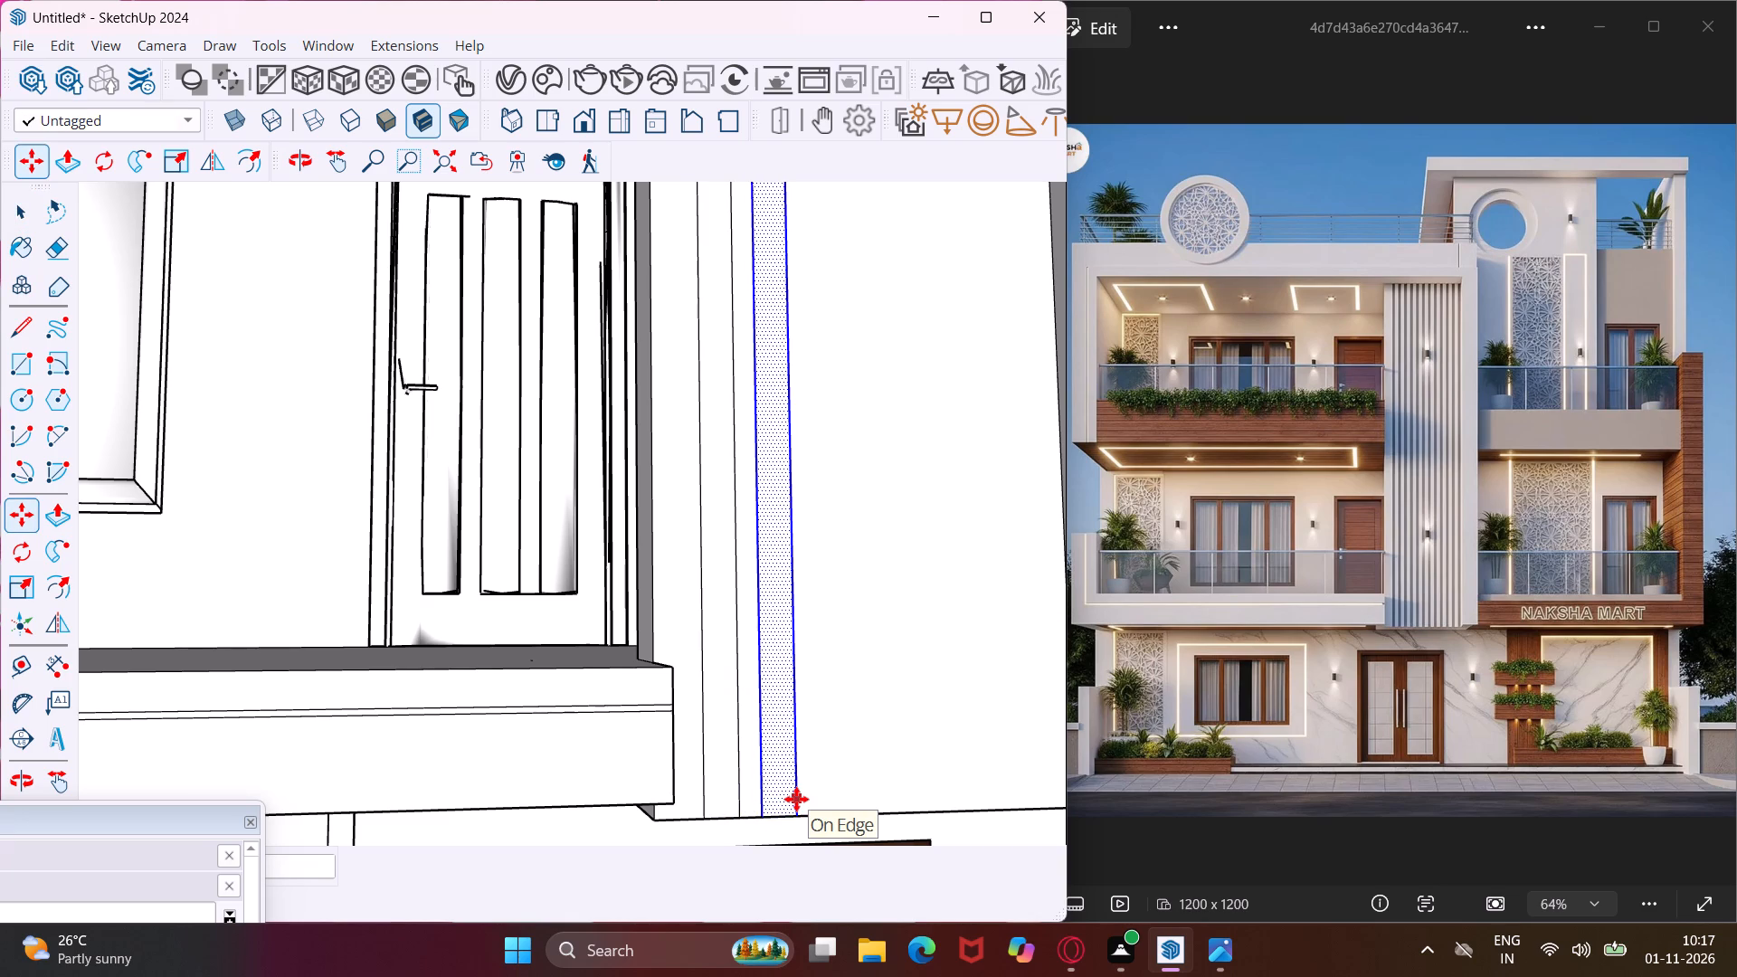
pyautogui.press('*')
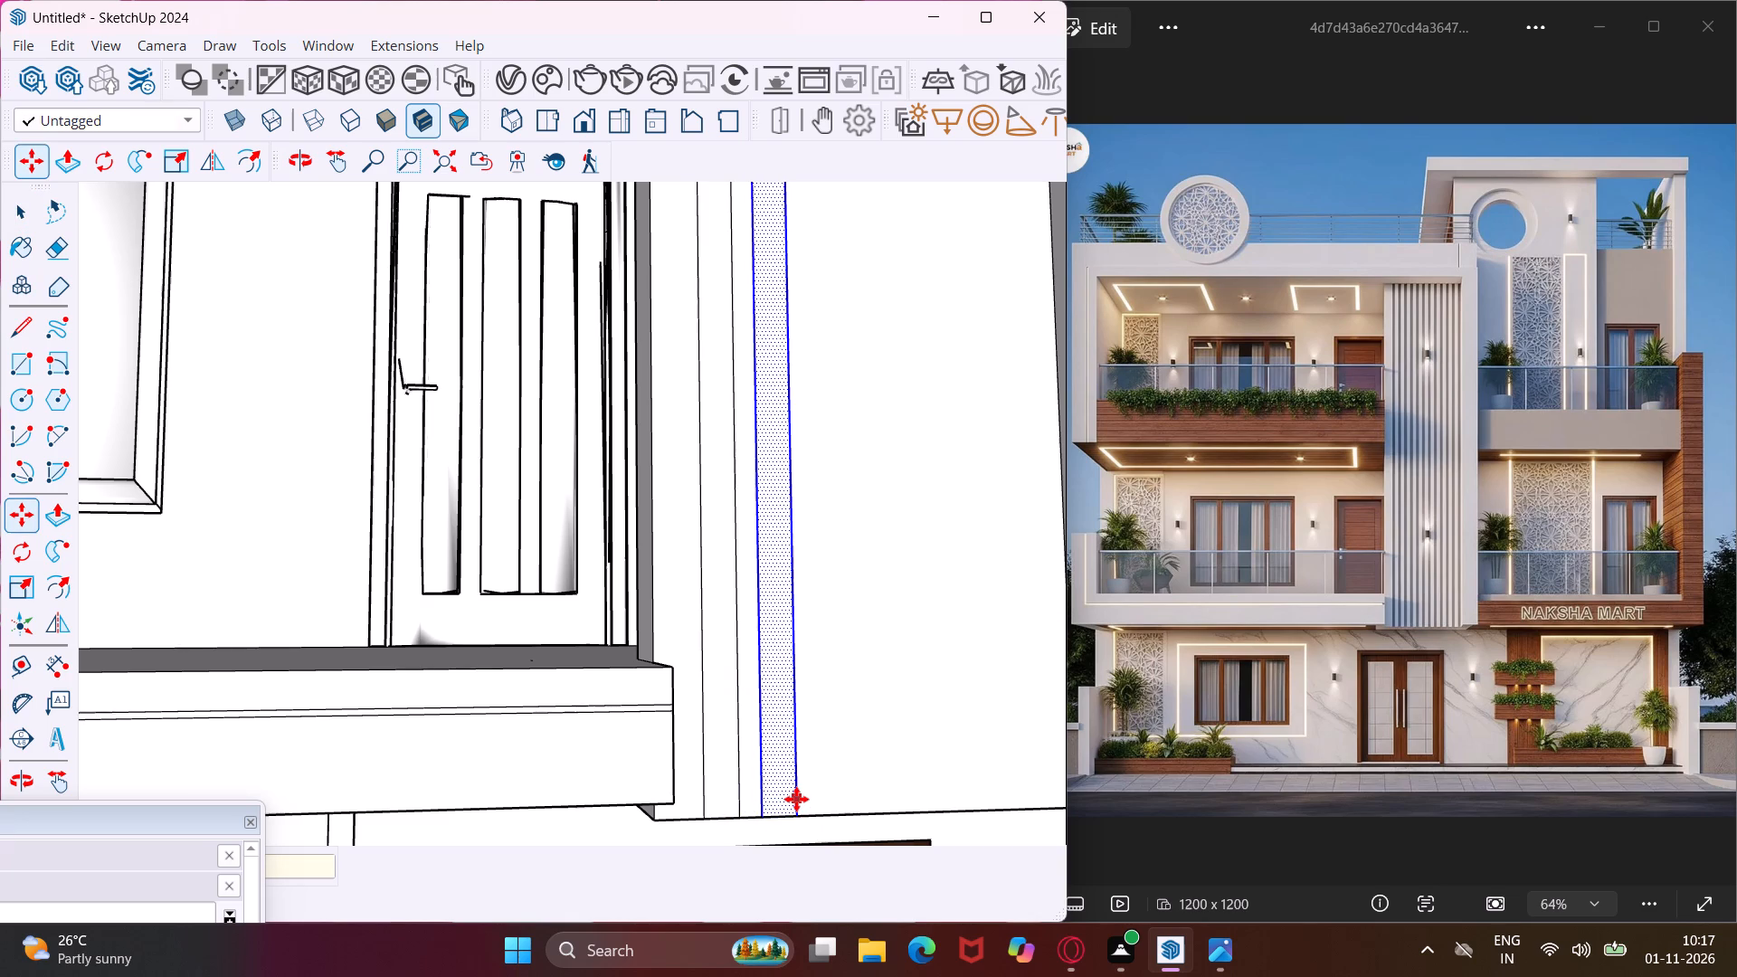
pyautogui.press('7')
pyautogui.press('Return')
pyautogui.scroll(-5, 718, 735)
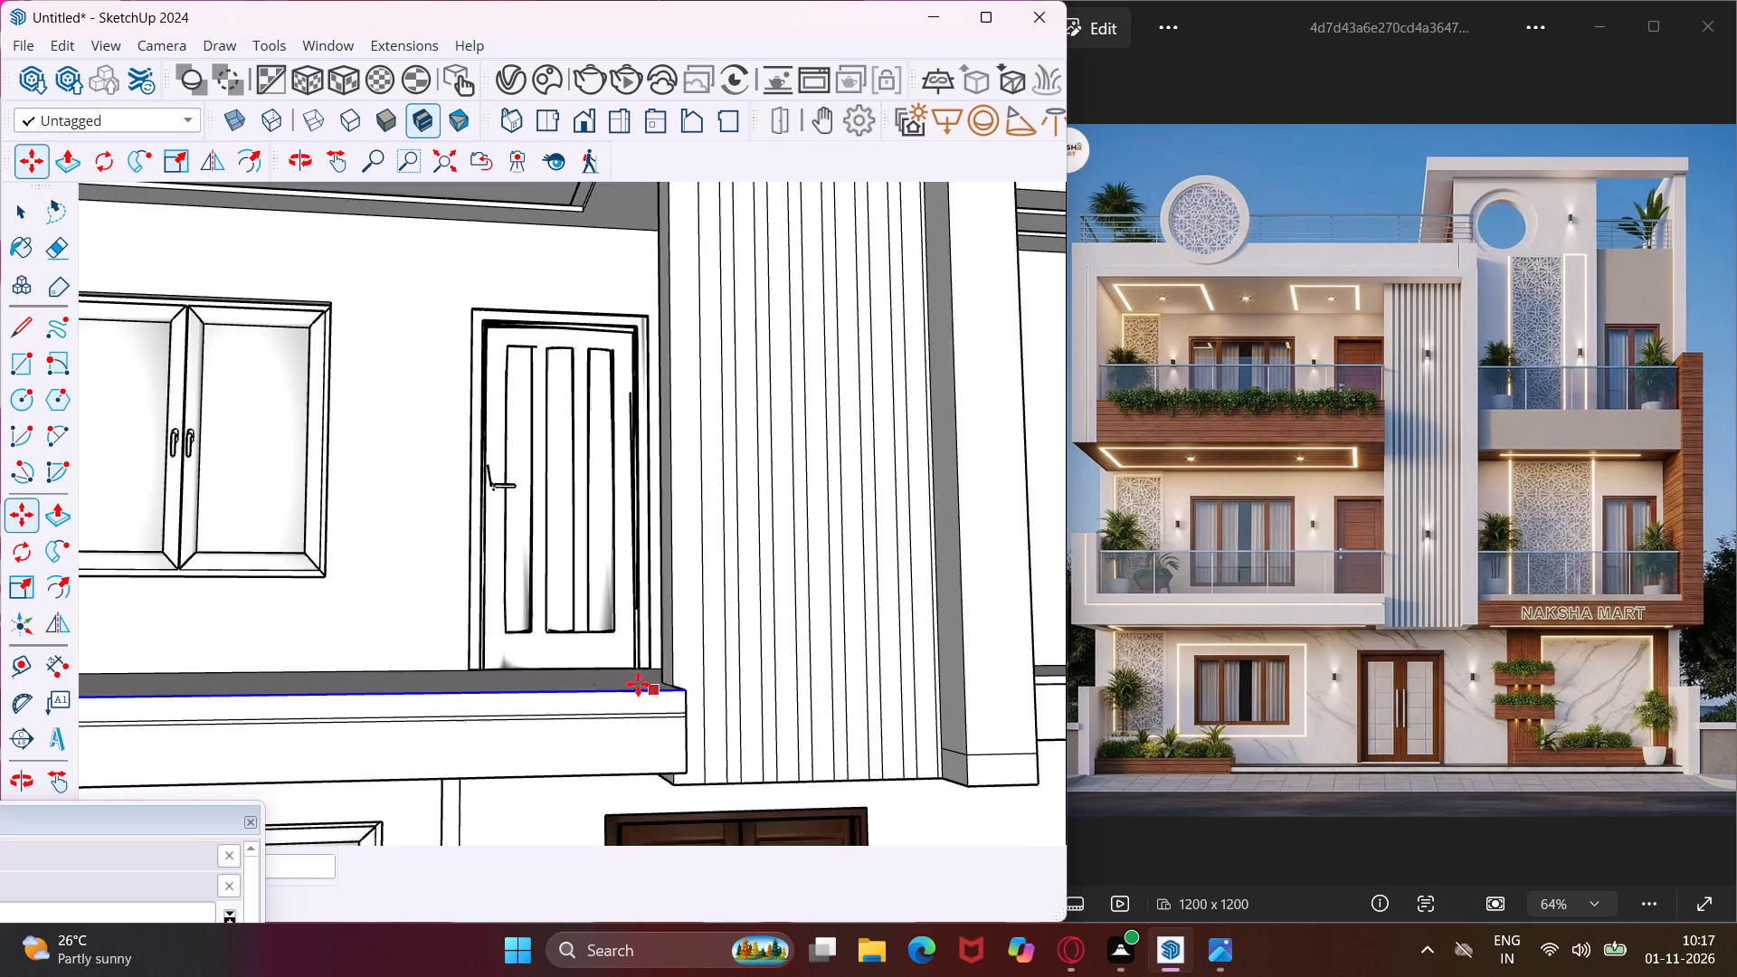
pyautogui.scroll(-3, 599, 669)
pyautogui.press('Escape')
pyautogui.press('space')
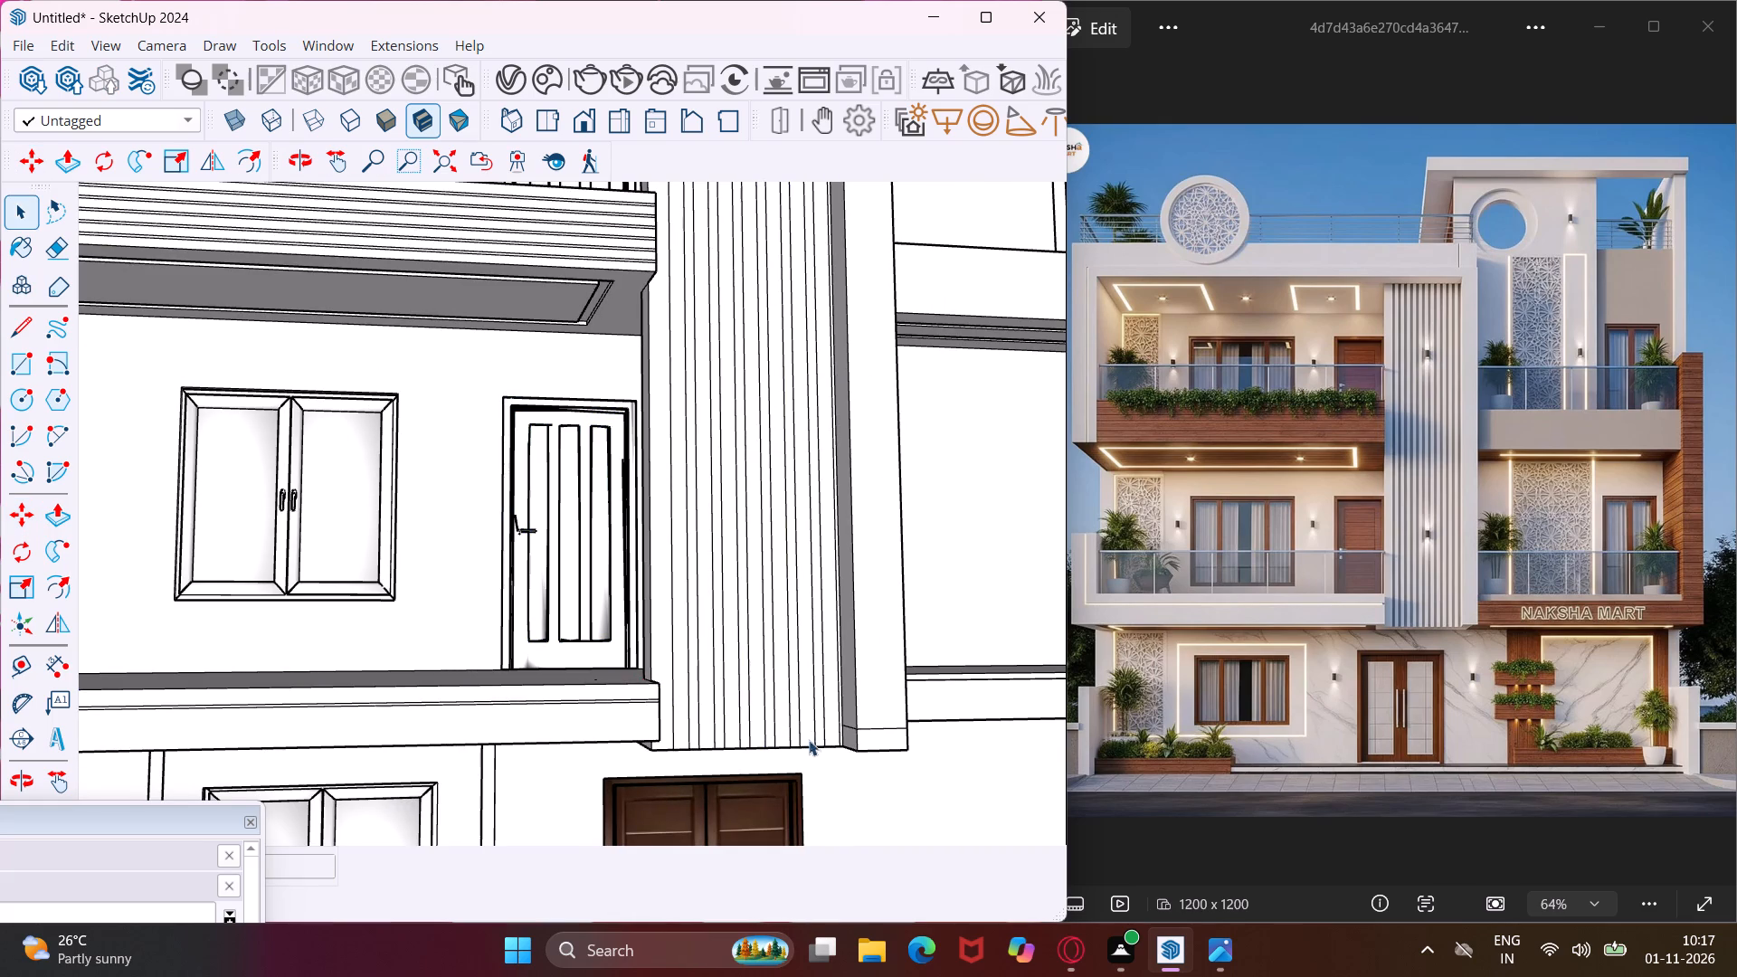
# Push the narrow gap before the last strip, farthest from the balconies, slightly into the pillar as a groove.
pyautogui.scroll(10, 819, 739)
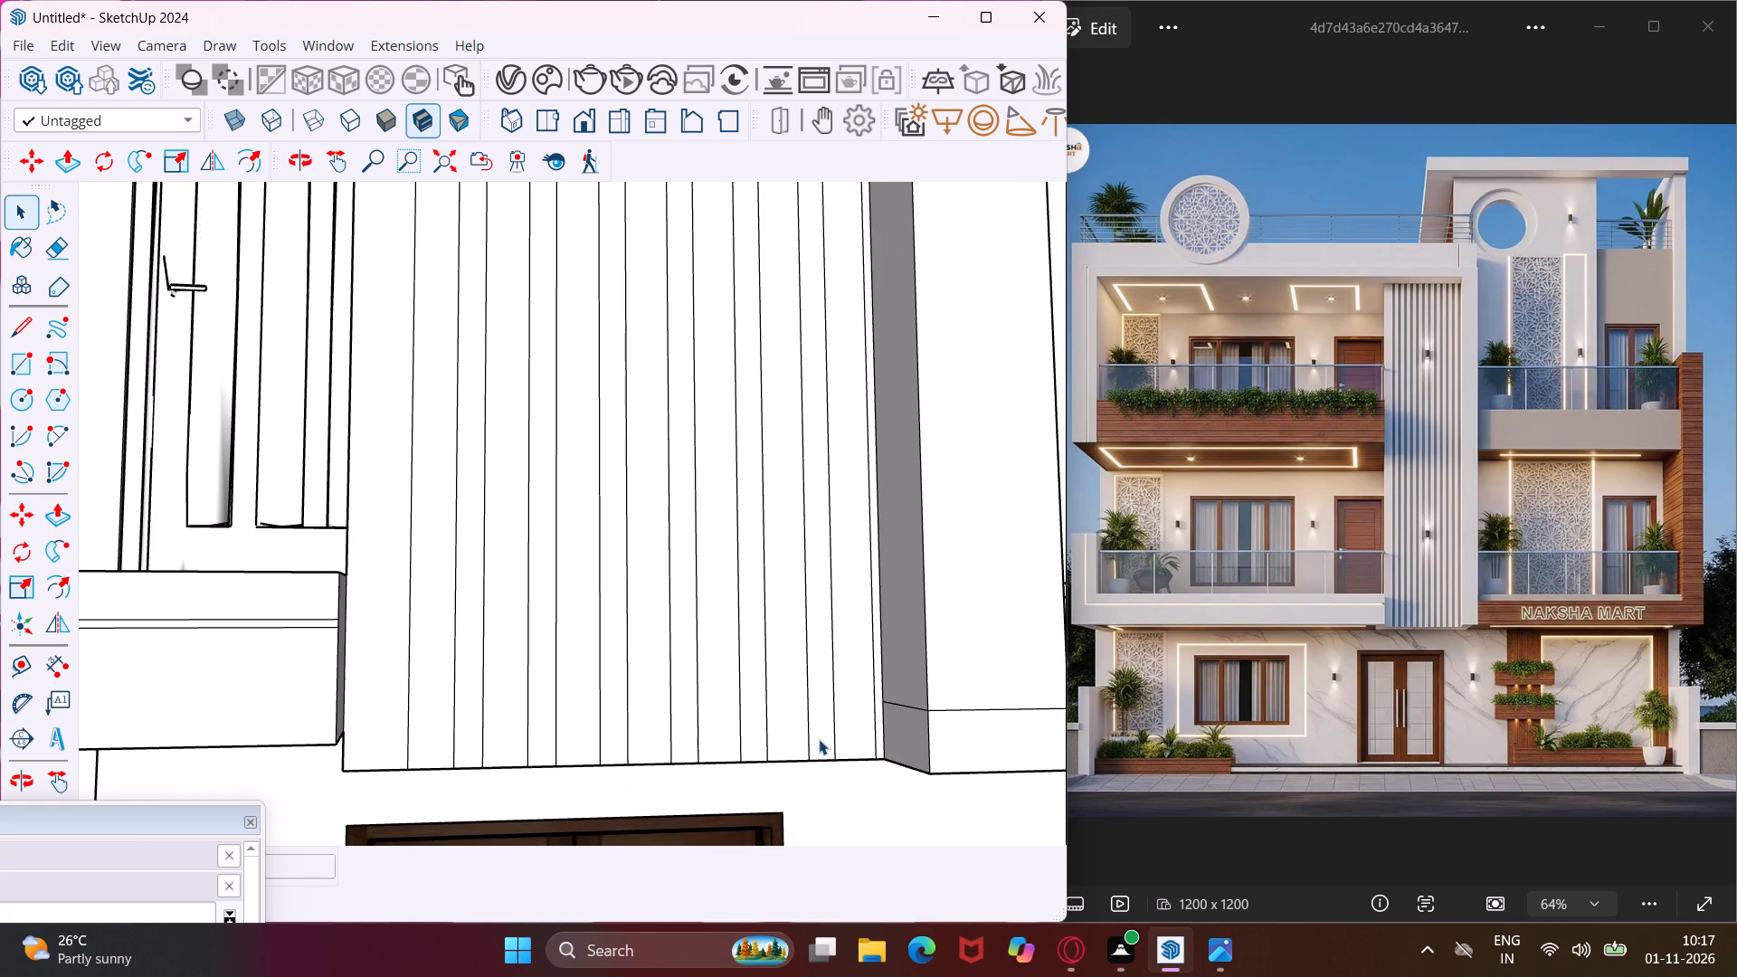
pyautogui.click(819, 739)
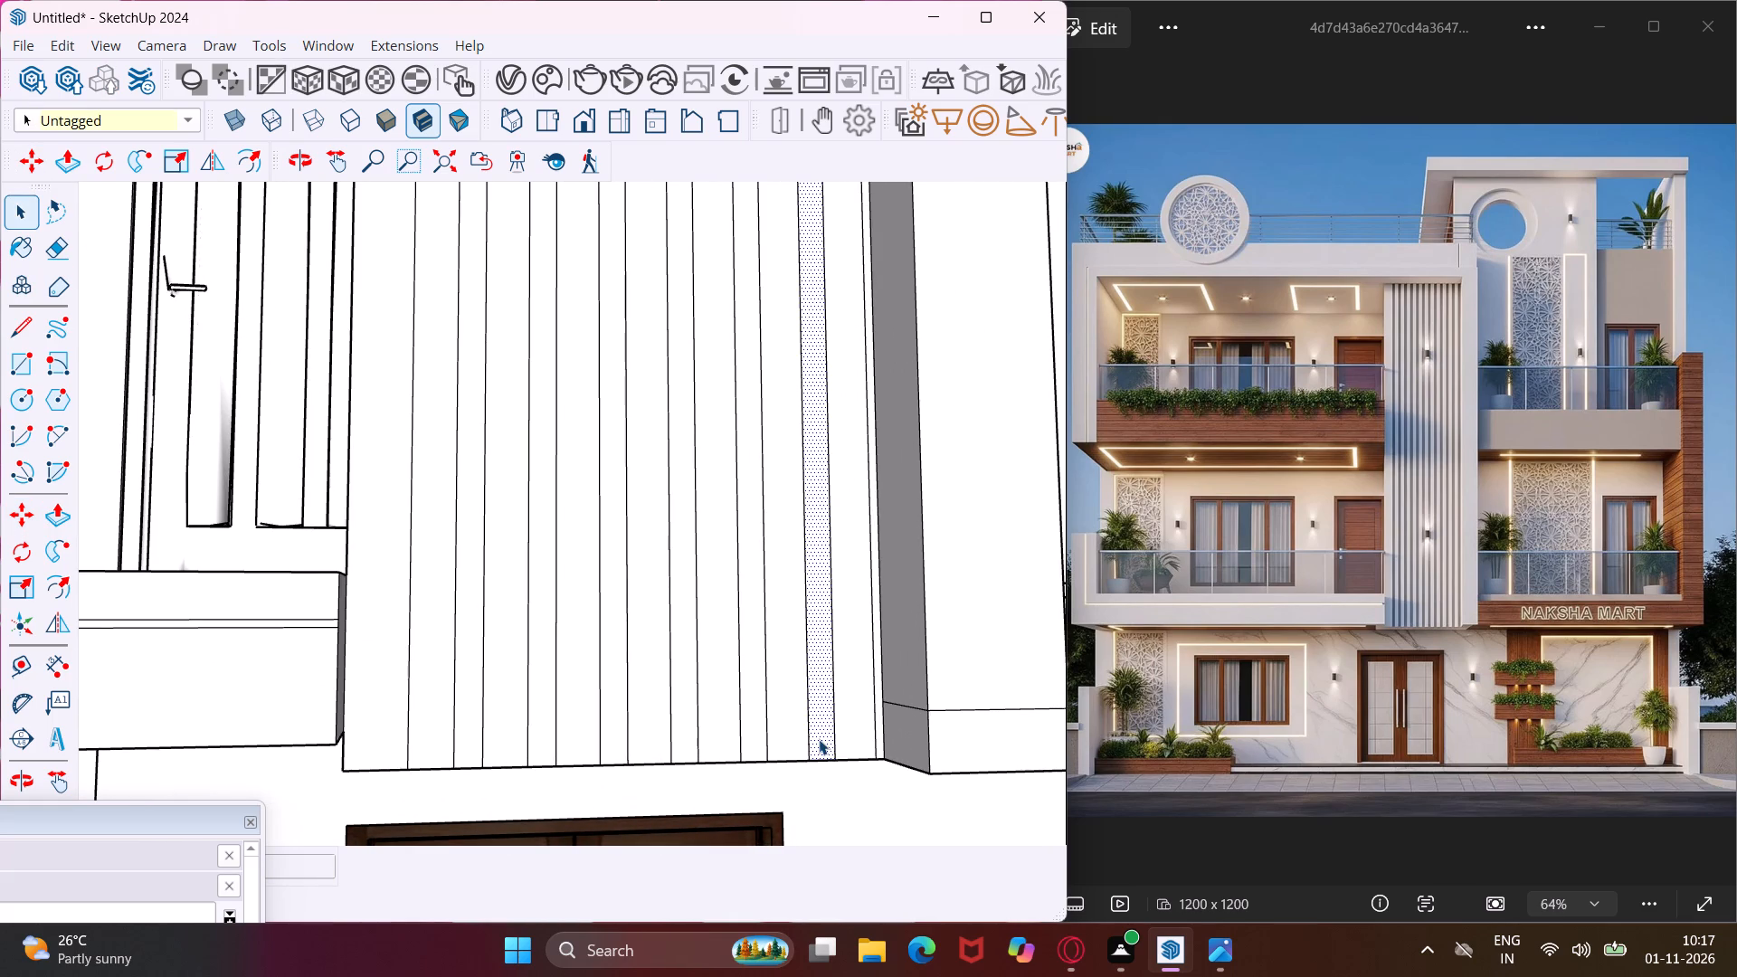
pyautogui.press('p')
pyautogui.click(819, 739)
pyautogui.click(819, 725)
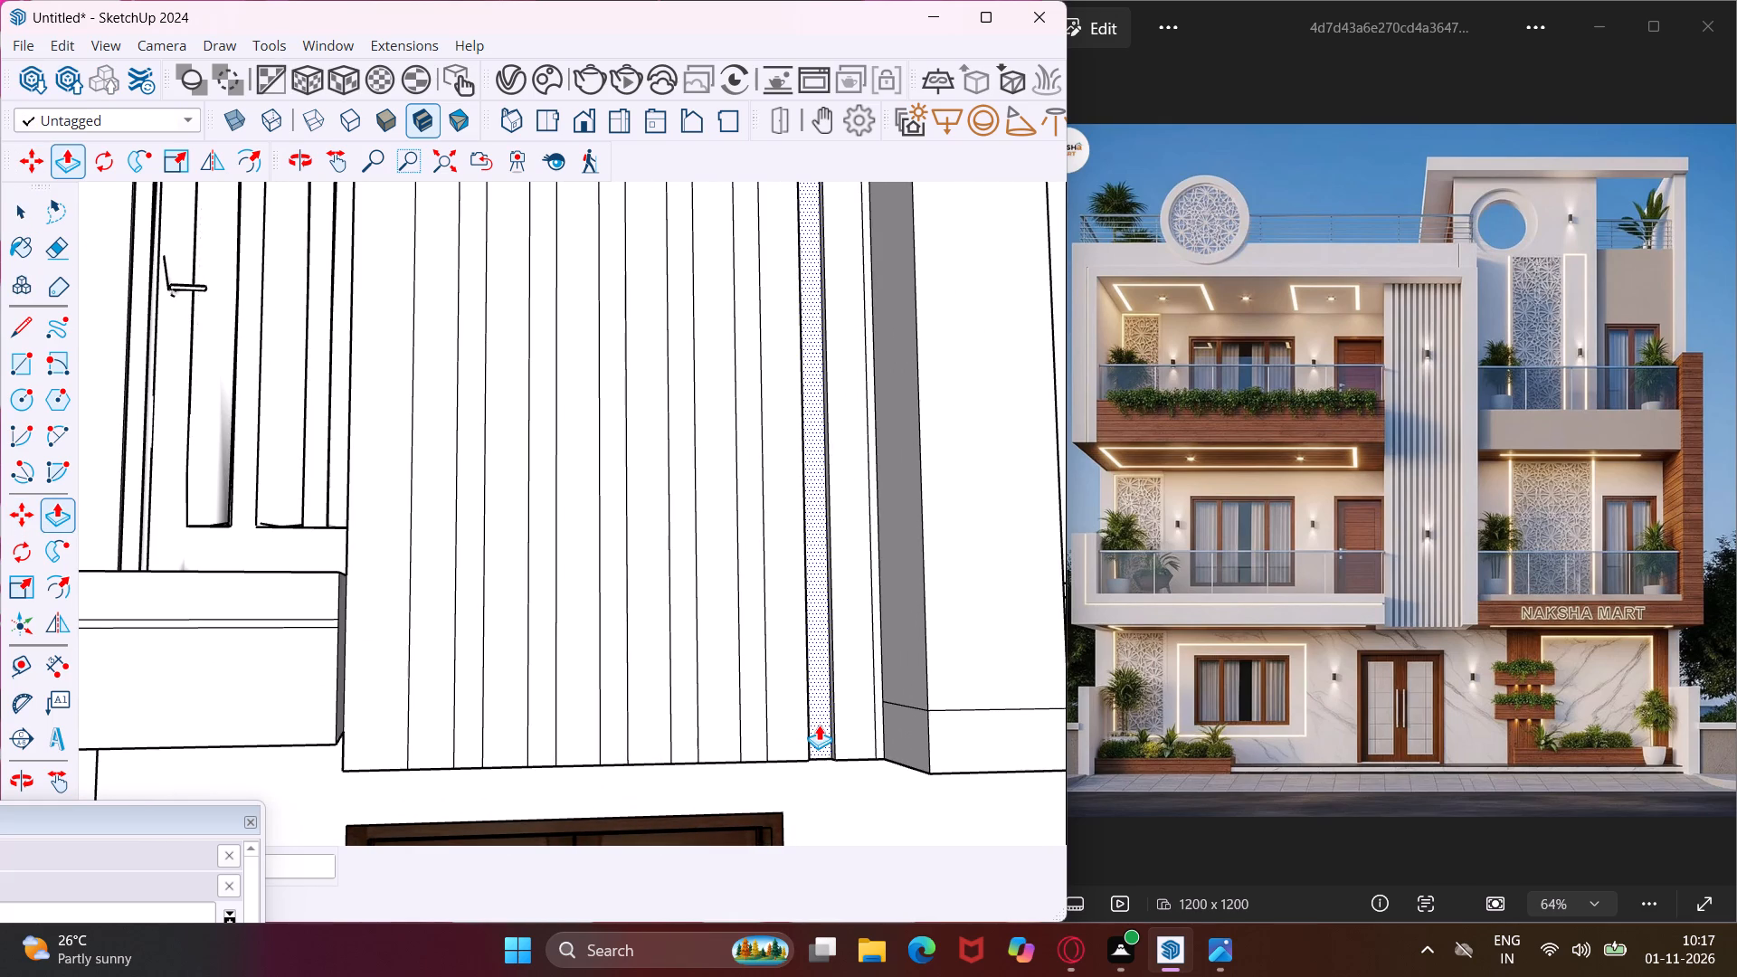
pyautogui.press('Escape')
# Repeat the same inward push on the five remaining gaps between the pillar's strips.
pyautogui.doubleClick(759, 728)
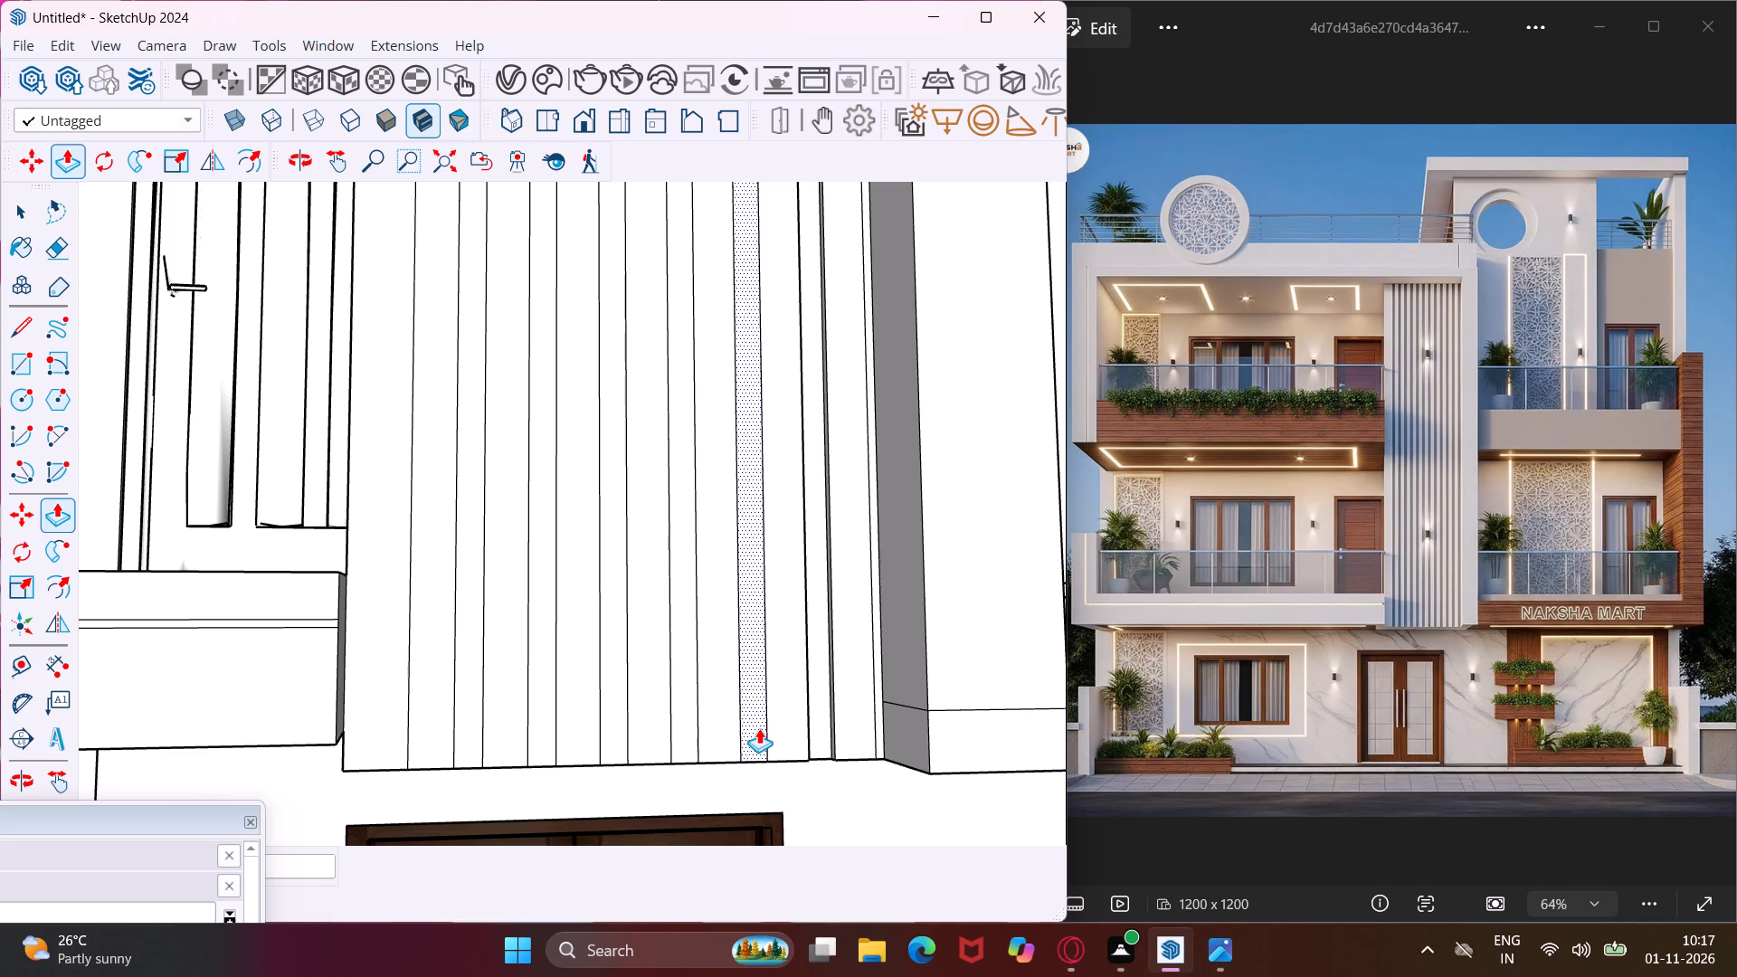
pyautogui.doubleClick(689, 729)
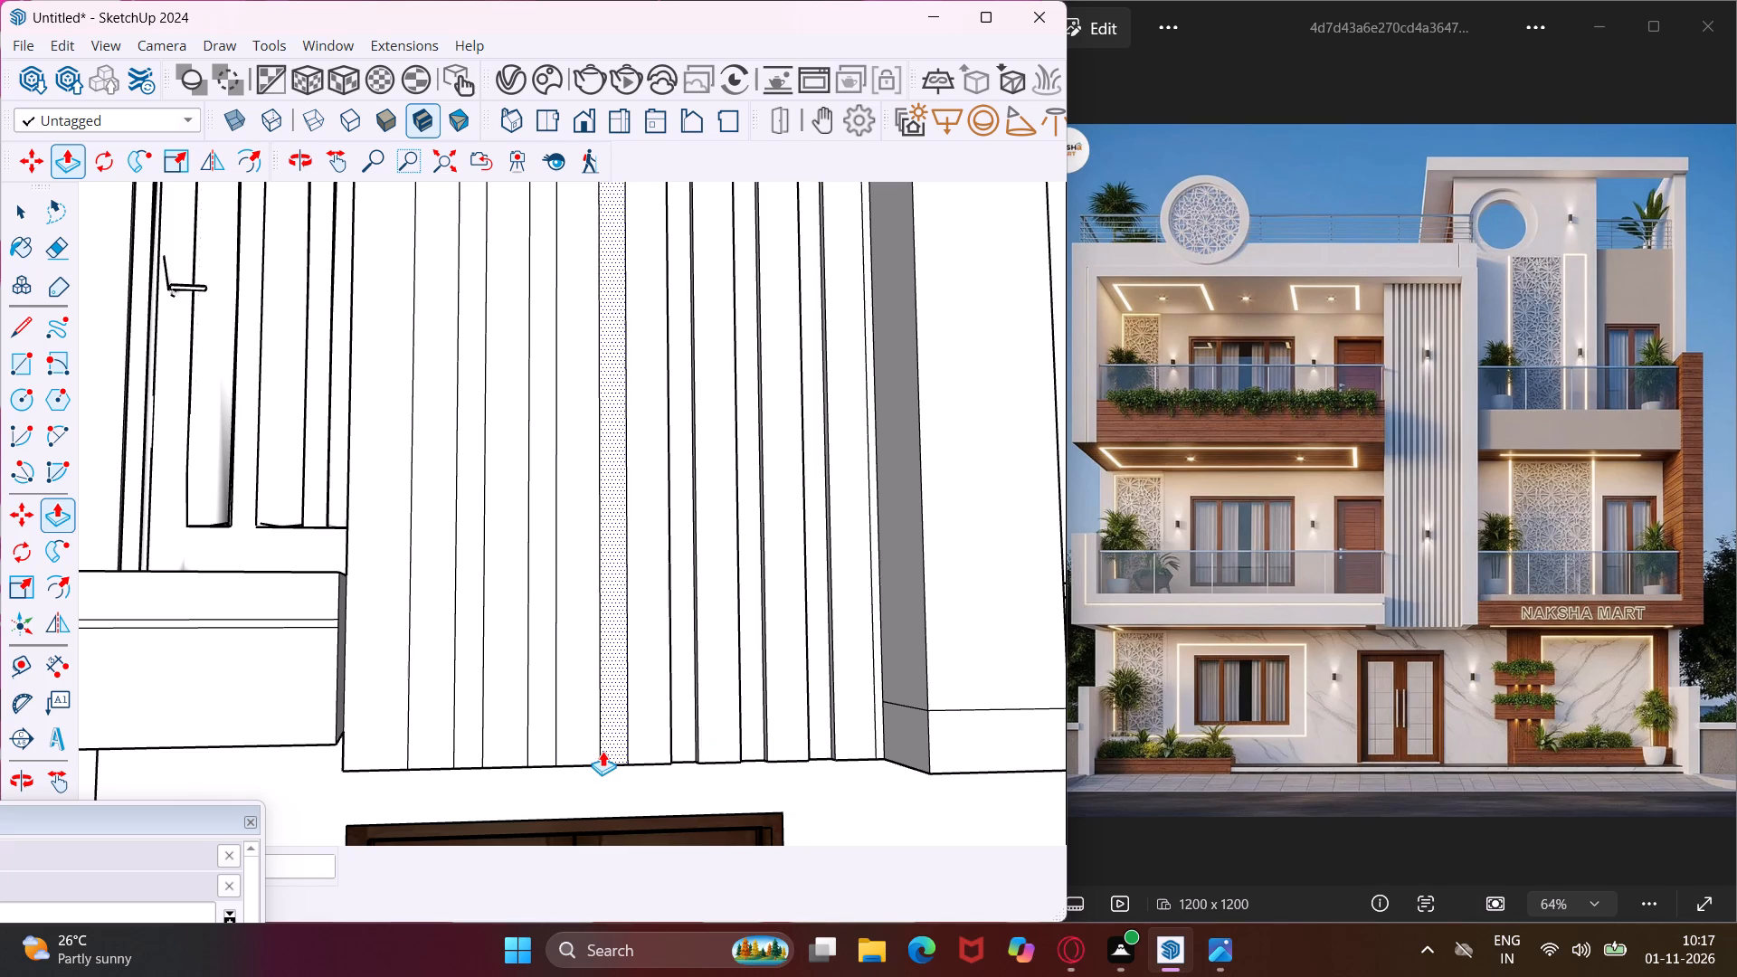
pyautogui.doubleClick(605, 748)
pyautogui.doubleClick(543, 758)
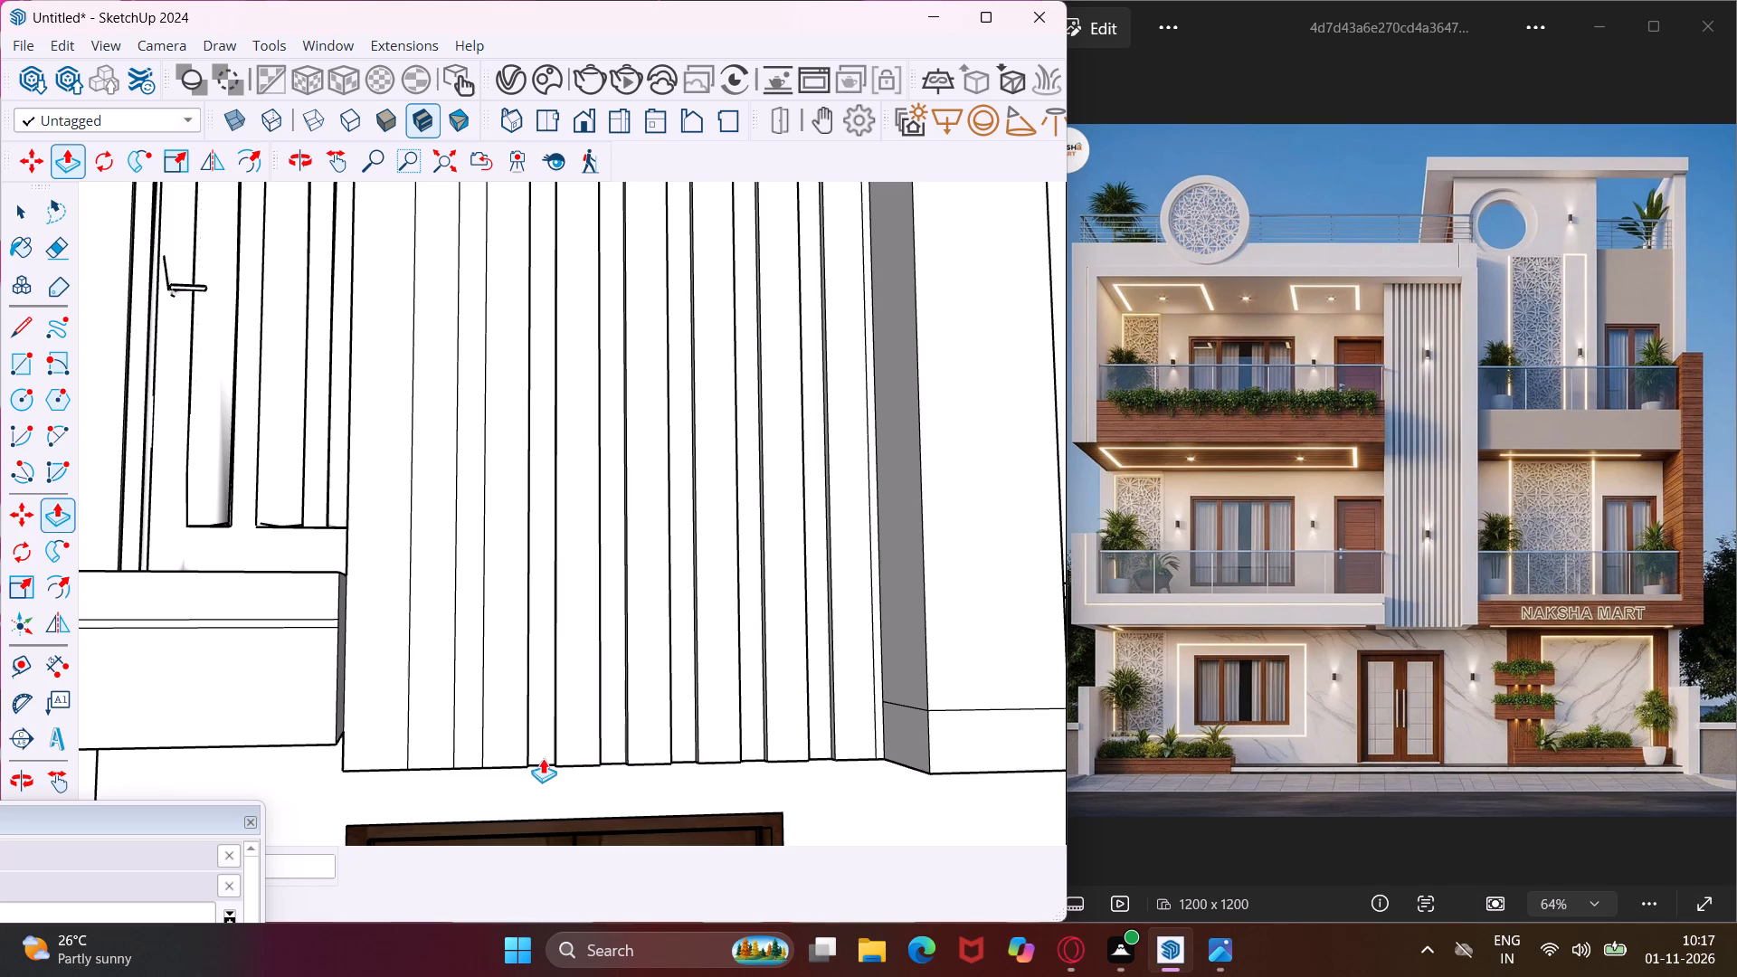
pyautogui.tripleClick(473, 760)
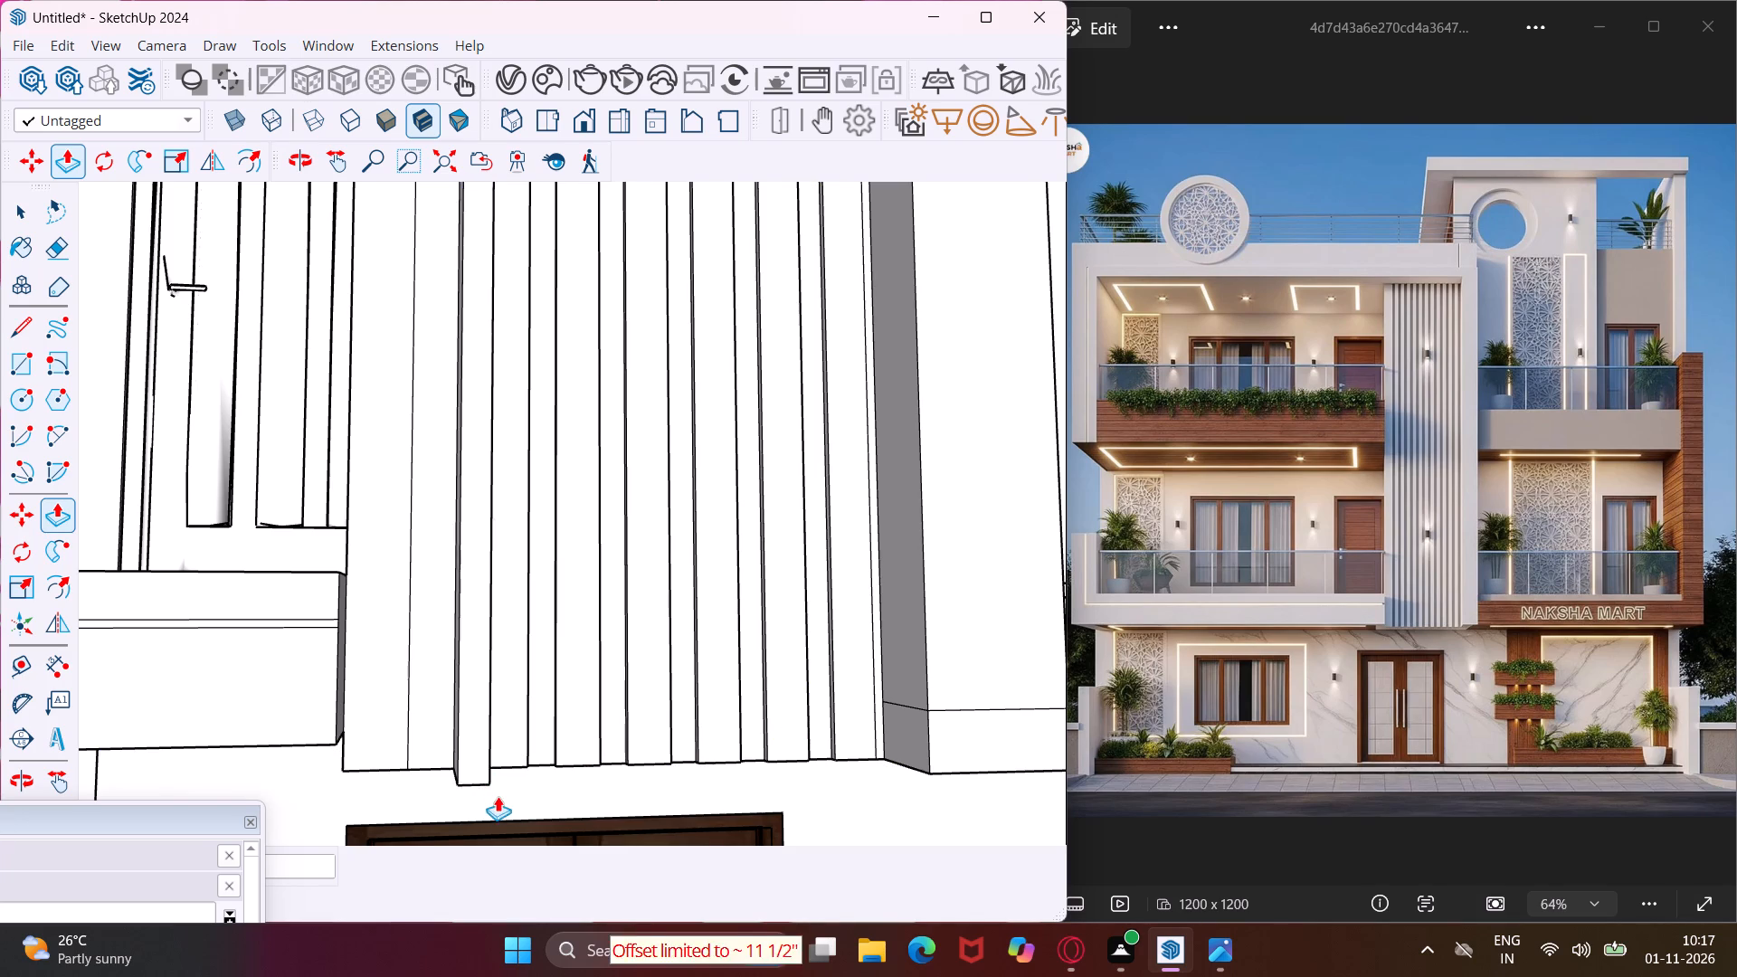
pyautogui.scroll(-1, 505, 804)
pyautogui.press('`')
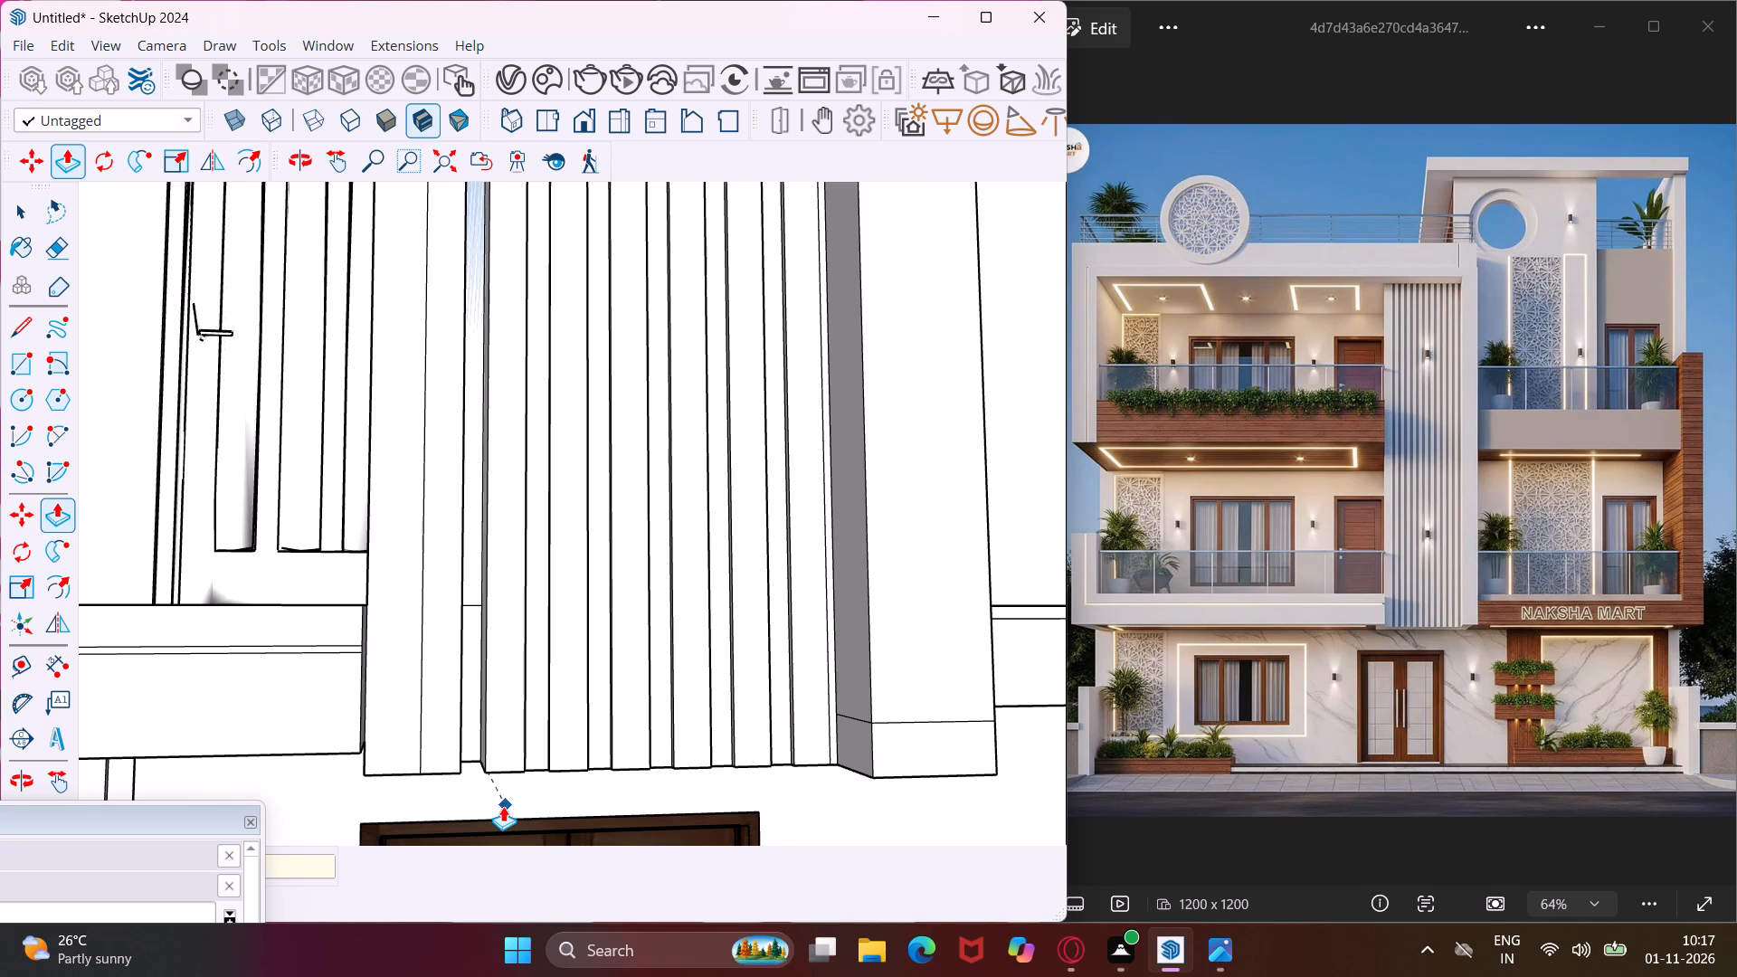
pyautogui.press('Escape')
pyautogui.scroll(2, 468, 766)
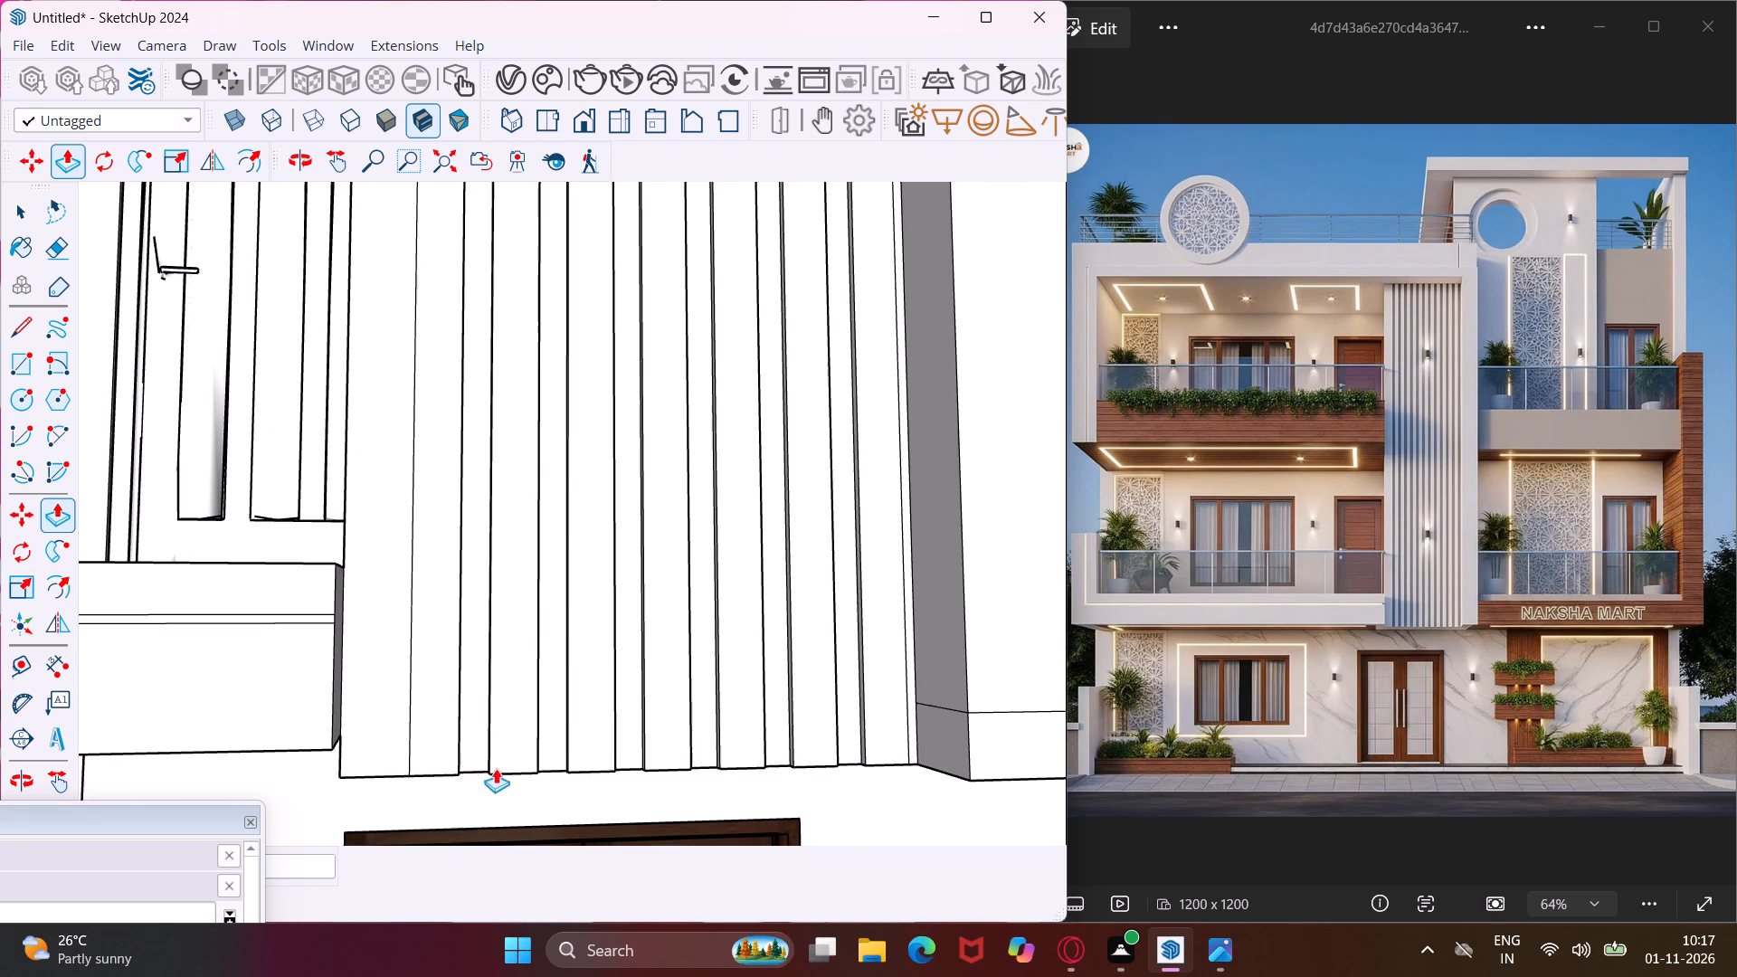
pyautogui.click(553, 767)
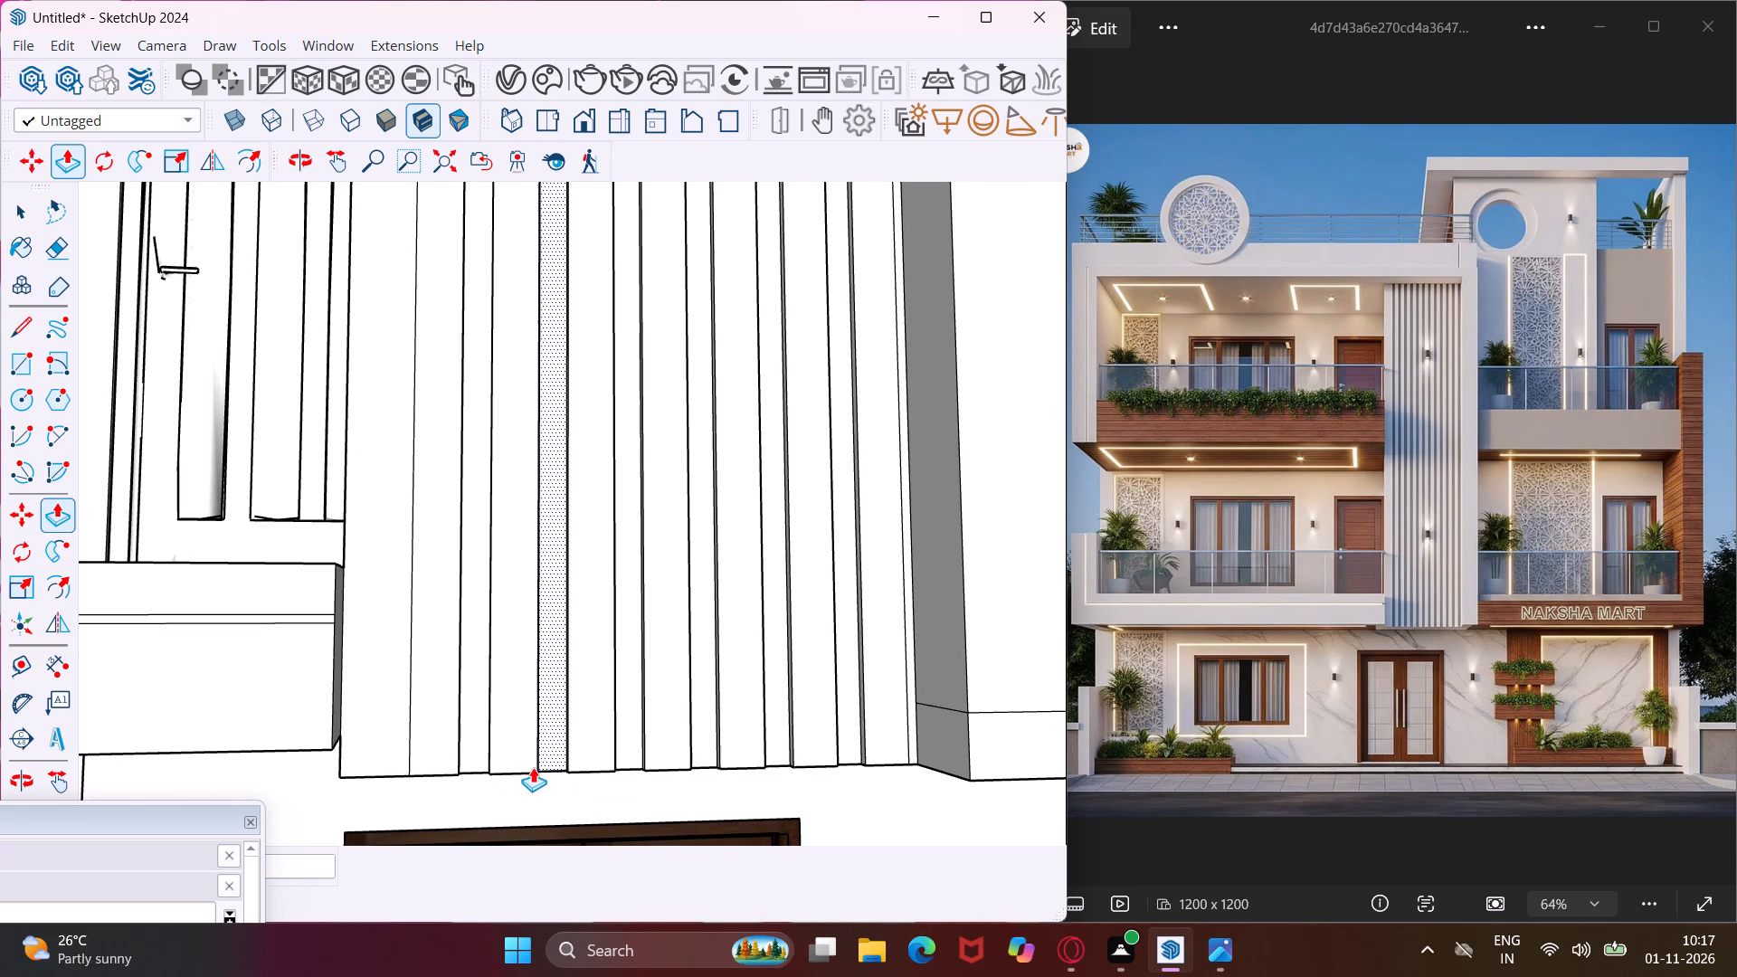
# Push the thin leftover sliver beyond the last strip inward to the depth of the neighbouring groove.
pyautogui.scroll(7, 910, 746)
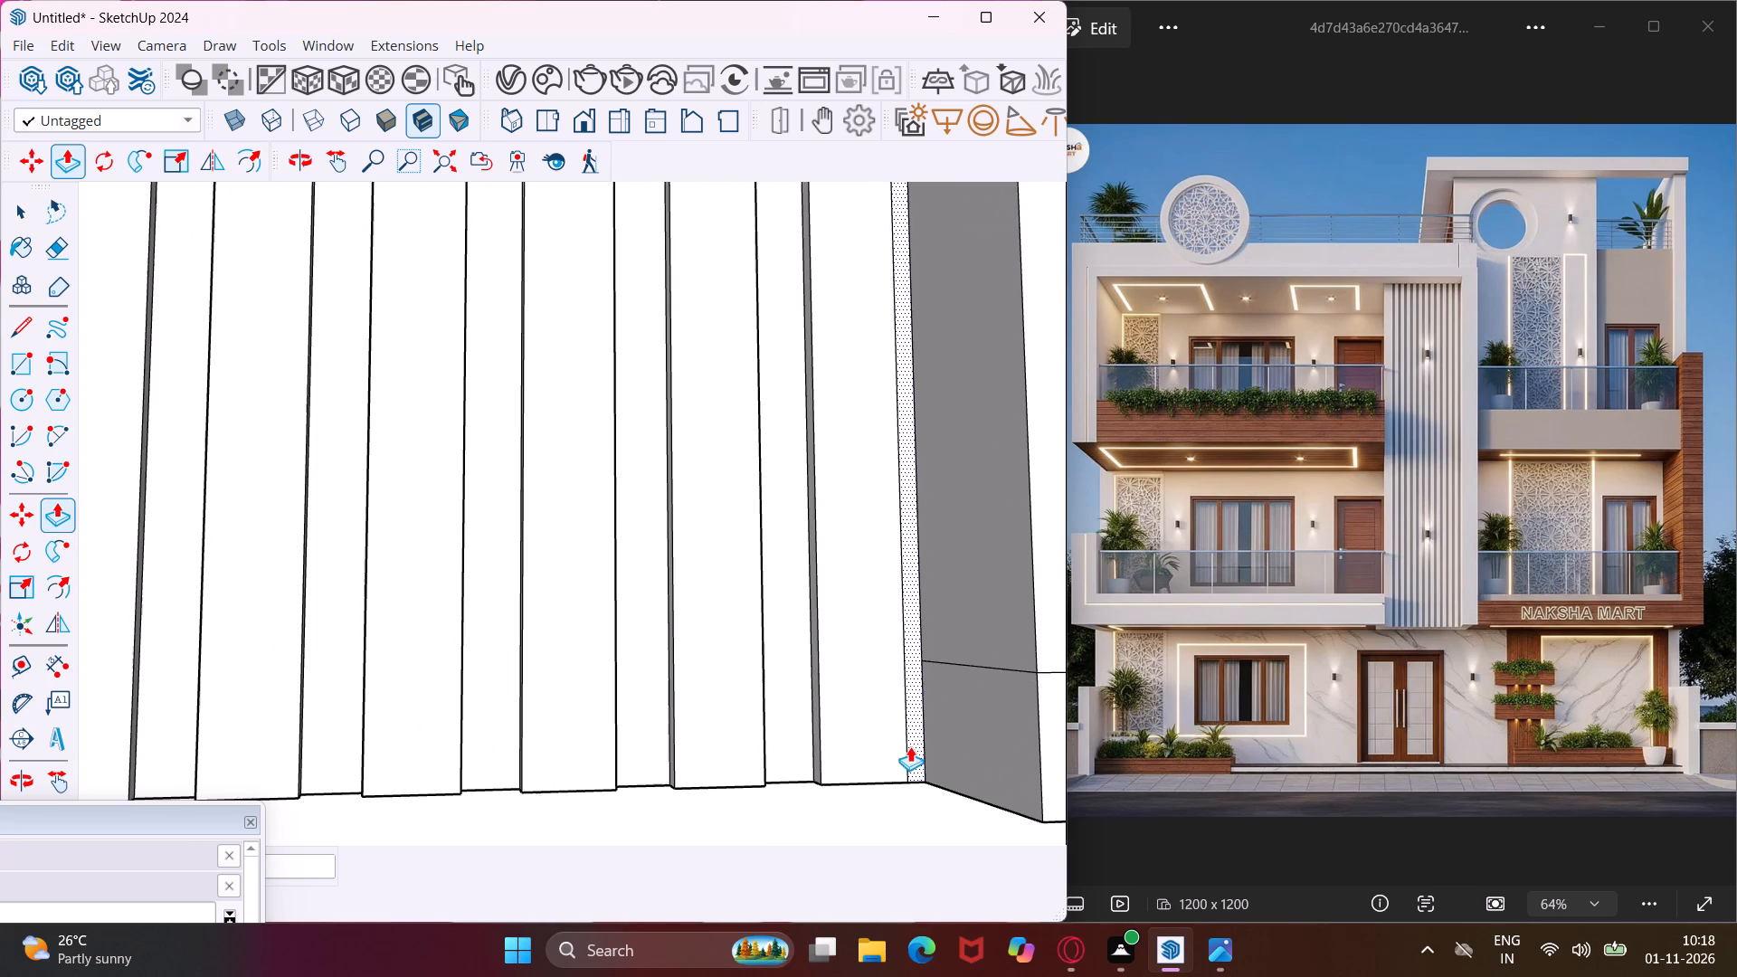
pyautogui.doubleClick(911, 746)
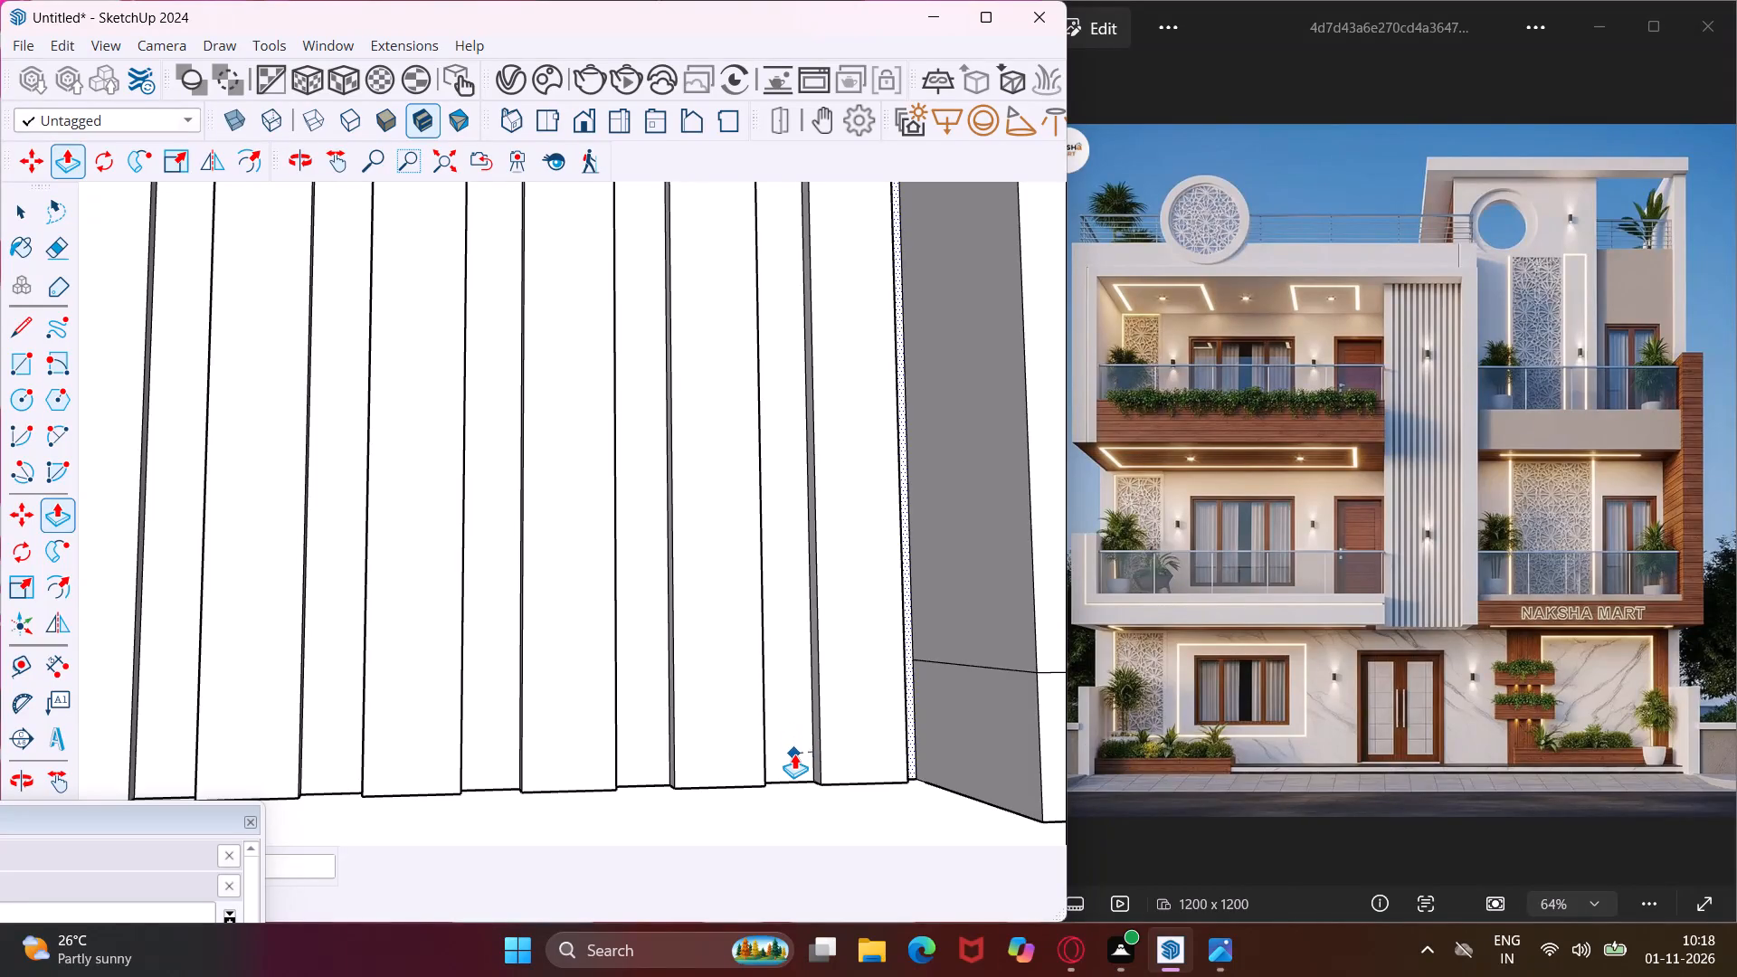
pyautogui.click(794, 754)
pyautogui.scroll(-9, 794, 754)
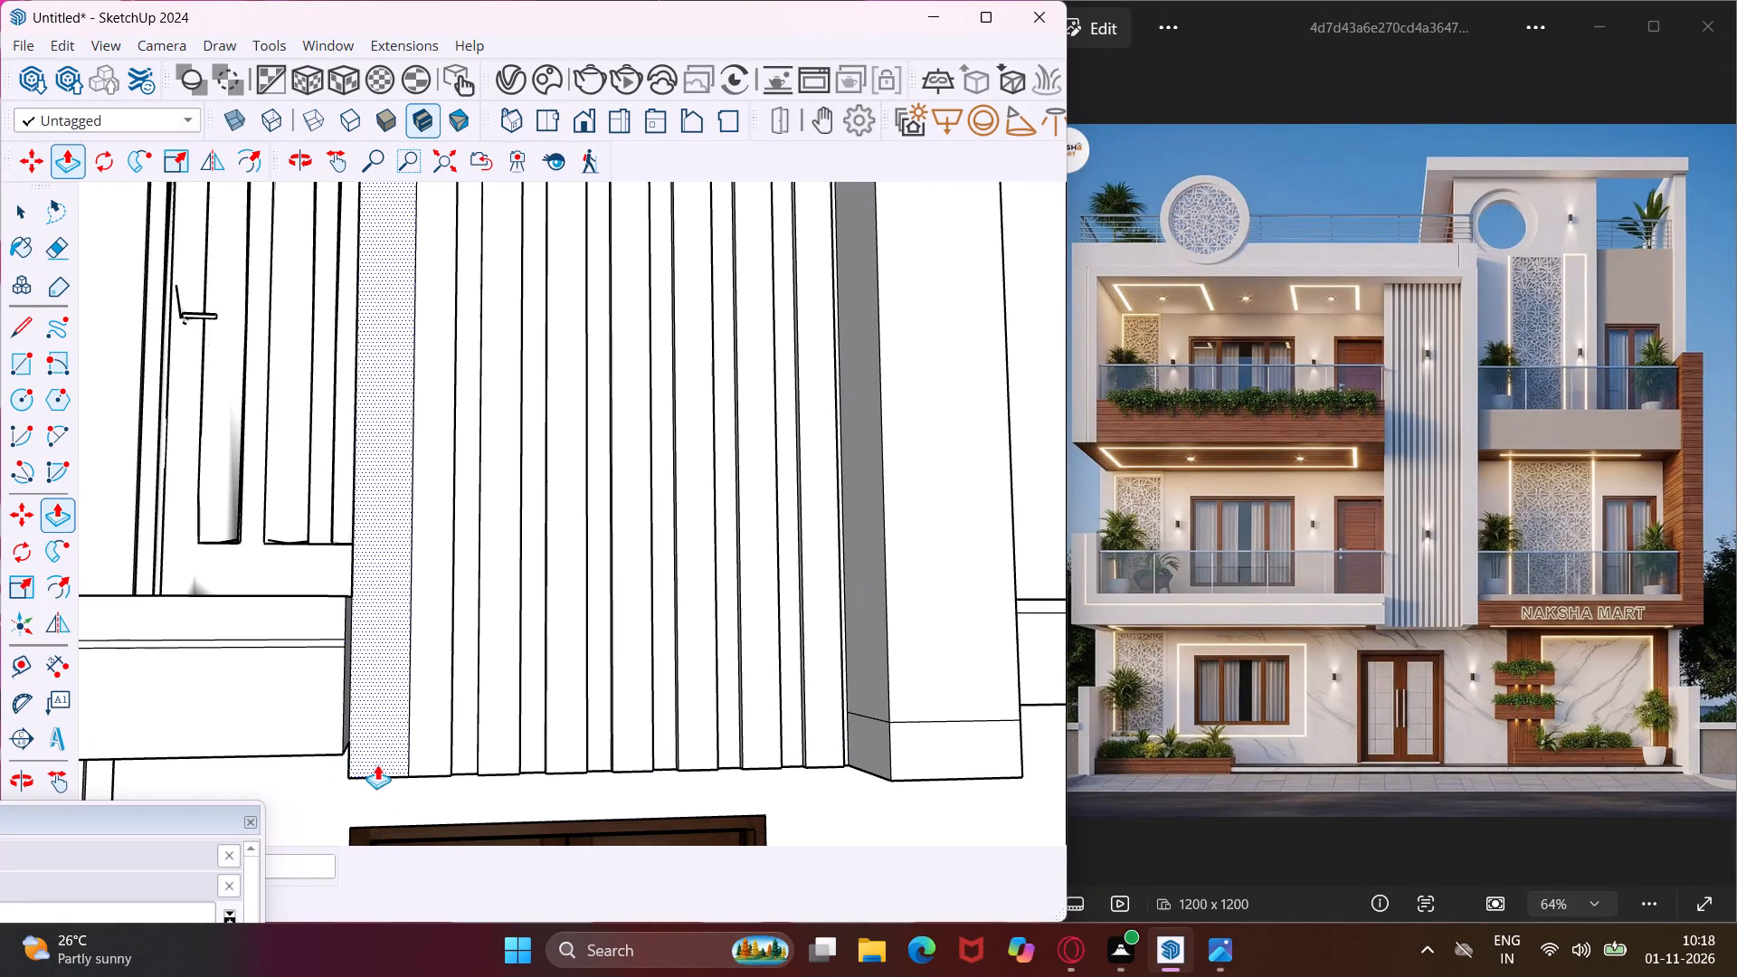
pyautogui.press('Escape')
pyautogui.press('space')
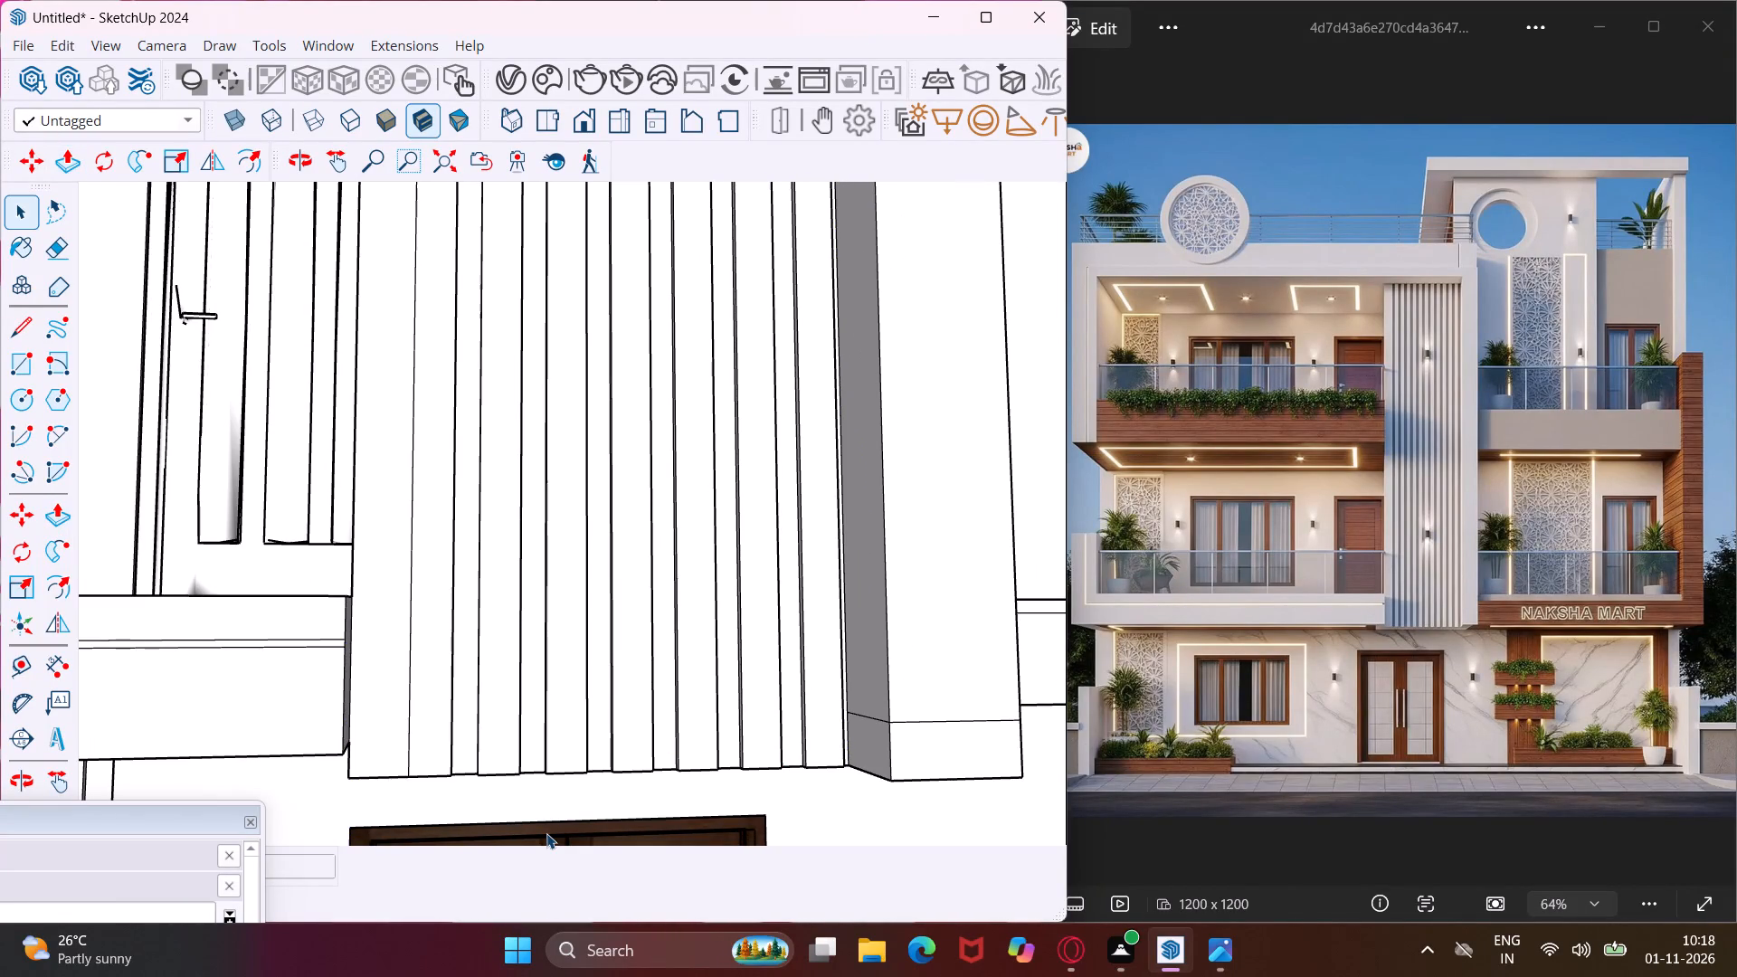
# Examine the grooved pillar within the whole facade and from above, and look closely at the two balconies.
pyautogui.scroll(-6, 597, 958)
pyautogui.scroll(-5, 669, 807)
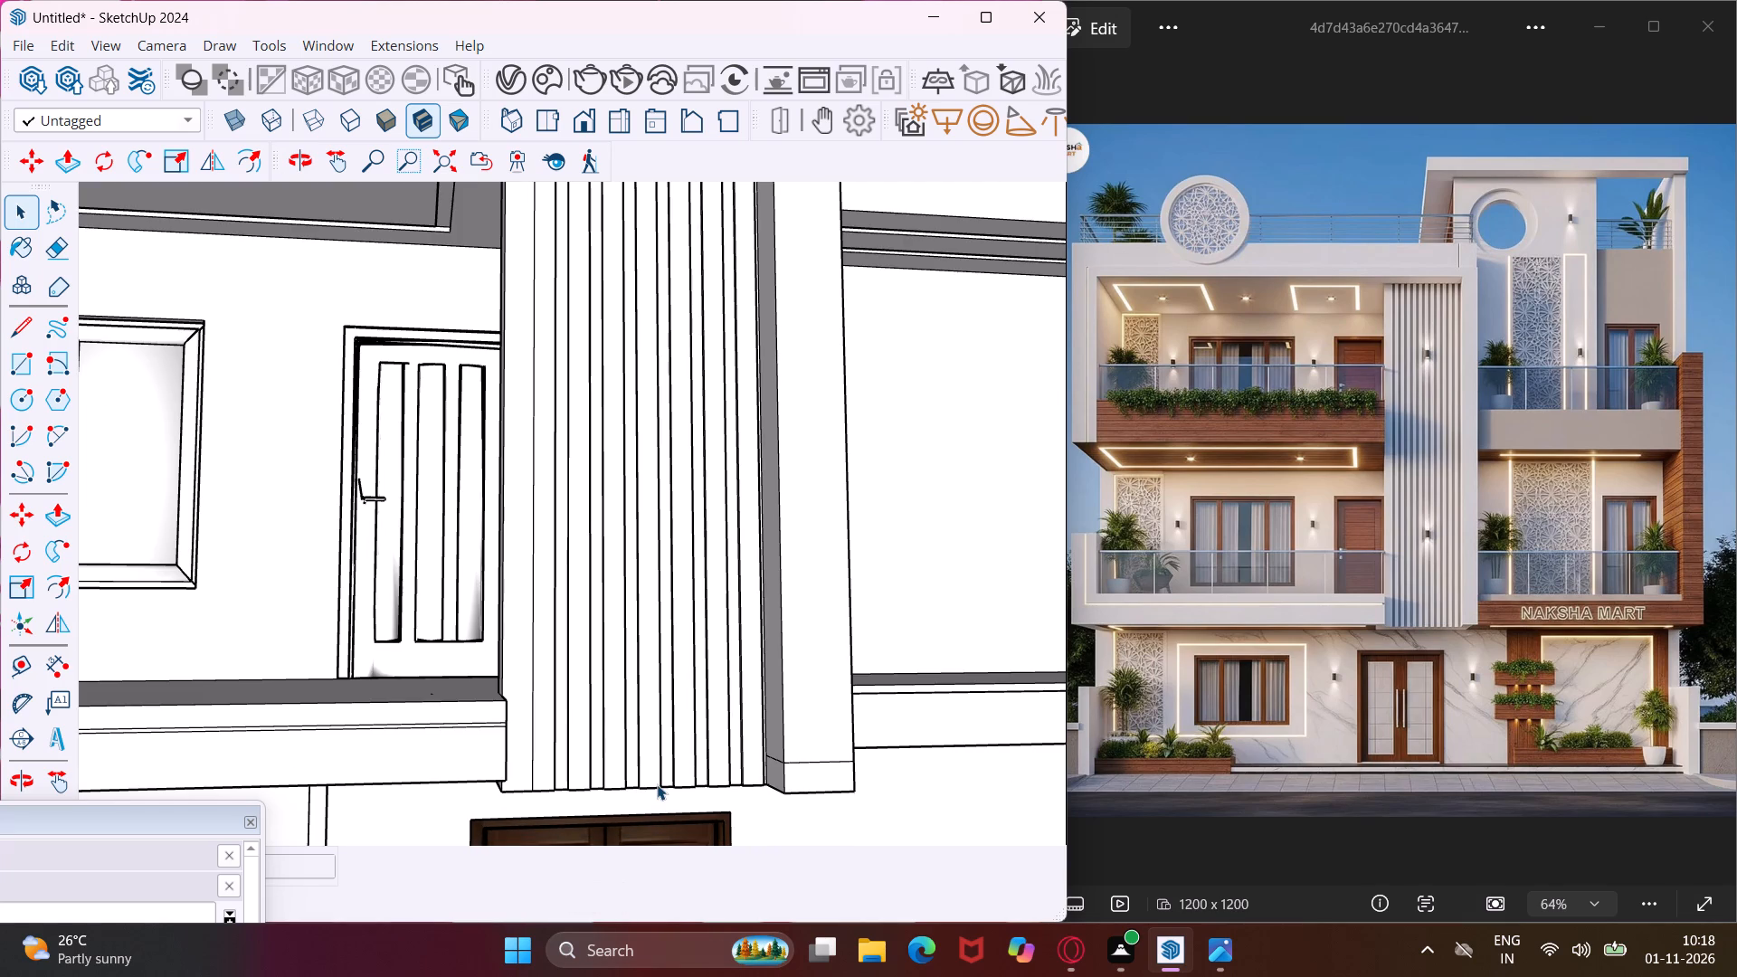
pyautogui.scroll(-13, 601, 725)
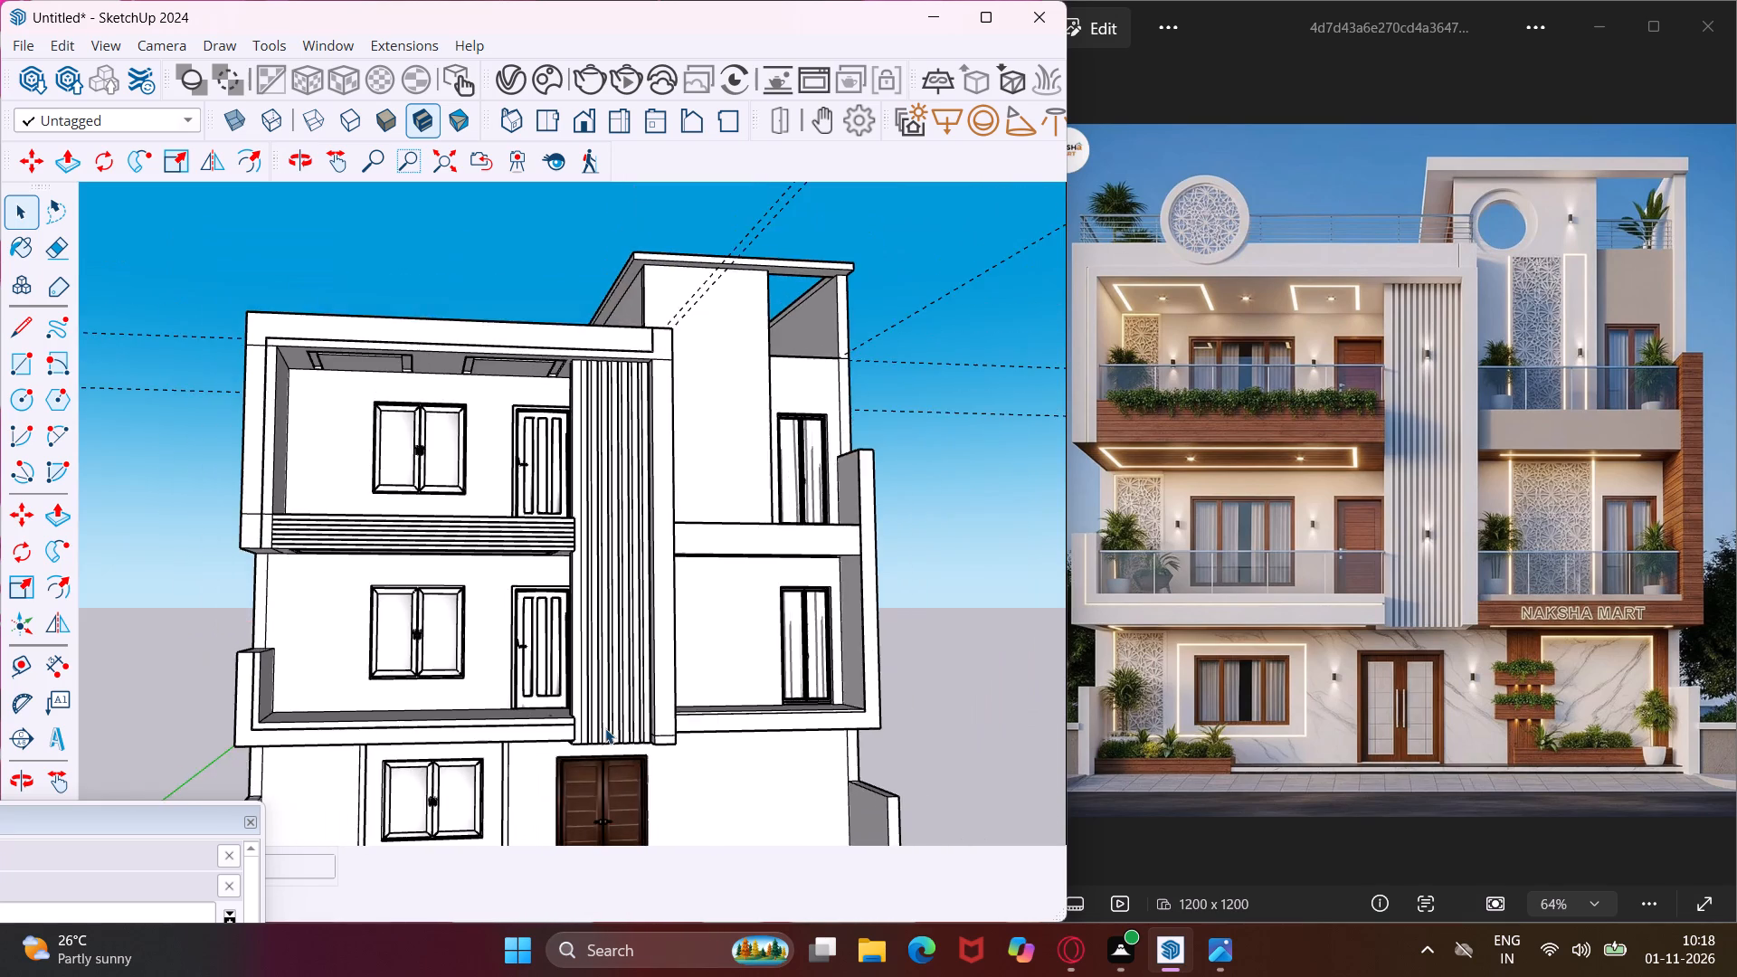
pyautogui.scroll(-10, 605, 728)
pyautogui.moveTo(680, 731); pyautogui.dragTo(672, 793, button='middle')
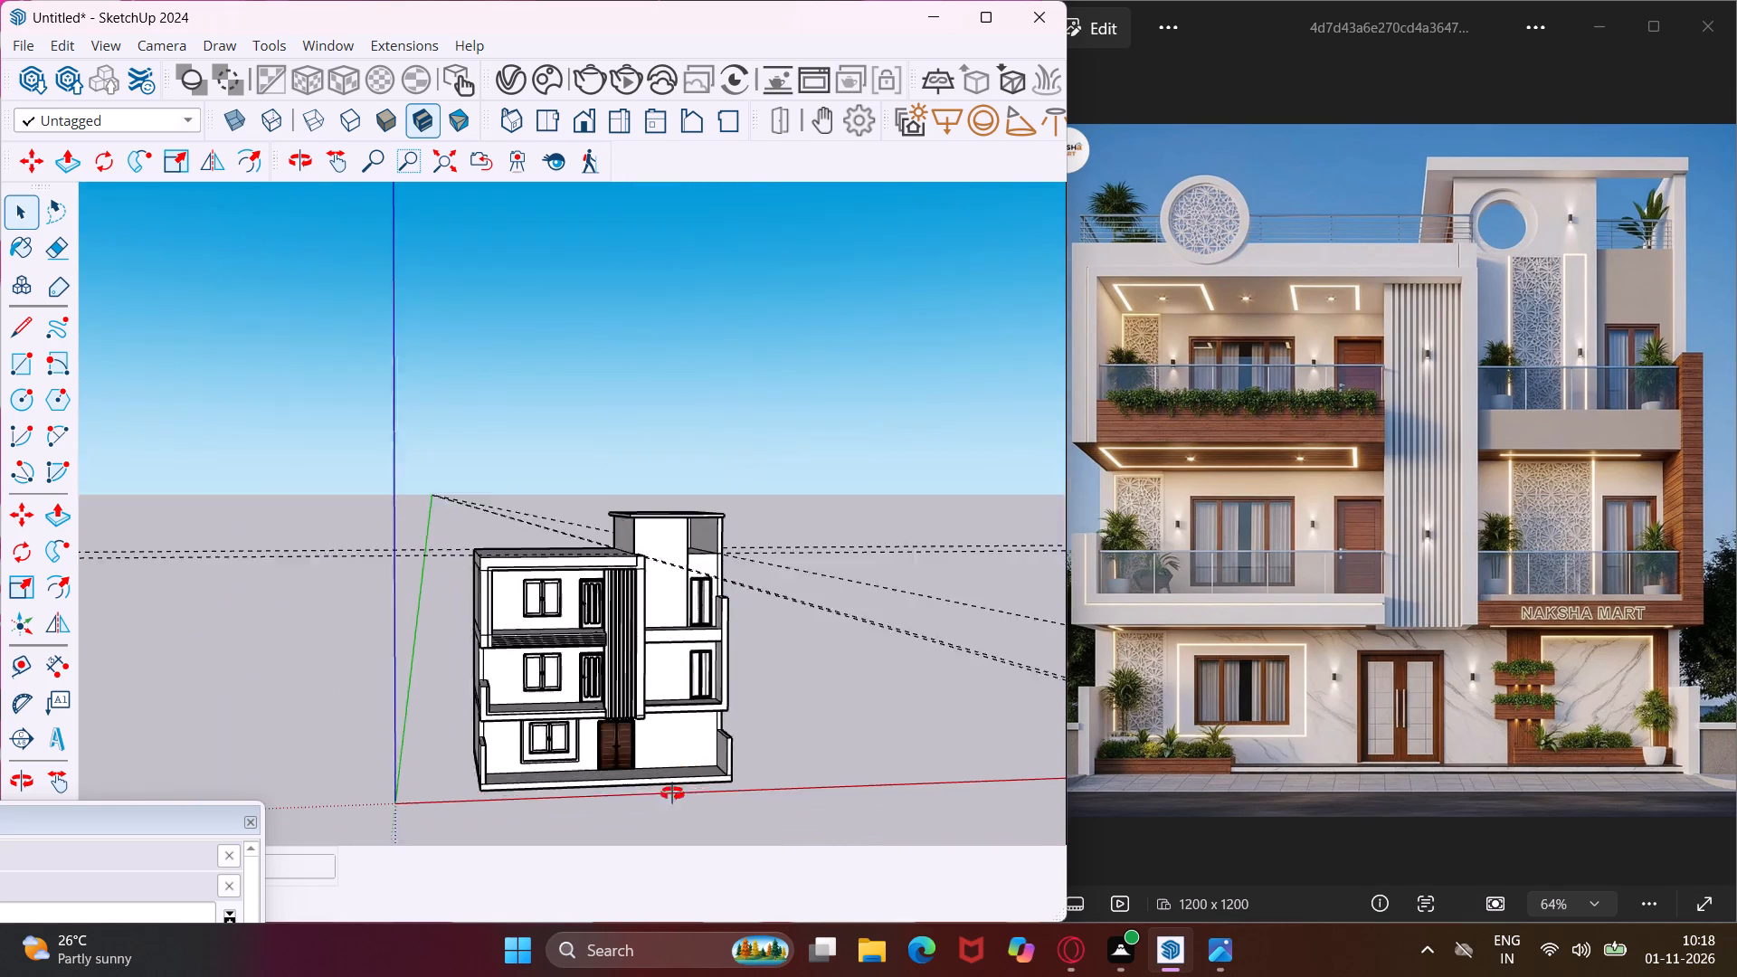
pyautogui.moveTo(672, 793); pyautogui.dragTo(657, 976, button='middle')
pyautogui.scroll(4, 560, 651)
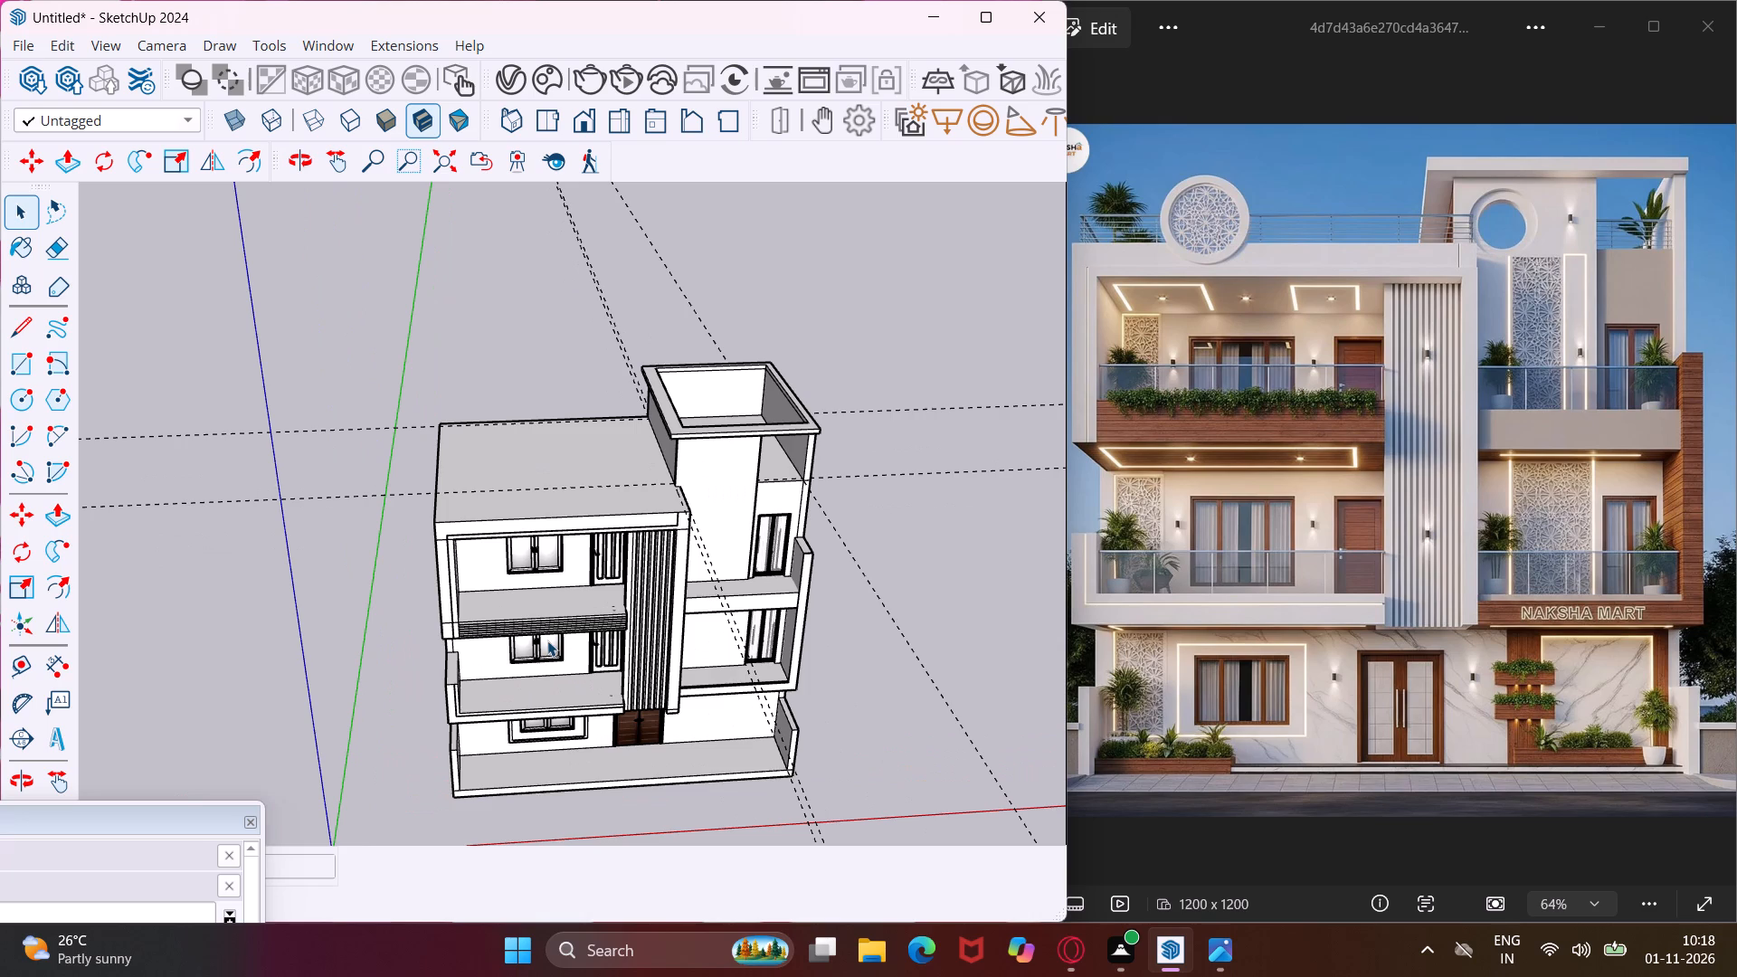
pyautogui.scroll(5, 538, 643)
pyautogui.scroll(5, 536, 753)
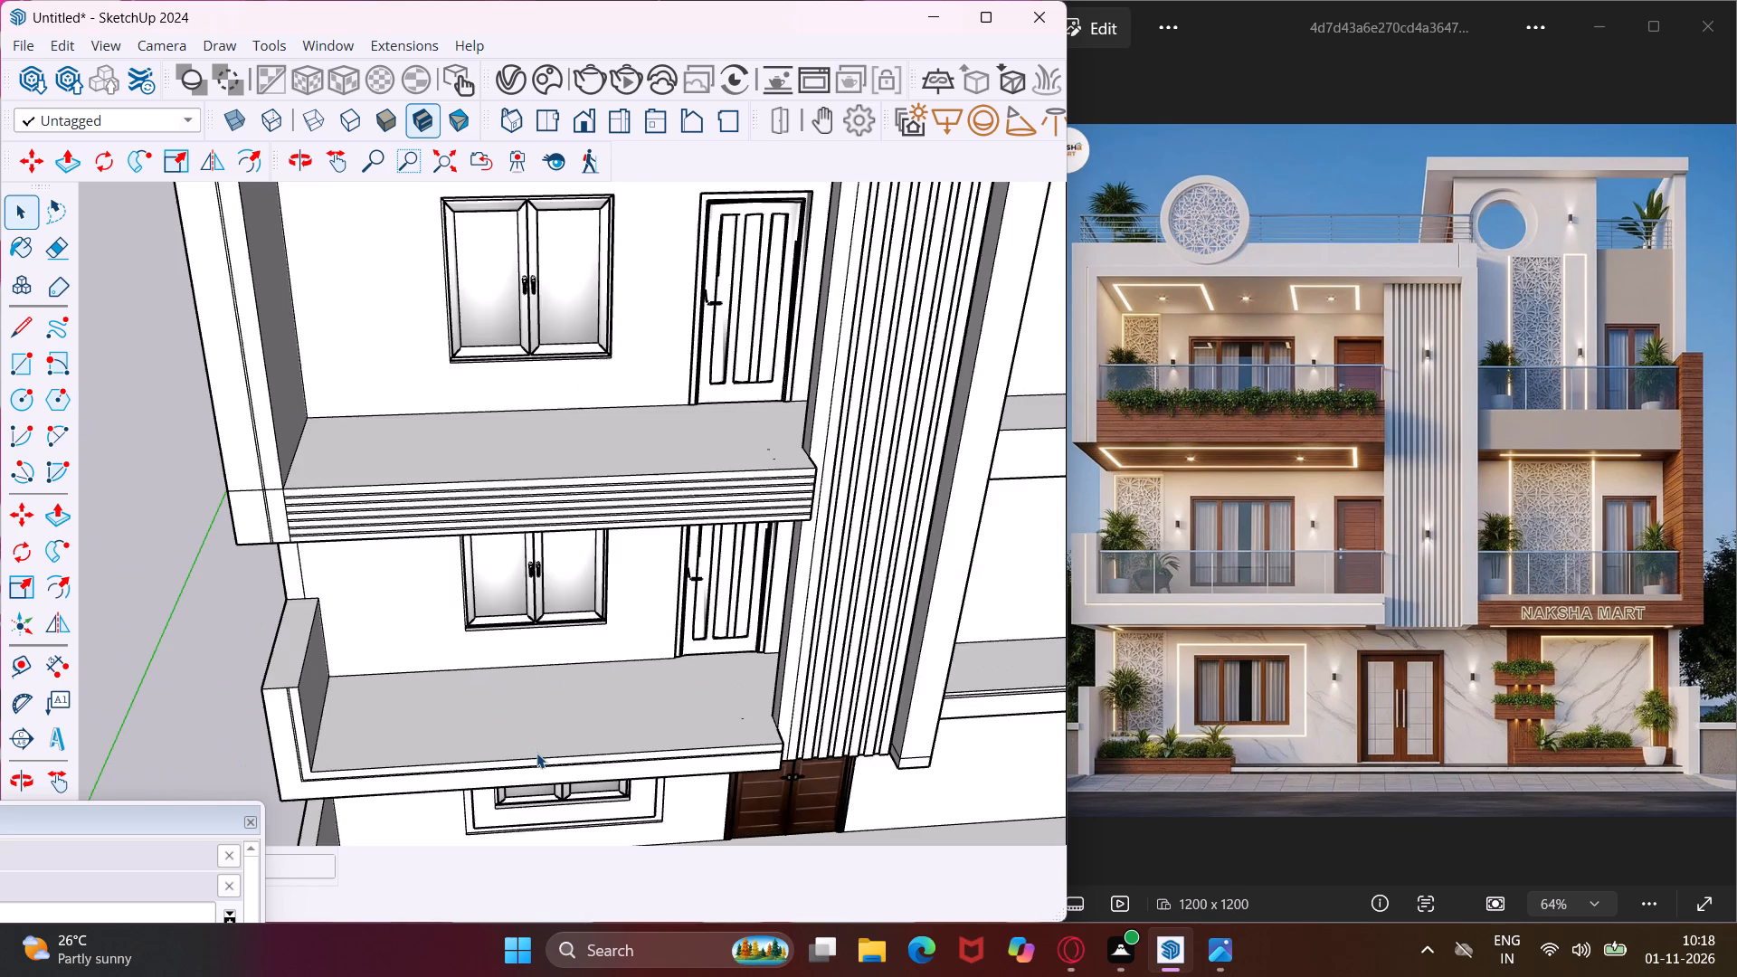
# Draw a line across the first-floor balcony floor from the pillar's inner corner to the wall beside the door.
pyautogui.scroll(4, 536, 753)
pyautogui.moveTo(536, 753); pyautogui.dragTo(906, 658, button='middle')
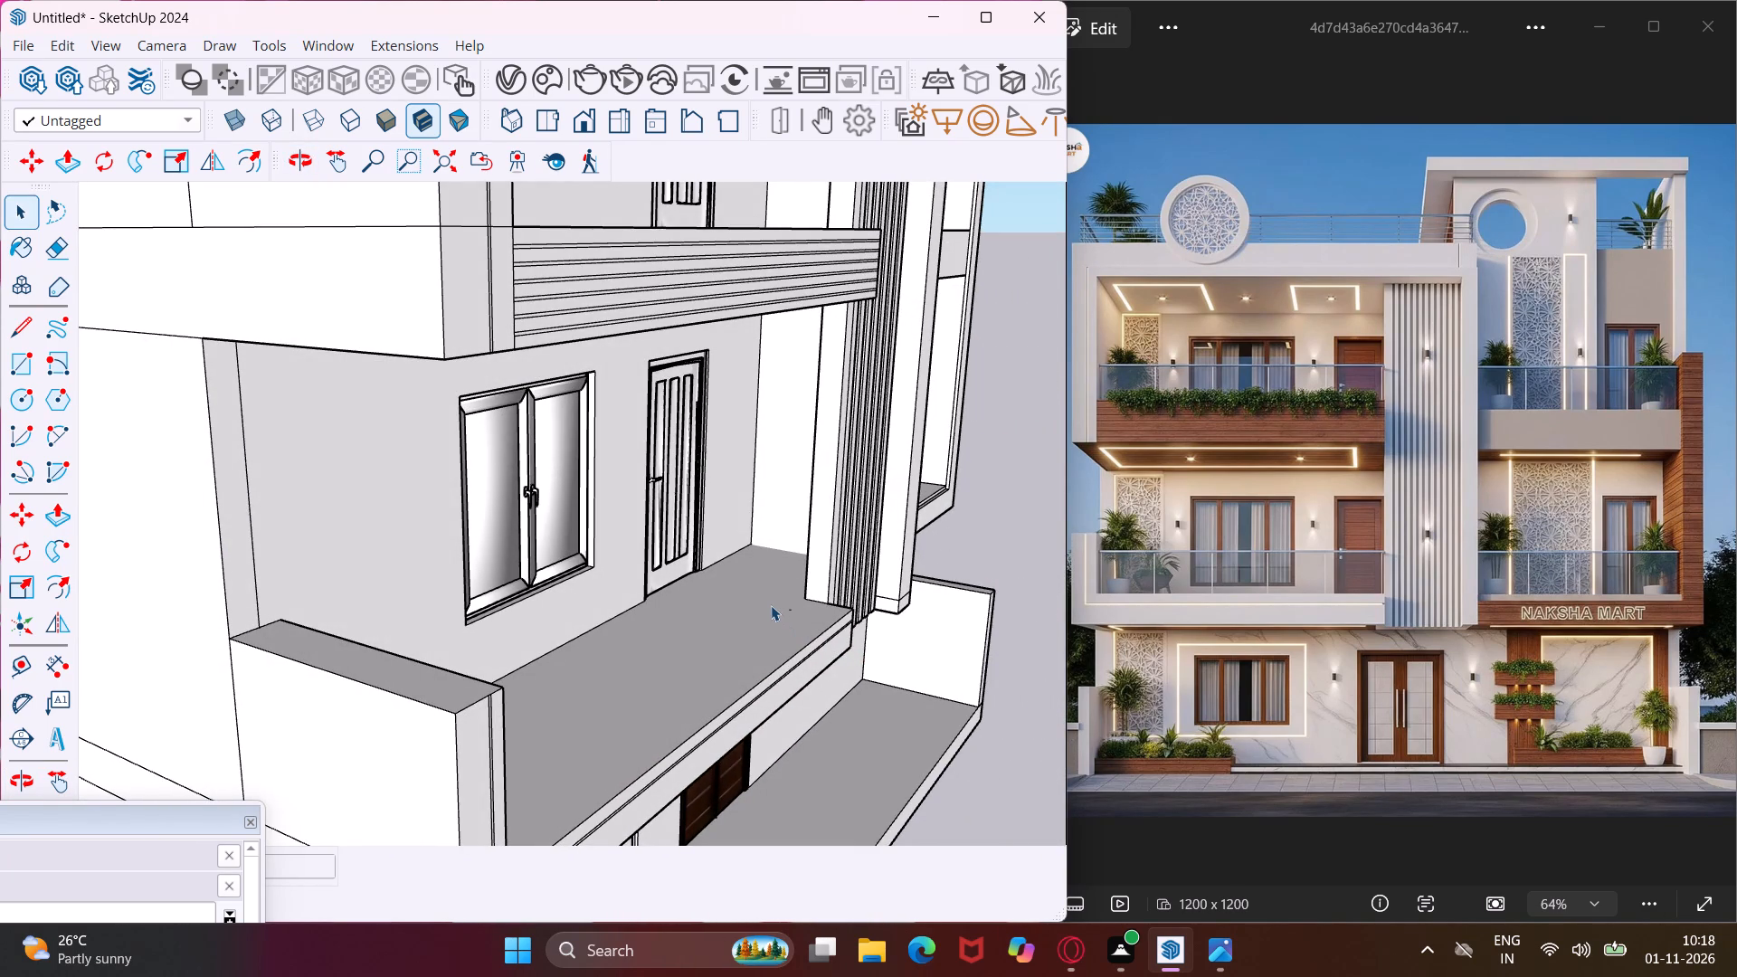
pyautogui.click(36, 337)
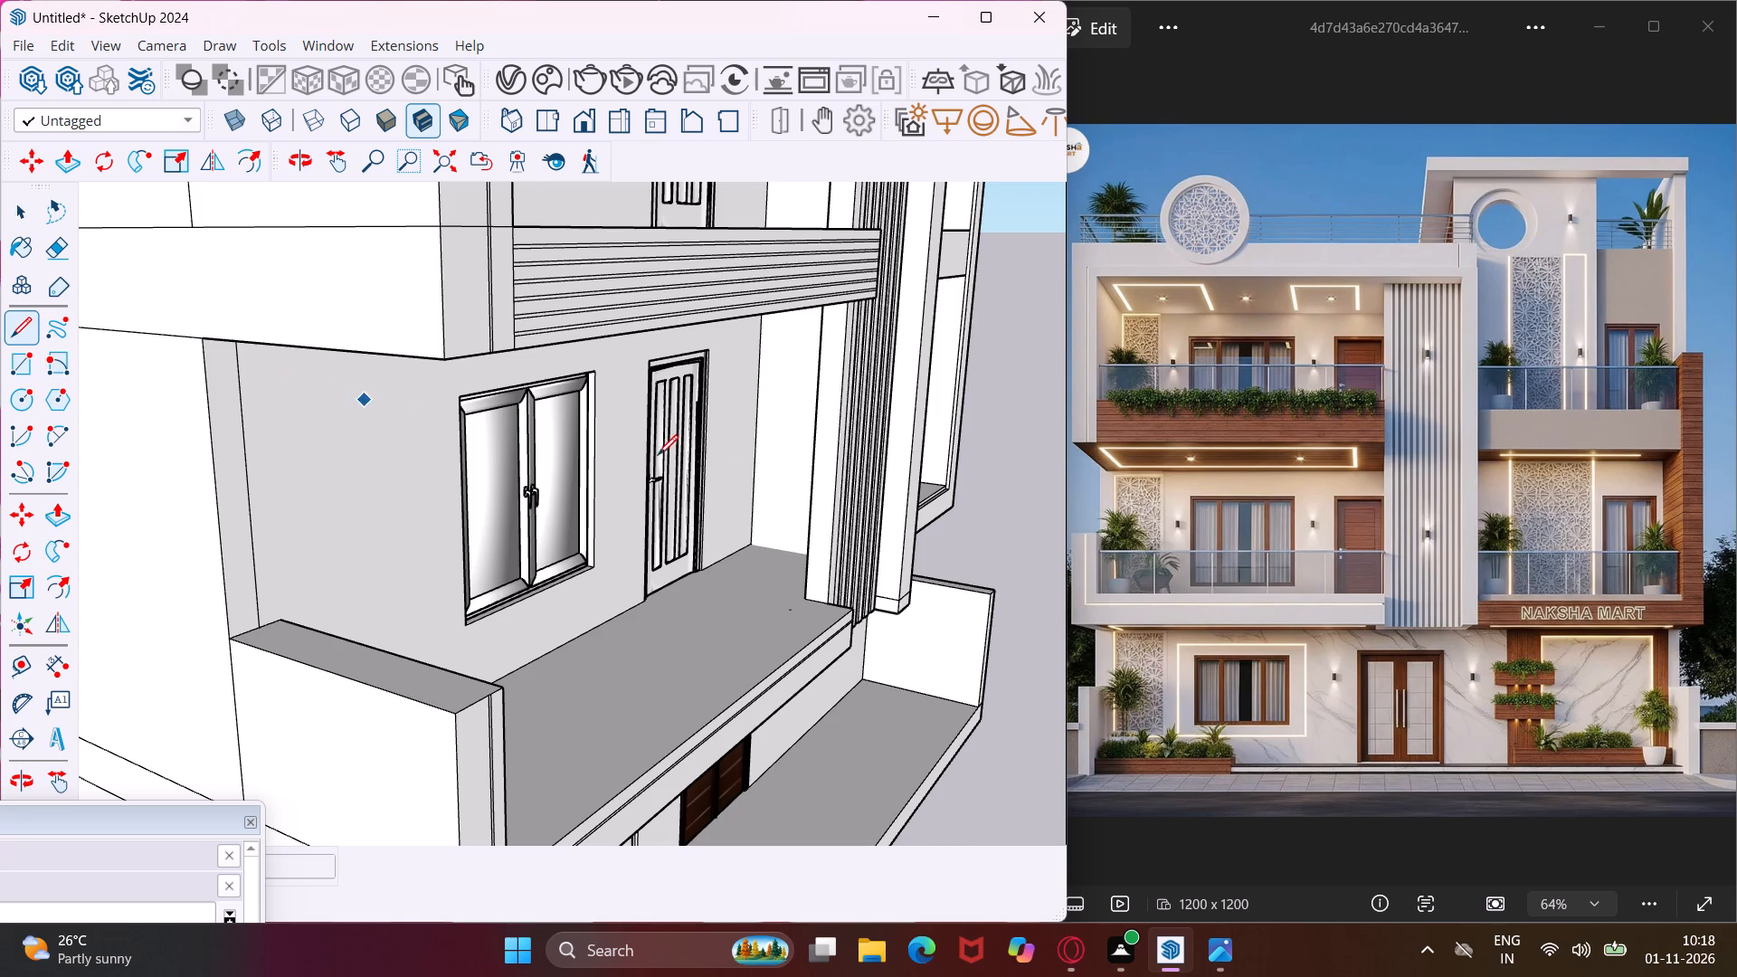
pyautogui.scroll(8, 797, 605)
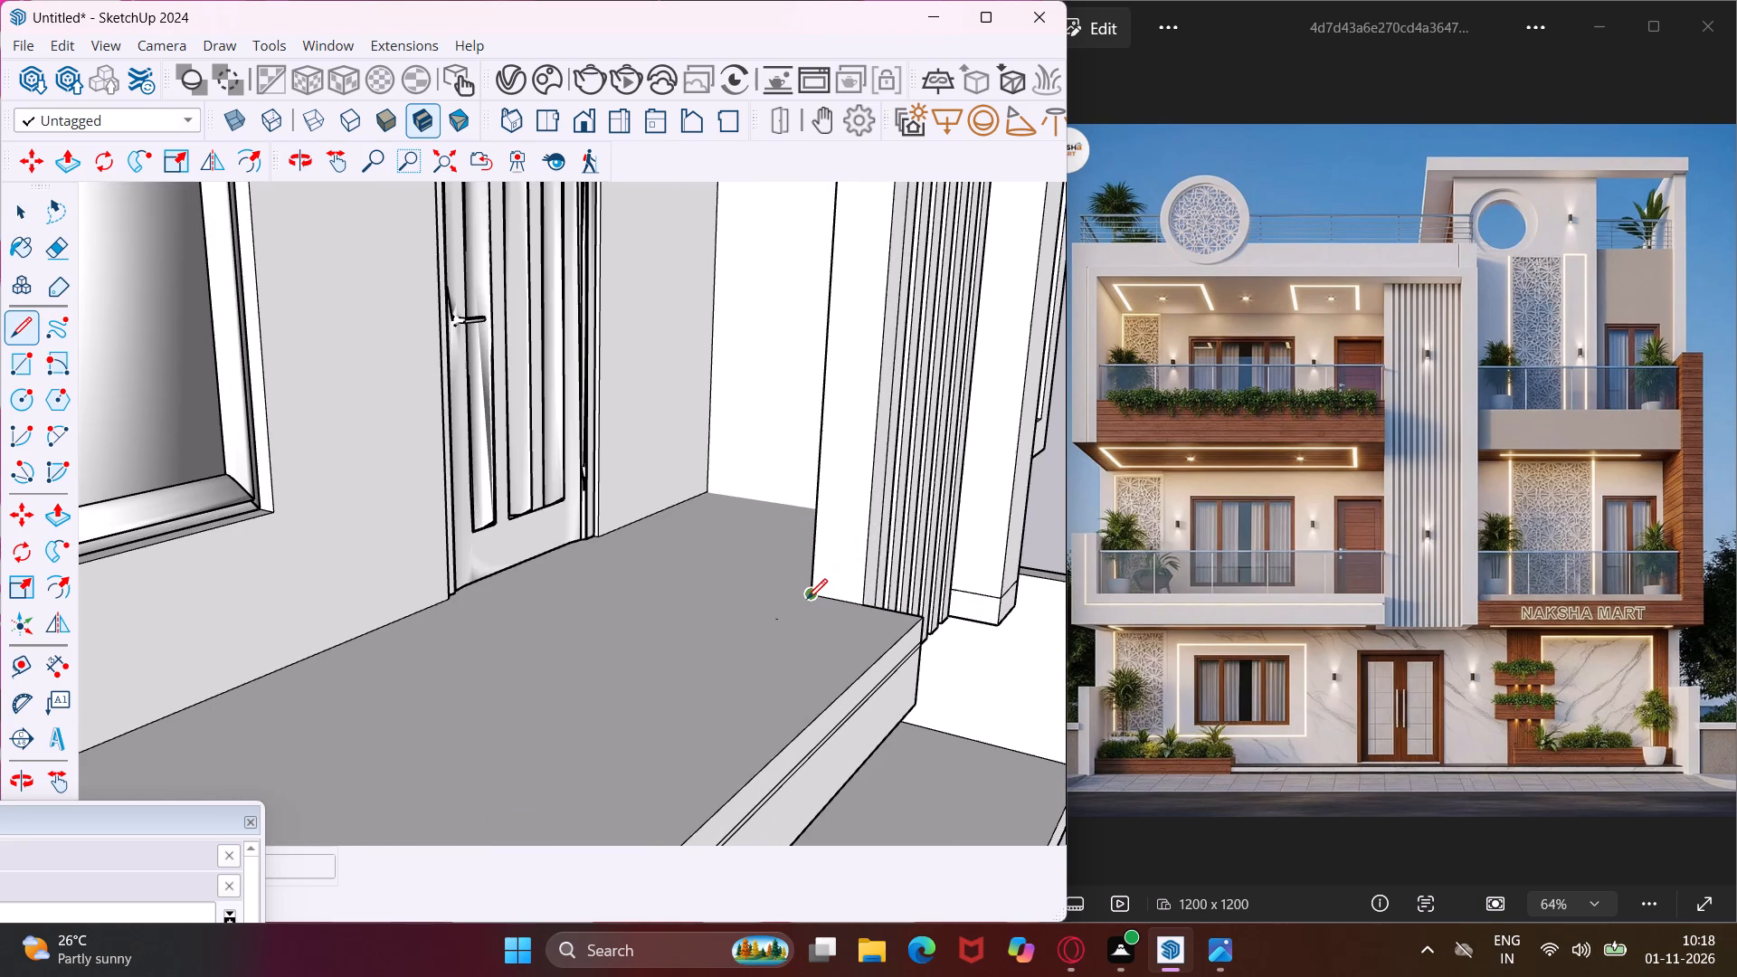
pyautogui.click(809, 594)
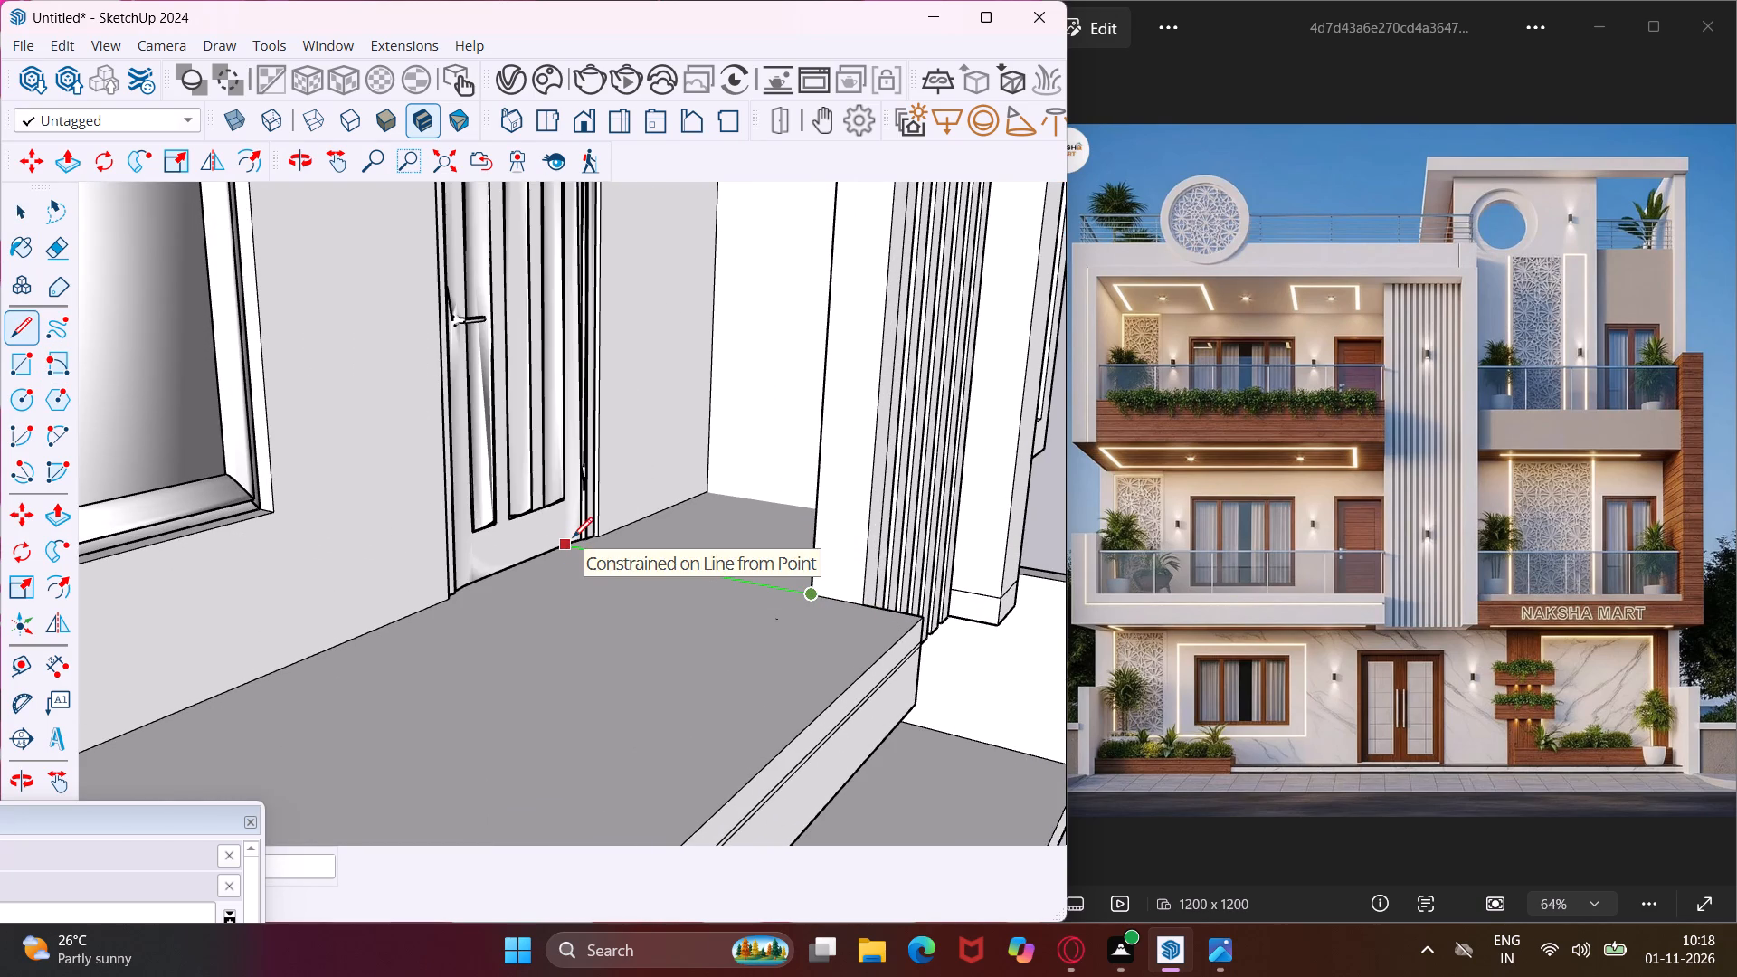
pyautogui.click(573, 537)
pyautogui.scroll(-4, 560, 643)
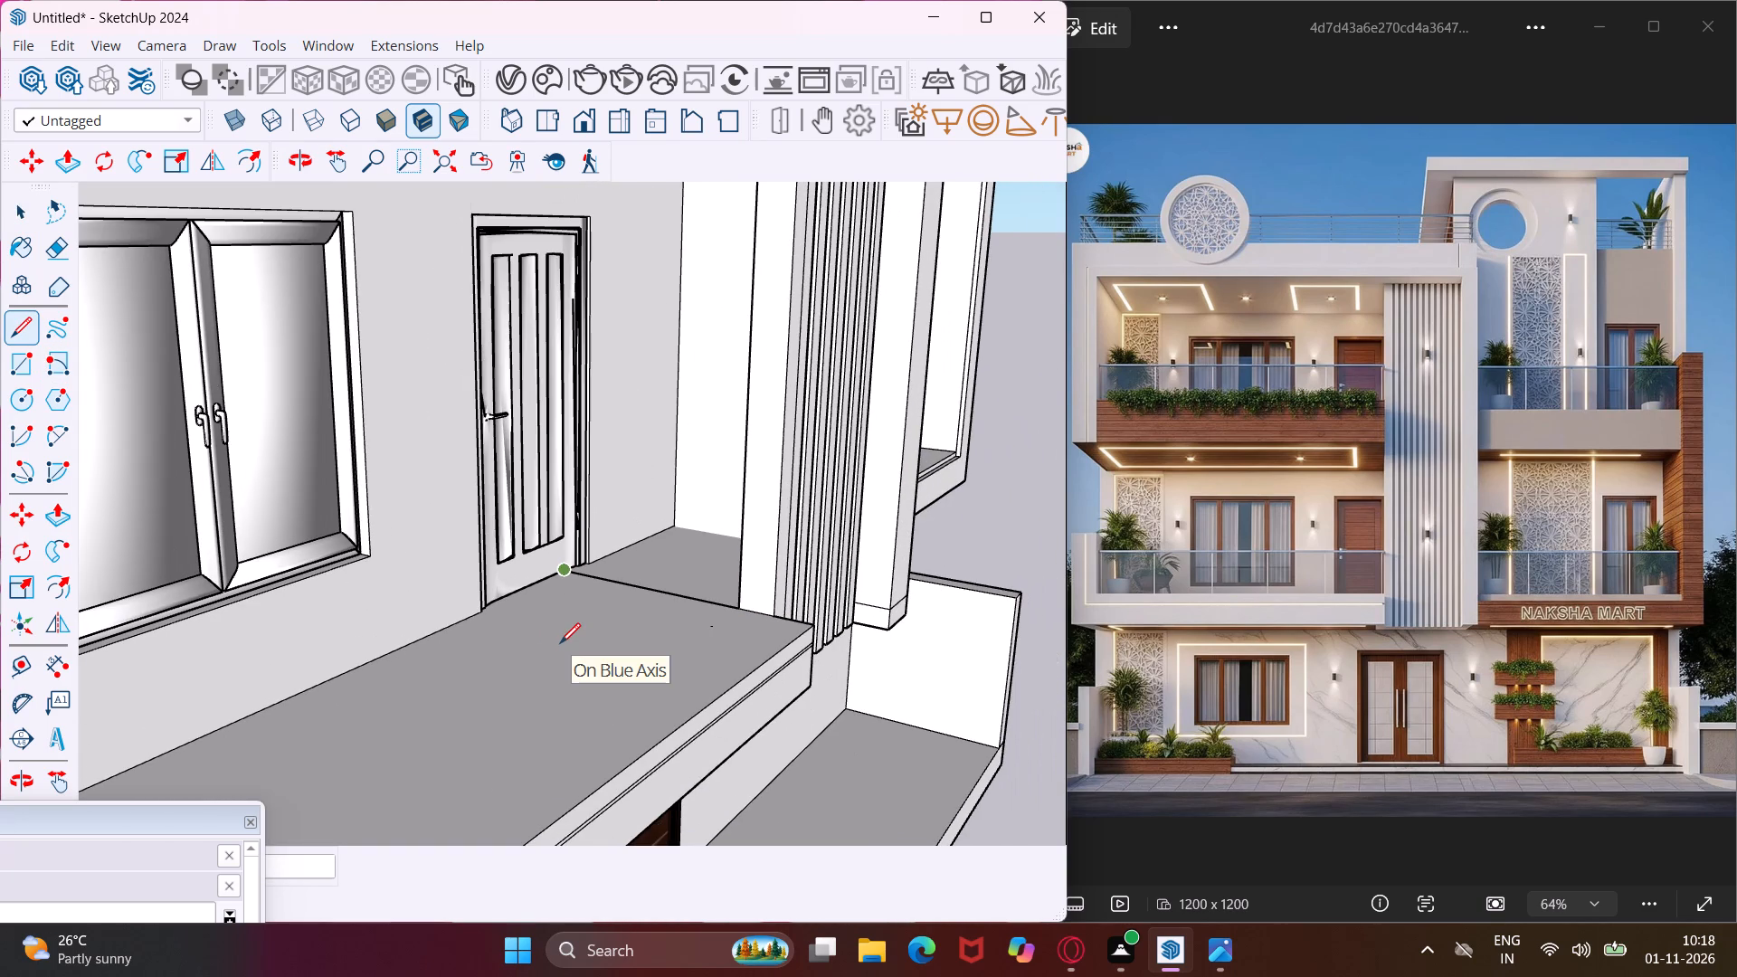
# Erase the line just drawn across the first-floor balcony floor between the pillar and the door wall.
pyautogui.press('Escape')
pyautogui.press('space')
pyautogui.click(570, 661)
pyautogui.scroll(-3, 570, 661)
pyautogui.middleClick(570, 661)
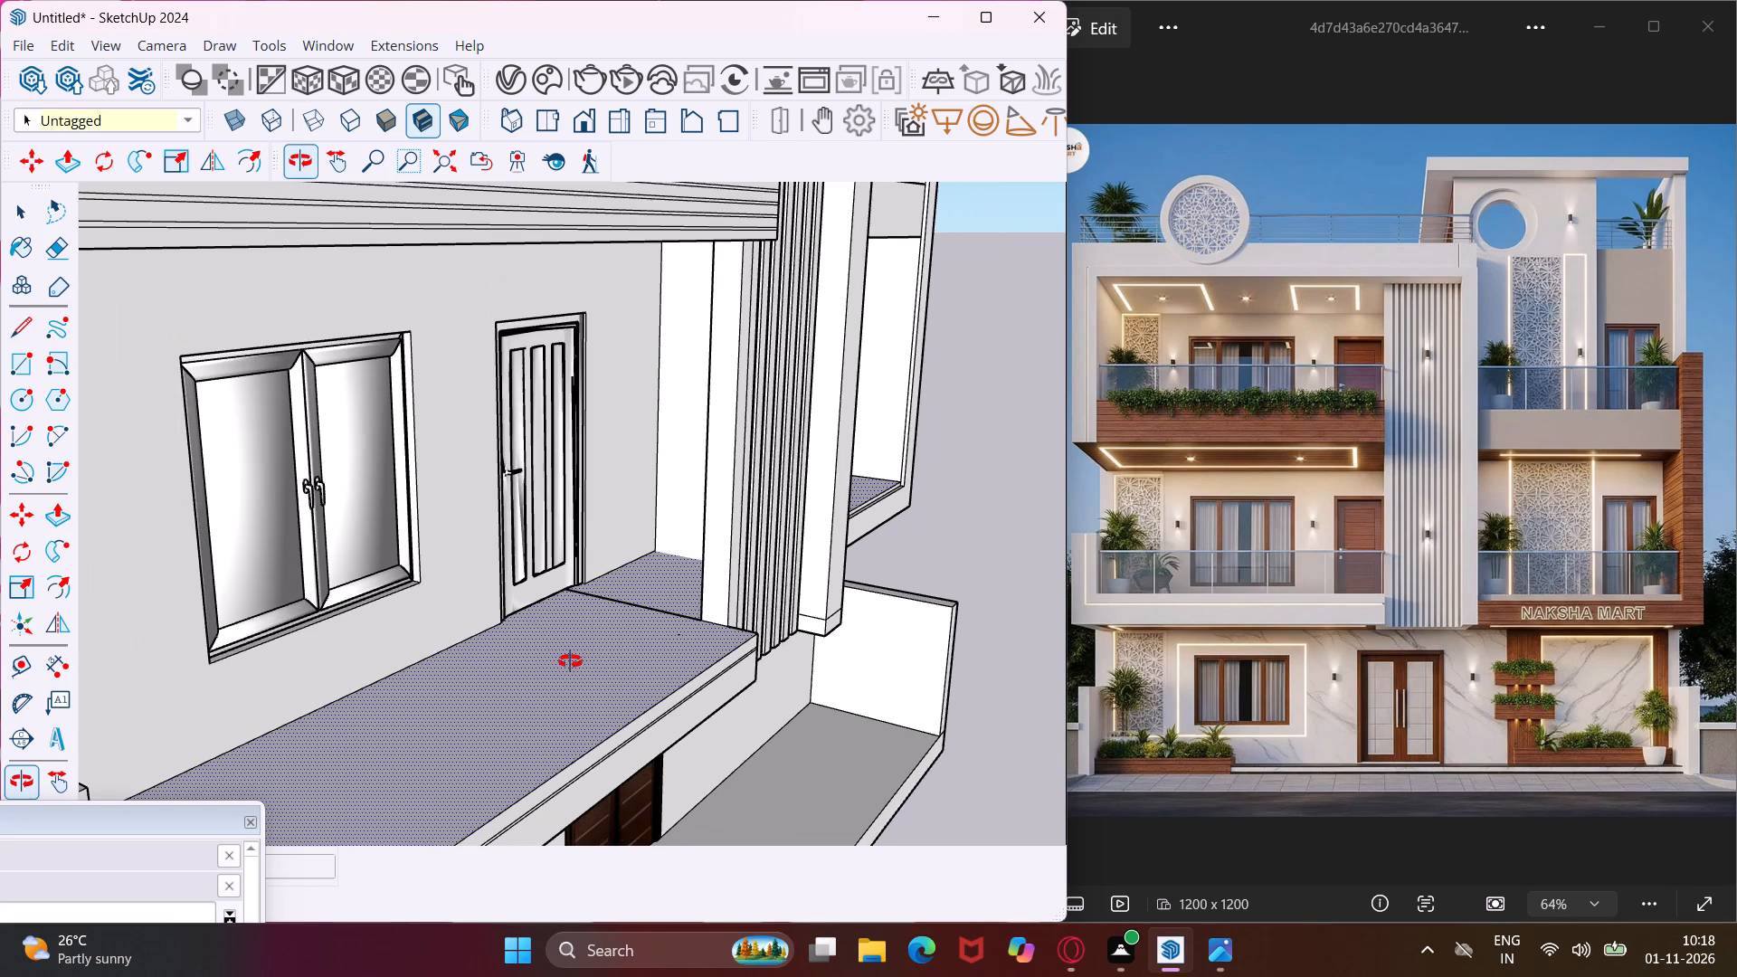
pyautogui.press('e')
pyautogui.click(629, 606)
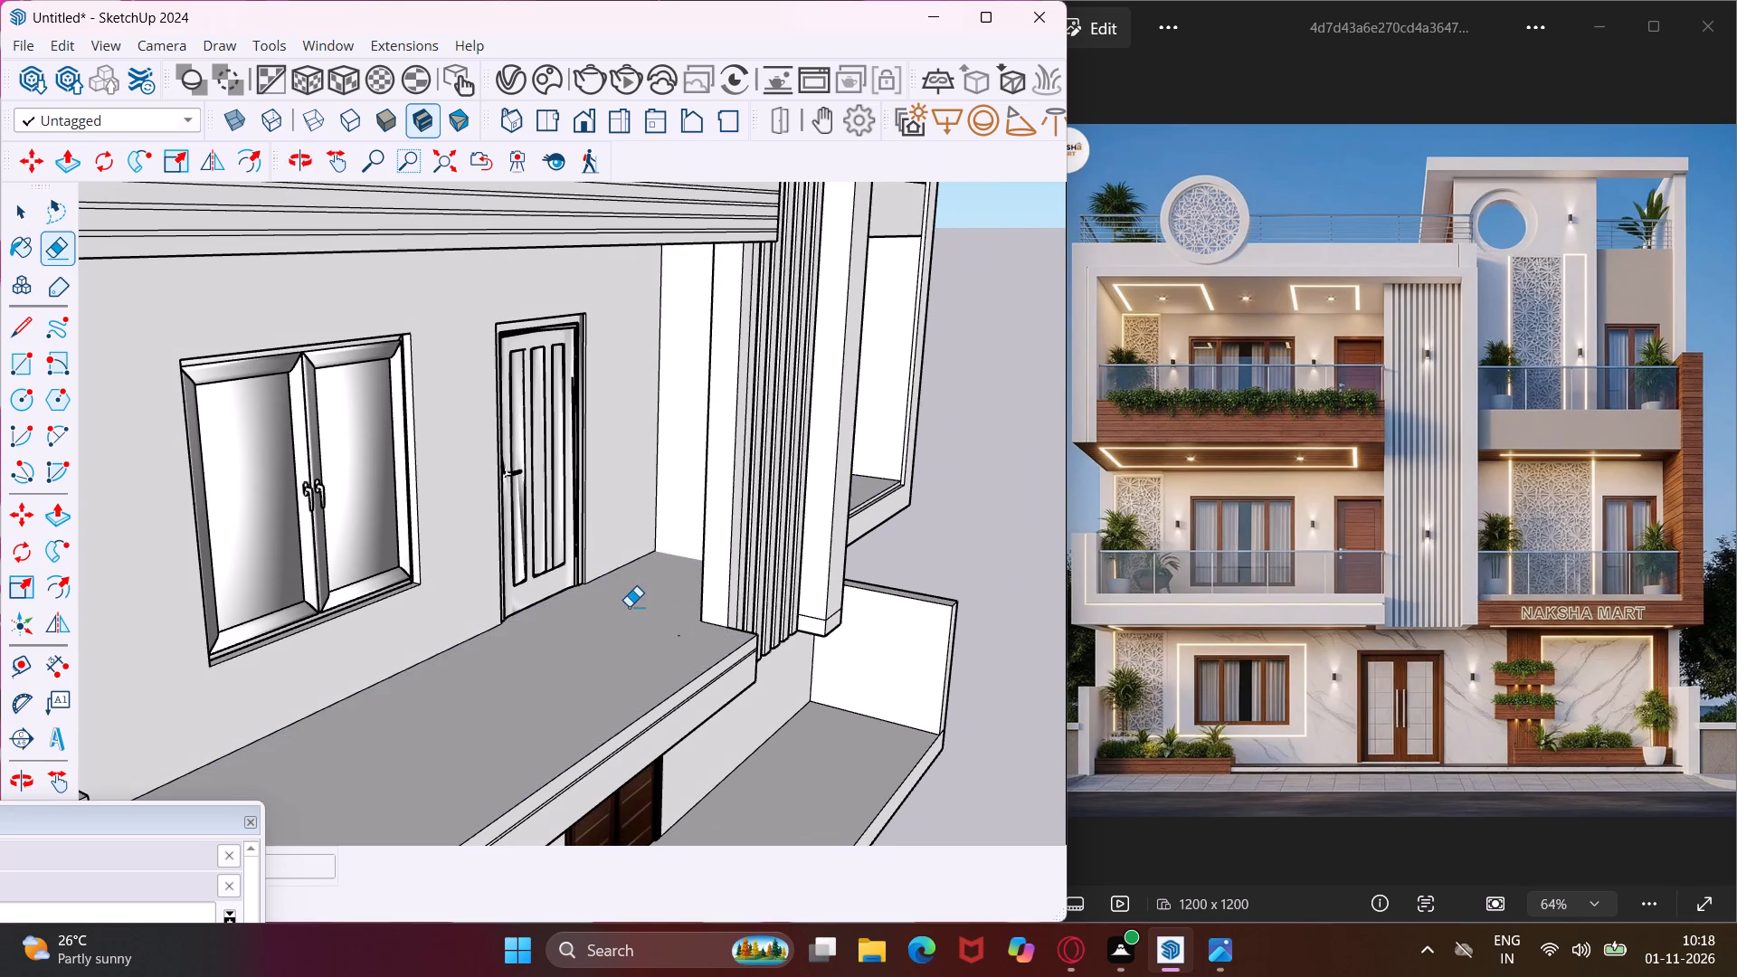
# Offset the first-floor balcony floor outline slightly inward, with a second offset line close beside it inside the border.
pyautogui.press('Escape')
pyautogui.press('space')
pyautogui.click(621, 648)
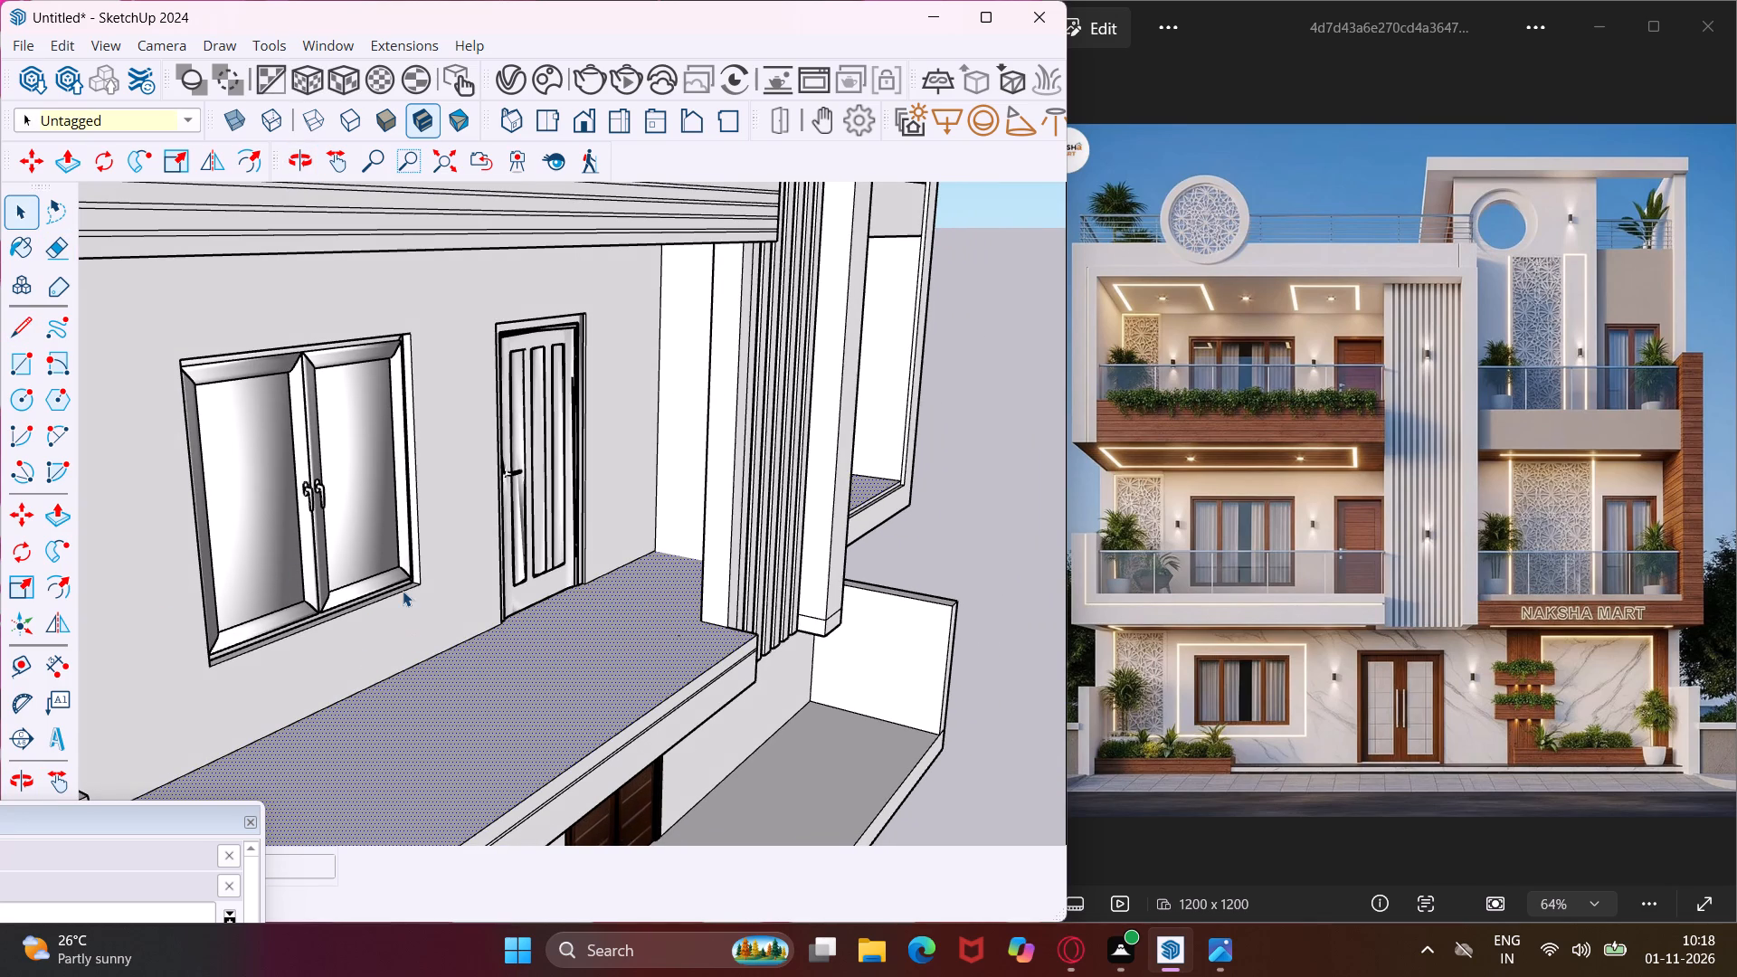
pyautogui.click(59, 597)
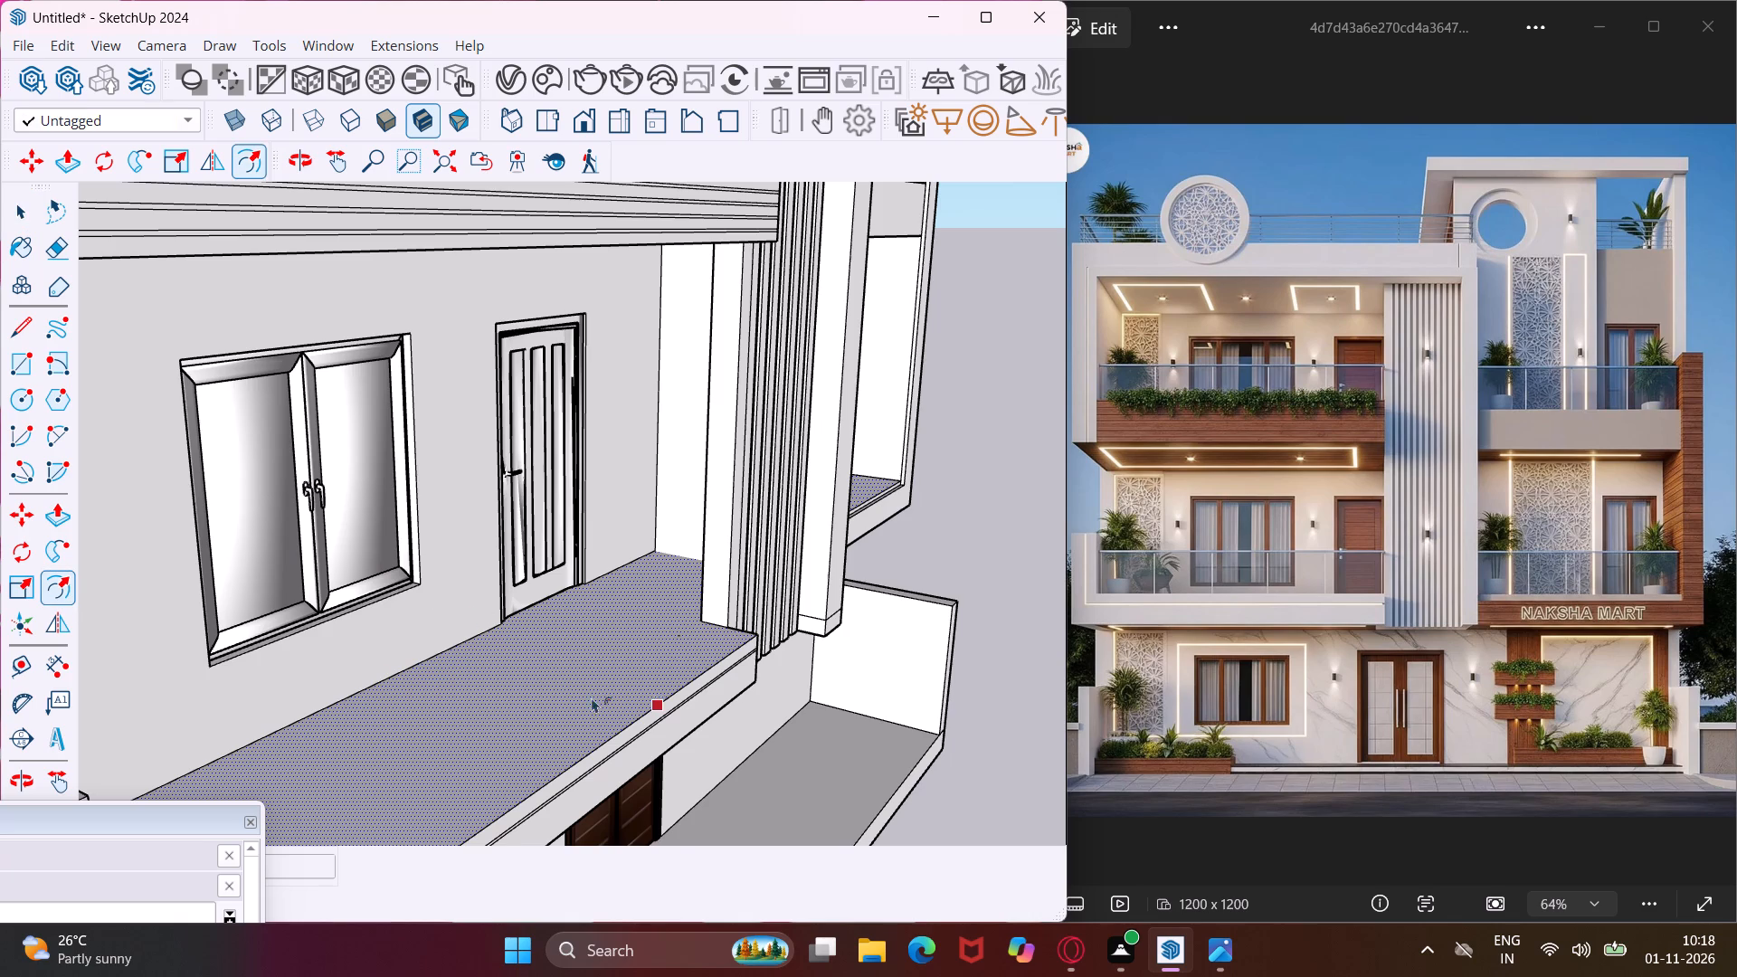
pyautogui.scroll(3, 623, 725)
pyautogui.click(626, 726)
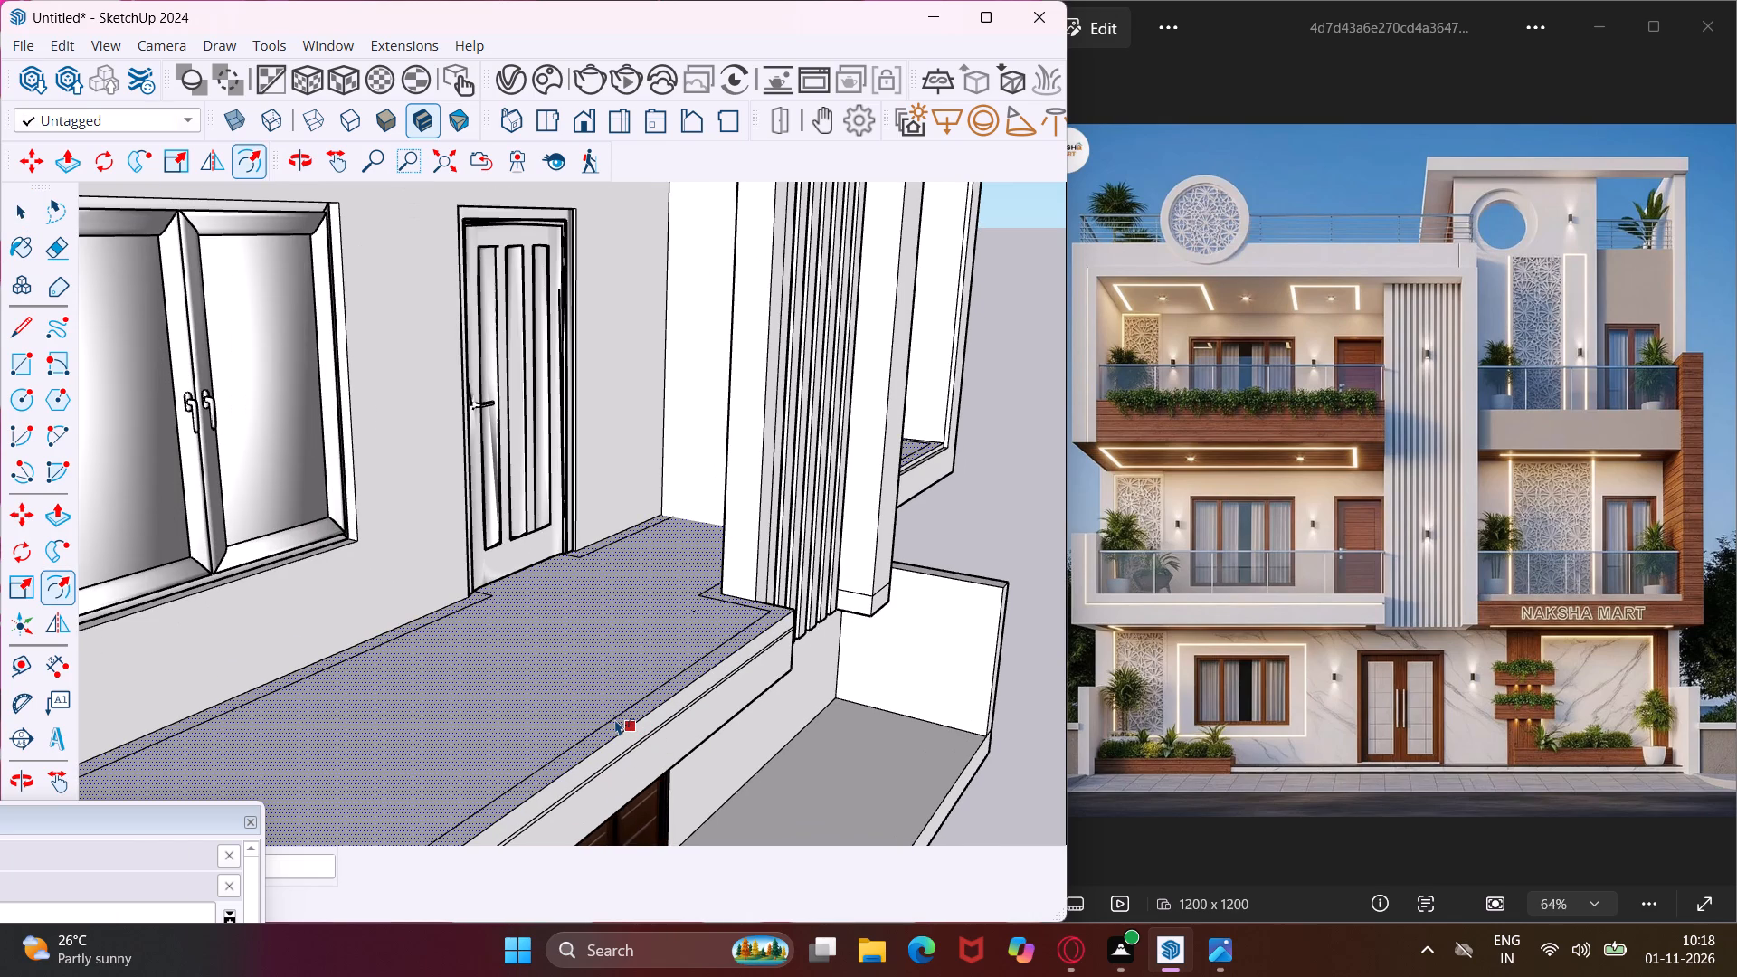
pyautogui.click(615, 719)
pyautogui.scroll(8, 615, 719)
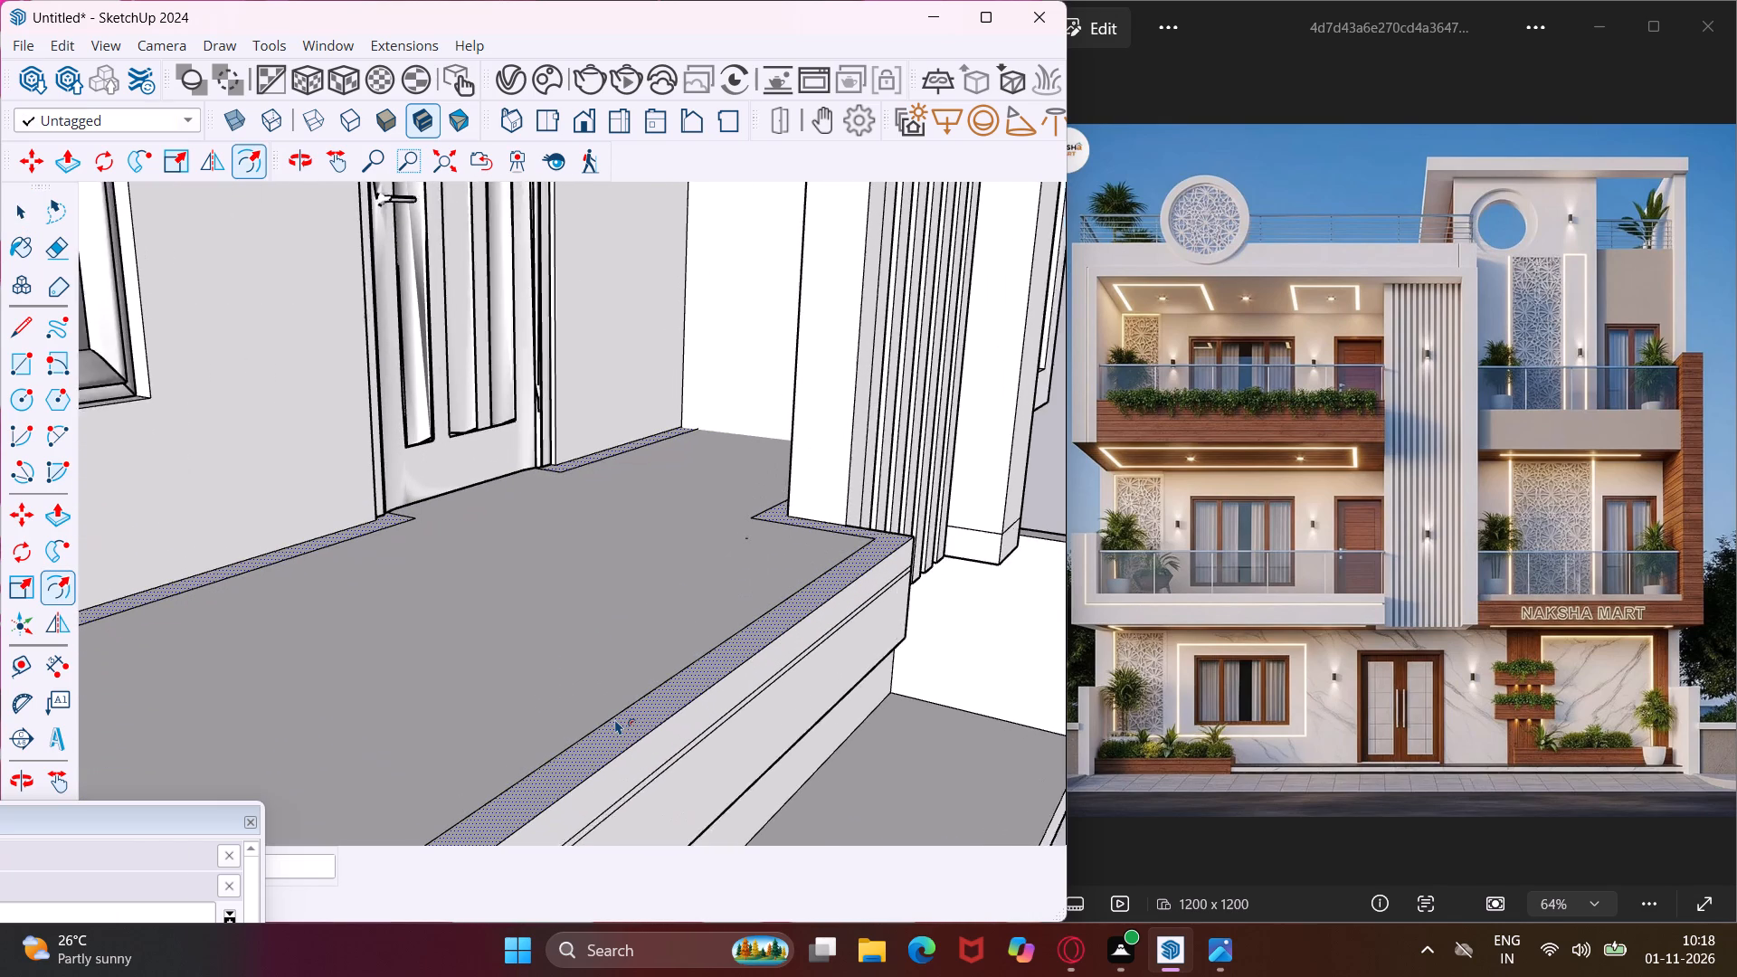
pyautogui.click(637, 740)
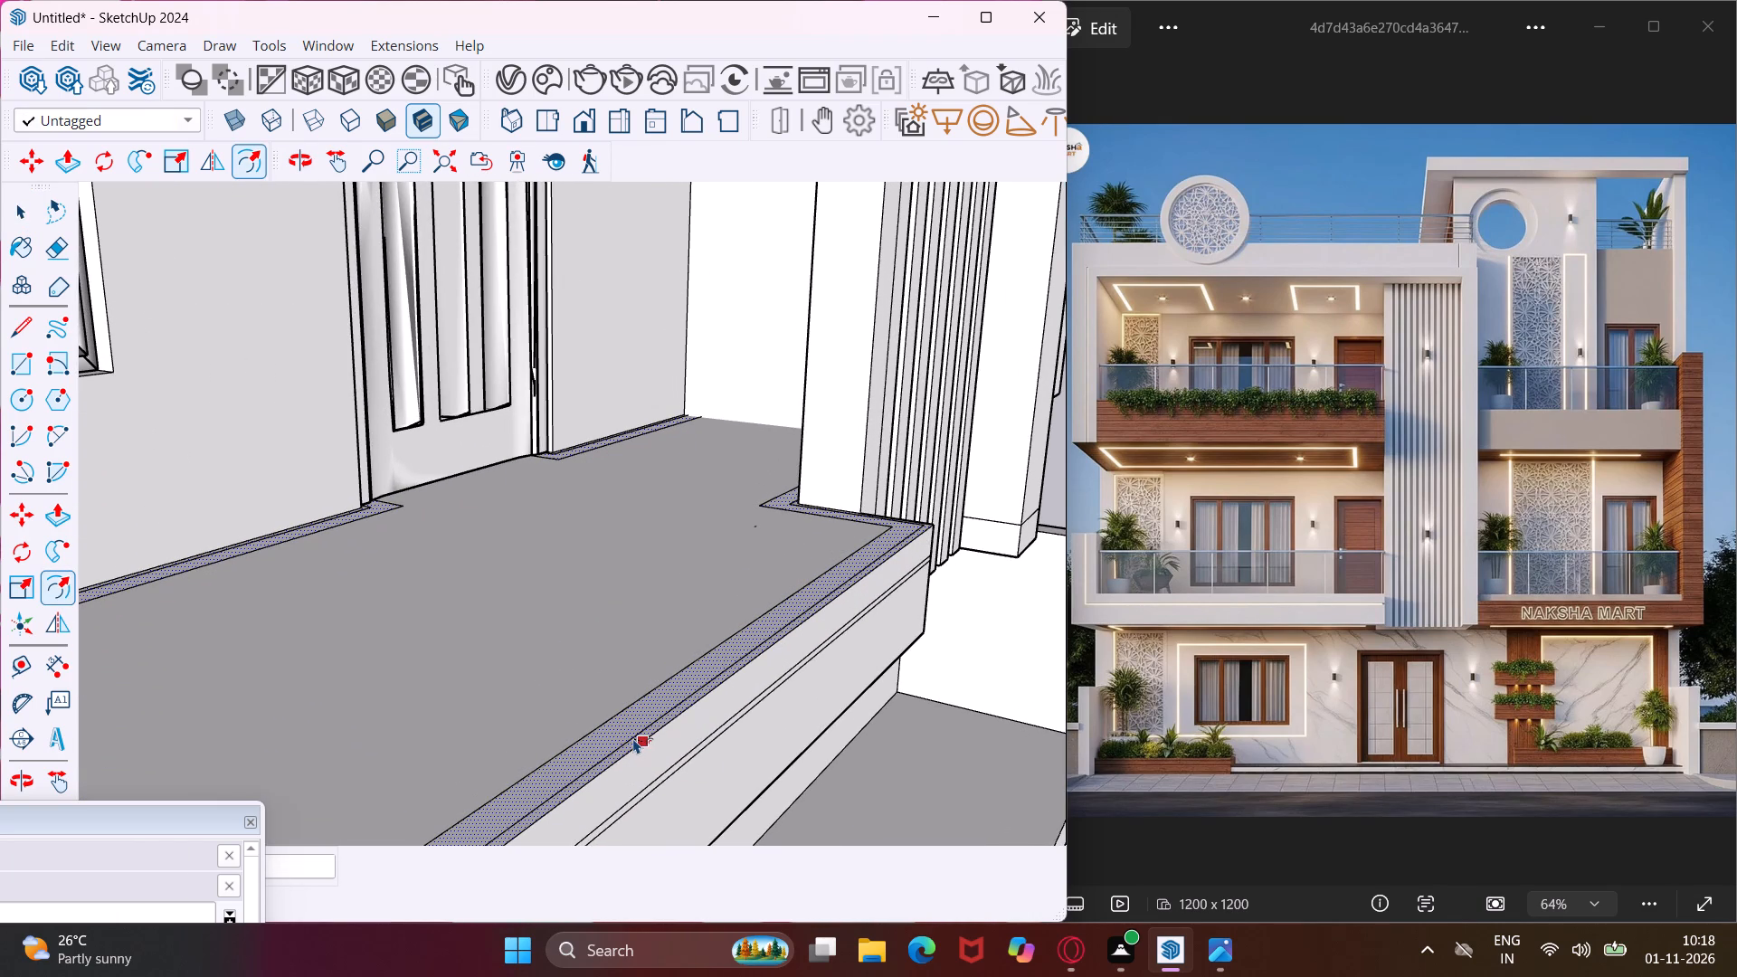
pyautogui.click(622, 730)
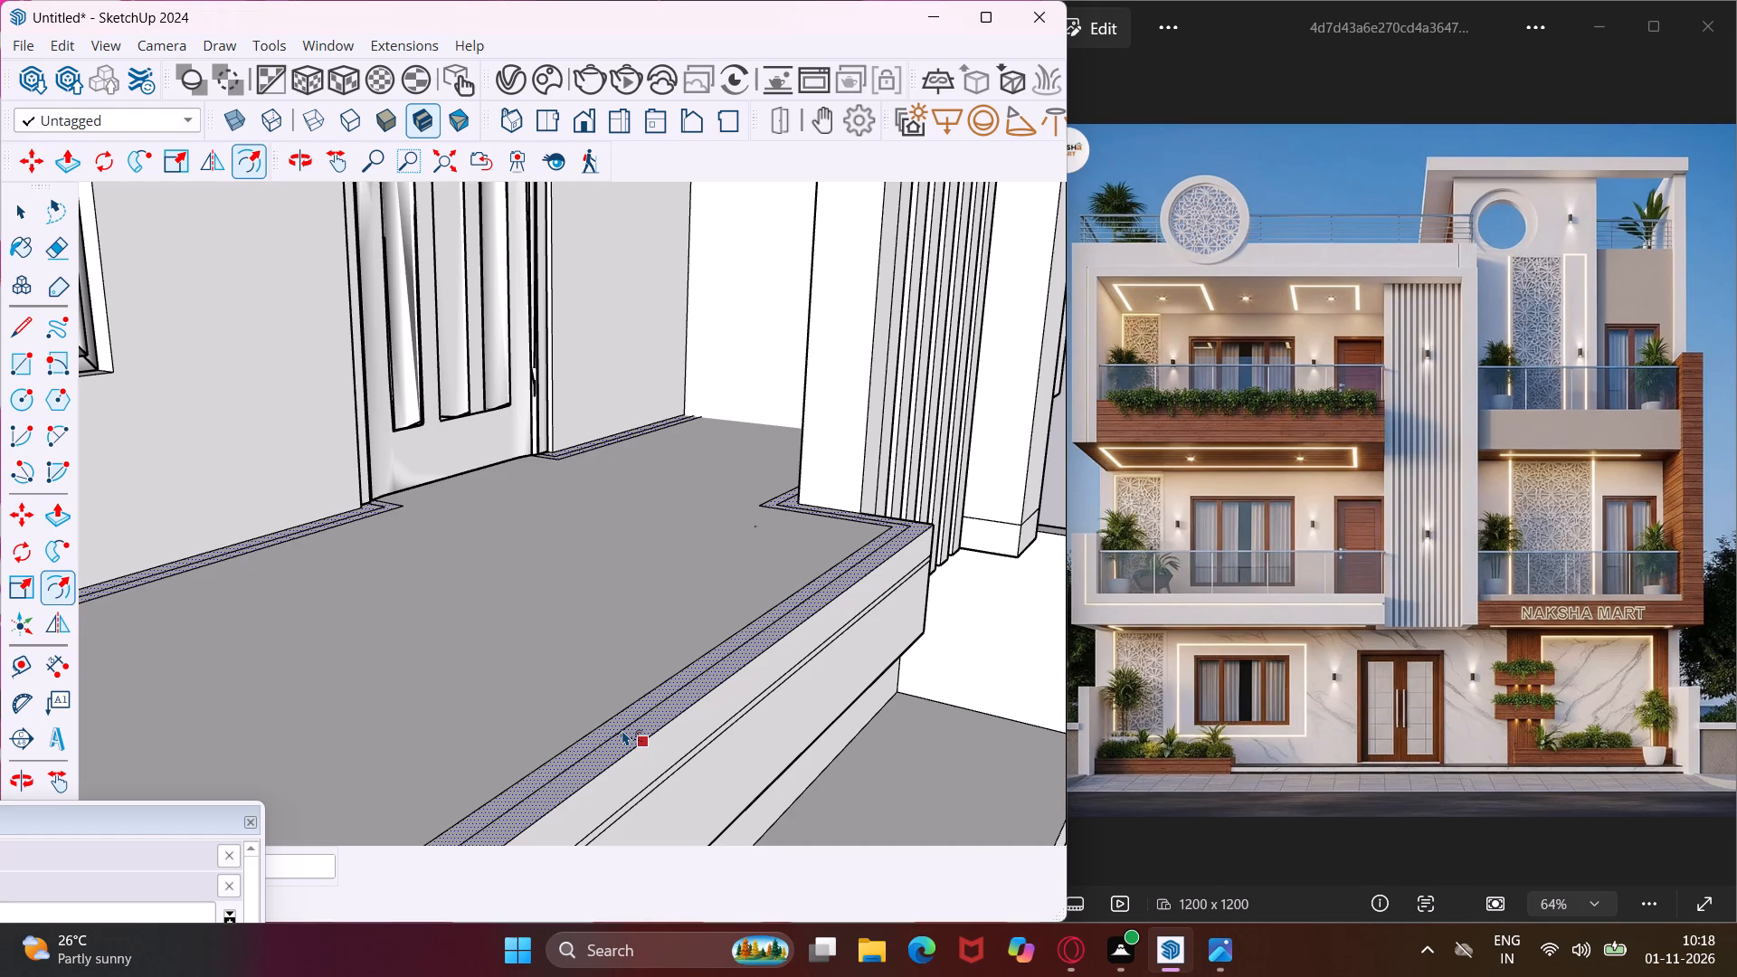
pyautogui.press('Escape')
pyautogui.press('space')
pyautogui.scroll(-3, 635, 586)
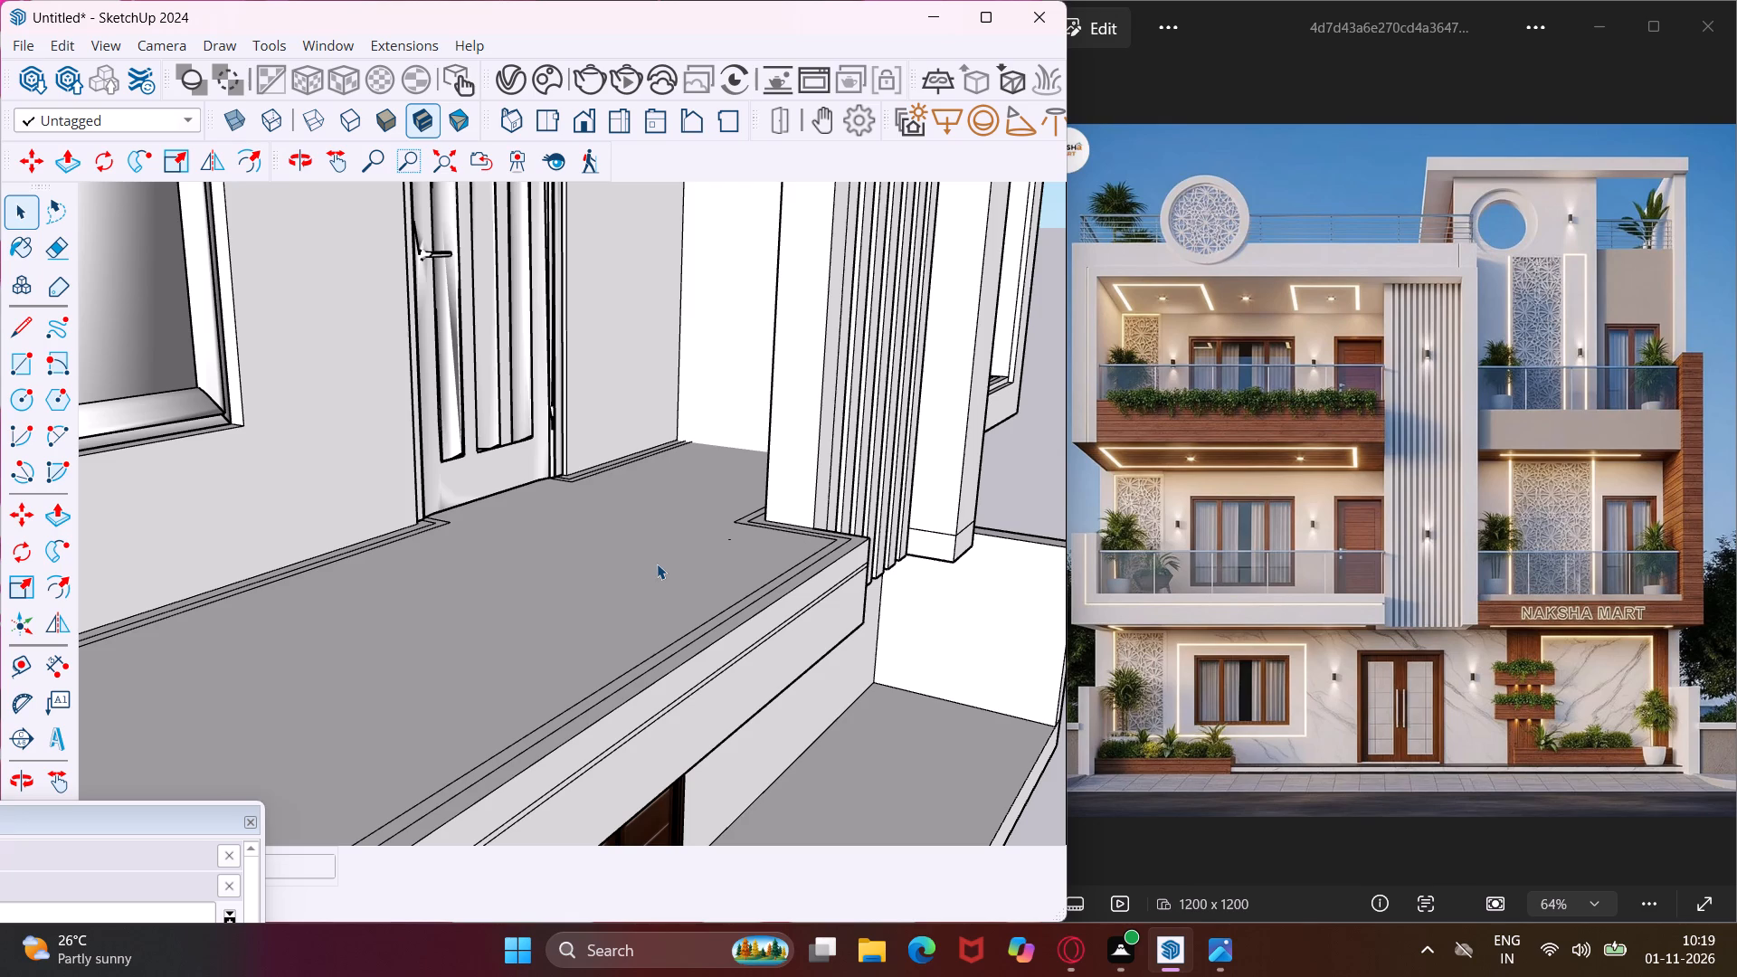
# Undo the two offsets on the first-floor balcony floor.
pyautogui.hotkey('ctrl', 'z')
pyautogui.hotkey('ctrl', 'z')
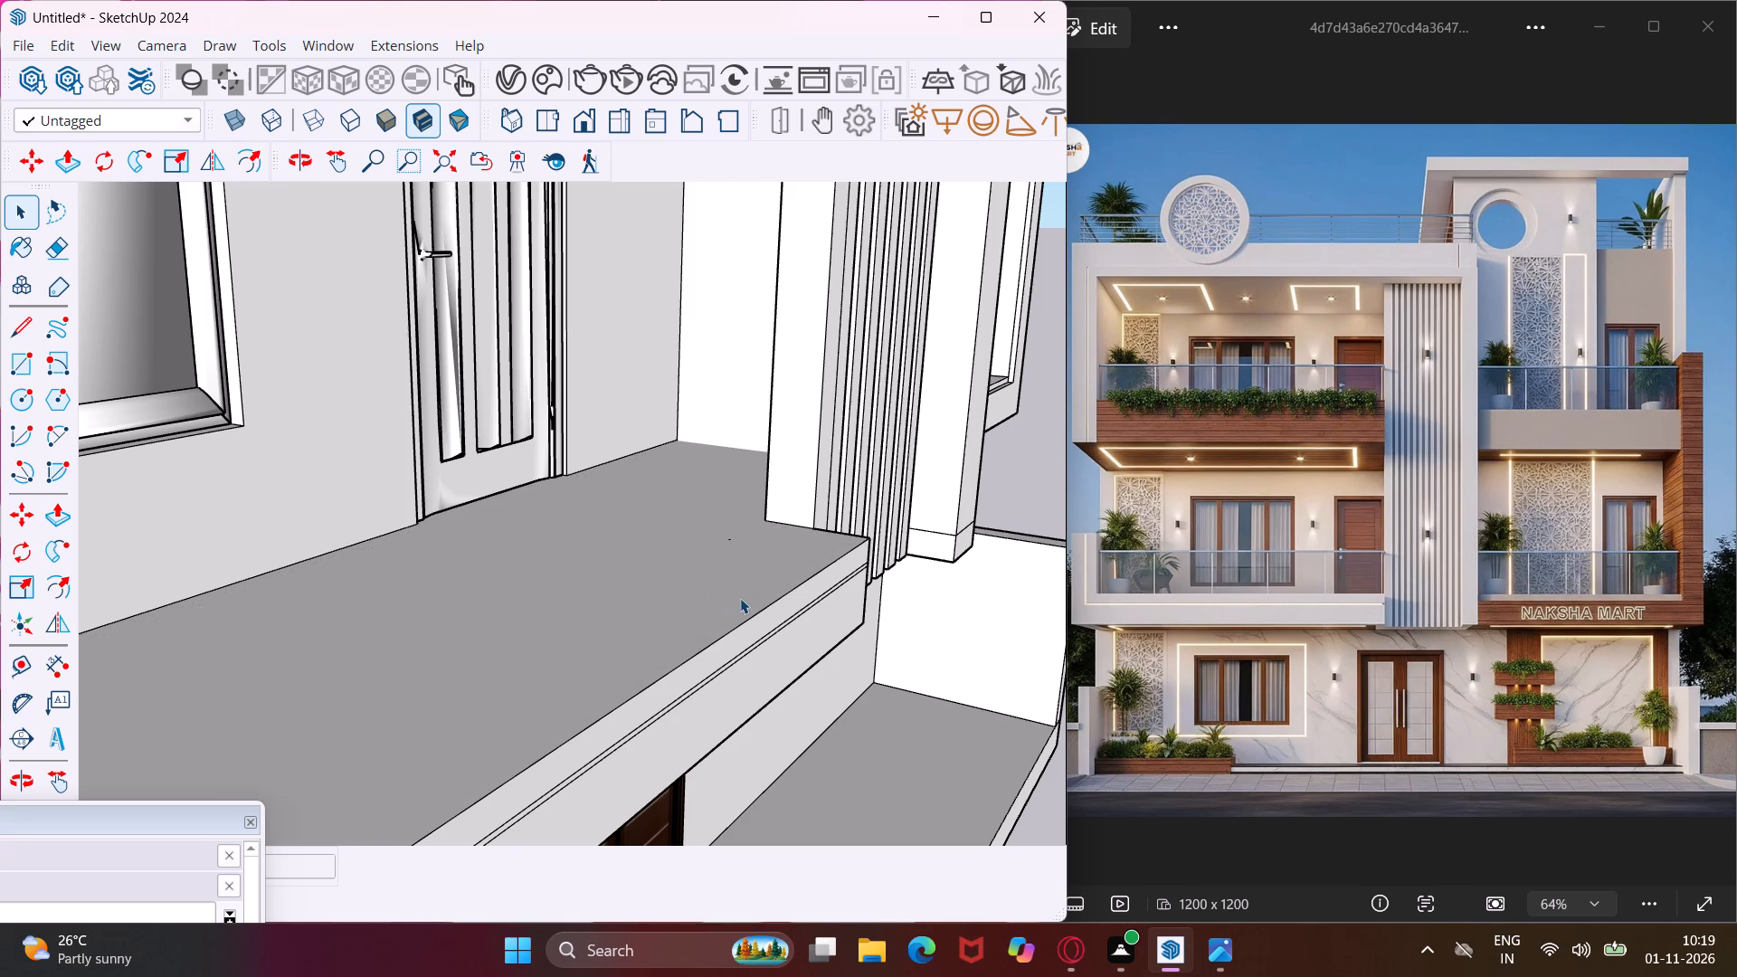
# Offset the first-floor balcony floor outline inward with a wider margin, and add a second parallel outline slightly farther inside.
pyautogui.scroll(-1, 740, 598)
pyautogui.moveTo(740, 598); pyautogui.dragTo(735, 686, button='middle')
pyautogui.scroll(3, 735, 687)
pyautogui.click(735, 687)
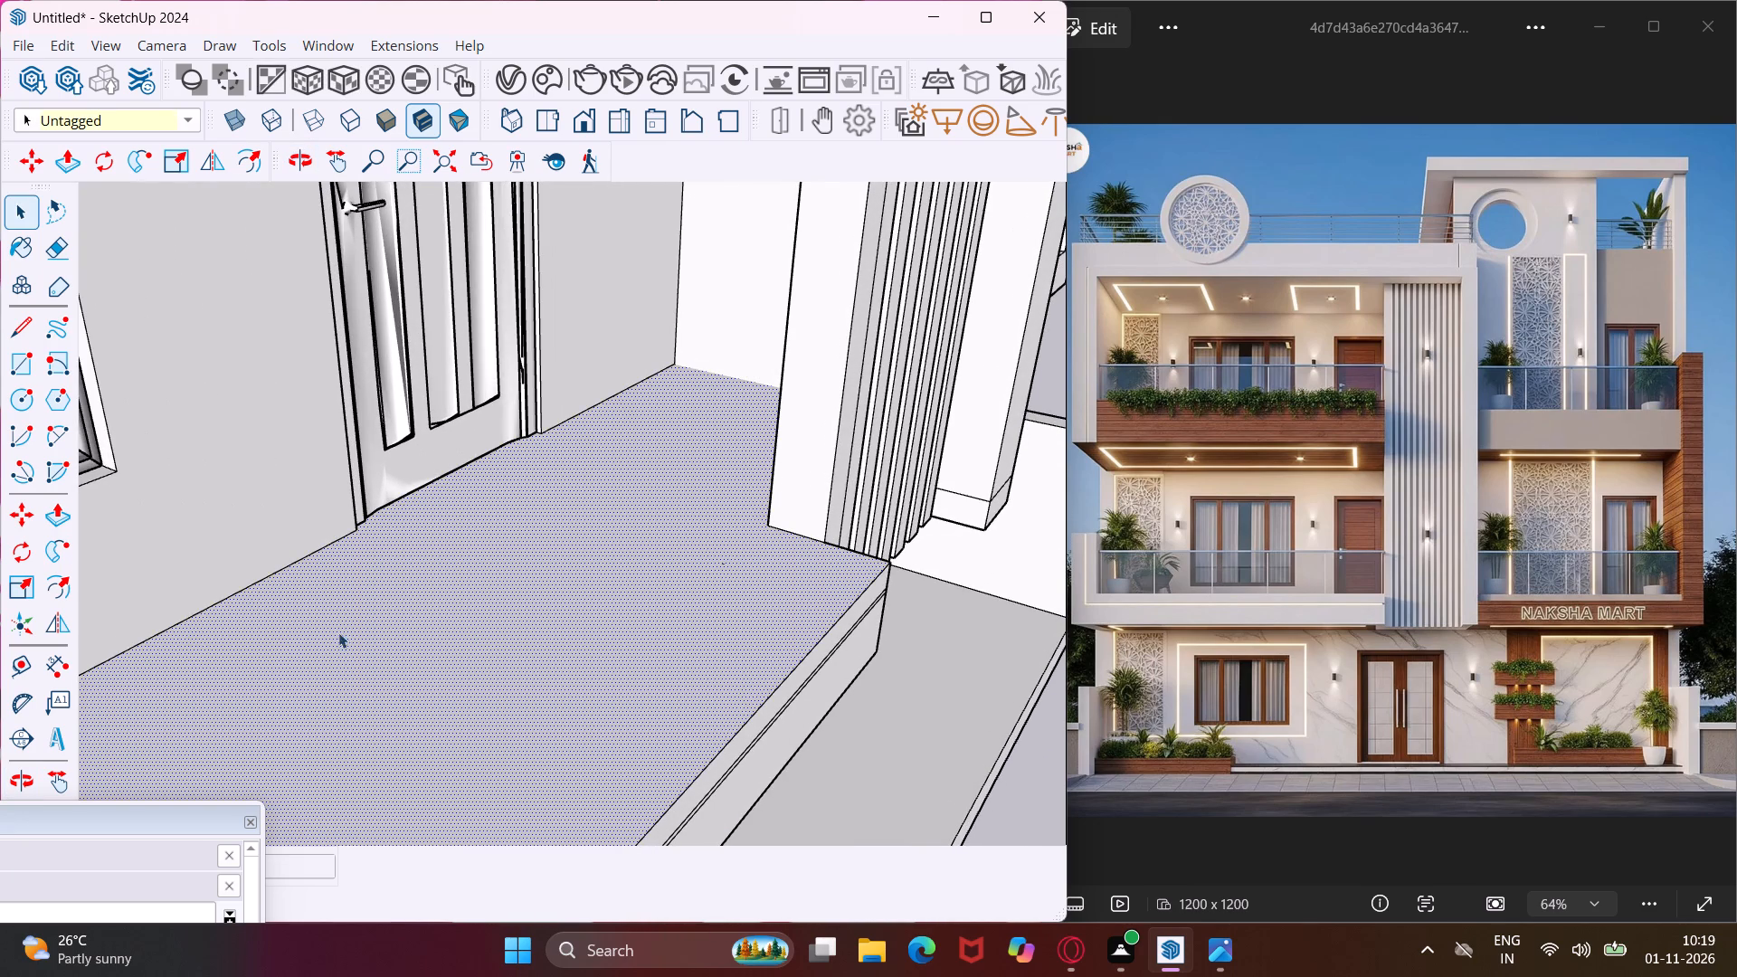
pyautogui.click(52, 590)
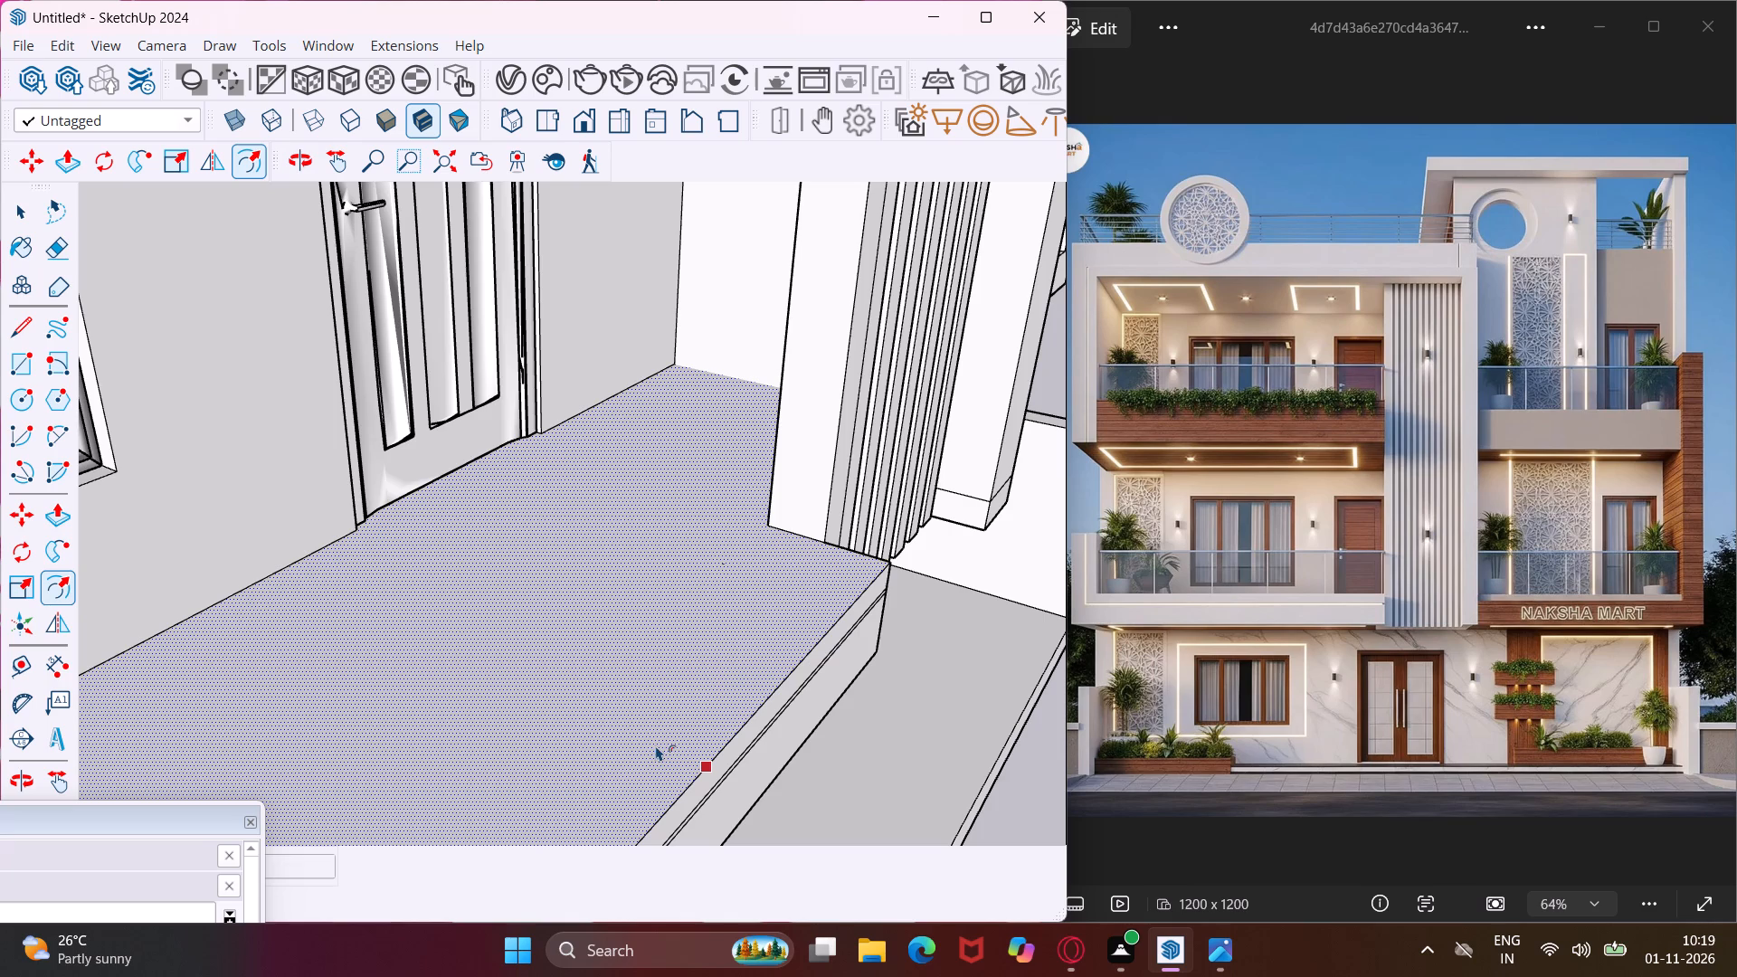
pyautogui.click(656, 745)
pyautogui.click(644, 734)
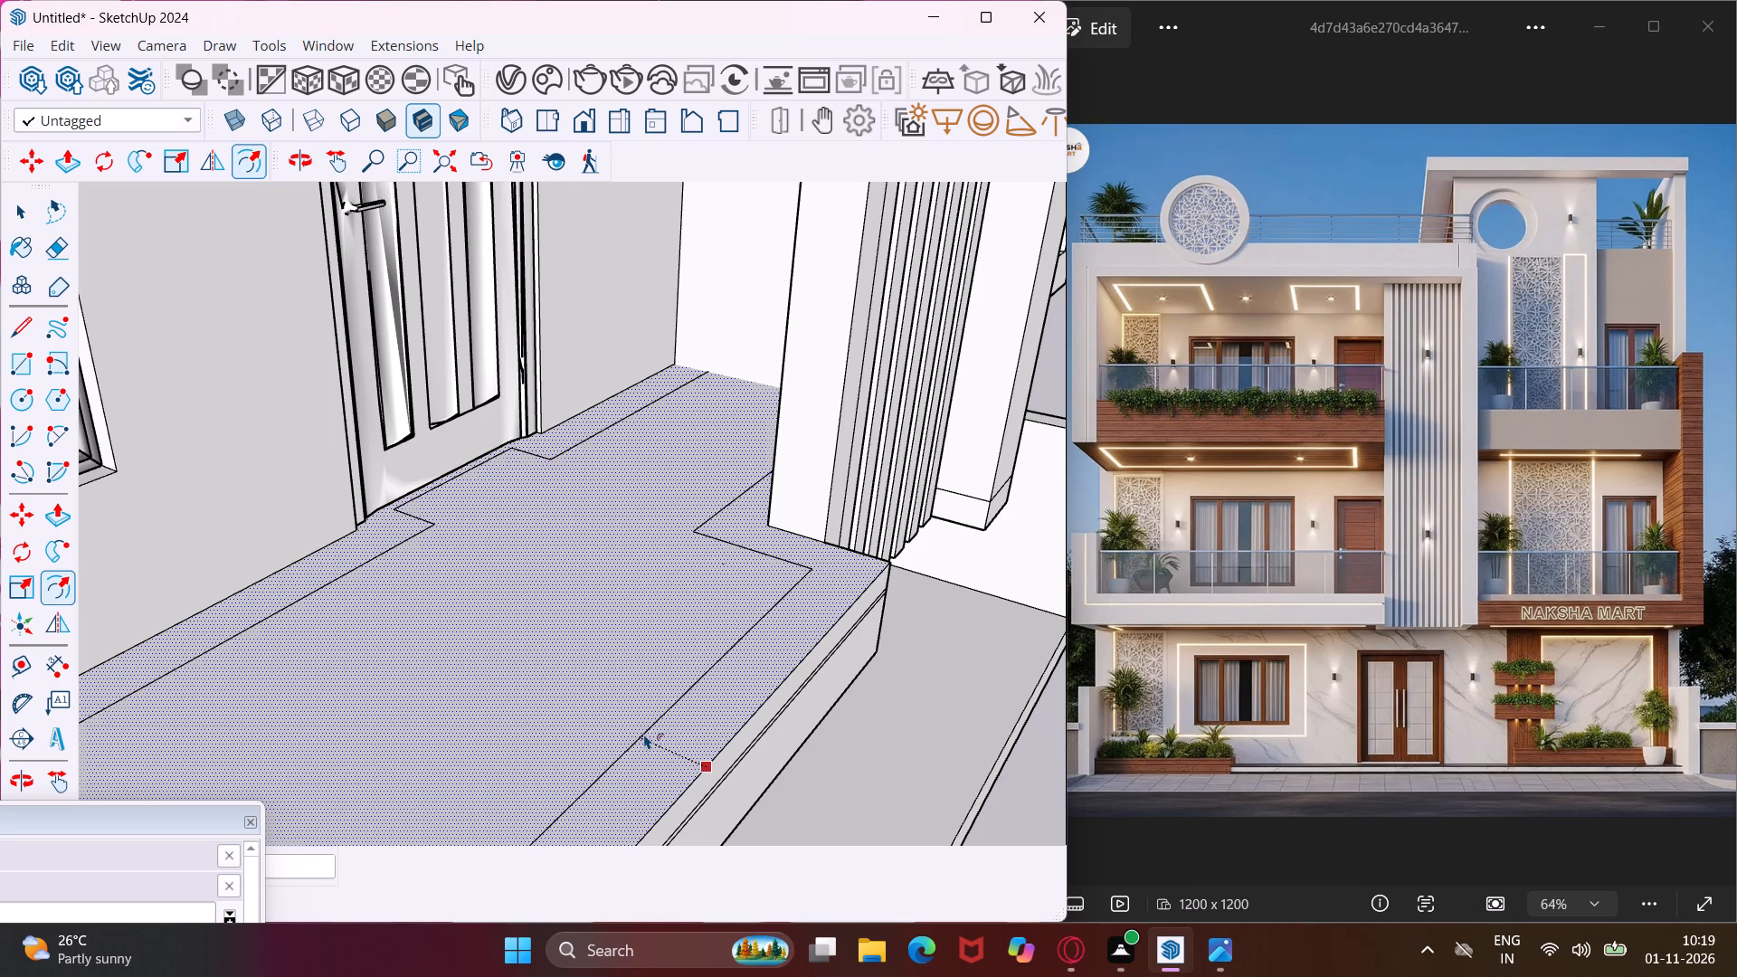
pyautogui.click(700, 775)
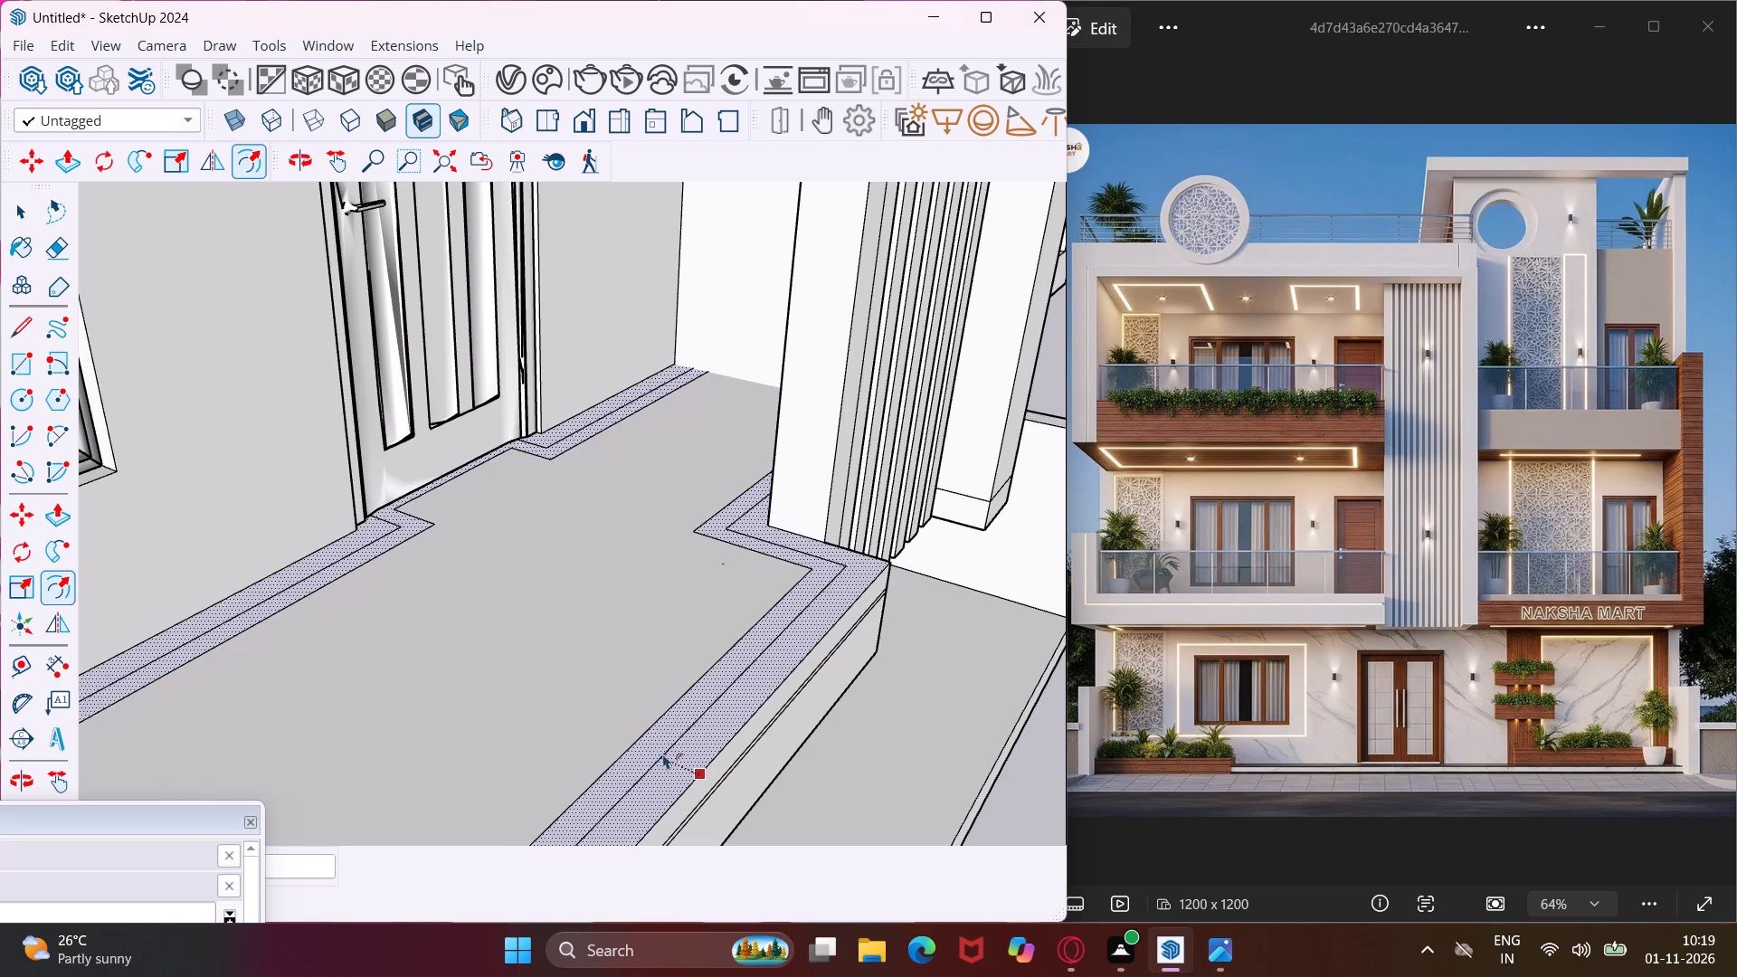
pyautogui.click(625, 725)
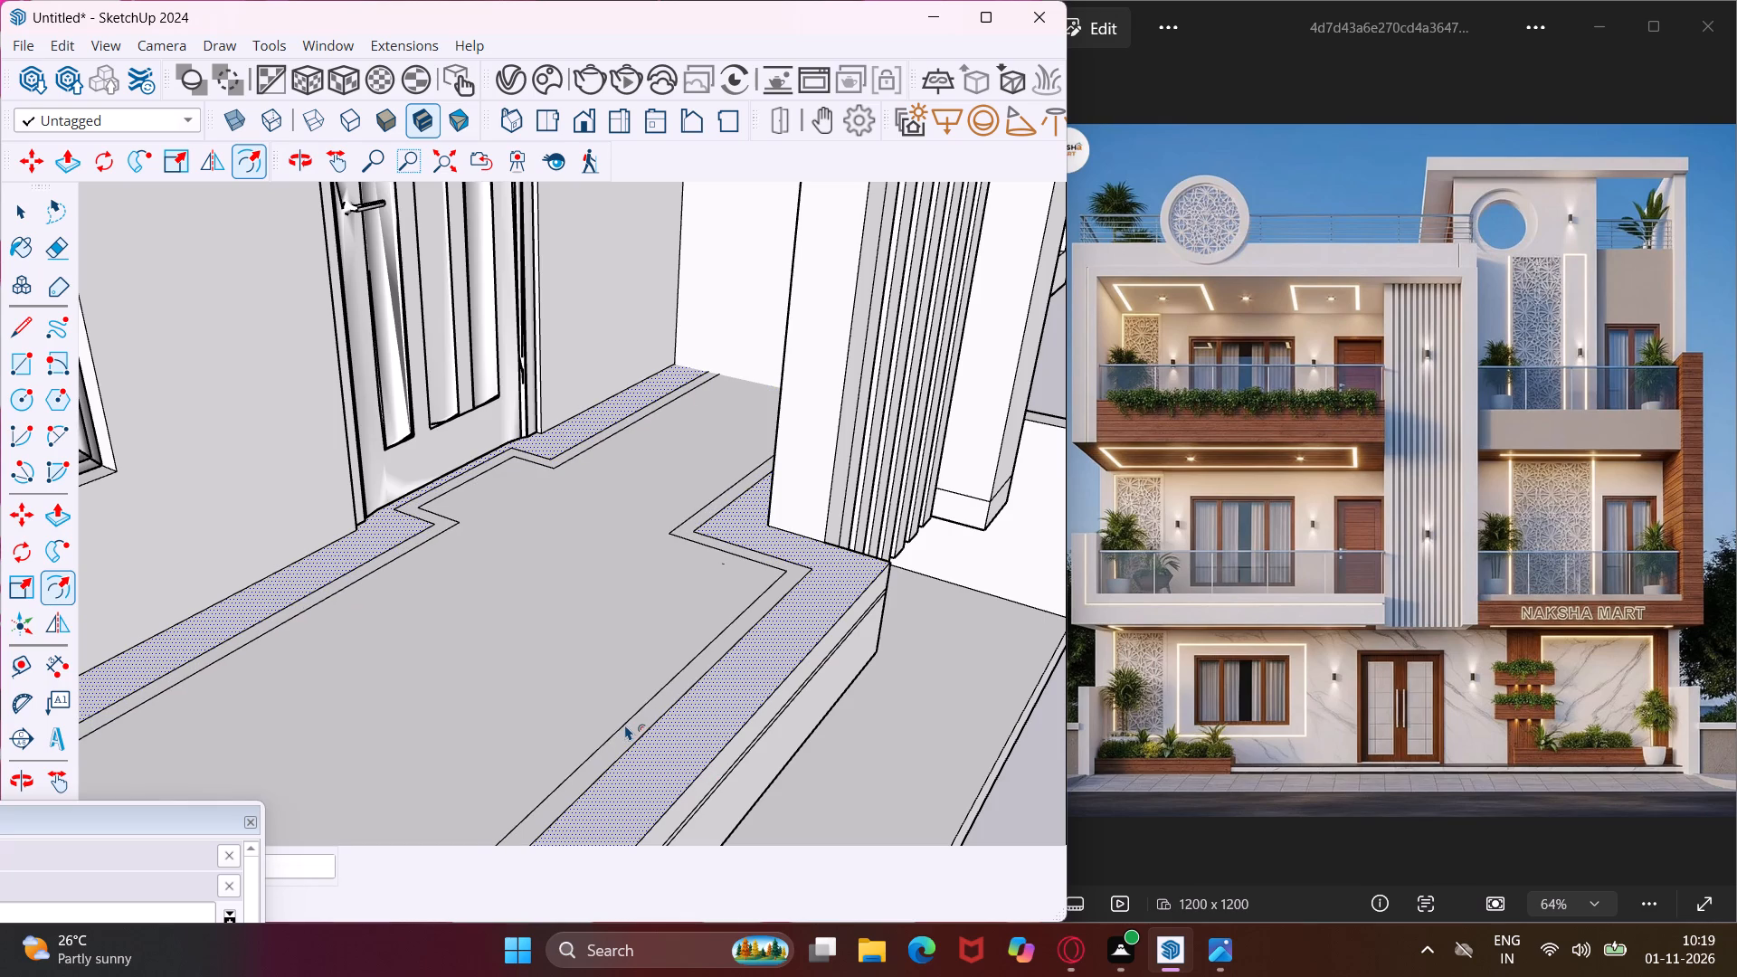
pyautogui.press('Escape')
pyautogui.press('space')
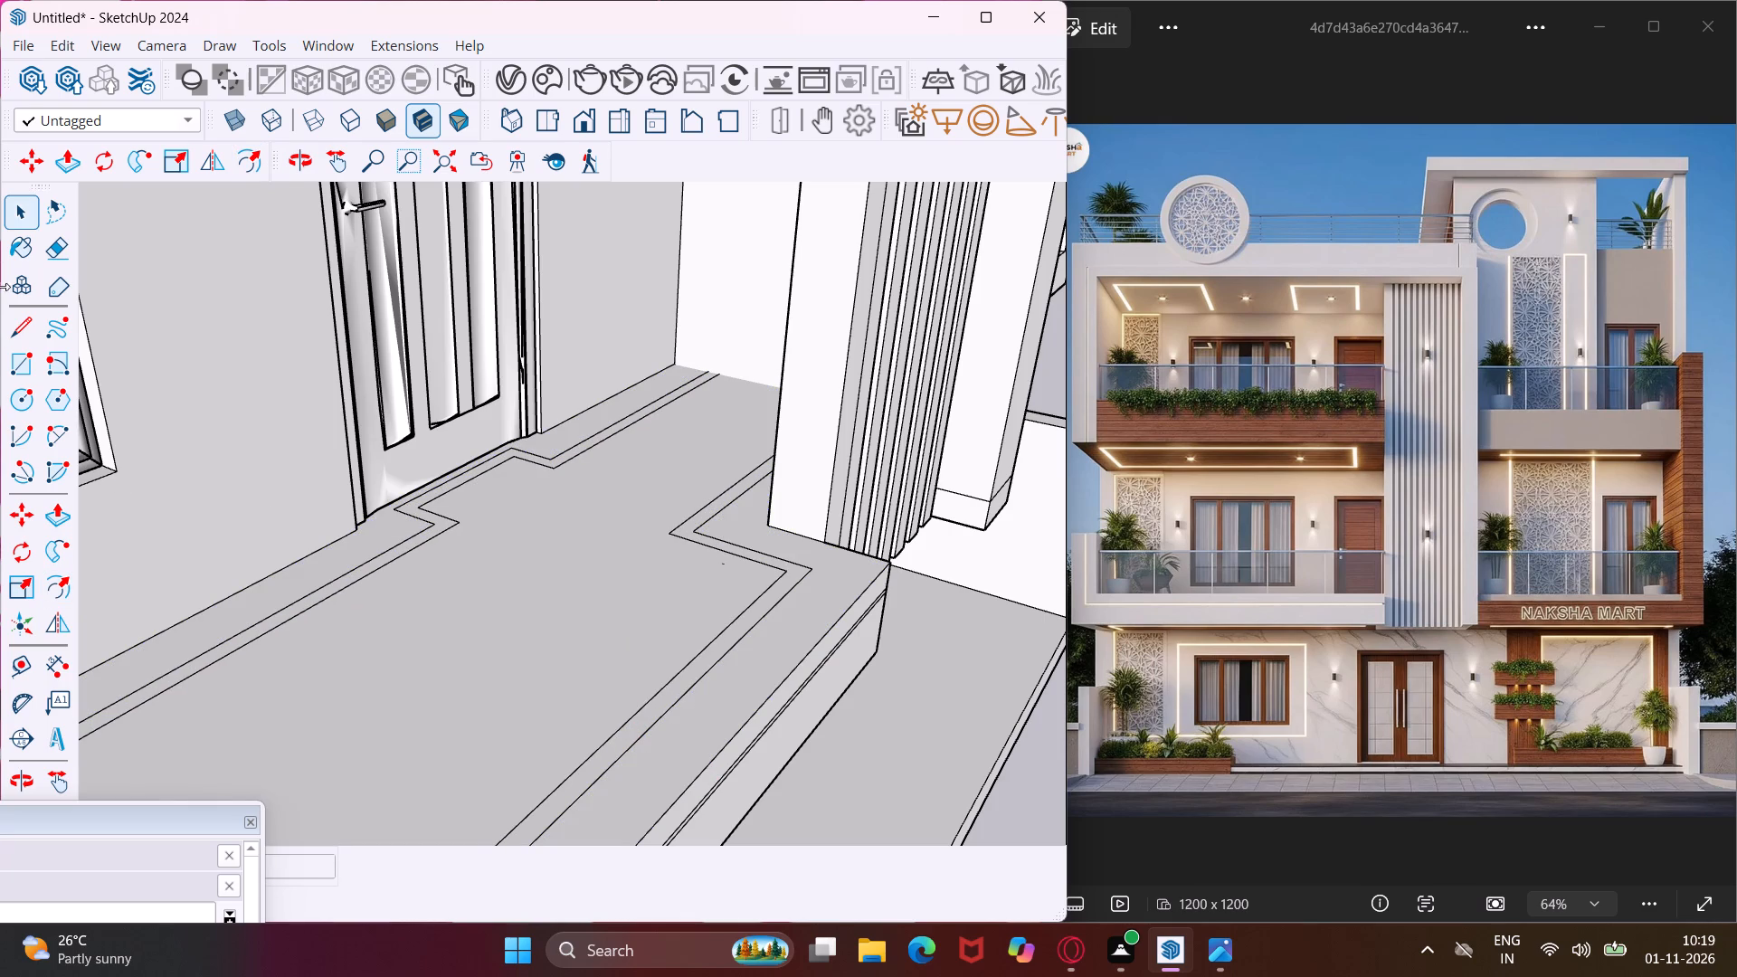
# Extend the two front offset lines with straight lines from their corners to the base of the fluted pillar.
pyautogui.click(19, 323)
pyautogui.scroll(4, 762, 568)
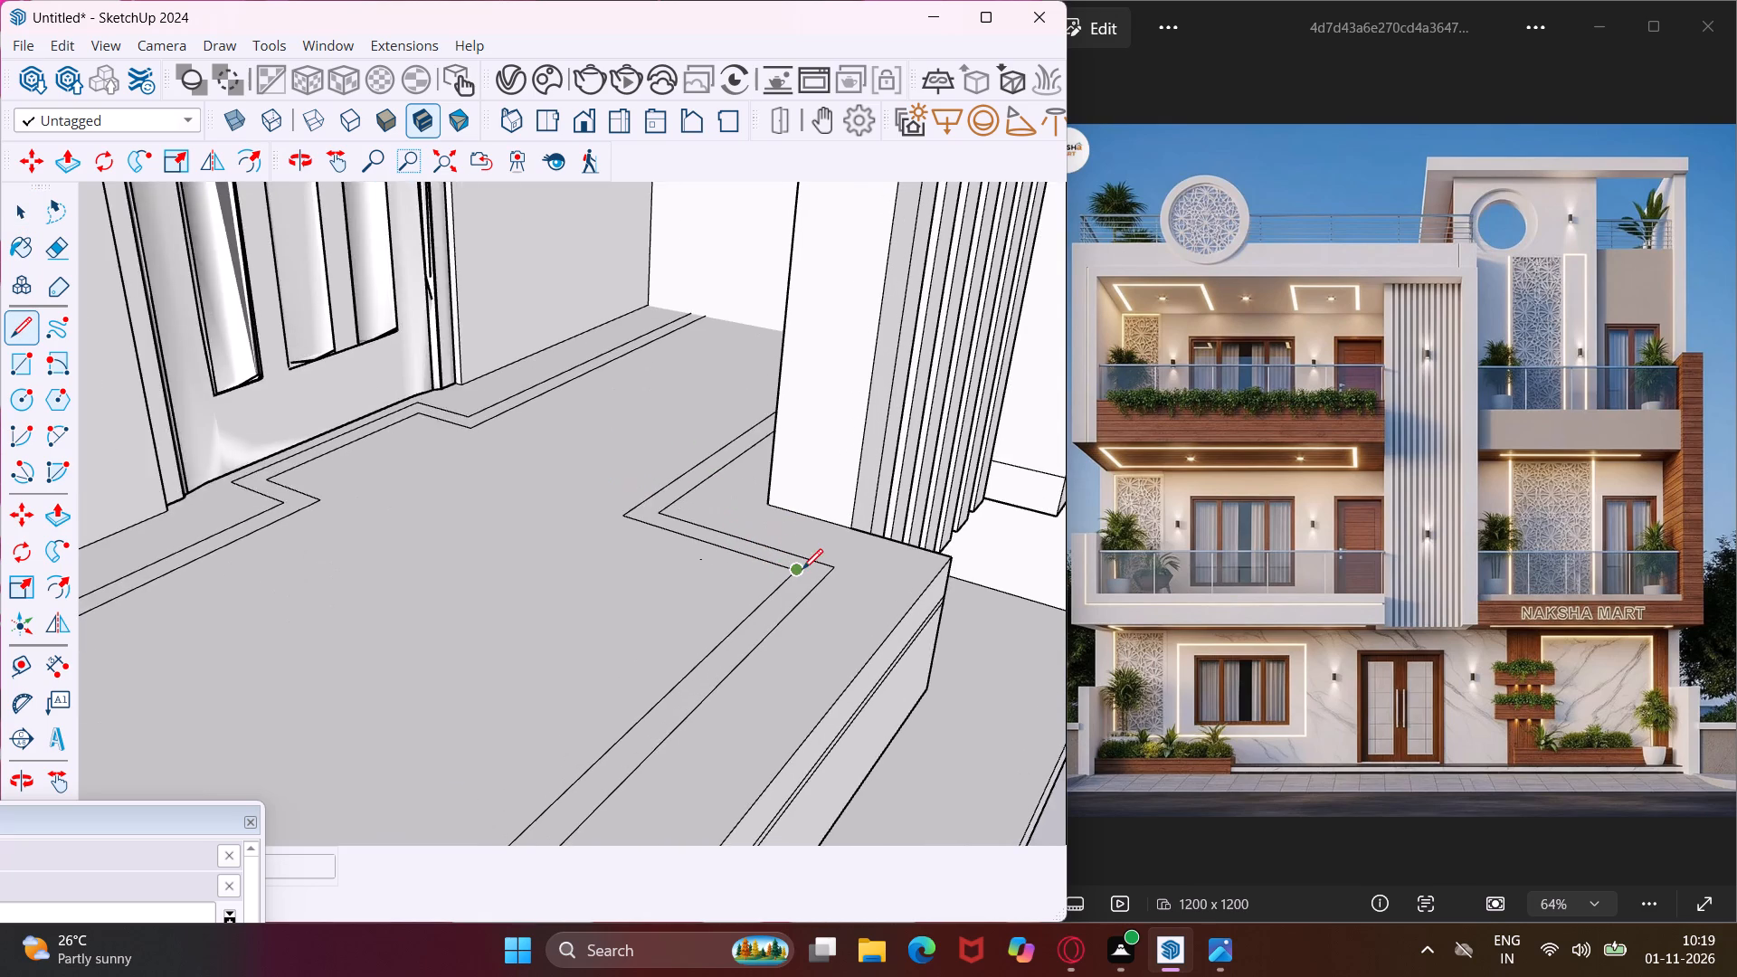
pyautogui.scroll(2, 802, 569)
pyautogui.click(798, 572)
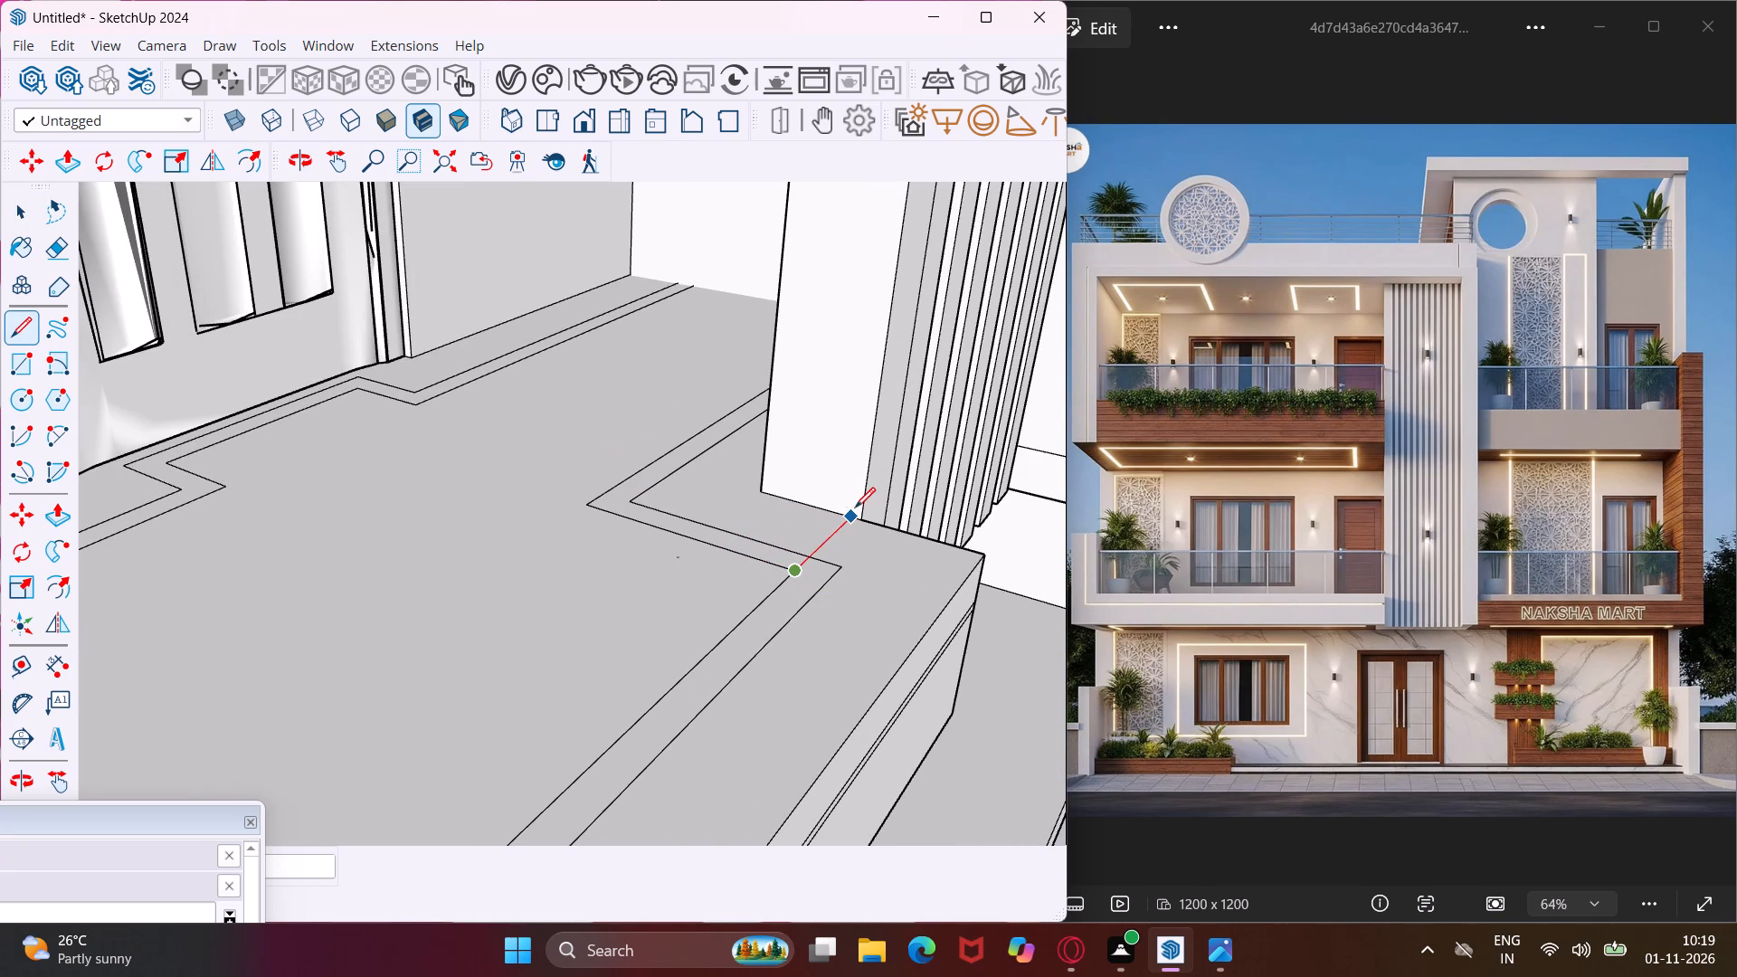
pyautogui.click(855, 509)
pyautogui.click(839, 569)
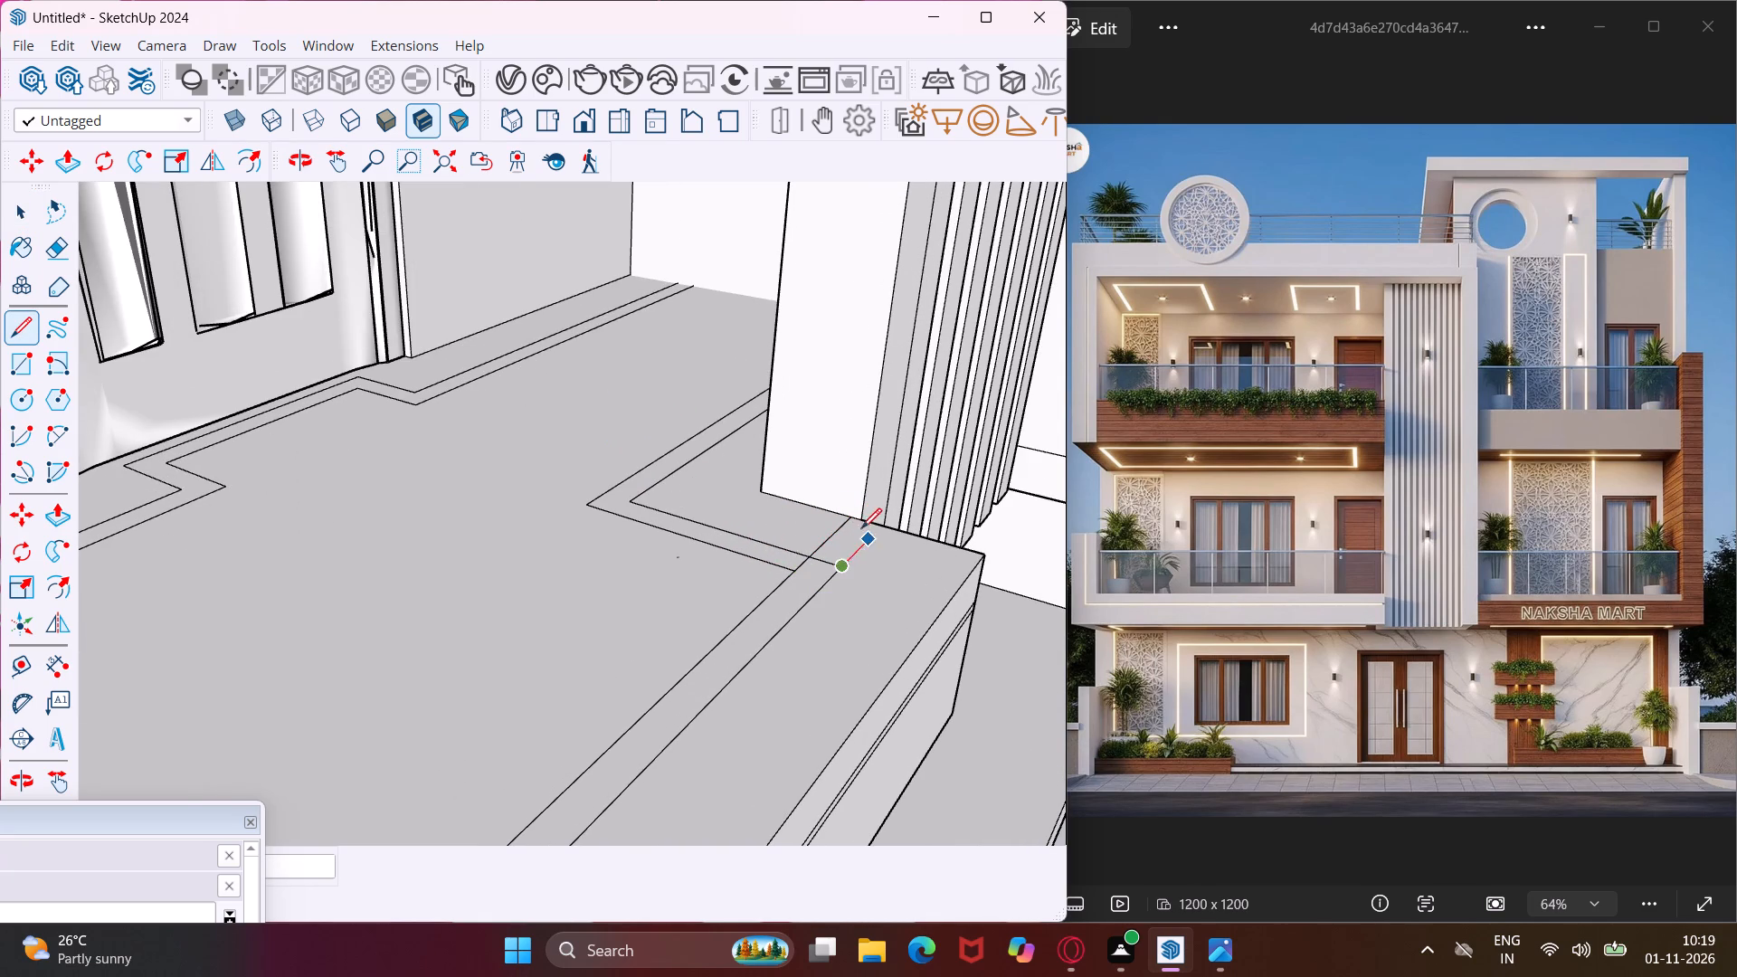
pyautogui.click(877, 524)
# Extend the same two front offset lines at the balcony's opposite end from their corners to the side parapet wall.
pyautogui.scroll(-6, 778, 551)
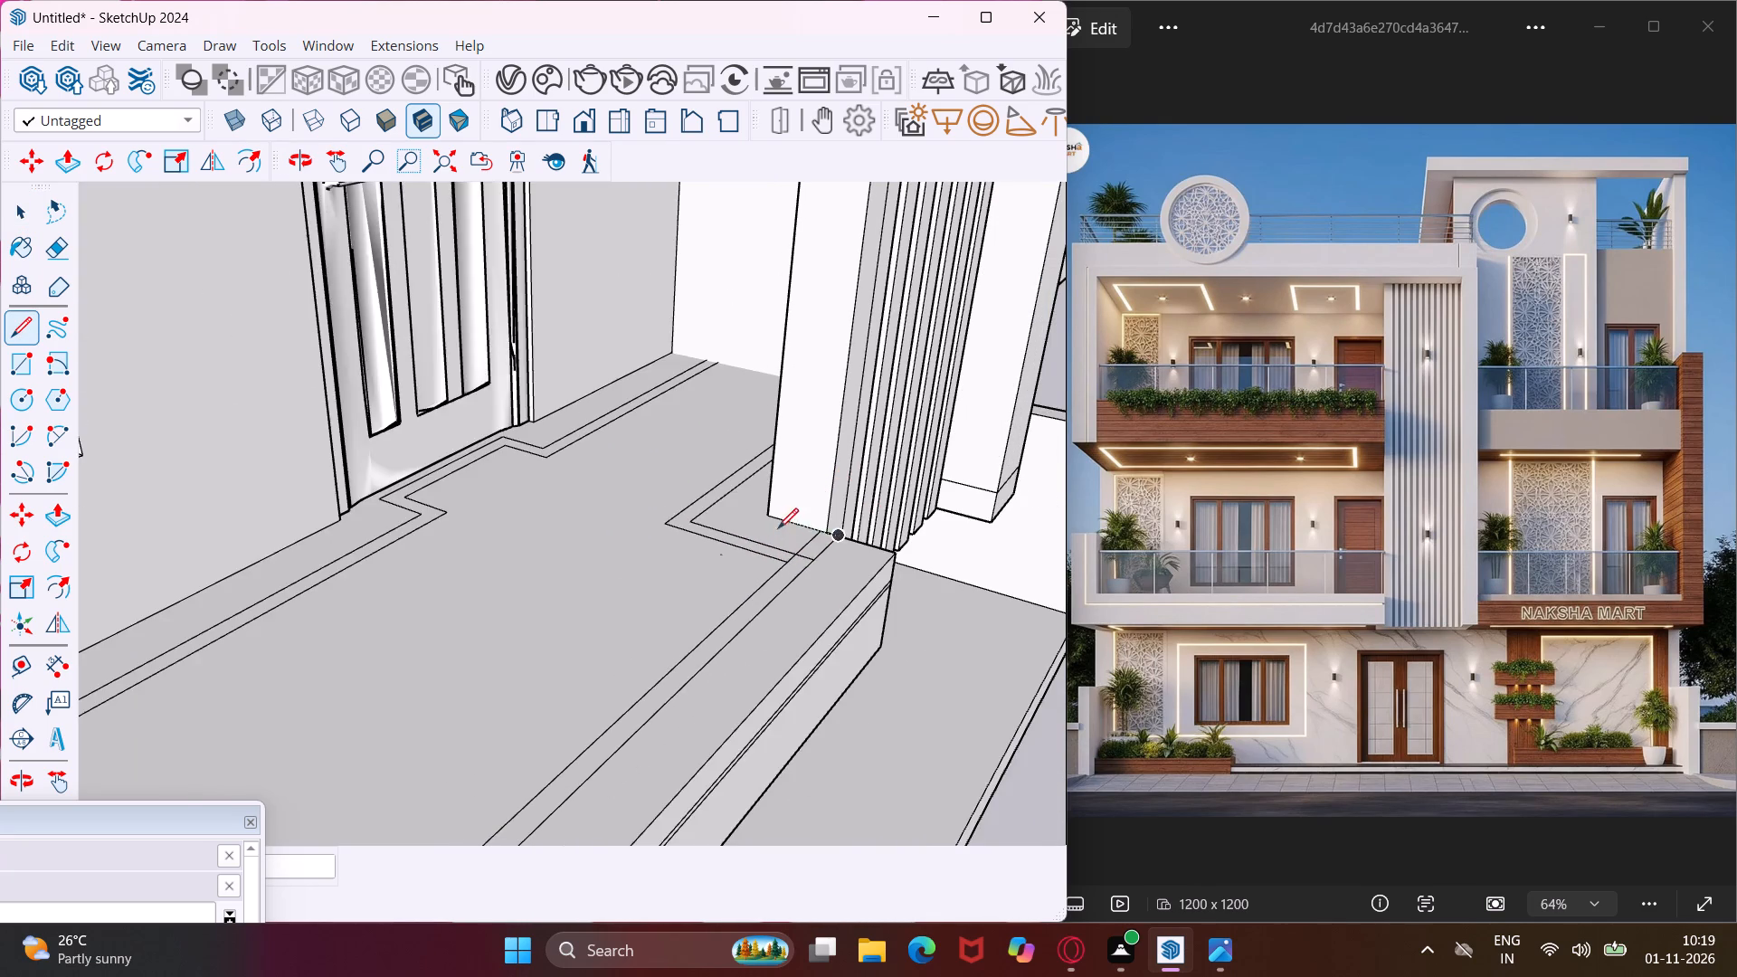
pyautogui.scroll(-15, 778, 517)
pyautogui.moveTo(677, 582); pyautogui.dragTo(429, 677, button='middle')
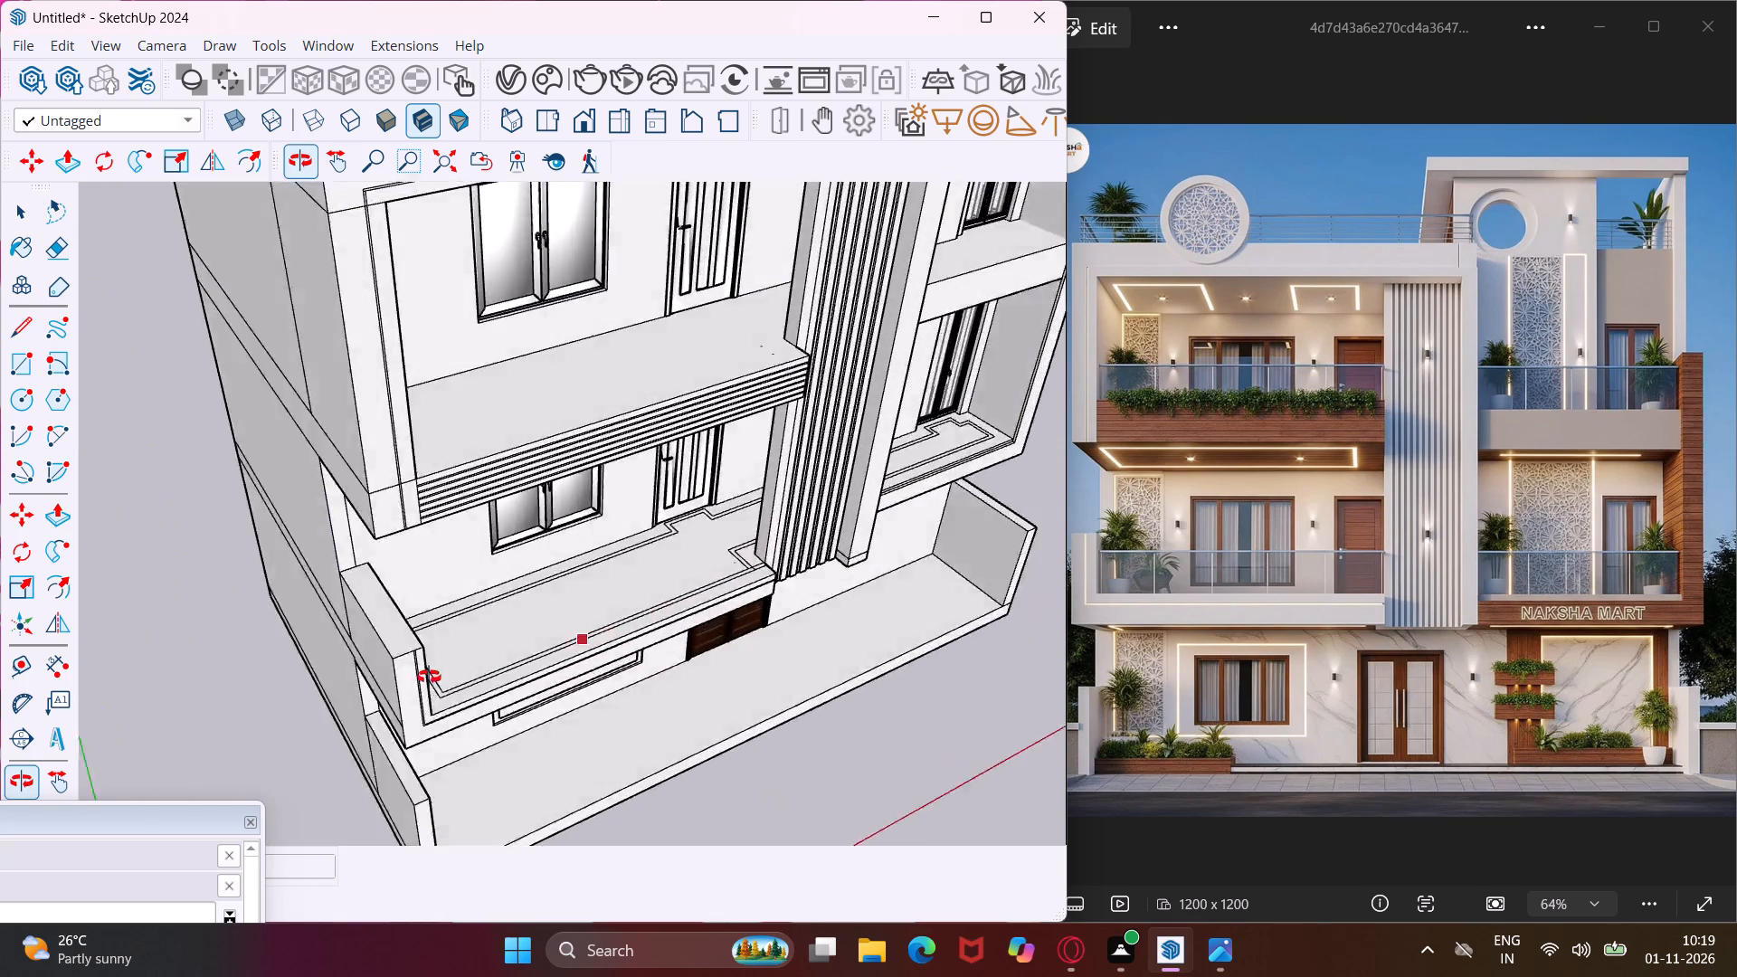
pyautogui.moveTo(429, 677); pyautogui.dragTo(270, 694, button='middle')
pyautogui.scroll(14, 320, 630)
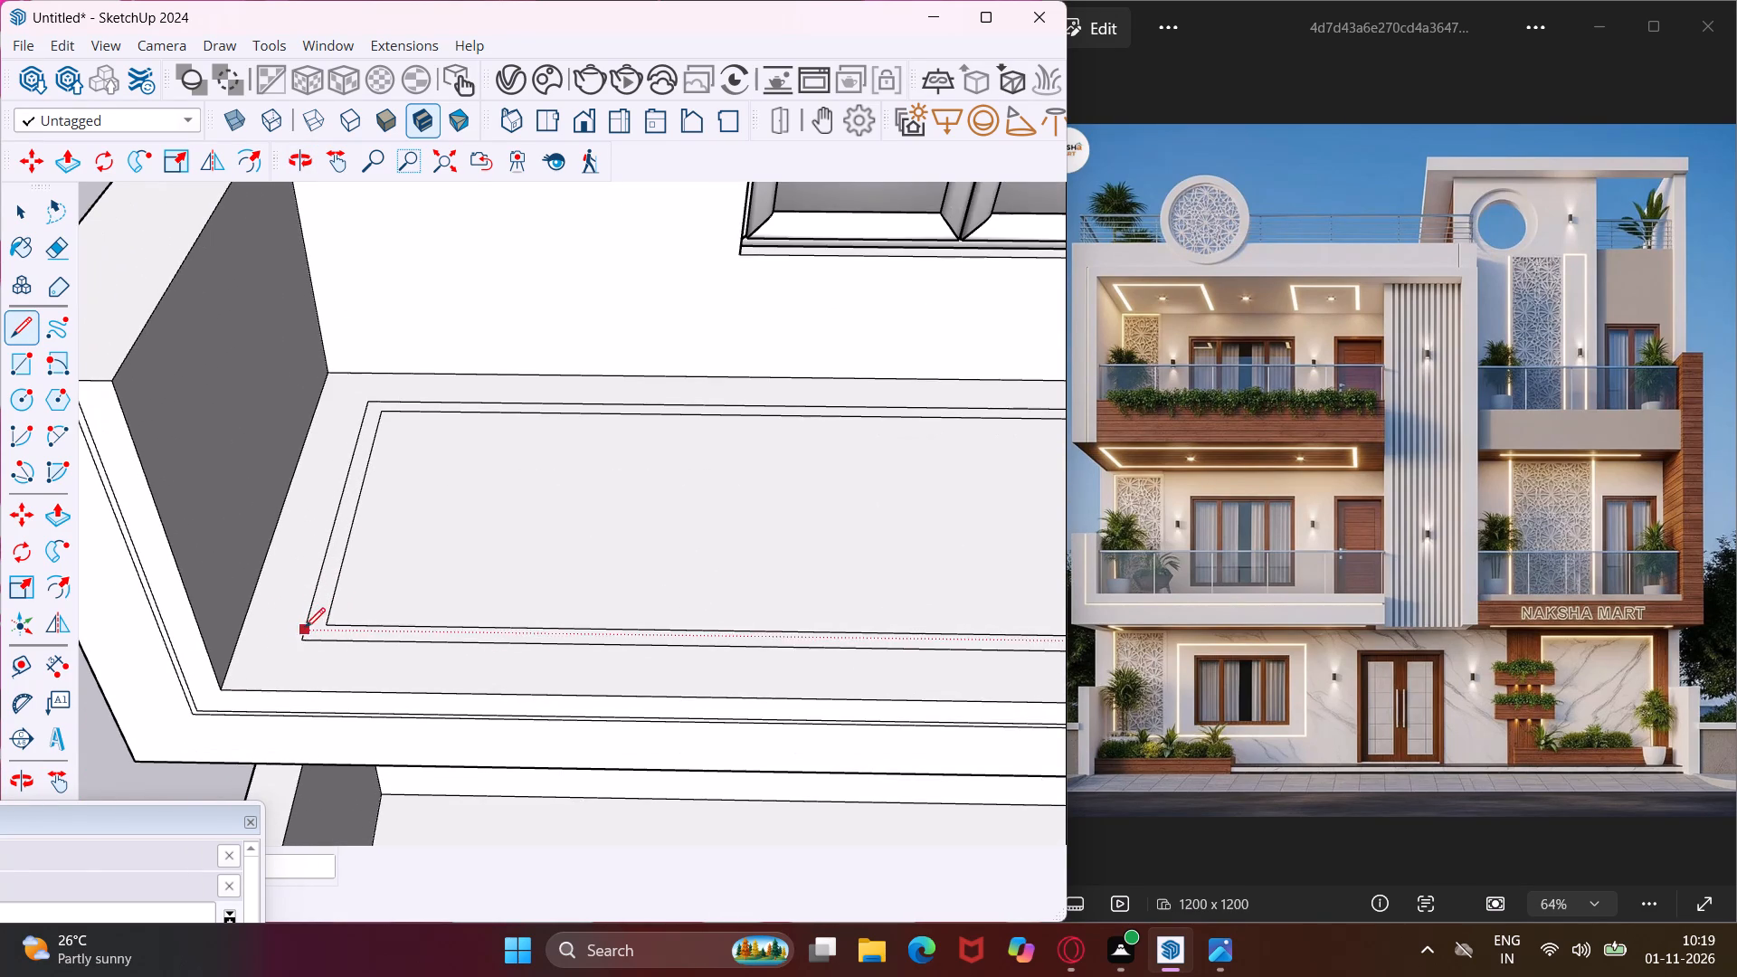
pyautogui.click(305, 644)
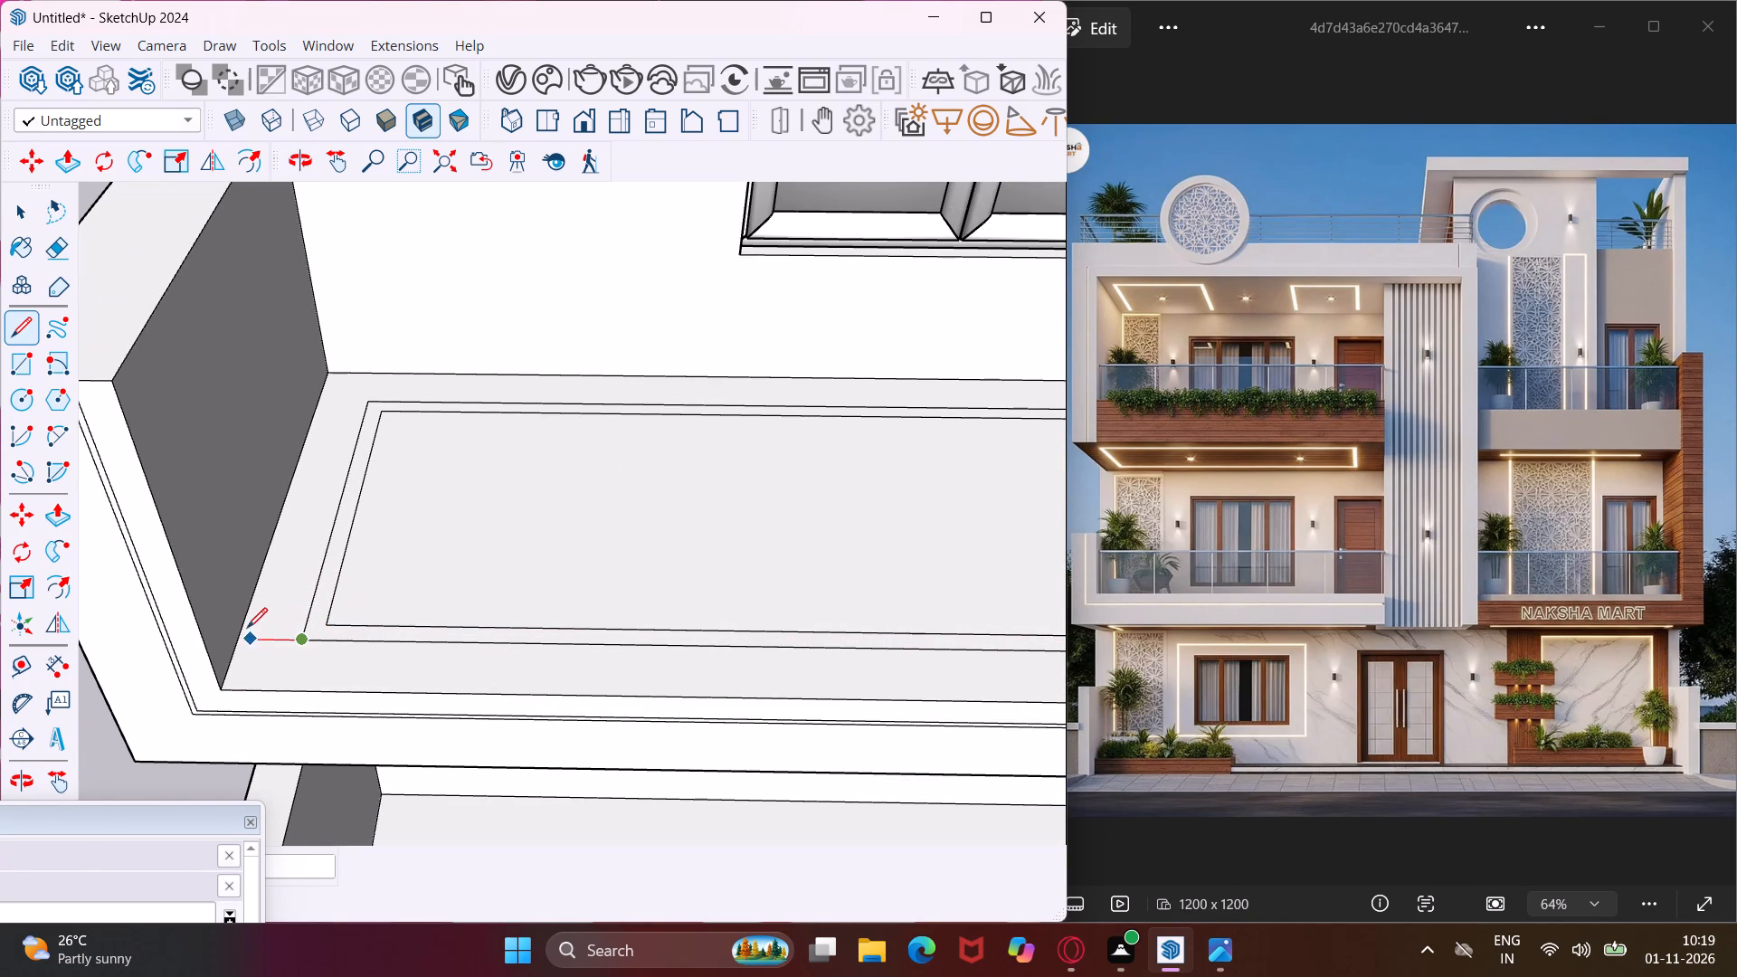
pyautogui.click(238, 631)
pyautogui.click(330, 621)
pyautogui.click(252, 612)
# Extend the two front offset lines on the first-floor balcony beyond the pillar with straight lines from their corners to the side wall.
pyautogui.scroll(-20, 204, 626)
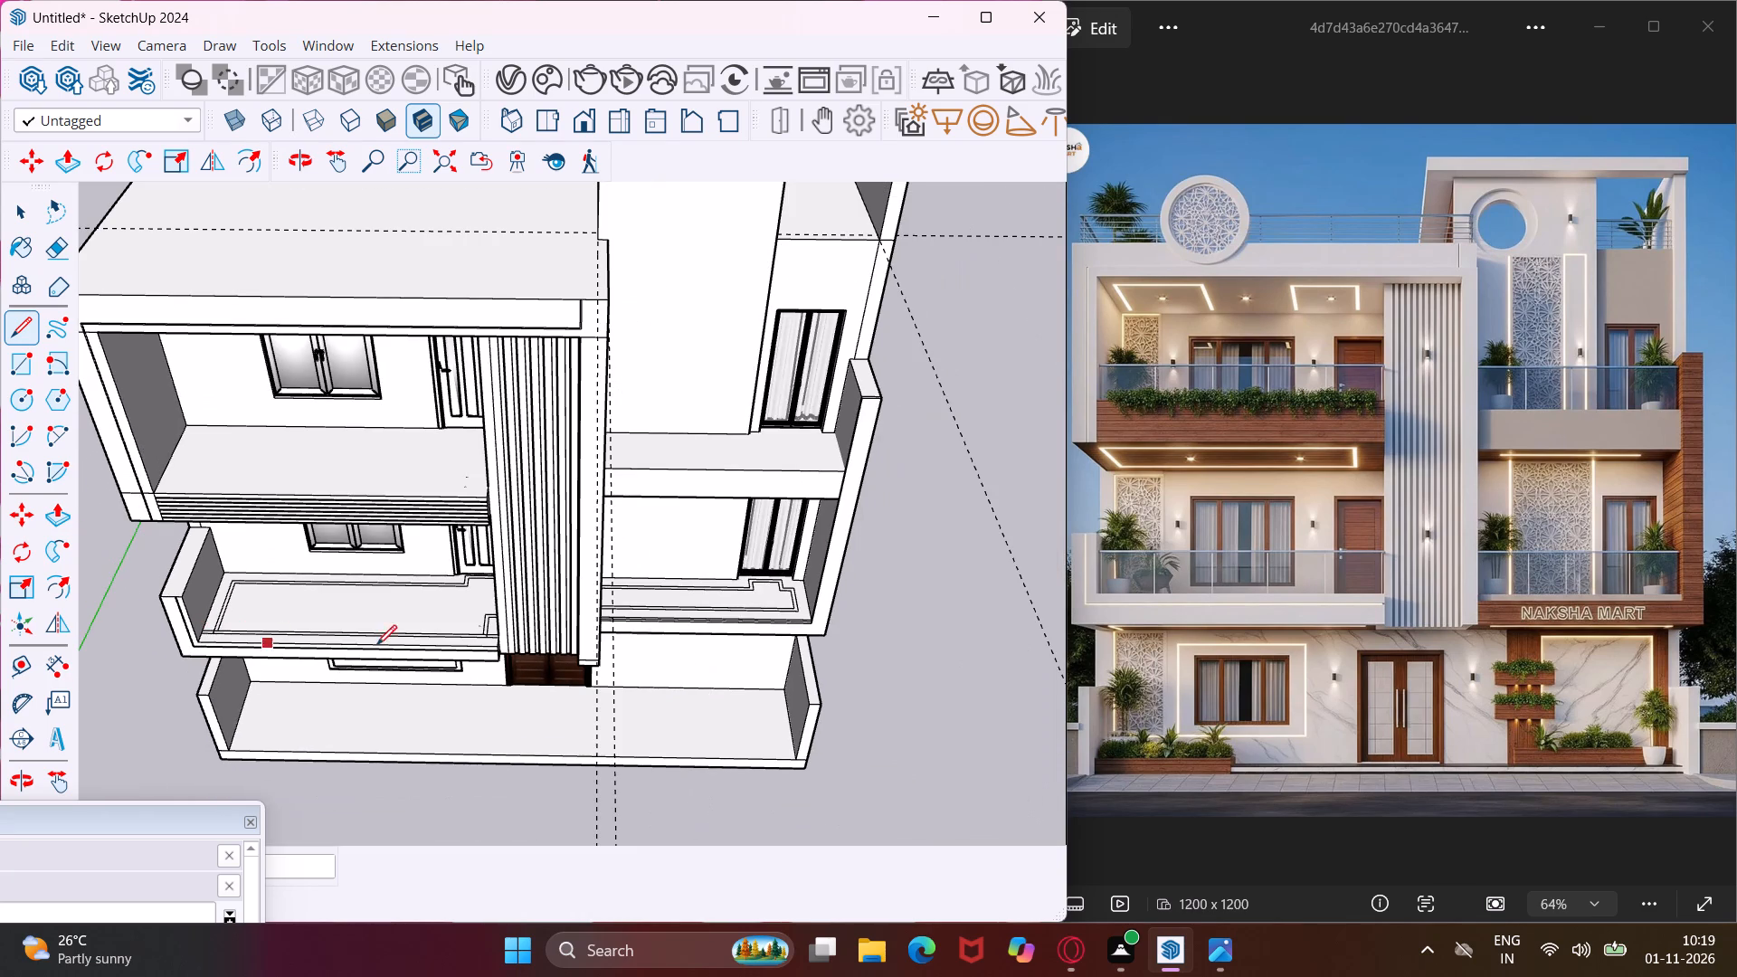
pyautogui.scroll(6, 790, 611)
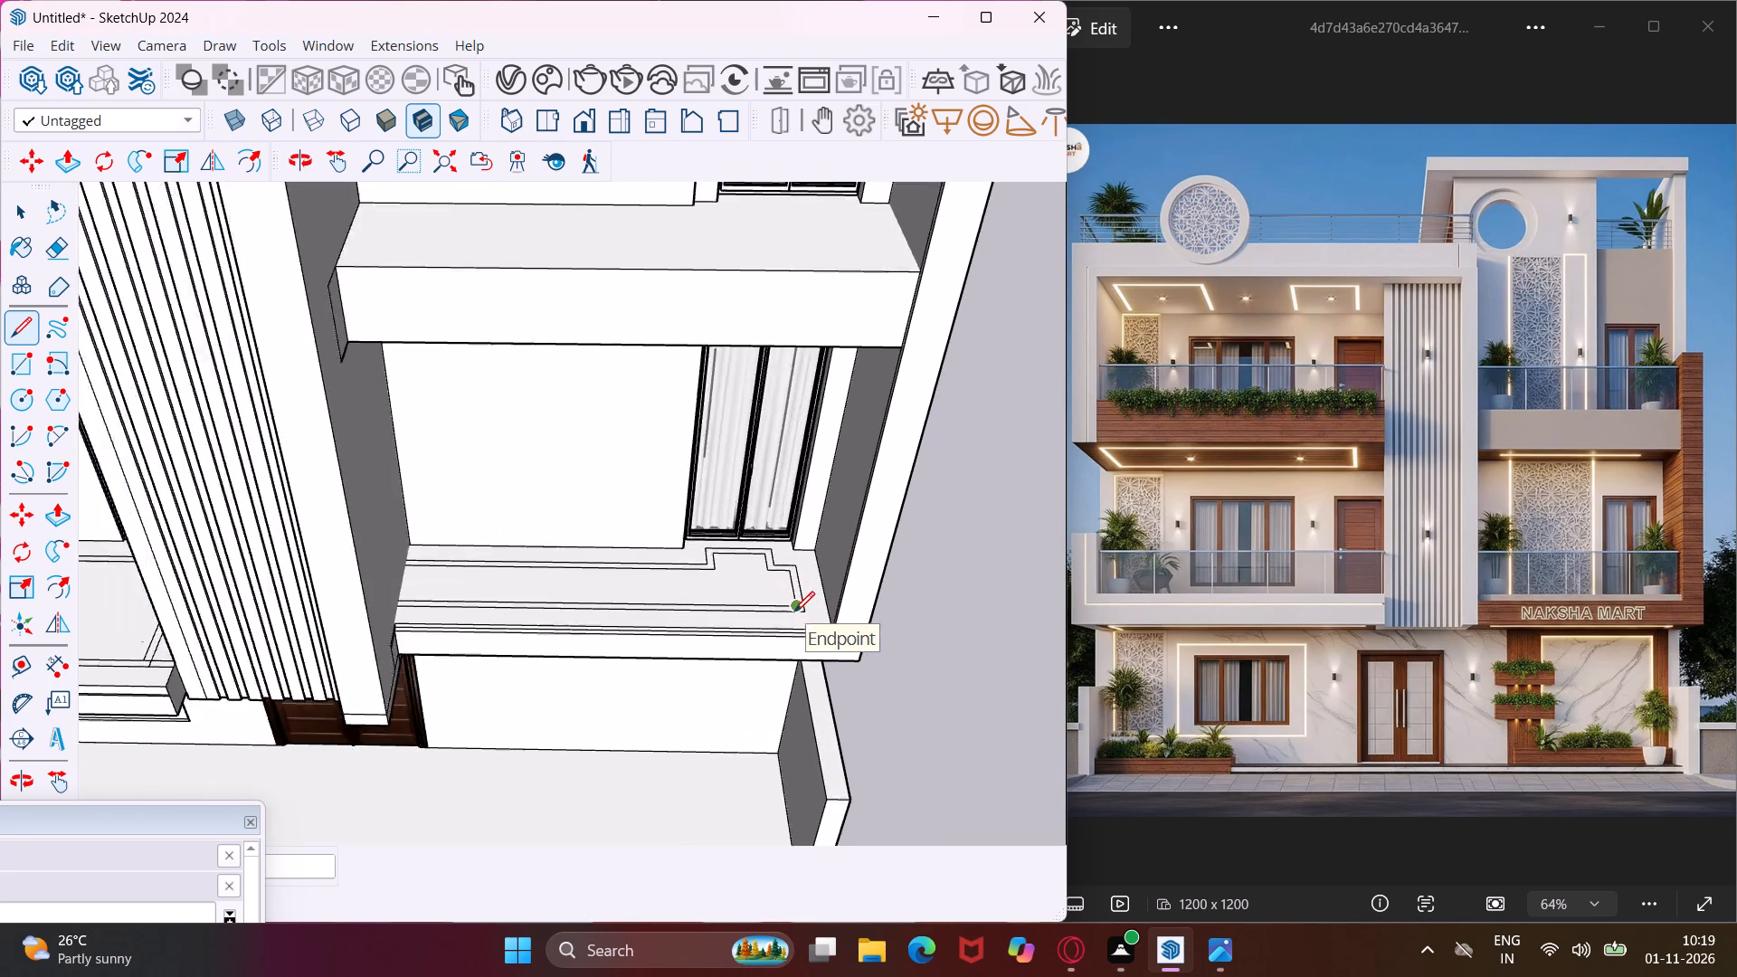
pyautogui.scroll(7, 794, 612)
pyautogui.moveTo(794, 612); pyautogui.dragTo(902, 636, button='middle')
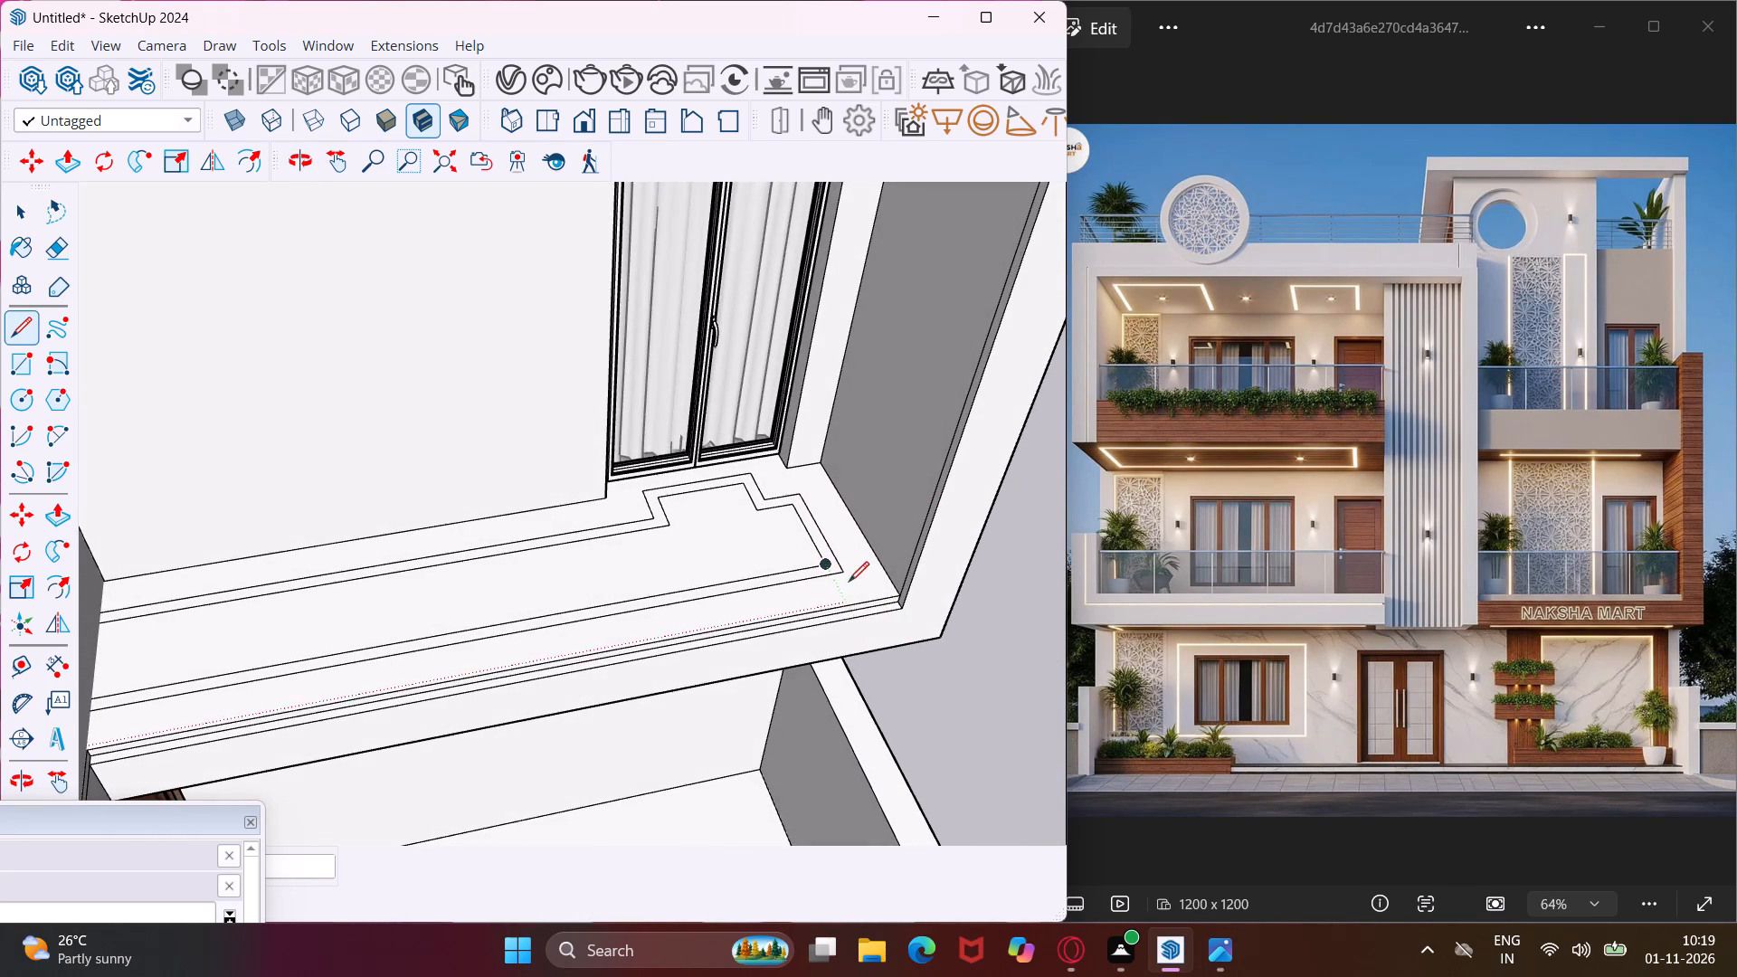
pyautogui.scroll(5, 840, 574)
pyautogui.moveTo(830, 567); pyautogui.dragTo(908, 575, button='middle')
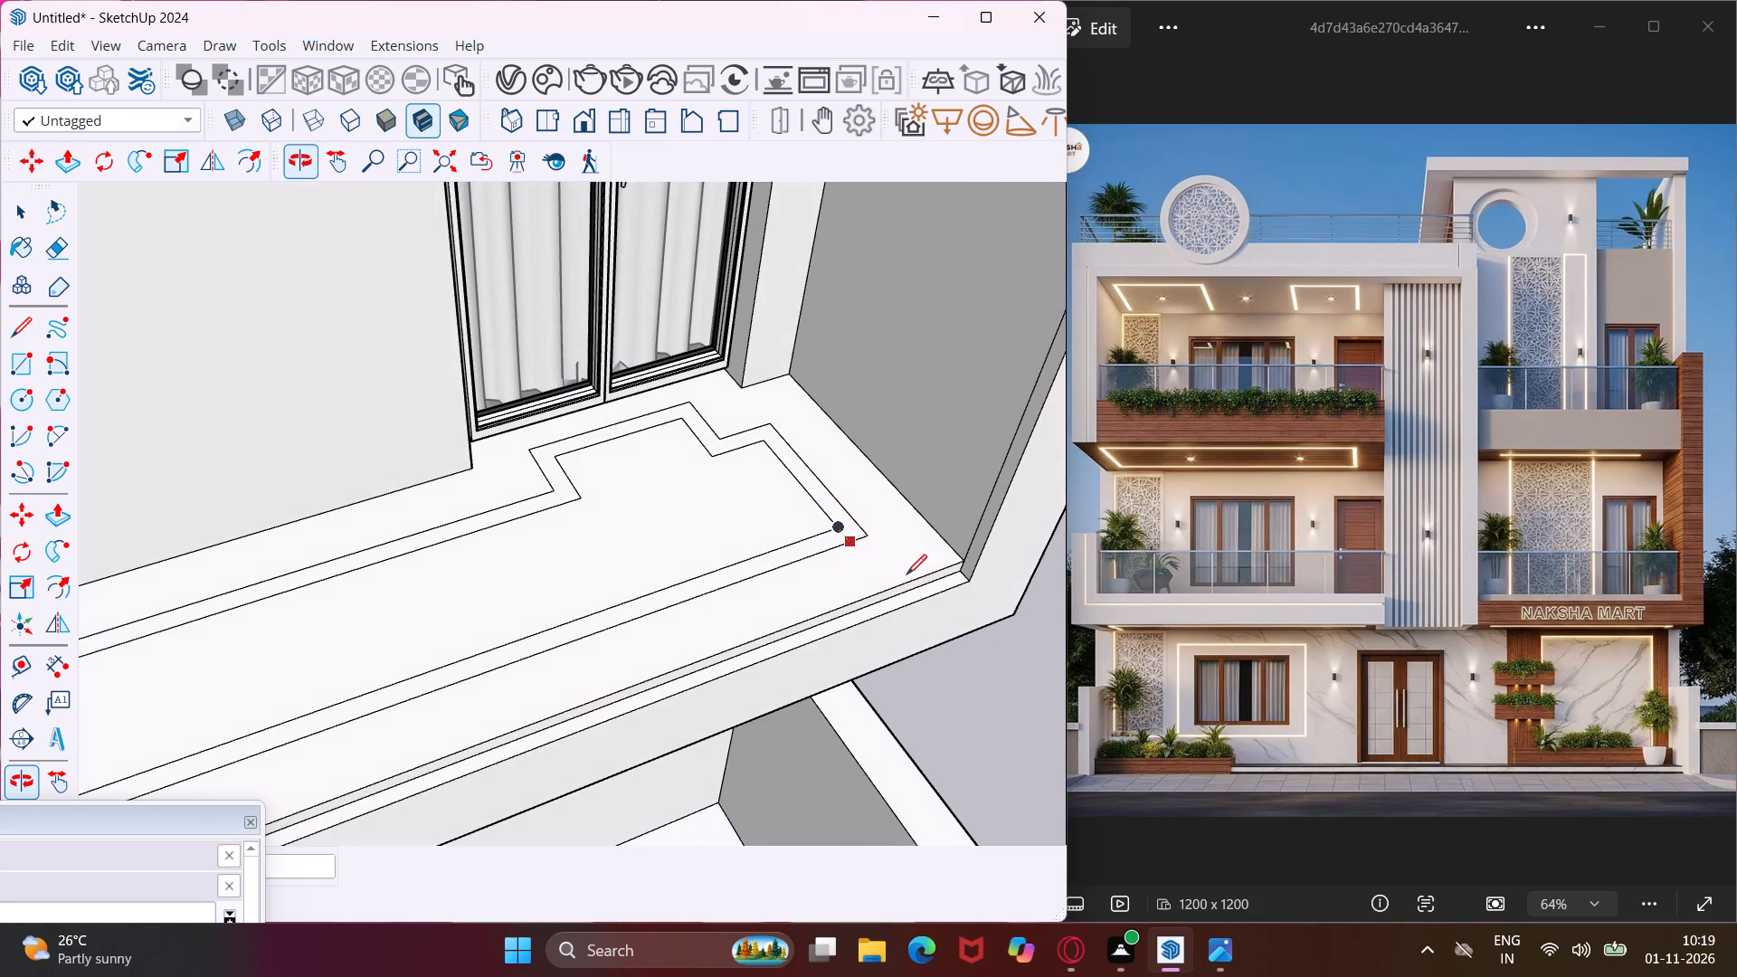
pyautogui.scroll(3, 865, 541)
pyautogui.click(864, 536)
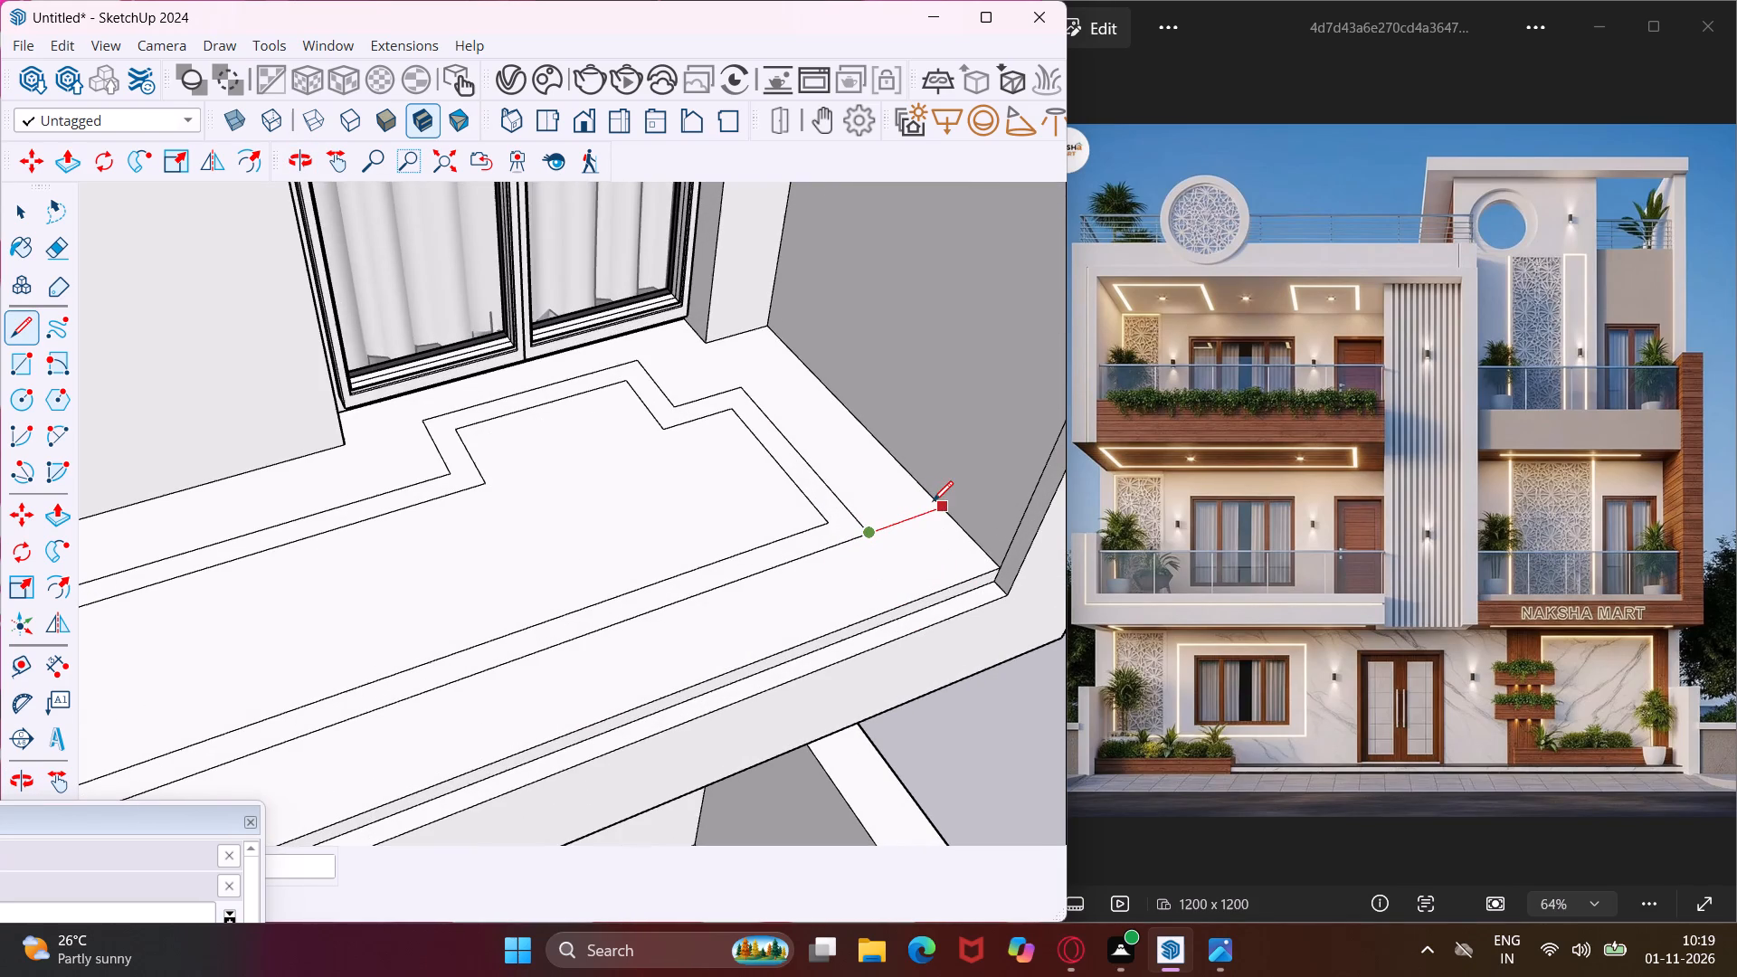
pyautogui.click(933, 501)
pyautogui.click(829, 520)
pyautogui.click(922, 491)
pyautogui.press('Escape')
pyautogui.press('space')
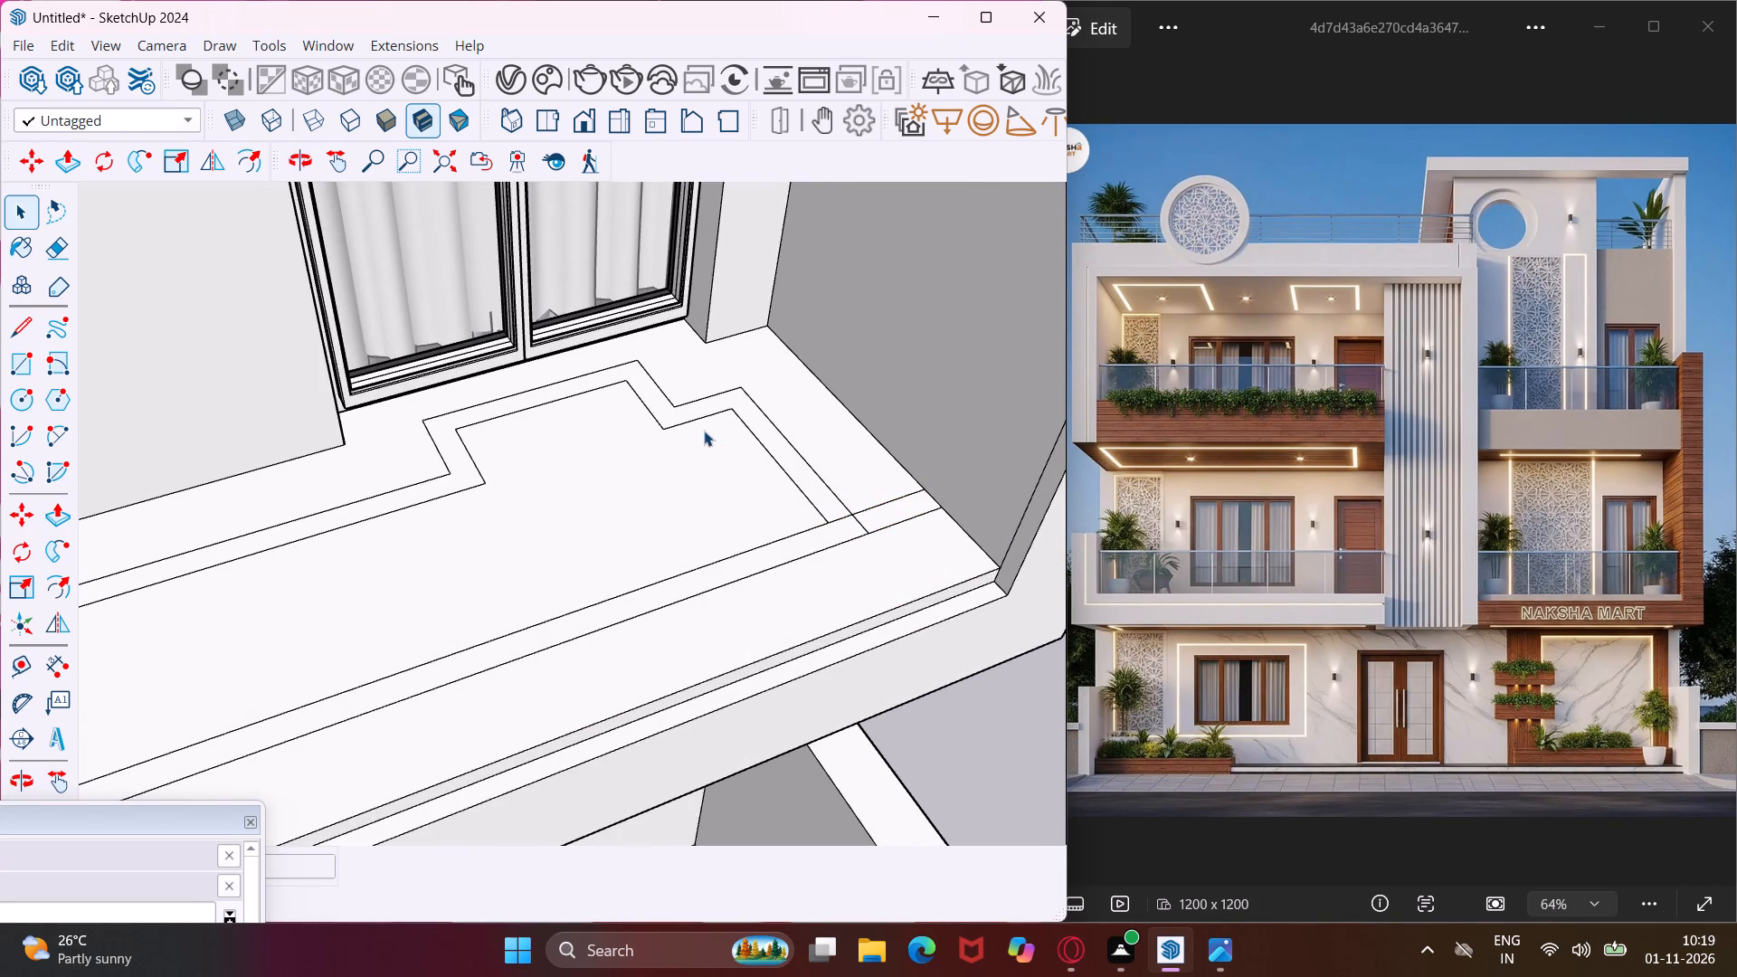
# Erase the leftover offset outlines on that balcony's floor below the curtained window, keeping only the two long front lines.
pyautogui.press('e')
pyautogui.moveTo(732, 383); pyautogui.dragTo(674, 463)
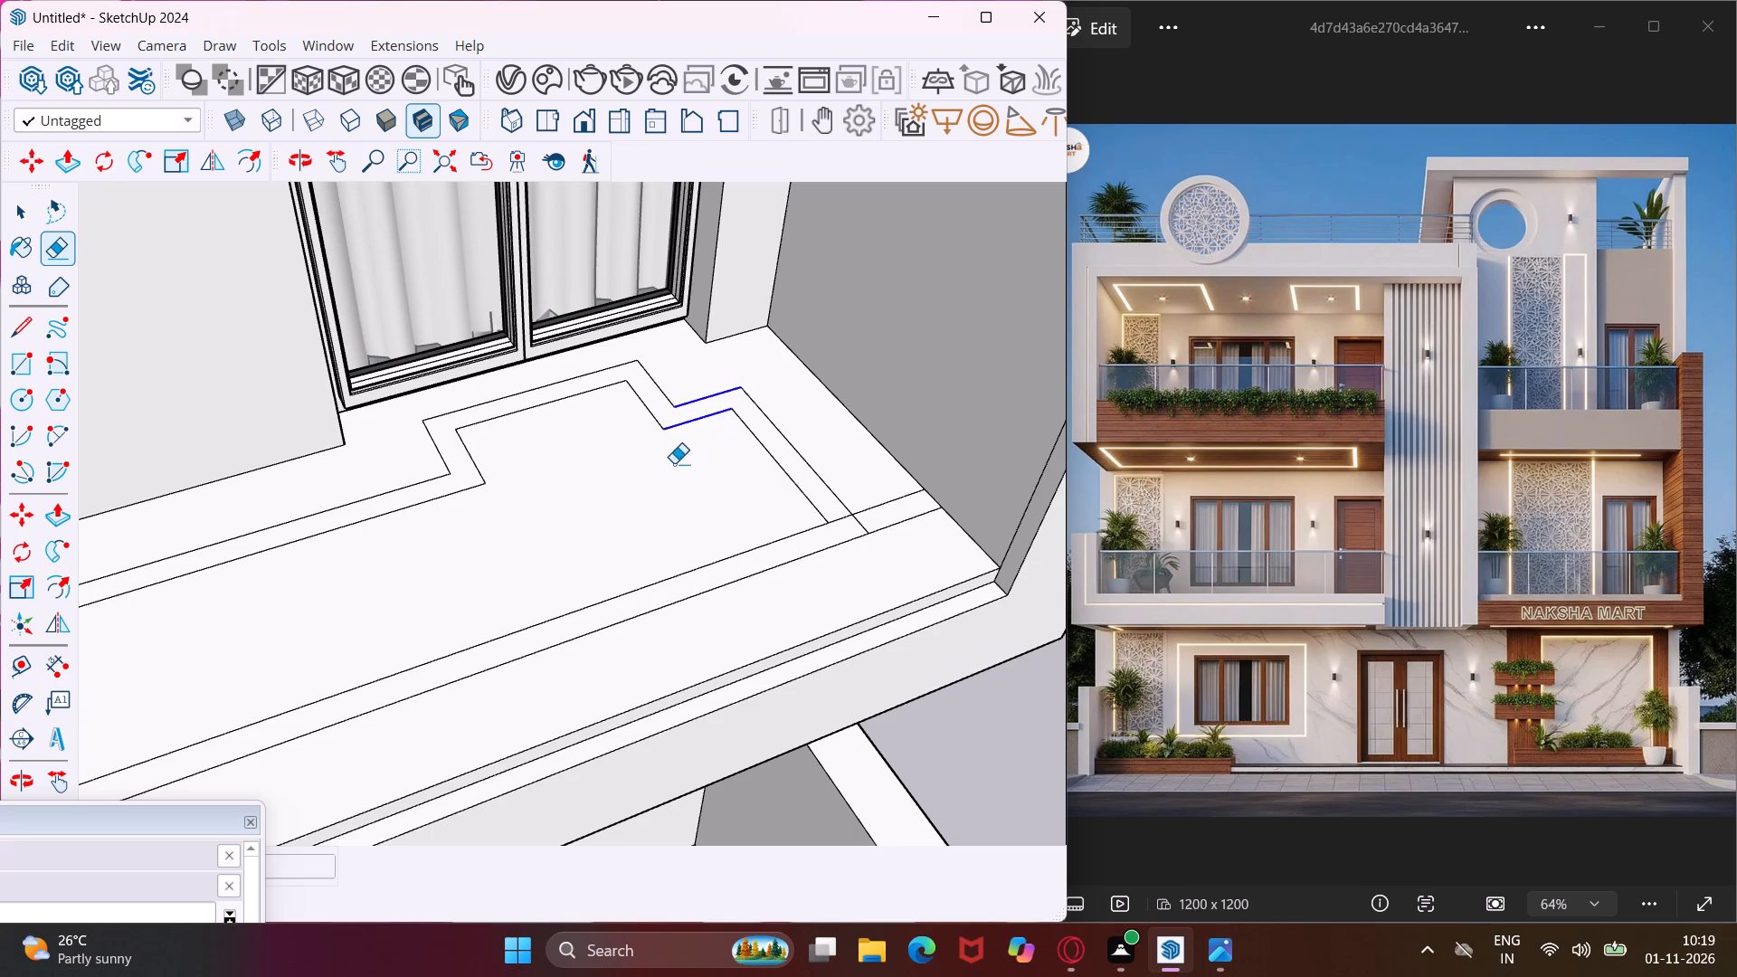
pyautogui.moveTo(674, 463); pyautogui.dragTo(610, 478)
pyautogui.moveTo(404, 470); pyautogui.dragTo(444, 510)
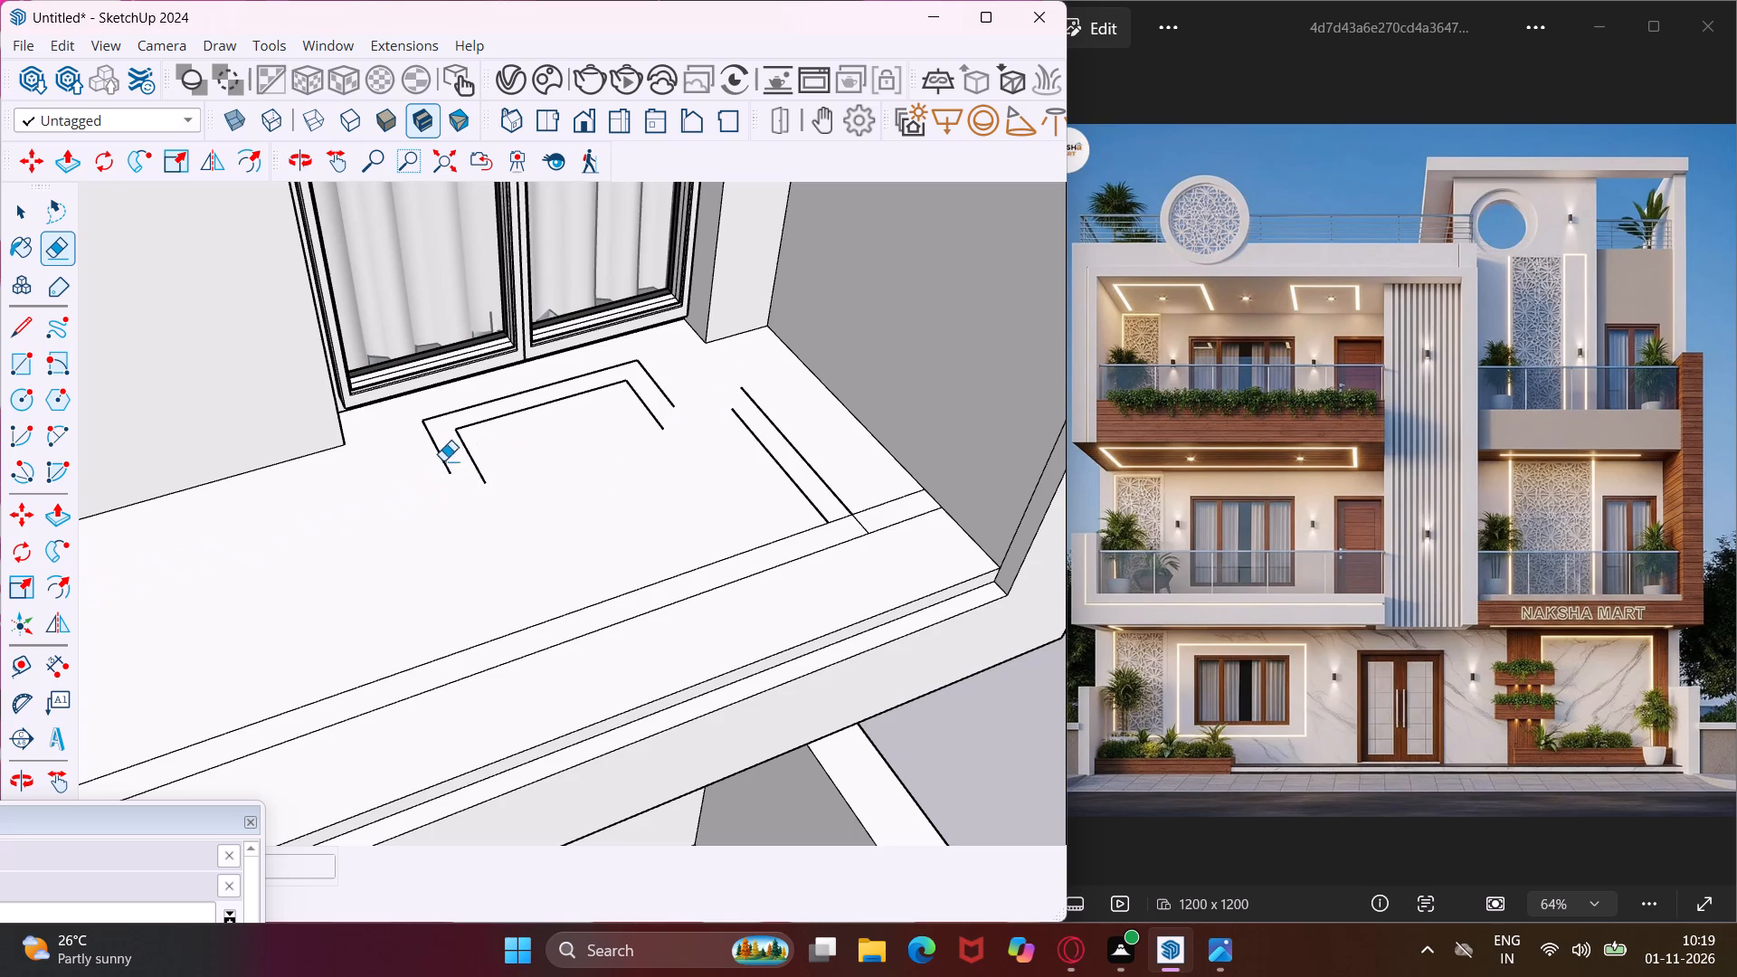
pyautogui.moveTo(439, 458); pyautogui.dragTo(511, 449)
pyautogui.moveTo(511, 400); pyautogui.dragTo(543, 424)
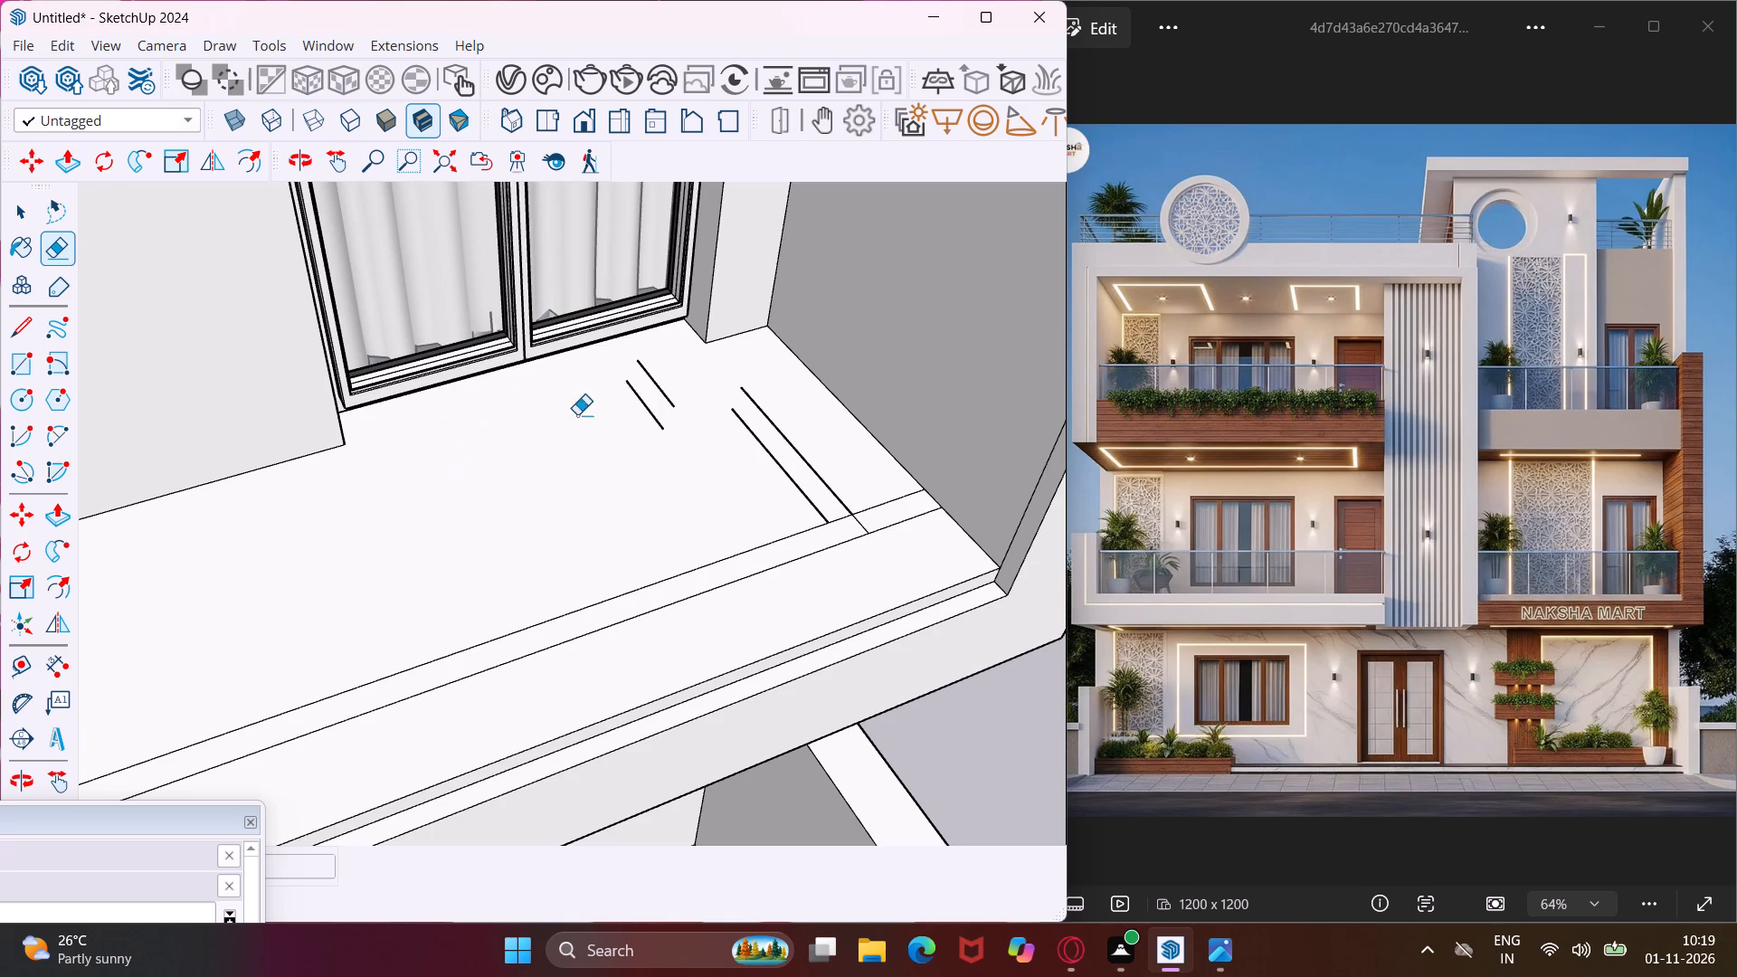
pyautogui.moveTo(670, 372); pyautogui.dragTo(631, 414)
pyautogui.moveTo(805, 423); pyautogui.dragTo(774, 467)
pyautogui.scroll(3, 860, 520)
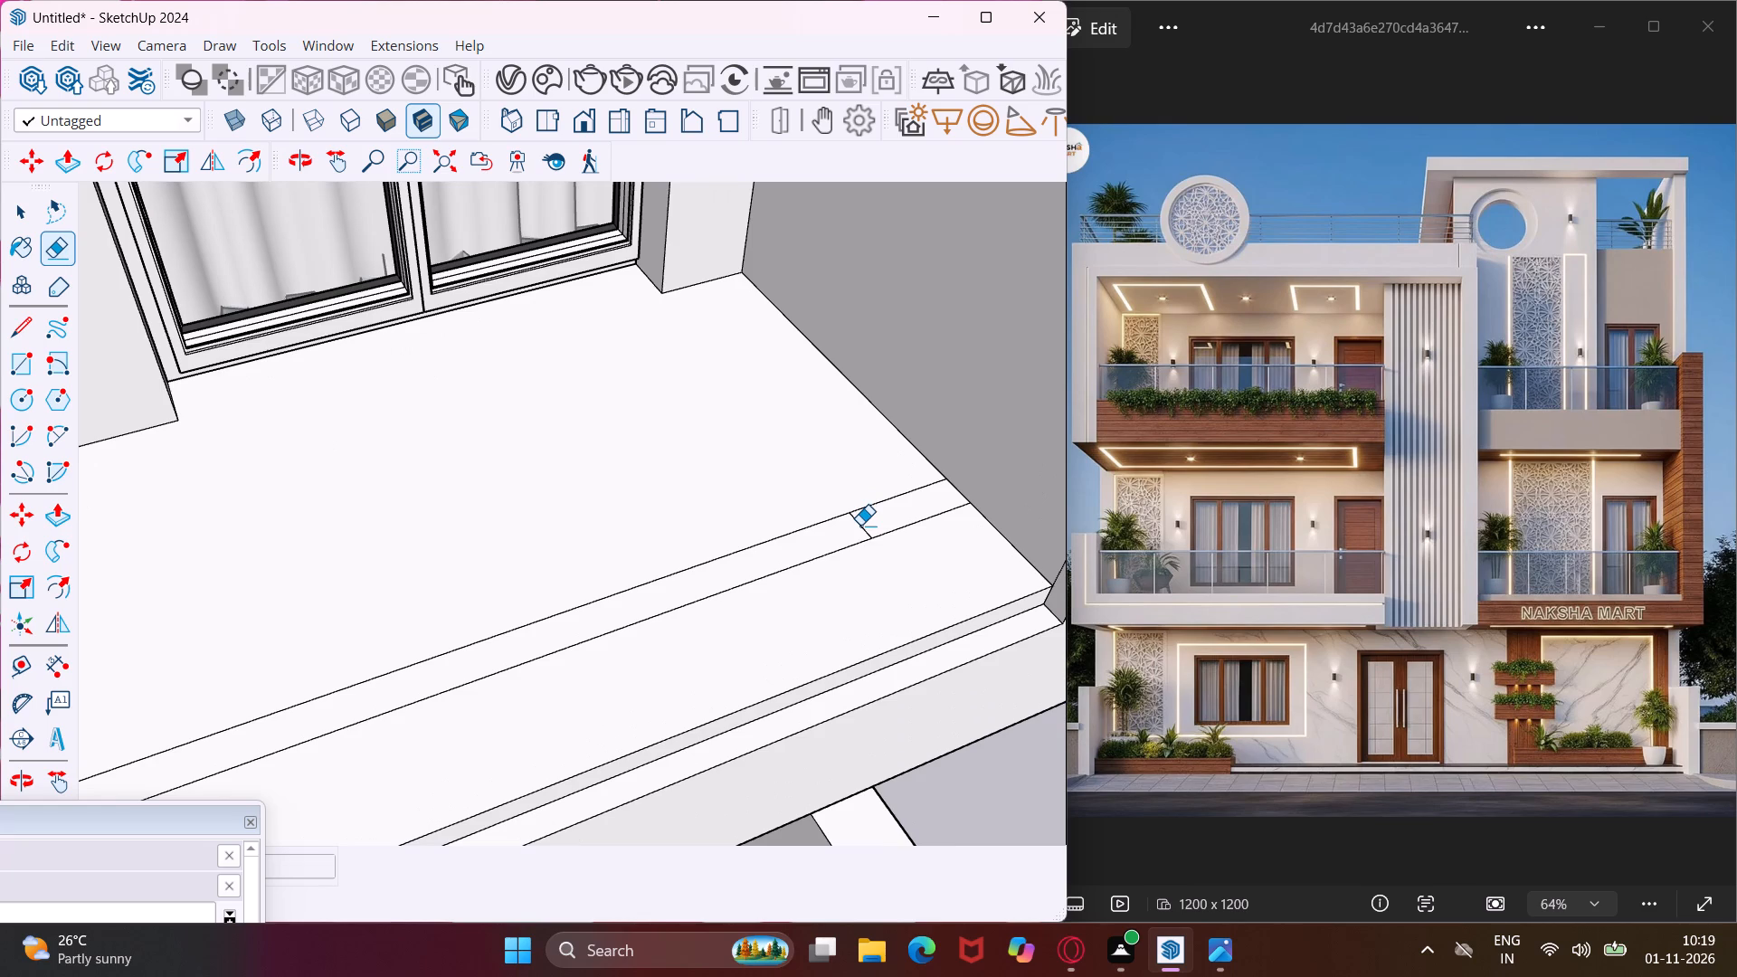
pyautogui.click(860, 525)
# Erase the leftover rear offset lines along the back wall and around the door on the main first-floor balcony floor.
pyautogui.scroll(-12, 819, 432)
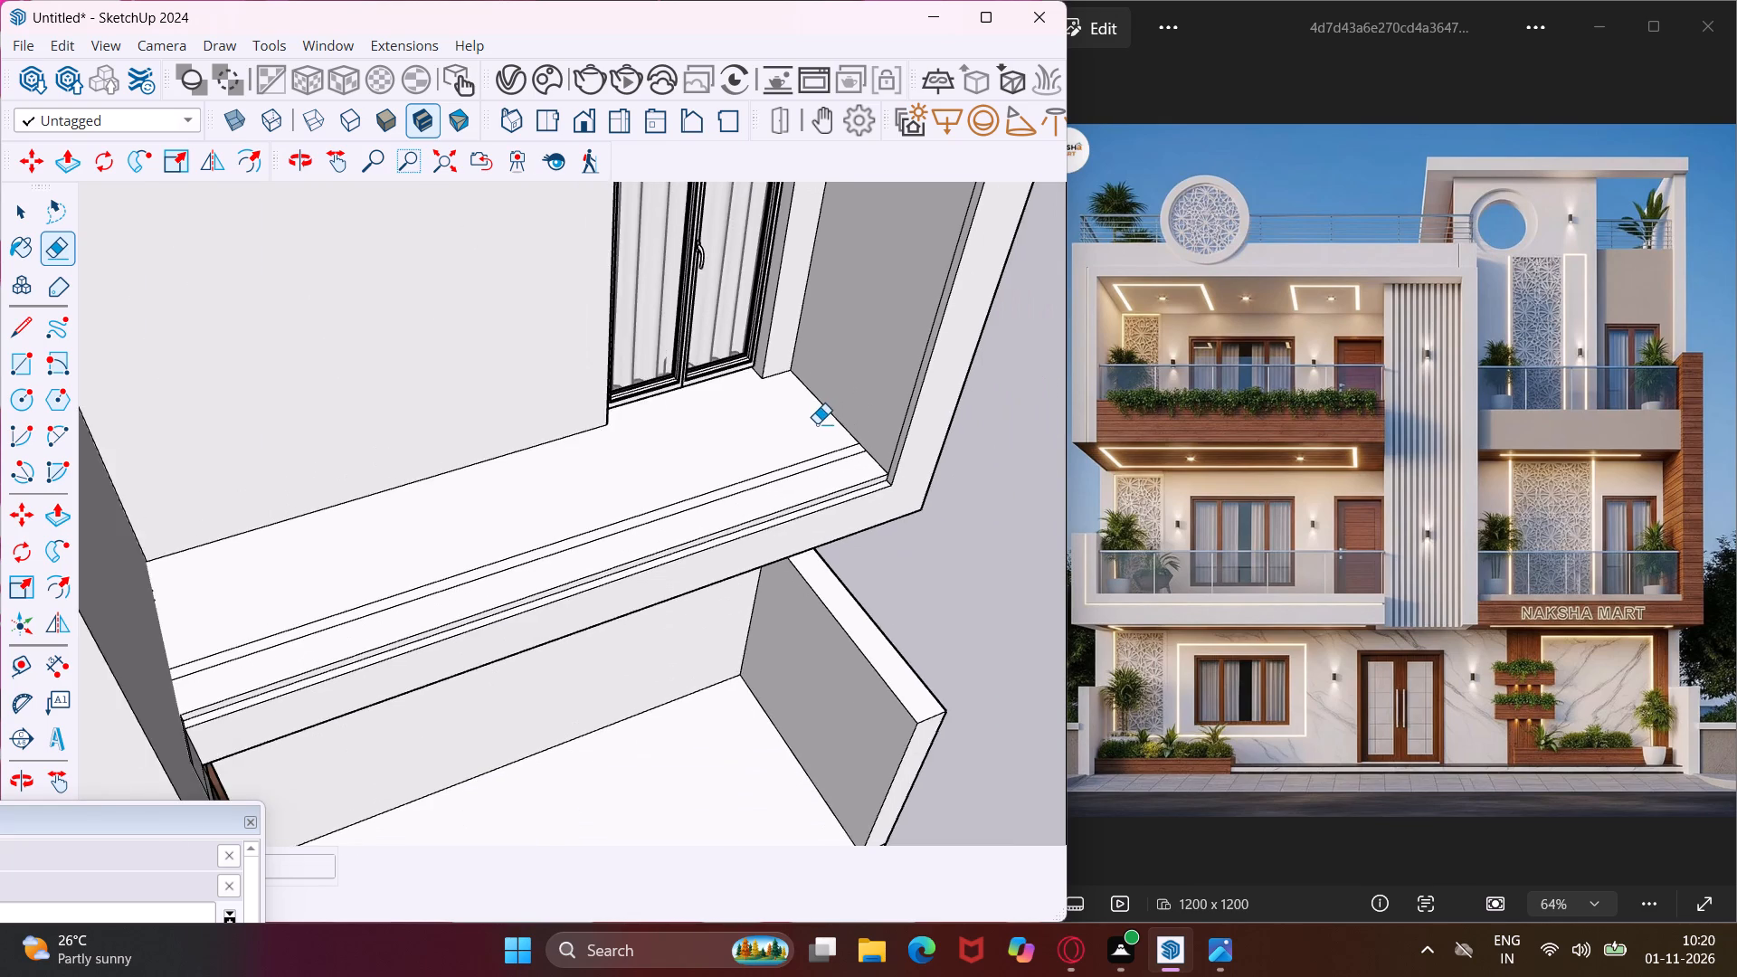
pyautogui.scroll(-11, 817, 423)
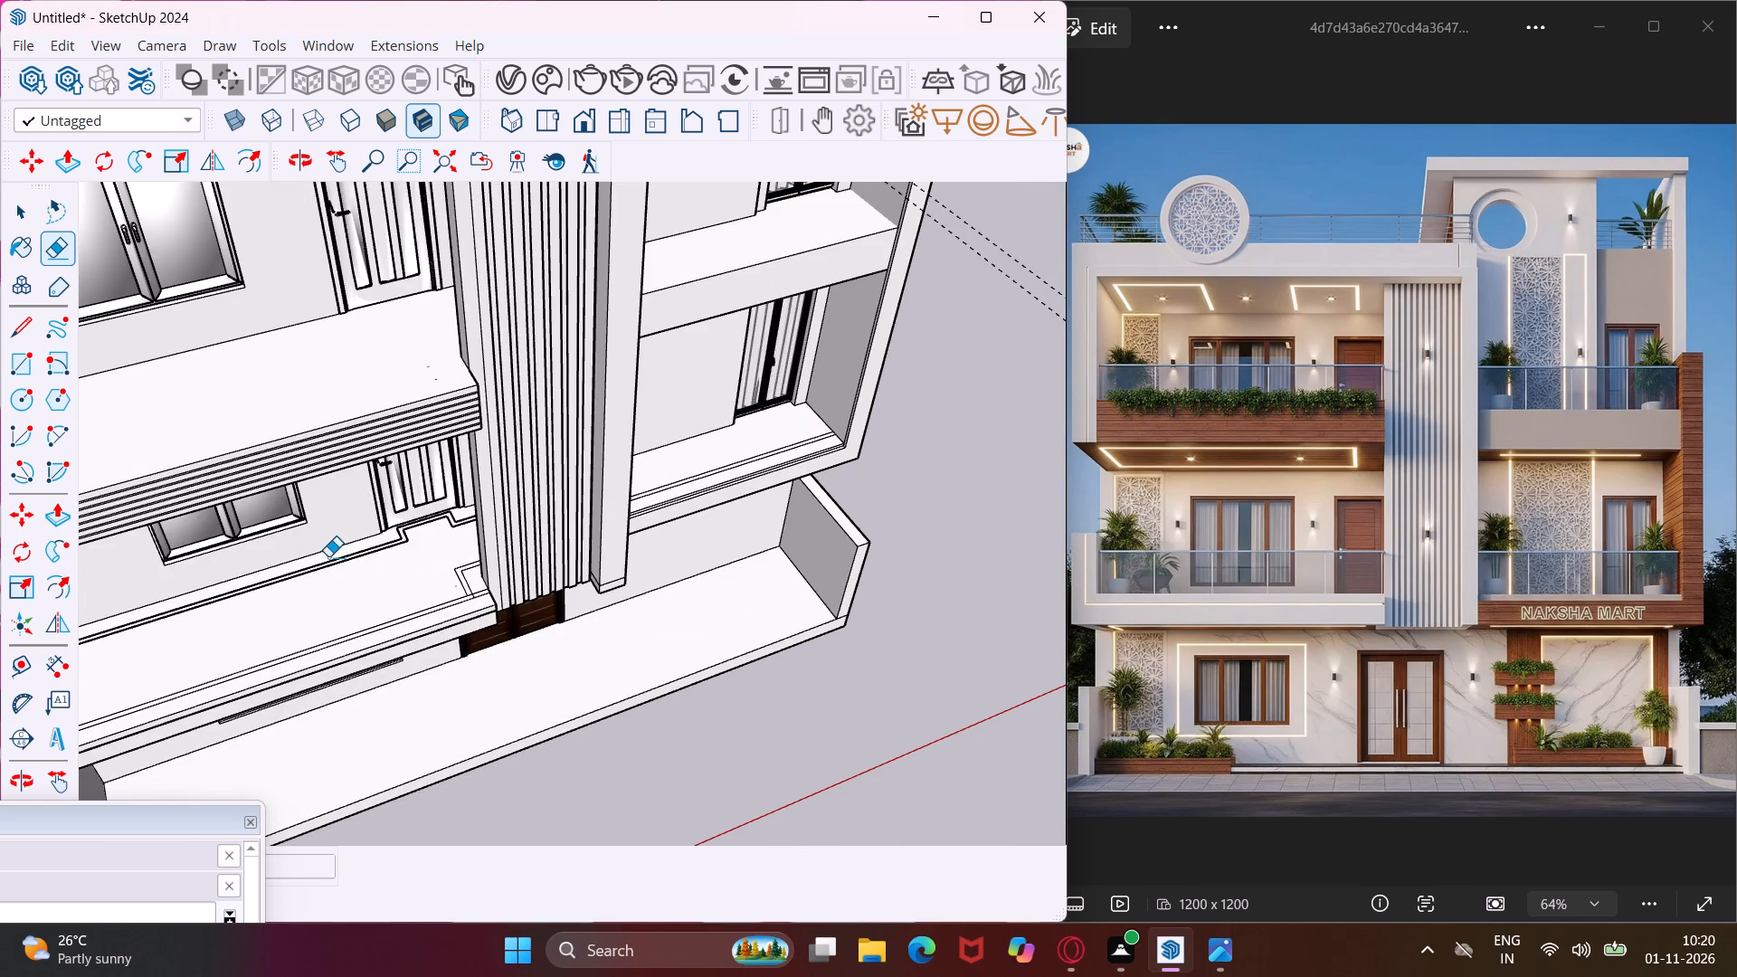
pyautogui.scroll(9, 327, 555)
pyautogui.moveTo(337, 560); pyautogui.dragTo(353, 583)
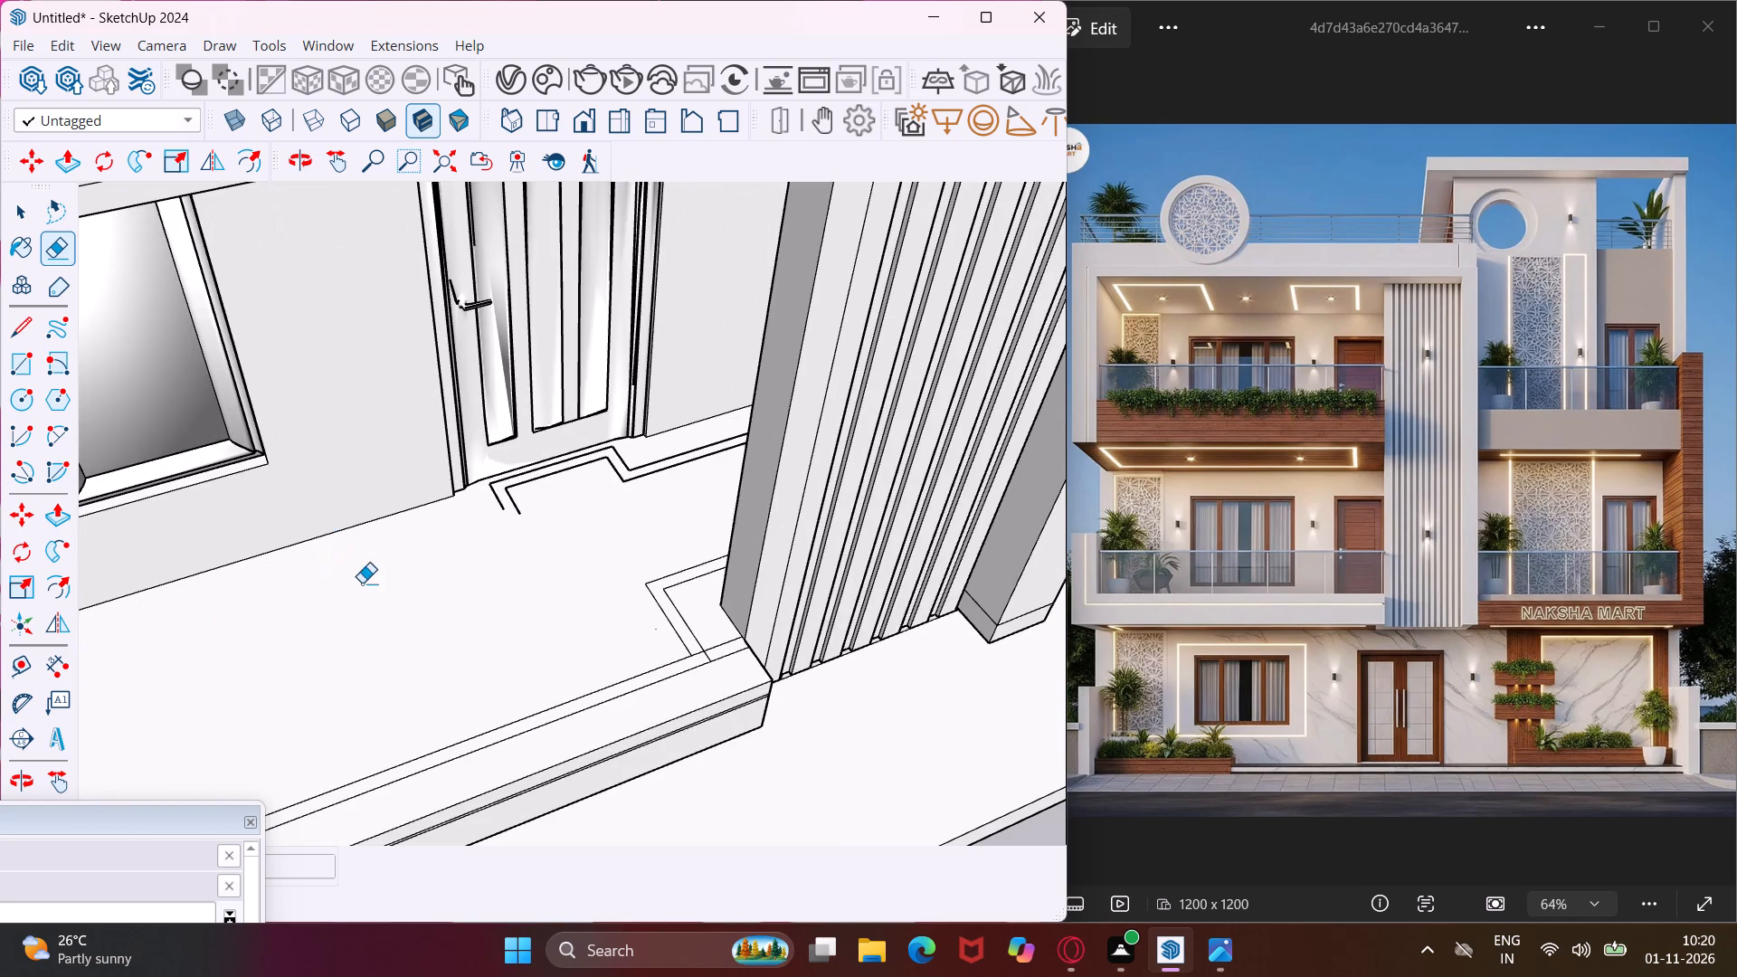
pyautogui.moveTo(487, 518); pyautogui.dragTo(647, 464)
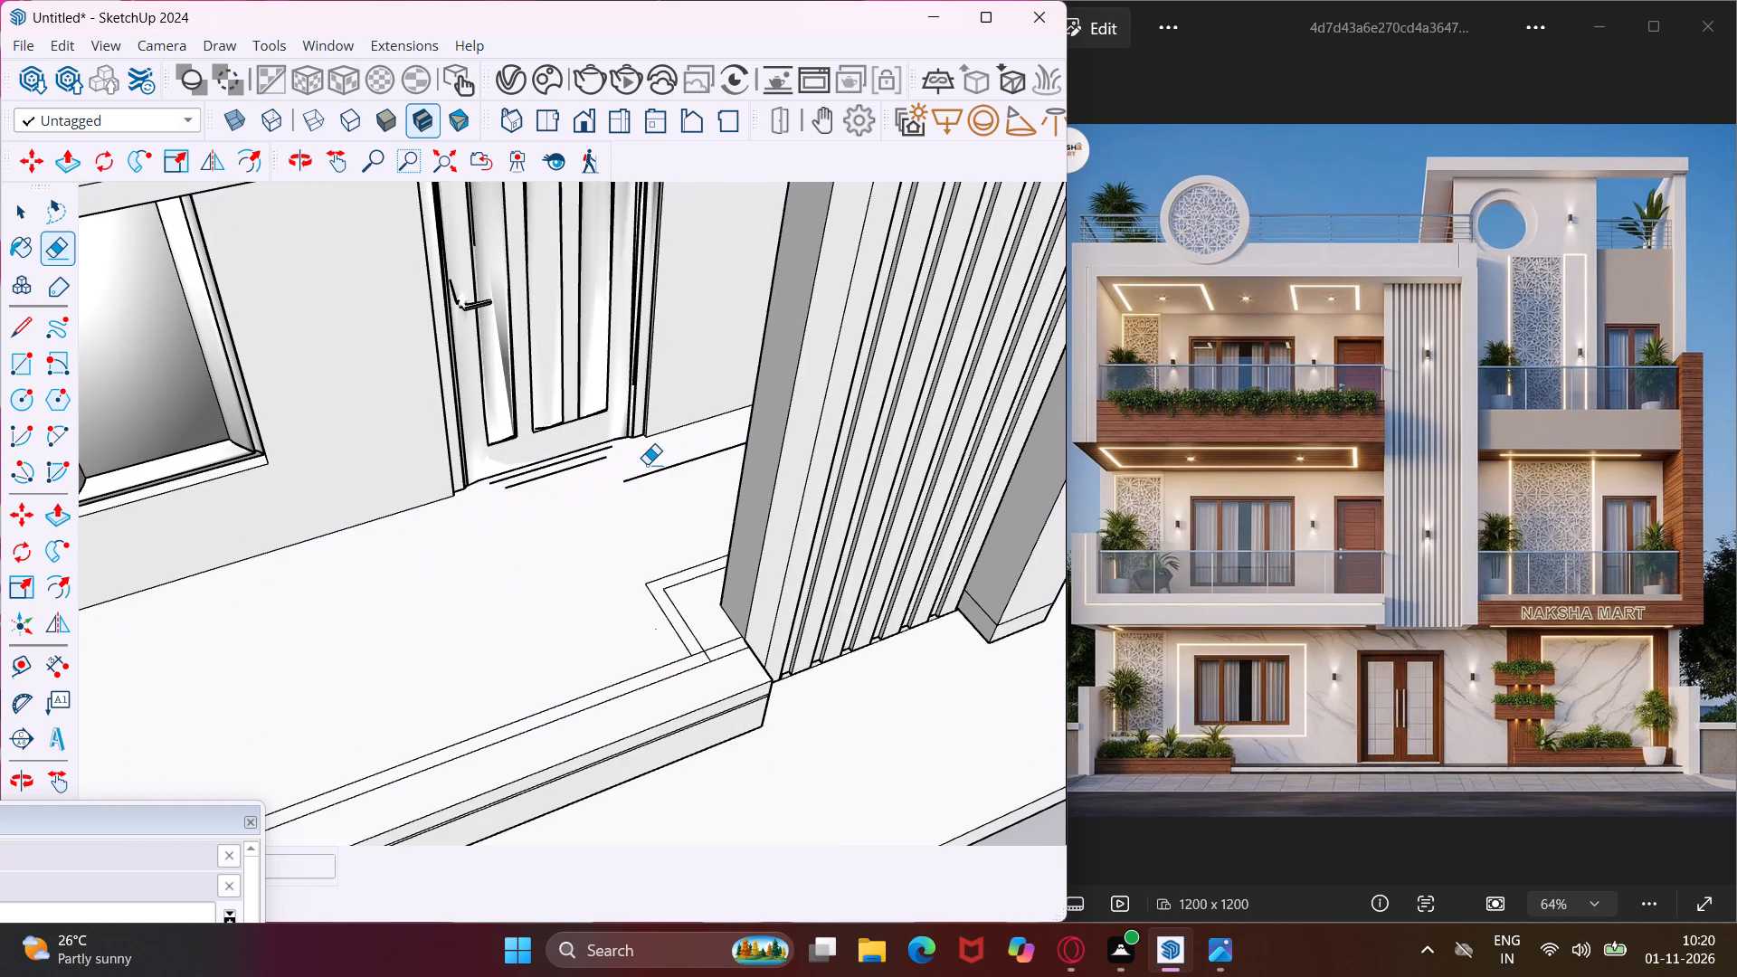
pyautogui.click(604, 449)
pyautogui.click(594, 460)
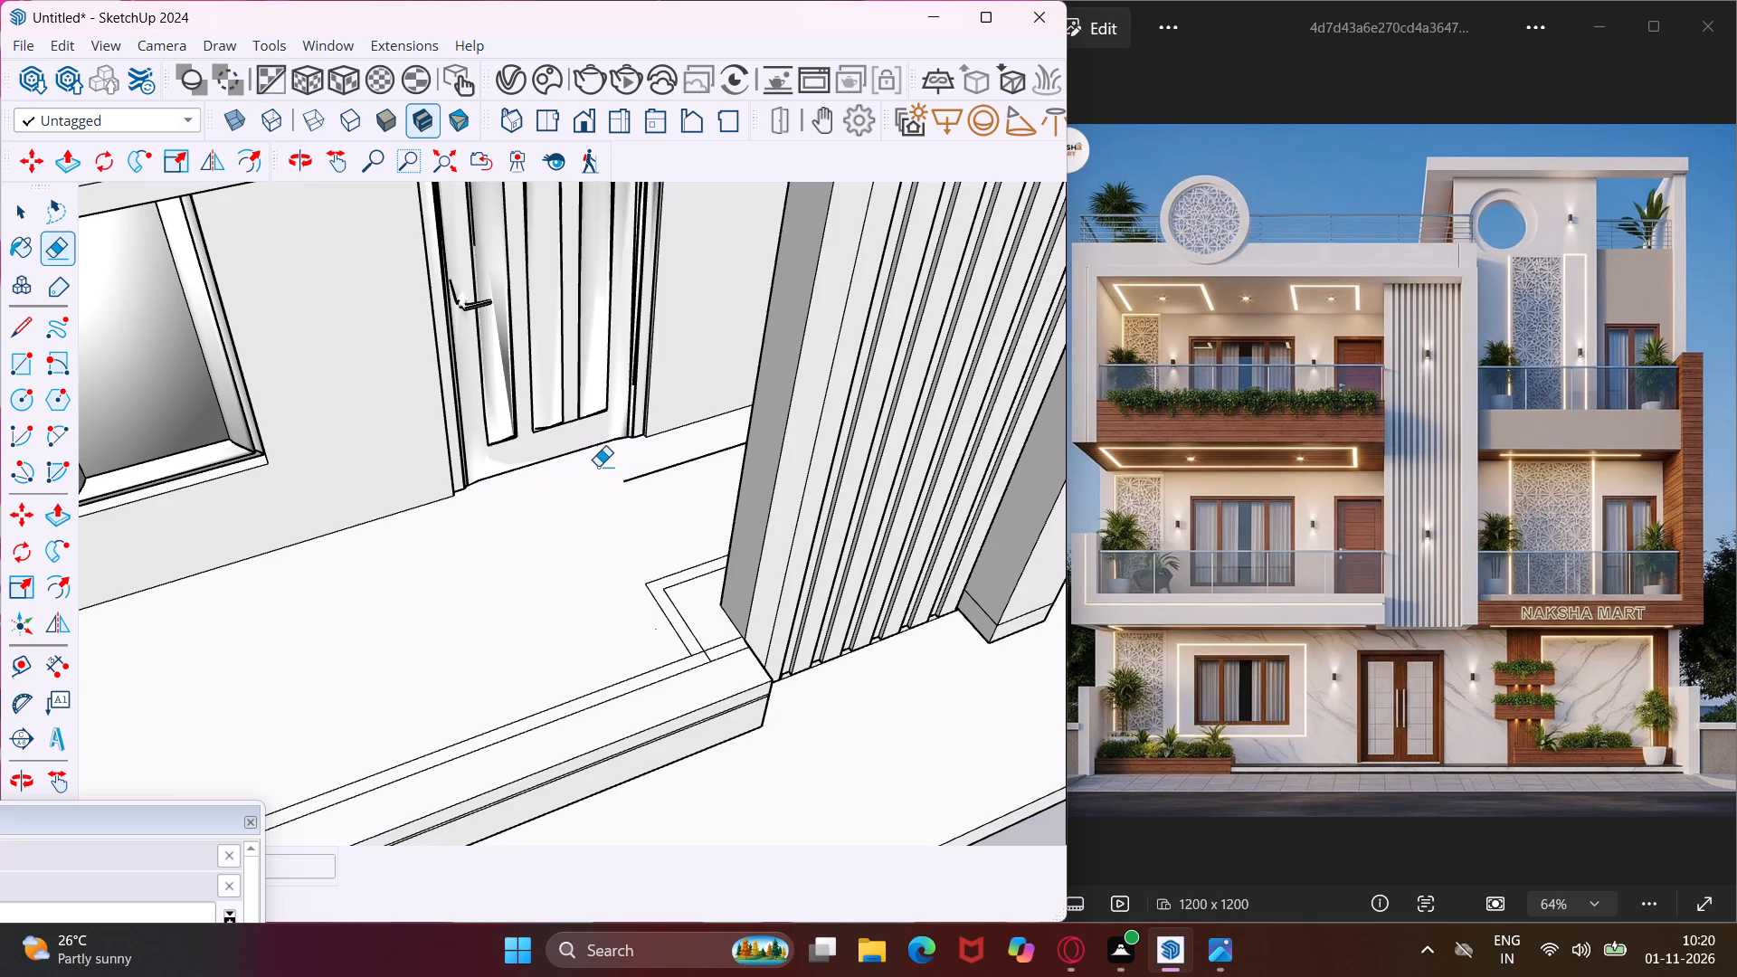
pyautogui.click(627, 479)
# Erase the leftover offset corner lines around the base of the fluted pillar on the main first-floor balcony floor.
pyautogui.moveTo(688, 484); pyautogui.dragTo(933, 433, button='middle')
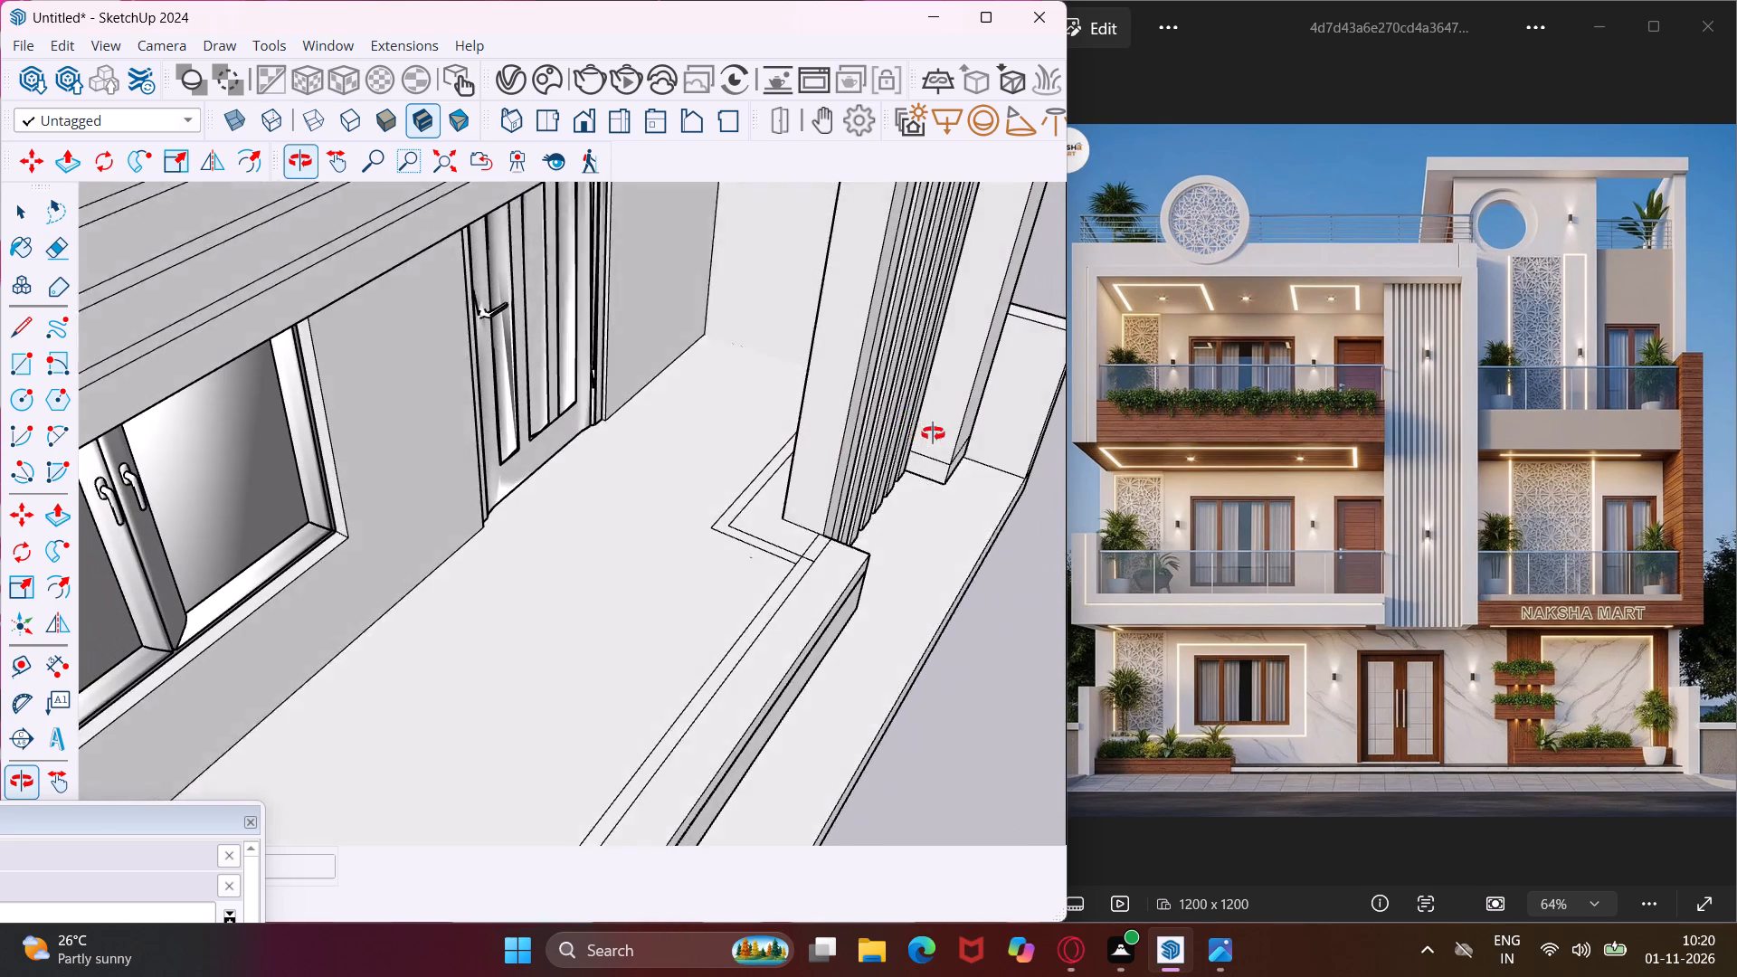
pyautogui.moveTo(933, 433); pyautogui.dragTo(954, 422, button='middle')
pyautogui.scroll(3, 801, 519)
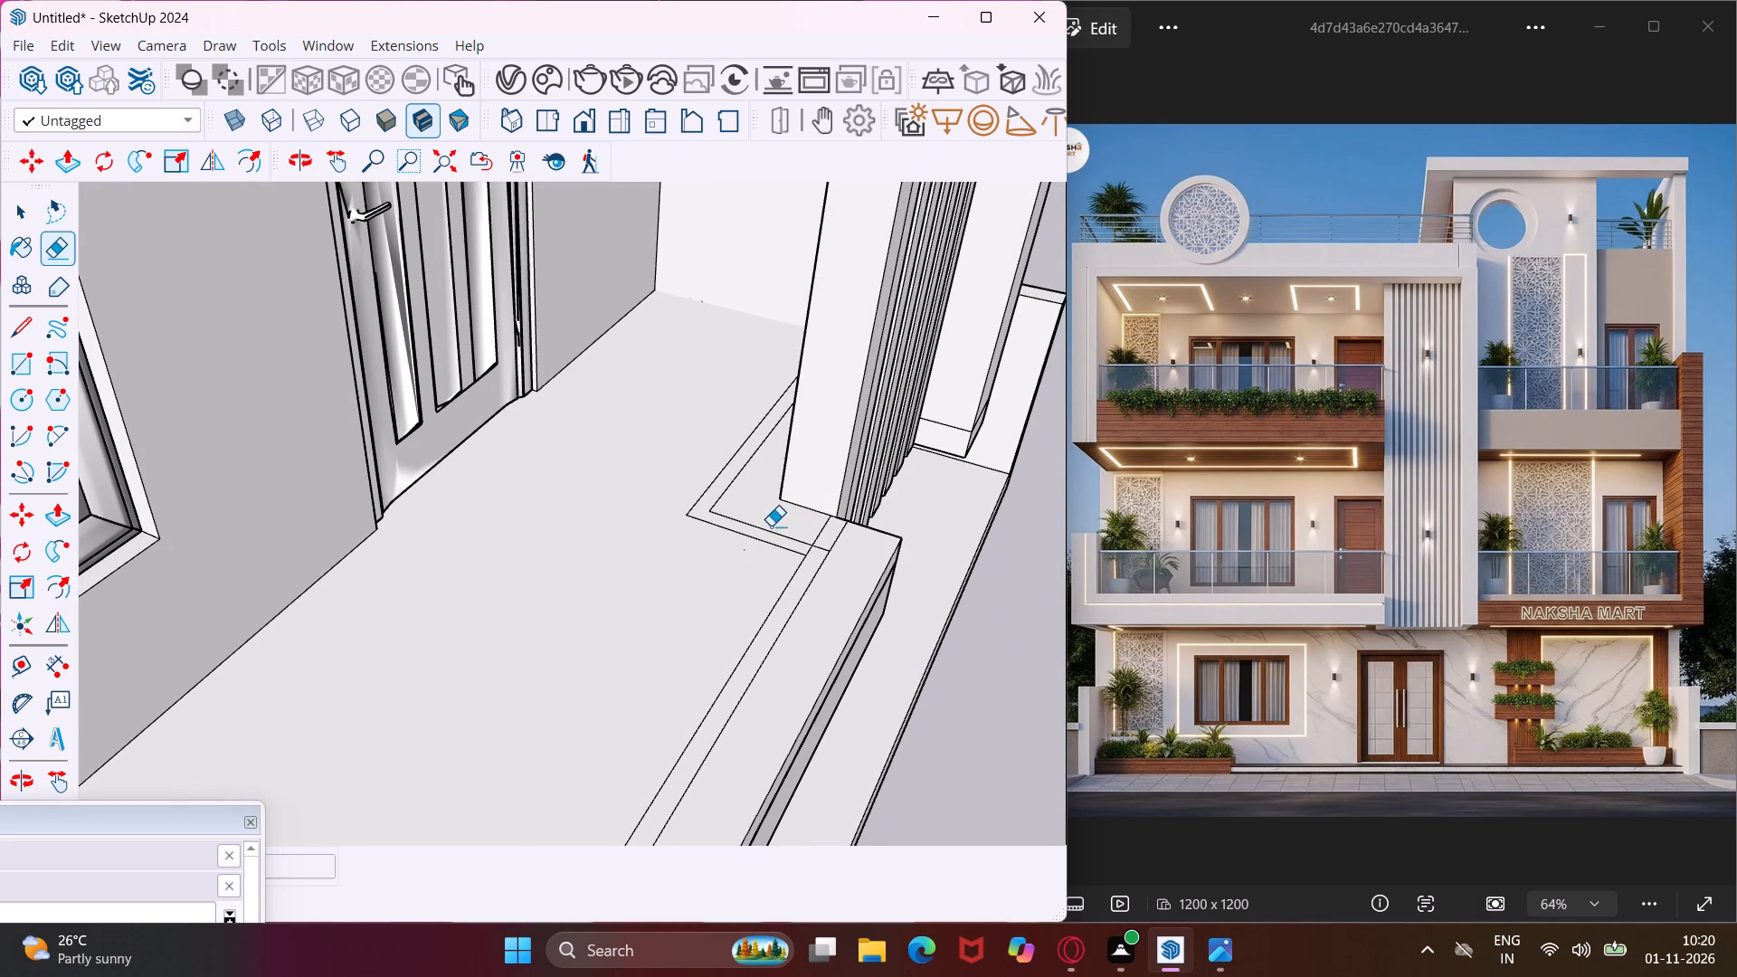
pyautogui.moveTo(771, 526); pyautogui.dragTo(754, 551)
pyautogui.moveTo(717, 479); pyautogui.dragTo(734, 497)
pyautogui.moveTo(709, 503); pyautogui.dragTo(496, 534, button='middle')
pyautogui.scroll(1, 497, 534)
pyautogui.scroll(-9, 402, 542)
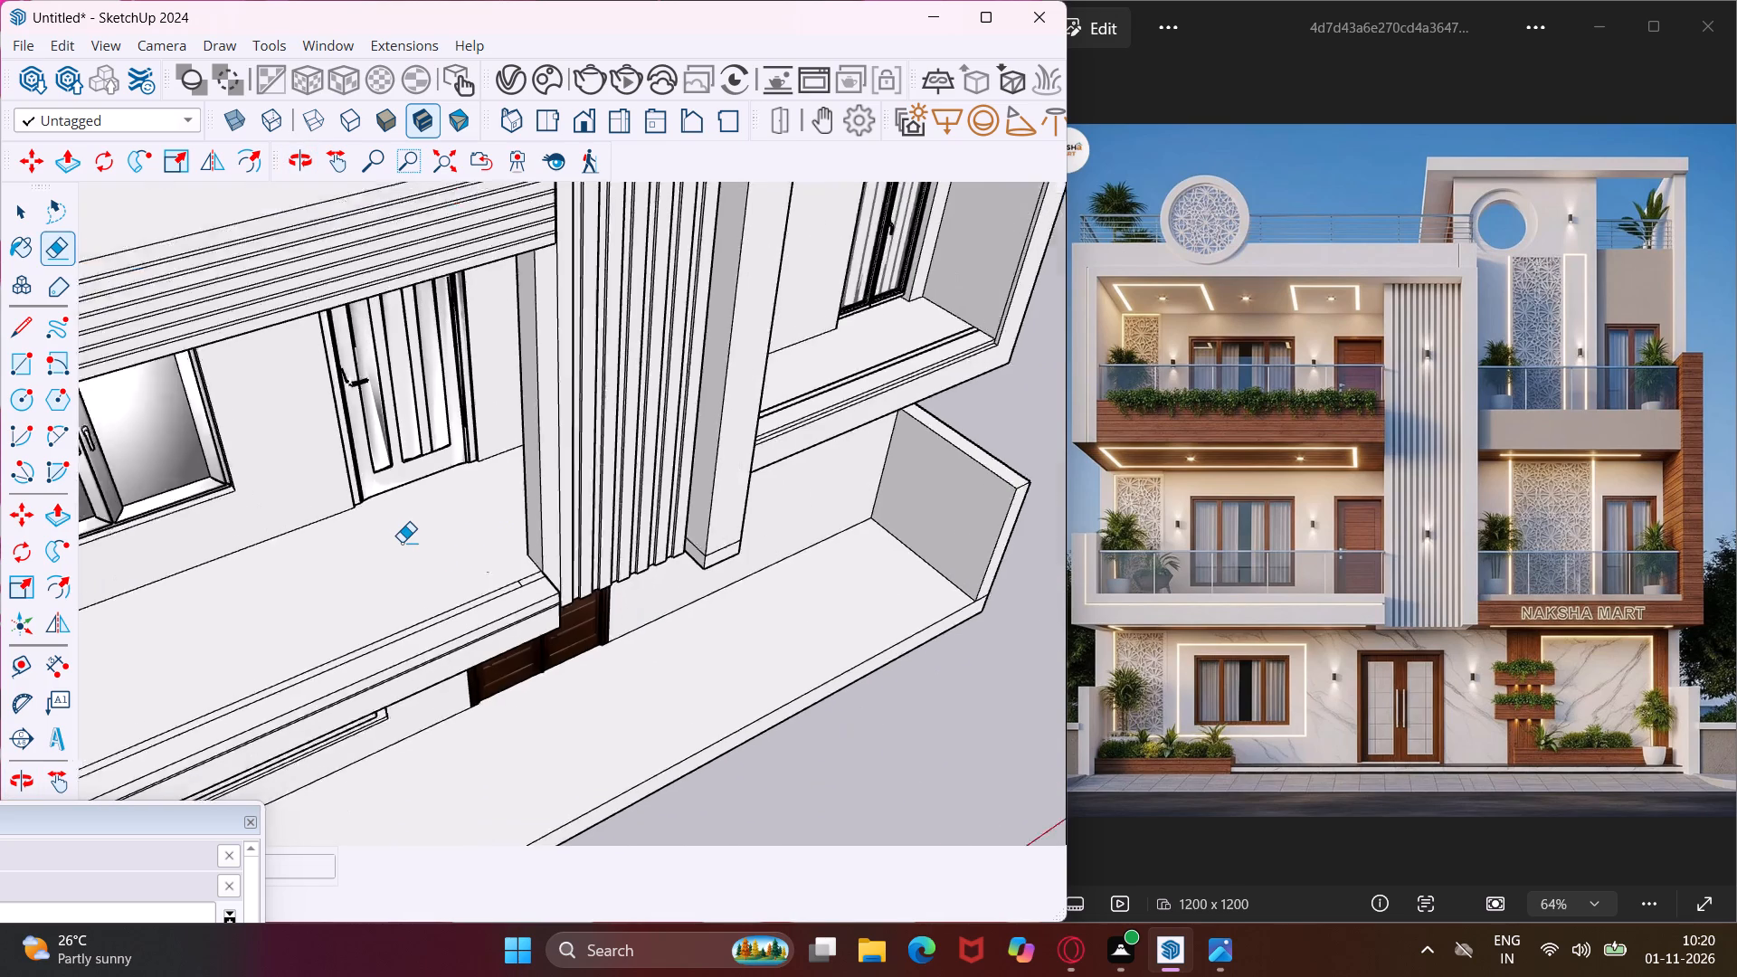
pyautogui.scroll(-1, 402, 542)
pyautogui.press('Escape')
pyautogui.press('space')
# Draw a short line joining the two front lines' ends at the pillar wall on the other first-floor balcony, and select the floor beside it.
pyautogui.moveTo(831, 374); pyautogui.dragTo(475, 461, button='middle')
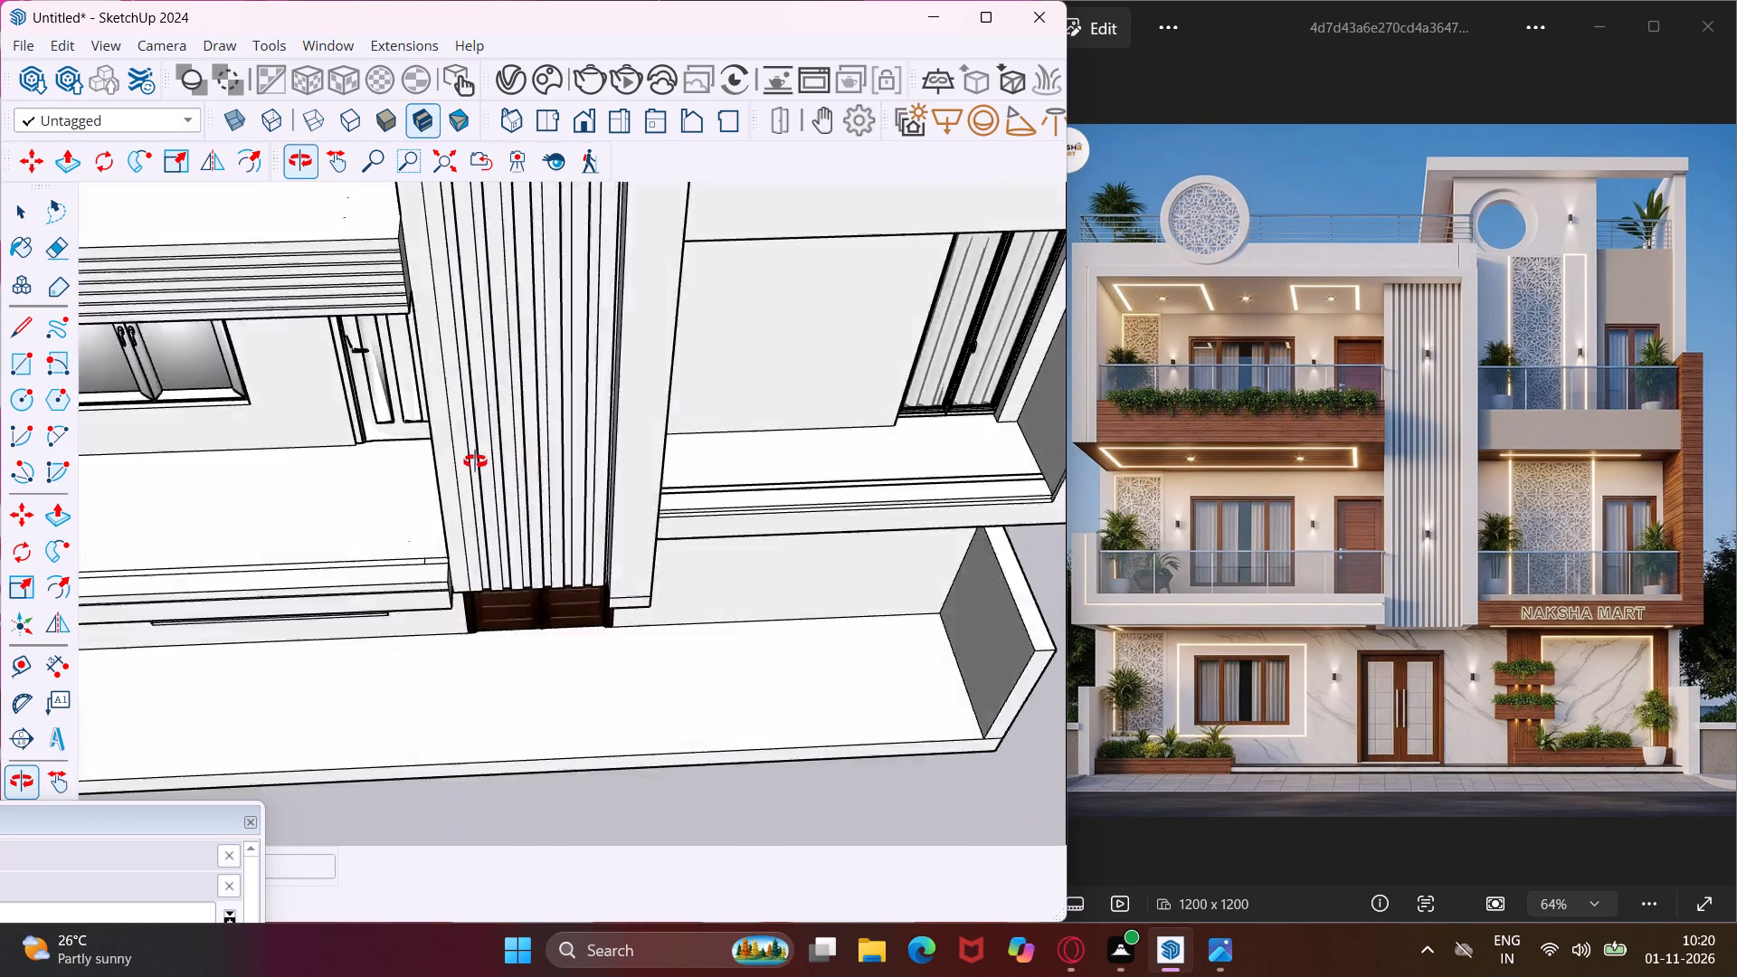
pyautogui.moveTo(475, 461); pyautogui.dragTo(270, 462, button='middle')
pyautogui.press('l')
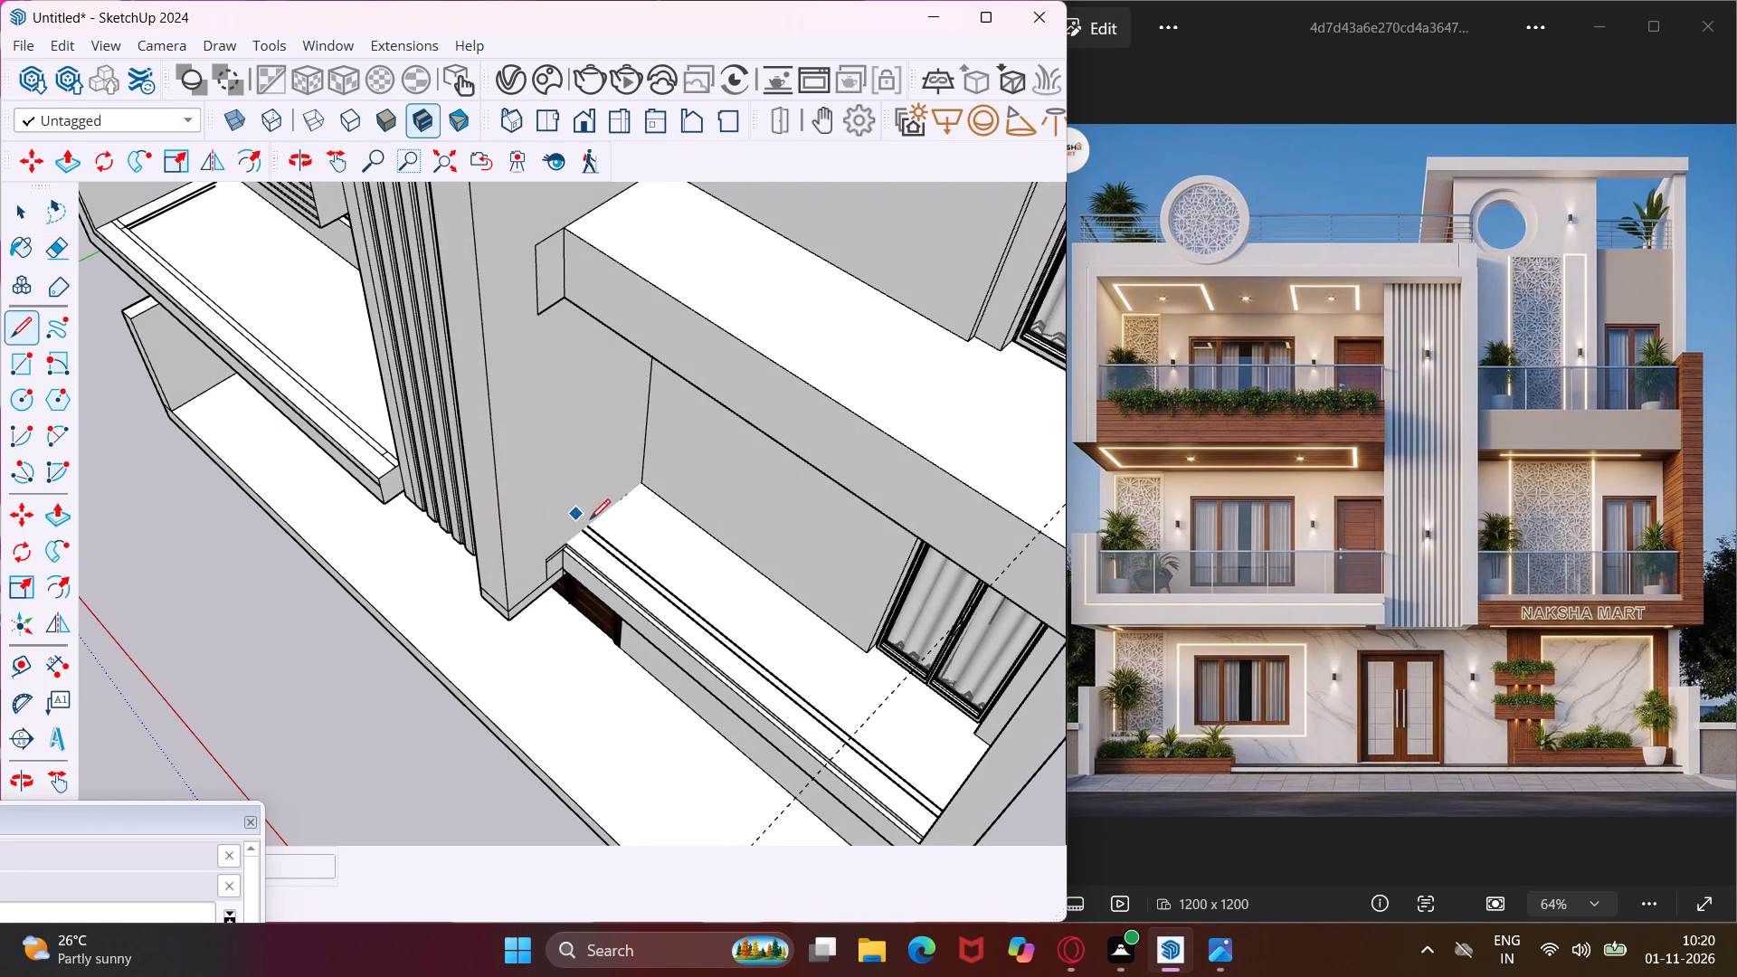
pyautogui.scroll(12, 592, 520)
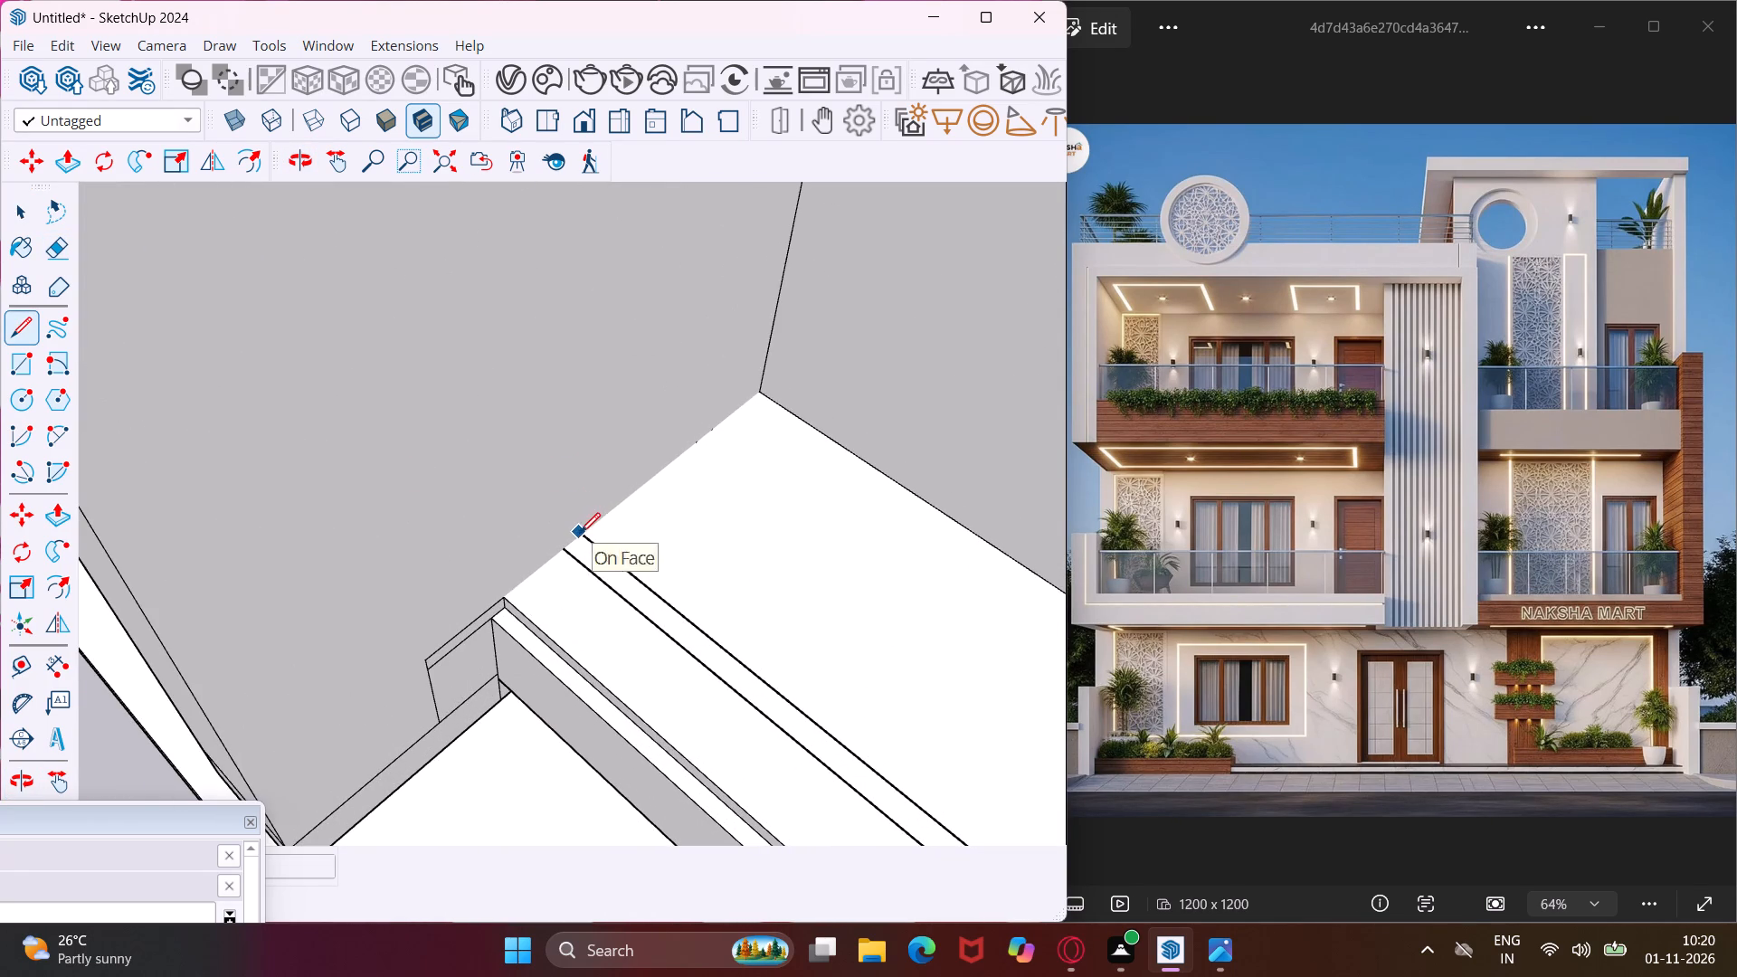
pyautogui.click(584, 534)
pyautogui.click(561, 548)
pyautogui.press('Escape')
pyautogui.press('space')
pyautogui.click(587, 552)
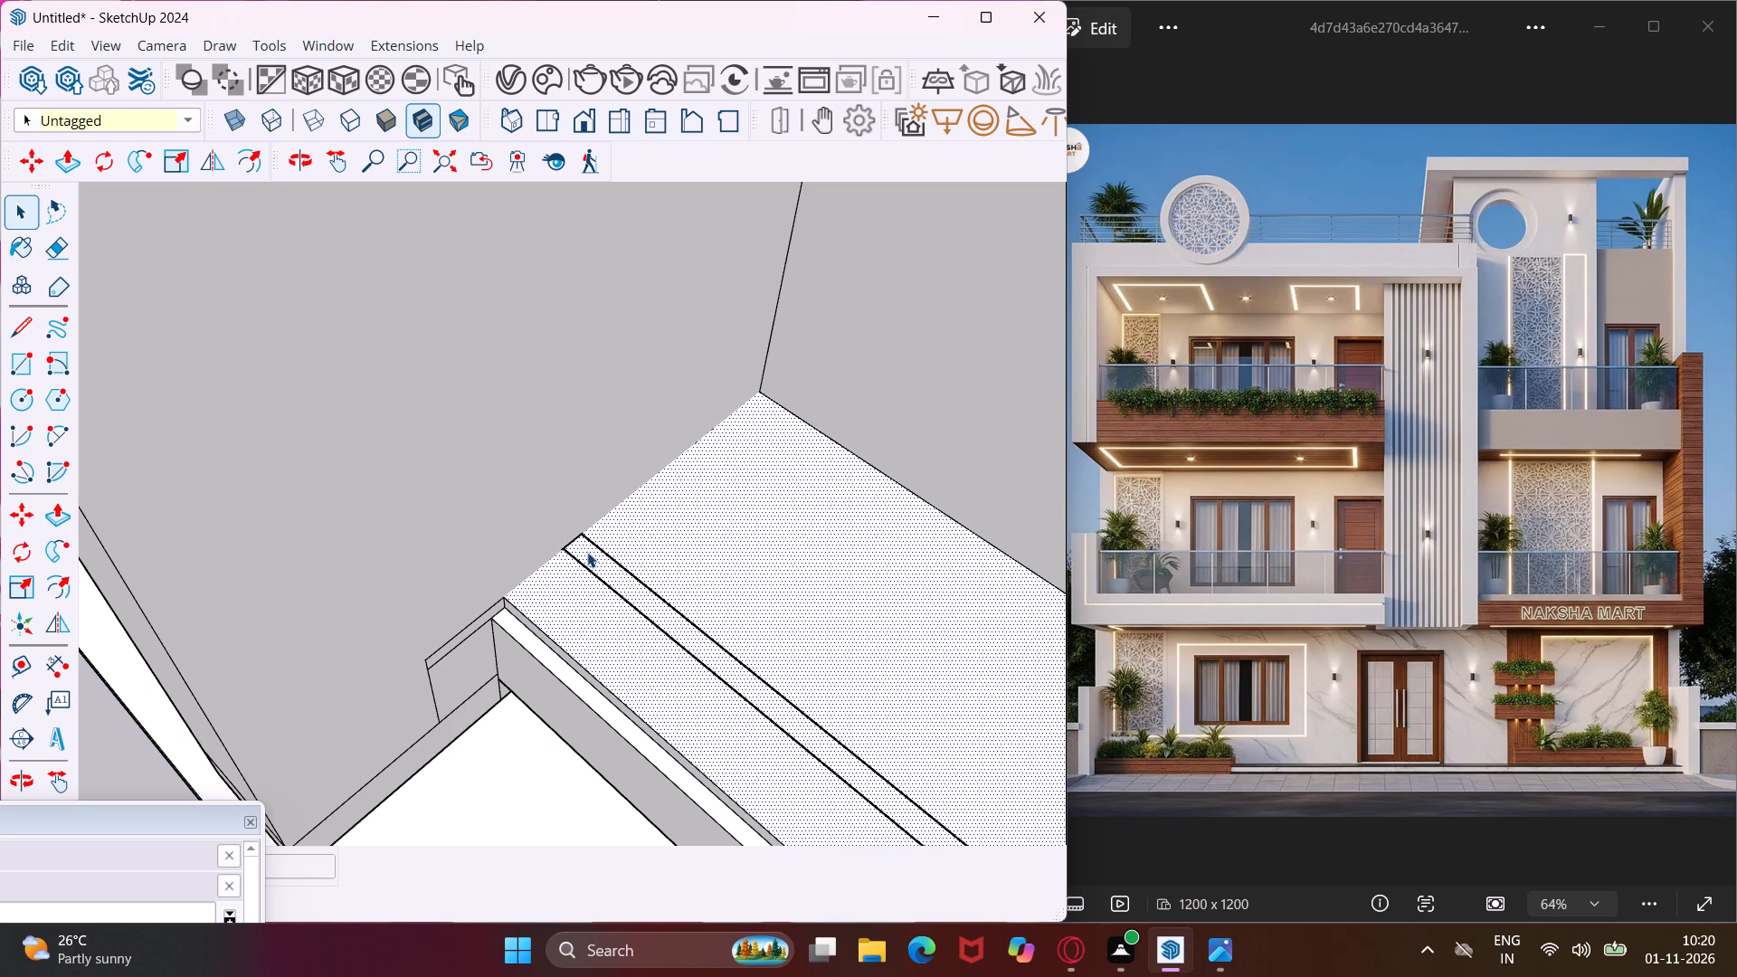
# Draw a second short line across the front strip, slightly in from its end at the pillar wall.
pyautogui.click(12, 332)
pyautogui.scroll(4, 554, 560)
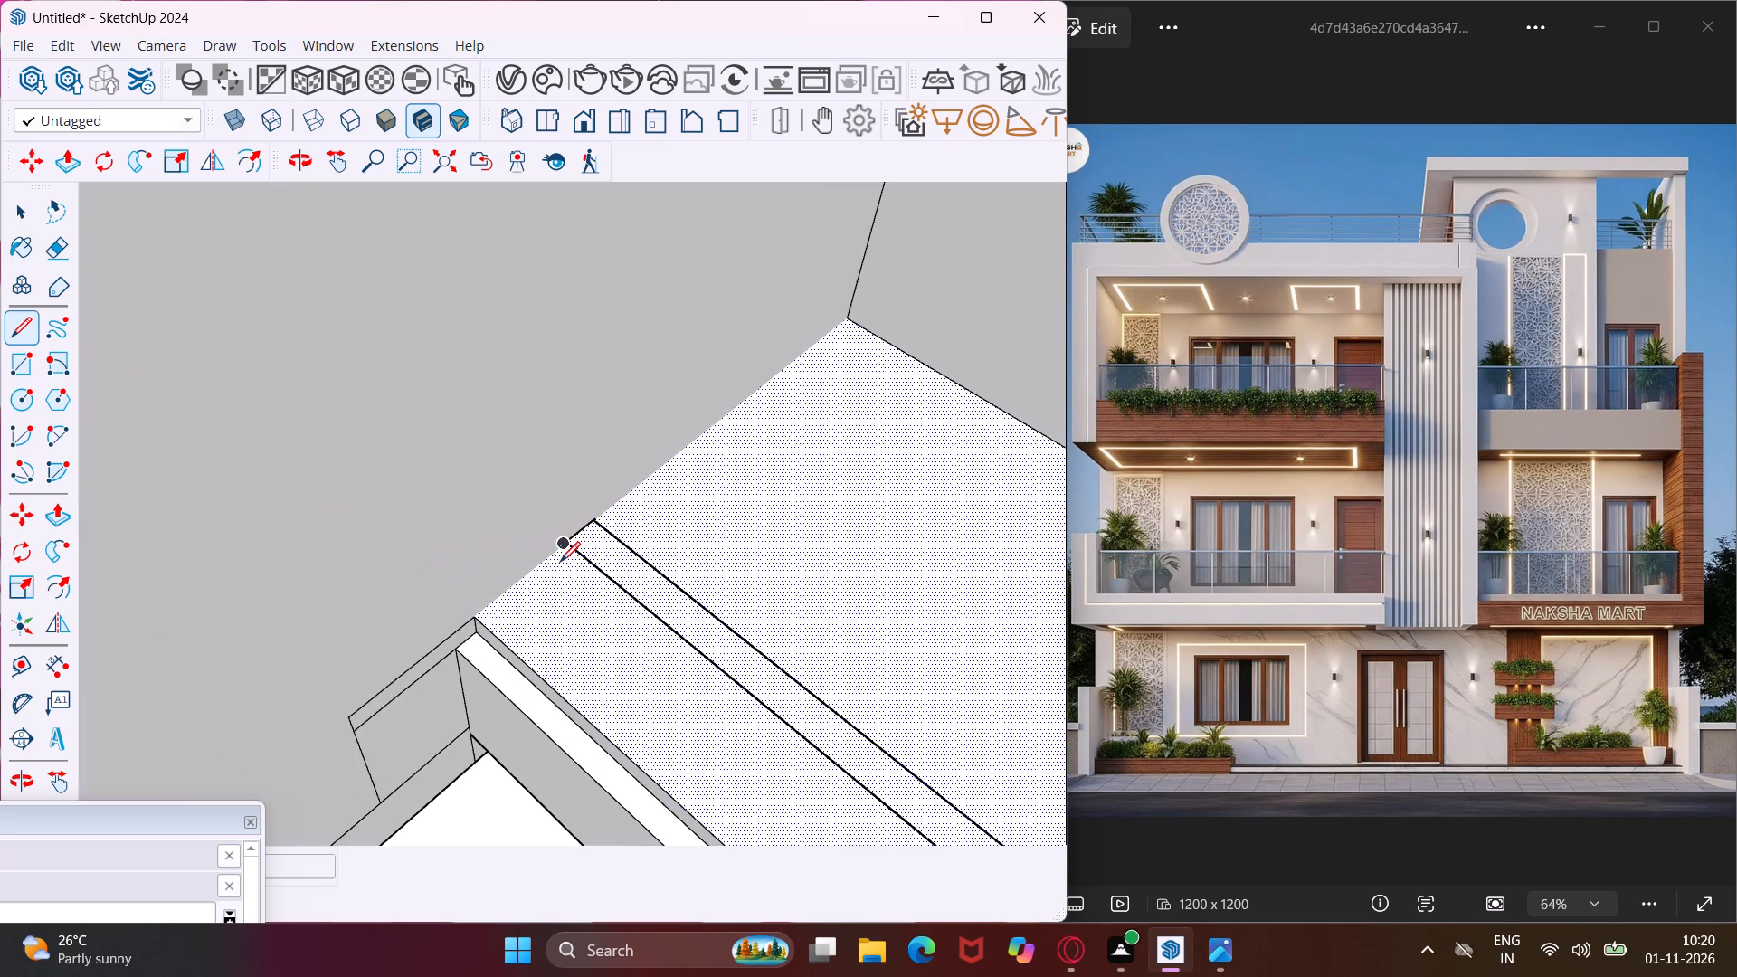
pyautogui.scroll(3, 560, 562)
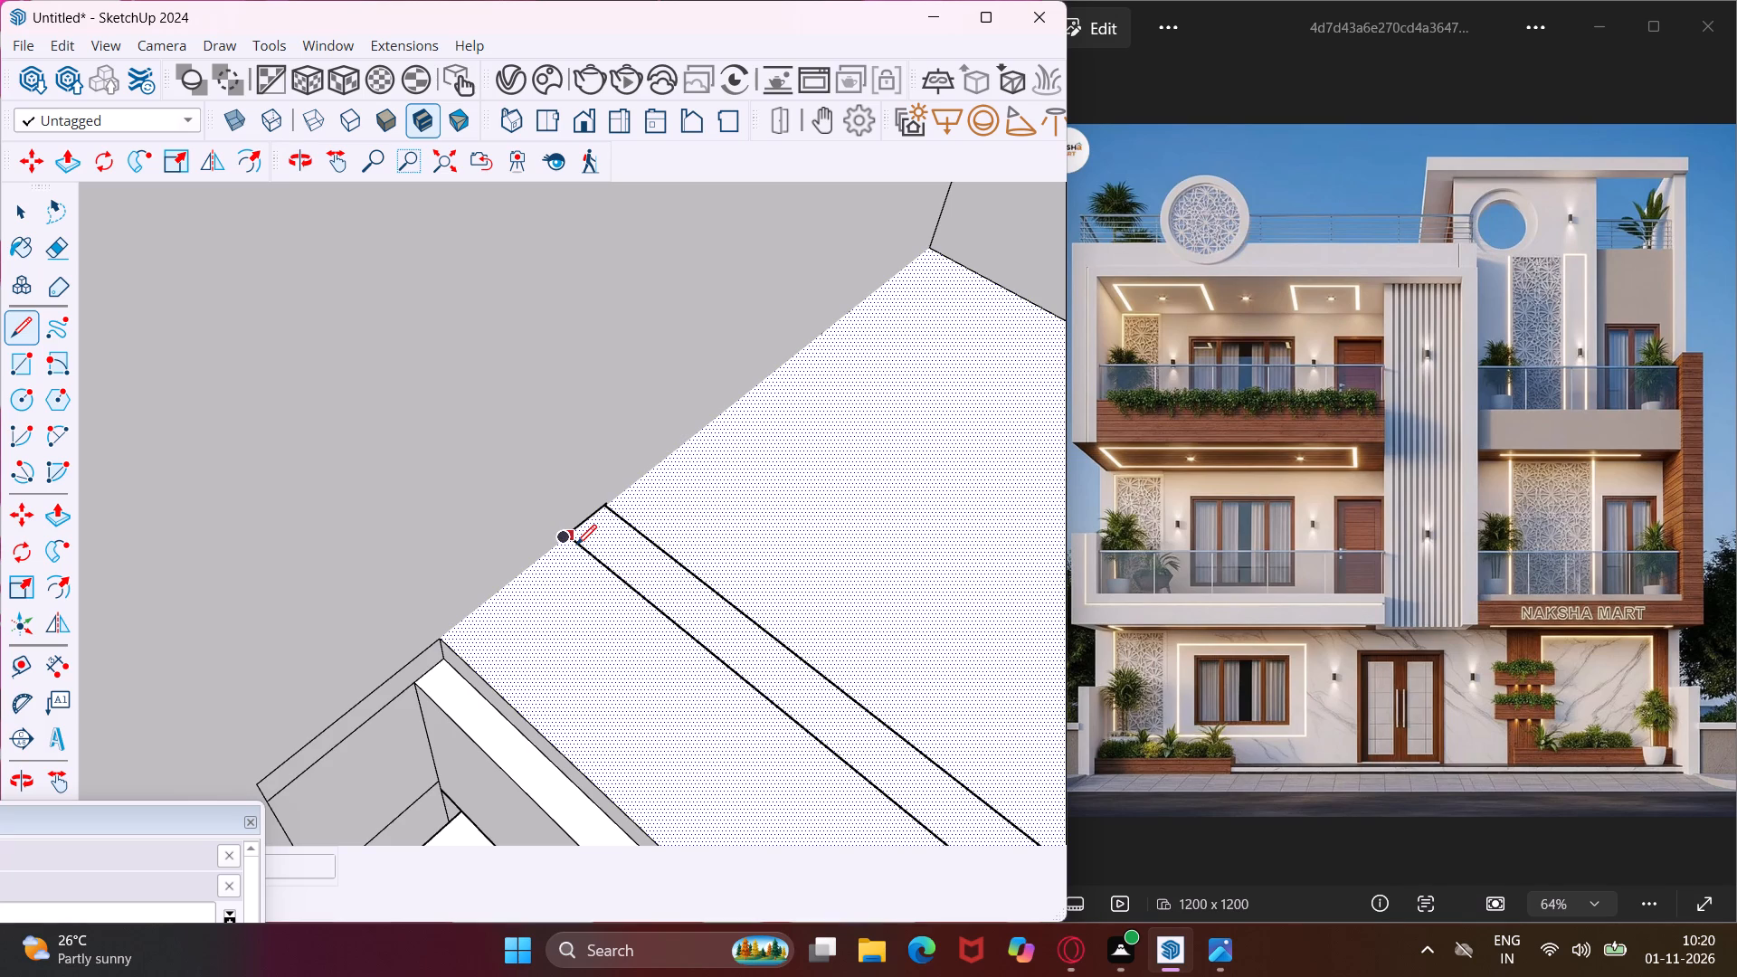
pyautogui.click(576, 545)
pyautogui.scroll(3, 576, 545)
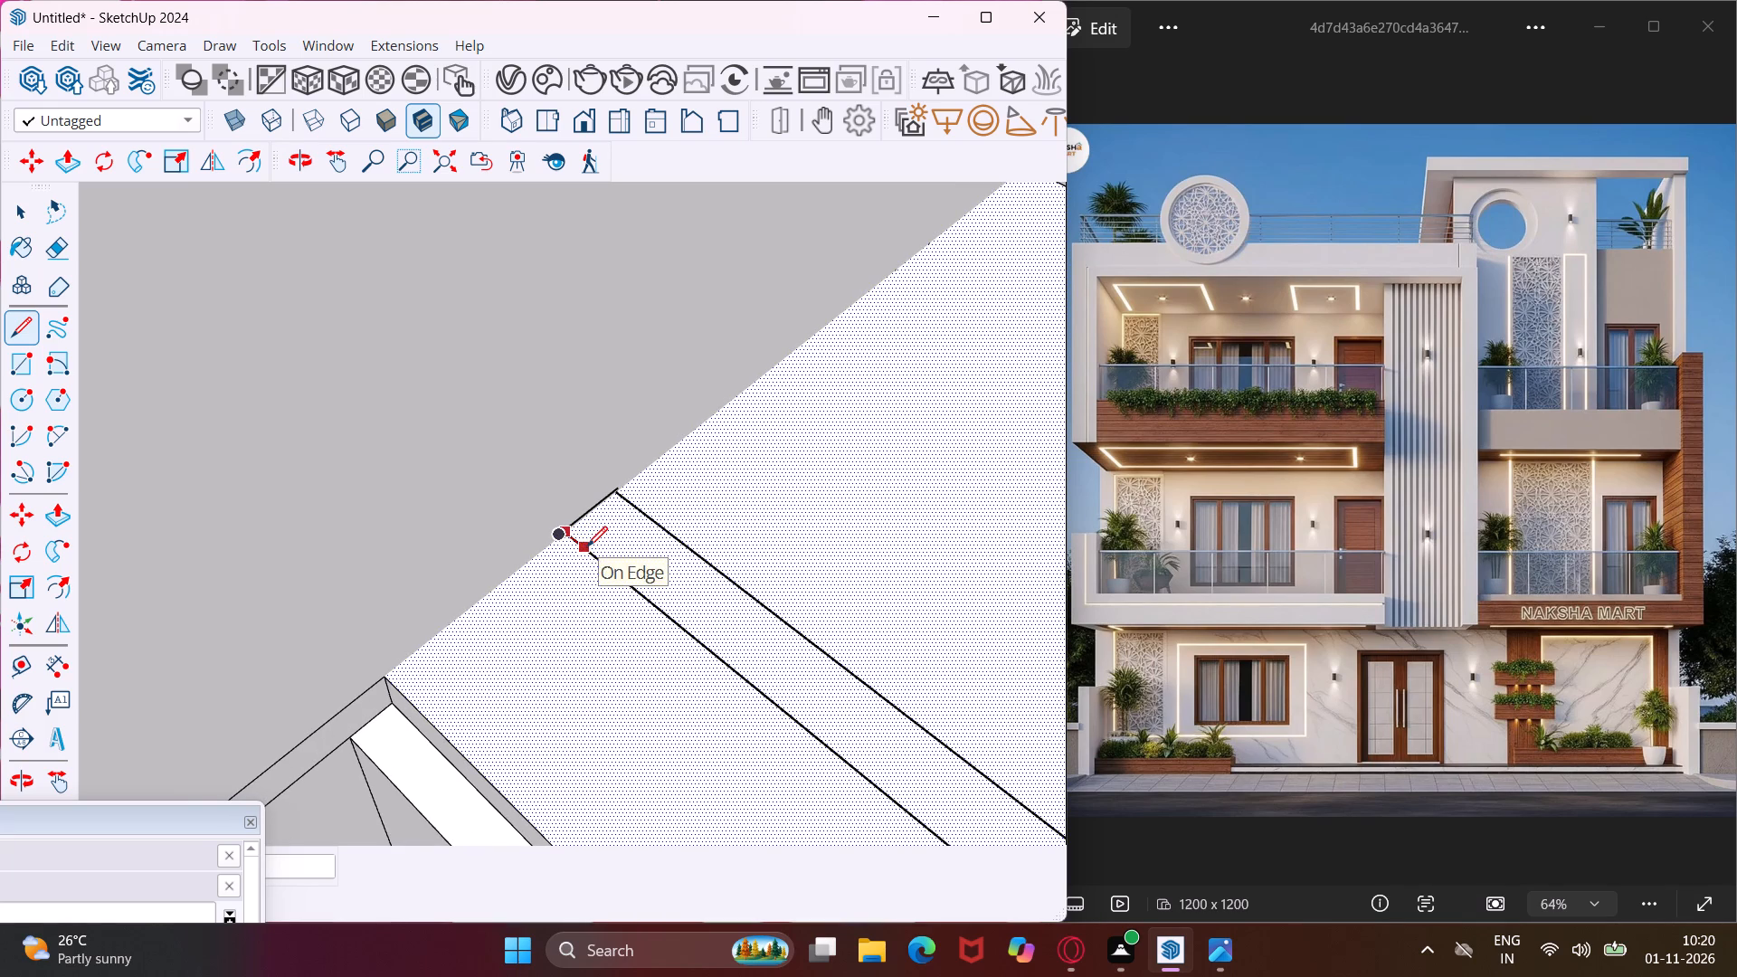
pyautogui.press('Escape')
pyautogui.click(583, 546)
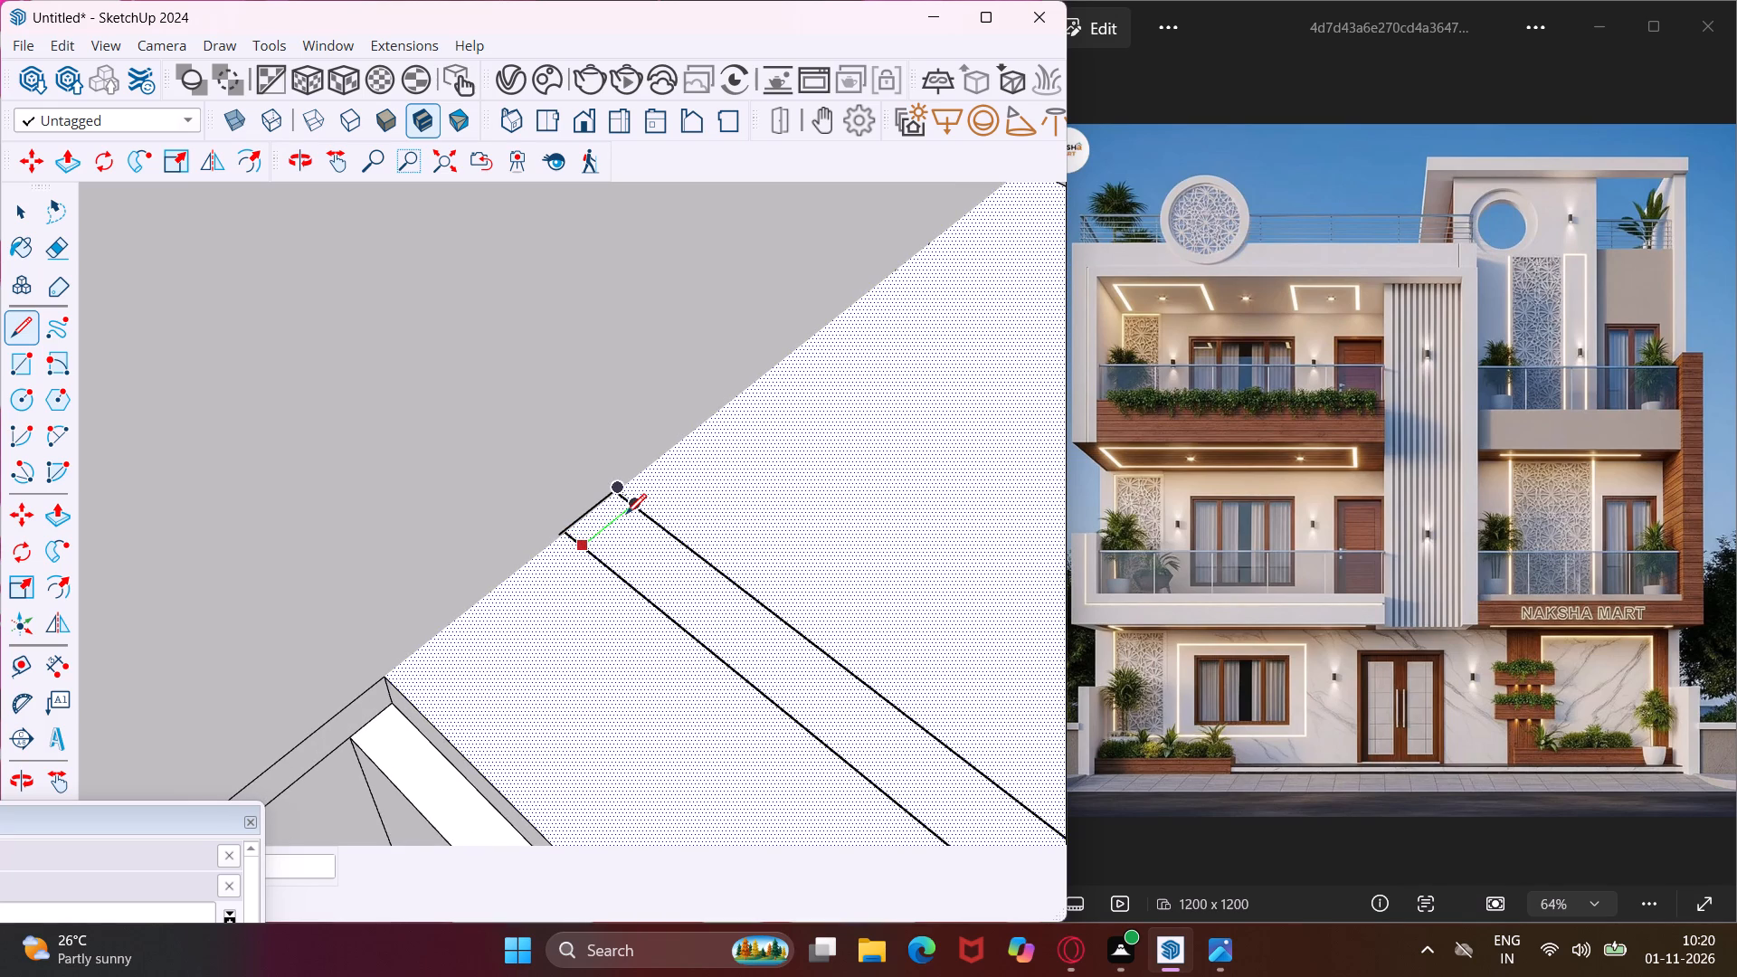
pyautogui.click(626, 514)
pyautogui.press('Escape')
pyautogui.press('space')
pyautogui.scroll(-4, 600, 524)
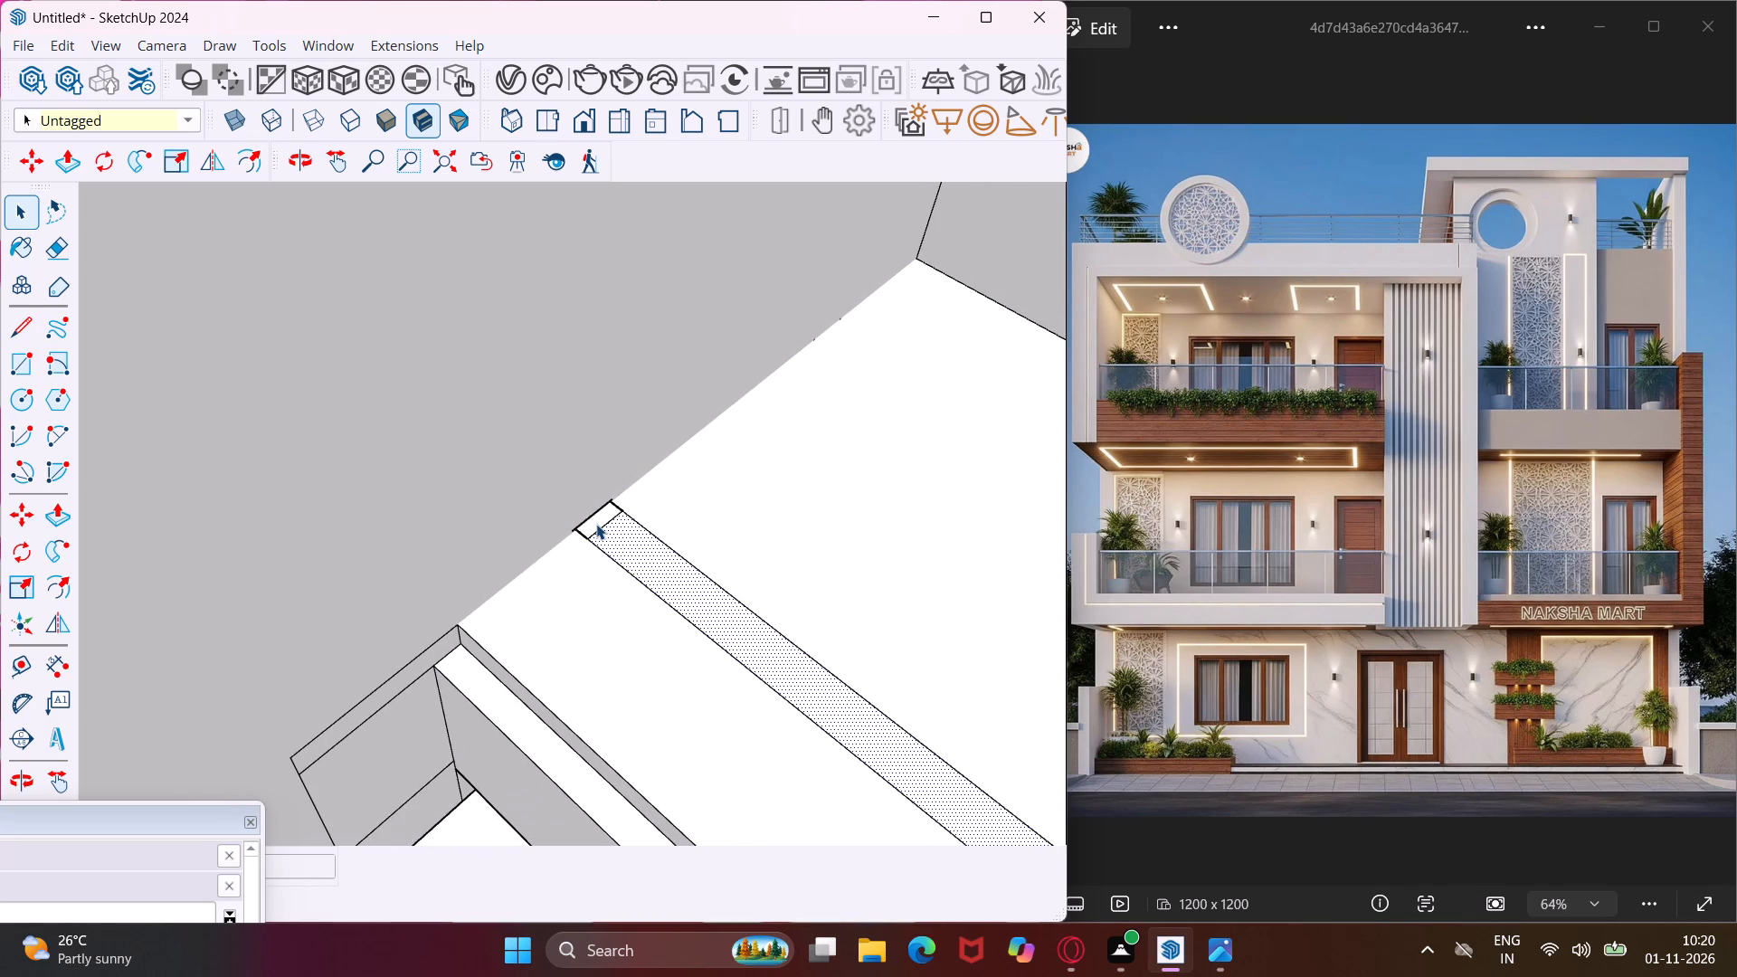
pyautogui.scroll(1, 596, 524)
# Erase the leftover offset lines and short remaining stub beside the side parapet on the main first-floor balcony floor.
pyautogui.scroll(-18, 596, 522)
pyautogui.scroll(-4, 596, 521)
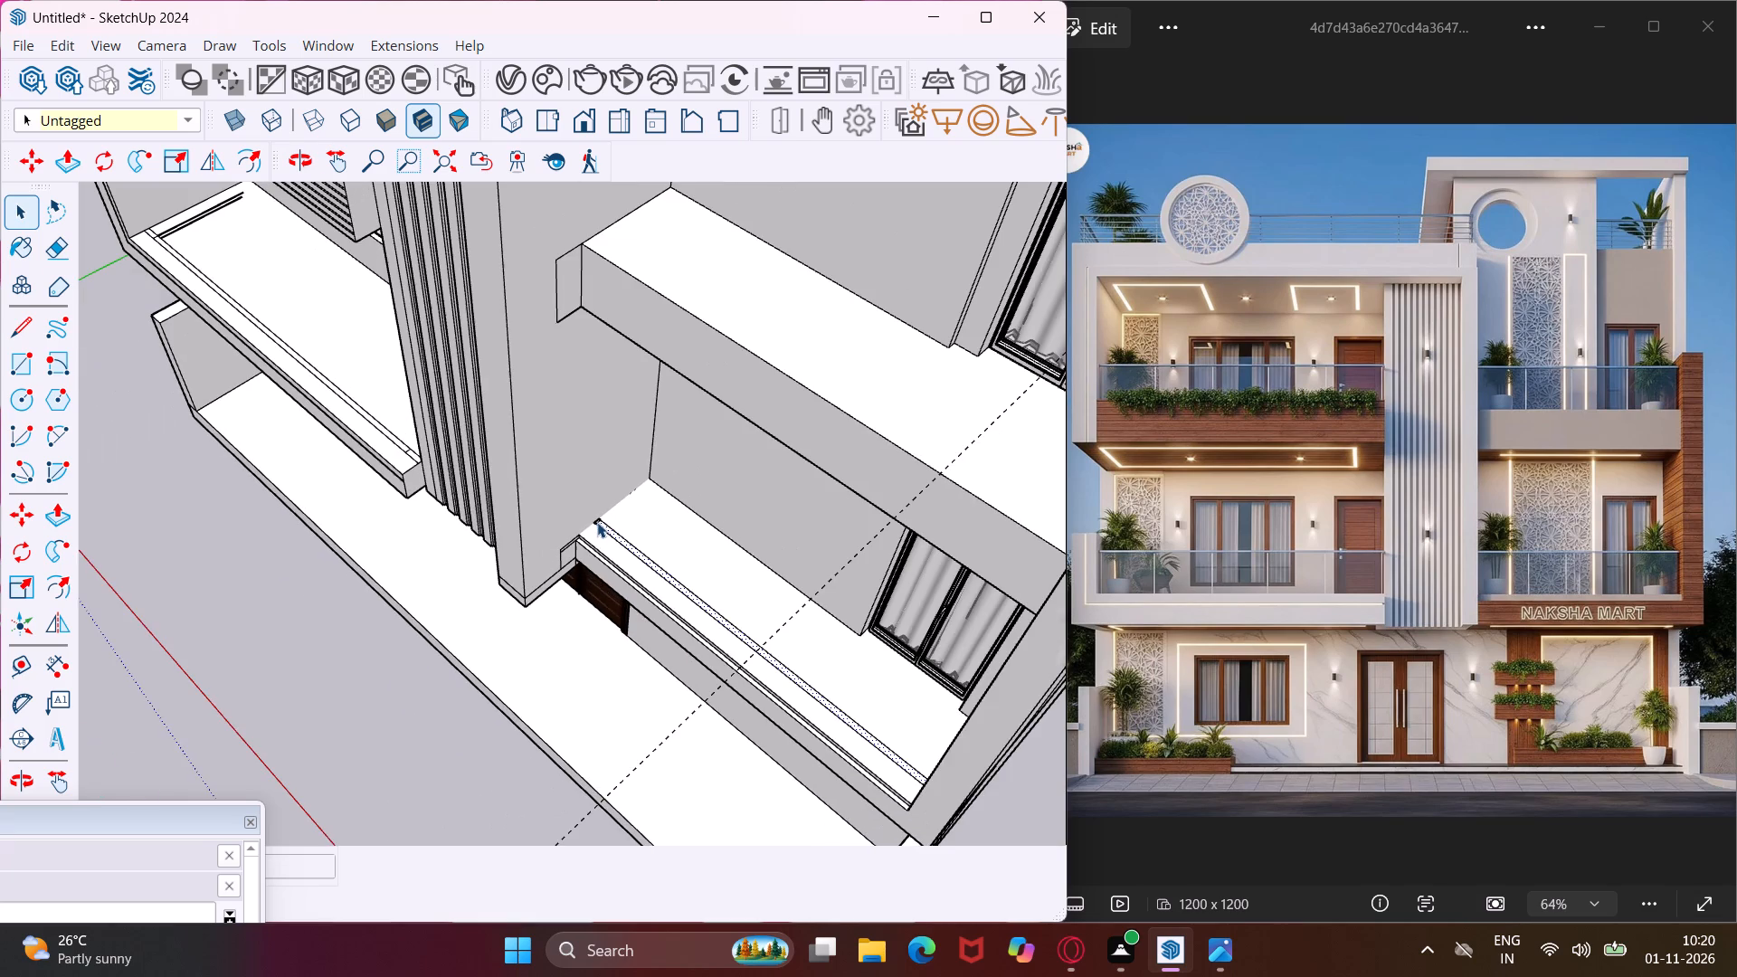
pyautogui.moveTo(368, 416); pyautogui.dragTo(929, 389, button='middle')
pyautogui.scroll(-6, 902, 384)
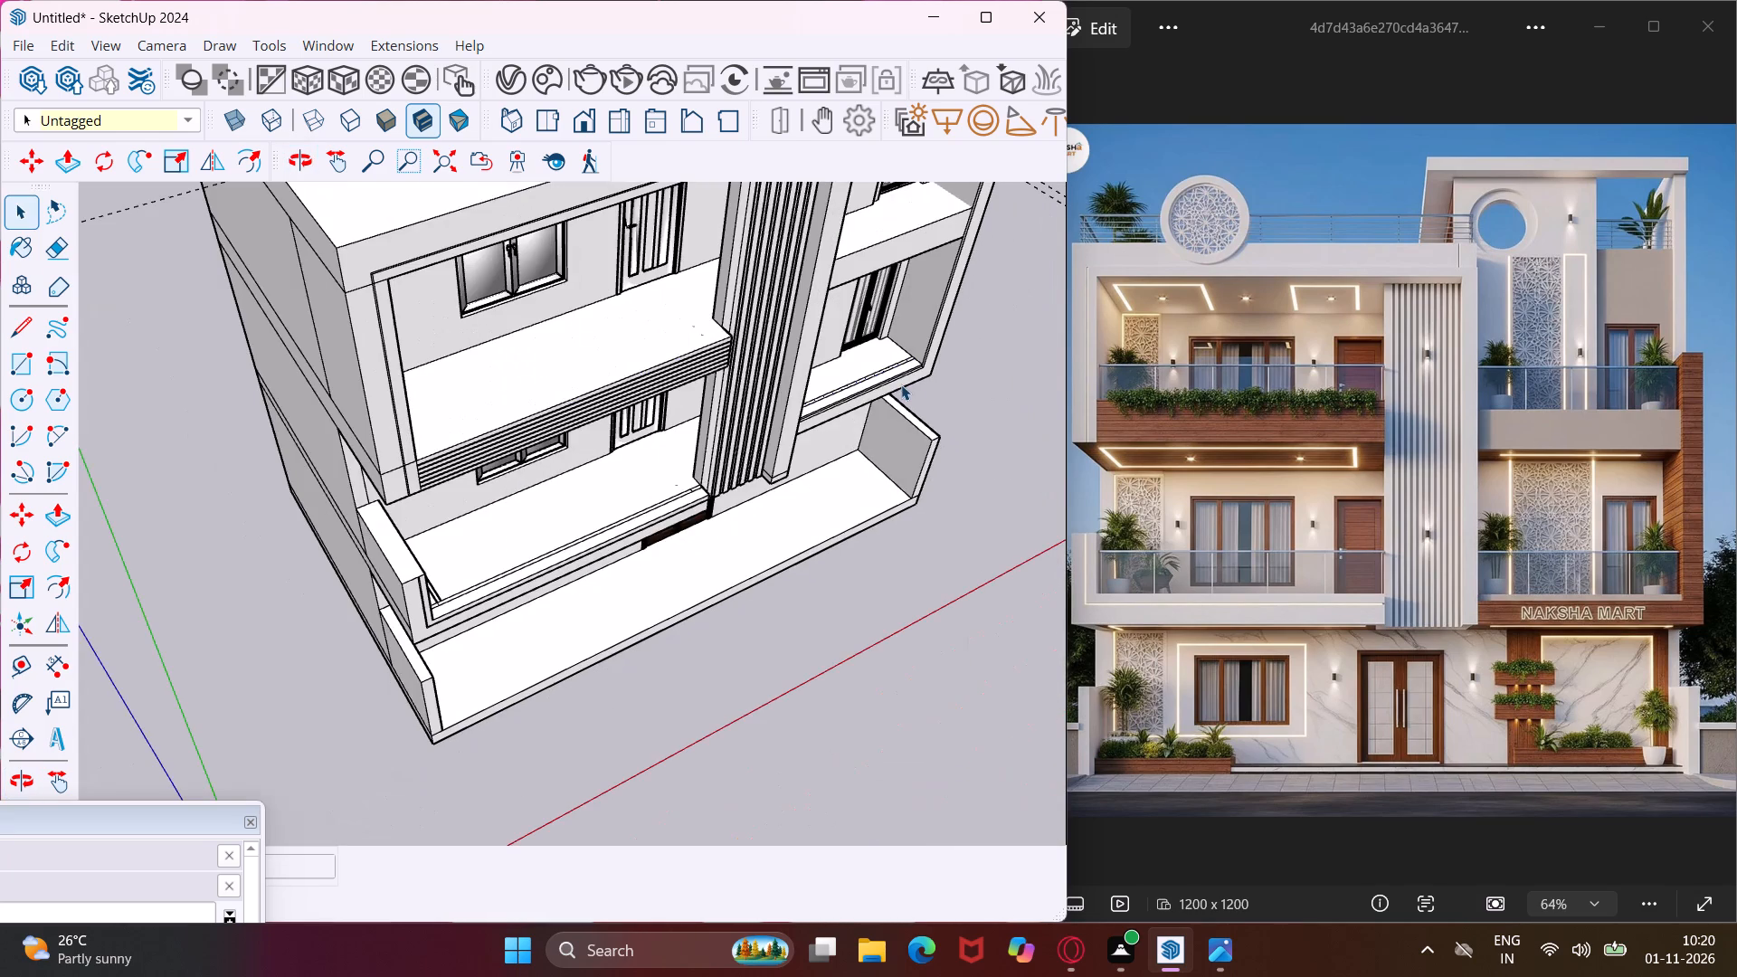
pyautogui.scroll(5, 435, 514)
pyautogui.moveTo(432, 514); pyautogui.dragTo(258, 526, button='middle')
pyautogui.scroll(1, 418, 515)
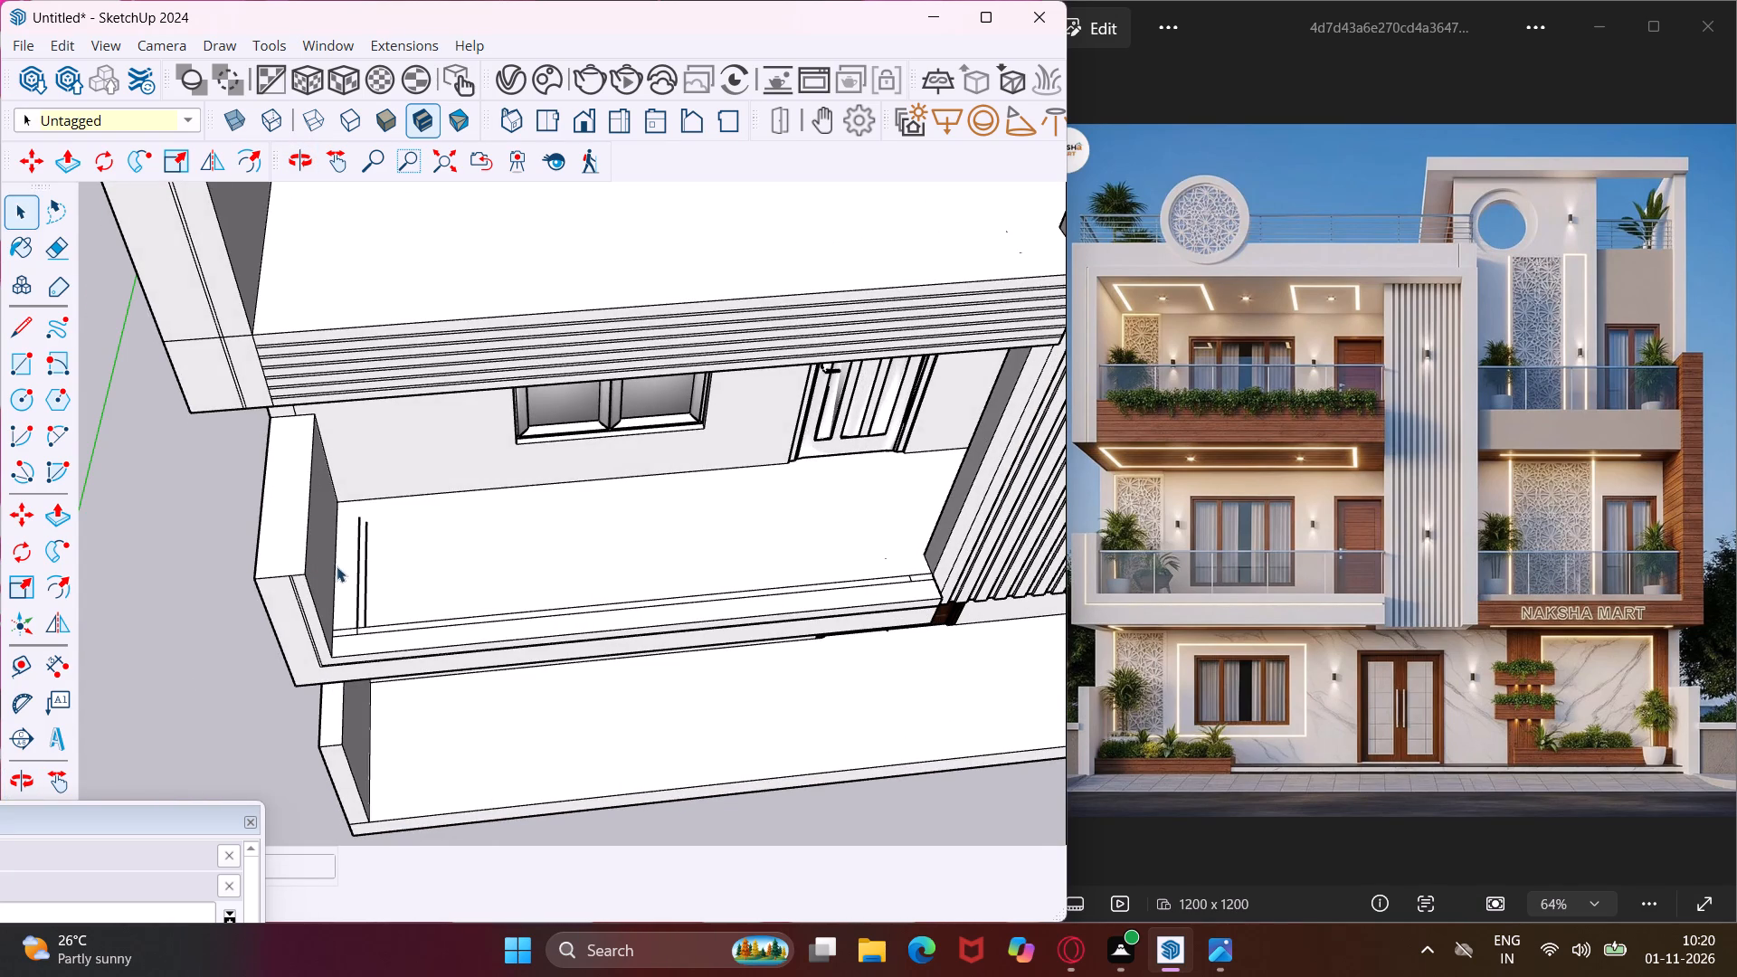
pyautogui.press('e')
pyautogui.scroll(4, 351, 575)
pyautogui.click(356, 578)
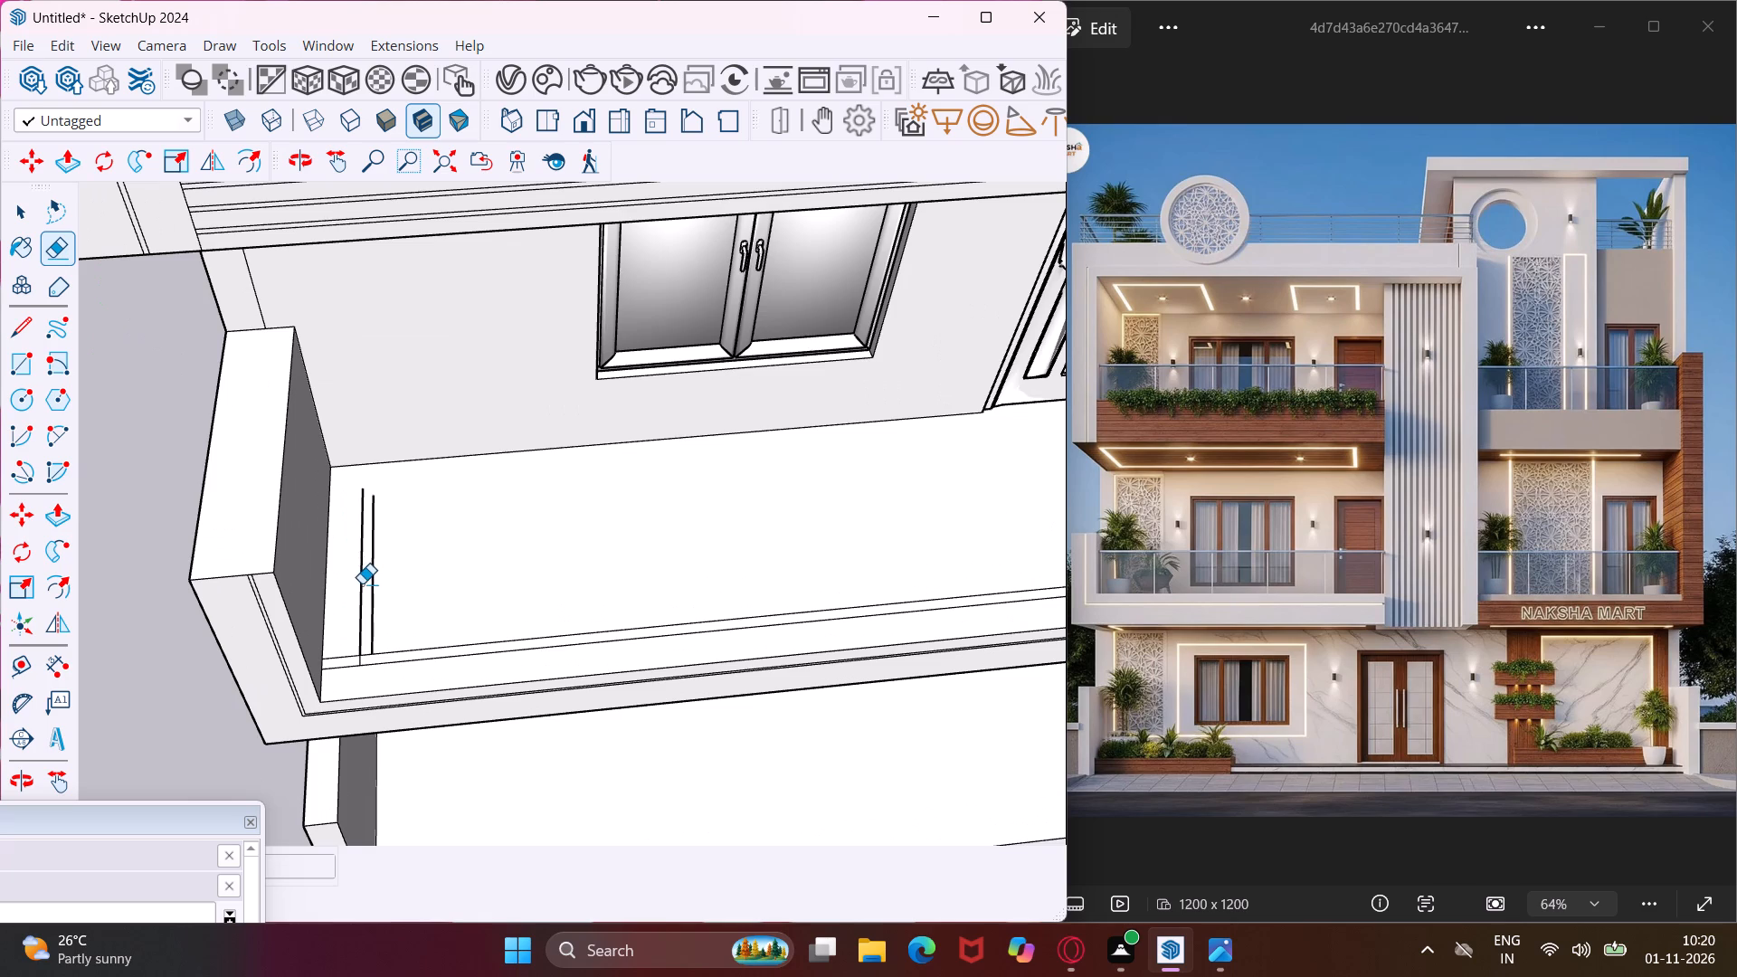
pyautogui.click(362, 583)
pyautogui.click(372, 587)
pyautogui.scroll(3, 359, 651)
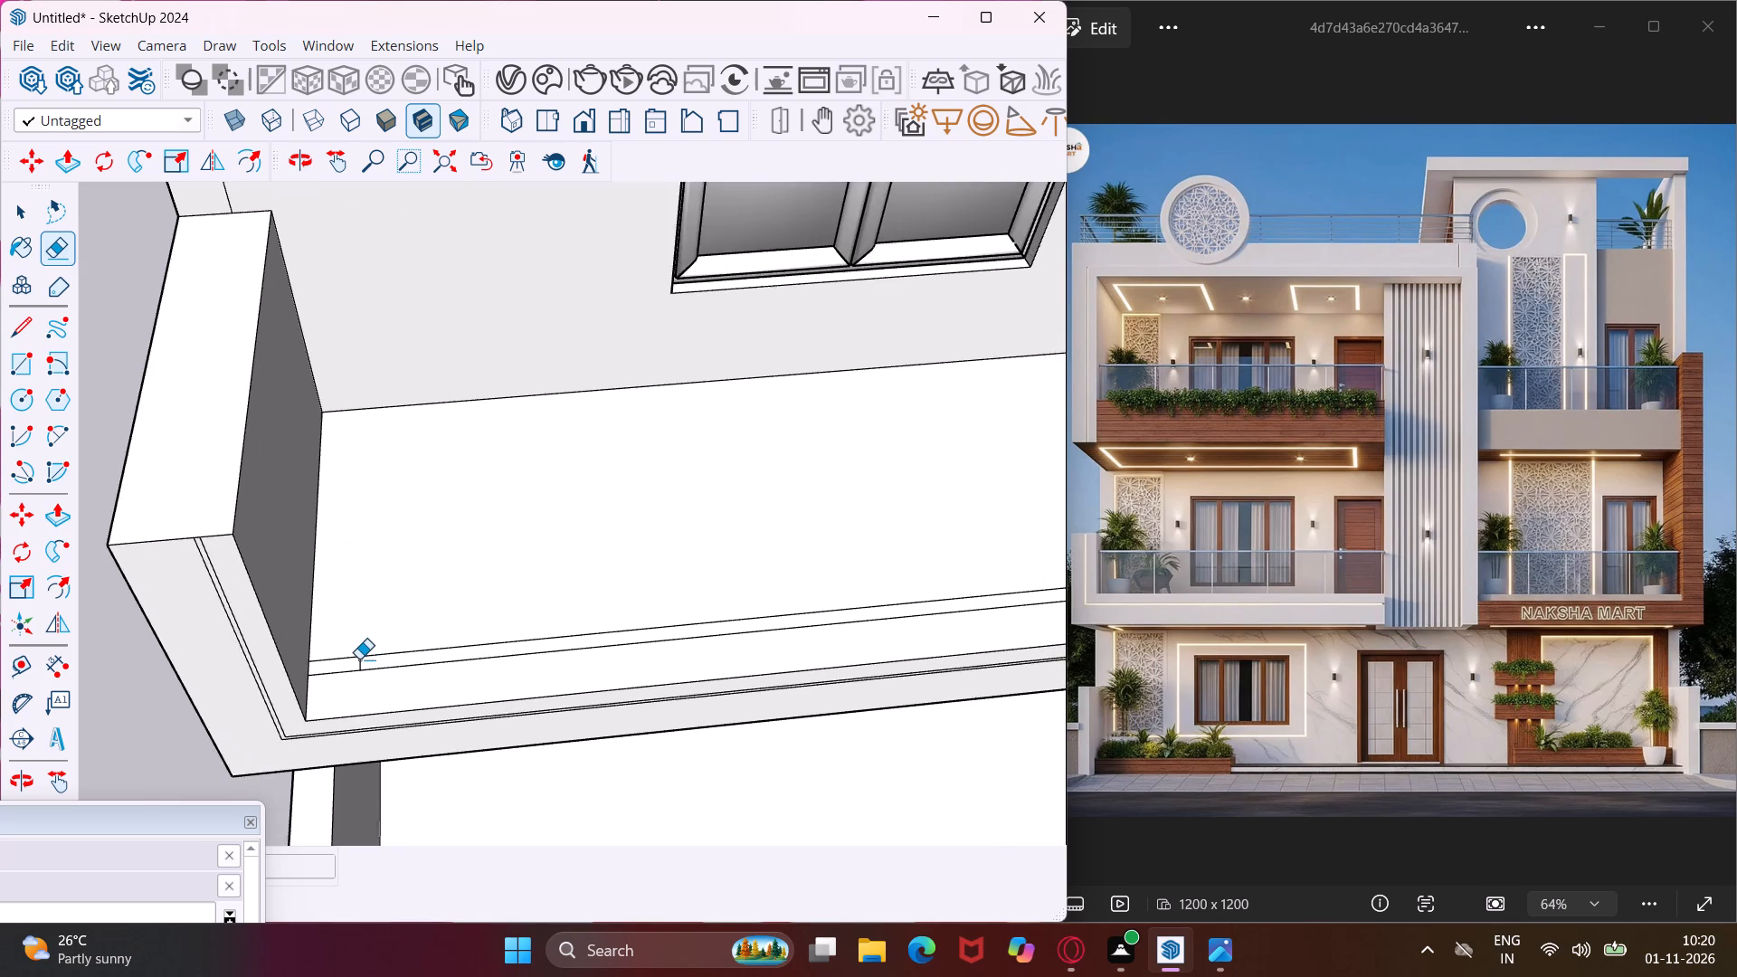
pyautogui.scroll(4, 359, 659)
pyautogui.click(359, 660)
# Push/Pull the narrow front strip of the main first-floor balcony floor up 3' as a railing panel.
pyautogui.scroll(-6, 312, 612)
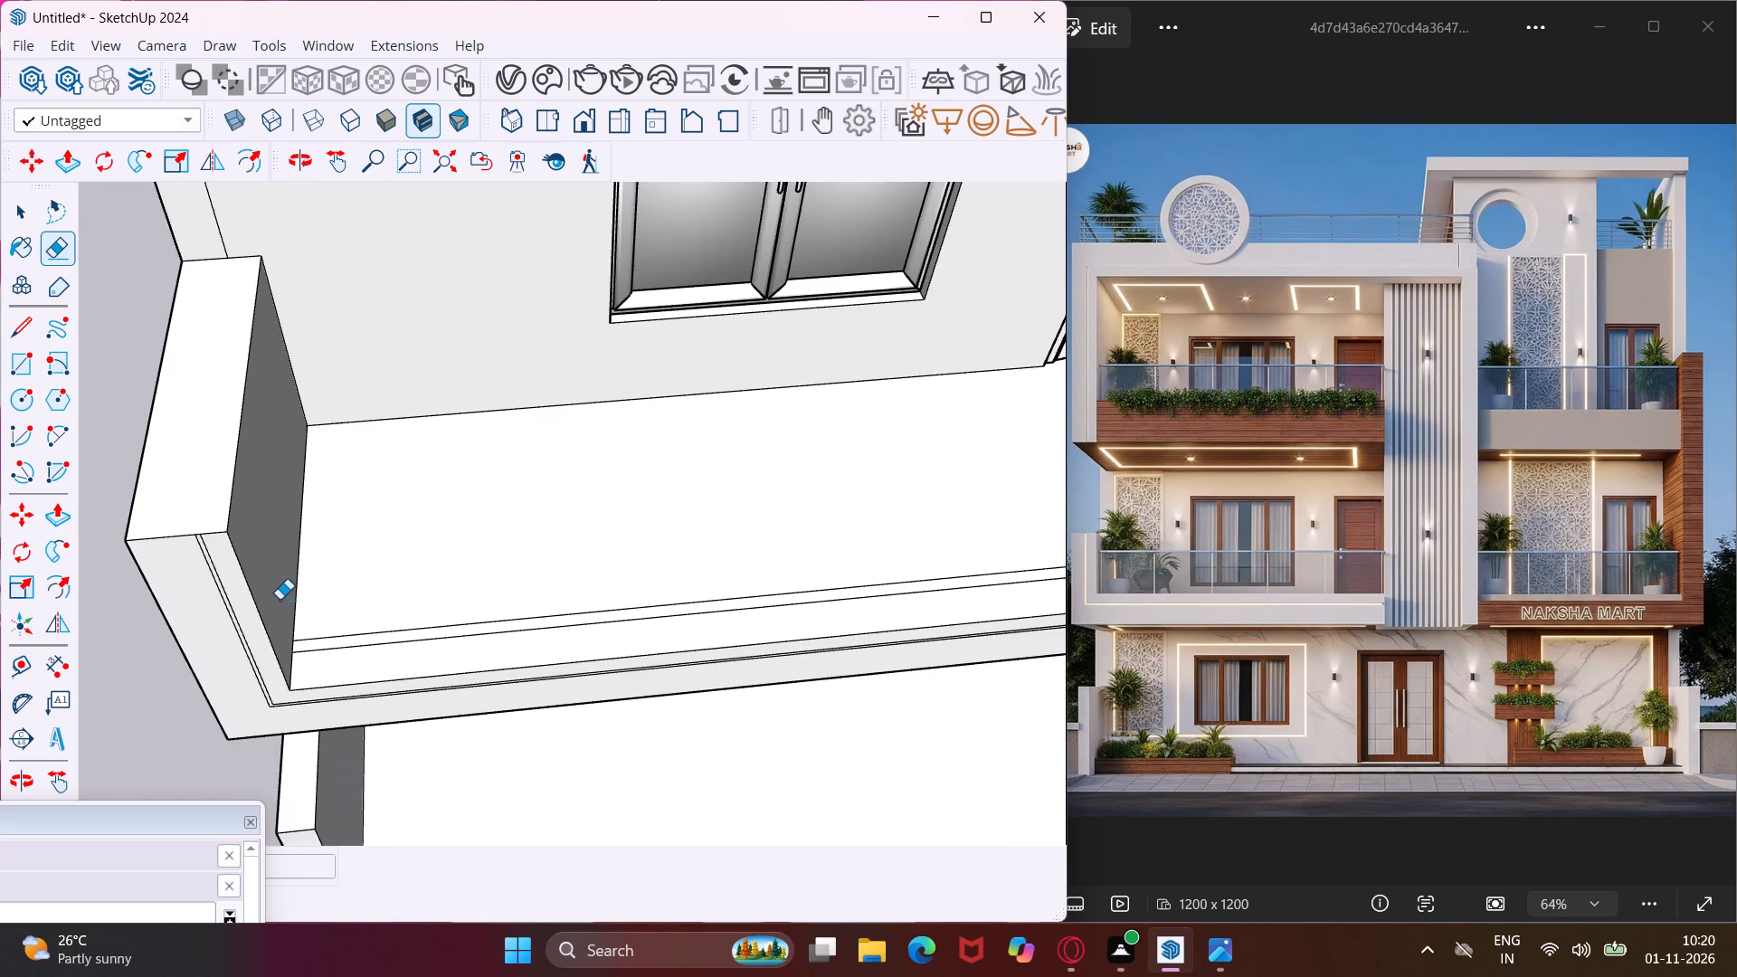
pyautogui.scroll(-5, 274, 595)
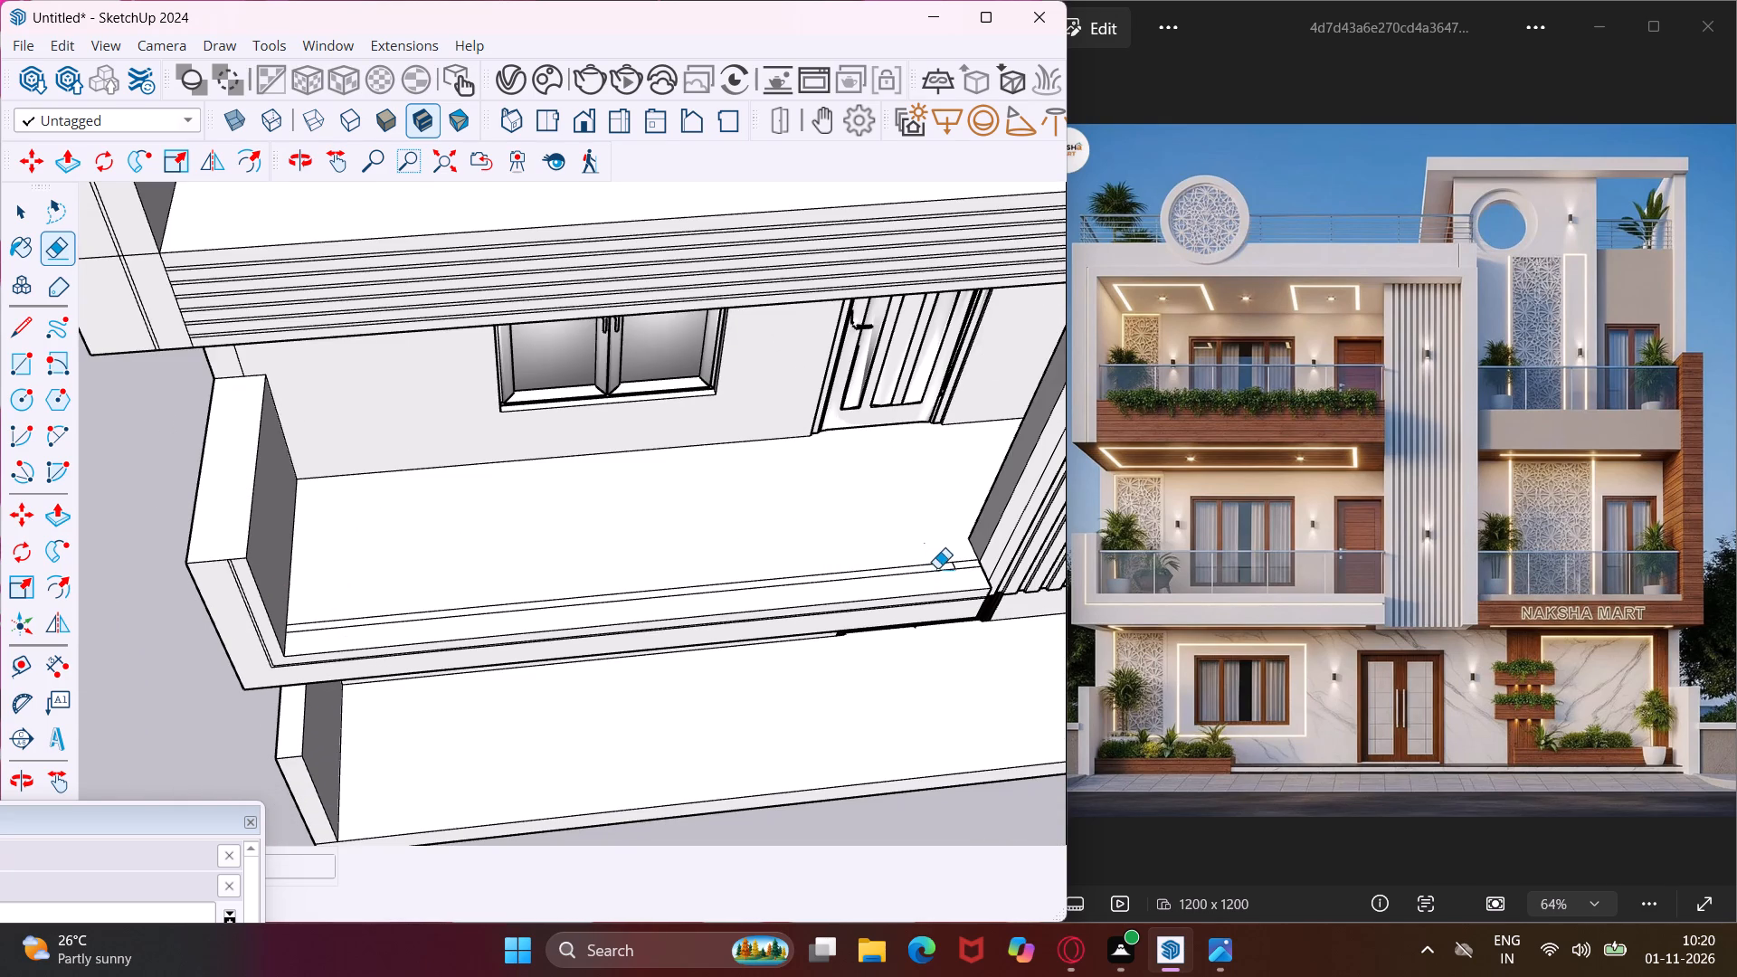
pyautogui.scroll(10, 946, 566)
pyautogui.click(954, 567)
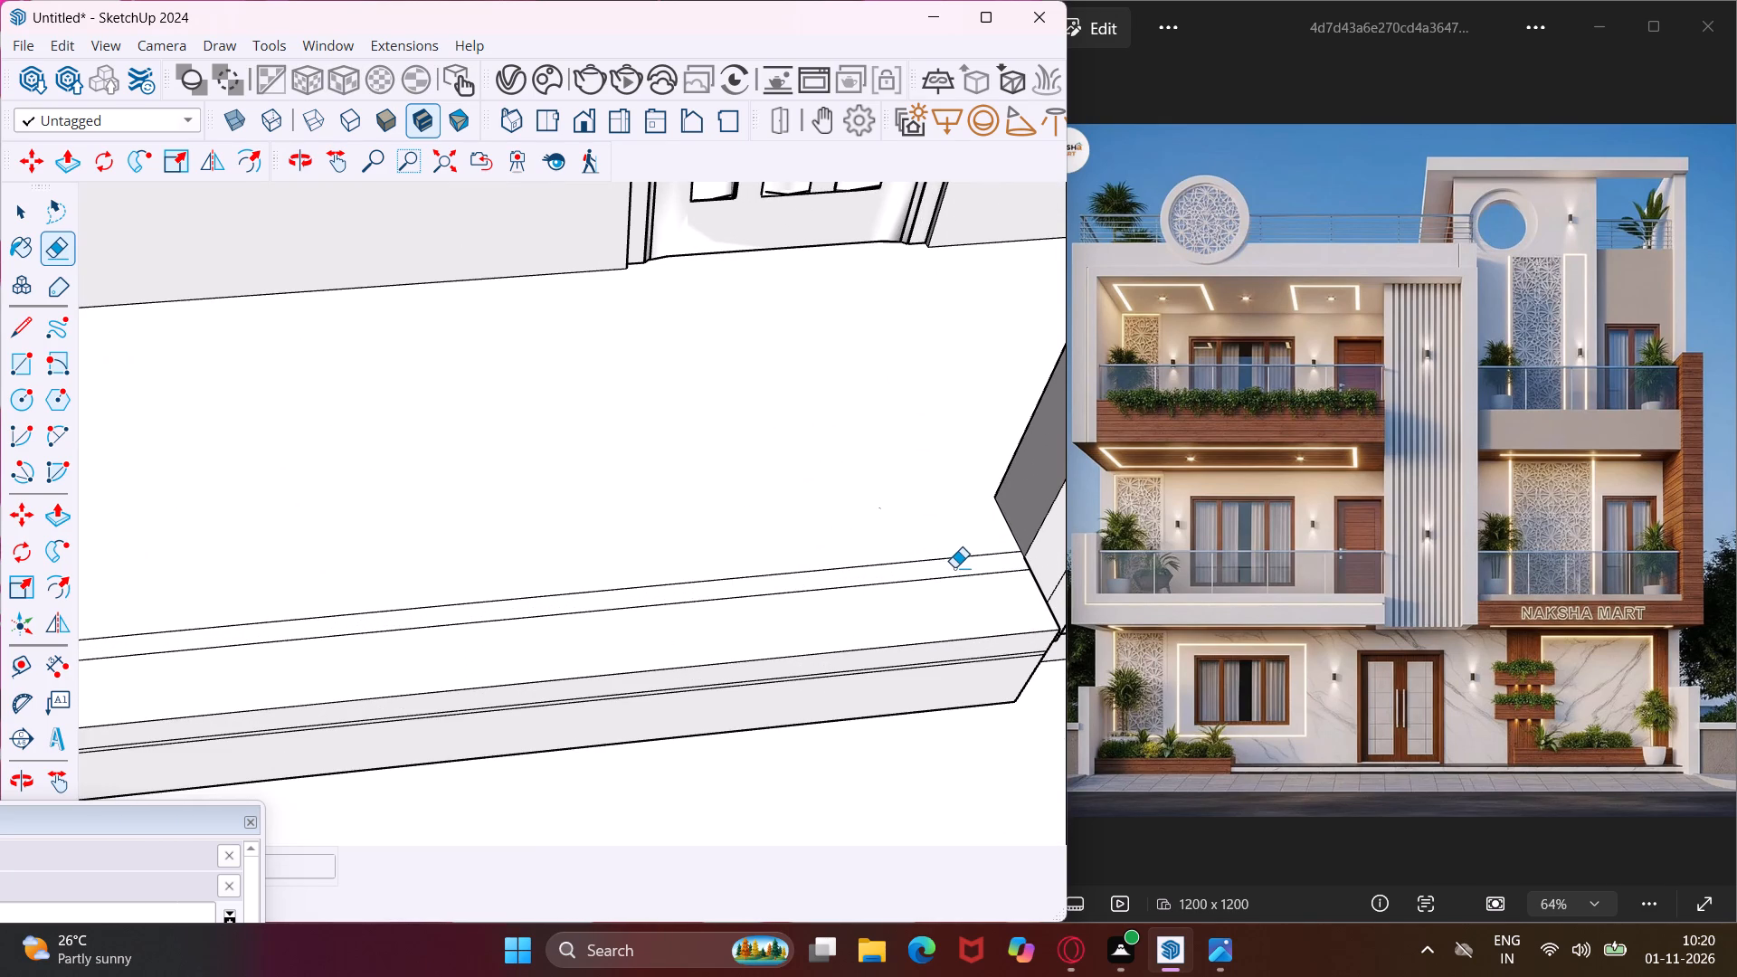
pyautogui.press('Escape')
pyautogui.press('space')
pyautogui.click(954, 567)
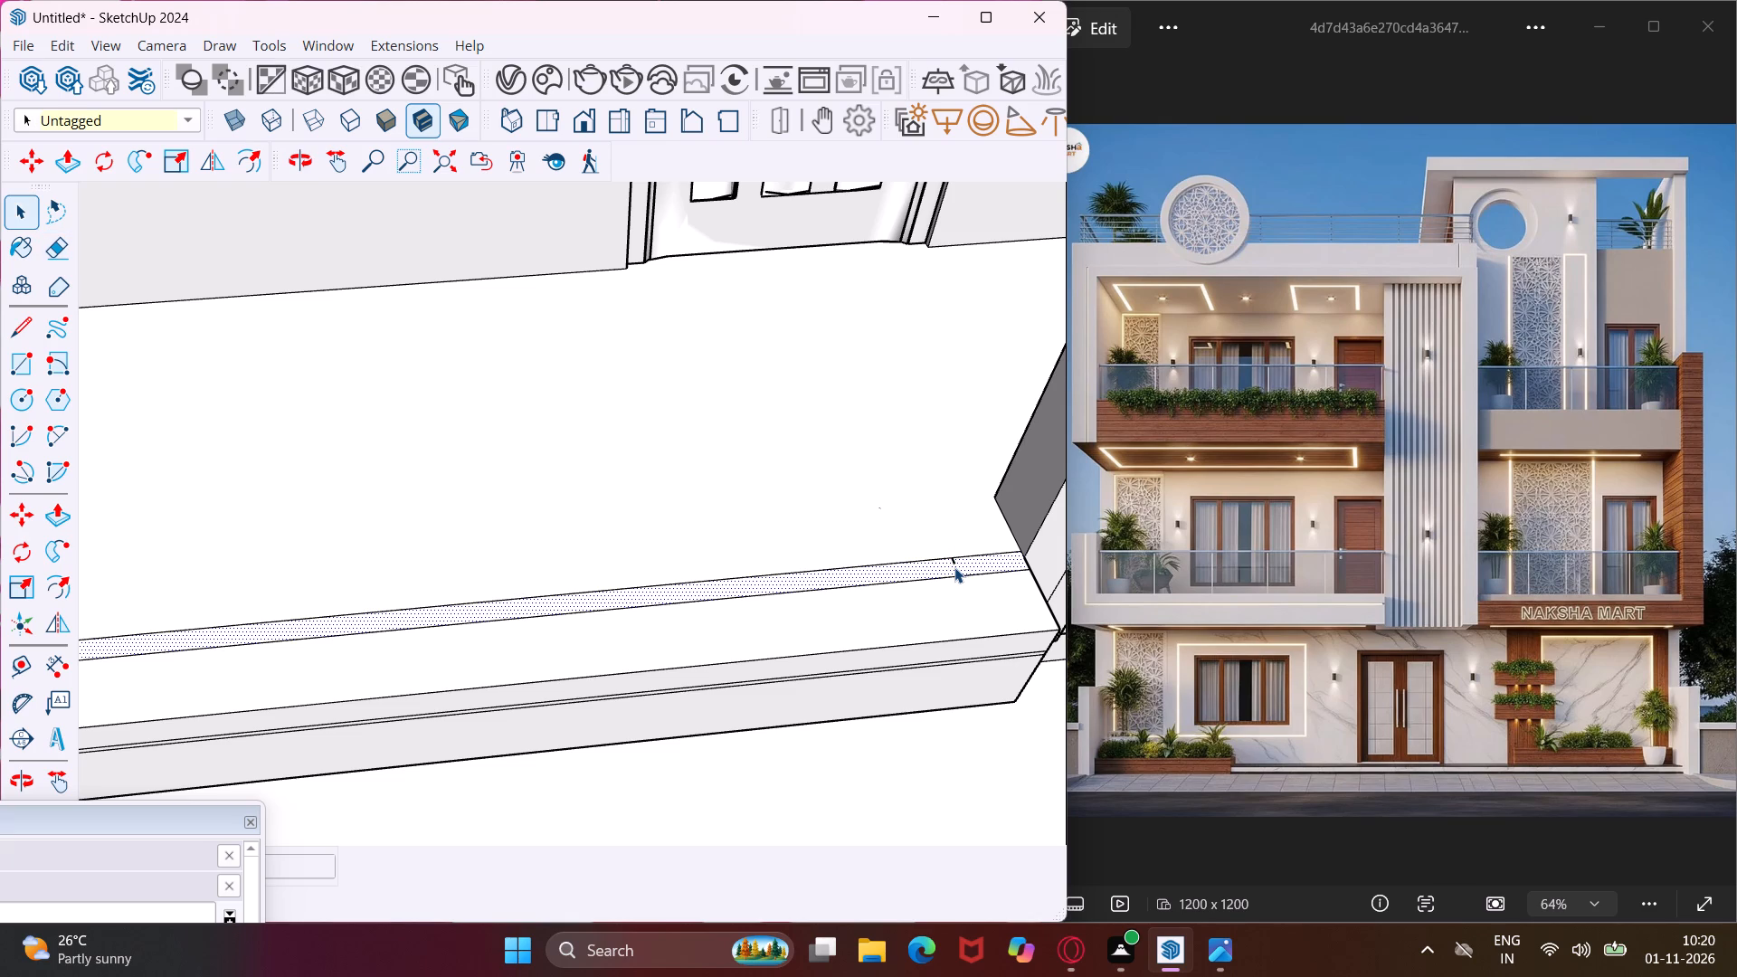
pyautogui.press('p')
pyautogui.click(954, 567)
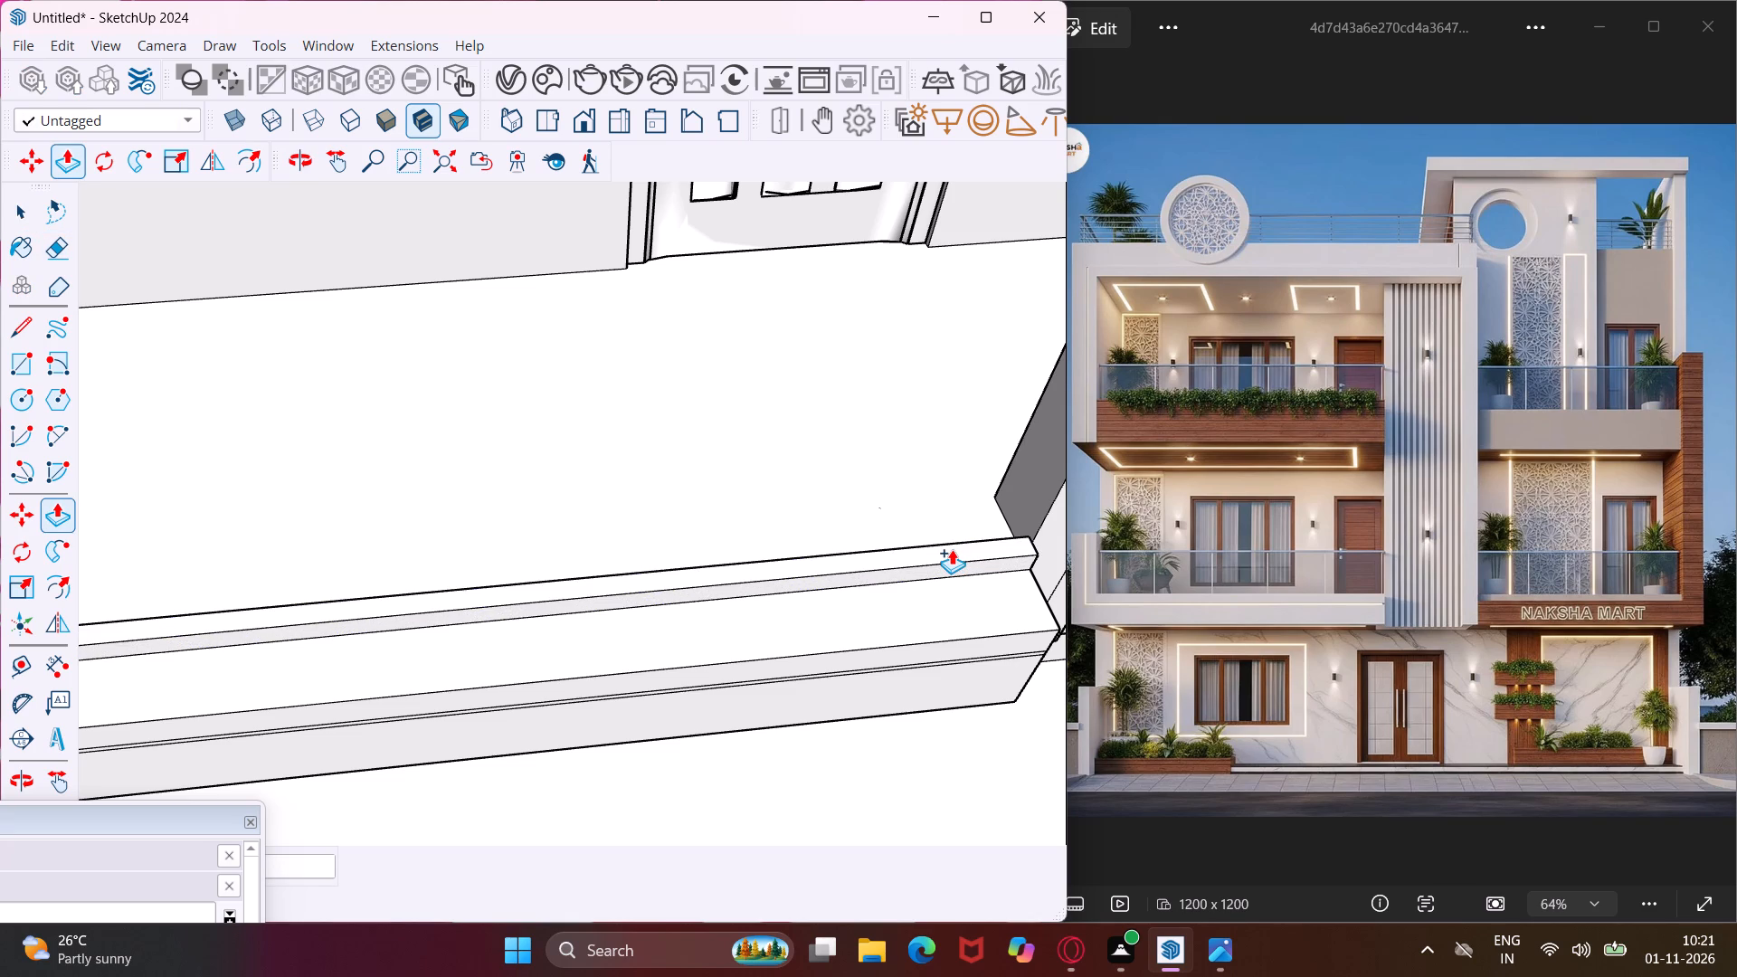
pyautogui.scroll(-9, 952, 549)
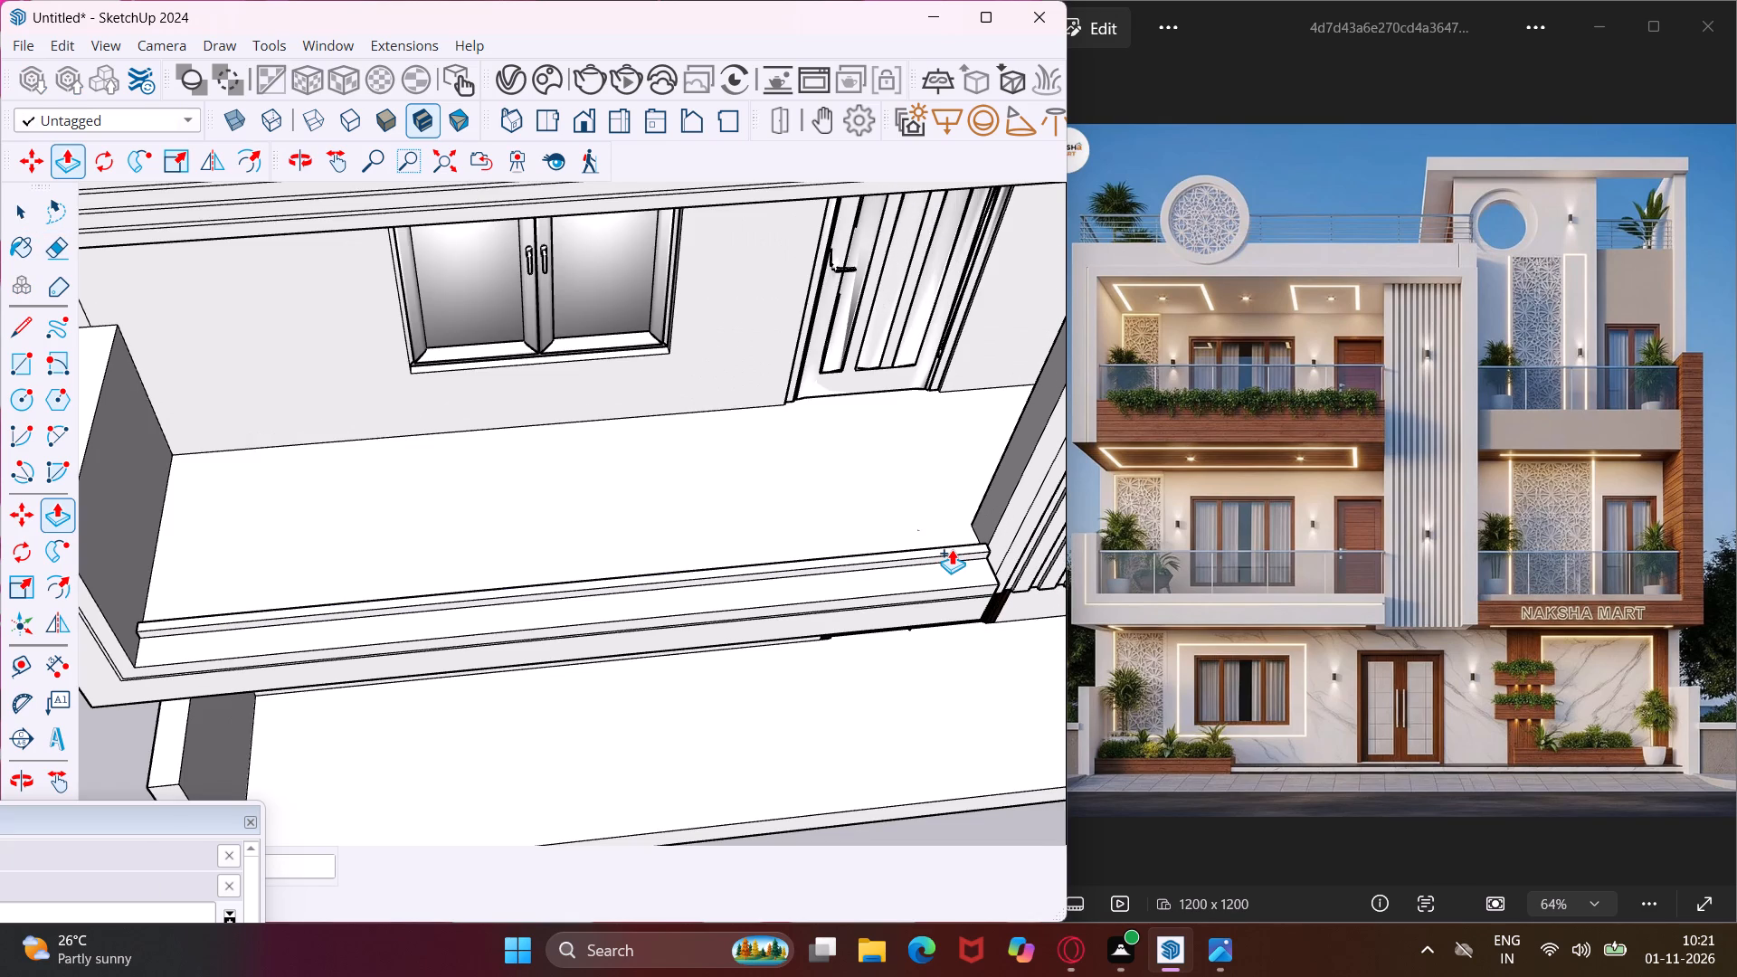
pyautogui.press('3')
pyautogui.press("'")
pyautogui.press('Return')
# Repeat the 3' upward extrusion on the narrow front strip of the other first-floor balcony, beyond the fluted pillar.
pyautogui.scroll(-5, 816, 542)
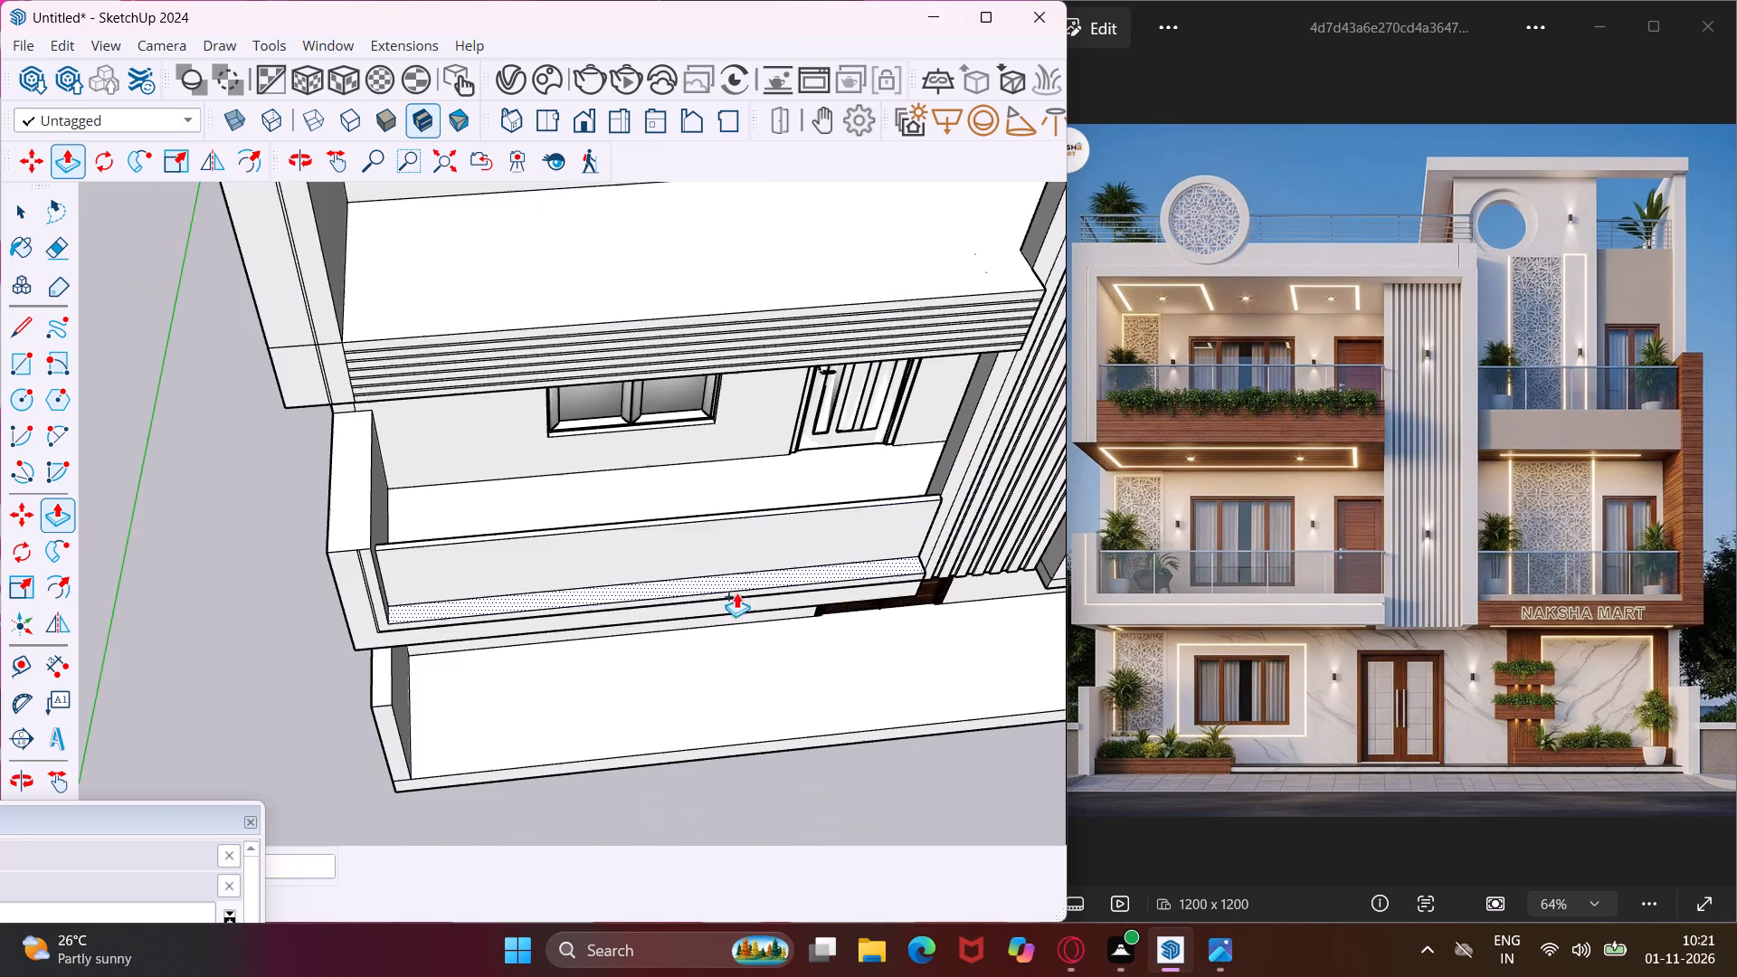
pyautogui.scroll(-6, 658, 591)
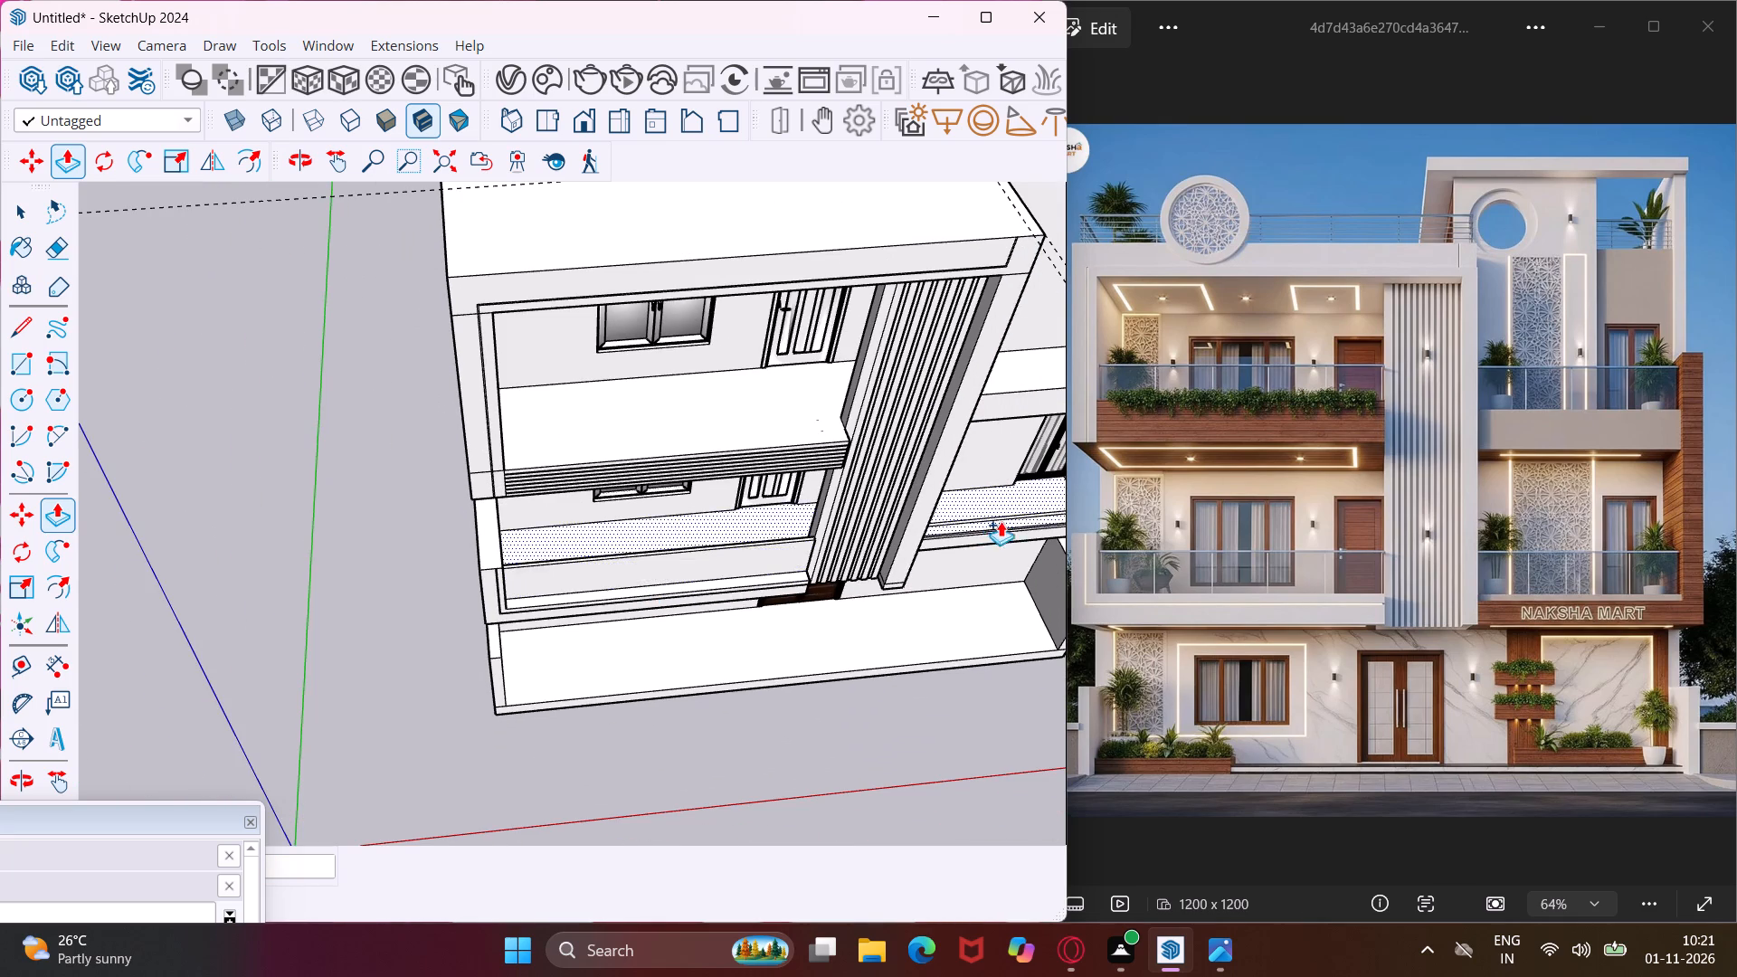
pyautogui.scroll(5, 1015, 530)
pyautogui.scroll(7, 906, 526)
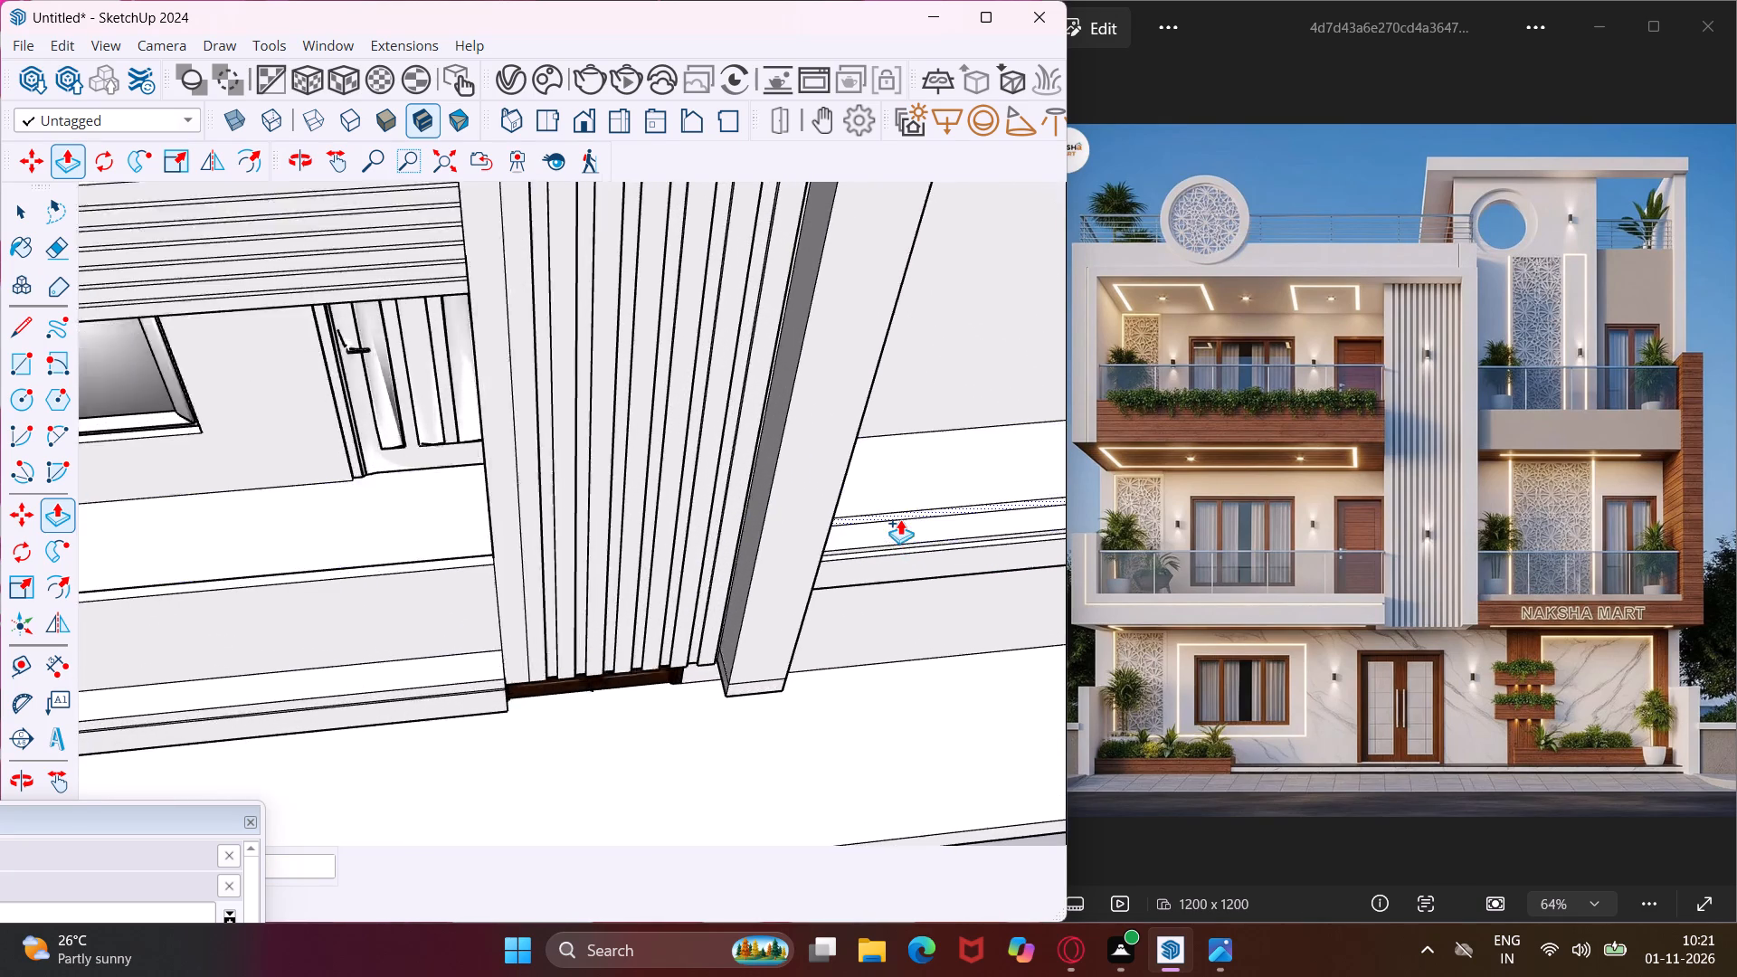
pyautogui.scroll(3, 899, 518)
pyautogui.doubleClick(897, 517)
pyautogui.scroll(-5, 777, 540)
pyautogui.moveTo(775, 532); pyautogui.dragTo(408, 470, button='middle')
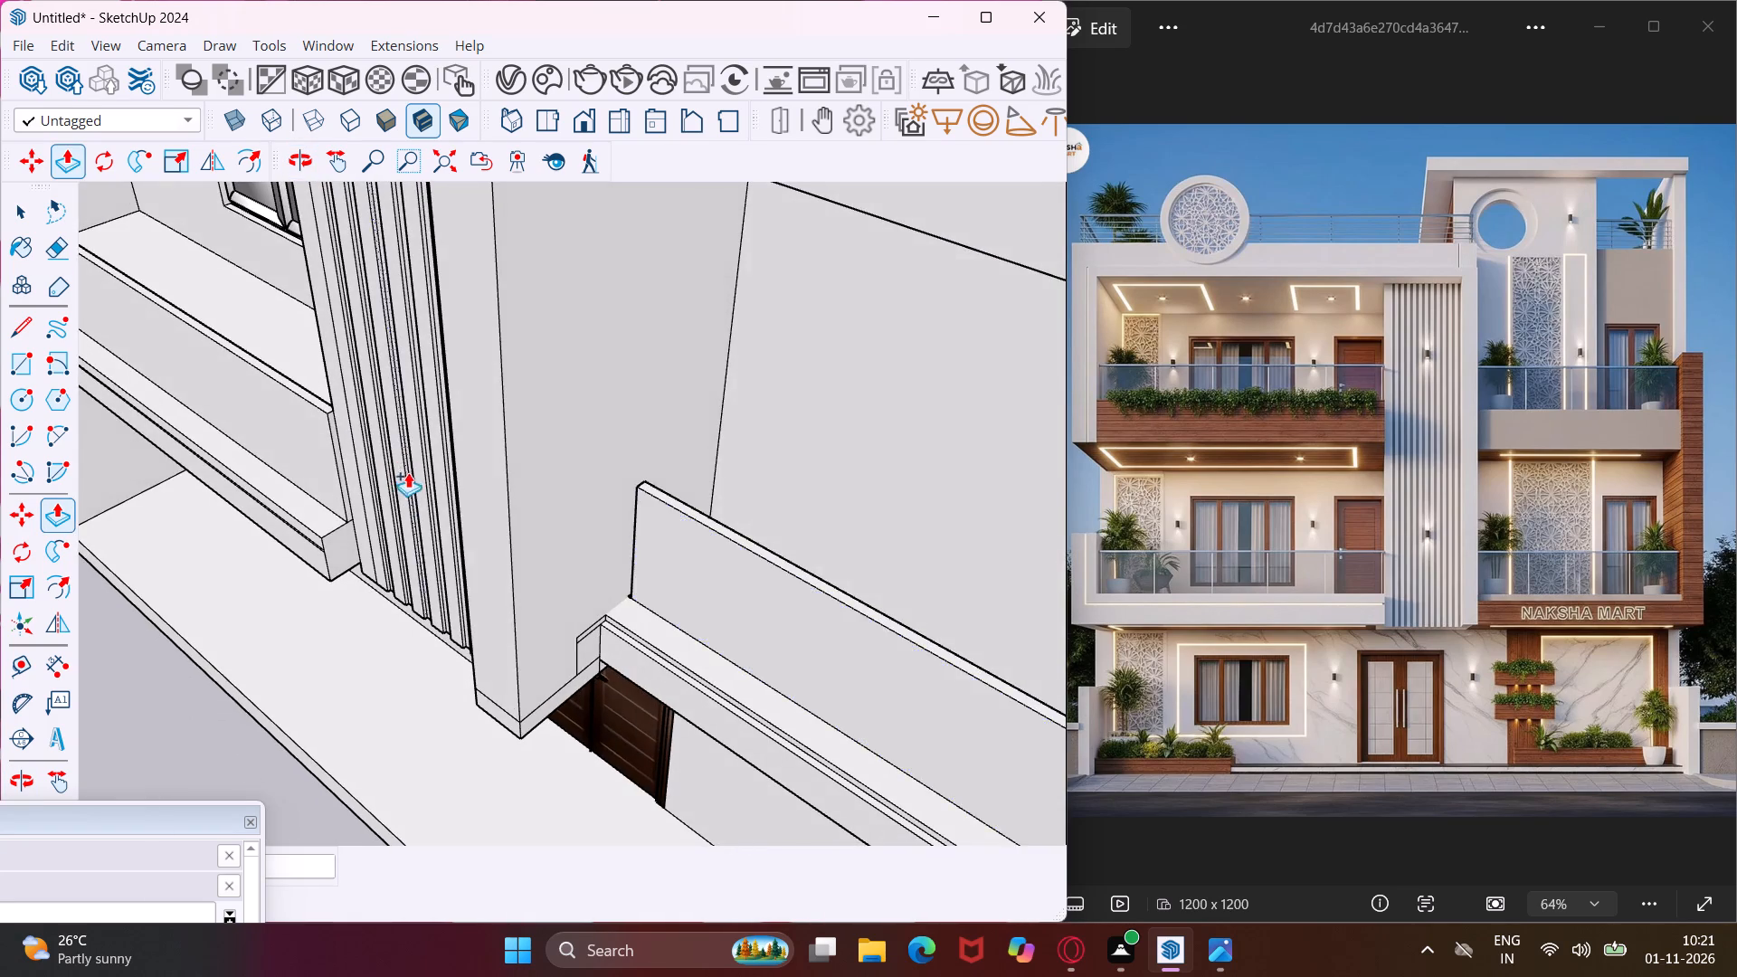
pyautogui.scroll(-5, 413, 483)
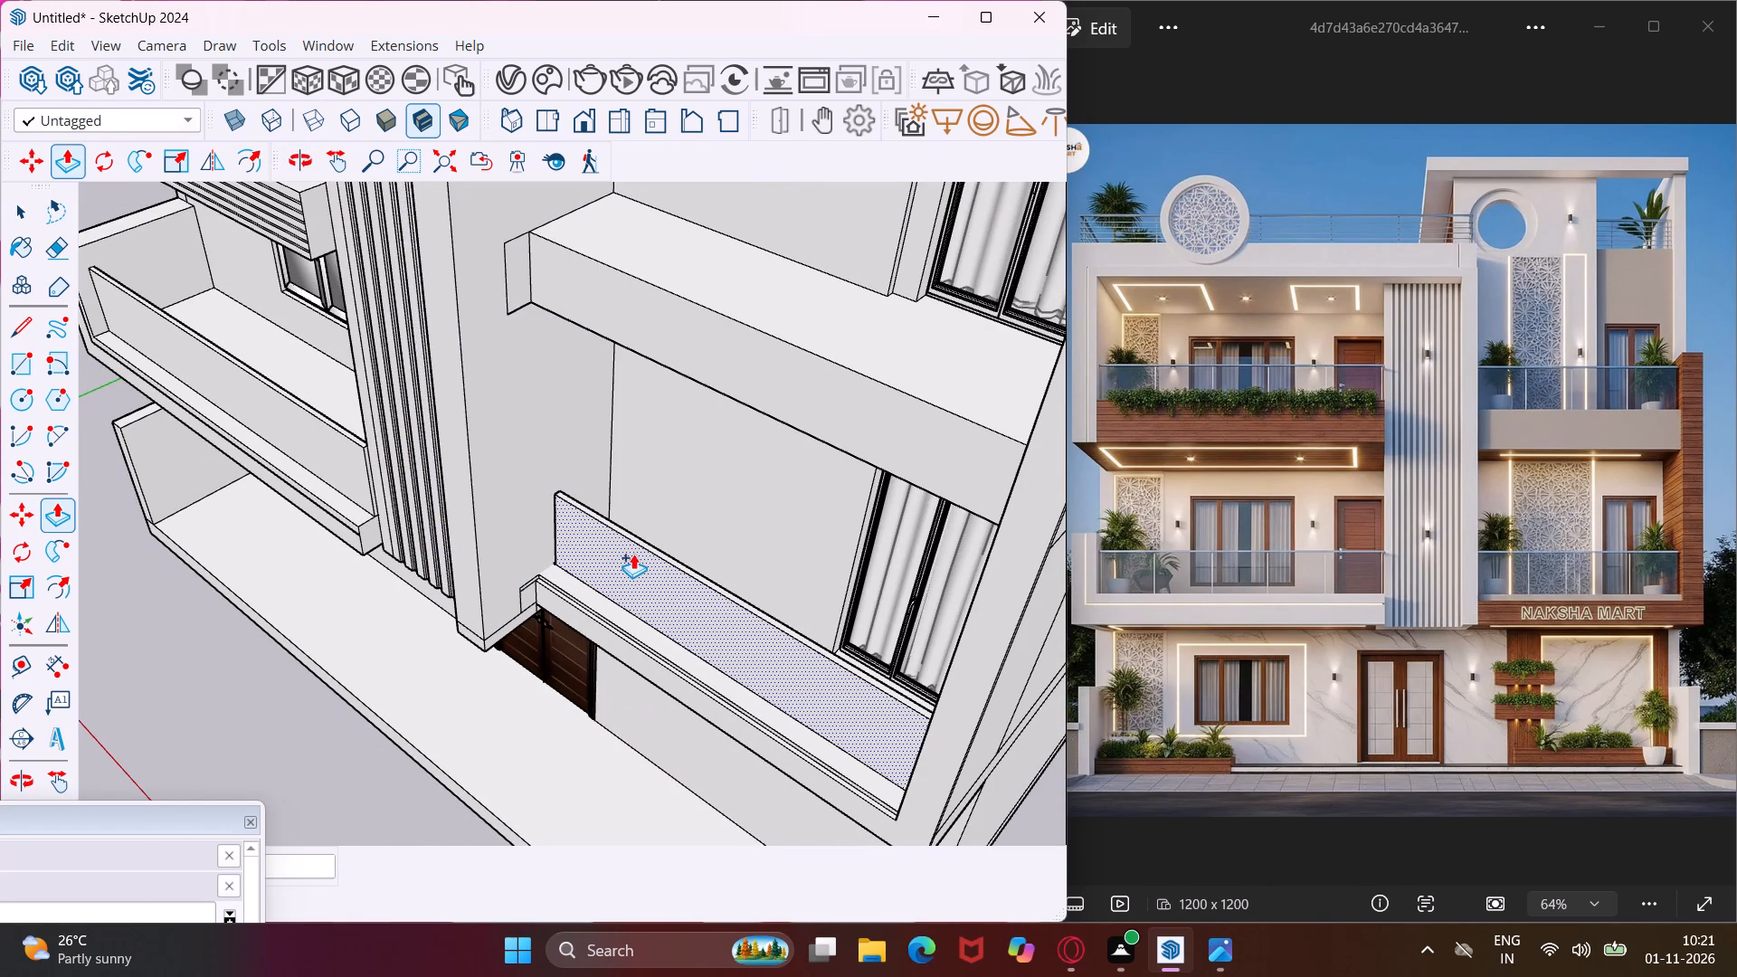
pyautogui.press('Escape')
pyautogui.press('space')
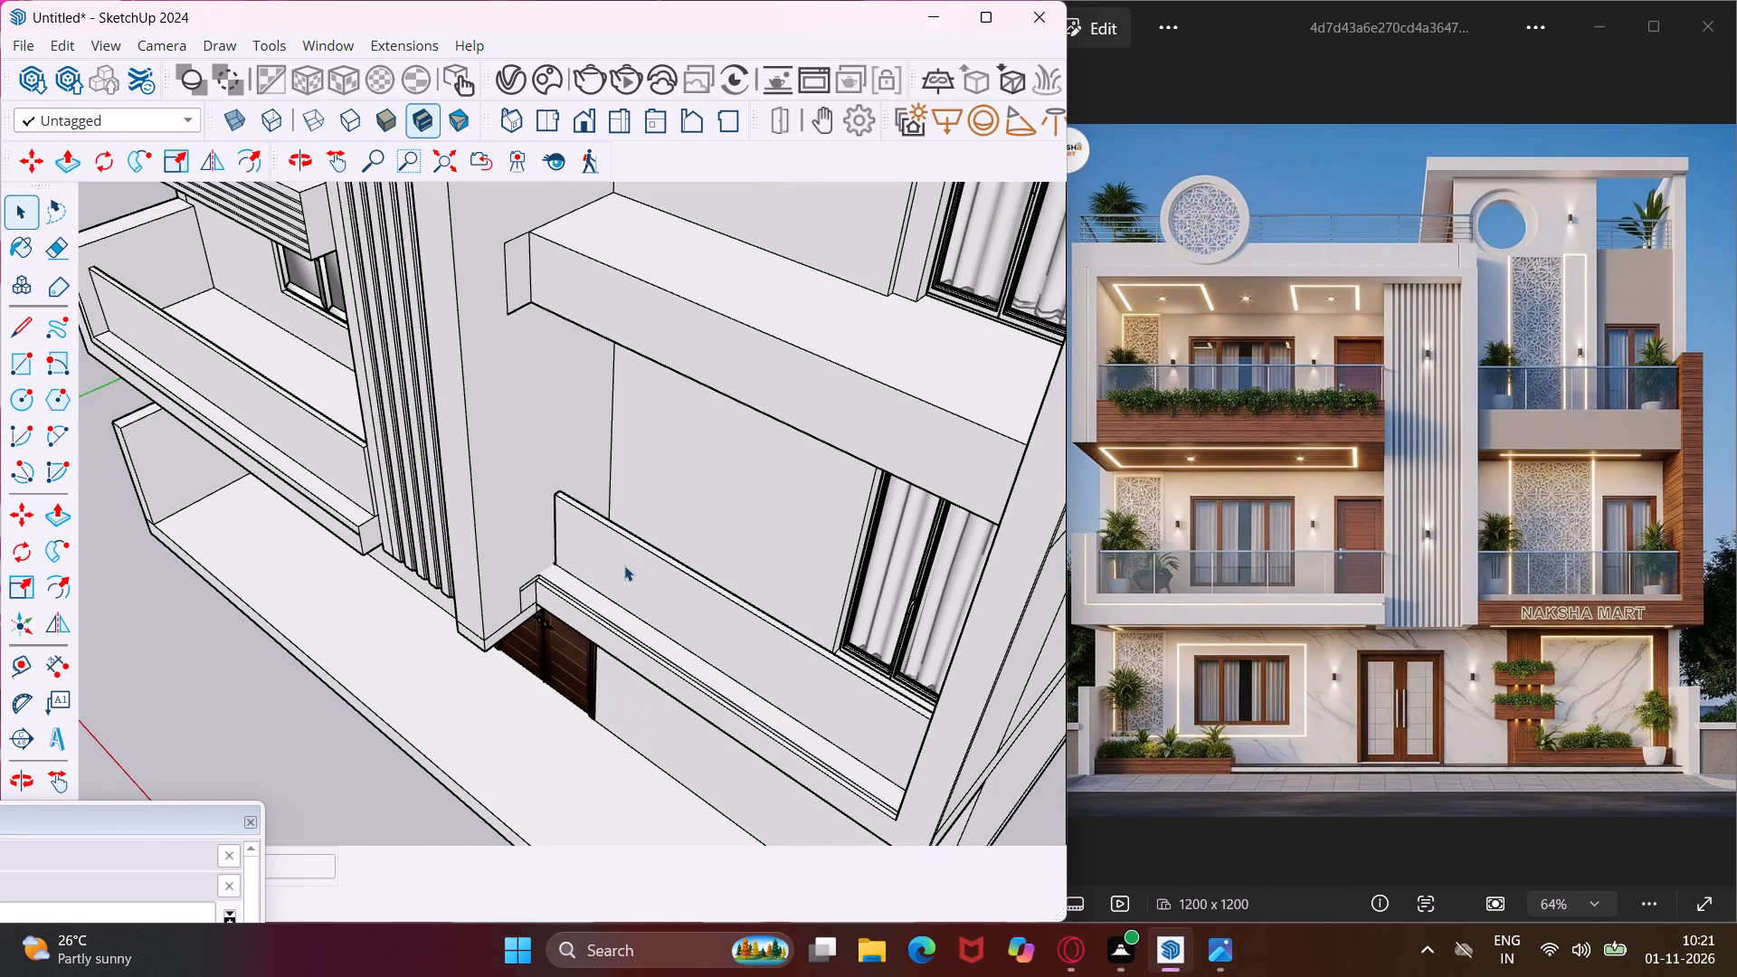
# Delete all construction guides from the model.
pyautogui.scroll(-10, 613, 557)
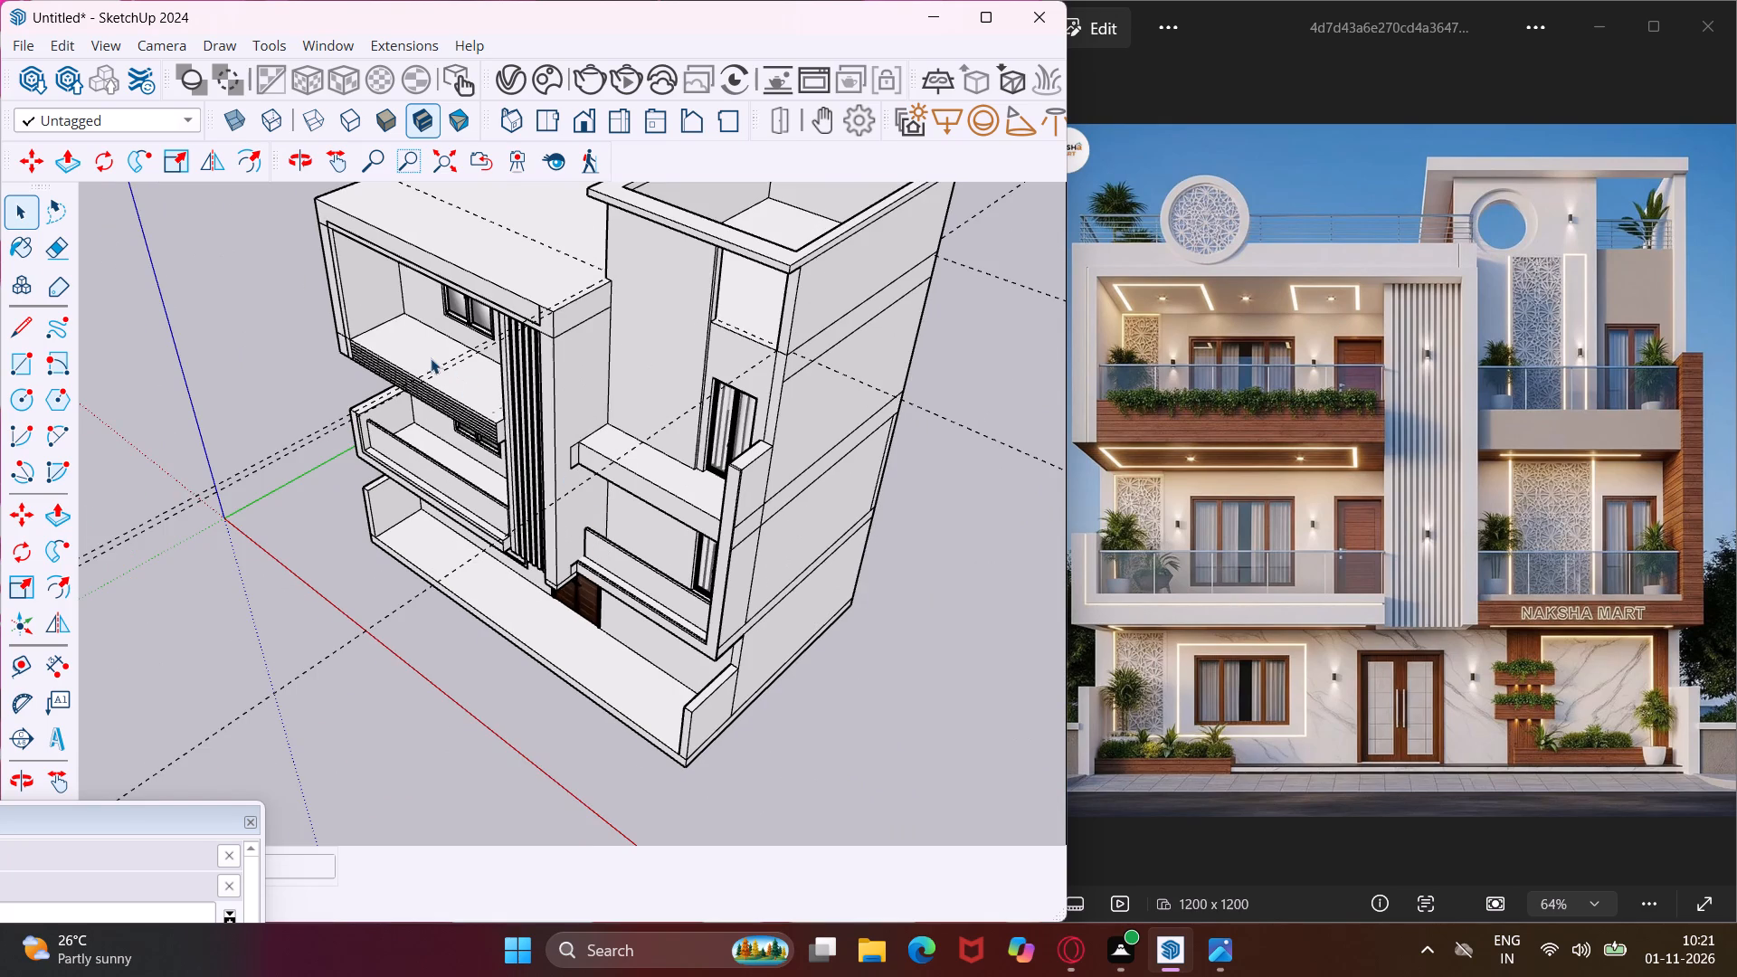
pyautogui.scroll(5, 422, 352)
pyautogui.moveTo(422, 352); pyautogui.dragTo(860, 391, button='middle')
pyautogui.scroll(1, 422, 352)
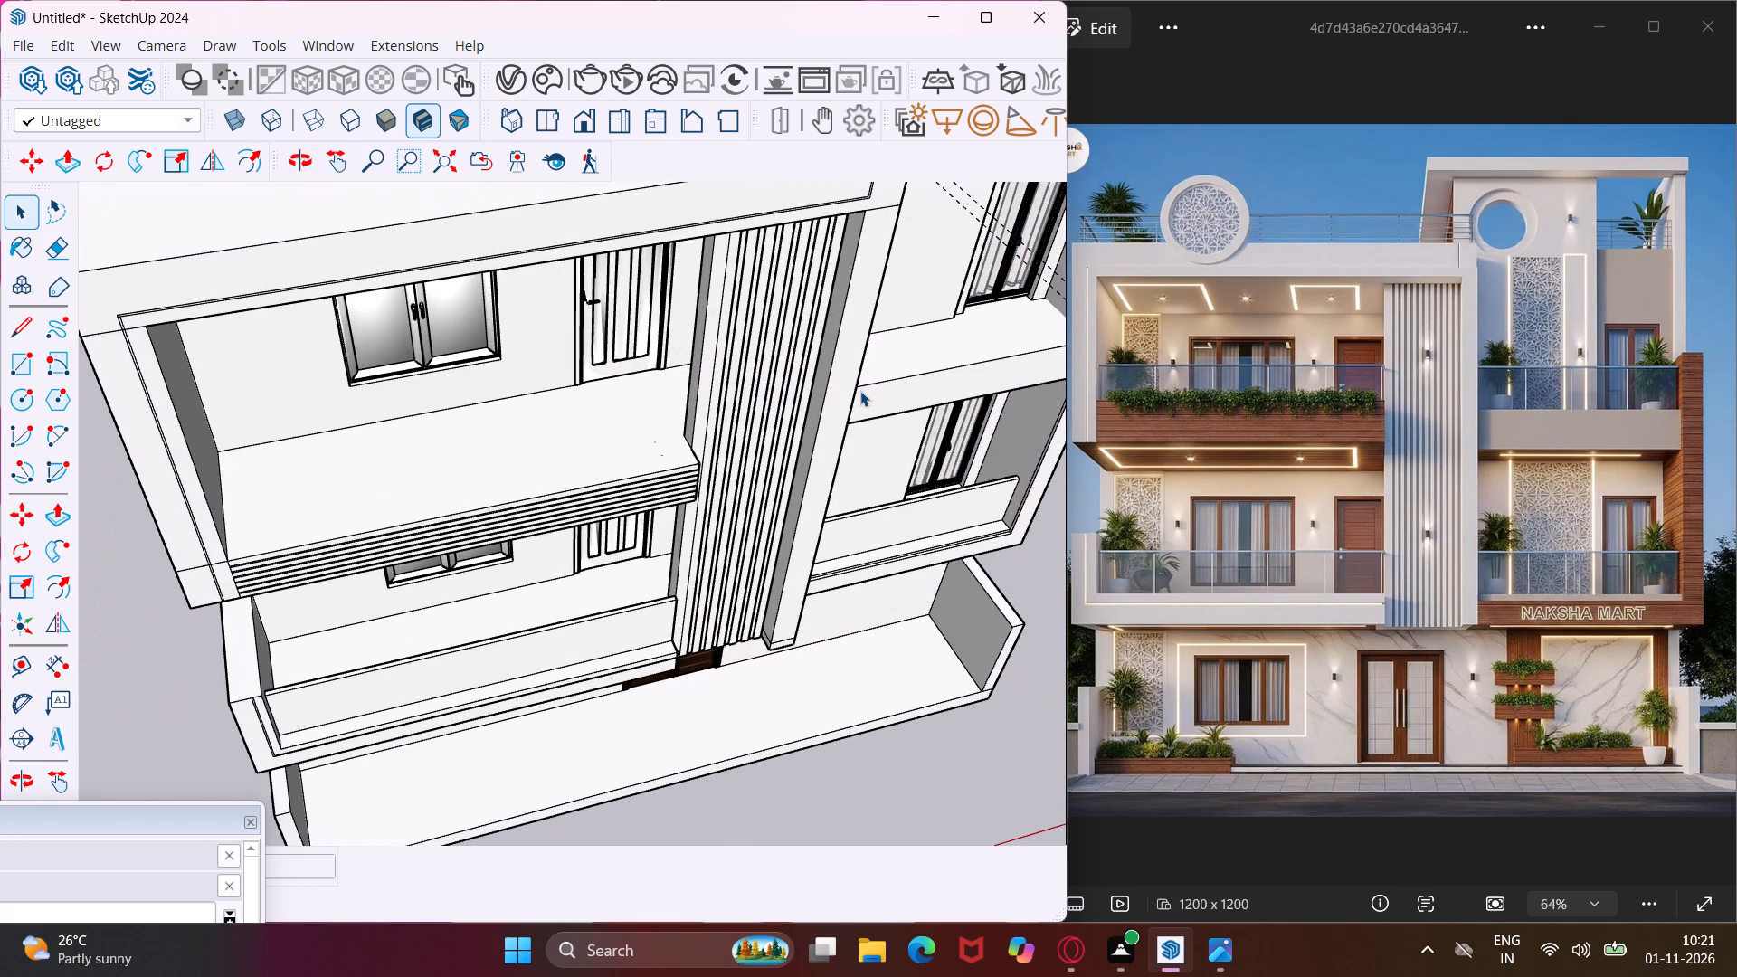
pyautogui.click(64, 49)
pyautogui.click(117, 260)
# Offset the outline of the main second-floor balcony floor inward.
pyautogui.scroll(5, 208, 522)
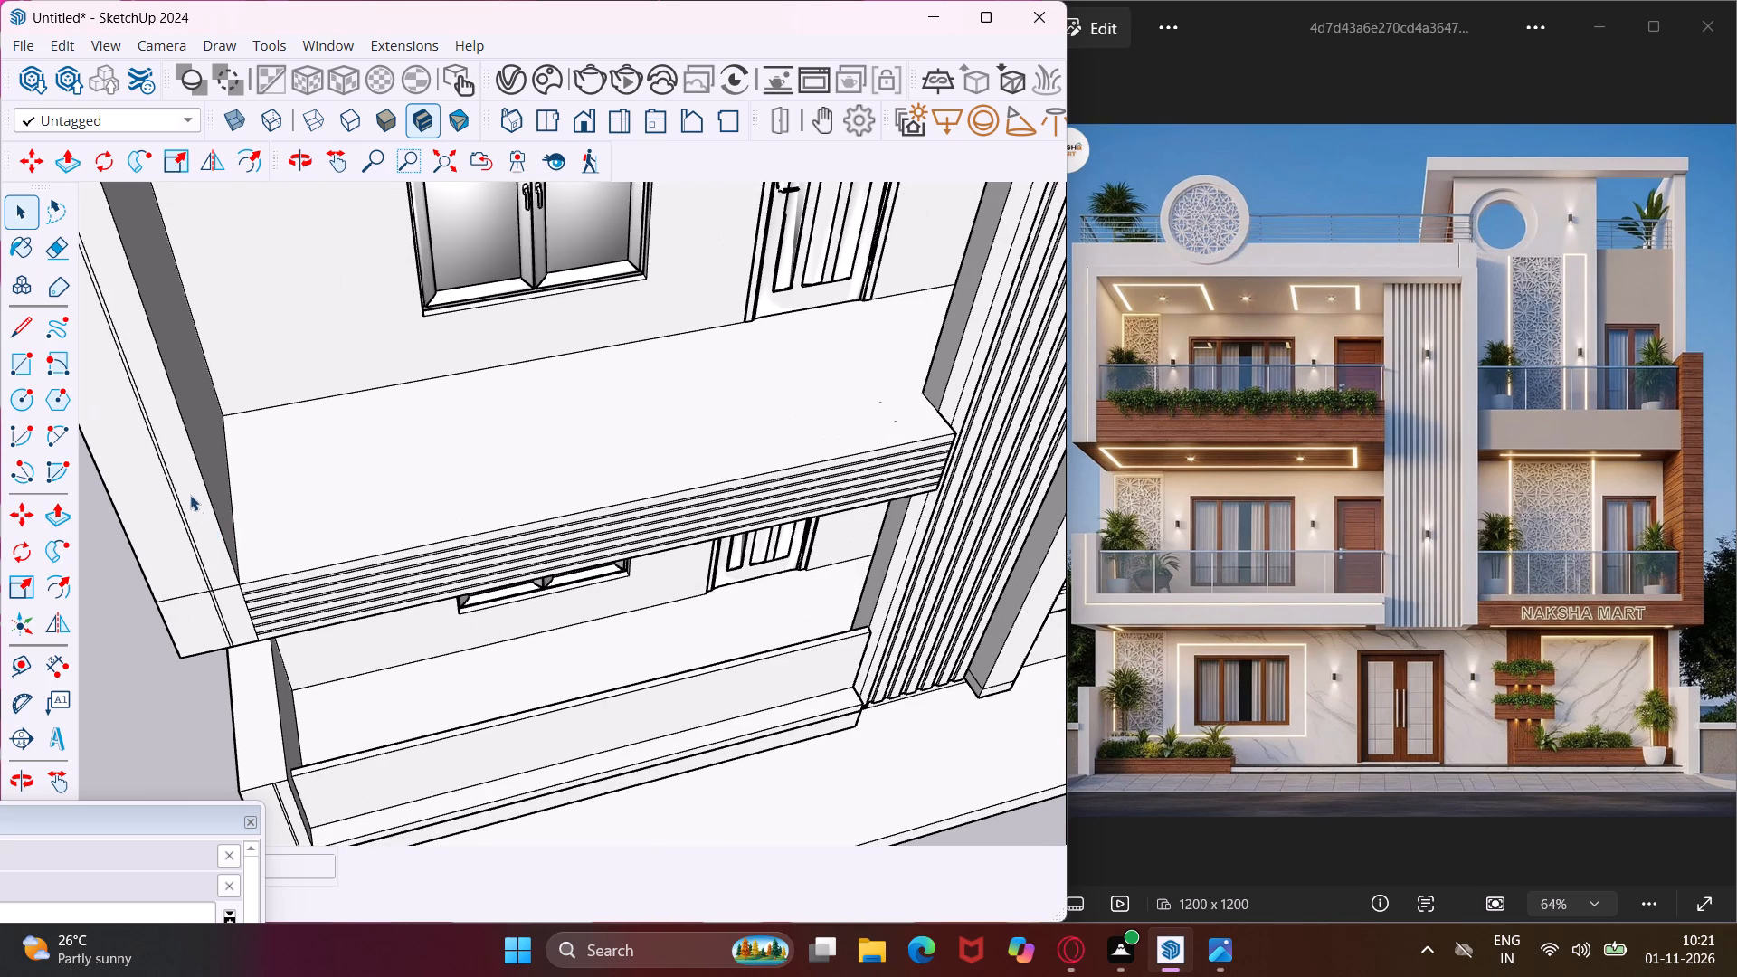
pyautogui.moveTo(432, 525); pyautogui.dragTo(470, 605, button='middle')
pyautogui.scroll(3, 448, 577)
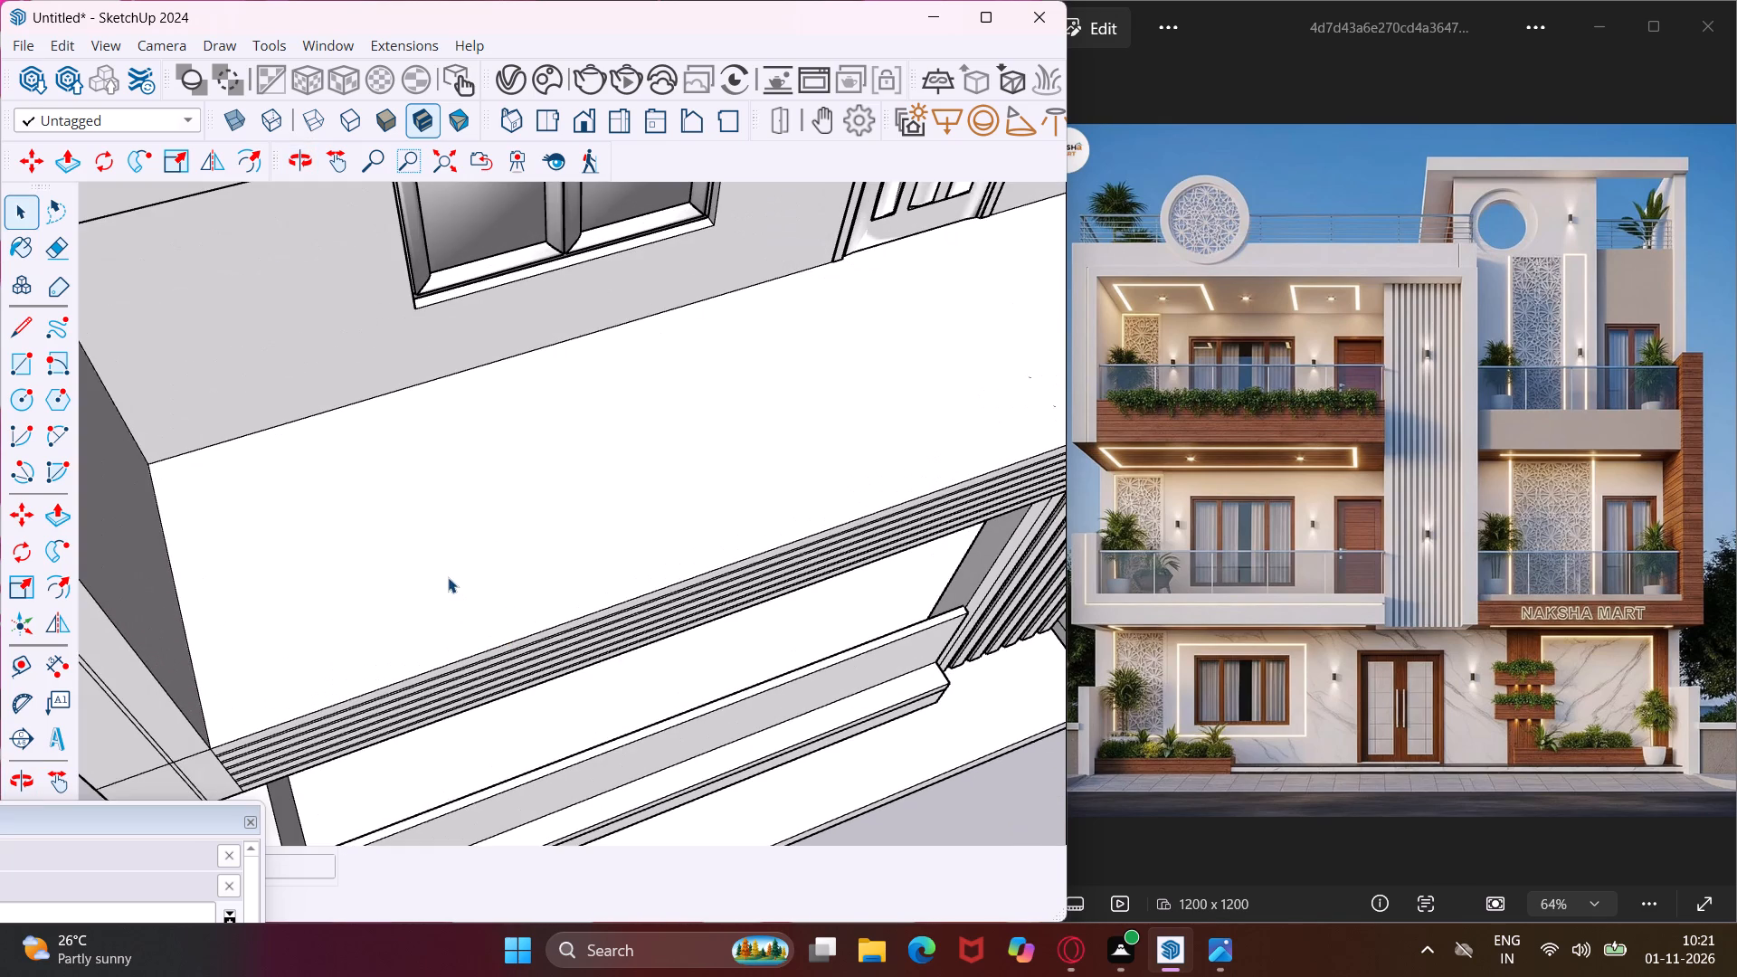
pyautogui.click(451, 598)
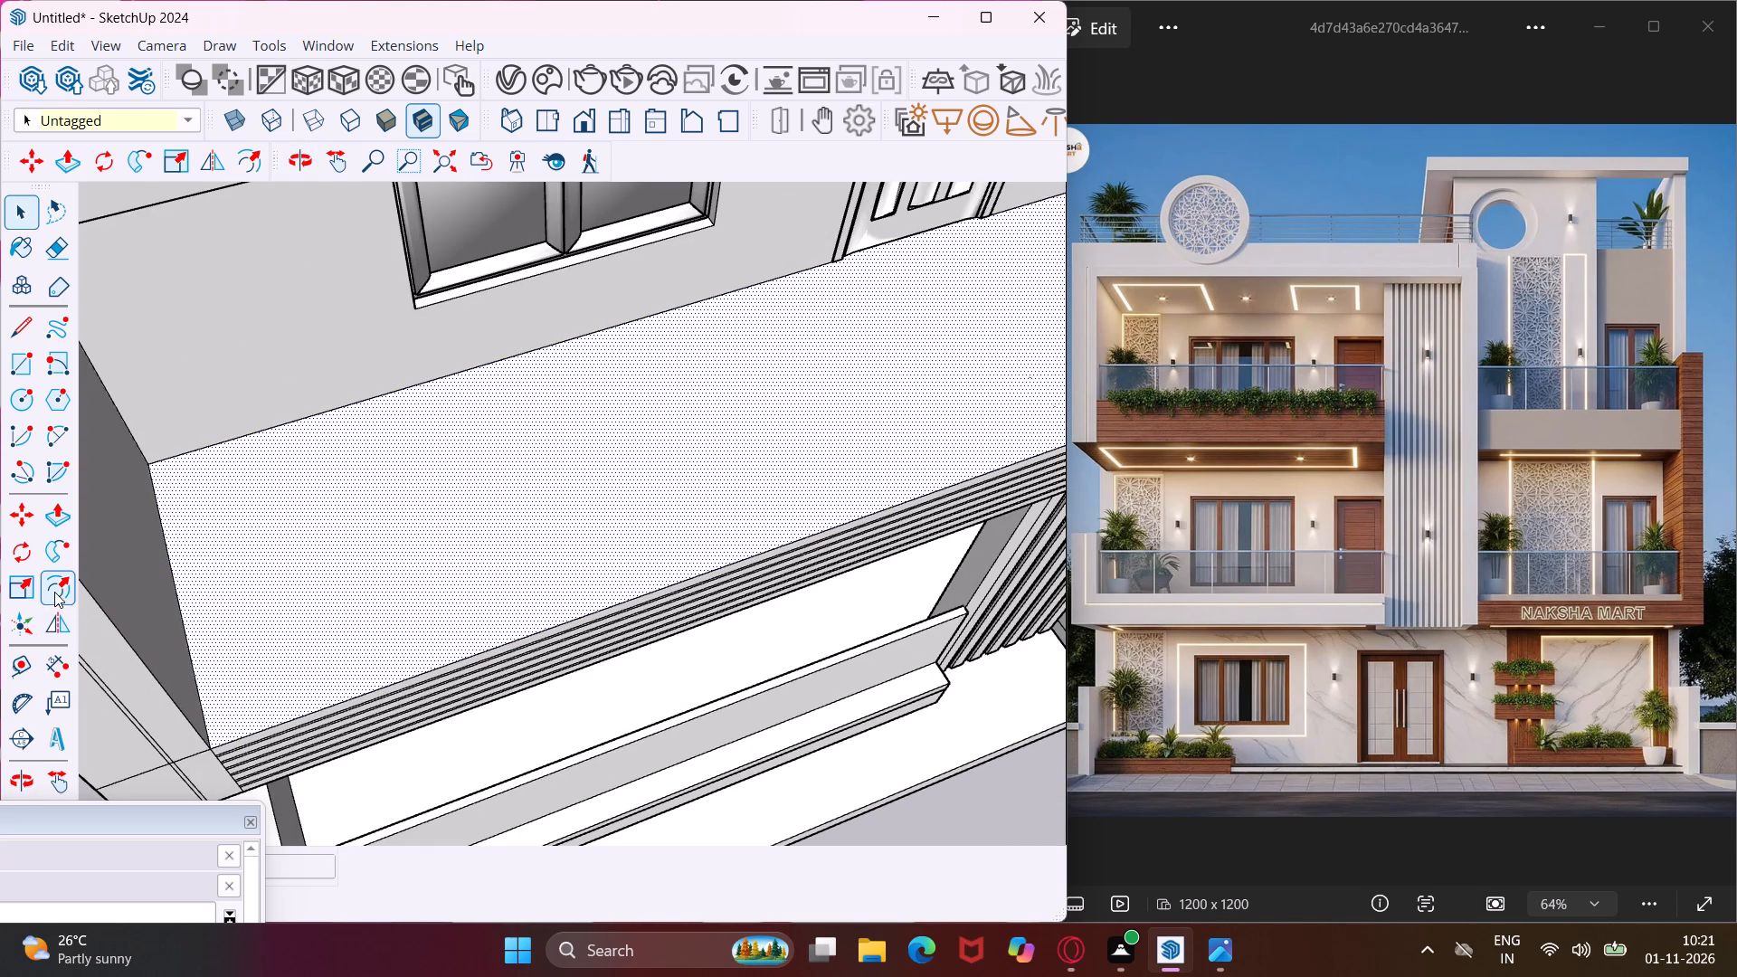
pyautogui.click(54, 592)
pyautogui.scroll(3, 288, 718)
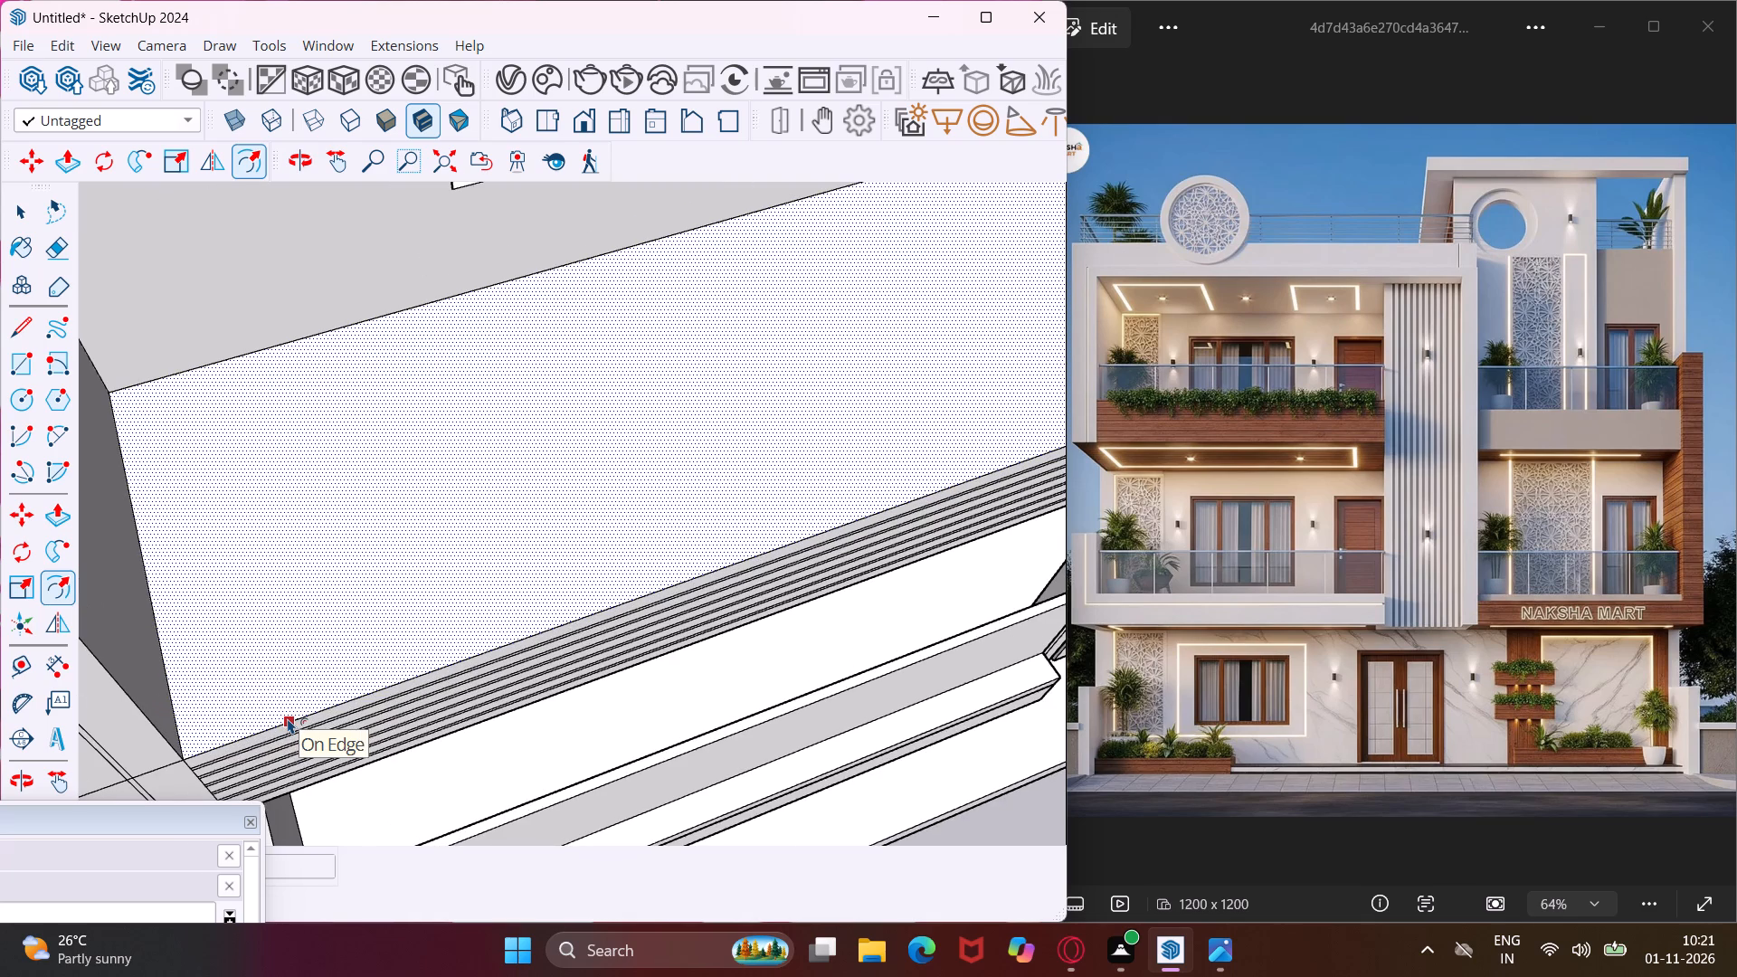
pyautogui.click(288, 718)
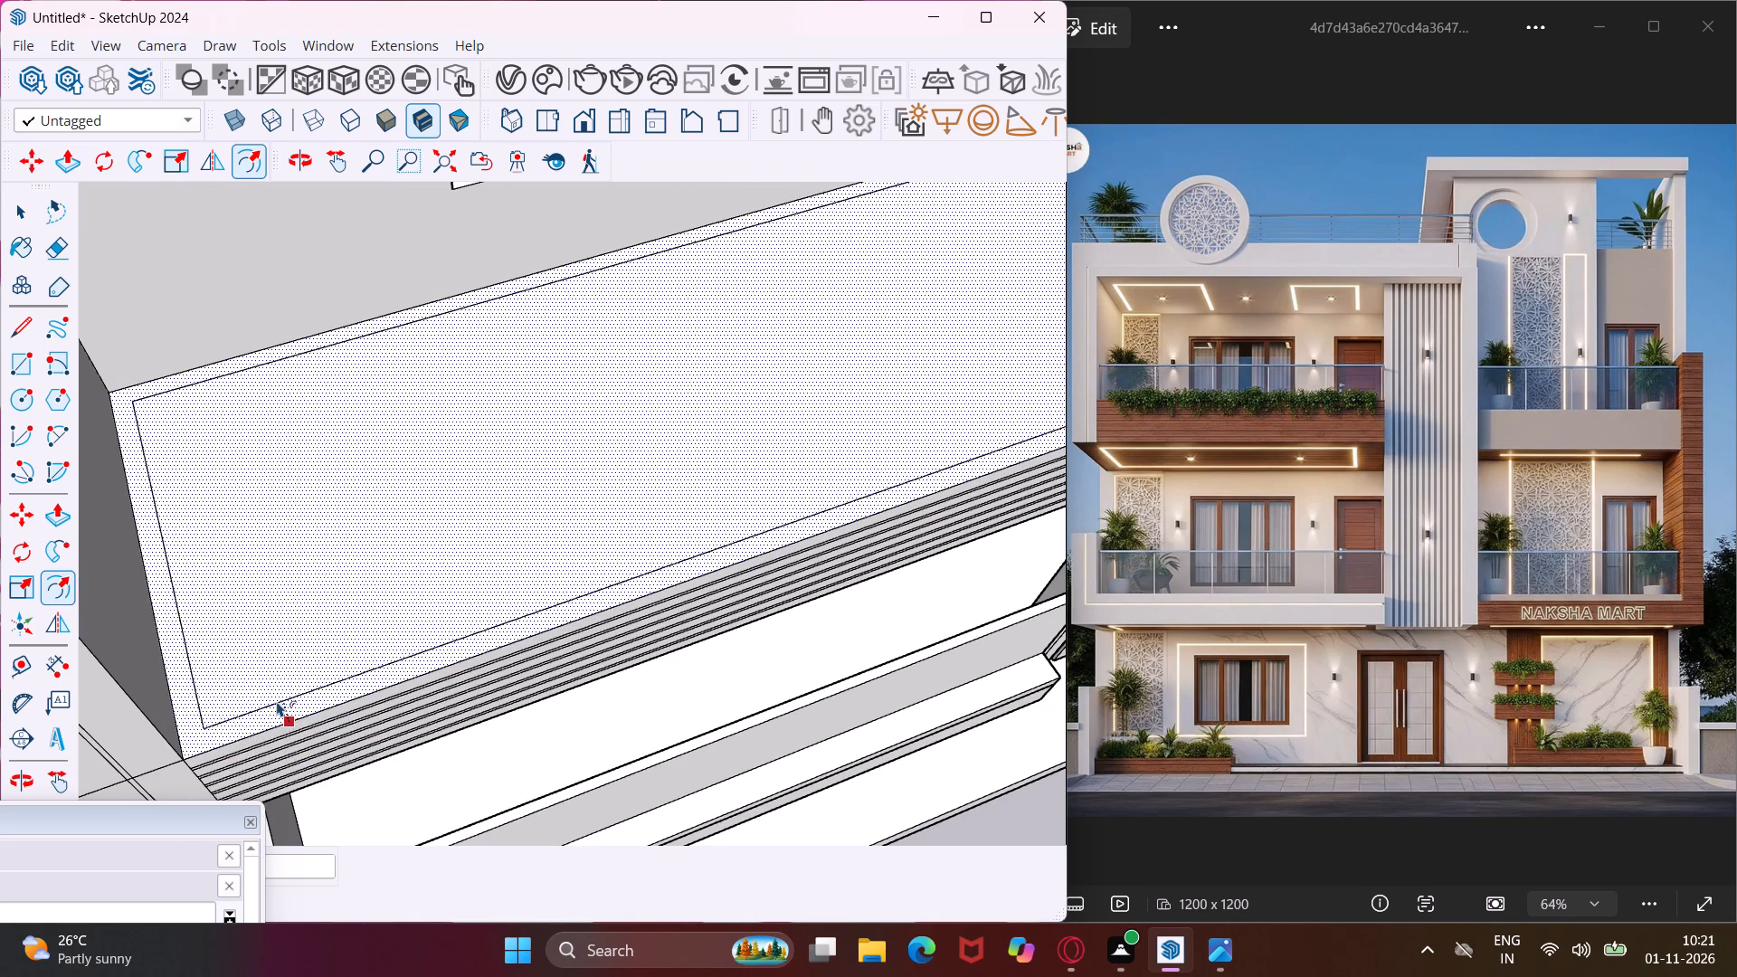
pyautogui.scroll(-3, 271, 693)
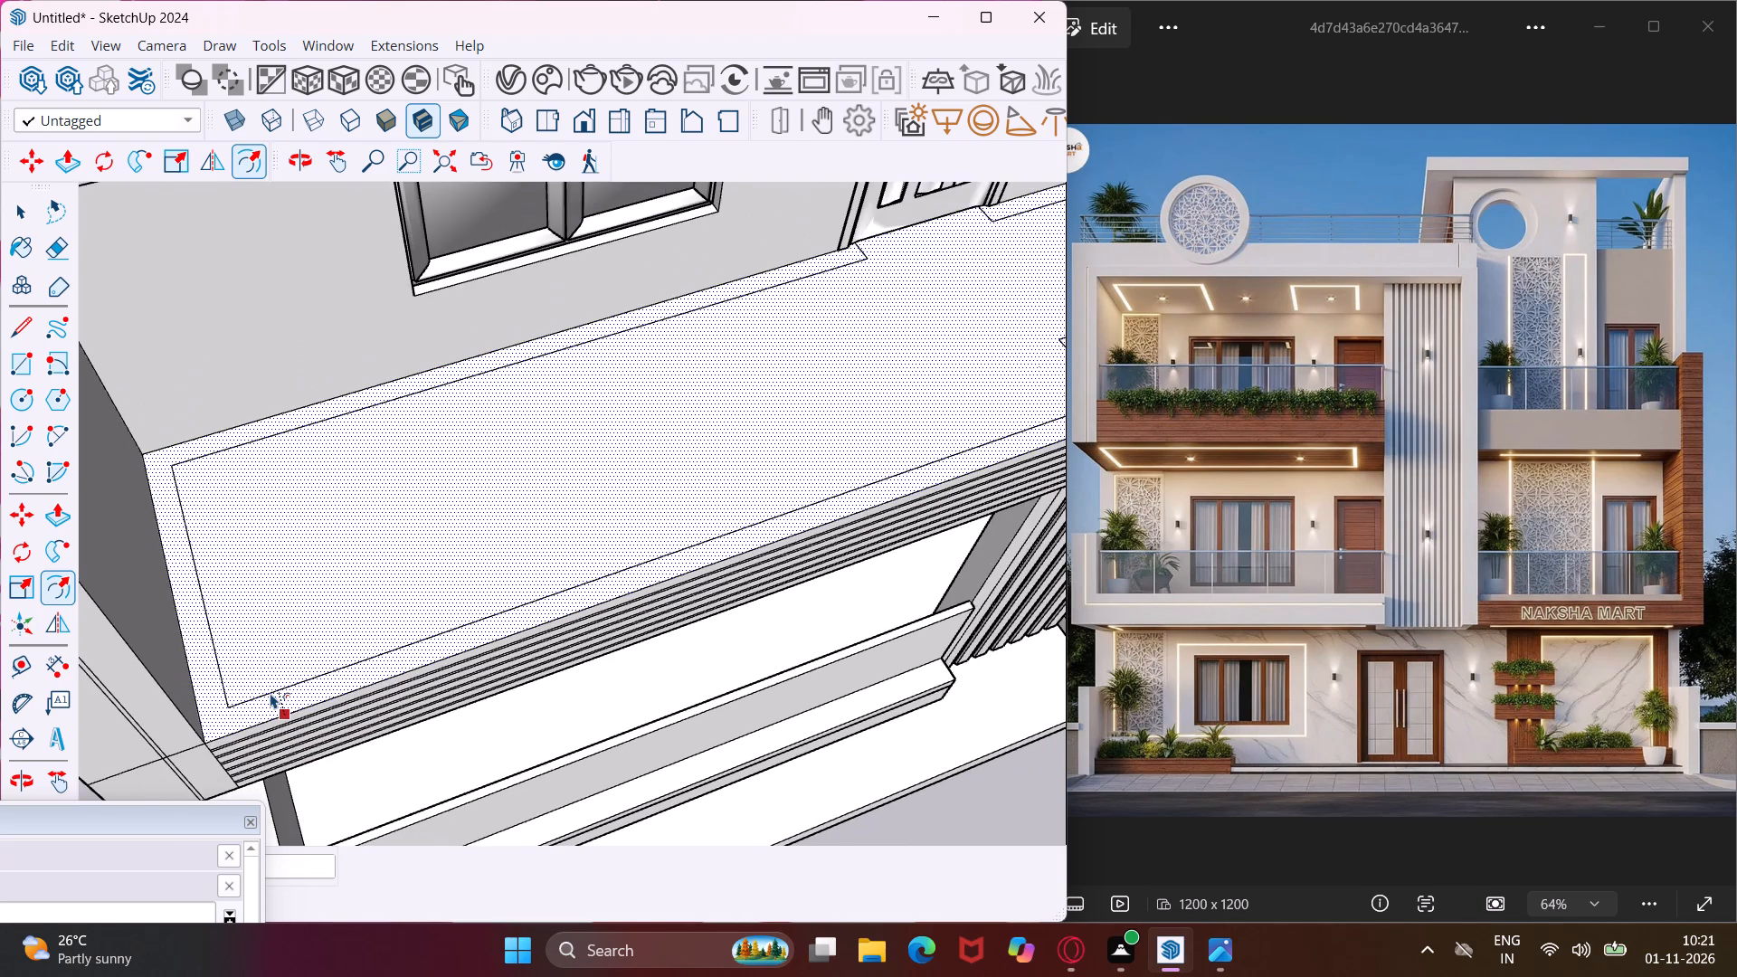
pyautogui.scroll(-2, 271, 693)
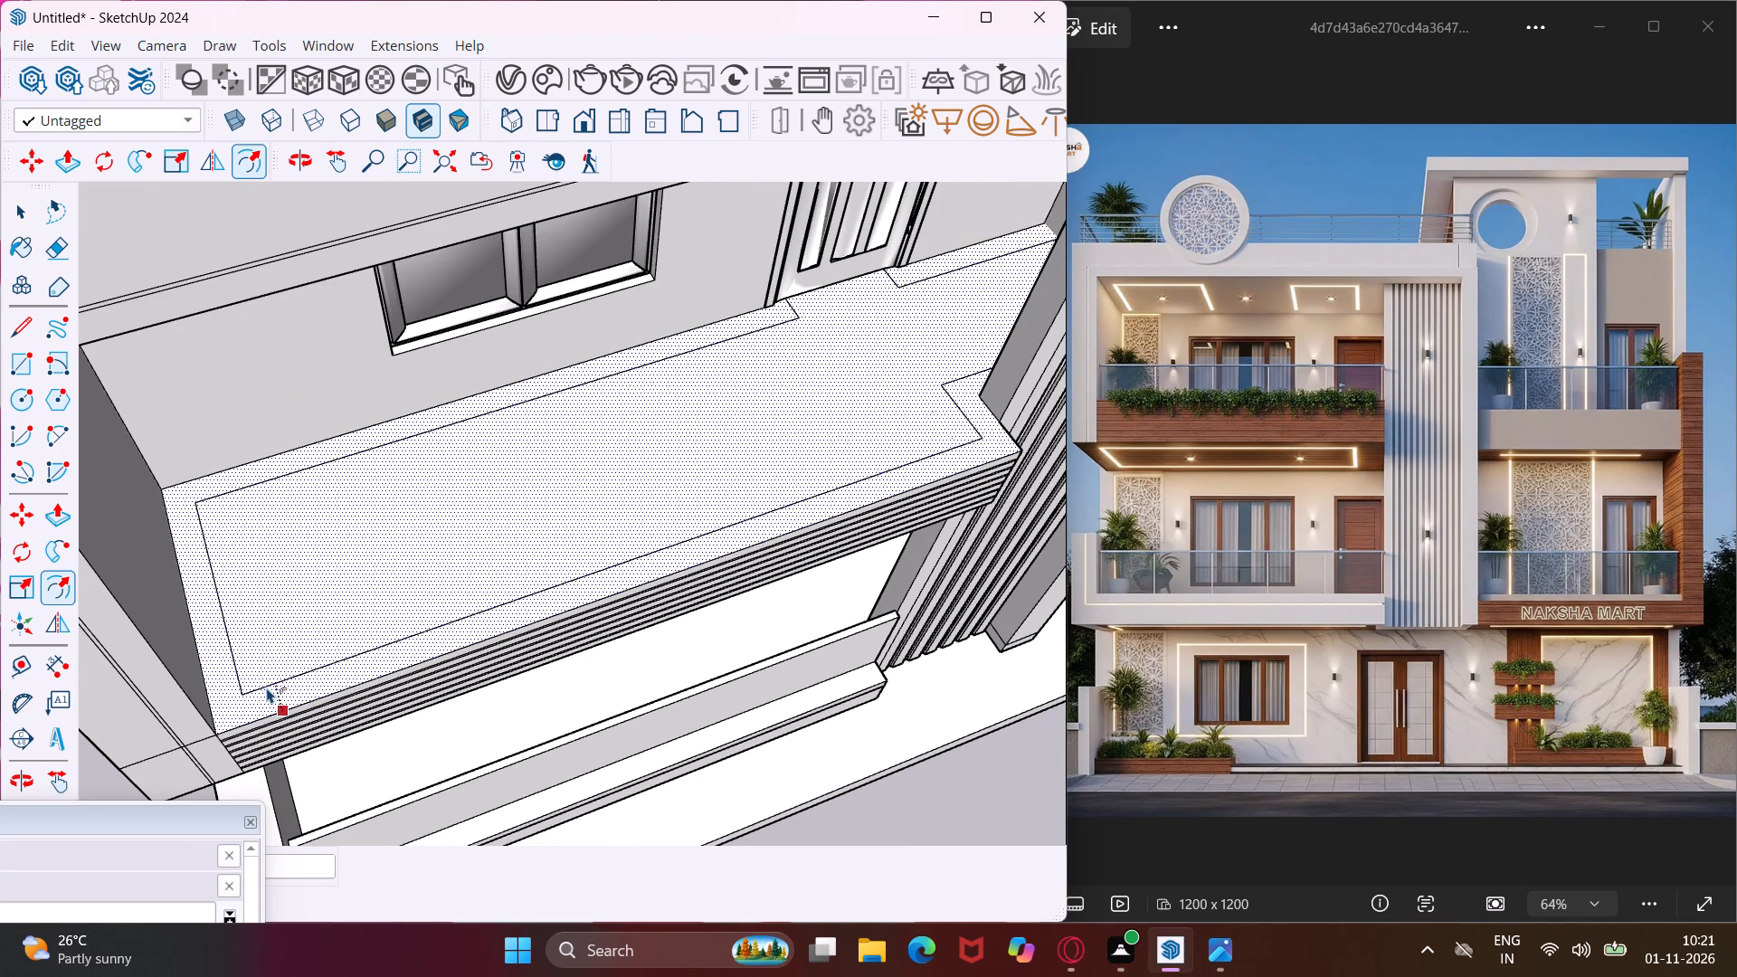
pyautogui.click(261, 679)
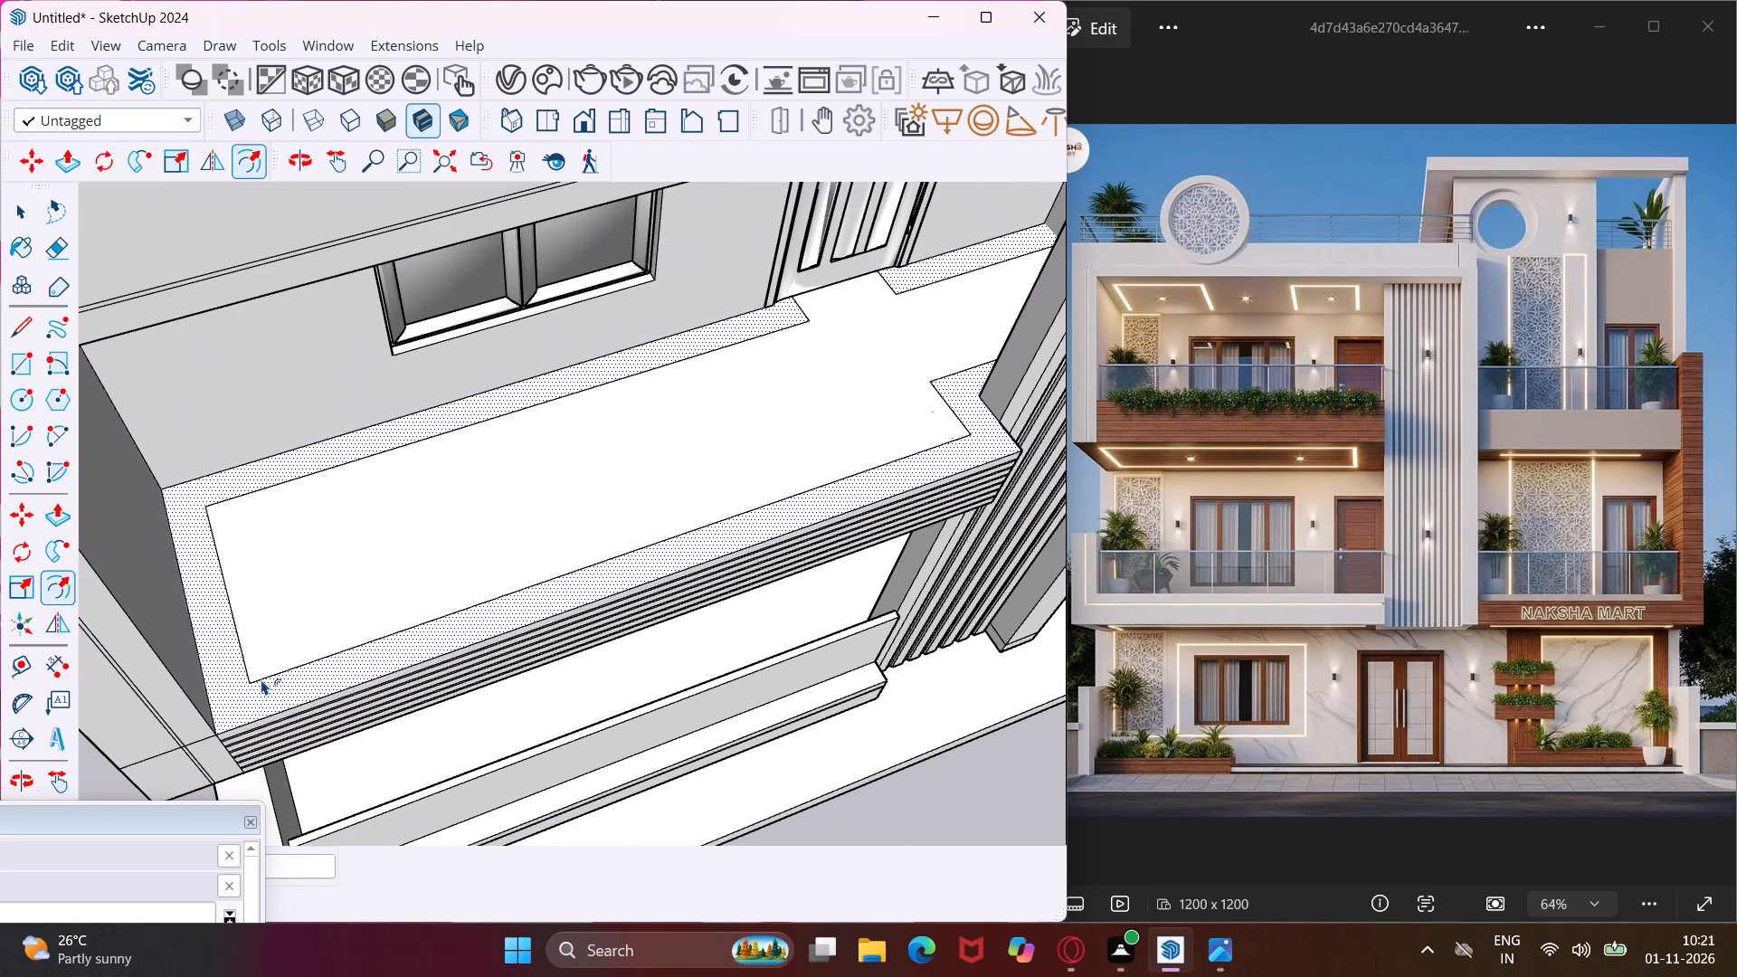
# Offset the same floor outline inward again by a slightly smaller distance, forming a narrow strip beside the first offset.
pyautogui.scroll(3, 261, 686)
pyautogui.click(273, 704)
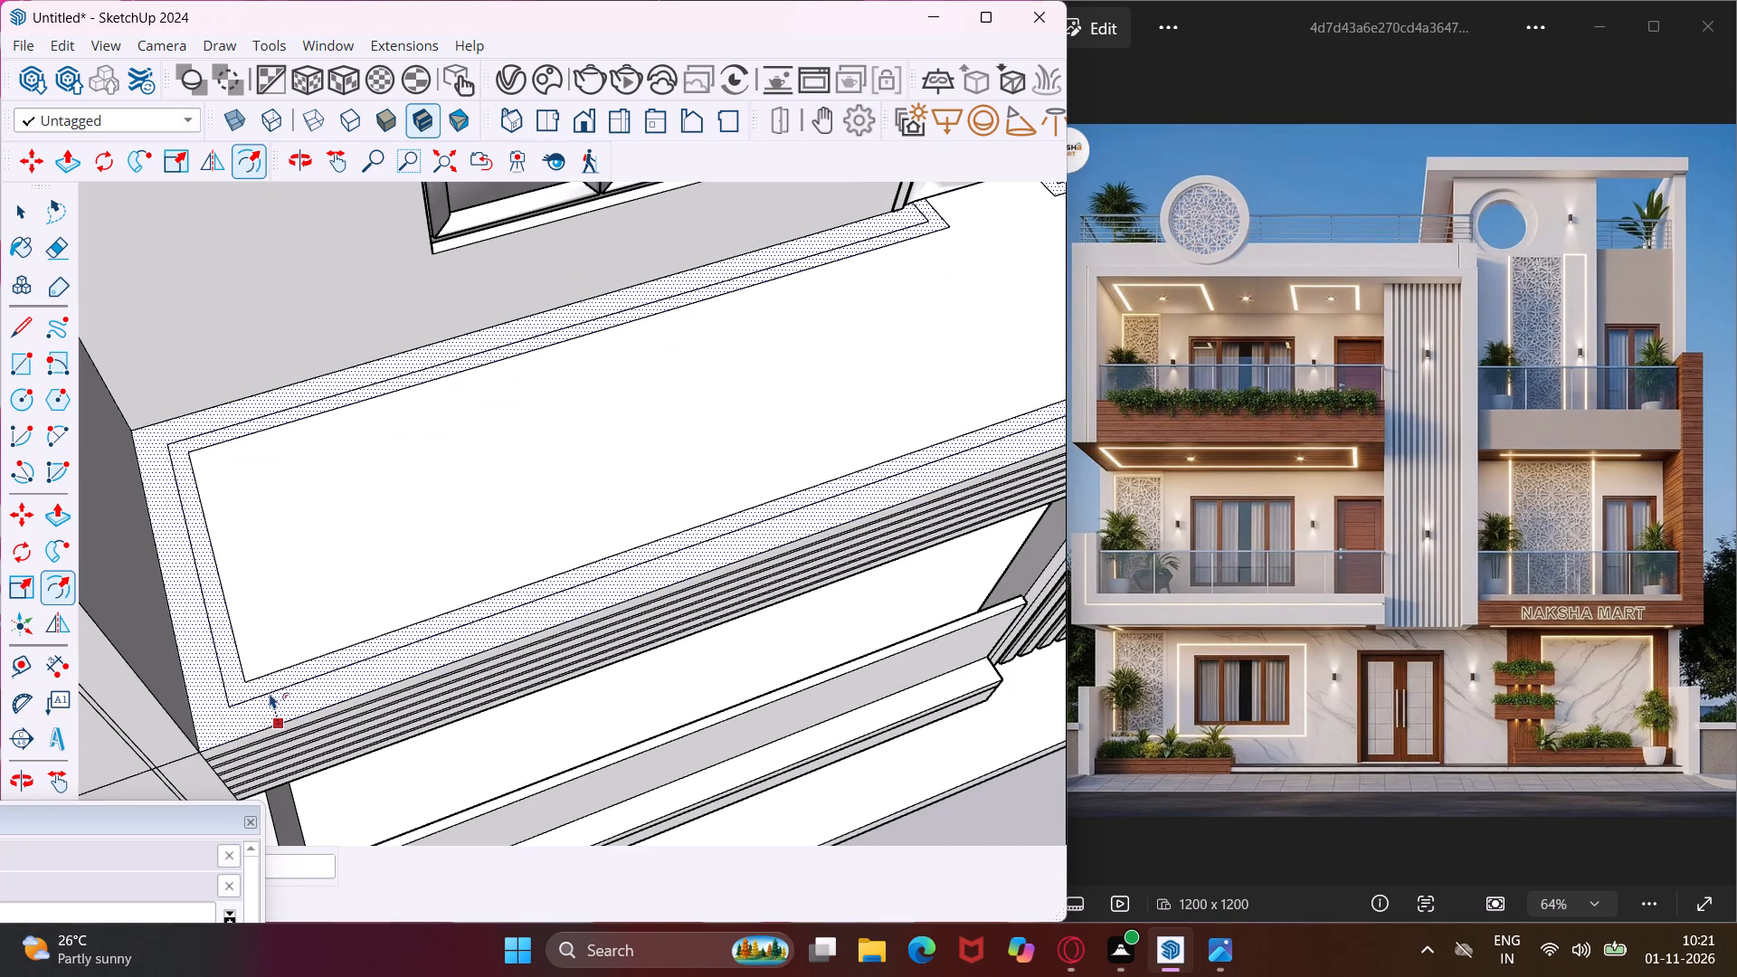
pyautogui.click(266, 690)
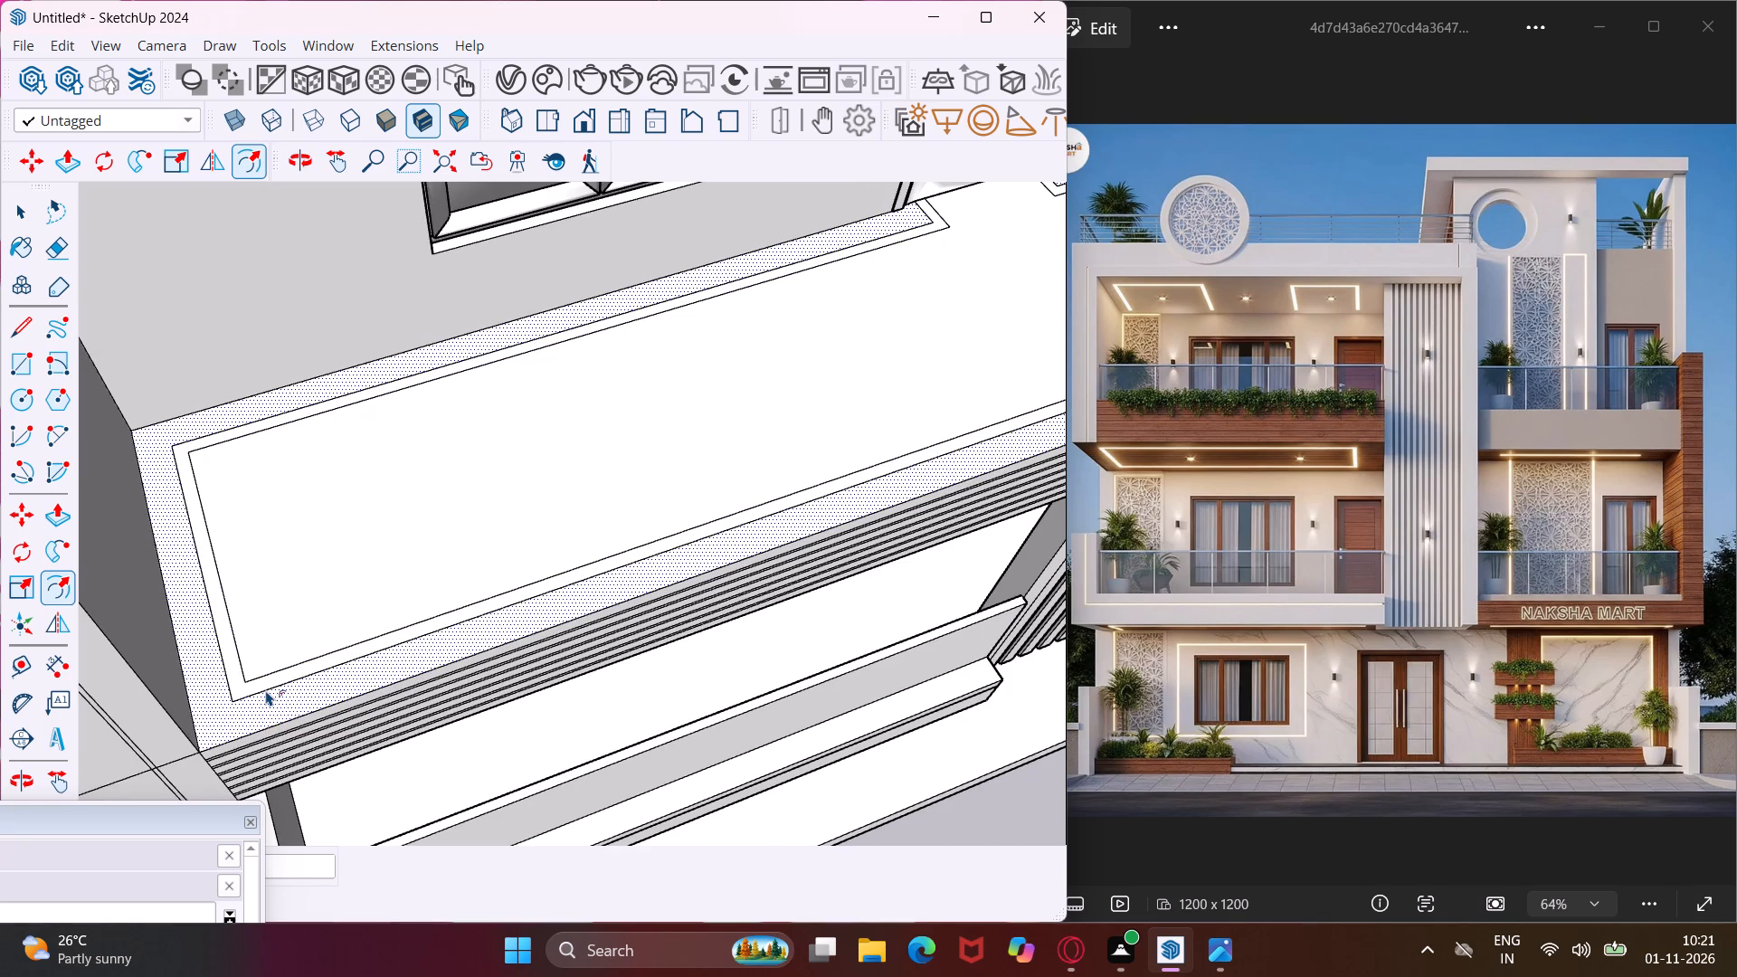
pyautogui.press('Escape')
pyautogui.press('space')
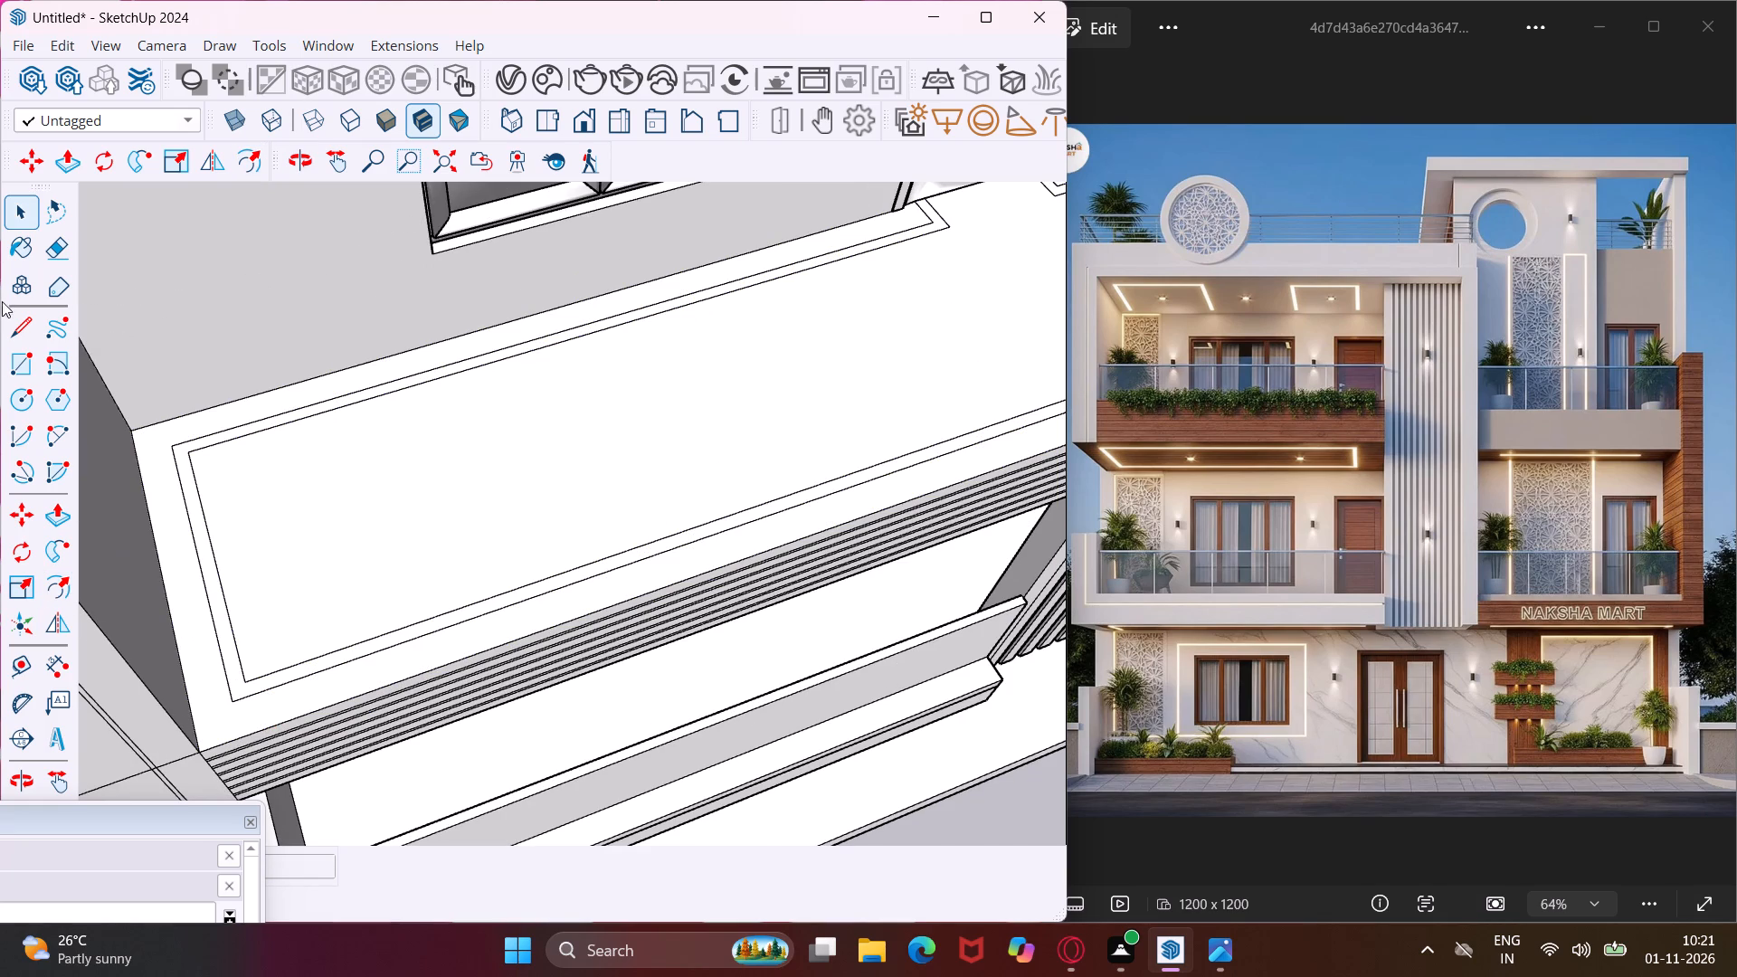
# Draw two short lines extending the front offset lines from their corners to the side wall on the second-floor balcony.
pyautogui.click(12, 323)
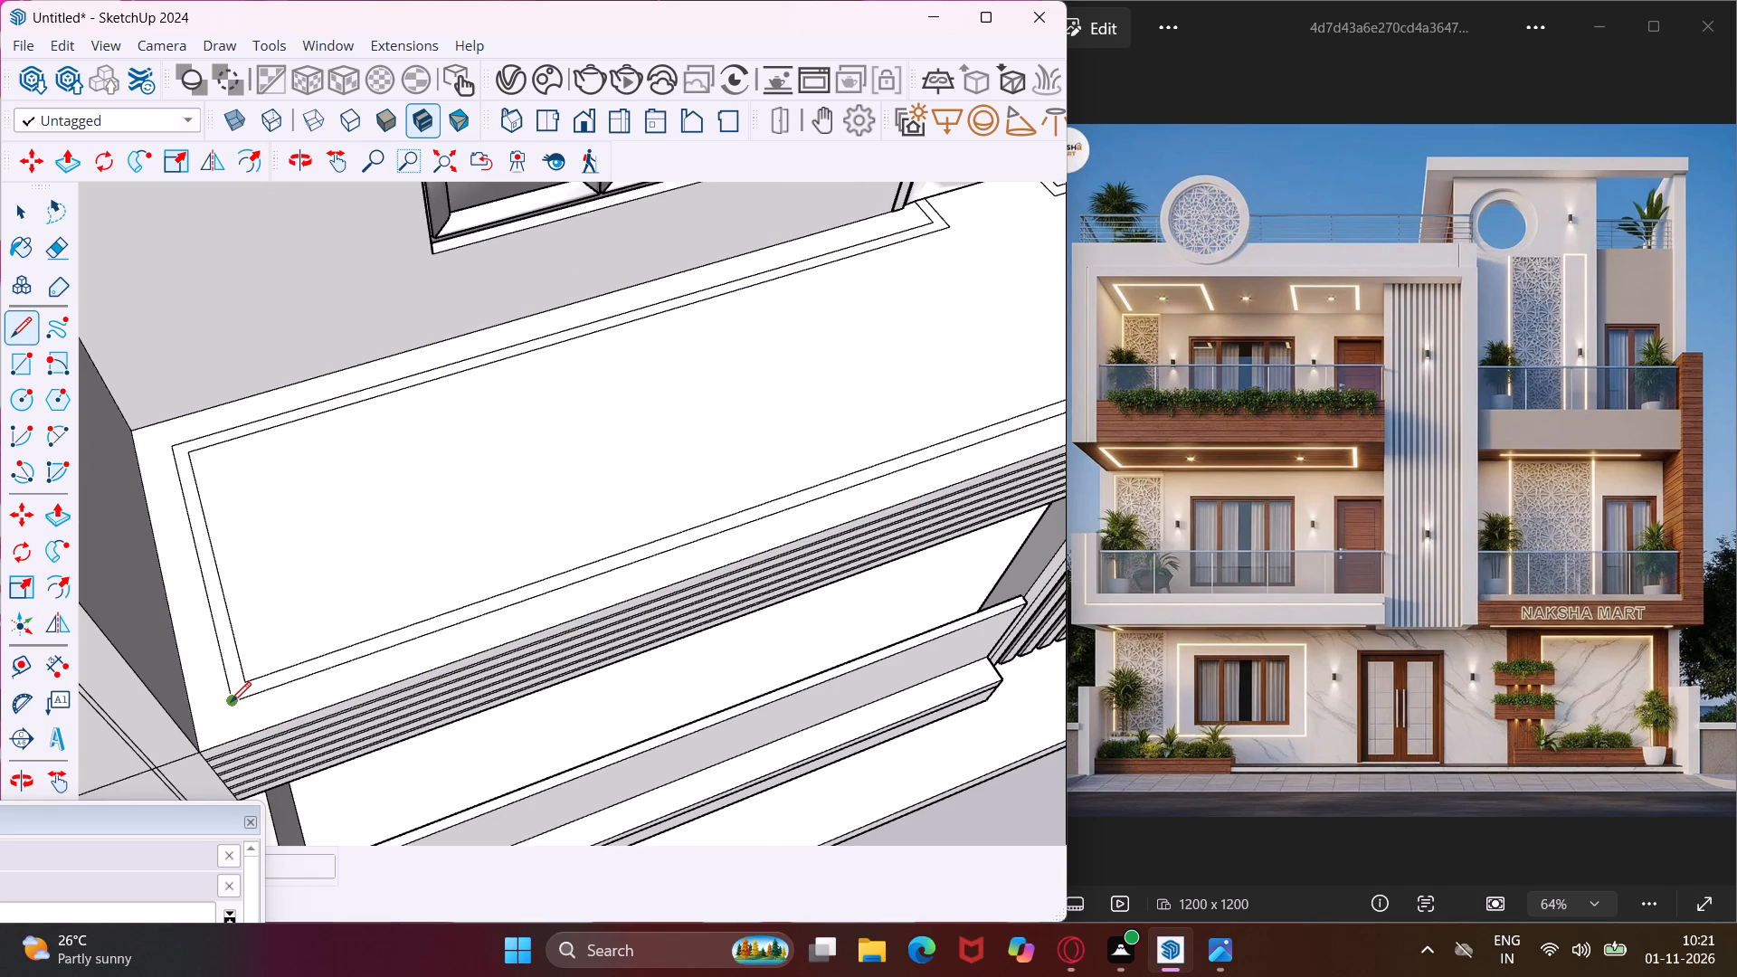
pyautogui.click(231, 702)
pyautogui.click(195, 717)
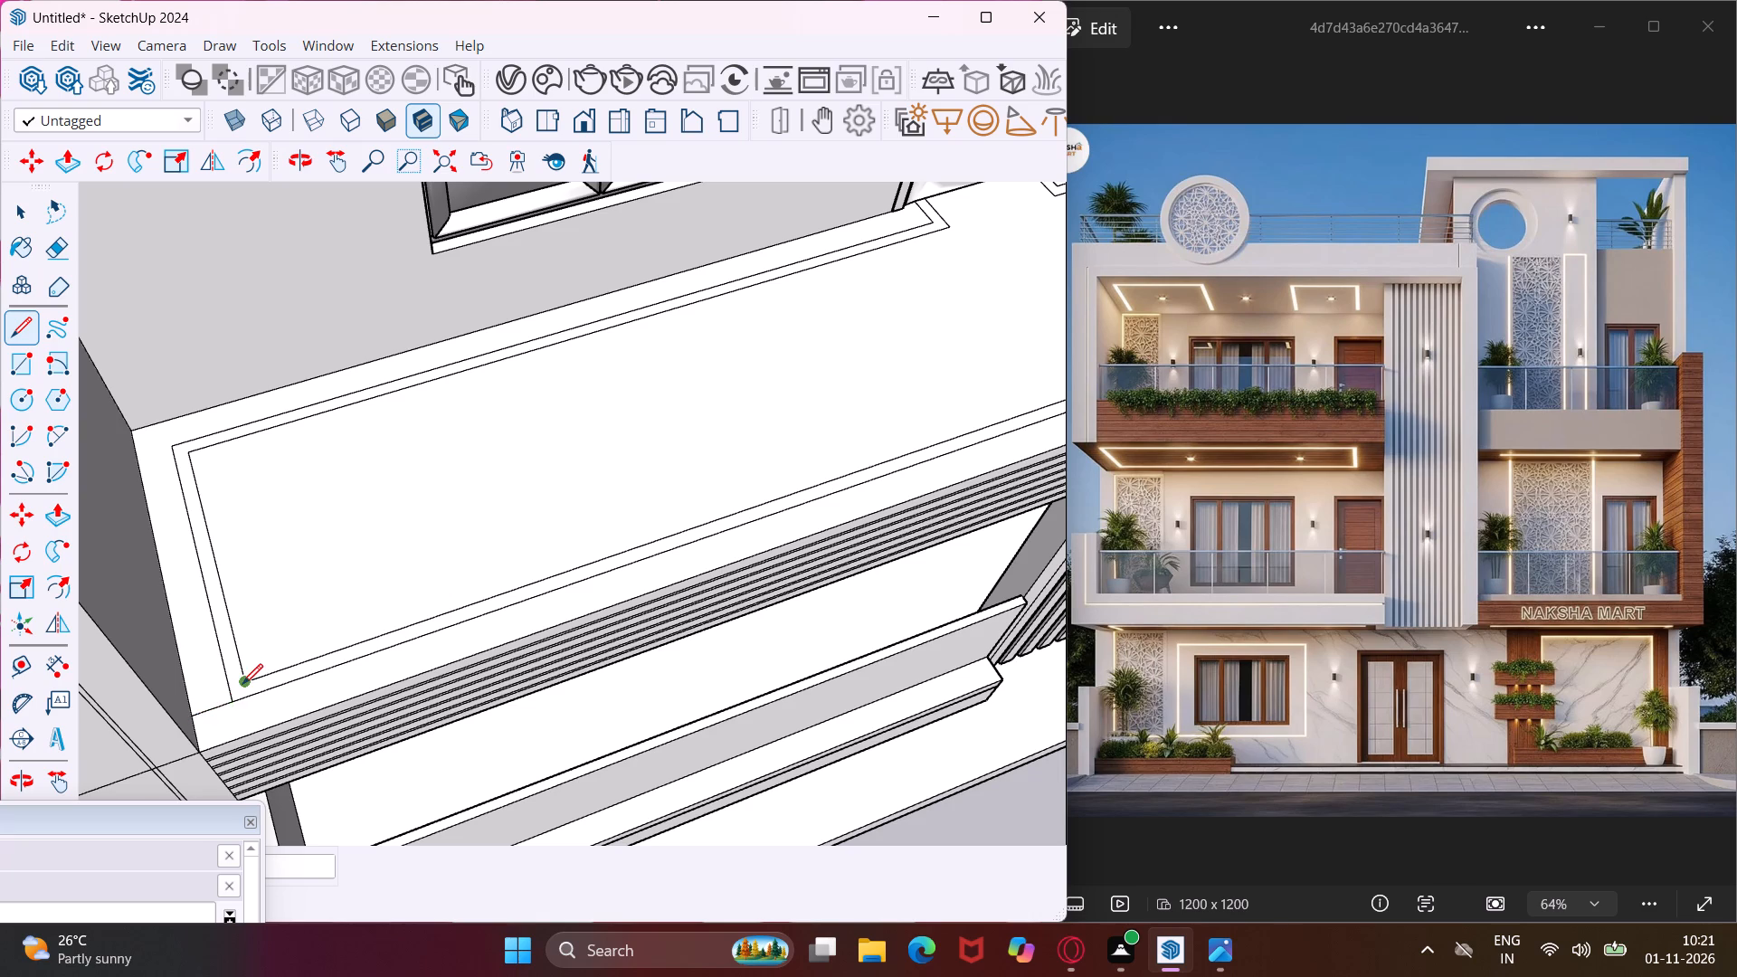
pyautogui.click(242, 684)
pyautogui.click(184, 696)
# Draw two short lines extending the front offset lines from their corners to the pillar edge on the main second-floor balcony.
pyautogui.scroll(-6, 135, 636)
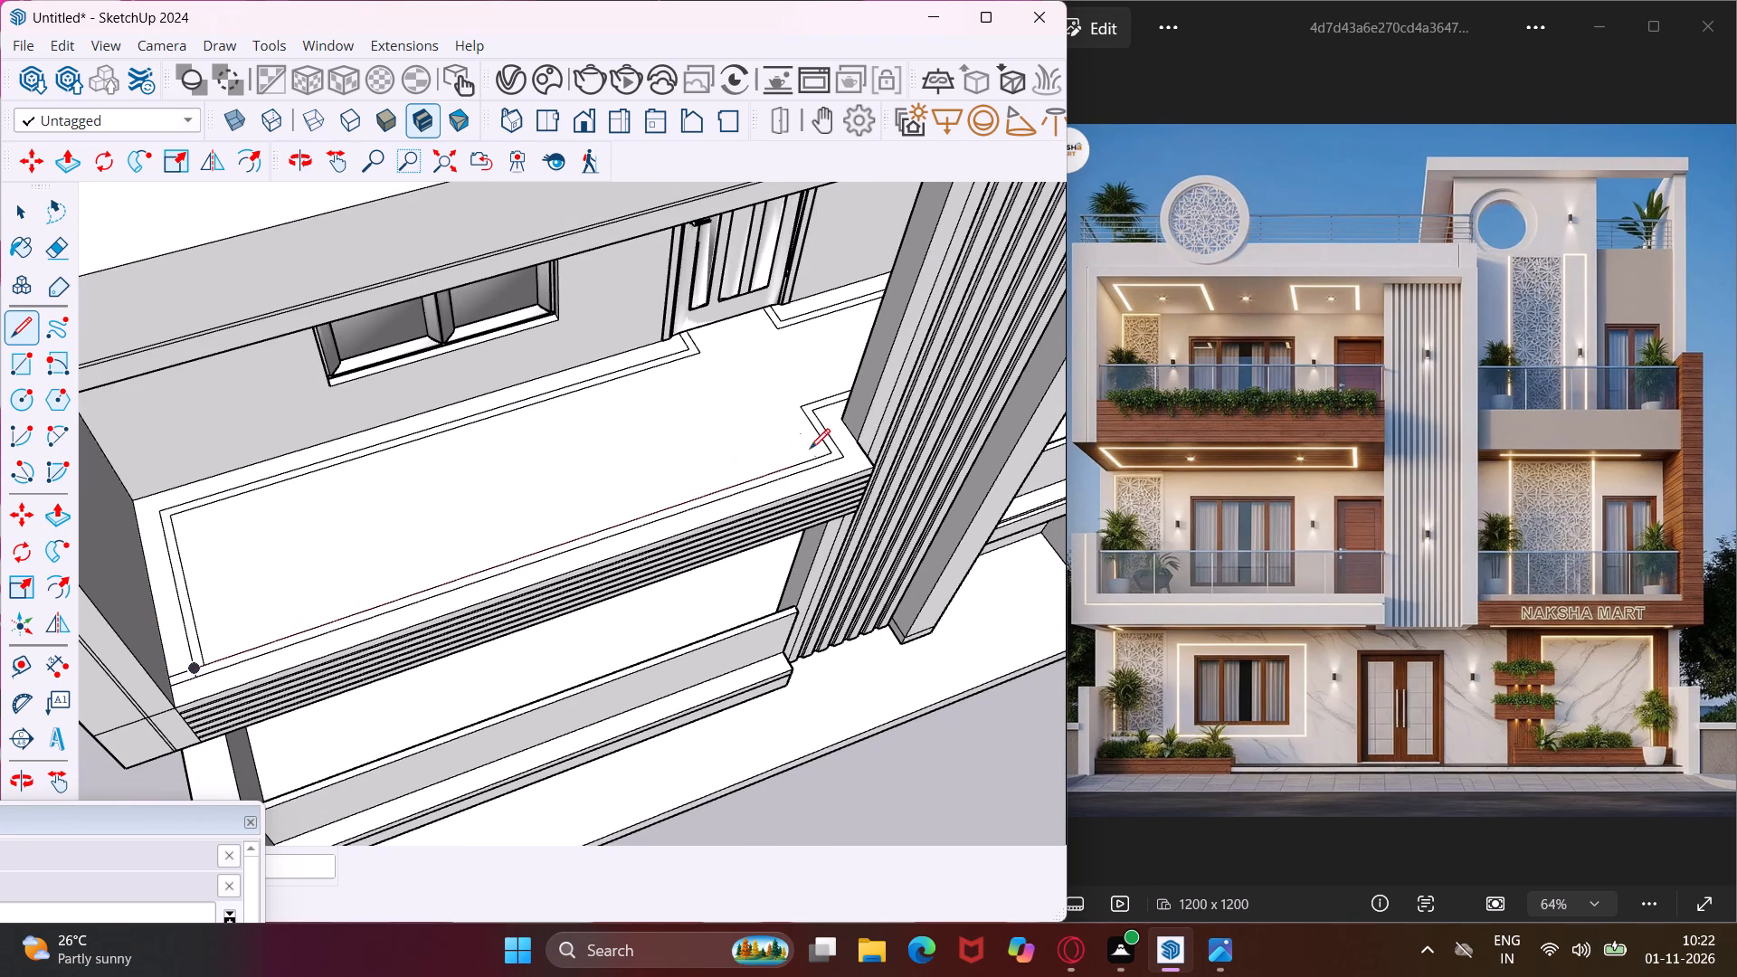
pyautogui.scroll(17, 859, 432)
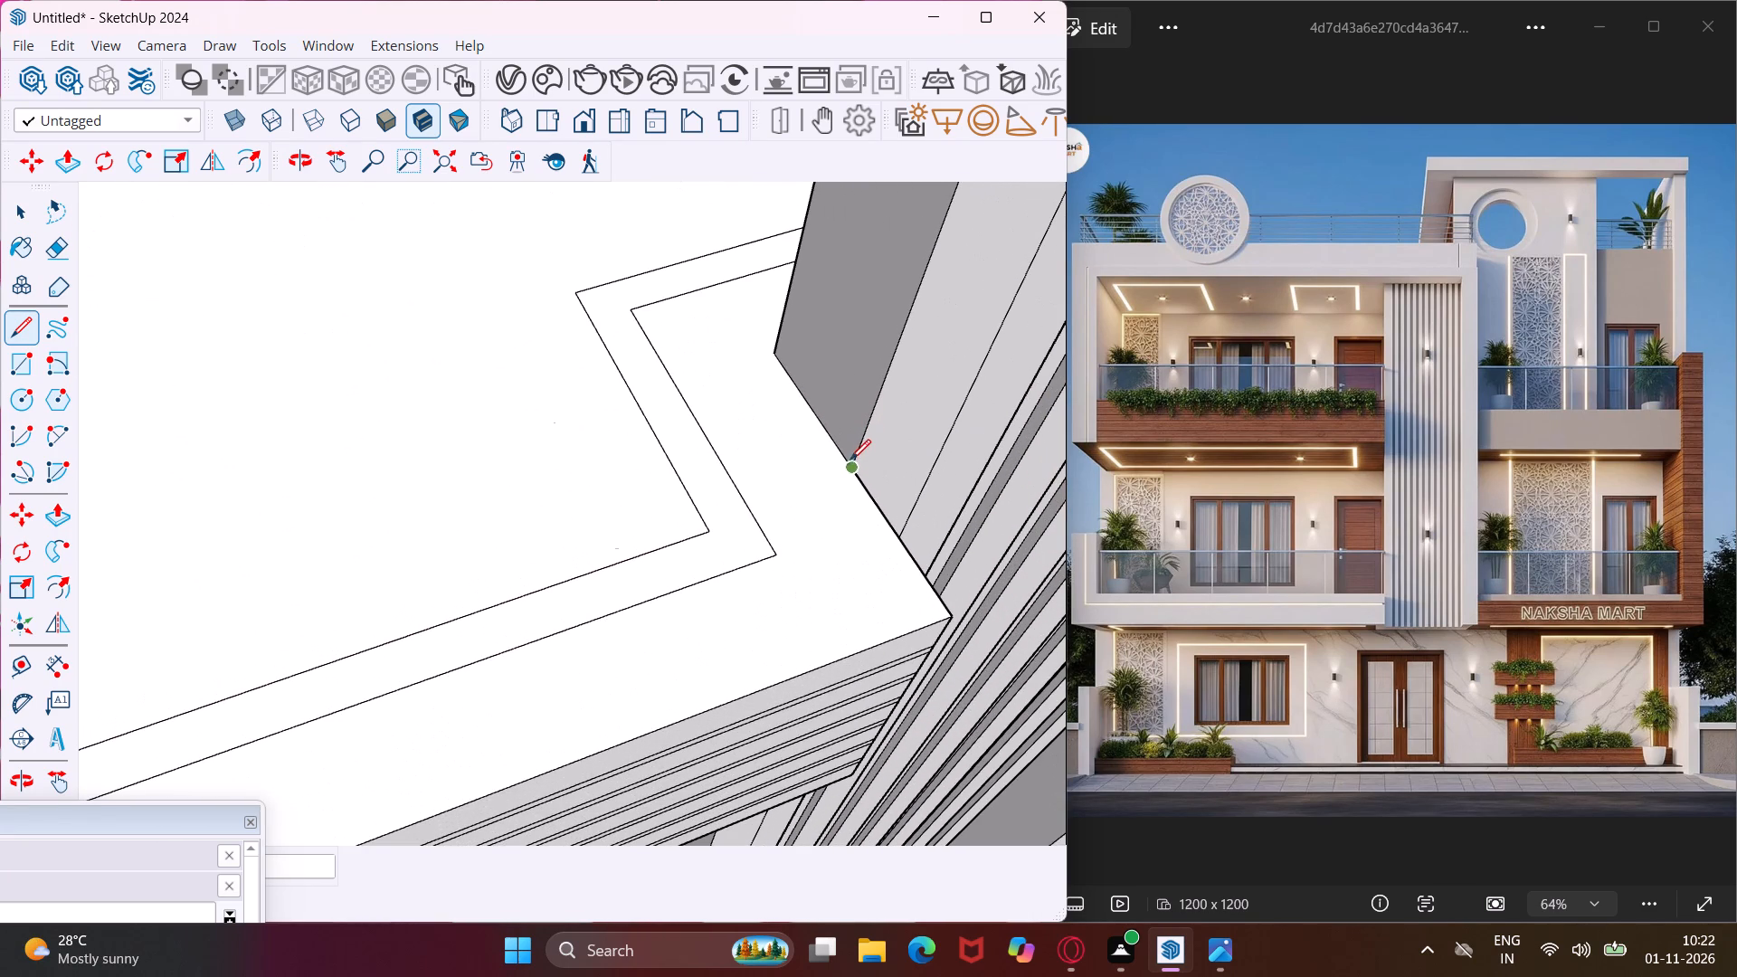
pyautogui.click(710, 527)
pyautogui.click(855, 482)
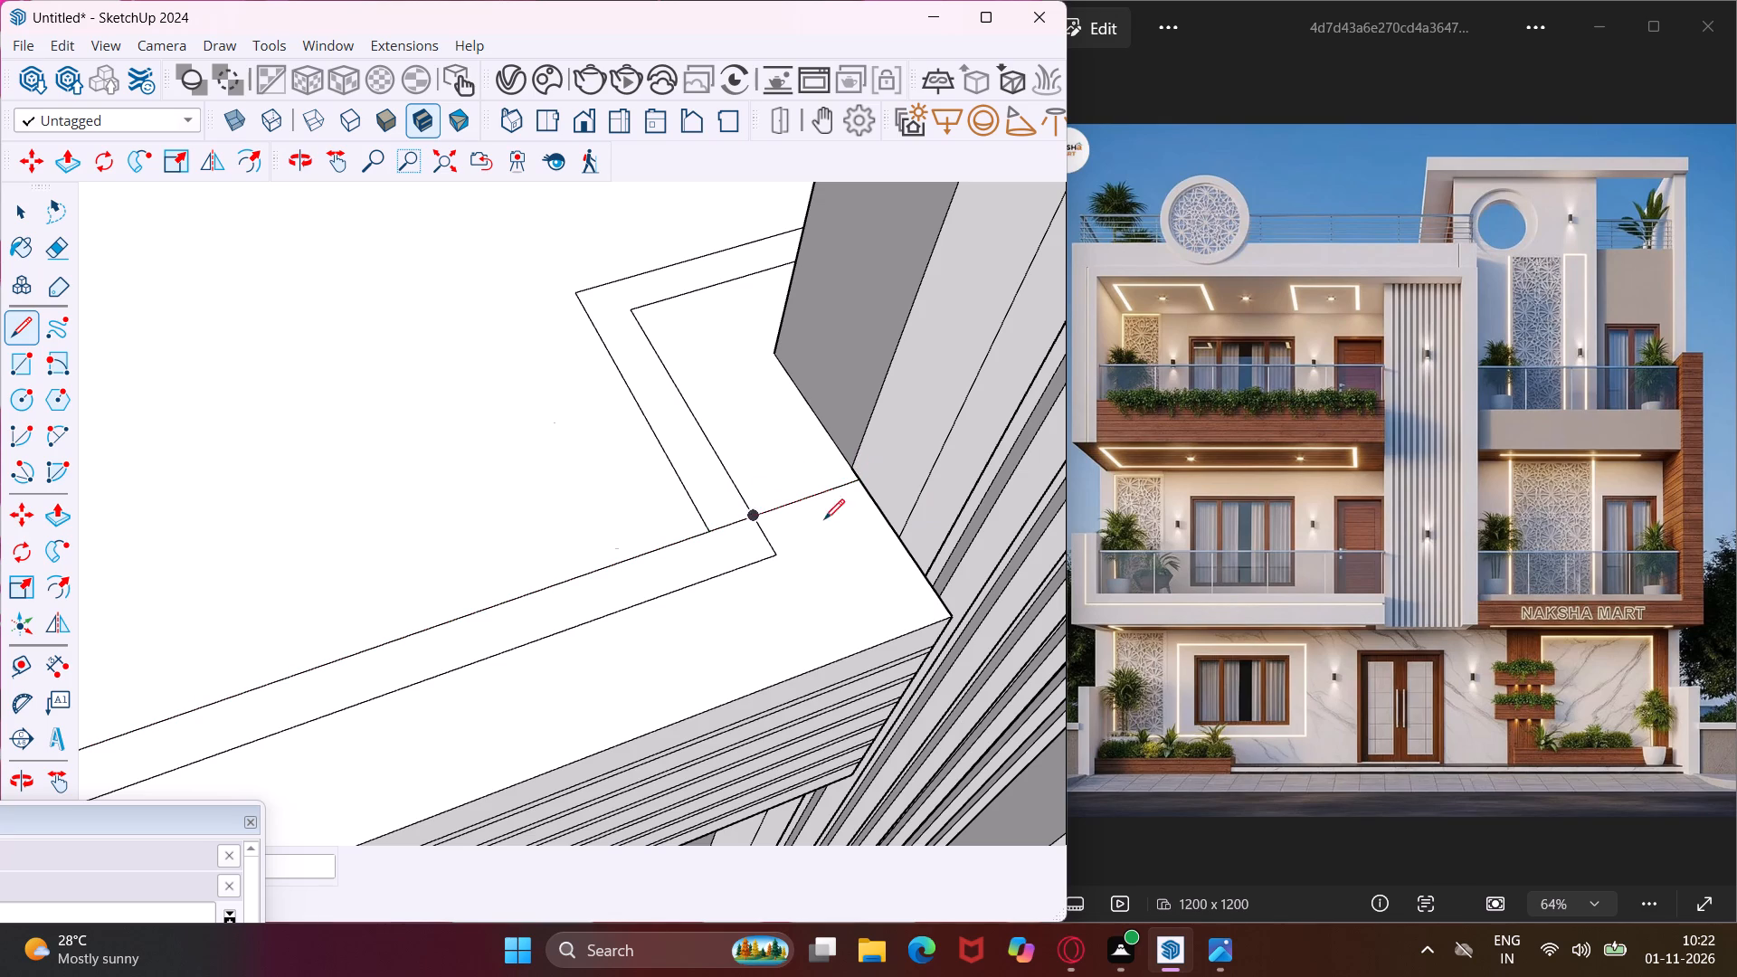
pyautogui.click(777, 556)
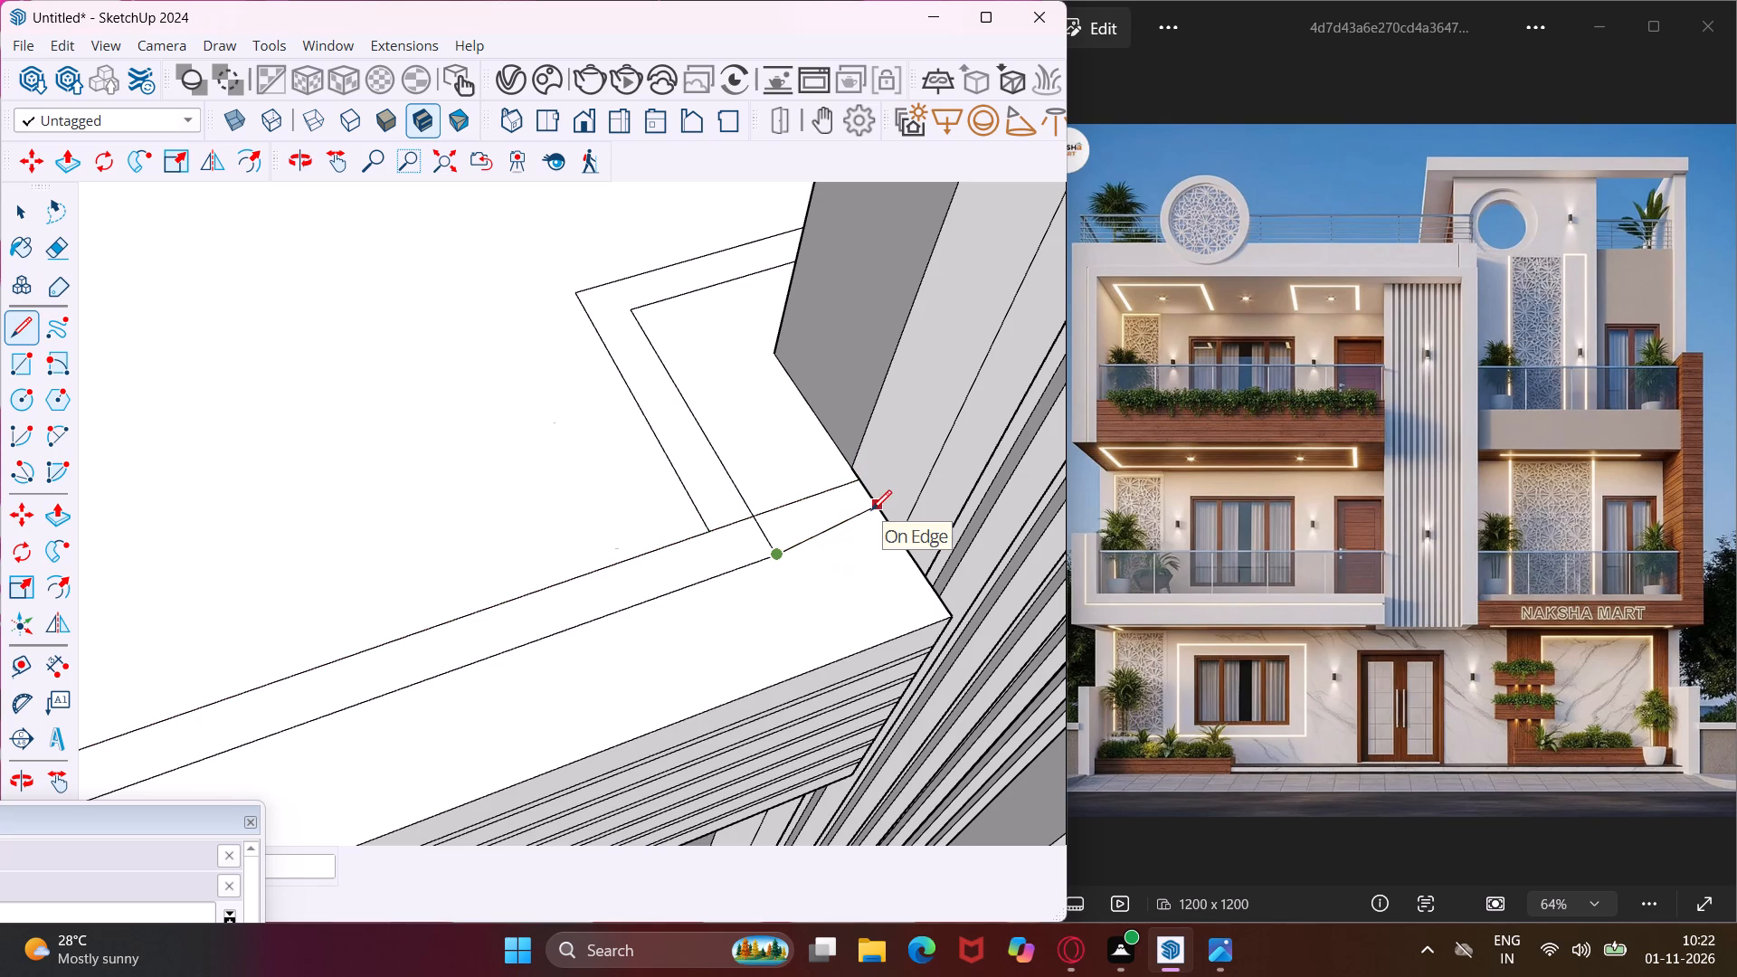
pyautogui.click(874, 512)
# Offset the outline of the smaller second-floor balcony floor, beyond the fluted pillar, inward.
pyautogui.scroll(-7, 447, 529)
pyautogui.scroll(-6, 319, 522)
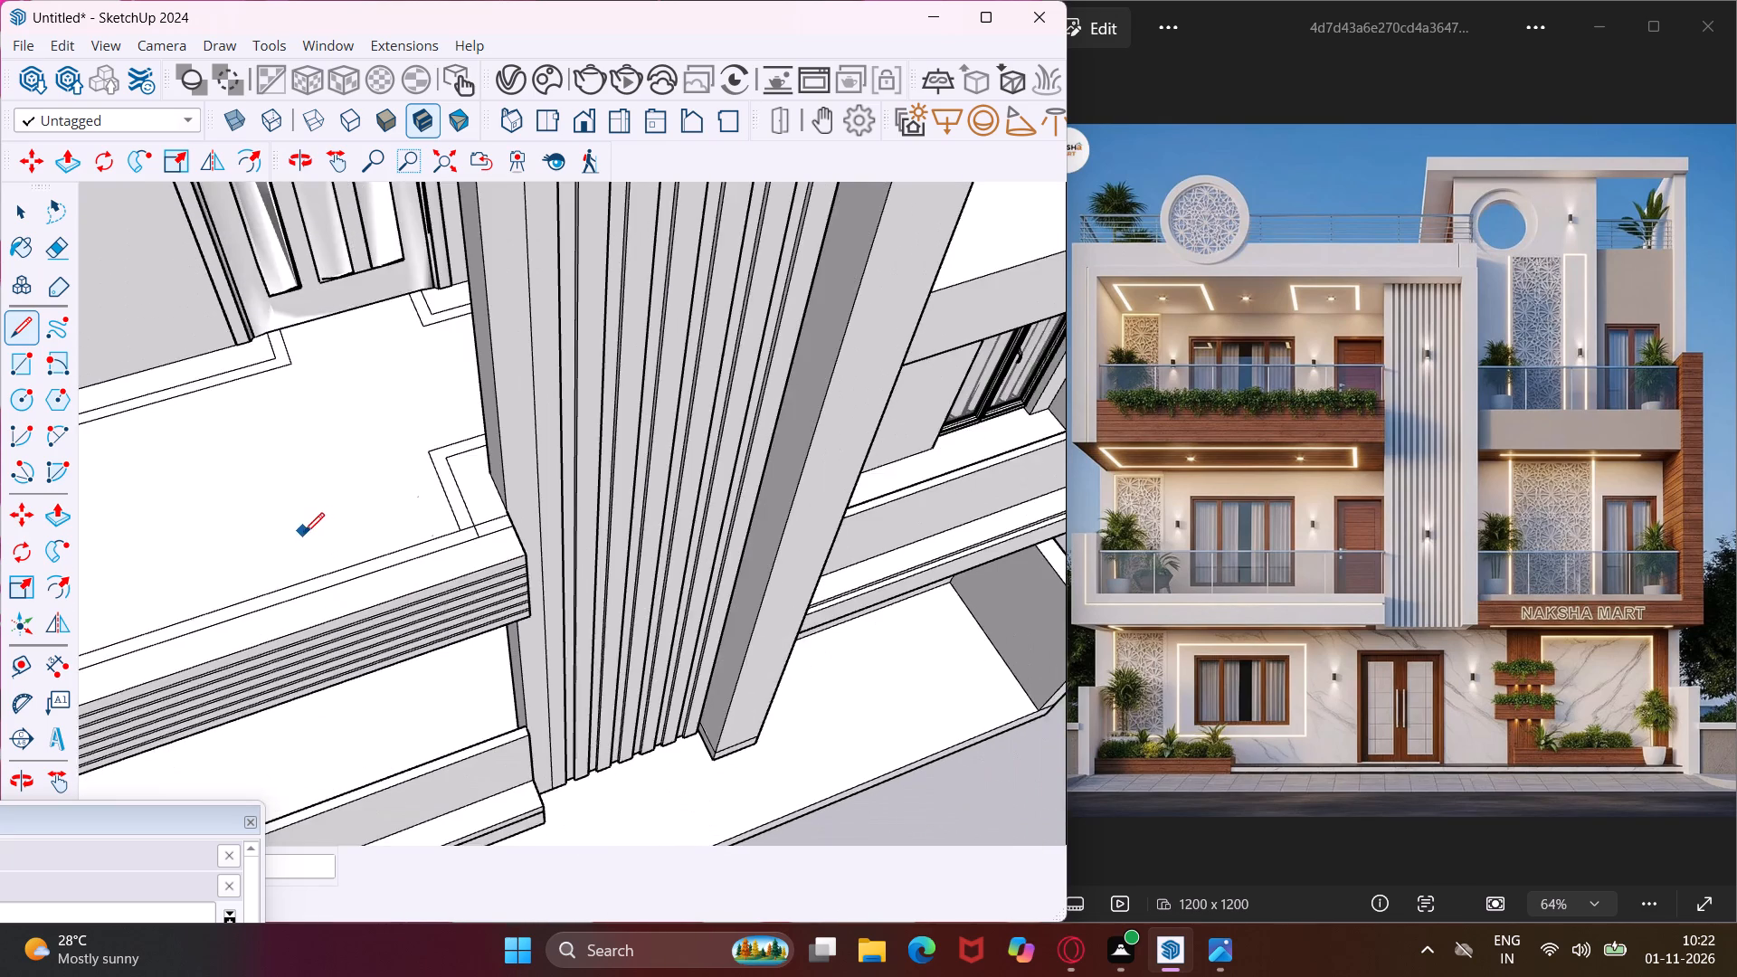
pyautogui.scroll(-3, 304, 533)
pyautogui.scroll(-6, 508, 480)
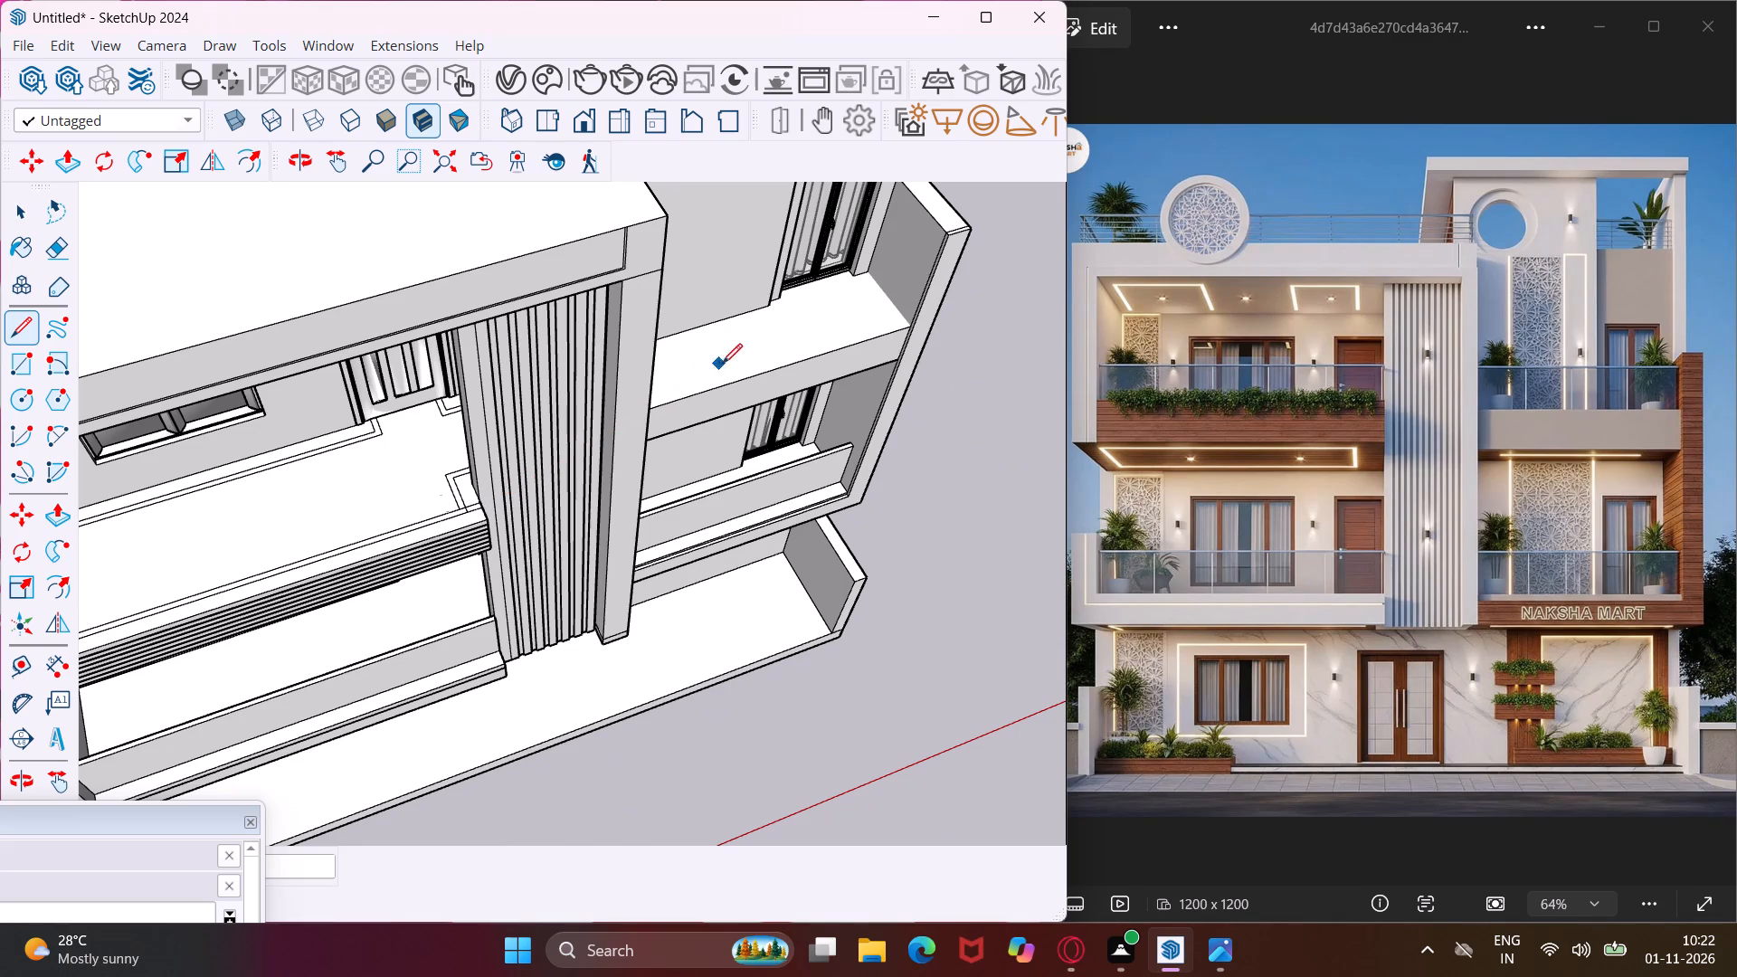
pyautogui.moveTo(723, 363); pyautogui.dragTo(398, 434, button='middle')
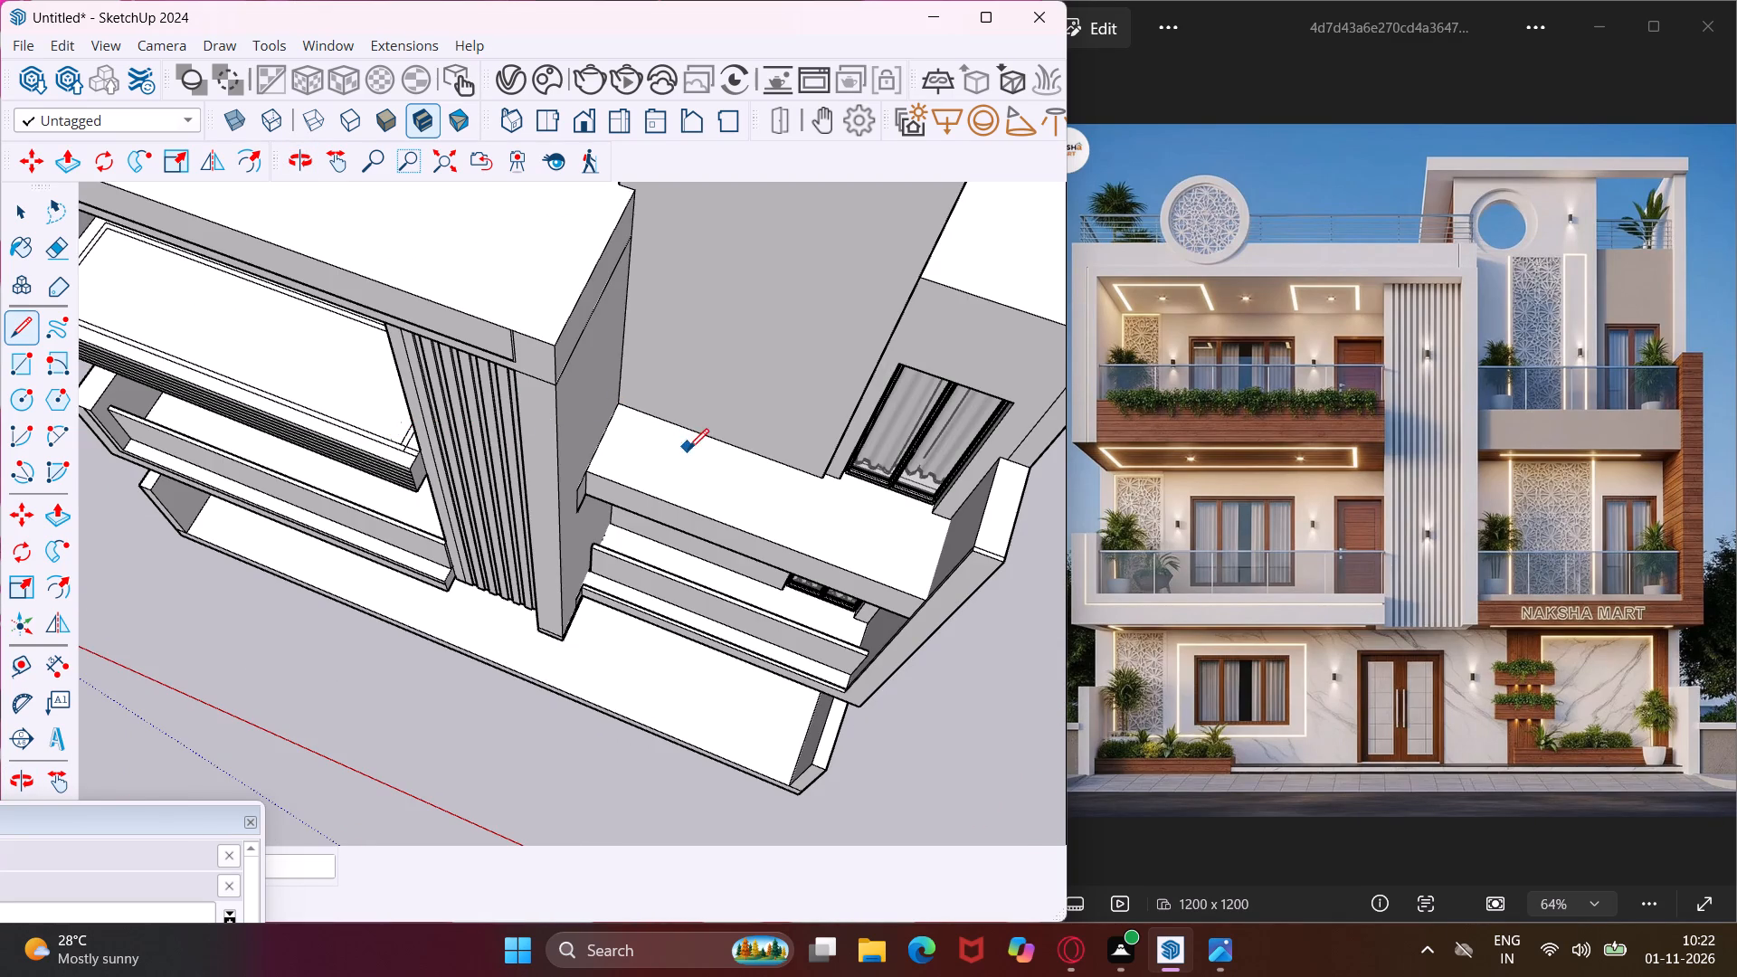
pyautogui.press('Escape')
pyautogui.press('space')
pyautogui.scroll(8, 689, 467)
pyautogui.click(689, 484)
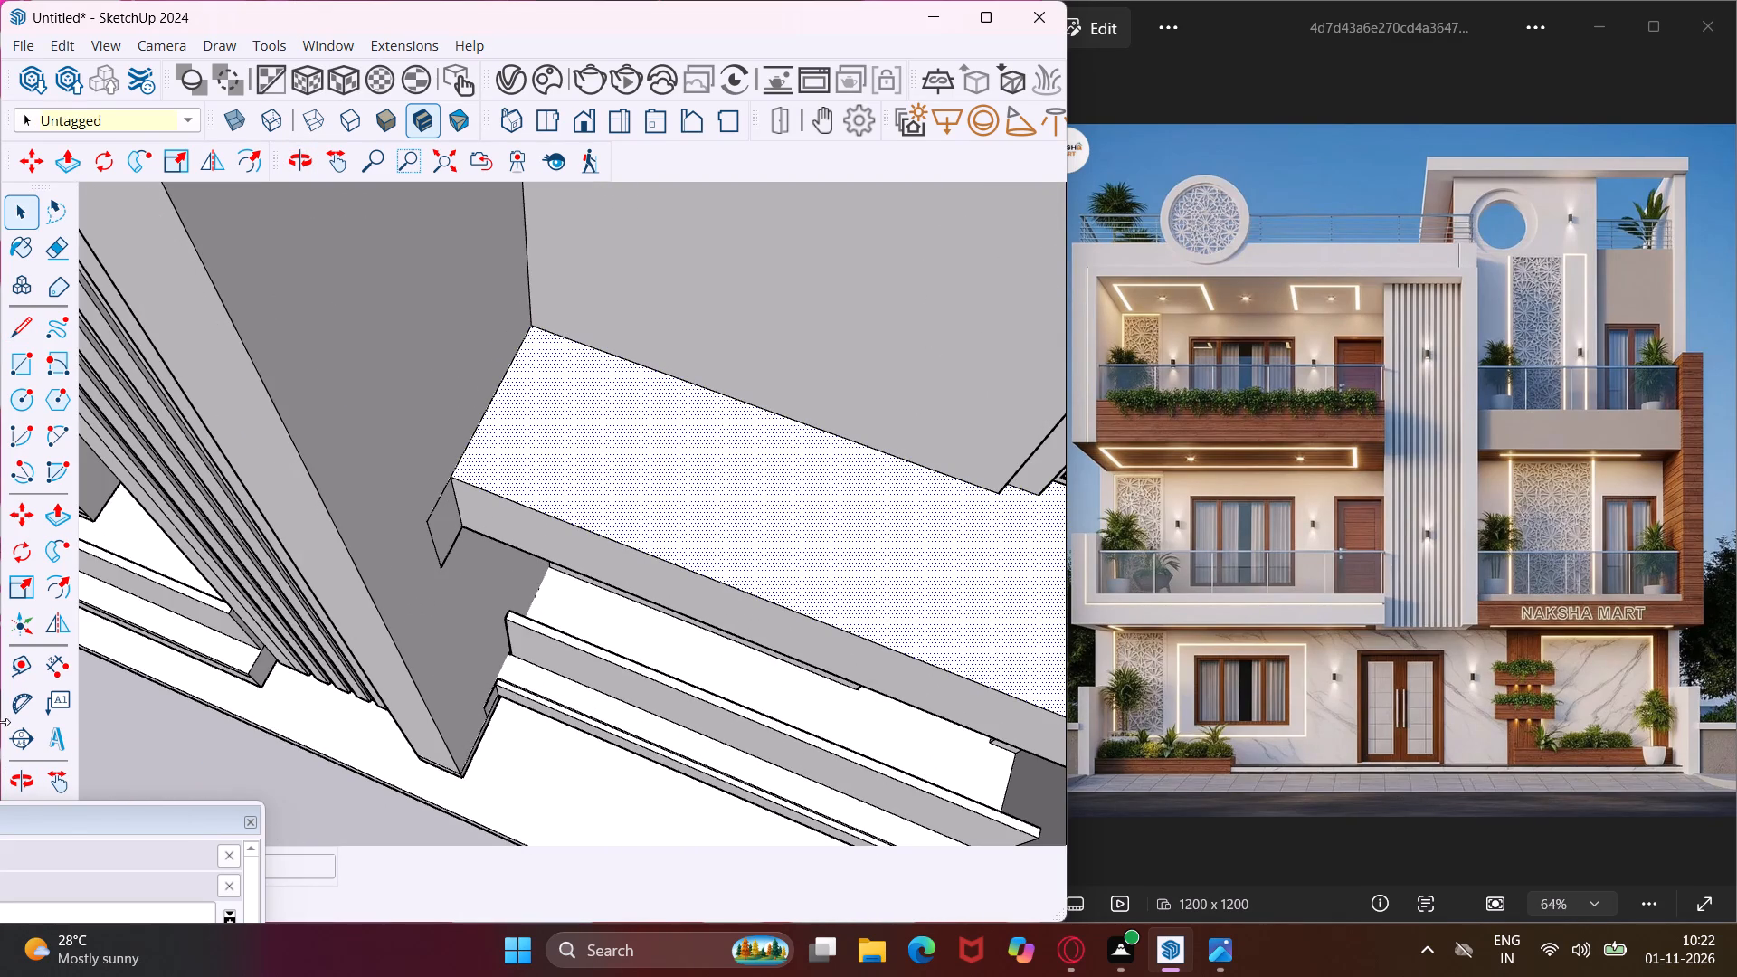
pyautogui.click(59, 591)
pyautogui.click(628, 540)
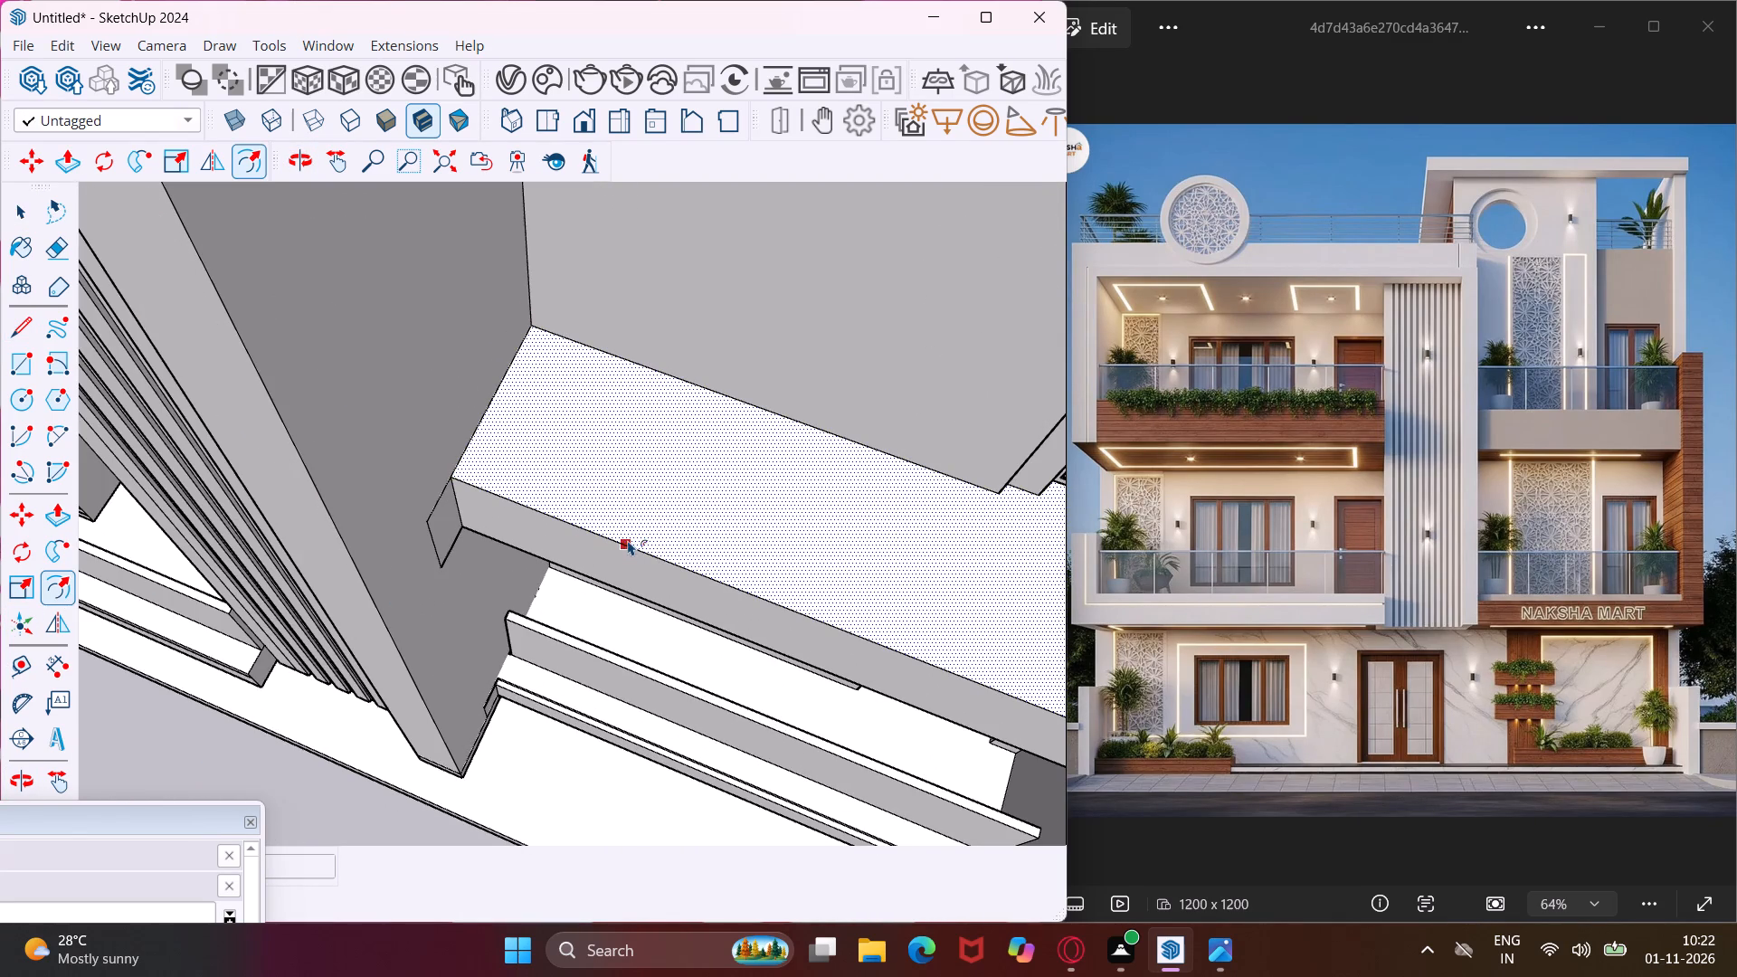
pyautogui.click(625, 512)
# Offset the same smaller balcony floor outline inward again by a slightly smaller distance, forming a narrow strip.
pyautogui.scroll(4, 626, 517)
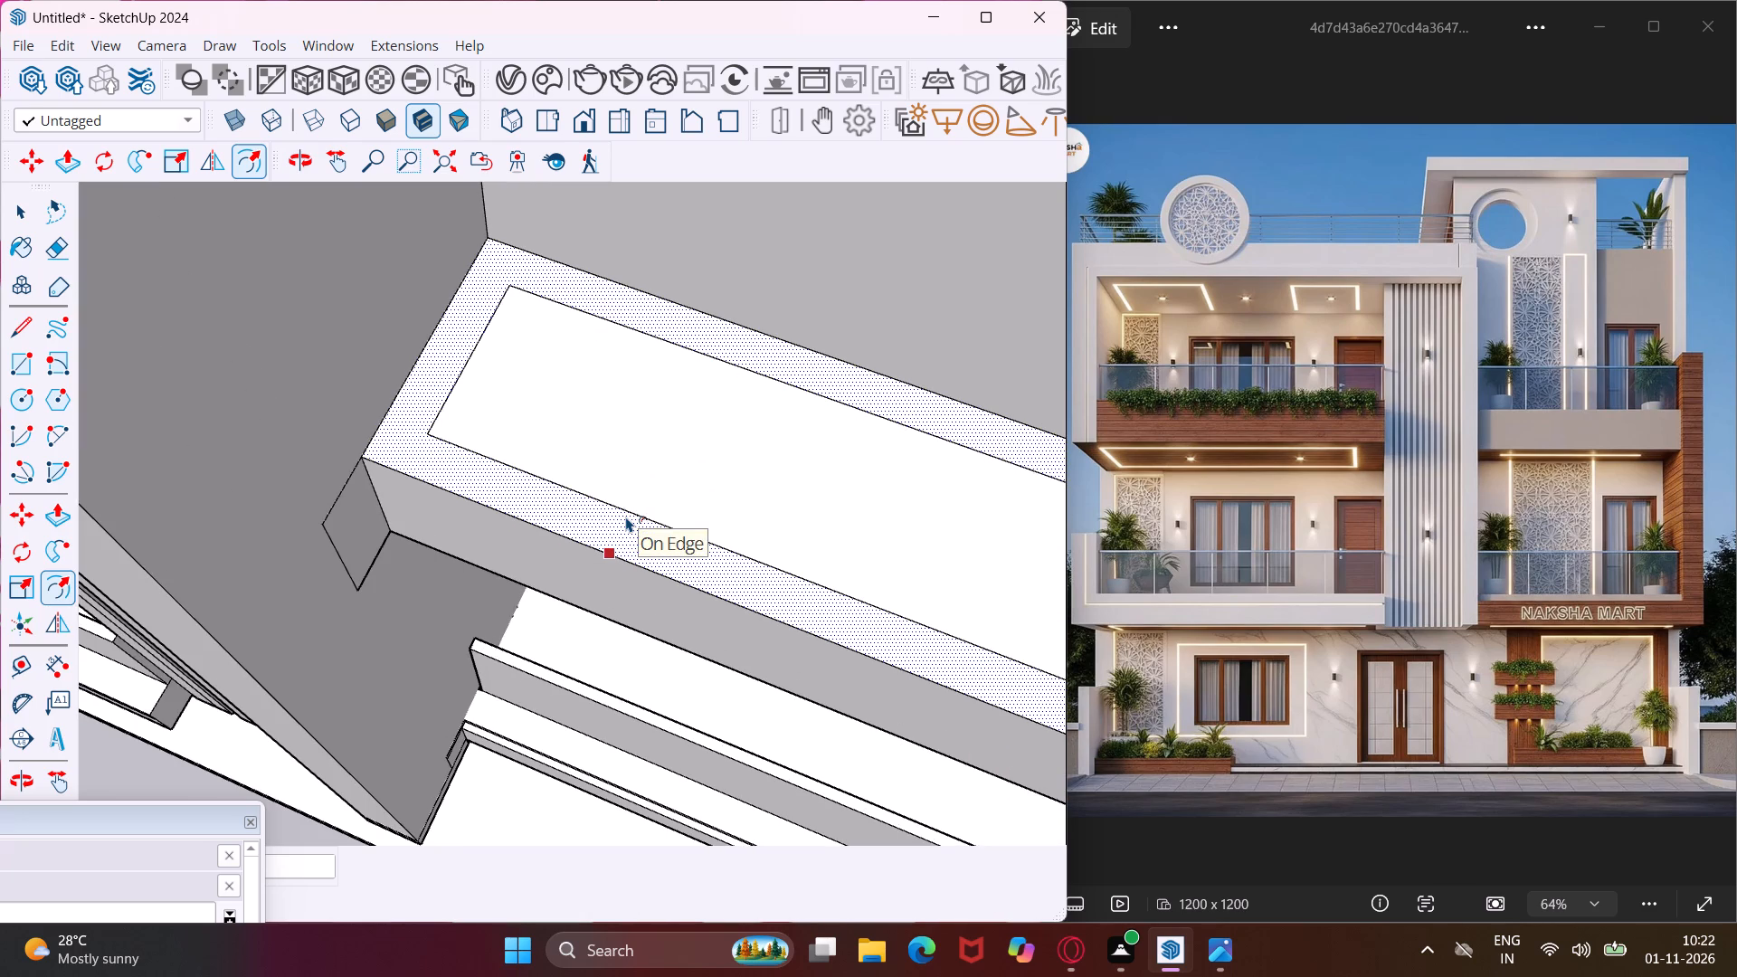
pyautogui.click(626, 524)
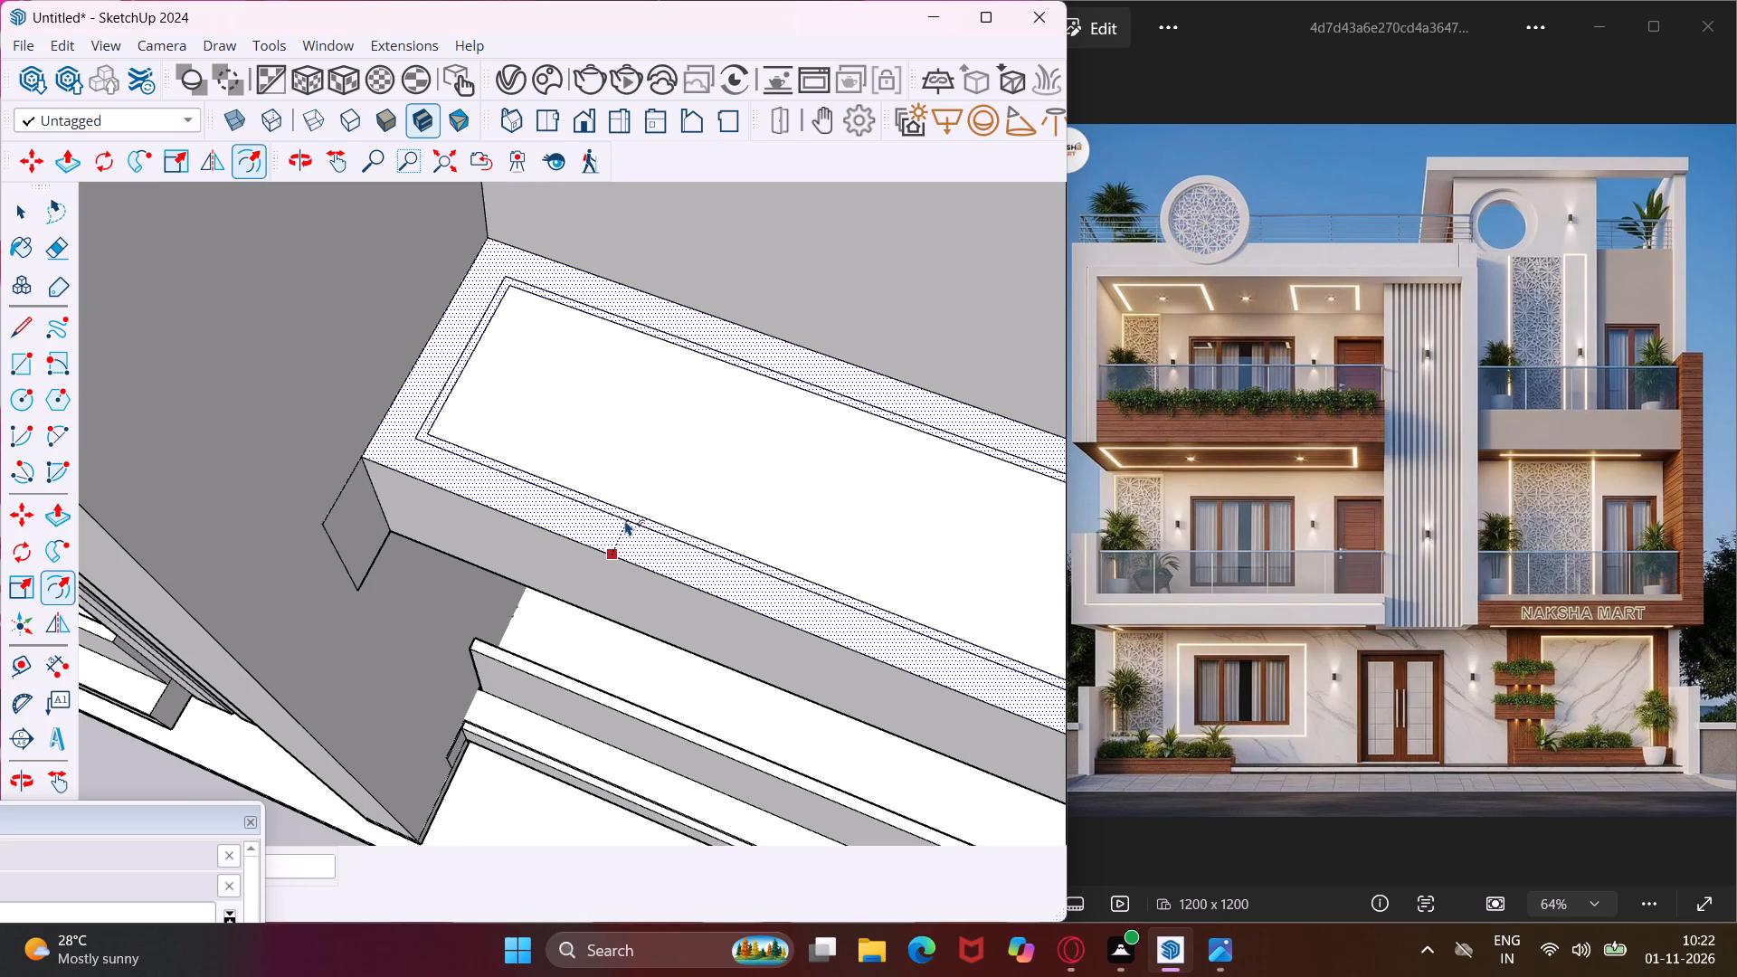
pyautogui.click(625, 522)
pyautogui.press('Escape')
pyautogui.press('space')
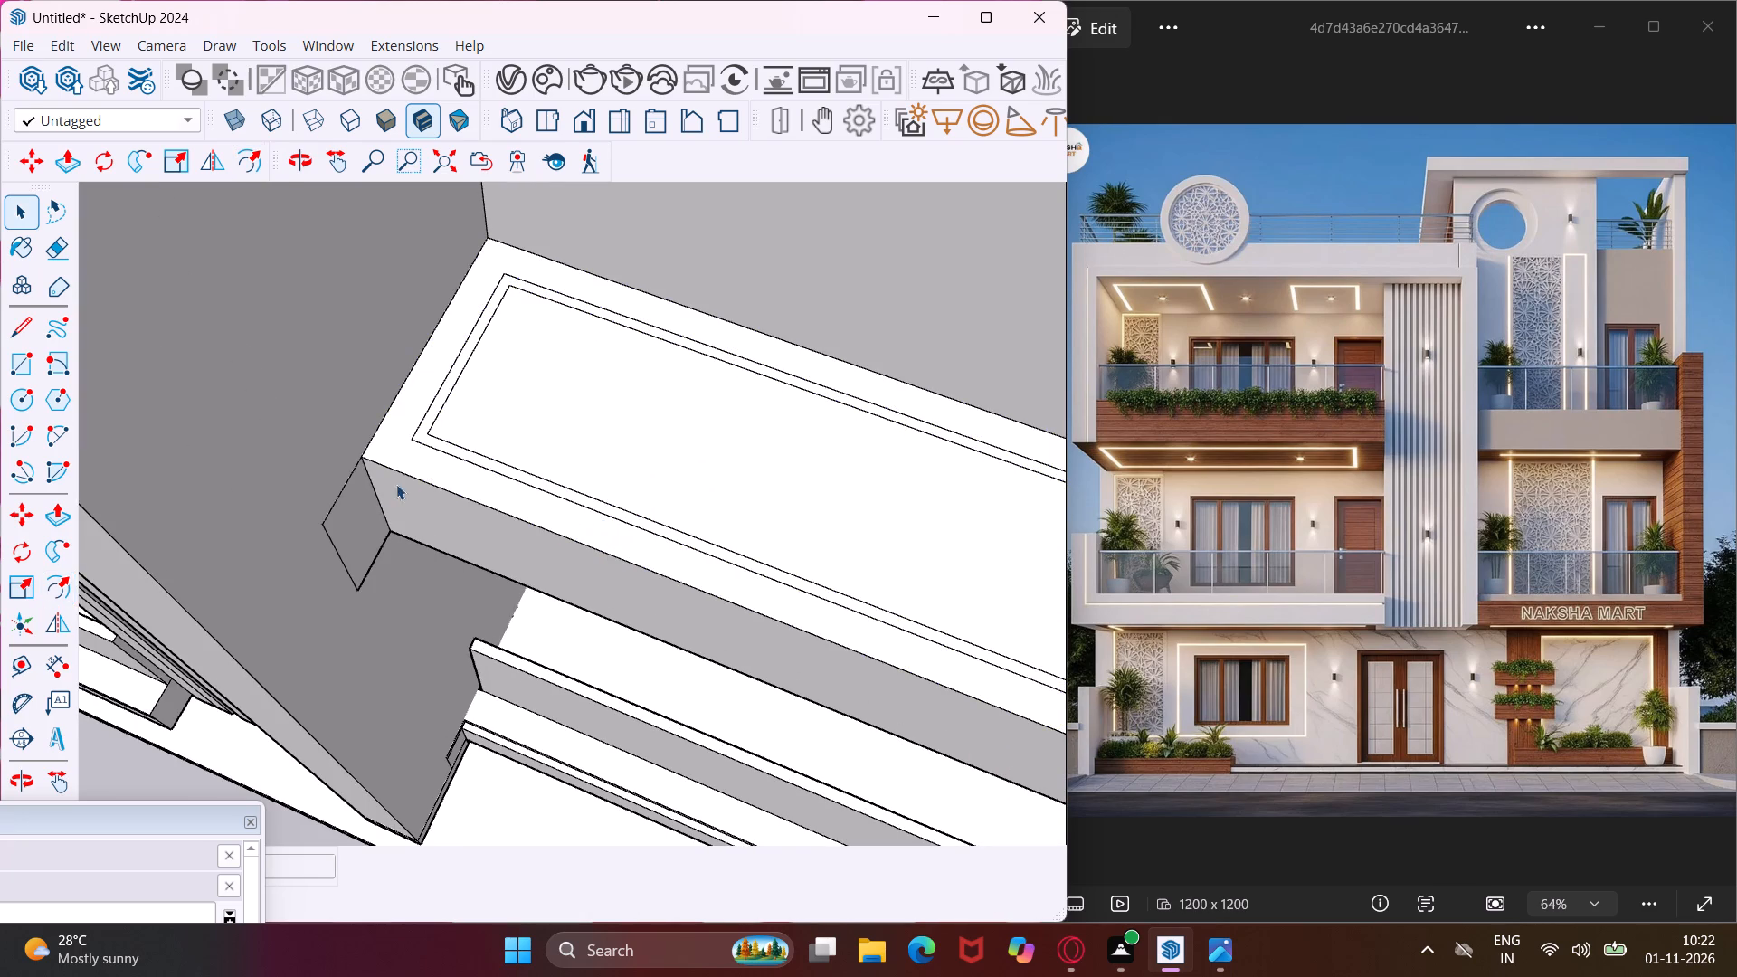
# Draw two short lines extending the smaller balcony's front offset lines from their corners to the pillar-side wall.
pyautogui.scroll(-6, 378, 486)
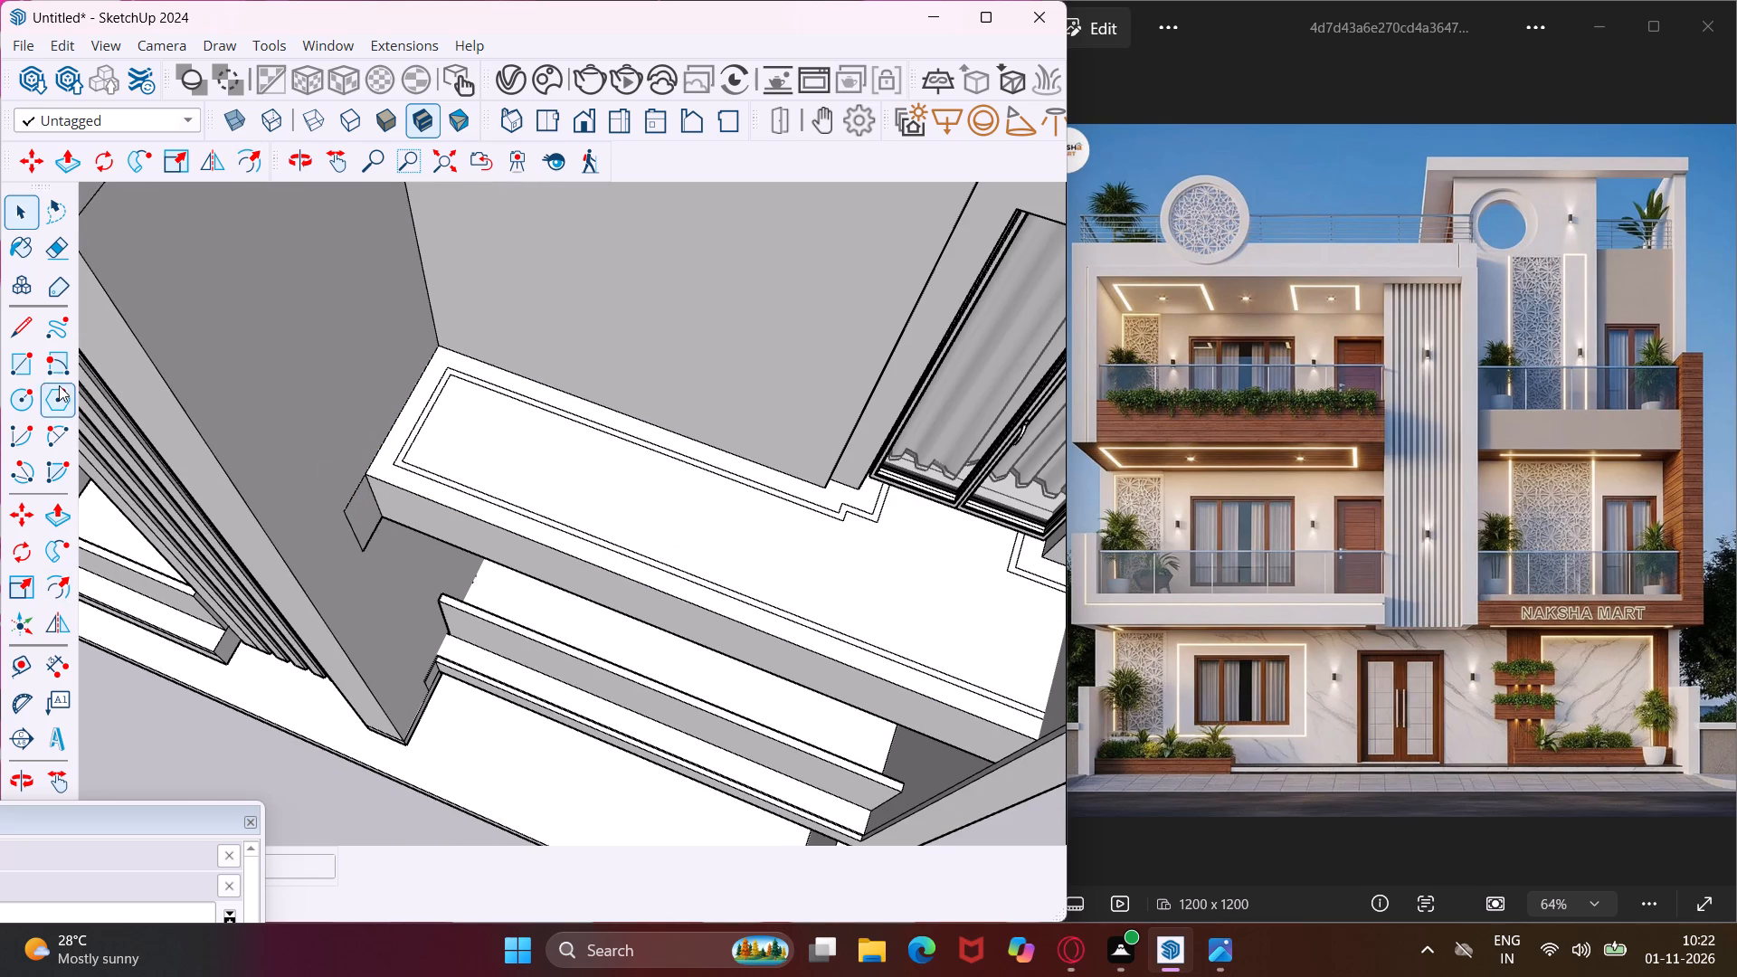
pyautogui.click(21, 316)
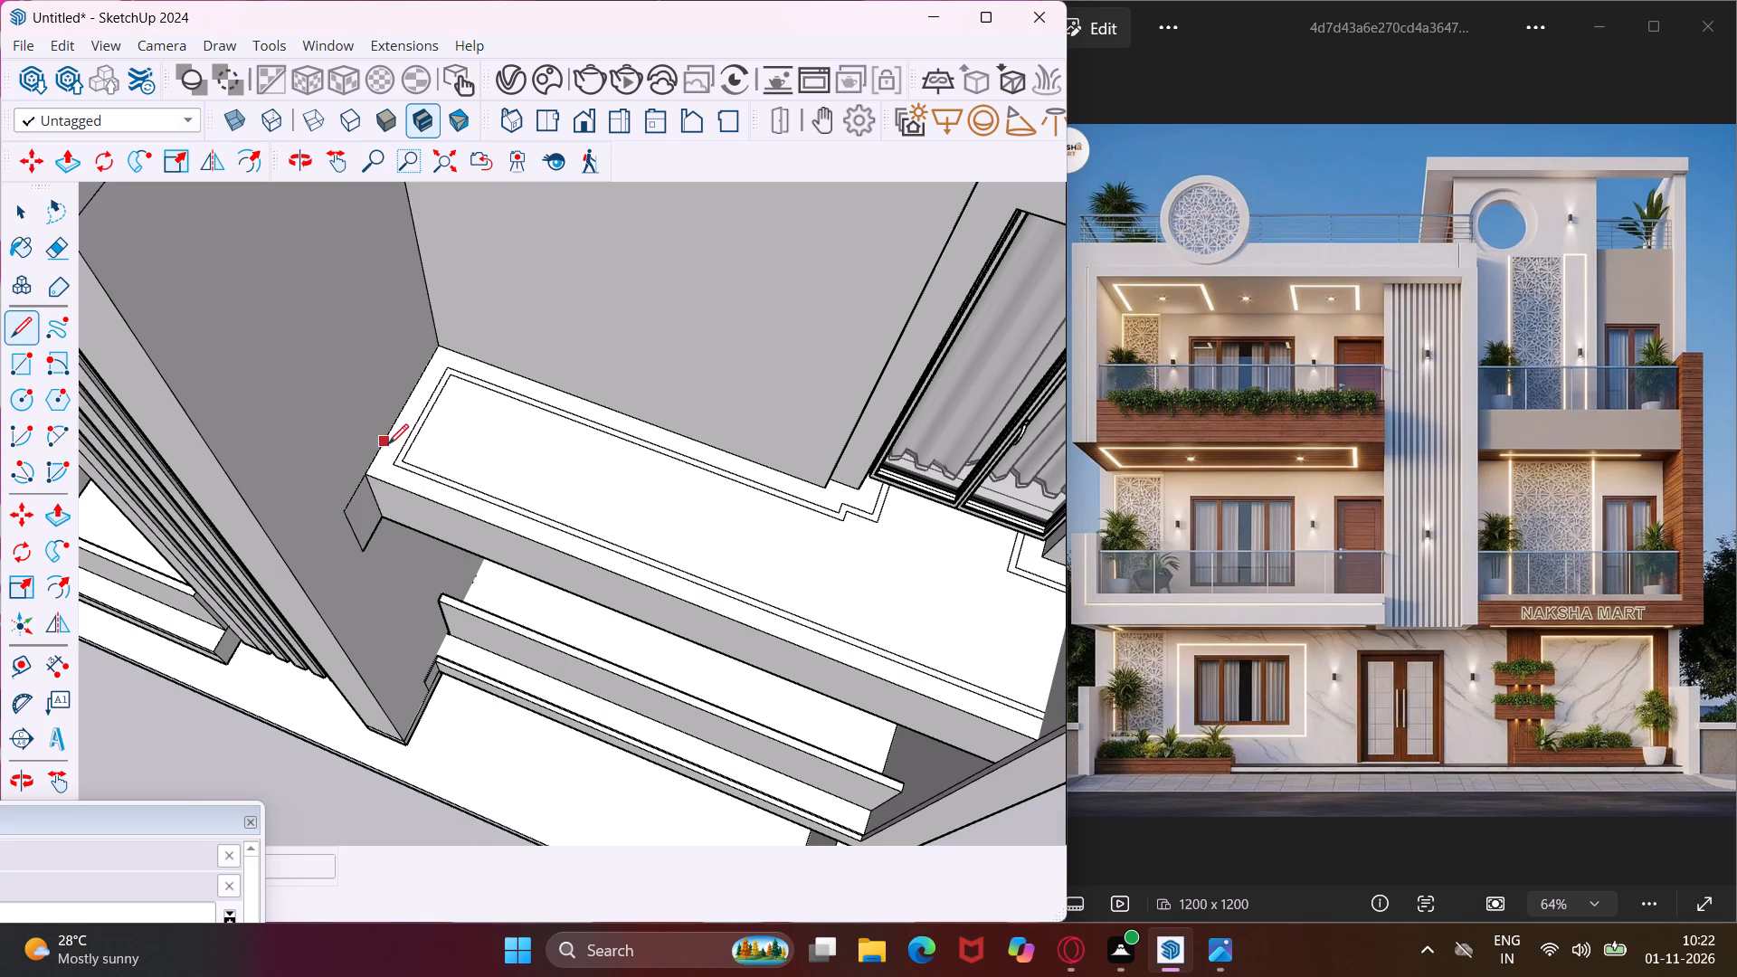
pyautogui.scroll(7, 388, 444)
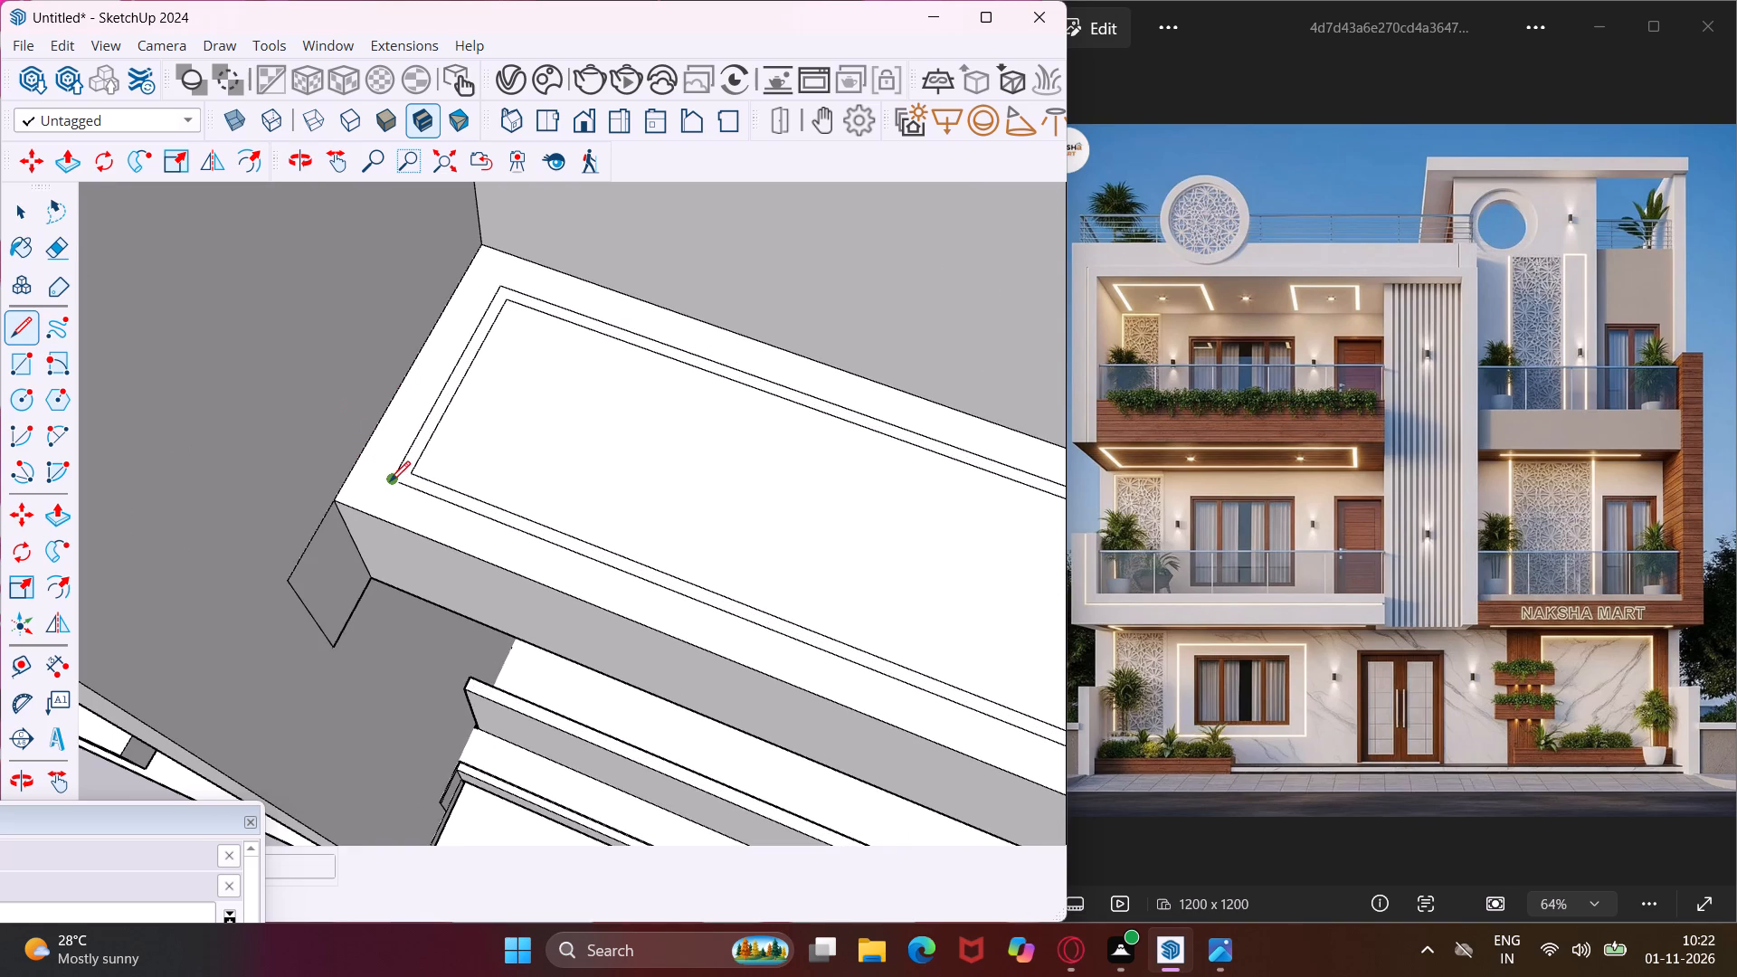
pyautogui.click(390, 481)
pyautogui.click(359, 469)
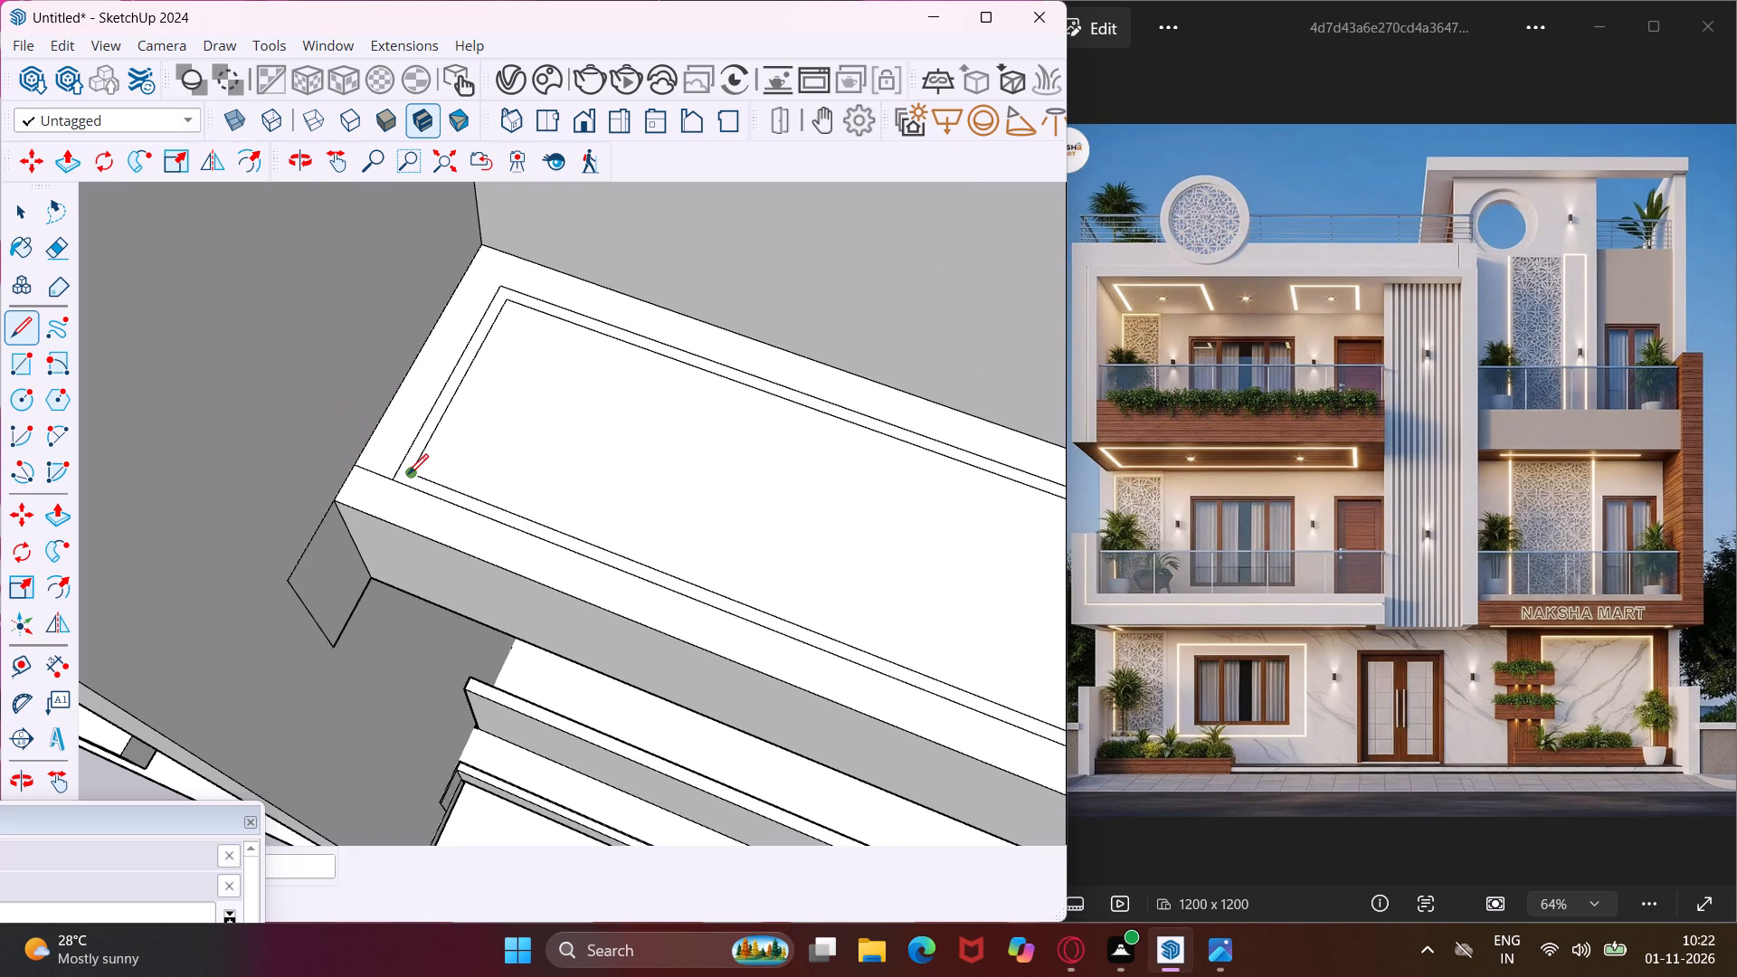
pyautogui.click(409, 474)
pyautogui.click(370, 453)
# Draw a short line across the narrow front strip at the outer side-wall end of the smaller balcony.
pyautogui.scroll(-10, 263, 446)
pyautogui.moveTo(454, 535); pyautogui.dragTo(703, 514, button='middle')
pyautogui.scroll(10, 981, 471)
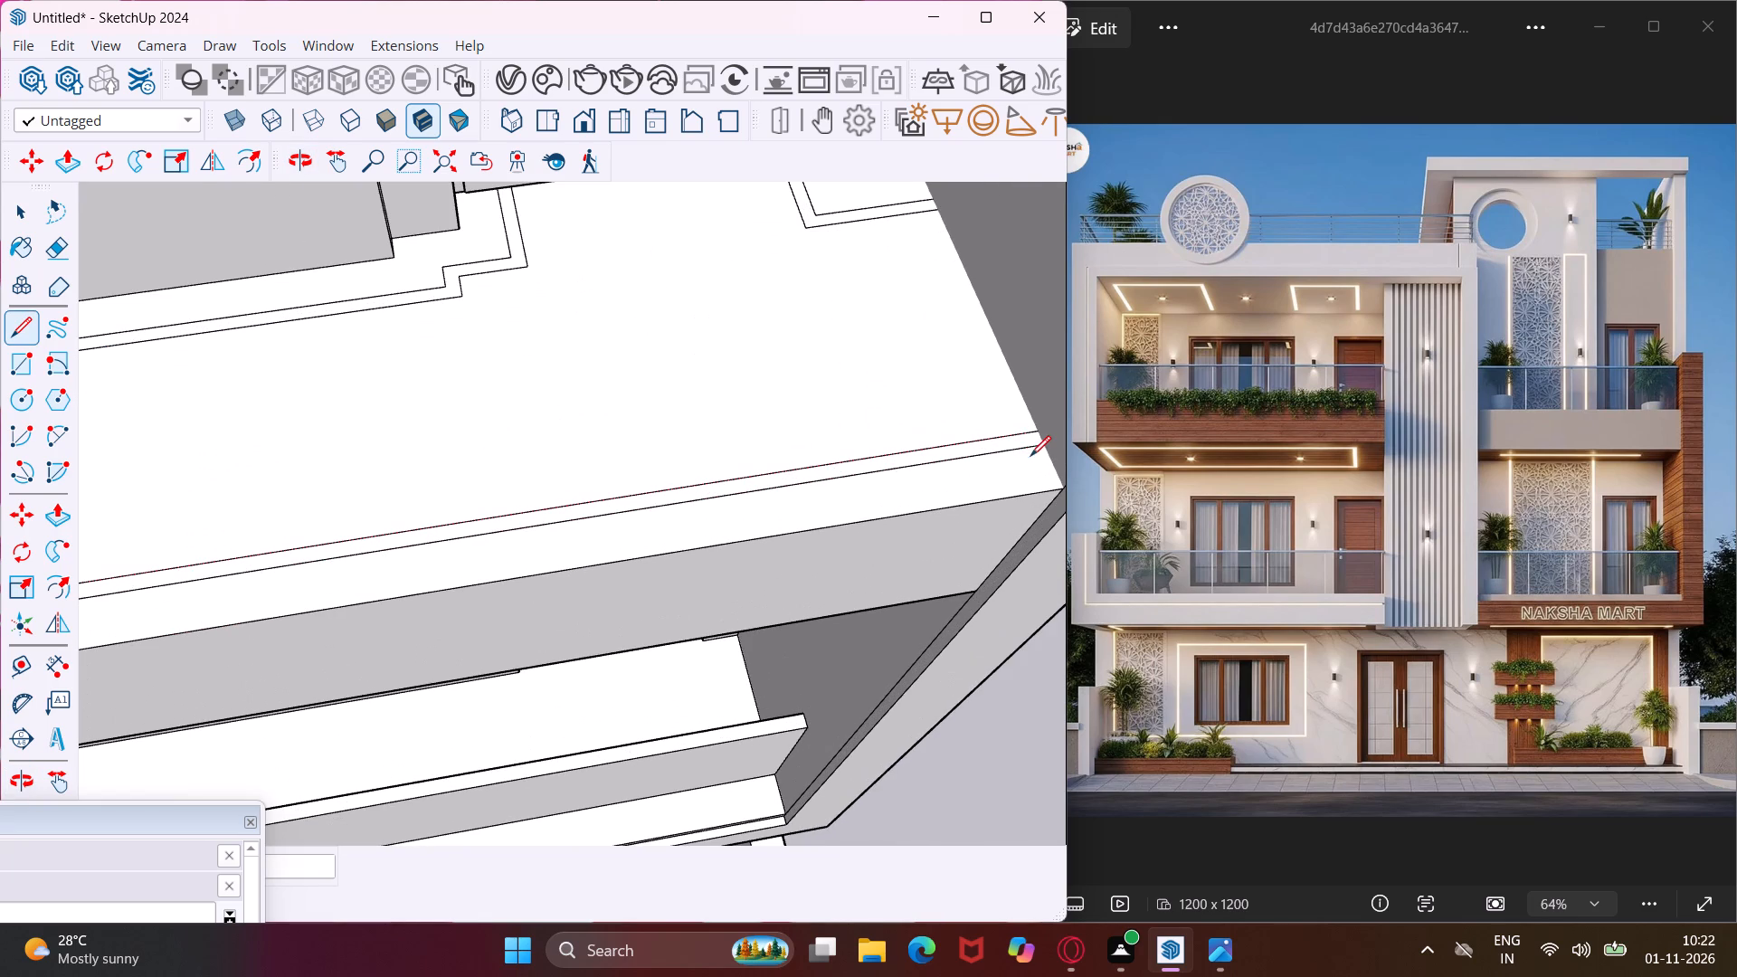
pyautogui.click(1030, 448)
pyautogui.click(1022, 435)
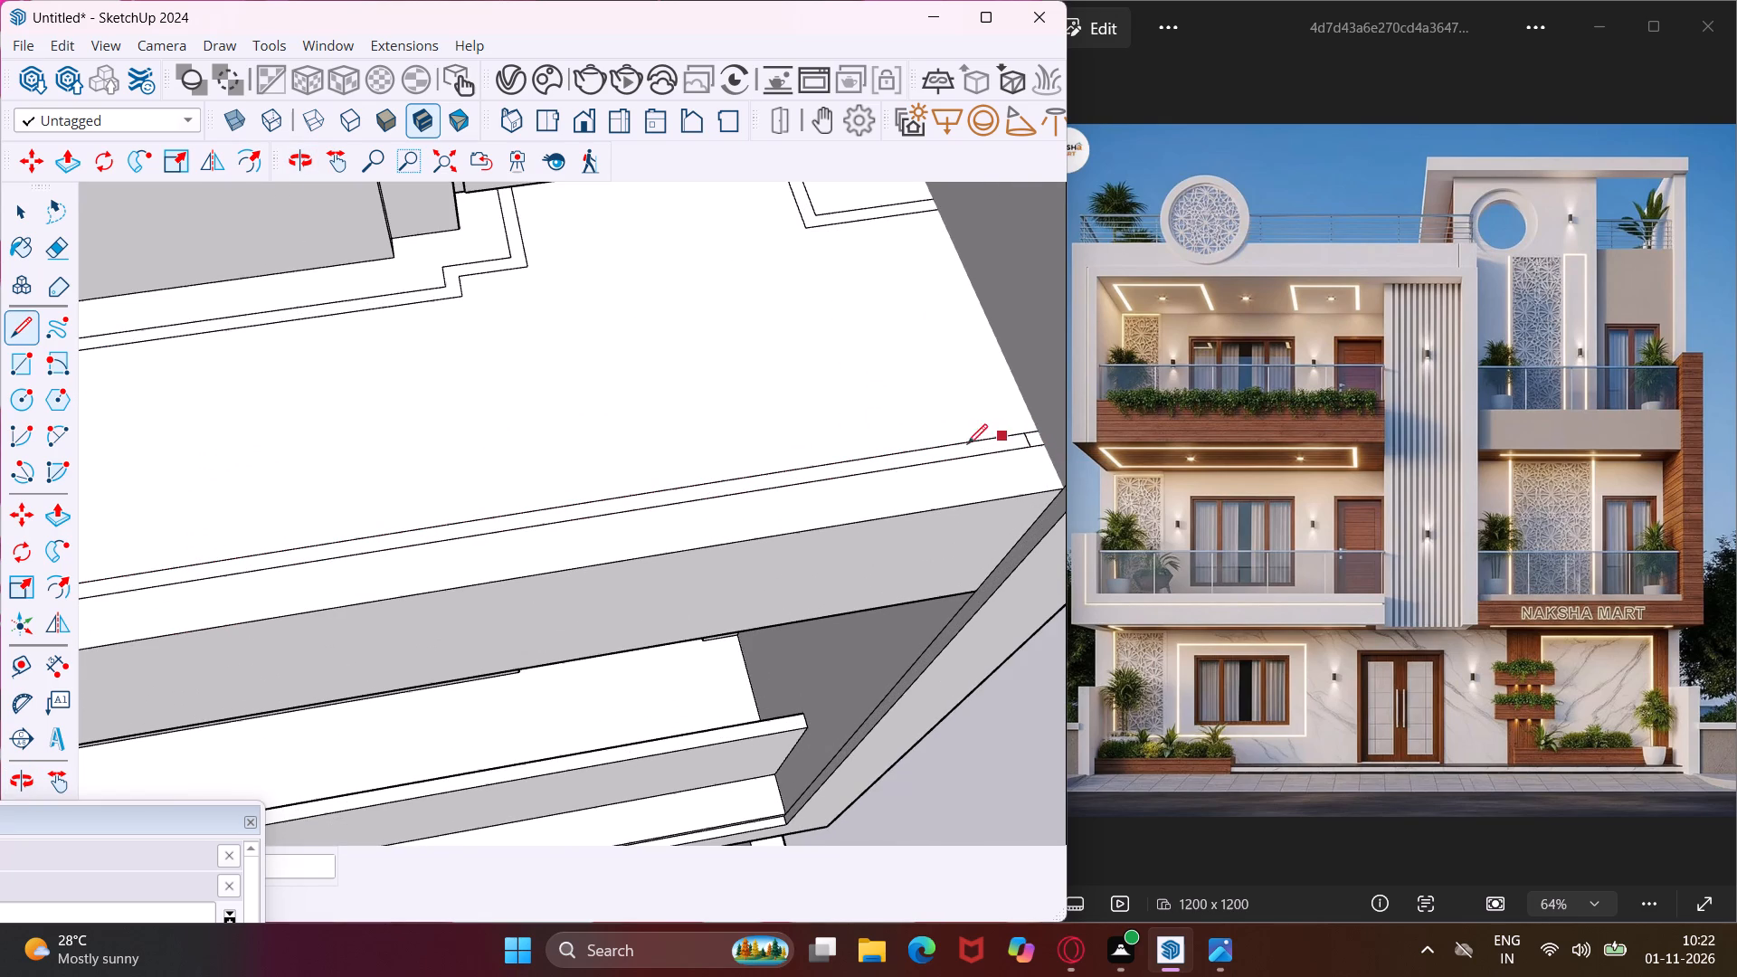
pyautogui.scroll(-20, 870, 454)
pyautogui.scroll(-3, 821, 425)
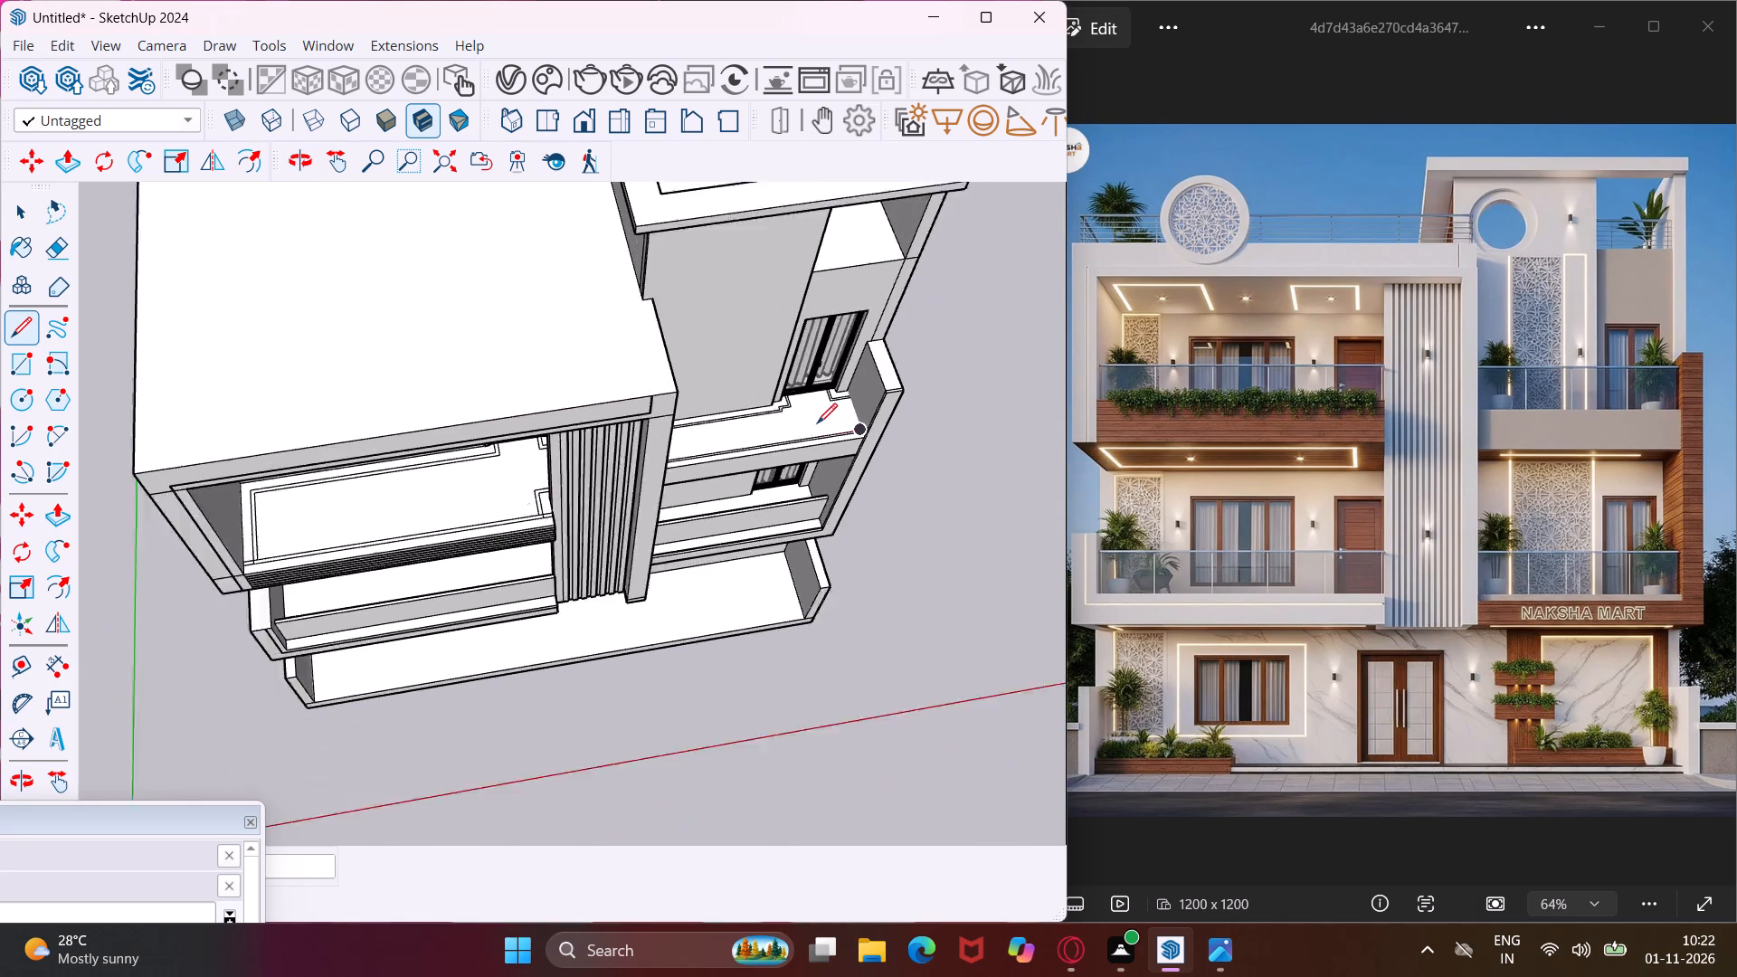
pyautogui.scroll(-3, 817, 423)
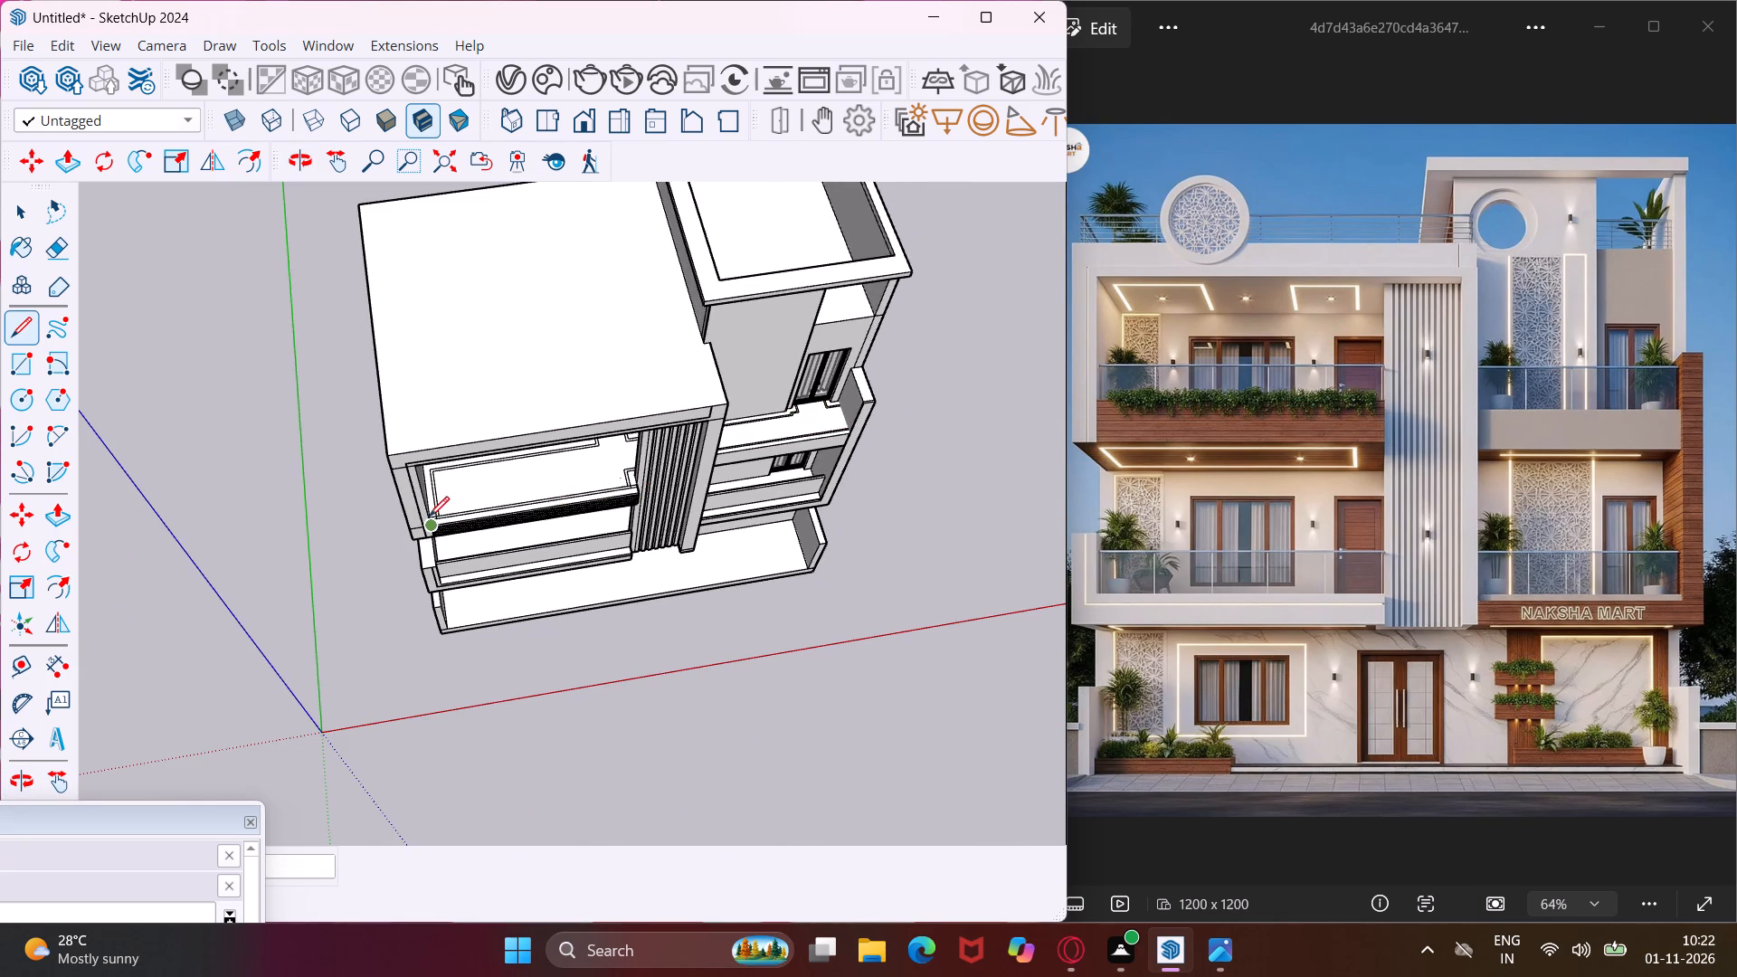
pyautogui.press('Escape')
pyautogui.press('space')
# Erase the side and rear pairs of offset lines on the main second-floor balcony, keeping the front strip.
pyautogui.scroll(13, 432, 513)
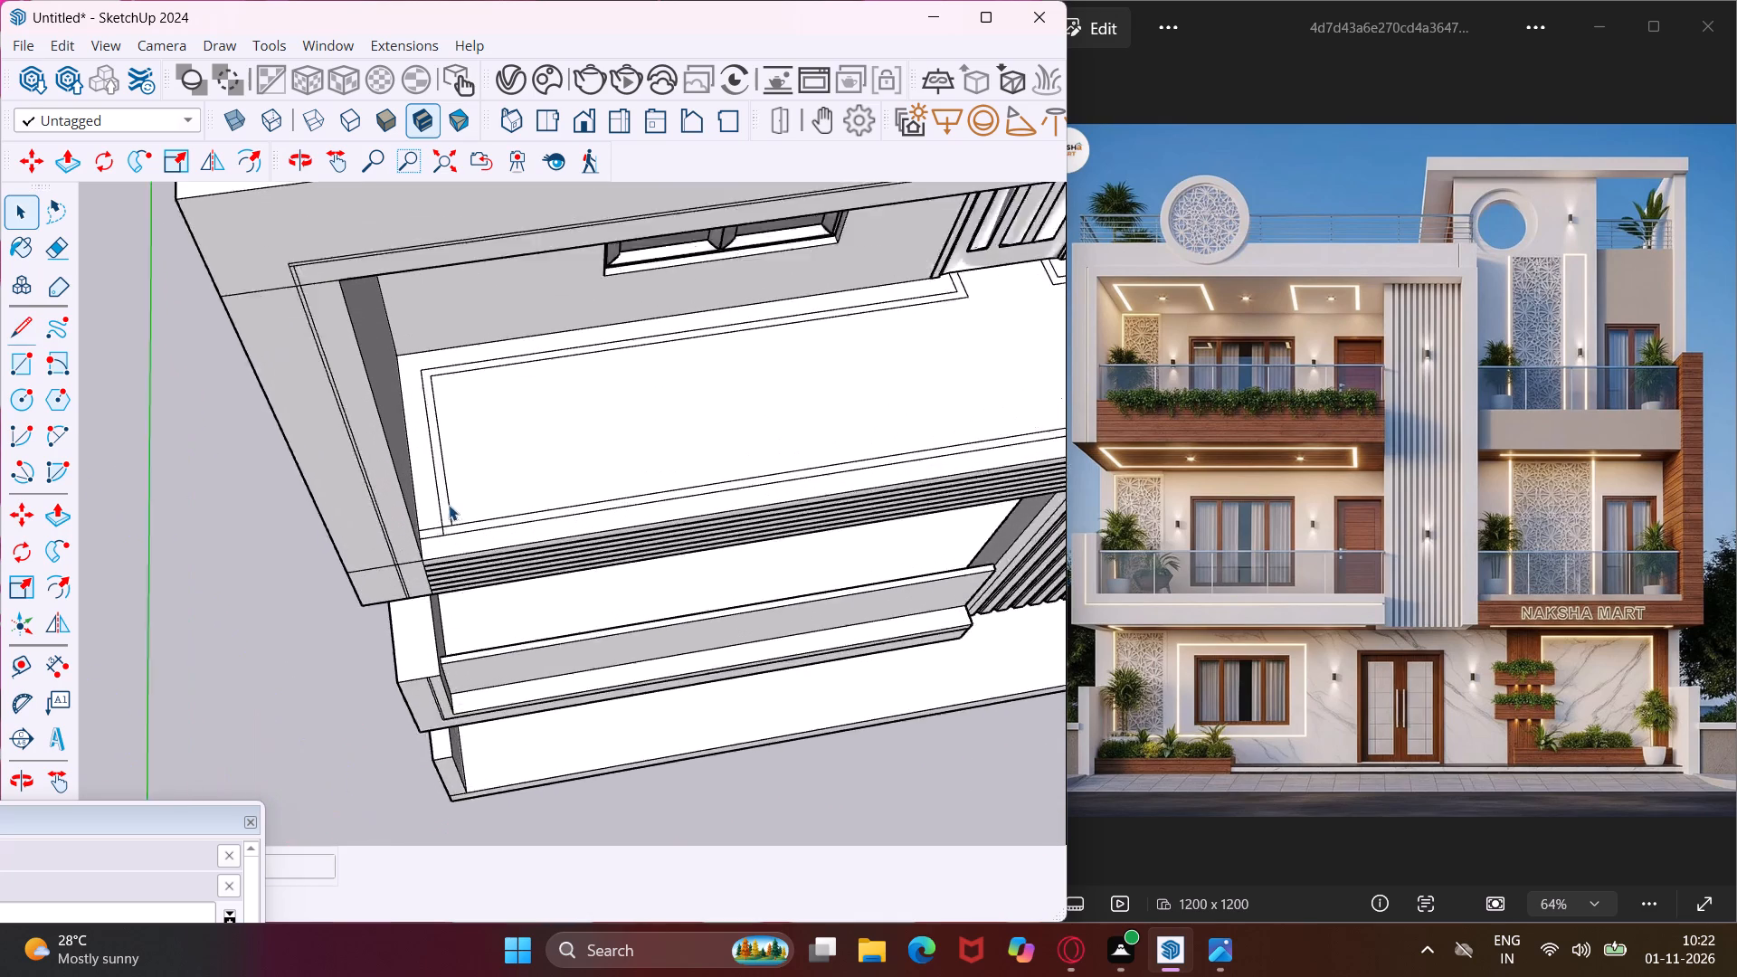
pyautogui.scroll(2, 449, 505)
pyautogui.press('e')
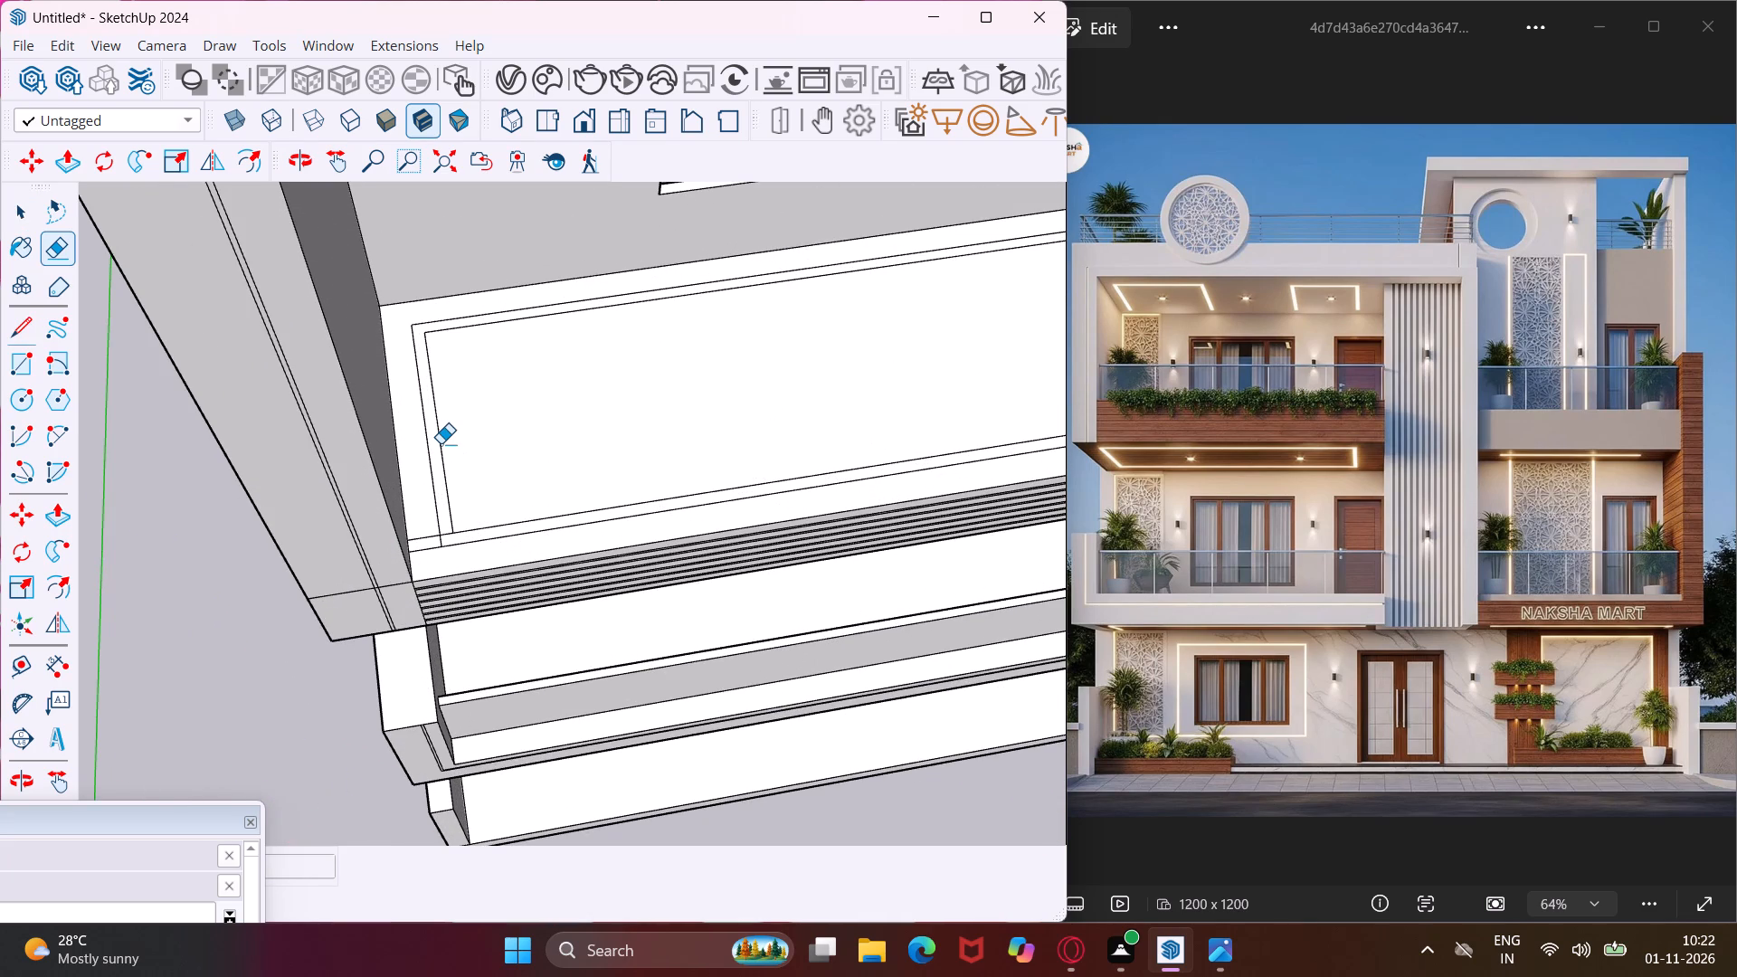
pyautogui.click(422, 407)
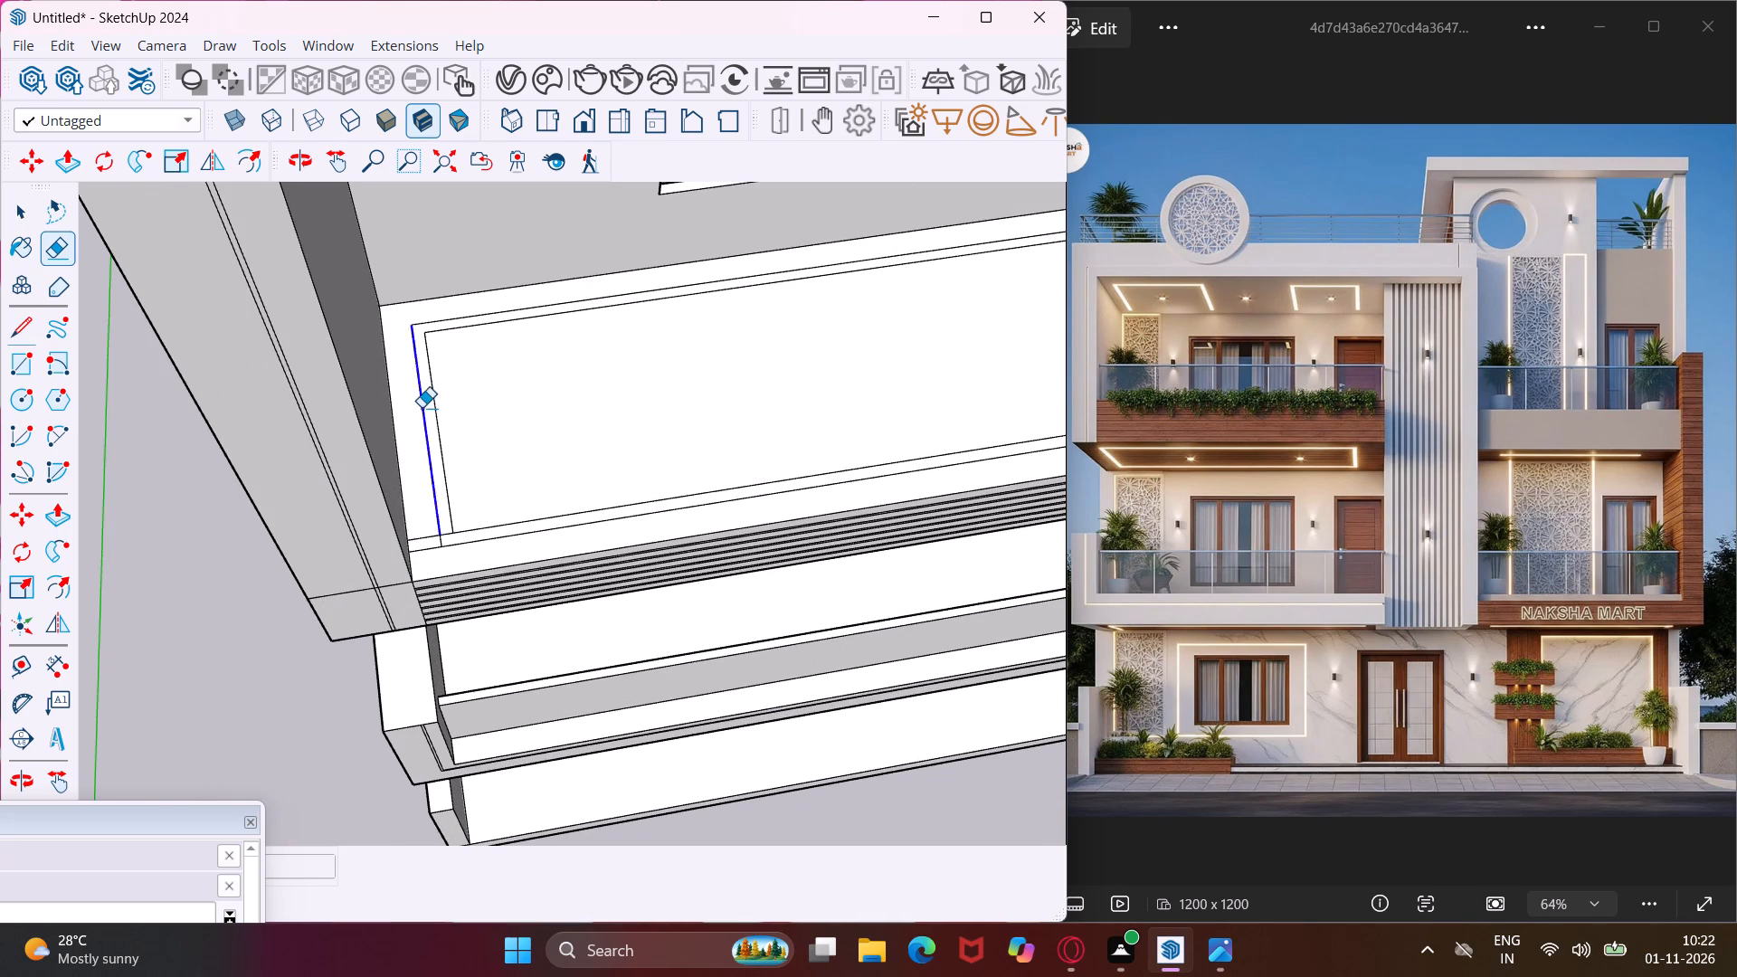
pyautogui.click(430, 407)
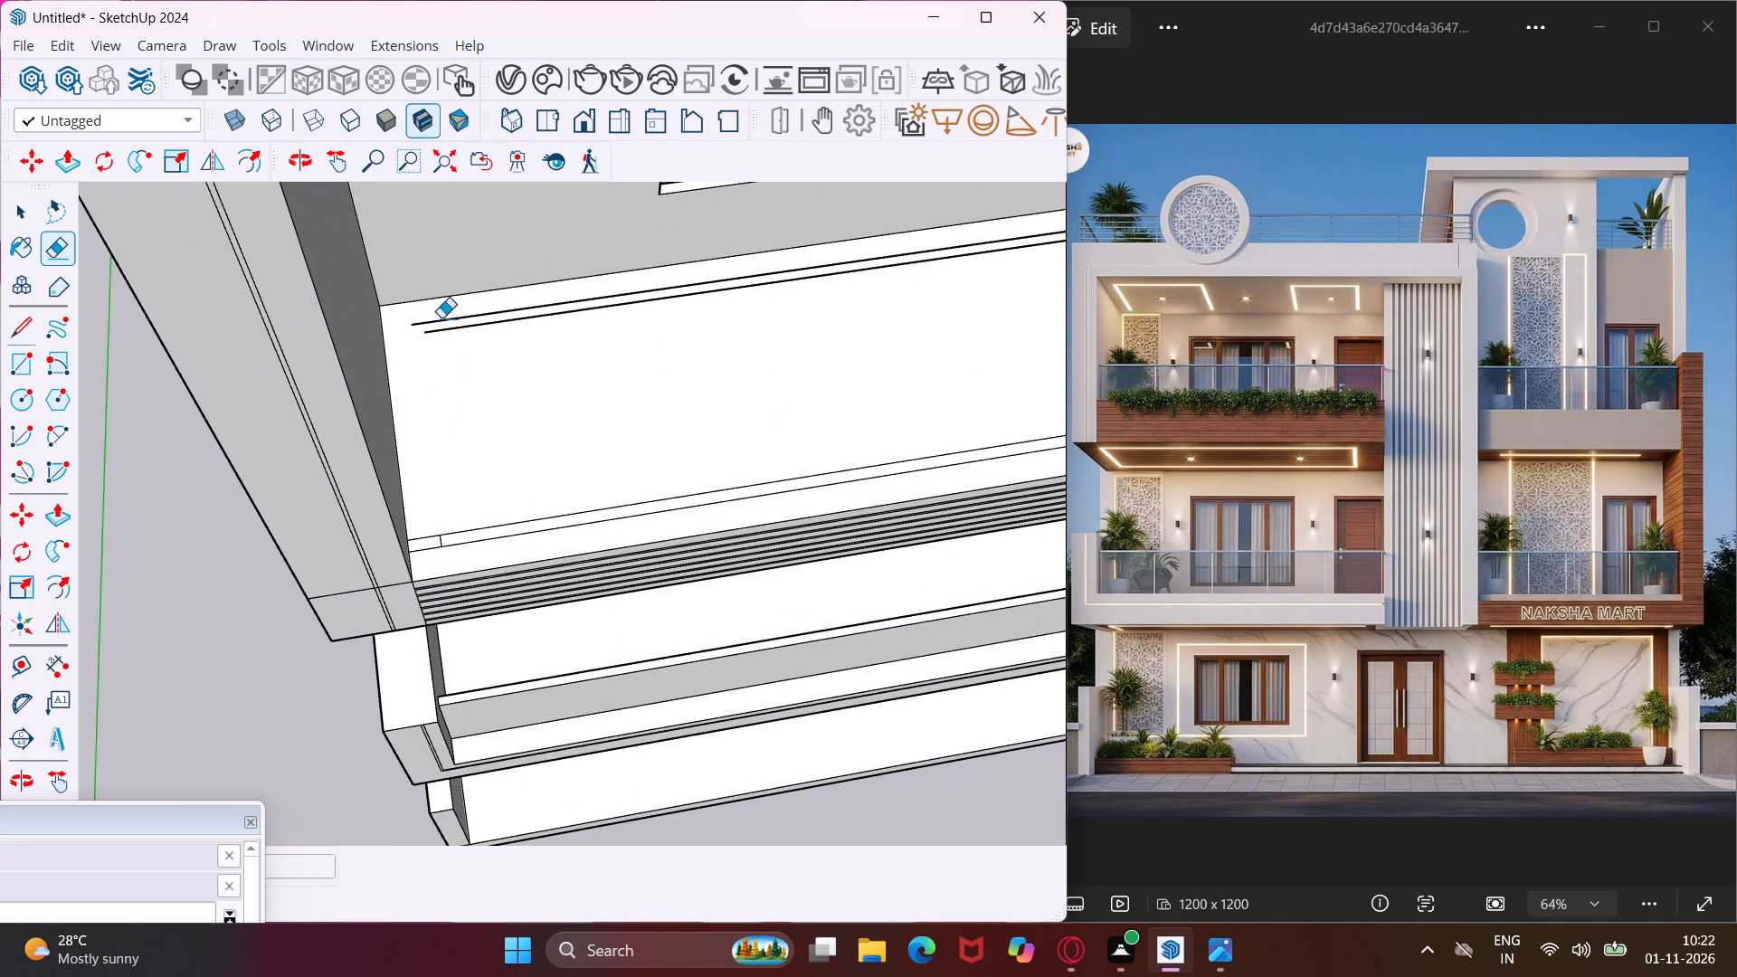
pyautogui.moveTo(441, 318); pyautogui.dragTo(444, 332)
# Erase the leftover offset lines around the door on the main second-floor balcony floor.
pyautogui.scroll(-11, 432, 394)
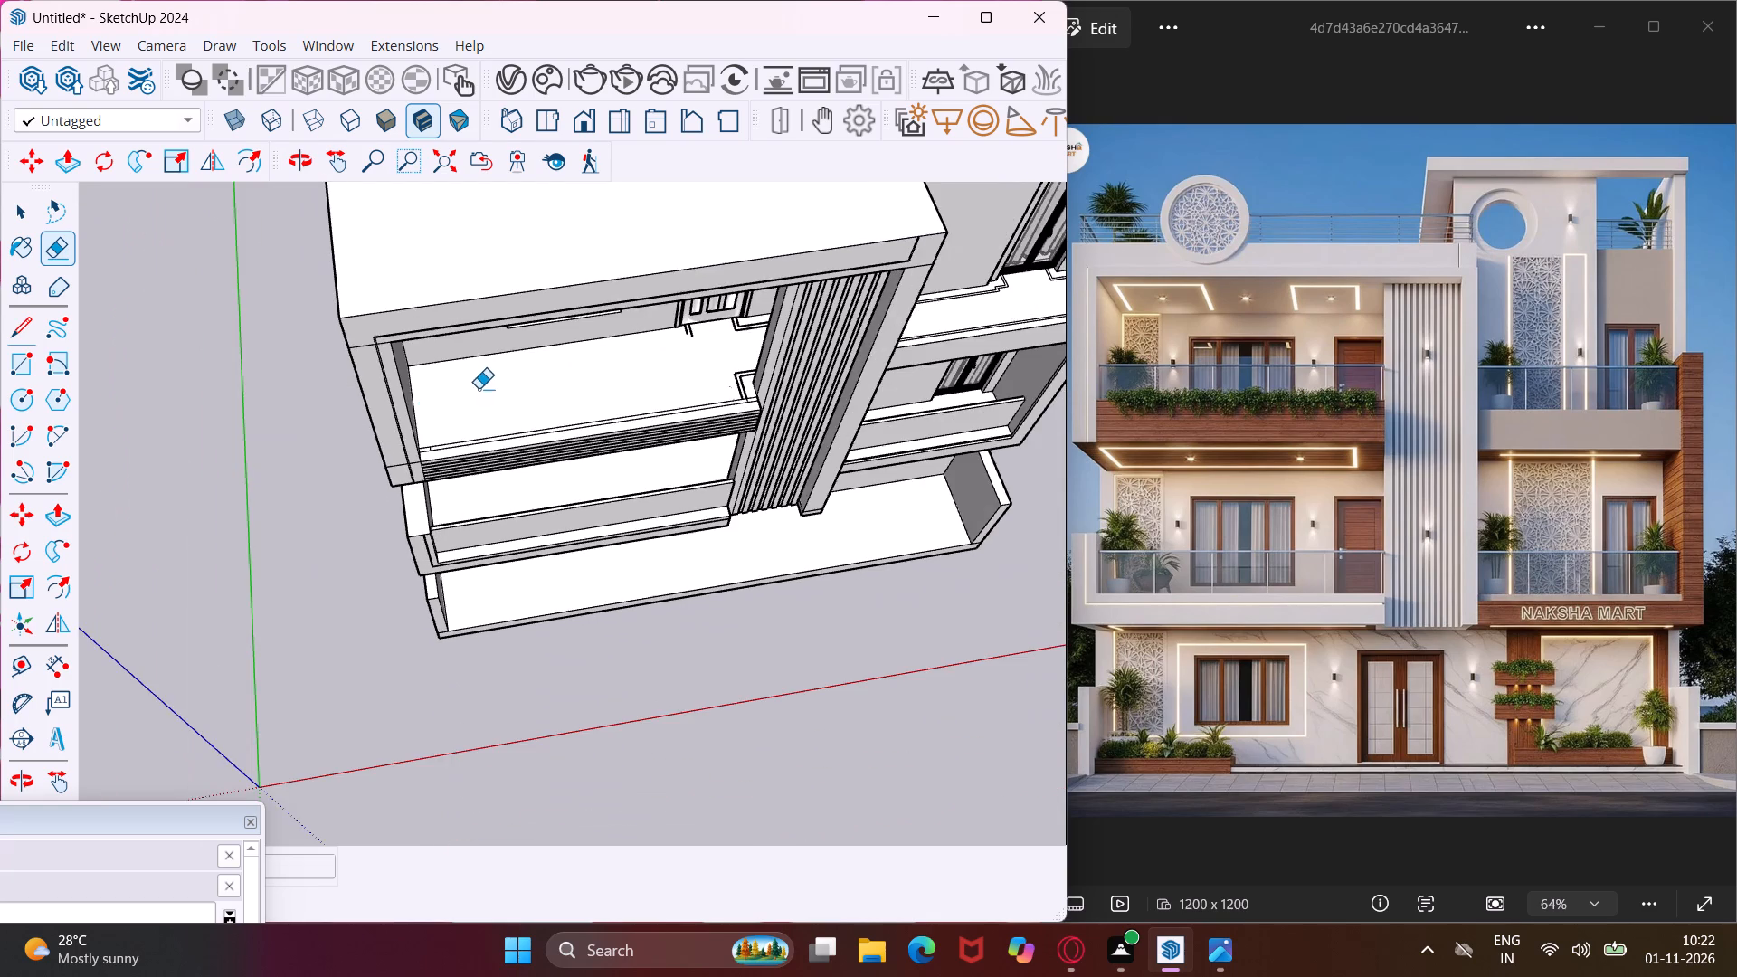
pyautogui.moveTo(492, 385); pyautogui.dragTo(727, 336, button='middle')
pyautogui.scroll(8, 678, 293)
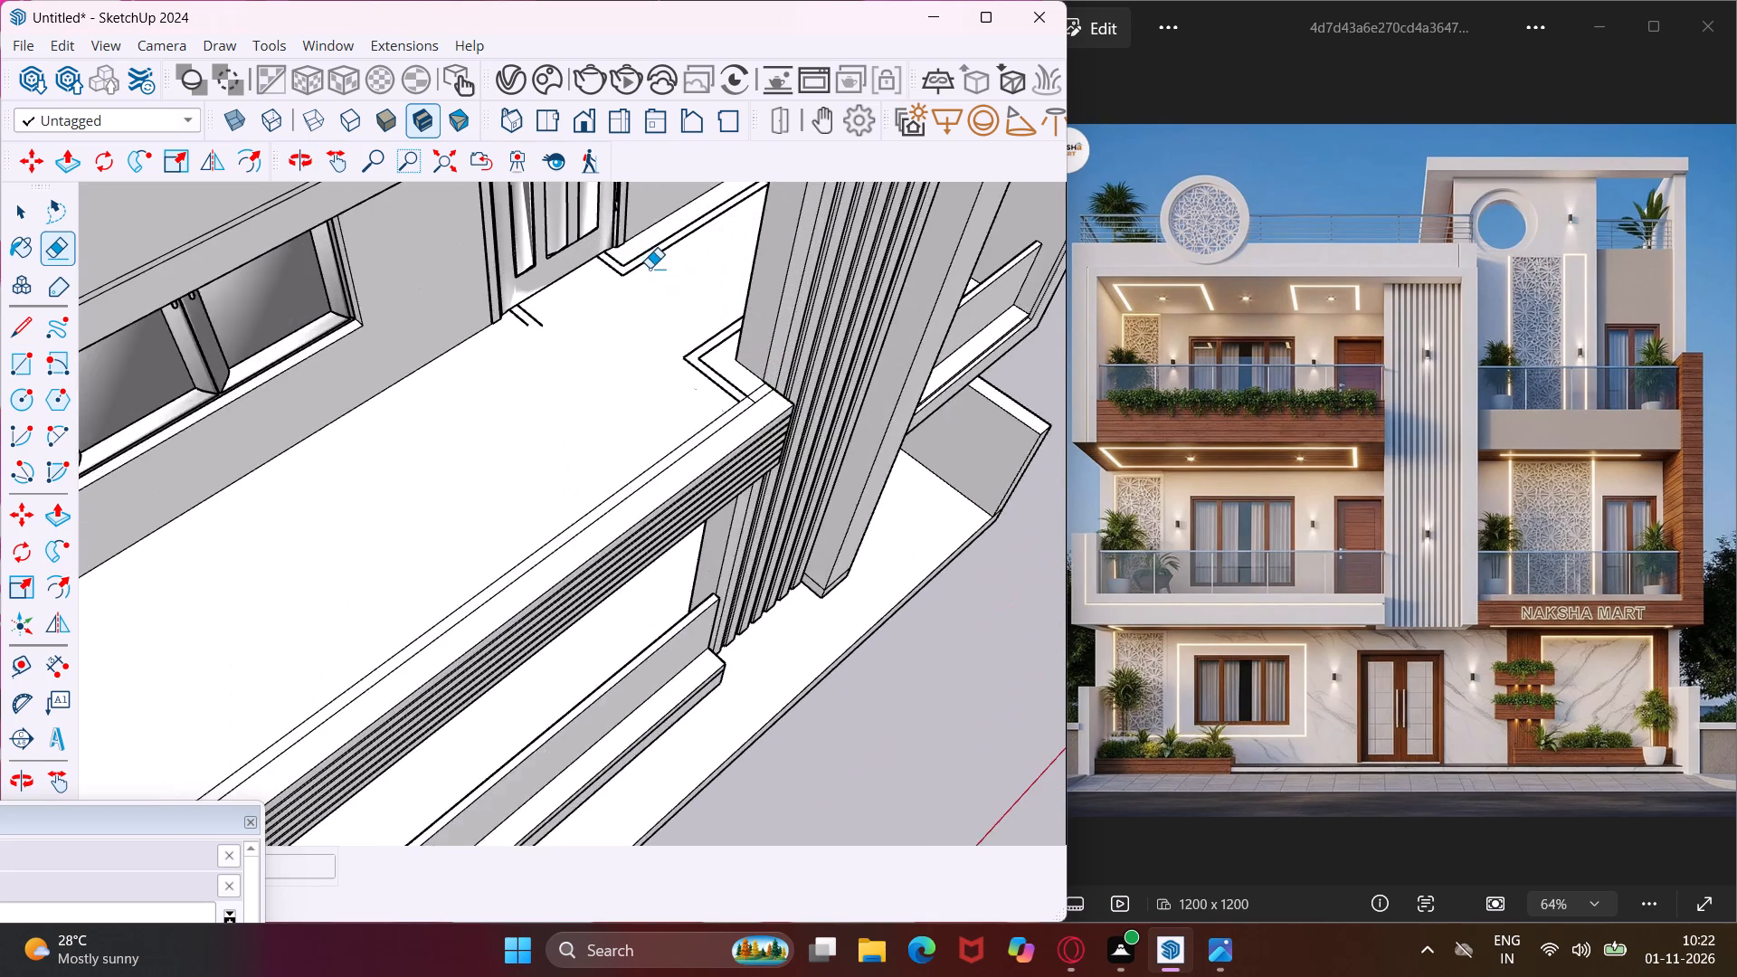
pyautogui.scroll(5, 650, 268)
pyautogui.moveTo(641, 240); pyautogui.dragTo(644, 256)
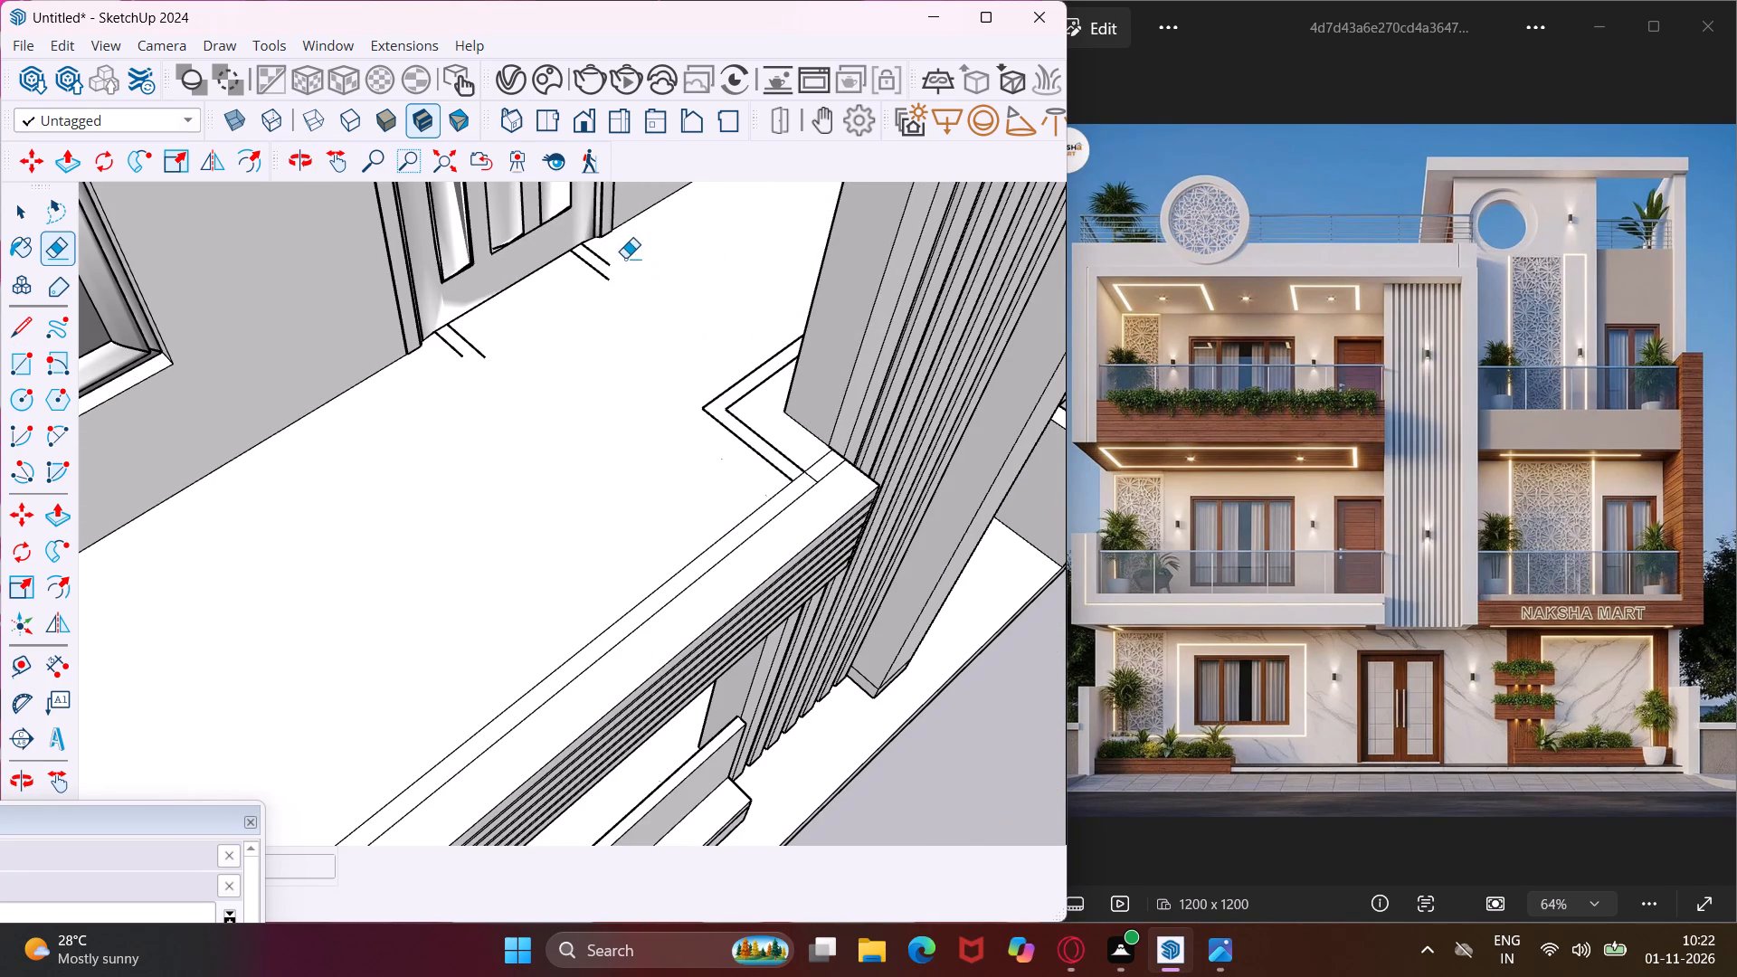
pyautogui.moveTo(612, 251); pyautogui.dragTo(590, 280)
pyautogui.moveTo(475, 340); pyautogui.dragTo(459, 353)
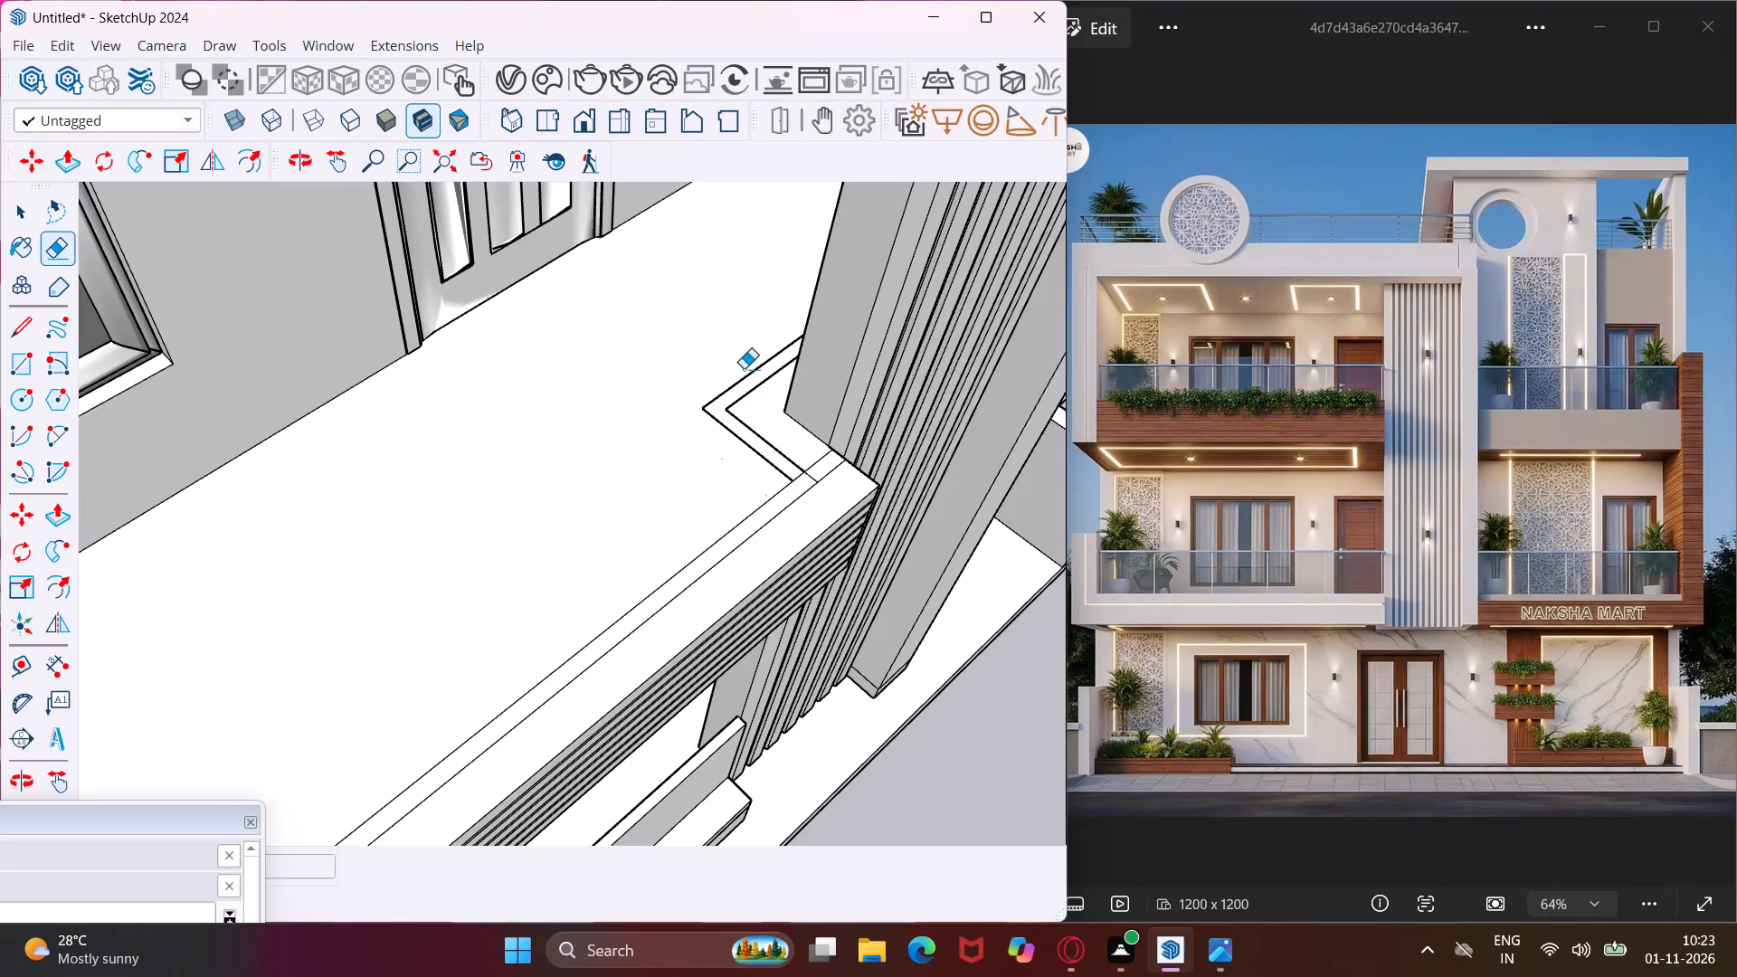
# Erase the leftover offset lines beside the pillar and the short line crossing the front strip at that end.
pyautogui.moveTo(744, 368); pyautogui.dragTo(735, 438)
pyautogui.moveTo(730, 432); pyautogui.dragTo(836, 379, button='middle')
pyautogui.scroll(9, 843, 357)
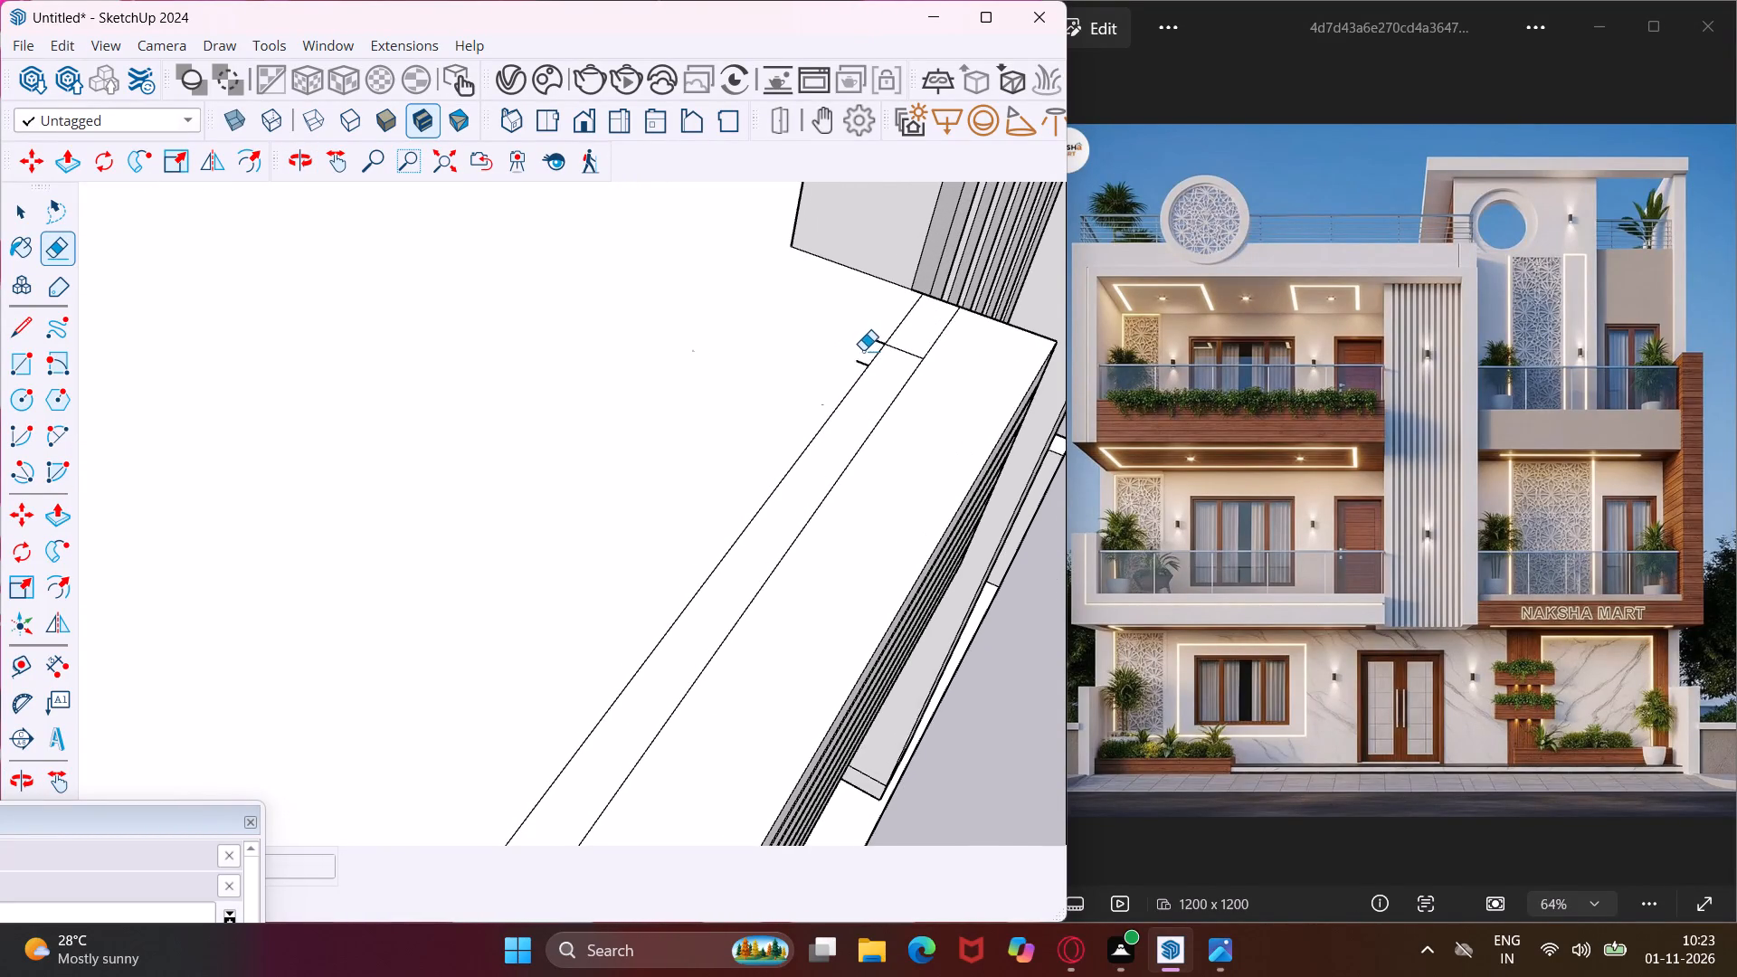
pyautogui.click(872, 339)
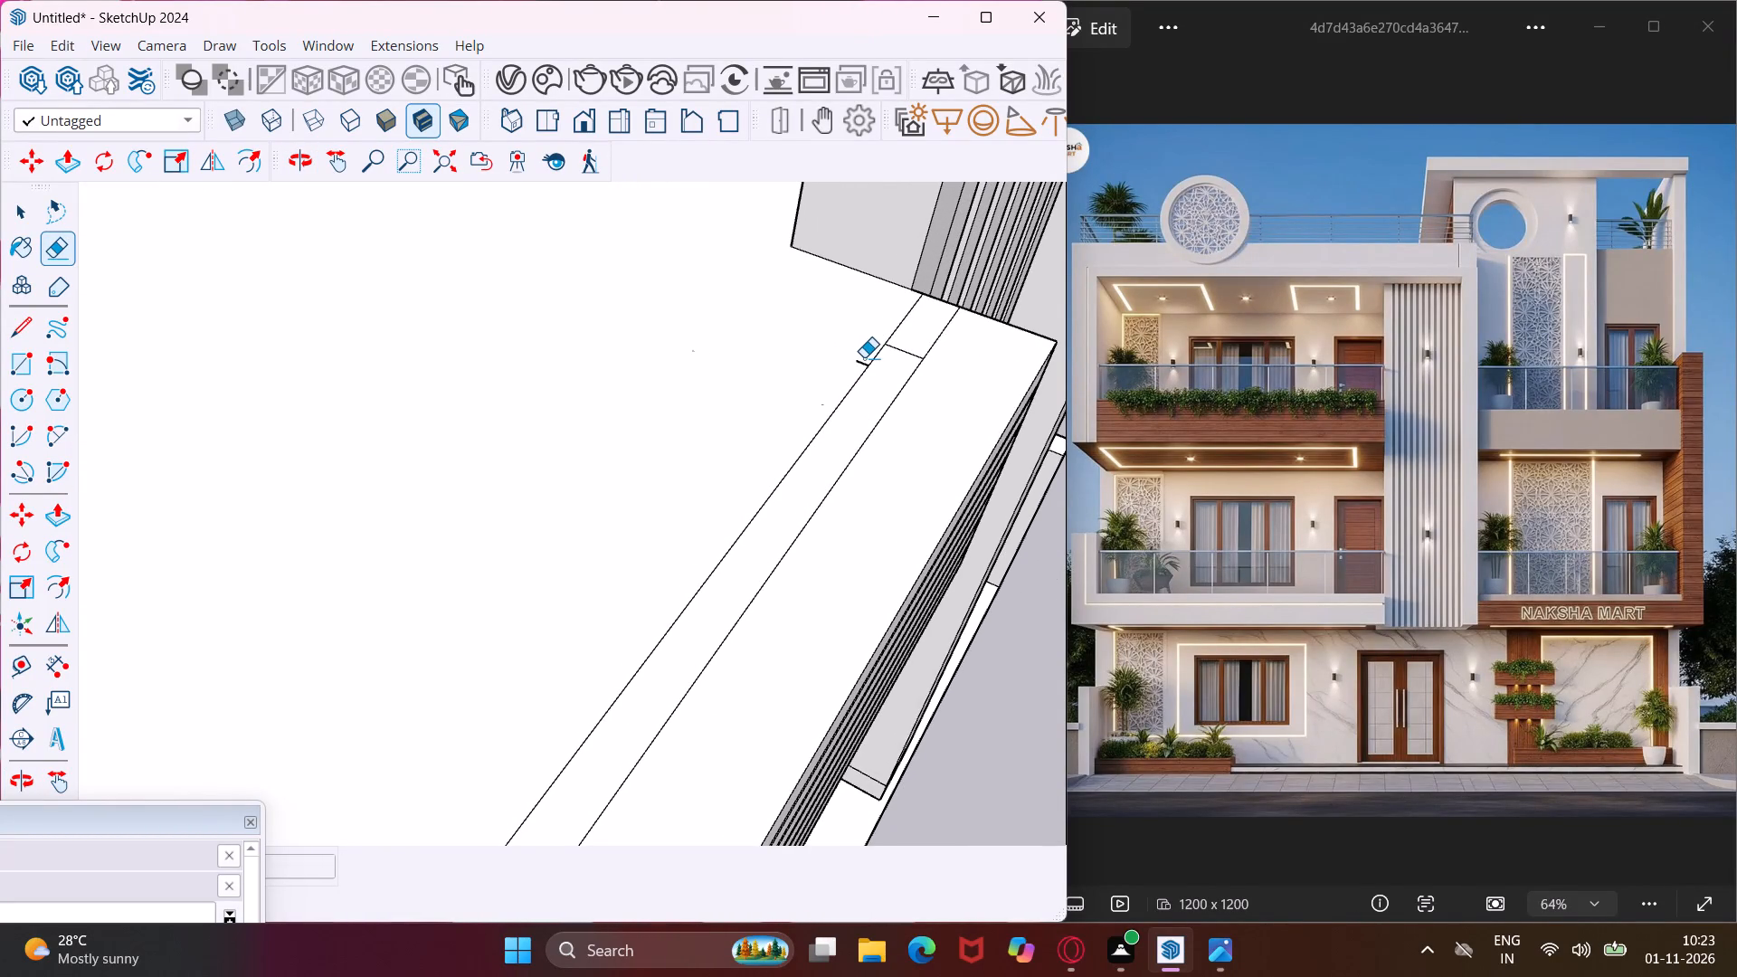
pyautogui.click(859, 362)
pyautogui.click(898, 346)
pyautogui.scroll(-6, 830, 376)
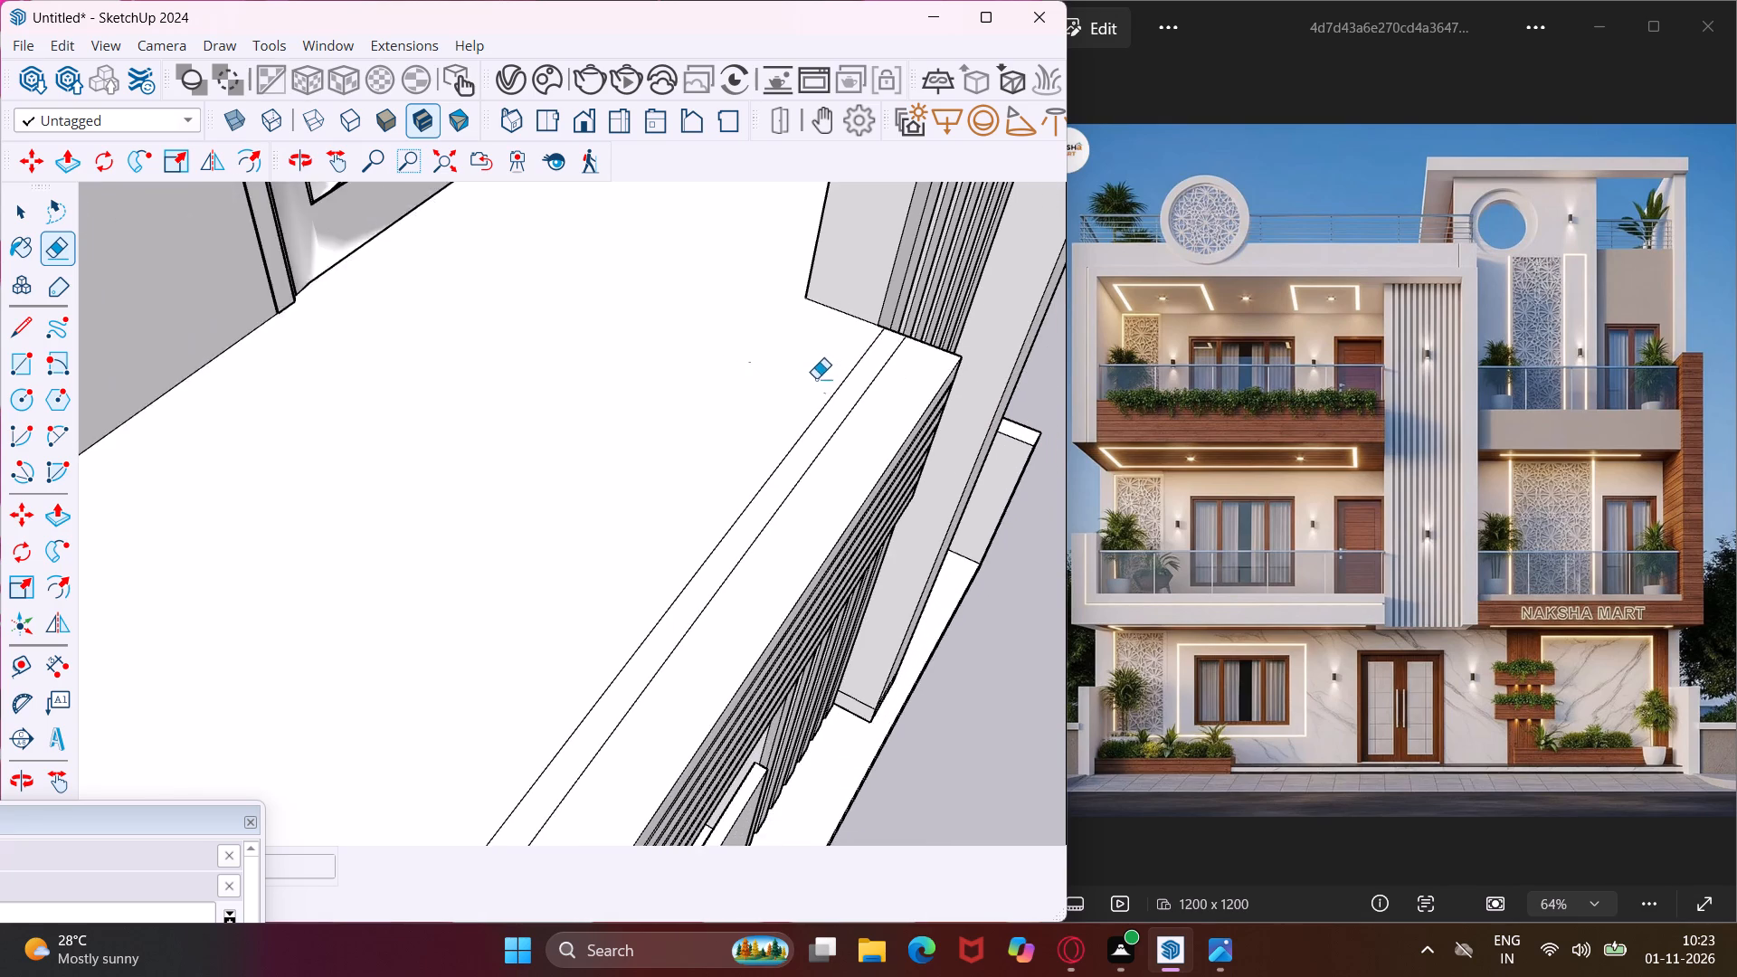
pyautogui.scroll(-4, 805, 380)
pyautogui.moveTo(771, 395); pyautogui.dragTo(637, 405, button='middle')
pyautogui.scroll(-10, 637, 405)
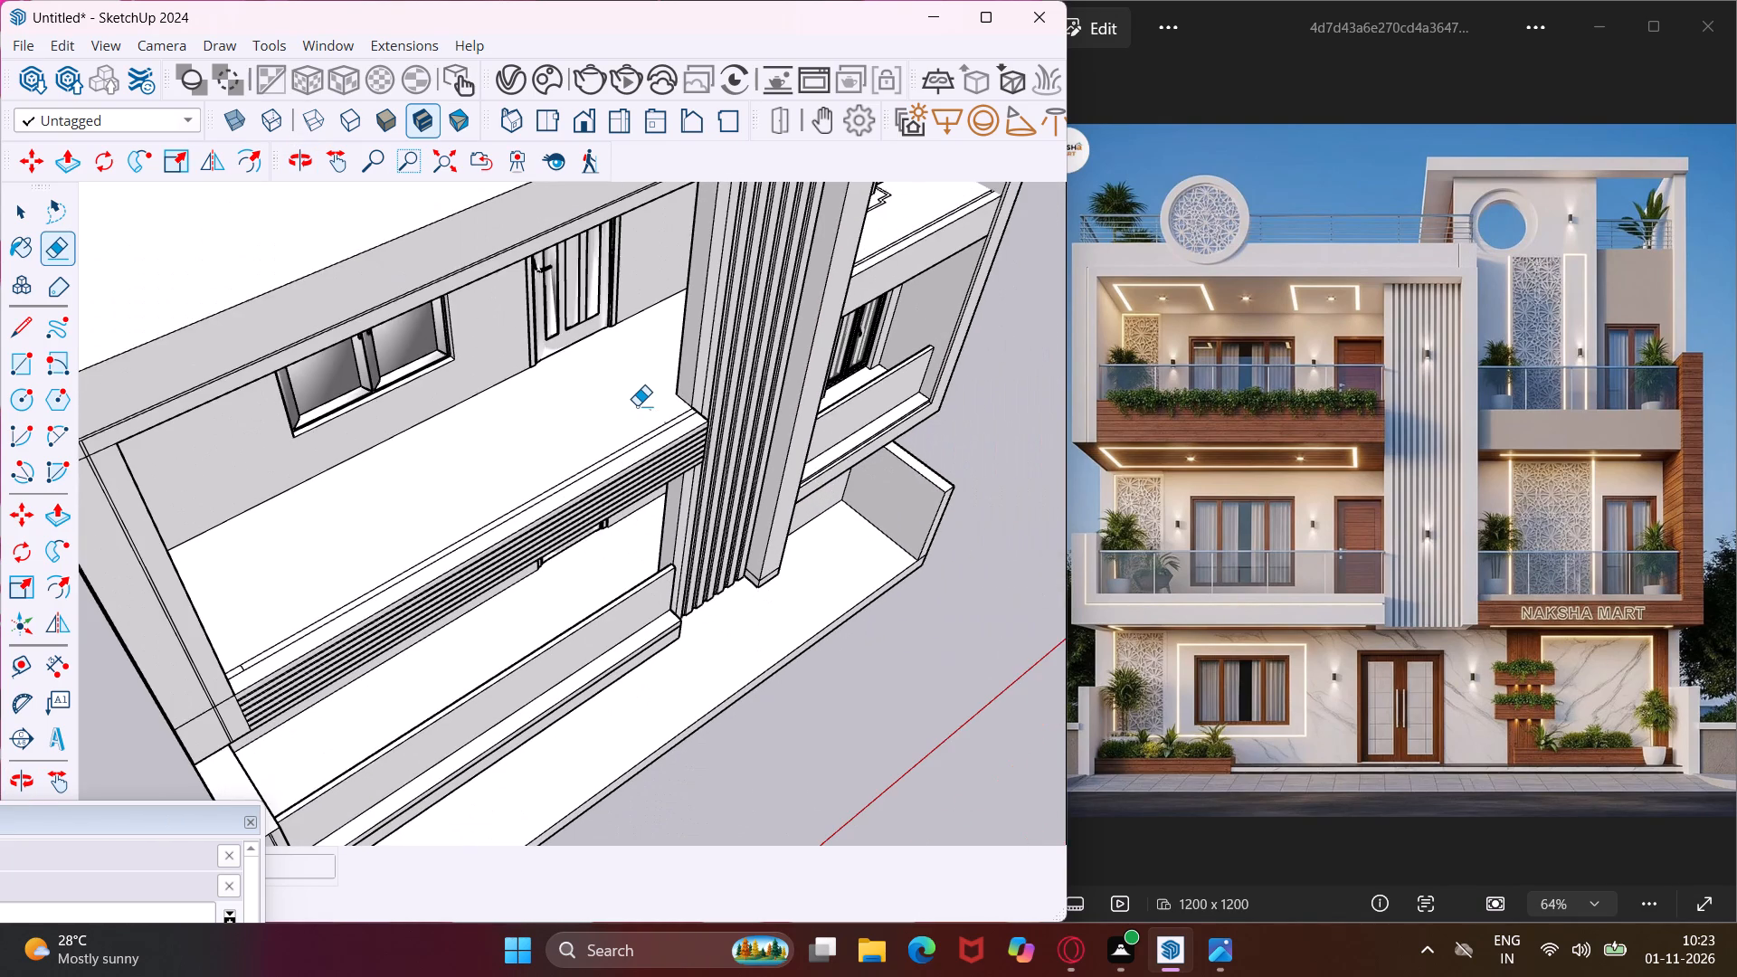
pyautogui.scroll(4, 248, 666)
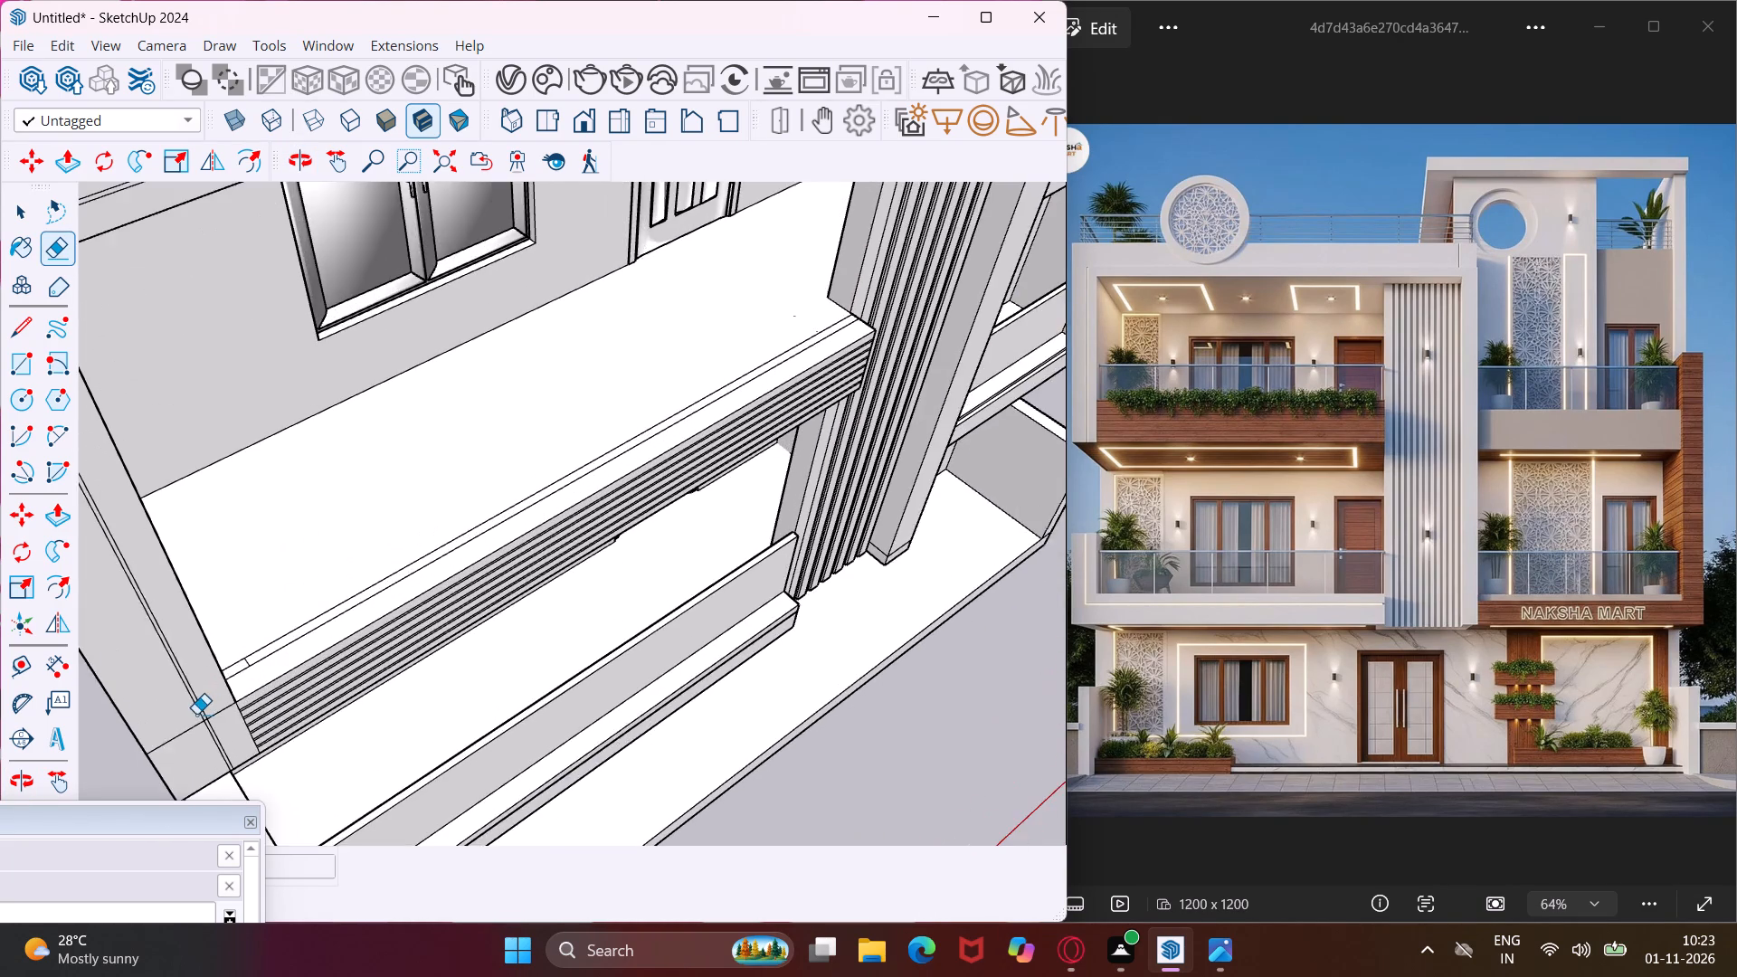
# Erase the short line crossing the front strip at the outer-wall end of the main second-floor balcony.
pyautogui.scroll(10, 216, 697)
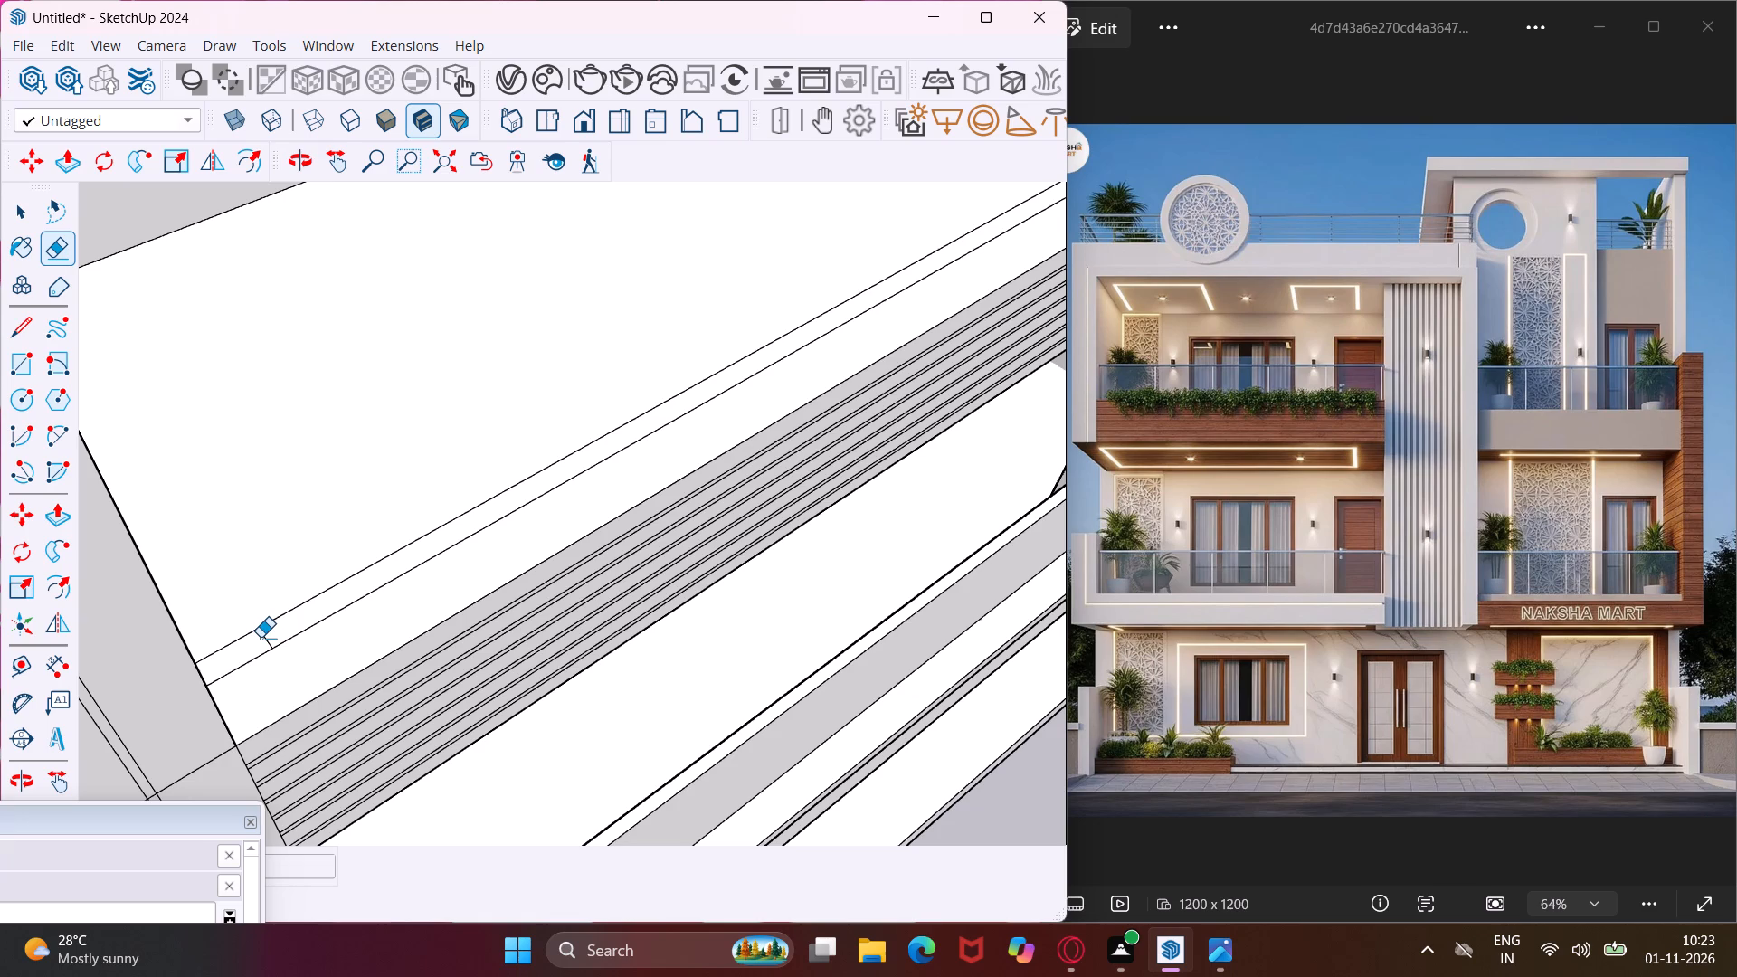
pyautogui.click(263, 635)
pyautogui.scroll(-6, 275, 623)
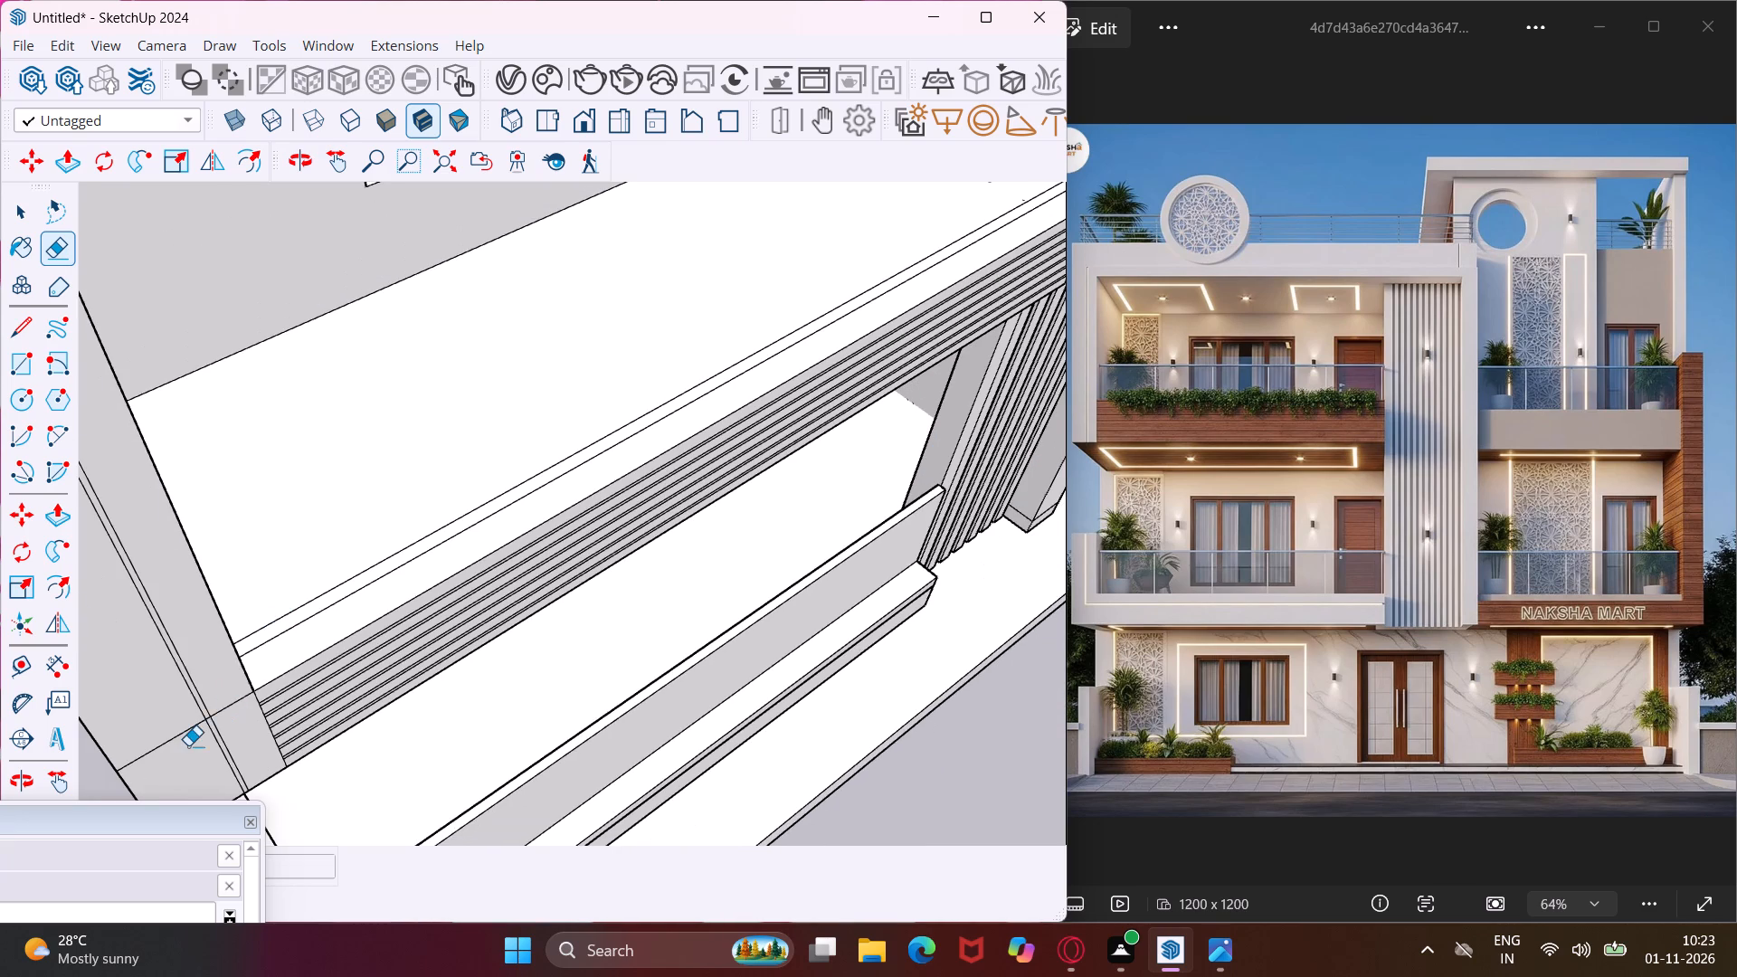
# Erase the stray line segments running across the outer side wall beside the main second-floor balcony.
pyautogui.scroll(4, 188, 745)
pyautogui.moveTo(176, 736); pyautogui.dragTo(239, 597, button='middle')
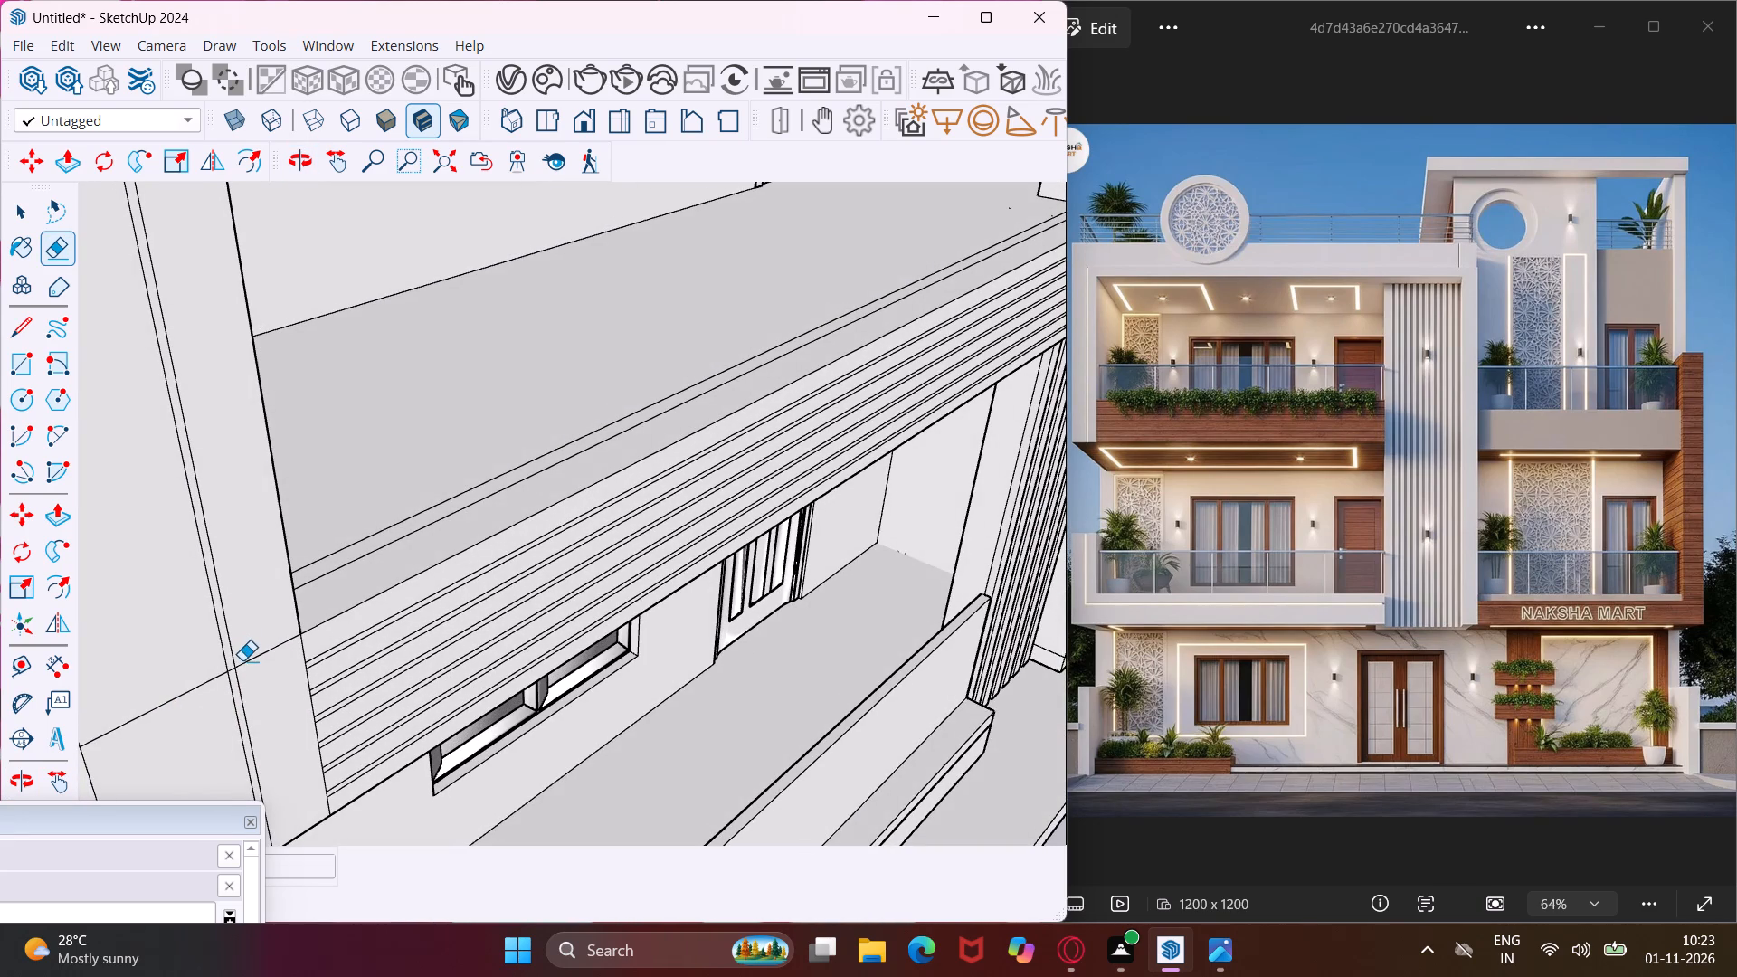
pyautogui.click(242, 660)
pyautogui.click(221, 680)
pyautogui.click(214, 679)
pyautogui.scroll(11, 221, 675)
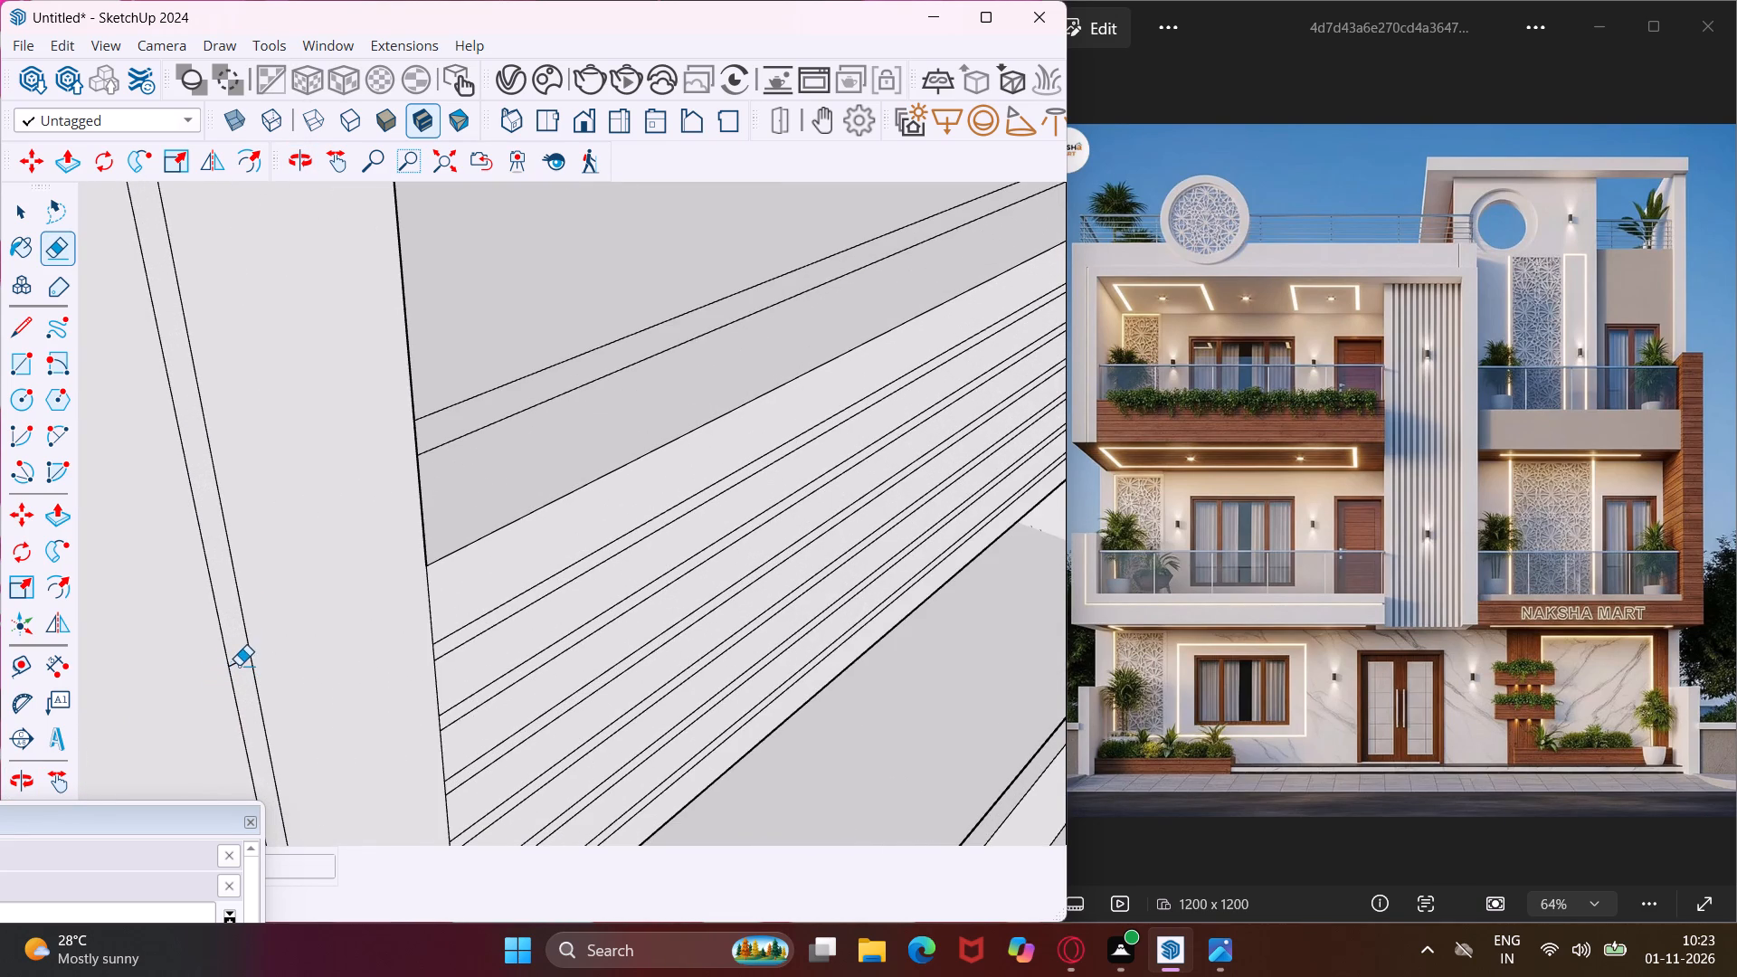
pyautogui.click(236, 660)
pyautogui.scroll(-11, 225, 660)
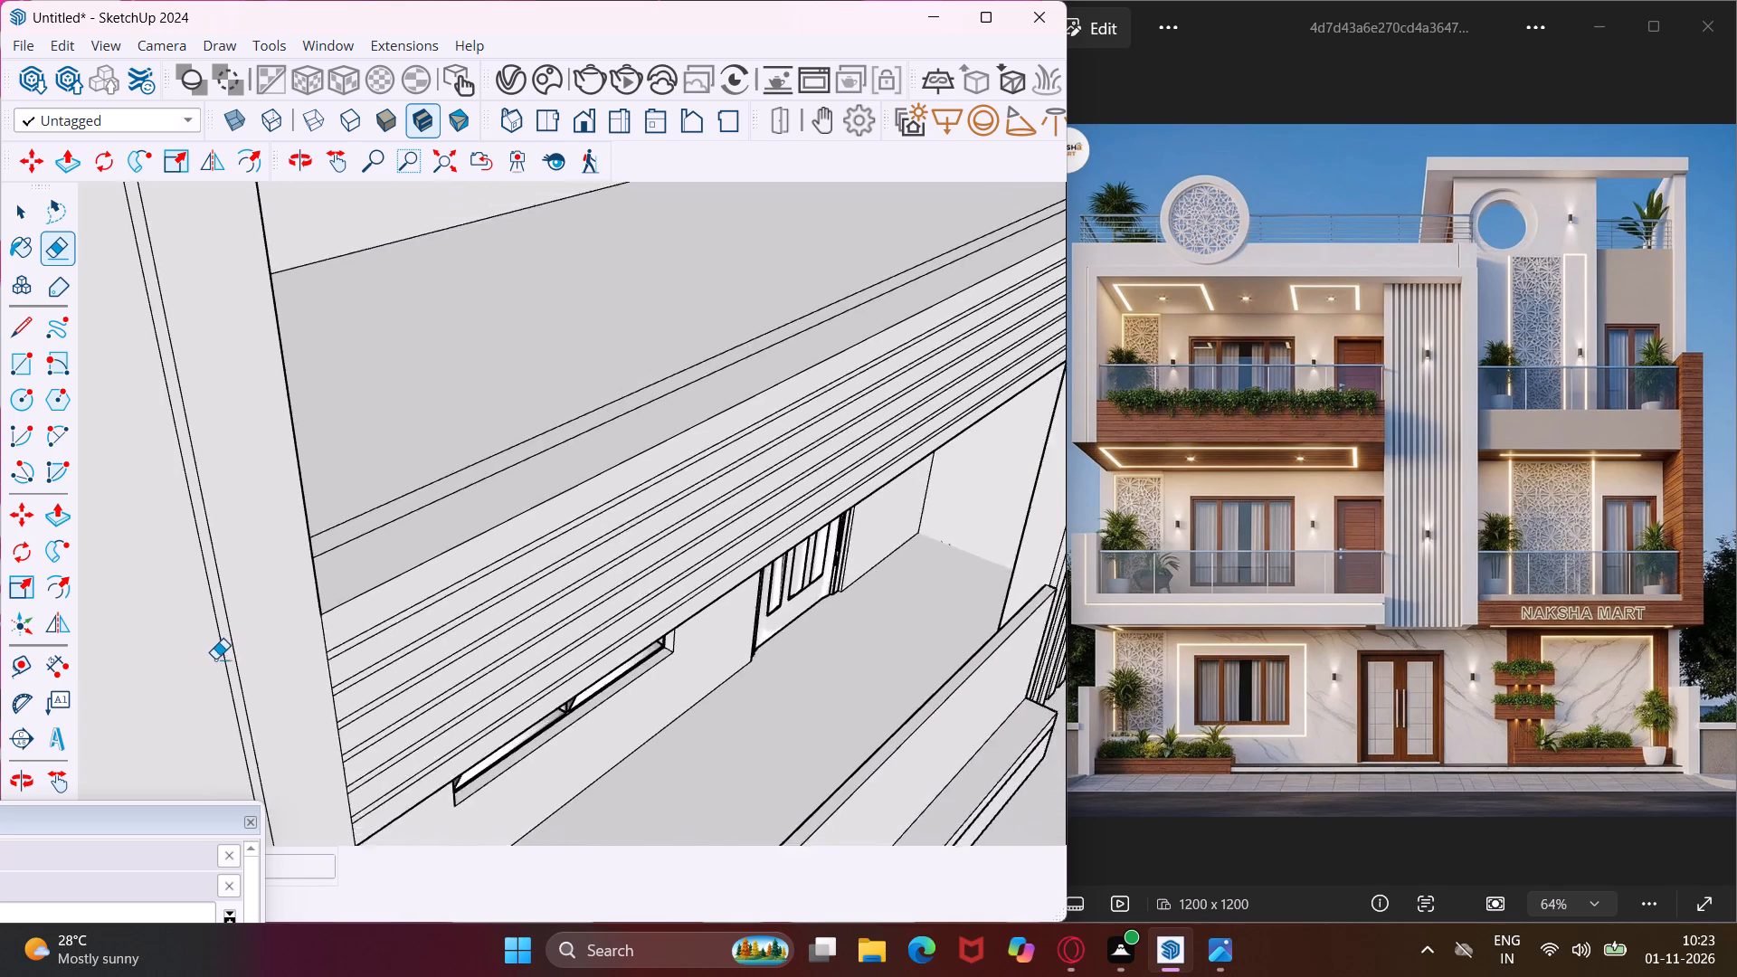
pyautogui.scroll(-14, 215, 659)
pyautogui.moveTo(400, 545); pyautogui.dragTo(454, 541, button='middle')
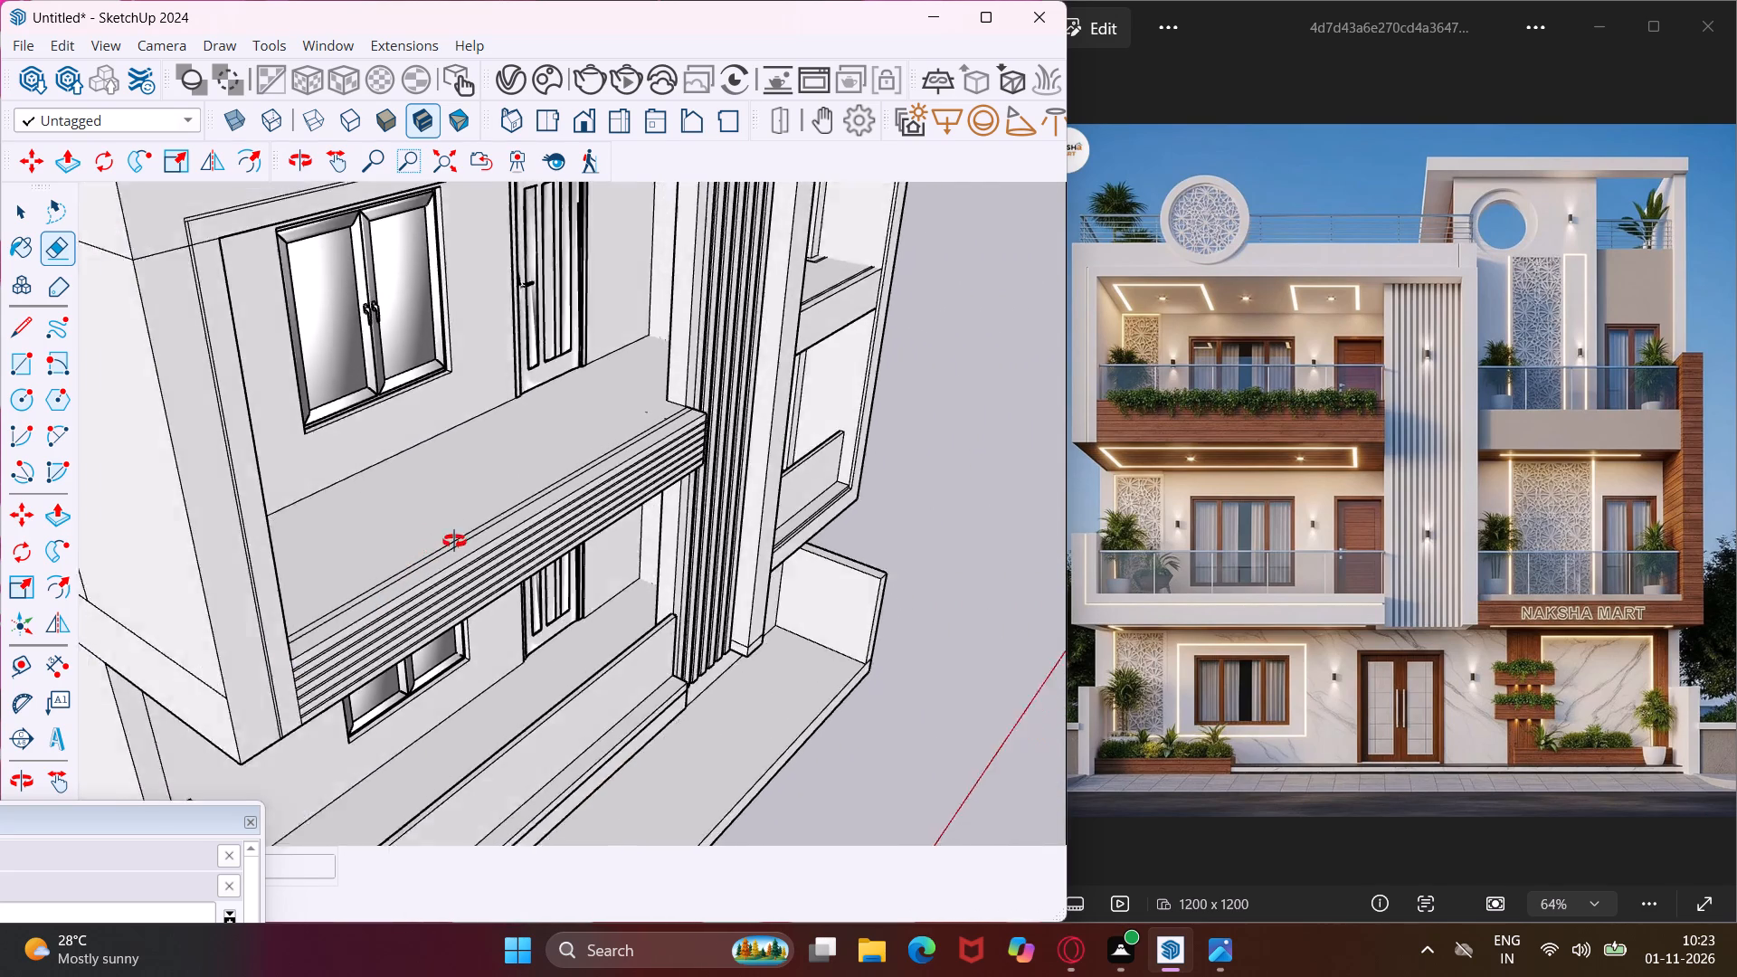
pyautogui.moveTo(454, 541); pyautogui.dragTo(301, 606, button='middle')
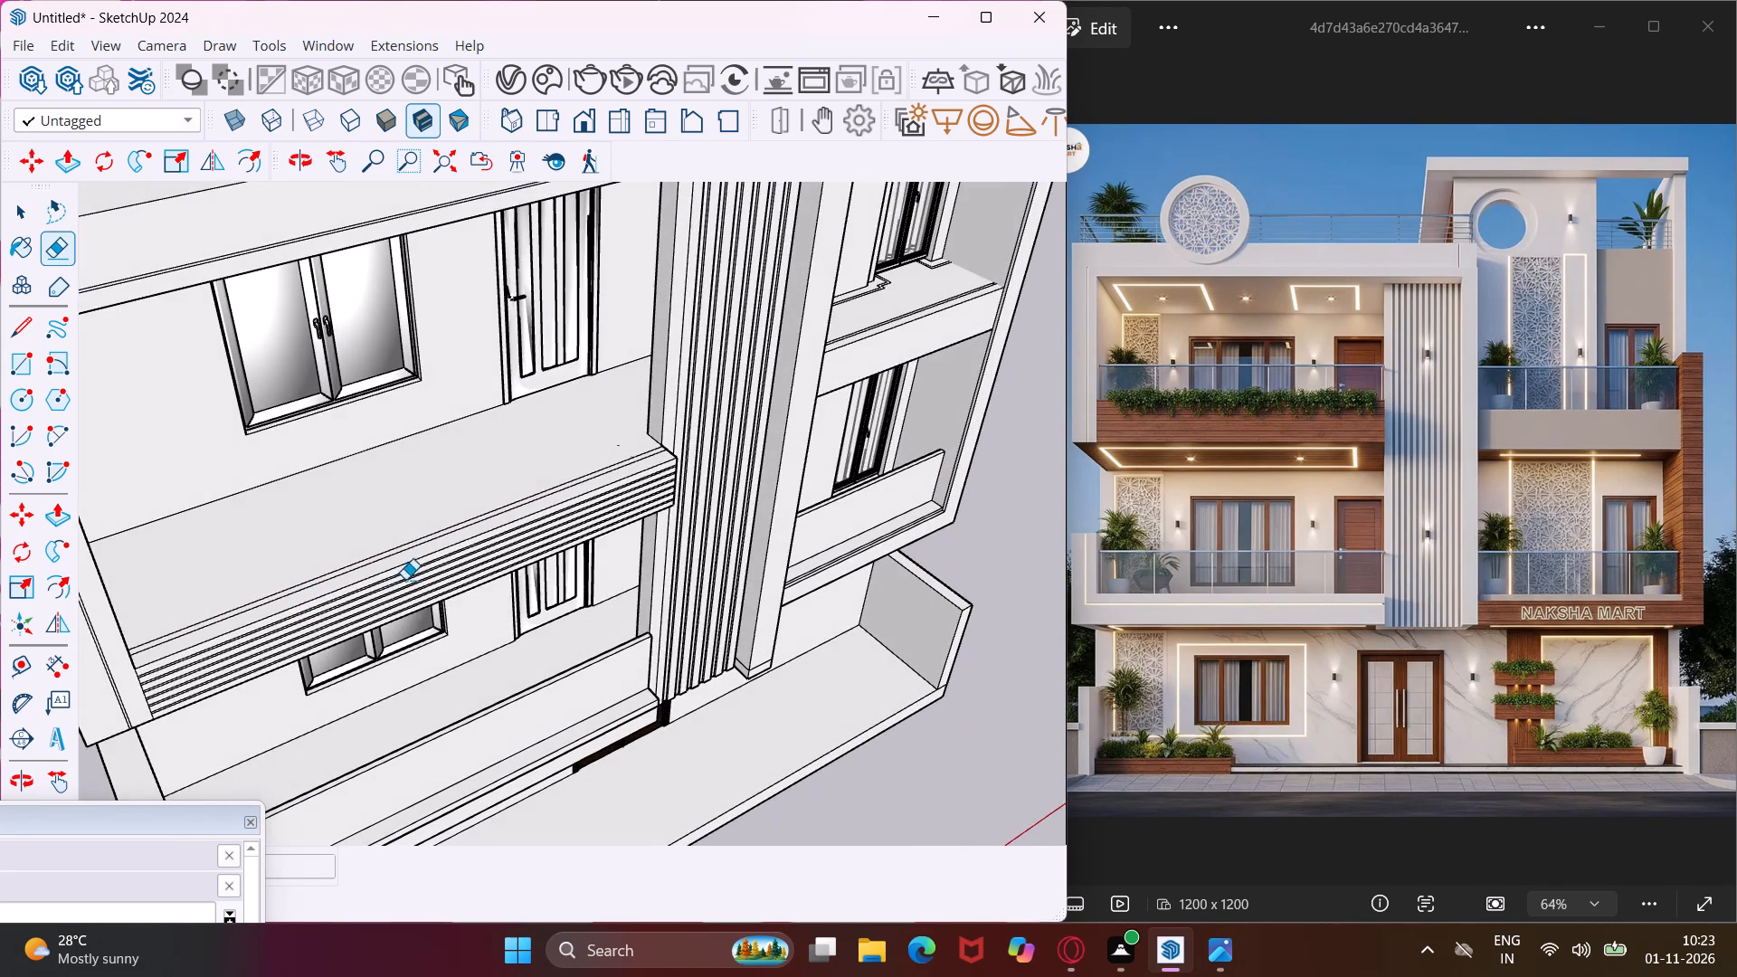
# Erase the leftover offset lines around the window and rear wall on the smaller second-floor balcony floor.
pyautogui.scroll(-4, 399, 577)
pyautogui.scroll(8, 805, 342)
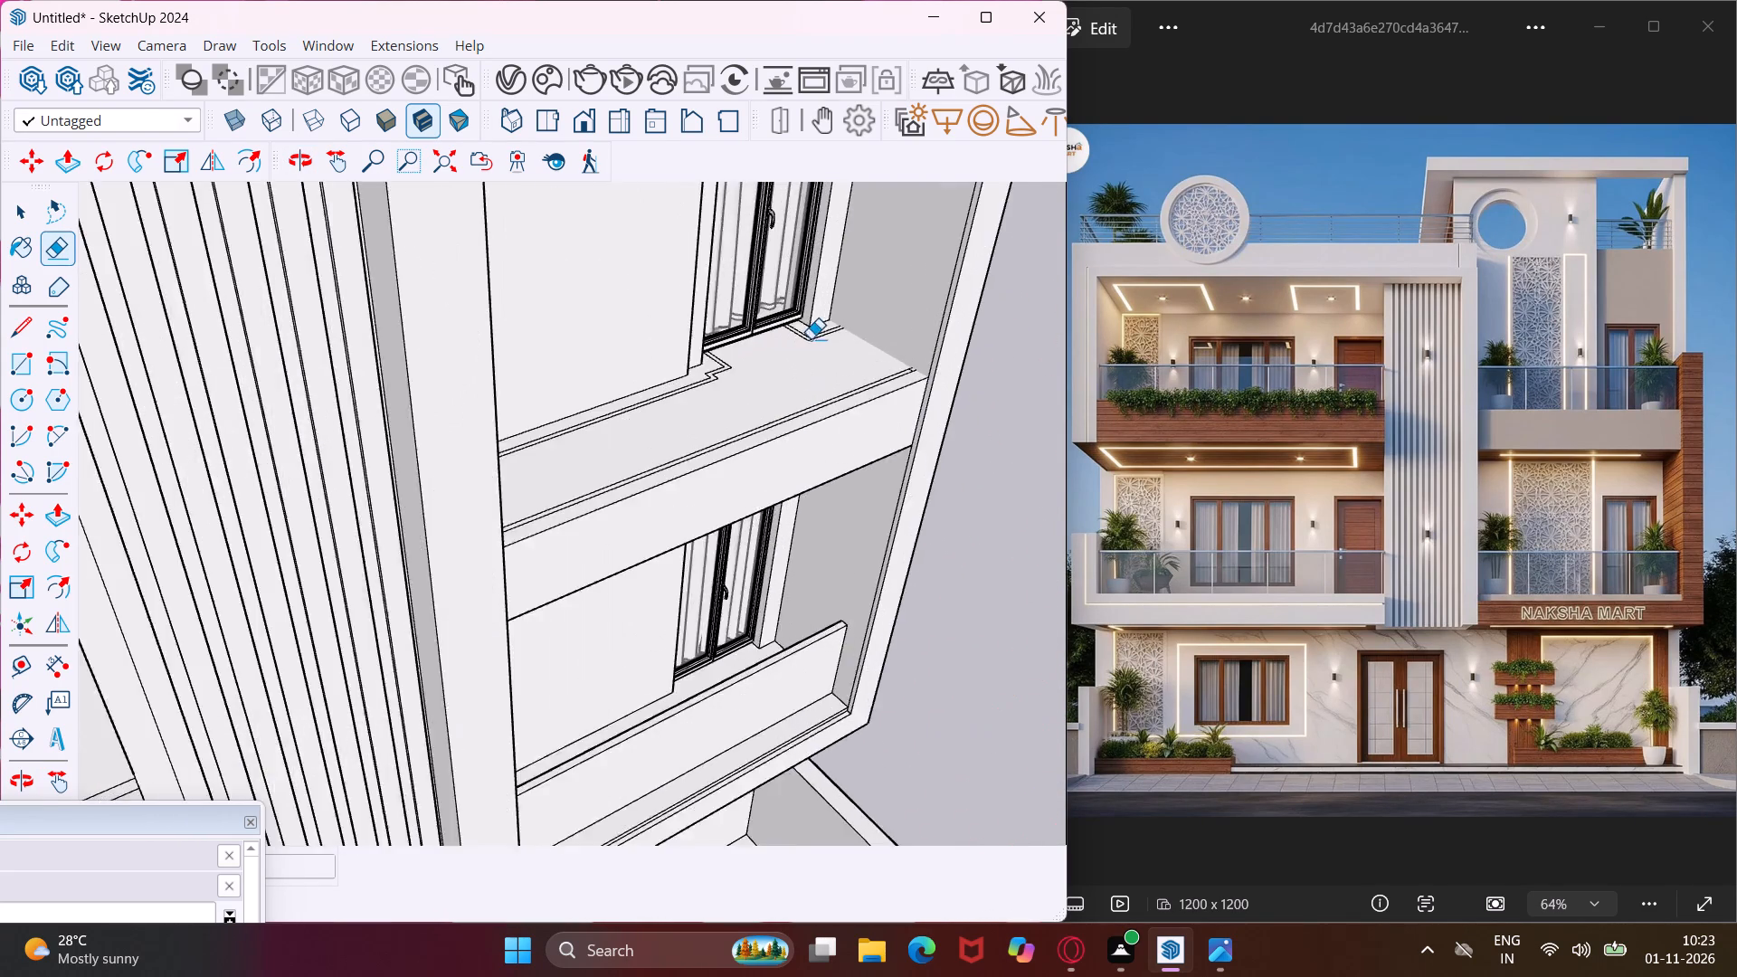
pyautogui.scroll(10, 811, 338)
pyautogui.moveTo(807, 330); pyautogui.dragTo(800, 372)
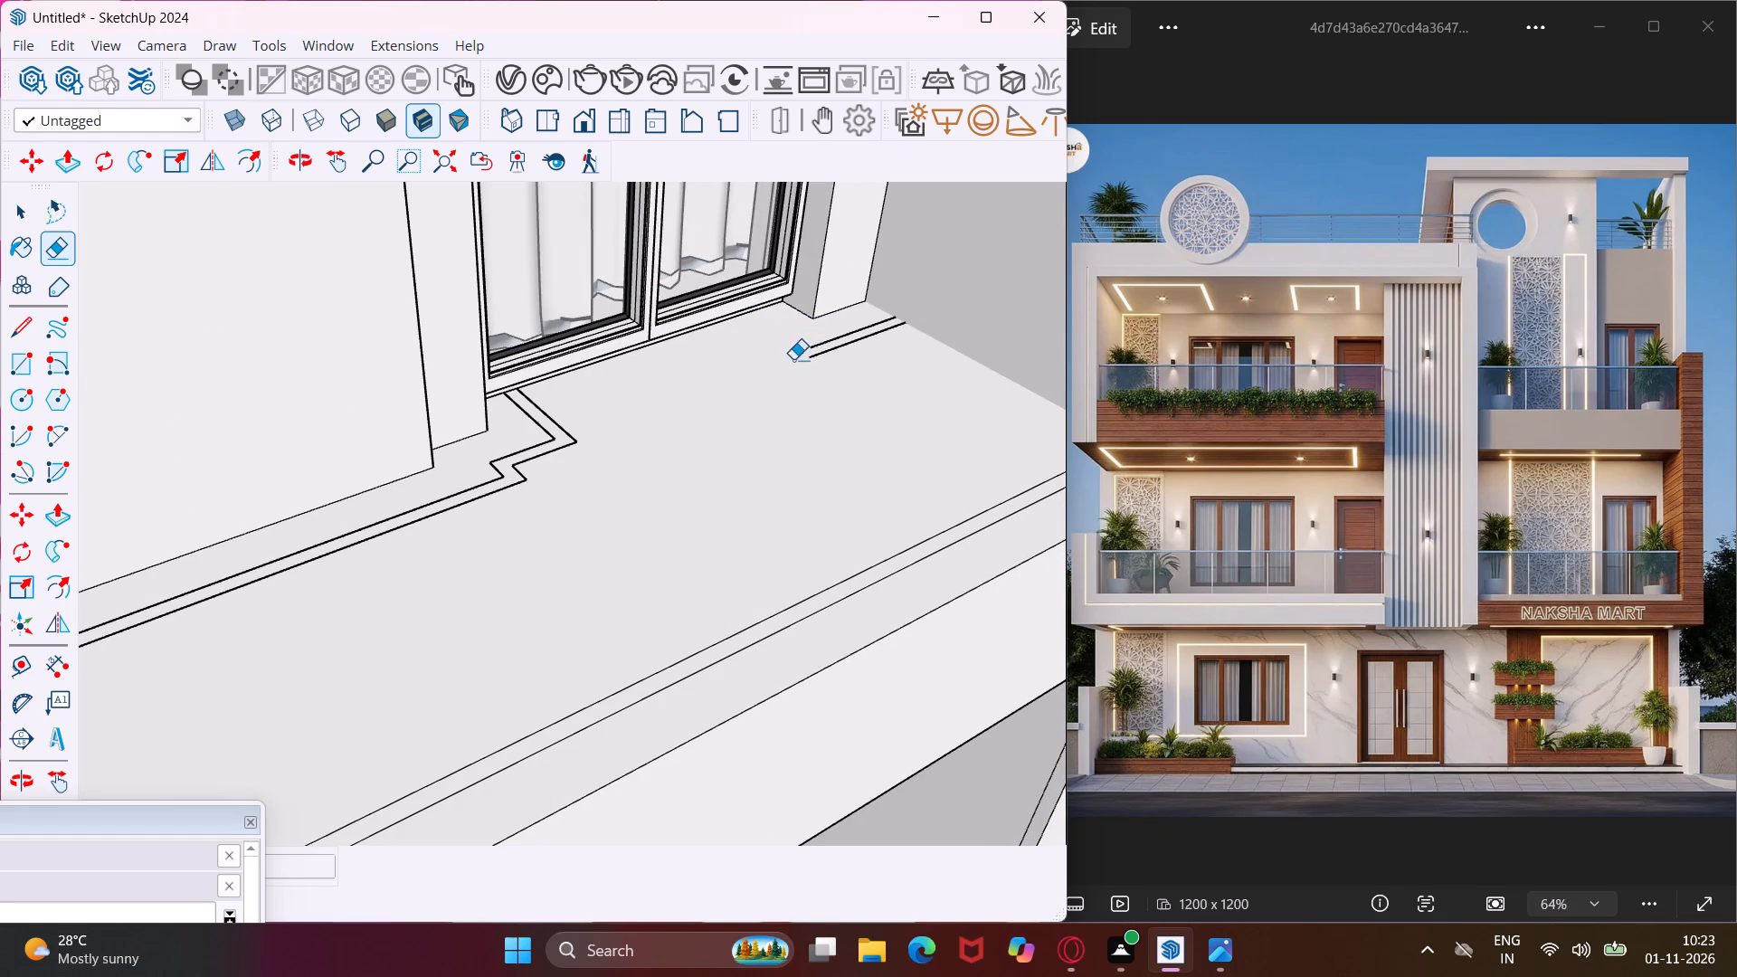
pyautogui.moveTo(810, 338); pyautogui.dragTo(823, 358)
pyautogui.moveTo(515, 450); pyautogui.dragTo(515, 465)
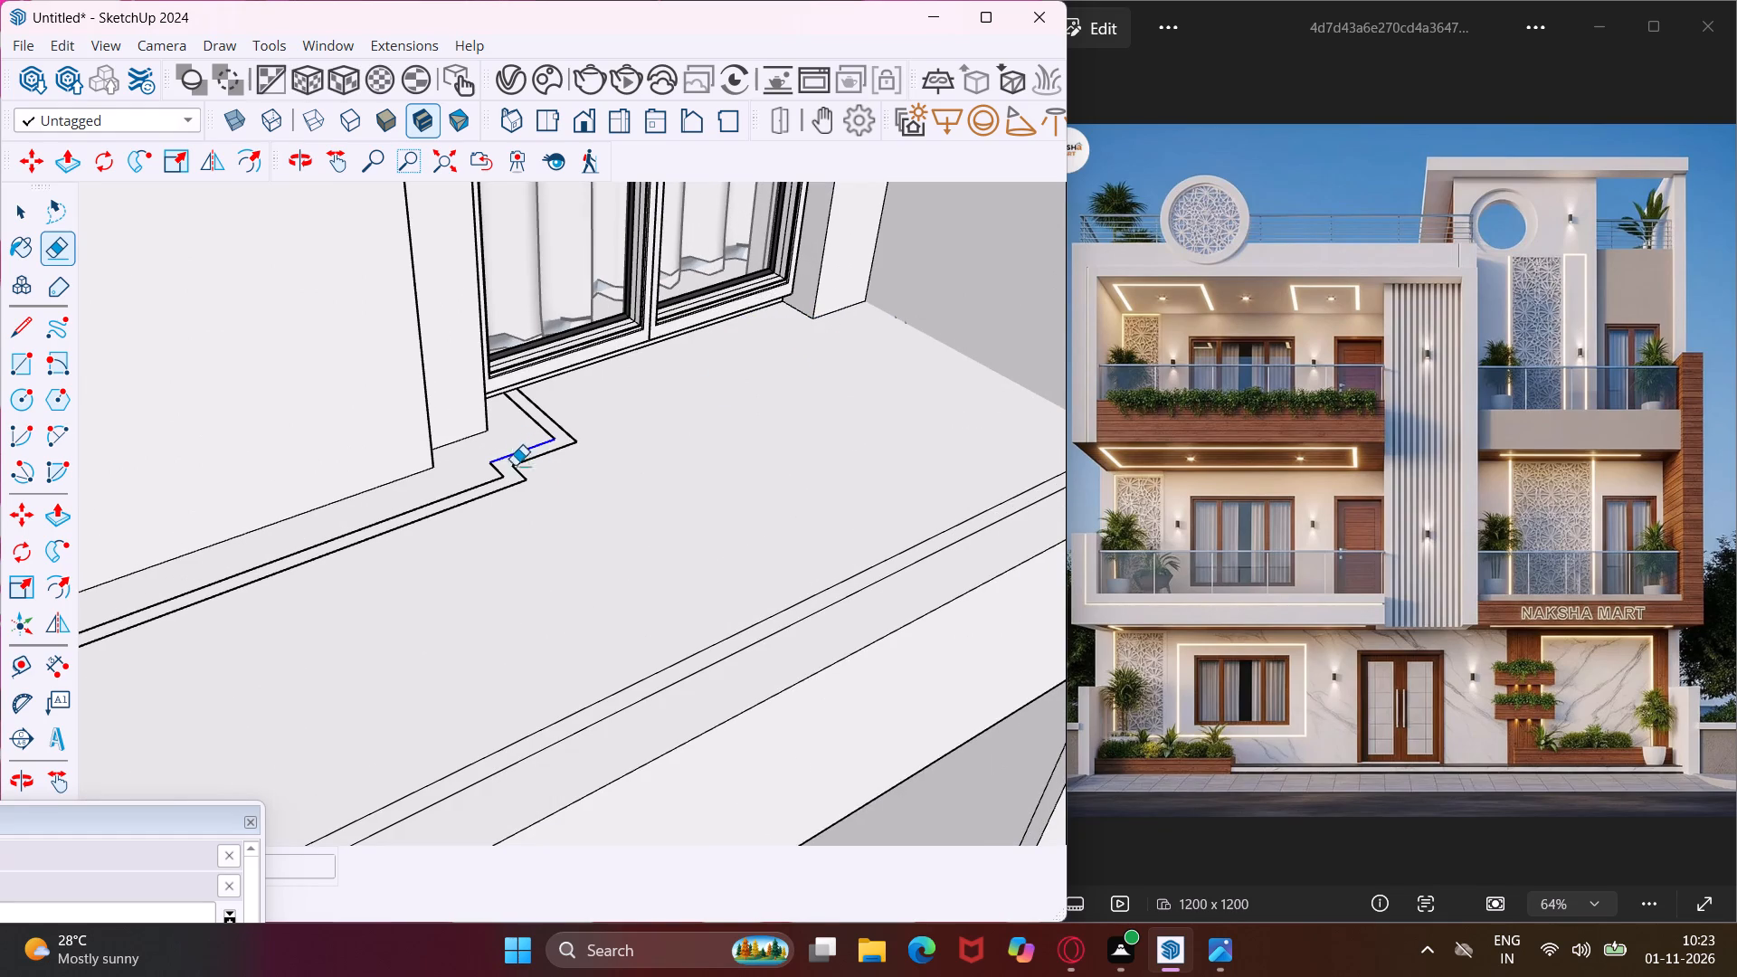
pyautogui.moveTo(515, 465); pyautogui.dragTo(514, 479)
pyautogui.moveTo(469, 468); pyautogui.dragTo(461, 518)
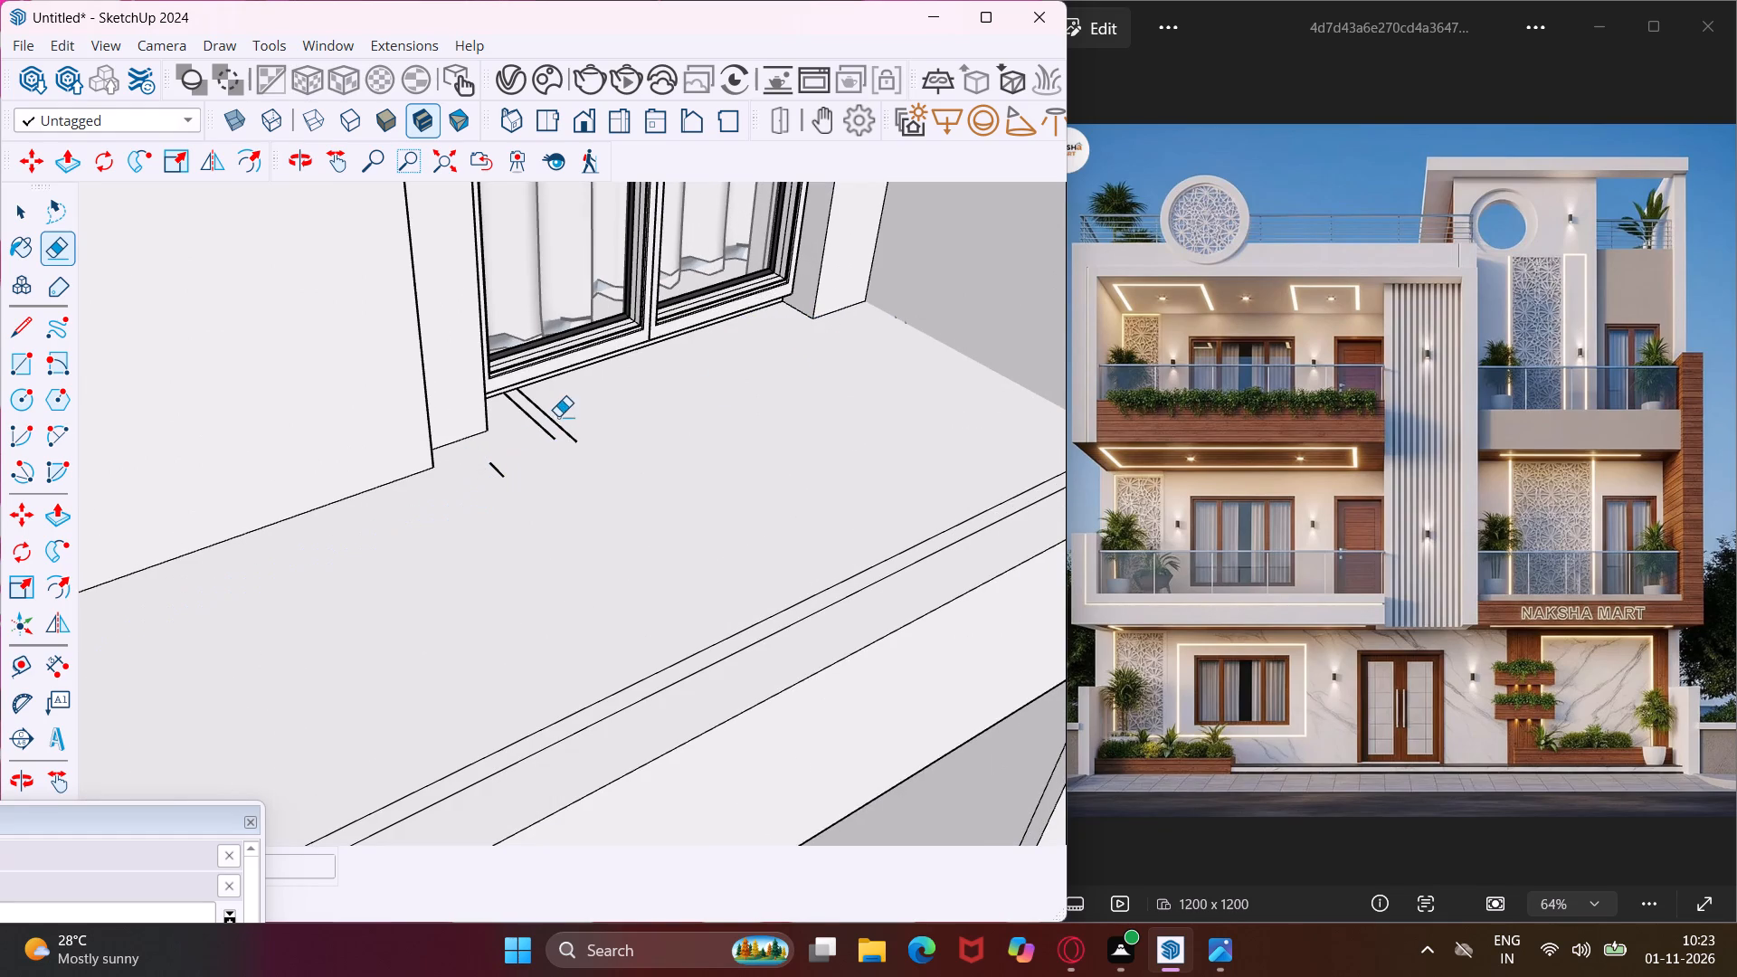
pyautogui.moveTo(558, 416); pyautogui.dragTo(474, 507)
pyautogui.moveTo(505, 458); pyautogui.dragTo(484, 495)
# Erase the pair of leftover offset lines at the pillar end of the smaller second-floor balcony floor.
pyautogui.scroll(-18, 545, 439)
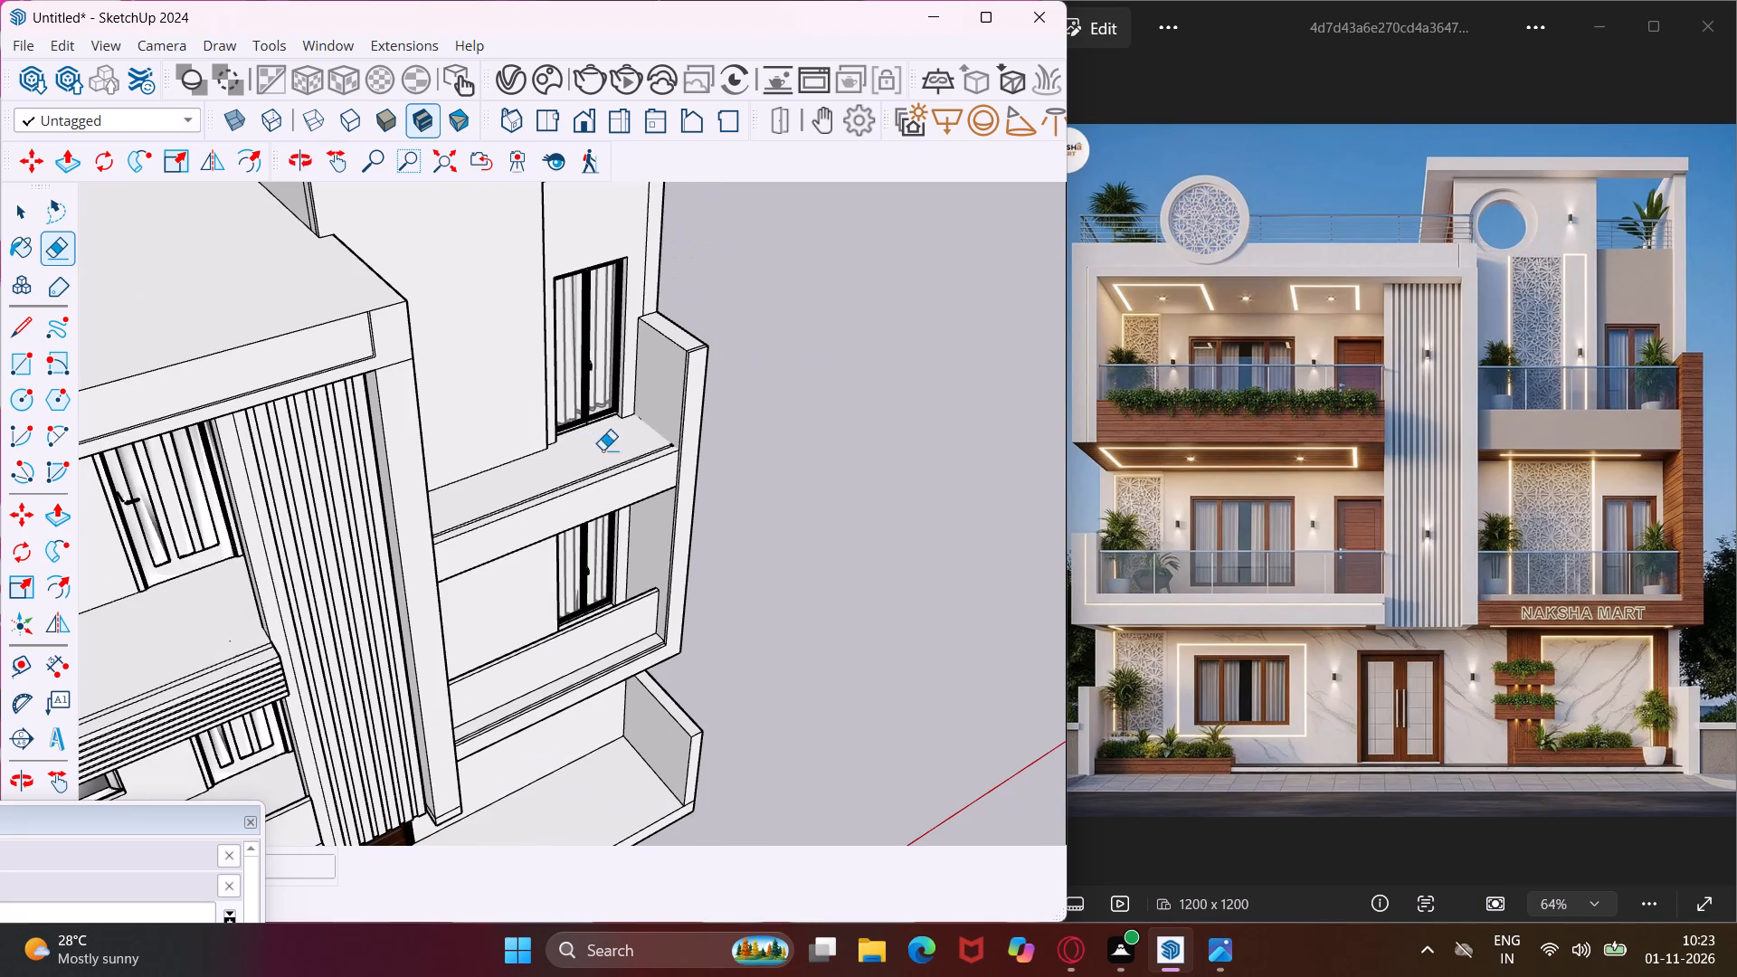
pyautogui.moveTo(432, 541); pyautogui.dragTo(214, 610, button='middle')
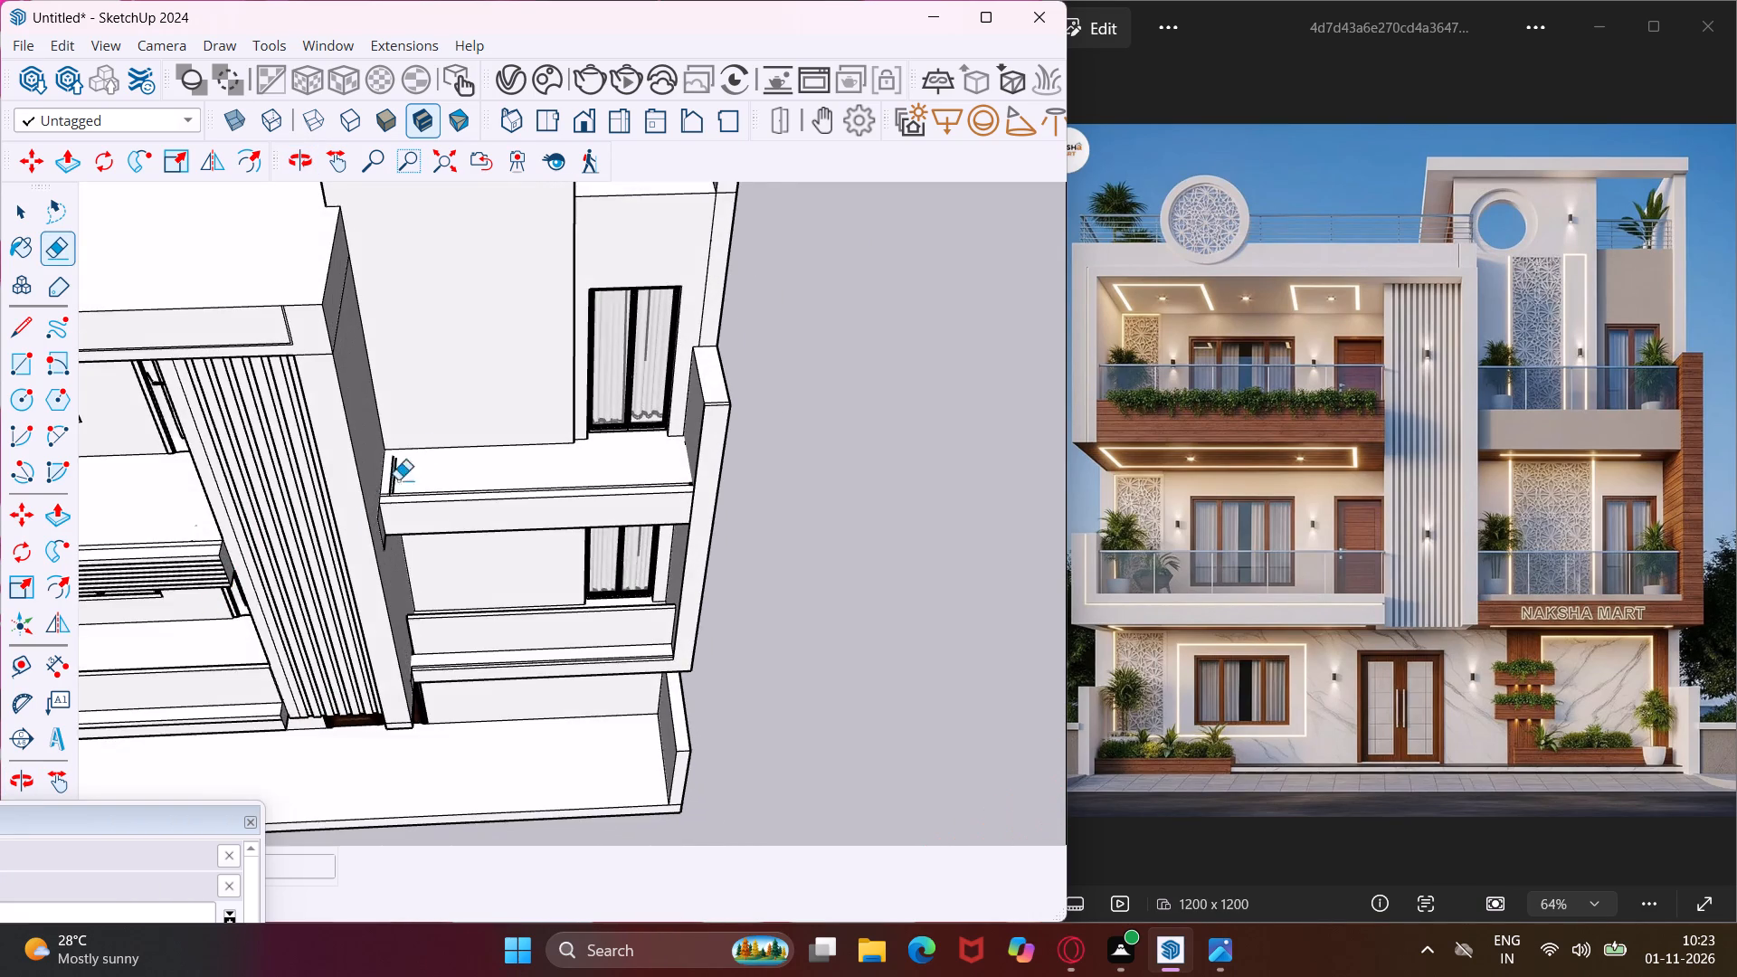
pyautogui.scroll(13, 422, 451)
pyautogui.moveTo(377, 488); pyautogui.dragTo(391, 493)
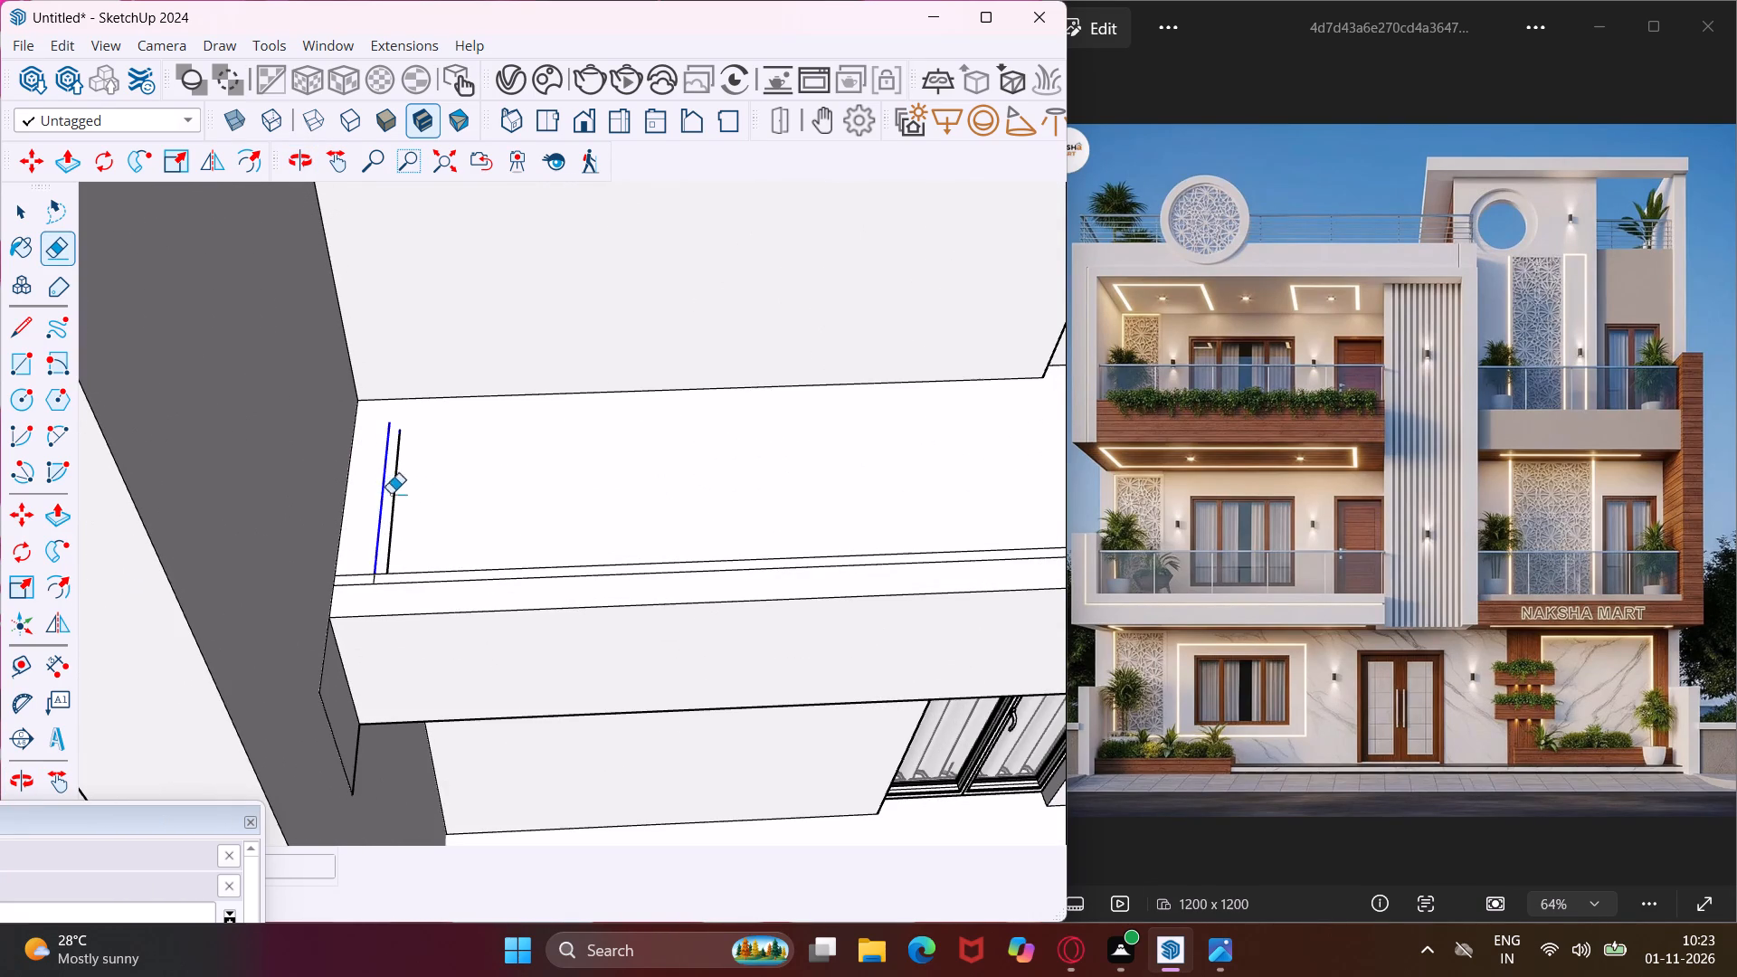
pyautogui.moveTo(391, 493); pyautogui.dragTo(415, 504)
pyautogui.press('Escape')
pyautogui.press('space')
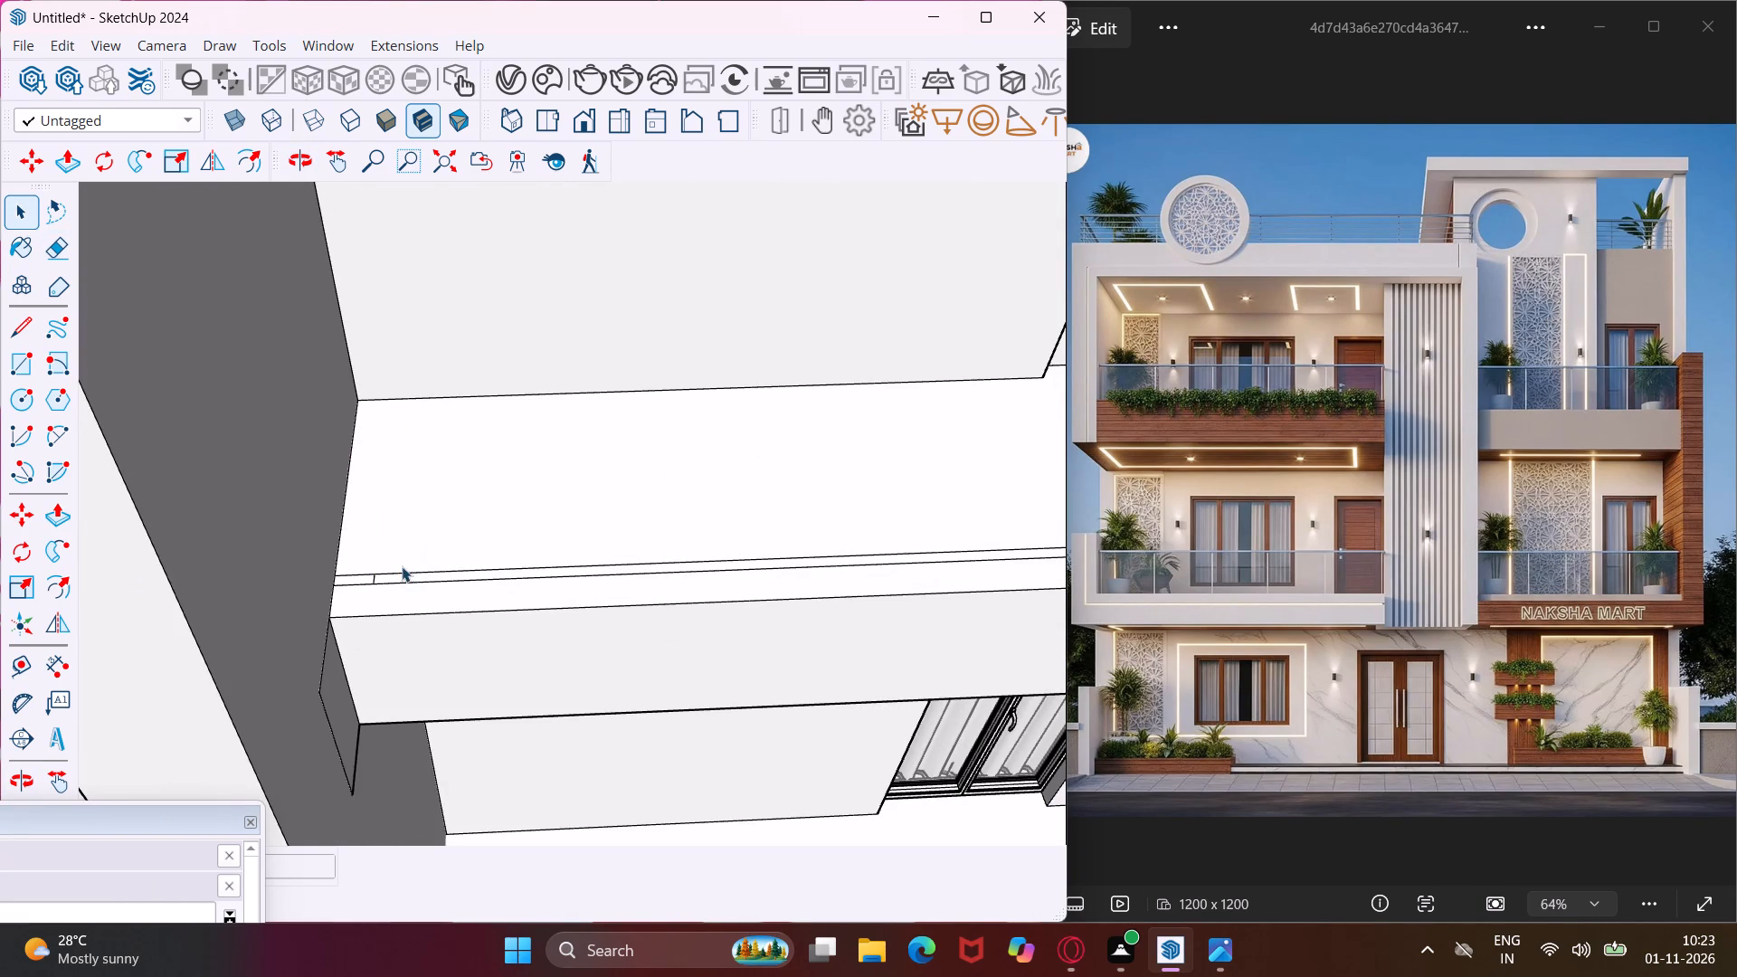
# Push/Pull both parts of the smaller second-floor balcony's front strip up 3'.
pyautogui.scroll(8, 360, 585)
pyautogui.click(356, 576)
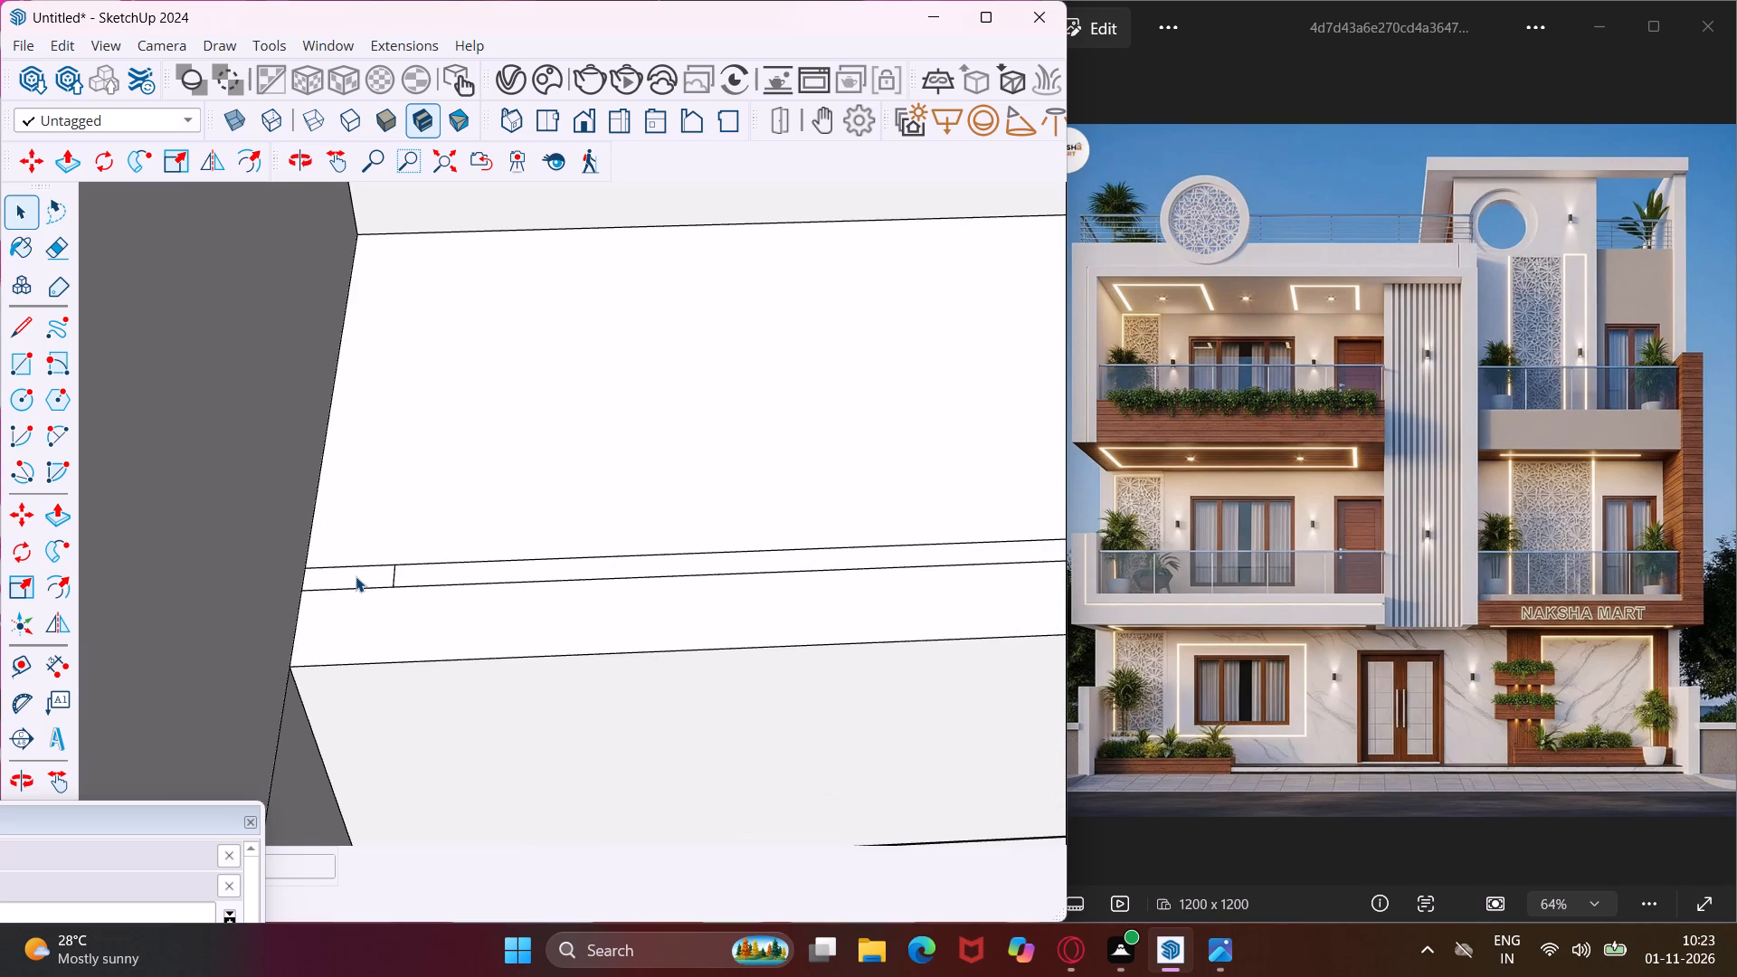
pyautogui.press('p')
pyautogui.click(354, 574)
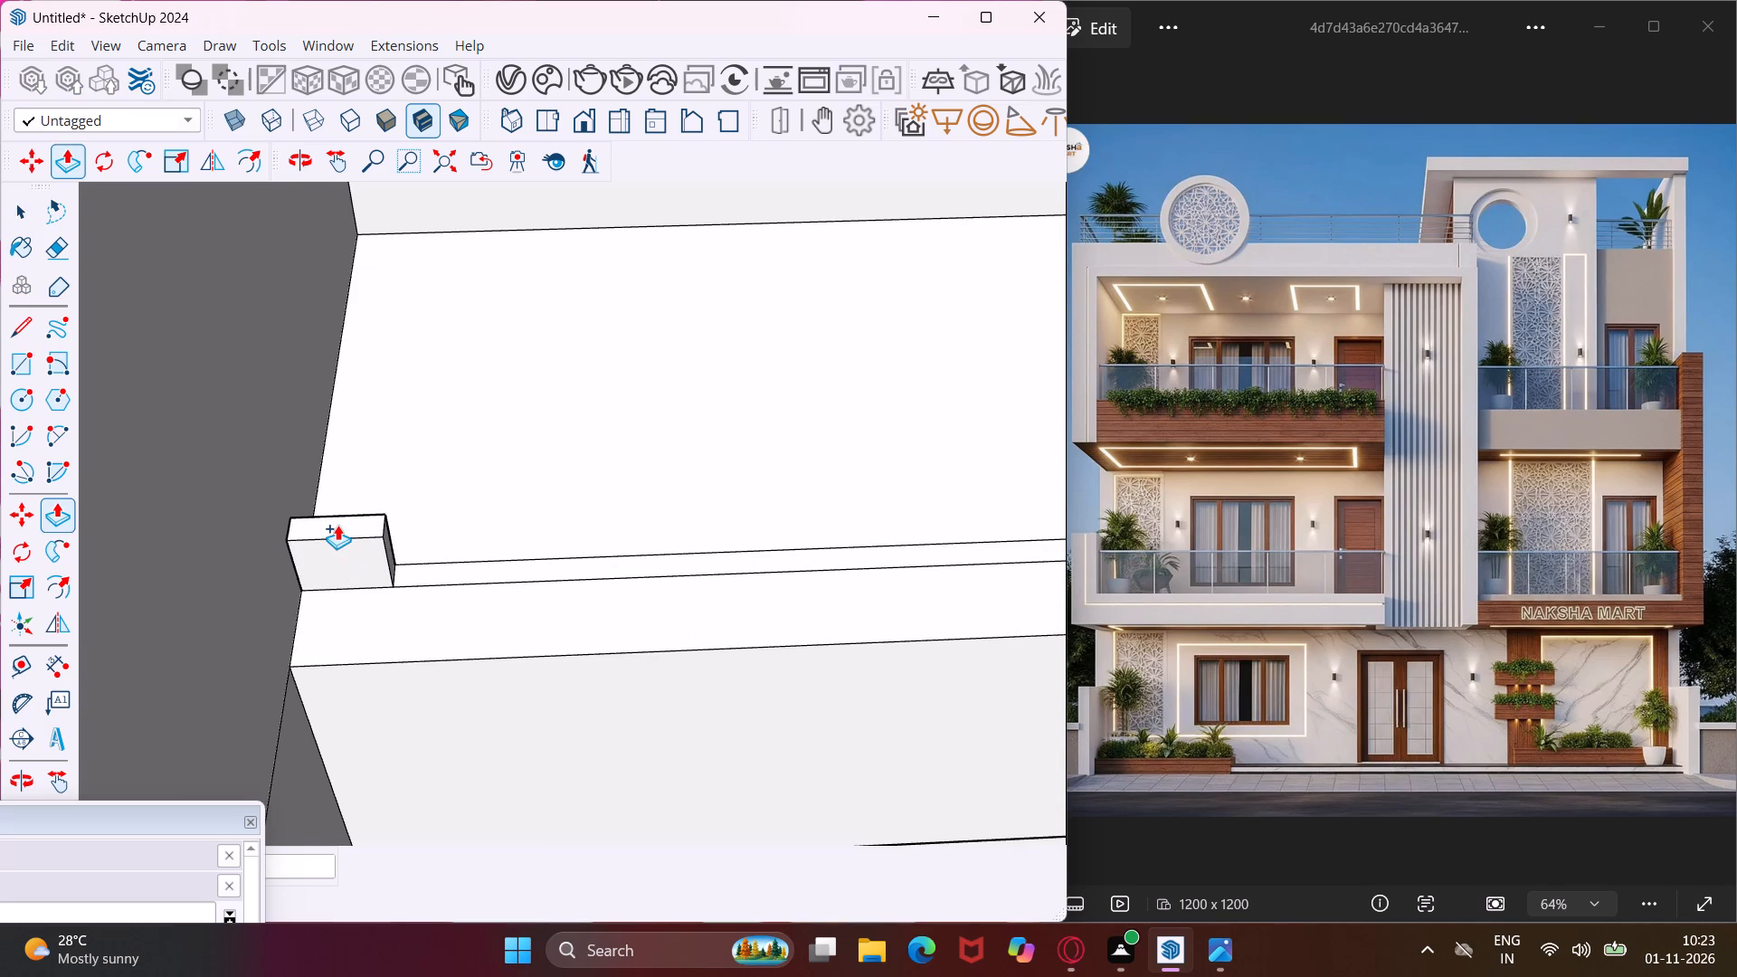
pyautogui.write("3'")
pyautogui.press('Return')
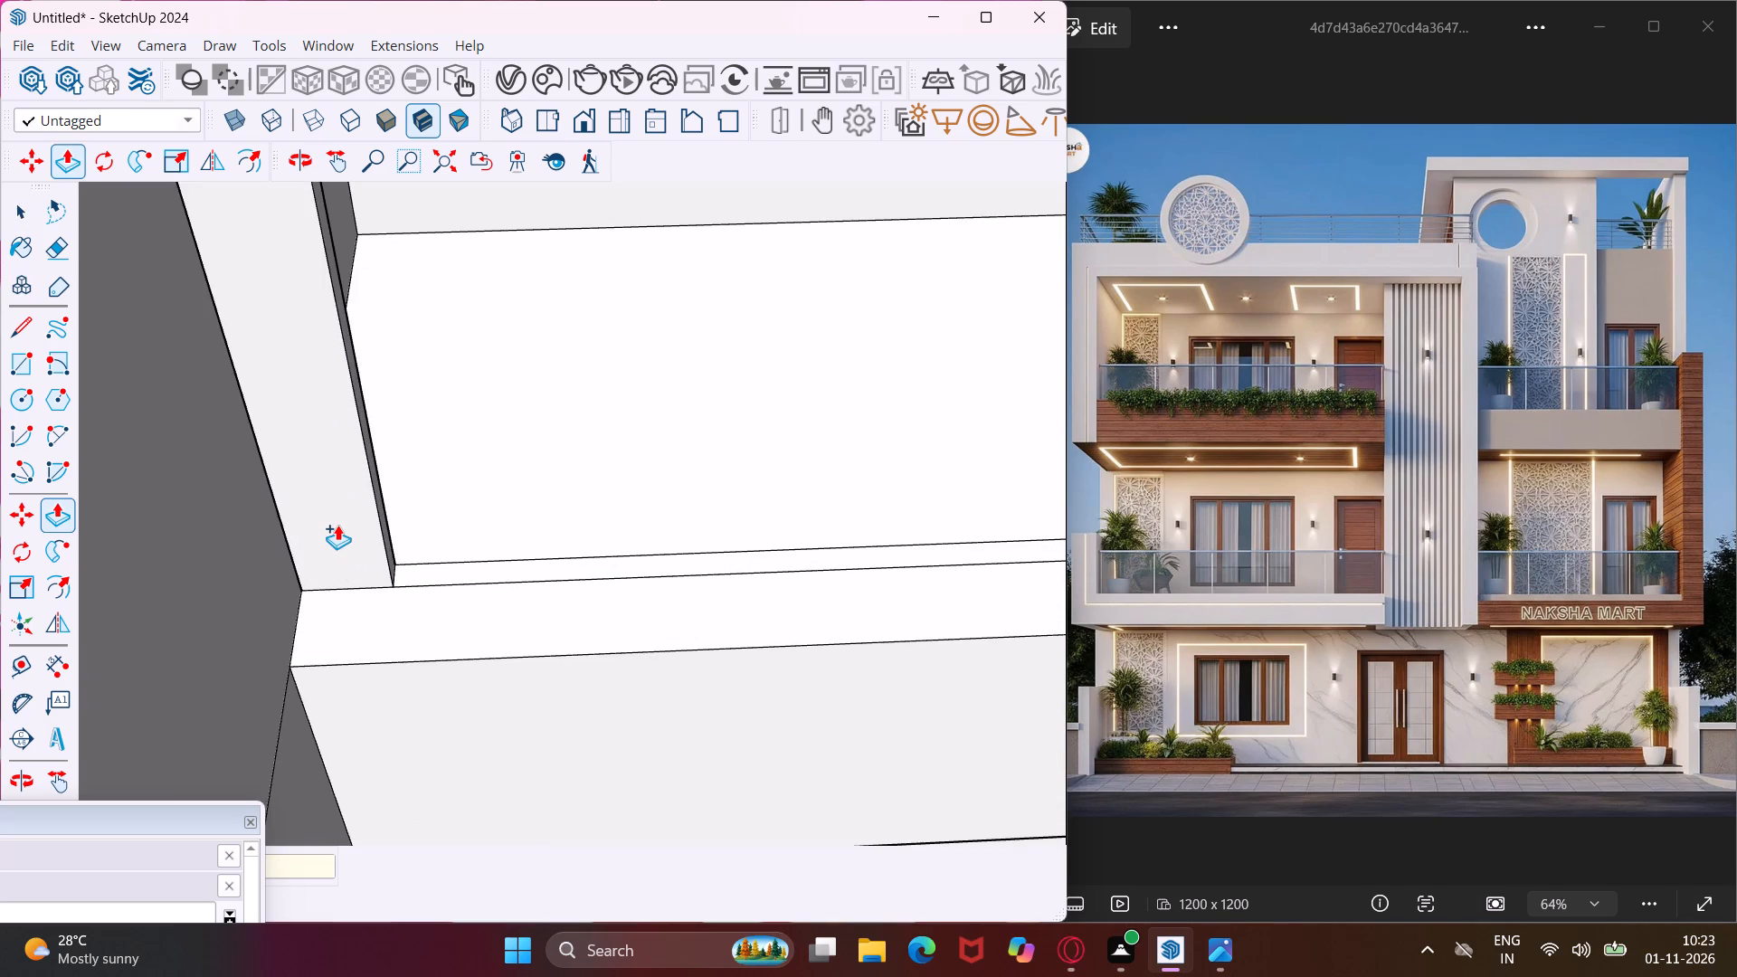
pyautogui.doubleClick(403, 574)
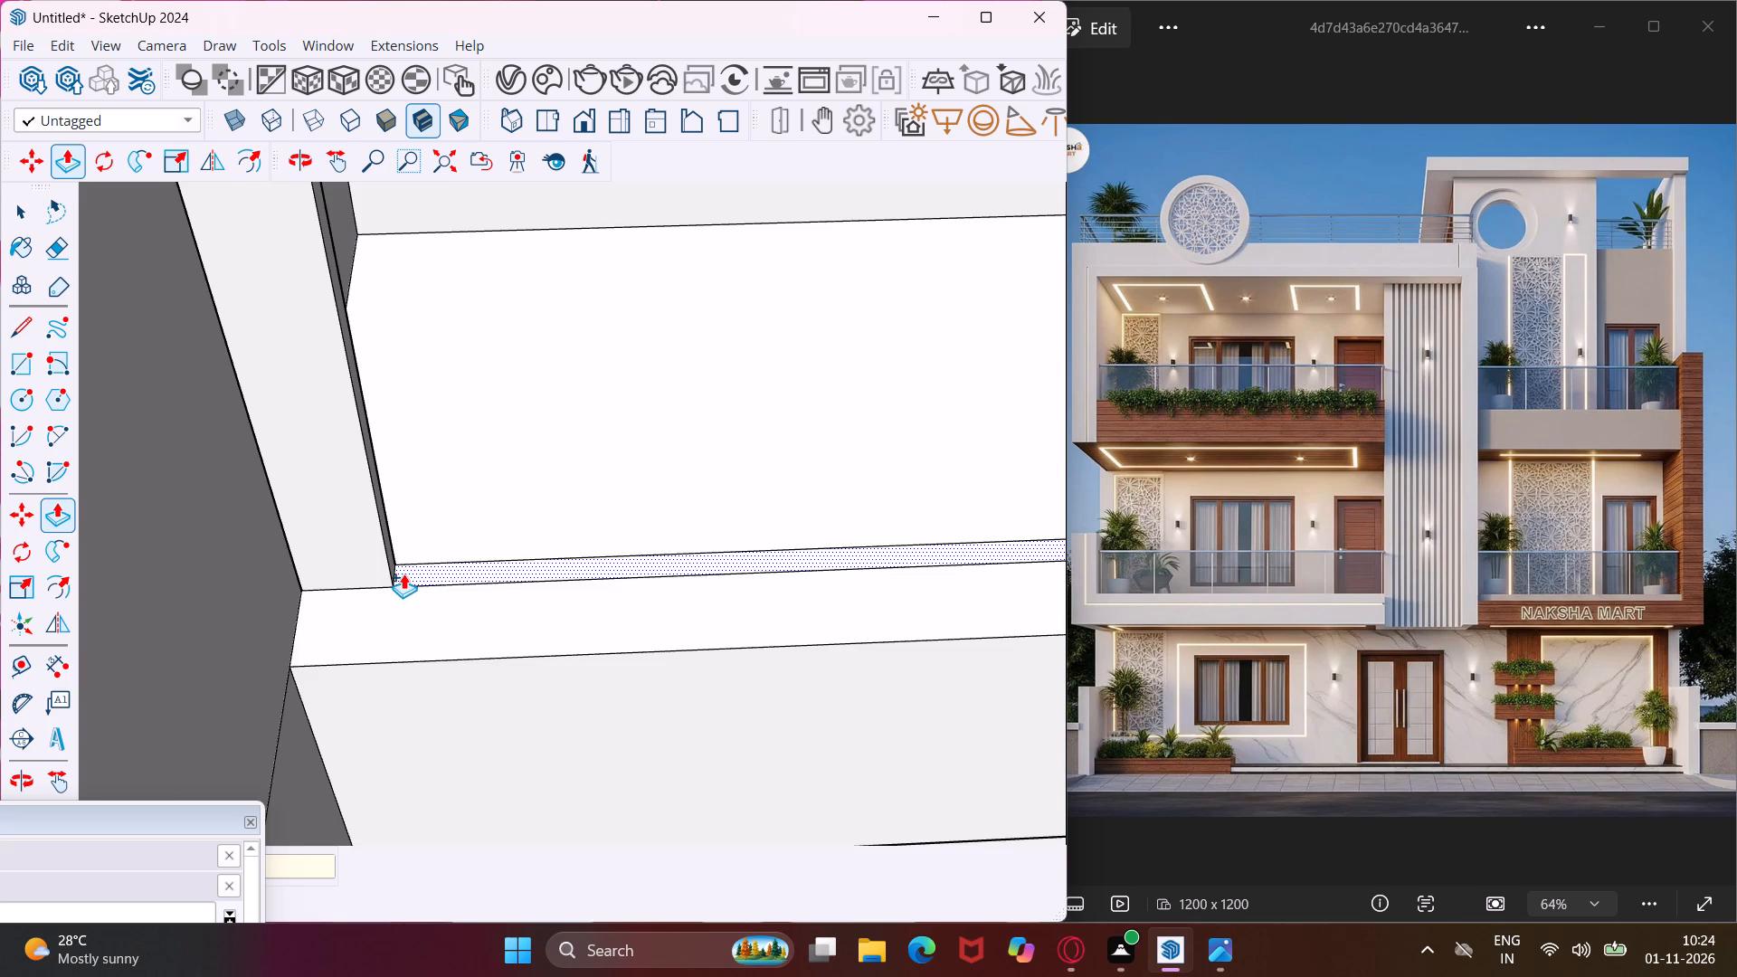
# Raise the main second-floor balcony's front strip by the same 3' to form its railing panel.
pyautogui.scroll(-13, 403, 574)
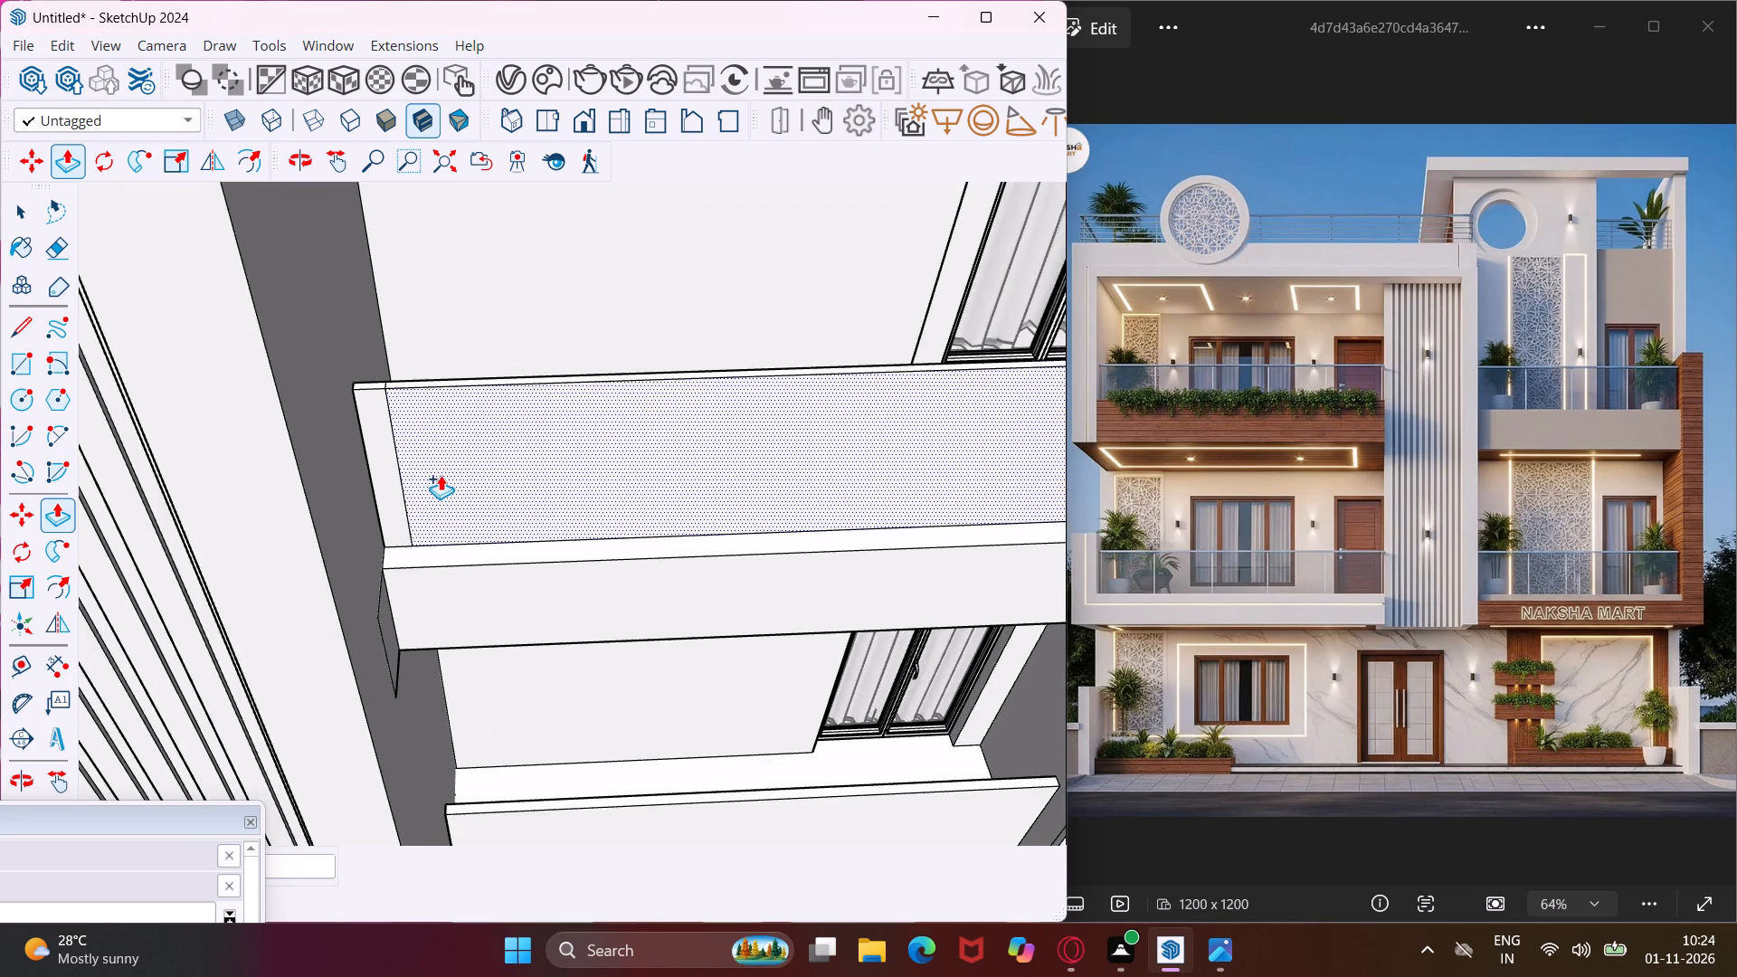
pyautogui.scroll(-11, 441, 475)
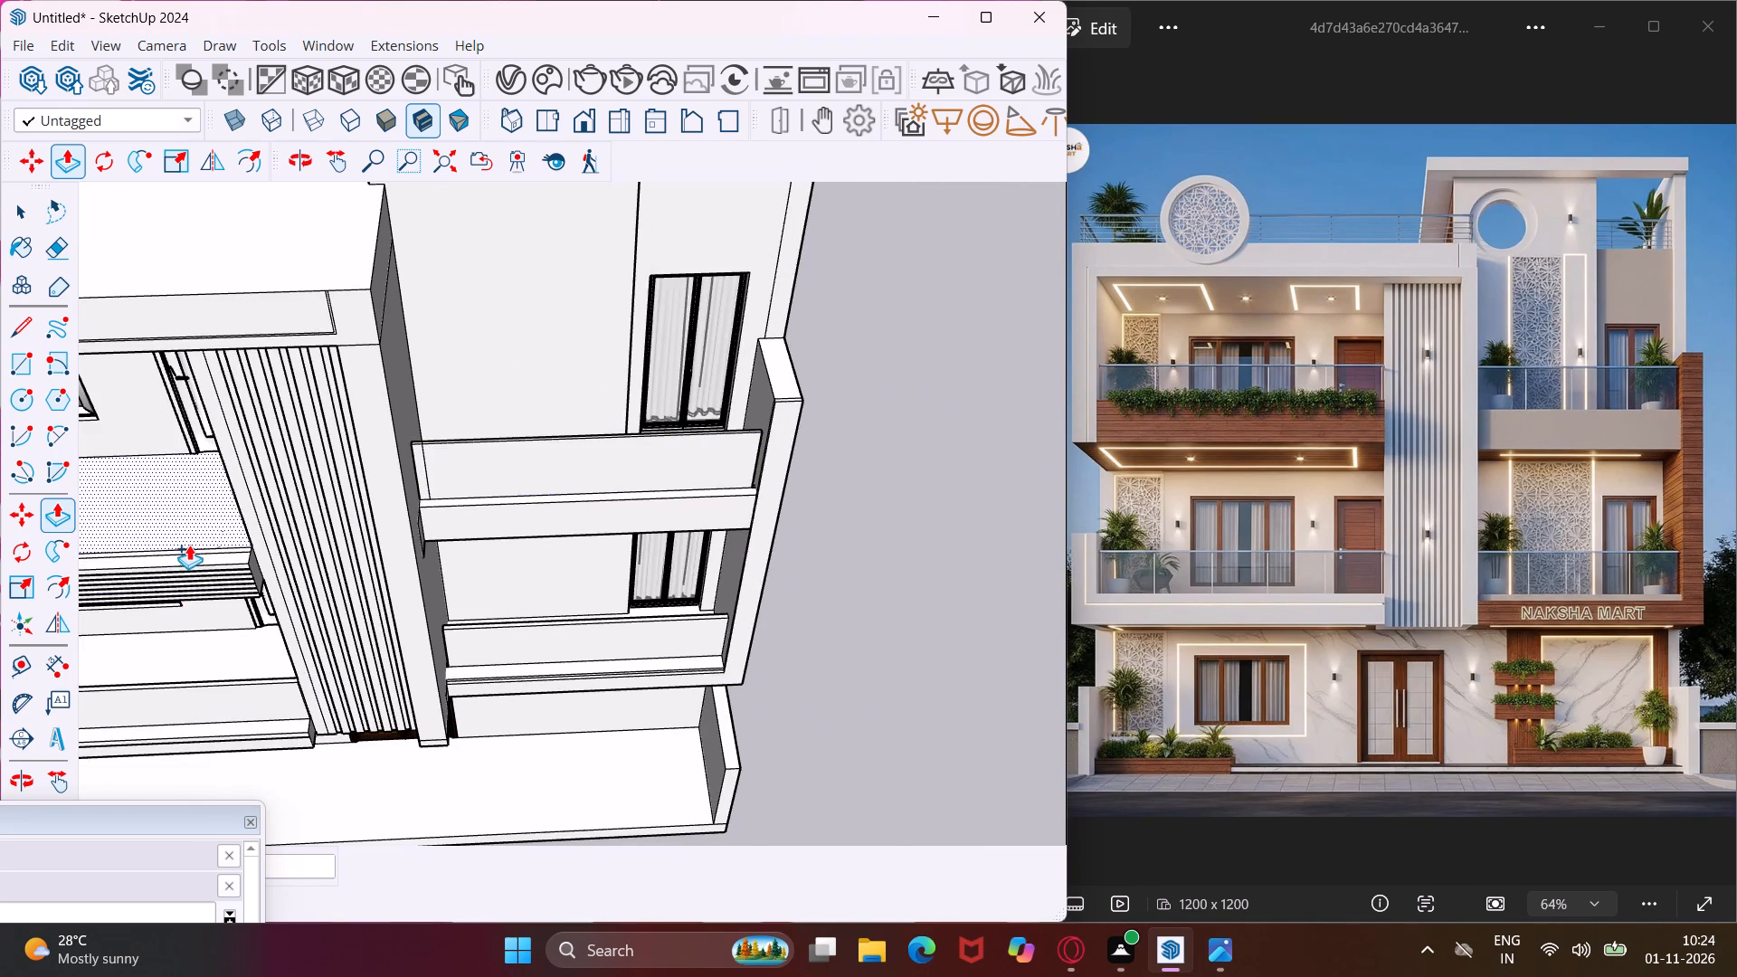
pyautogui.scroll(20, 189, 545)
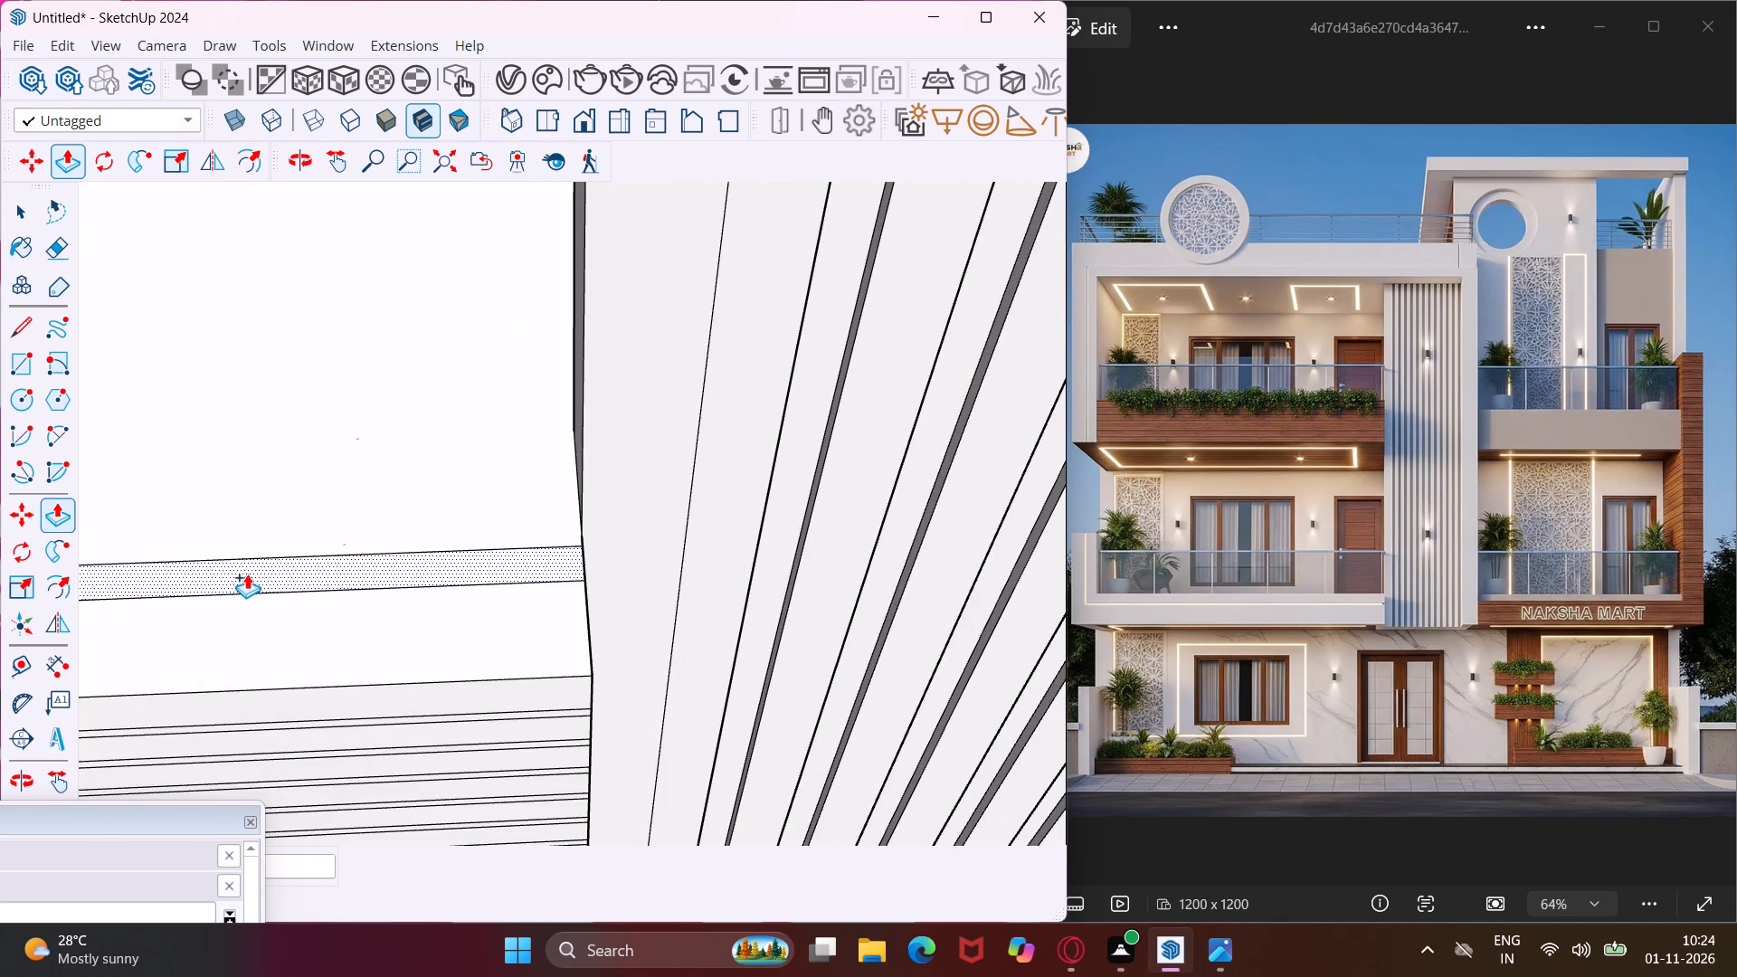
pyautogui.doubleClick(247, 574)
pyautogui.scroll(-15, 227, 562)
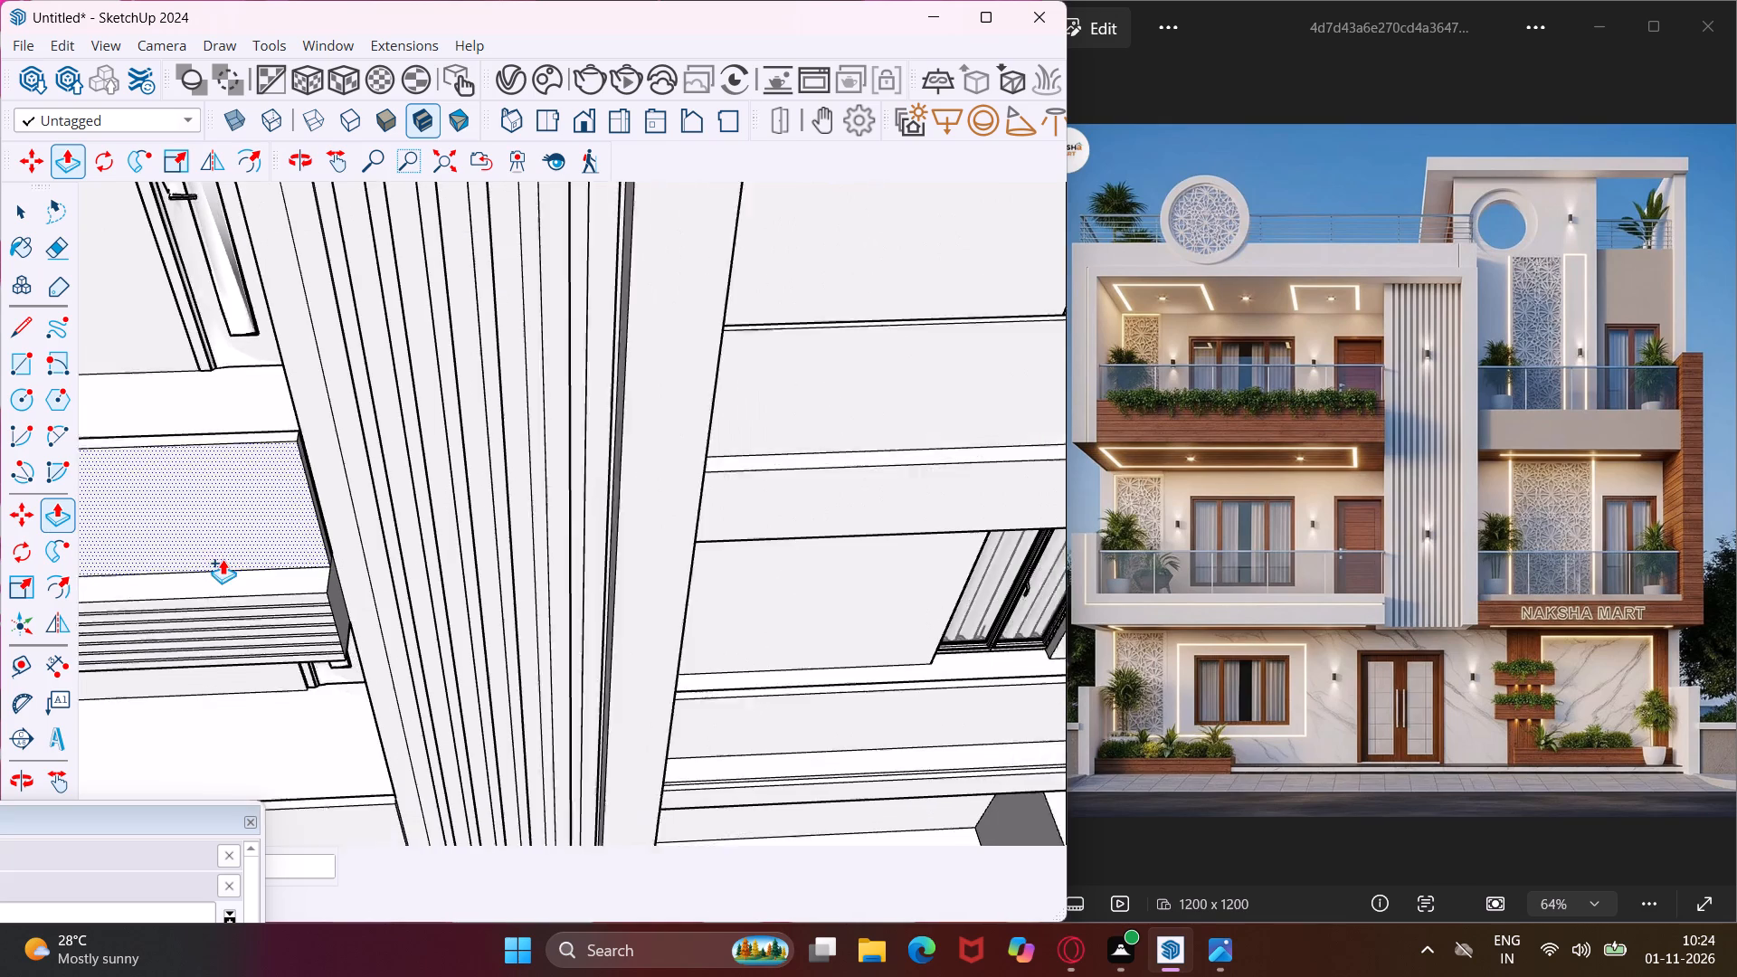
pyautogui.scroll(-1, 223, 559)
pyautogui.press('Escape')
pyautogui.press('space')
# Erase the short seam line on the top face of the smaller balcony's railing panel near the pillar.
pyautogui.scroll(4, 648, 365)
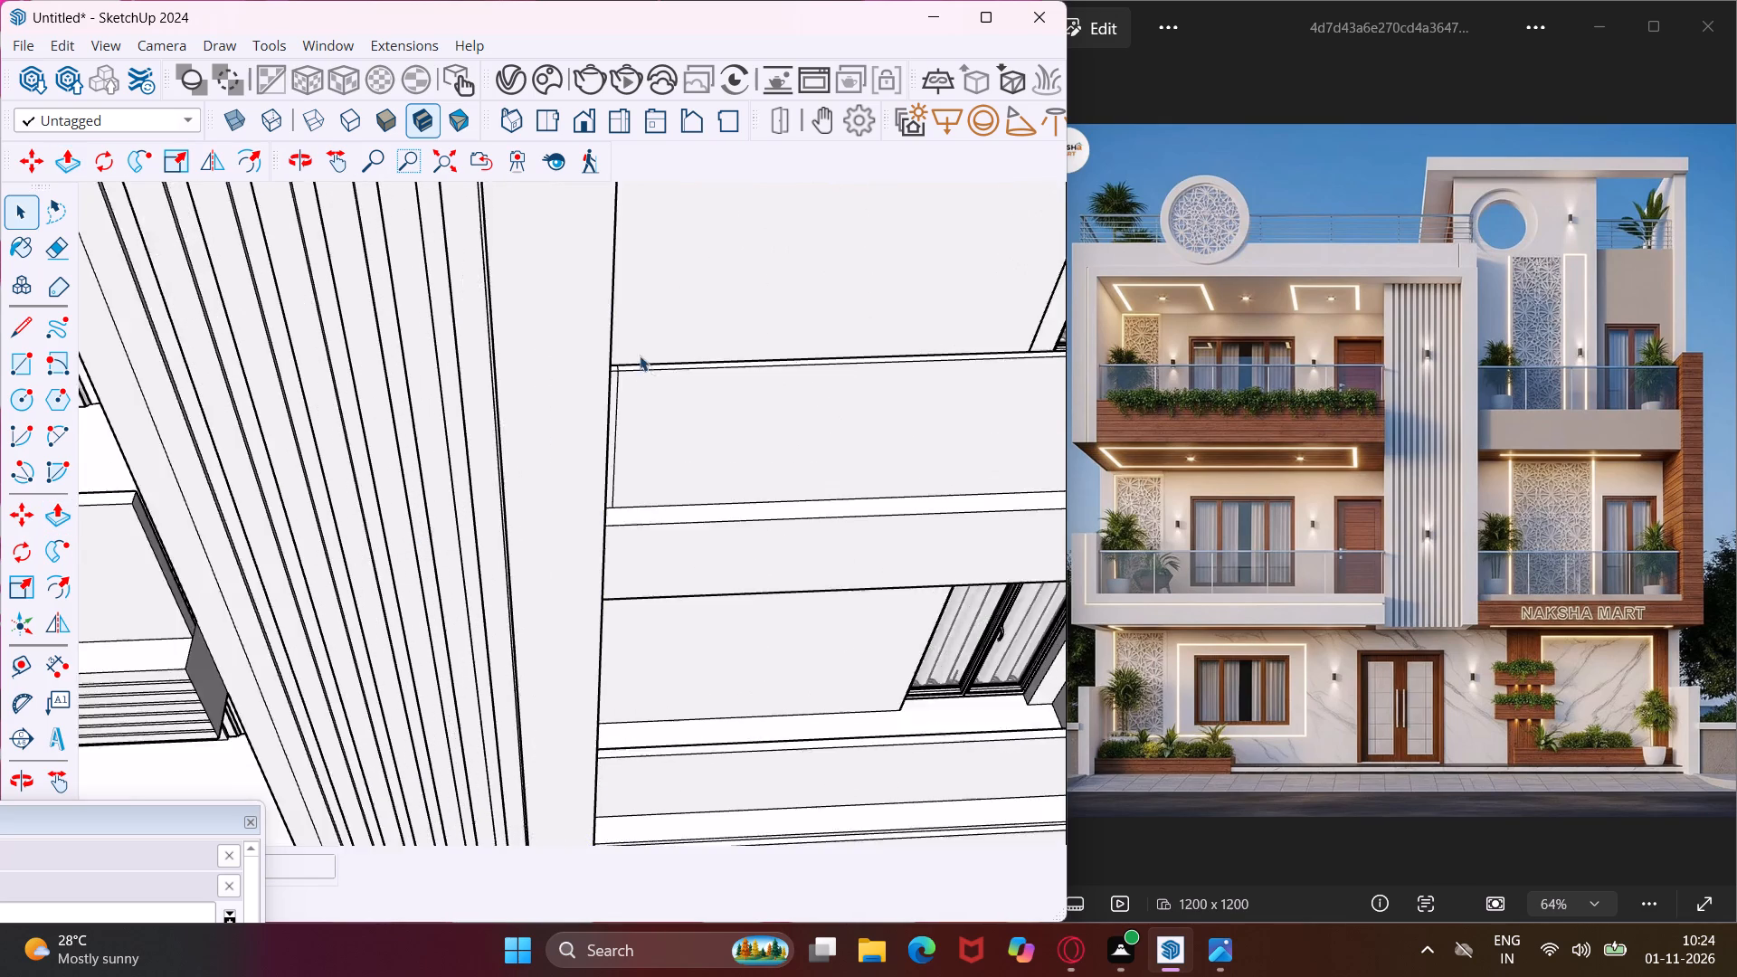
pyautogui.scroll(1, 640, 356)
pyautogui.moveTo(629, 350); pyautogui.dragTo(471, 376, button='middle')
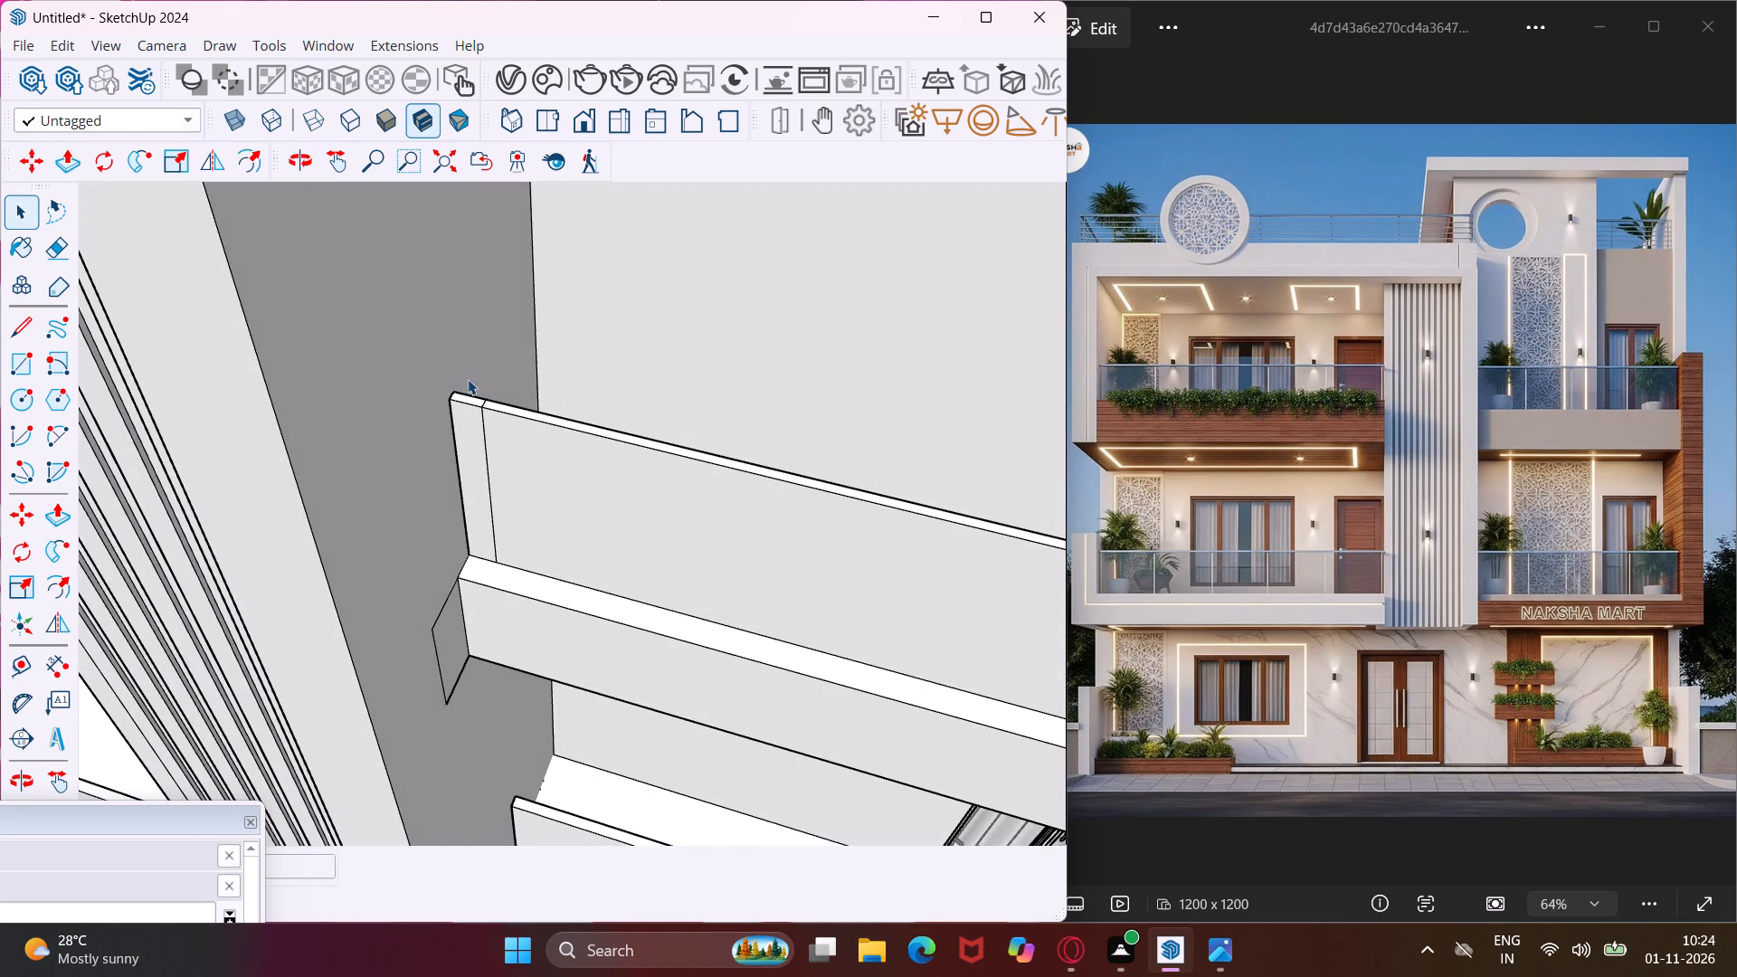
pyautogui.press('e')
pyautogui.scroll(7, 469, 411)
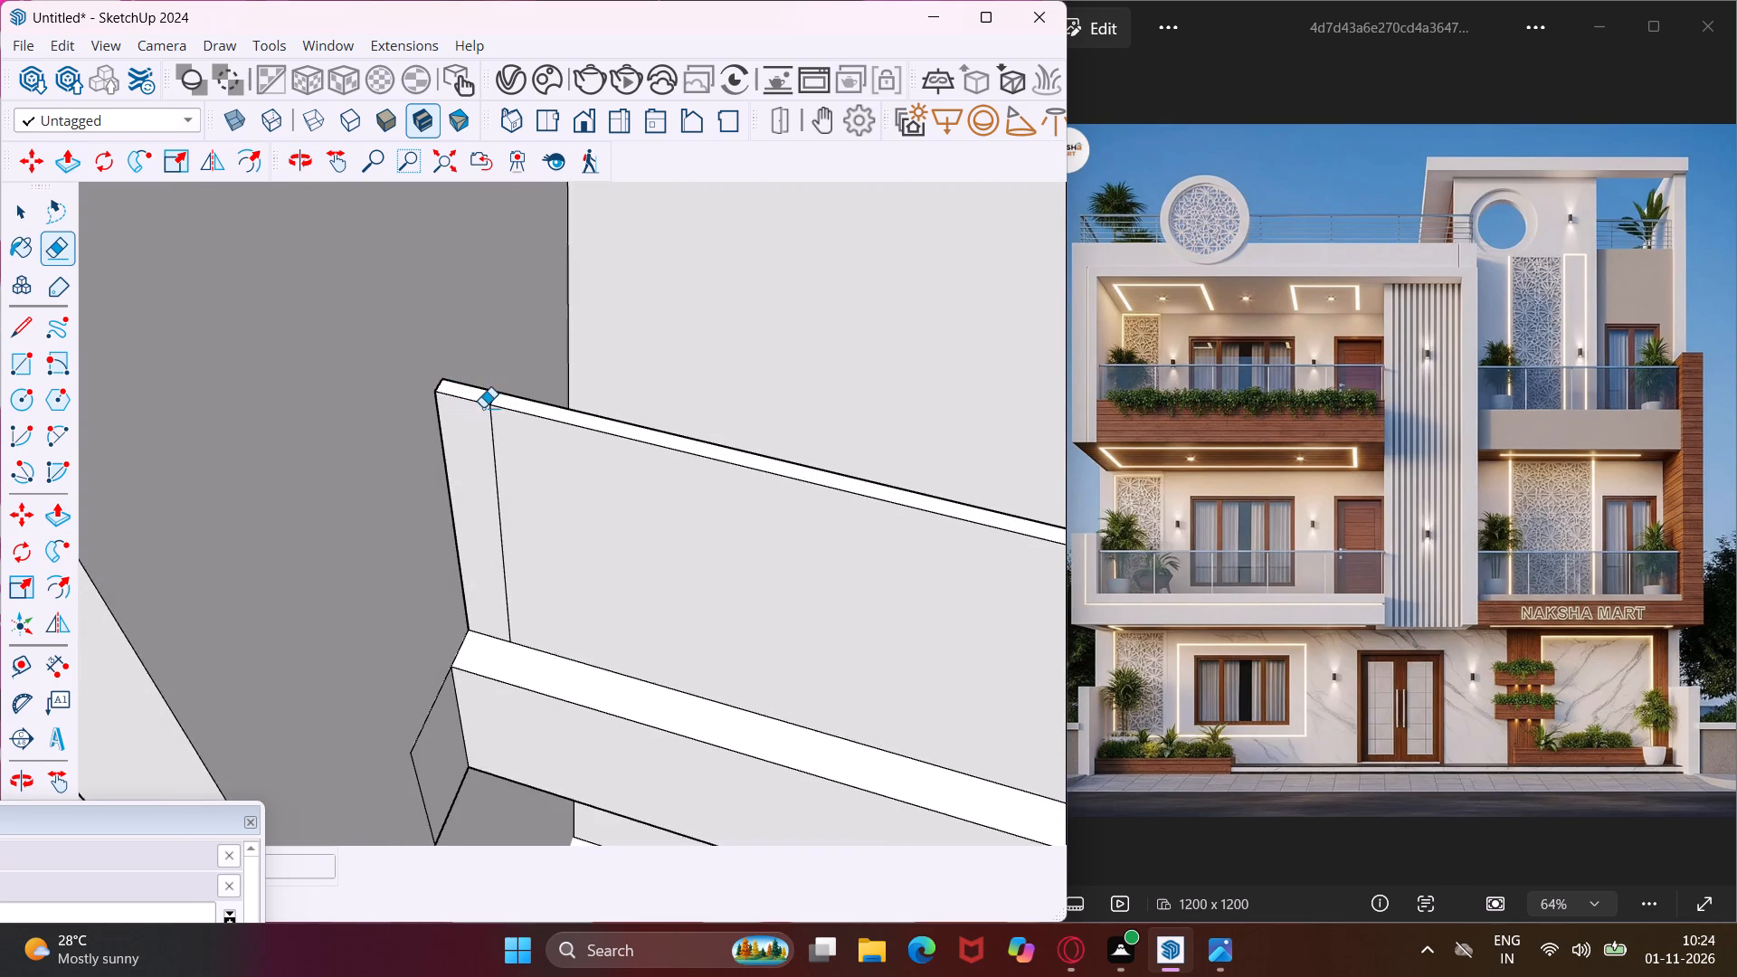
pyautogui.scroll(3, 483, 407)
pyautogui.click(498, 393)
pyautogui.scroll(-7, 429, 399)
pyautogui.scroll(-4, 330, 423)
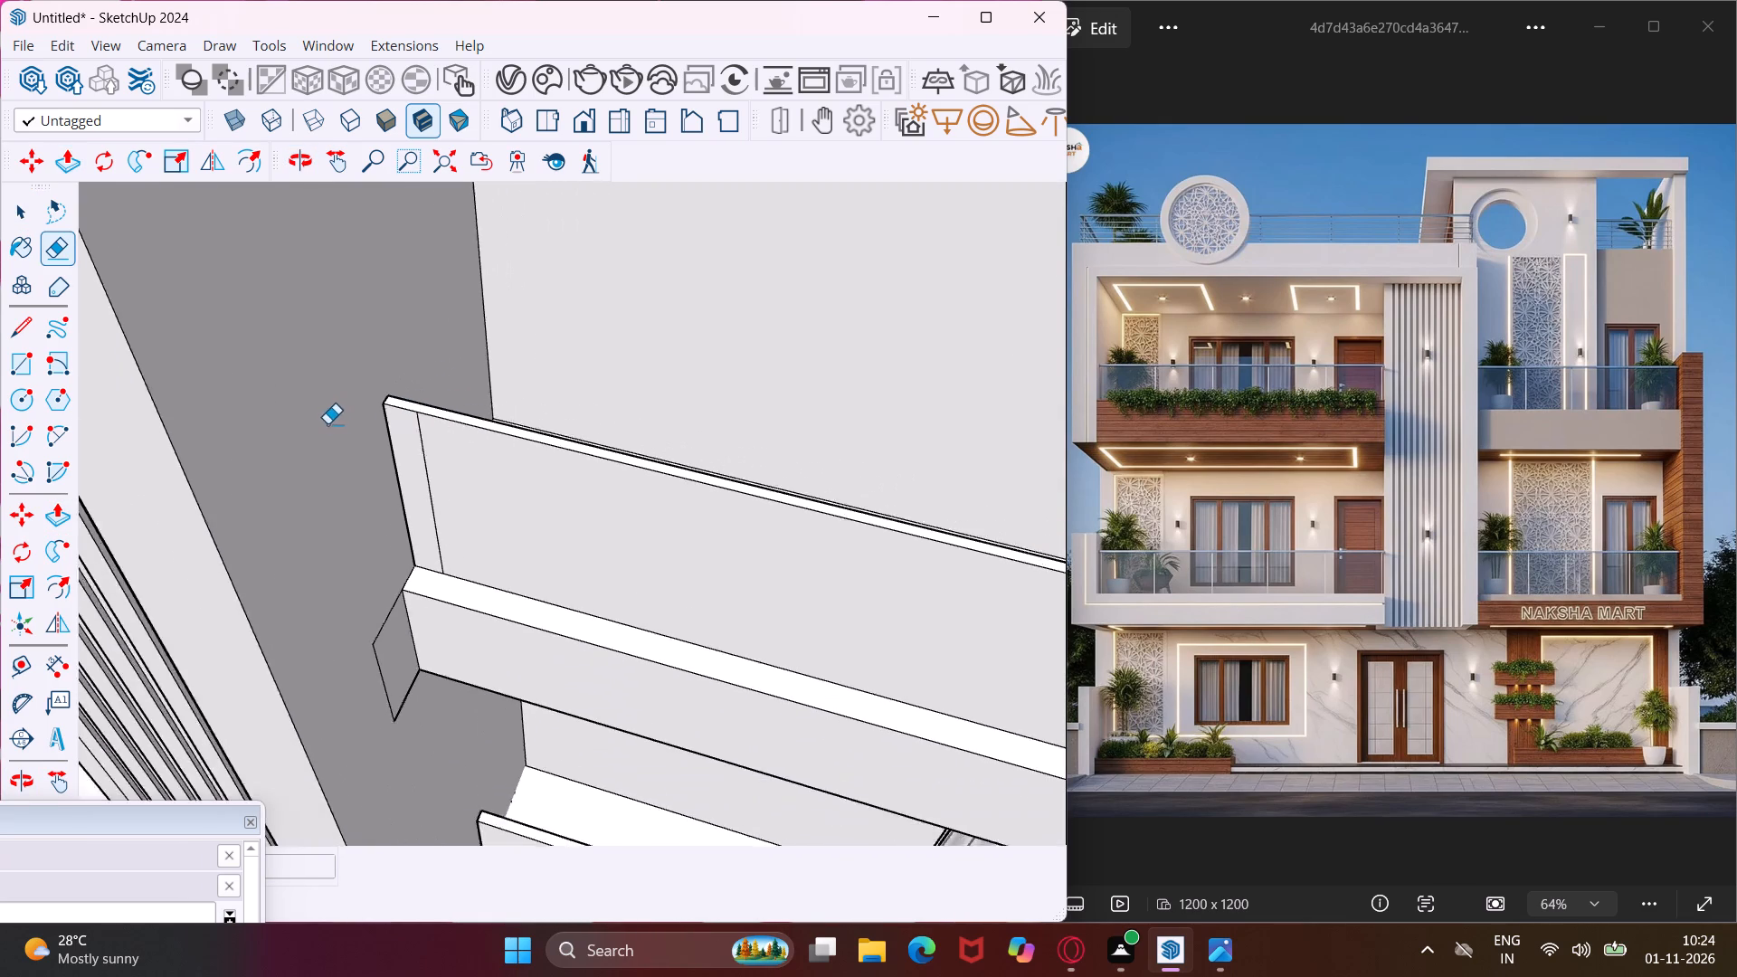
pyautogui.scroll(-8, 327, 423)
pyautogui.moveTo(333, 419); pyautogui.dragTo(497, 451, button='middle')
pyautogui.press('Escape')
pyautogui.press('space')
# Push/Pull the outer end face of the smaller second-floor balcony's railing panel across the gap to the balcony's side wall.
pyautogui.moveTo(816, 484); pyautogui.dragTo(461, 441, button='middle')
pyautogui.scroll(-2, 514, 505)
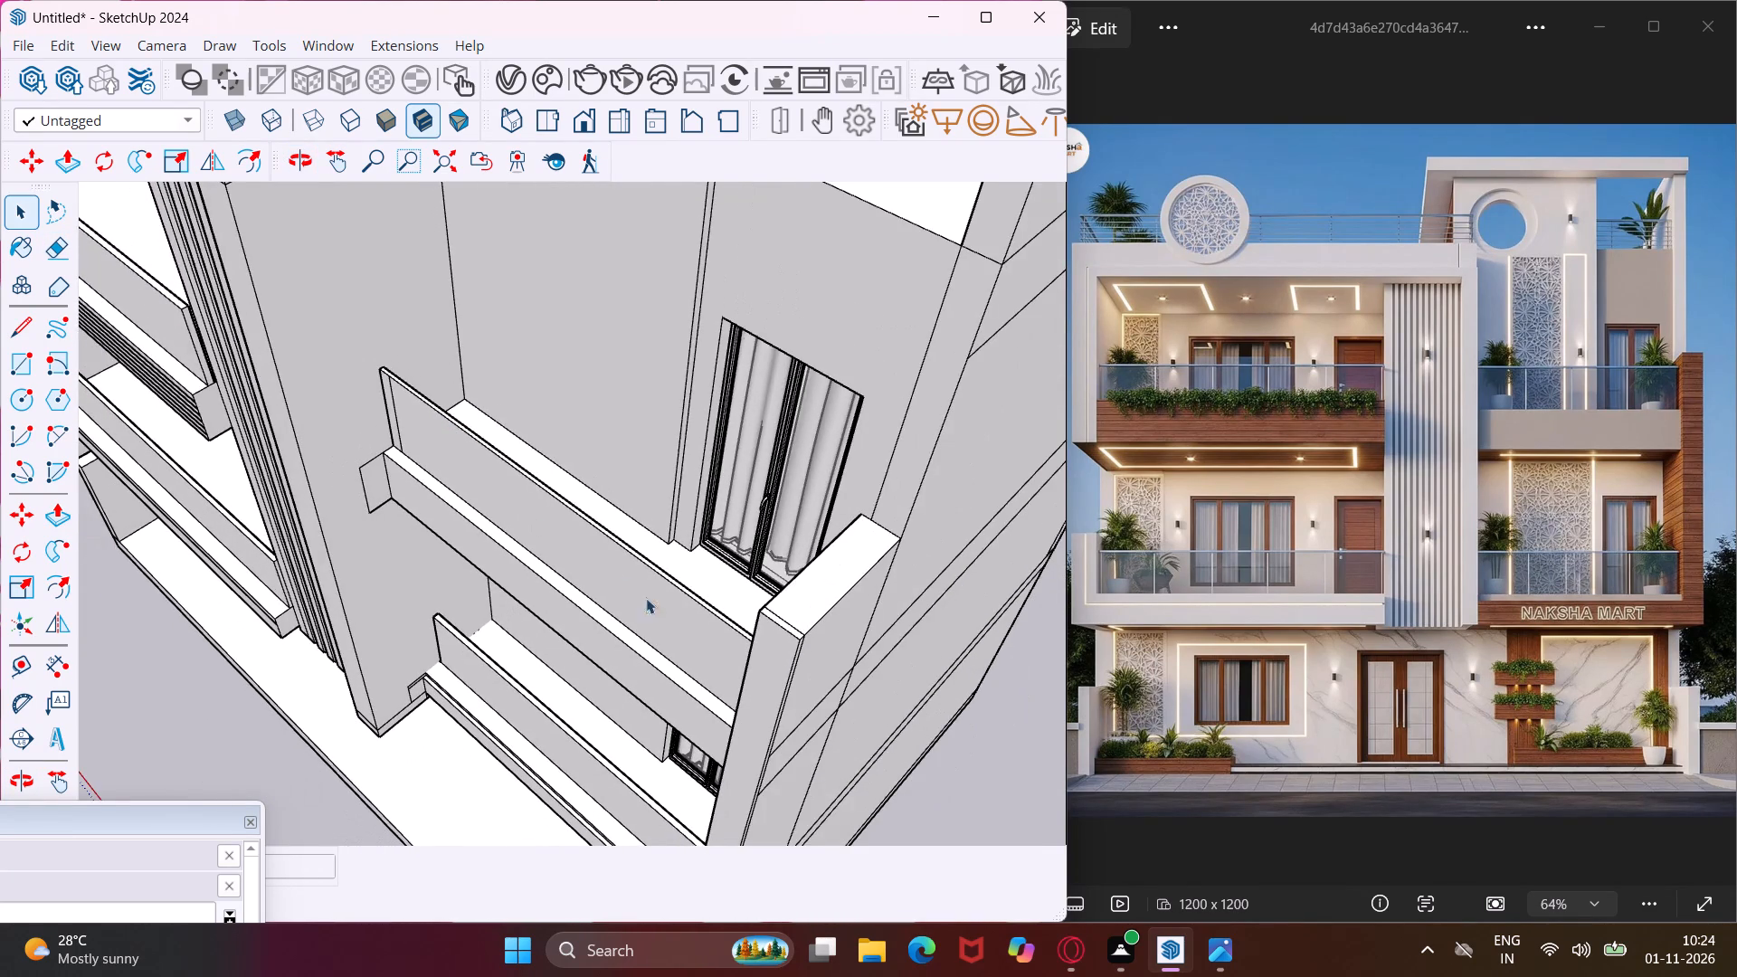
pyautogui.scroll(9, 688, 631)
pyautogui.moveTo(688, 631); pyautogui.dragTo(858, 588, button='middle')
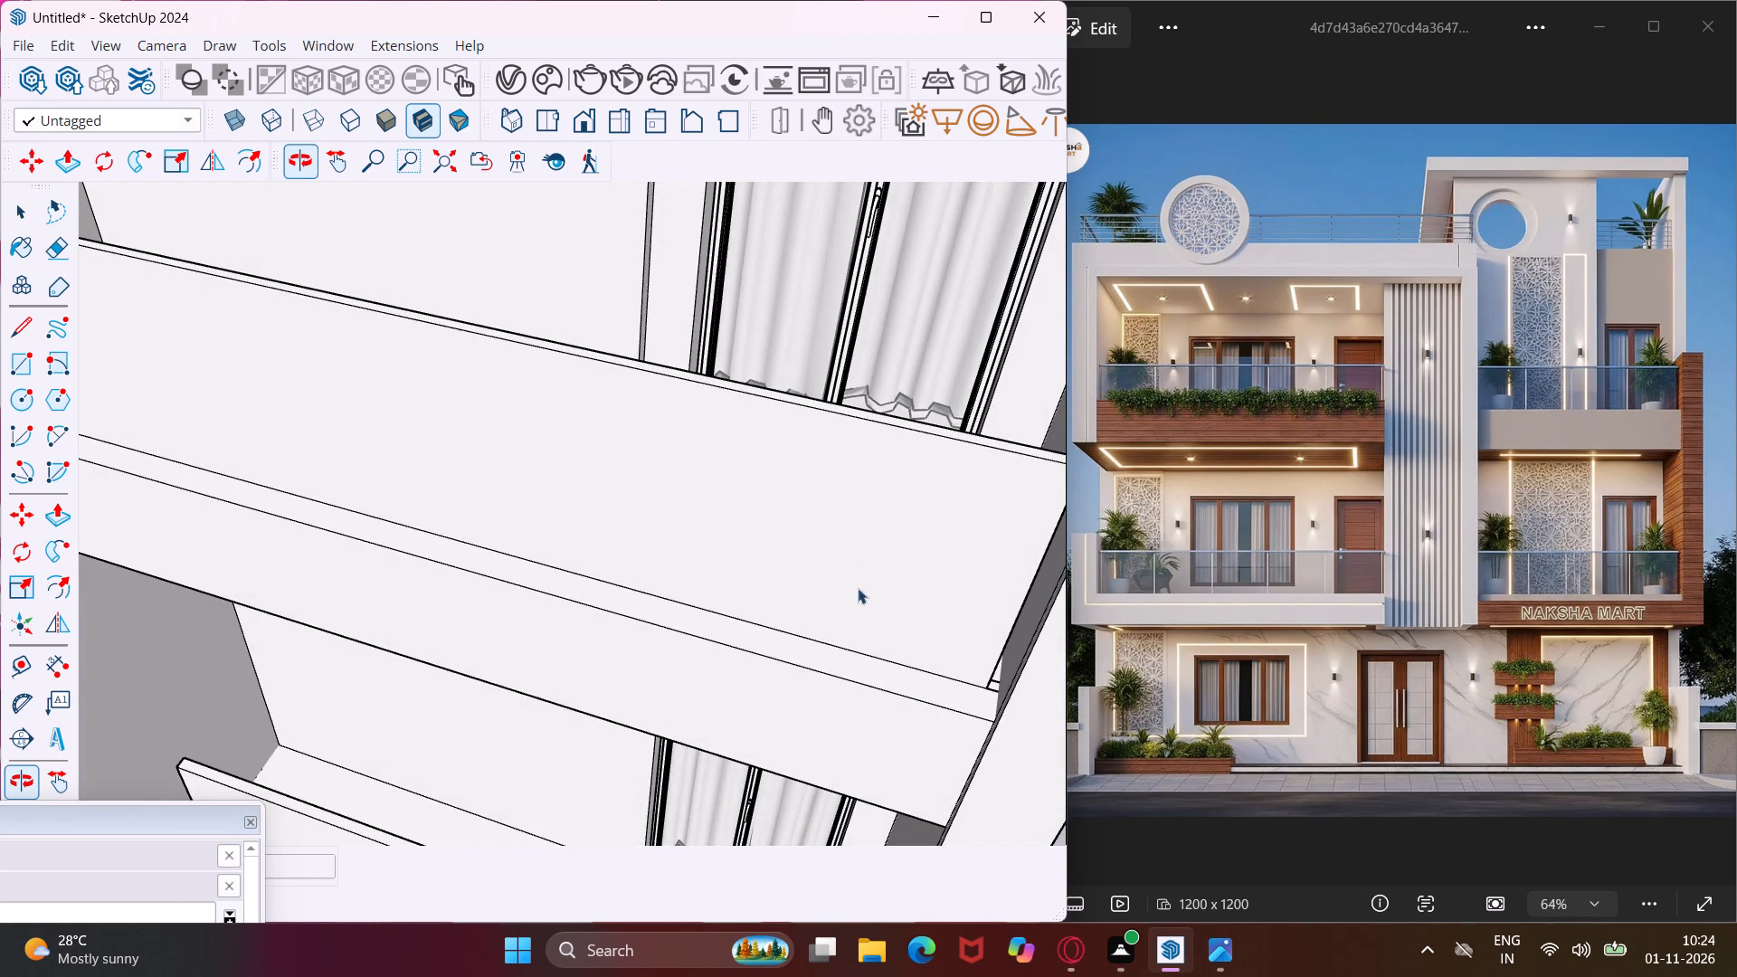
pyautogui.moveTo(932, 534); pyautogui.dragTo(912, 534, button='middle')
pyautogui.scroll(1, 912, 534)
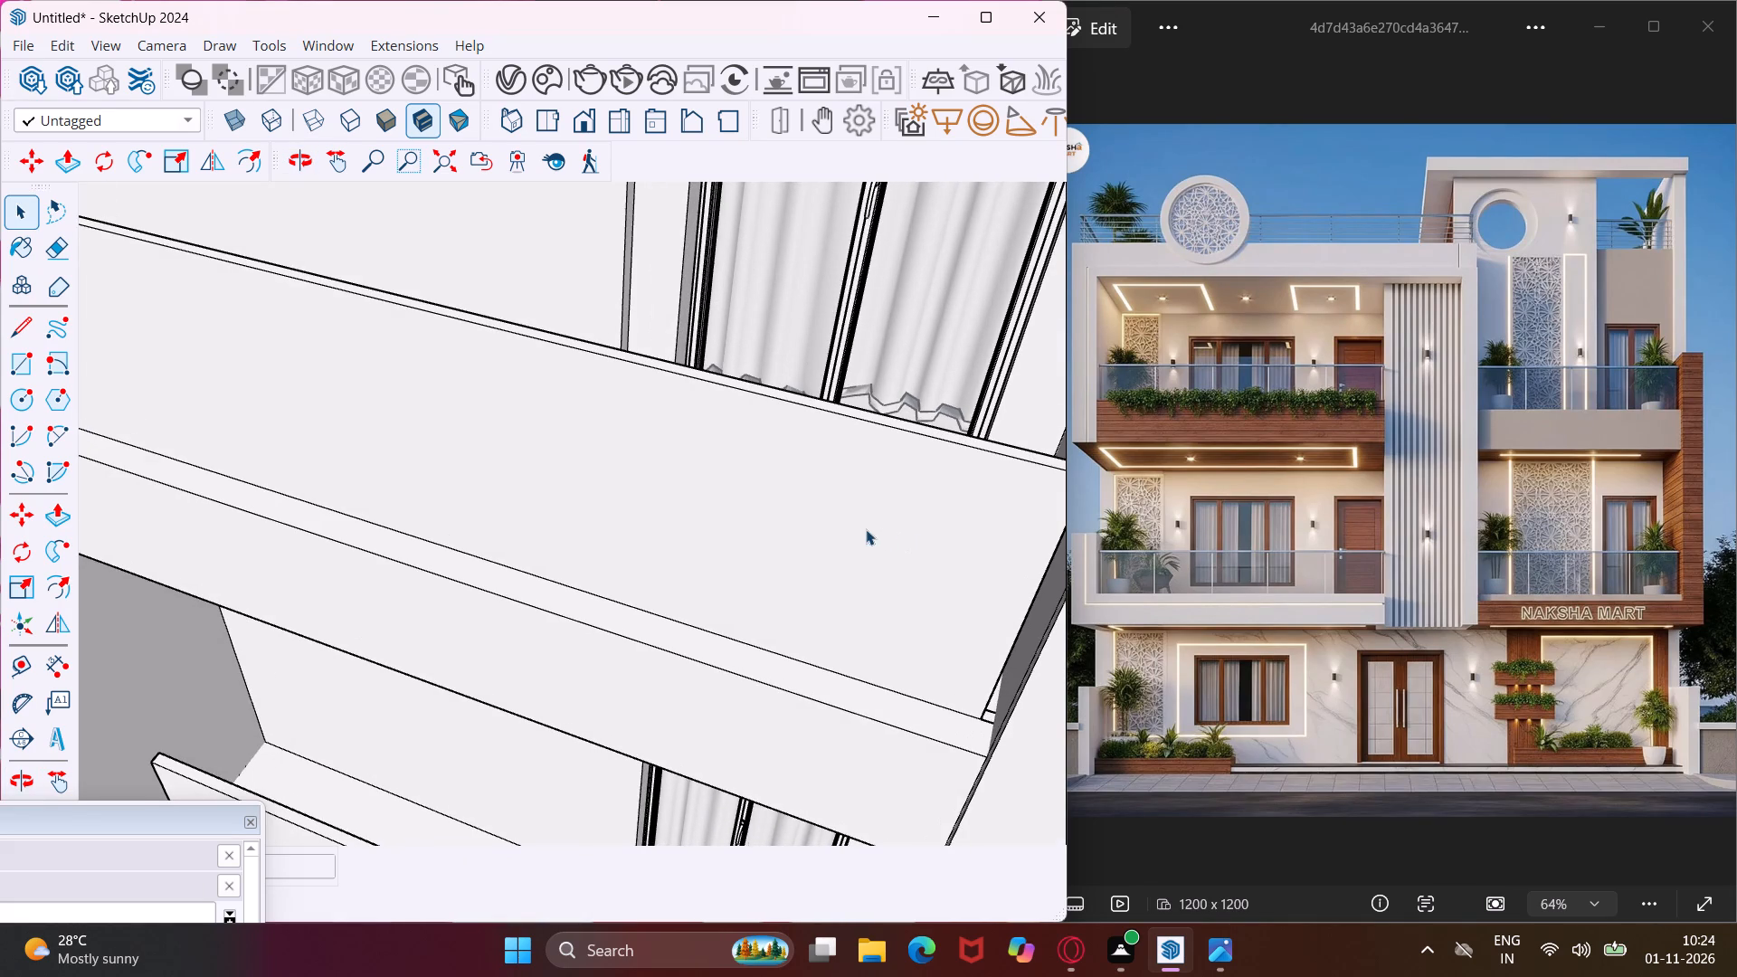
pyautogui.scroll(-5, 862, 526)
pyautogui.moveTo(877, 535); pyautogui.dragTo(964, 587, button='middle')
pyautogui.moveTo(964, 587); pyautogui.dragTo(864, 556, button='middle')
pyautogui.scroll(9, 918, 559)
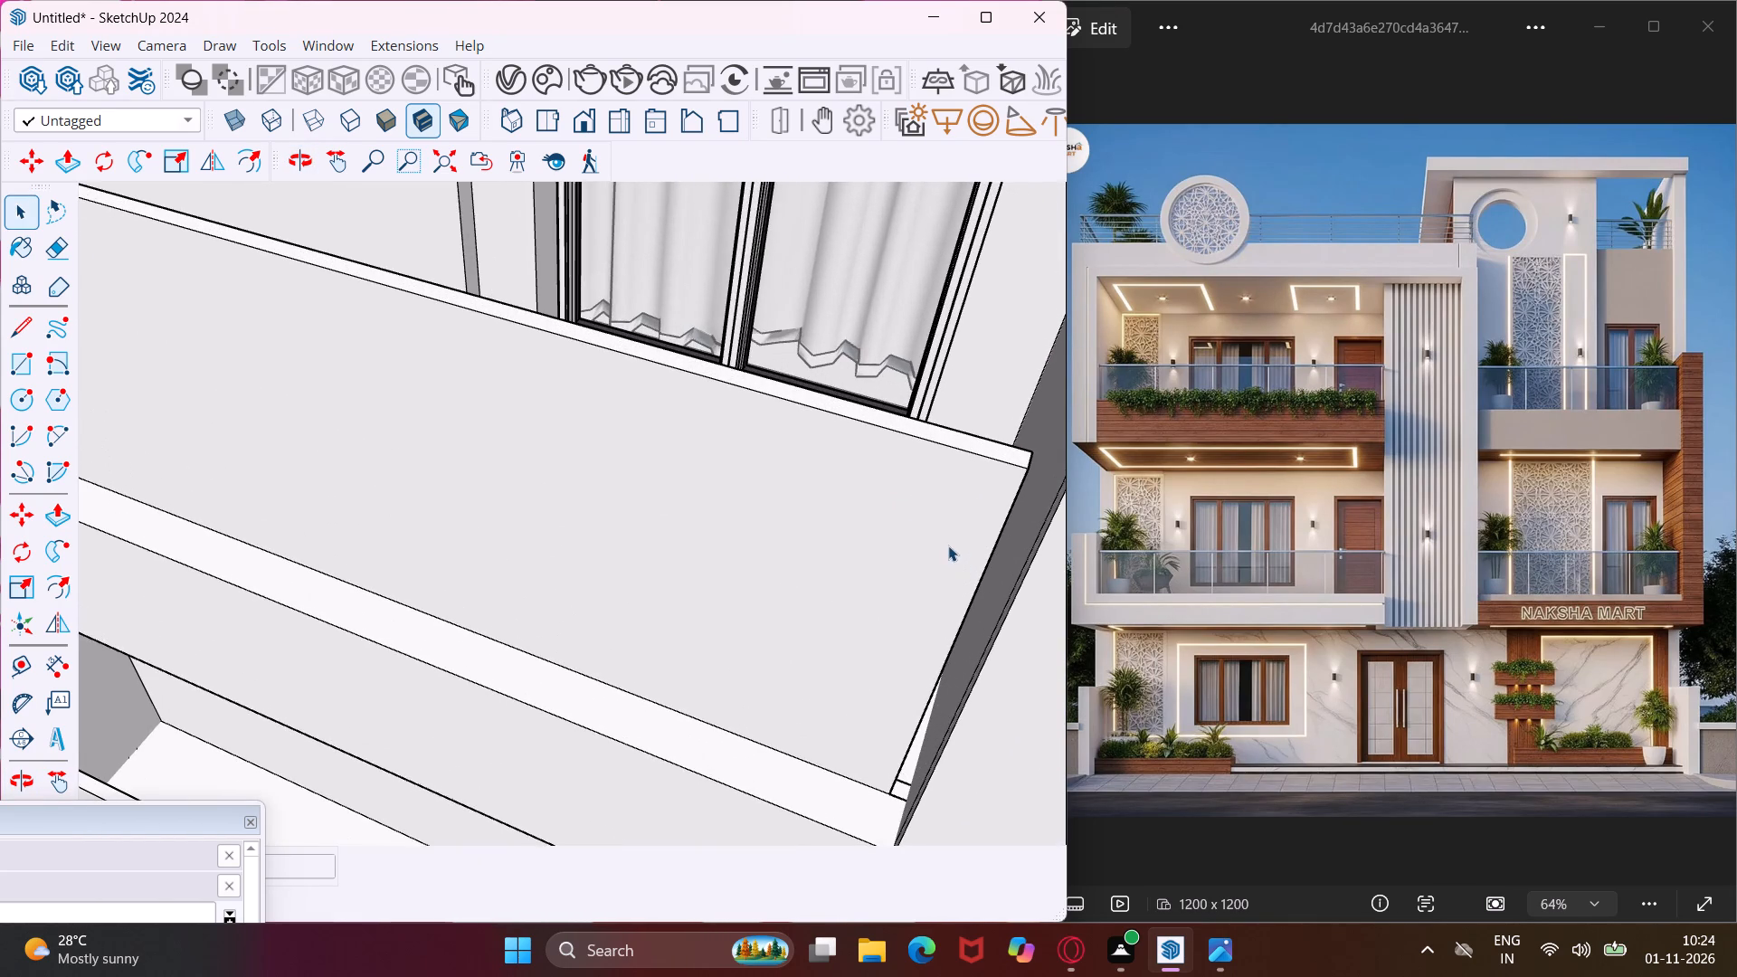
pyautogui.moveTo(959, 545); pyautogui.dragTo(920, 517, button='middle')
pyautogui.scroll(5, 974, 466)
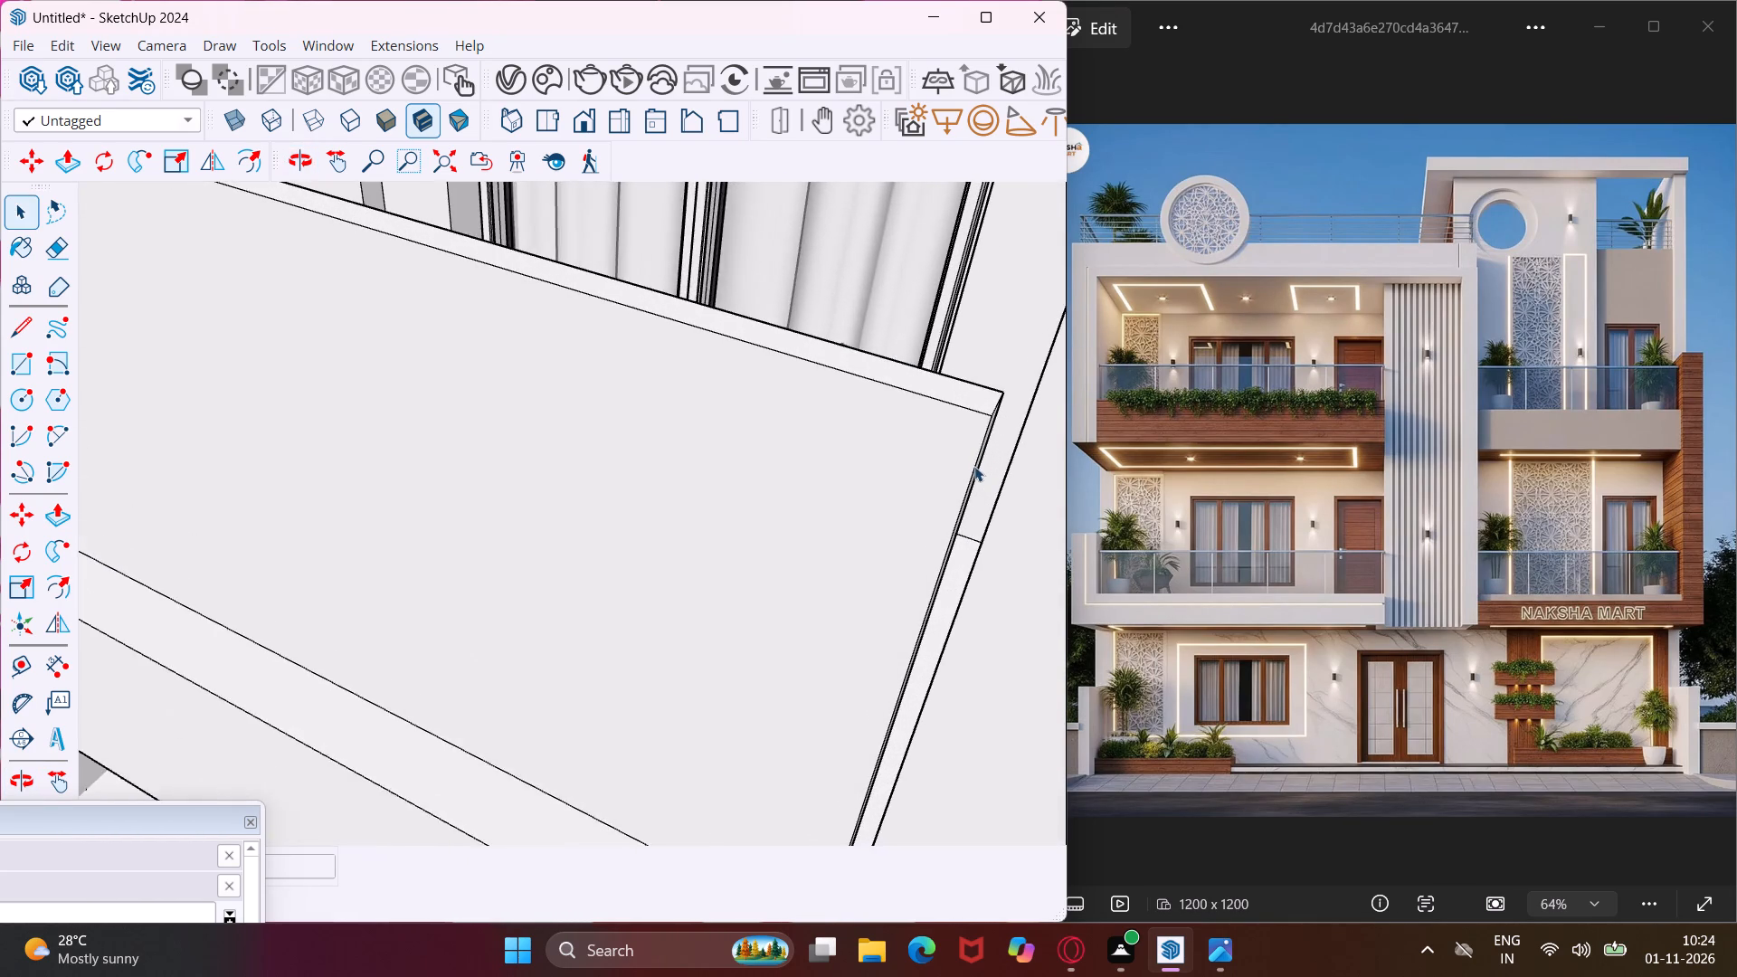
pyautogui.scroll(9, 985, 451)
pyautogui.click(982, 436)
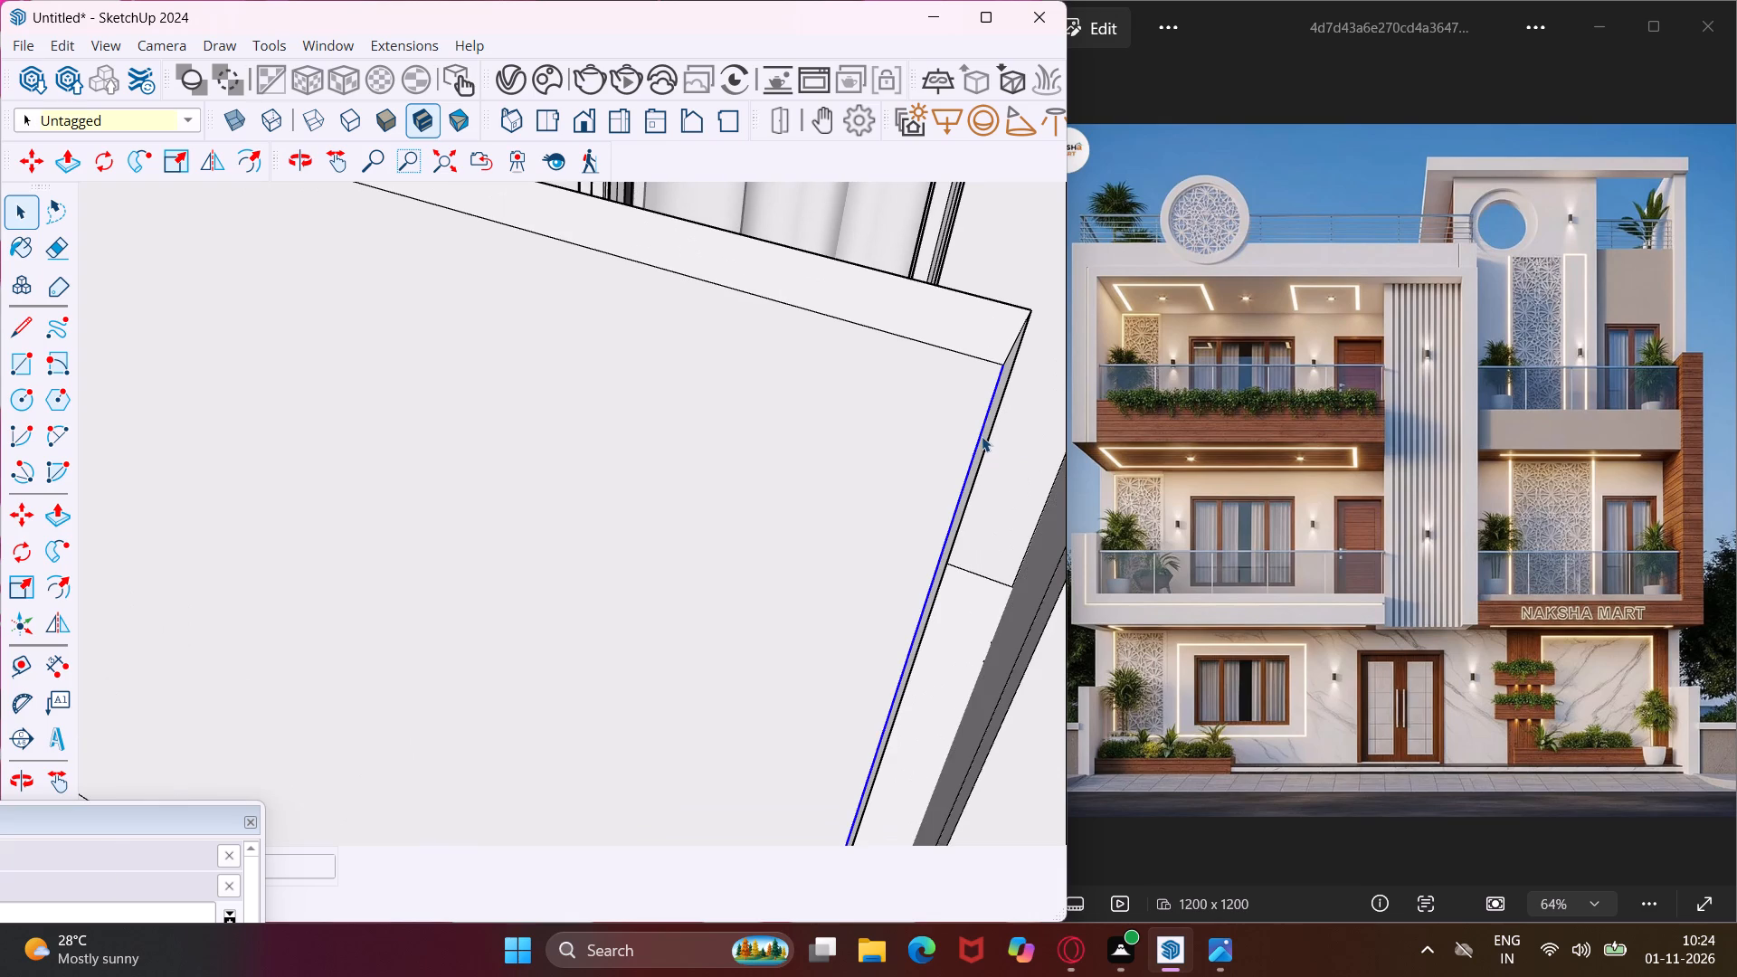
pyautogui.click(986, 435)
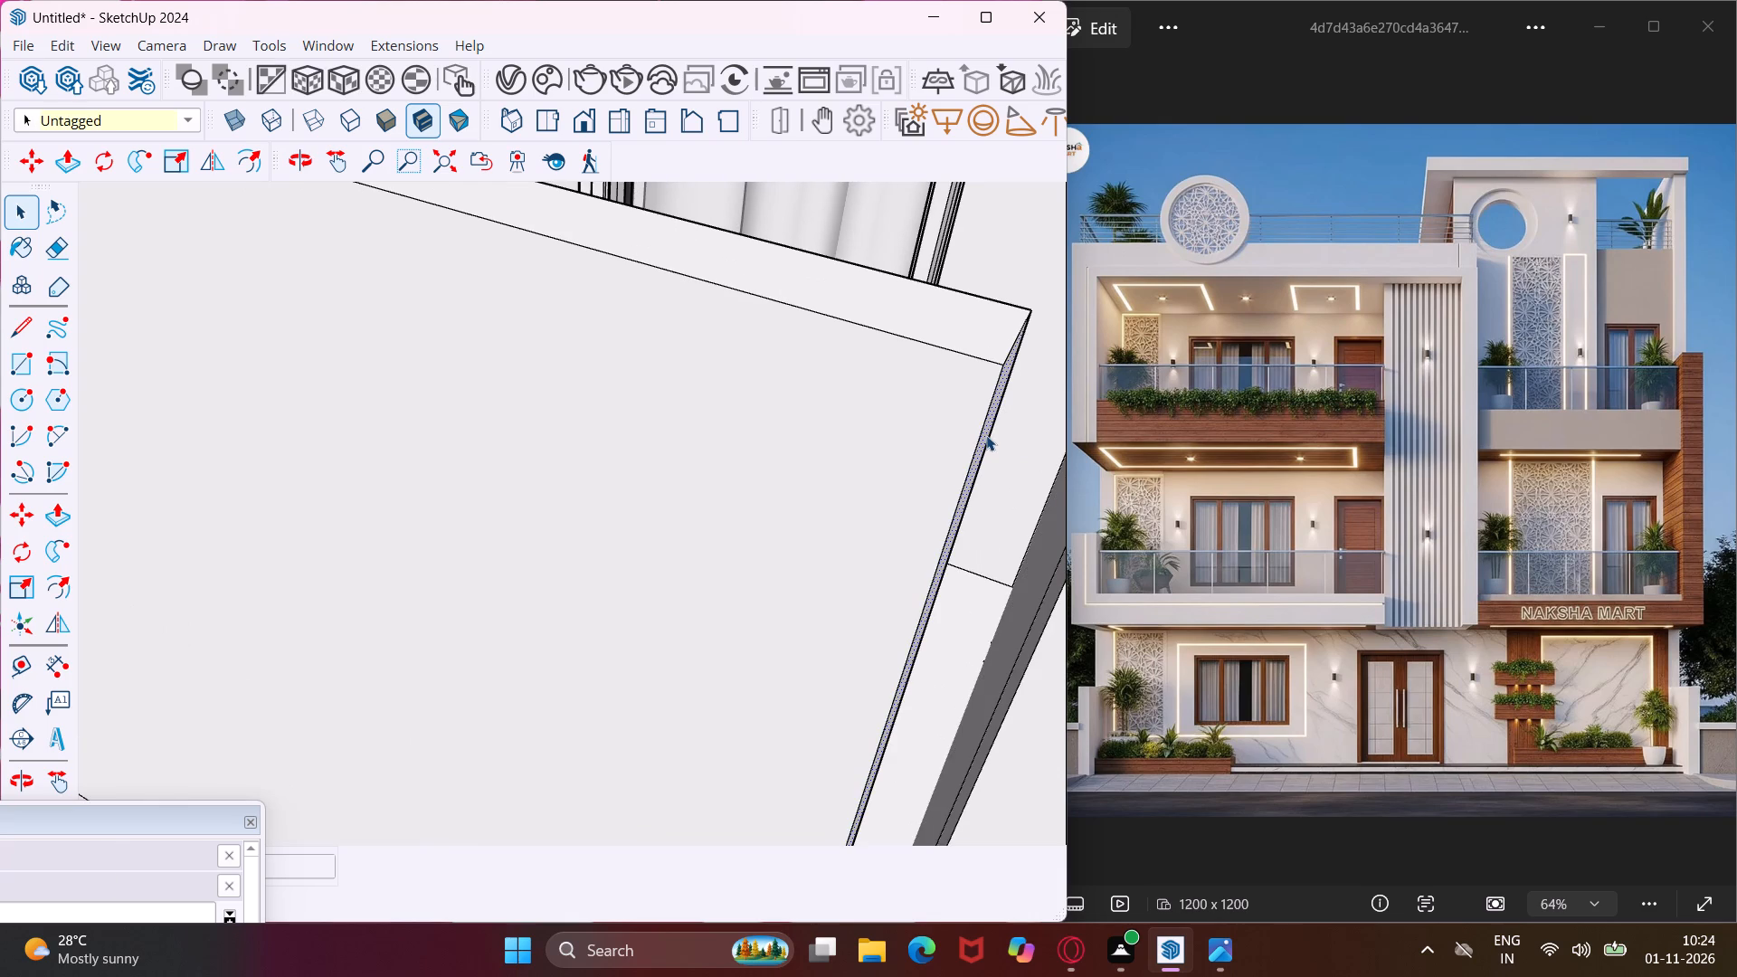
pyautogui.press('p')
pyautogui.click(986, 435)
pyautogui.scroll(-4, 998, 443)
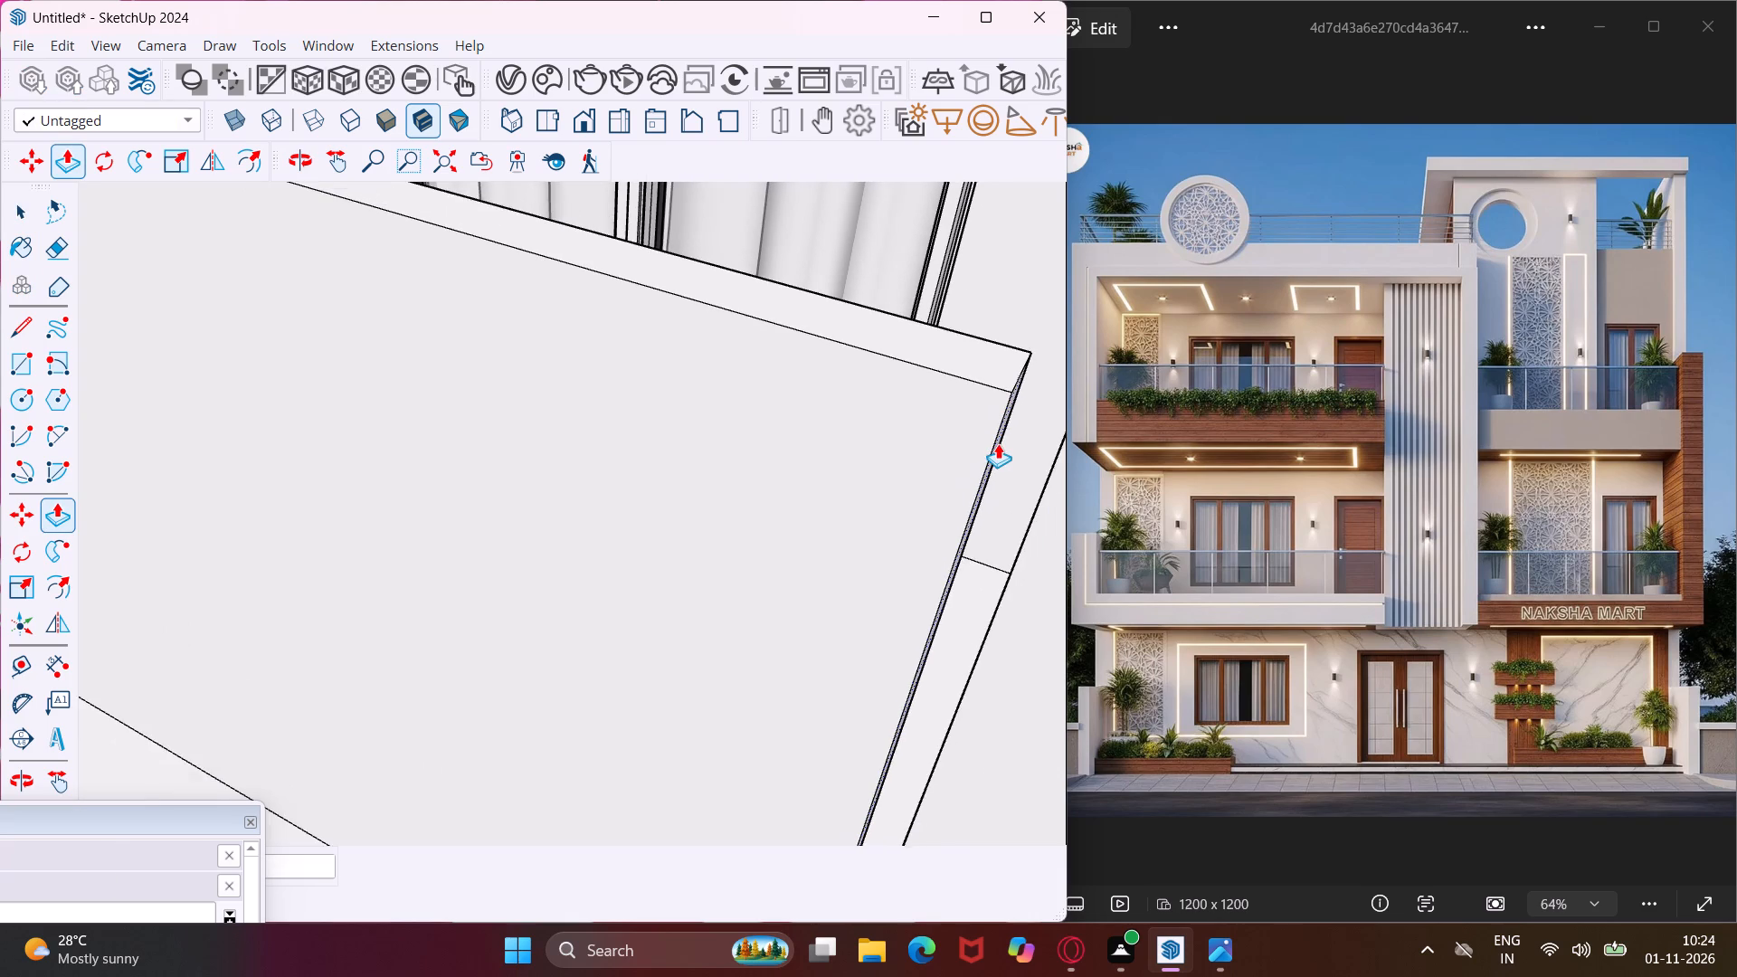
pyautogui.scroll(-4, 998, 443)
pyautogui.moveTo(1001, 445); pyautogui.dragTo(1108, 490, button='middle')
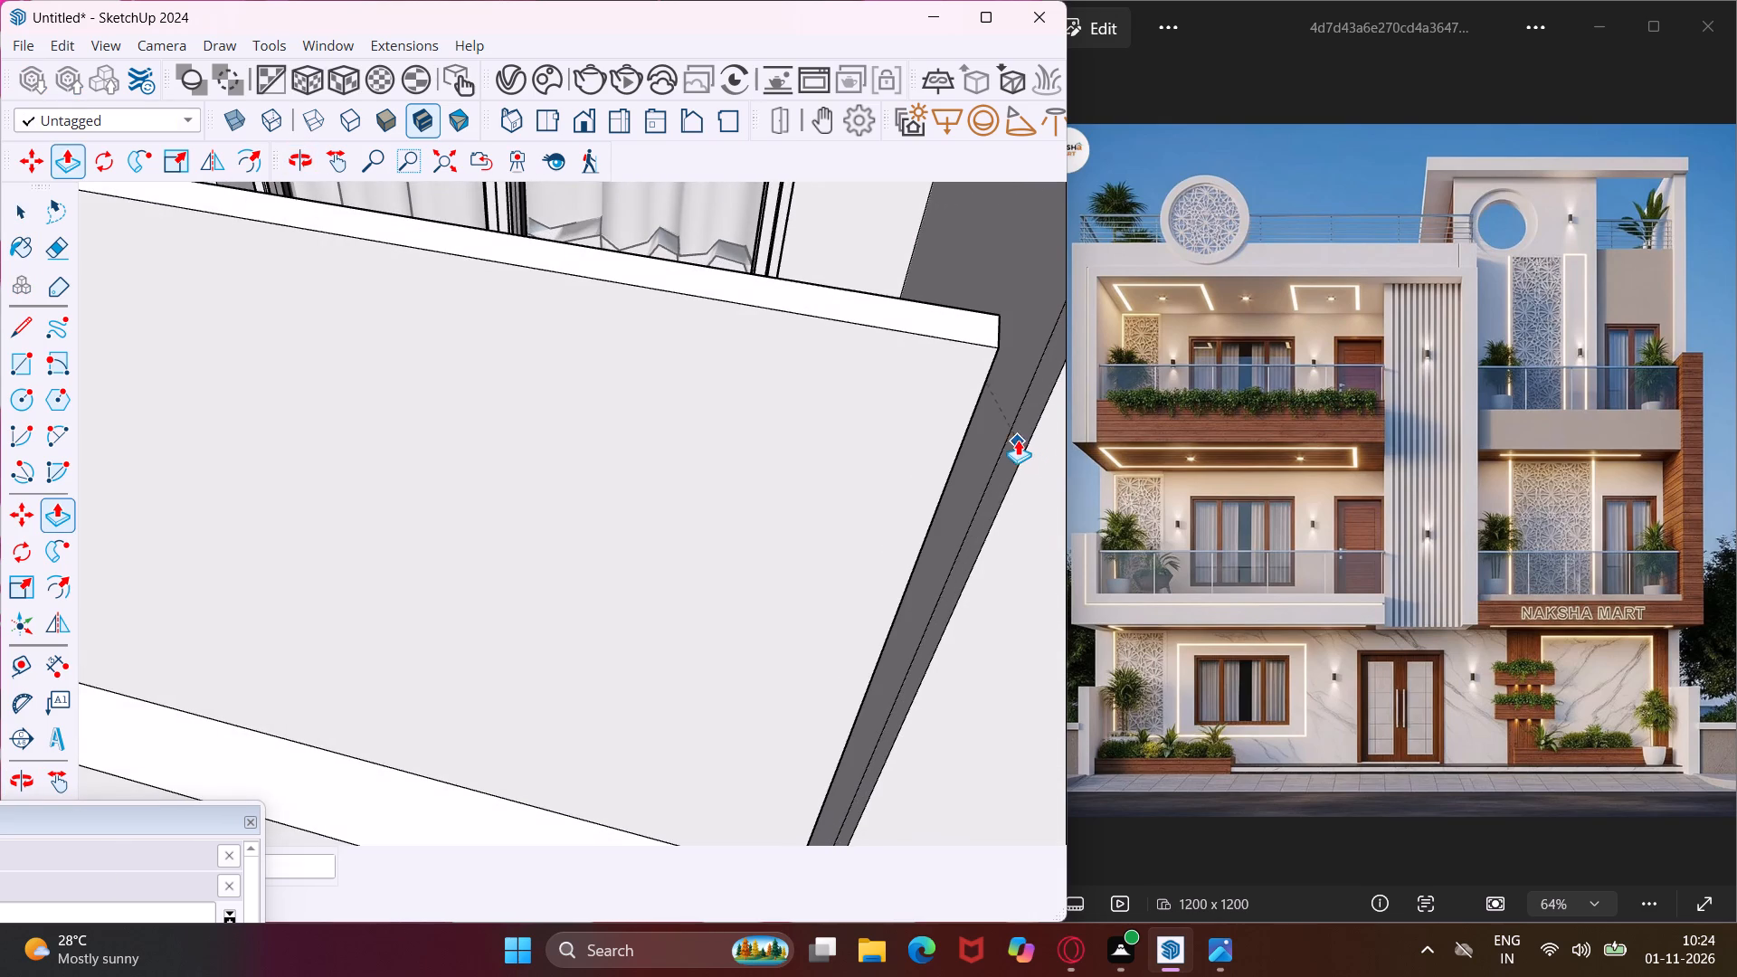
pyautogui.click(1015, 437)
pyautogui.scroll(-8, 899, 438)
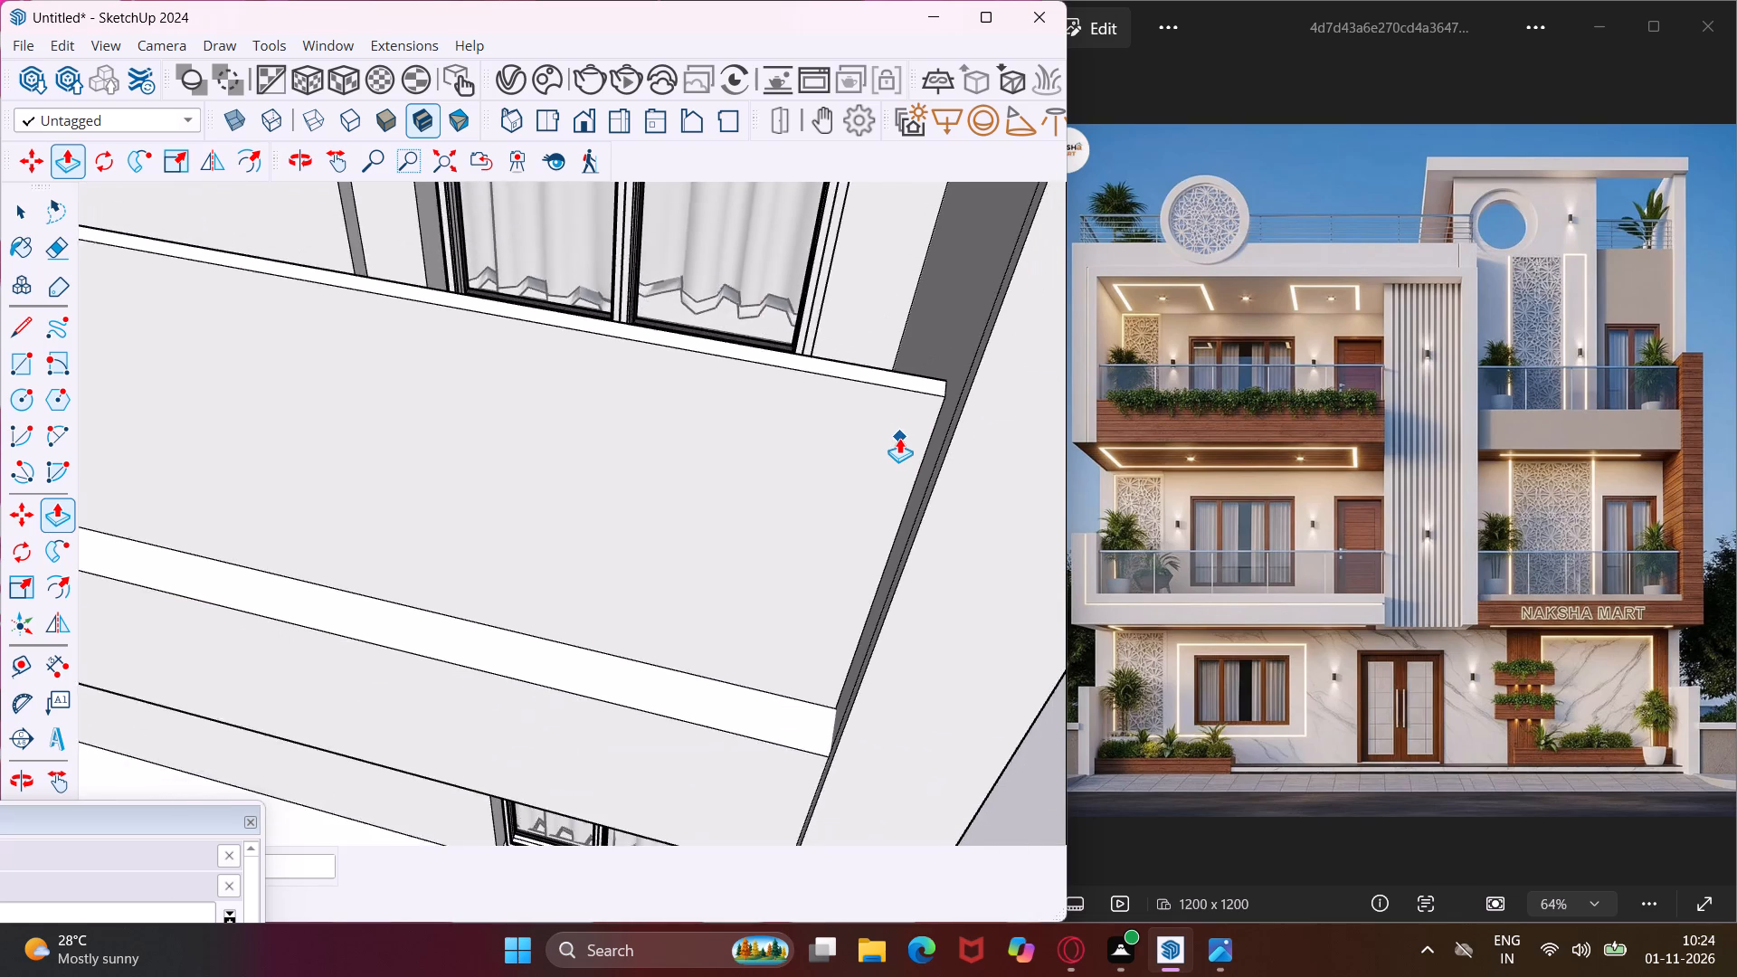
pyautogui.scroll(-7, 899, 438)
pyautogui.press('Escape')
# Look over the balcony railings and the whole front facade to compare them with the reference image.
pyautogui.scroll(-8, 868, 470)
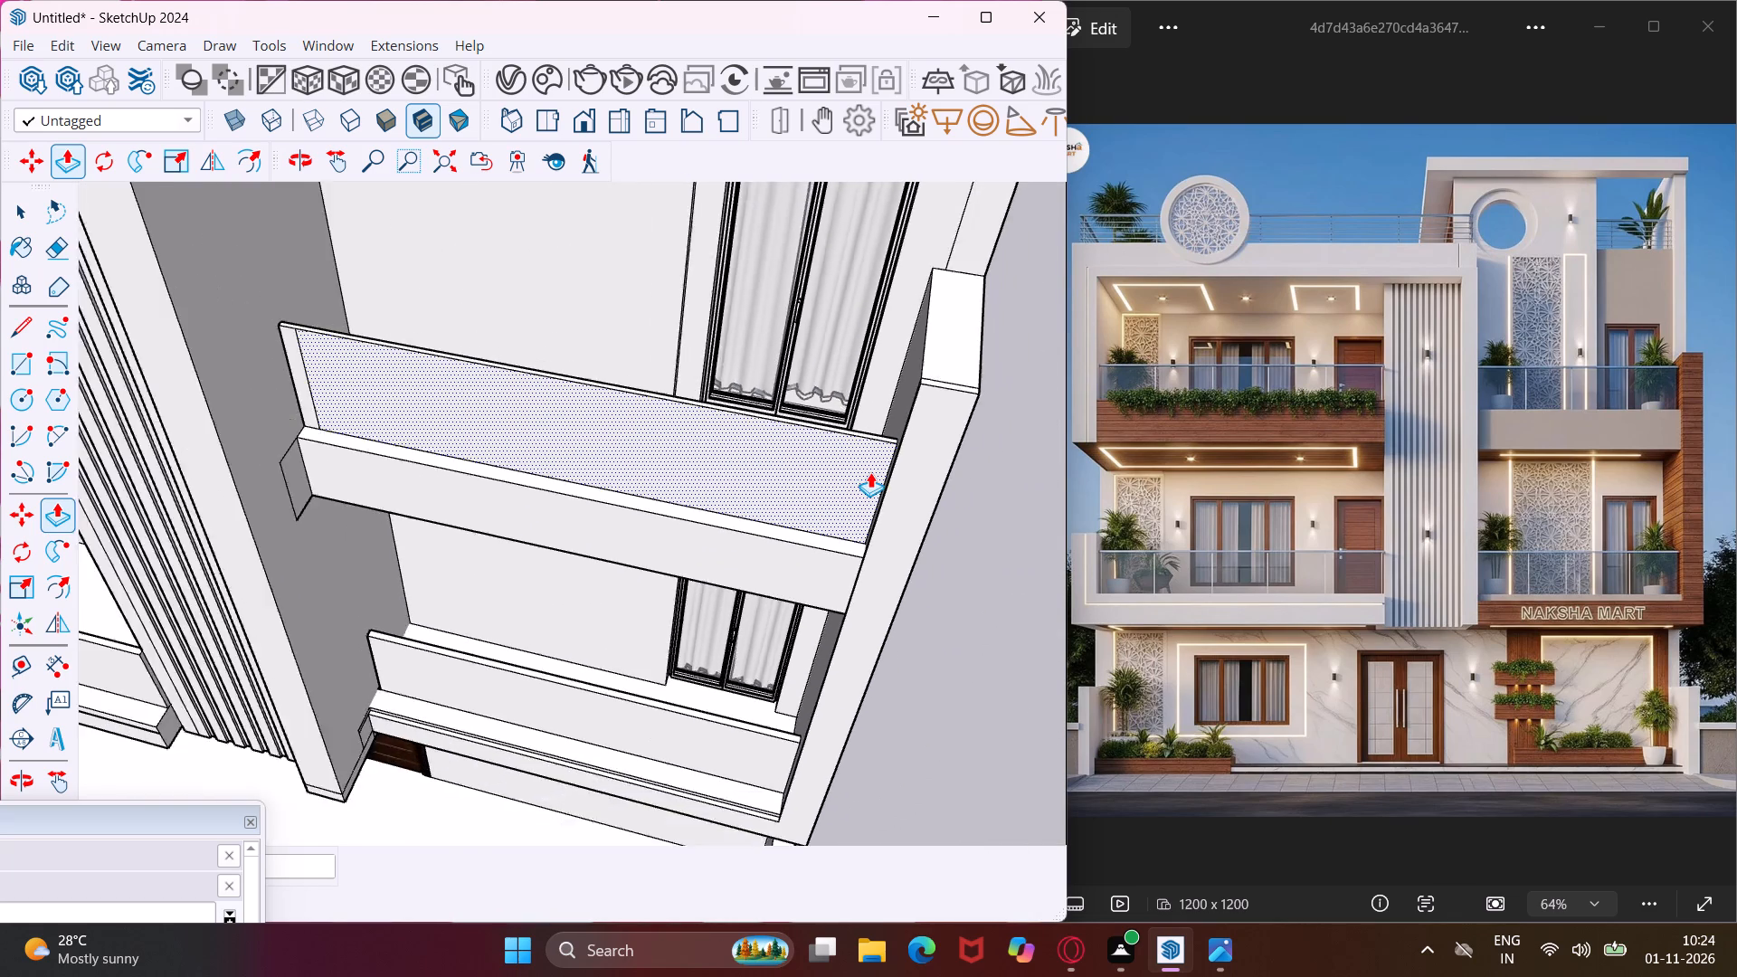
pyautogui.scroll(-3, 870, 472)
pyautogui.moveTo(460, 635); pyautogui.dragTo(921, 536, button='middle')
pyautogui.scroll(-7, 920, 430)
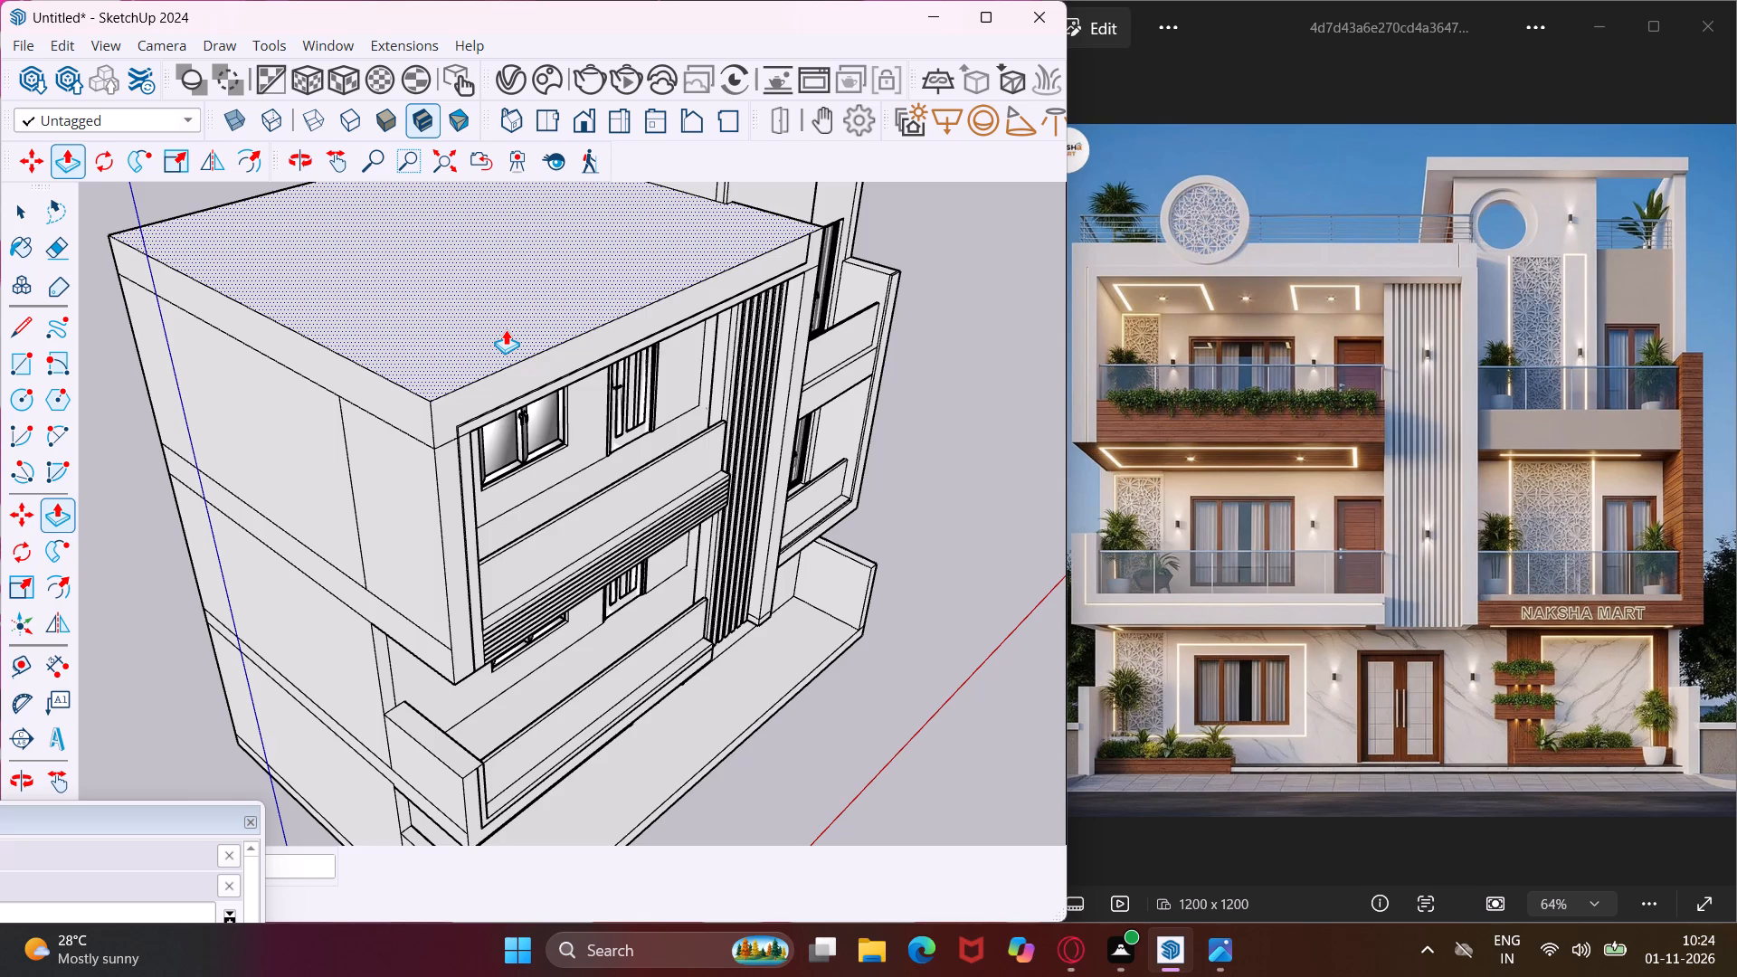
pyautogui.press('Escape')
pyautogui.press('space')
pyautogui.moveTo(680, 405); pyautogui.dragTo(328, 413, button='middle')
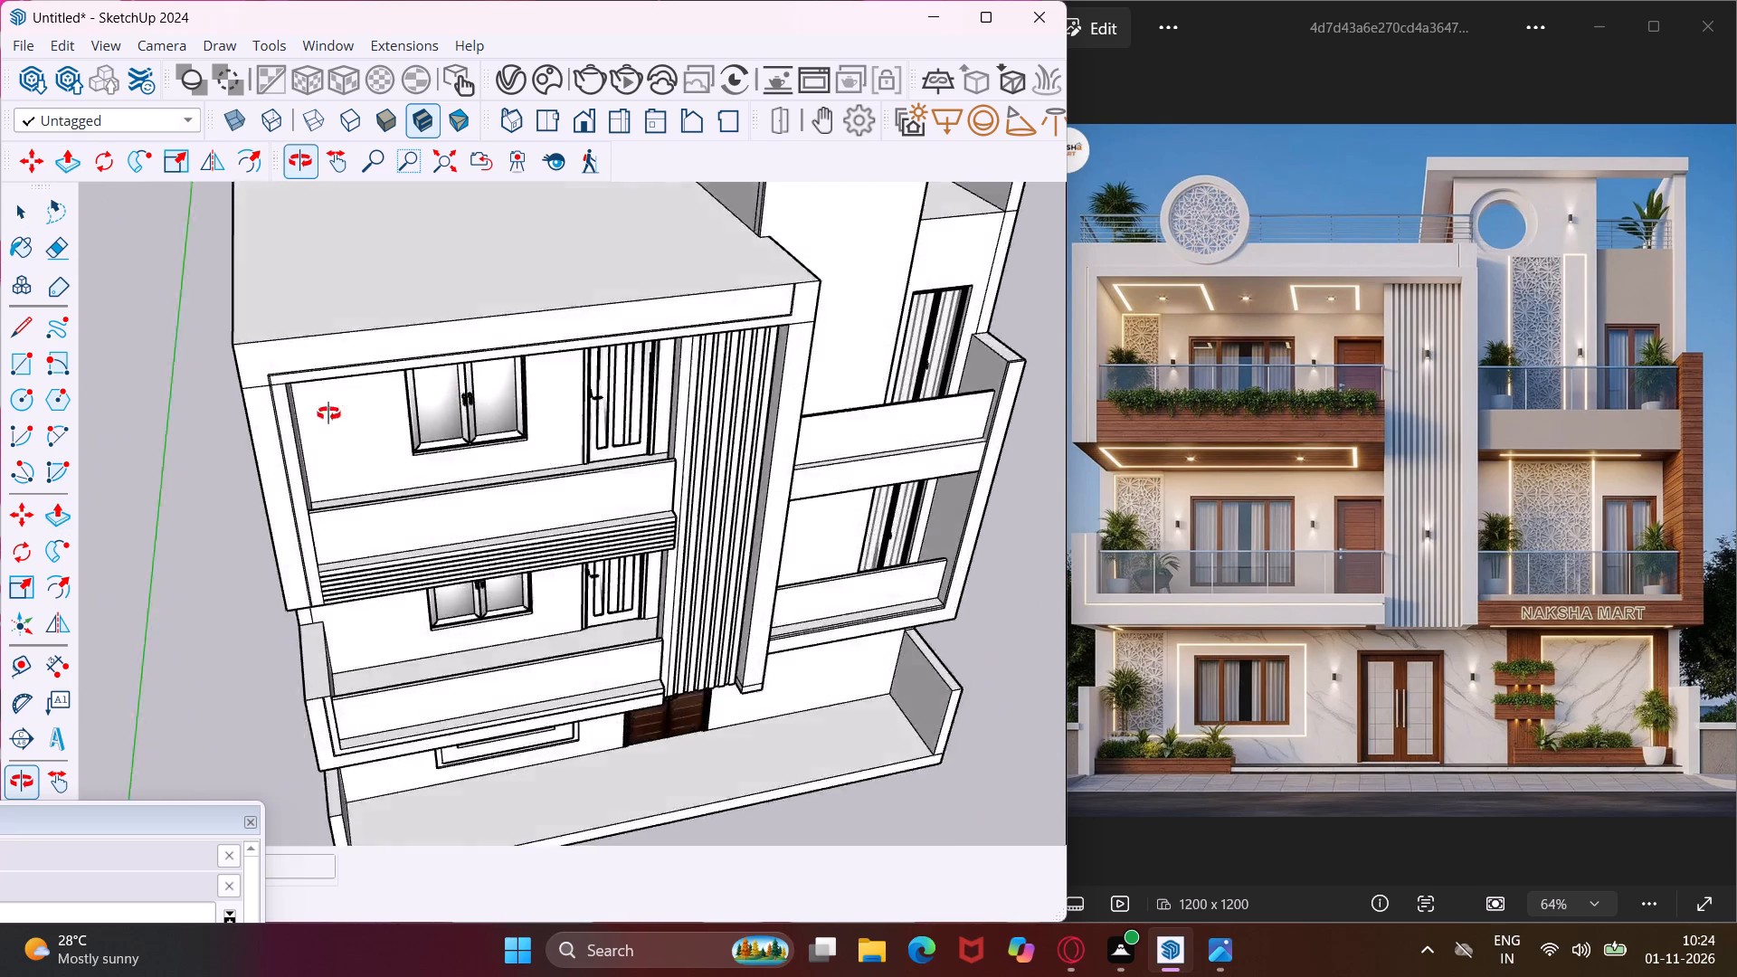
pyautogui.moveTo(328, 413); pyautogui.dragTo(251, 431, button='middle')
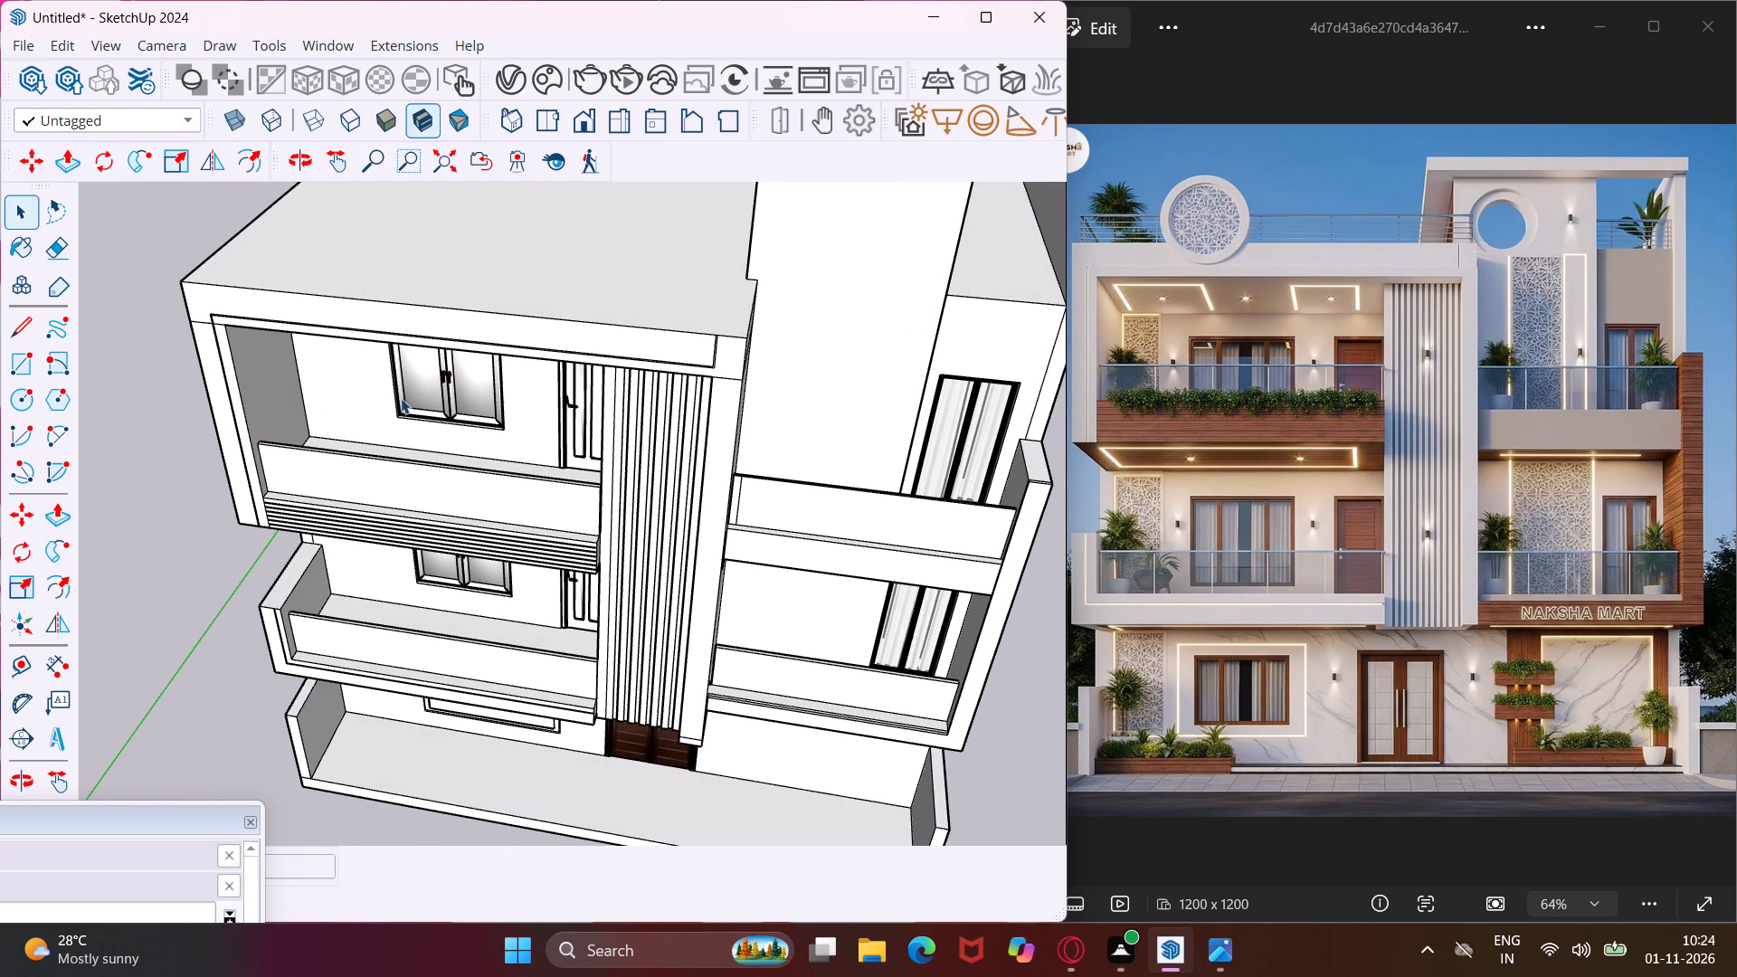
pyautogui.scroll(-6, 670, 257)
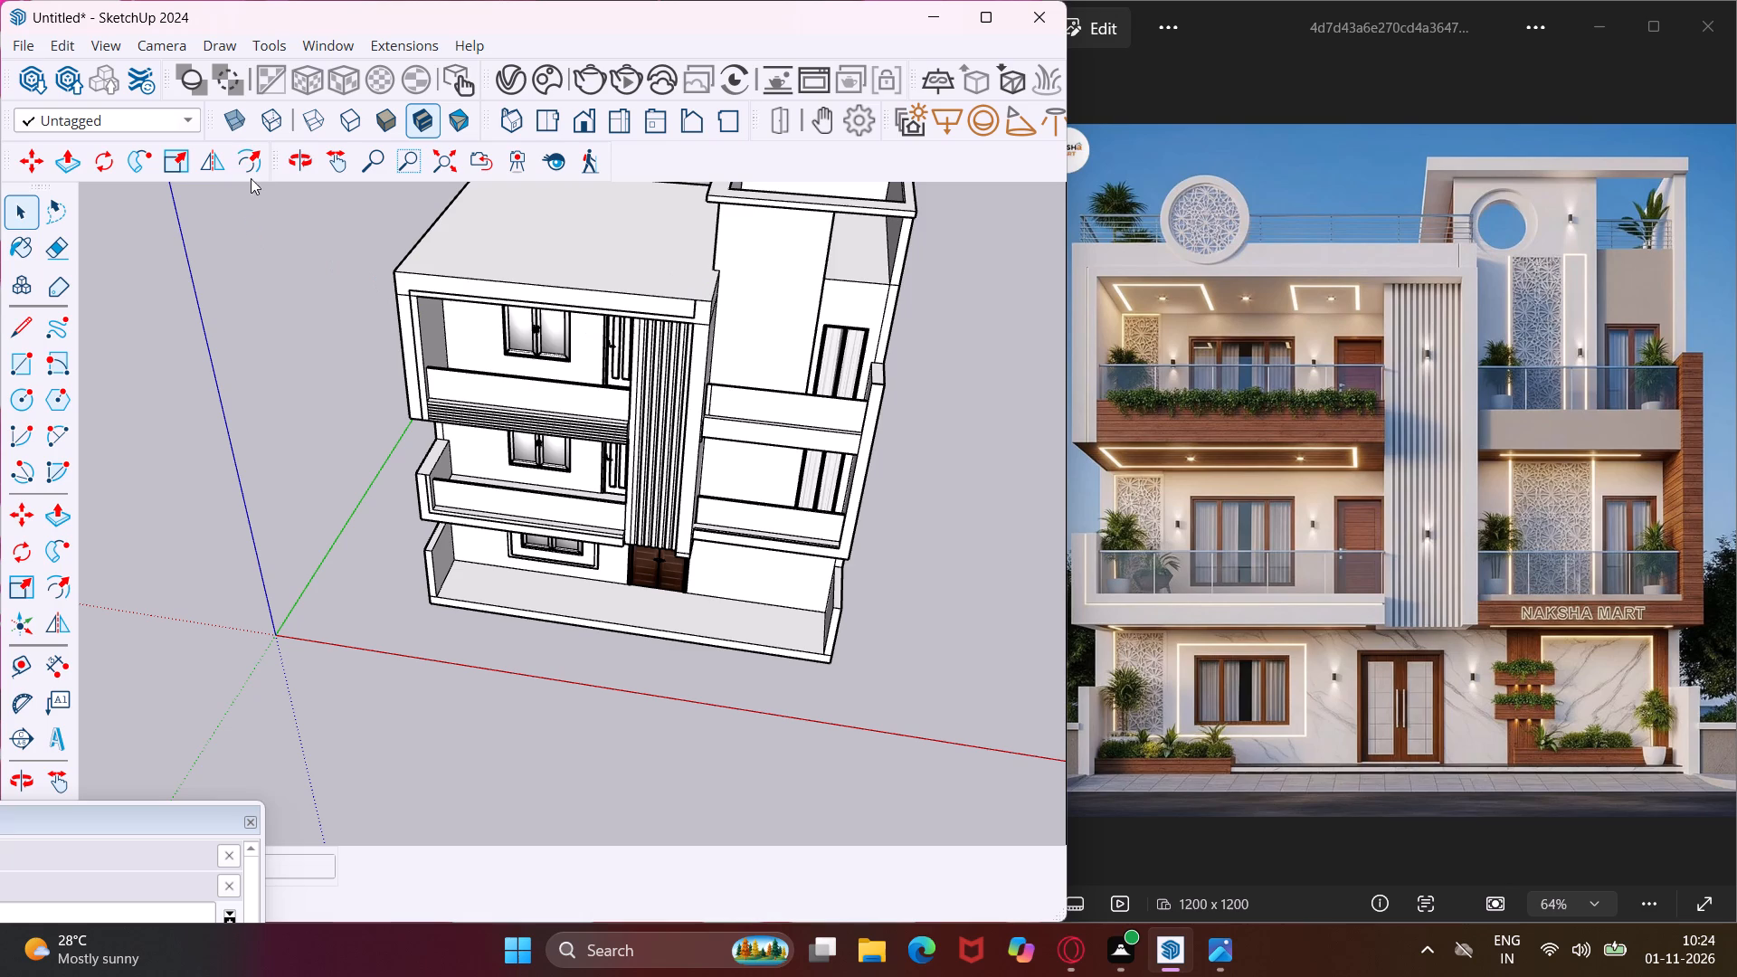
# Draw a circle on the upper part of the roof tower's front wall, near its edge beside the main roof and below the cap slab.
pyautogui.click(321, 156)
pyautogui.moveTo(432, 330); pyautogui.dragTo(317, 510)
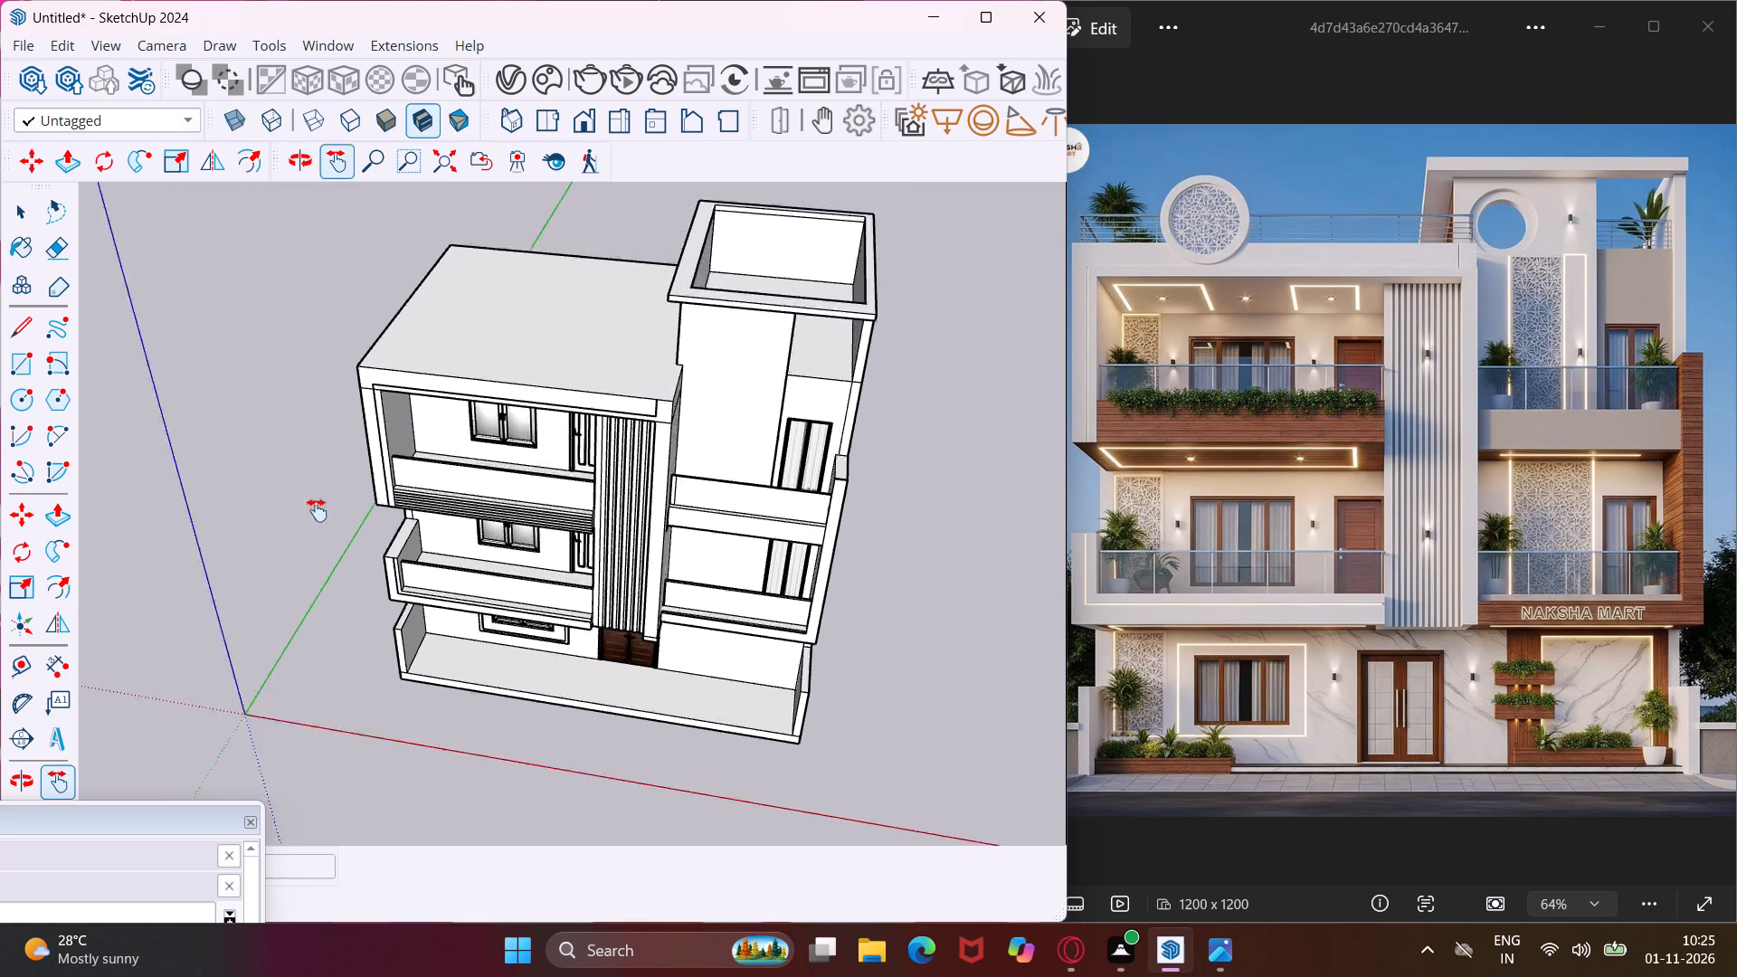
pyautogui.moveTo(317, 510); pyautogui.dragTo(218, 636)
pyautogui.moveTo(442, 615); pyautogui.dragTo(579, 389, button='middle')
pyautogui.scroll(5, 565, 438)
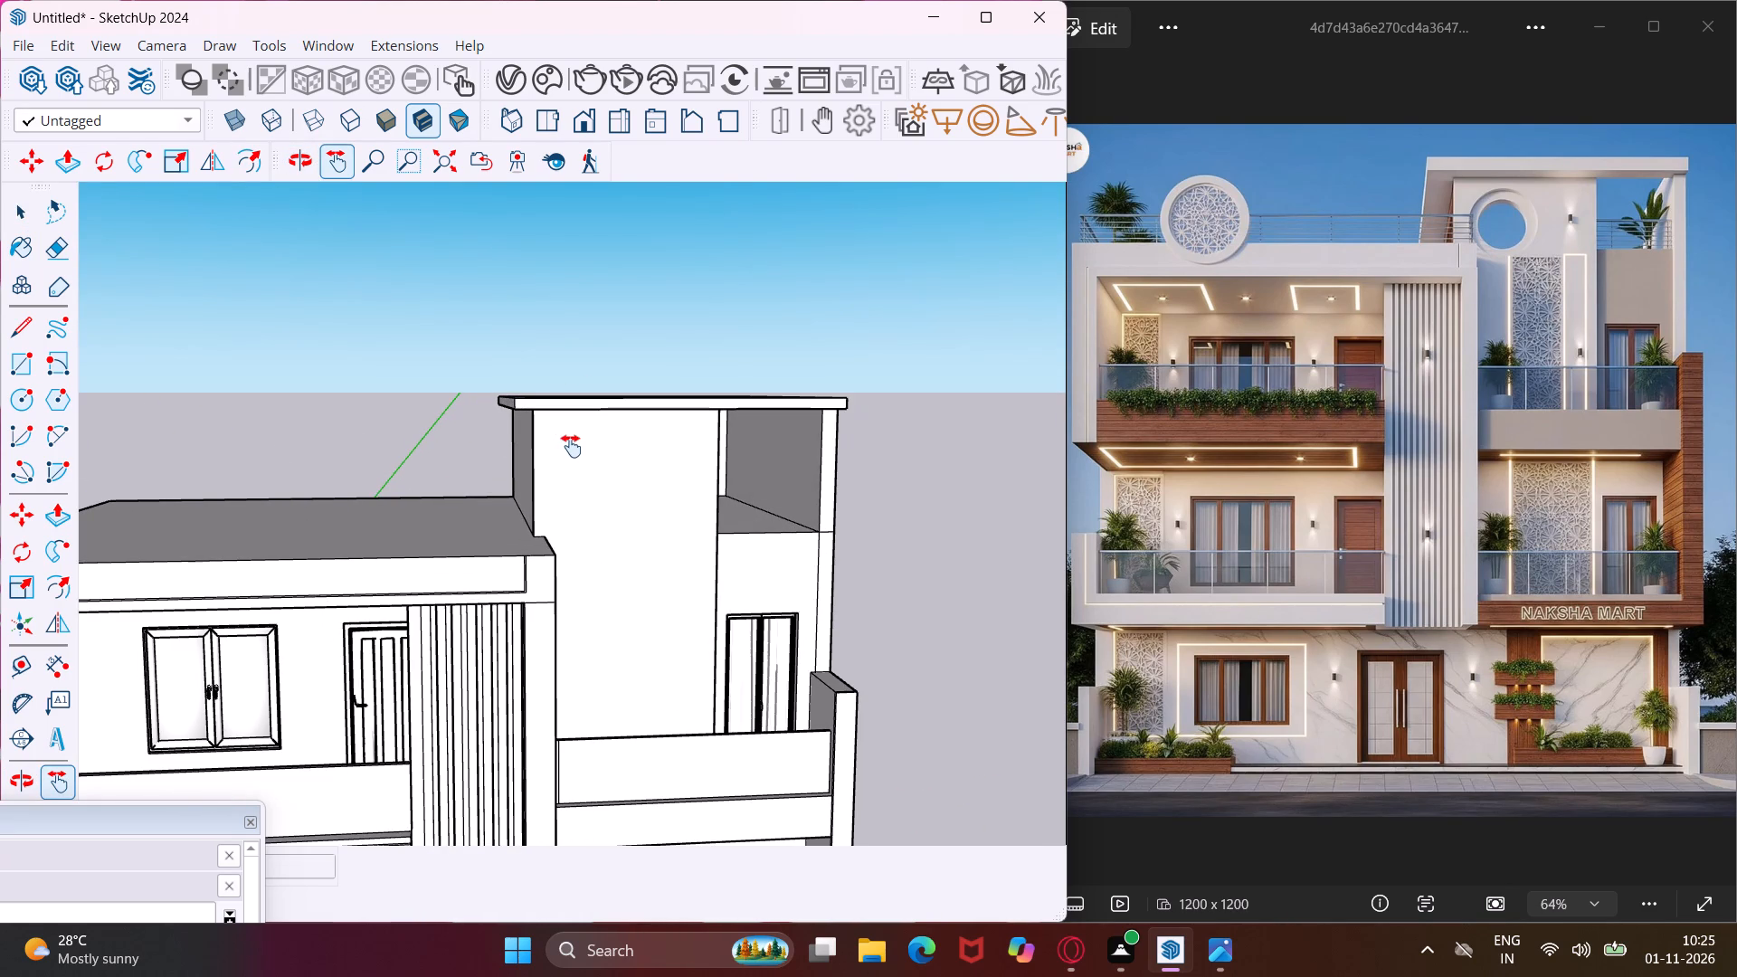
pyautogui.press('Escape')
pyautogui.press('space')
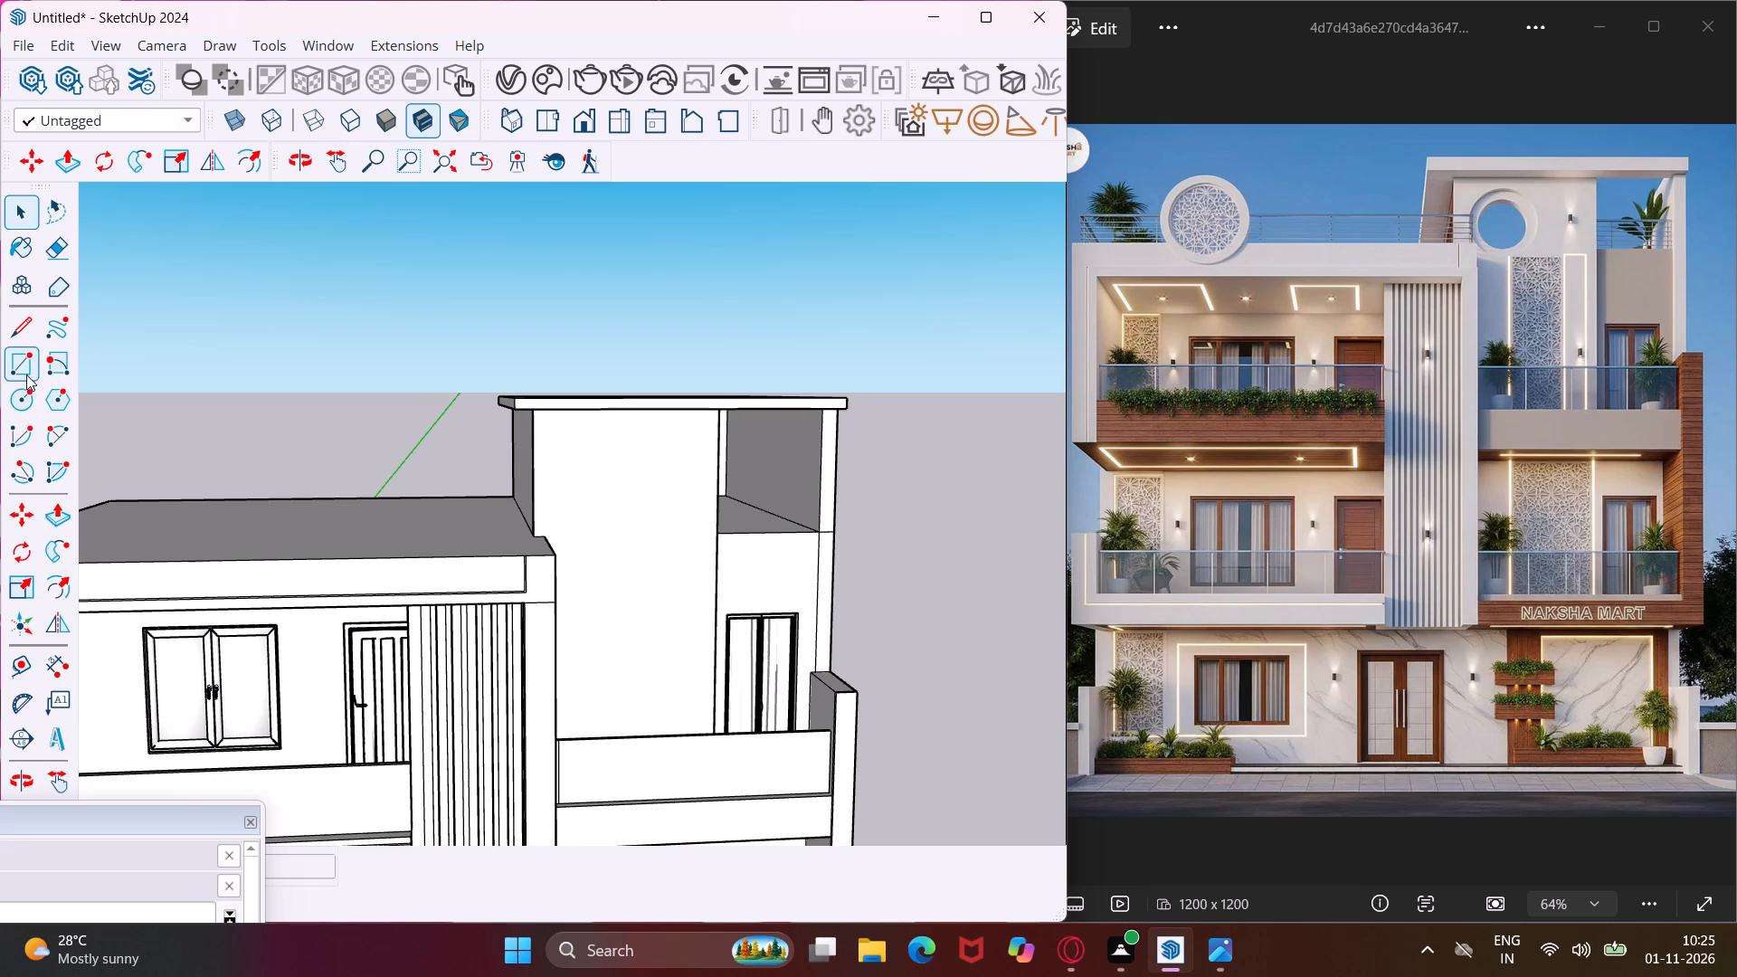
pyautogui.click(27, 393)
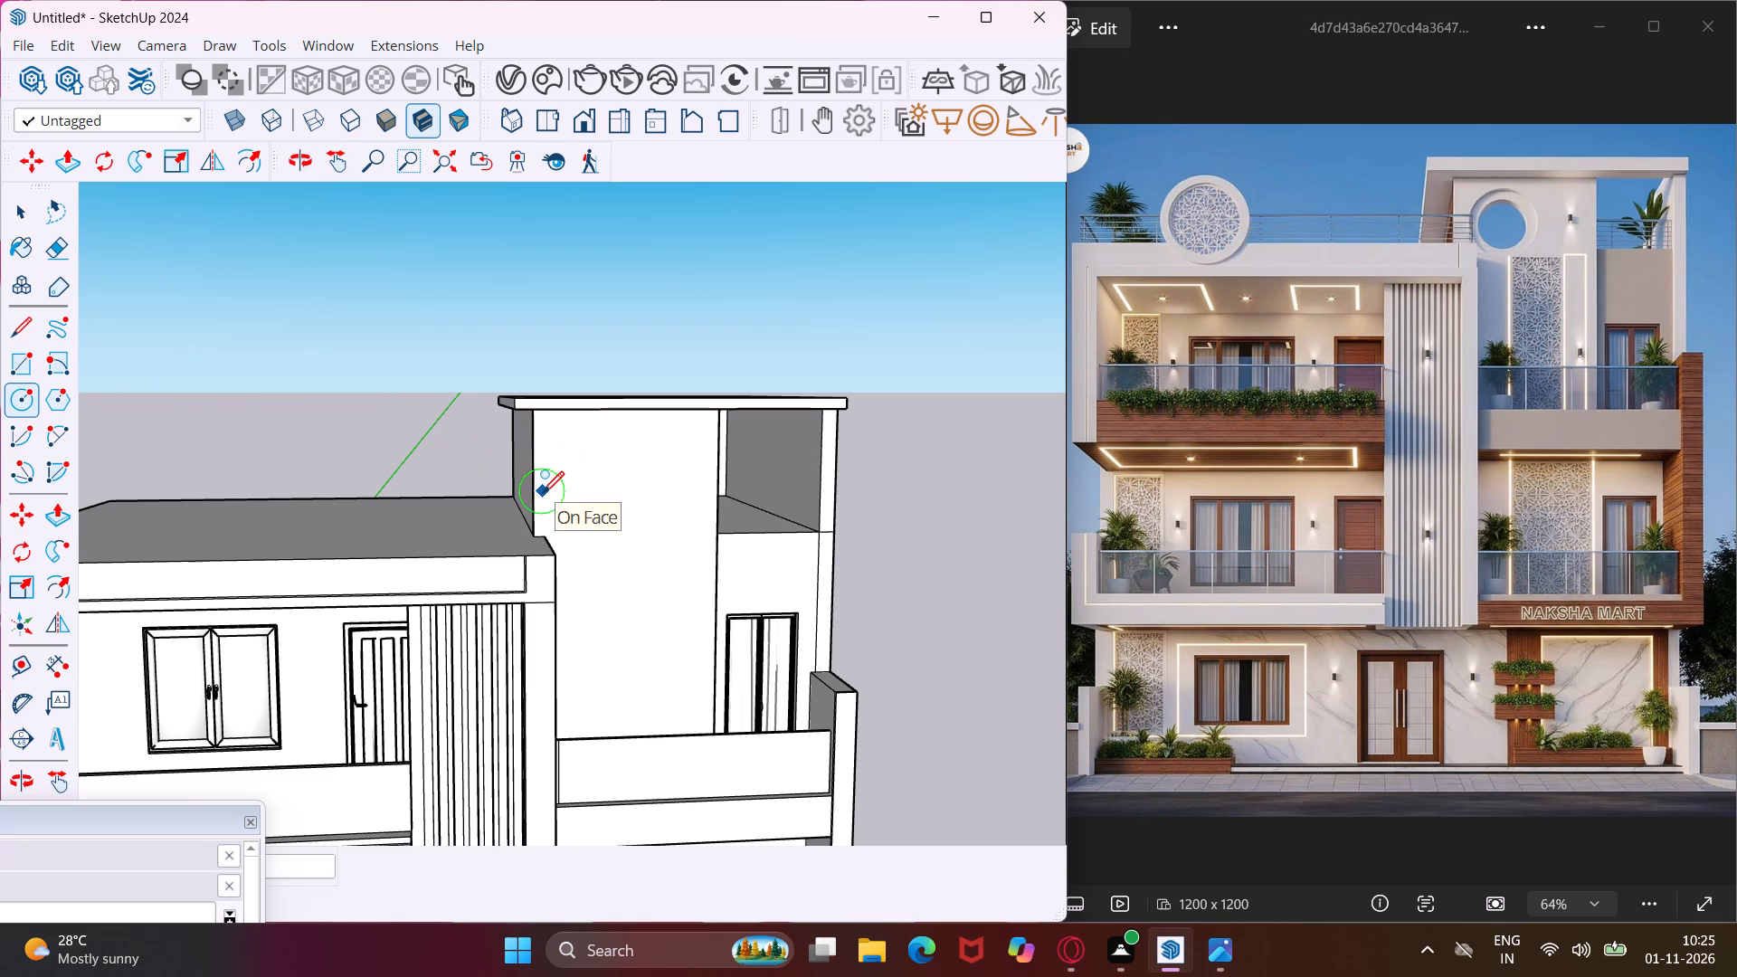
pyautogui.moveTo(543, 491); pyautogui.dragTo(500, 507, button='middle')
pyautogui.scroll(4, 573, 498)
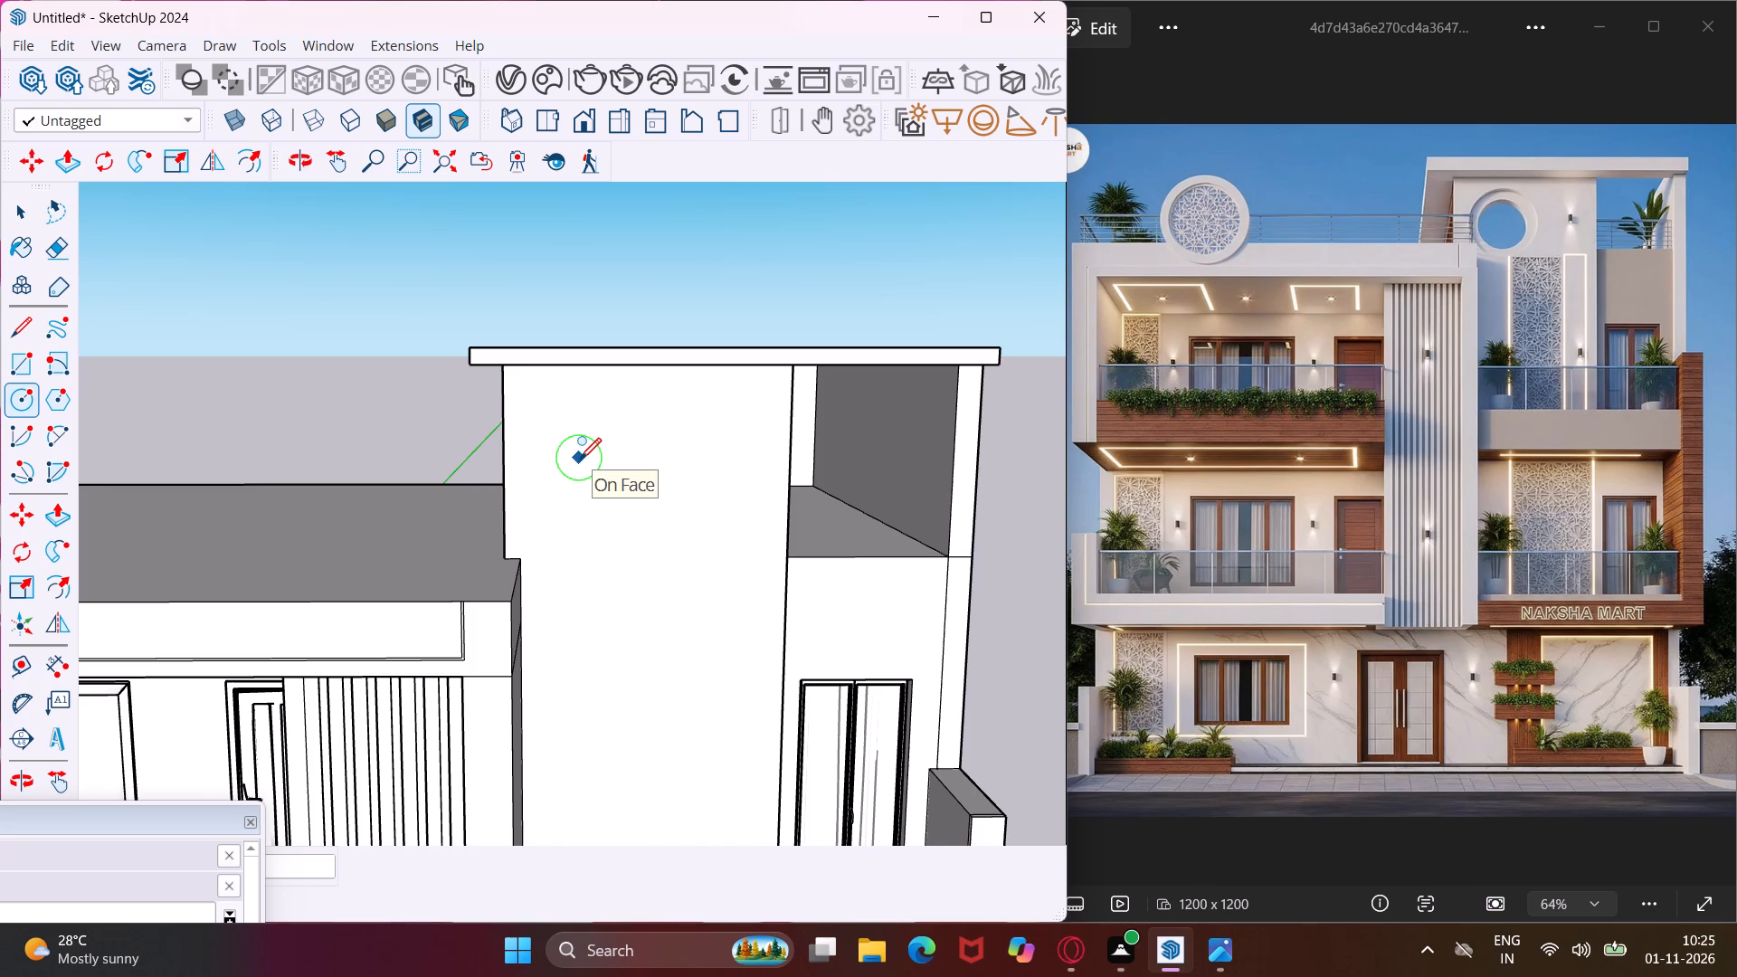
pyautogui.click(580, 458)
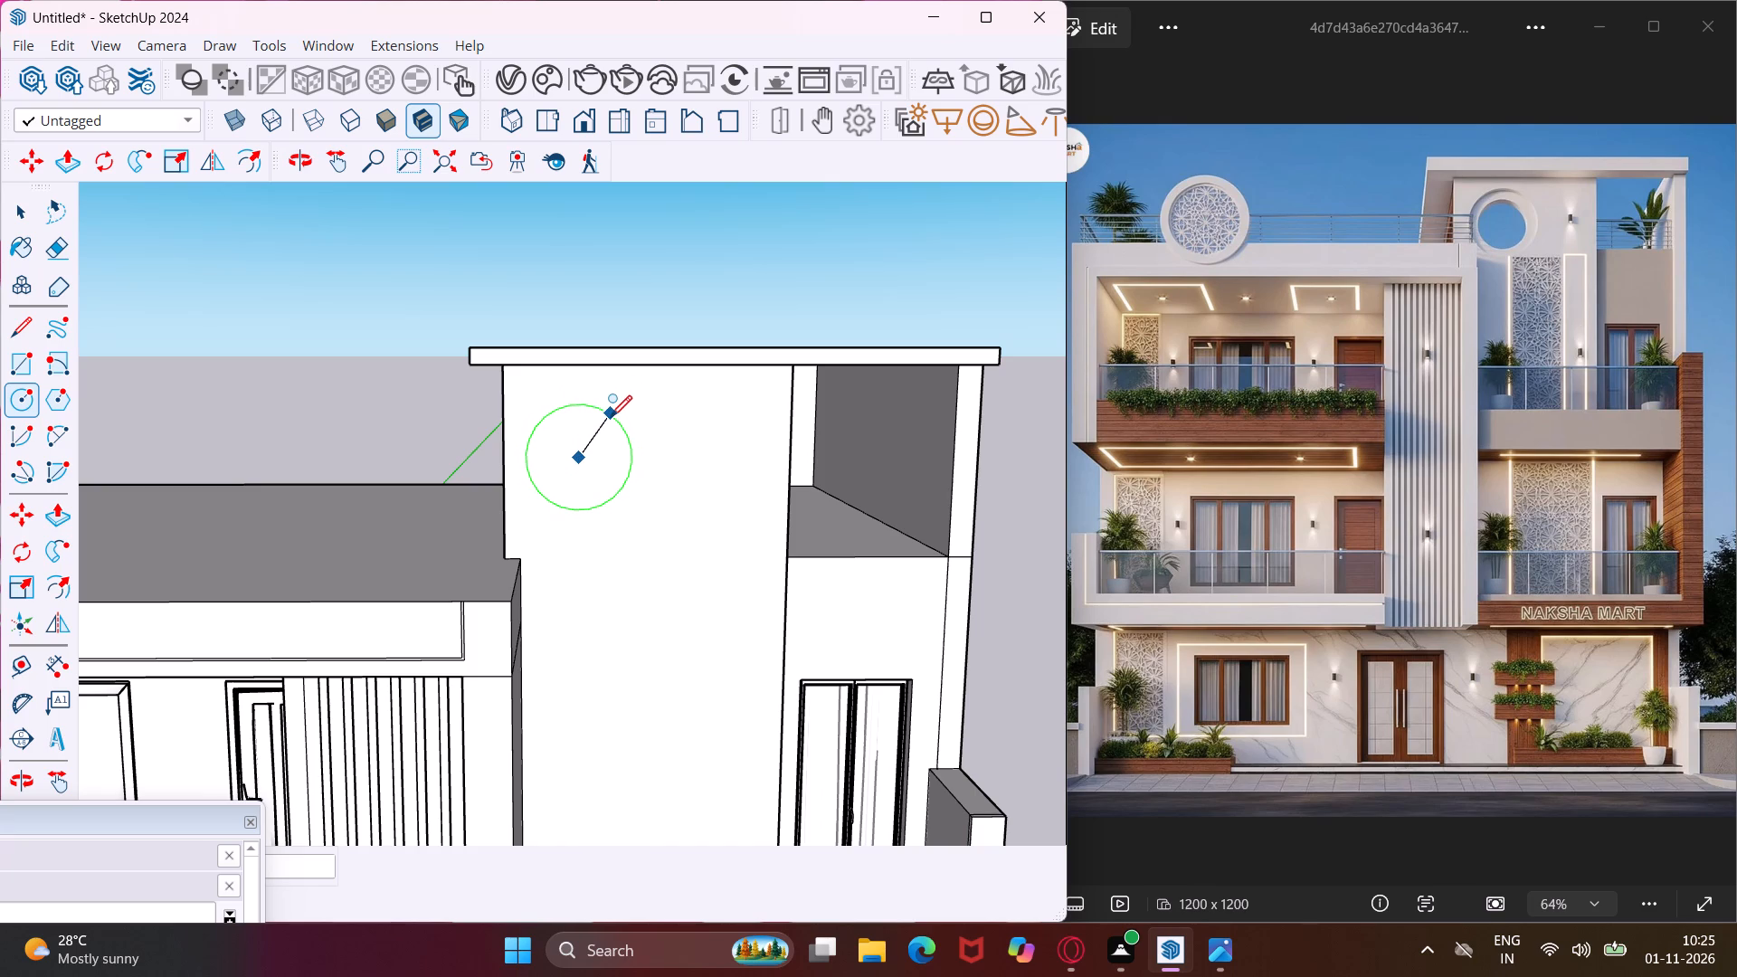
pyautogui.press('Escape')
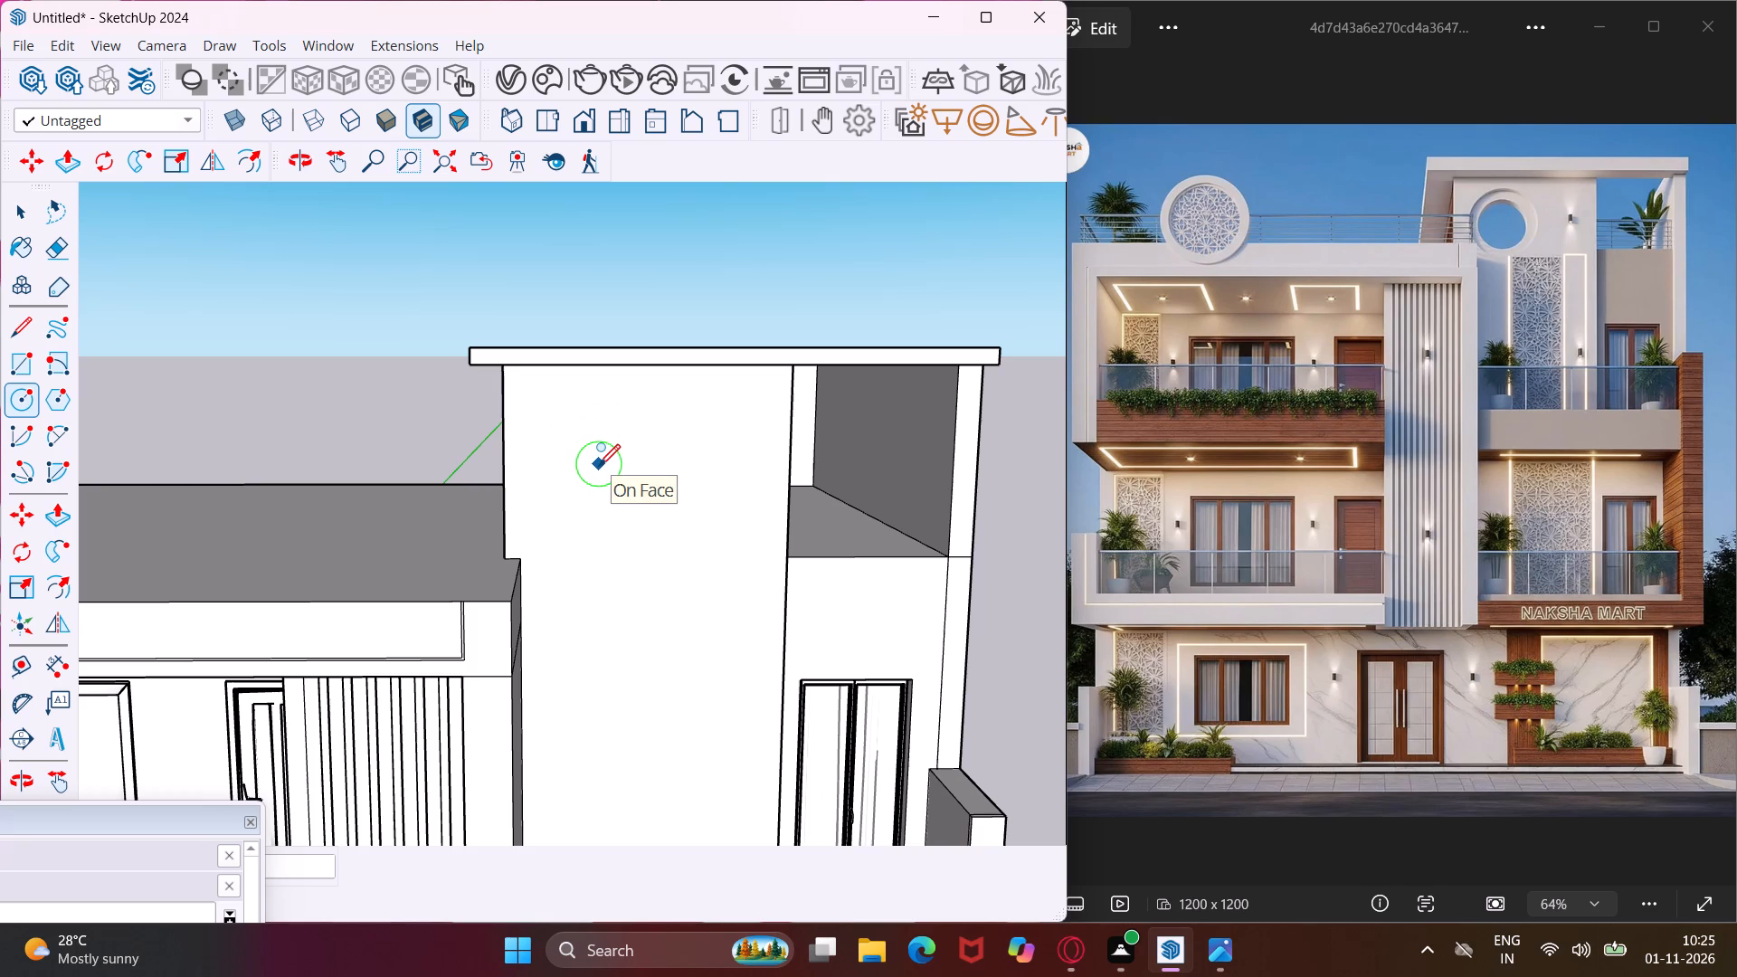
pyautogui.click(599, 466)
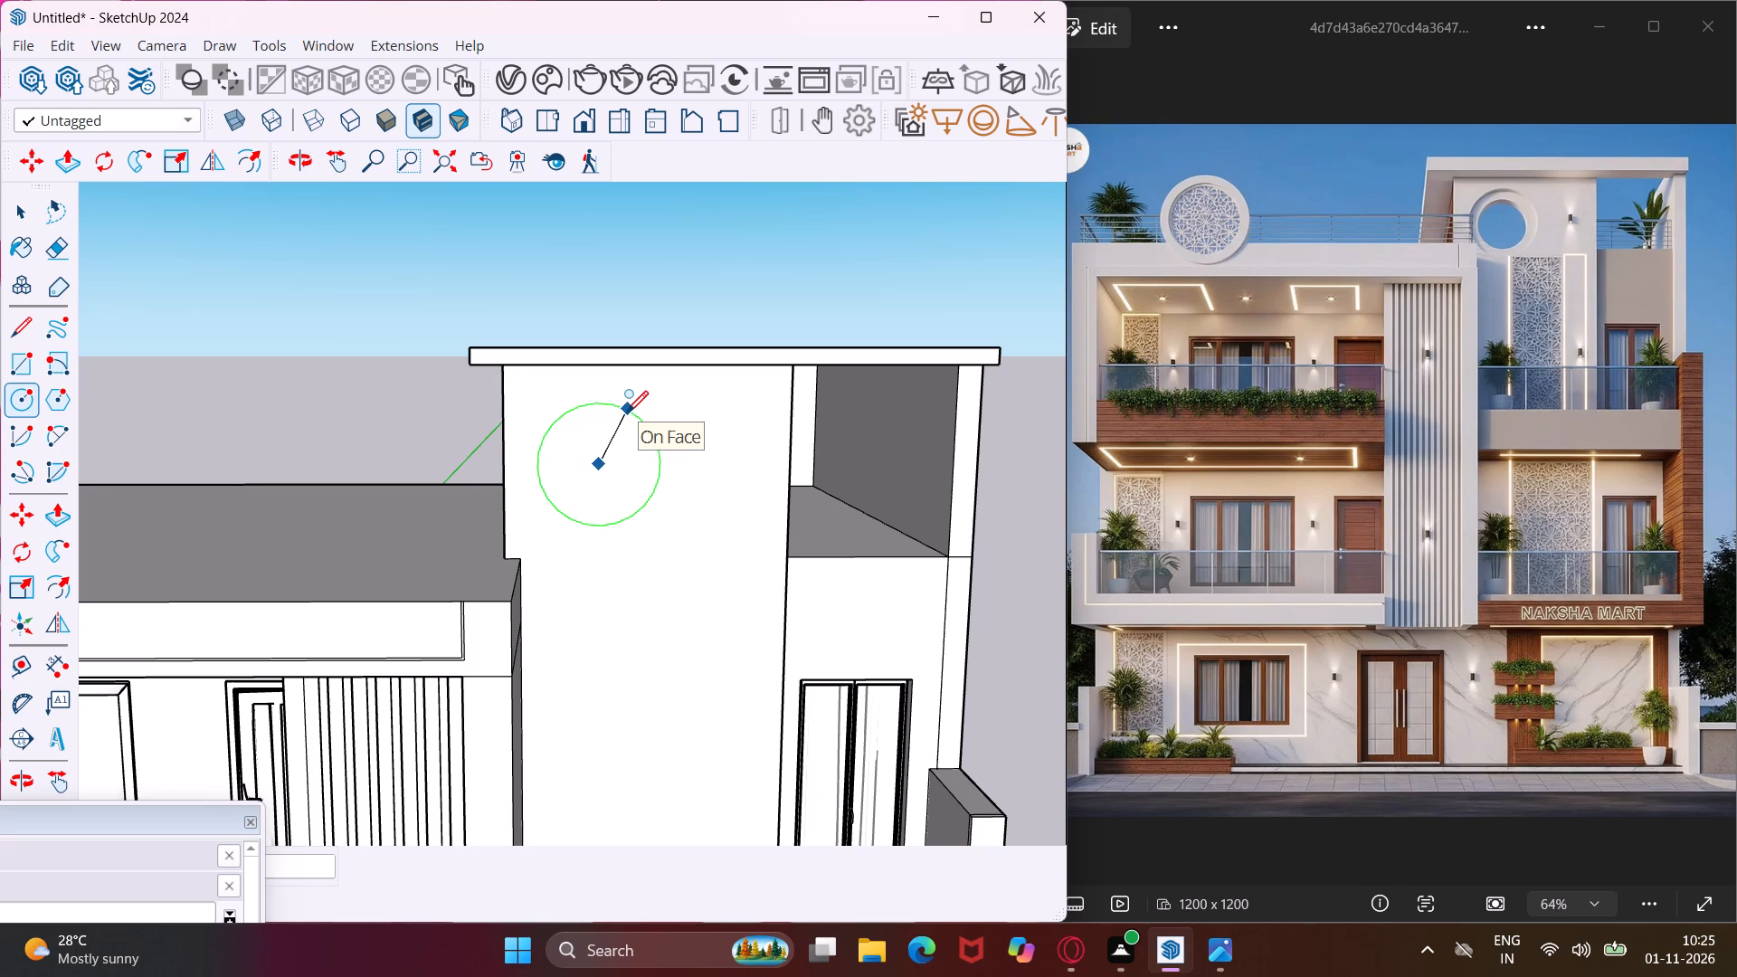
pyautogui.click(626, 408)
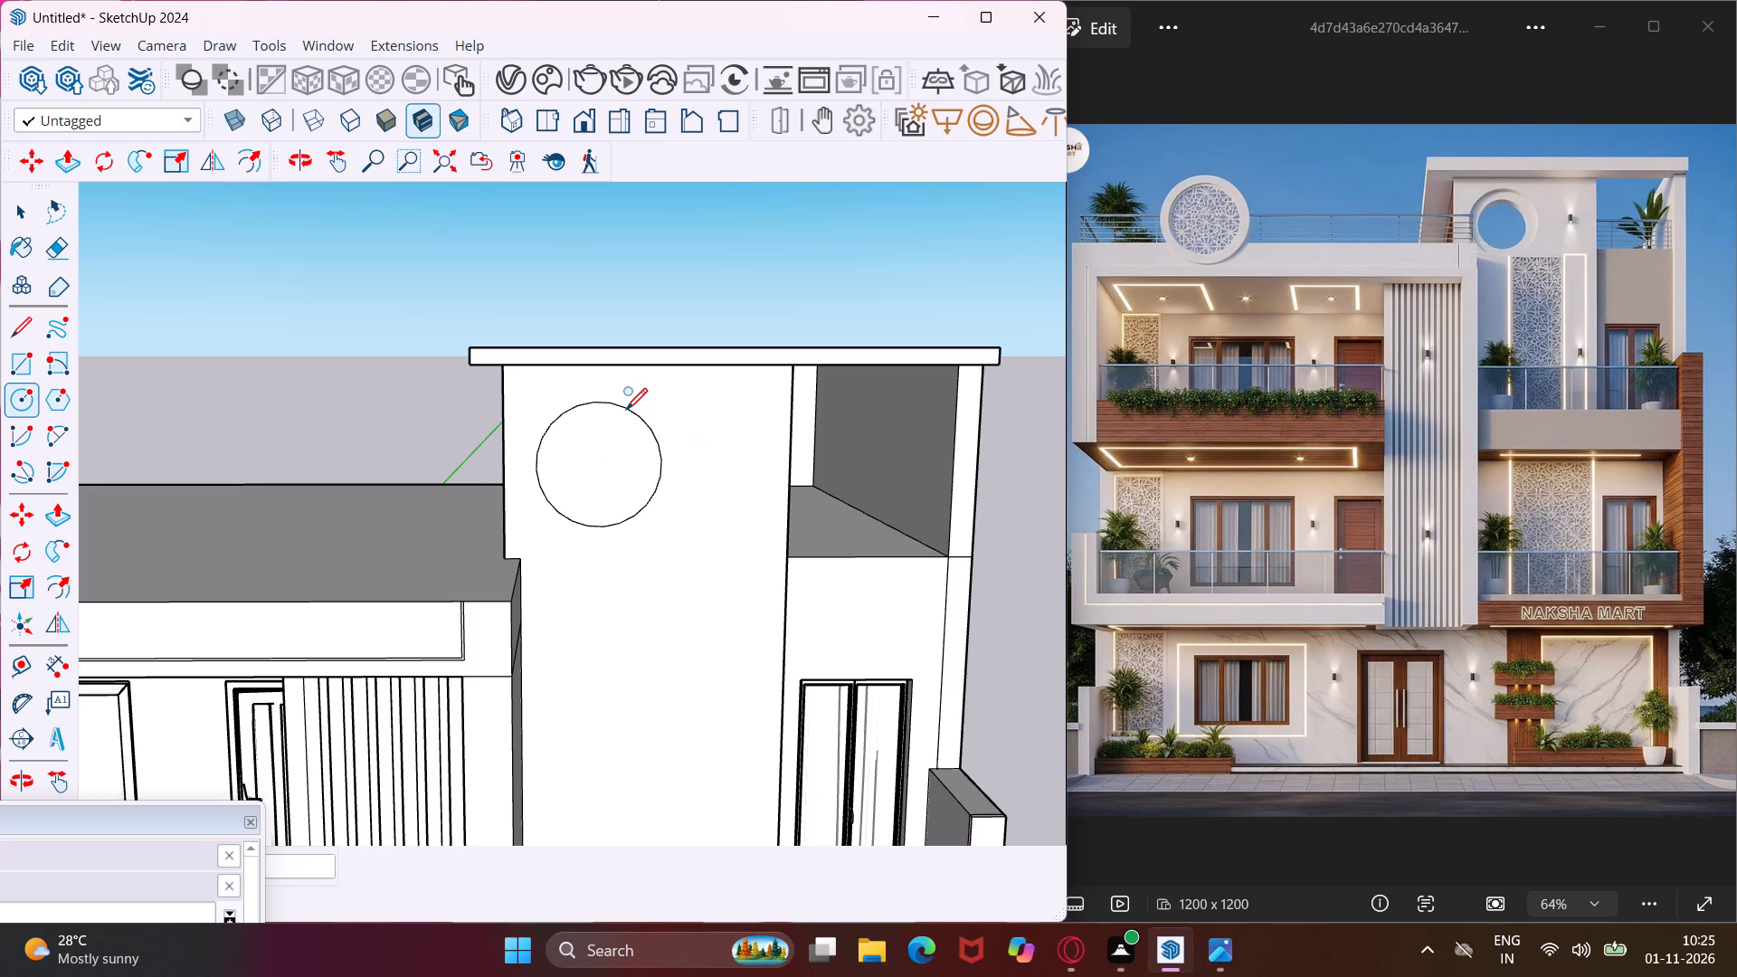
# Draw a concentric inner circle with about half the radius inside the circle on the tower's front wall.
pyautogui.click(601, 463)
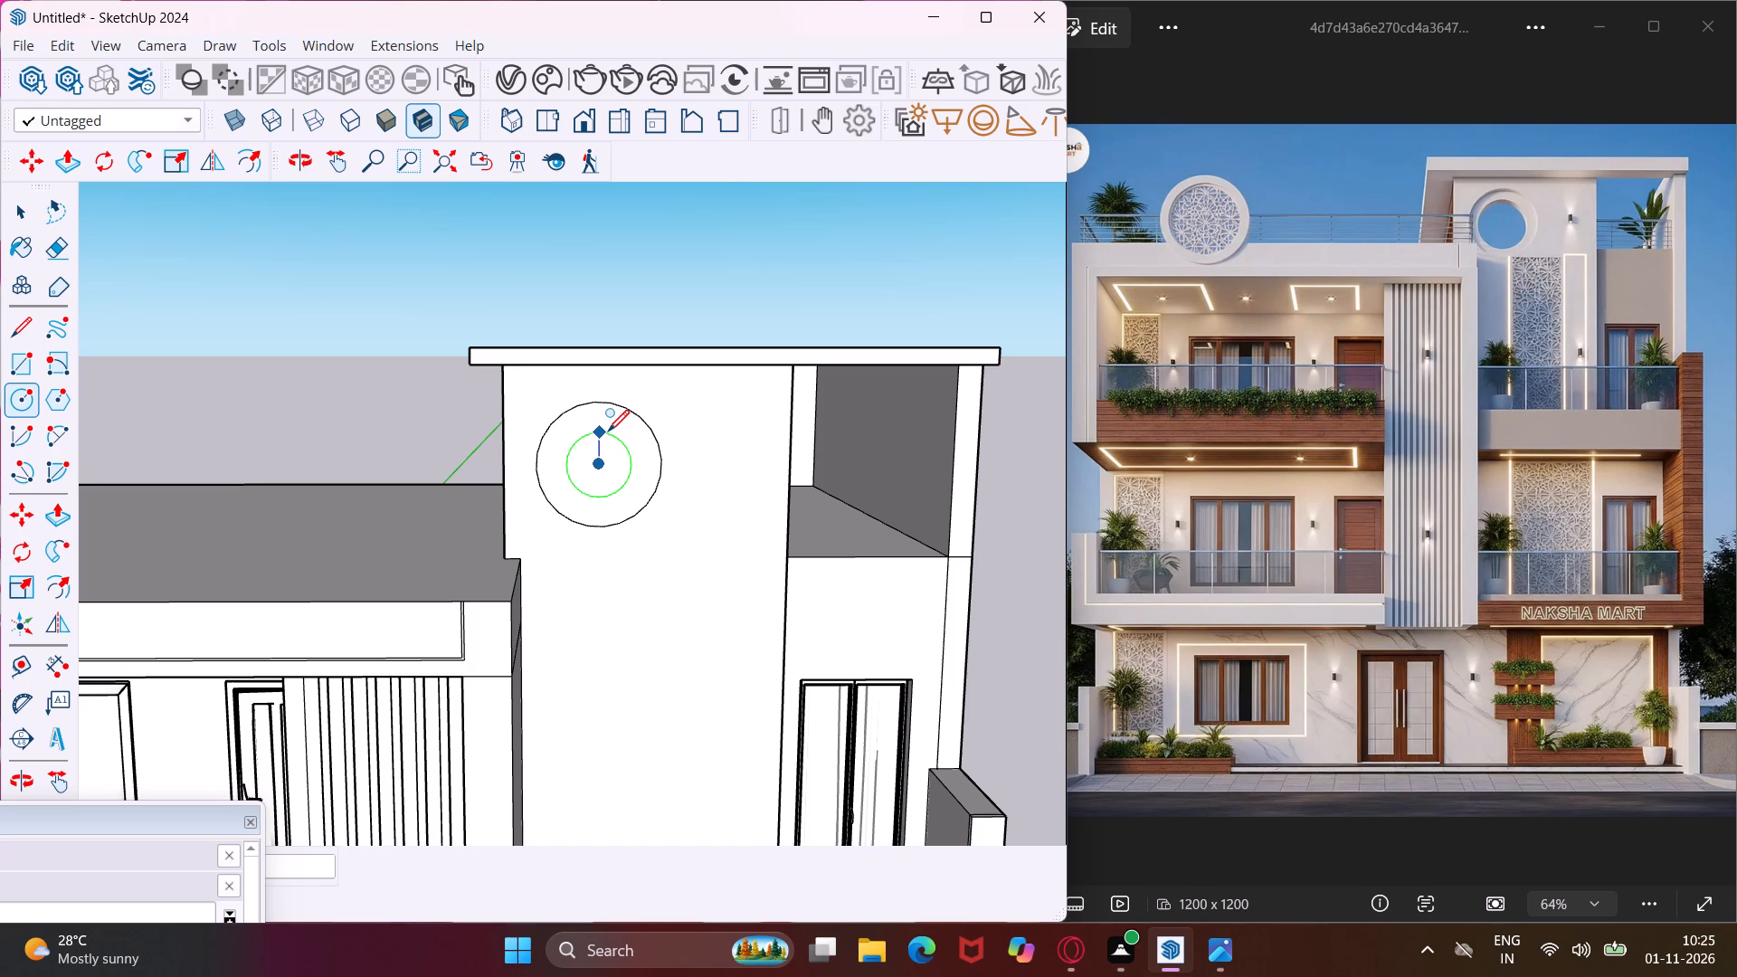
pyautogui.click(608, 429)
pyautogui.press('Escape')
pyautogui.press('space')
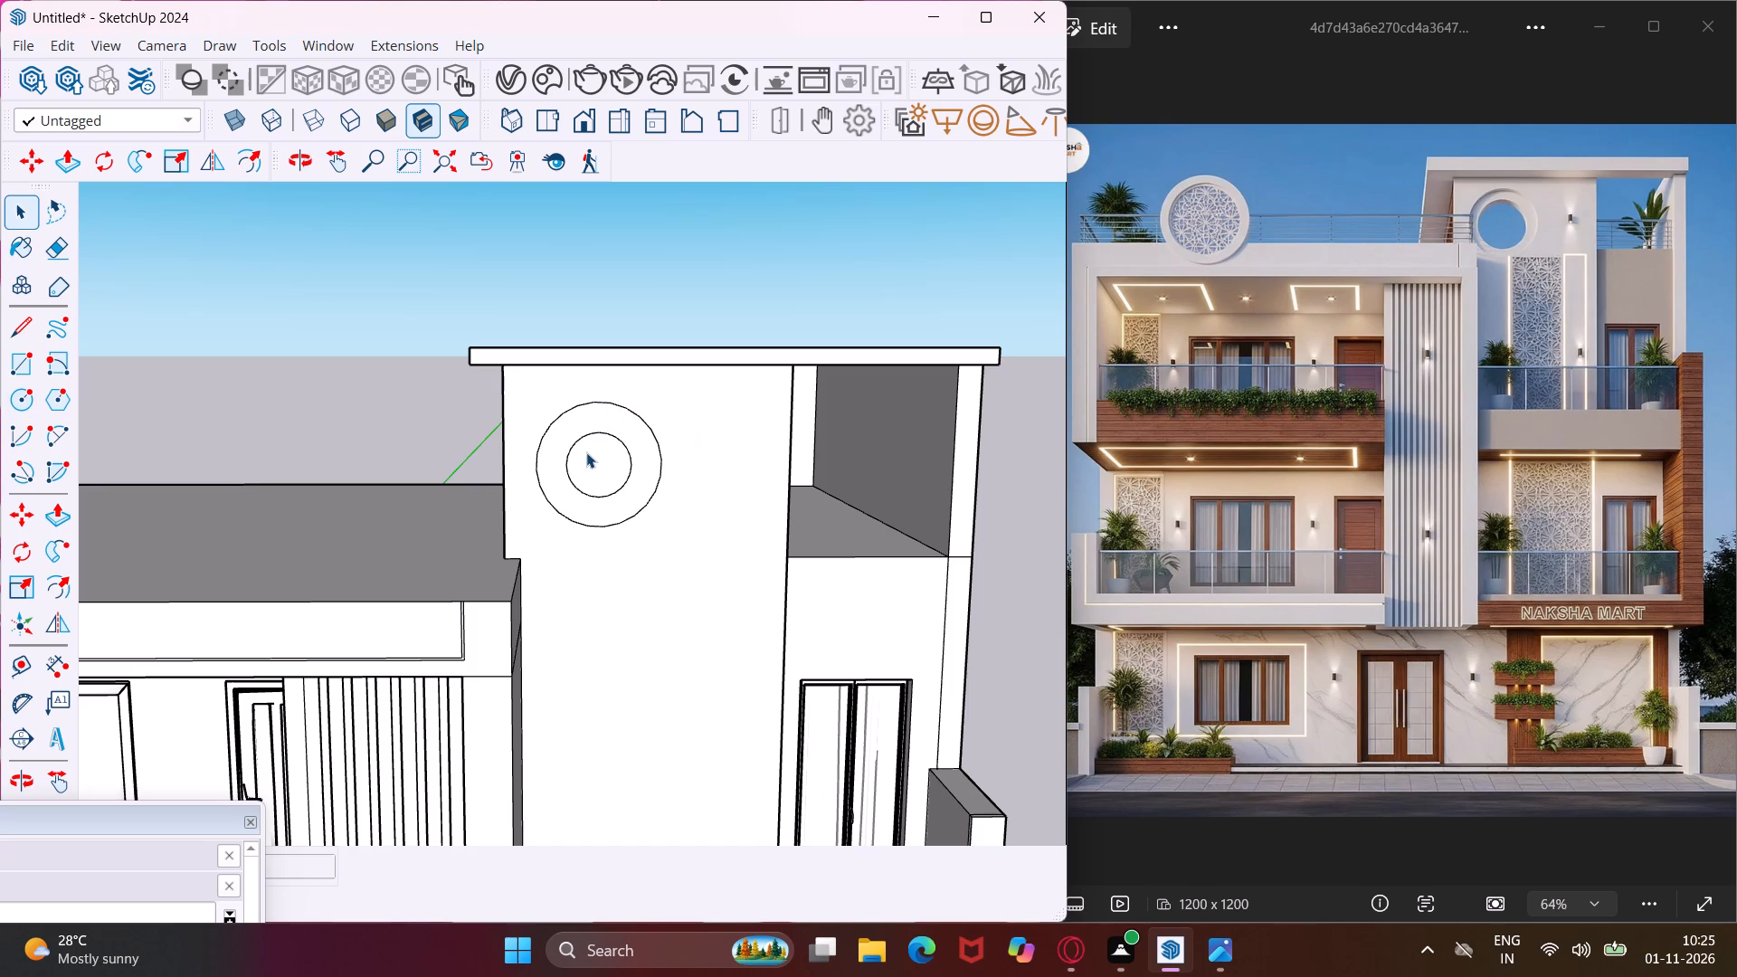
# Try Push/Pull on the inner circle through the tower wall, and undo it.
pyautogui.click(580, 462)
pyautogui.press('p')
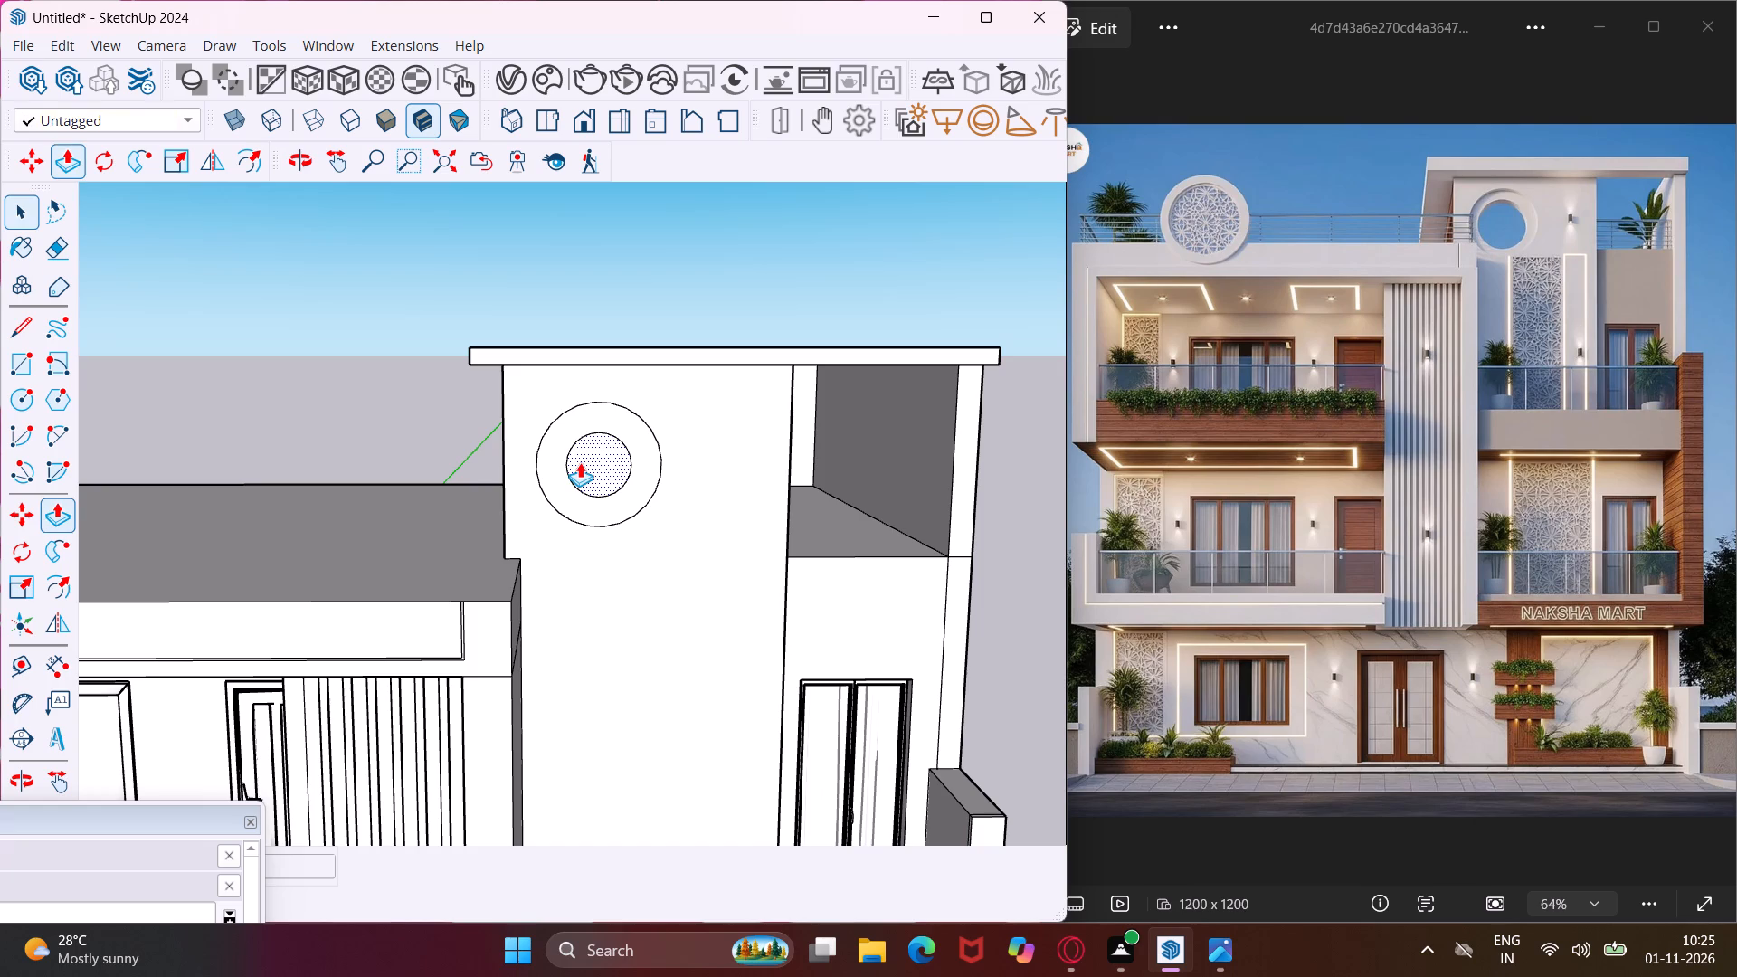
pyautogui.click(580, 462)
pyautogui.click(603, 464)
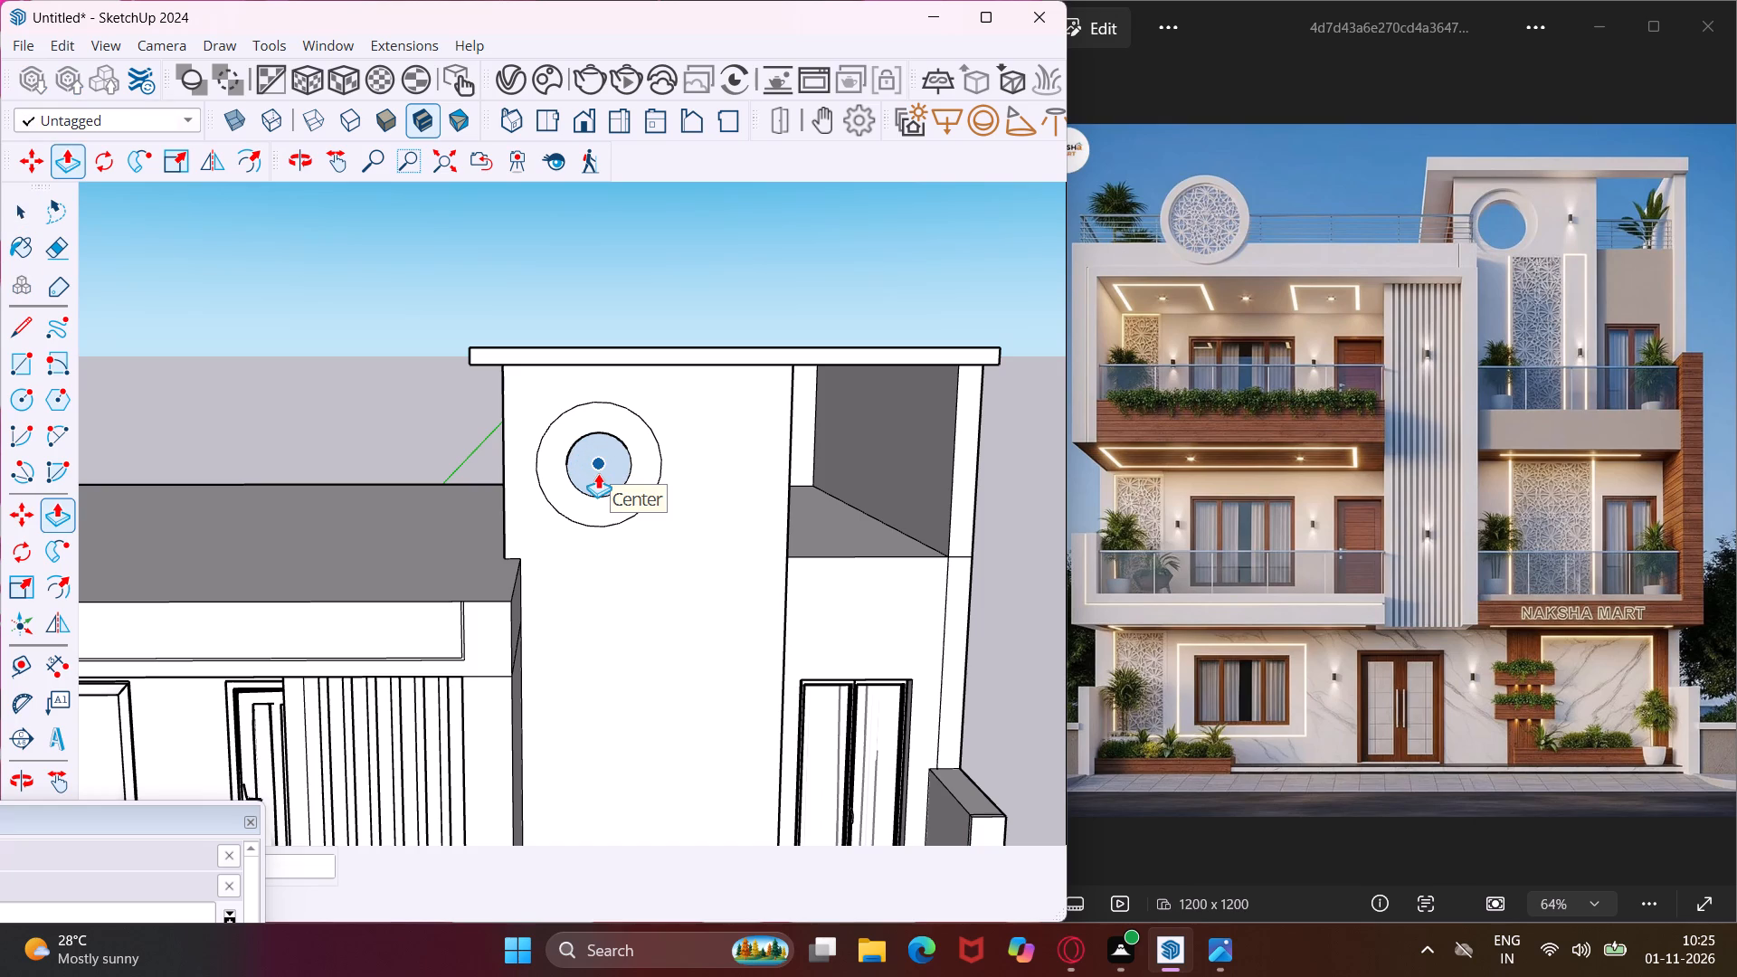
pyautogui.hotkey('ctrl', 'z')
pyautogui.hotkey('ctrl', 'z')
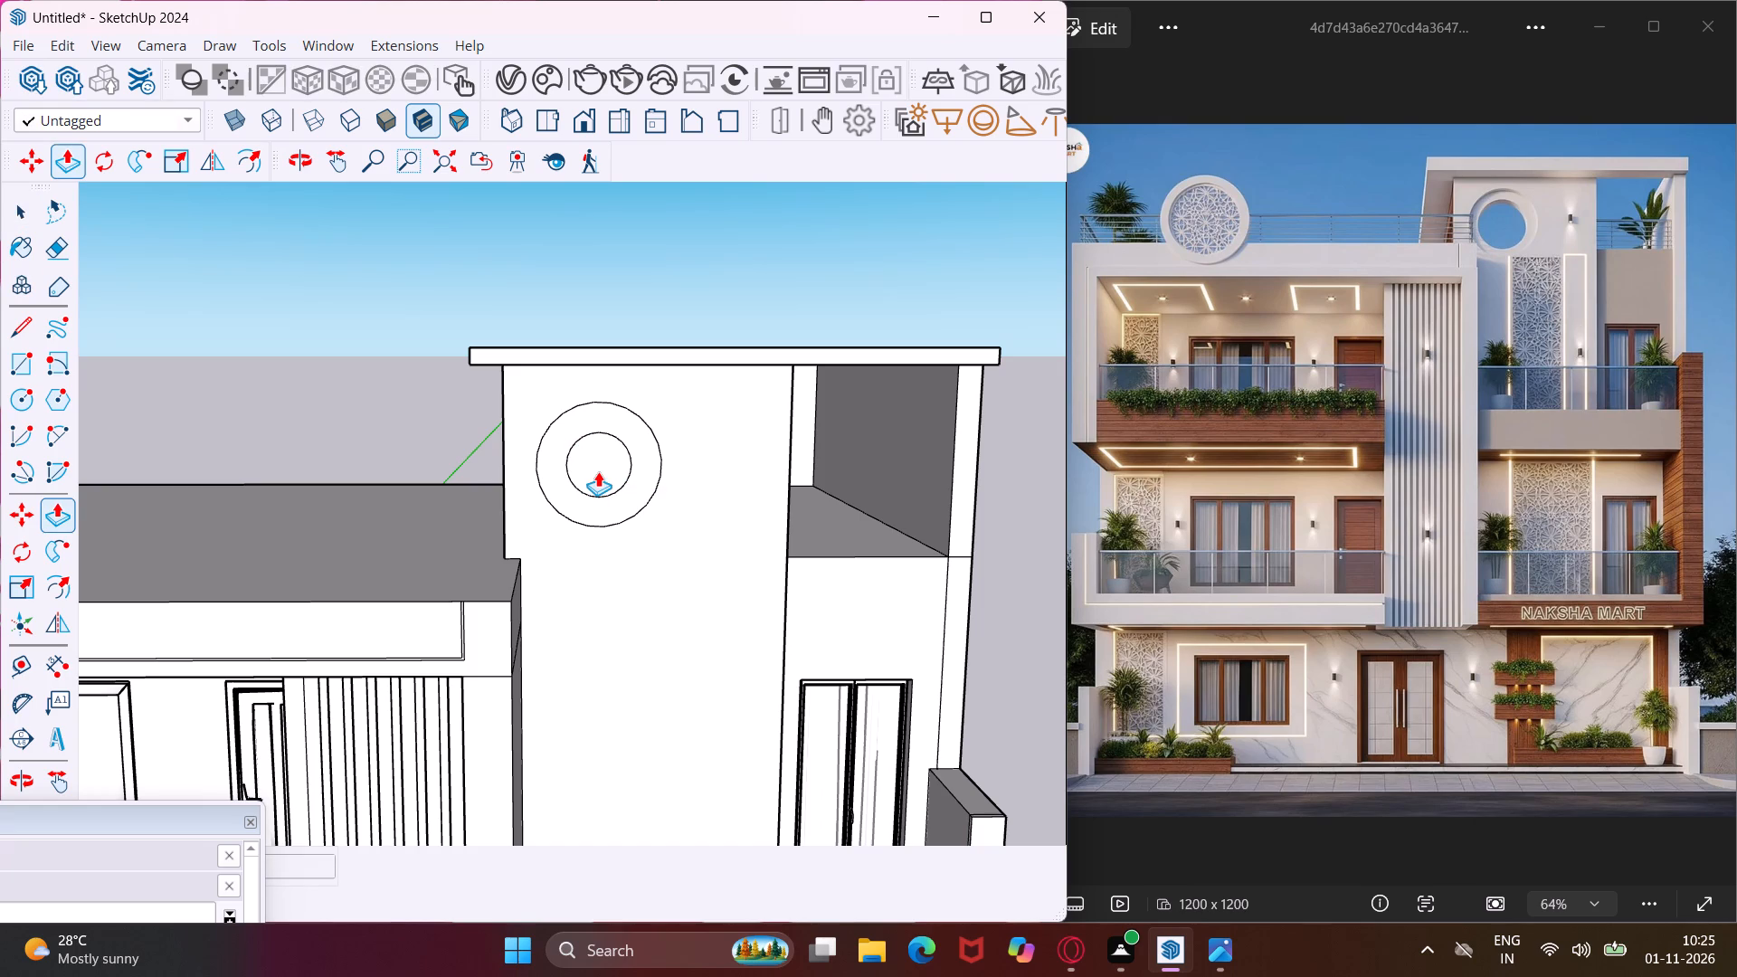
# Push/Pull the inner circle through the tower's front wall to cut a round hole.
pyautogui.click(598, 471)
pyautogui.click(582, 468)
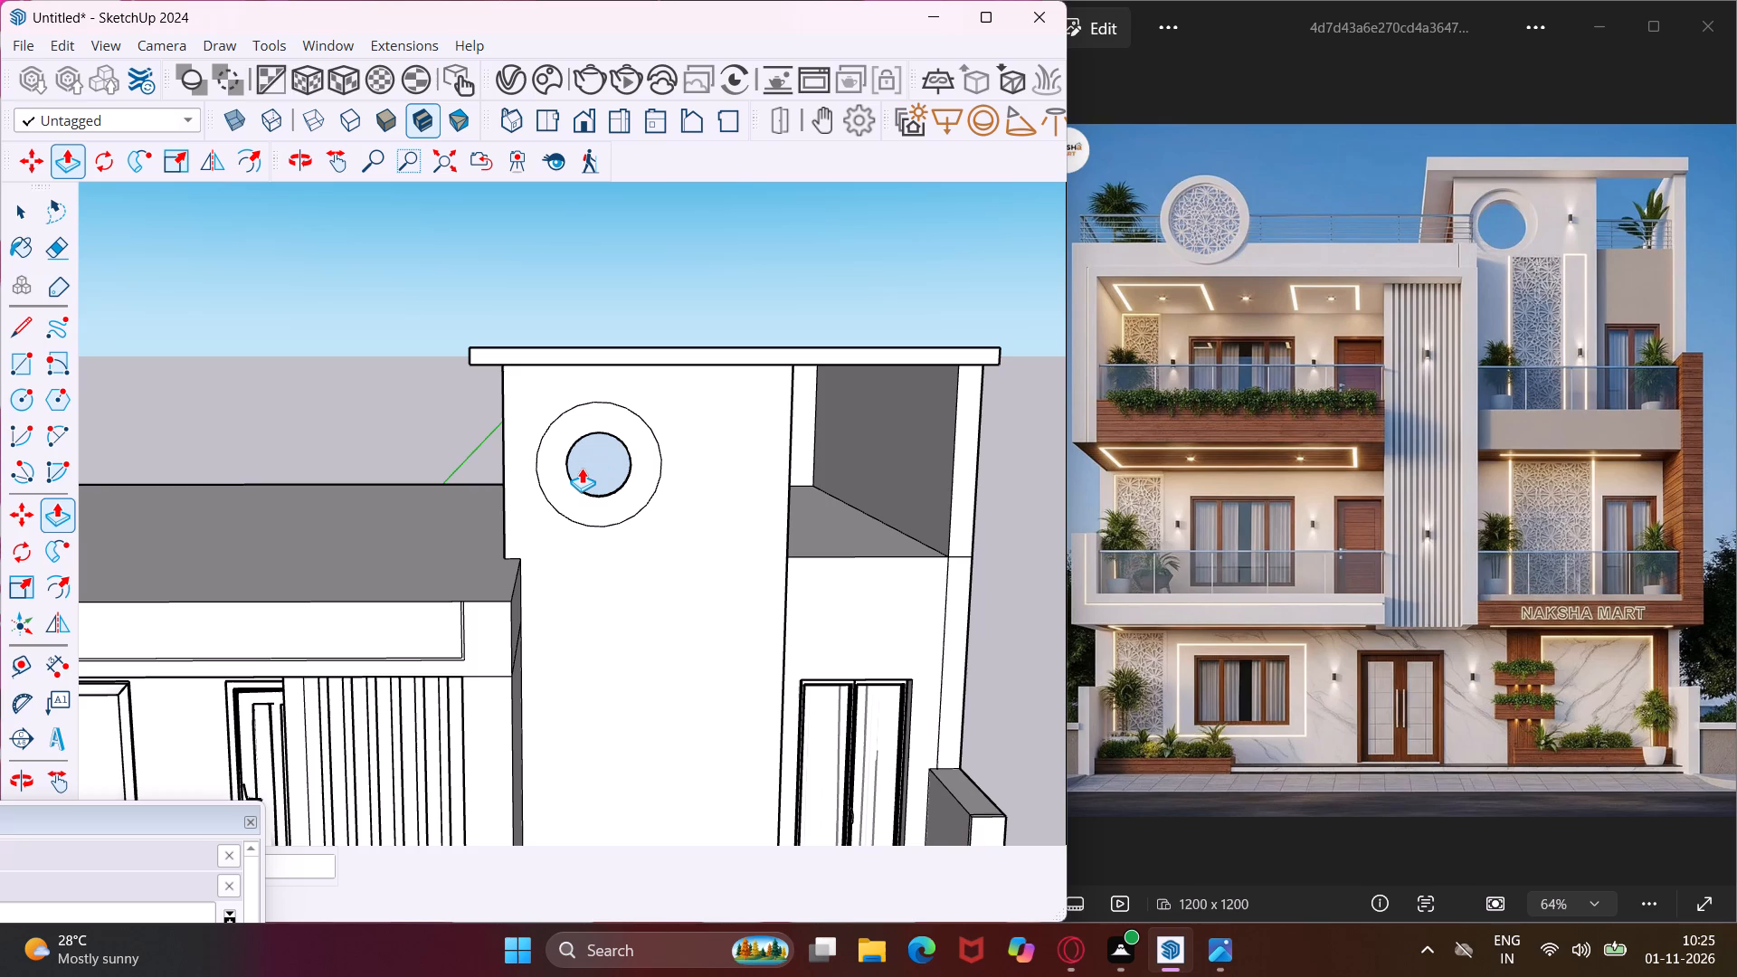
# Push/Pull the ring between the two circles back through the tower wall's thickness to widen the round opening to the outer circle.
pyautogui.scroll(3, 566, 431)
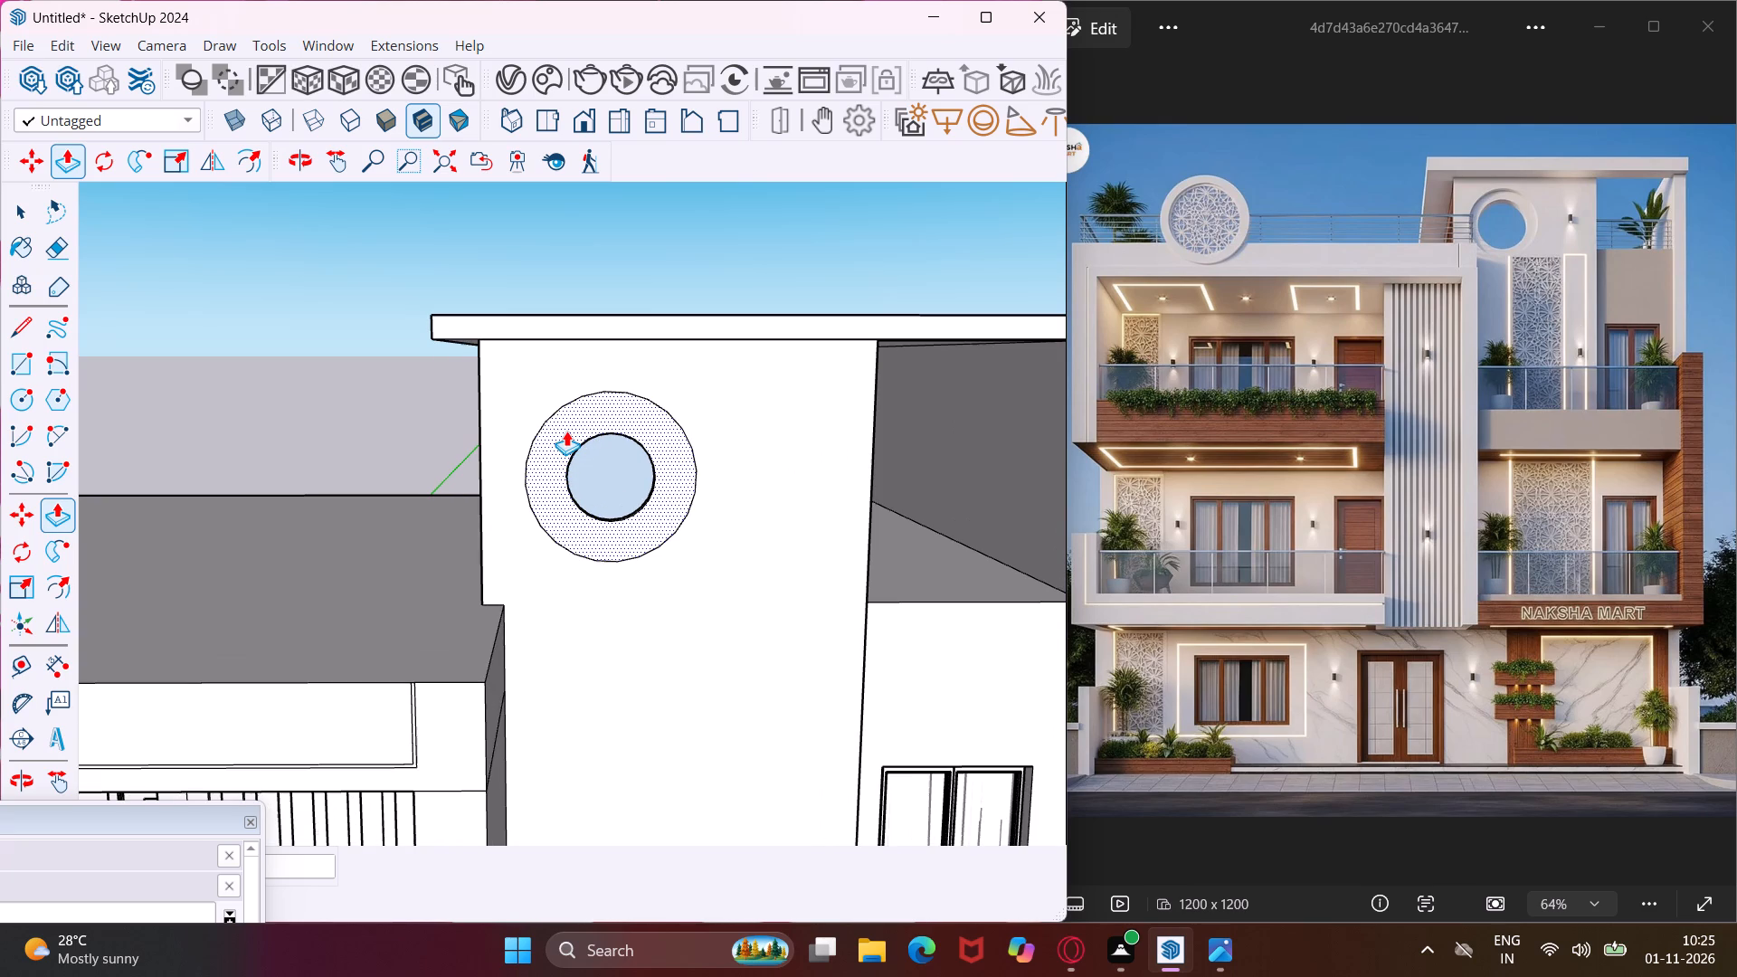
pyautogui.click(566, 431)
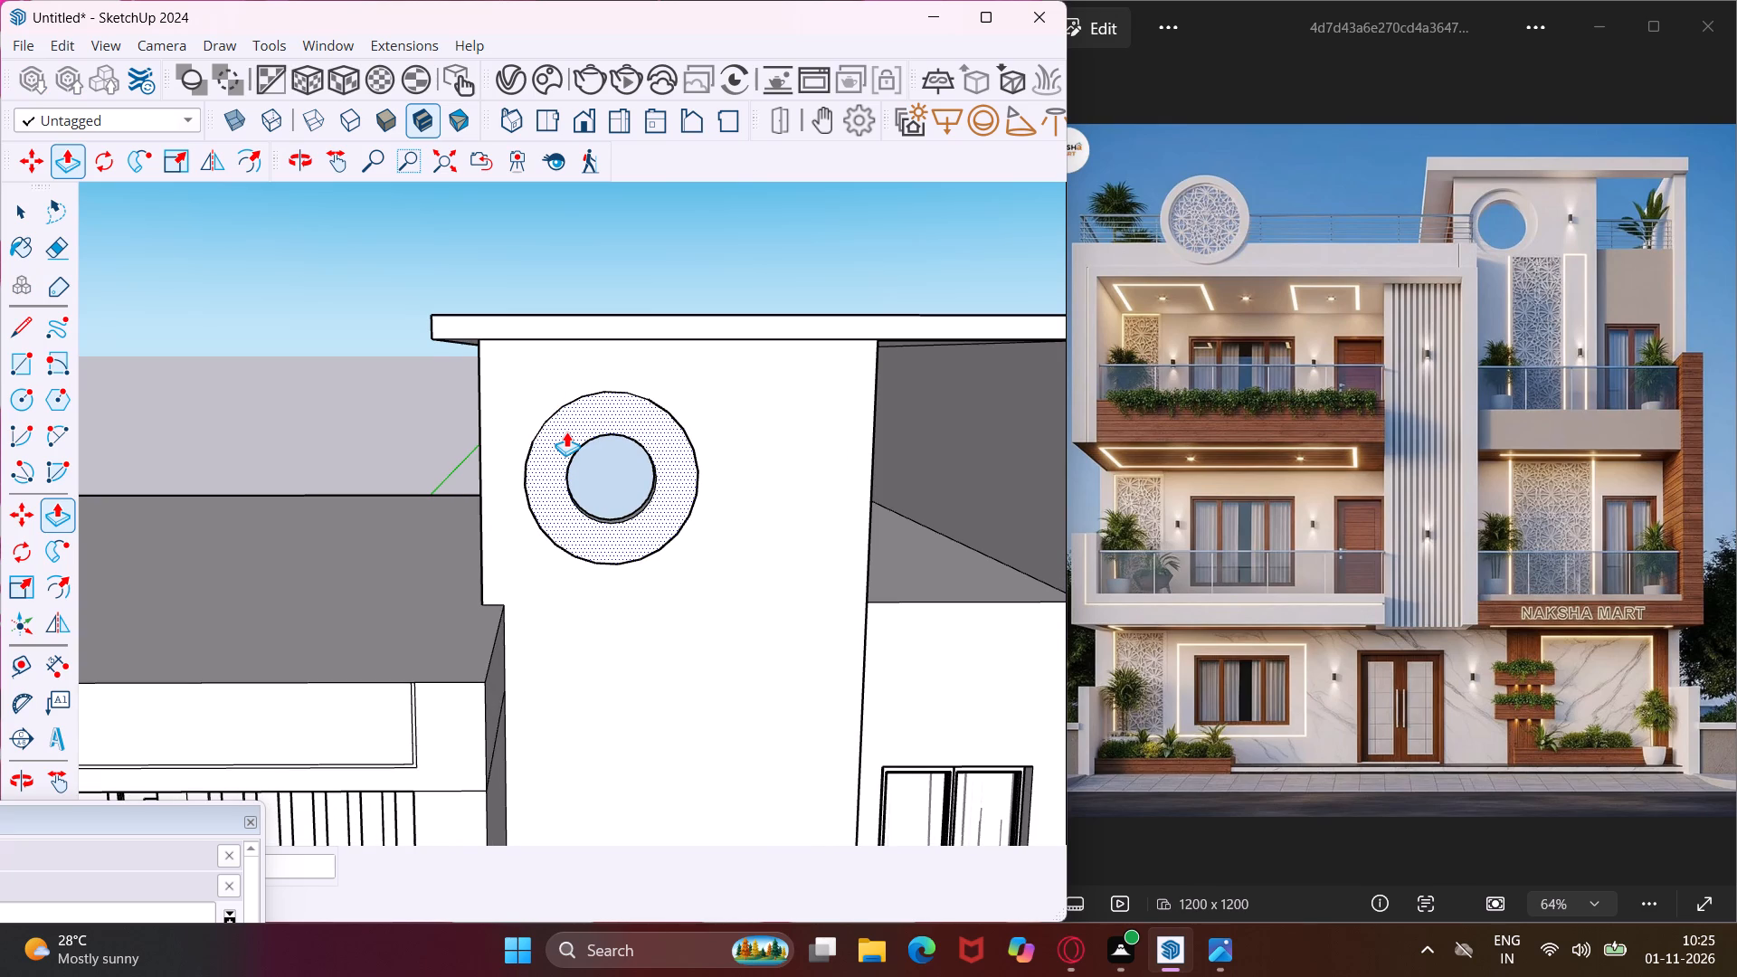
pyautogui.moveTo(566, 432); pyautogui.dragTo(140, 536, button='middle')
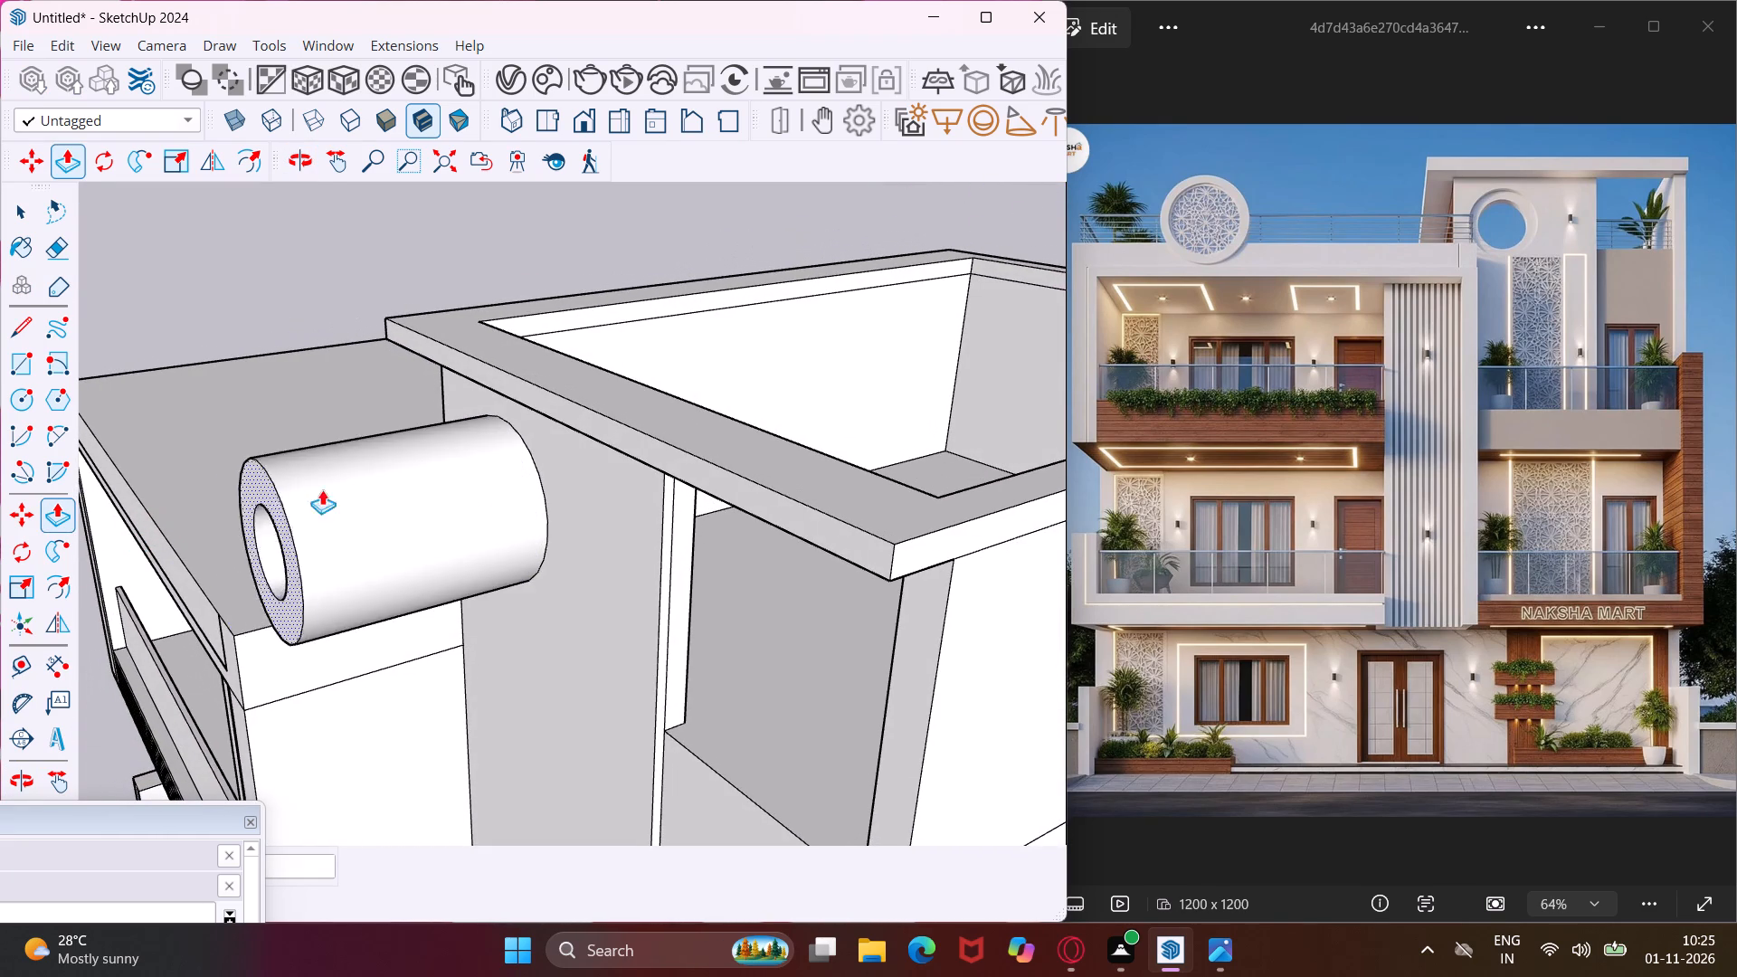
pyautogui.scroll(3, 508, 451)
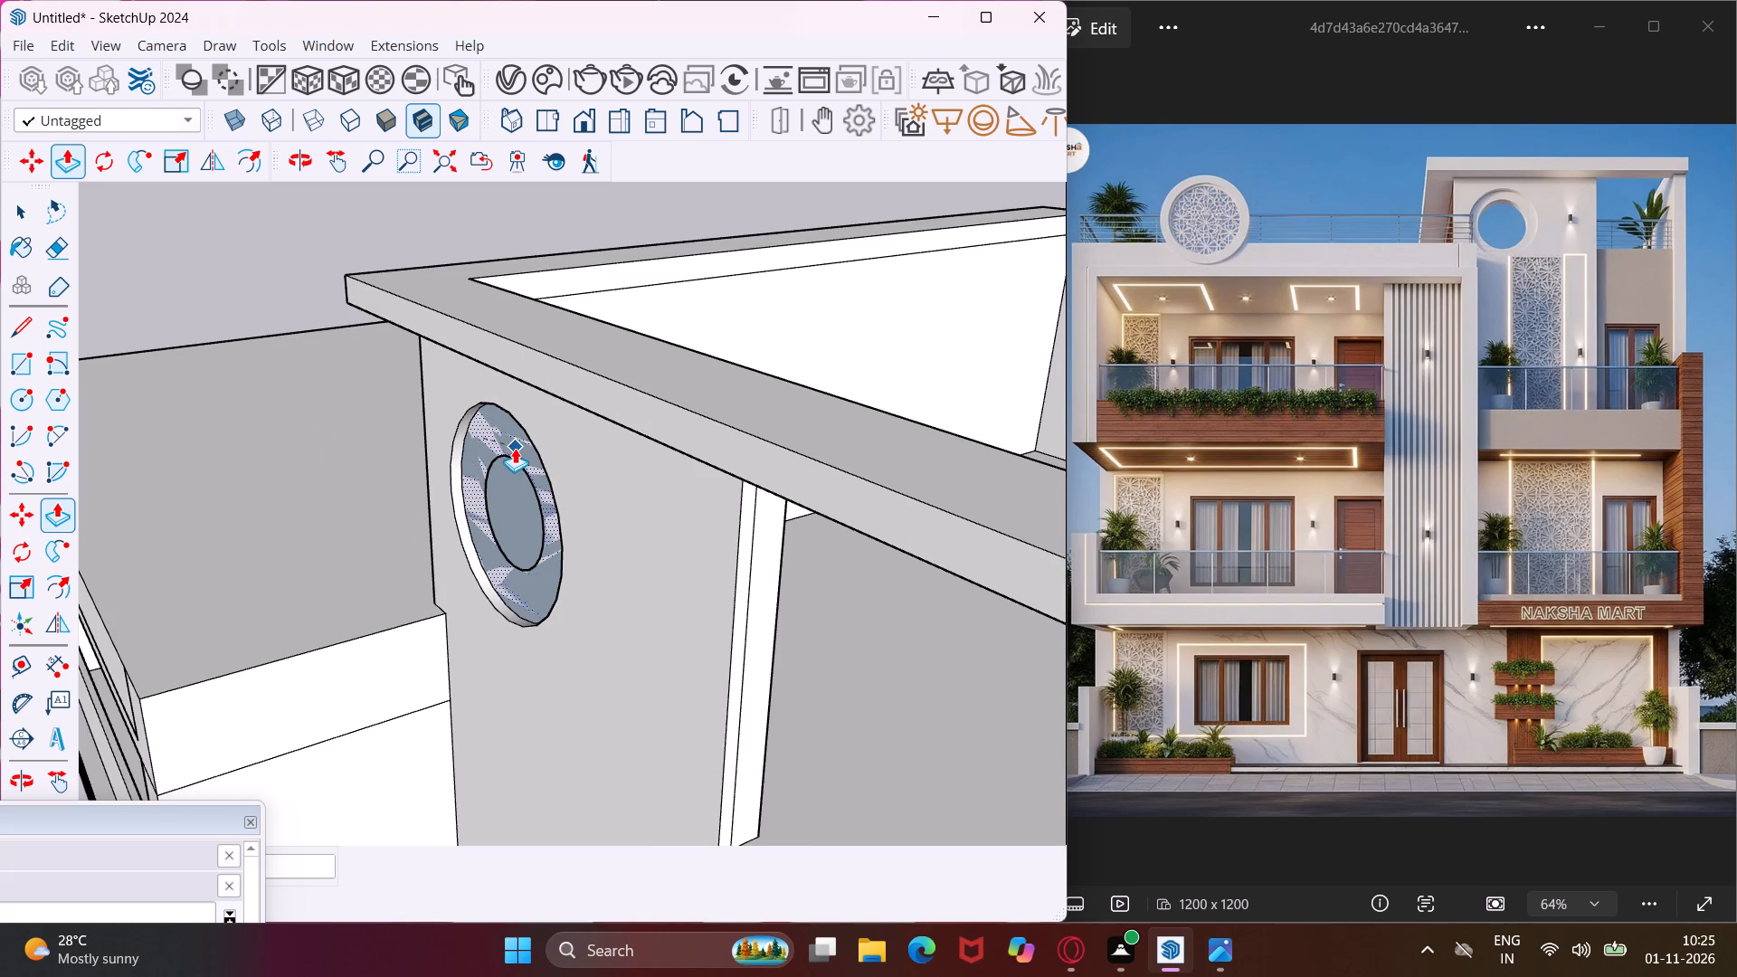
pyautogui.click(515, 446)
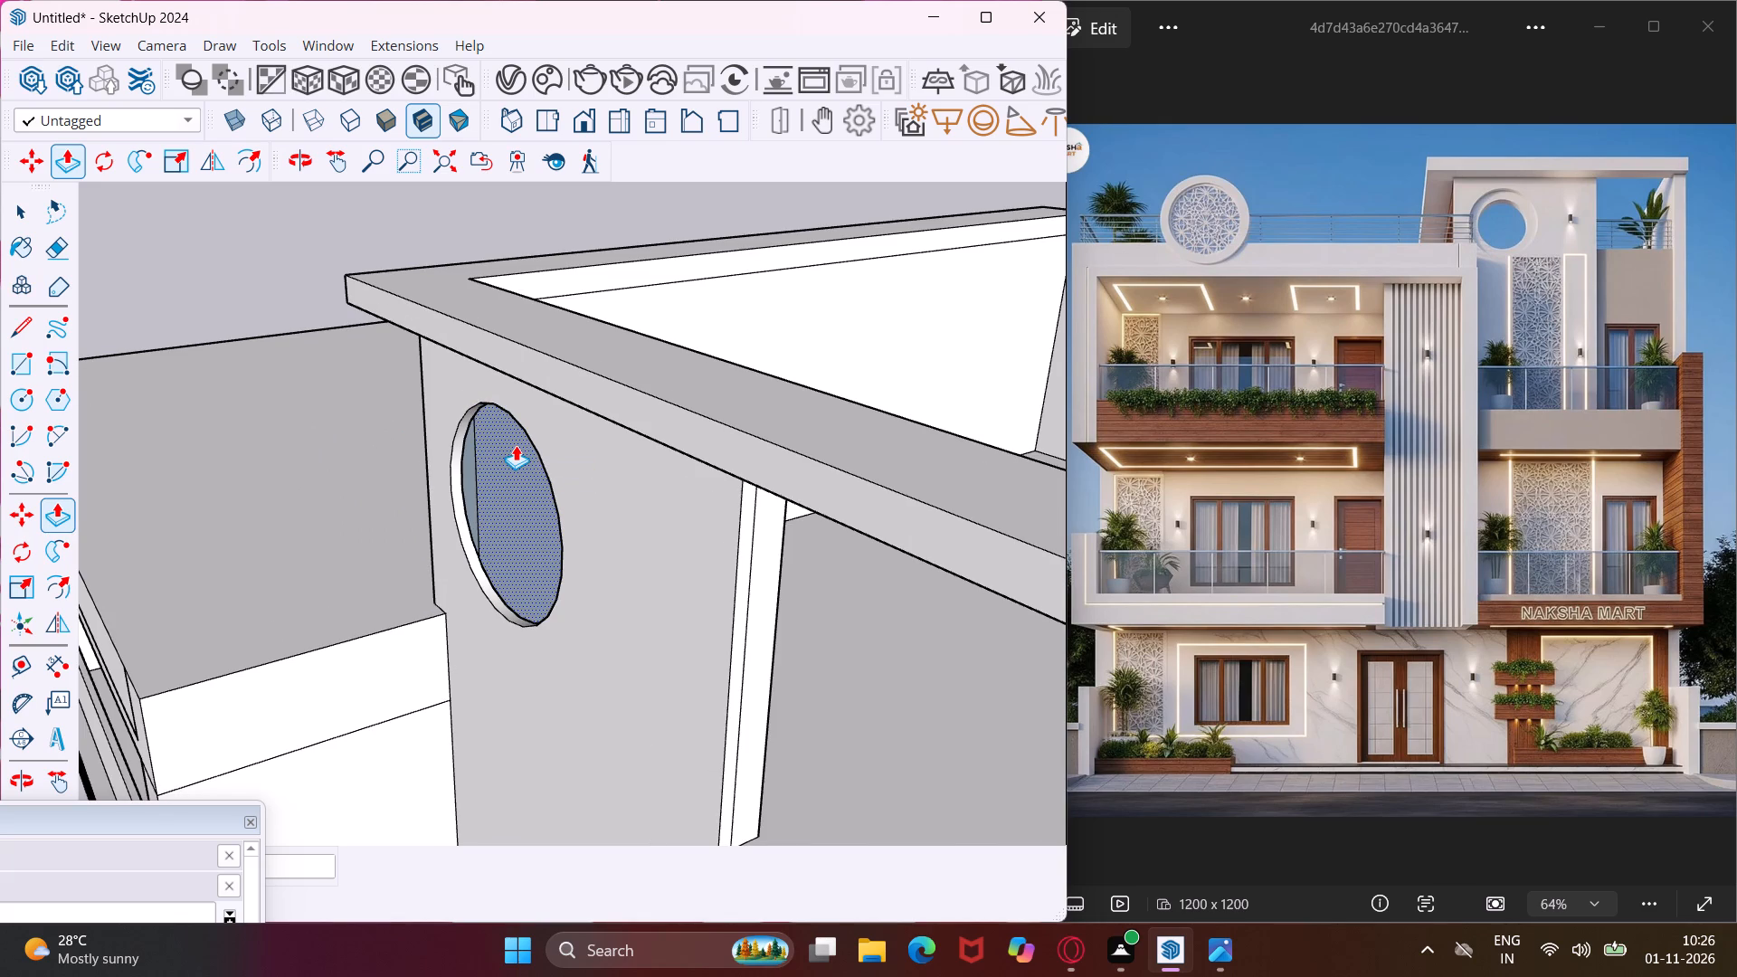
# Undo the Push/Pull that widened the round opening in the tower's front wall.
pyautogui.hotkey('ctrl', 'z')
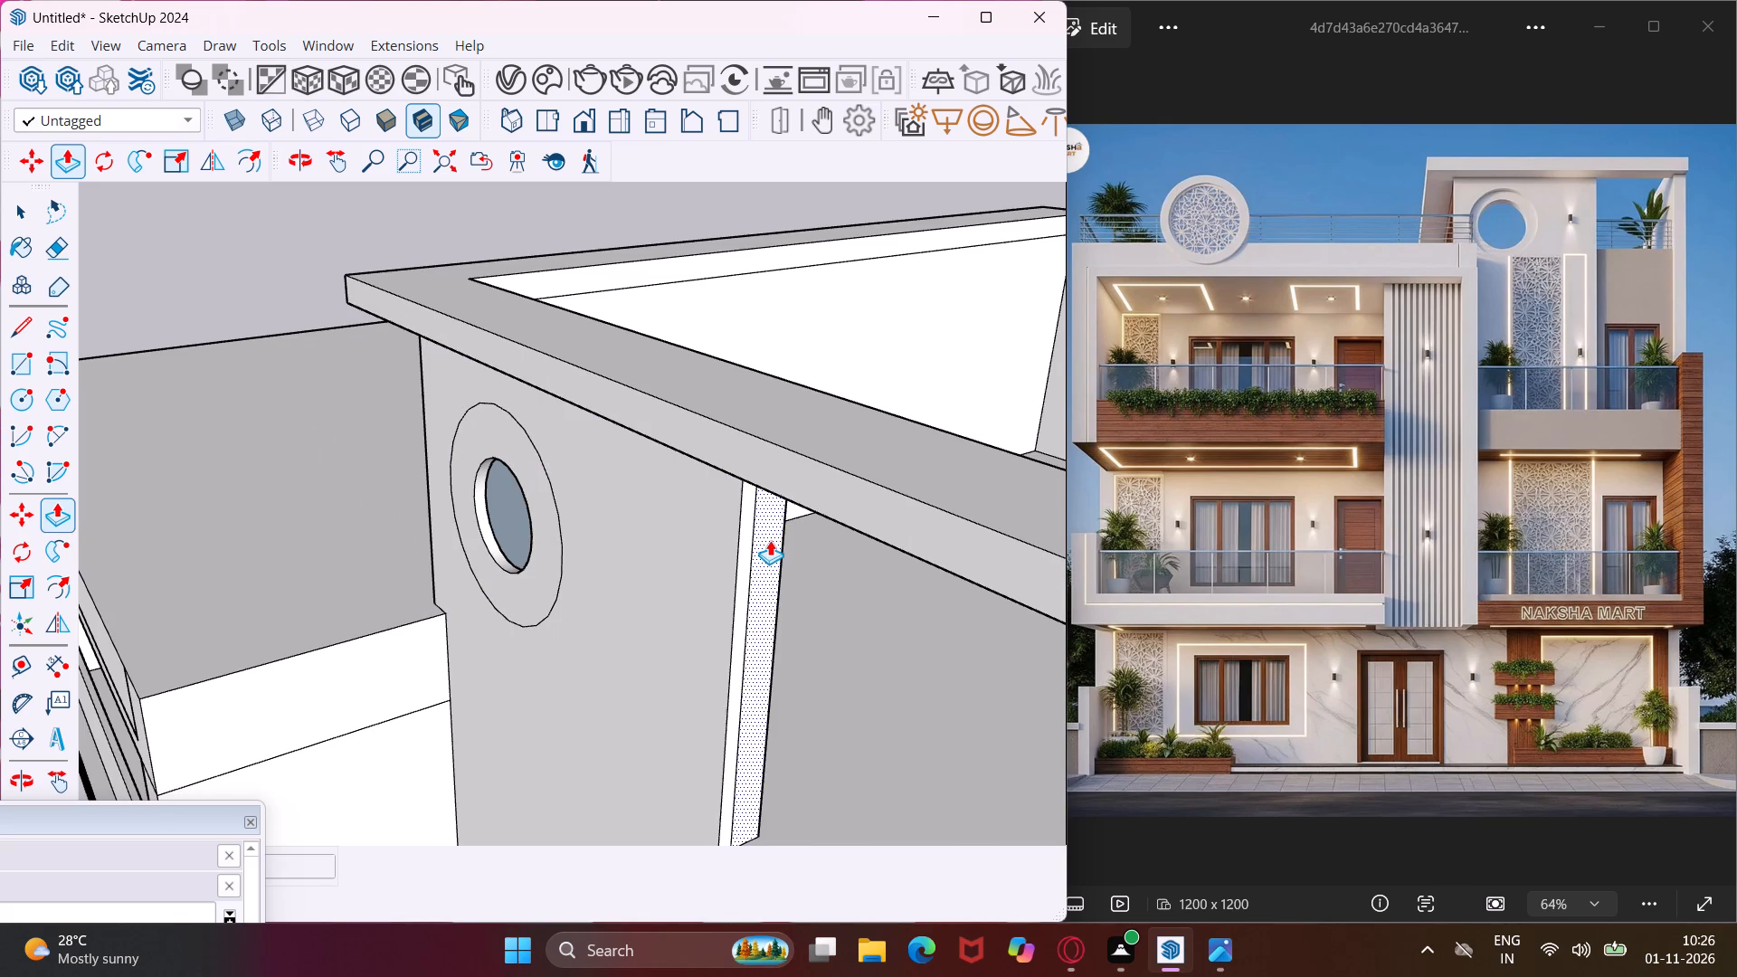
pyautogui.press('Escape')
pyautogui.press('space')
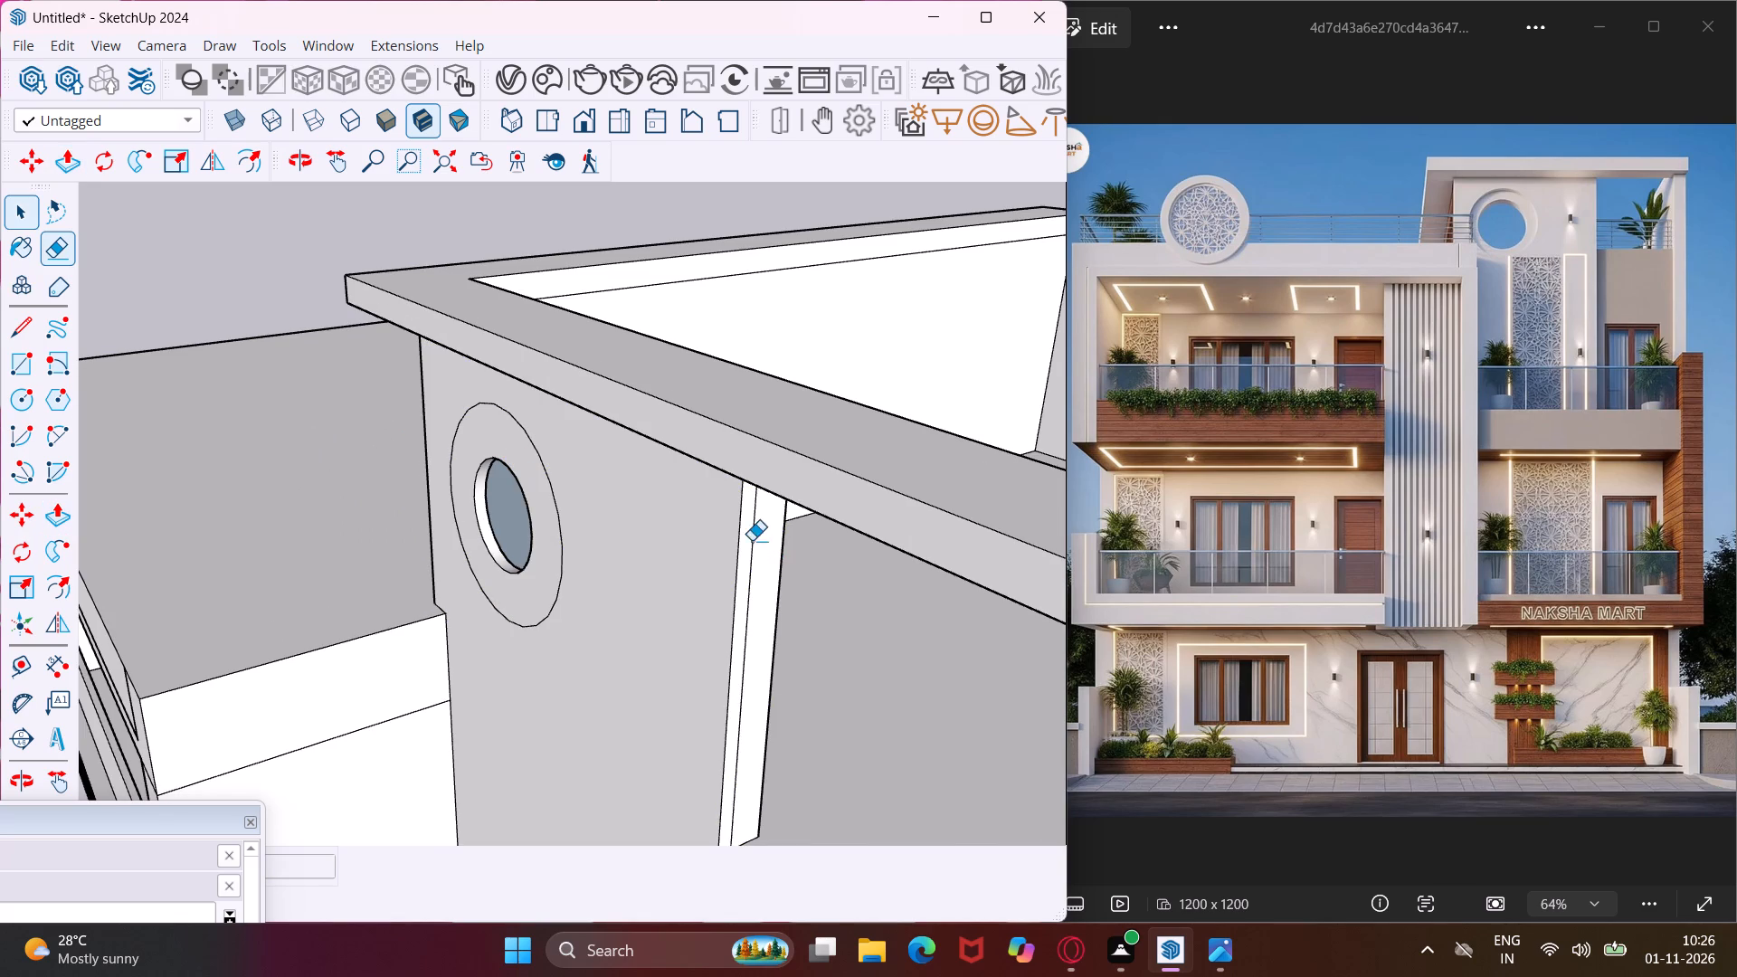
# Erase the stray vertical edge on the tower's side wall near its front corner.
pyautogui.press('e')
pyautogui.click(746, 555)
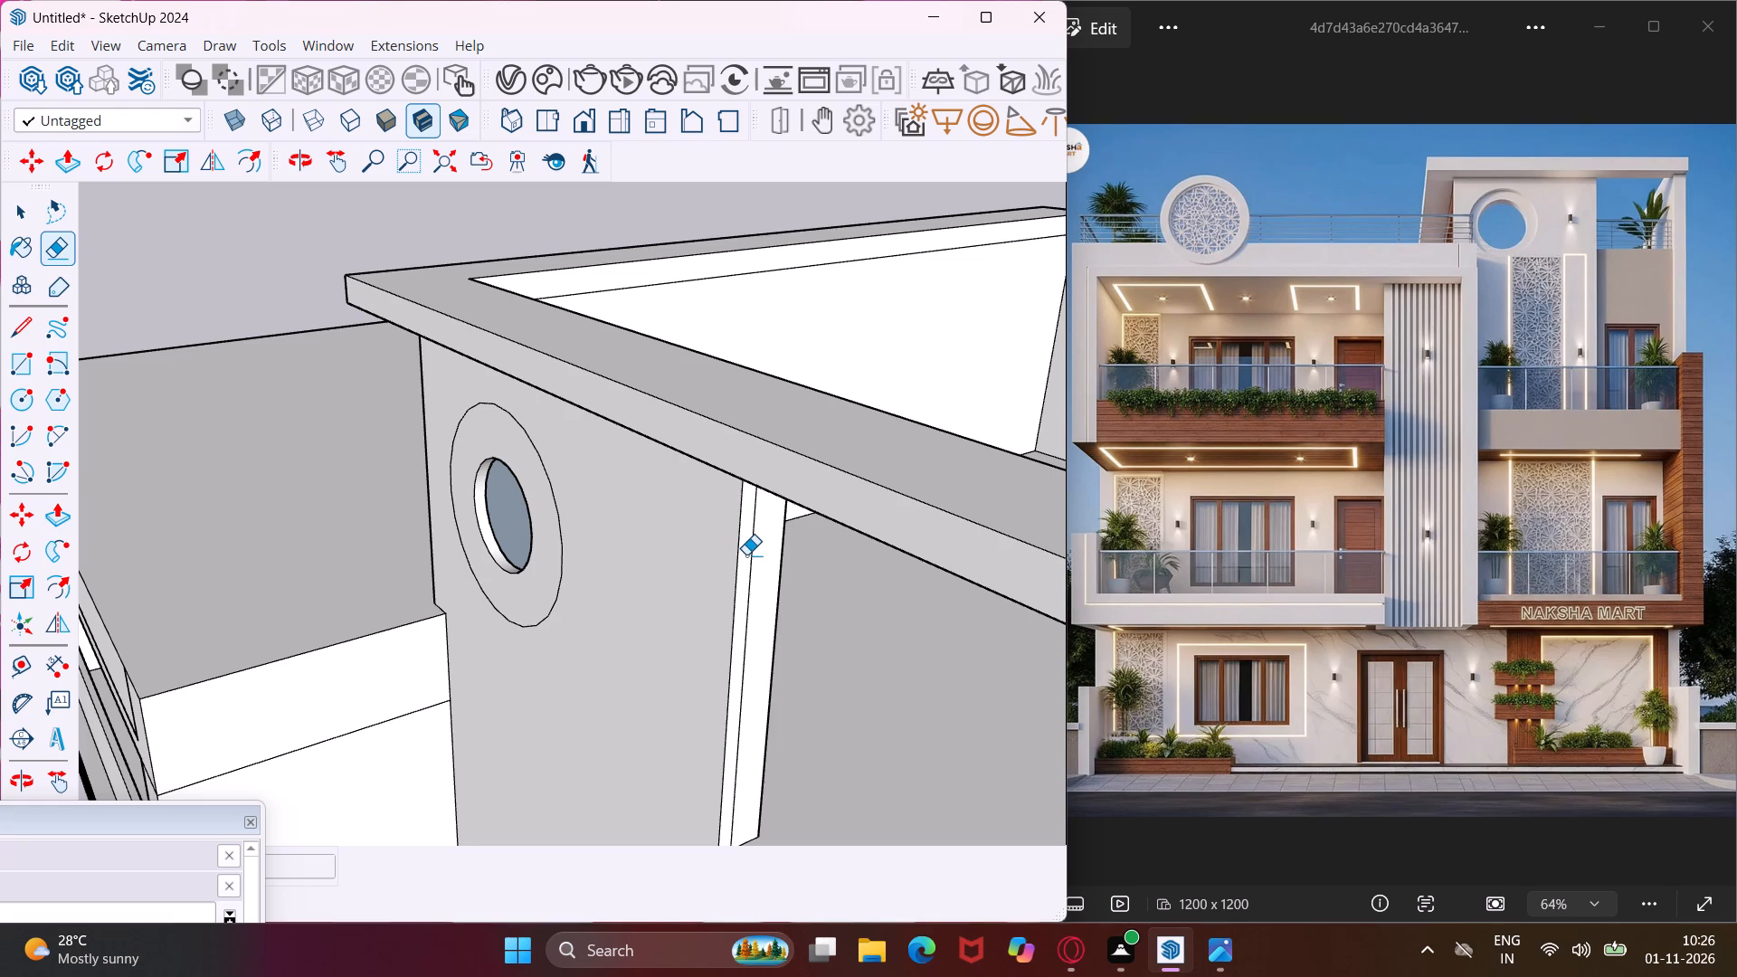
pyautogui.click(748, 561)
pyautogui.moveTo(491, 525); pyautogui.dragTo(986, 504, button='middle')
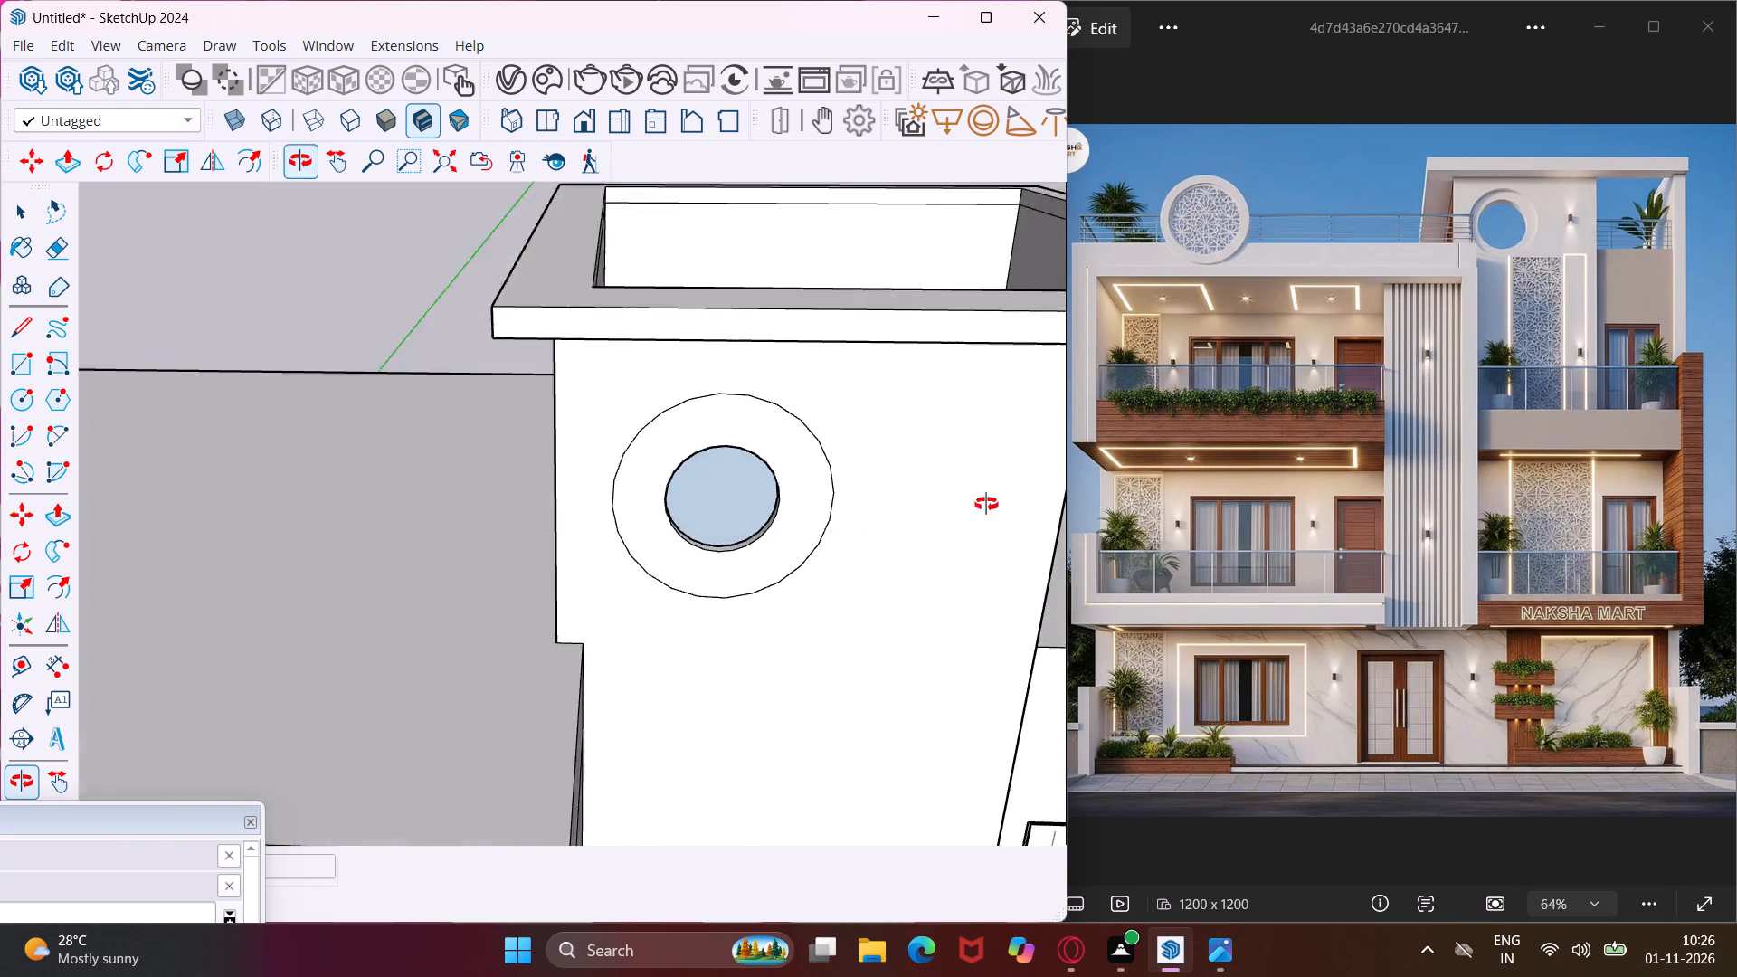
pyautogui.moveTo(986, 504); pyautogui.dragTo(1420, 505, button='middle')
pyautogui.scroll(6, 708, 506)
pyautogui.click(707, 458)
pyautogui.click(707, 462)
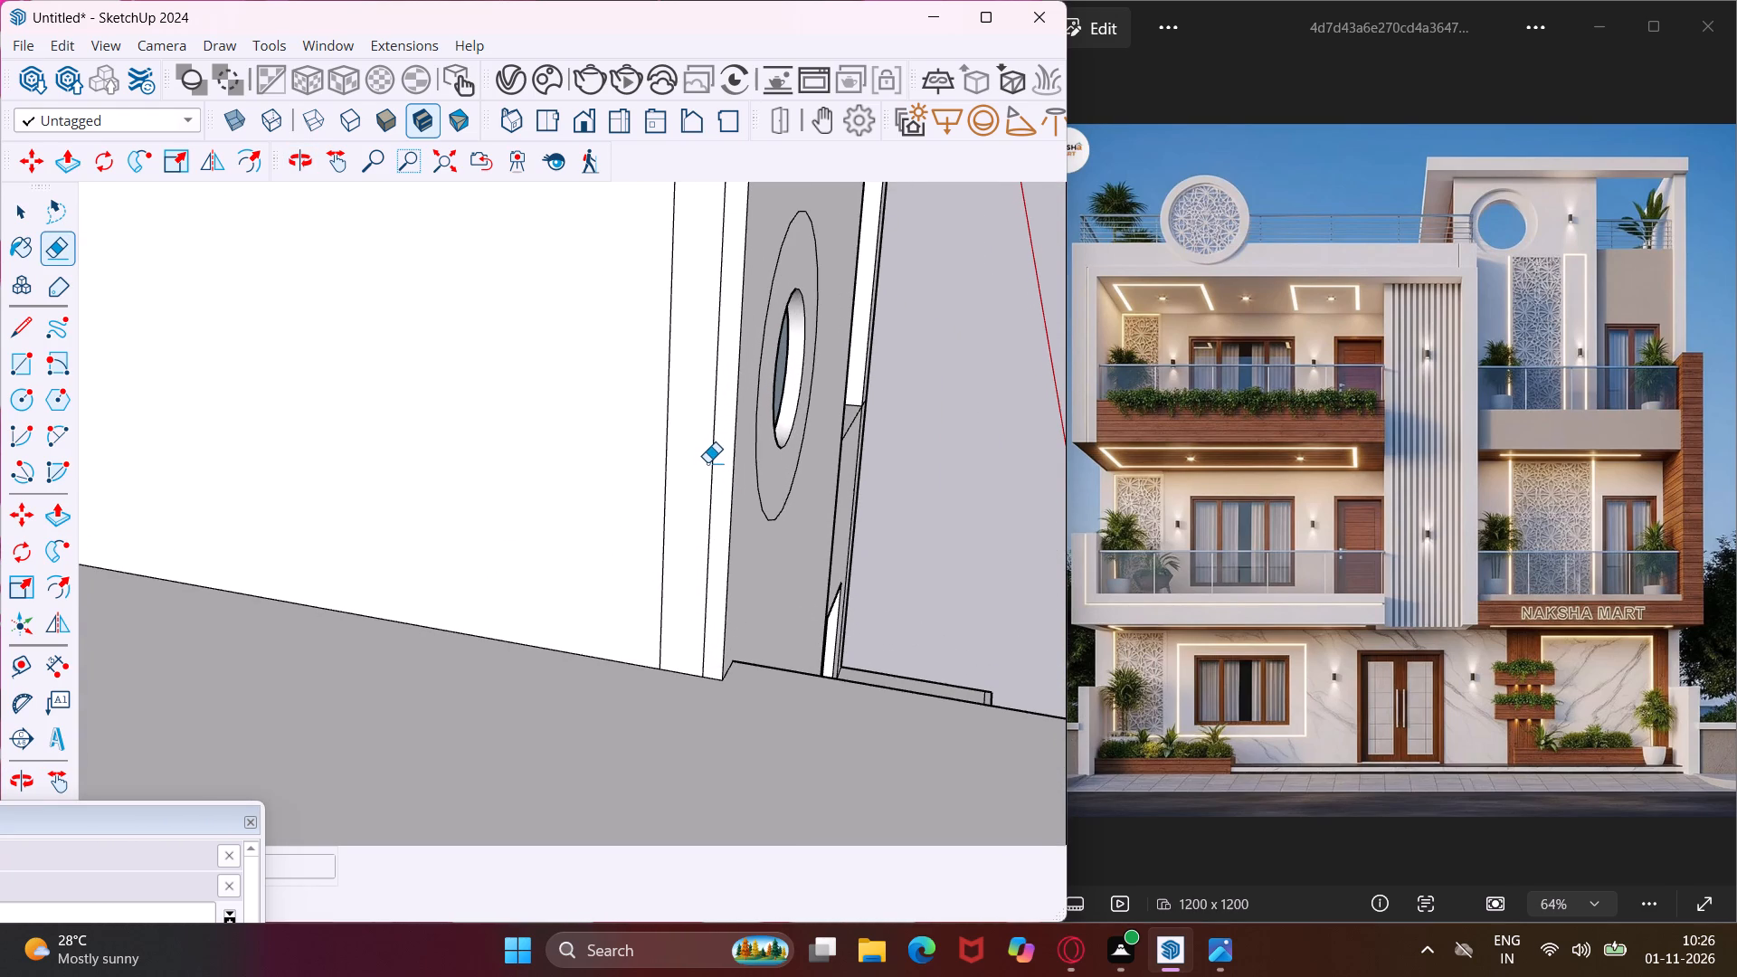
pyautogui.click(707, 467)
pyautogui.click(709, 470)
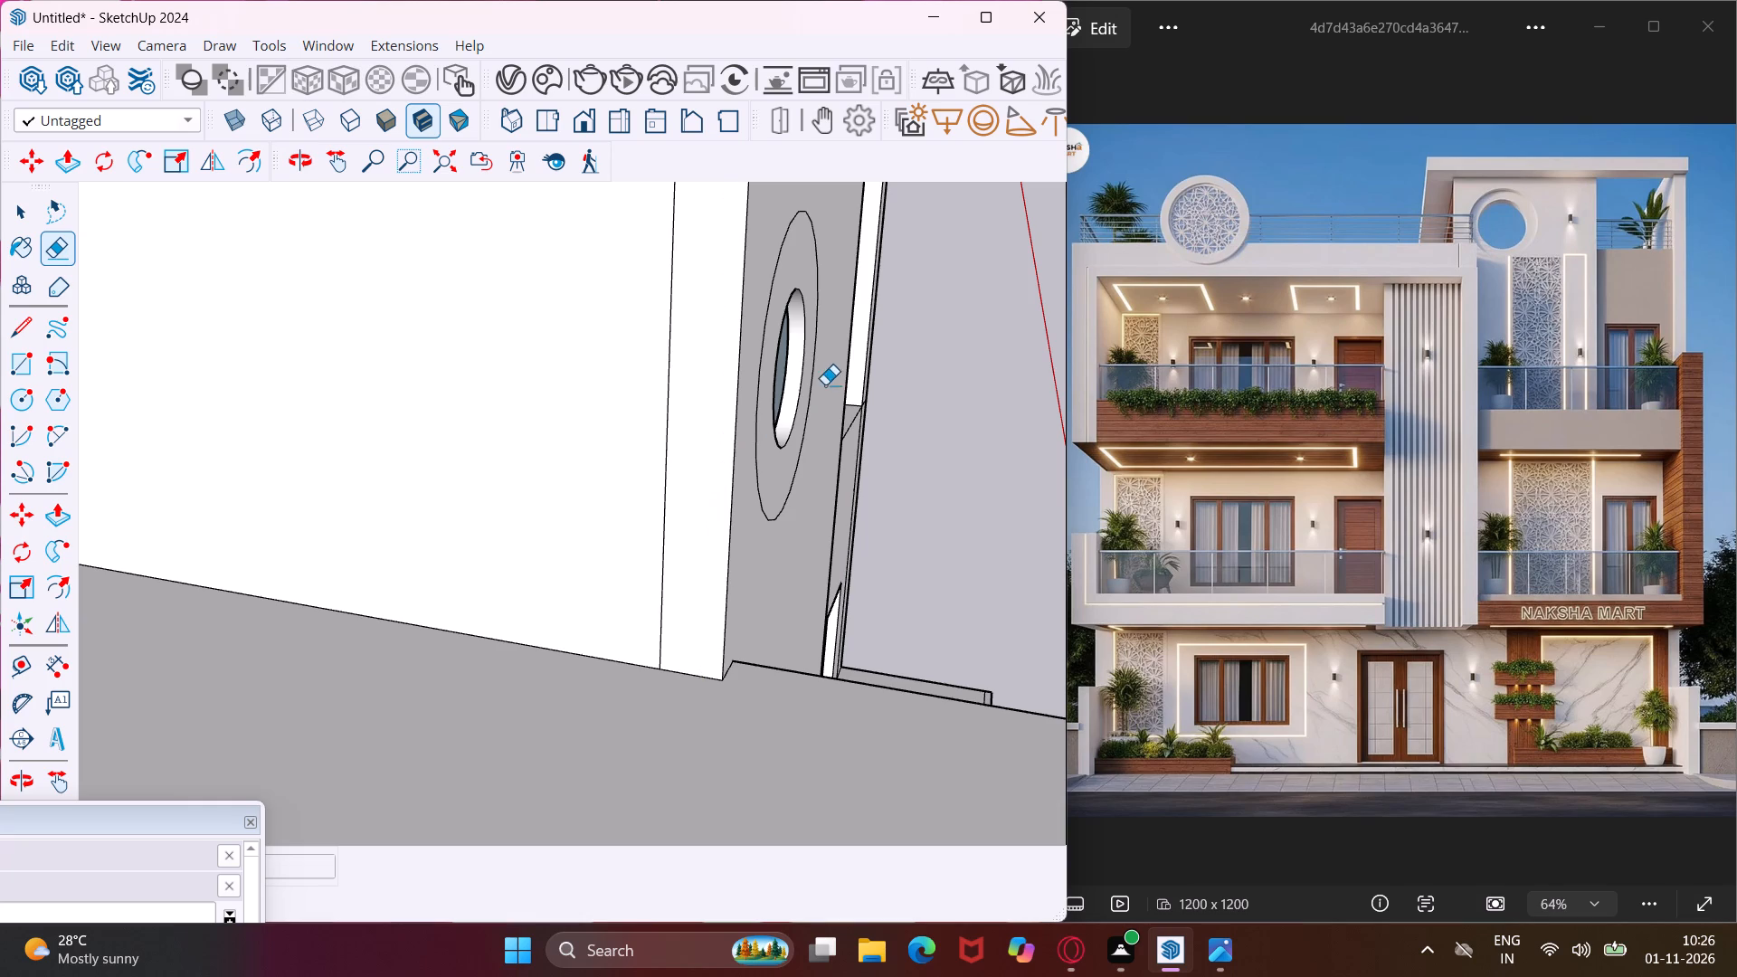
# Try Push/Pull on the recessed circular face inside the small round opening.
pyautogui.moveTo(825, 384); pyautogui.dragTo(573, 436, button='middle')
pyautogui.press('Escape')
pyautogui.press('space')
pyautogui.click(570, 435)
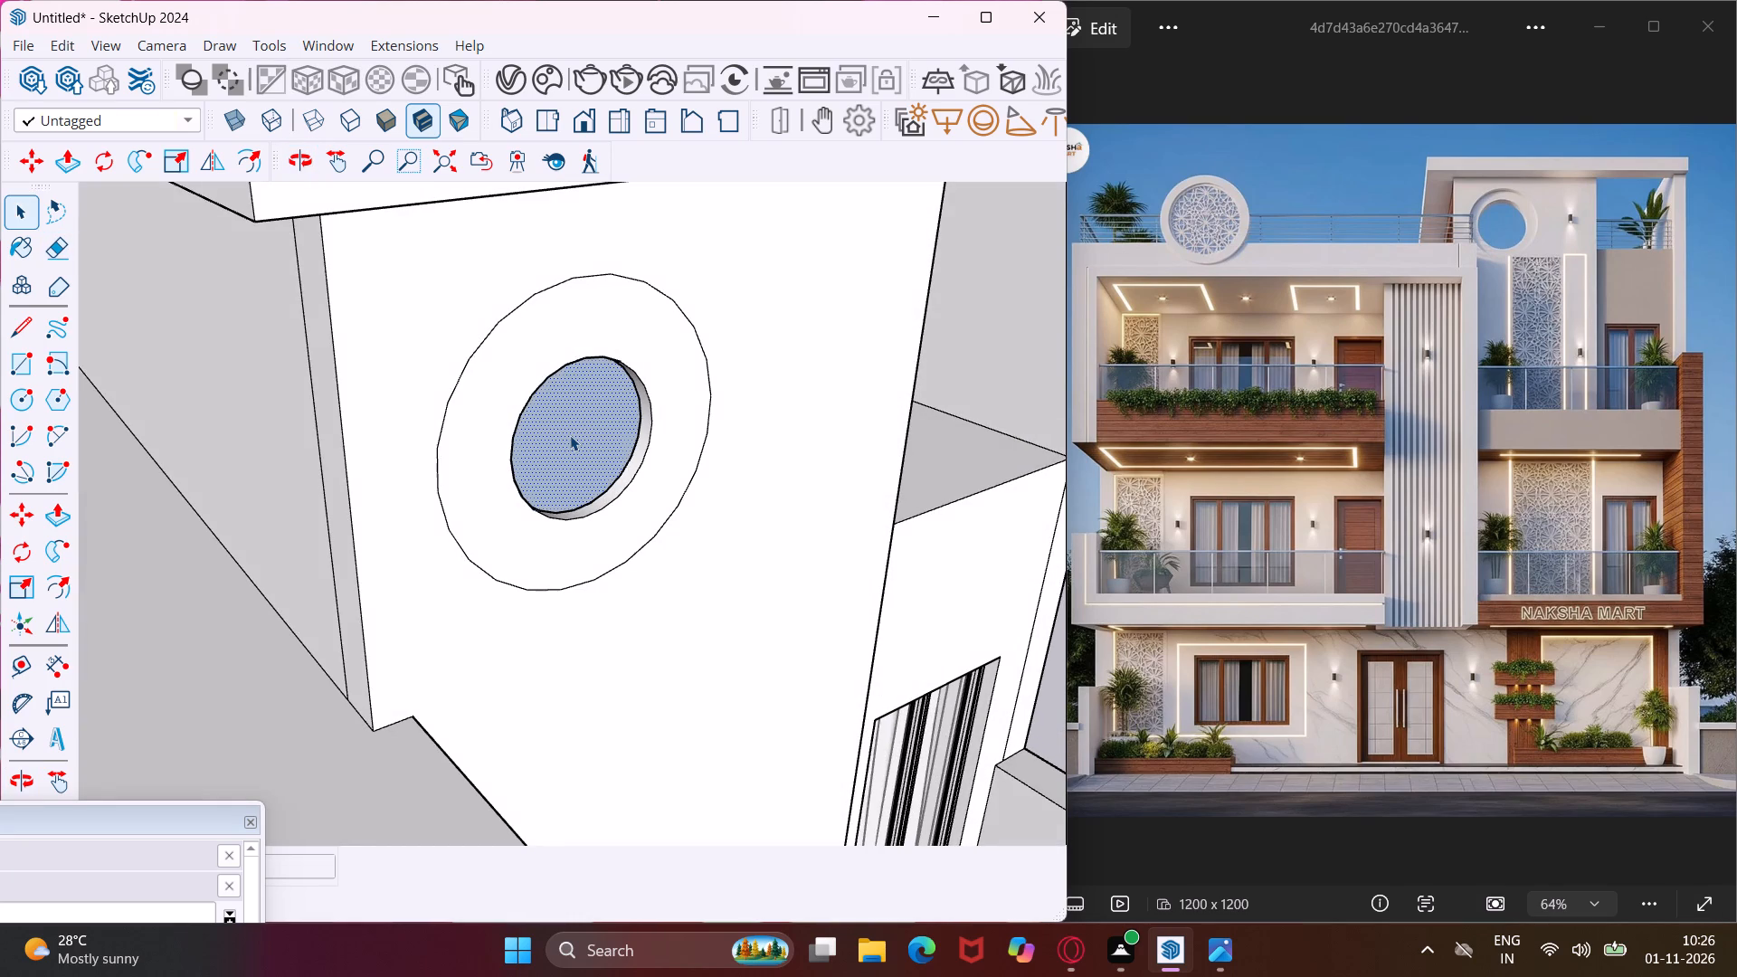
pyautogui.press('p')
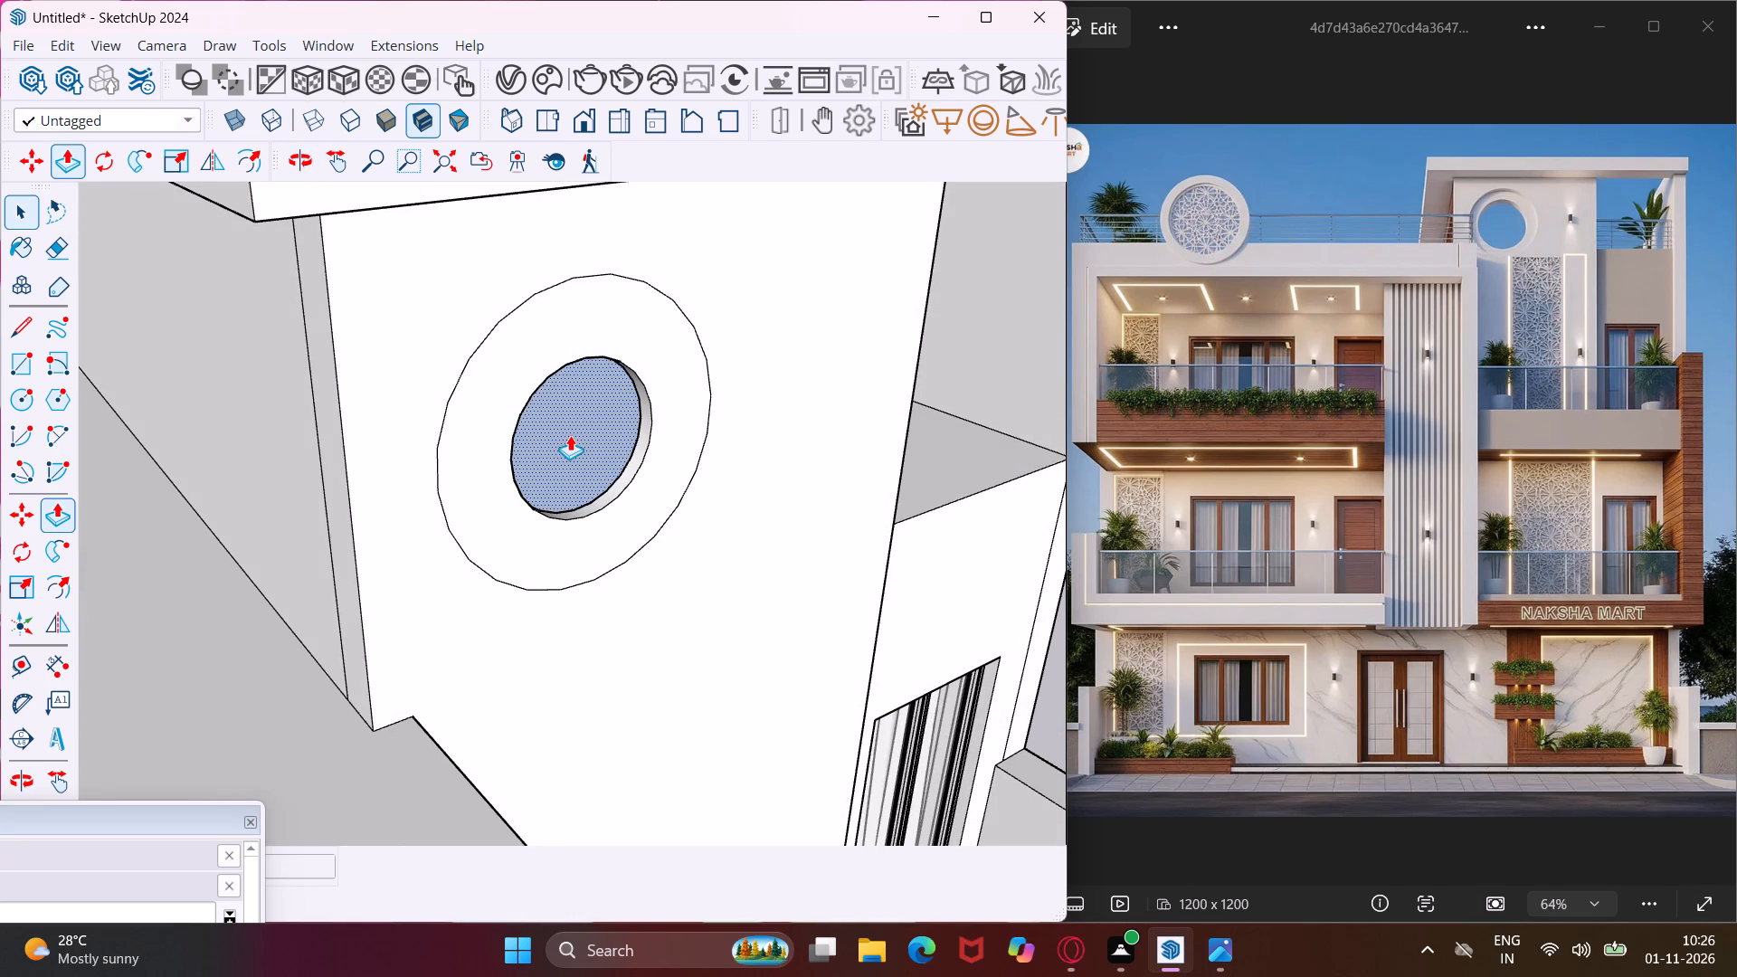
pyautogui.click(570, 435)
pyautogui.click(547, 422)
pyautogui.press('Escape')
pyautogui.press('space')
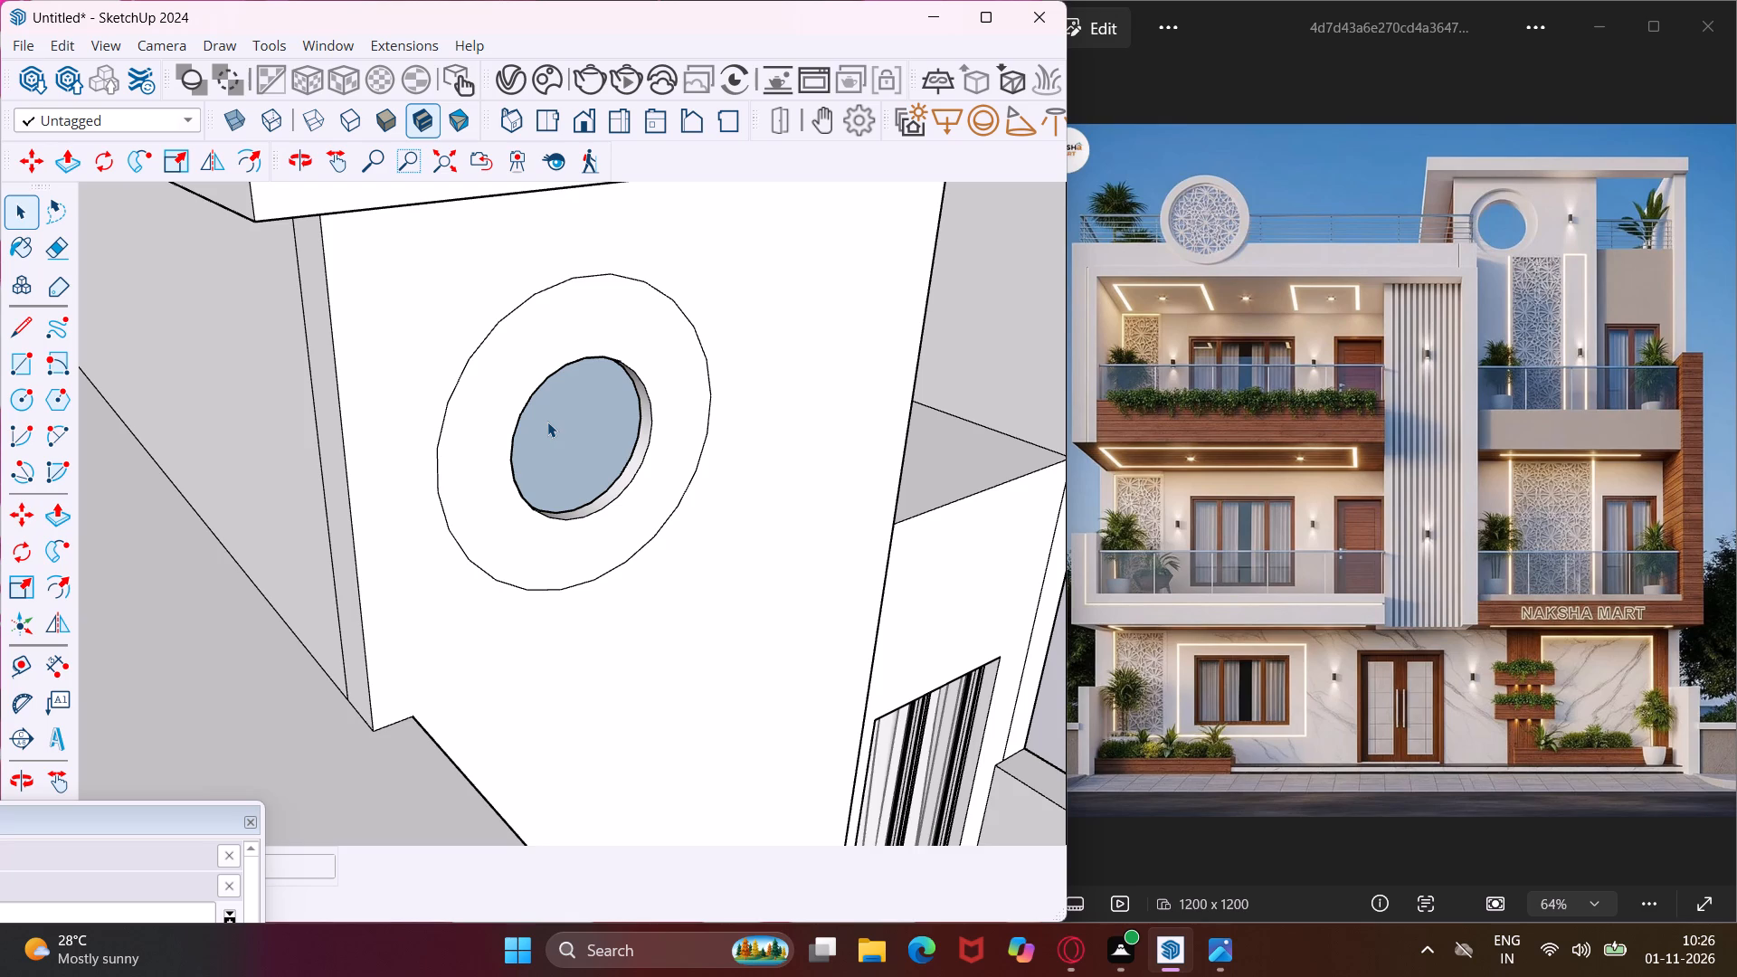
# Push/Pull the ring between the two circles back into the tower's front wall to recess it.
pyautogui.click(557, 353)
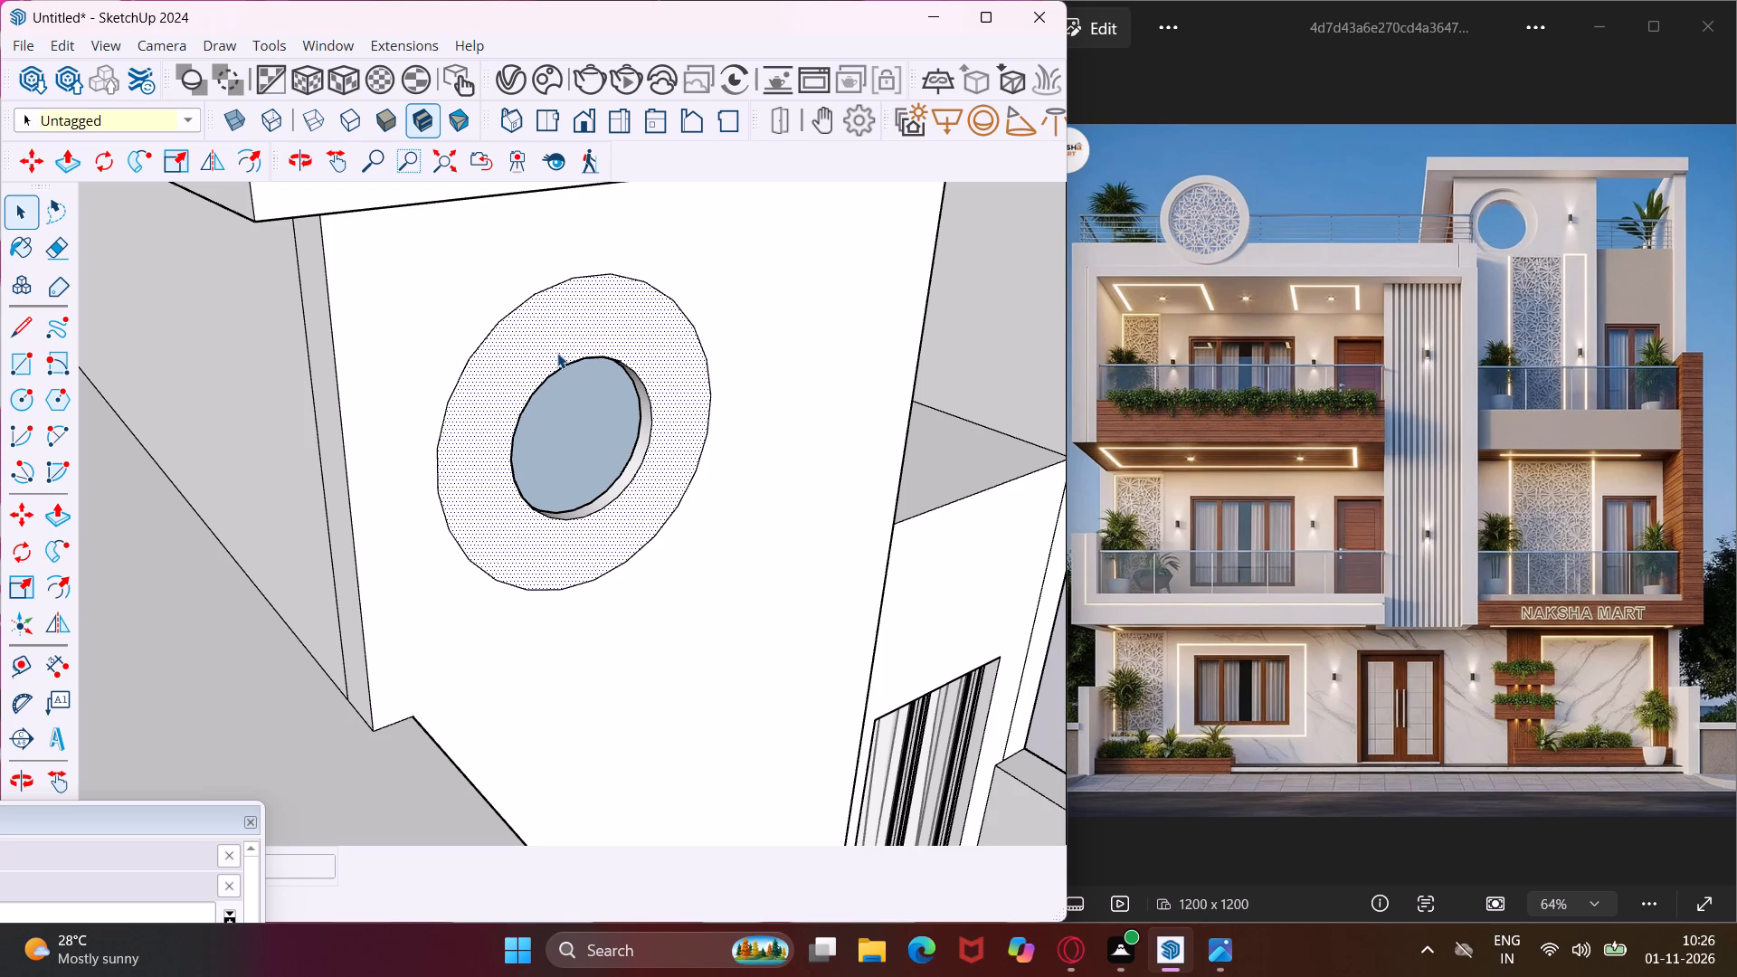
pyautogui.press('p')
pyautogui.click(557, 353)
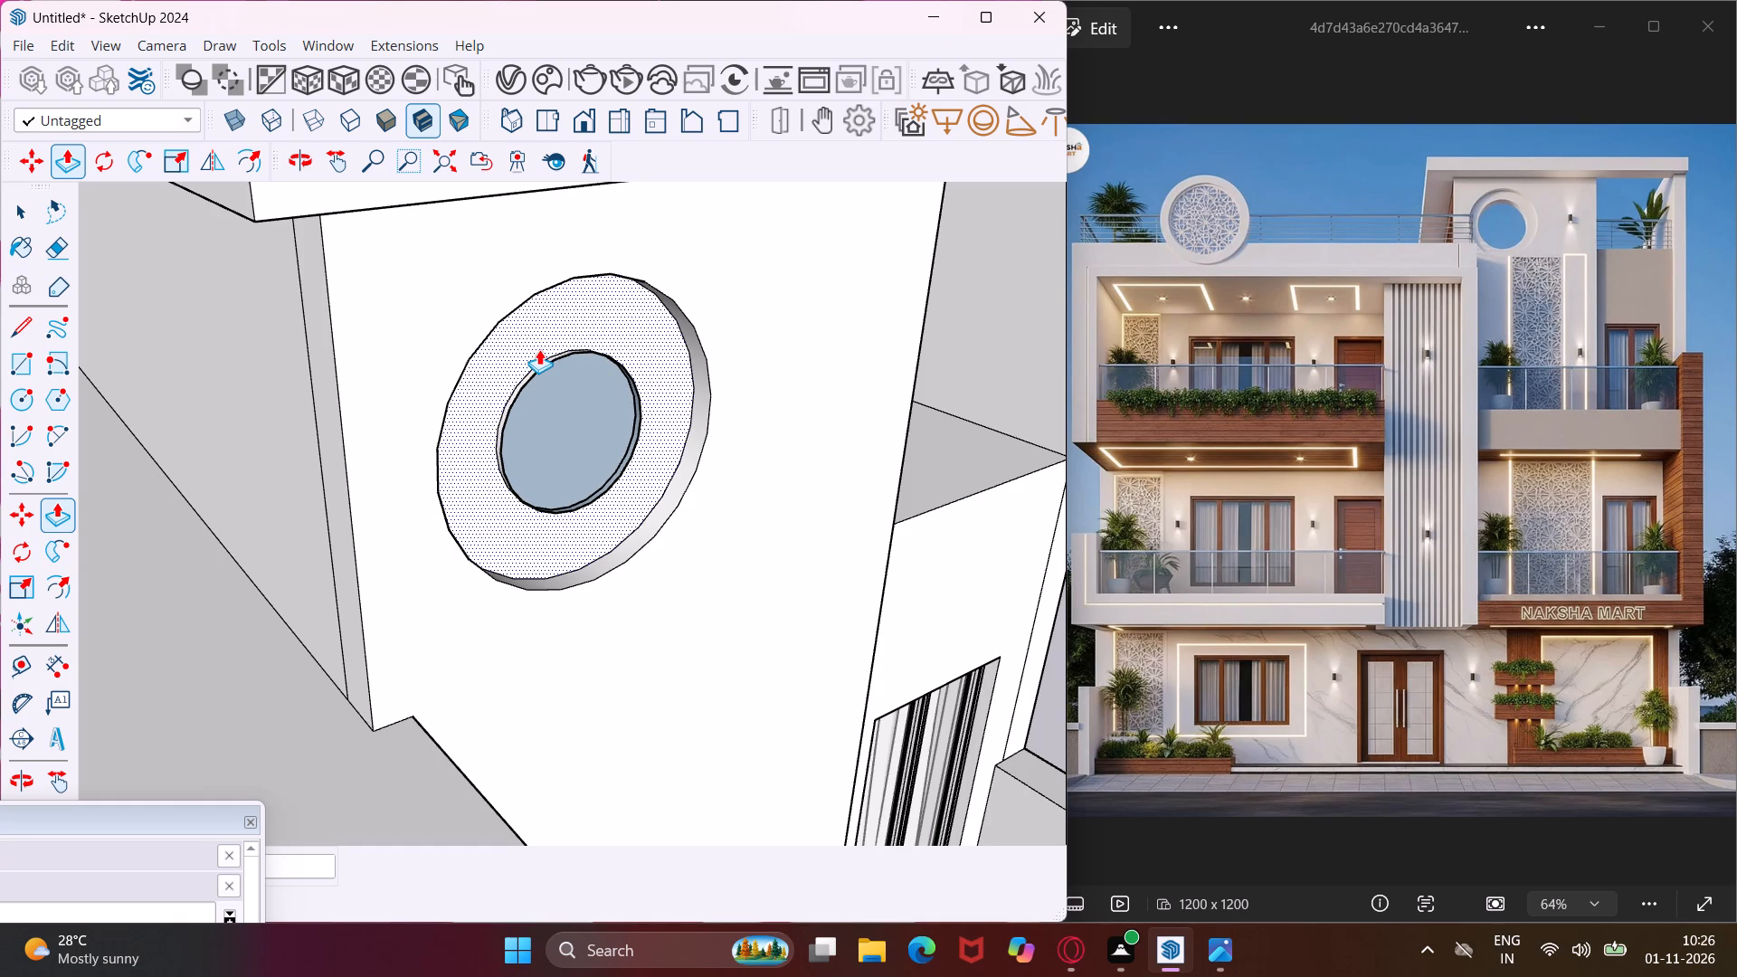
pyautogui.click(539, 349)
pyautogui.press('Escape')
pyautogui.press('space')
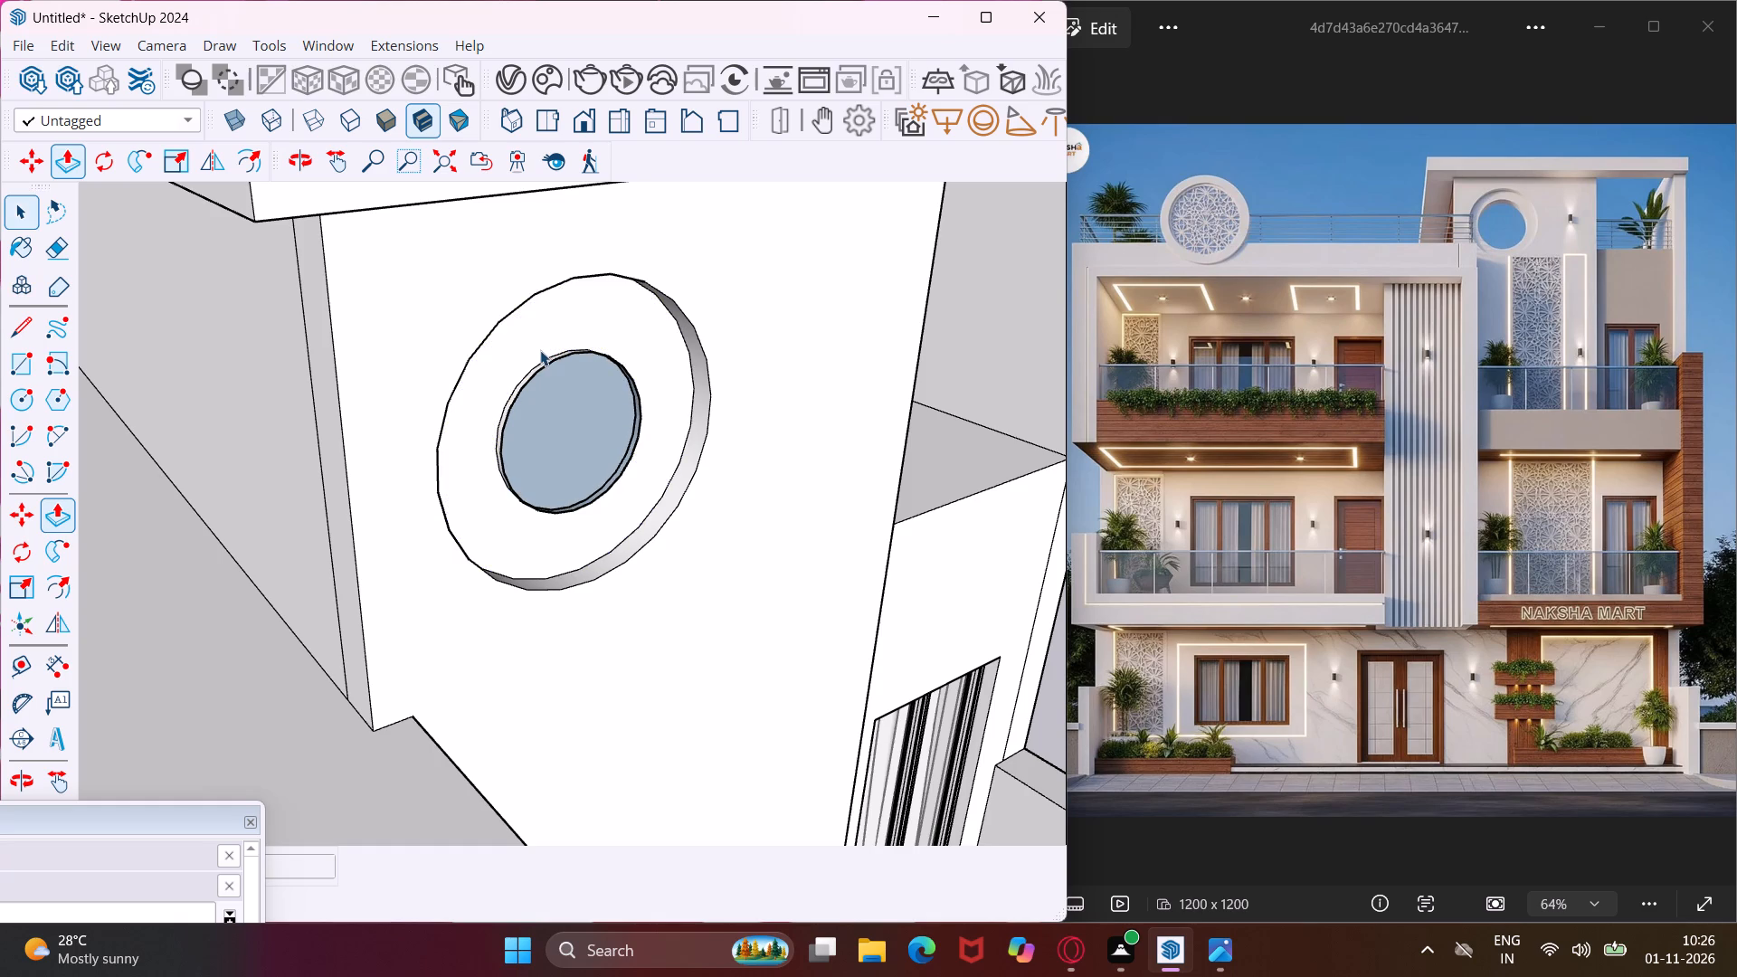
# Erase the leftover rim edge around the inner circle of the recessed ring.
pyautogui.scroll(10, 540, 350)
pyautogui.moveTo(558, 371); pyautogui.dragTo(708, 411, button='middle')
pyautogui.press('e')
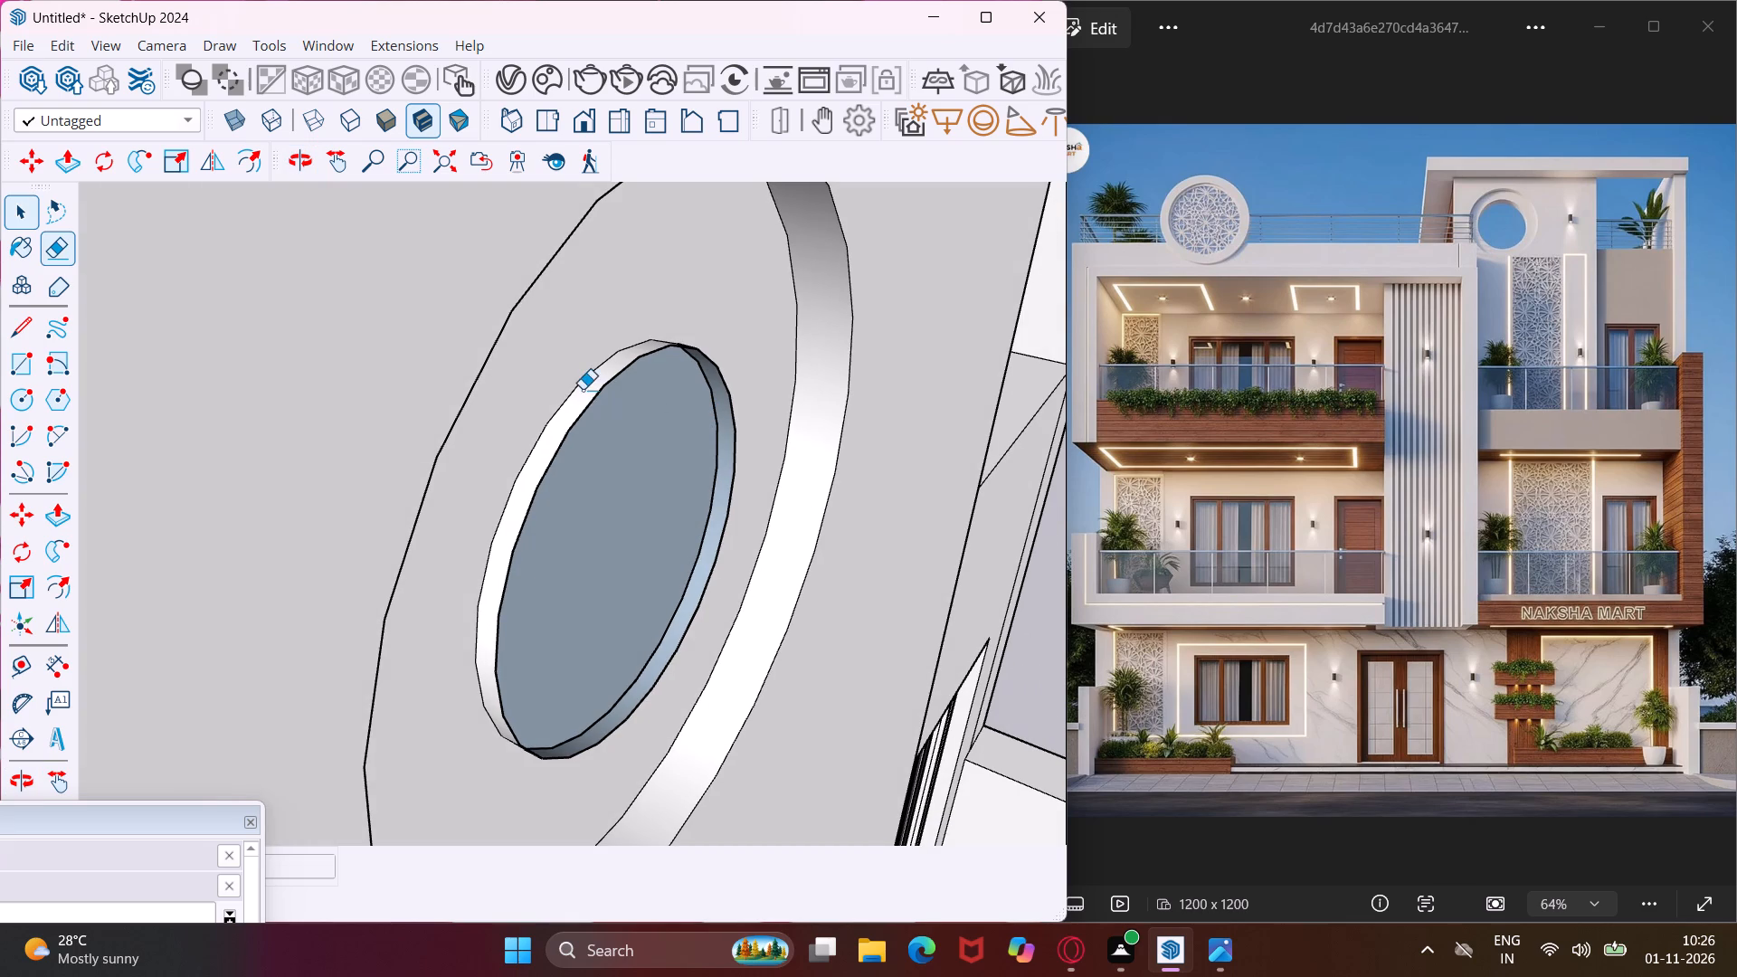
pyautogui.click(592, 402)
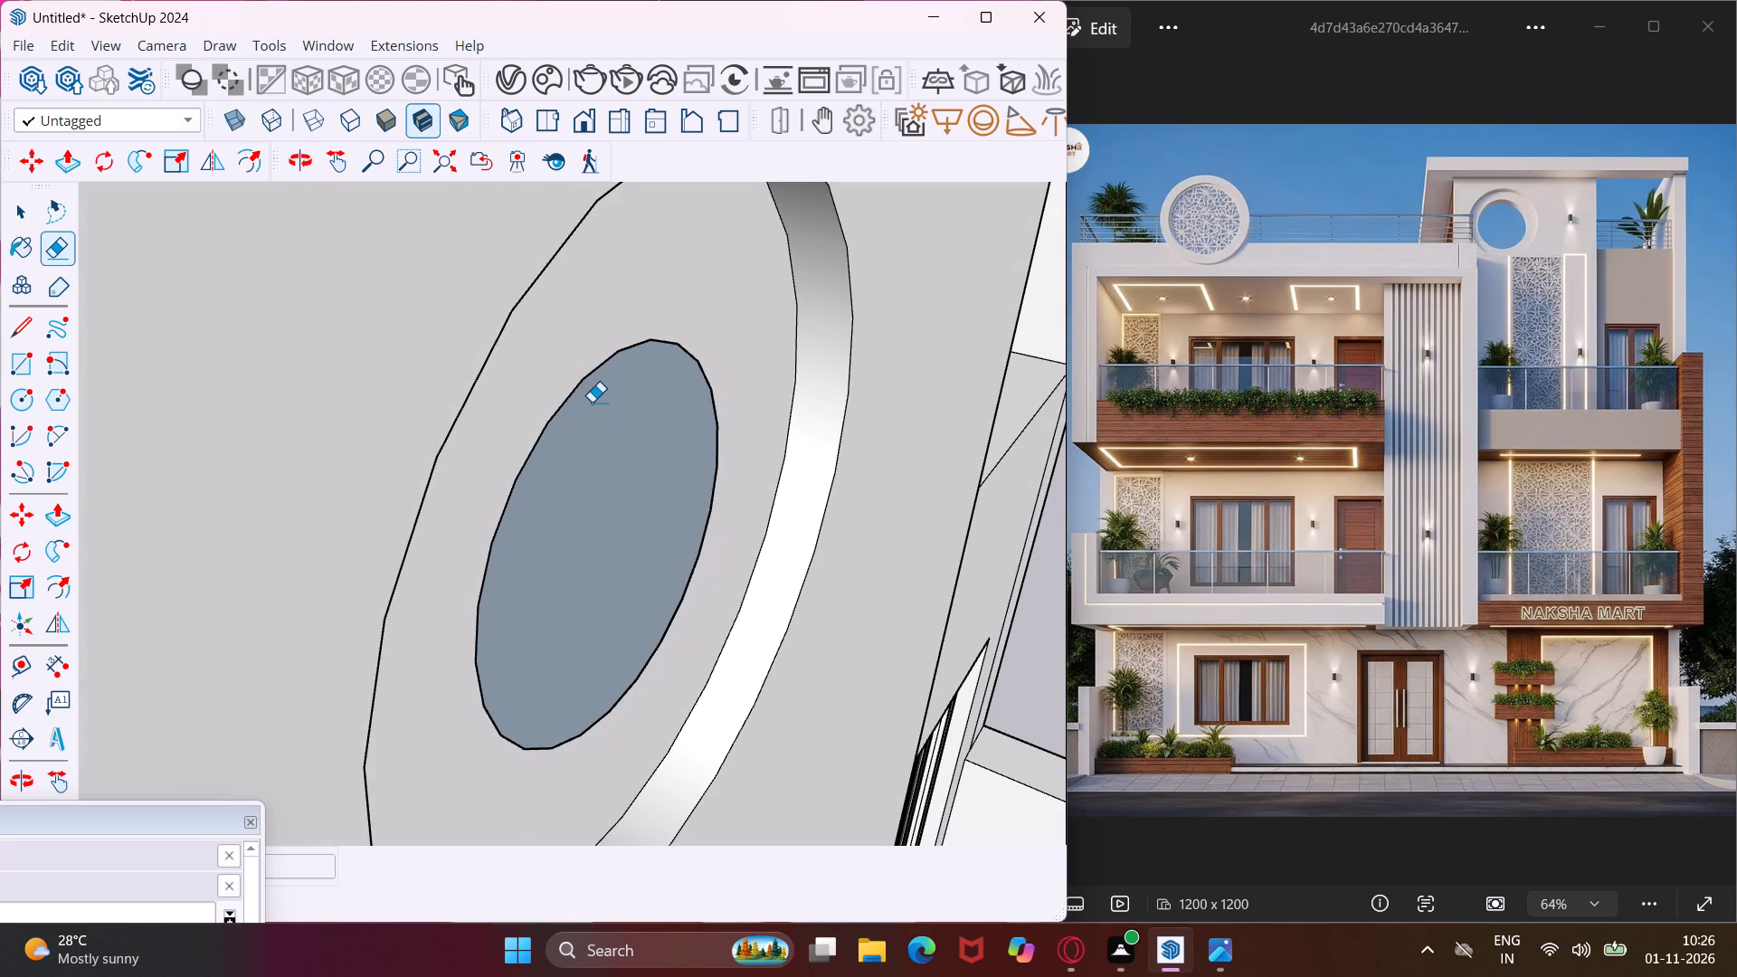
pyautogui.press('Escape')
pyautogui.press('space')
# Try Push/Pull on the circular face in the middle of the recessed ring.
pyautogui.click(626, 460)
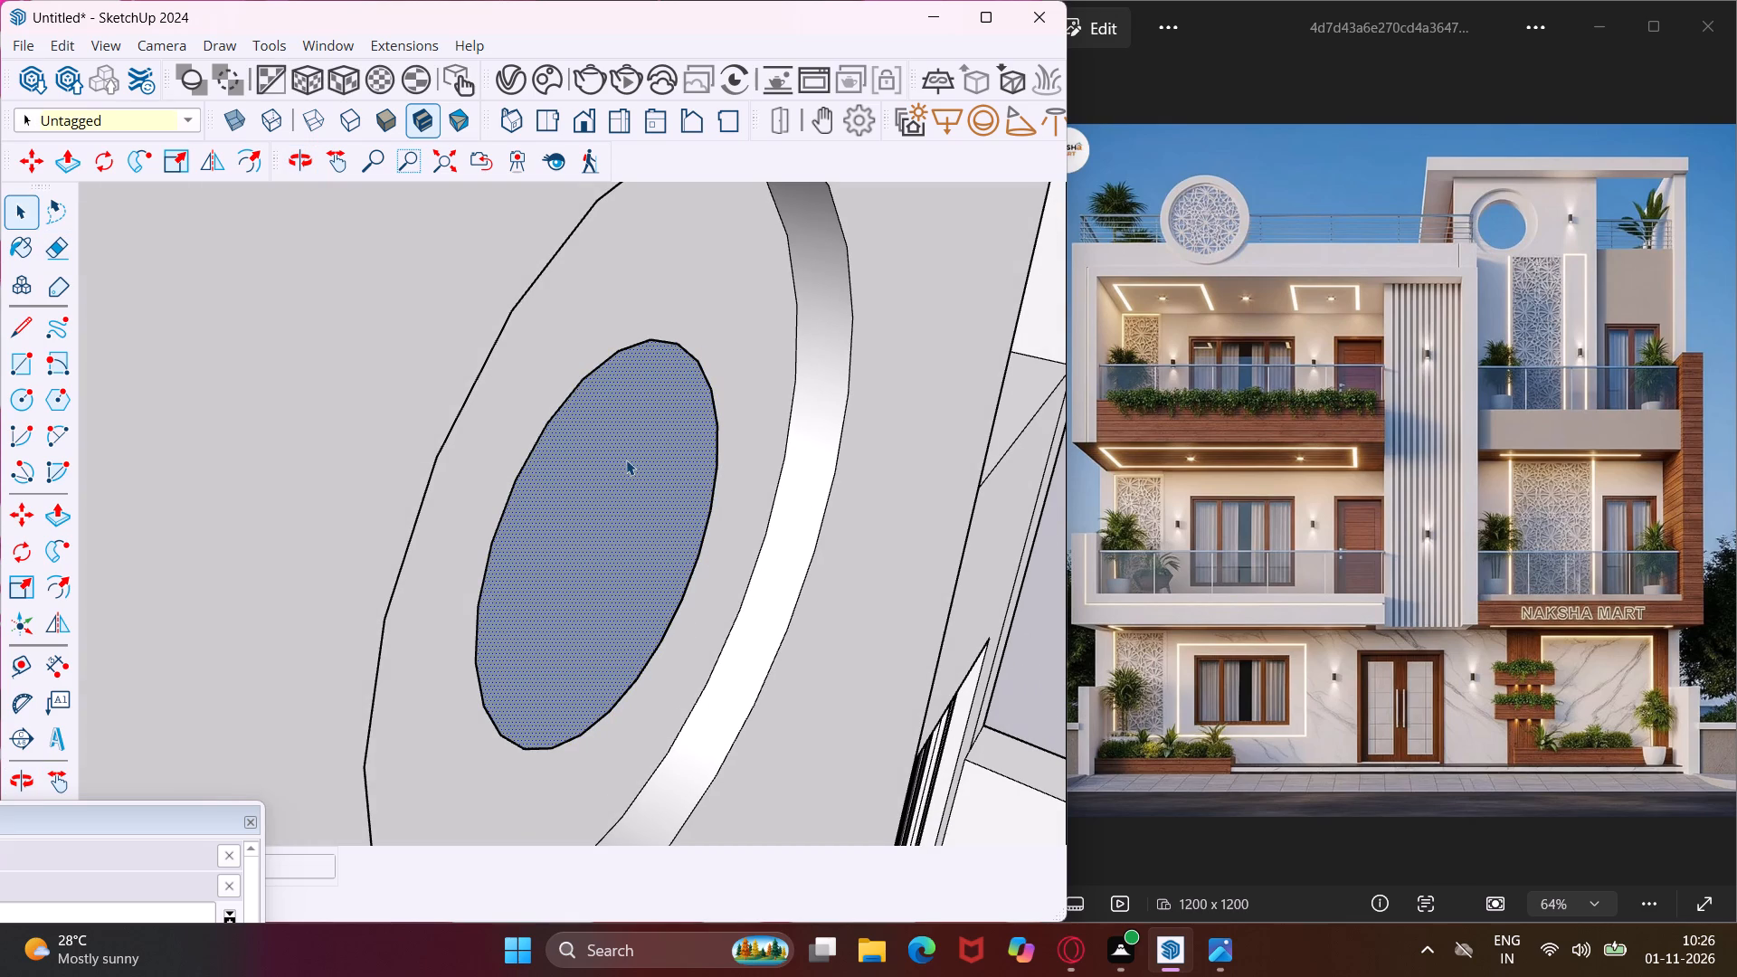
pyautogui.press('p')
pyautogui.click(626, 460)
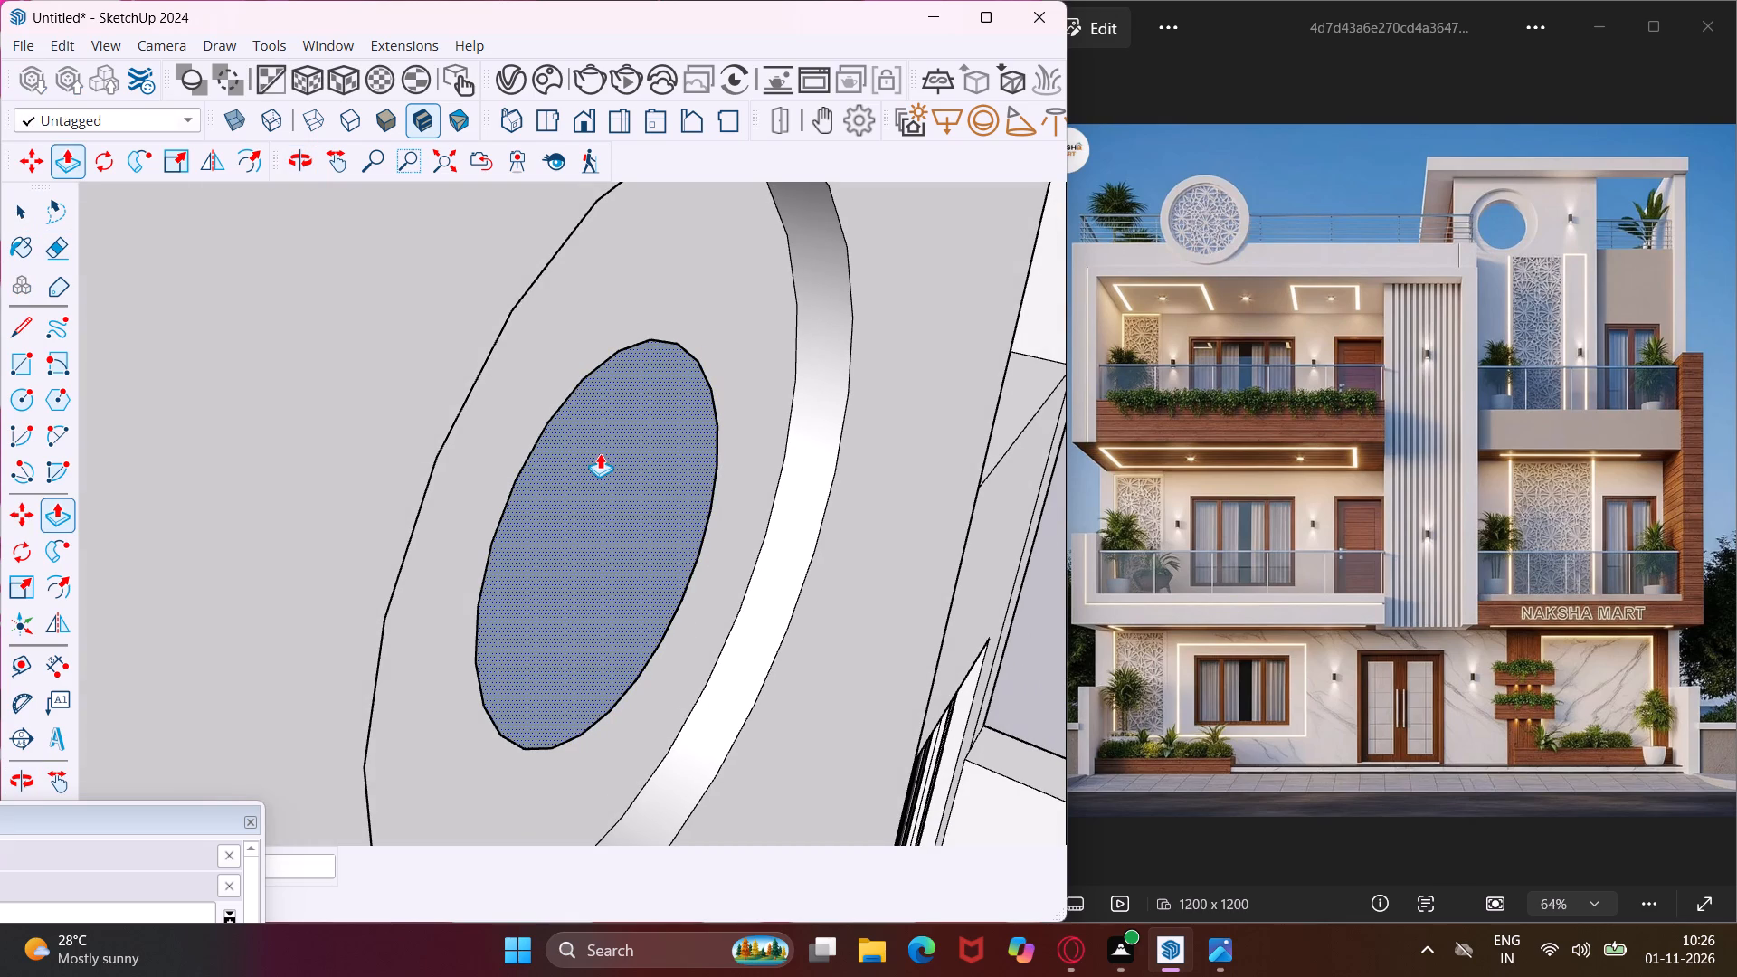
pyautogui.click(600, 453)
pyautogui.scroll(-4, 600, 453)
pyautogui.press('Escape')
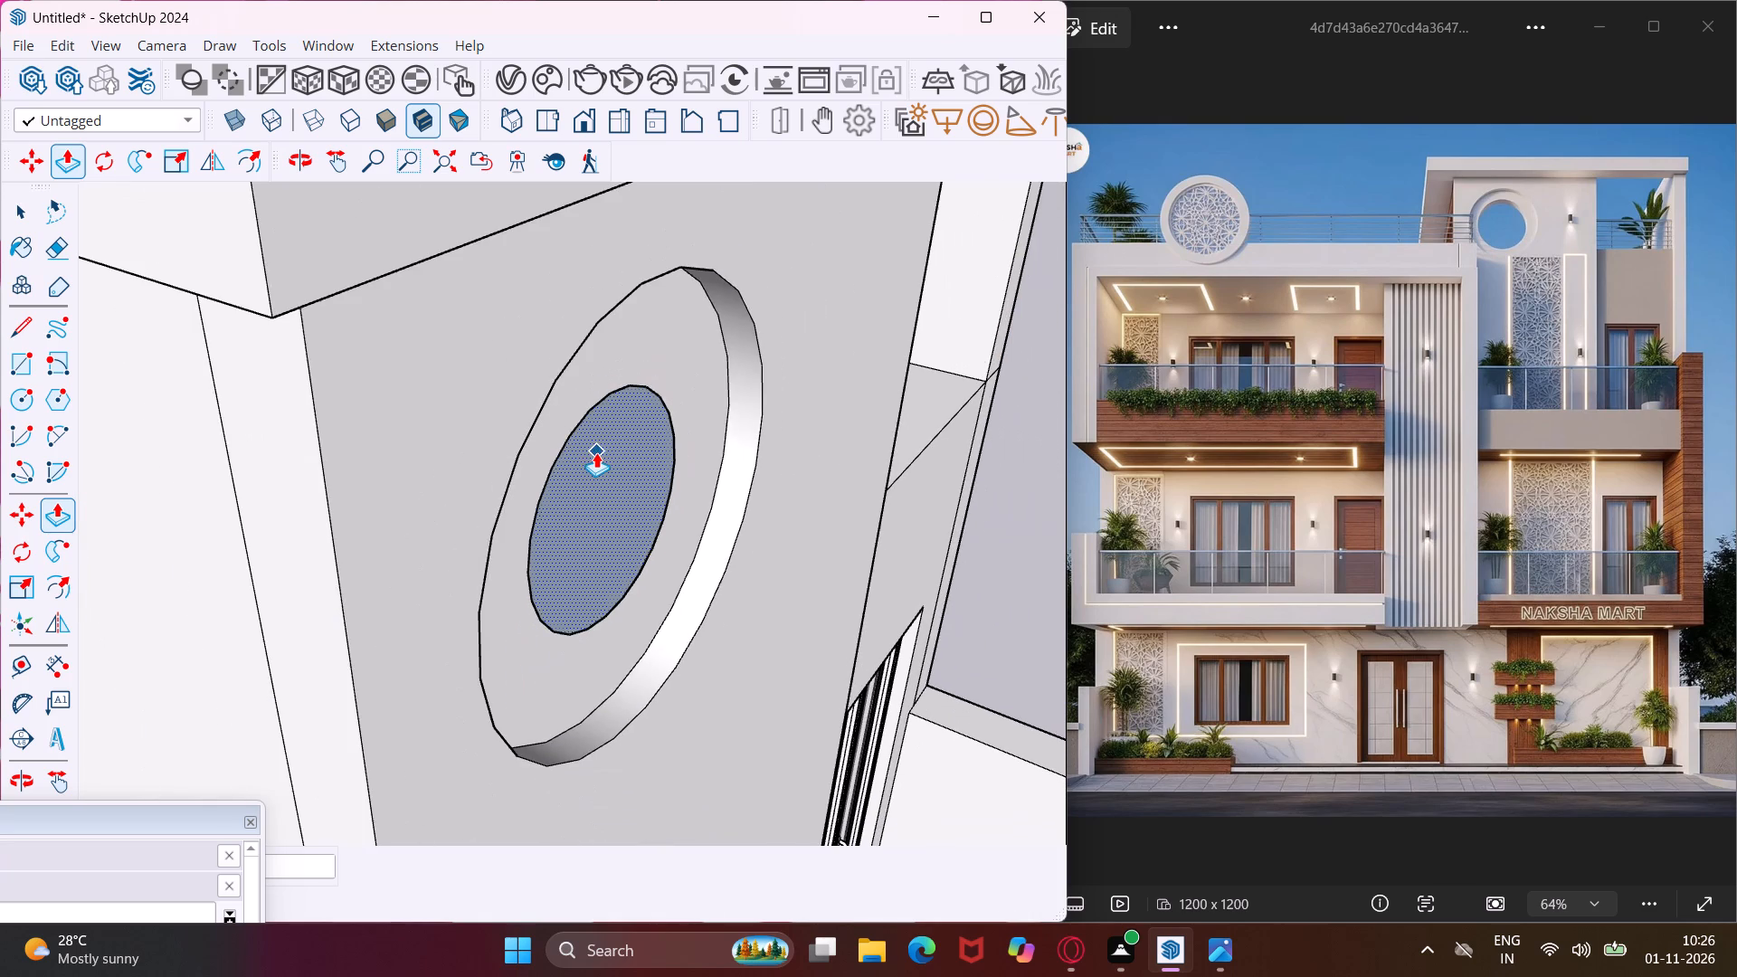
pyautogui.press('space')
# Delete the circular face in the middle of the recessed ring to open the hole.
pyautogui.scroll(-1, 631, 457)
pyautogui.moveTo(631, 457); pyautogui.dragTo(342, 515, button='middle')
pyautogui.scroll(1, 594, 462)
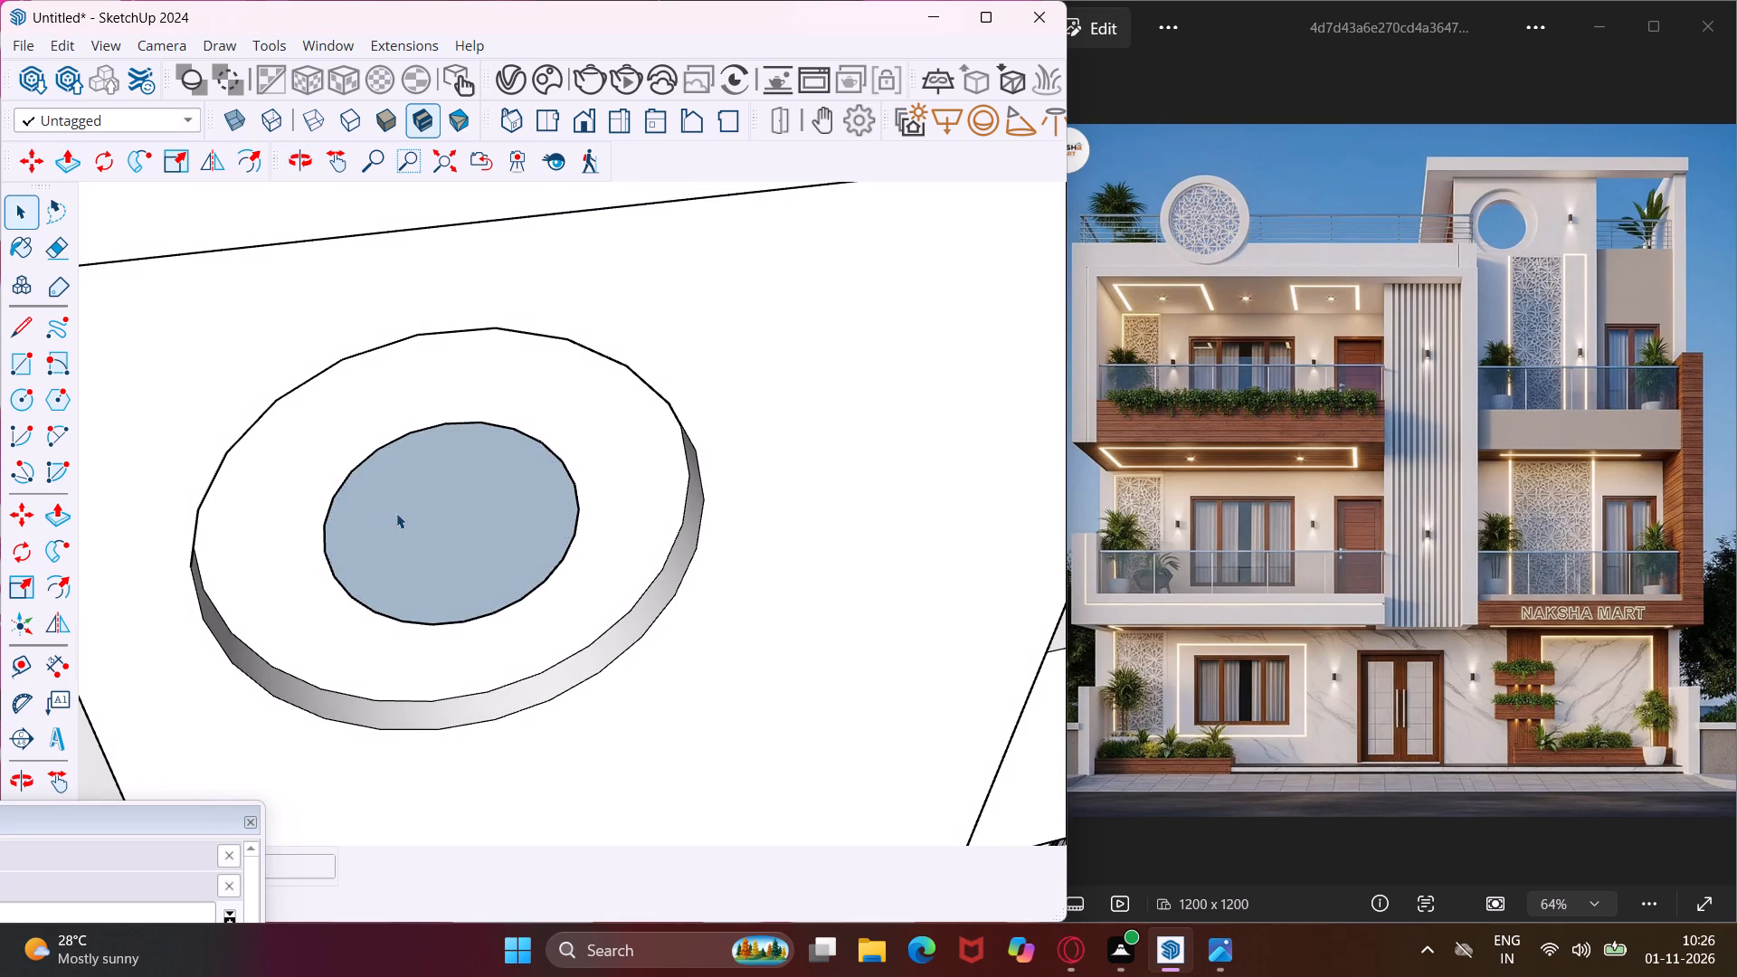
pyautogui.click(396, 513)
pyautogui.press('Delete')
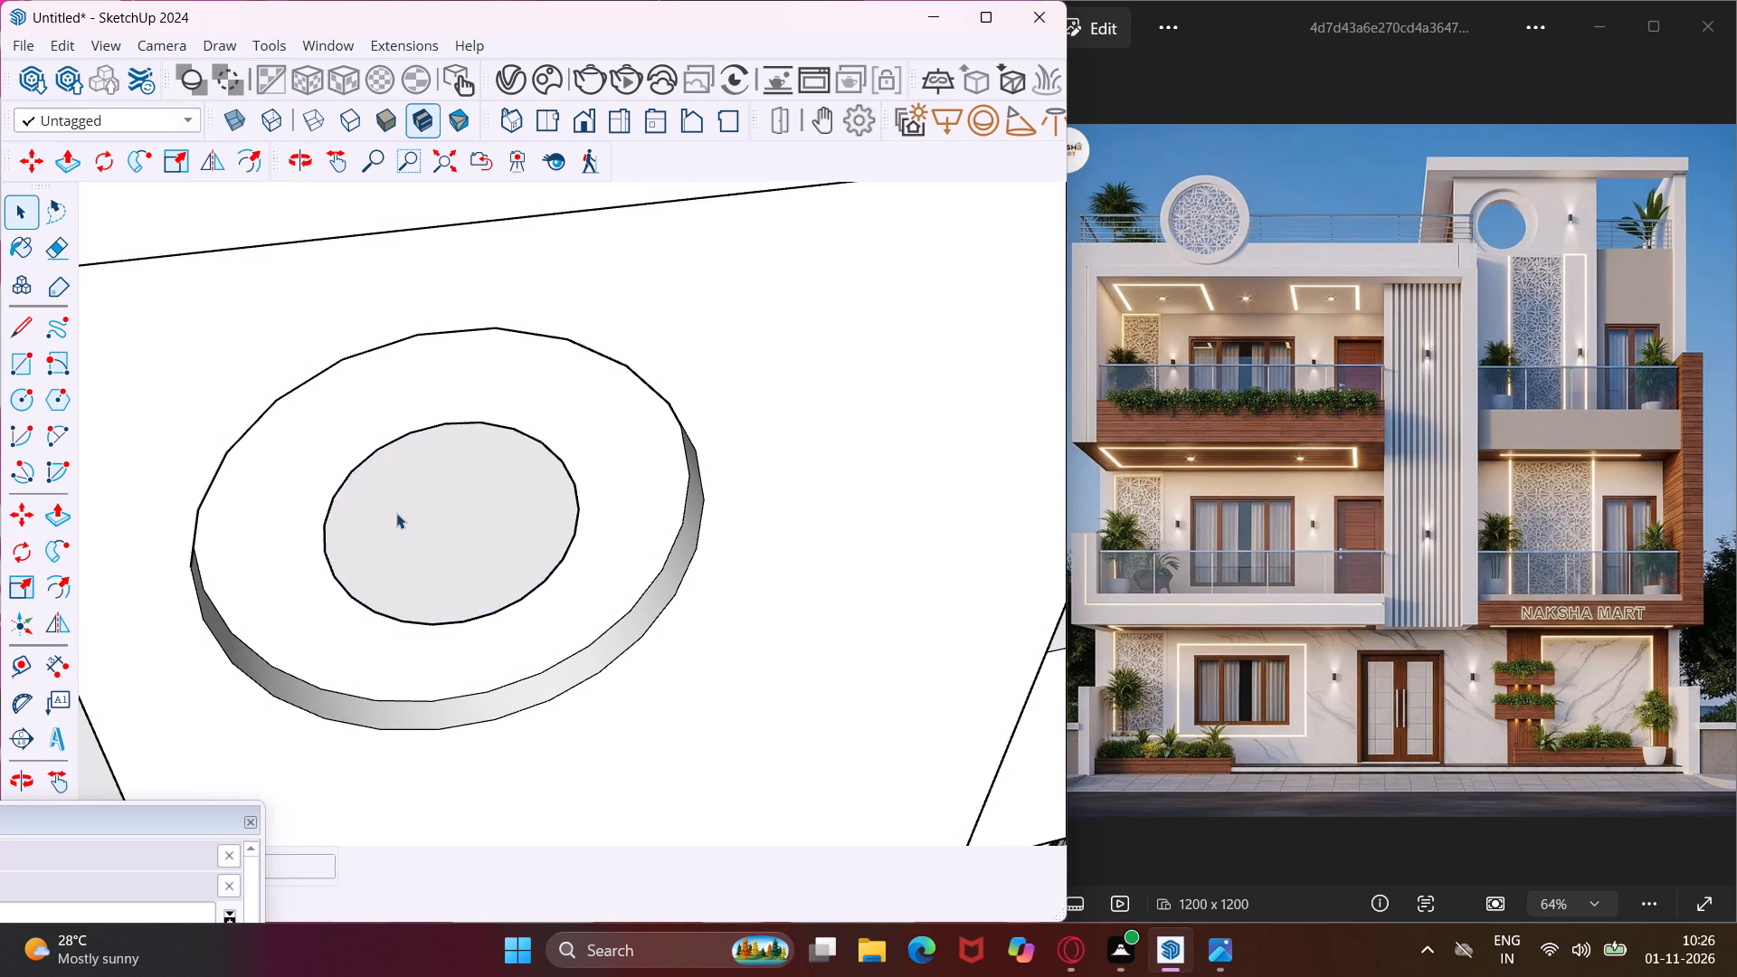
# Draw a rectangle from inside the tower, corner to corner across the open back of the wall with the round opening.
pyautogui.click(396, 513)
pyautogui.moveTo(396, 513); pyautogui.dragTo(675, 633, button='middle')
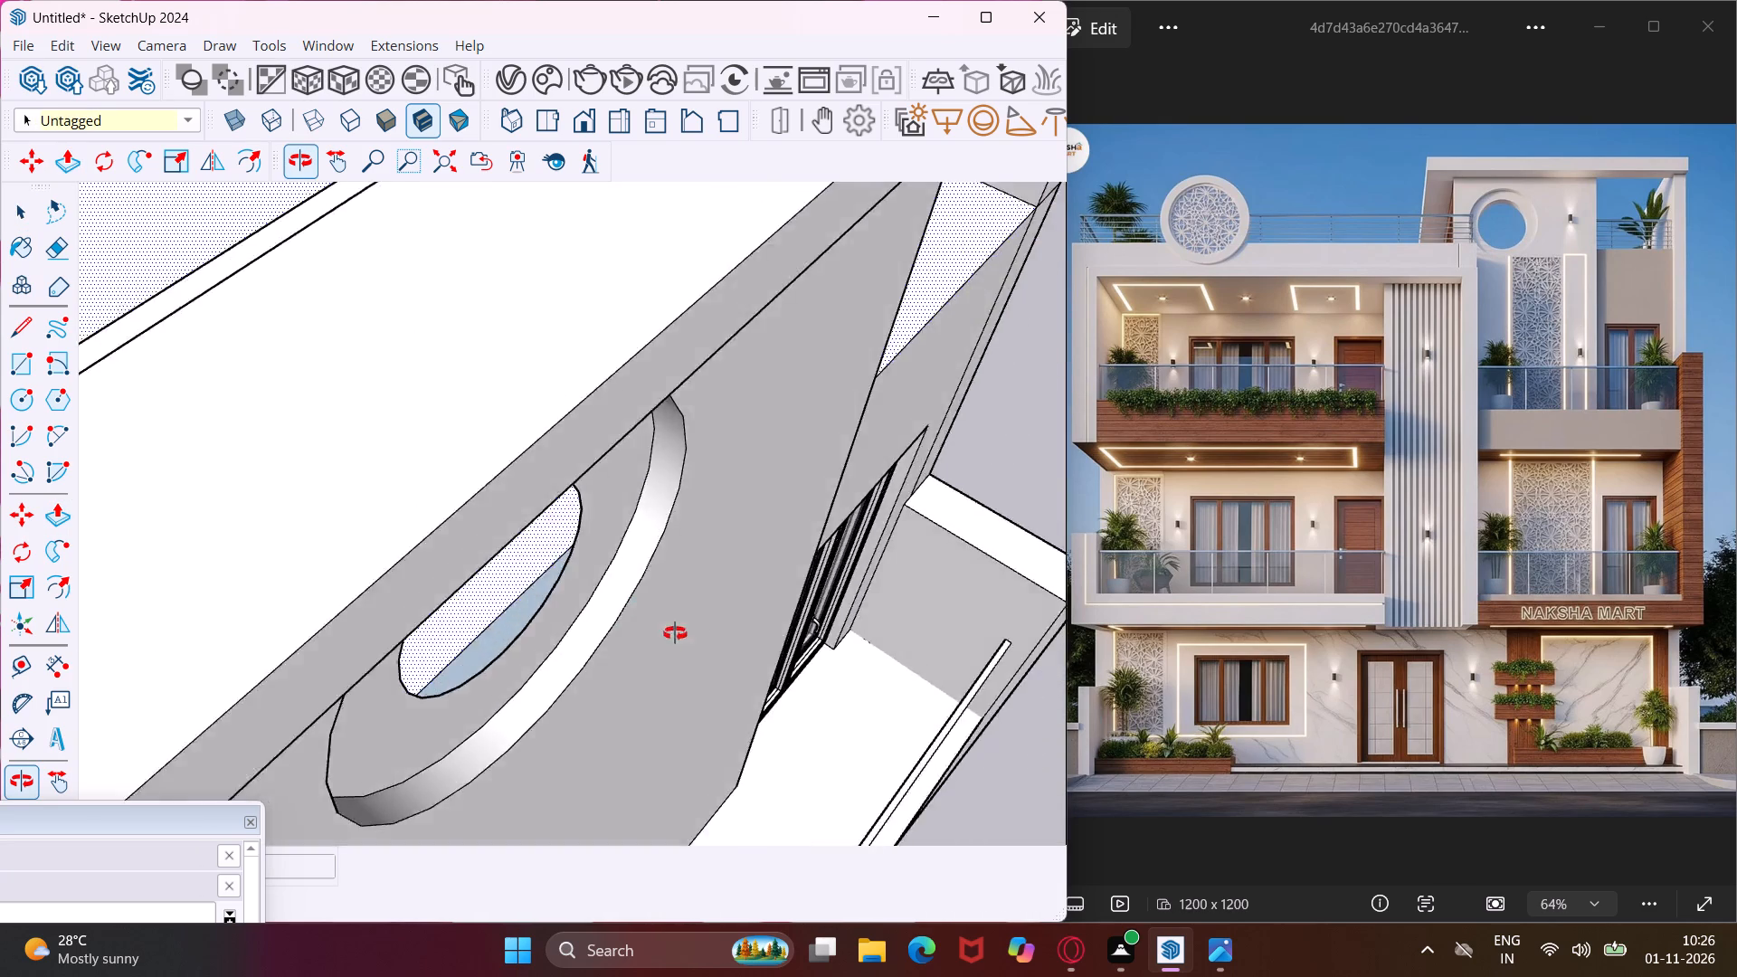
pyautogui.moveTo(675, 633); pyautogui.dragTo(1224, 573, button='middle')
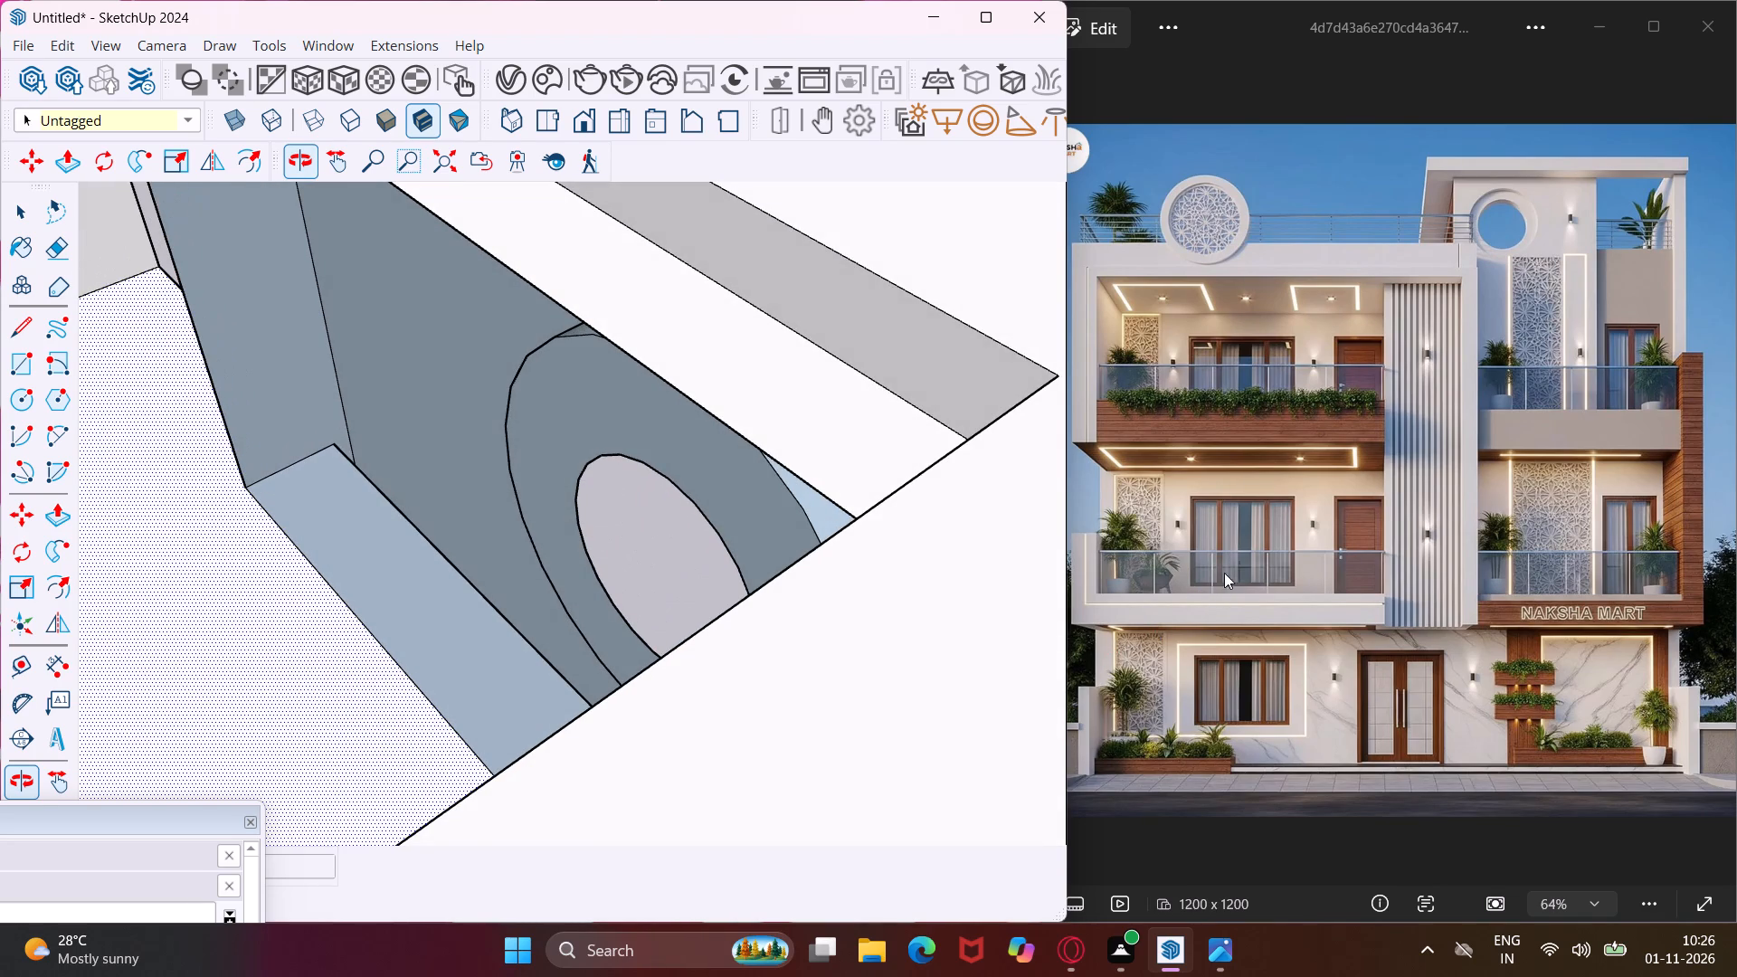
pyautogui.moveTo(1224, 573); pyautogui.dragTo(1241, 573, button='middle')
pyautogui.scroll(-4, 639, 524)
pyautogui.moveTo(492, 582); pyautogui.dragTo(897, 514, button='middle')
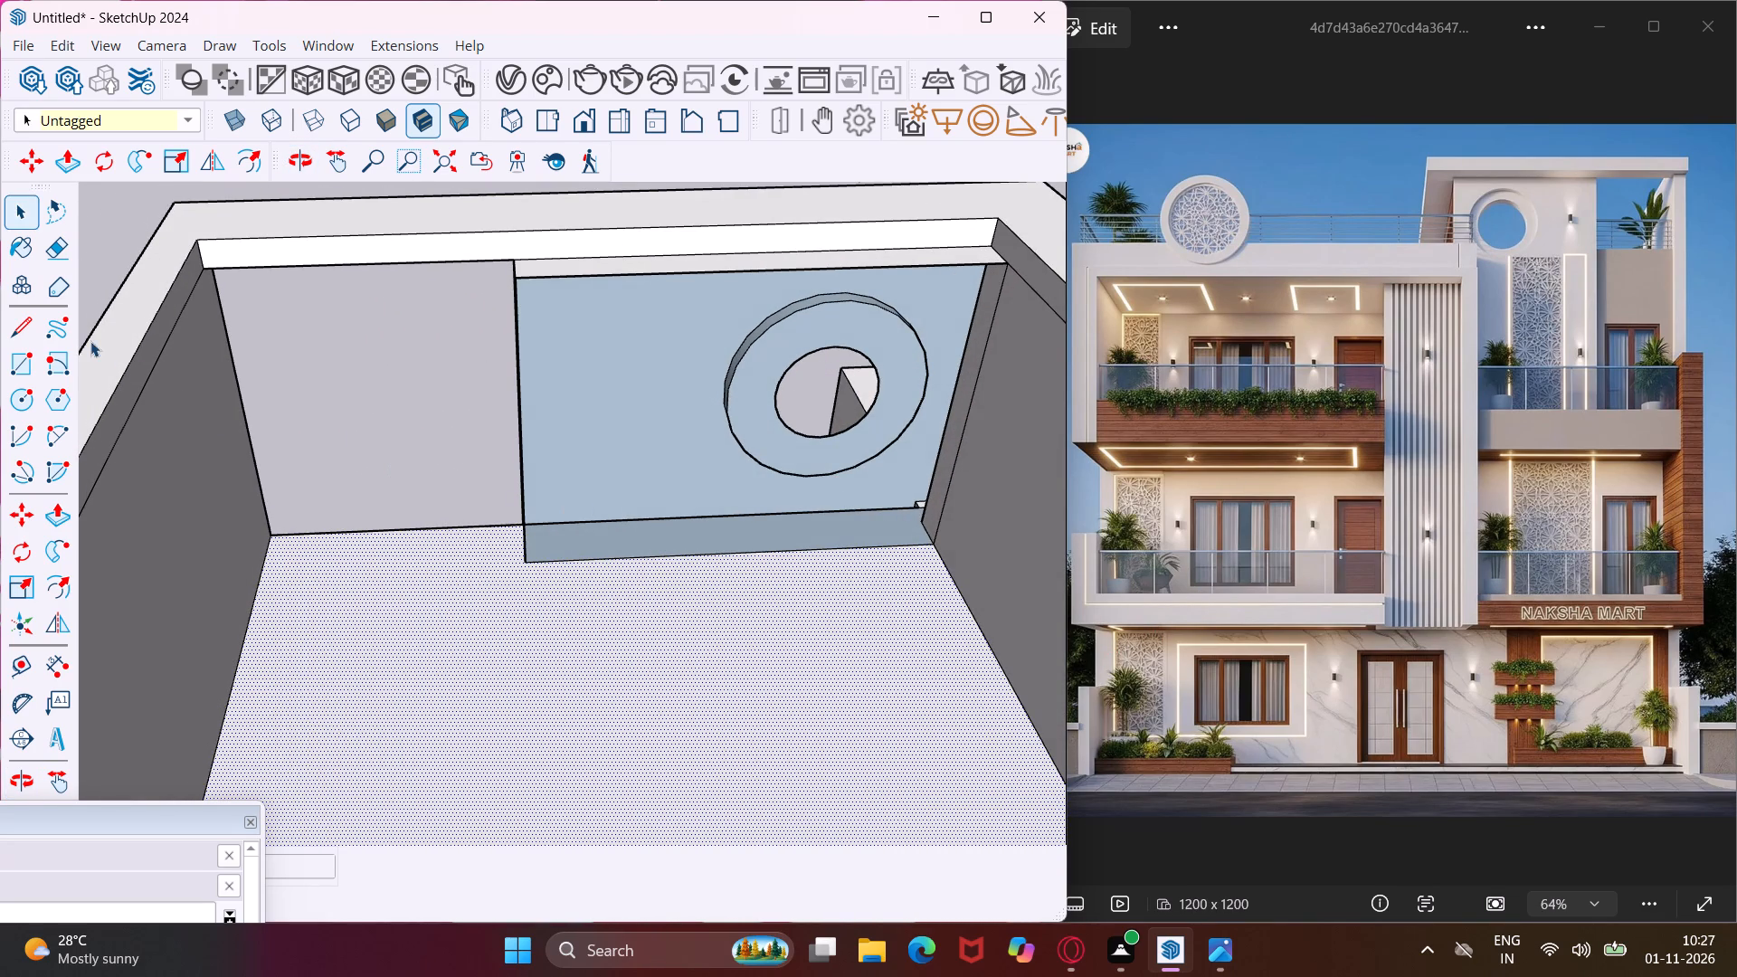
pyautogui.click(5, 355)
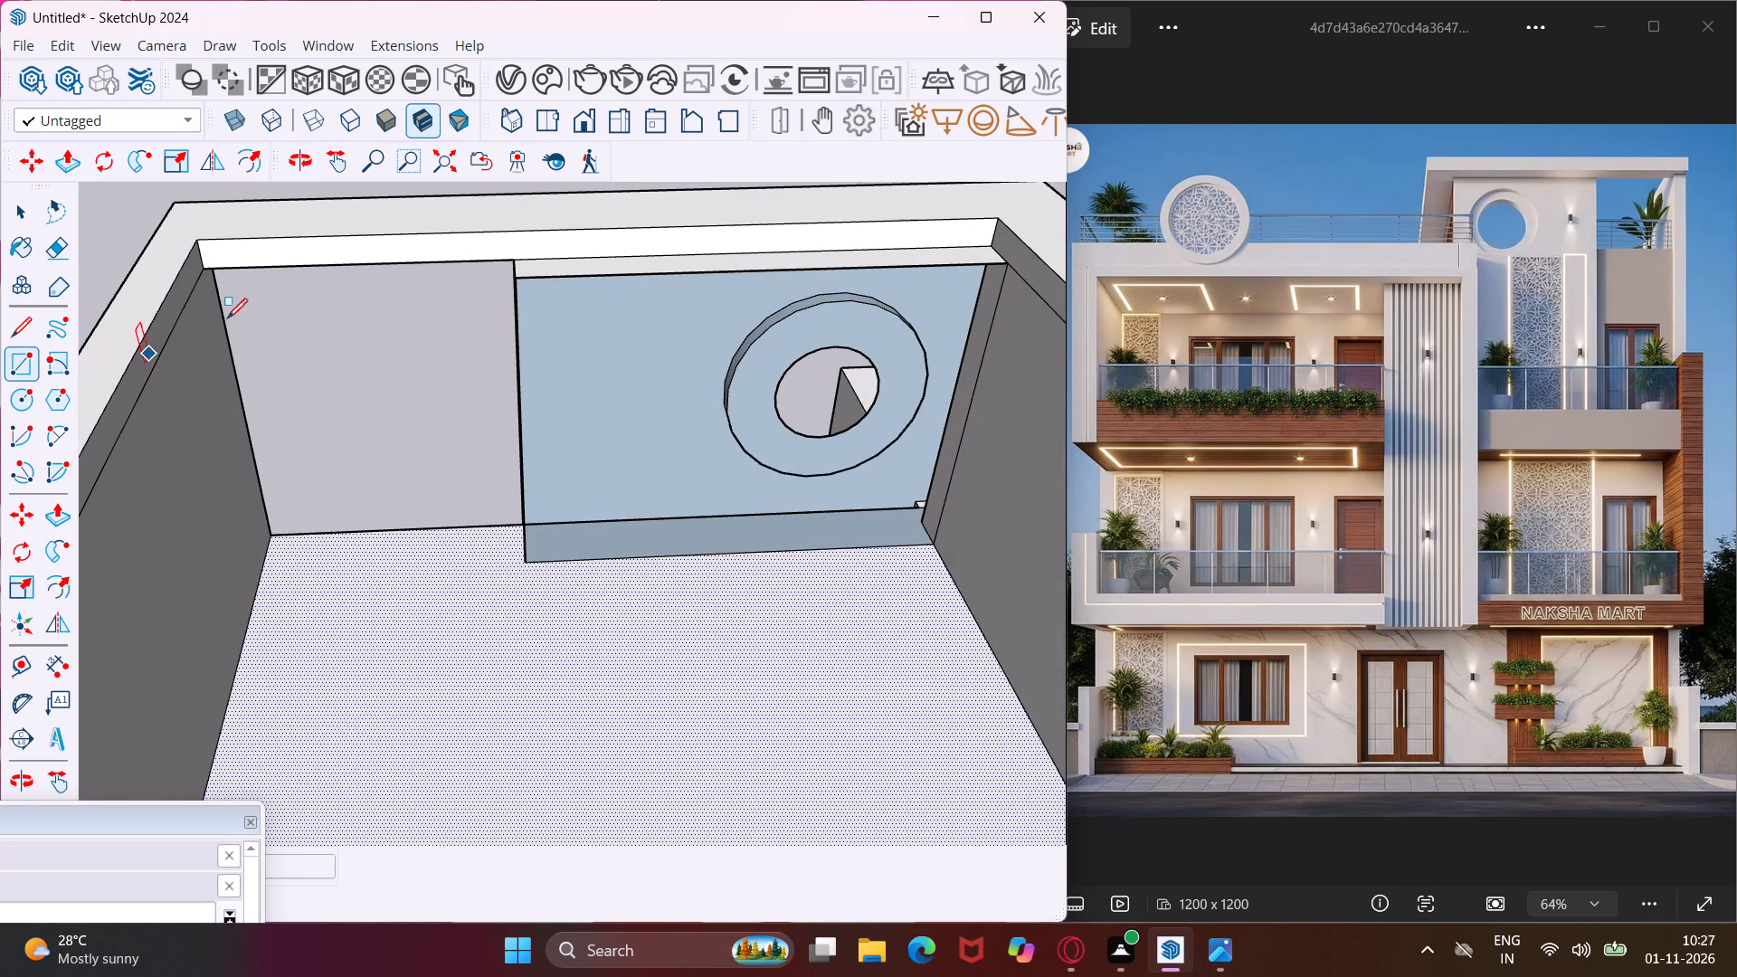
pyautogui.click(514, 282)
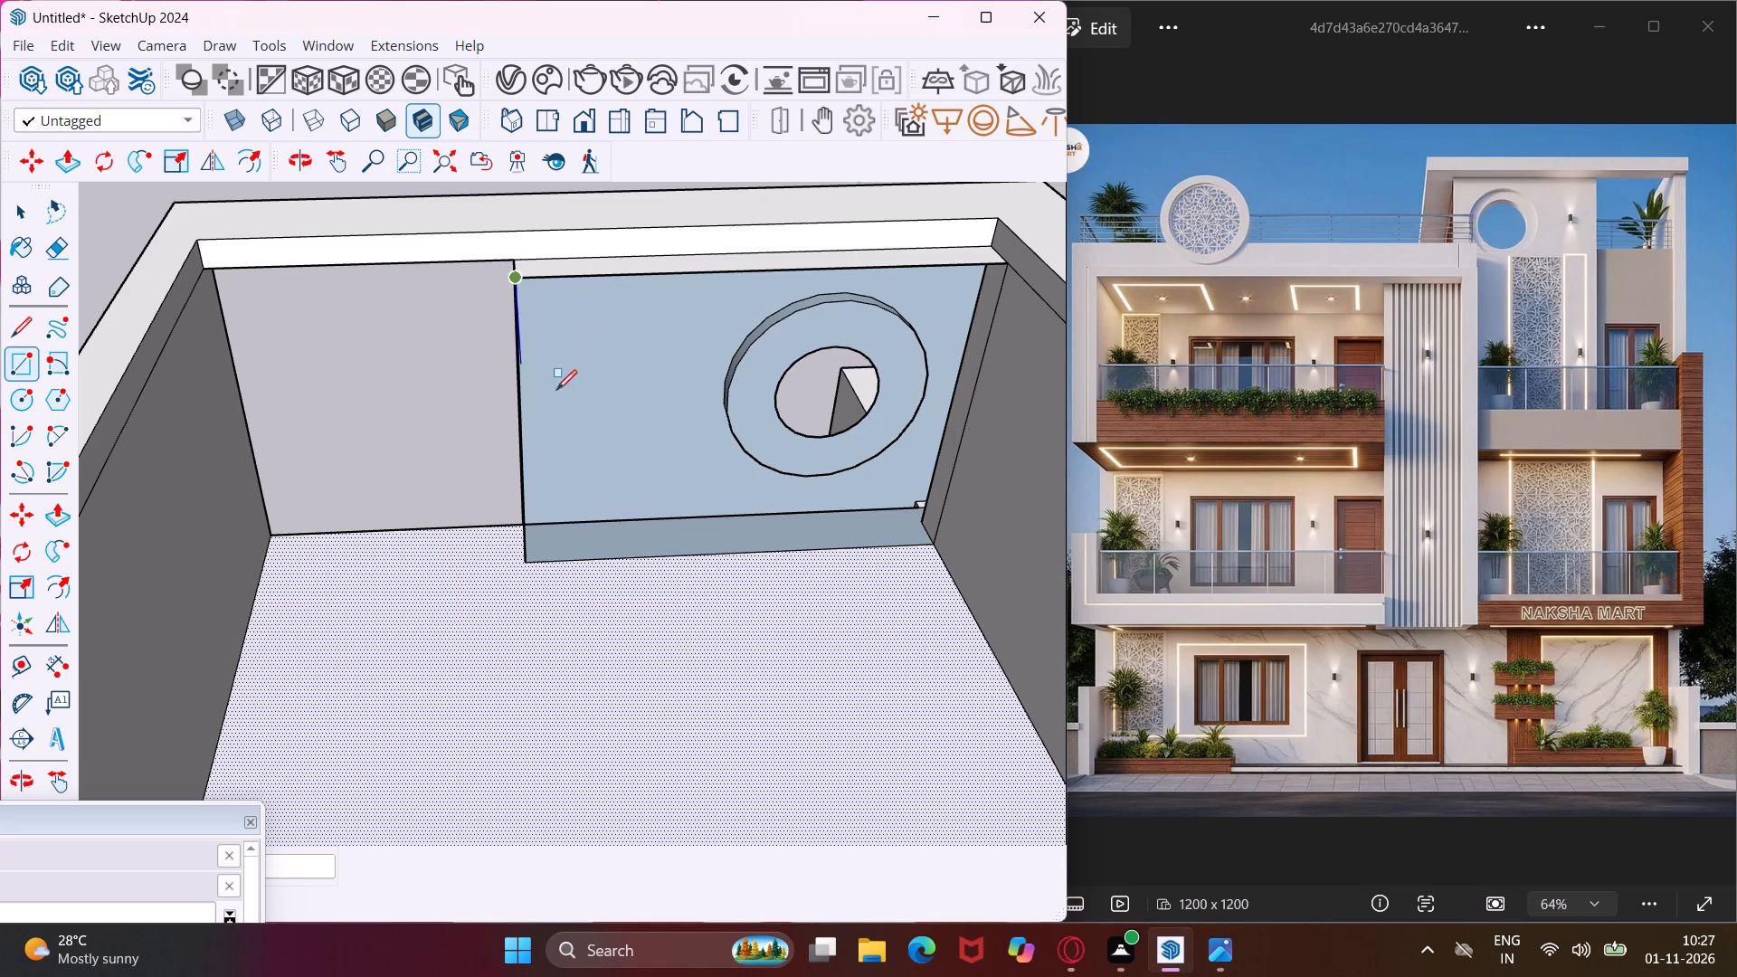
pyautogui.click(933, 551)
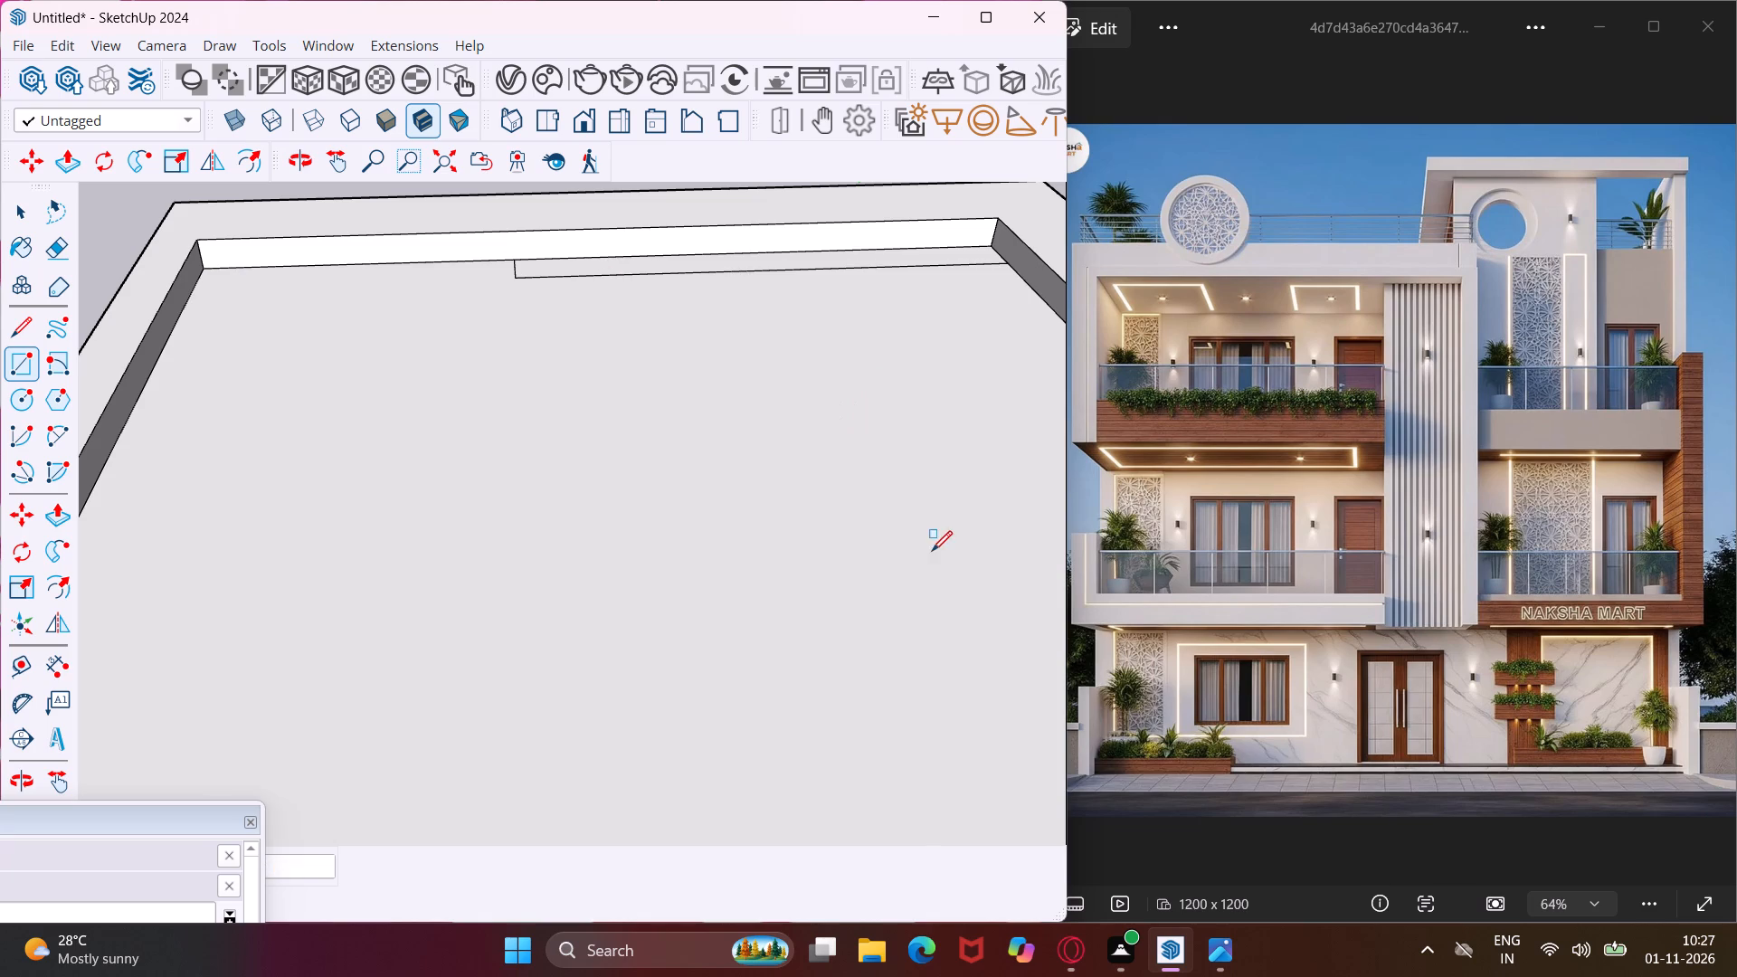
pyautogui.press('Escape')
pyautogui.press('space')
# Delete the large unwanted face covering the inside of the tower.
pyautogui.click(569, 581)
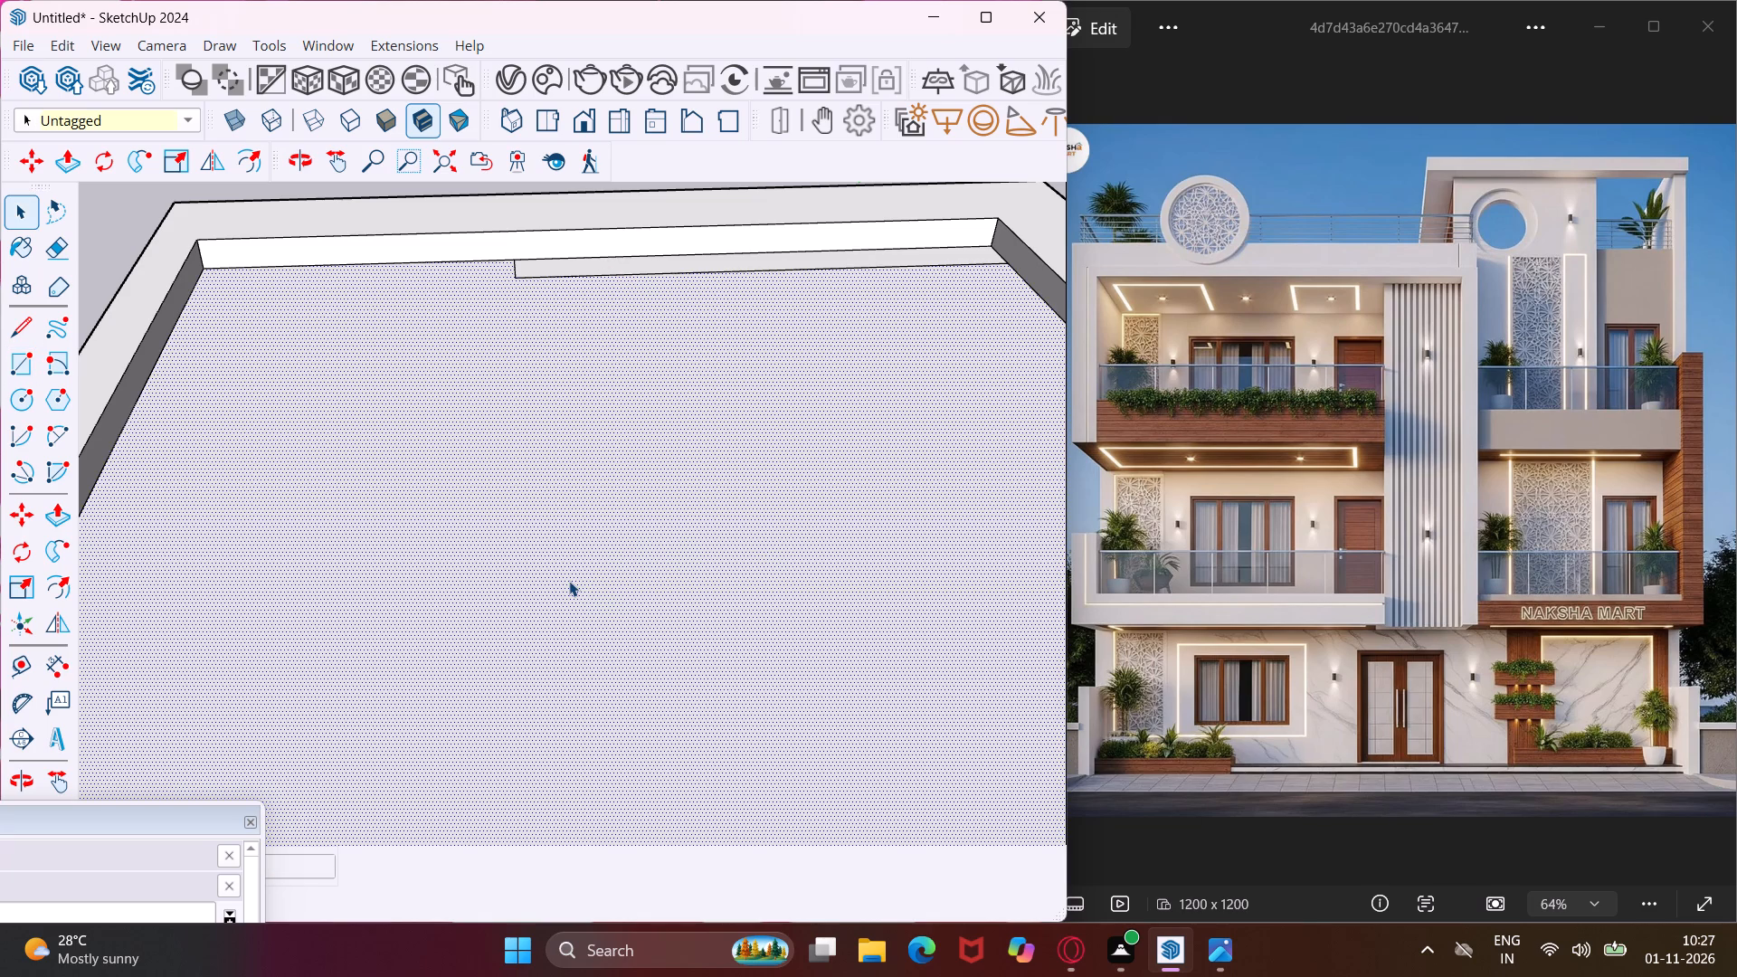
pyautogui.press('Delete')
# Draw a circle from the centre of the round opening out to the recessed ring's inner edge.
pyautogui.moveTo(439, 595); pyautogui.dragTo(731, 624, button='middle')
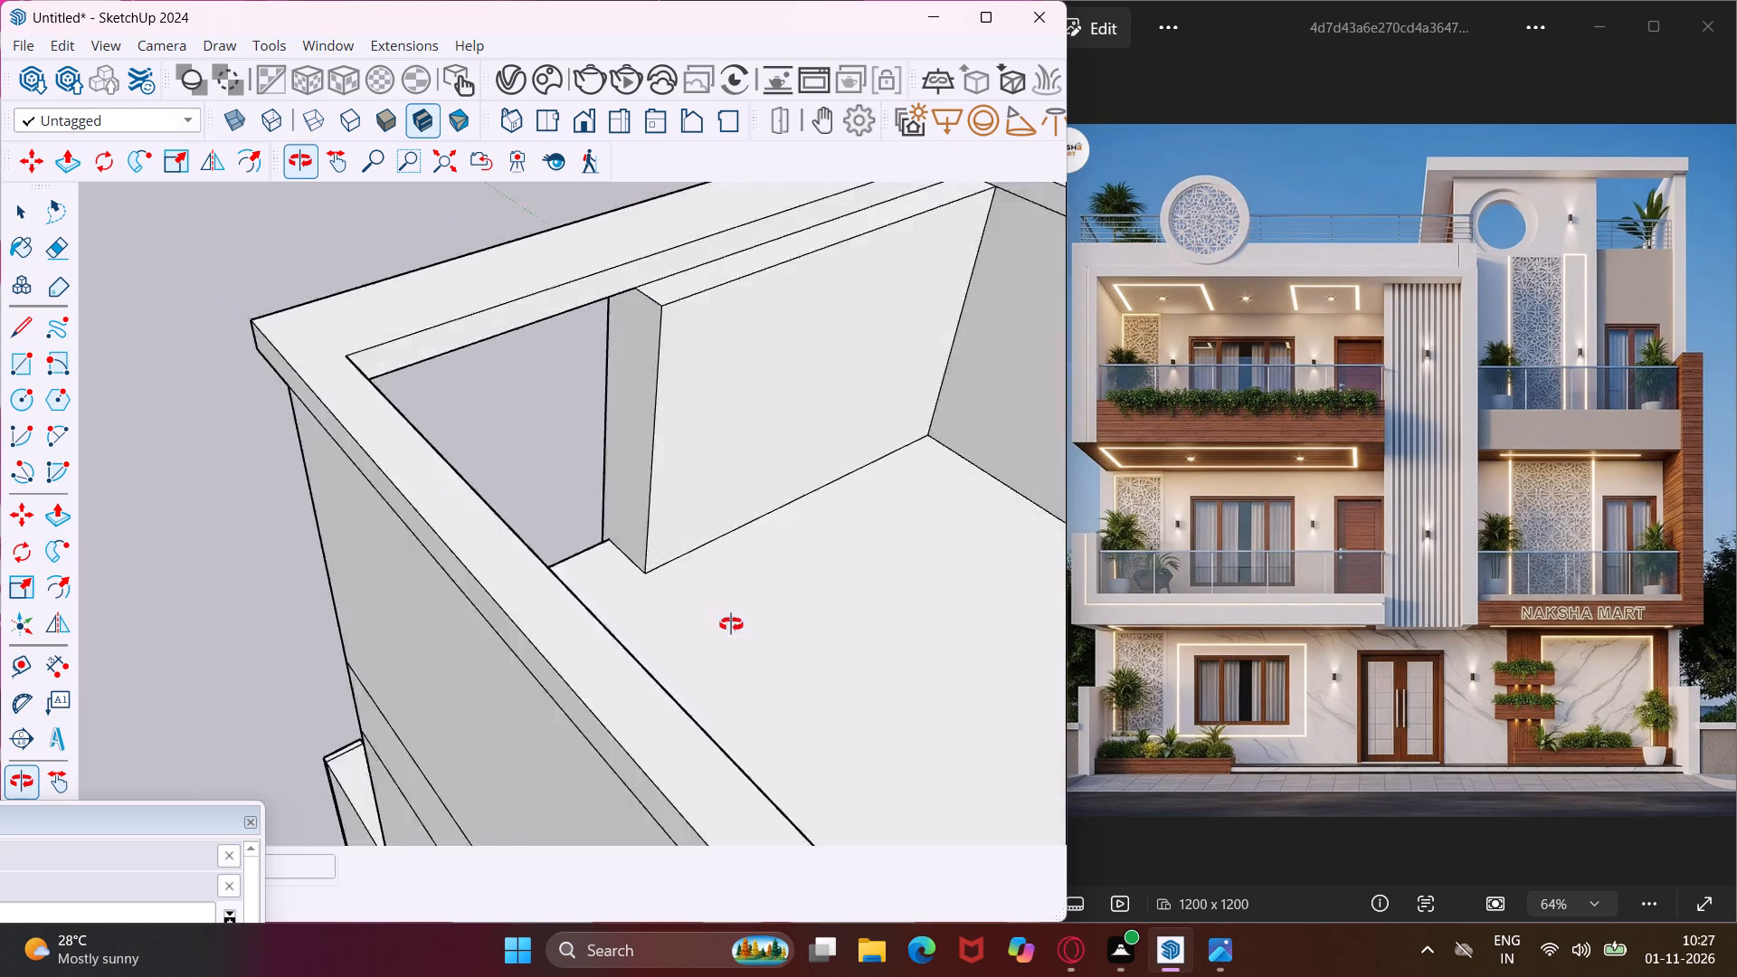
pyautogui.moveTo(731, 624); pyautogui.dragTo(974, 567, button='middle')
pyautogui.scroll(-6, 532, 513)
pyautogui.moveTo(487, 528); pyautogui.dragTo(1039, 394, button='middle')
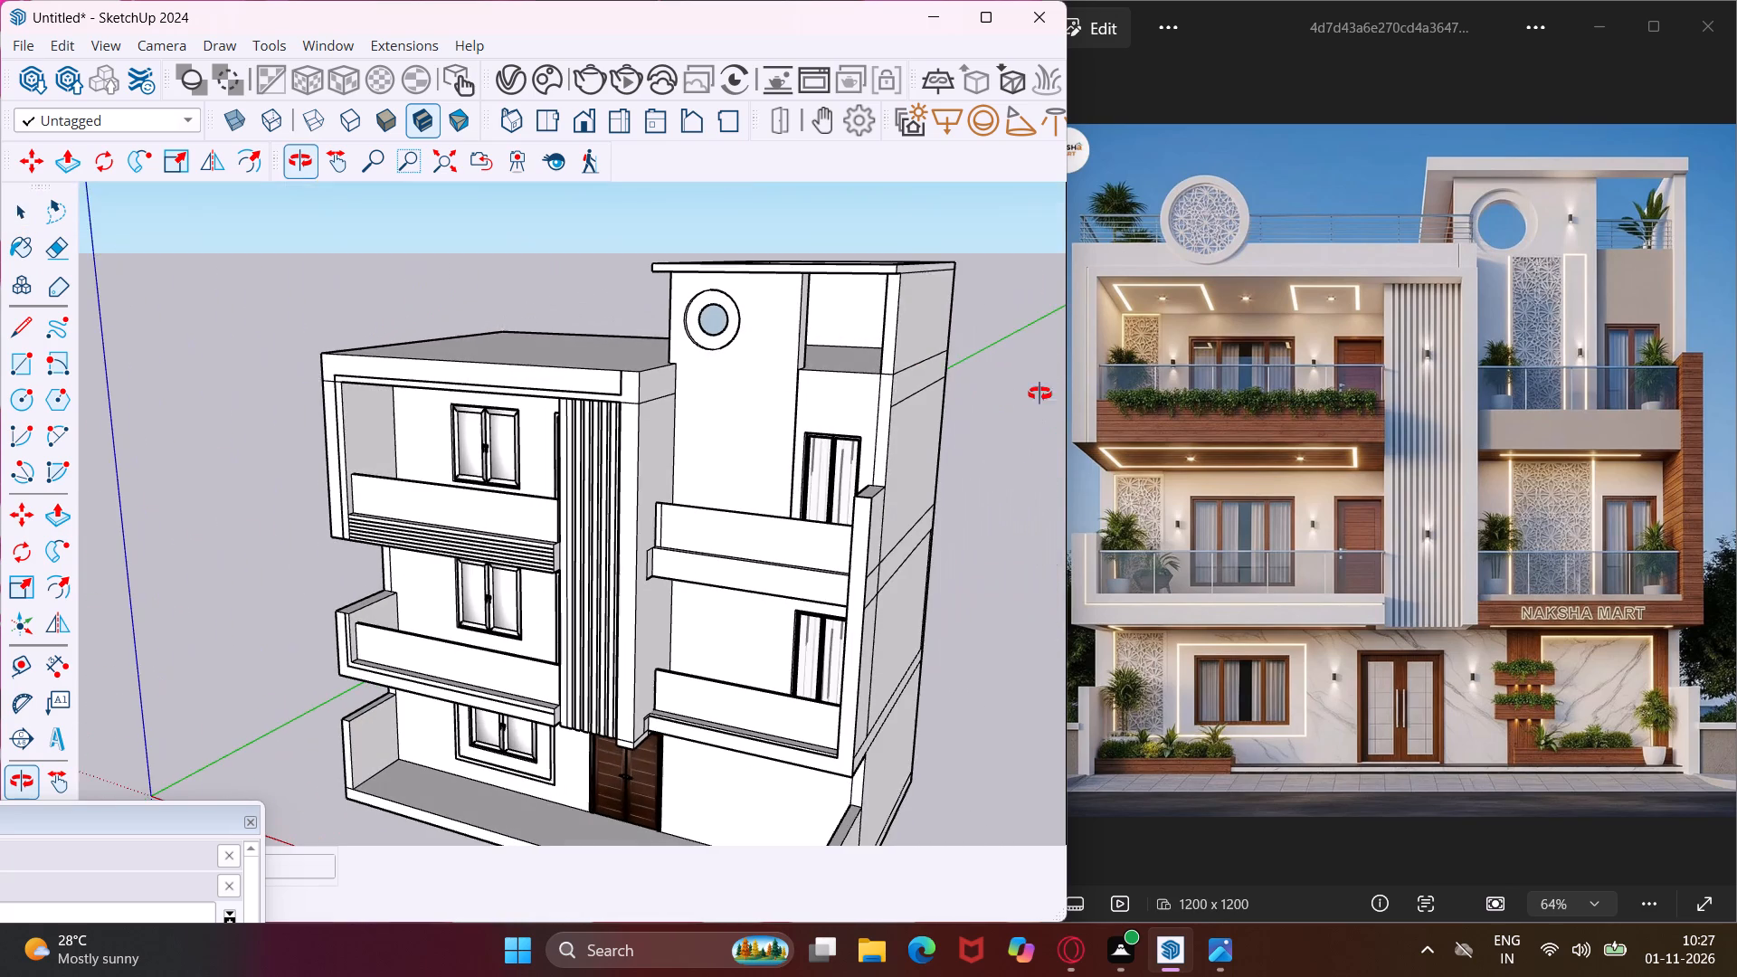
pyautogui.moveTo(1039, 394); pyautogui.dragTo(1038, 391, button='middle')
pyautogui.scroll(13, 731, 304)
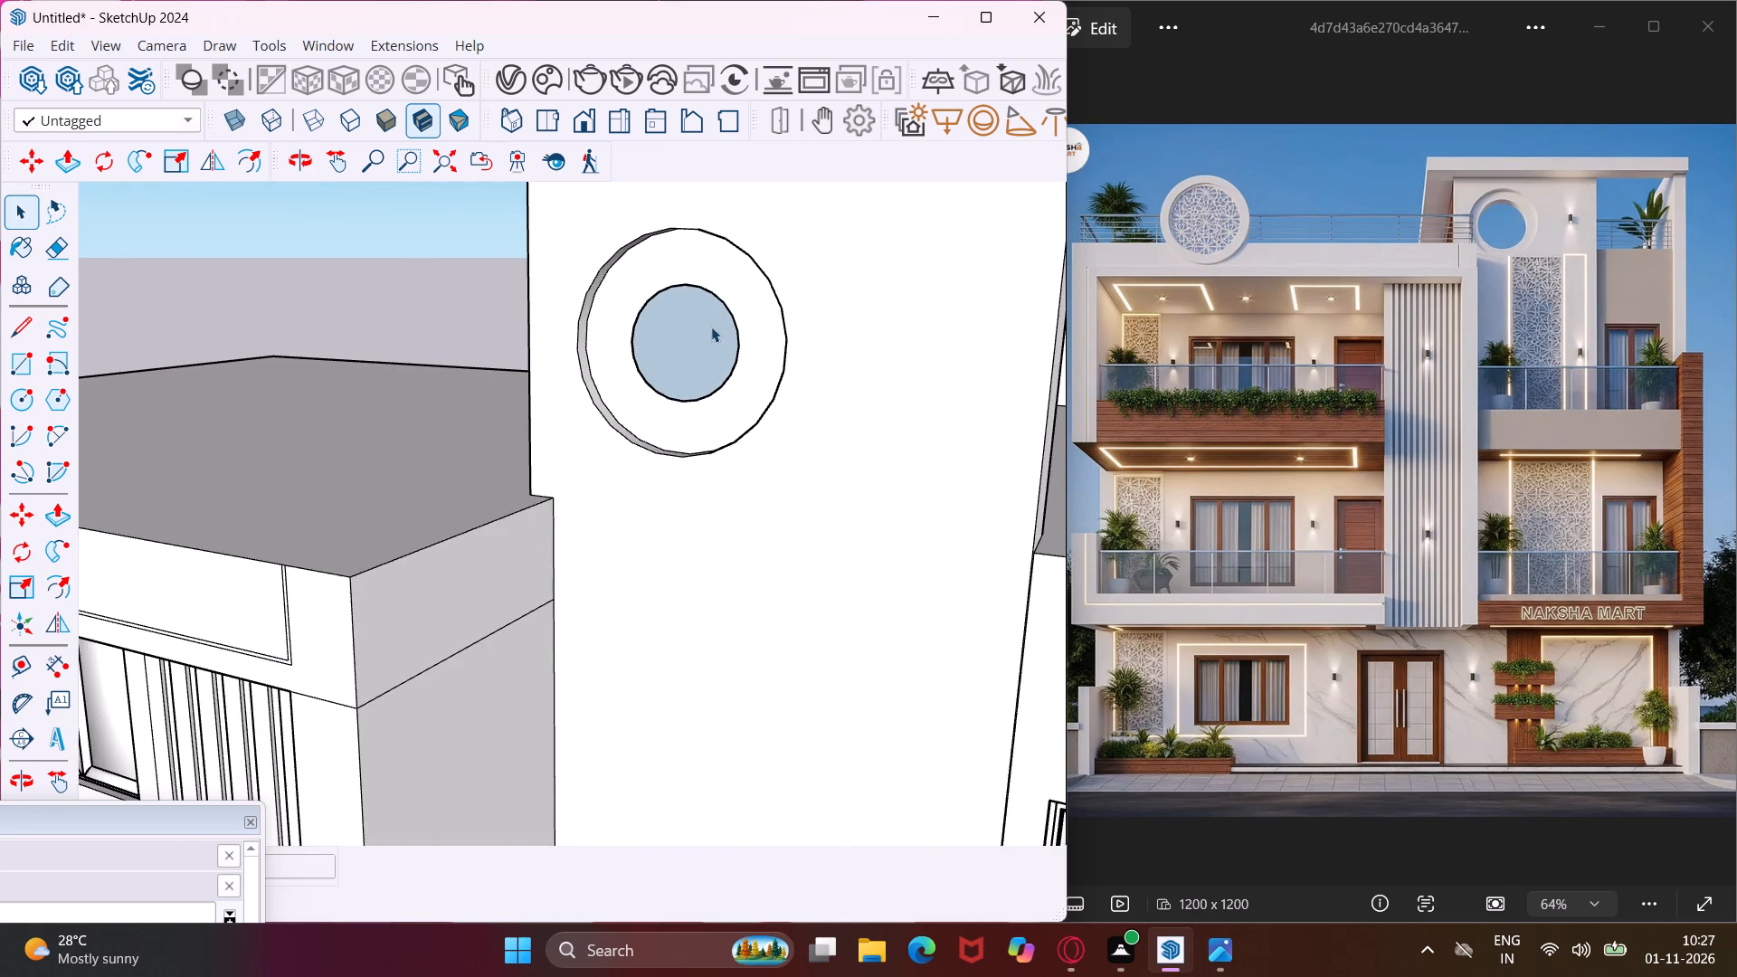
pyautogui.scroll(1, 711, 327)
pyautogui.moveTo(711, 327); pyautogui.dragTo(986, 343, button='middle')
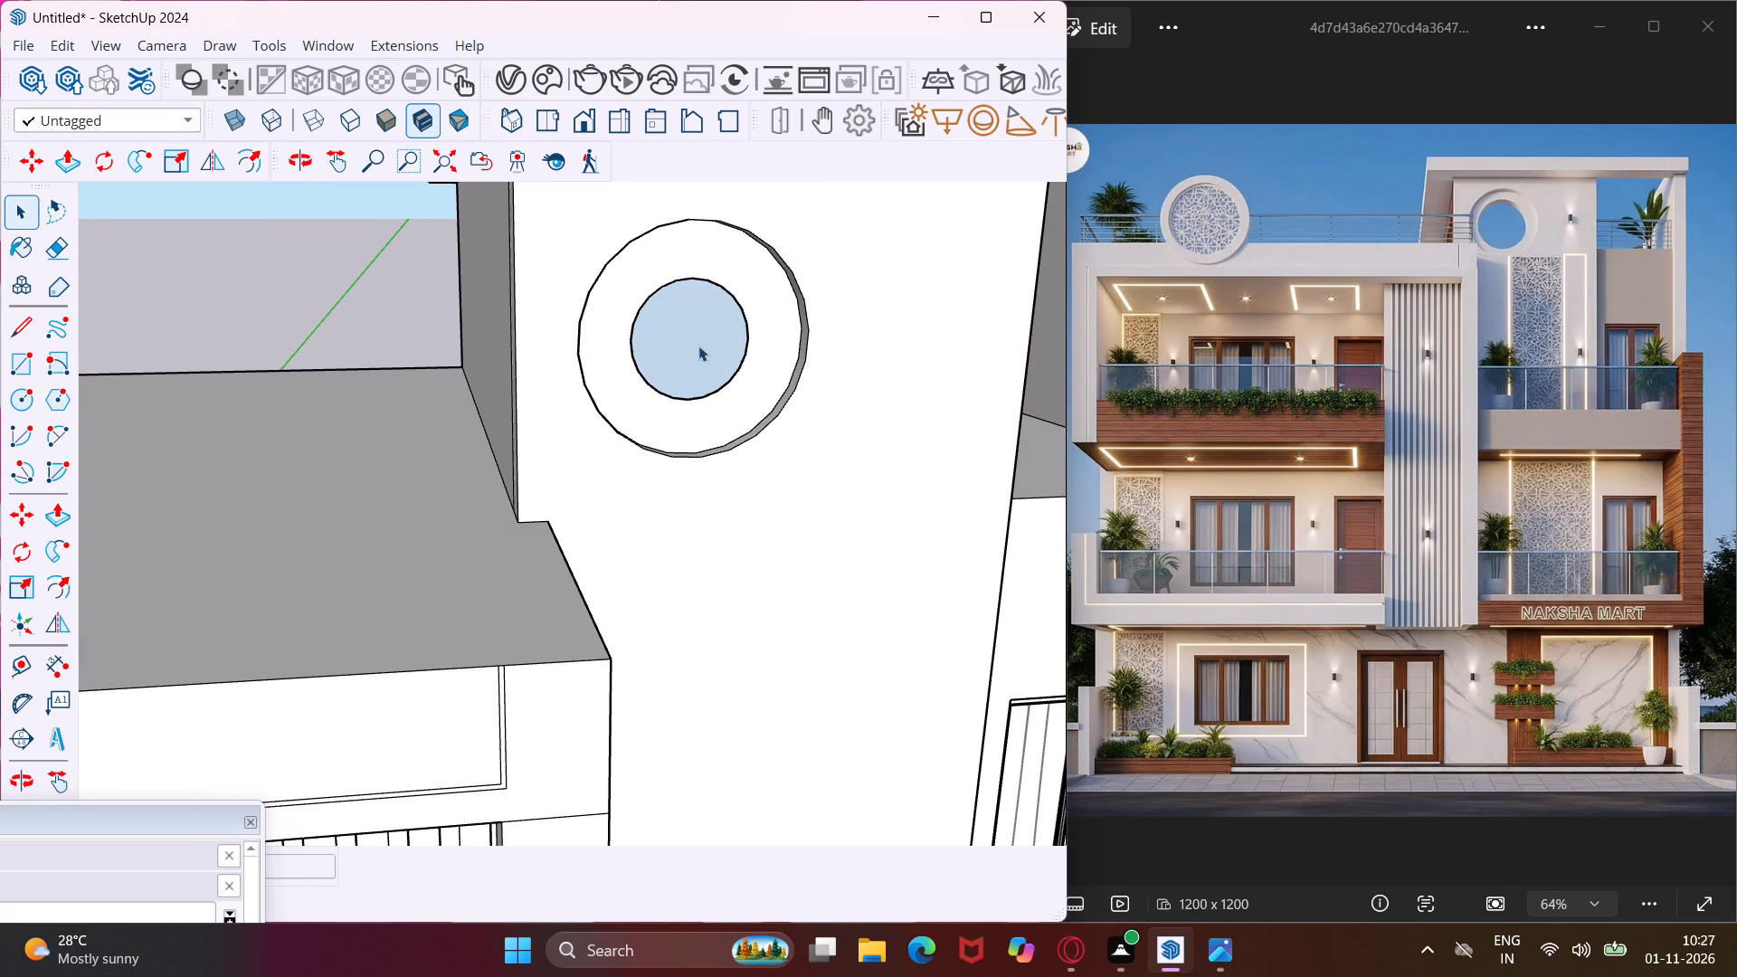
pyautogui.click(9, 414)
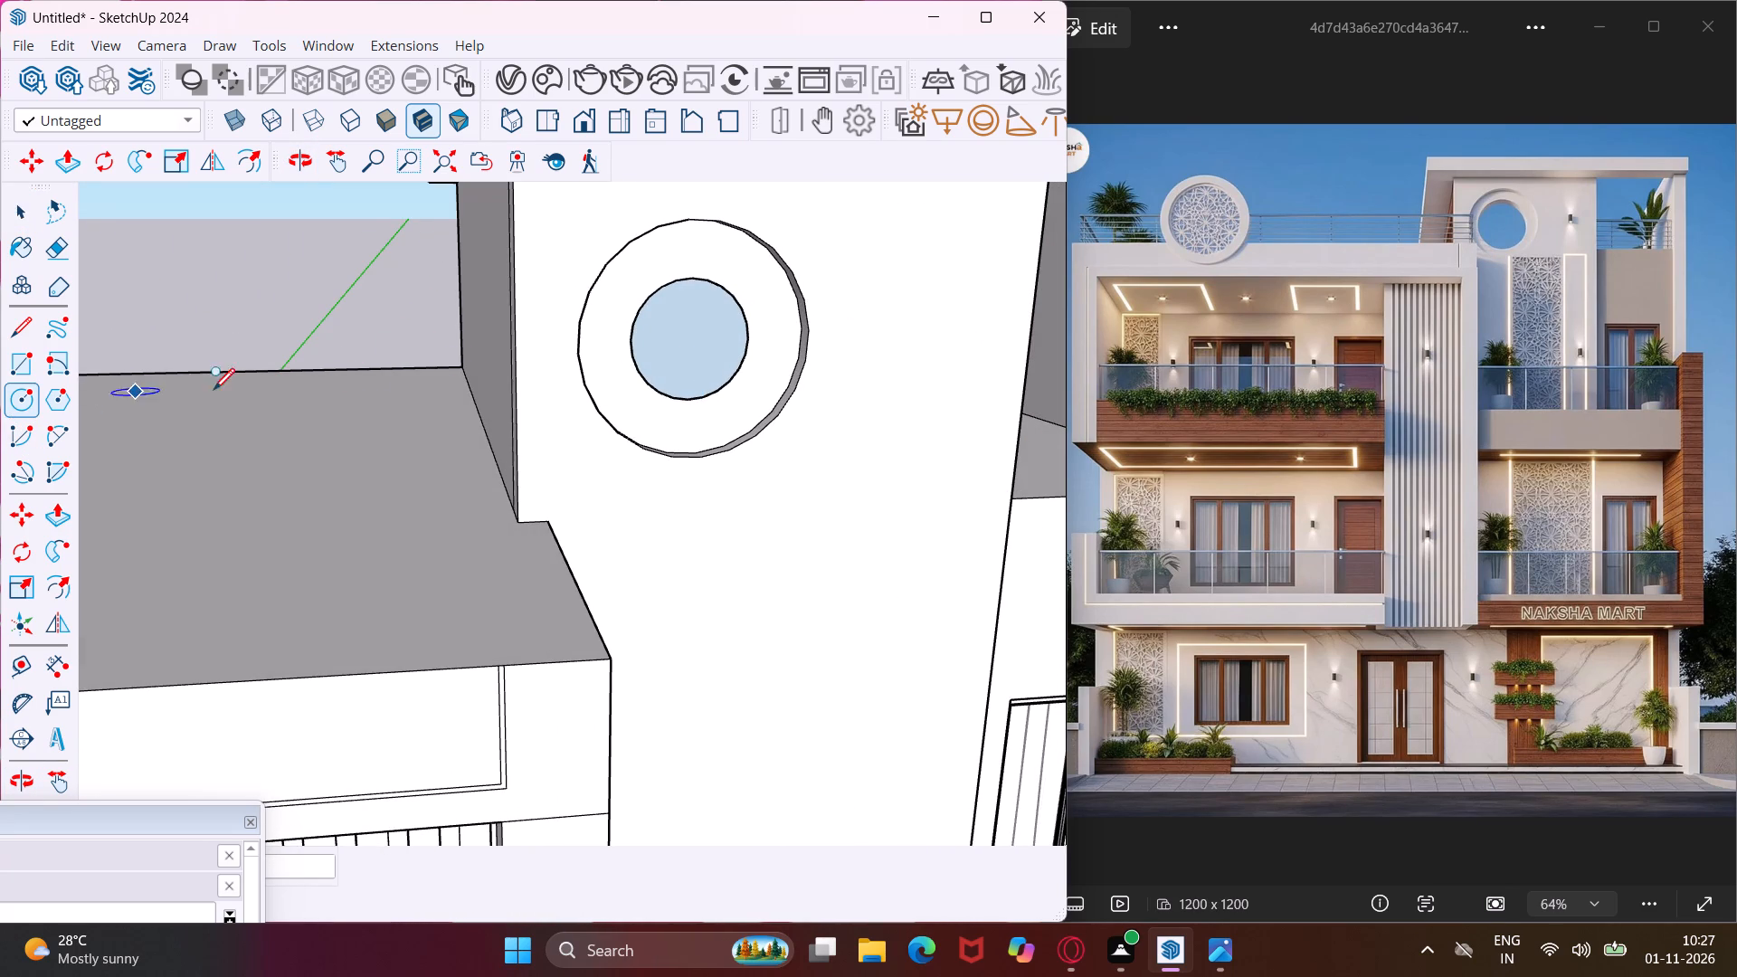
pyautogui.click(689, 342)
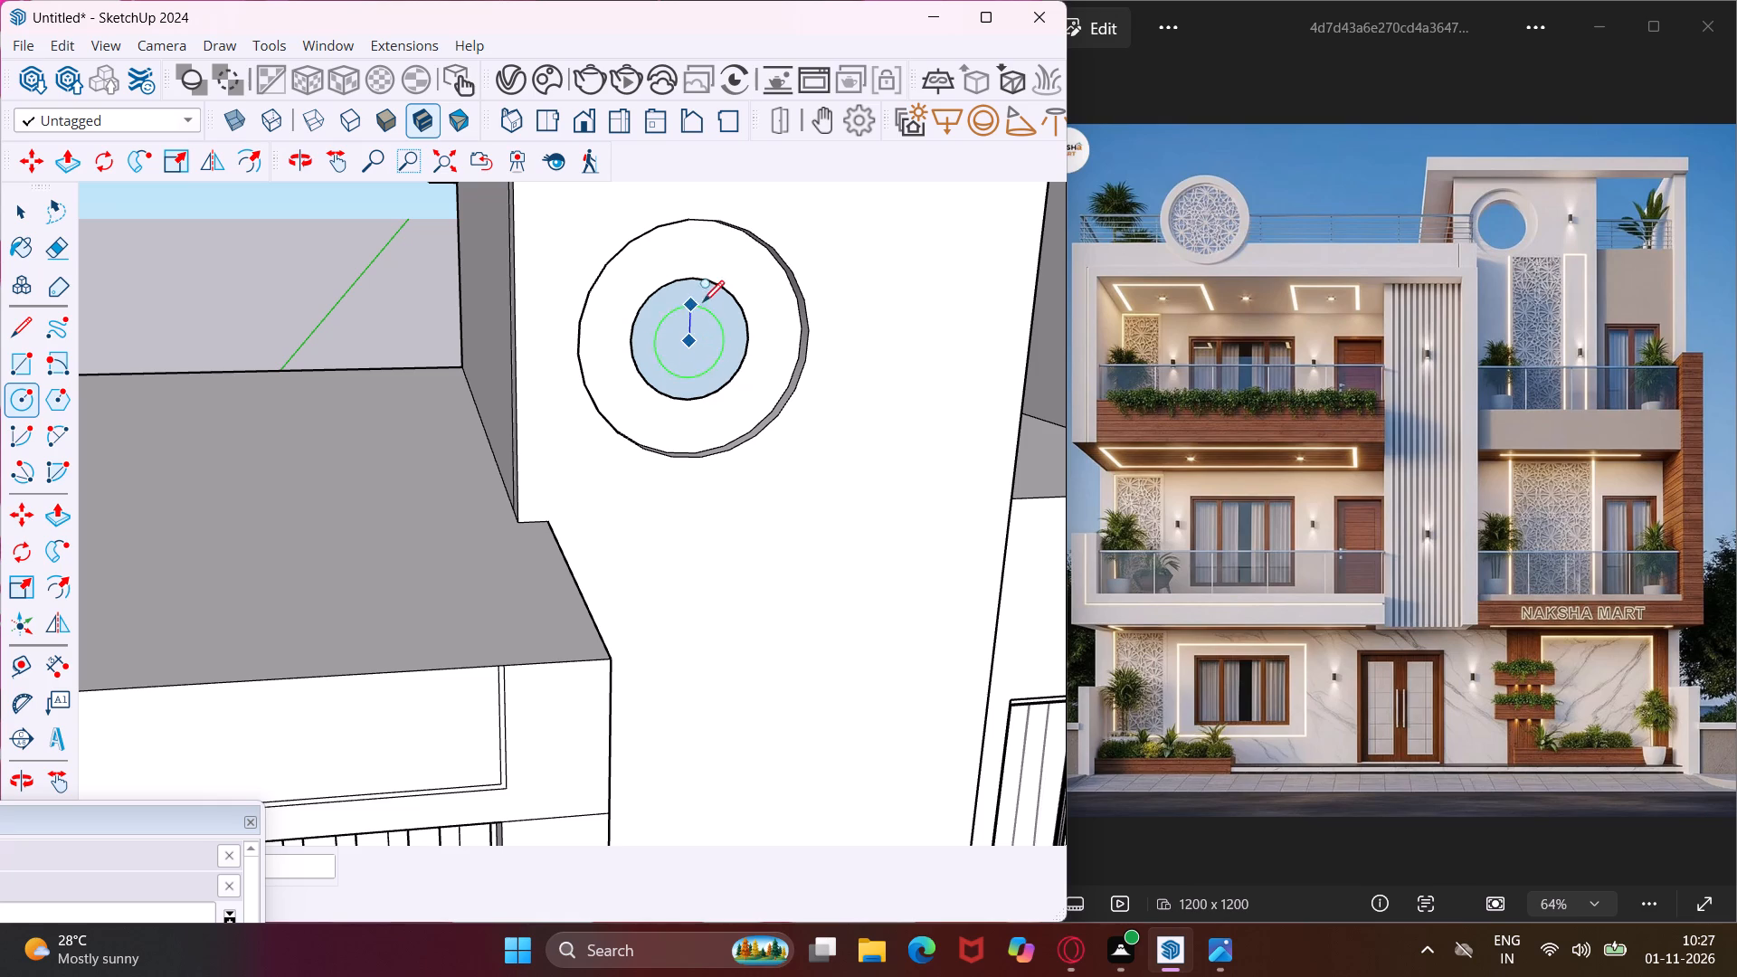
pyautogui.click(706, 281)
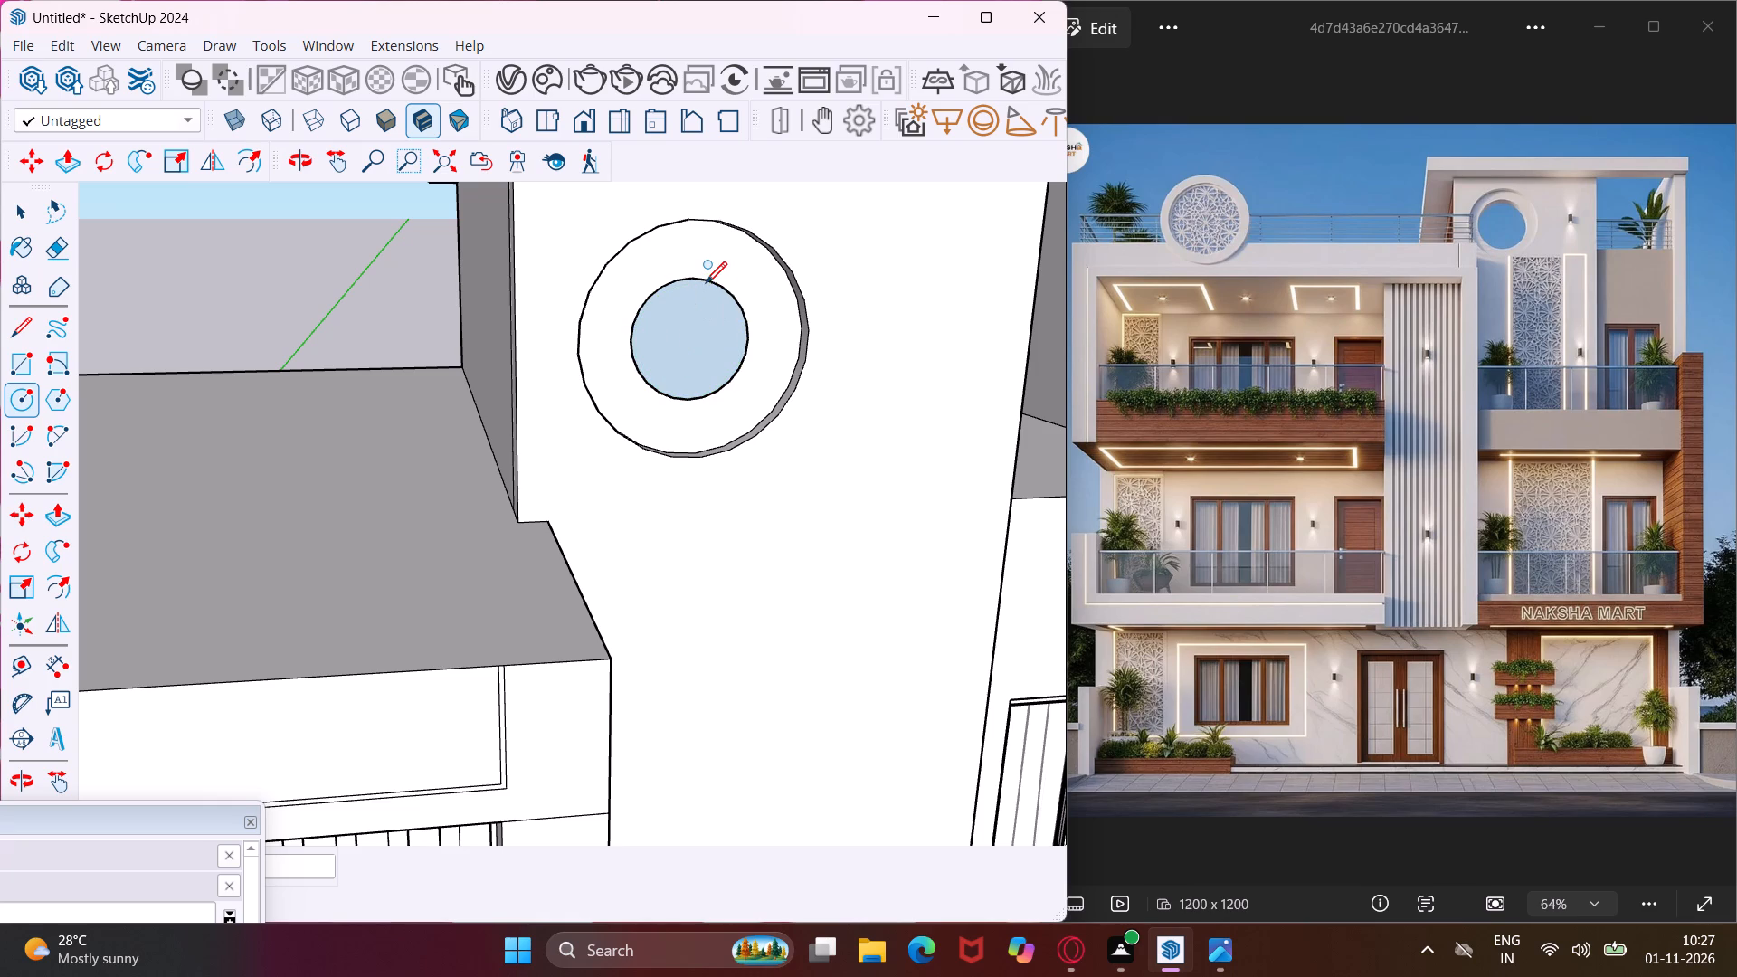
pyautogui.press('Escape')
pyautogui.press('space')
# Delete the circular face inside the recessed ring on the roof tower's front wall.
pyautogui.click(698, 311)
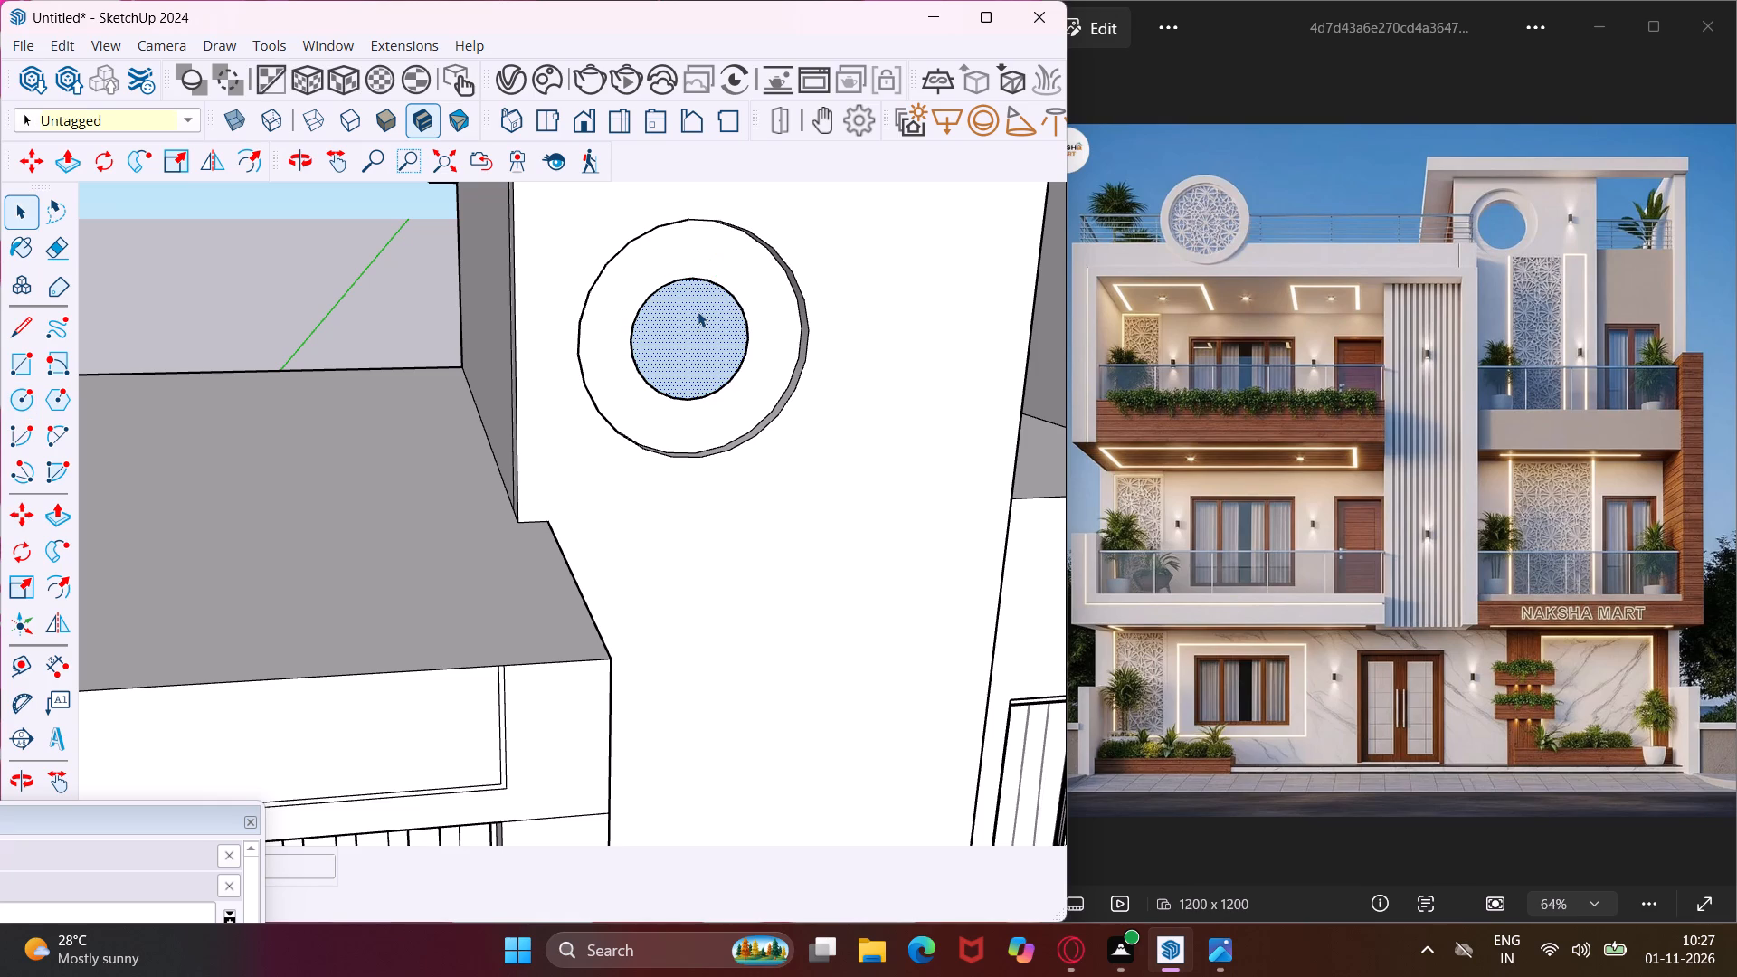
pyautogui.press('Delete')
# Examine the round opening in the roof tower from several angles and compare the whole house with the reference image.
pyautogui.moveTo(692, 351); pyautogui.dragTo(672, 443, button='middle')
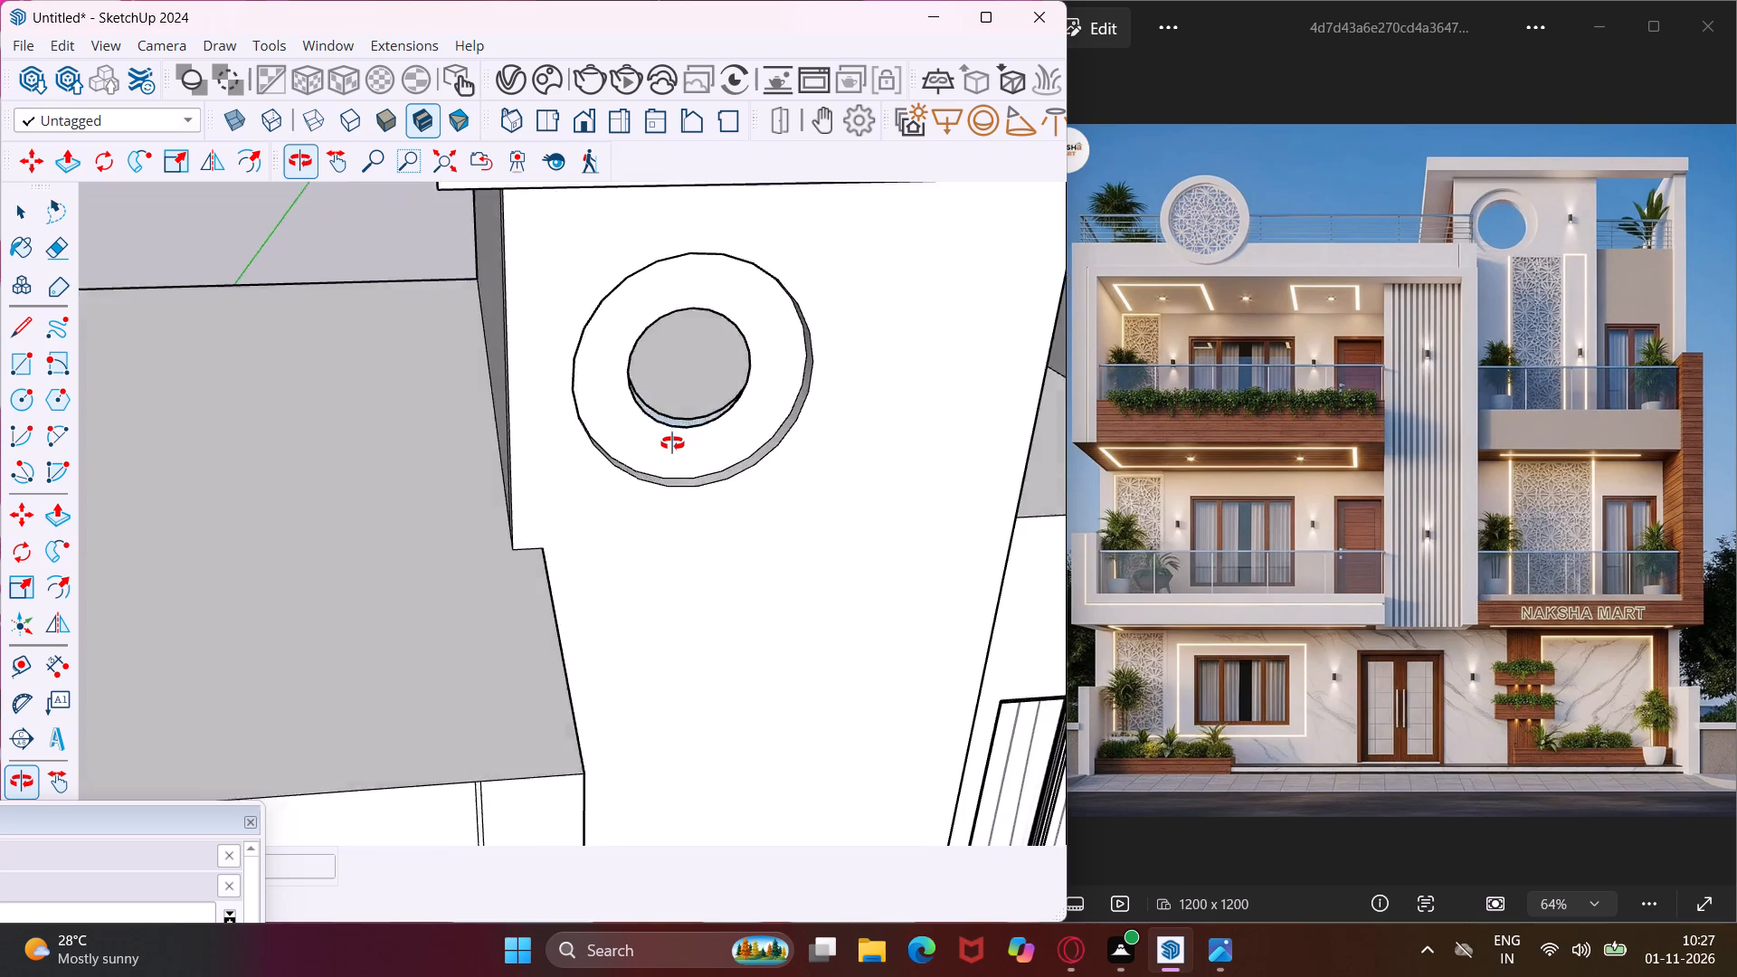
pyautogui.moveTo(672, 443); pyautogui.dragTo(943, 462, button='middle')
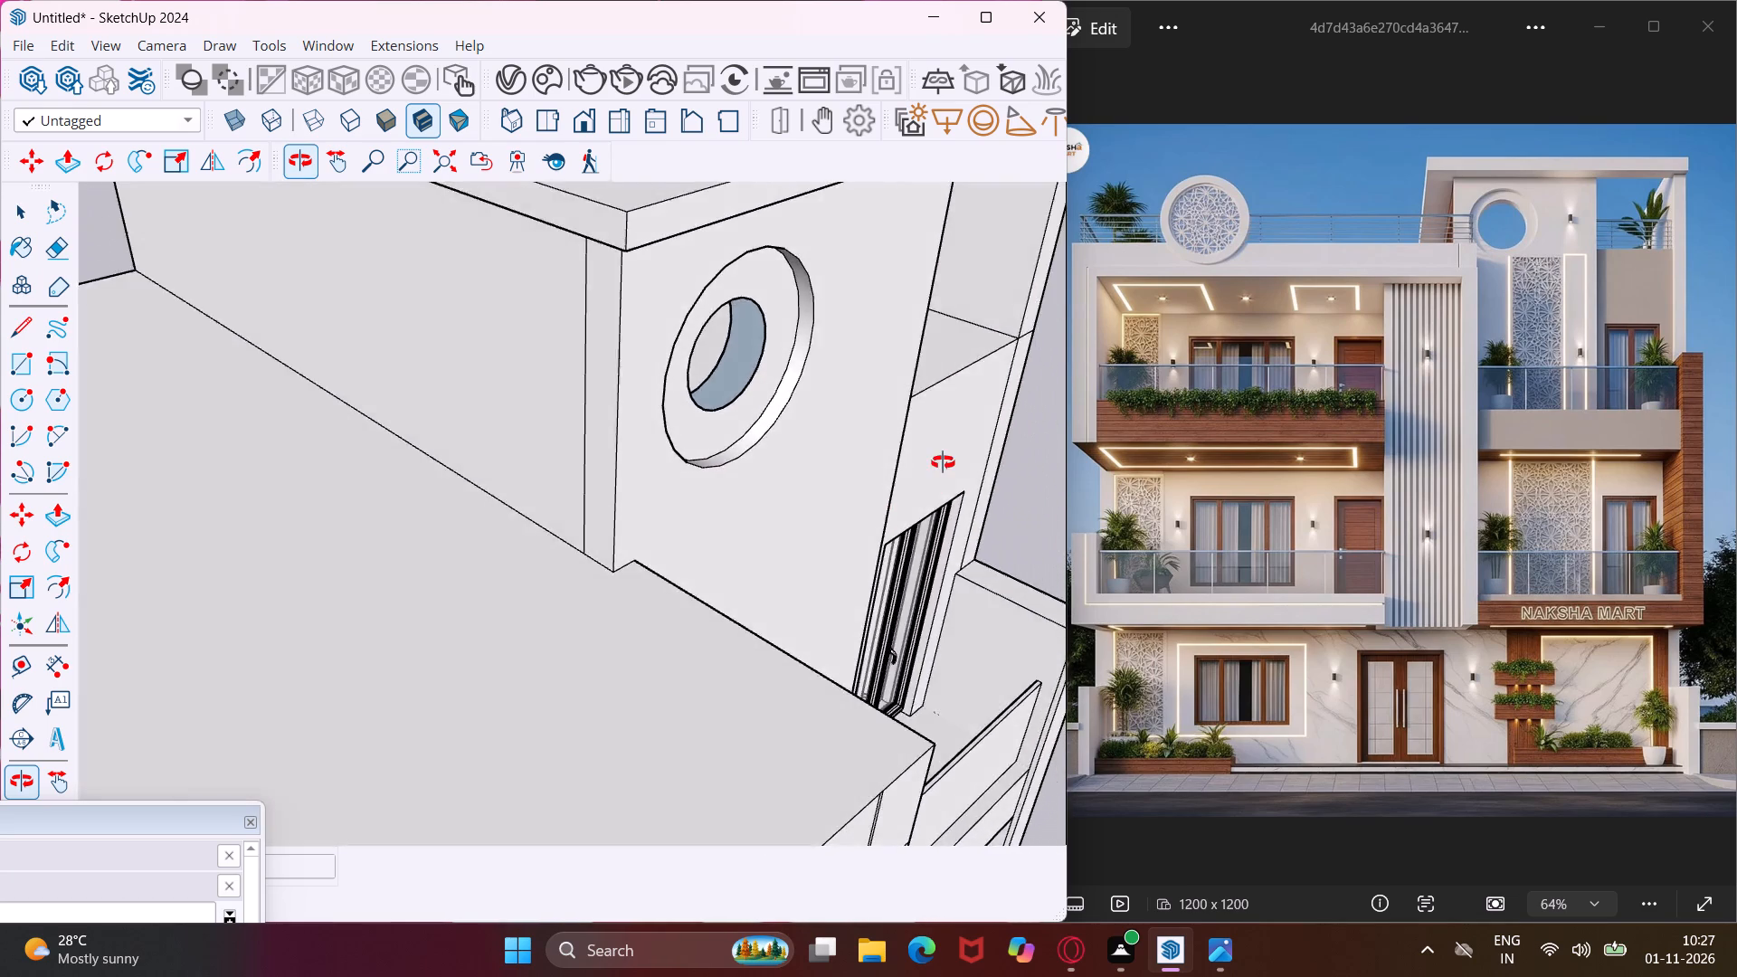
pyautogui.moveTo(943, 462); pyautogui.dragTo(634, 321, button='middle')
pyautogui.scroll(-7, 574, 342)
pyautogui.moveTo(566, 362); pyautogui.dragTo(690, 397, button='middle')
pyautogui.scroll(-8, 623, 353)
pyautogui.moveTo(616, 338); pyautogui.dragTo(628, 361, button='middle')
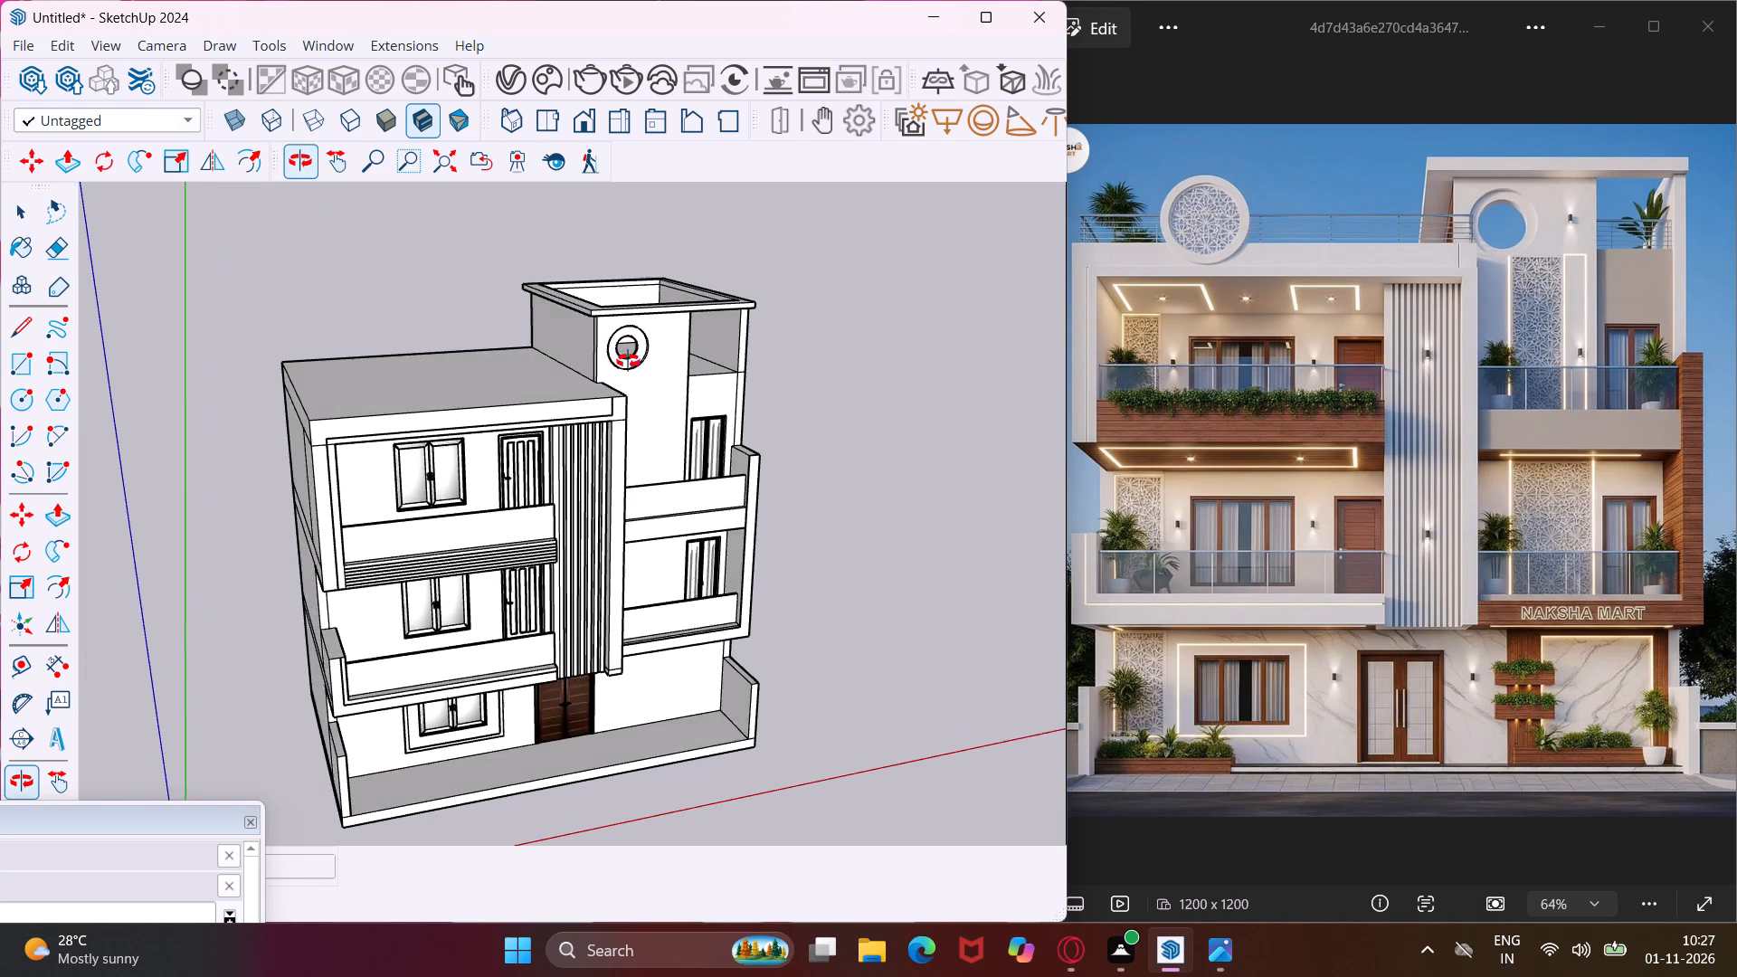
pyautogui.moveTo(628, 361); pyautogui.dragTo(760, 433, button='middle')
# Draw a large, nearly square rectangle on the ground-floor front wall between the entrance door and the porch's side wall.
pyautogui.scroll(3, 553, 538)
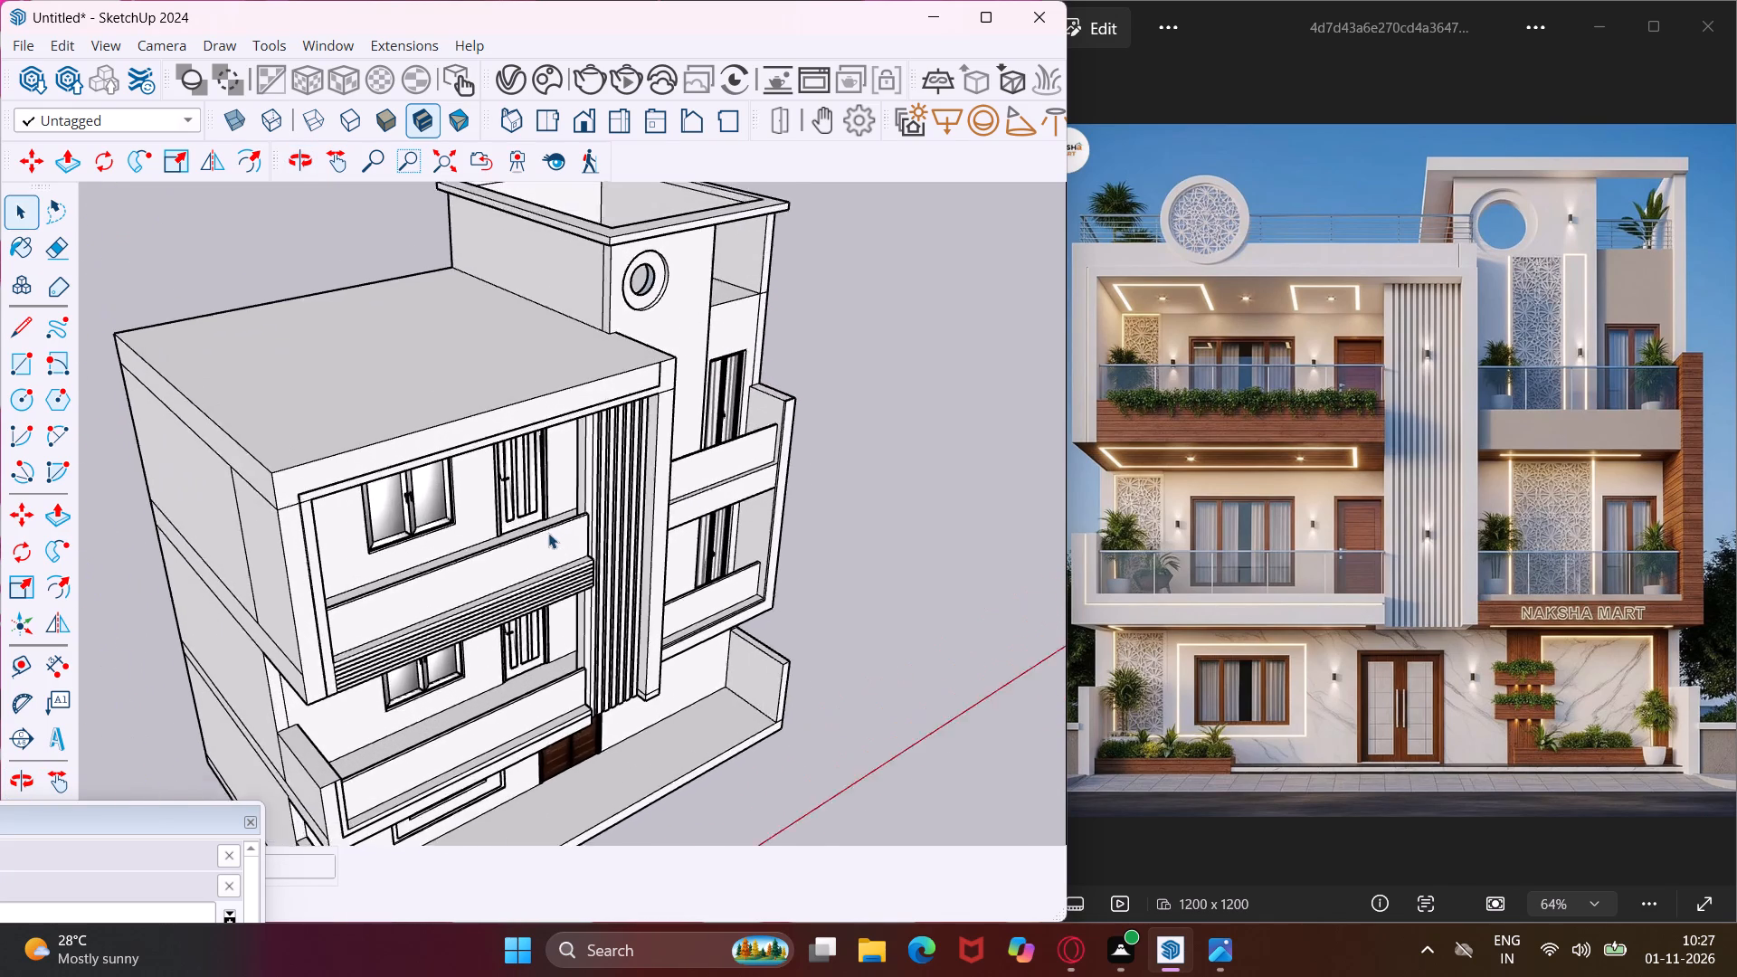
pyautogui.scroll(2, 548, 533)
pyautogui.moveTo(510, 516); pyautogui.dragTo(716, 286, button='middle')
pyautogui.scroll(-6, 584, 326)
pyautogui.scroll(3, 709, 551)
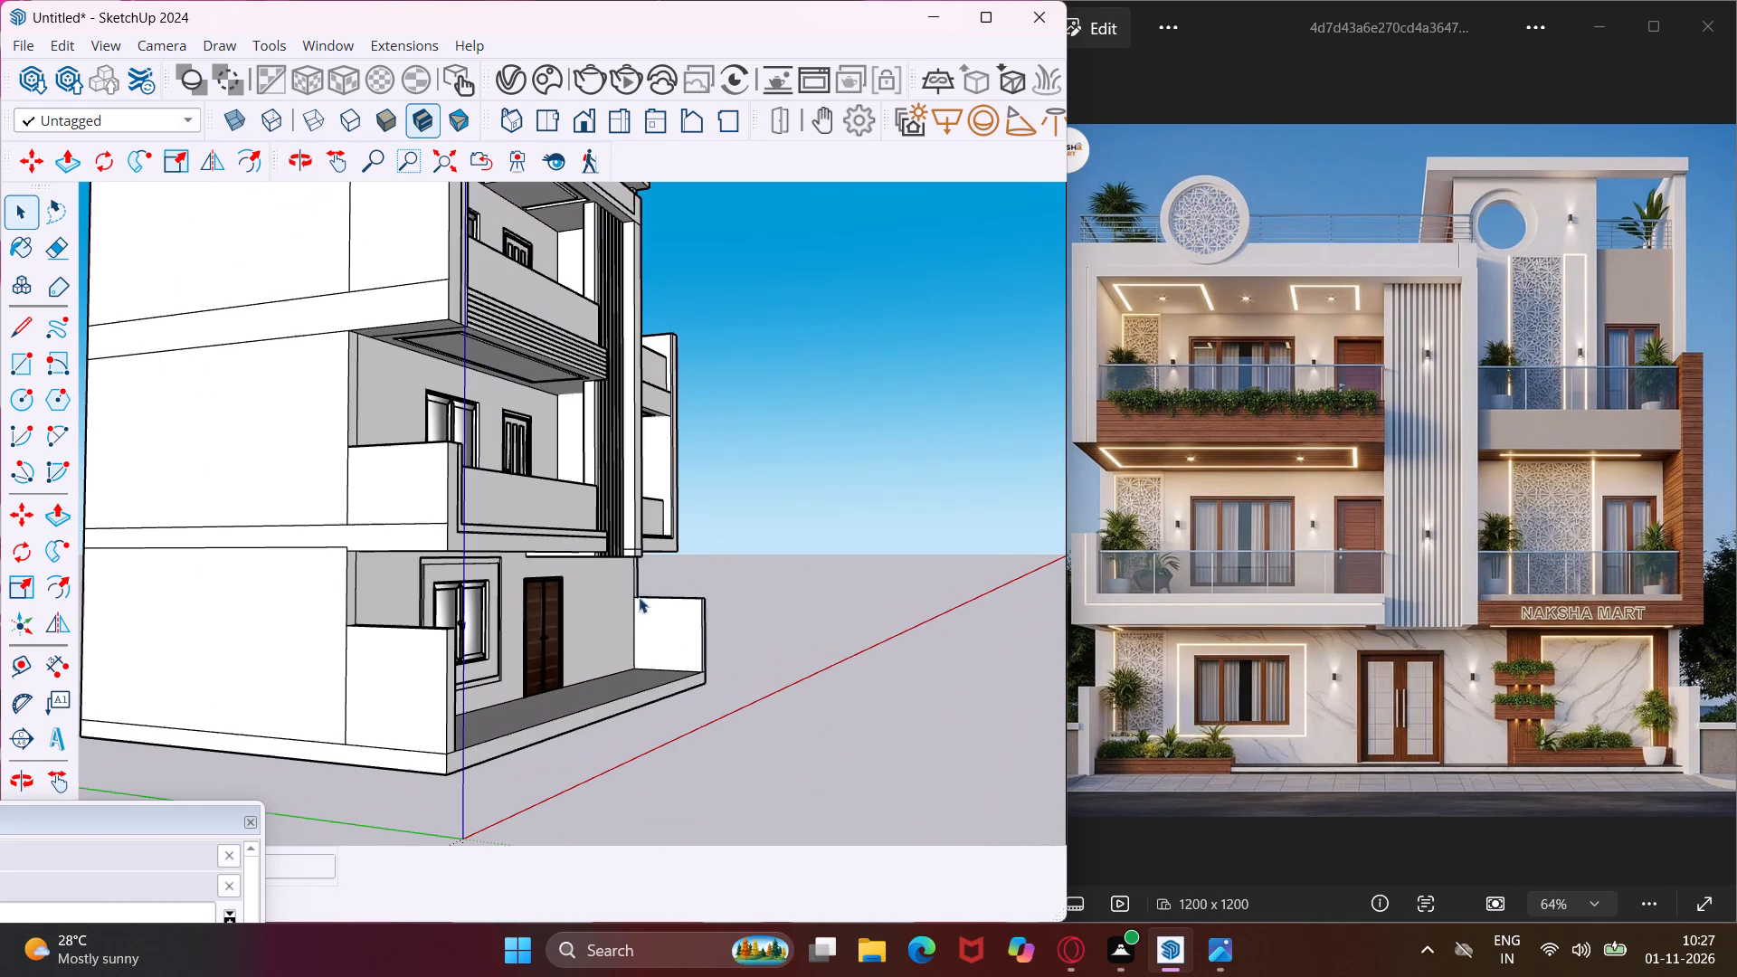
pyautogui.scroll(1, 639, 597)
pyautogui.moveTo(601, 621); pyautogui.dragTo(488, 611, button='middle')
pyautogui.scroll(1, 584, 617)
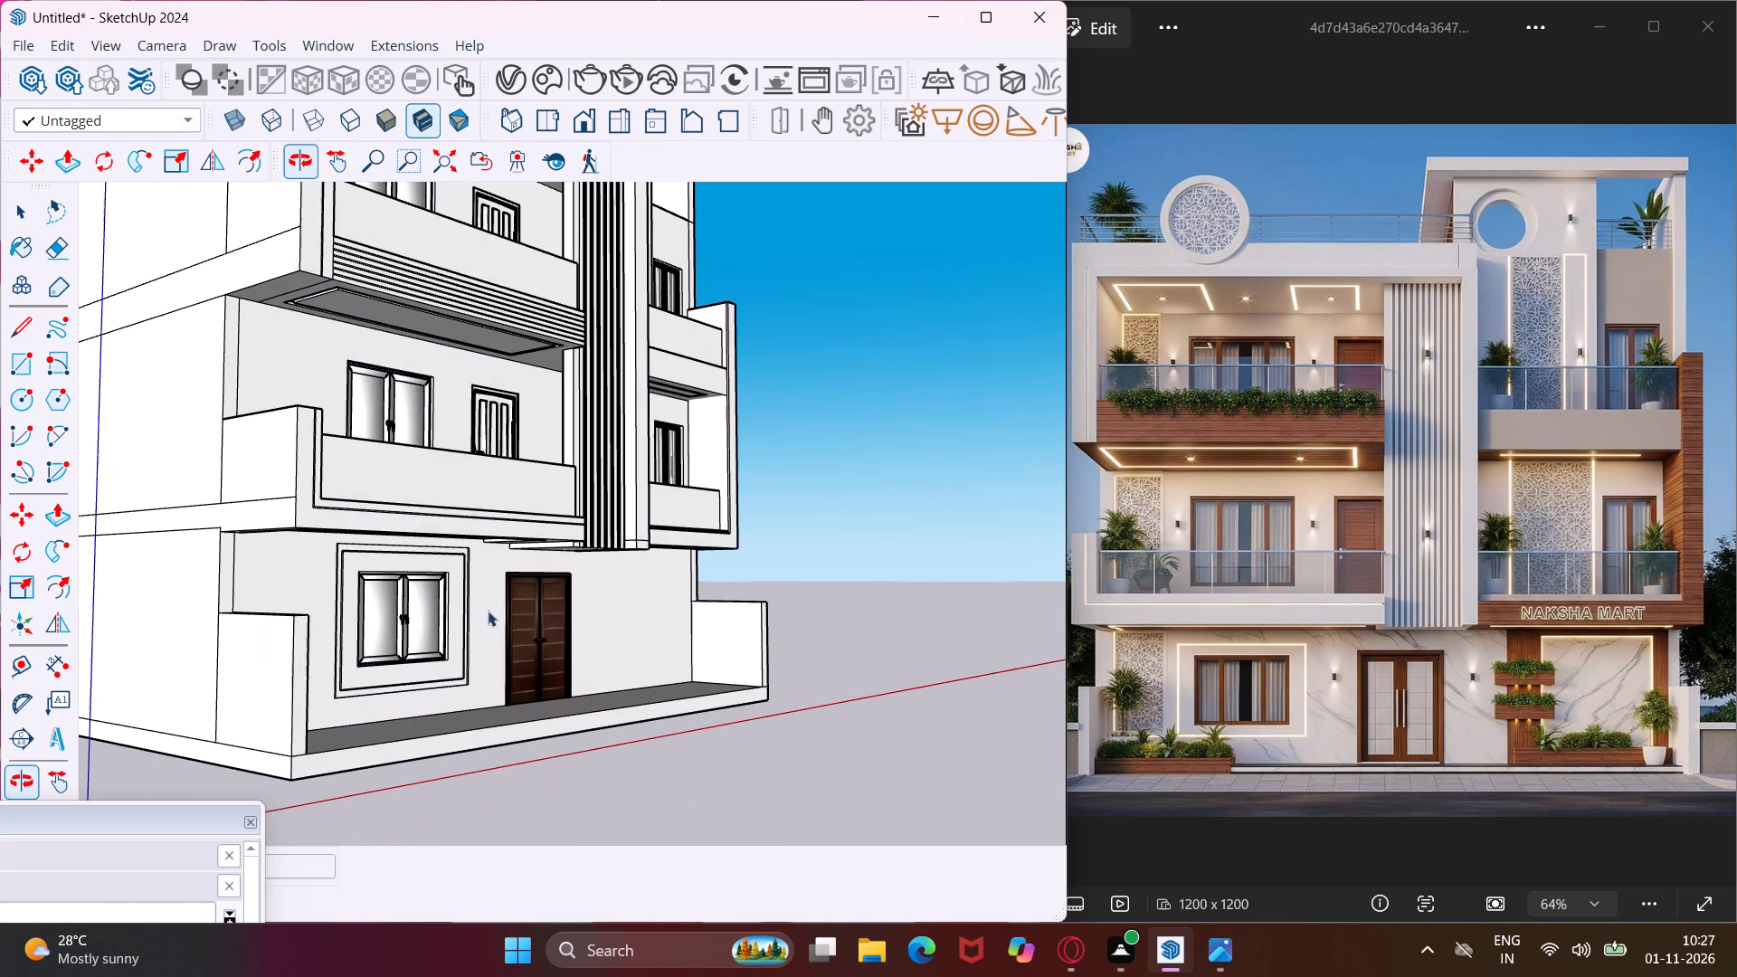
pyautogui.scroll(4, 559, 605)
pyautogui.moveTo(584, 613); pyautogui.dragTo(542, 609, button='middle')
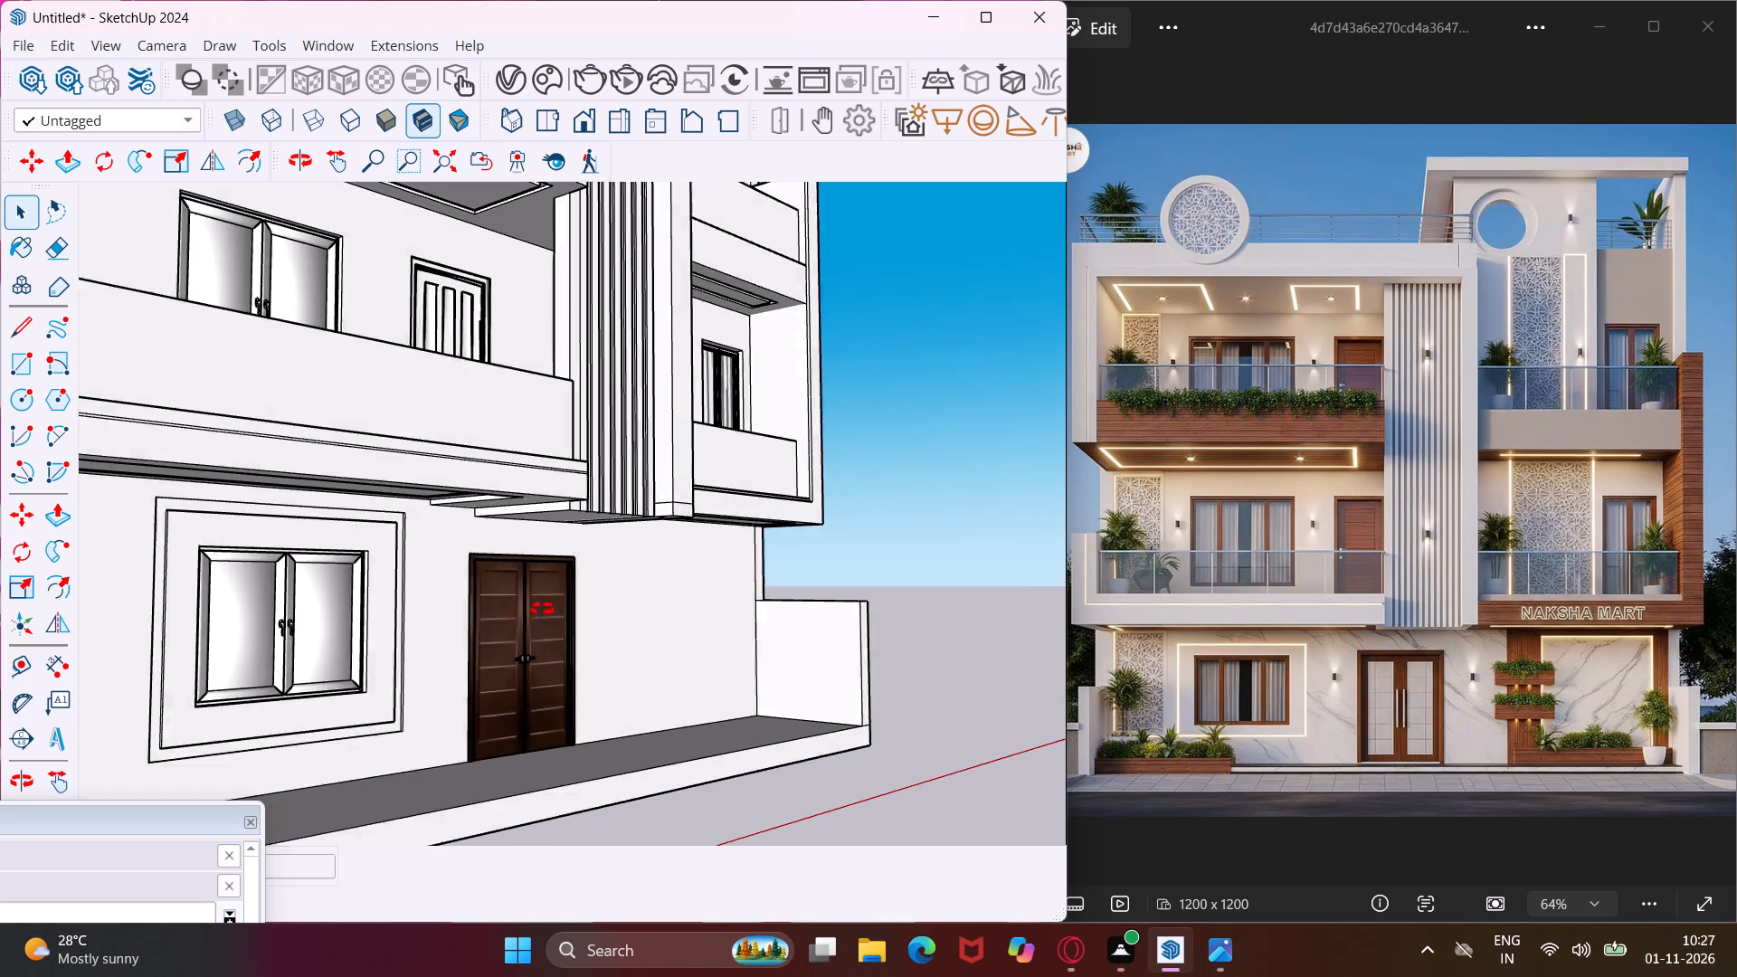
pyautogui.moveTo(542, 609); pyautogui.dragTo(459, 606, button='middle')
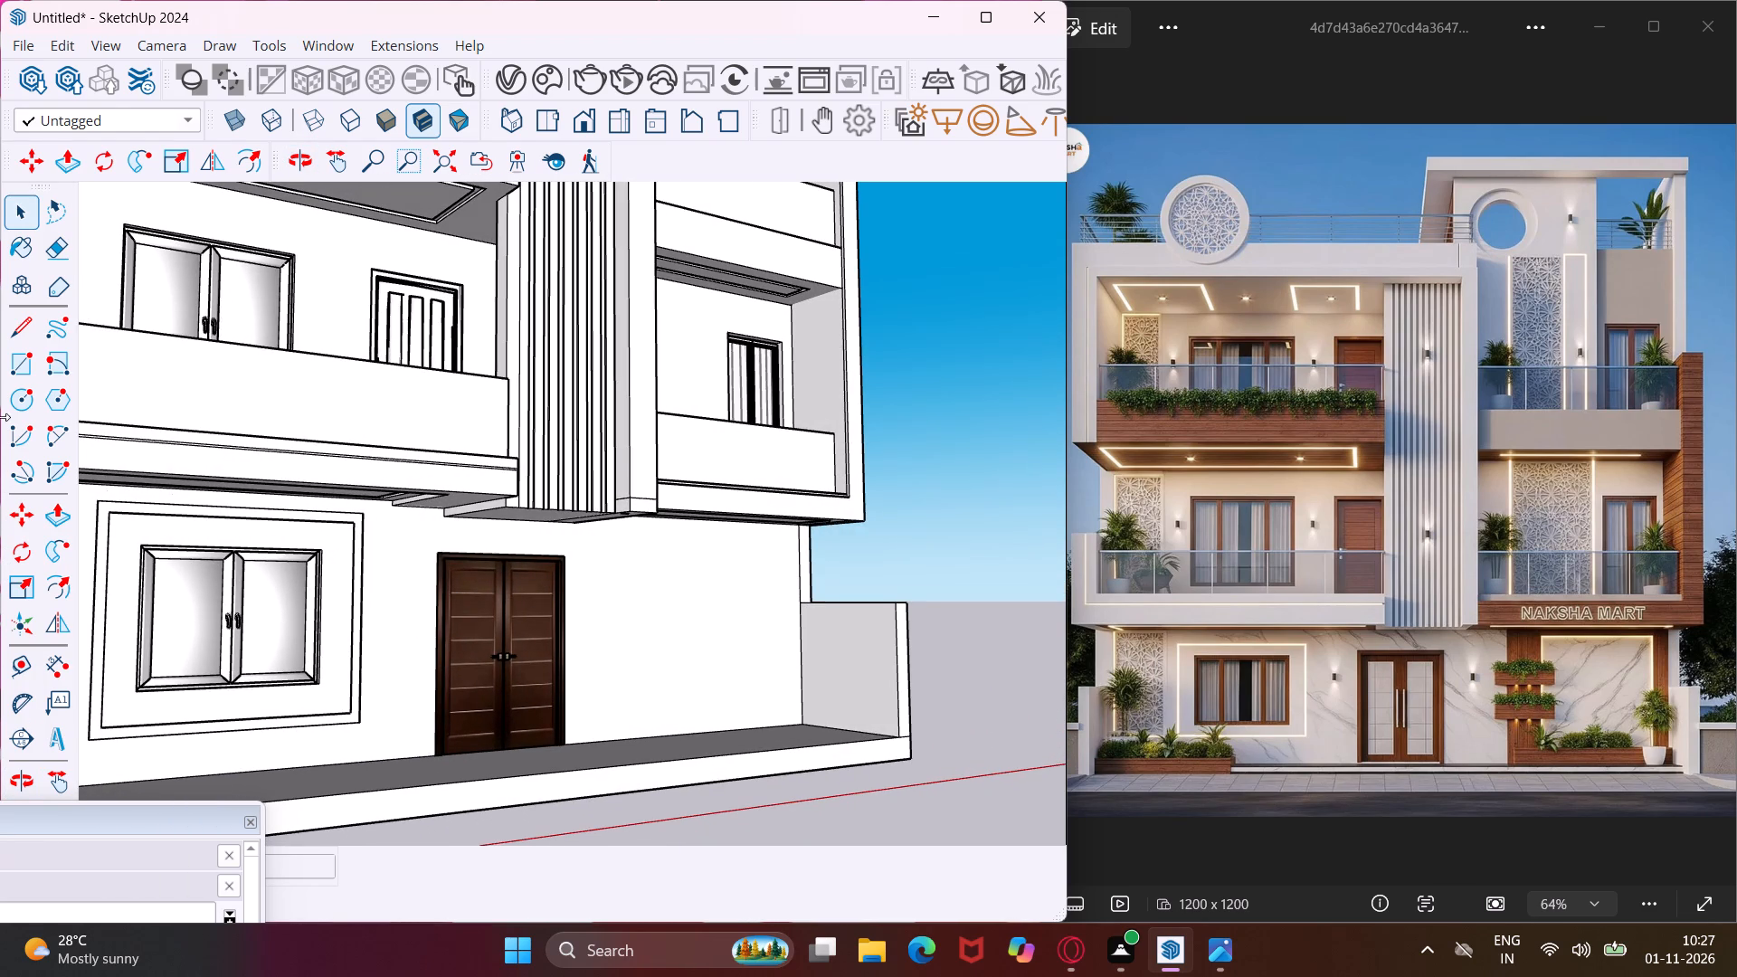
pyautogui.click(14, 370)
pyautogui.moveTo(590, 609); pyautogui.dragTo(654, 718, button='middle')
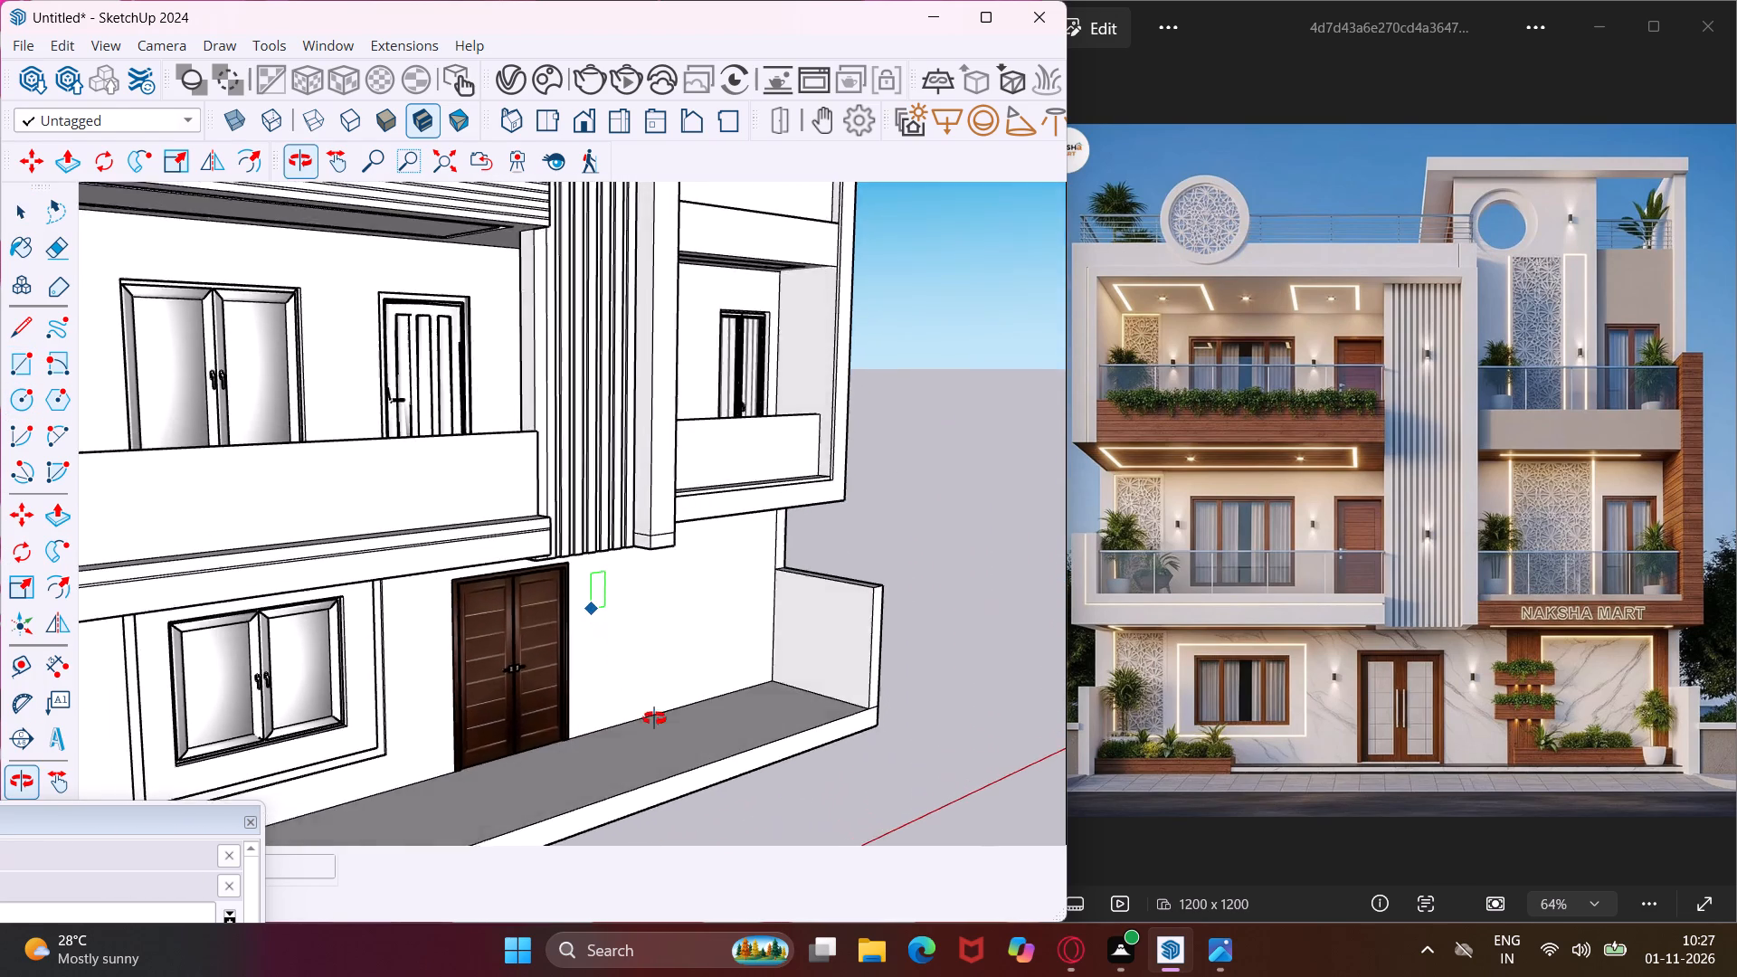
pyautogui.moveTo(654, 718); pyautogui.dragTo(660, 728, button='middle')
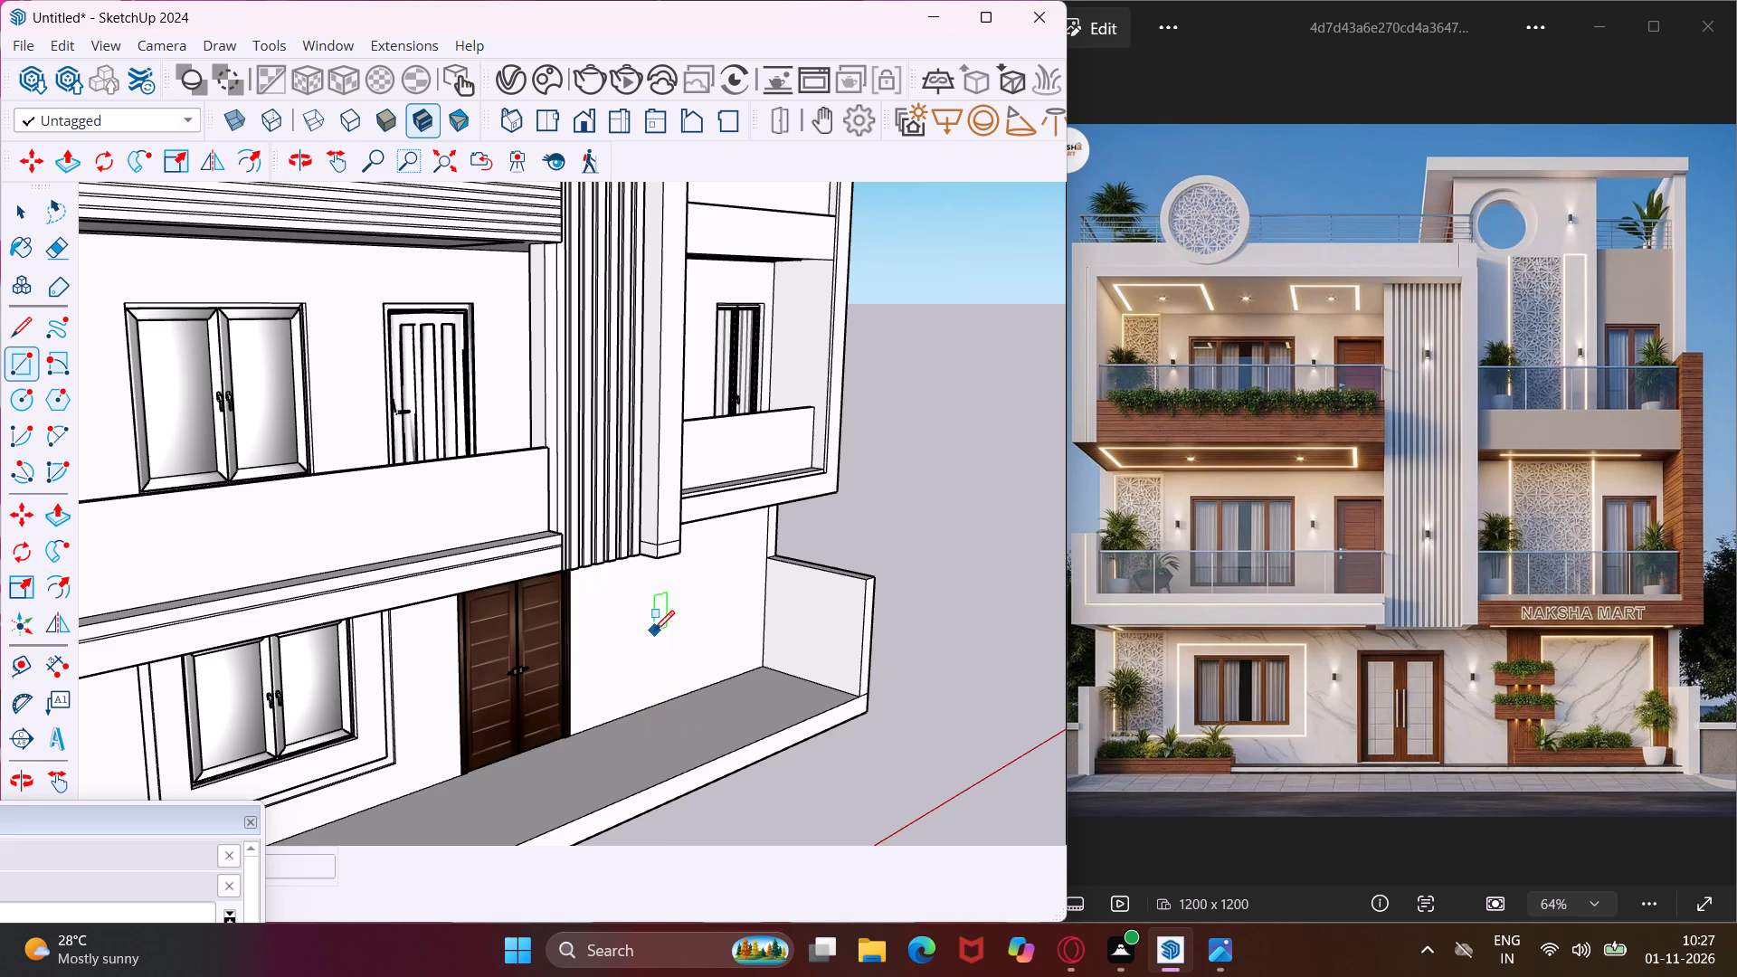
pyautogui.scroll(5, 677, 714)
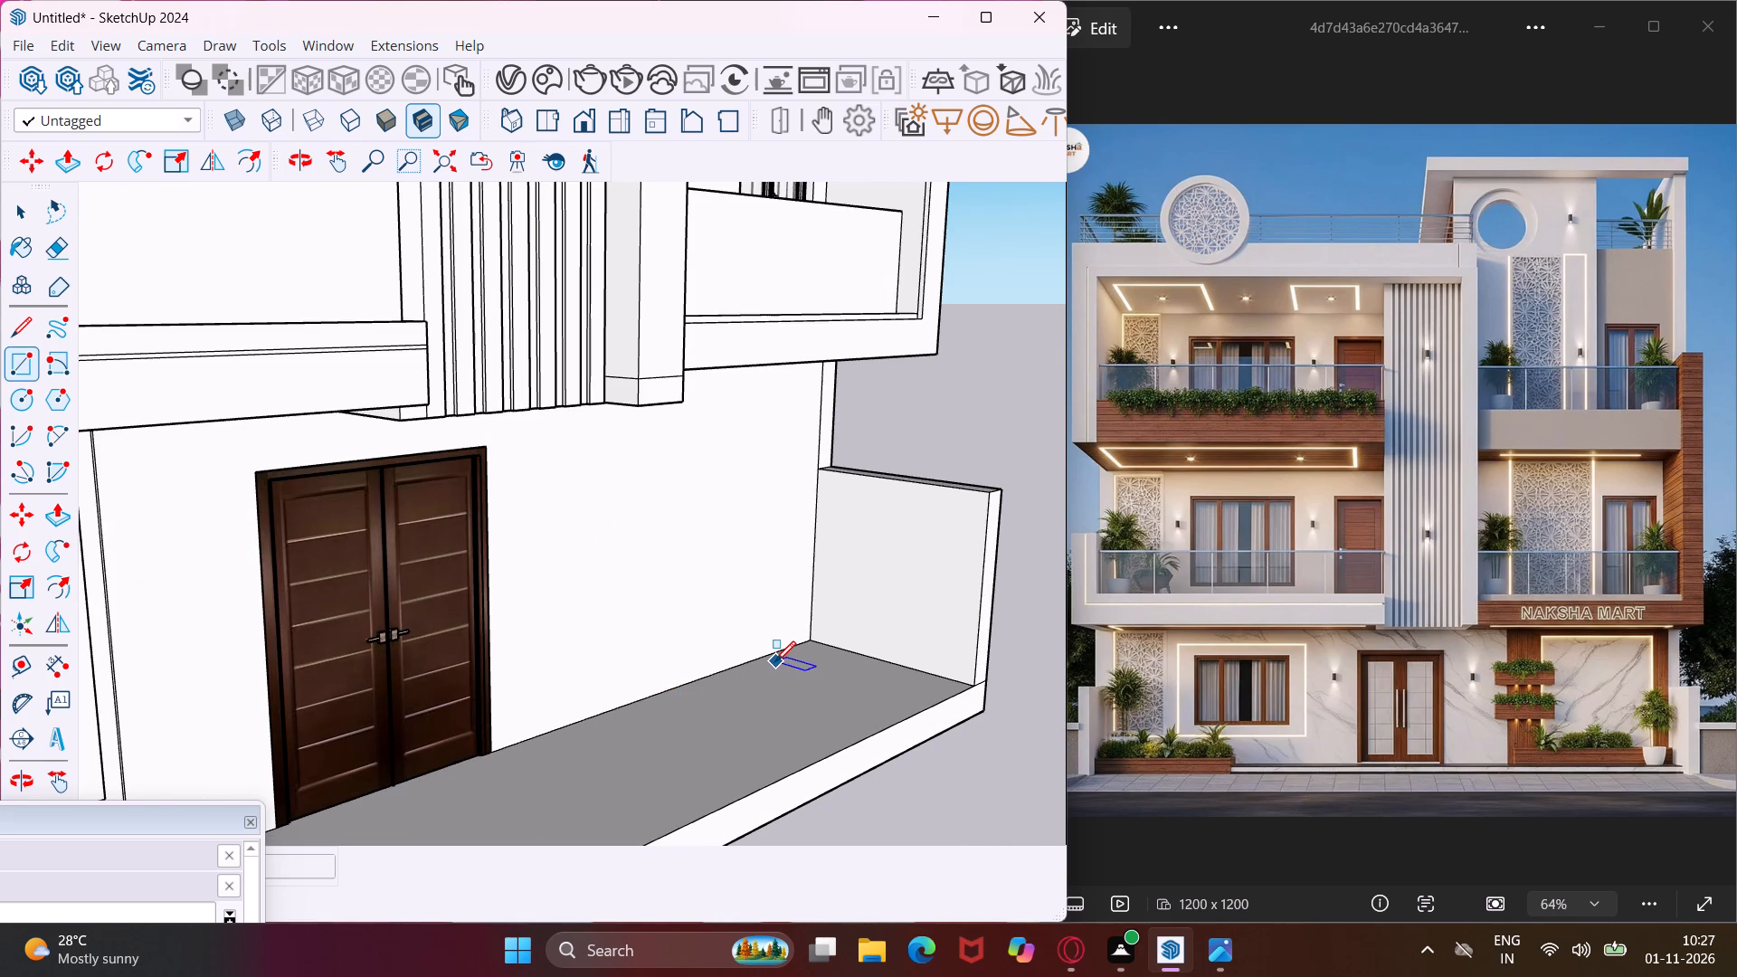
pyautogui.scroll(-1, 761, 657)
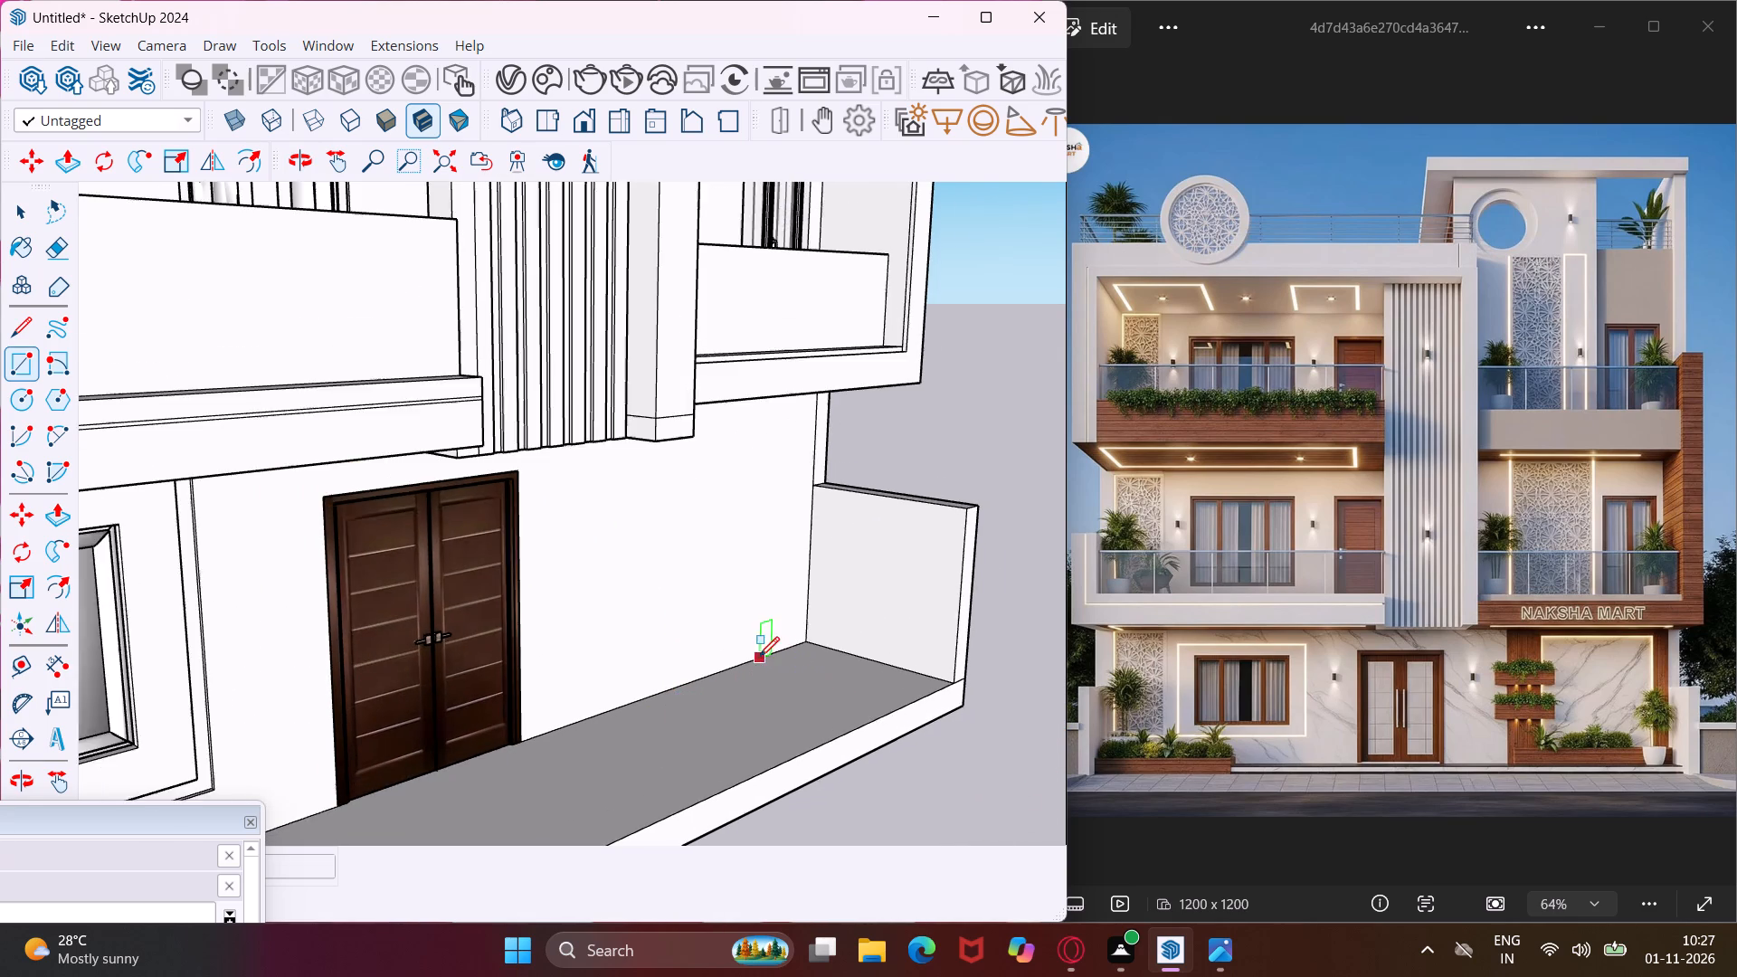
pyautogui.moveTo(759, 656); pyautogui.dragTo(420, 594, button='middle')
pyautogui.scroll(-1, 422, 594)
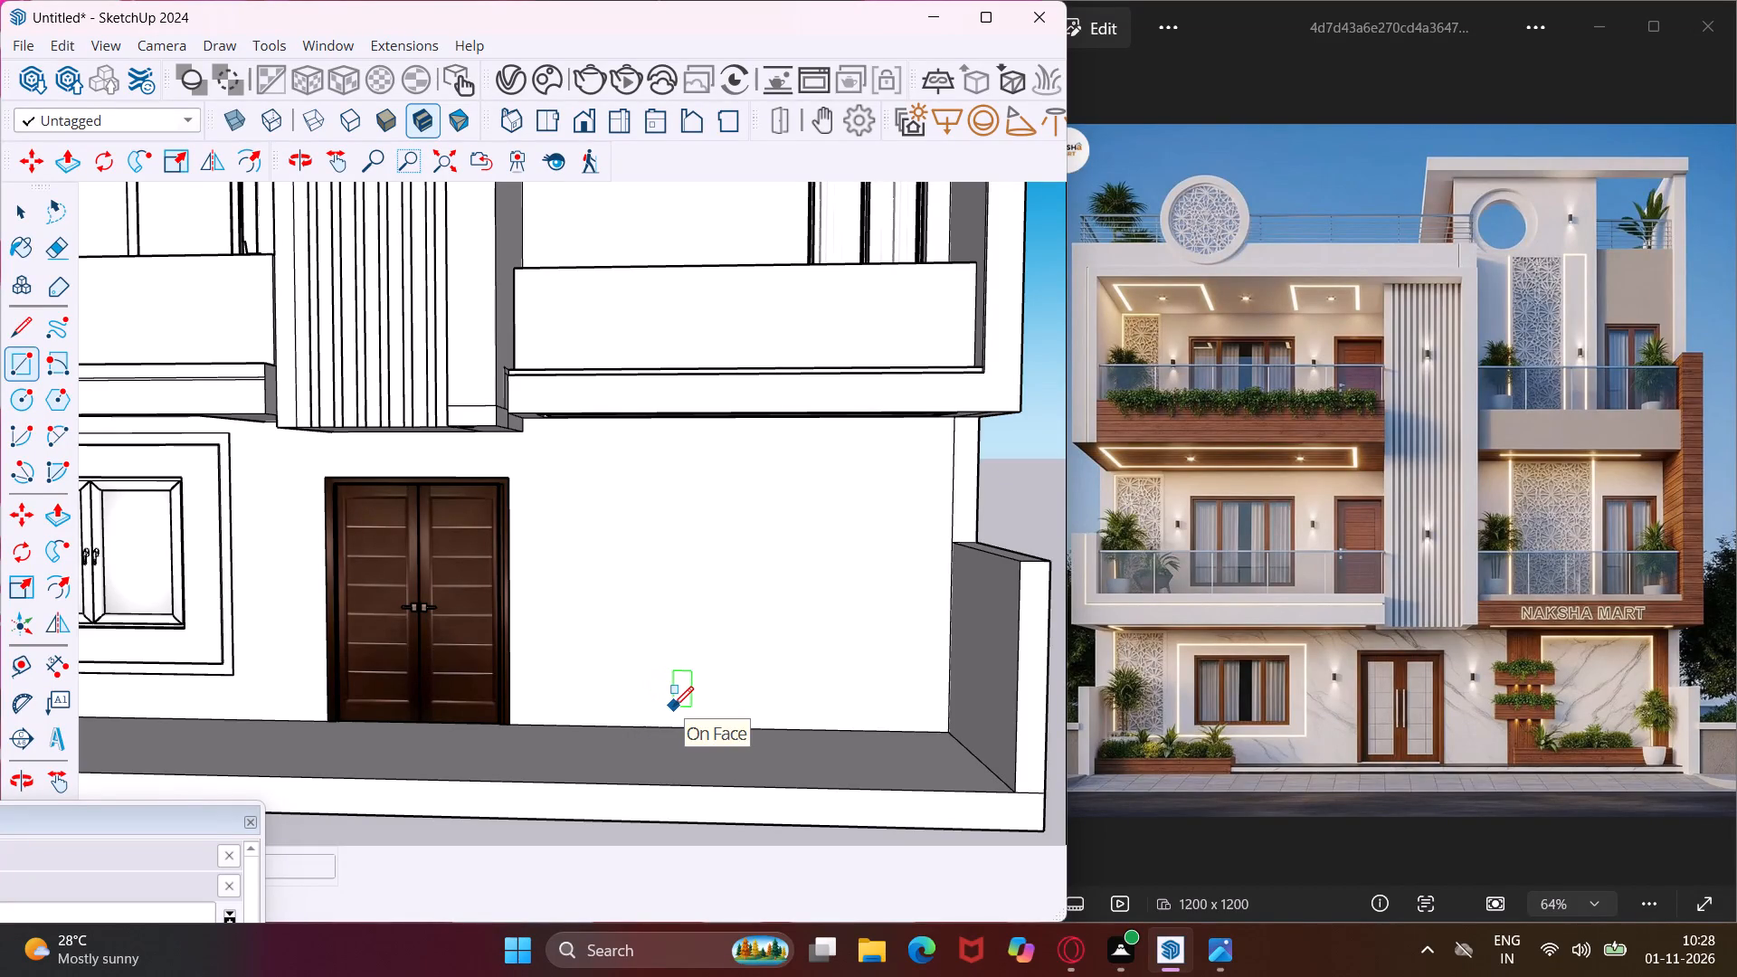
pyautogui.click(673, 707)
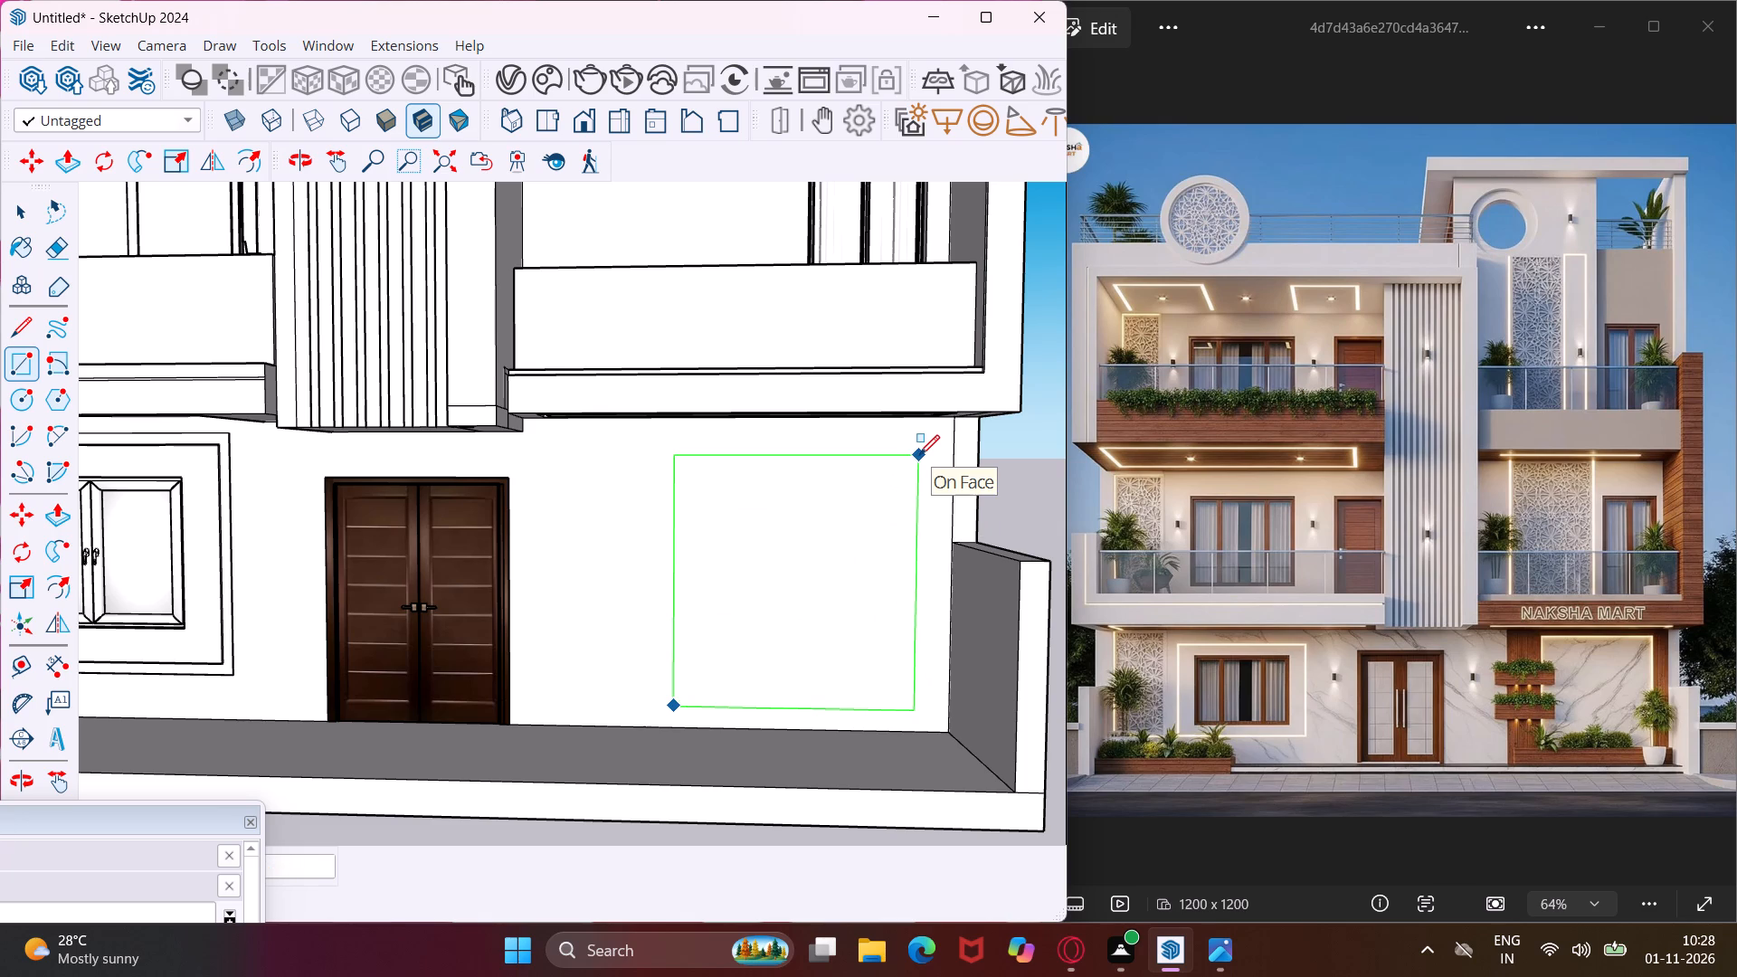
pyautogui.click(917, 453)
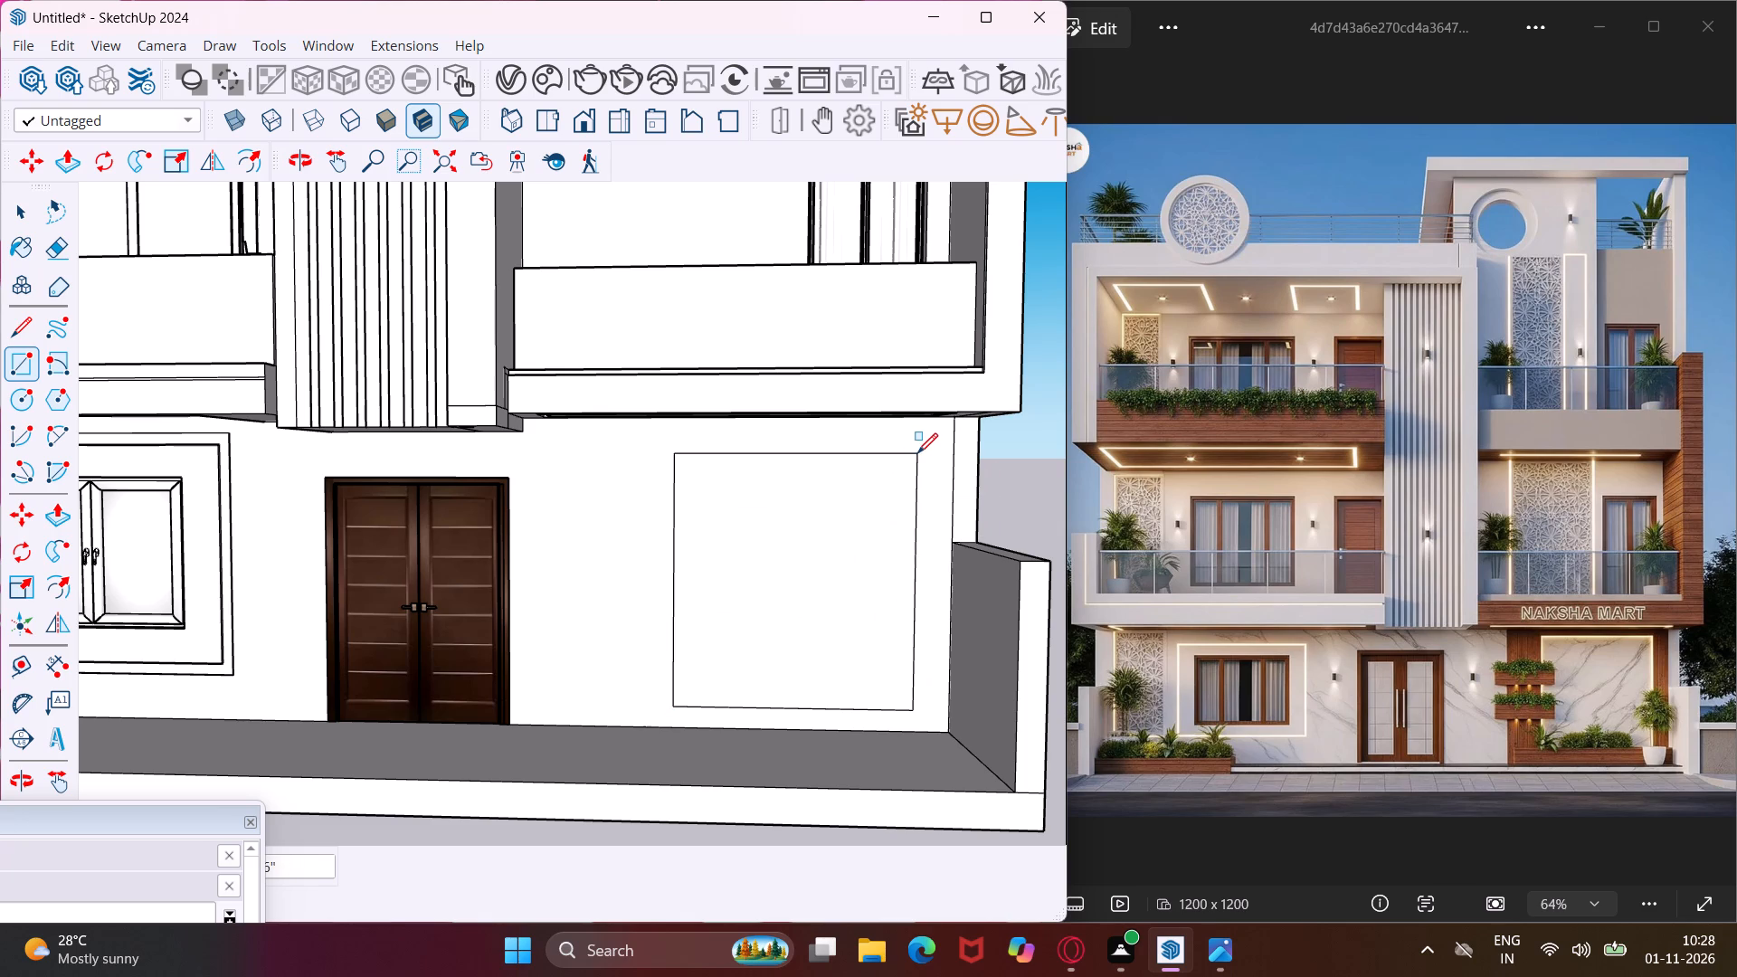
pyautogui.press('Escape')
pyautogui.press('space')
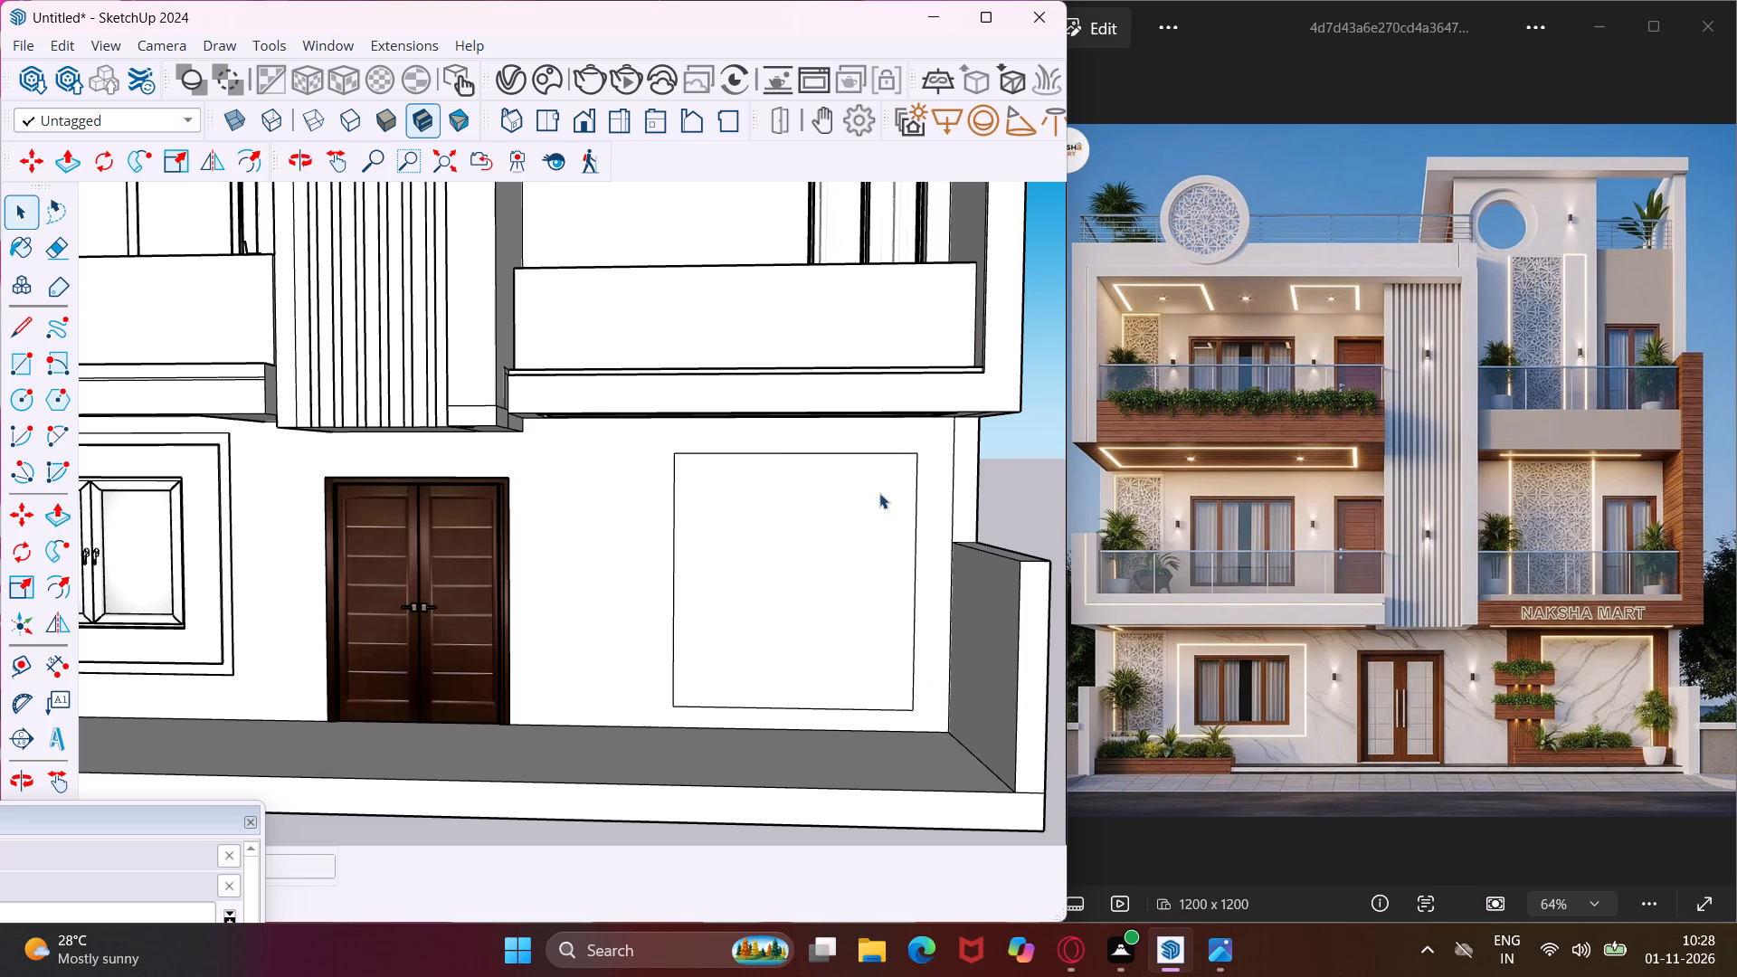
# Push/Pull the new rectangle slightly outward from the ground-floor wall to form a shallow raised panel.
pyautogui.click(876, 502)
pyautogui.press('p')
pyautogui.click(876, 502)
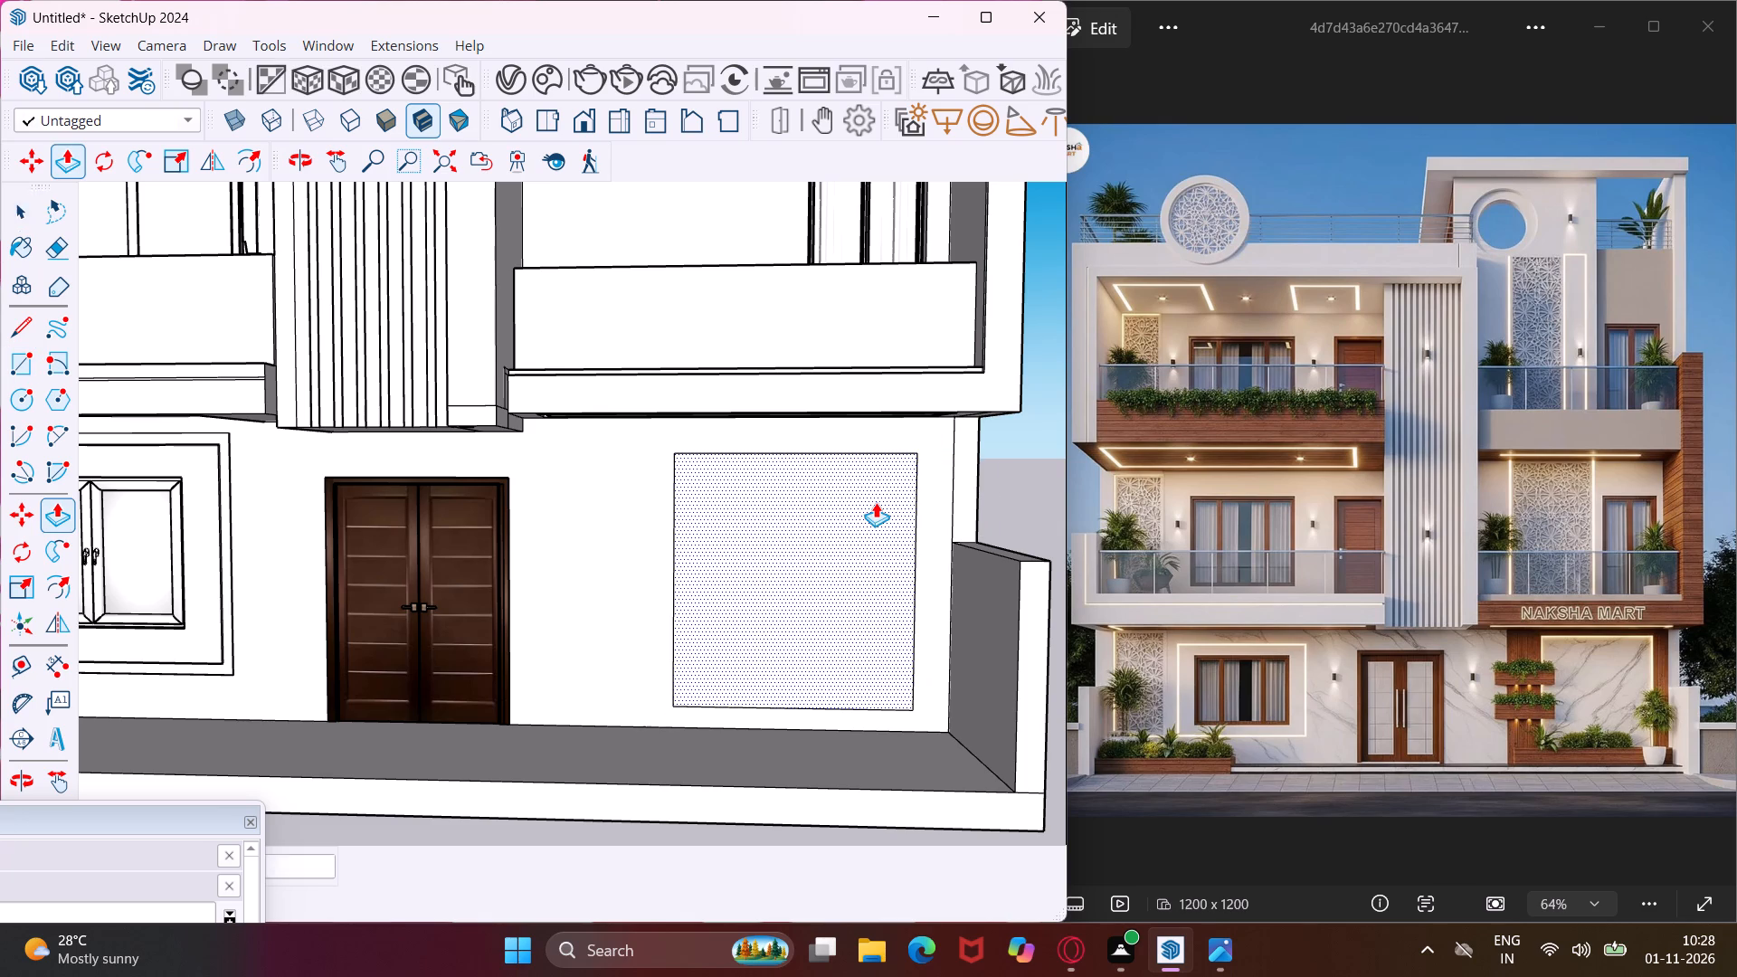
pyautogui.moveTo(876, 507); pyautogui.dragTo(427, 630, button='middle')
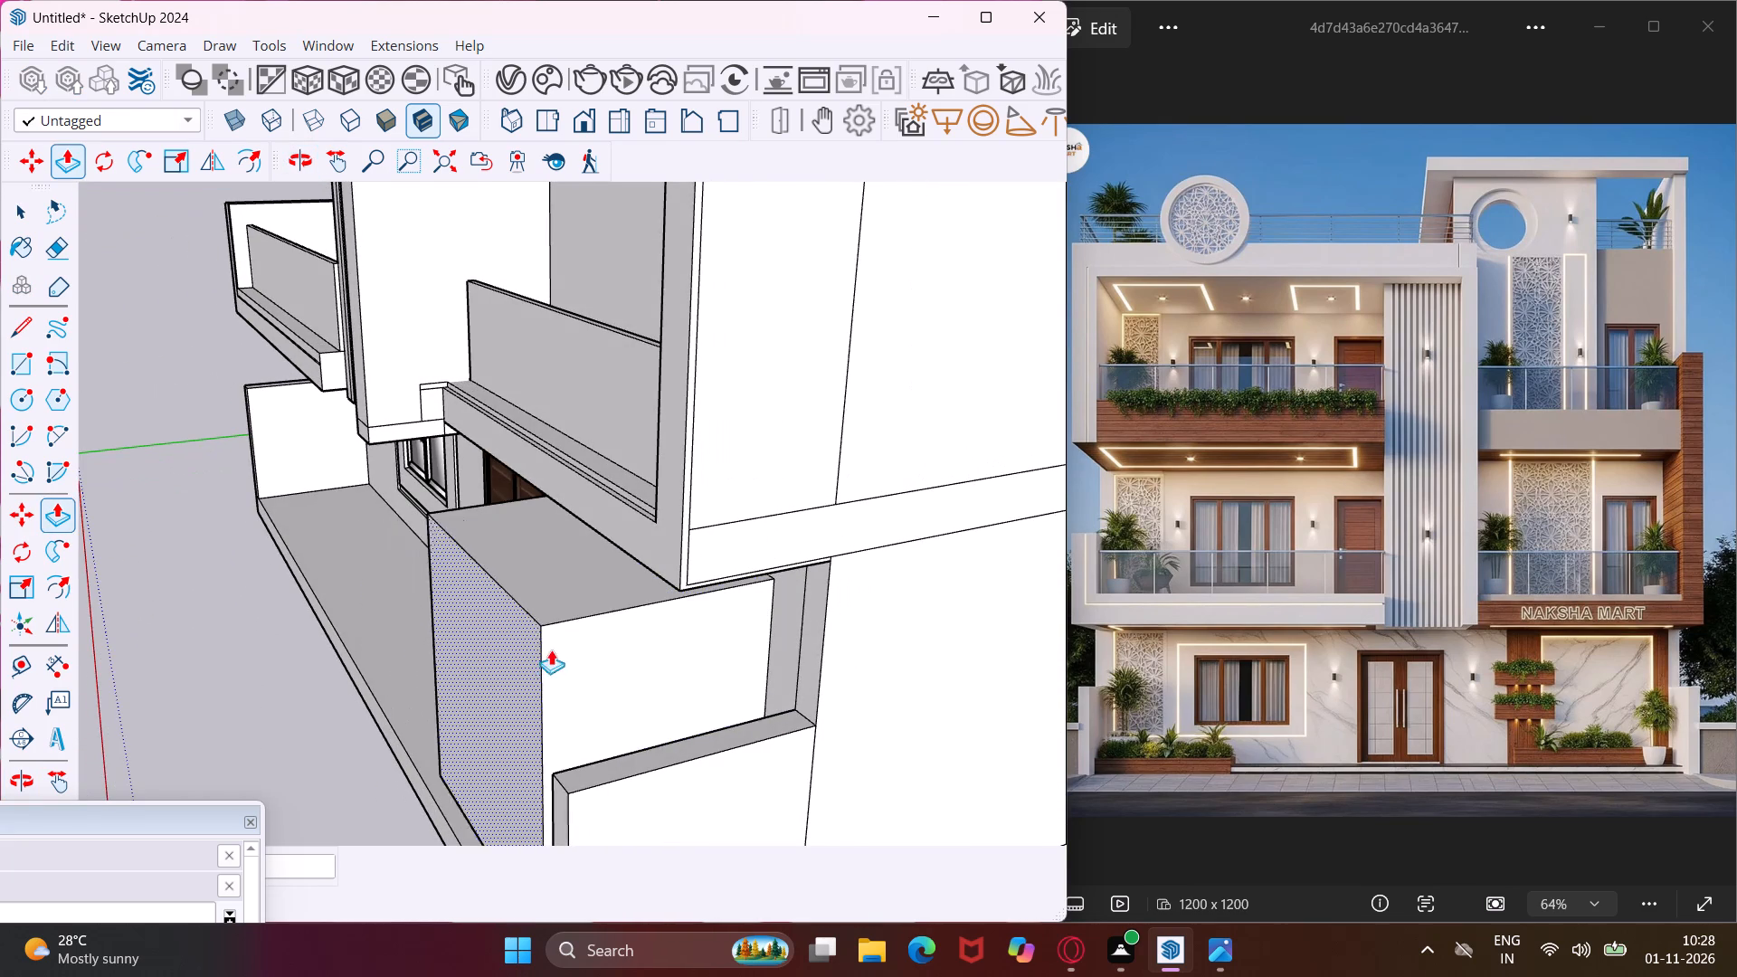
pyautogui.click(732, 610)
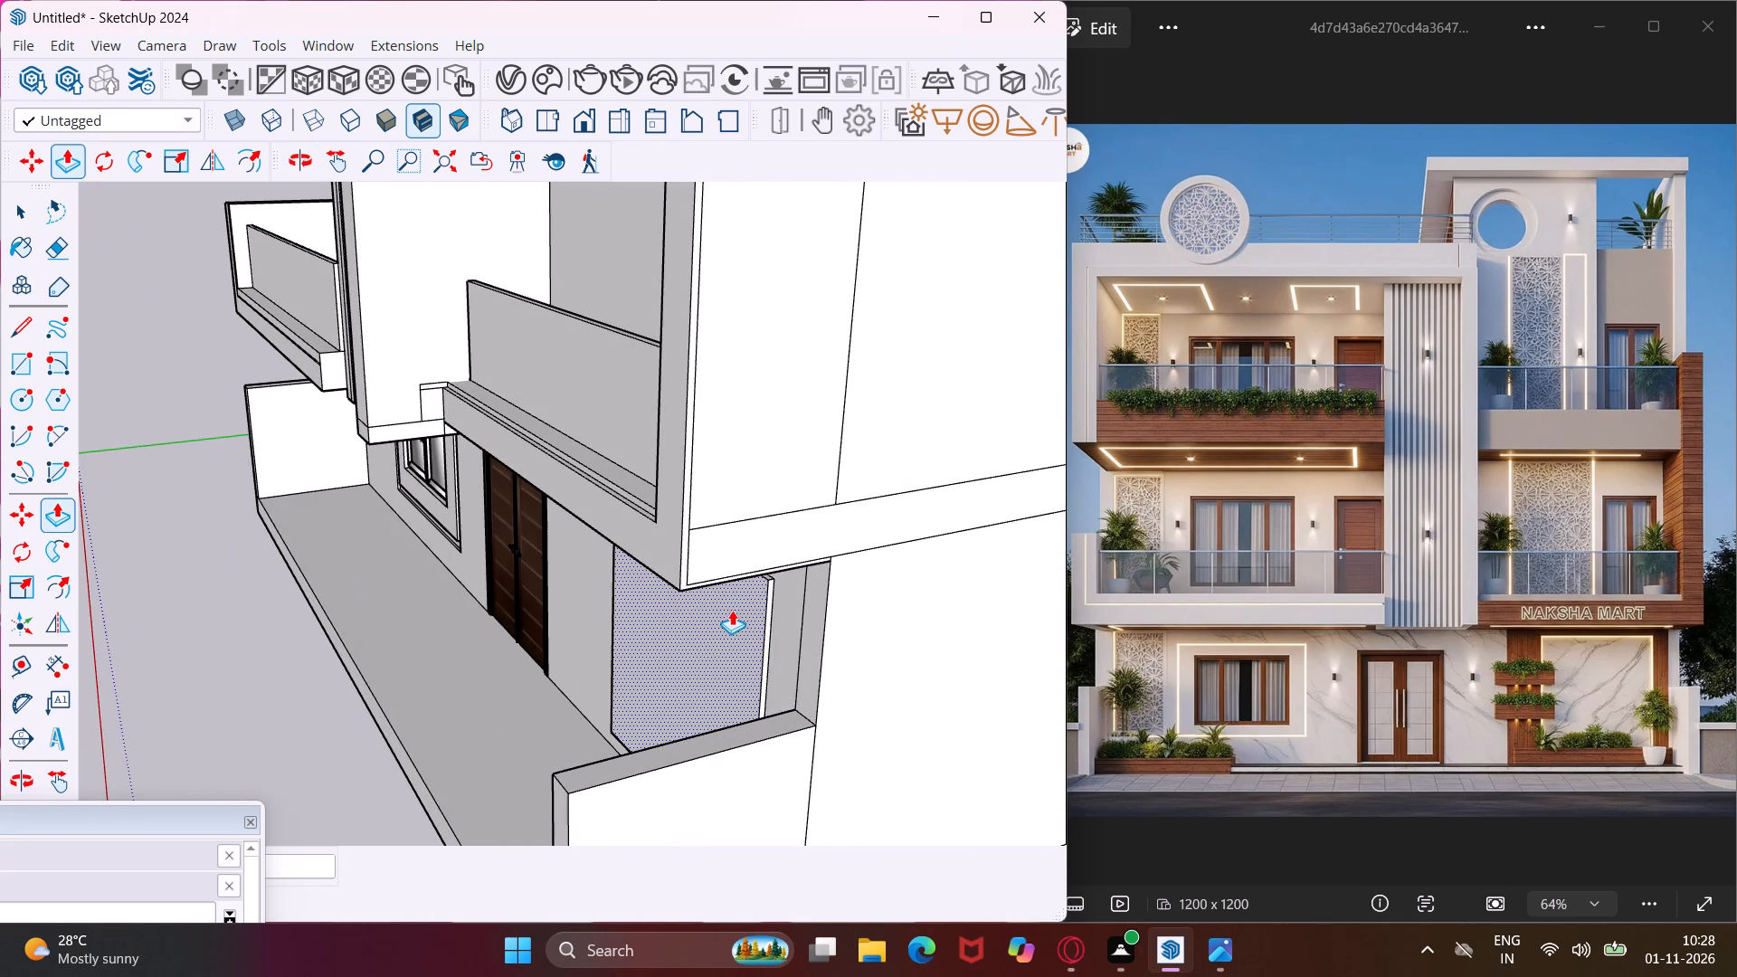
pyautogui.press('Escape')
pyautogui.press('space')
# Draw a vertical line on the wall between the entrance door and the raised panel, from the balcony underside to the porch floor.
pyautogui.moveTo(732, 610); pyautogui.dragTo(1191, 577, button='middle')
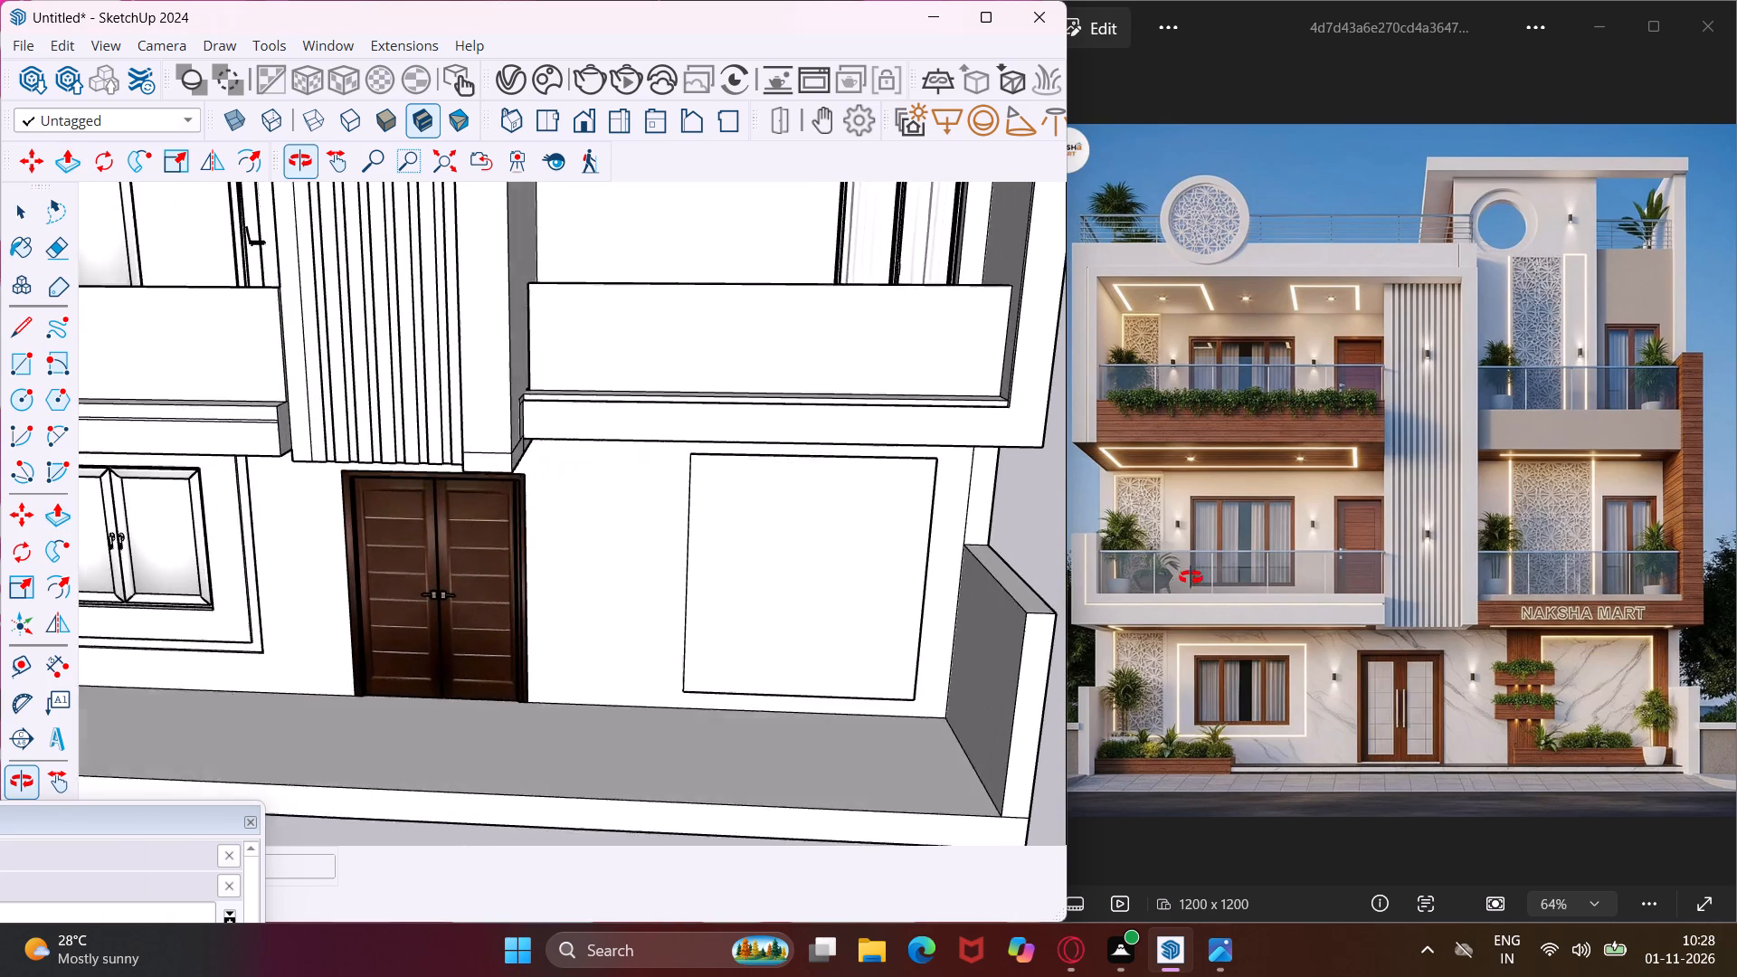
pyautogui.moveTo(1191, 577); pyautogui.dragTo(1191, 577, button='middle')
pyautogui.scroll(-3, 937, 570)
pyautogui.moveTo(773, 633); pyautogui.dragTo(819, 498, button='middle')
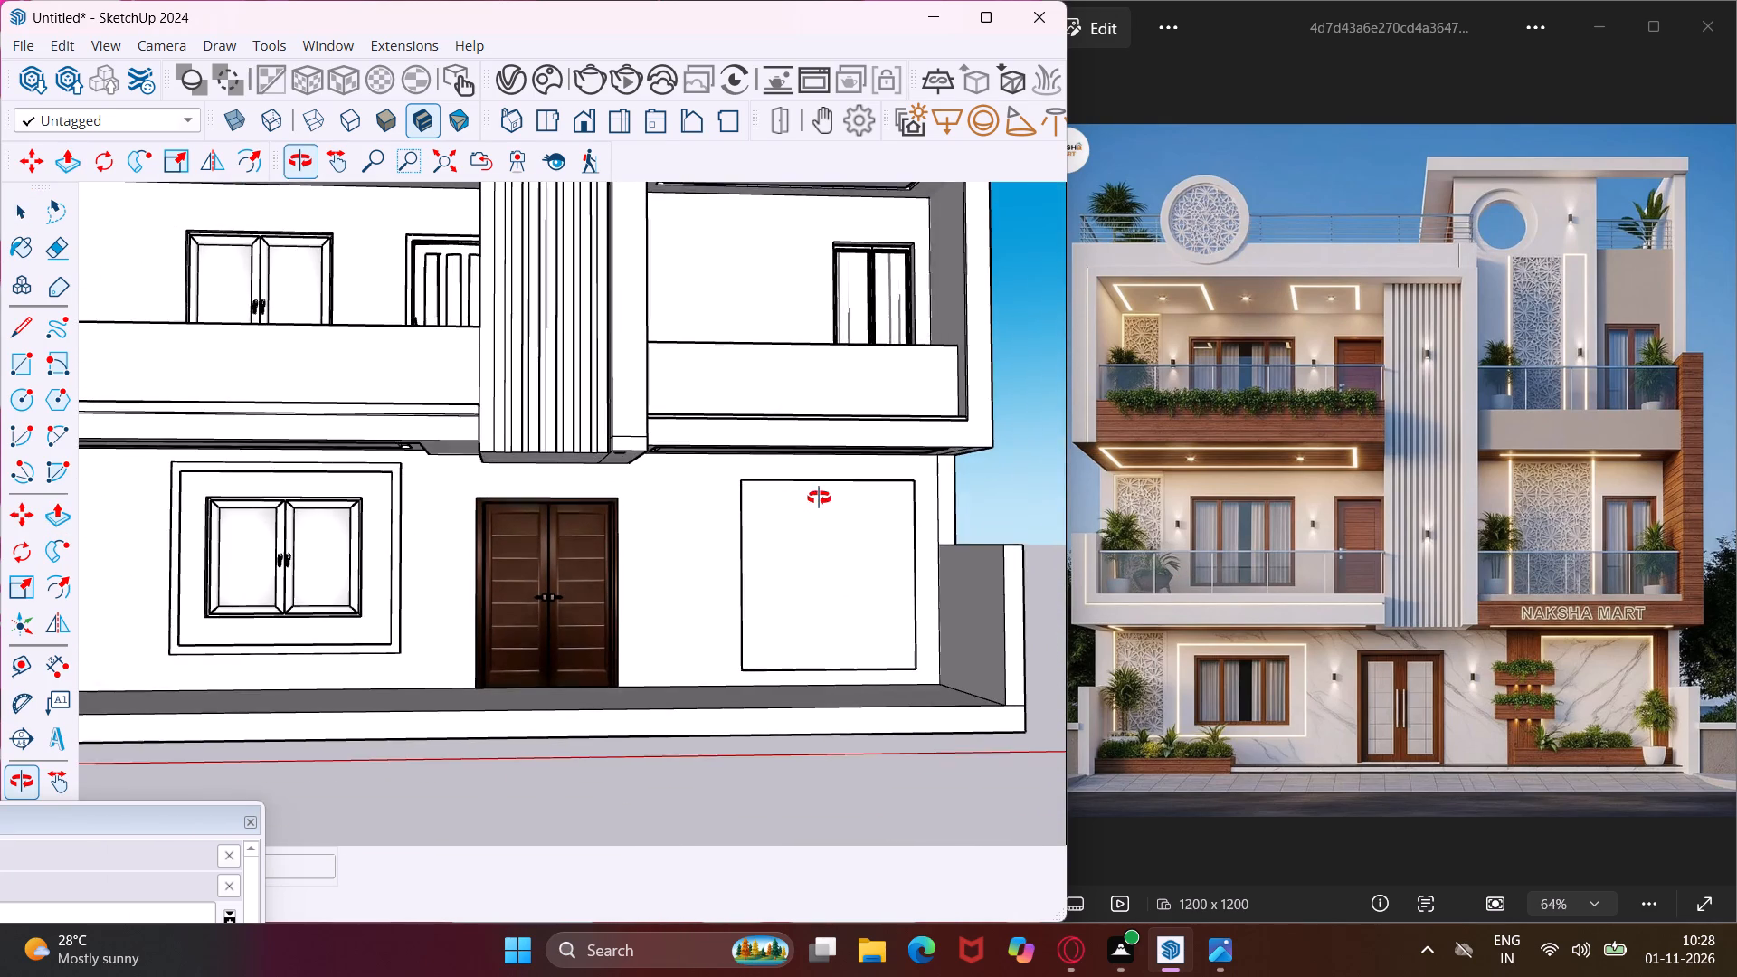
pyautogui.moveTo(819, 498); pyautogui.dragTo(819, 495, button='middle')
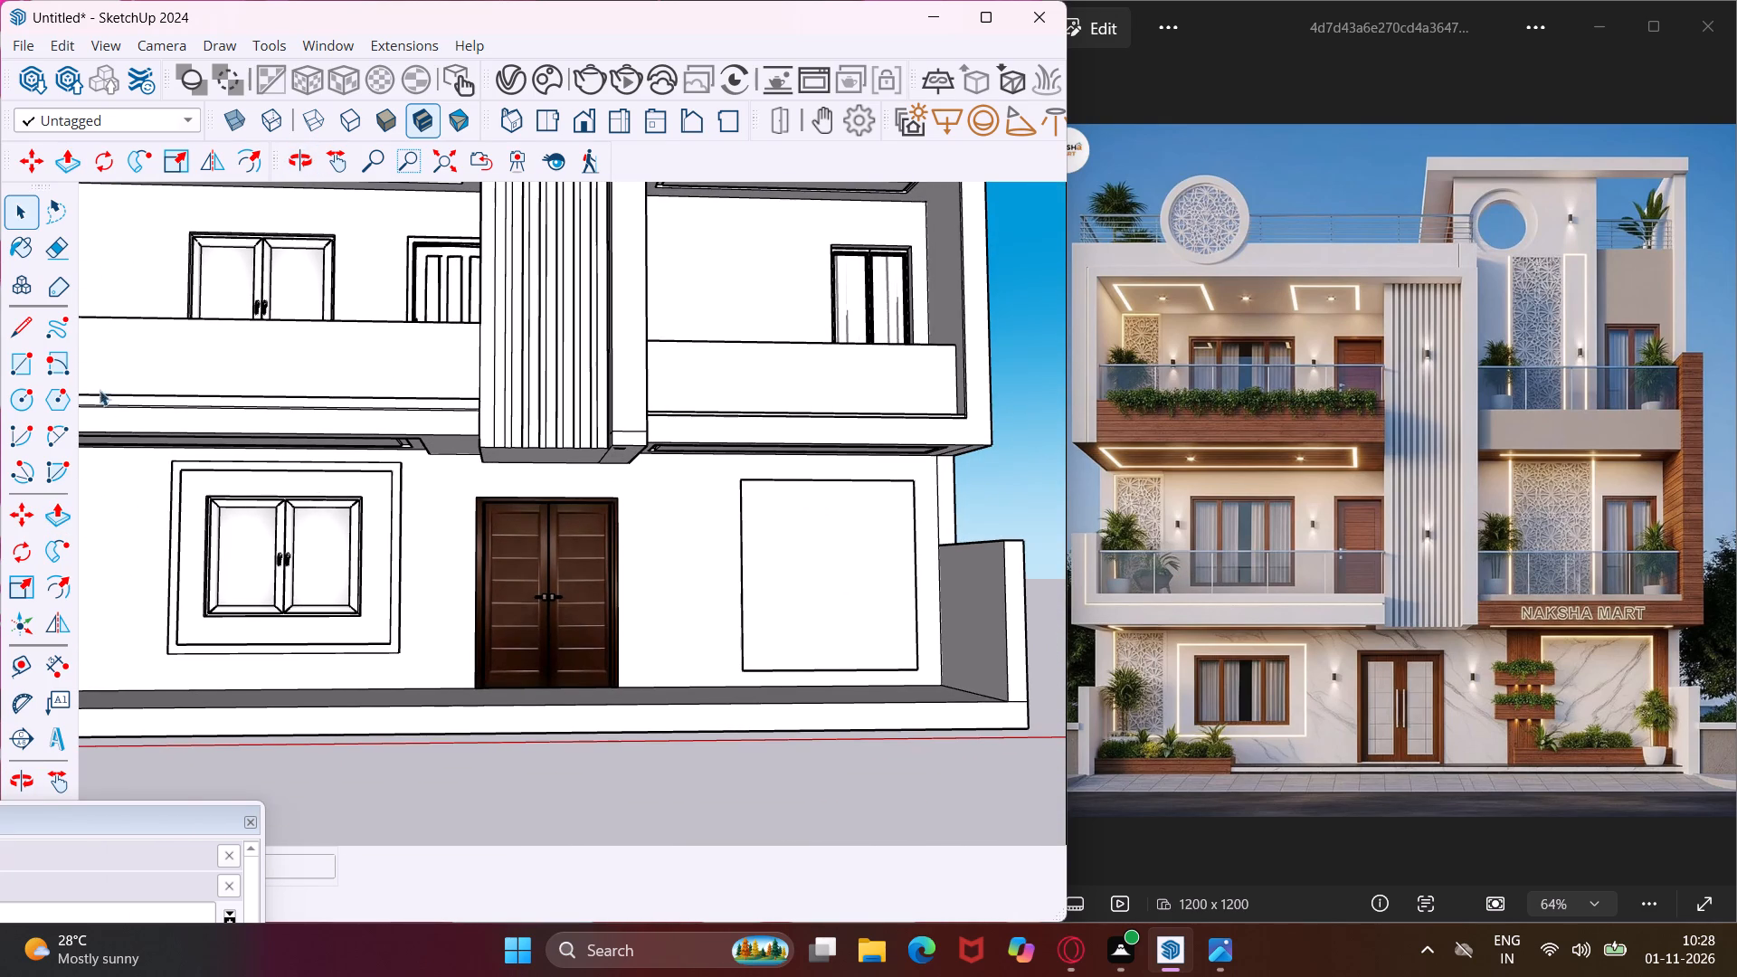
pyautogui.click(37, 337)
pyautogui.scroll(4, 648, 568)
pyautogui.moveTo(614, 585); pyautogui.dragTo(642, 468, button='middle')
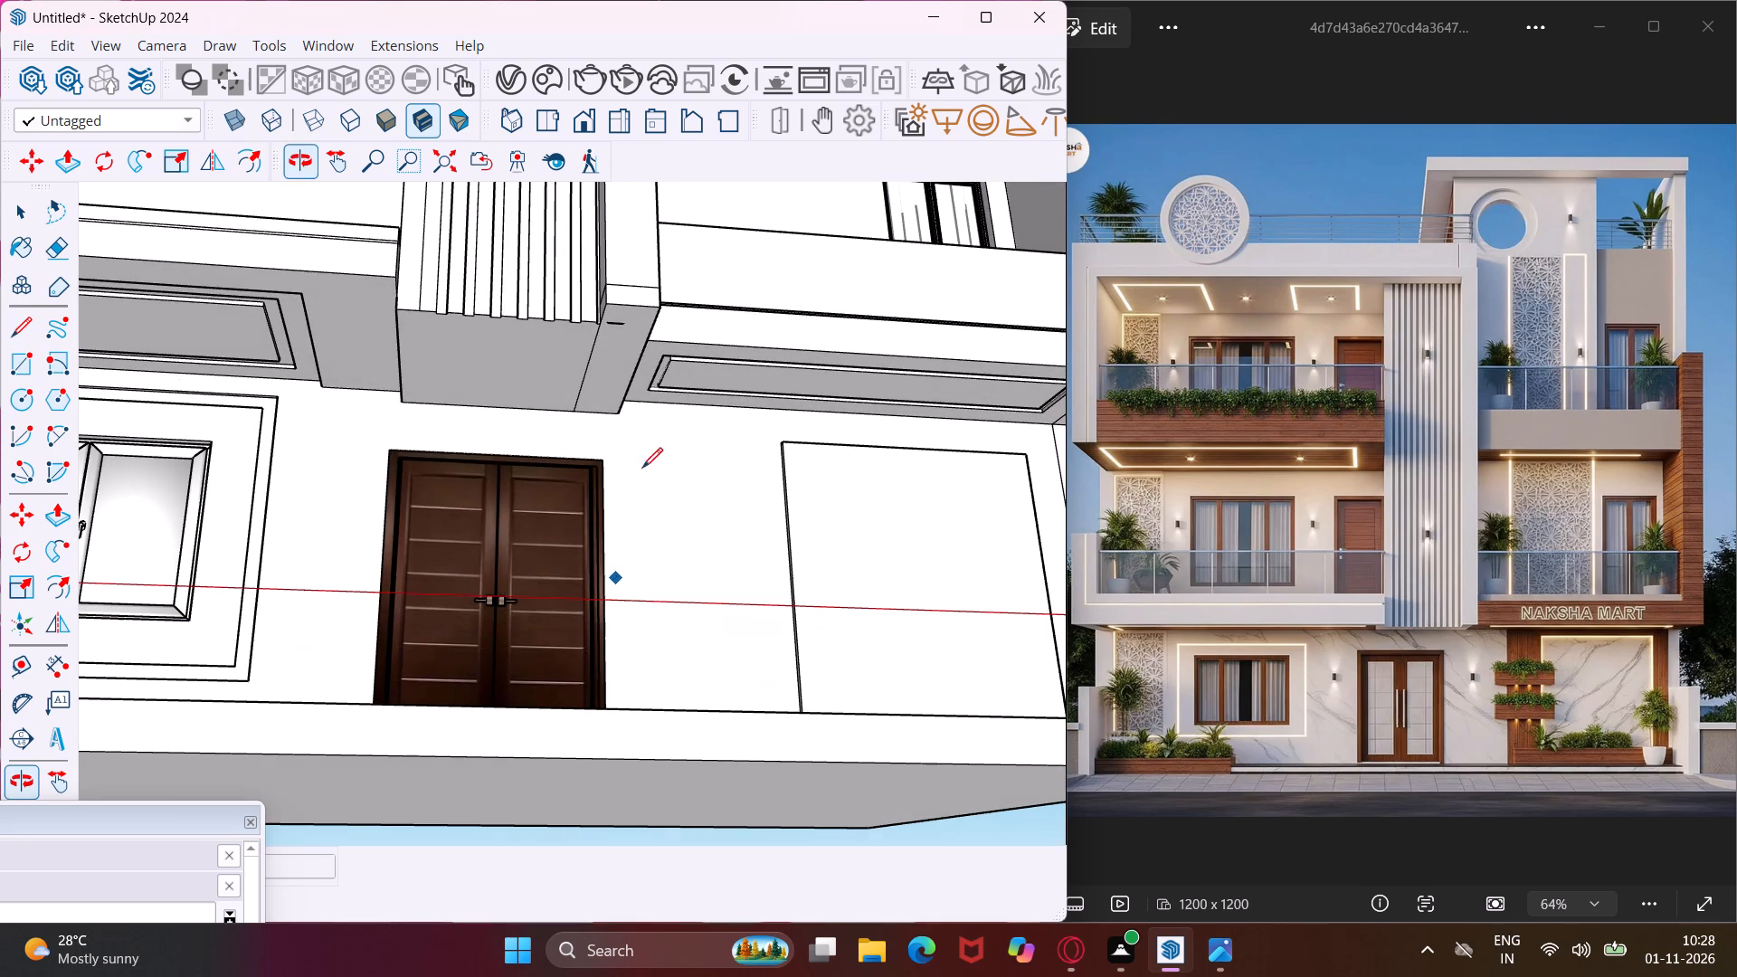
pyautogui.click(722, 406)
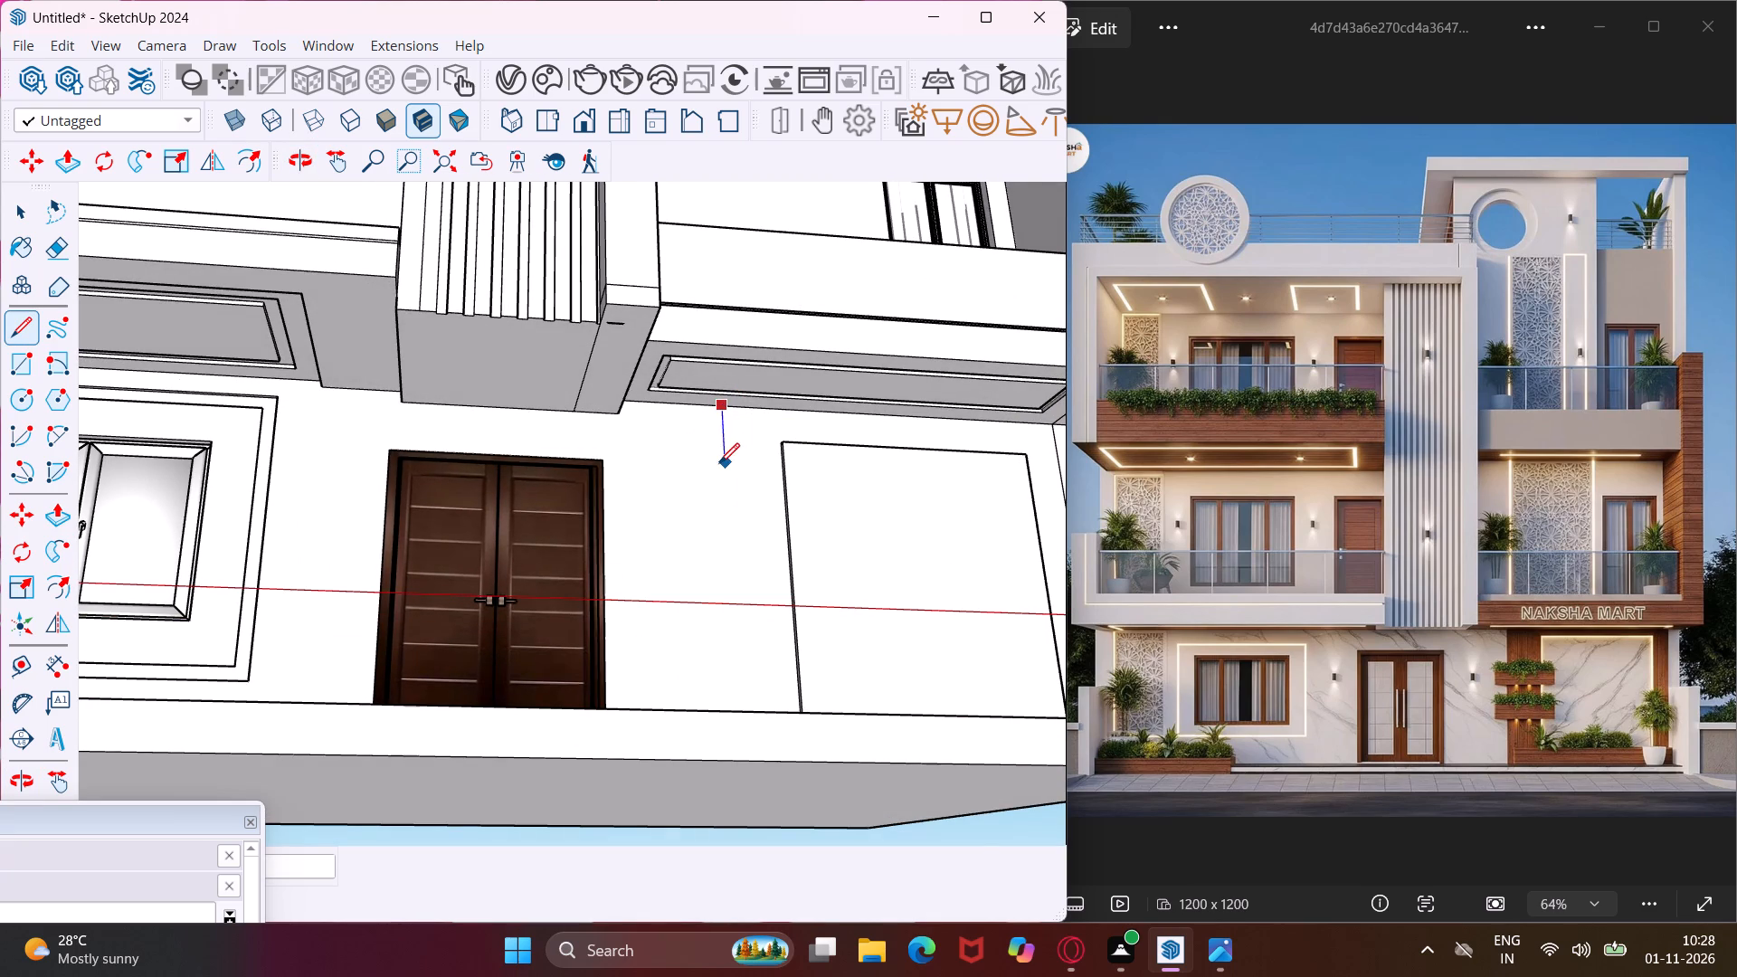
pyautogui.moveTo(719, 472); pyautogui.dragTo(733, 661, button='middle')
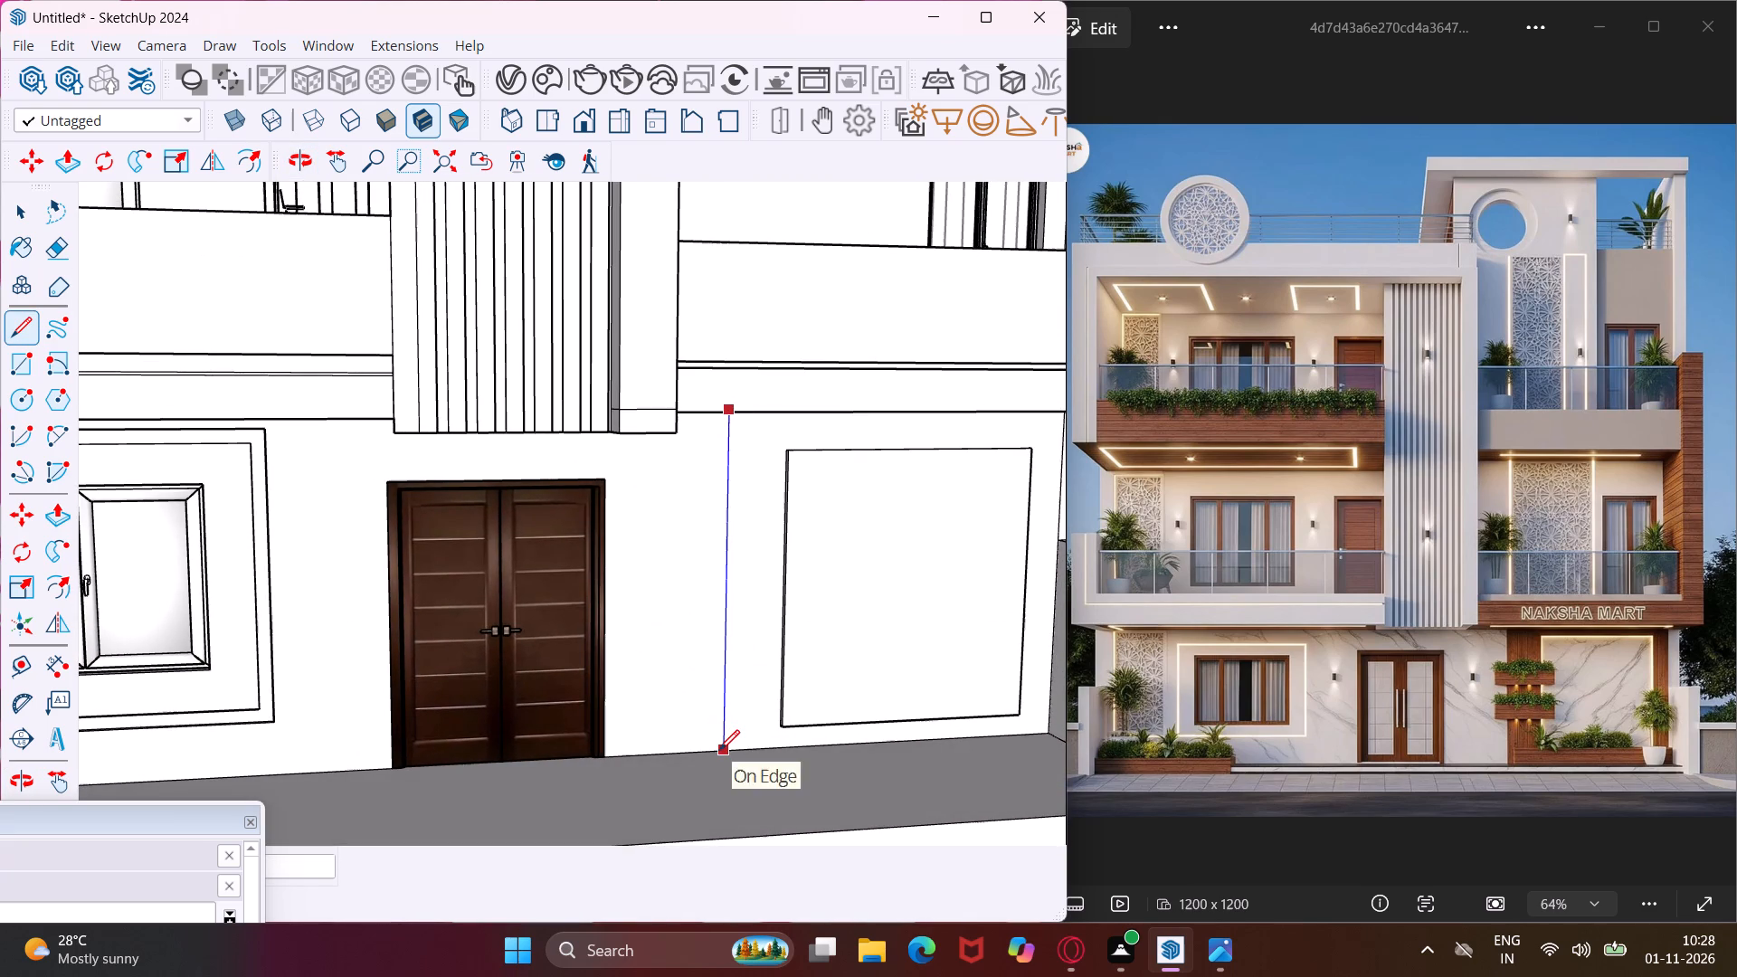
pyautogui.click(719, 750)
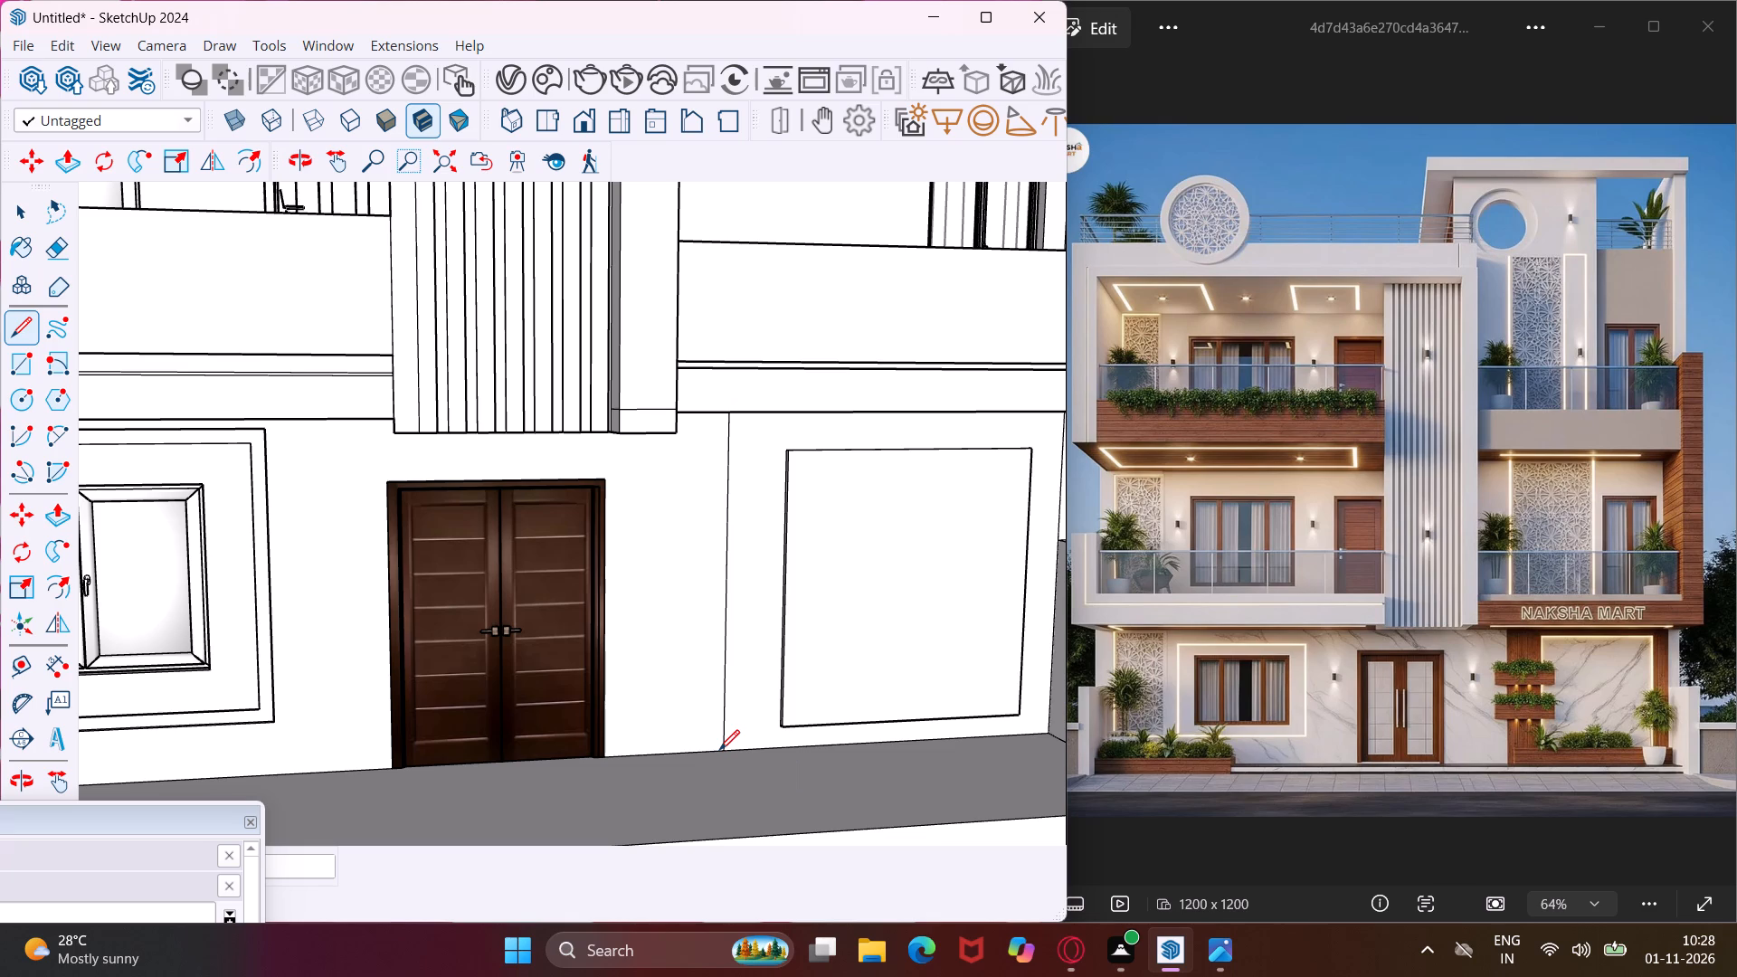
pyautogui.press('Escape')
# Draw a small horizontal rectangle across the vertical line, between the entrance door and the raised panel.
pyautogui.click(12, 375)
pyautogui.scroll(4, 727, 538)
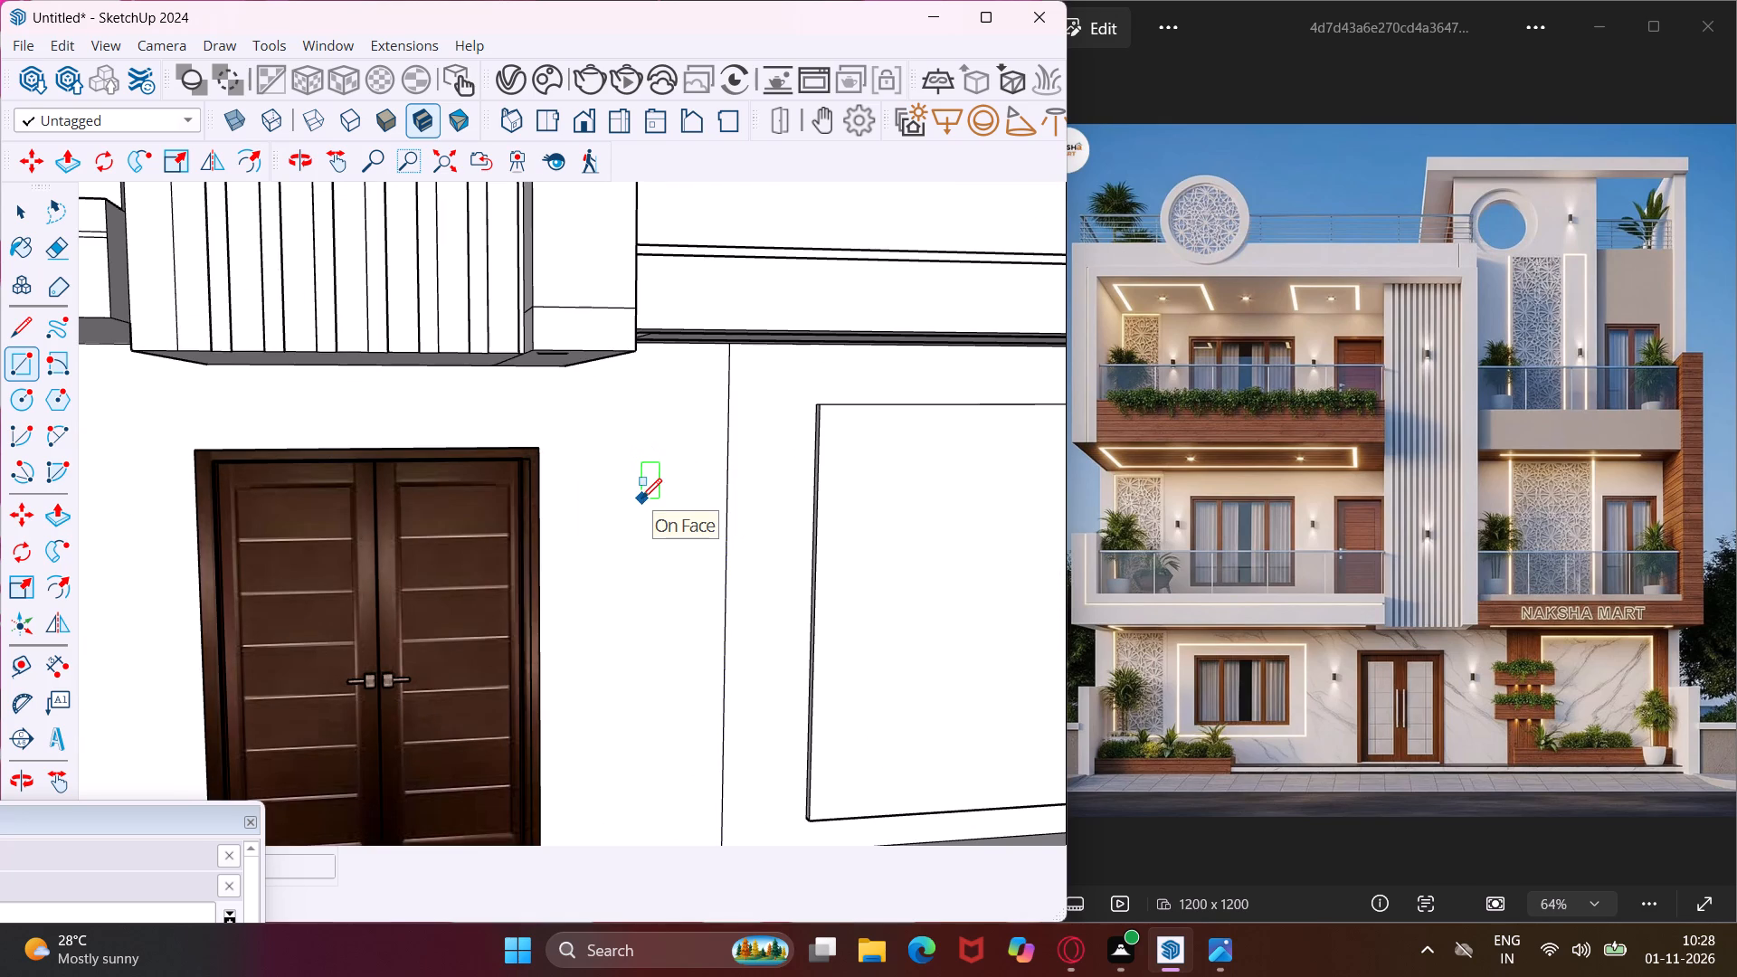
pyautogui.click(687, 505)
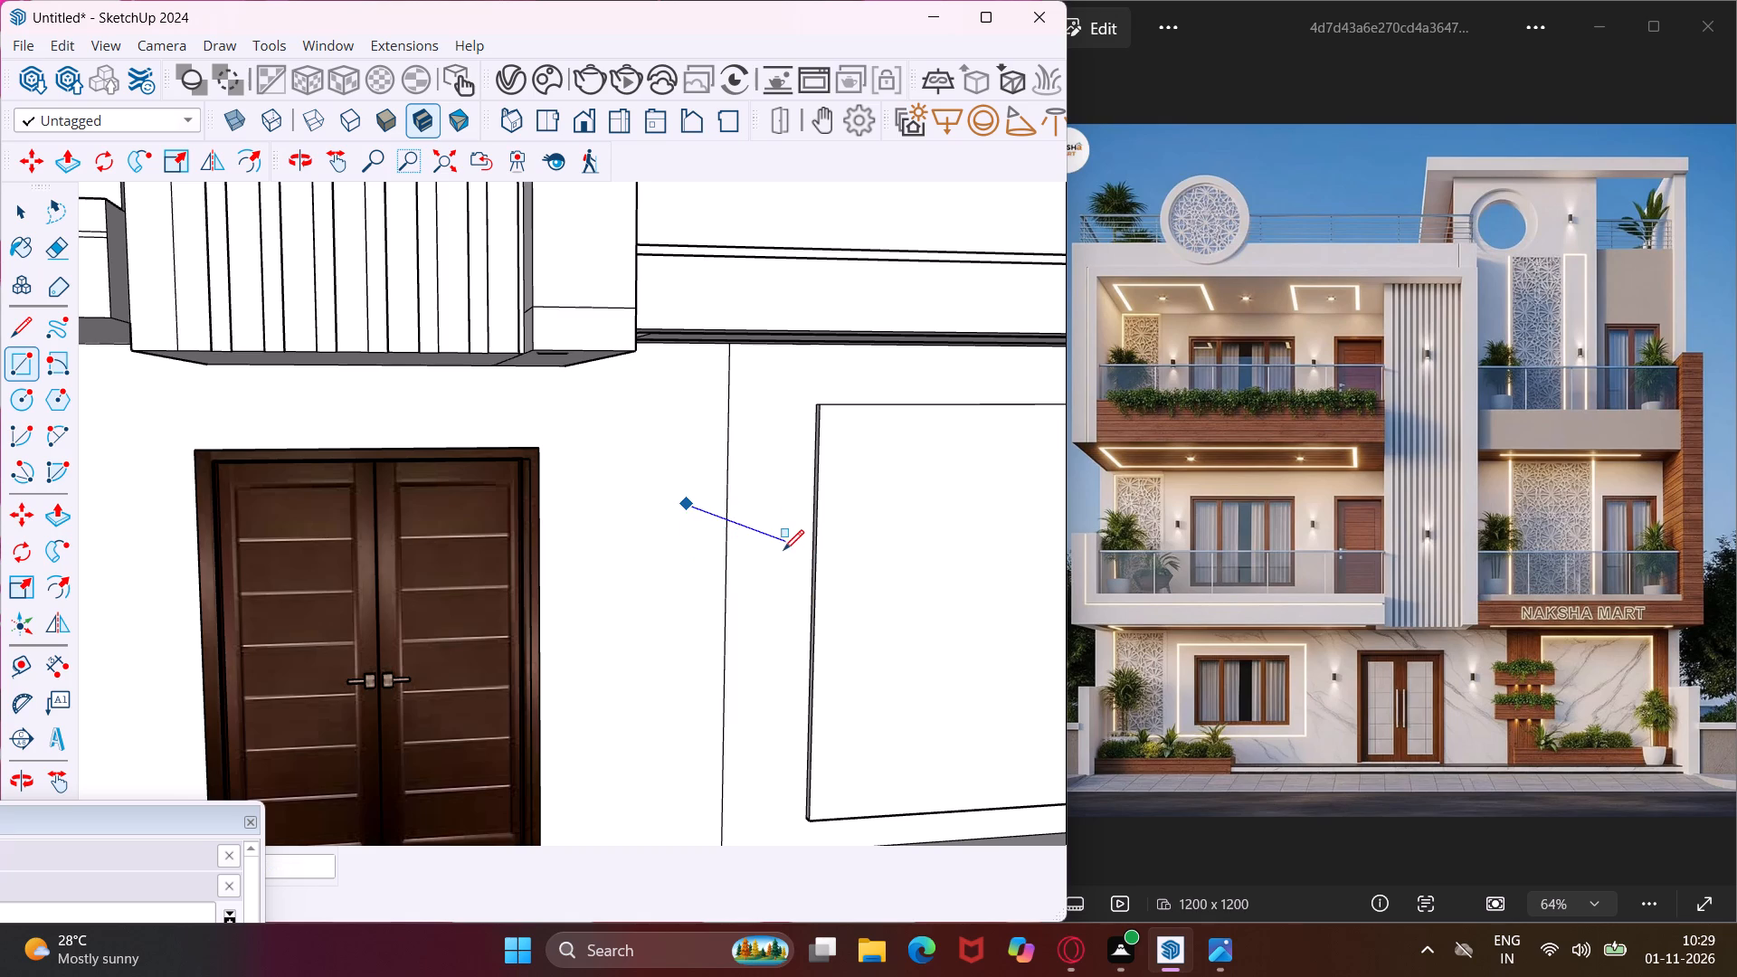
pyautogui.click(792, 563)
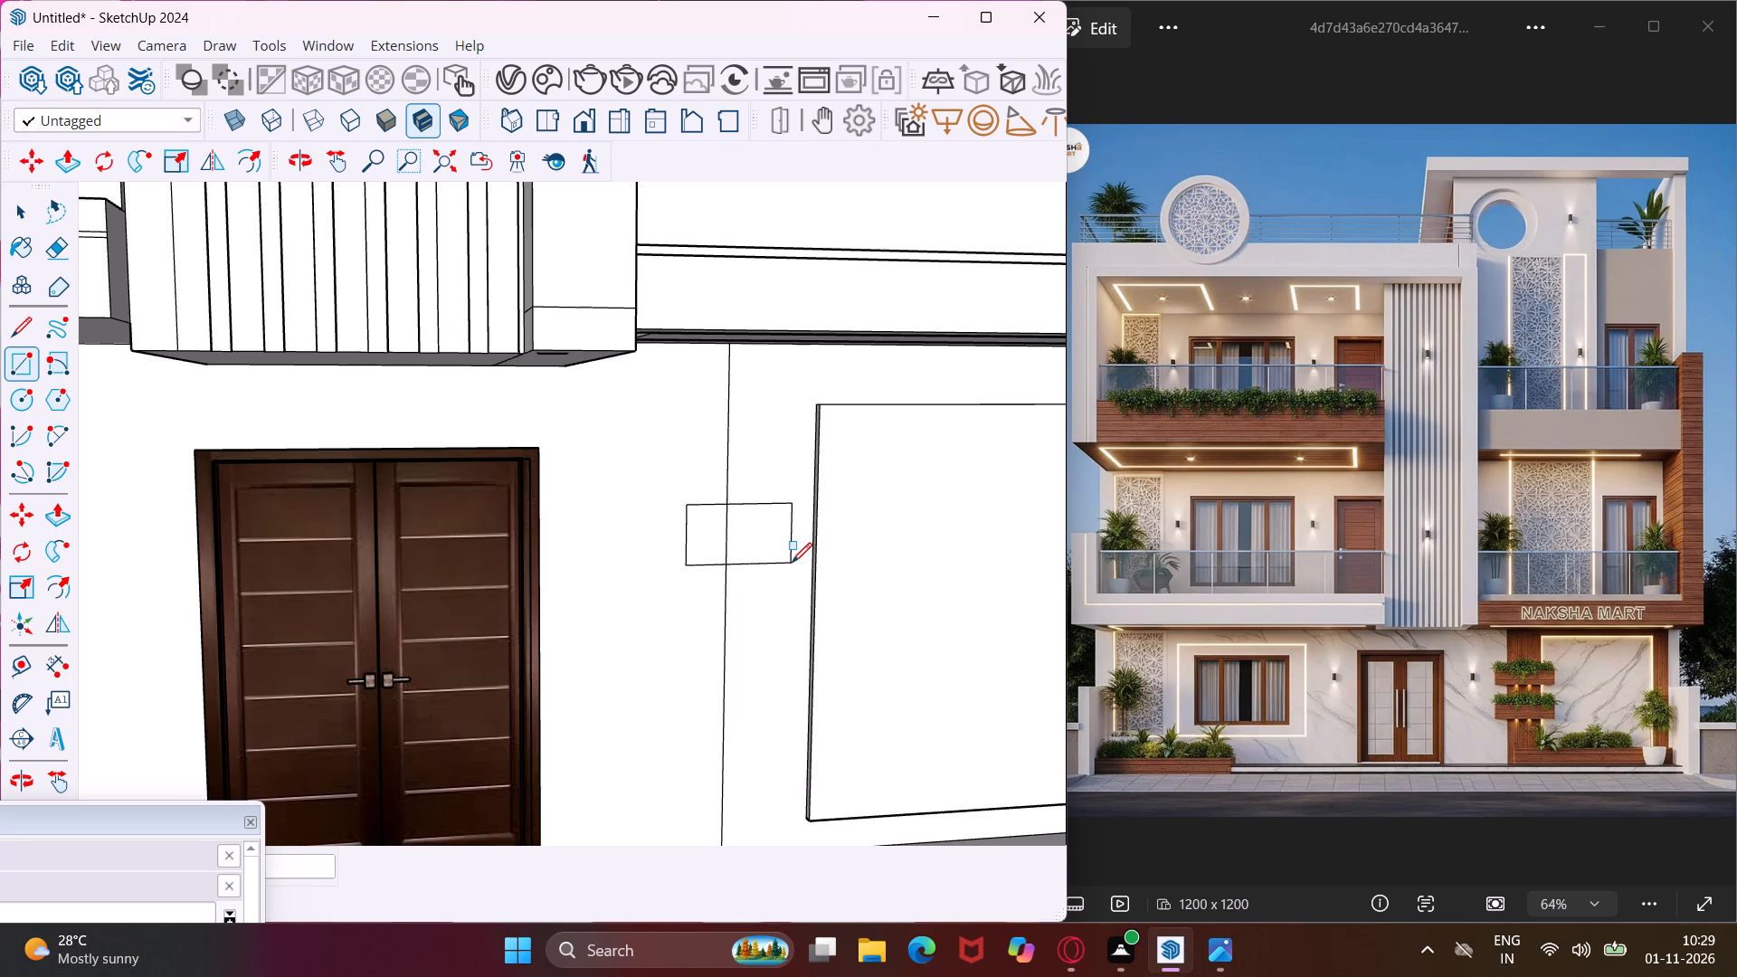
pyautogui.press('Escape')
pyautogui.press('space')
# Push/Pull the part of the small rectangle between the vertical line and the raised panel outward into a projecting block.
pyautogui.click(772, 544)
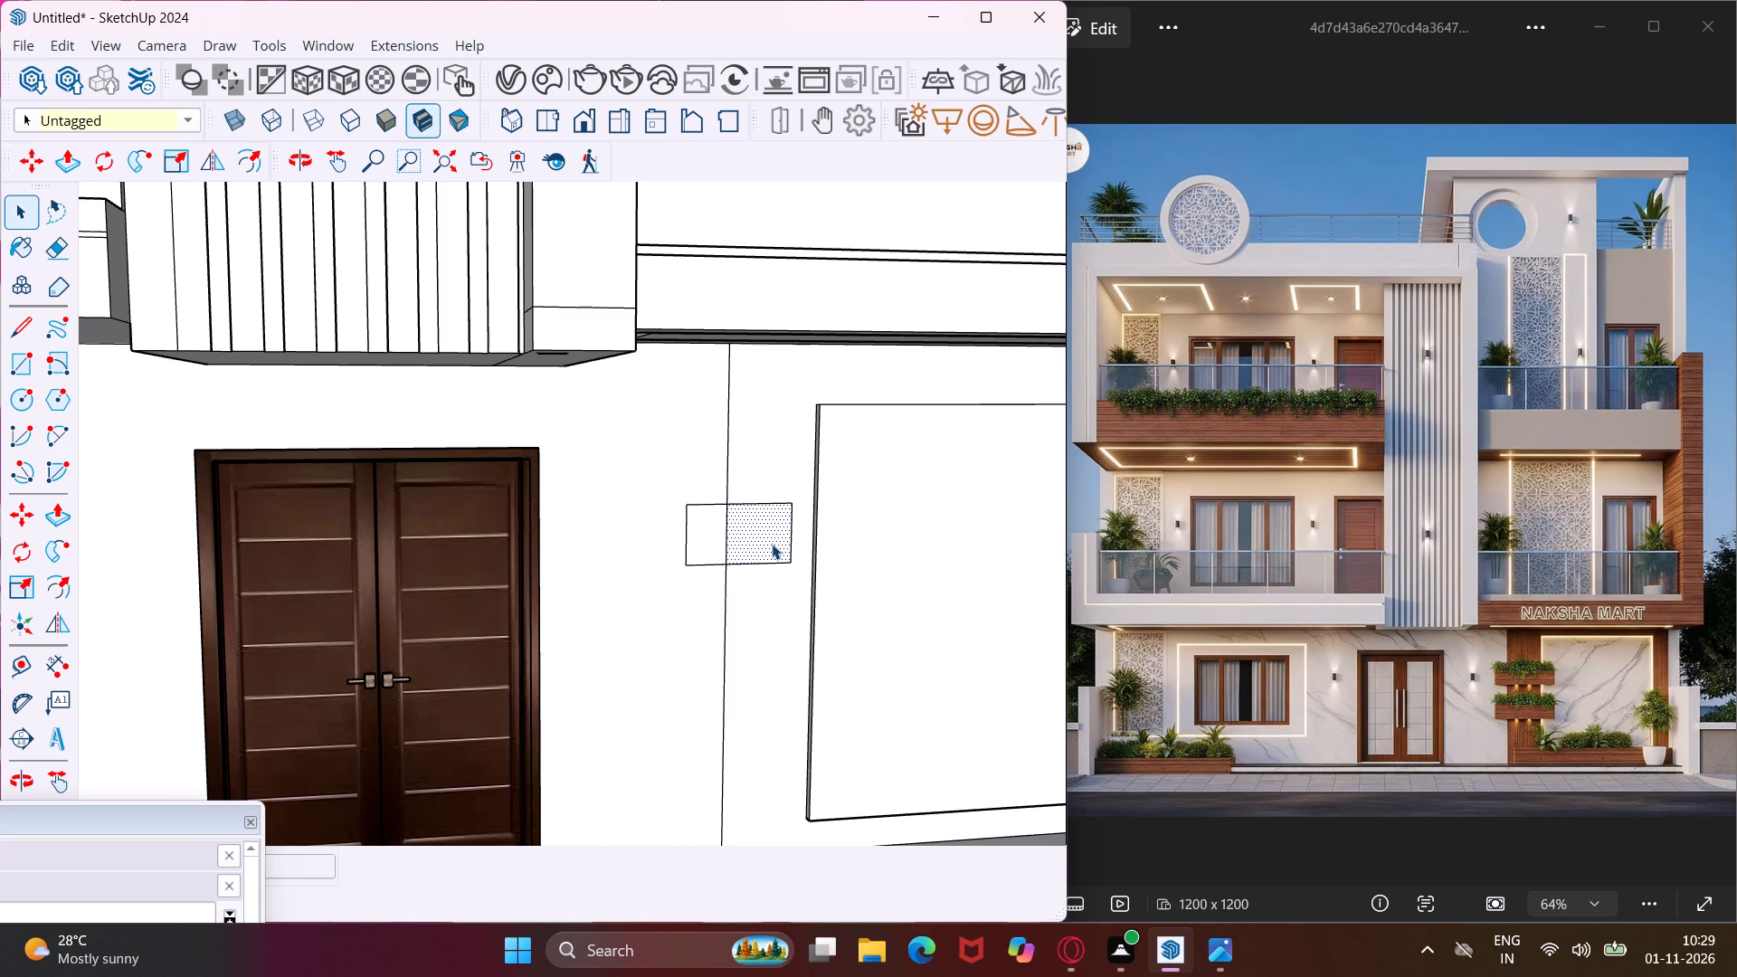
pyautogui.press('p')
pyautogui.click(772, 544)
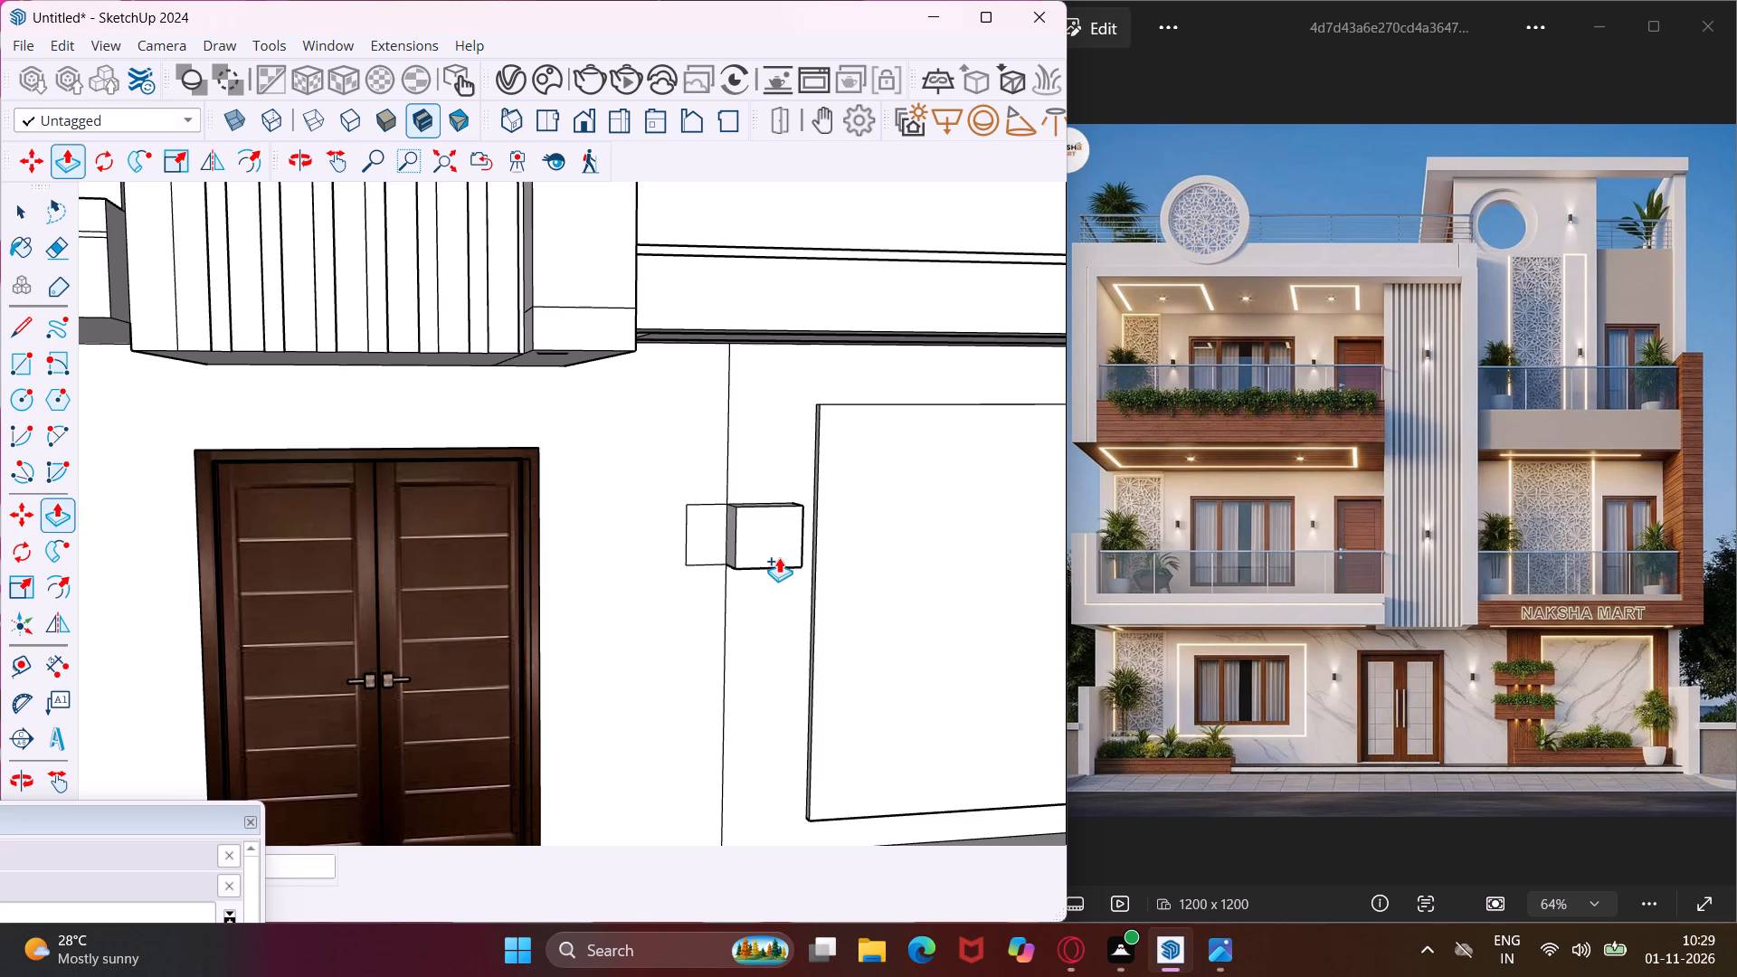
pyautogui.click(782, 561)
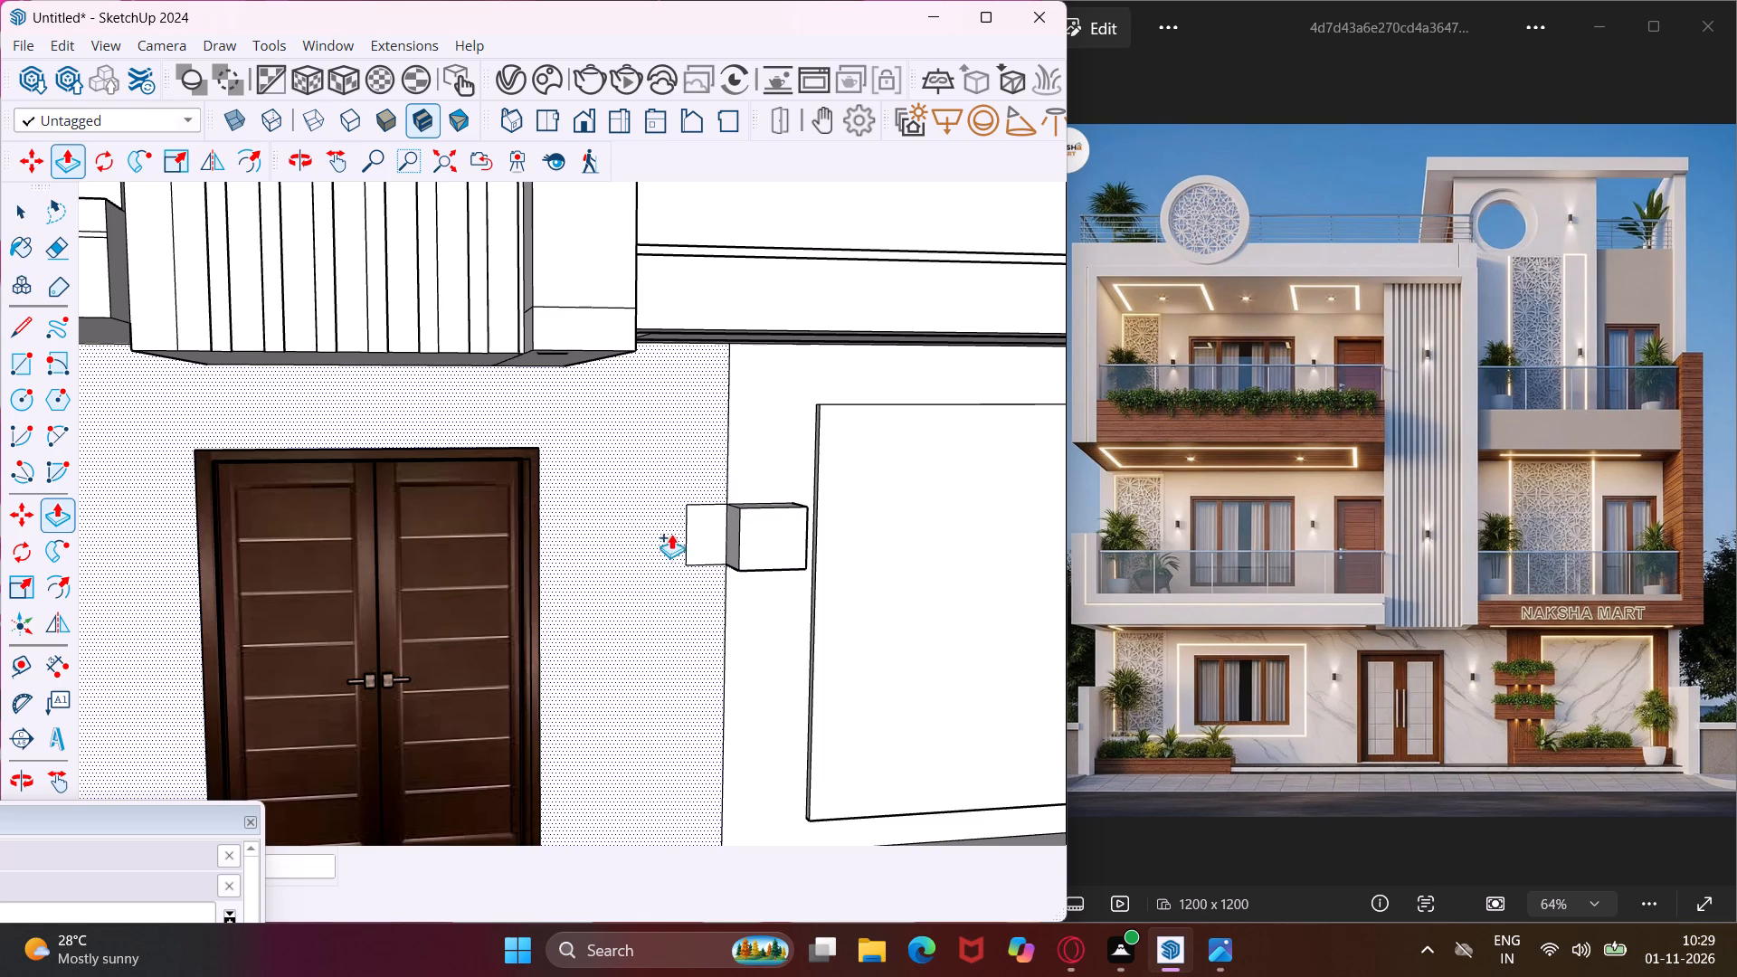
# Push/Pull the remaining door-side part of the small rectangle outward until it is flush with the front of the projecting block.
pyautogui.scroll(3, 677, 535)
pyautogui.click(701, 539)
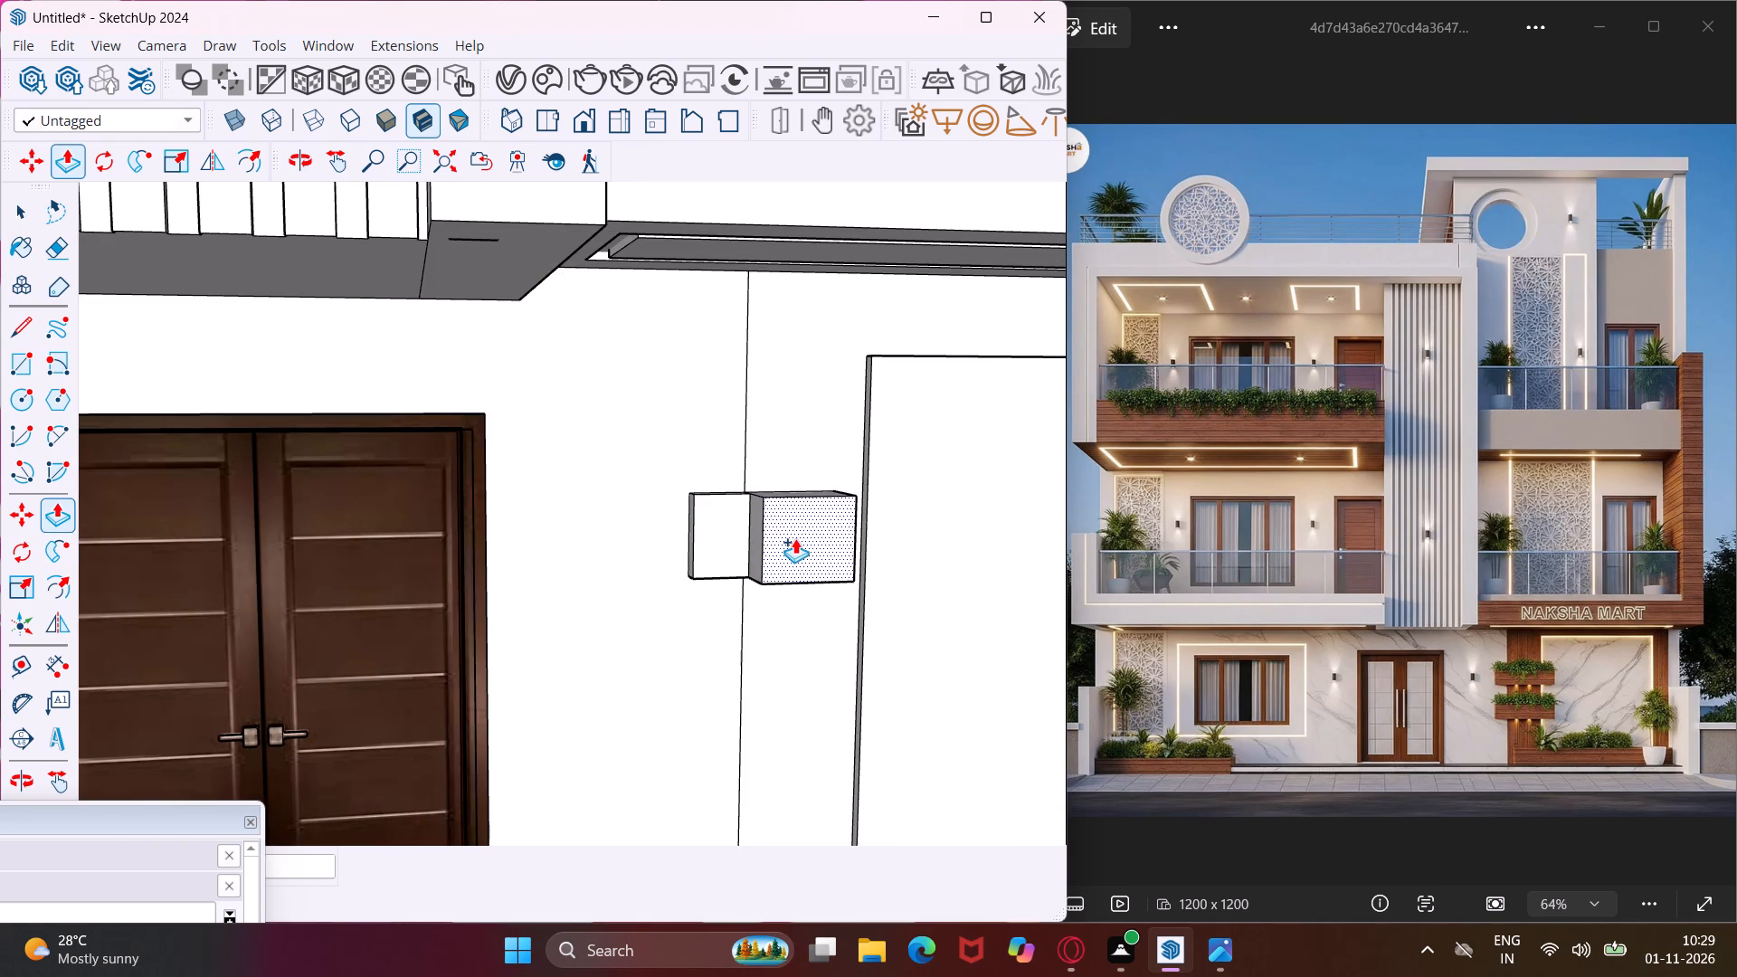
pyautogui.click(795, 544)
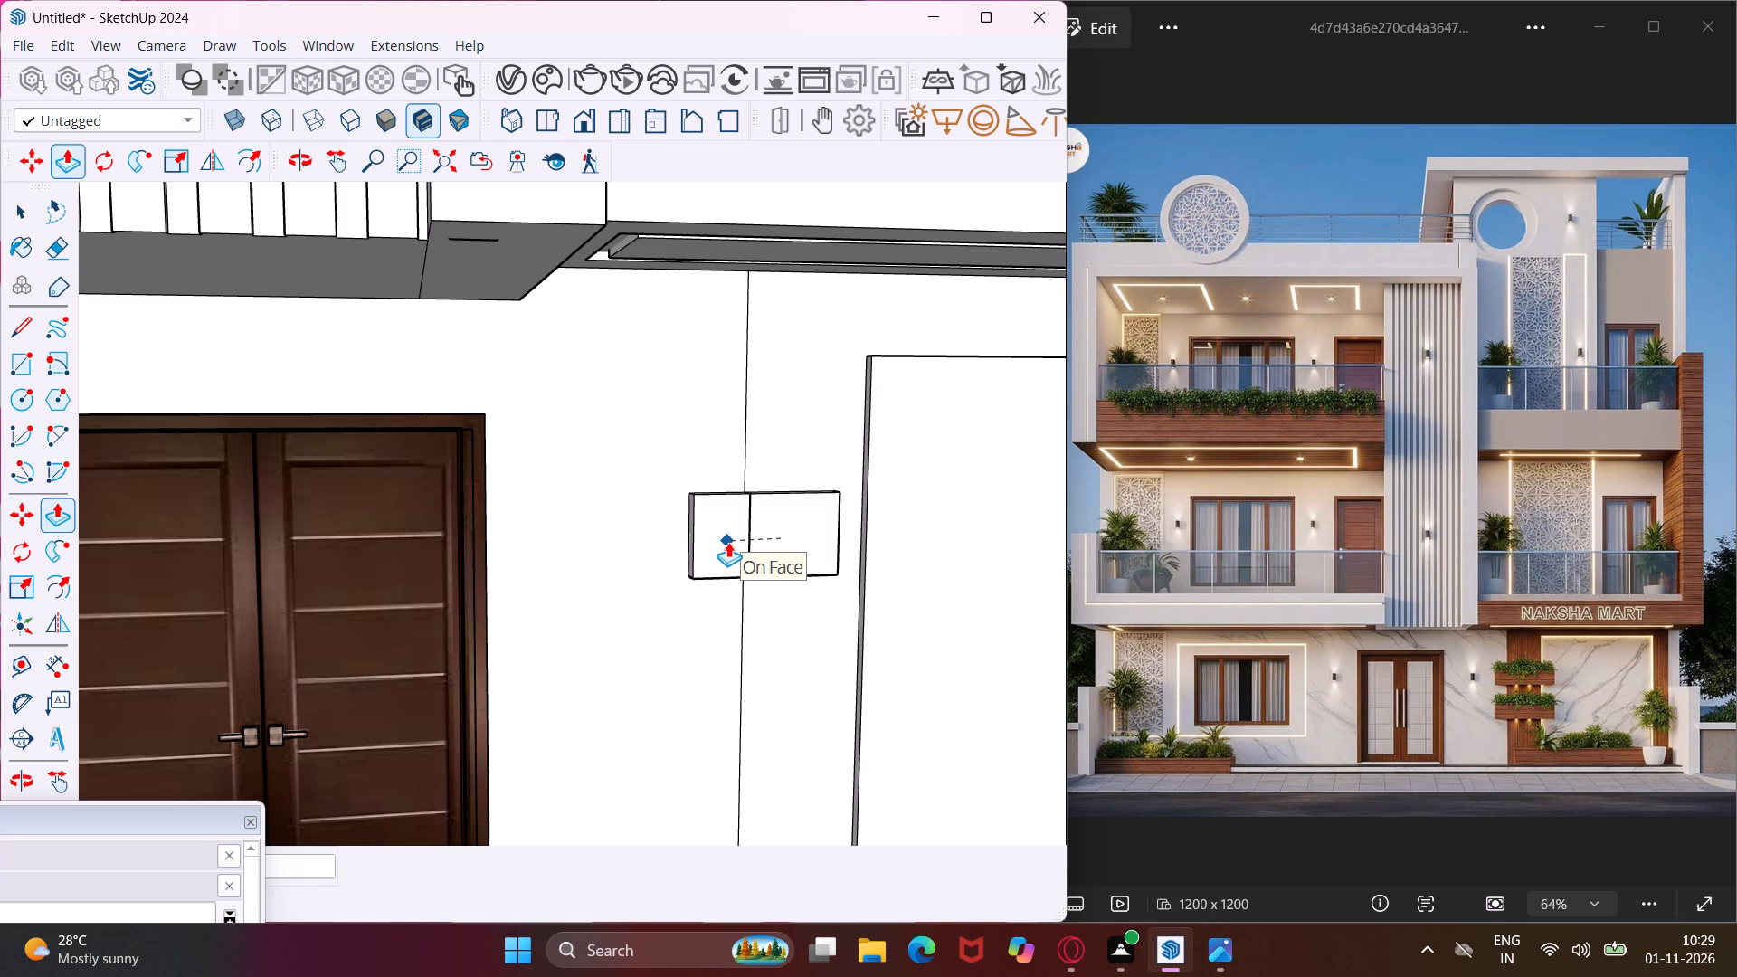
pyautogui.hotkey('ctrl', 'z')
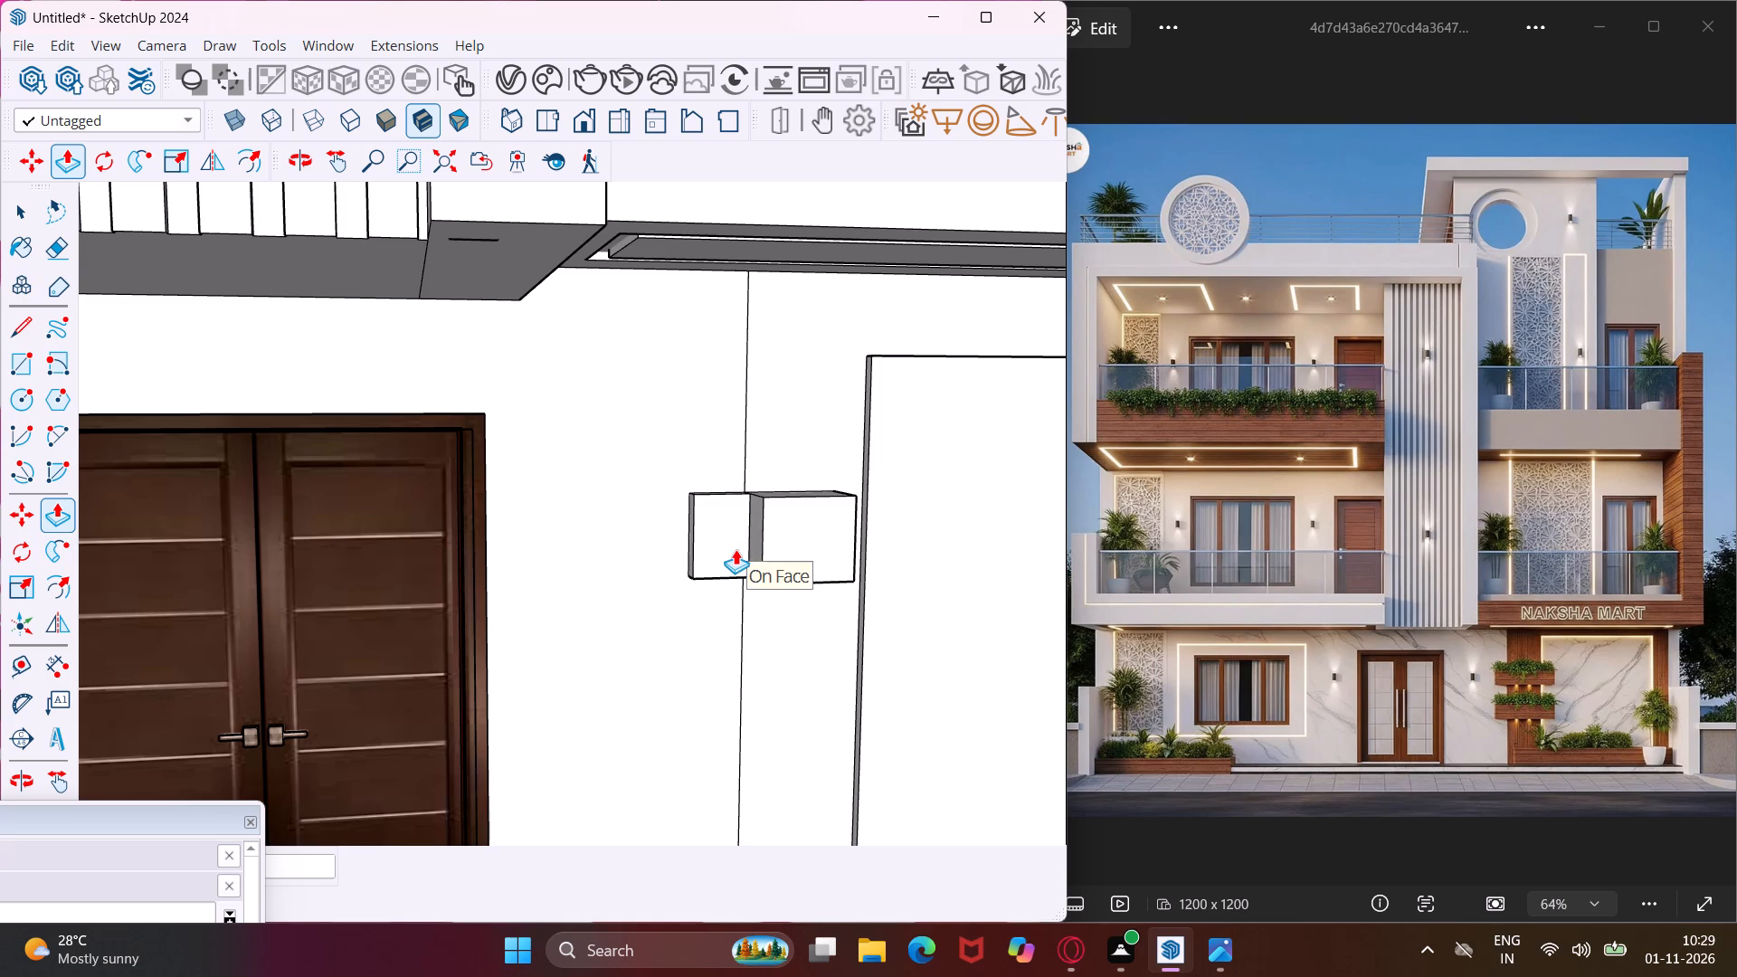
pyautogui.click(735, 540)
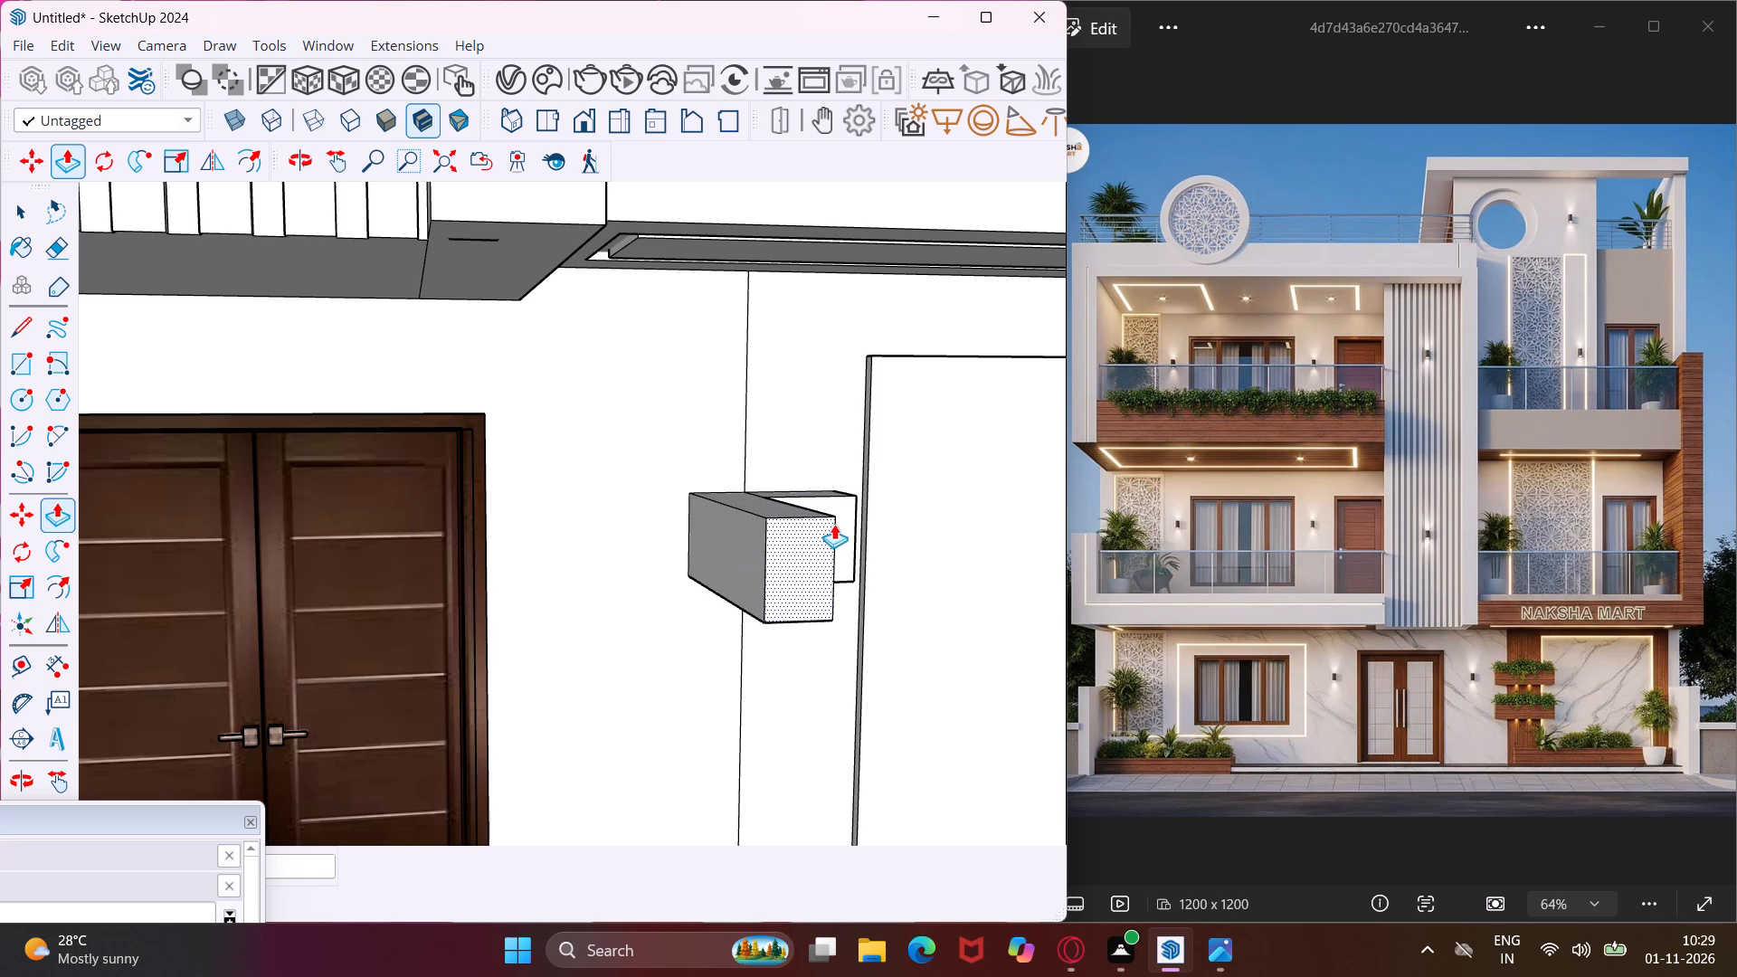
pyautogui.click(840, 503)
# Push/Pull both top faces of the projecting block down to the same lower level to make the block thinner.
pyautogui.scroll(1, 777, 517)
pyautogui.moveTo(777, 517); pyautogui.dragTo(813, 635, button='middle')
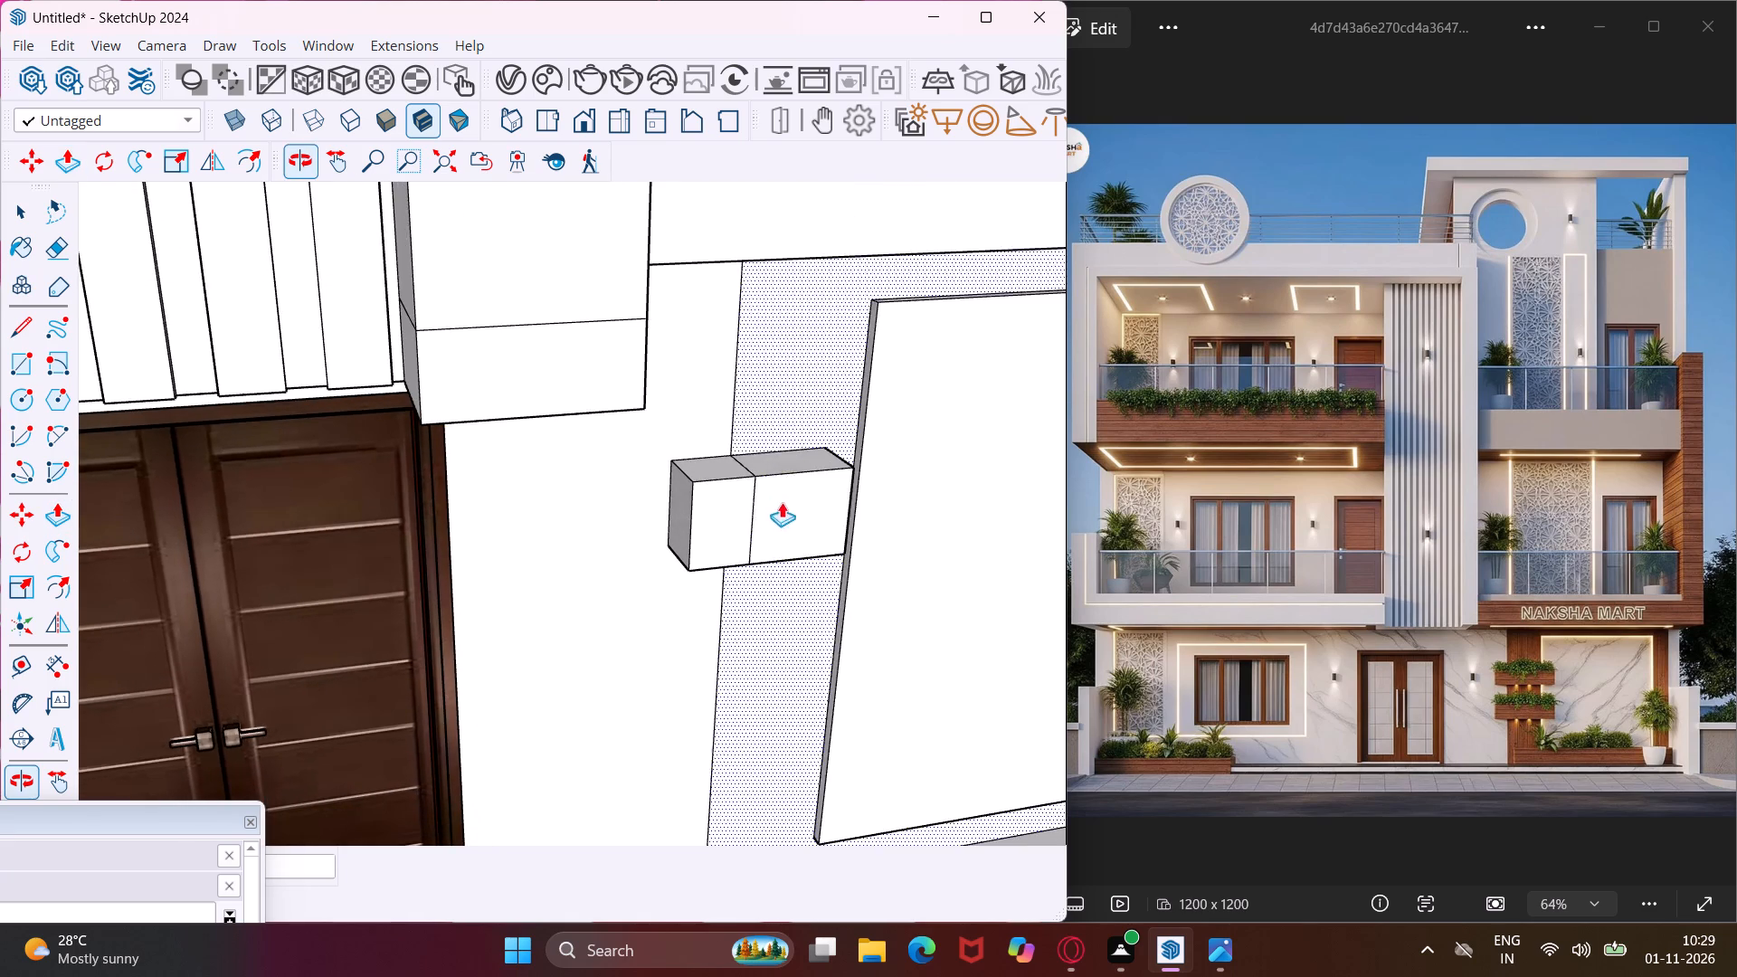
pyautogui.scroll(8, 777, 432)
pyautogui.click(764, 482)
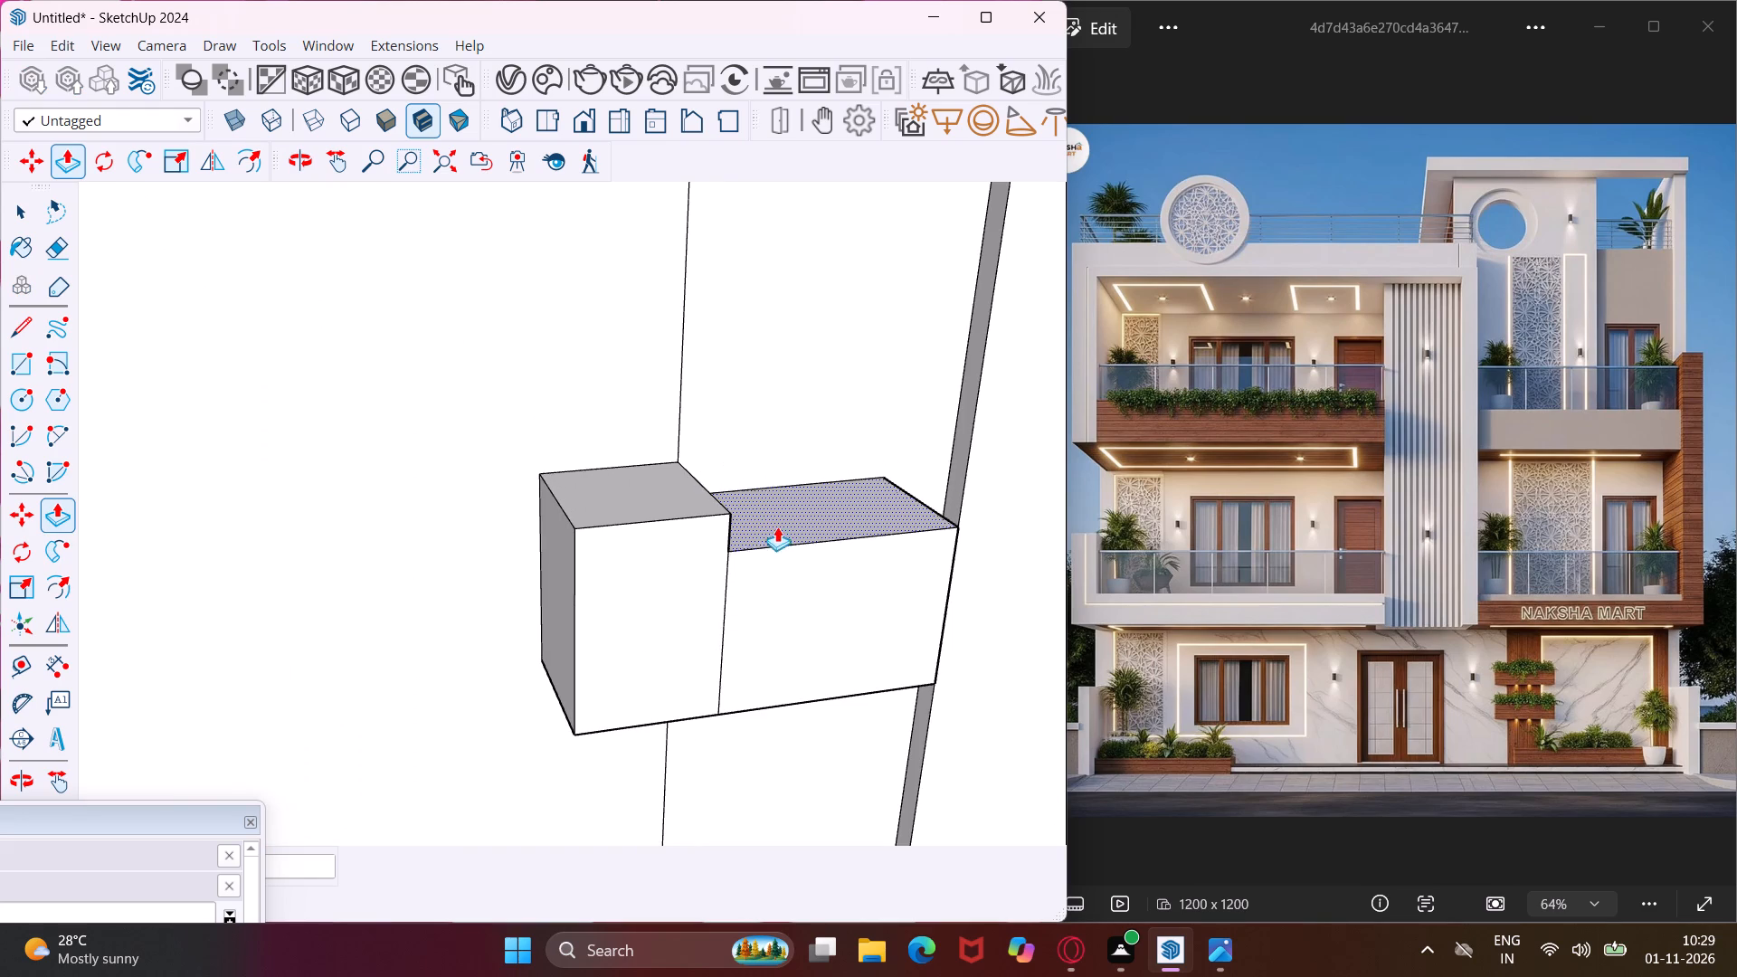
pyautogui.click(777, 557)
pyautogui.click(687, 500)
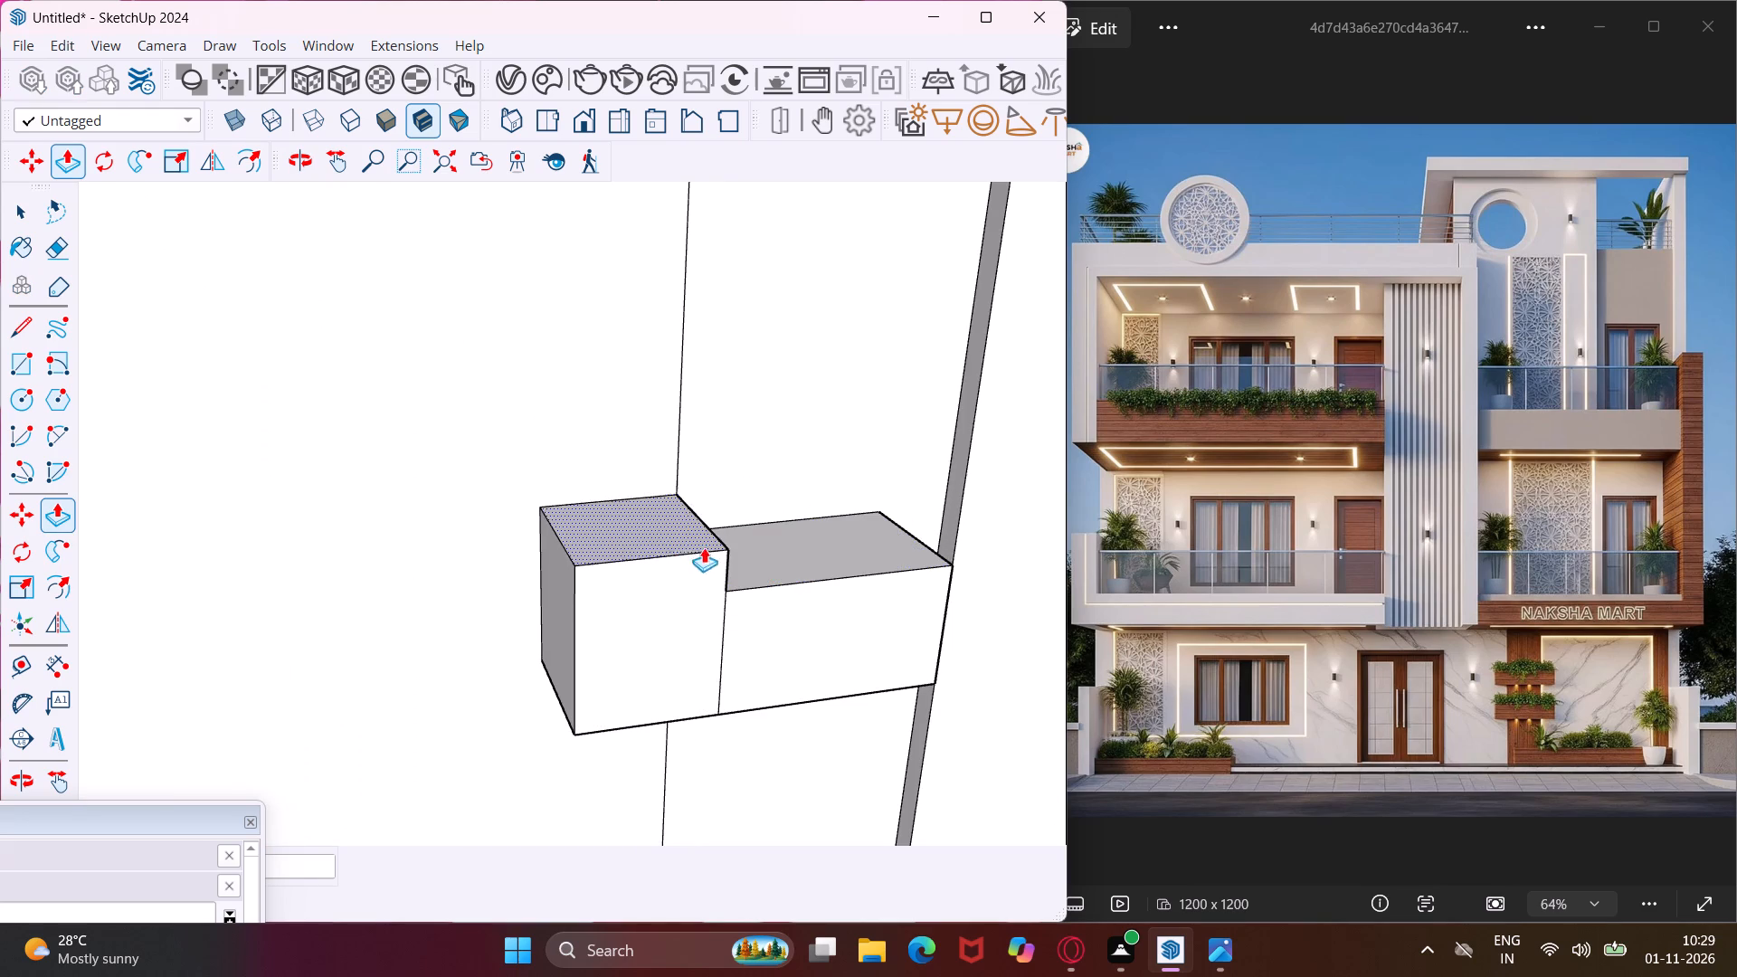
pyautogui.click(732, 582)
pyautogui.scroll(1, 785, 587)
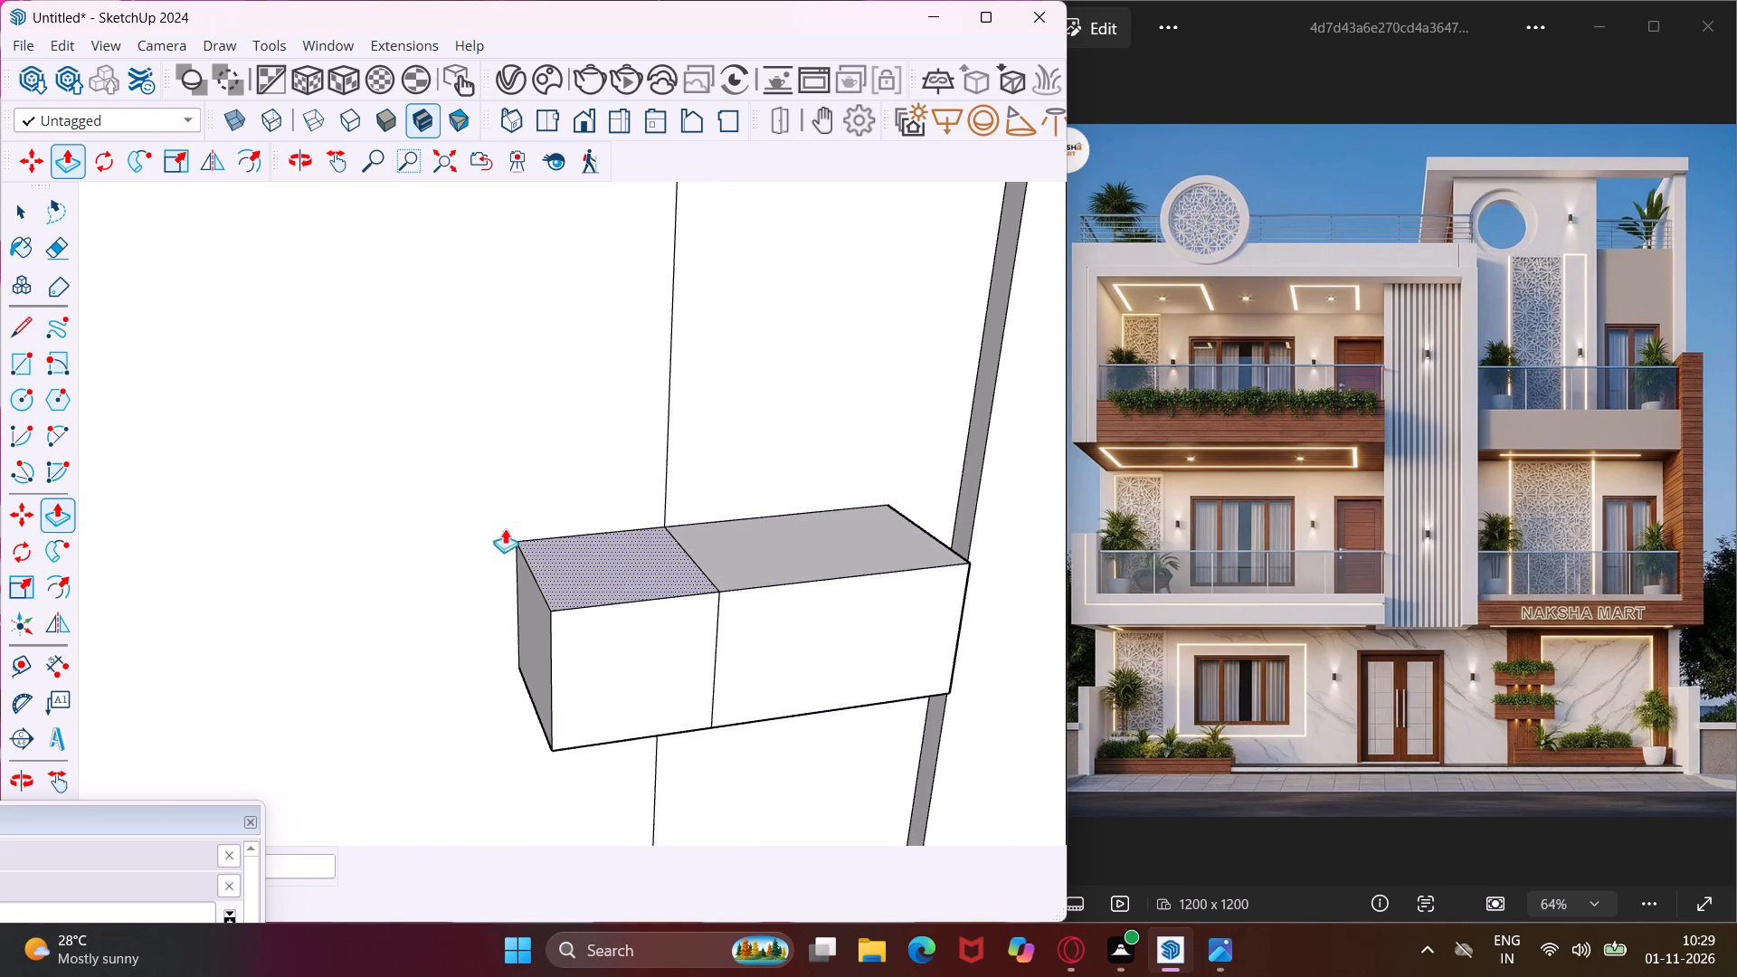
# Push/Pull the block's end face toward the raised panel so the block overlaps the panel's near edge.
pyautogui.scroll(-11, 448, 516)
pyautogui.moveTo(611, 579); pyautogui.dragTo(527, 568, button='middle')
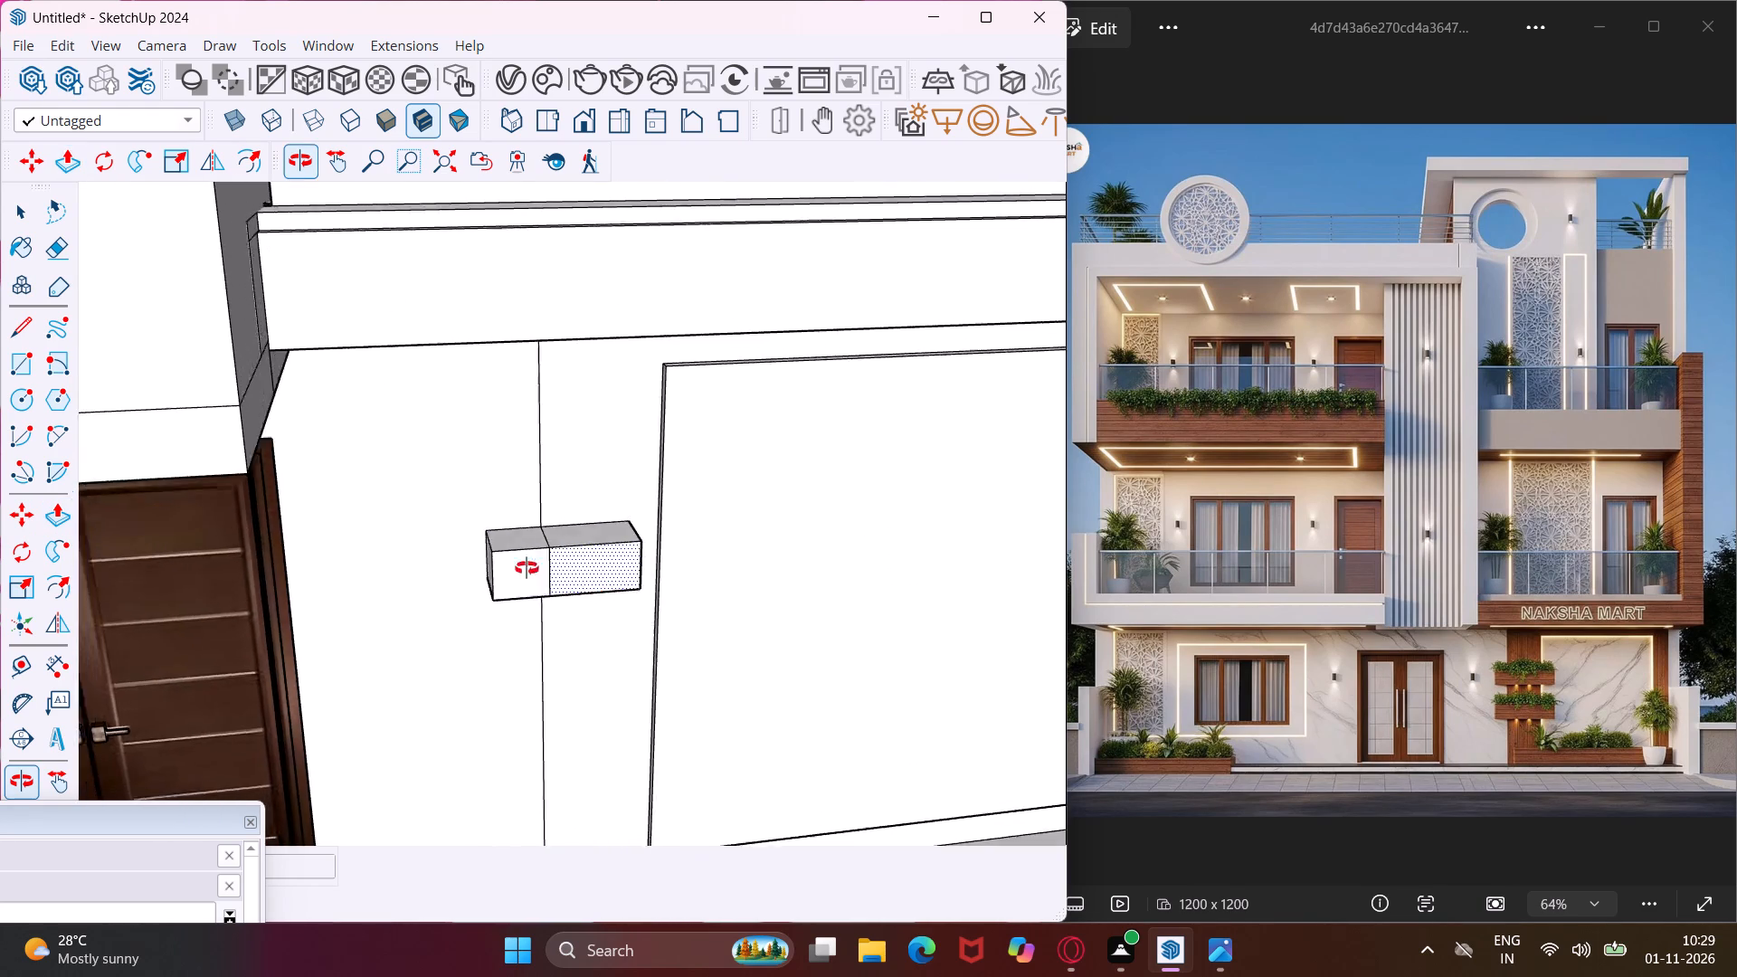
pyautogui.moveTo(527, 568); pyautogui.dragTo(260, 517, button='middle')
pyautogui.scroll(4, 769, 652)
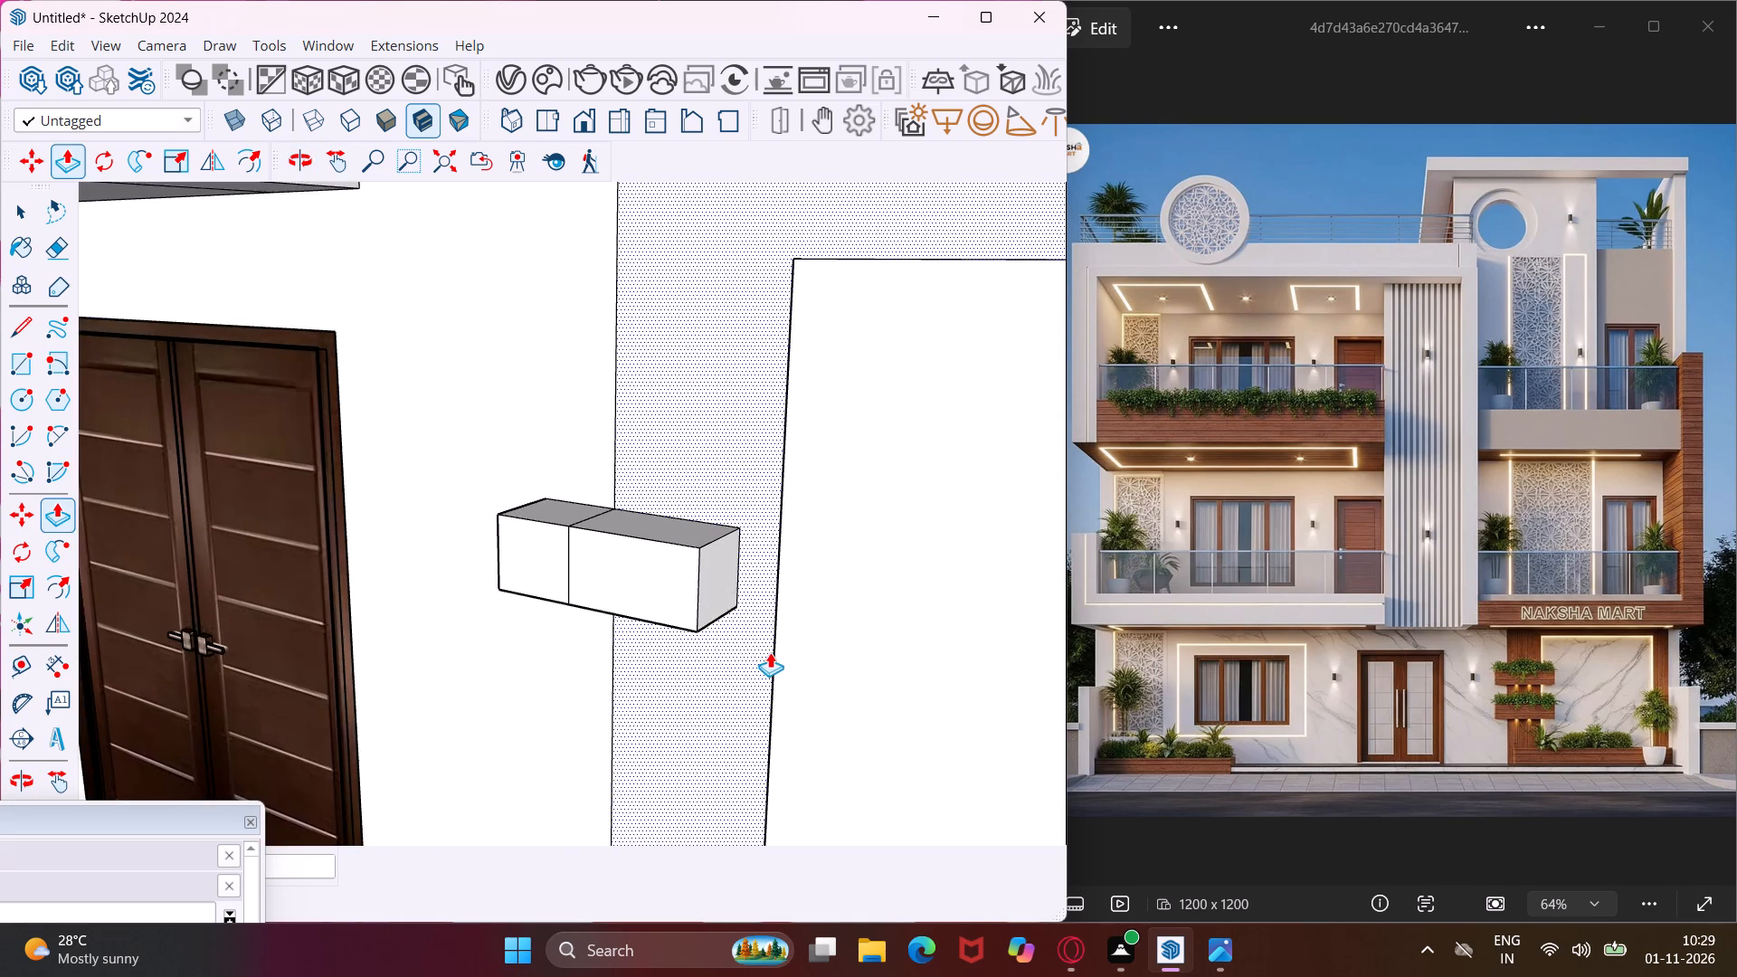
pyautogui.scroll(3, 770, 651)
pyautogui.click(695, 559)
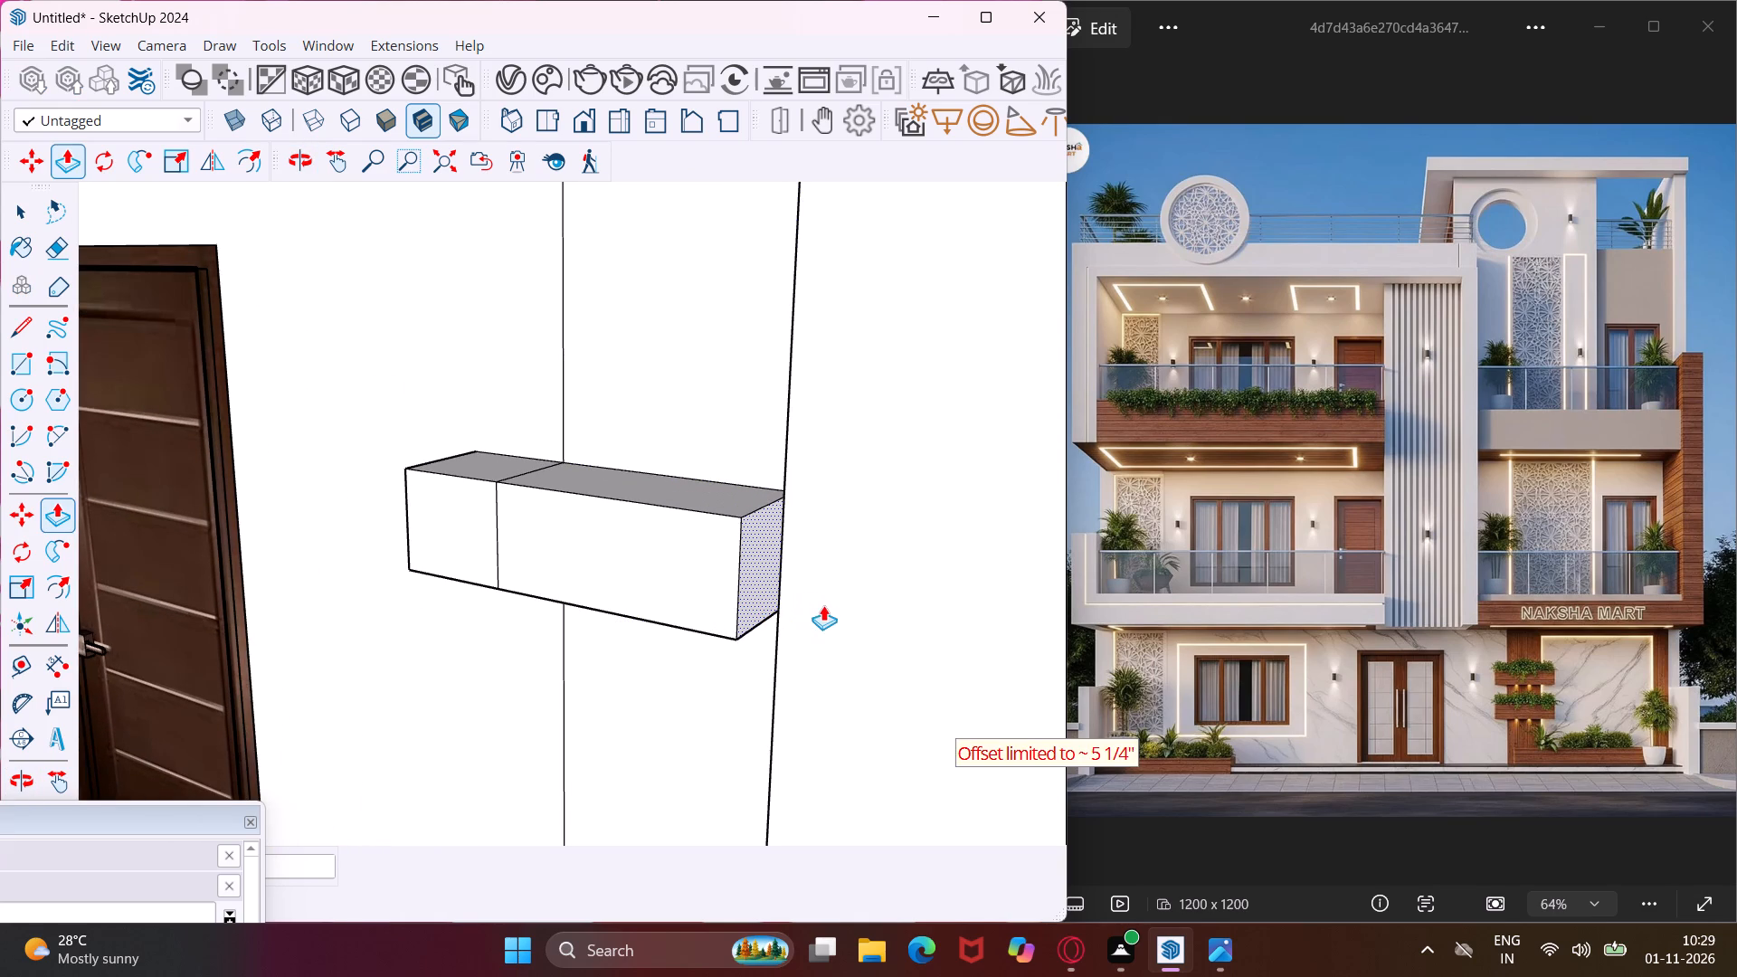
pyautogui.click(823, 605)
pyautogui.click(749, 569)
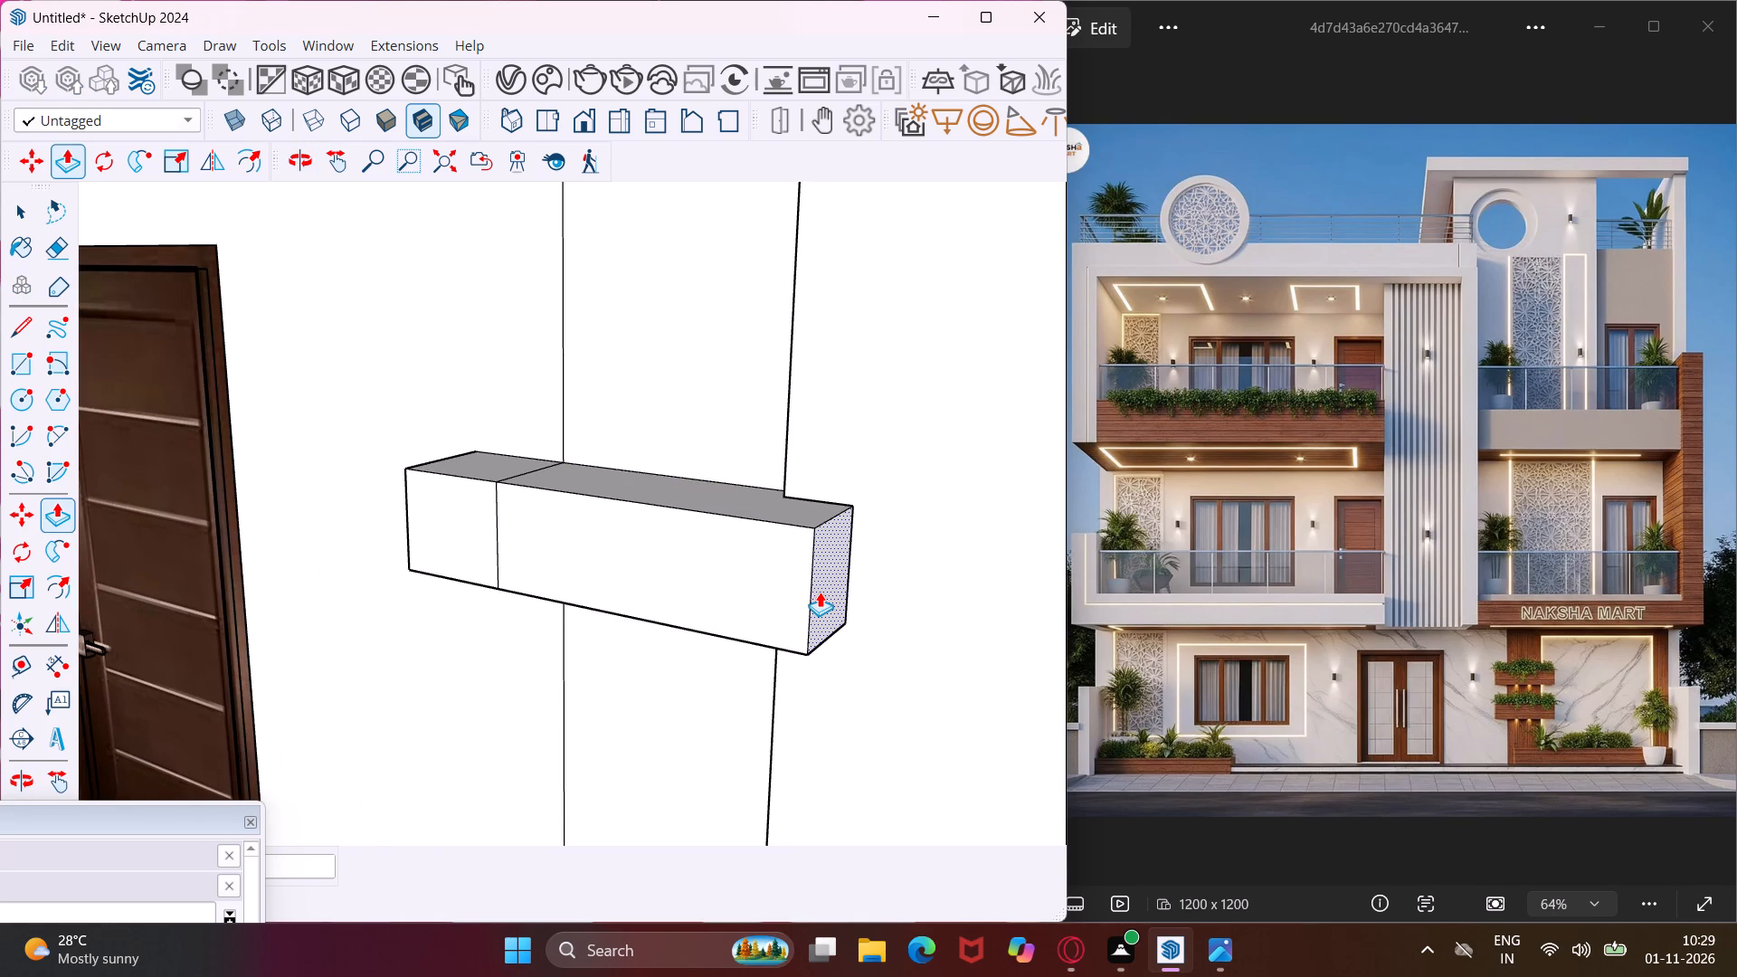
pyautogui.click(820, 592)
# Push/Pull the block's panel-side front face slightly outward and bring the door-side front face flush with it.
pyautogui.moveTo(747, 572); pyautogui.dragTo(915, 404, button='middle')
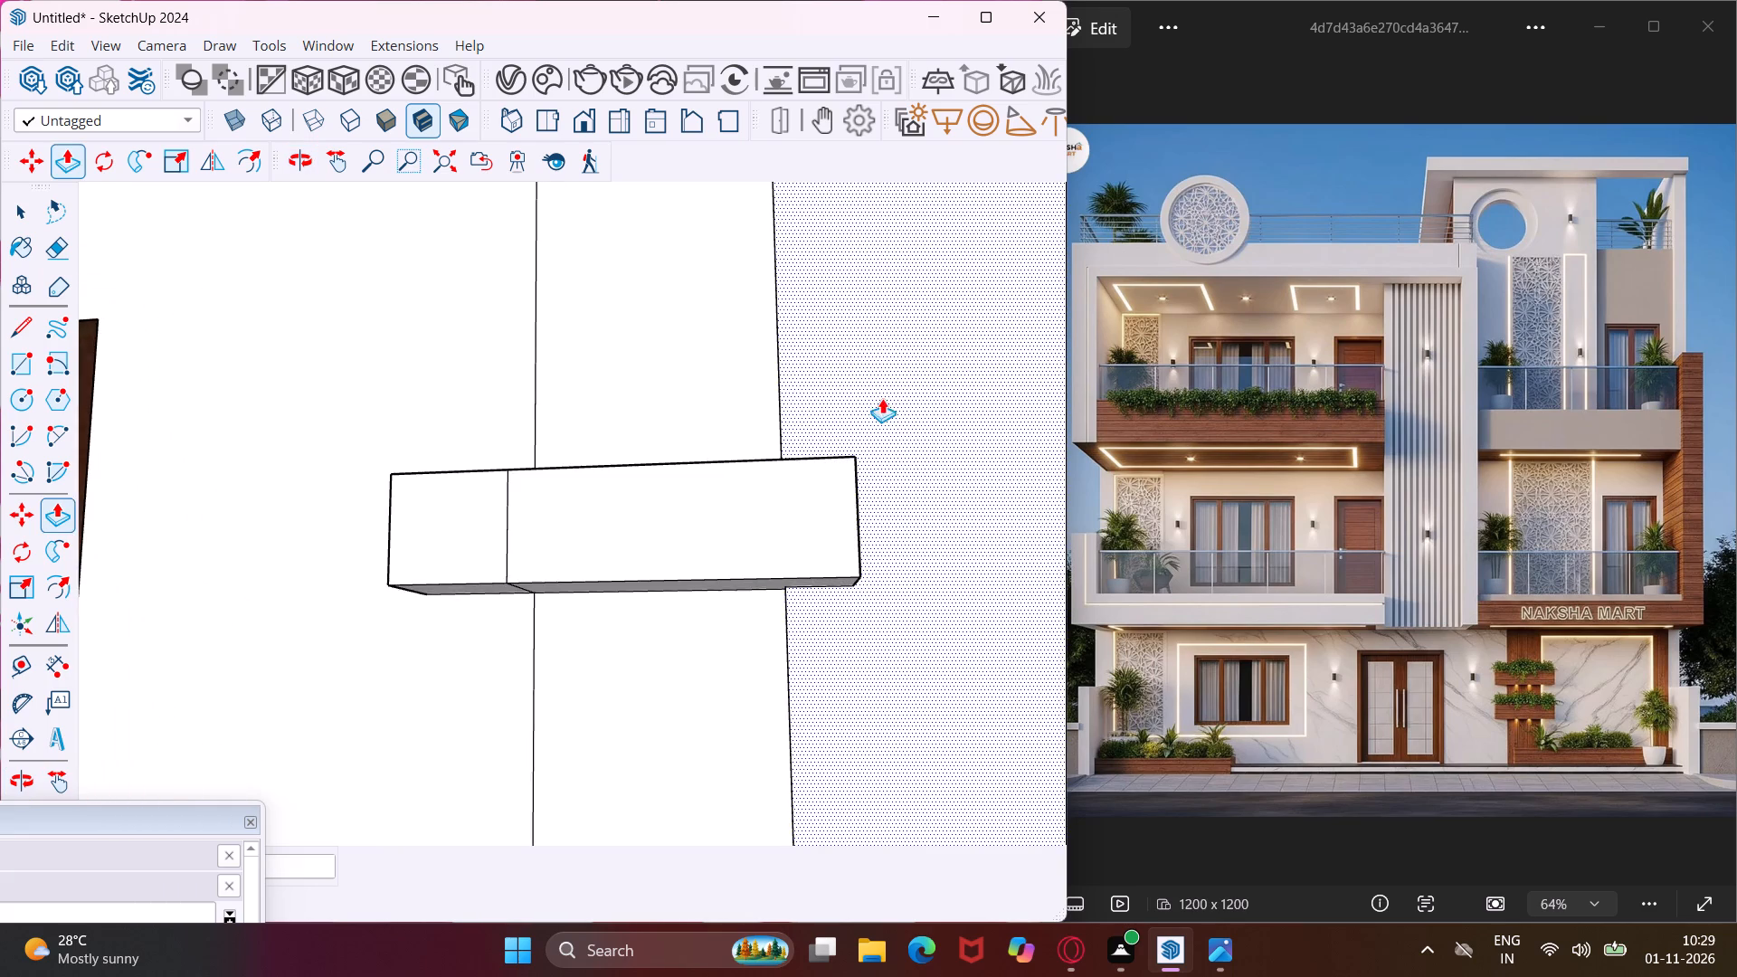
pyautogui.scroll(-16, 784, 403)
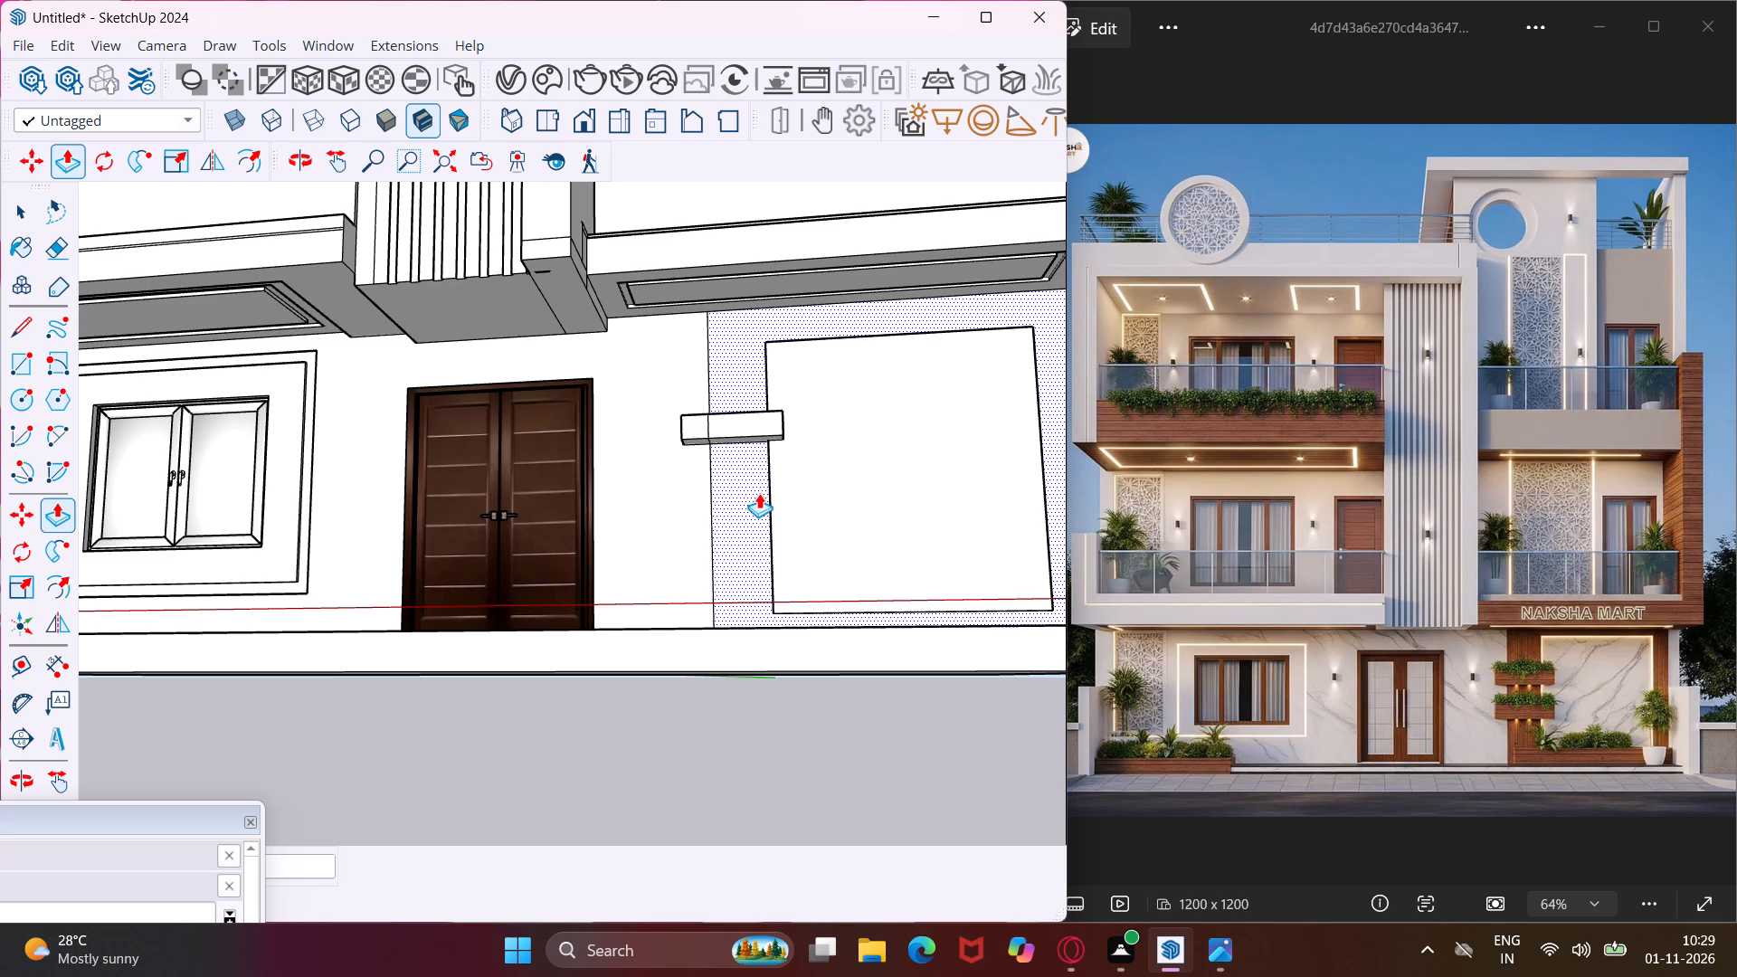
pyautogui.scroll(-3, 724, 451)
pyautogui.scroll(-5, 700, 366)
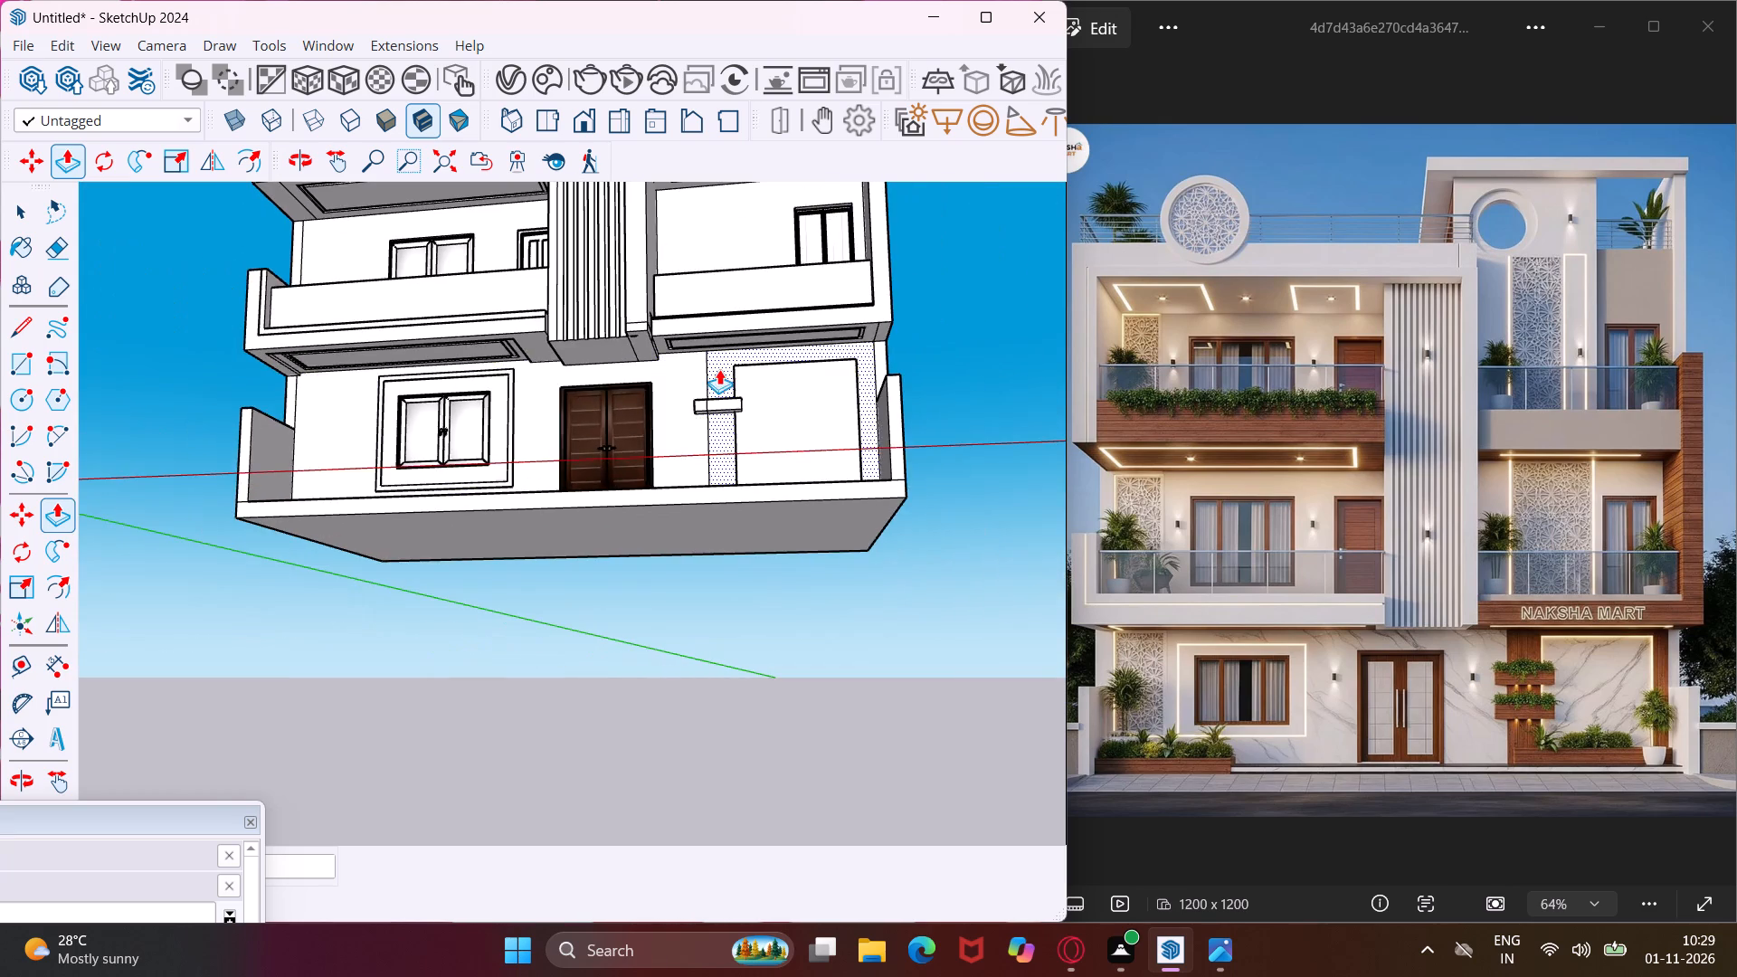
pyautogui.moveTo(719, 369); pyautogui.dragTo(758, 612, button='middle')
pyautogui.scroll(4, 756, 442)
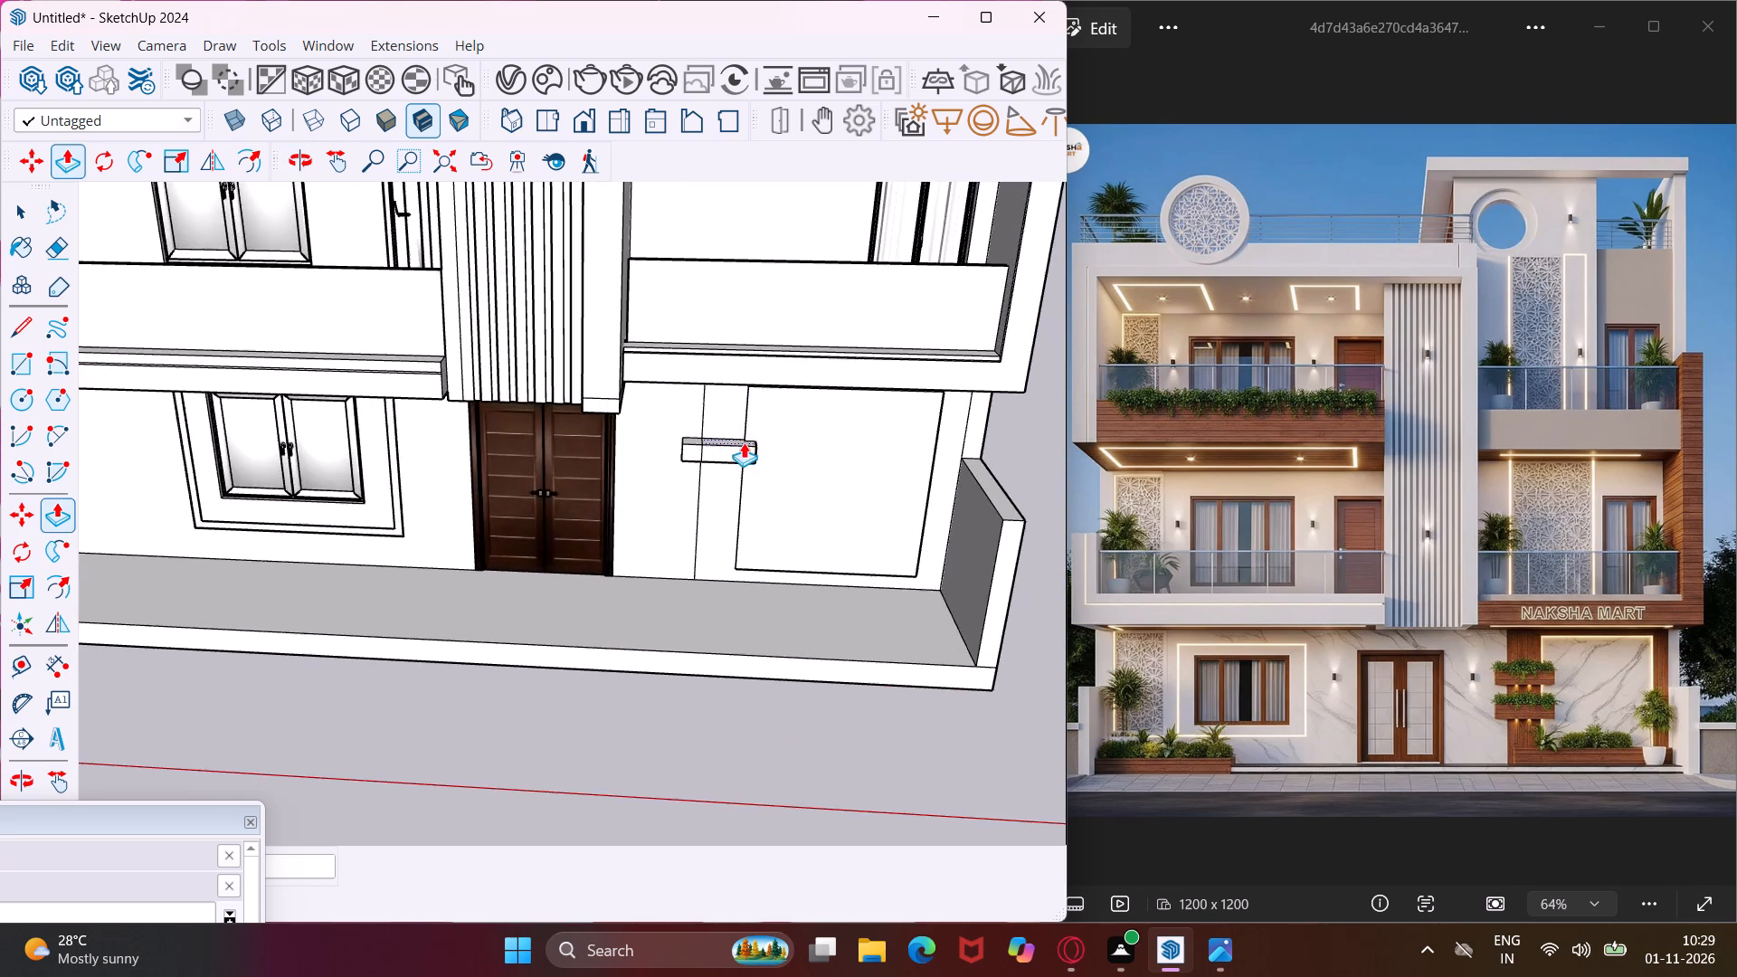
pyautogui.scroll(8, 744, 442)
pyautogui.click(736, 456)
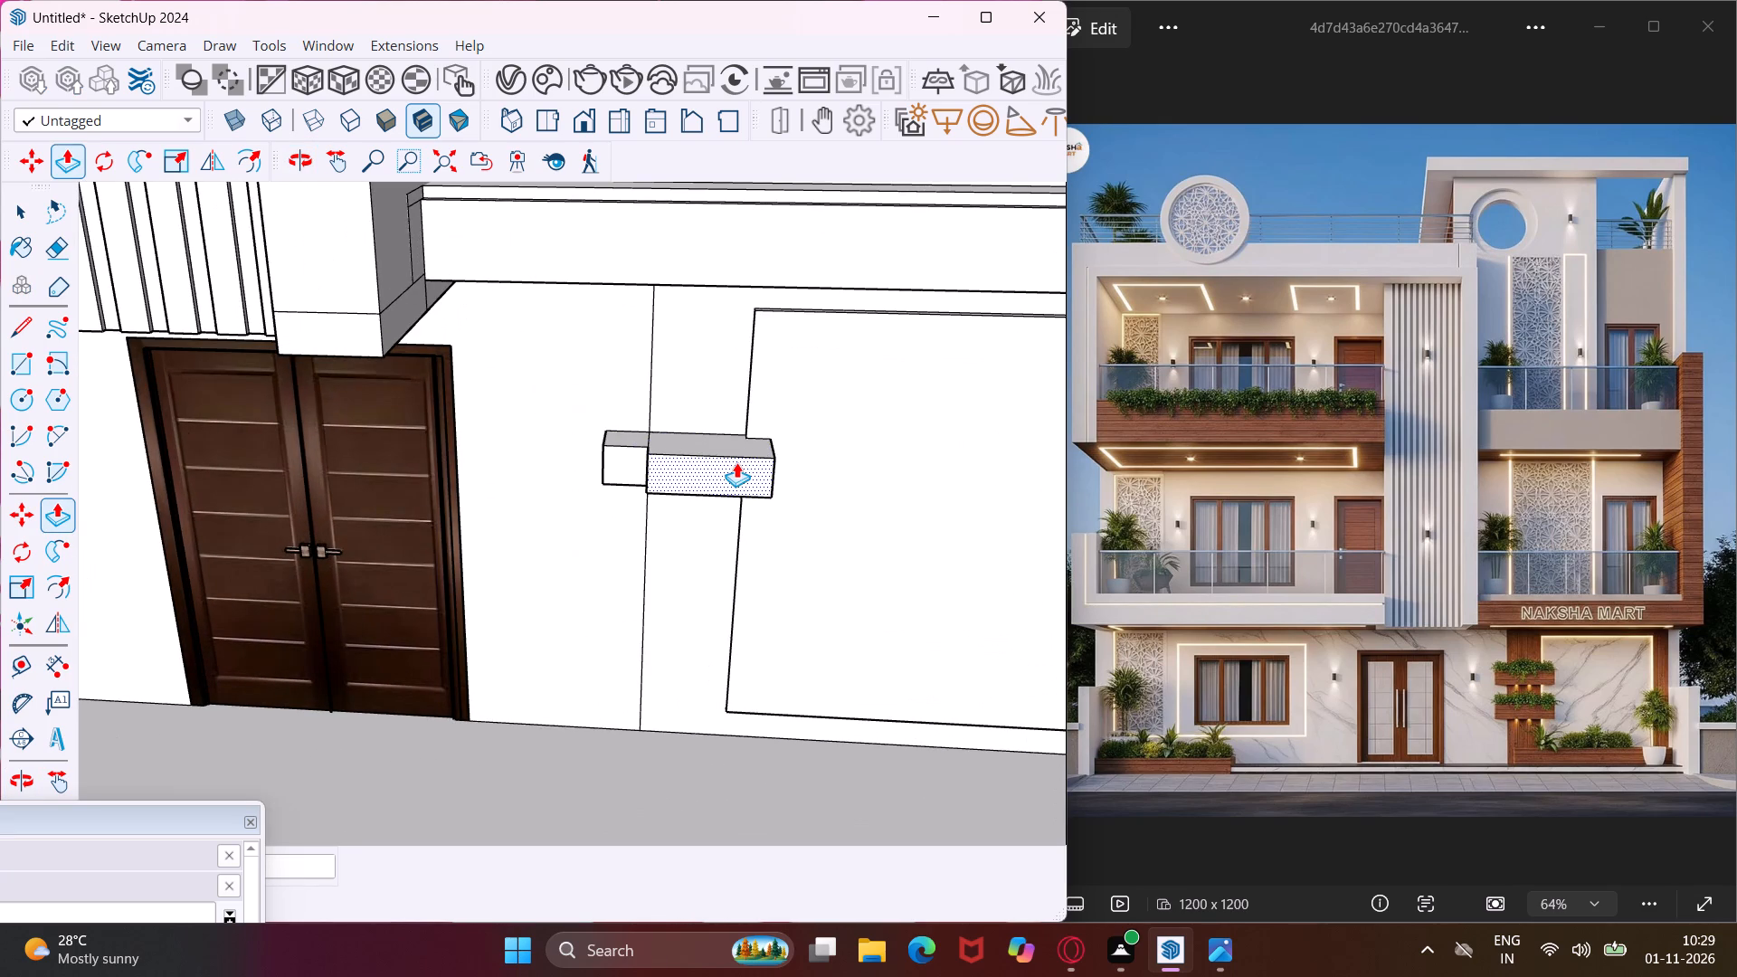
pyautogui.click(736, 462)
pyautogui.click(639, 458)
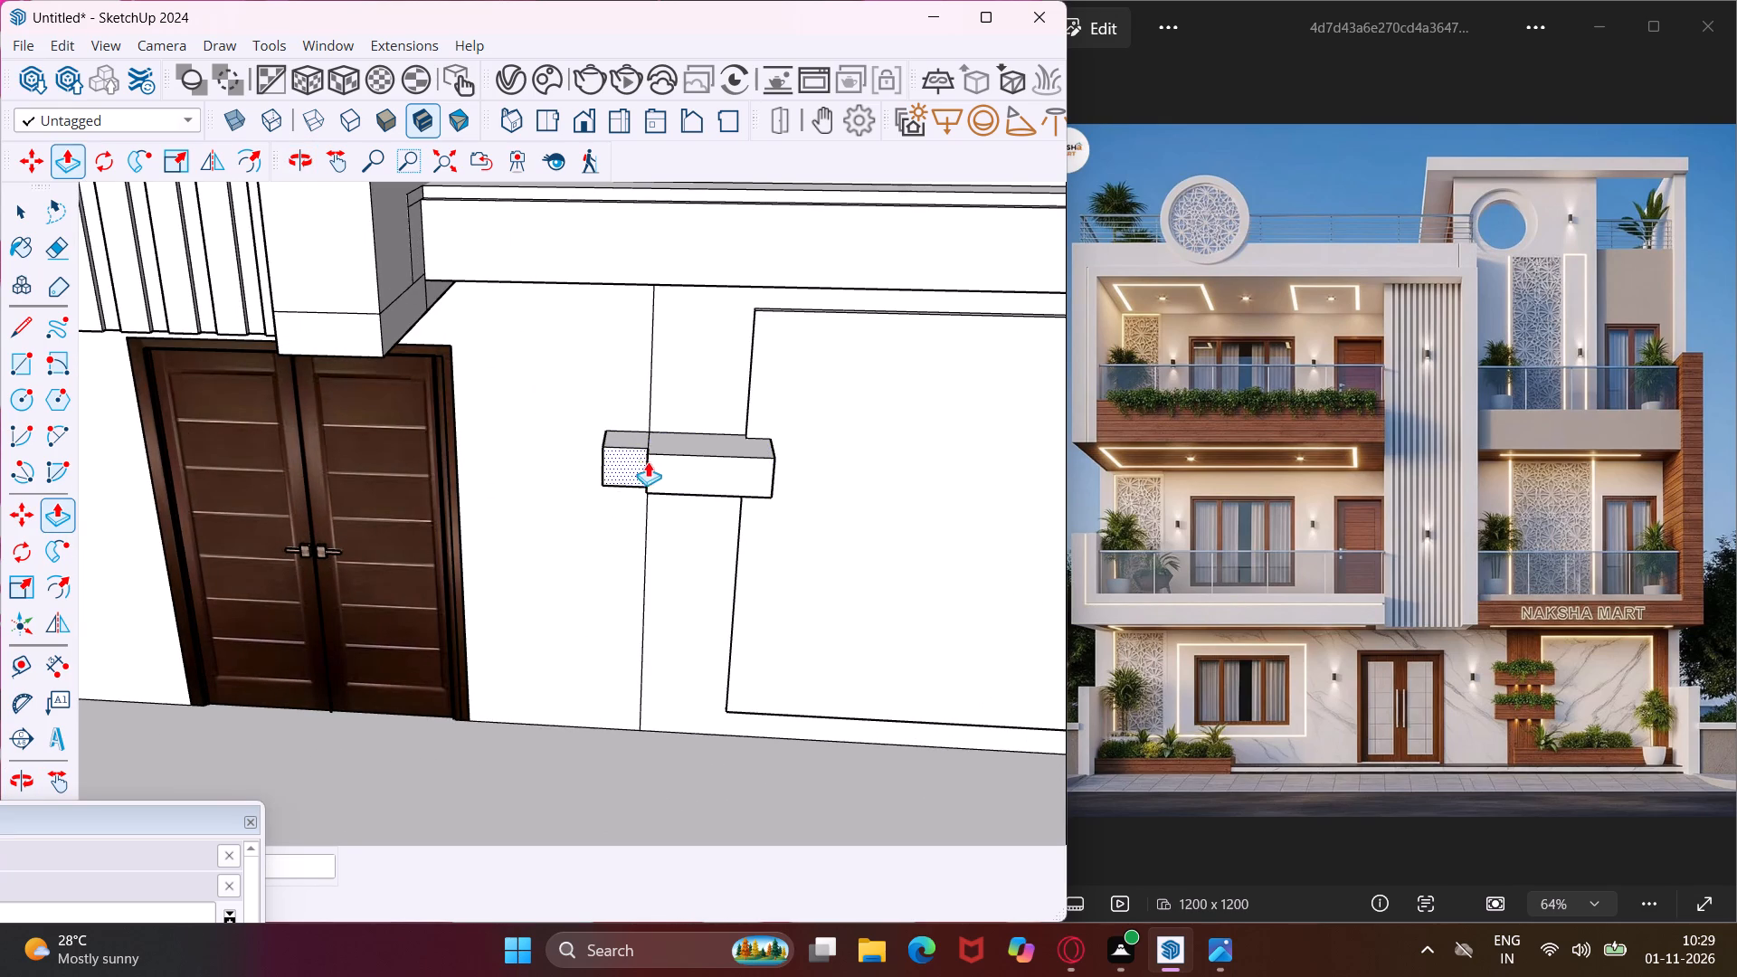
pyautogui.click(660, 461)
pyautogui.press('Escape')
pyautogui.press('space')
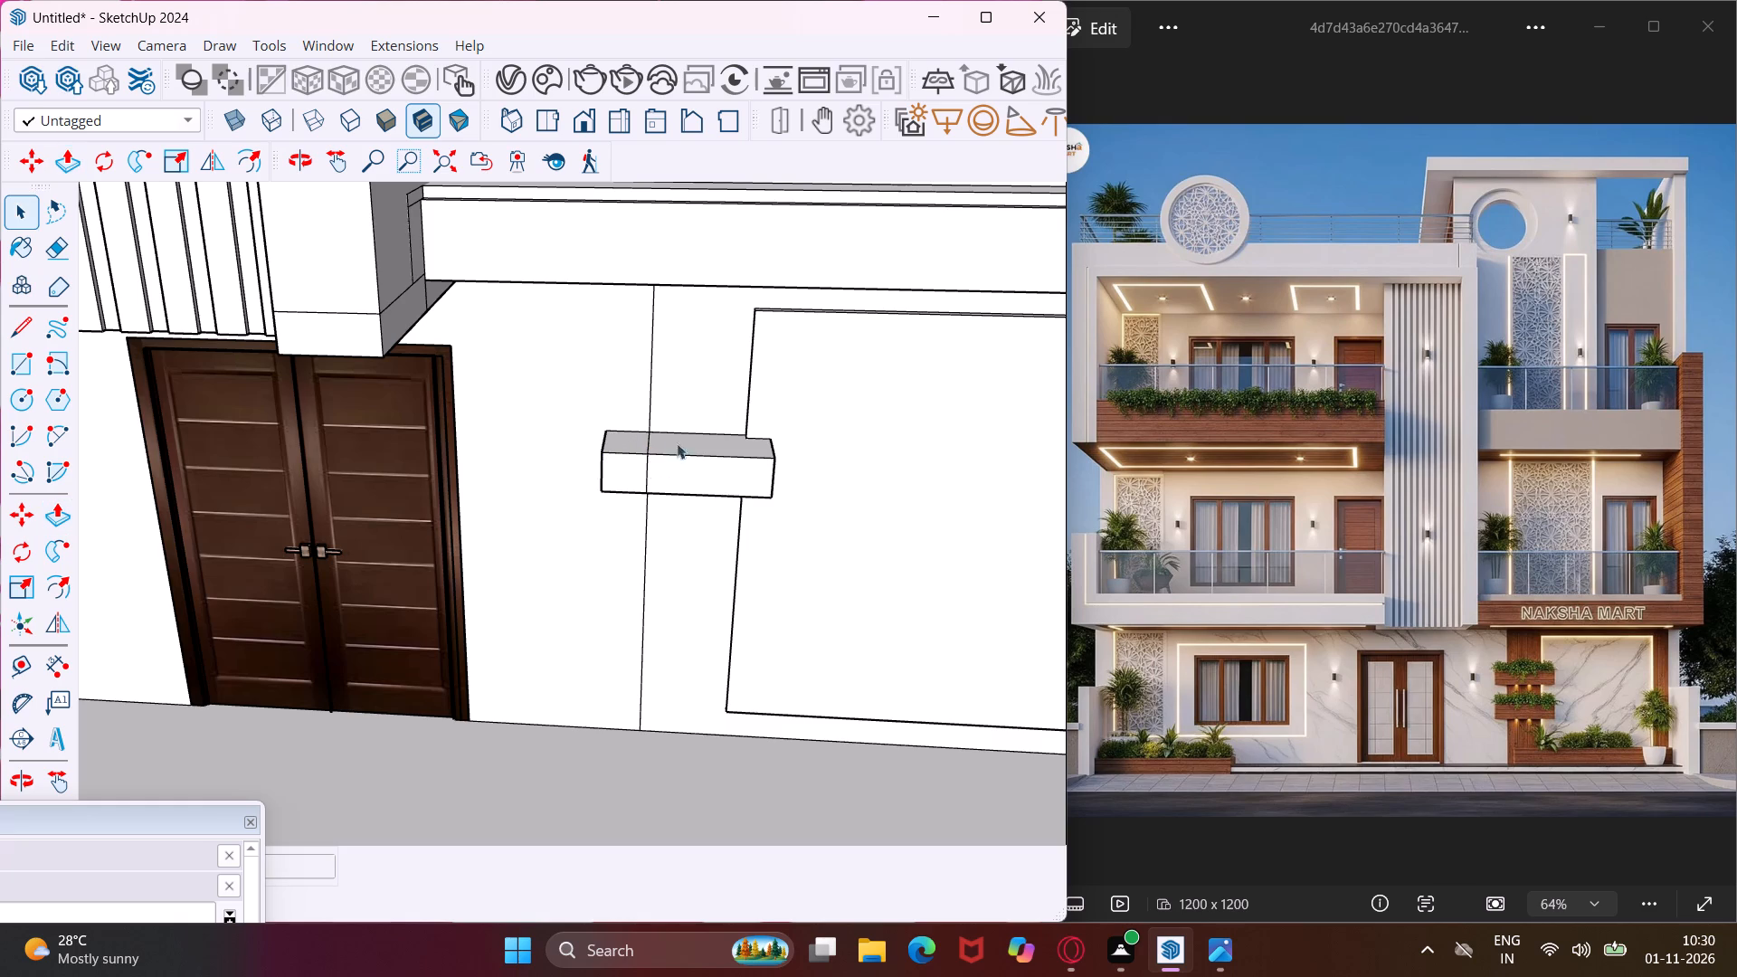
# Draw a second small horizontal rectangle across the vertical line, on the wall below the projecting block.
pyautogui.scroll(-8, 650, 393)
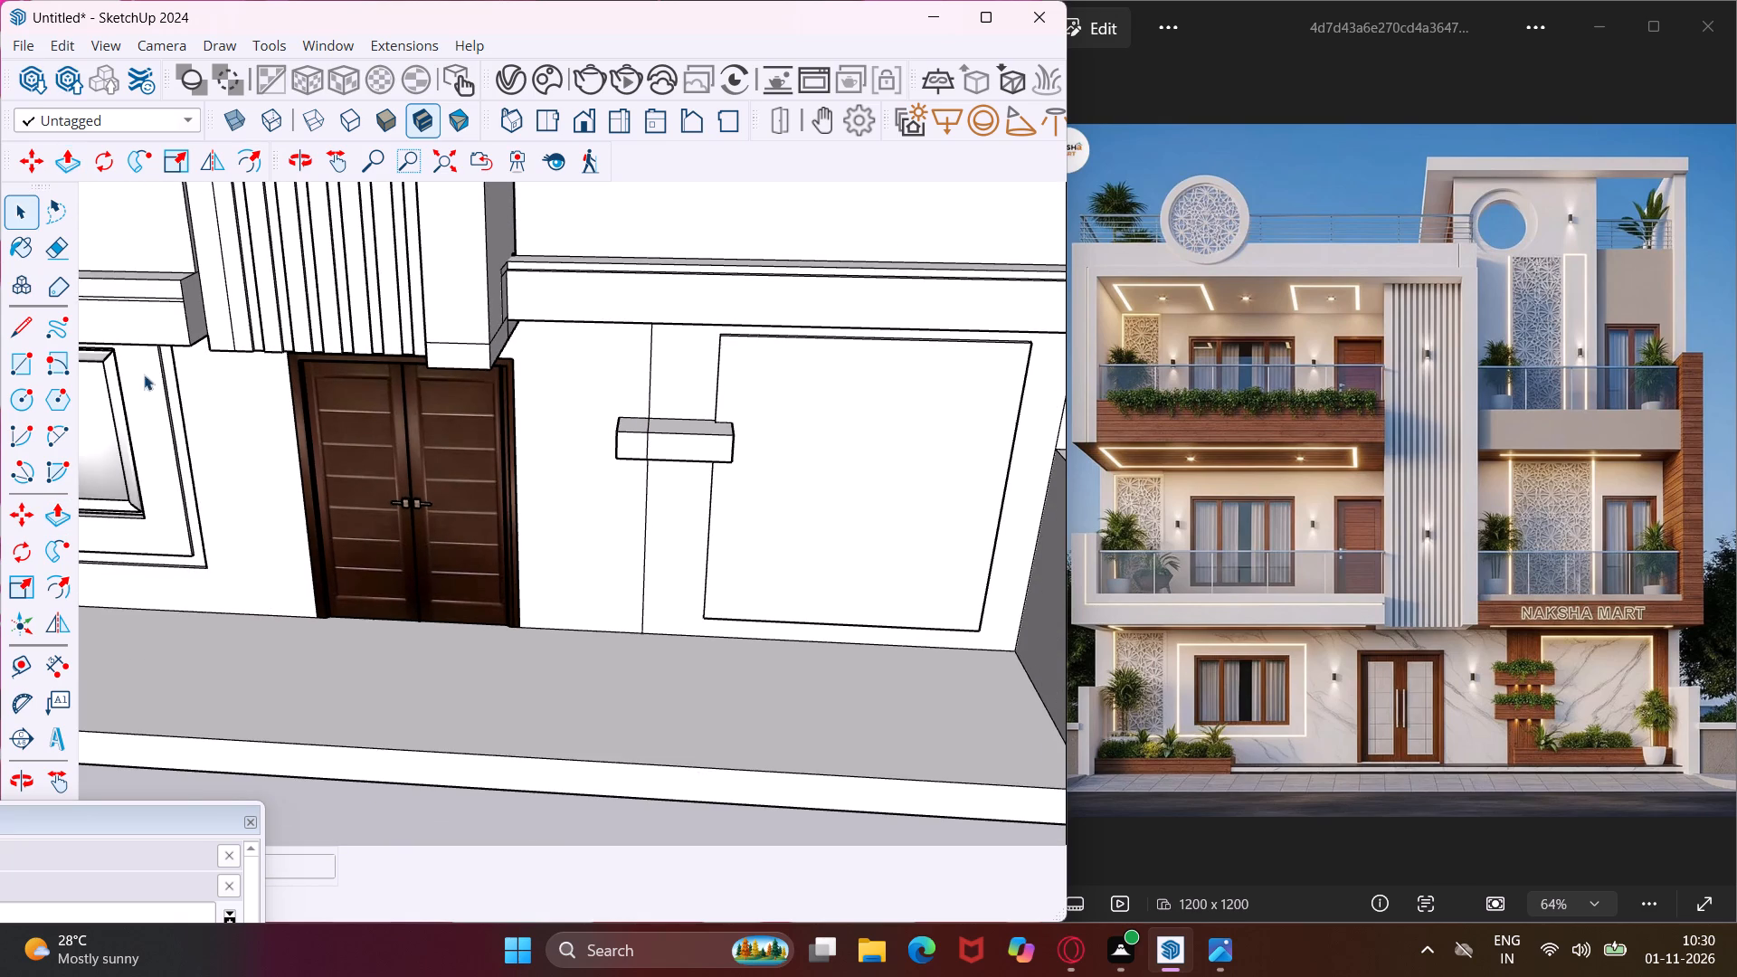
pyautogui.click(13, 365)
pyautogui.scroll(-1, 686, 510)
pyautogui.moveTo(686, 510); pyautogui.dragTo(755, 318, button='middle')
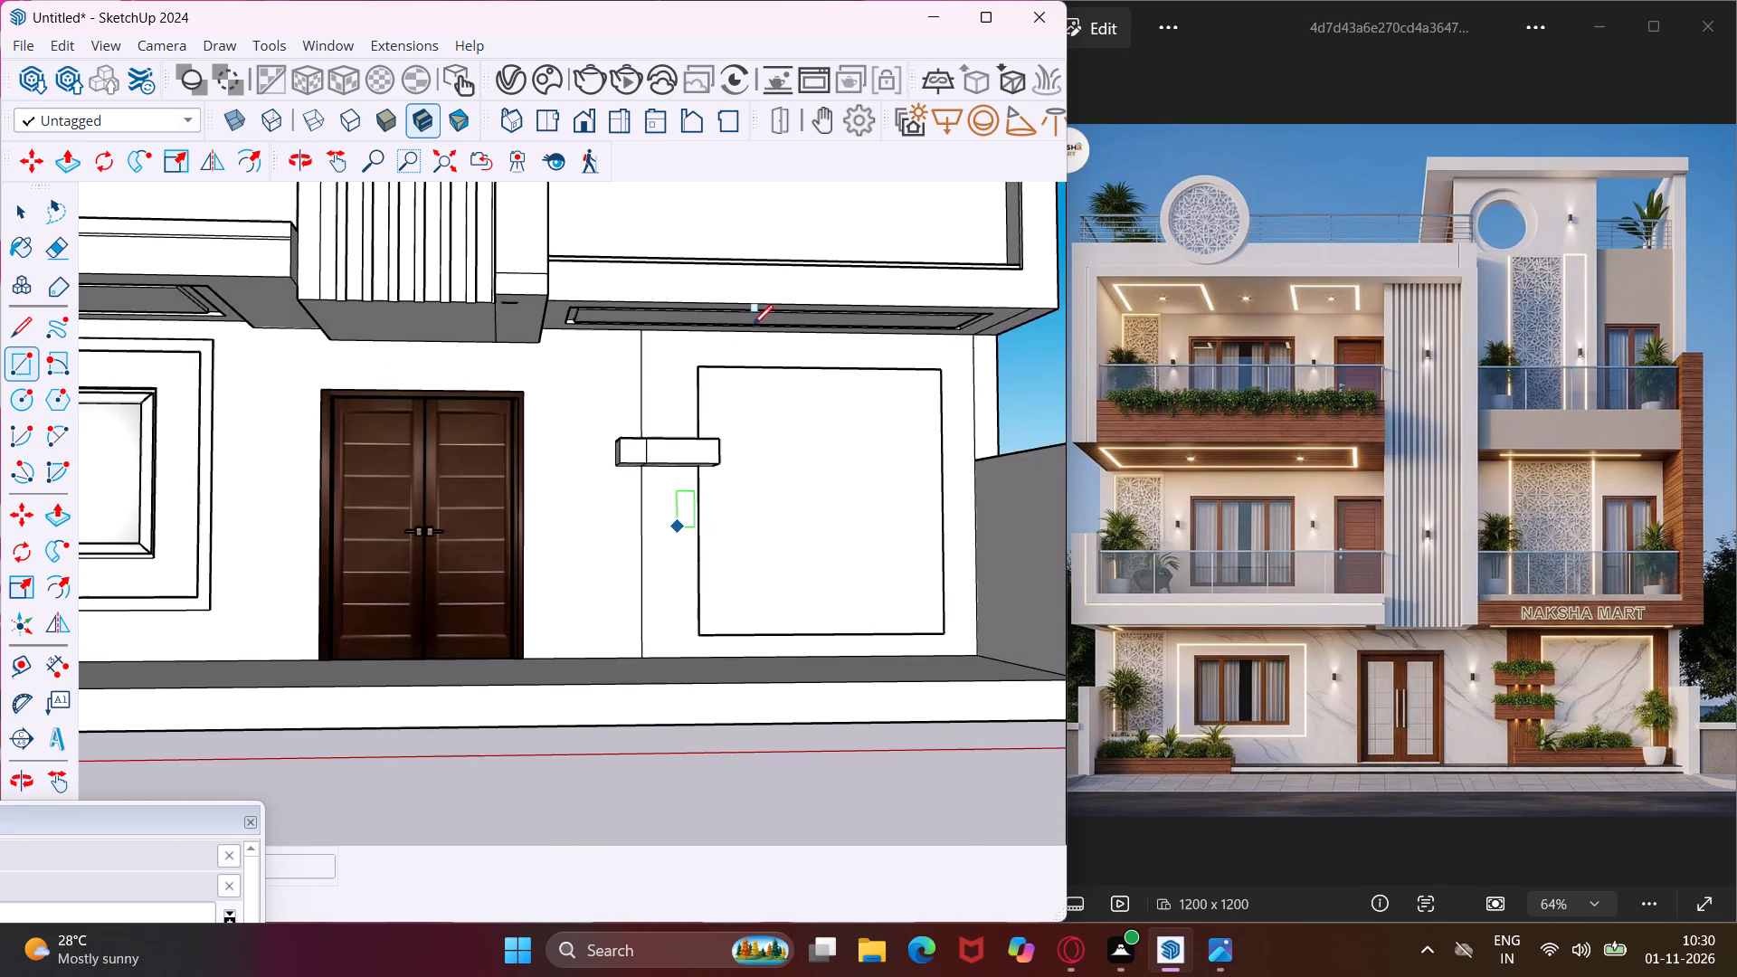
pyautogui.scroll(6, 695, 517)
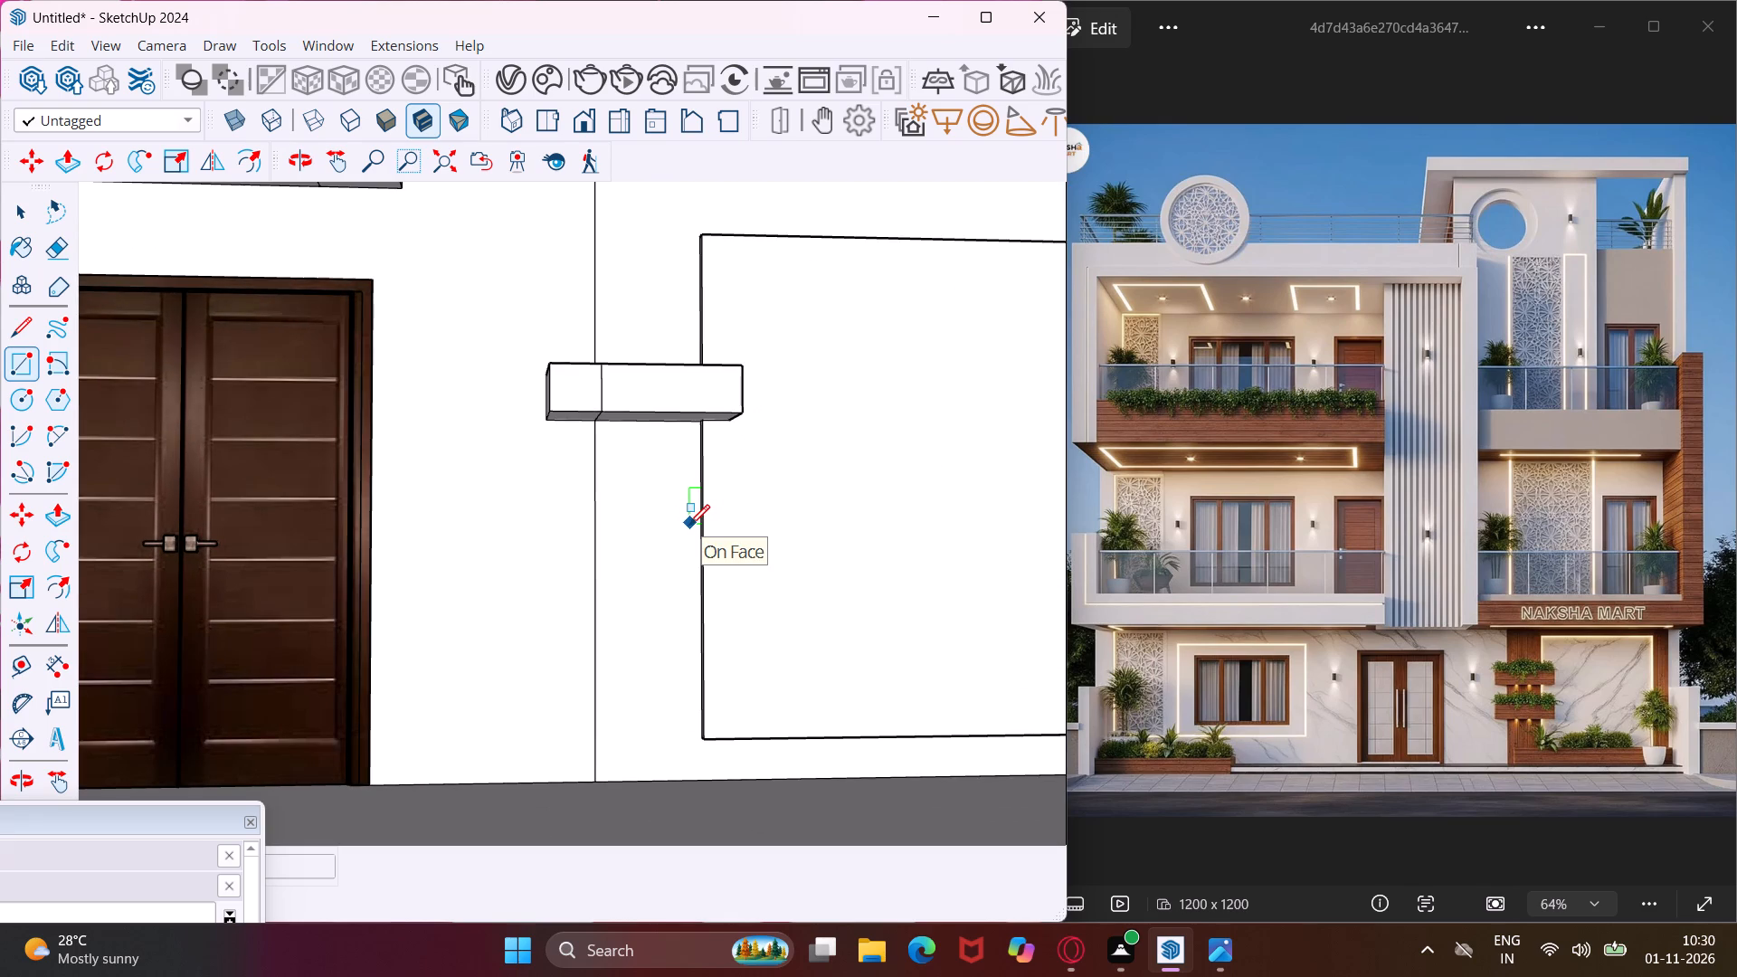
pyautogui.click(688, 535)
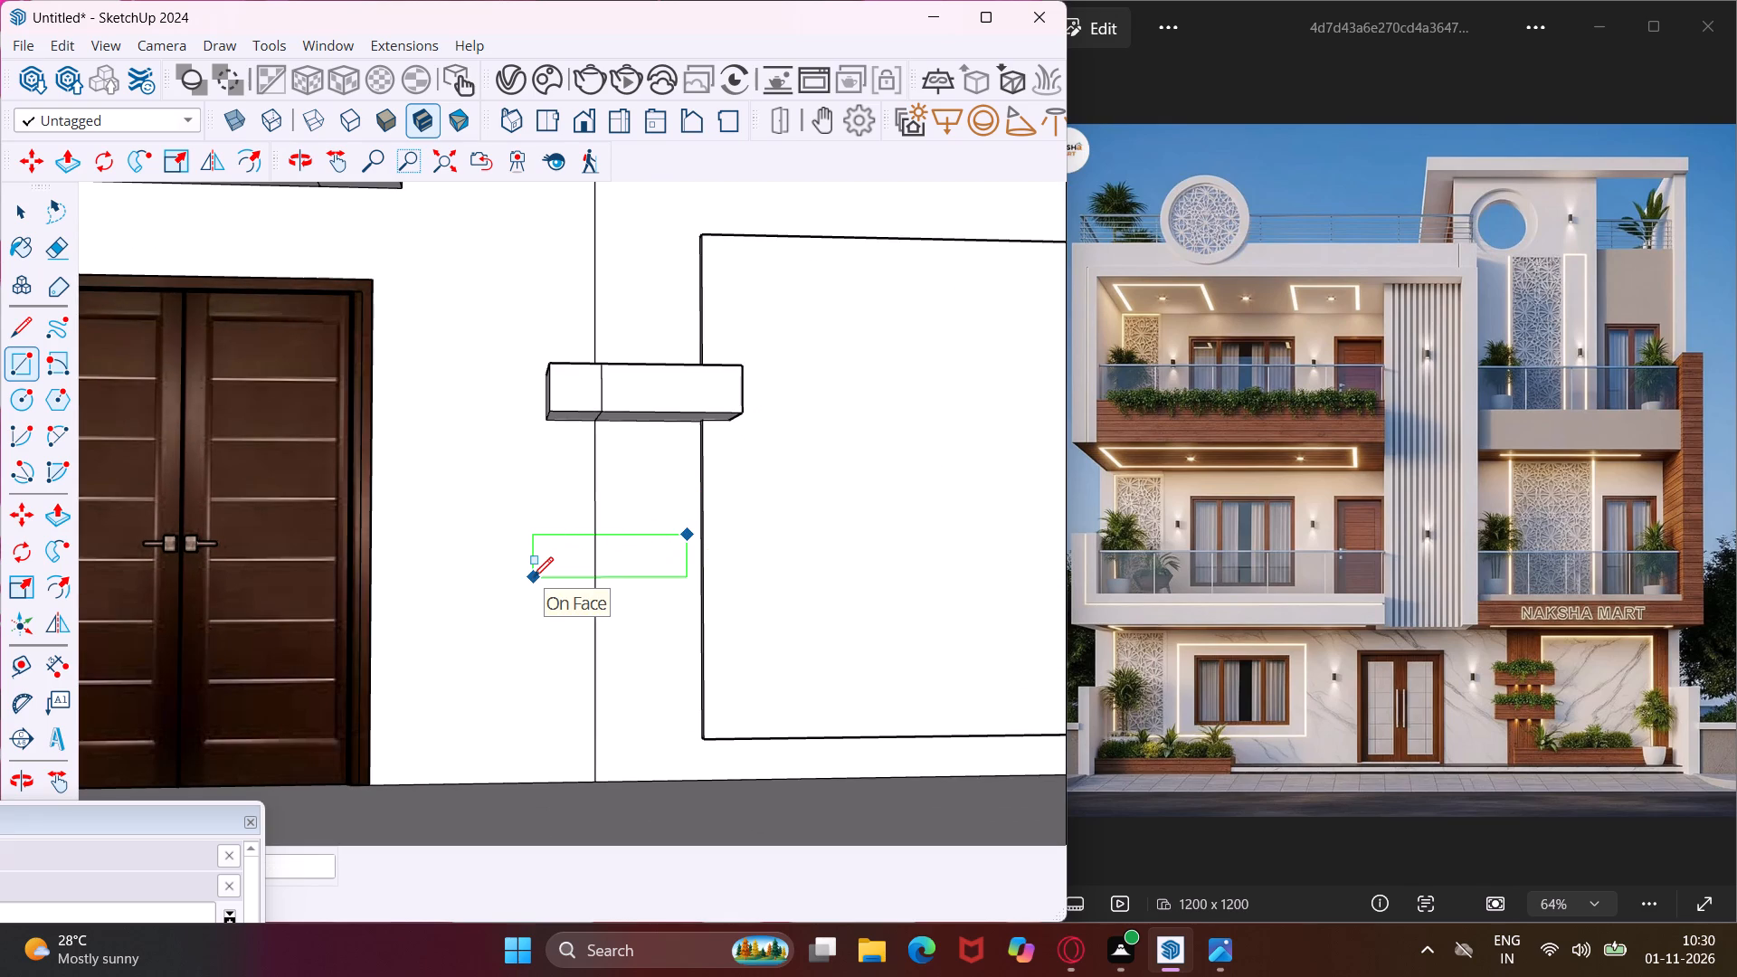
pyautogui.click(544, 577)
pyautogui.press('Escape')
pyautogui.press('space')
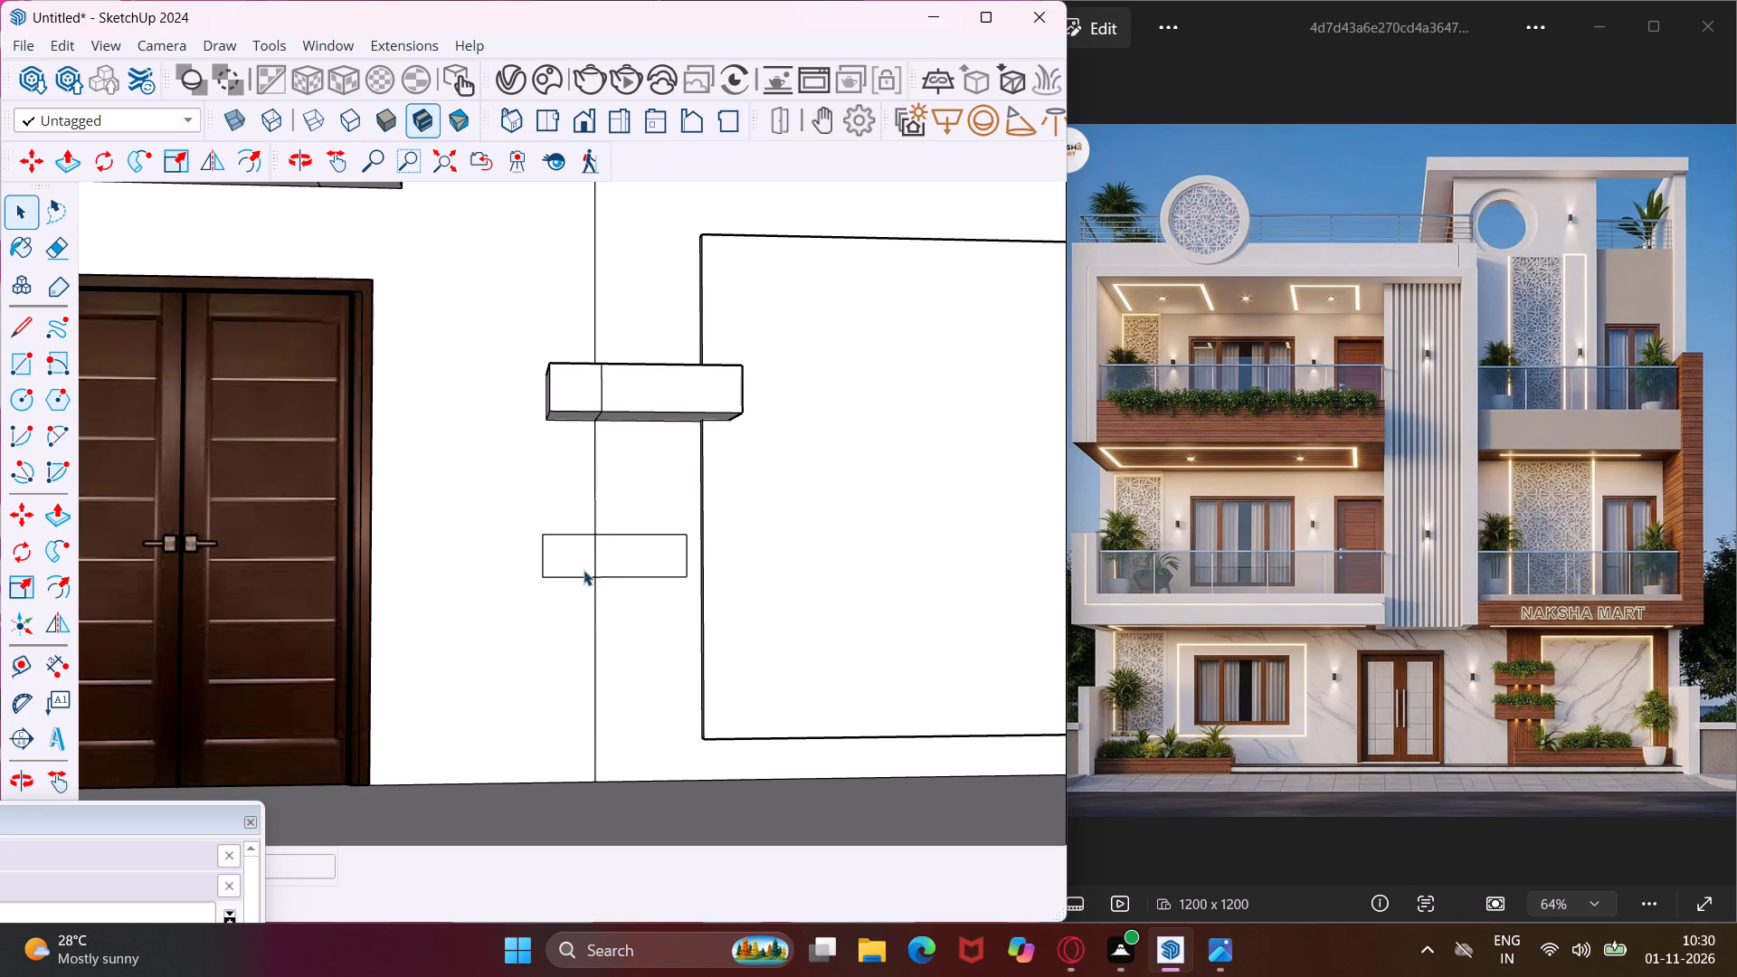
# Push/Pull both parts of the lower rectangle outward to match the depth of the upper block.
pyautogui.click(581, 562)
pyautogui.press('p')
pyautogui.click(578, 557)
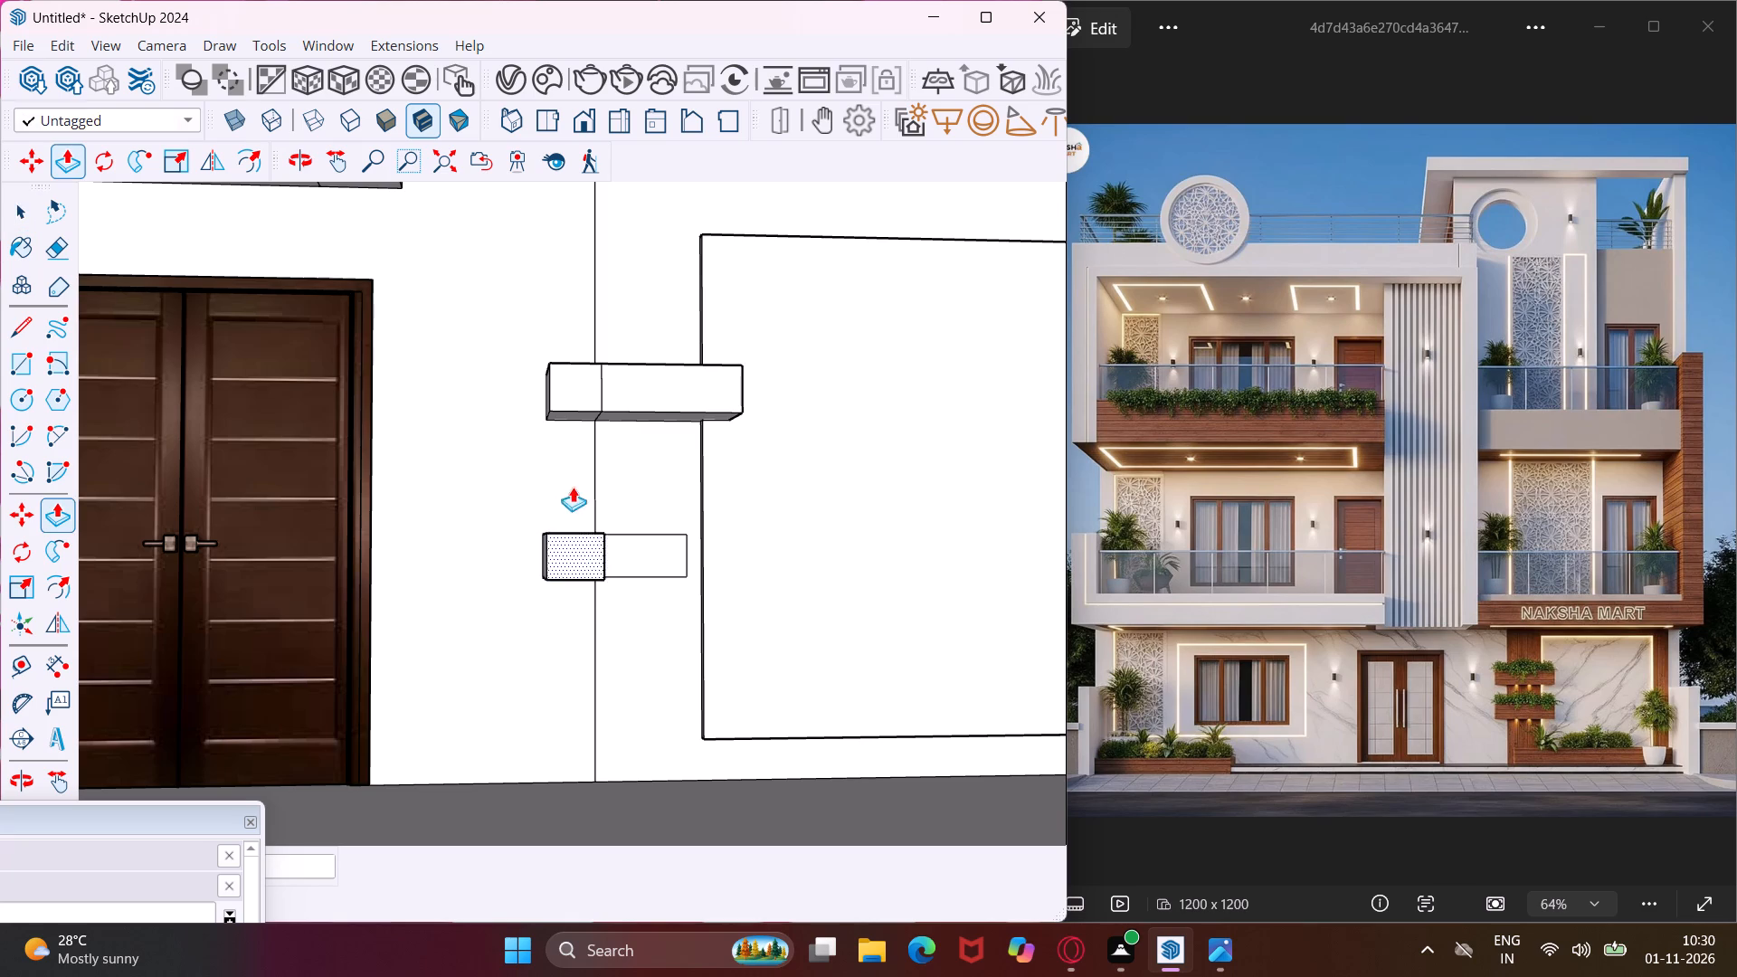
pyautogui.click(572, 386)
pyautogui.press('Escape')
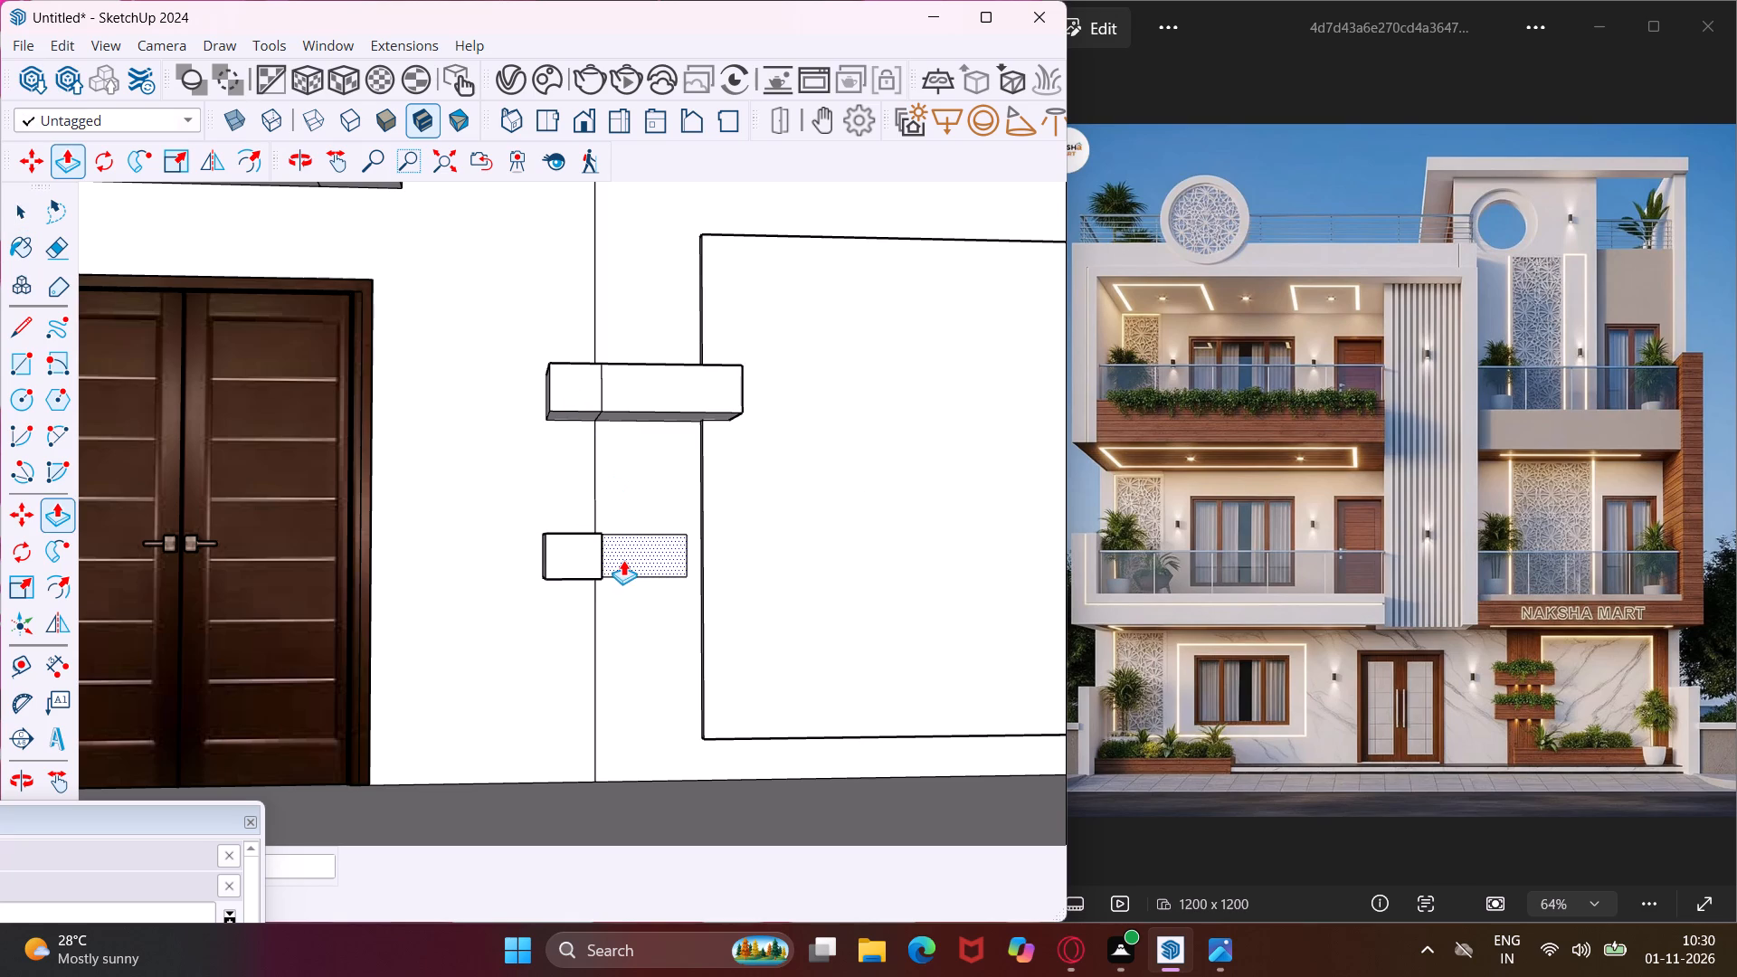
pyautogui.click(623, 560)
pyautogui.click(622, 389)
# Push/Pull both end faces of the lower block to line up with the ends of the upper block.
pyautogui.moveTo(667, 551); pyautogui.dragTo(455, 614, button='middle')
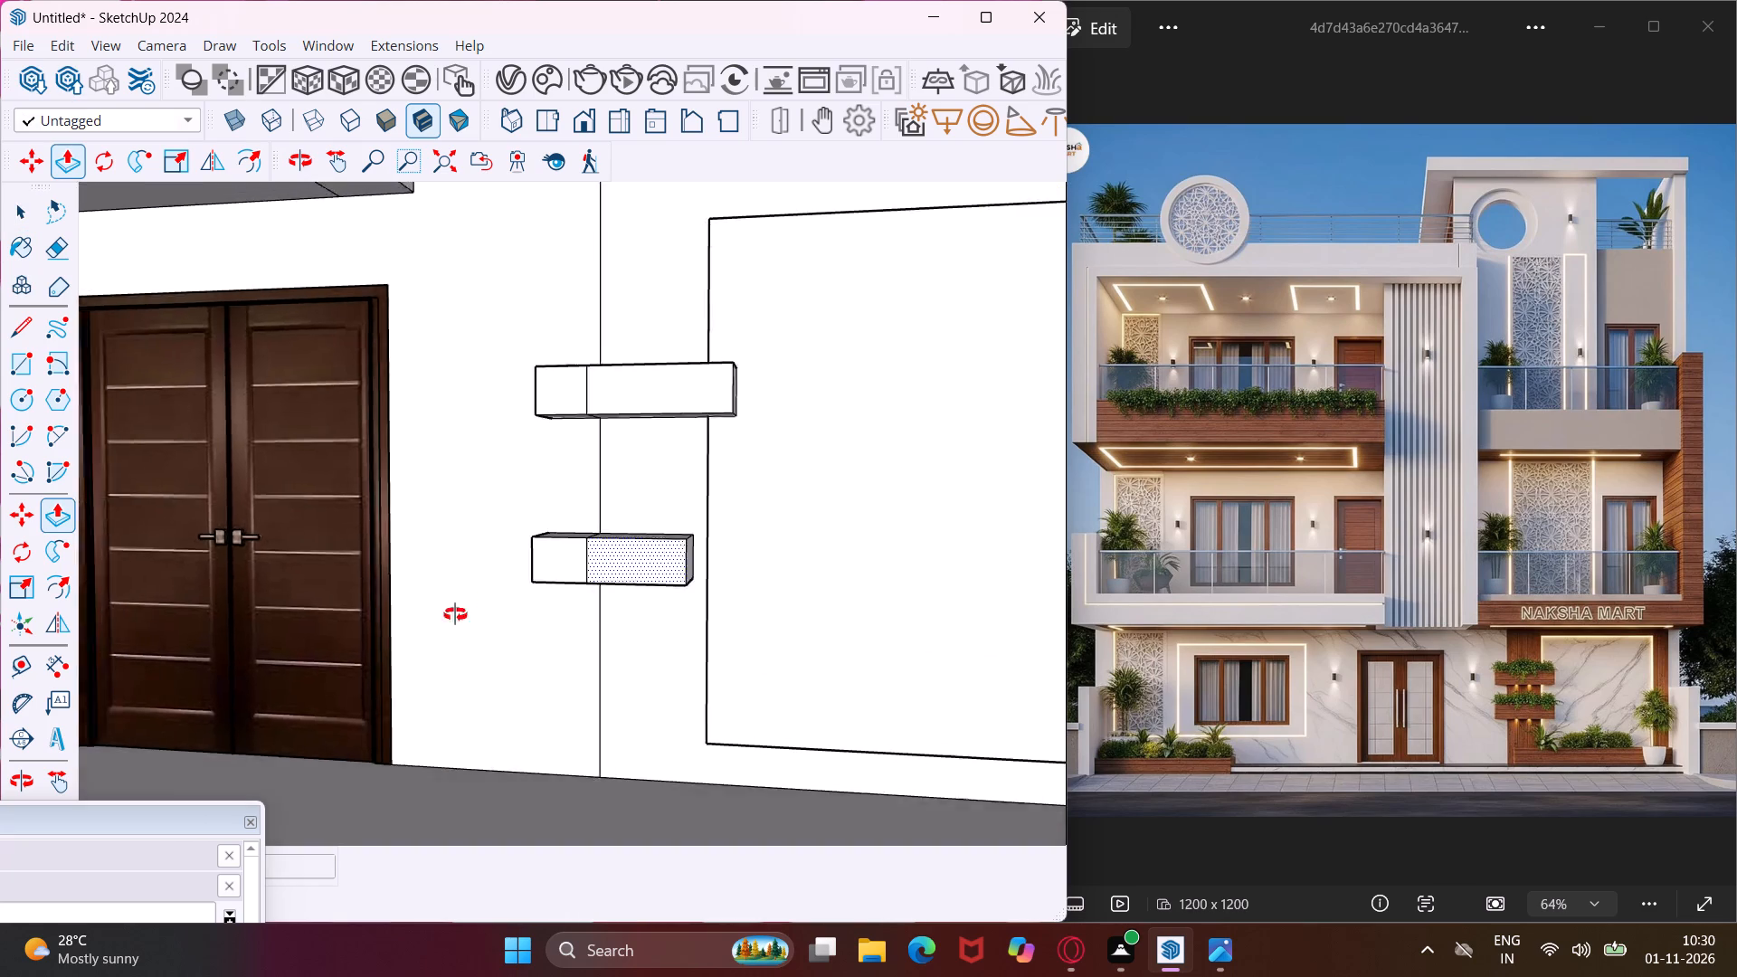
pyautogui.moveTo(455, 614); pyautogui.dragTo(258, 676, button='middle')
pyautogui.scroll(1, 419, 652)
pyautogui.scroll(2, 605, 579)
pyautogui.click(676, 562)
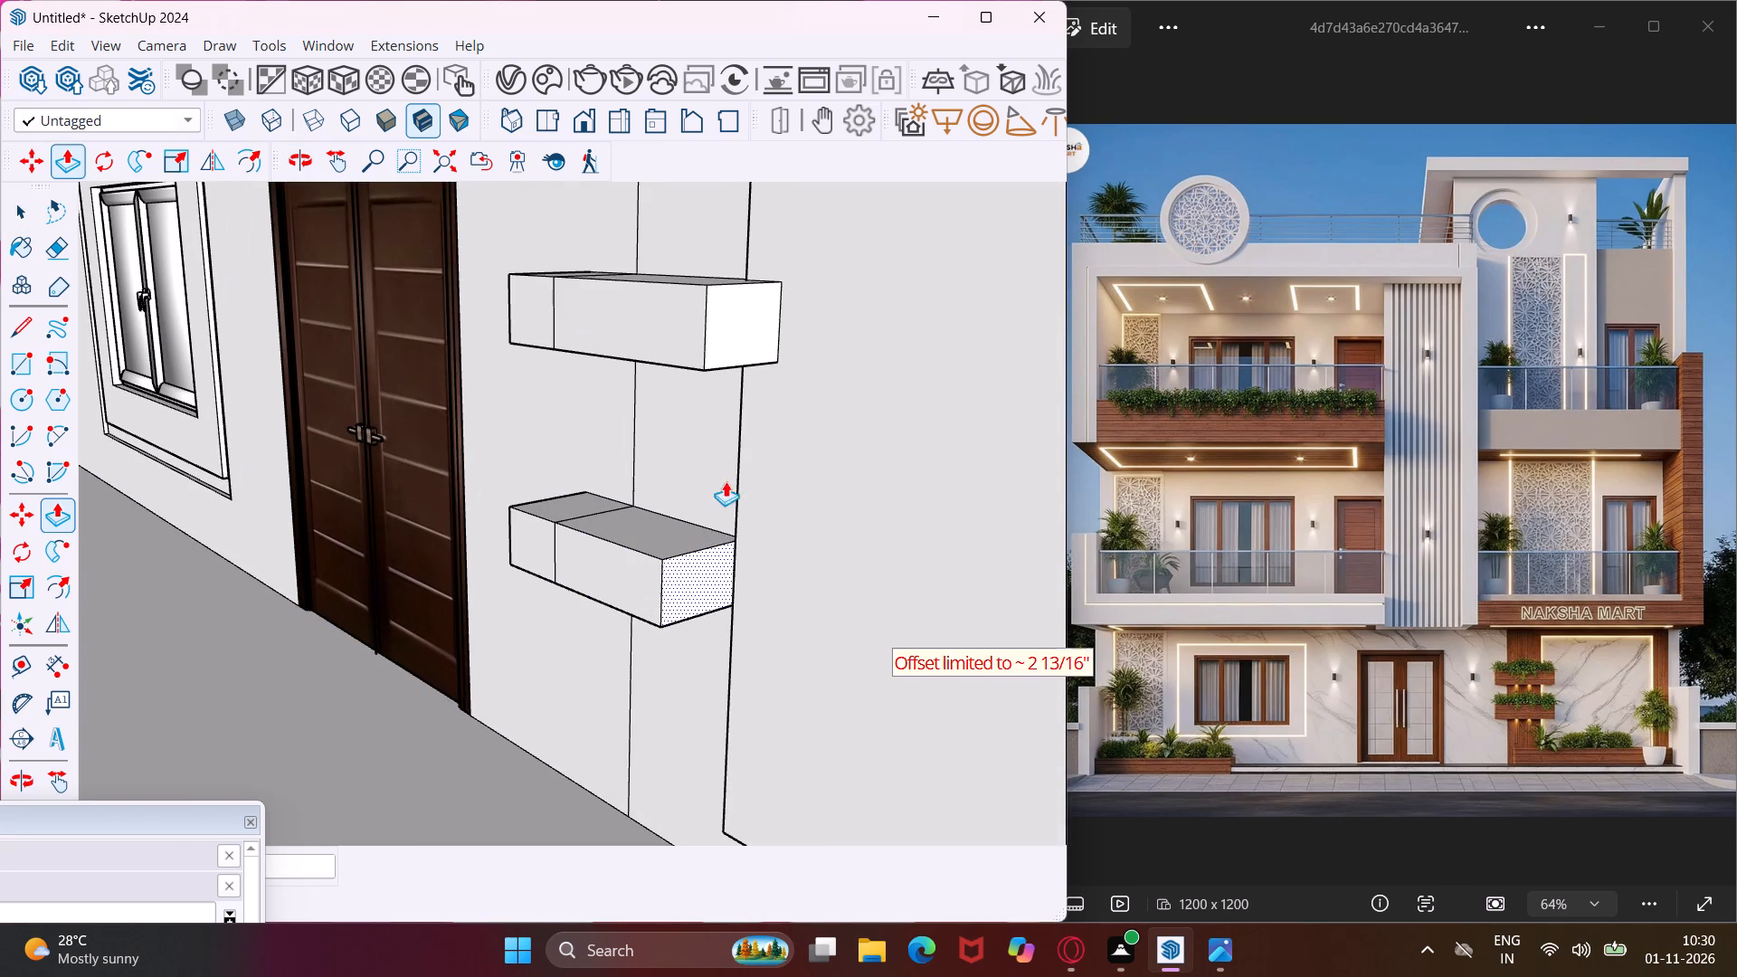
pyautogui.click(735, 350)
pyautogui.click(691, 591)
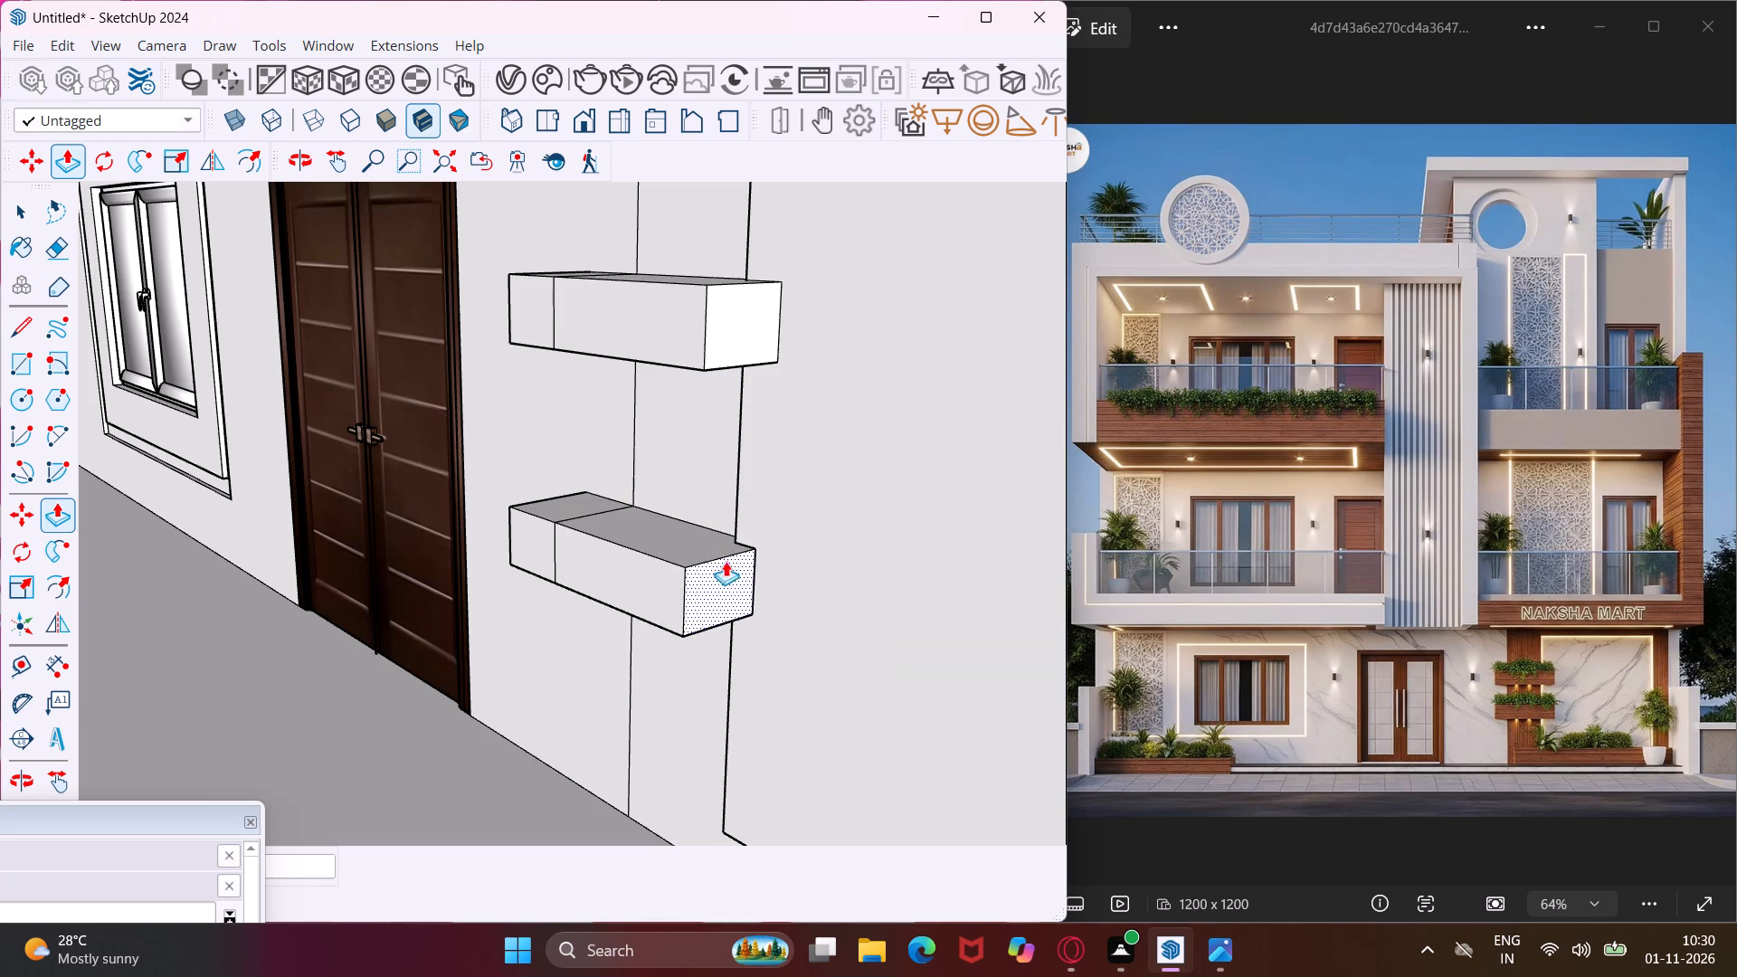
pyautogui.click(738, 340)
pyautogui.moveTo(538, 514); pyautogui.dragTo(619, 517, button='middle')
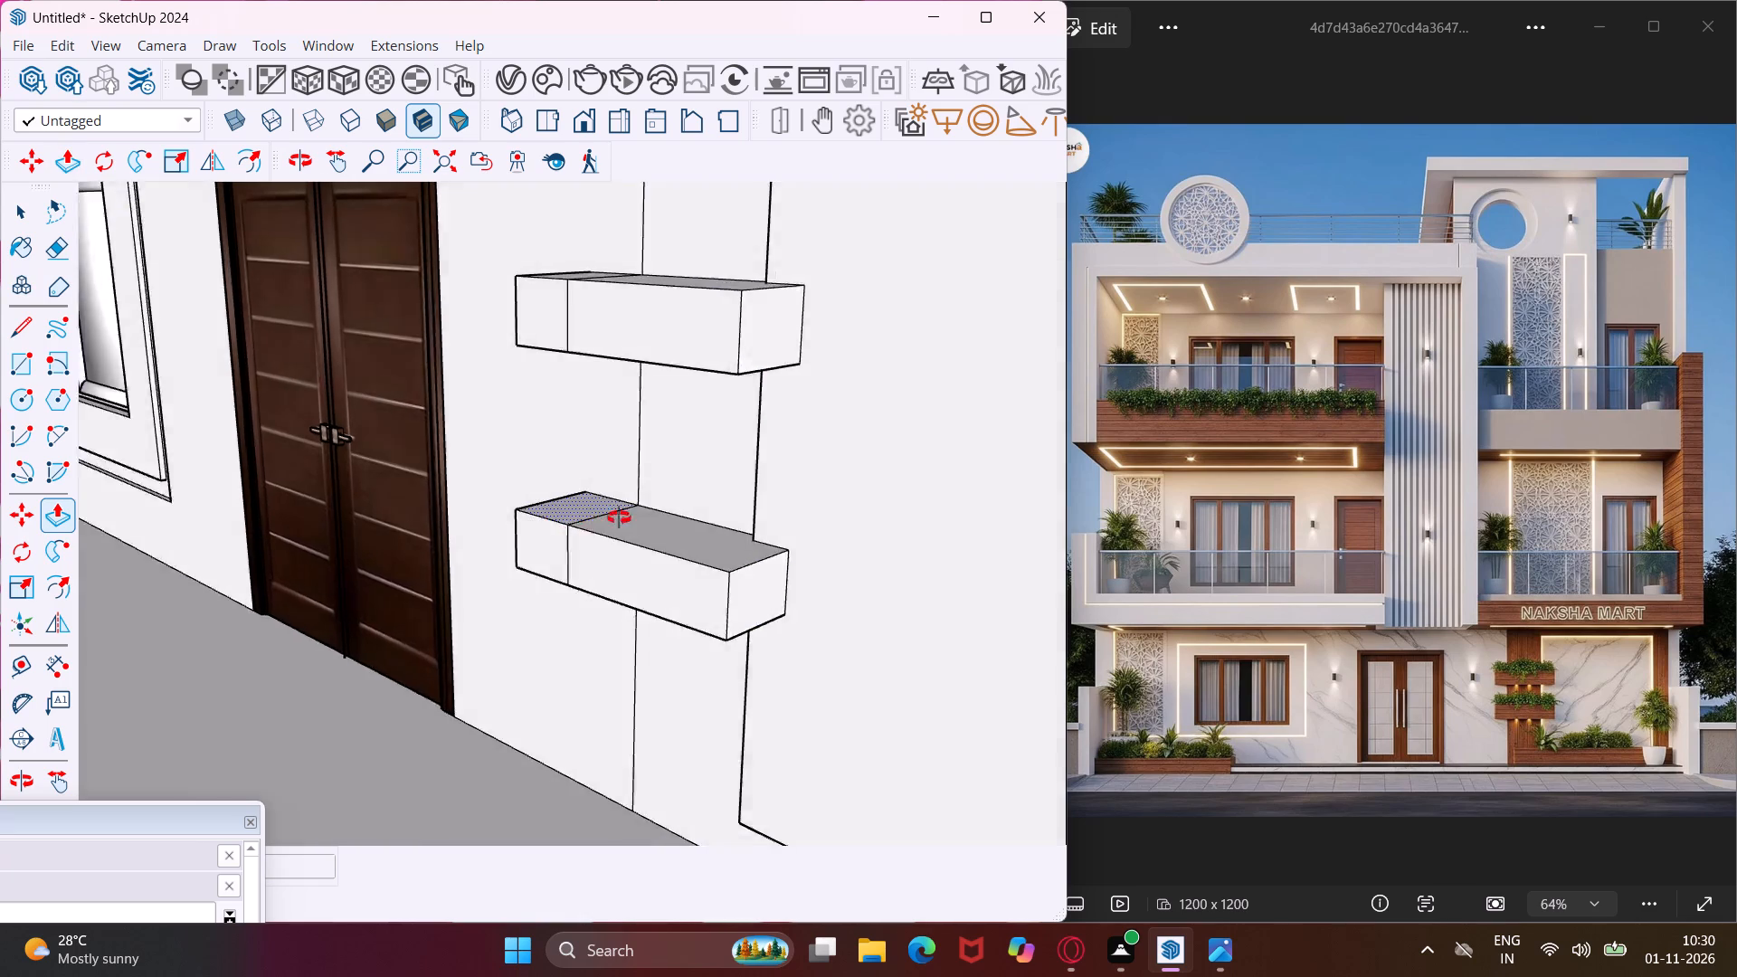
pyautogui.moveTo(619, 517); pyautogui.dragTo(1047, 358, button='middle')
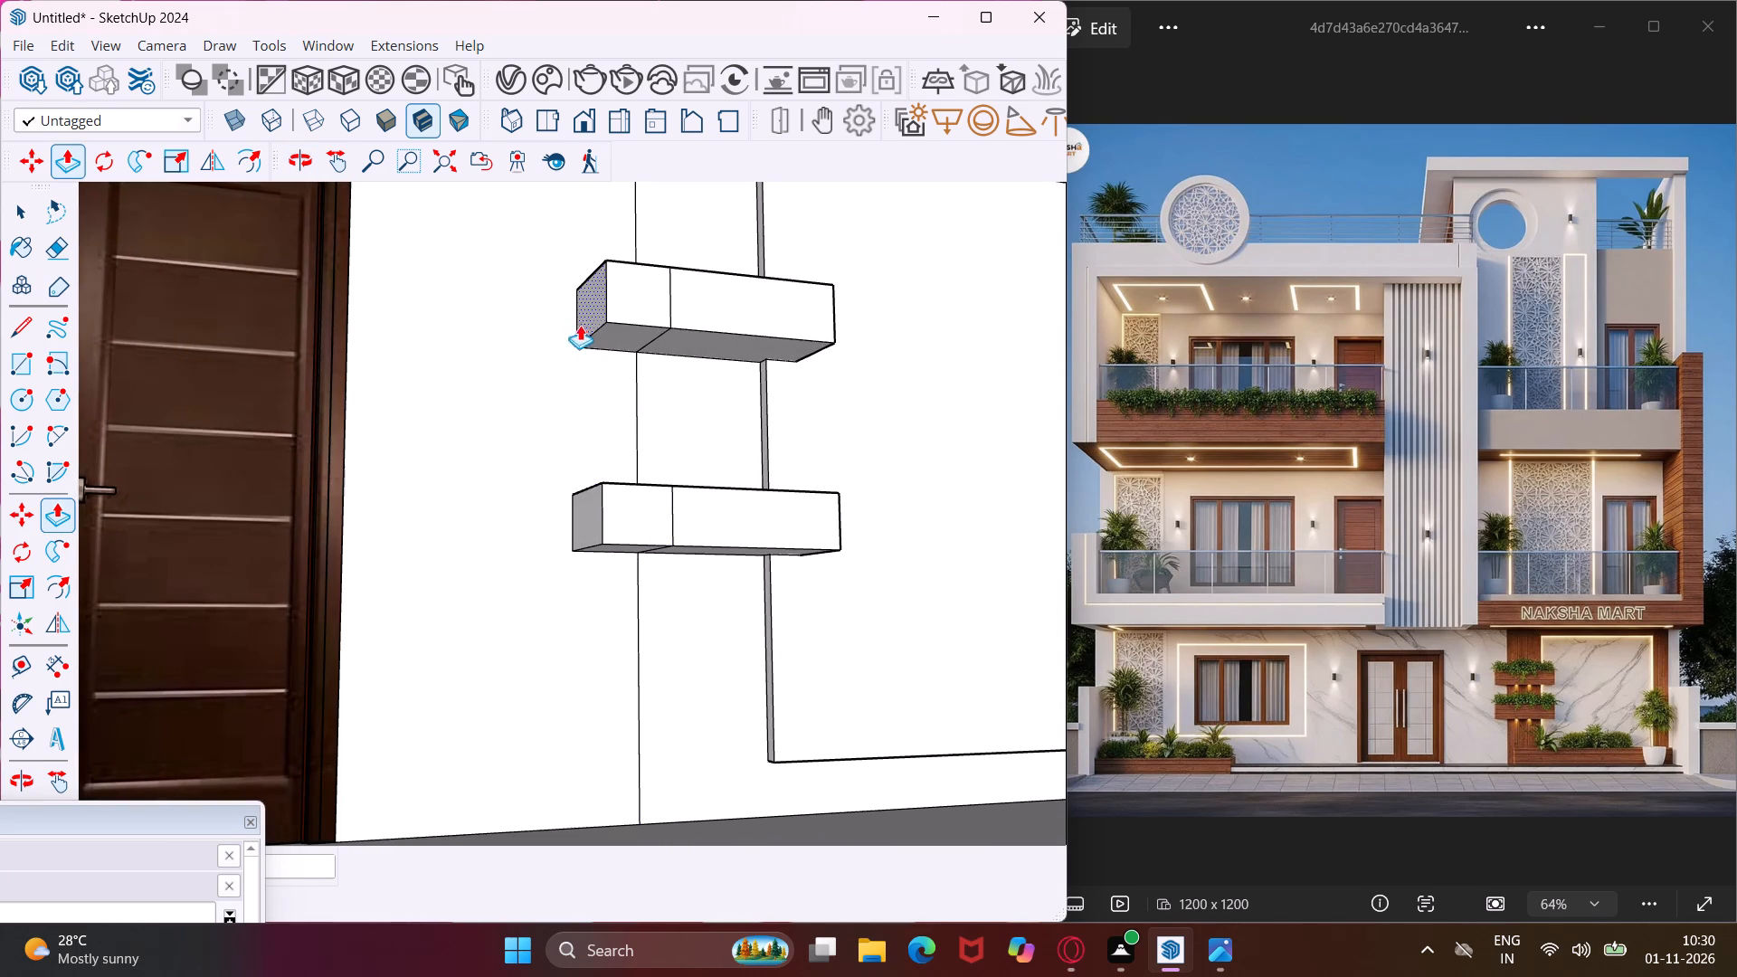
pyautogui.click(593, 492)
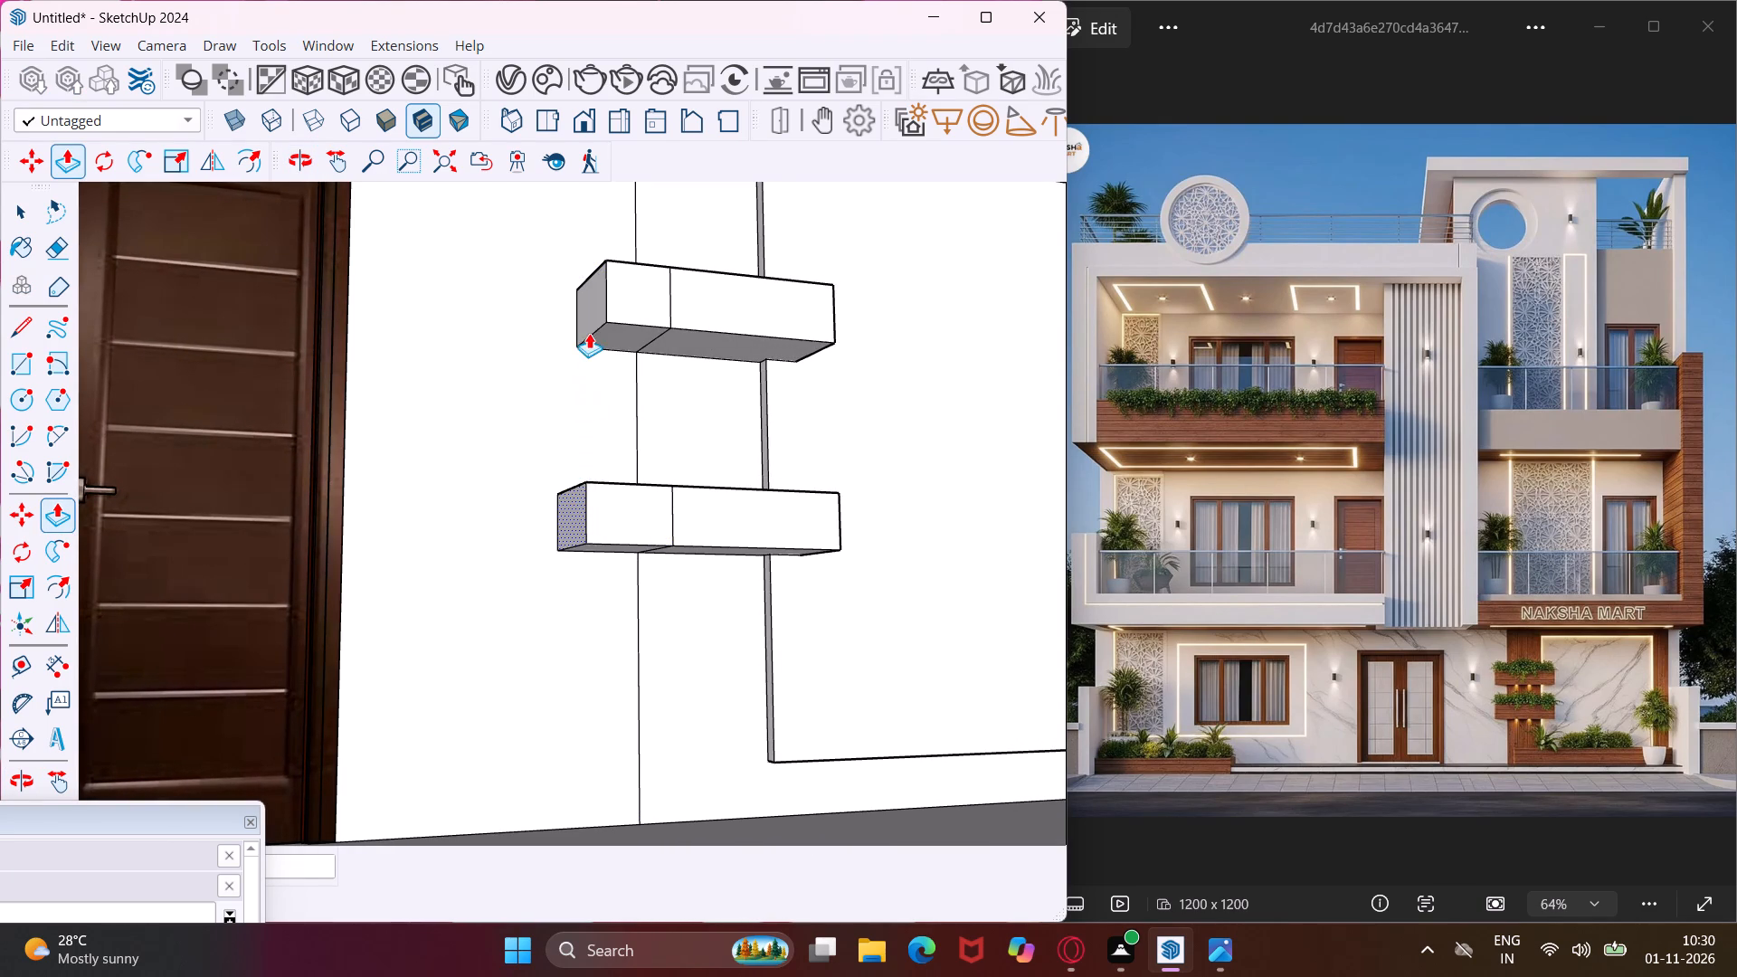
pyautogui.click(592, 321)
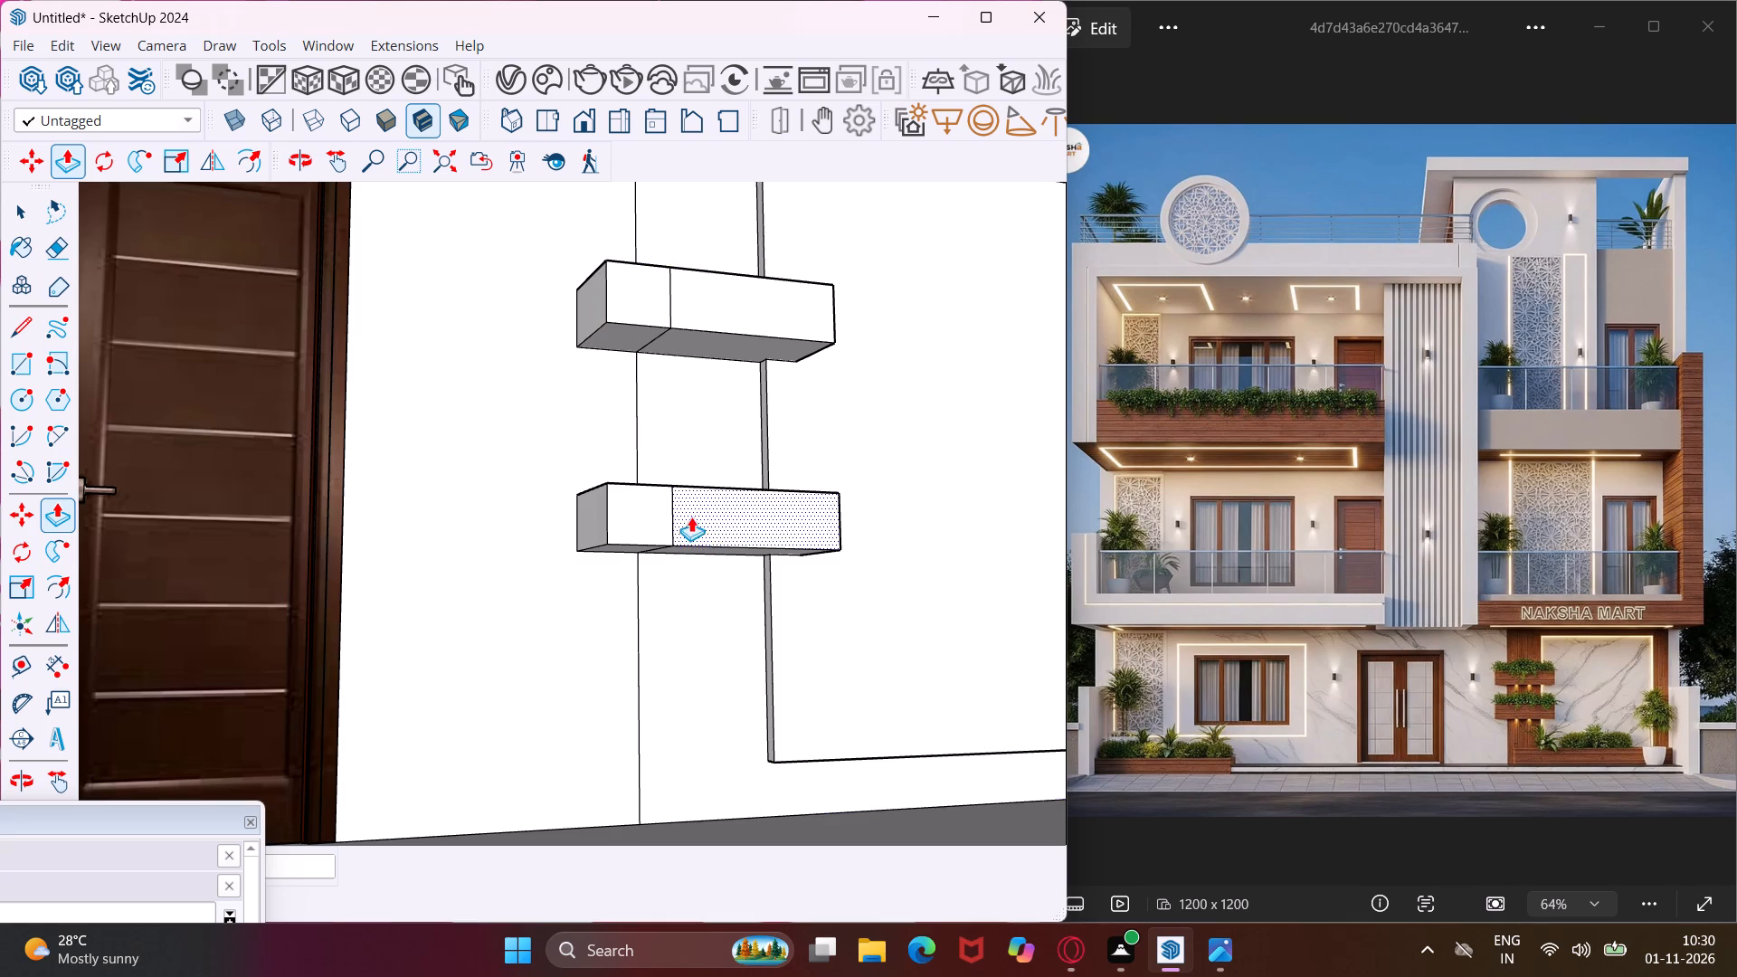
pyautogui.moveTo(691, 517); pyautogui.dragTo(545, 754, button='middle')
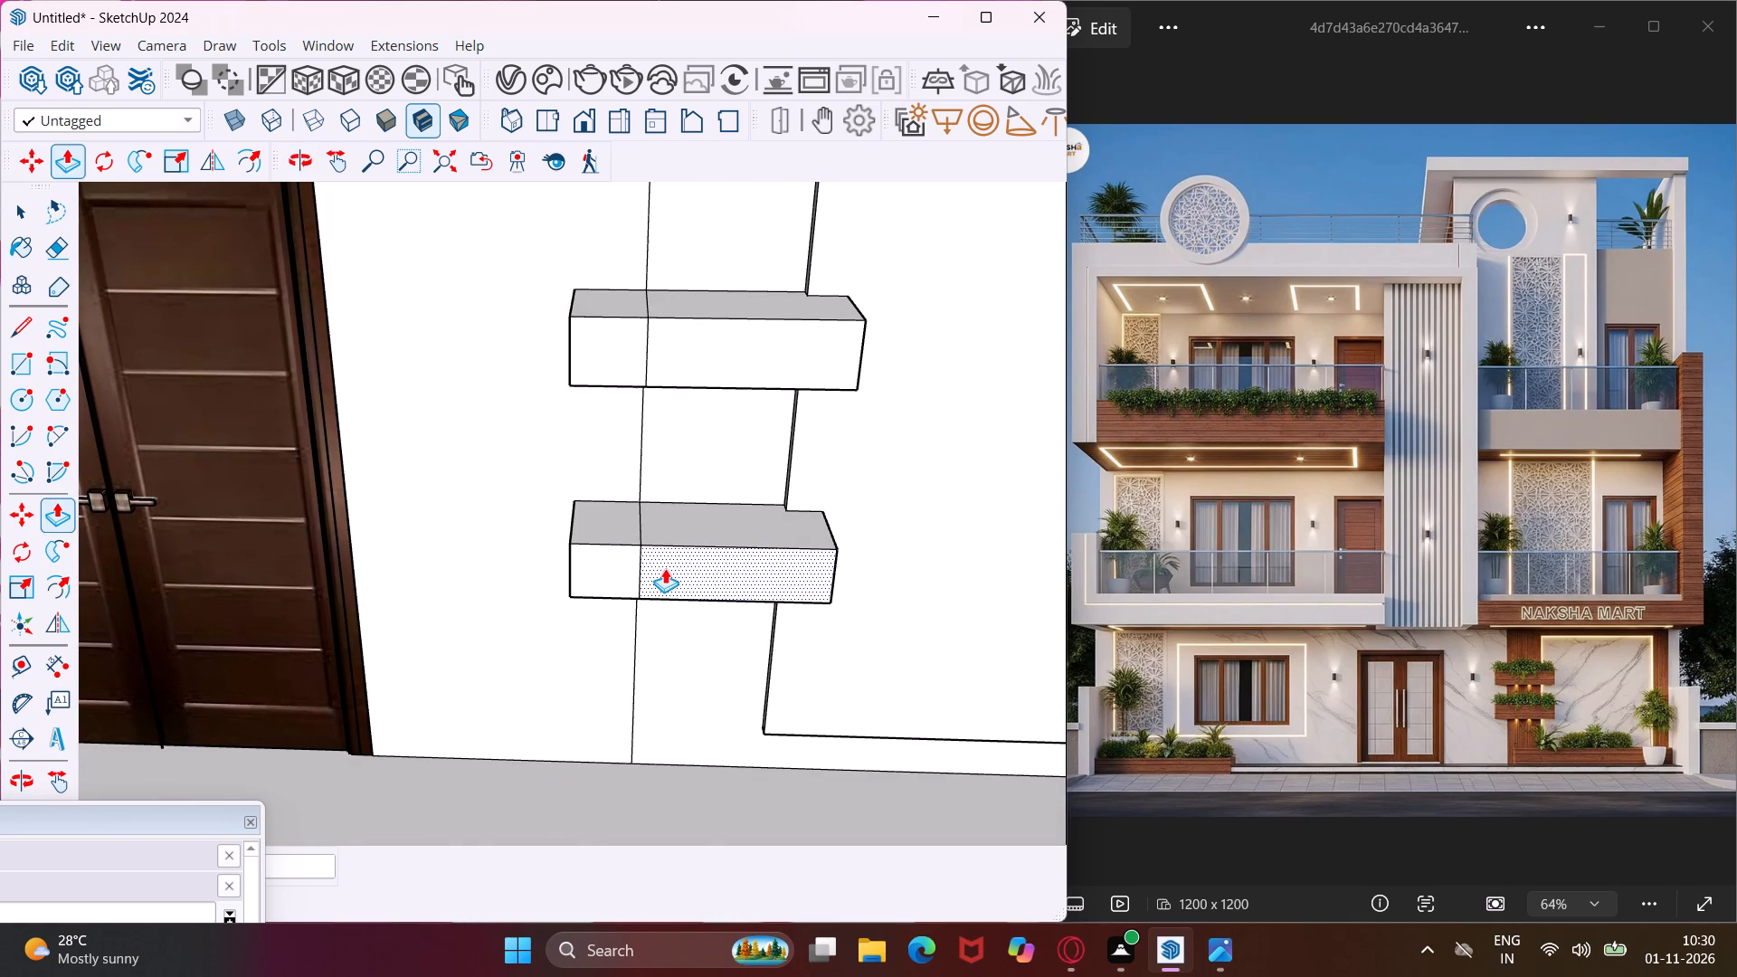
# Draw a long narrow rectangle on the platform floor from the side wall corner, running along the wall below the framed panel.
pyautogui.press('Escape')
pyautogui.press('space')
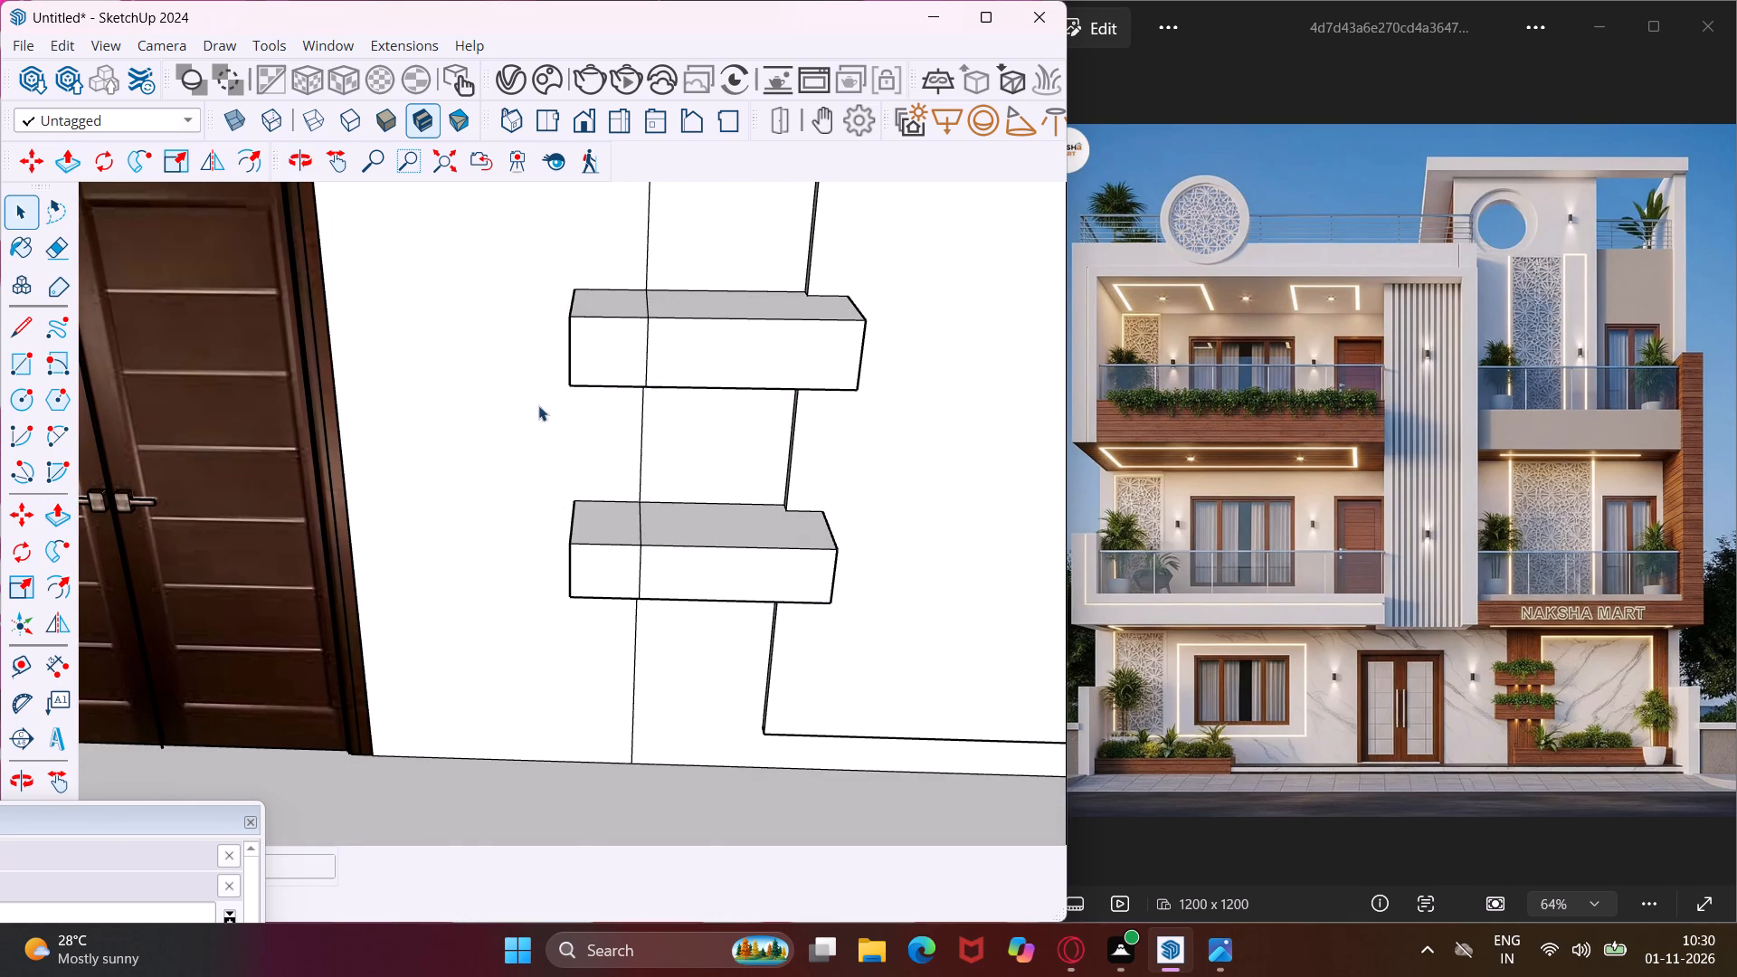
pyautogui.scroll(-14, 536, 386)
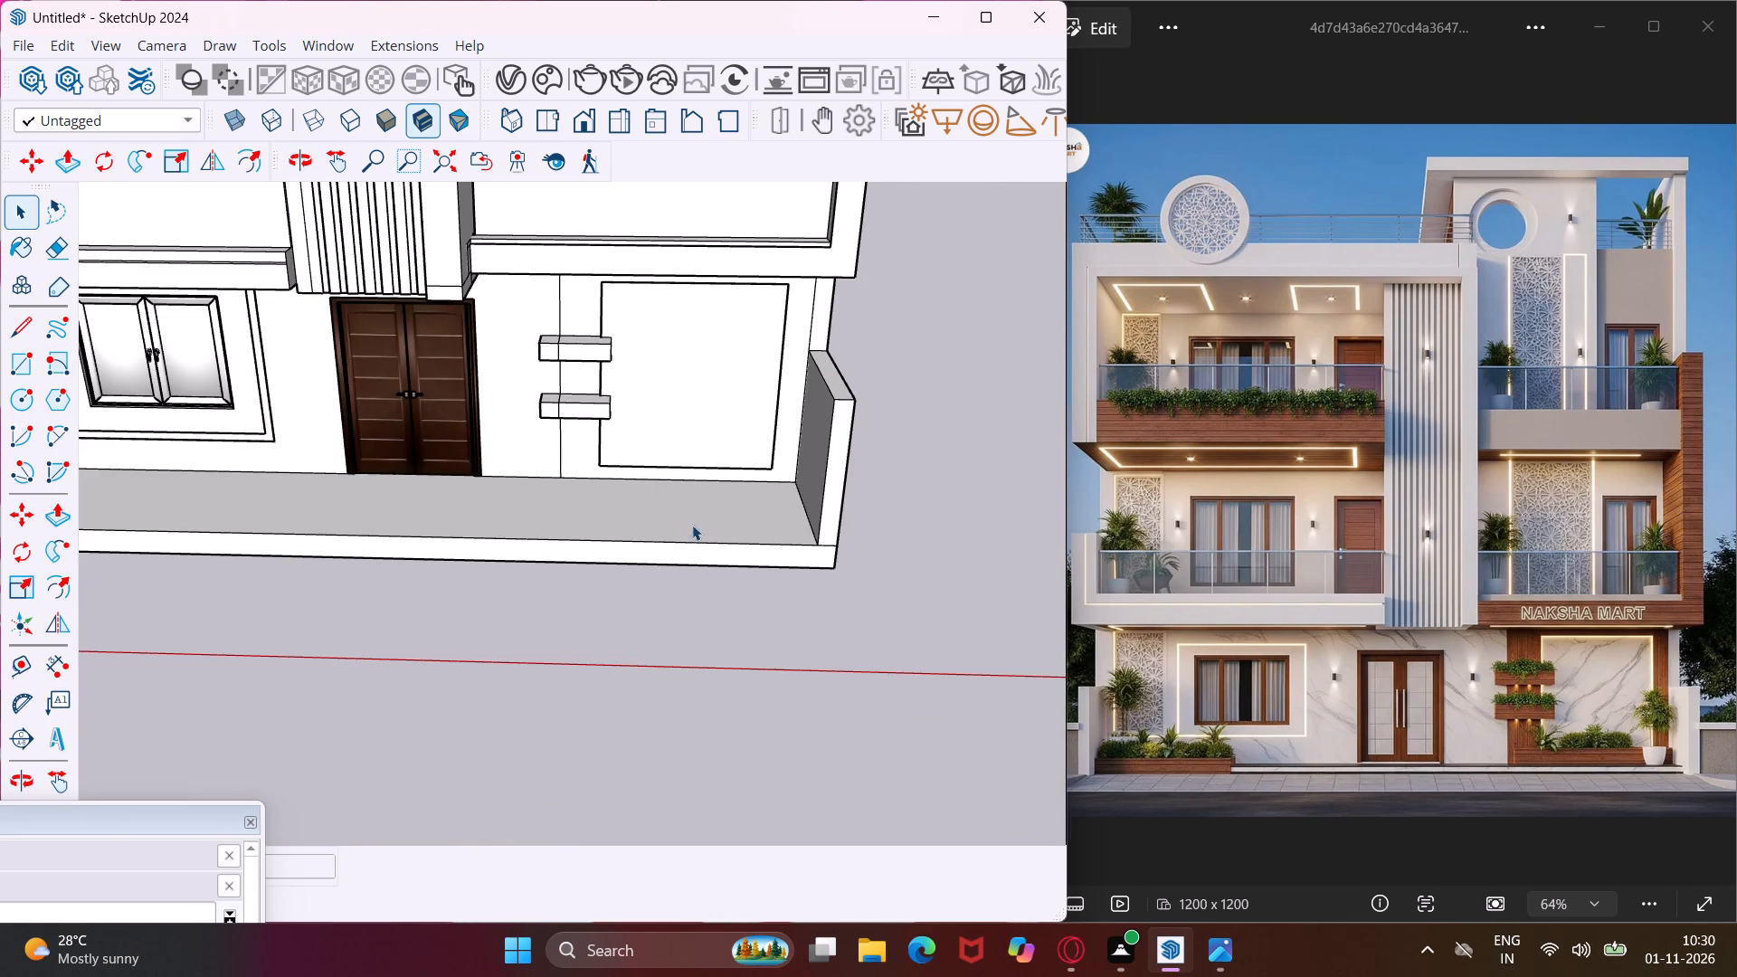
pyautogui.moveTo(695, 529); pyautogui.dragTo(889, 534, button='middle')
pyautogui.scroll(3, 870, 456)
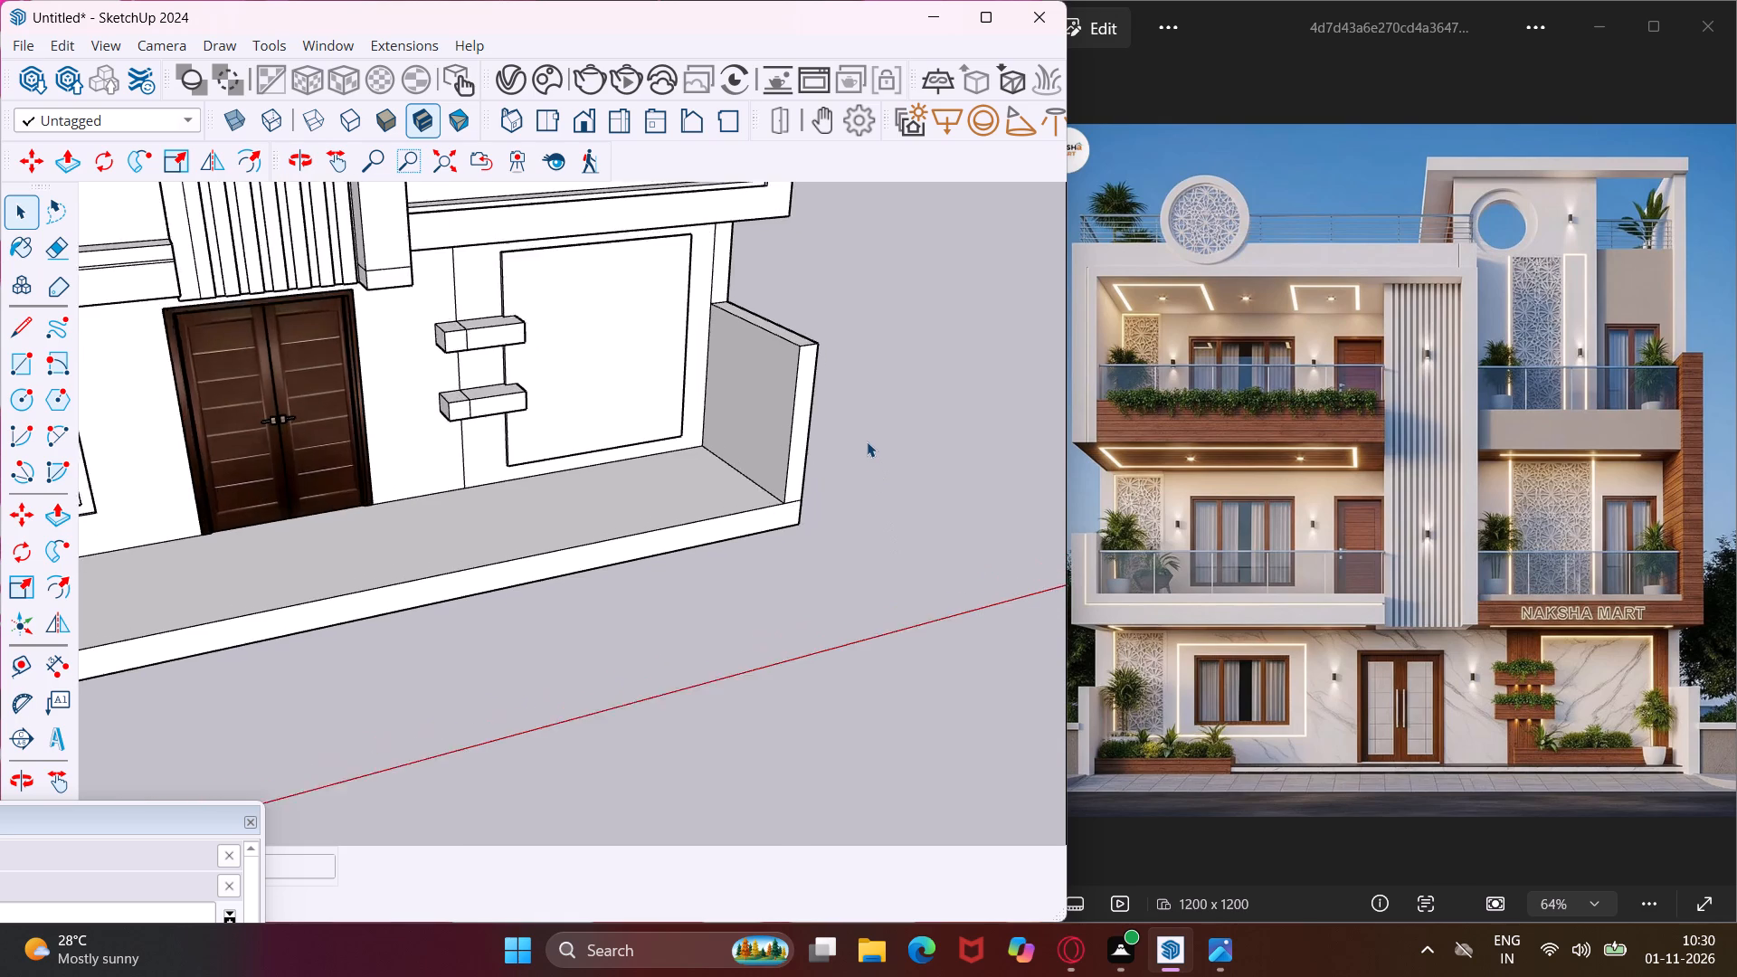
pyautogui.scroll(2, 867, 441)
pyautogui.click(24, 371)
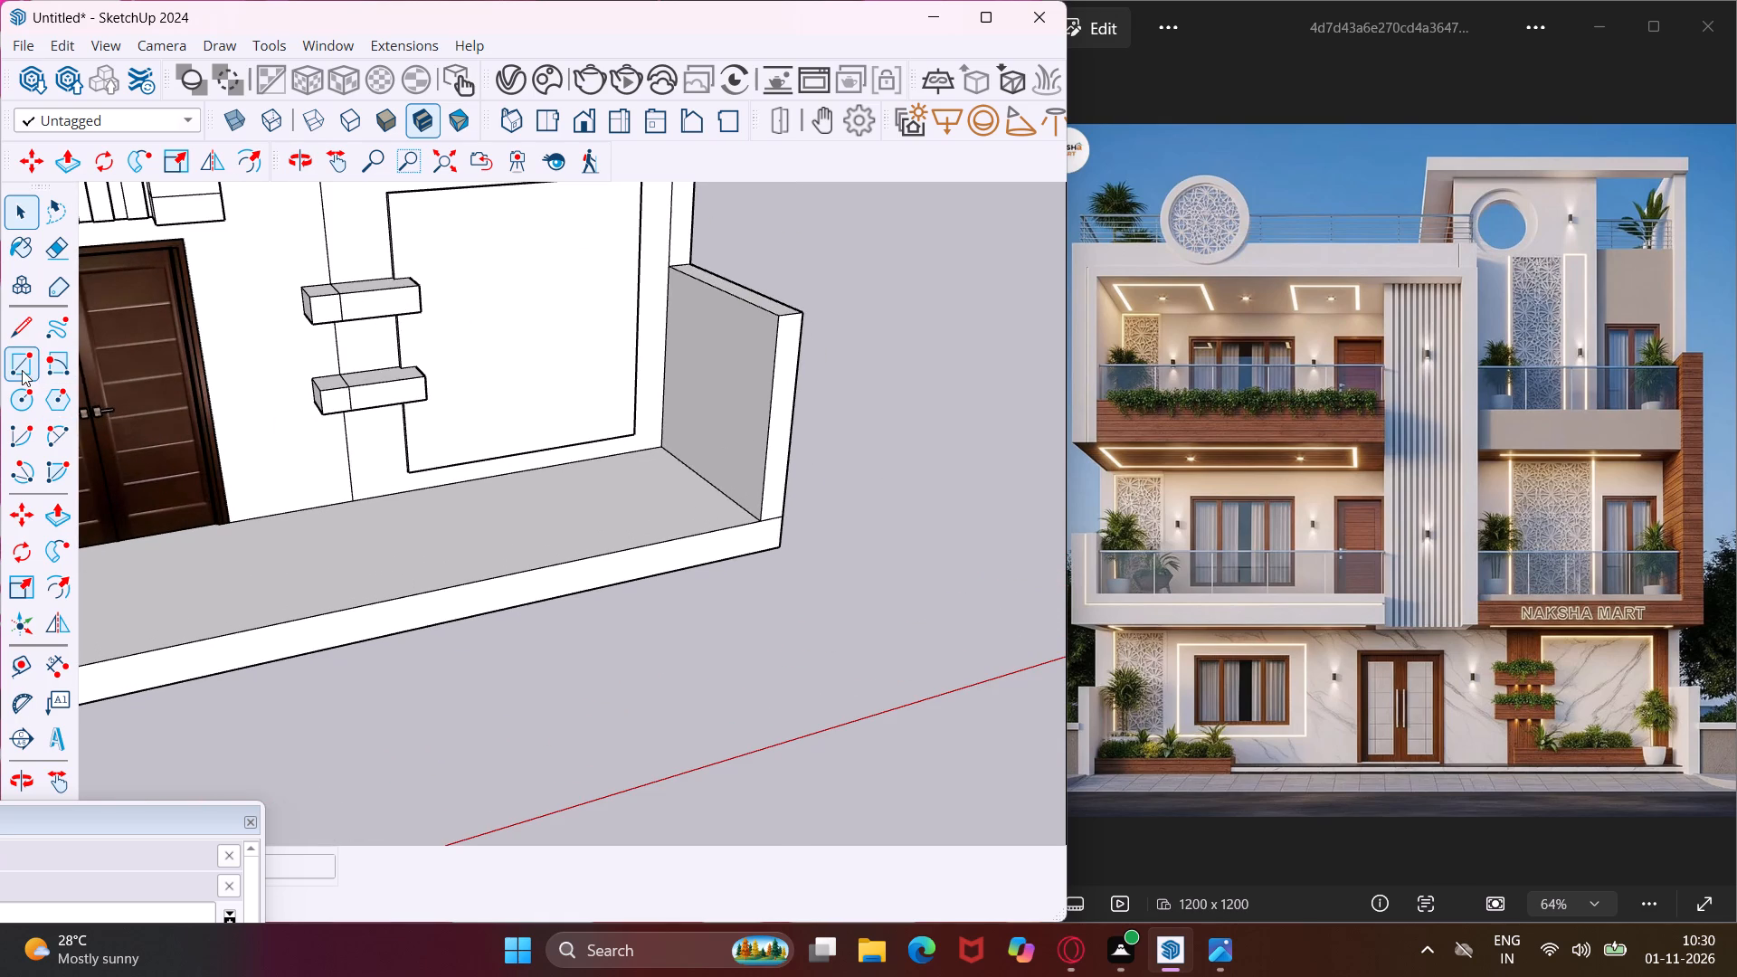
pyautogui.moveTo(346, 479); pyautogui.dragTo(543, 429, button='middle')
pyautogui.scroll(4, 550, 449)
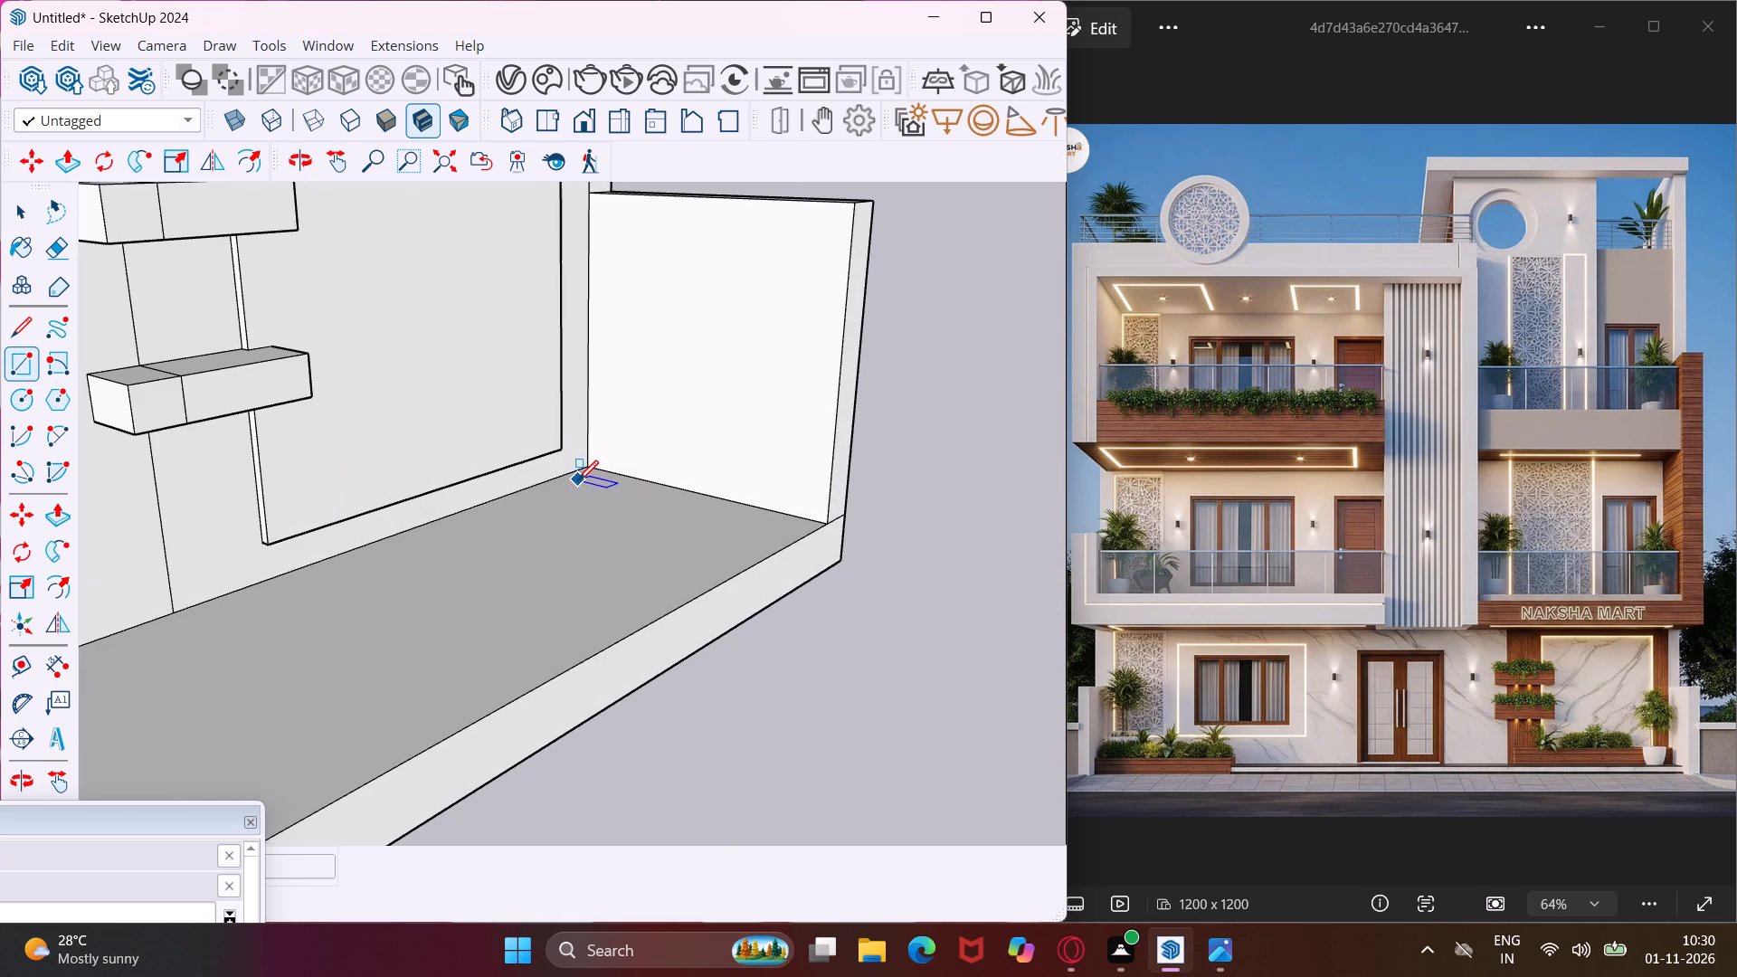
pyautogui.click(584, 471)
pyautogui.scroll(-1, 418, 605)
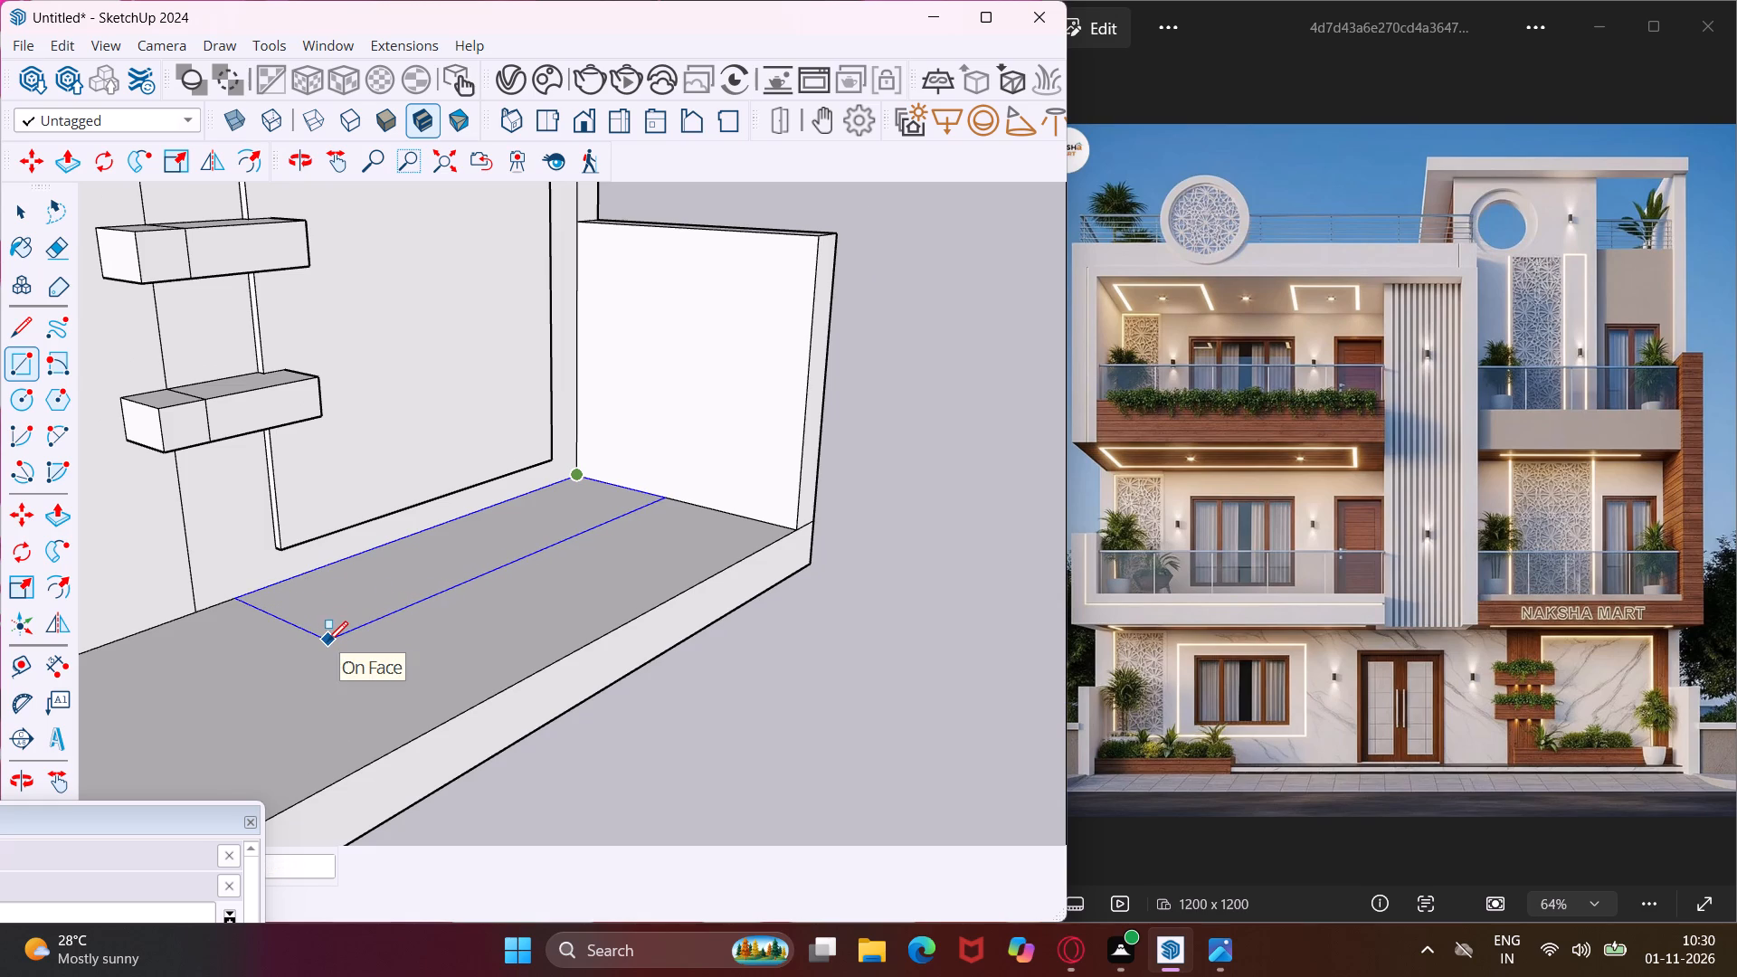
pyautogui.click(304, 642)
pyautogui.press('Escape')
pyautogui.press('space')
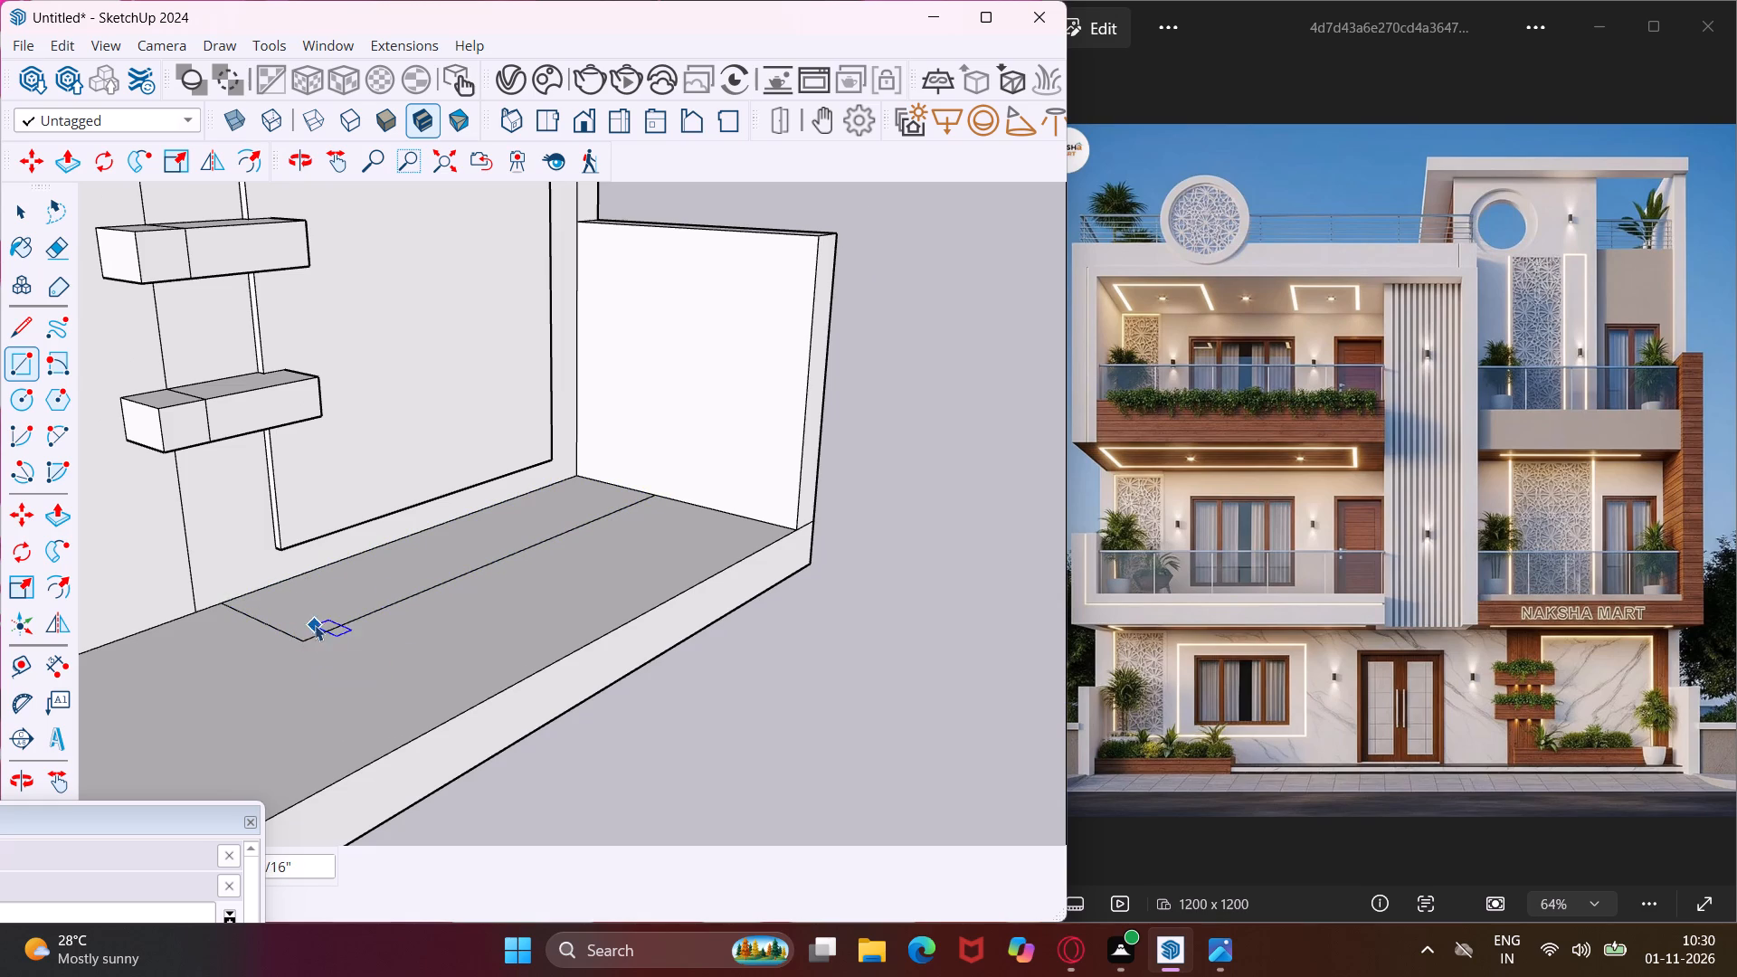
# Push/Pull the narrow floor rectangle upward into a low planter block.
pyautogui.scroll(1, 319, 617)
pyautogui.click(318, 621)
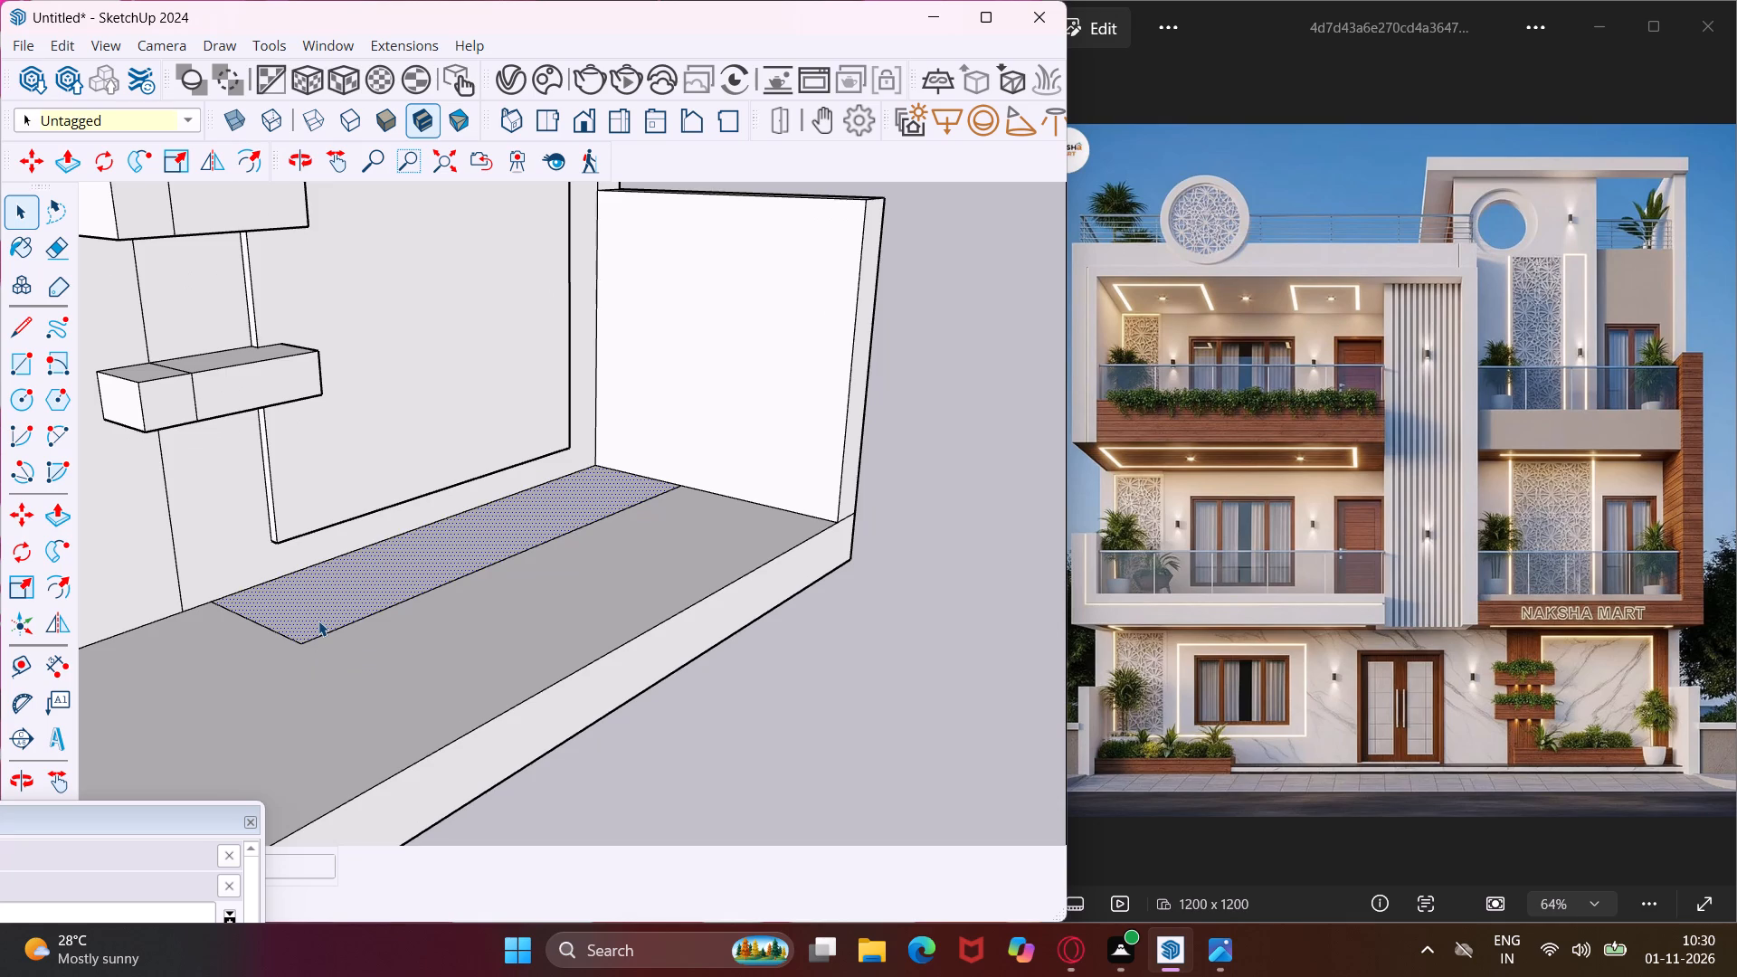
pyautogui.press('p')
pyautogui.click(318, 621)
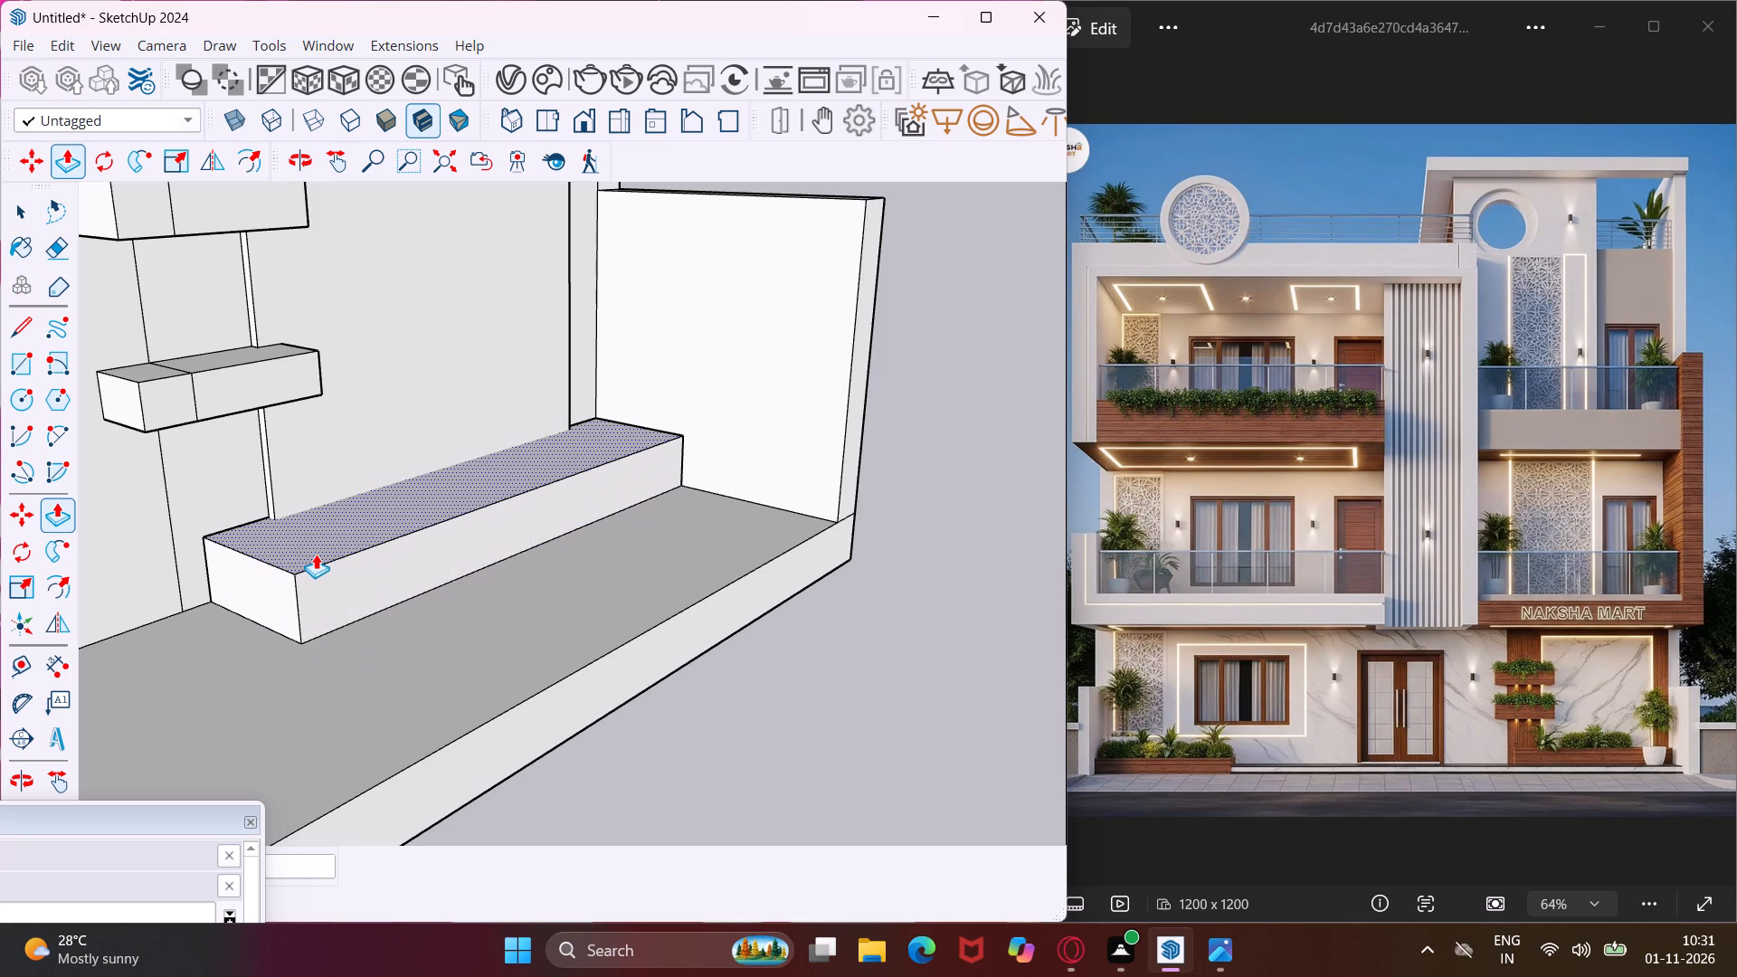
pyautogui.click(316, 554)
pyautogui.press('Escape')
pyautogui.press('space')
# Offset the outline of the low block's top face slightly inward to form the planter rim.
pyautogui.scroll(4, 316, 540)
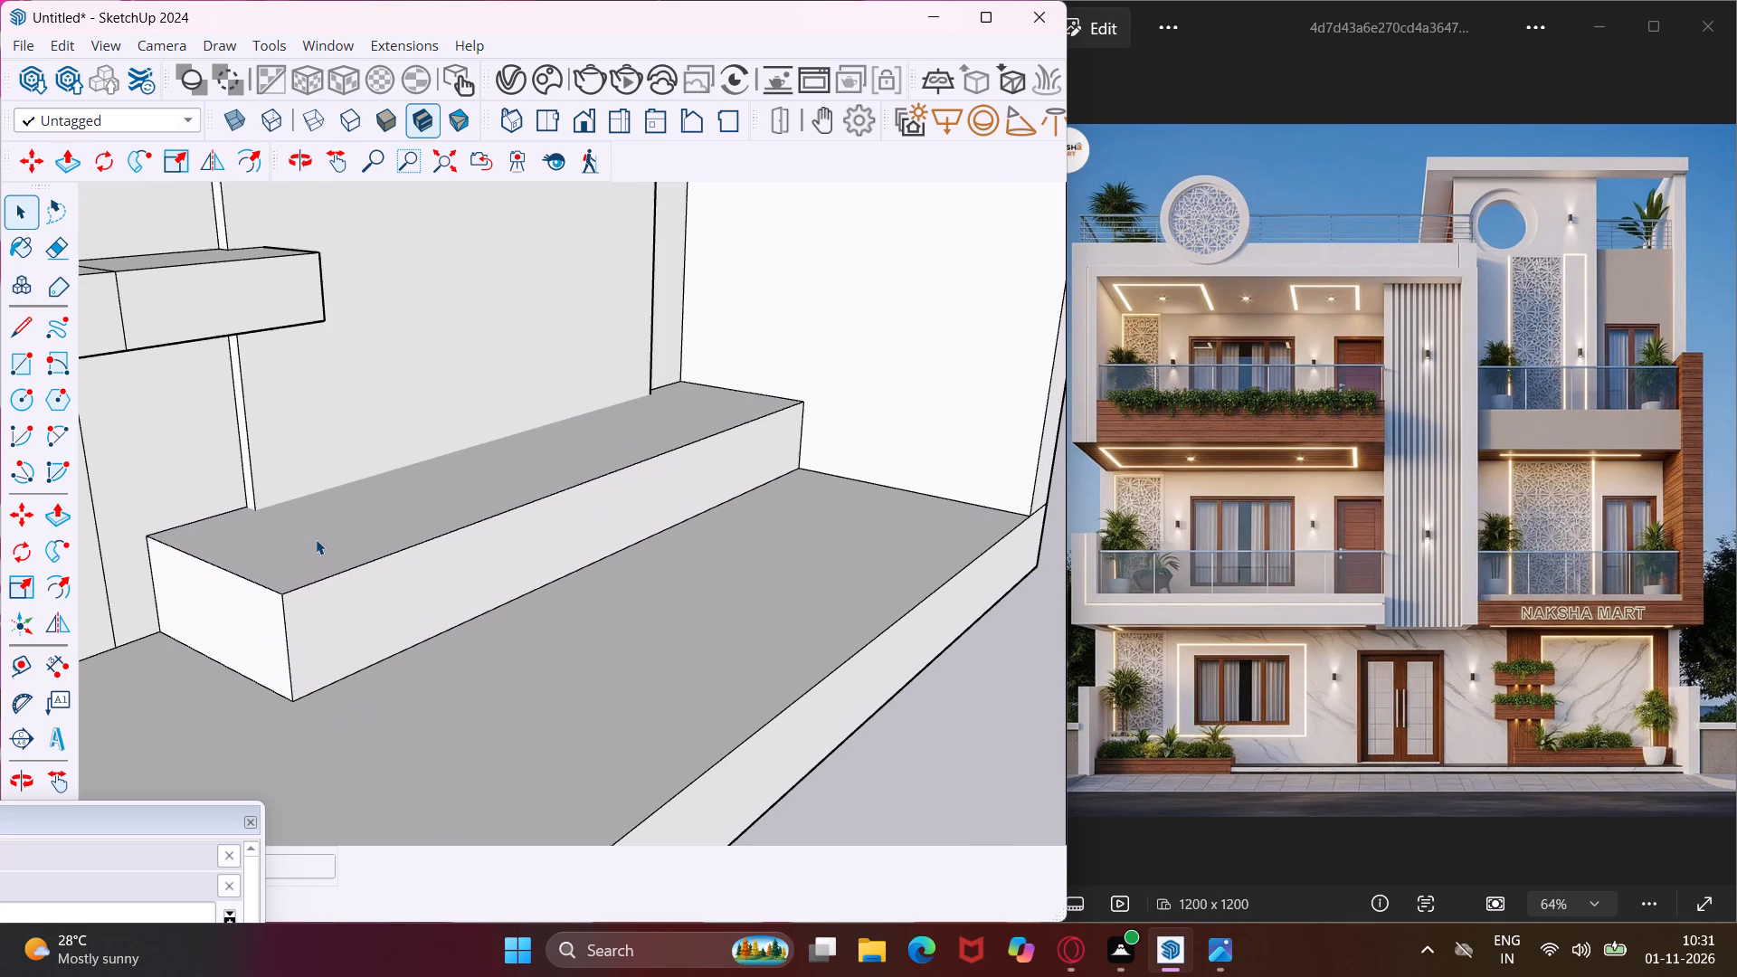
pyautogui.click(320, 549)
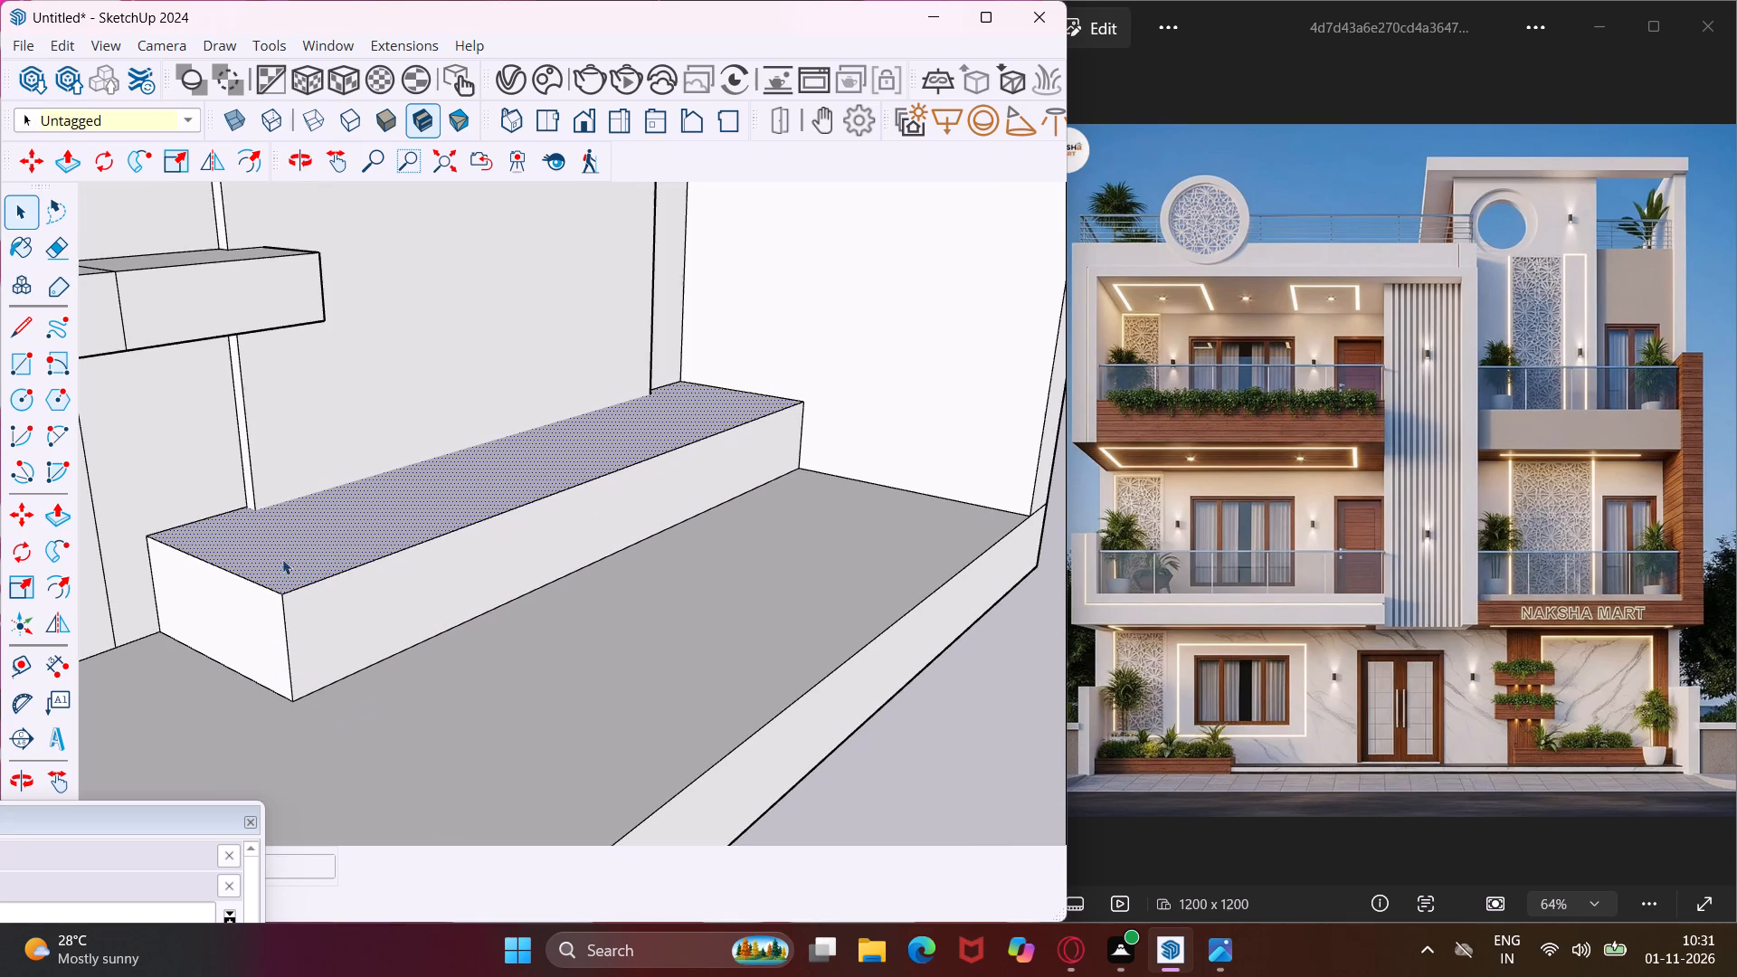
pyautogui.click(51, 585)
pyautogui.click(367, 544)
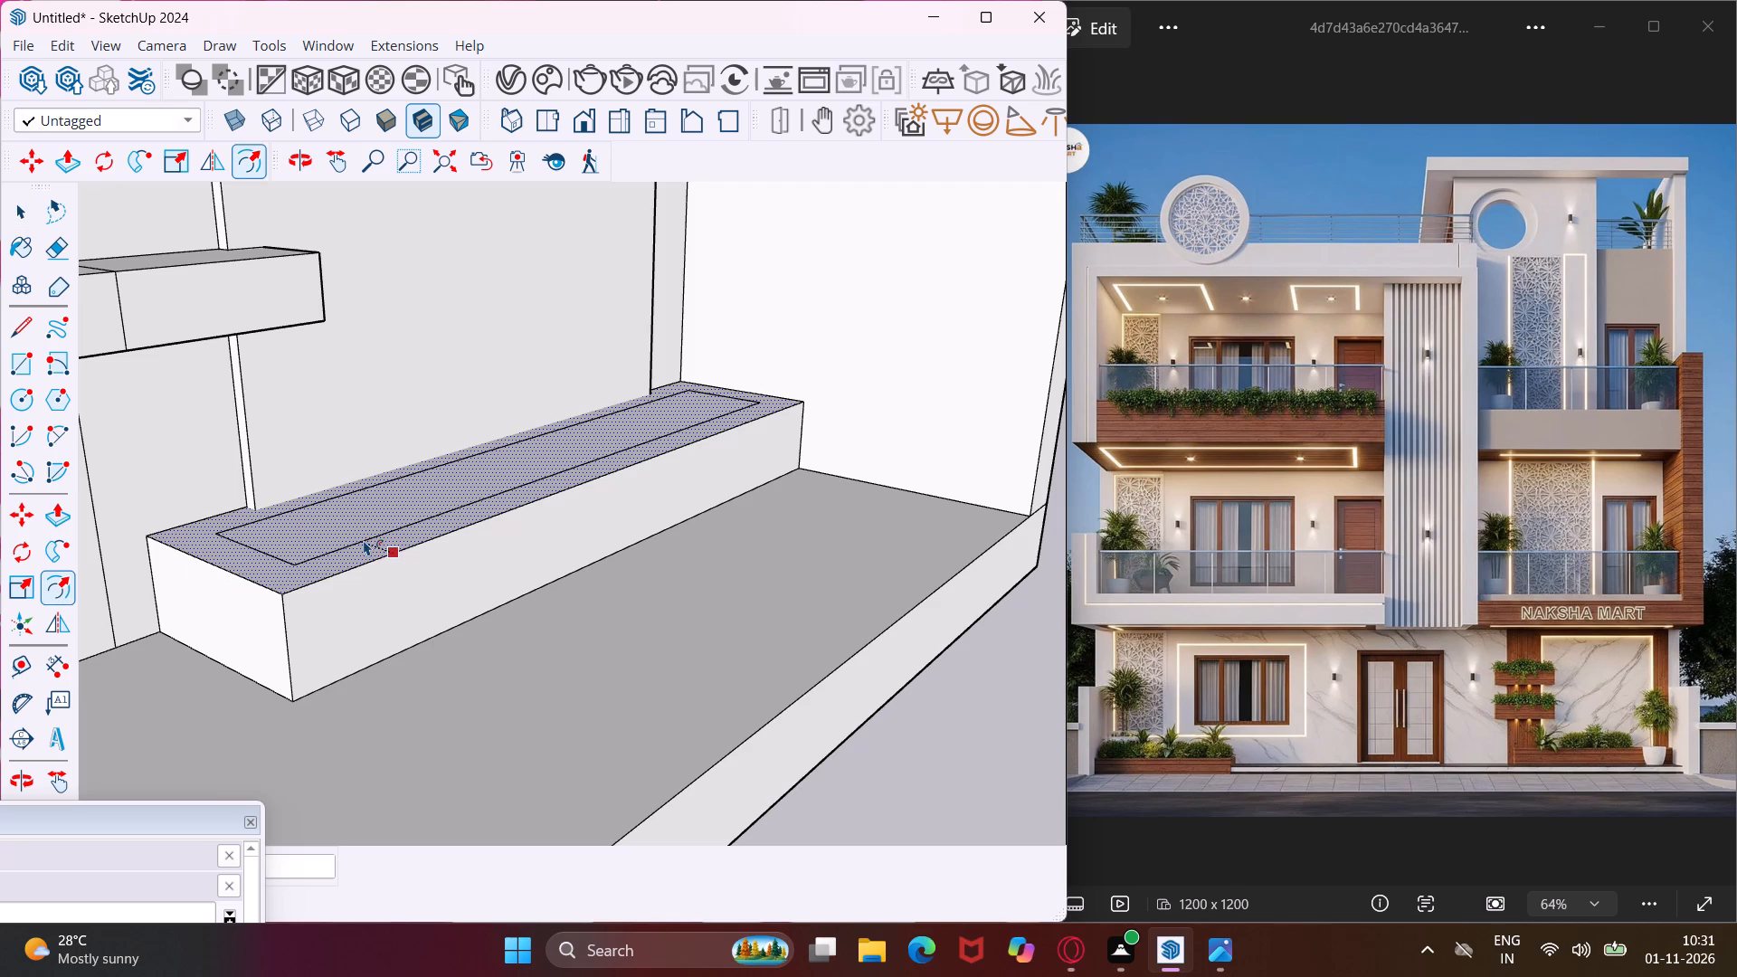
pyautogui.click(372, 545)
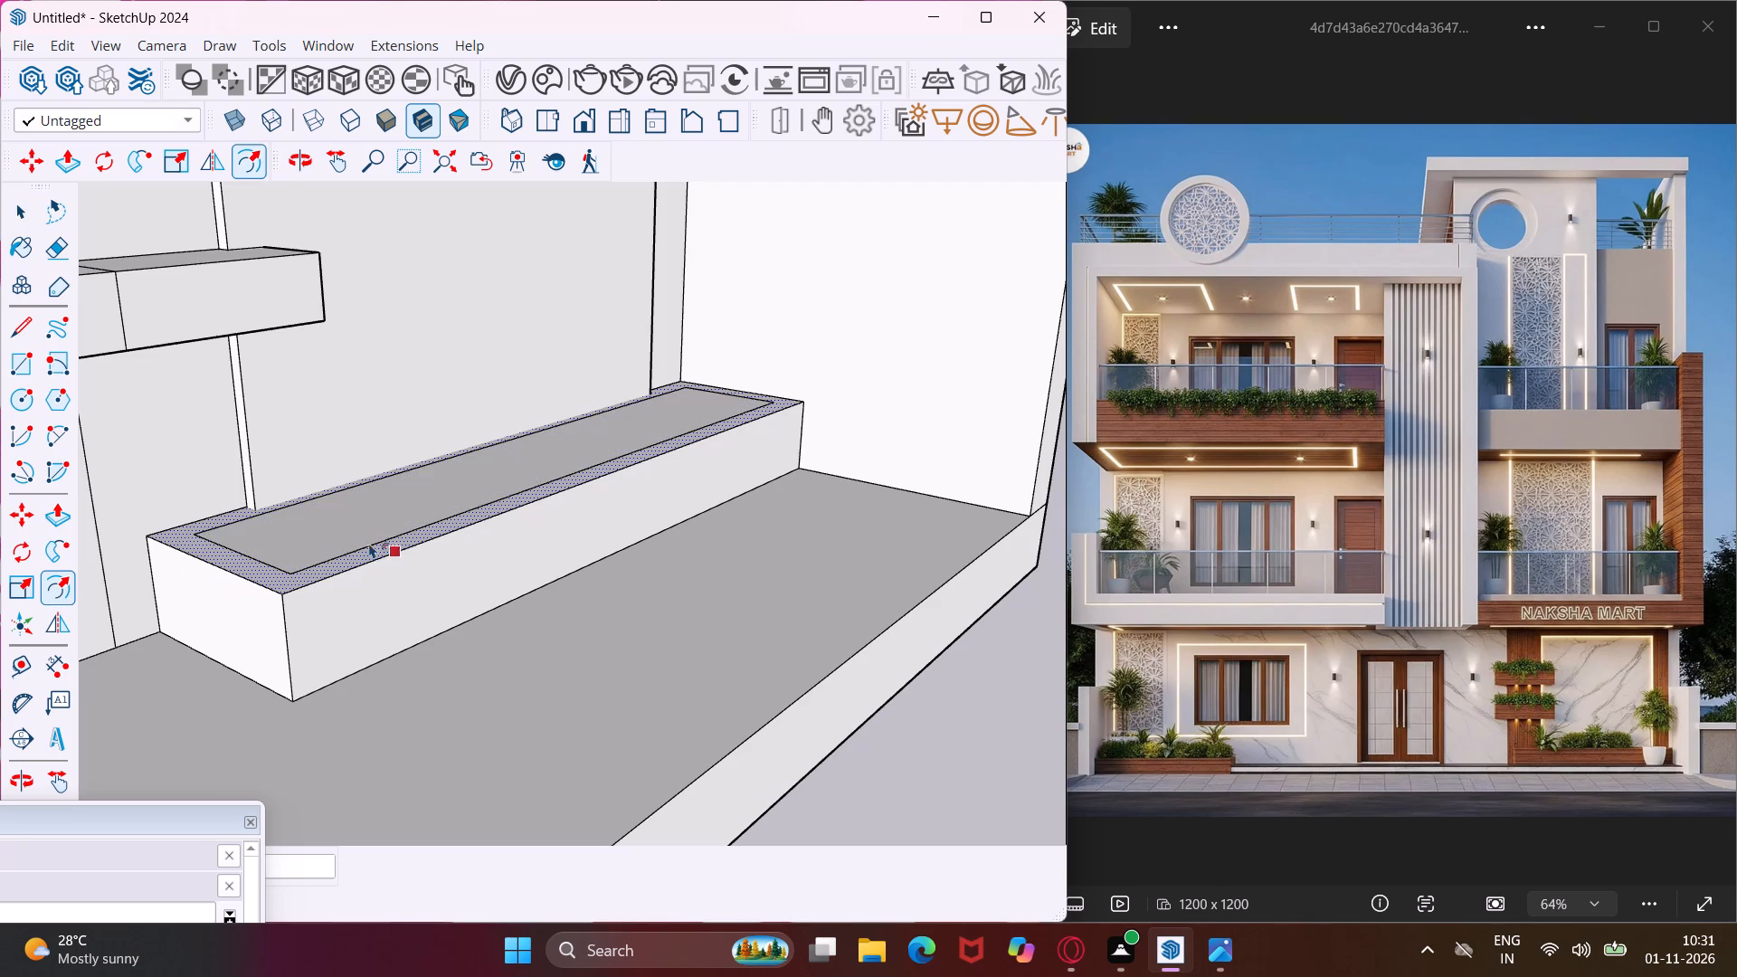
pyautogui.press('Escape')
pyautogui.press('space')
# Push/Pull the inner top face downward to hollow out the planter below the framed panel.
pyautogui.scroll(3, 347, 522)
pyautogui.click(347, 522)
pyautogui.press('p')
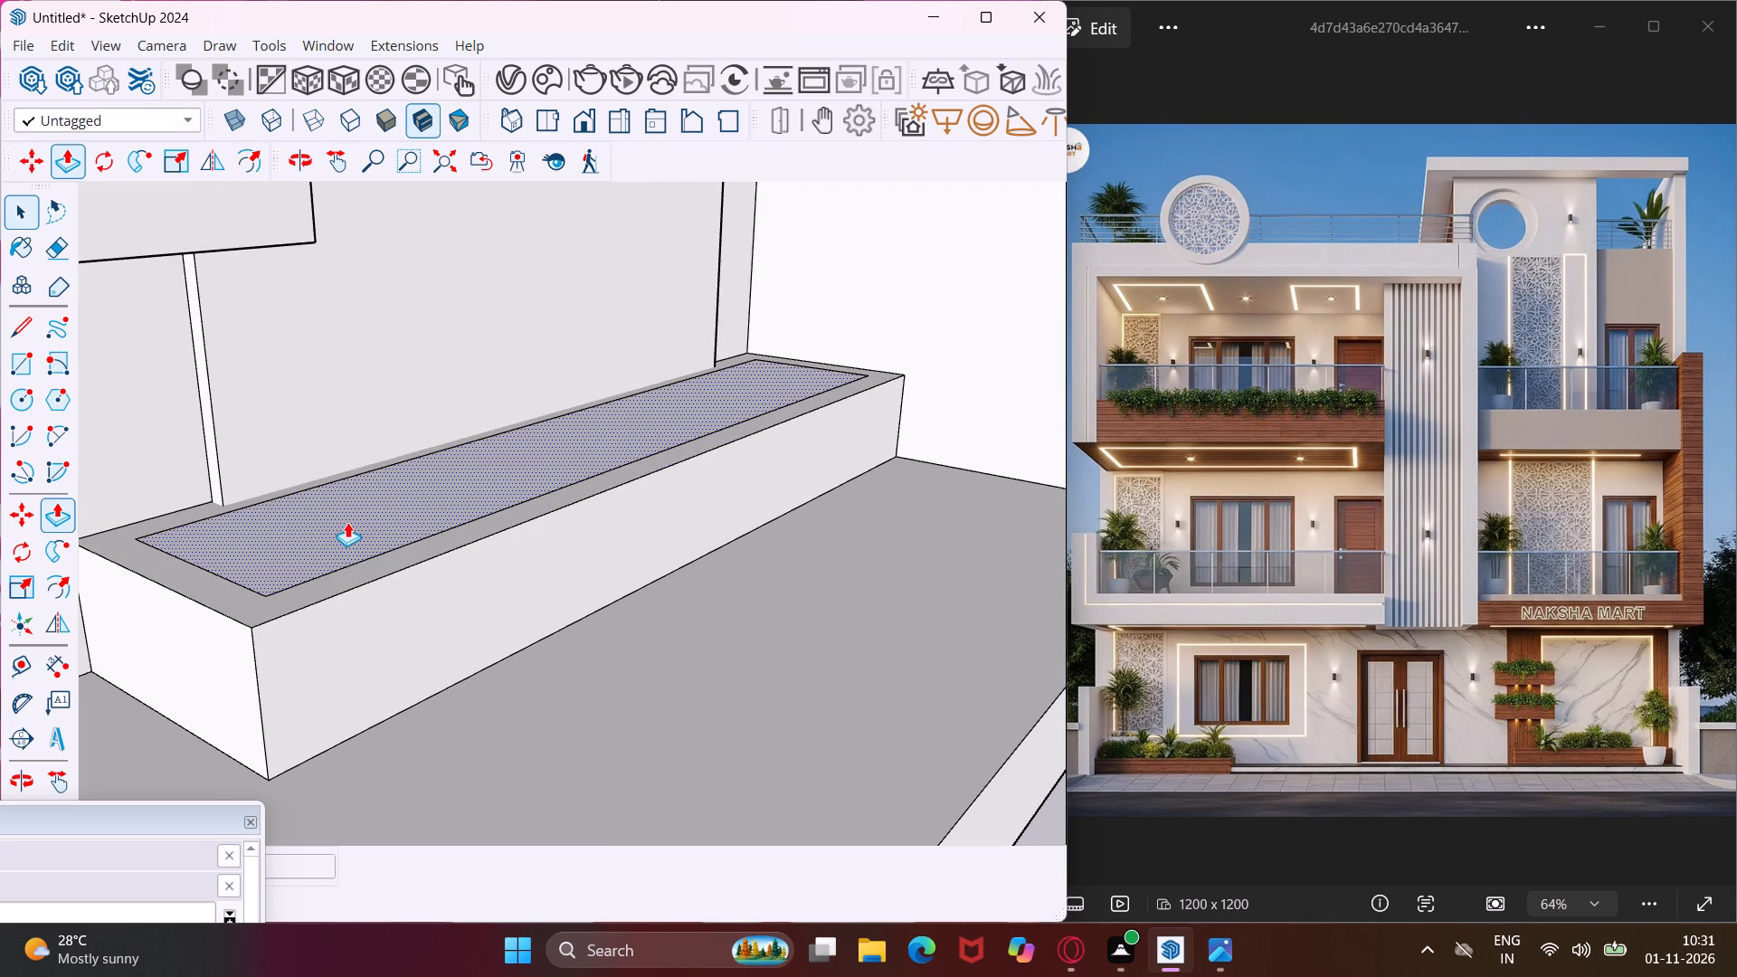
pyautogui.click(347, 522)
pyautogui.click(346, 546)
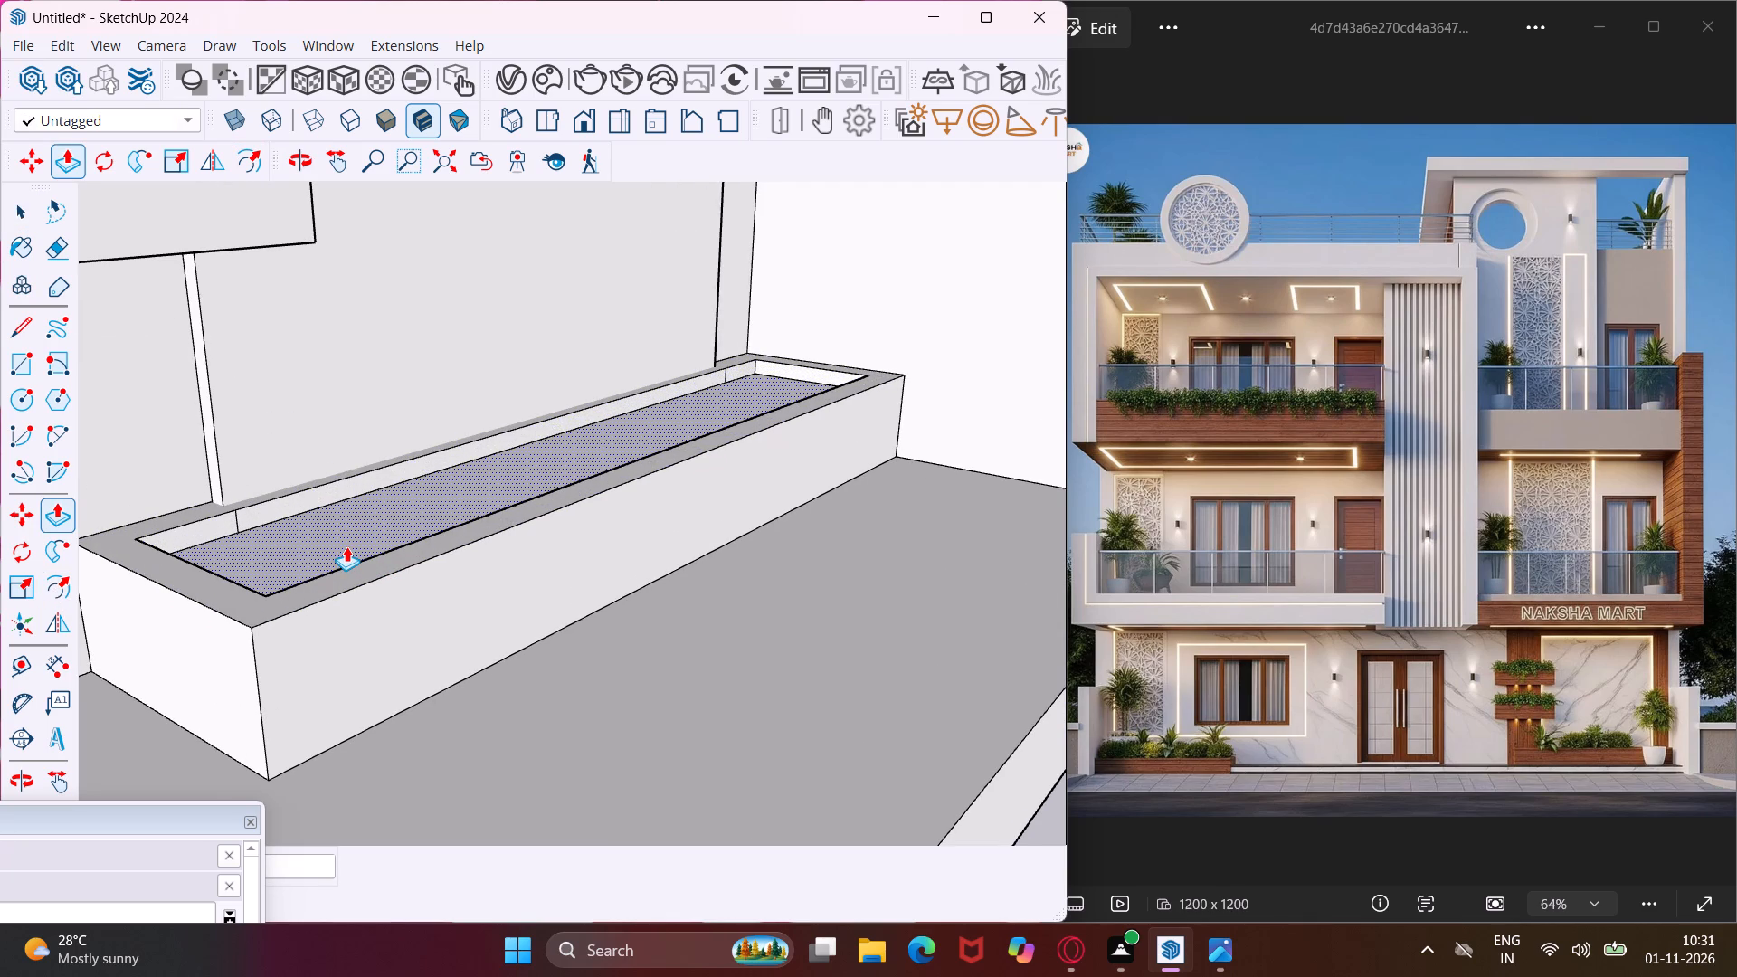
pyautogui.press('Escape')
pyautogui.press('space')
# Draw a wide rectangle on the platform floor below the window, starting at the corner between the house wall and the side wall.
pyautogui.scroll(-5, 623, 347)
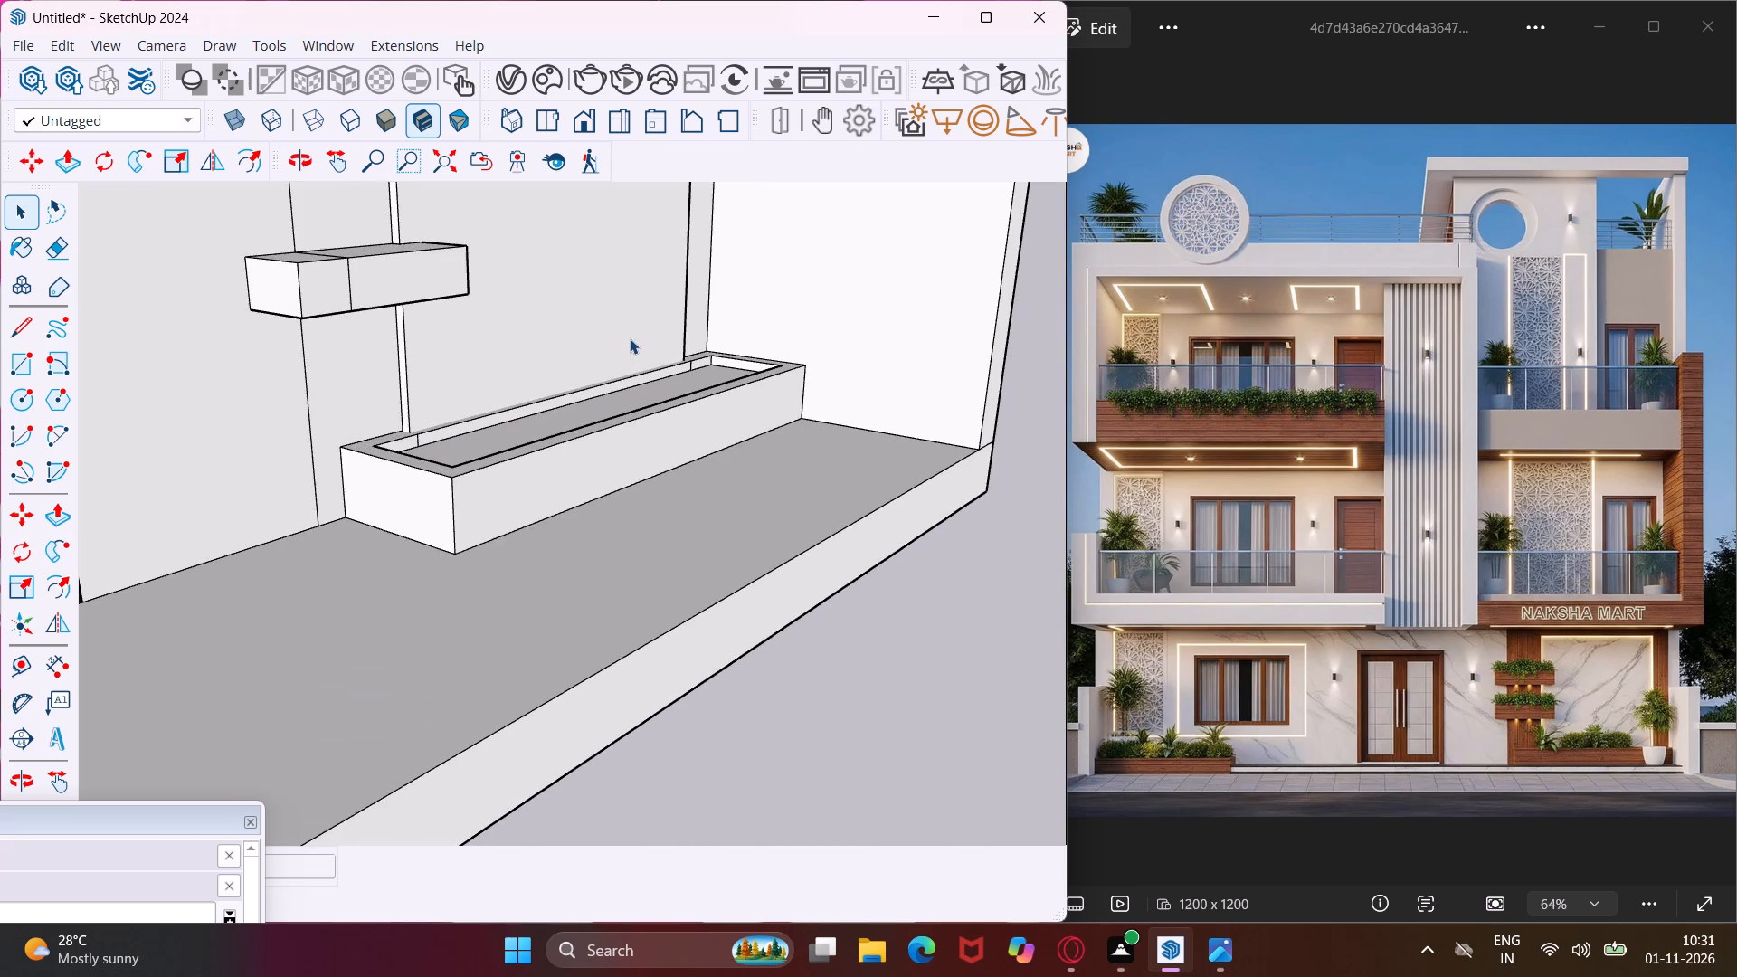
pyautogui.scroll(-11, 628, 302)
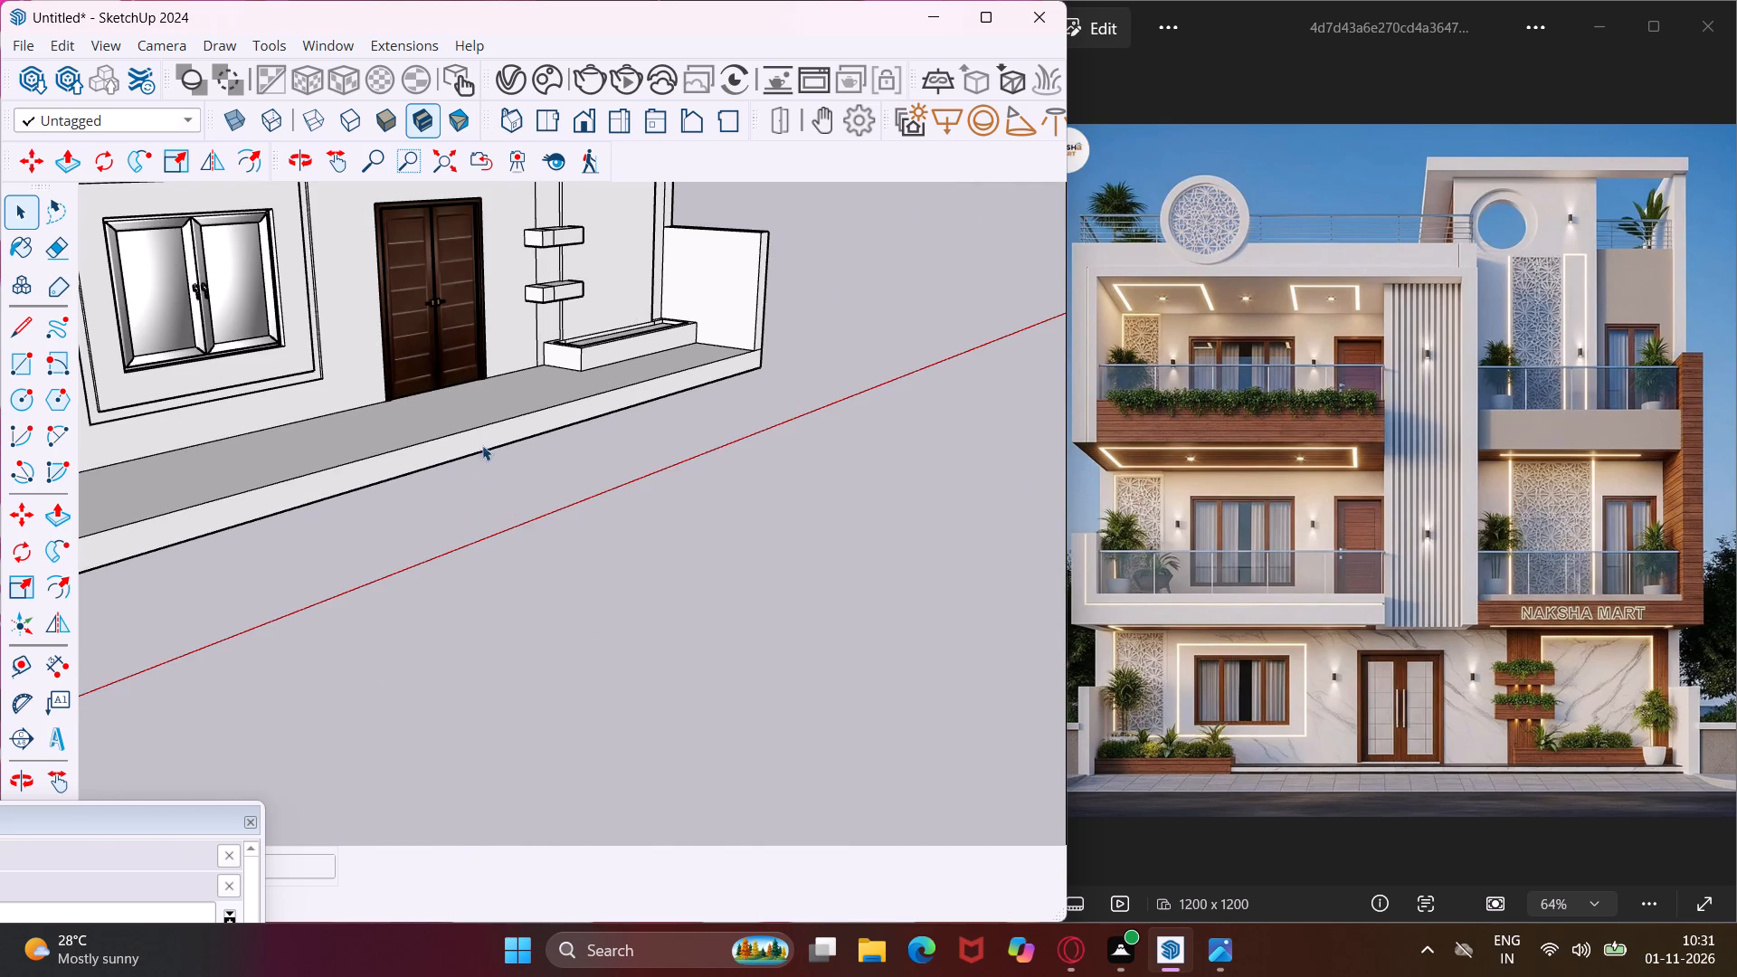
pyautogui.scroll(-4, 492, 419)
pyautogui.moveTo(472, 465); pyautogui.dragTo(195, 673, button='middle')
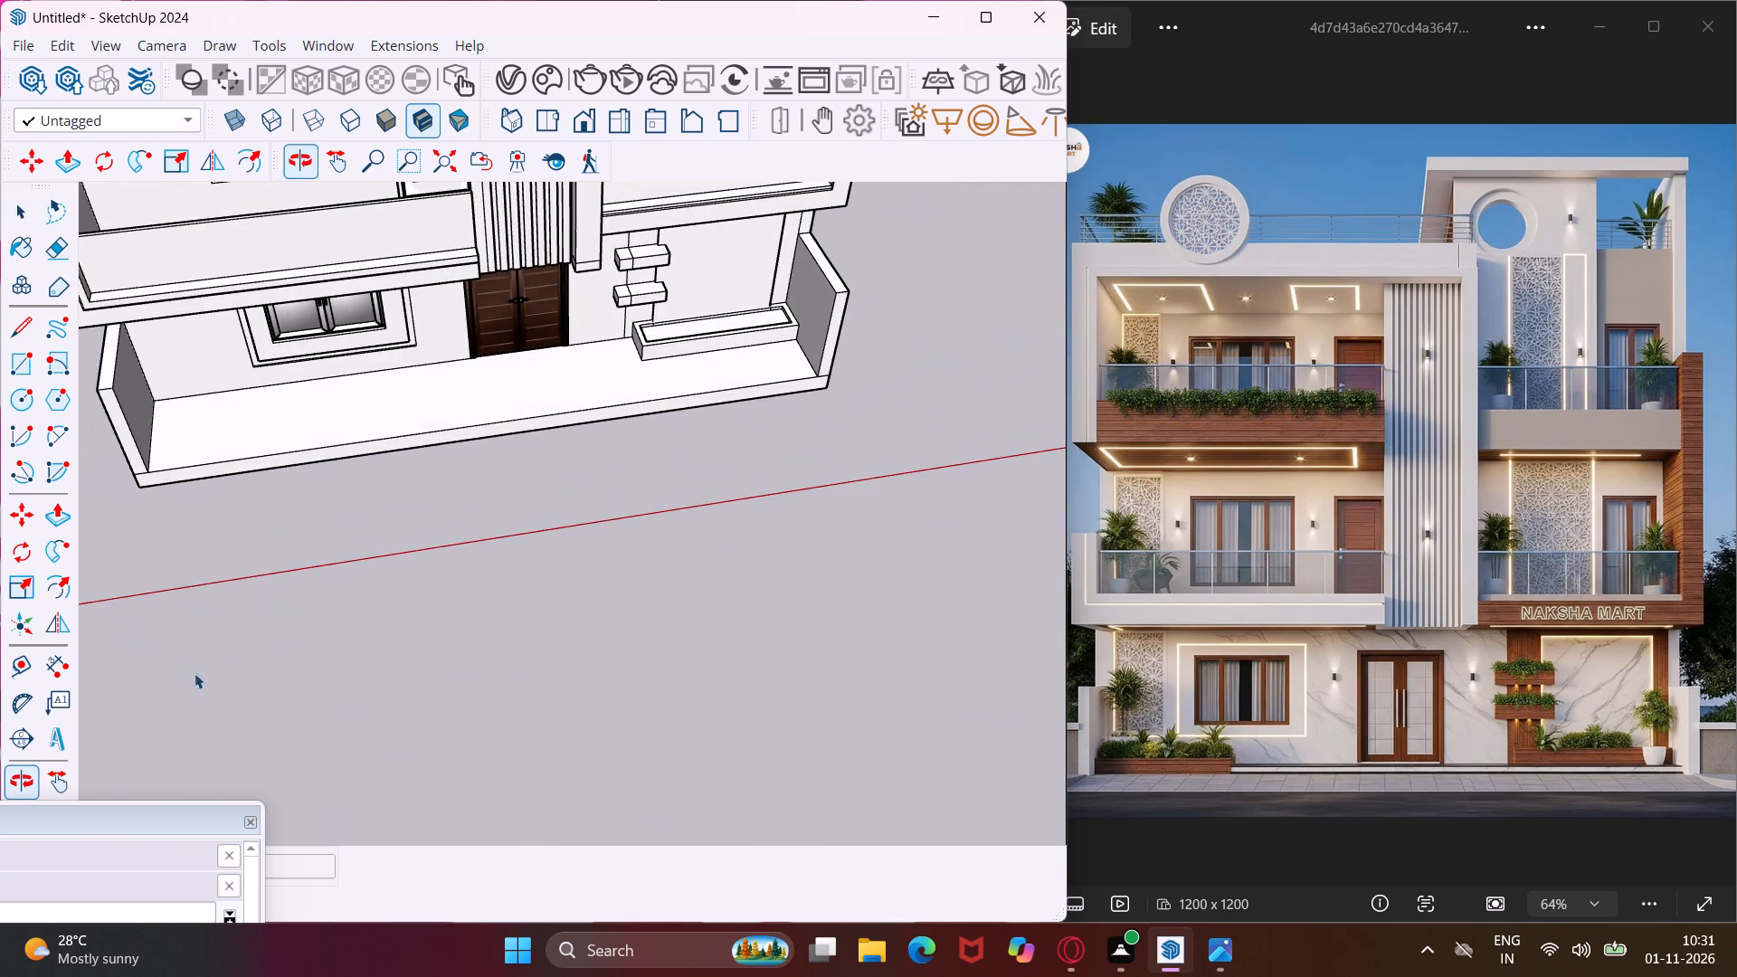
pyautogui.scroll(5, 219, 417)
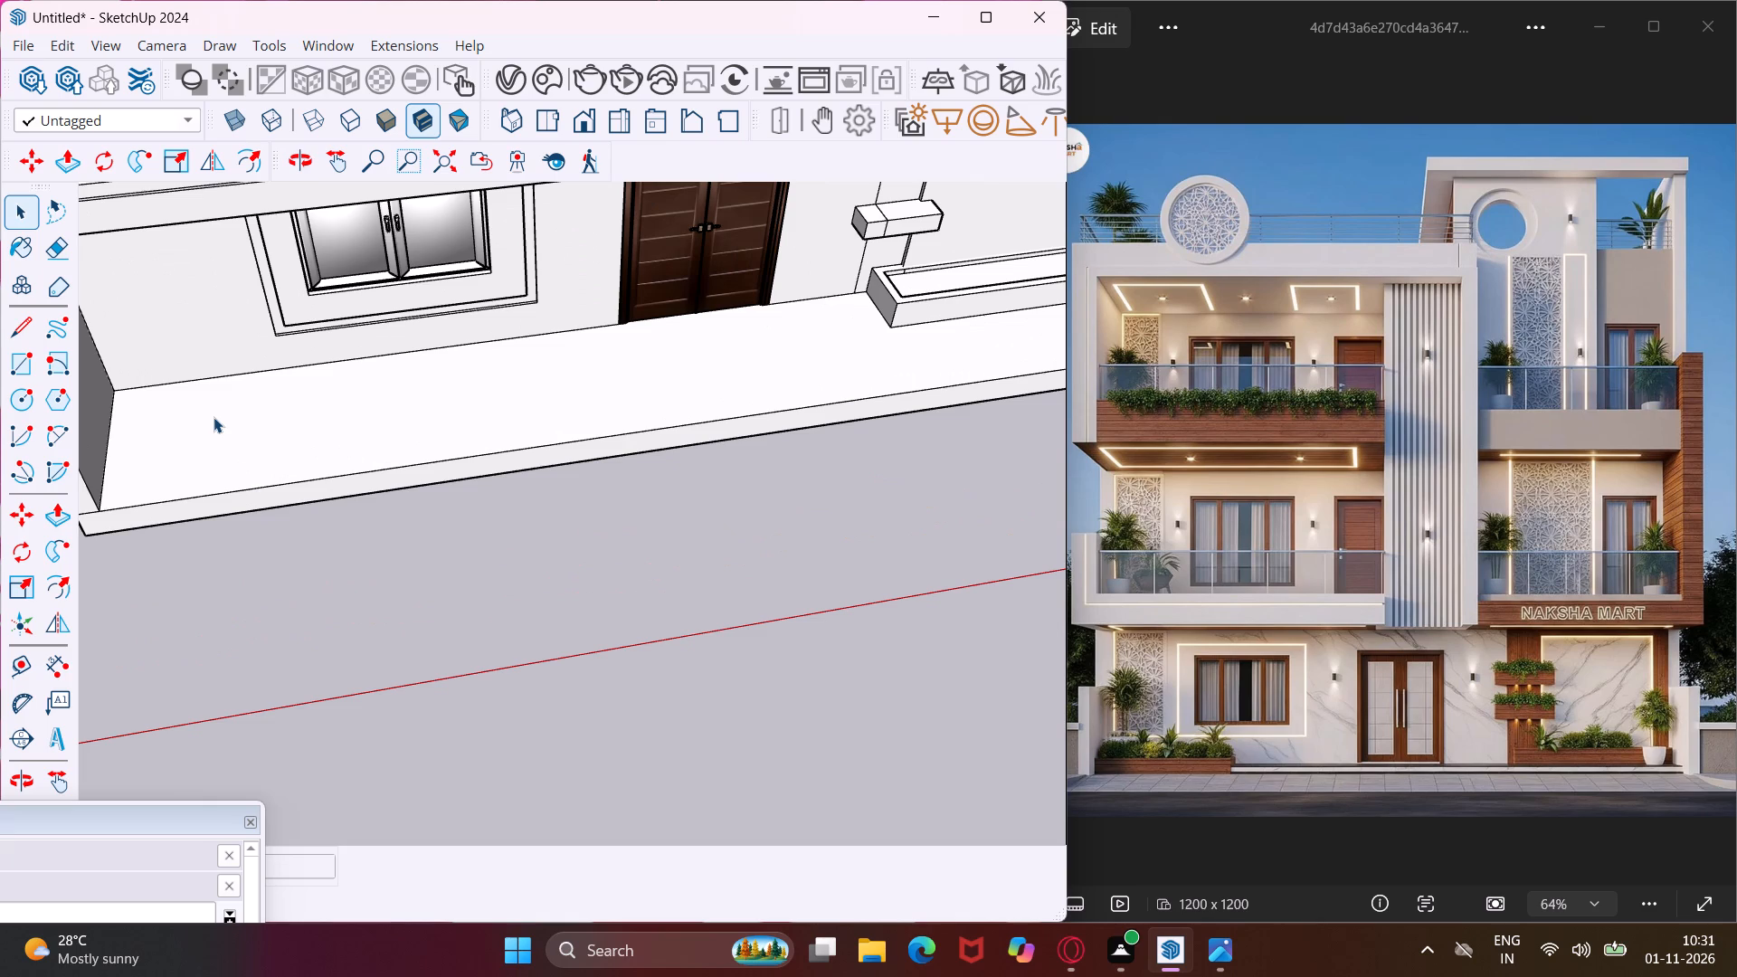
pyautogui.click(6, 368)
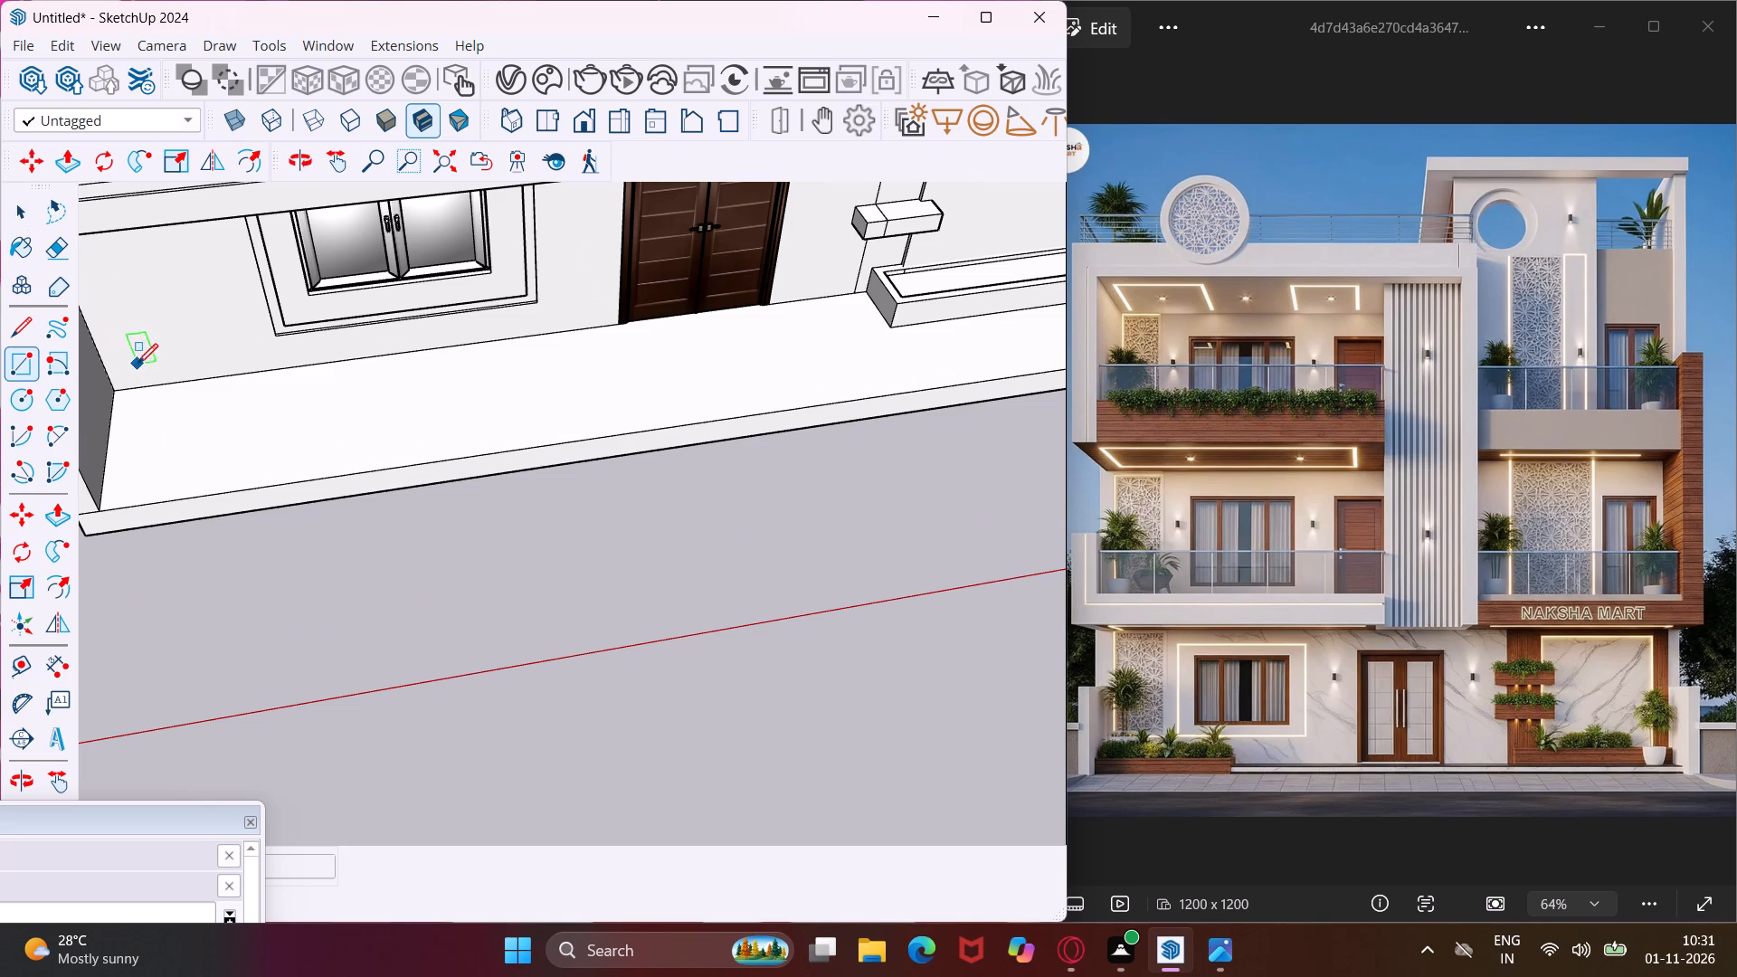
pyautogui.click(117, 390)
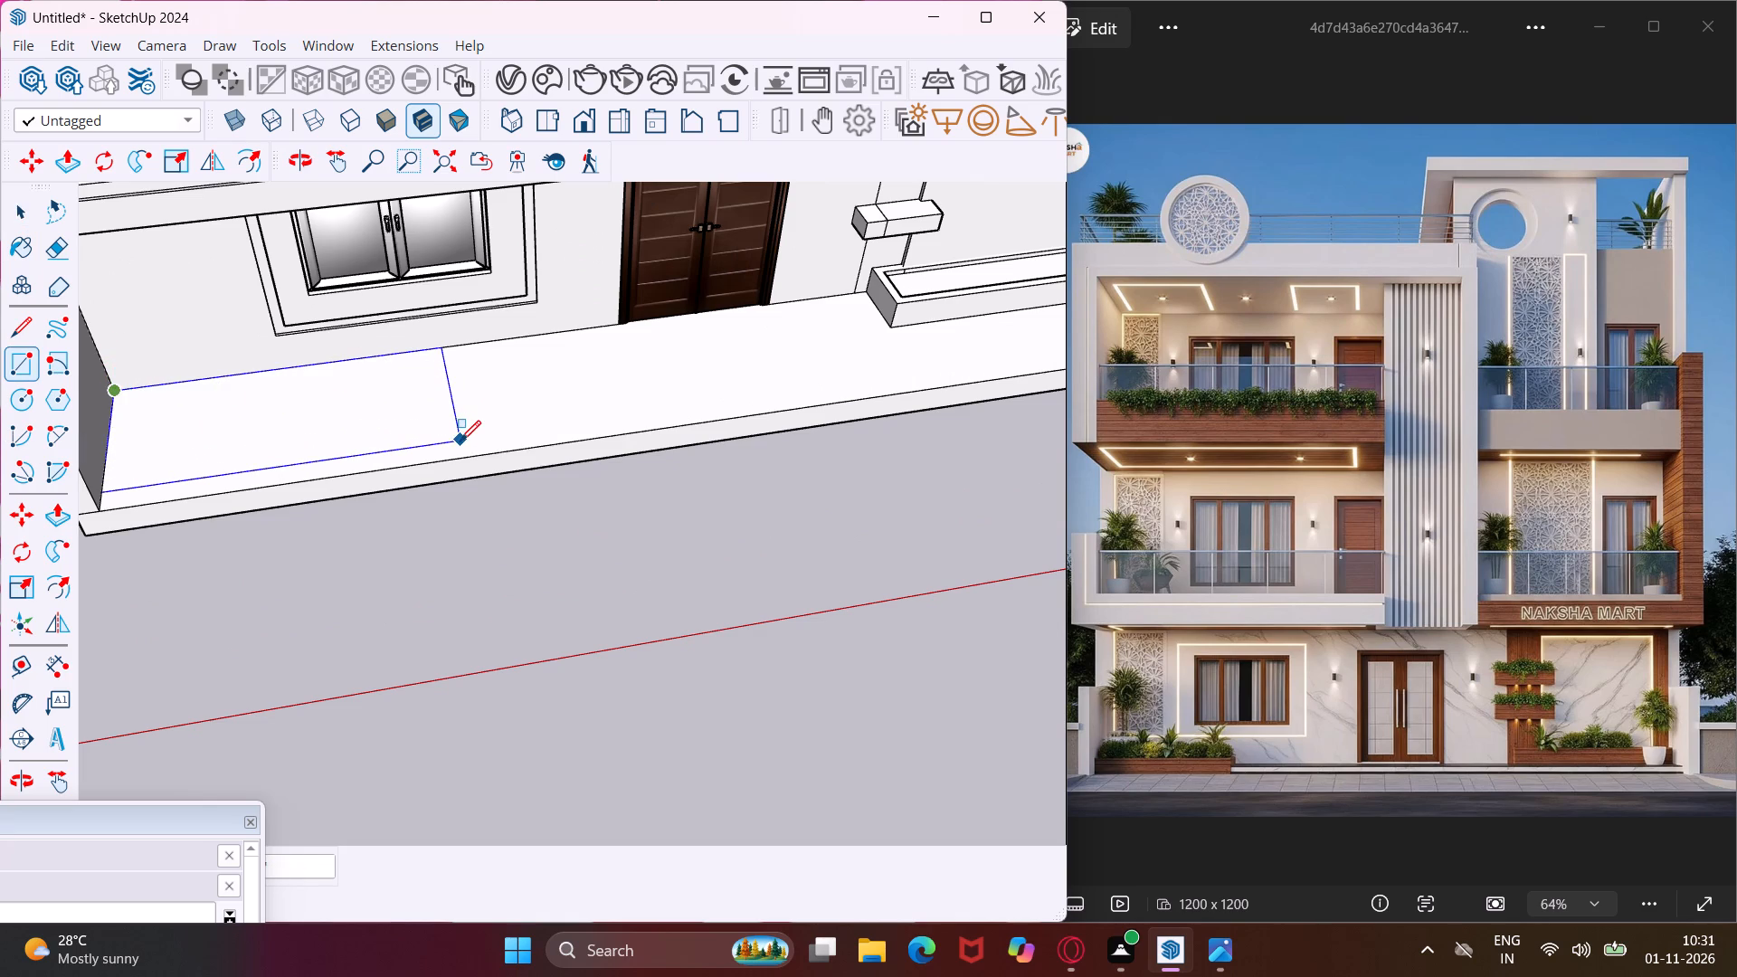
pyautogui.click(460, 439)
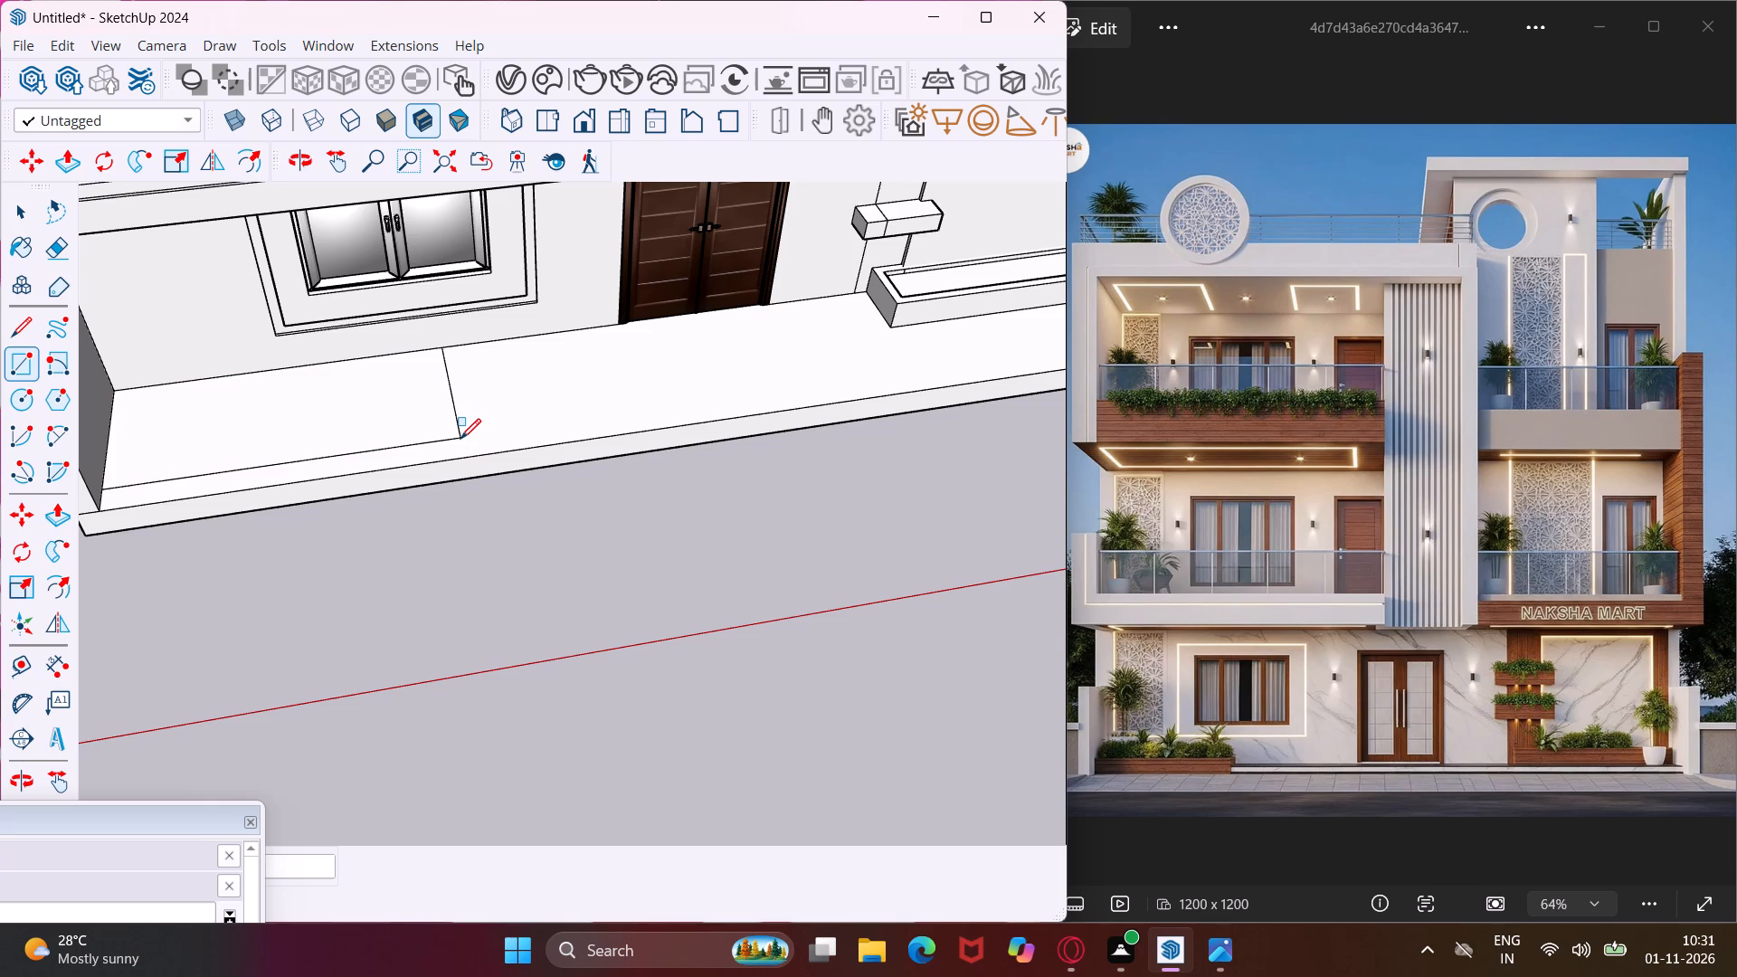
pyautogui.press('Escape')
pyautogui.press('space')
# Push/Pull the rectangle below the window upward into a low planter block.
pyautogui.click(429, 414)
pyautogui.press('p')
pyautogui.click(429, 414)
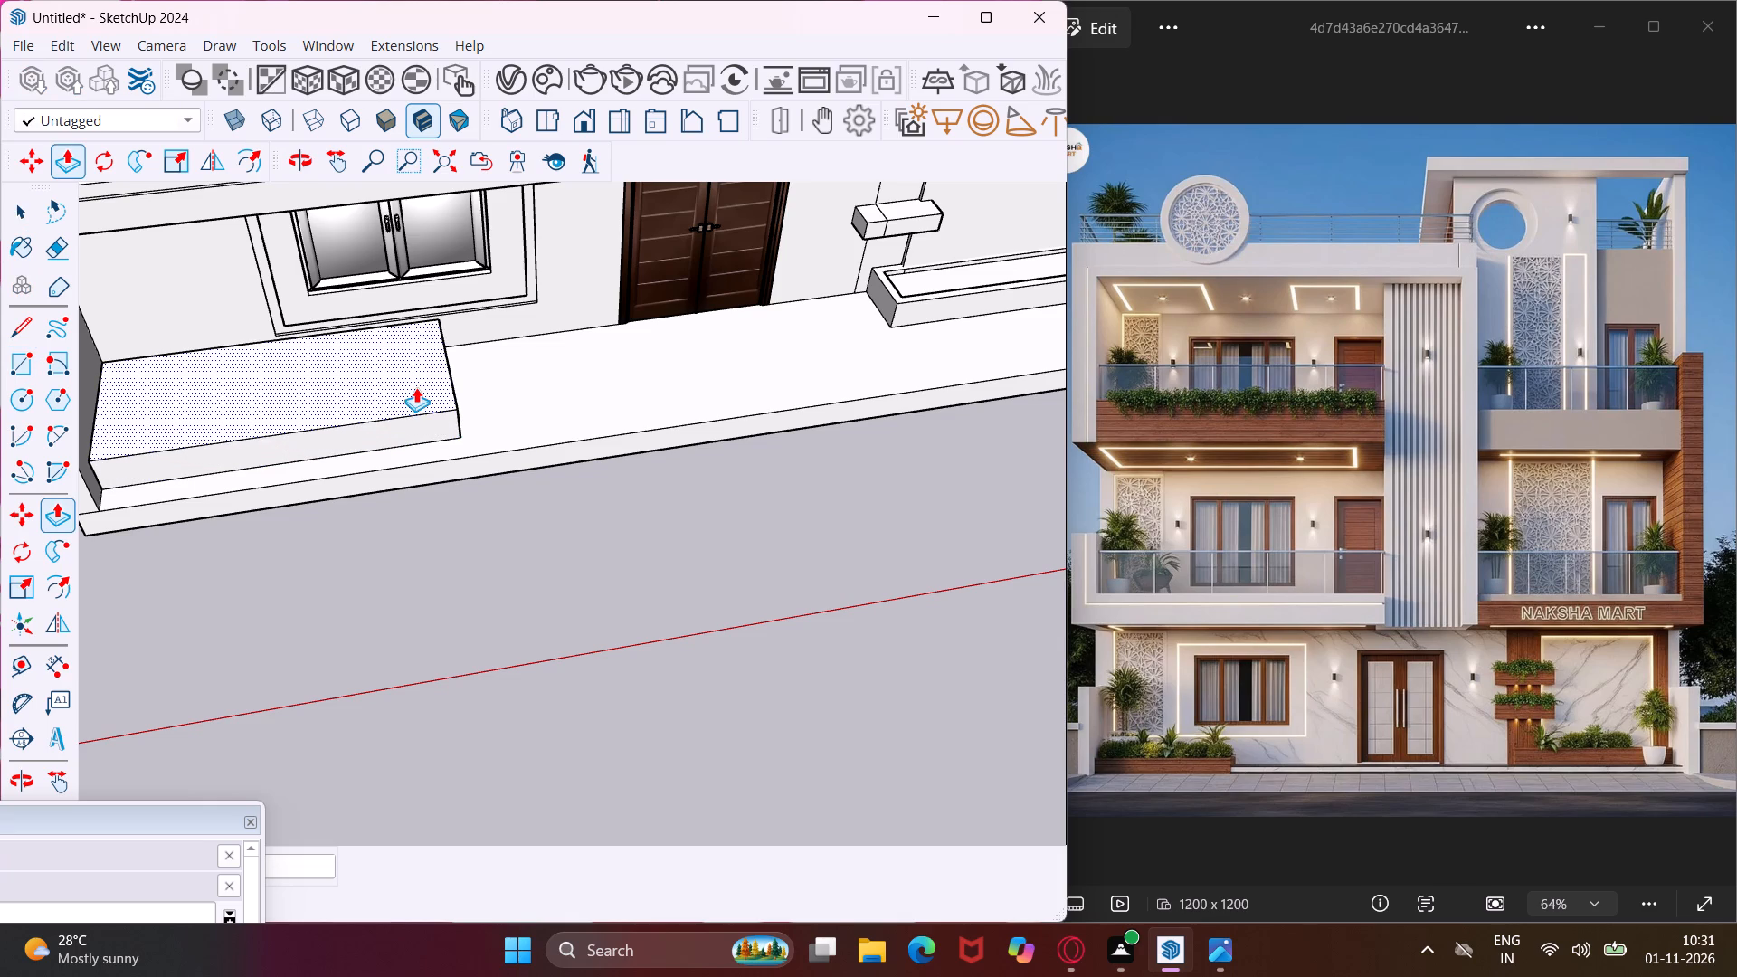
pyautogui.click(416, 387)
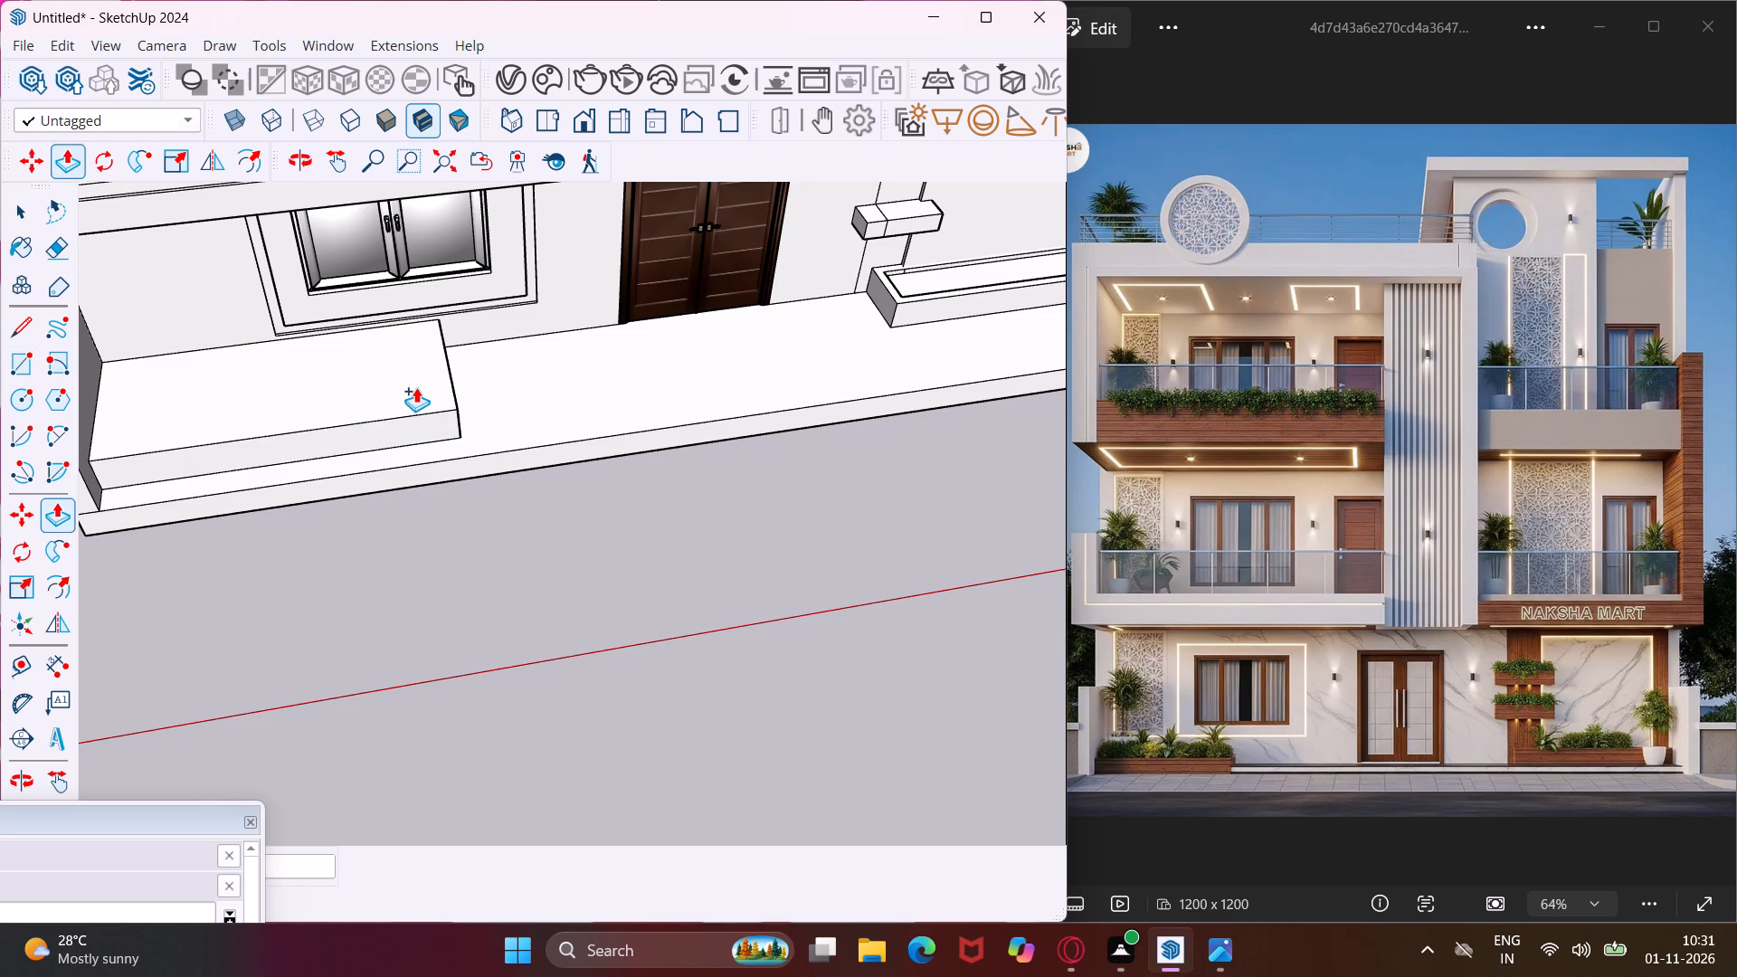
pyautogui.press('Escape')
pyautogui.press('space')
# Offset the outline of the window-side block's top face inward to form the planter rim.
pyautogui.scroll(4, 406, 394)
pyautogui.click(394, 389)
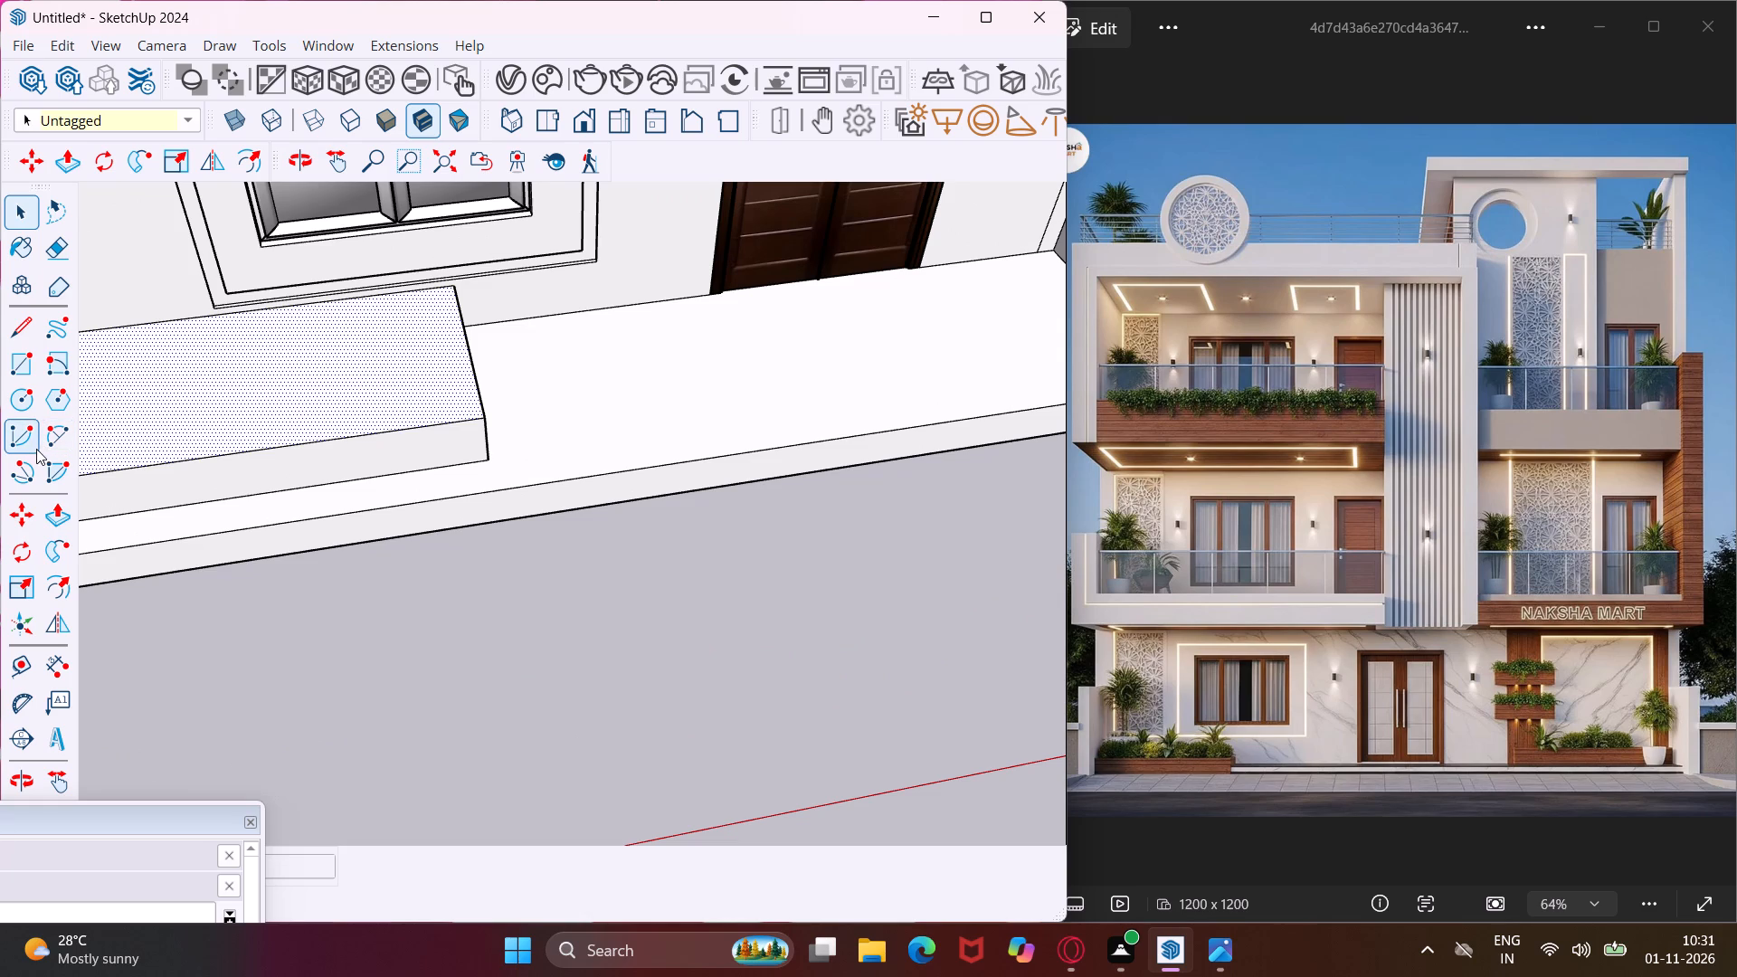
pyautogui.click(63, 576)
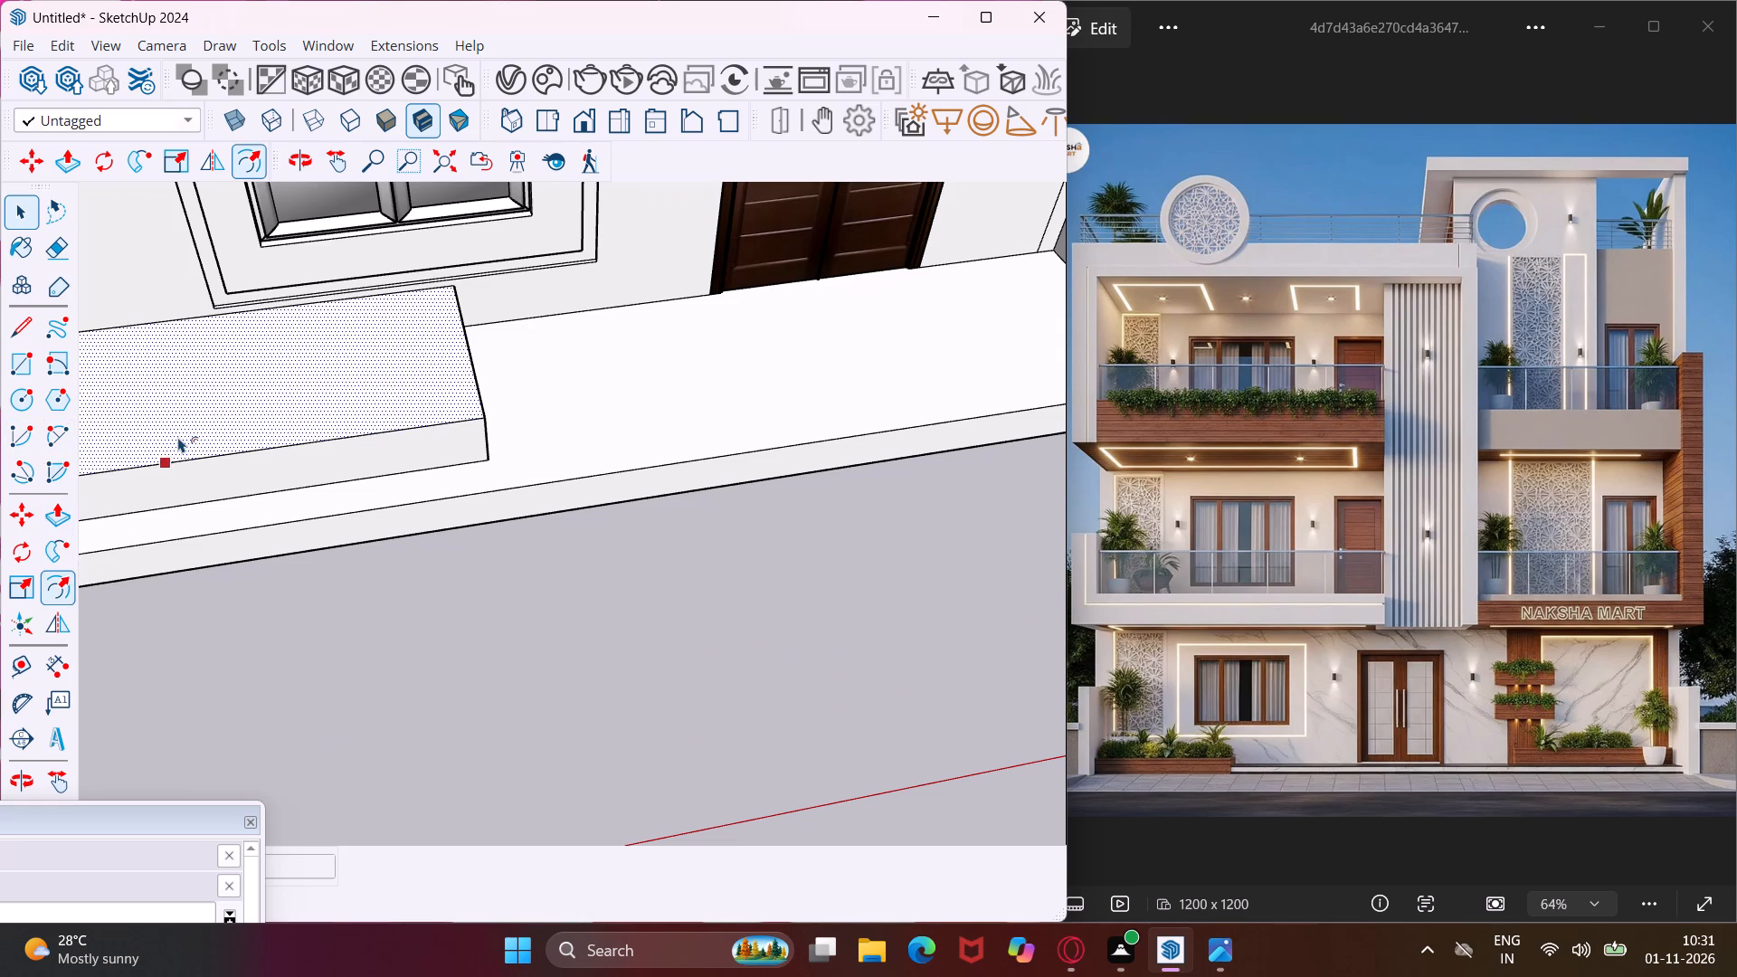
pyautogui.click(178, 437)
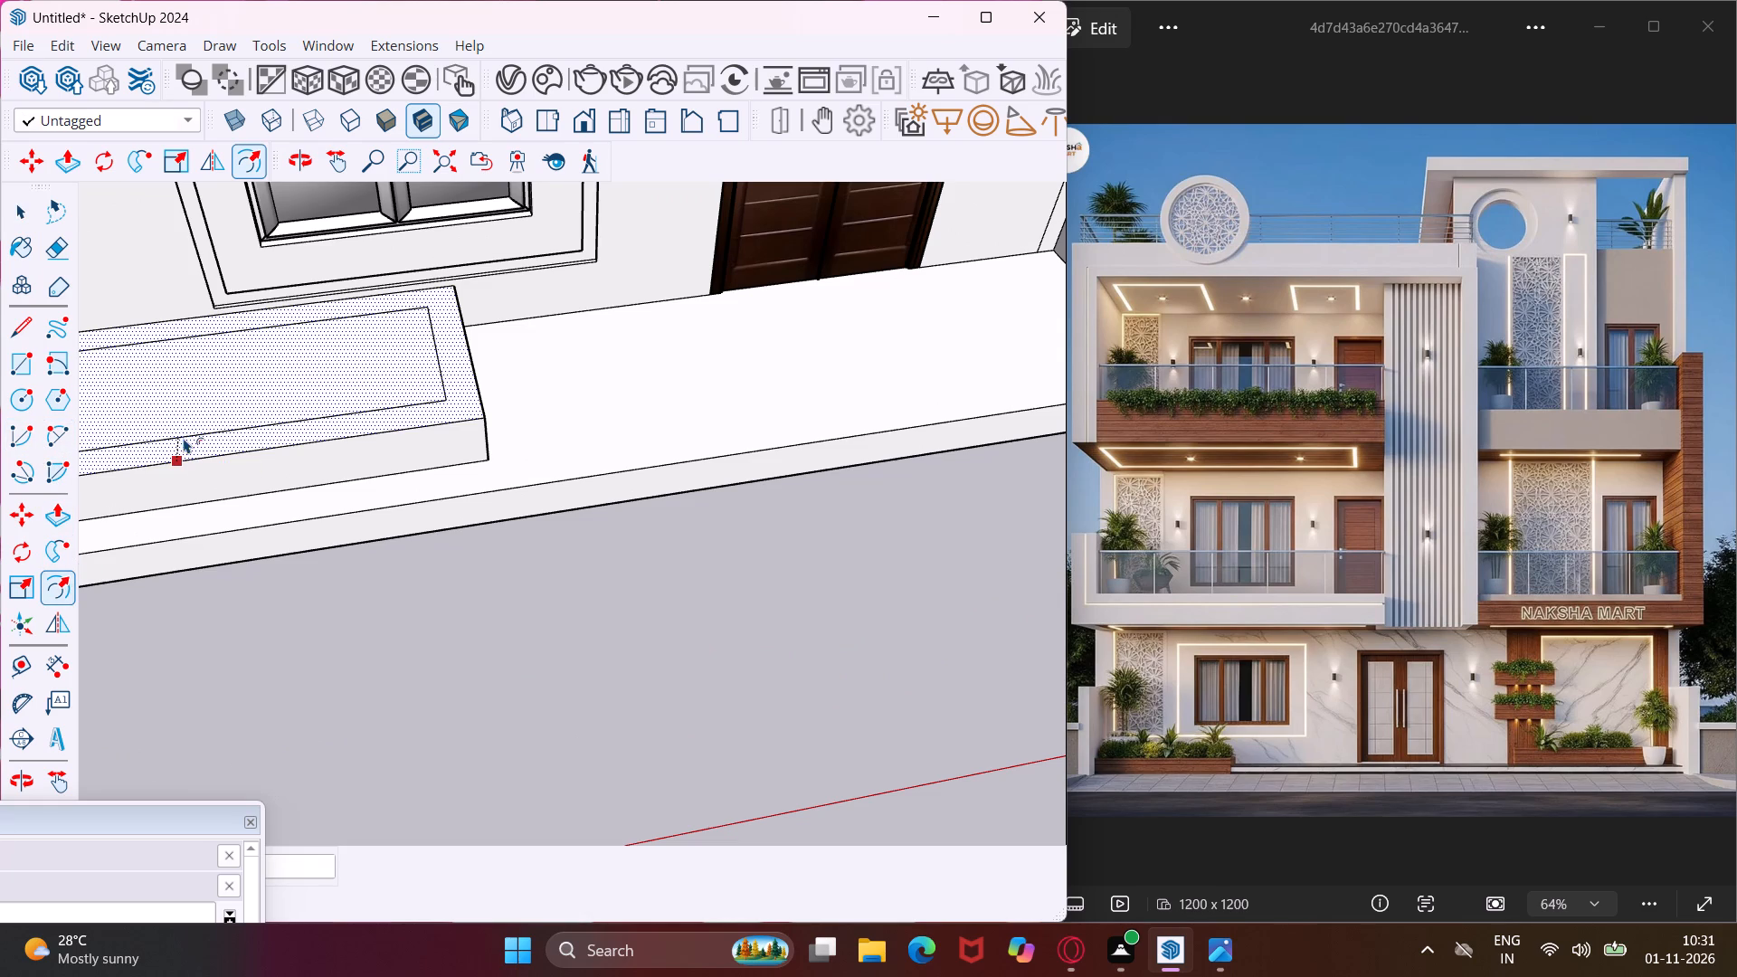
pyautogui.click(184, 438)
pyautogui.press('Escape')
pyautogui.press('space')
# Push/Pull the inner top face downward to hollow out the window-side planter.
pyautogui.click(189, 404)
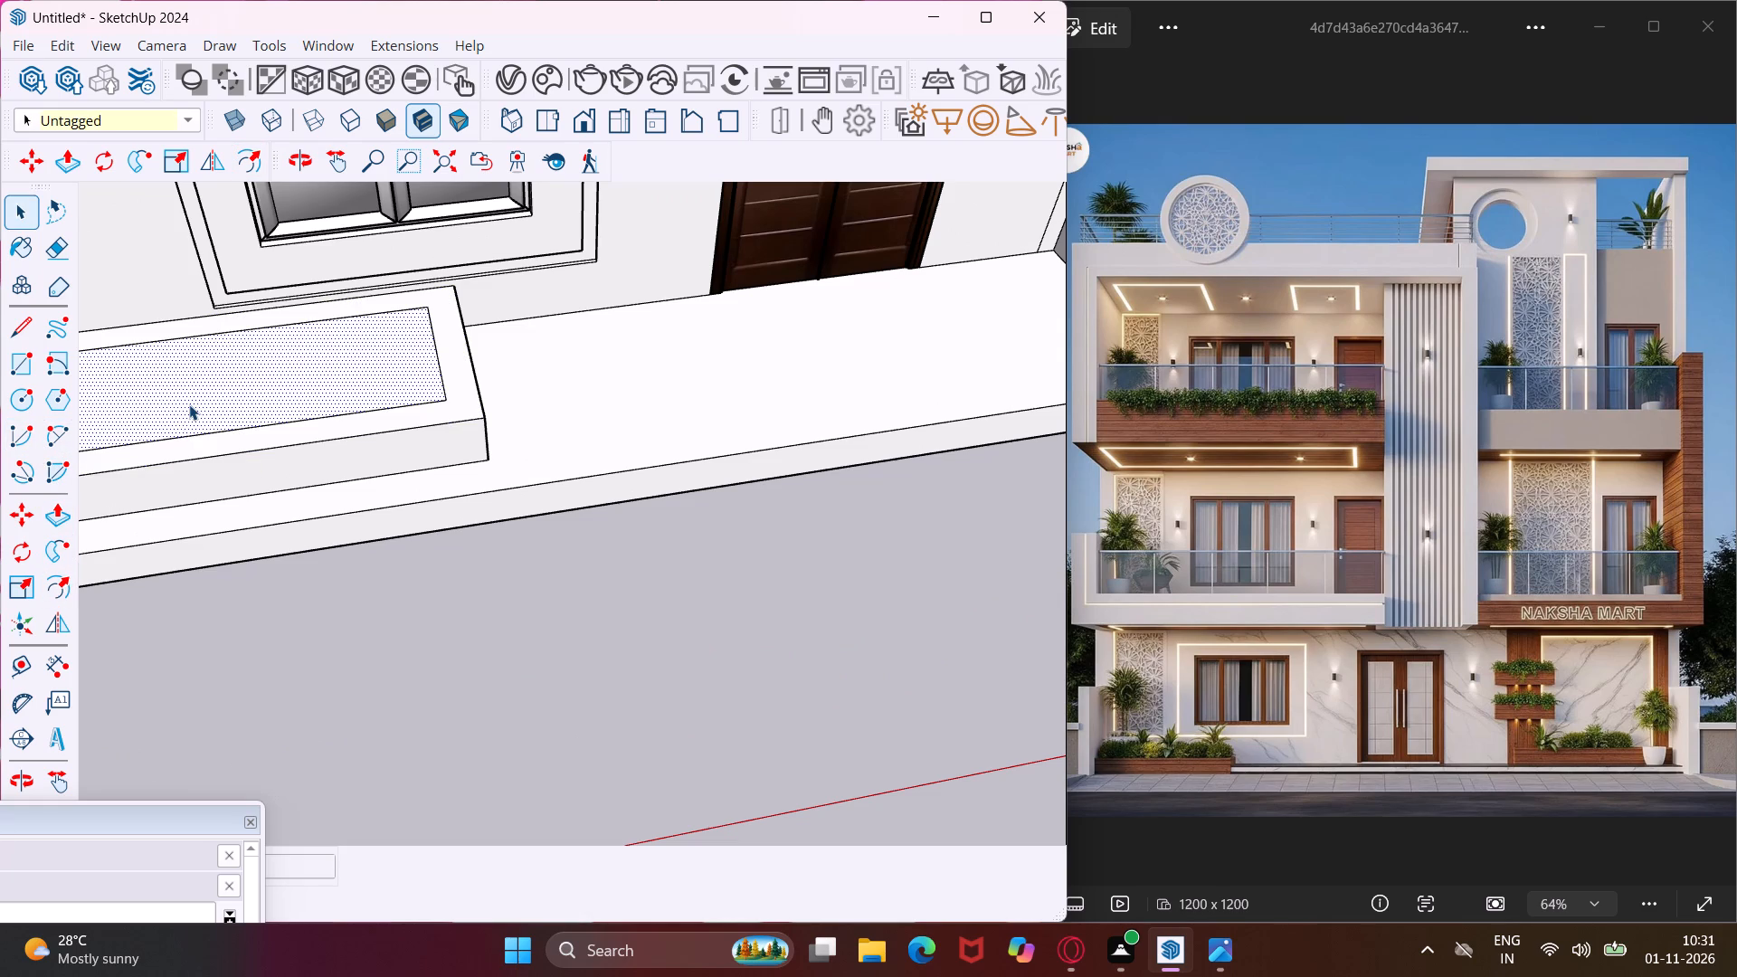
pyautogui.press('p')
pyautogui.click(189, 403)
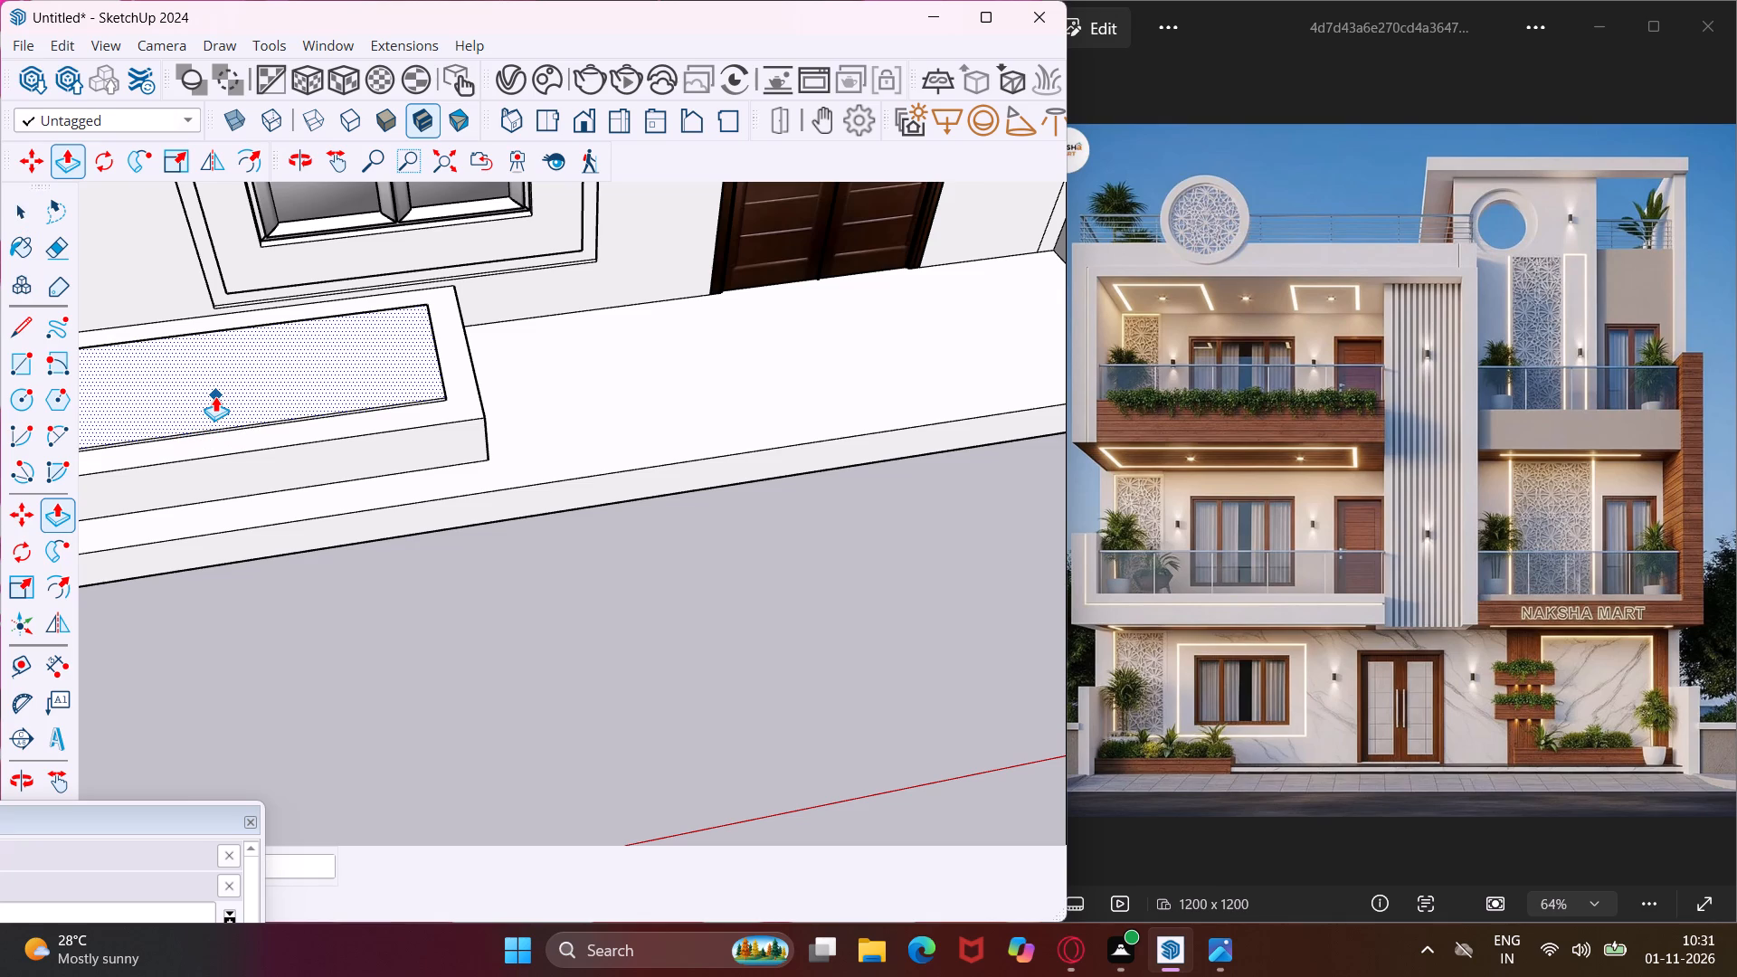
pyautogui.hotkey('ctrl', 'z')
pyautogui.click(238, 391)
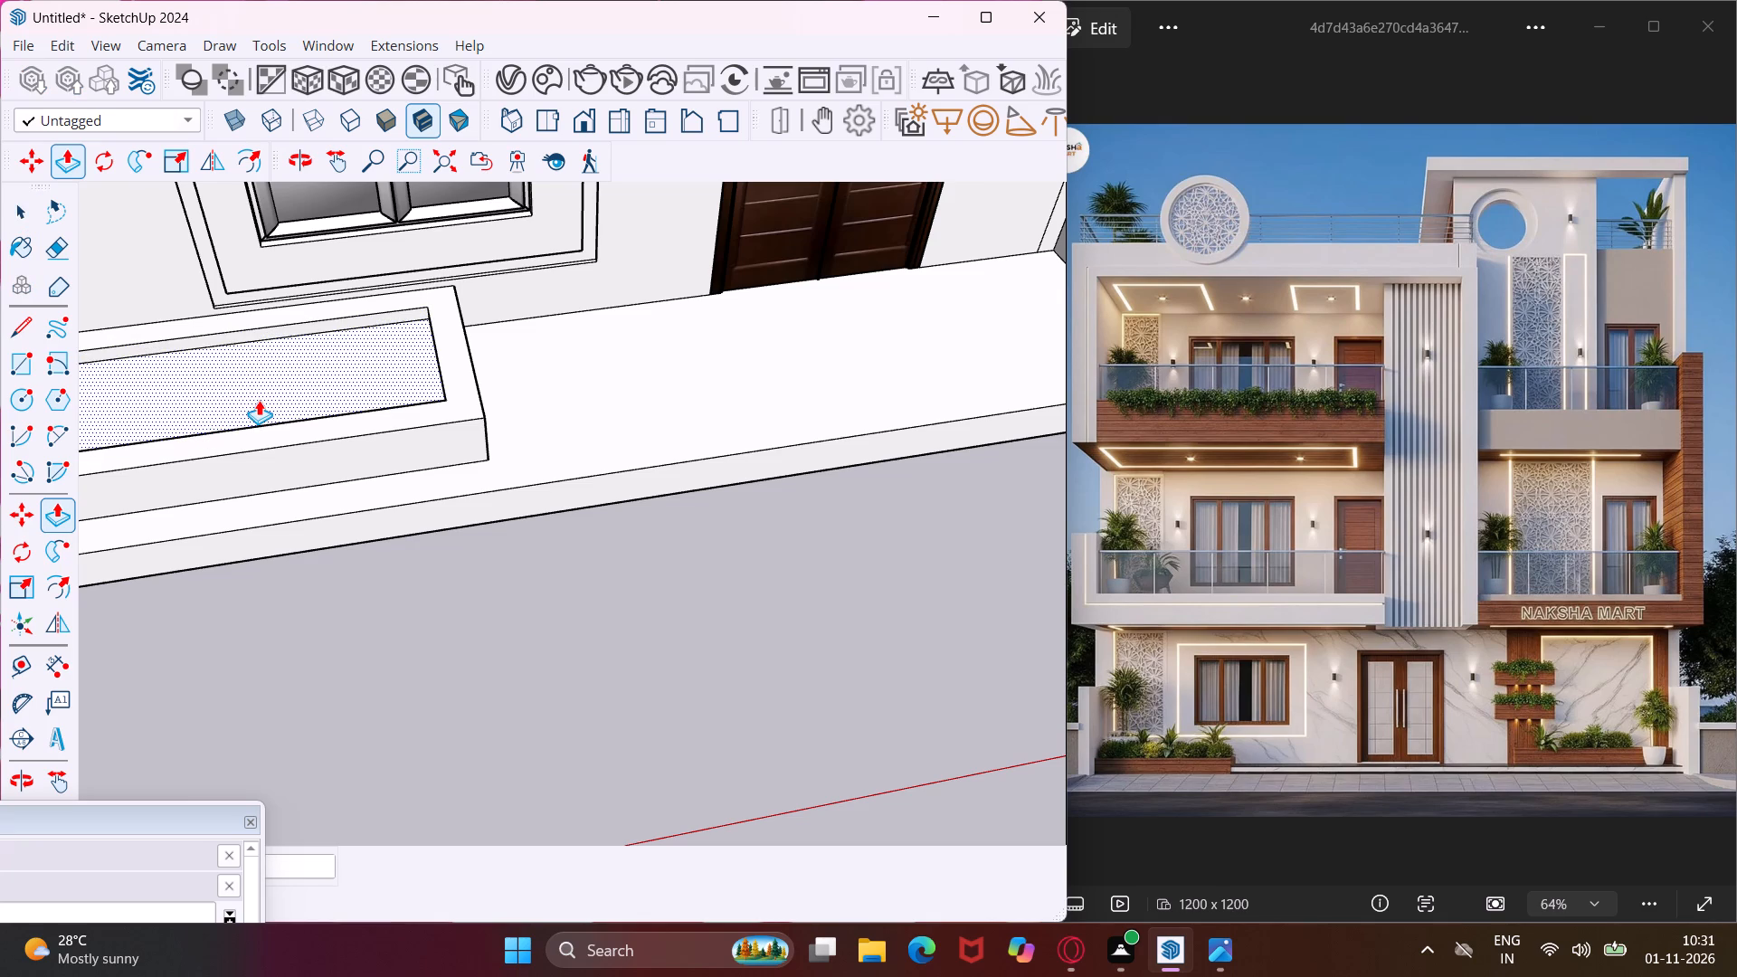
pyautogui.click(259, 400)
pyautogui.press('Escape')
pyautogui.press('space')
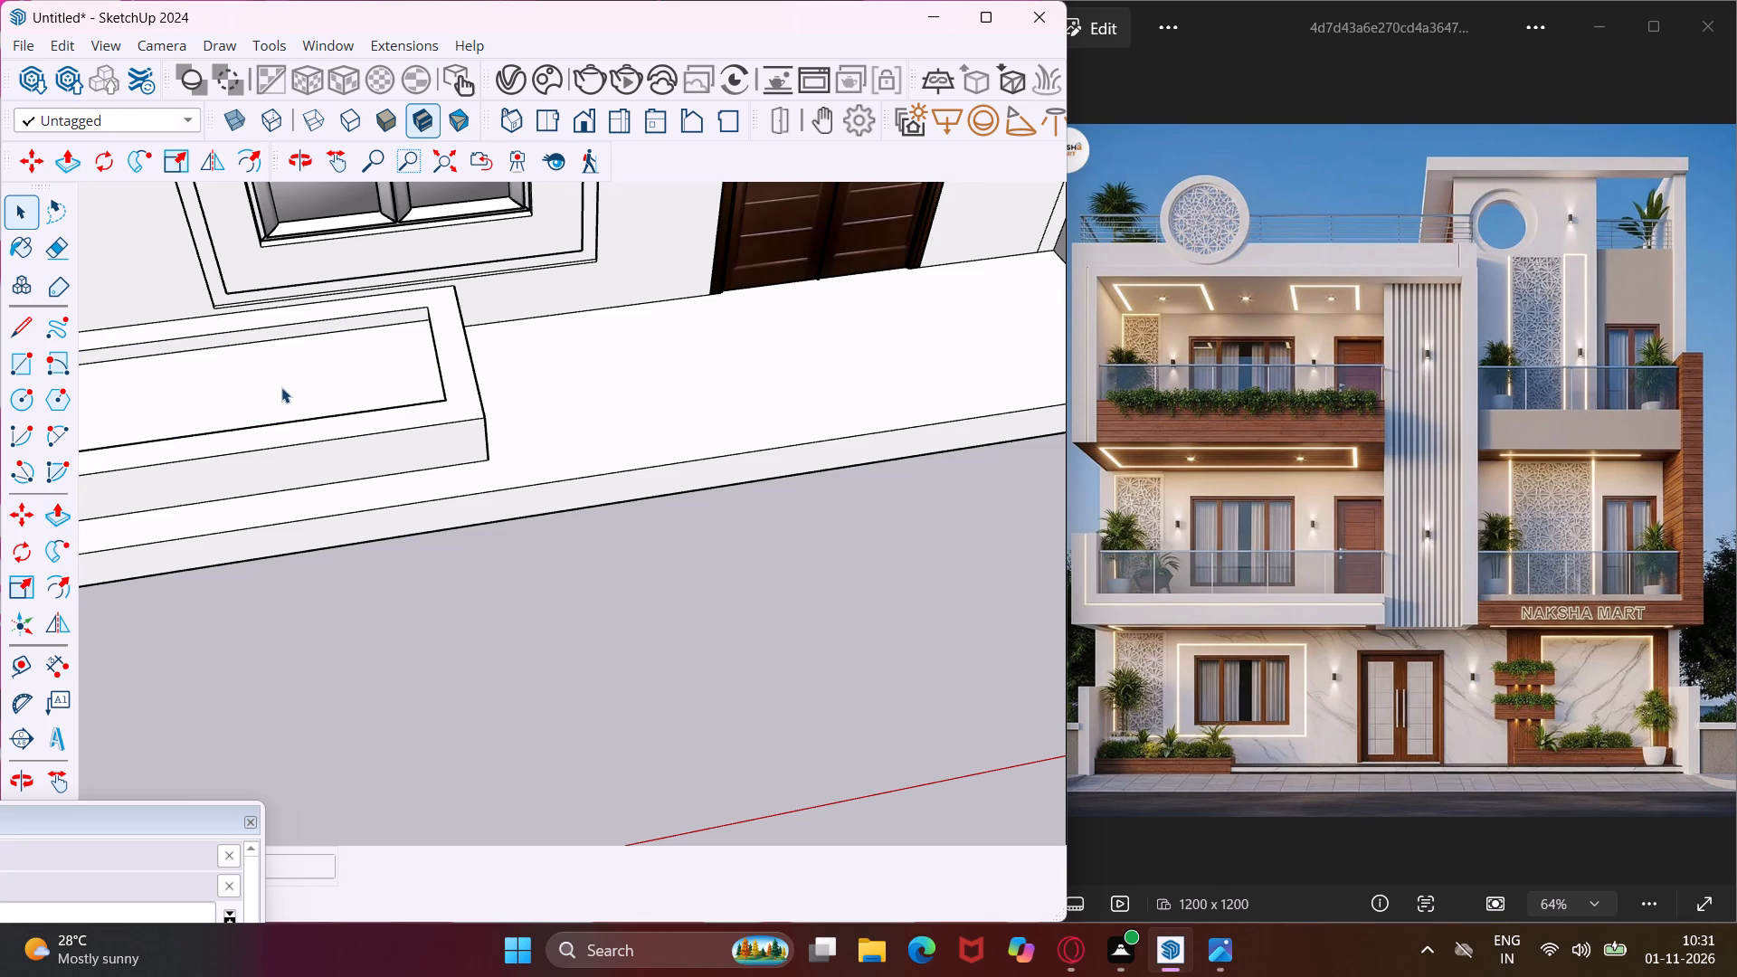
# Examine the whole house front and the ground-floor planters against the reference facade.
pyautogui.scroll(-10, 325, 365)
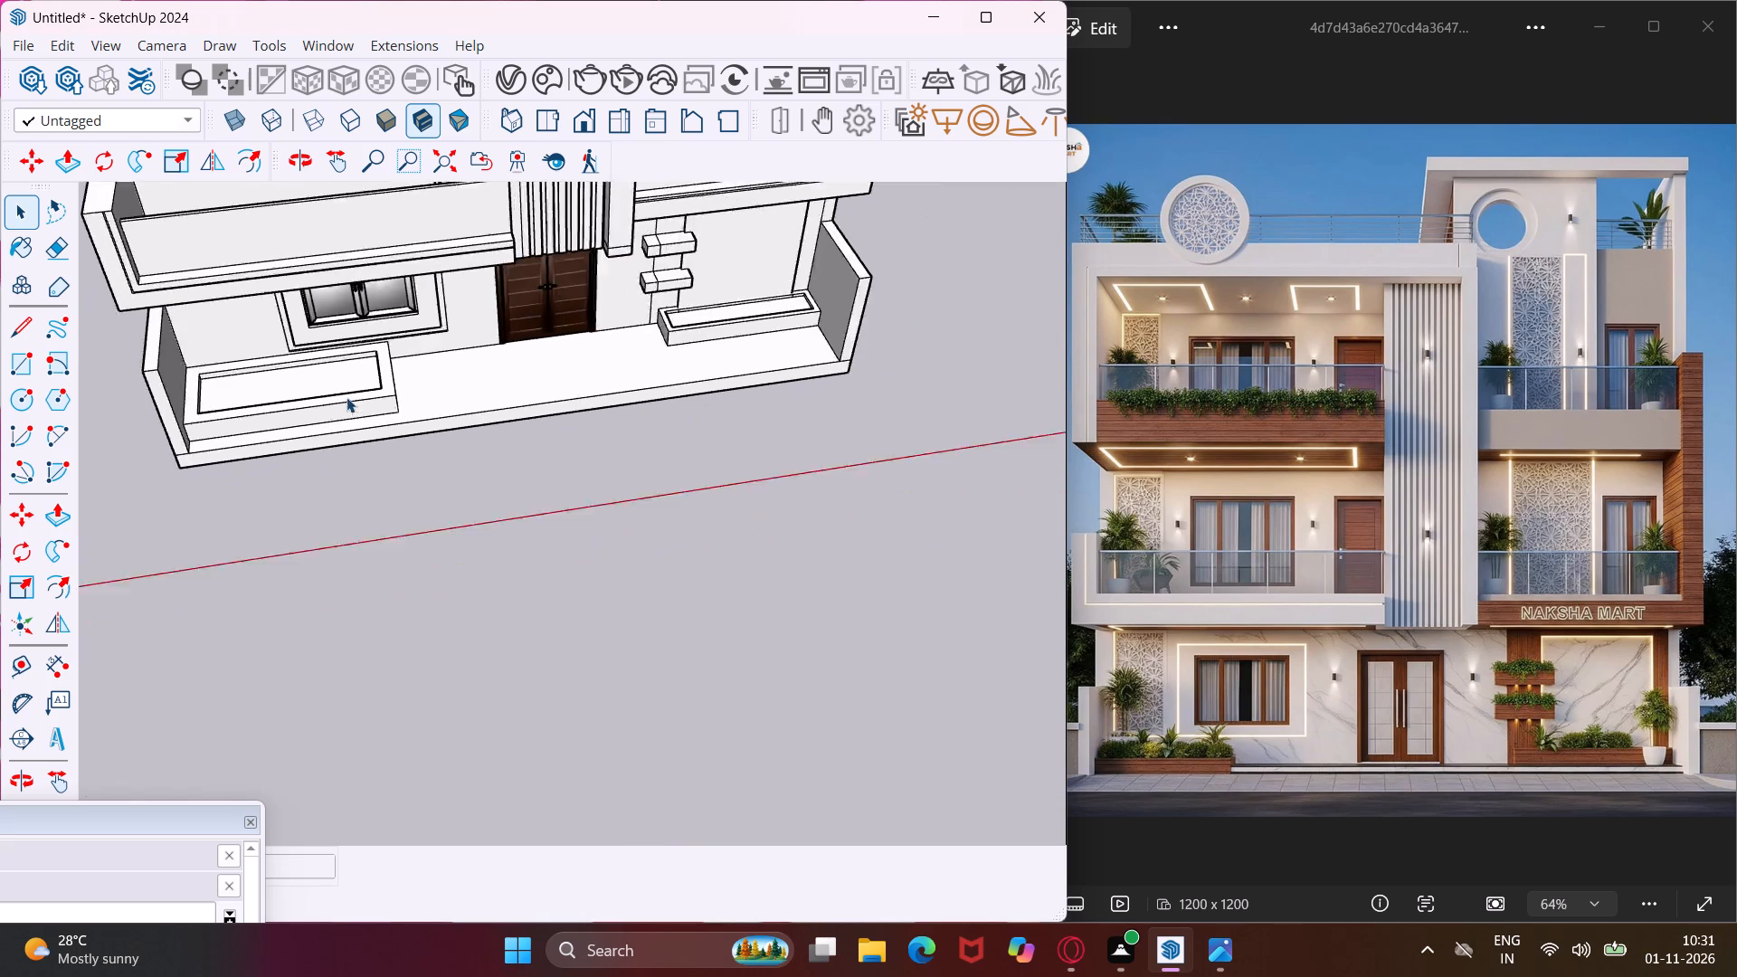
pyautogui.scroll(-14, 346, 397)
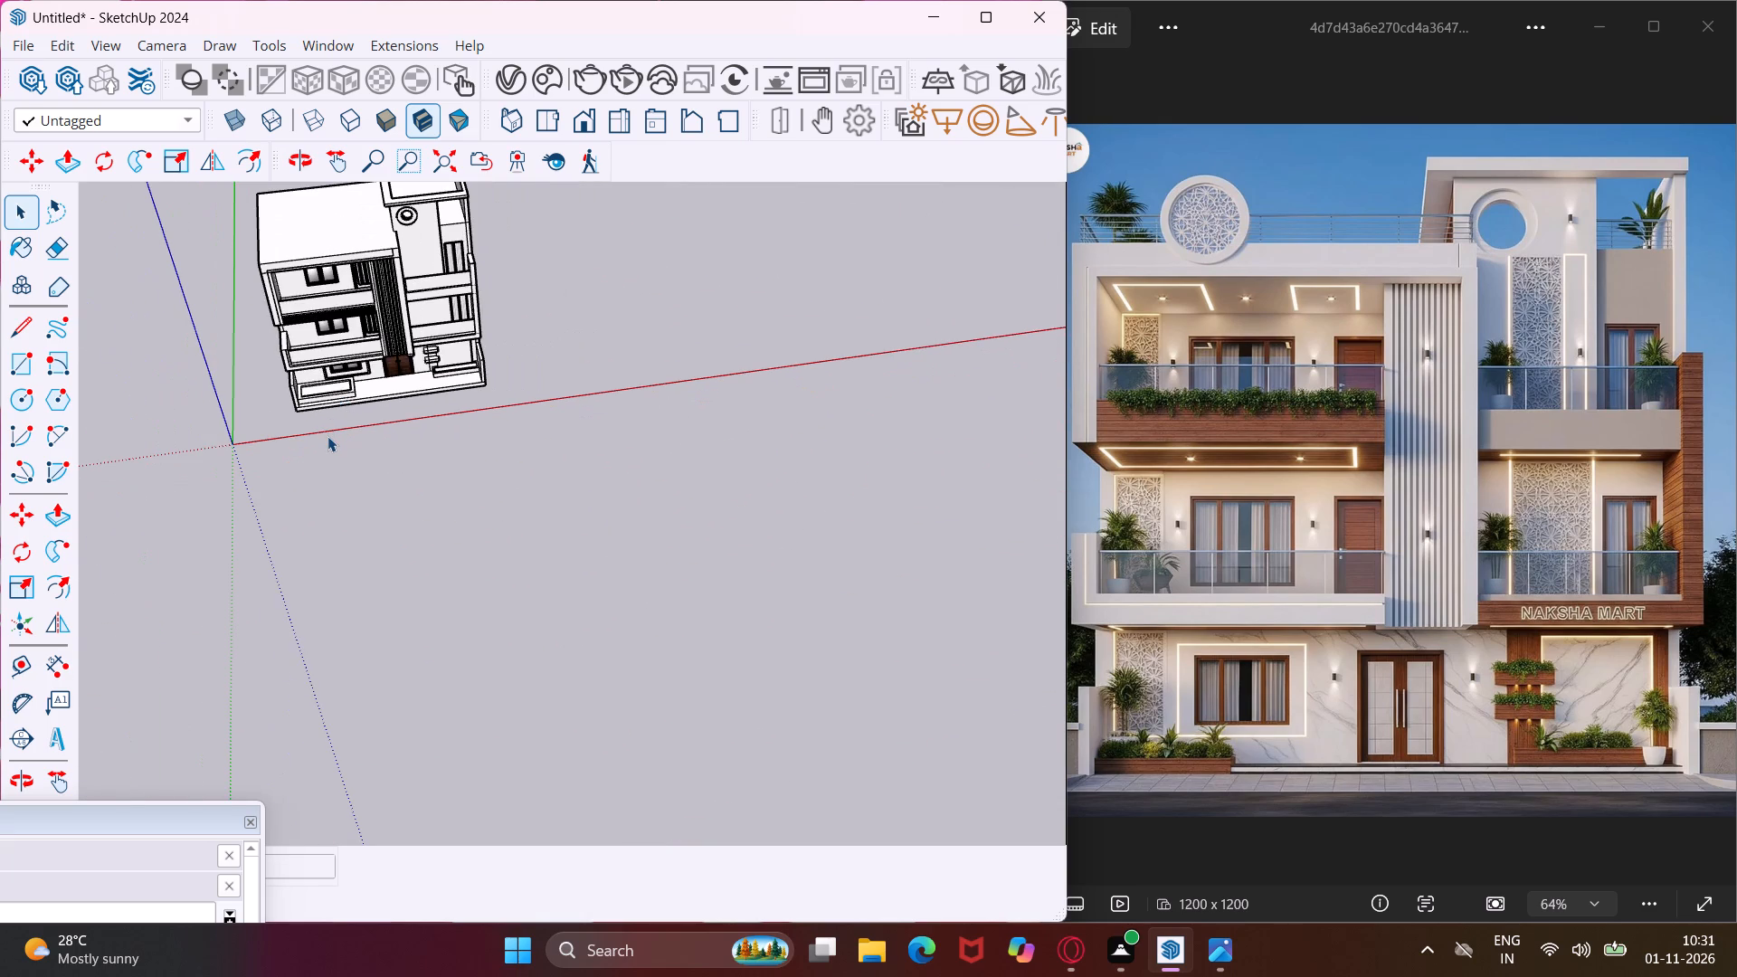
pyautogui.moveTo(321, 398); pyautogui.dragTo(363, 177, button='middle')
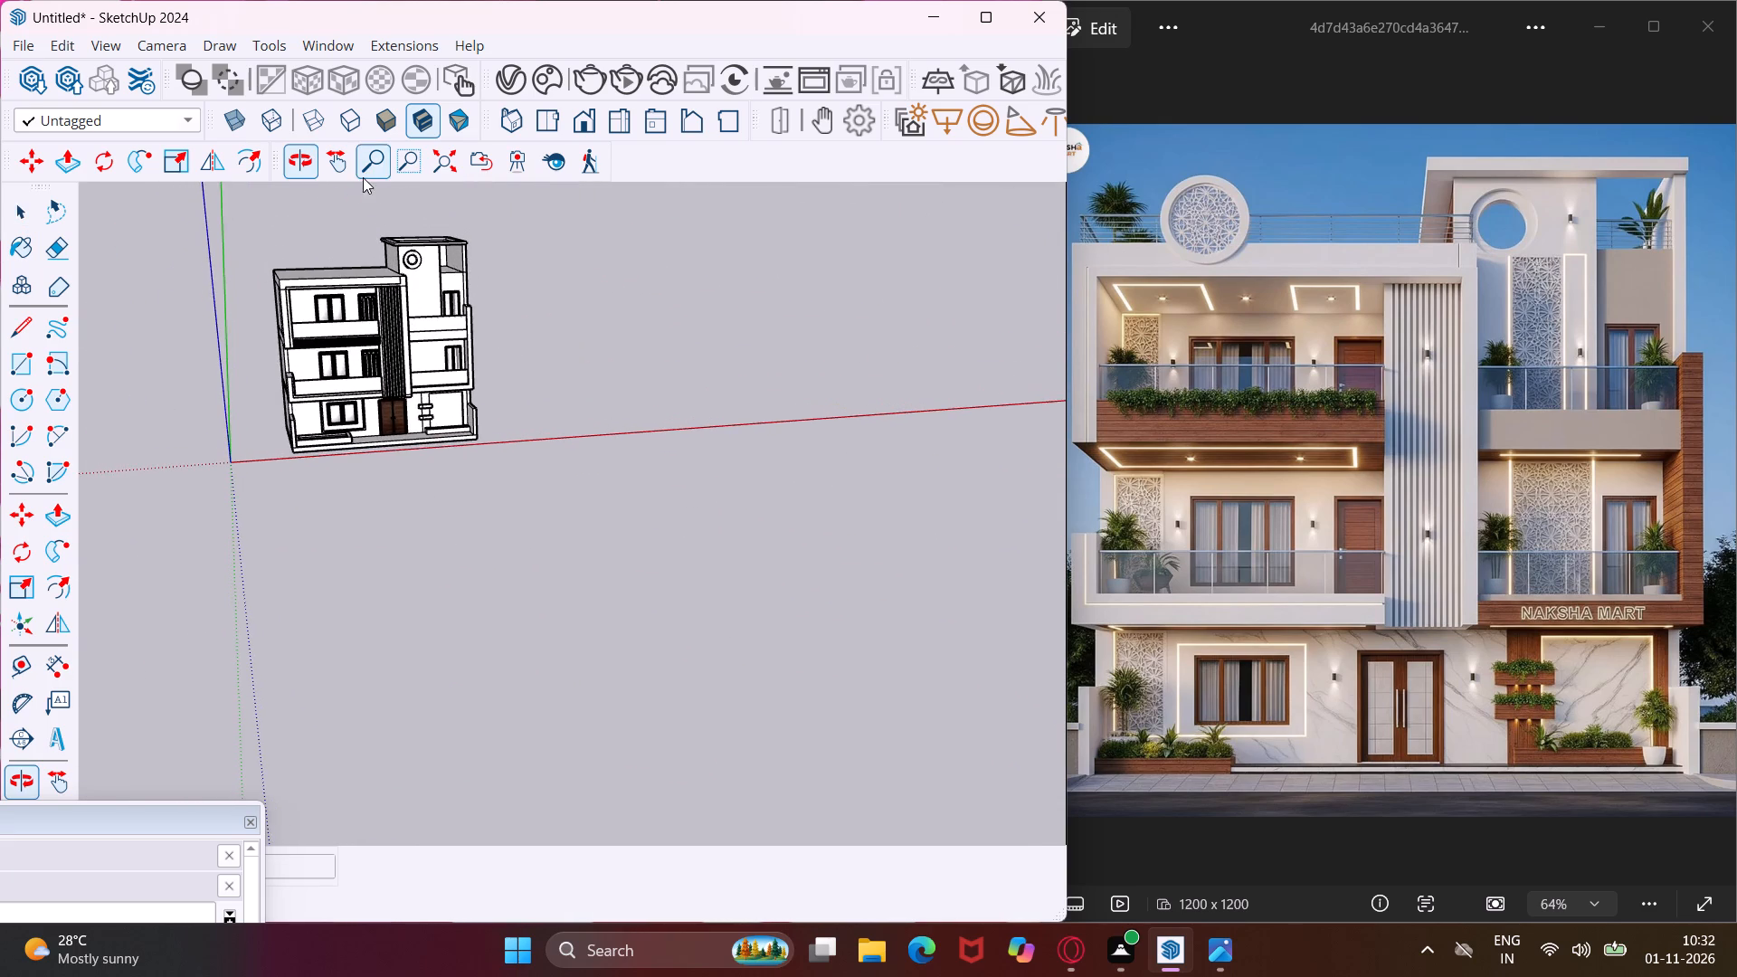
pyautogui.scroll(13, 338, 379)
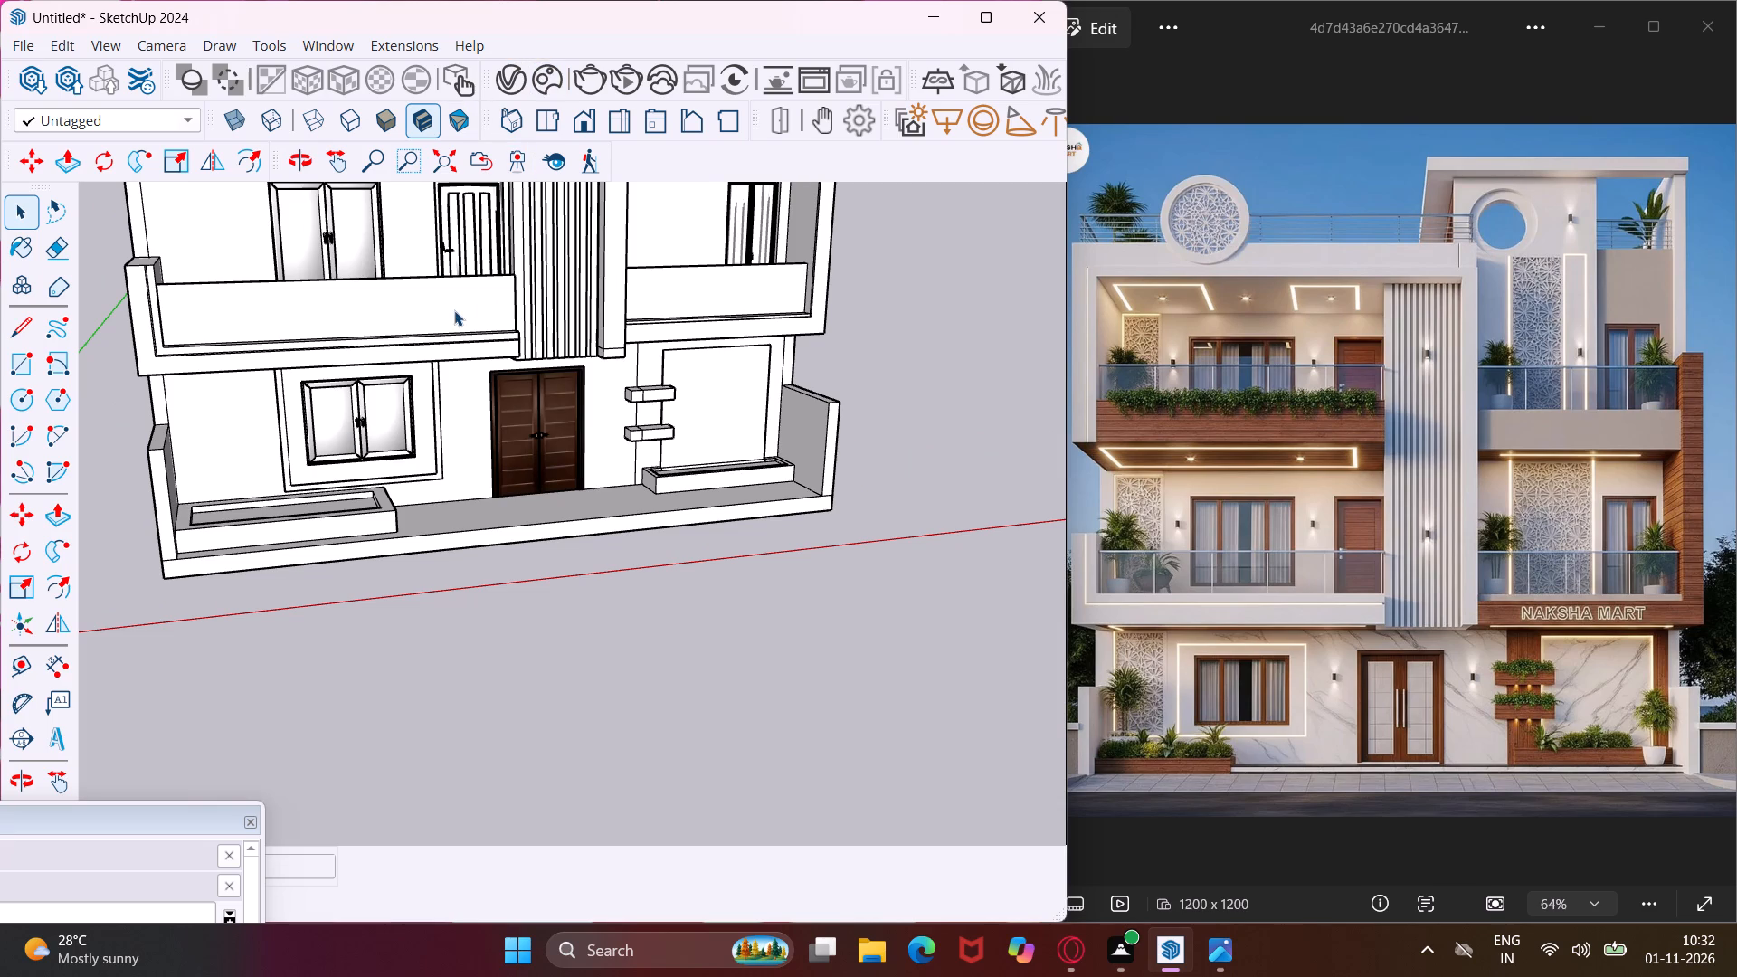
# Erase the upper edges of the solid front parapet on the second-floor balcony above the slatted band.
pyautogui.moveTo(452, 311); pyautogui.dragTo(666, 448, button='middle')
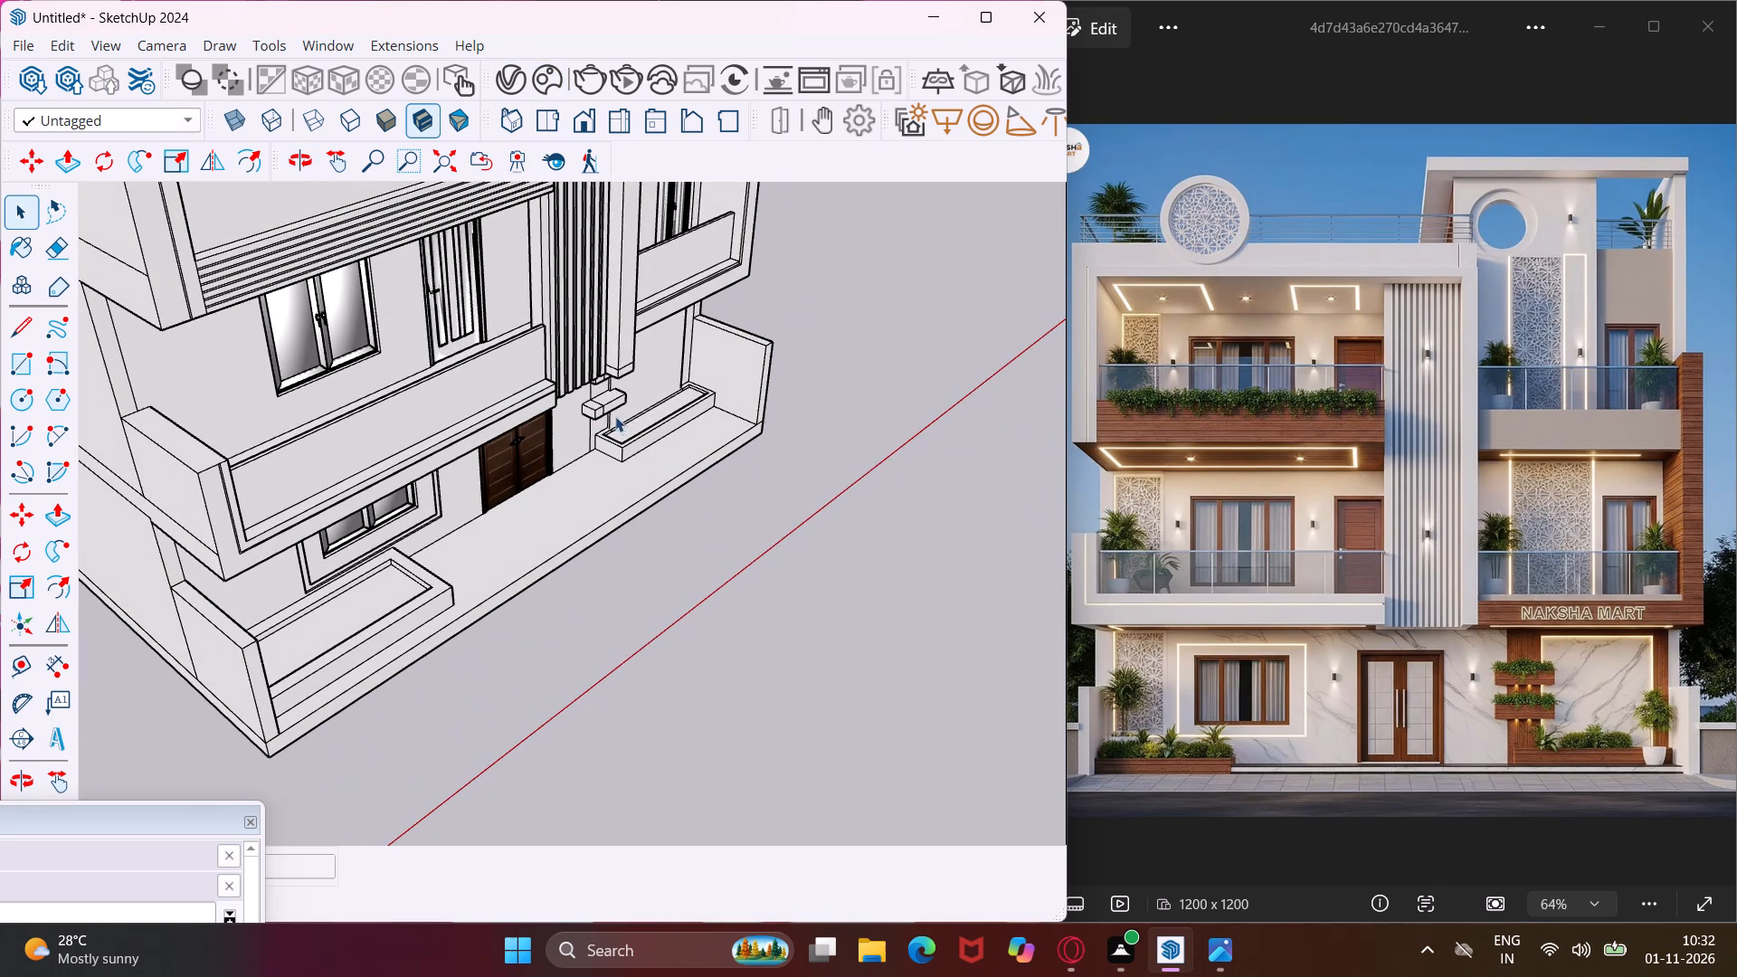
pyautogui.scroll(-3, 518, 425)
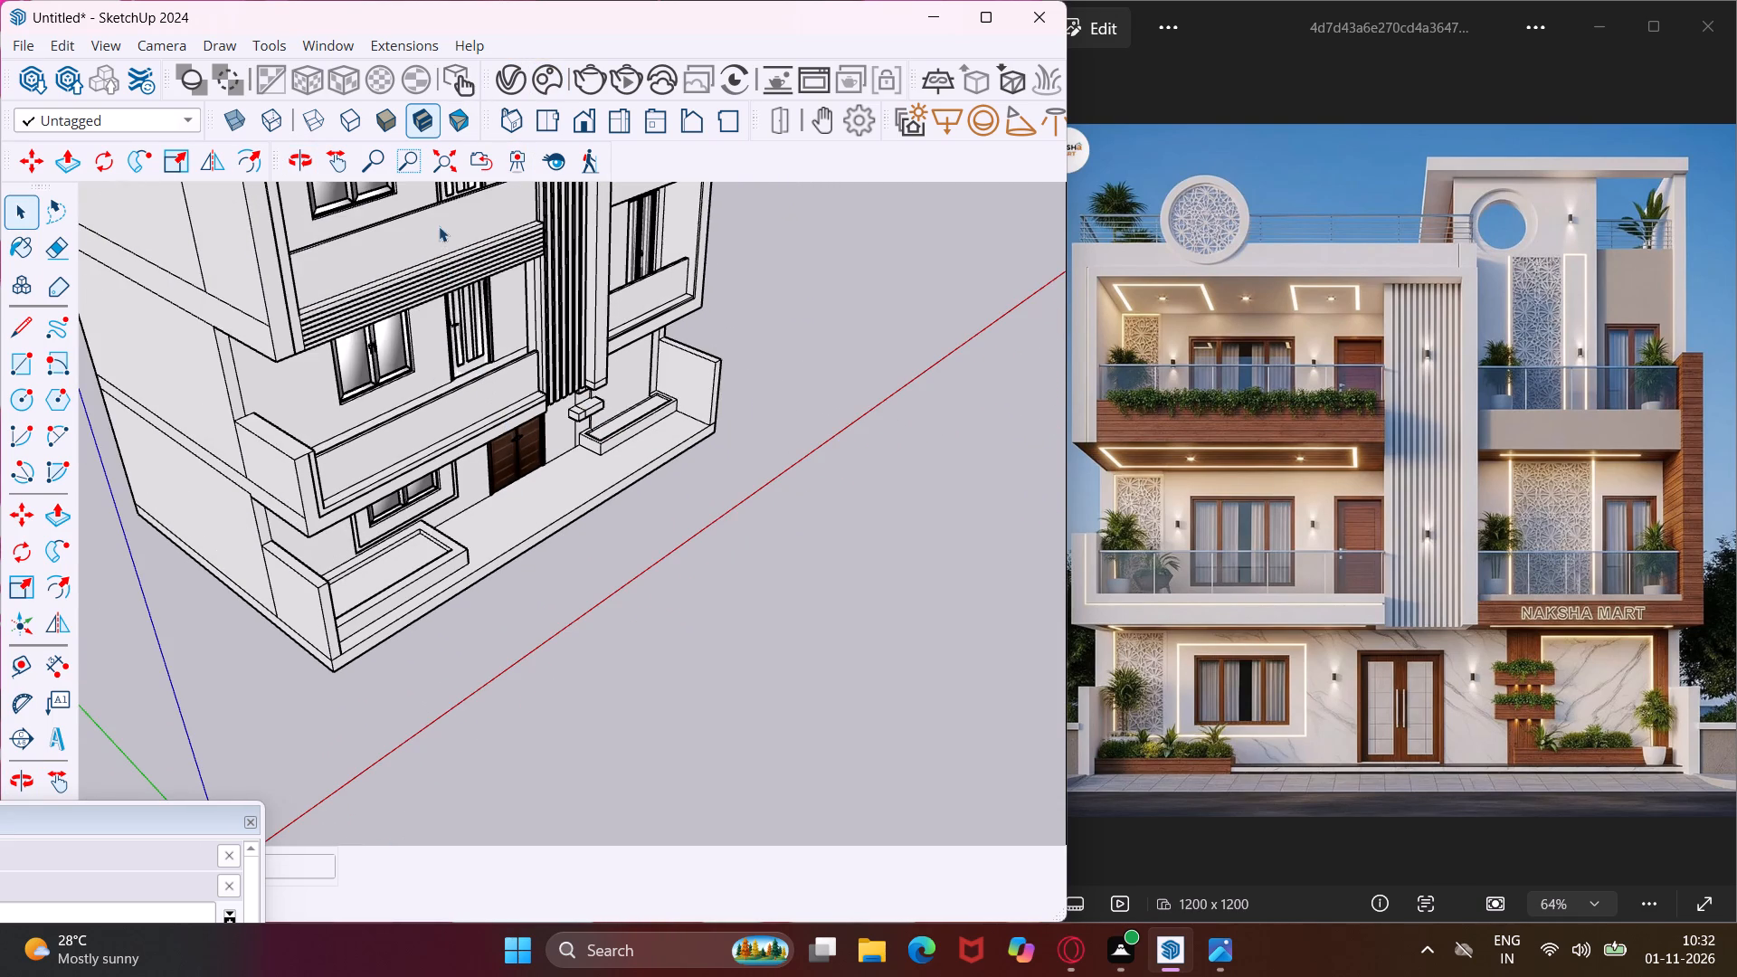
pyautogui.scroll(13, 431, 204)
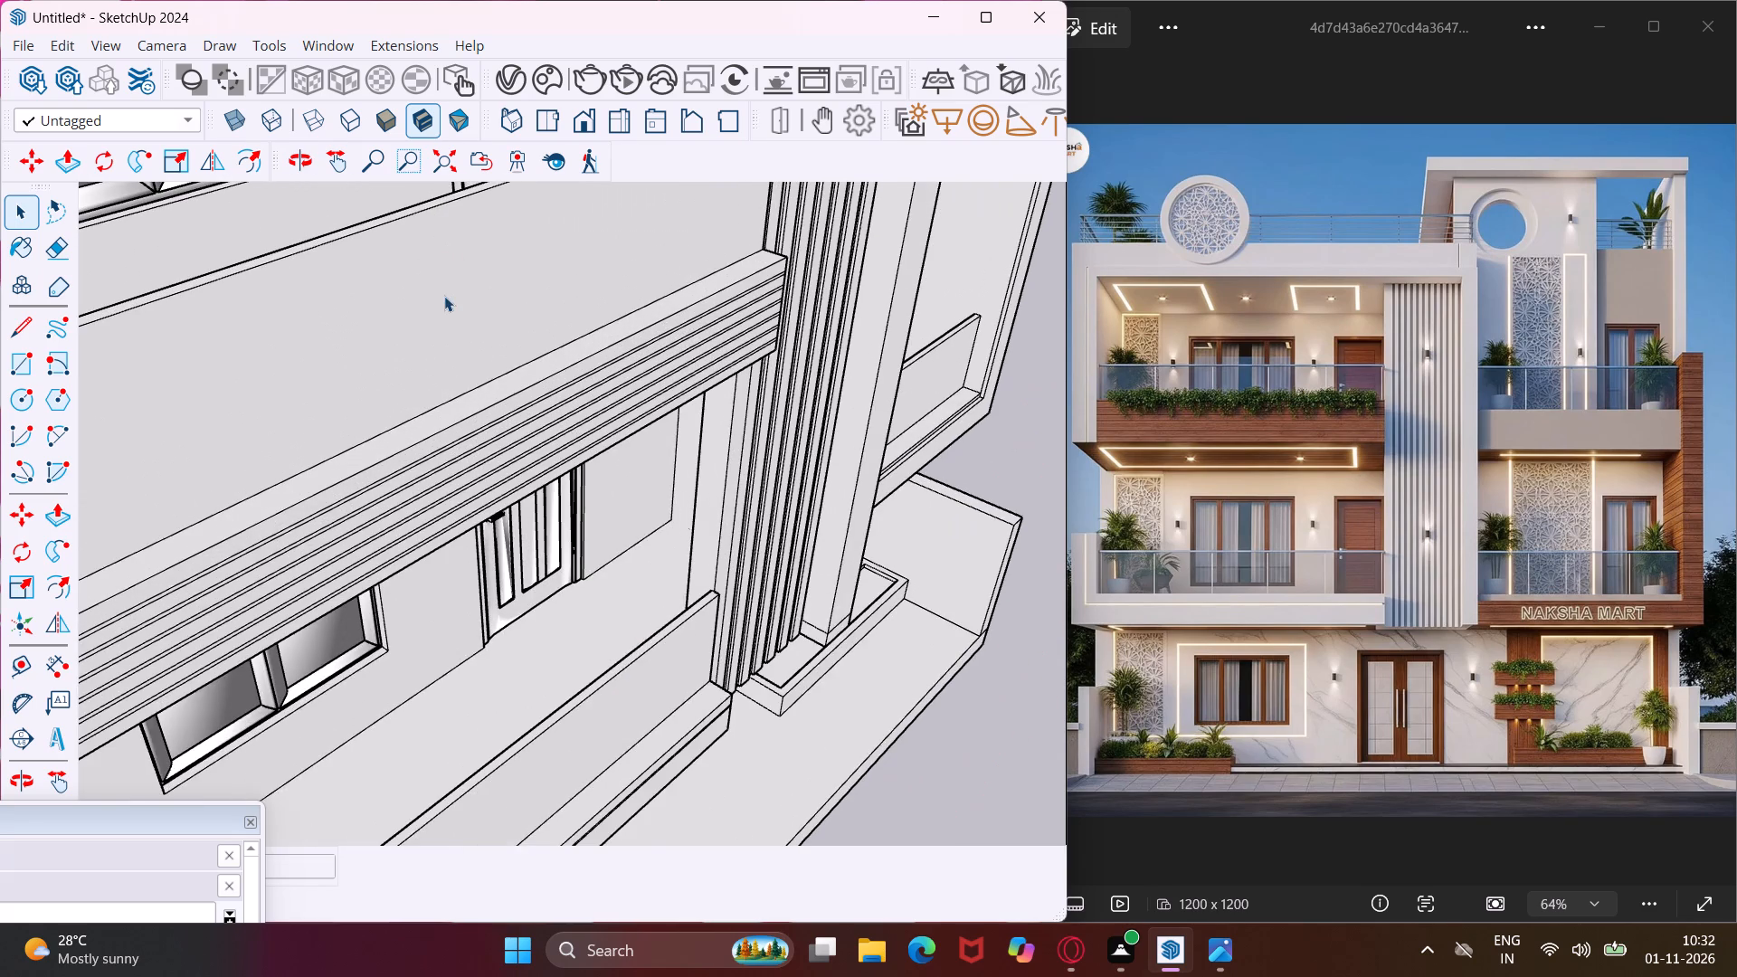
pyautogui.scroll(-9, 441, 307)
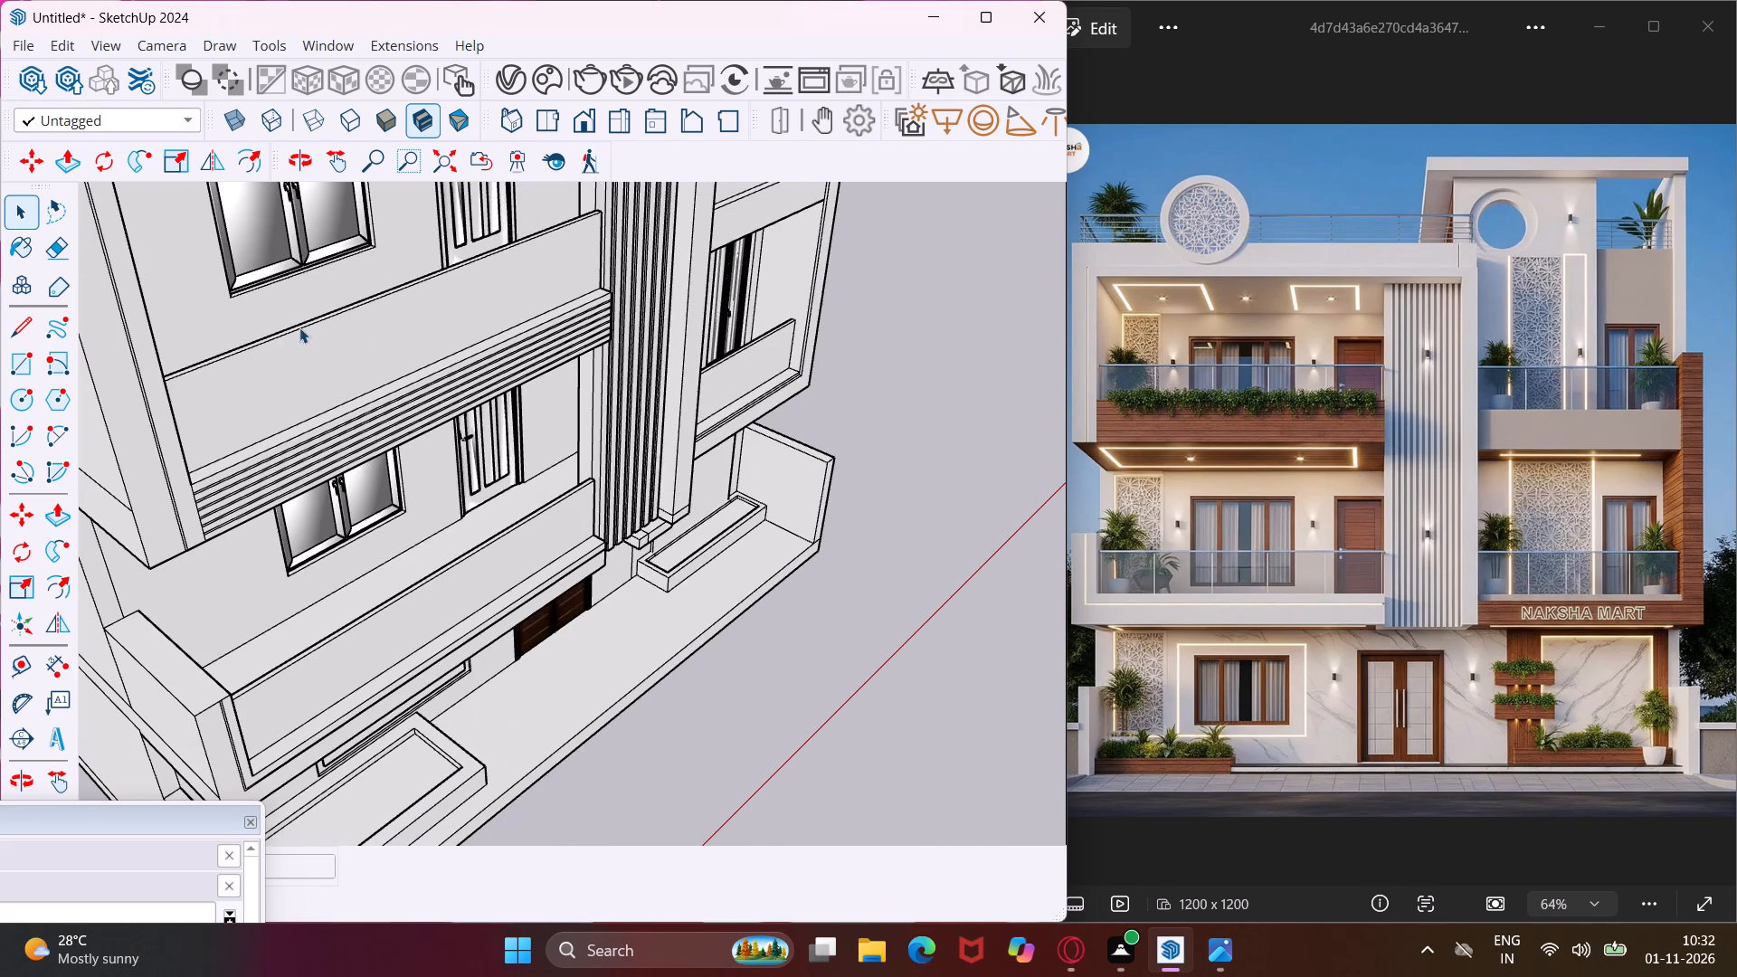
pyautogui.scroll(3, 327, 318)
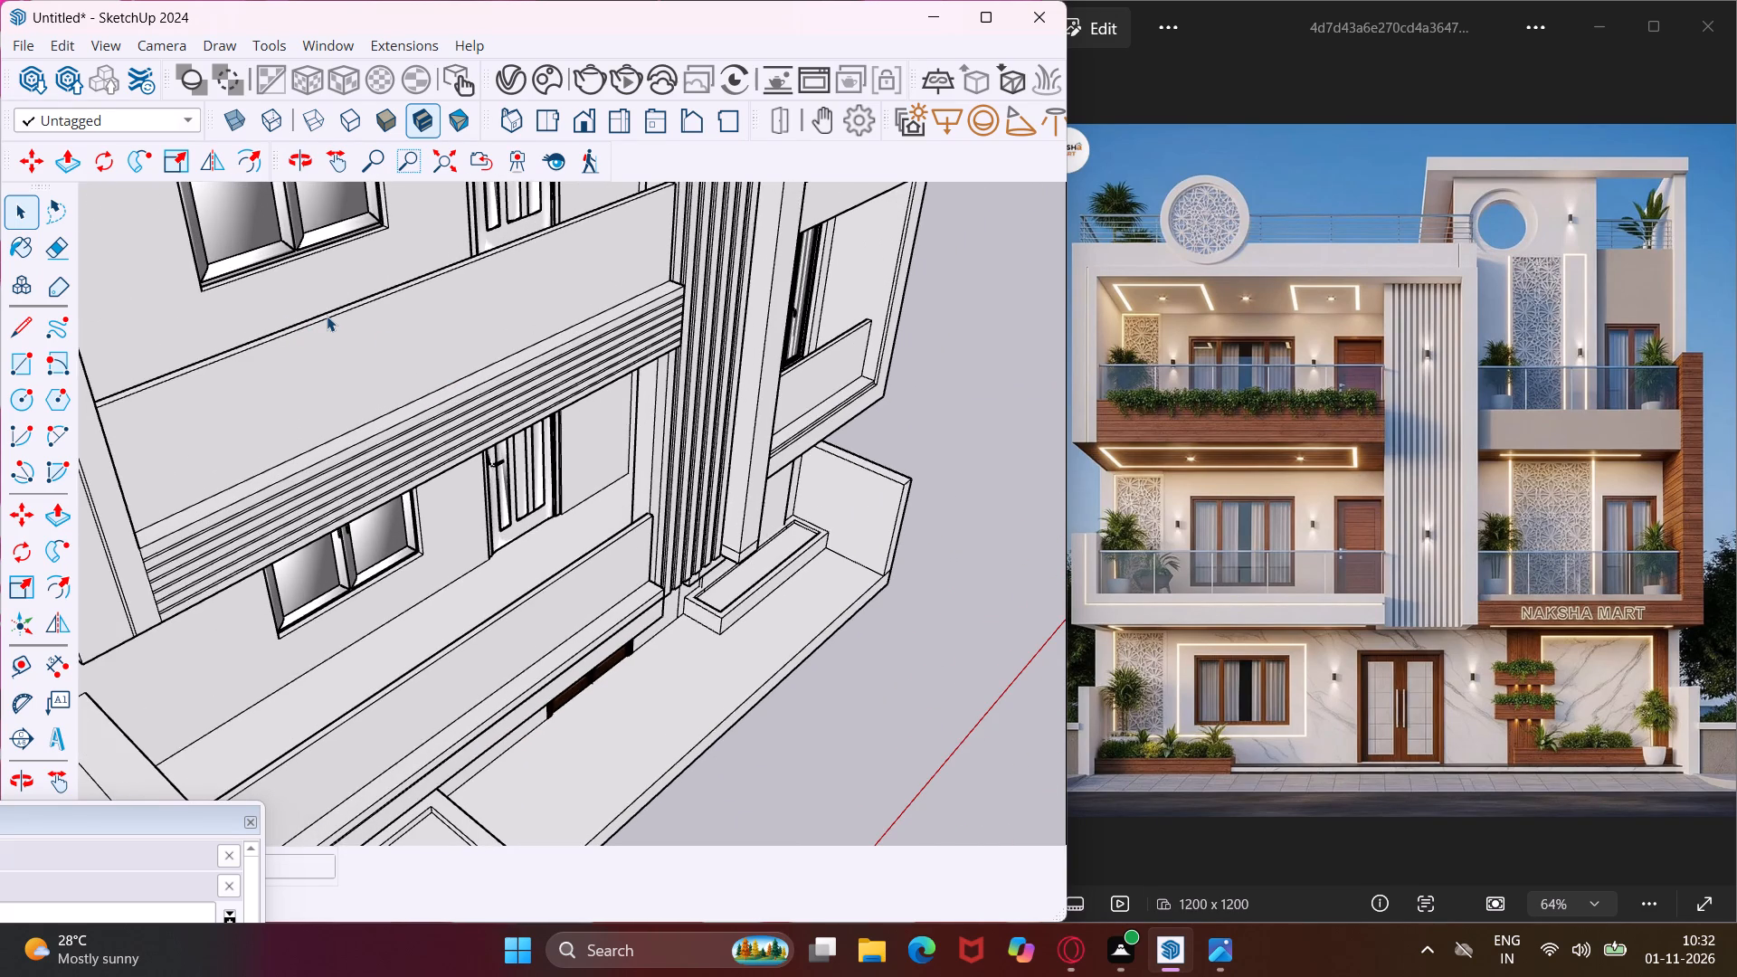
pyautogui.press('e')
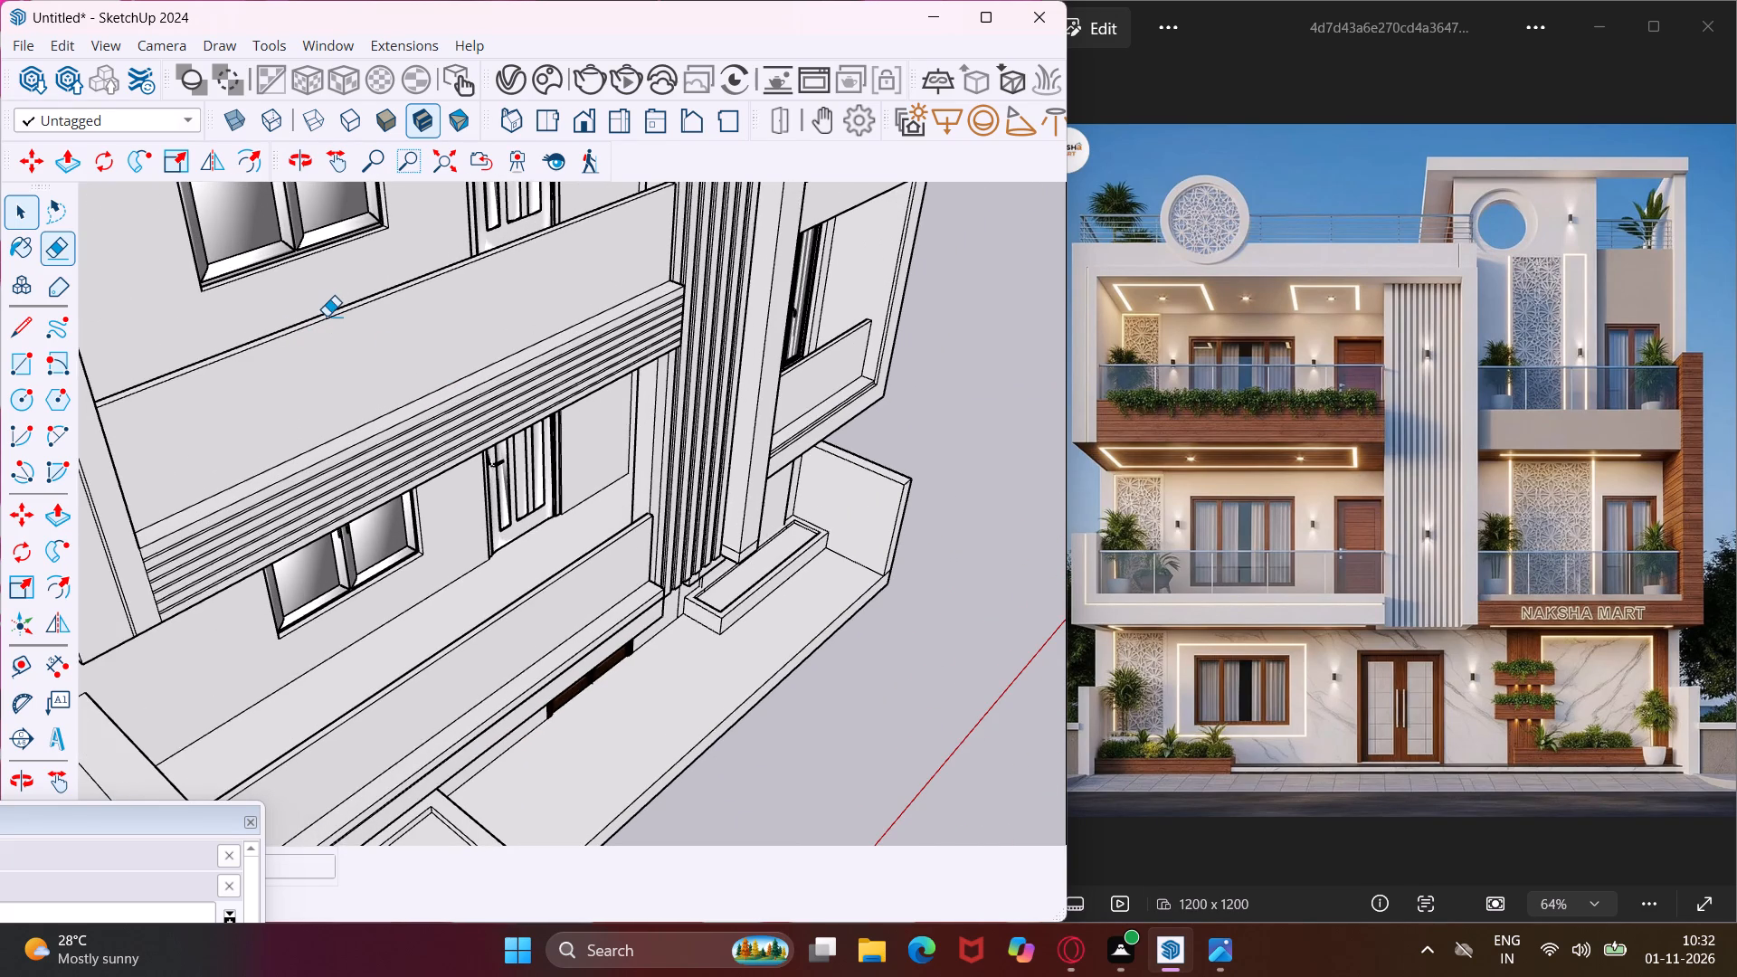
pyautogui.click(330, 318)
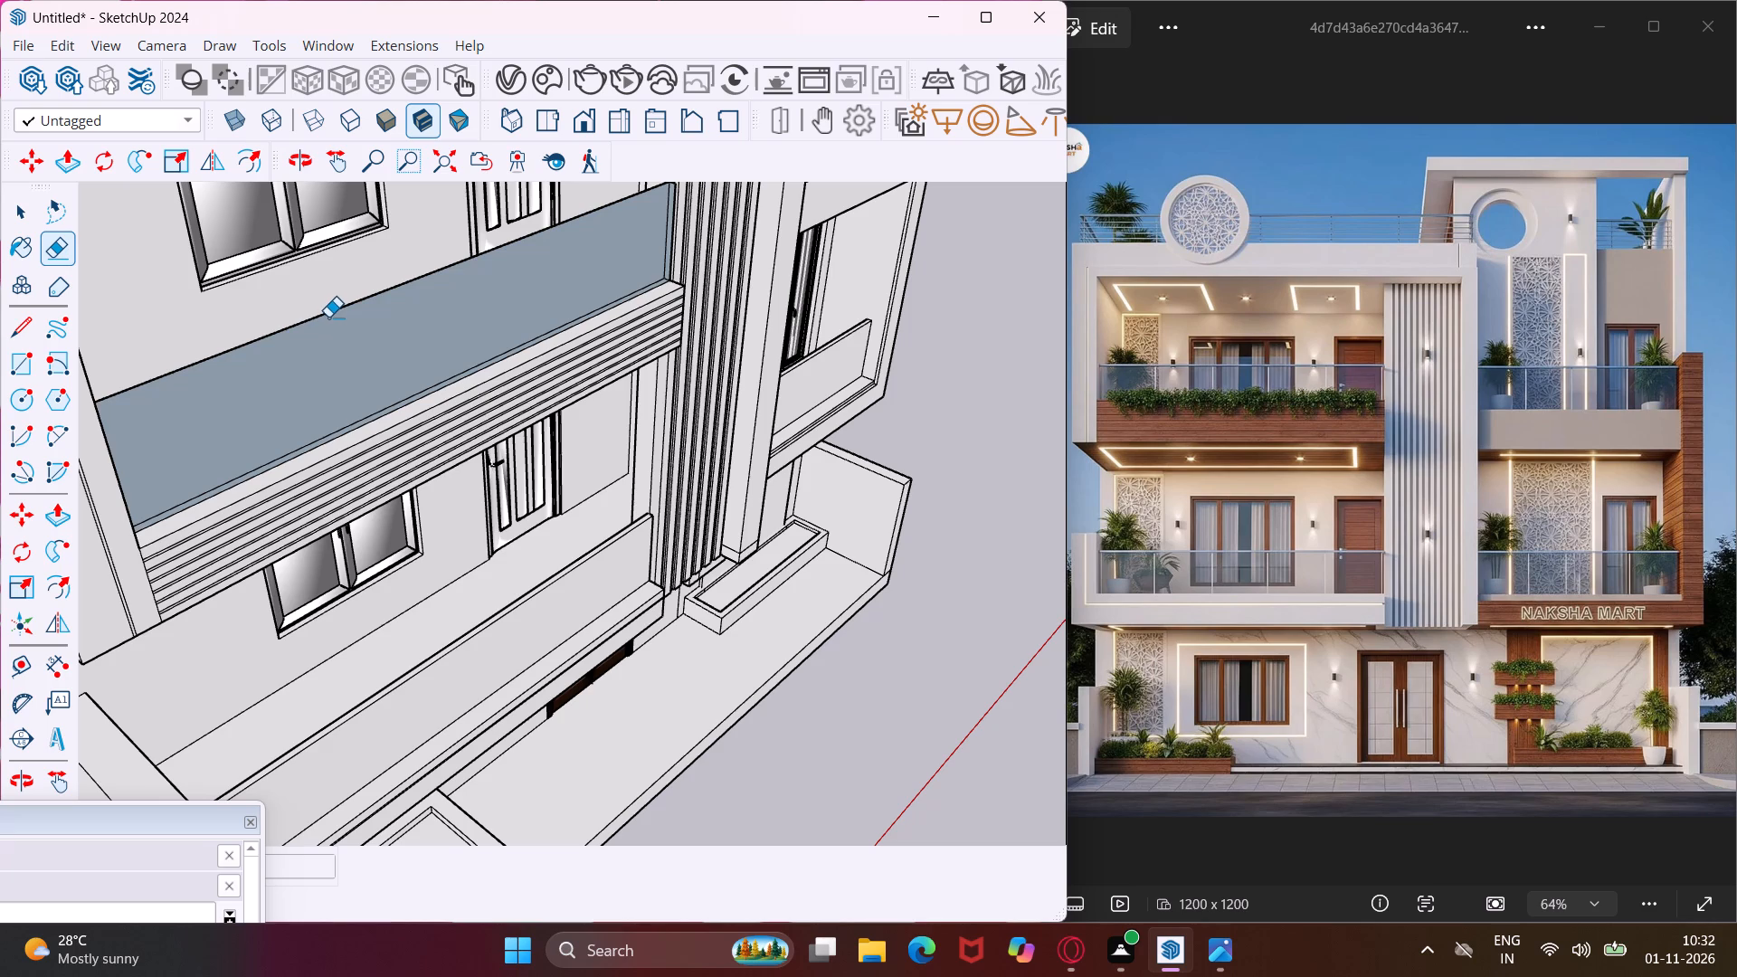
pyautogui.click(327, 315)
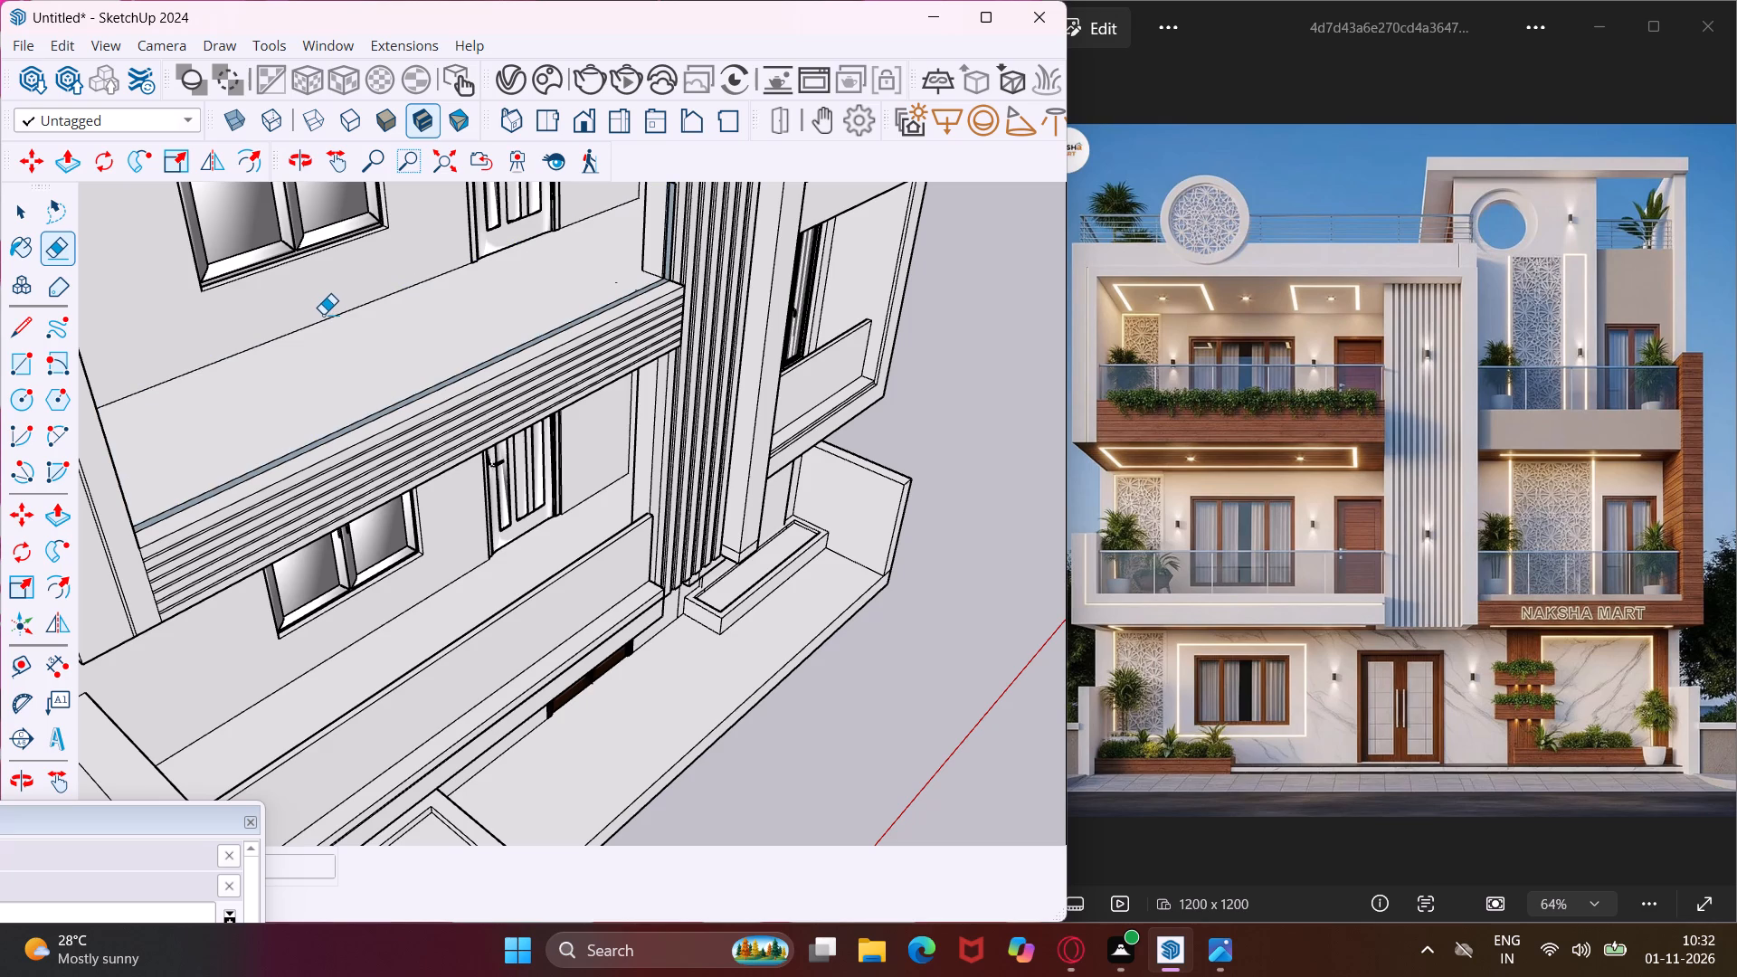
pyautogui.click(323, 314)
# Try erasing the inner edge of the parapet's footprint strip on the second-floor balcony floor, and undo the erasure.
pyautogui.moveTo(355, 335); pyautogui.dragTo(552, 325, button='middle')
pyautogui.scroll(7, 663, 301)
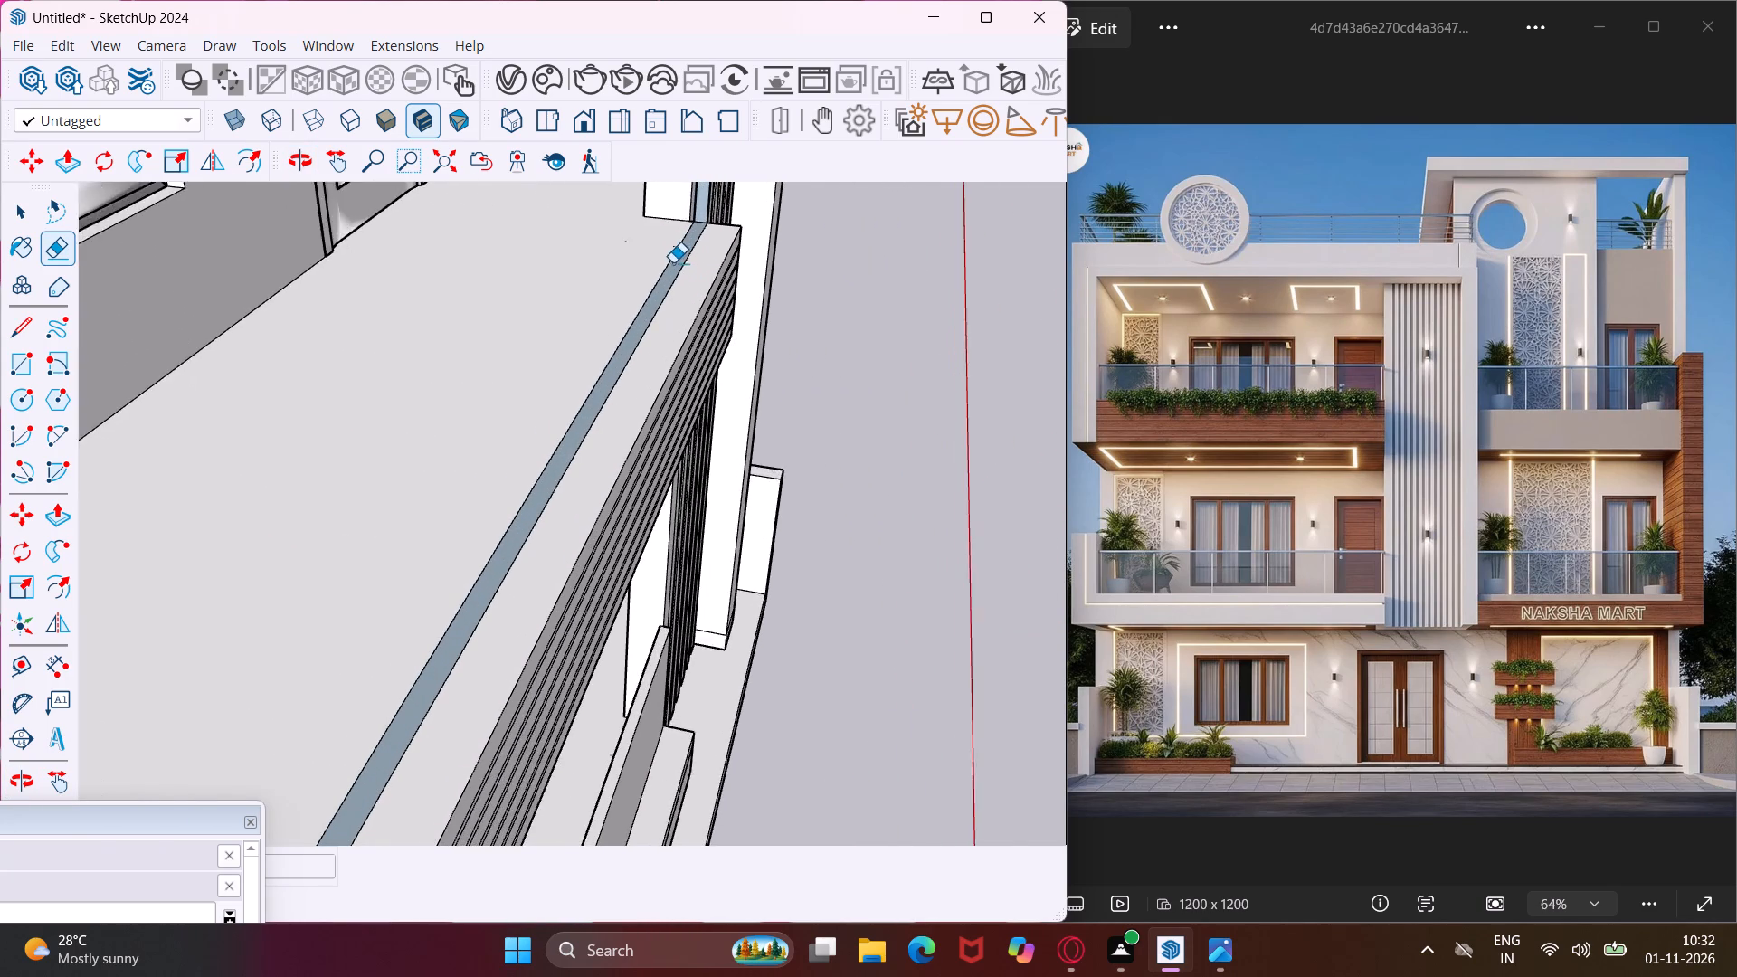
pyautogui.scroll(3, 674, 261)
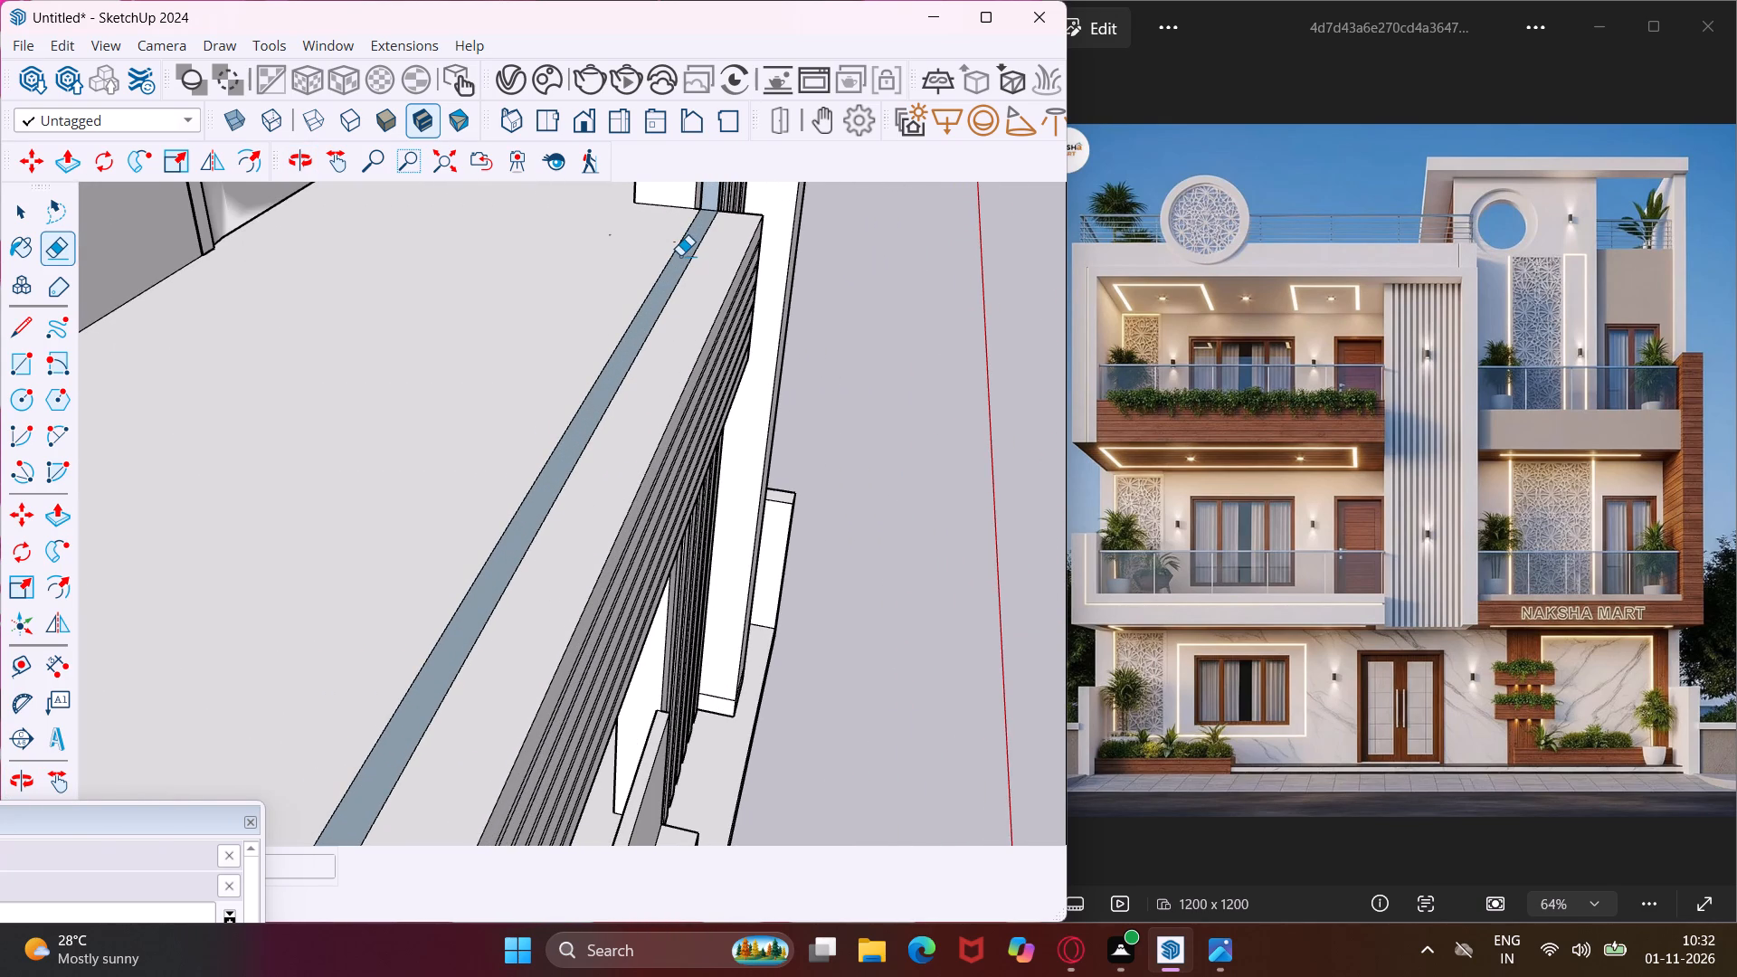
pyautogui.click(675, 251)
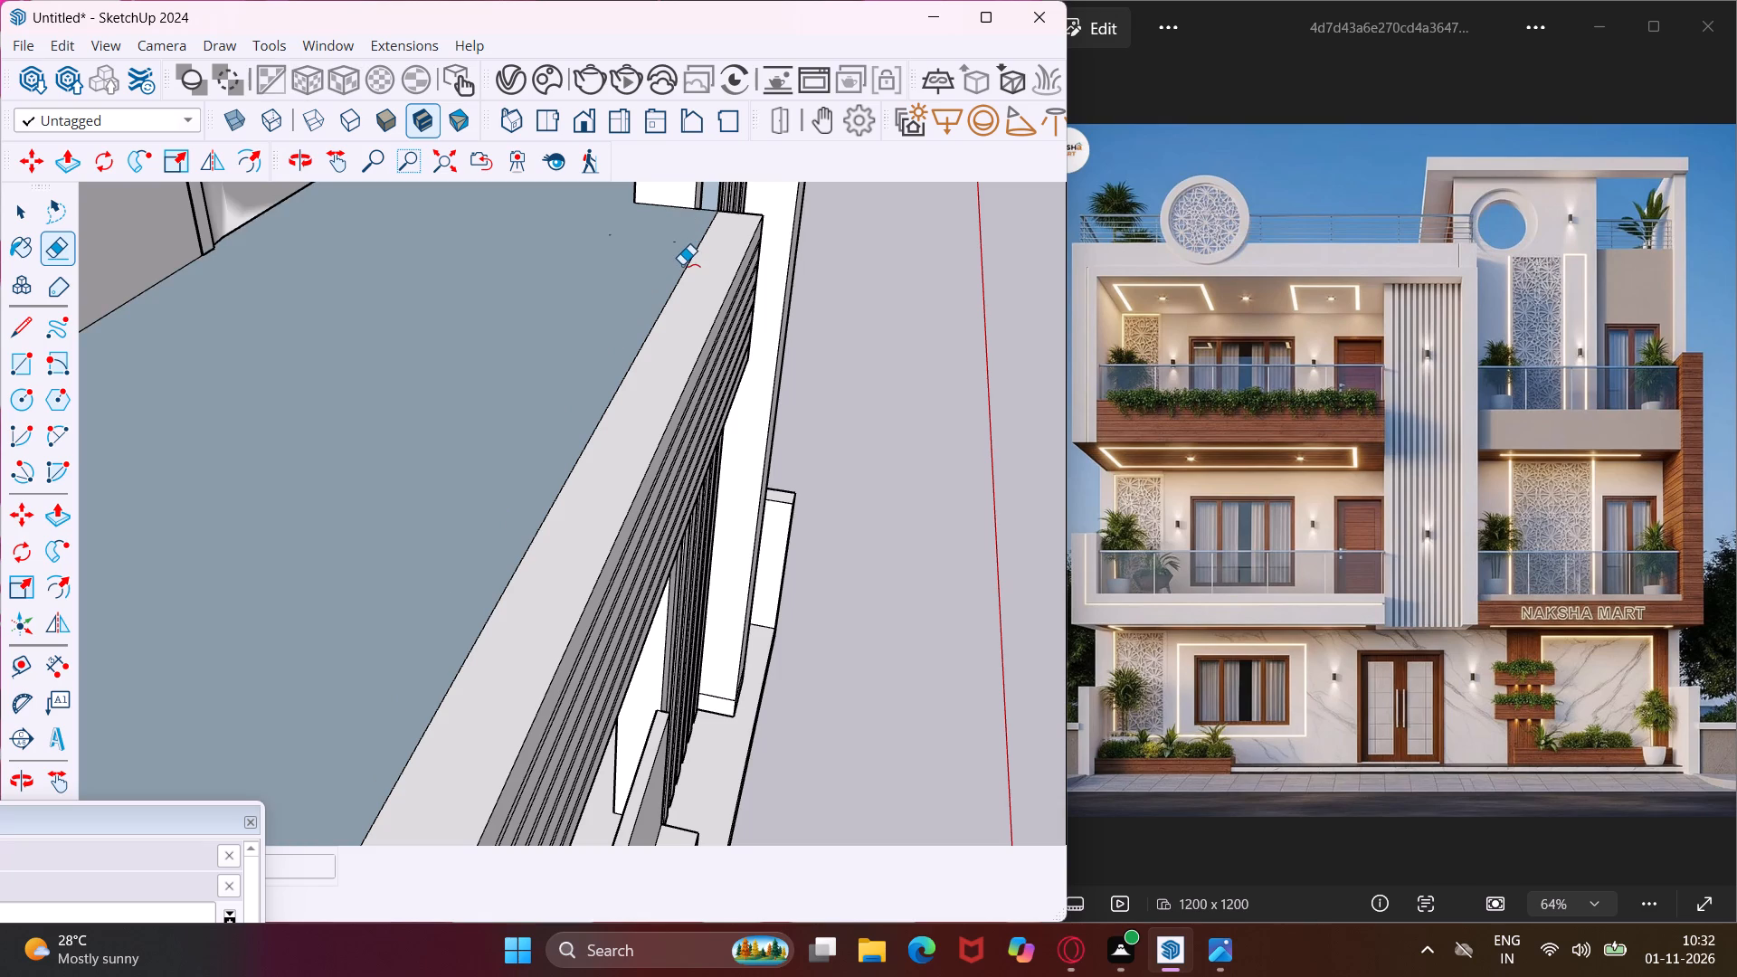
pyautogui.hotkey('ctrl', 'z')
# Erase the leftover parapet outline edges from the side of the fluted column beside the second-floor balcony.
pyautogui.scroll(-6, 577, 318)
pyautogui.moveTo(582, 351); pyautogui.dragTo(286, 497, button='middle')
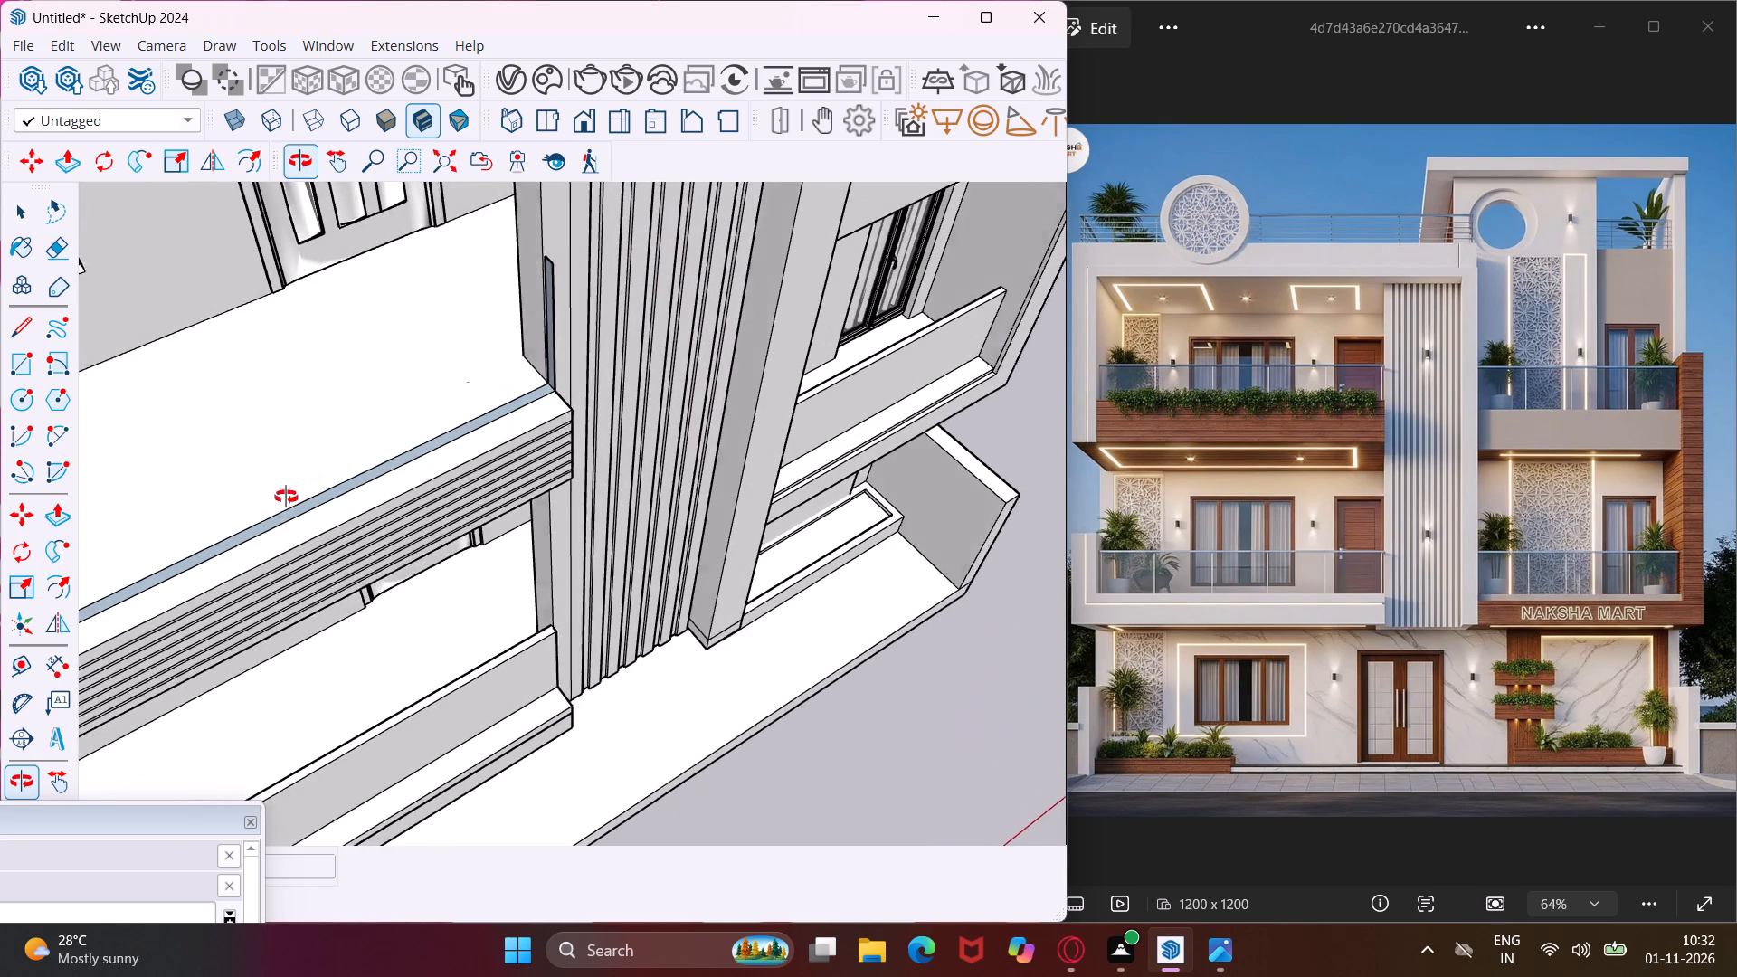
pyautogui.moveTo(286, 497); pyautogui.dragTo(279, 505, button='middle')
pyautogui.scroll(7, 551, 314)
pyautogui.click(534, 256)
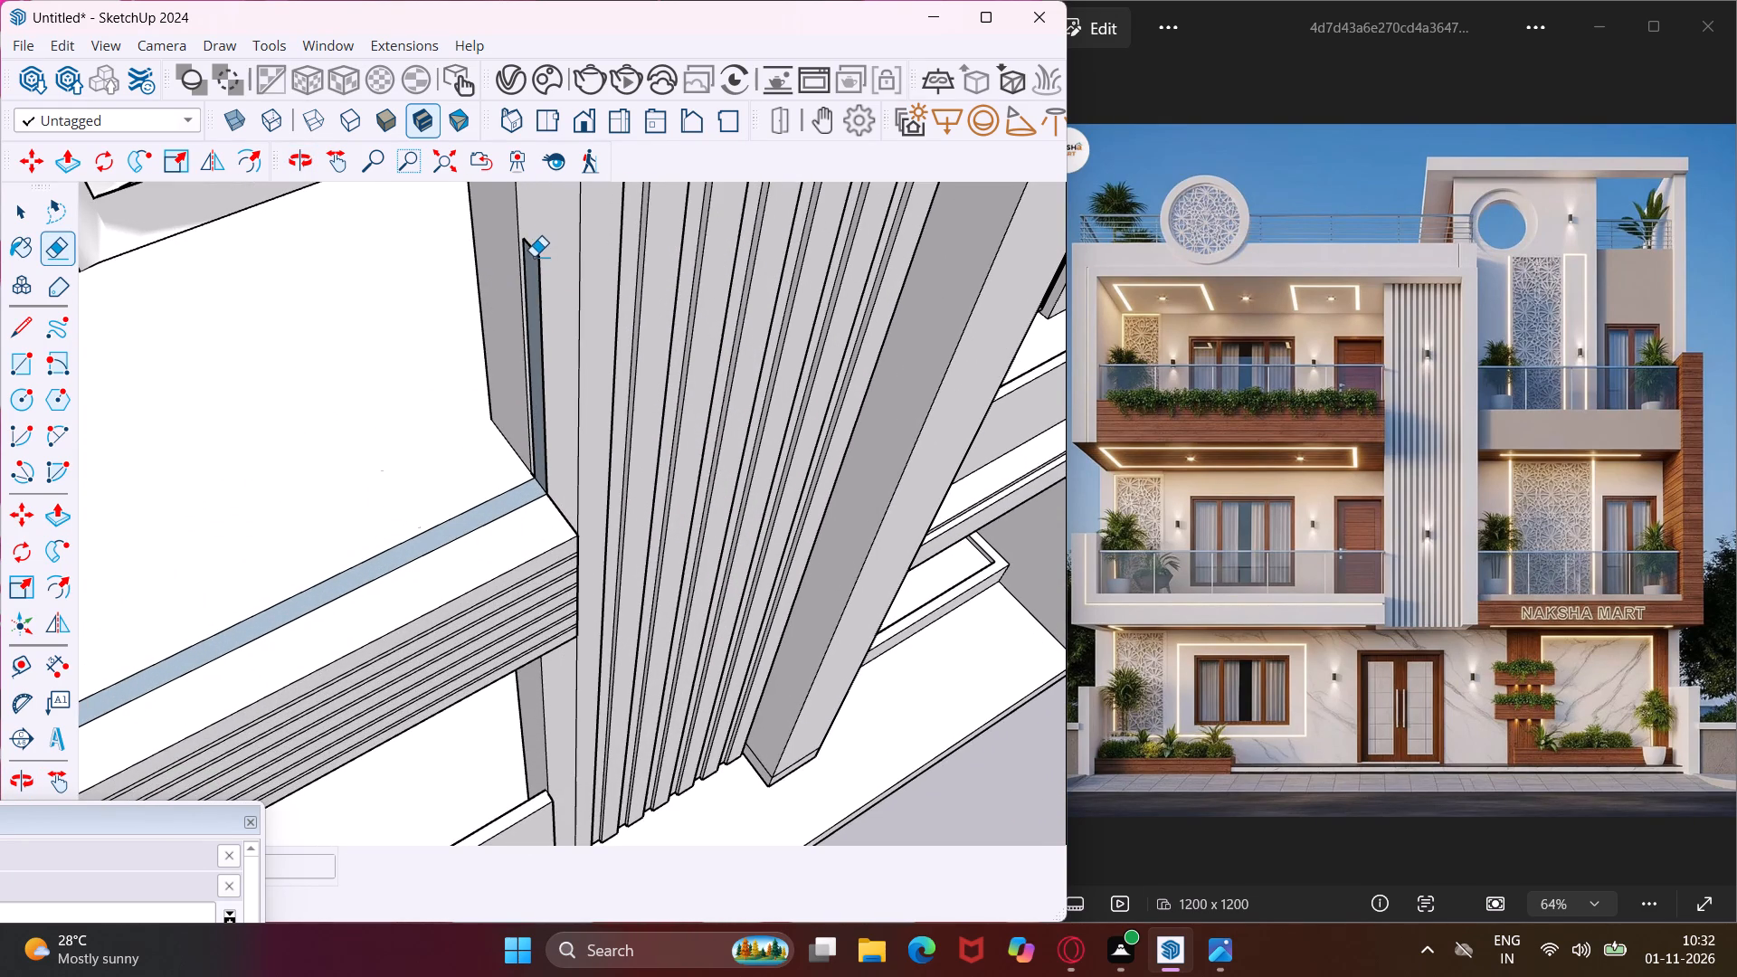
pyautogui.click(532, 249)
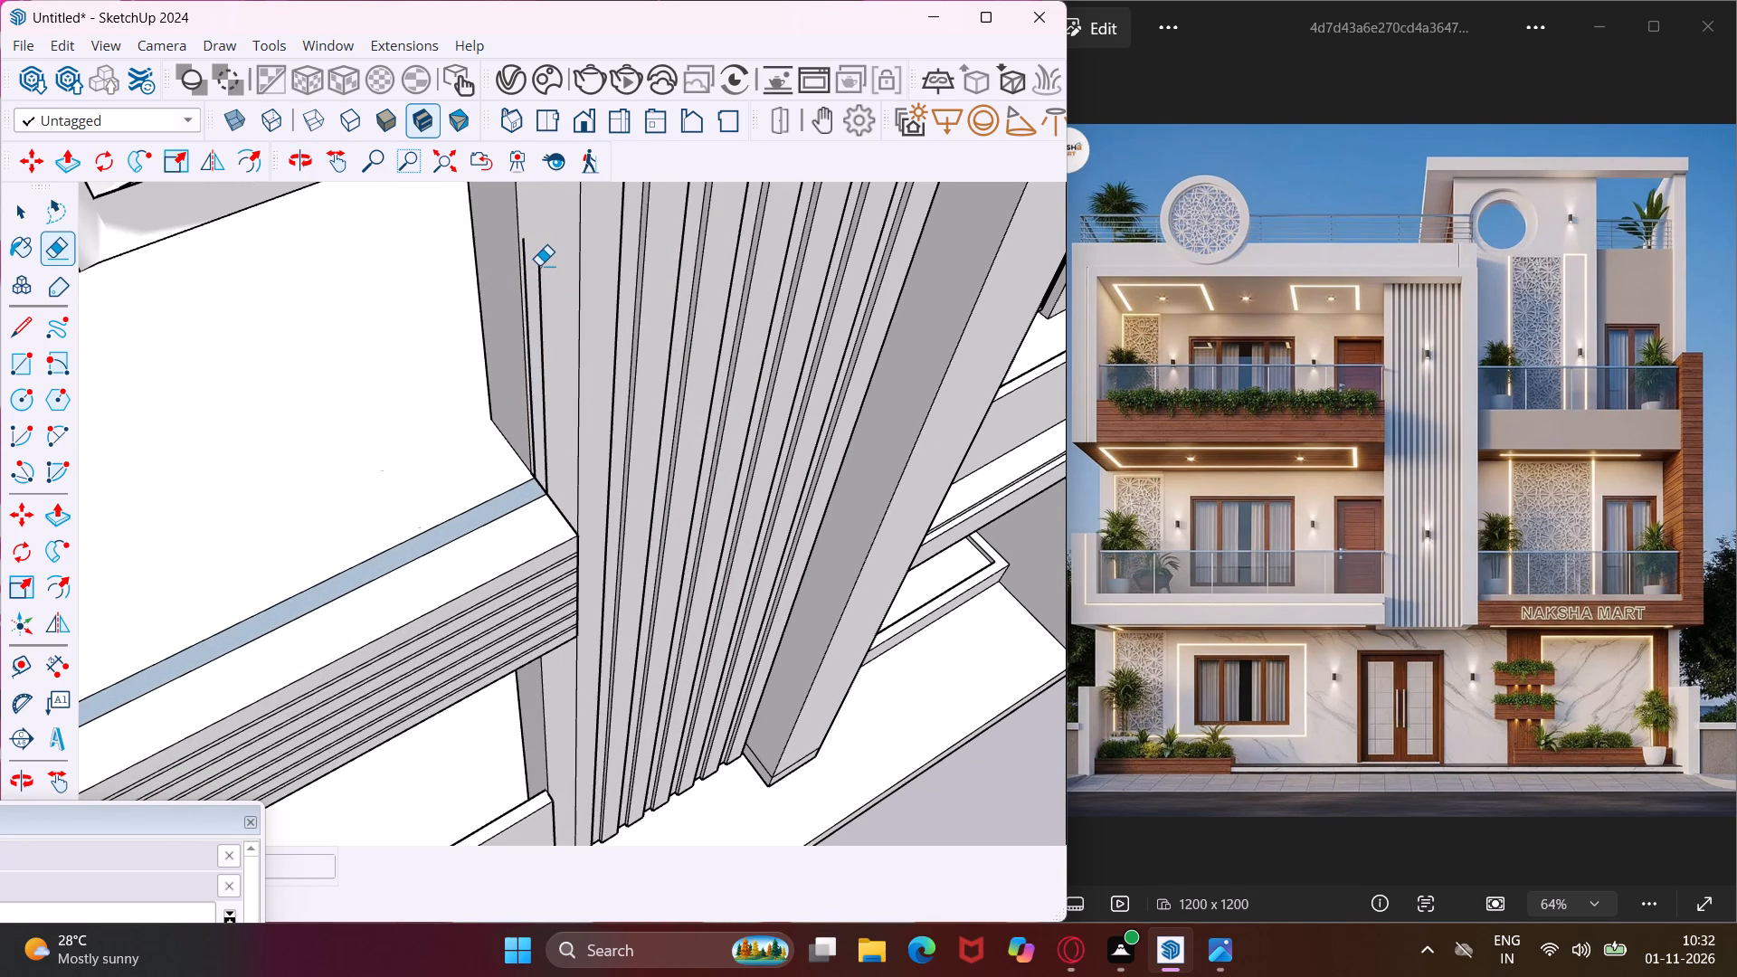
pyautogui.click(539, 265)
pyautogui.click(524, 251)
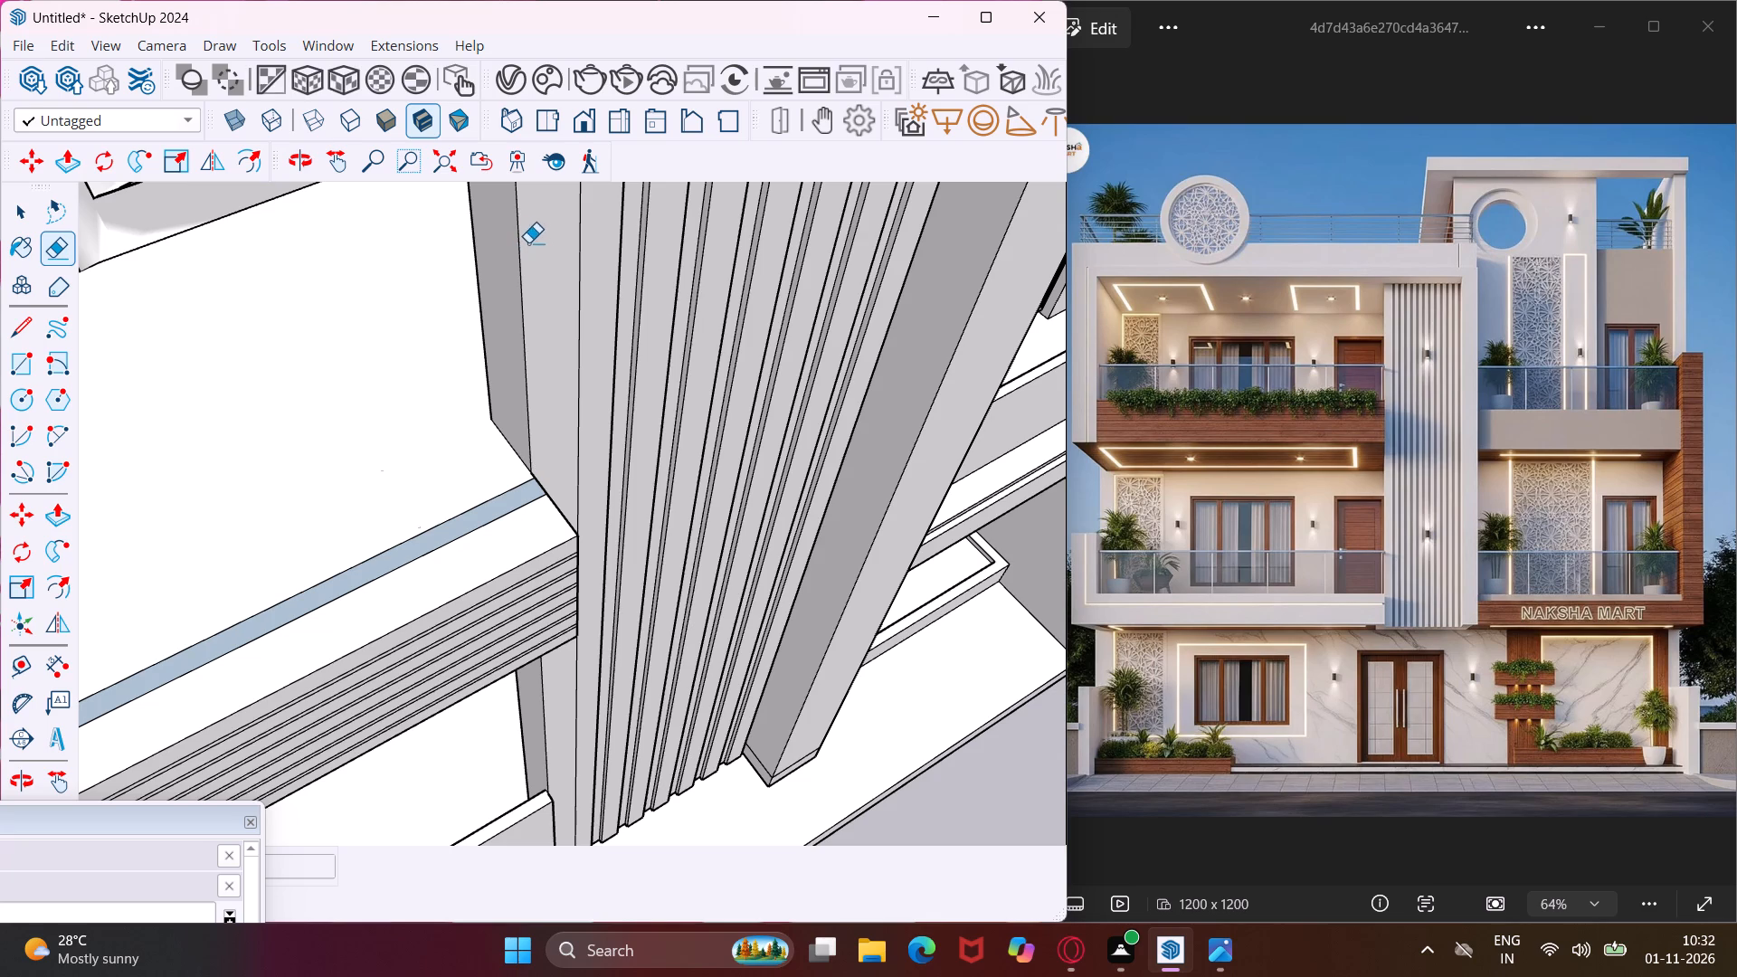
# Erase the leftover parapet outline edges from the side wall at the opposite end of the second-floor balcony.
pyautogui.scroll(-18, 531, 220)
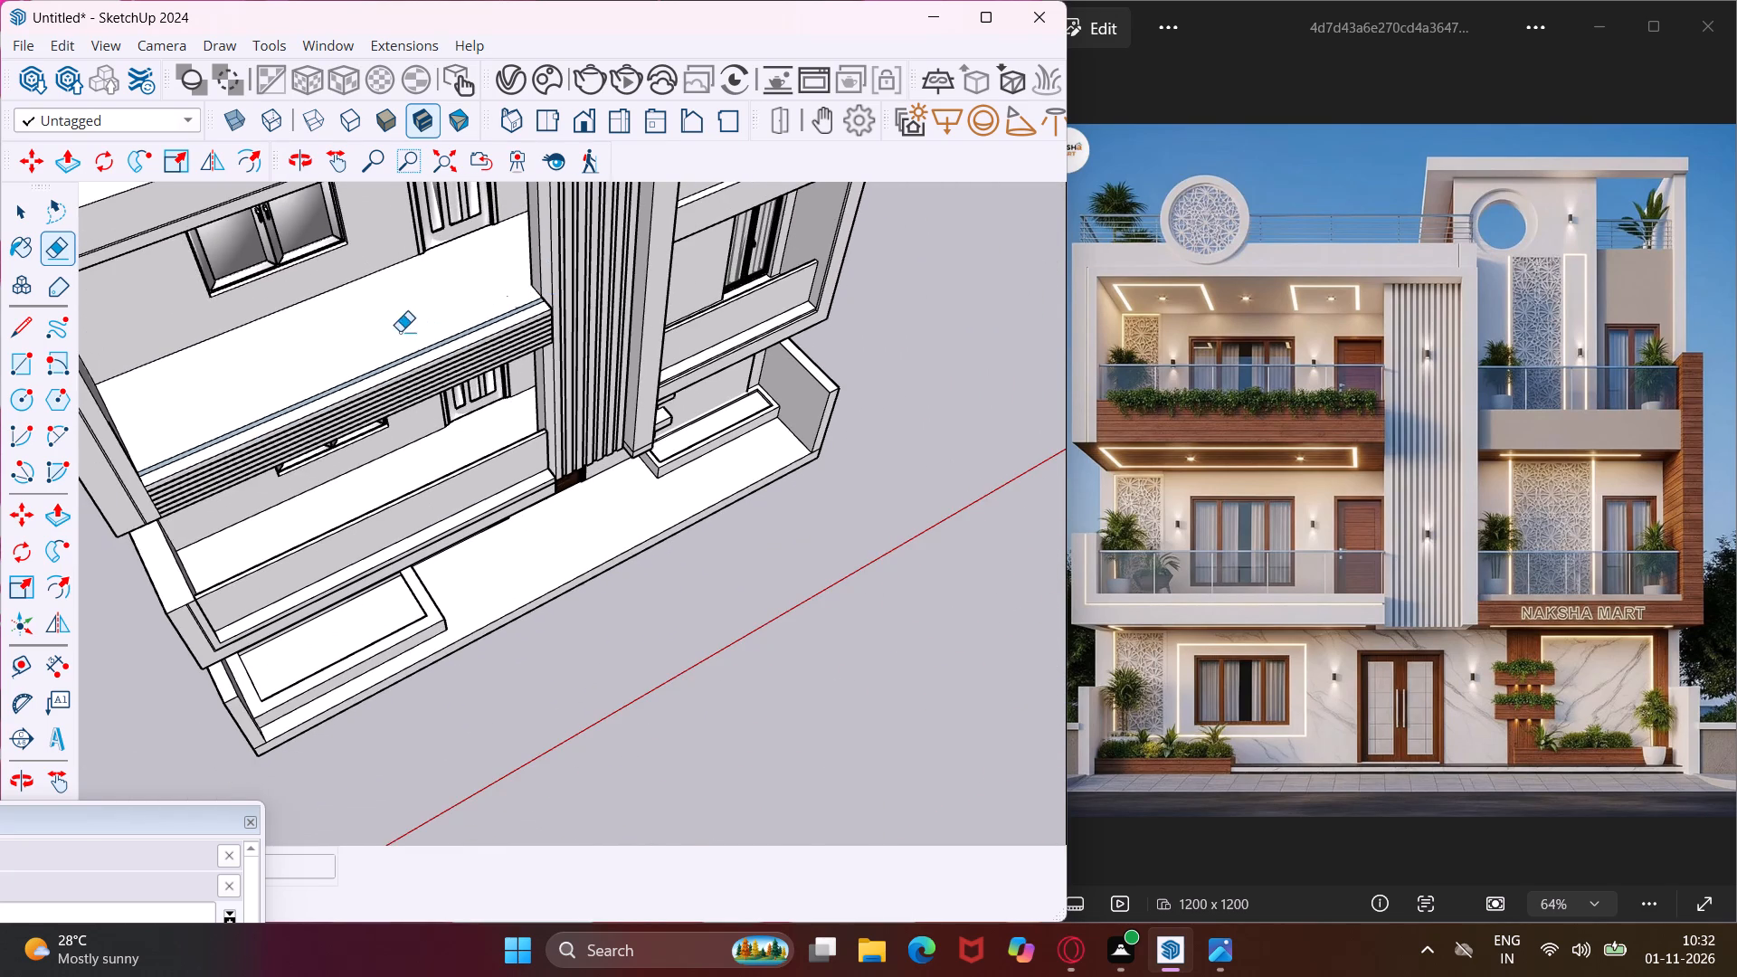
pyautogui.moveTo(388, 338); pyautogui.dragTo(201, 433, button='middle')
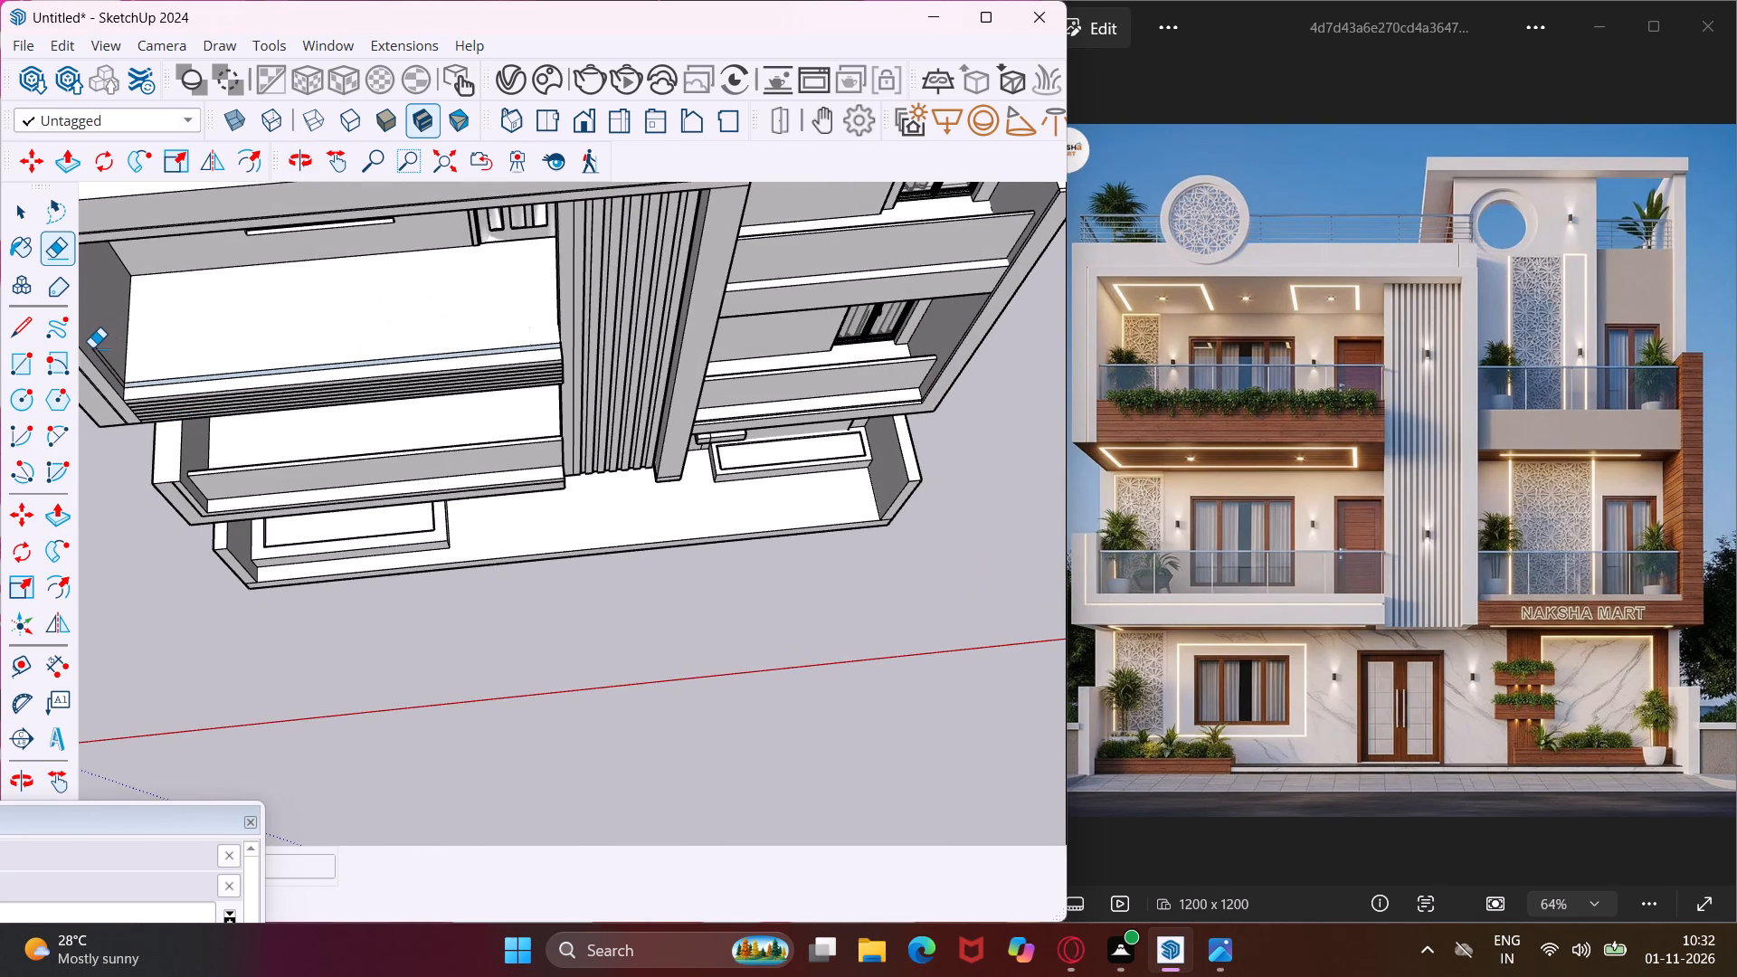
pyautogui.scroll(13, 92, 347)
pyautogui.moveTo(103, 364); pyautogui.dragTo(113, 356)
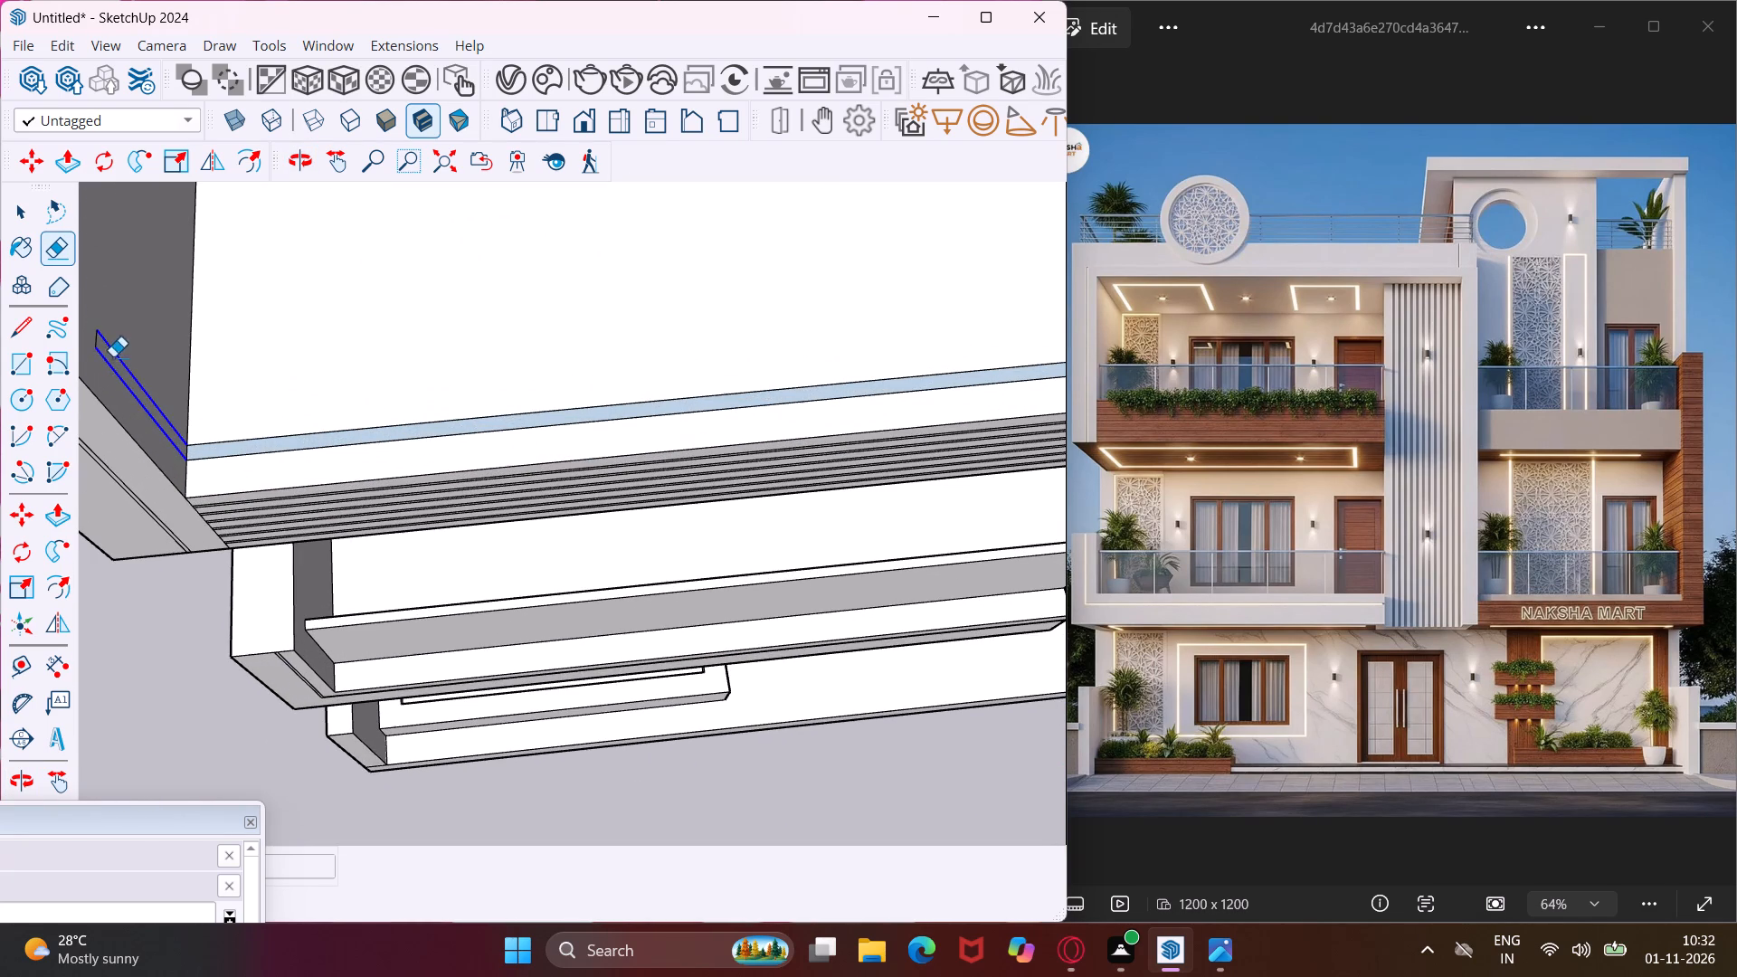
pyautogui.moveTo(113, 356); pyautogui.dragTo(117, 350)
pyautogui.click(95, 342)
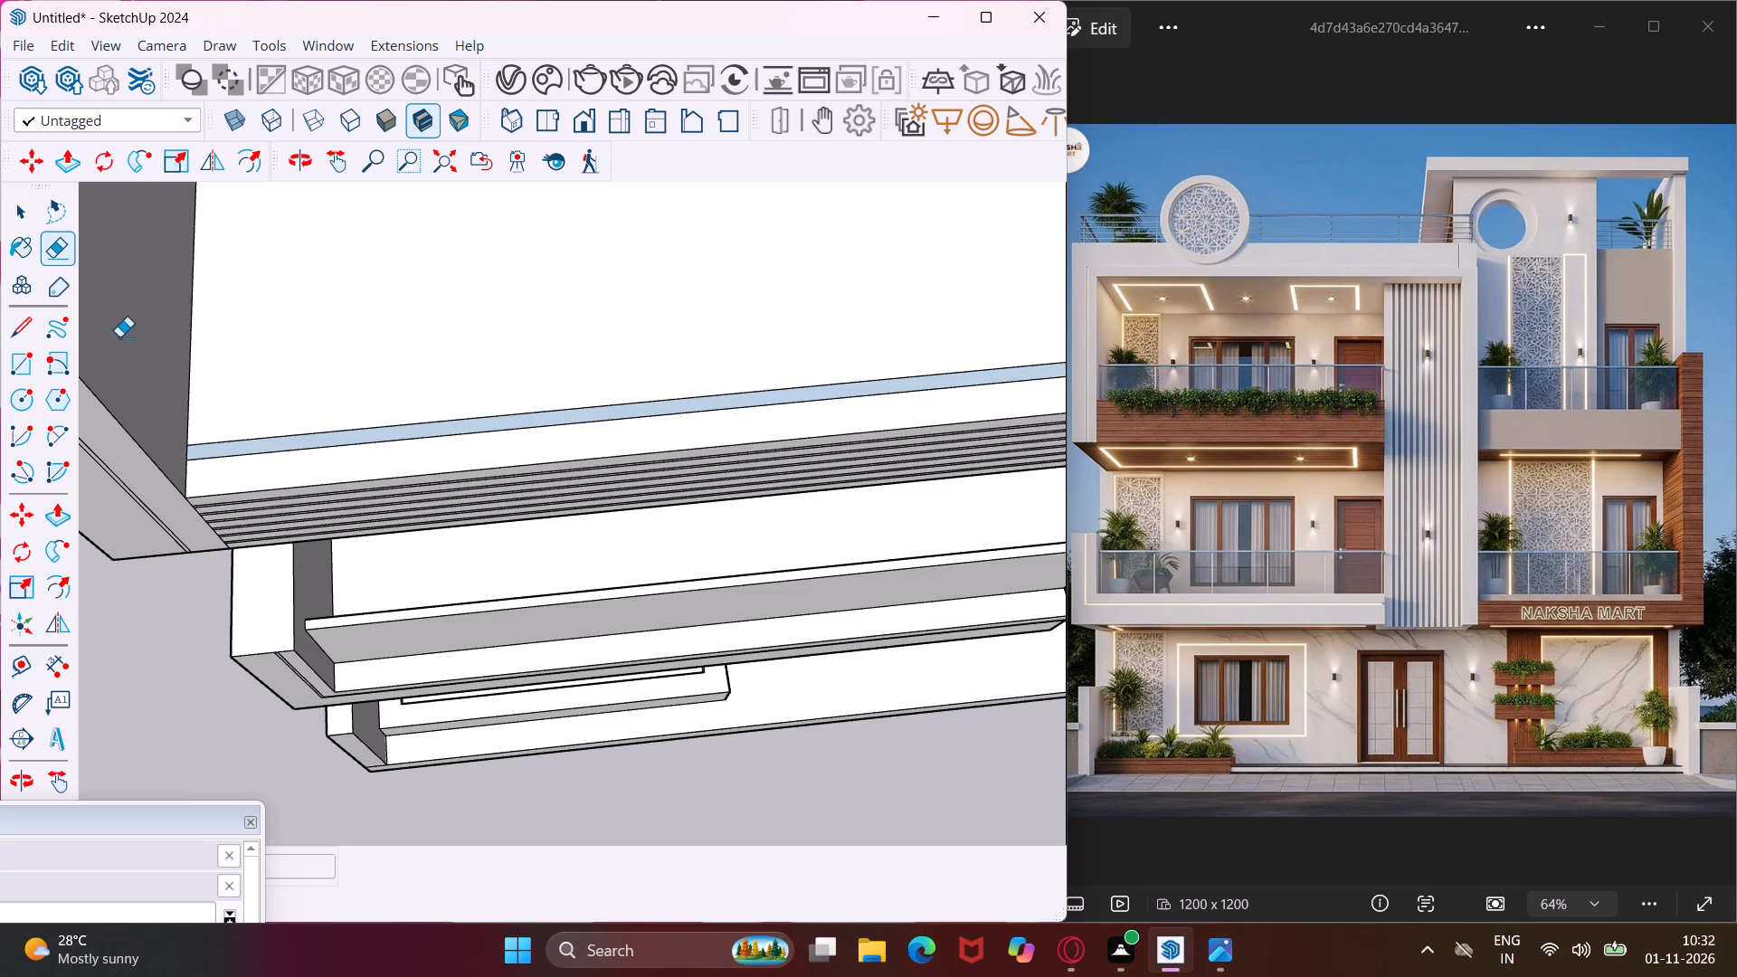
pyautogui.scroll(-4, 183, 371)
pyautogui.press('Escape')
pyautogui.press('space')
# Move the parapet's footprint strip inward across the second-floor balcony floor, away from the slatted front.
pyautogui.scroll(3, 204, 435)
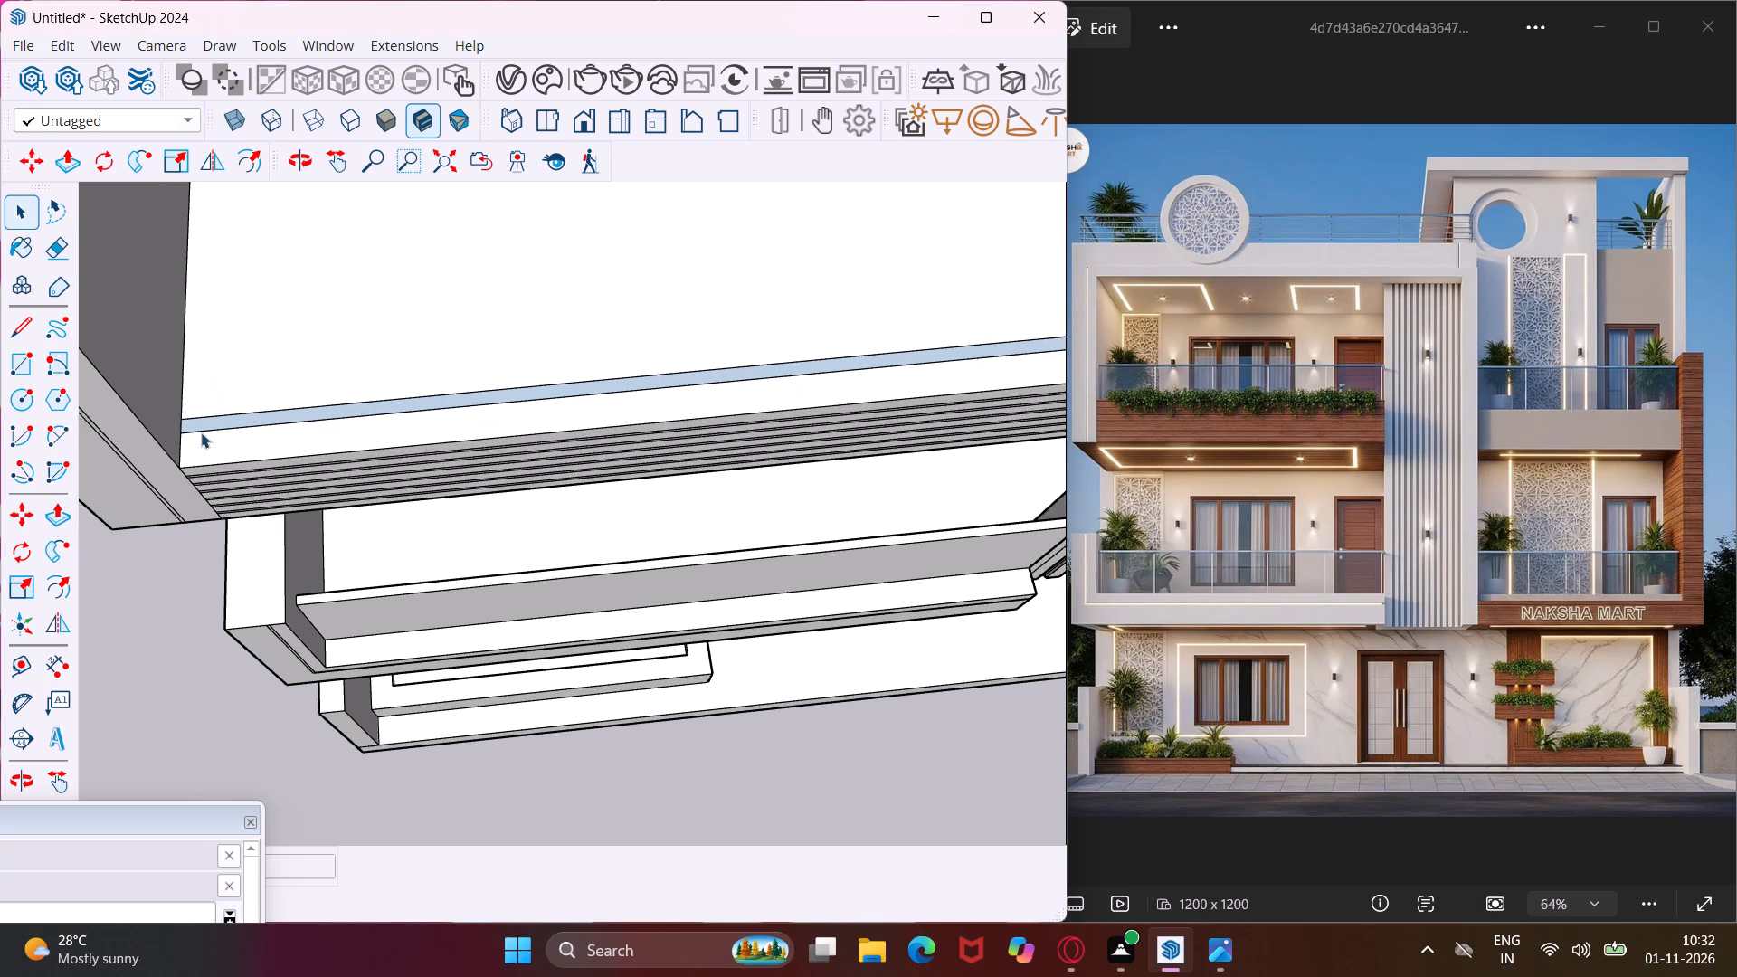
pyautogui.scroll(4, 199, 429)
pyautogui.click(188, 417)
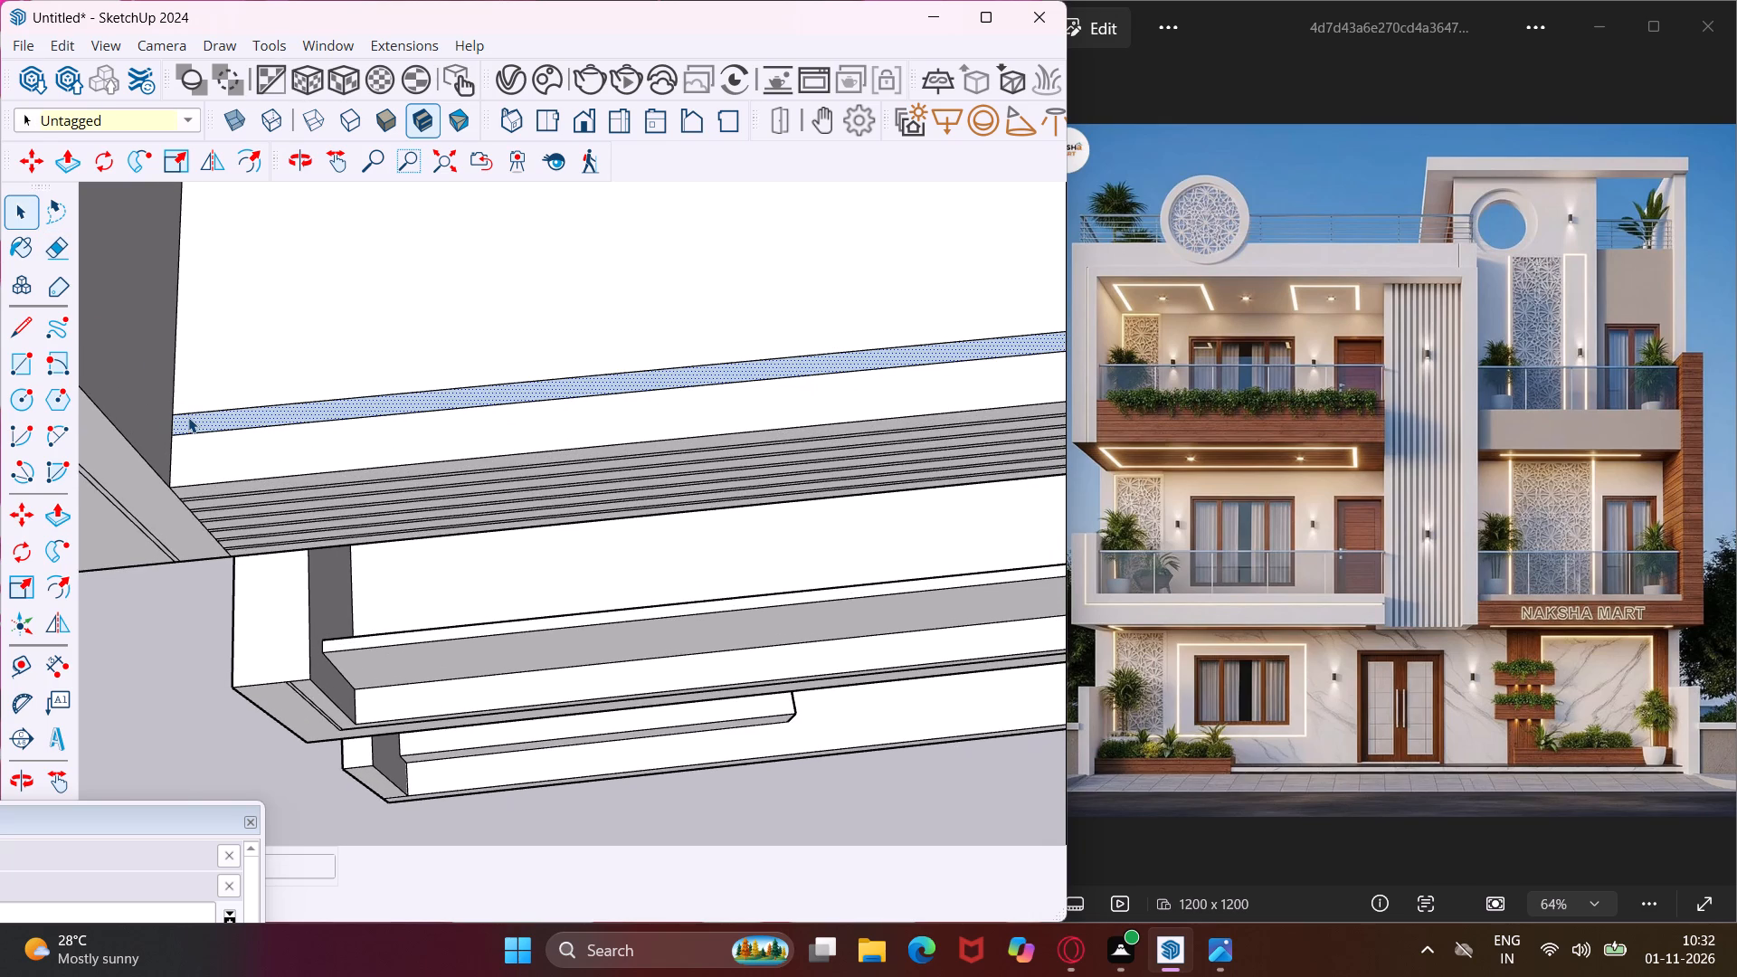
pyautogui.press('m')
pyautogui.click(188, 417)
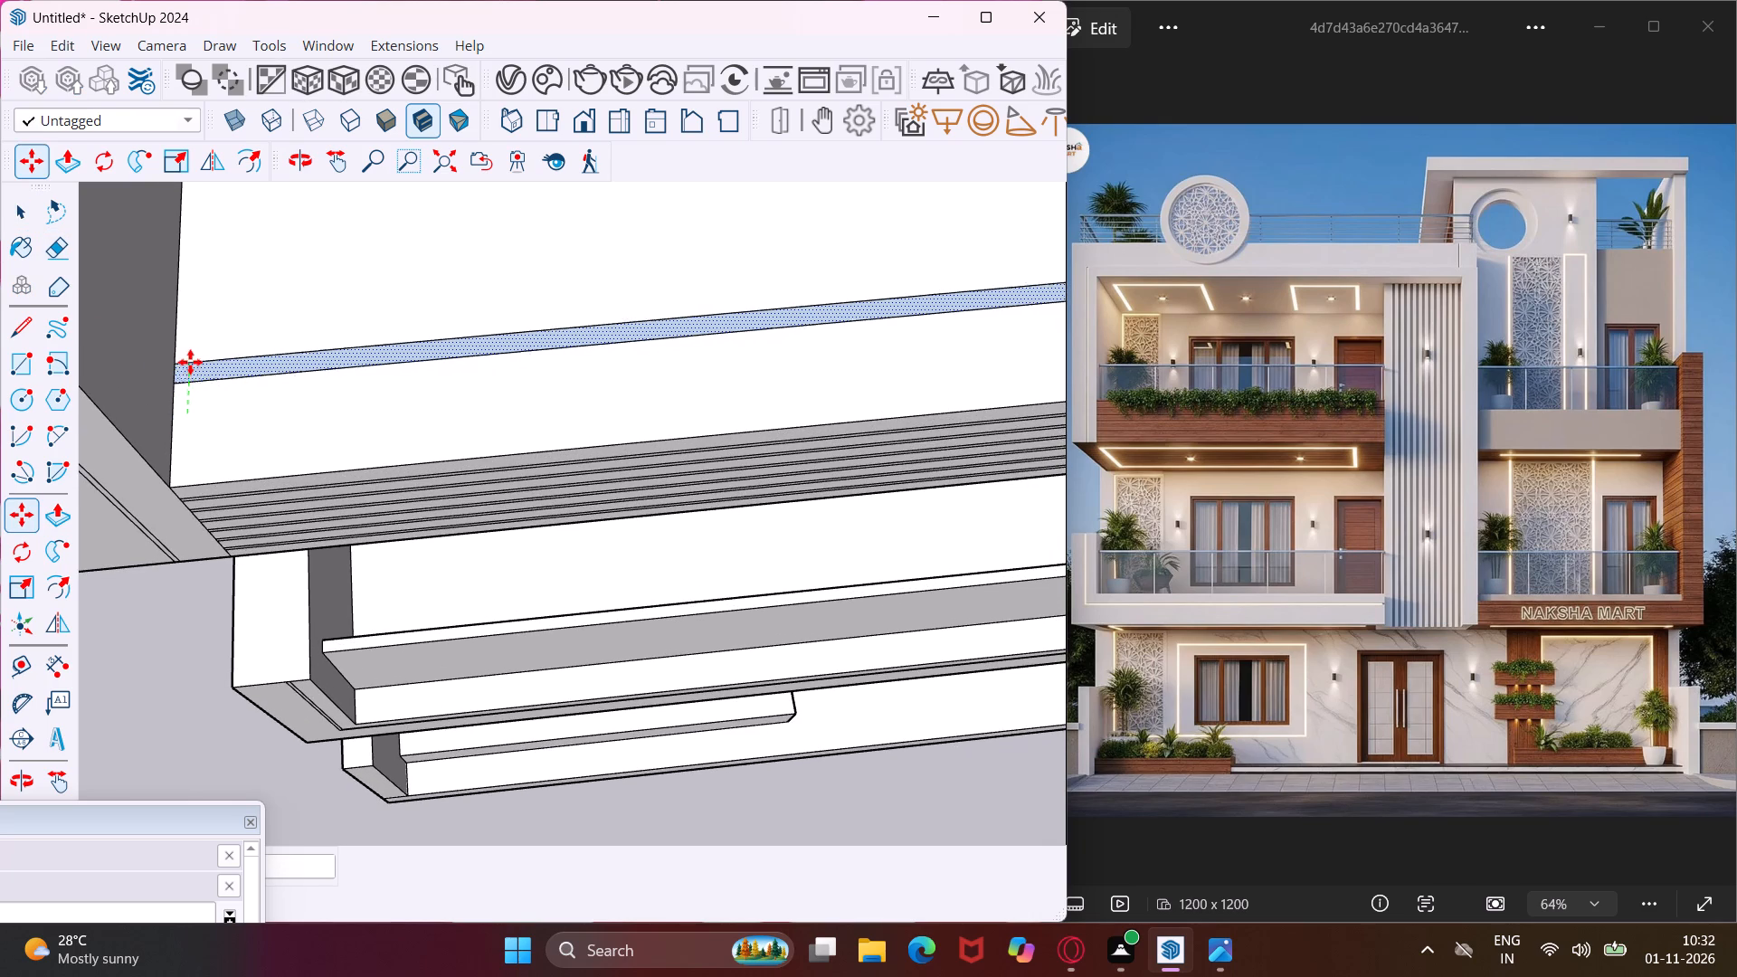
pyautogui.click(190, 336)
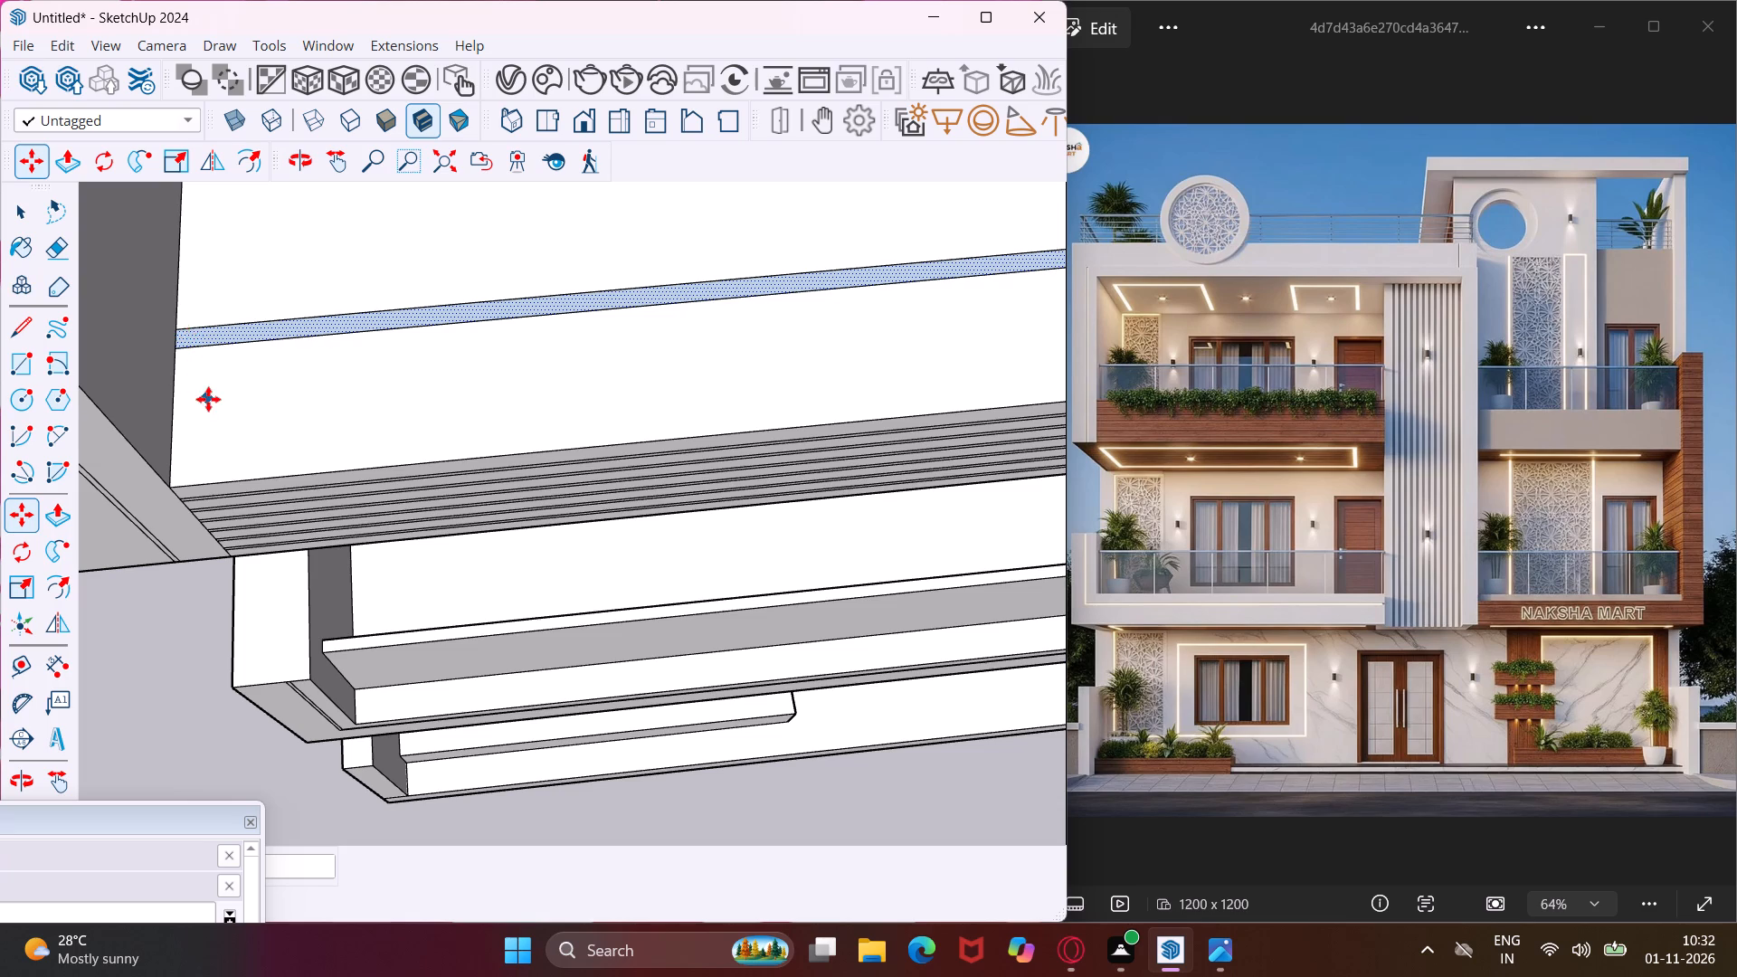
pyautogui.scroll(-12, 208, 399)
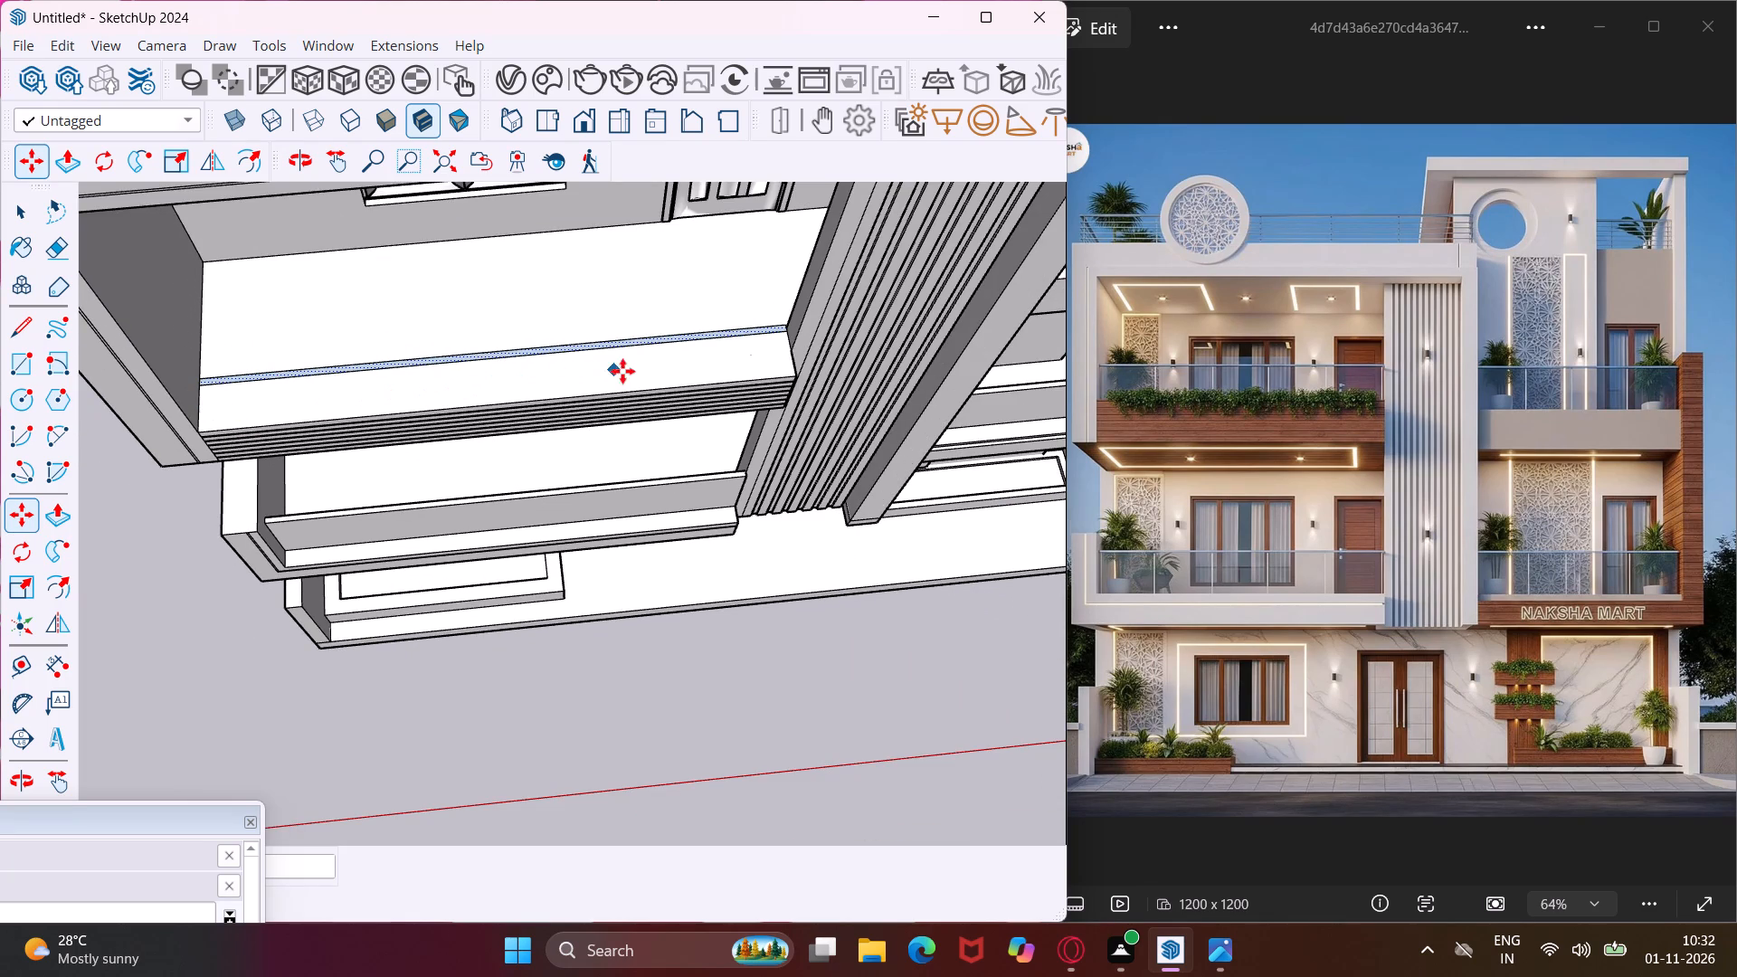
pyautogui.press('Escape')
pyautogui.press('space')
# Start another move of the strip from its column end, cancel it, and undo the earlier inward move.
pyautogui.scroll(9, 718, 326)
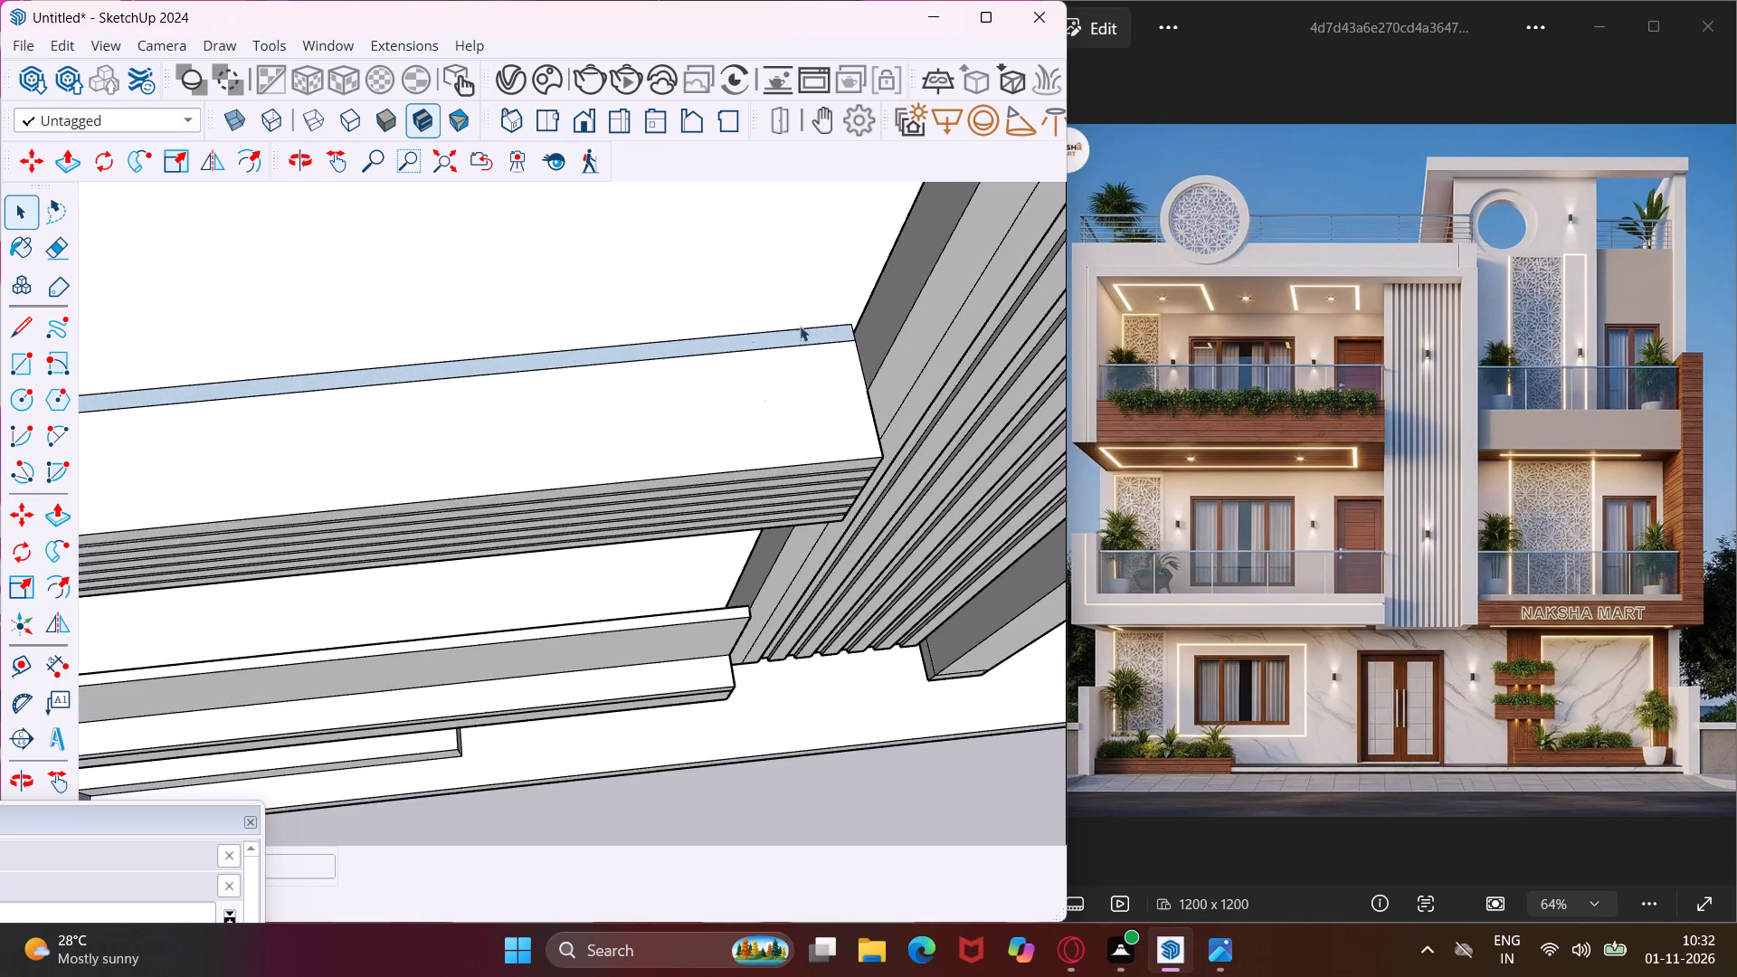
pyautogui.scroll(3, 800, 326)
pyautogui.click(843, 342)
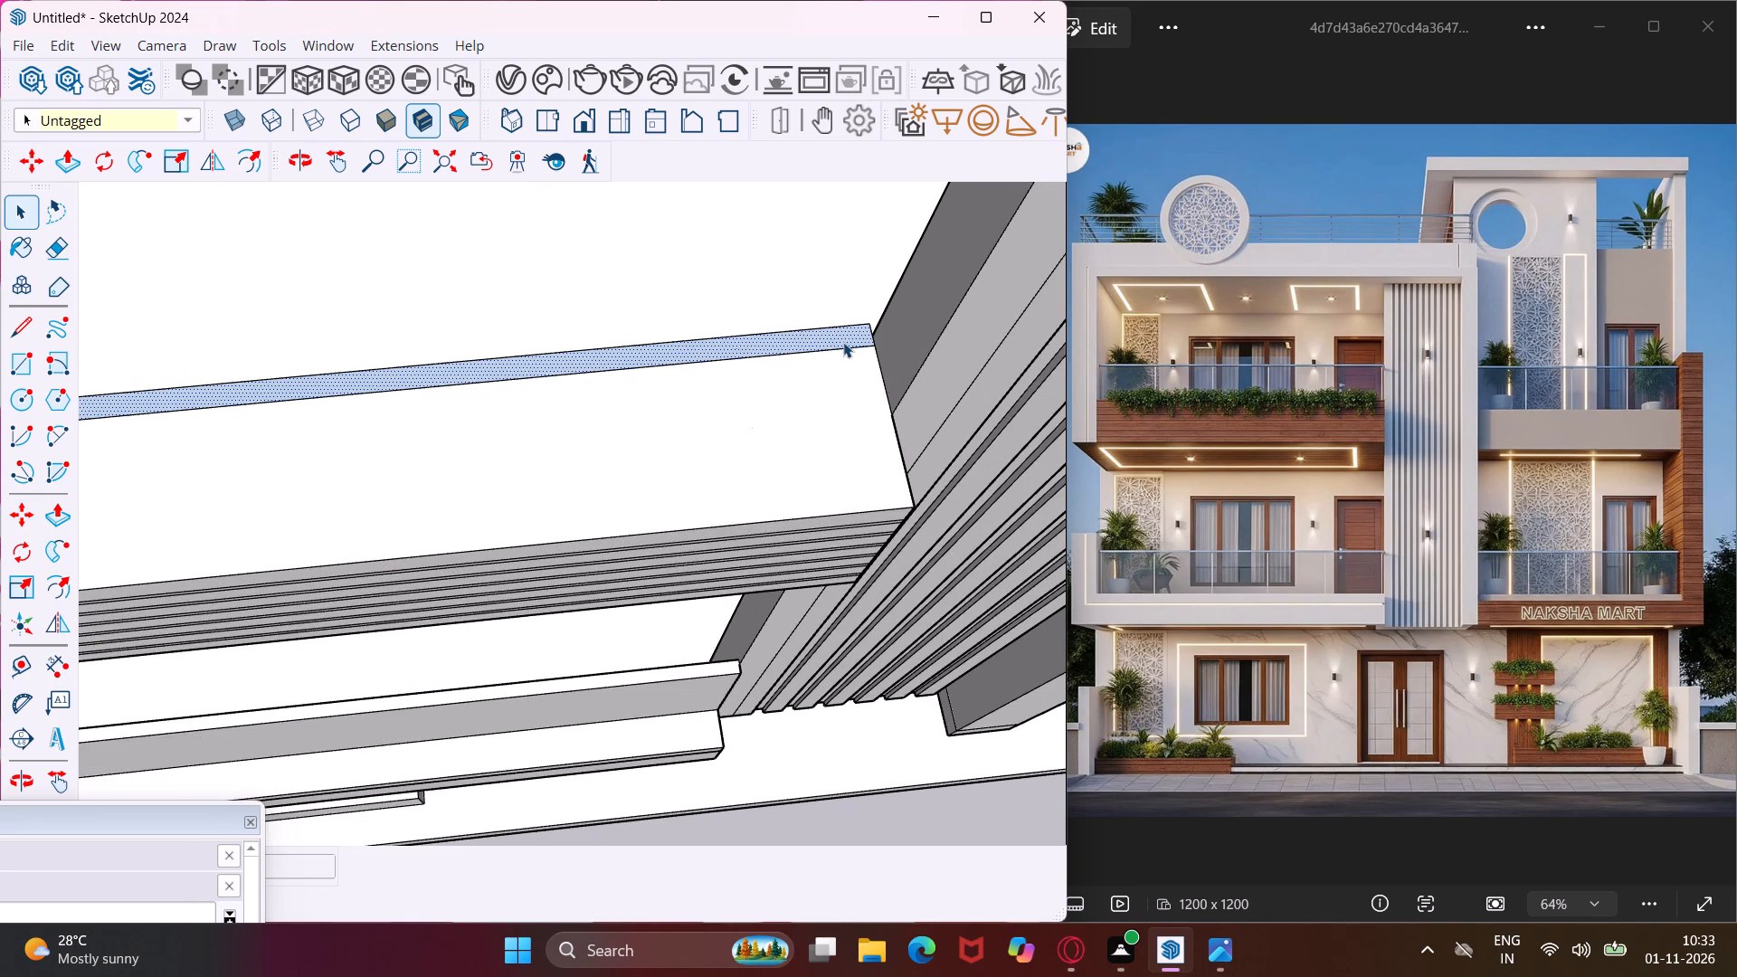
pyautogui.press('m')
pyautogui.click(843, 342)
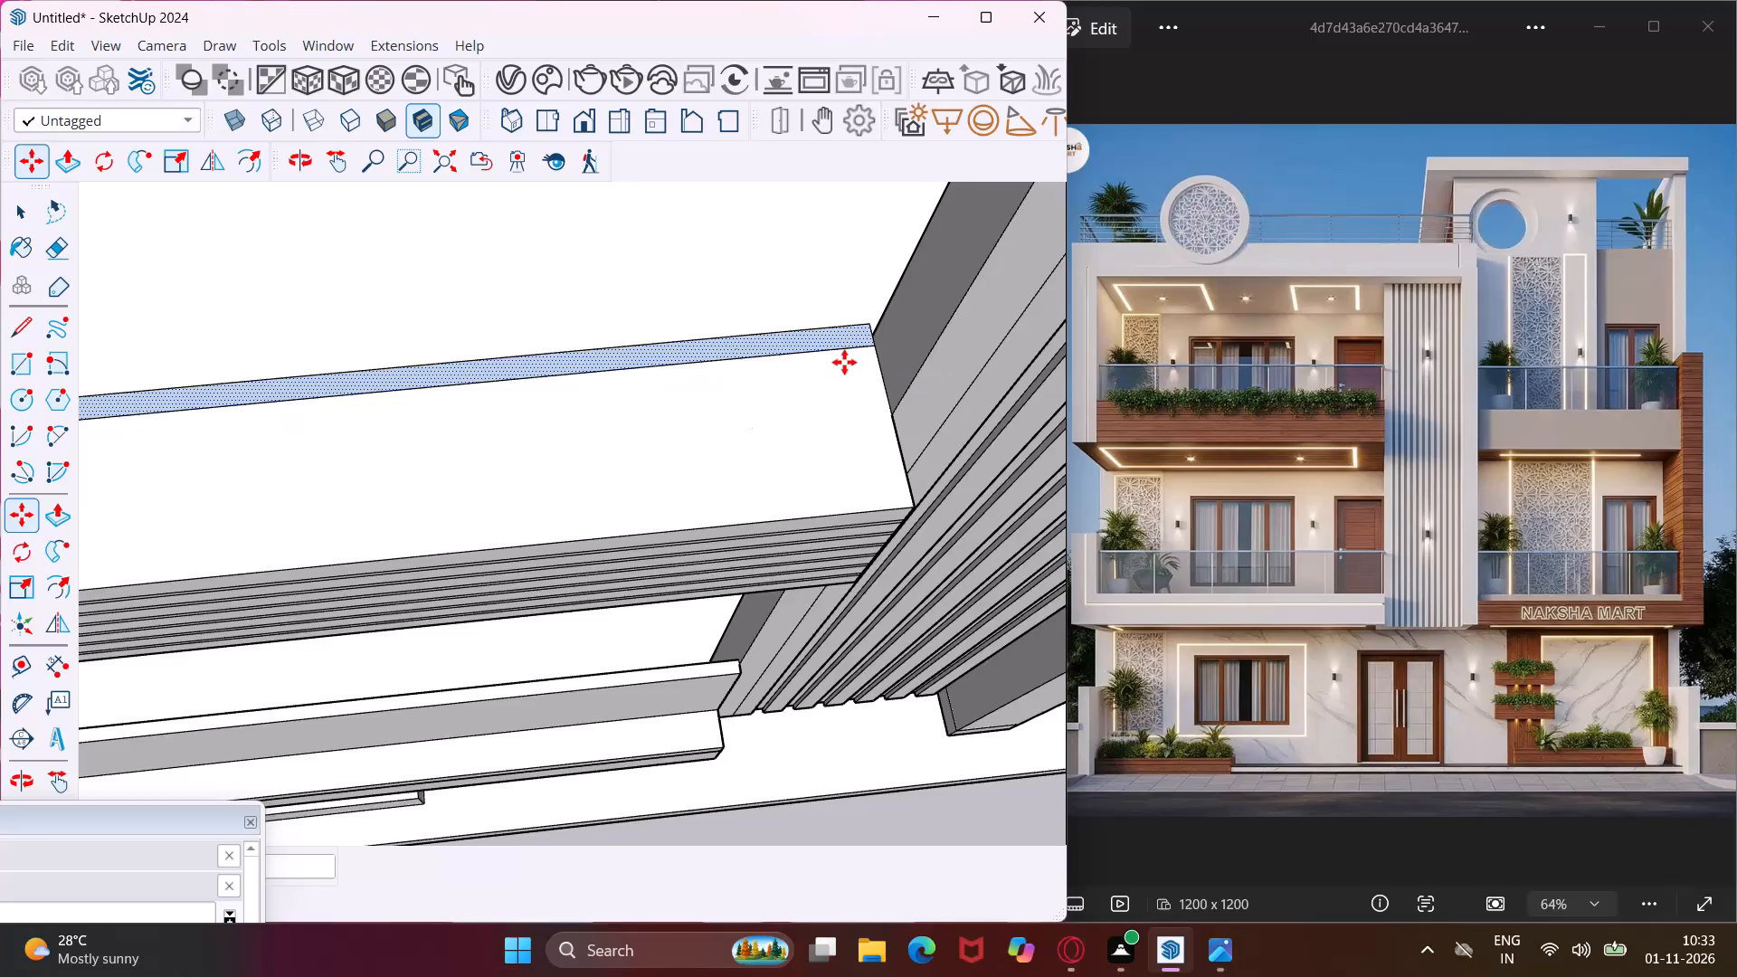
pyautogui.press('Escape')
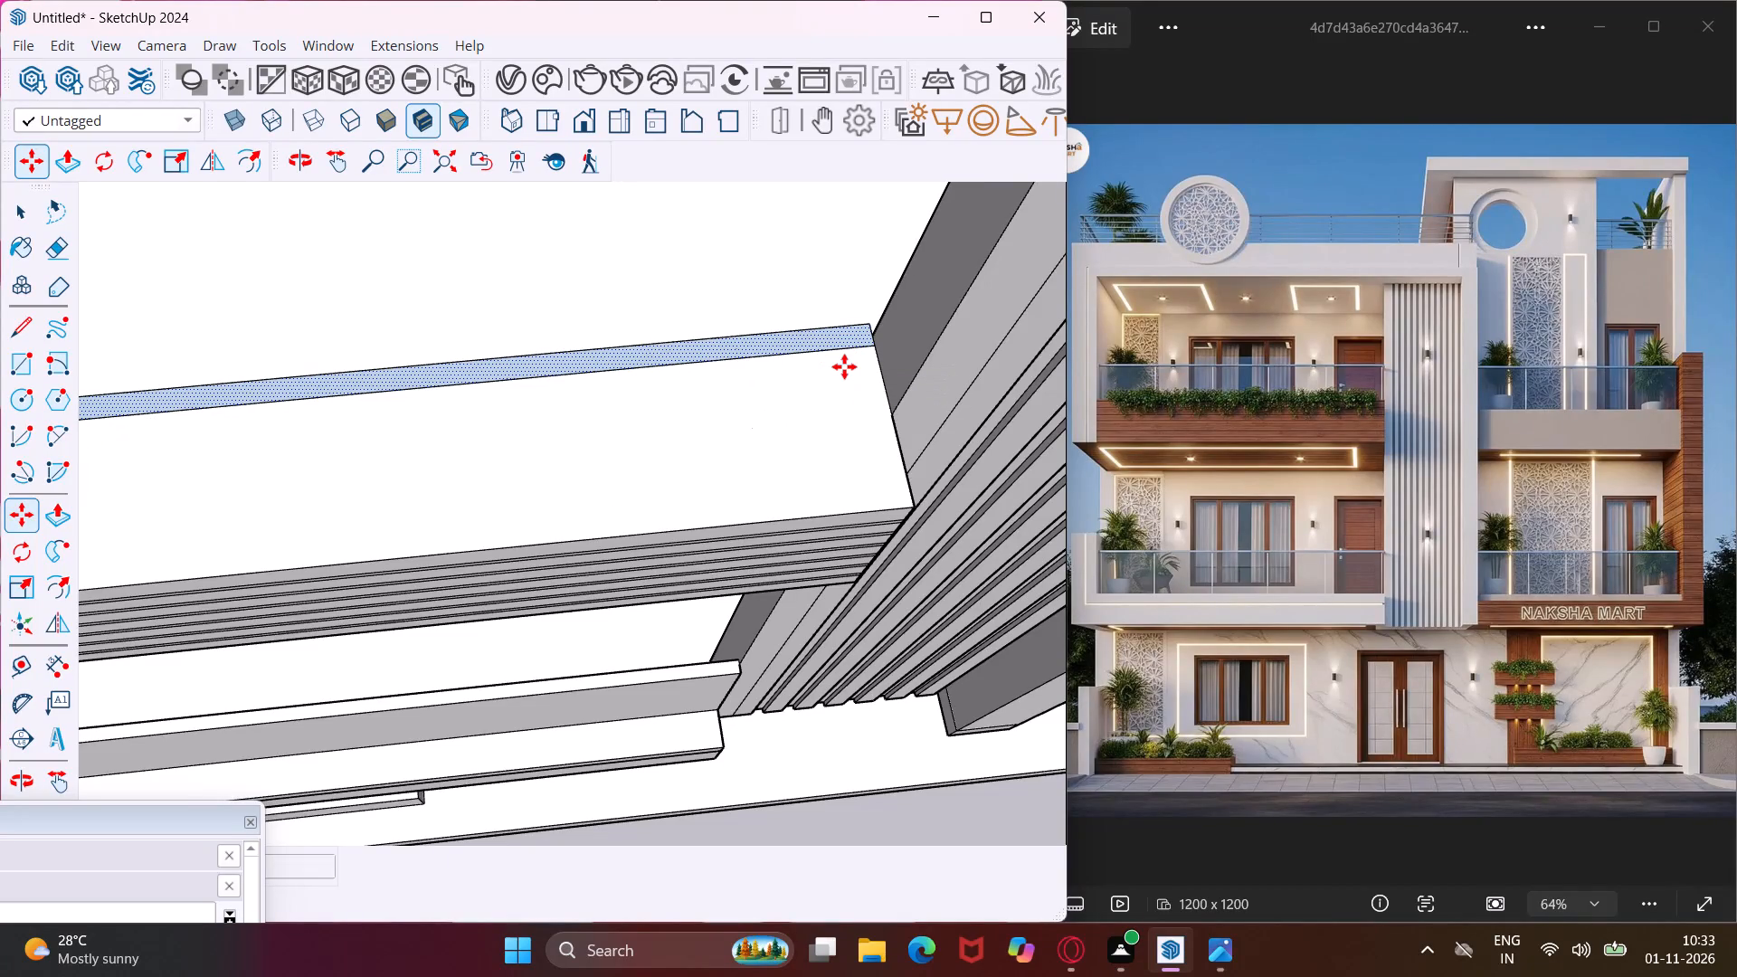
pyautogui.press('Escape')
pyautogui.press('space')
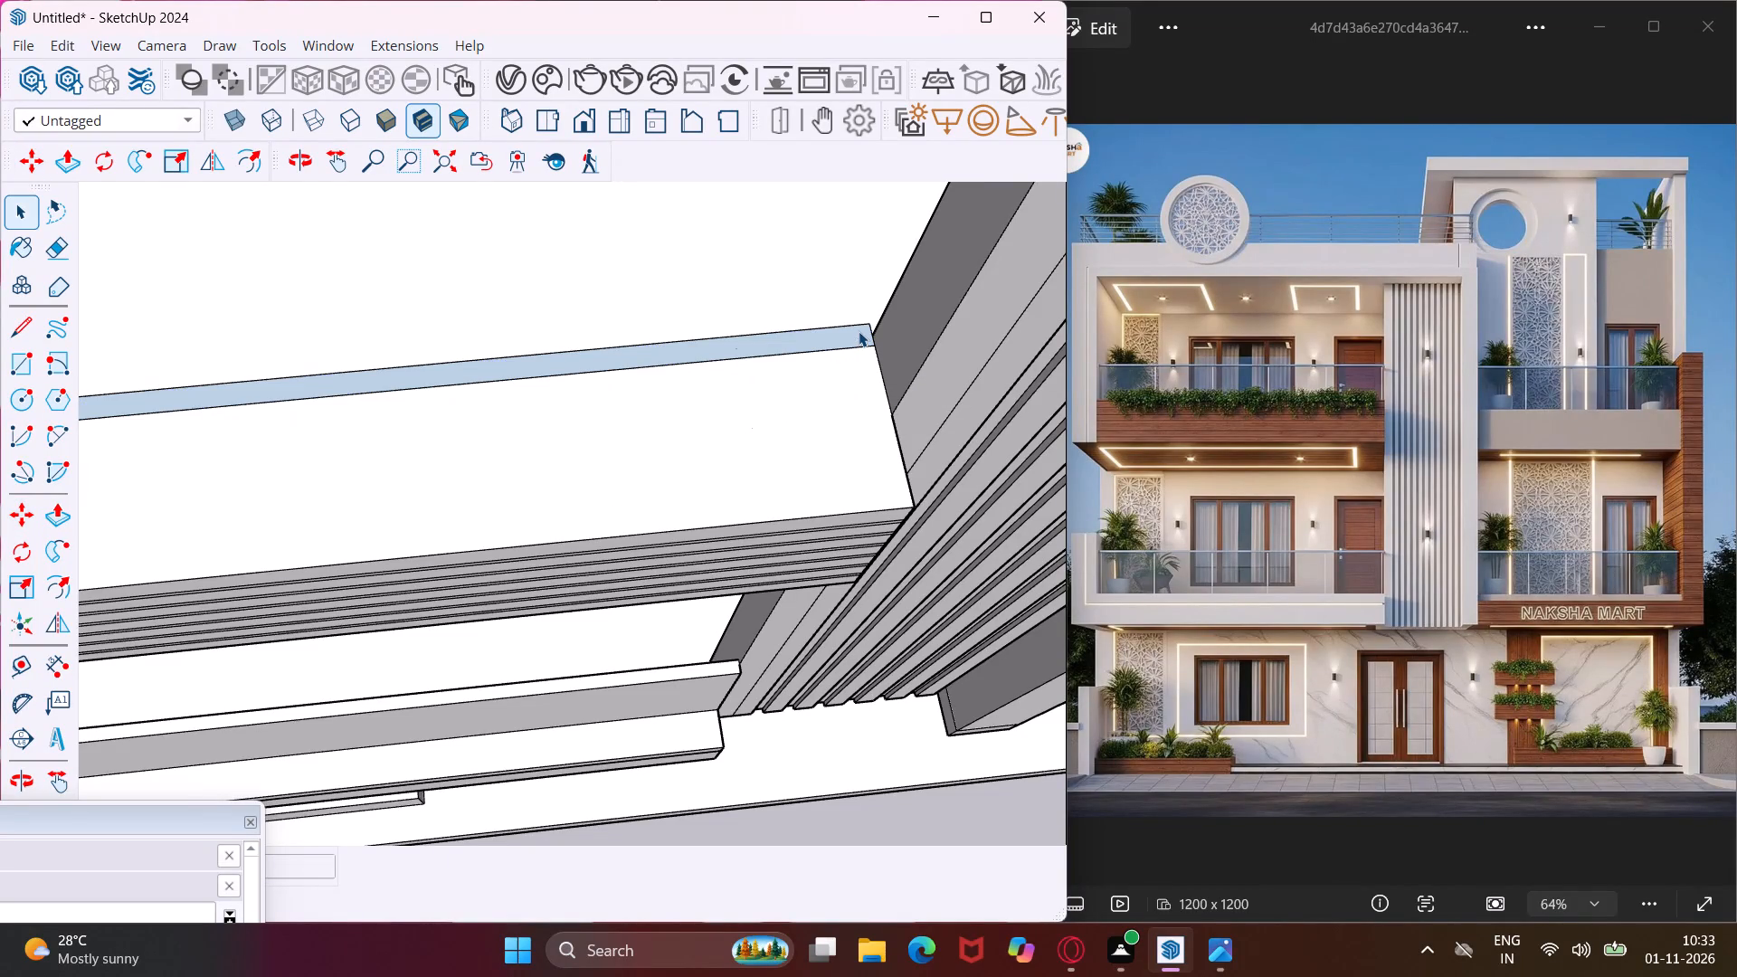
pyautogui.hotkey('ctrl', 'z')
# Move the footprint strip inward along the green axis to the column's inner corner on the second-floor balcony.
pyautogui.scroll(4, 904, 419)
pyautogui.click(871, 432)
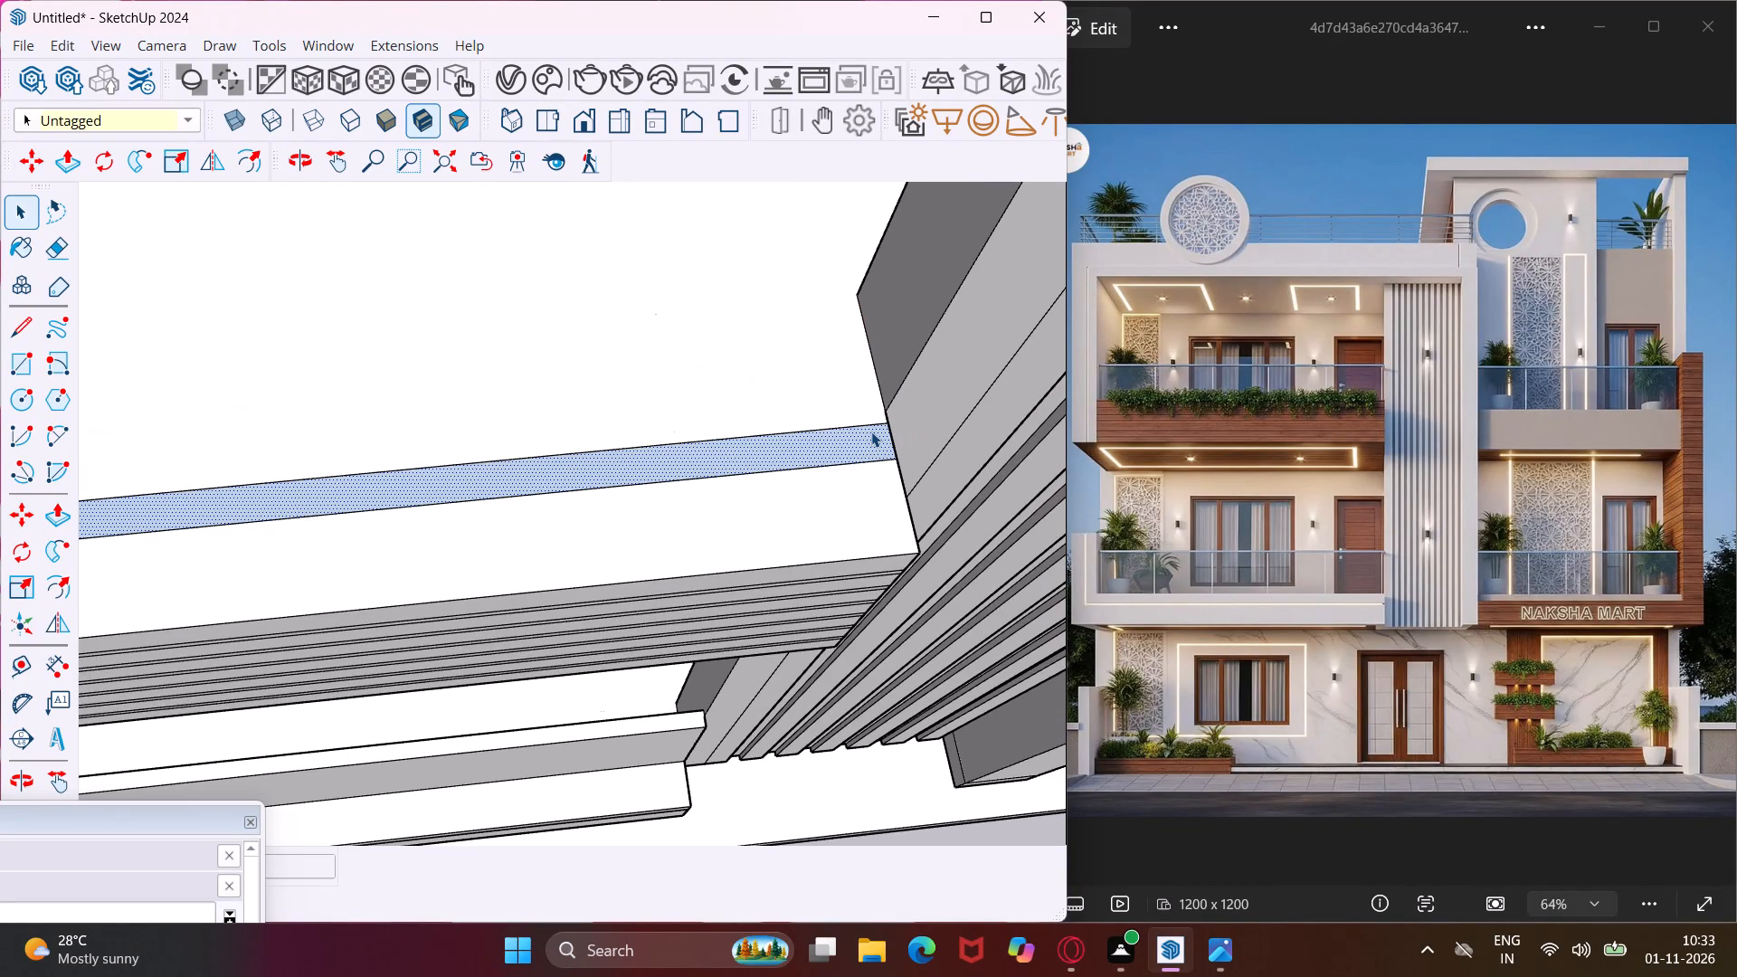
pyautogui.press('m')
pyautogui.click(871, 432)
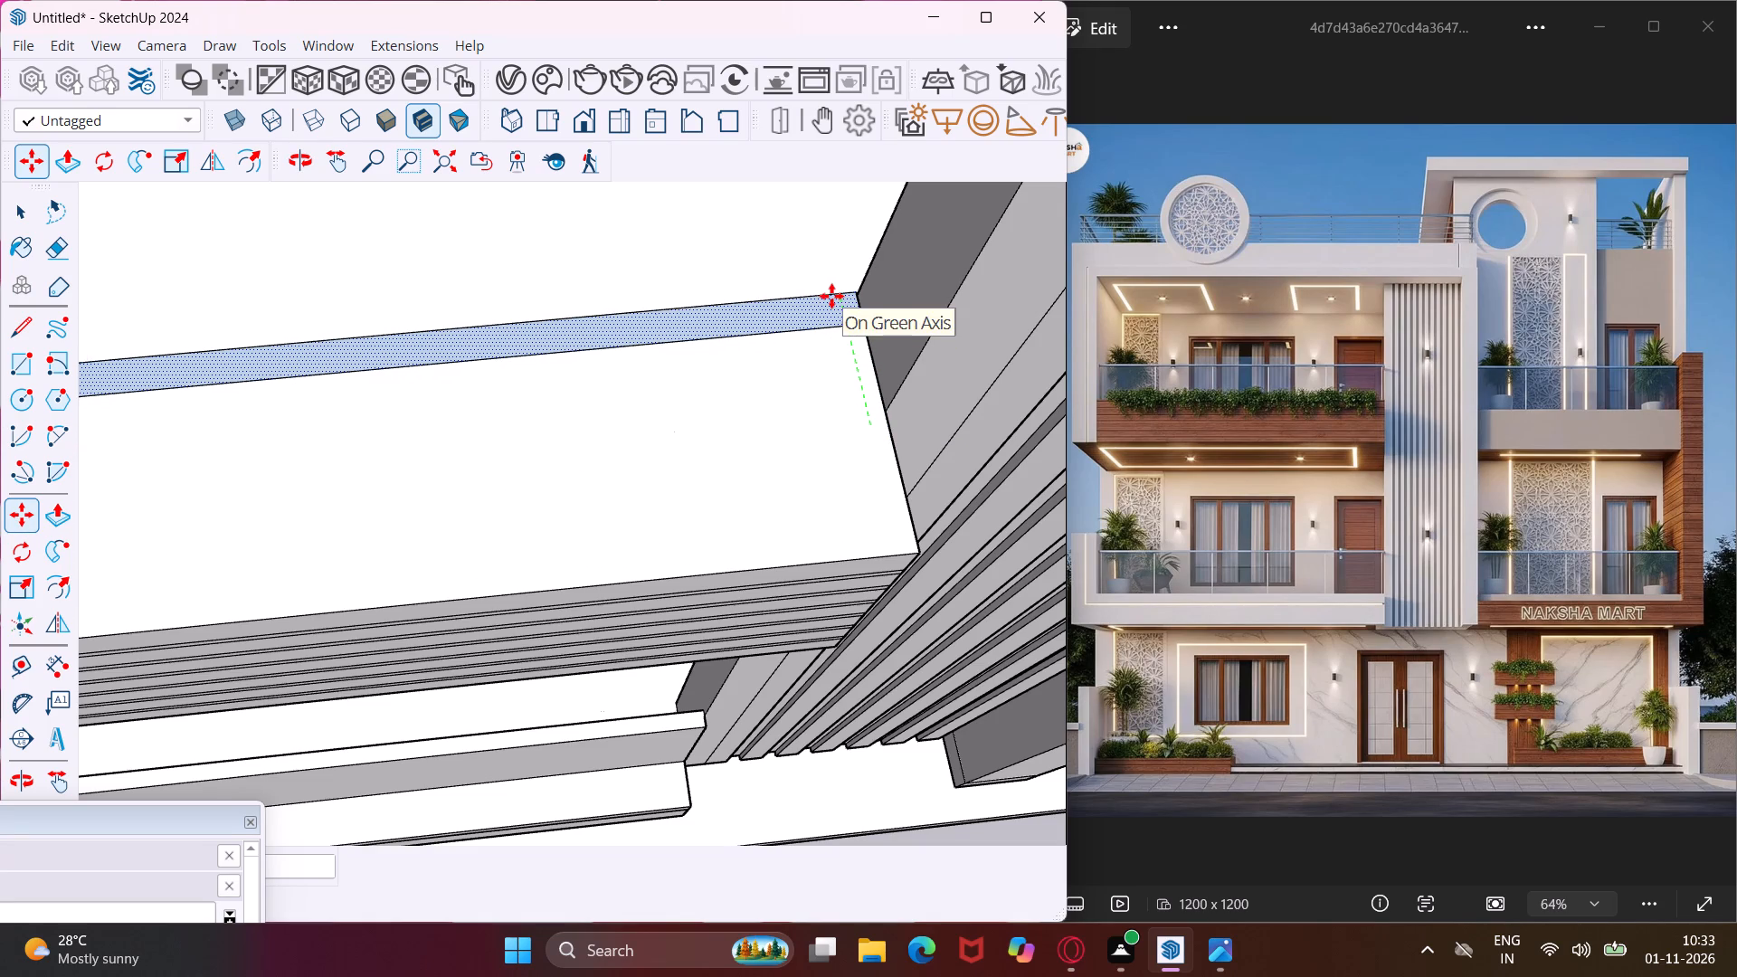
pyautogui.click(831, 296)
pyautogui.press('Escape')
pyautogui.press('space')
# Push/Pull the relocated strip 3' upward to form the second-floor balcony railing panel.
pyautogui.click(831, 309)
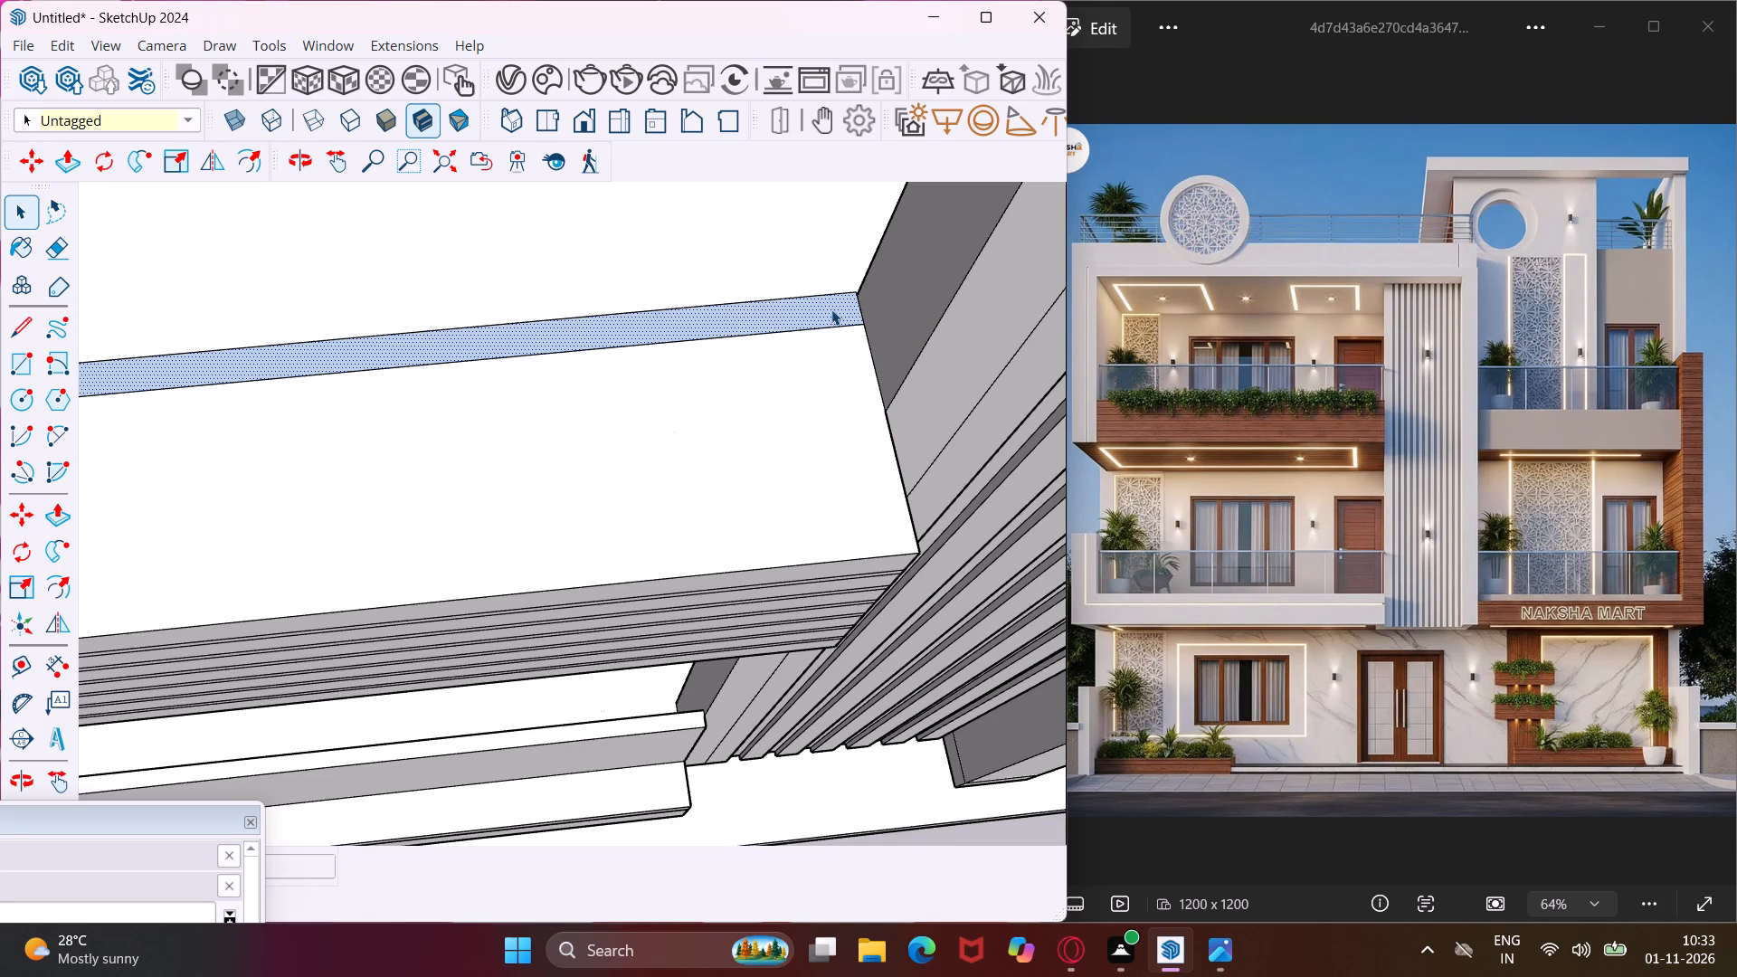
pyautogui.press('p')
pyautogui.click(831, 309)
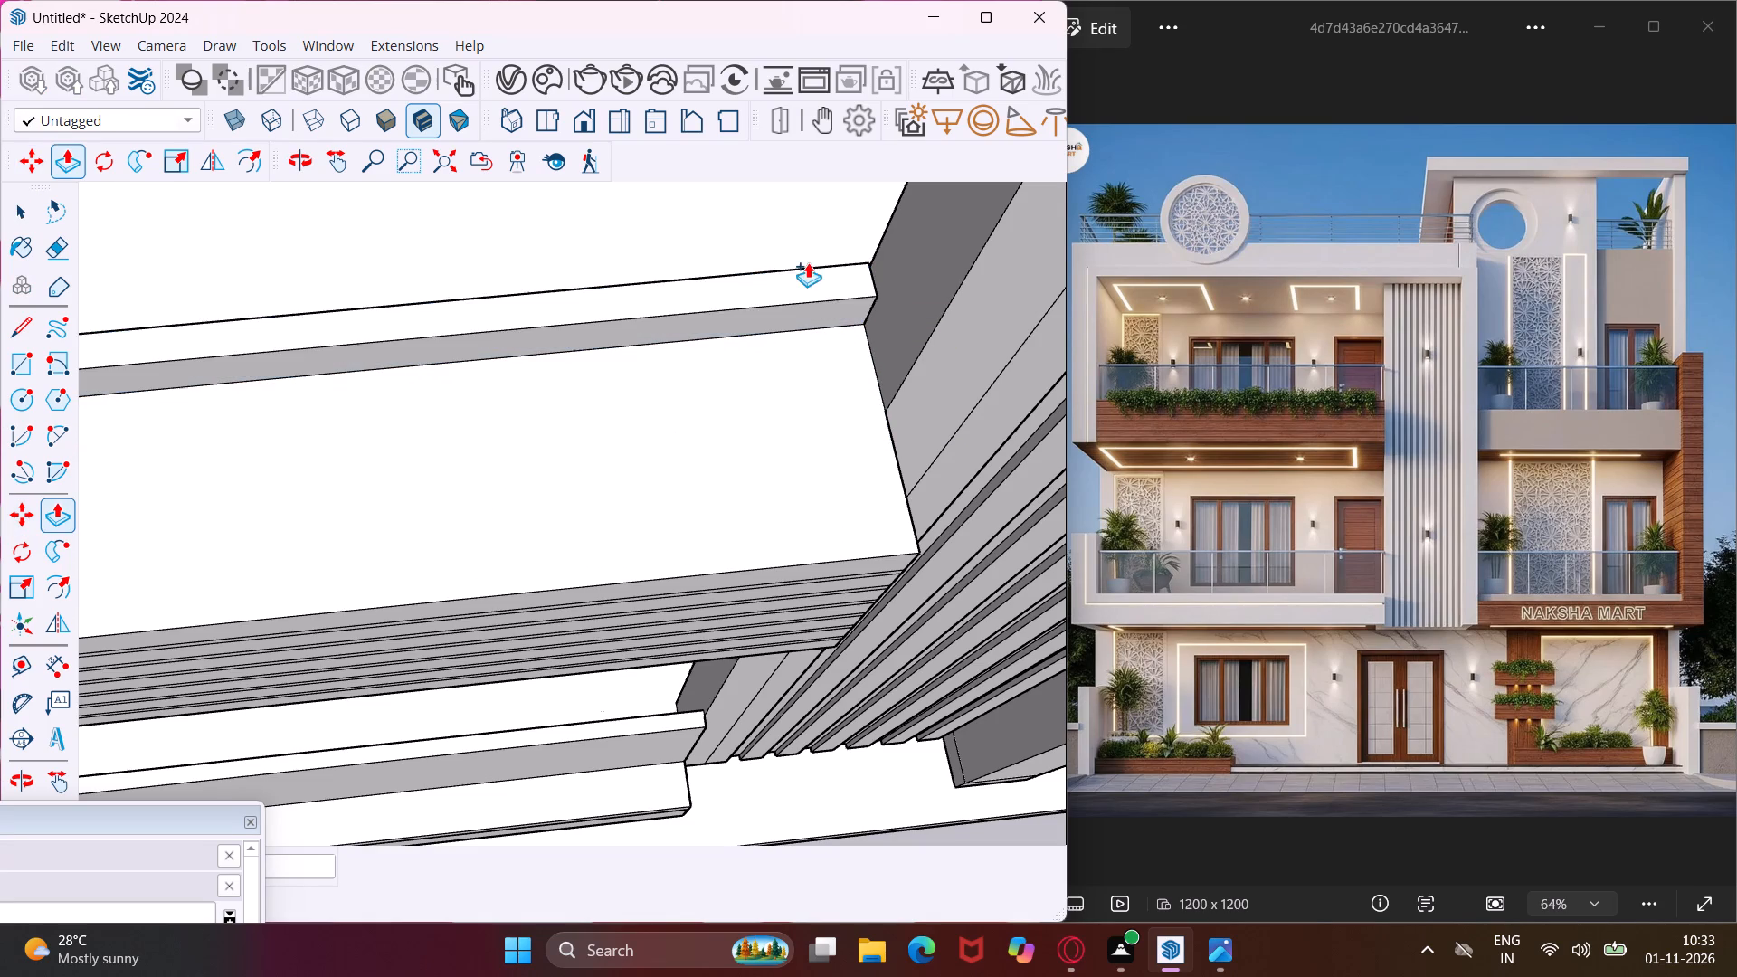
pyautogui.write("3'")
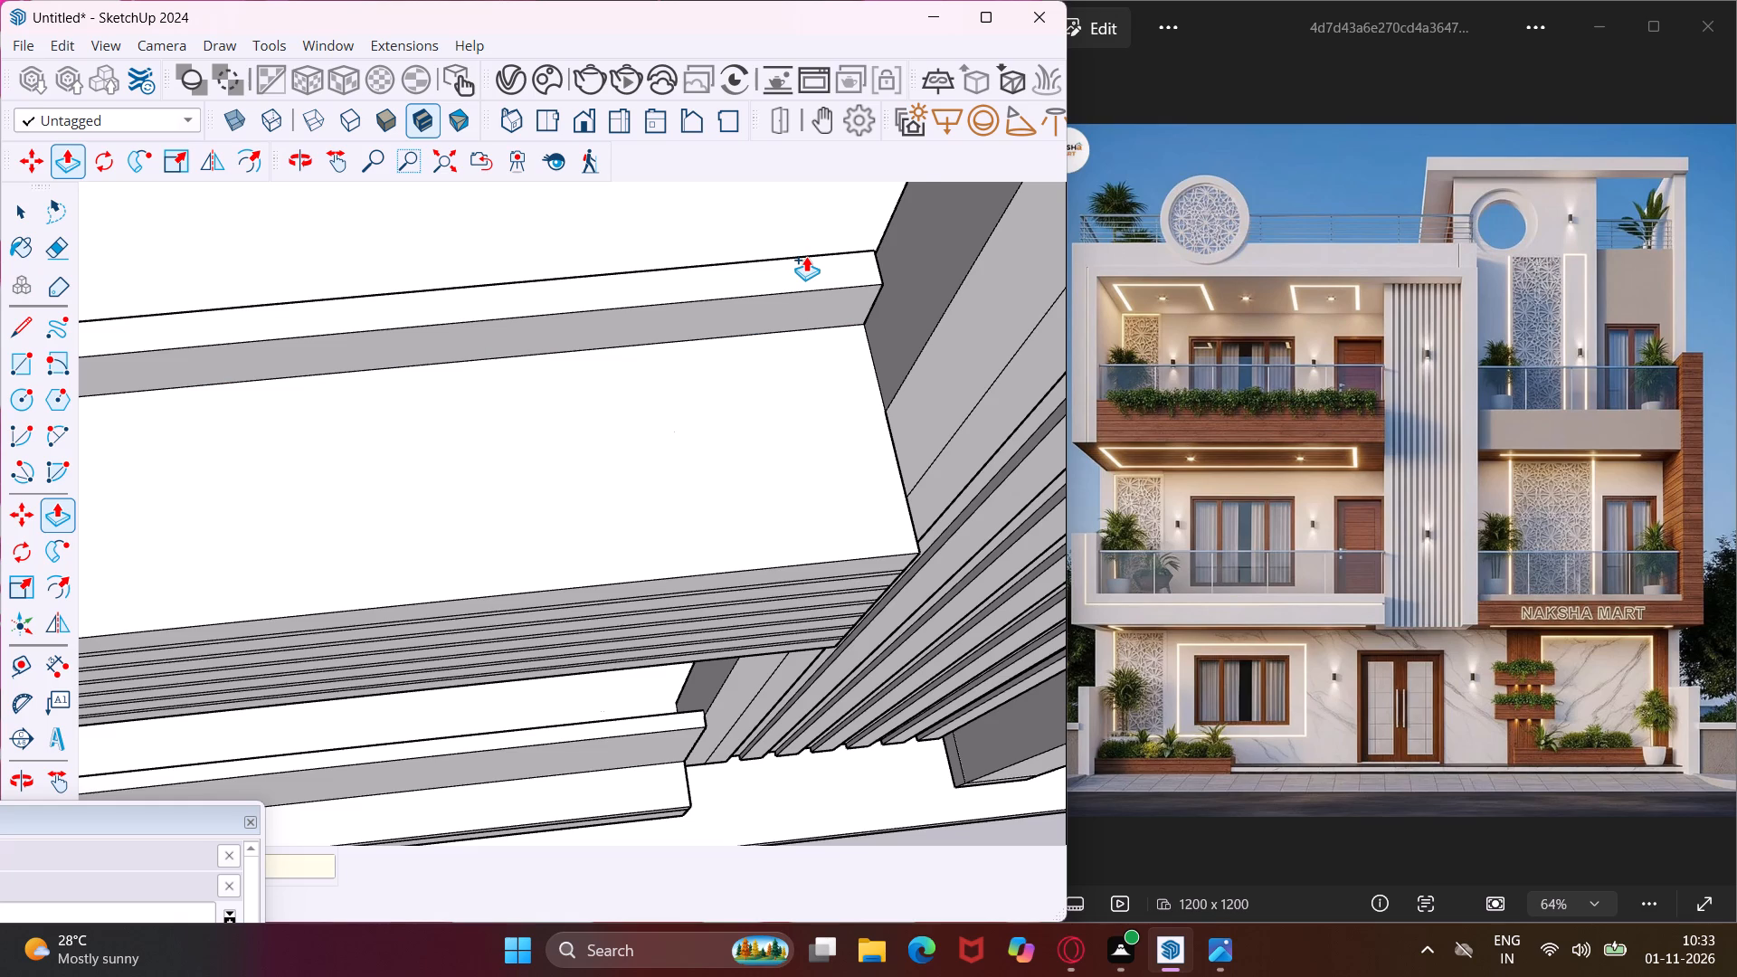
pyautogui.press('Return')
pyautogui.scroll(-12, 806, 256)
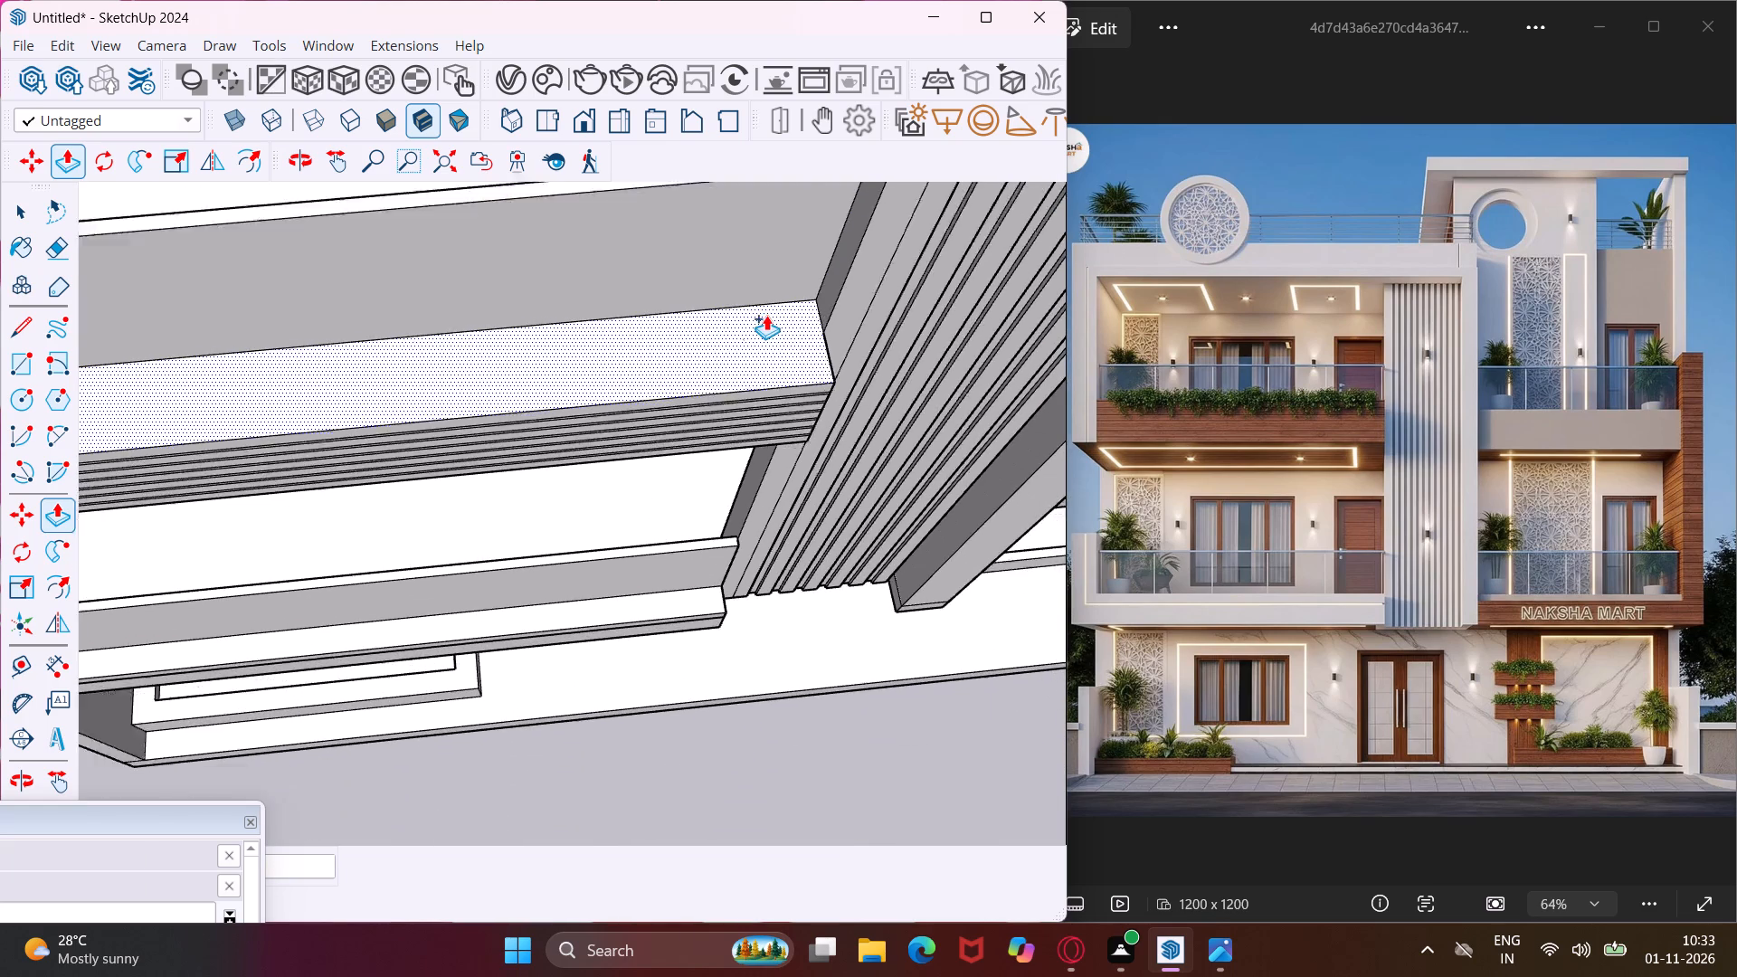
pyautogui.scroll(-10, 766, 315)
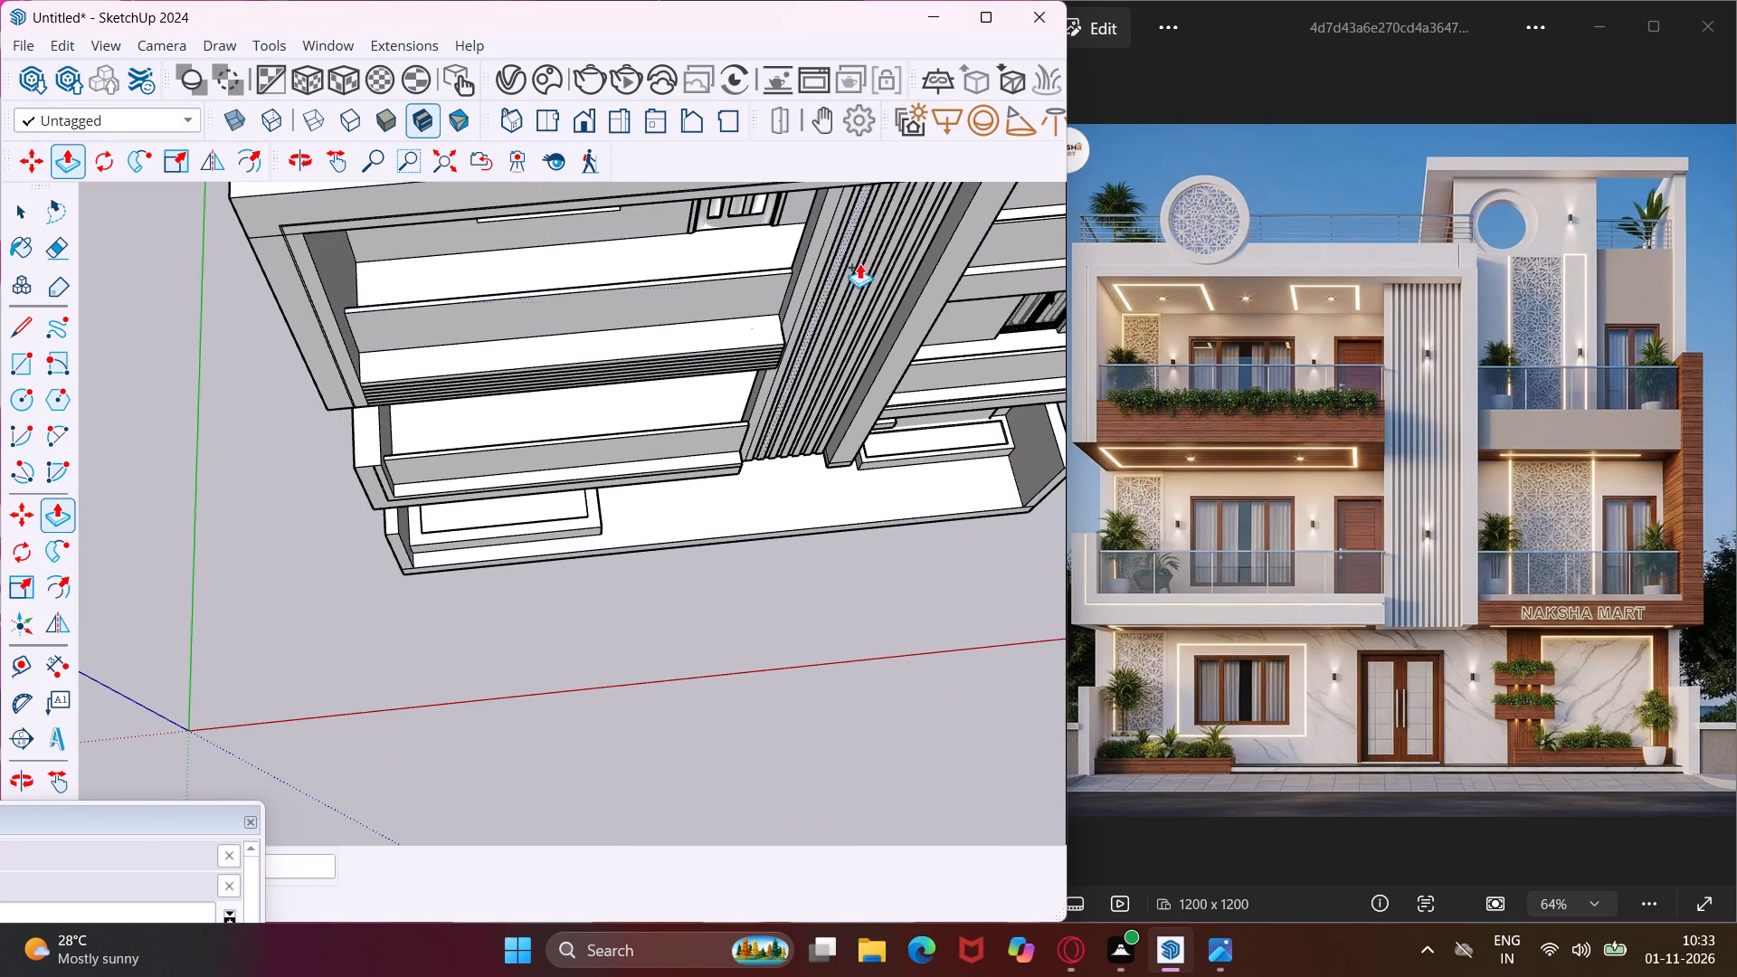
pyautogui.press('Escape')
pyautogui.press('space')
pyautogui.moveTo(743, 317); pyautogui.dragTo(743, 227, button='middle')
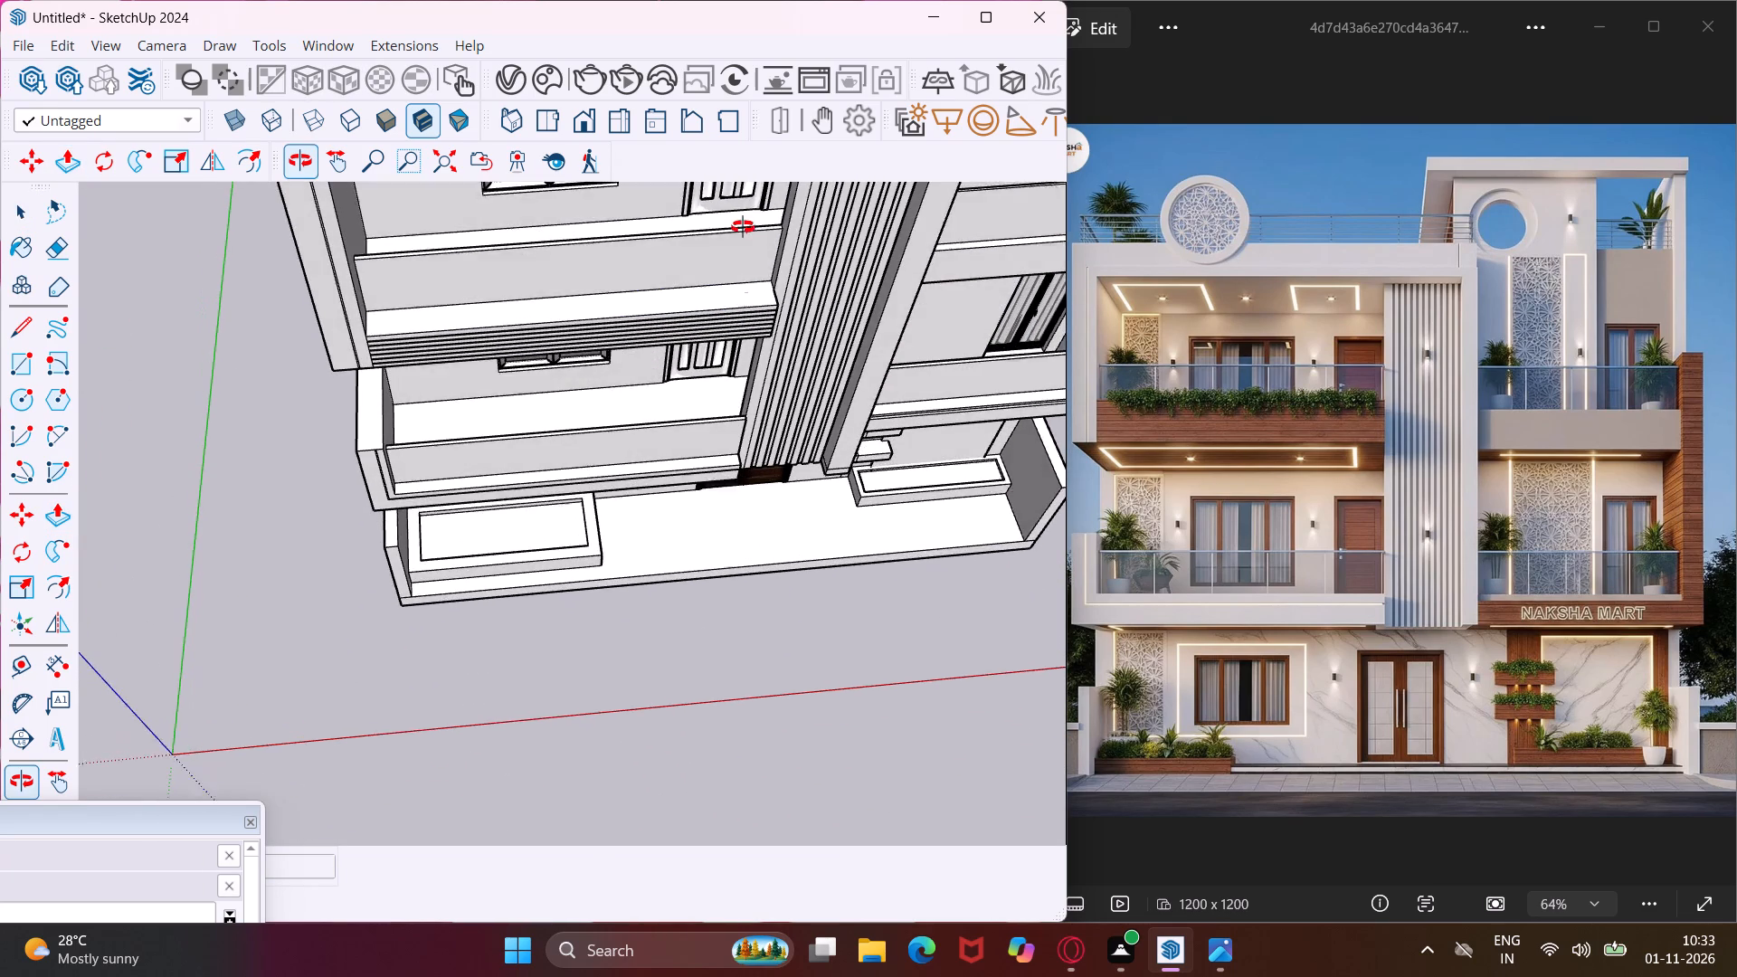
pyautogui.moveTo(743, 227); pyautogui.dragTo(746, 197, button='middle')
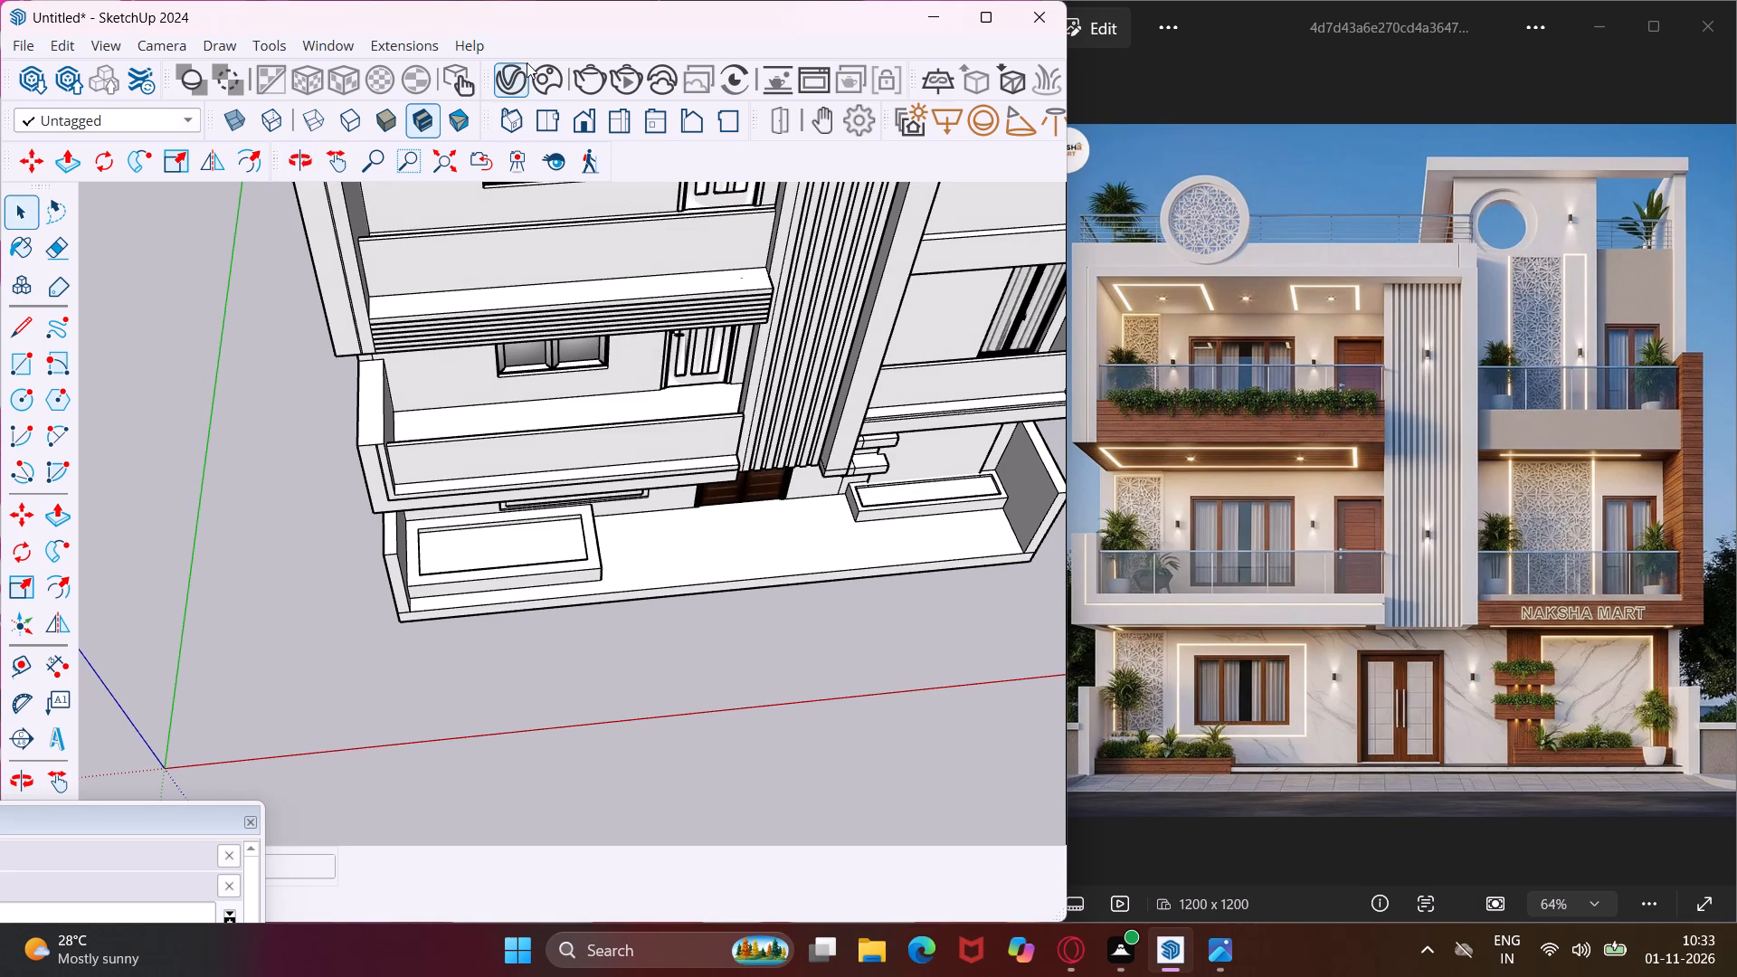
# Open Chaos Cosmos Browser and examine the Vegetation models under Aquatics, Ferns, Flowers, Grass & groundcover, and Ornamentals & hedges for facade planting.
pyautogui.click(536, 62)
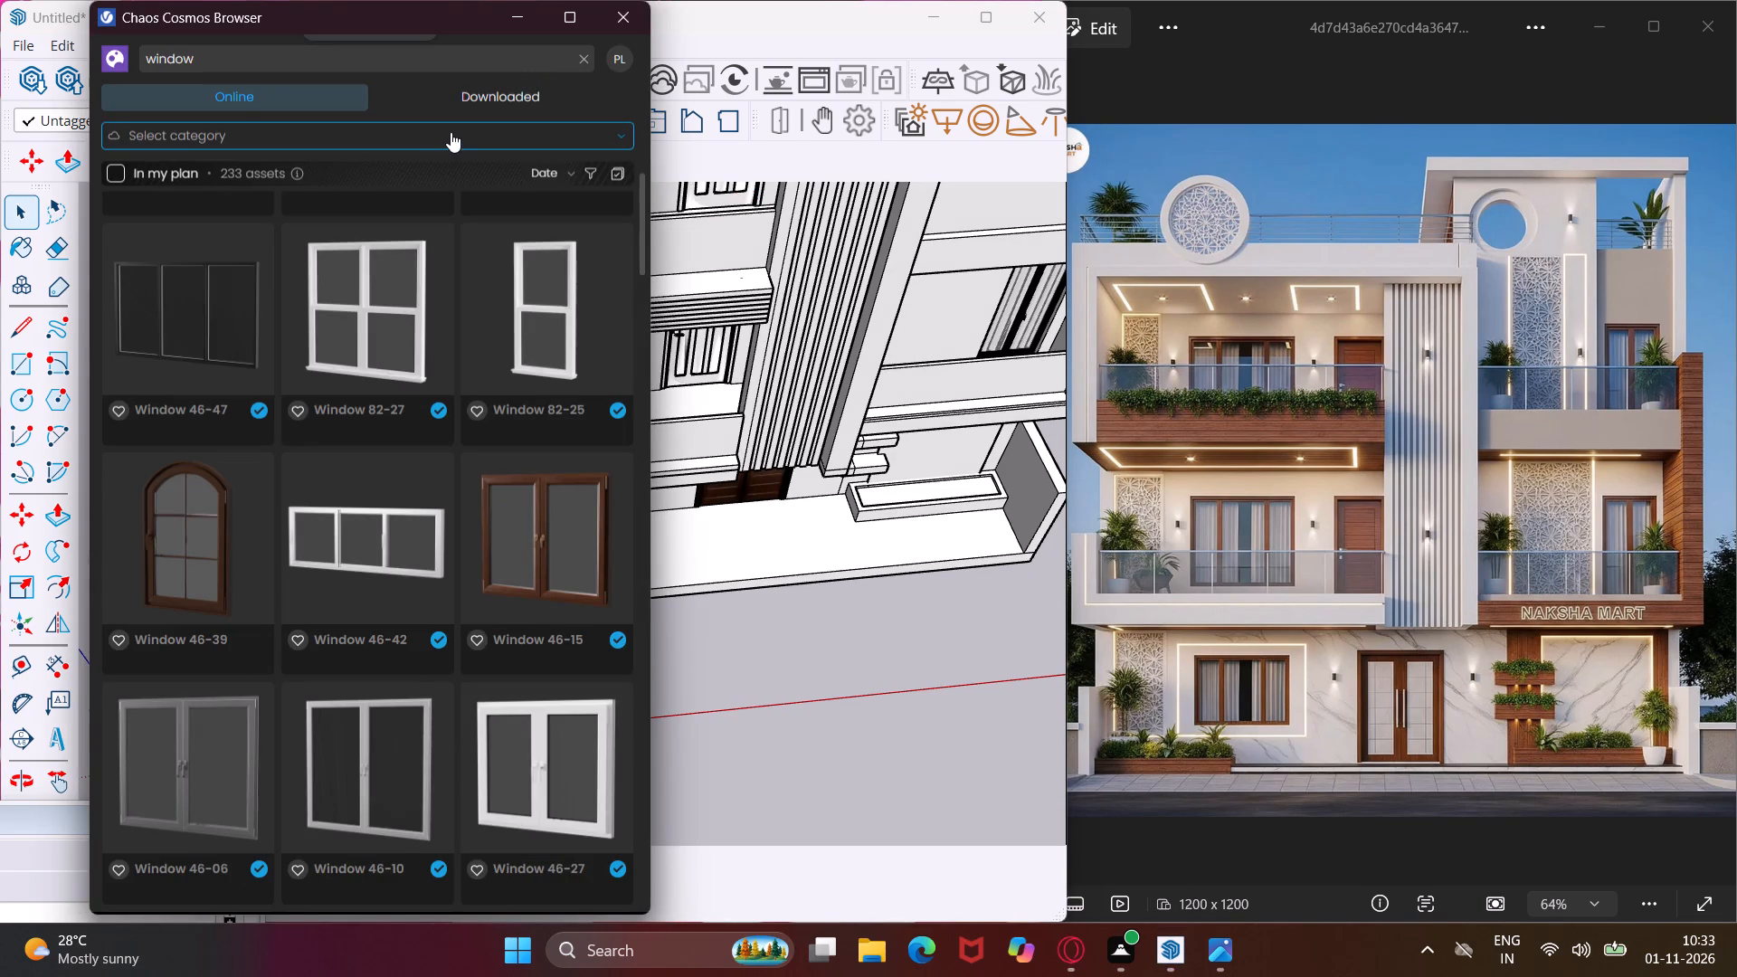
pyautogui.click(444, 122)
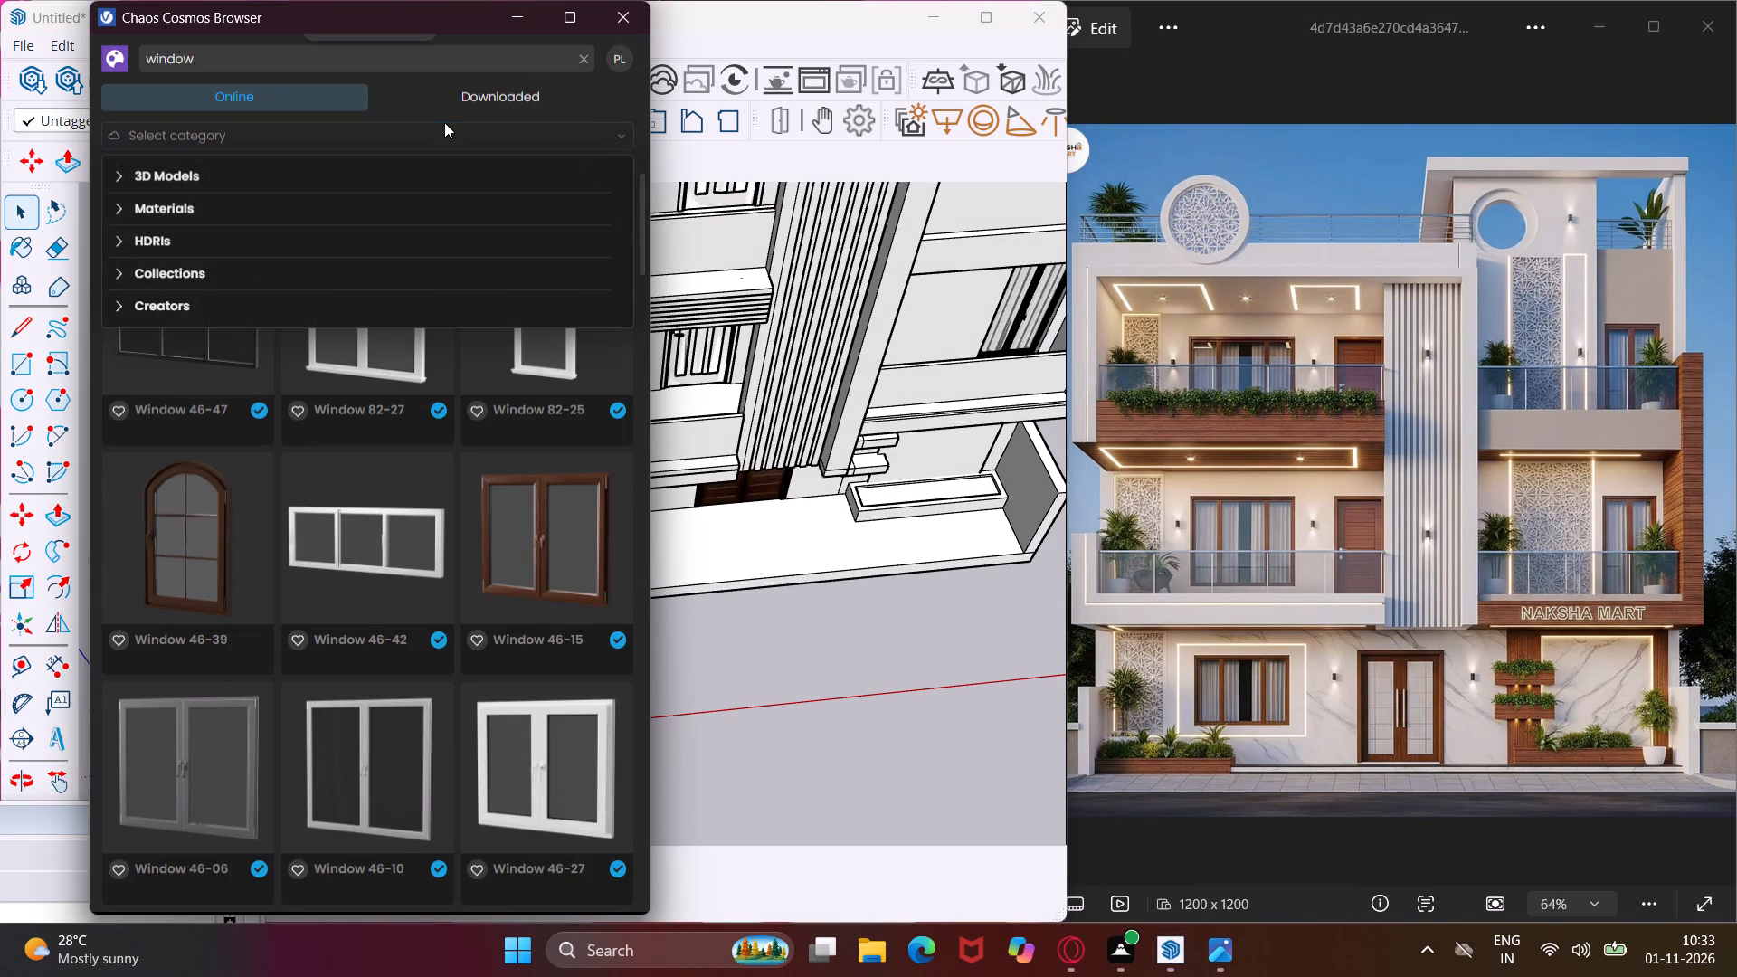
pyautogui.click(247, 184)
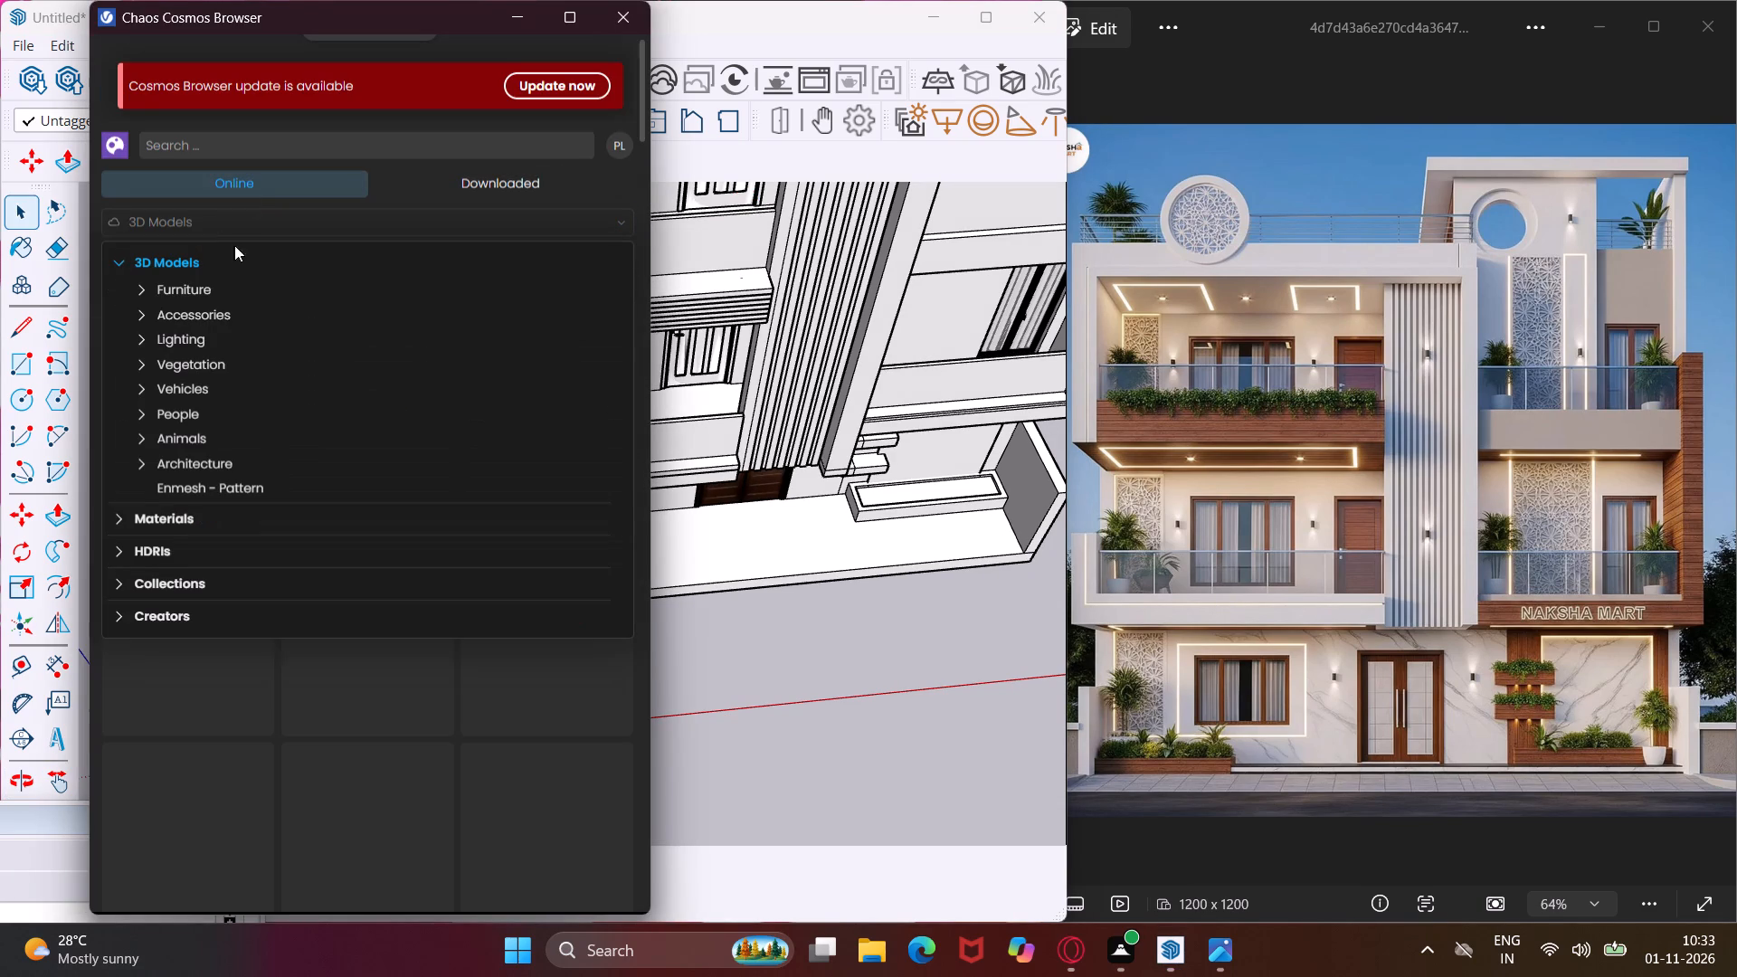
pyautogui.click(169, 364)
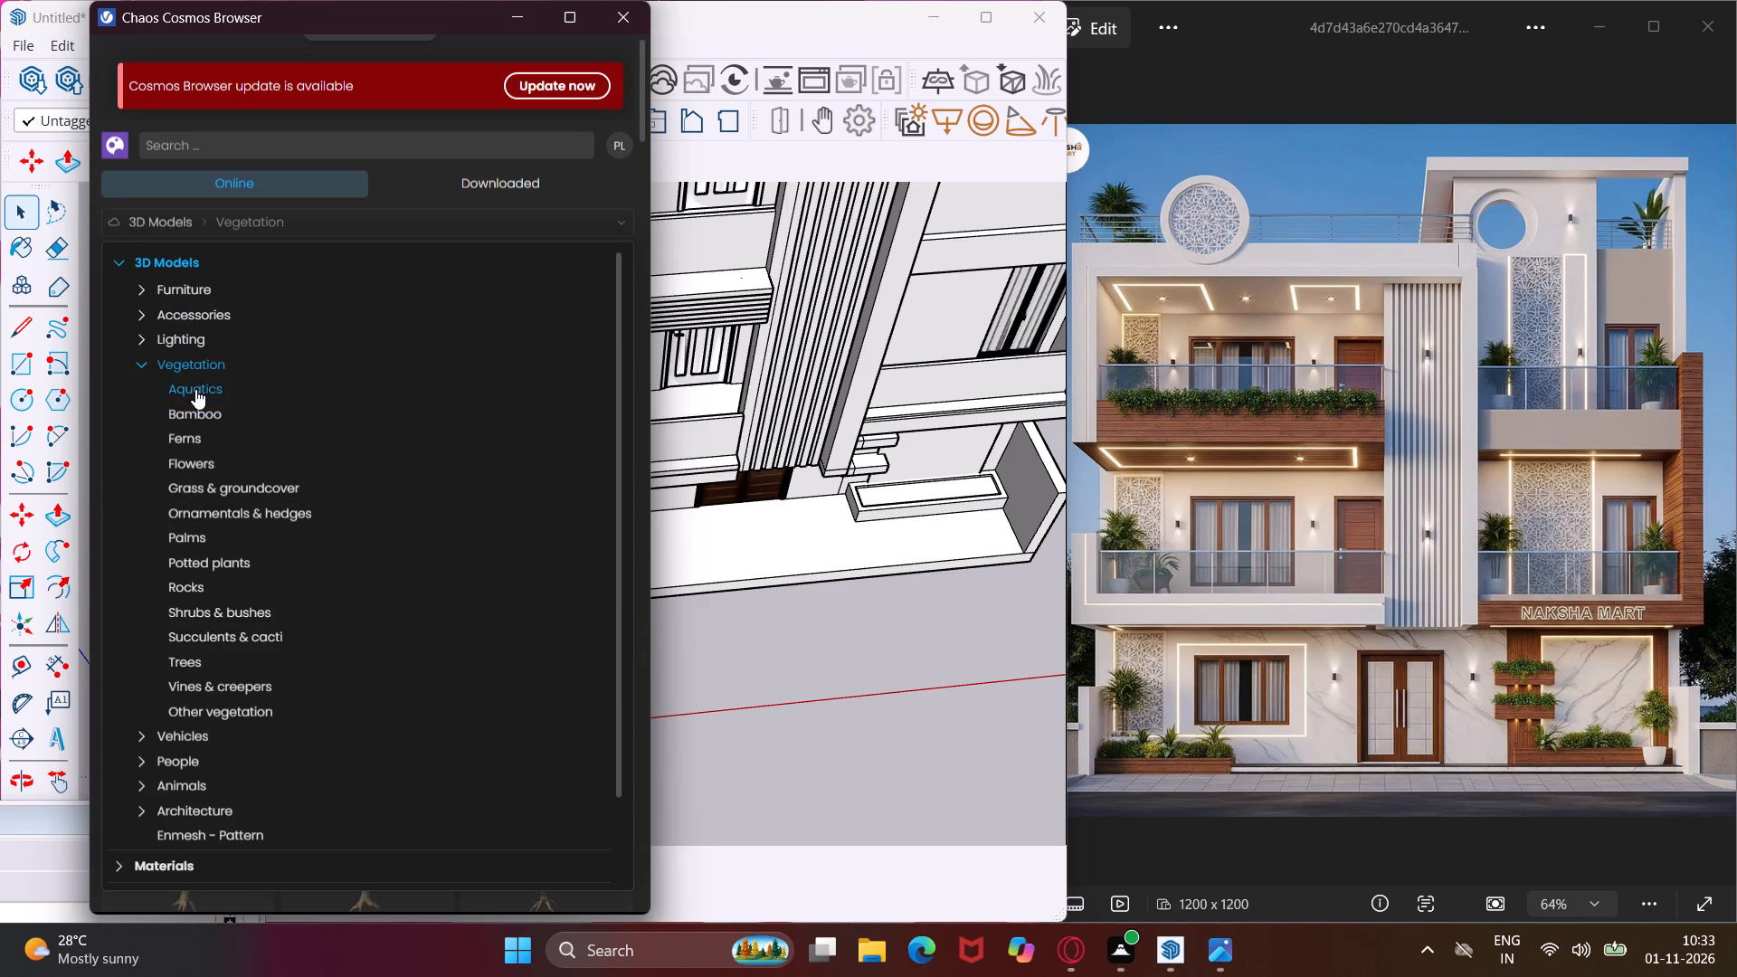
pyautogui.click(195, 389)
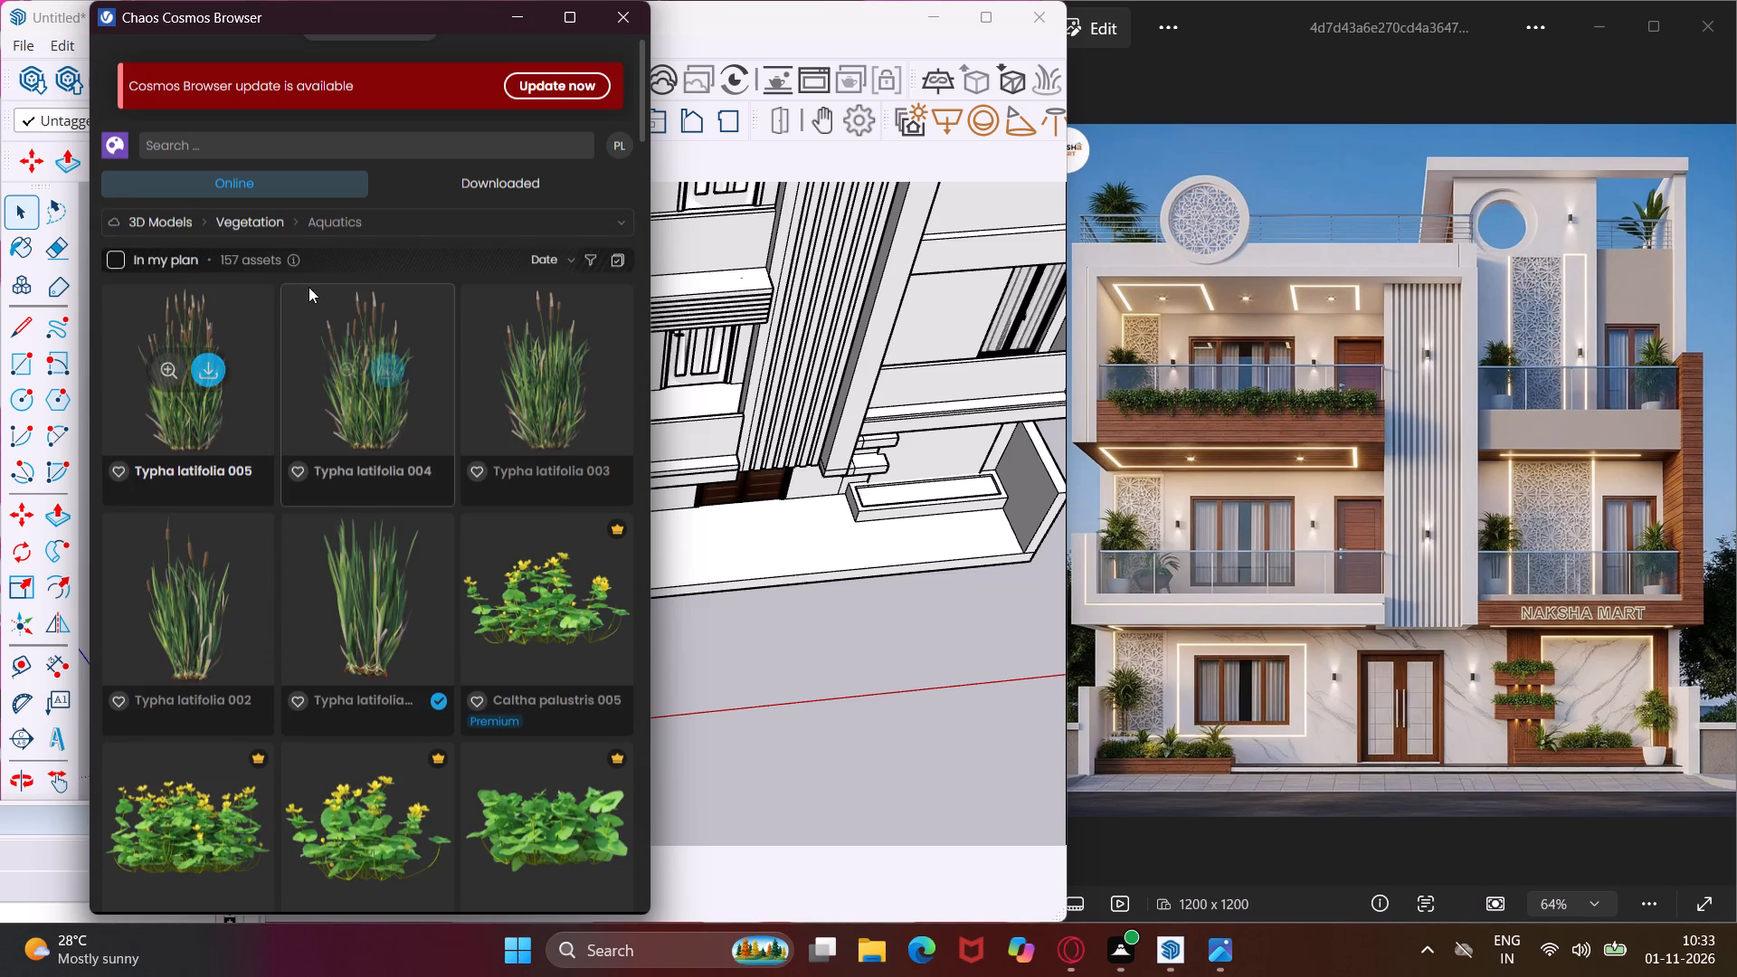
pyautogui.click(345, 231)
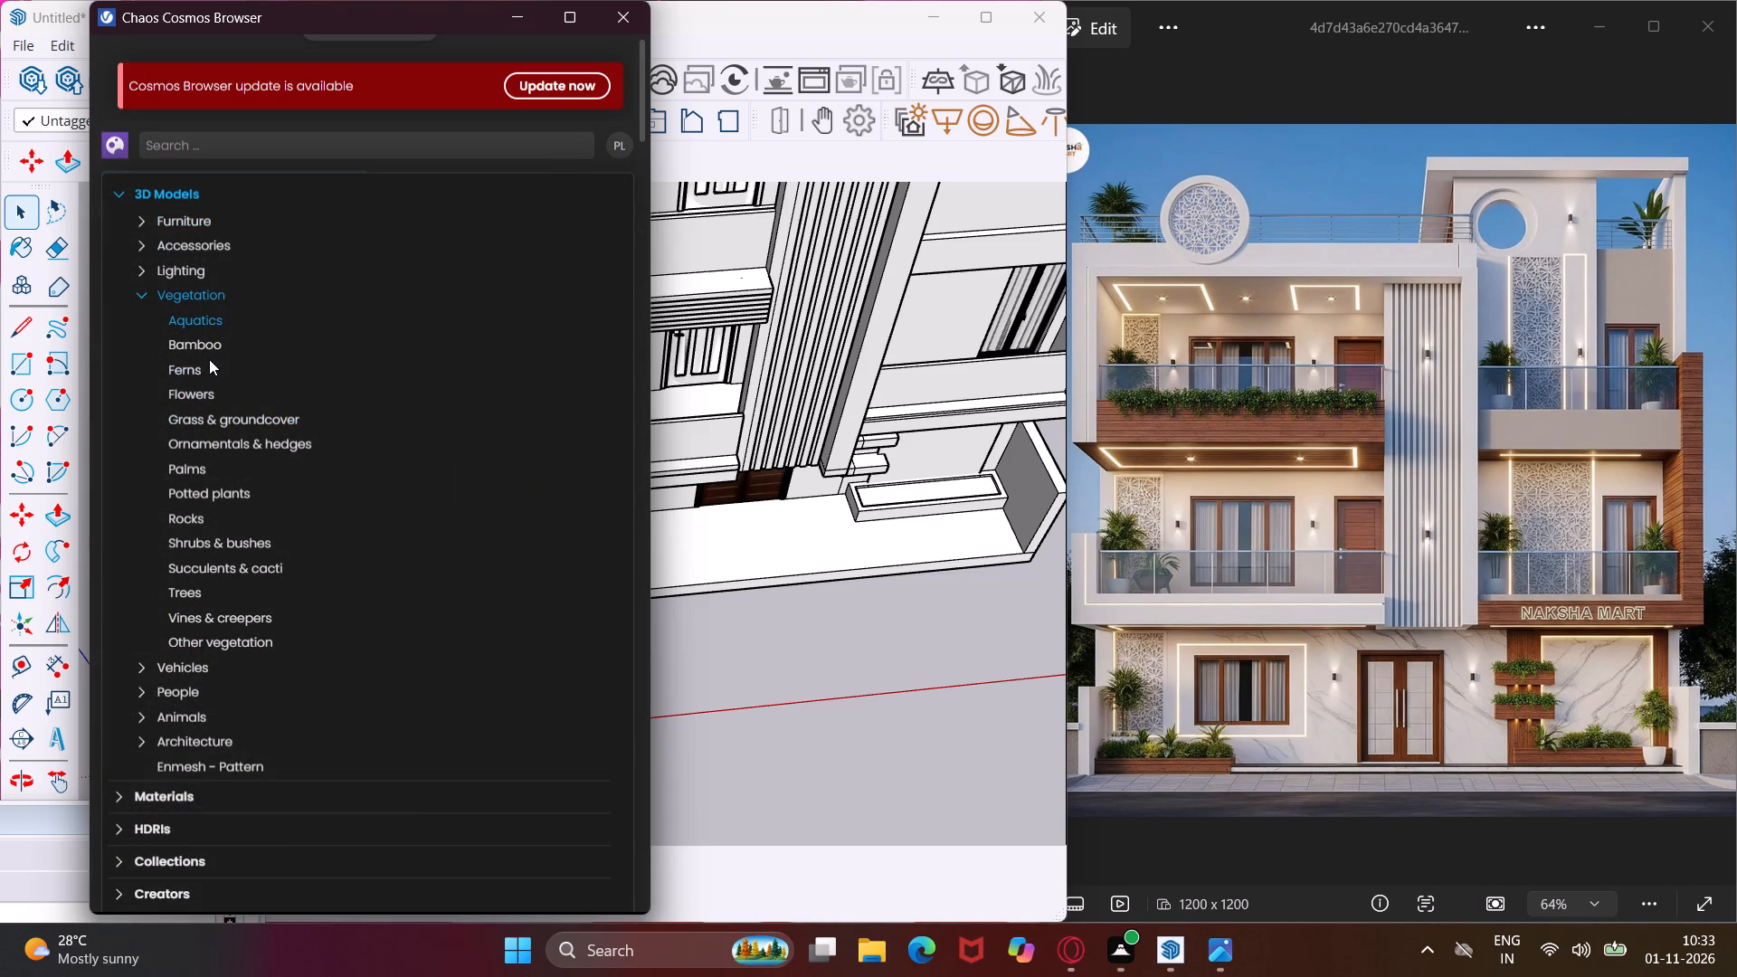
pyautogui.click(209, 365)
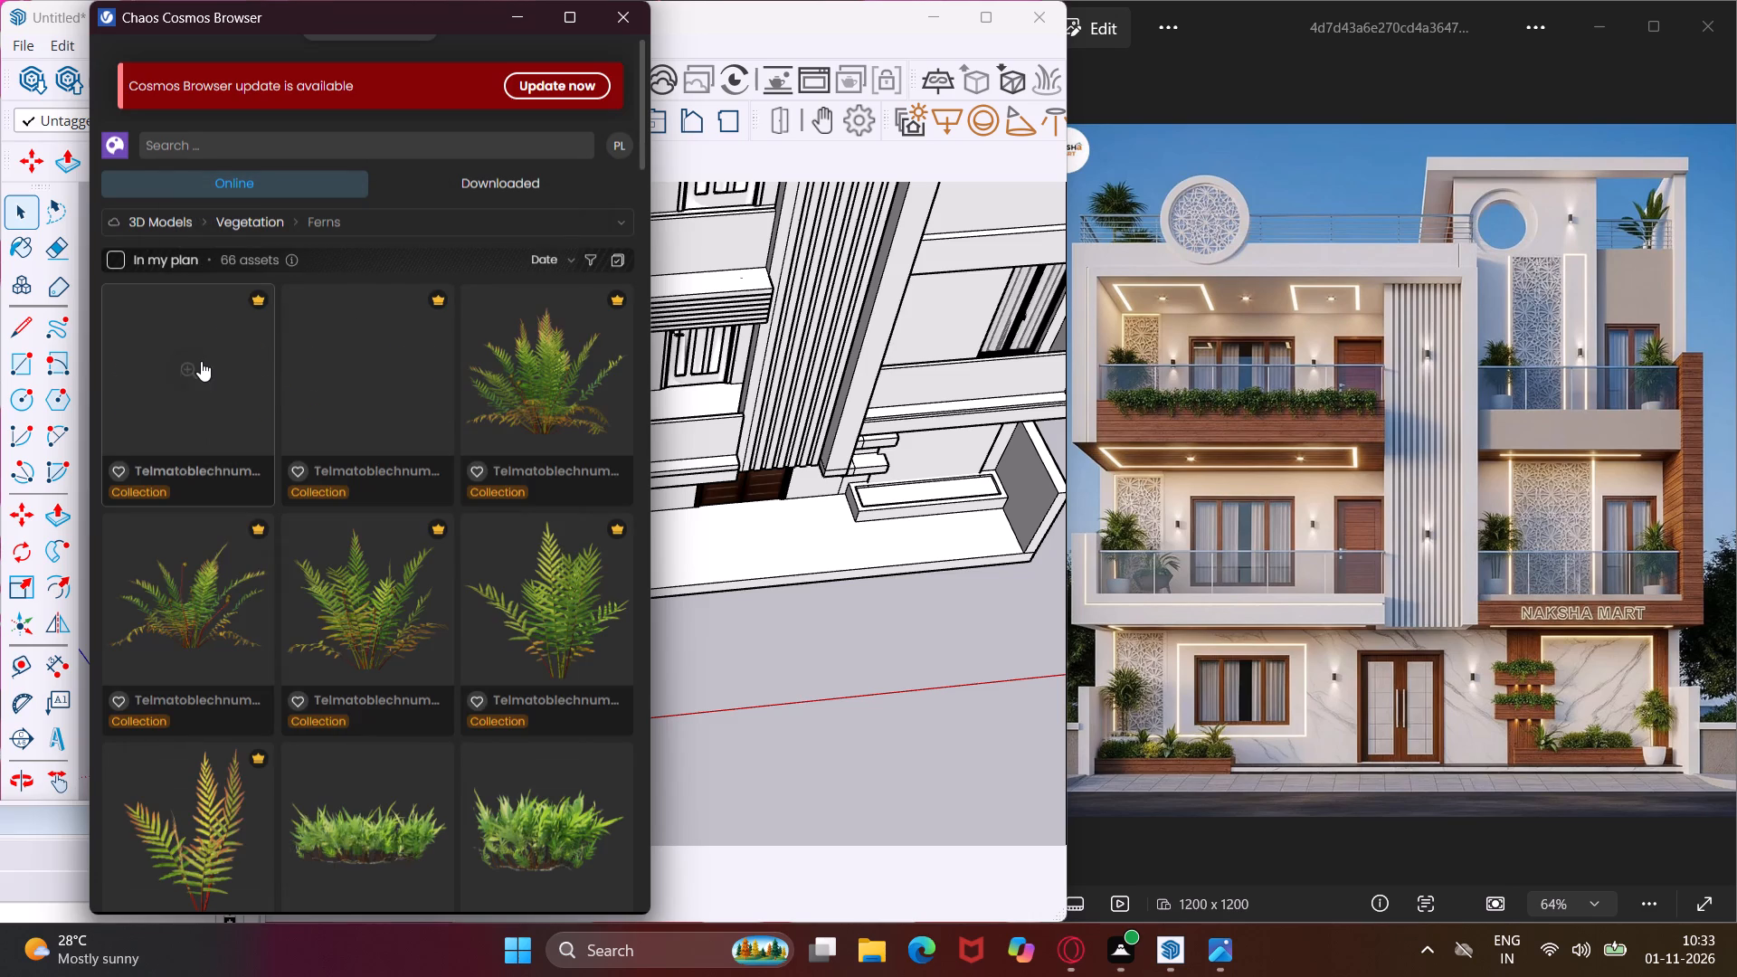
pyautogui.click(410, 222)
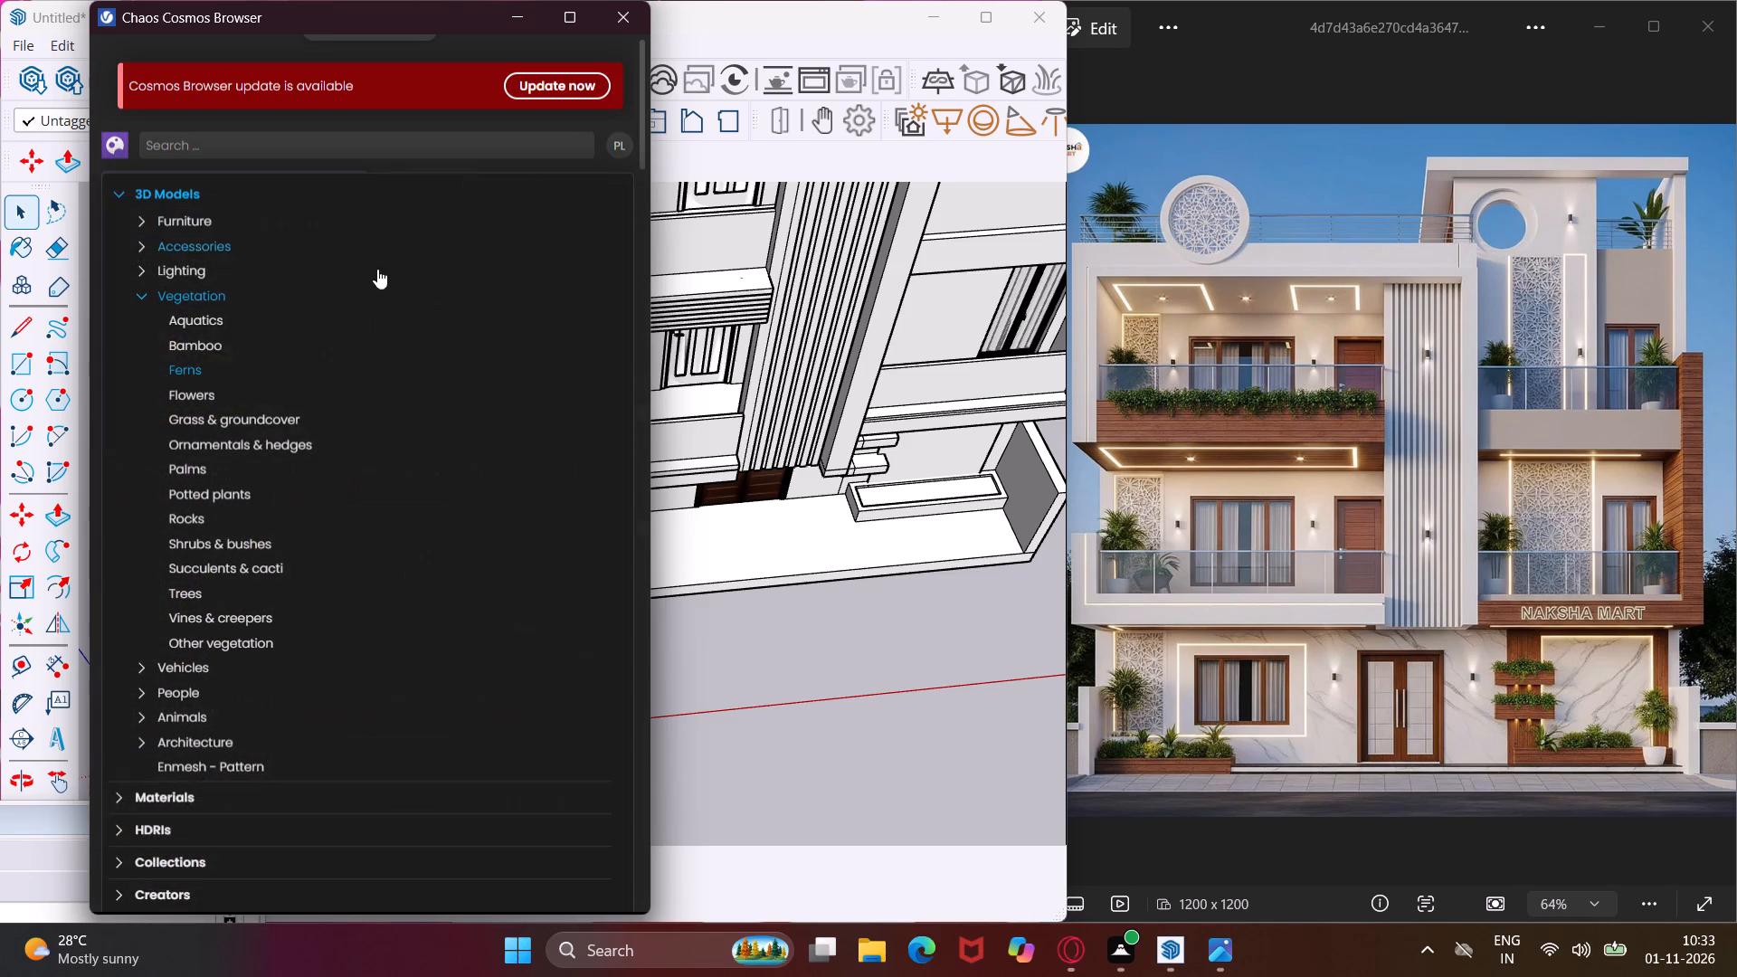
pyautogui.click(219, 389)
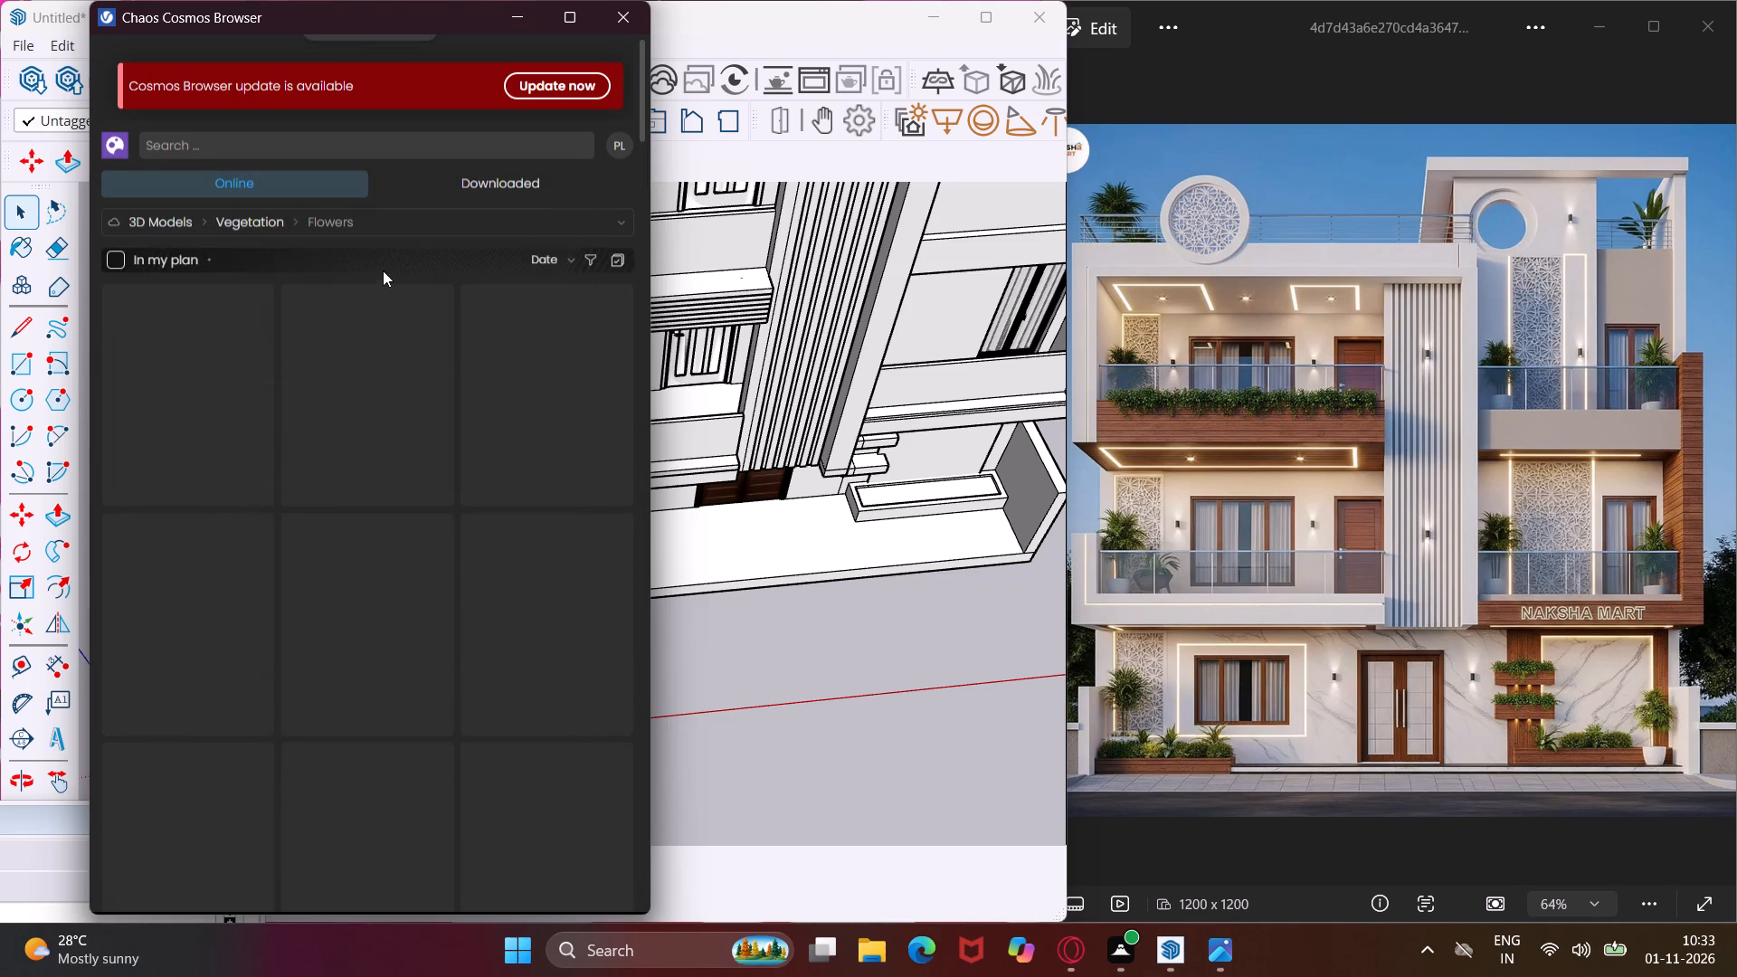
pyautogui.click(410, 225)
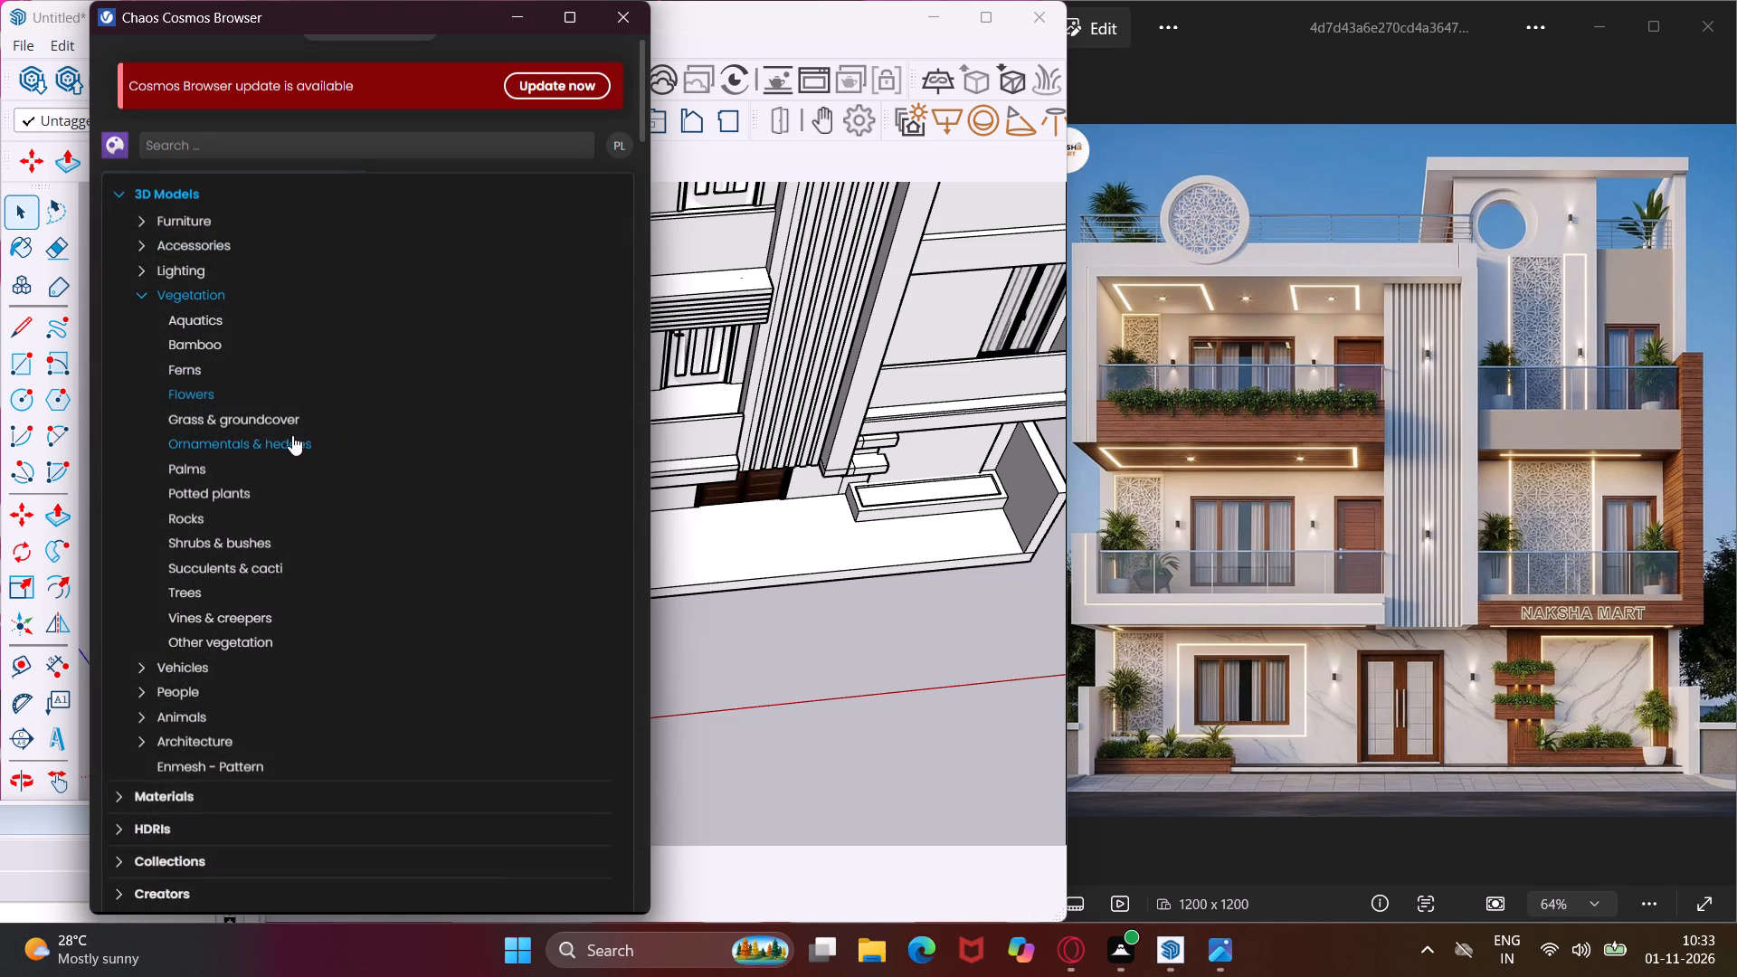
pyautogui.click(283, 425)
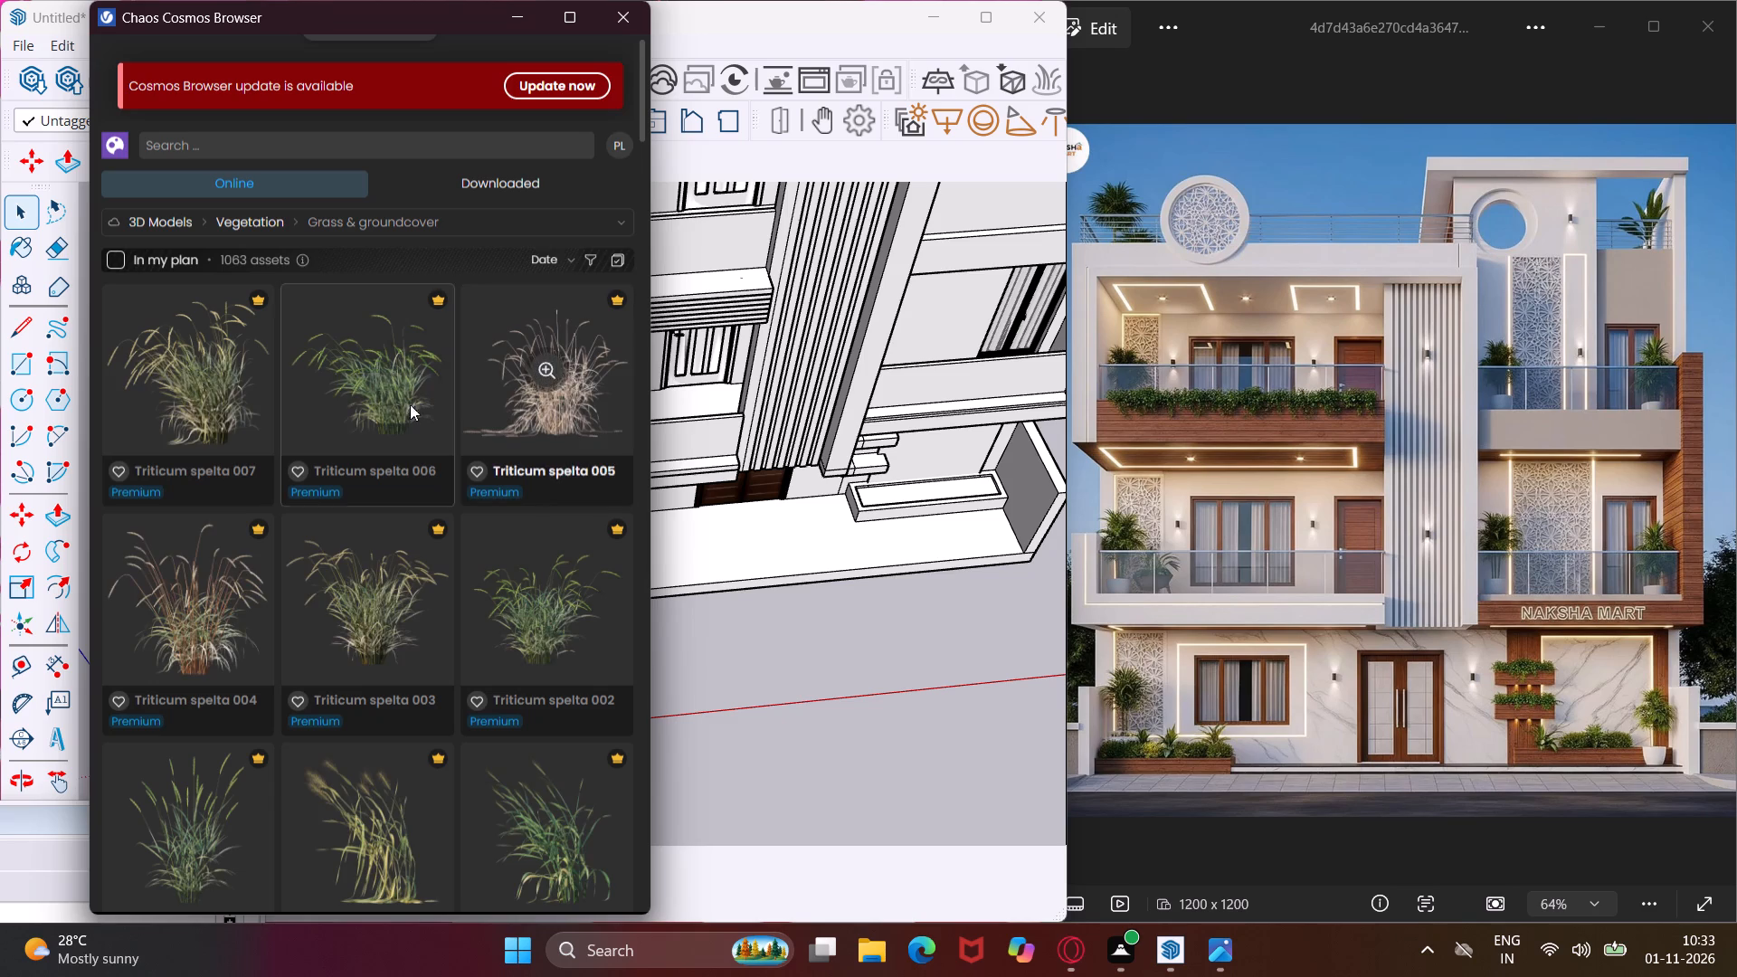
pyautogui.click(401, 213)
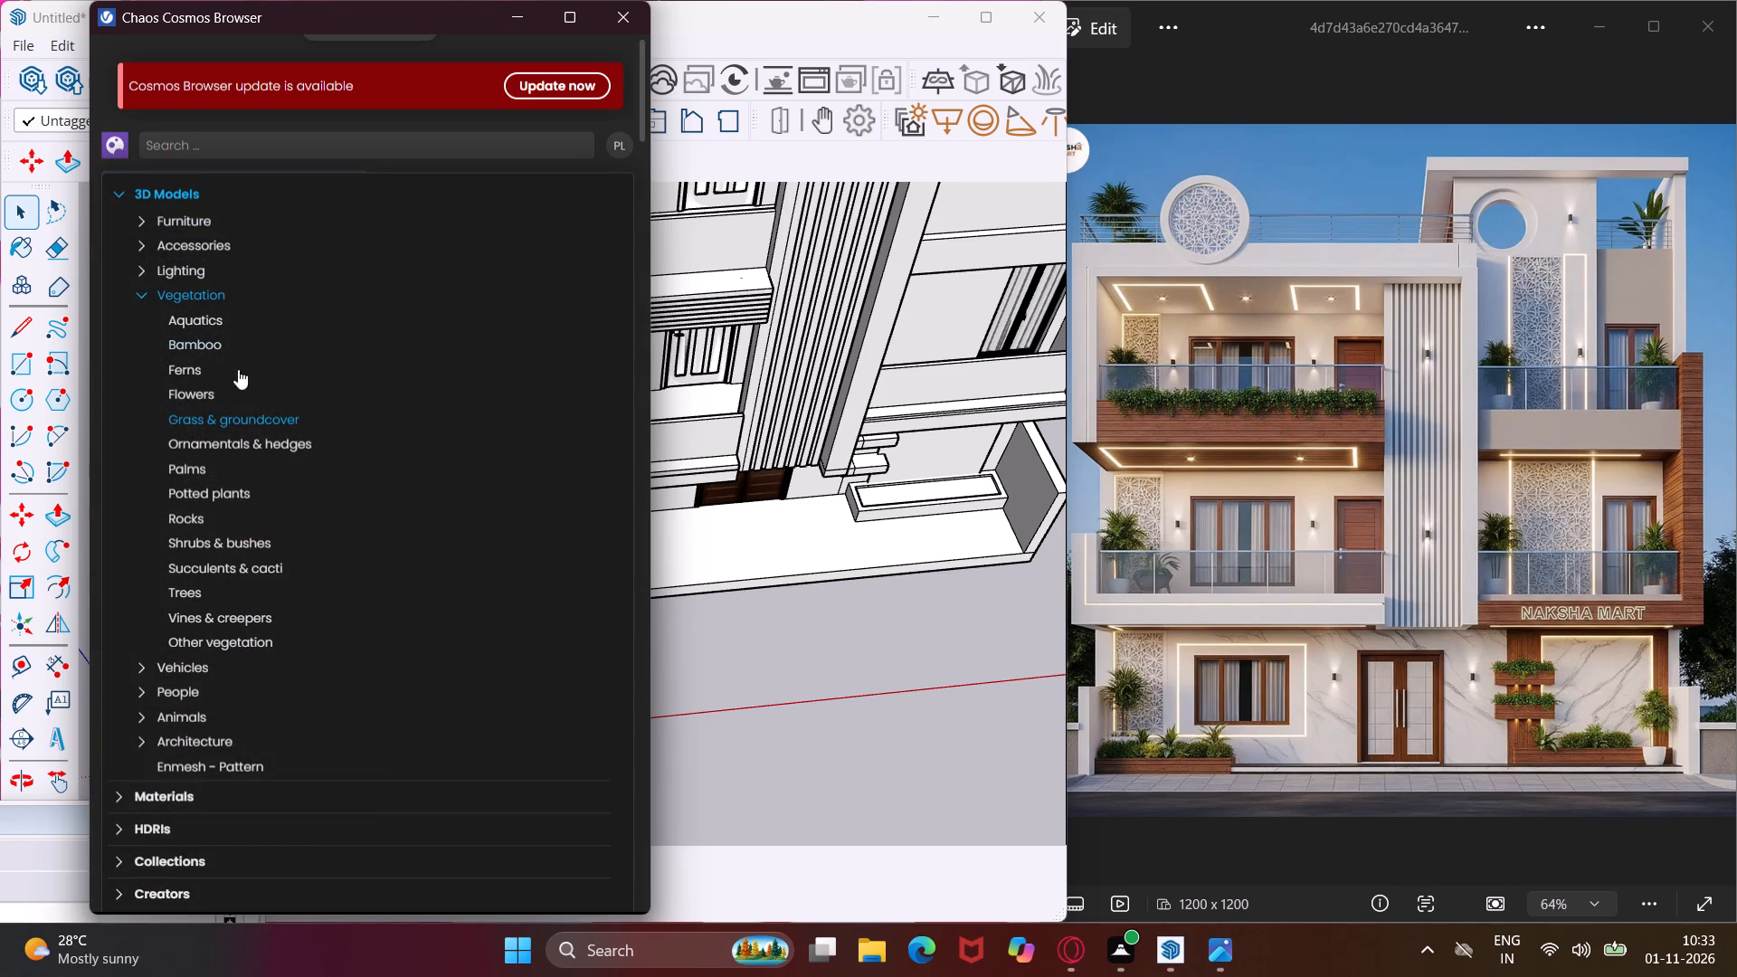
pyautogui.click(268, 443)
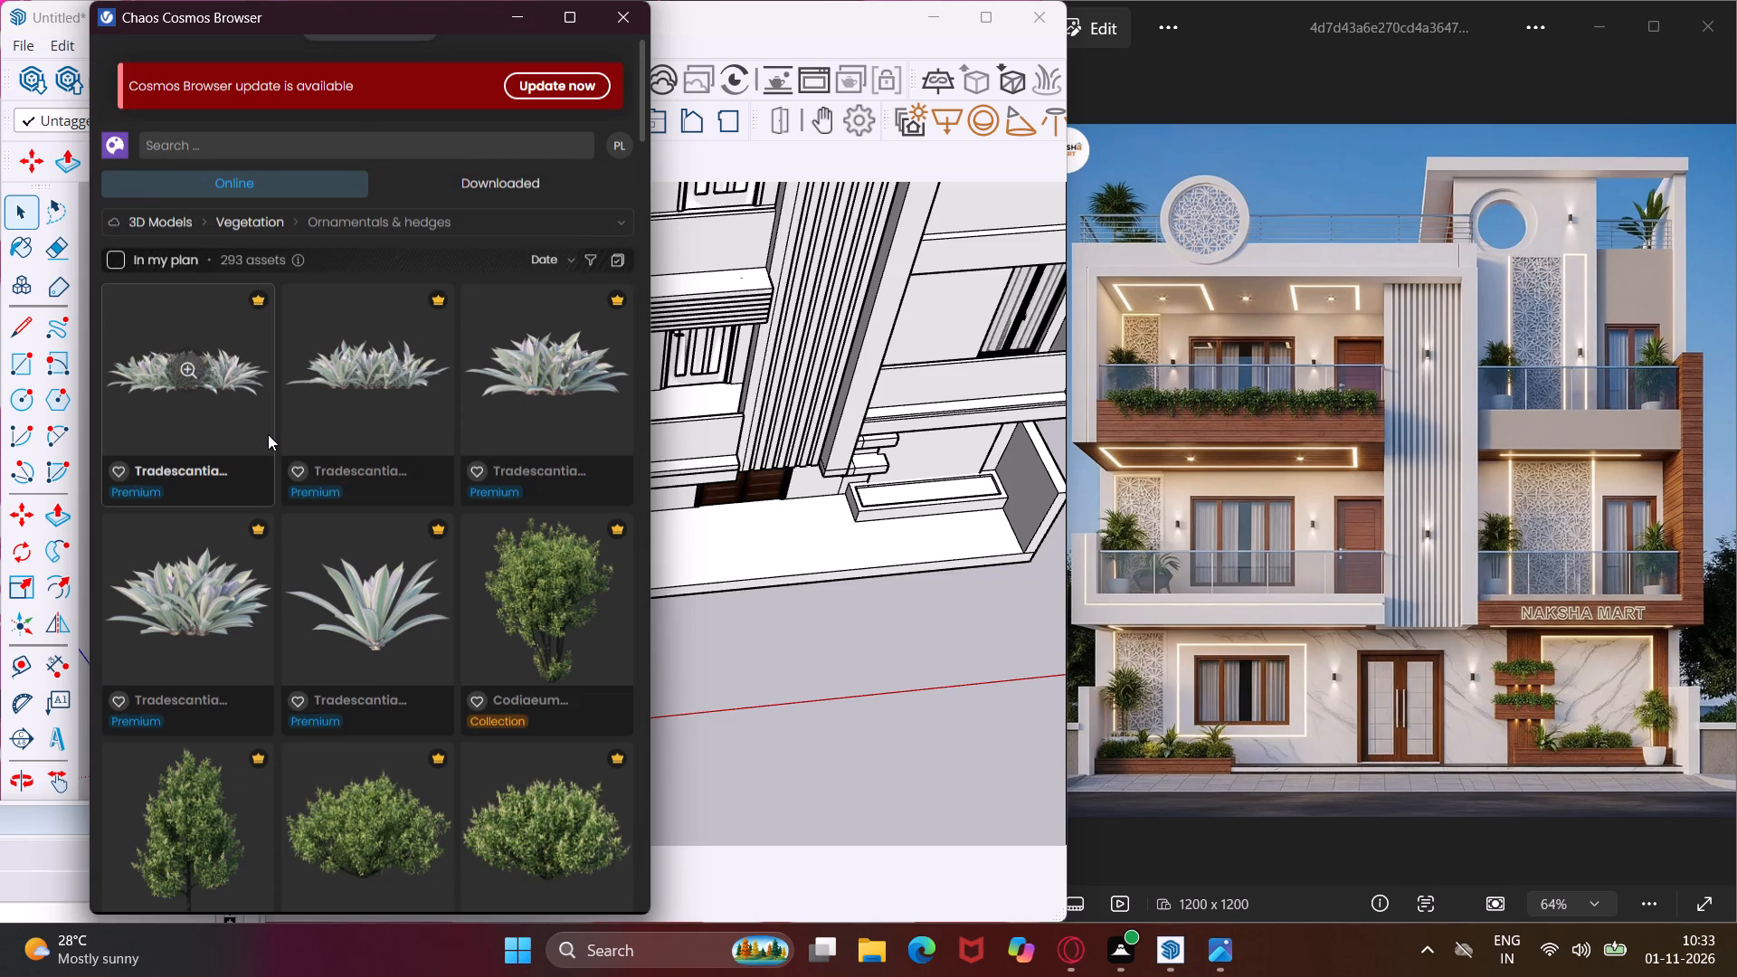
# Look through the Palms category of the Vegetation models for plants that suit the reference facade's balconies and planters.
pyautogui.click(364, 227)
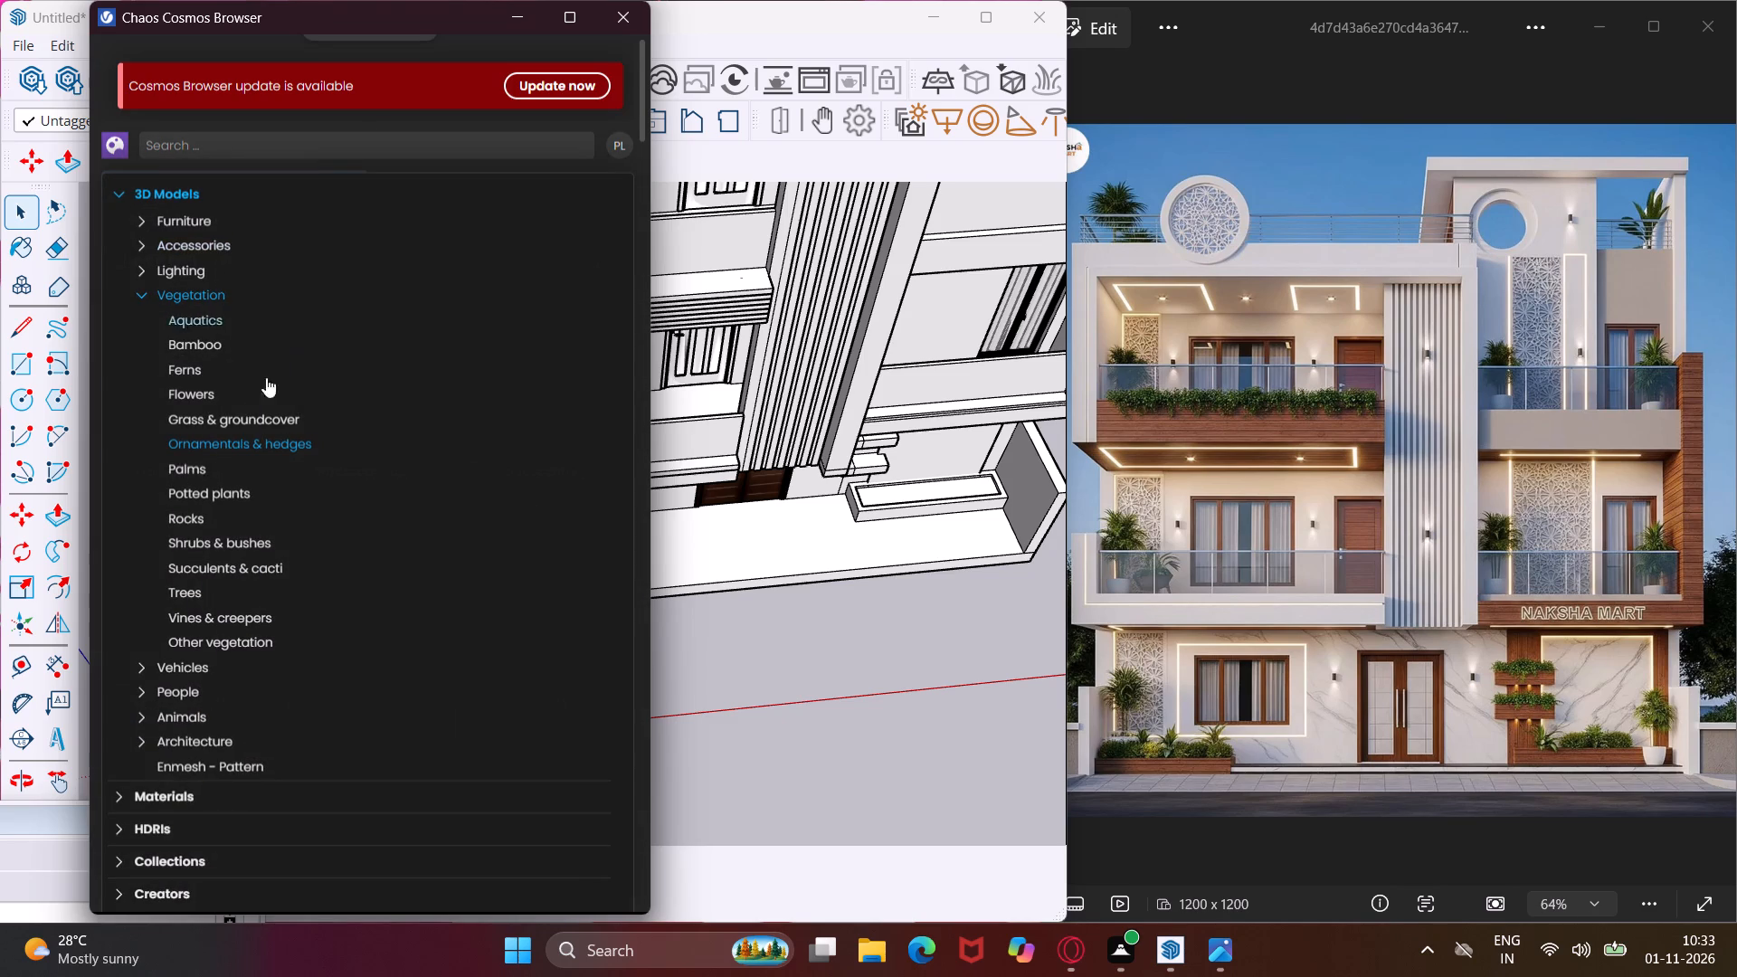
pyautogui.click(206, 470)
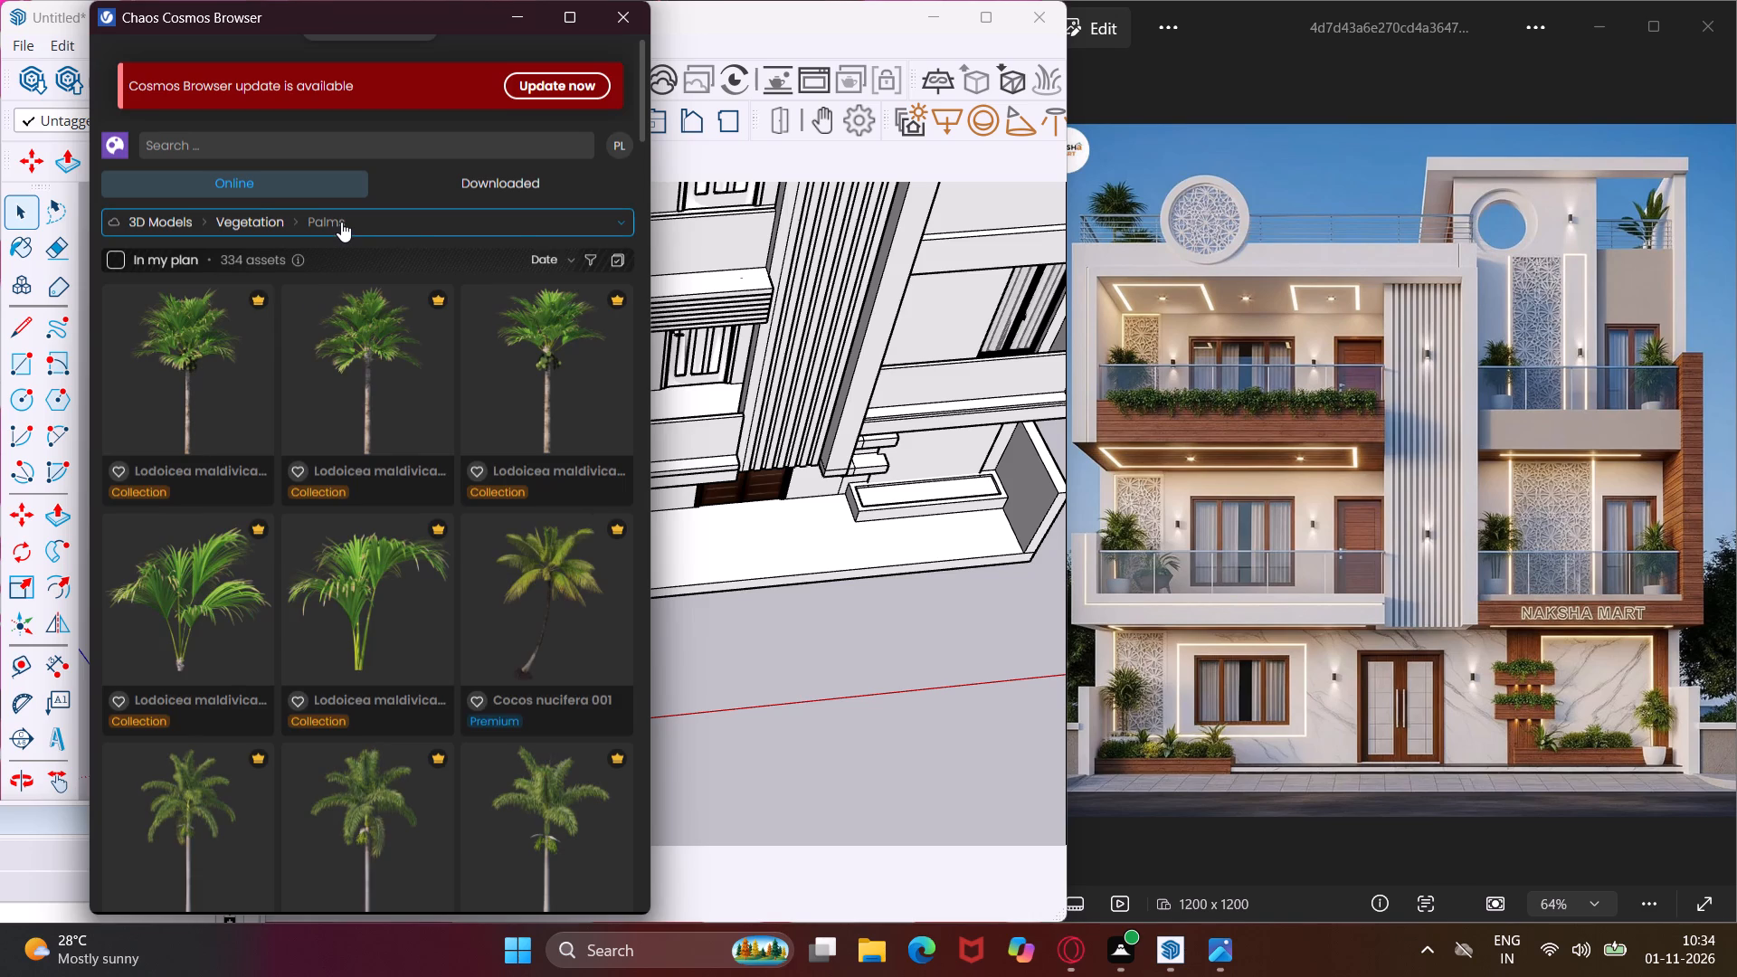
pyautogui.scroll(-7, 348, 451)
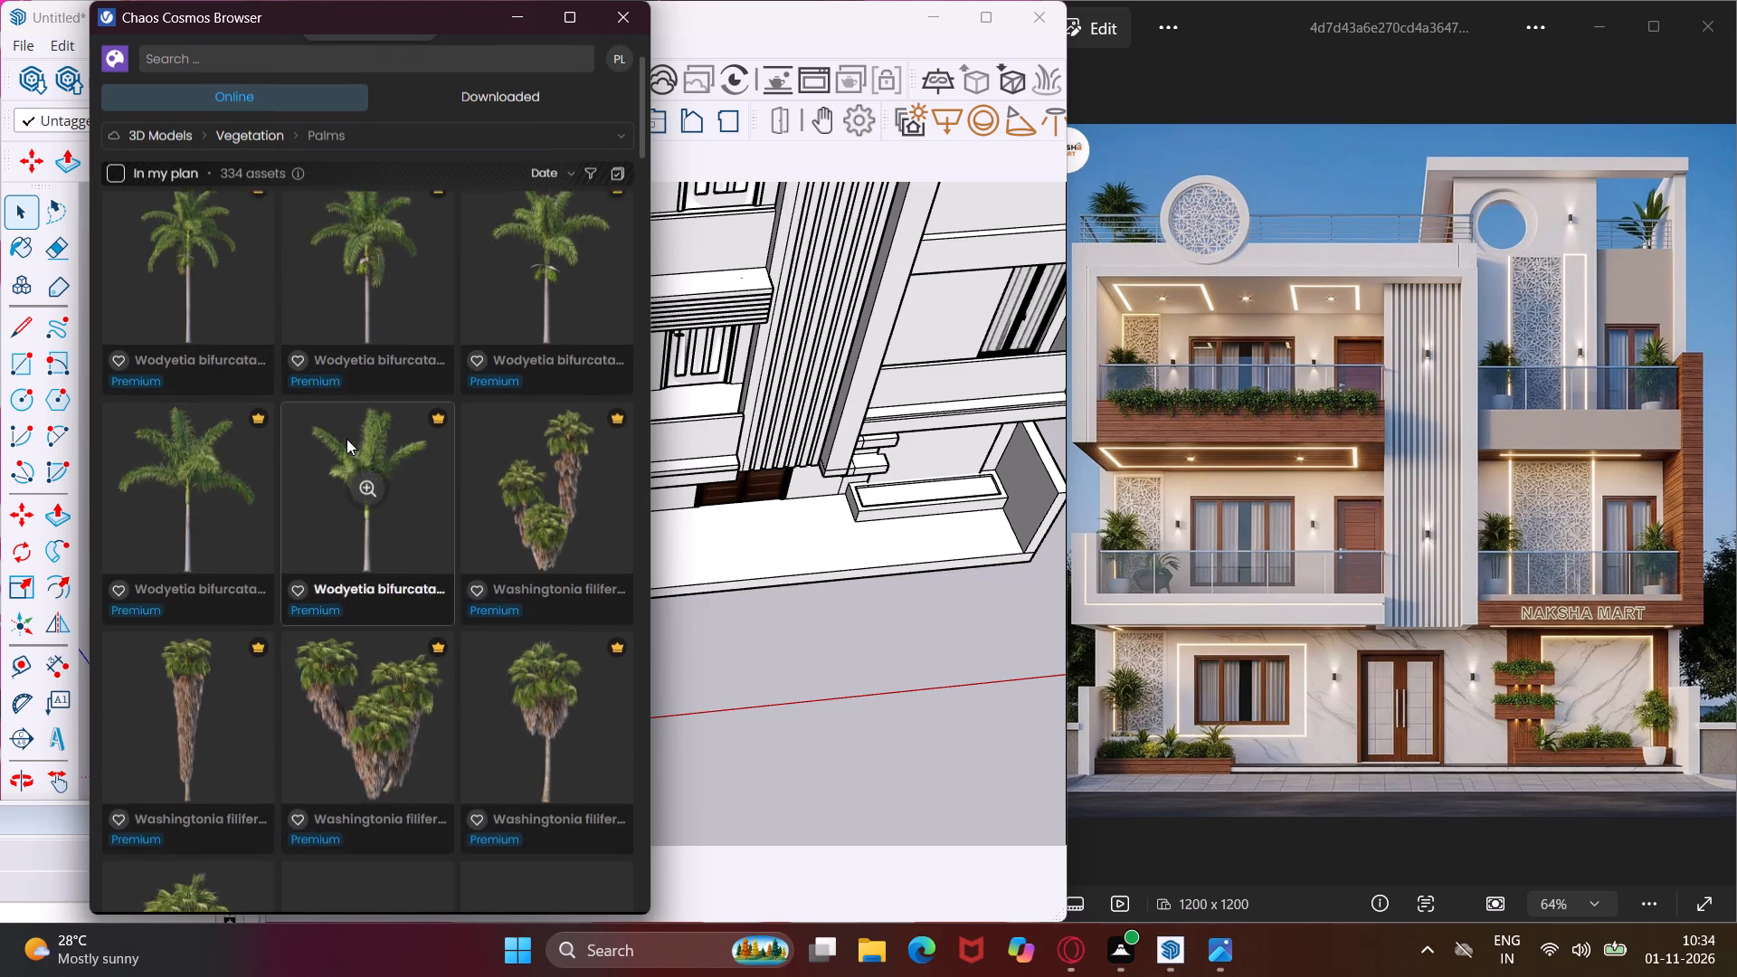
pyautogui.scroll(-12, 346, 439)
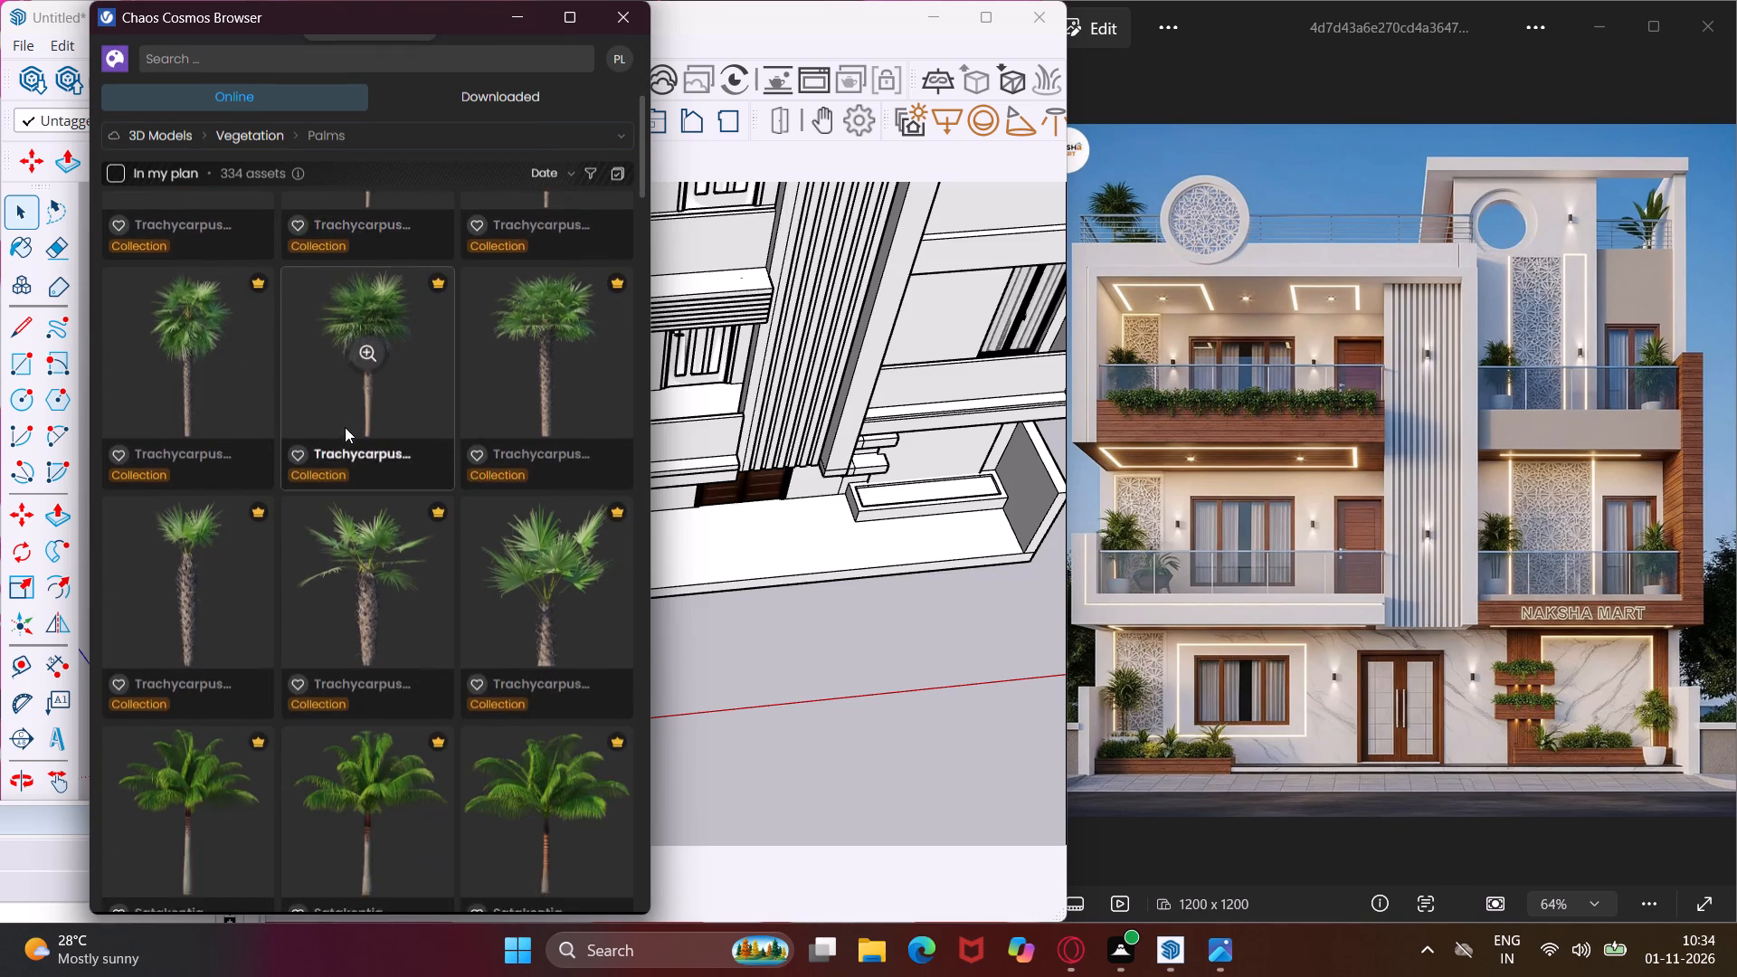
pyautogui.scroll(-18, 345, 427)
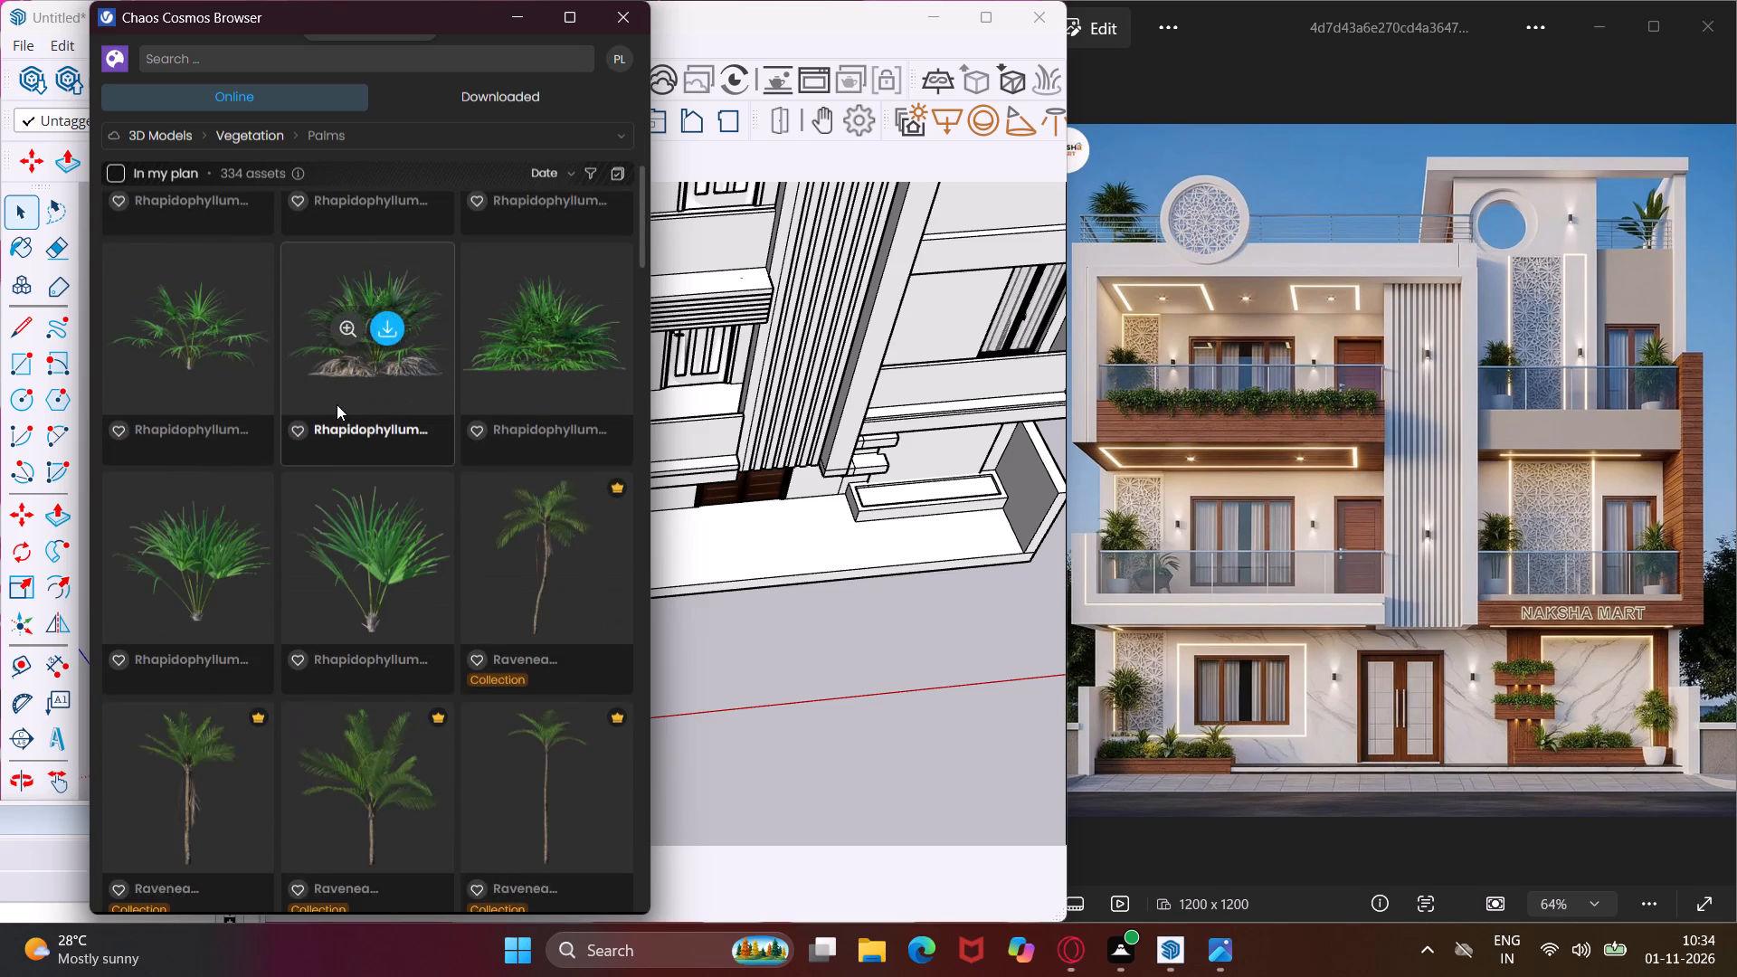
pyautogui.scroll(3, 337, 404)
pyautogui.scroll(-5, 336, 403)
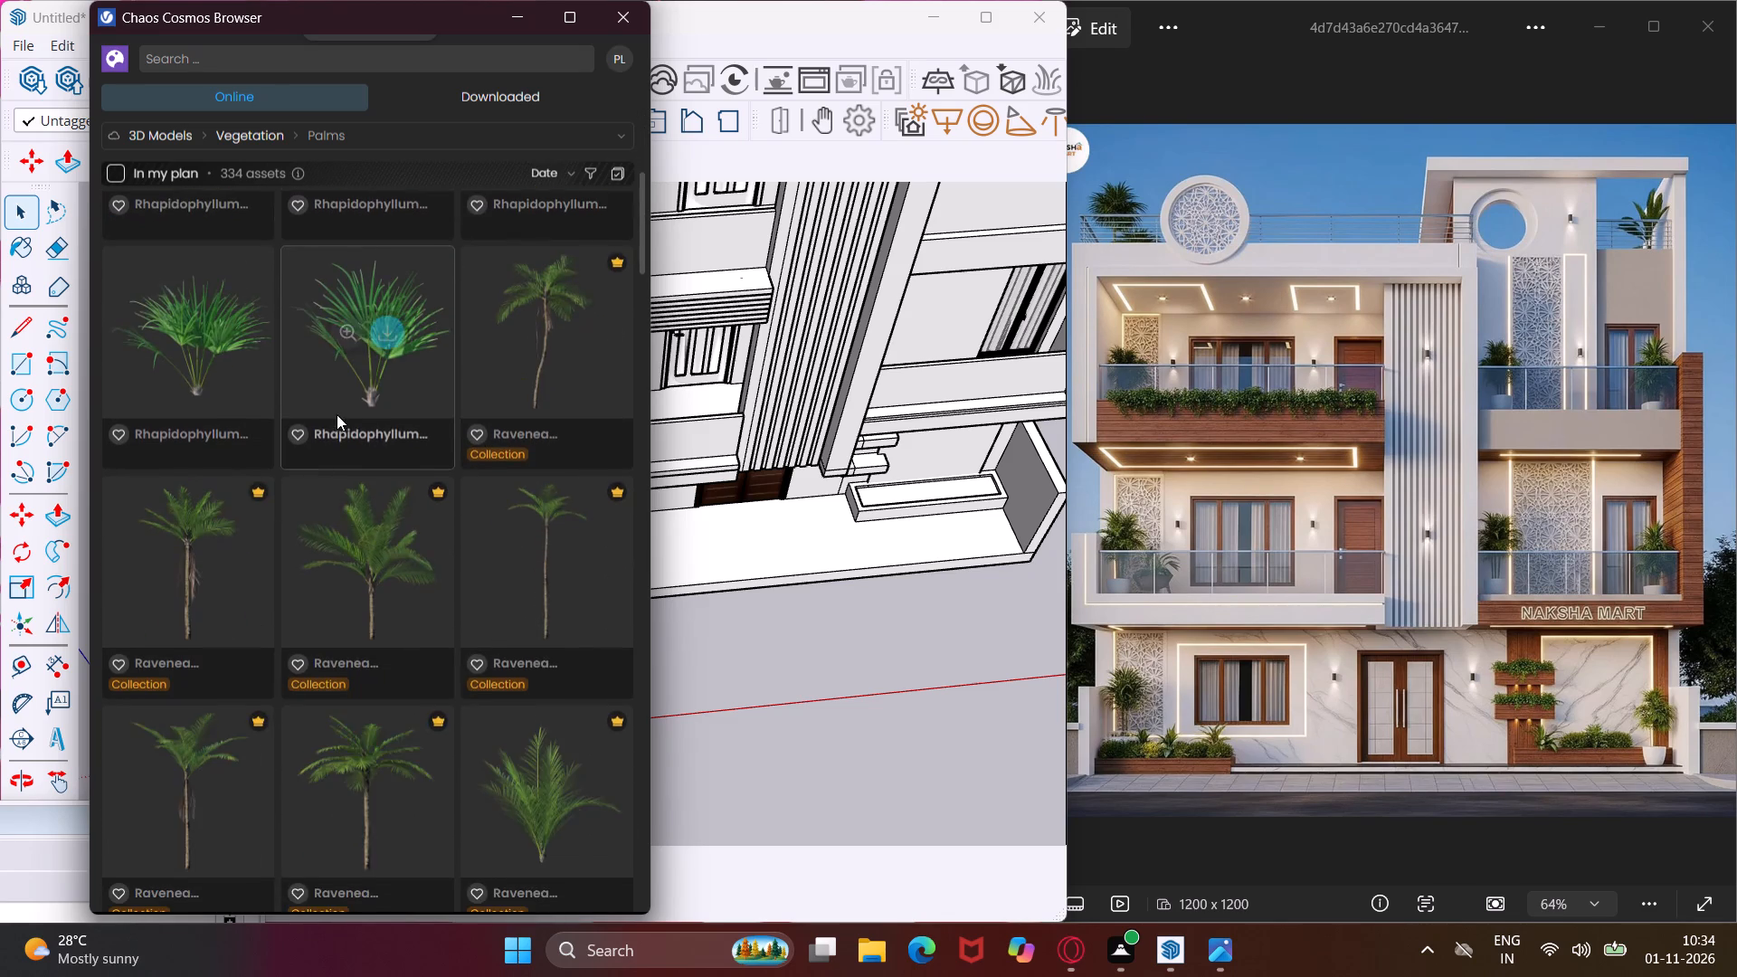
pyautogui.scroll(-15, 337, 408)
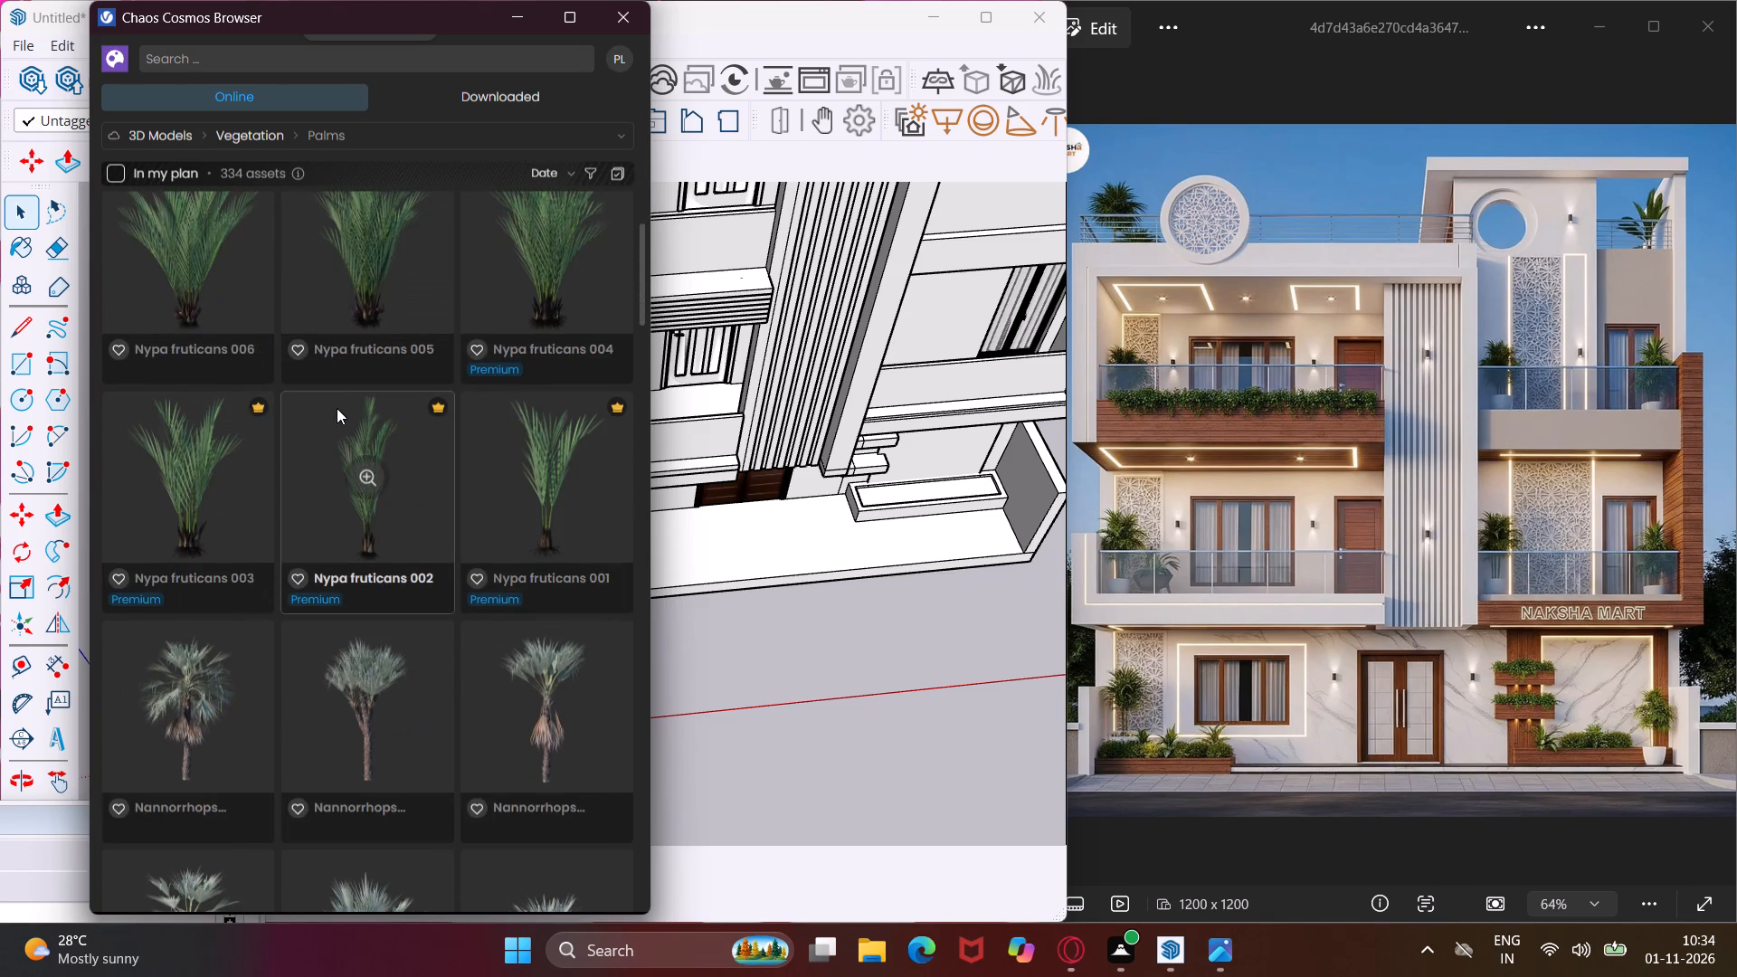
pyautogui.scroll(-16, 337, 408)
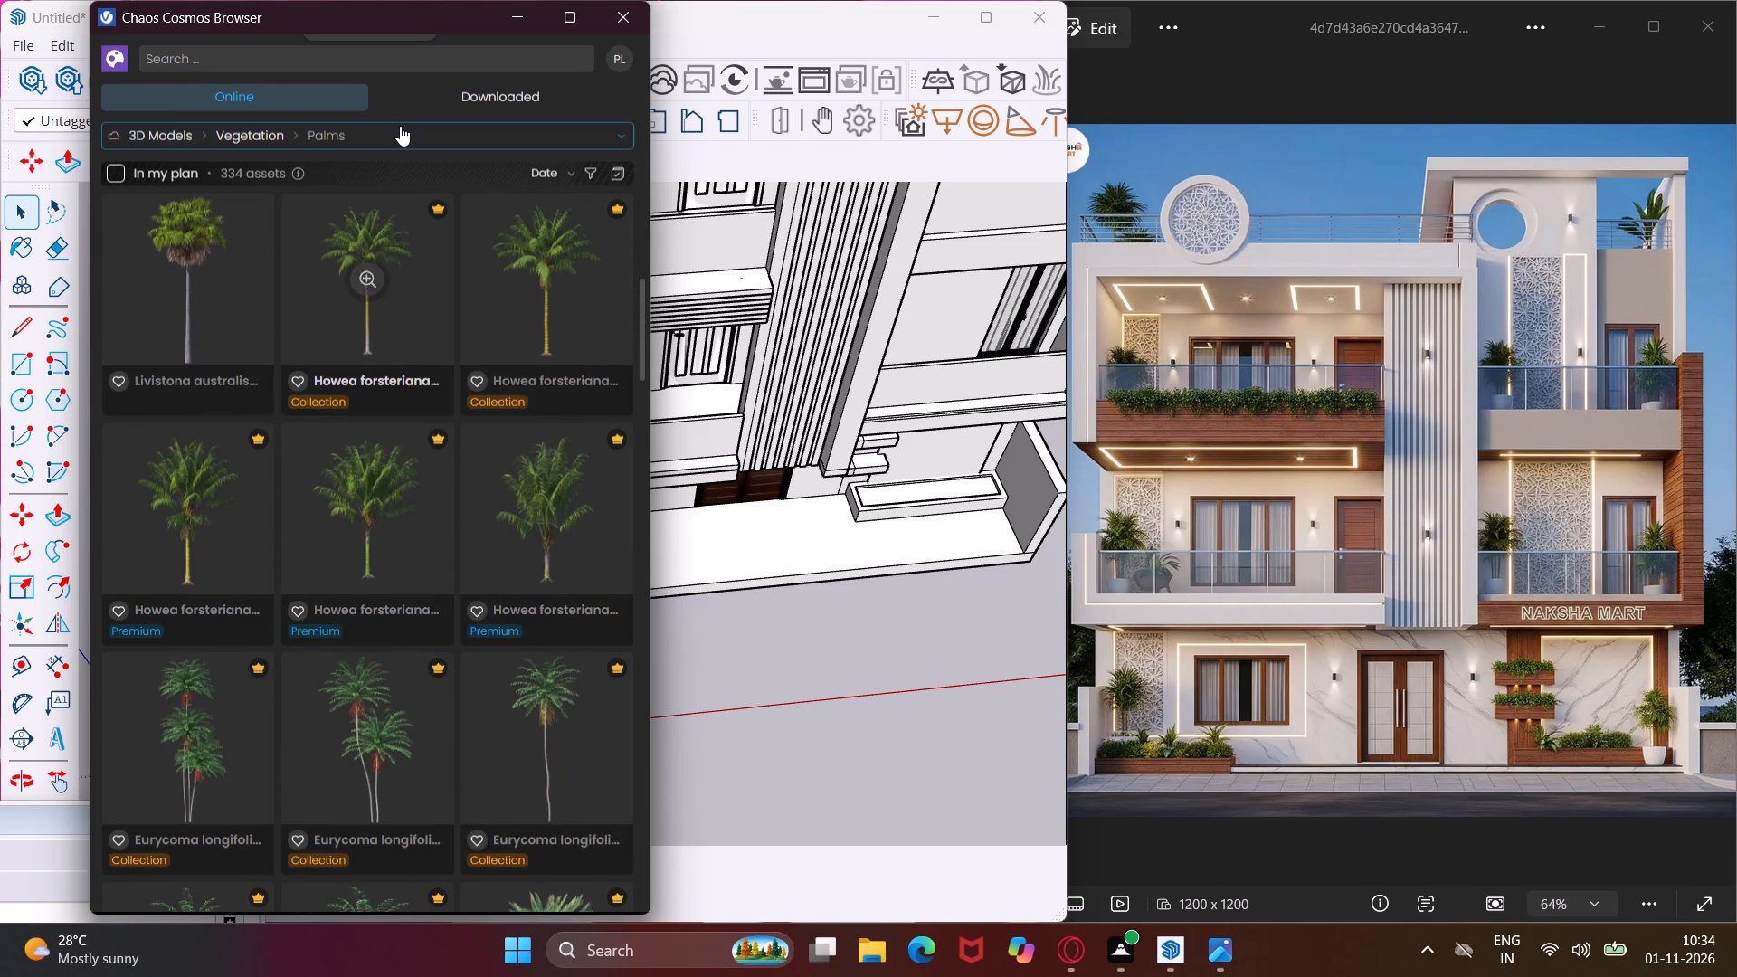
# Examine the Potted plants, Rocks, Shrubs & bushes, Succulents & cacti, Trees, and Vines & creepers categories for suitable planting.
pyautogui.click(401, 141)
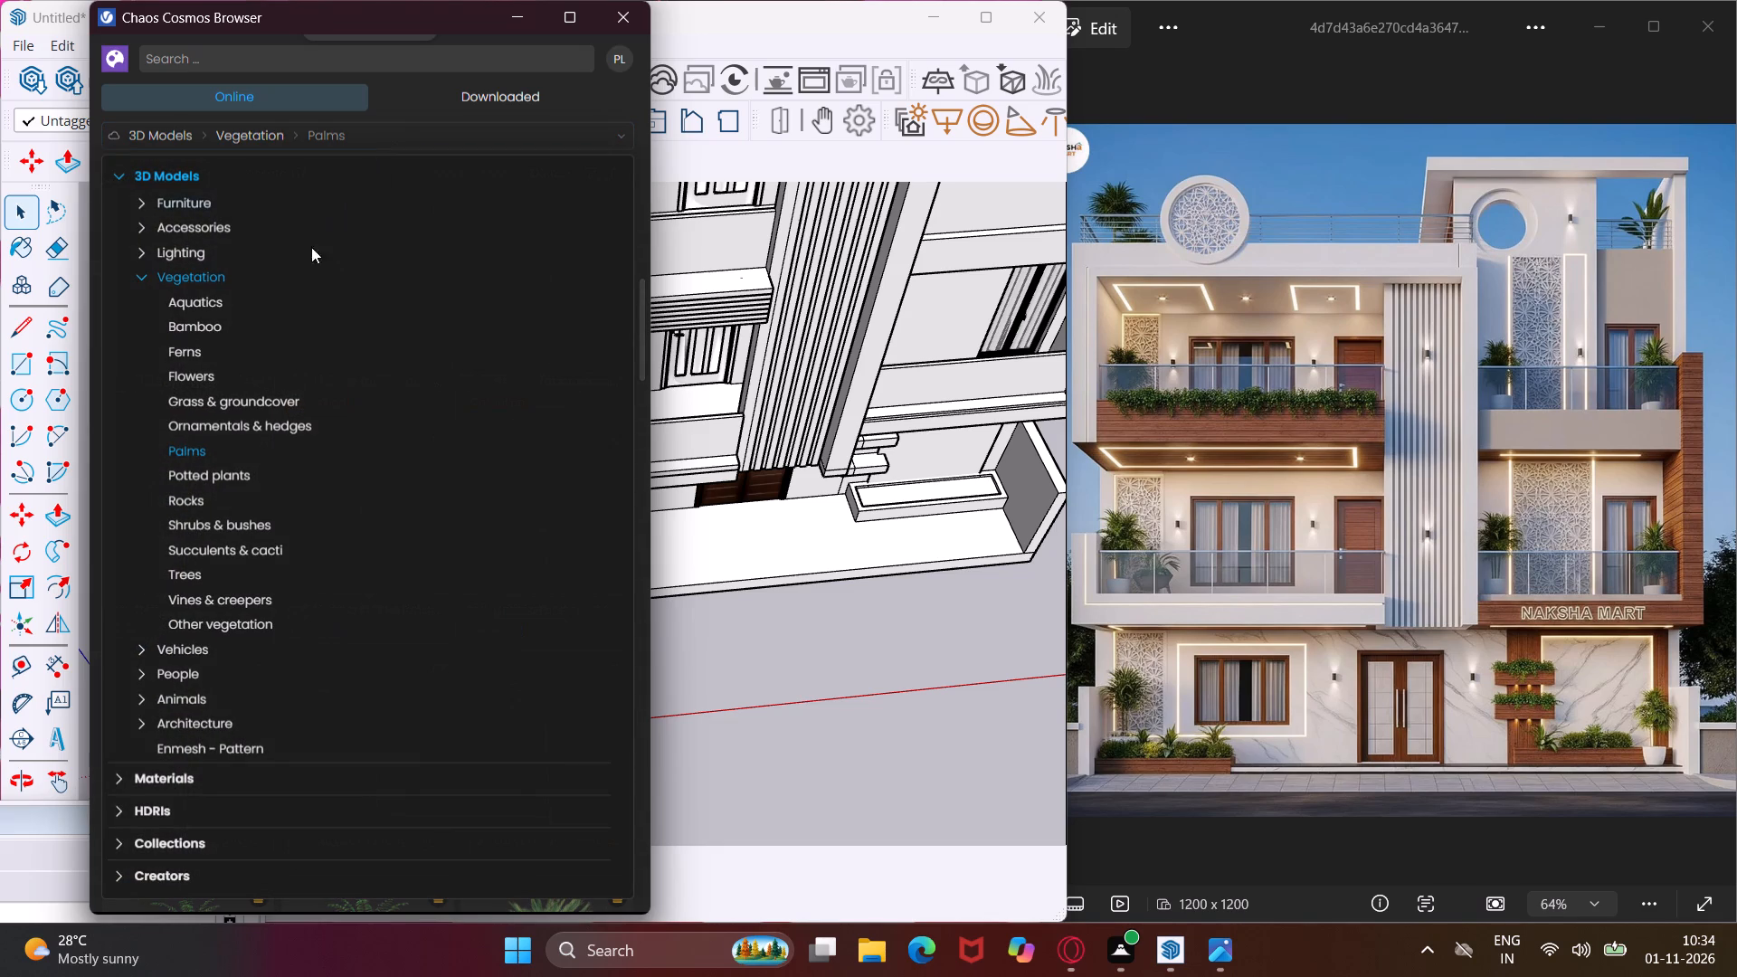
pyautogui.click(221, 469)
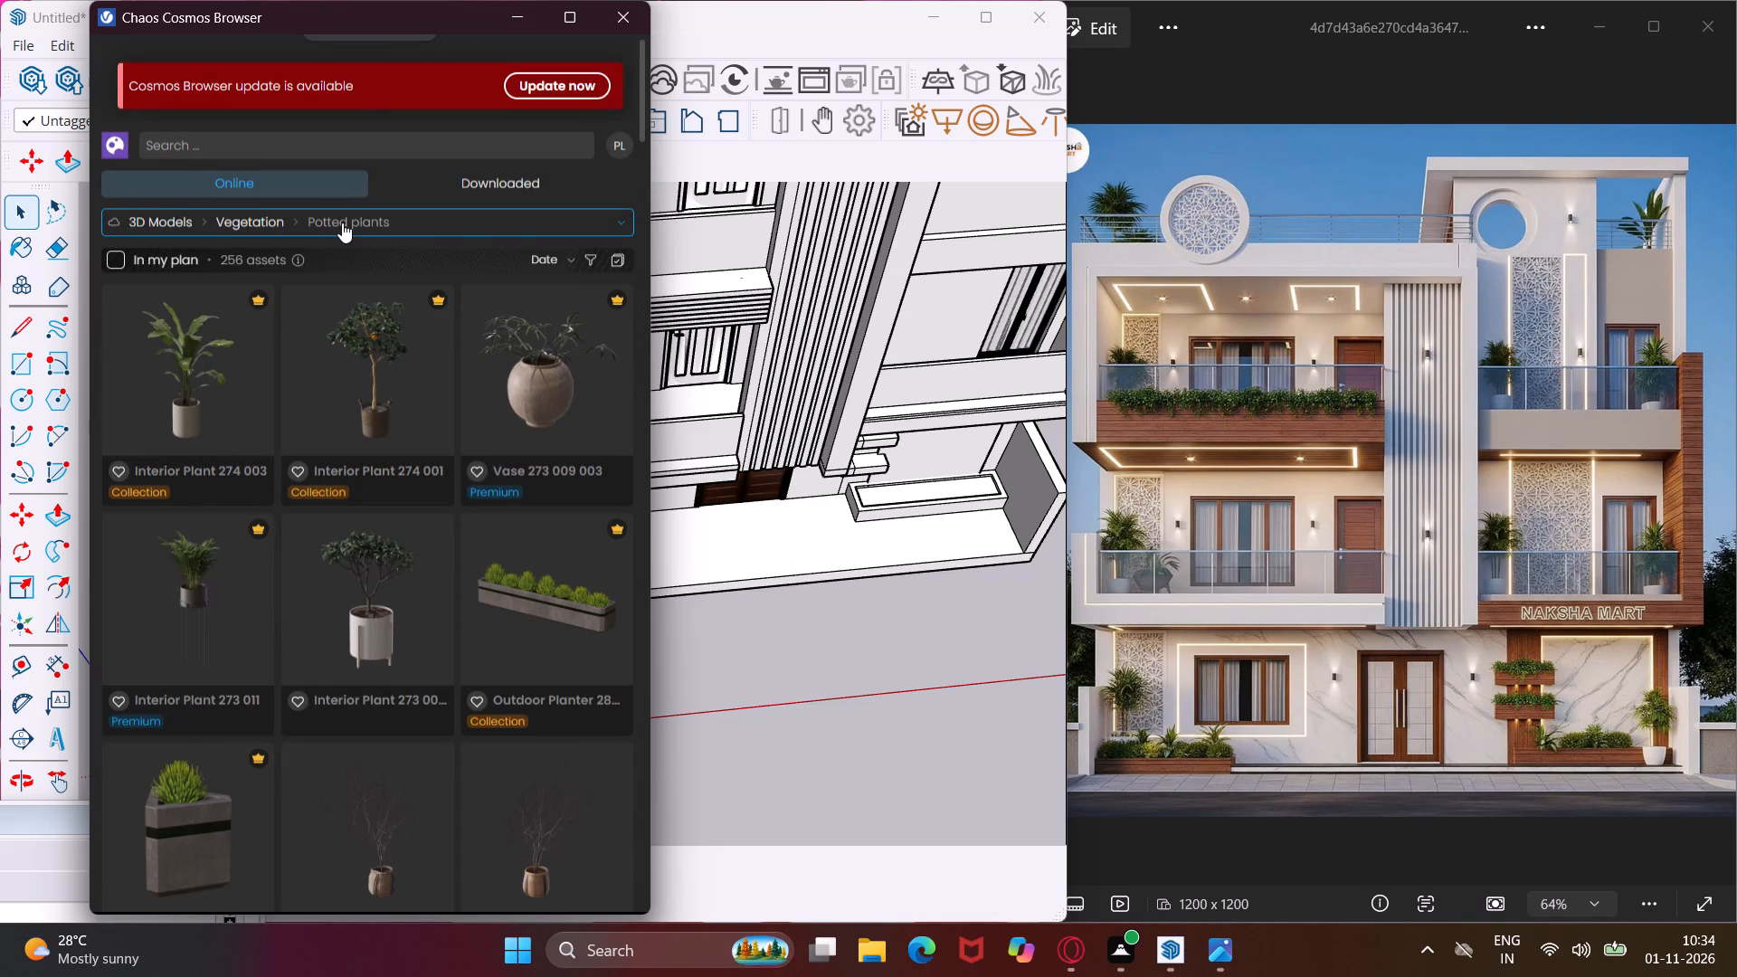
pyautogui.click(409, 213)
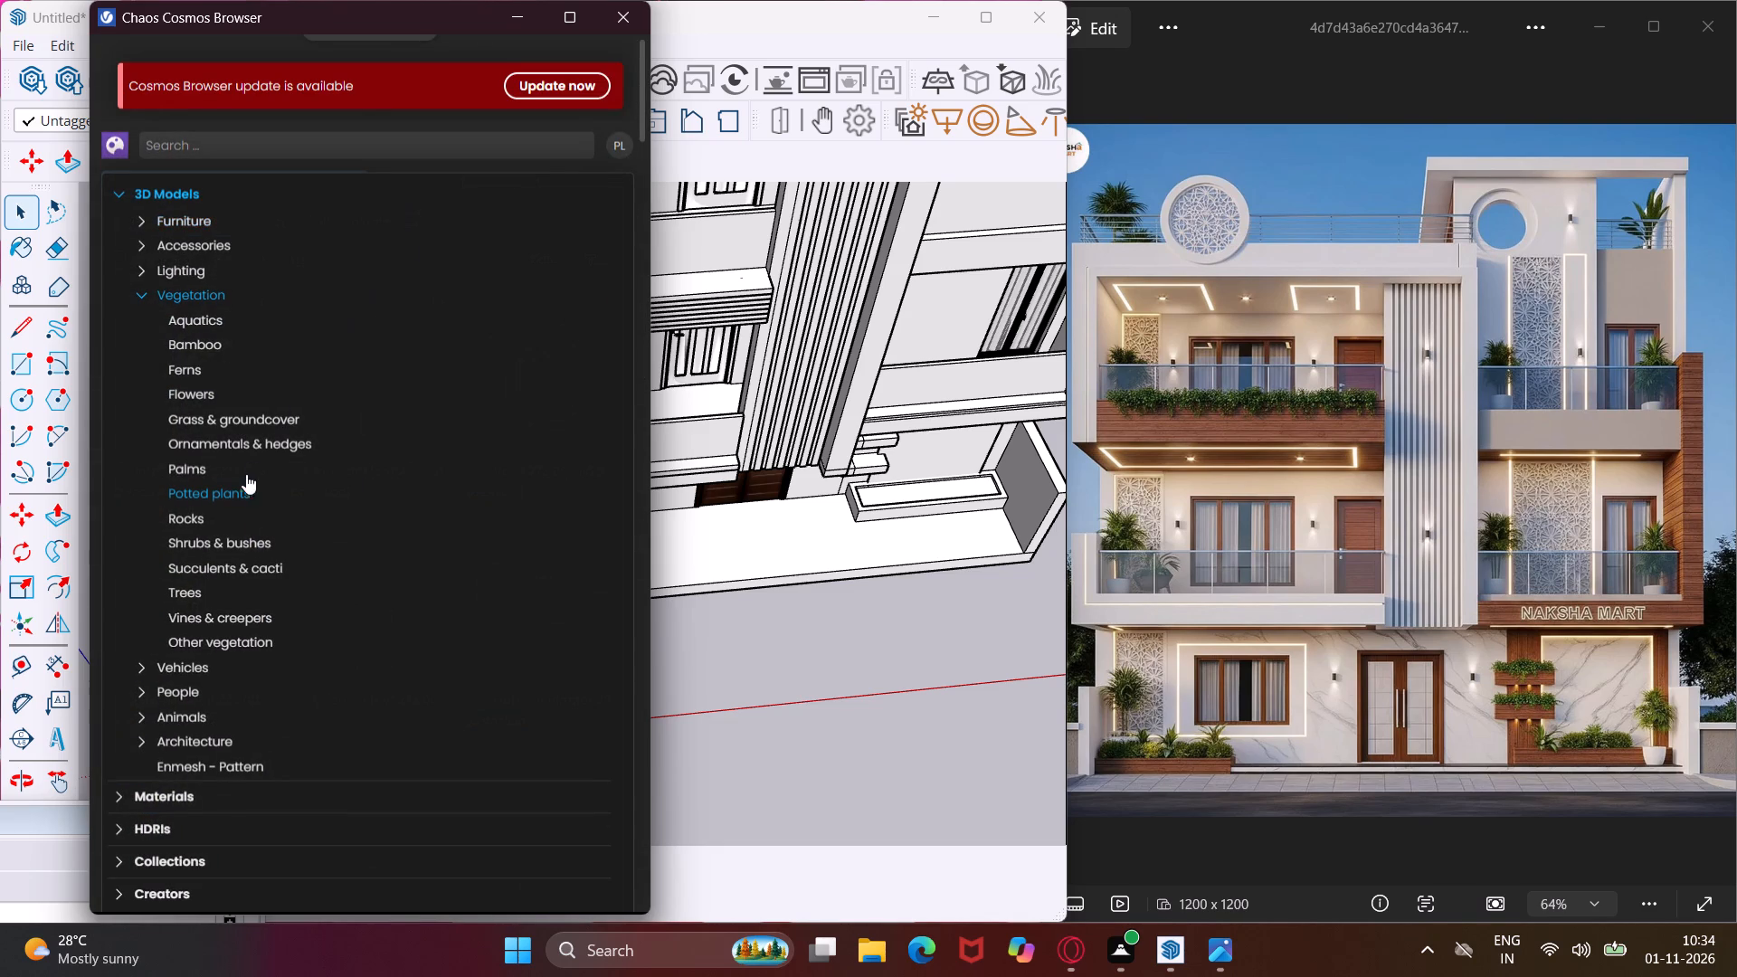
pyautogui.click(232, 511)
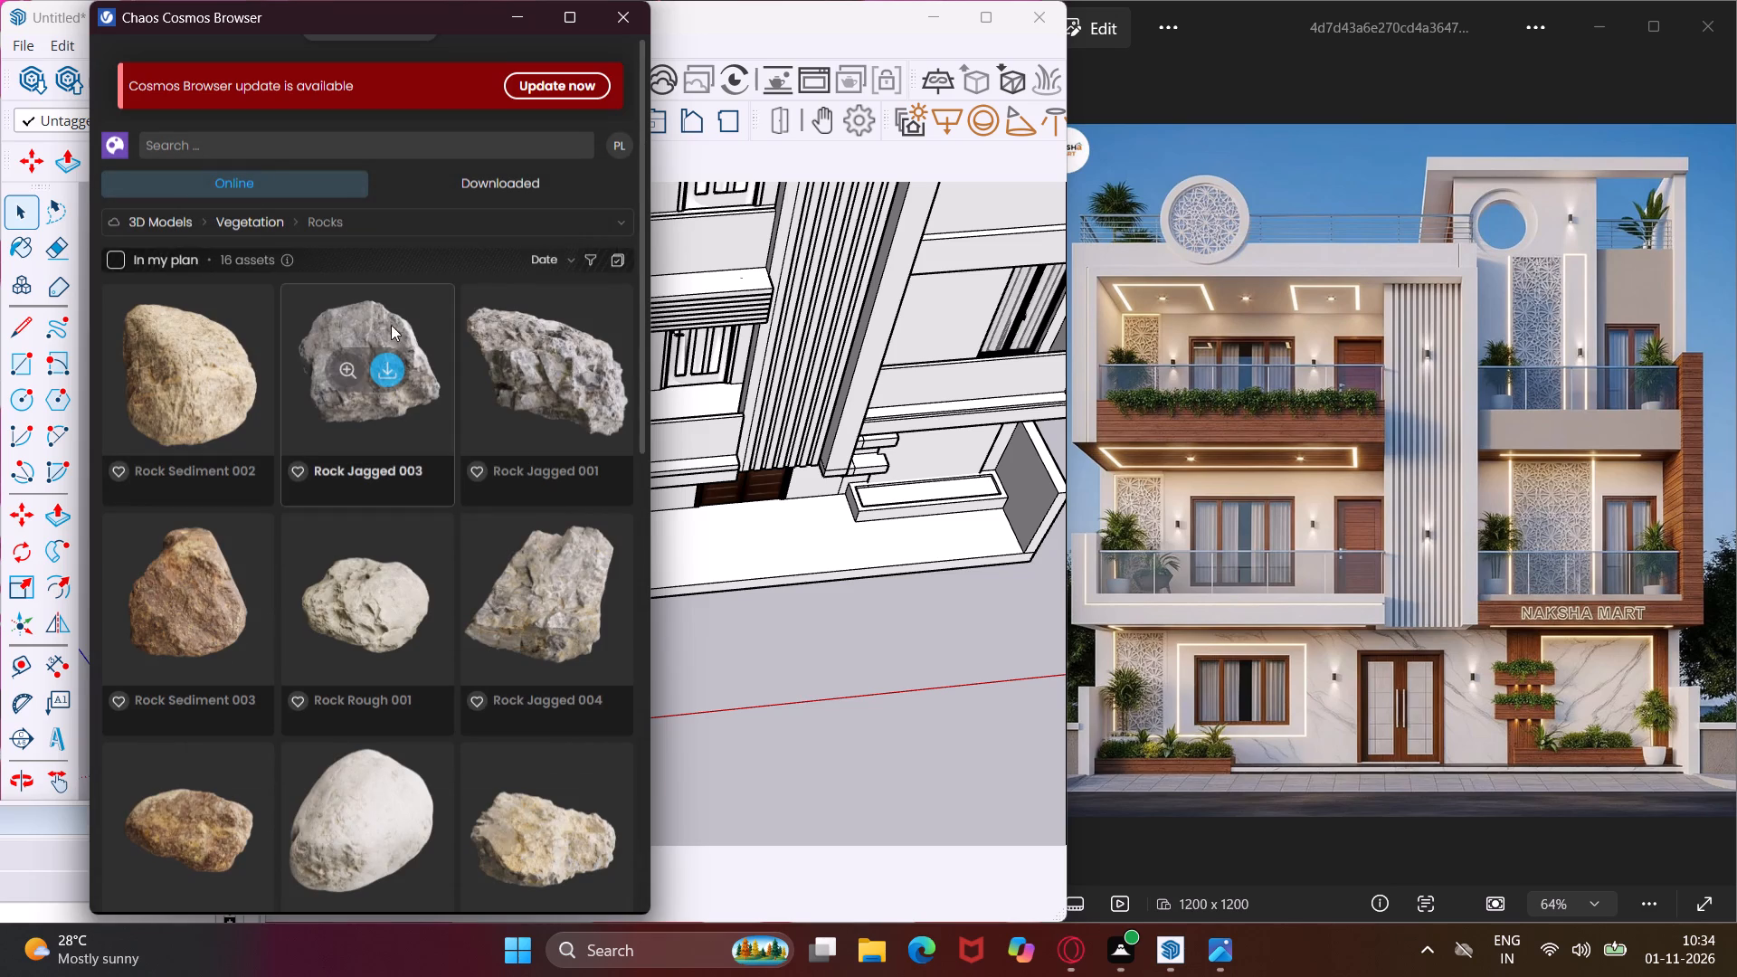
pyautogui.click(433, 218)
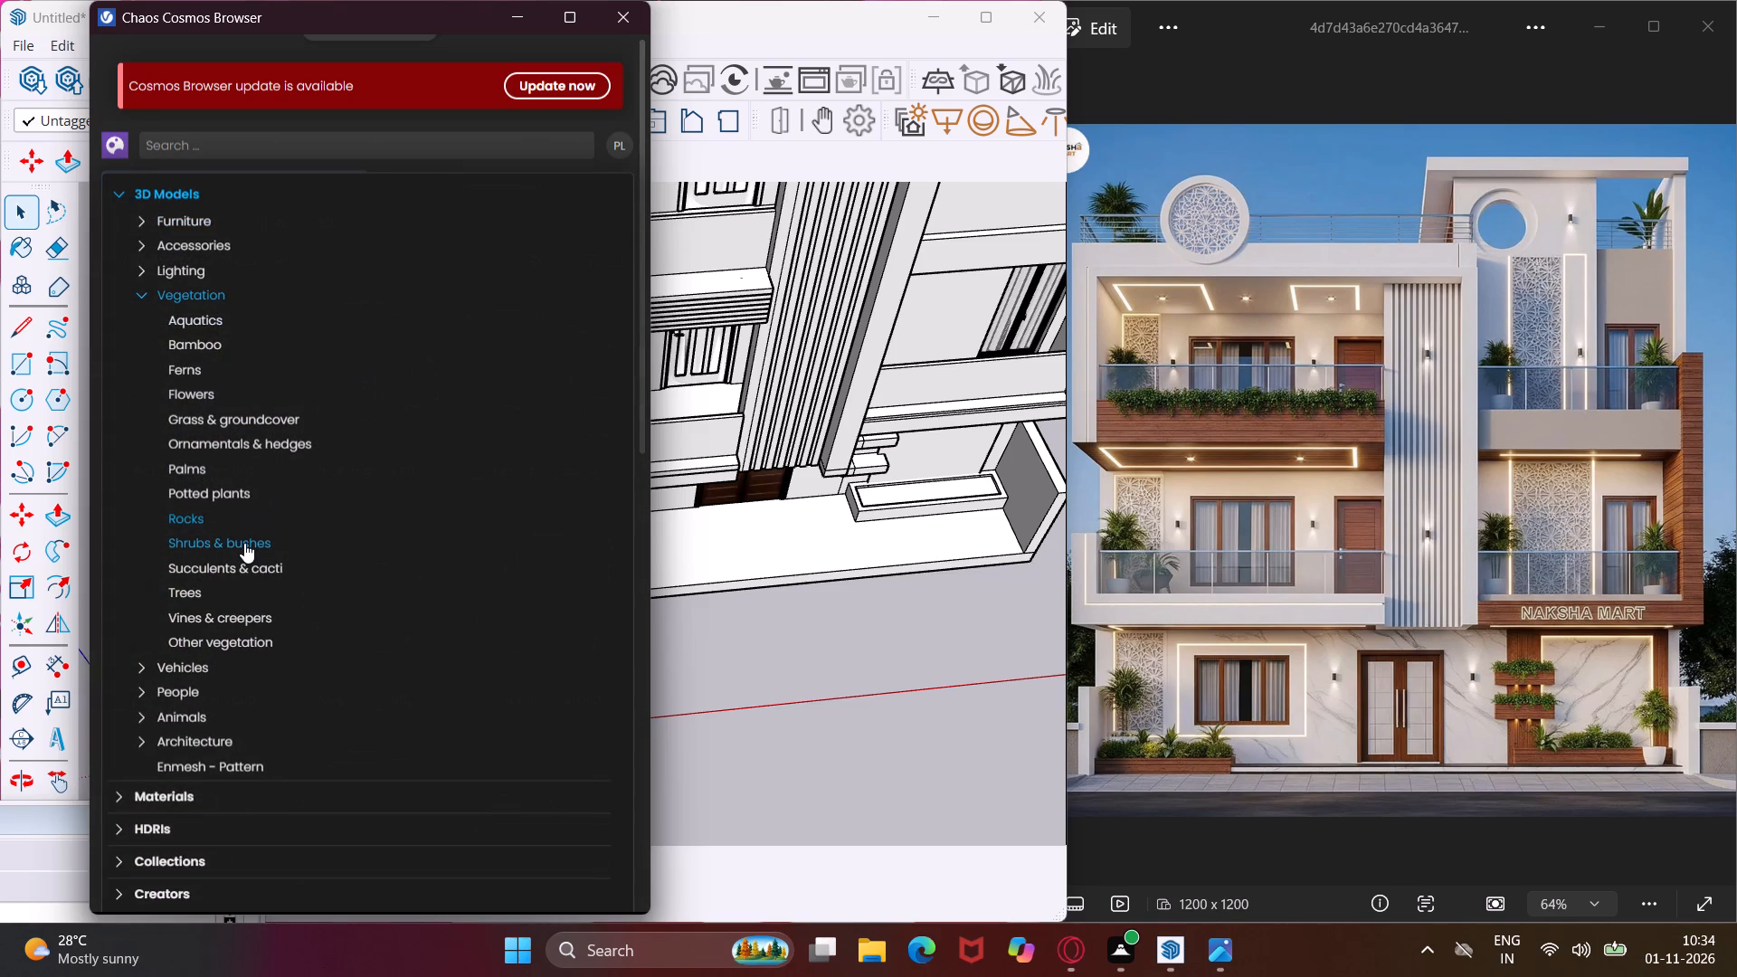
pyautogui.click(244, 543)
pyautogui.click(412, 216)
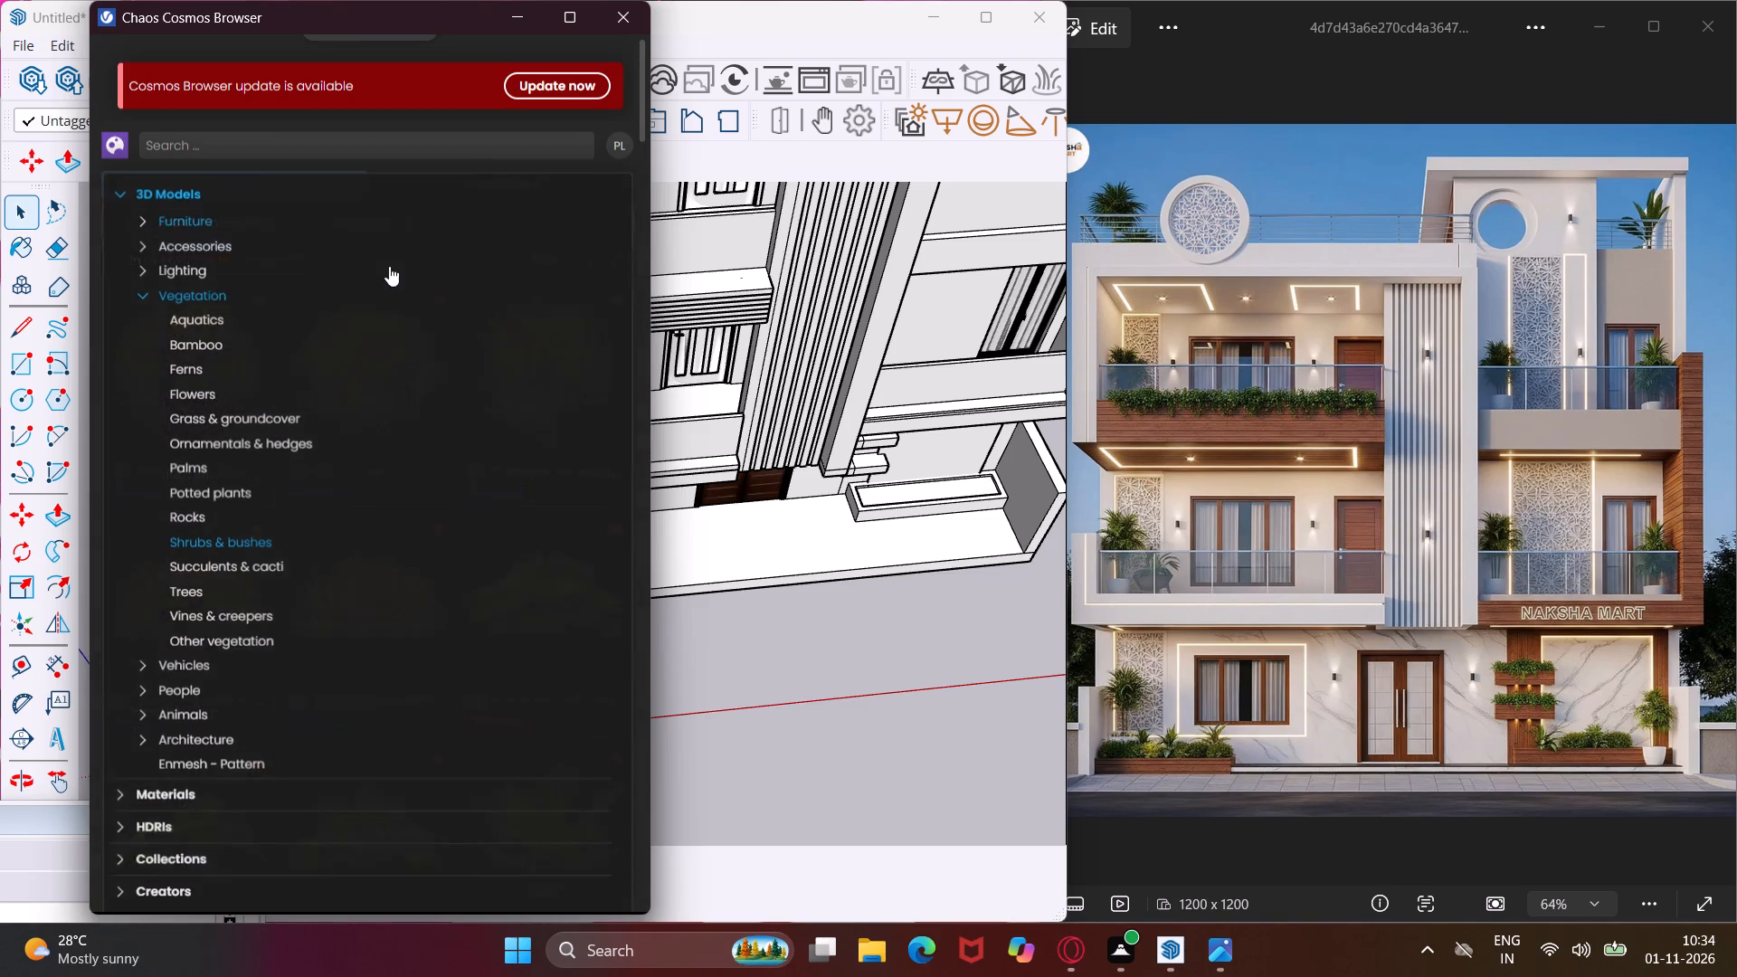
pyautogui.click(242, 561)
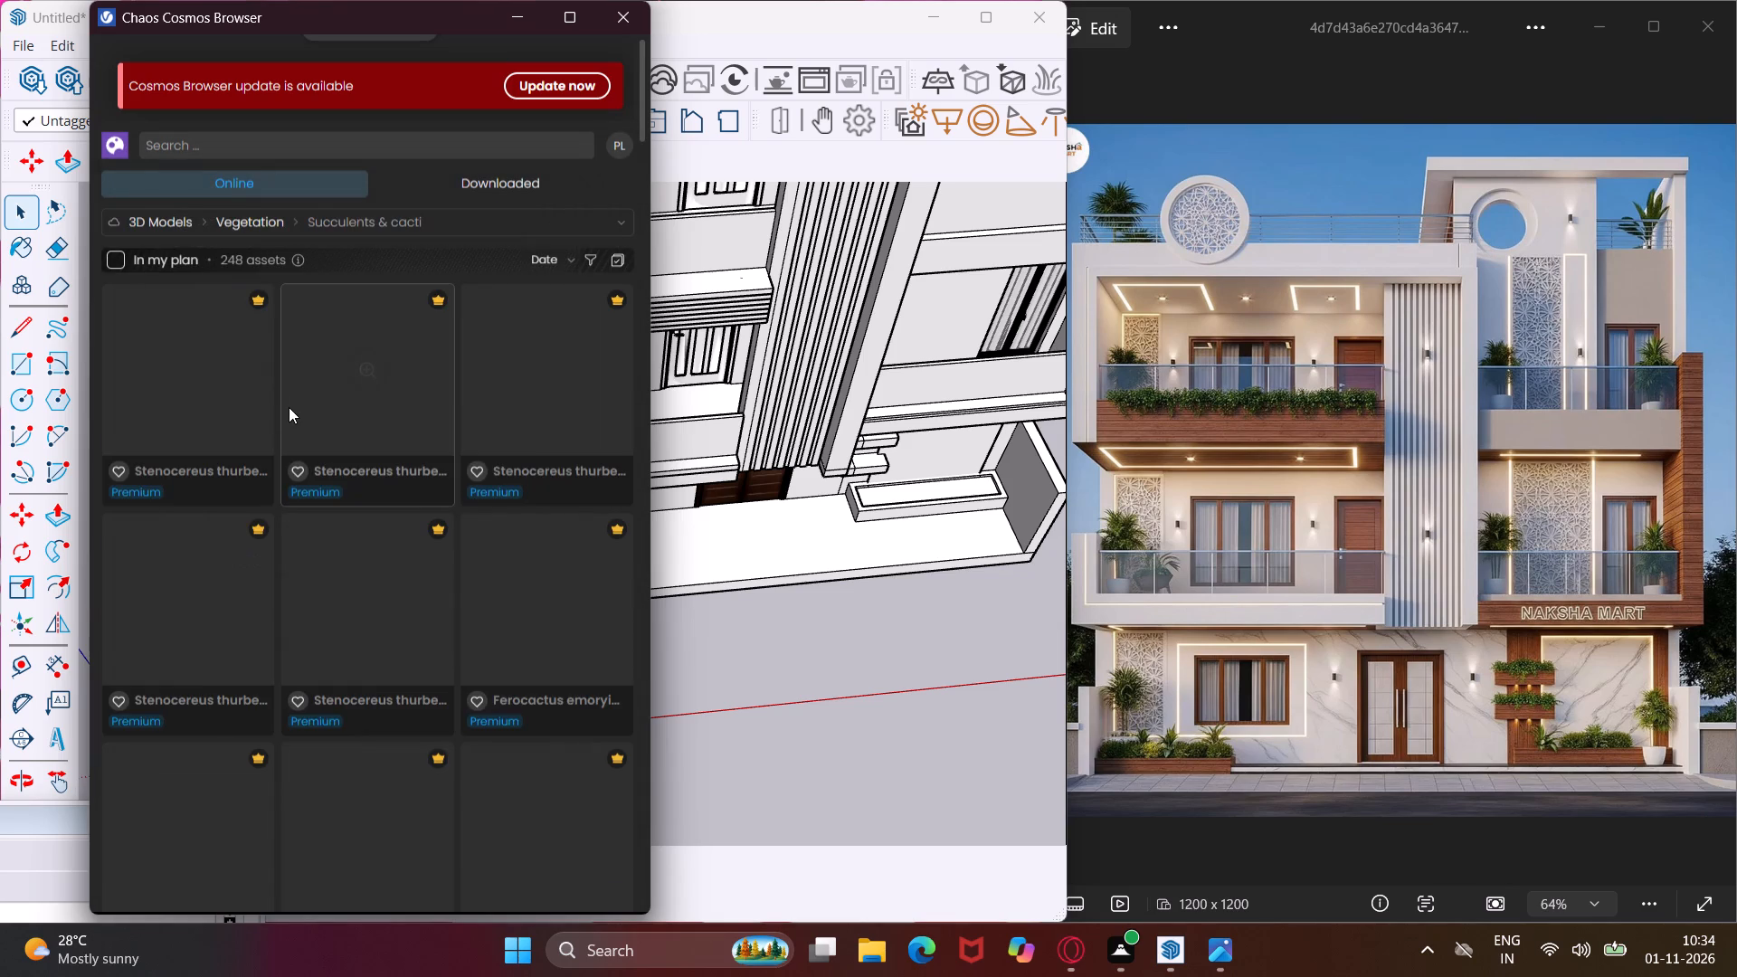
pyautogui.click(385, 220)
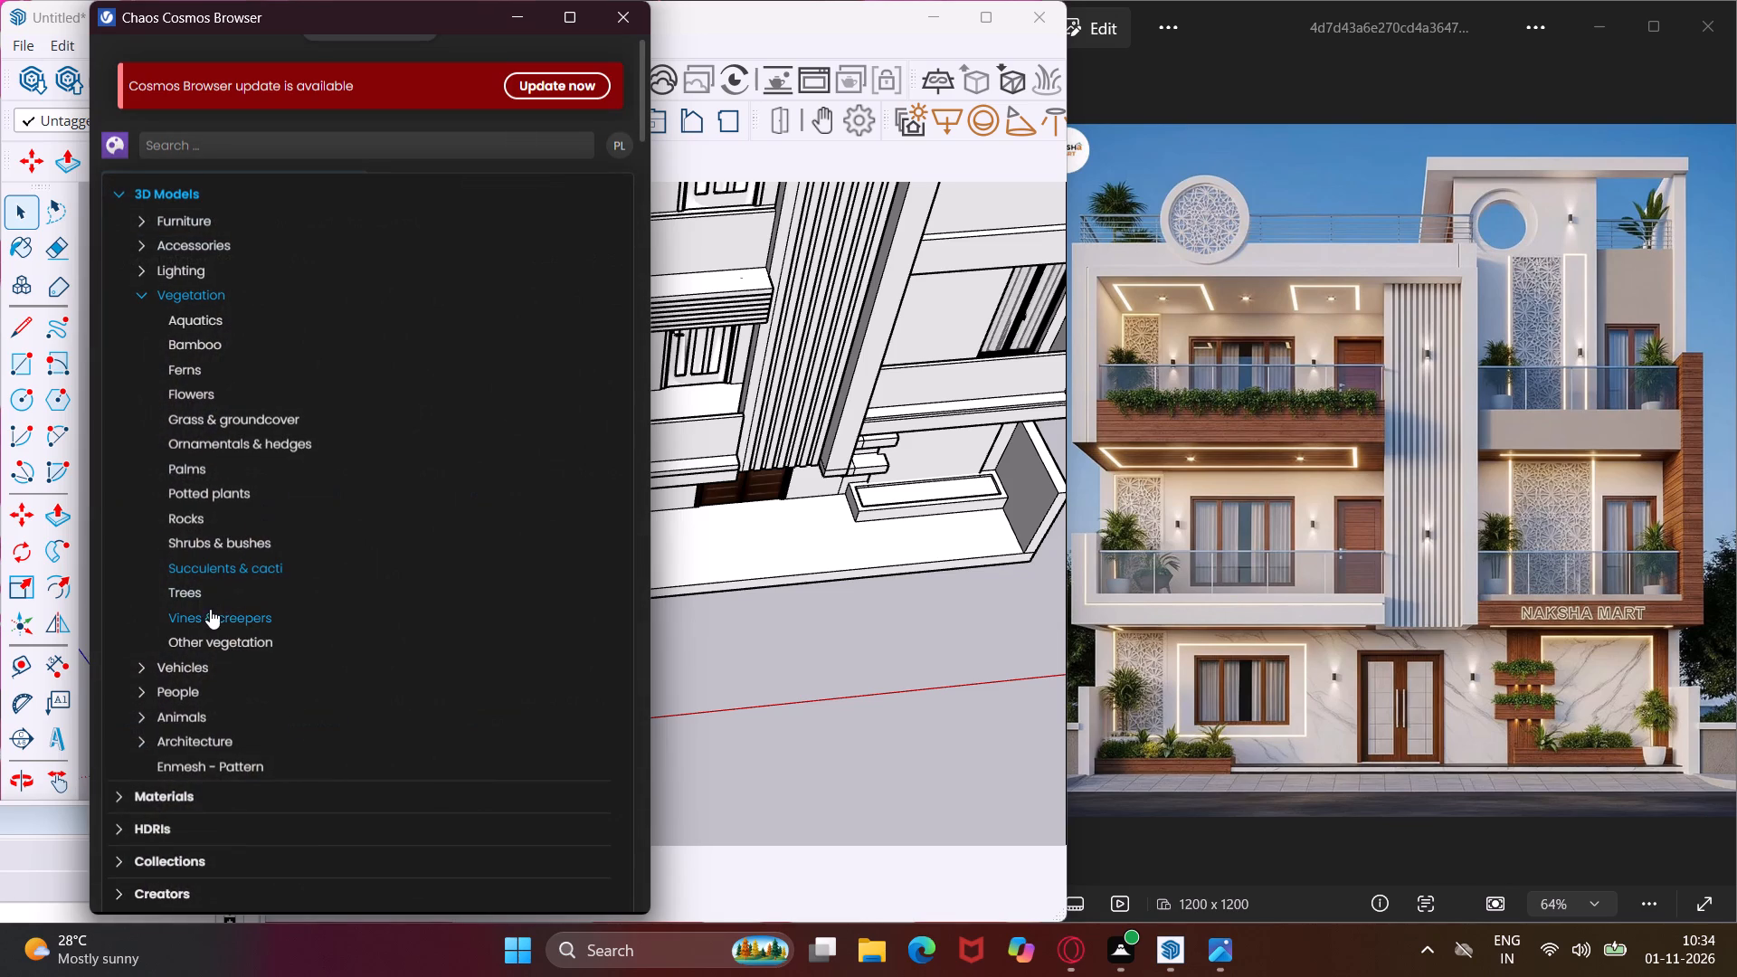
pyautogui.click(207, 591)
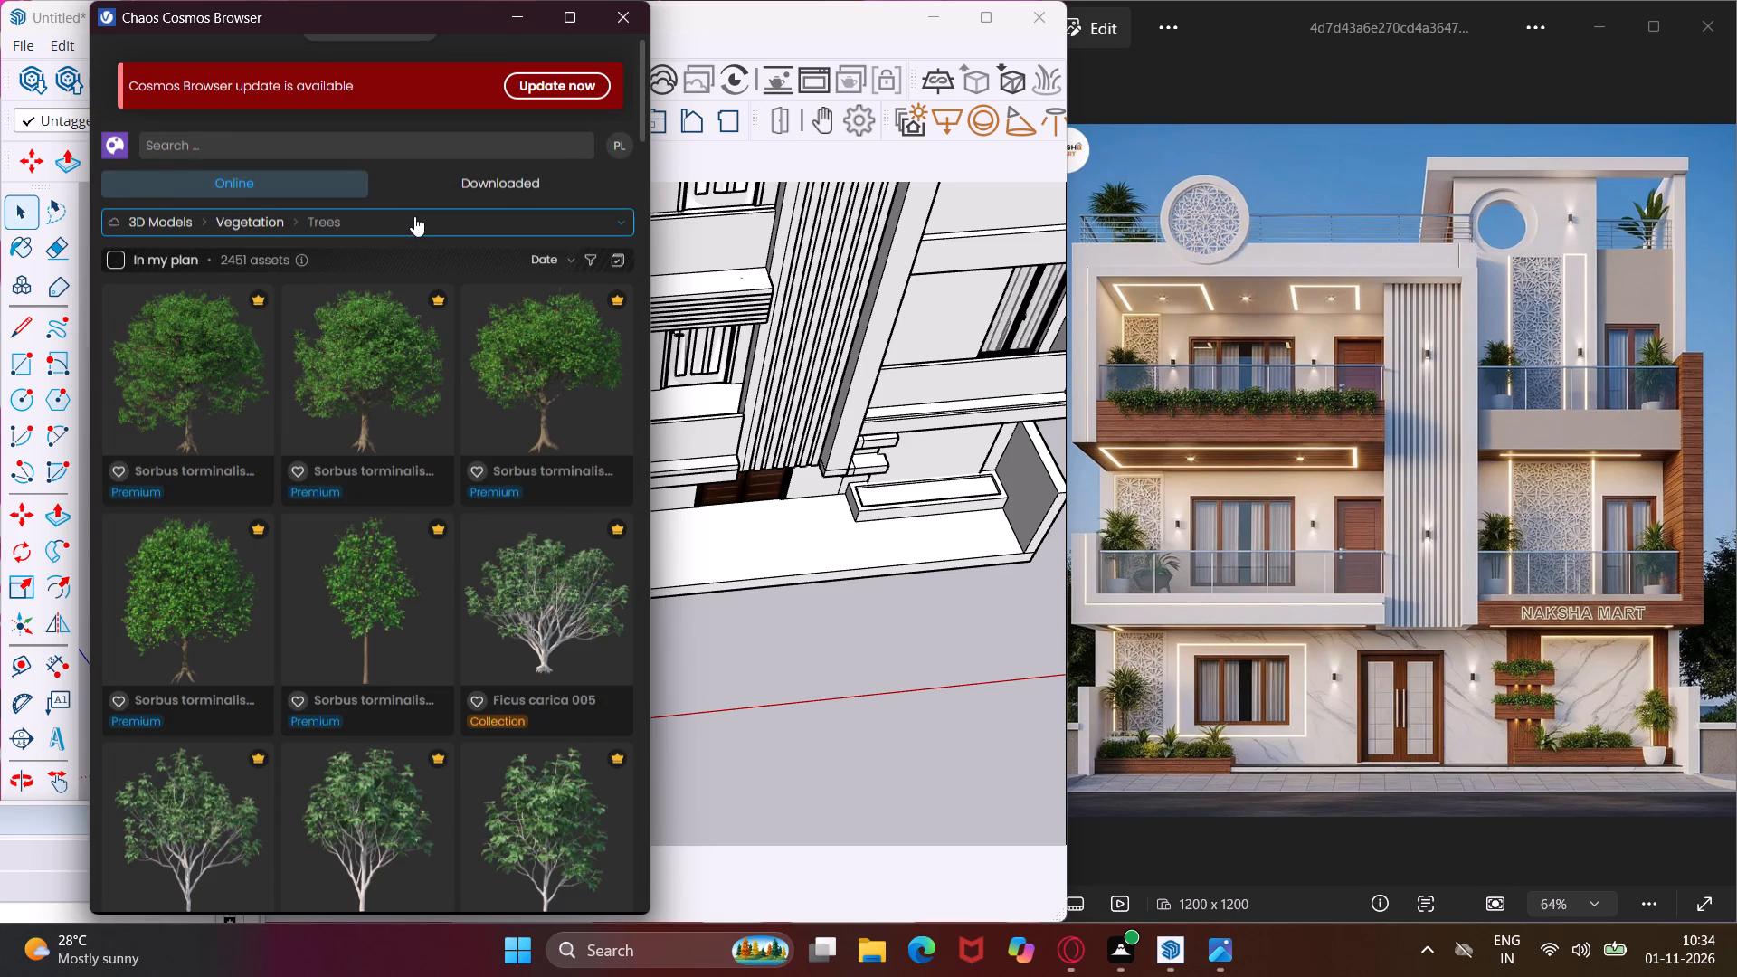
pyautogui.click(413, 214)
pyautogui.click(215, 618)
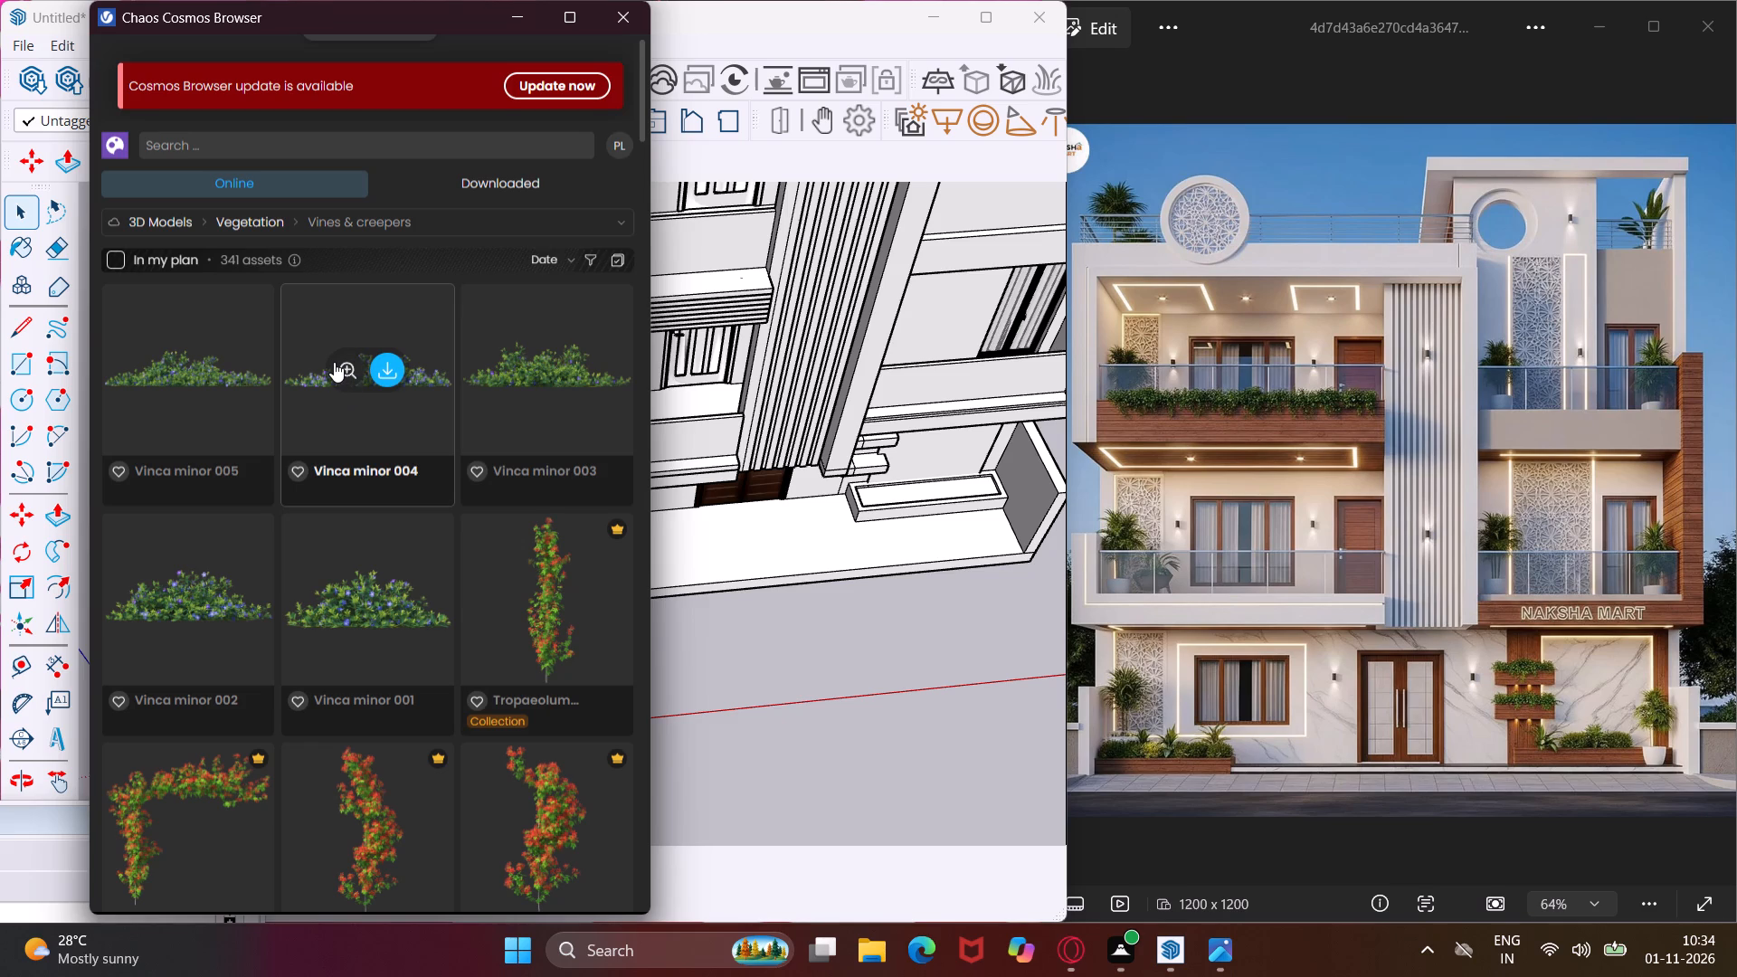
# Look through the Other vegetation category of the Vegetation models for plants that suit the facade's planters and balconies.
pyautogui.click(449, 226)
pyautogui.click(212, 643)
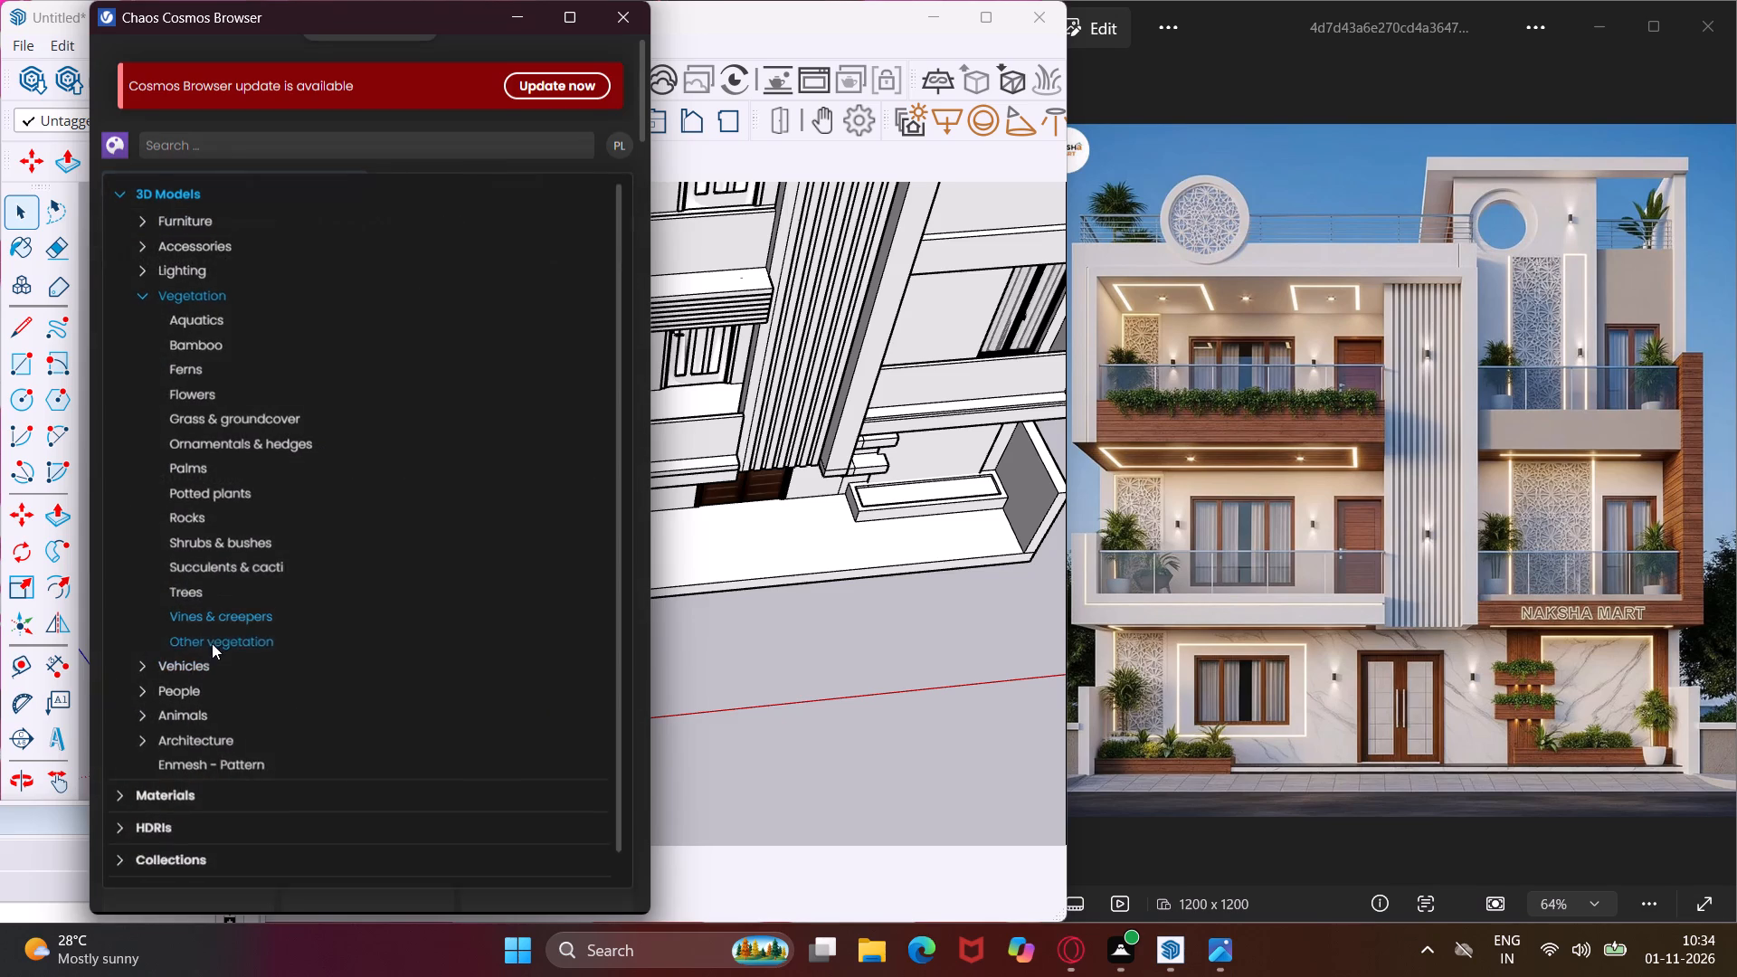
pyautogui.scroll(-5, 276, 584)
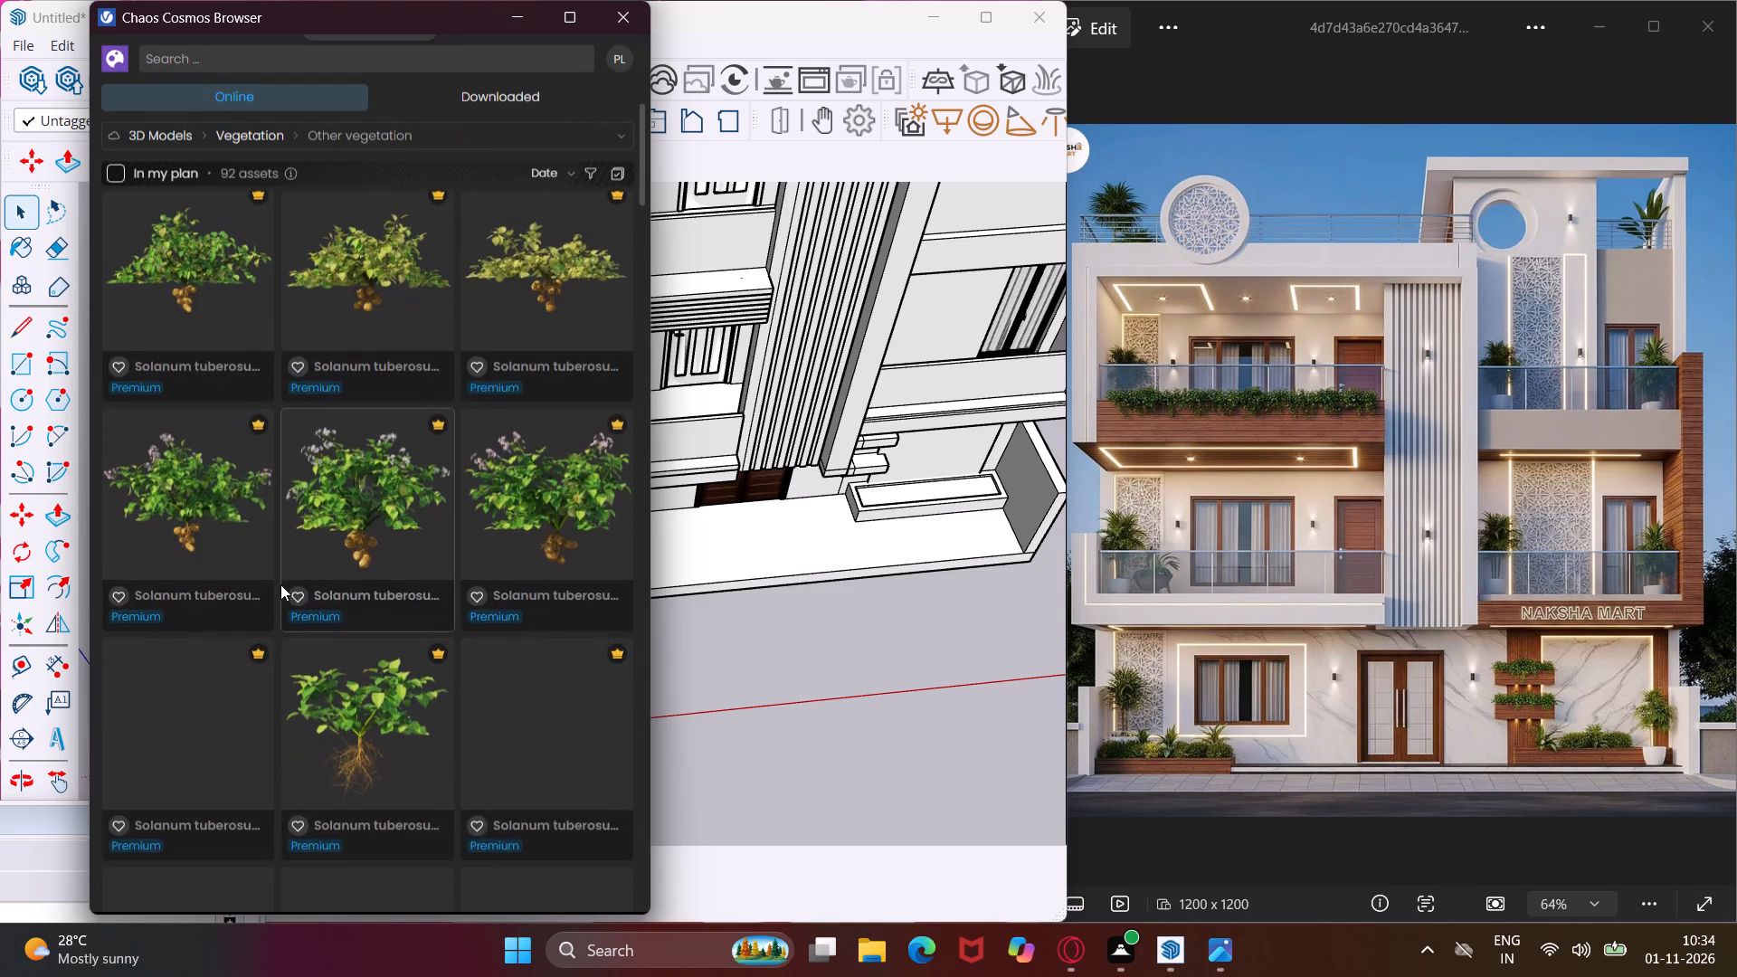
pyautogui.scroll(-9, 283, 582)
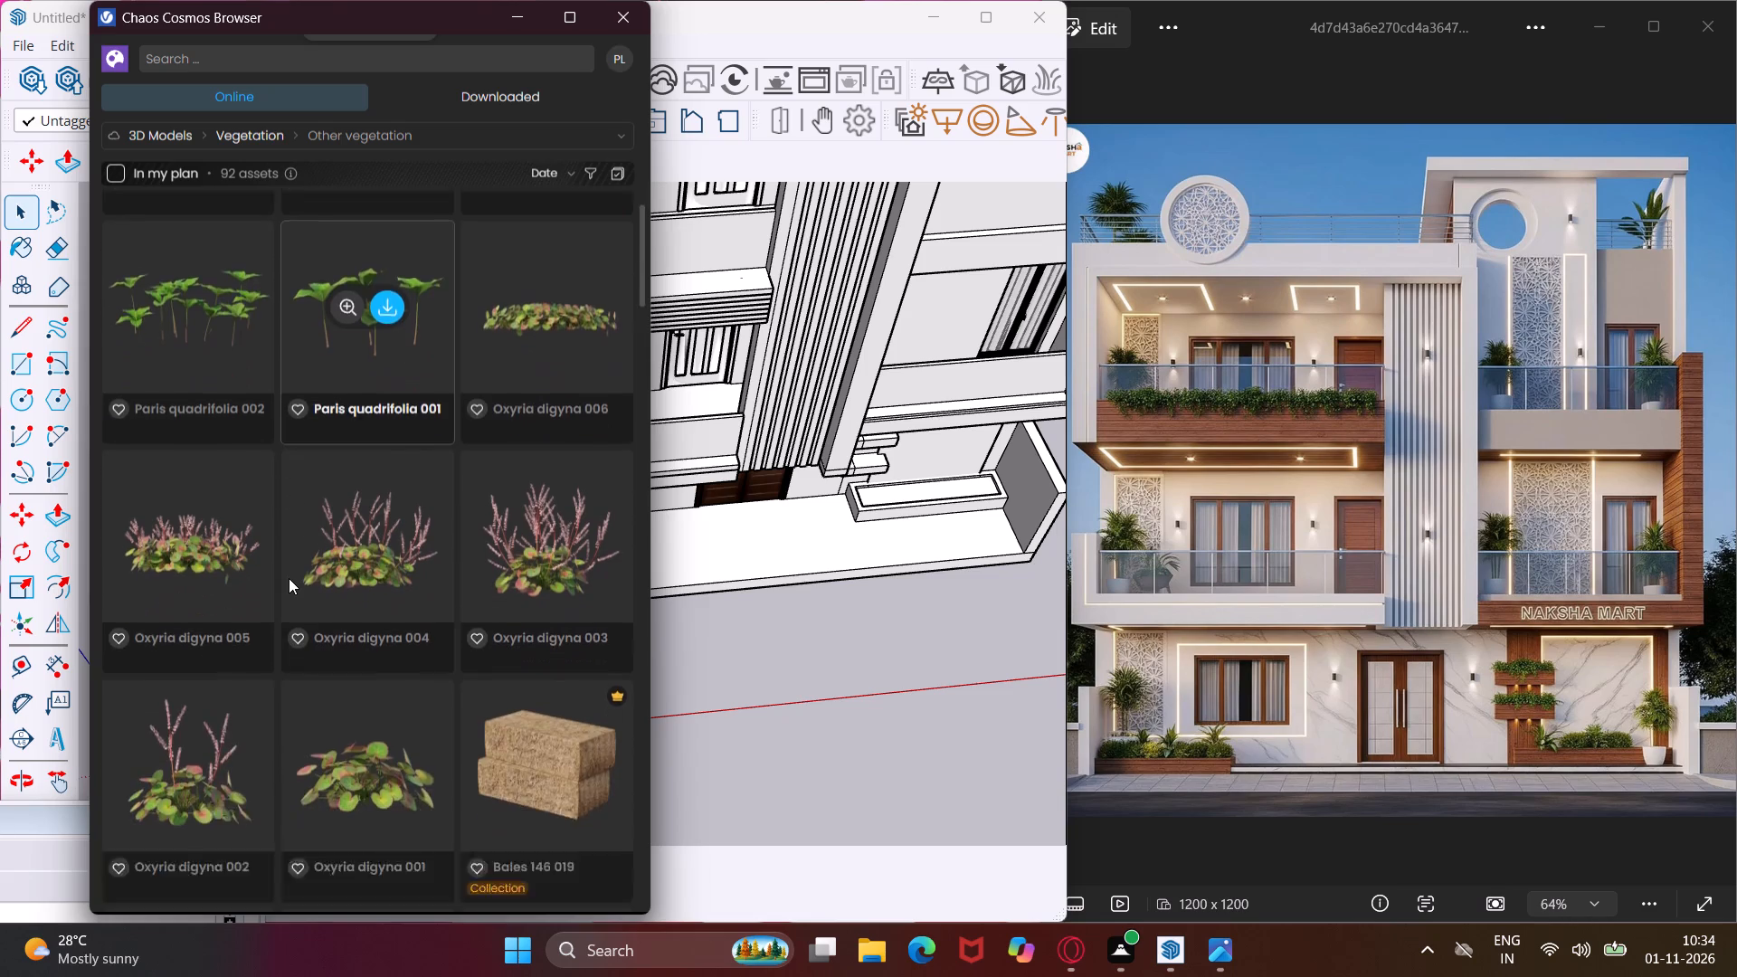
pyautogui.scroll(-9, 289, 578)
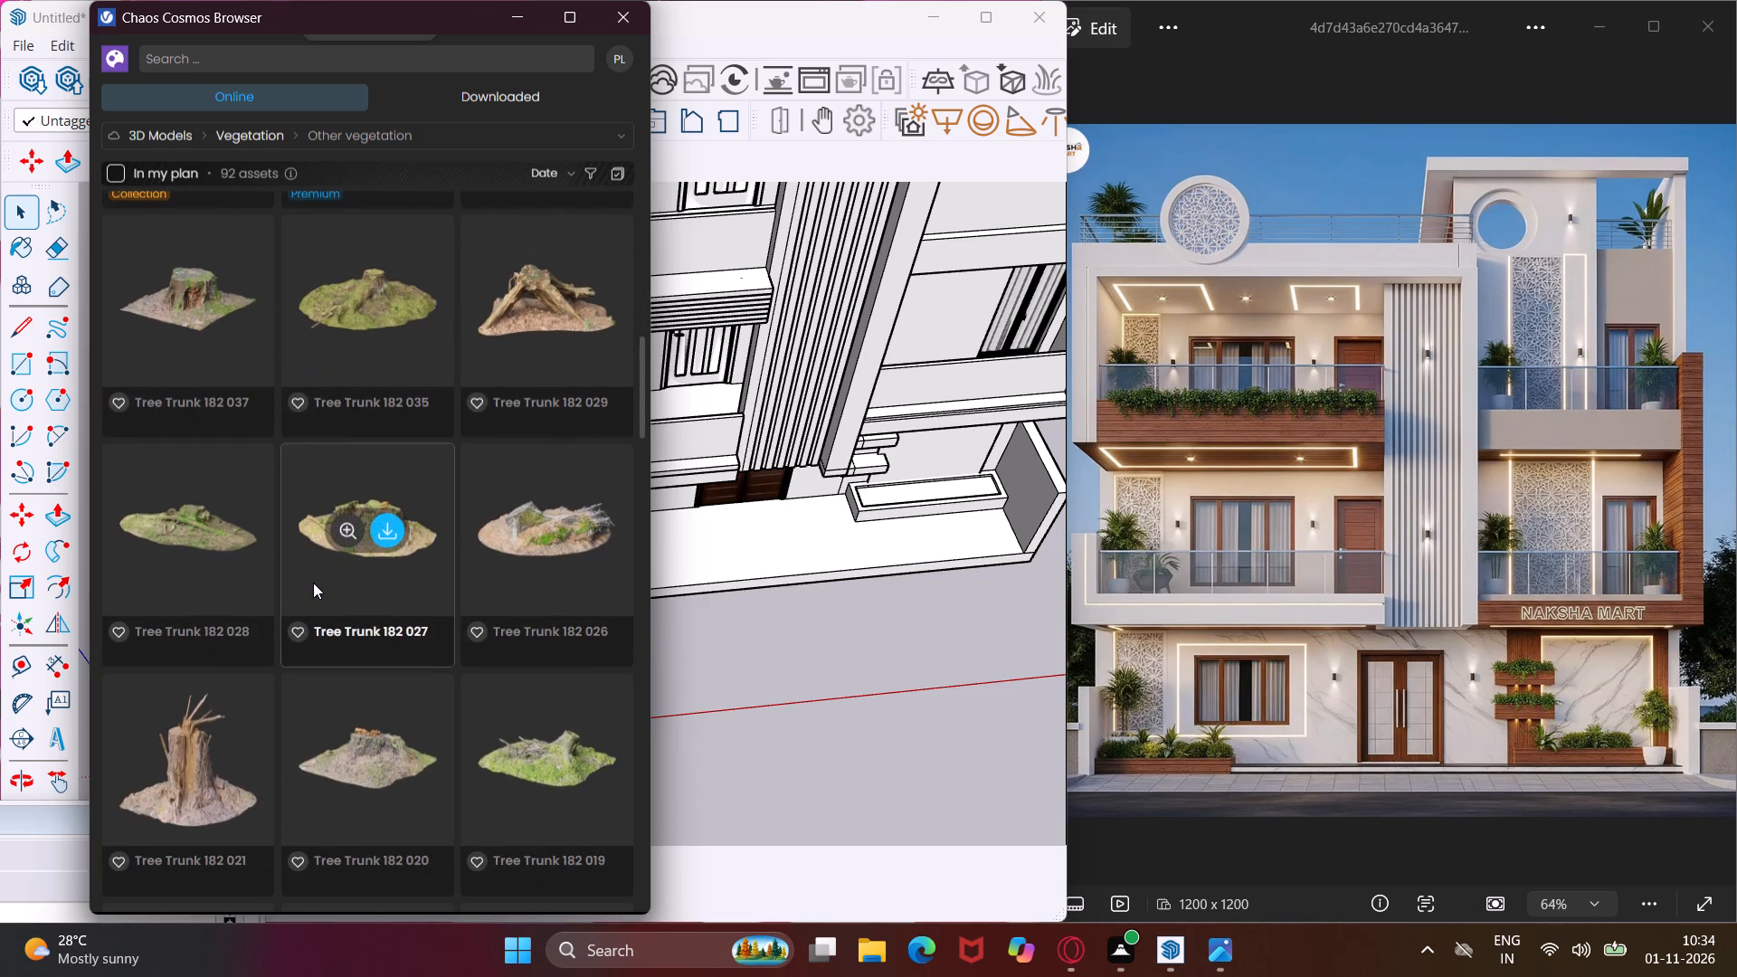
pyautogui.scroll(-15, 313, 583)
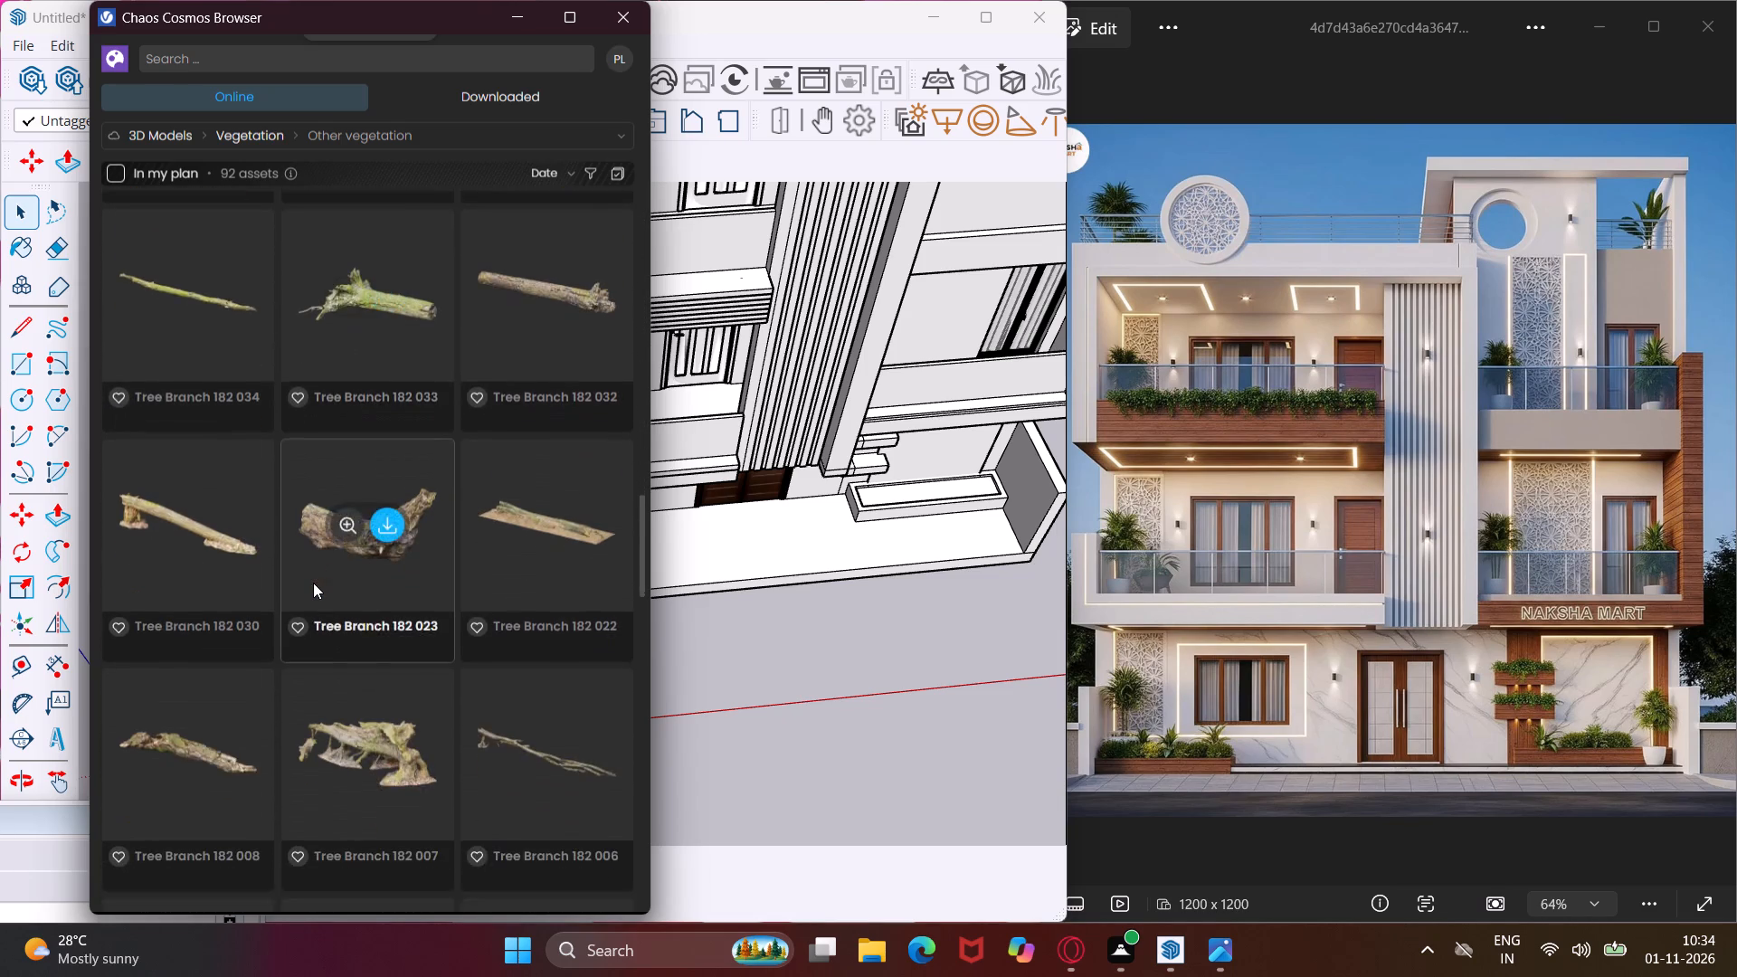
pyautogui.scroll(-2, 313, 583)
pyautogui.scroll(-6, 394, 344)
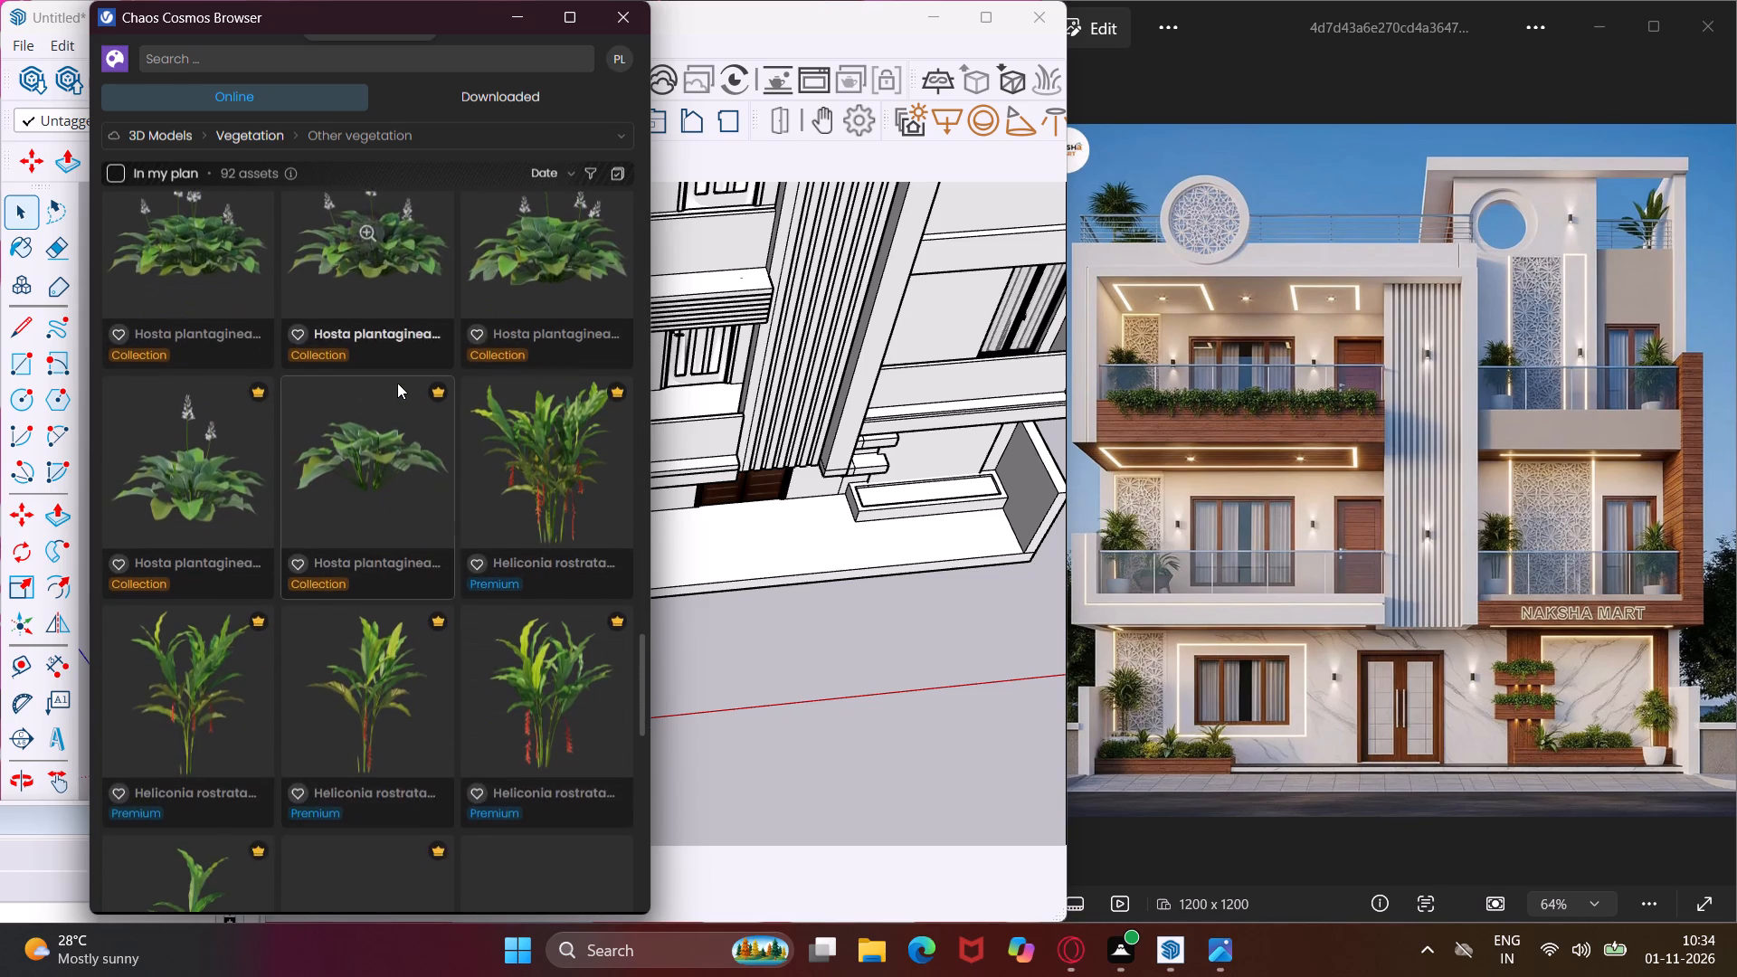
pyautogui.scroll(-5, 397, 383)
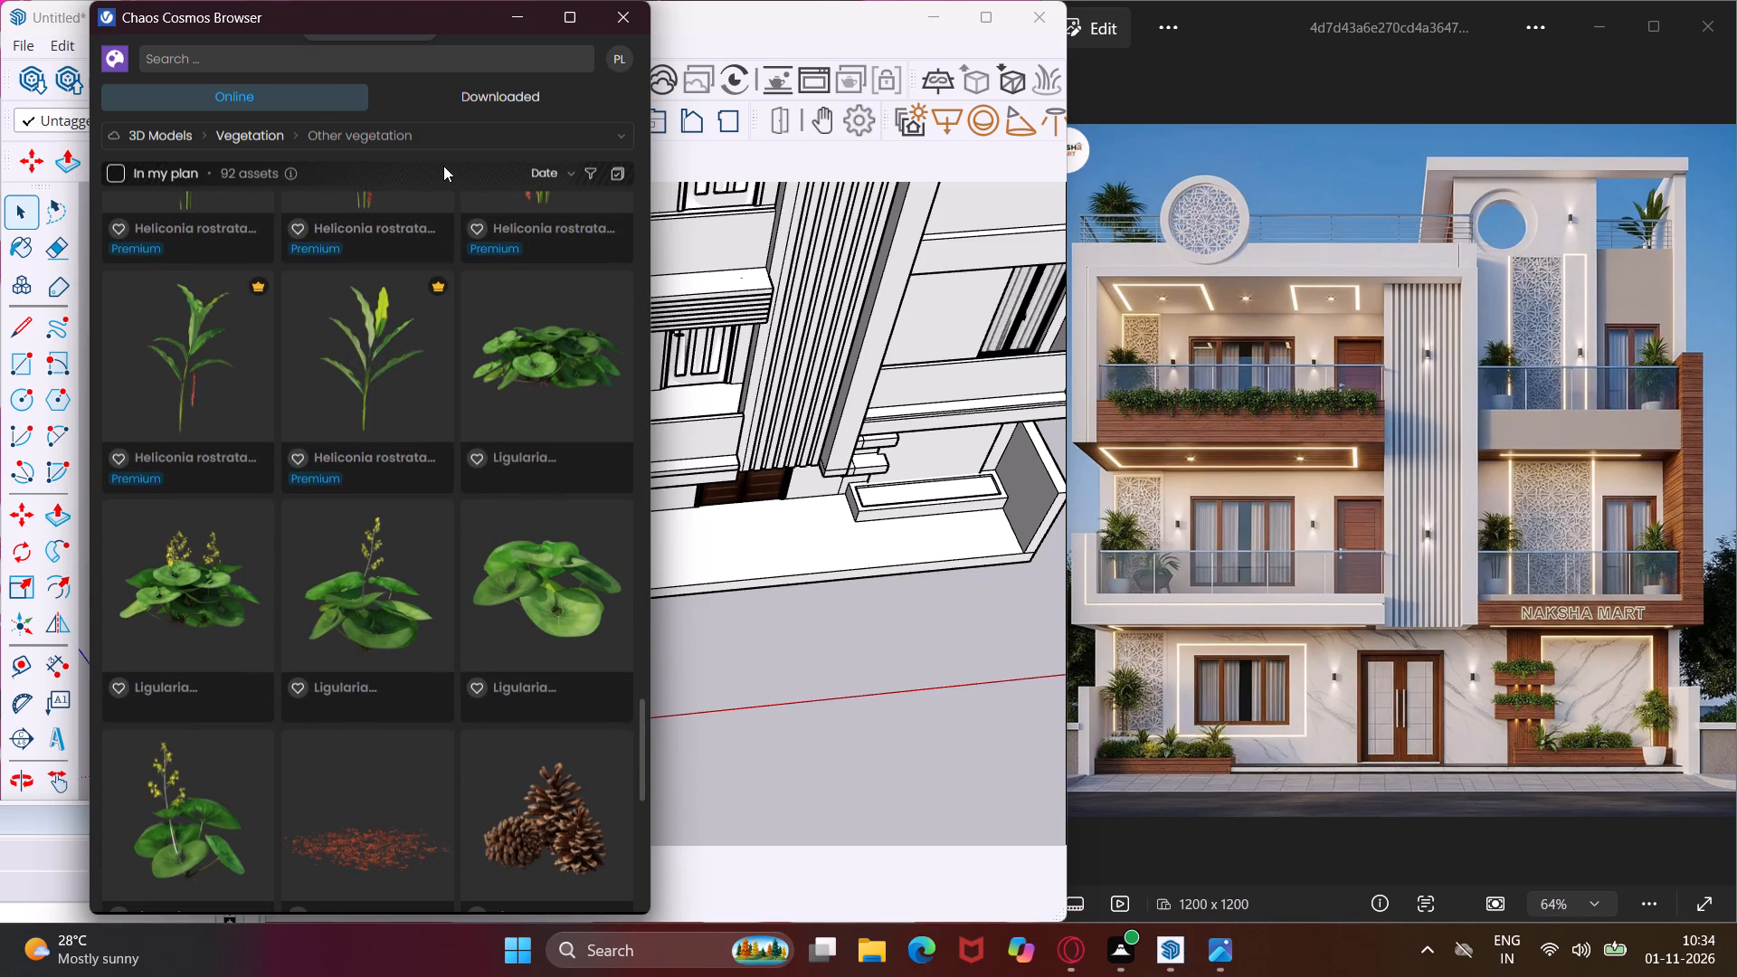
# Return to the Vines & creepers category and examine its trailing and spreading plants for greenery matching the reference's balcony planter.
pyautogui.click(438, 148)
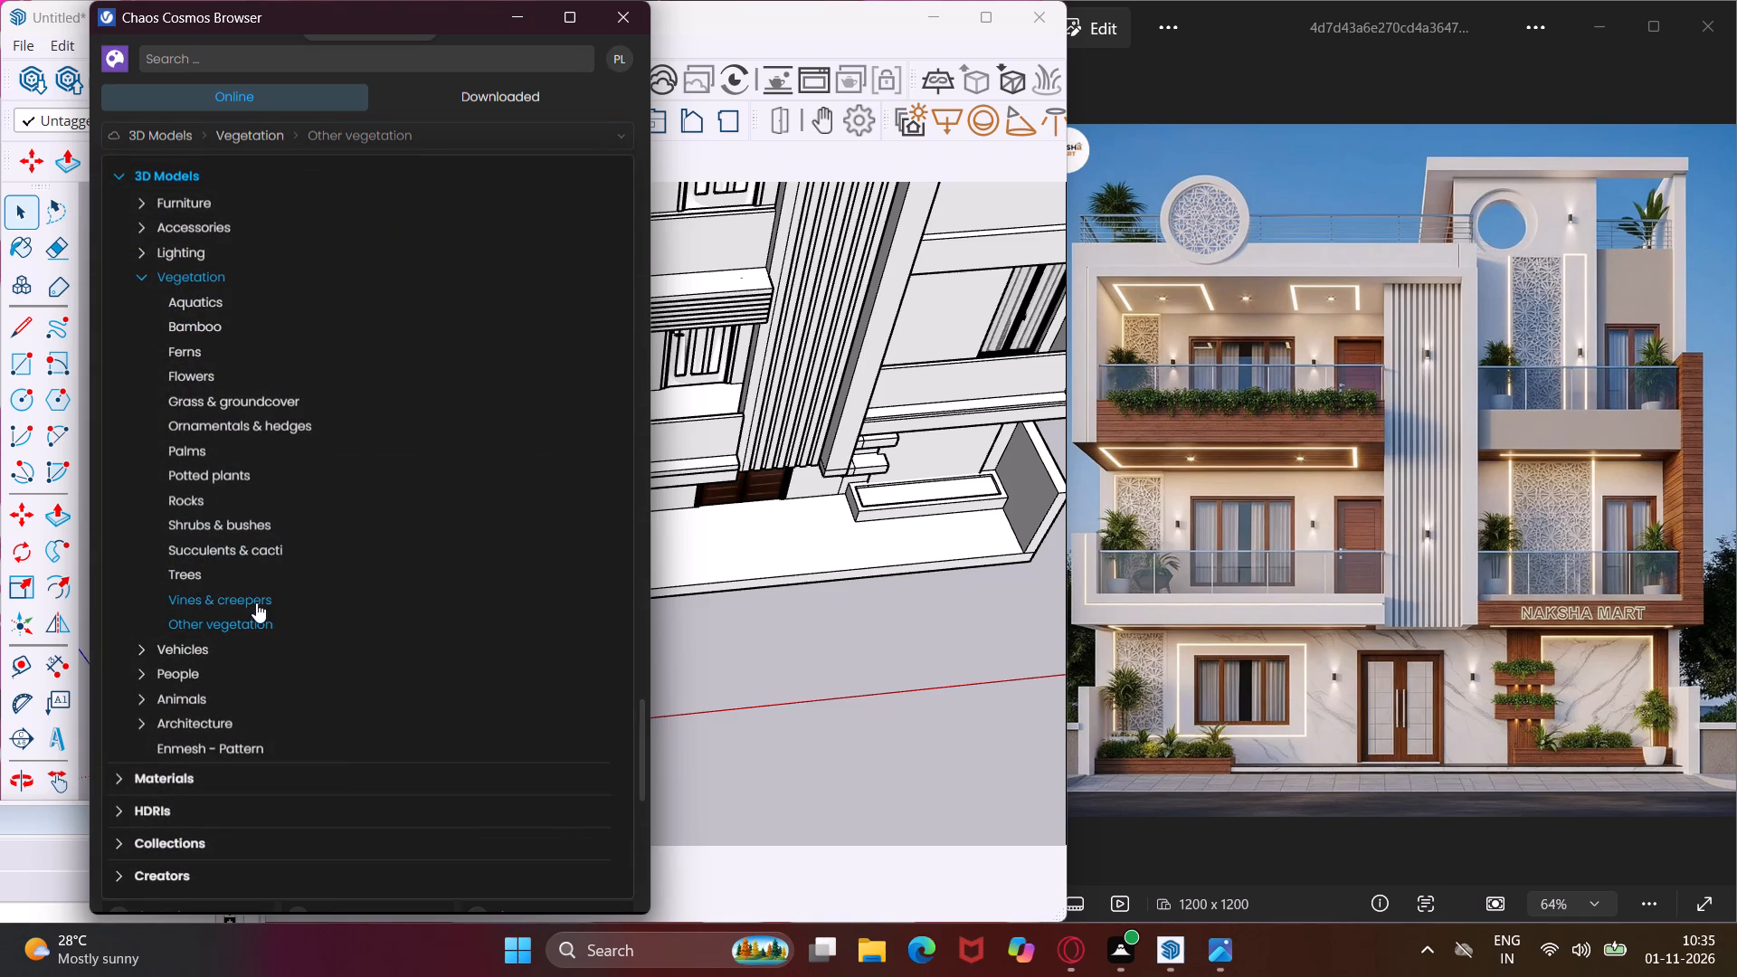
pyautogui.click(256, 602)
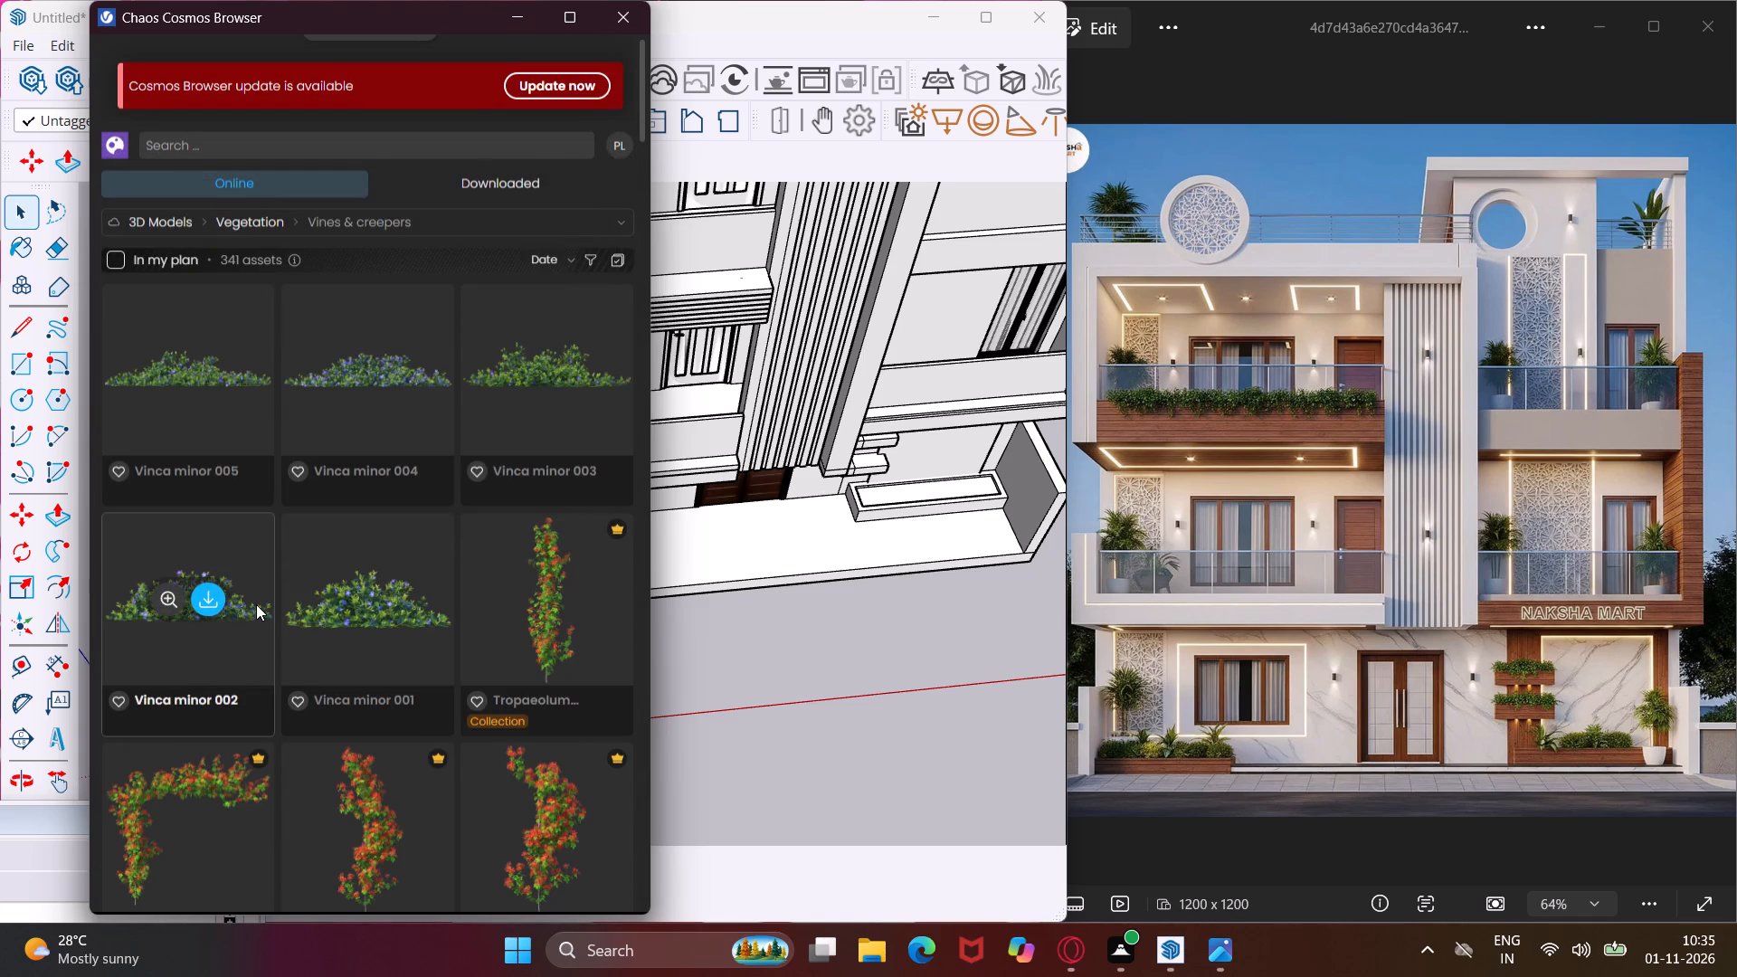
pyautogui.scroll(-2, 423, 479)
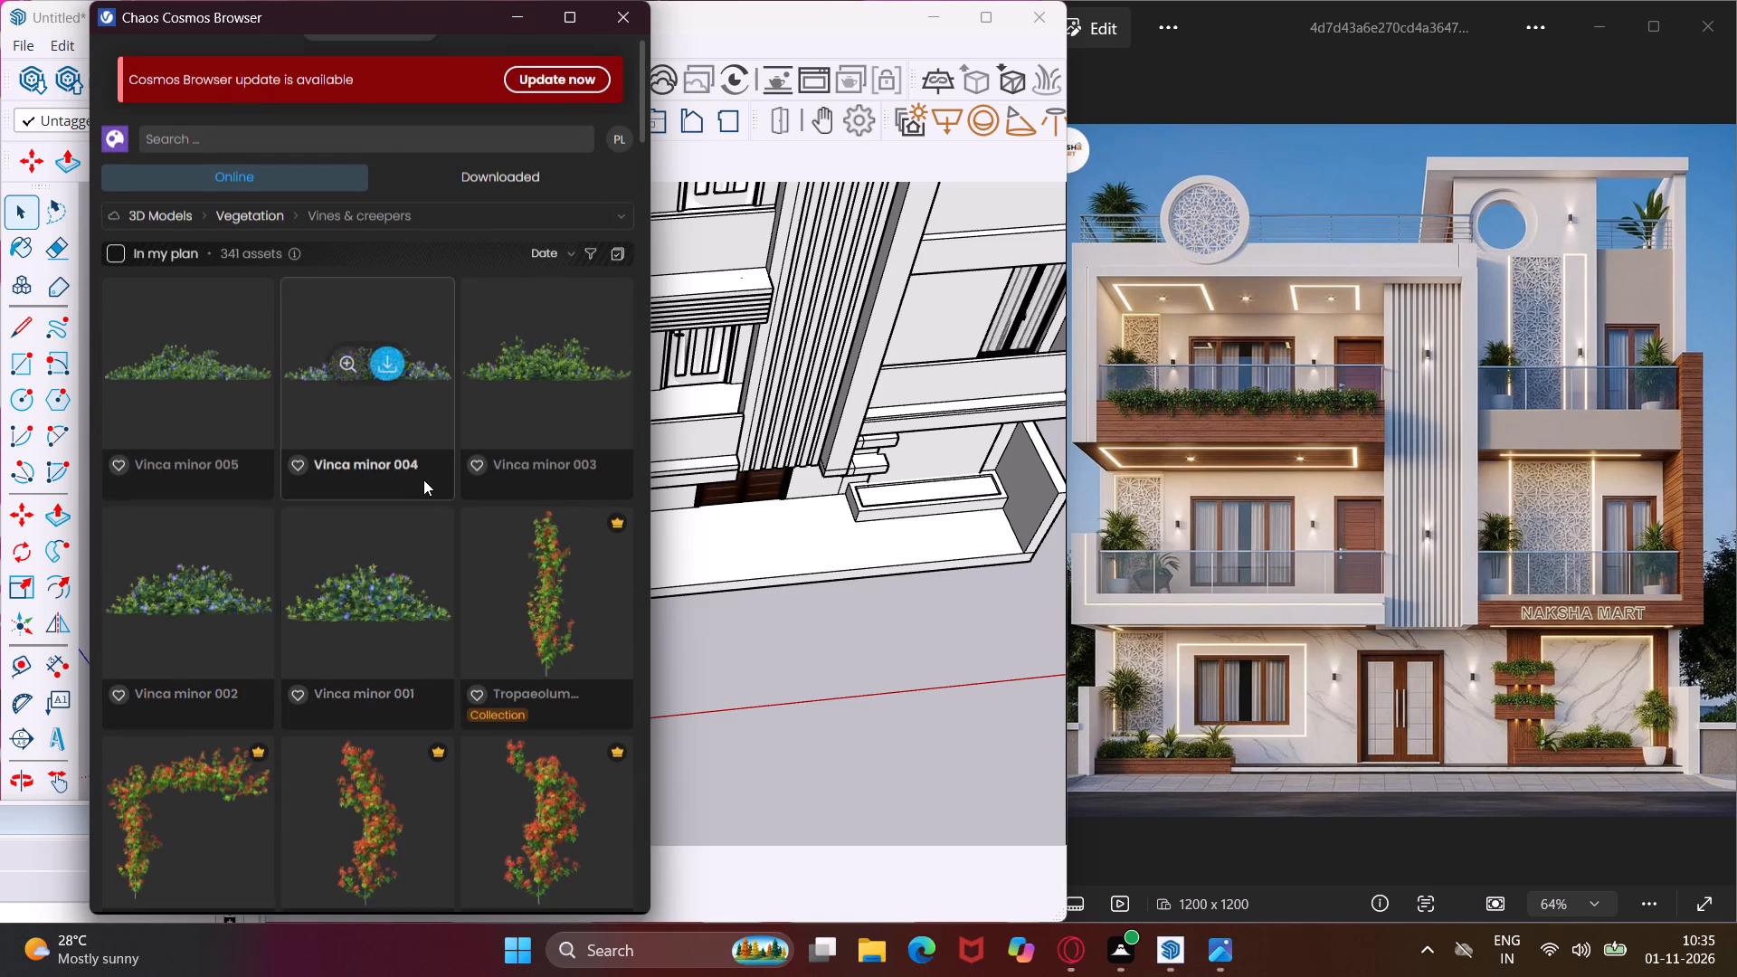
pyautogui.scroll(-12, 423, 479)
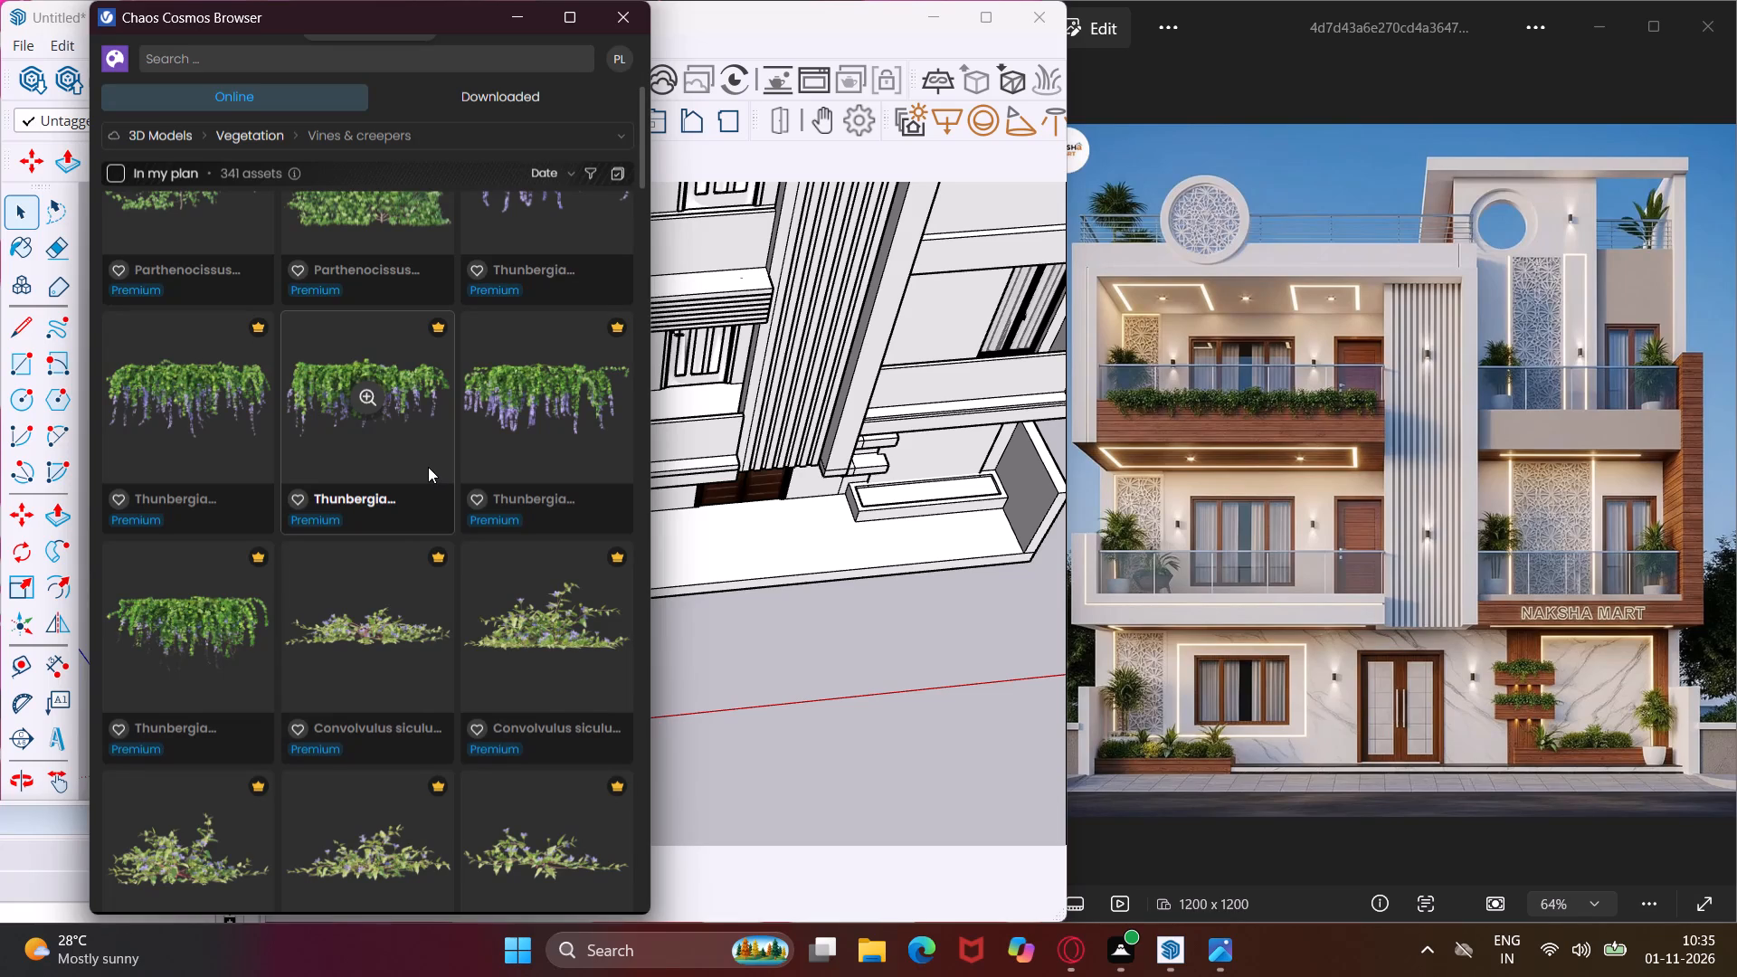
pyautogui.scroll(3, 428, 467)
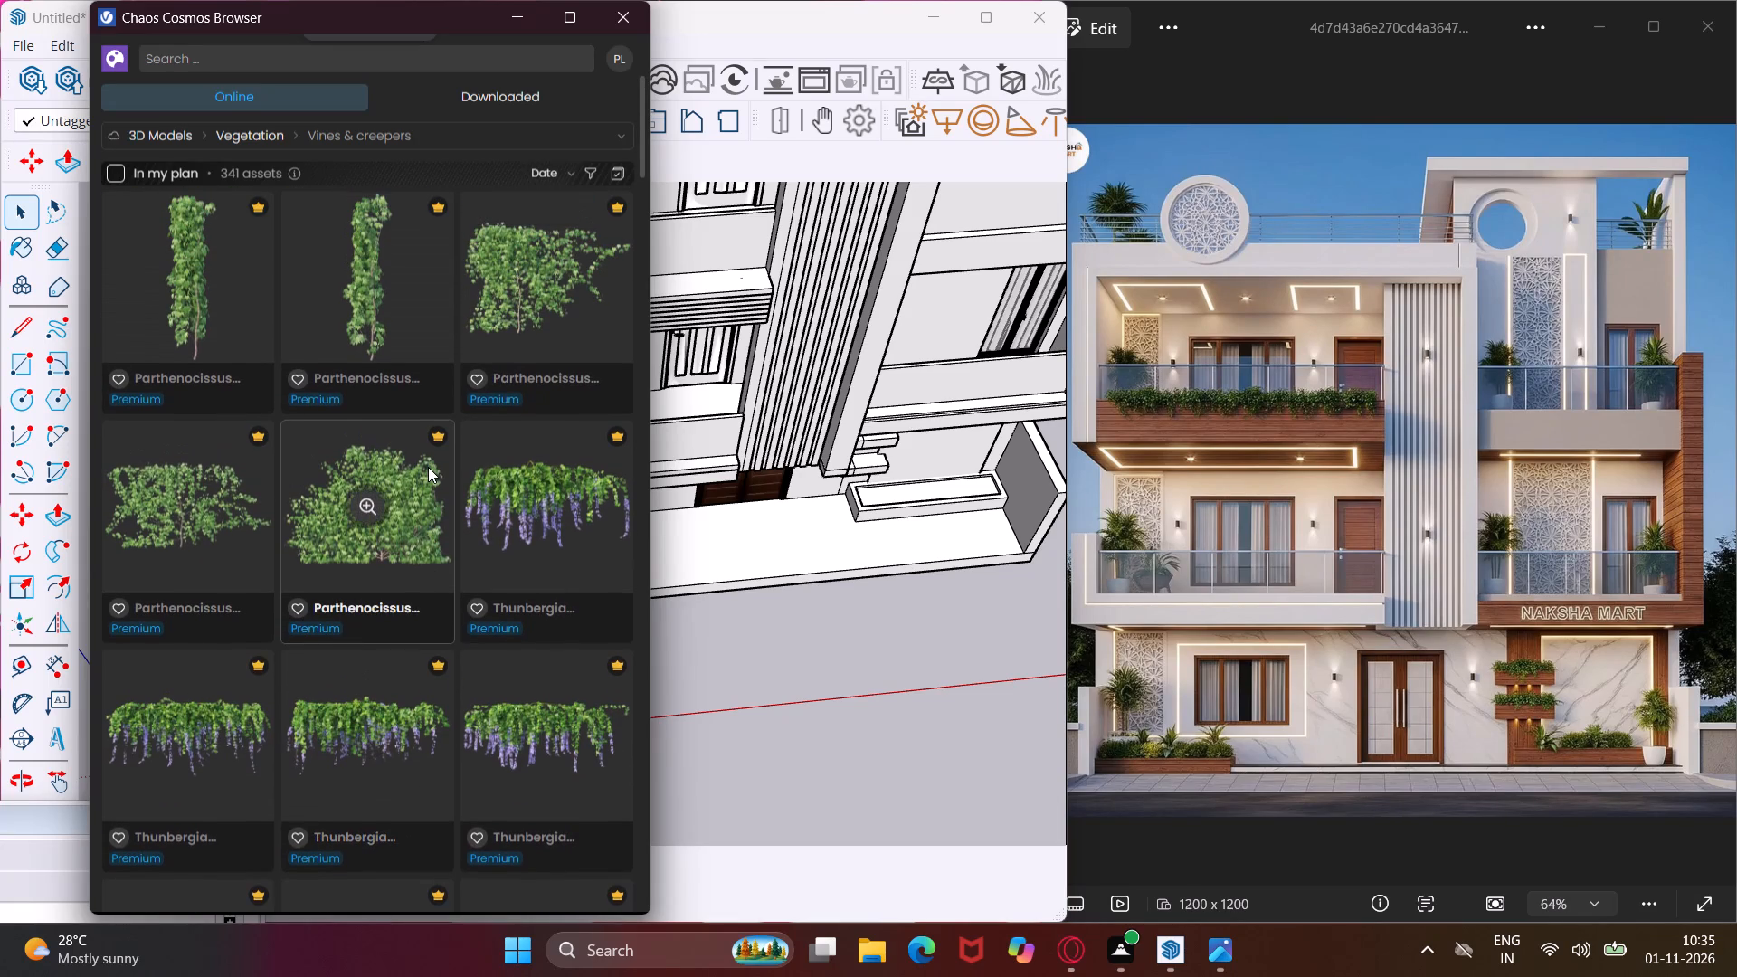
pyautogui.scroll(-8, 428, 467)
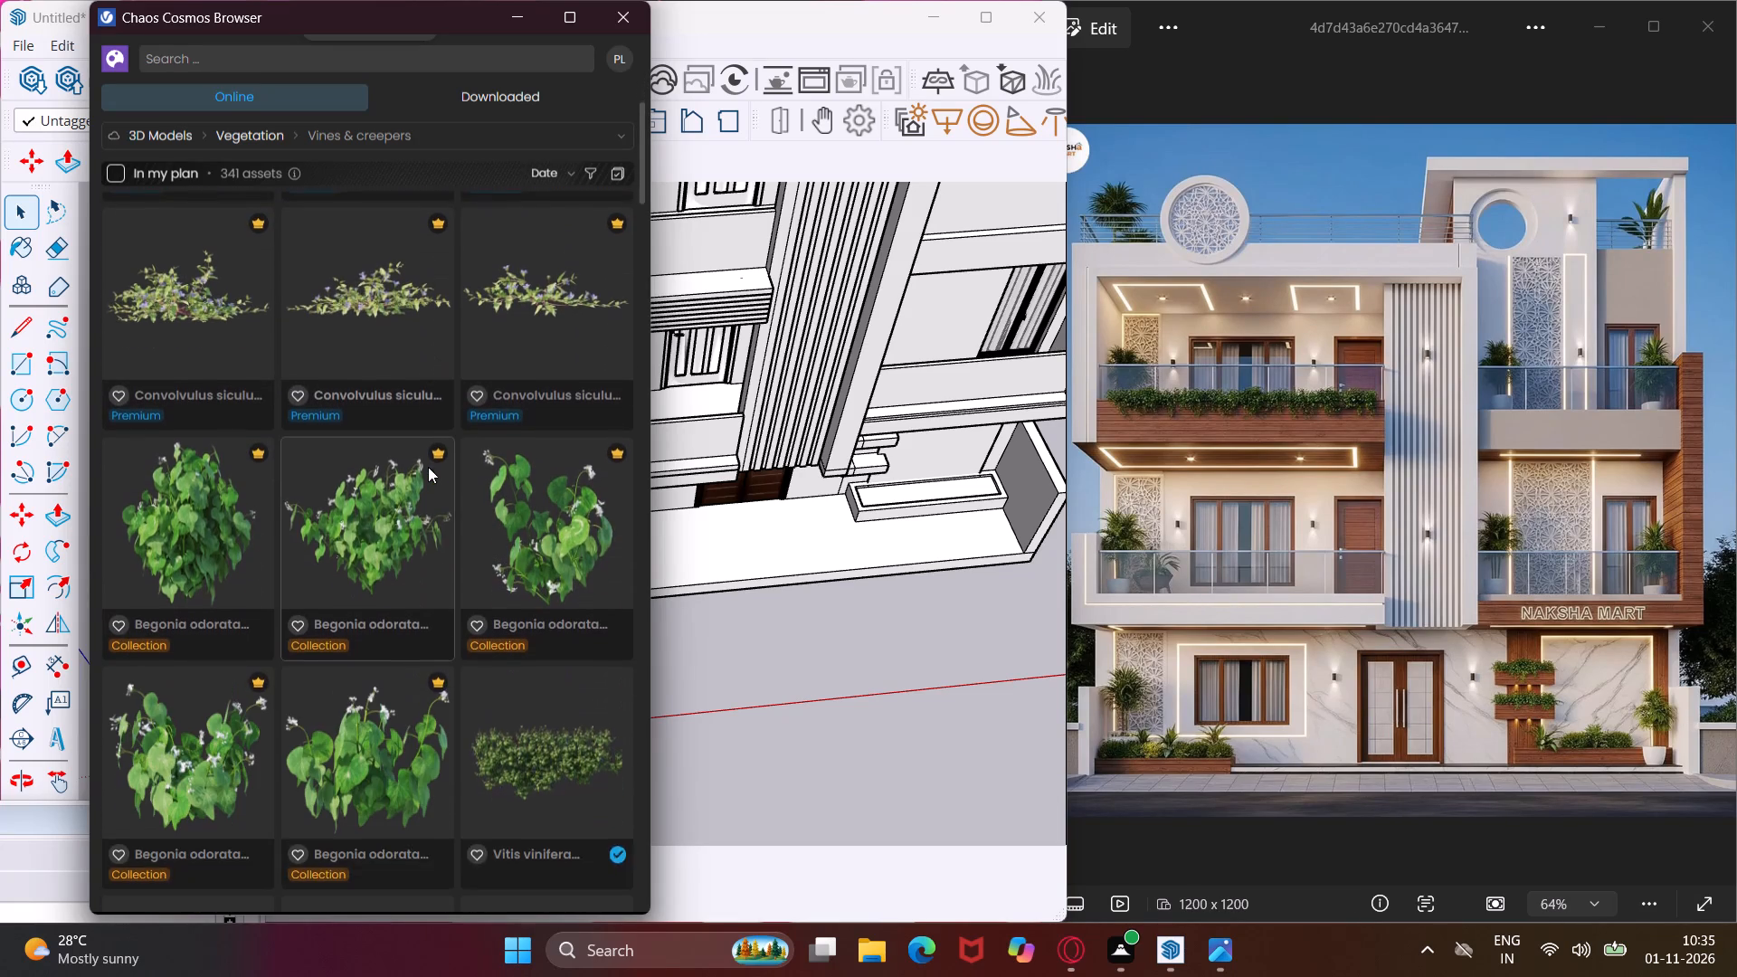
pyautogui.scroll(-4, 415, 441)
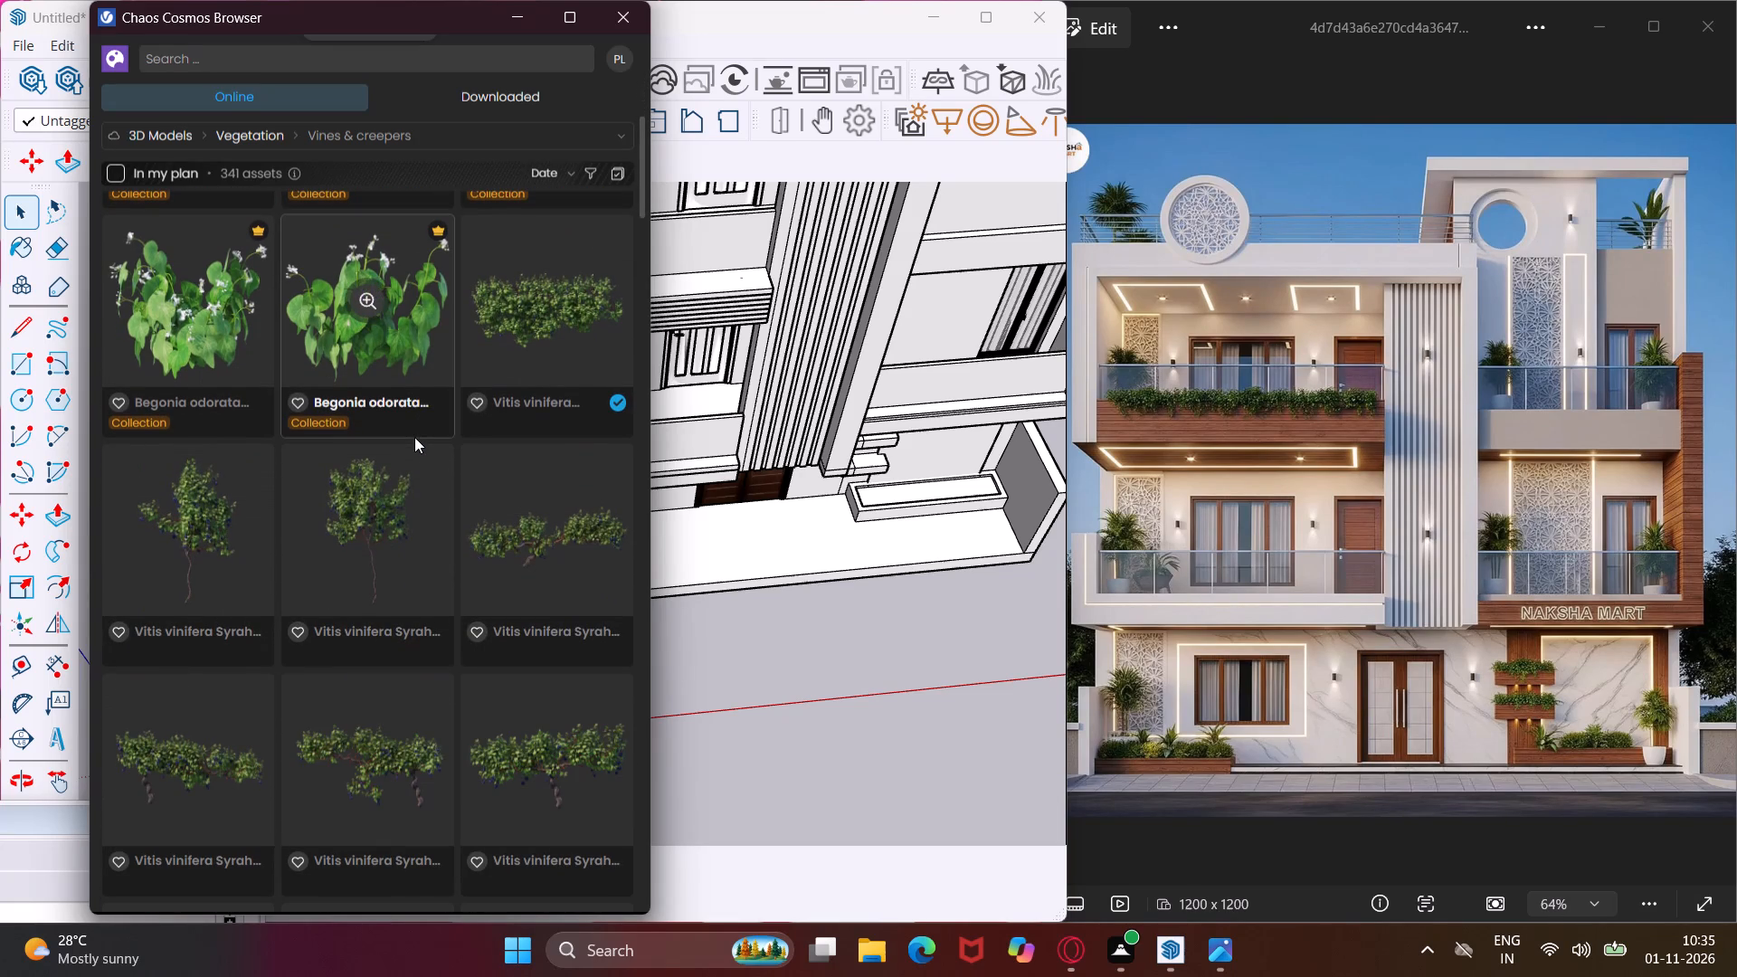
pyautogui.scroll(-1, 414, 437)
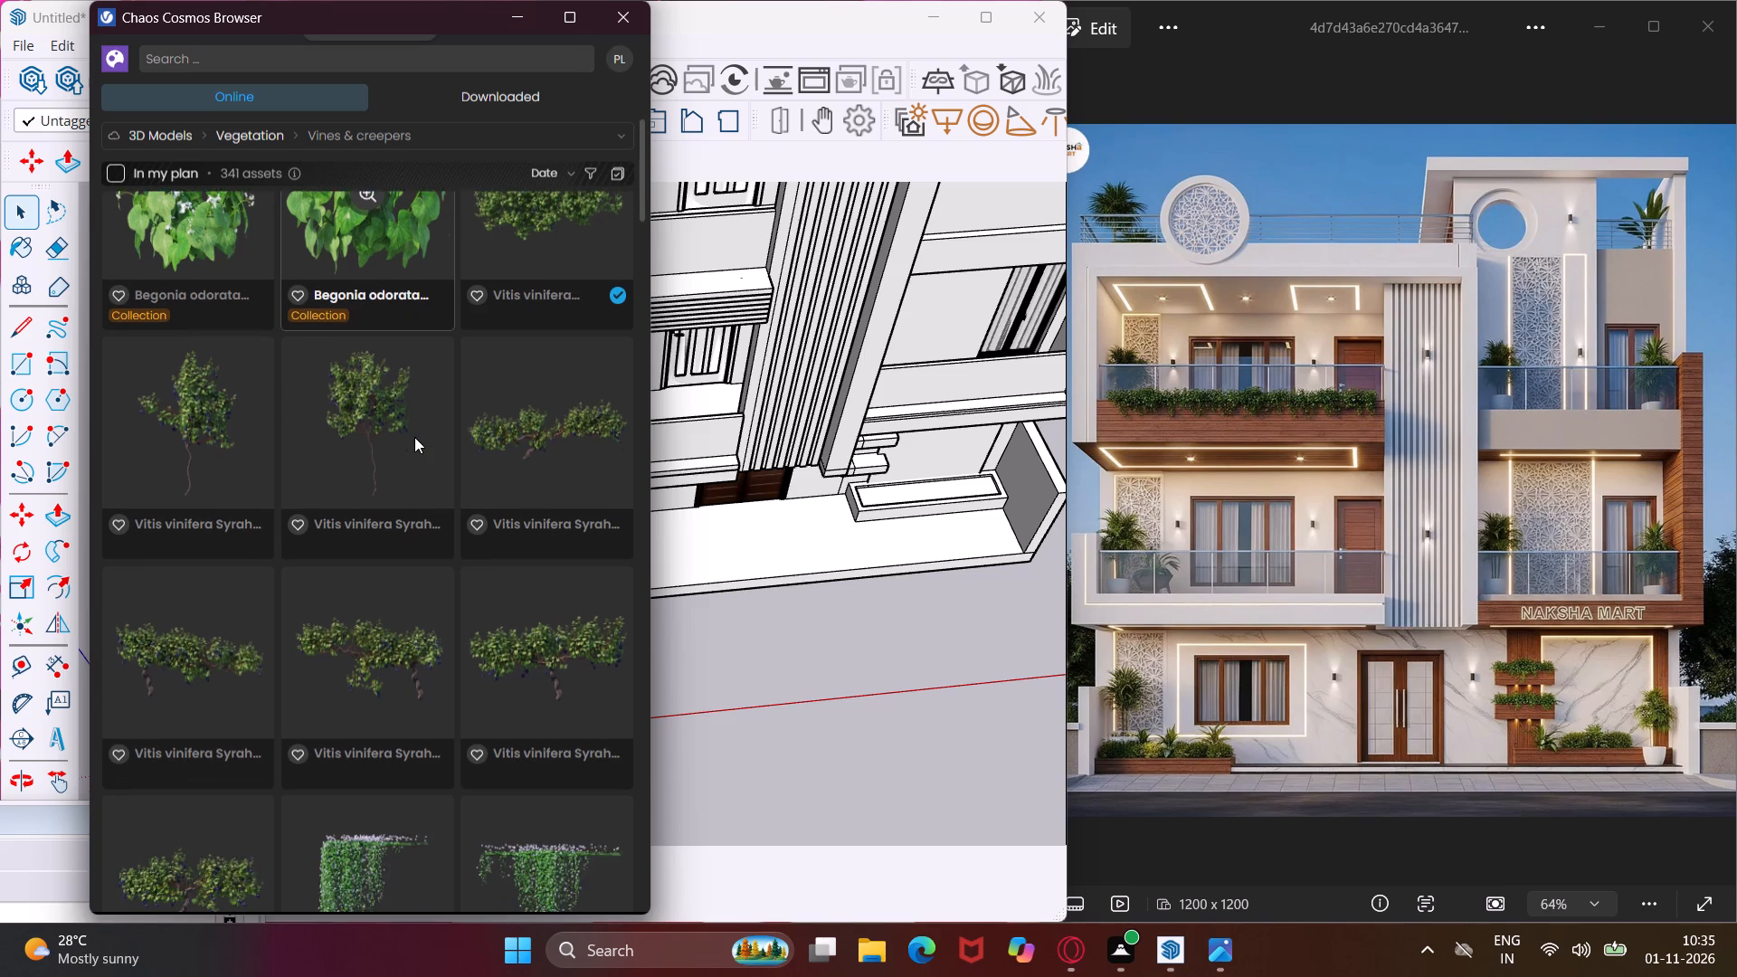
pyautogui.scroll(-1, 414, 437)
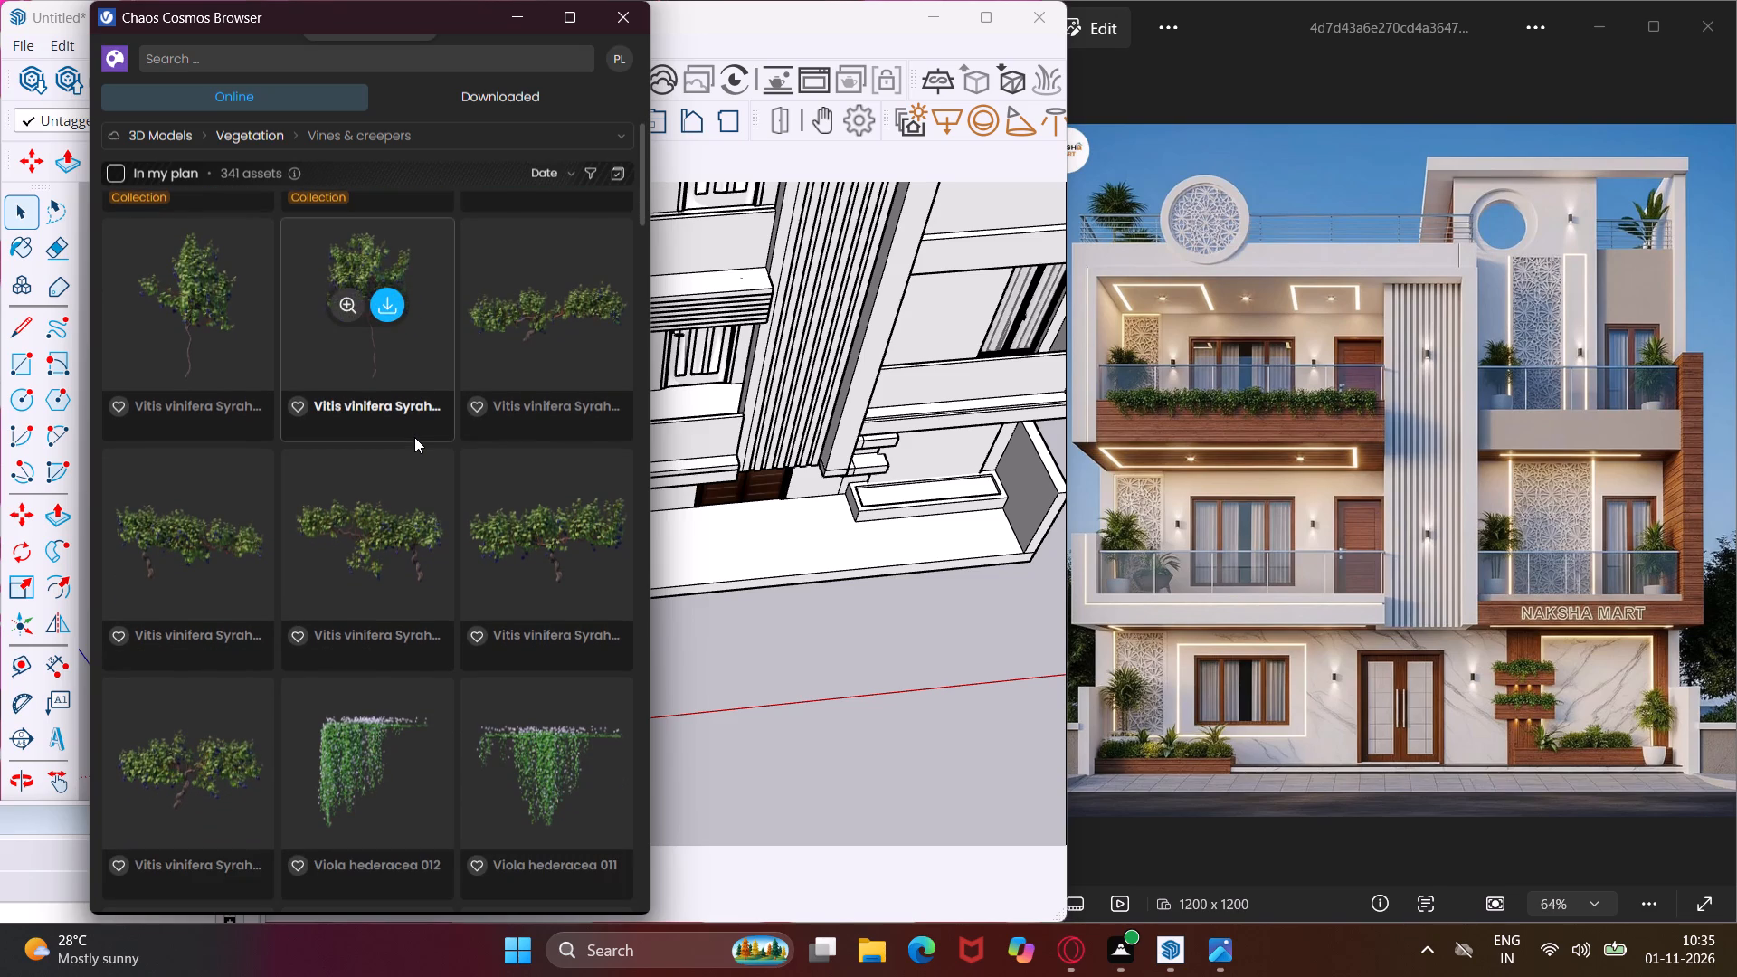
pyautogui.scroll(-2, 414, 437)
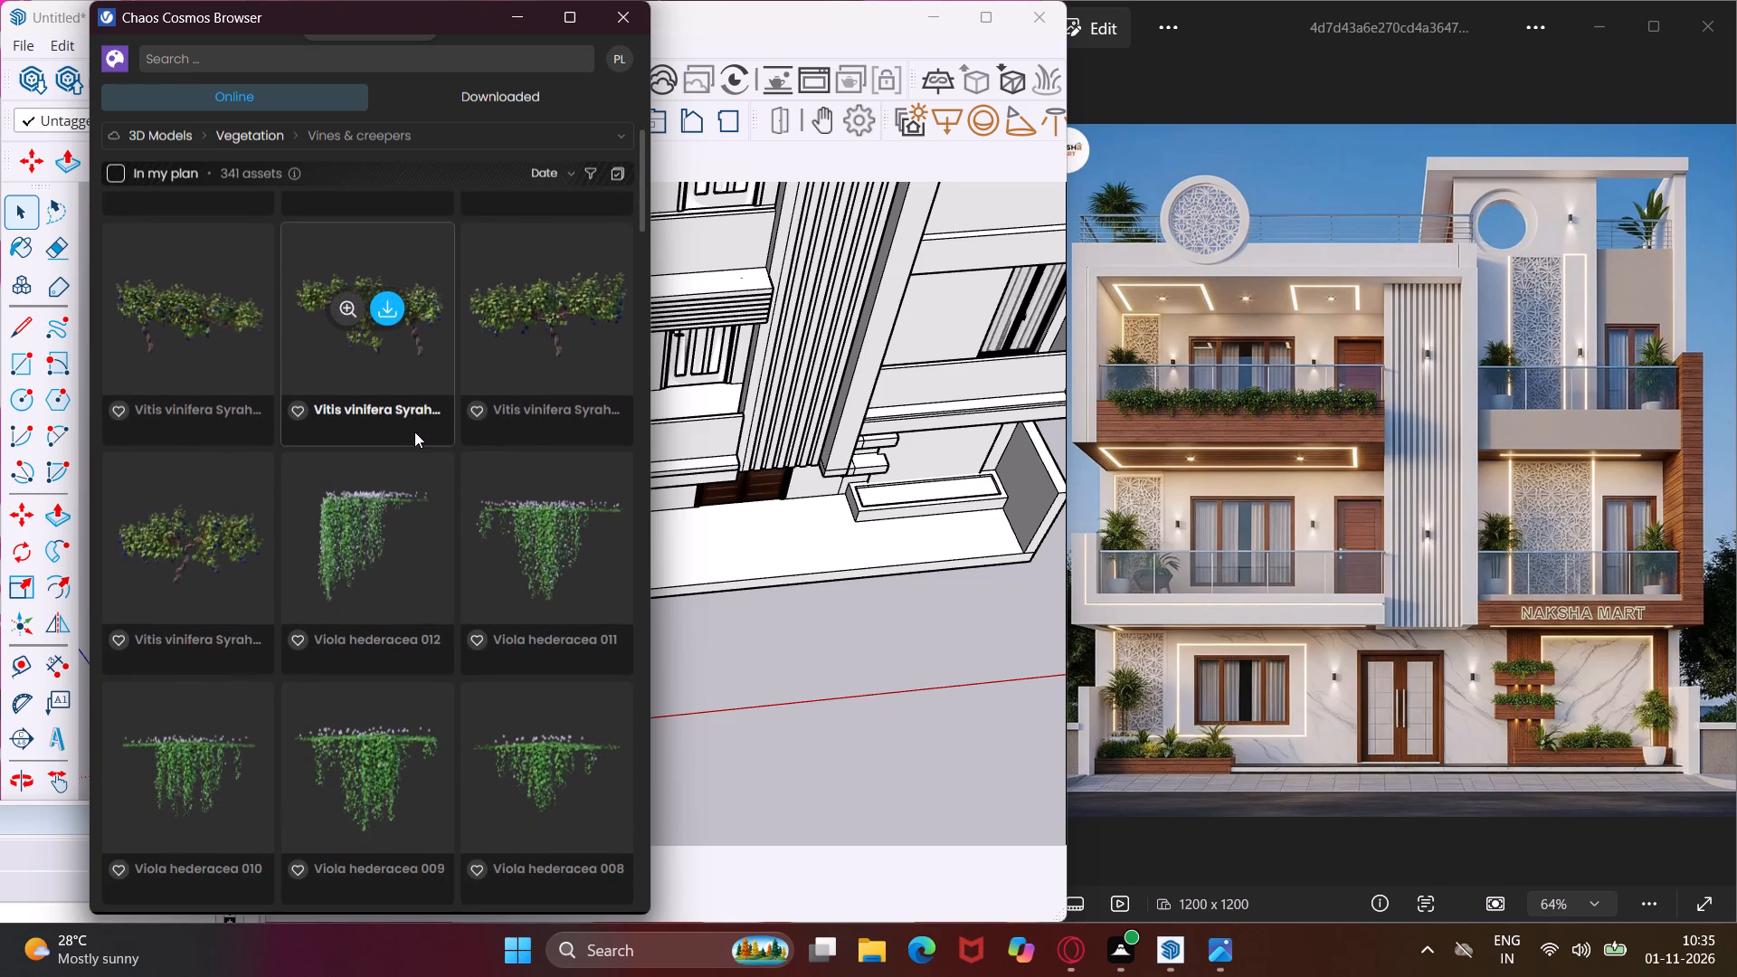
pyautogui.scroll(-2, 414, 432)
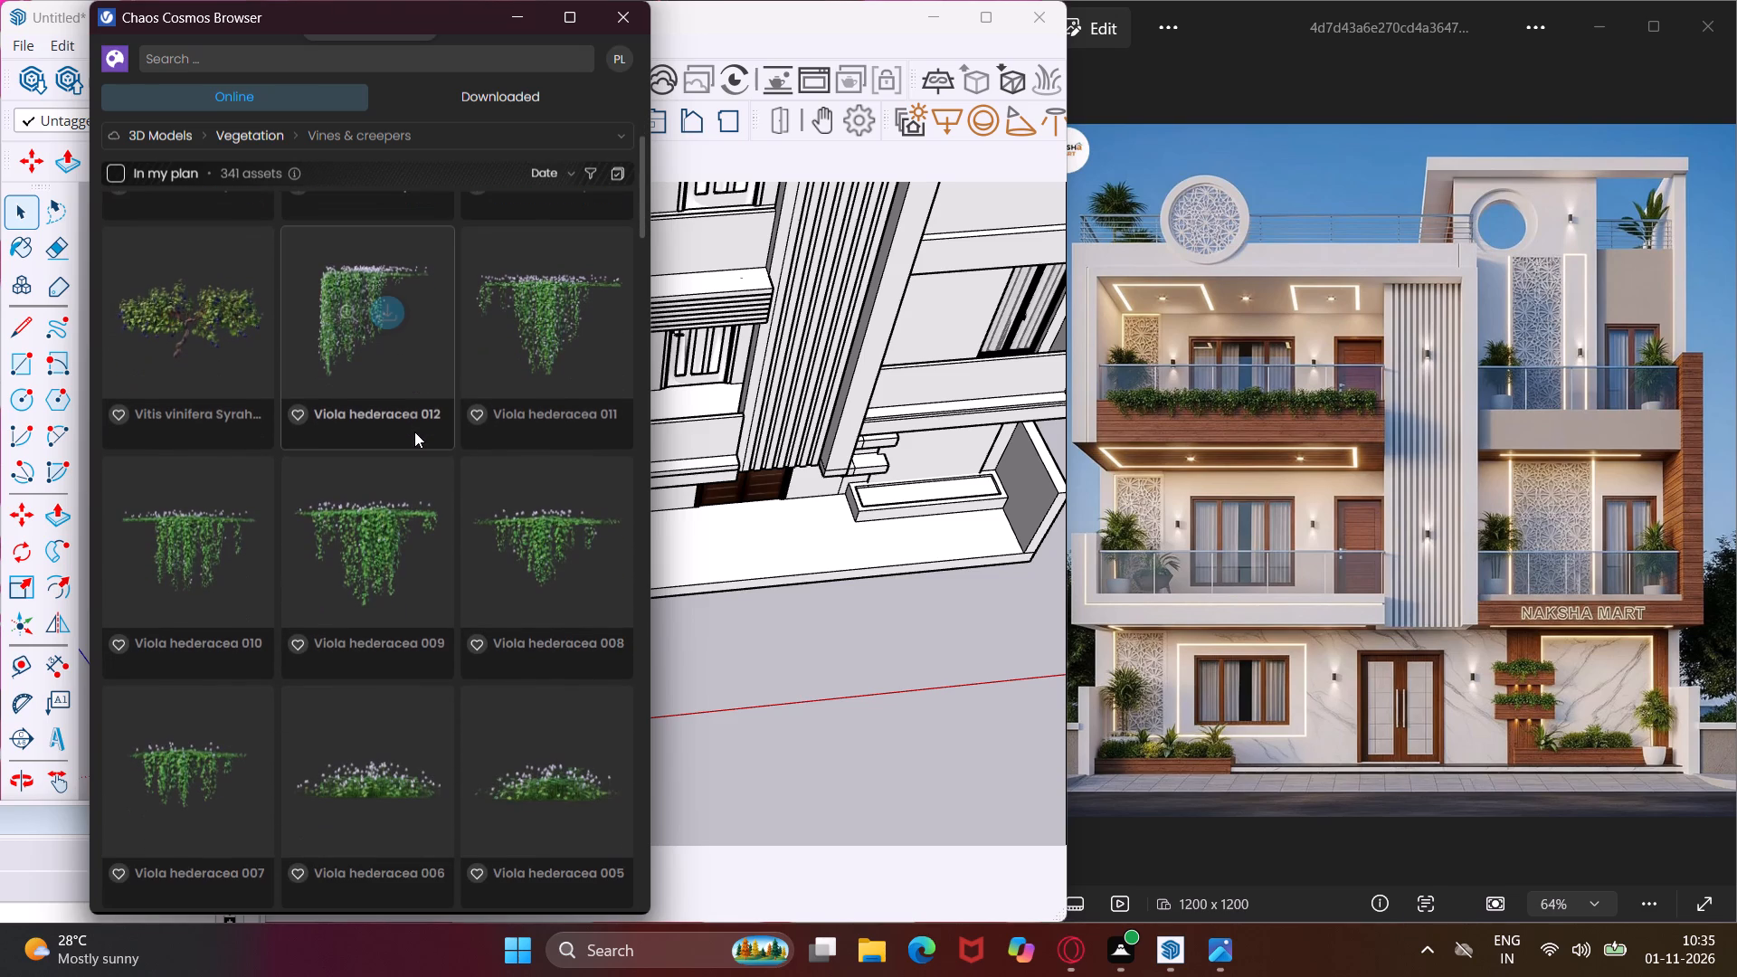
pyautogui.scroll(-2, 414, 432)
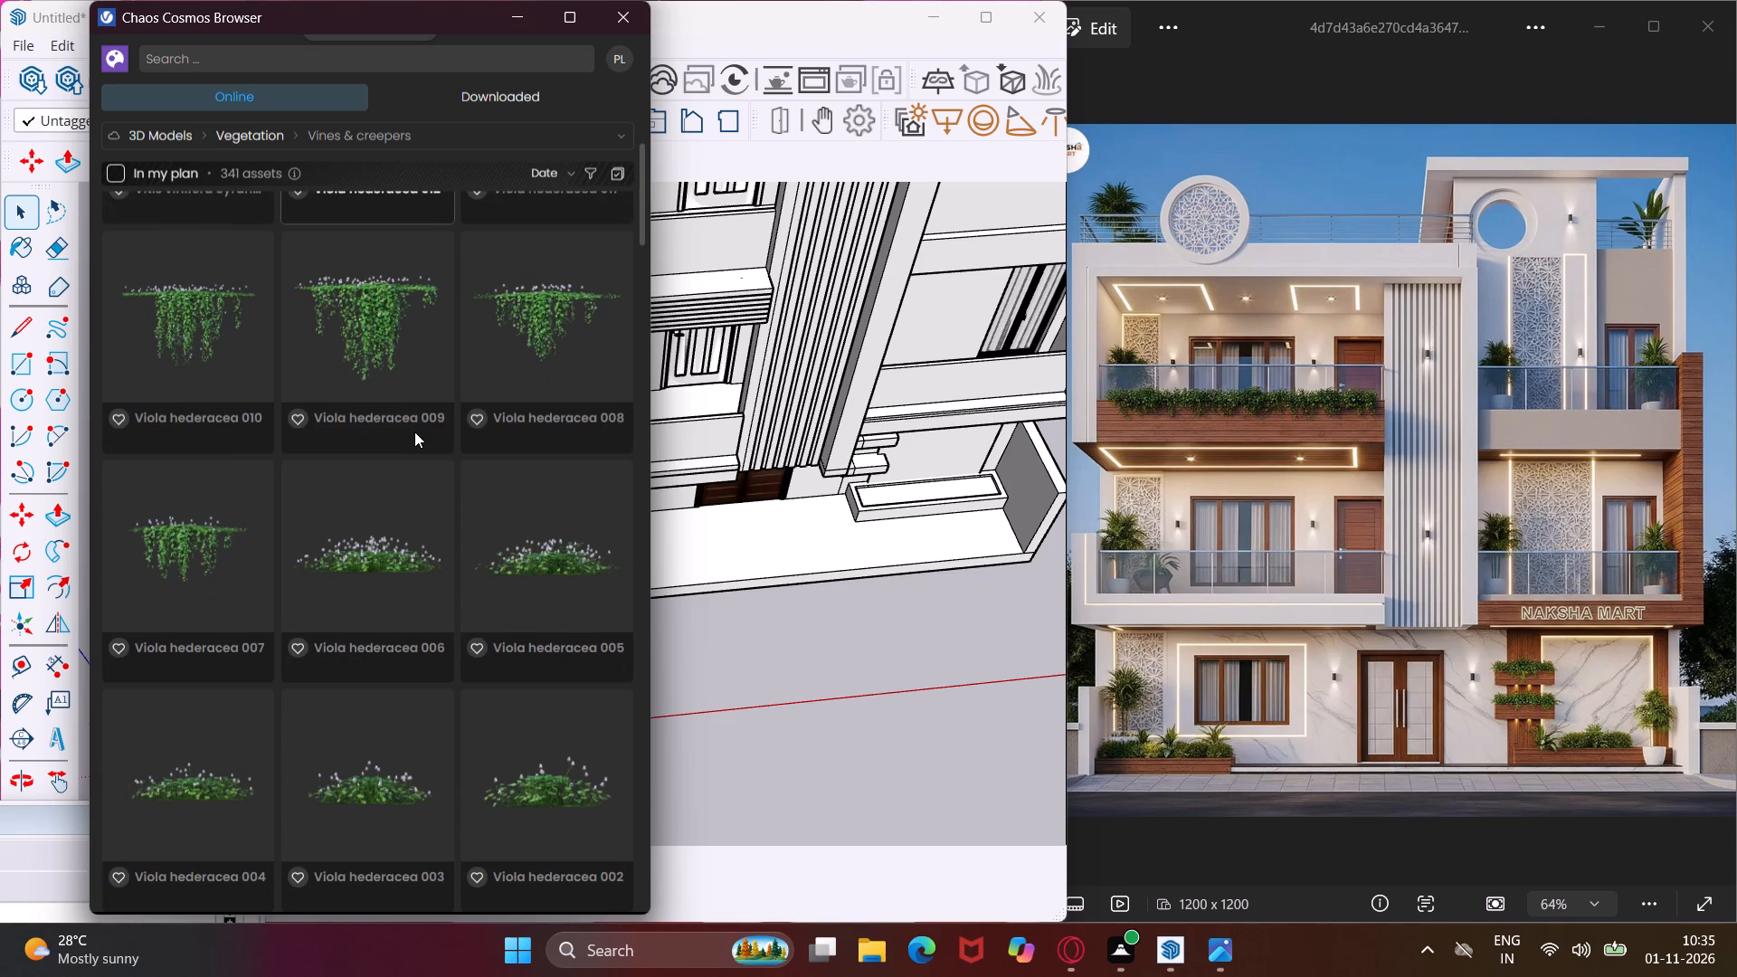
pyautogui.scroll(-3, 414, 432)
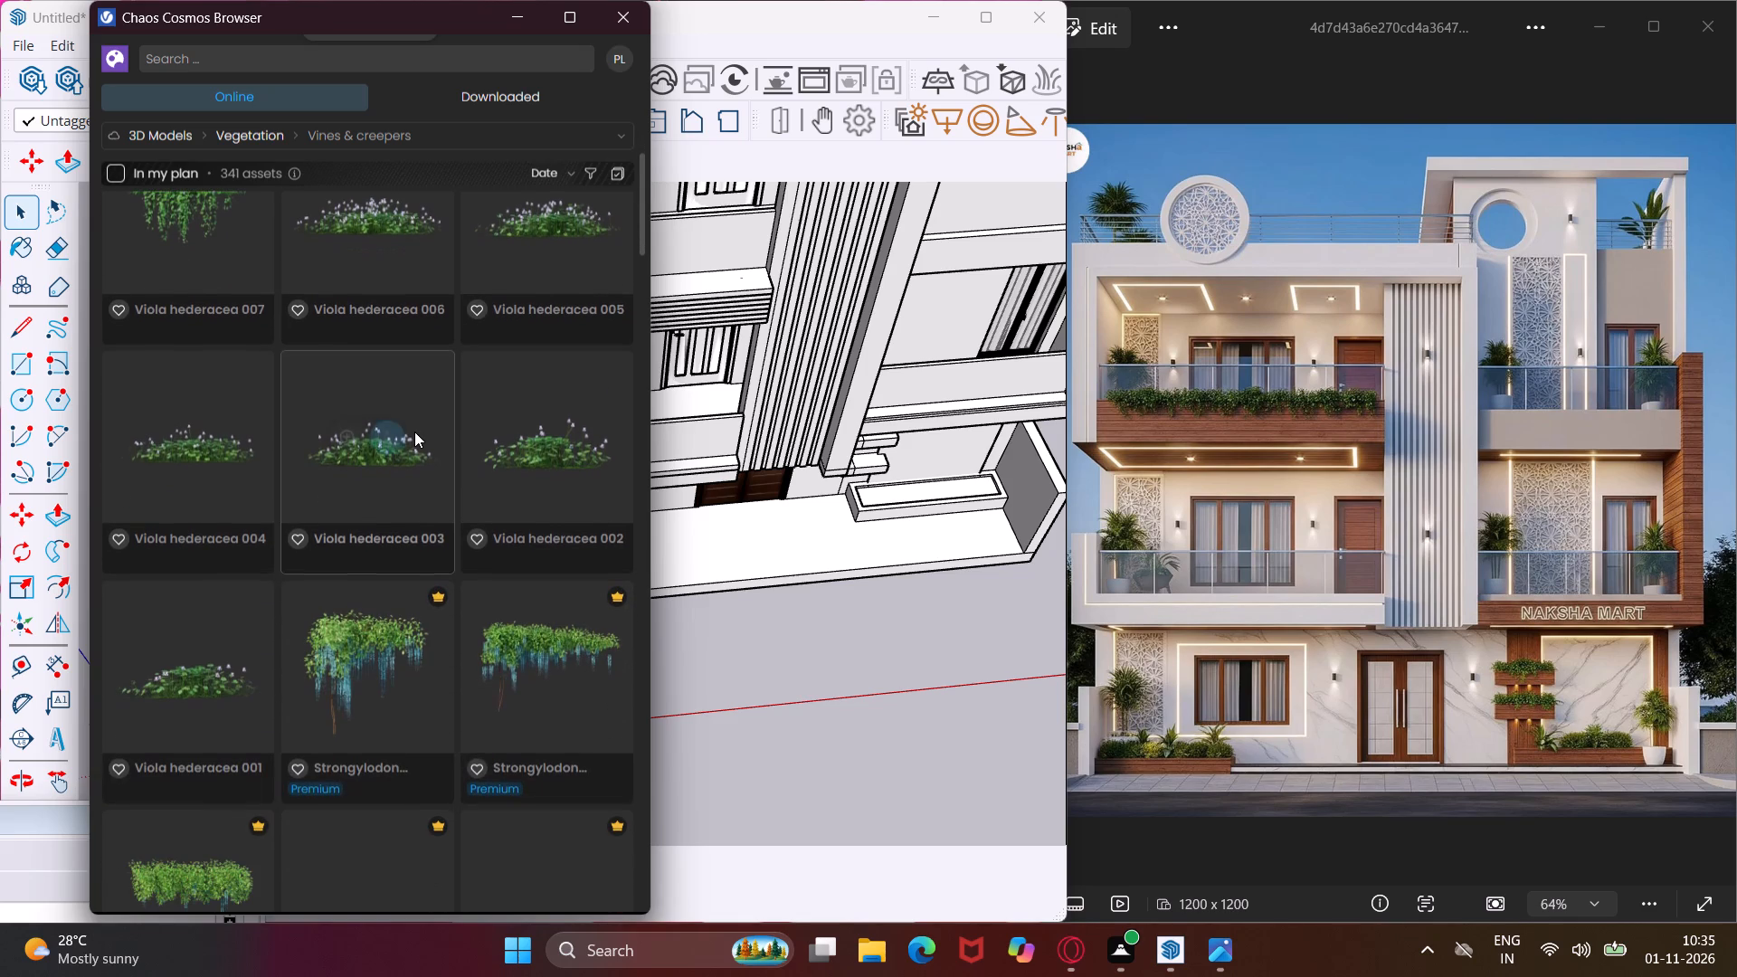
pyautogui.scroll(-2, 414, 432)
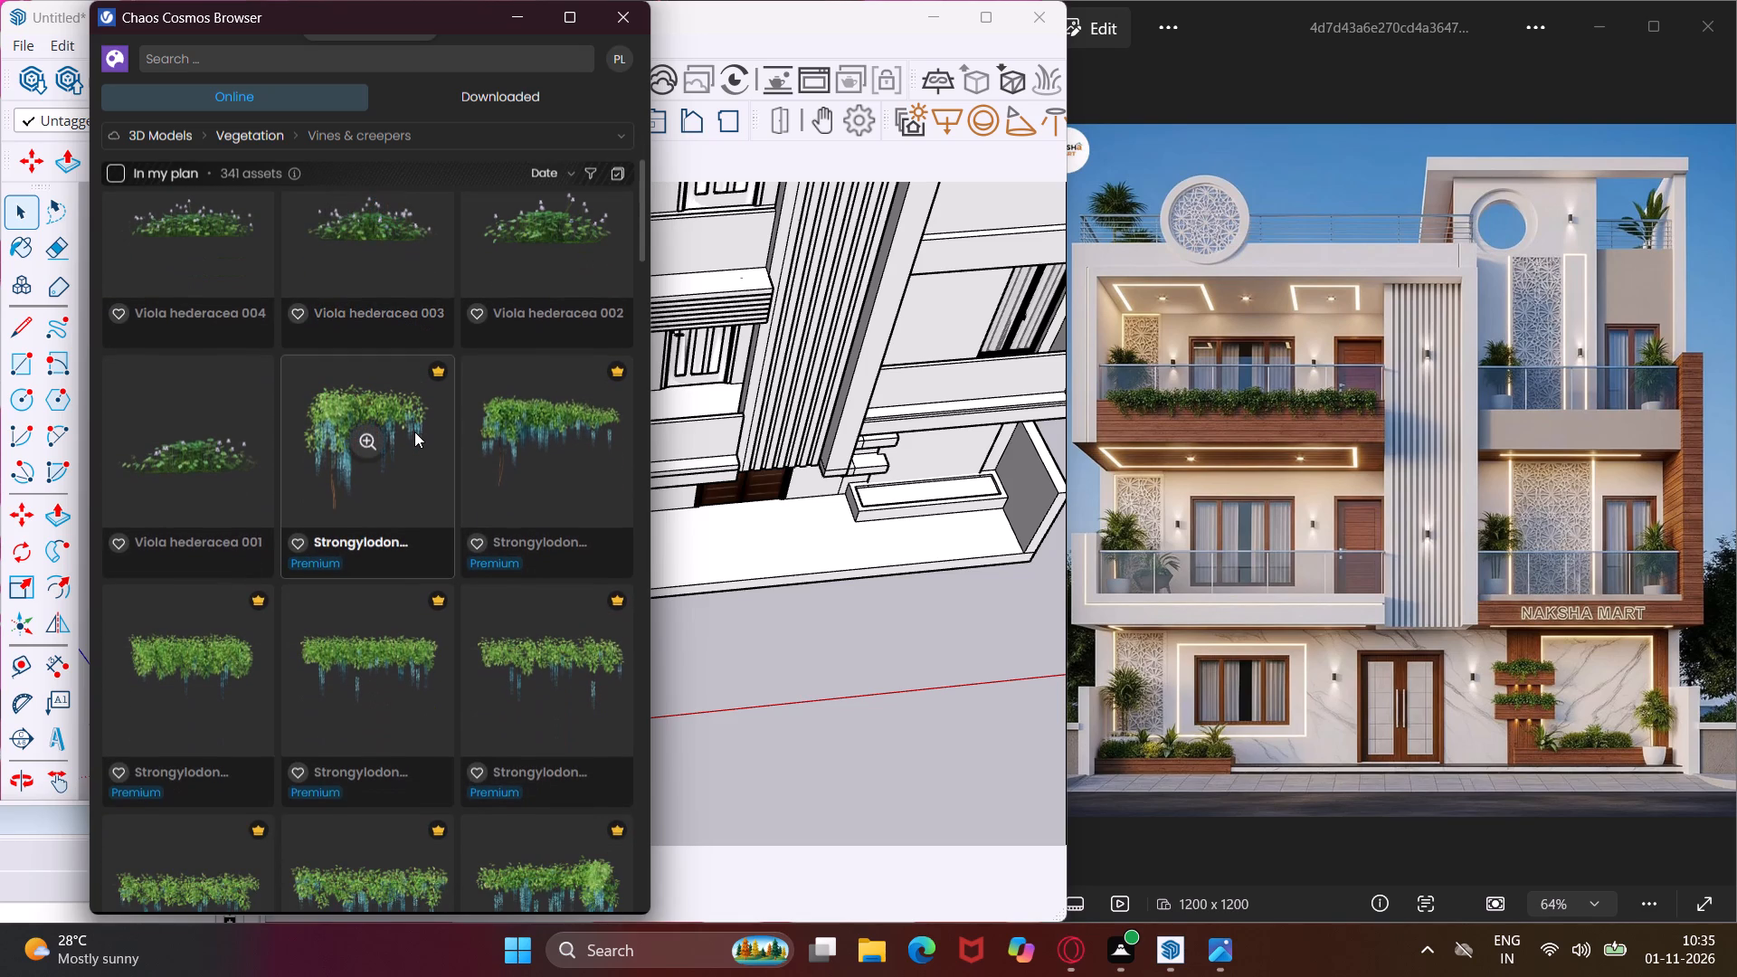
pyautogui.scroll(-6, 414, 432)
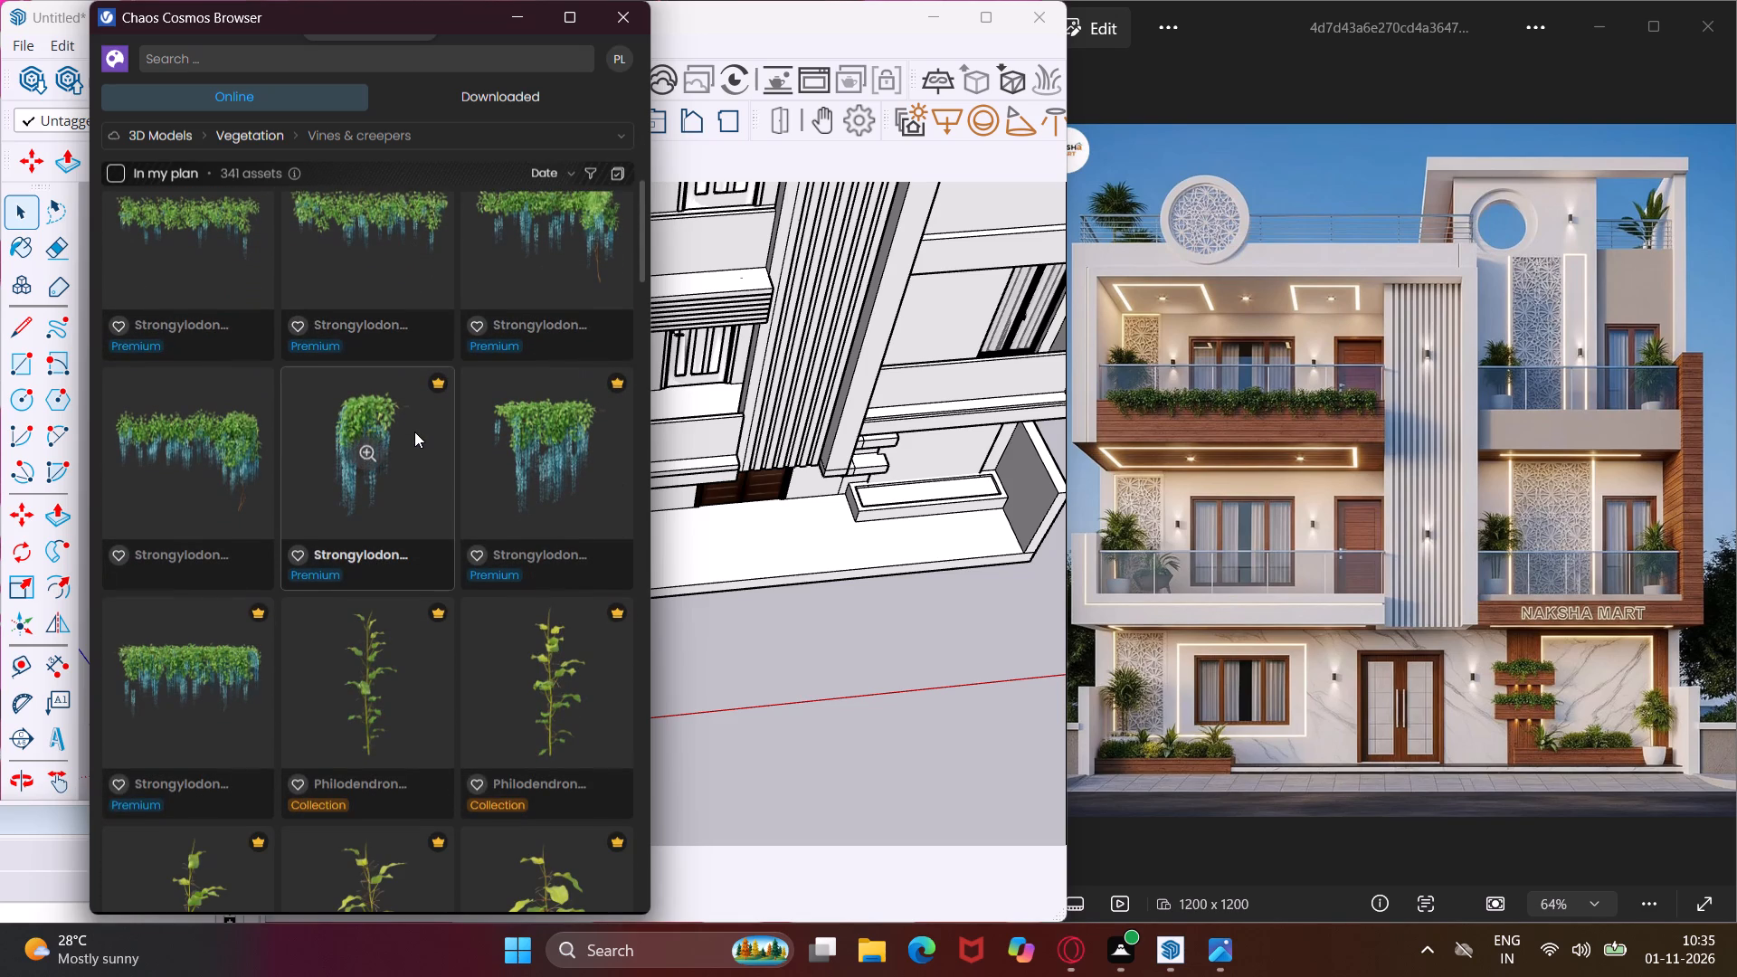
pyautogui.scroll(-7, 414, 432)
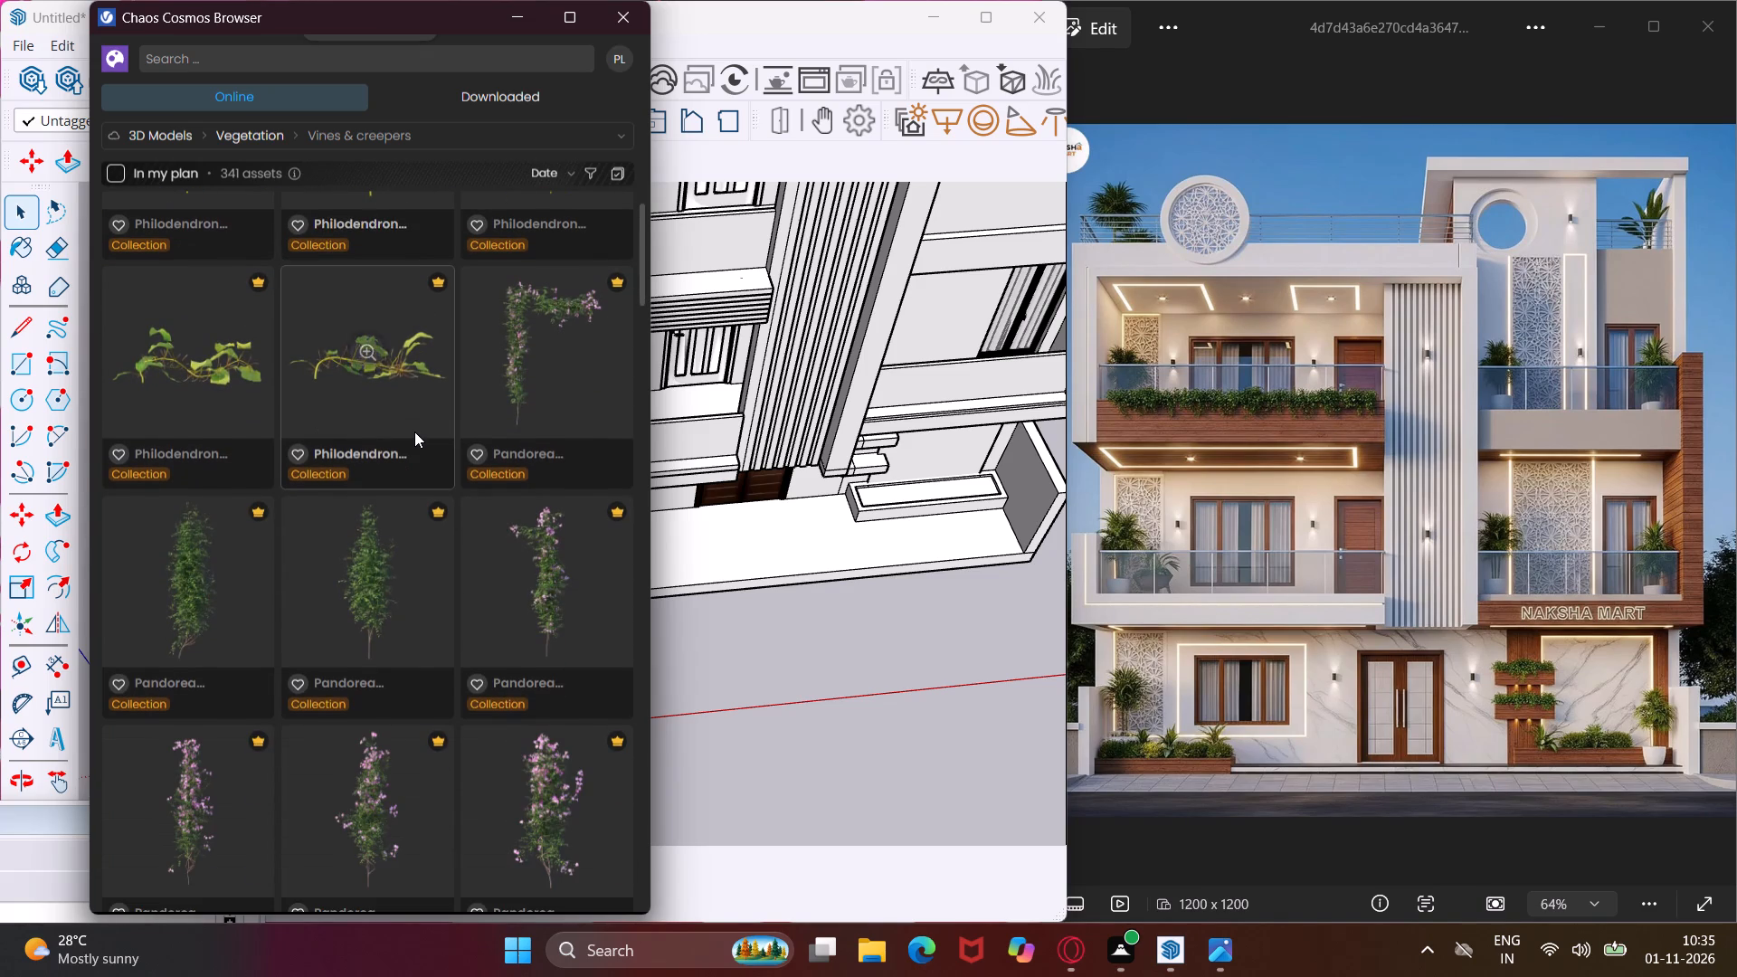
pyautogui.scroll(-6, 414, 432)
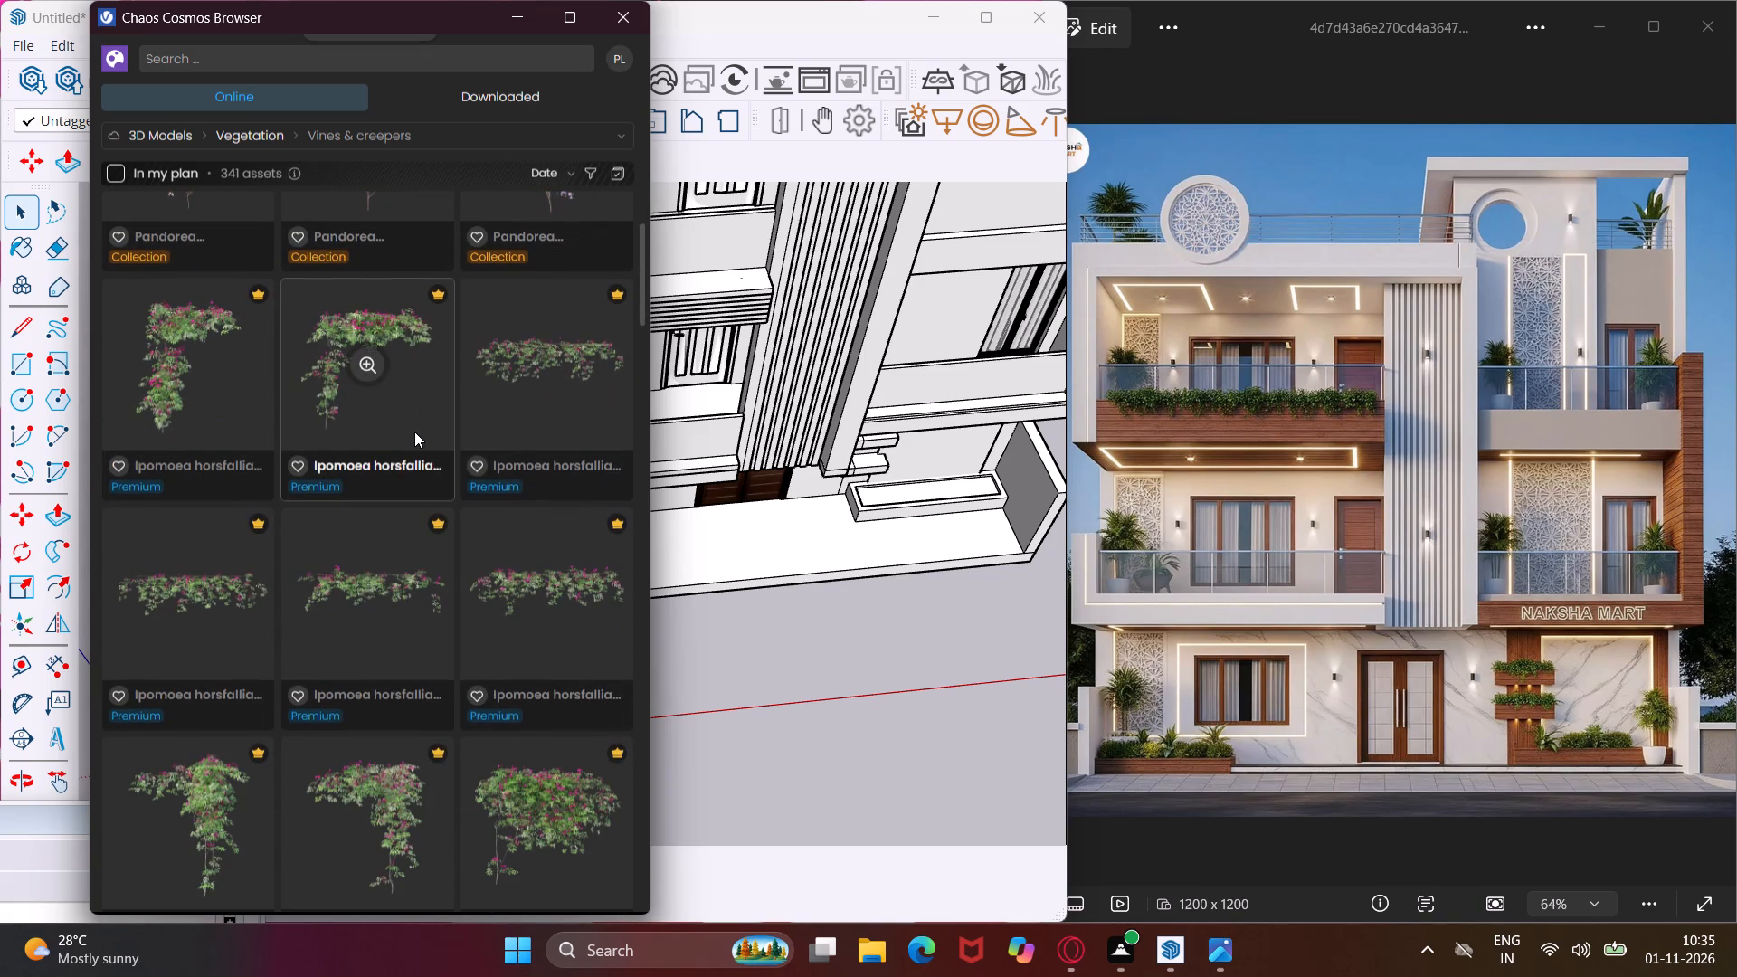
pyautogui.scroll(-7, 414, 432)
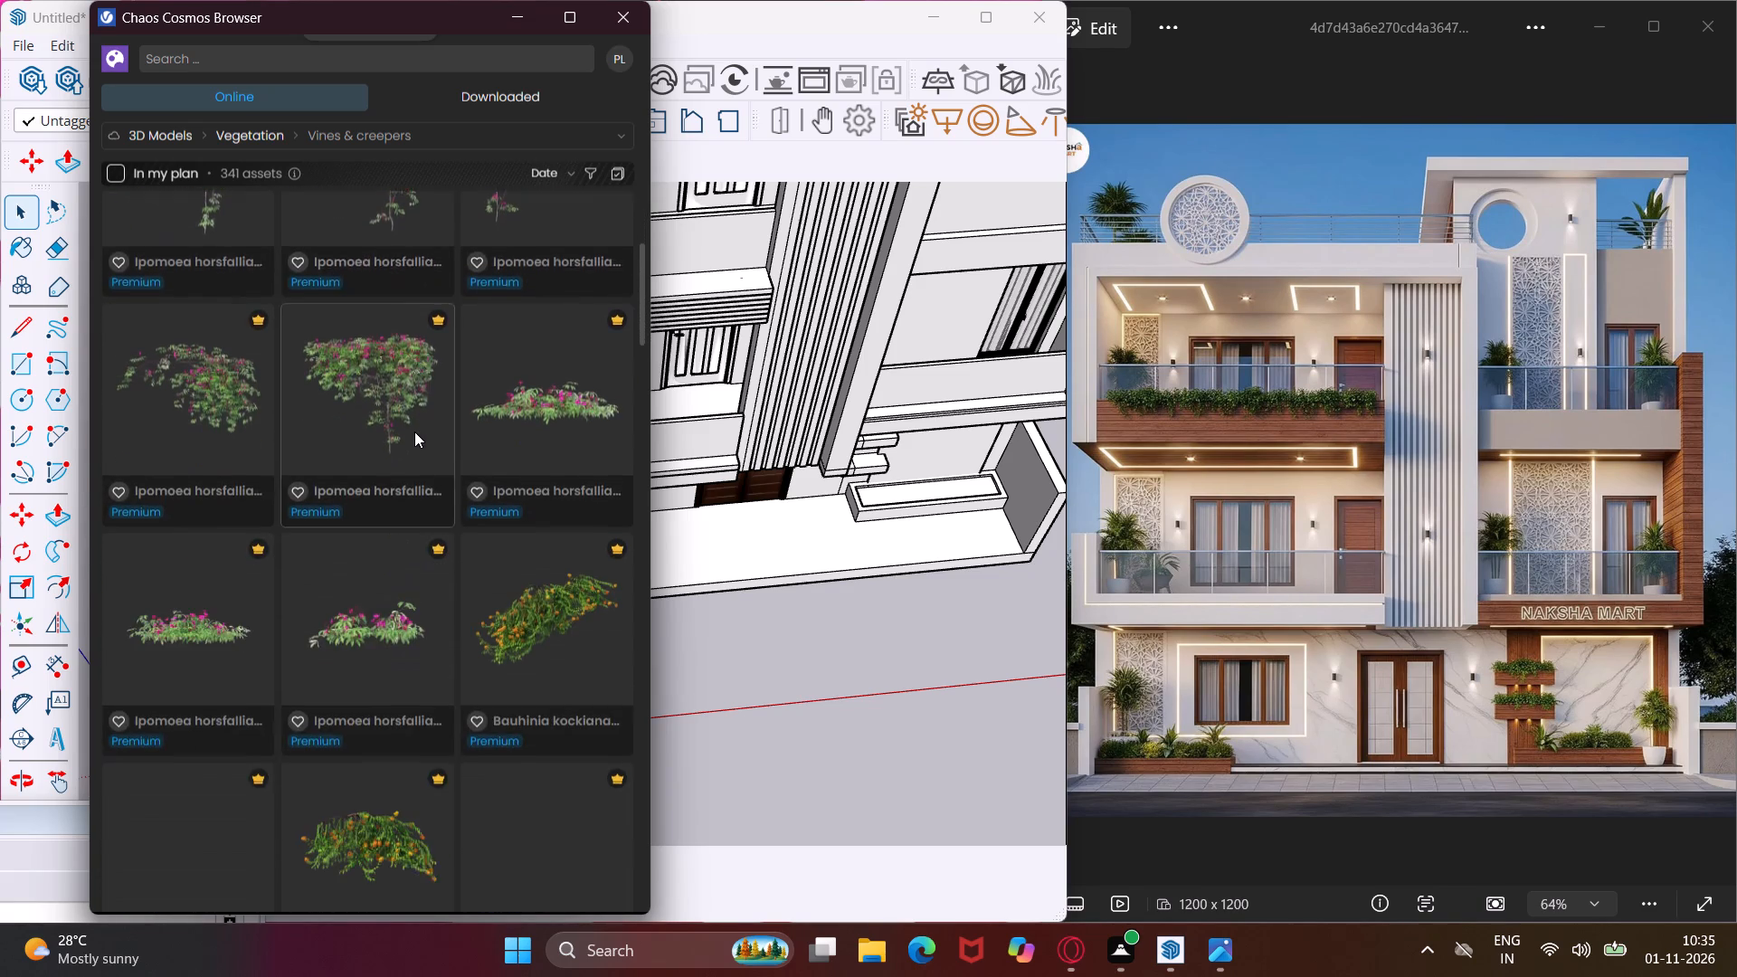
pyautogui.scroll(-5, 414, 432)
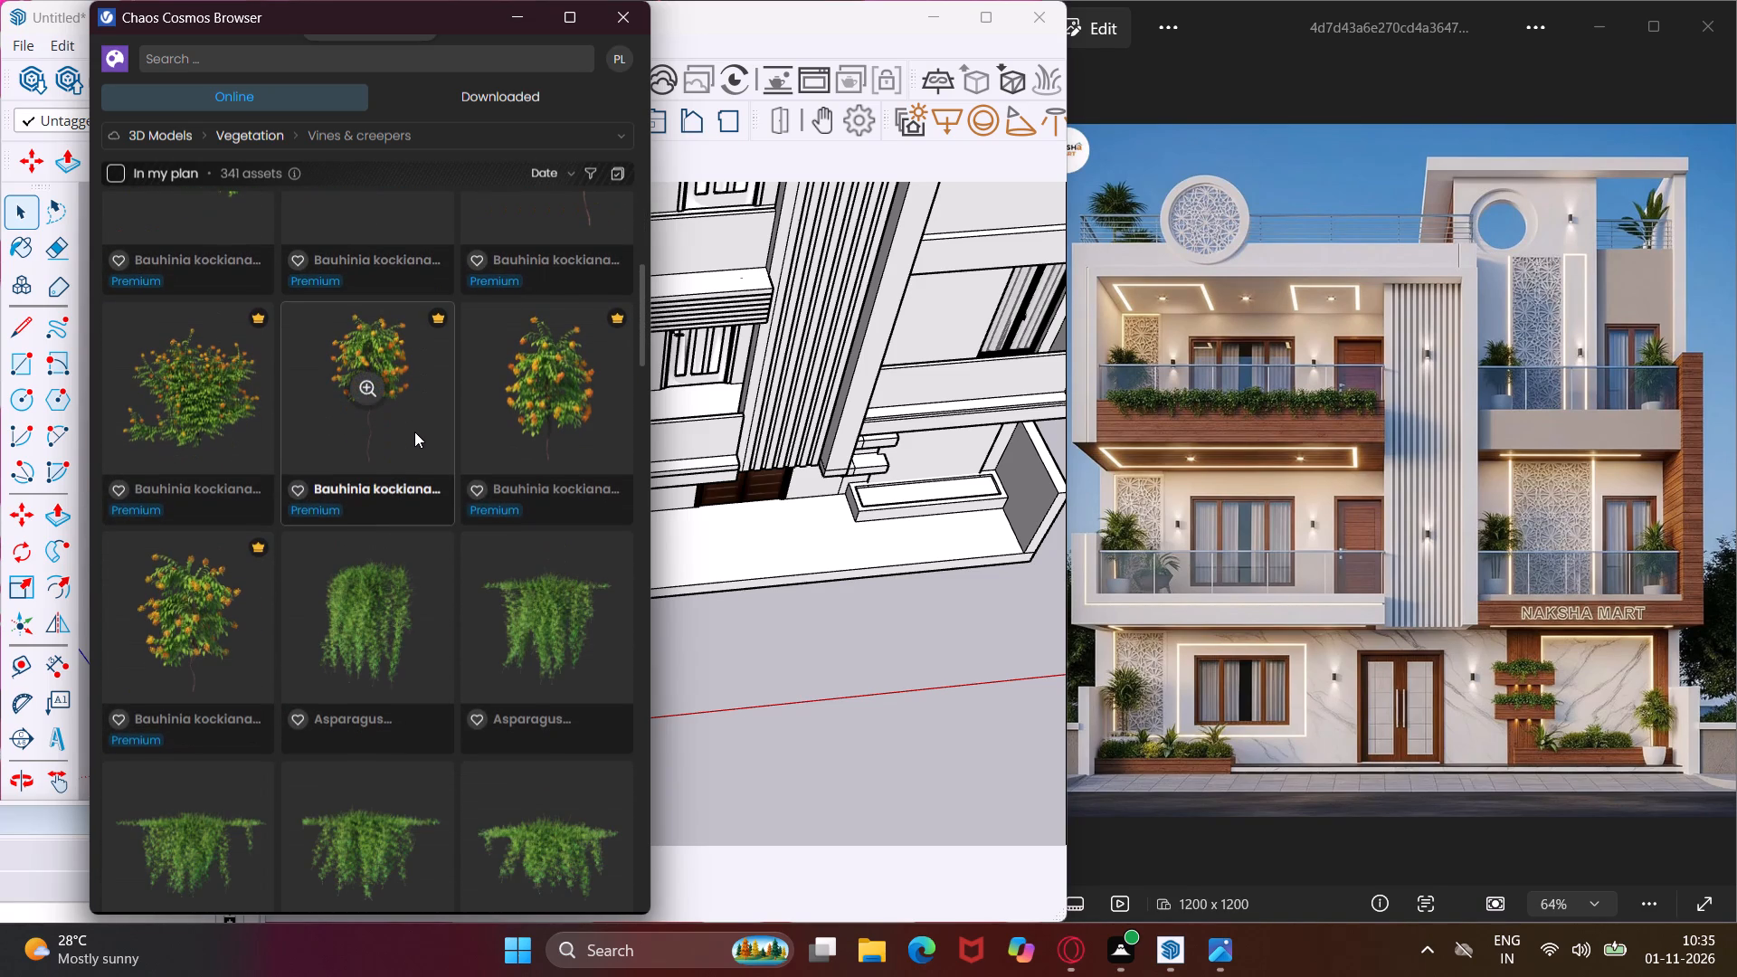
pyautogui.scroll(-3, 414, 432)
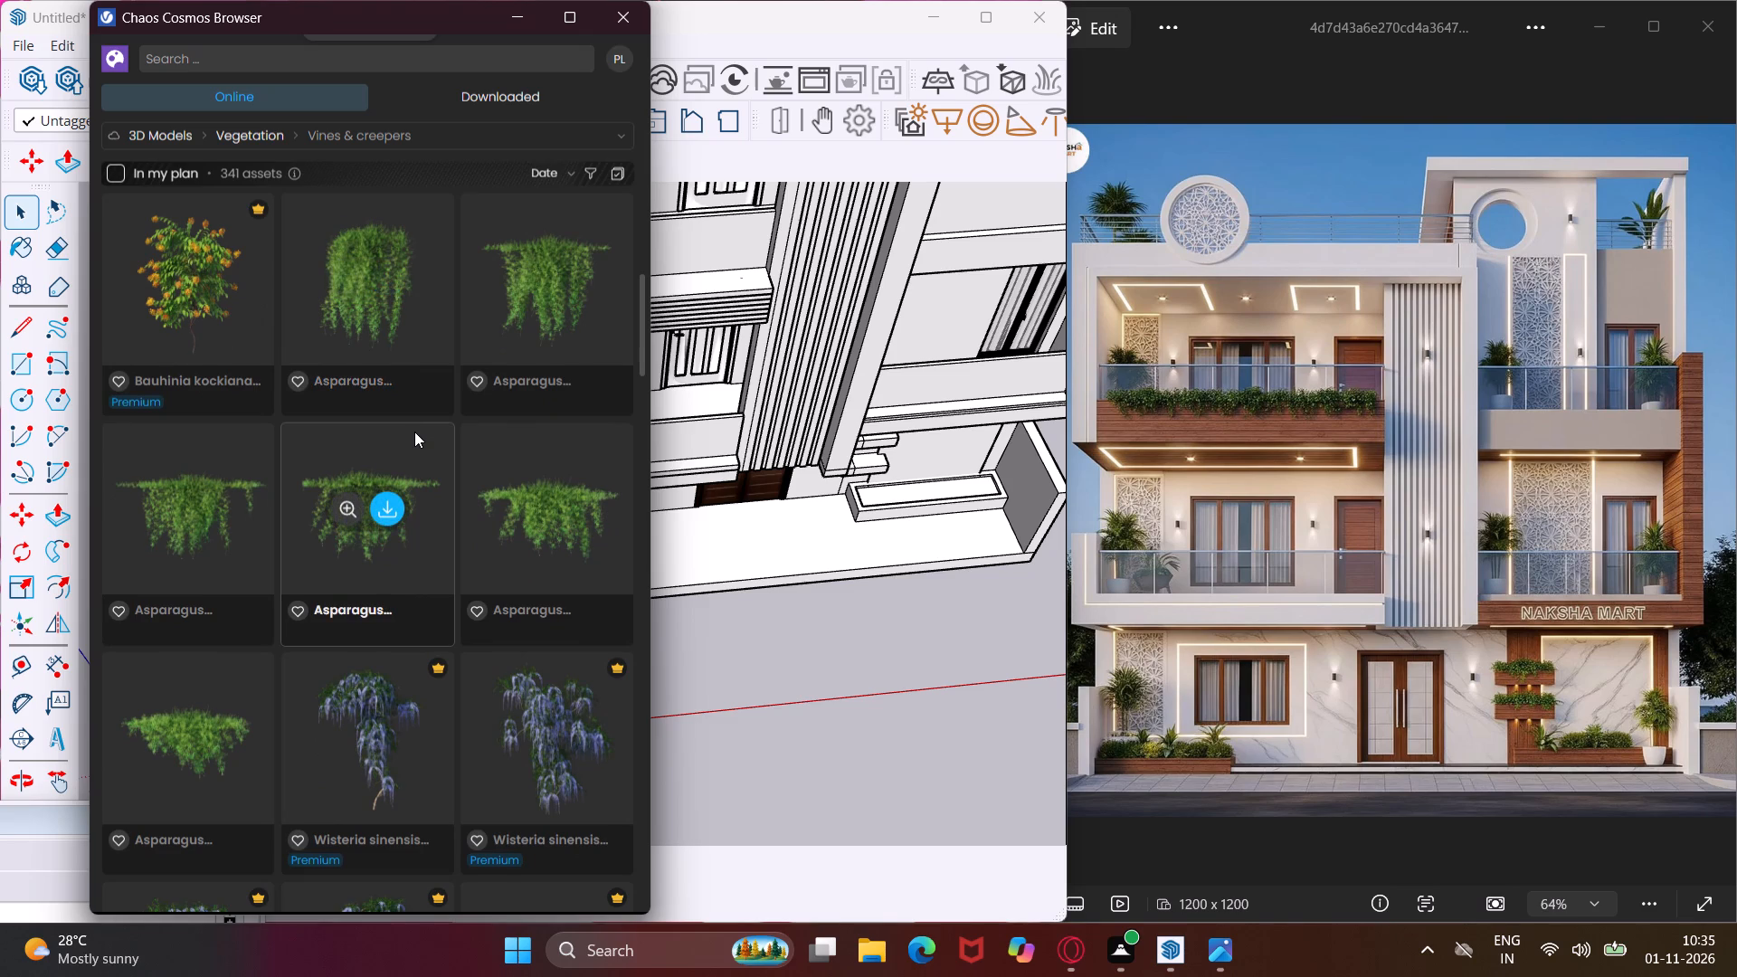
# Look back through the Vines & creepers models for a trailing plant that suits the reference's upper balcony planter.
pyautogui.scroll(18, 414, 432)
pyautogui.scroll(5, 414, 432)
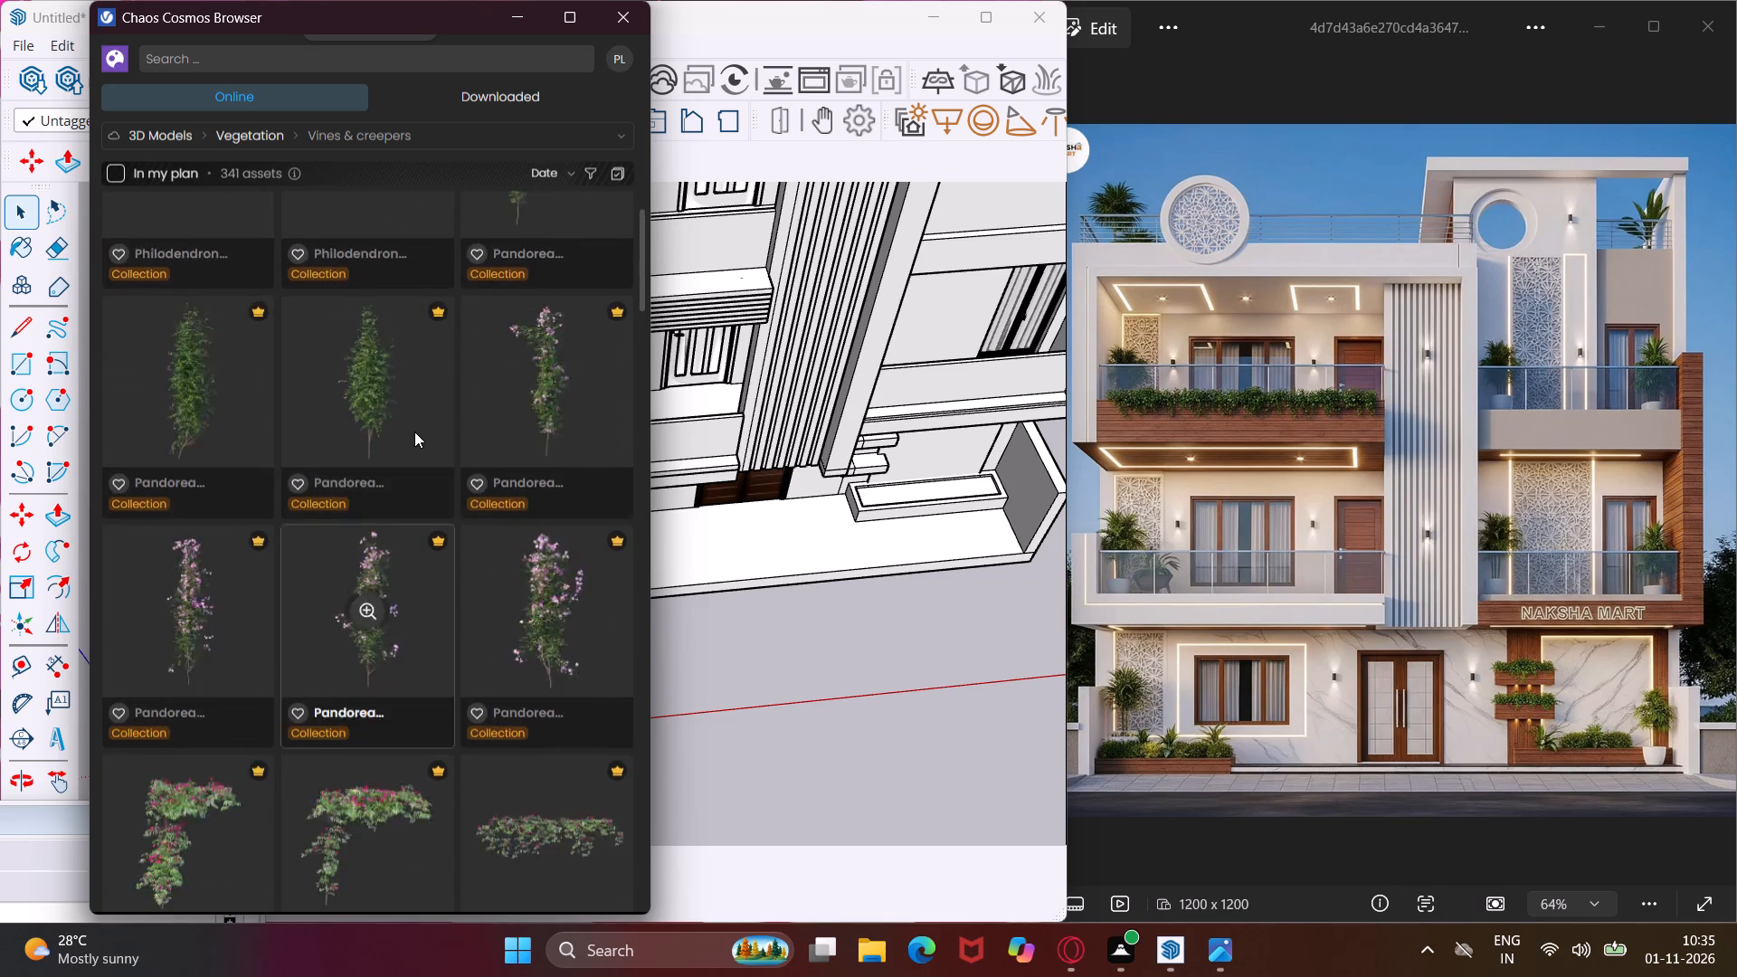
pyautogui.scroll(18, 414, 432)
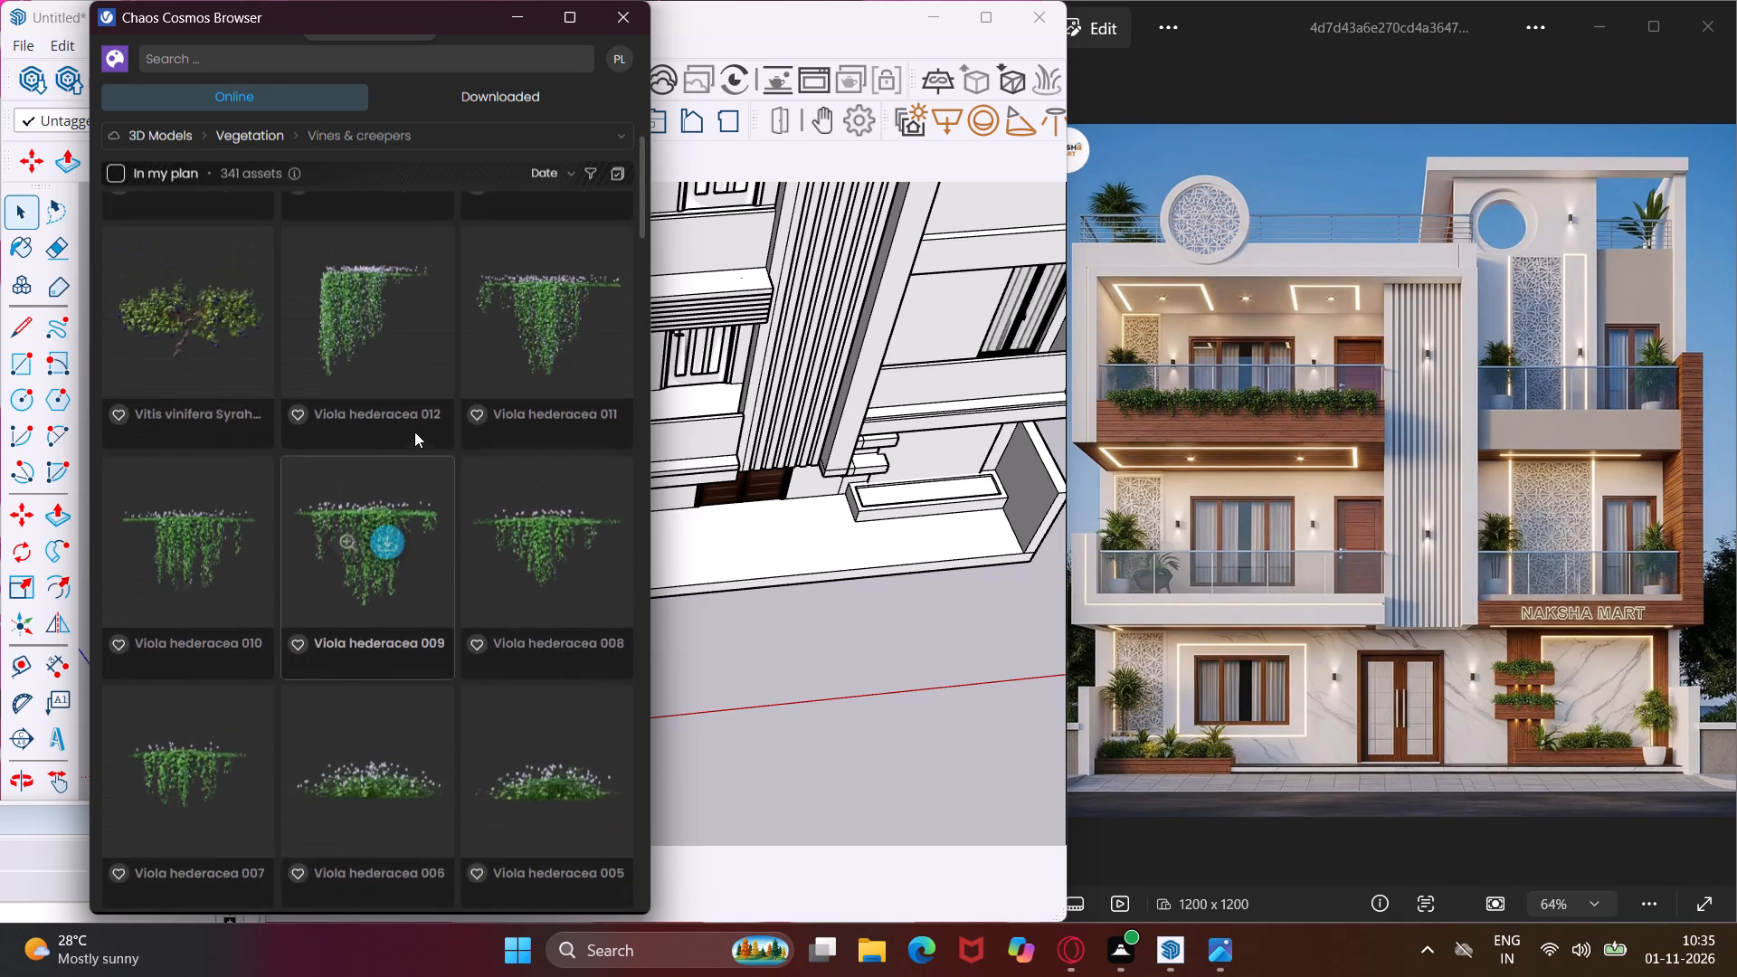
pyautogui.scroll(1, 414, 432)
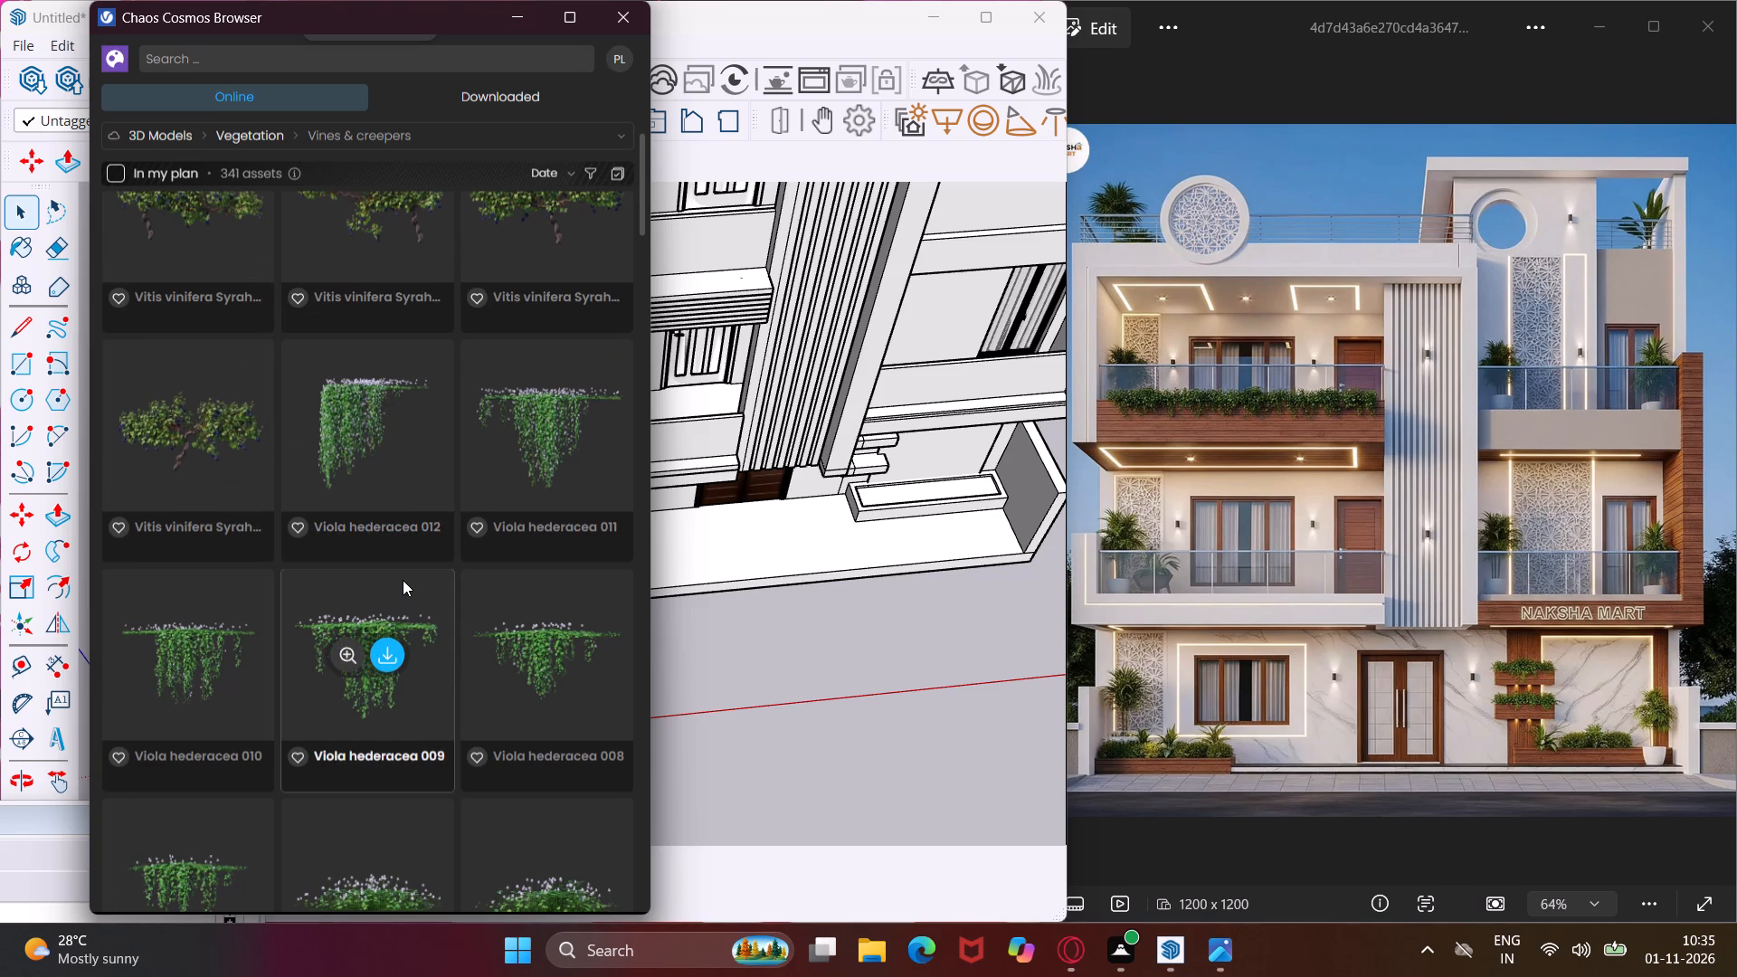
pyautogui.scroll(-2, 401, 578)
pyautogui.scroll(6, 393, 565)
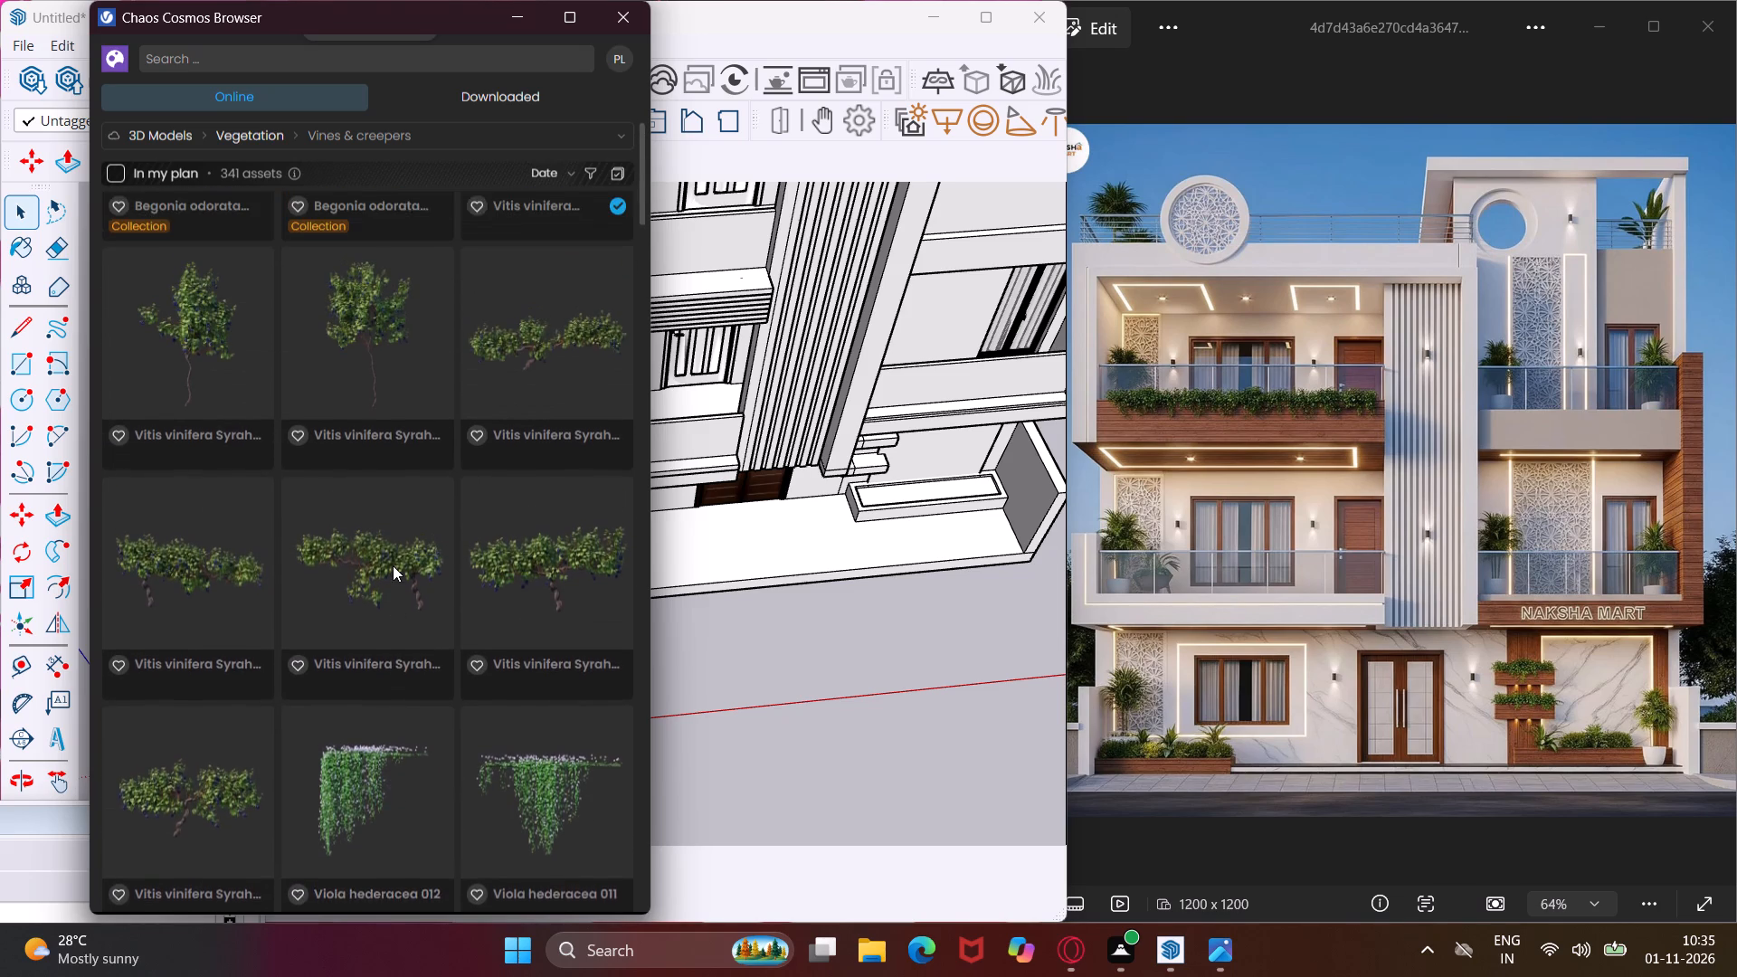
pyautogui.scroll(2, 393, 565)
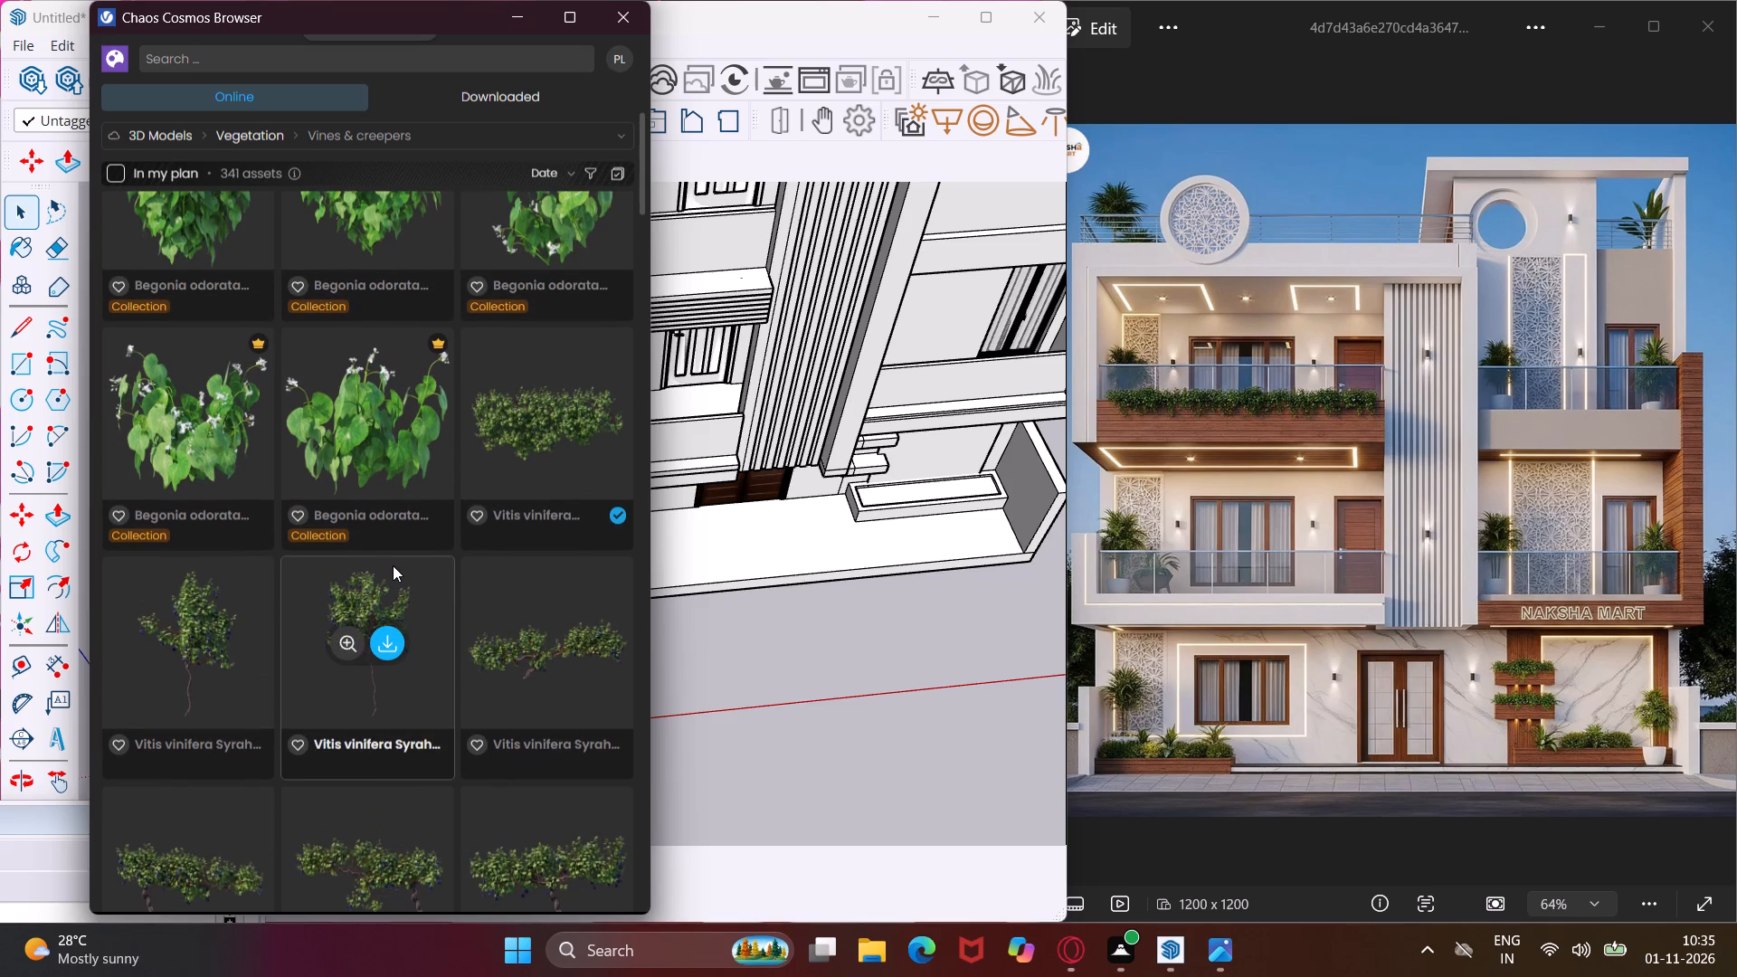
pyautogui.scroll(2, 393, 565)
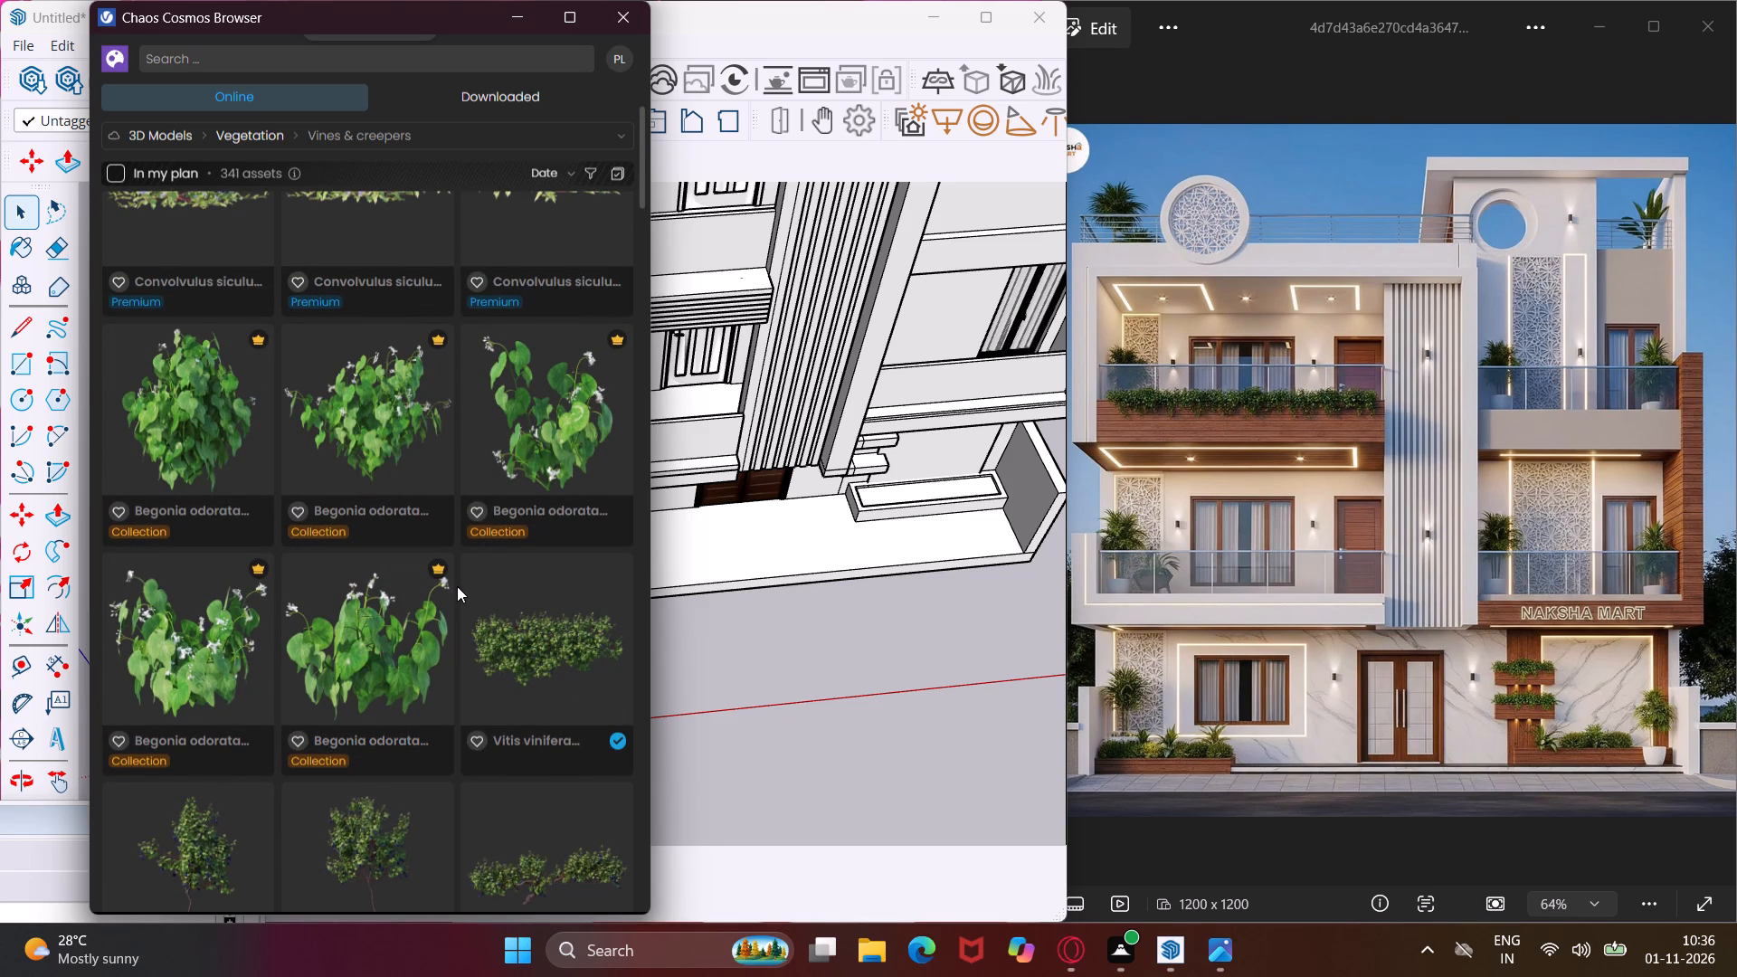
pyautogui.scroll(5, 462, 548)
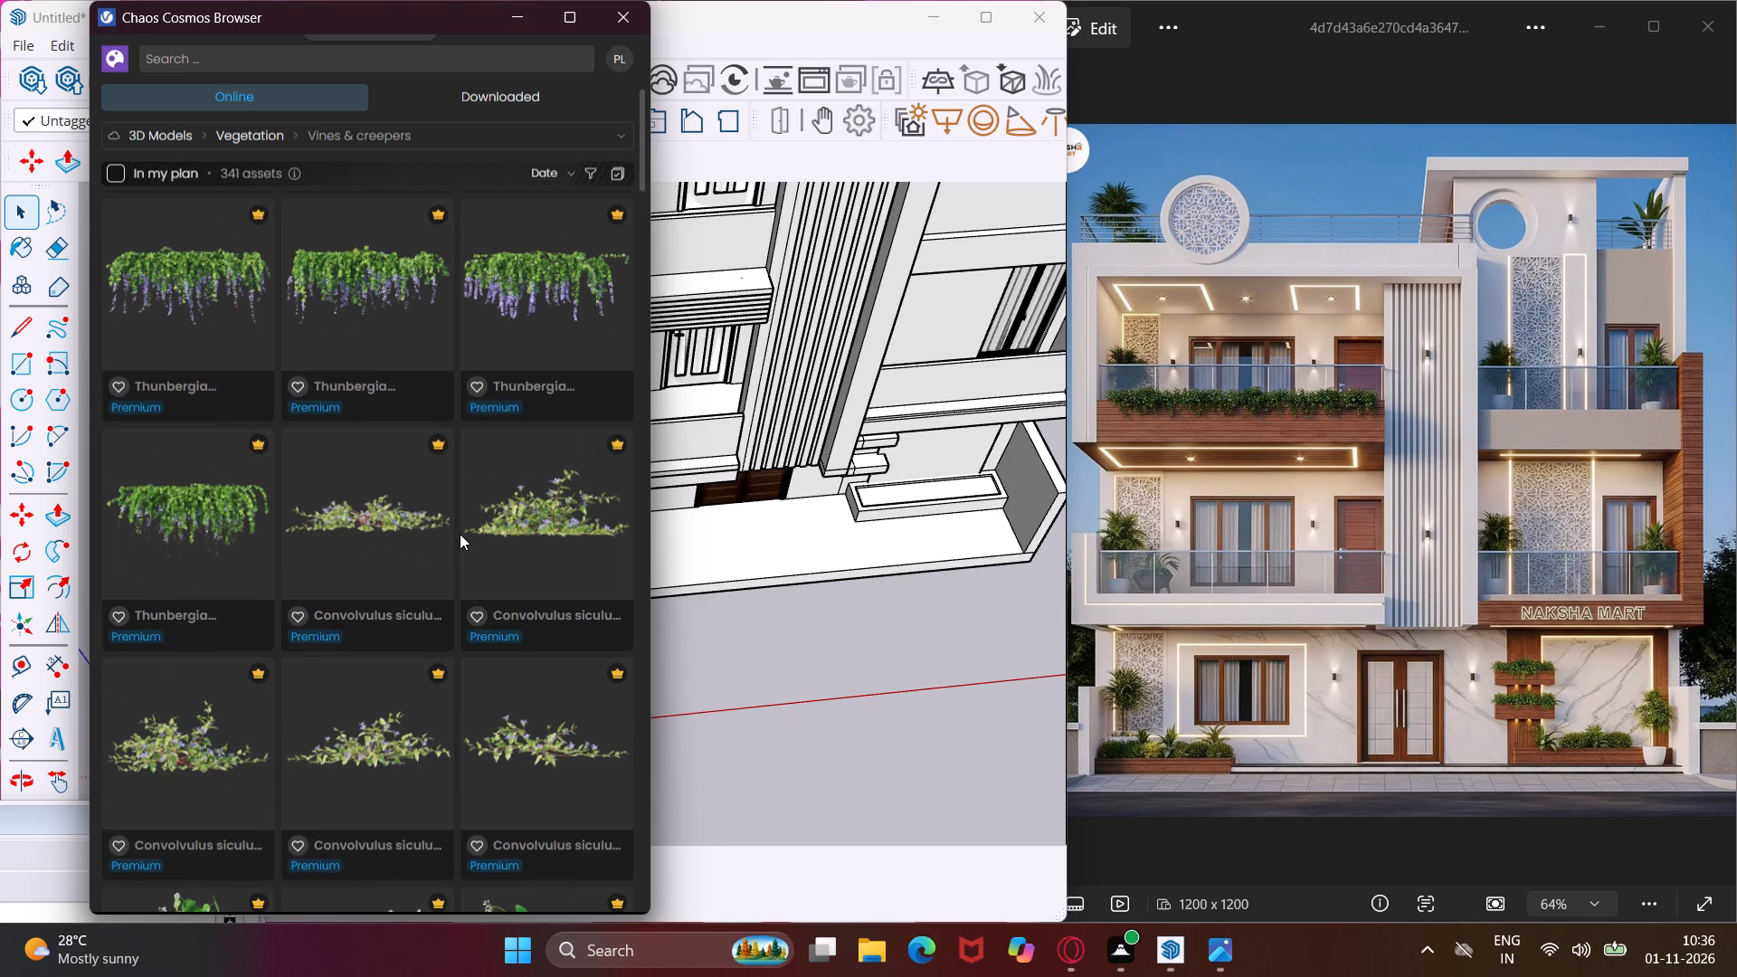
pyautogui.scroll(4, 459, 537)
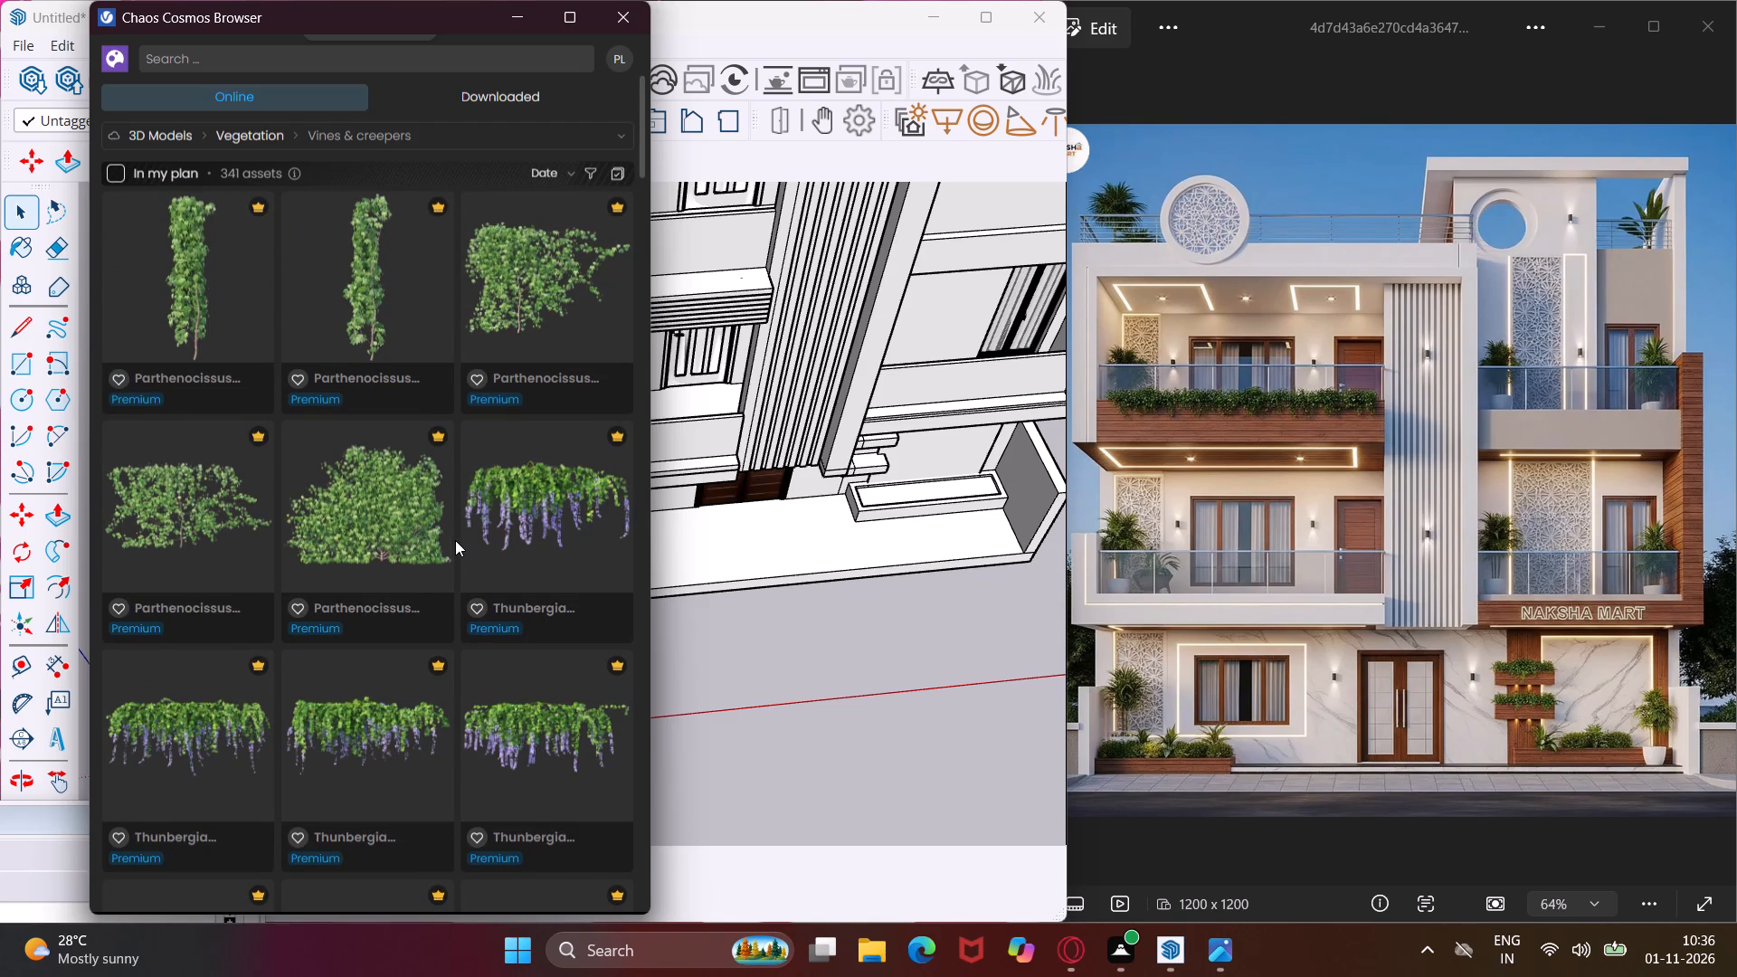
# Download the Viola hederacea 011 vine and place one copy on the ground beside the house's front corner.
pyautogui.scroll(-5, 448, 559)
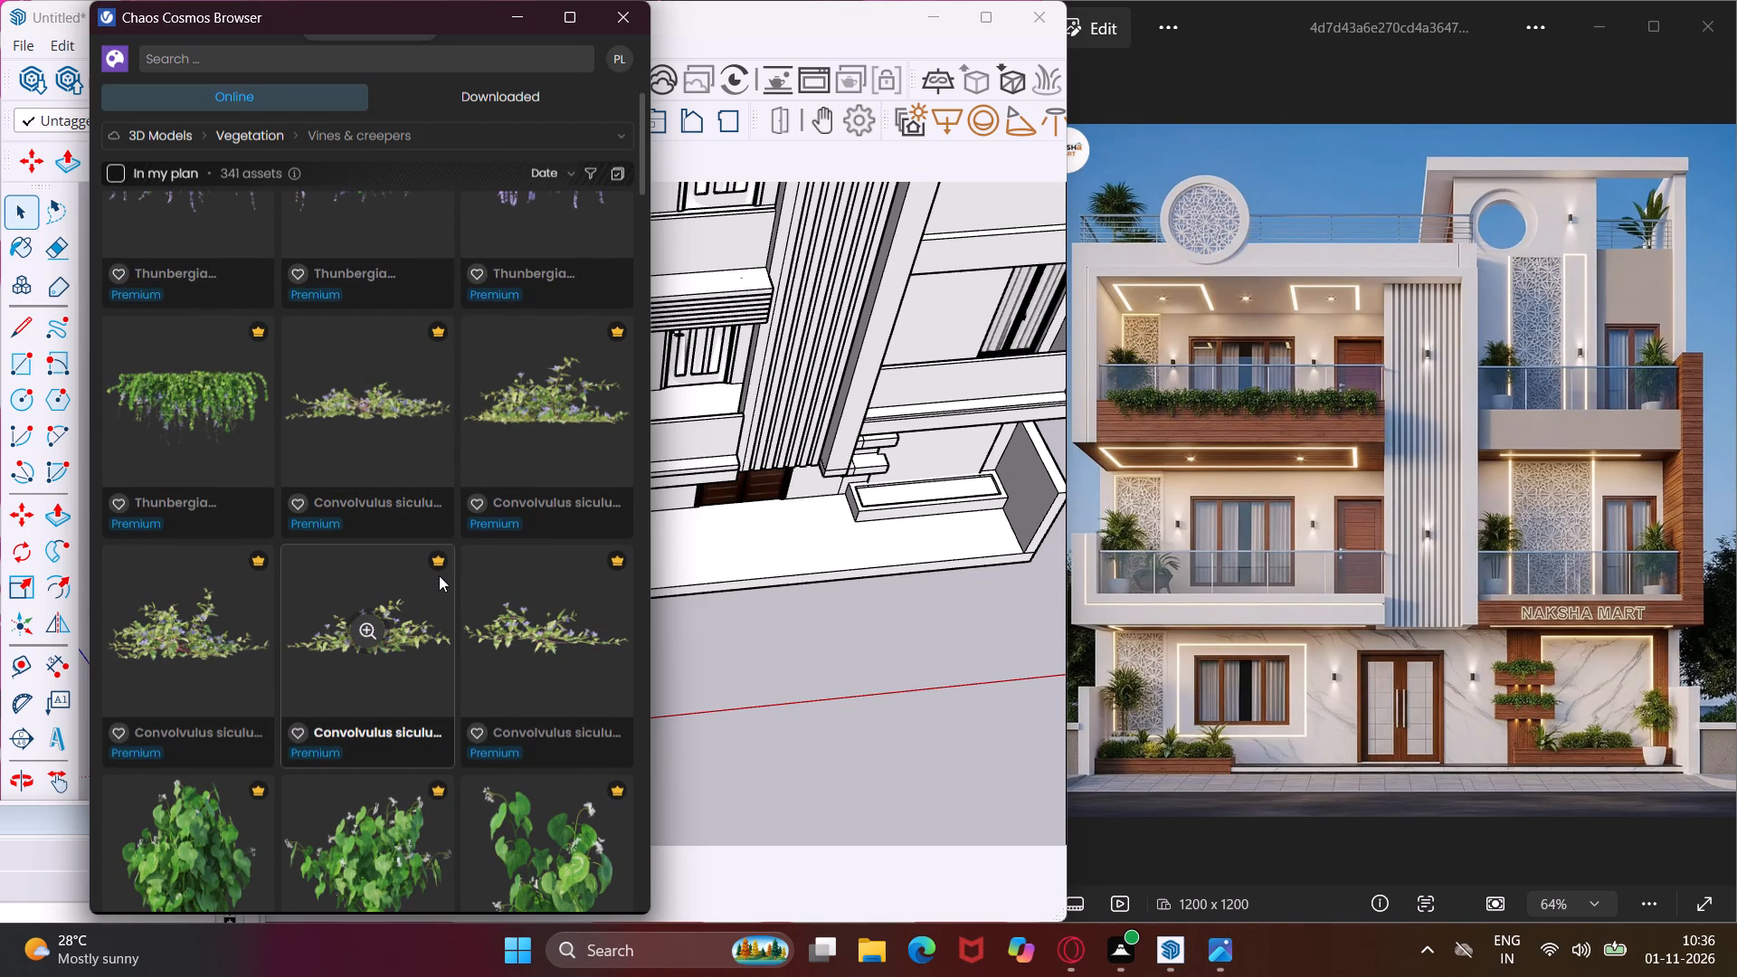
pyautogui.scroll(-6, 439, 575)
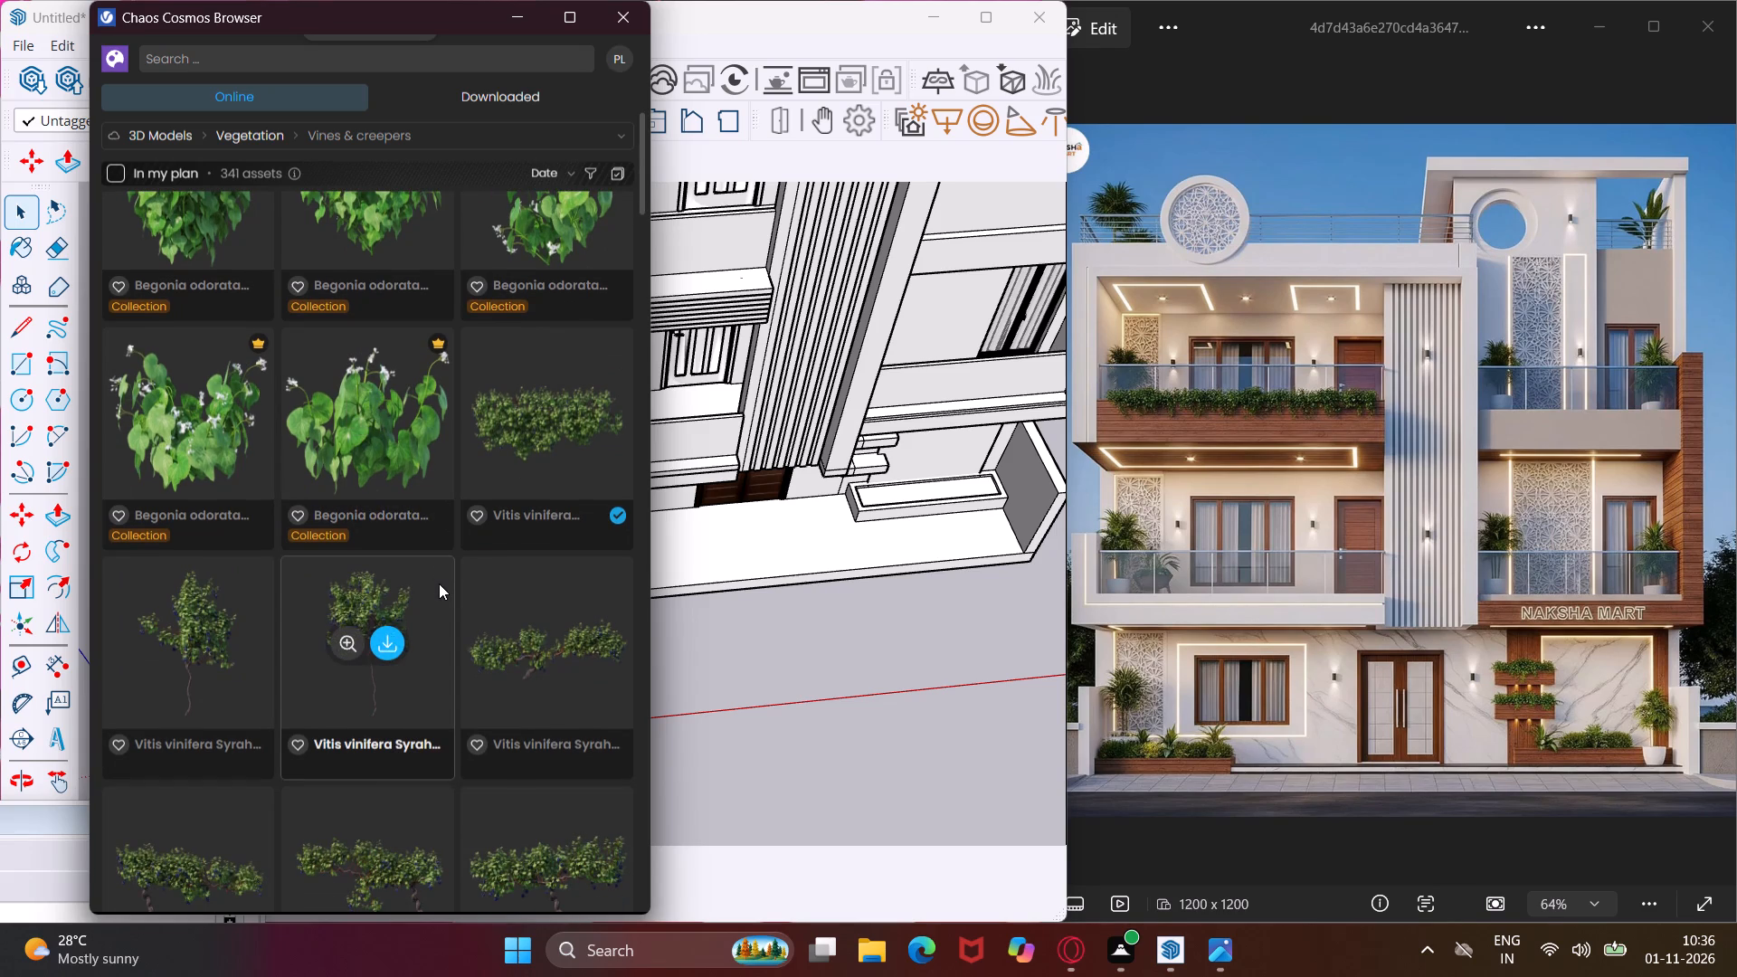
pyautogui.scroll(-5, 439, 583)
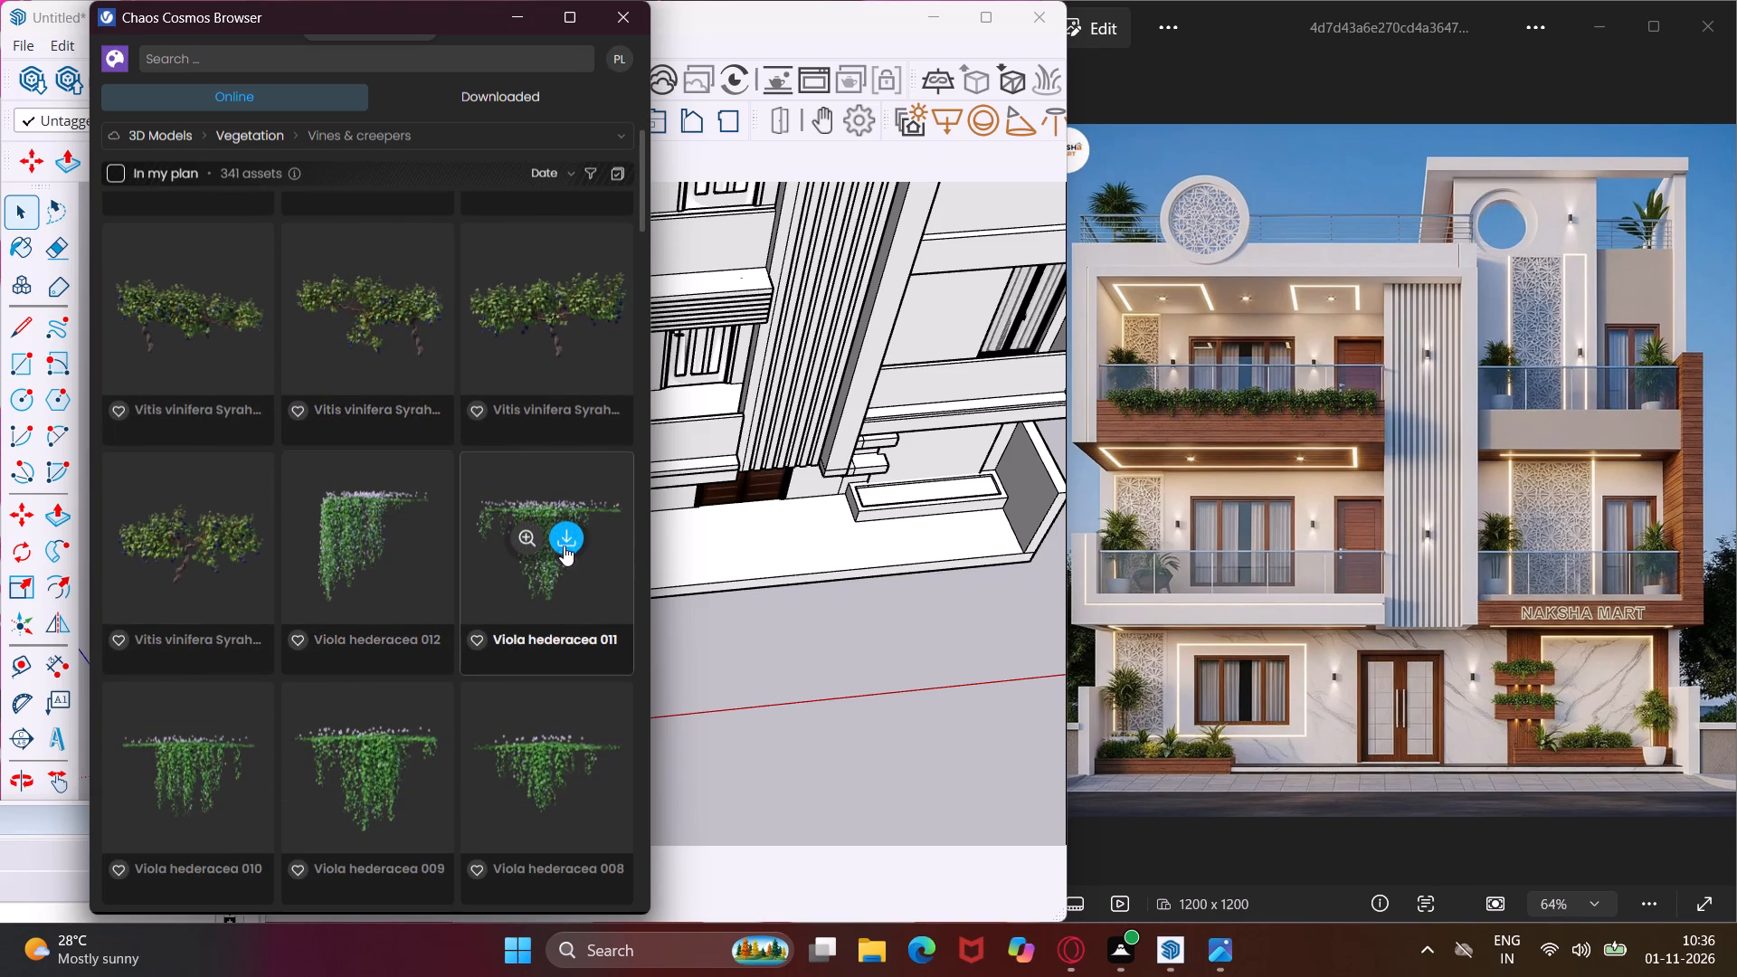
pyautogui.click(568, 536)
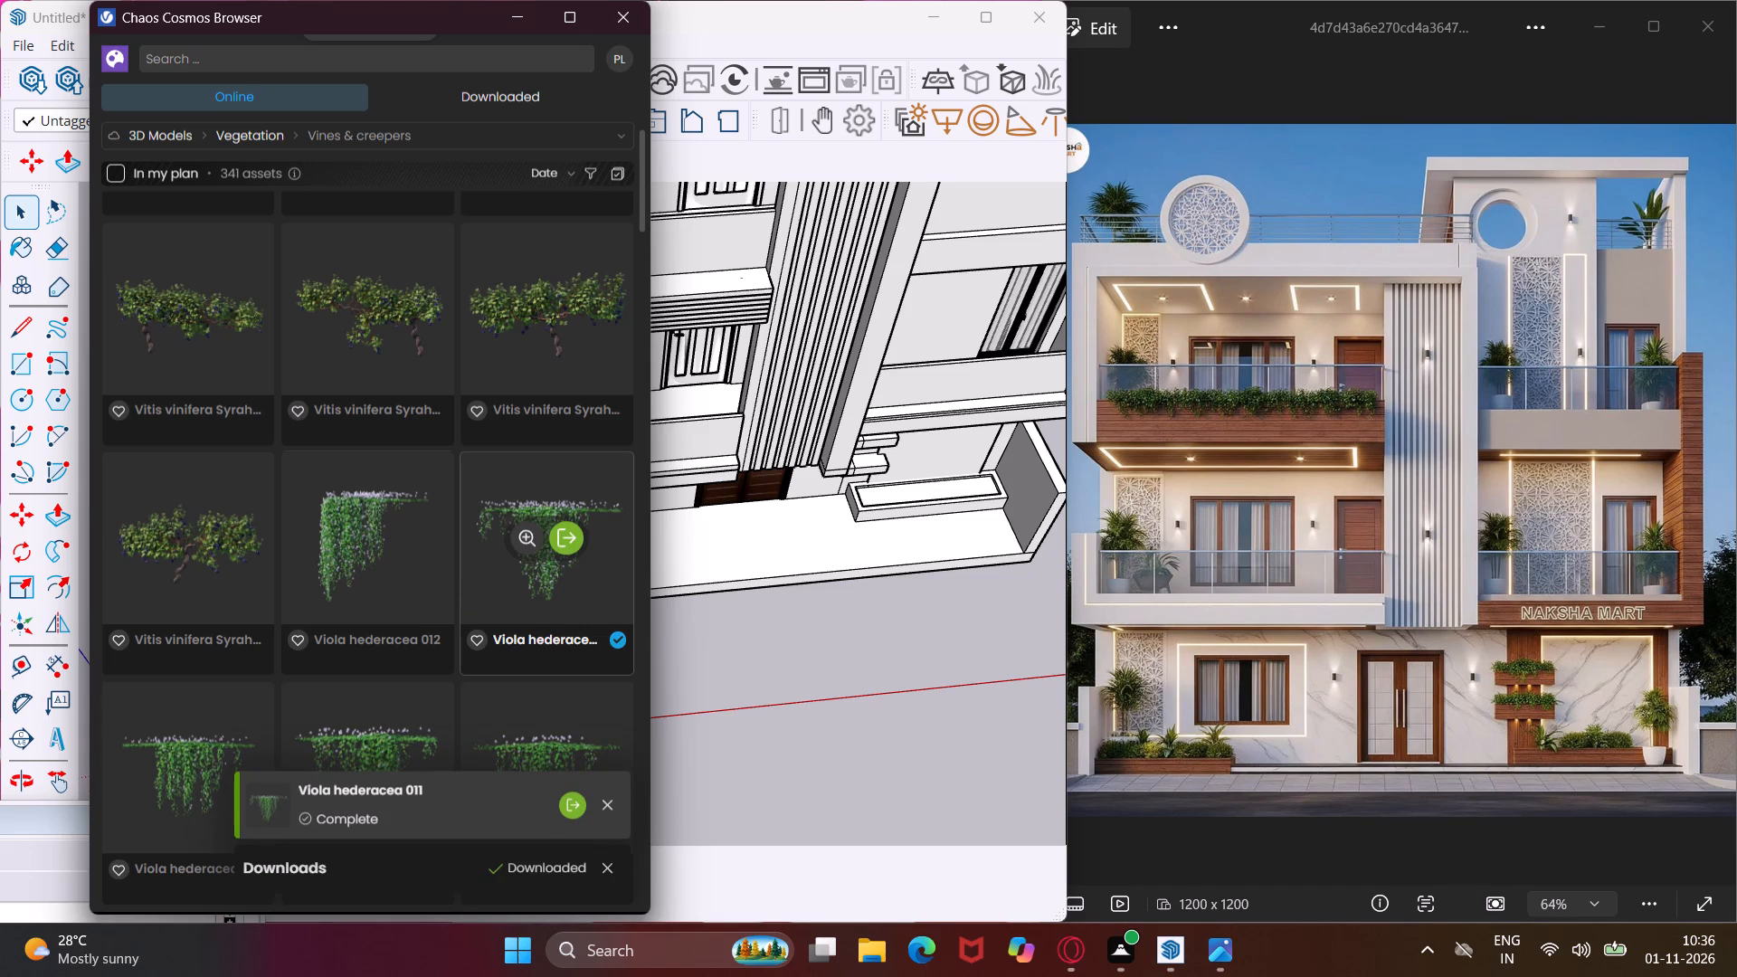
pyautogui.click(560, 536)
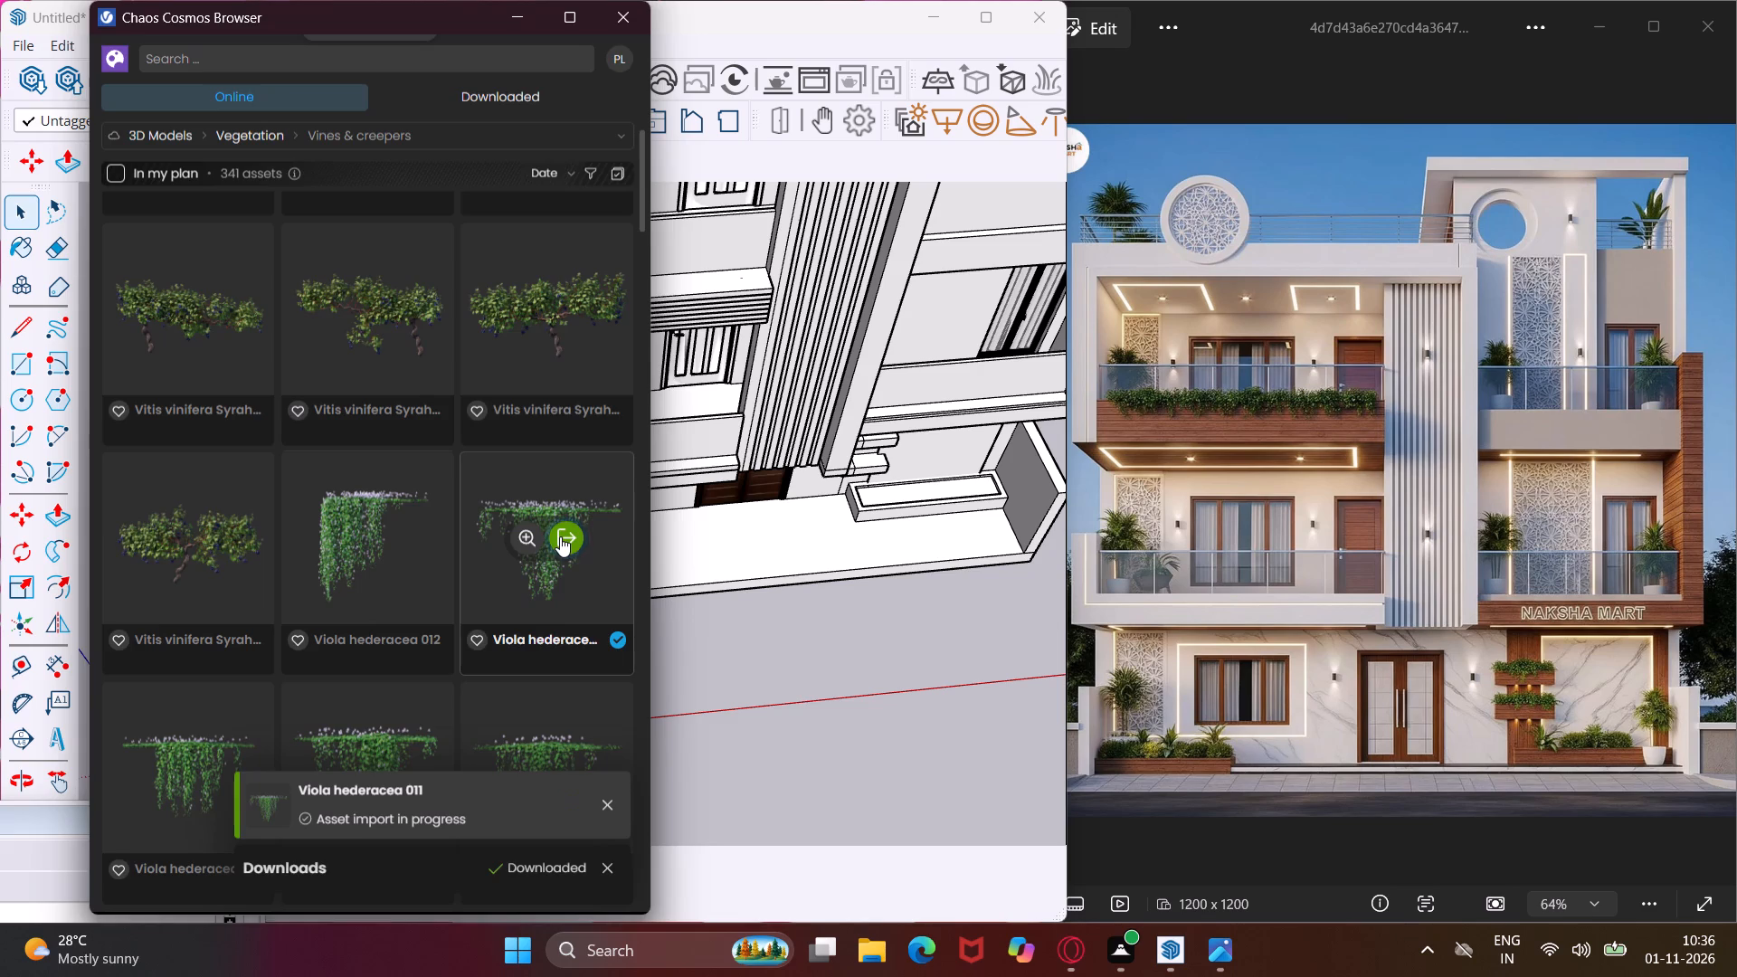
pyautogui.scroll(-2, 515, 547)
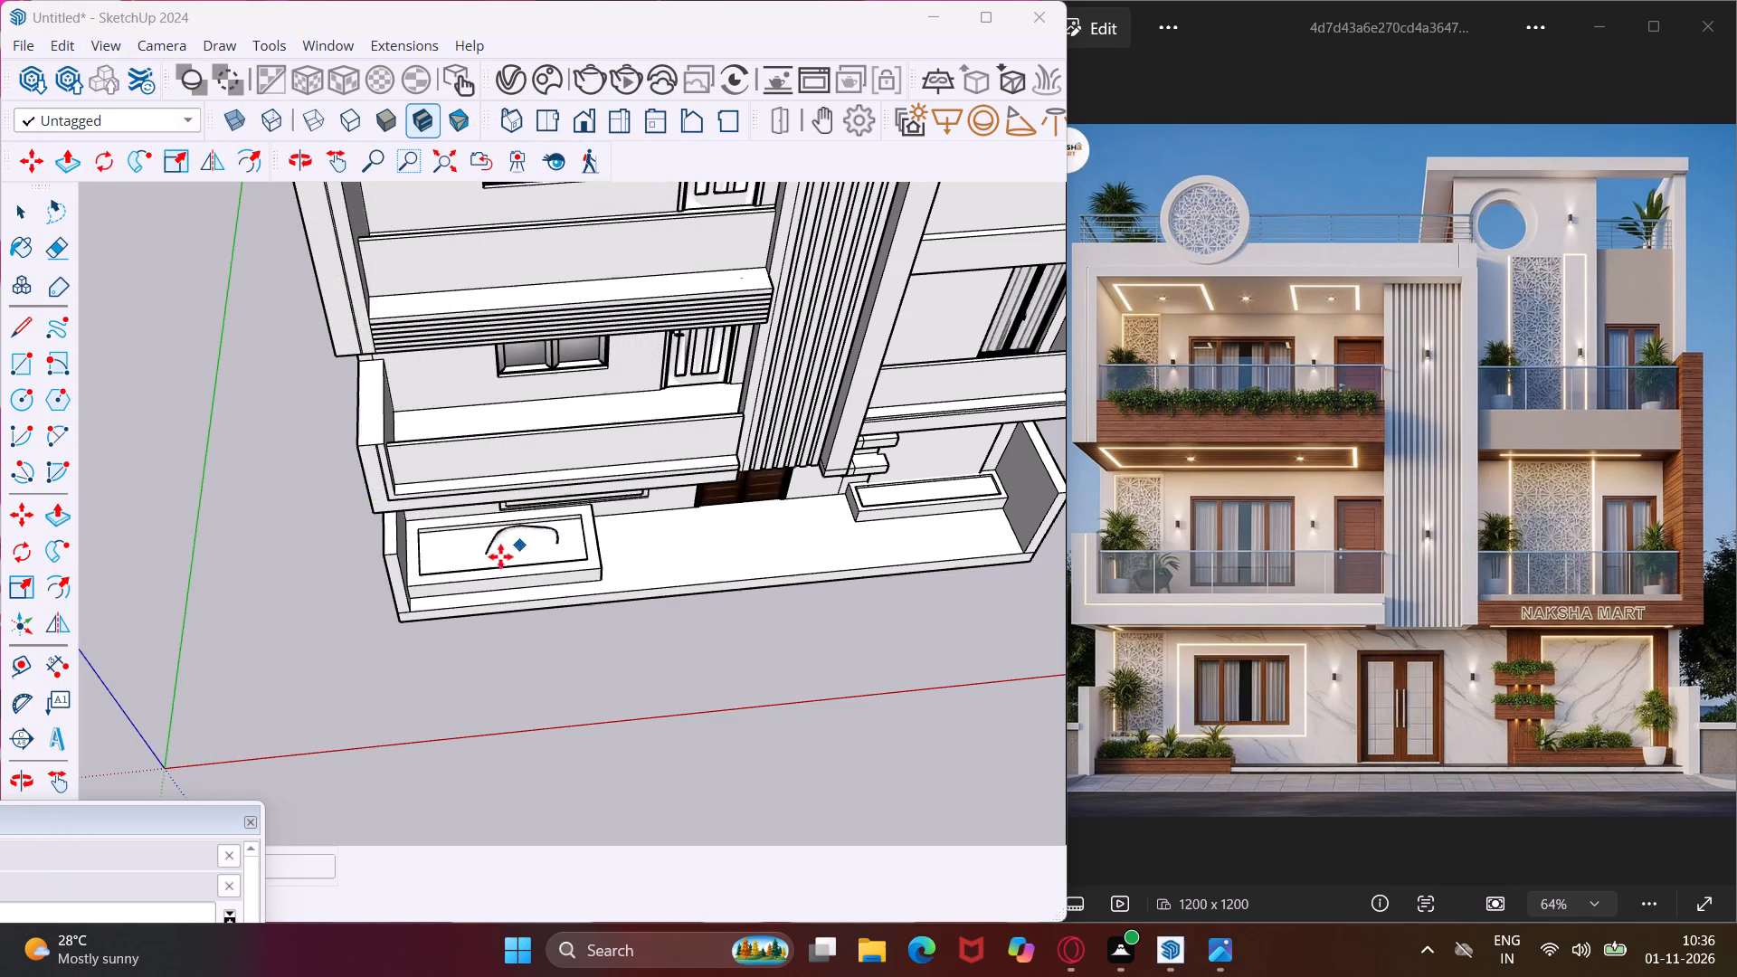
pyautogui.scroll(-7, 500, 556)
pyautogui.click(786, 553)
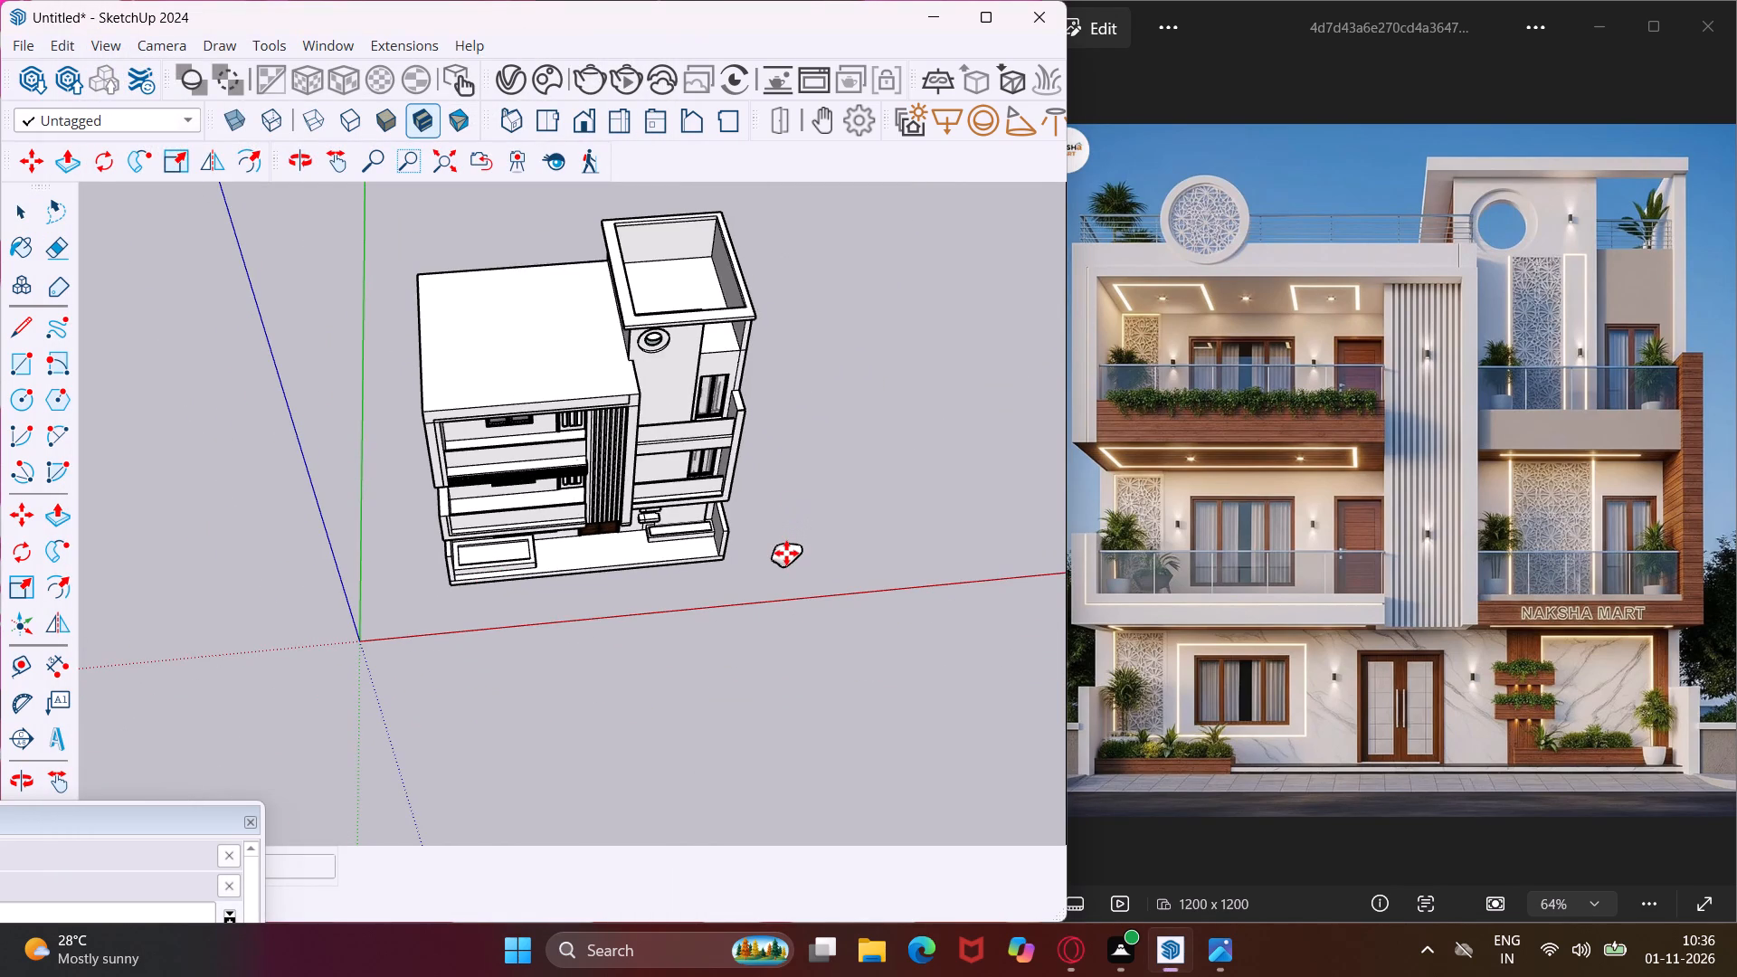
pyautogui.scroll(11, 786, 553)
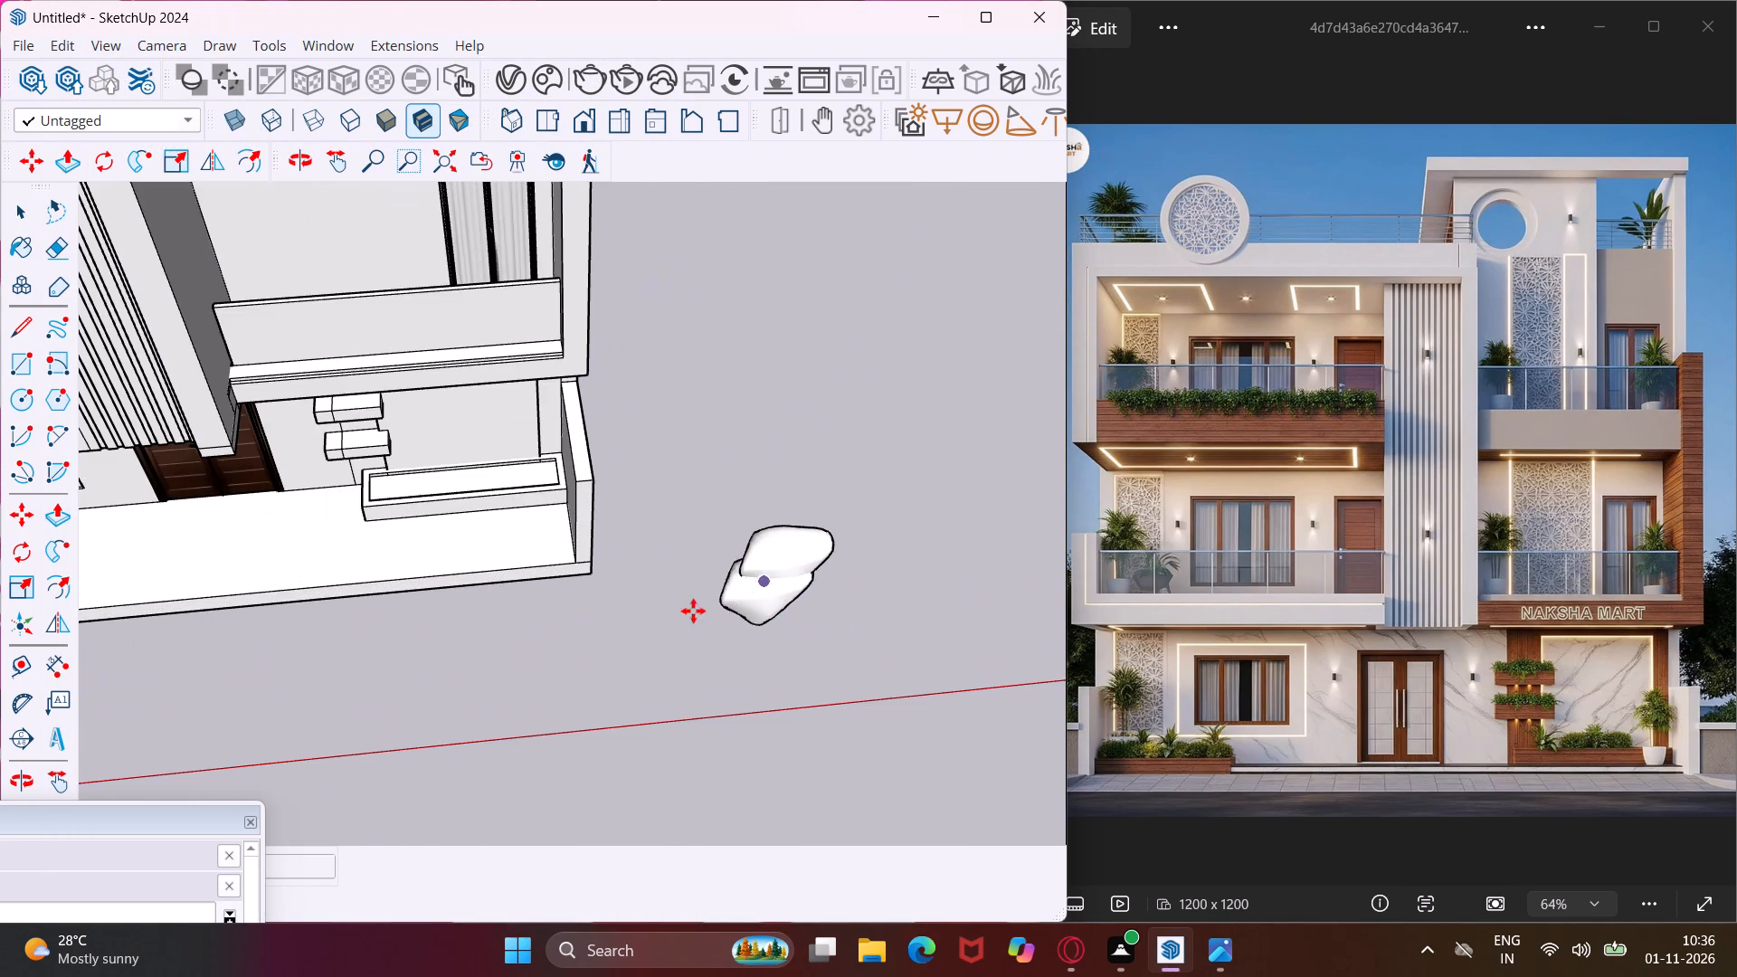
pyautogui.press('Escape')
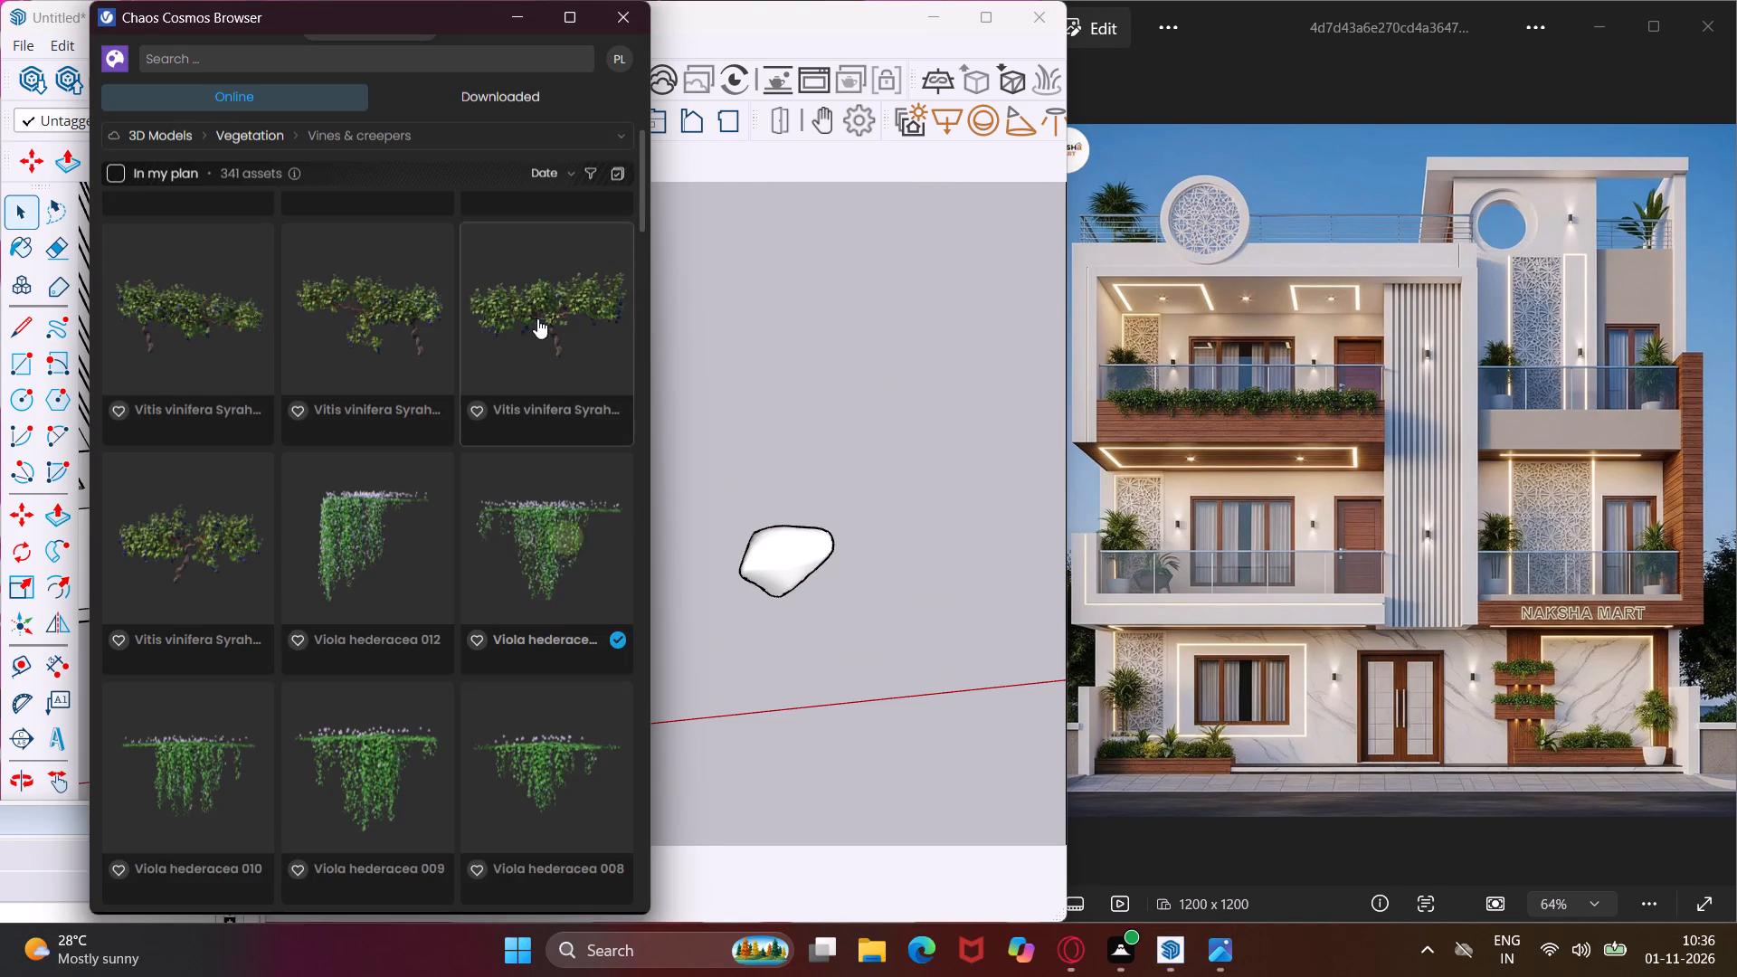
pyautogui.click(511, 33)
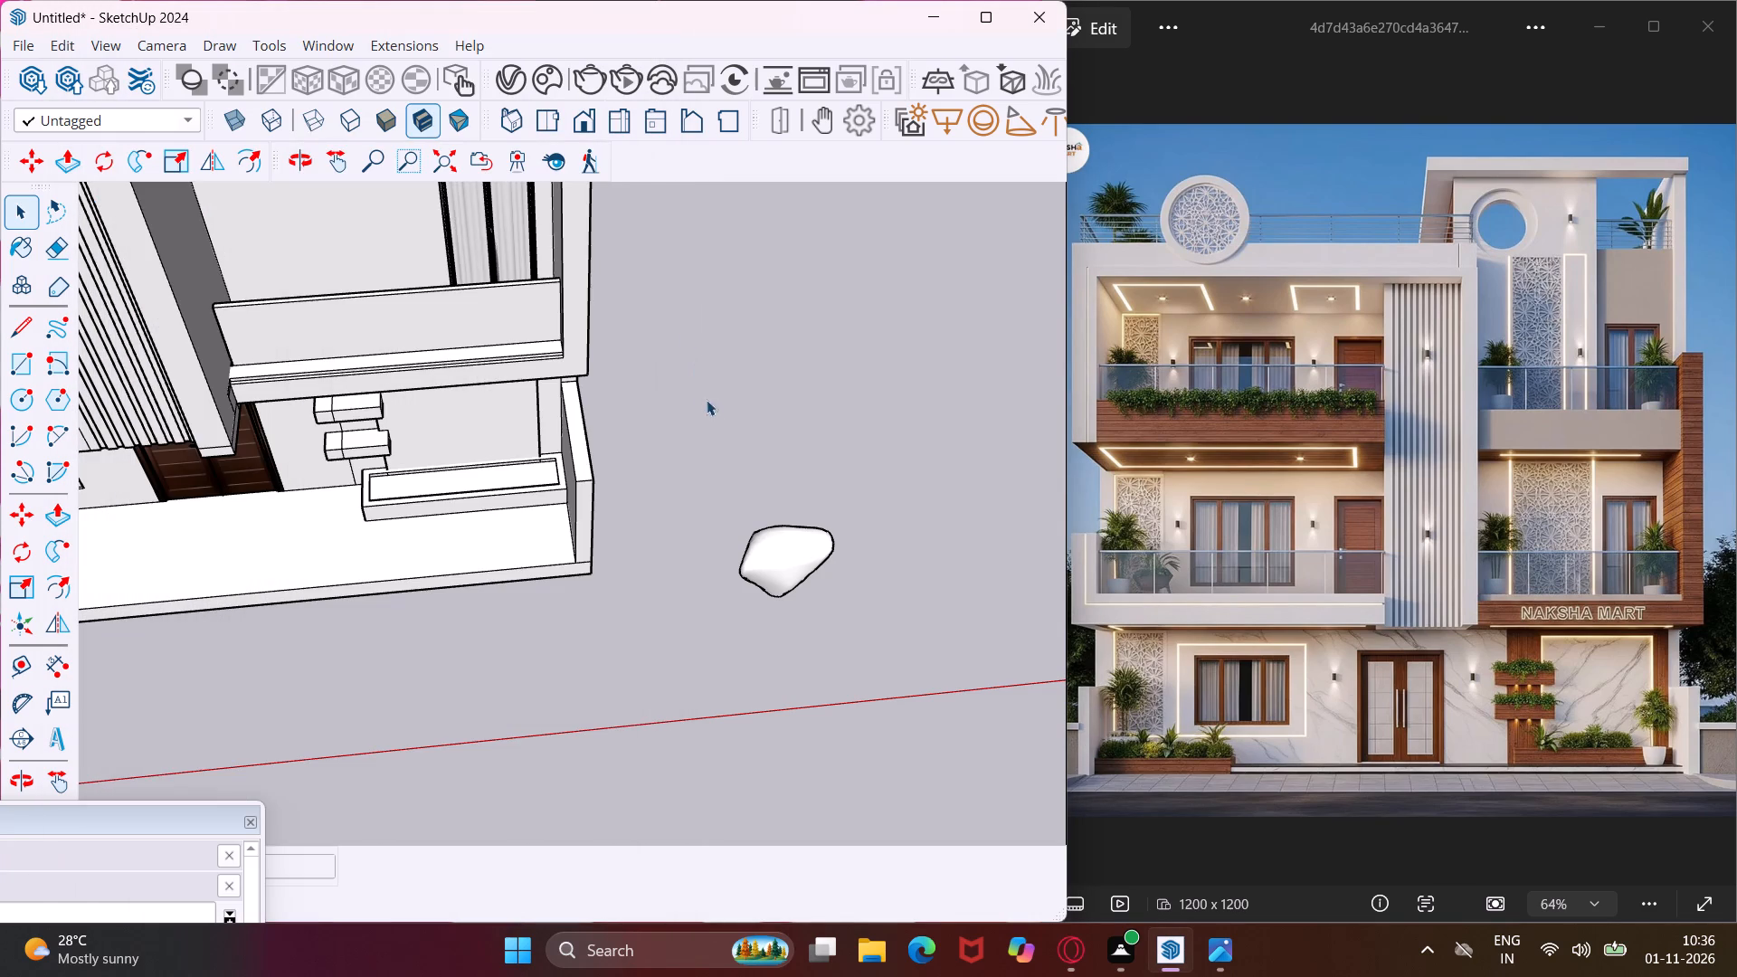
# Scale the placed vine along the facade's width to stretch it into a long strip for the balcony planter.
pyautogui.click(748, 555)
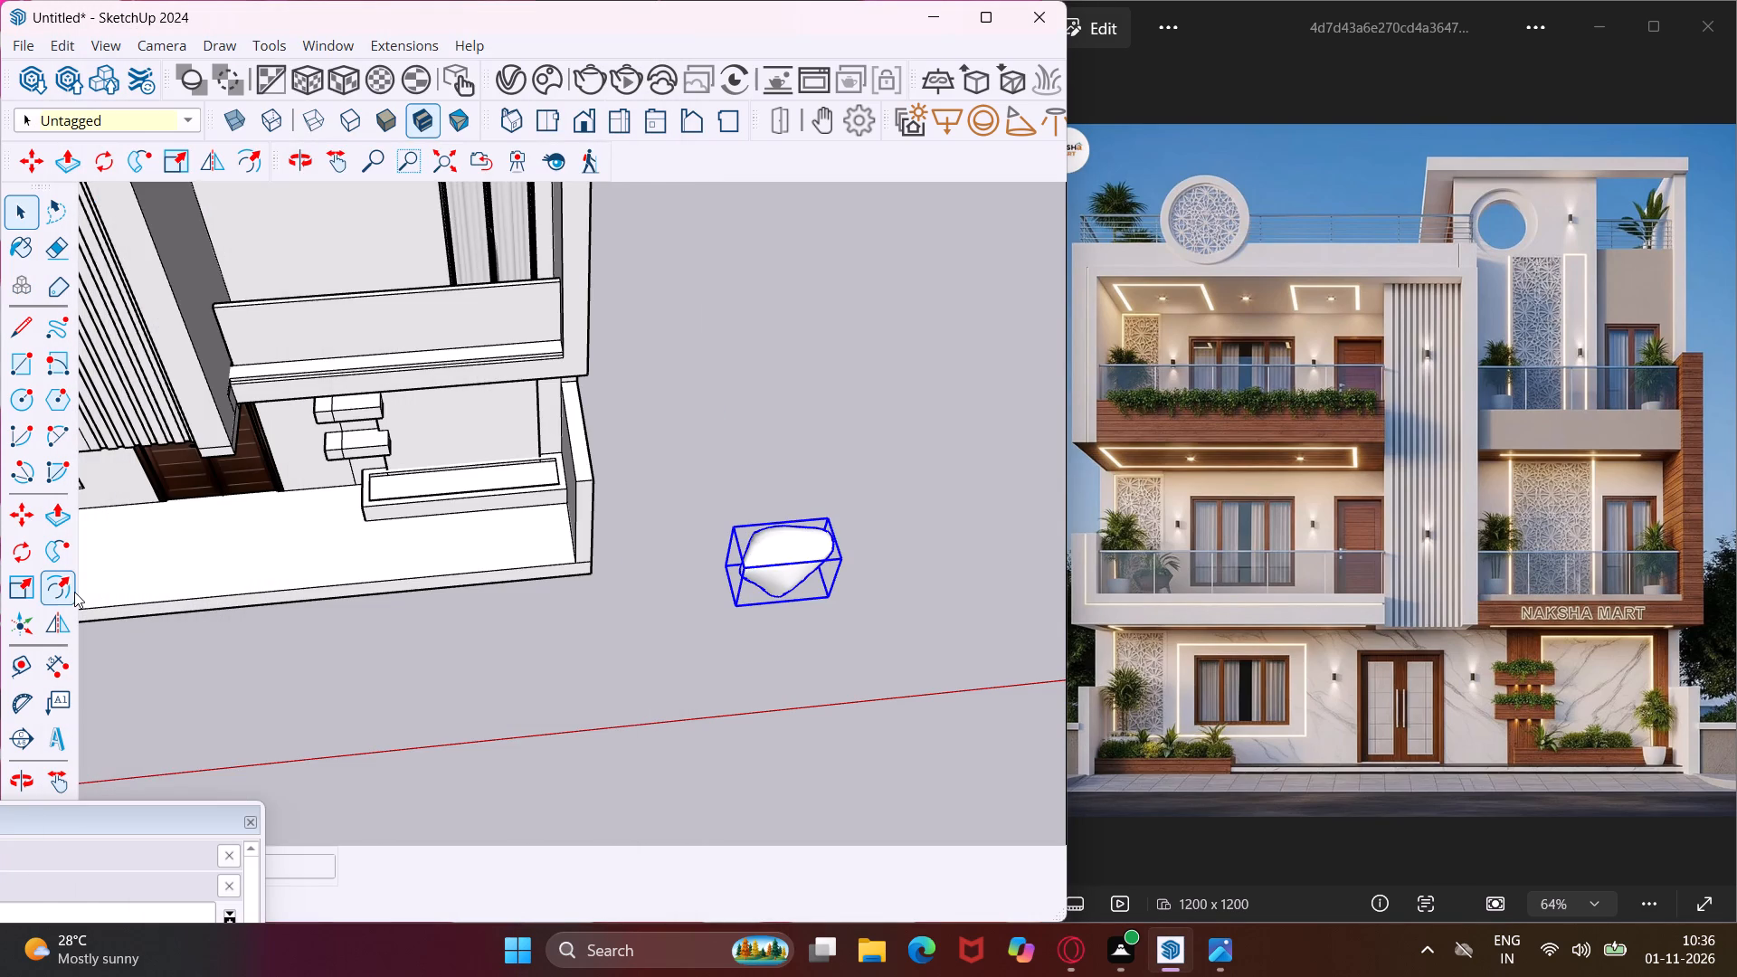
pyautogui.click(25, 591)
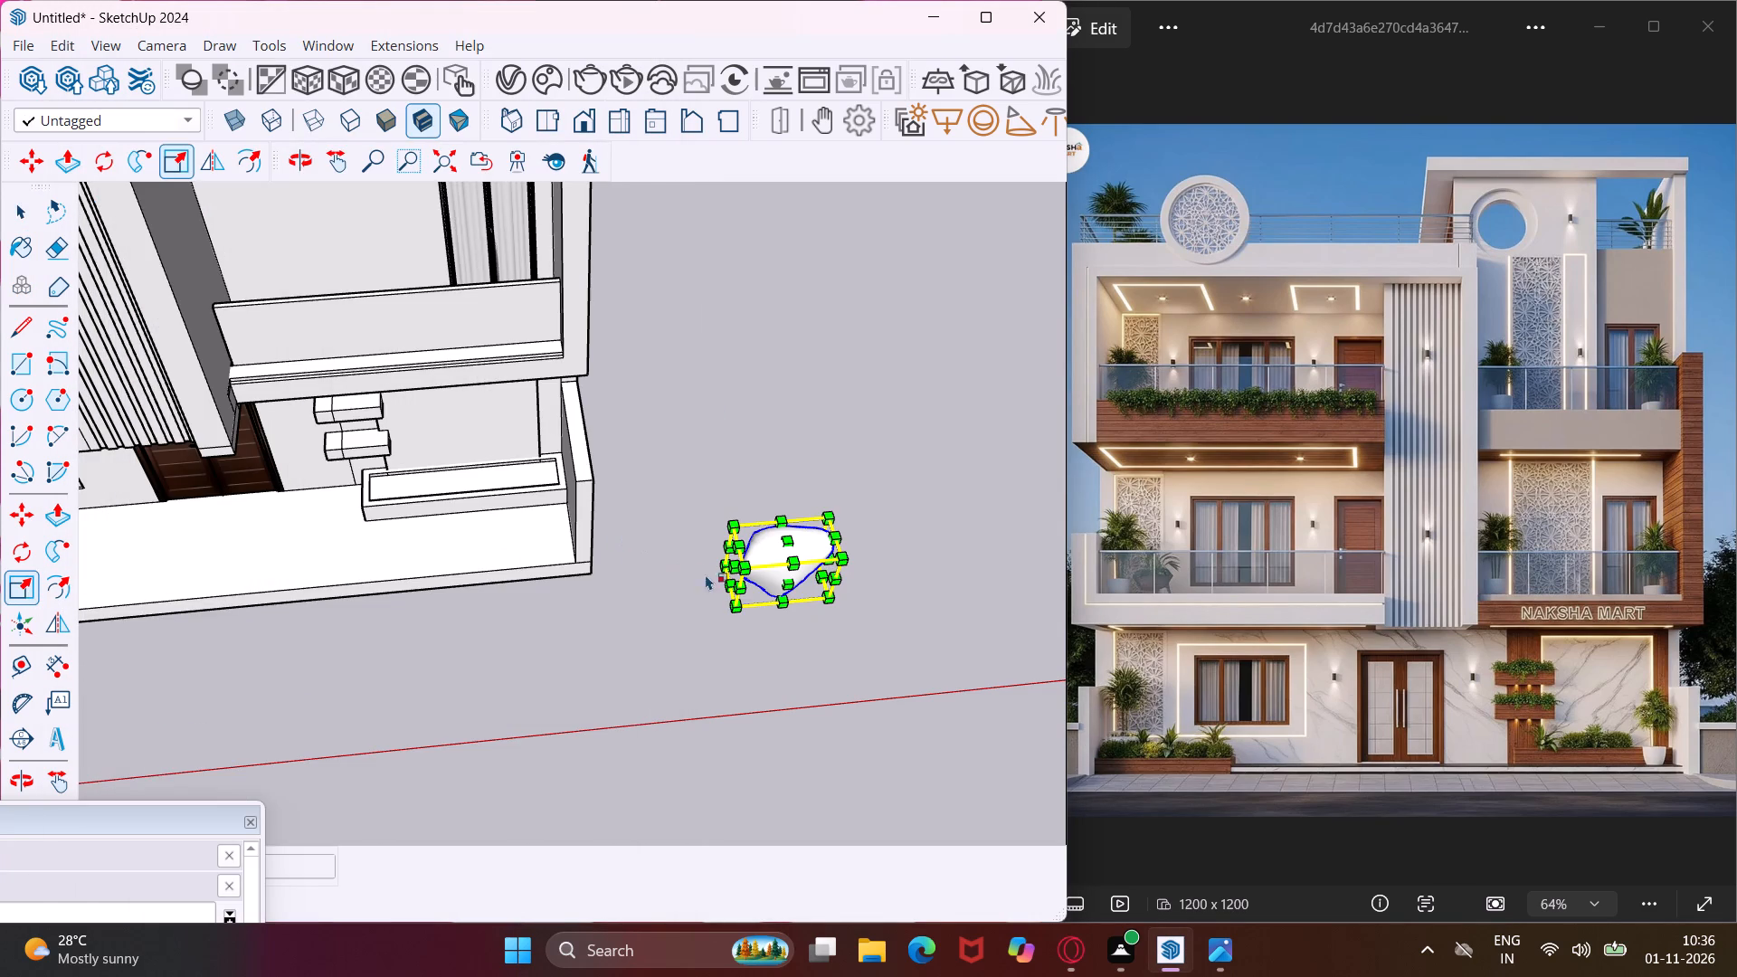
pyautogui.click(729, 563)
pyautogui.scroll(-4, 593, 572)
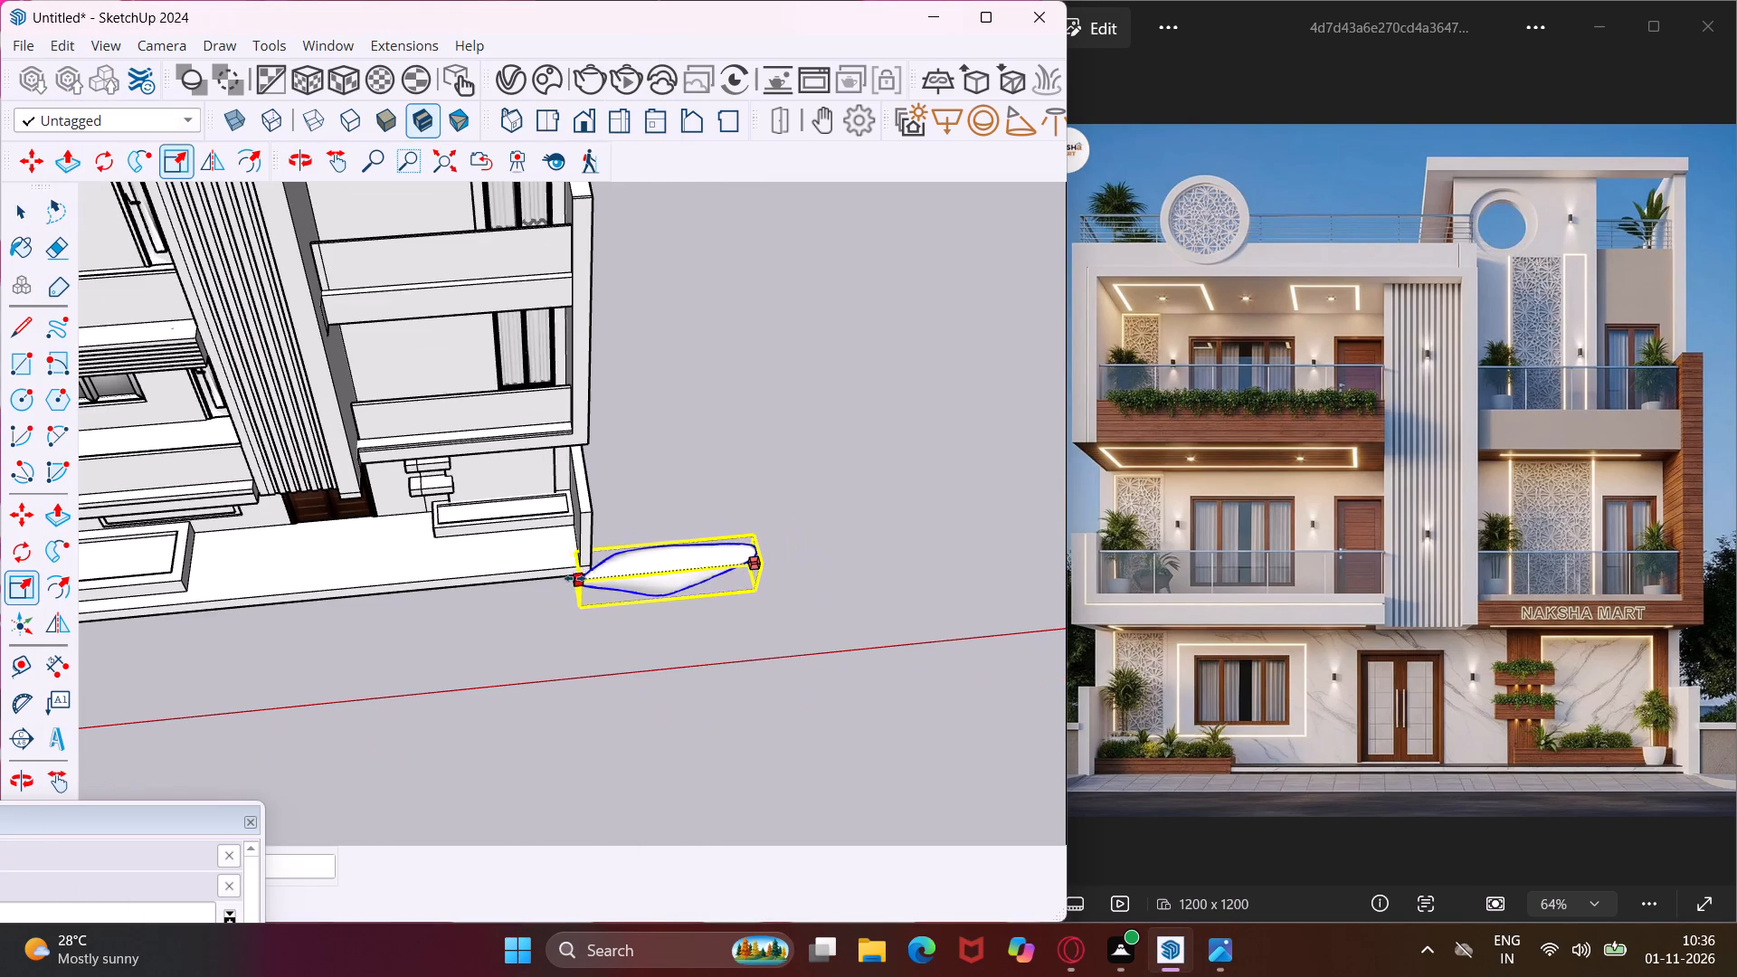
pyautogui.click(488, 586)
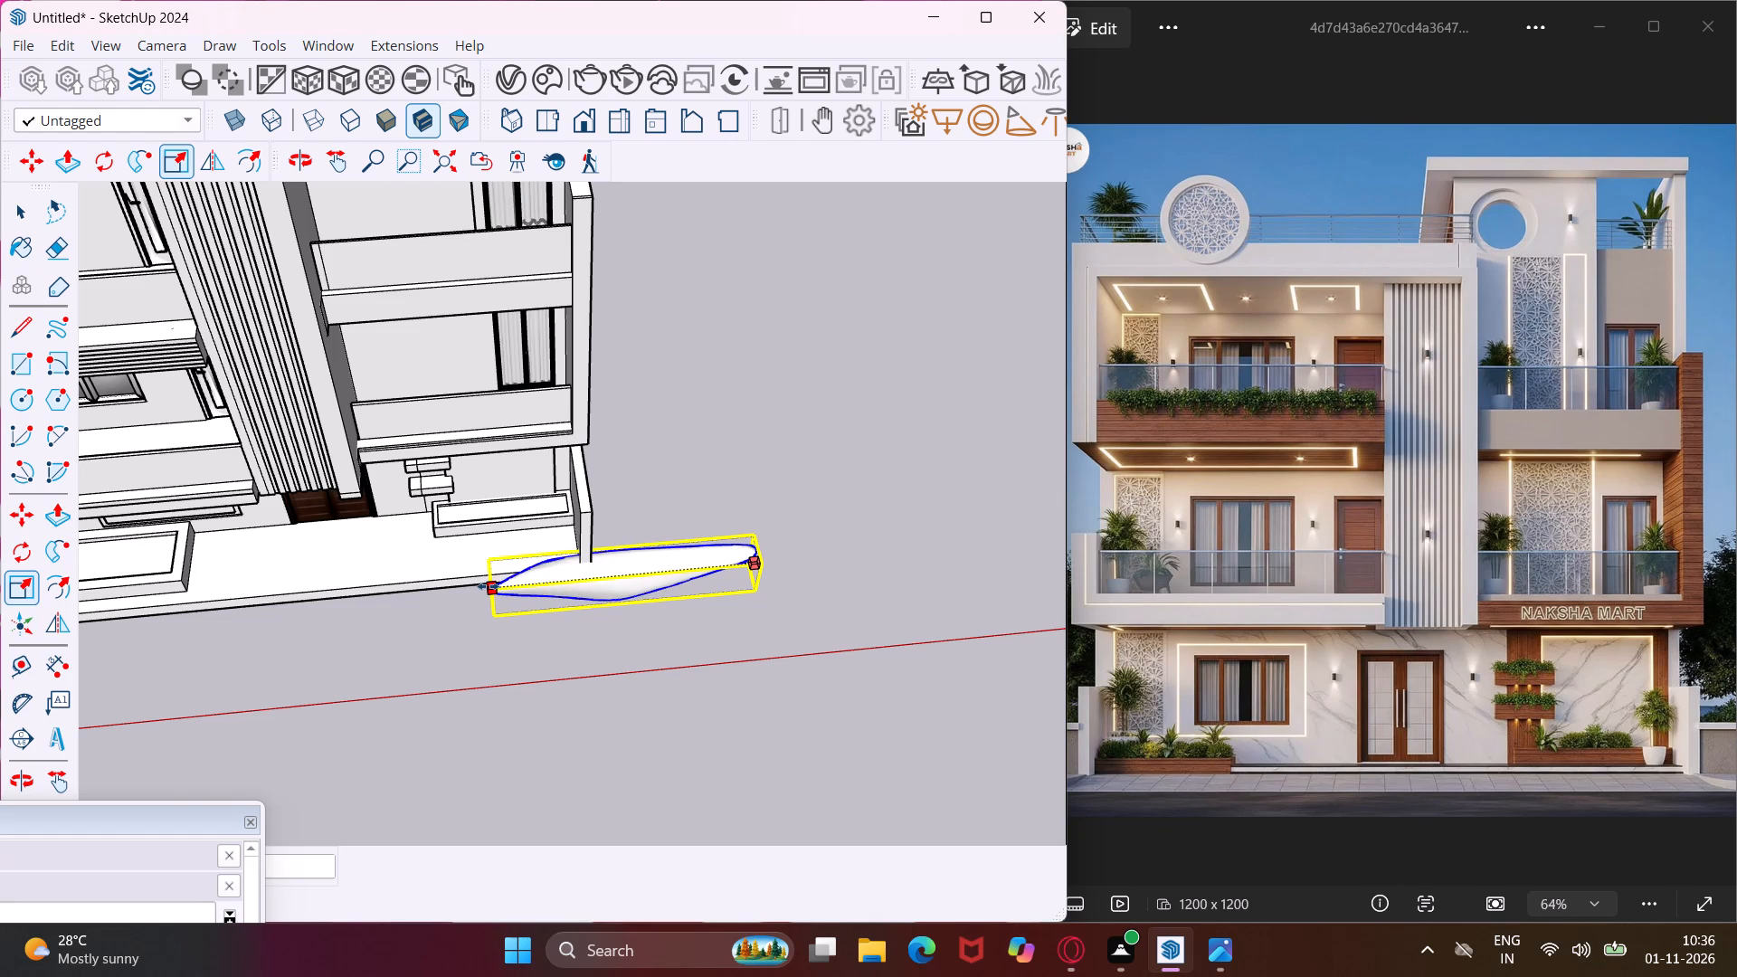
# Move the stretched vine from the ground up to the upper balcony's slatted planter, ending beside the vertical fins.
pyautogui.press('m')
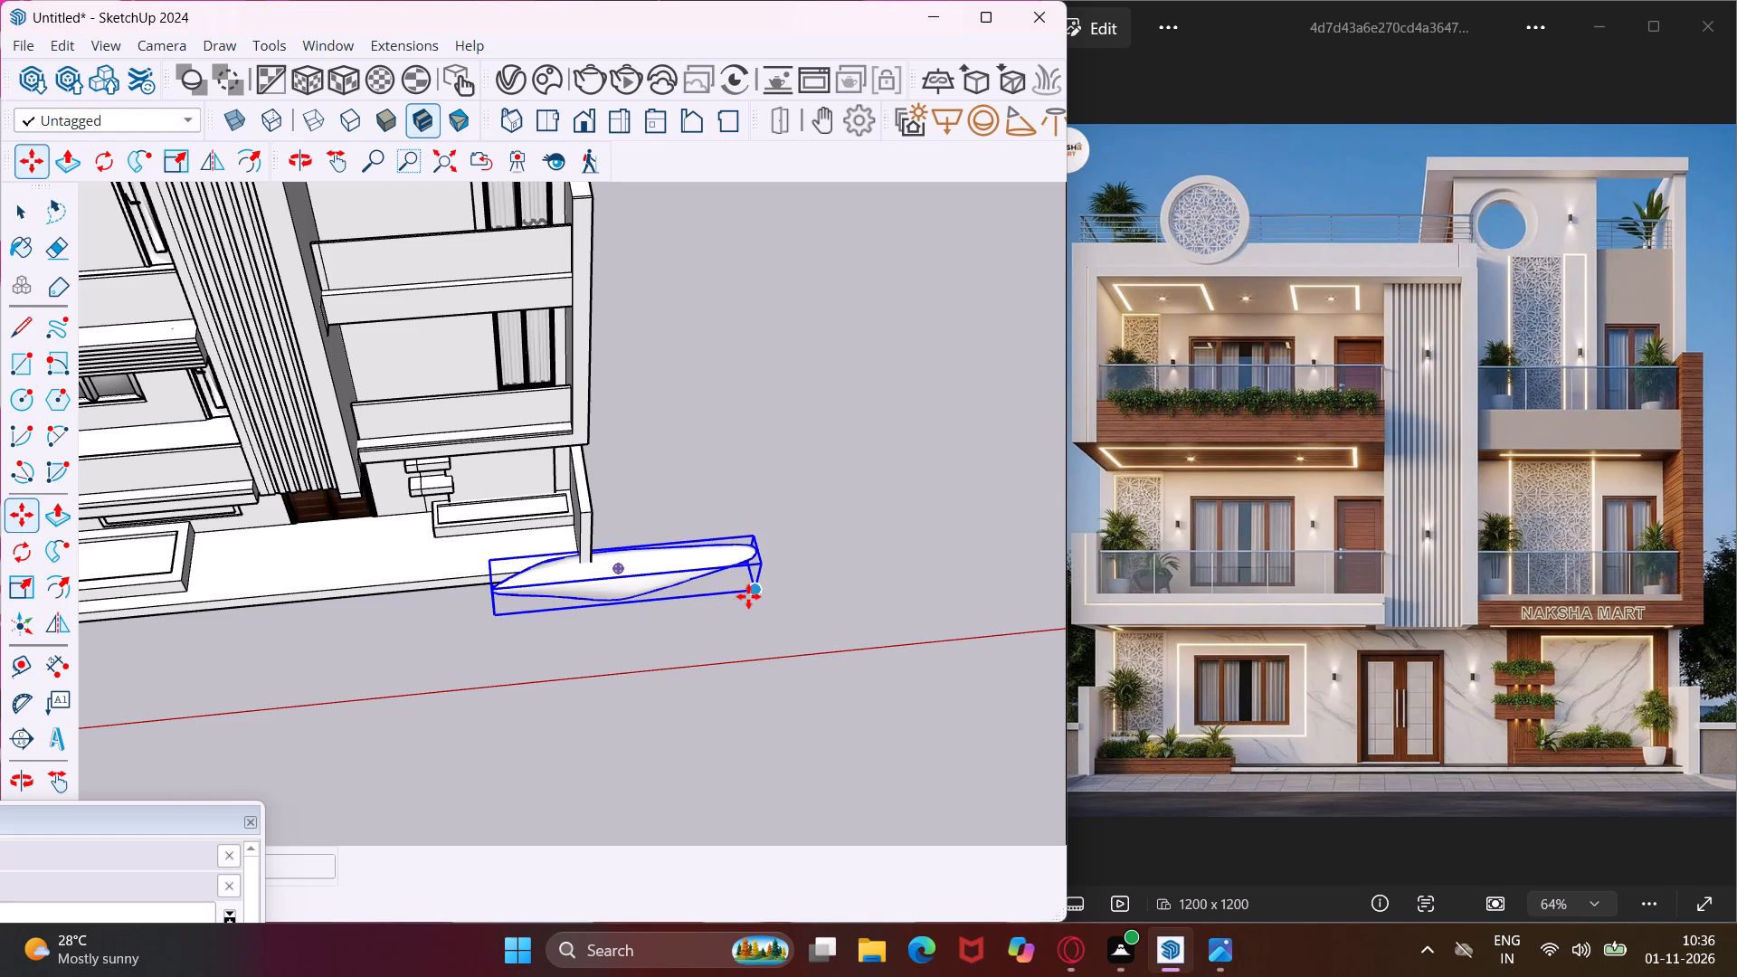
pyautogui.moveTo(759, 566); pyautogui.dragTo(332, 432, button='middle')
pyautogui.click(727, 733)
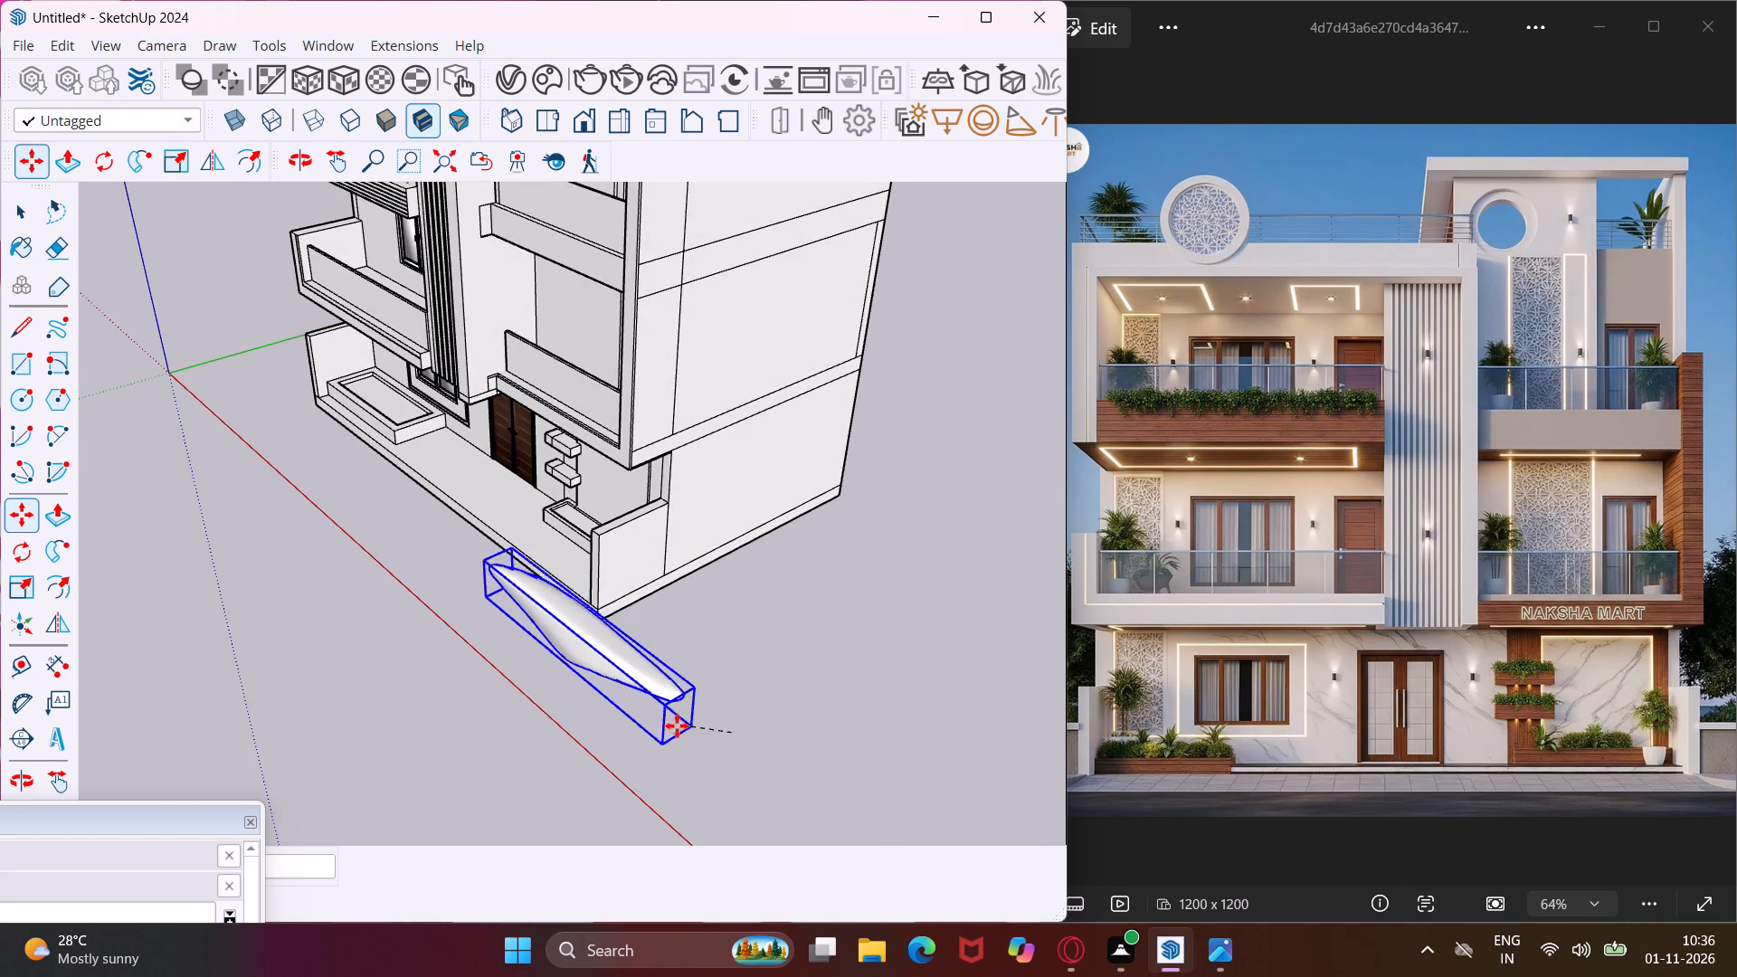
pyautogui.scroll(-9, 622, 729)
pyautogui.scroll(14, 514, 452)
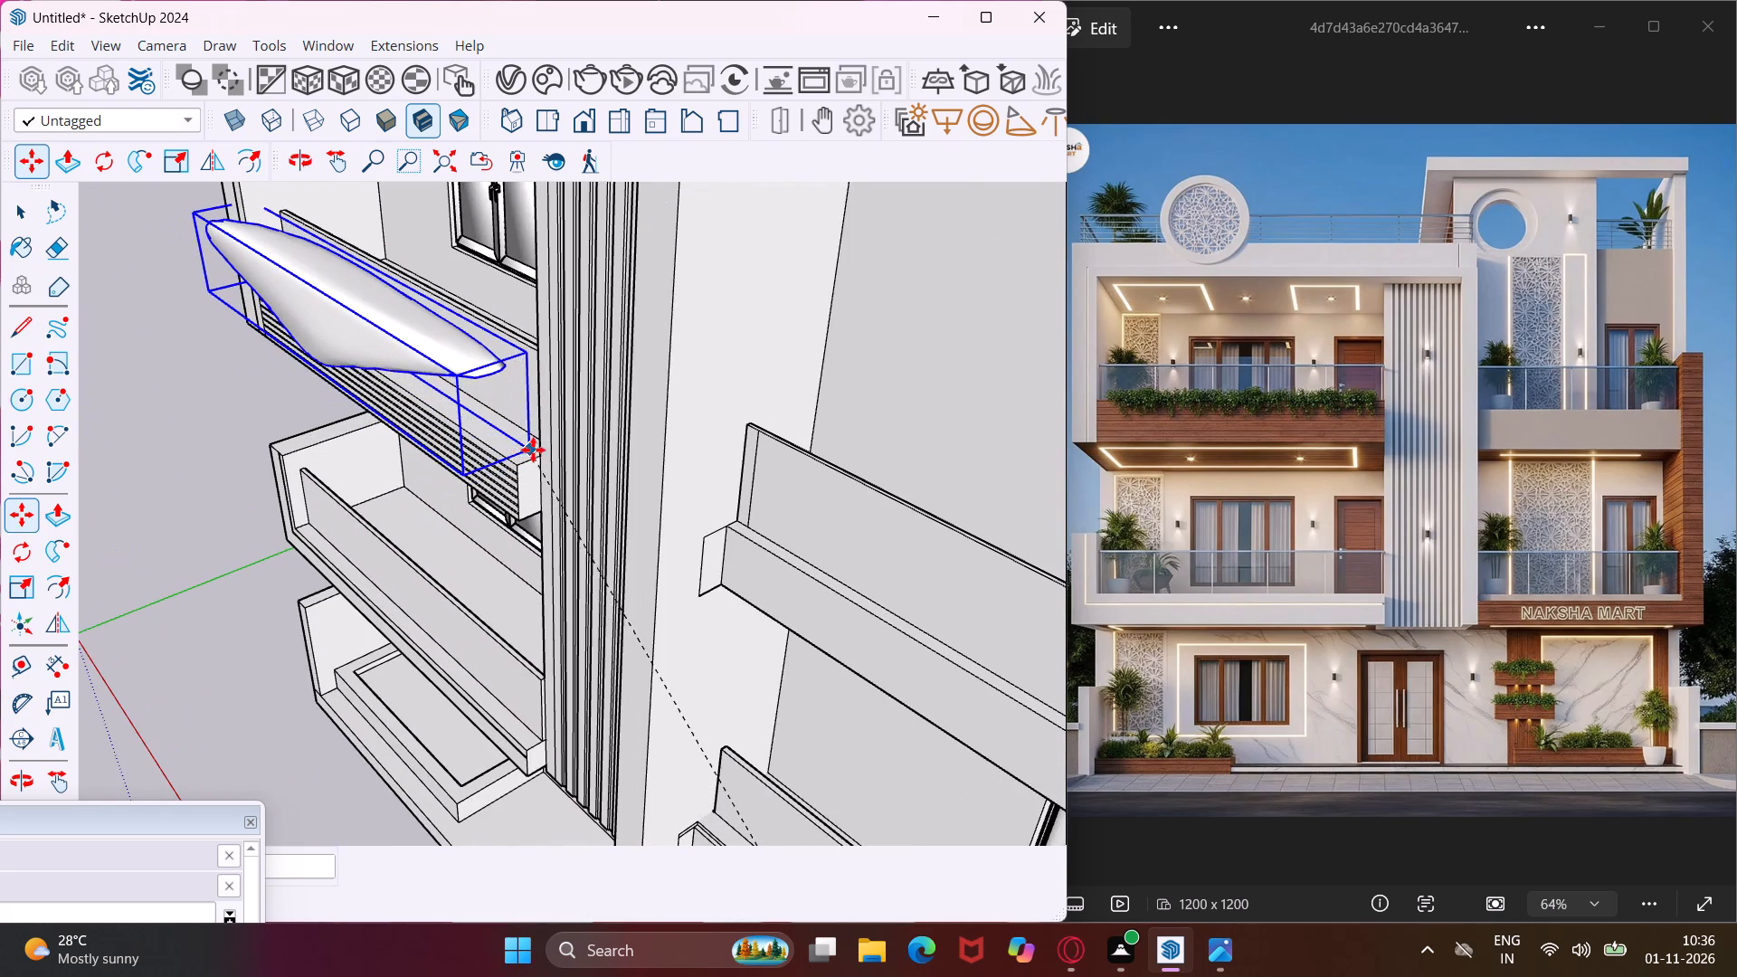
pyautogui.click(536, 450)
# Lower the vine against the slatted planter band, aligning it from the balcony's side.
pyautogui.moveTo(501, 441); pyautogui.dragTo(513, 442, button='middle')
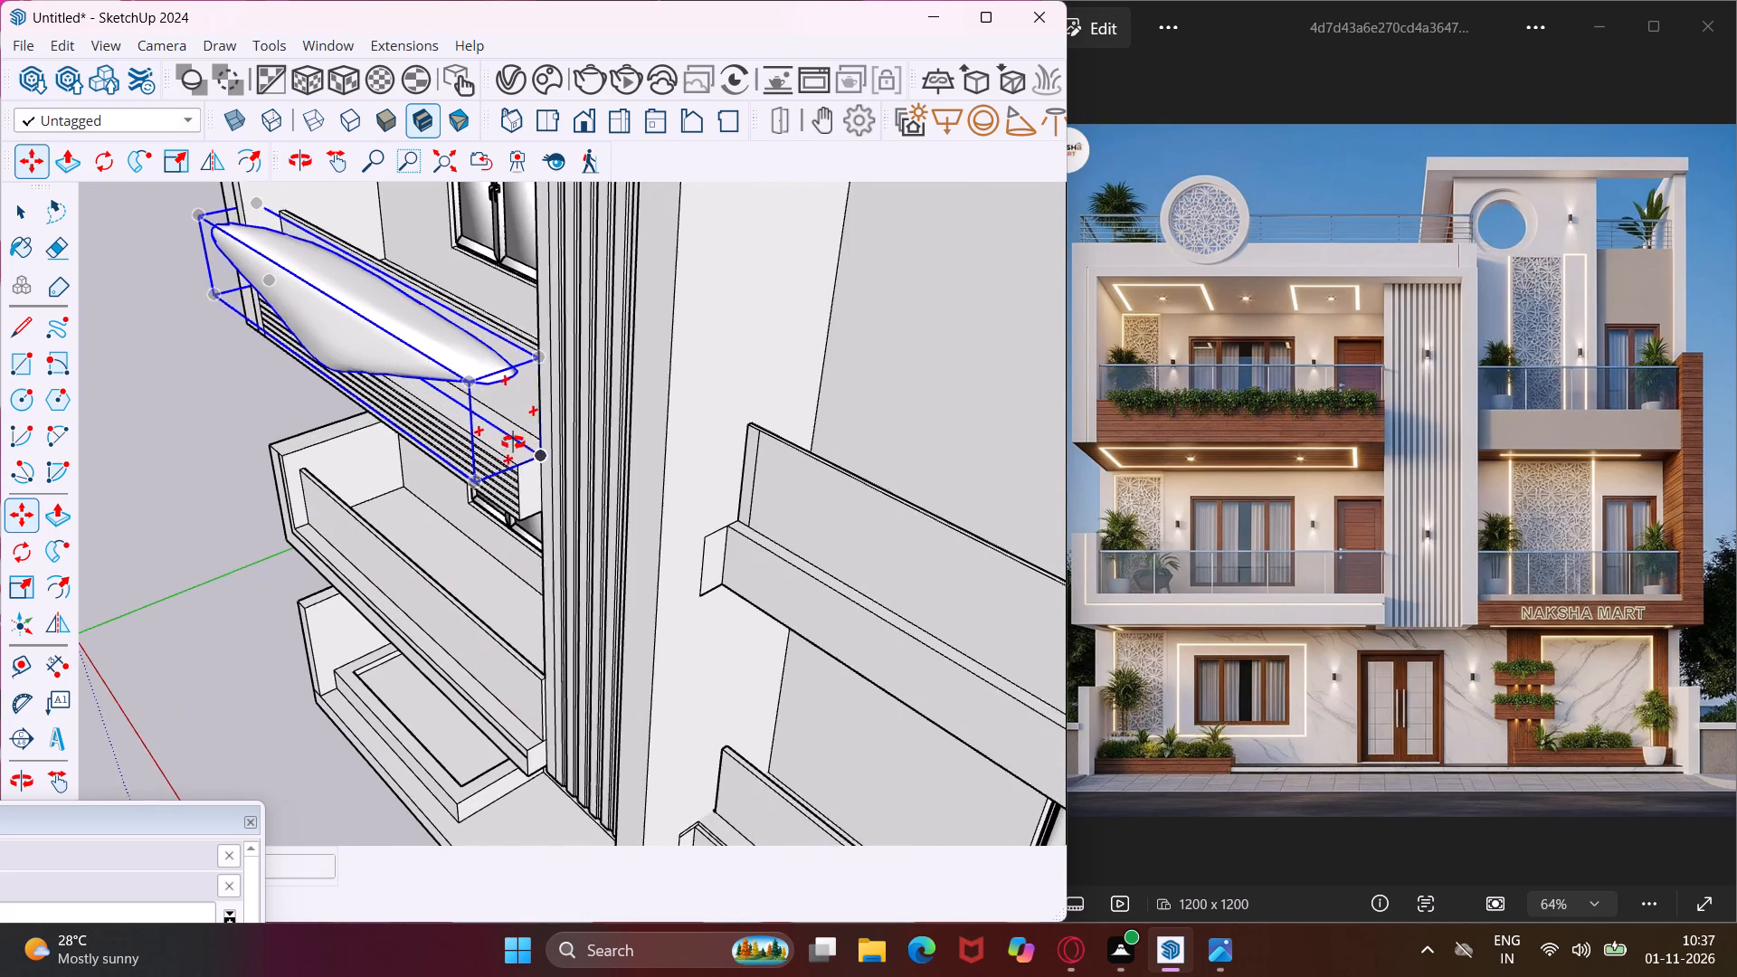
pyautogui.moveTo(513, 442); pyautogui.dragTo(1391, 298, button='middle')
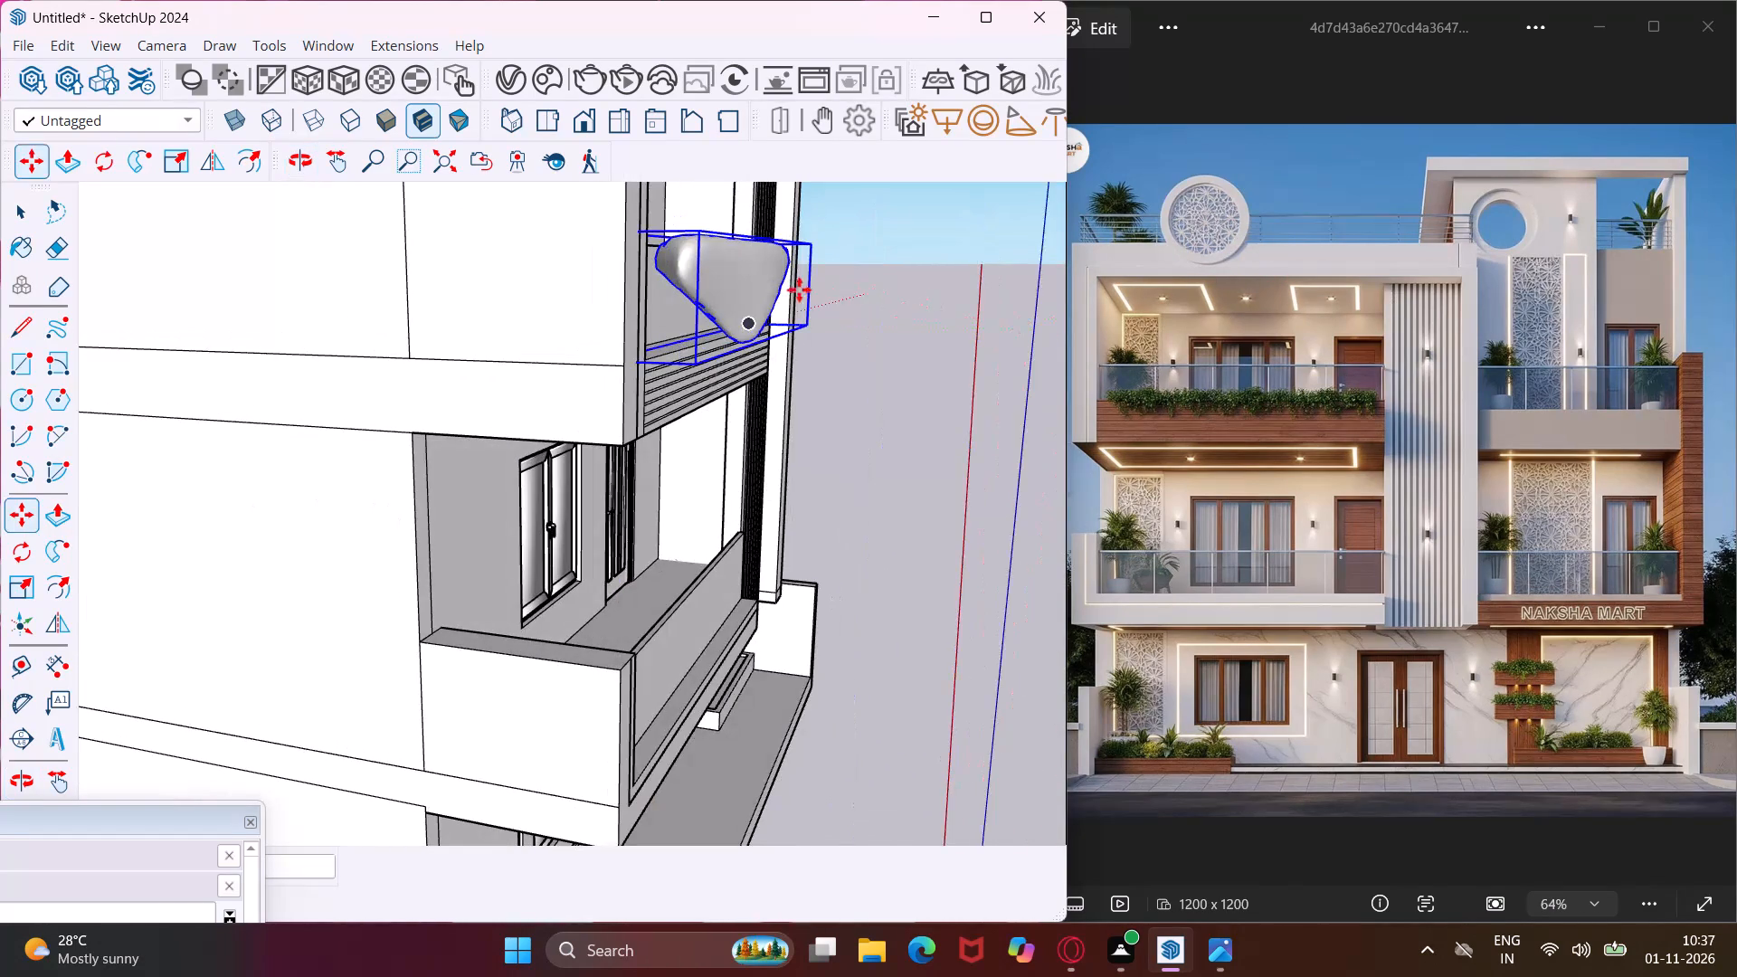
pyautogui.click(696, 300)
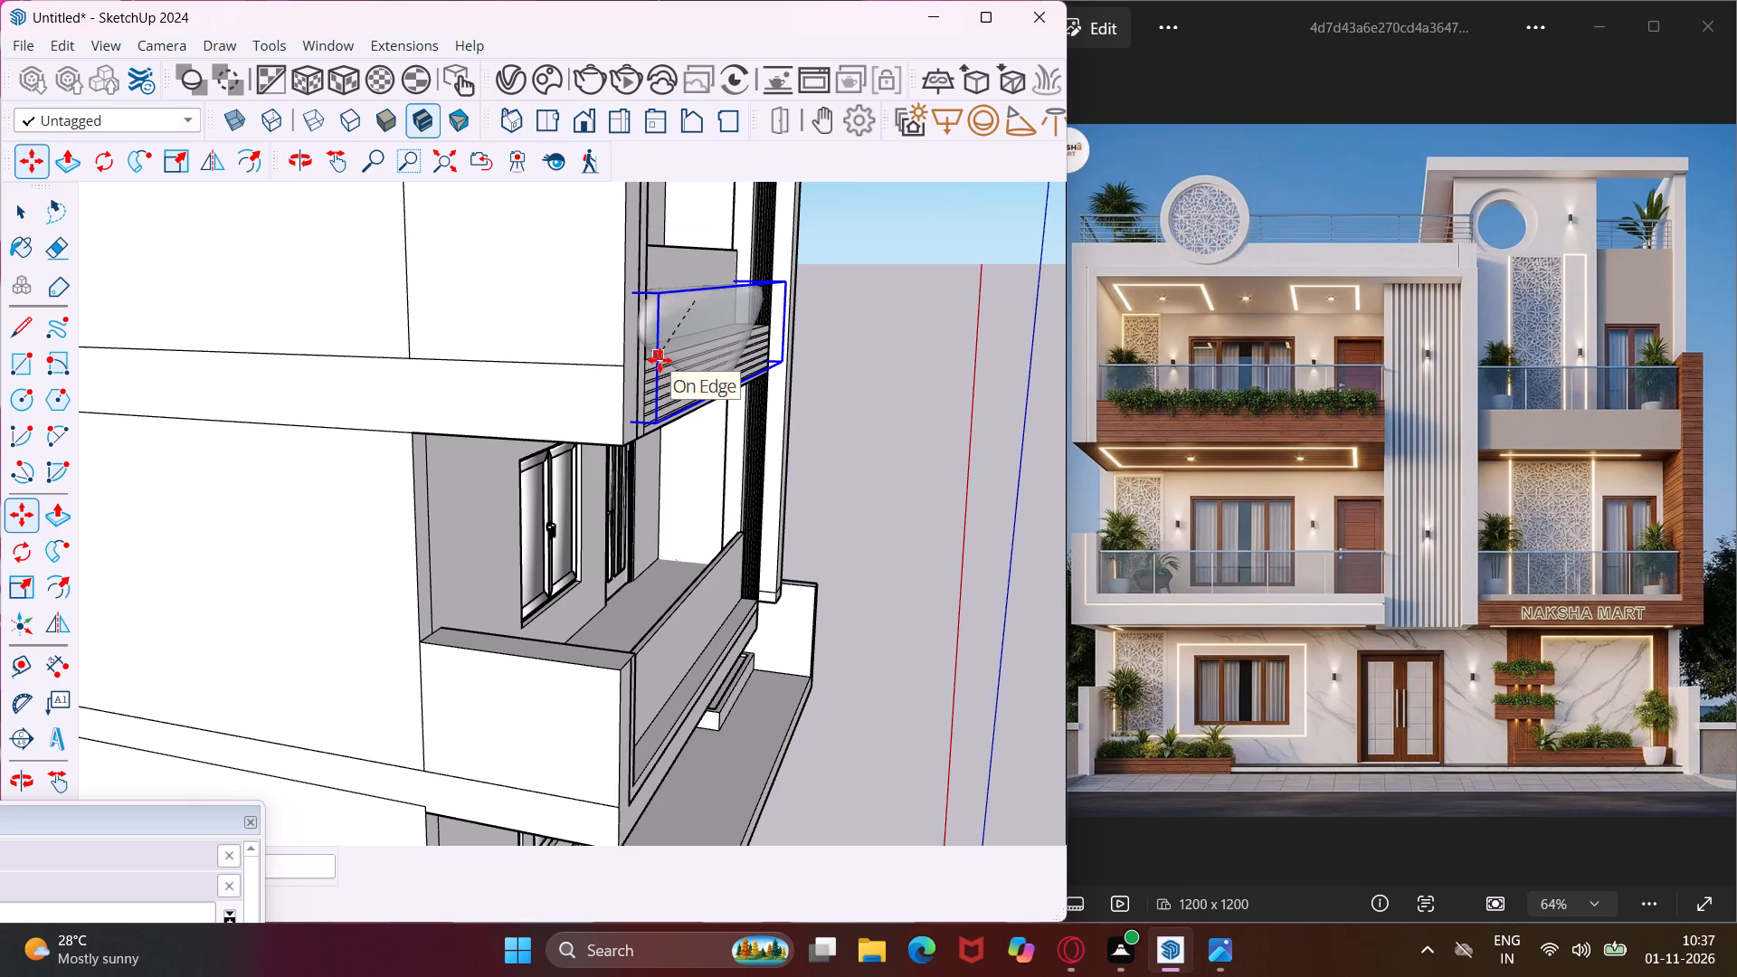
pyautogui.click(660, 360)
# Shift the vine slightly down and toward the vertical fins along the front of the slatted planter.
pyautogui.moveTo(717, 352); pyautogui.dragTo(368, 442, button='middle')
pyautogui.moveTo(657, 358); pyautogui.dragTo(526, 359, button='middle')
pyautogui.scroll(7, 569, 363)
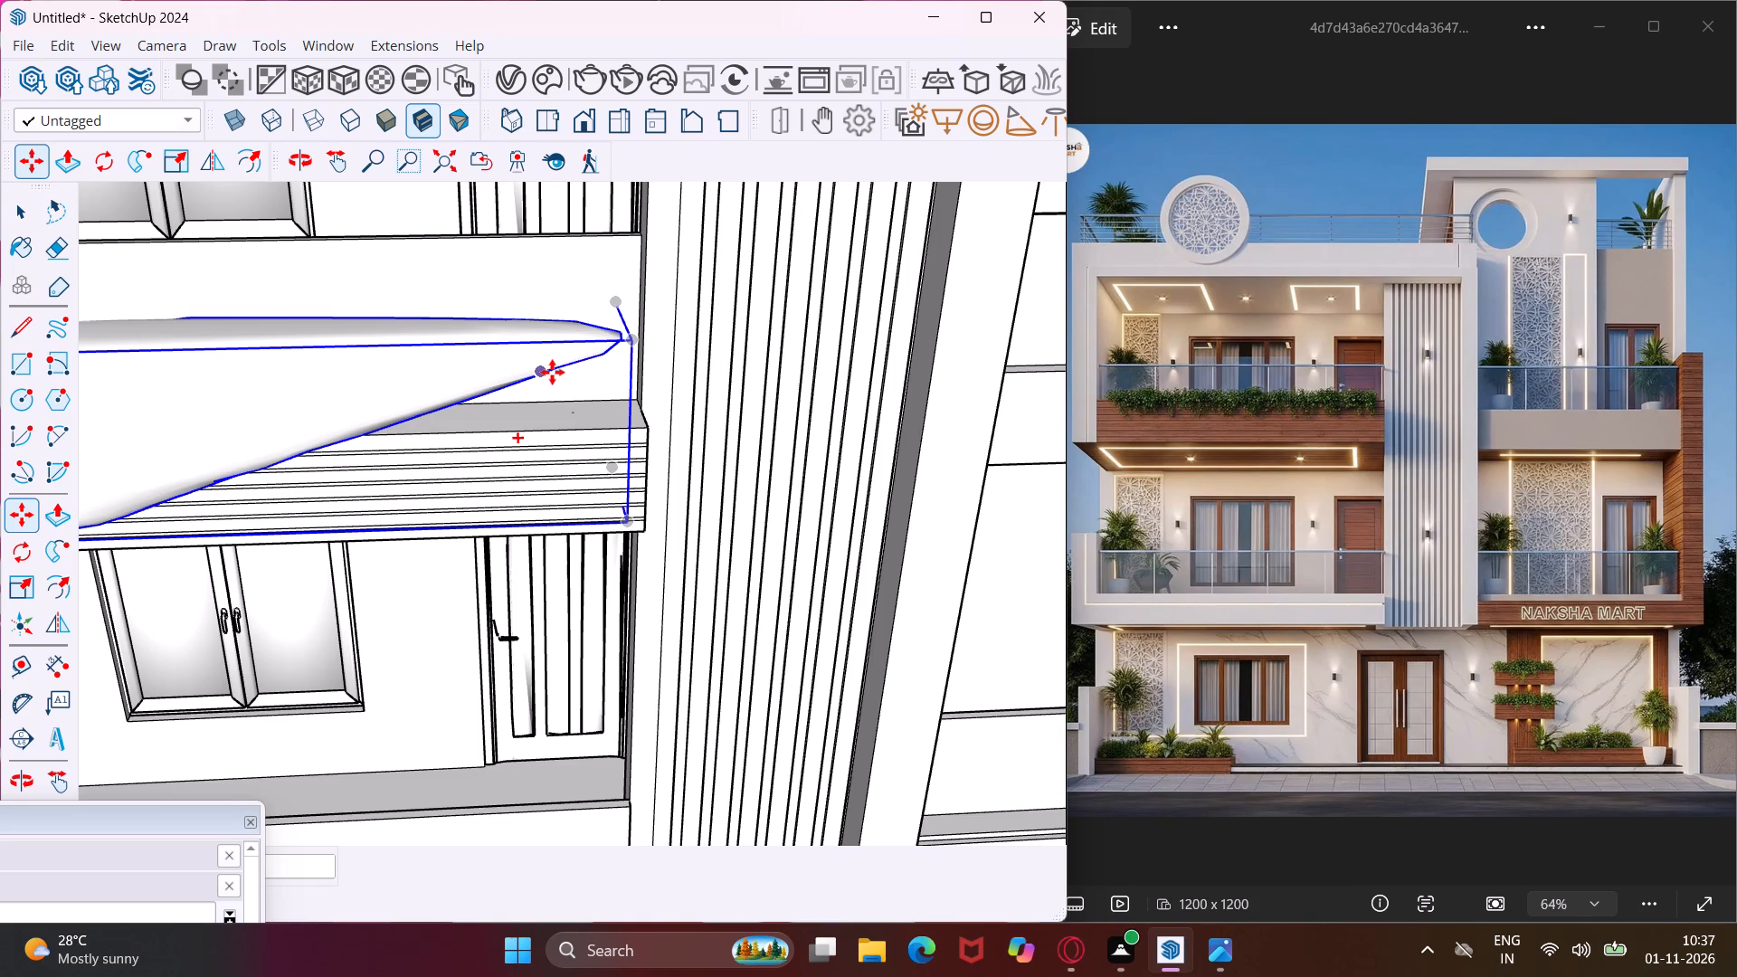
pyautogui.click(552, 372)
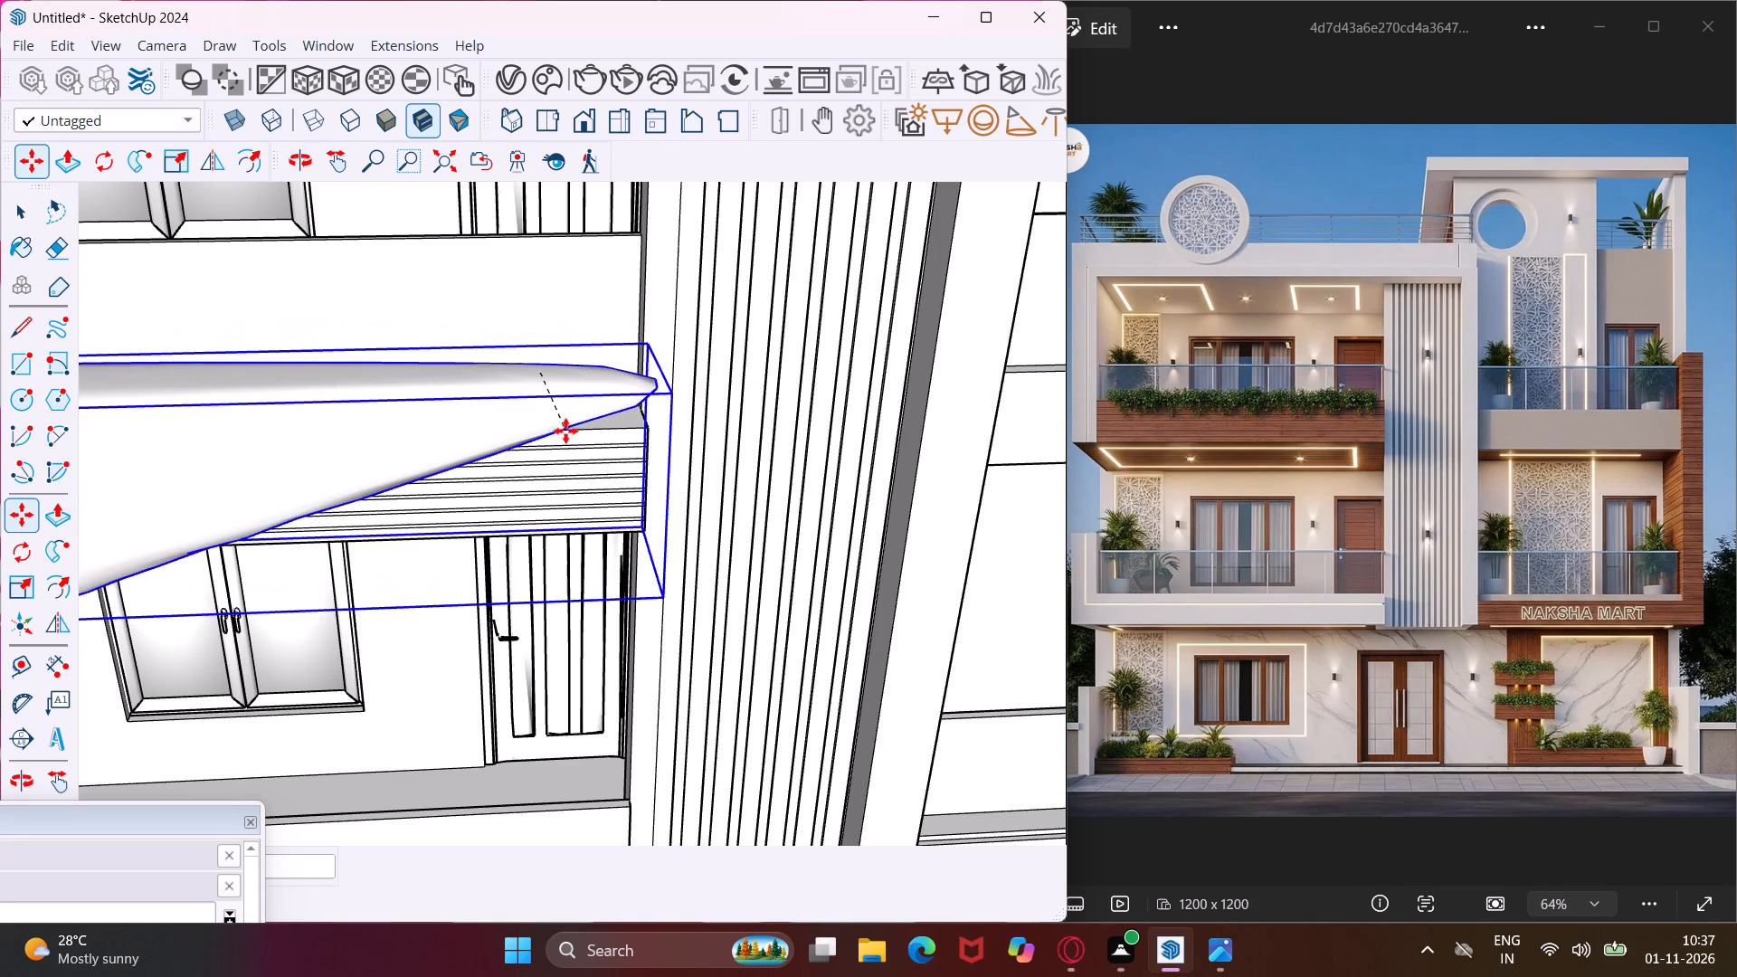
pyautogui.click(560, 431)
# Move the vine back toward the balcony so it sits over the slatted planter's top ledge.
pyautogui.moveTo(555, 428); pyautogui.dragTo(506, 376, button='middle')
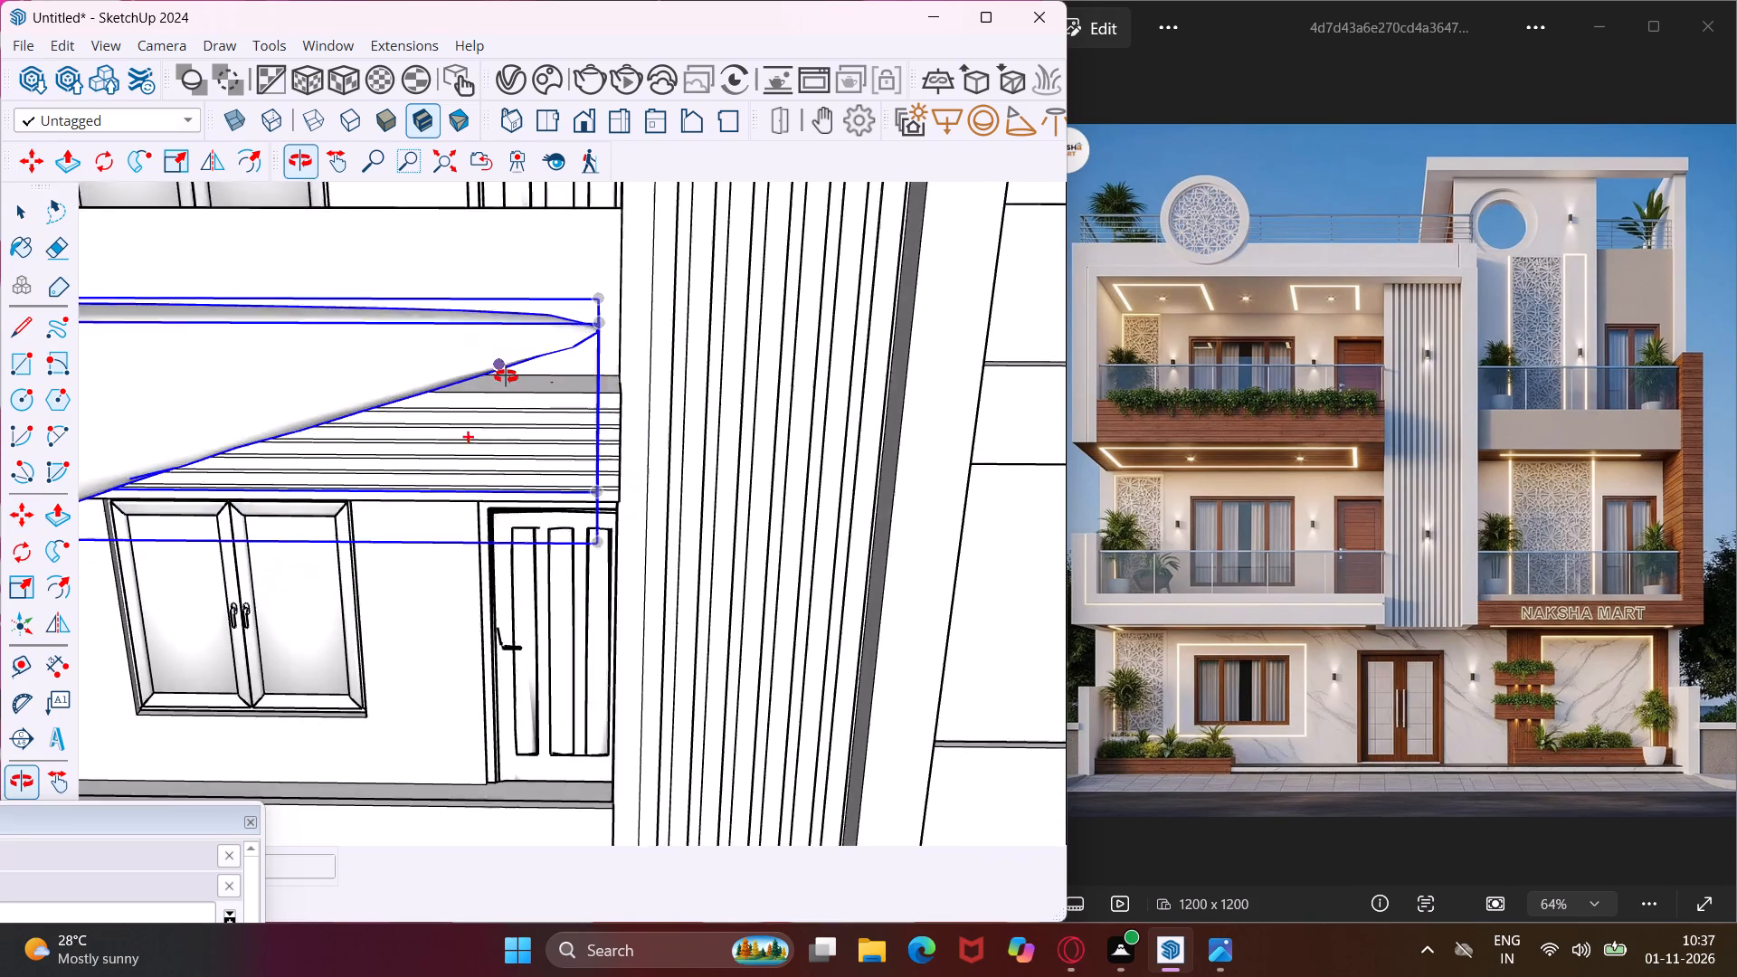
pyautogui.moveTo(506, 376); pyautogui.dragTo(93, 346, button='middle')
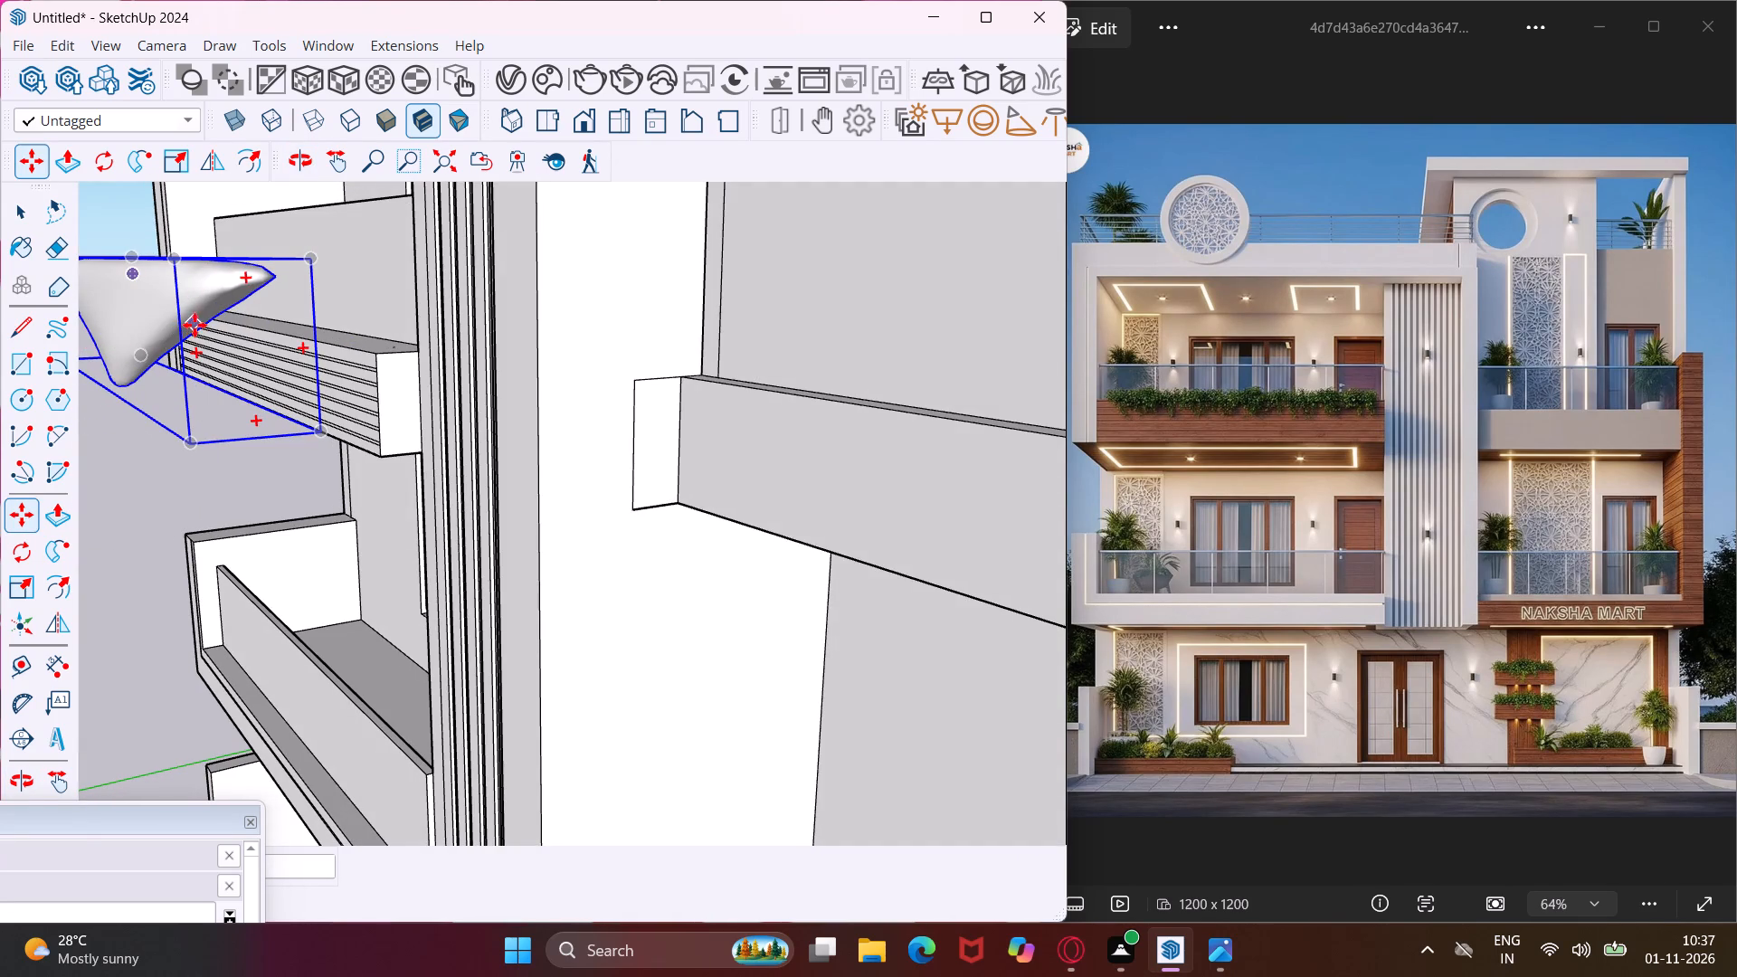
pyautogui.click(197, 325)
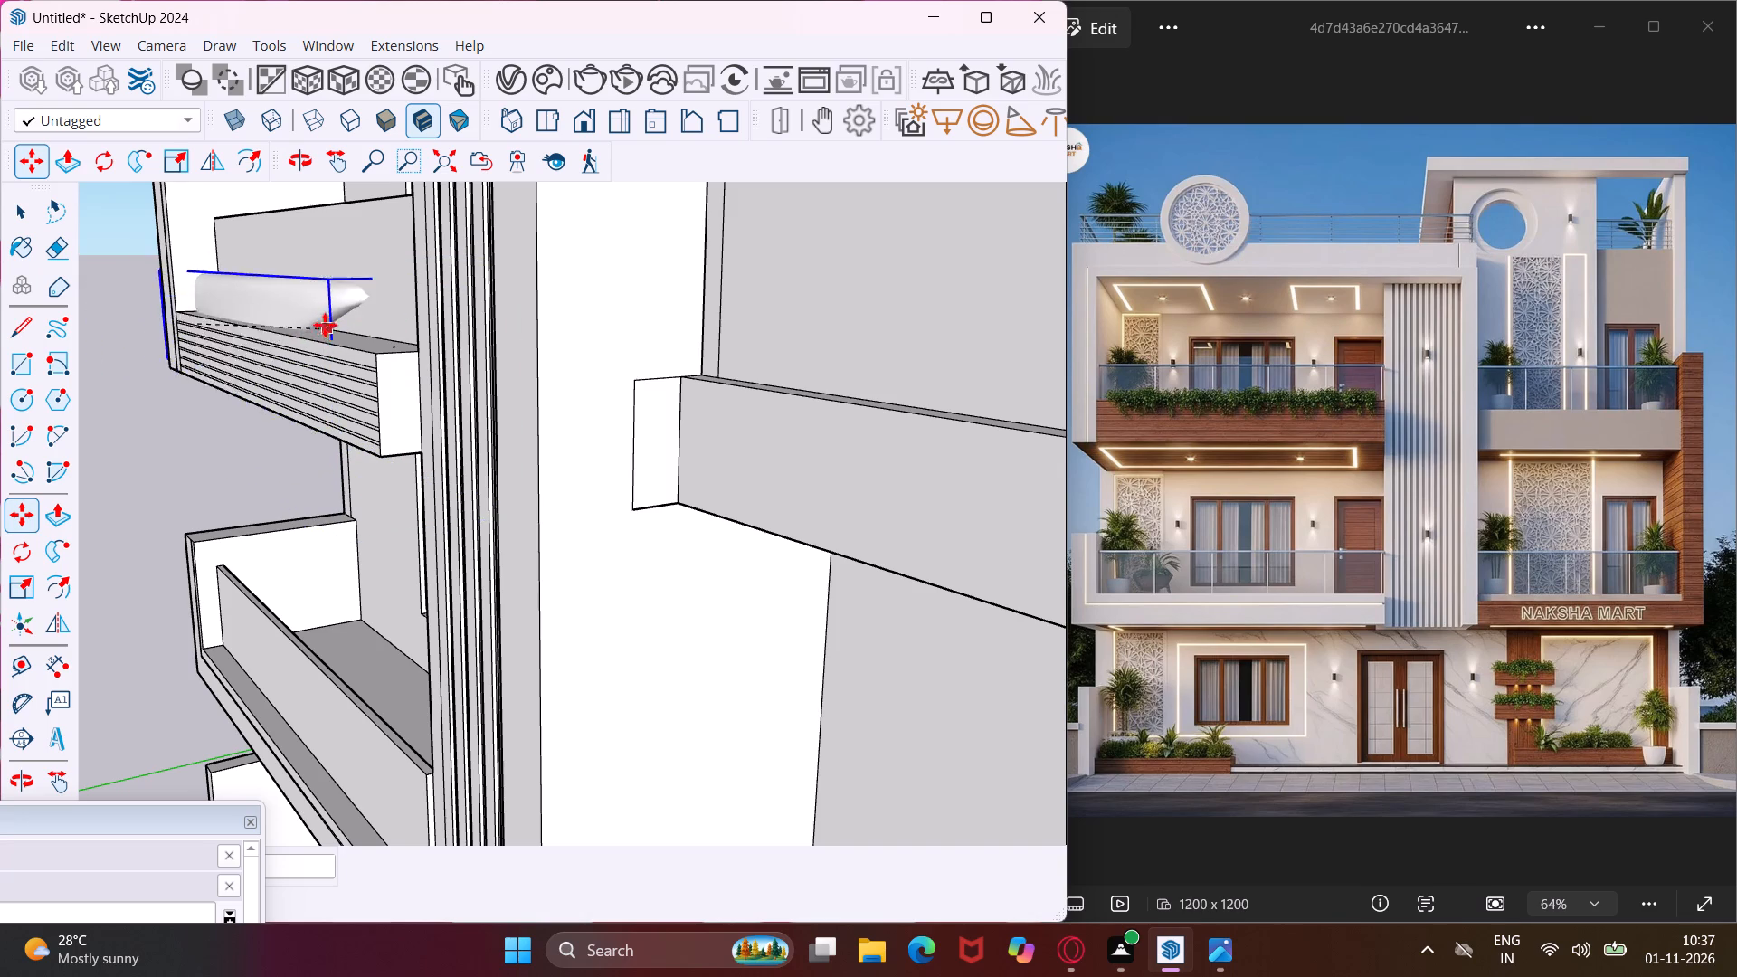
pyautogui.click(320, 324)
# Shift the vine along the upper balcony's slatted planter toward the vertical fins.
pyautogui.moveTo(316, 327); pyautogui.dragTo(585, 346, button='middle')
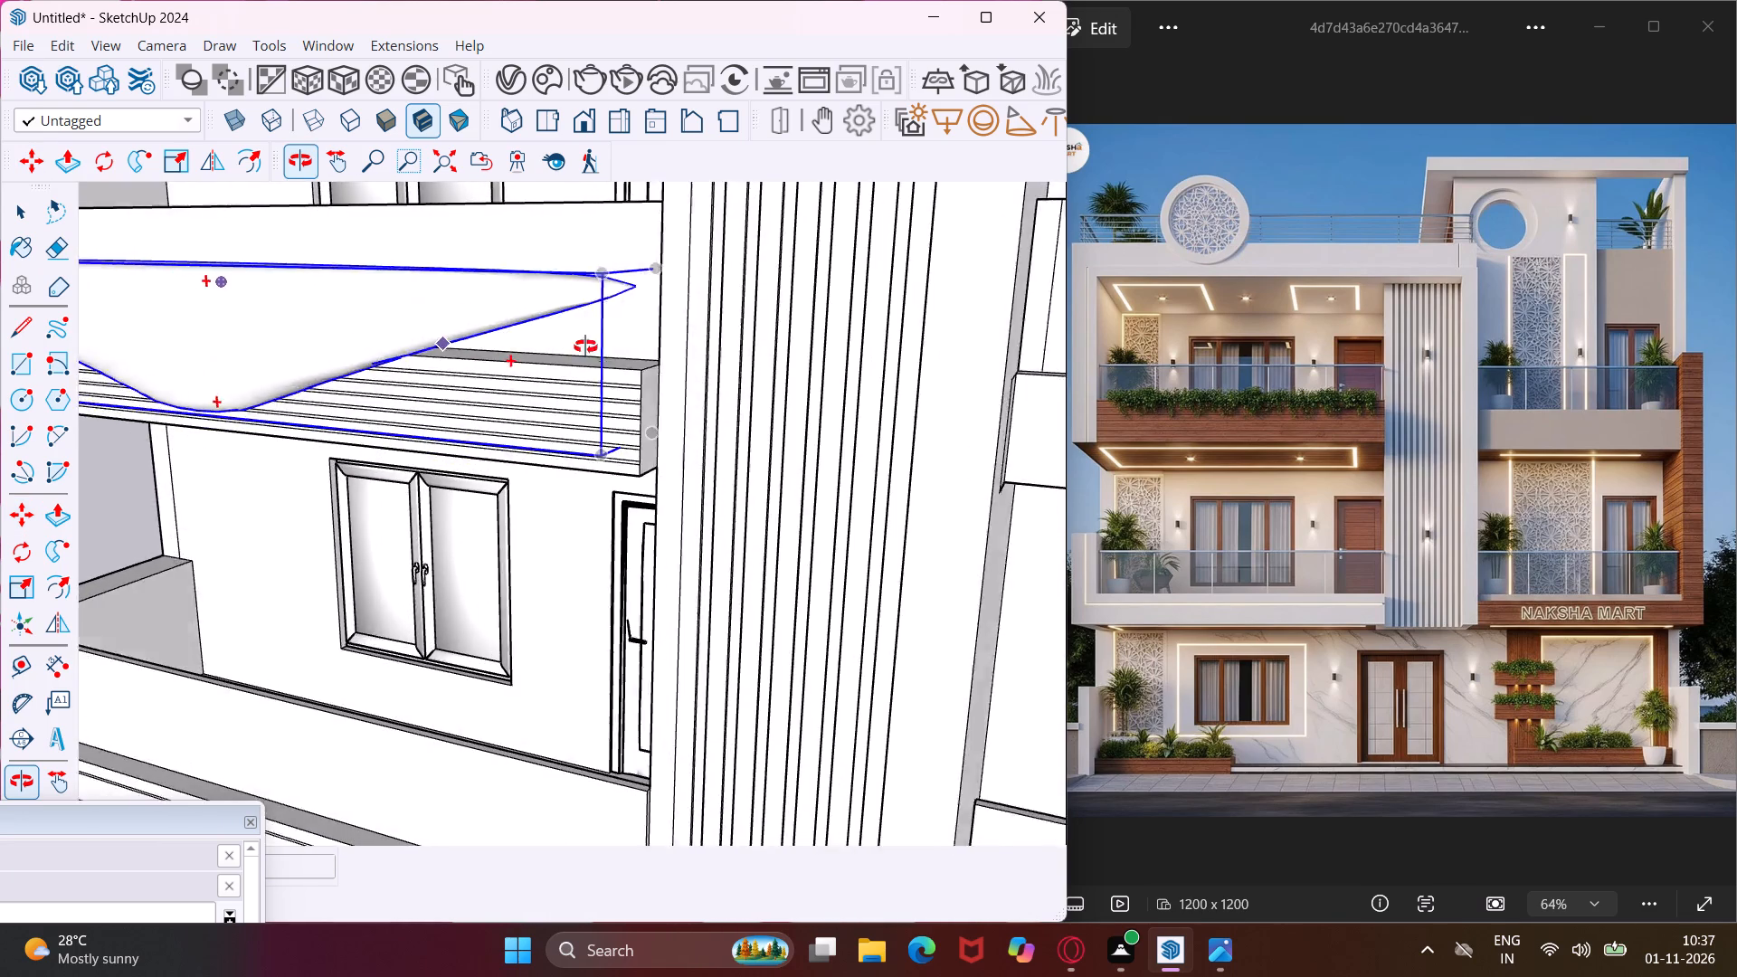
pyautogui.moveTo(585, 346); pyautogui.dragTo(596, 350, button='middle')
pyautogui.scroll(3, 562, 350)
pyautogui.click(538, 393)
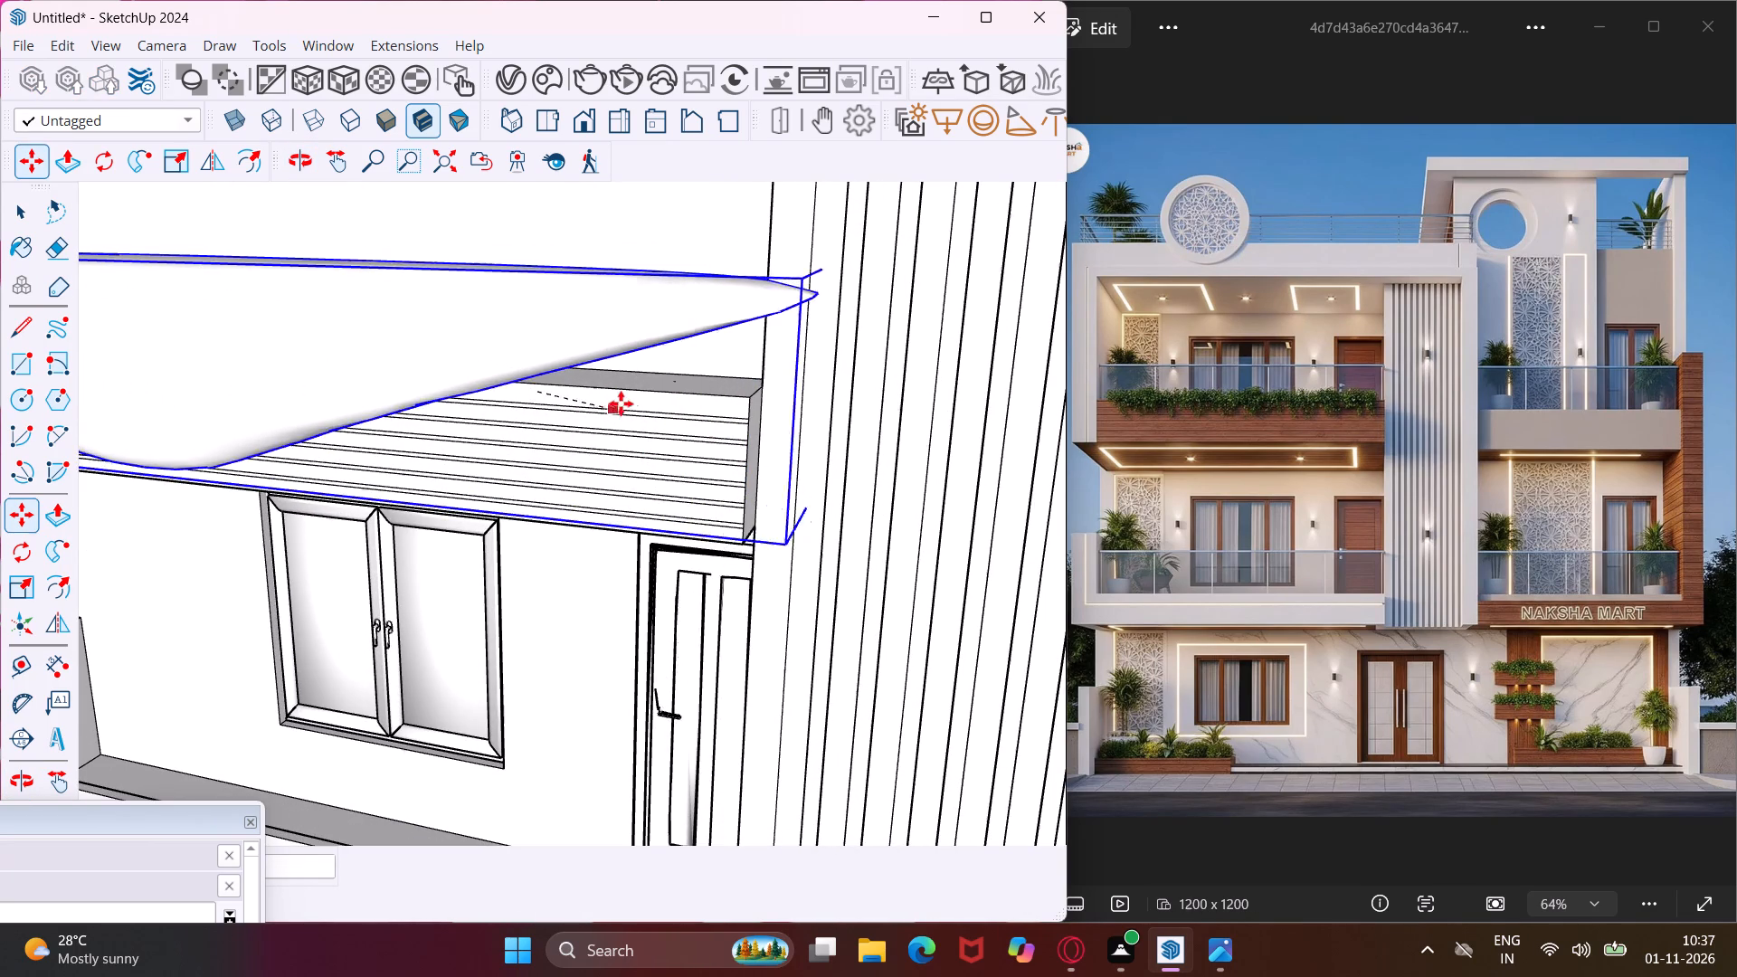
pyautogui.click(633, 403)
# Lower the vine slightly so it hangs over the front of the slatted planter band.
pyautogui.scroll(-7, 622, 361)
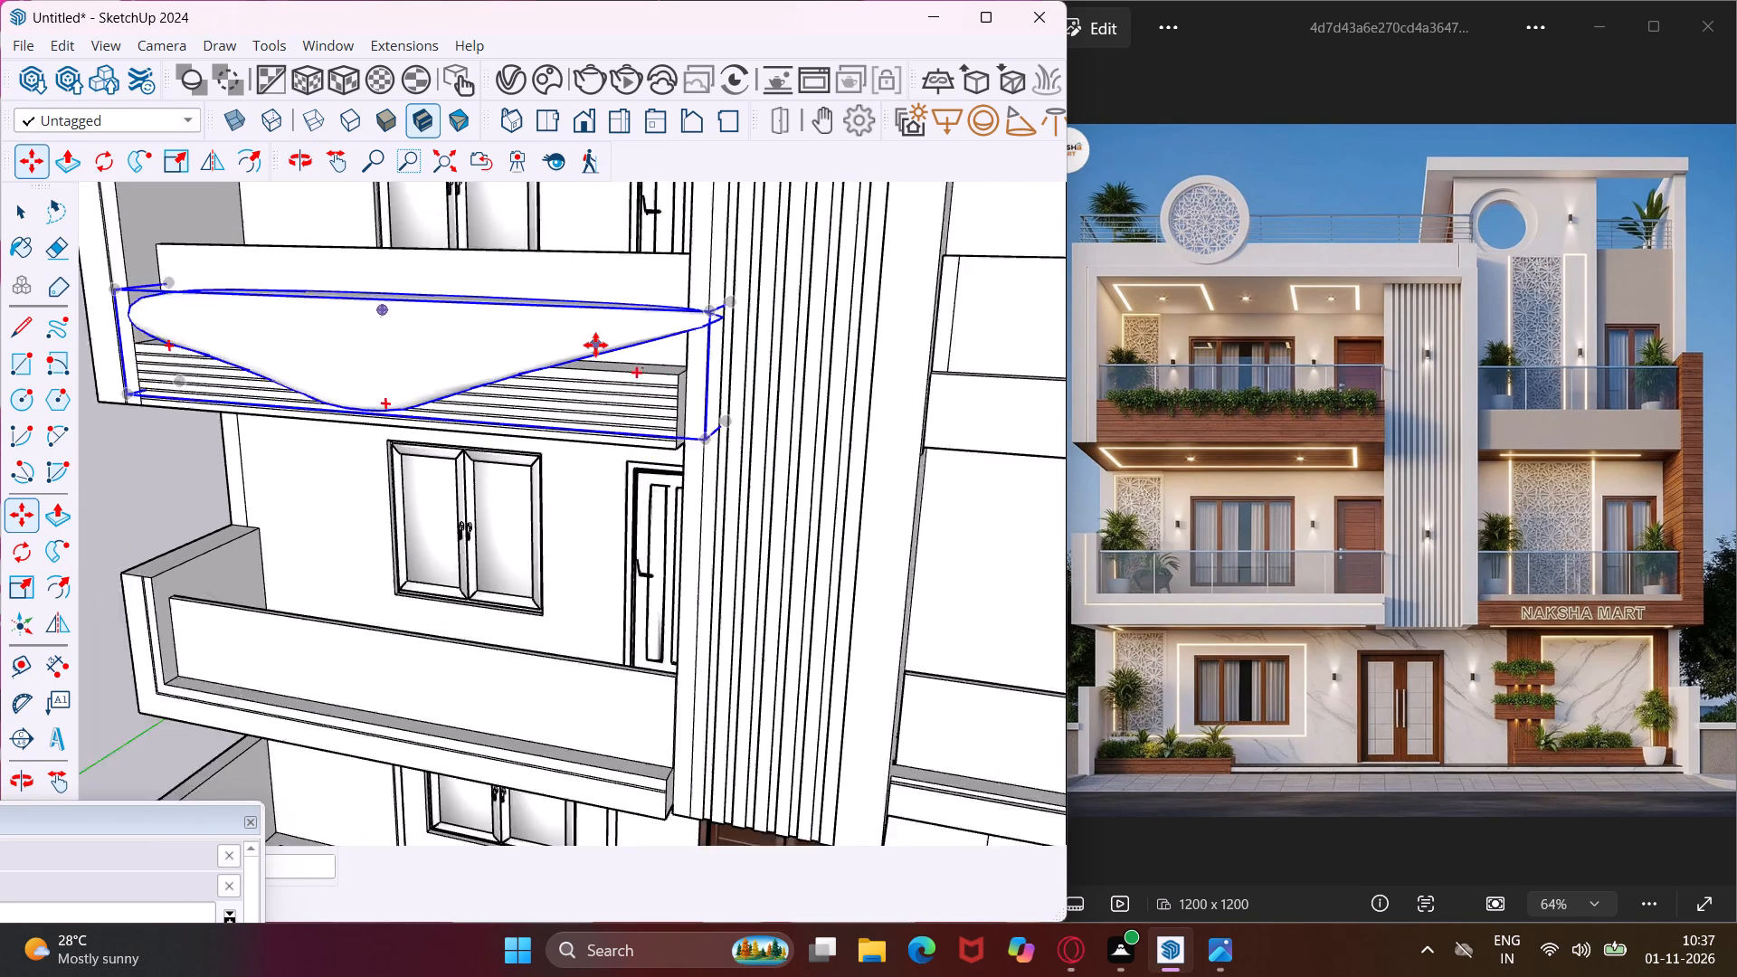
pyautogui.scroll(-3, 595, 345)
pyautogui.scroll(3, 578, 365)
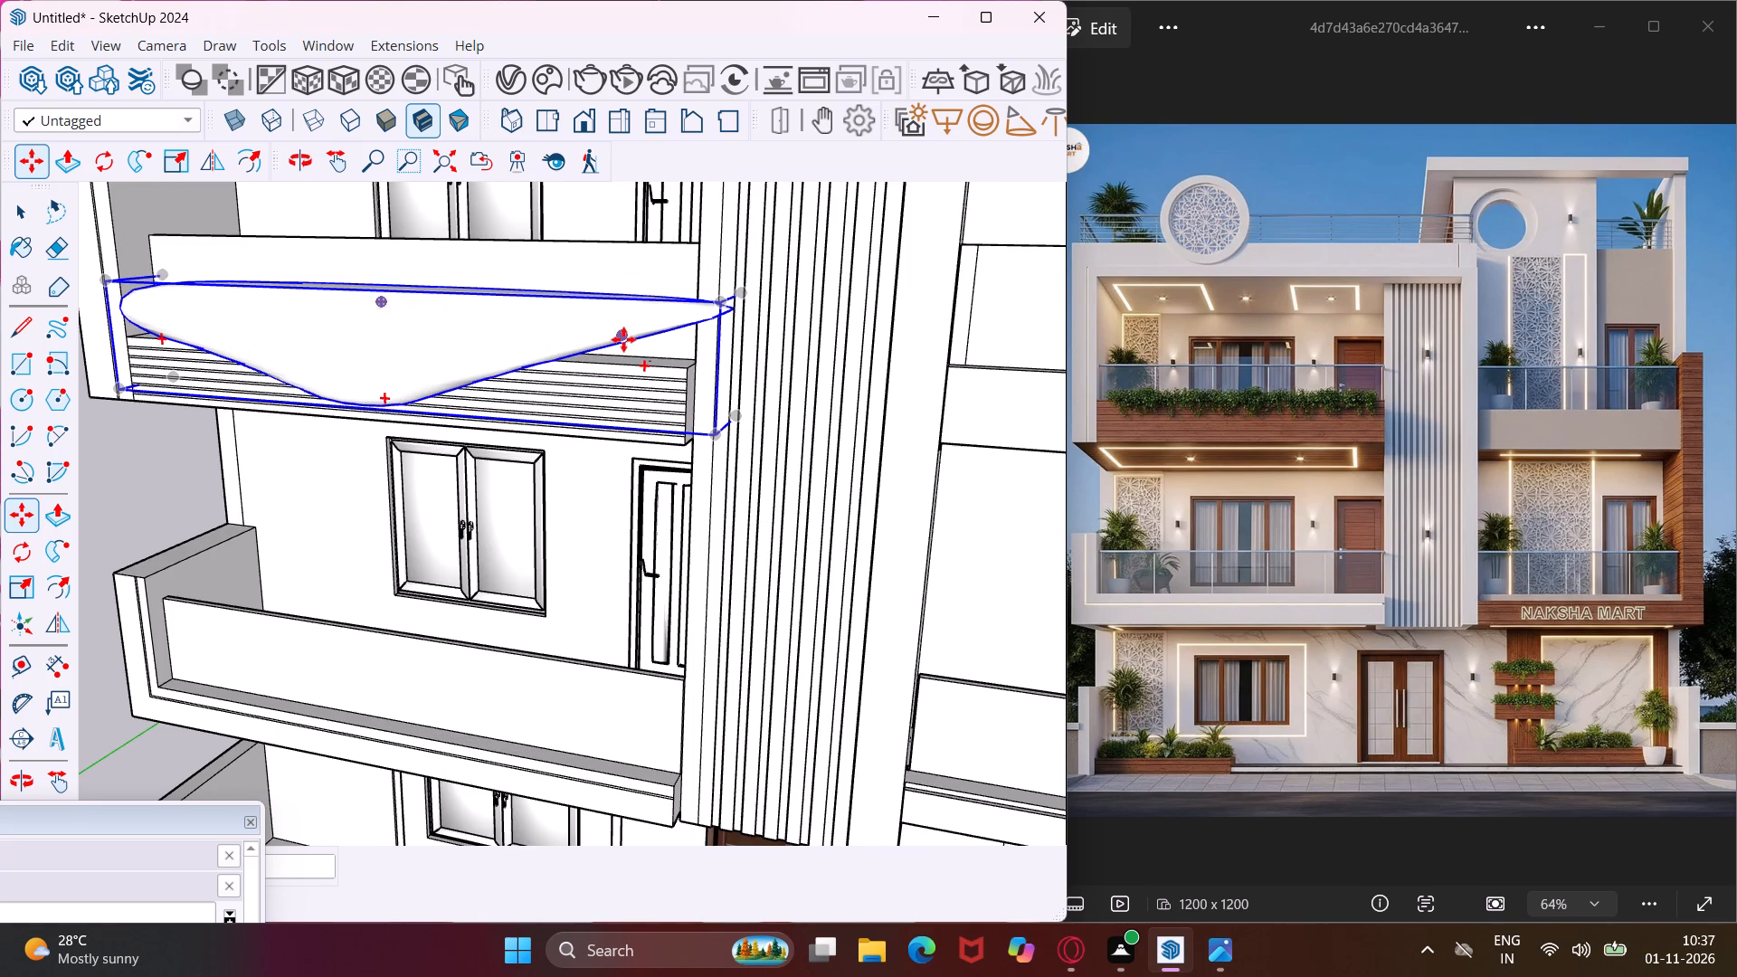
pyautogui.click(623, 339)
pyautogui.click(617, 369)
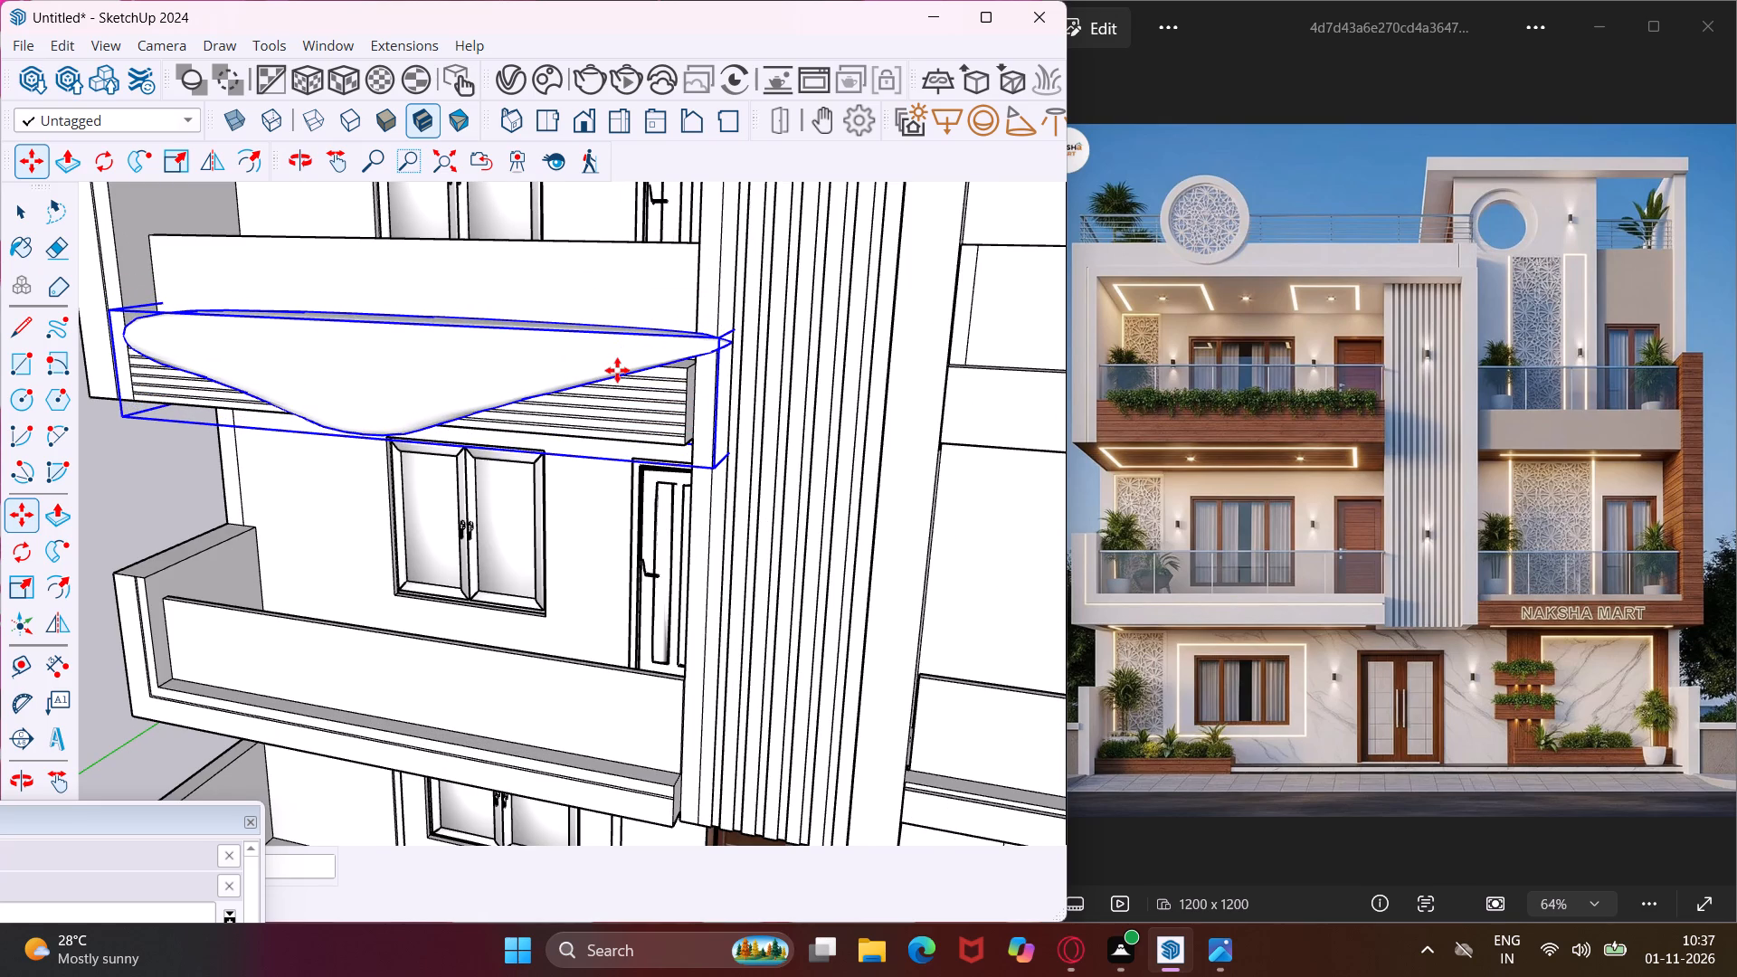
# Nudge the vine slightly back toward the balcony face, working from the balcony's side, and clear the selection.
pyautogui.moveTo(617, 370); pyautogui.dragTo(1159, 397, button='middle')
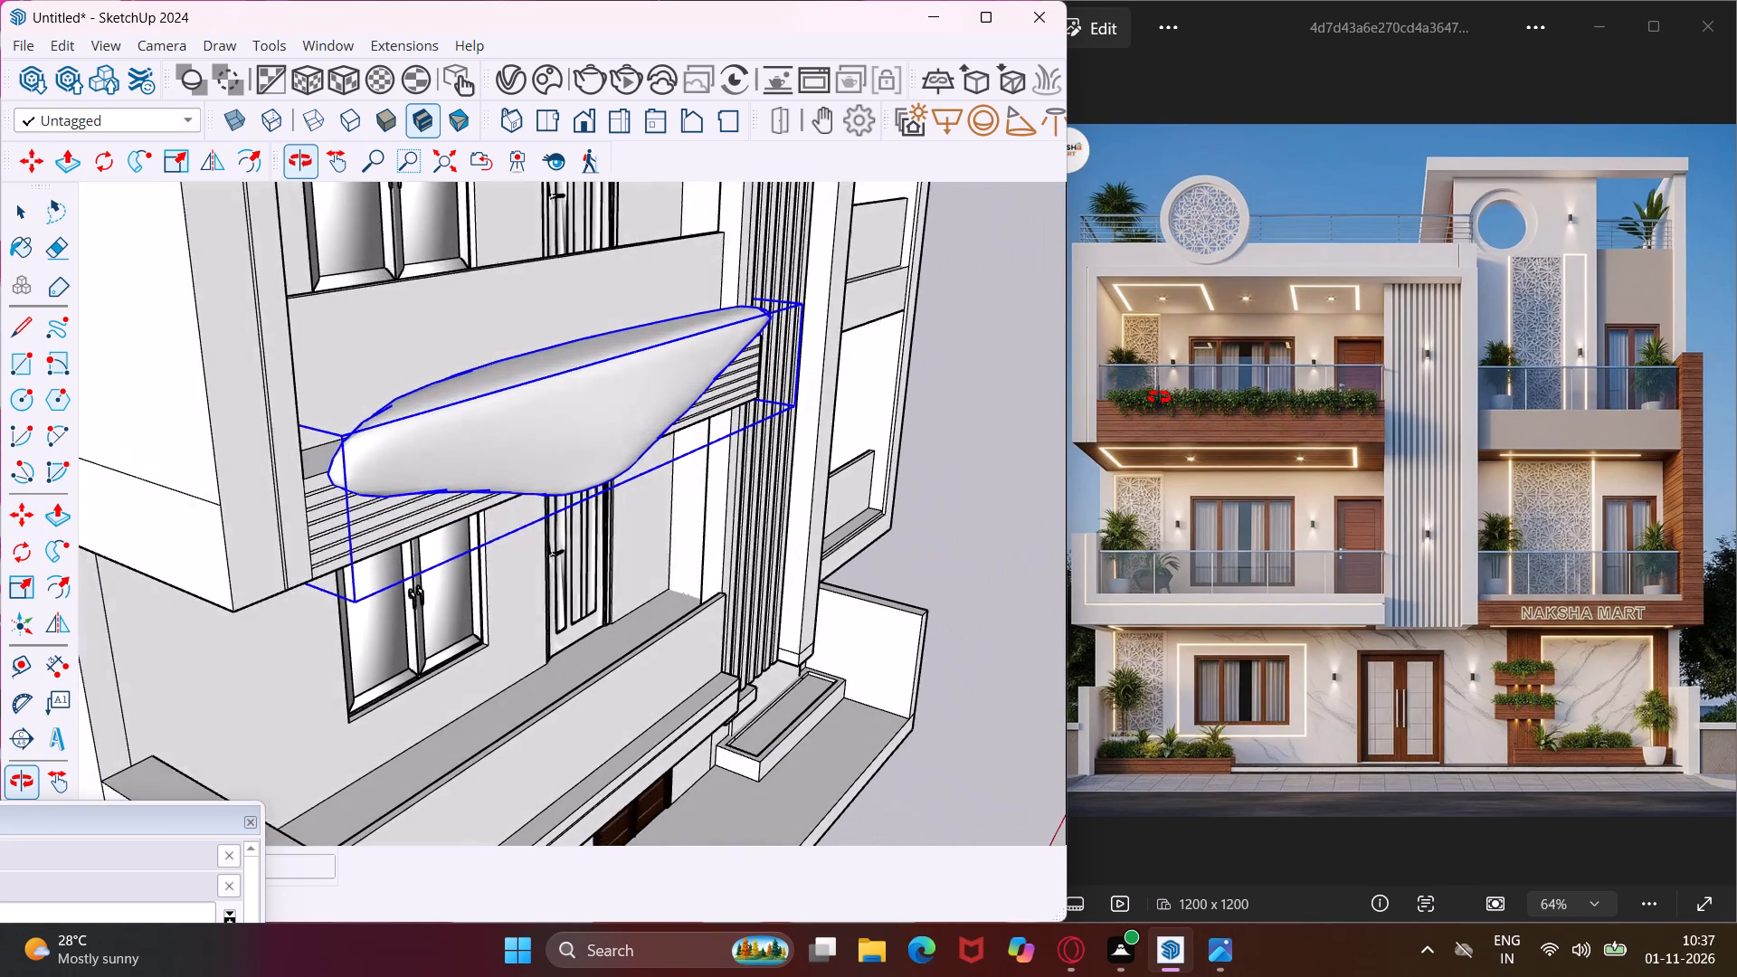
pyautogui.moveTo(1159, 397); pyautogui.dragTo(1160, 398, button='middle')
pyautogui.scroll(4, 324, 531)
pyautogui.moveTo(321, 529); pyautogui.dragTo(499, 565, button='middle')
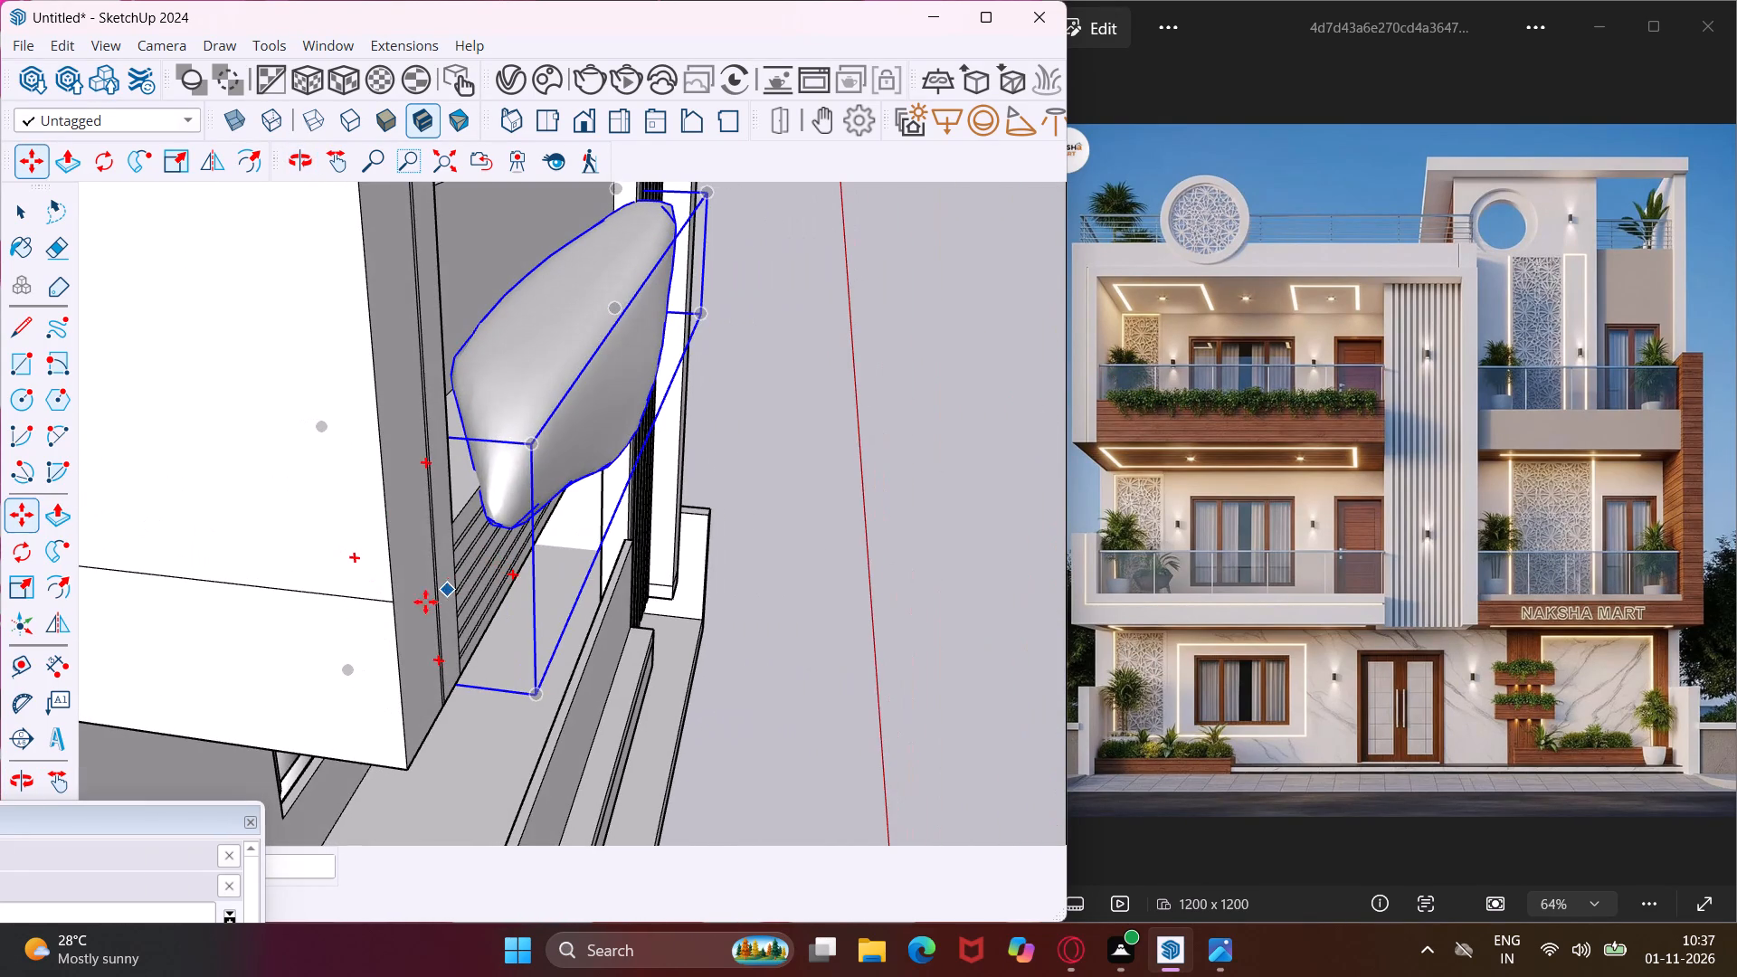
pyautogui.click(370, 648)
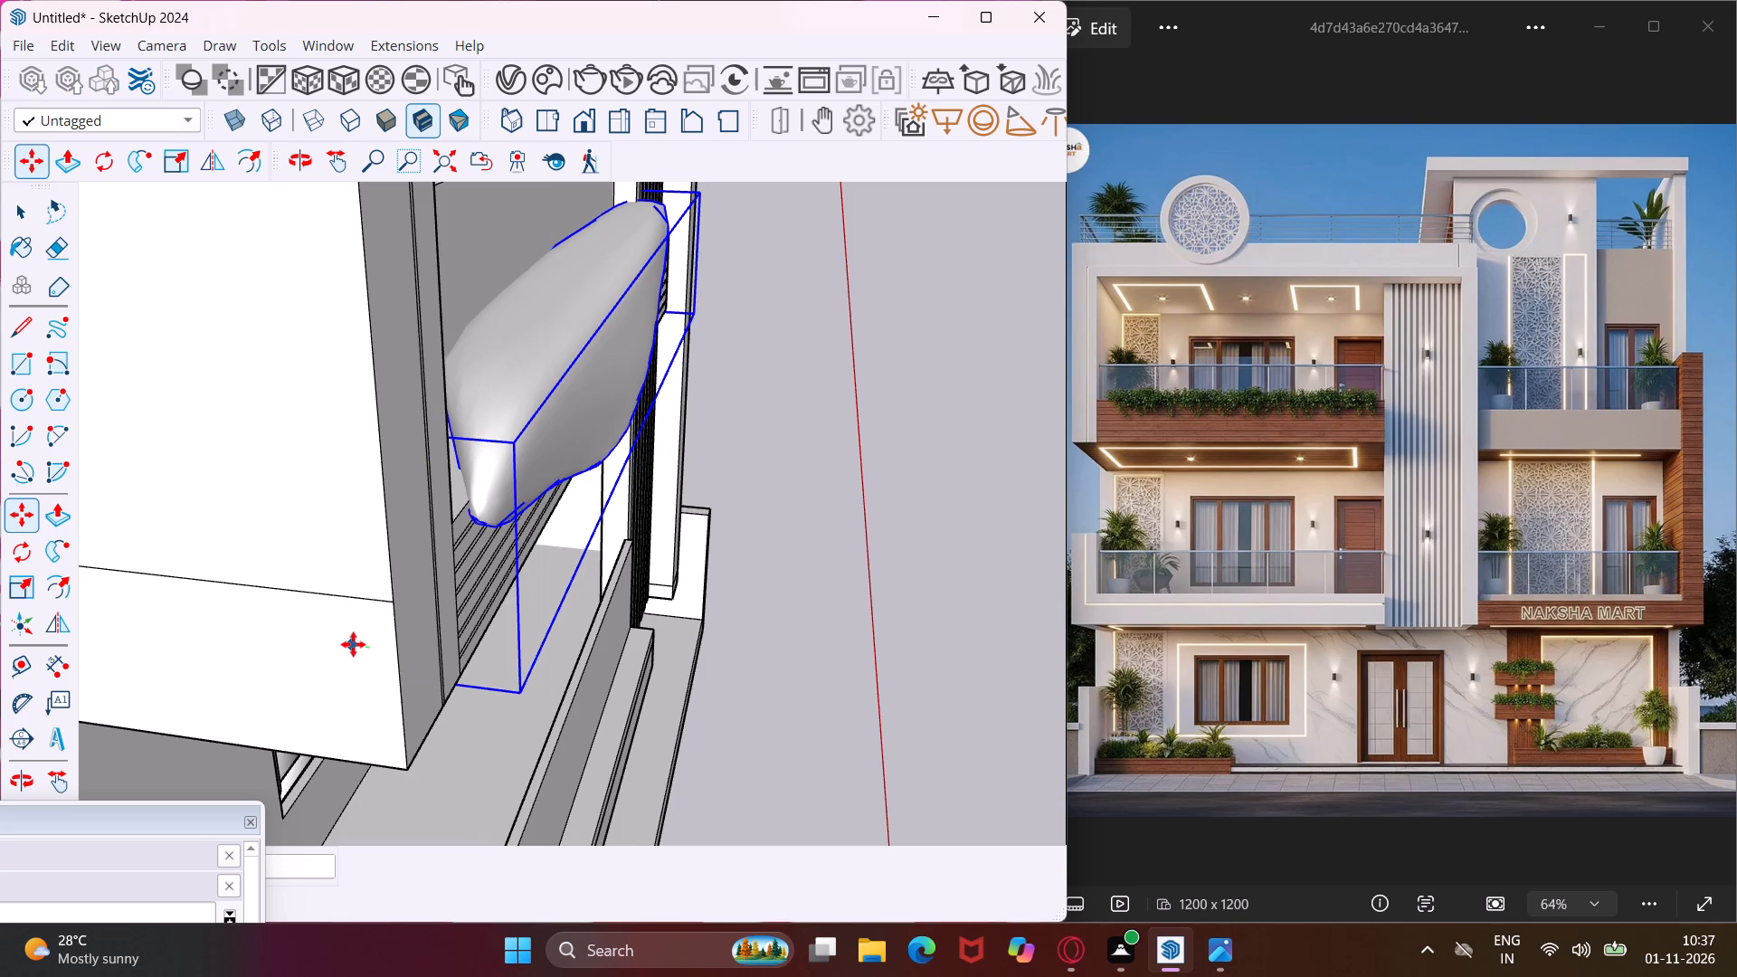
pyautogui.click(353, 644)
pyautogui.scroll(-5, 338, 643)
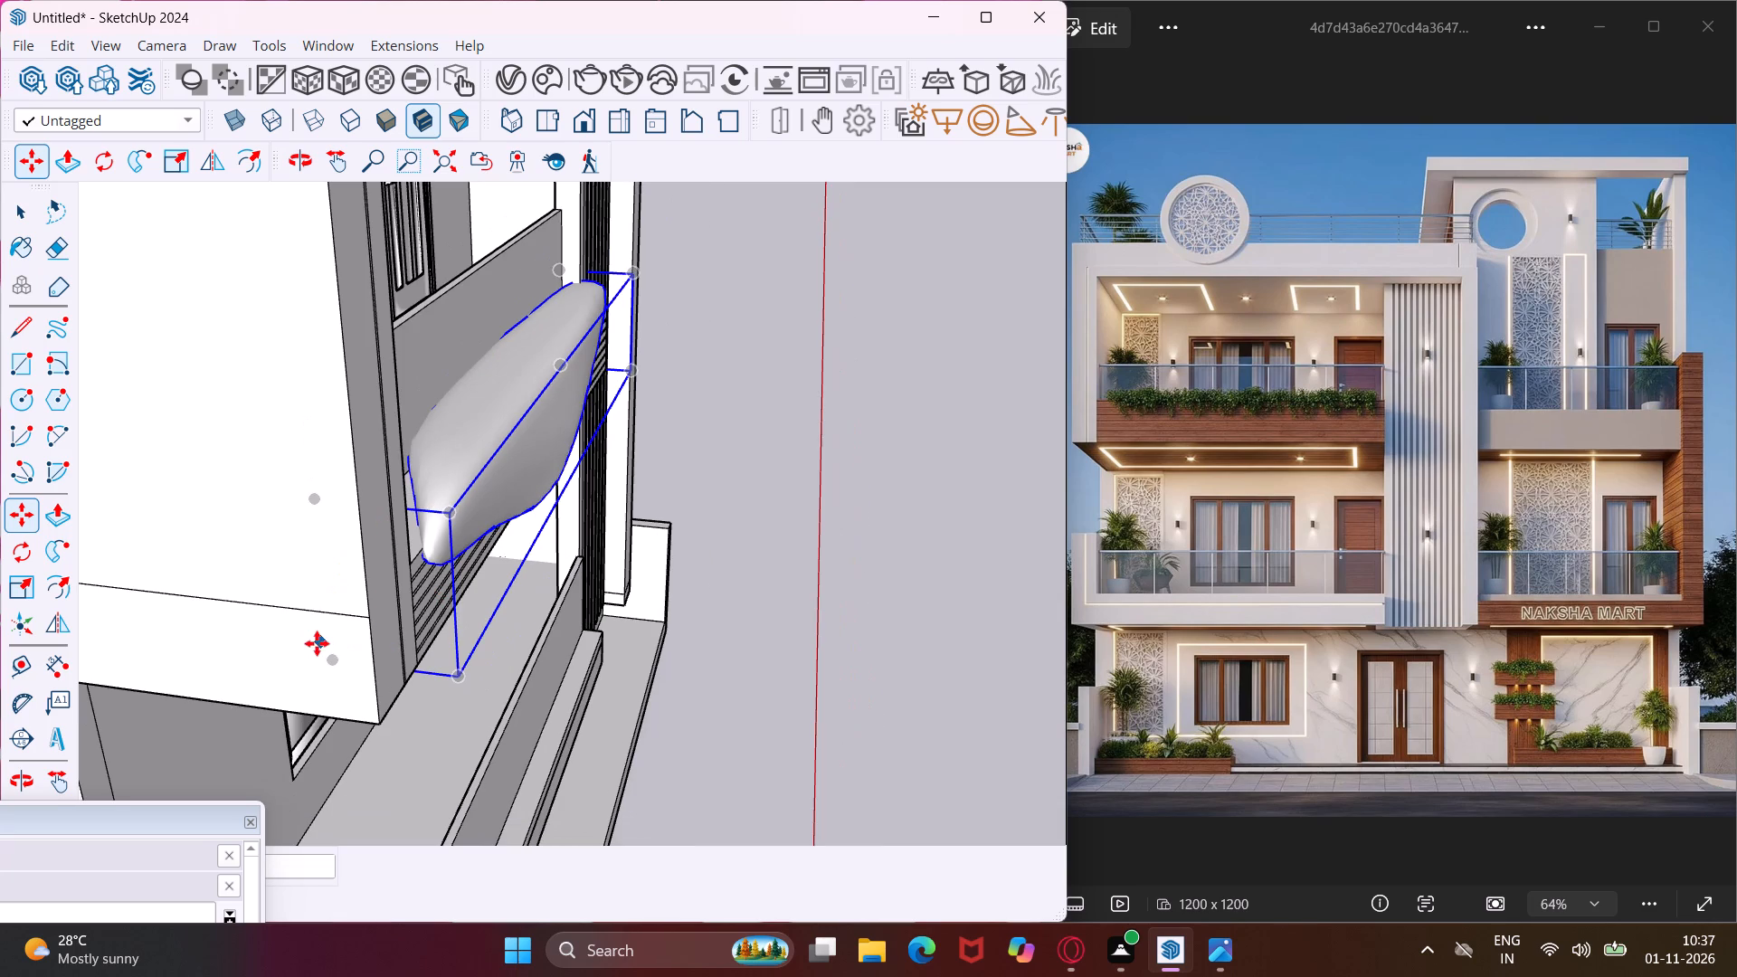
pyautogui.press('Escape')
pyautogui.press('space')
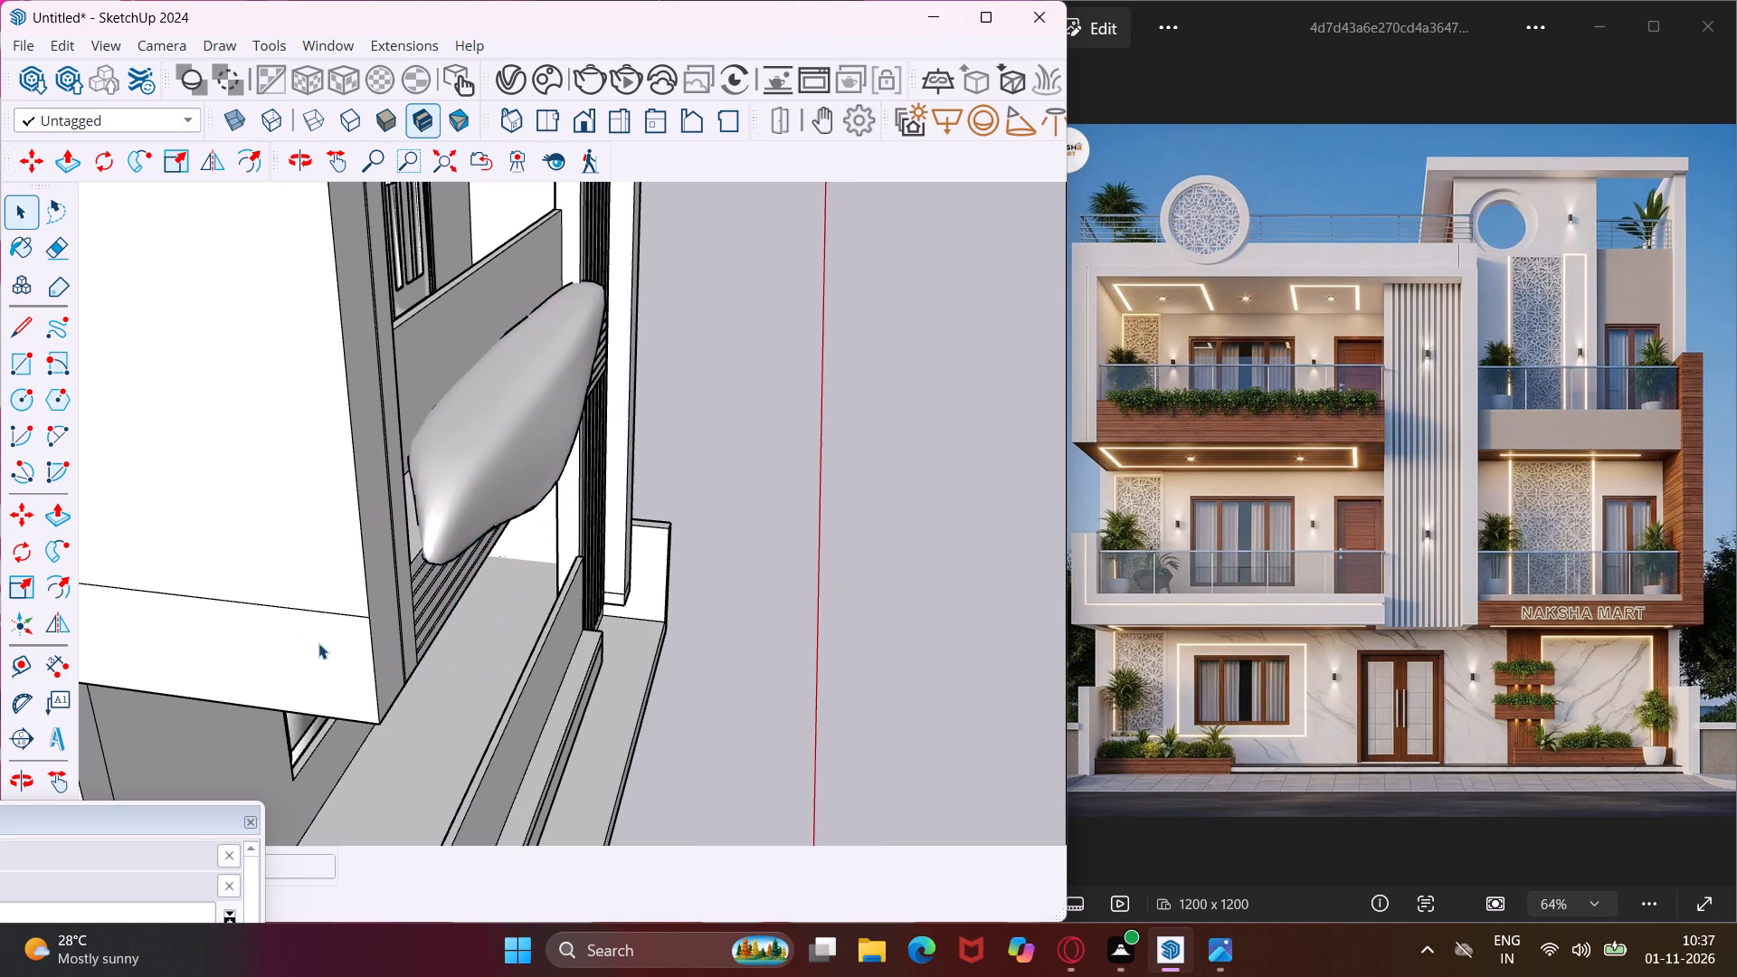
# Download the Viola hederacea 004 plant from the Vines & creepers category of the Chaos Cosmos Browser.
pyautogui.scroll(-6, 484, 649)
pyautogui.moveTo(518, 622); pyautogui.dragTo(320, 528, button='middle')
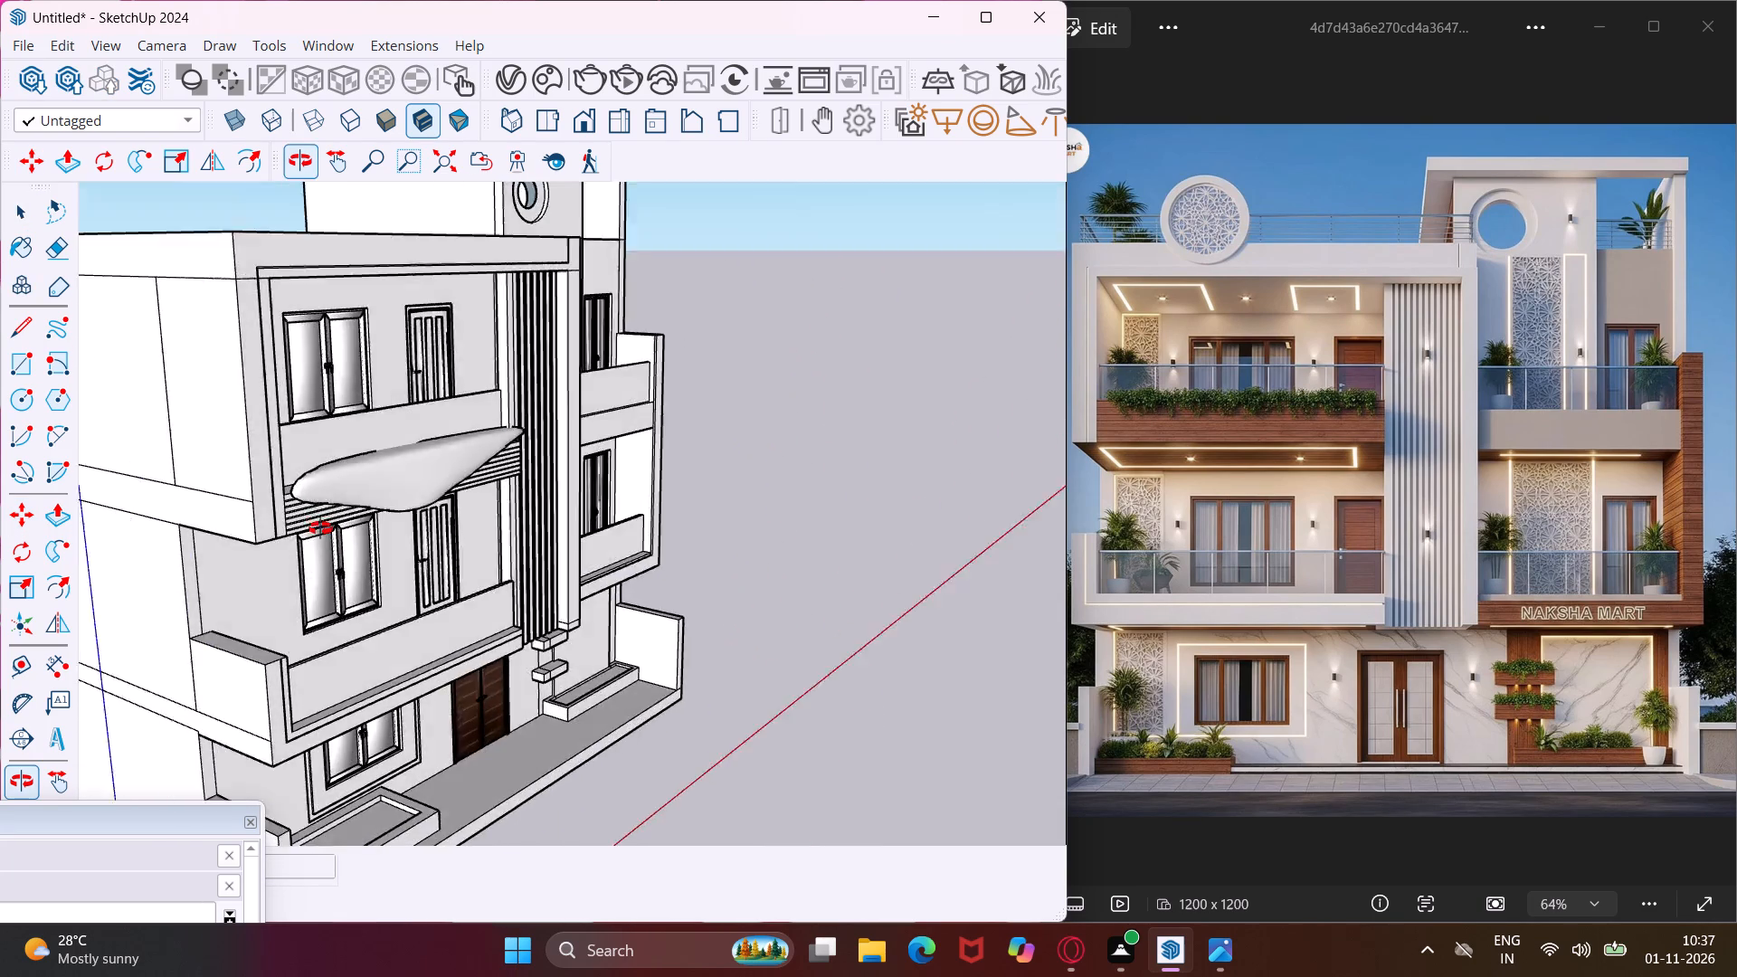
pyautogui.moveTo(320, 528); pyautogui.dragTo(265, 507, button='middle')
pyautogui.scroll(1, 260, 505)
pyautogui.scroll(-2, 263, 500)
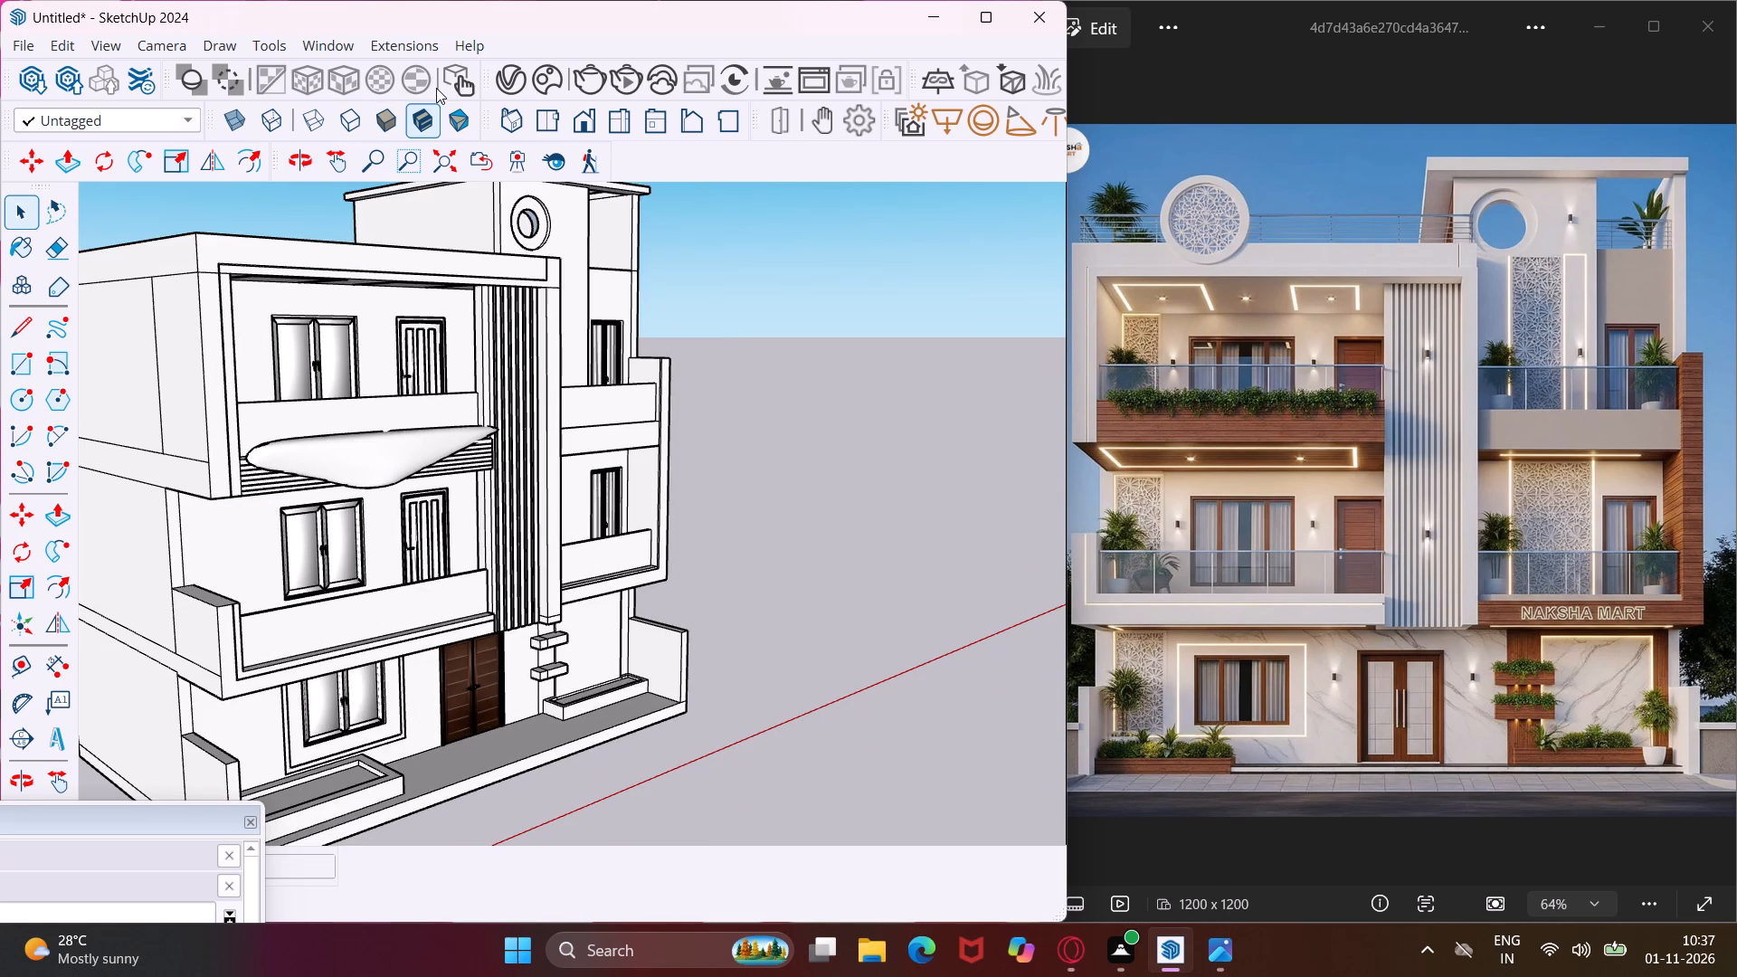
pyautogui.click(553, 64)
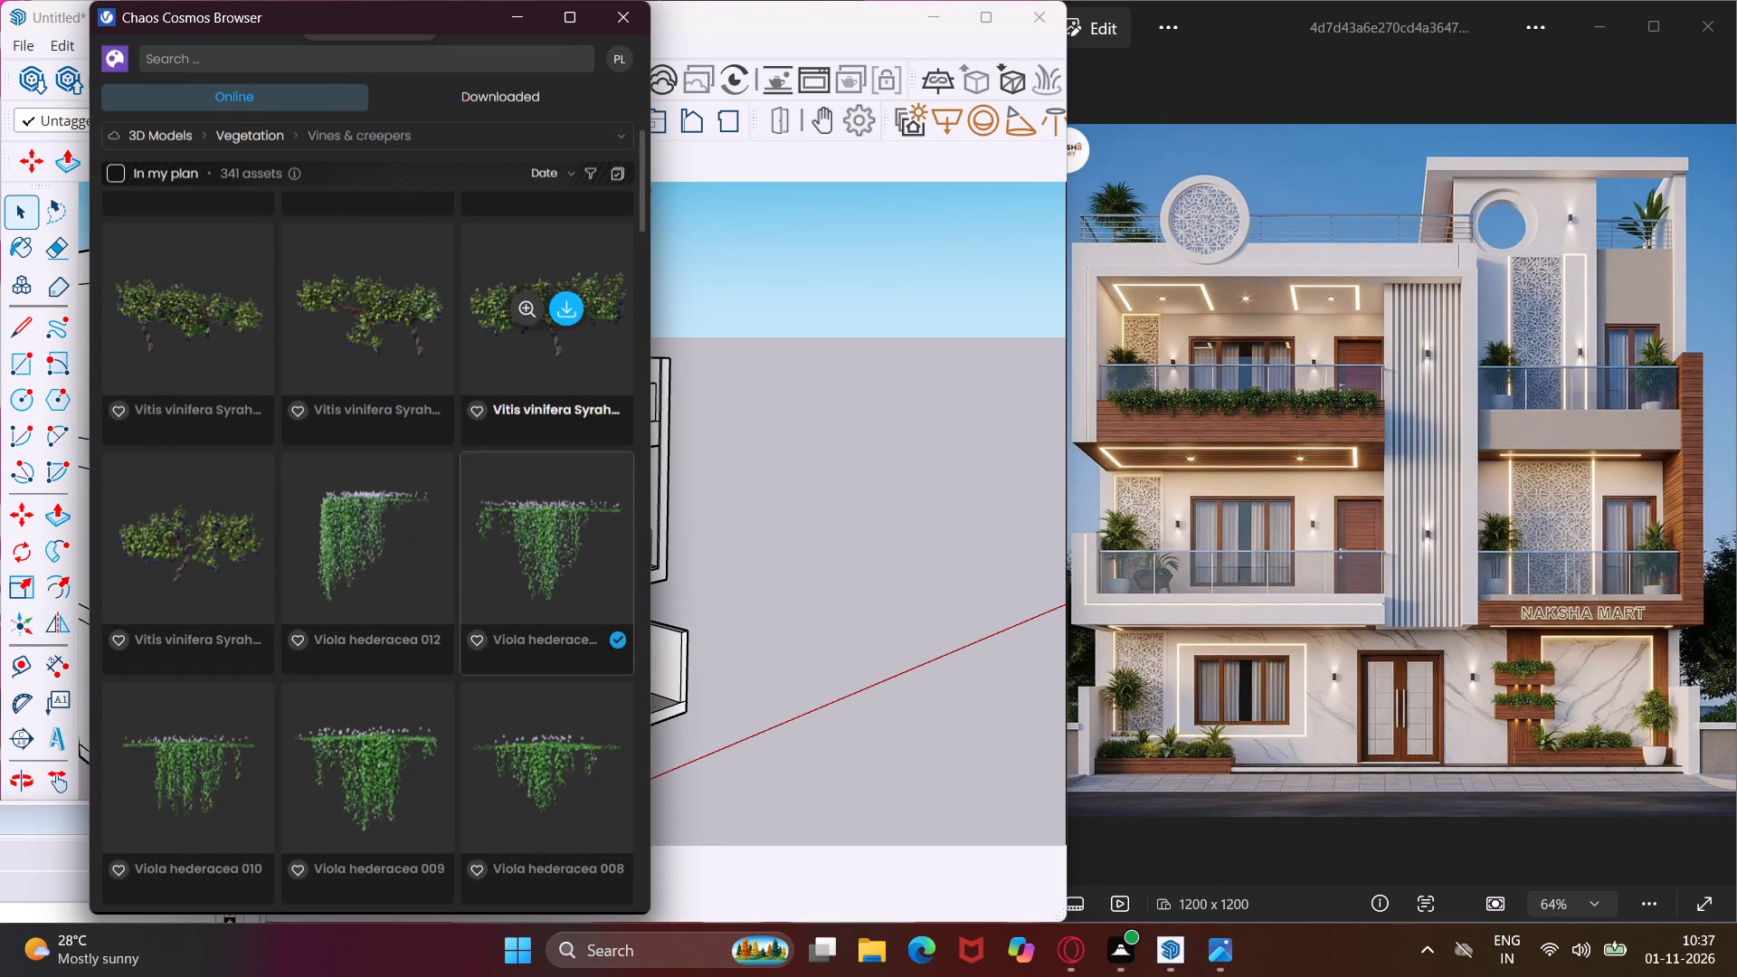
pyautogui.scroll(-1, 450, 512)
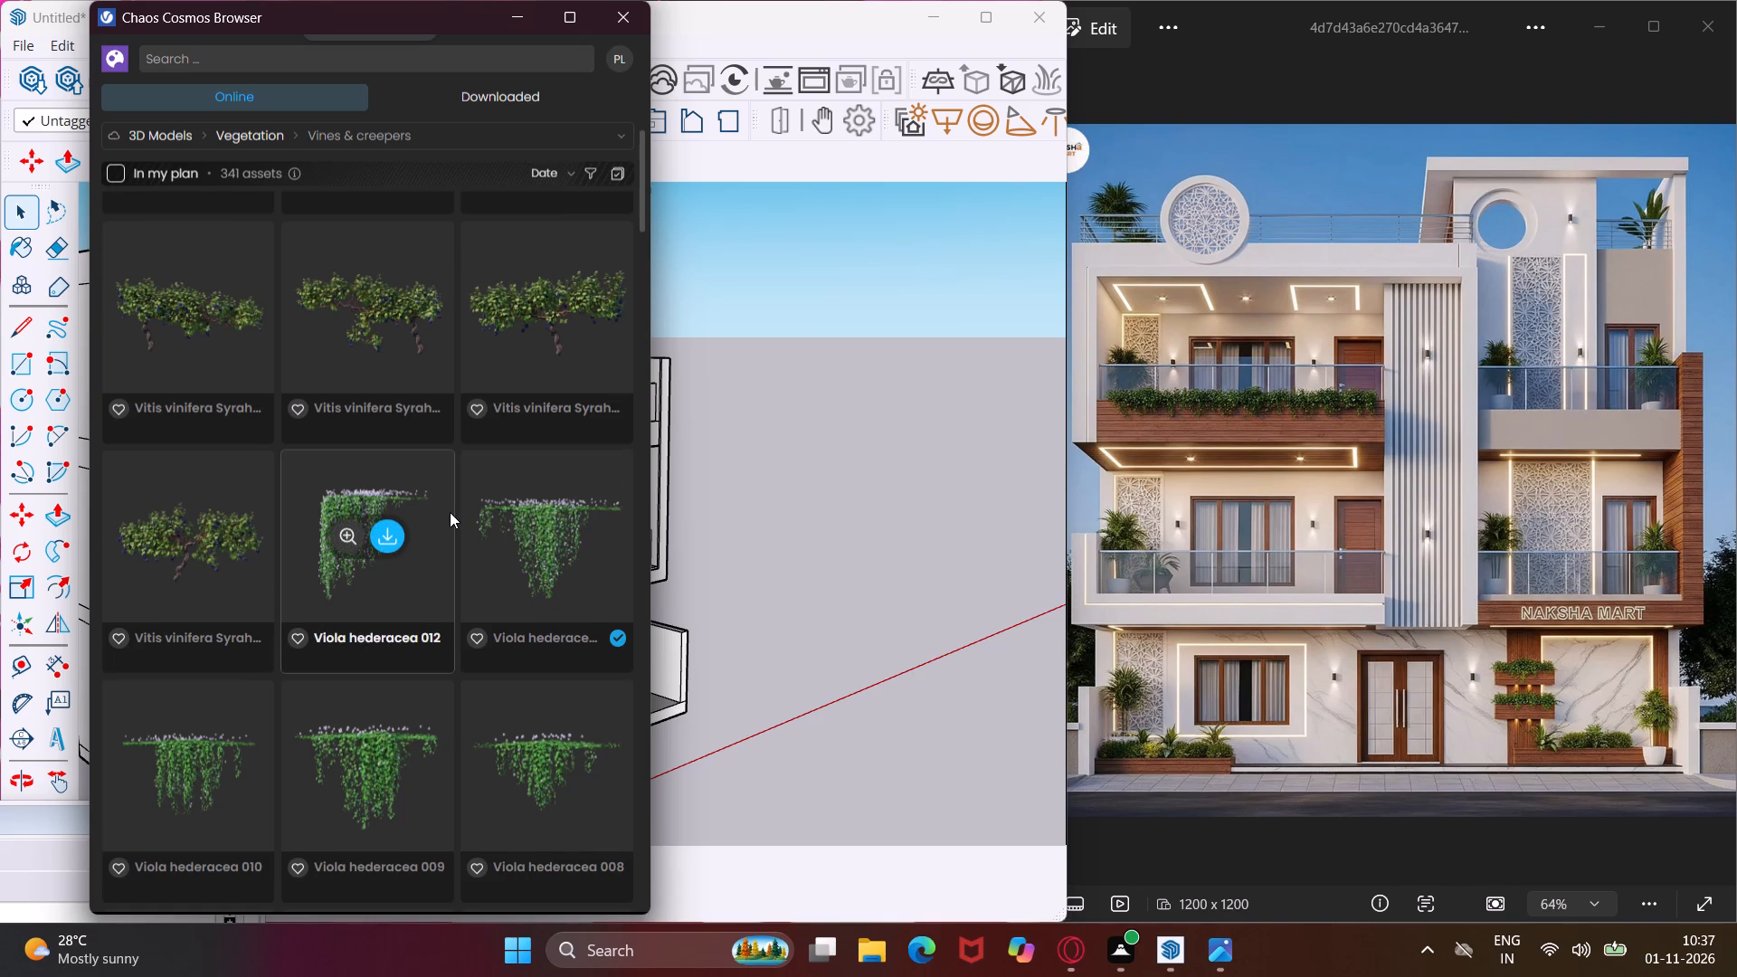
pyautogui.scroll(-4, 450, 512)
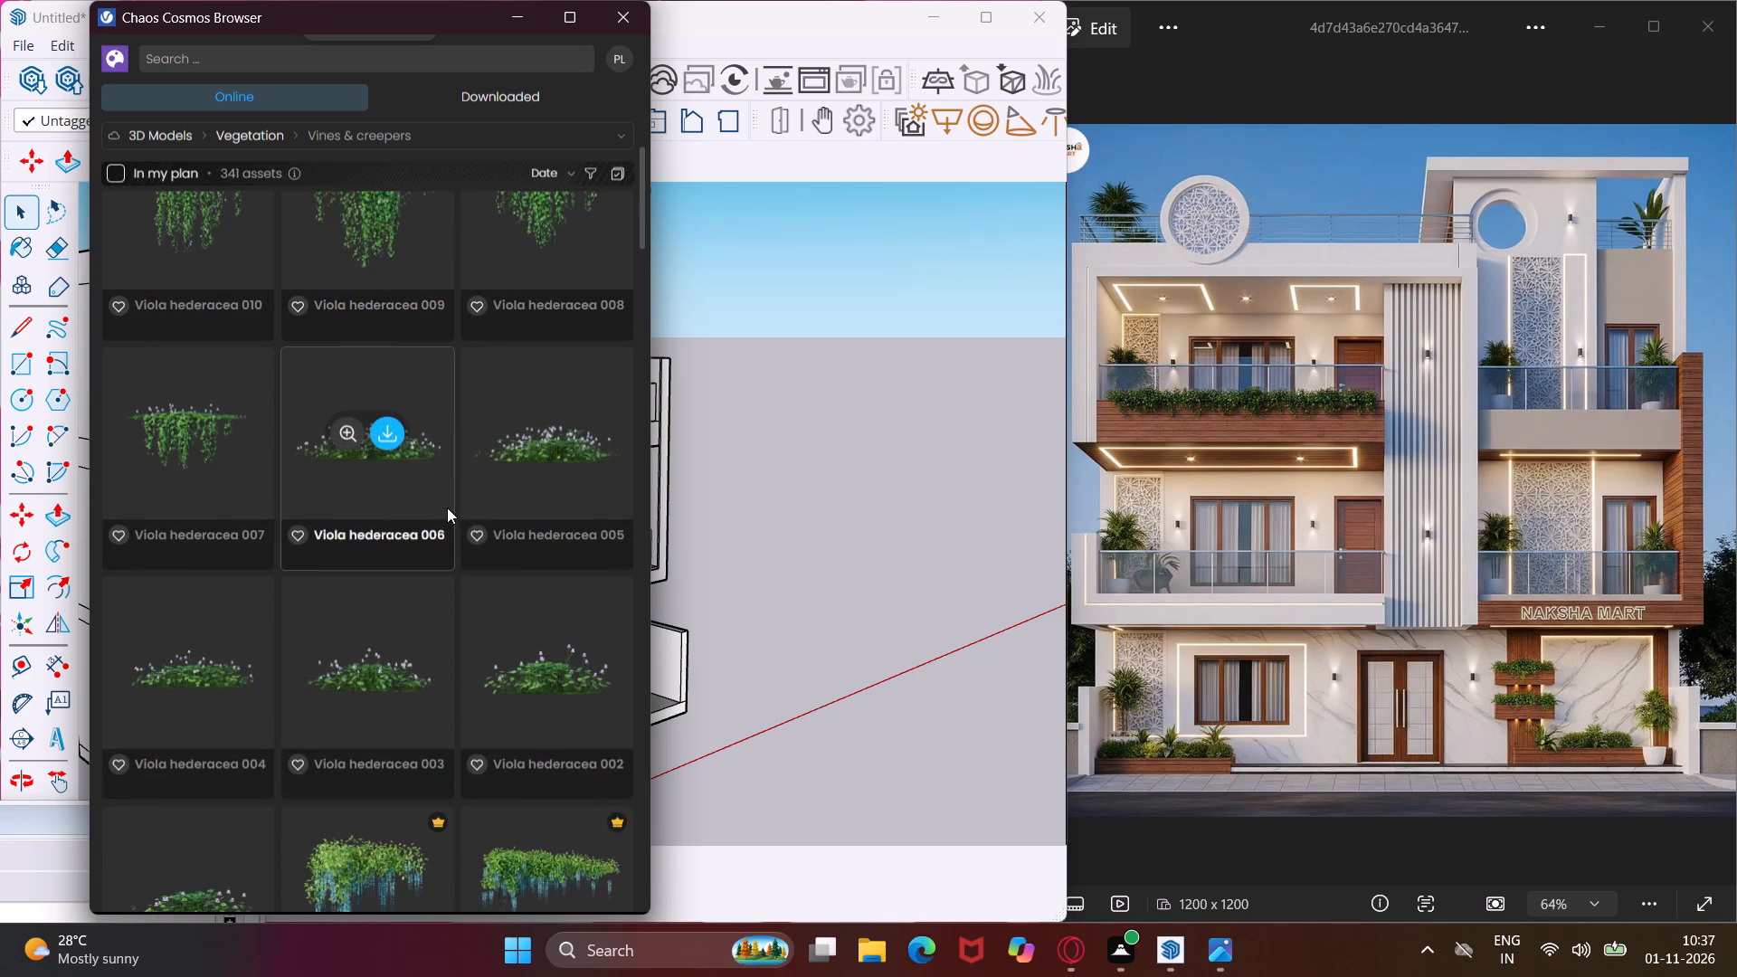
pyautogui.scroll(-1, 445, 507)
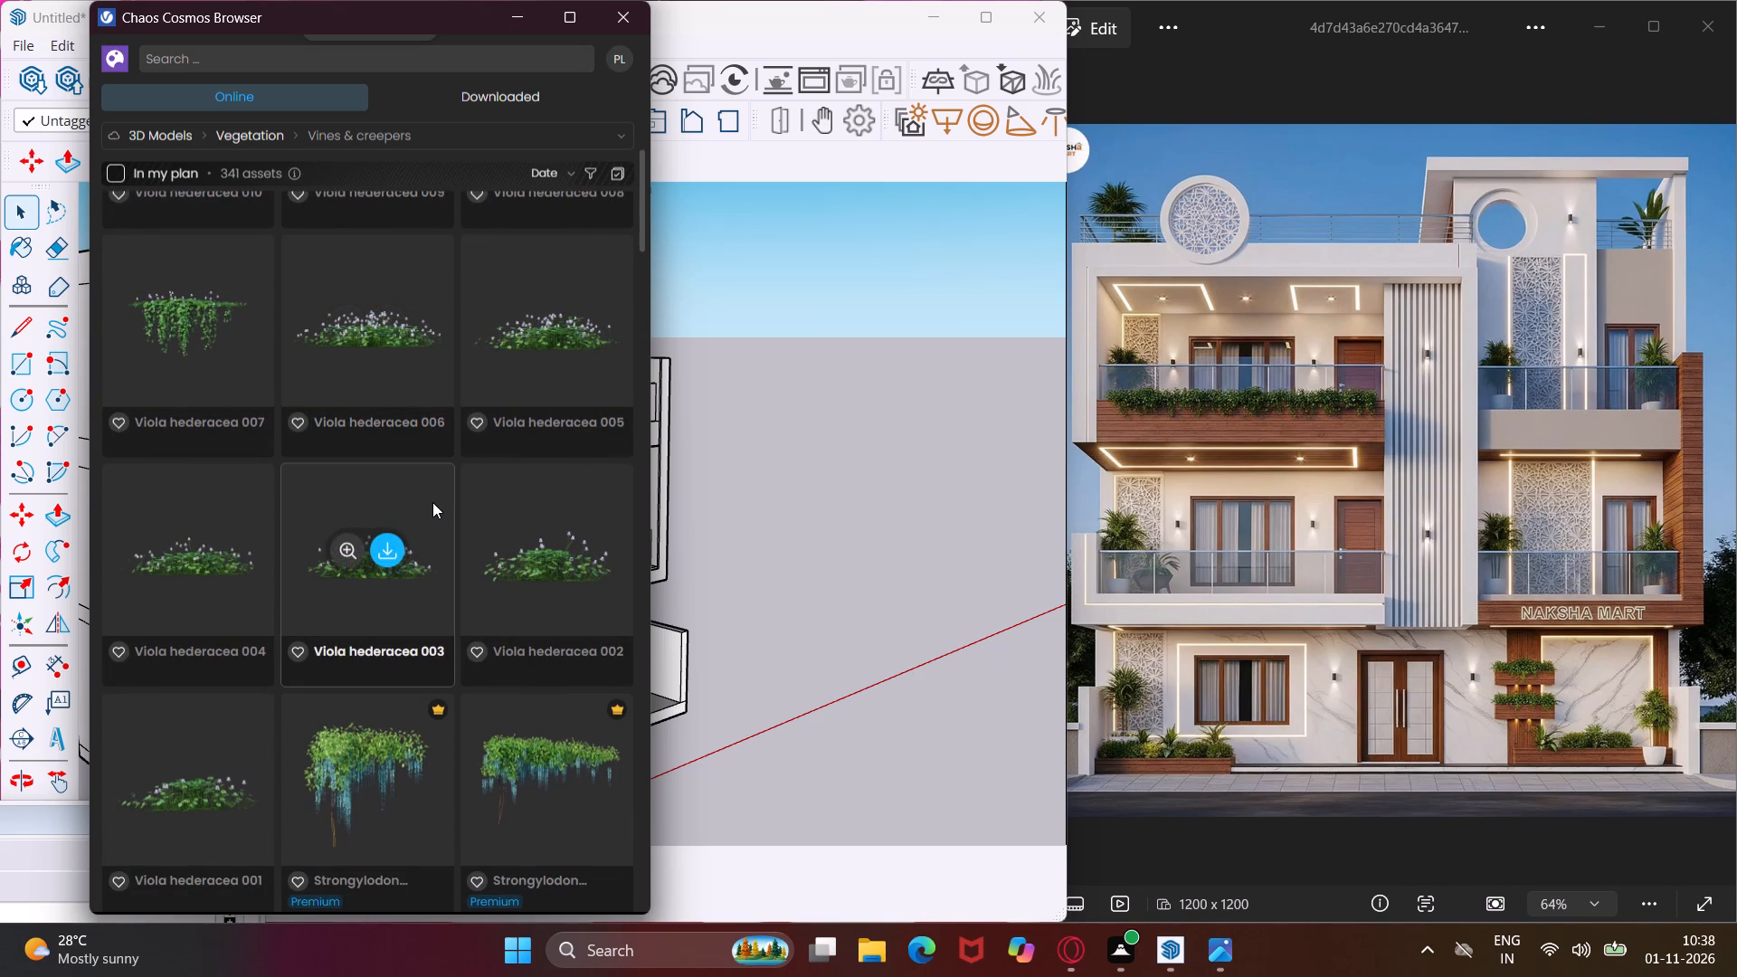
pyautogui.click(208, 540)
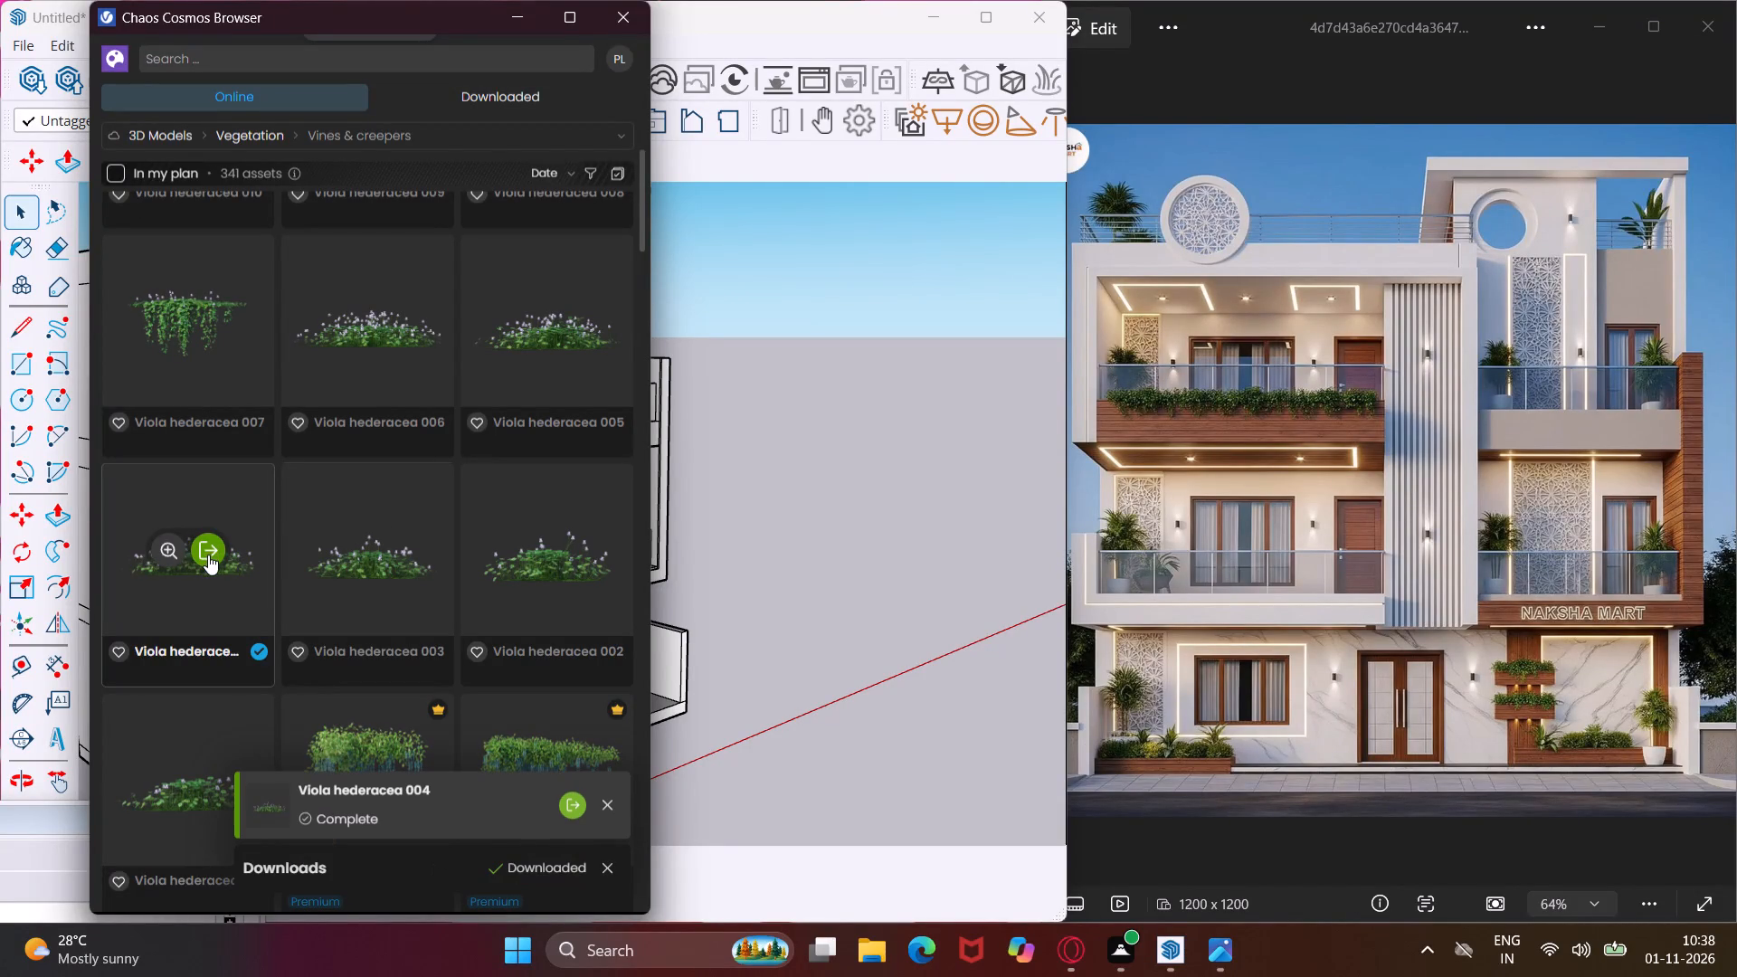
# Import Viola hederacea 004 and place one plant on each of the two small wall planters beside the entrance door.
pyautogui.click(204, 543)
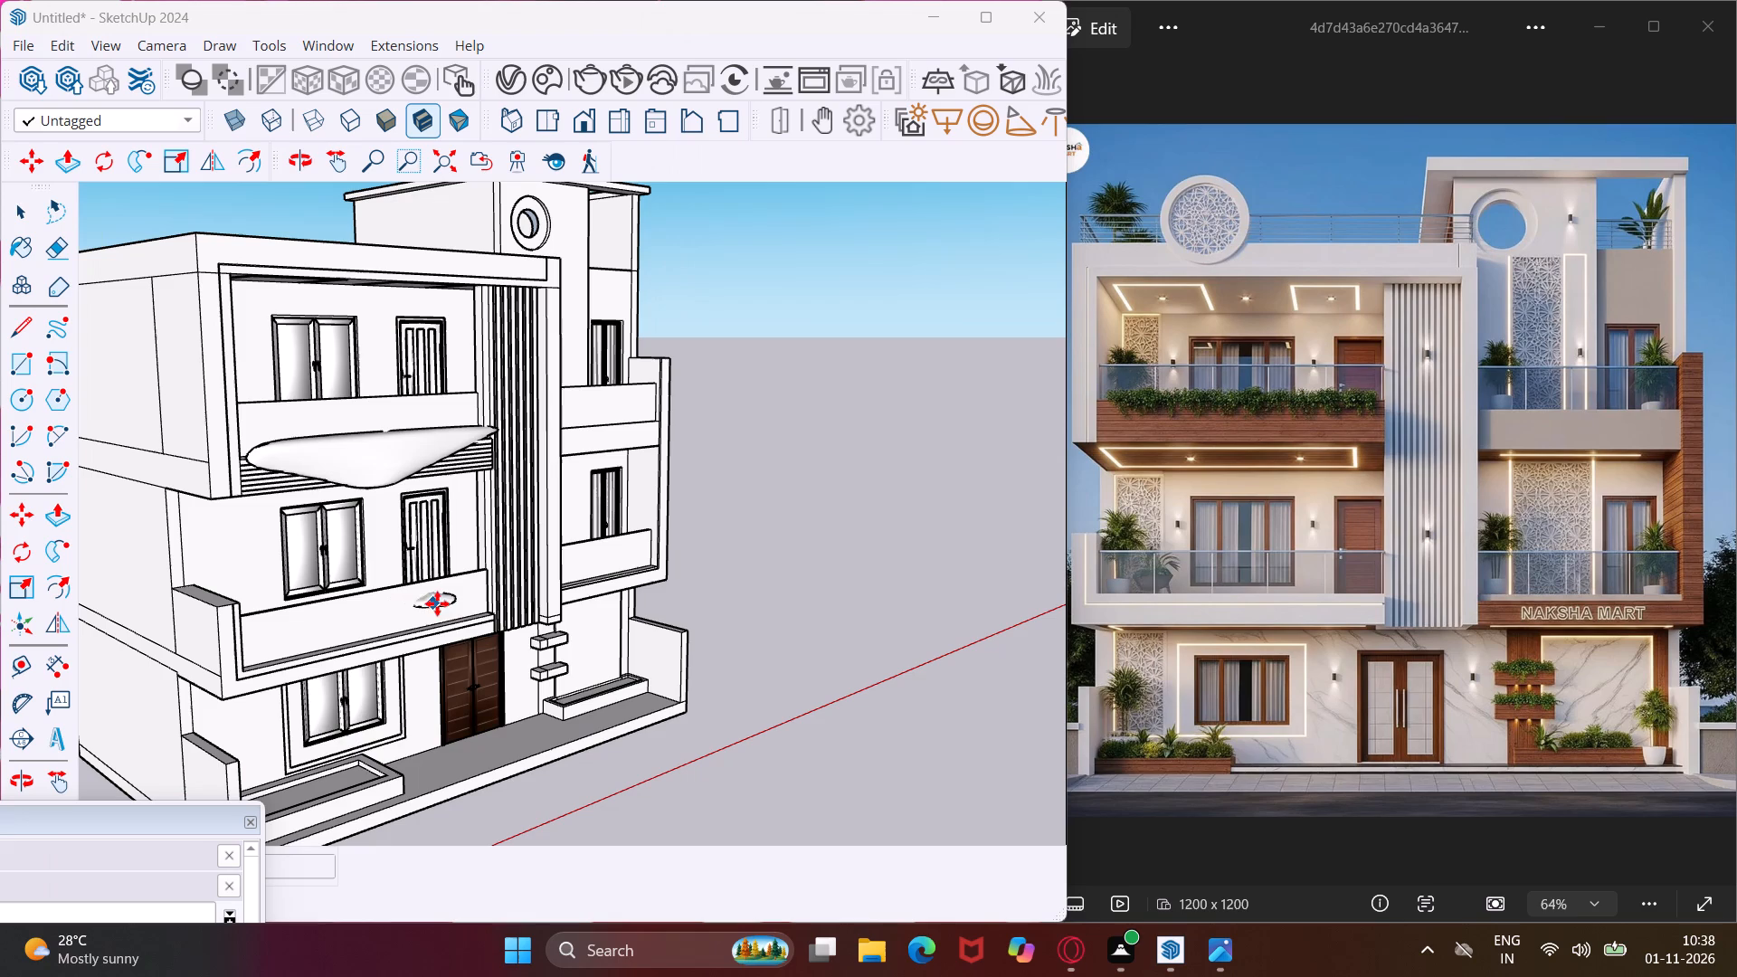
pyautogui.scroll(10, 567, 653)
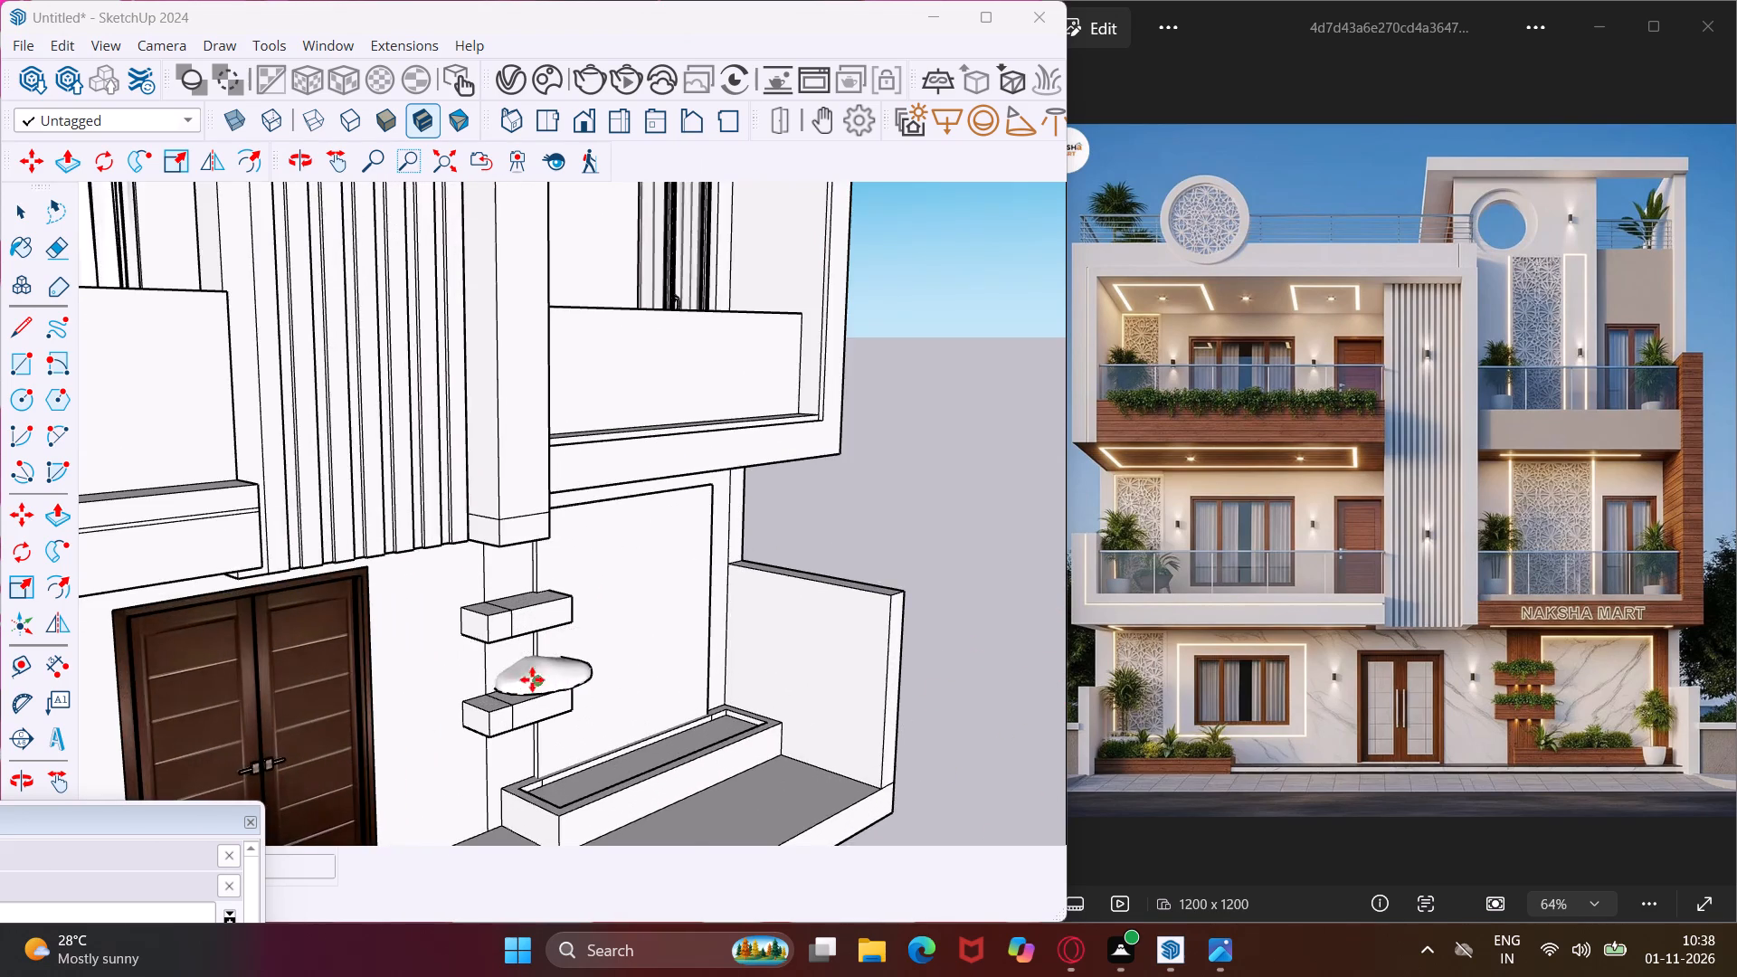
pyautogui.scroll(8, 522, 695)
pyautogui.click(515, 701)
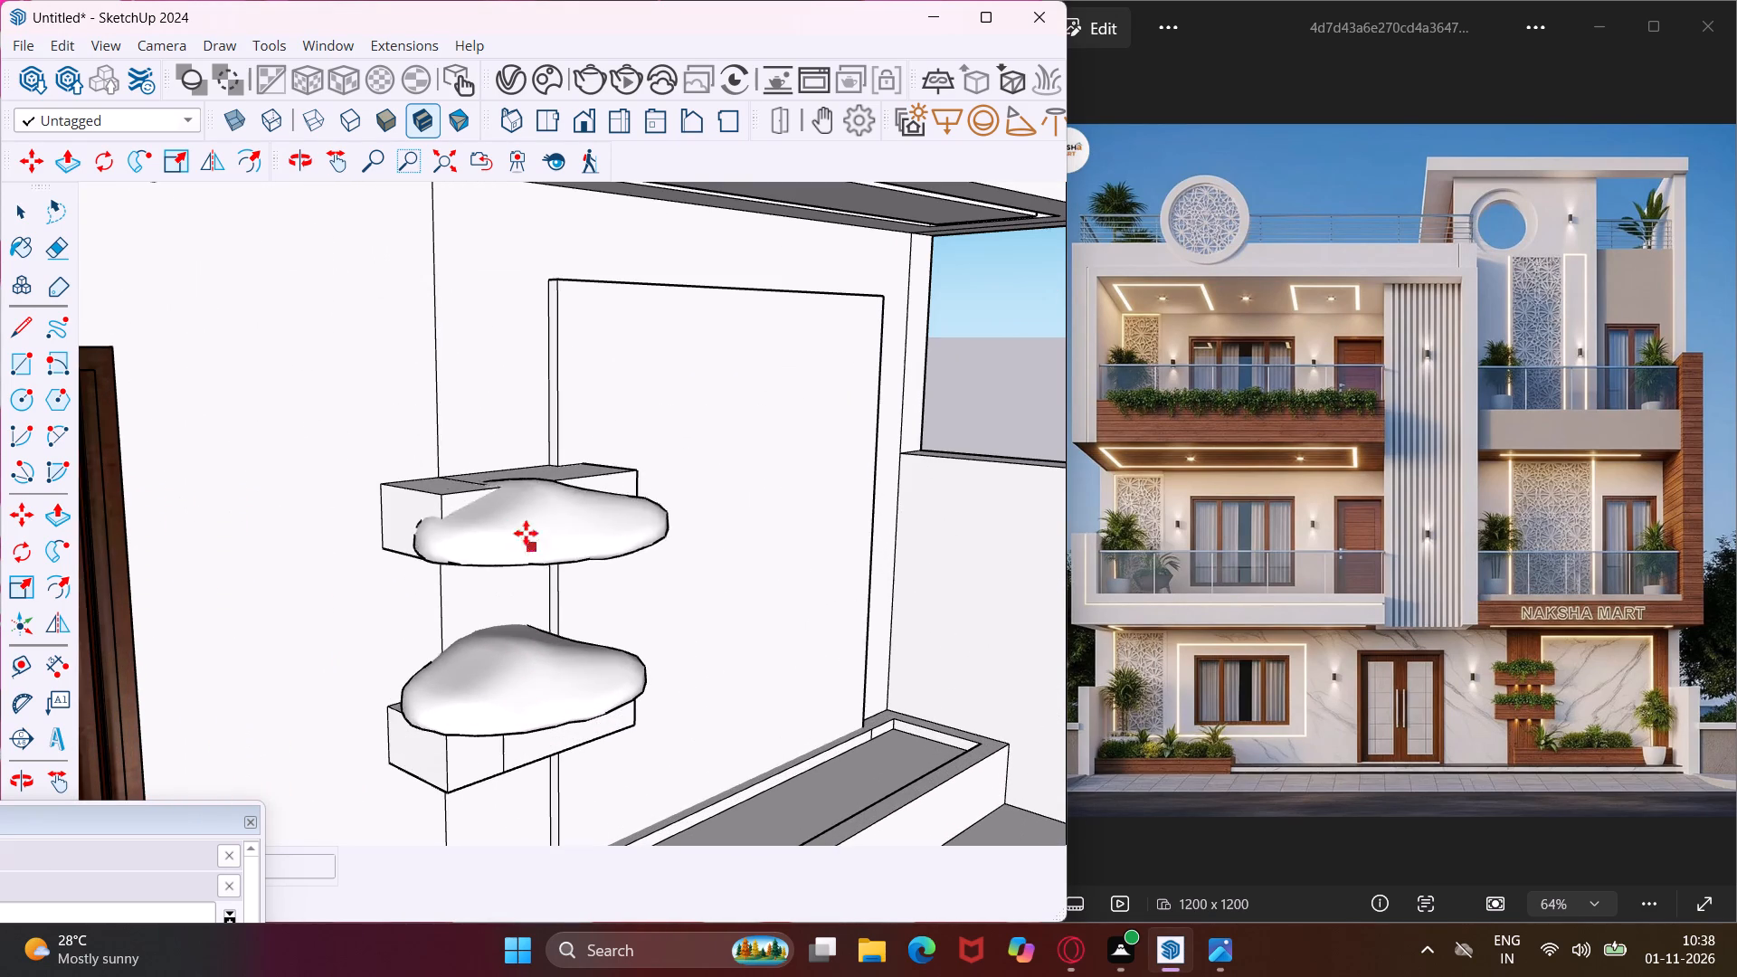
pyautogui.click(507, 488)
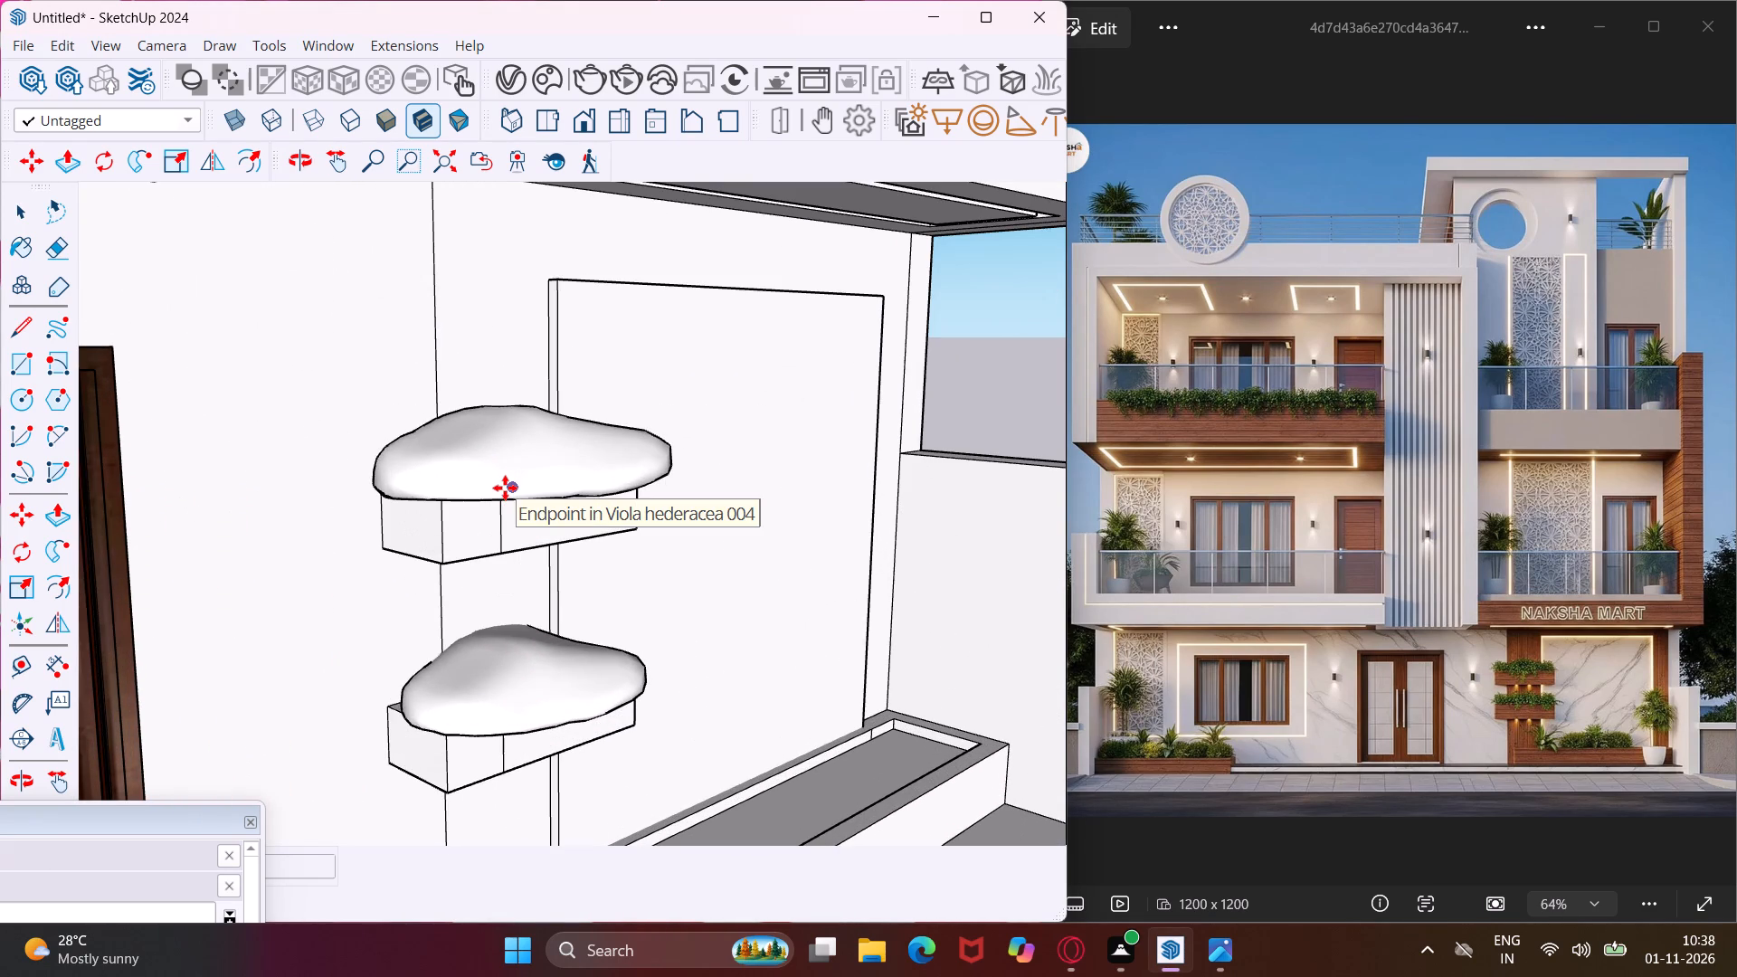
pyautogui.press('Escape')
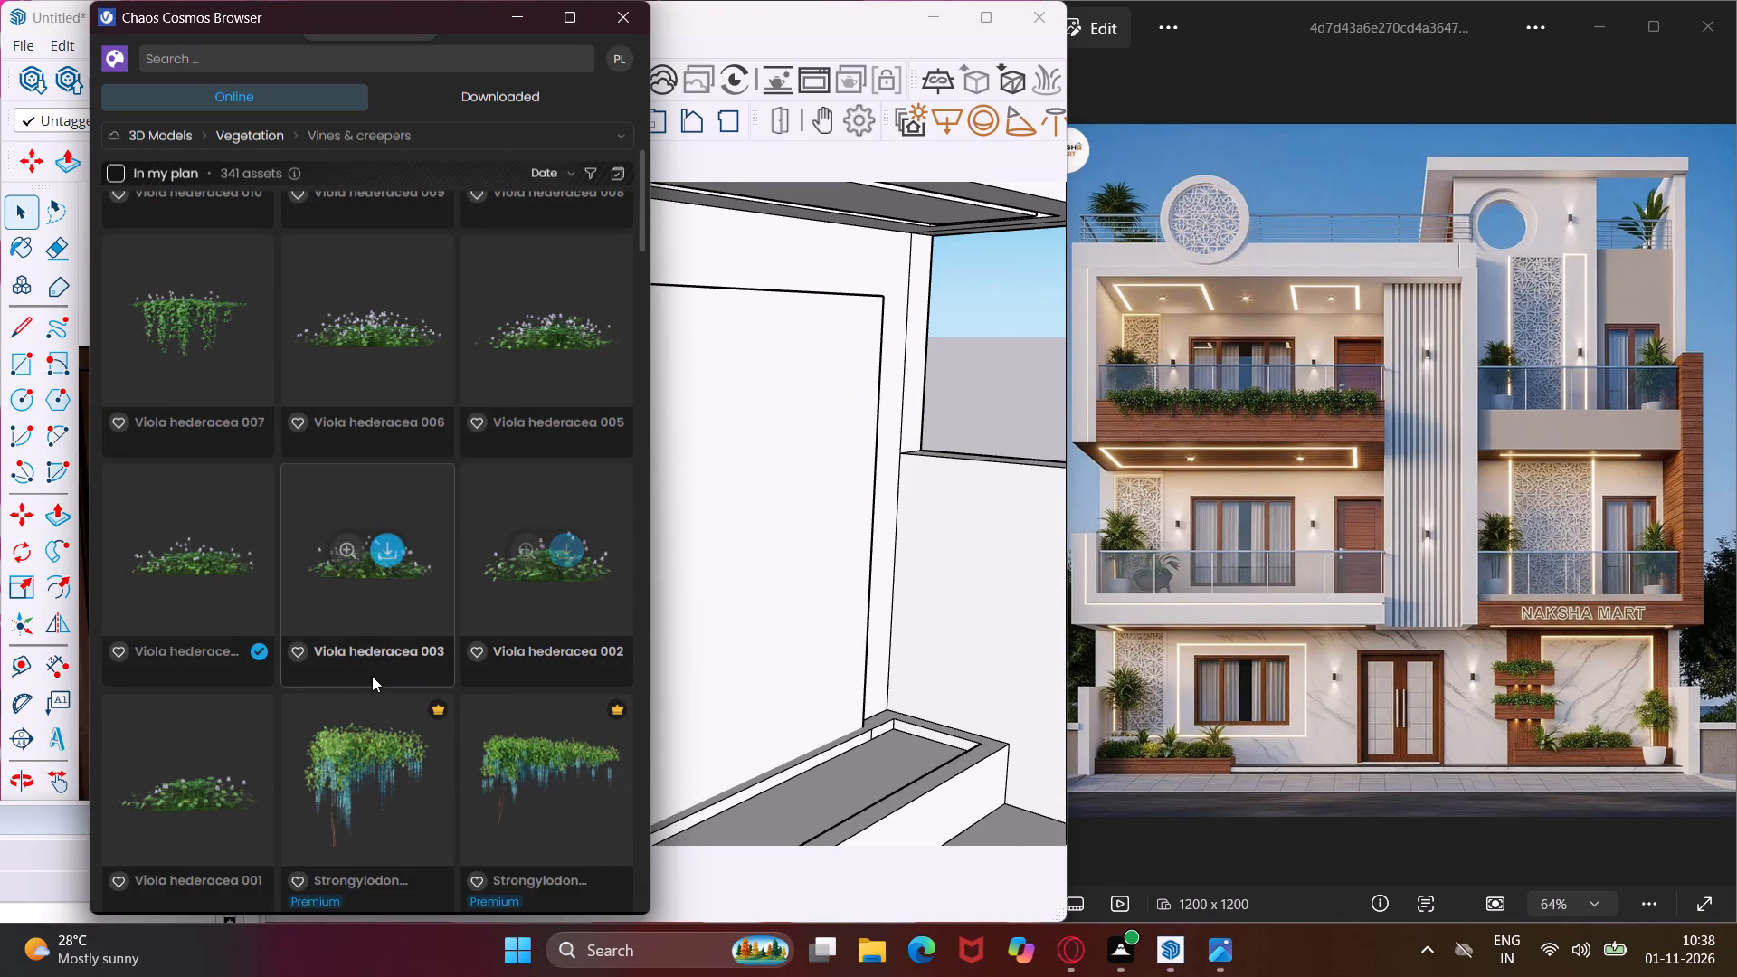
# Browse the Potted plants category of Vegetation for a plant that suits the pot beside the entrance-side planter in the reference.
pyautogui.click(388, 143)
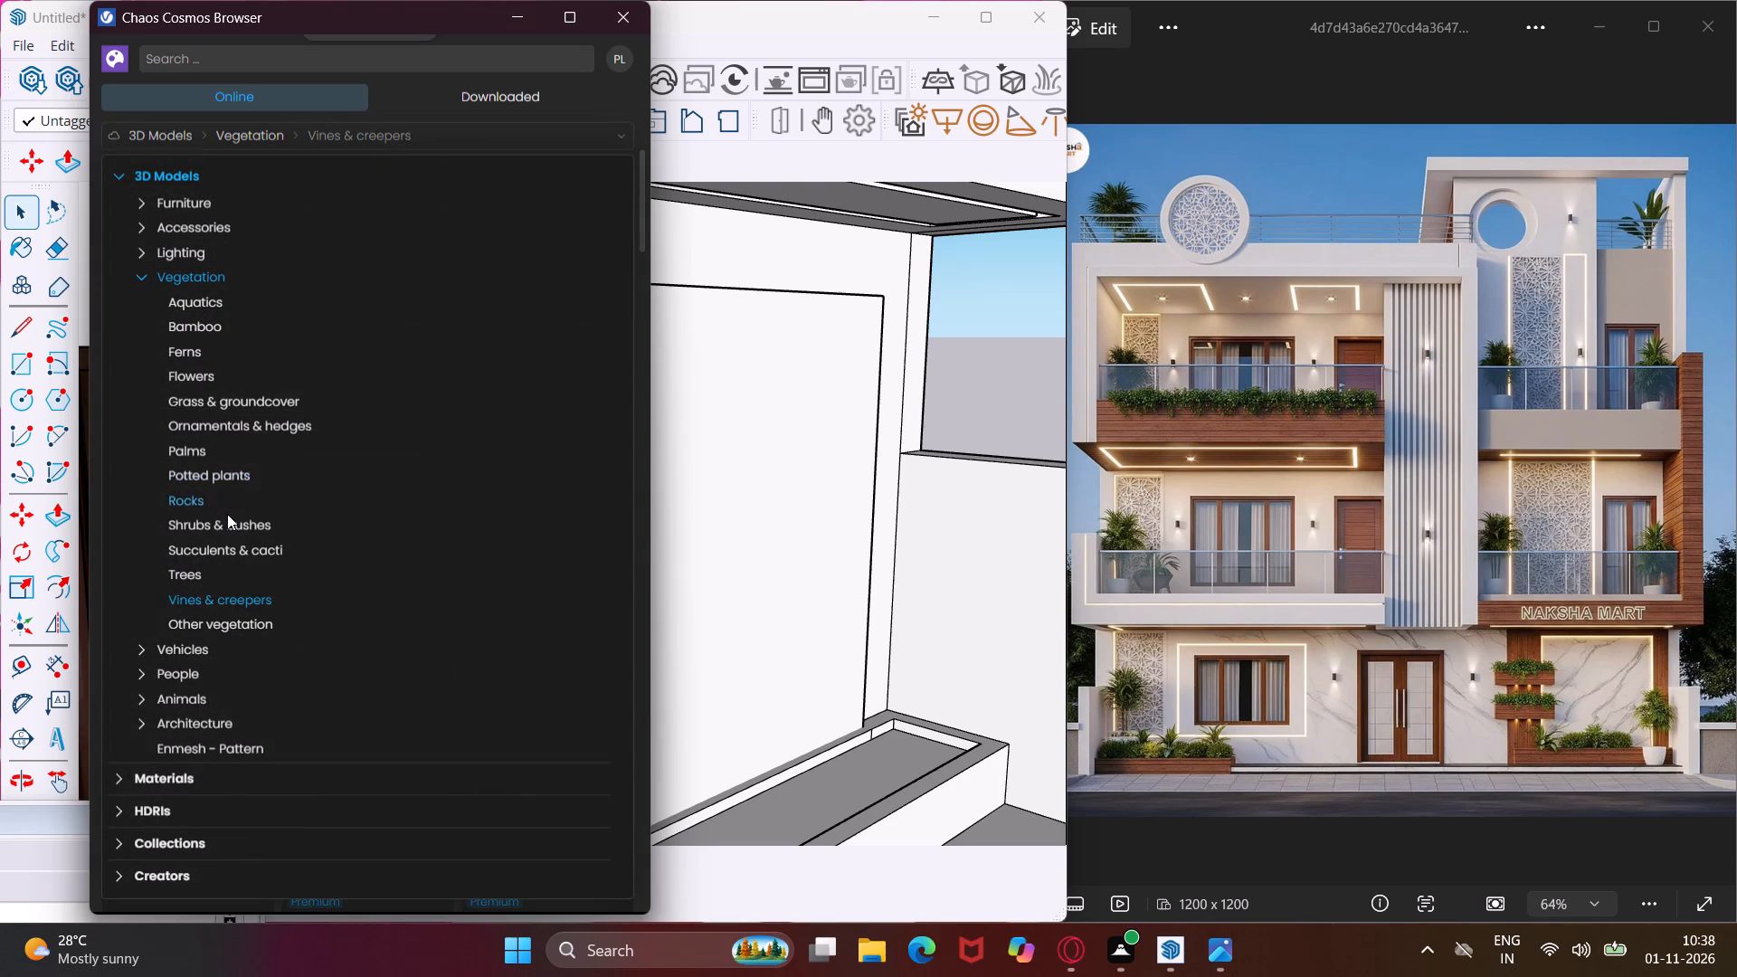
pyautogui.click(224, 473)
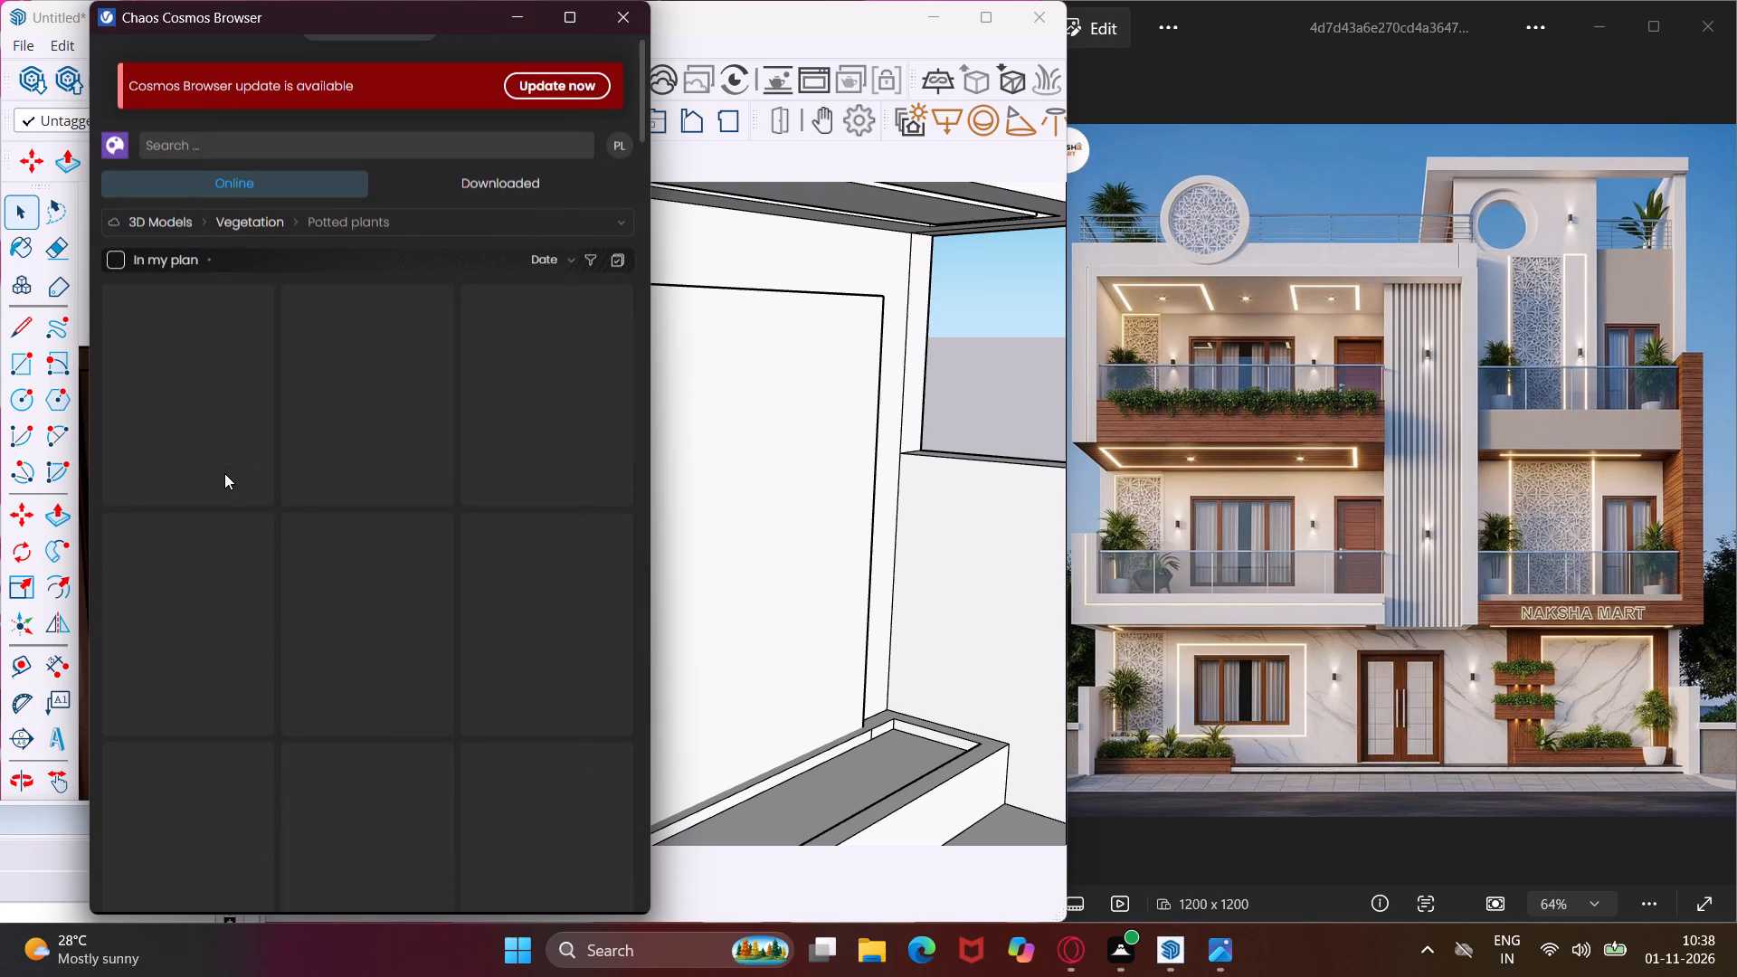
pyautogui.scroll(-2, 313, 672)
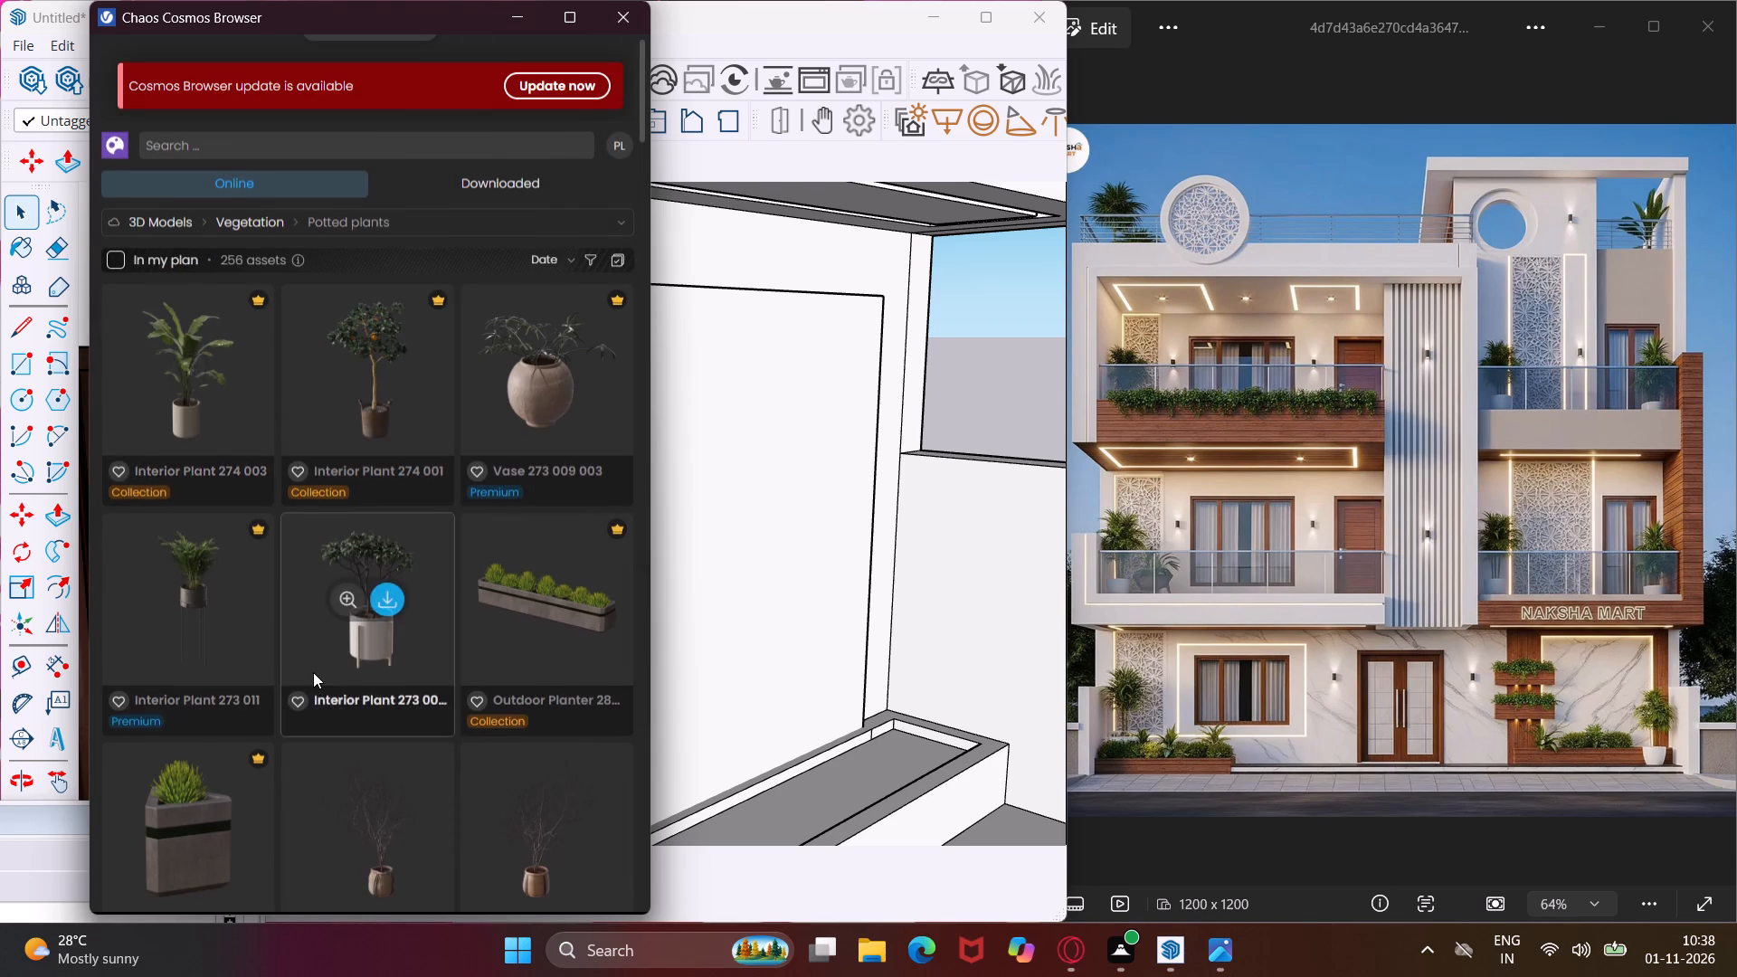
pyautogui.scroll(-7, 313, 672)
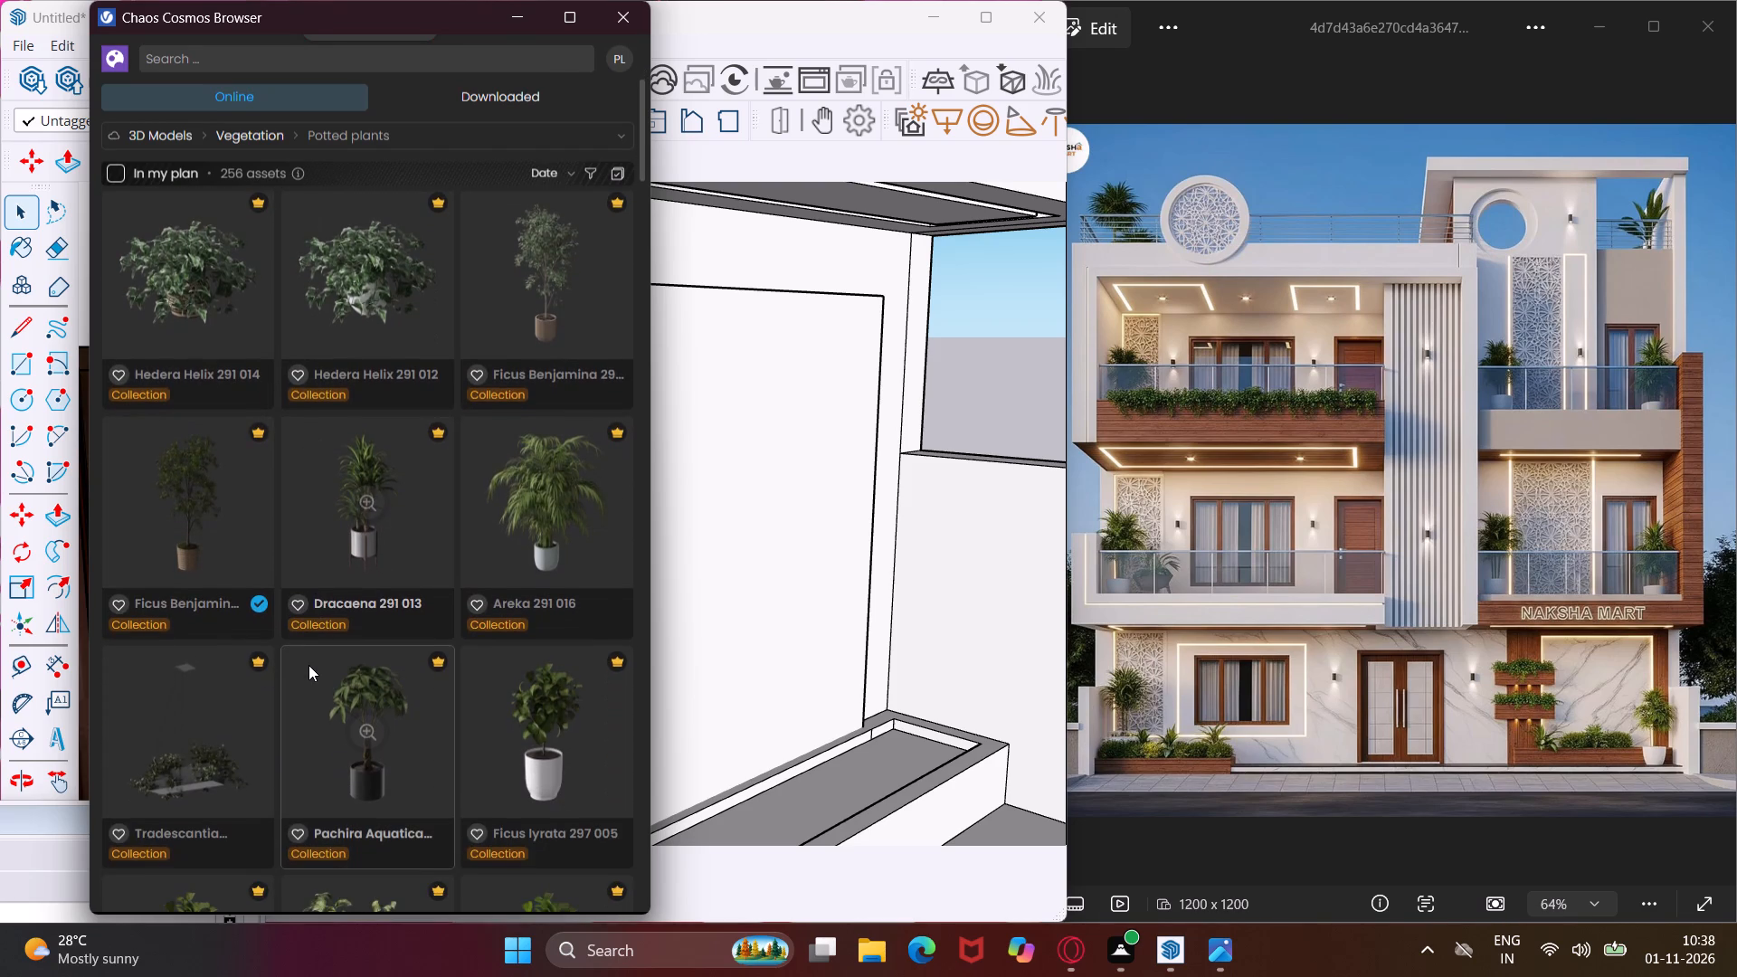
pyautogui.scroll(-7, 308, 665)
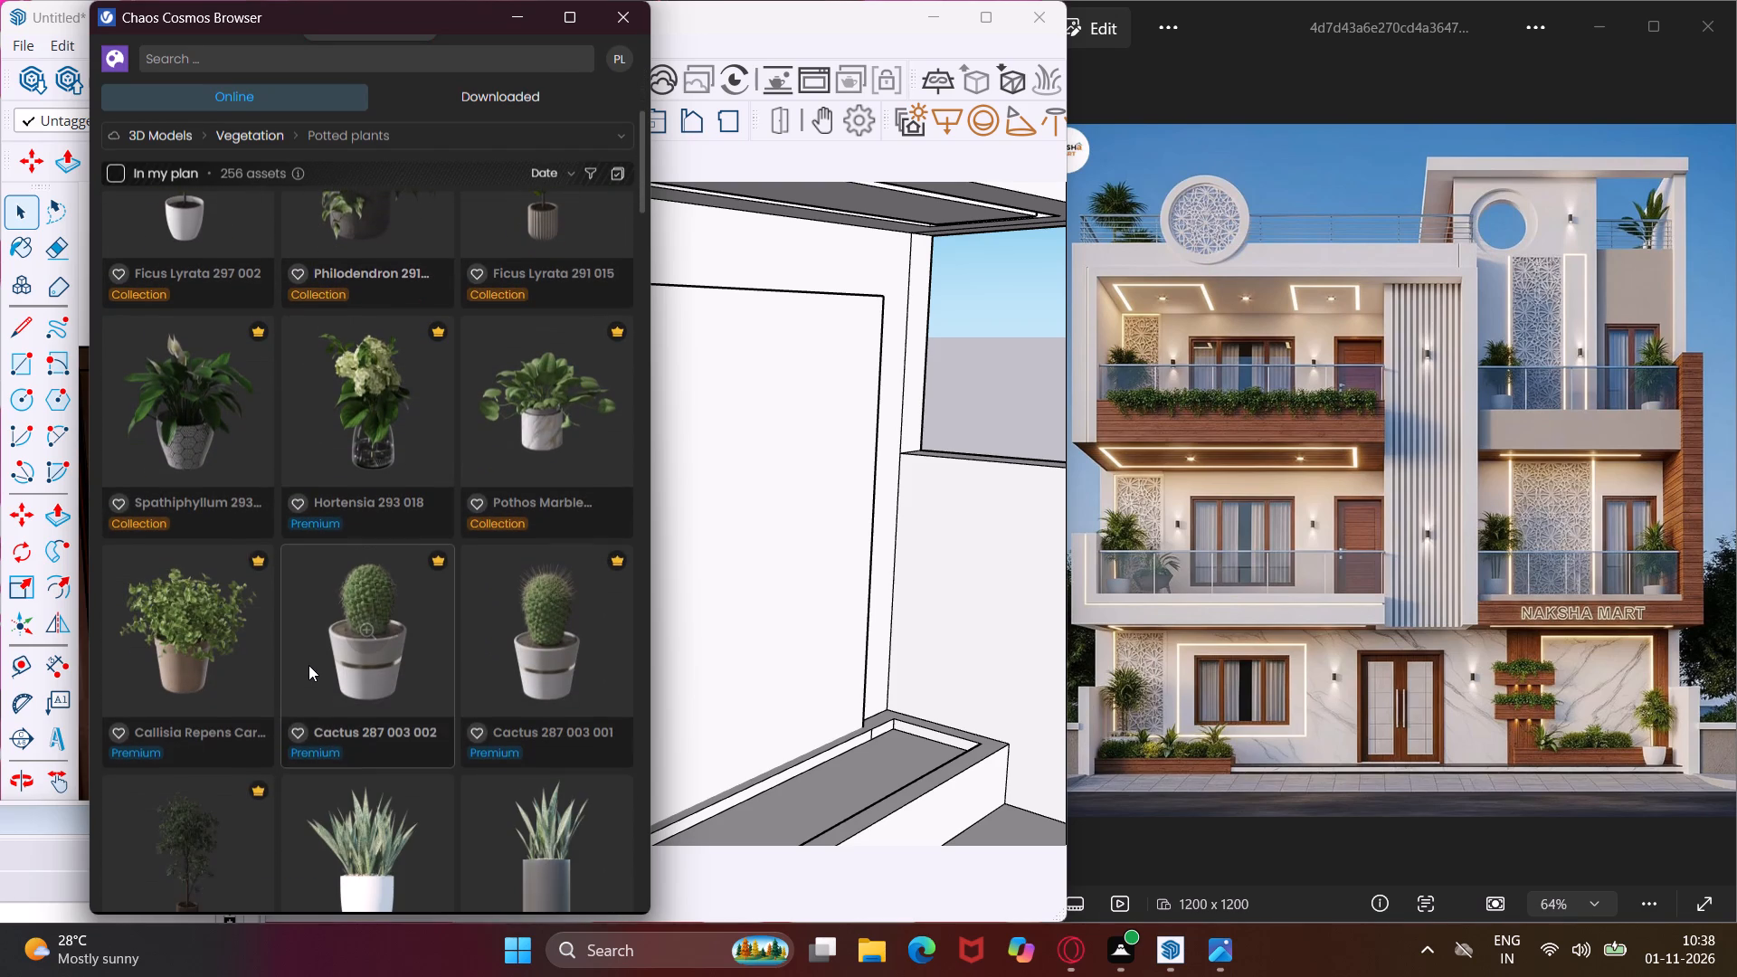
pyautogui.scroll(-5, 308, 665)
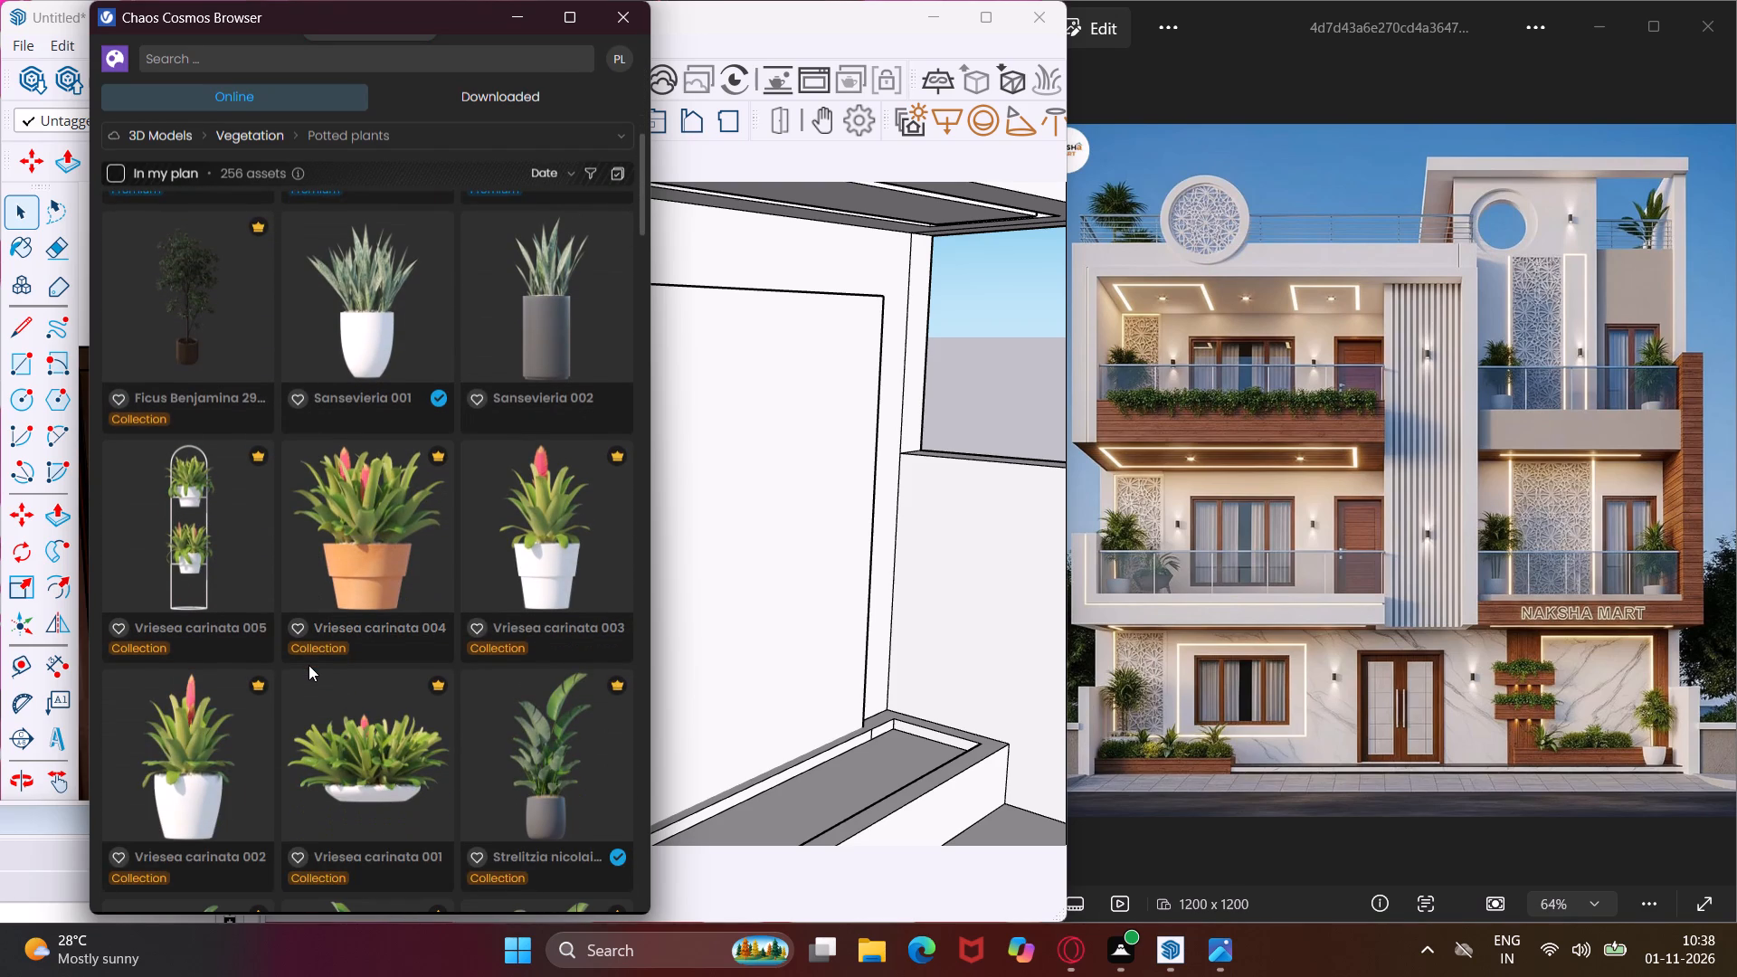
pyautogui.scroll(-3, 308, 665)
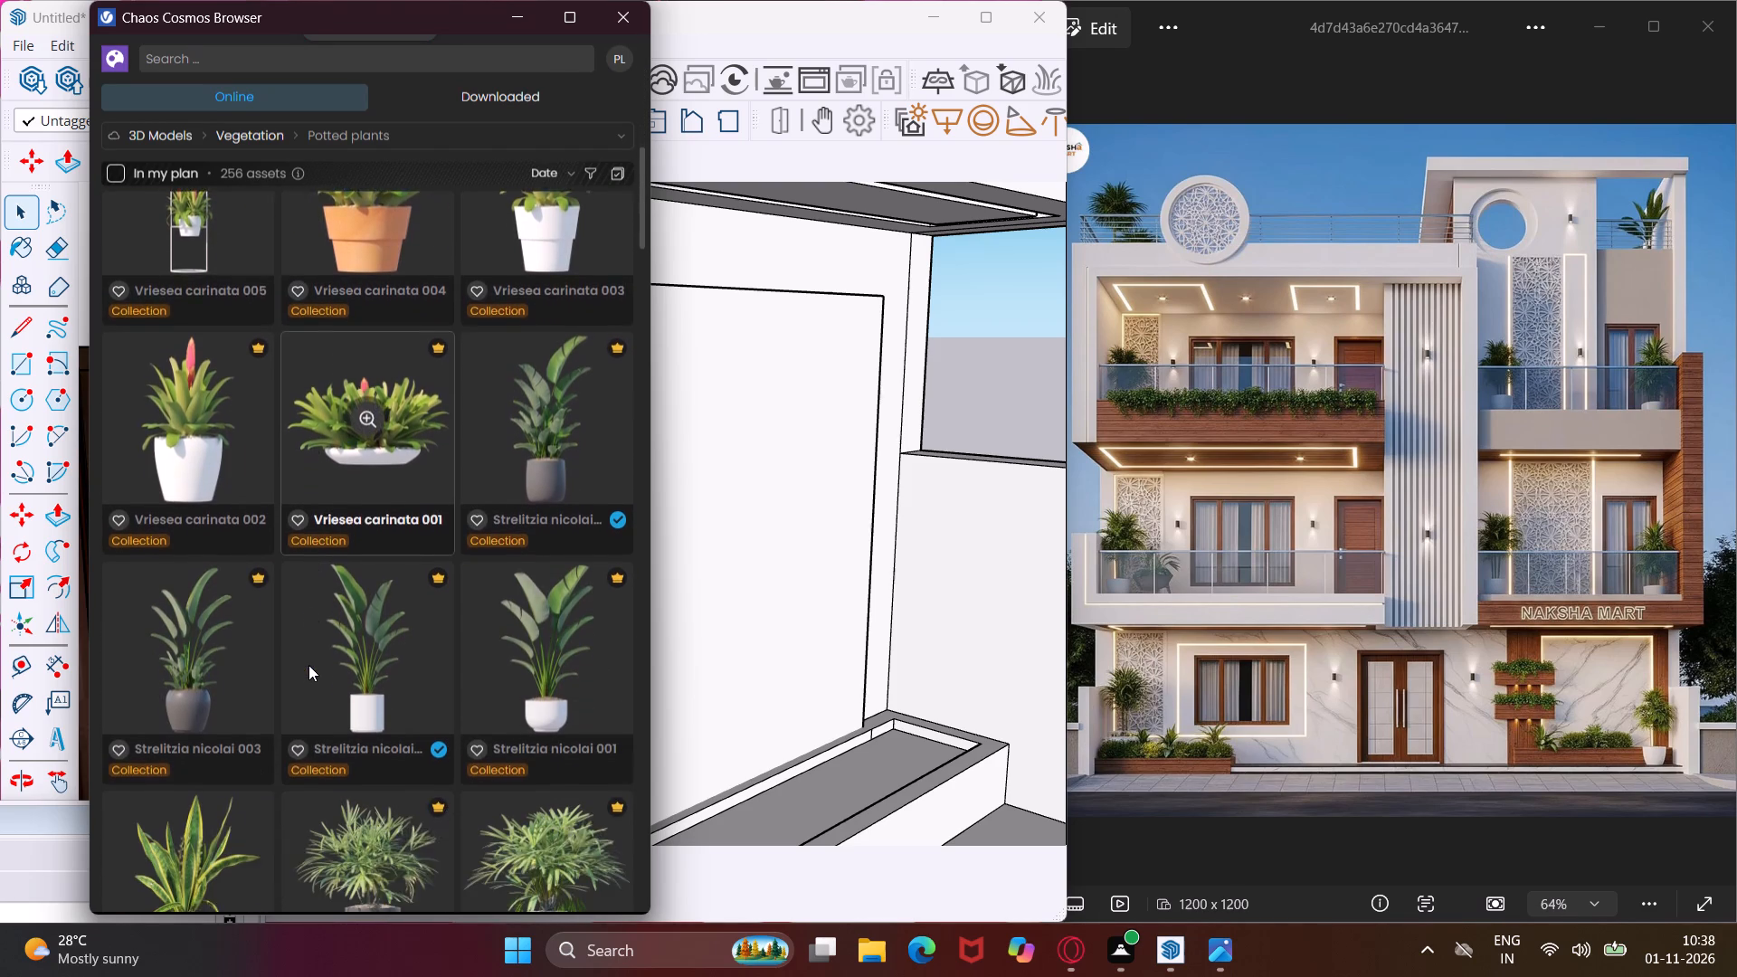
pyautogui.scroll(-7, 308, 665)
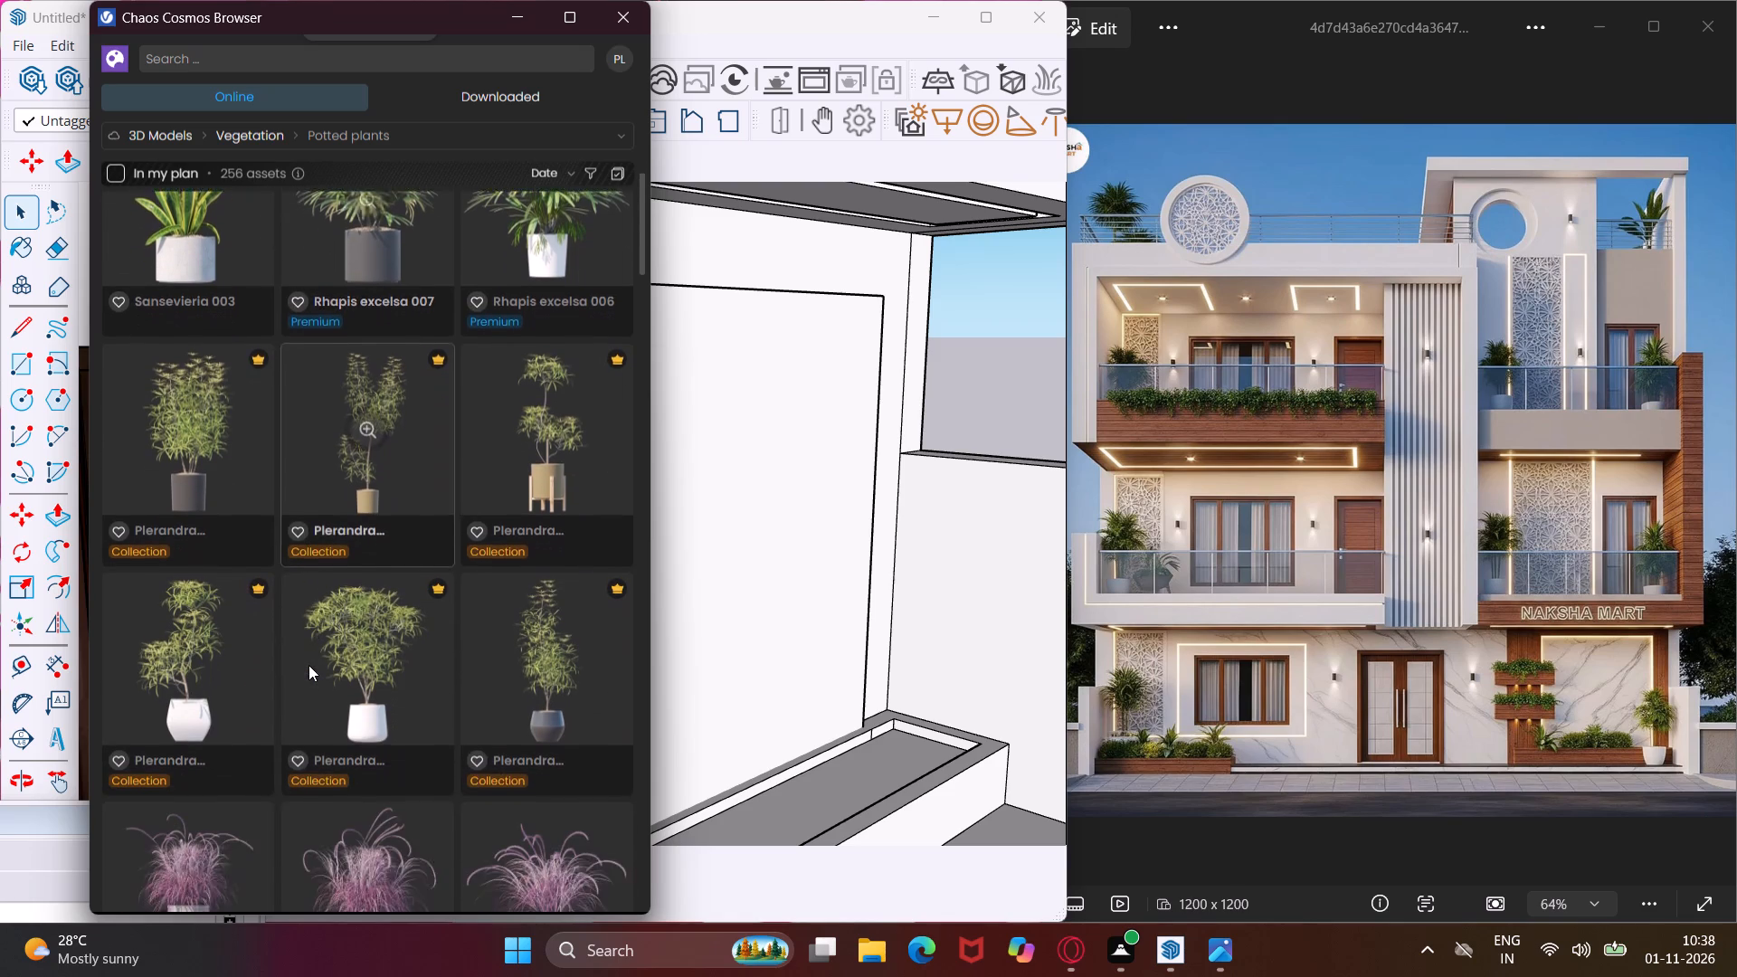
pyautogui.scroll(-13, 308, 665)
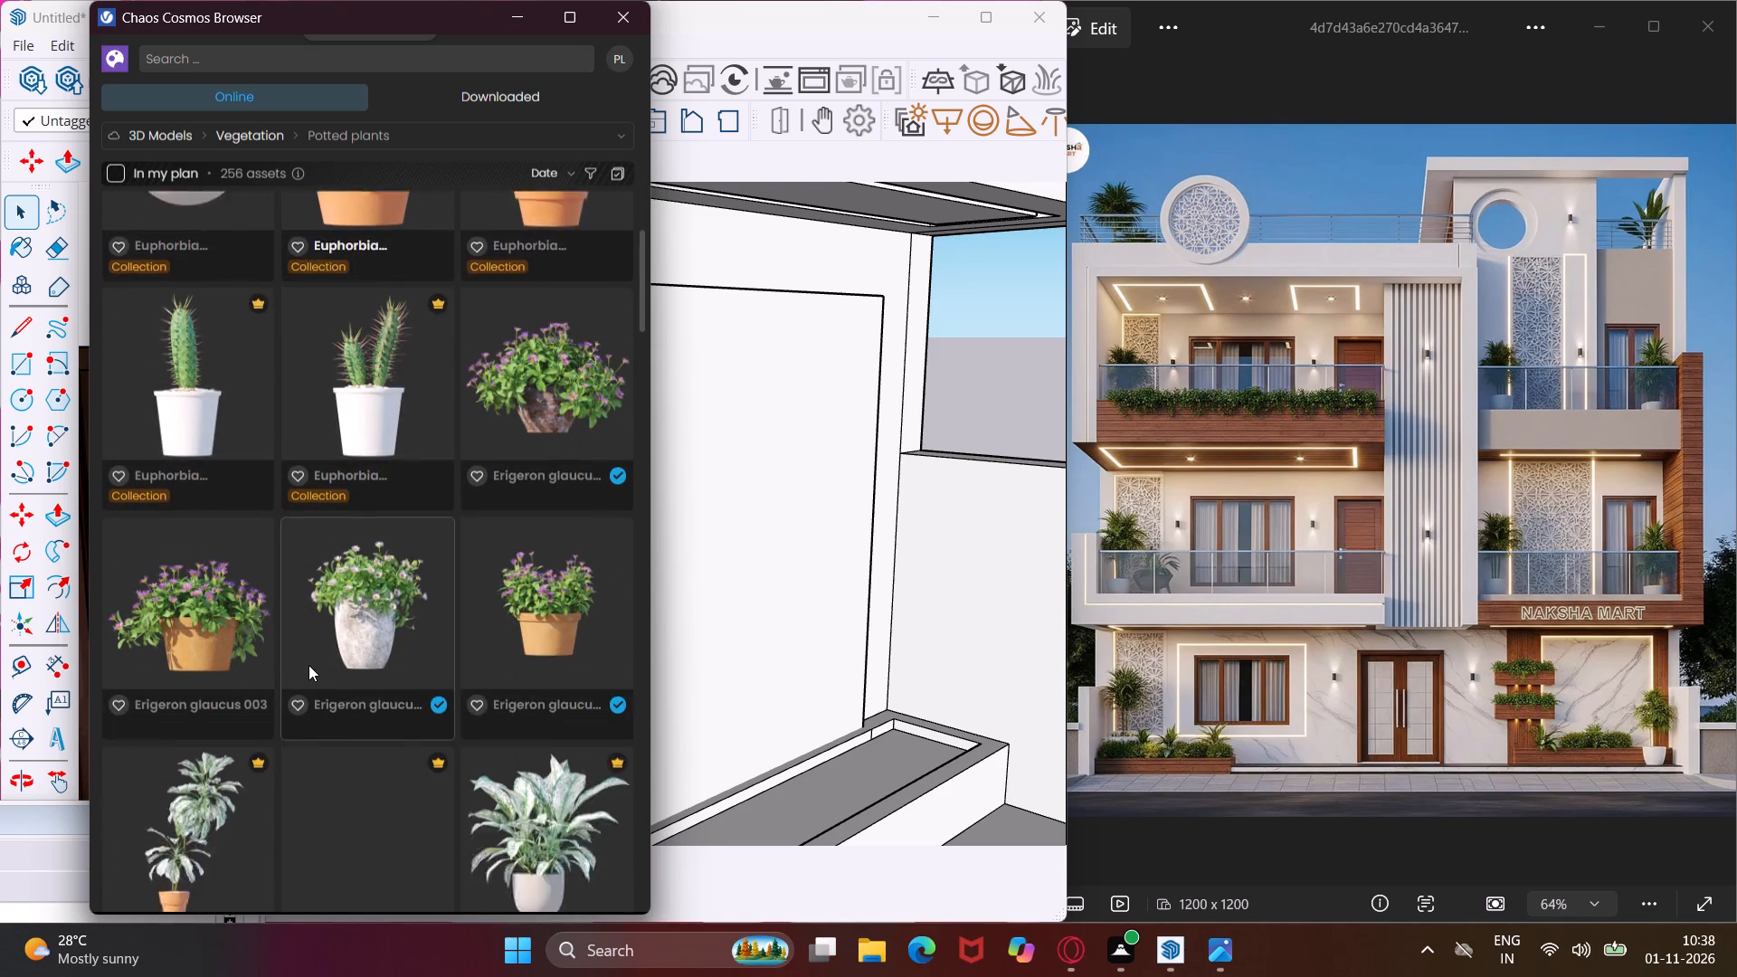
pyautogui.scroll(-7, 308, 665)
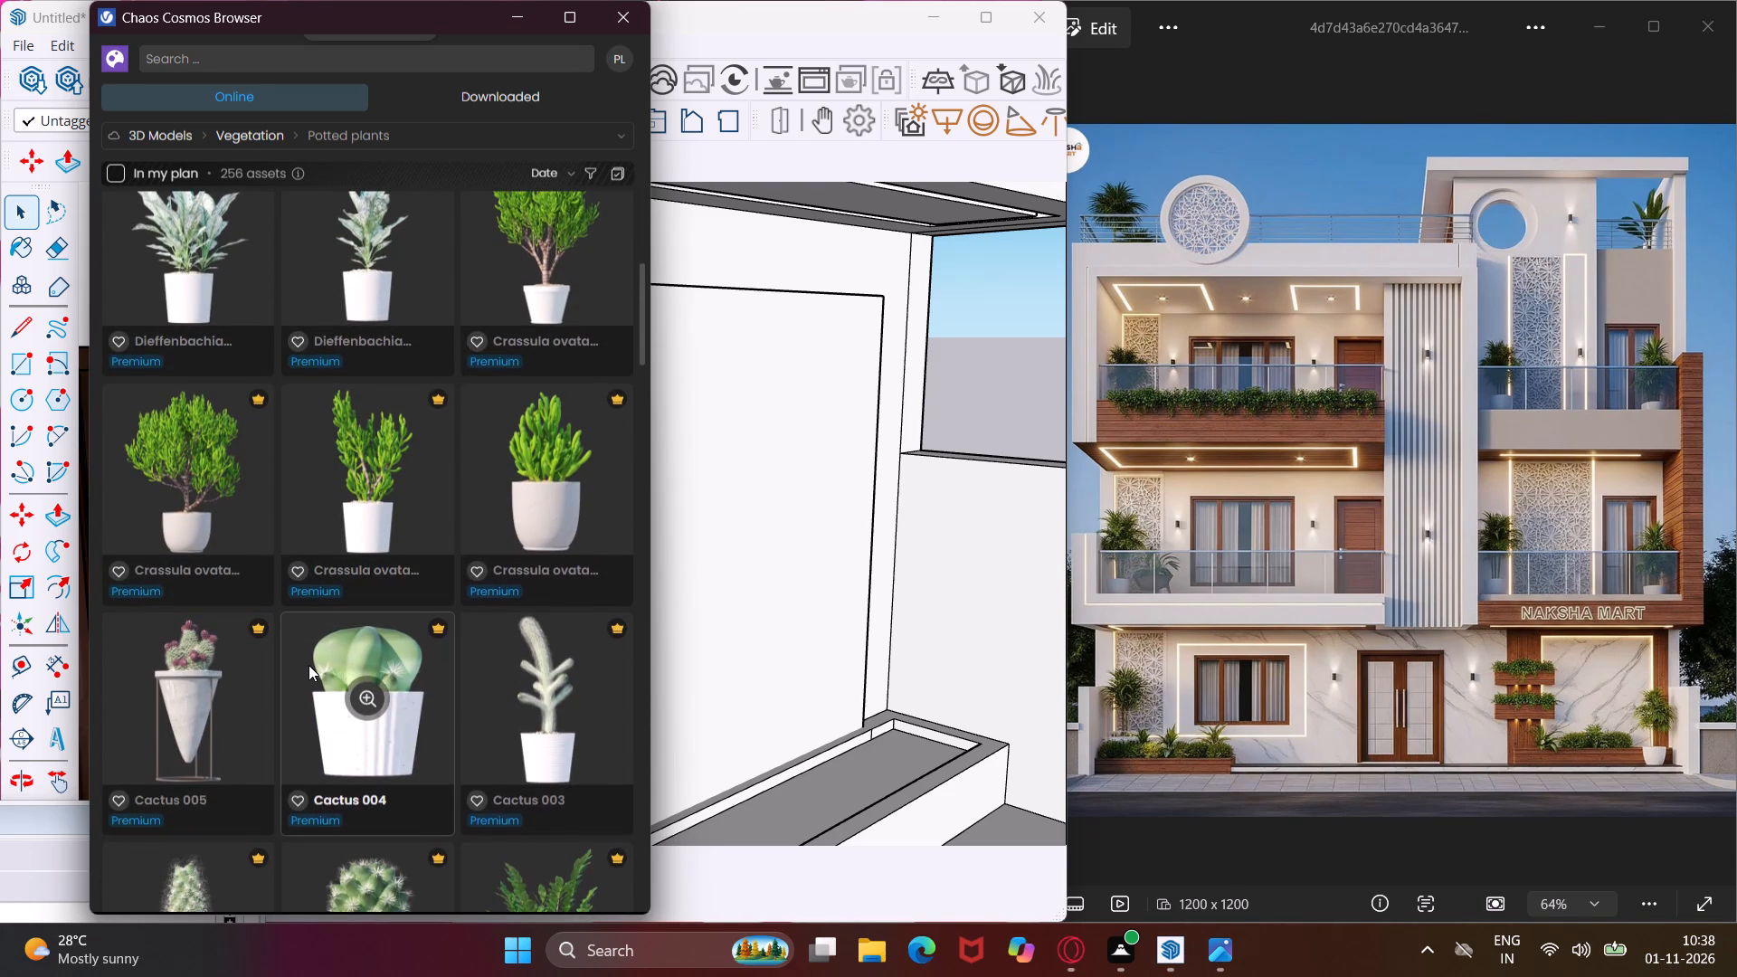
pyautogui.scroll(-6, 308, 665)
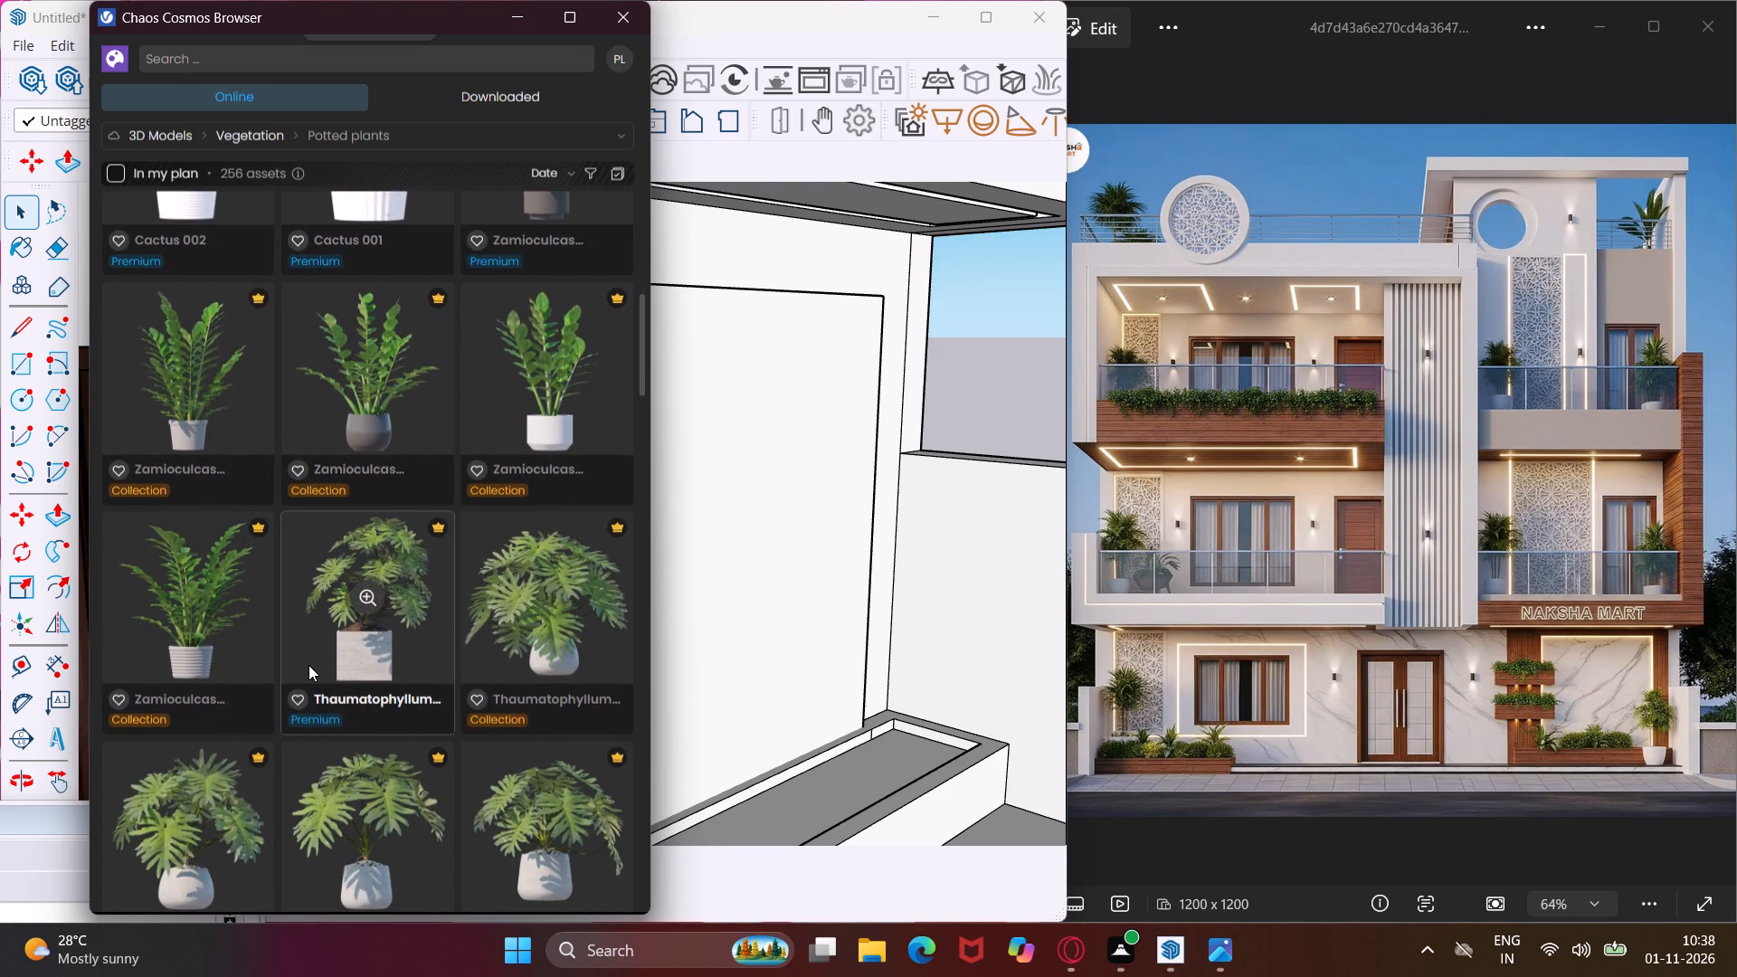
pyautogui.scroll(-3, 308, 665)
pyautogui.scroll(4, 308, 665)
pyautogui.scroll(-2, 308, 665)
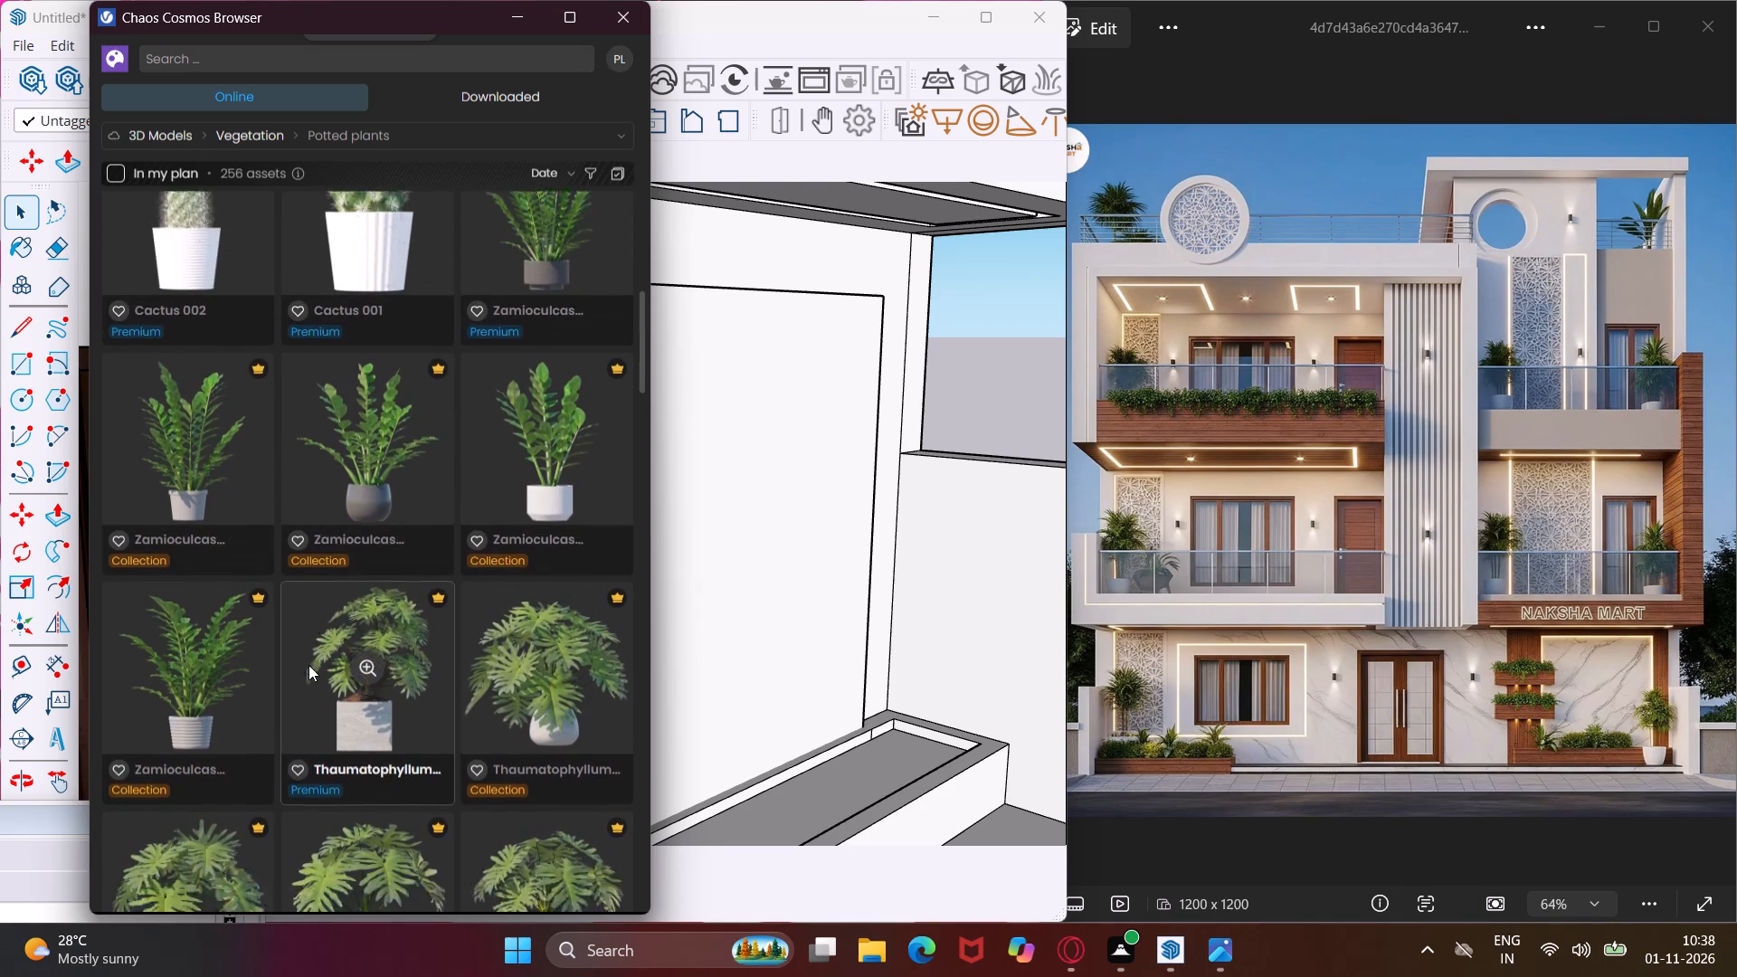
pyautogui.scroll(-9, 308, 665)
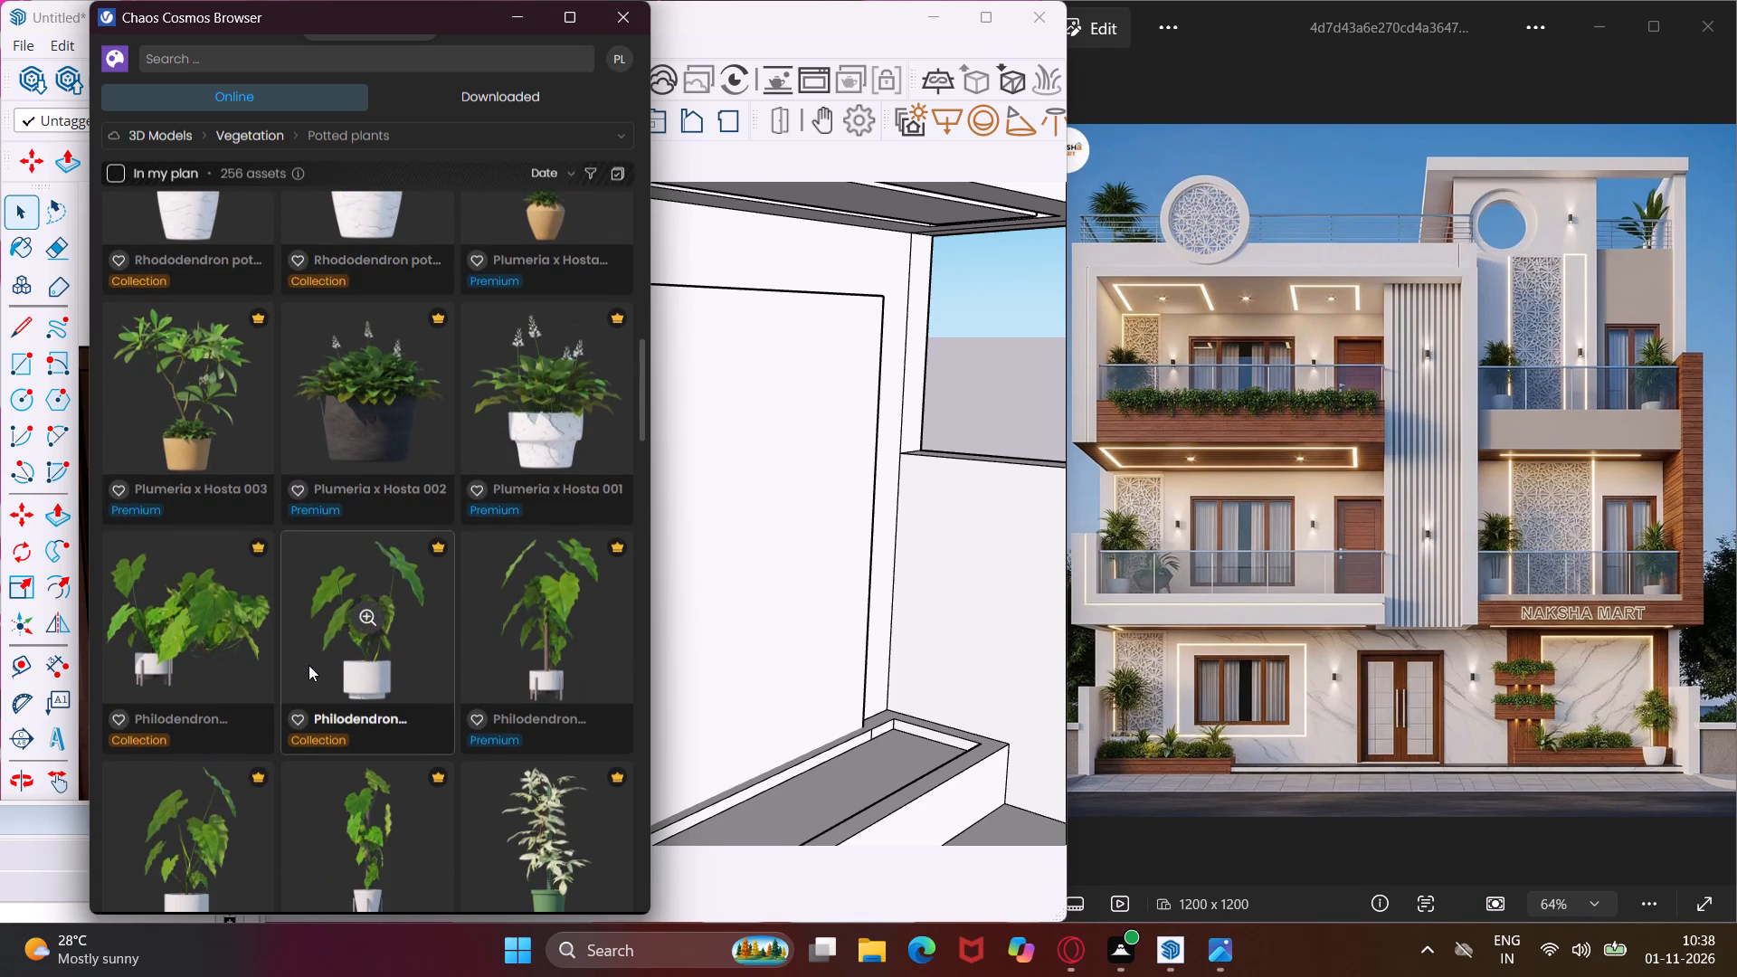
pyautogui.scroll(-12, 308, 665)
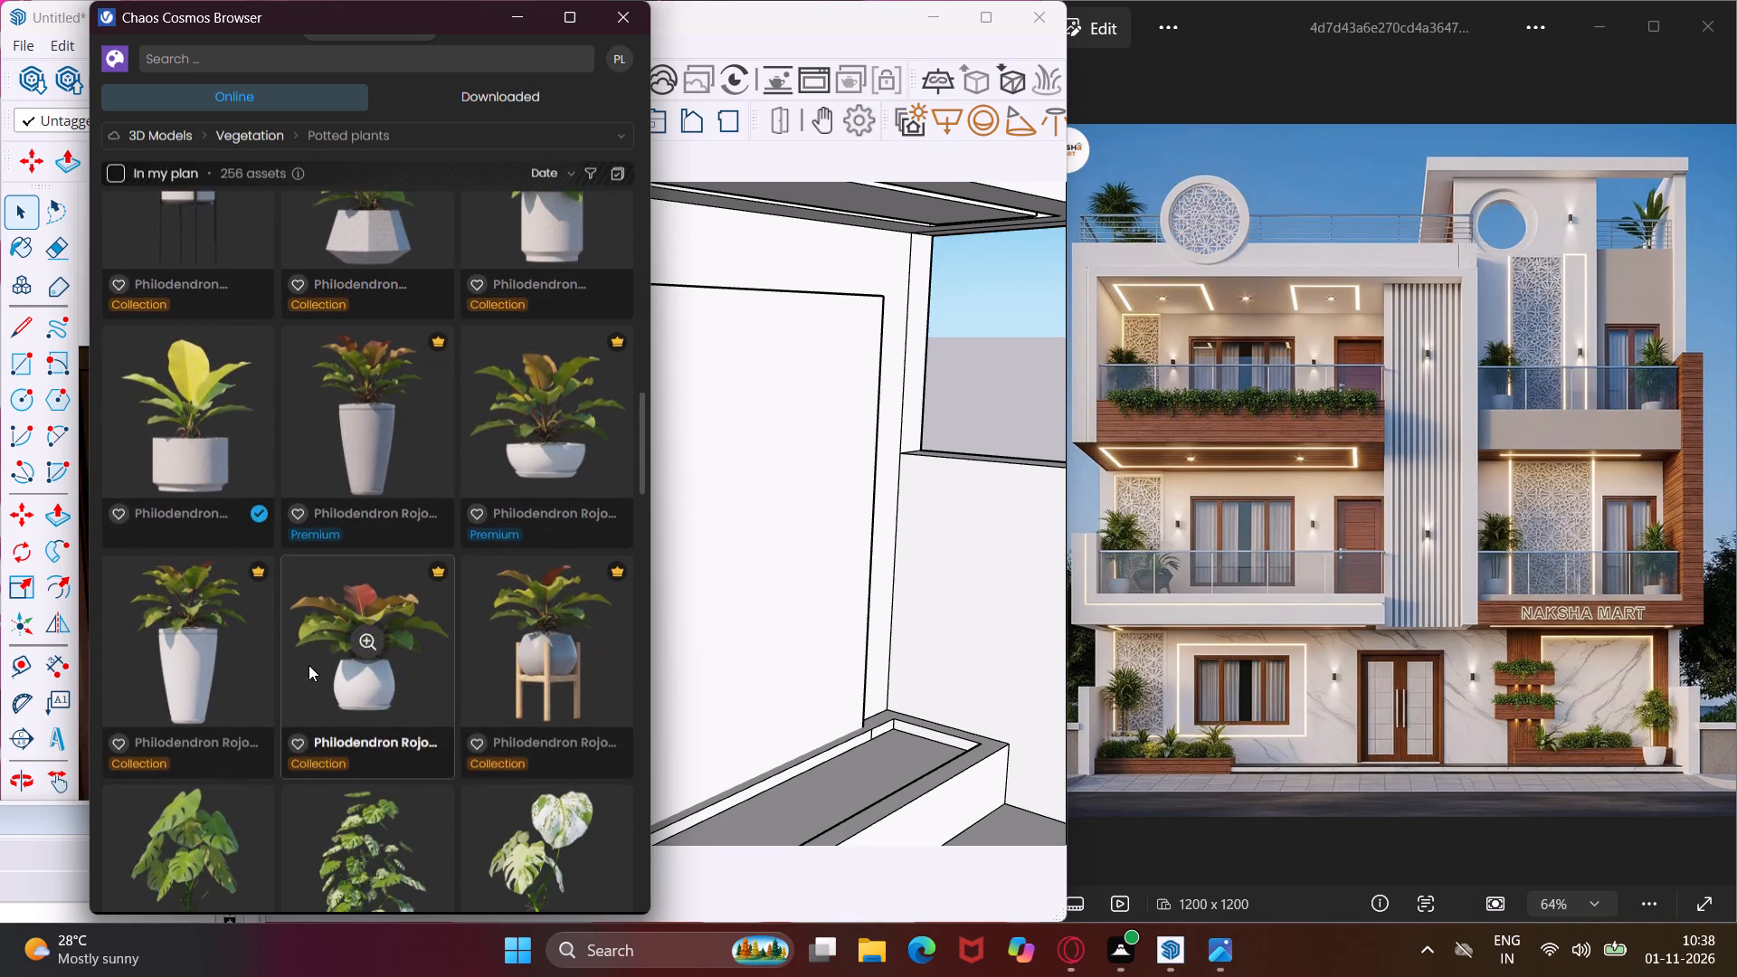
pyautogui.scroll(-11, 308, 665)
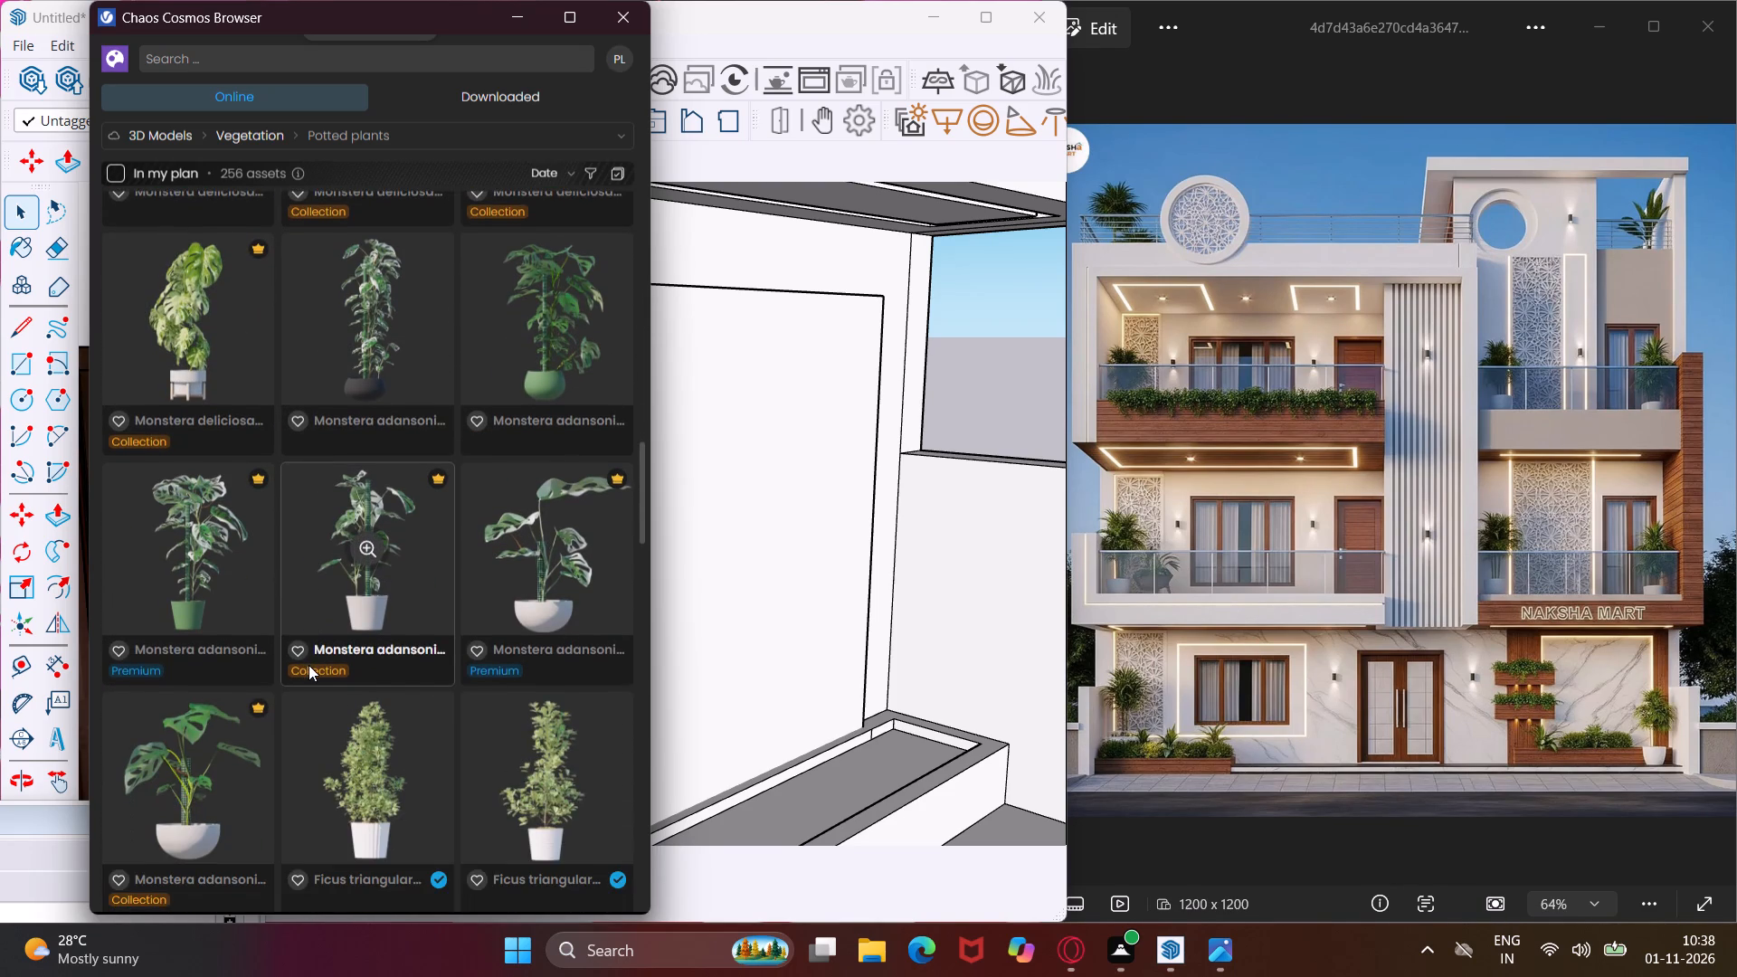
pyautogui.scroll(2, 308, 665)
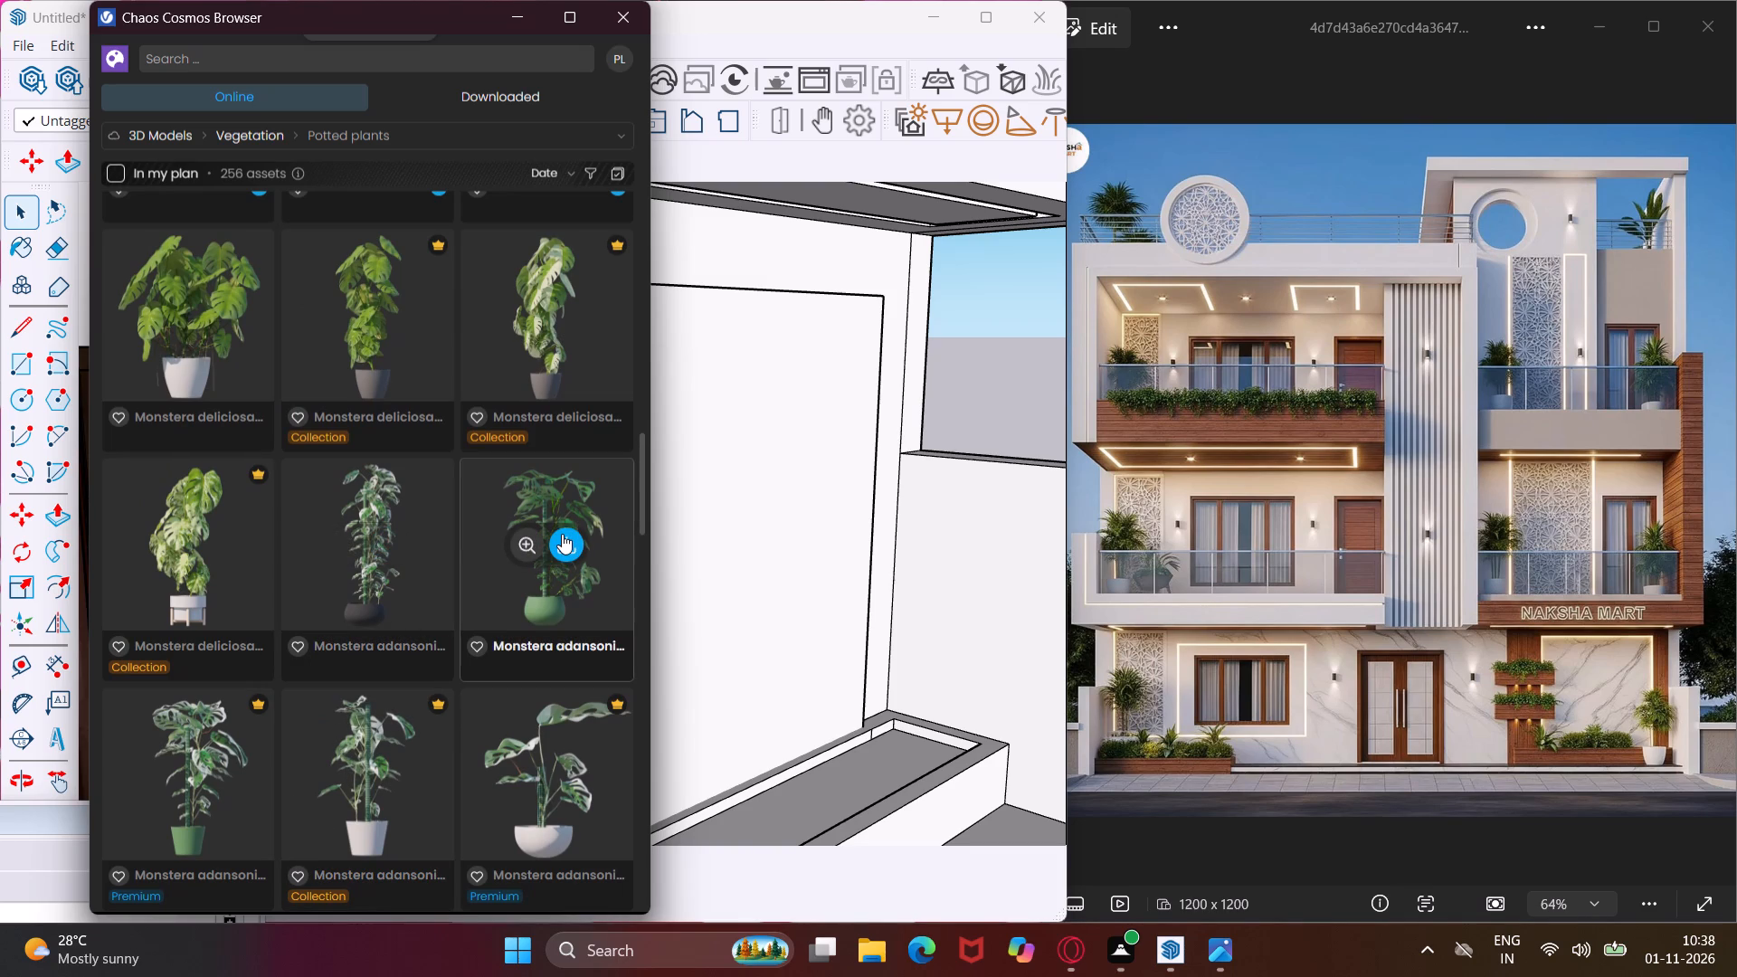
pyautogui.scroll(-1, 408, 659)
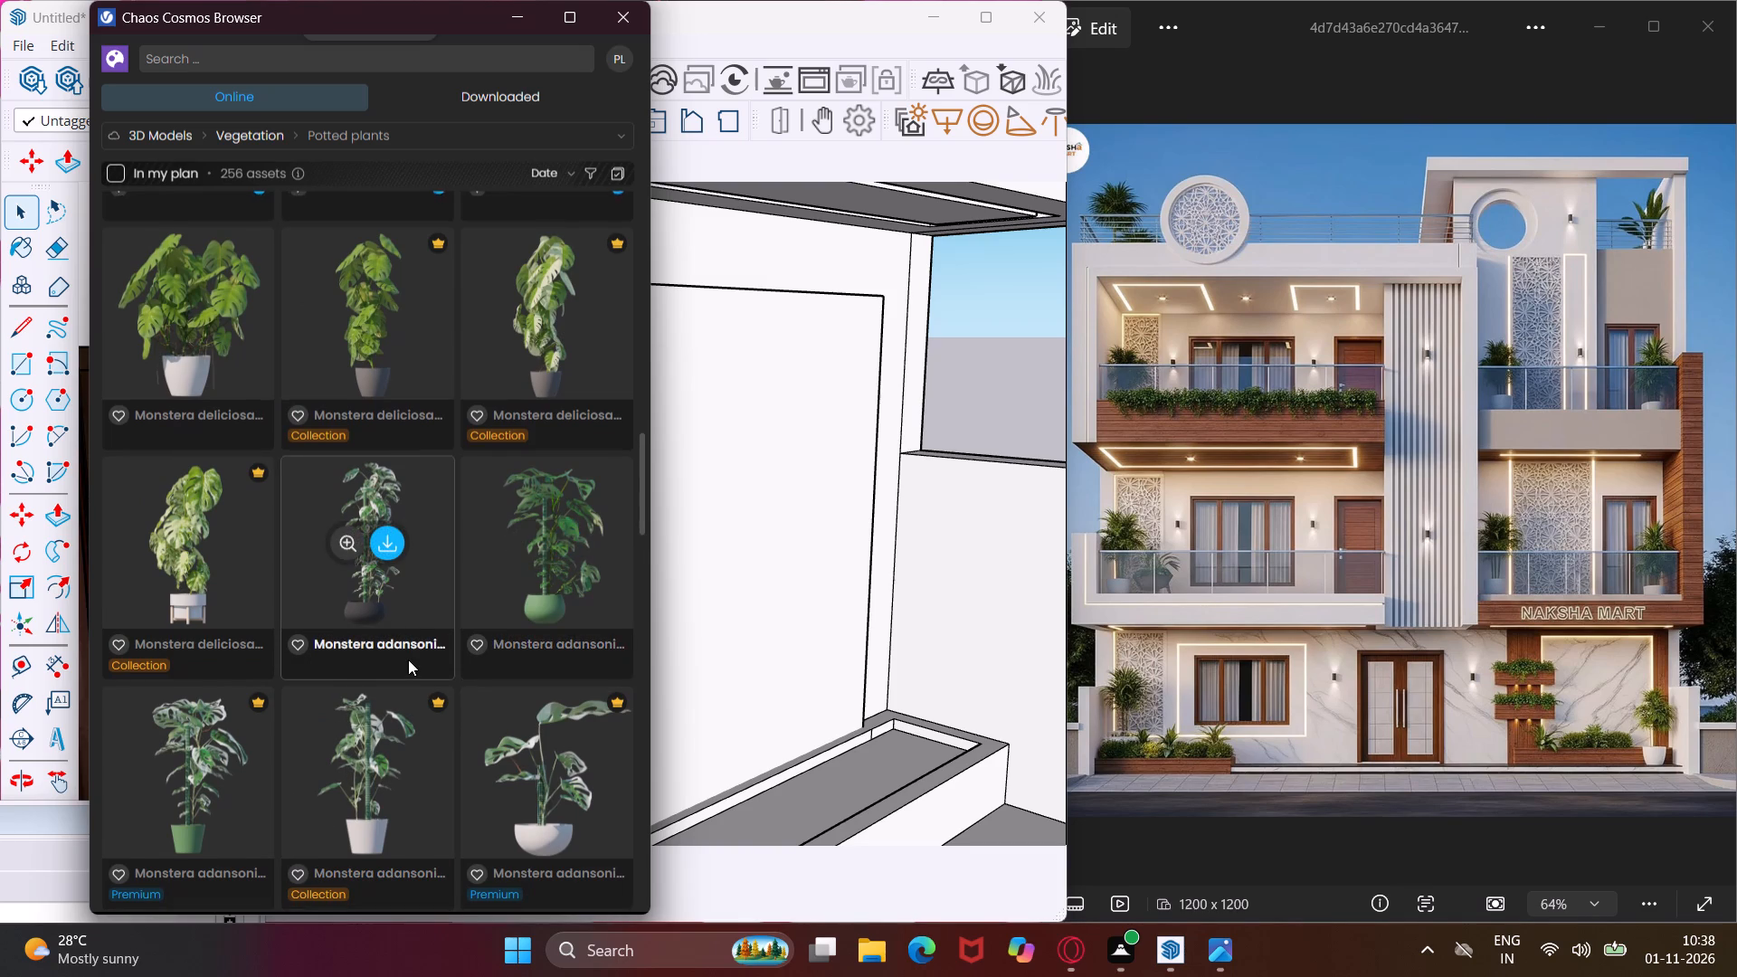
pyautogui.scroll(-7, 408, 659)
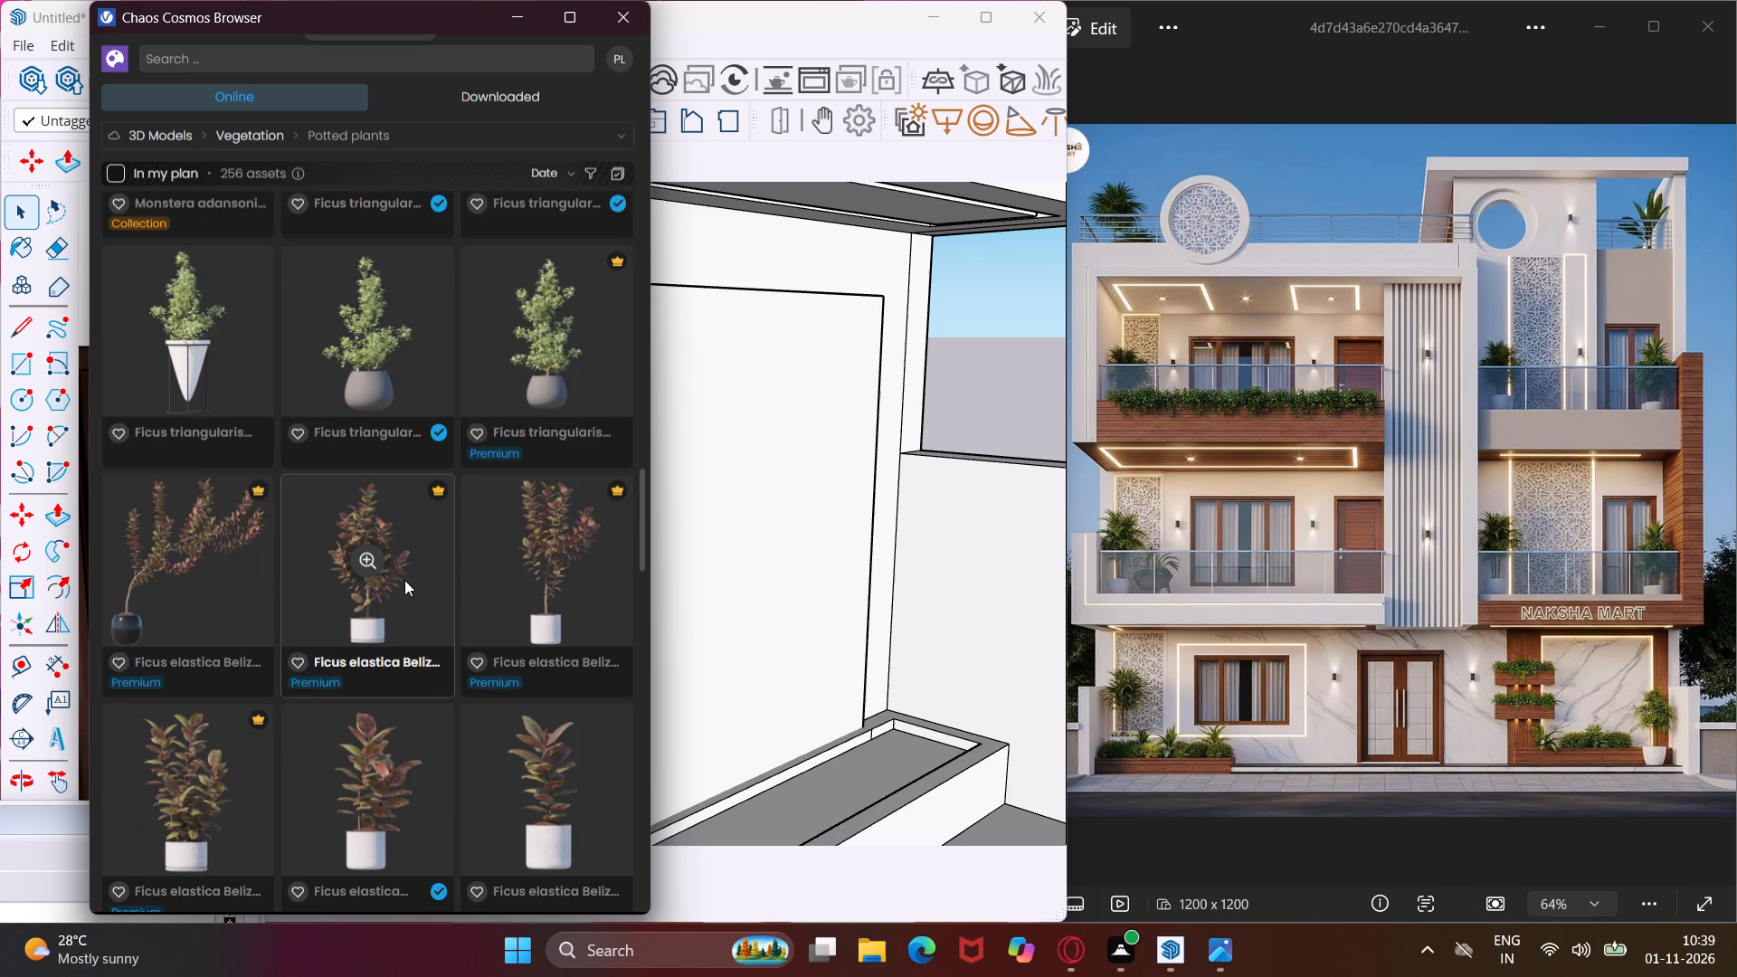
pyautogui.scroll(-5, 404, 580)
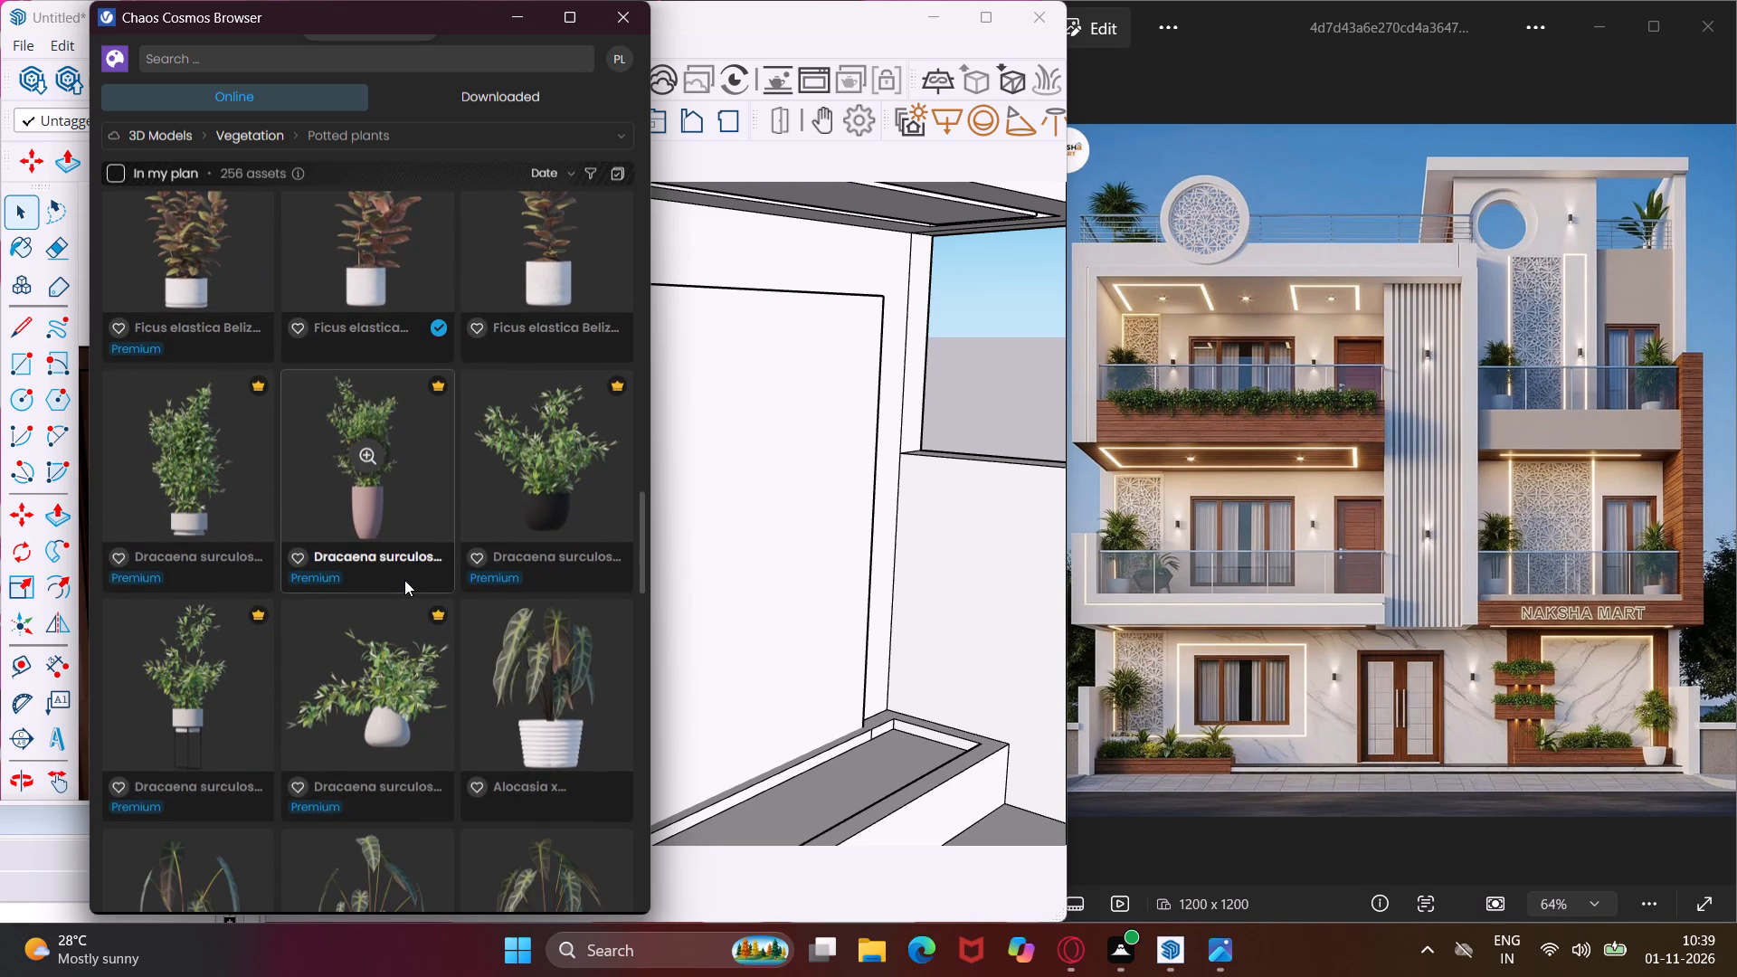
pyautogui.scroll(2, 404, 580)
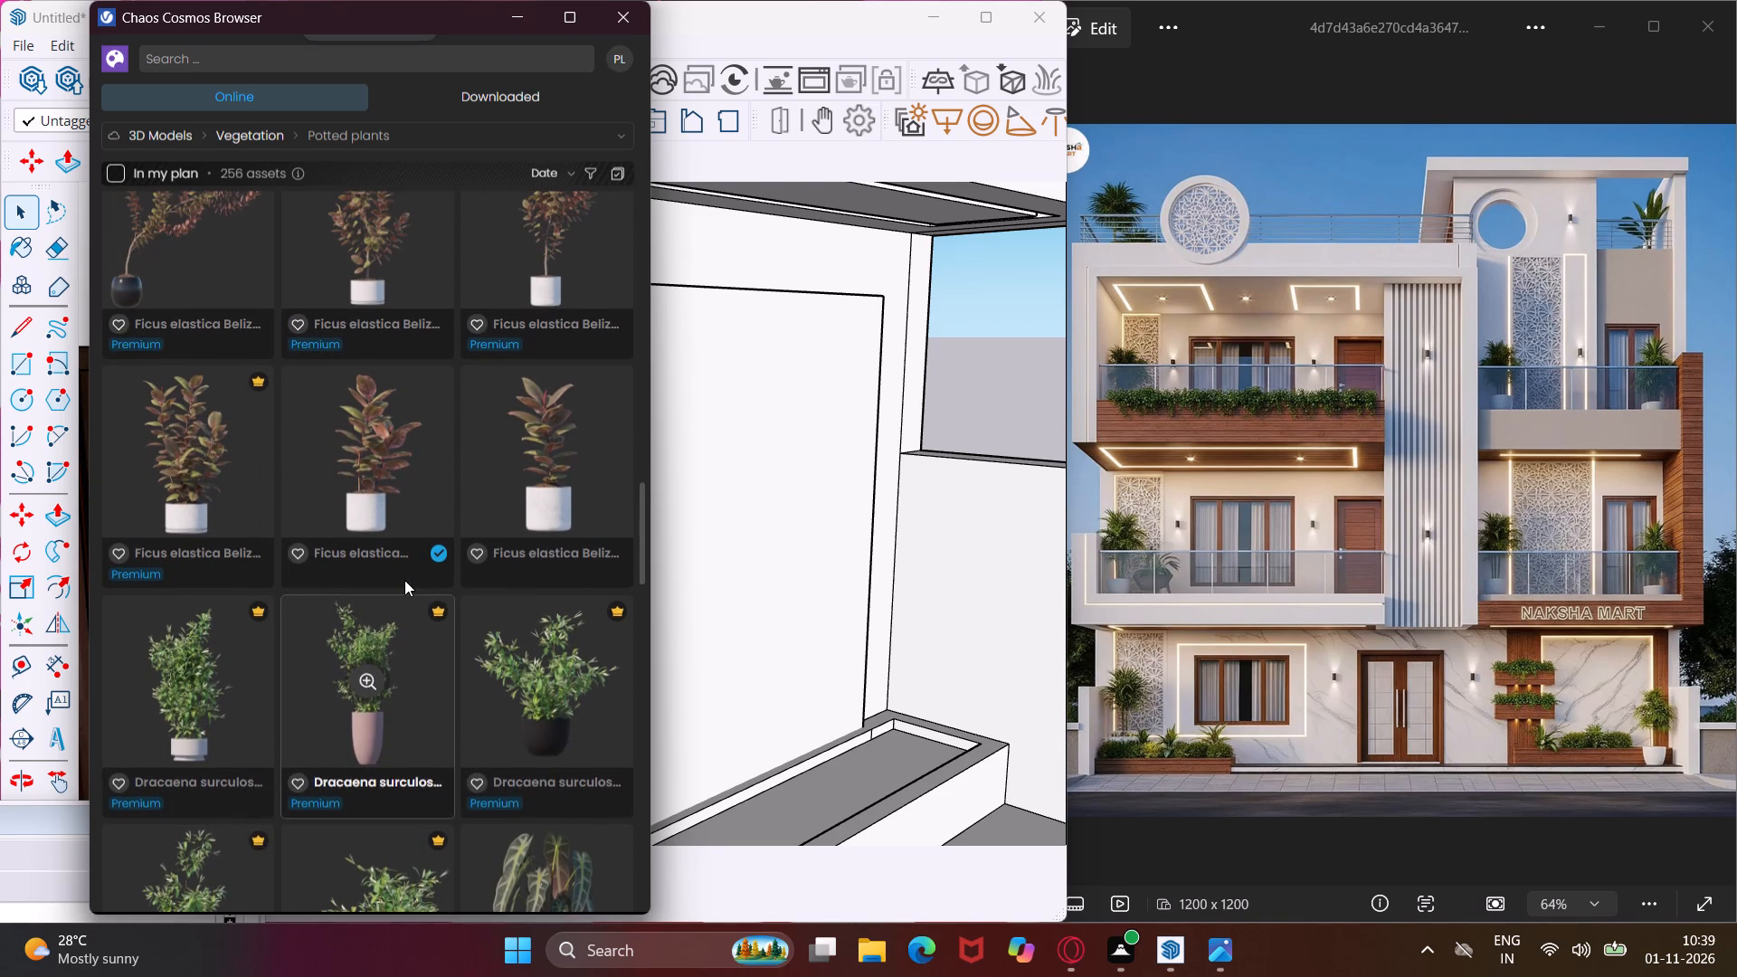
pyautogui.scroll(1, 404, 580)
pyautogui.scroll(-1, 404, 580)
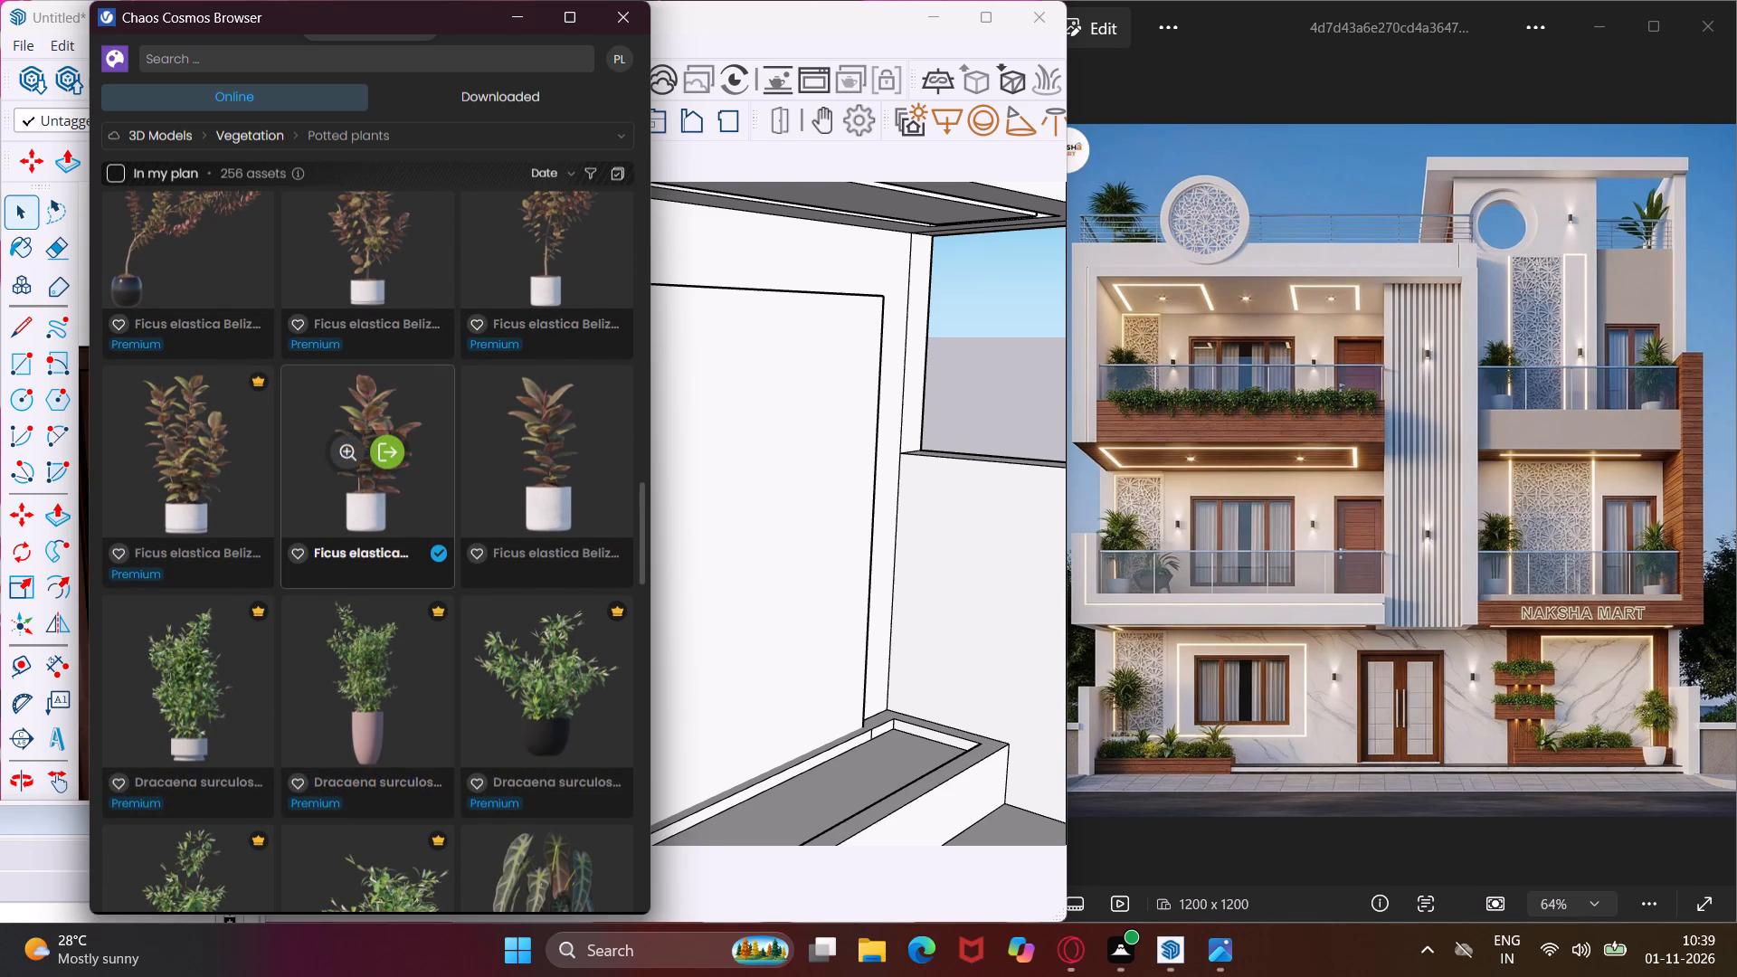
pyautogui.scroll(-4, 404, 568)
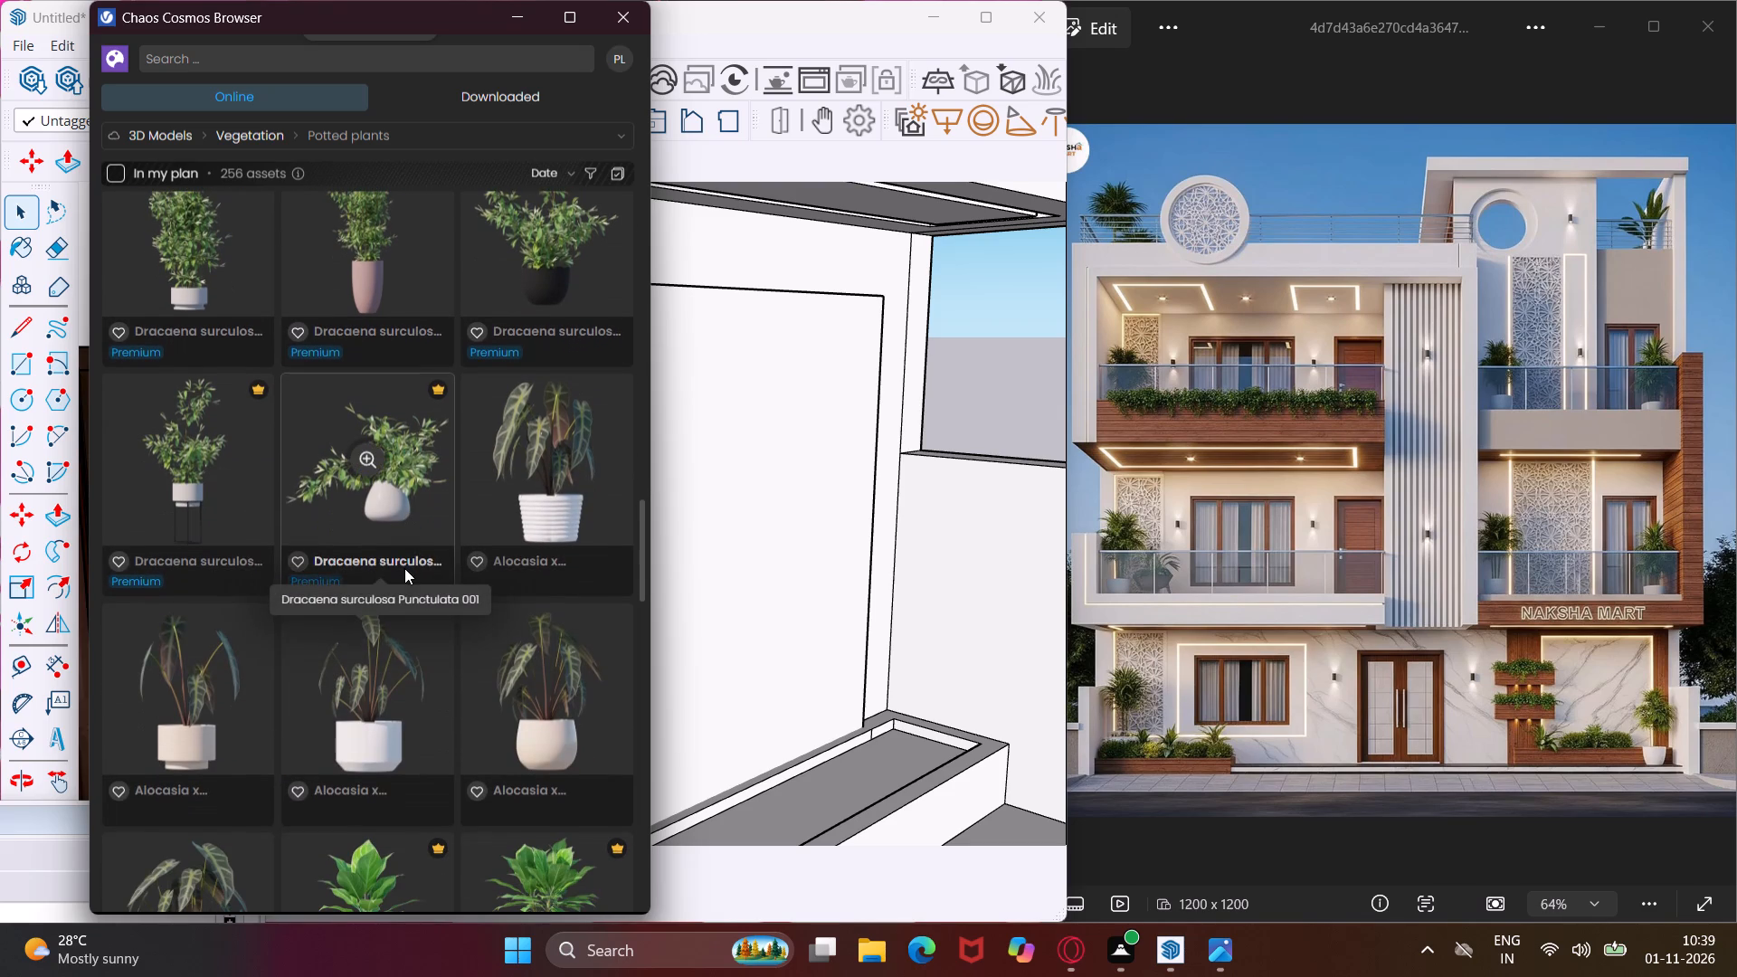
pyautogui.scroll(-8, 404, 568)
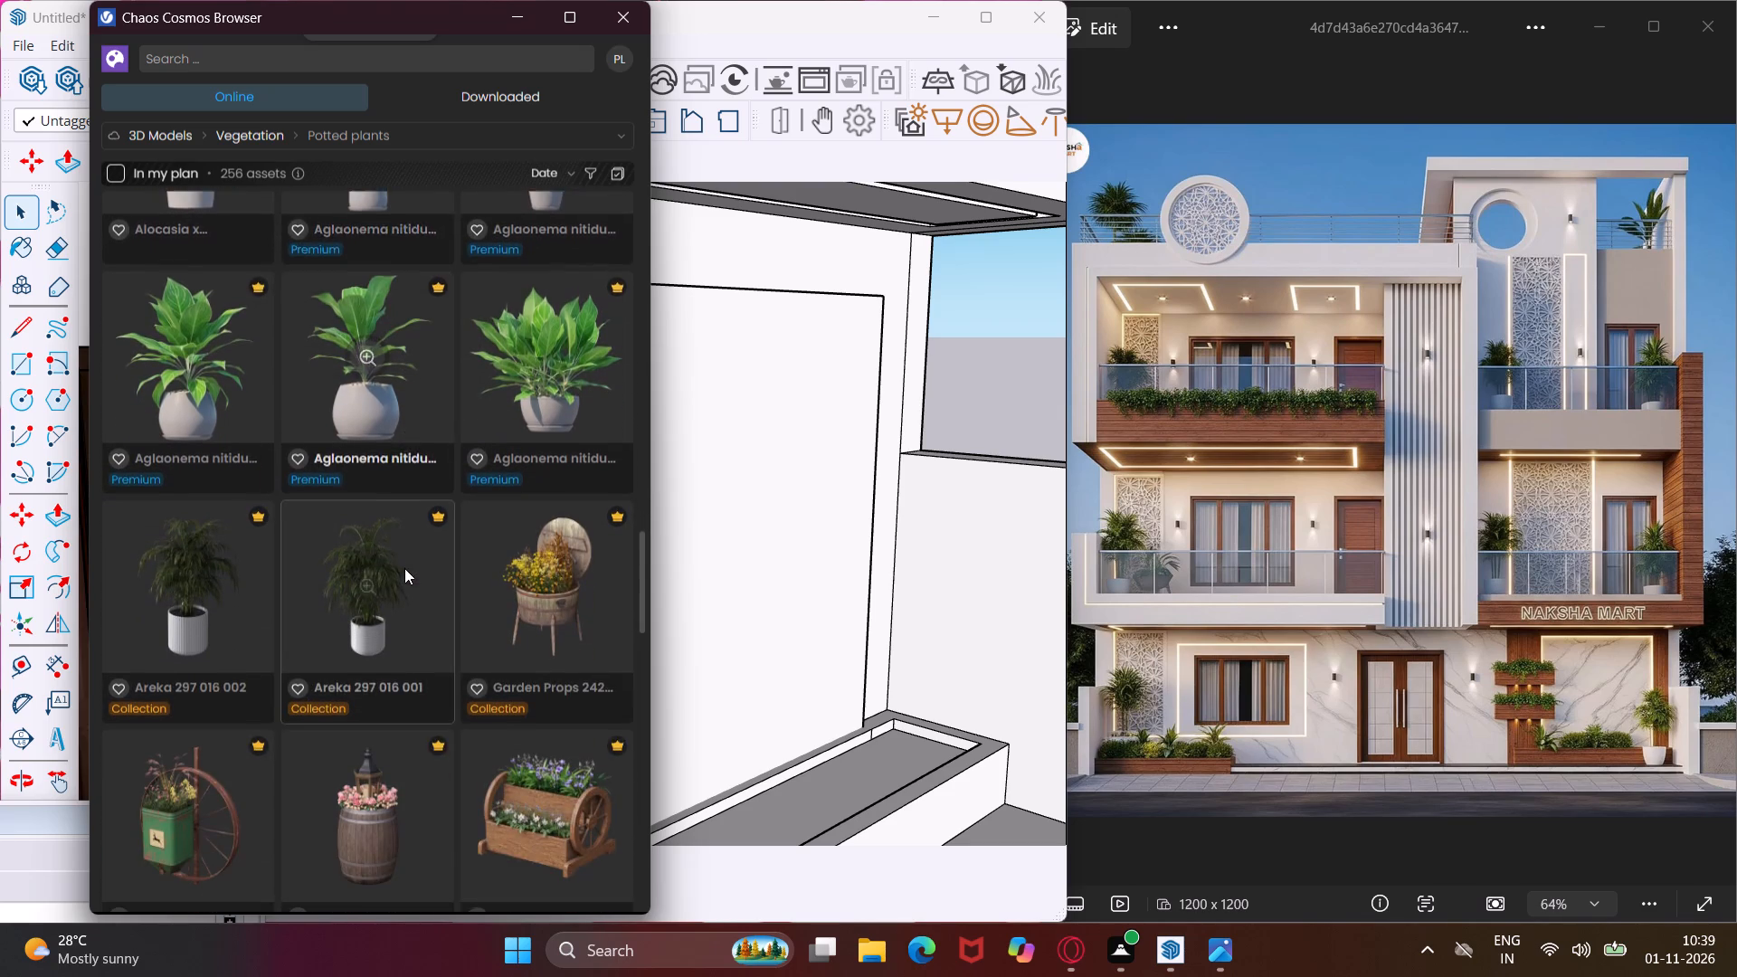
pyautogui.scroll(-5, 404, 568)
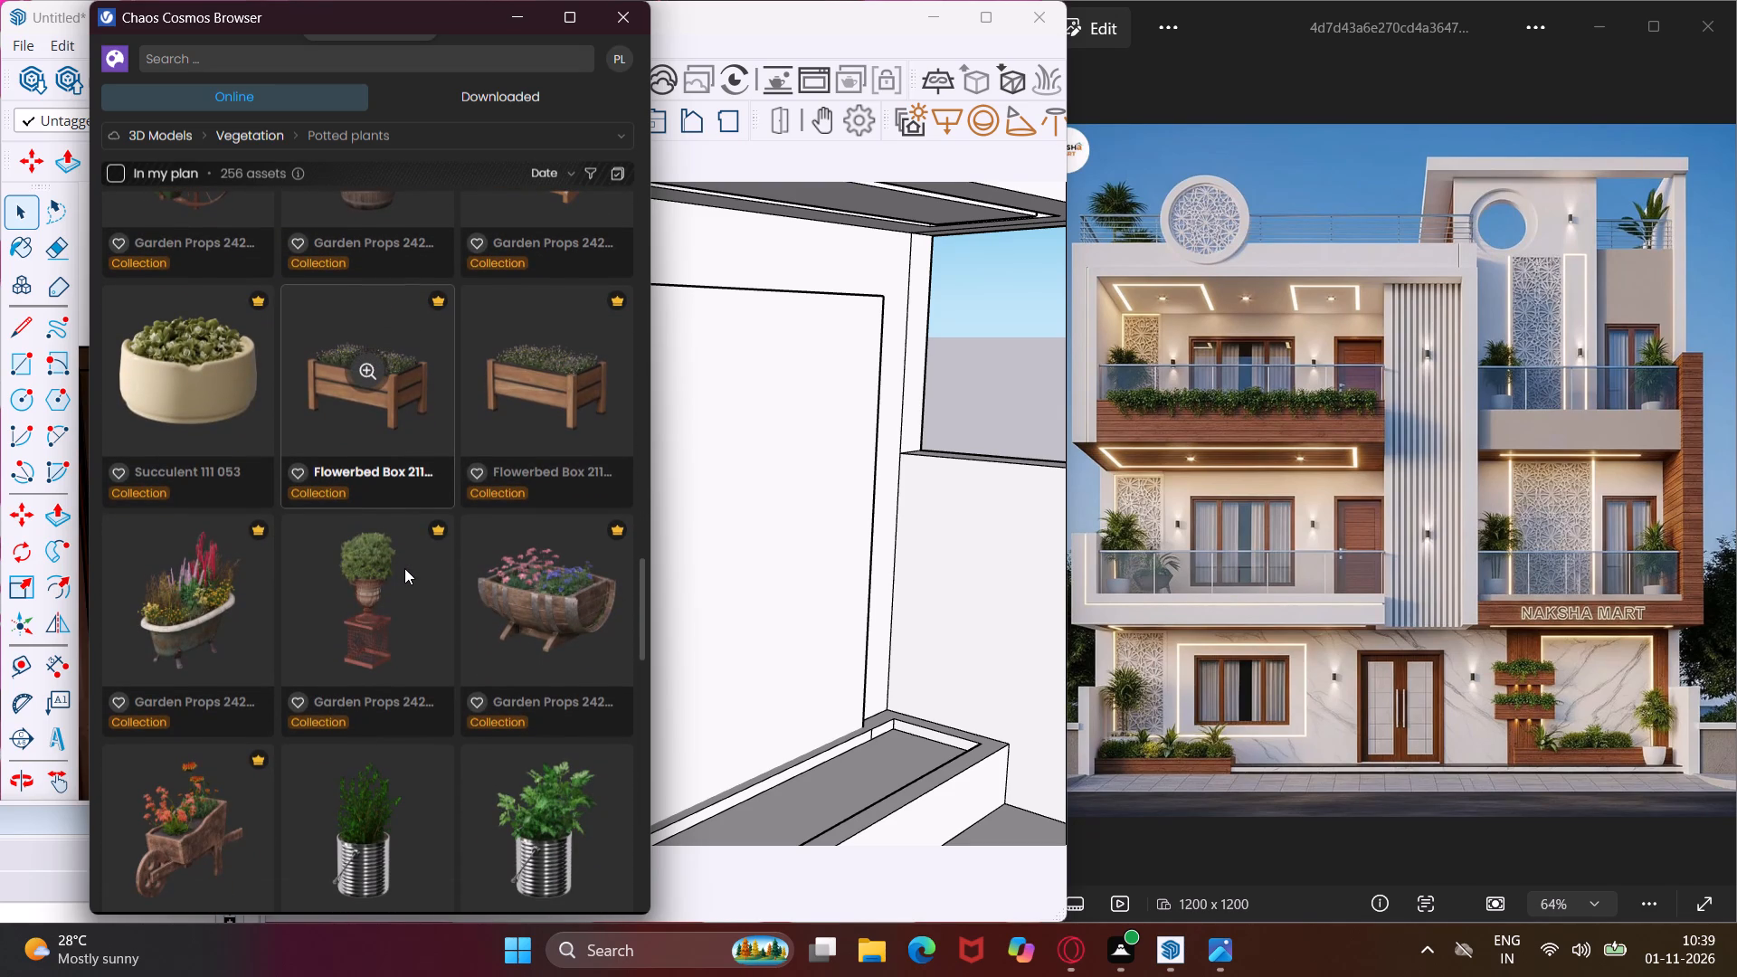
pyautogui.scroll(-4, 404, 568)
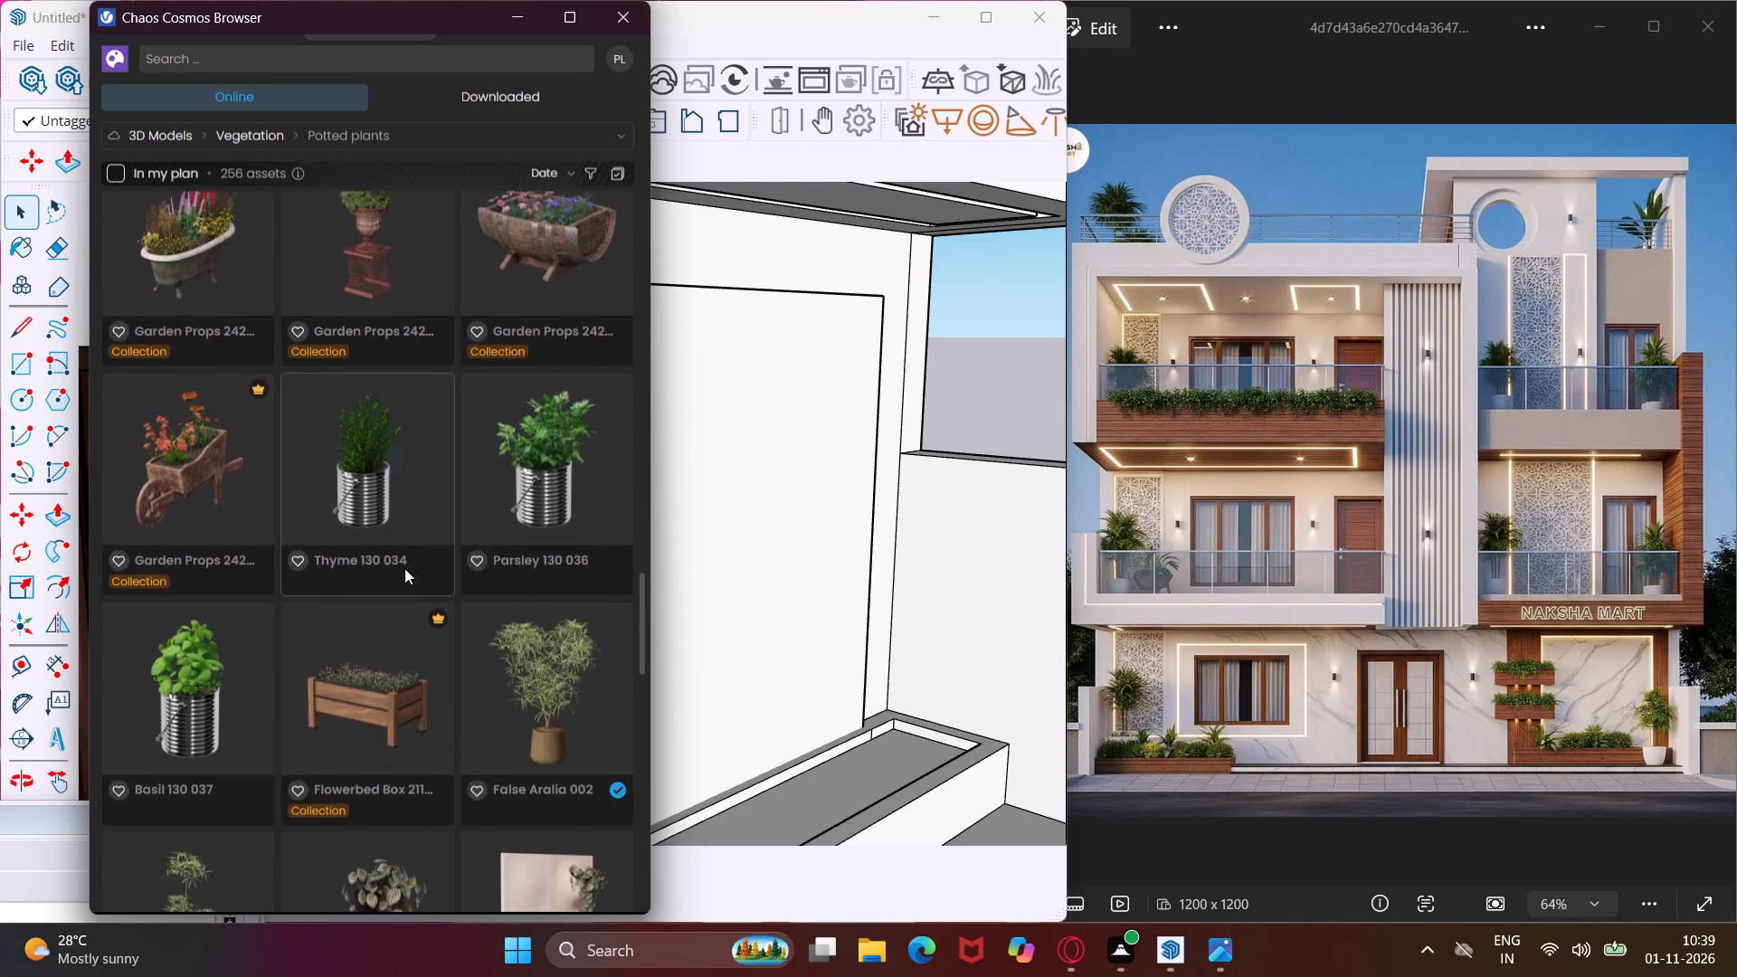
pyautogui.scroll(-3, 404, 568)
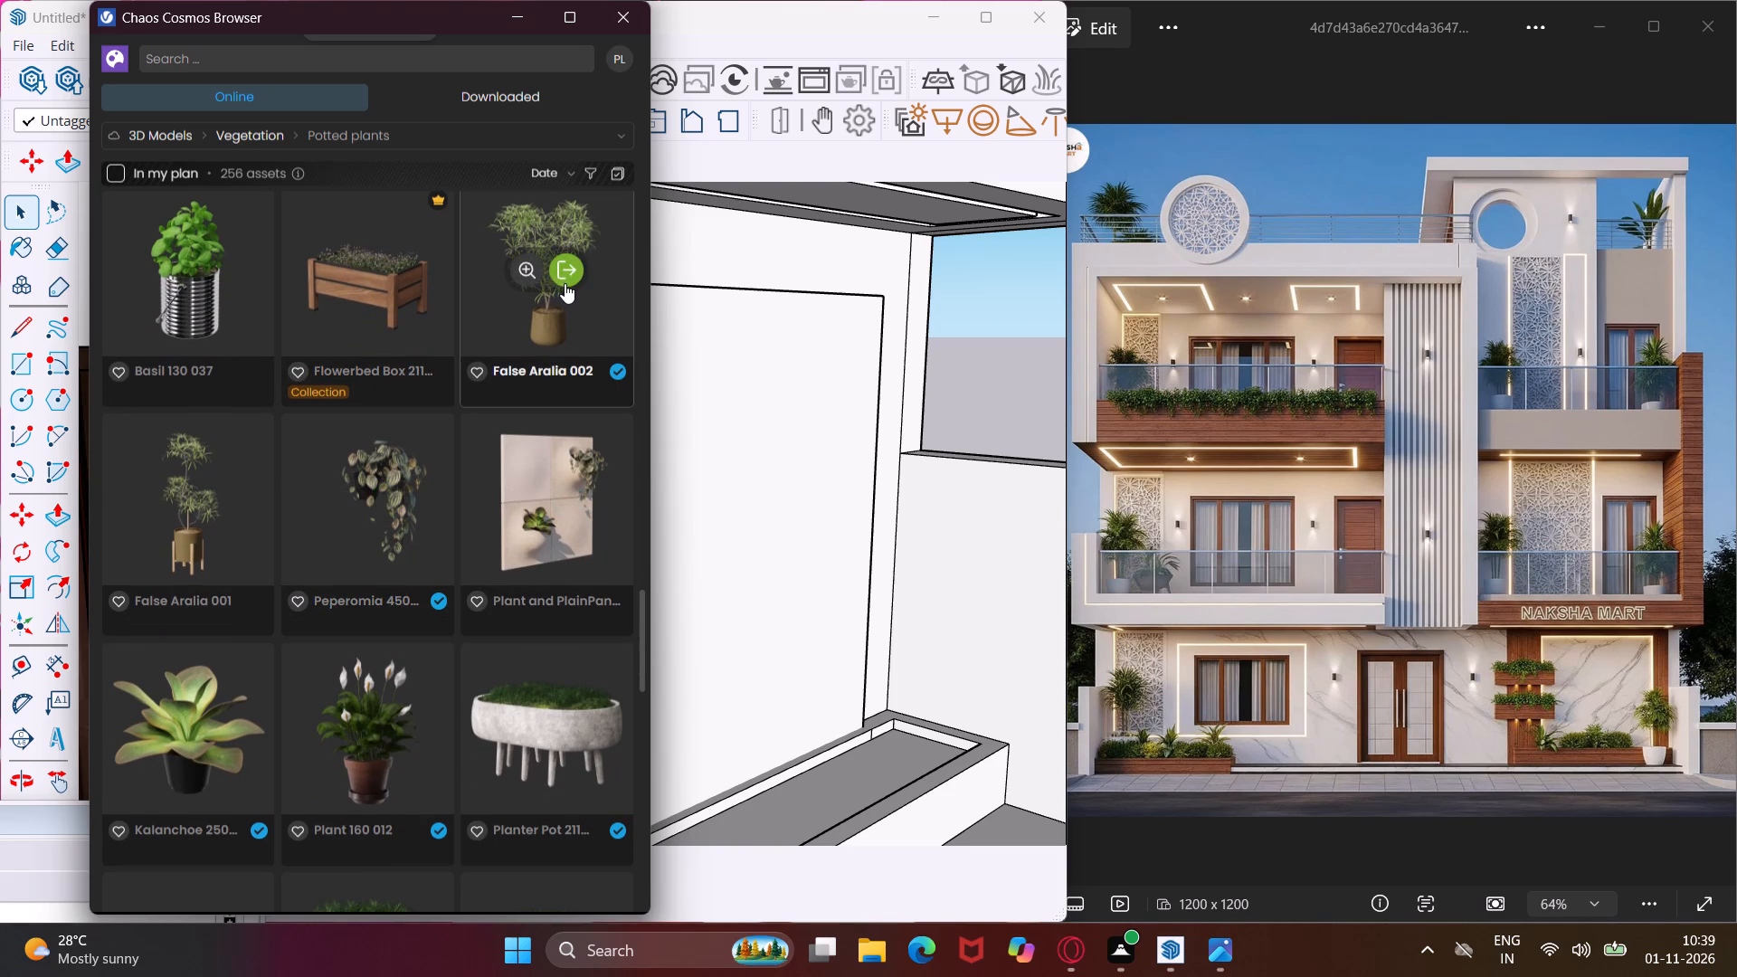
# Import the False Aralia 002 potted plant and place one on the floor in front of the long planter's end near the side wall.
pyautogui.click(563, 266)
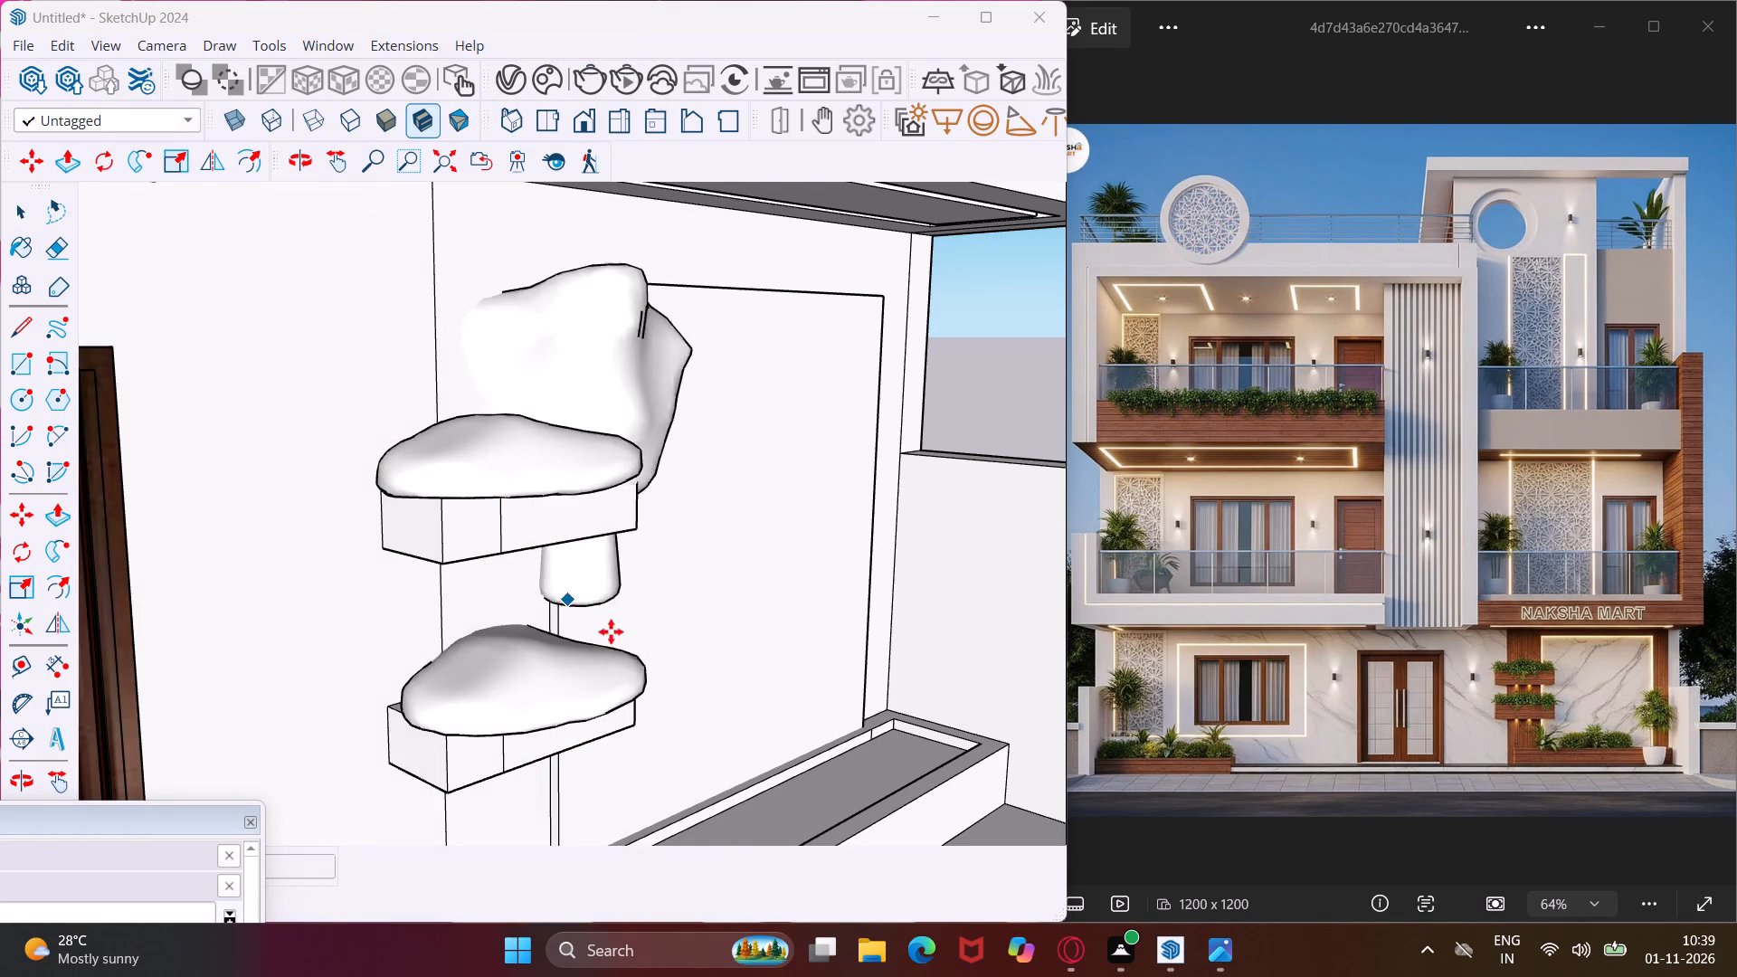
pyautogui.scroll(2, 956, 803)
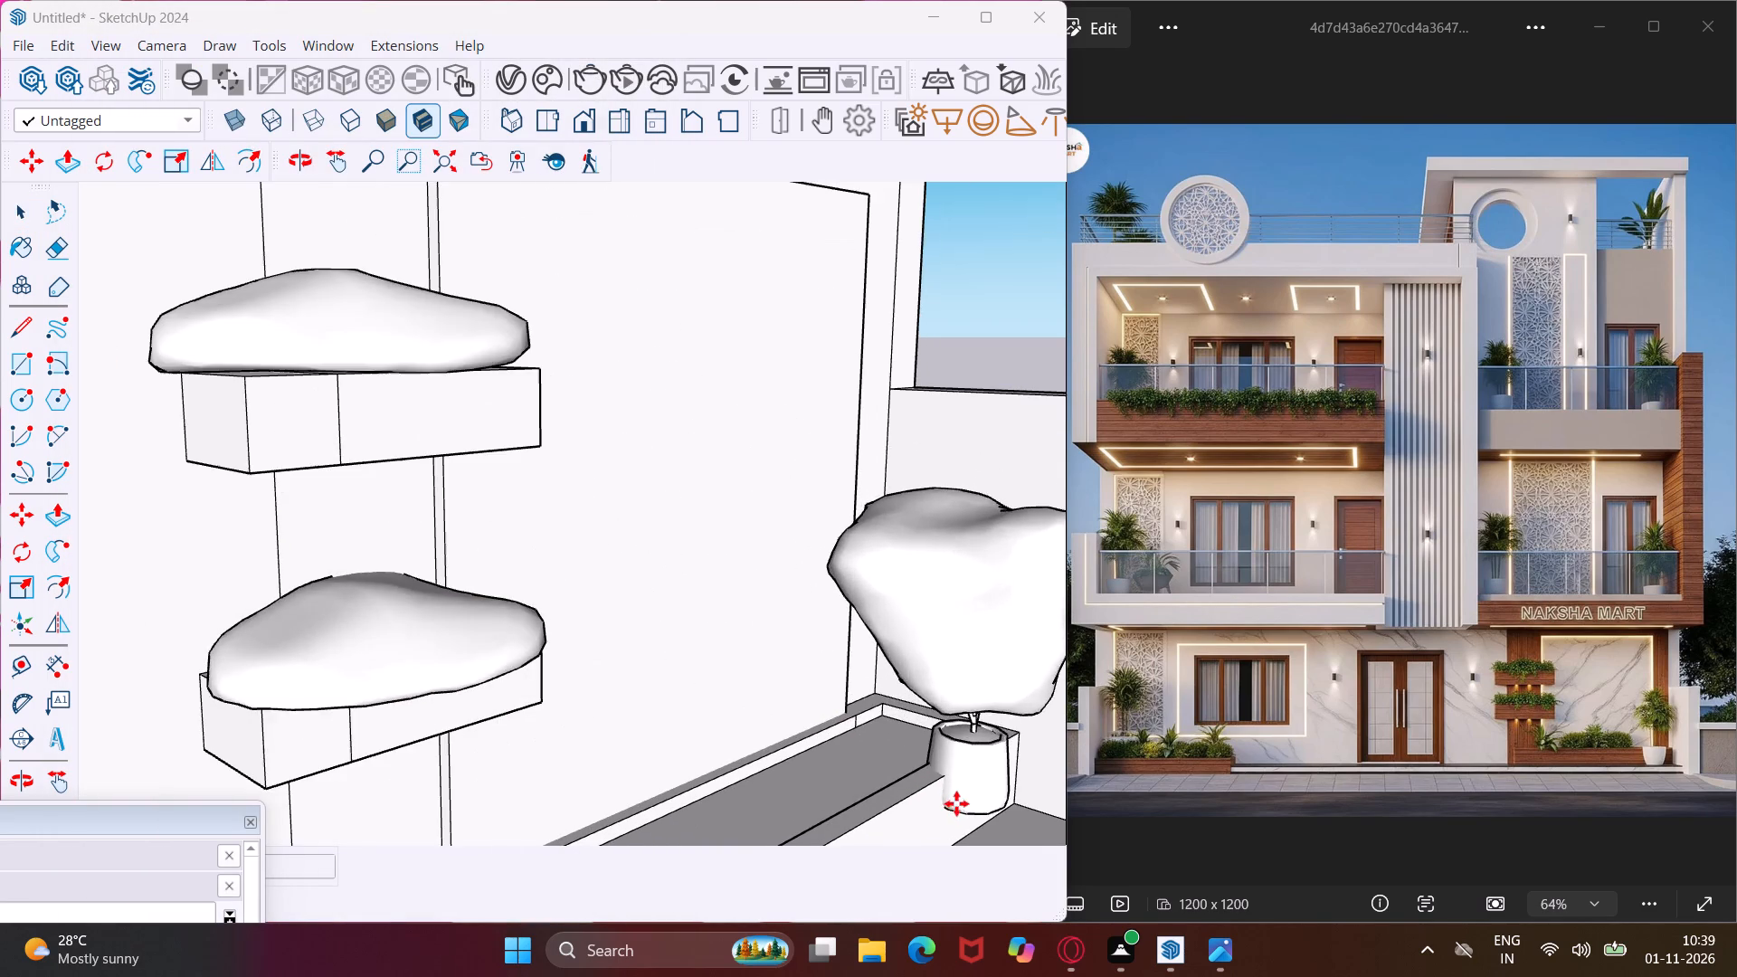
pyautogui.moveTo(955, 806); pyautogui.dragTo(787, 688, button='middle')
pyautogui.scroll(-10, 767, 660)
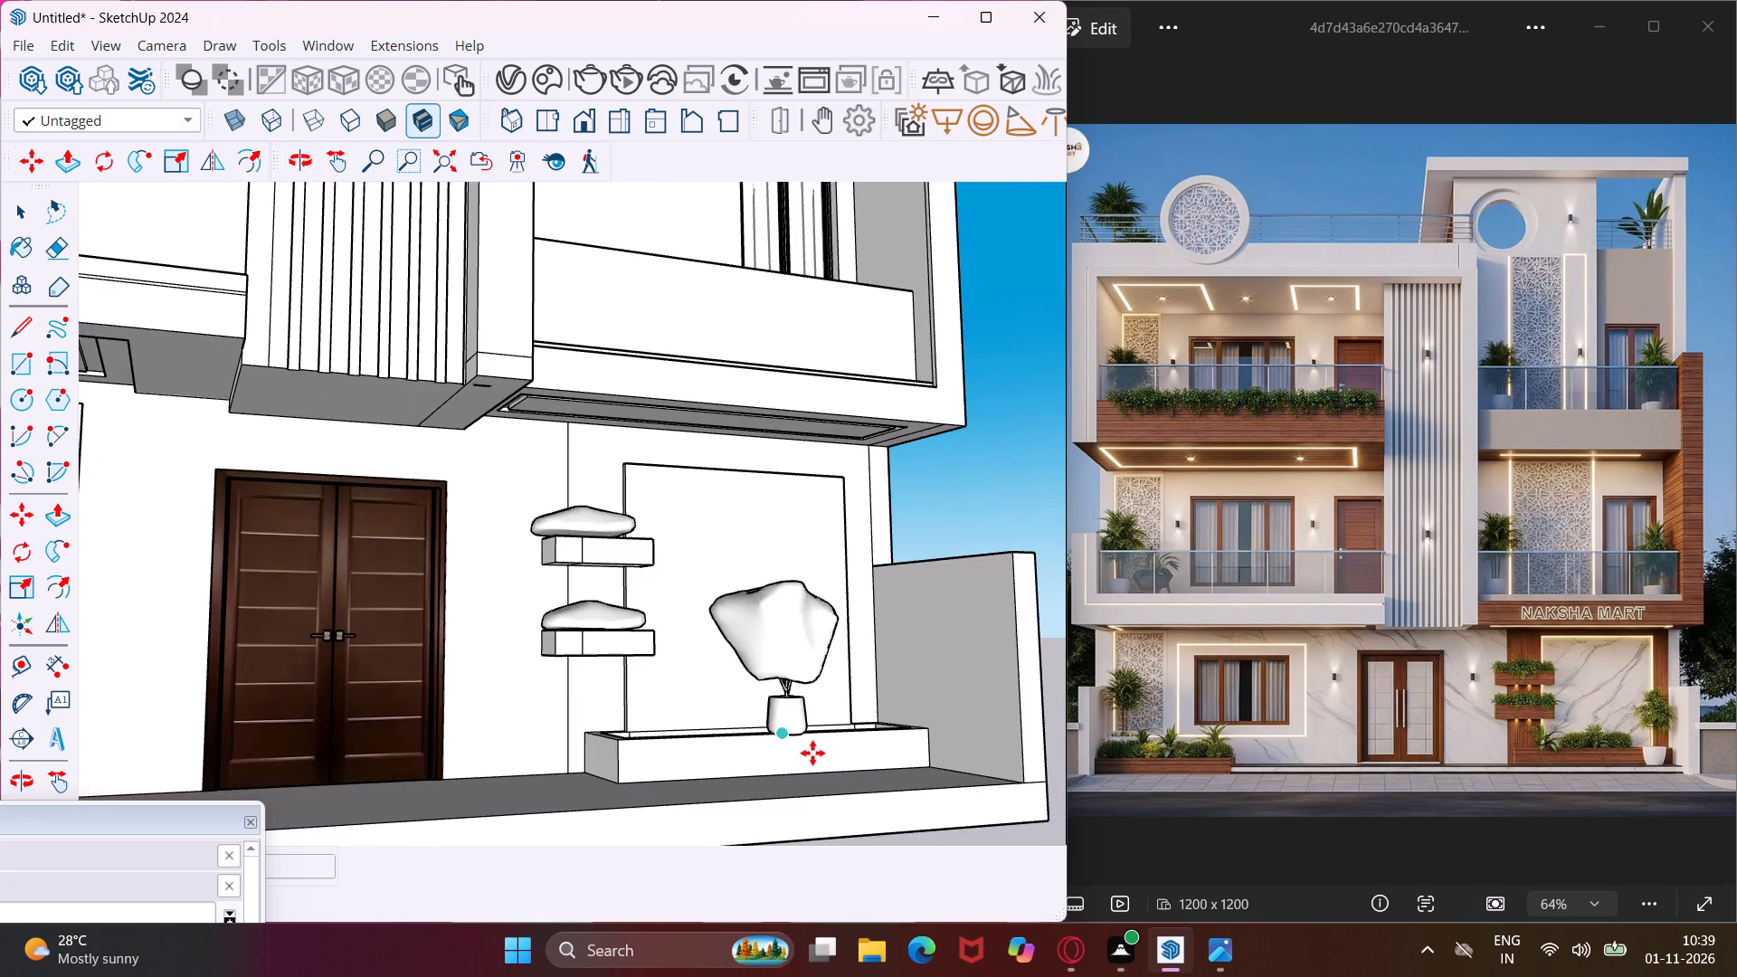
pyautogui.moveTo(812, 753); pyautogui.dragTo(896, 893, button='middle')
pyautogui.scroll(7, 885, 716)
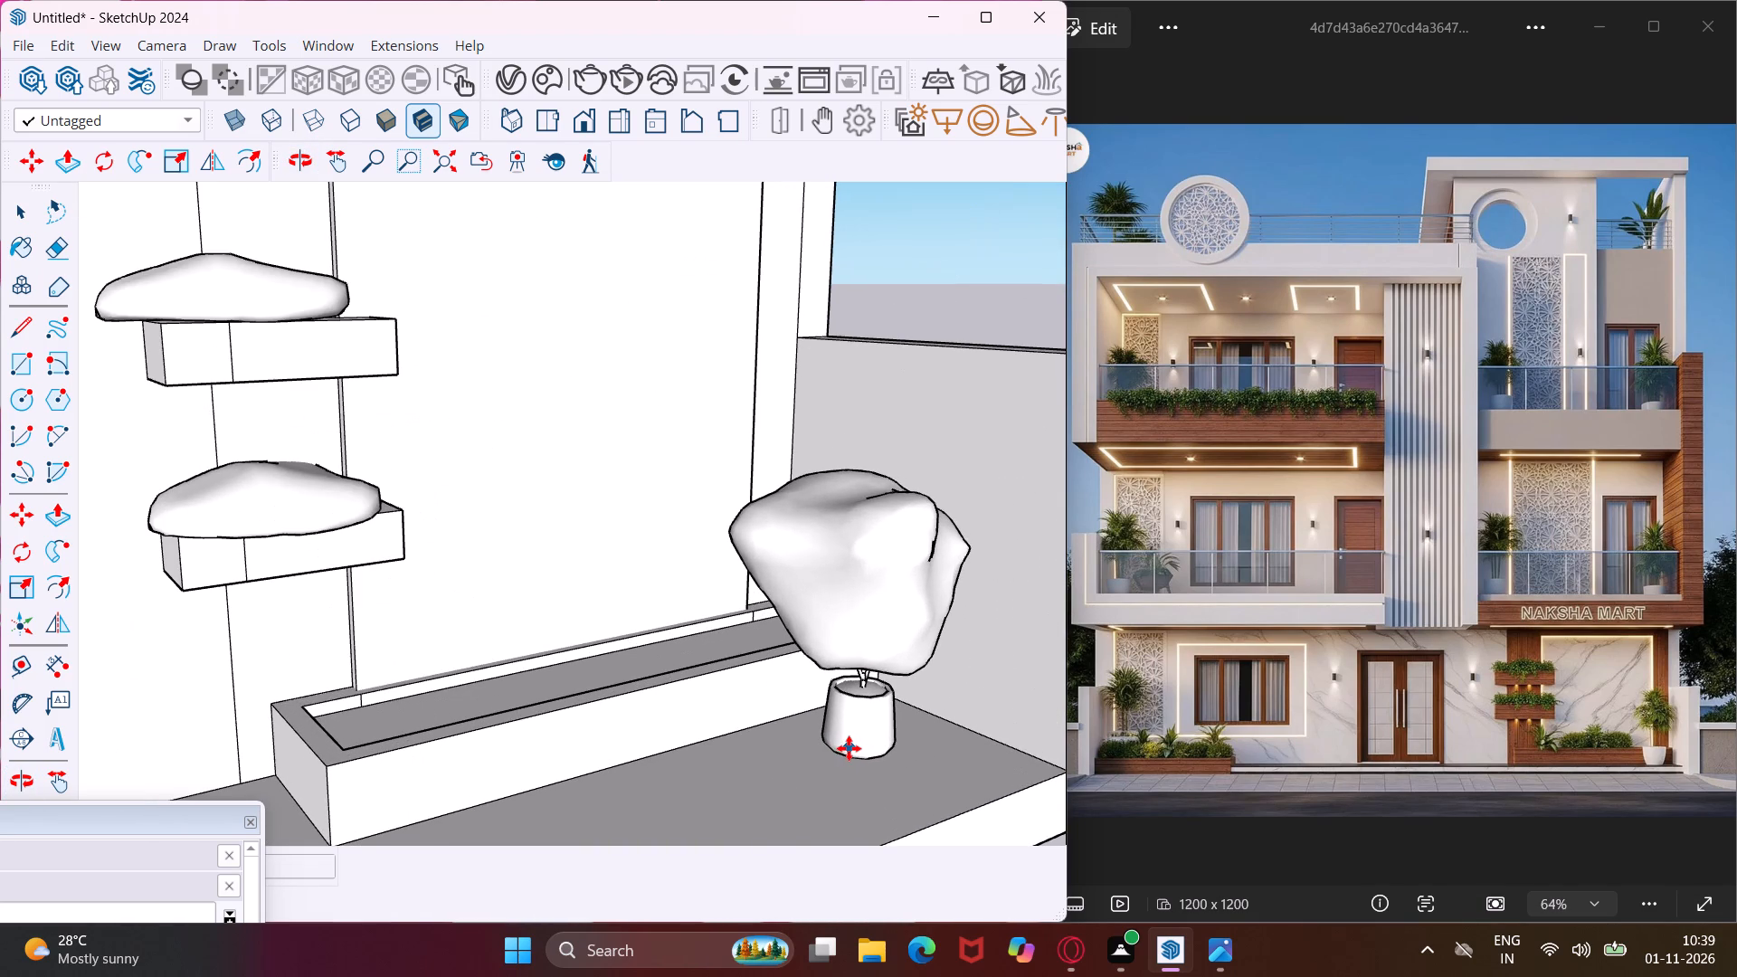
pyautogui.click(849, 748)
pyautogui.press('Escape')
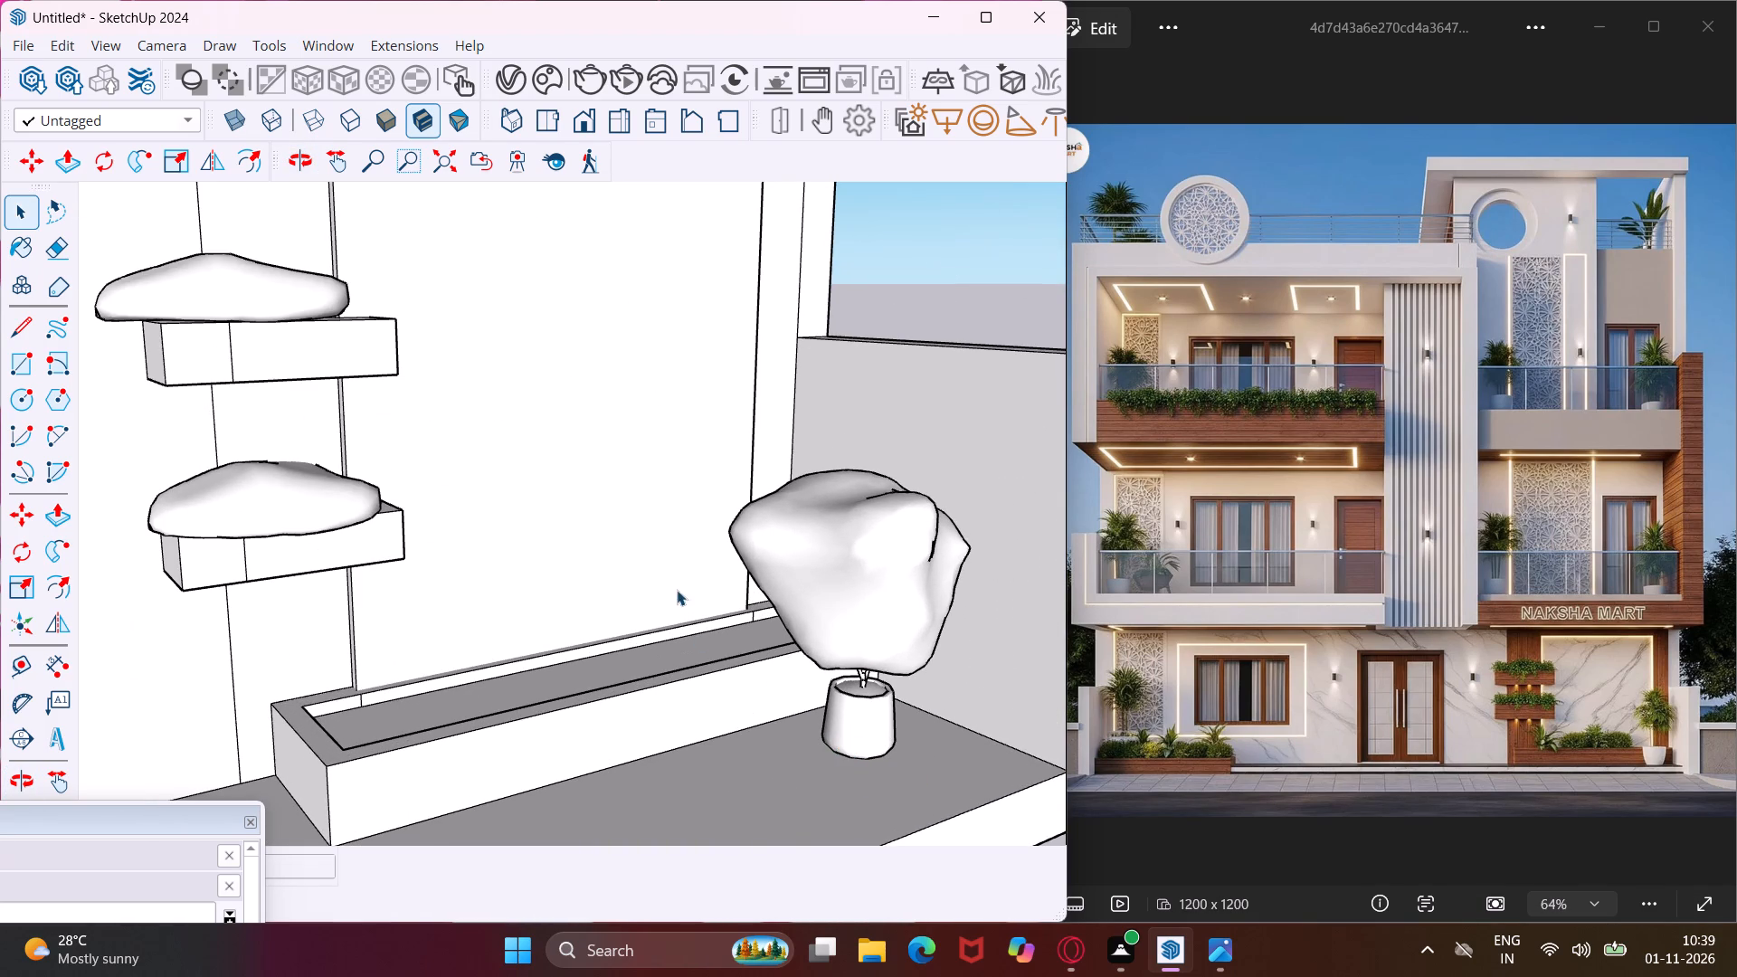
# Download the Potted Tree 19 asset from the Potted plants category of the Chaos Cosmos Browser.
pyautogui.click(534, 83)
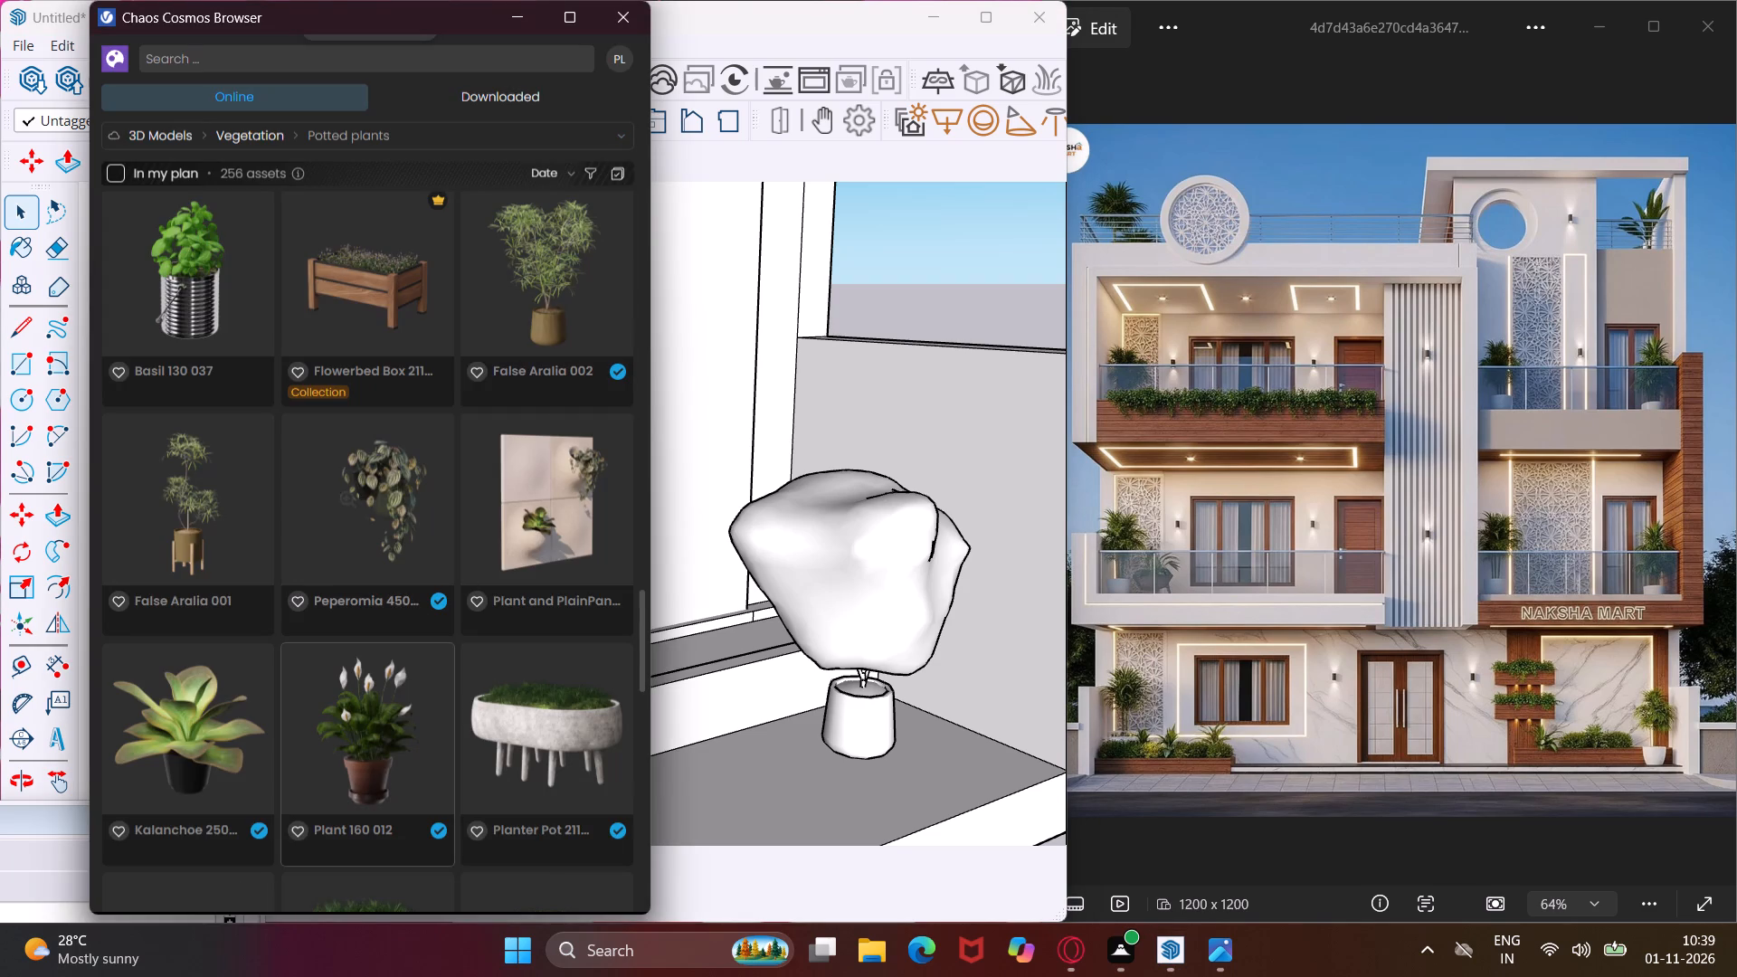
pyautogui.scroll(-8, 392, 681)
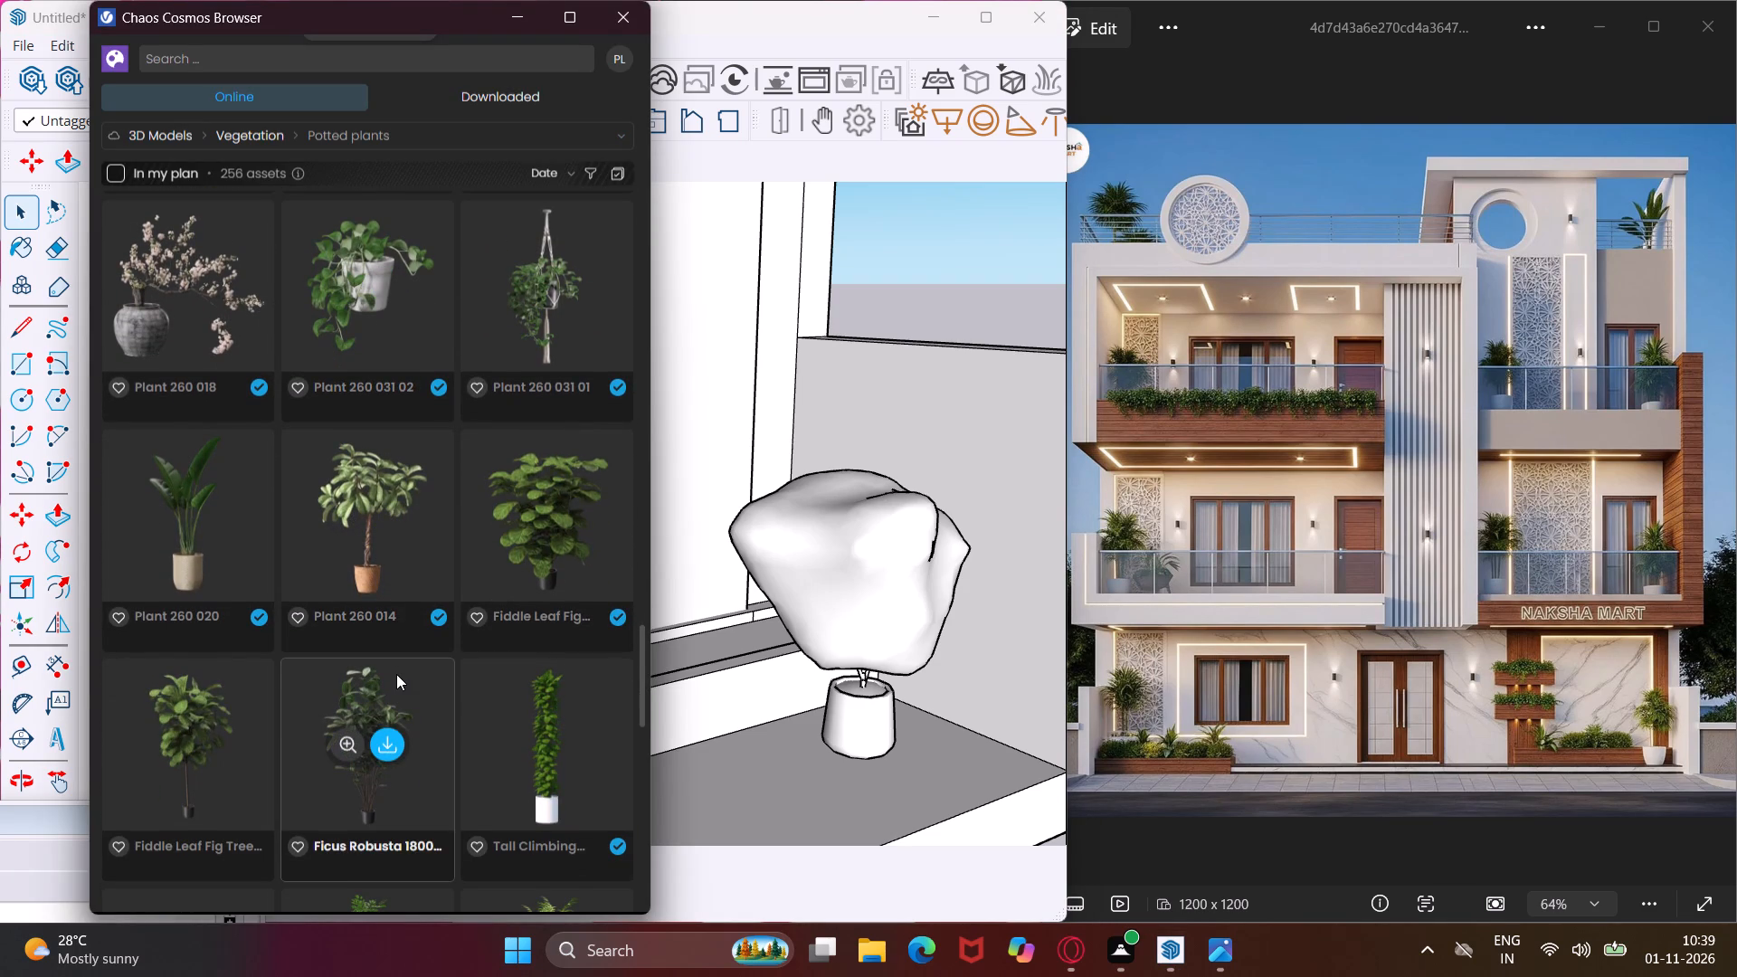
pyautogui.scroll(-3, 399, 658)
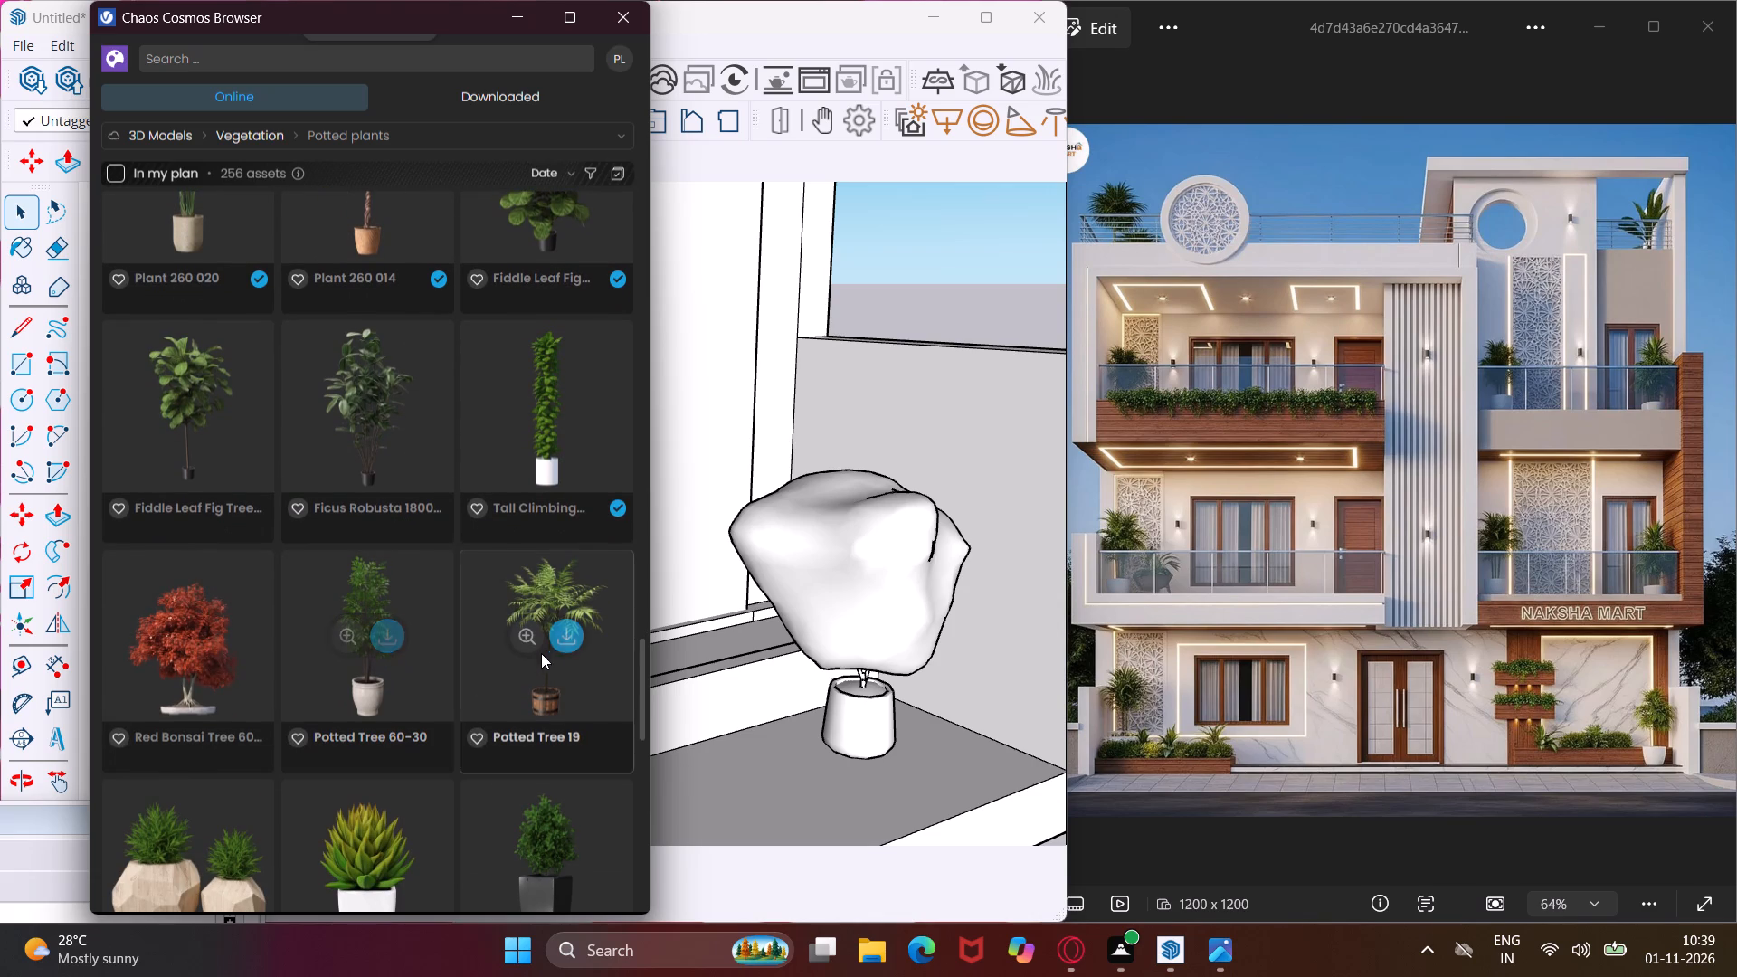
pyautogui.click(564, 631)
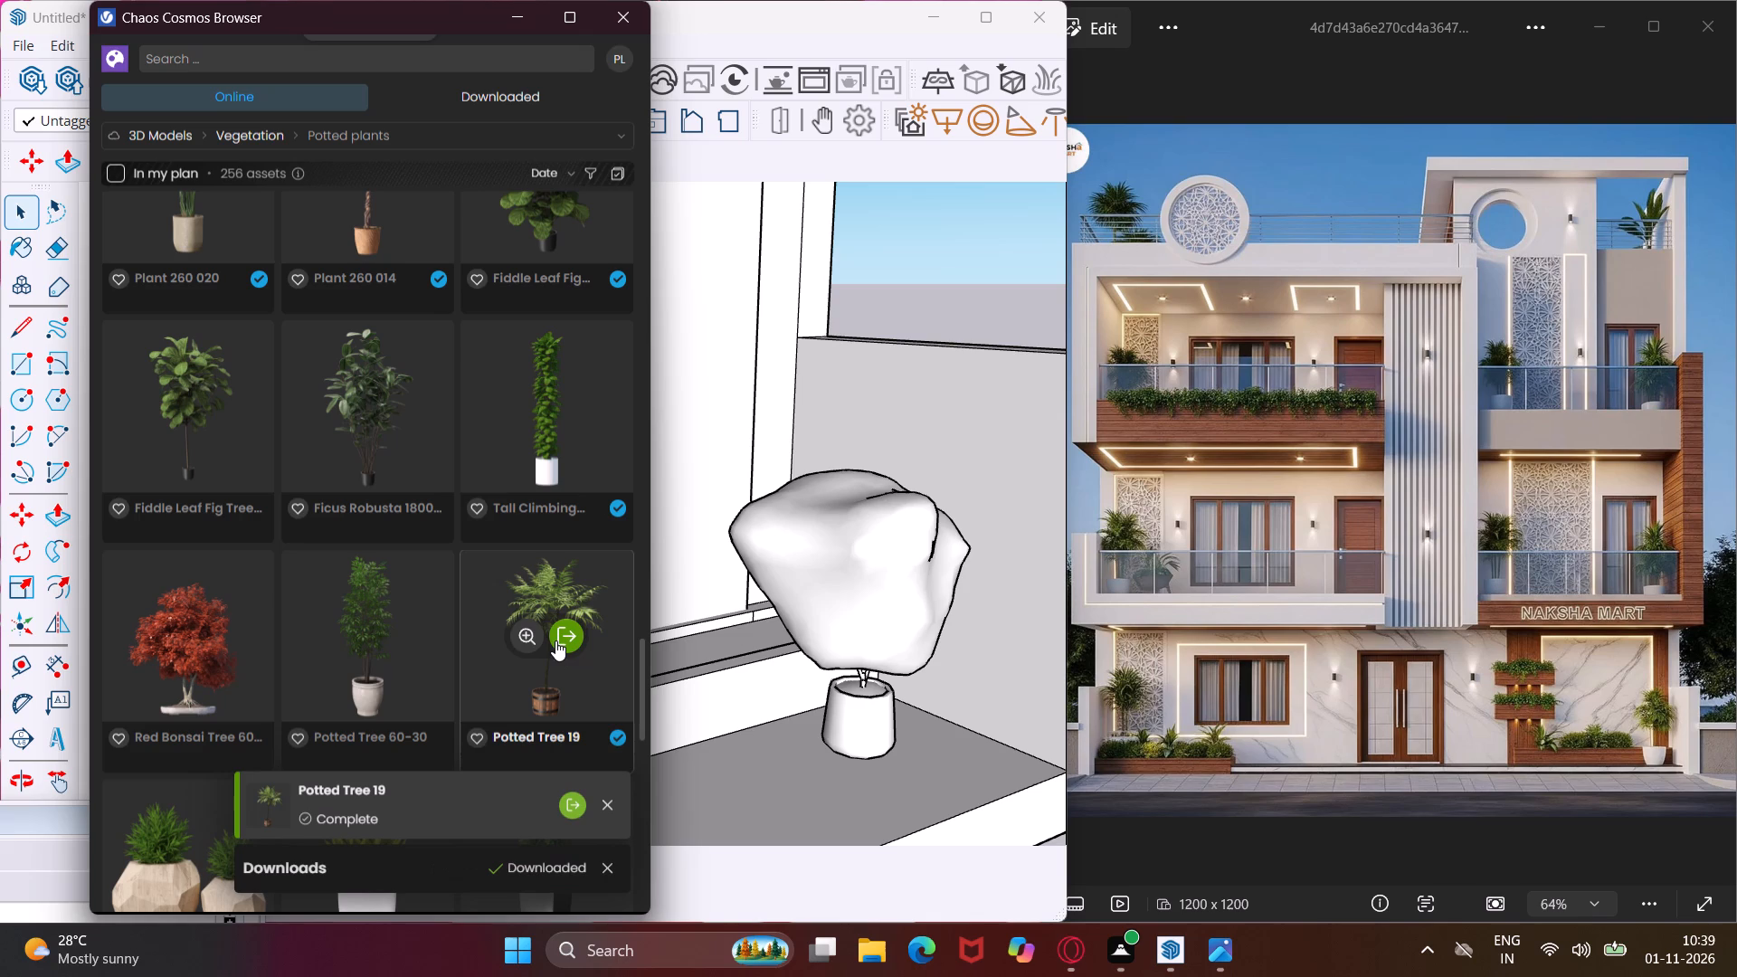
# Import Potted Tree 19 and place one at the side-wall end of the planter below the ground-floor window.
pyautogui.click(556, 635)
pyautogui.scroll(-10, 641, 569)
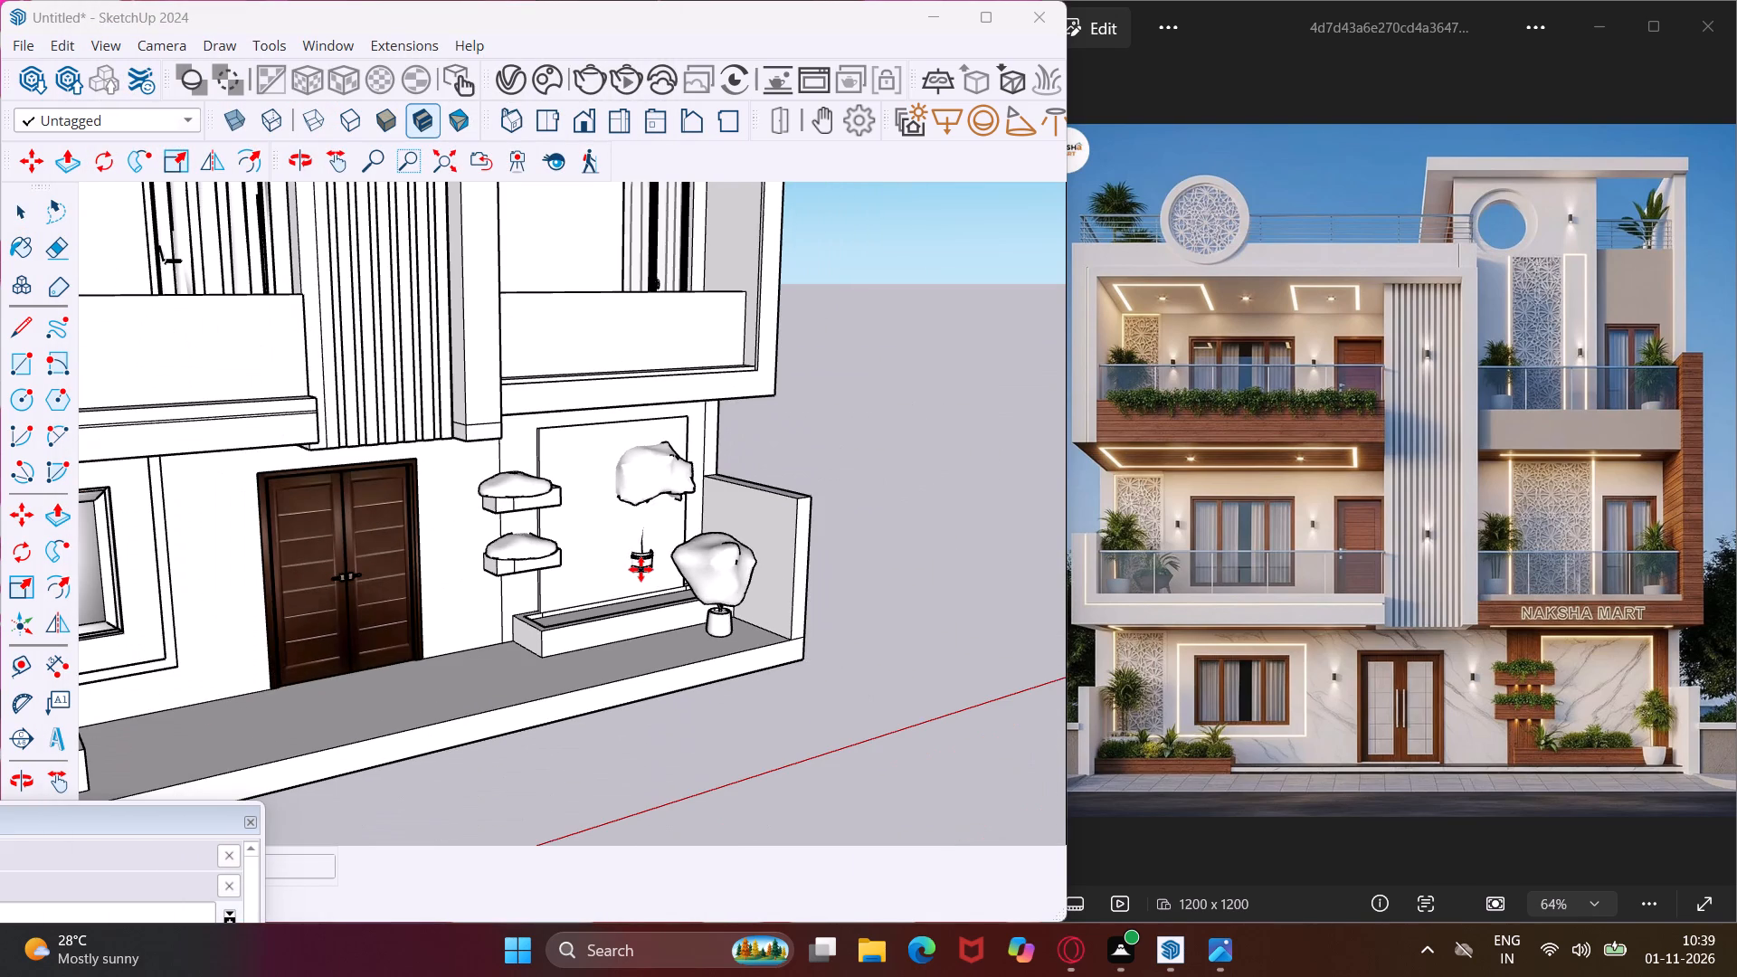
pyautogui.scroll(-9, 641, 569)
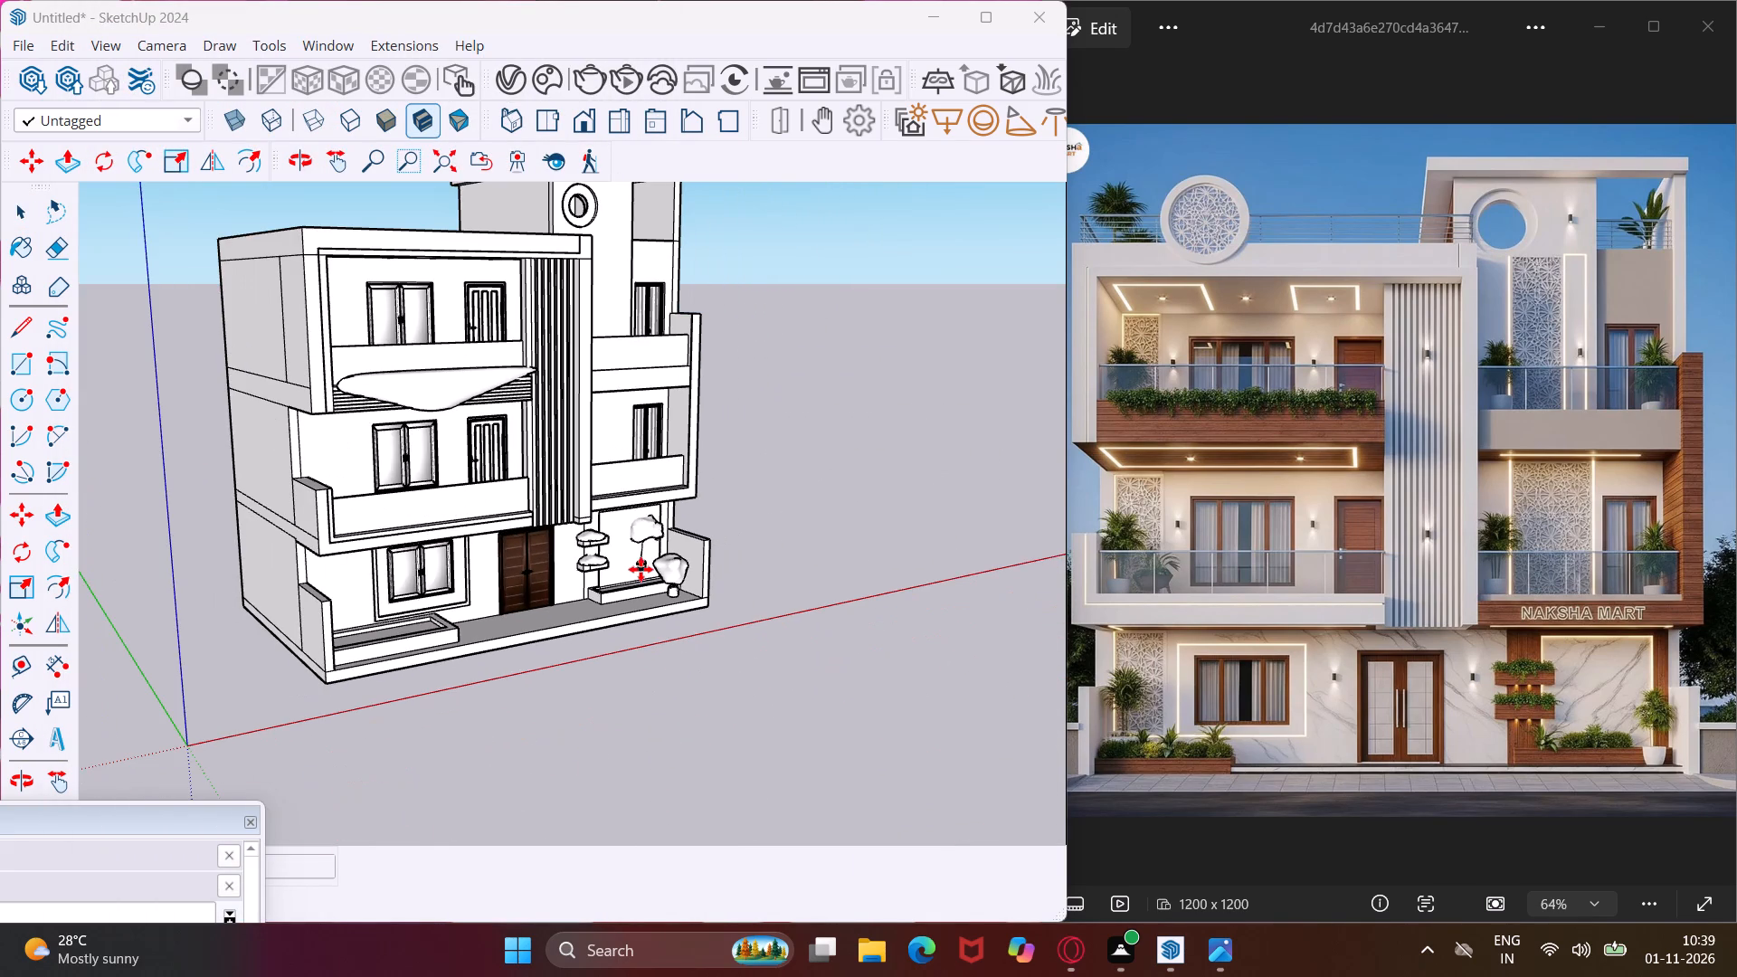
pyautogui.moveTo(452, 650); pyautogui.dragTo(242, 781, button='middle')
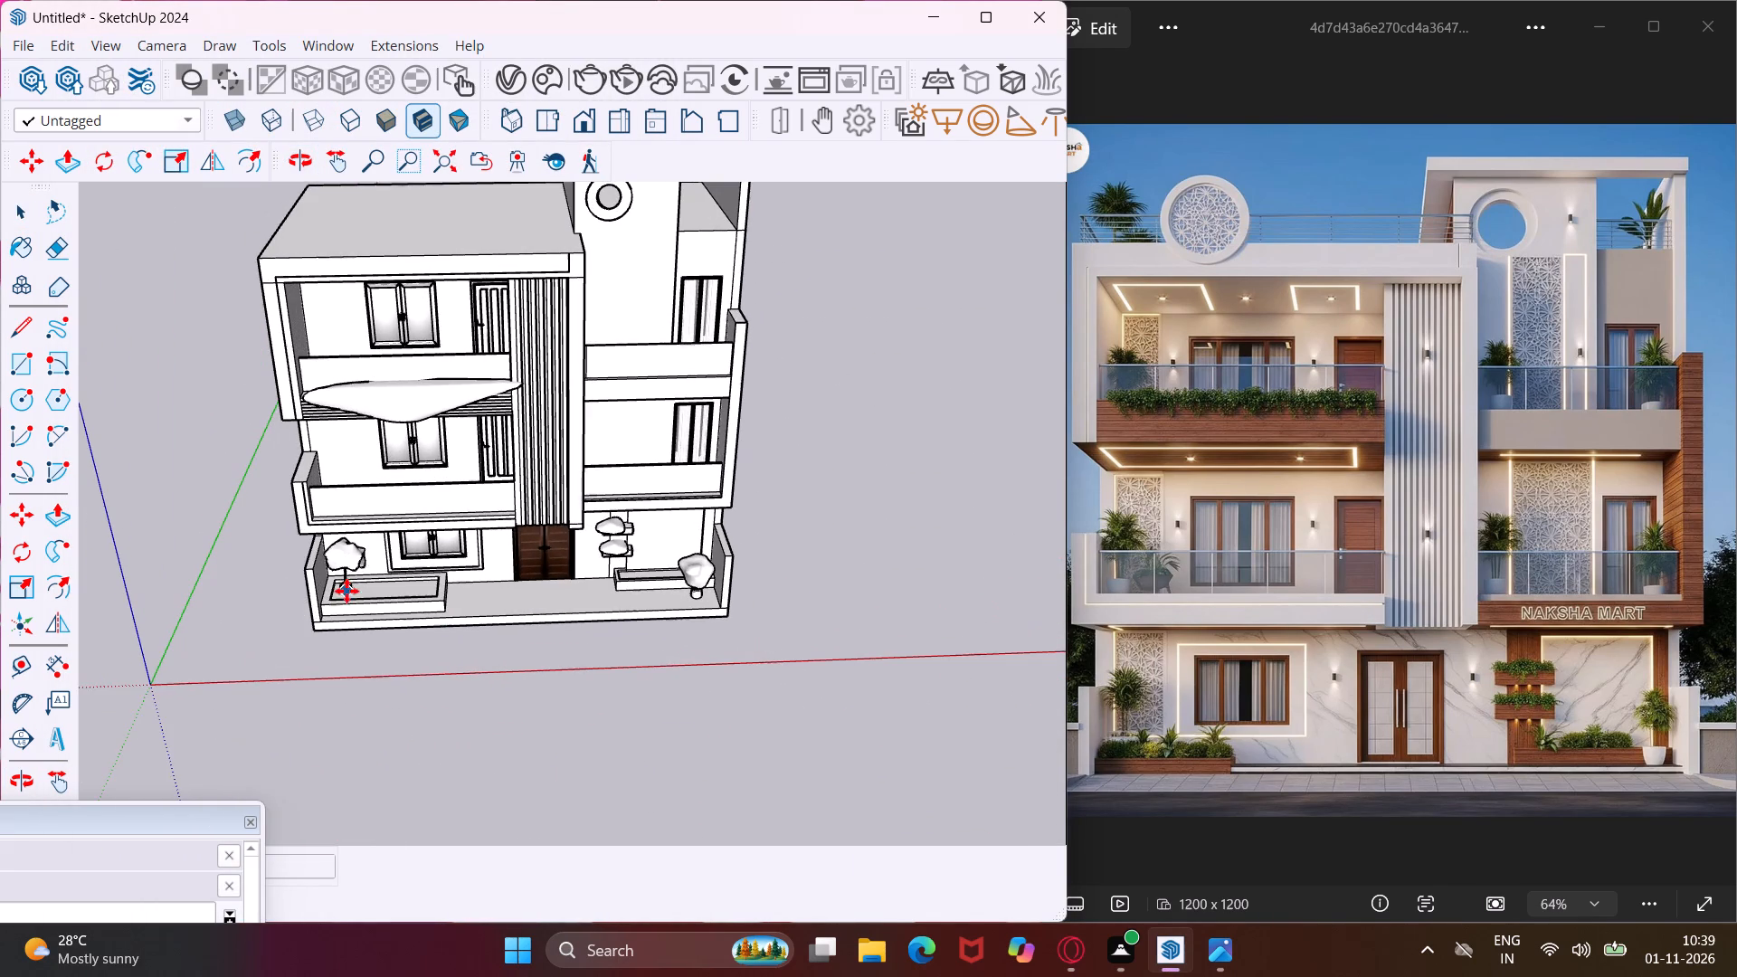
pyautogui.scroll(12, 346, 591)
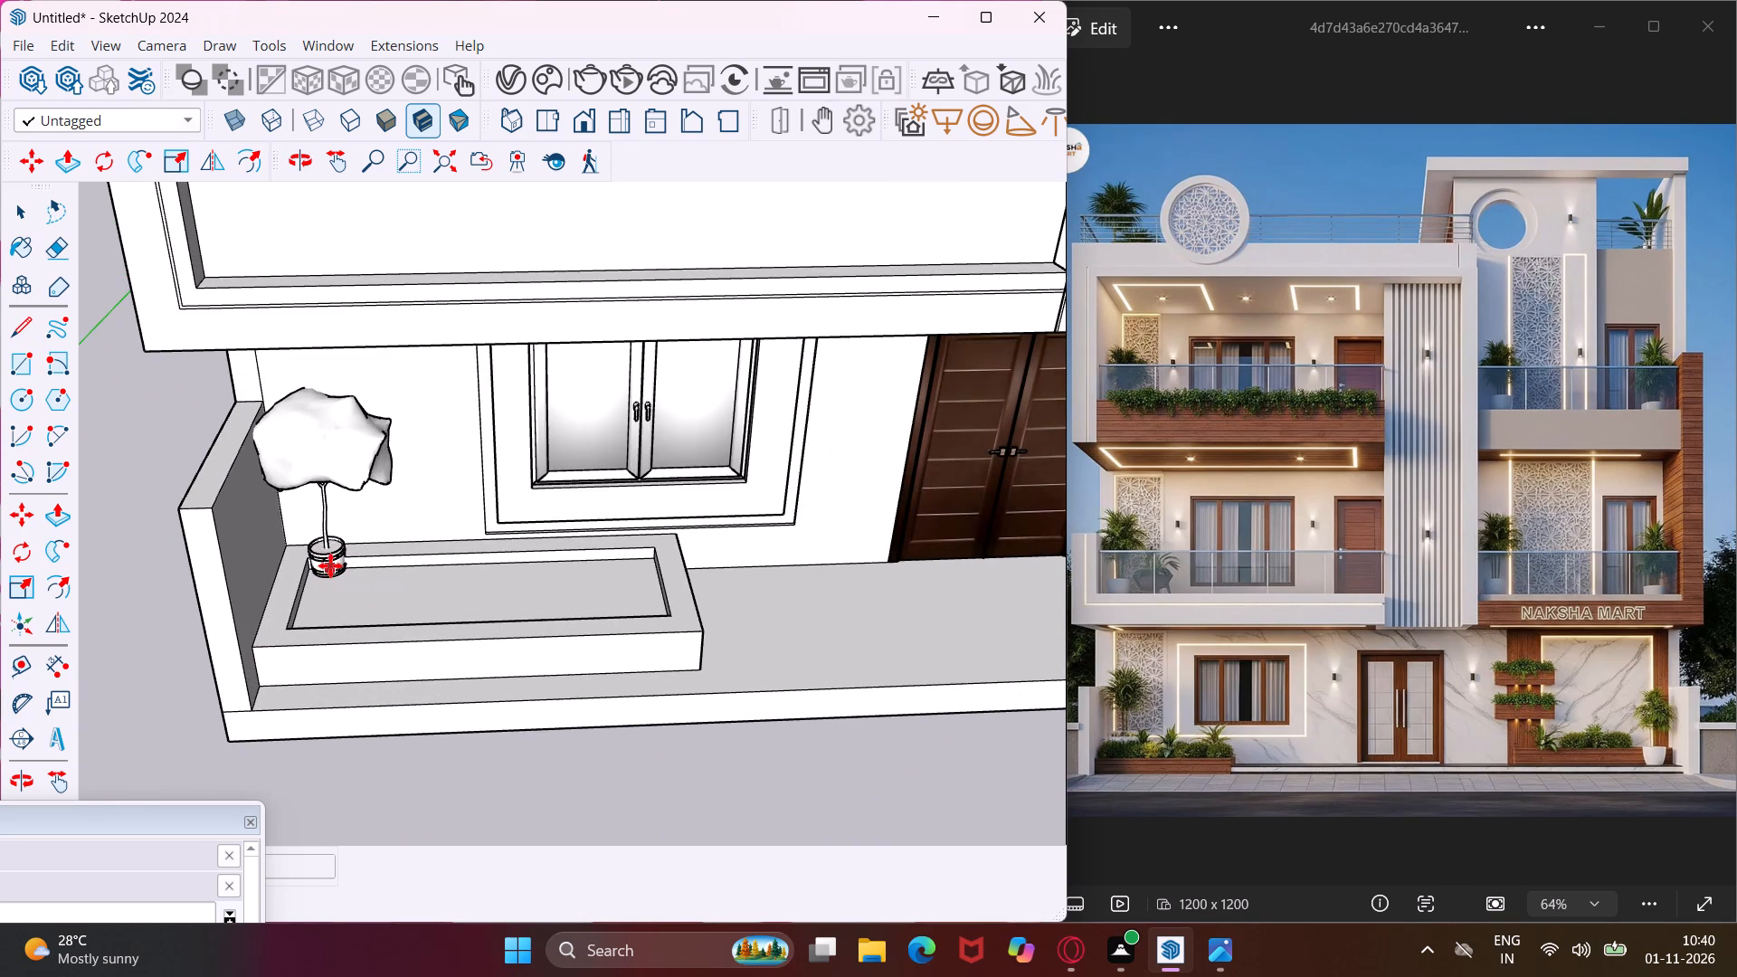
pyautogui.click(329, 566)
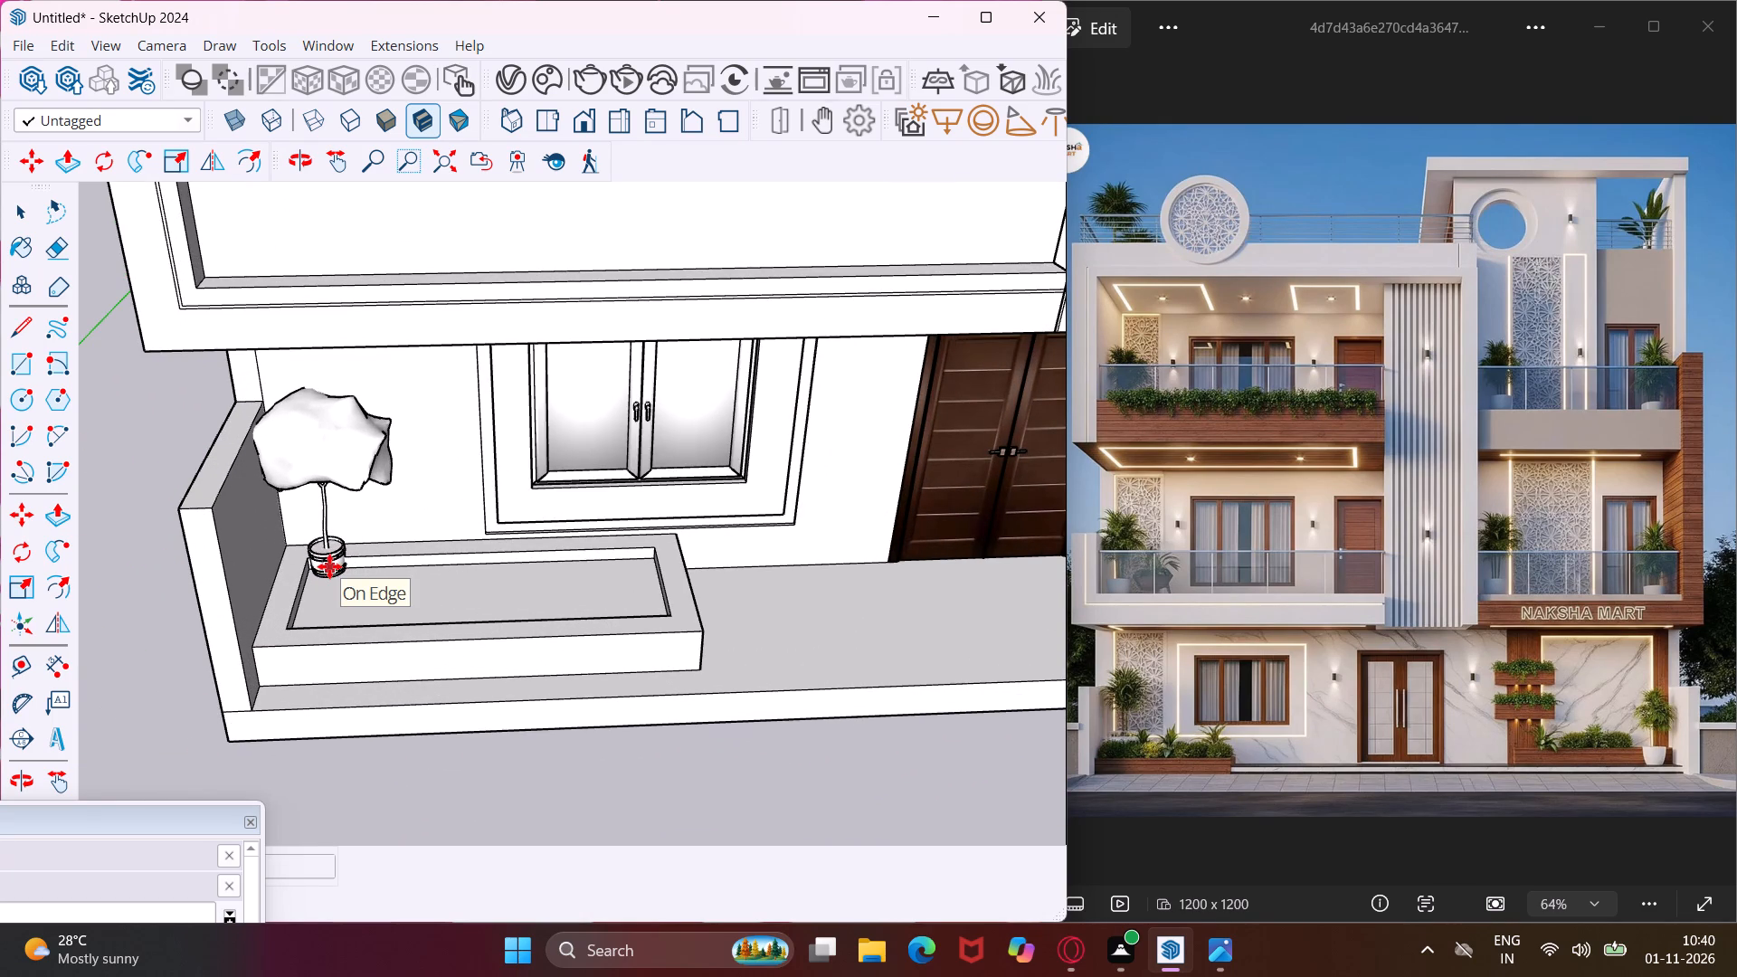
pyautogui.press('Escape')
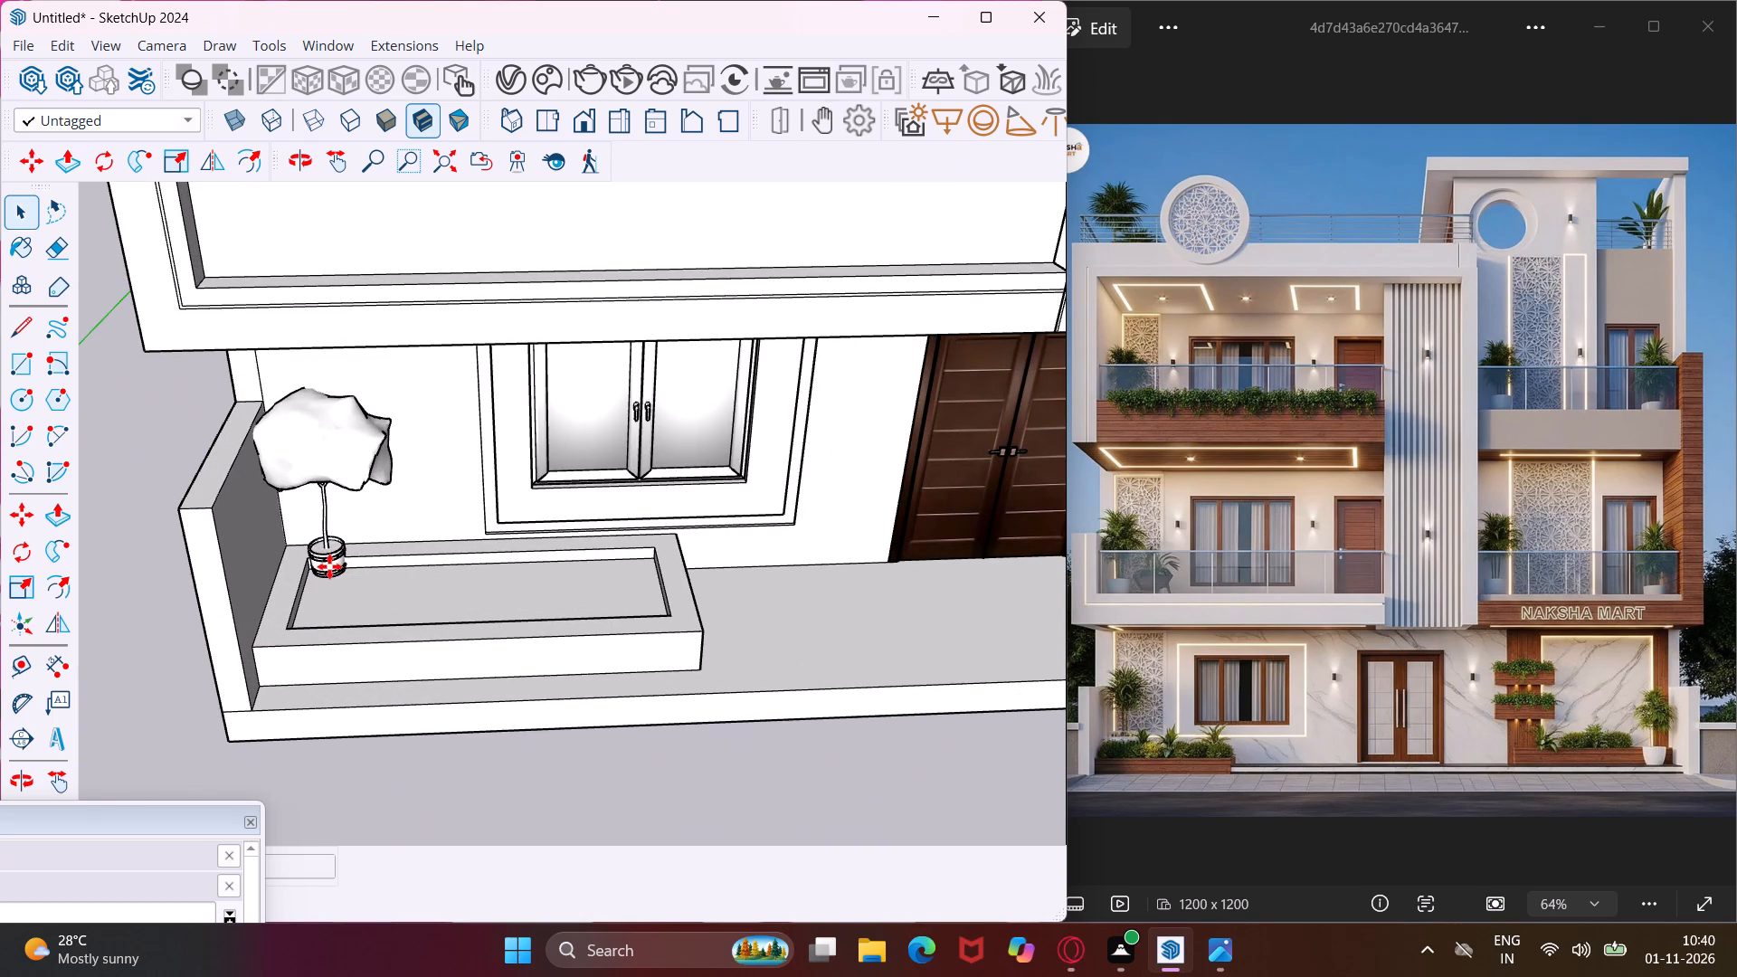
# Download and import Potted Plants 50-15, placing the pair in front of the potted tree in the window planter.
pyautogui.click(542, 89)
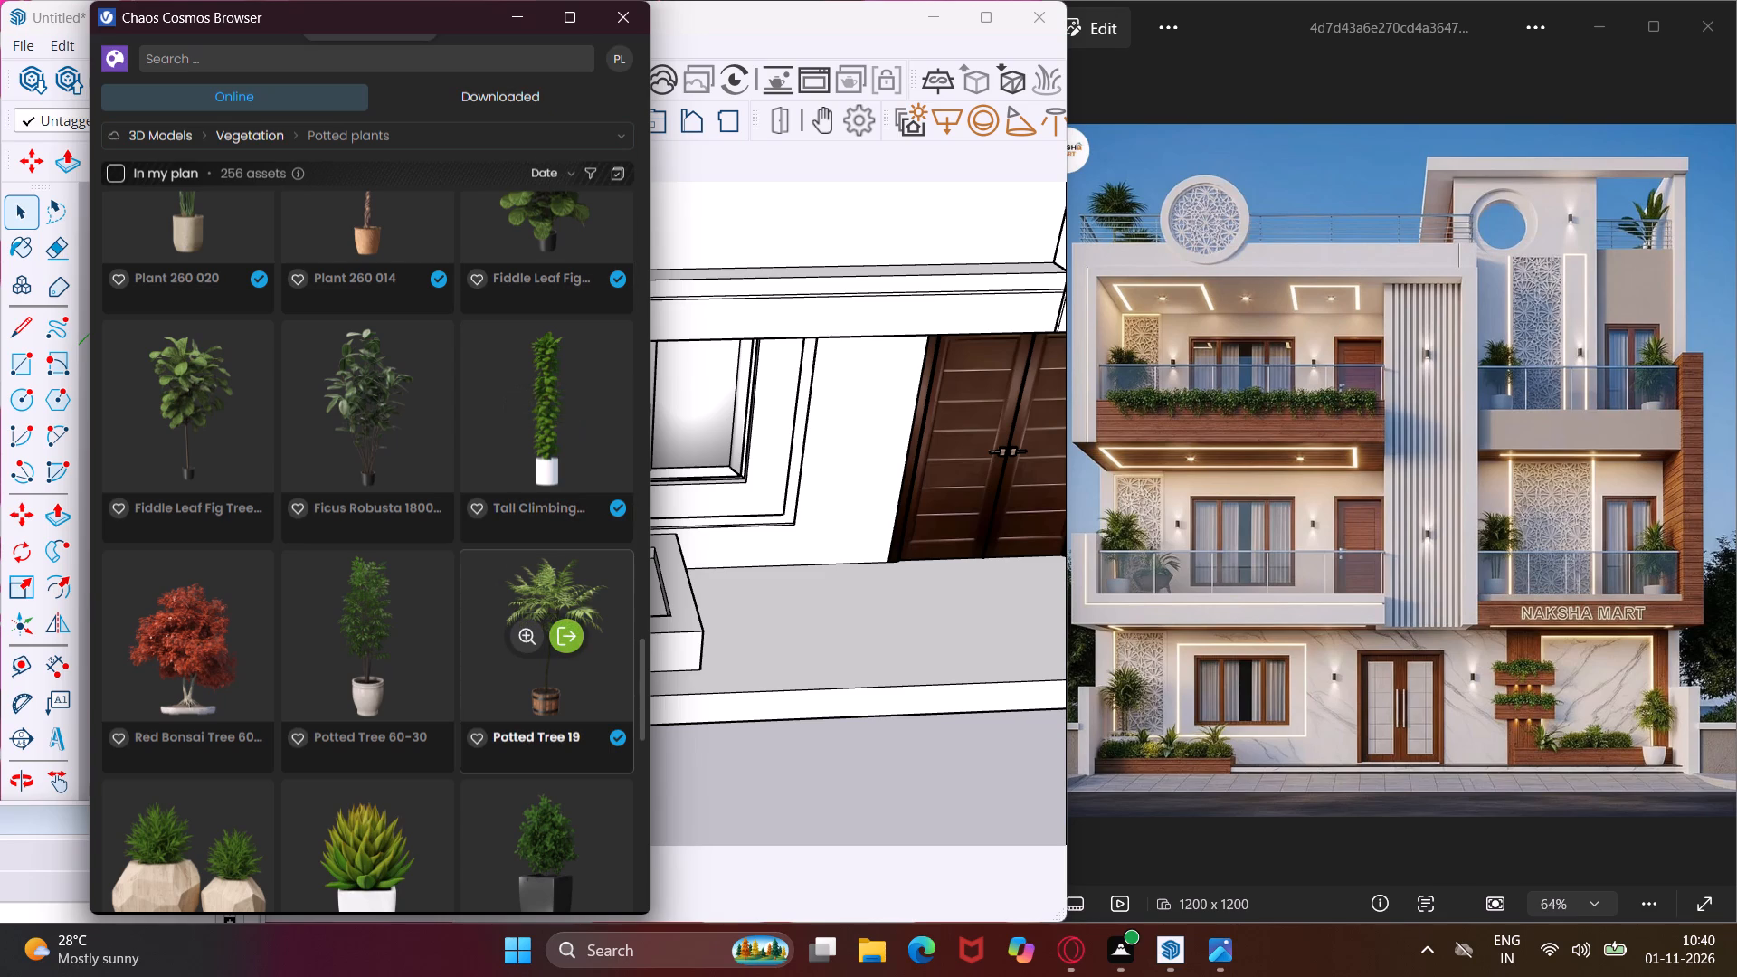
pyautogui.scroll(-1, 503, 583)
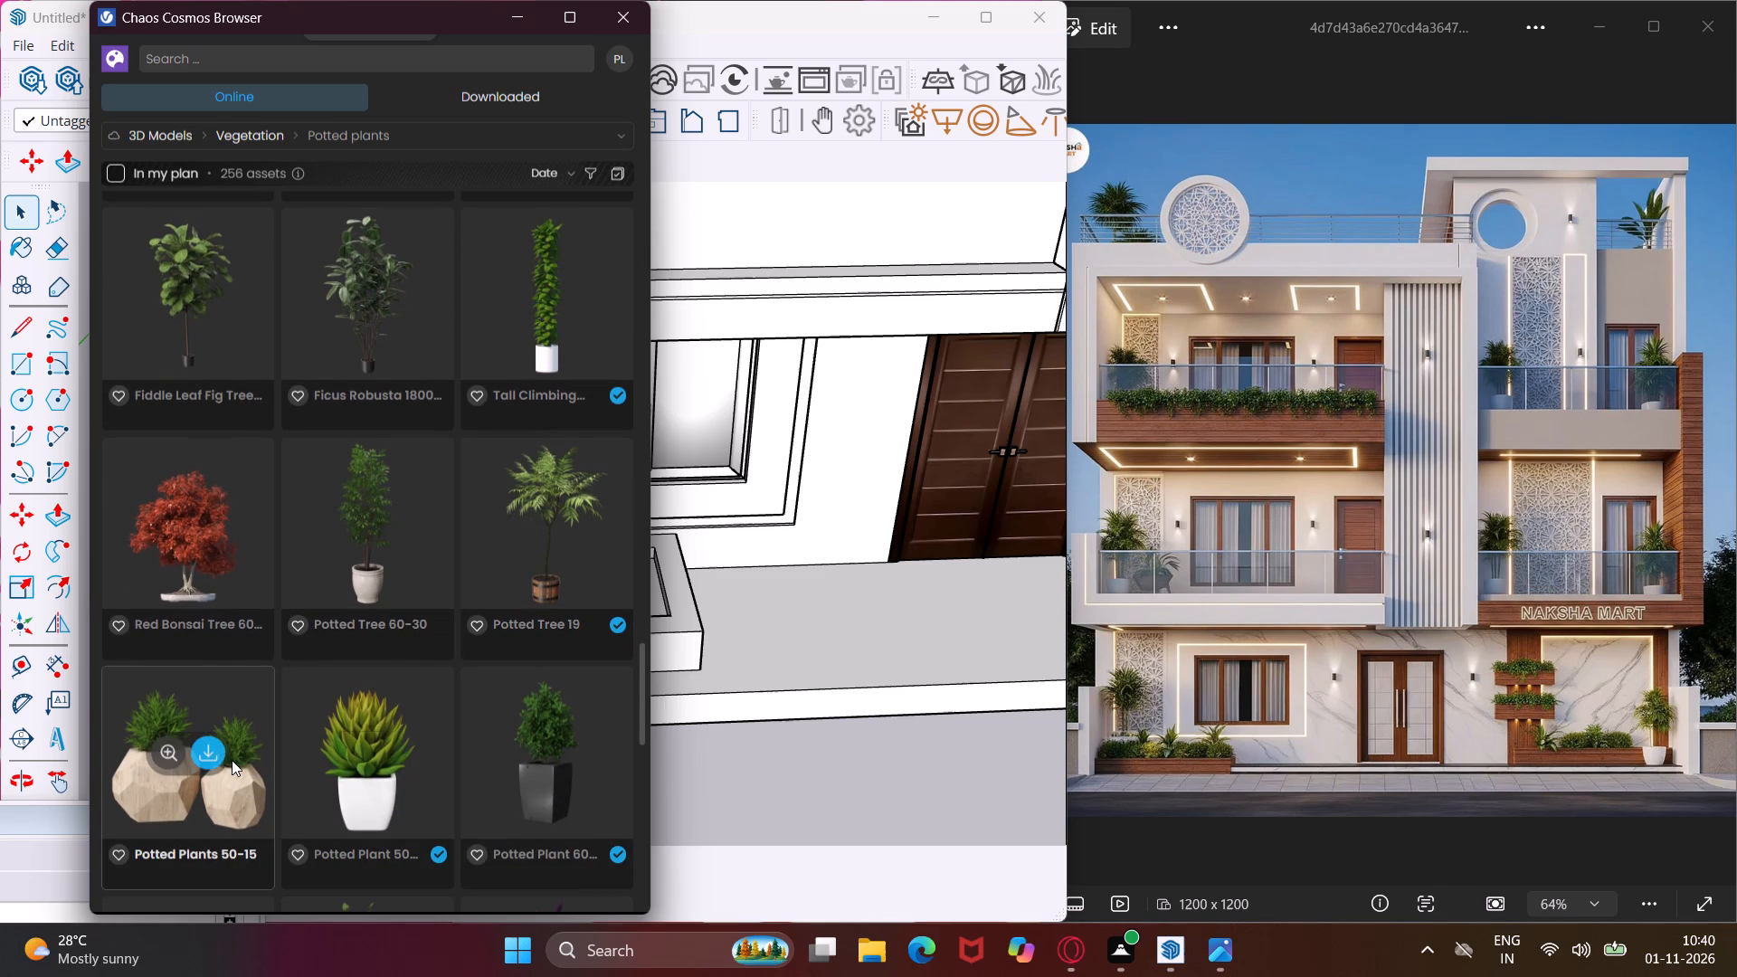
pyautogui.click(210, 739)
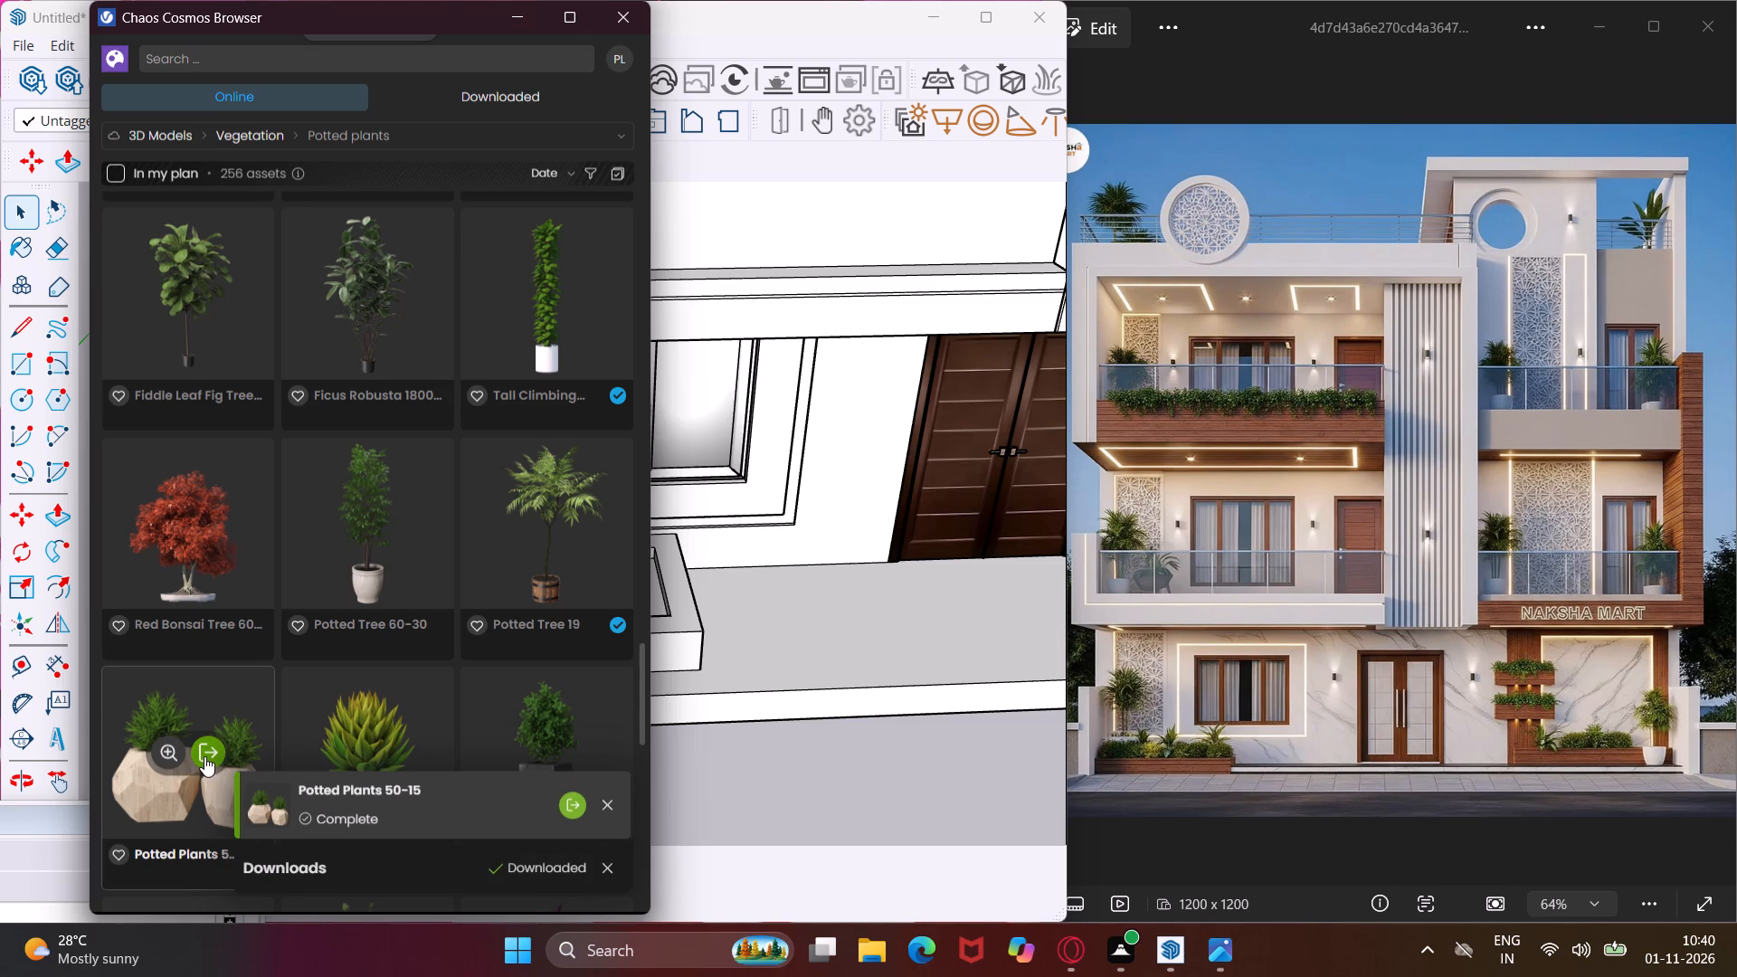
pyautogui.click(204, 756)
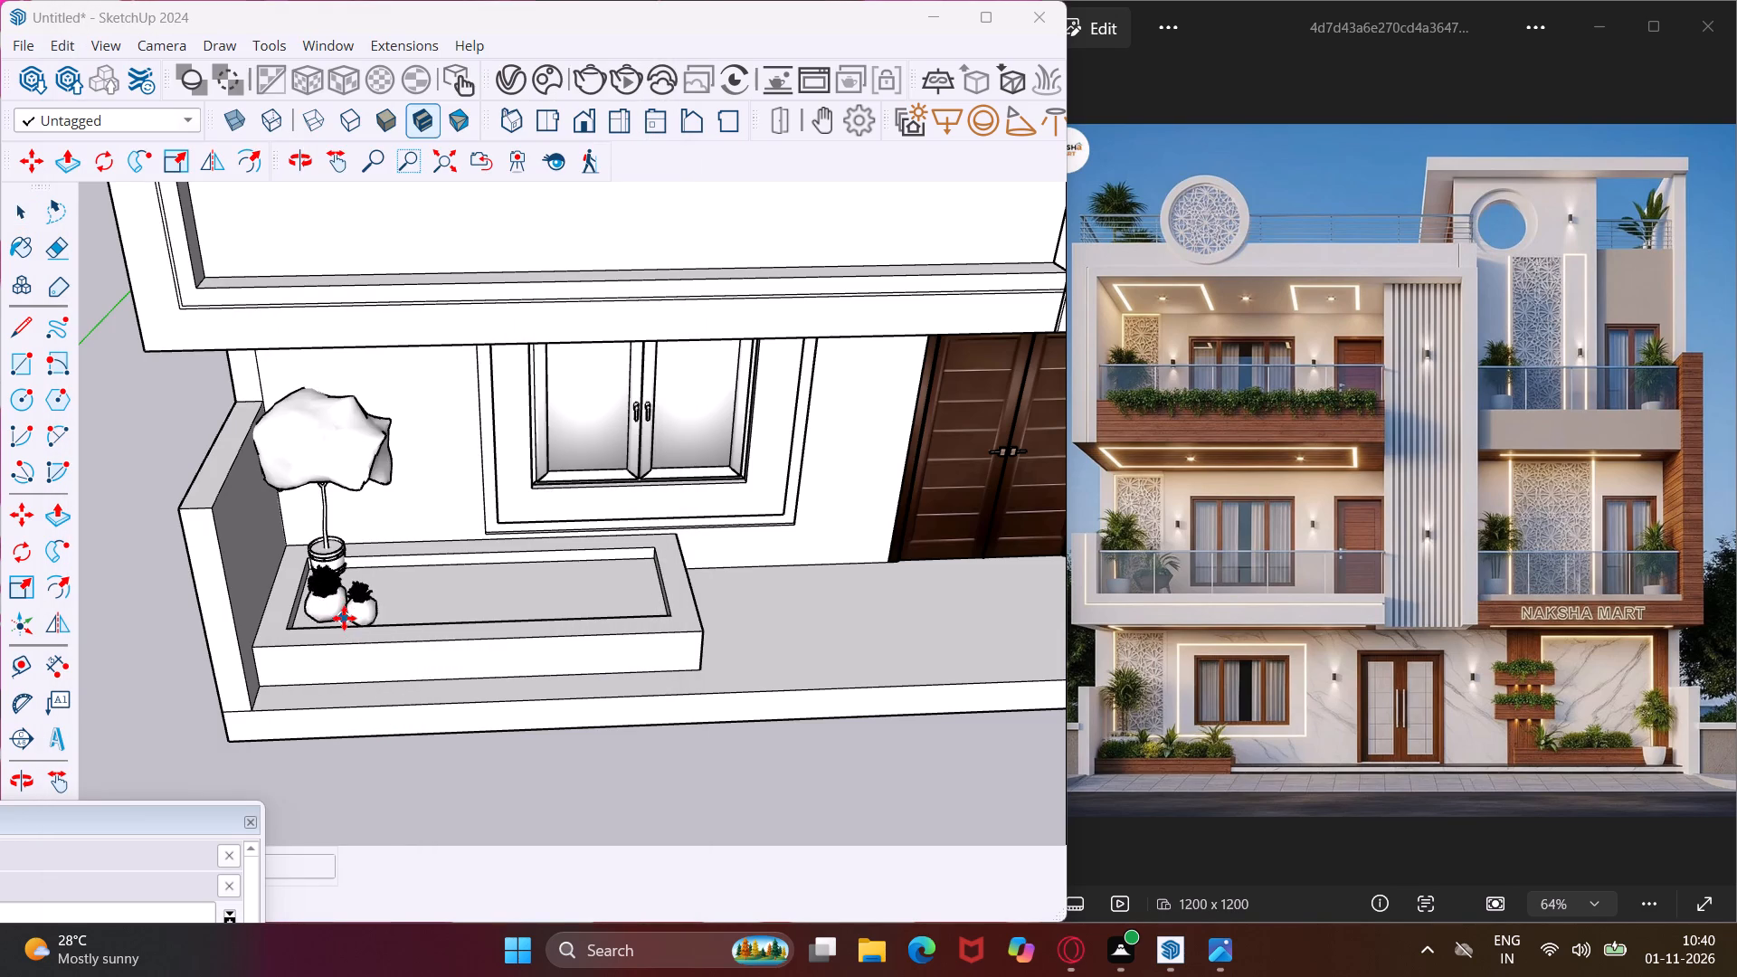
pyautogui.scroll(8, 344, 618)
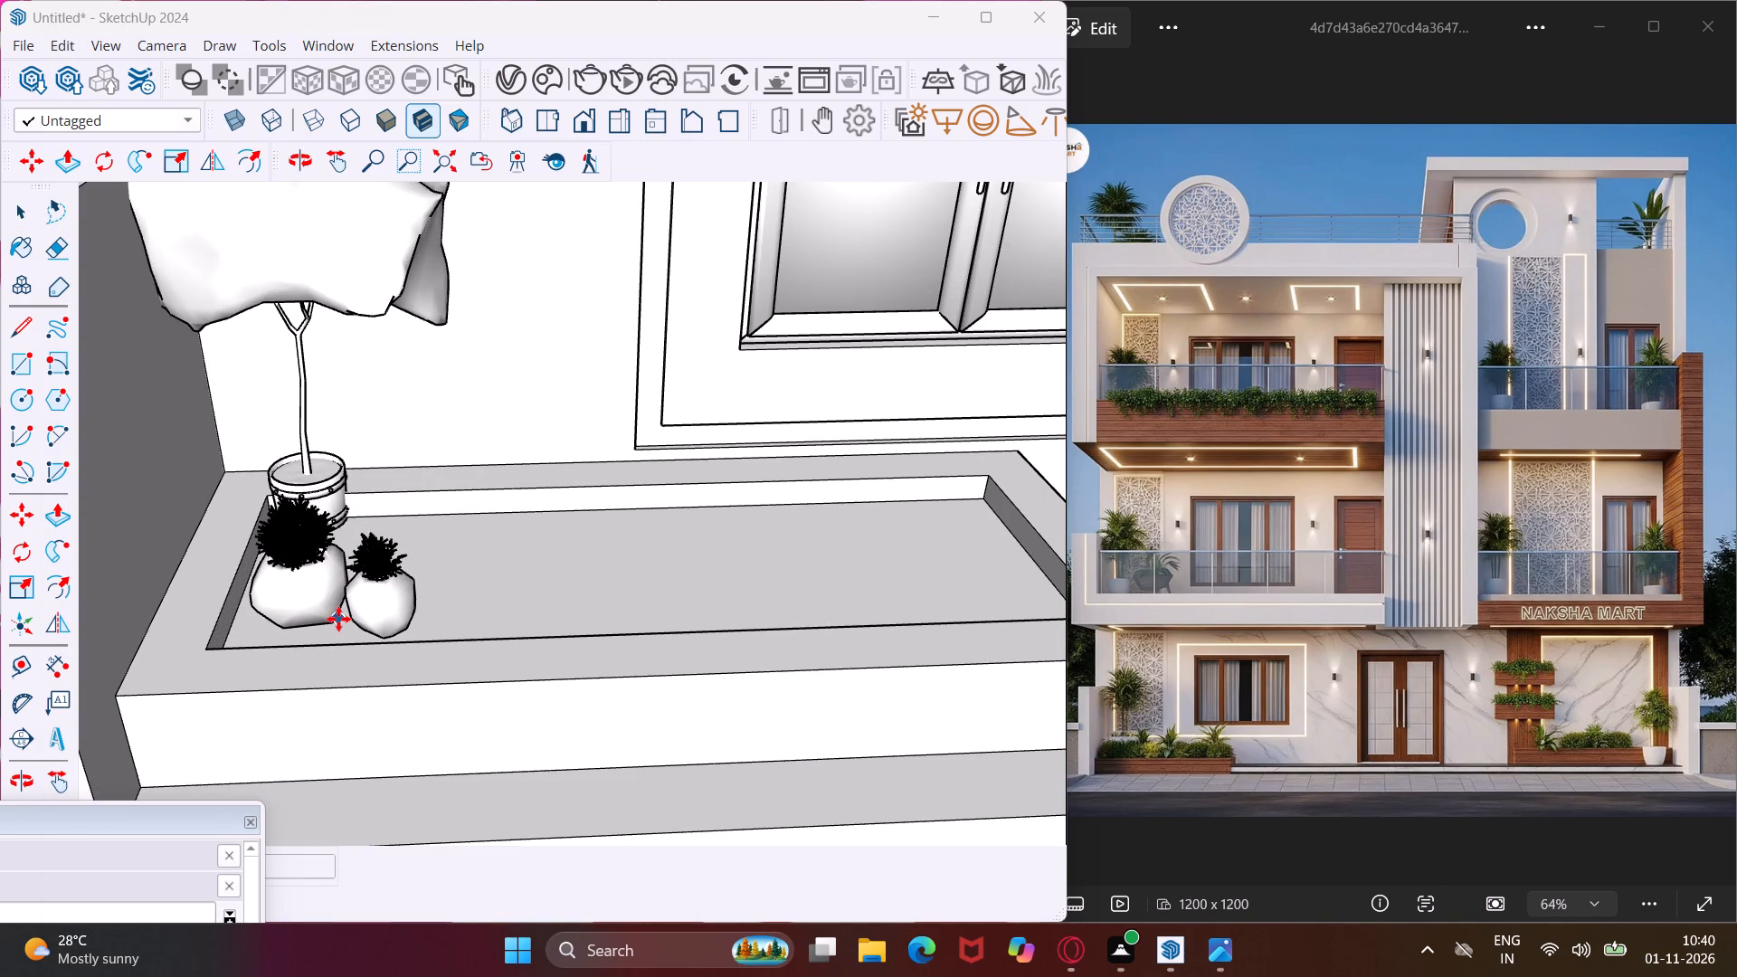
pyautogui.click(338, 619)
pyautogui.press('Escape')
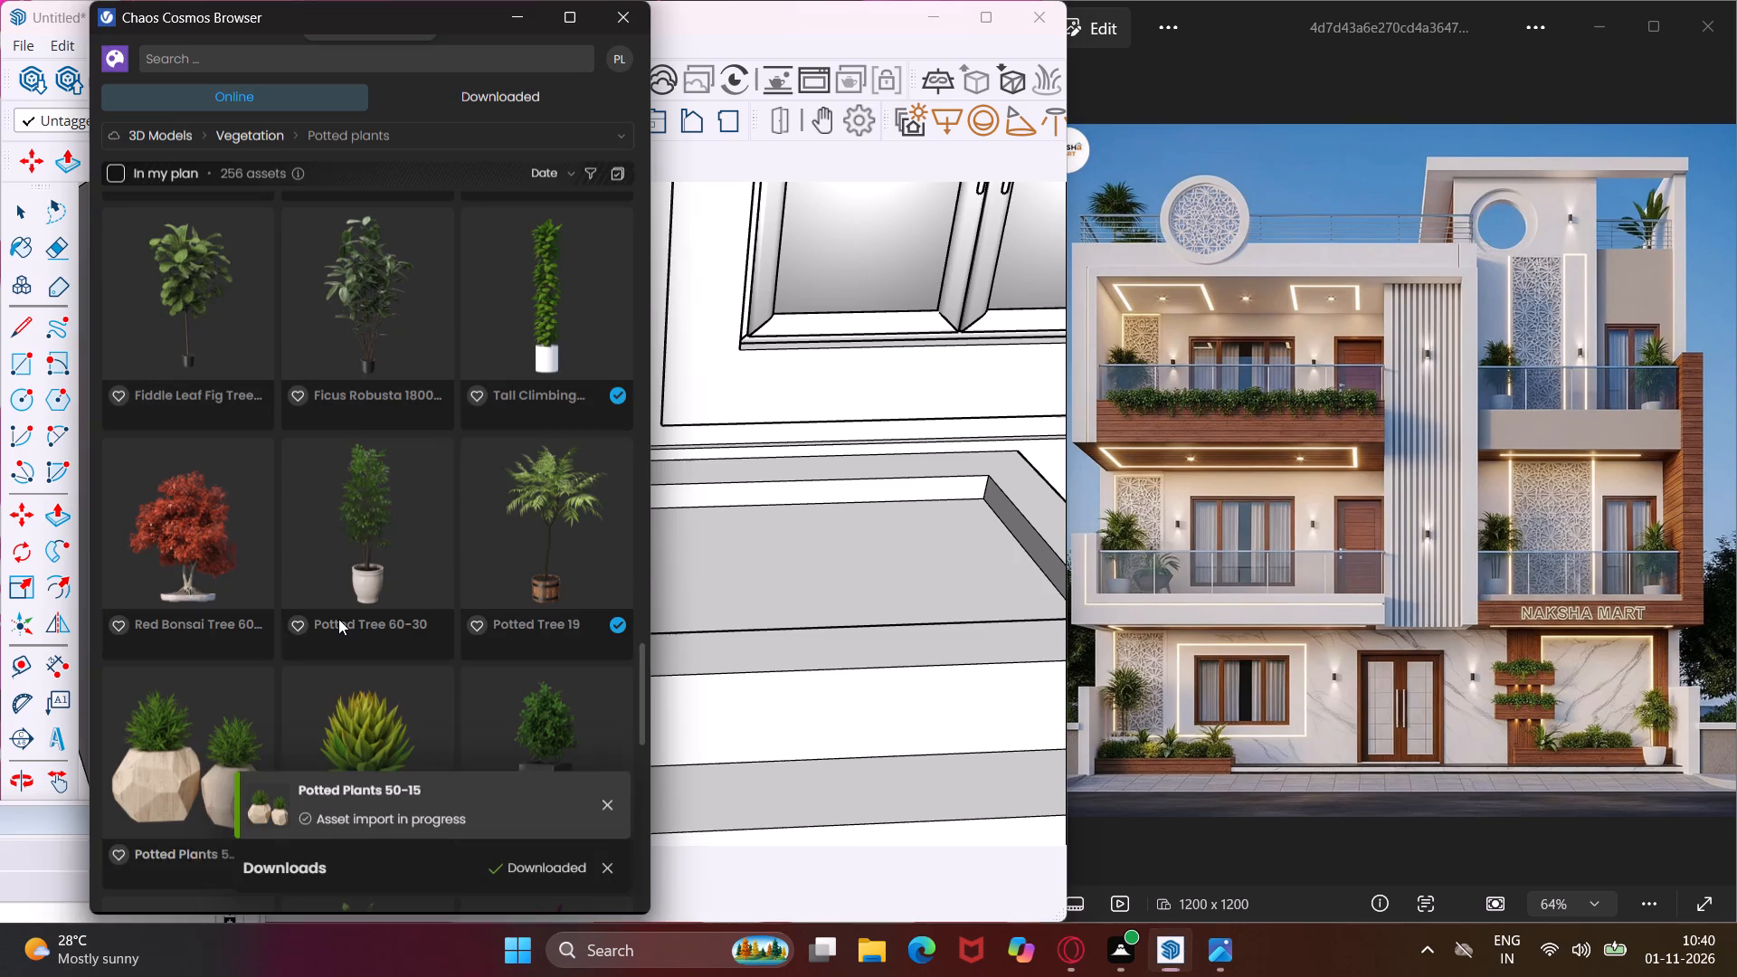
# Import Potted Plant 60-25 and place one in the window planter beside the pair of small pots.
pyautogui.scroll(-2, 425, 635)
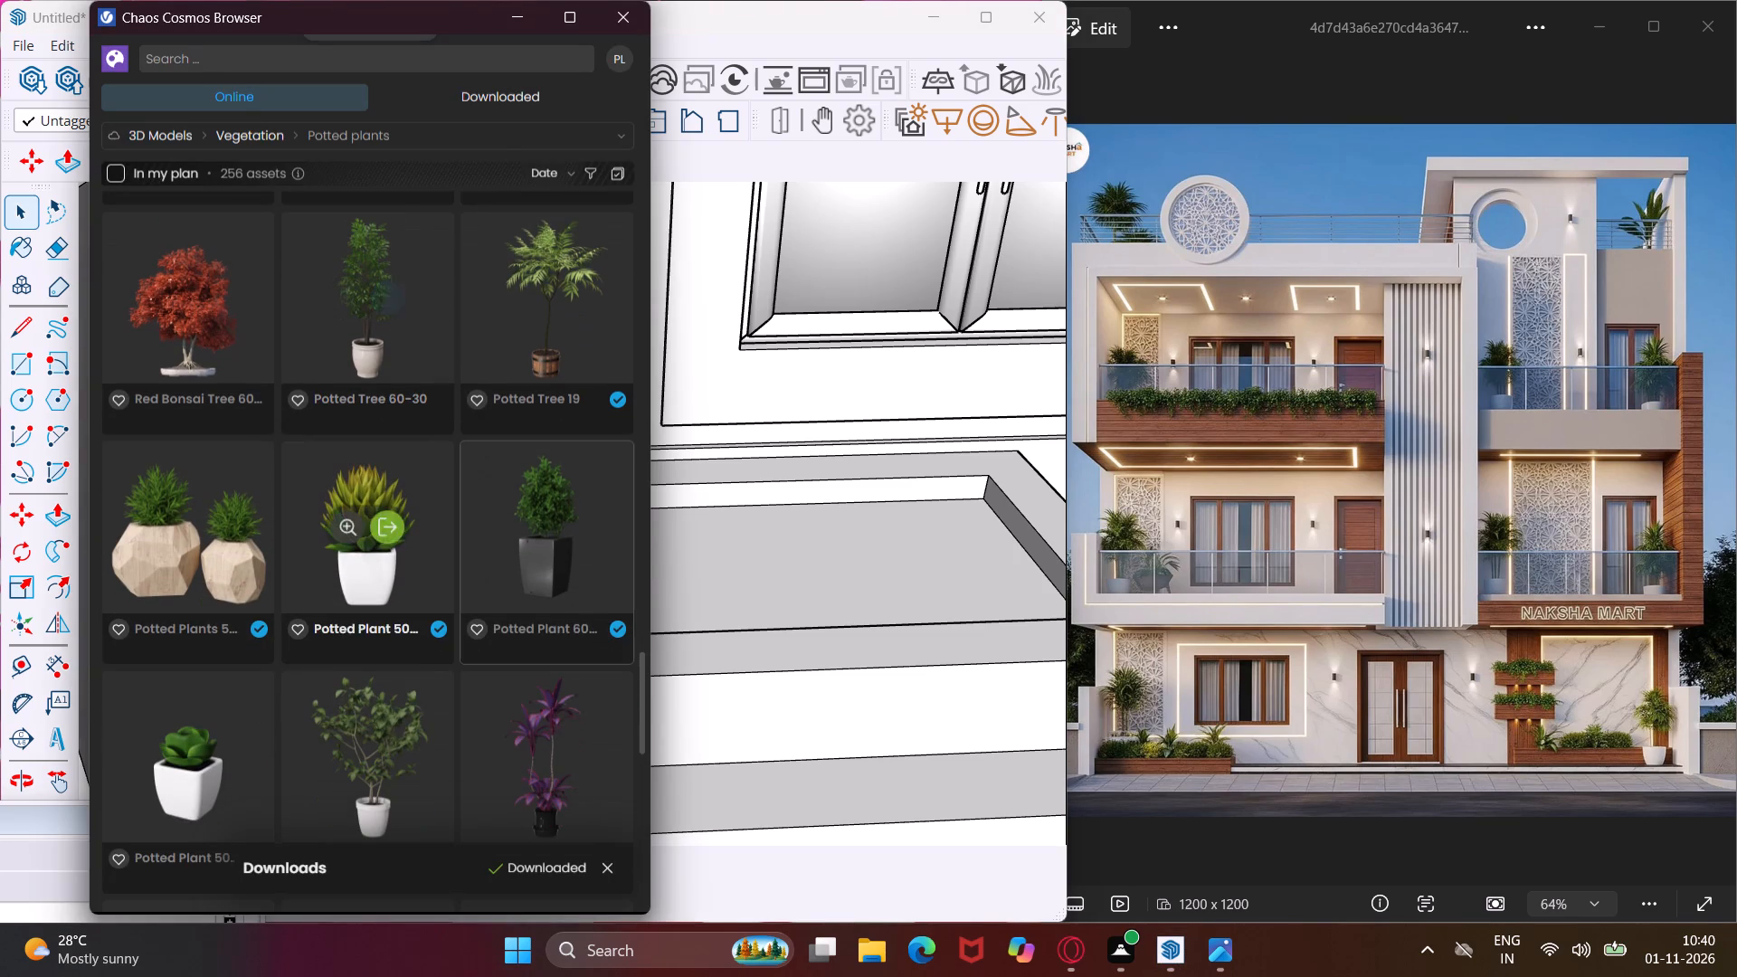
pyautogui.click(569, 533)
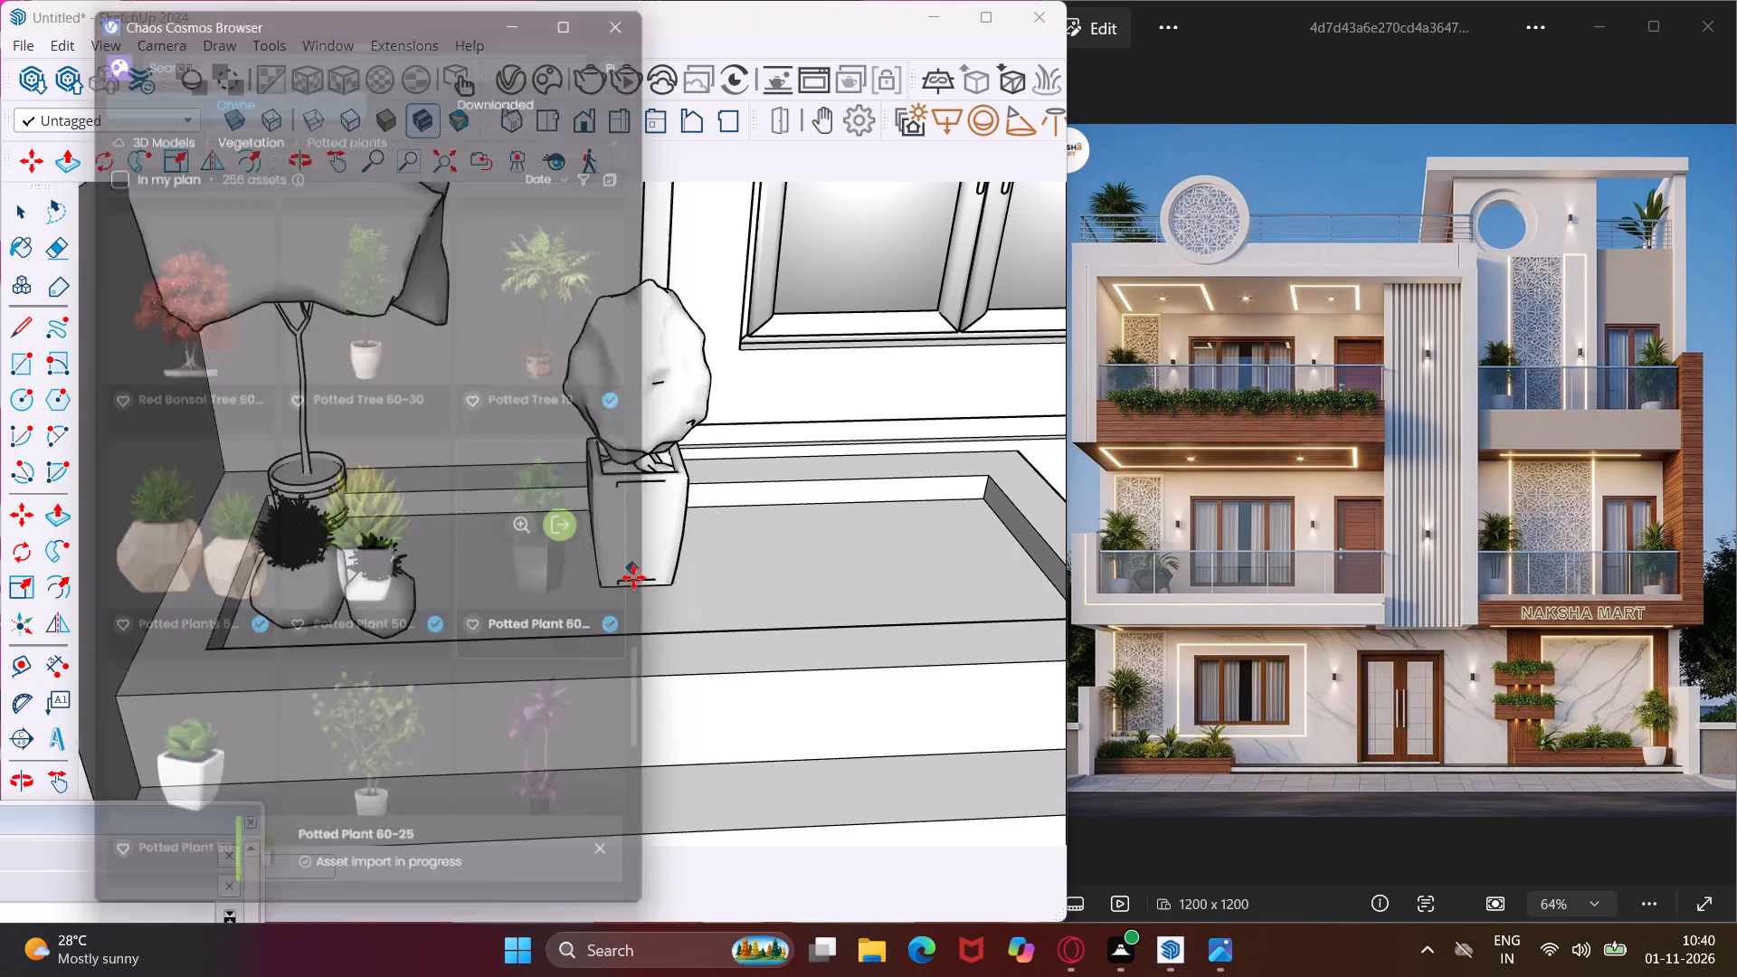
pyautogui.scroll(3, 466, 579)
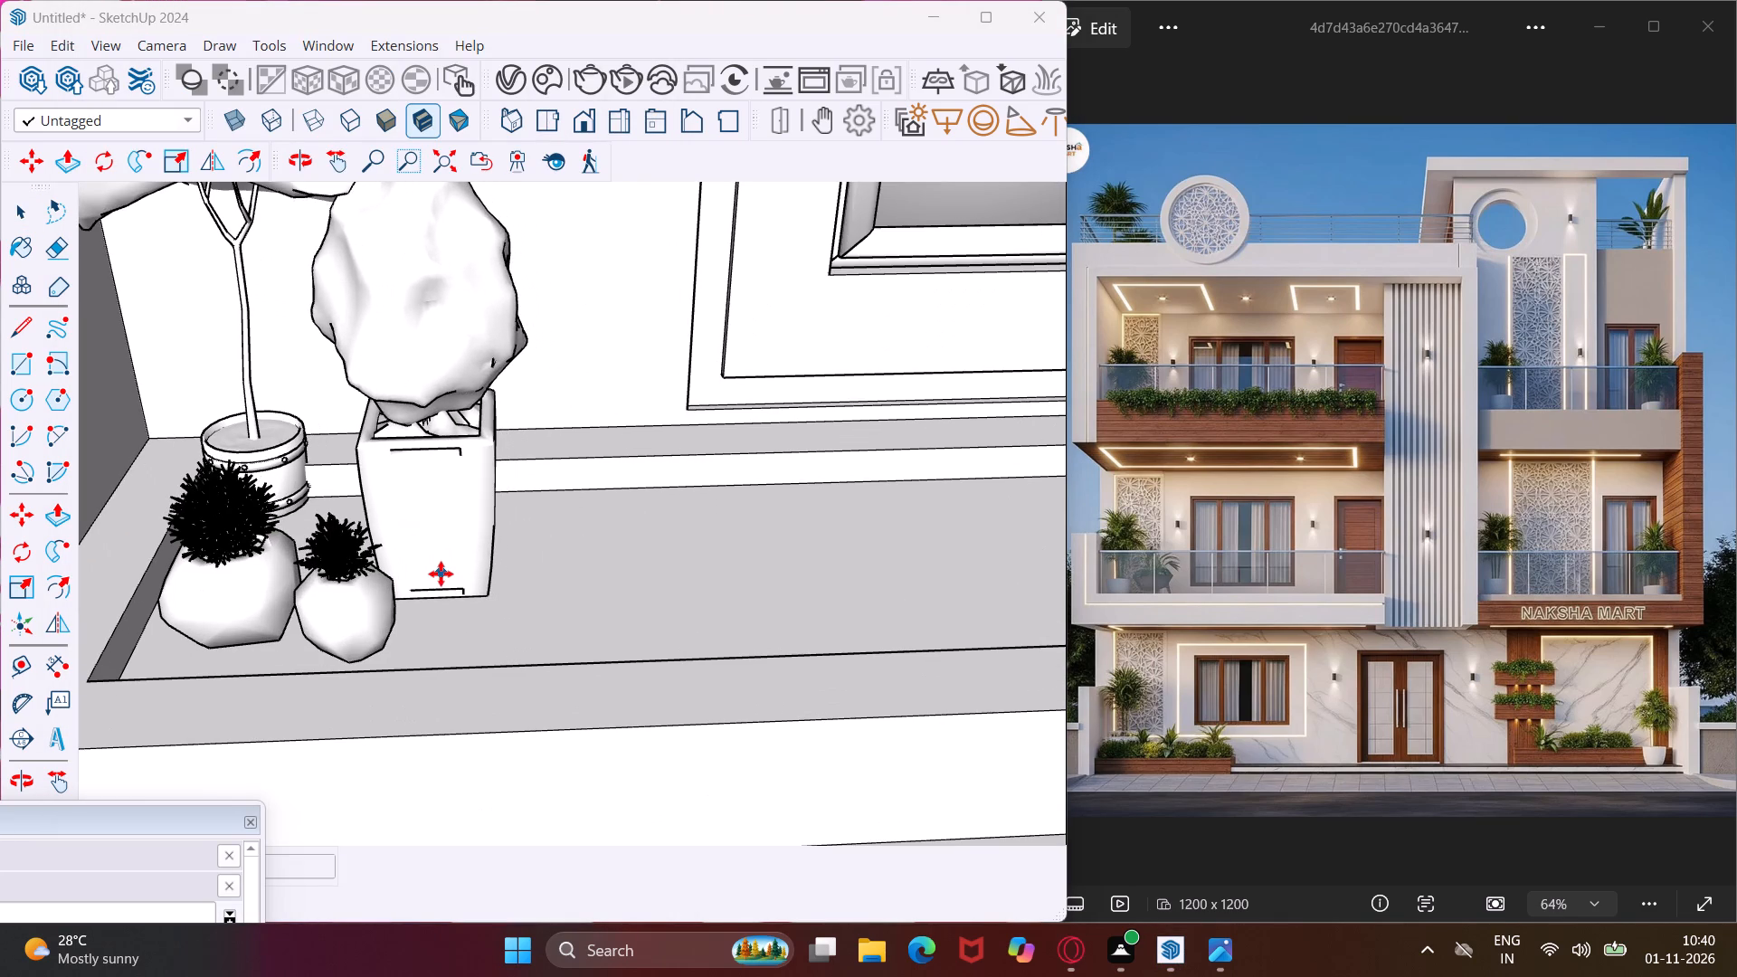
pyautogui.click(451, 572)
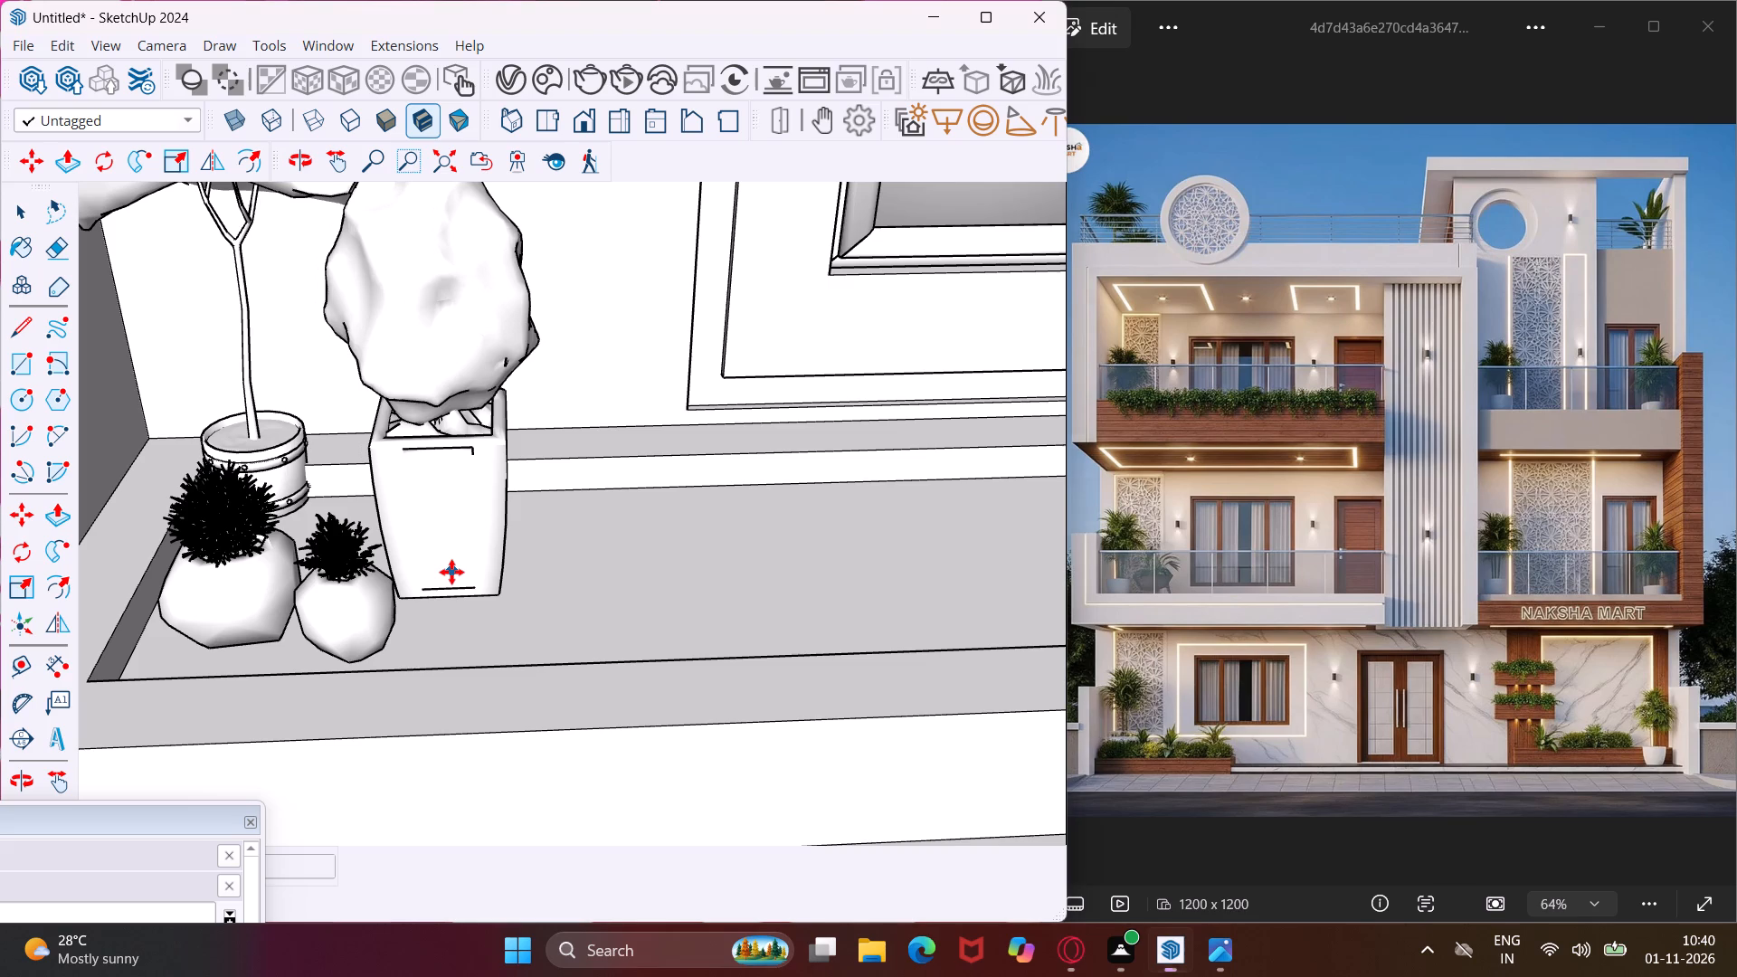
pyautogui.press('Escape')
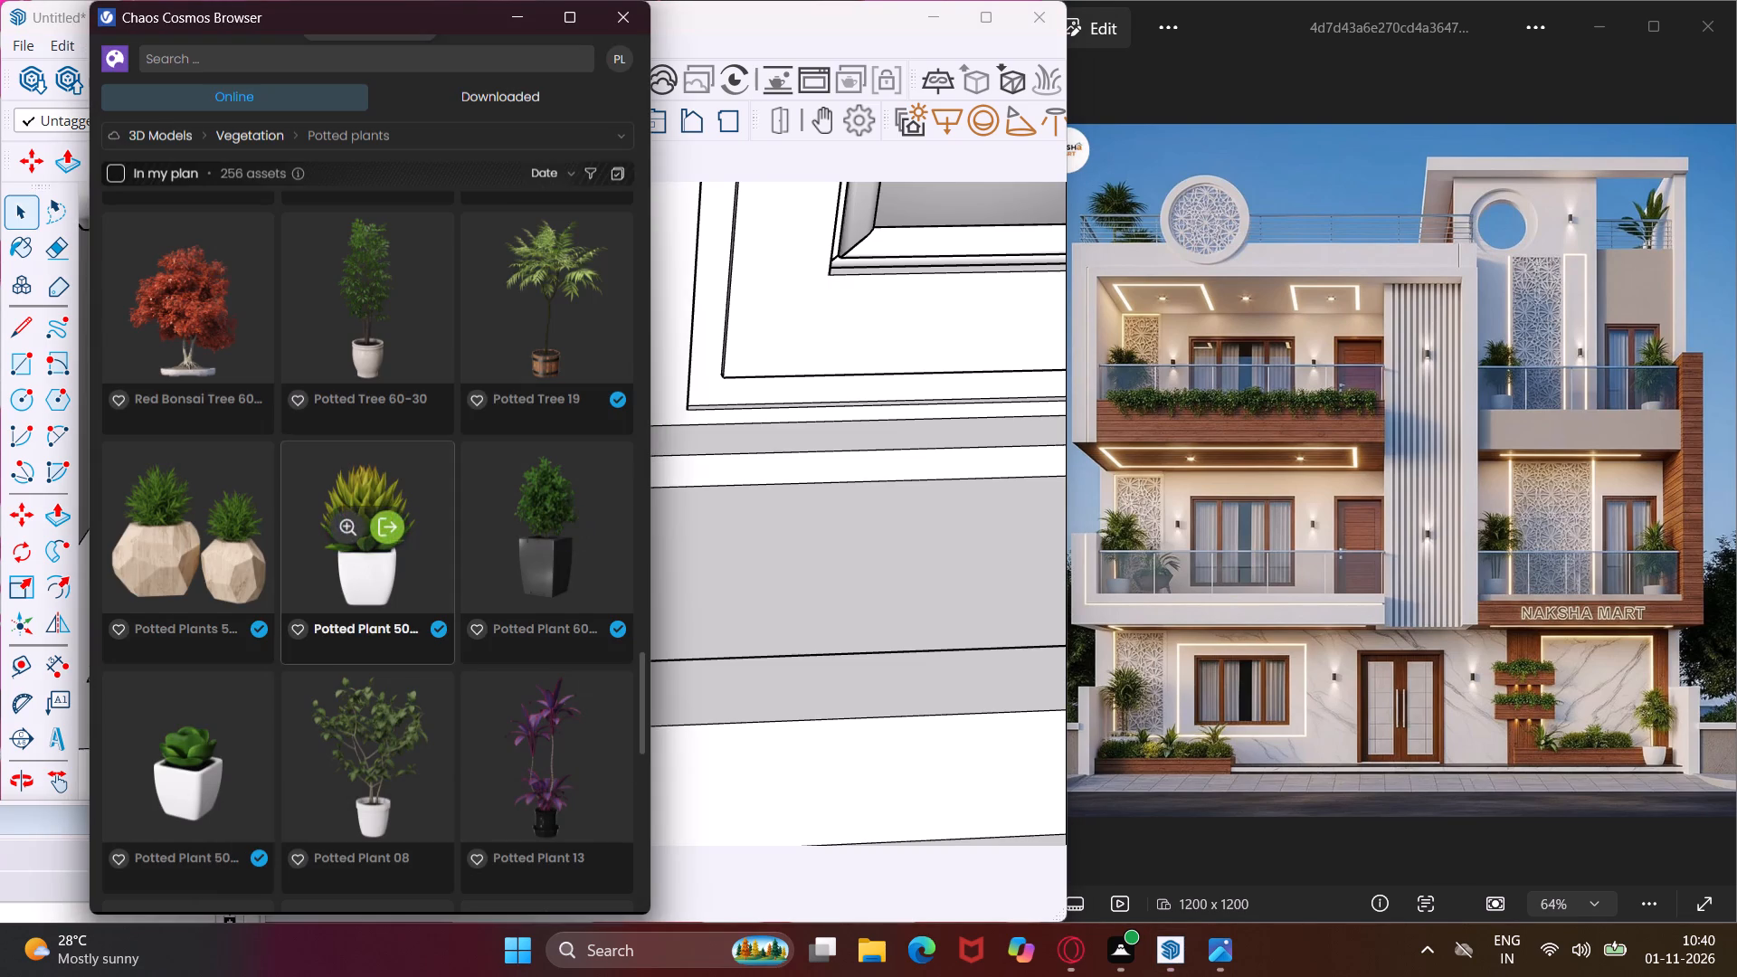
# Download and import Potted Flowers 111-27, placing one near the middle of the window planter.
pyautogui.scroll(-6, 462, 678)
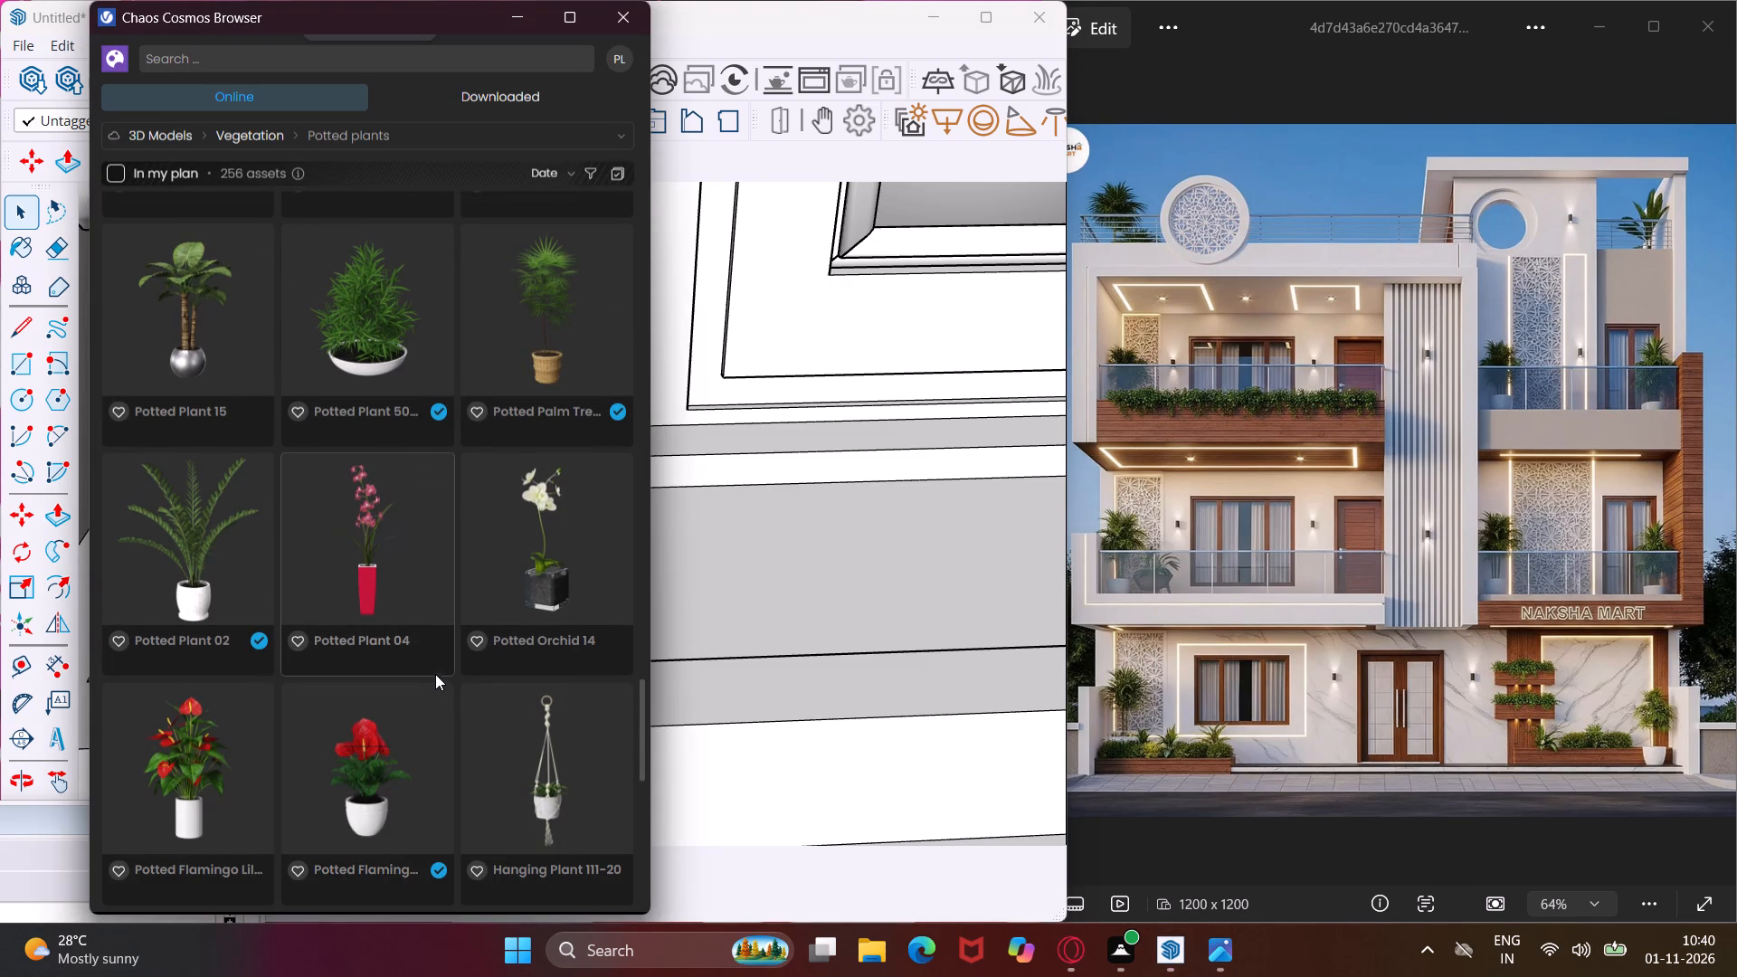
pyautogui.scroll(-4, 432, 665)
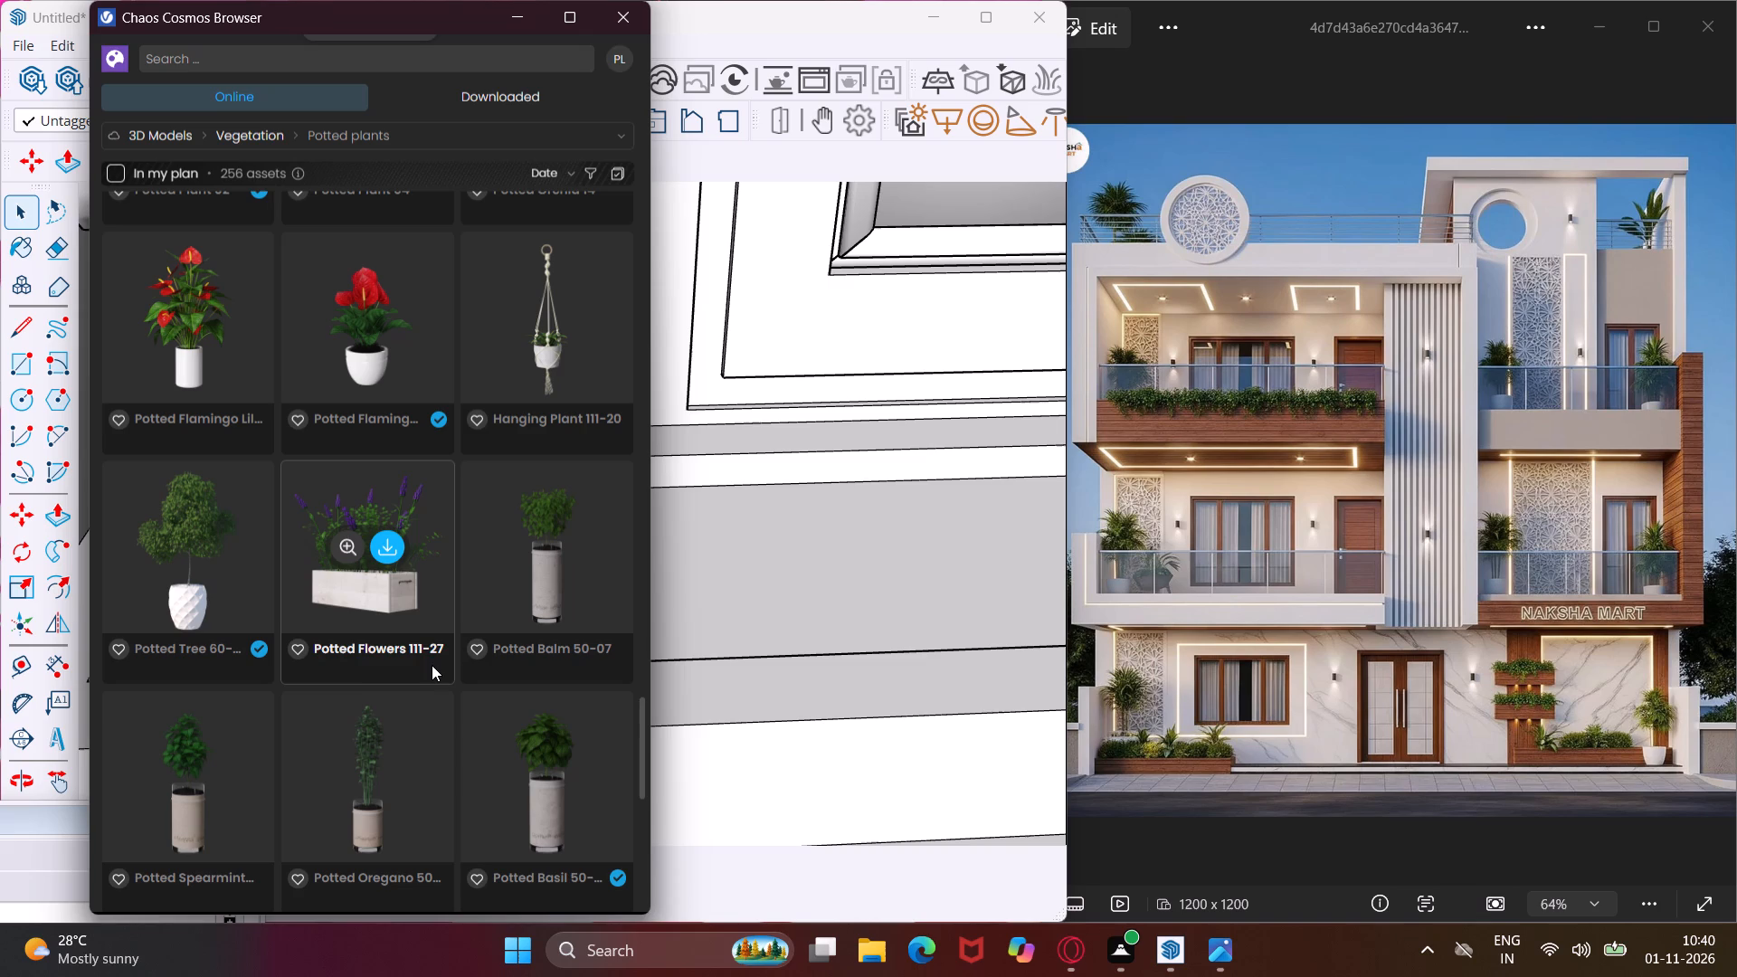
pyautogui.click(384, 548)
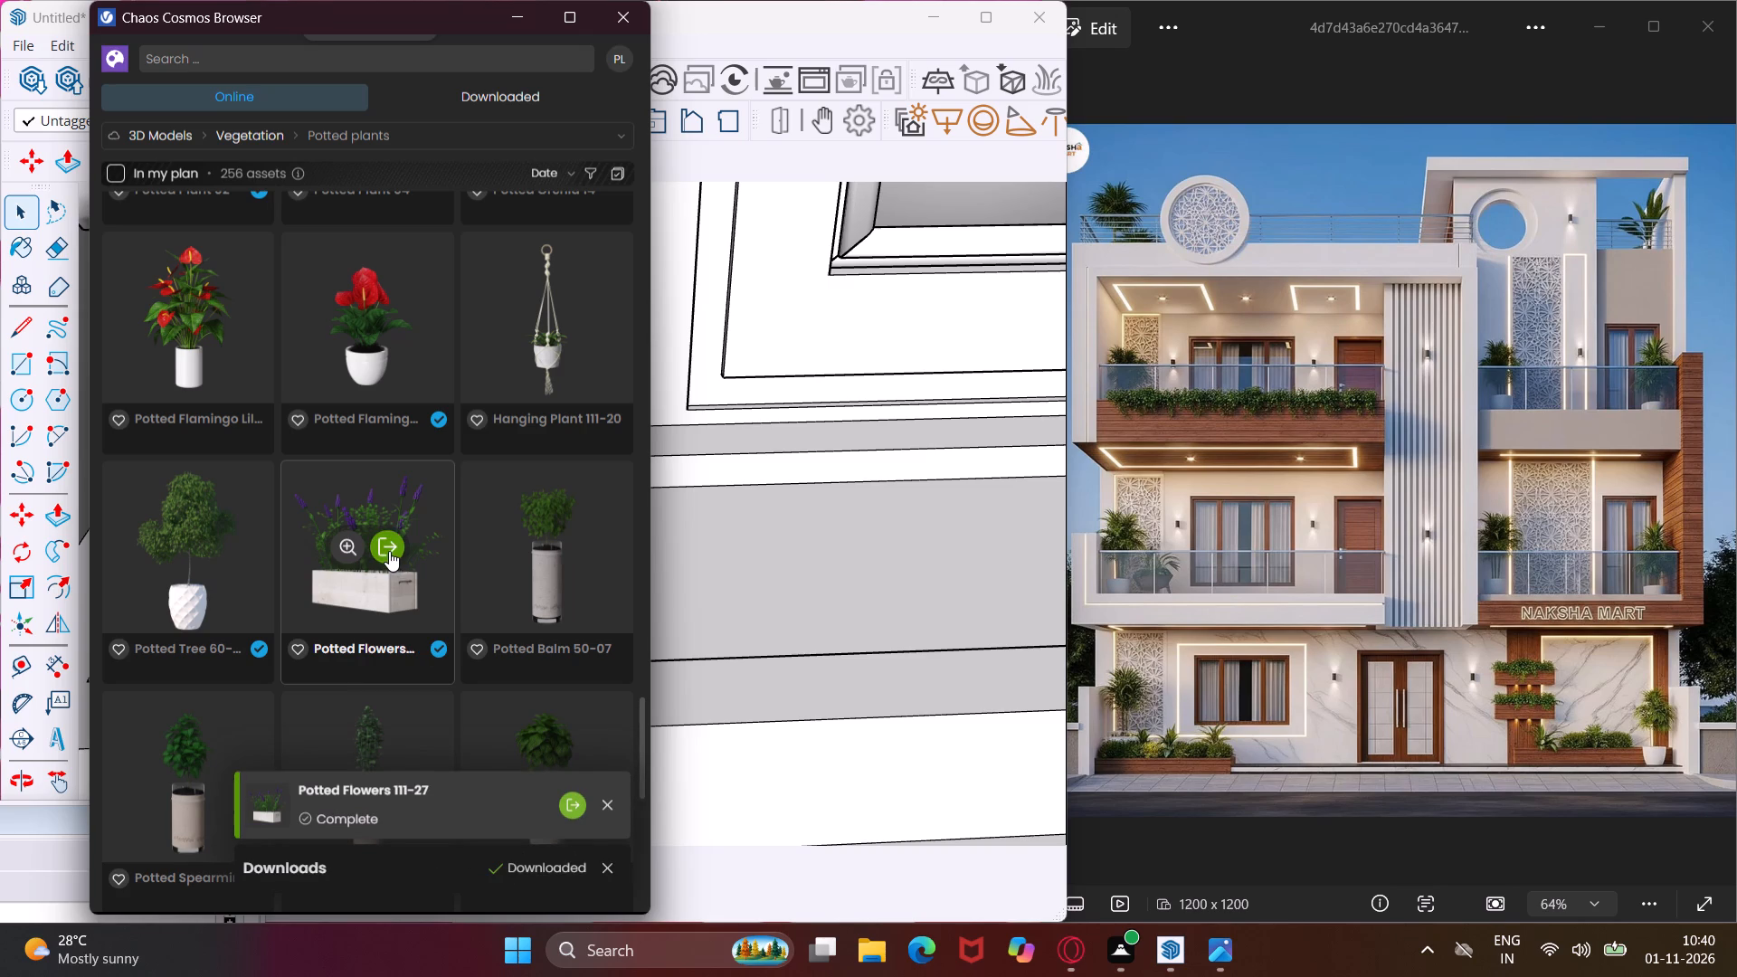
pyautogui.click(389, 551)
pyautogui.scroll(-5, 461, 544)
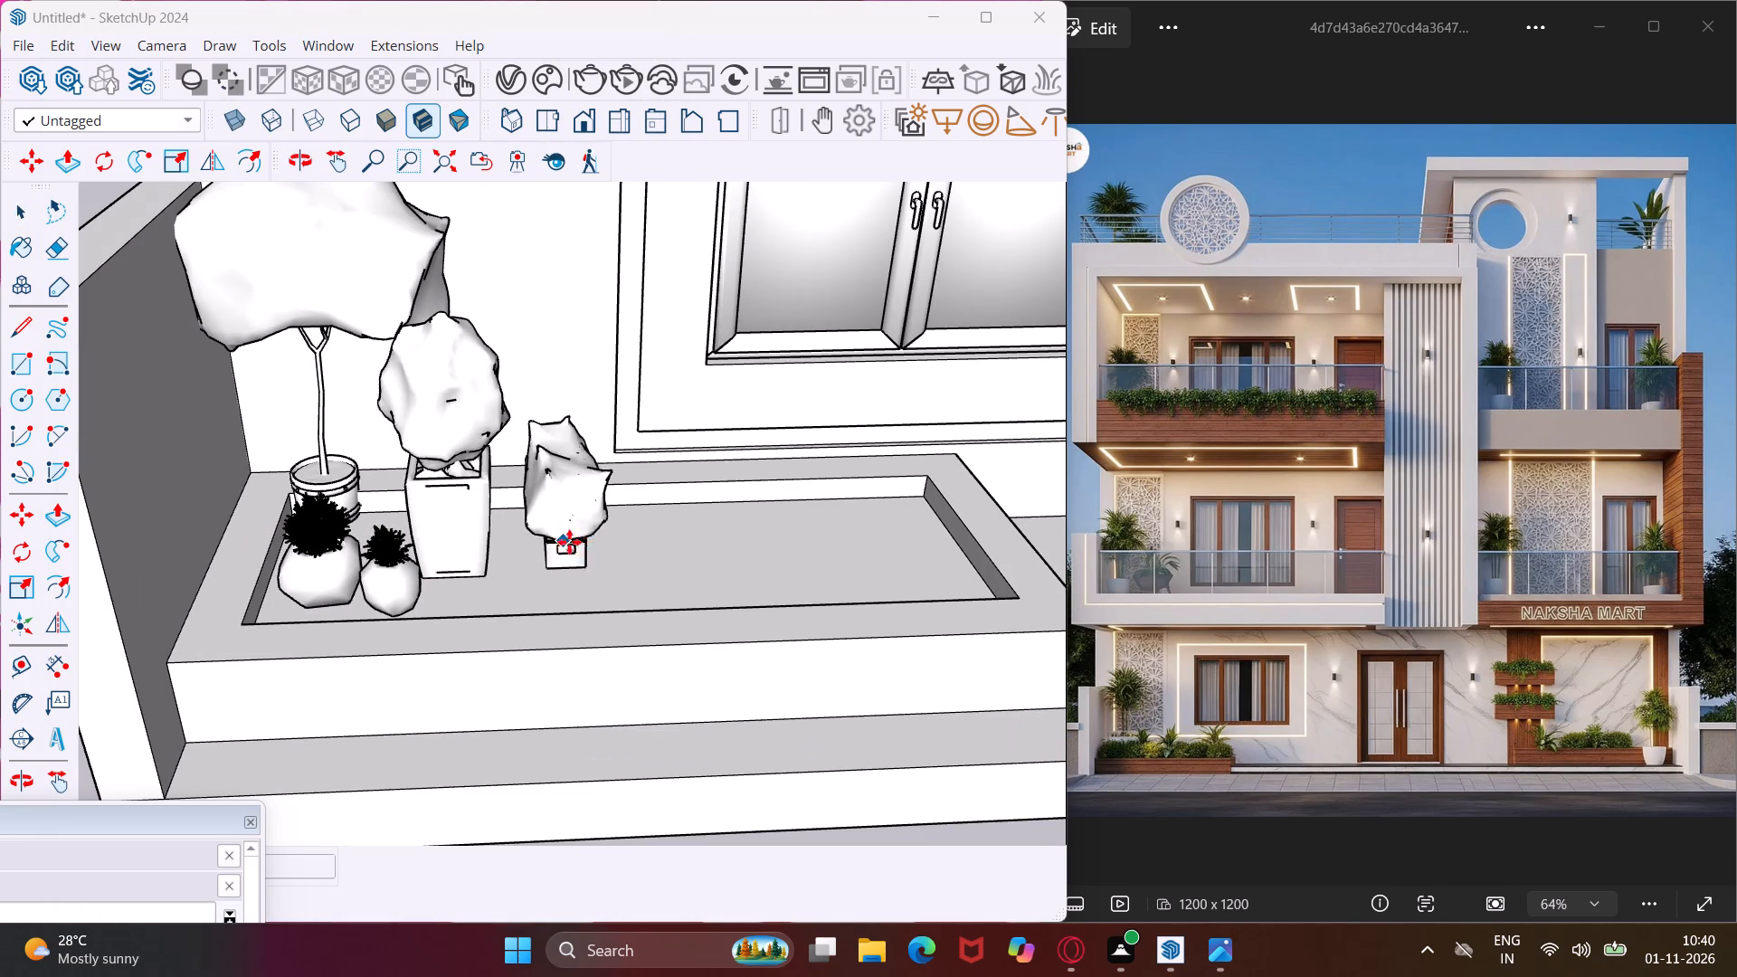
pyautogui.click(646, 580)
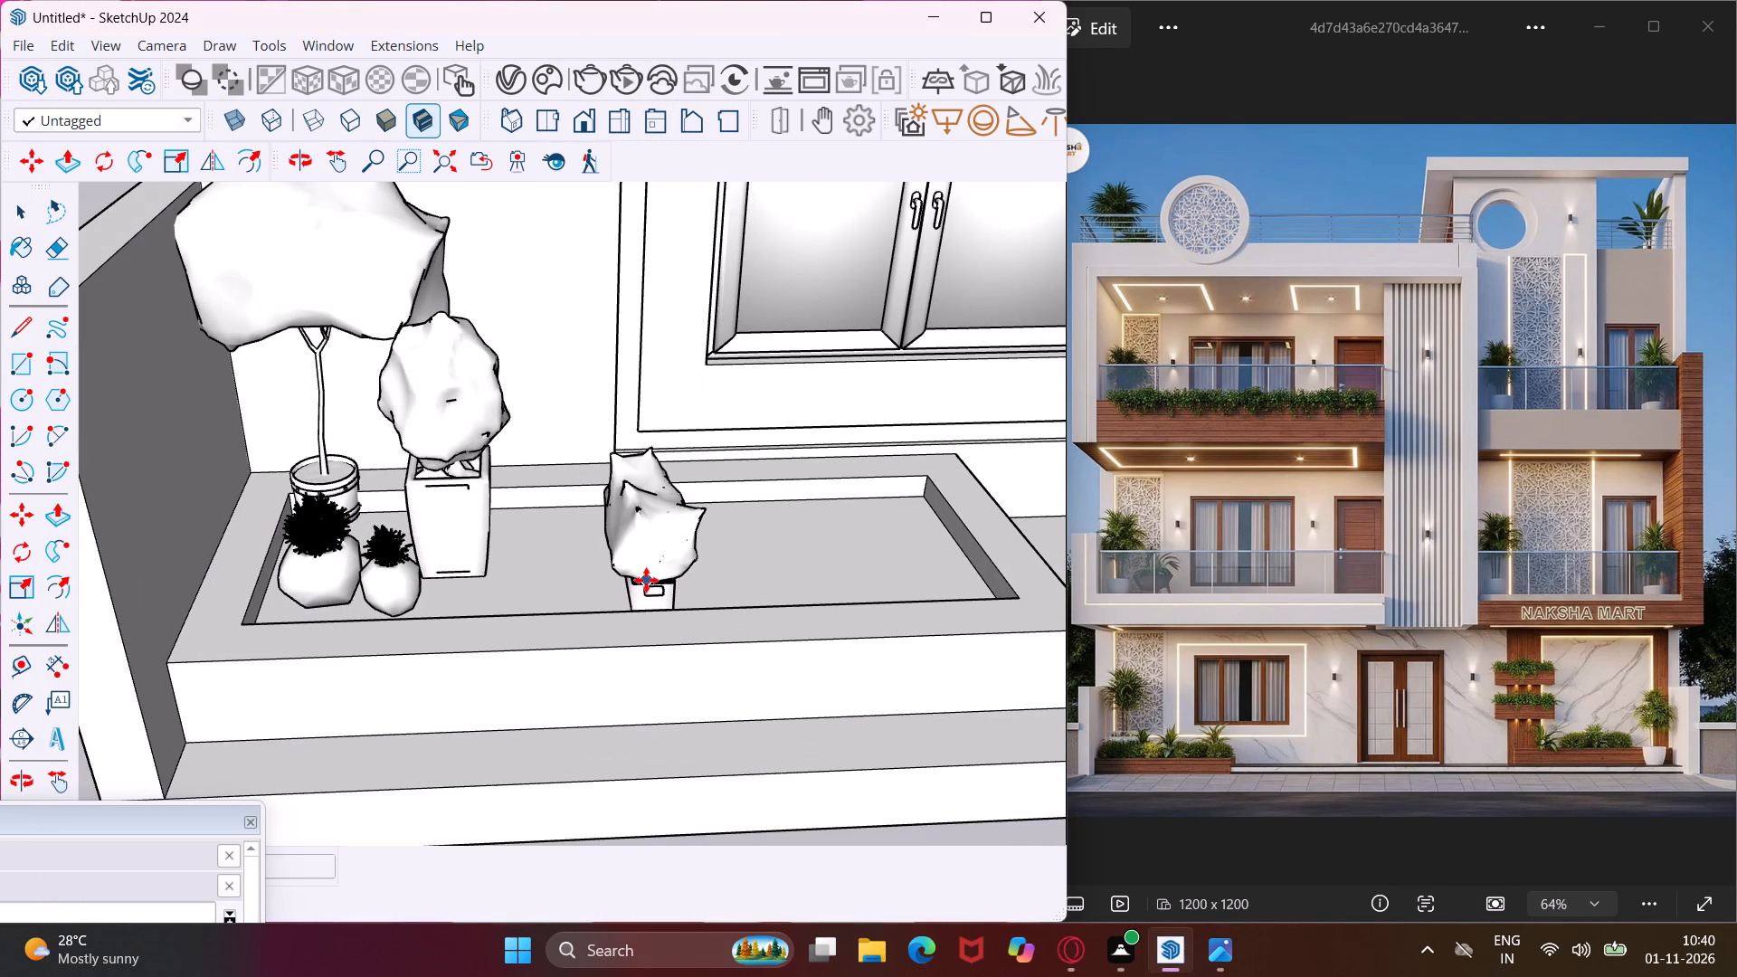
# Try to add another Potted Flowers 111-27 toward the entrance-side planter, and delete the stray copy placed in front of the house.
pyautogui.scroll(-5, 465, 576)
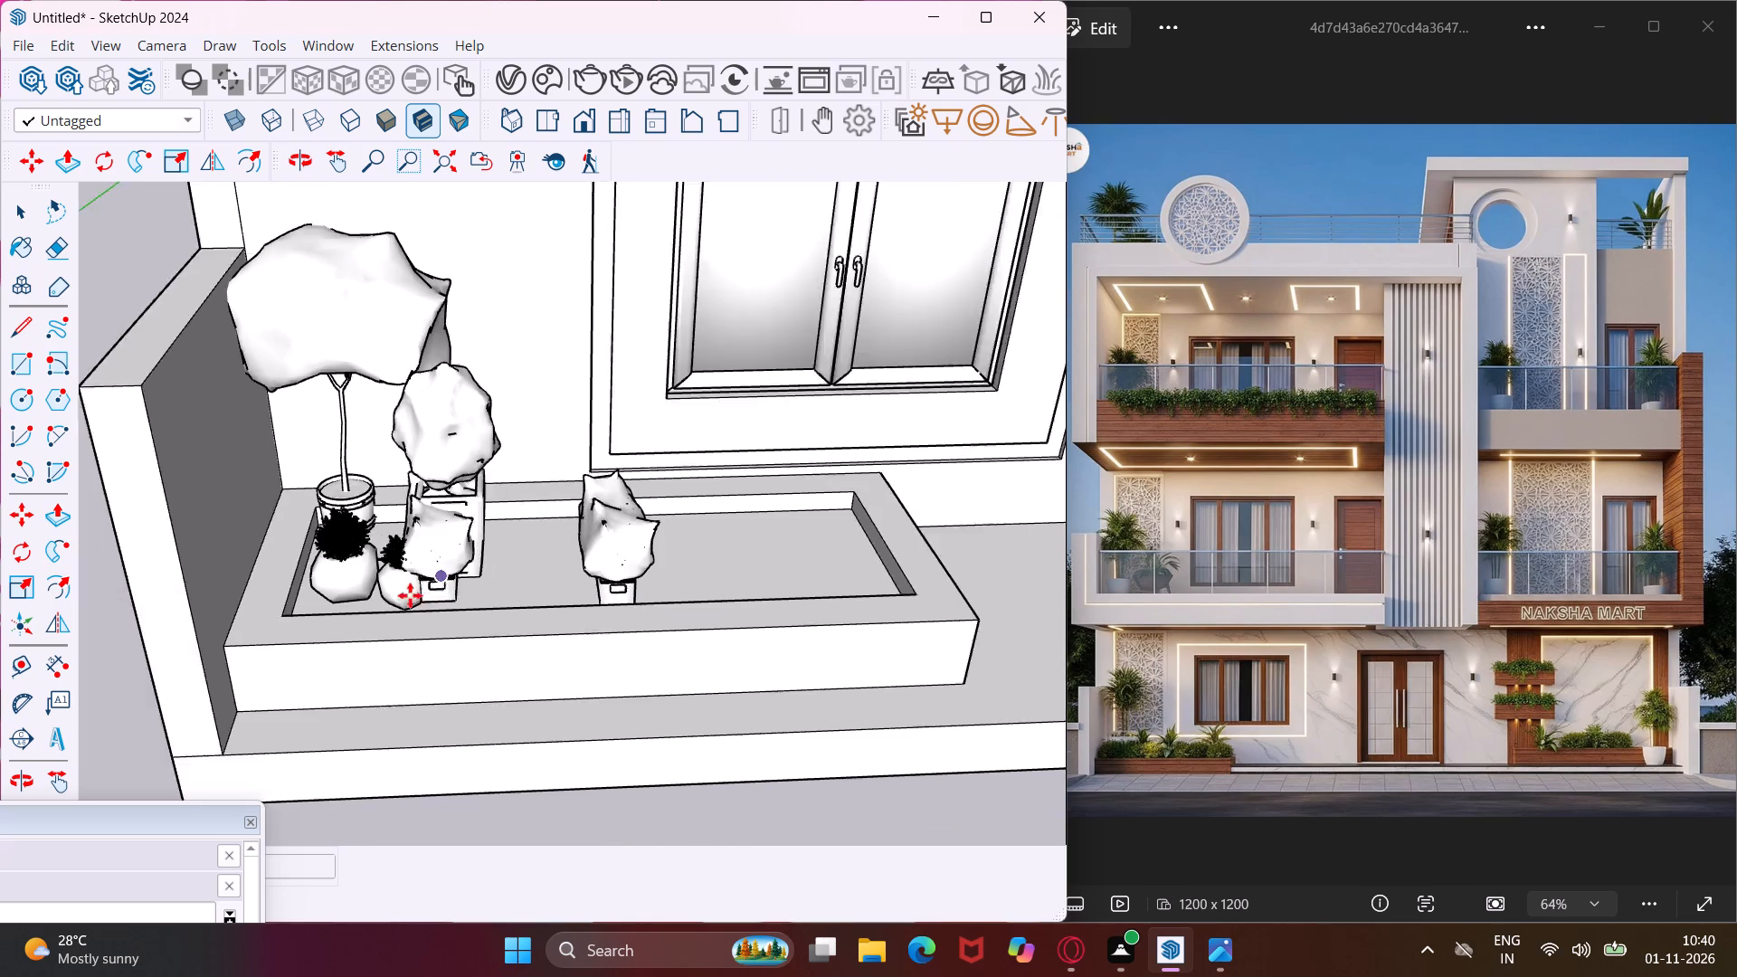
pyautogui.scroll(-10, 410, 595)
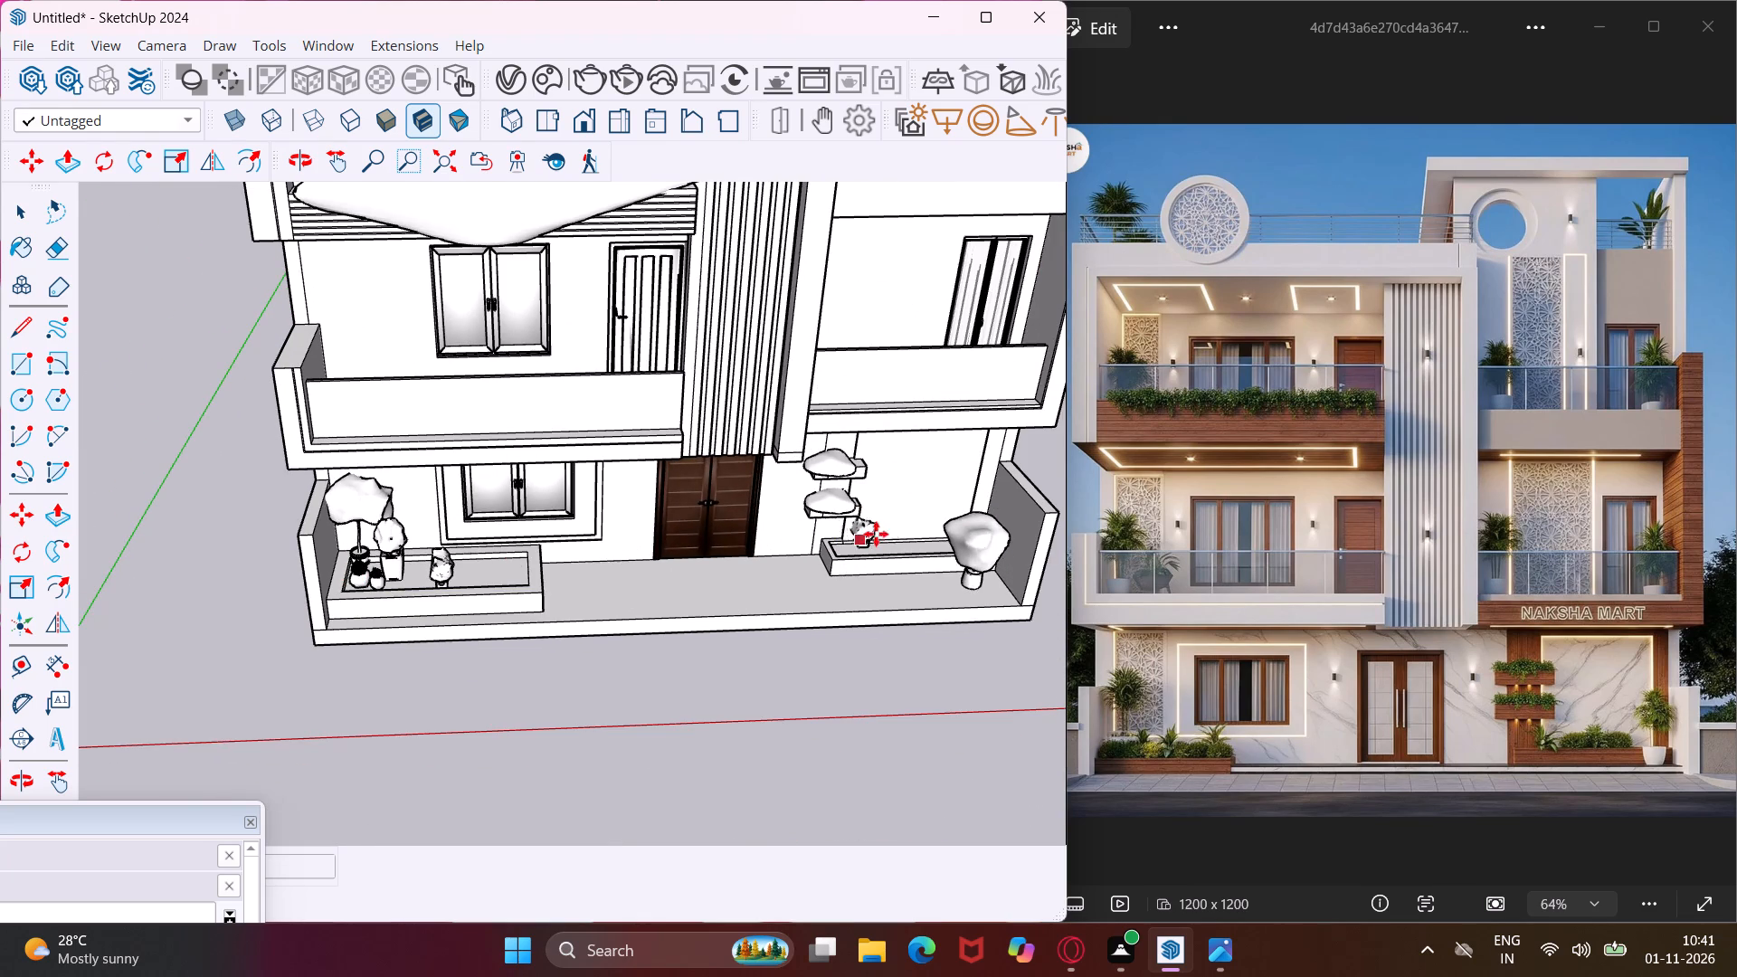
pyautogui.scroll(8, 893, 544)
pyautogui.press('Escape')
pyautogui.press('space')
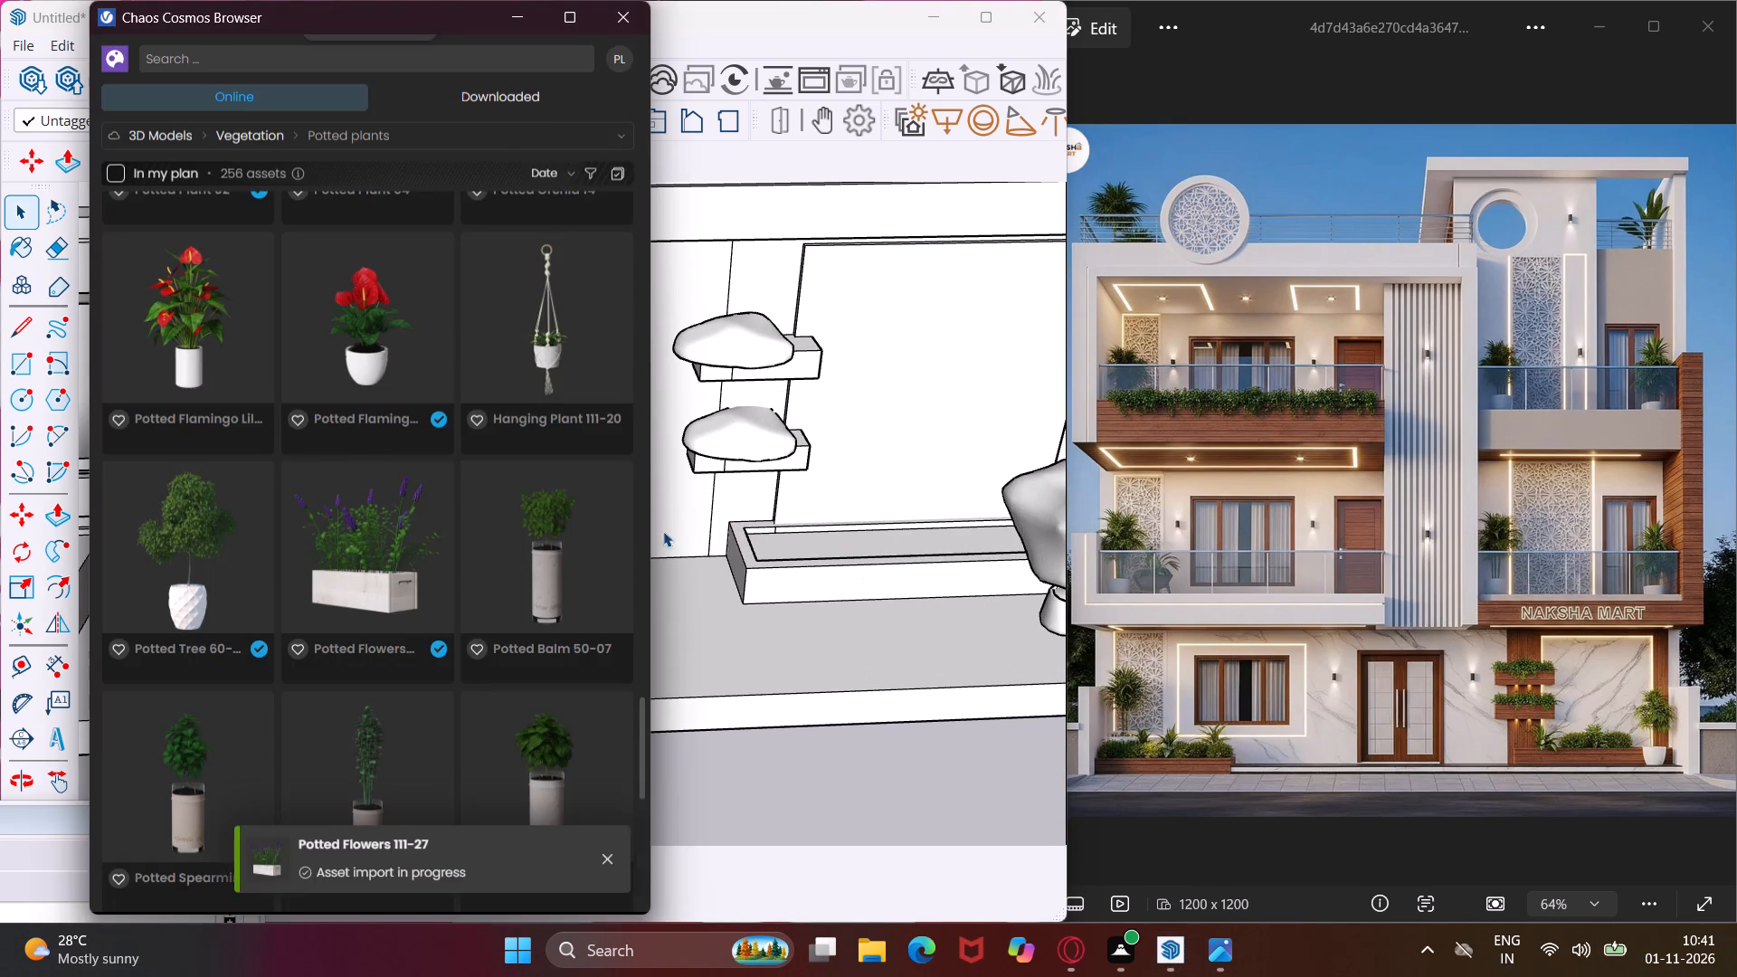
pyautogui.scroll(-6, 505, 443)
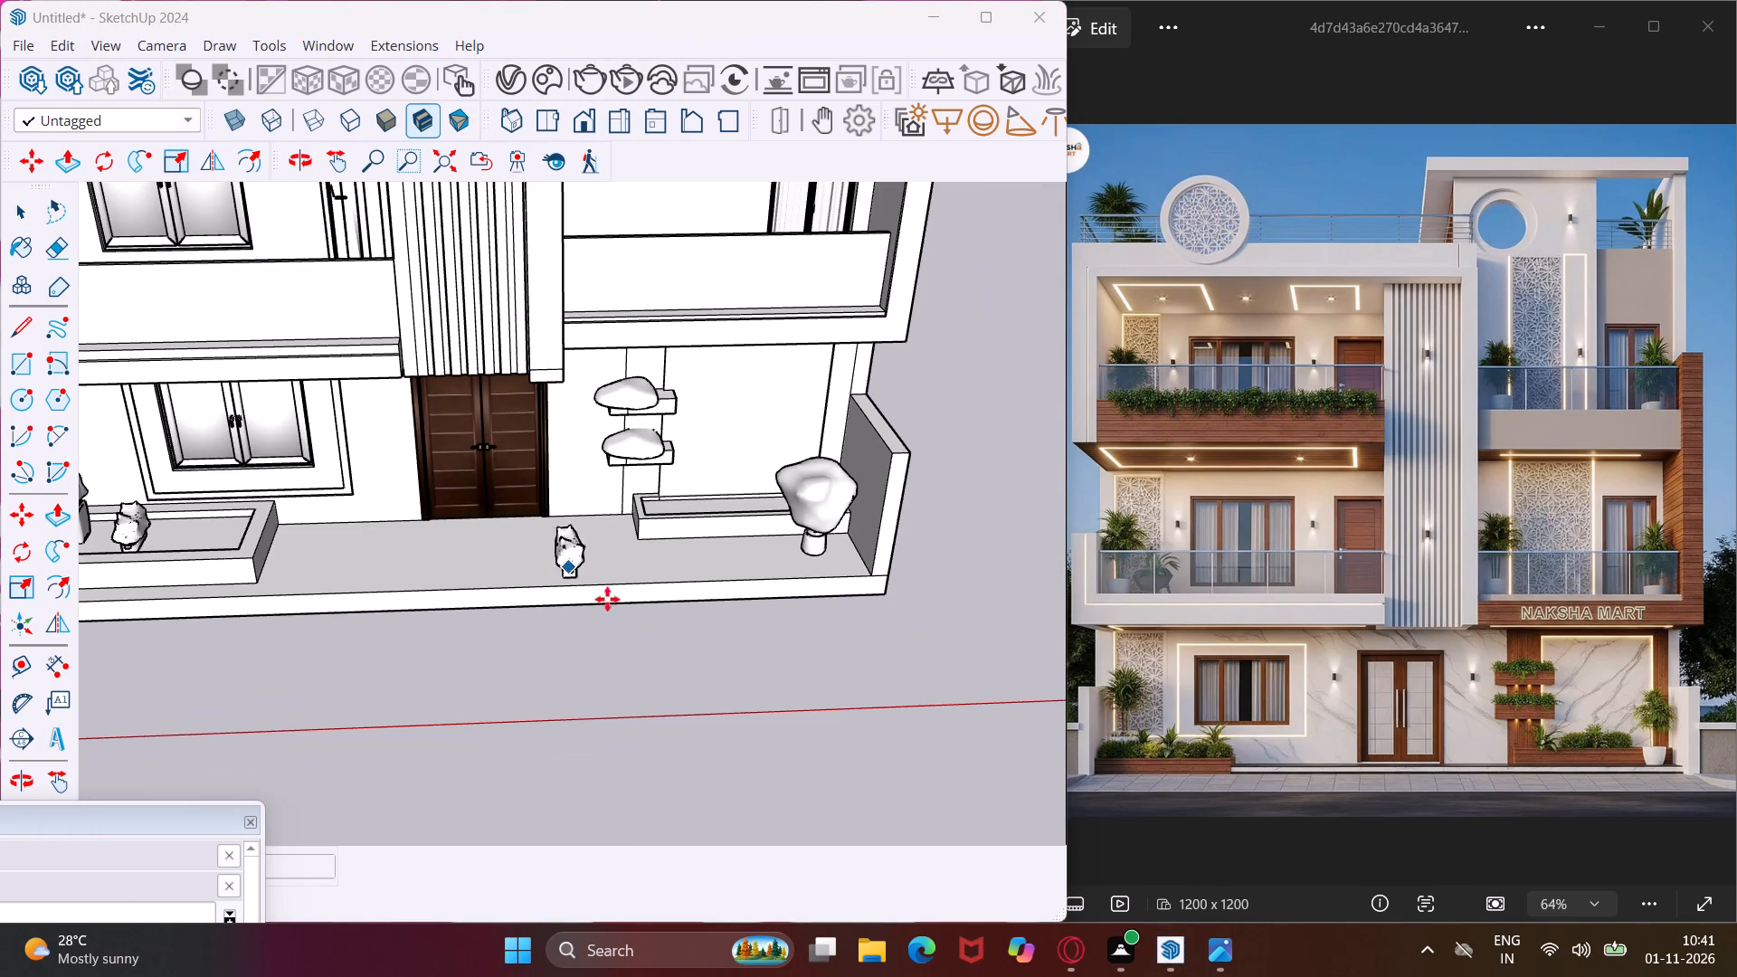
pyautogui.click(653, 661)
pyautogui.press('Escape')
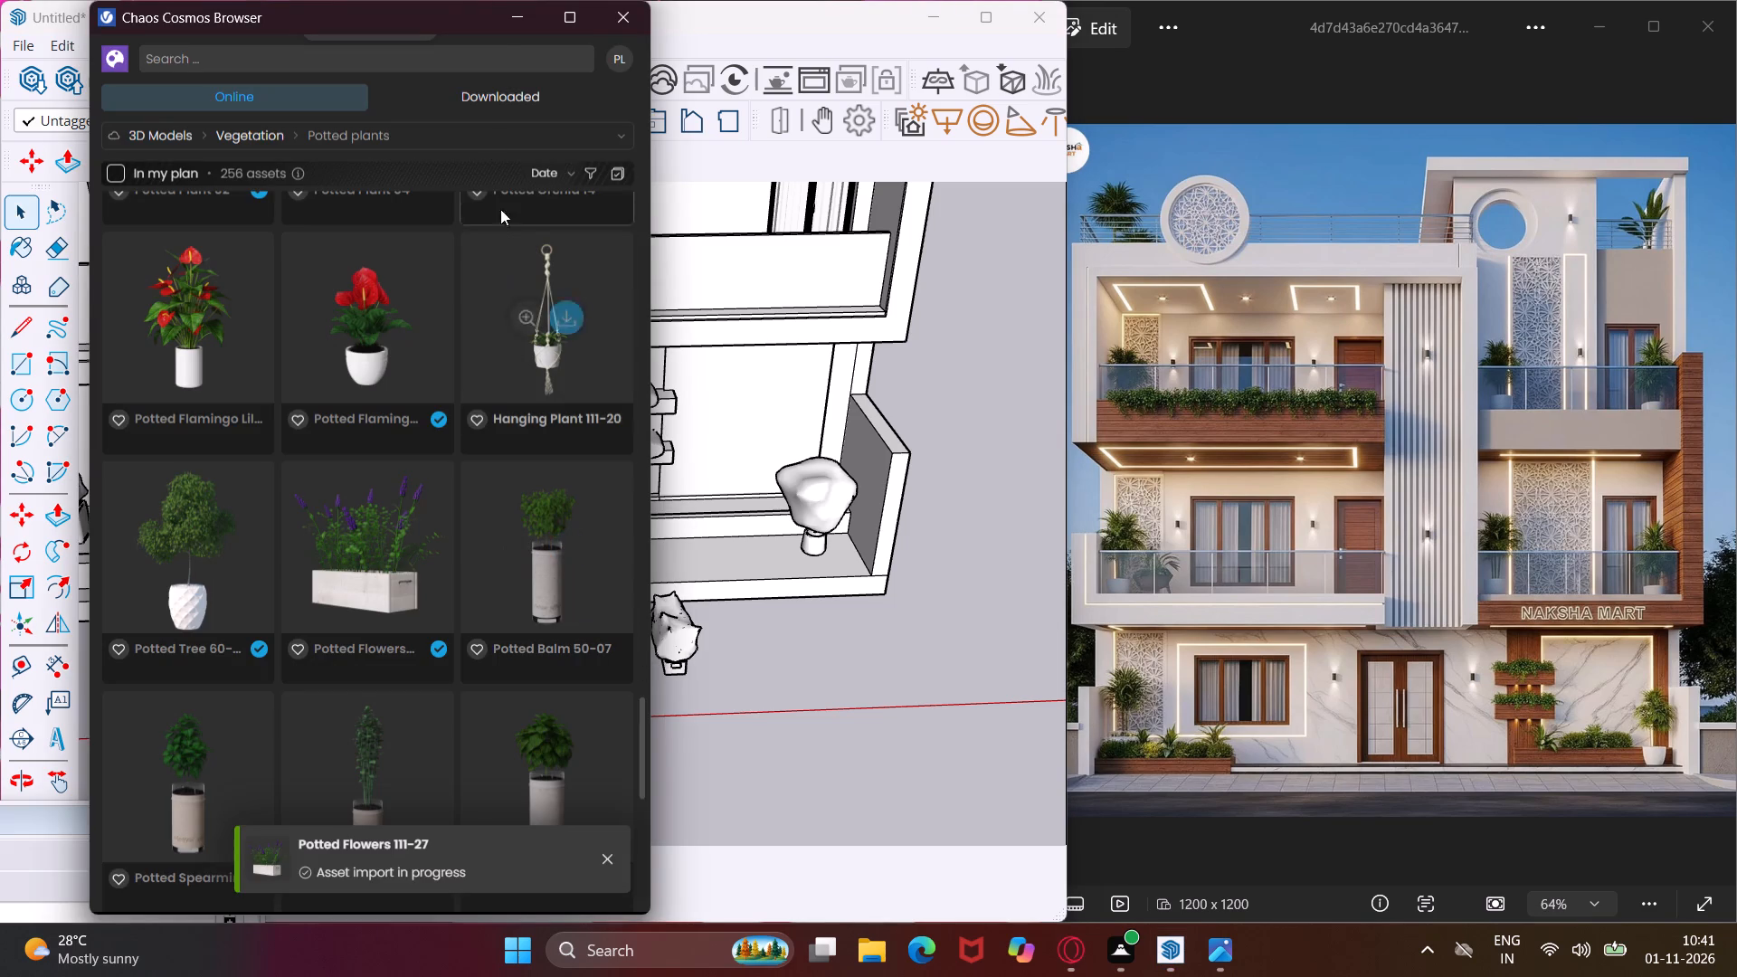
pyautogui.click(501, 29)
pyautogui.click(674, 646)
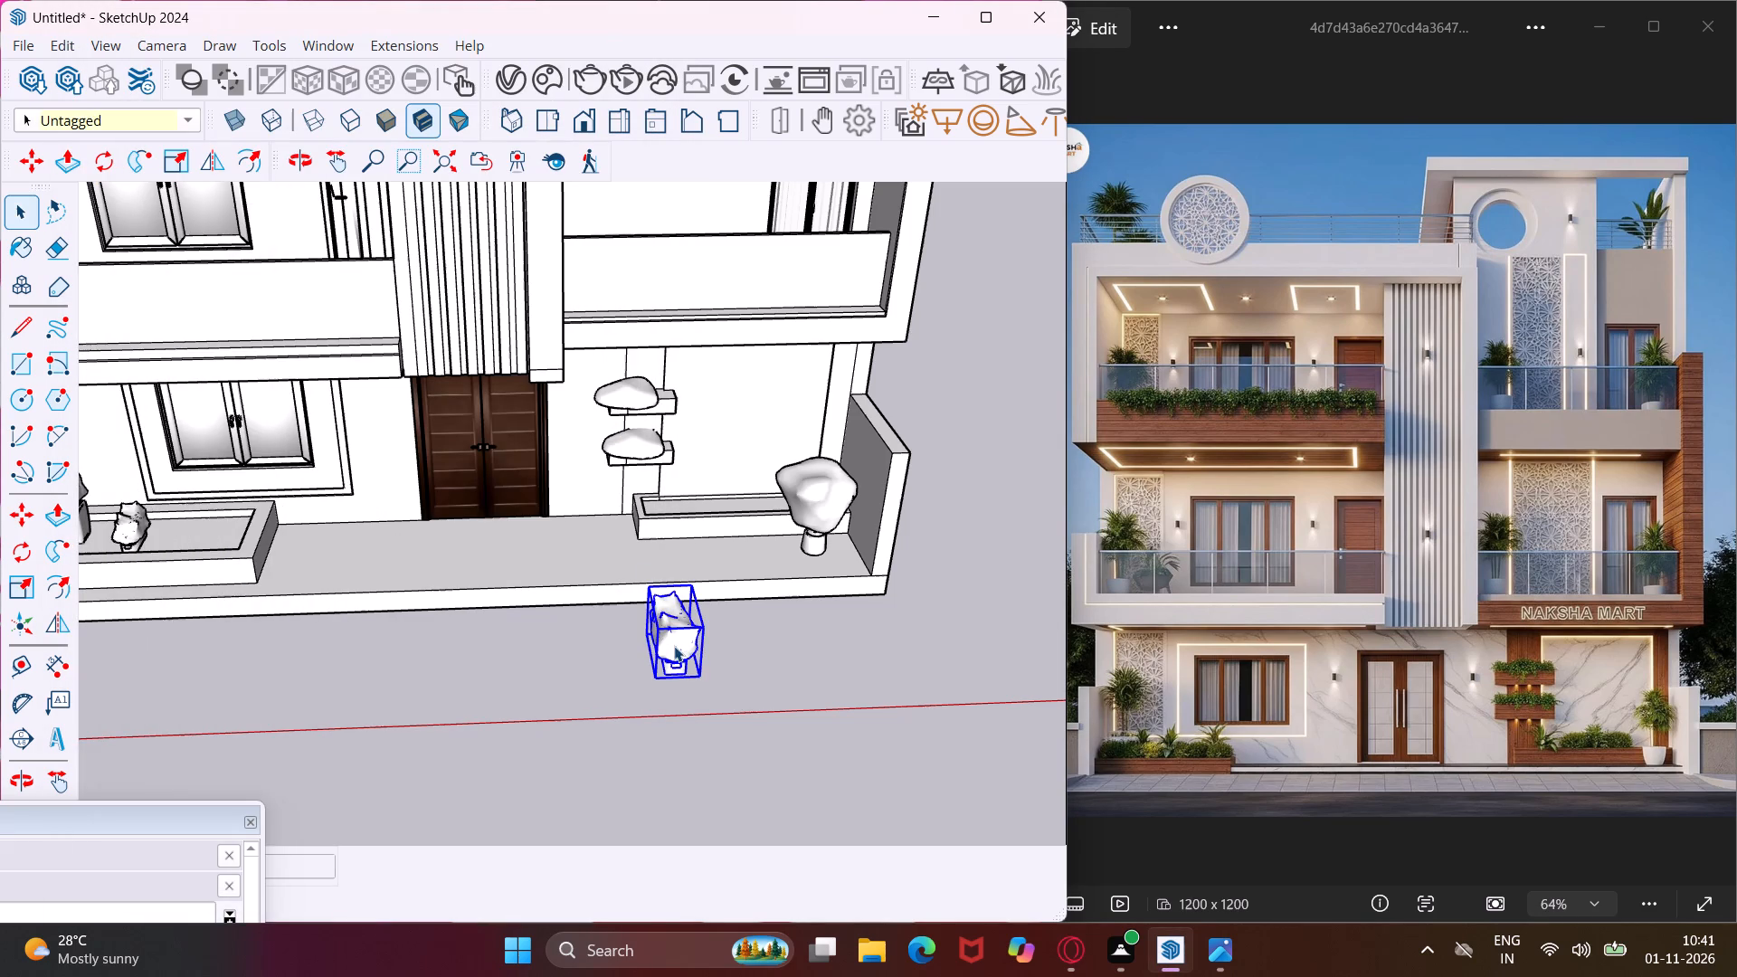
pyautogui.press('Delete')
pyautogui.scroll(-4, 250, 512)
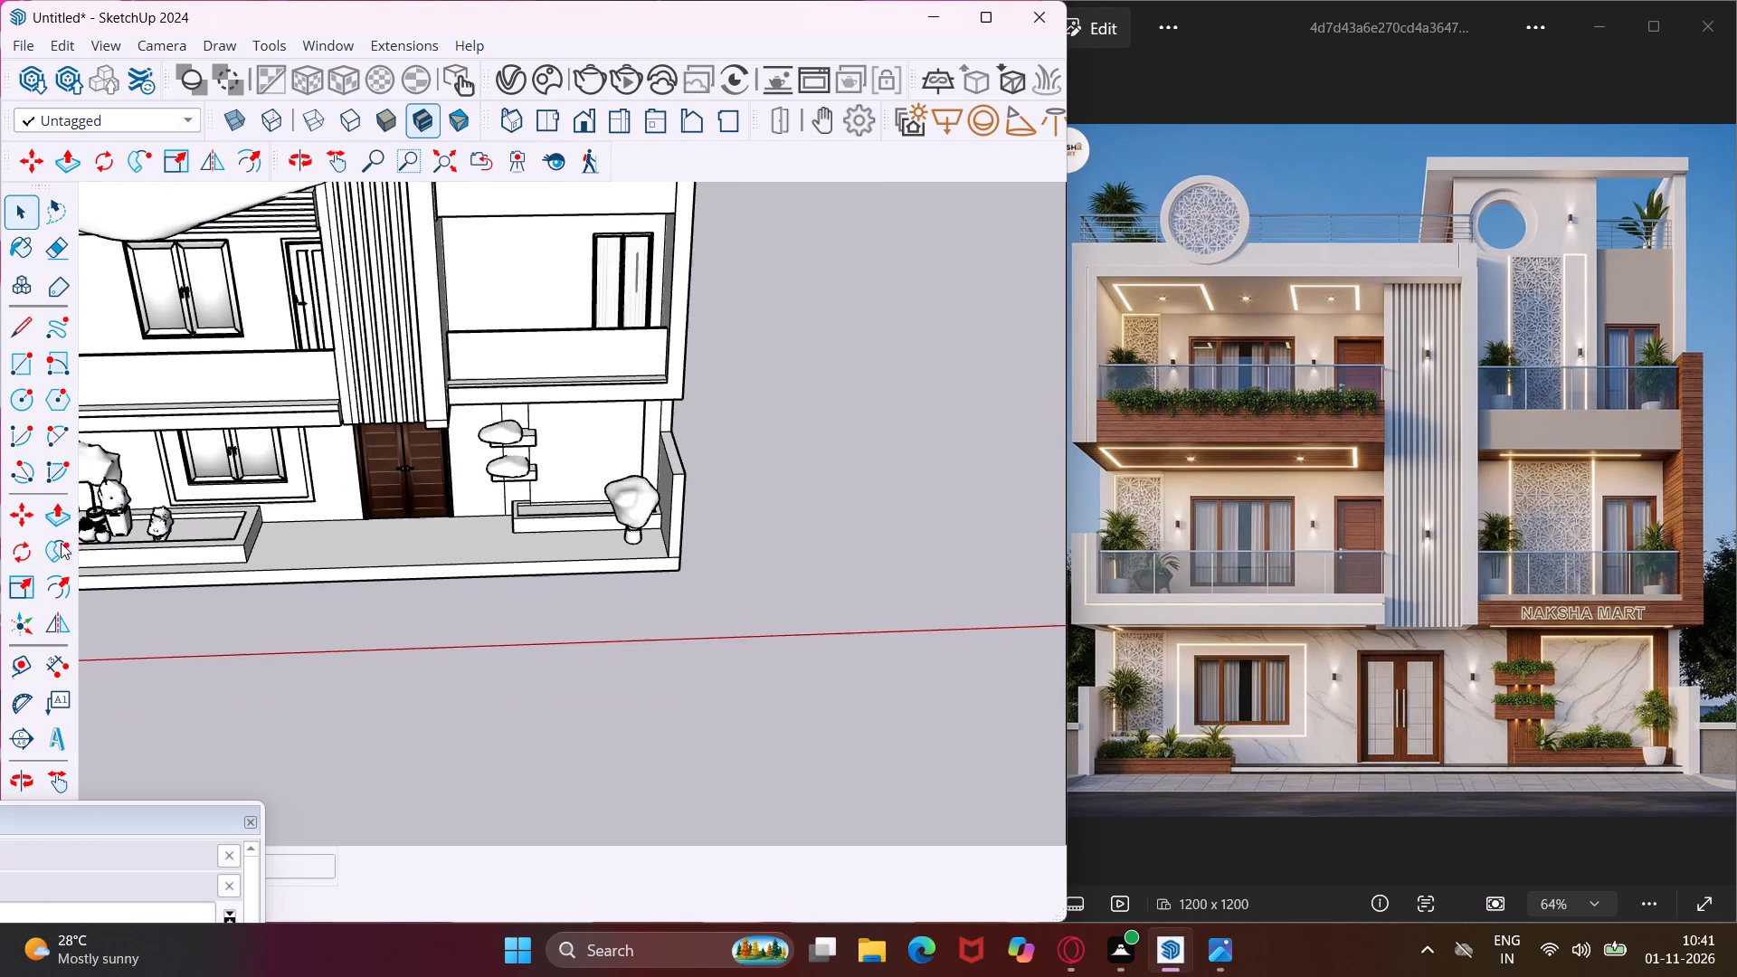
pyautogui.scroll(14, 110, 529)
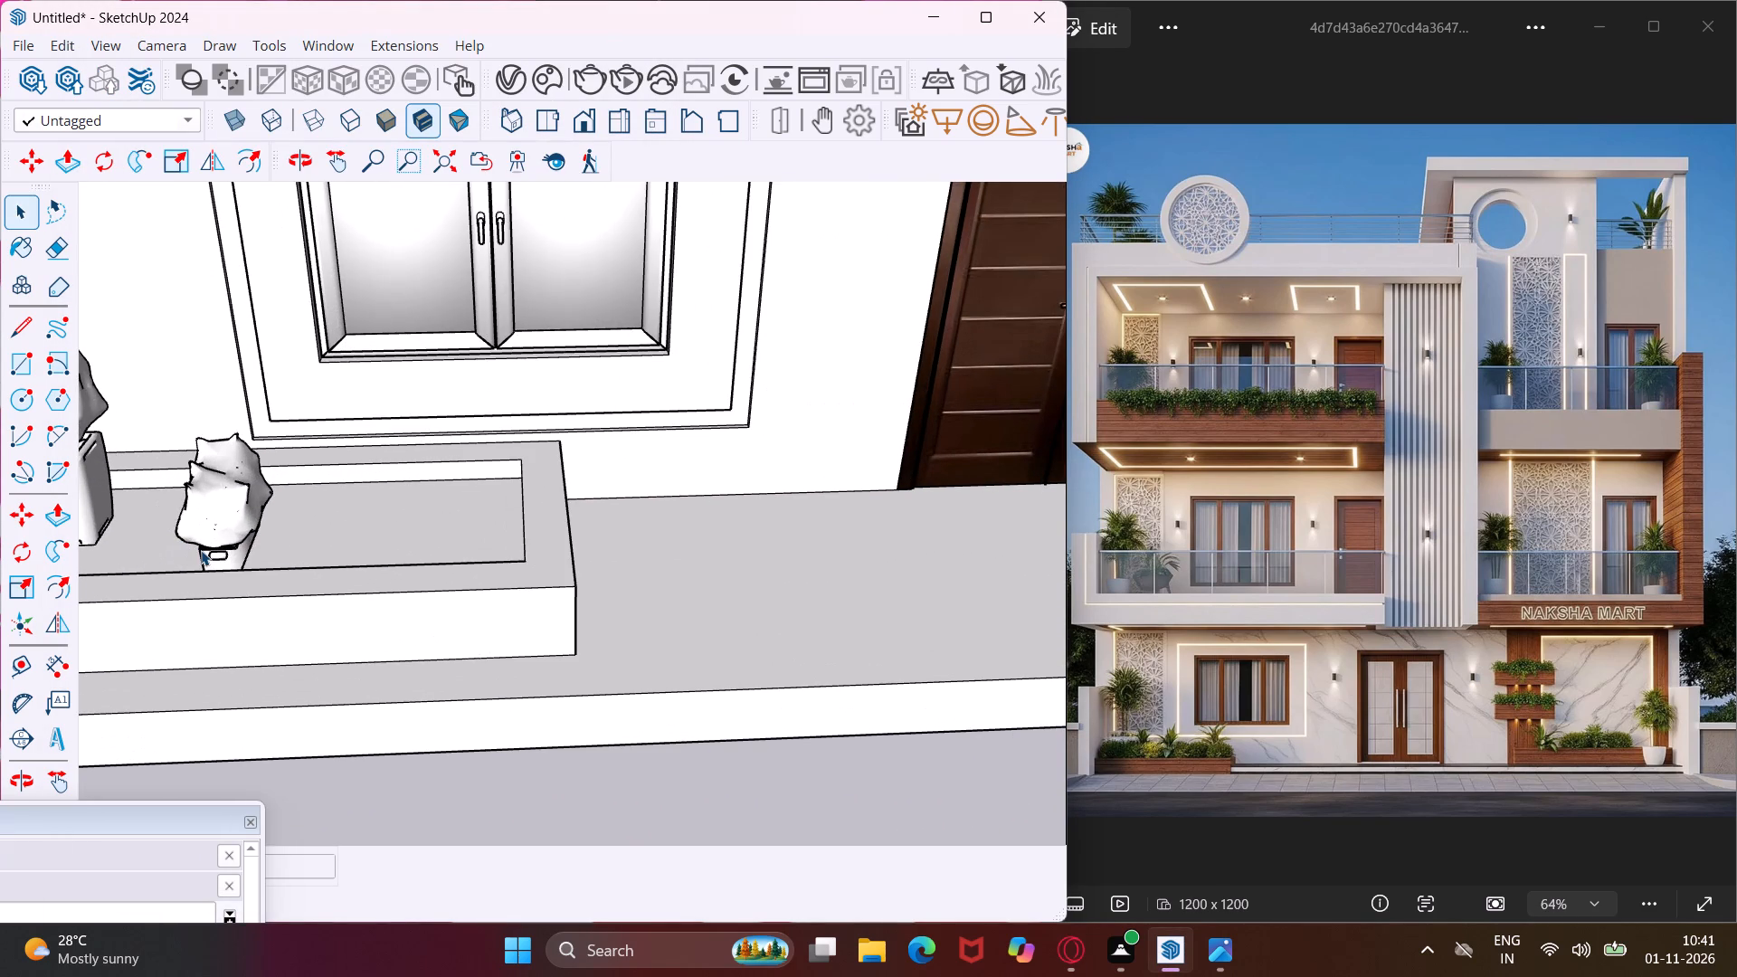
# Rotate the potted flowers in the window planter by 90 degrees so they run along the planter's length.
pyautogui.click(201, 550)
pyautogui.click(34, 535)
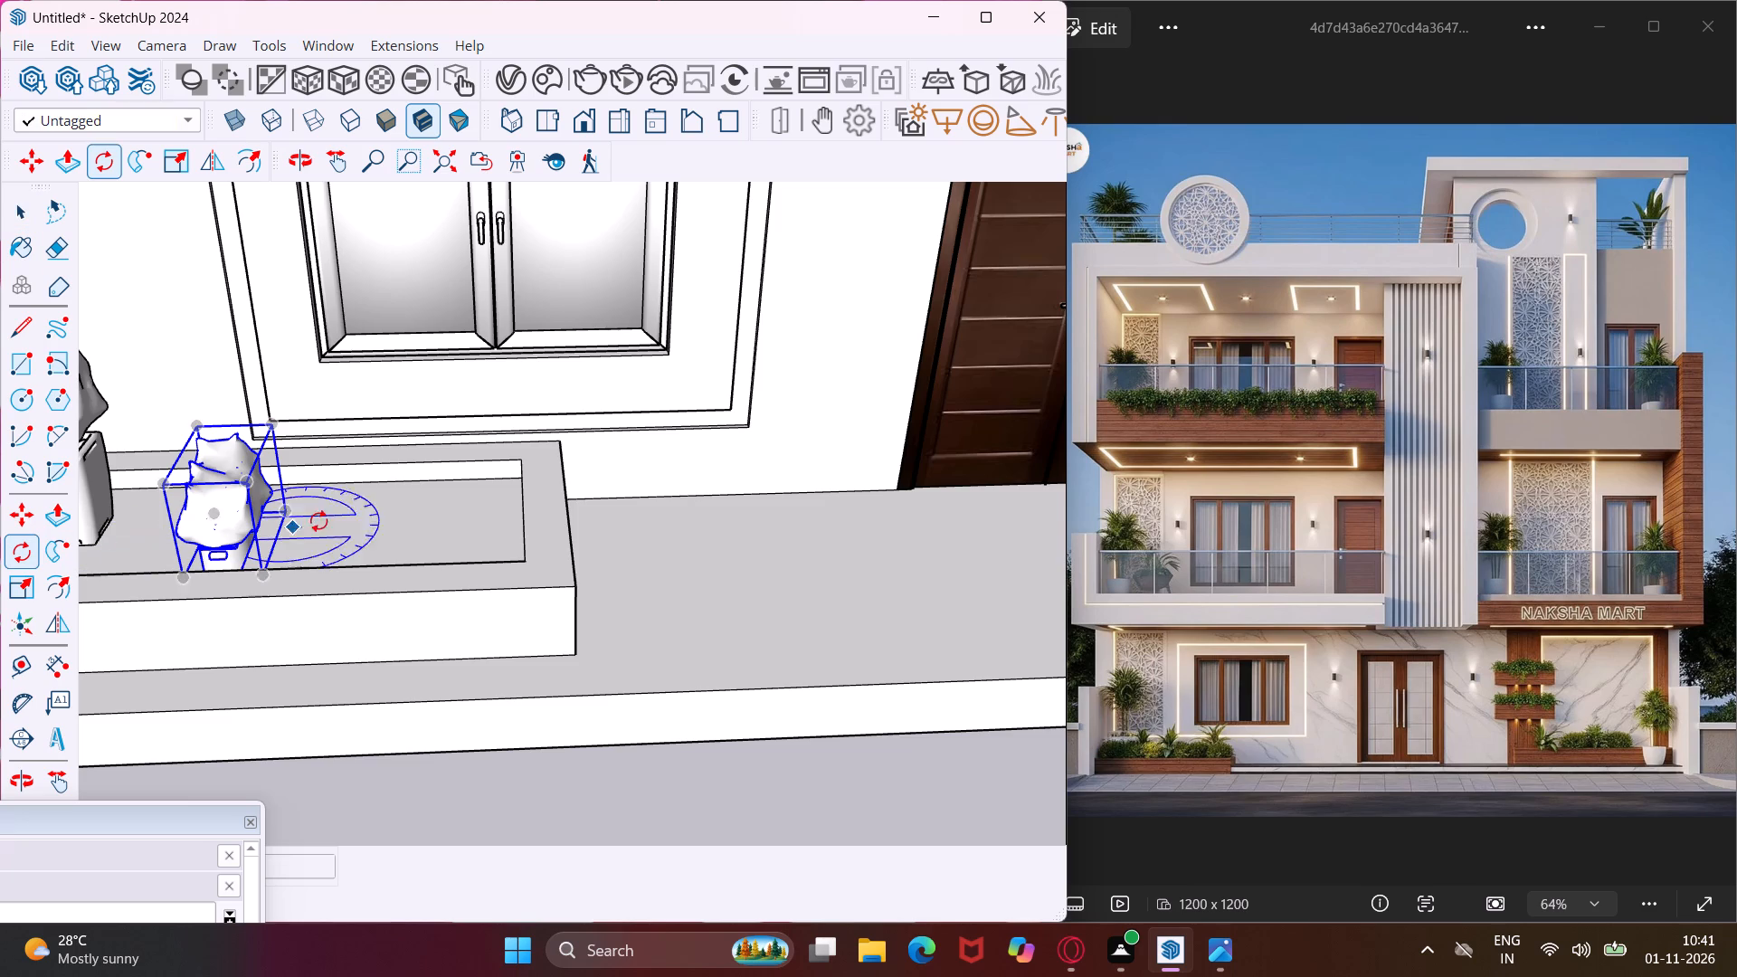
pyautogui.click(334, 518)
pyautogui.click(388, 517)
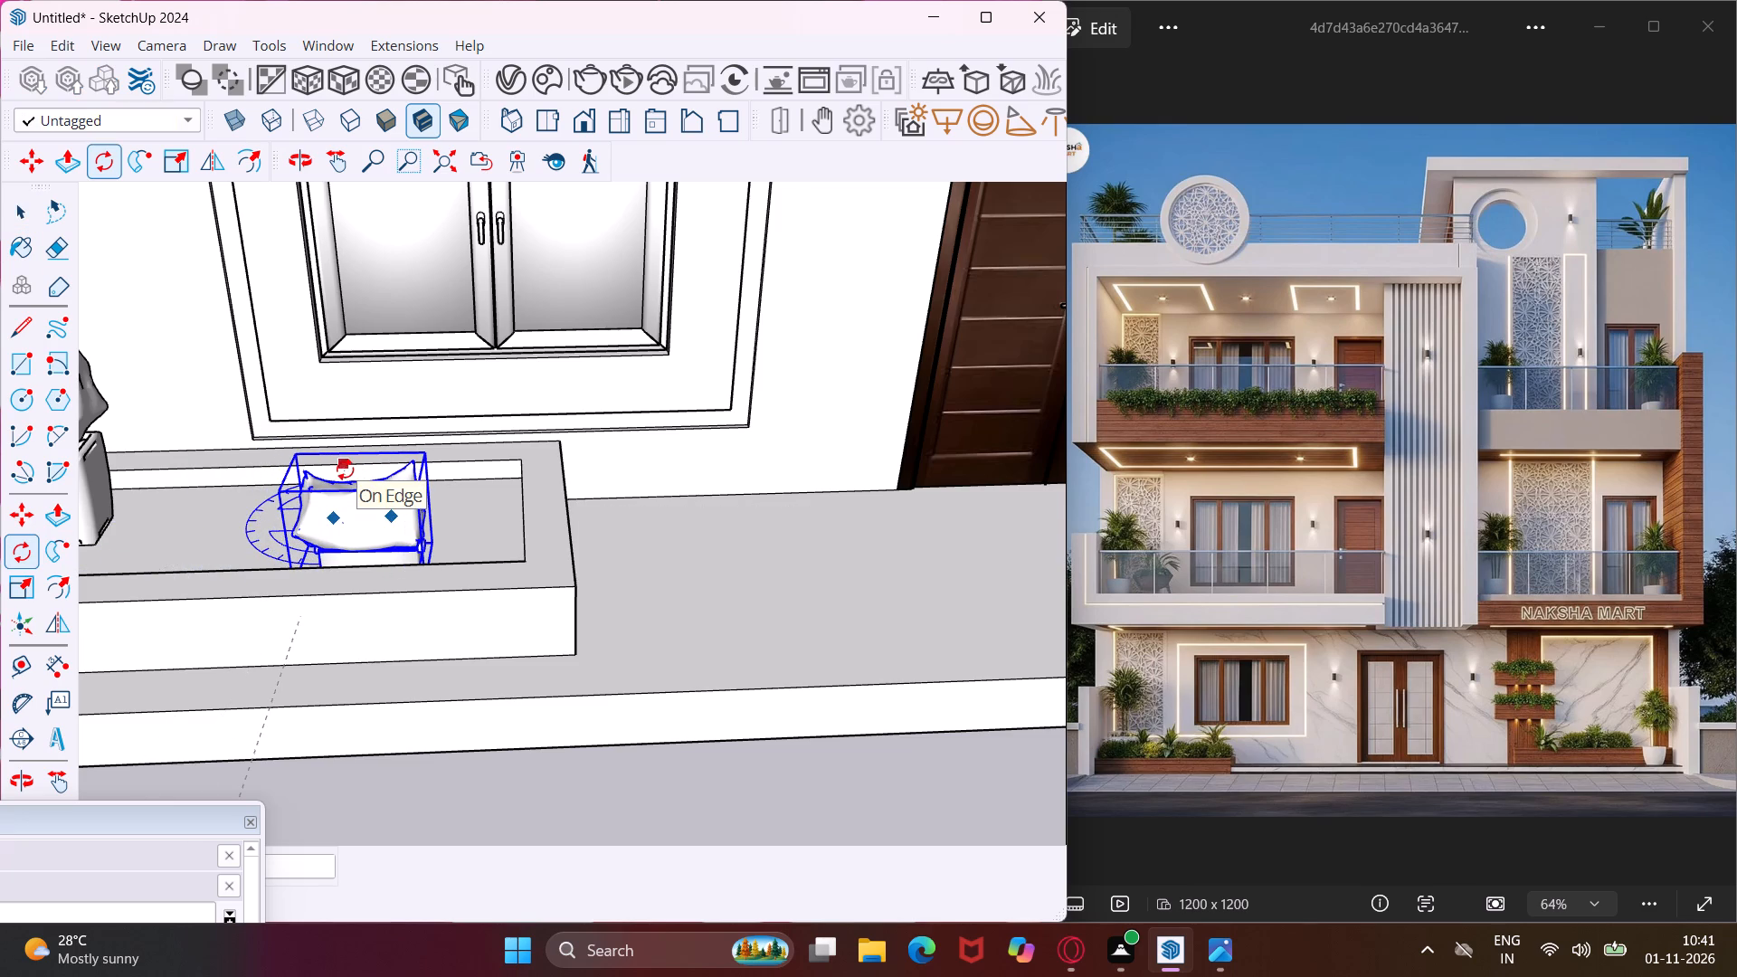
pyautogui.write('90')
pyautogui.press('Return')
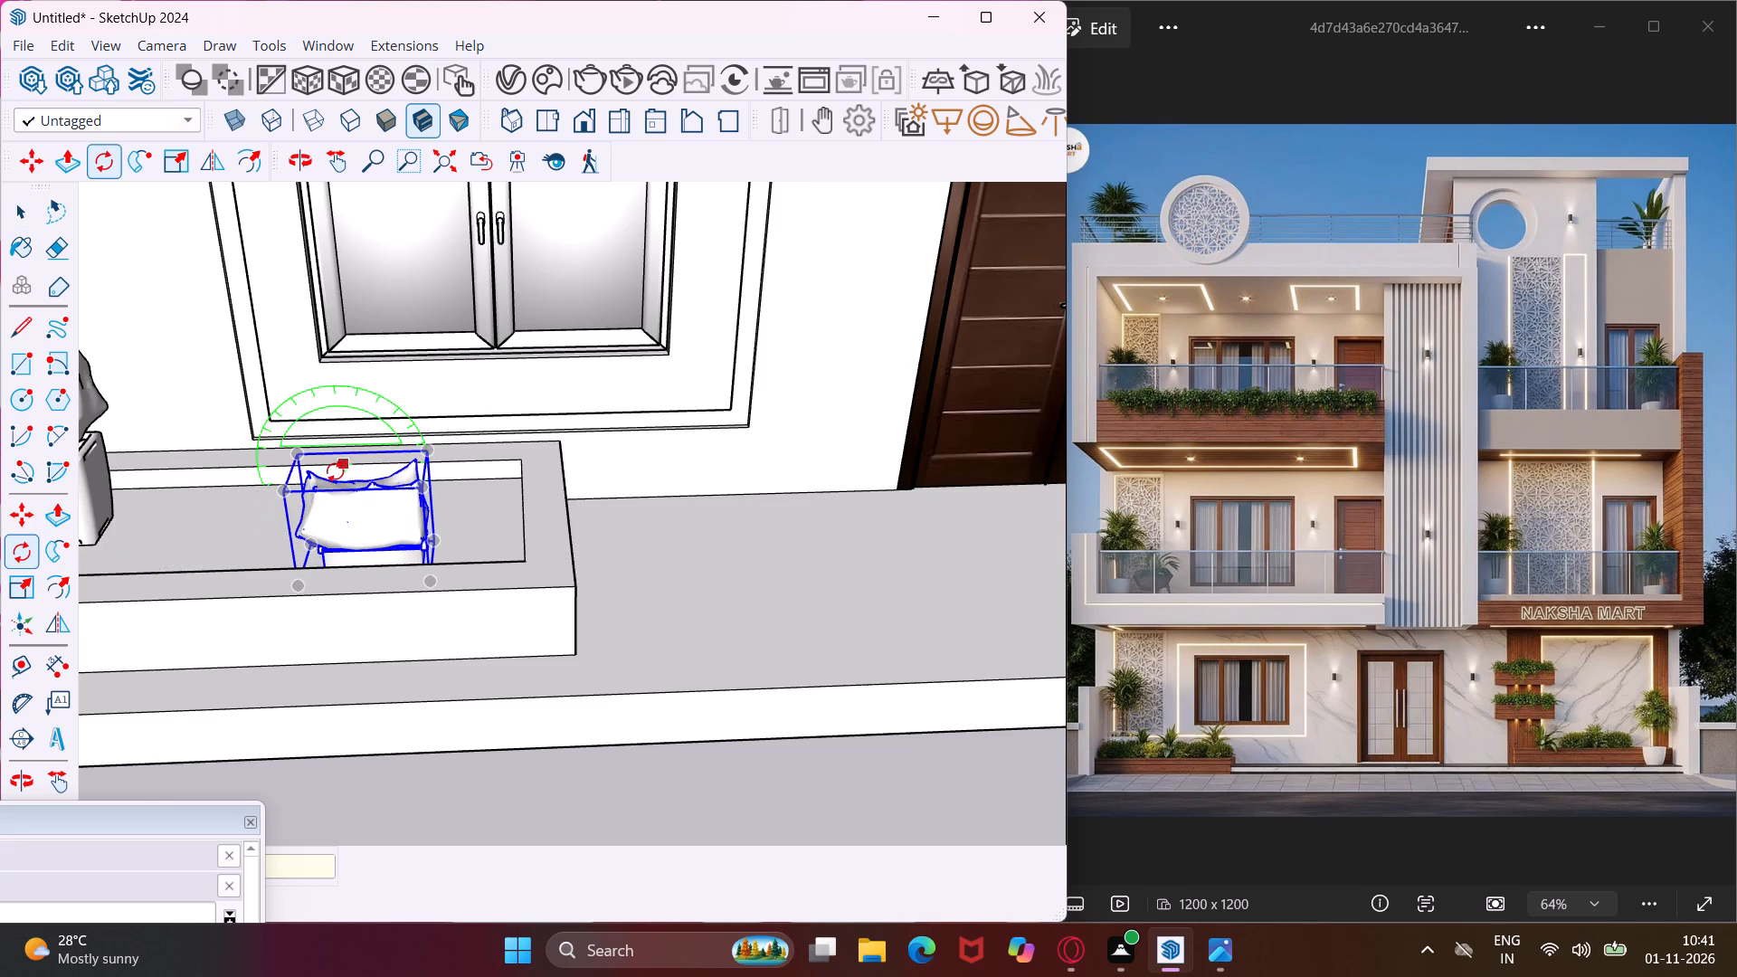
# Scale the rotated flowers lengthwise and toward the wall to fill the free part of the window planter.
pyautogui.click(28, 598)
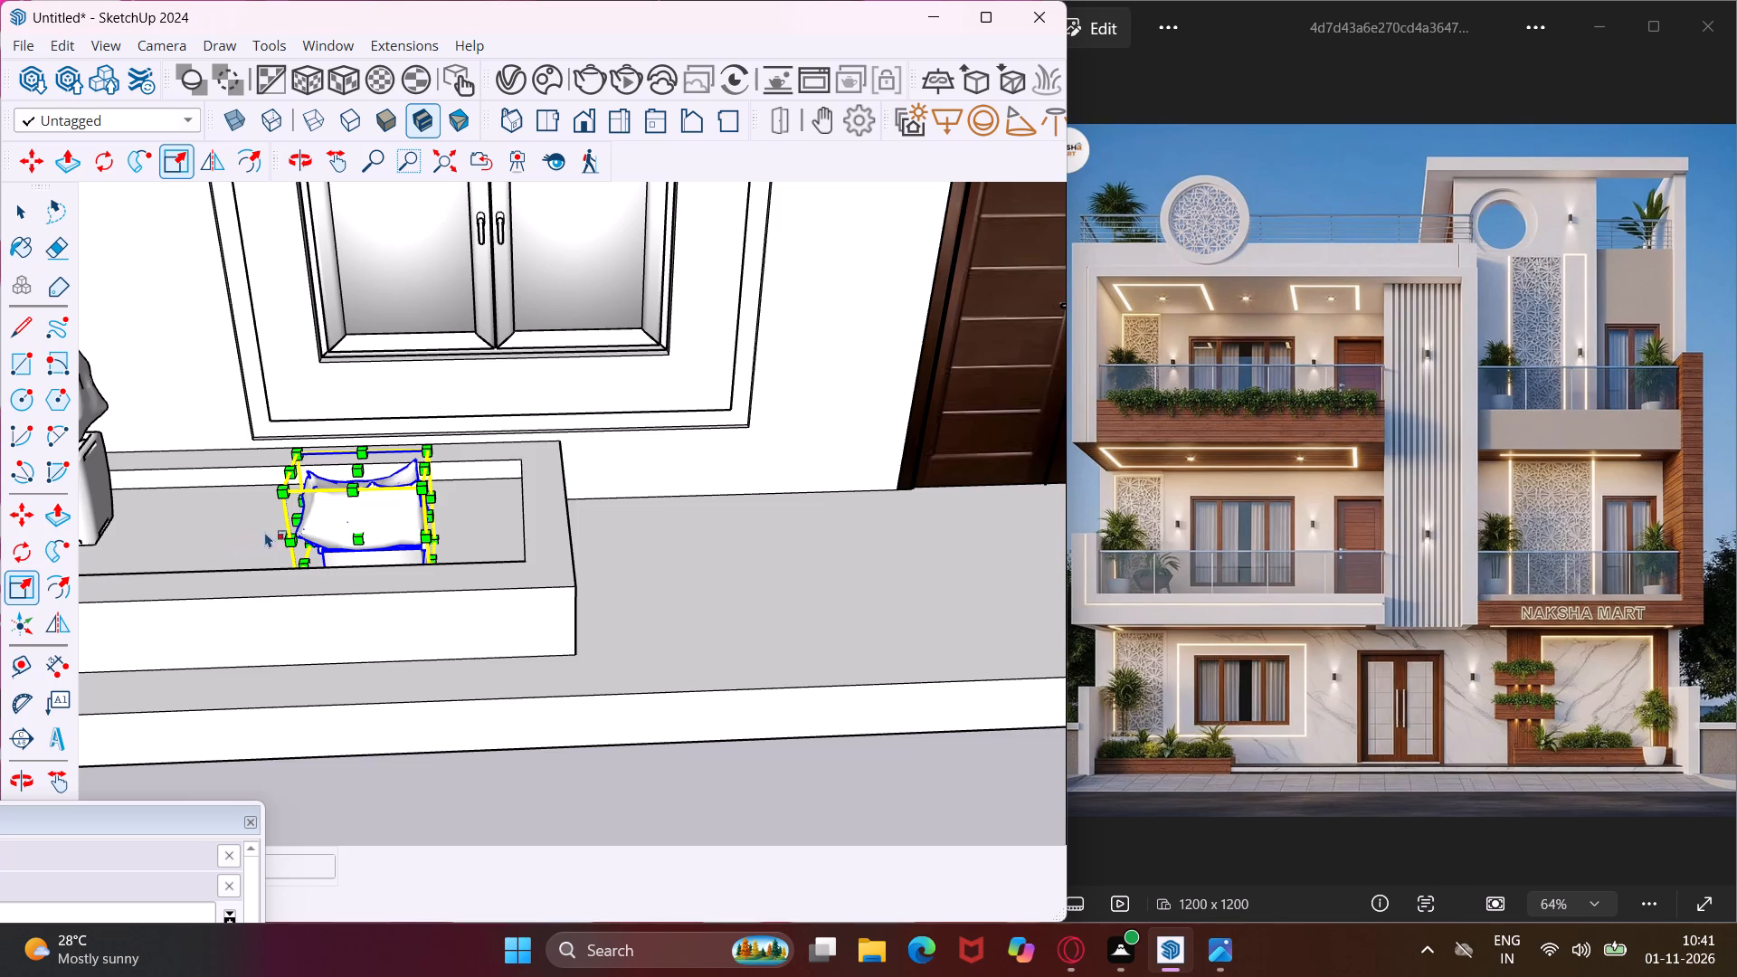
pyautogui.click(284, 516)
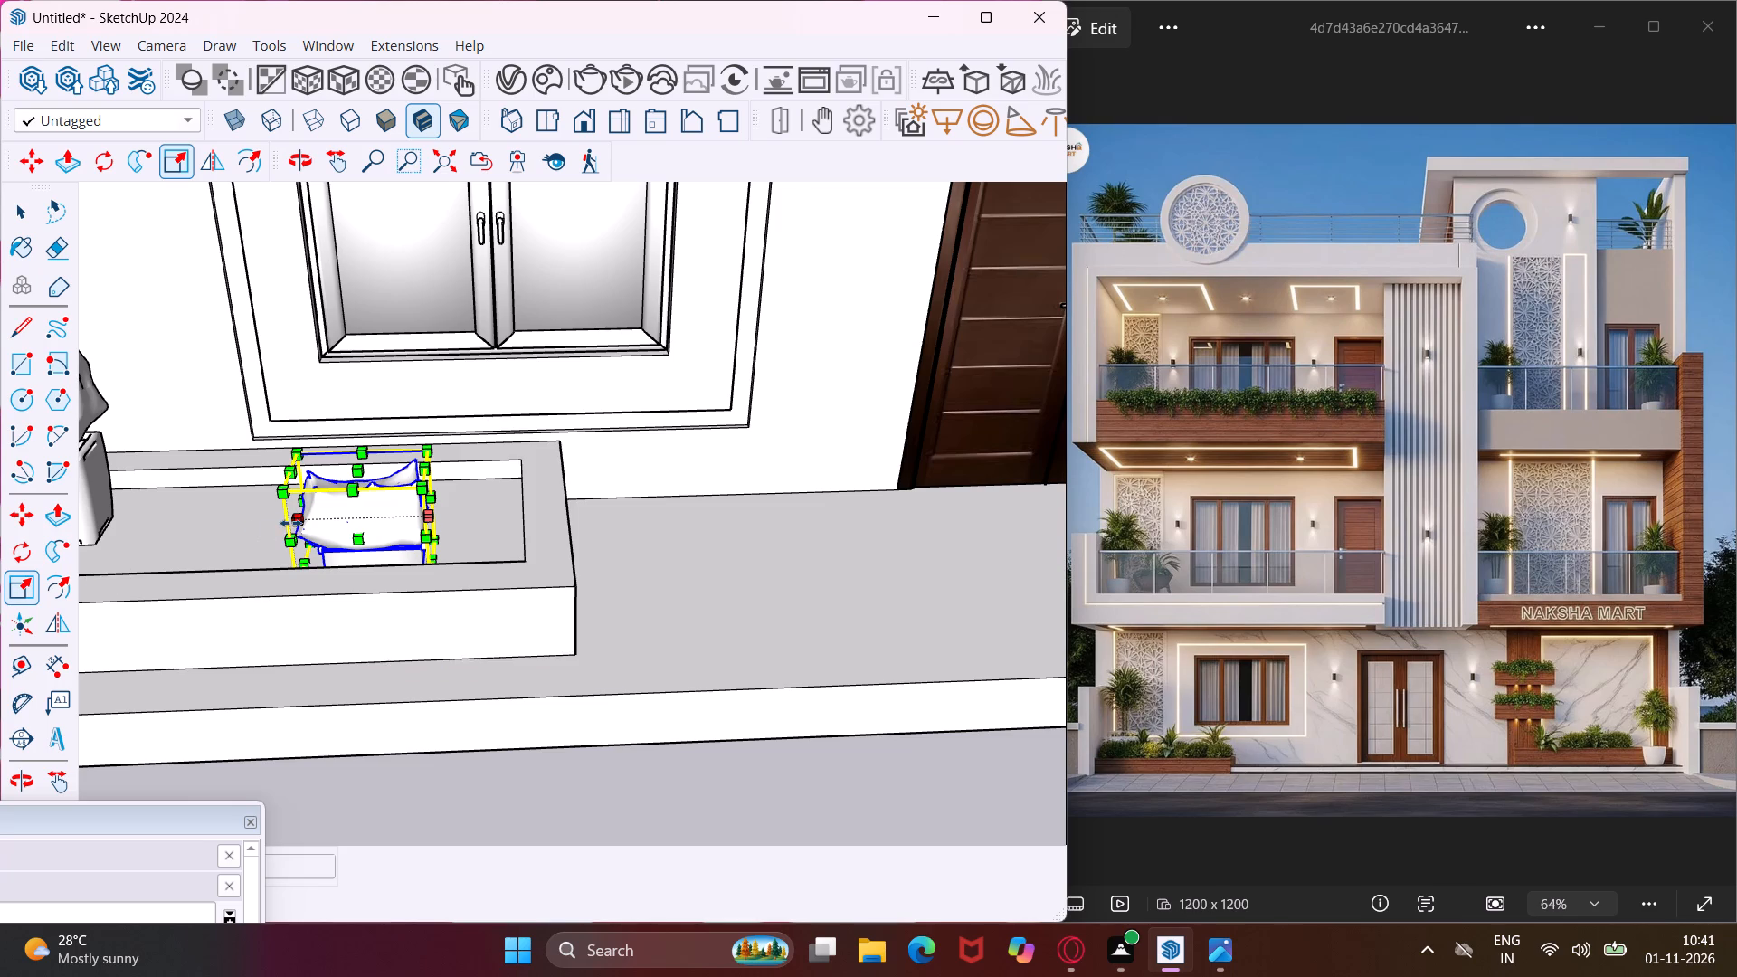
pyautogui.click(291, 522)
pyautogui.scroll(-4, 233, 519)
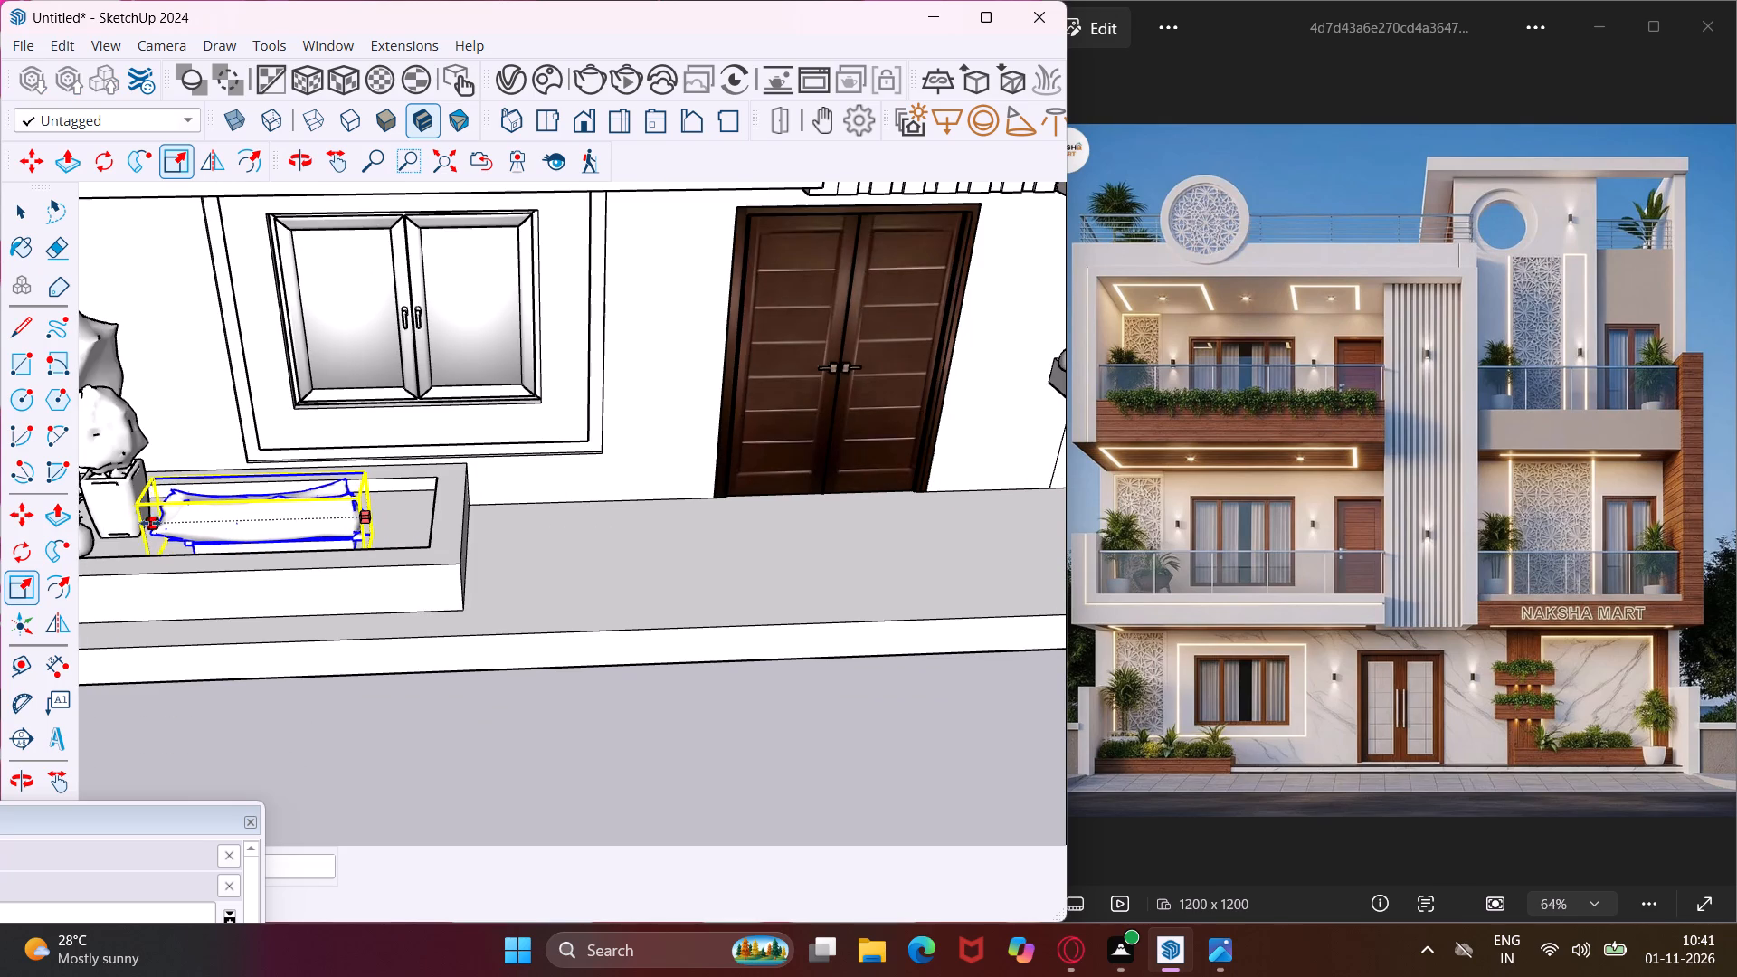
pyautogui.click(148, 523)
pyautogui.moveTo(247, 543); pyautogui.dragTo(30, 597, button='middle')
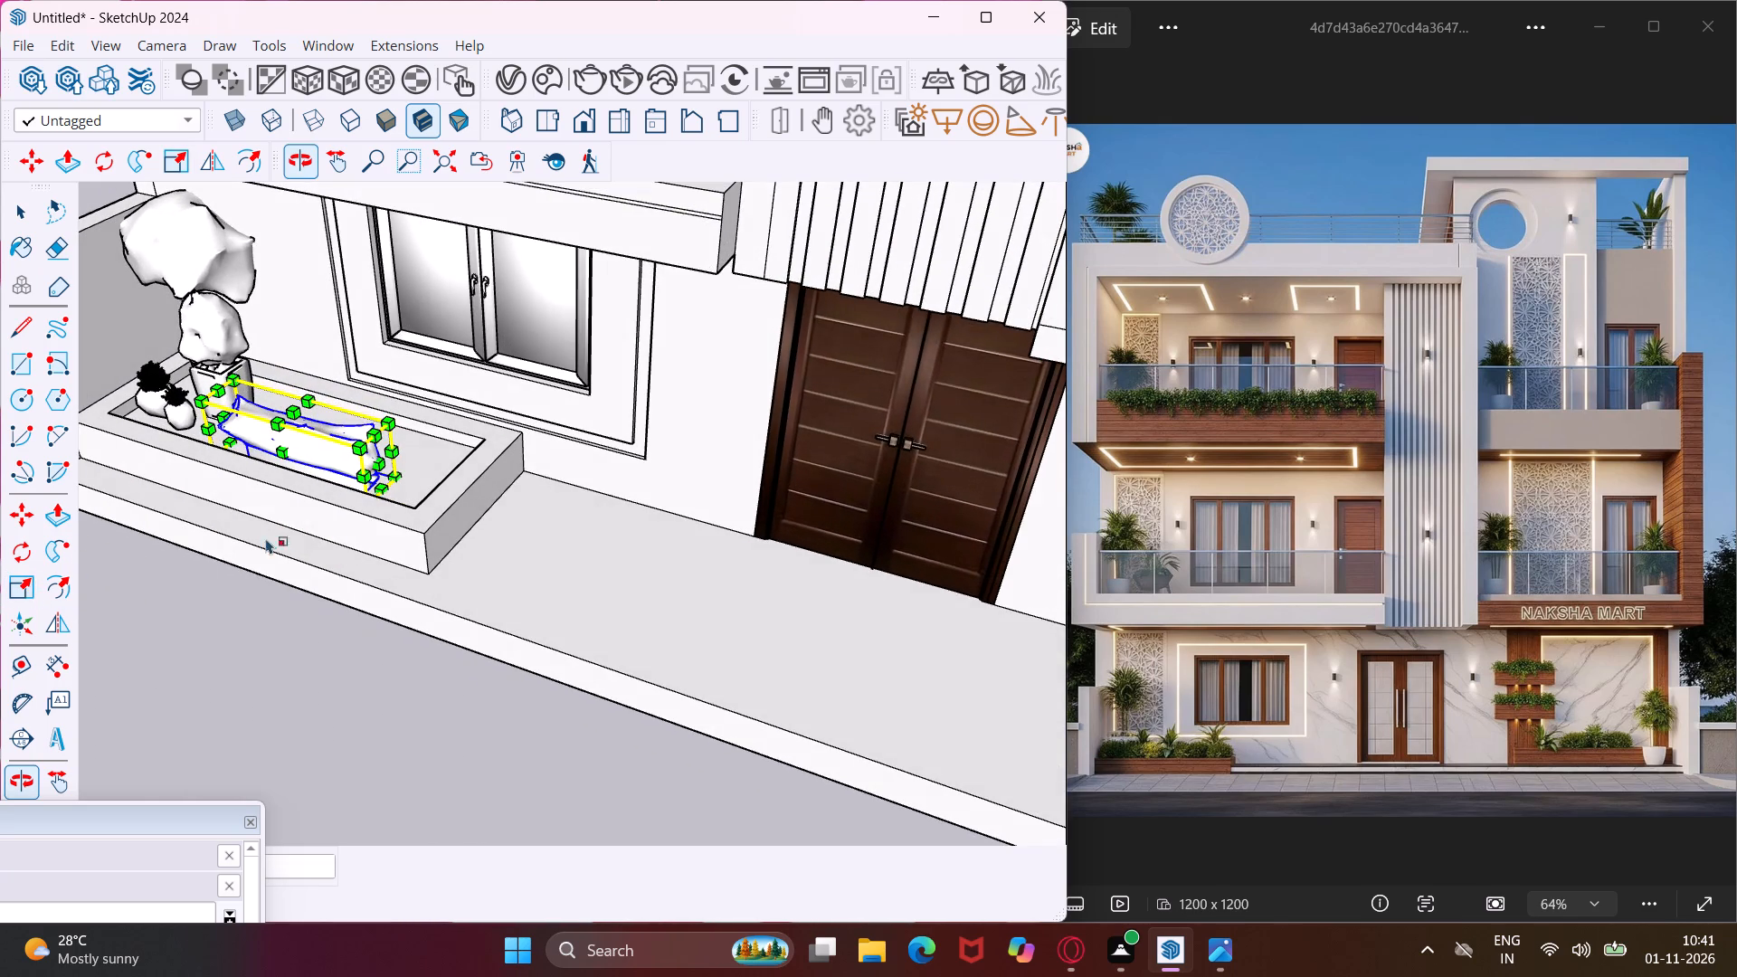
pyautogui.scroll(6, 362, 479)
pyautogui.click(381, 451)
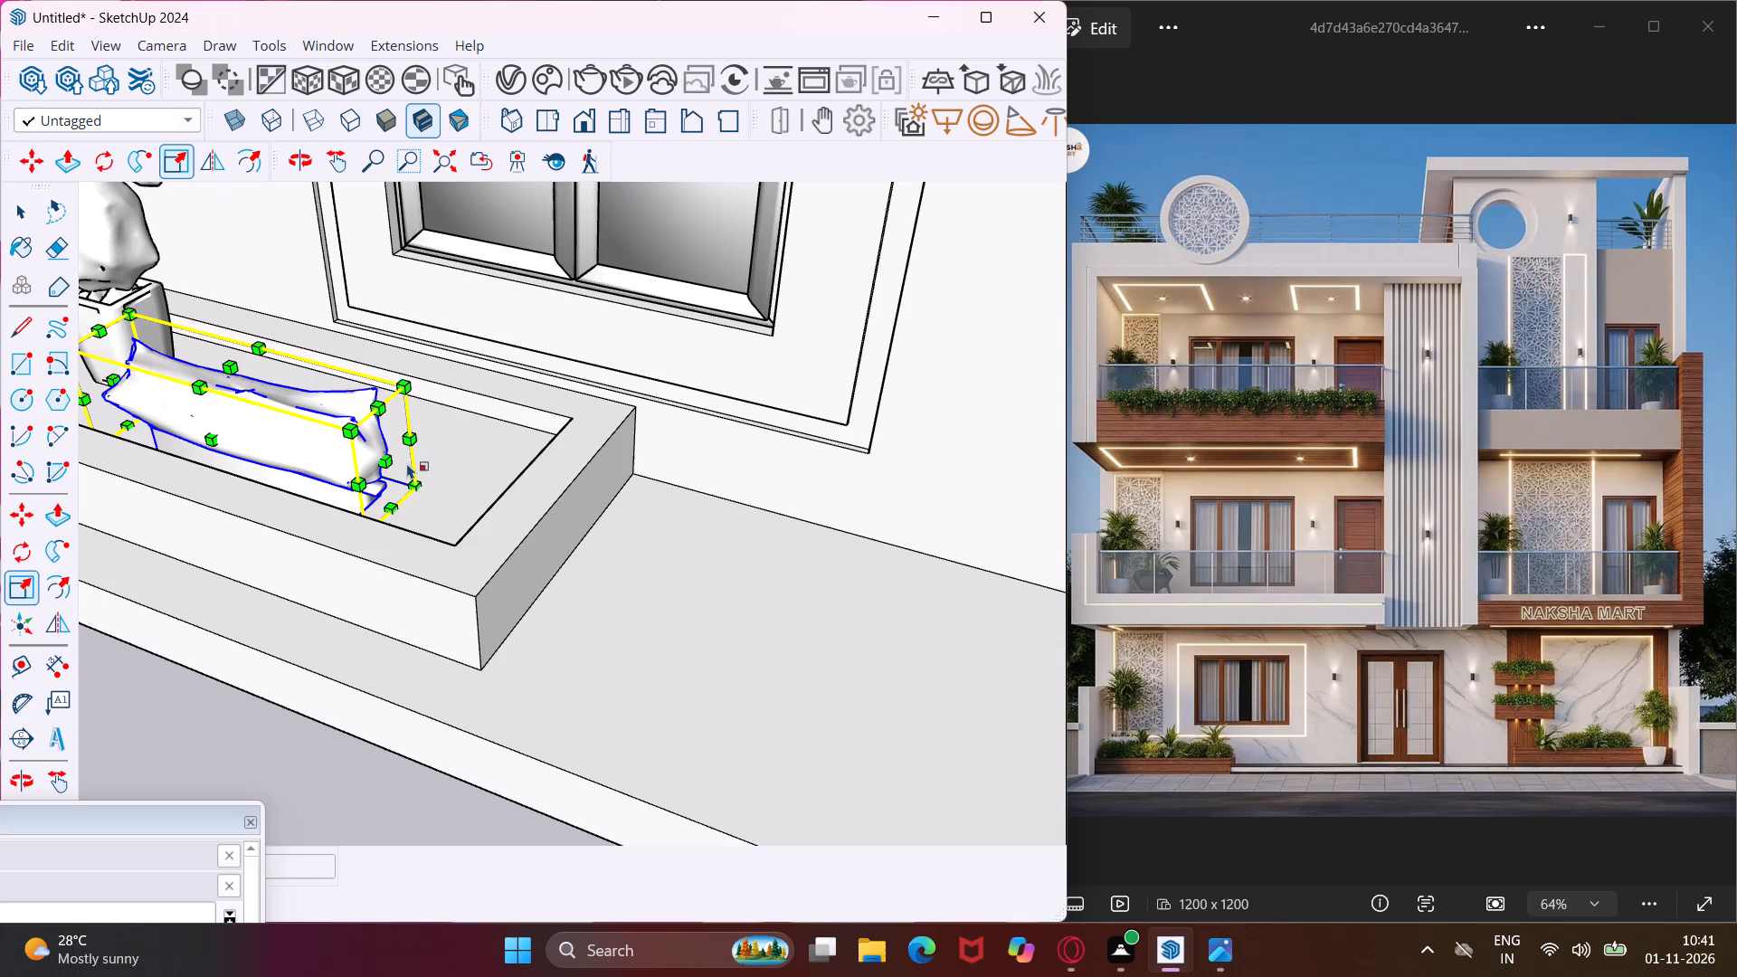
pyautogui.click(388, 459)
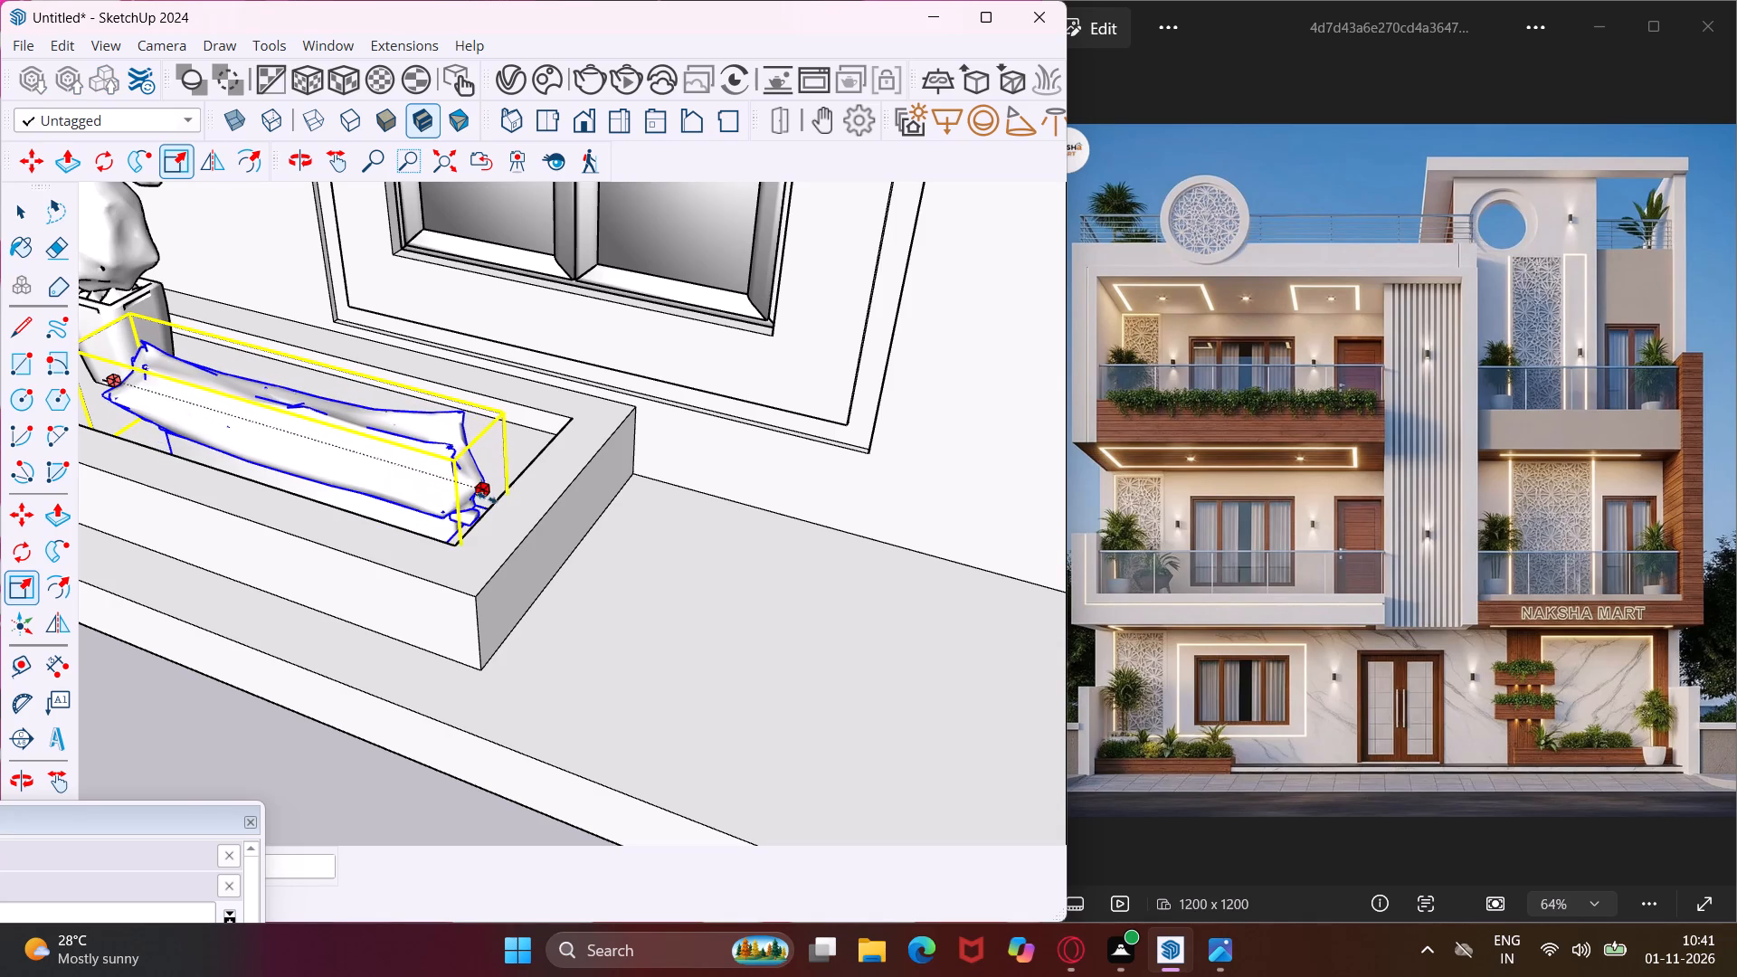
pyautogui.click(487, 498)
pyautogui.click(311, 411)
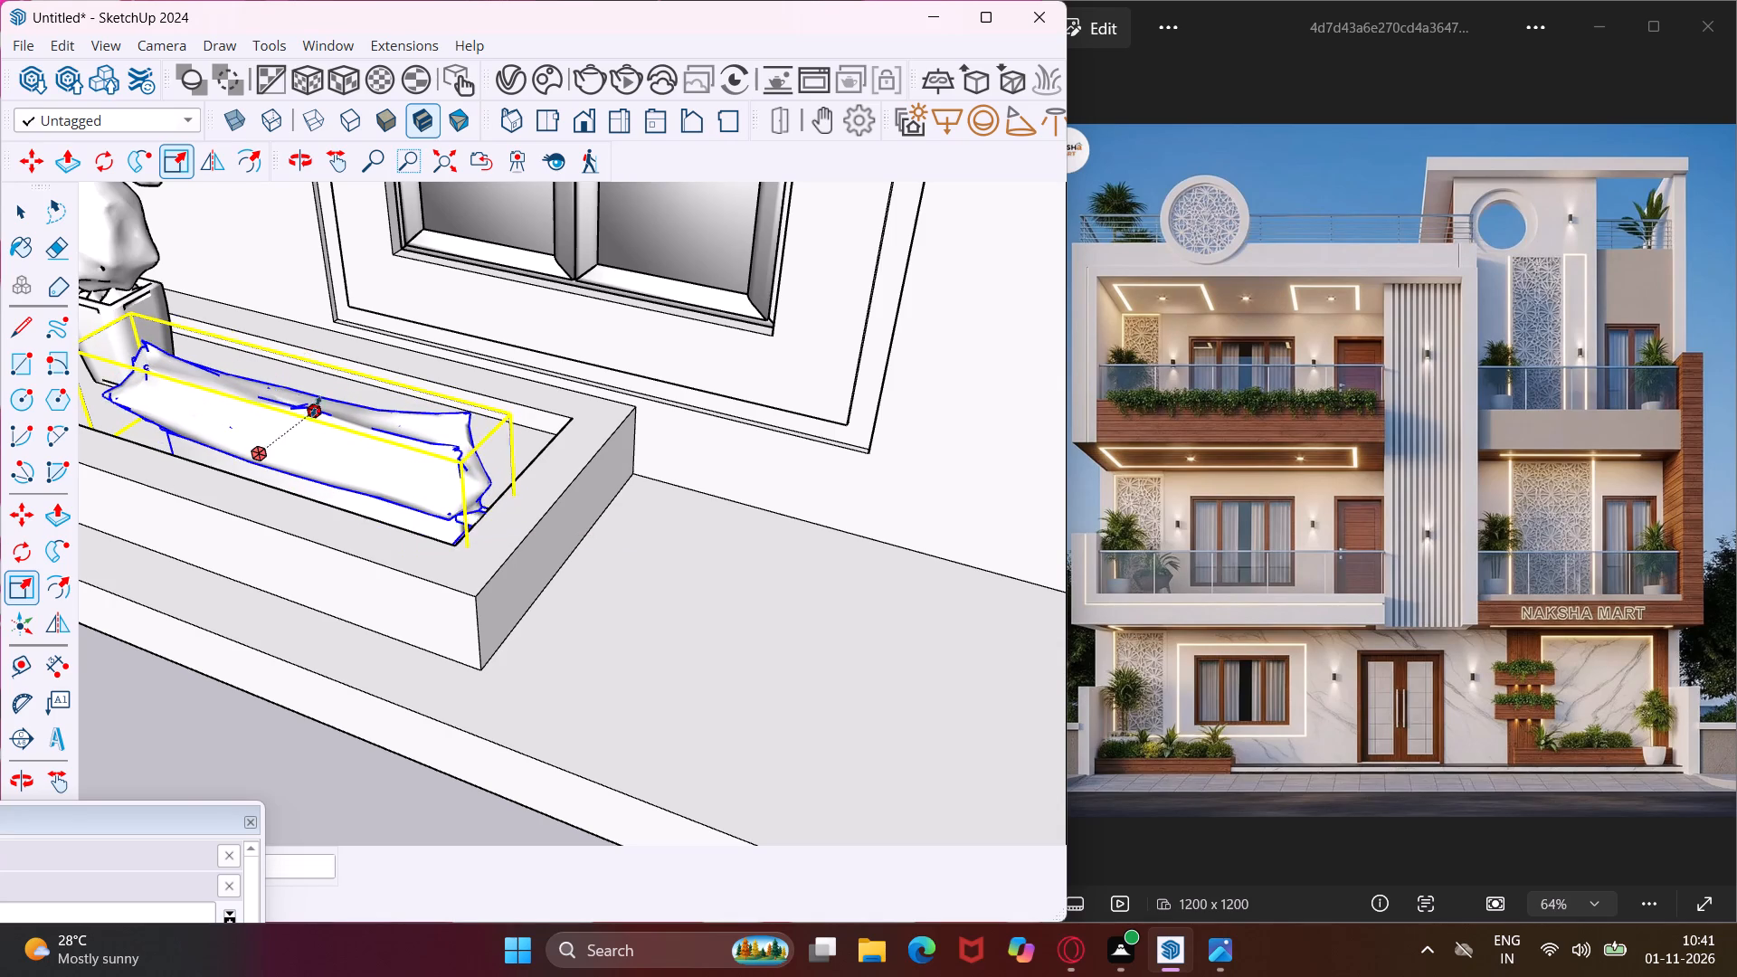
pyautogui.click(363, 373)
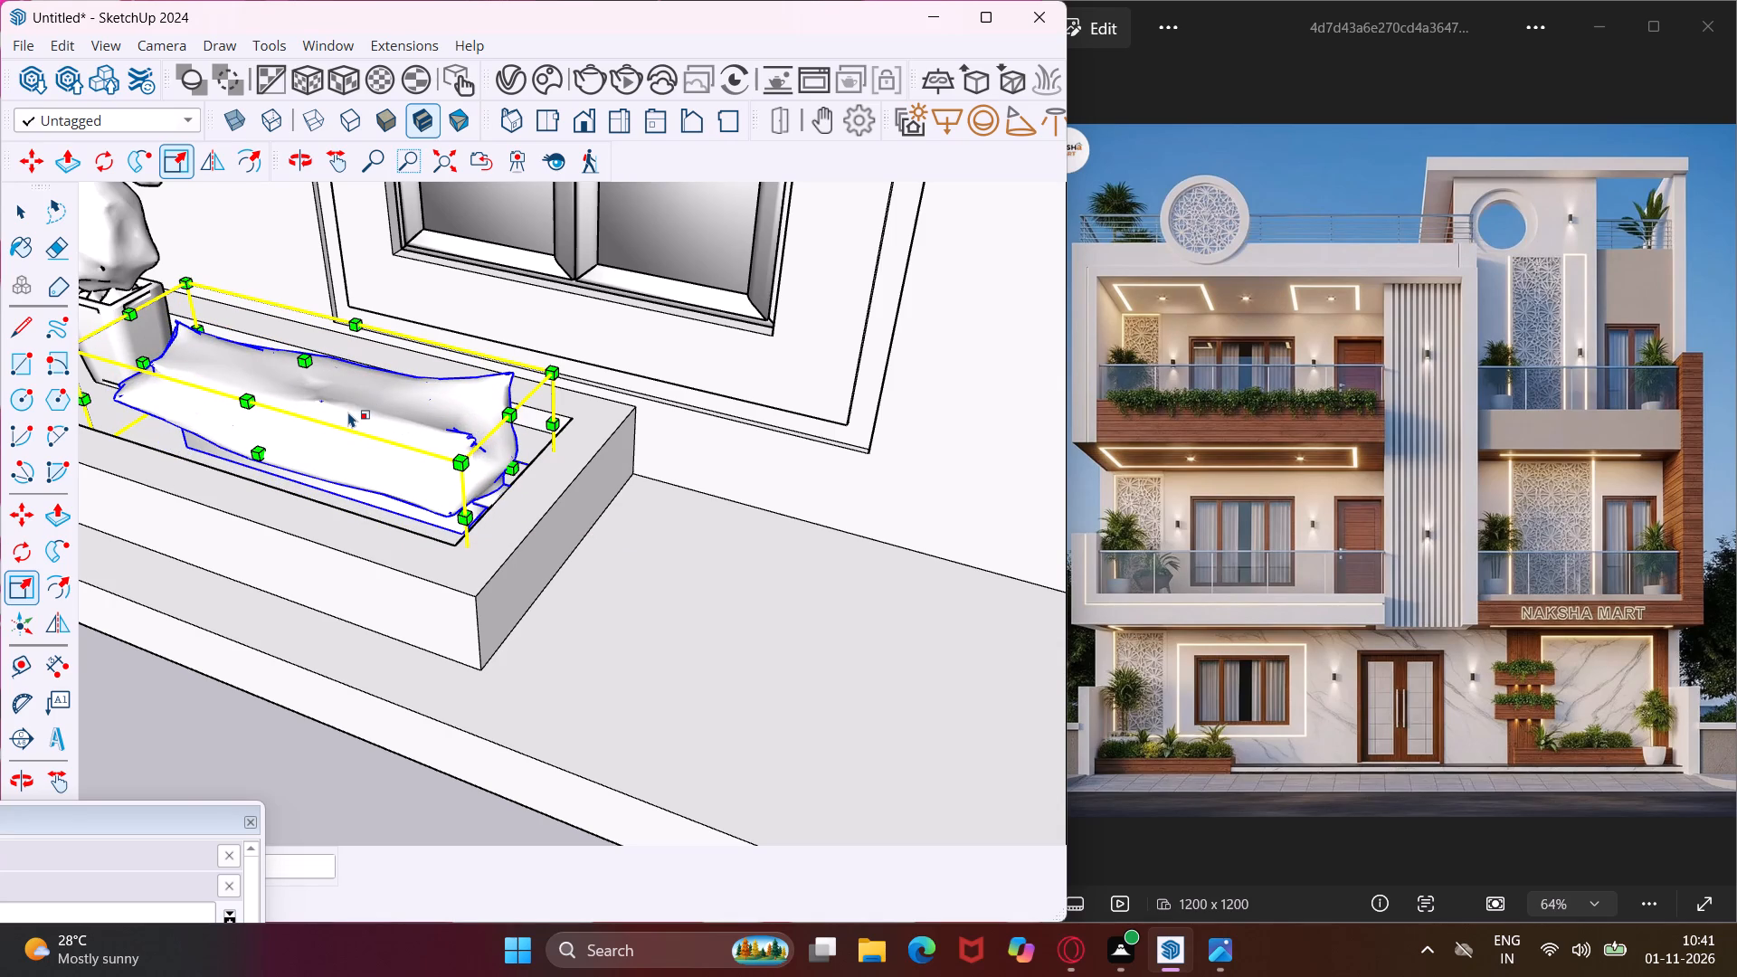
# Copy the stretched flowers from the window planter into the long planter on the other side of the entrance door.
pyautogui.moveTo(347, 412); pyautogui.dragTo(483, 320, button='middle')
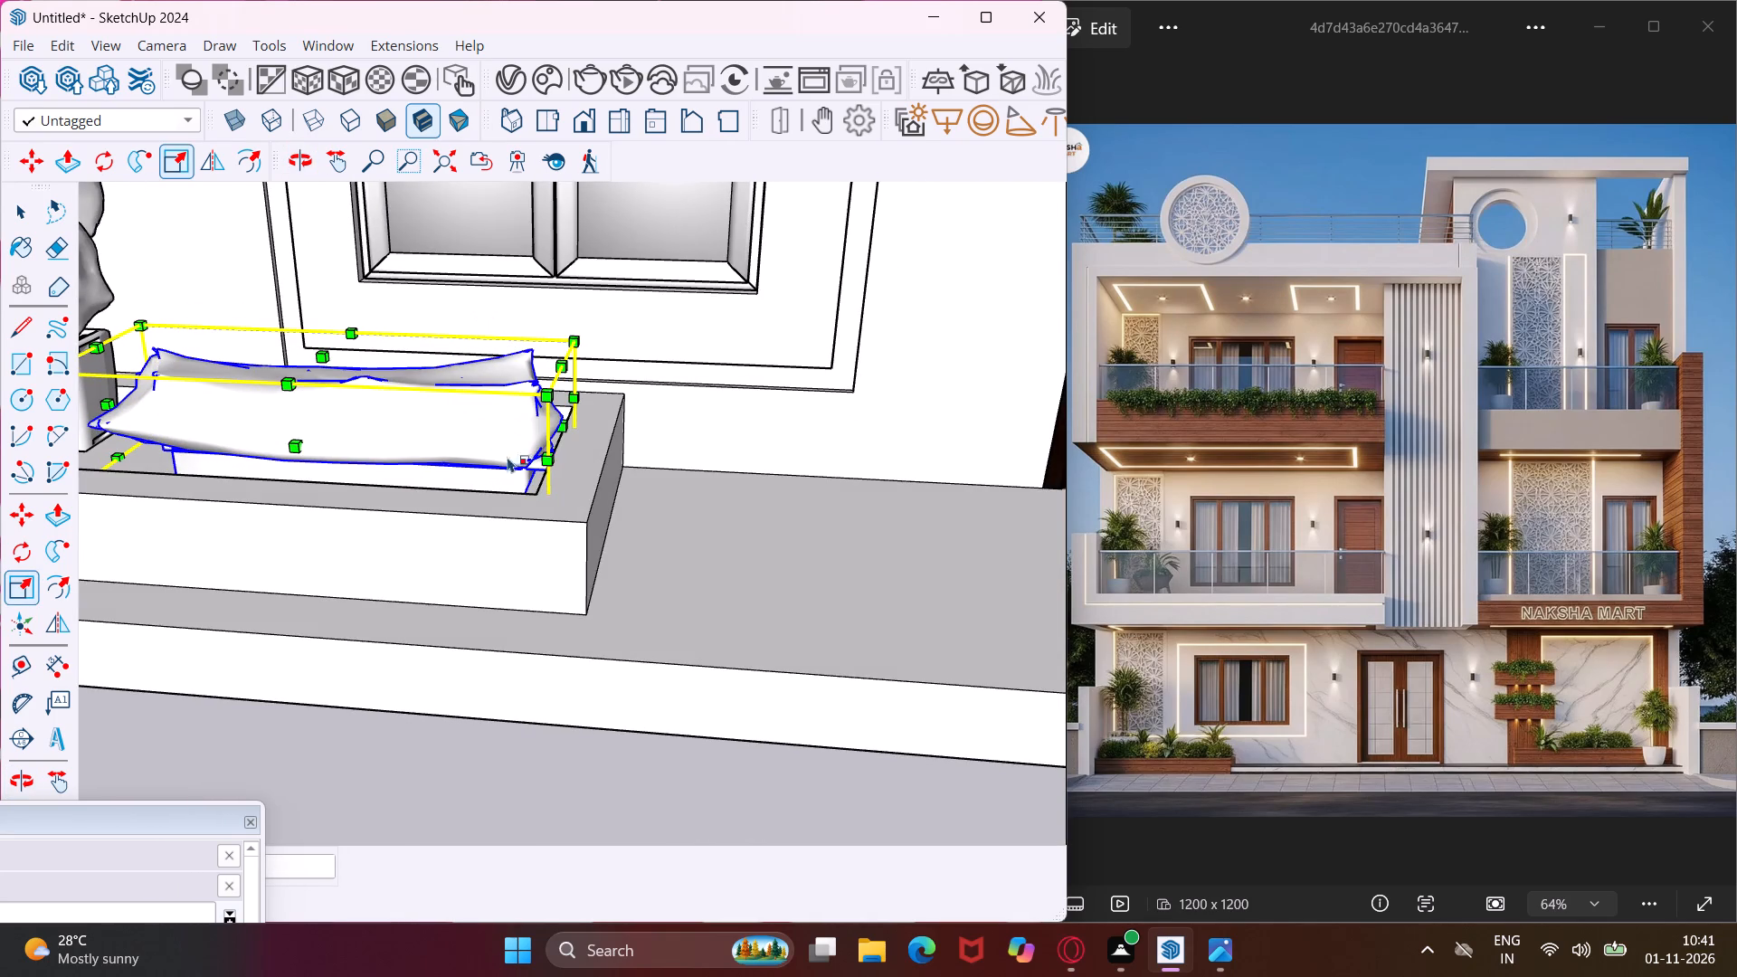
pyautogui.press('m')
pyautogui.scroll(2, 548, 515)
pyautogui.click(548, 512)
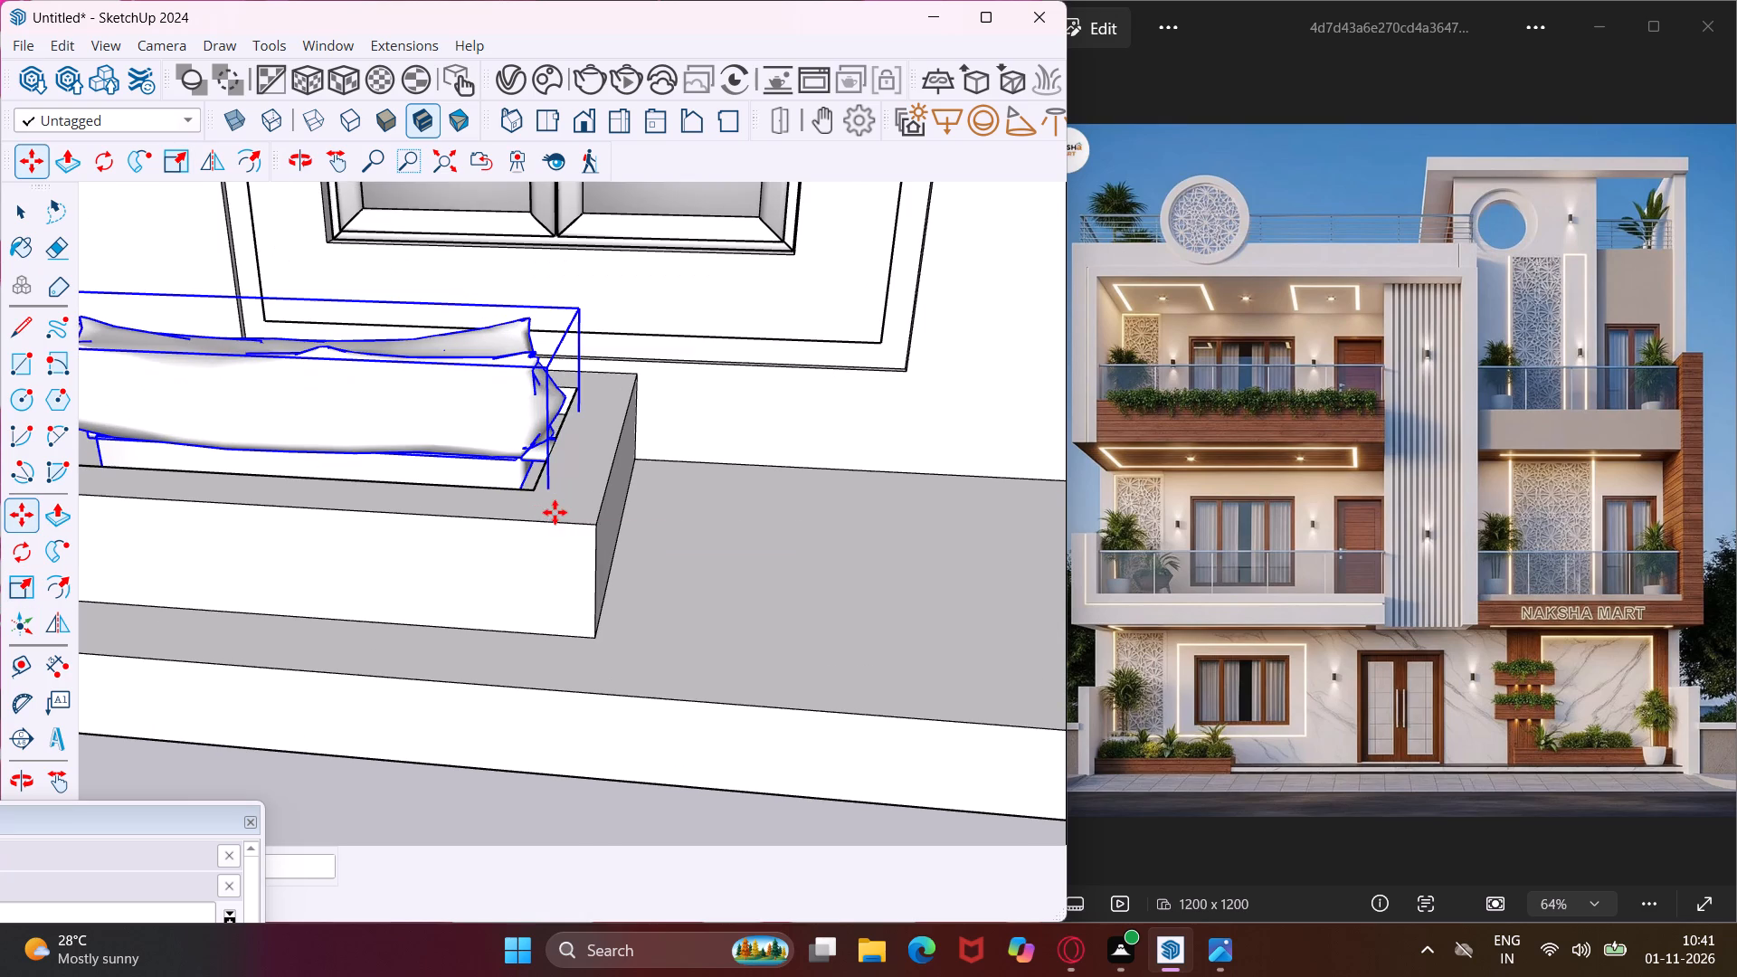
pyautogui.scroll(-12, 526, 478)
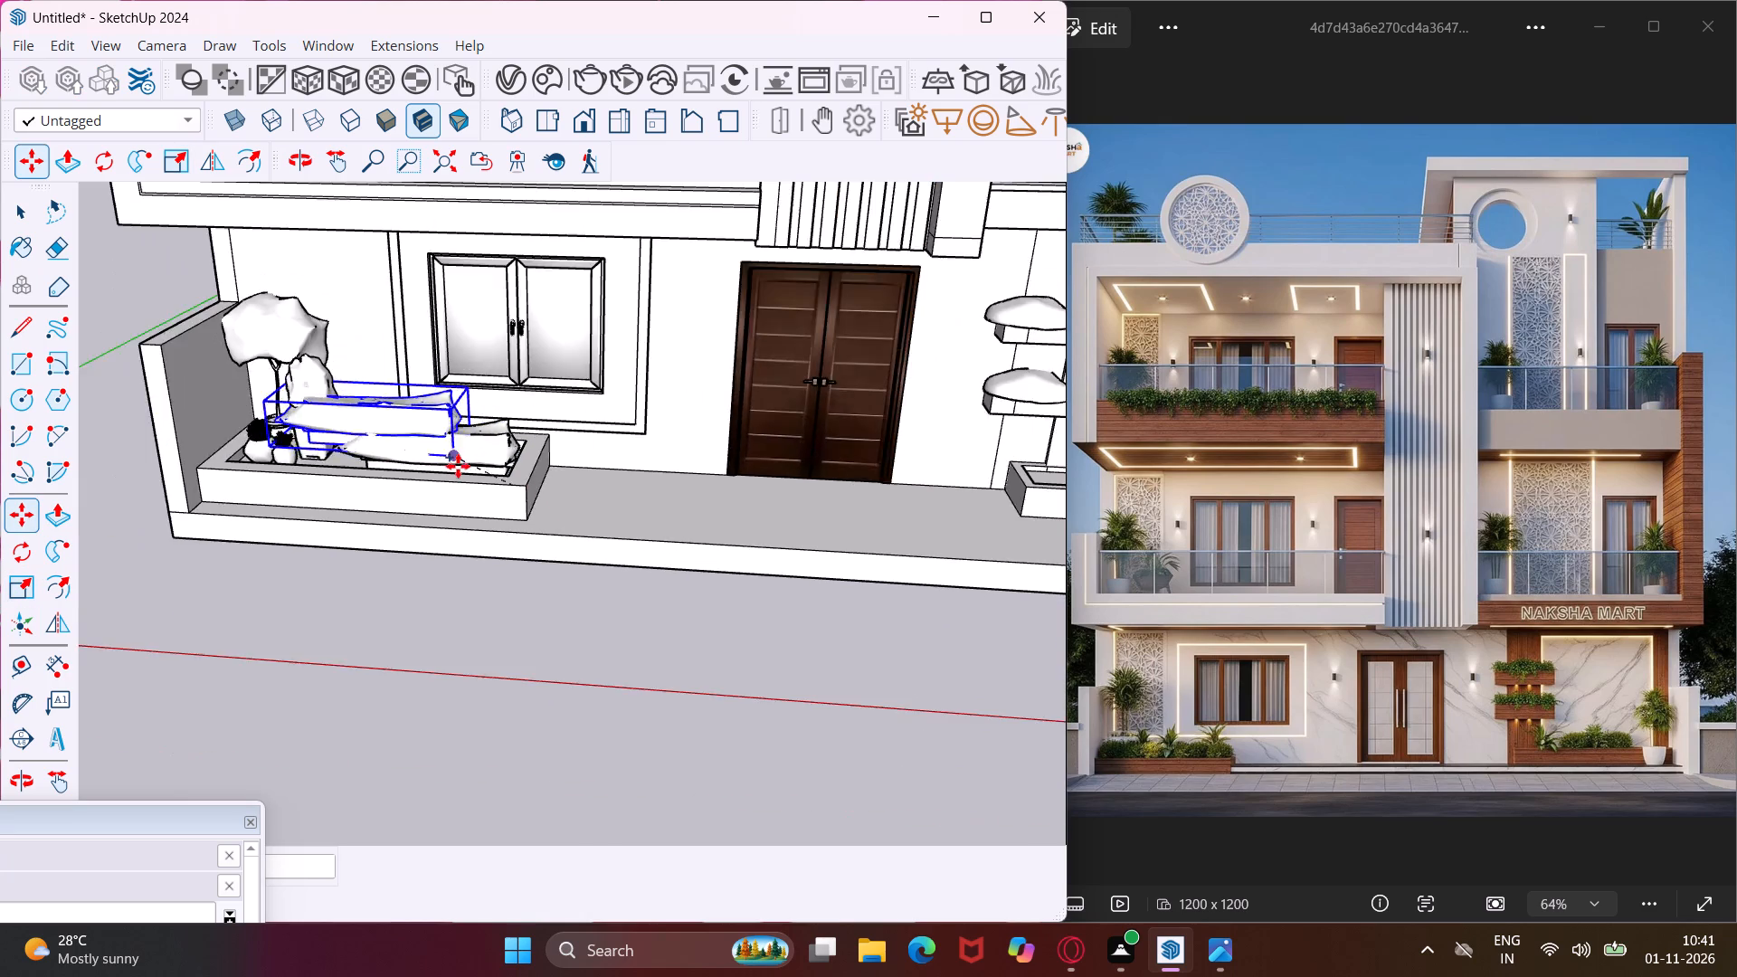
pyautogui.scroll(-4, 455, 465)
pyautogui.scroll(3, 964, 492)
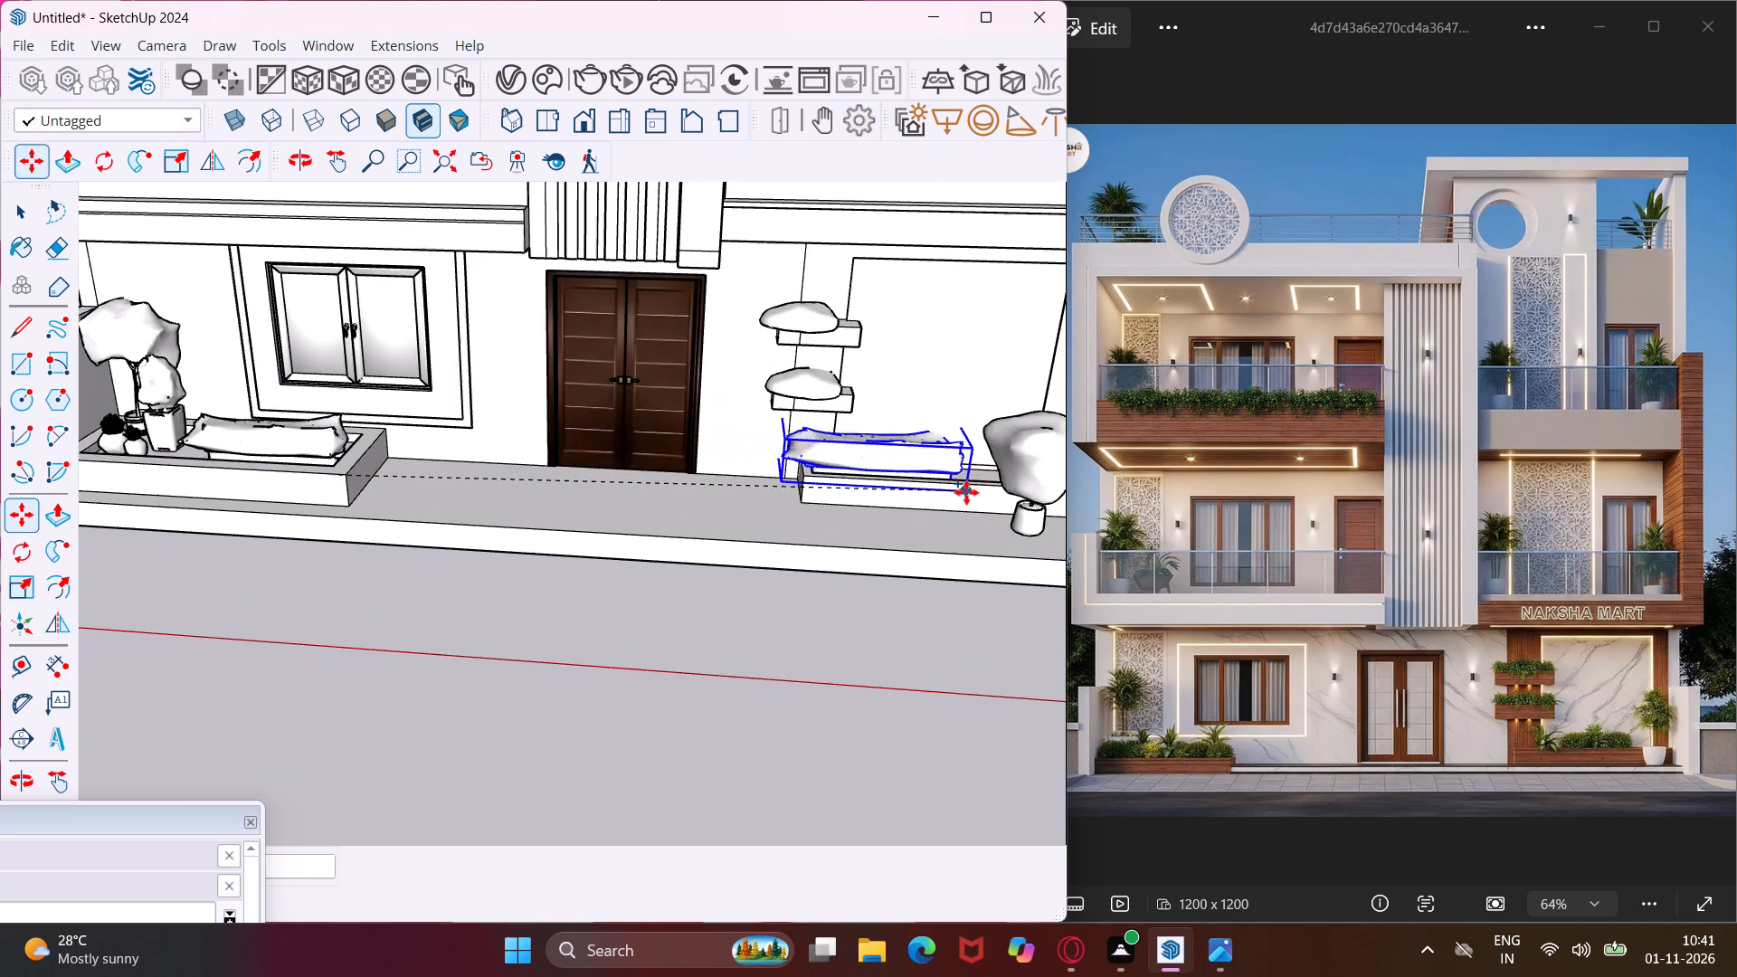
pyautogui.scroll(3, 975, 495)
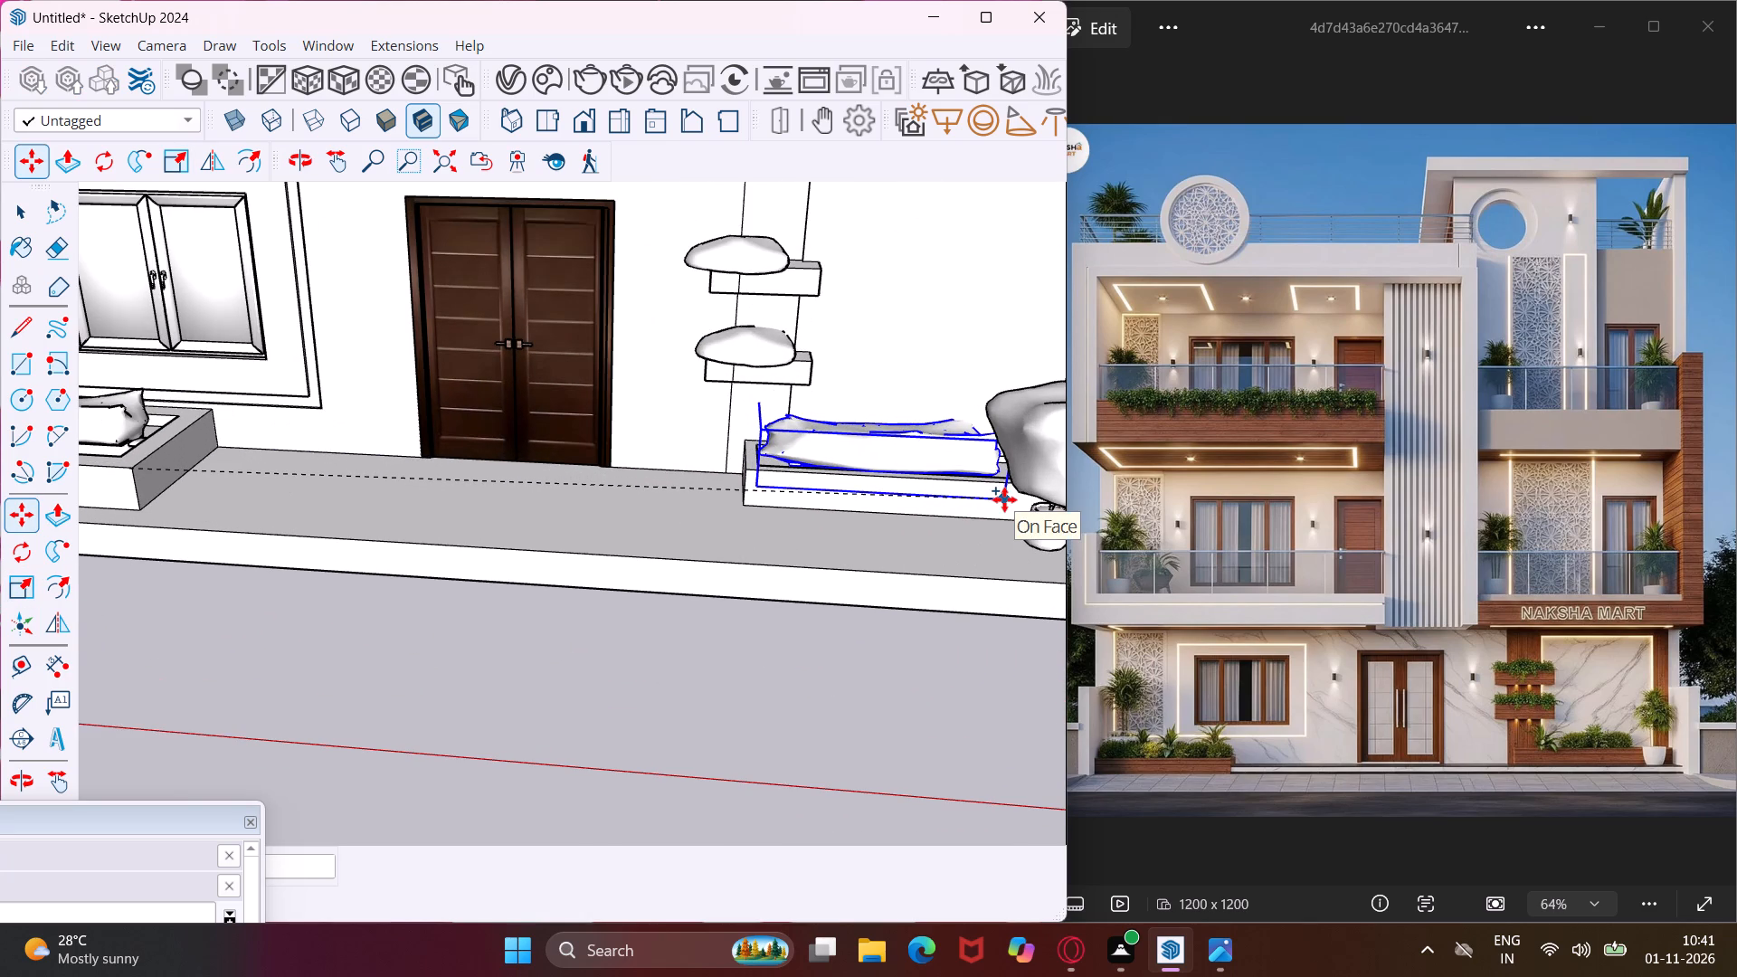
pyautogui.click(1003, 498)
pyautogui.moveTo(972, 495); pyautogui.dragTo(1045, 608, button='middle')
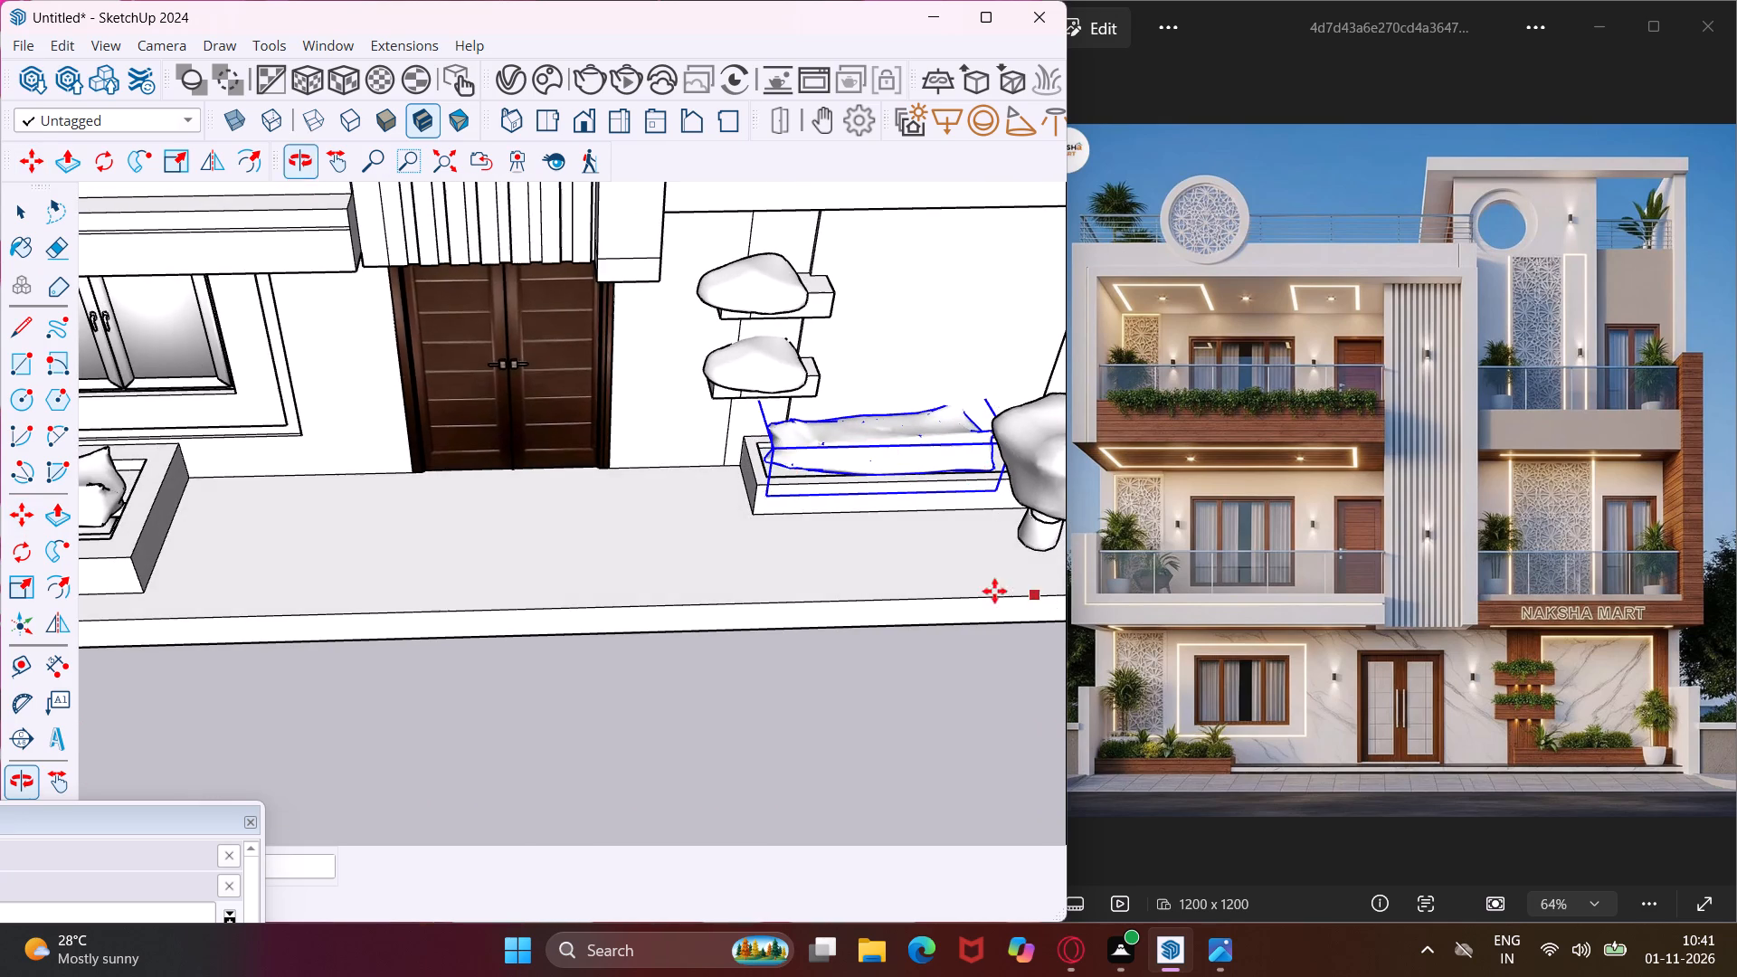
pyautogui.scroll(-6, 846, 532)
pyautogui.press('Escape')
pyautogui.press('space')
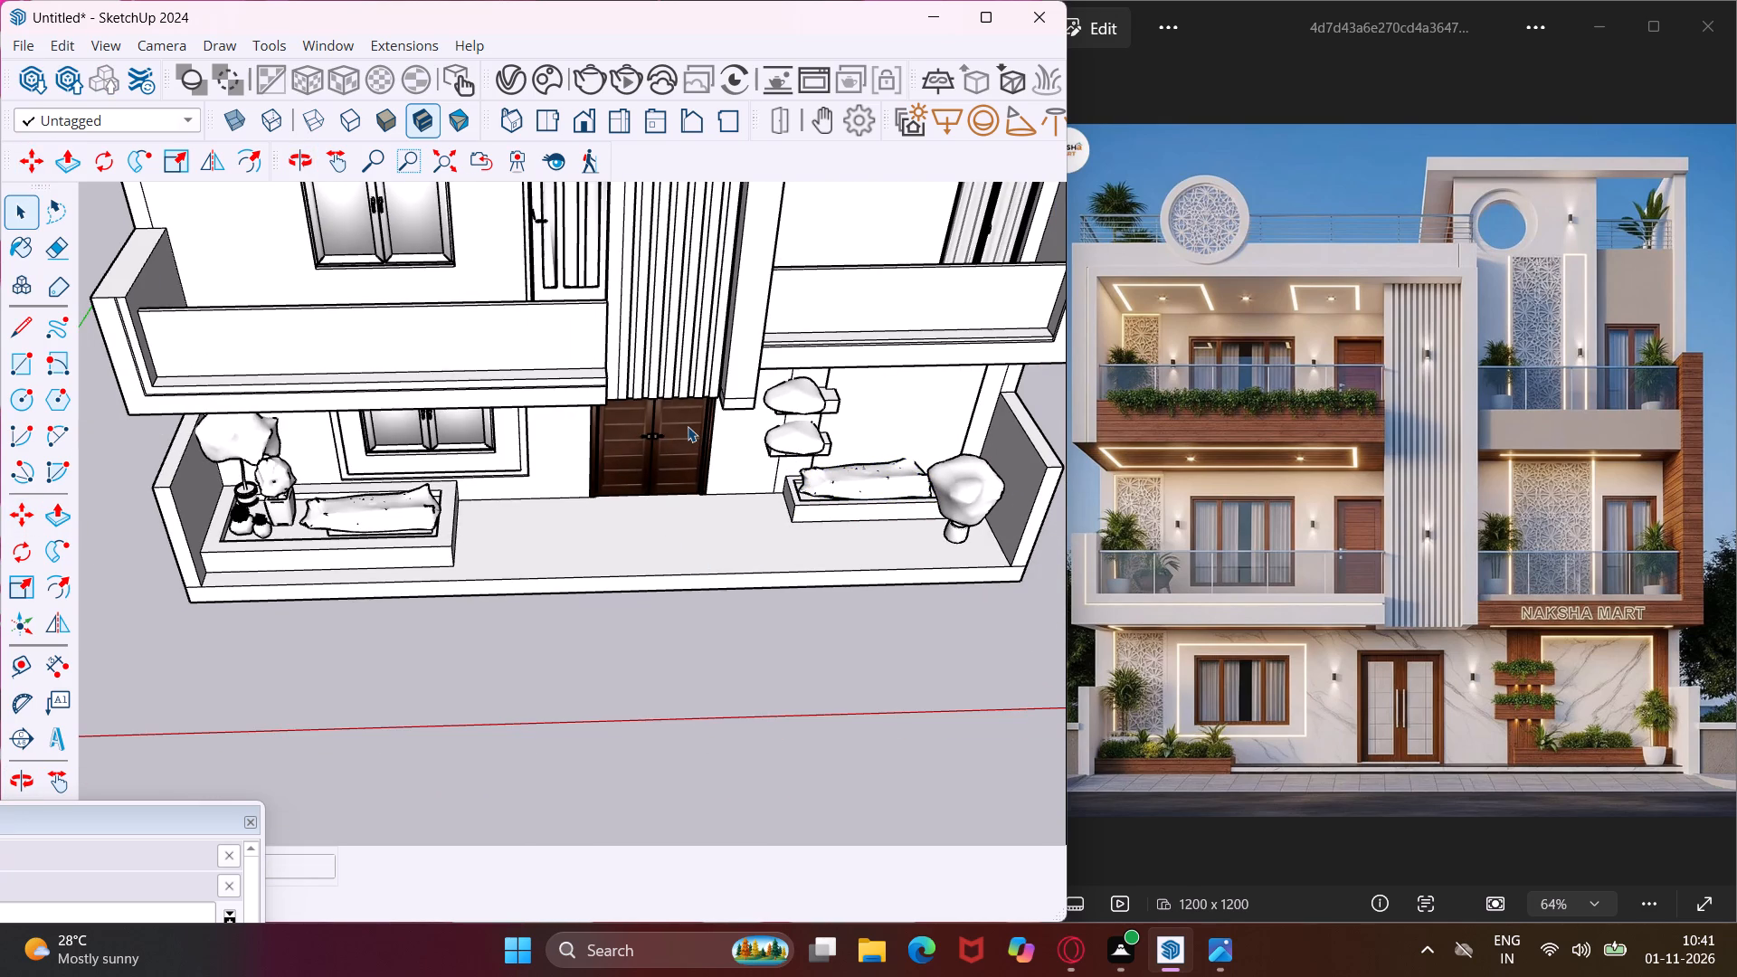
# Move the shrub on the upper wall-mounted planter box sideways so it sits centred over the box.
pyautogui.scroll(8, 821, 400)
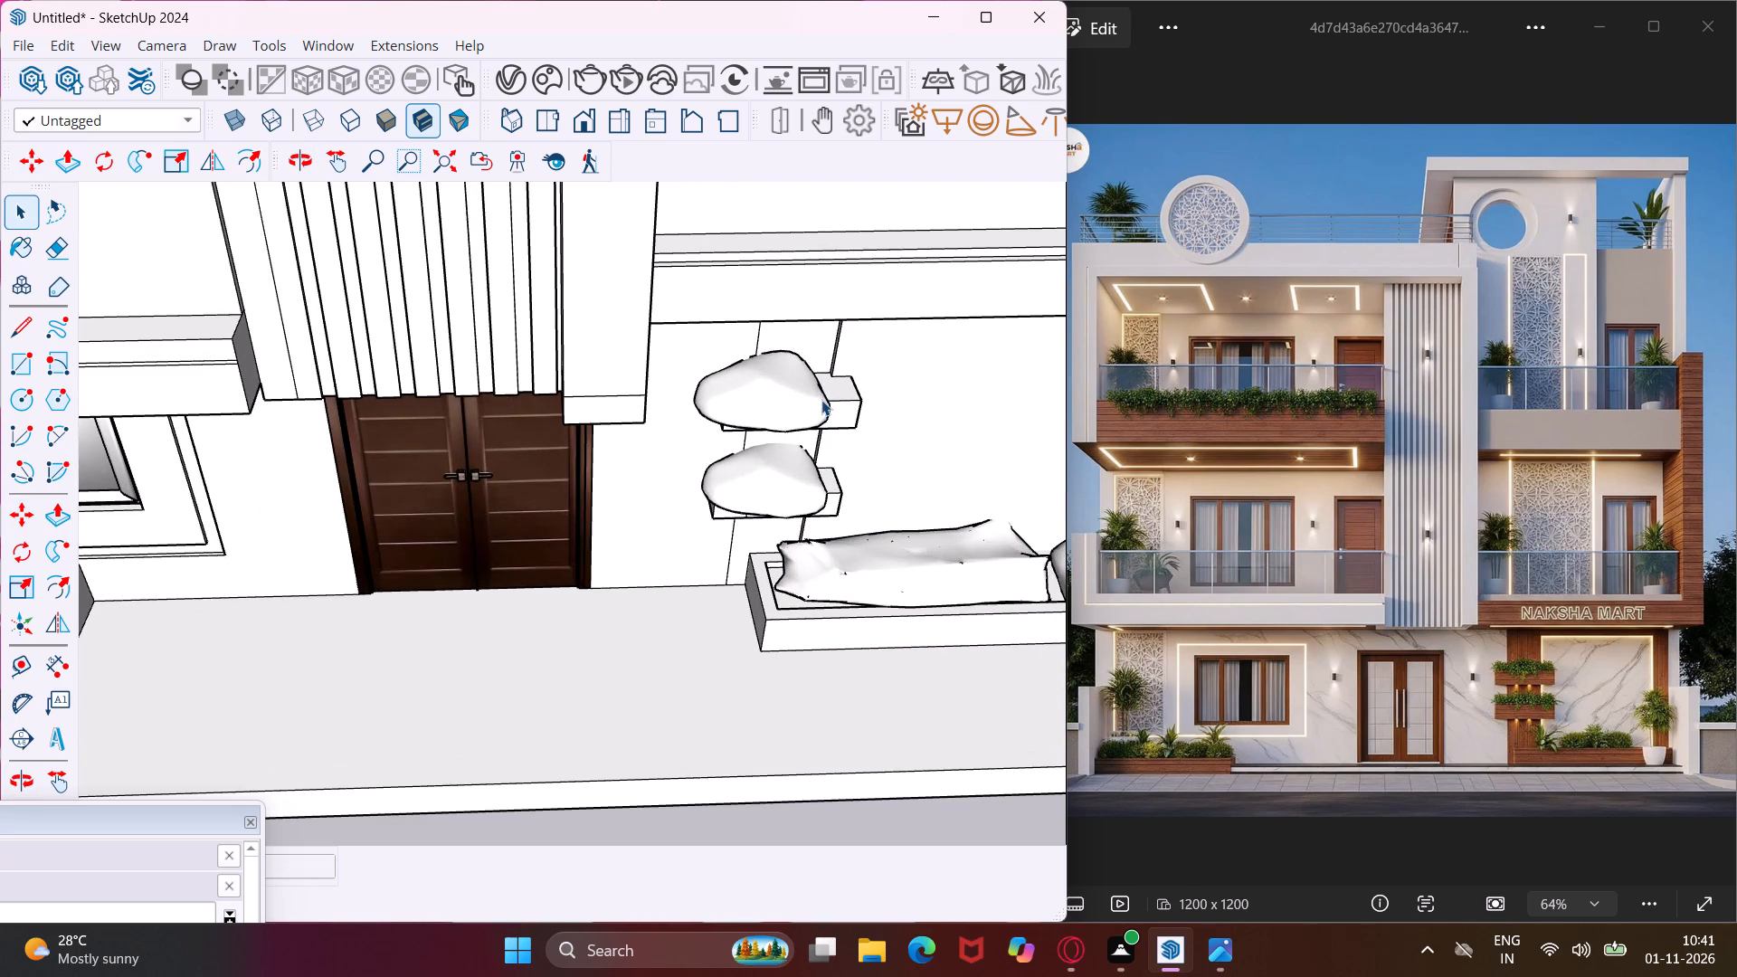
pyautogui.moveTo(821, 400); pyautogui.dragTo(847, 263, button='middle')
pyautogui.scroll(1, 847, 263)
pyautogui.scroll(3, 821, 414)
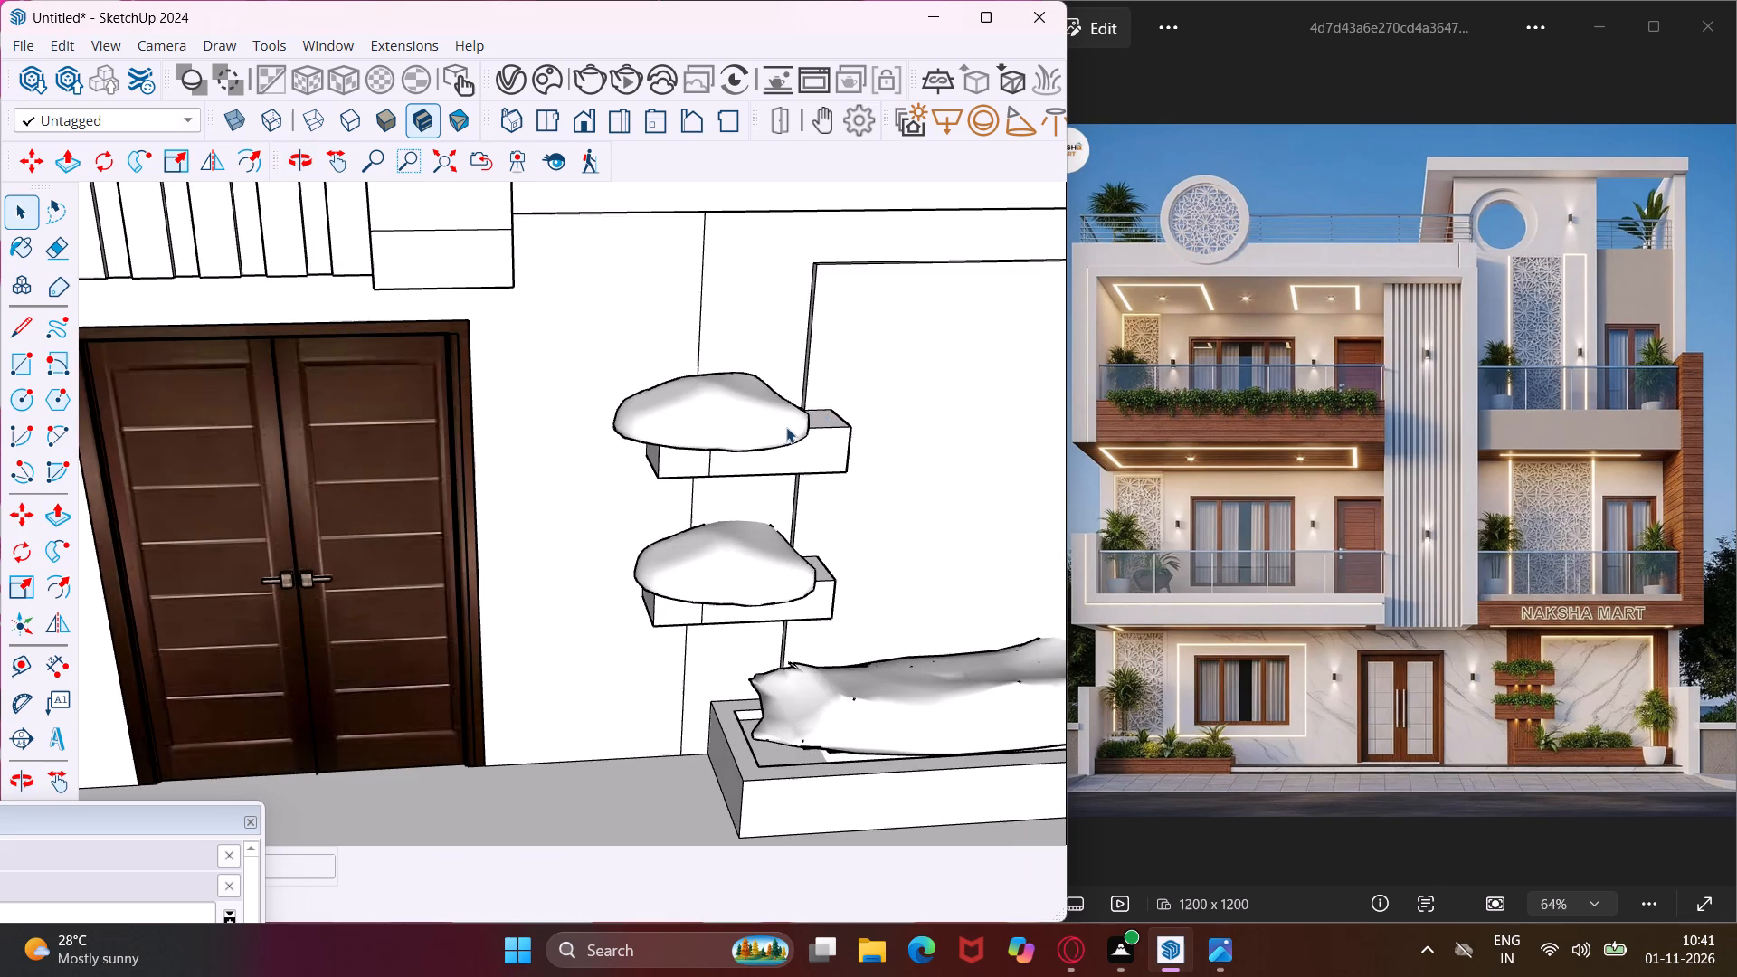
pyautogui.moveTo(795, 375); pyautogui.dragTo(854, 283, button='middle')
pyautogui.scroll(4, 805, 357)
pyautogui.click(771, 446)
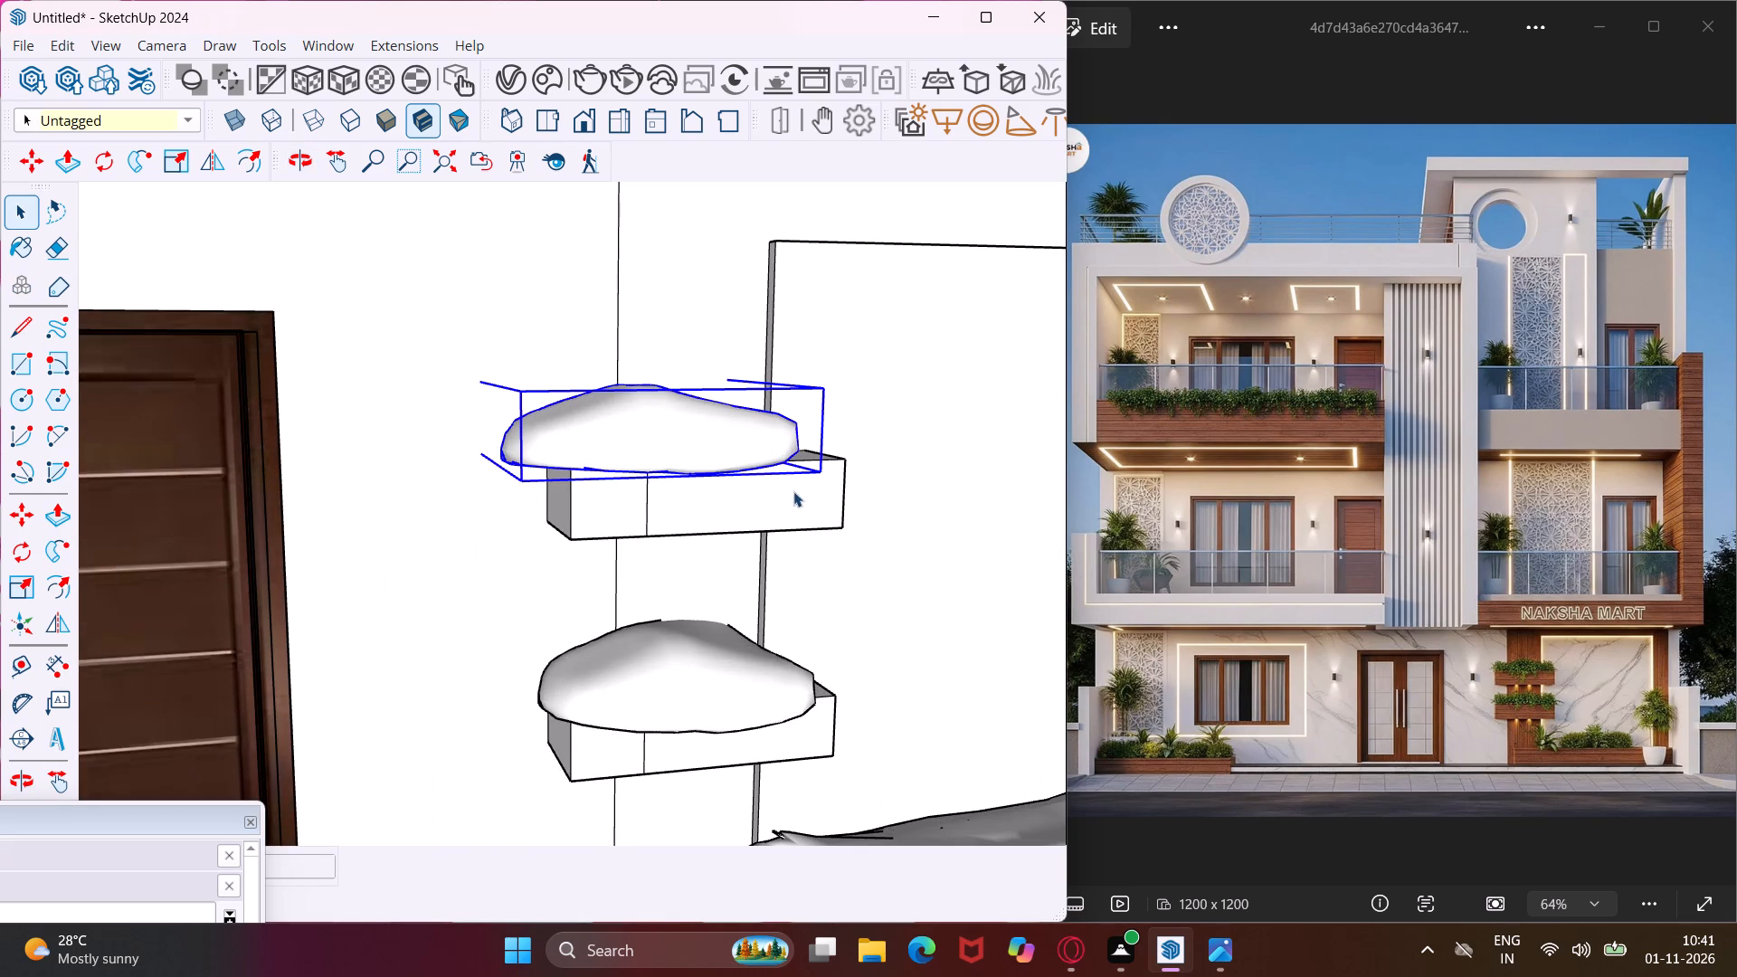
pyautogui.press('m')
pyautogui.click(824, 581)
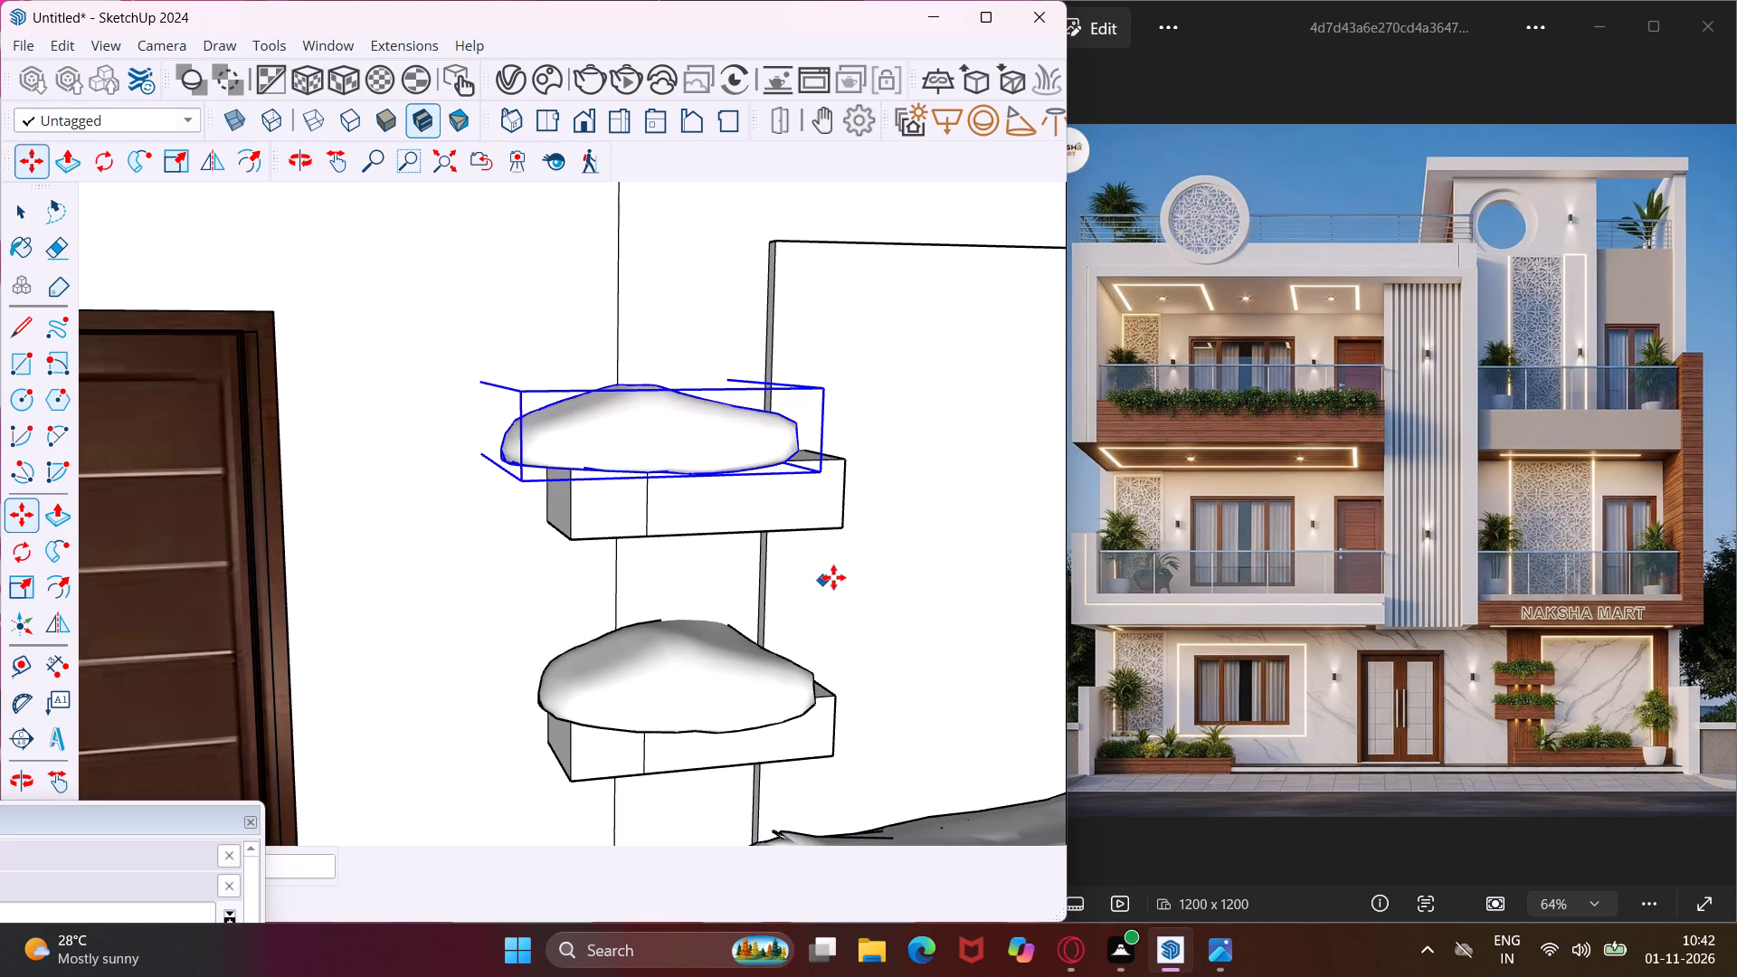
pyautogui.click(858, 572)
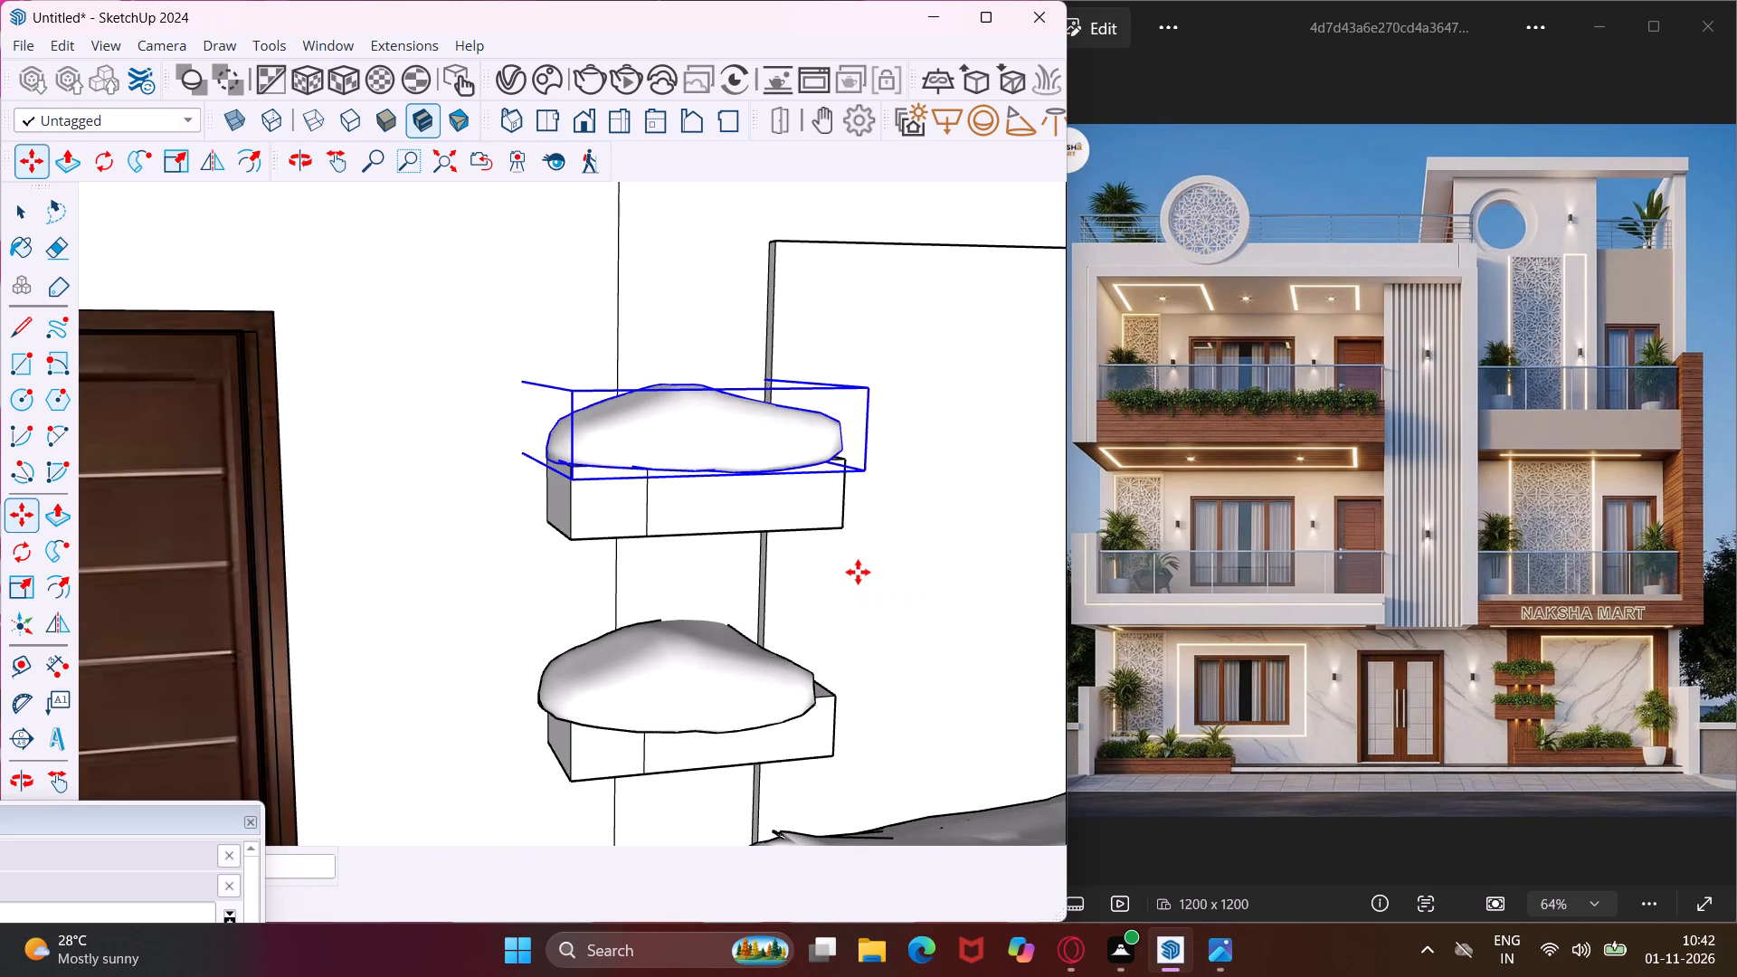
pyautogui.press('Escape')
# Shift the shrub on the lower wall-mounted planter box sideways so it sits over the box.
pyautogui.press('space')
pyautogui.click(775, 699)
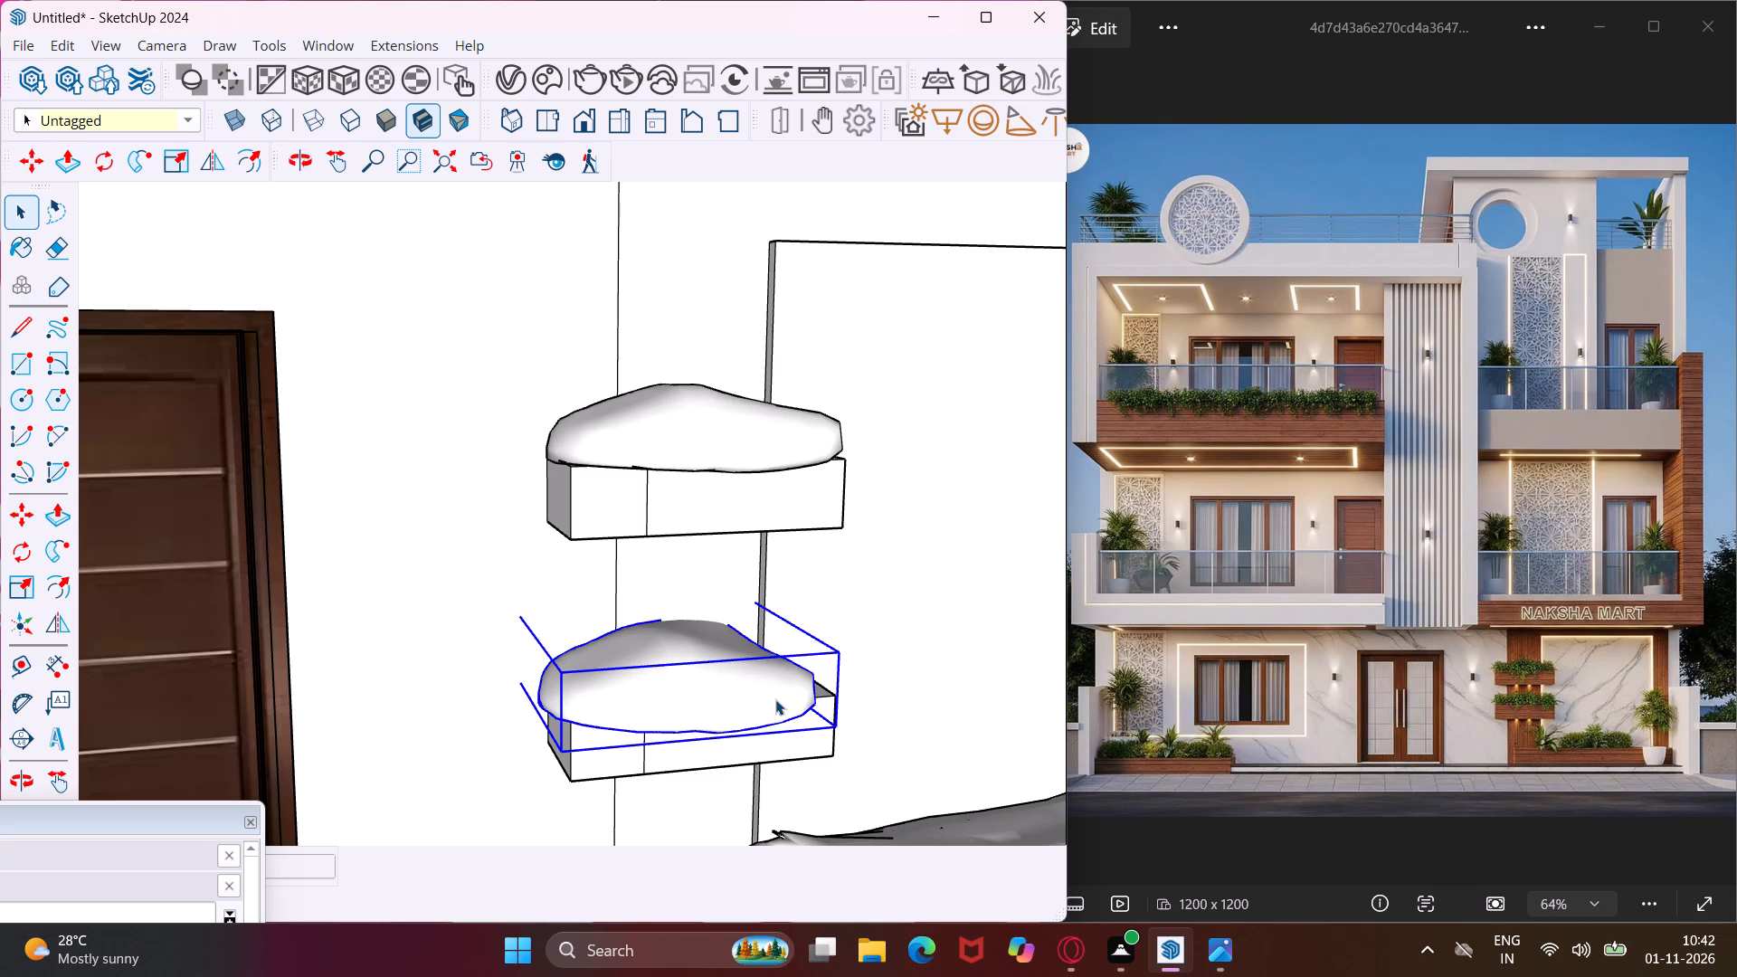
pyautogui.press('m')
pyautogui.click(800, 785)
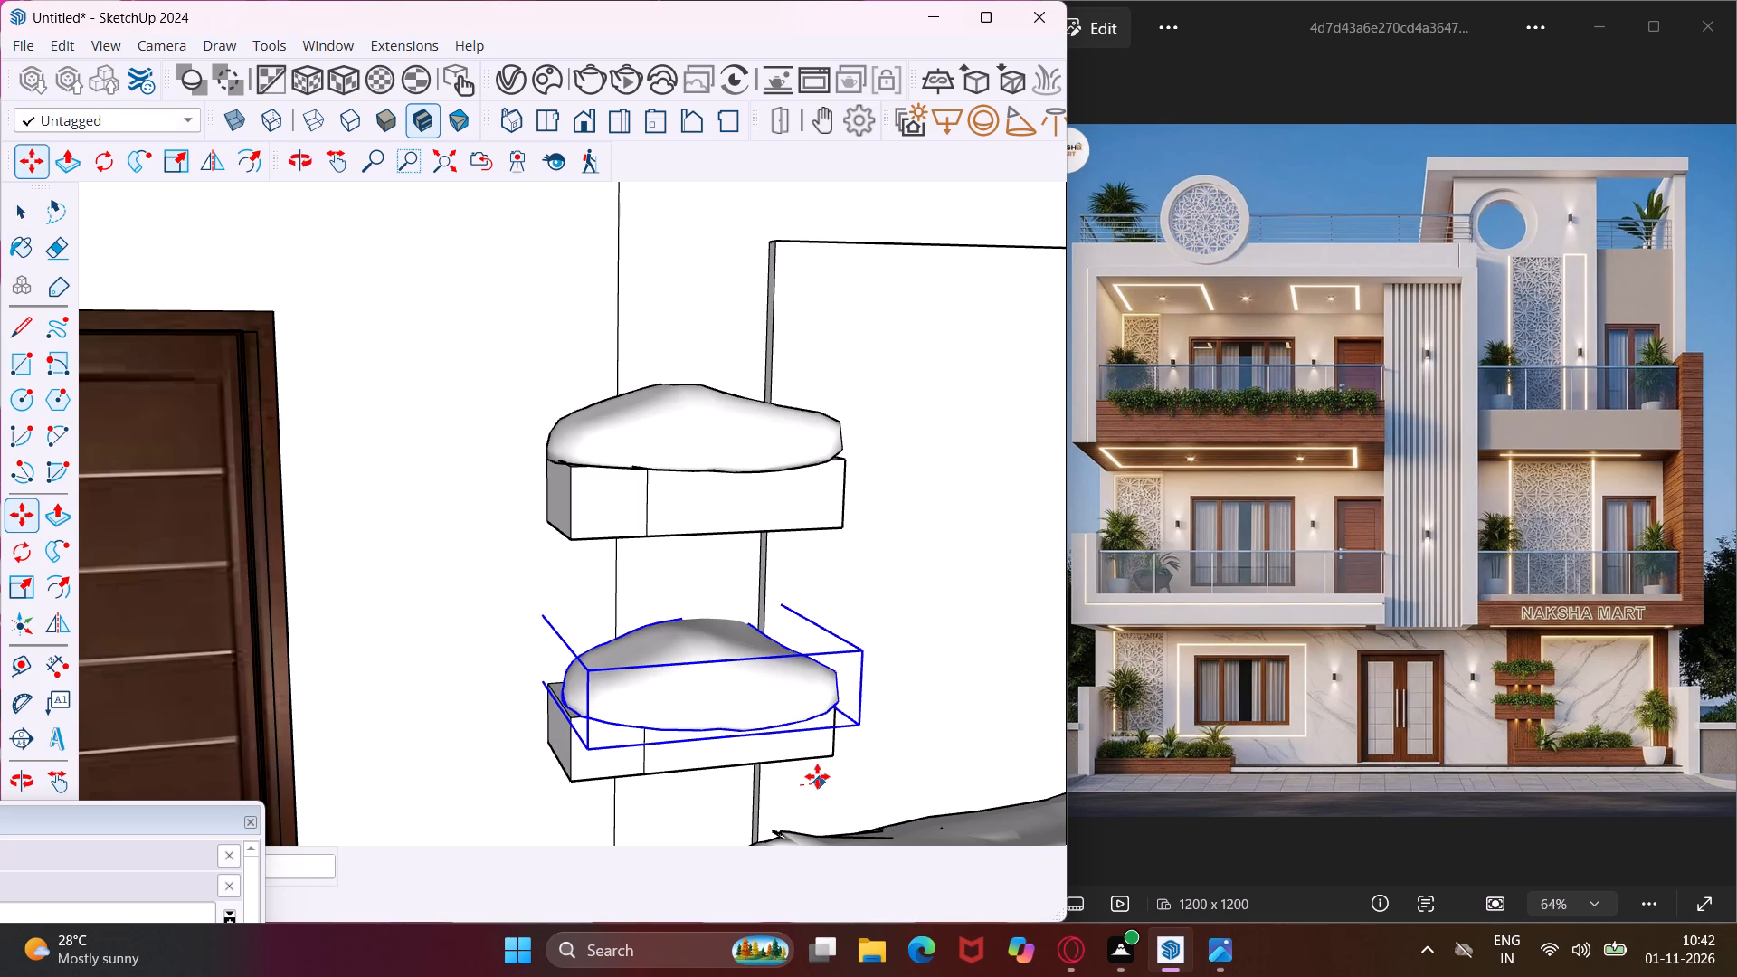
pyautogui.click(815, 776)
pyautogui.scroll(-5, 563, 704)
pyautogui.press('Escape')
pyautogui.press('space')
# Examine the upper storeys, balconies and roof of the house from several angles to see what is still missing.
pyautogui.scroll(-6, 666, 452)
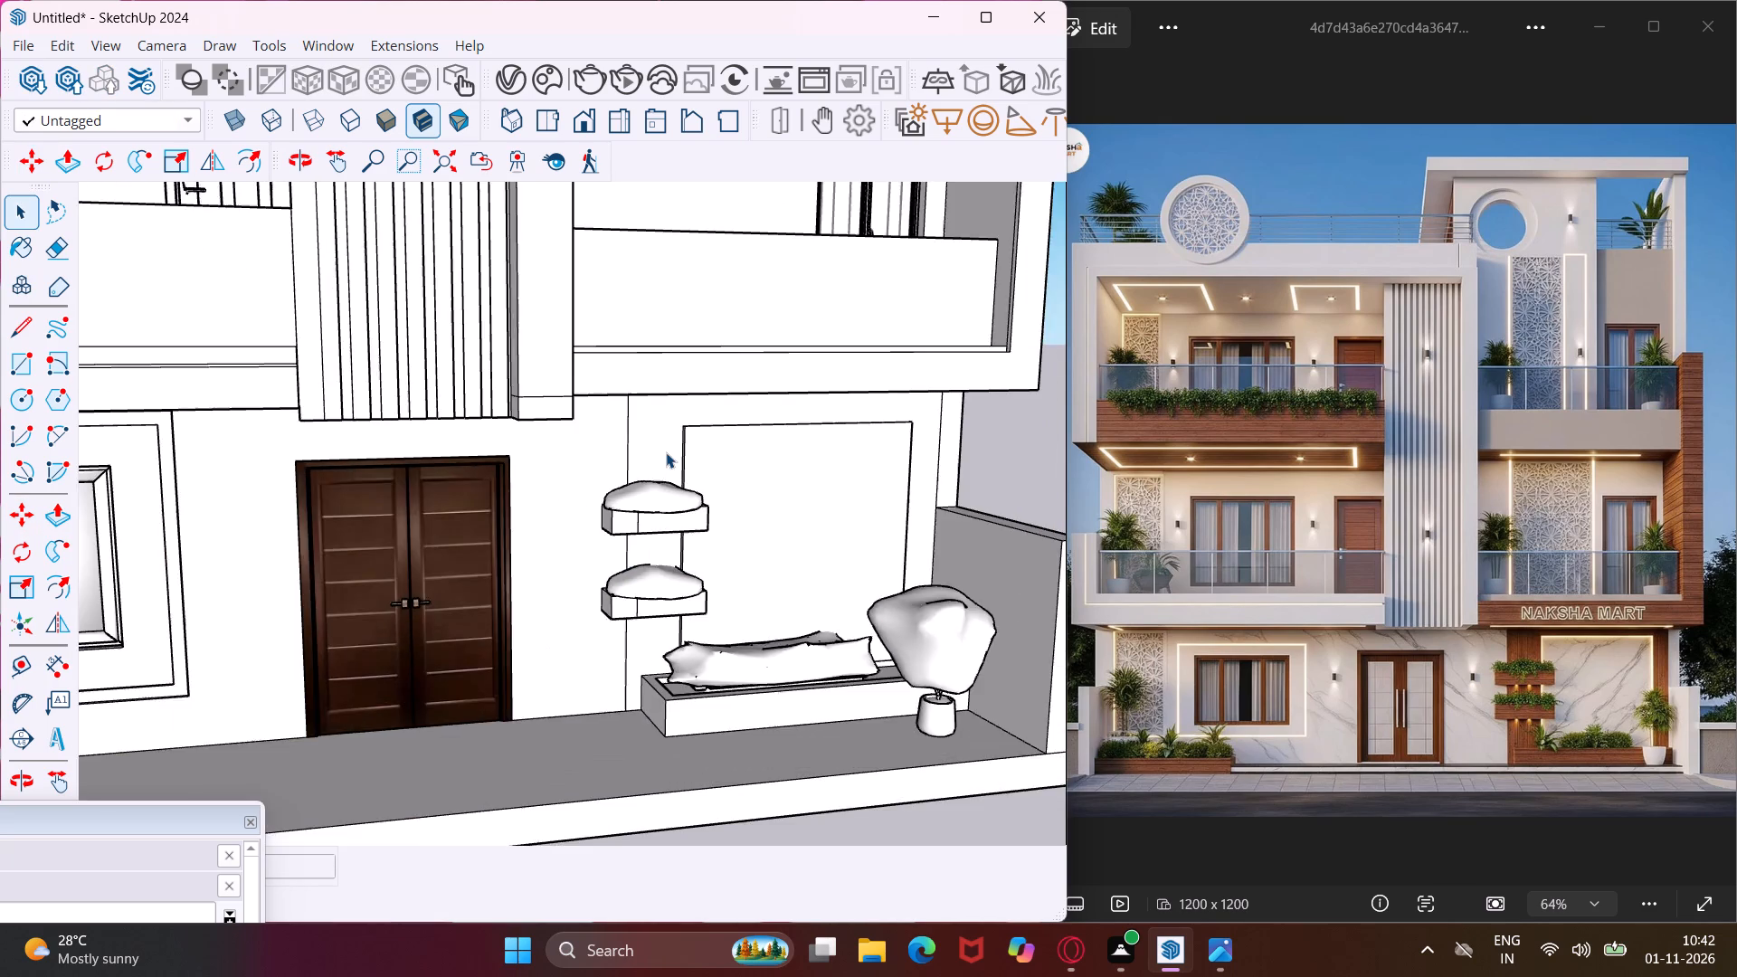
pyautogui.scroll(-3, 666, 448)
pyautogui.moveTo(666, 448); pyautogui.dragTo(731, 669, button='middle')
pyautogui.scroll(-5, 726, 628)
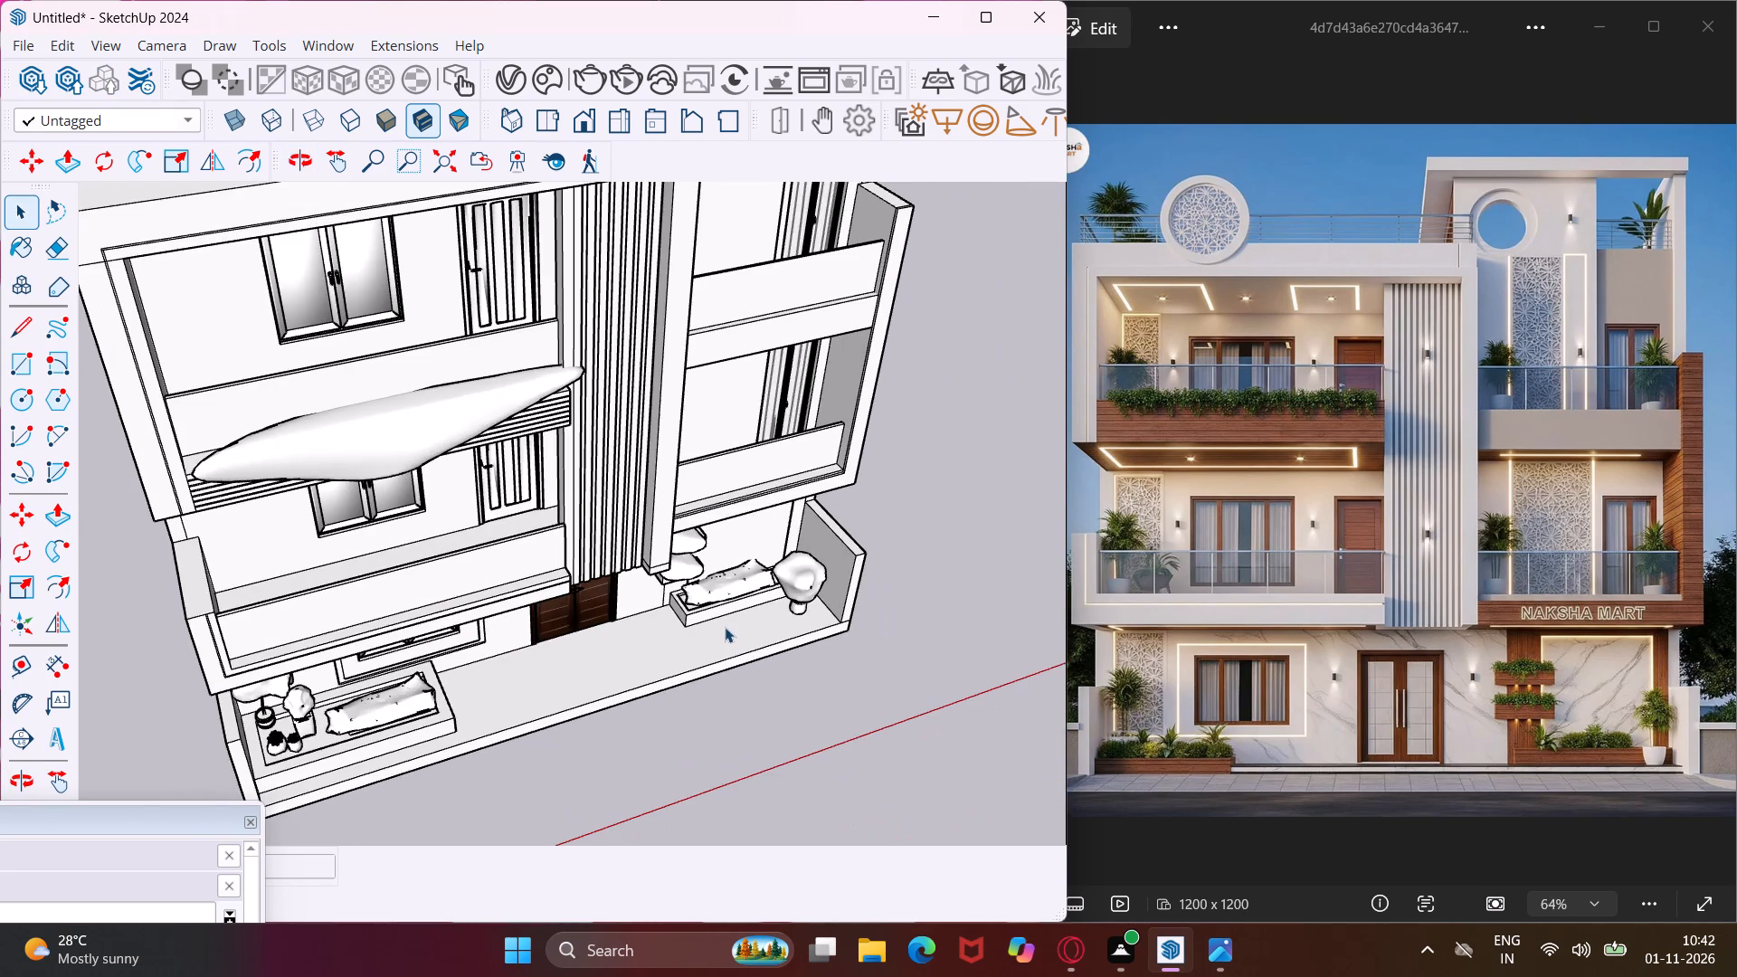
pyautogui.scroll(-3, 690, 635)
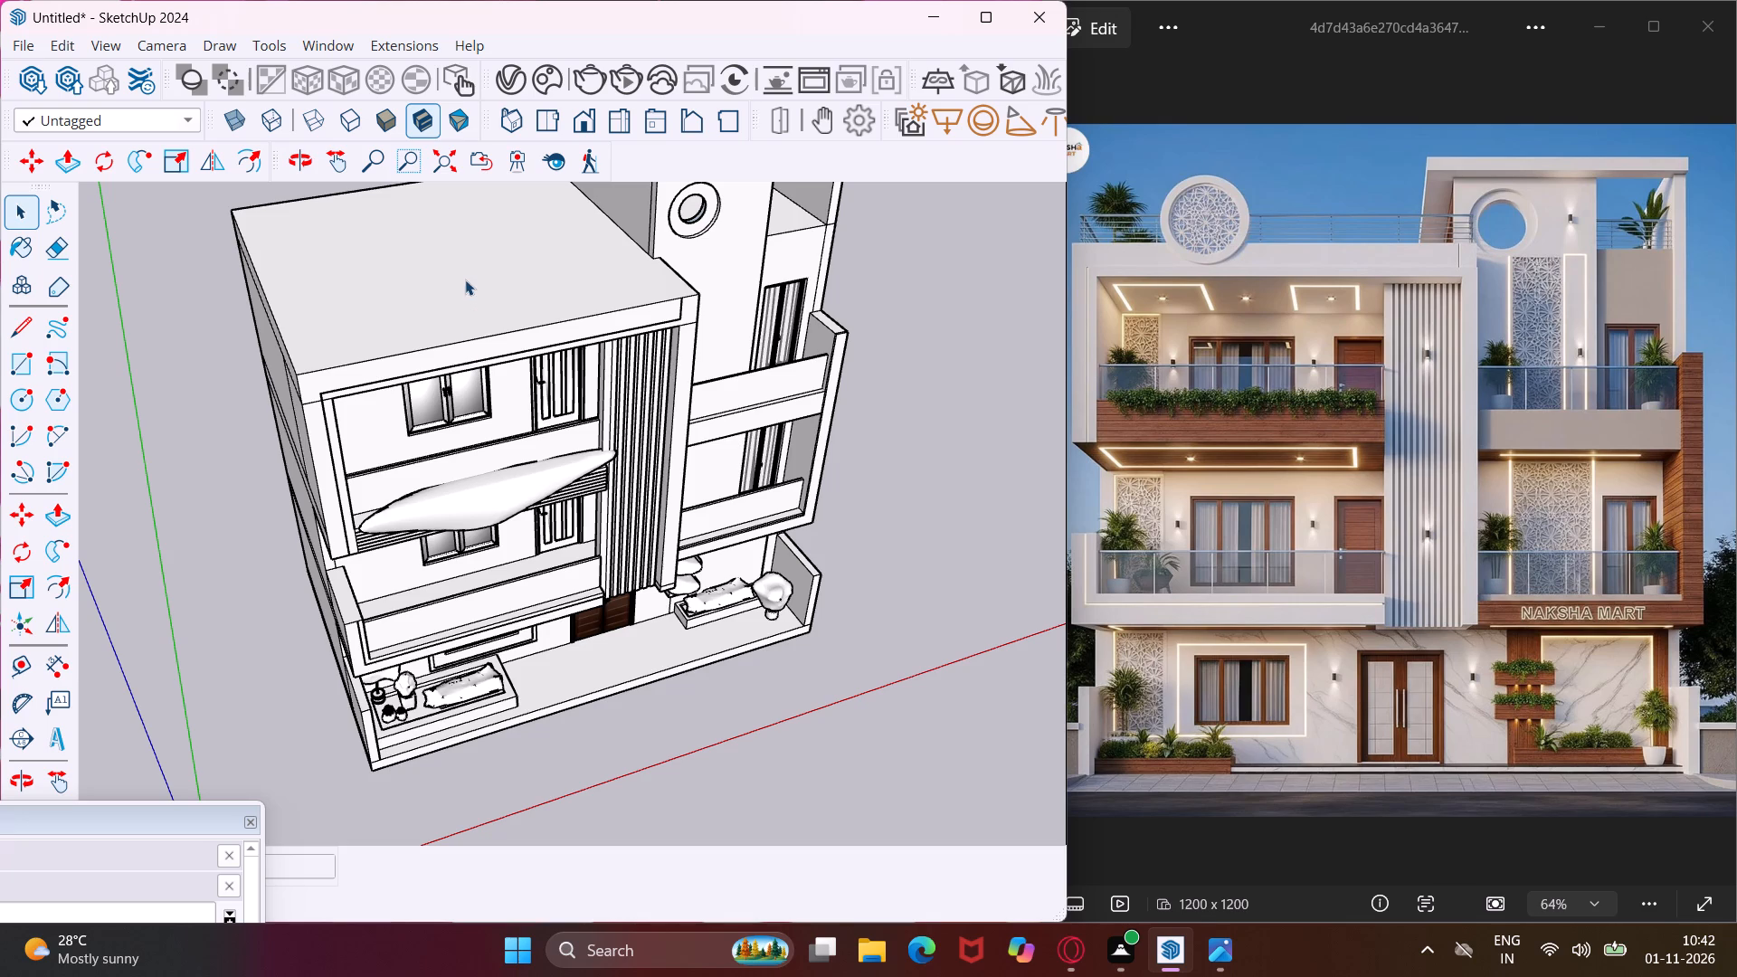
pyautogui.scroll(4, 465, 280)
pyautogui.moveTo(464, 280); pyautogui.dragTo(438, 64, button='middle')
pyautogui.scroll(1, 462, 272)
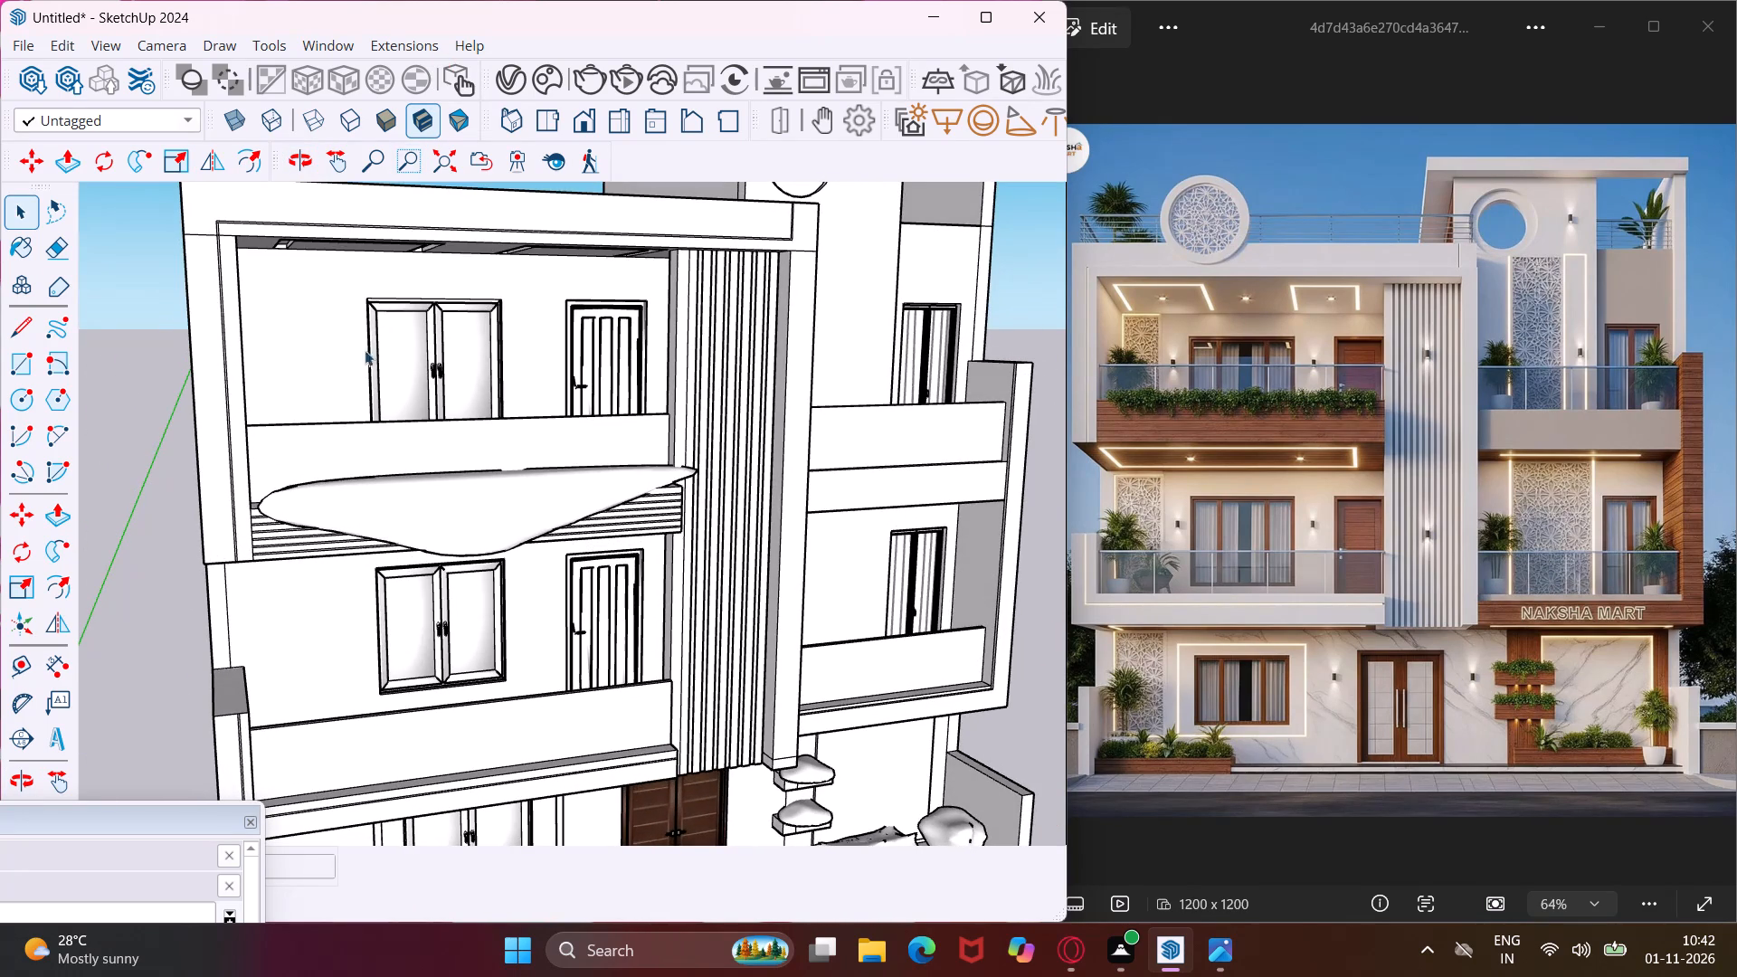
pyautogui.moveTo(384, 422); pyautogui.dragTo(461, 245, button='middle')
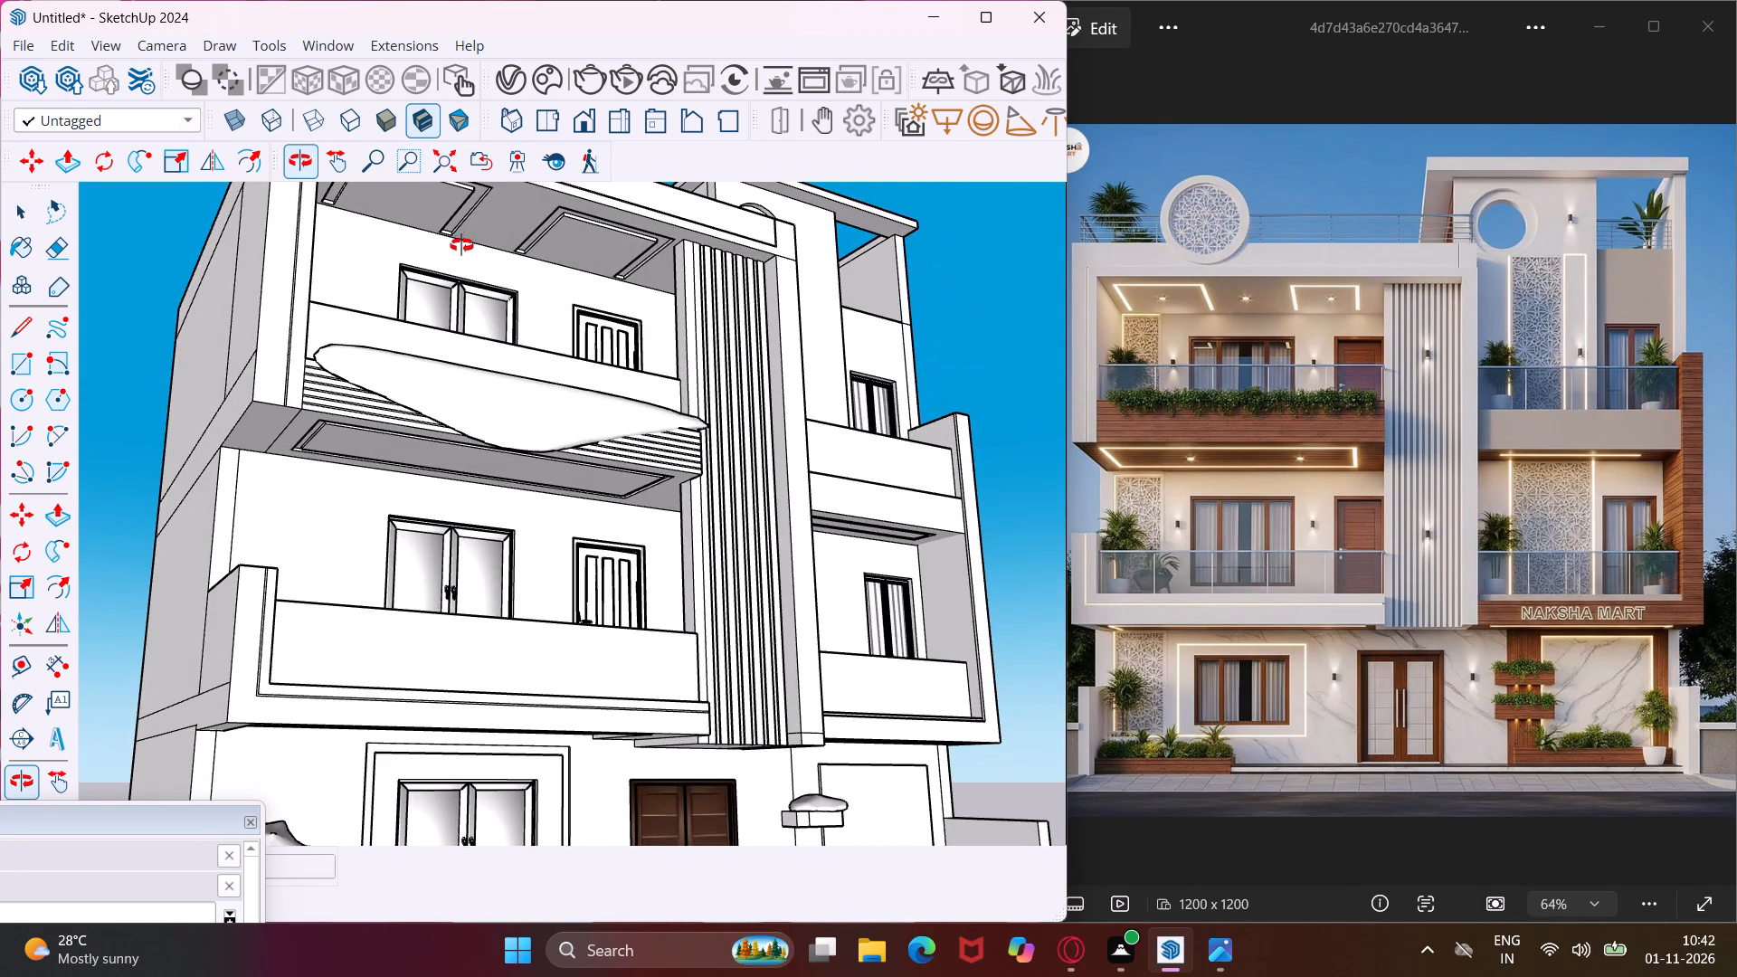
pyautogui.moveTo(461, 245); pyautogui.dragTo(524, 526, button='middle')
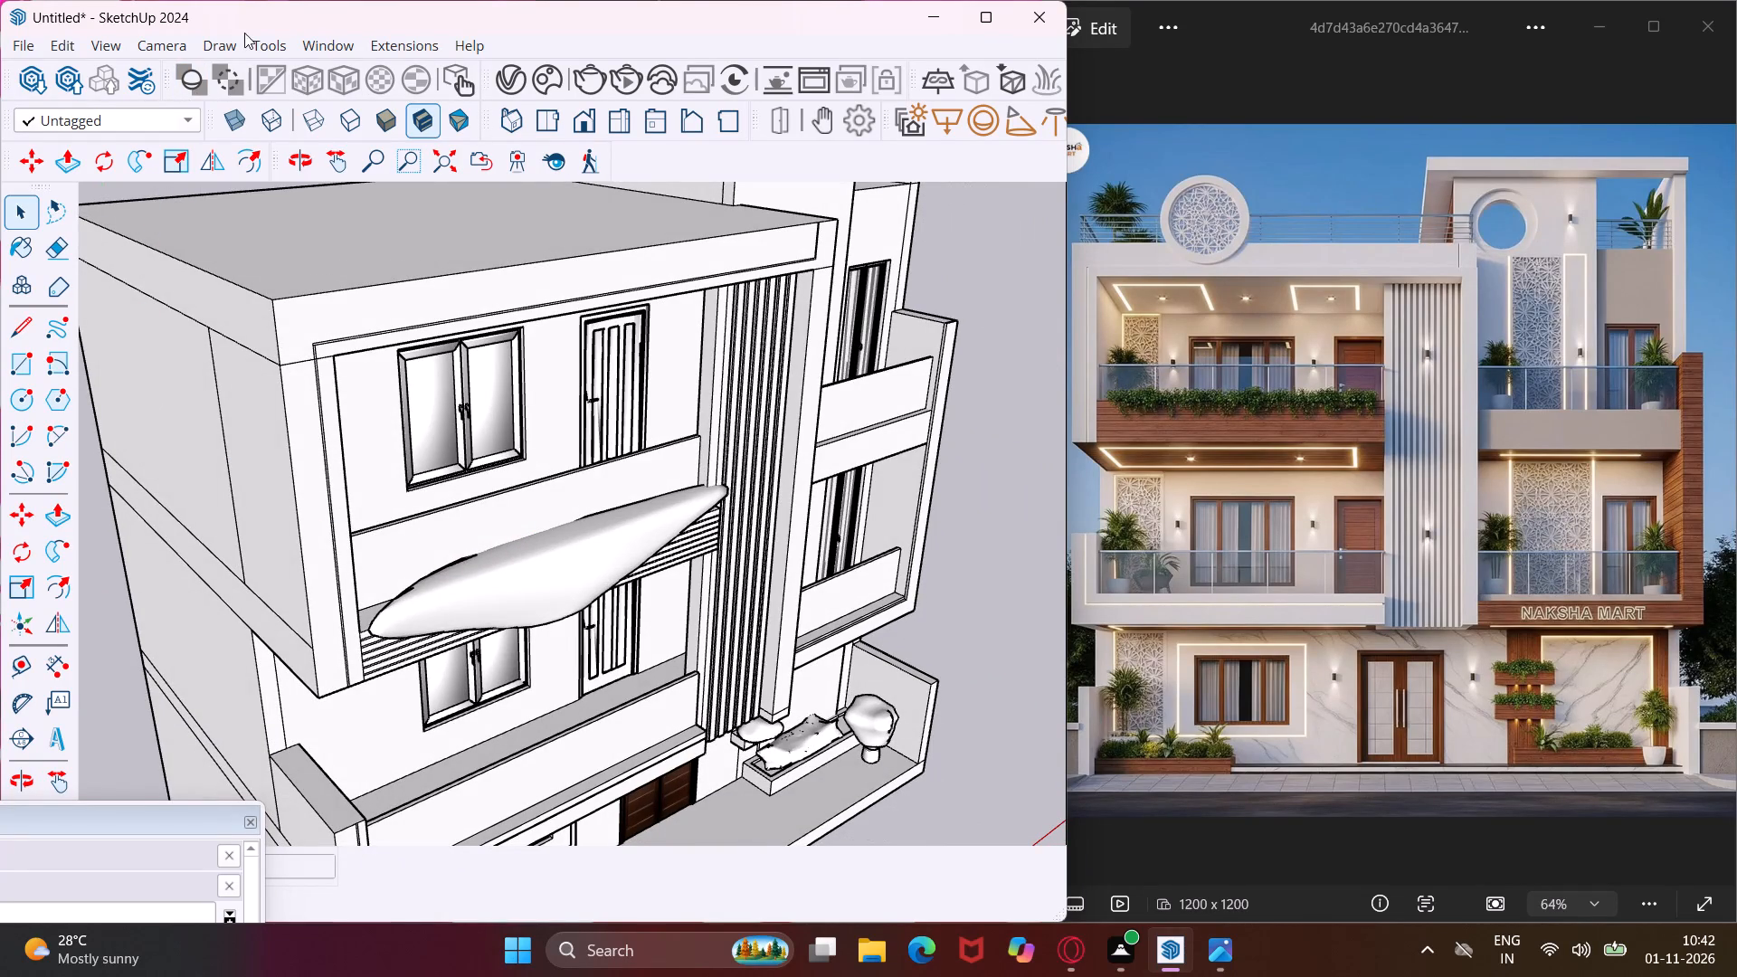
# Search 3D Warehouse for "cnc jail".
pyautogui.click(308, 45)
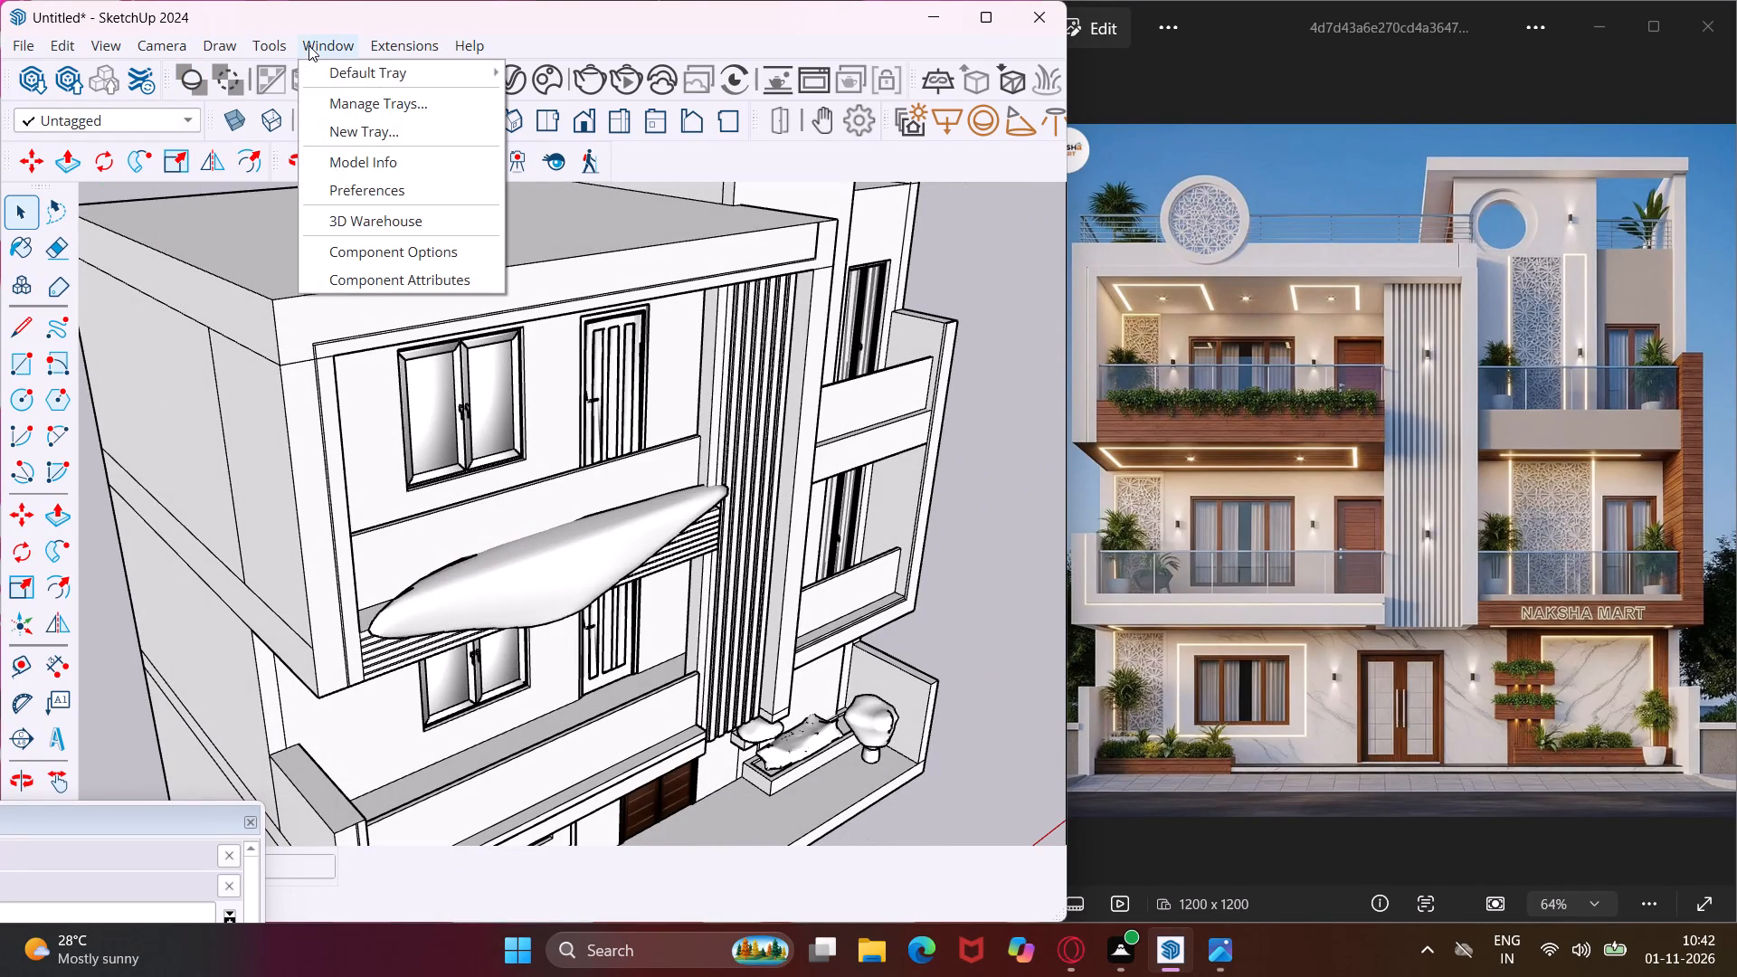
pyautogui.click(345, 221)
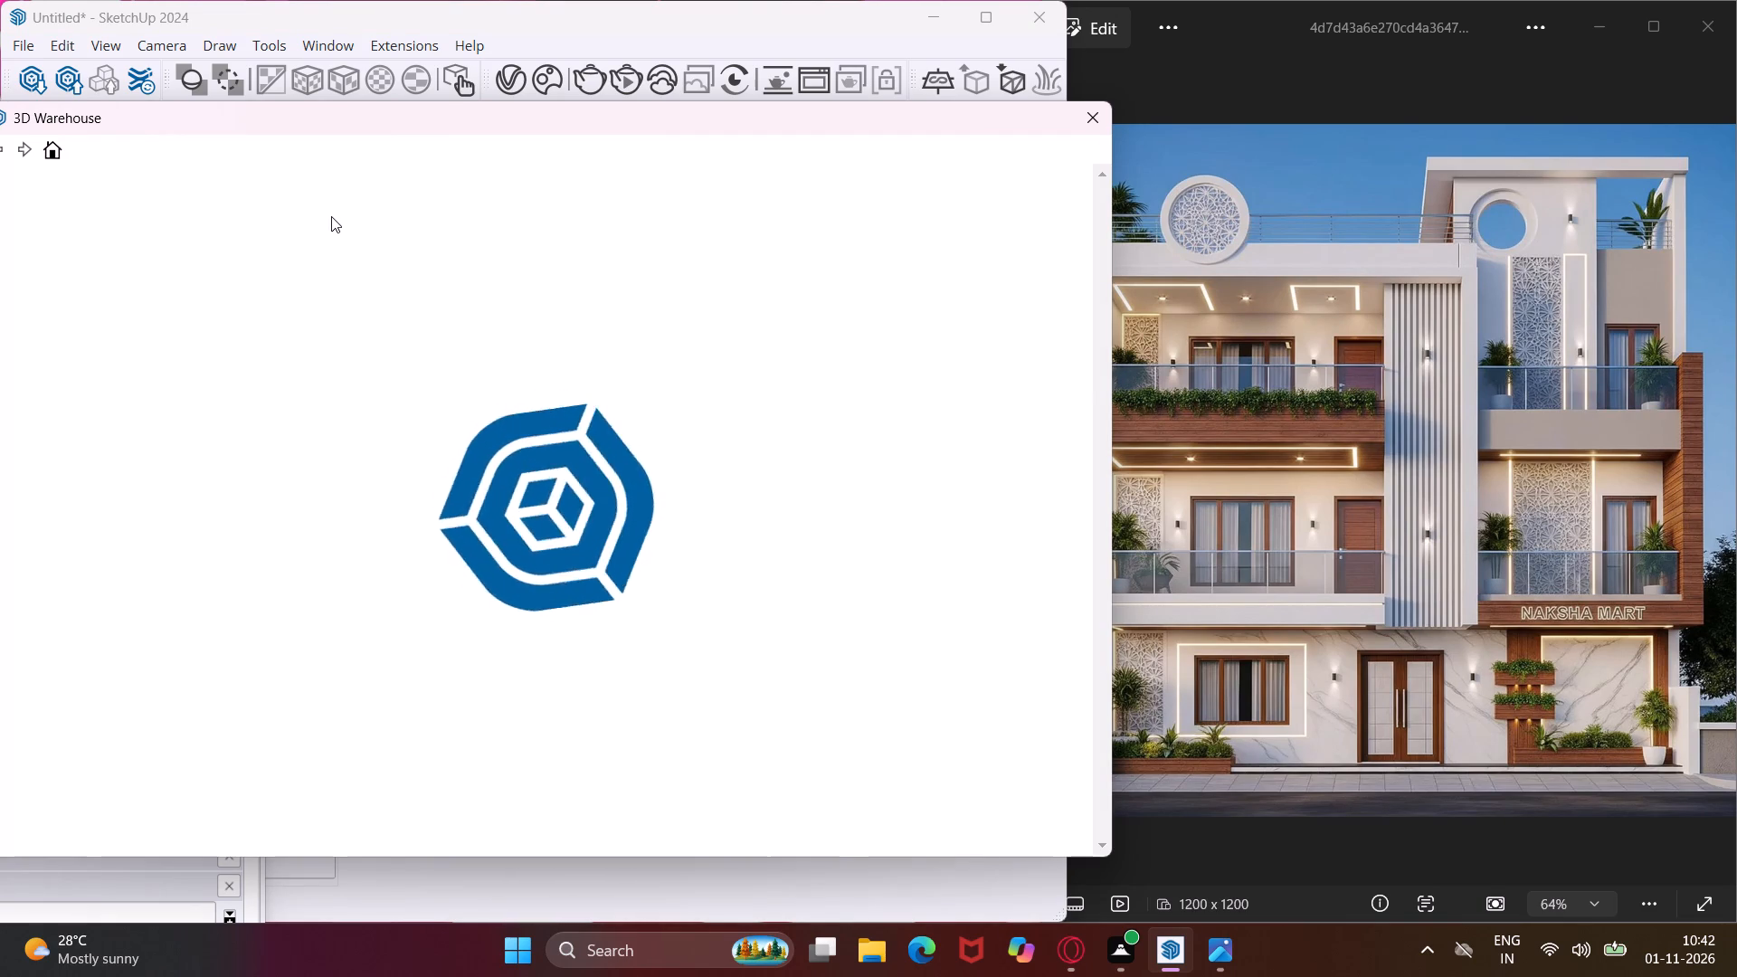
pyautogui.click(375, 199)
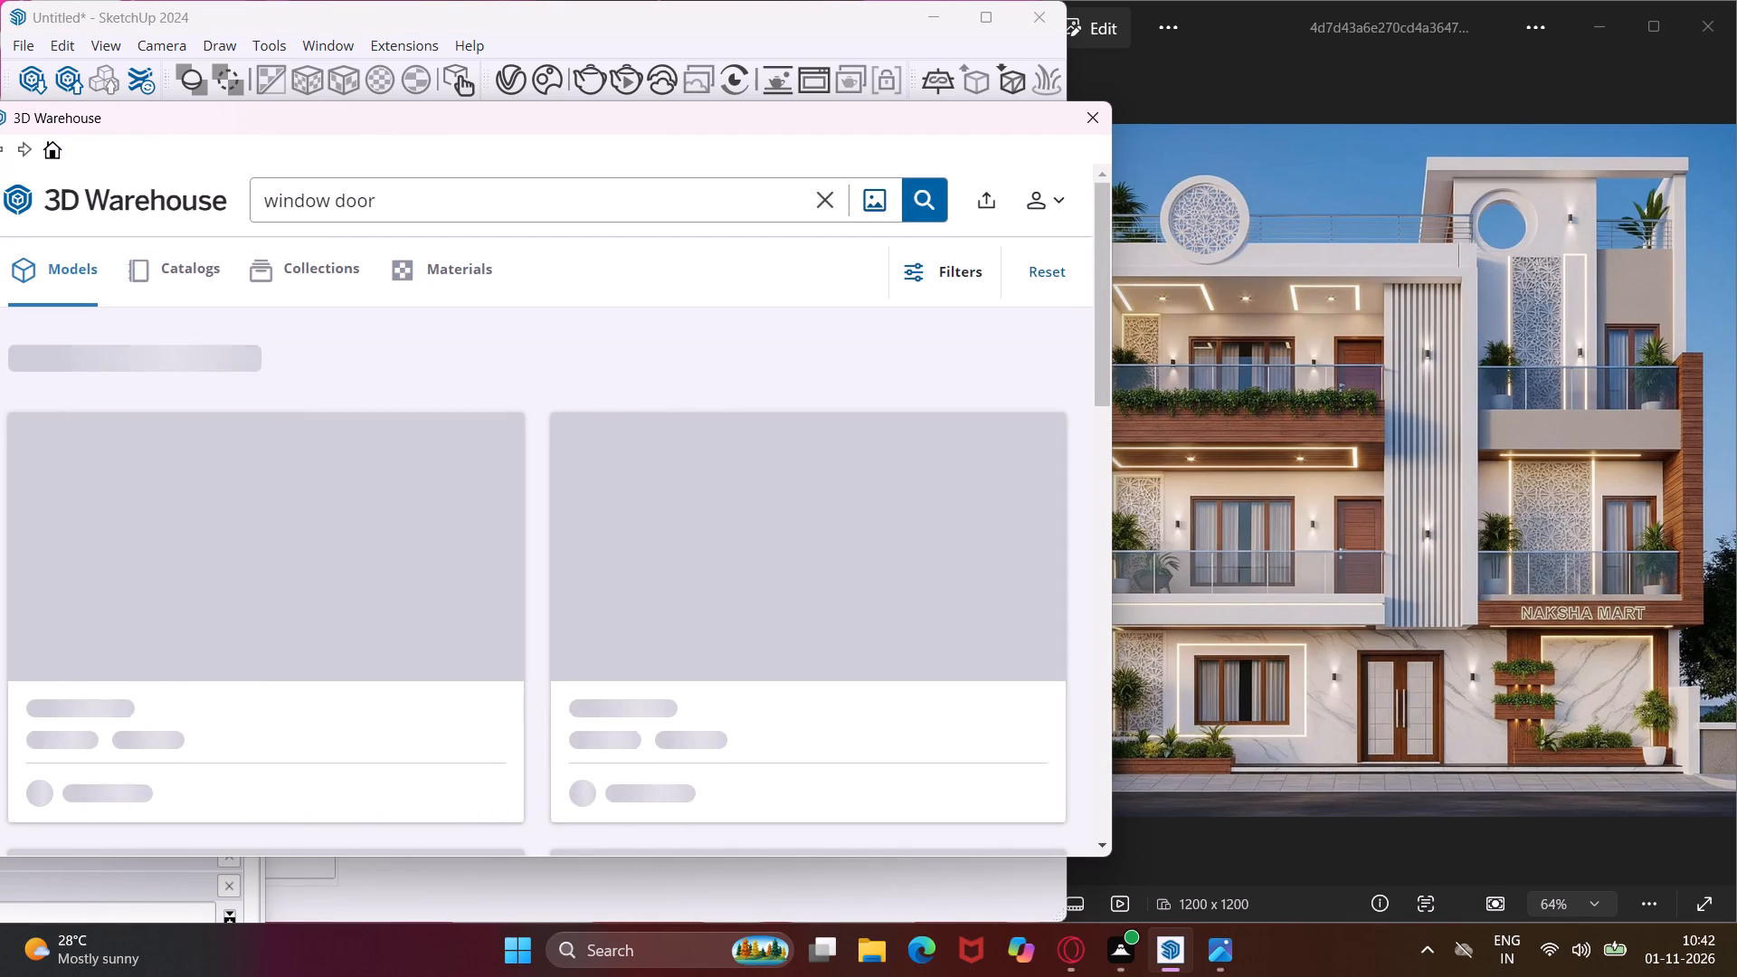
pyautogui.press('BackSpace')
pyautogui.press('BackSpace')
pyautogui.press('BackSpace')
pyautogui.press('BackSpace')
pyautogui.press('BackSpace')
pyautogui.press('BackSpace')
pyautogui.press('BackSpace')
pyautogui.press('BackSpace')
pyautogui.press('BackSpace')
pyautogui.press('BackSpace')
pyautogui.press('BackSpace')
pyautogui.press('BackSpace')
pyautogui.press('BackSpace')
pyautogui.press('BackSpace')
pyautogui.press('BackSpace')
pyautogui.press('BackSpace')
pyautogui.press('BackSpace')
pyautogui.press('BackSpace')
pyautogui.press('BackSpace')
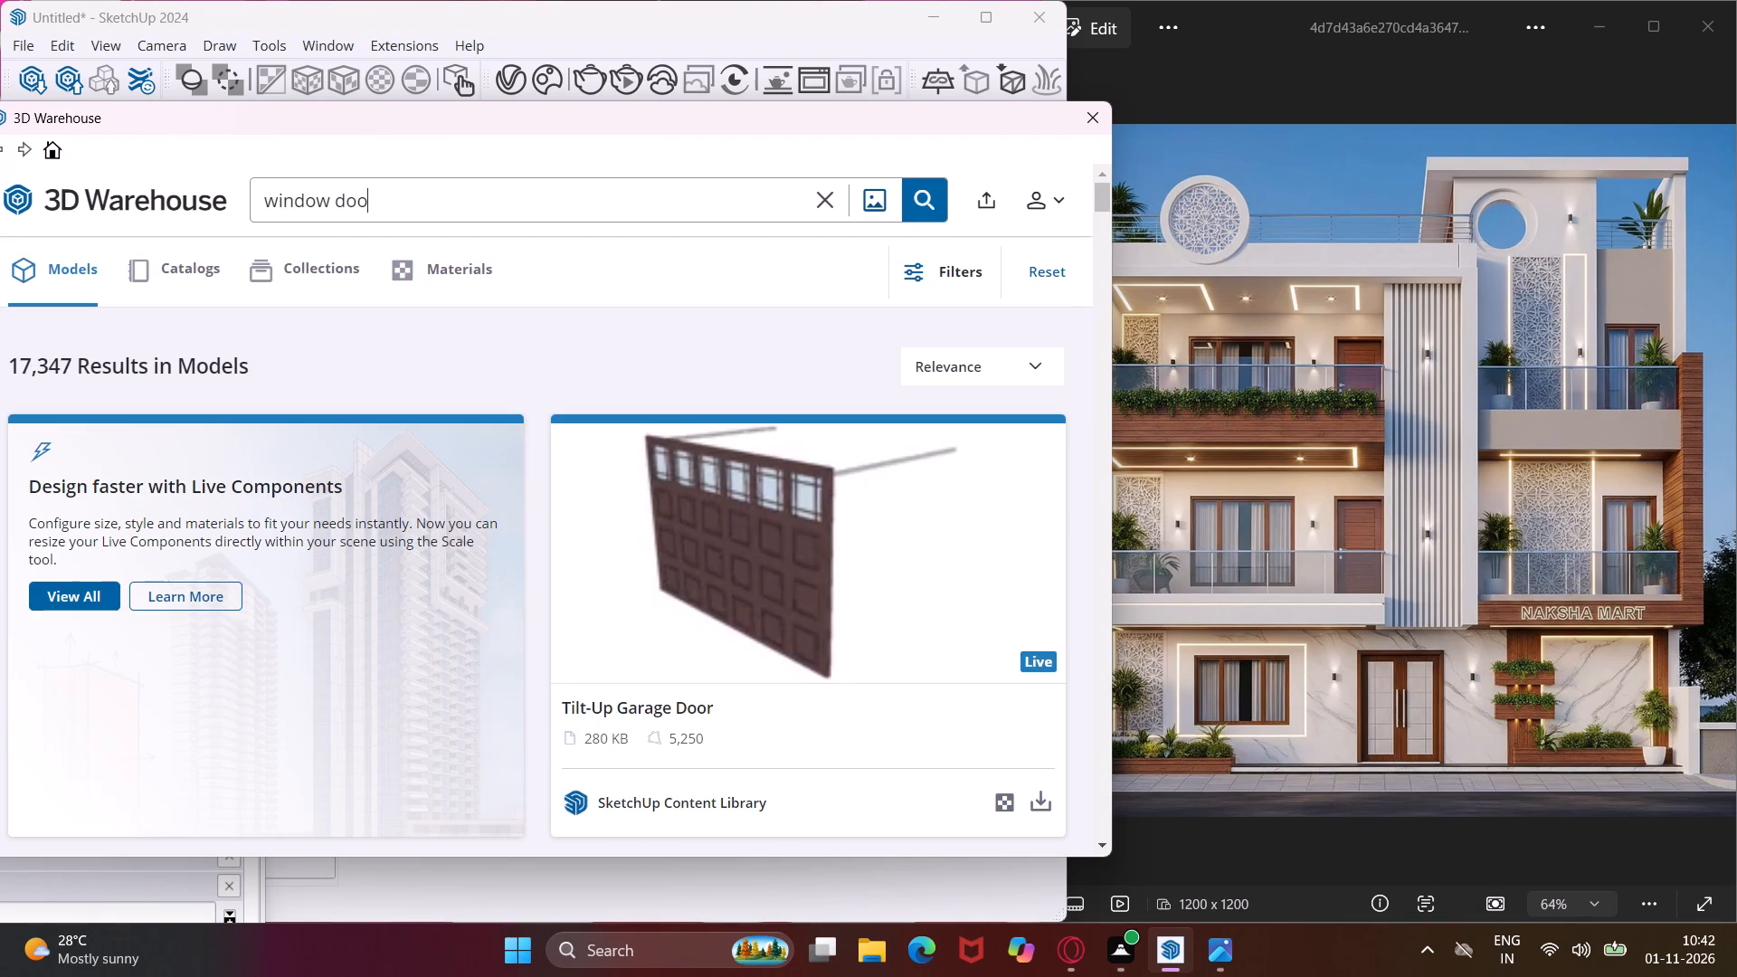
pyautogui.press('c')
pyautogui.write('nc')
pyautogui.press('space')
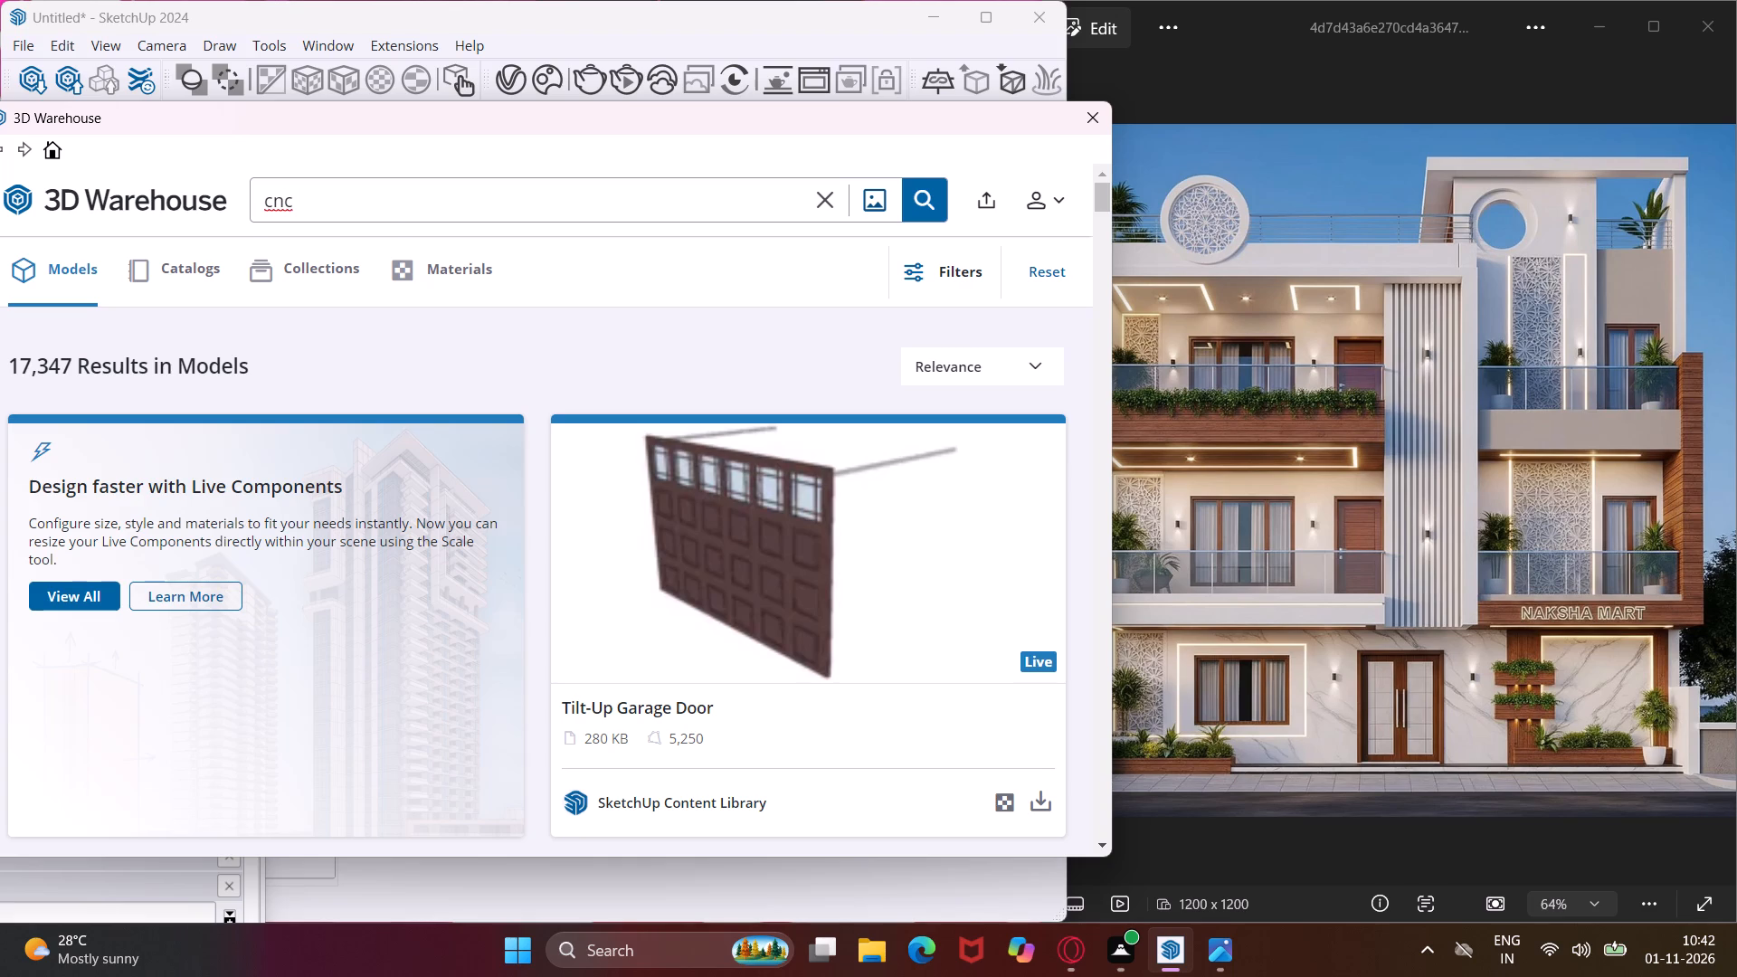
pyautogui.write('ja')
pyautogui.write('il')
pyautogui.press('Return')
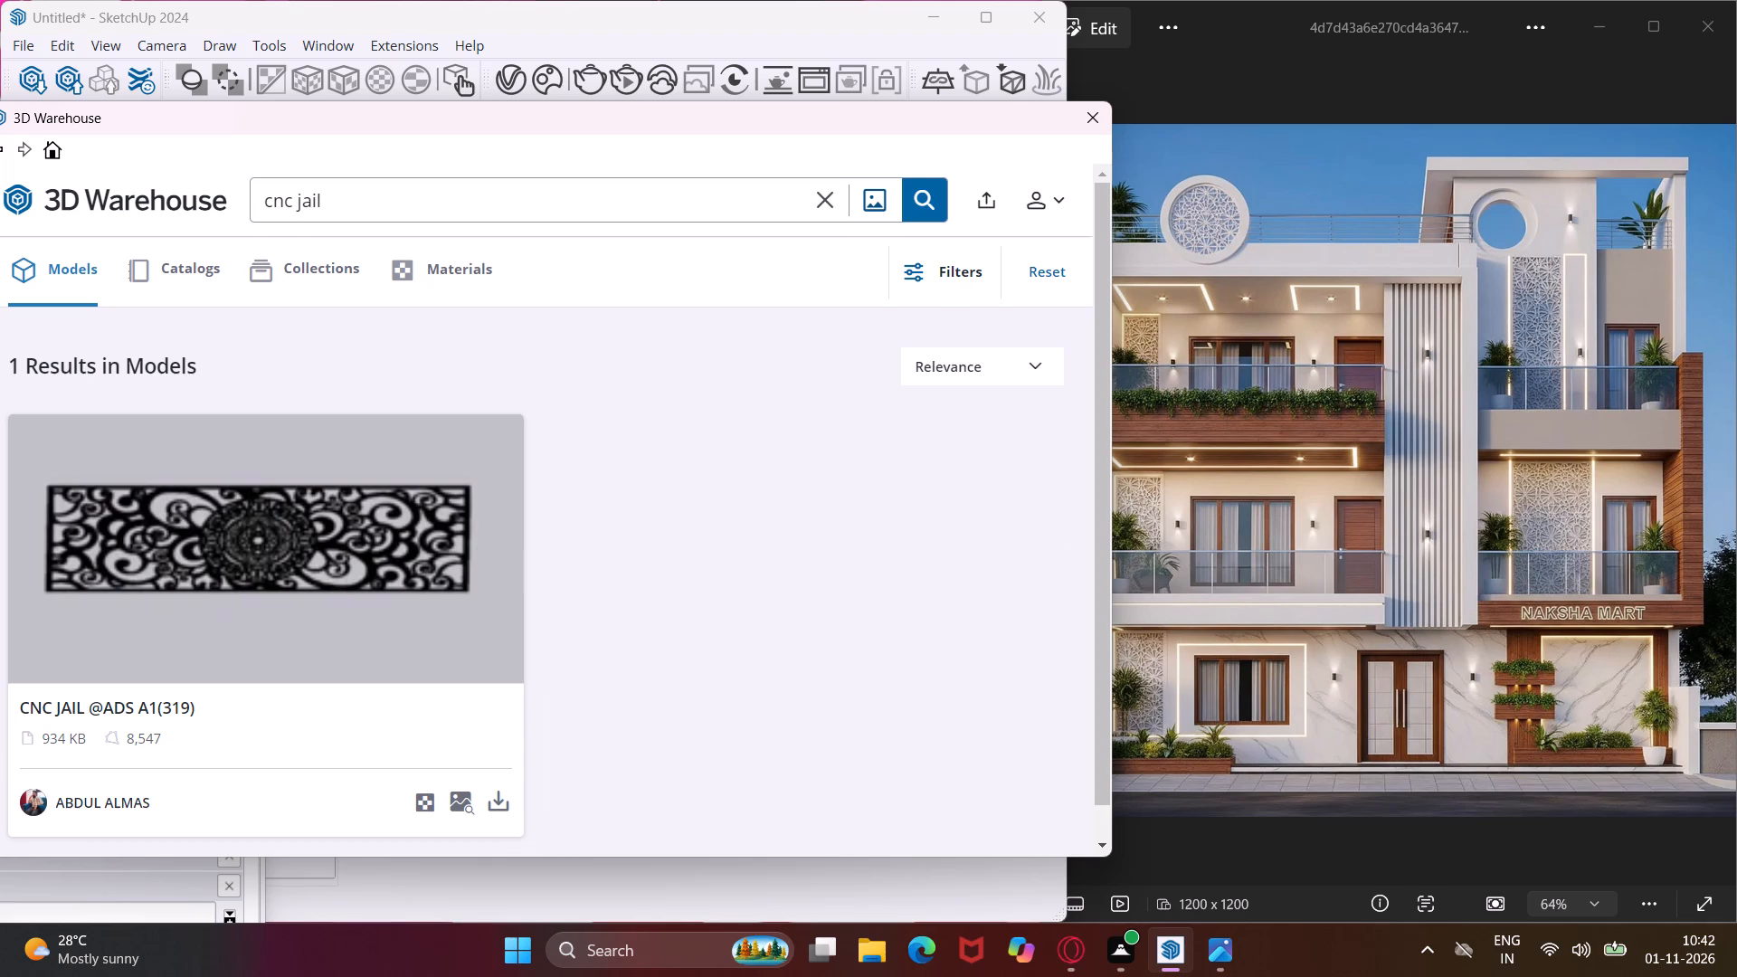
pyautogui.scroll(-4, 350, 356)
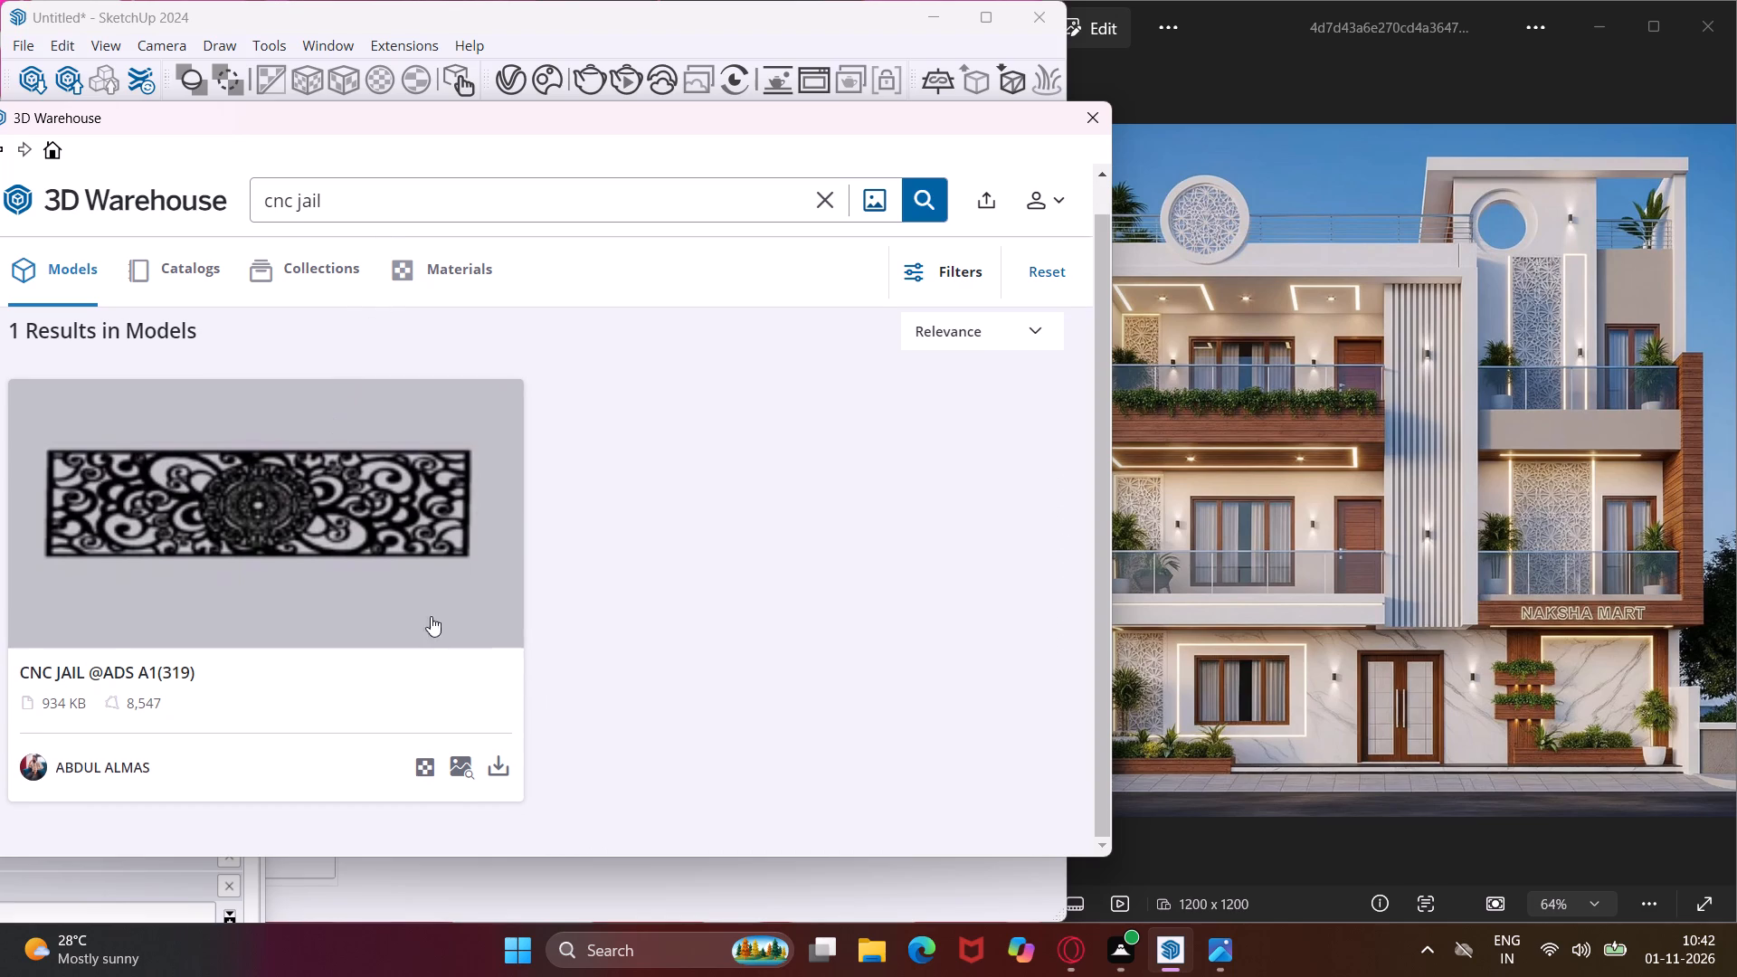
pyautogui.click(494, 763)
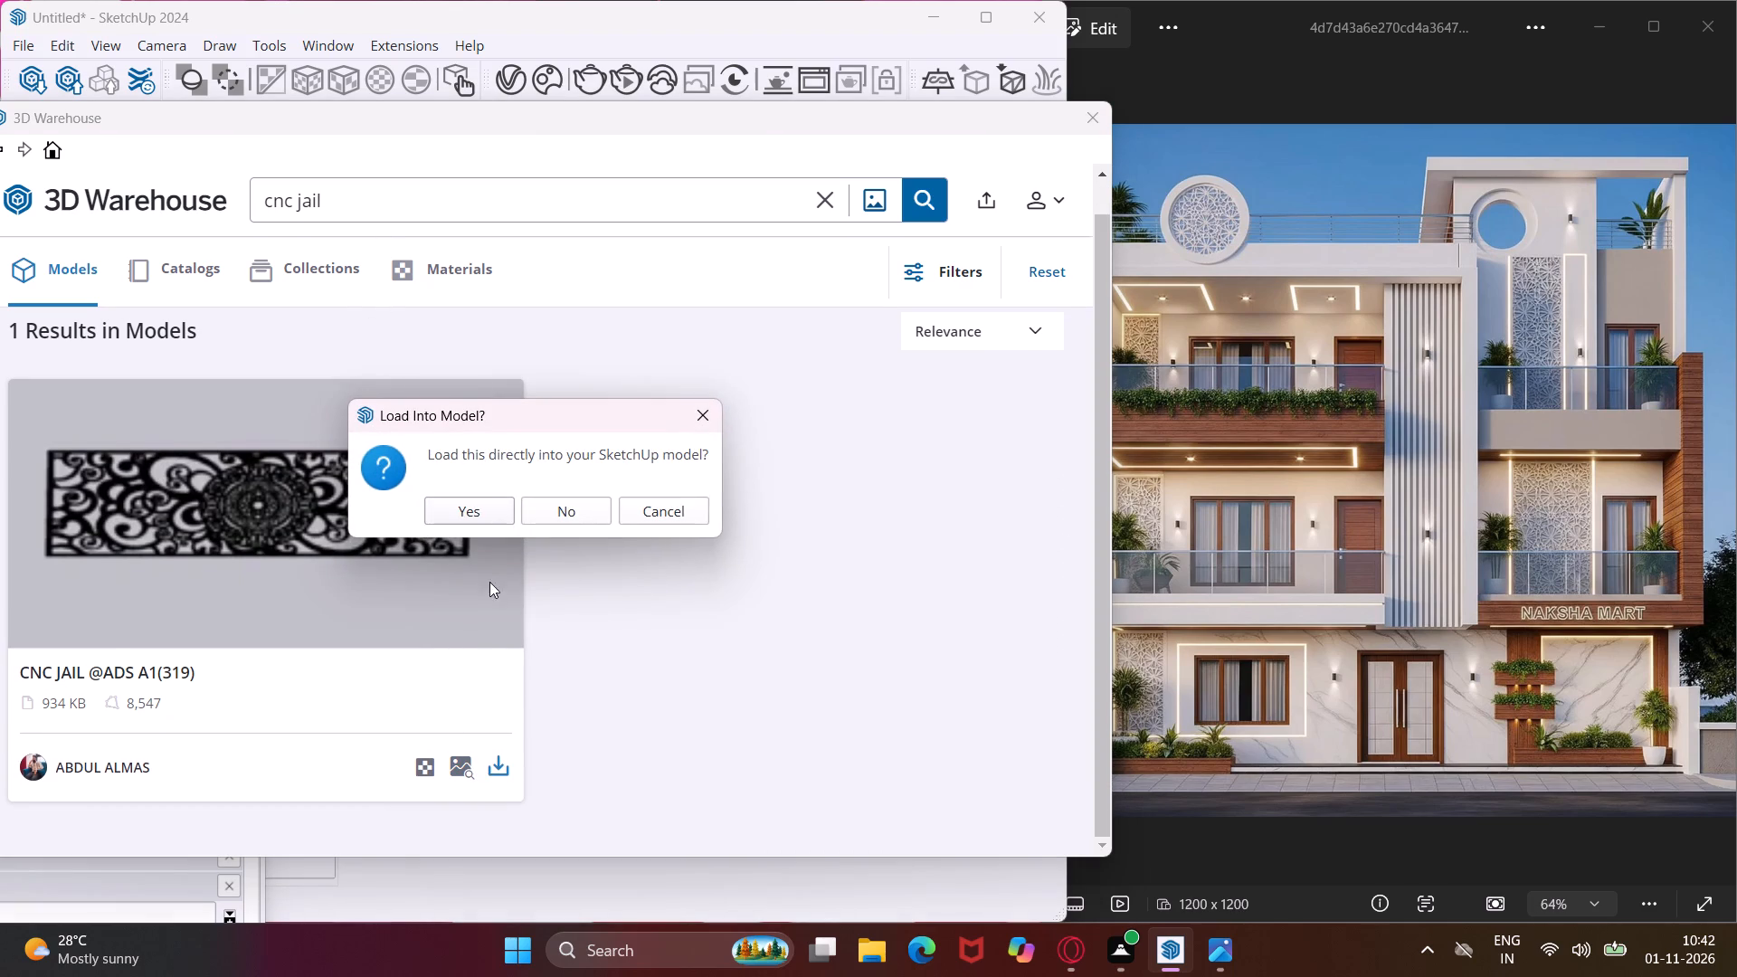
pyautogui.click(479, 505)
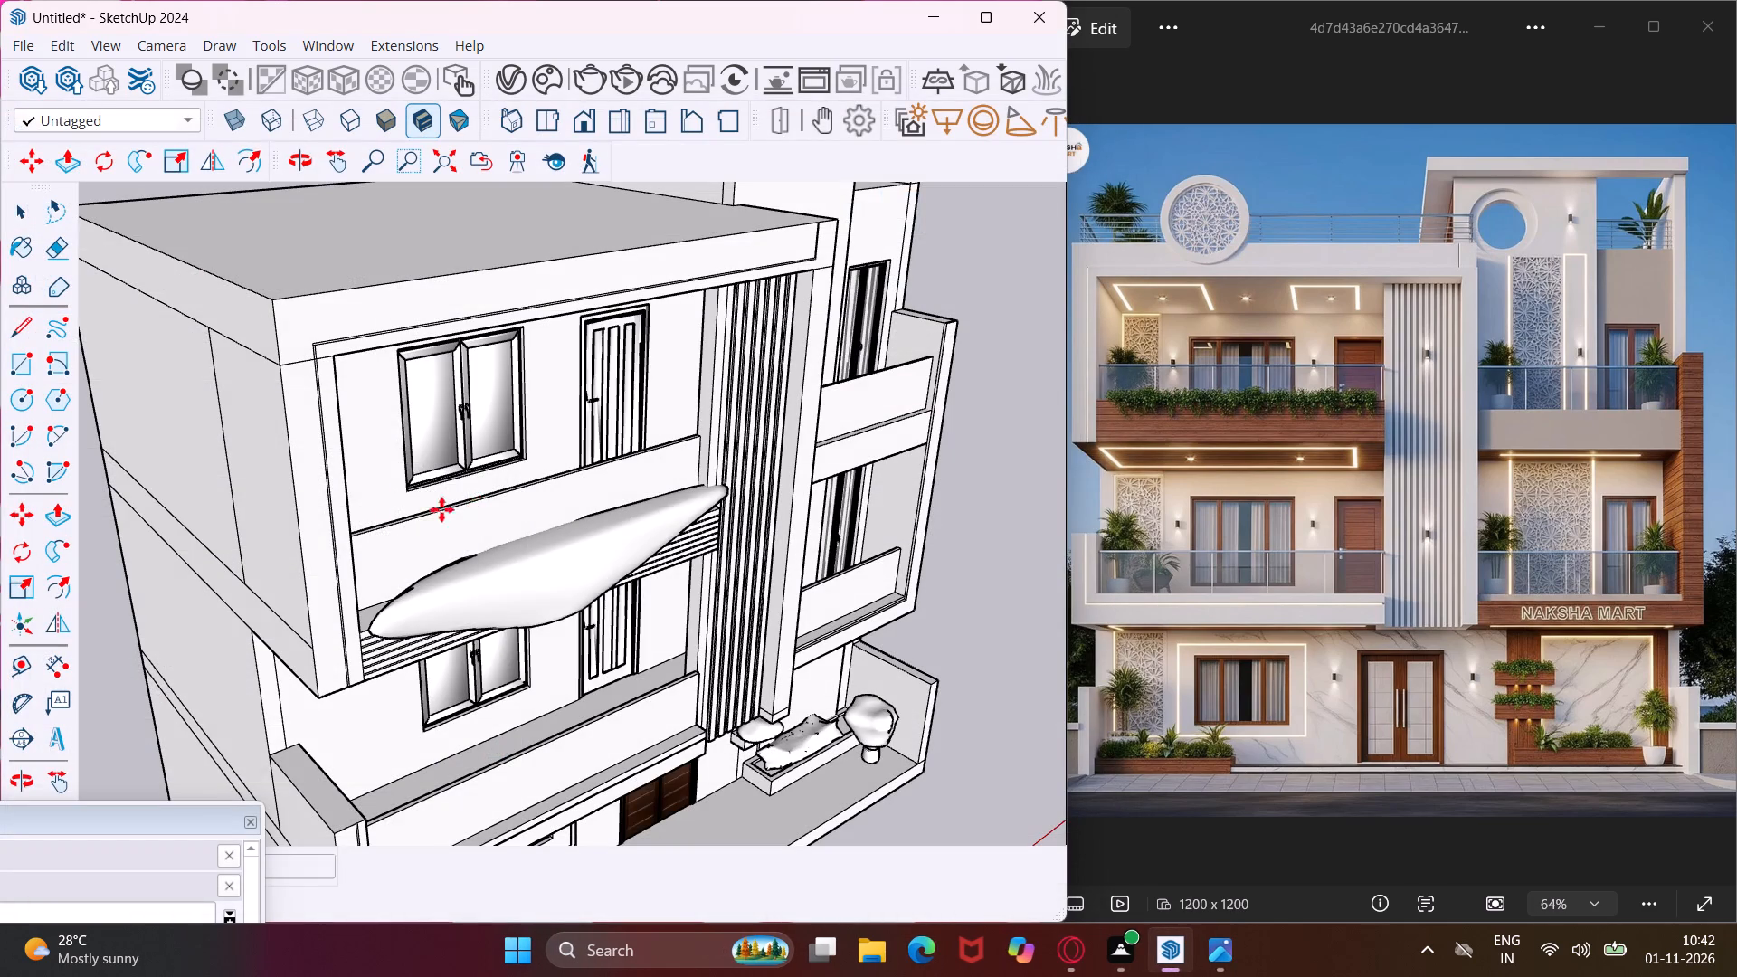
pyautogui.scroll(-9, 311, 497)
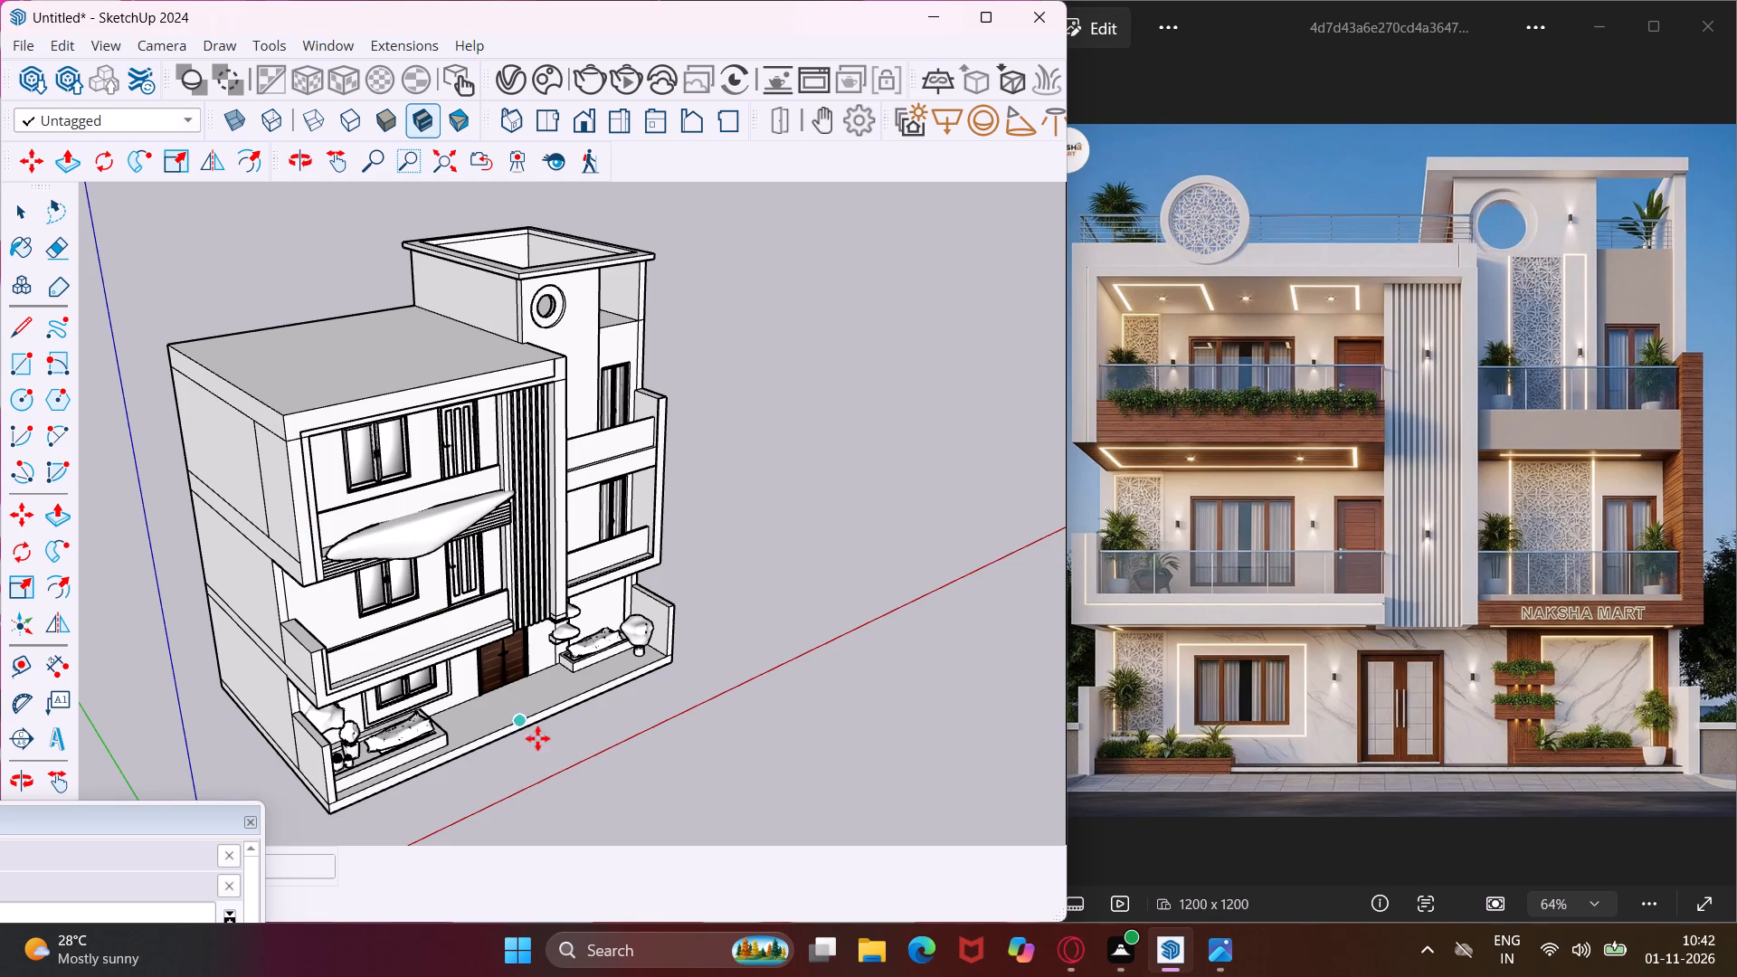
pyautogui.scroll(6, 546, 751)
pyautogui.click(549, 761)
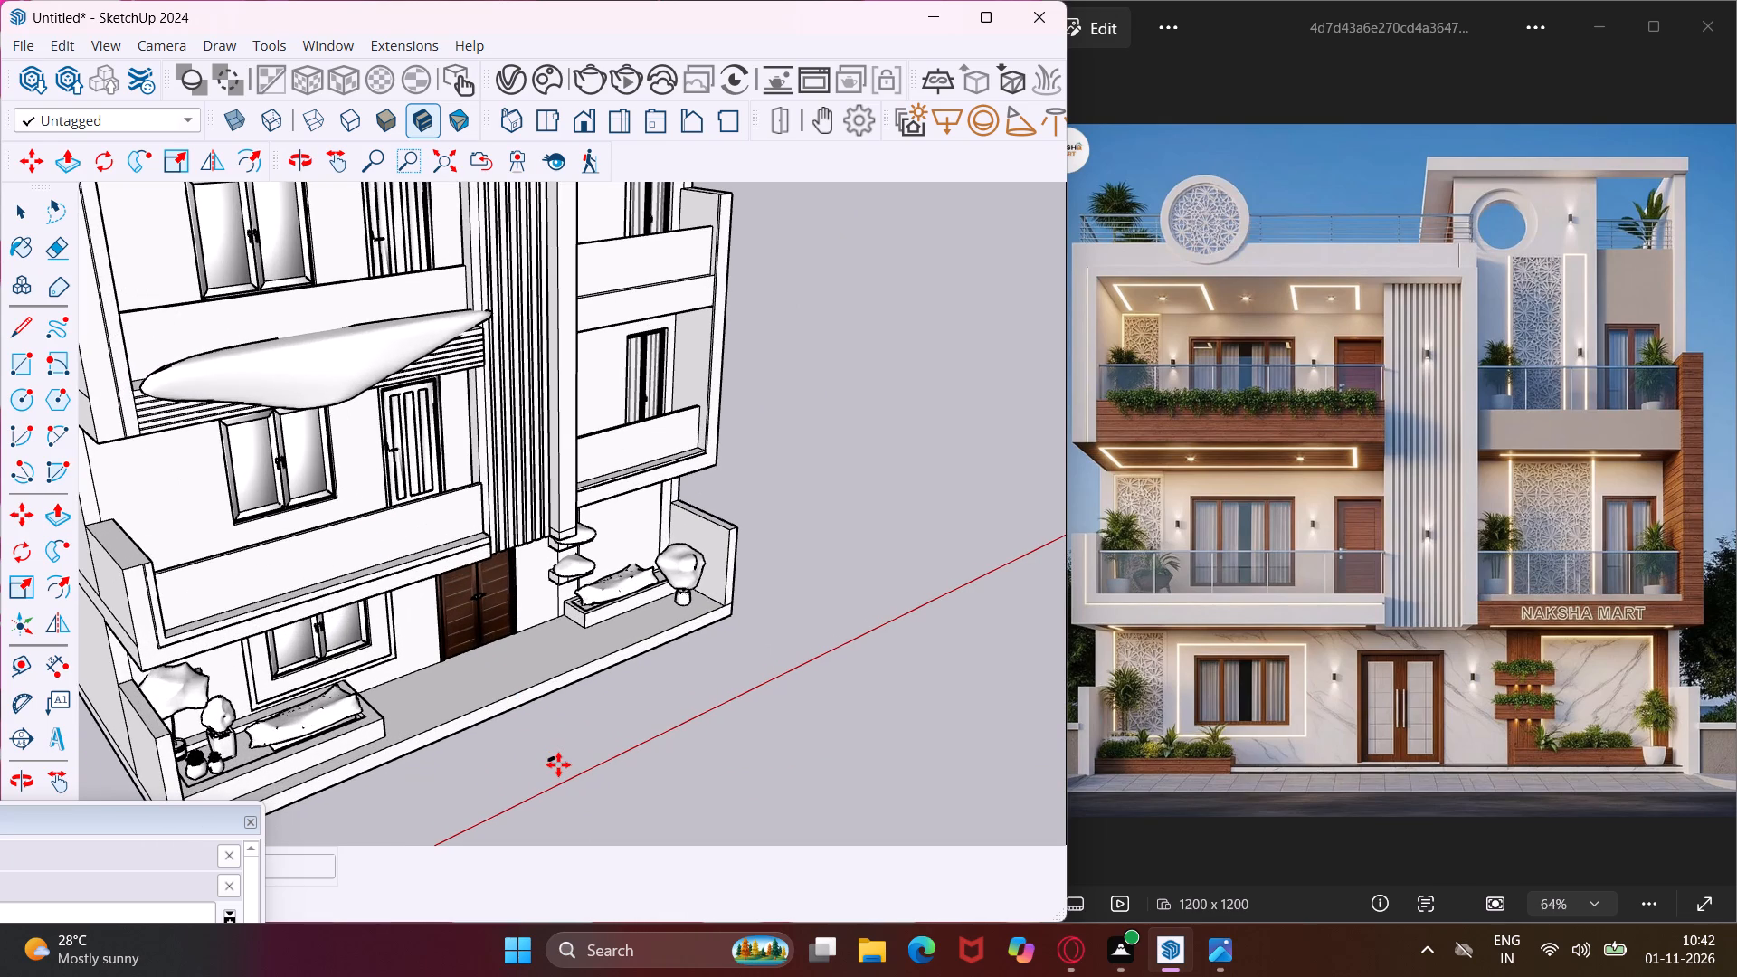
# Scale the small CNC panel up uniformly from its corner until it is several times longer, lying in front of the porch.
pyautogui.scroll(9, 558, 764)
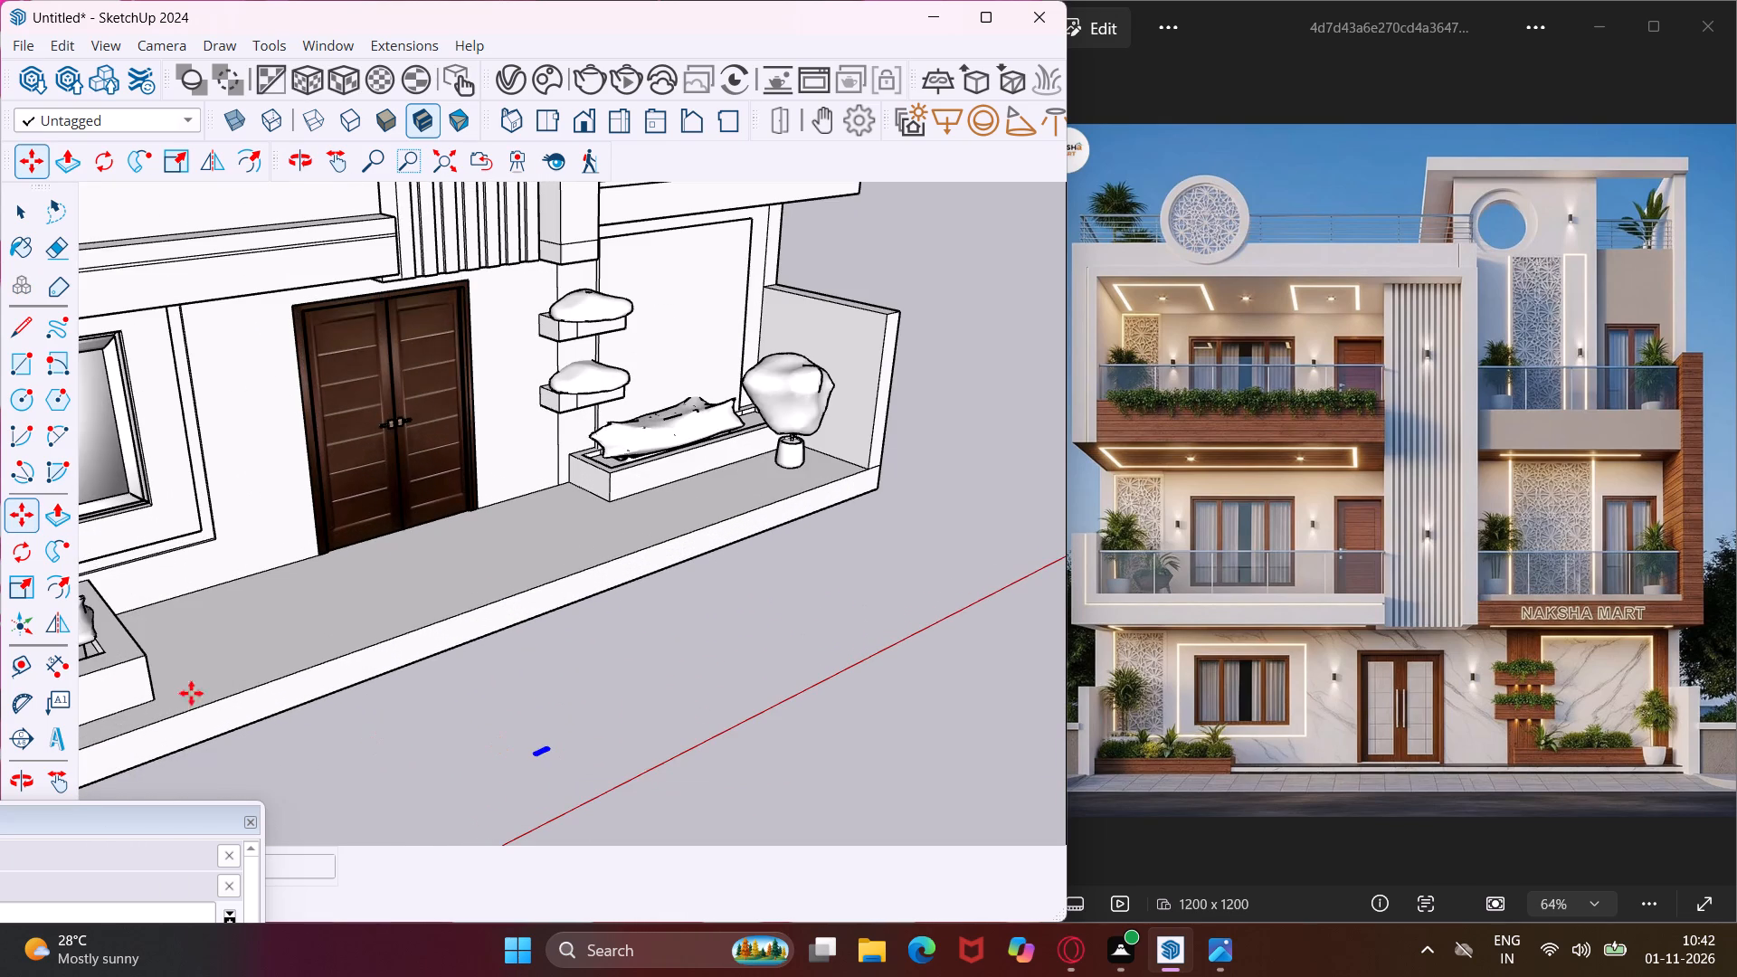
pyautogui.click(25, 582)
pyautogui.scroll(4, 530, 750)
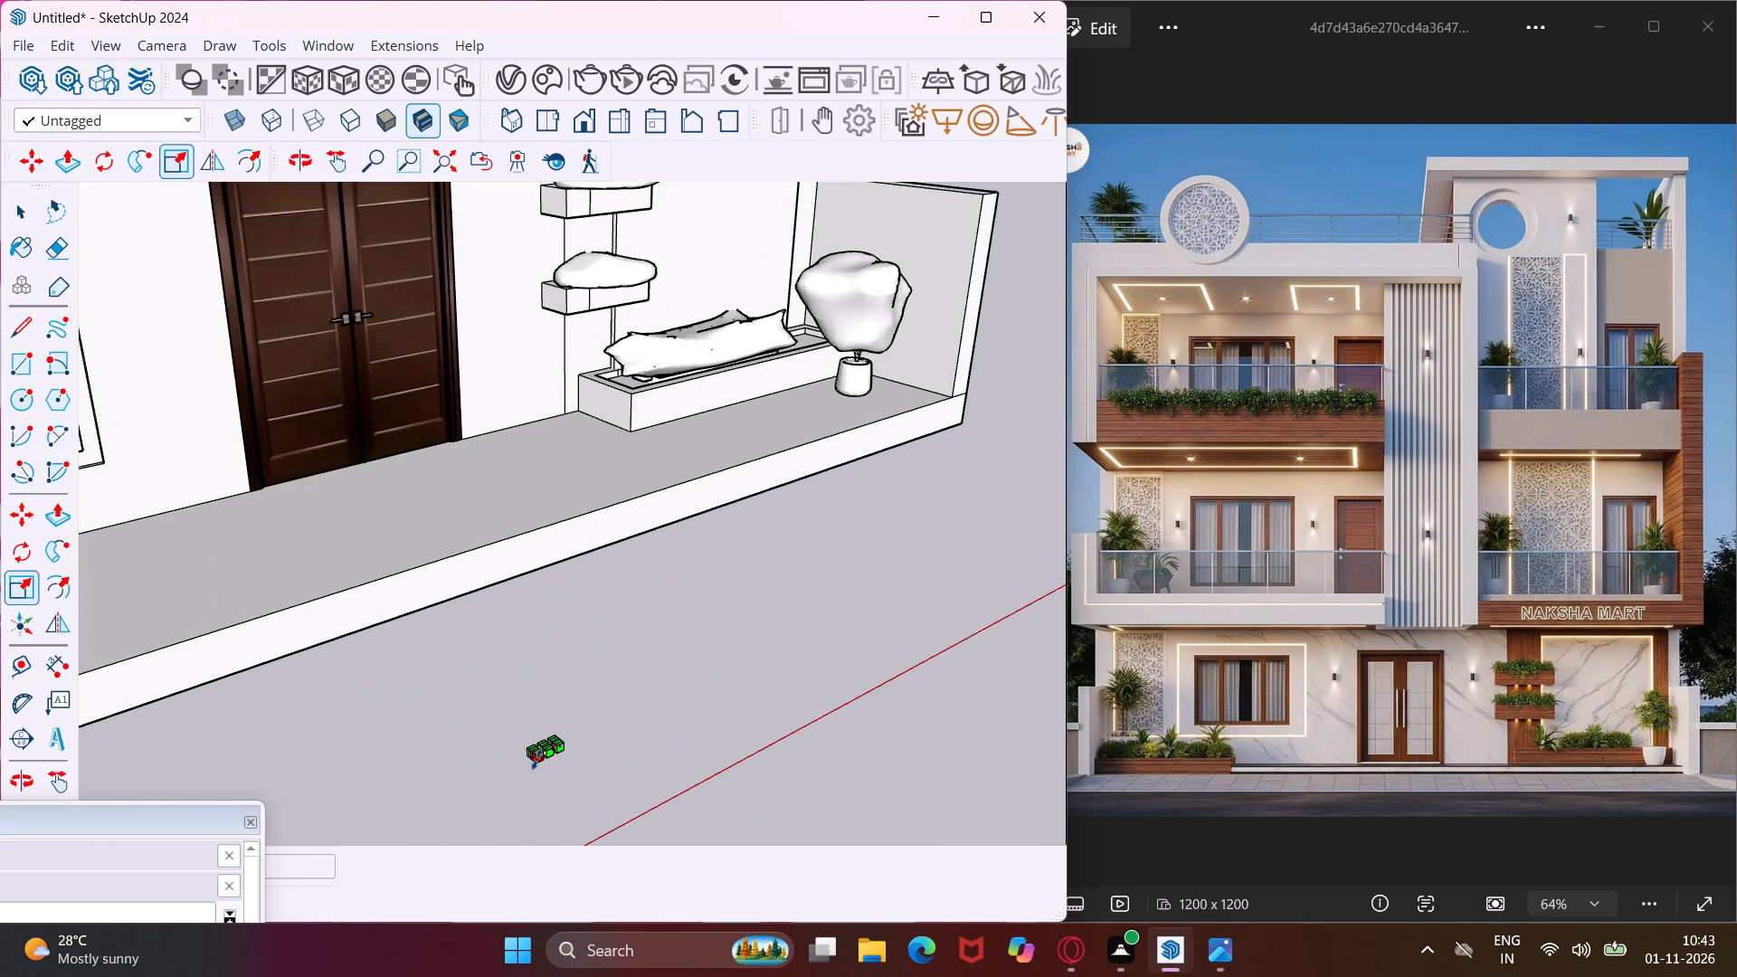
pyautogui.scroll(16, 537, 759)
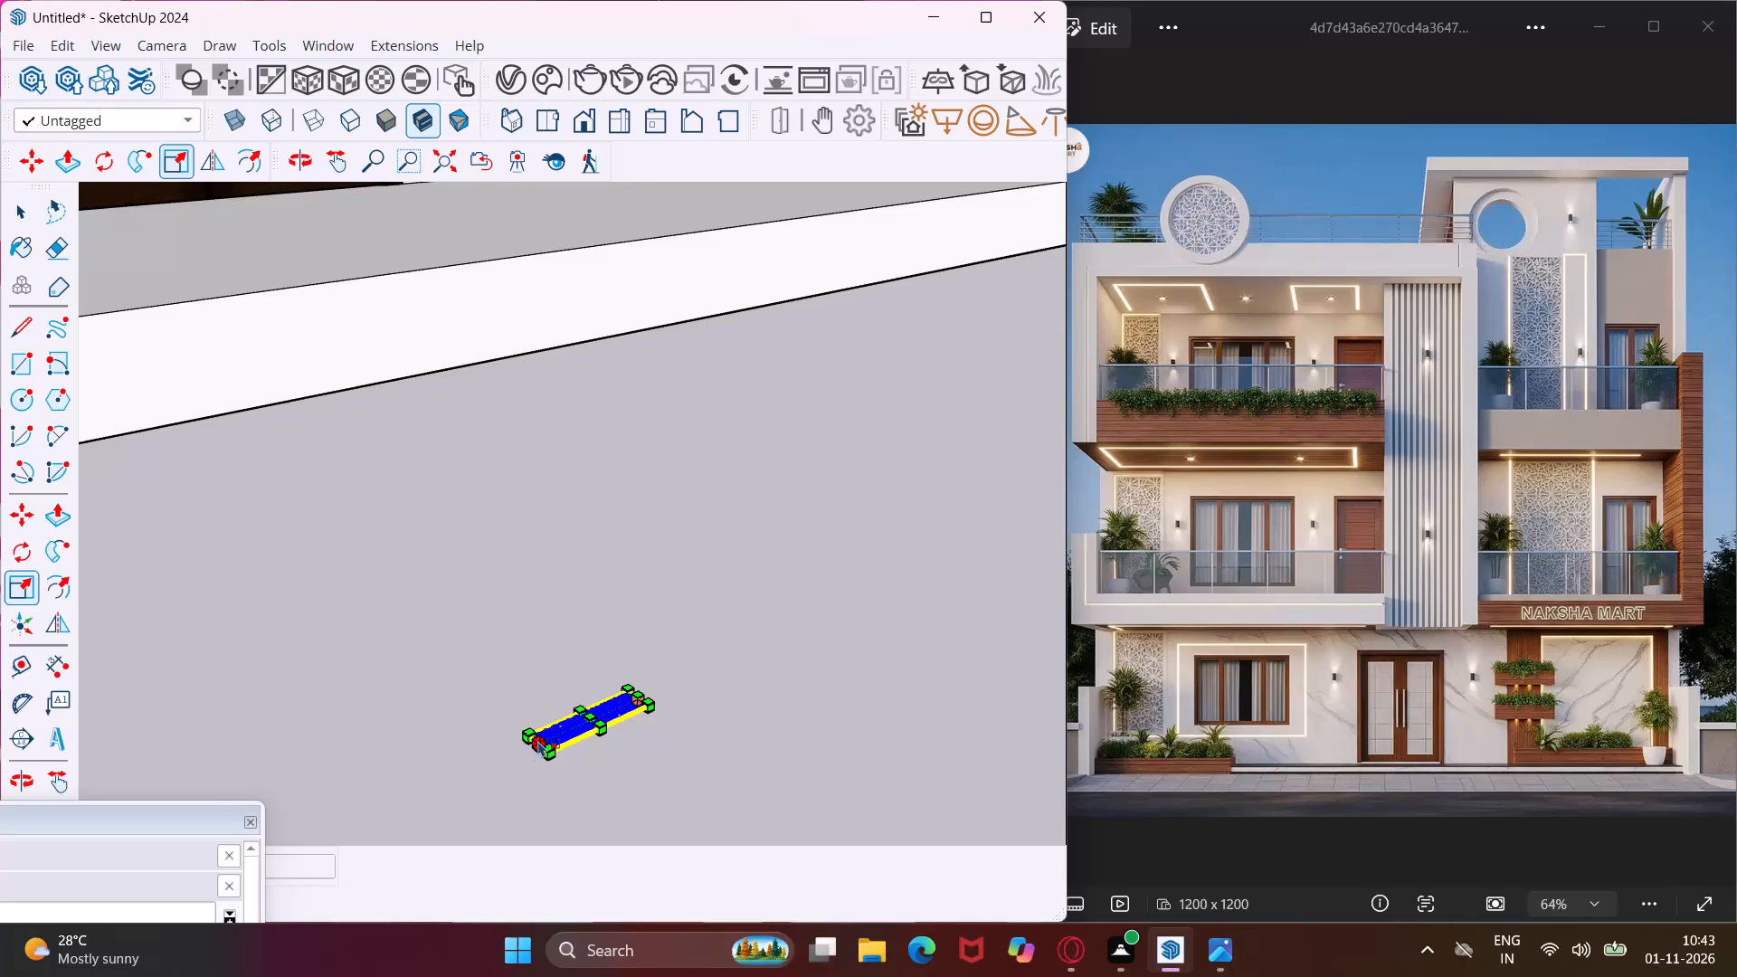
pyautogui.click(550, 749)
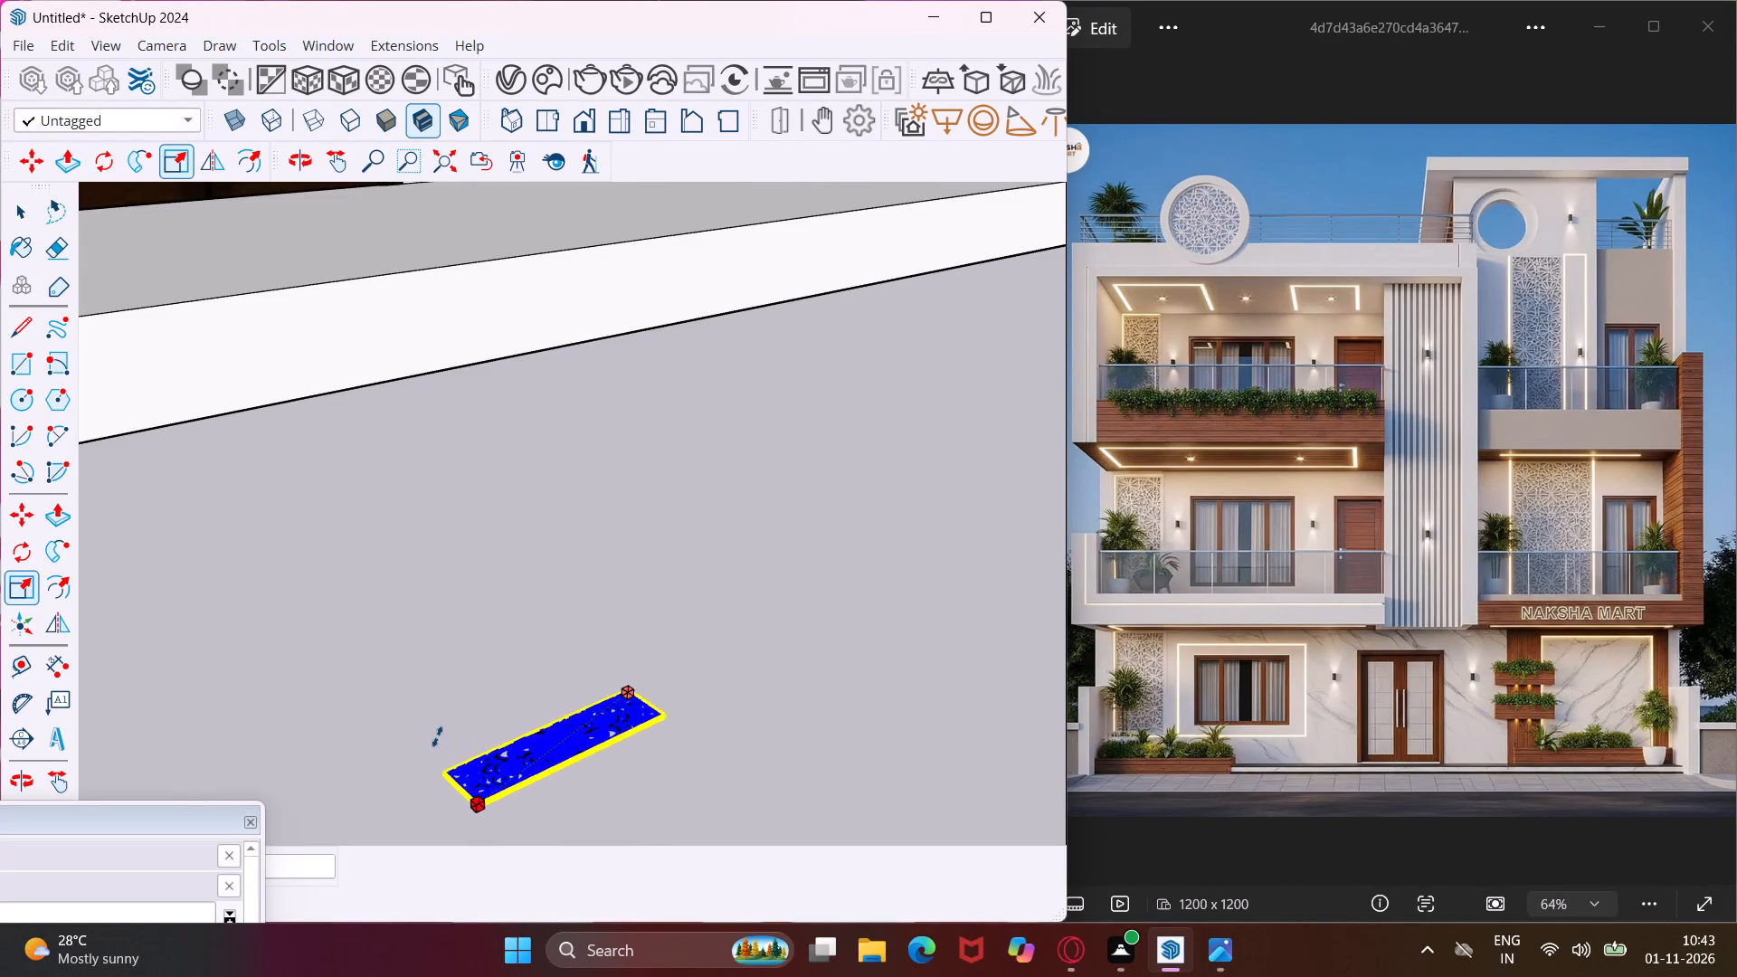
pyautogui.scroll(-20, 437, 736)
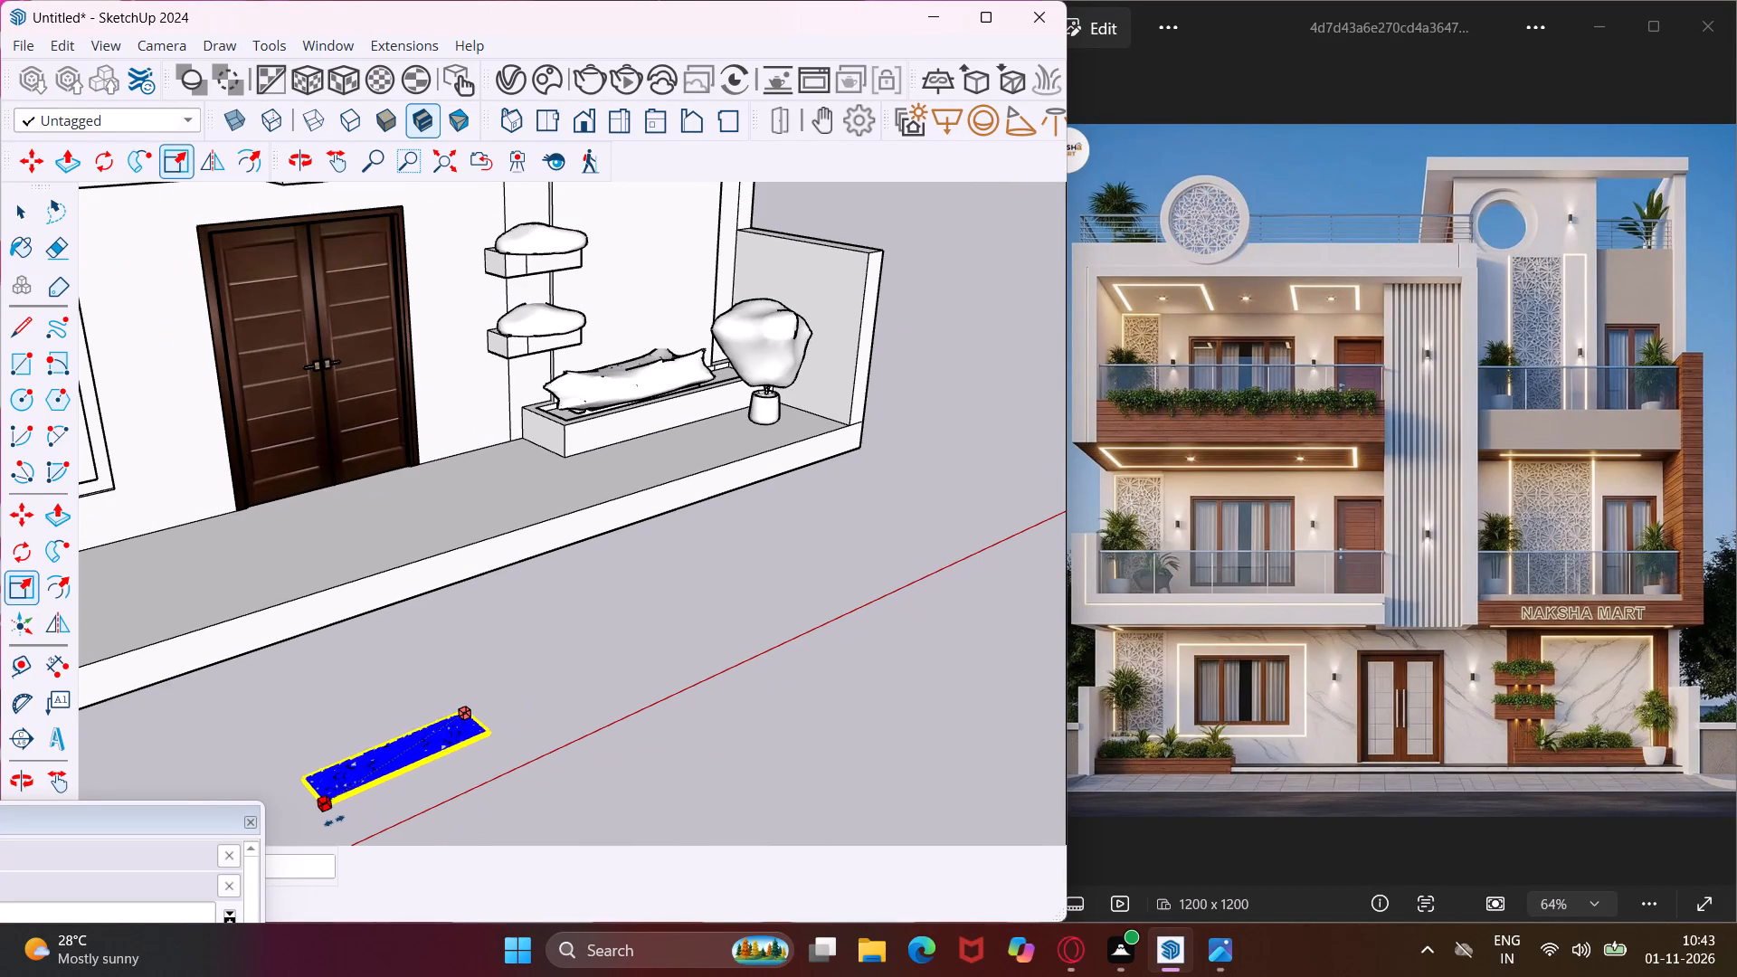
pyautogui.scroll(-16, 355, 765)
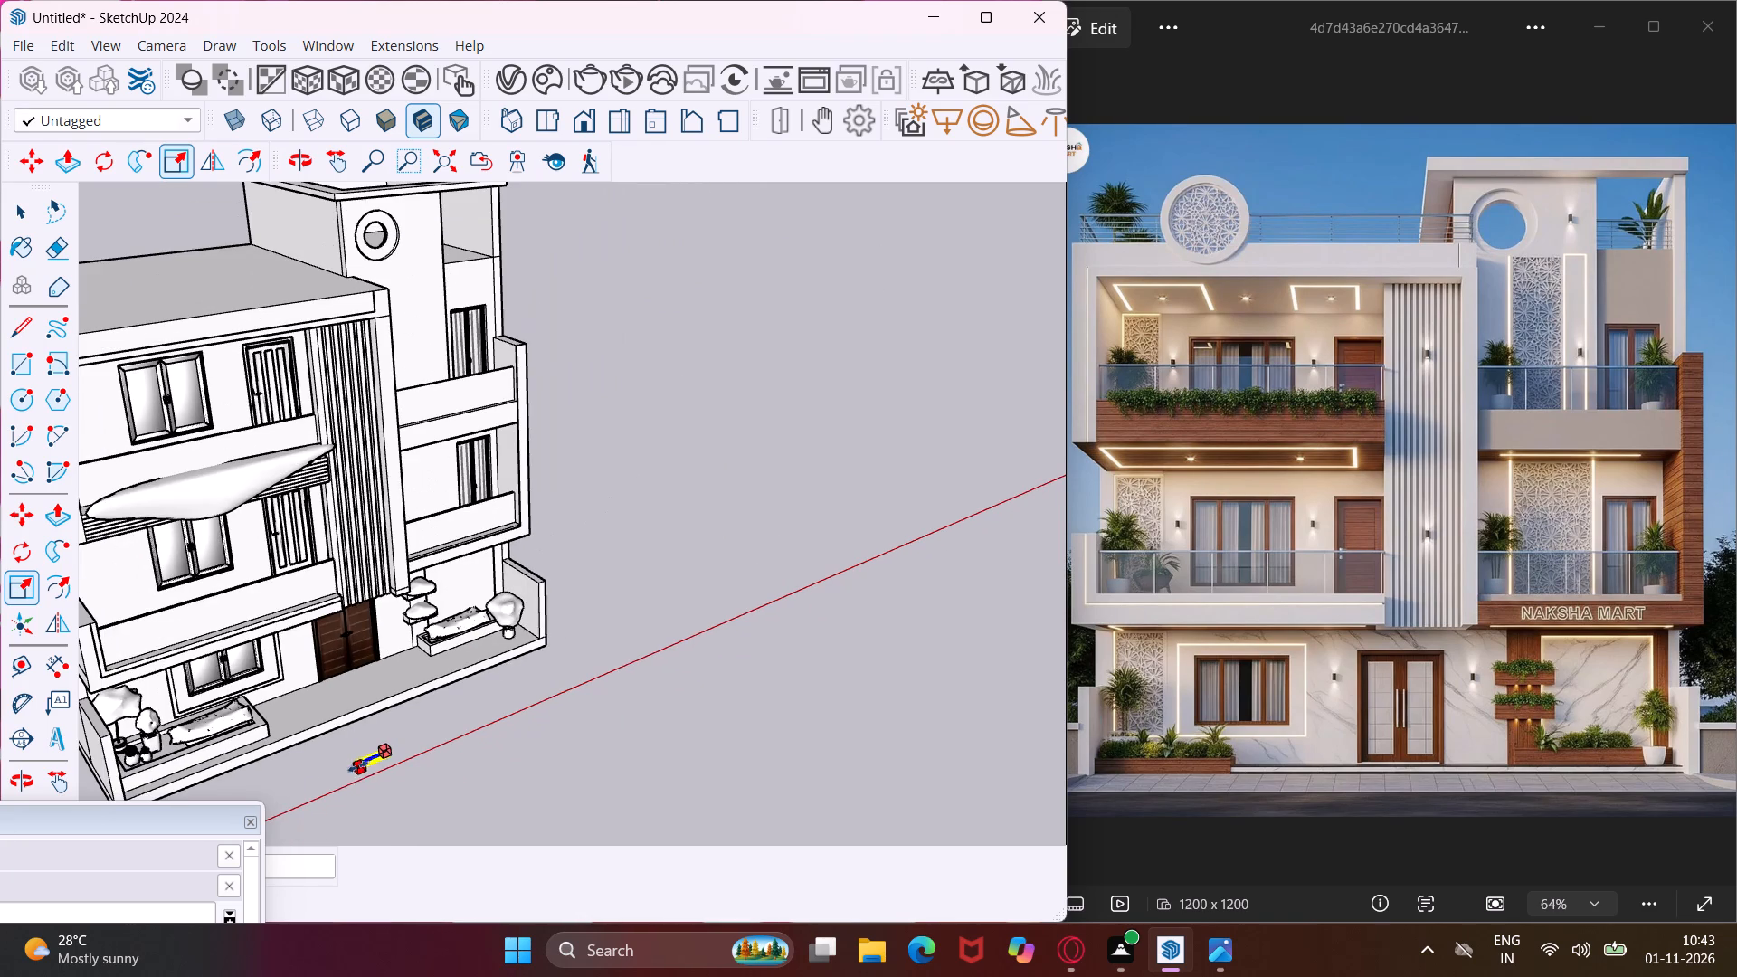
pyautogui.click(303, 821)
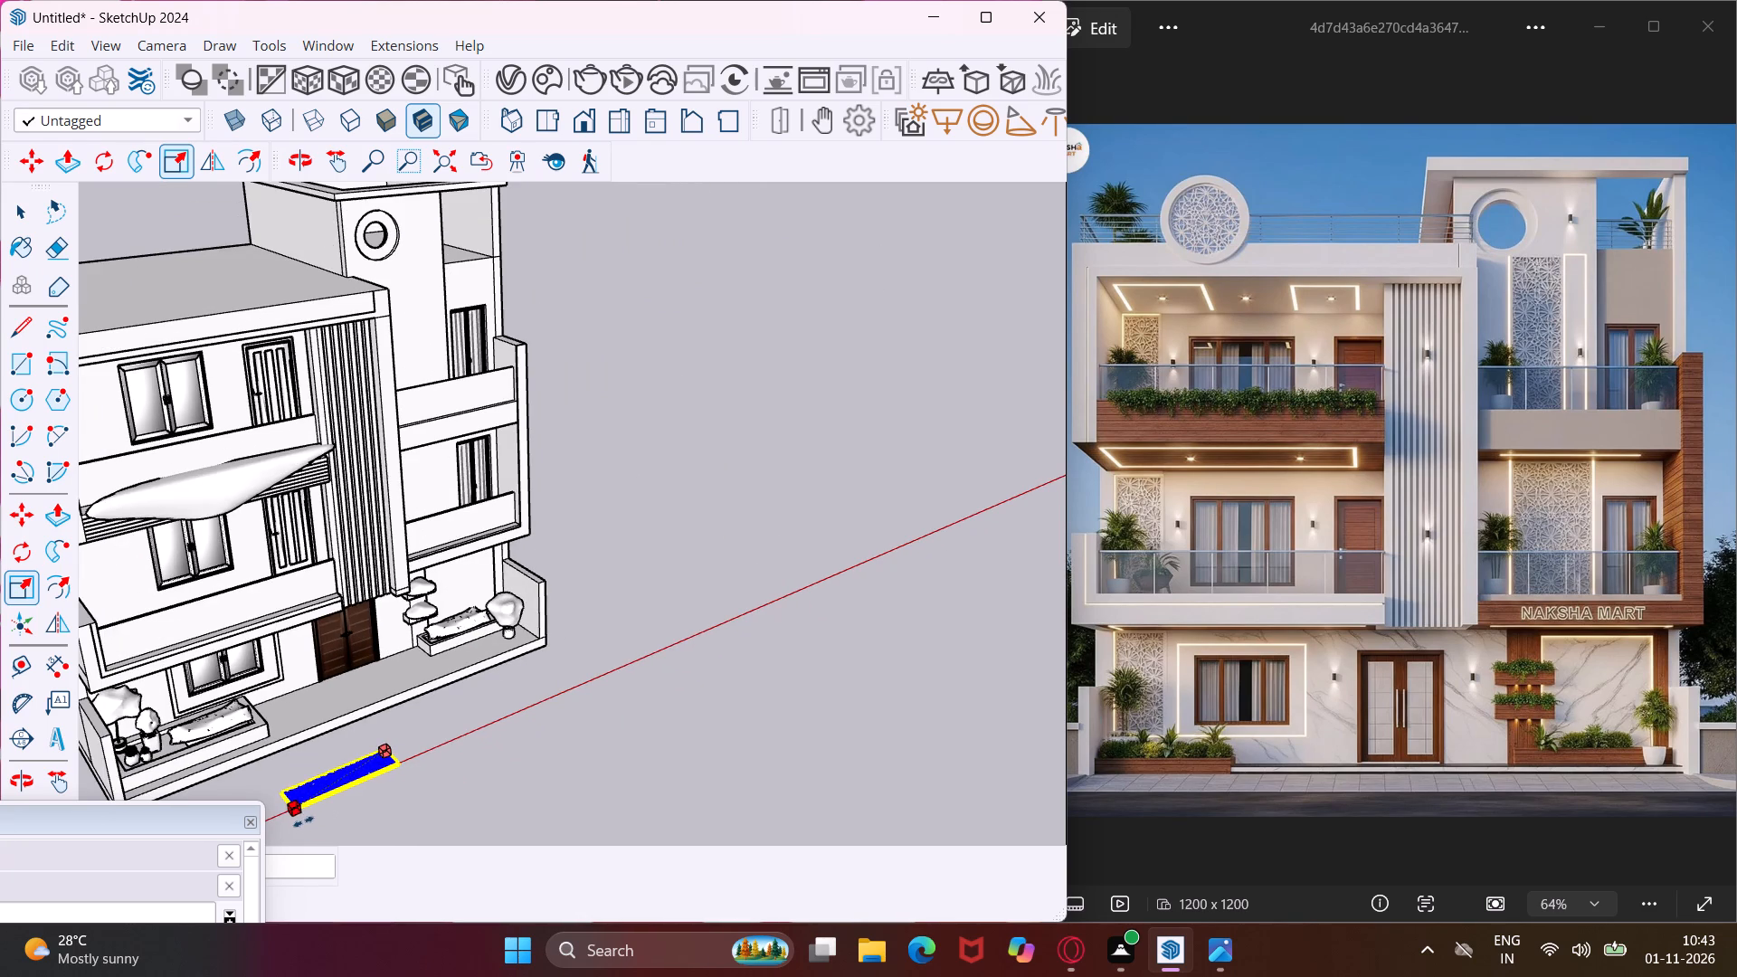
# Scale the CNC panel along the blue axis from its top face to make it thicker.
pyautogui.scroll(8, 336, 767)
pyautogui.moveTo(336, 767); pyautogui.dragTo(336, 737, button='middle')
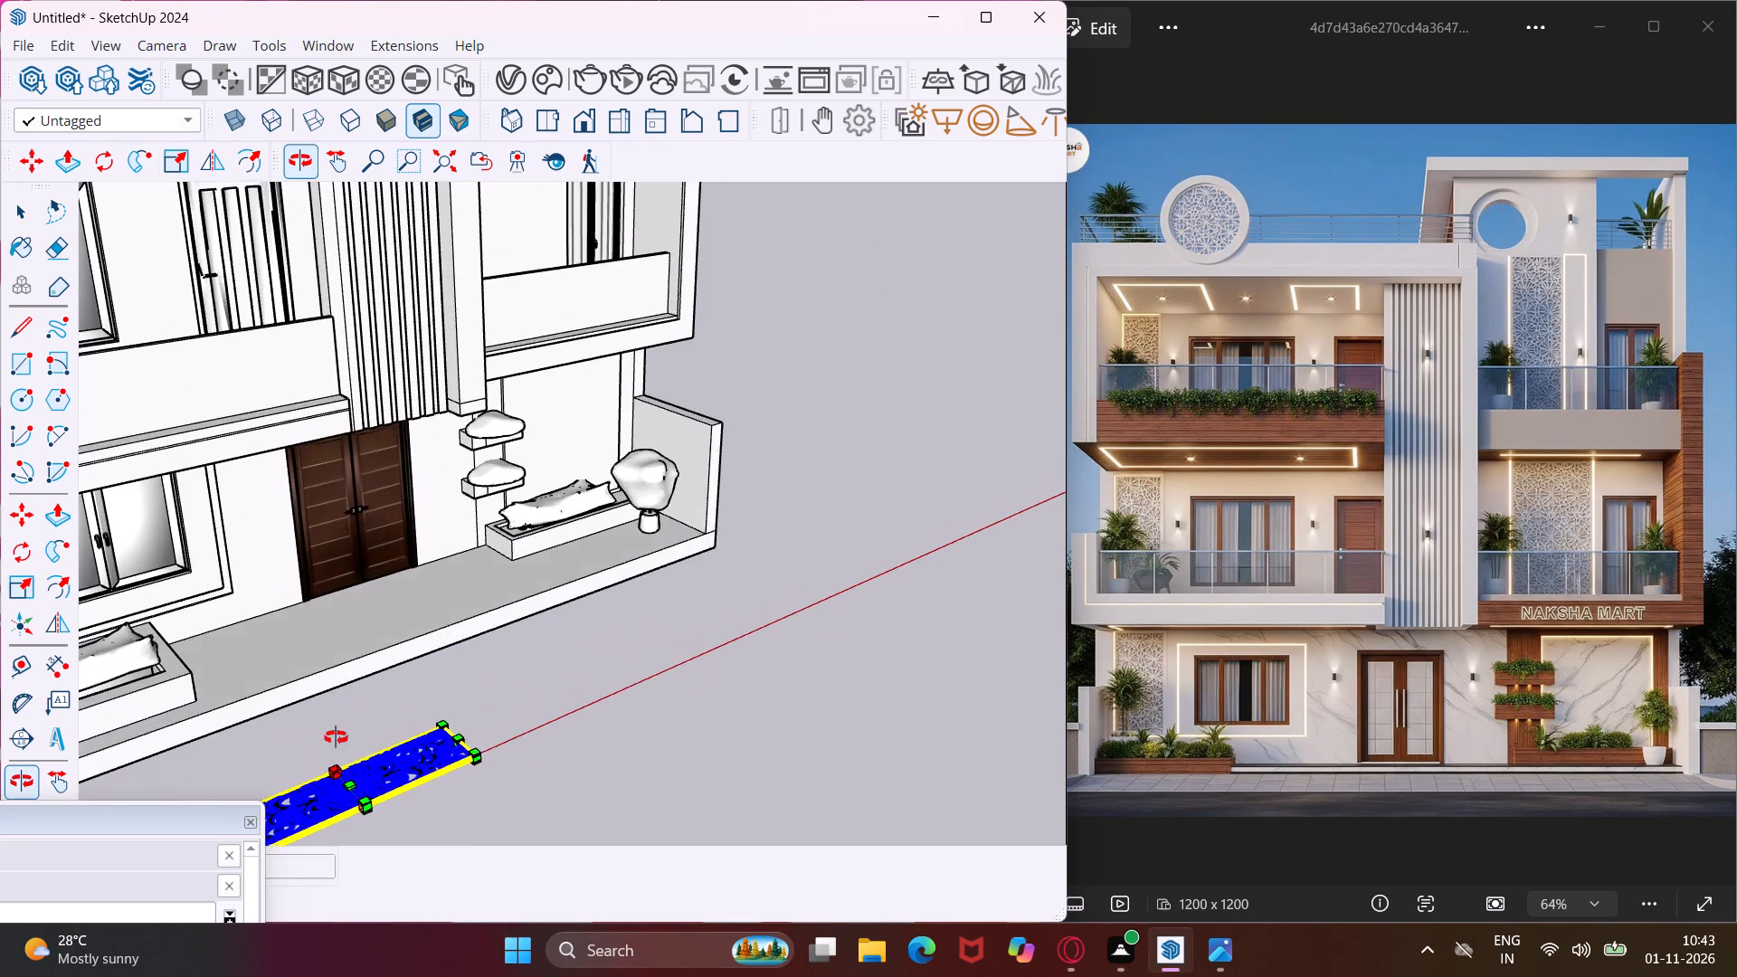
pyautogui.moveTo(336, 737); pyautogui.dragTo(370, 652, button='middle')
pyautogui.scroll(12, 360, 697)
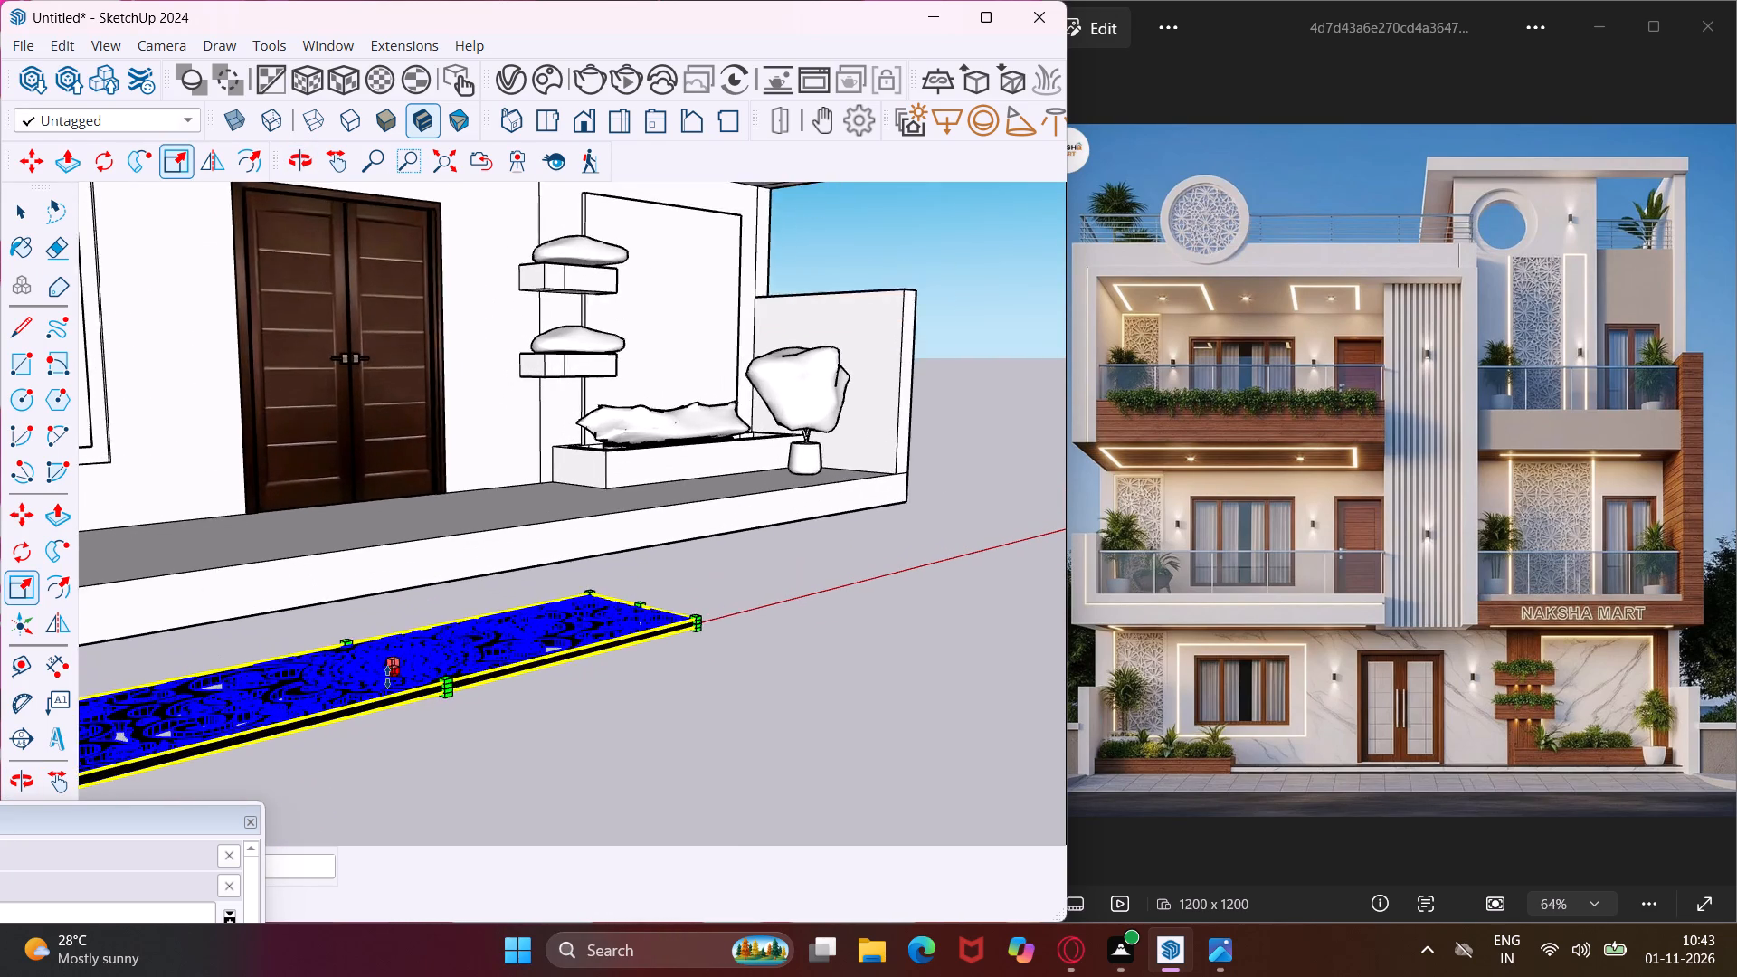
pyautogui.scroll(2, 387, 677)
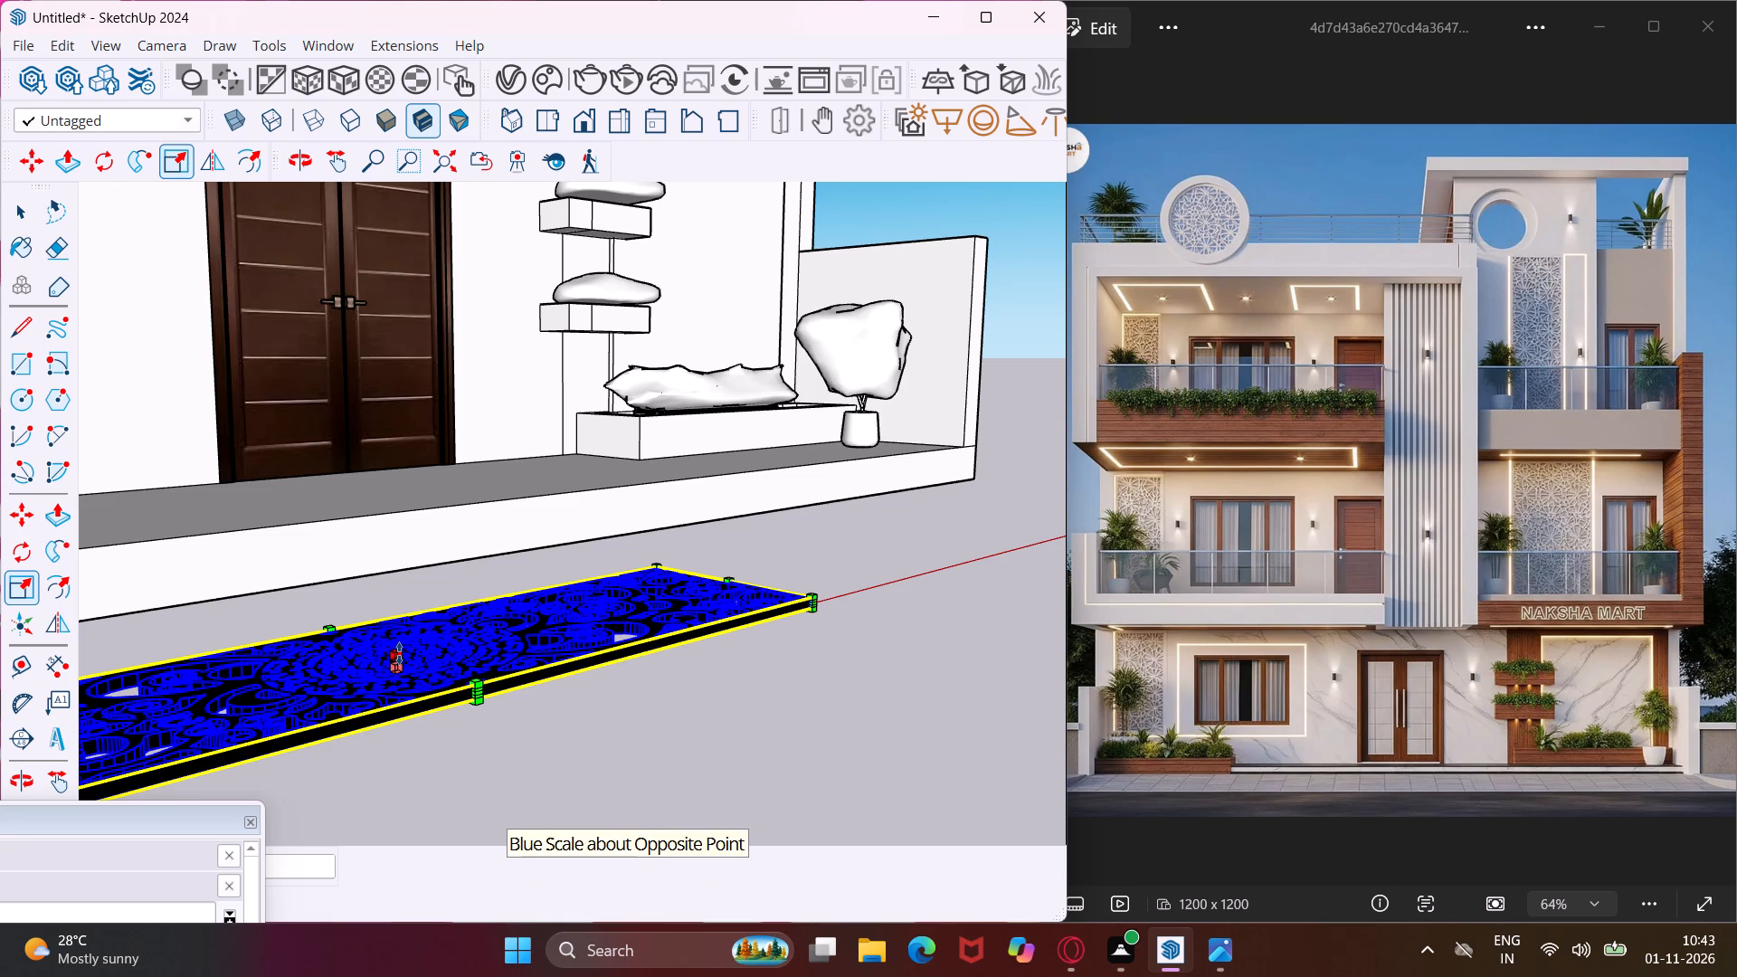
pyautogui.click(399, 653)
pyautogui.click(394, 633)
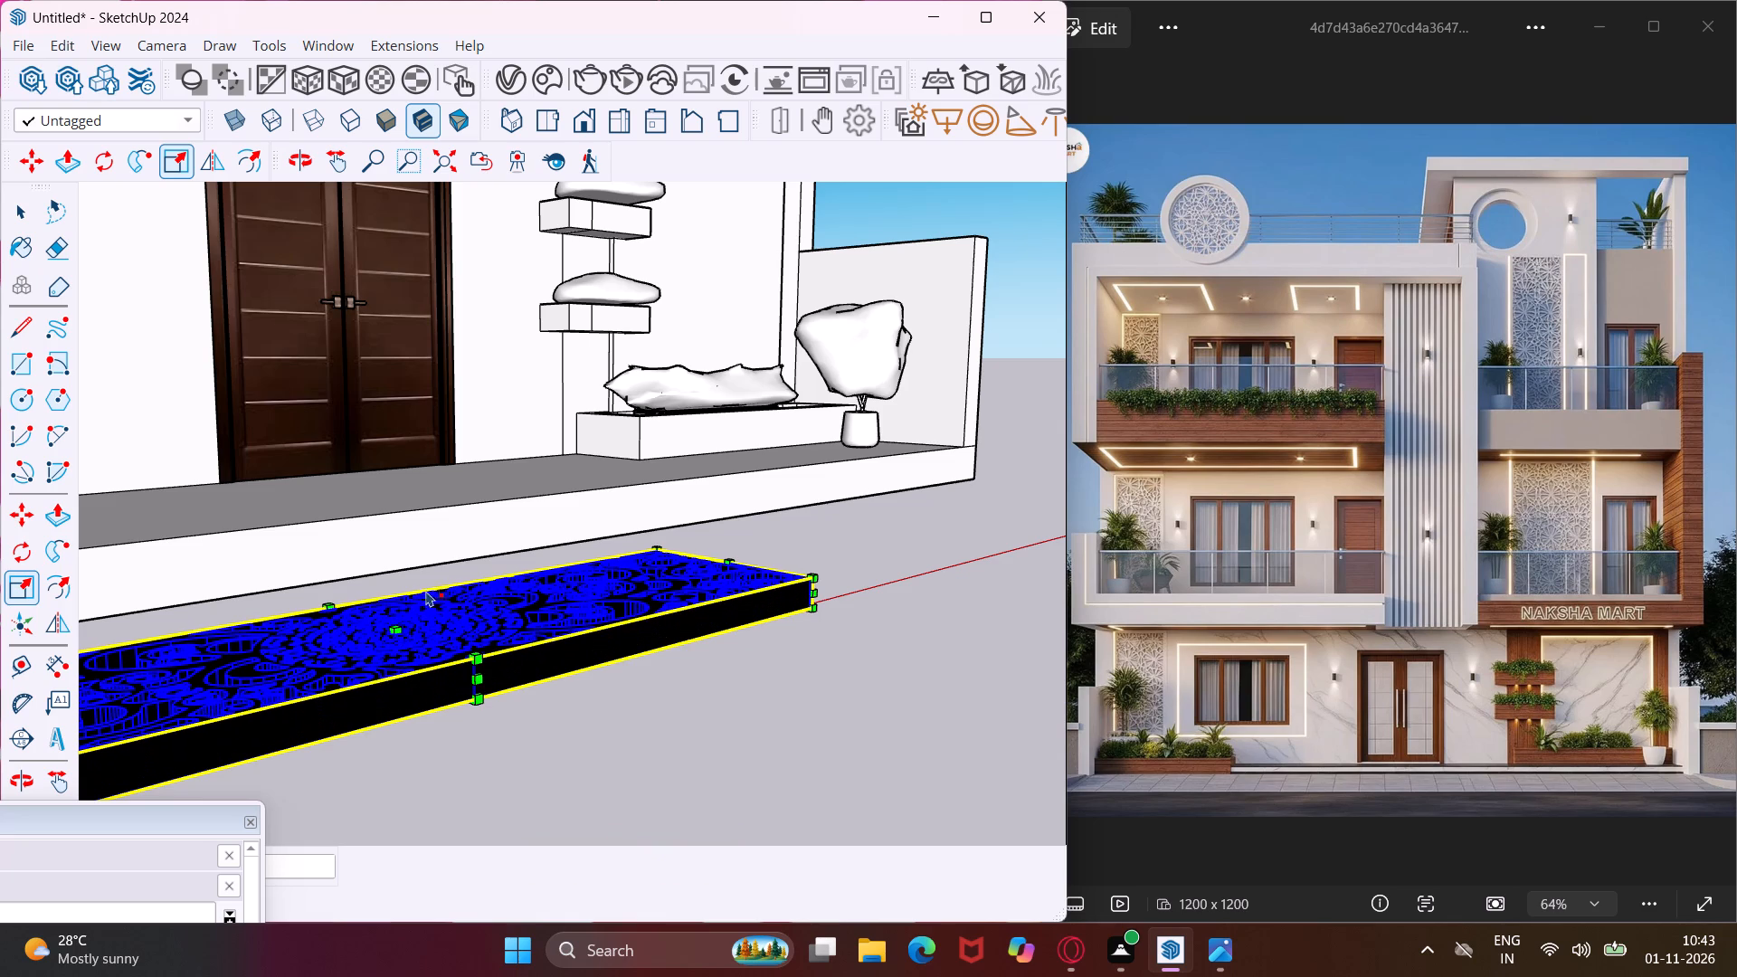
# Scale the CNC panel outward from its long front side to make it wider.
pyautogui.scroll(-4, 454, 557)
pyautogui.moveTo(480, 685); pyautogui.dragTo(536, 766, button='middle')
pyautogui.scroll(-9, 510, 664)
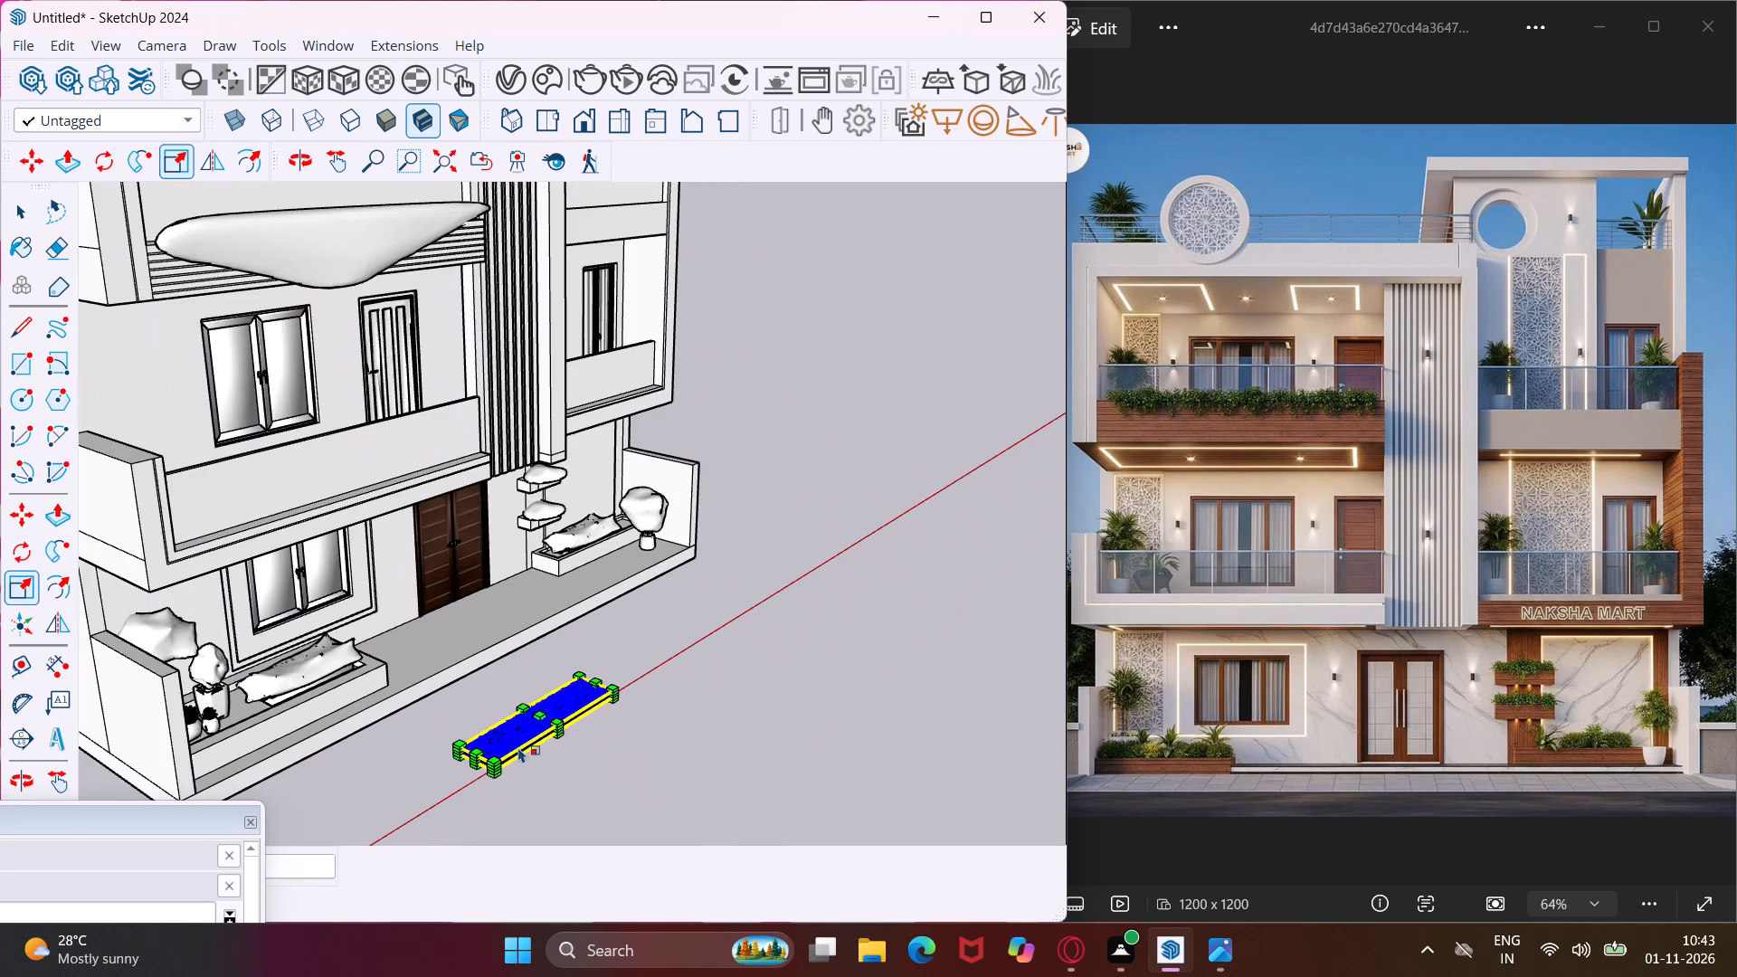
pyautogui.scroll(12, 547, 740)
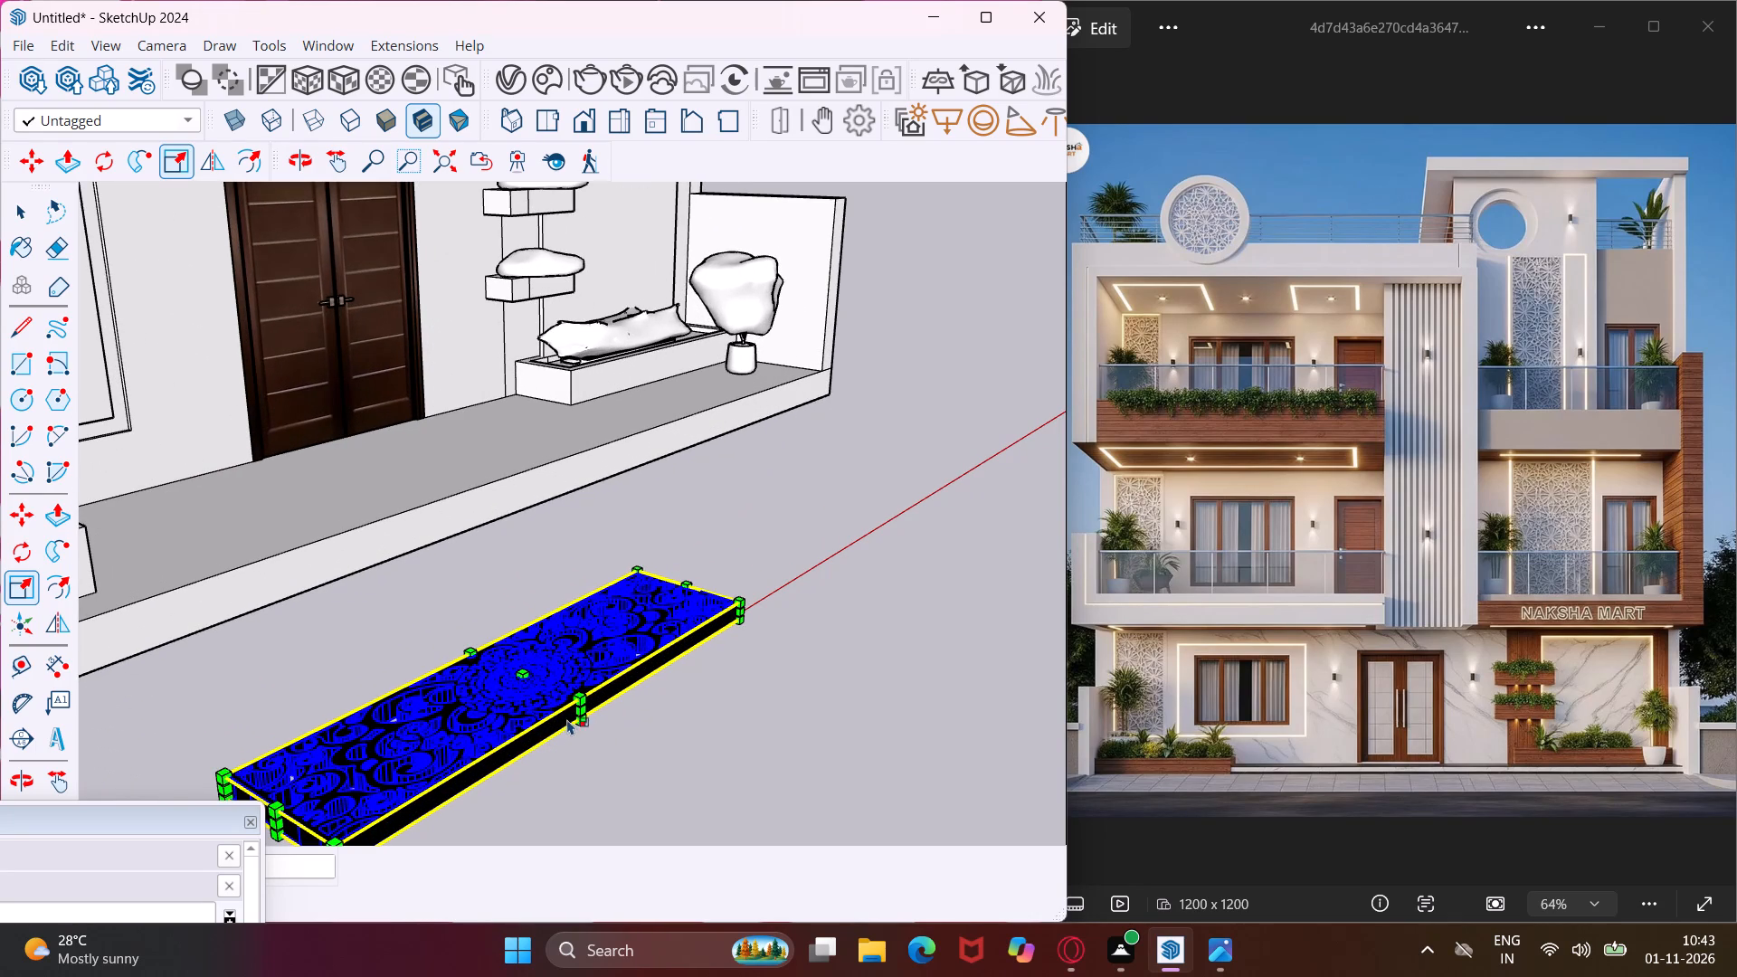
pyautogui.click(576, 714)
pyautogui.scroll(-5, 612, 735)
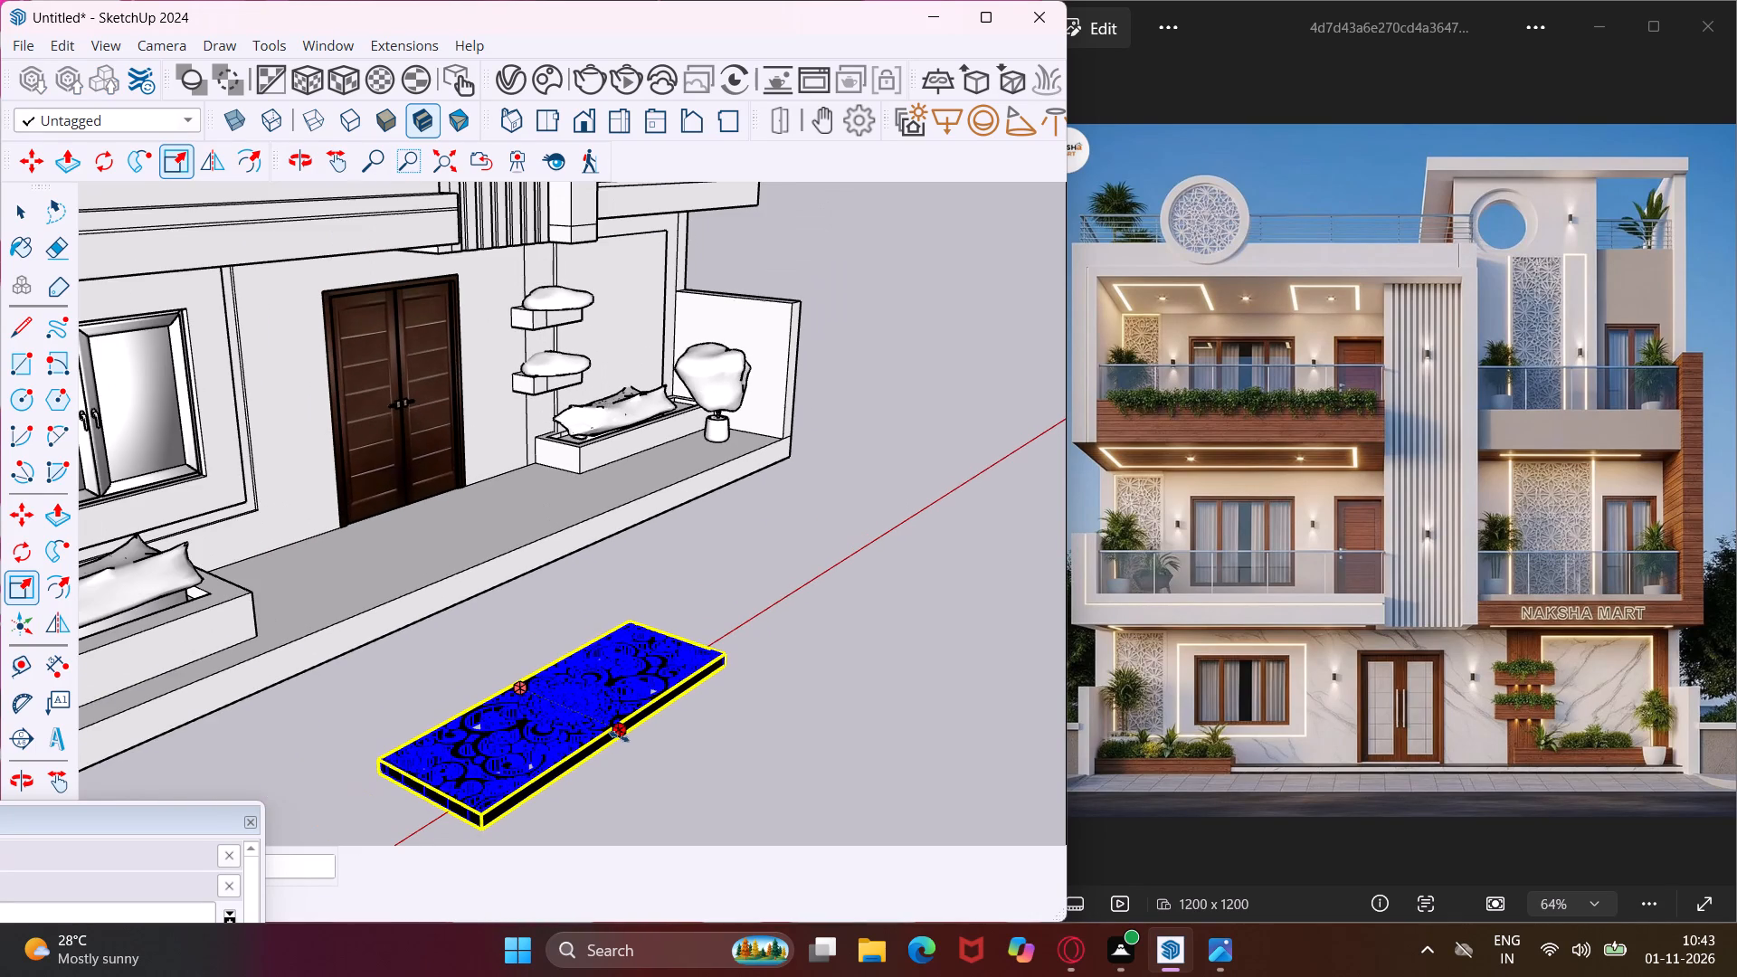
pyautogui.click(634, 758)
pyautogui.scroll(-5, 547, 665)
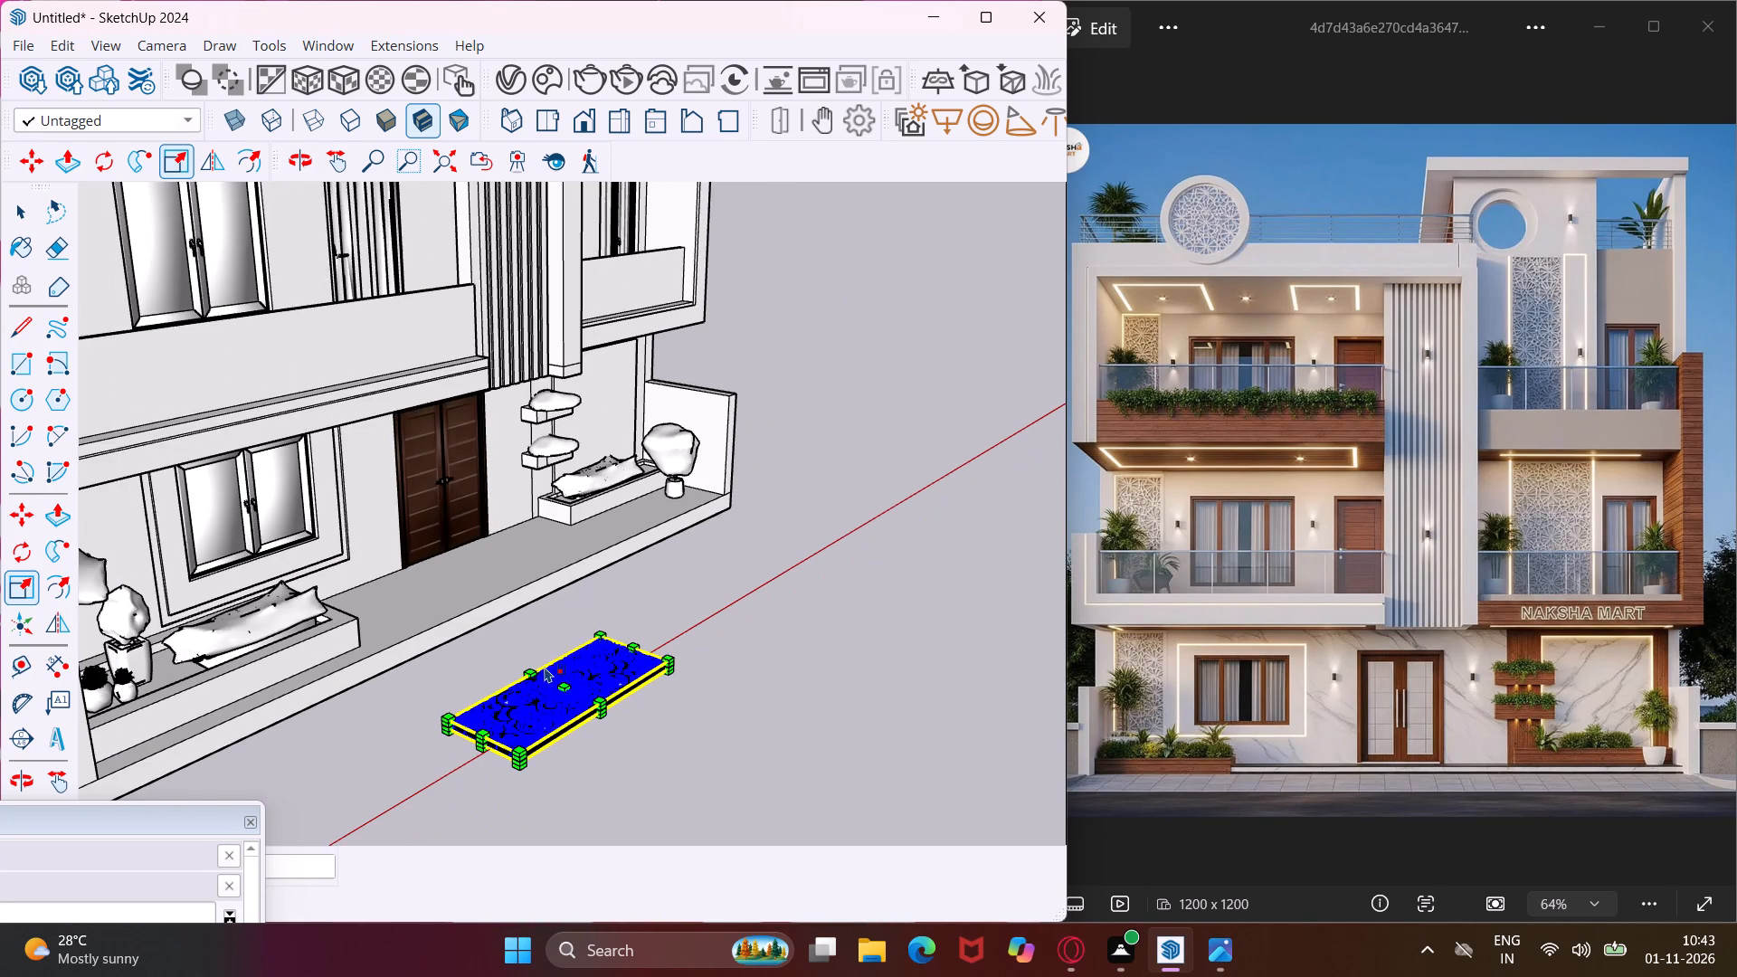
# Rotate the CNC panel about its bottom corner, around the green axis, so it stands upright on its short end.
pyautogui.click(32, 544)
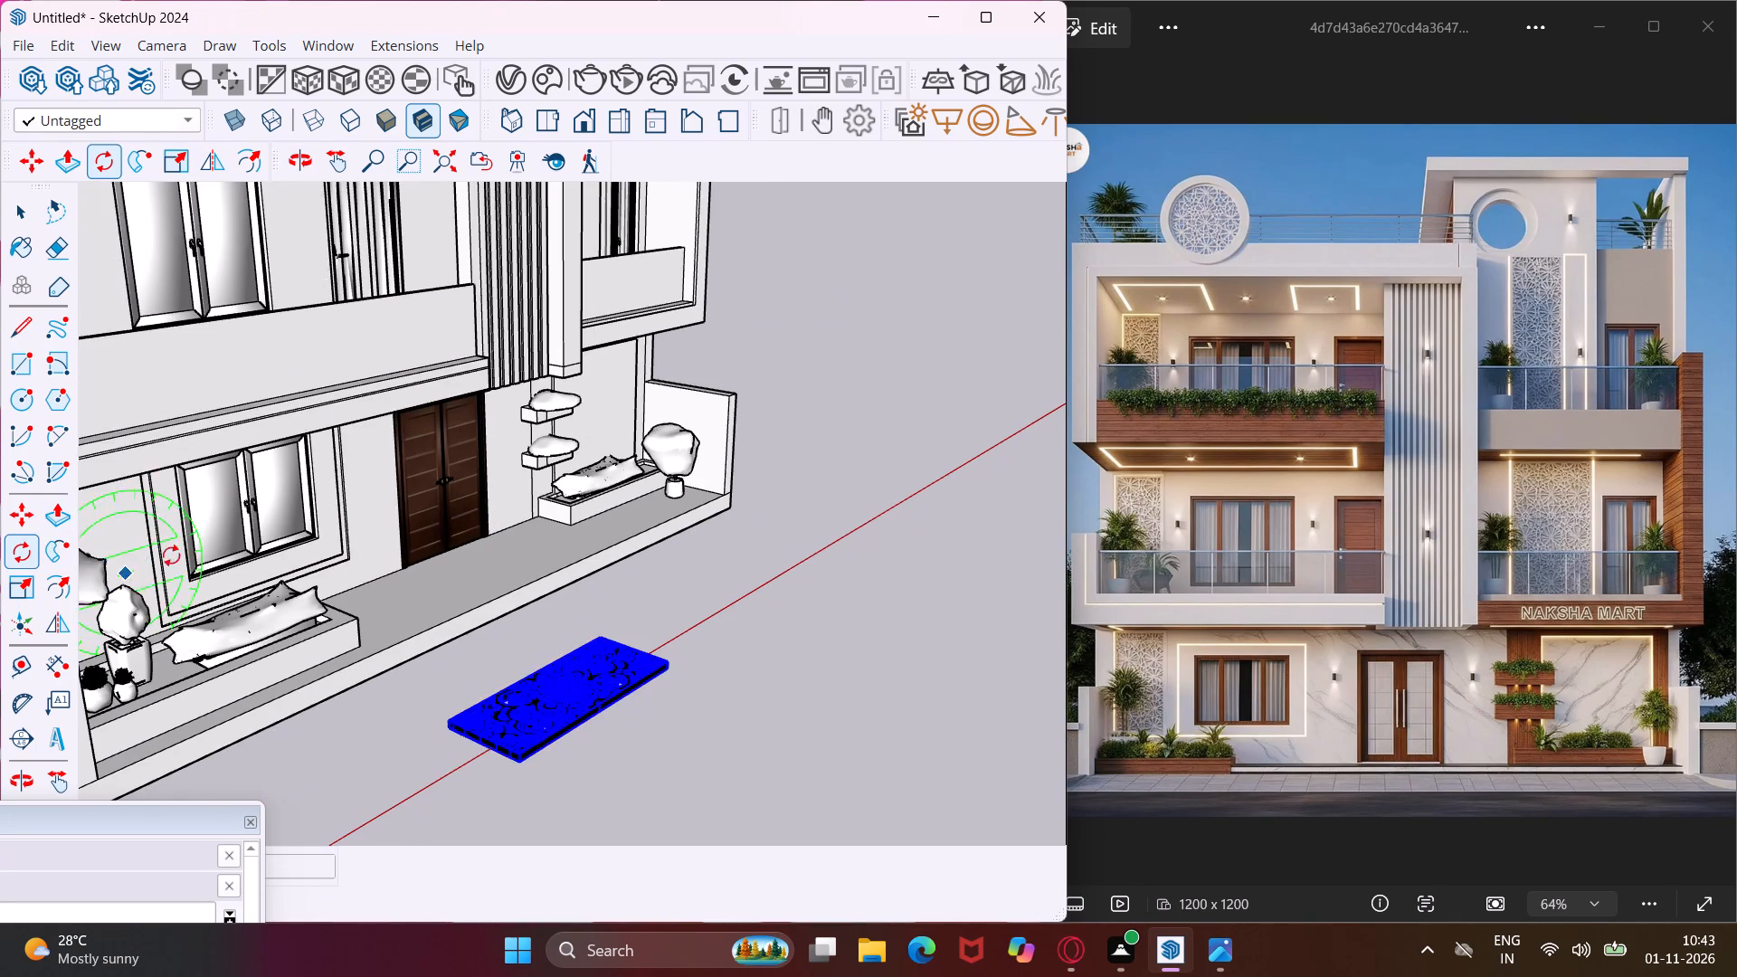
pyautogui.scroll(-5, 251, 477)
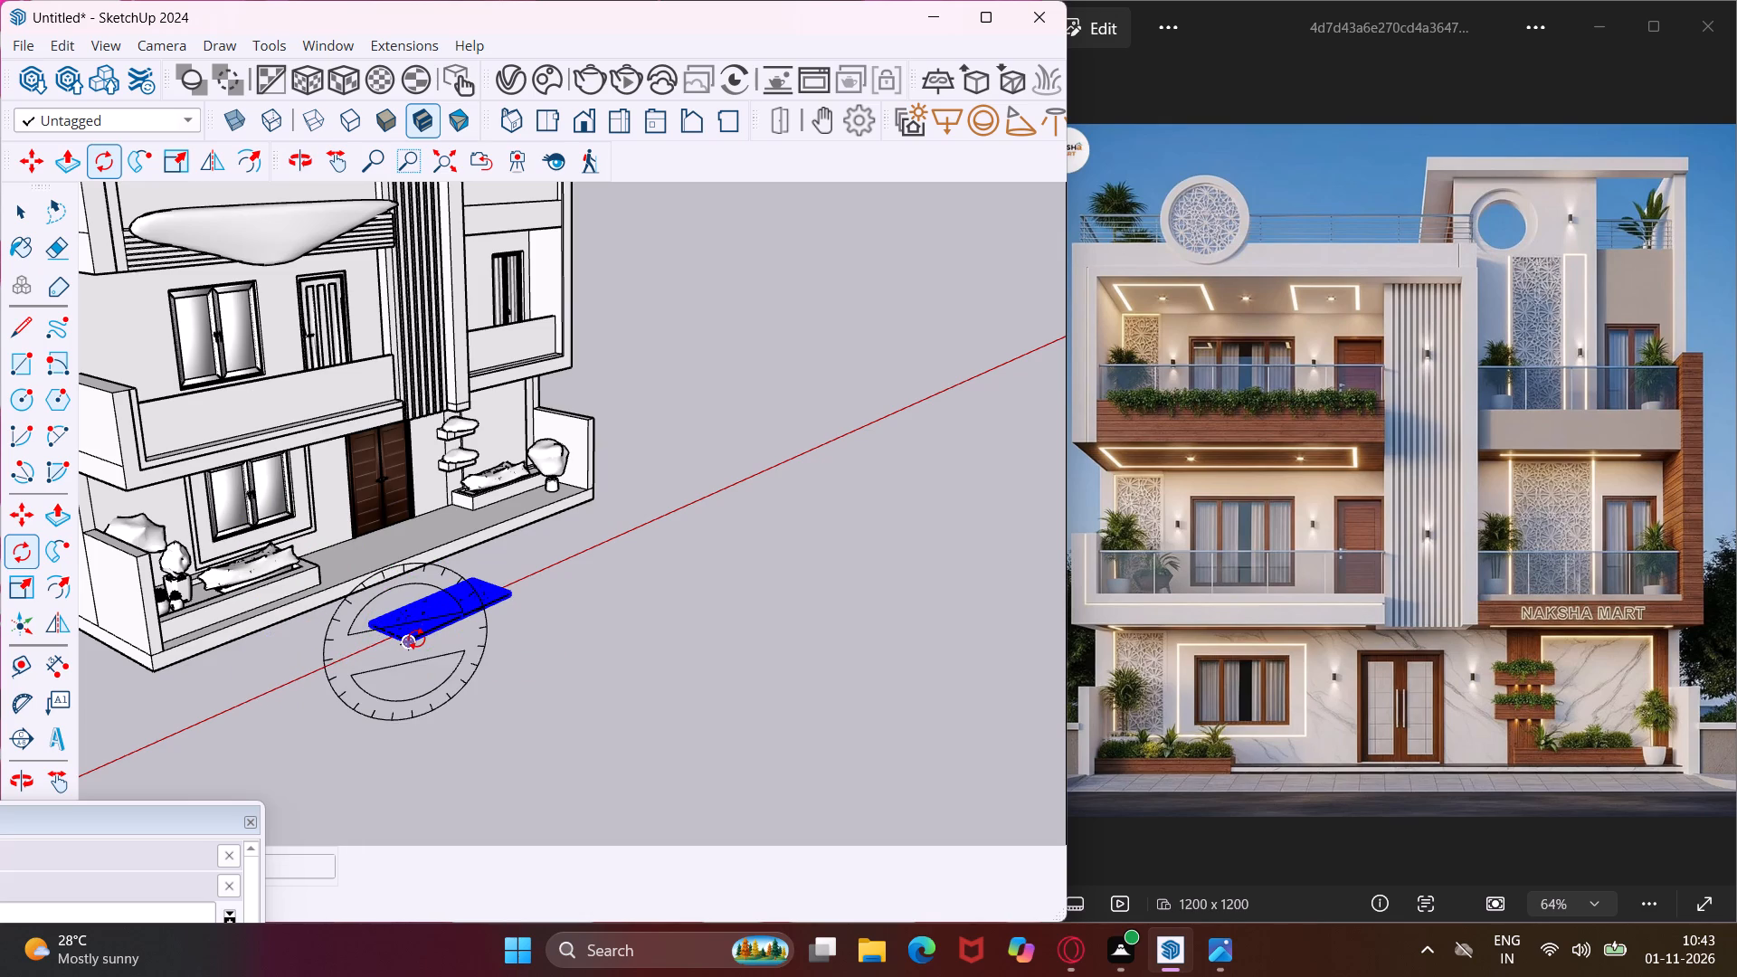
pyautogui.moveTo(424, 635); pyautogui.dragTo(366, 585, button='middle')
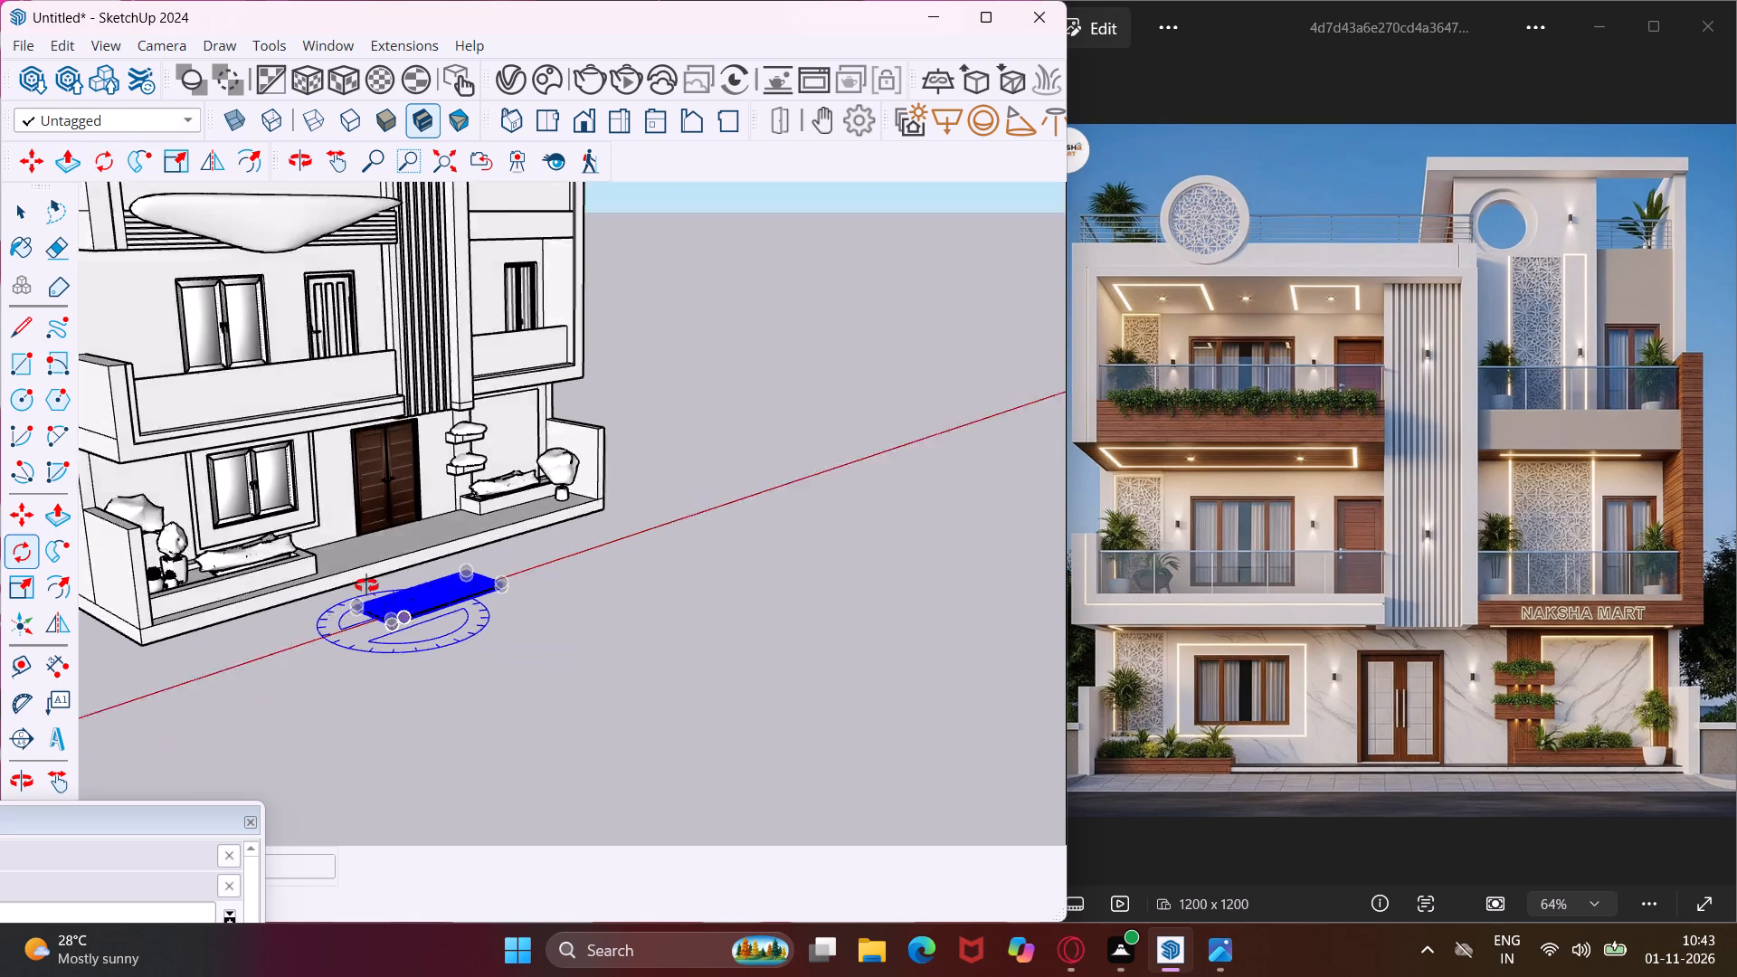
pyautogui.moveTo(366, 585); pyautogui.dragTo(303, 535, button='middle')
pyautogui.scroll(6, 346, 590)
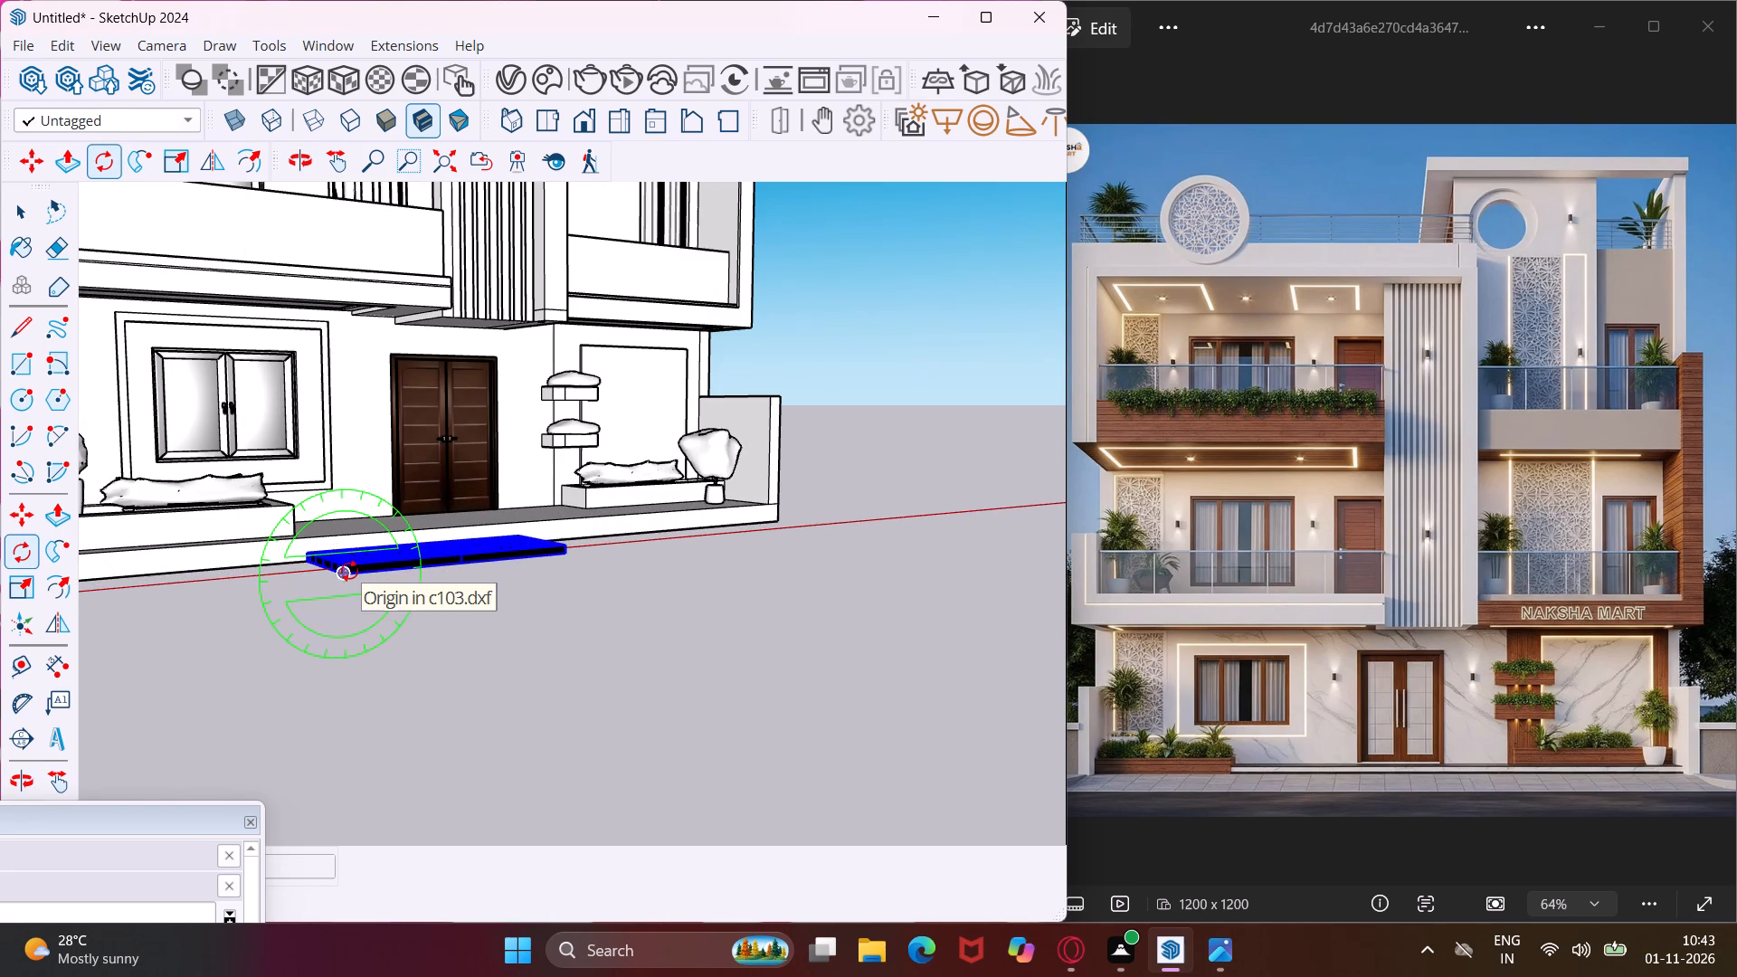
pyautogui.click(349, 571)
pyautogui.click(221, 596)
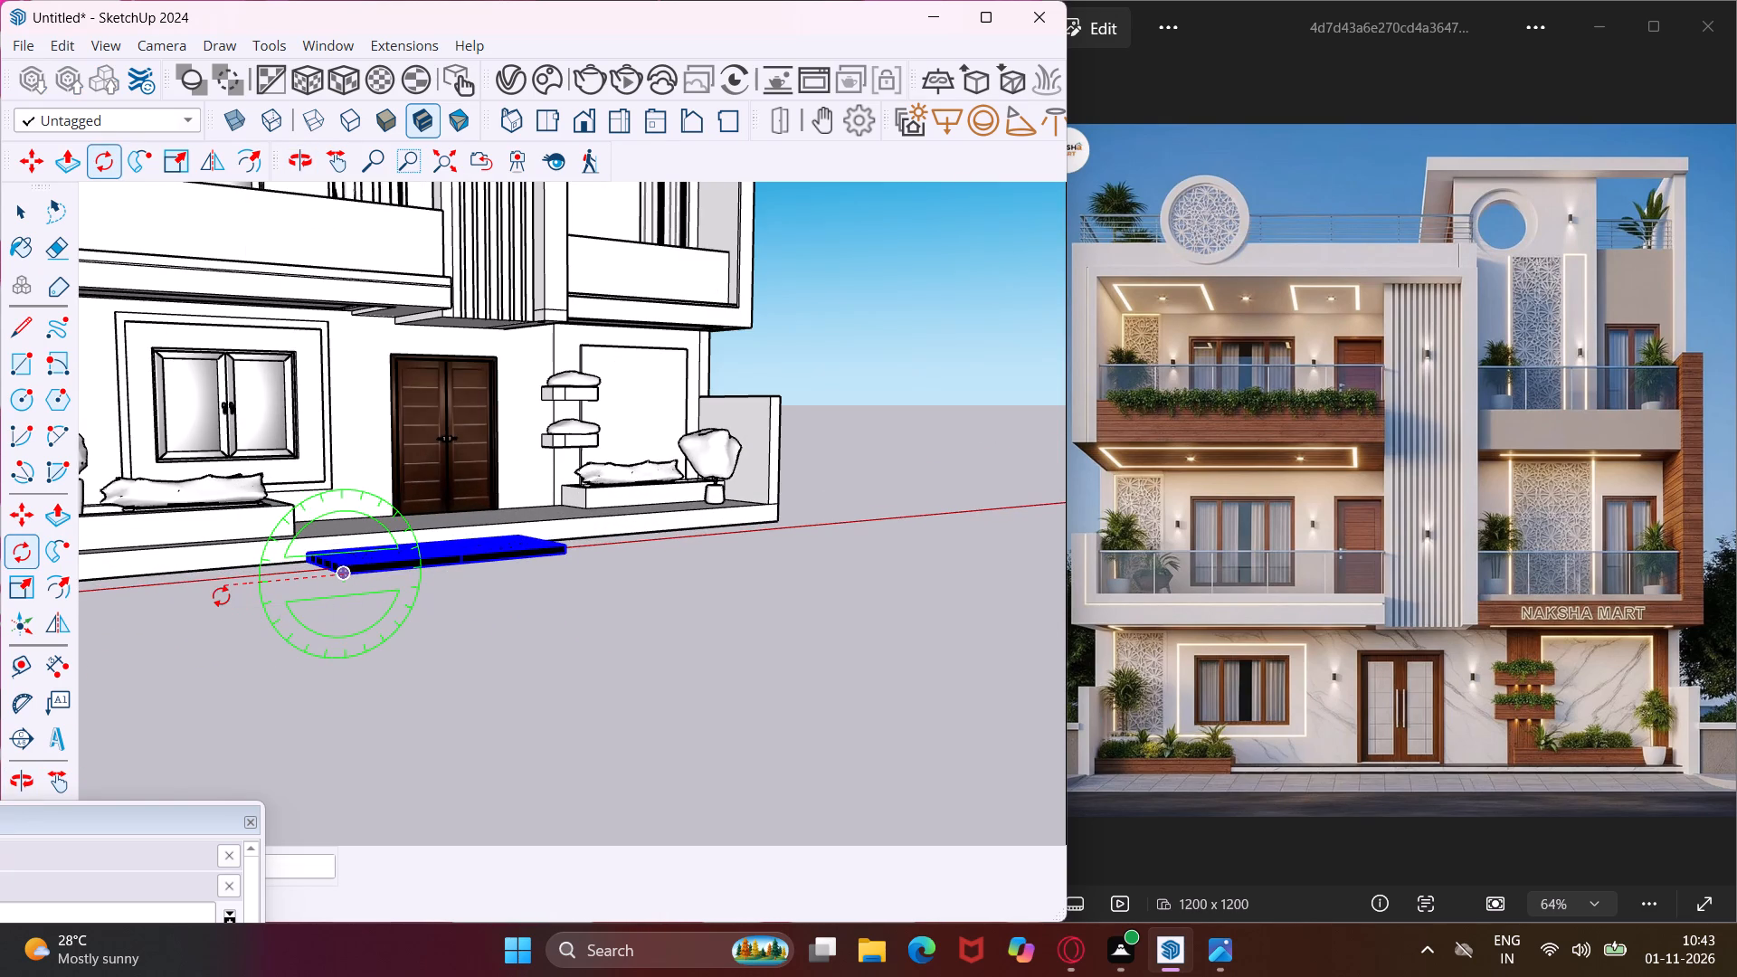
pyautogui.click(337, 679)
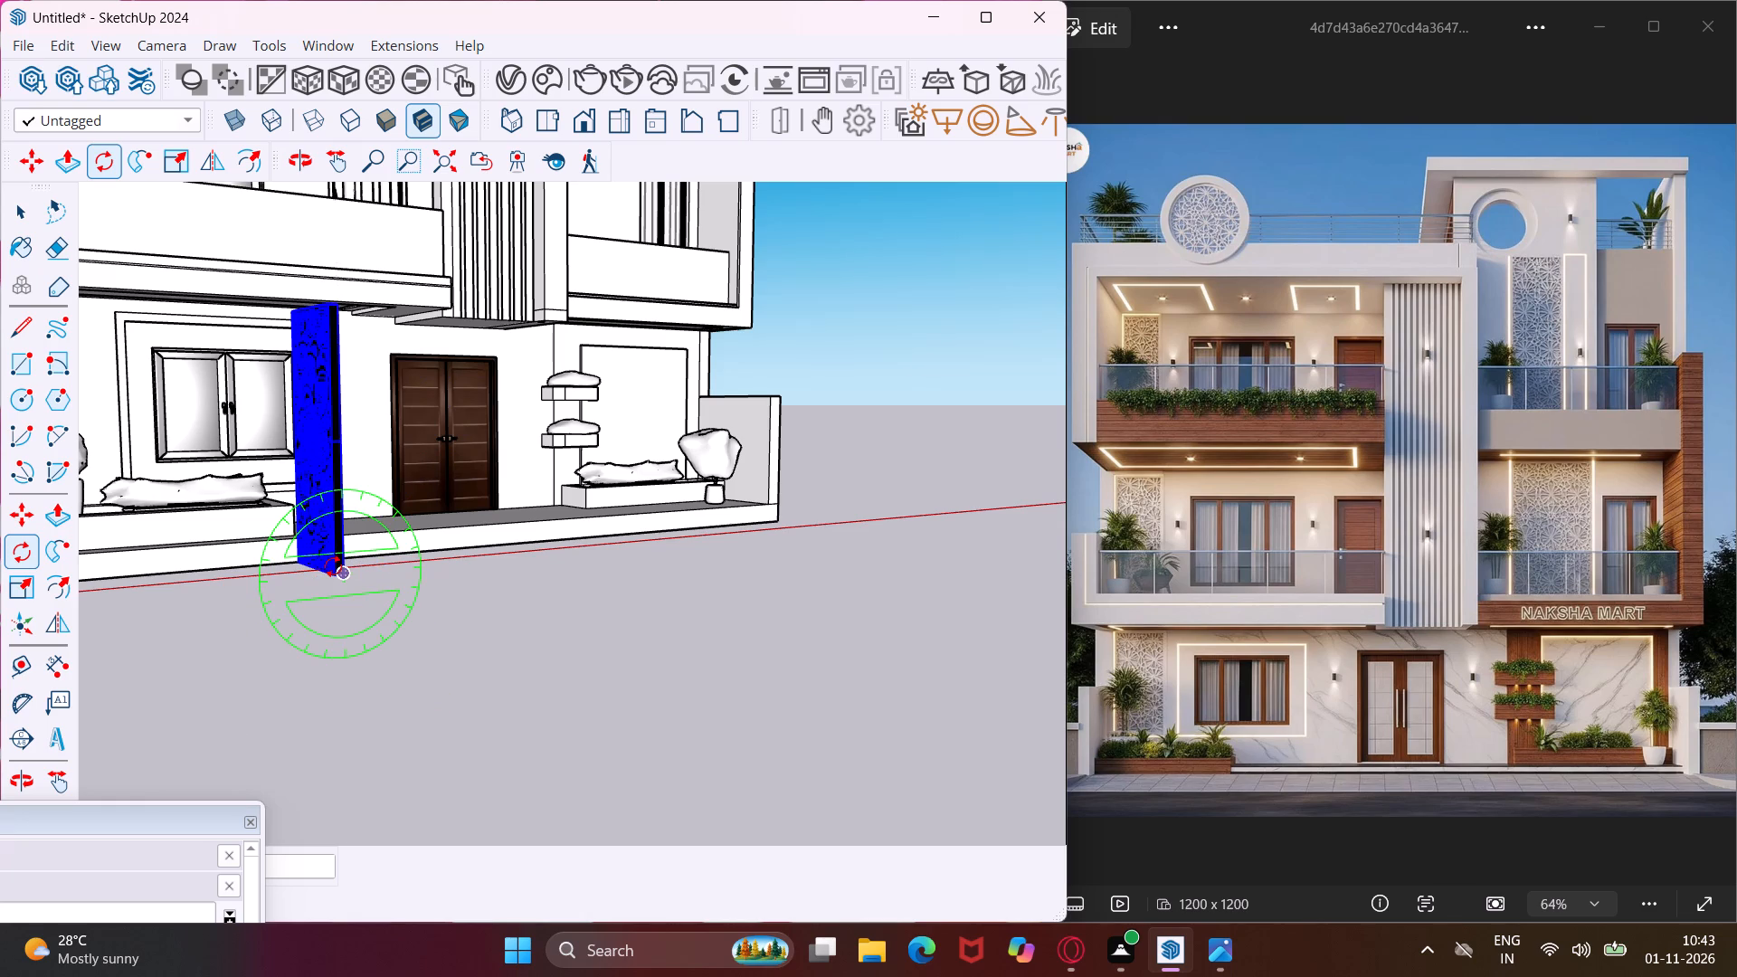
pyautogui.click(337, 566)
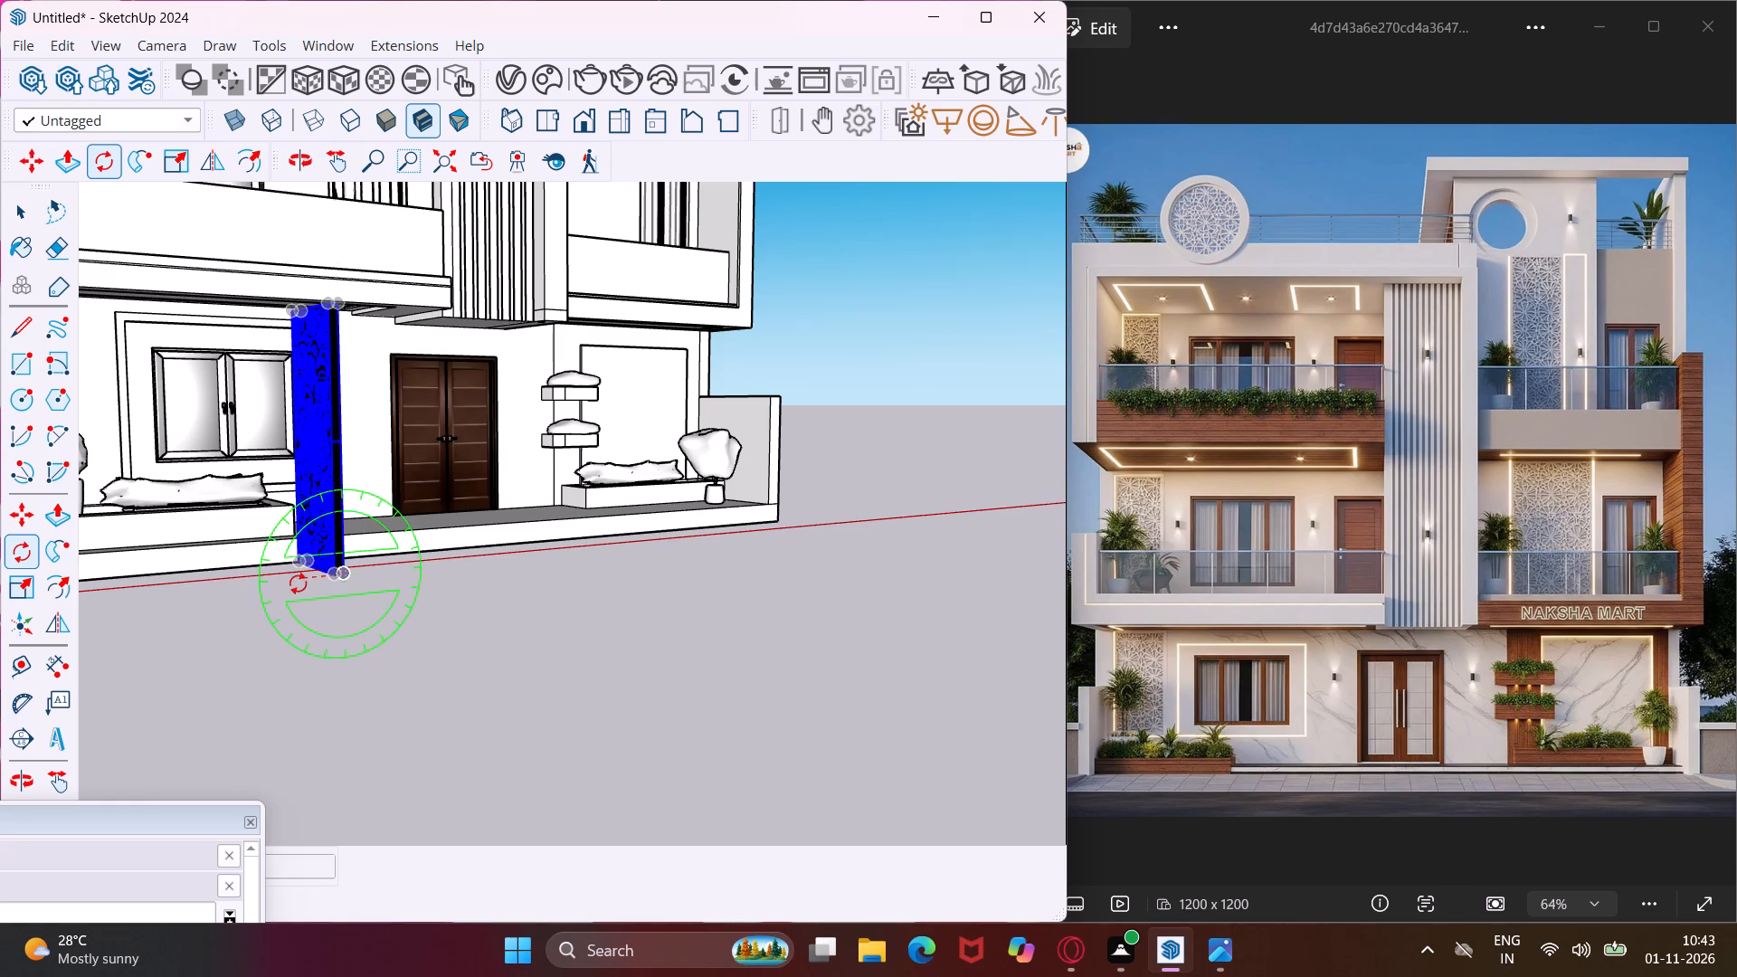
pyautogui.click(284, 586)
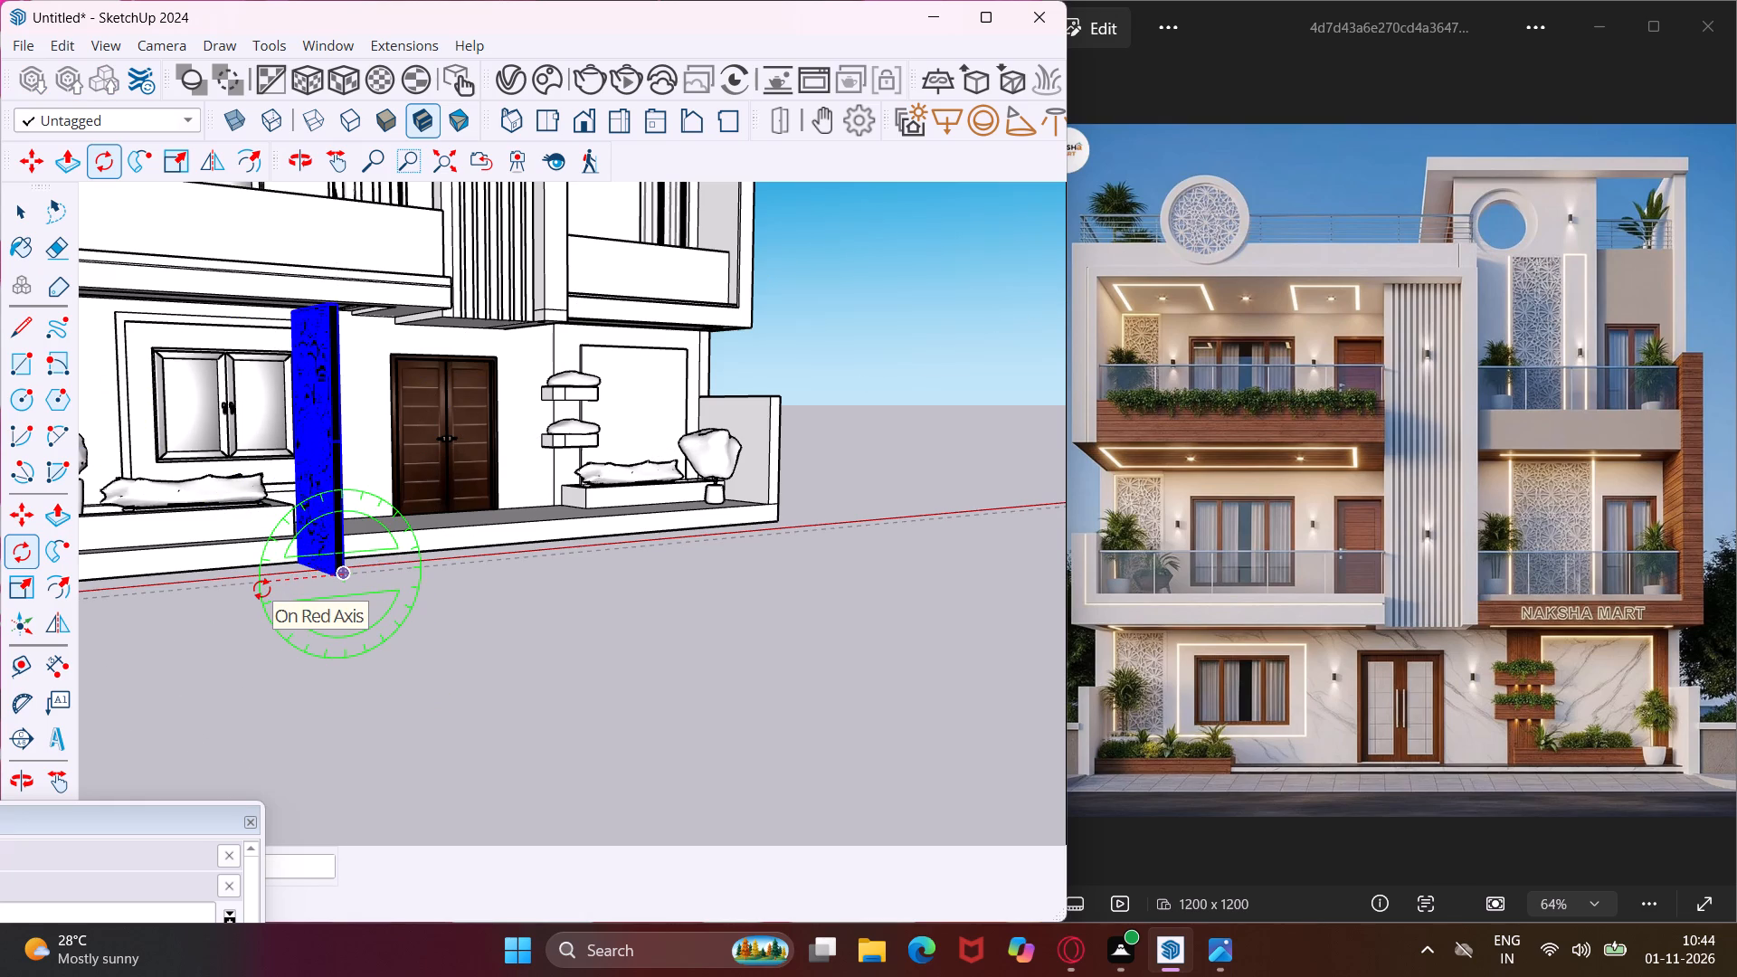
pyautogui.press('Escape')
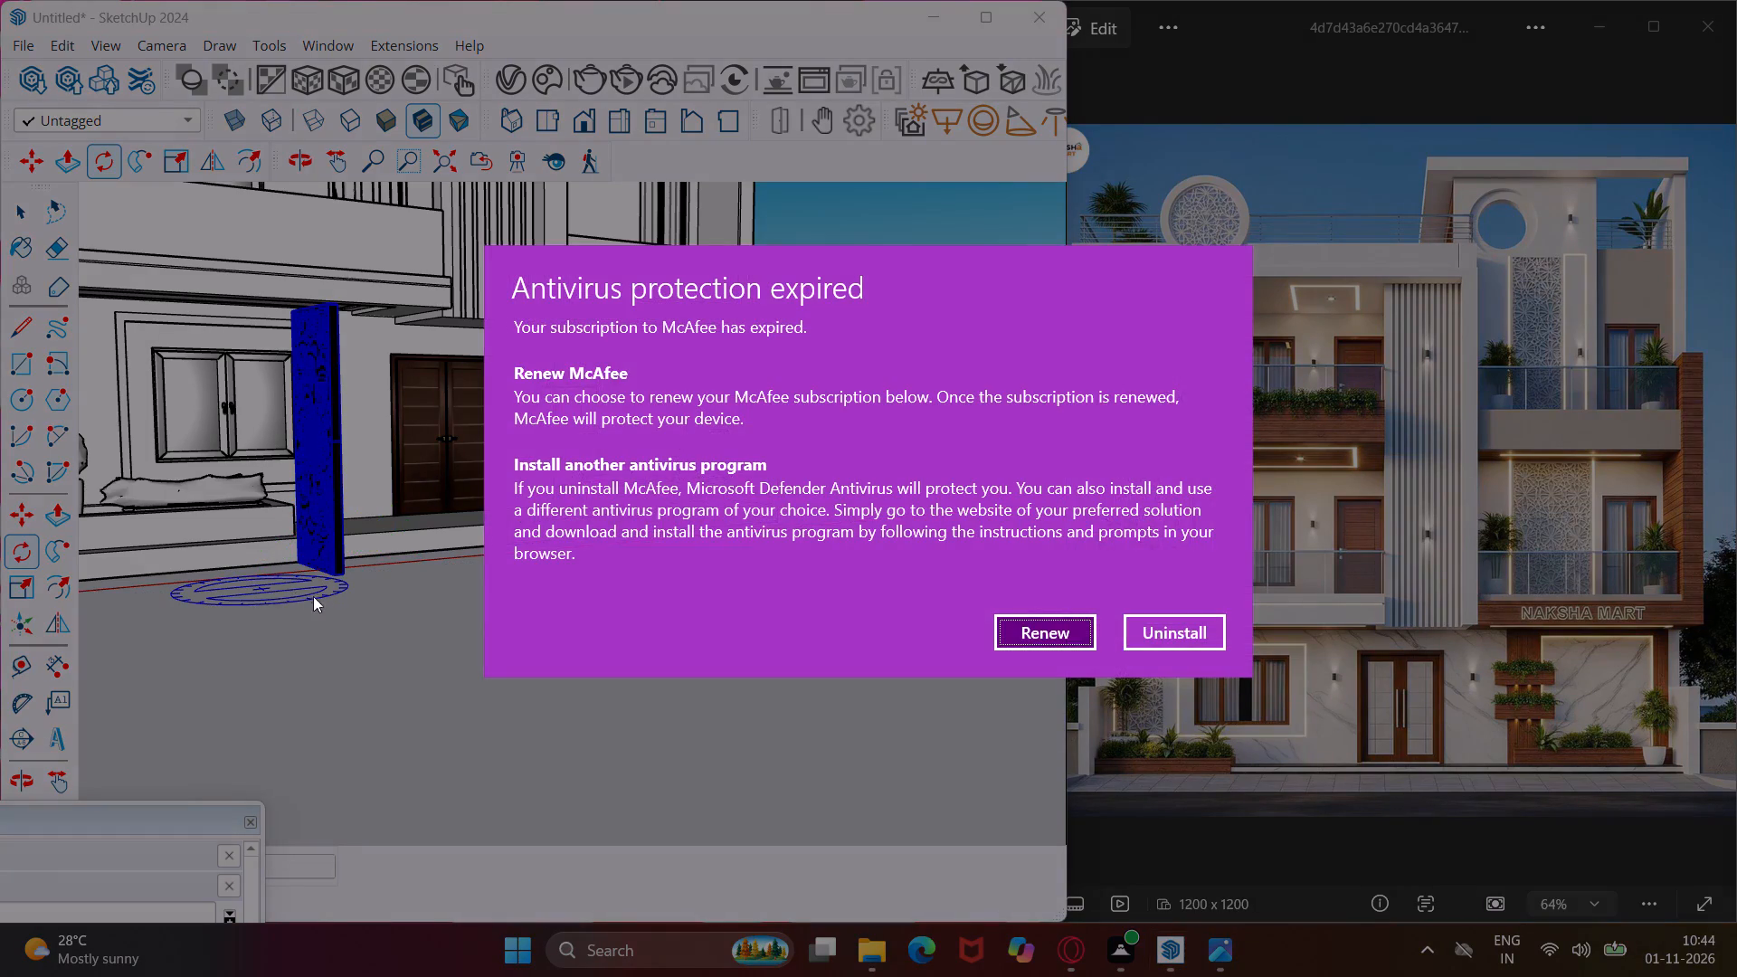
# Dismiss the expired antivirus notice by choosing Uninstall, and close the Installed apps settings window without removing anything.
pyautogui.click(1149, 631)
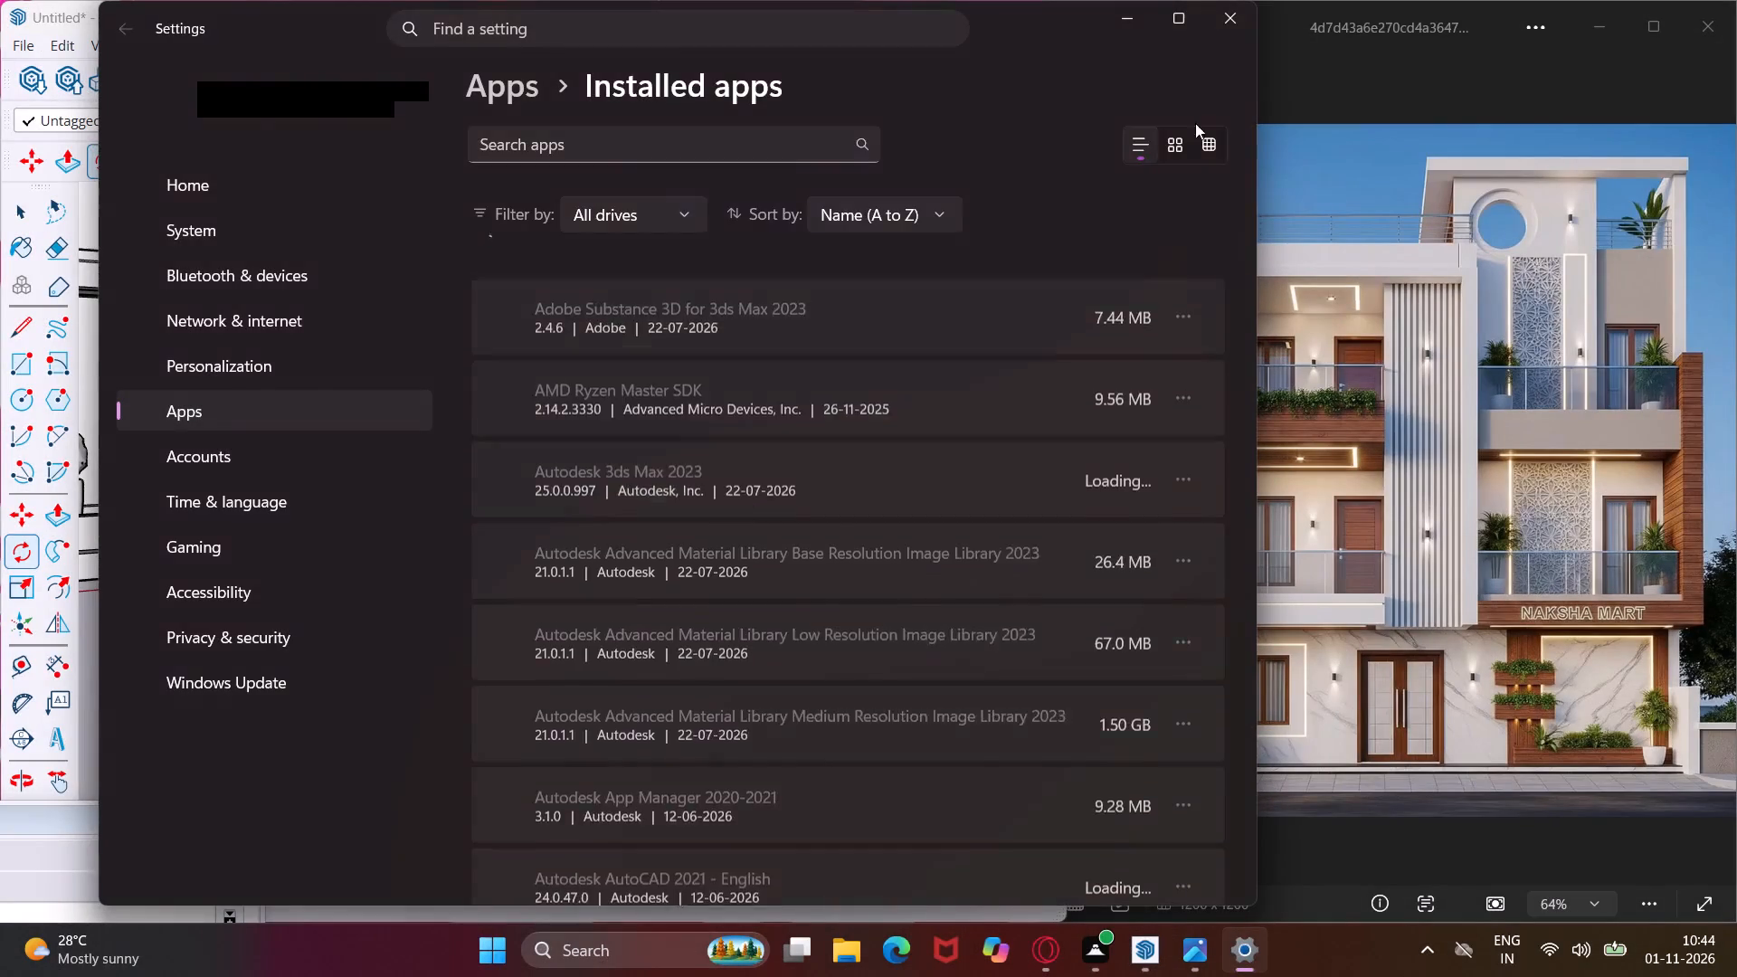
pyautogui.click(1222, 14)
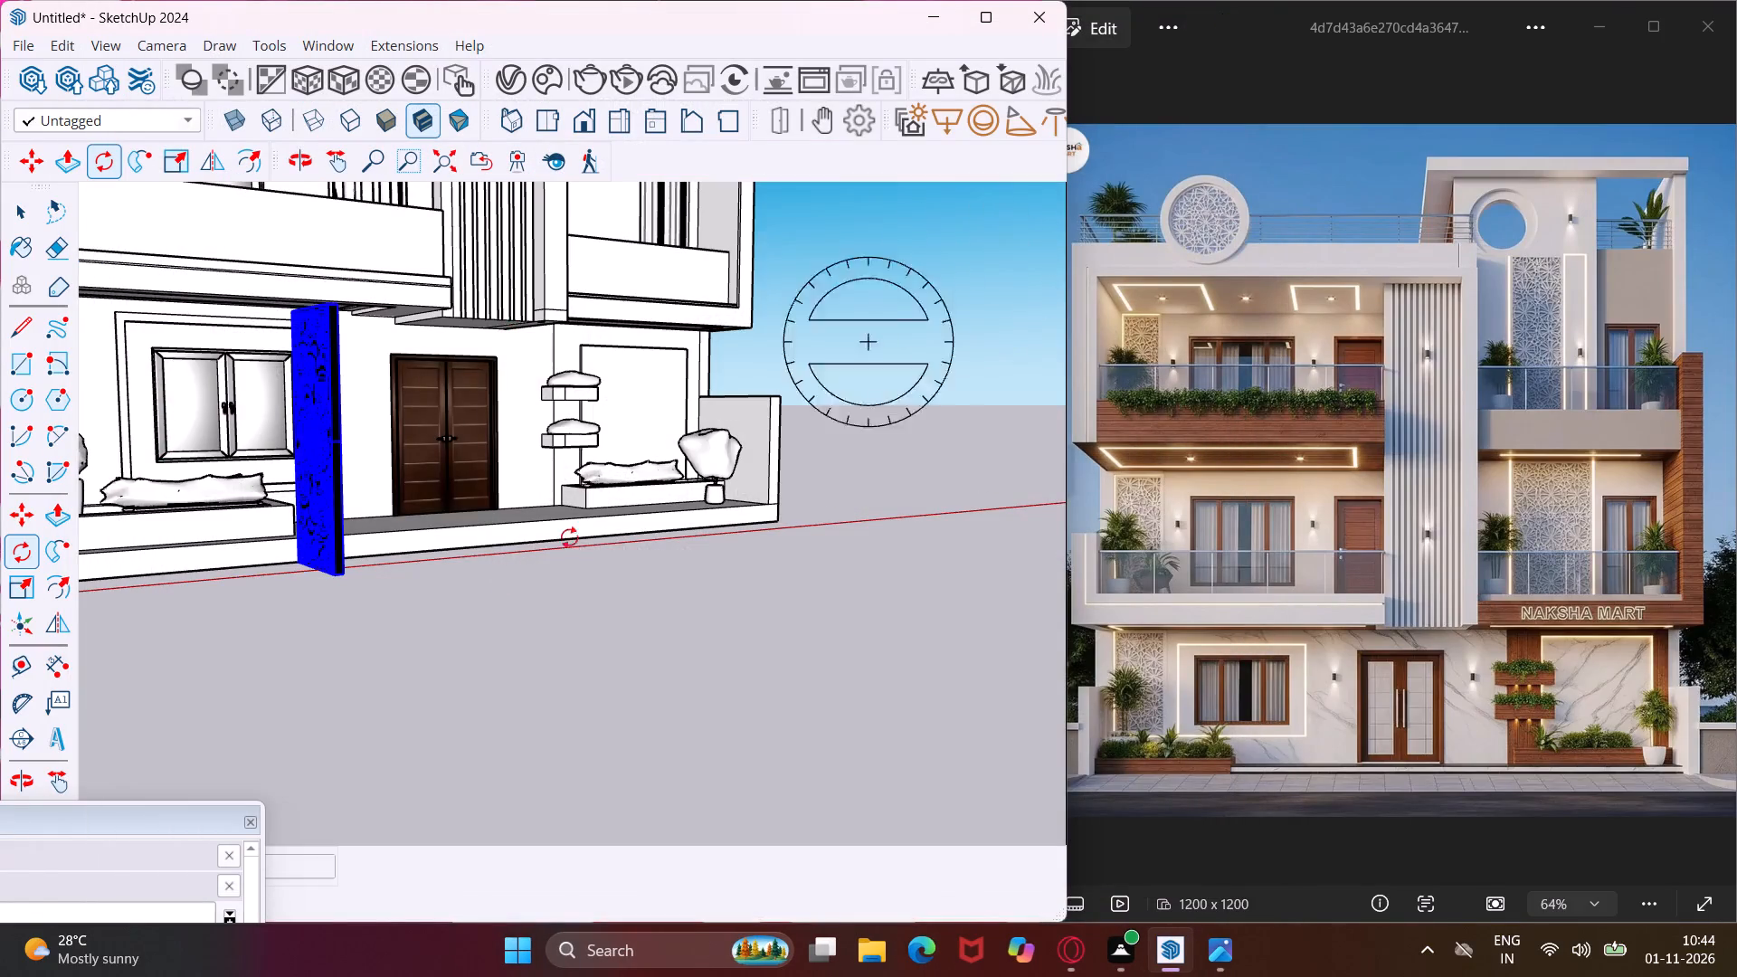
# Rotate the upright CNC panel around the blue axis so its patterned face is parallel to the house facade.
pyautogui.scroll(4, 306, 572)
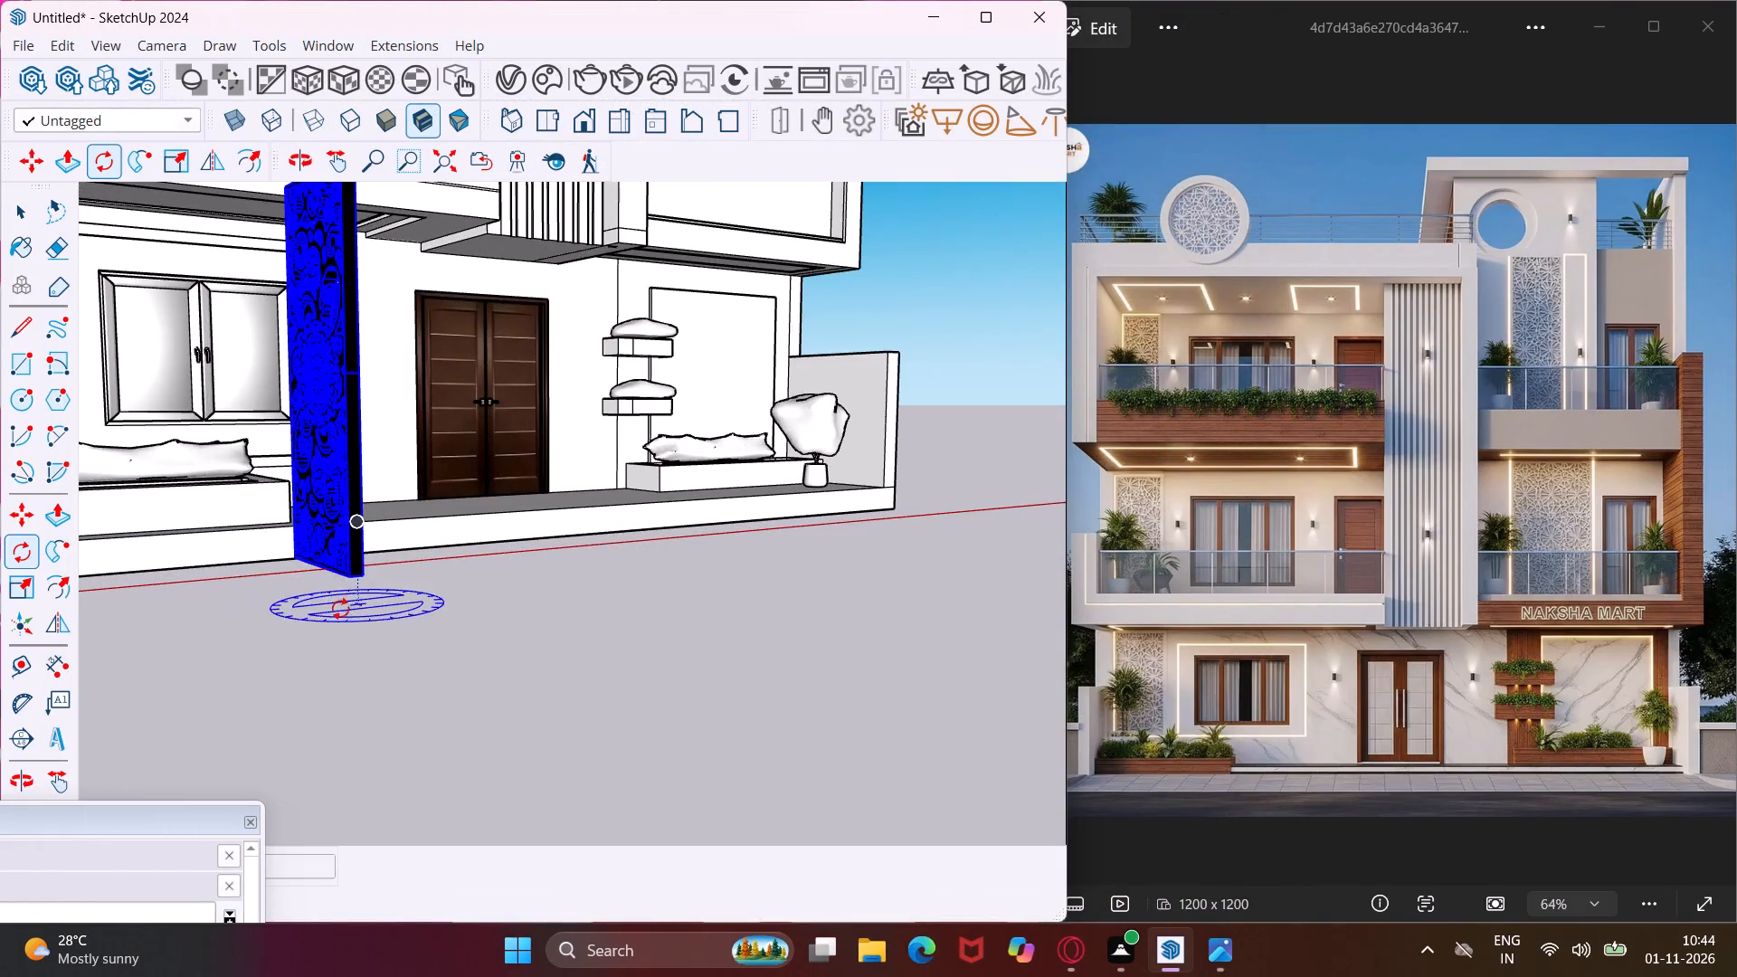
pyautogui.click(346, 615)
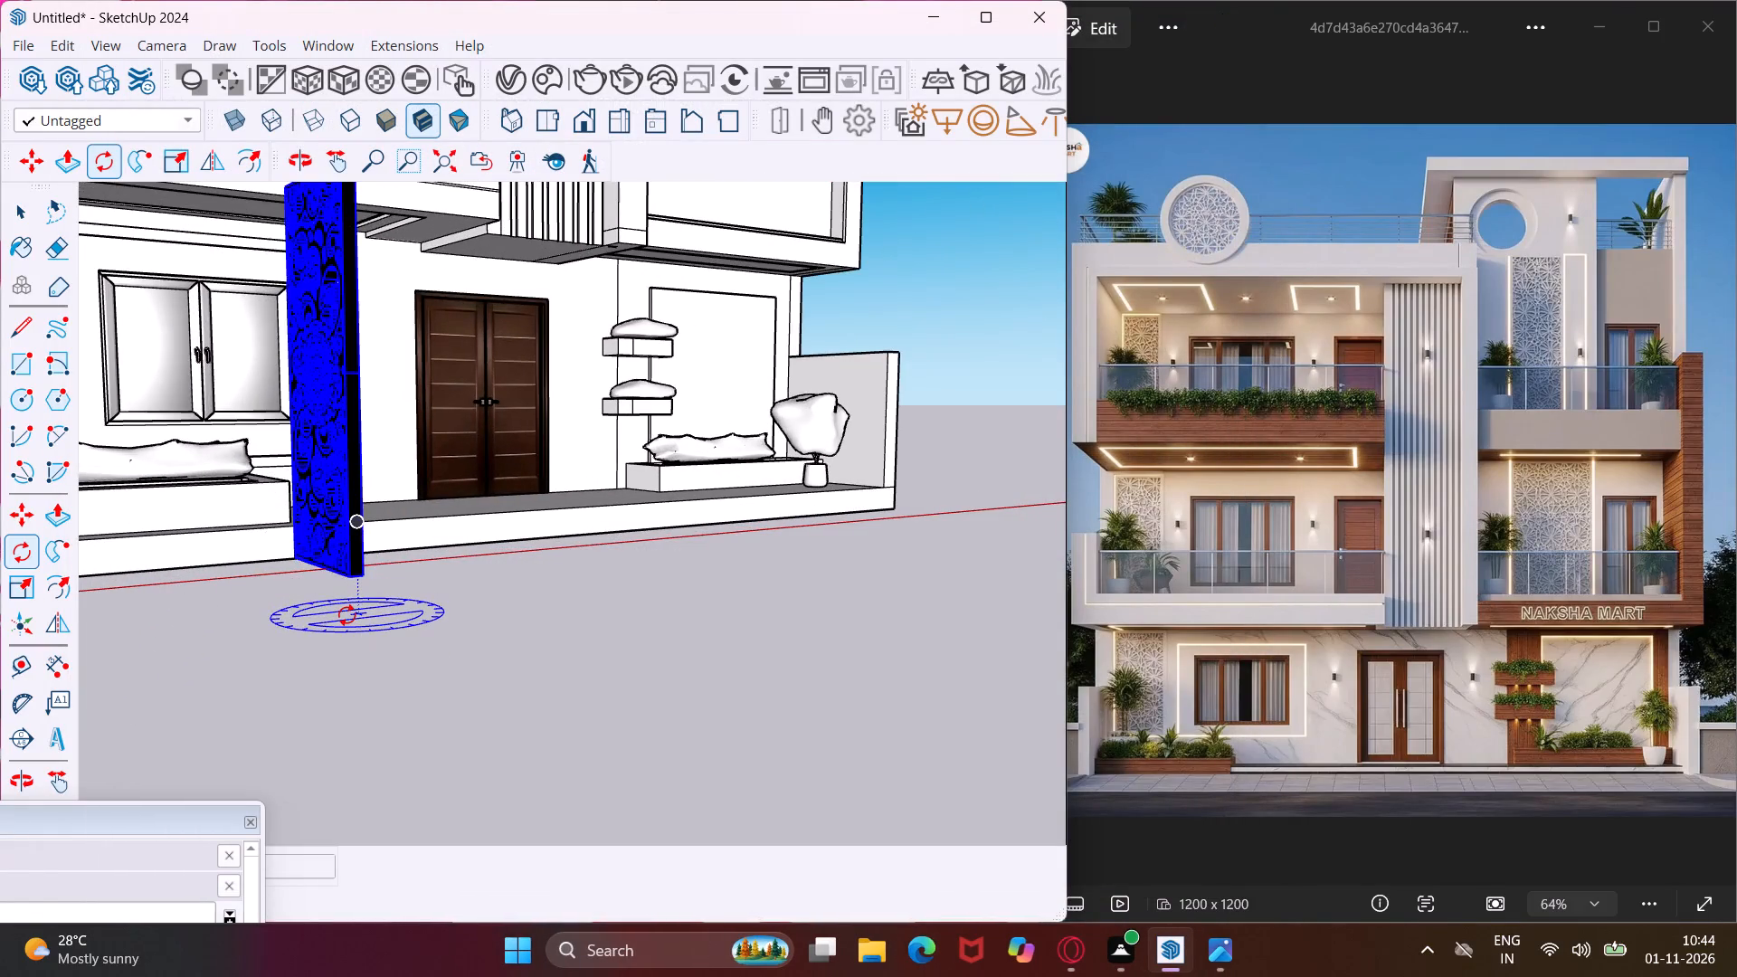
pyautogui.click(432, 597)
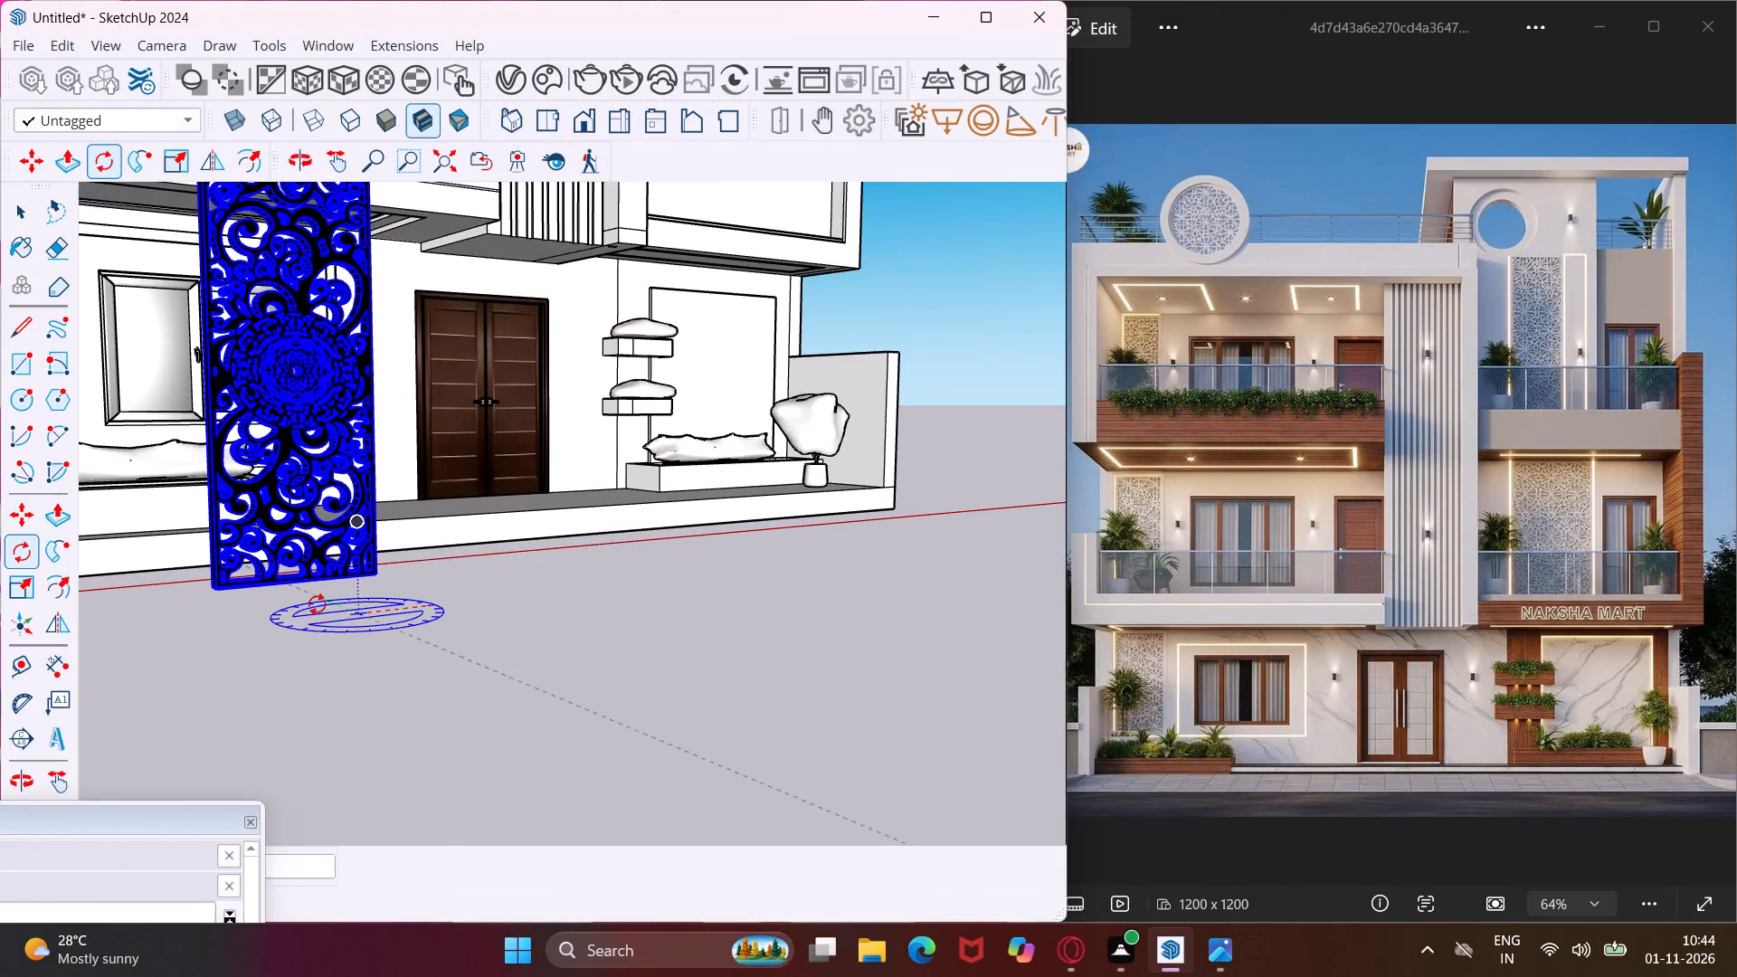
pyautogui.click(317, 604)
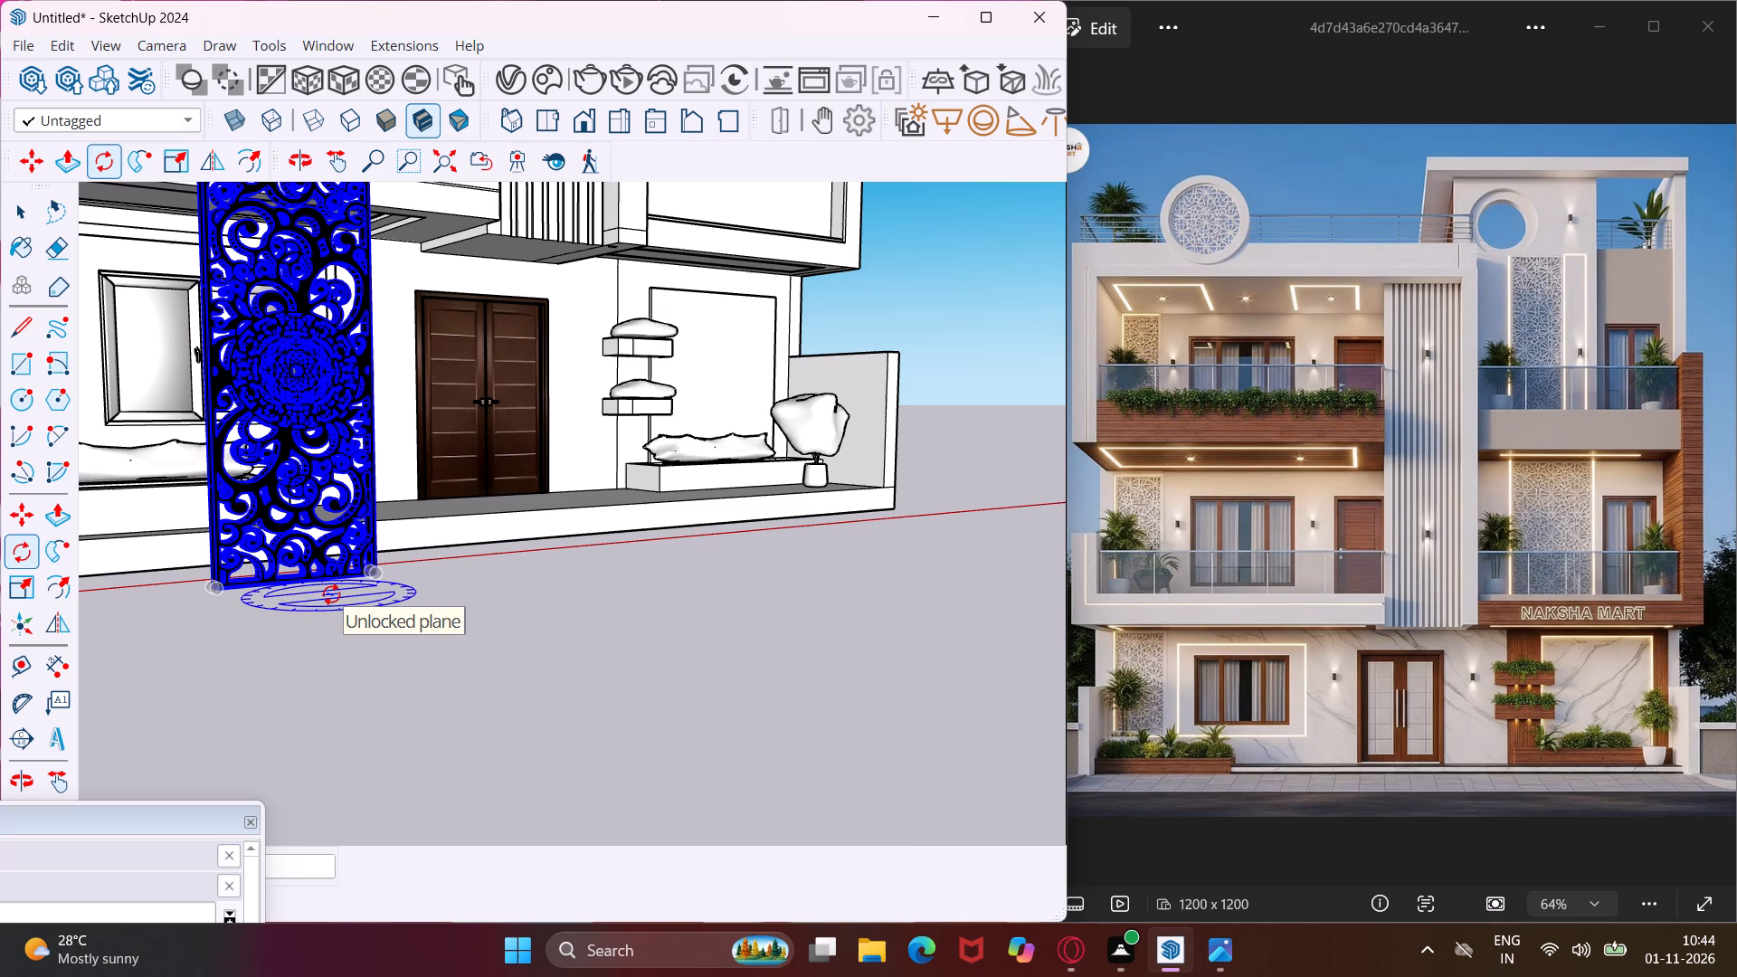
# Move the CNC panel by its bottom corner onto the ground-floor wall, behind the potted plant beside the window.
pyautogui.press('m')
pyautogui.scroll(2, 375, 573)
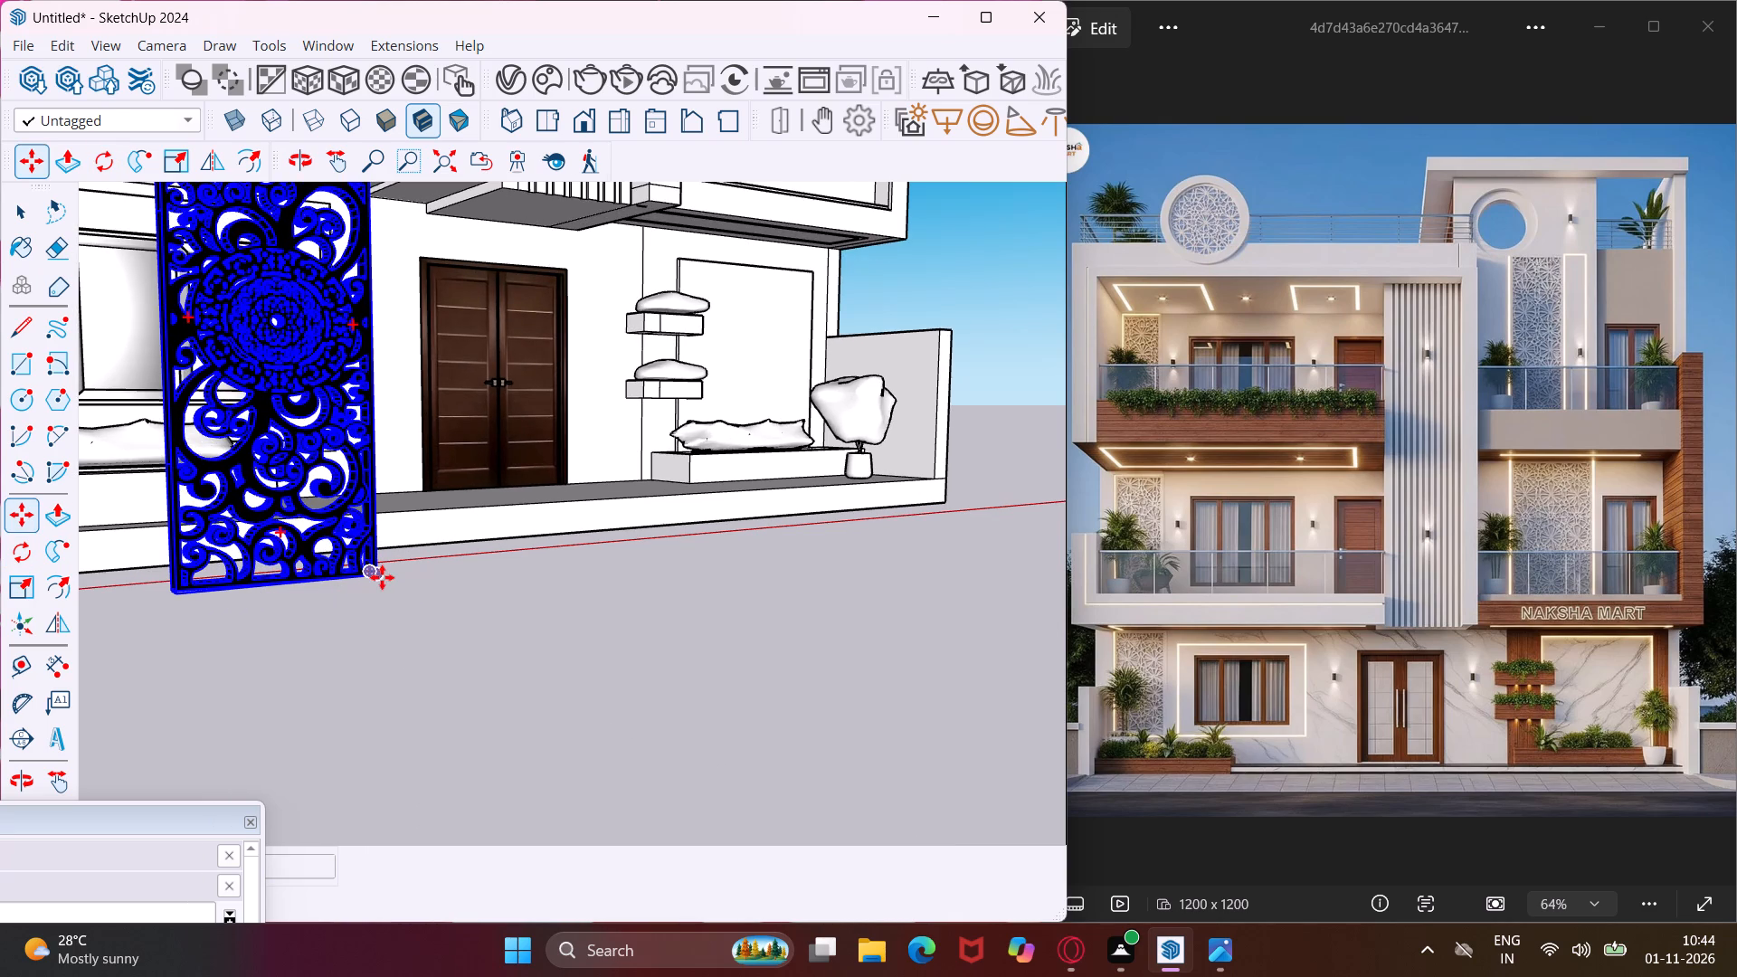
pyautogui.moveTo(382, 577); pyautogui.dragTo(168, 639, button='middle')
pyautogui.scroll(-8, 379, 432)
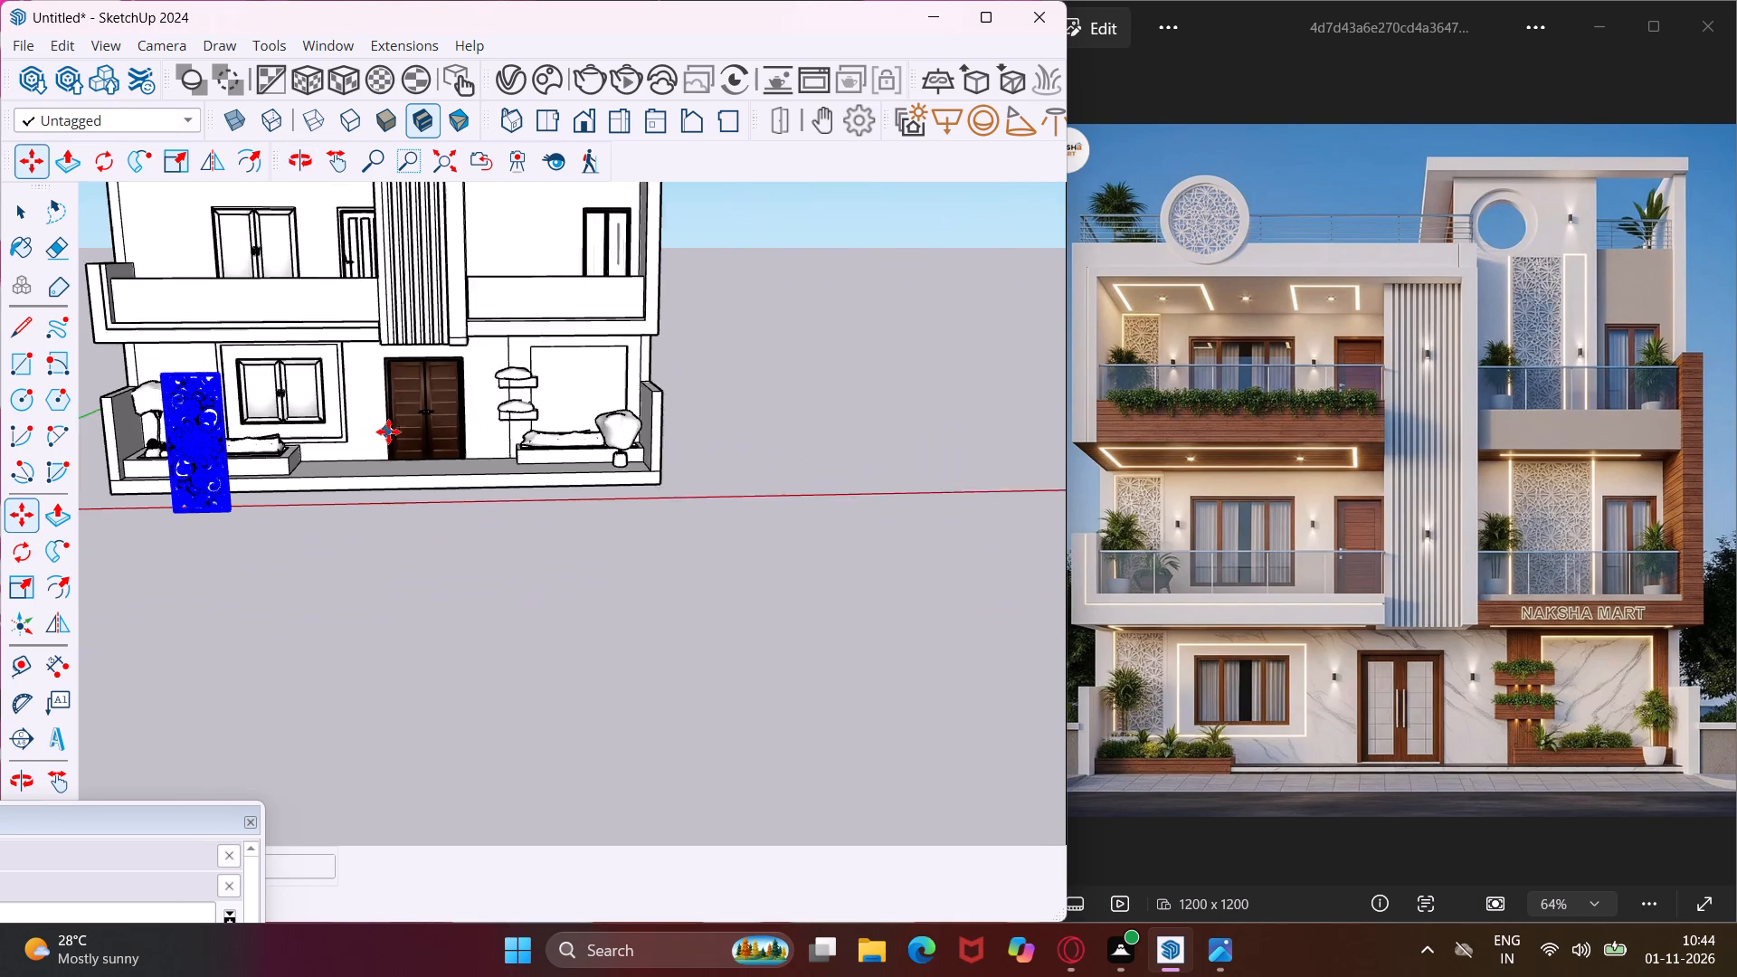
pyautogui.scroll(-1, 388, 432)
pyautogui.moveTo(321, 498); pyautogui.dragTo(84, 569, button='middle')
pyautogui.scroll(4, 245, 481)
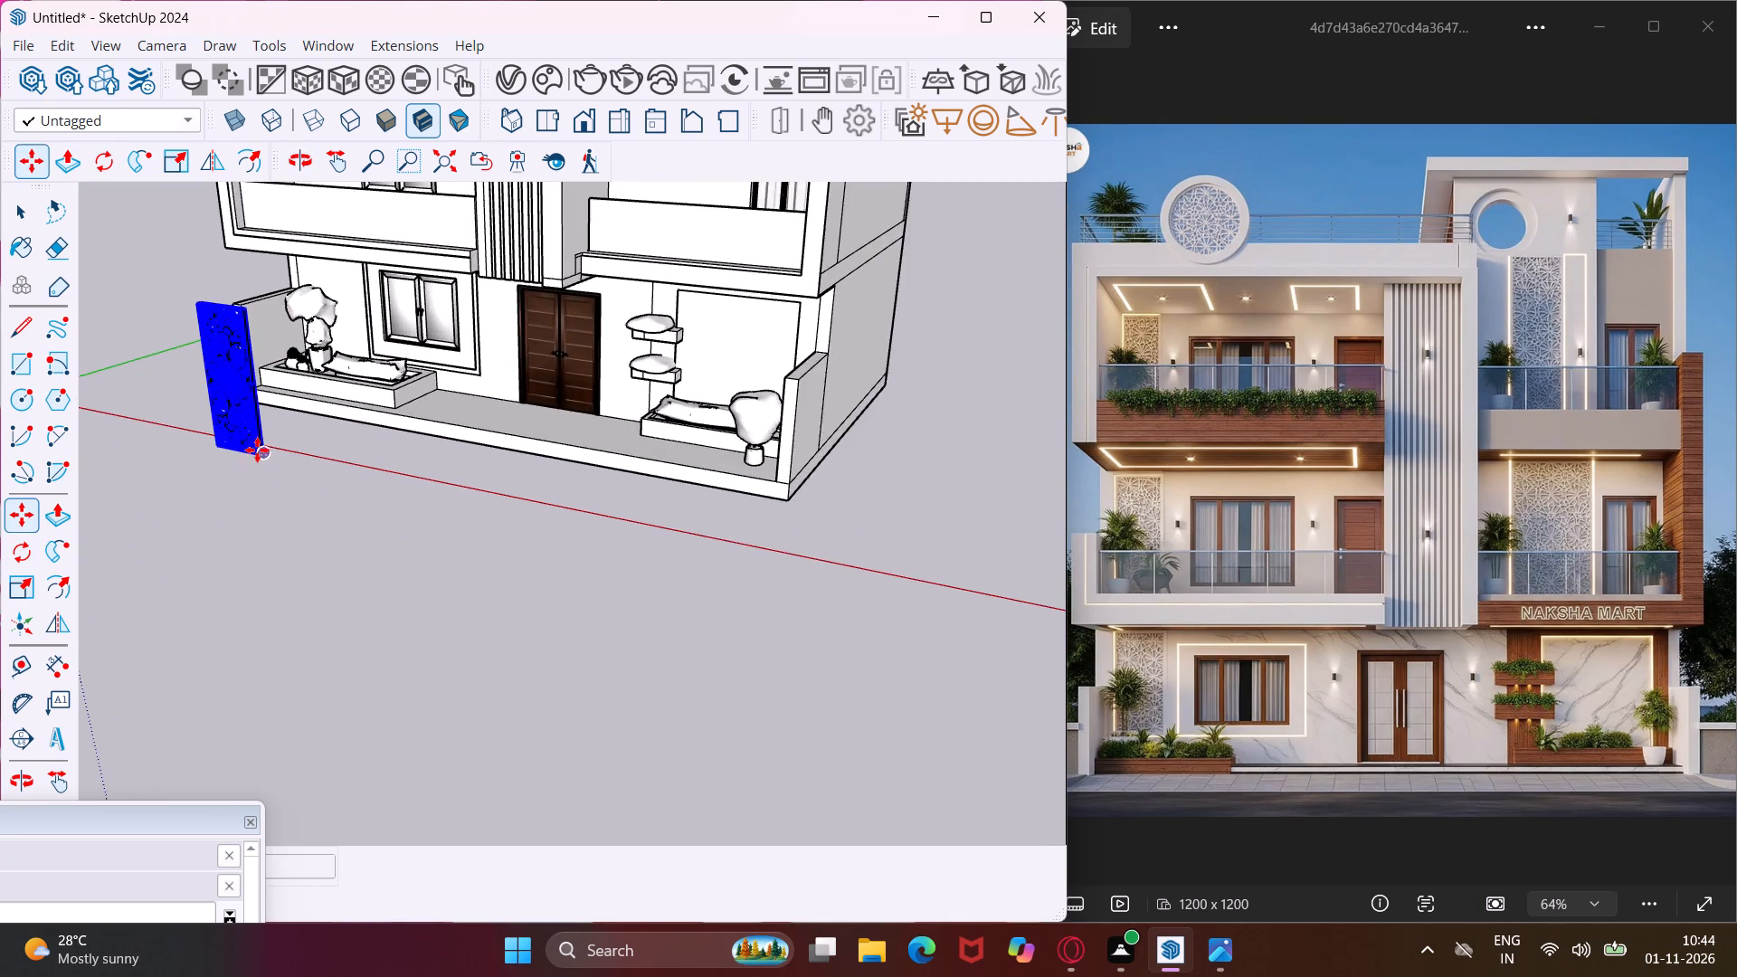
pyautogui.scroll(14, 257, 450)
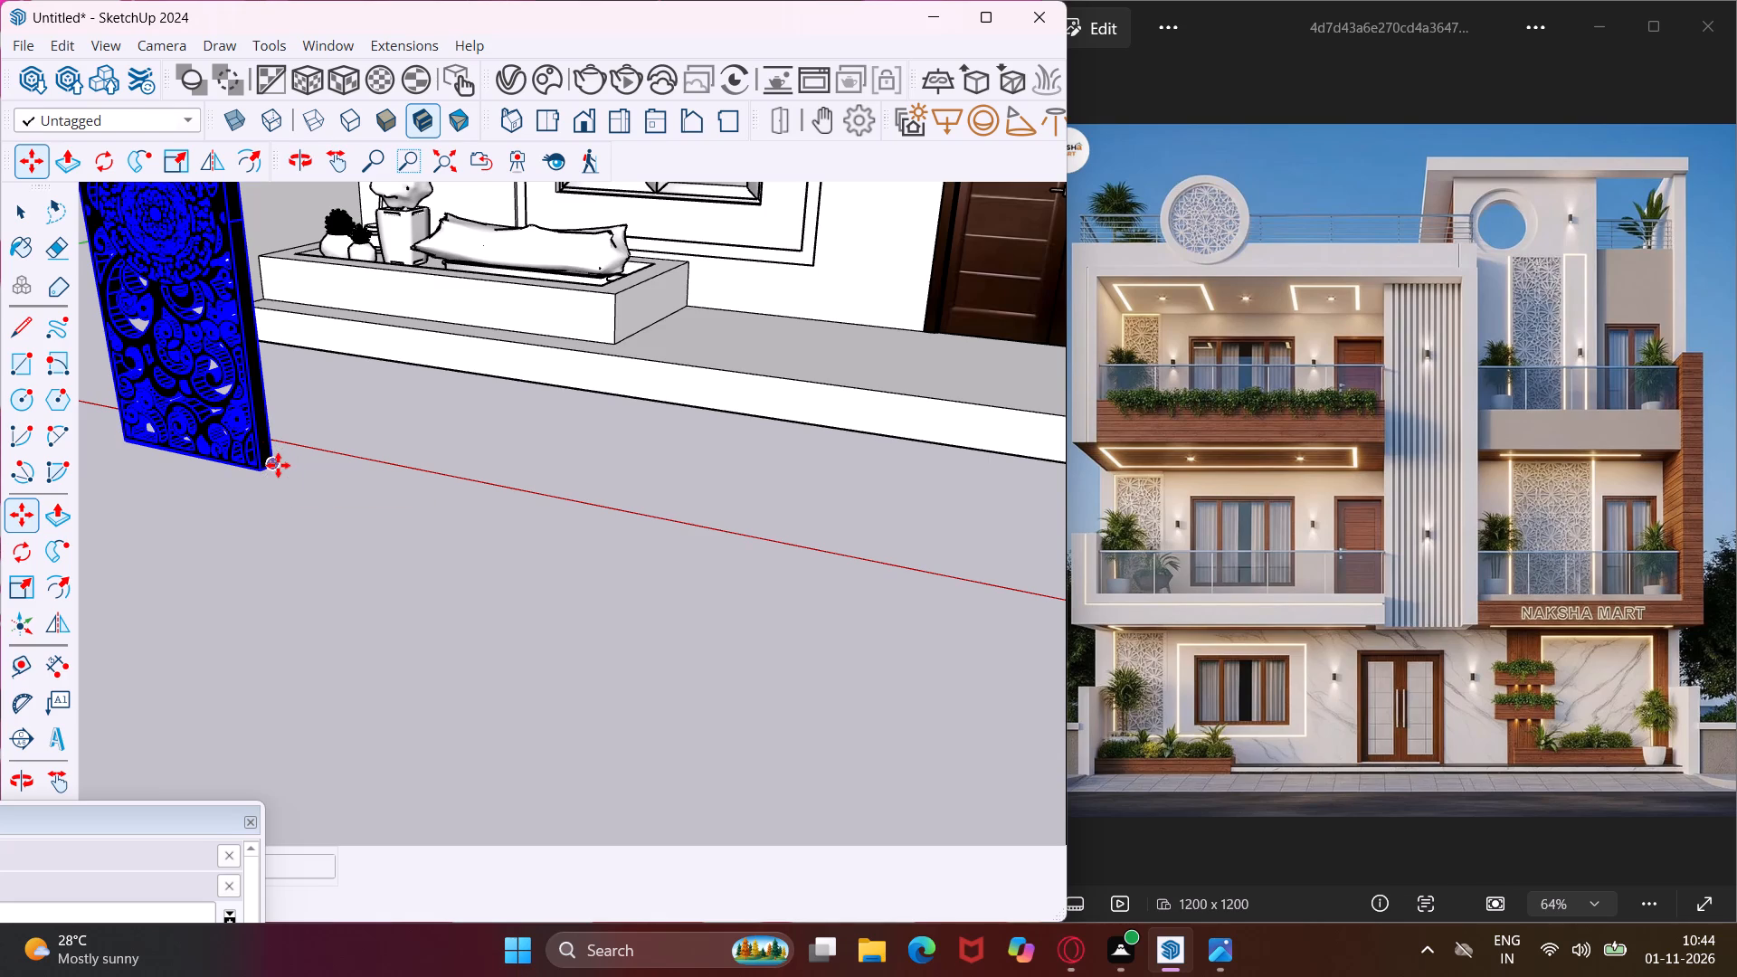
pyautogui.click(278, 465)
pyautogui.scroll(-16, 265, 513)
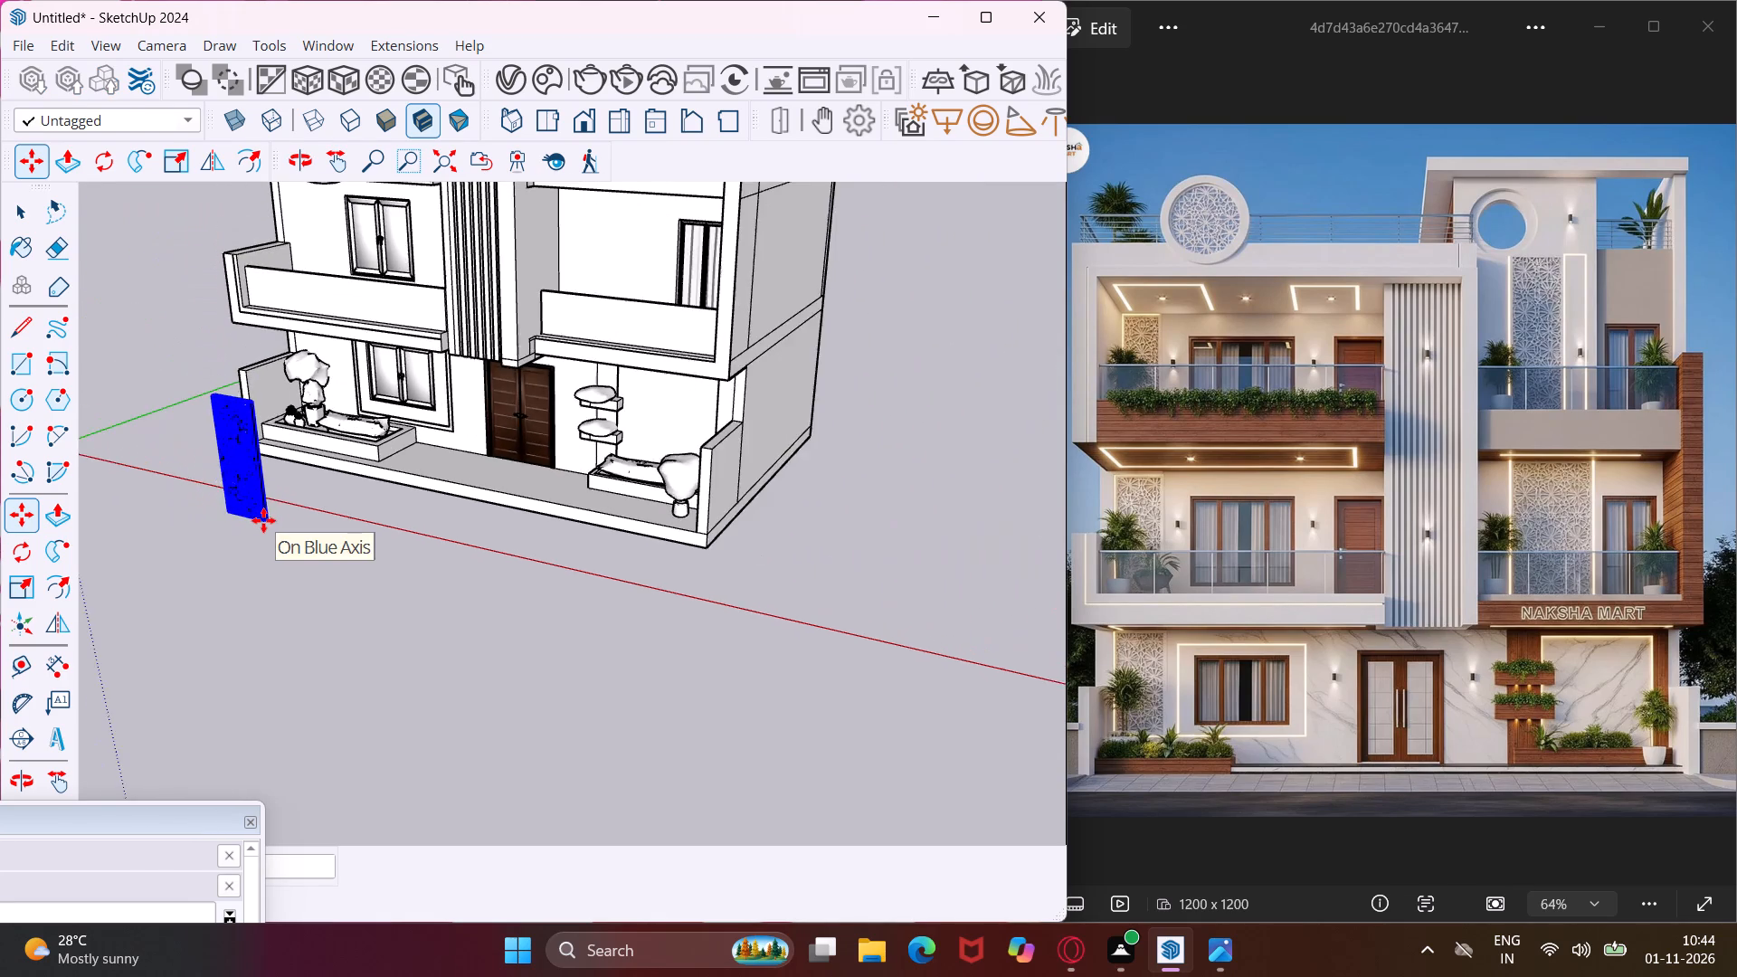
pyautogui.moveTo(263, 520); pyautogui.dragTo(332, 480, button='middle')
pyautogui.scroll(10, 316, 438)
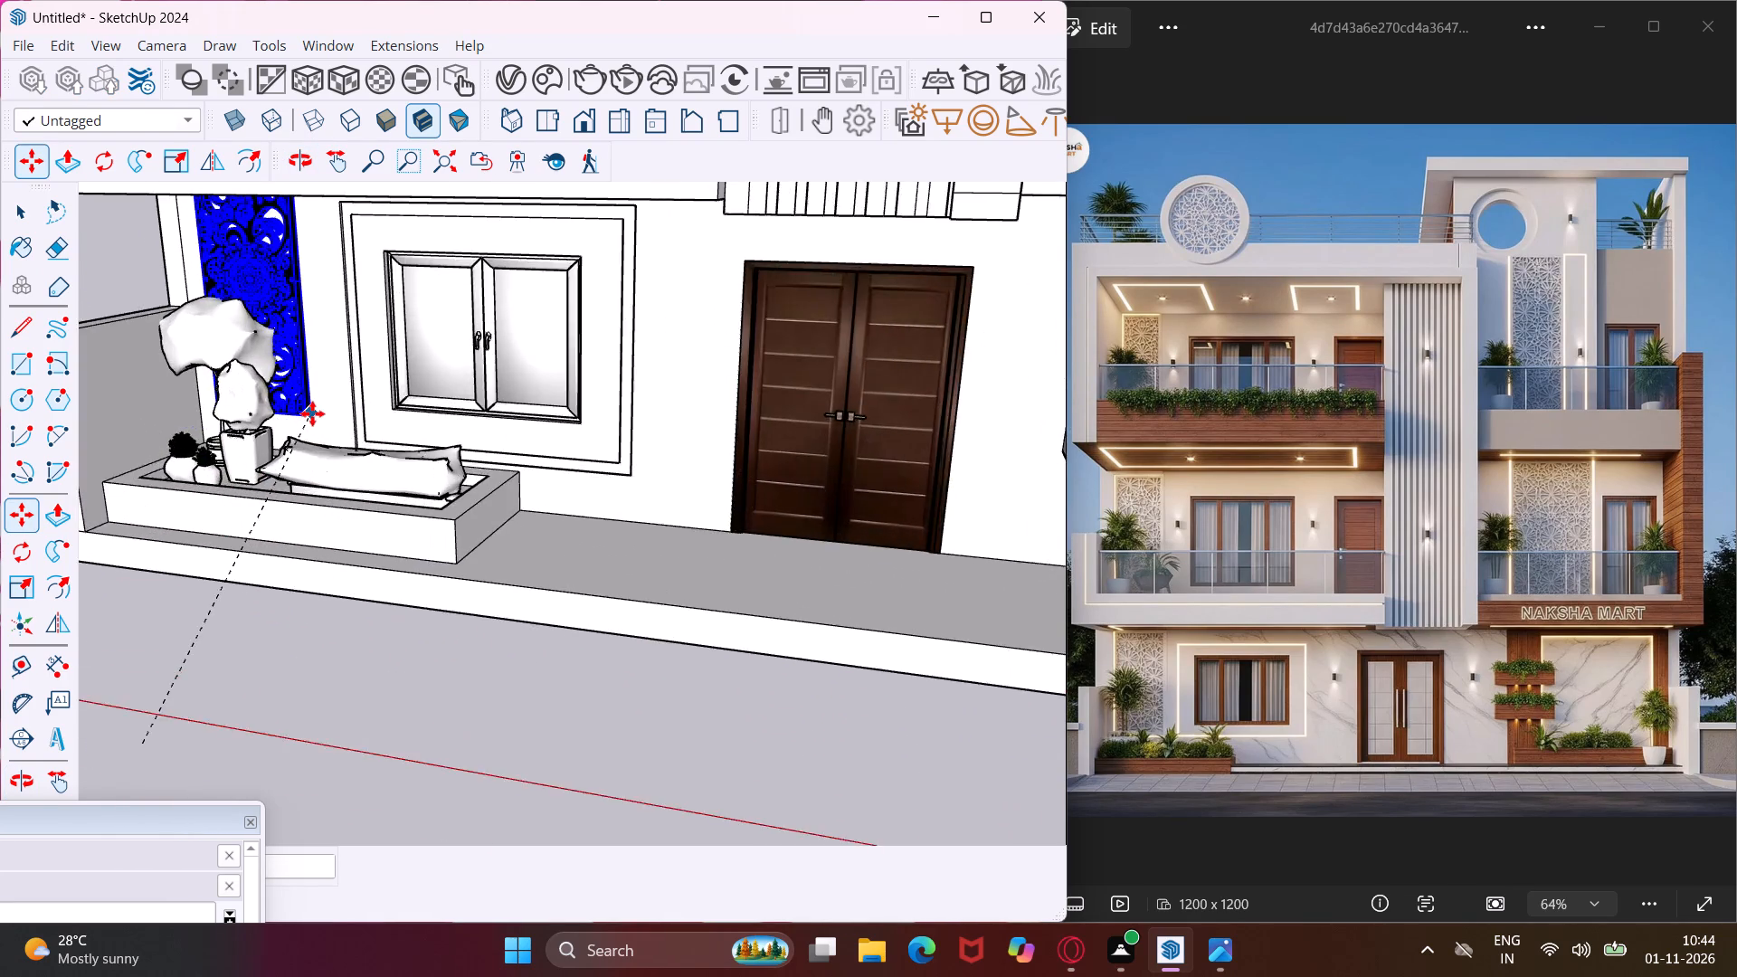
pyautogui.scroll(3, 312, 413)
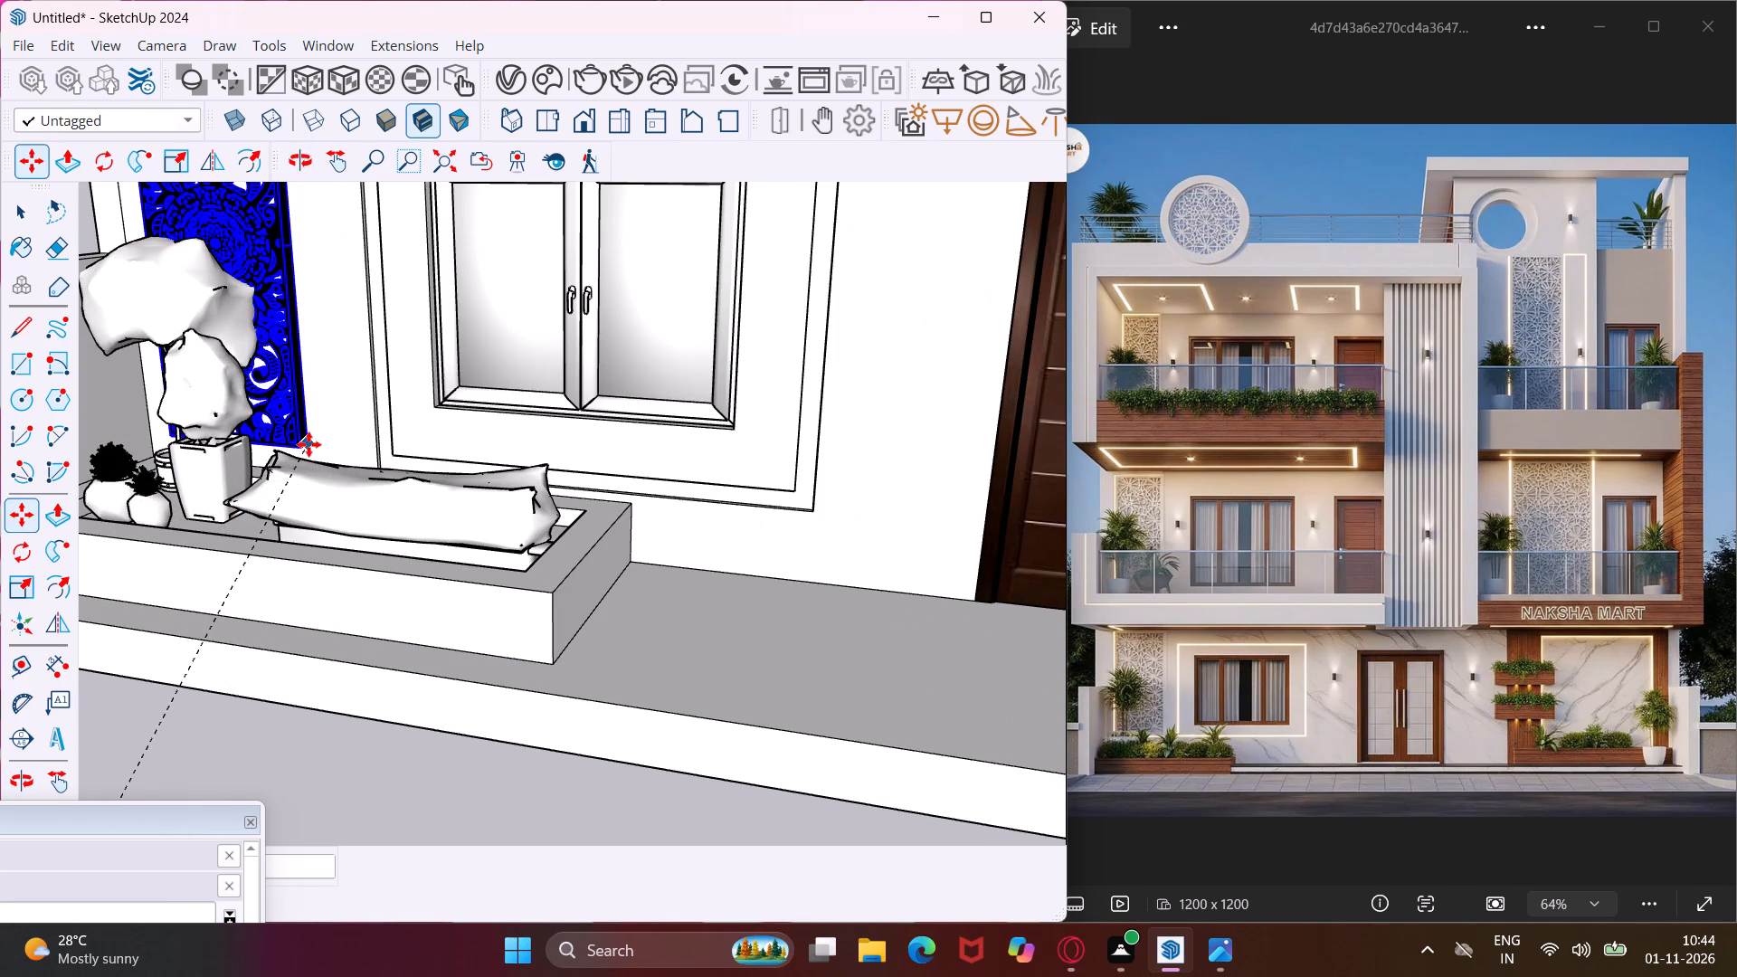
pyautogui.click(308, 444)
# Copy the CNC panel straight up onto the first-floor balcony wall beside the window.
pyautogui.scroll(-5, 320, 426)
pyautogui.moveTo(321, 426); pyautogui.dragTo(358, 372, button='middle')
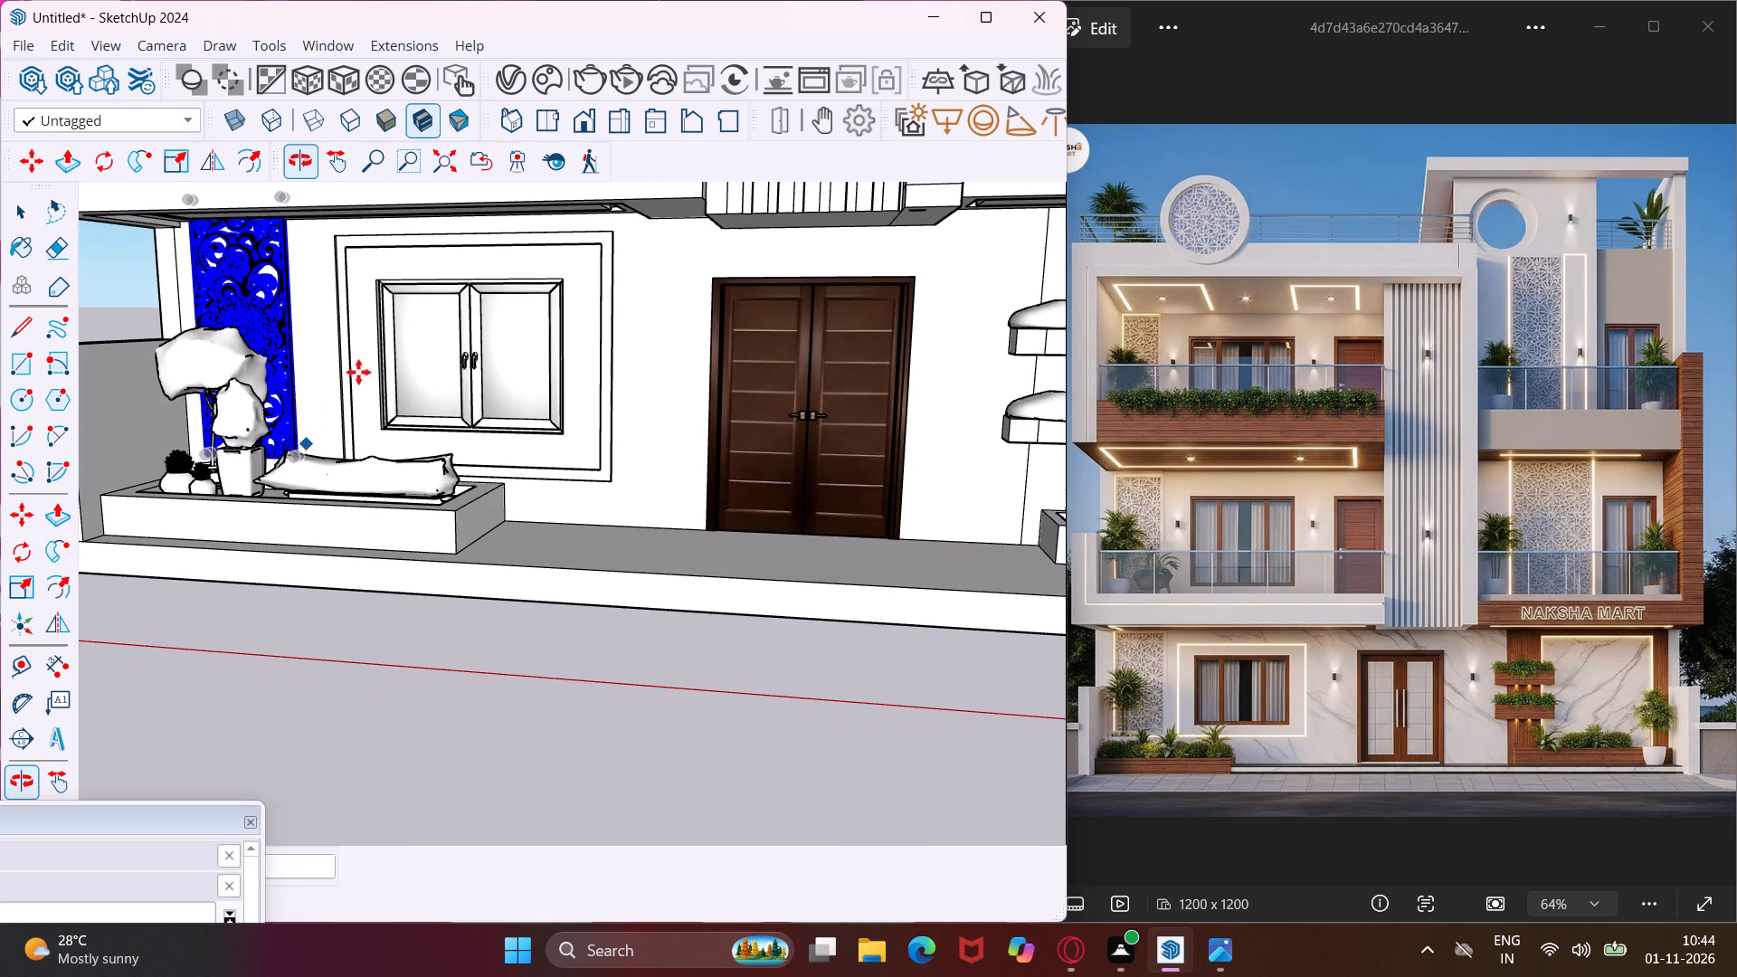
pyautogui.click(312, 434)
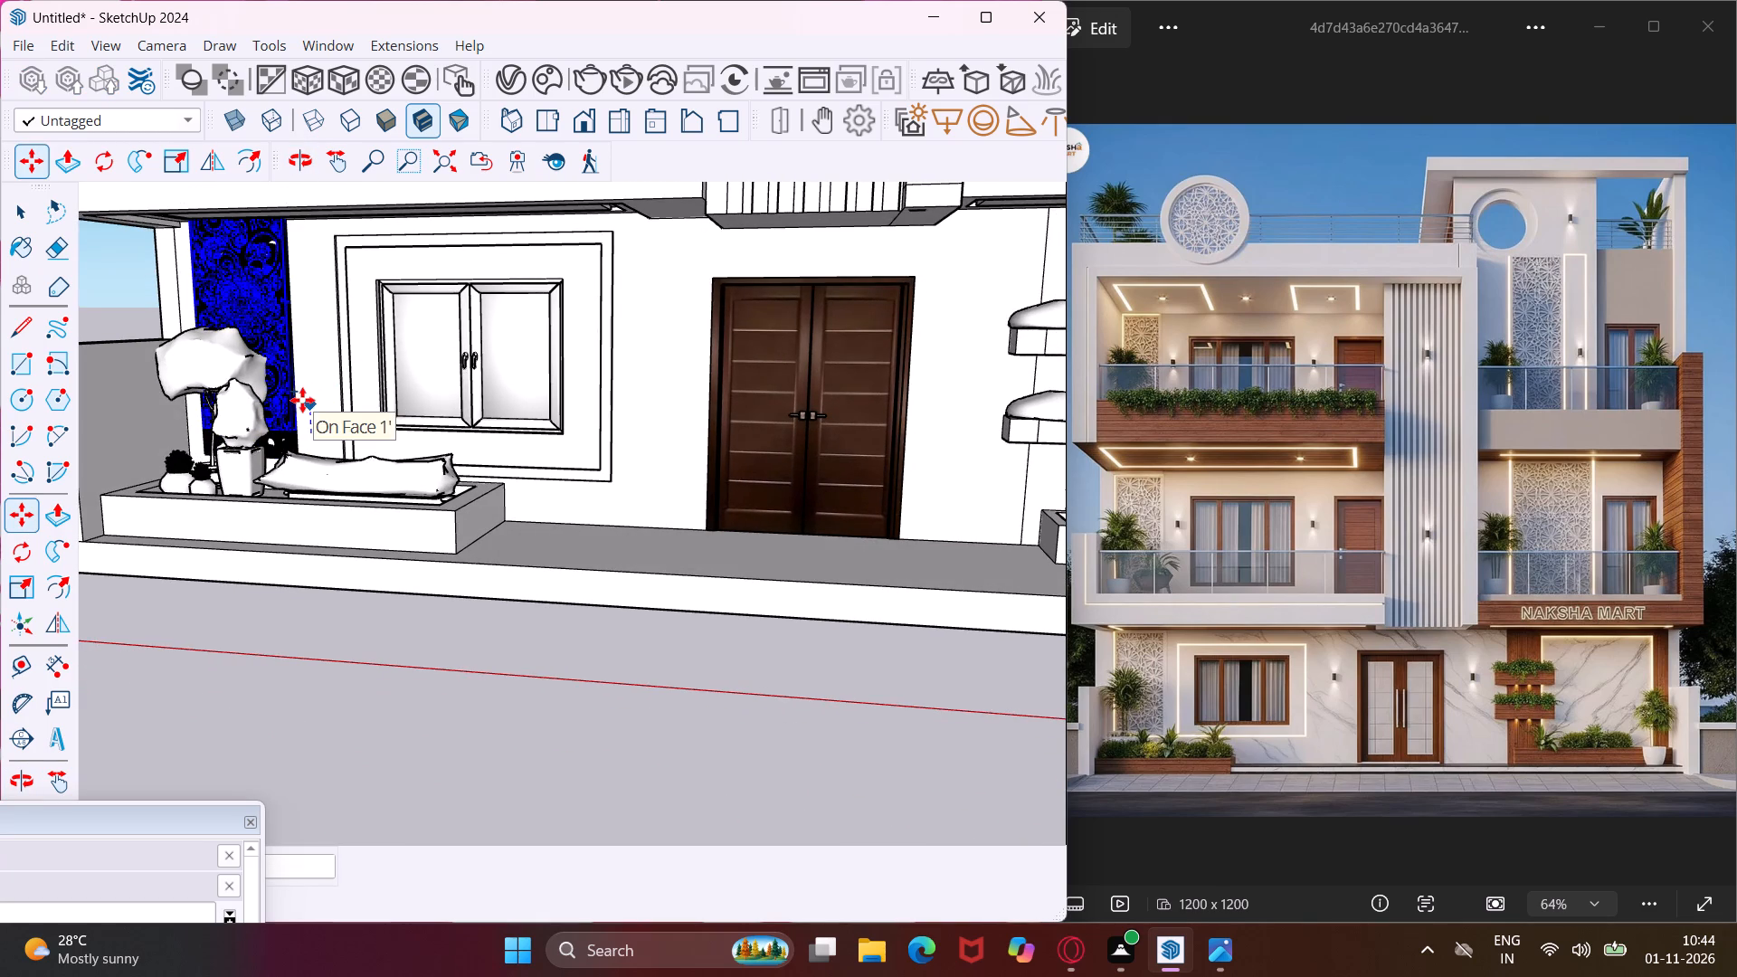
pyautogui.scroll(-3, 302, 400)
pyautogui.moveTo(302, 400); pyautogui.dragTo(321, 502, button='middle')
pyautogui.scroll(-6, 318, 479)
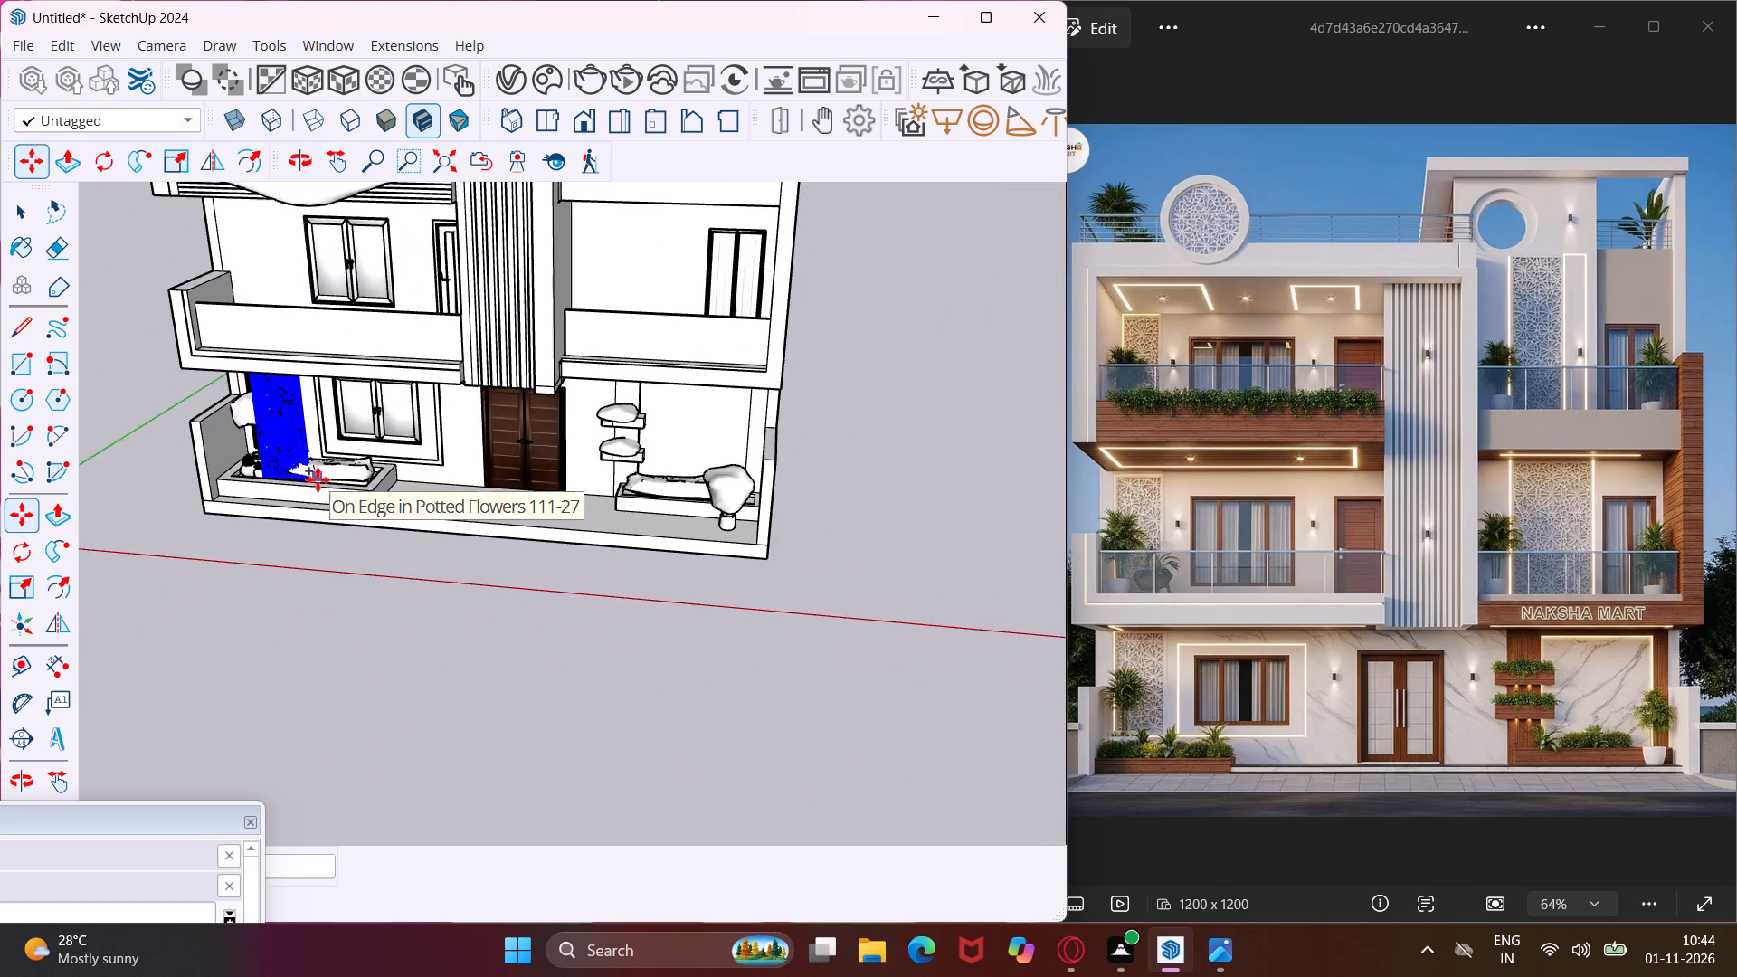
pyautogui.scroll(-4, 318, 479)
pyautogui.scroll(3, 292, 351)
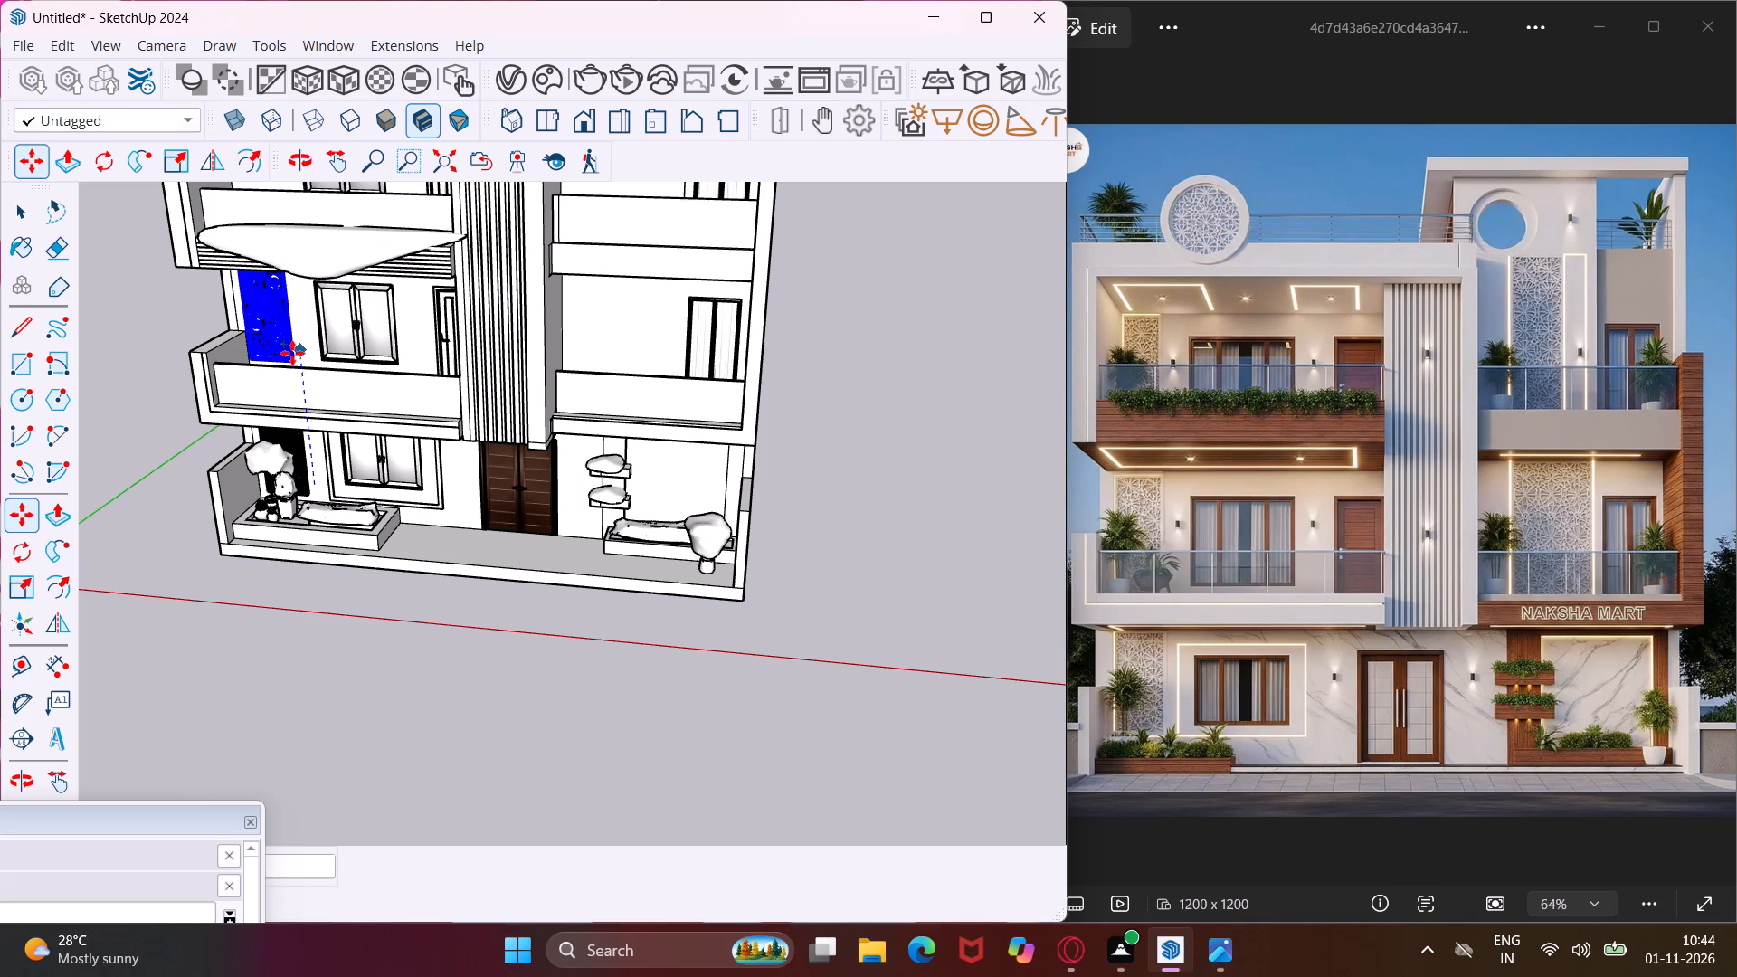
pyautogui.click(296, 361)
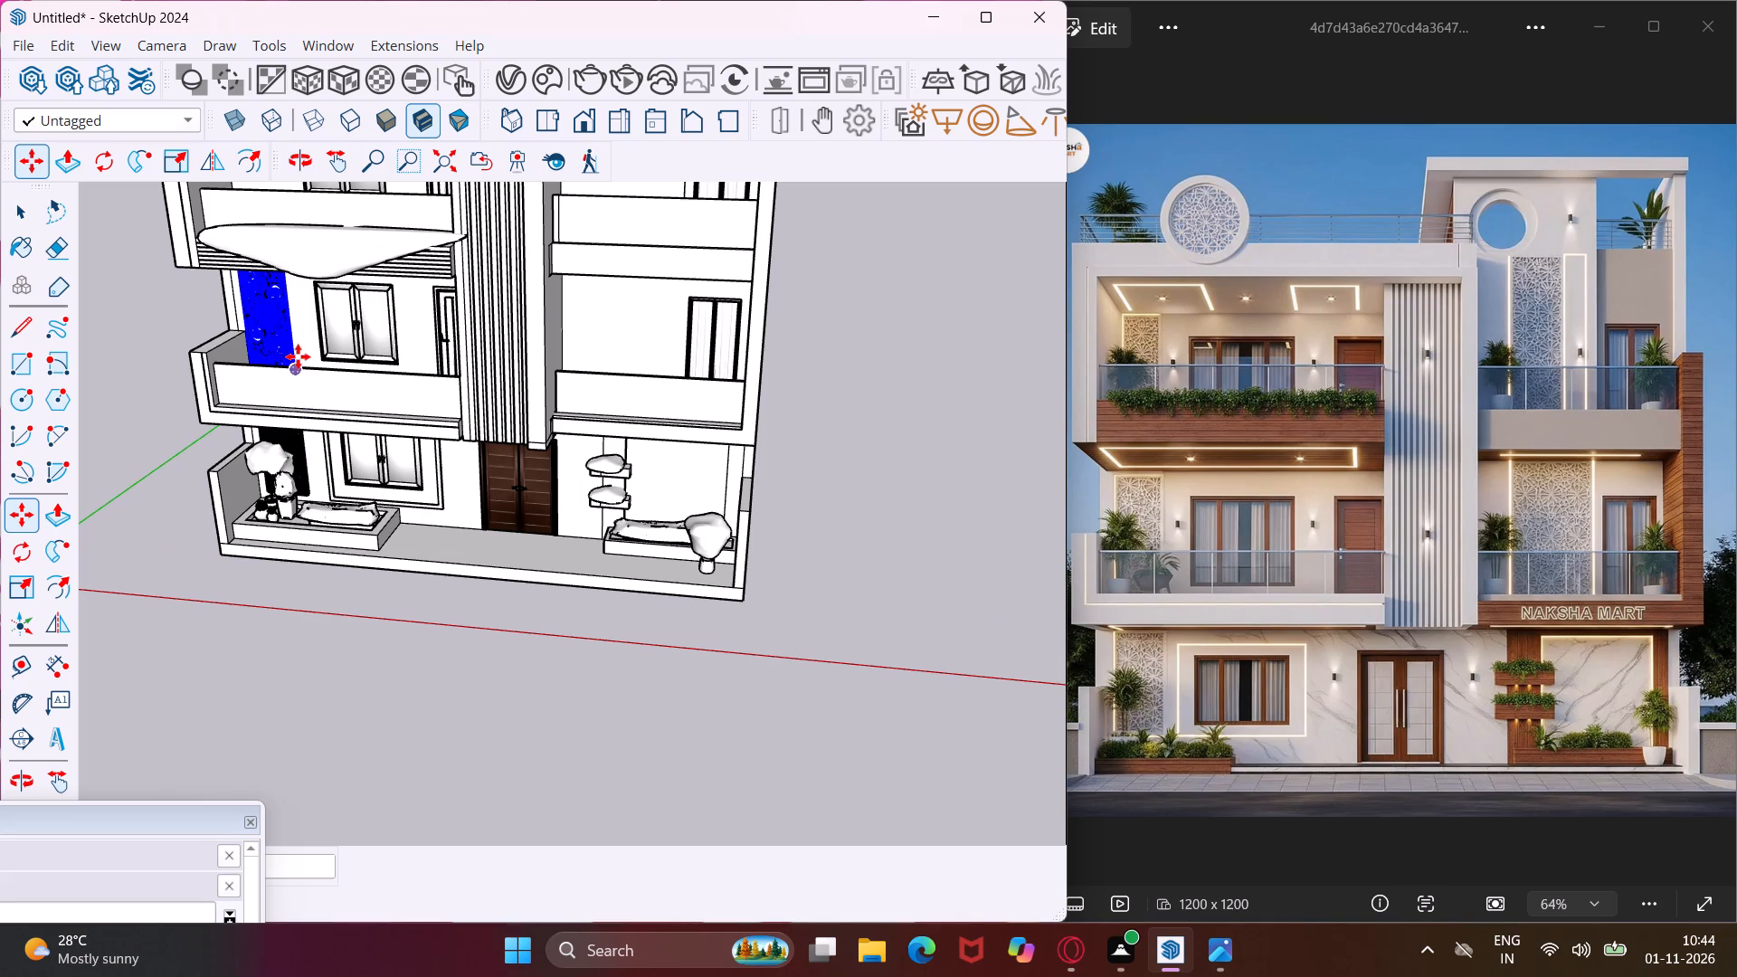
# Copy the first-floor CNC panel straight up onto the second-floor balcony wall beside the window.
pyautogui.click(298, 356)
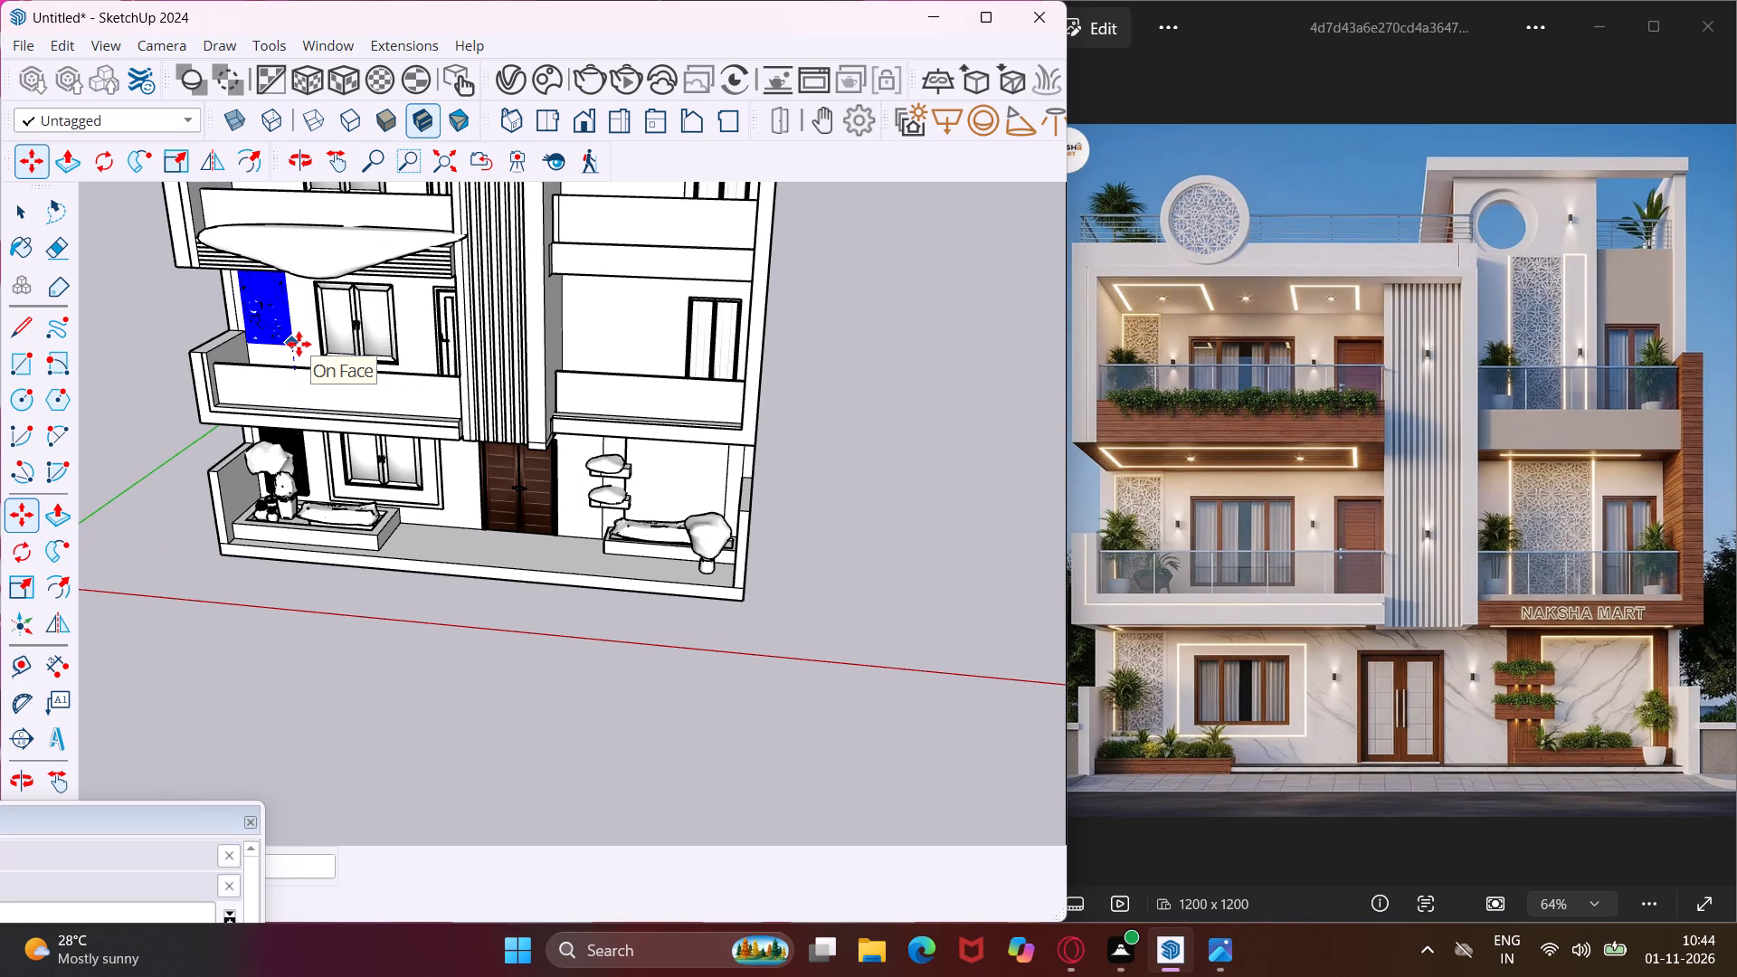
pyautogui.scroll(-5, 299, 344)
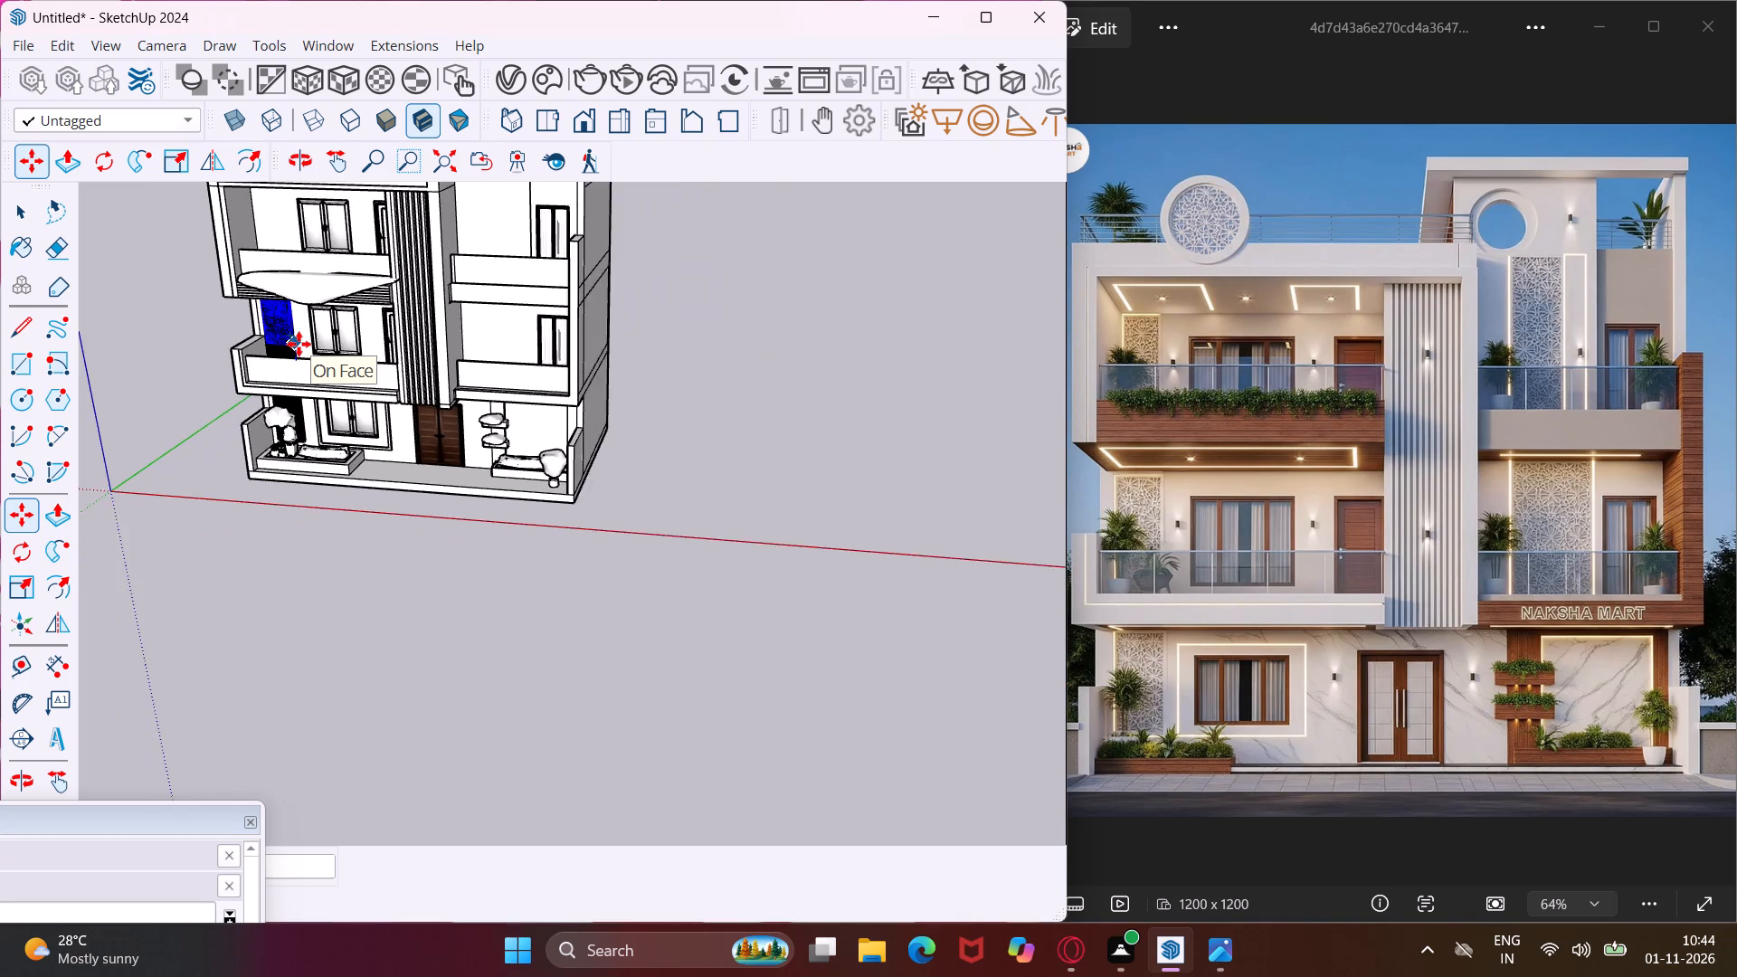
pyautogui.scroll(-4, 299, 344)
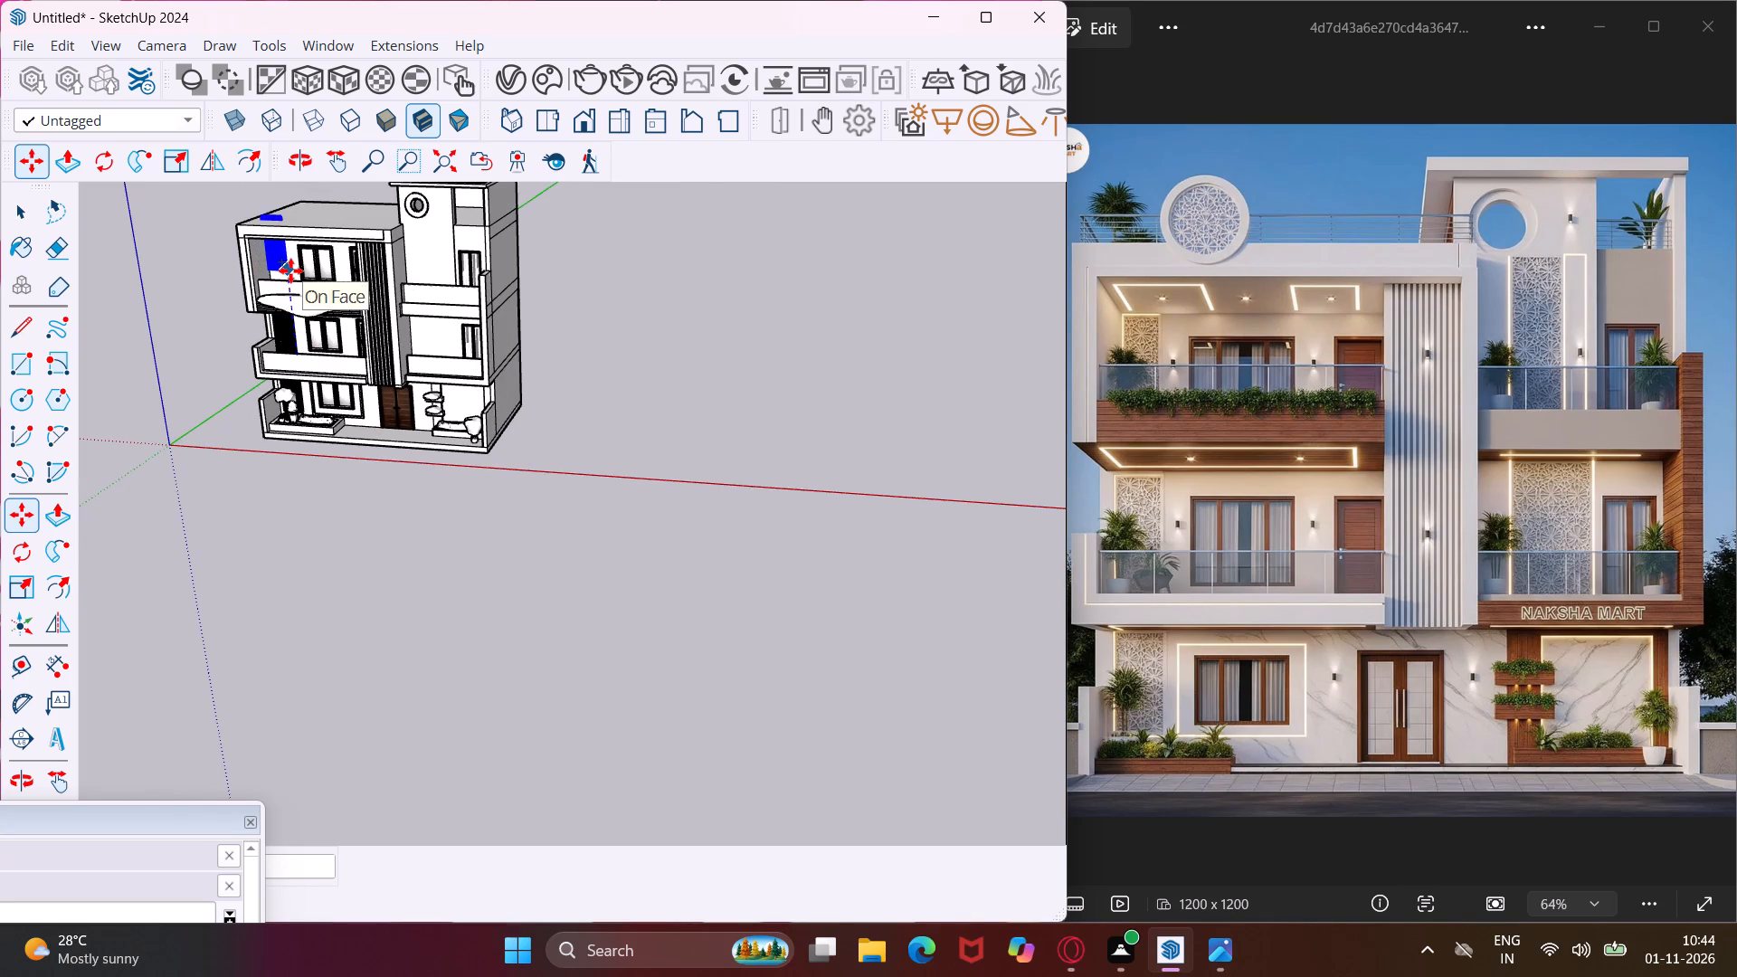
pyautogui.scroll(4, 293, 270)
pyautogui.moveTo(296, 271); pyautogui.dragTo(280, 390, button='middle')
pyautogui.scroll(2, 280, 270)
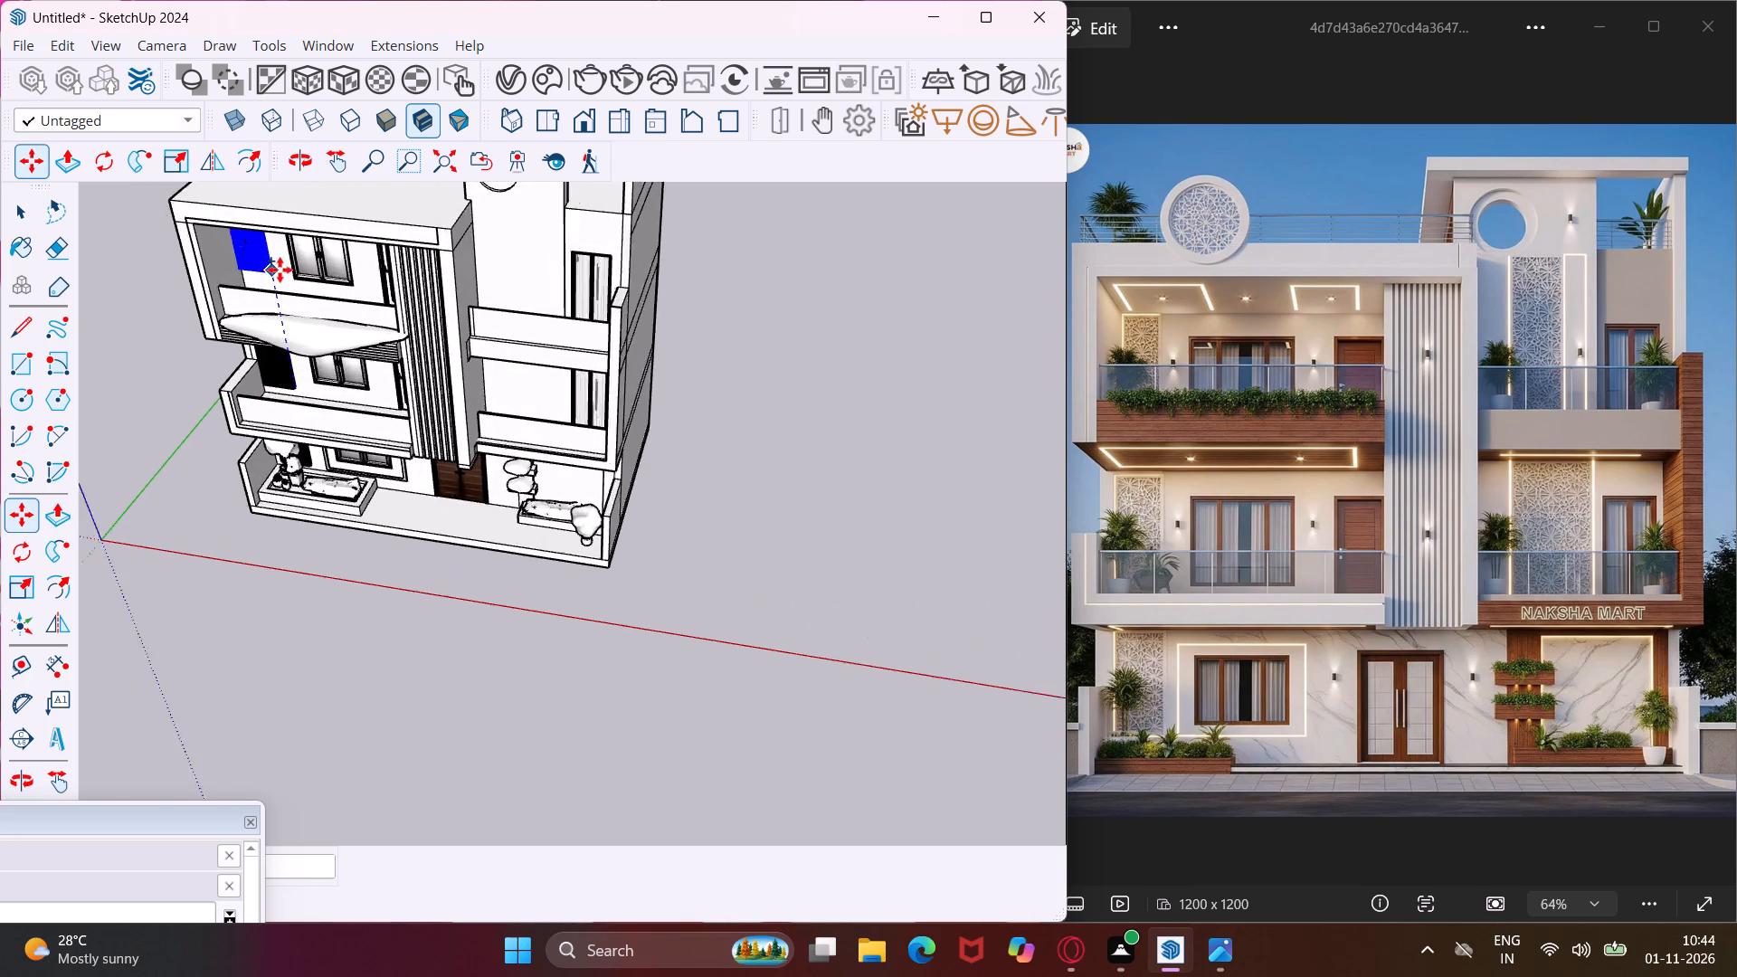
pyautogui.scroll(7, 280, 270)
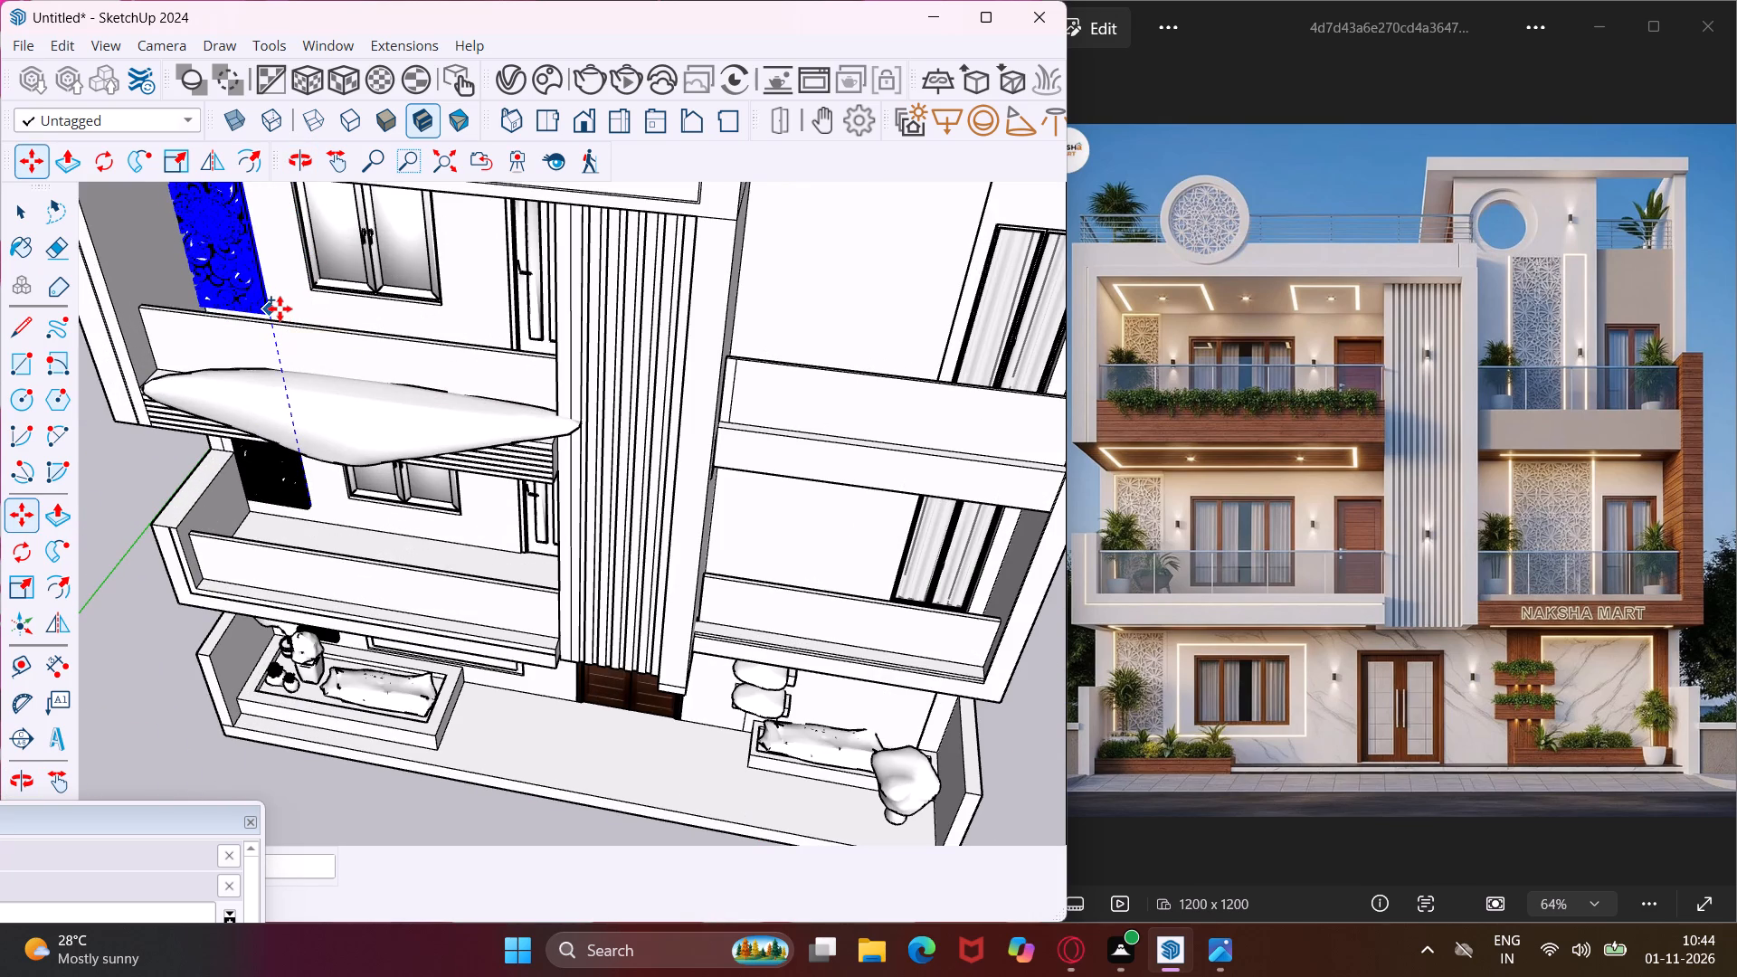
pyautogui.click(280, 308)
# Copy the second-floor CNC panel across to the wall beside the upper window, on the other side of the vertical fins.
pyautogui.moveTo(281, 281); pyautogui.dragTo(355, 223, button='middle')
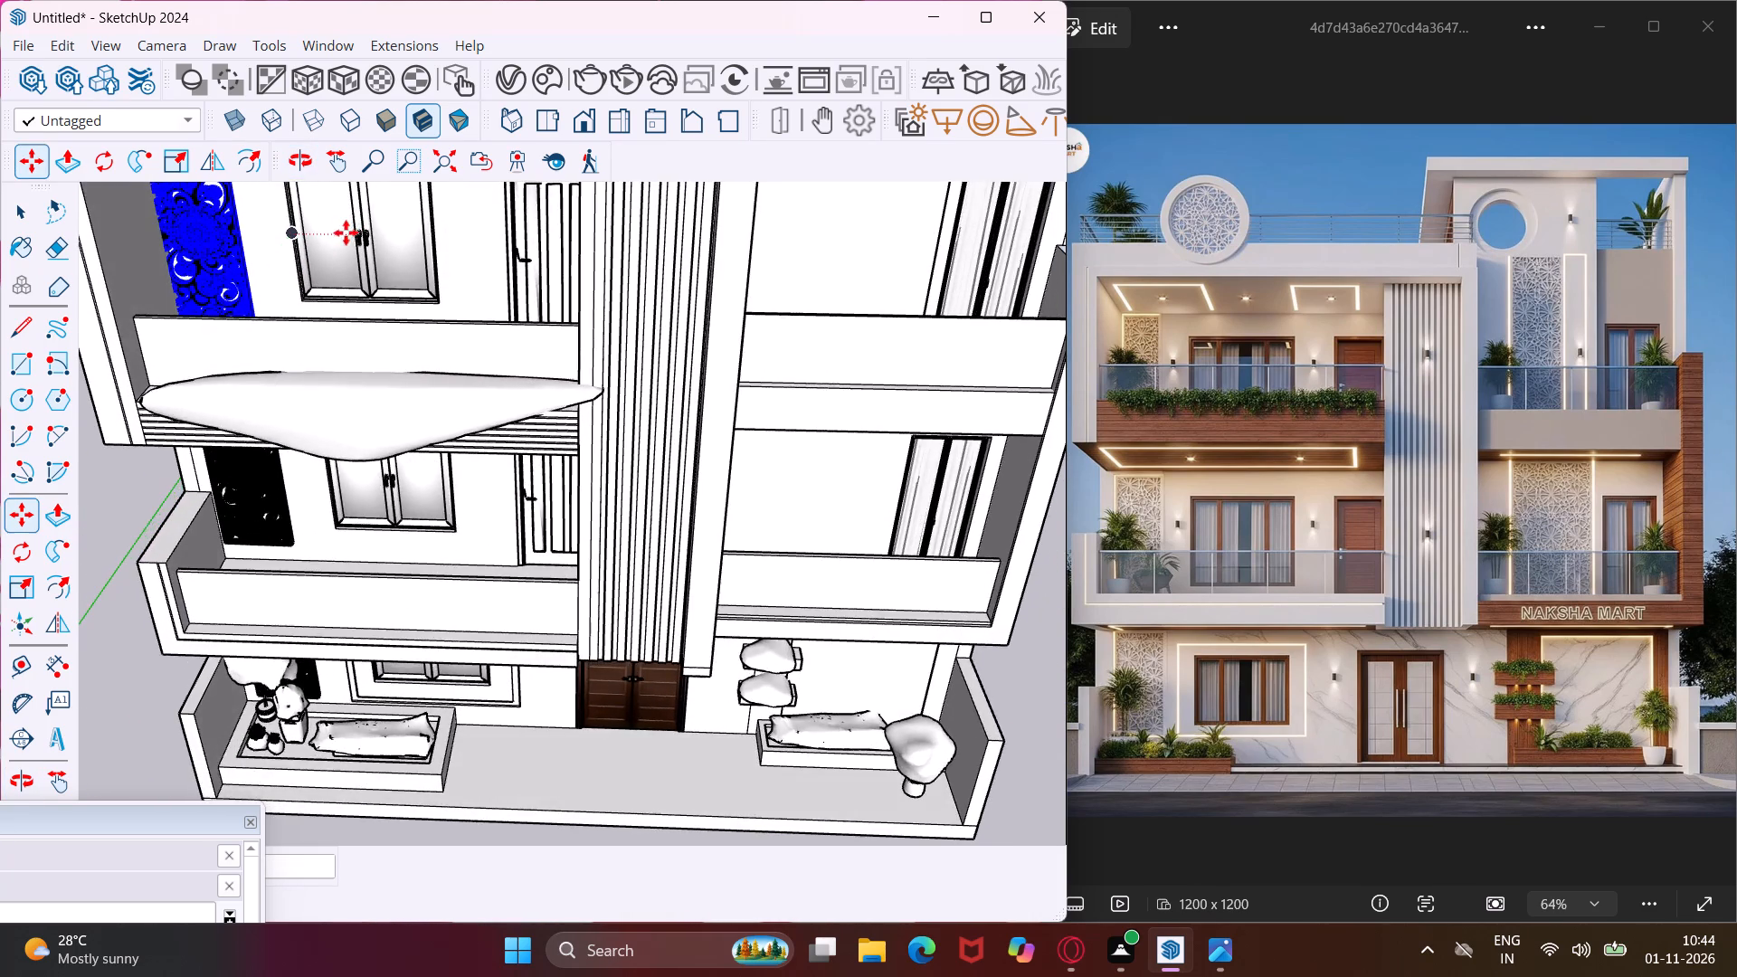
pyautogui.scroll(-5, 345, 234)
pyautogui.moveTo(266, 255); pyautogui.dragTo(381, 326, button='middle')
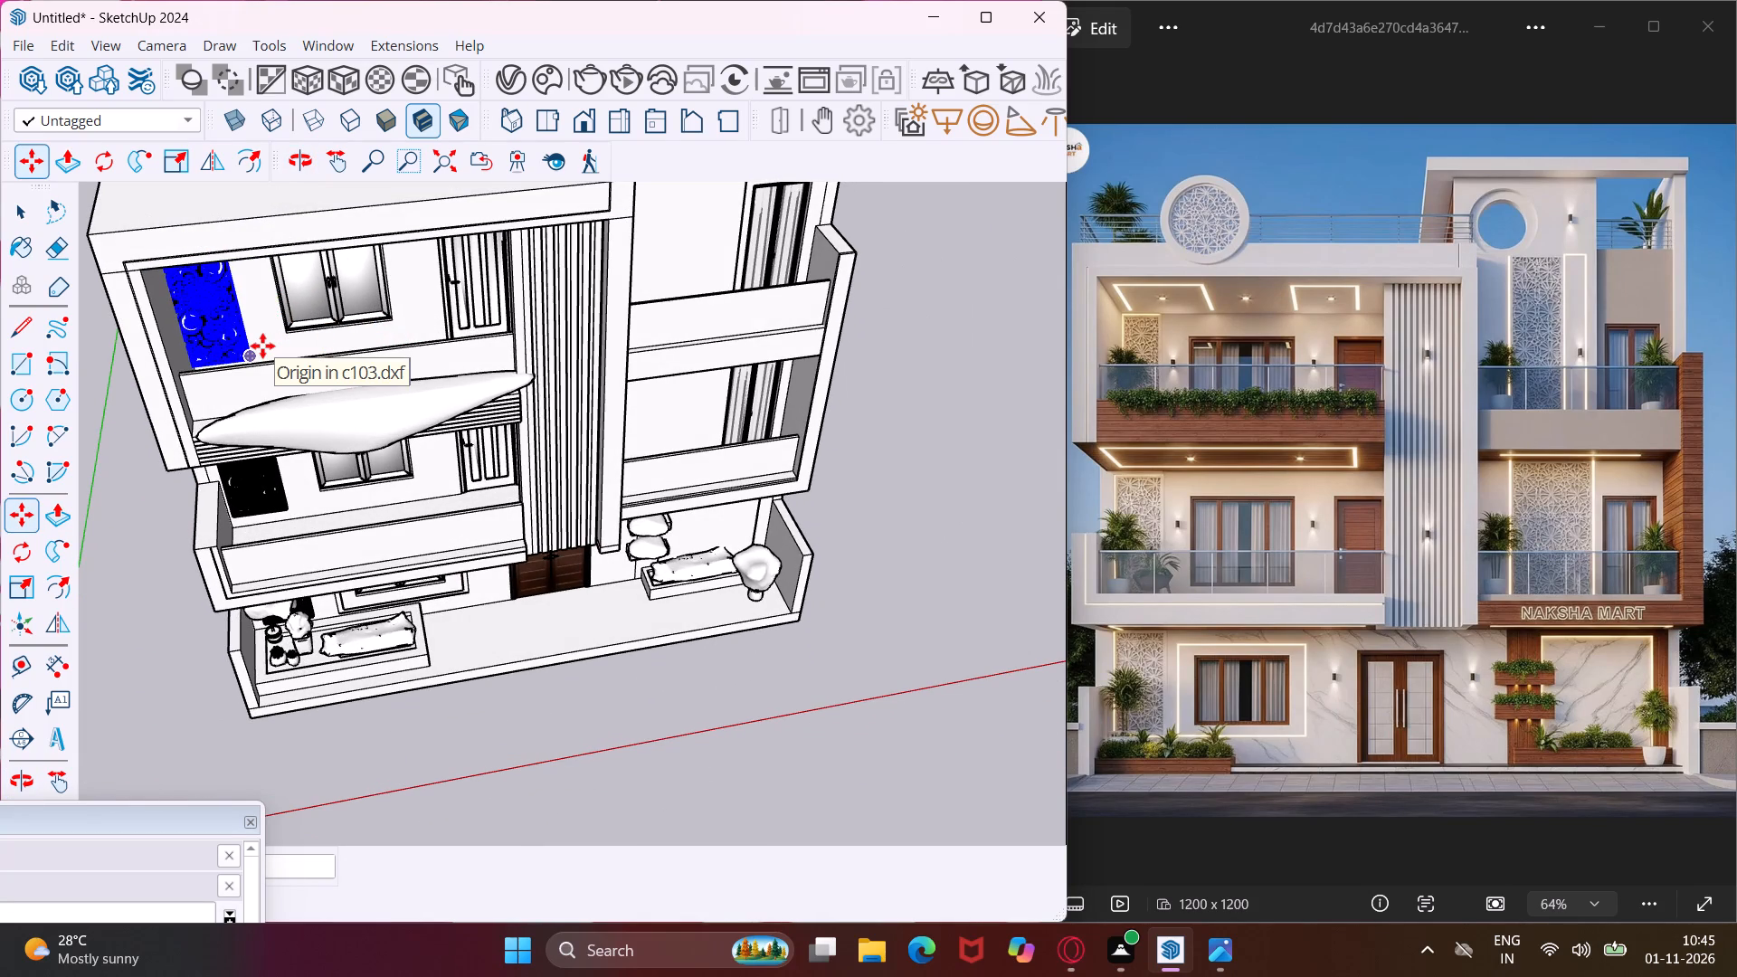
pyautogui.click(262, 346)
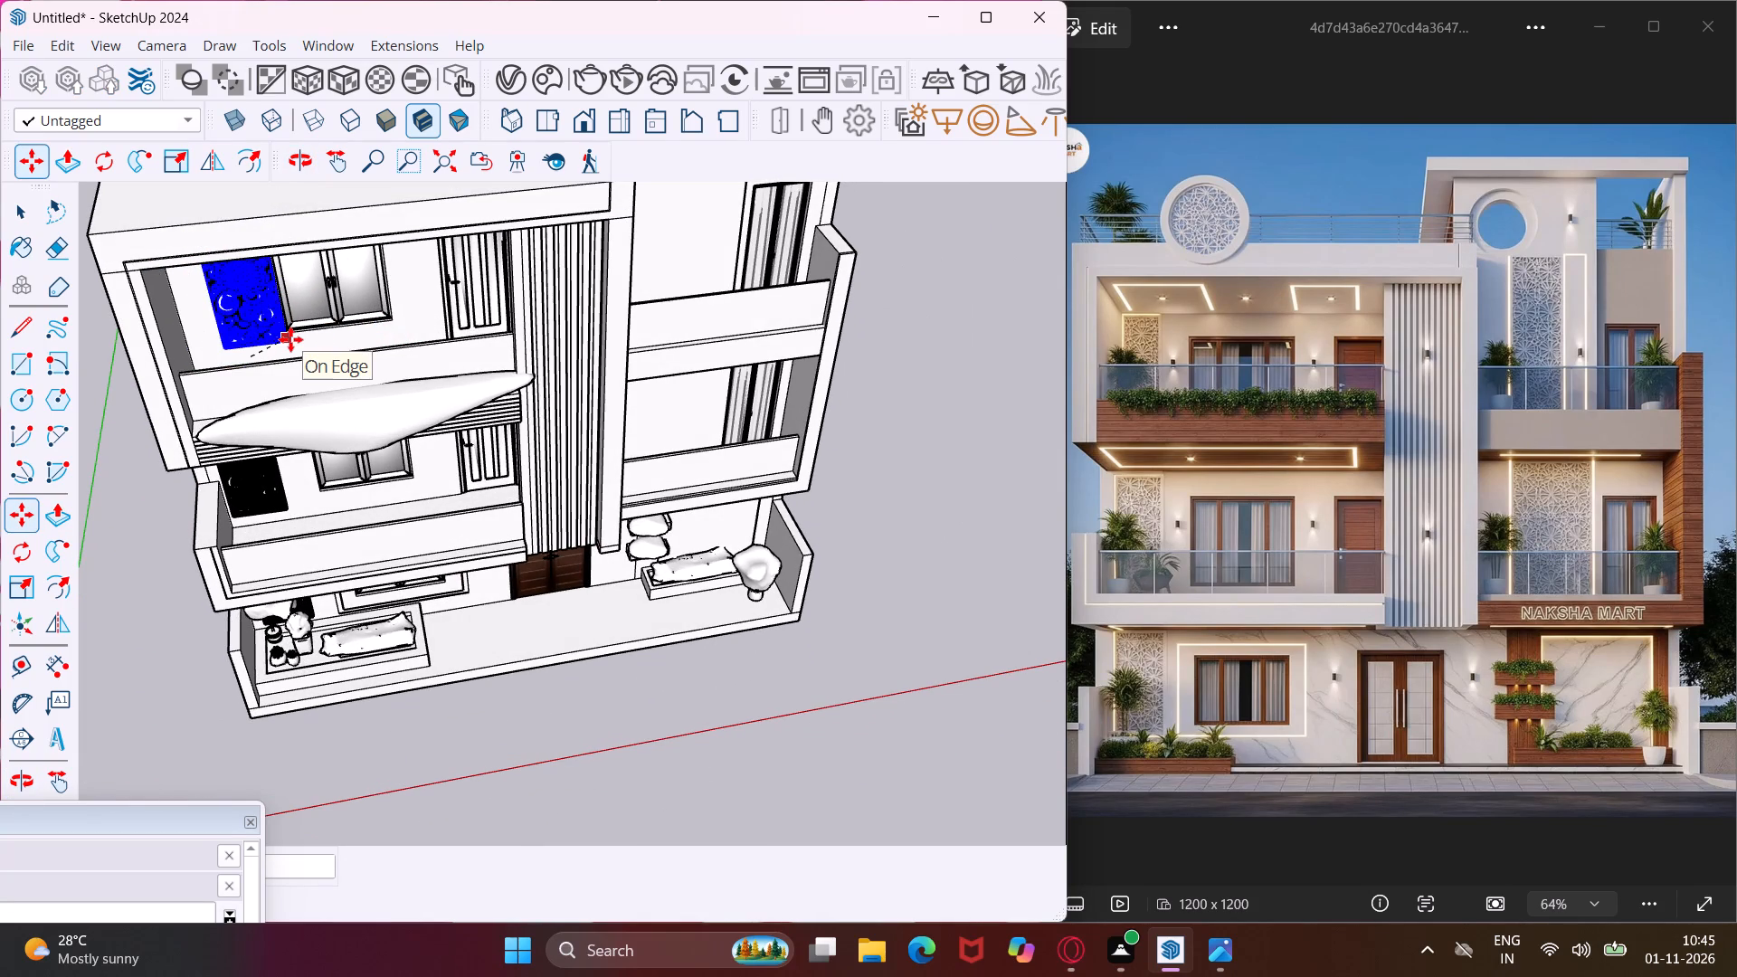
pyautogui.scroll(-11, 287, 339)
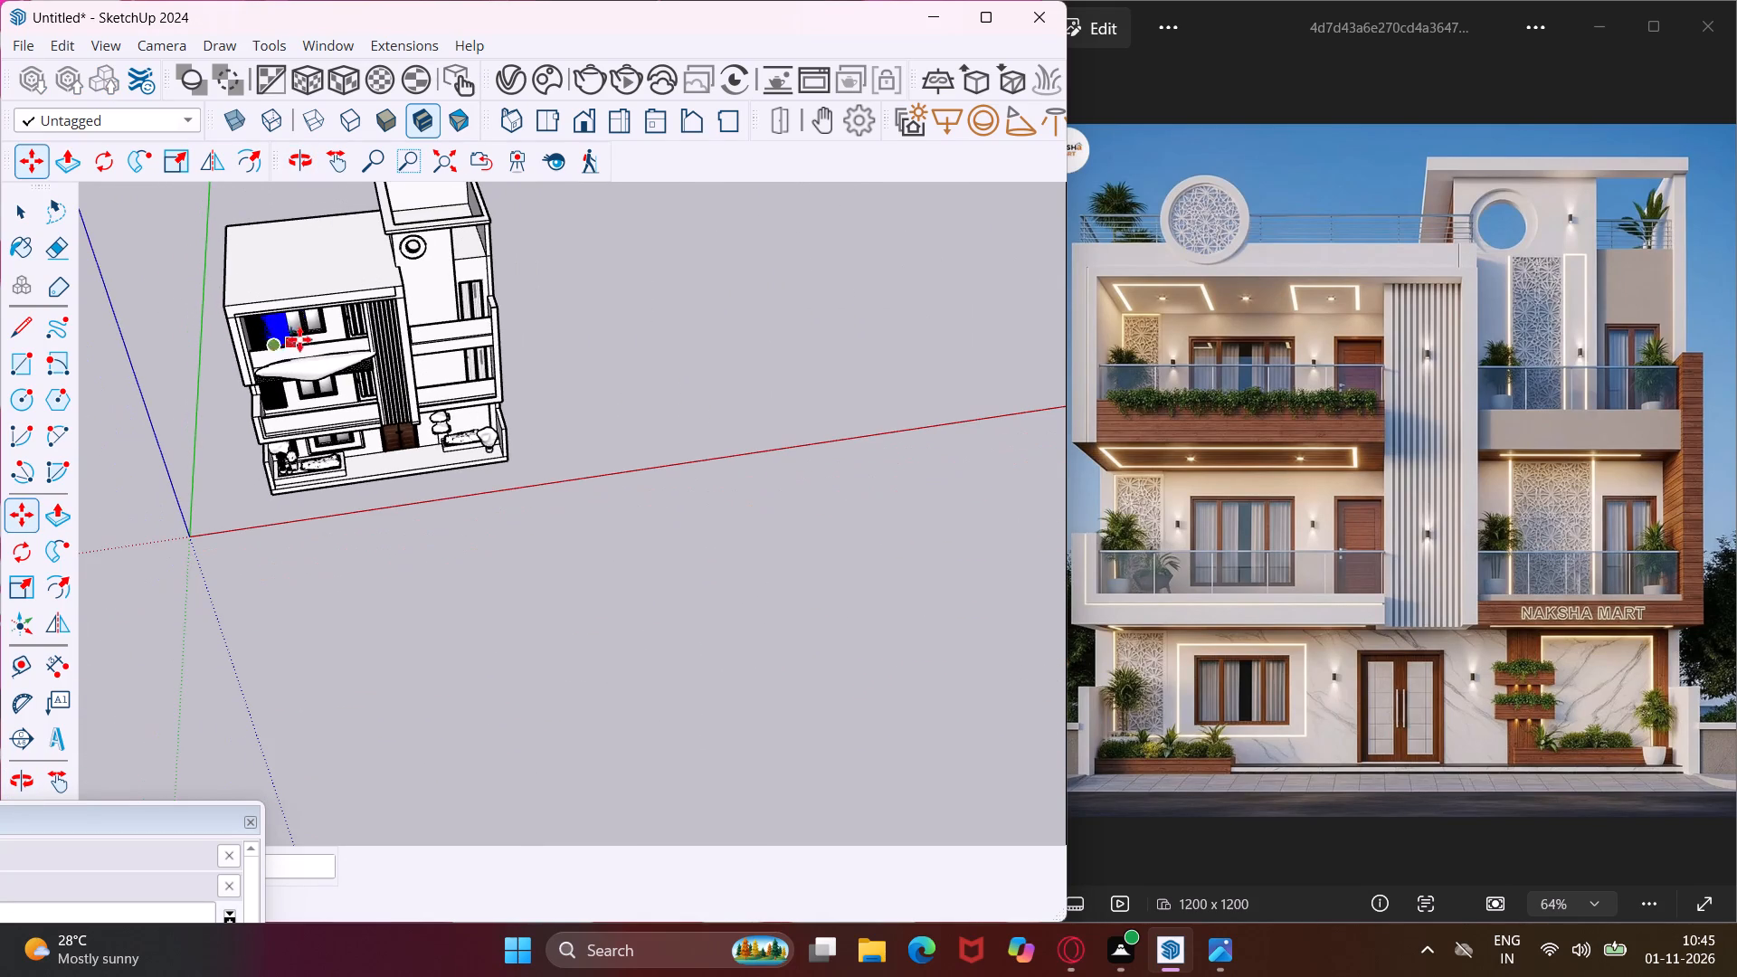
pyautogui.scroll(10, 444, 309)
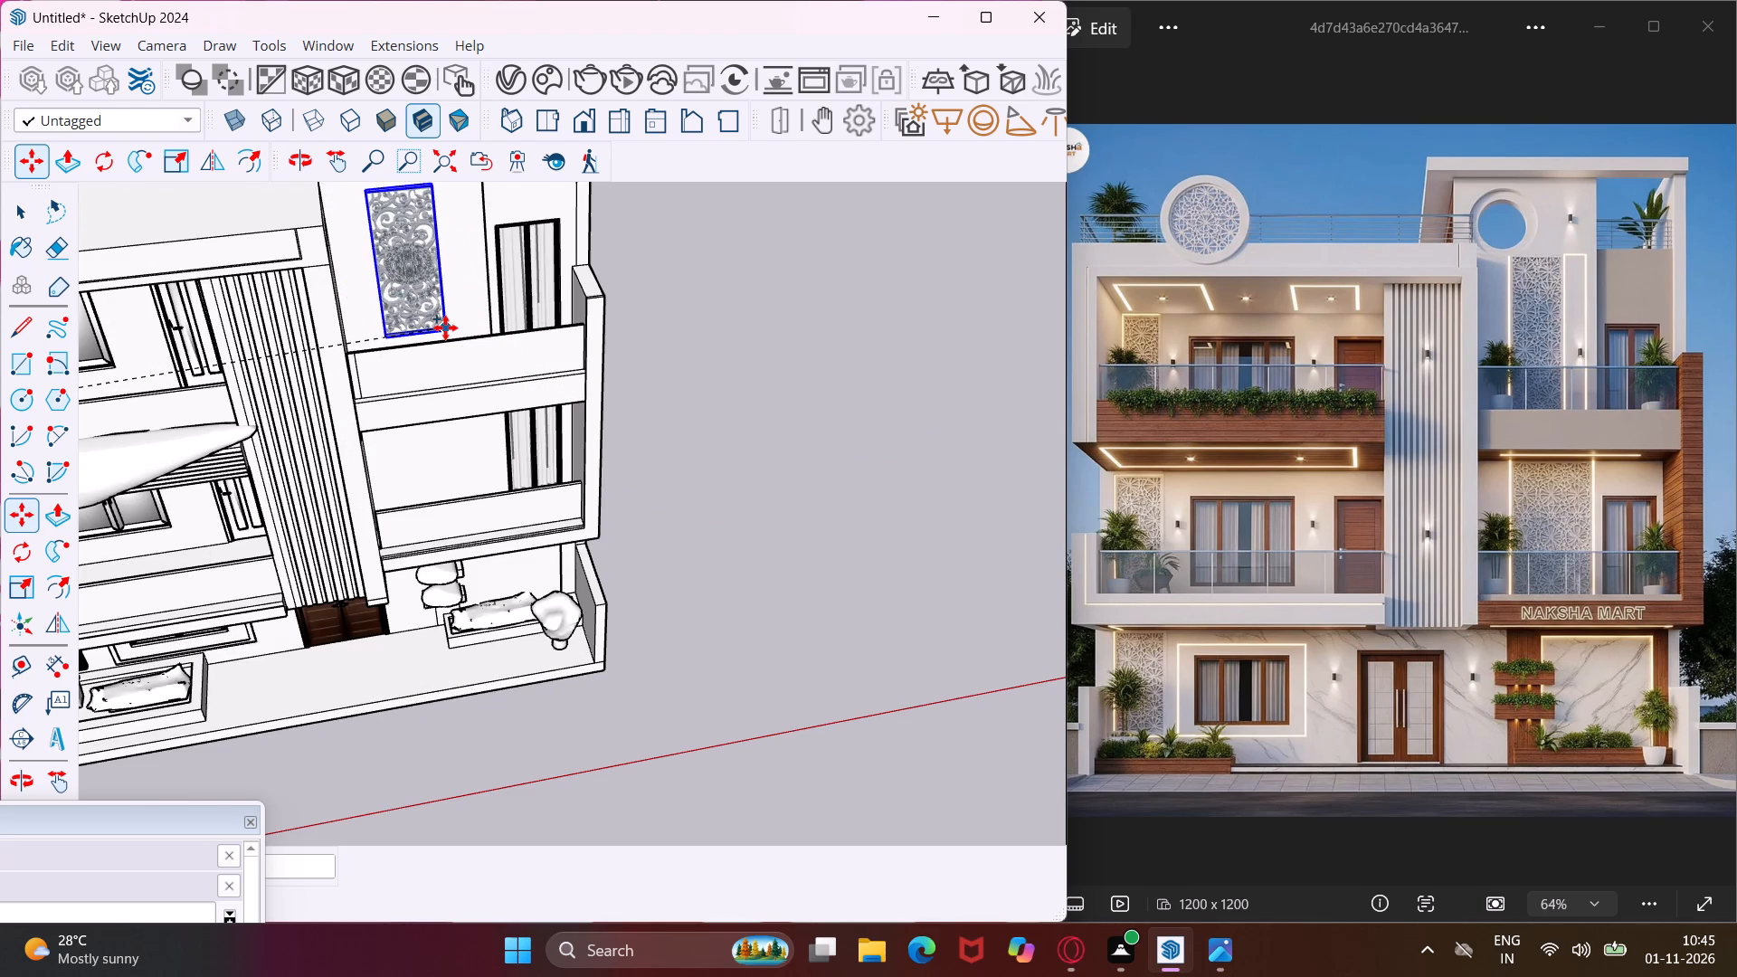
pyautogui.click(452, 325)
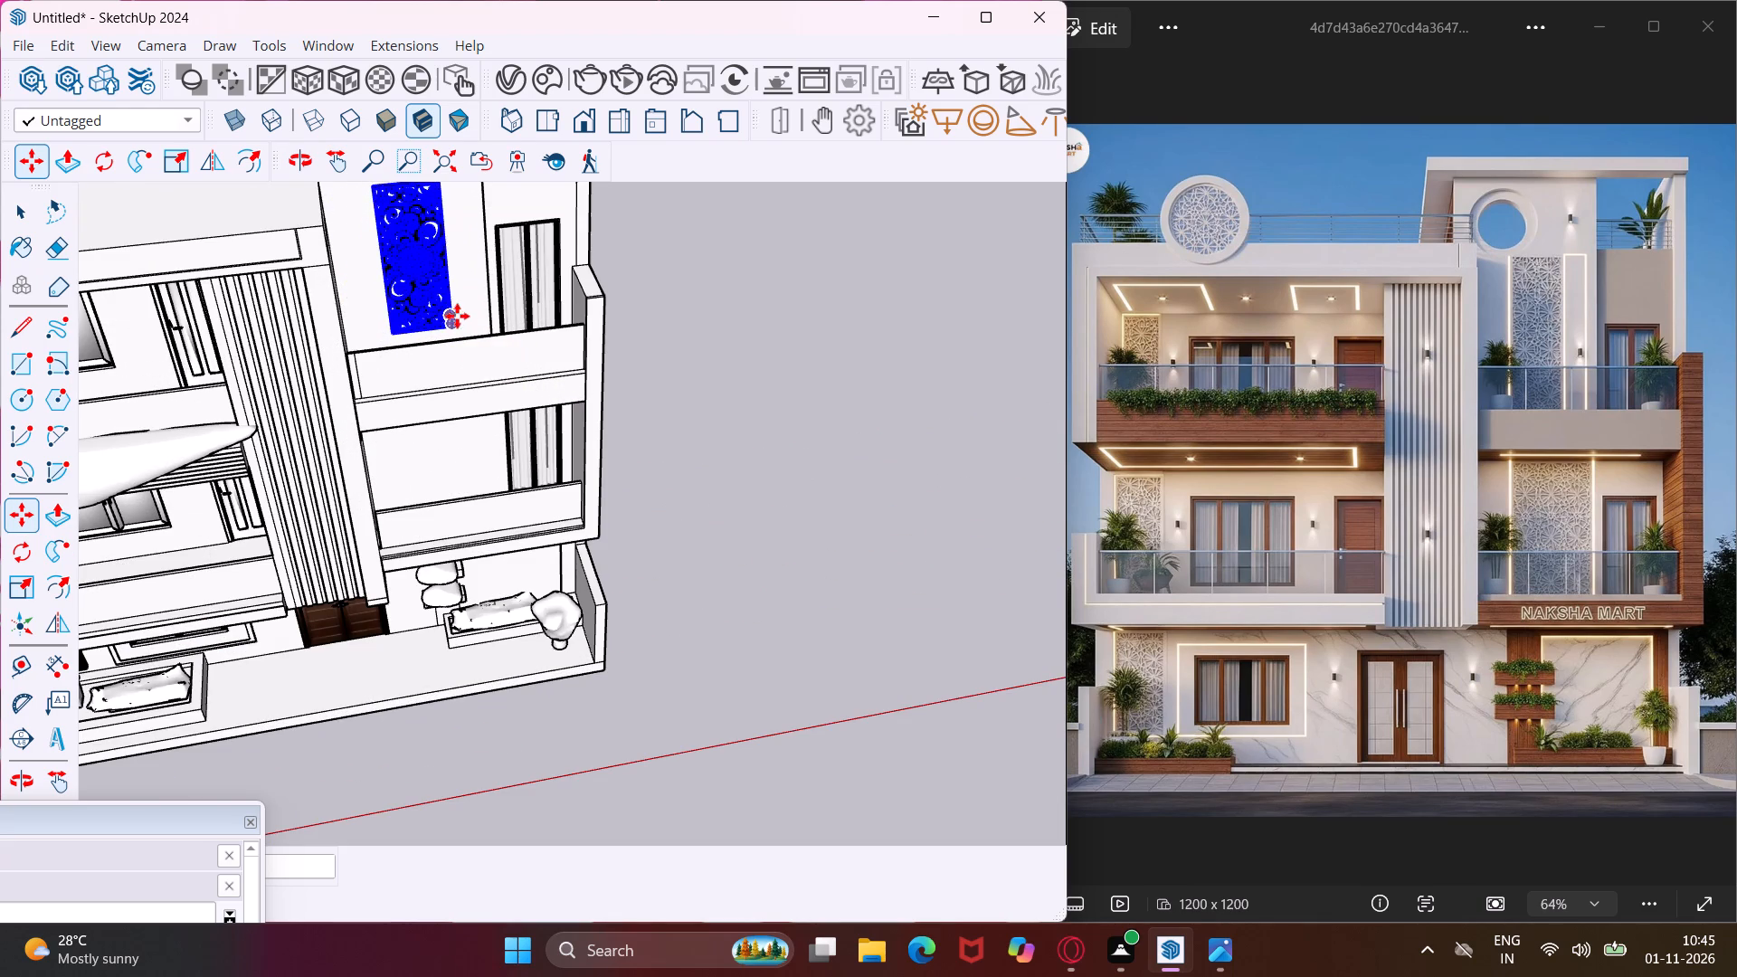
# Copy the second-floor CNC panel beside the vertical fins straight down onto the first-floor balcony wall beside the window.
pyautogui.moveTo(457, 316); pyautogui.dragTo(338, 395, button='middle')
pyautogui.click(476, 304)
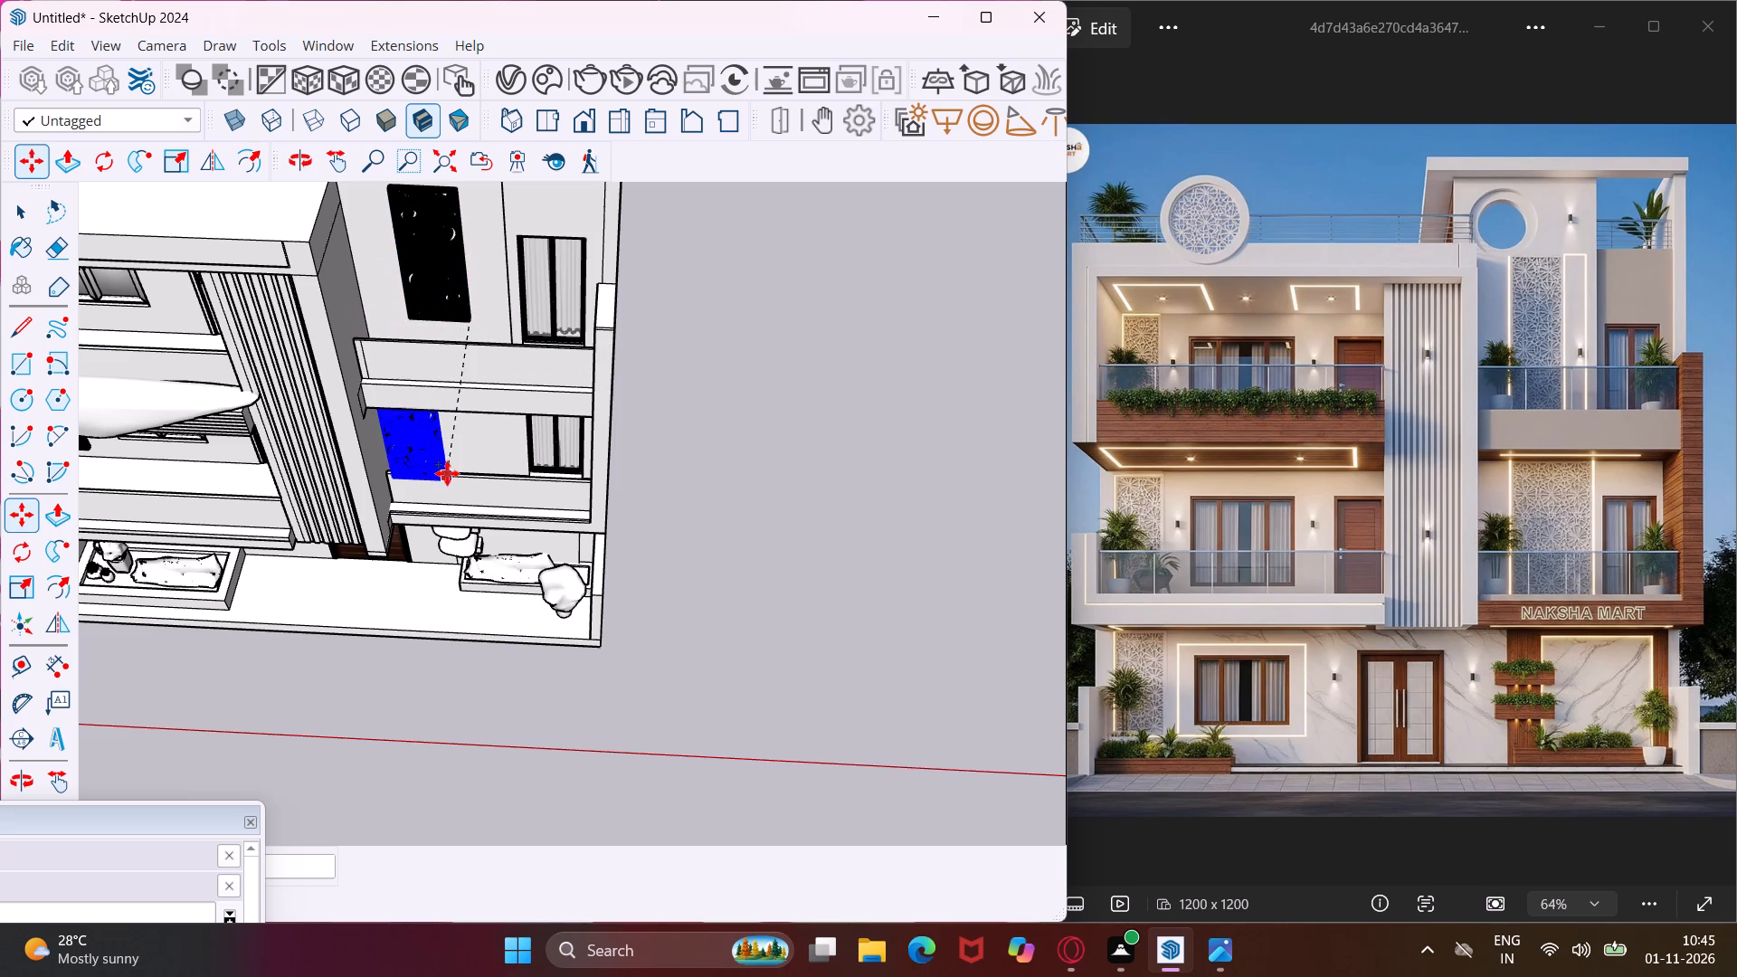
pyautogui.moveTo(447, 477); pyautogui.dragTo(521, 155, button='middle')
pyautogui.scroll(3, 494, 438)
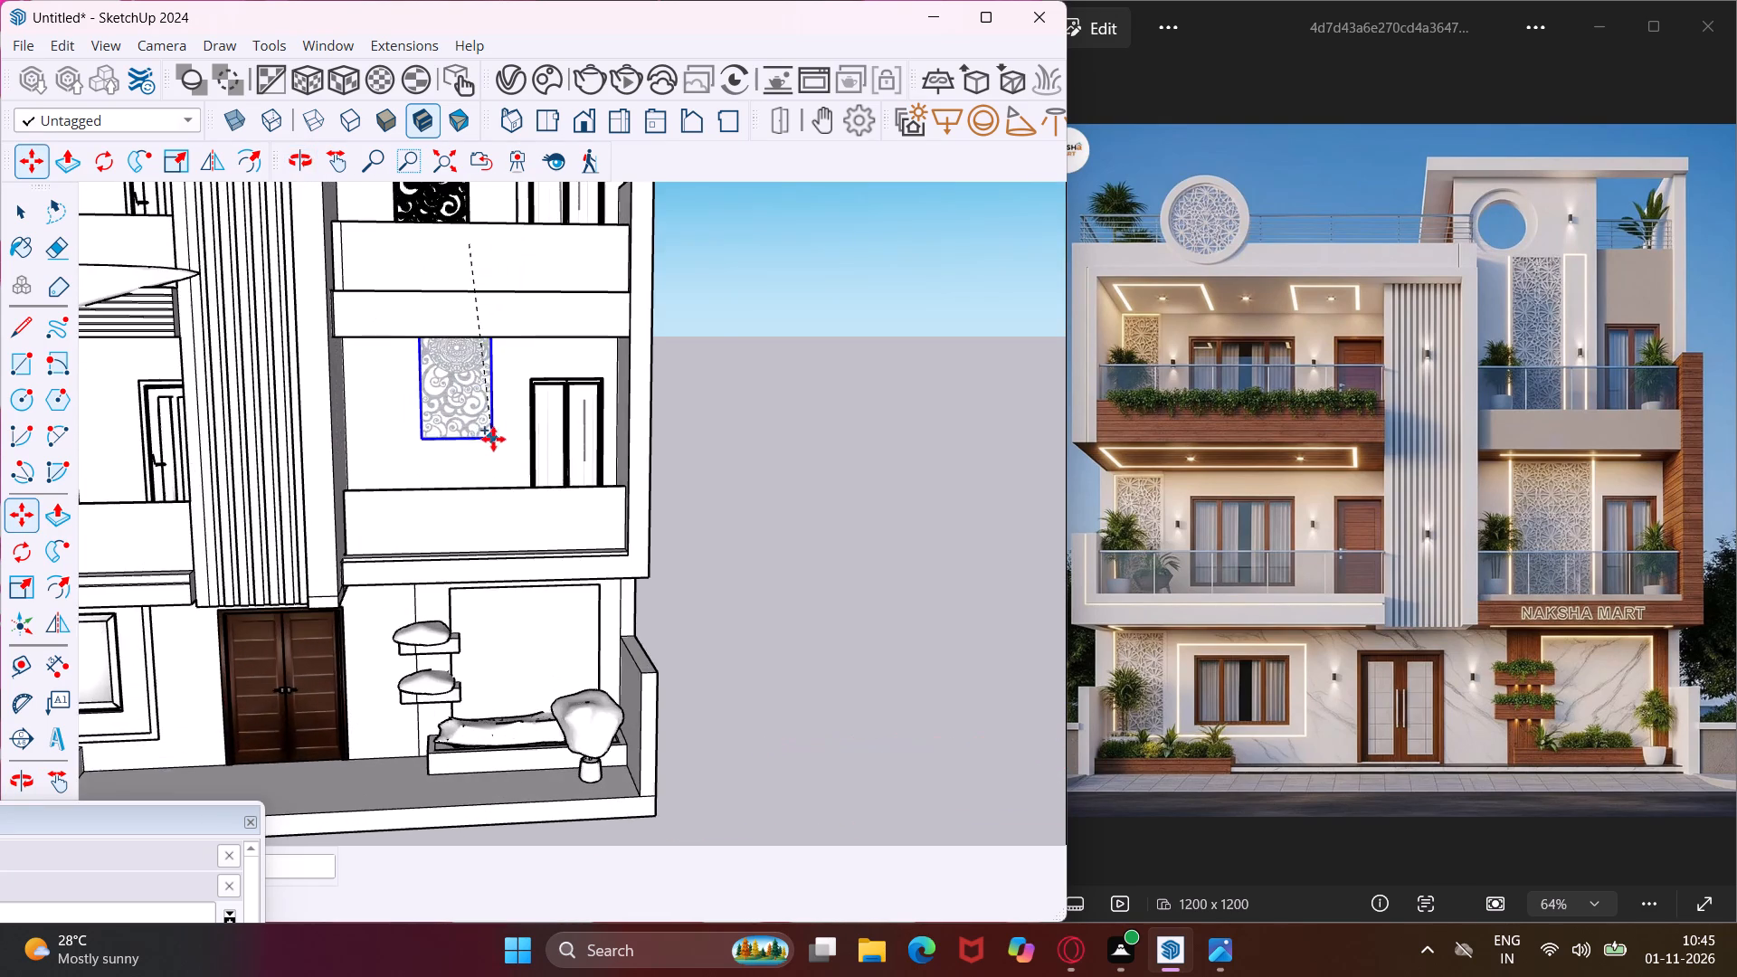
pyautogui.scroll(3, 477, 475)
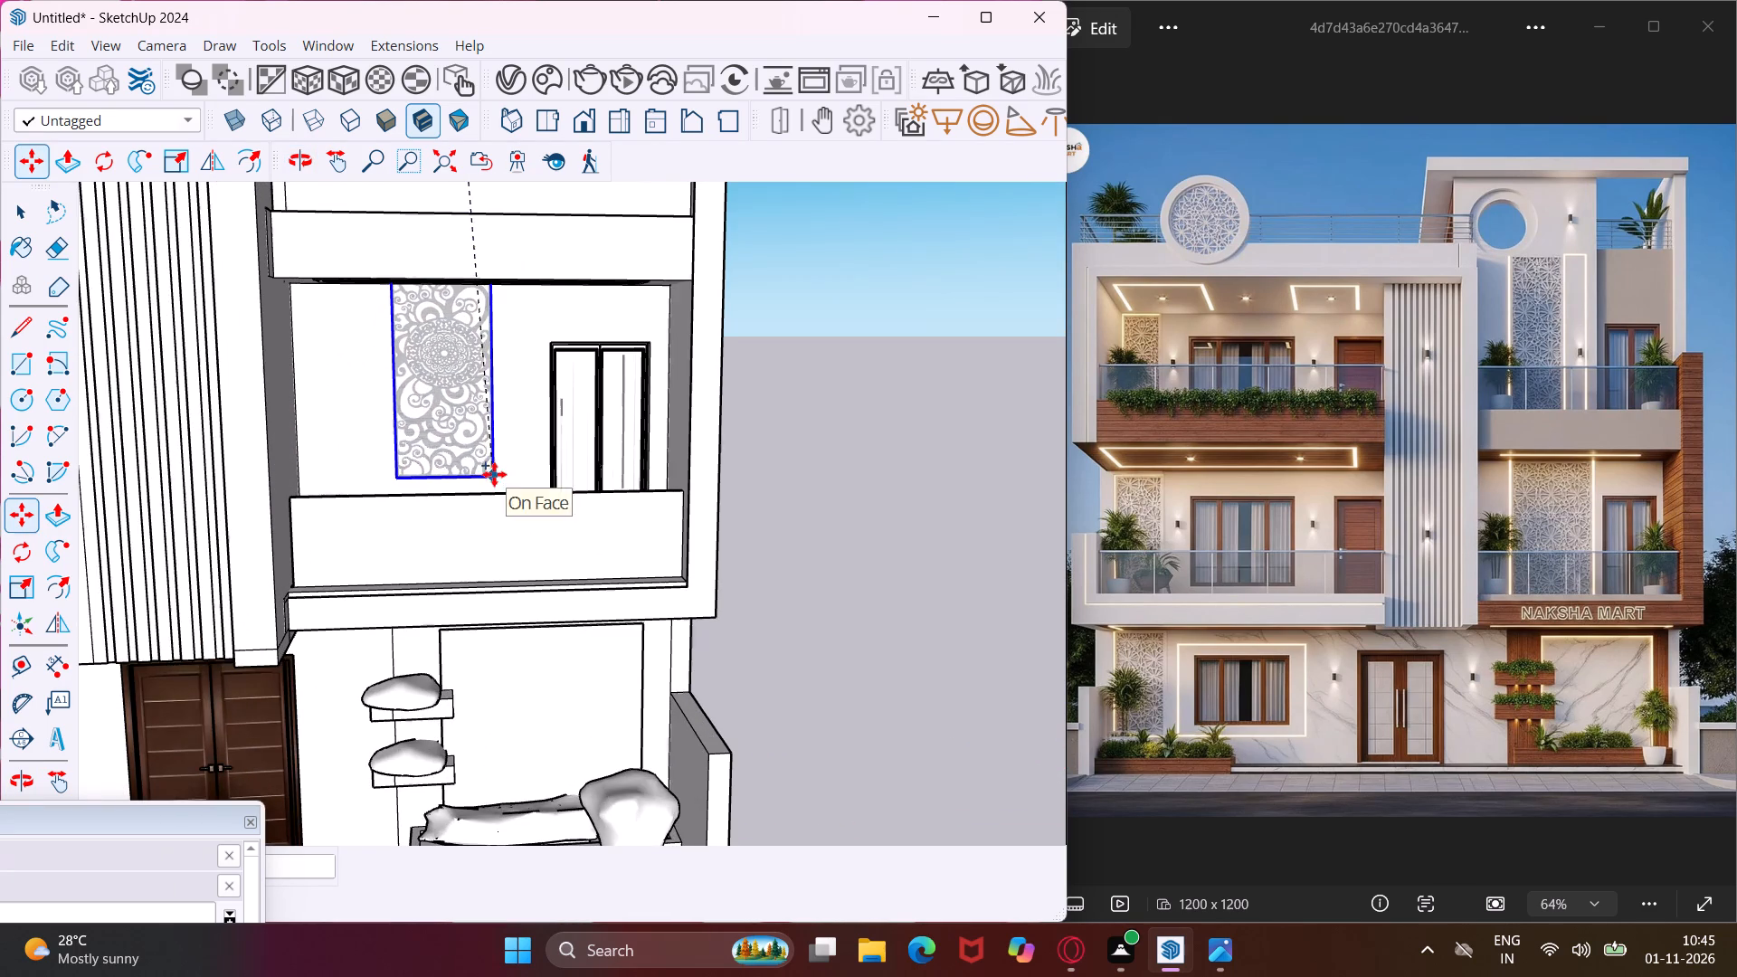
pyautogui.moveTo(492, 473); pyautogui.dragTo(224, 459, button='middle')
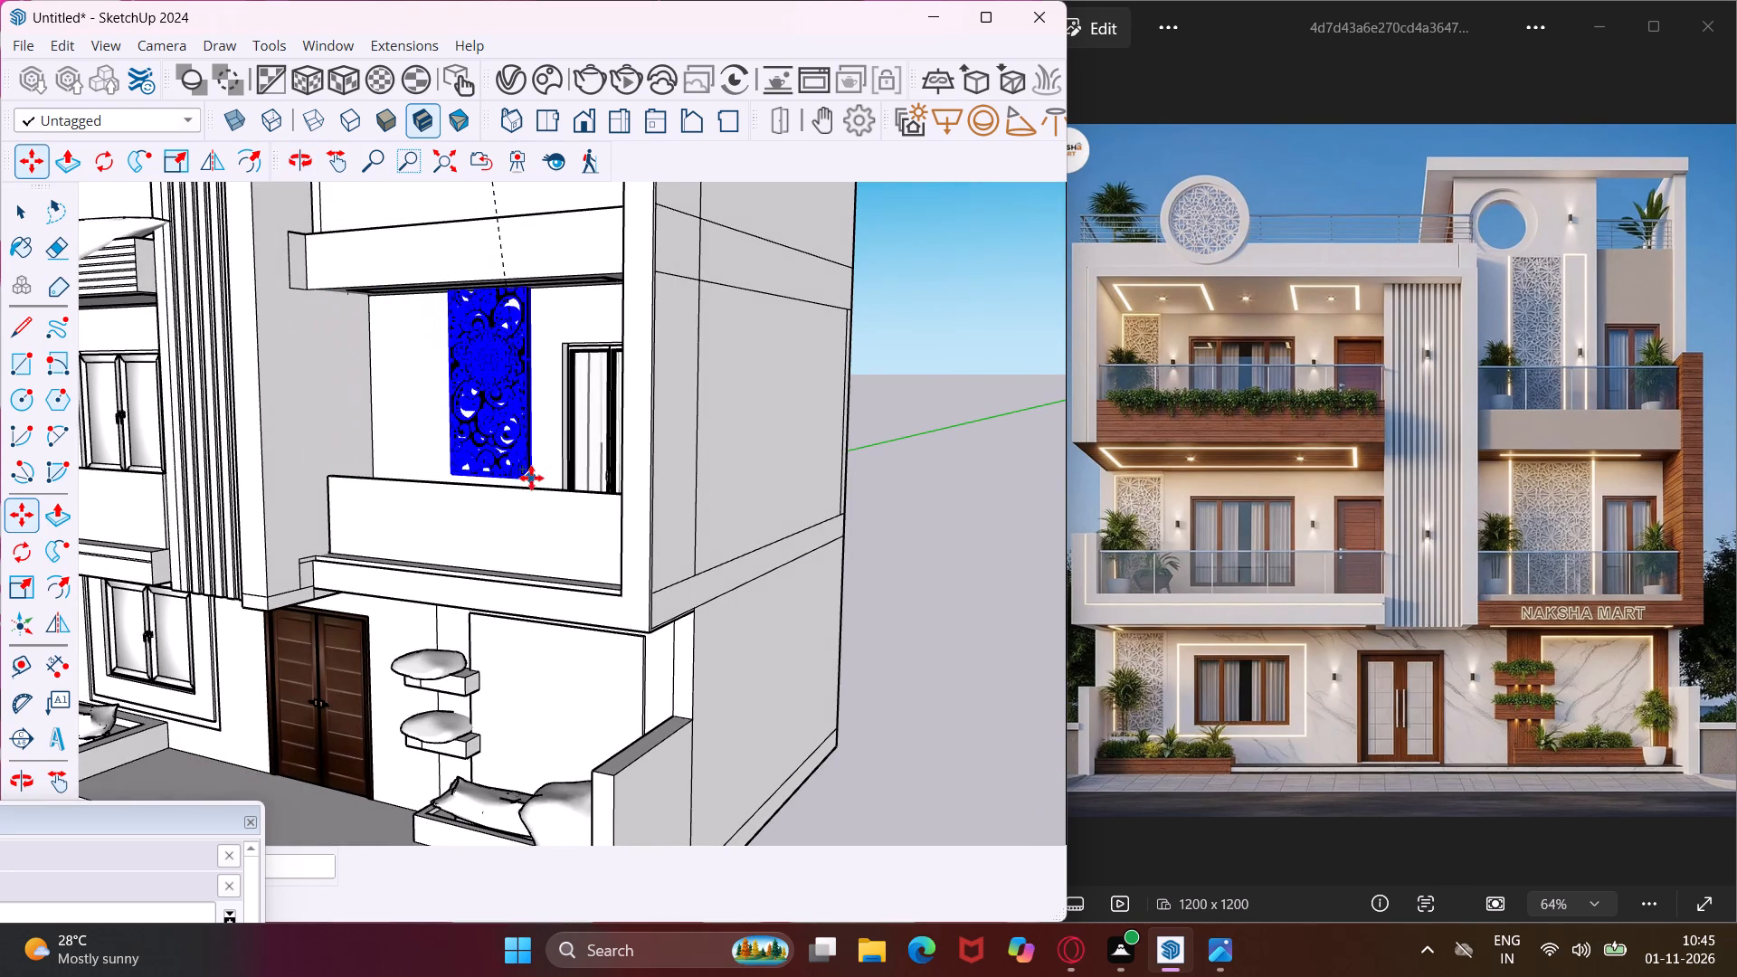
pyautogui.moveTo(515, 497); pyautogui.dragTo(371, 676, button='middle')
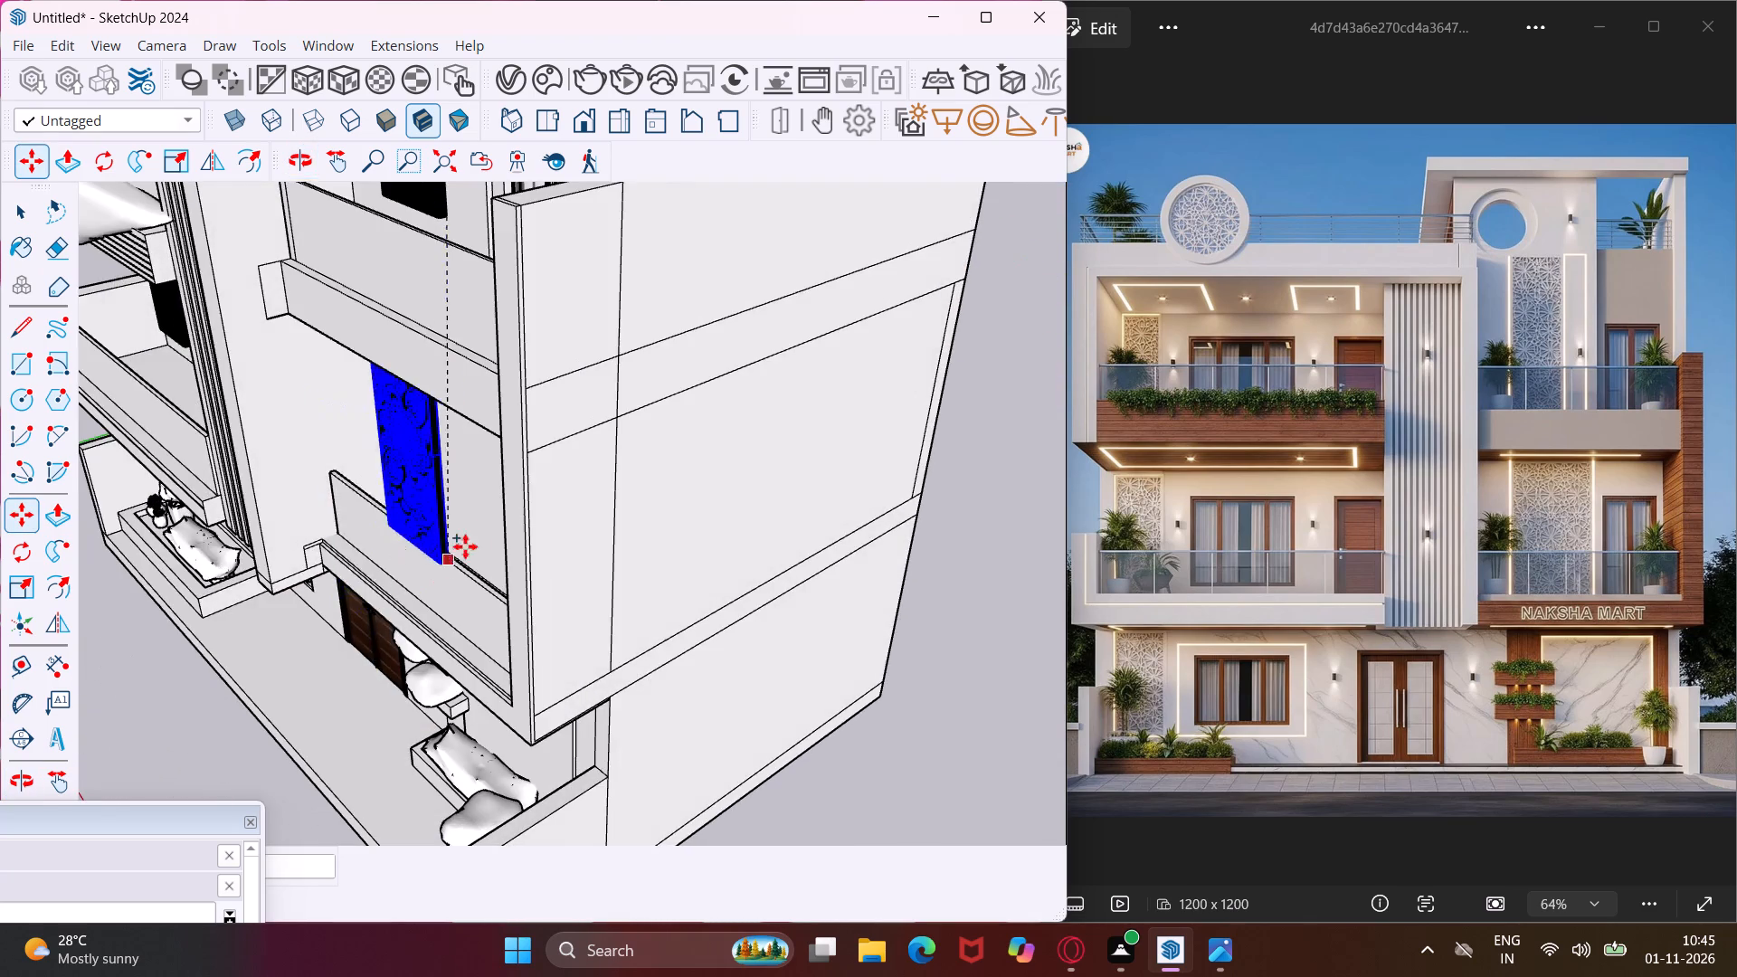
pyautogui.scroll(8, 483, 531)
pyautogui.click(508, 563)
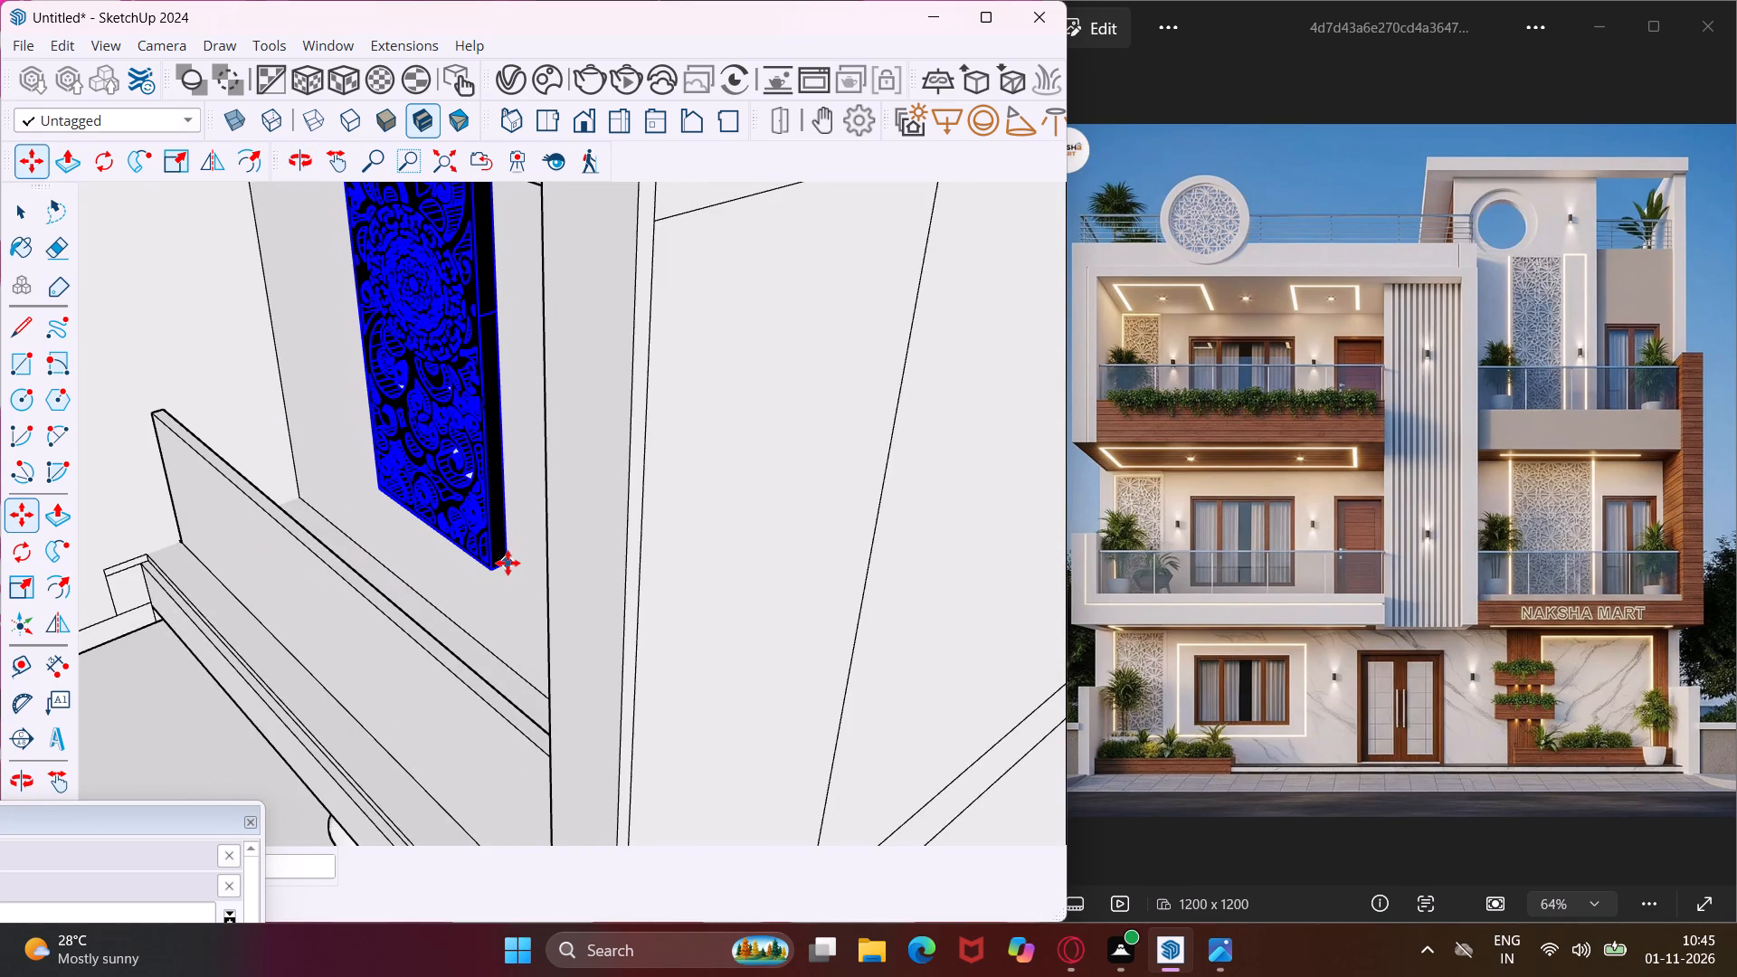
# Widen the new first-floor CNC panel with Scale by stretching its side edge towards the vertical fins.
pyautogui.moveTo(507, 561); pyautogui.dragTo(770, 545, button='middle')
pyautogui.scroll(-7, 634, 522)
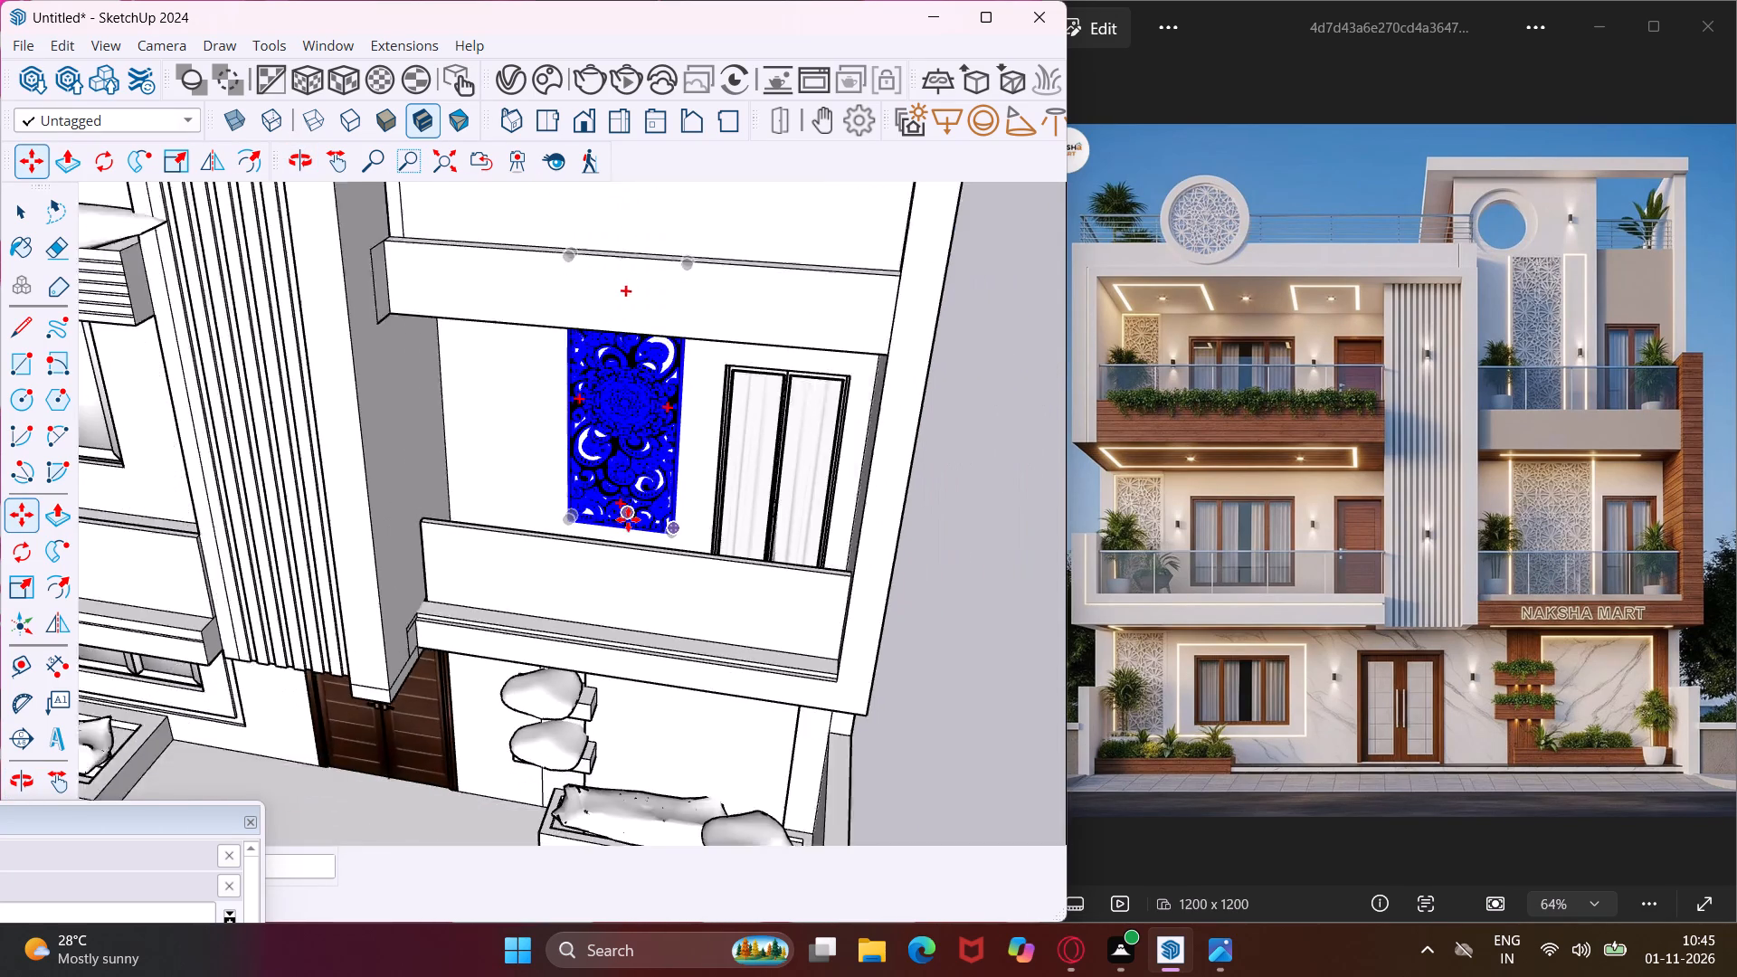
pyautogui.scroll(-2, 628, 519)
pyautogui.moveTo(627, 509); pyautogui.dragTo(679, 365, button='middle')
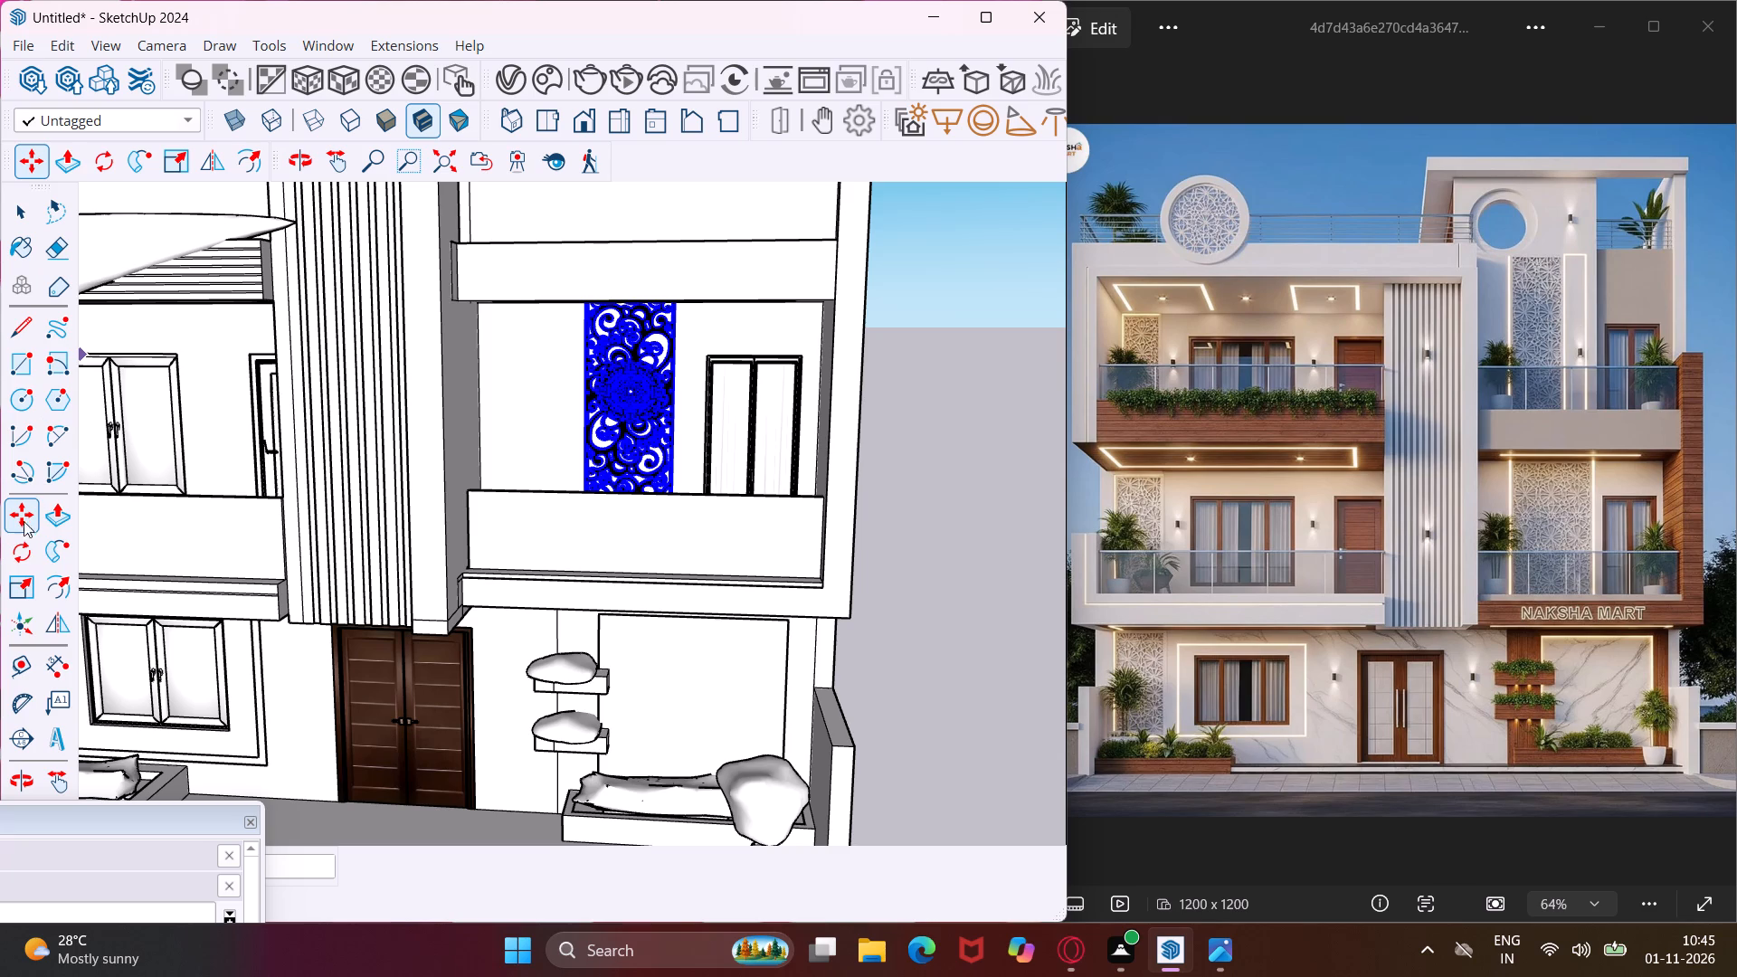
pyautogui.click(37, 582)
pyautogui.scroll(5, 558, 394)
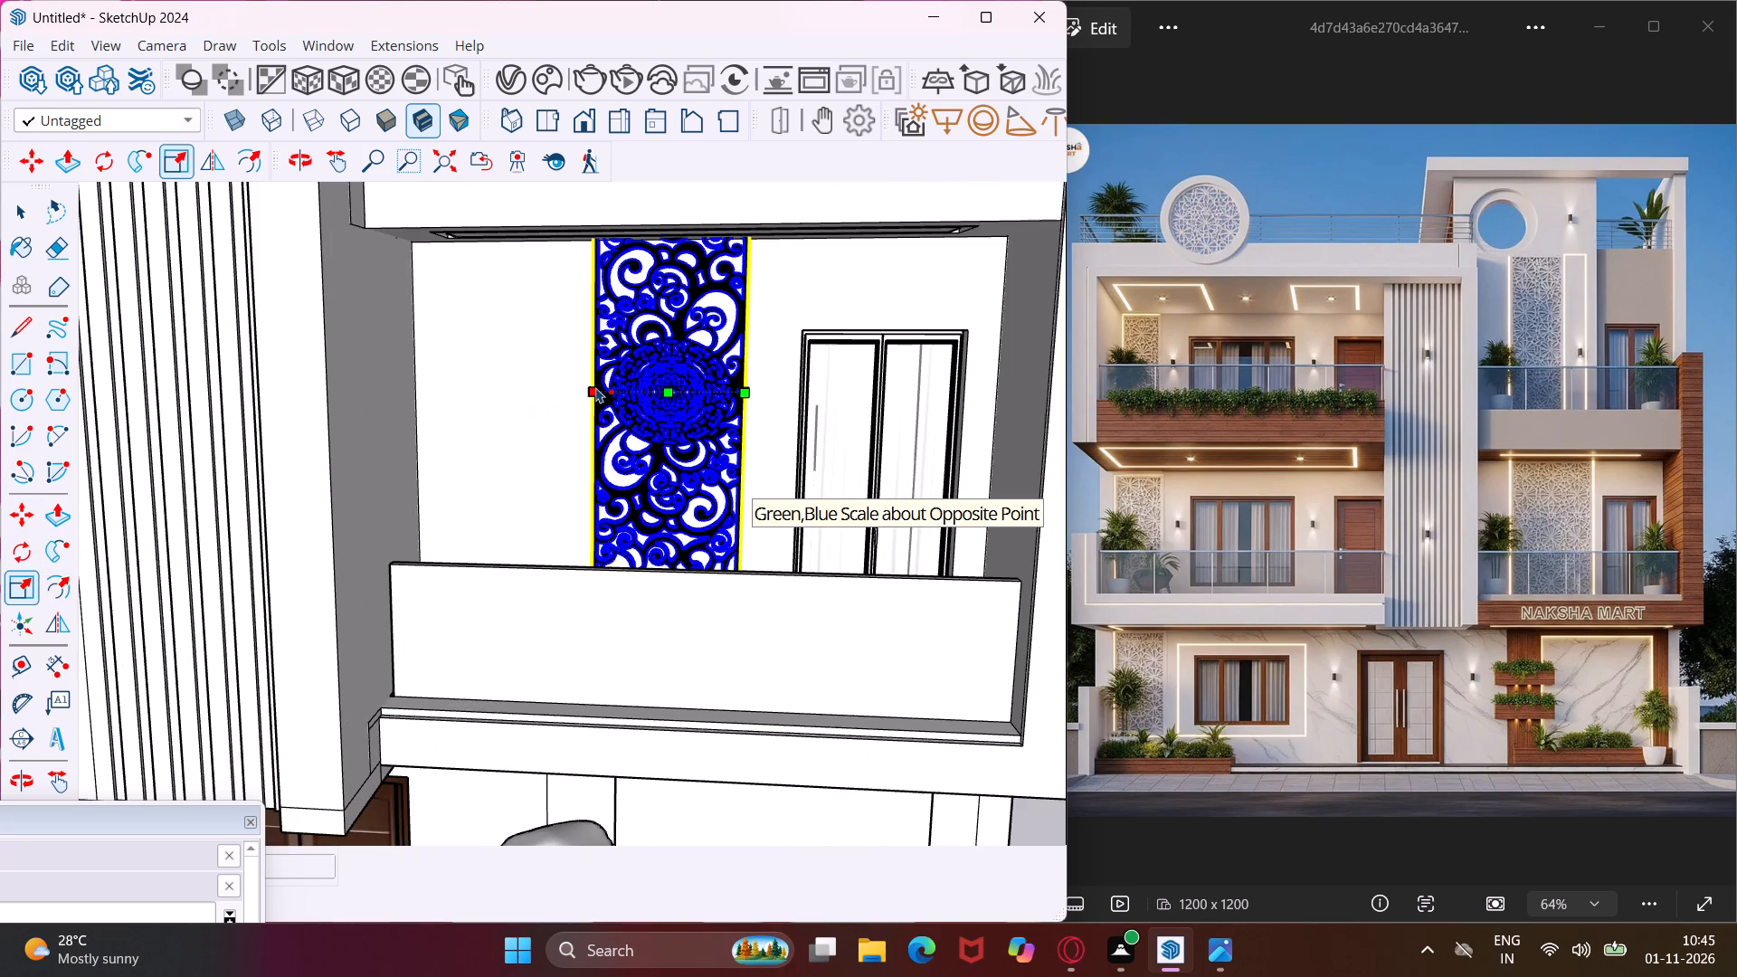
pyautogui.moveTo(596, 387); pyautogui.dragTo(752, 451, button='middle')
pyautogui.scroll(7, 610, 397)
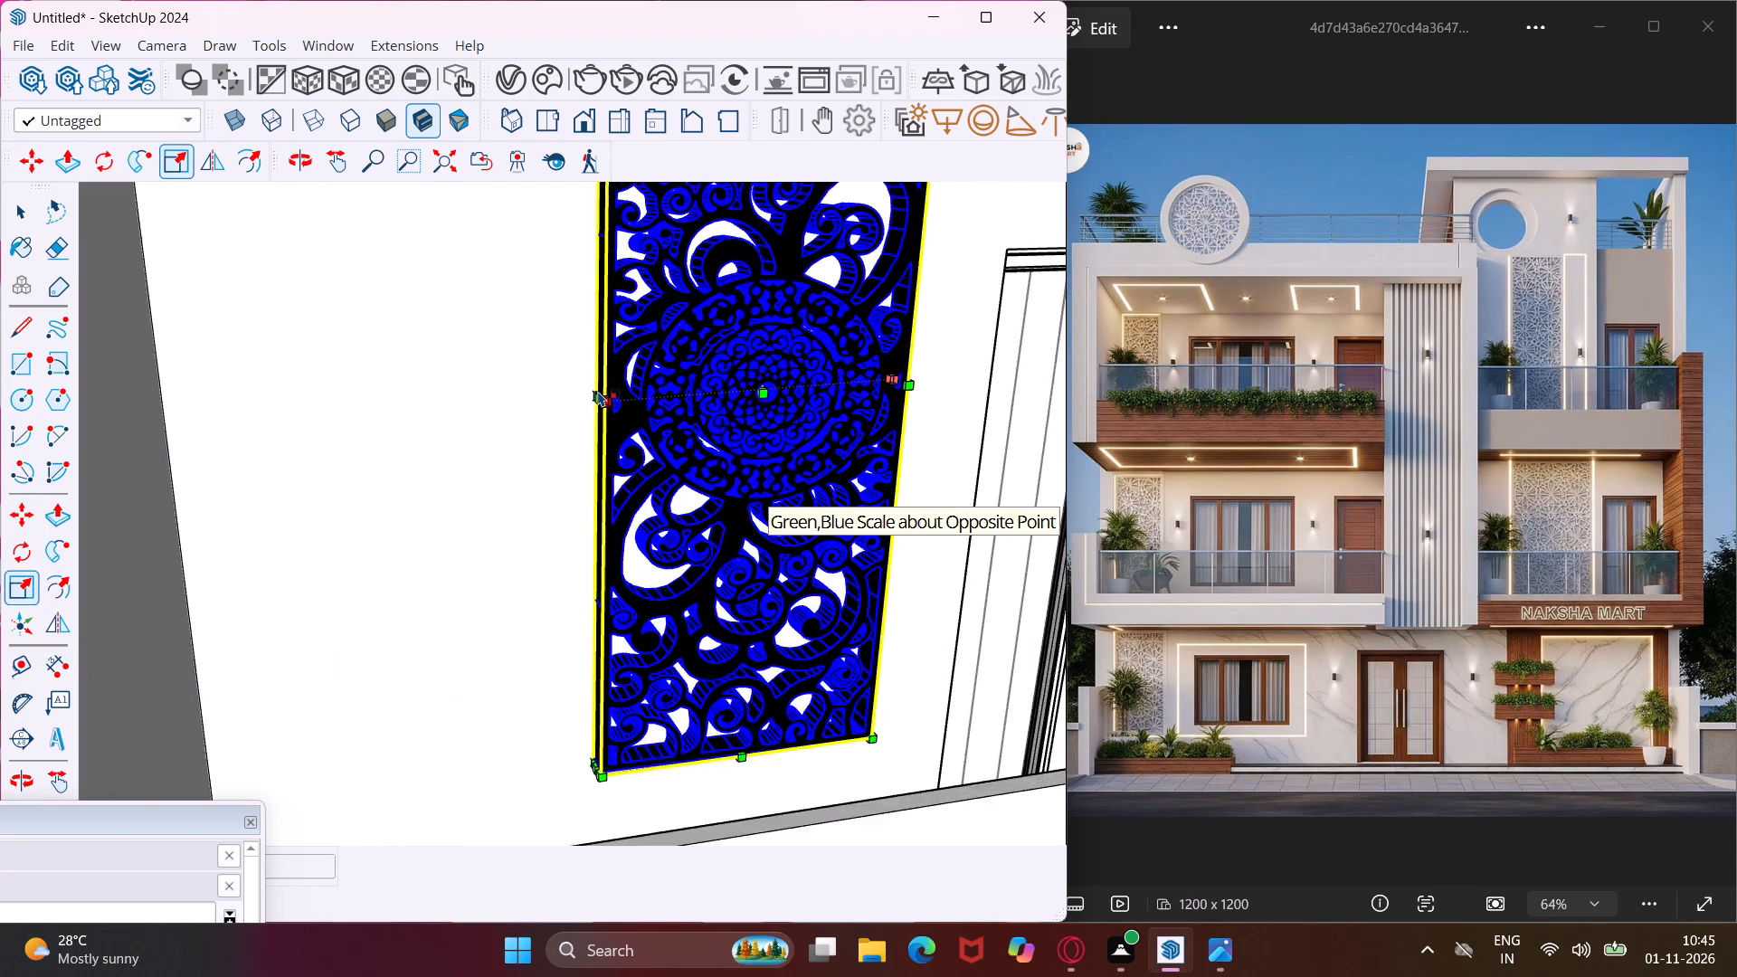
pyautogui.scroll(4, 598, 391)
pyautogui.click(602, 399)
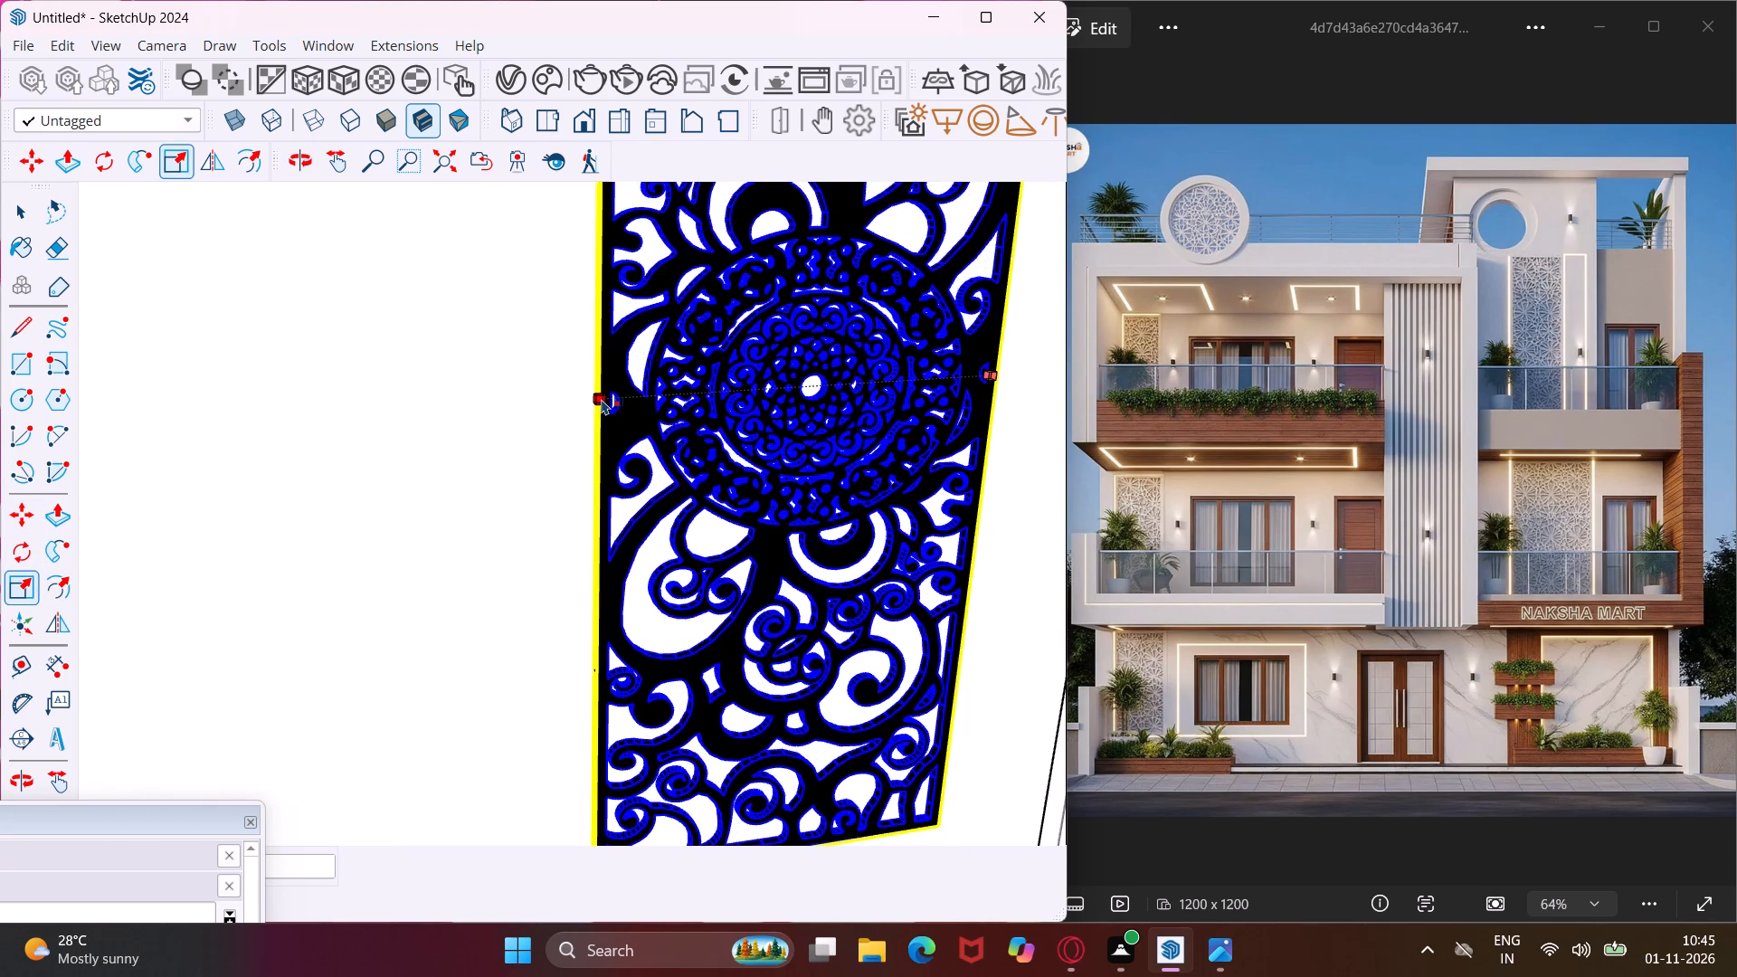
pyautogui.press('Escape')
pyautogui.scroll(3, 602, 399)
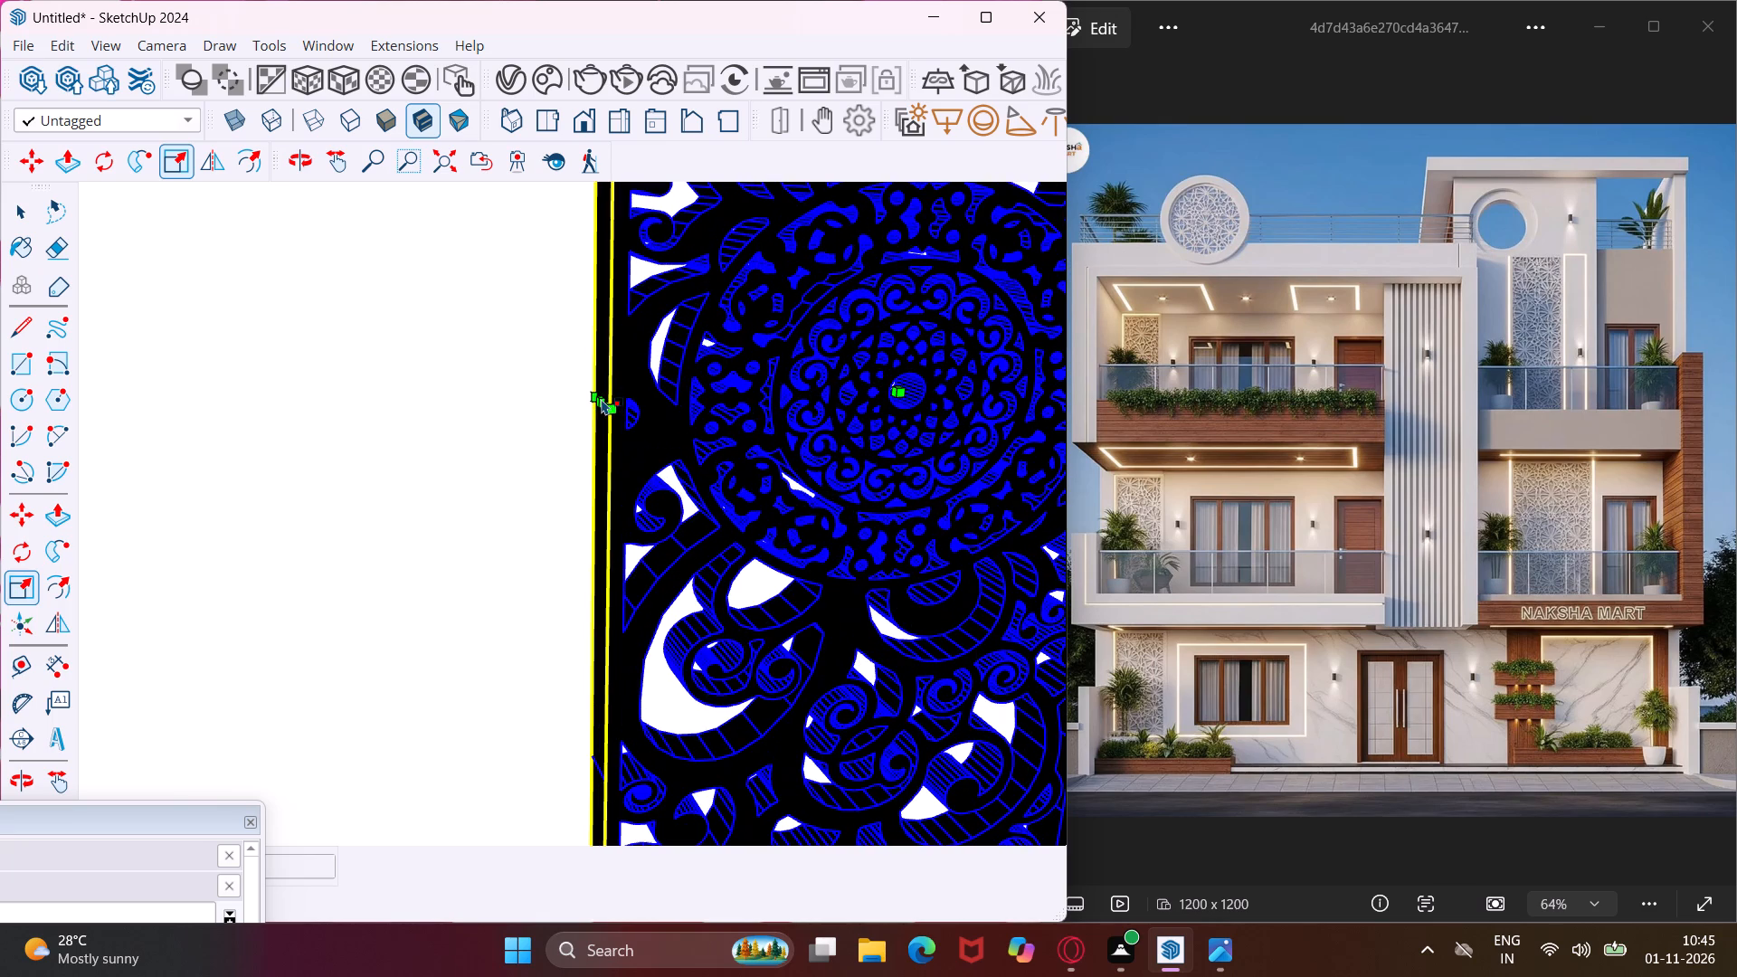
pyautogui.click(604, 399)
pyautogui.scroll(-5, 454, 432)
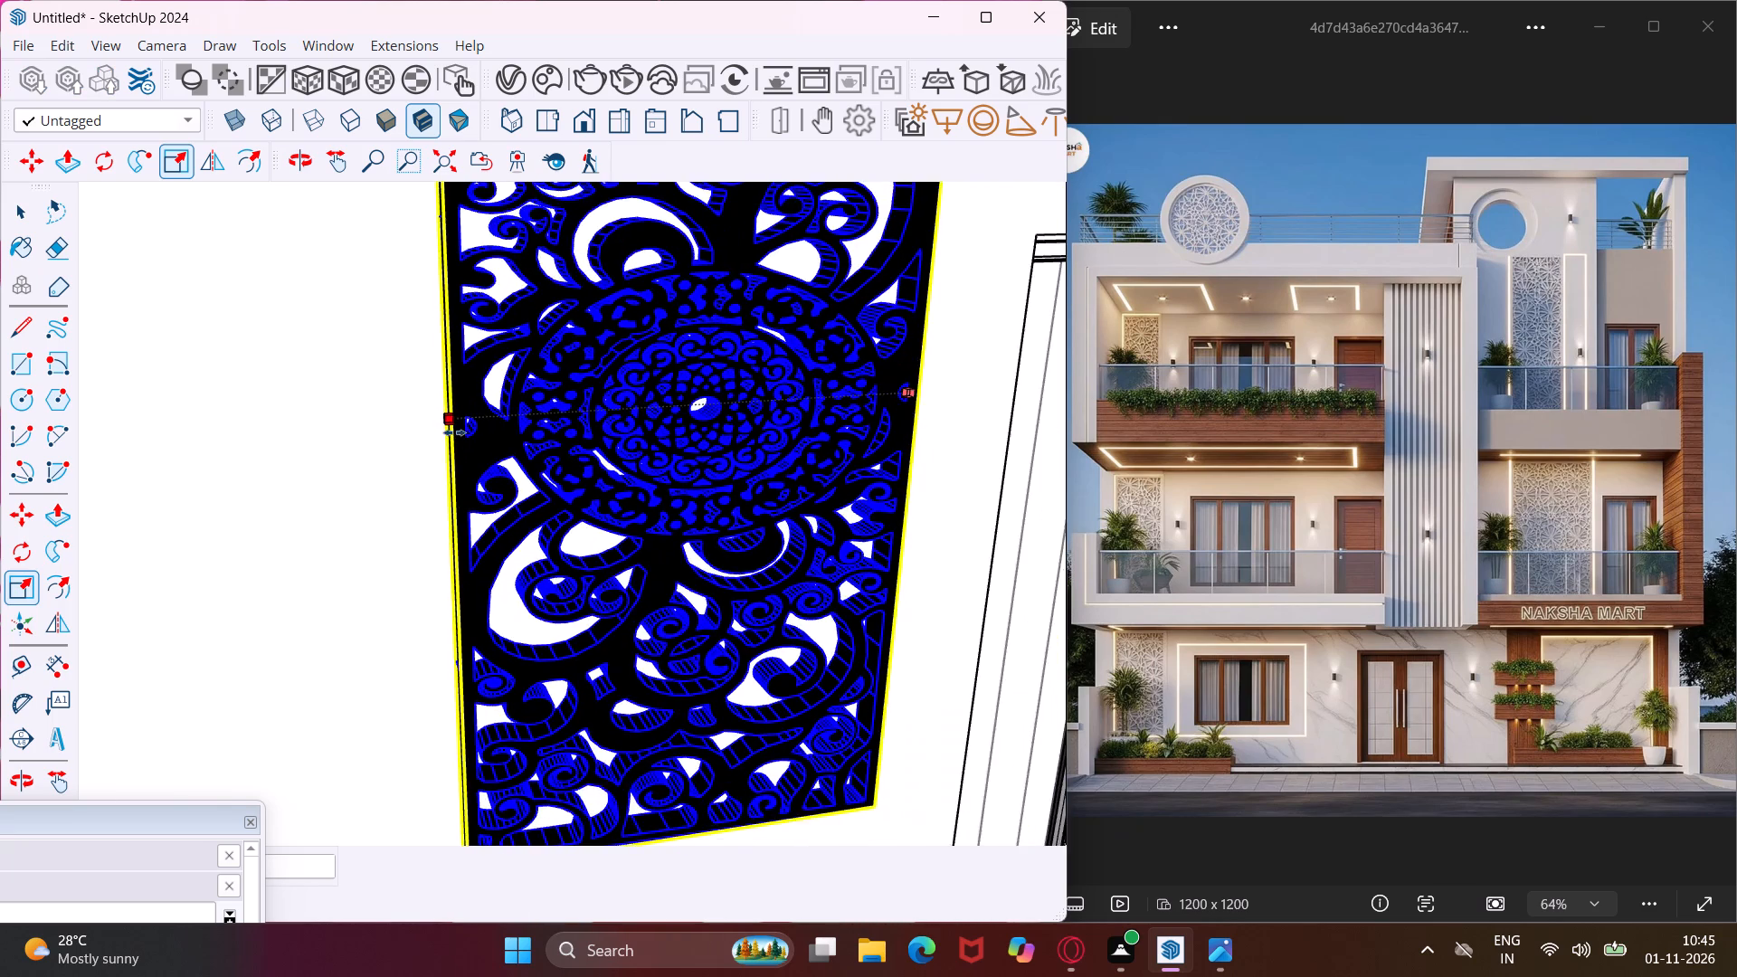
pyautogui.scroll(-6, 454, 432)
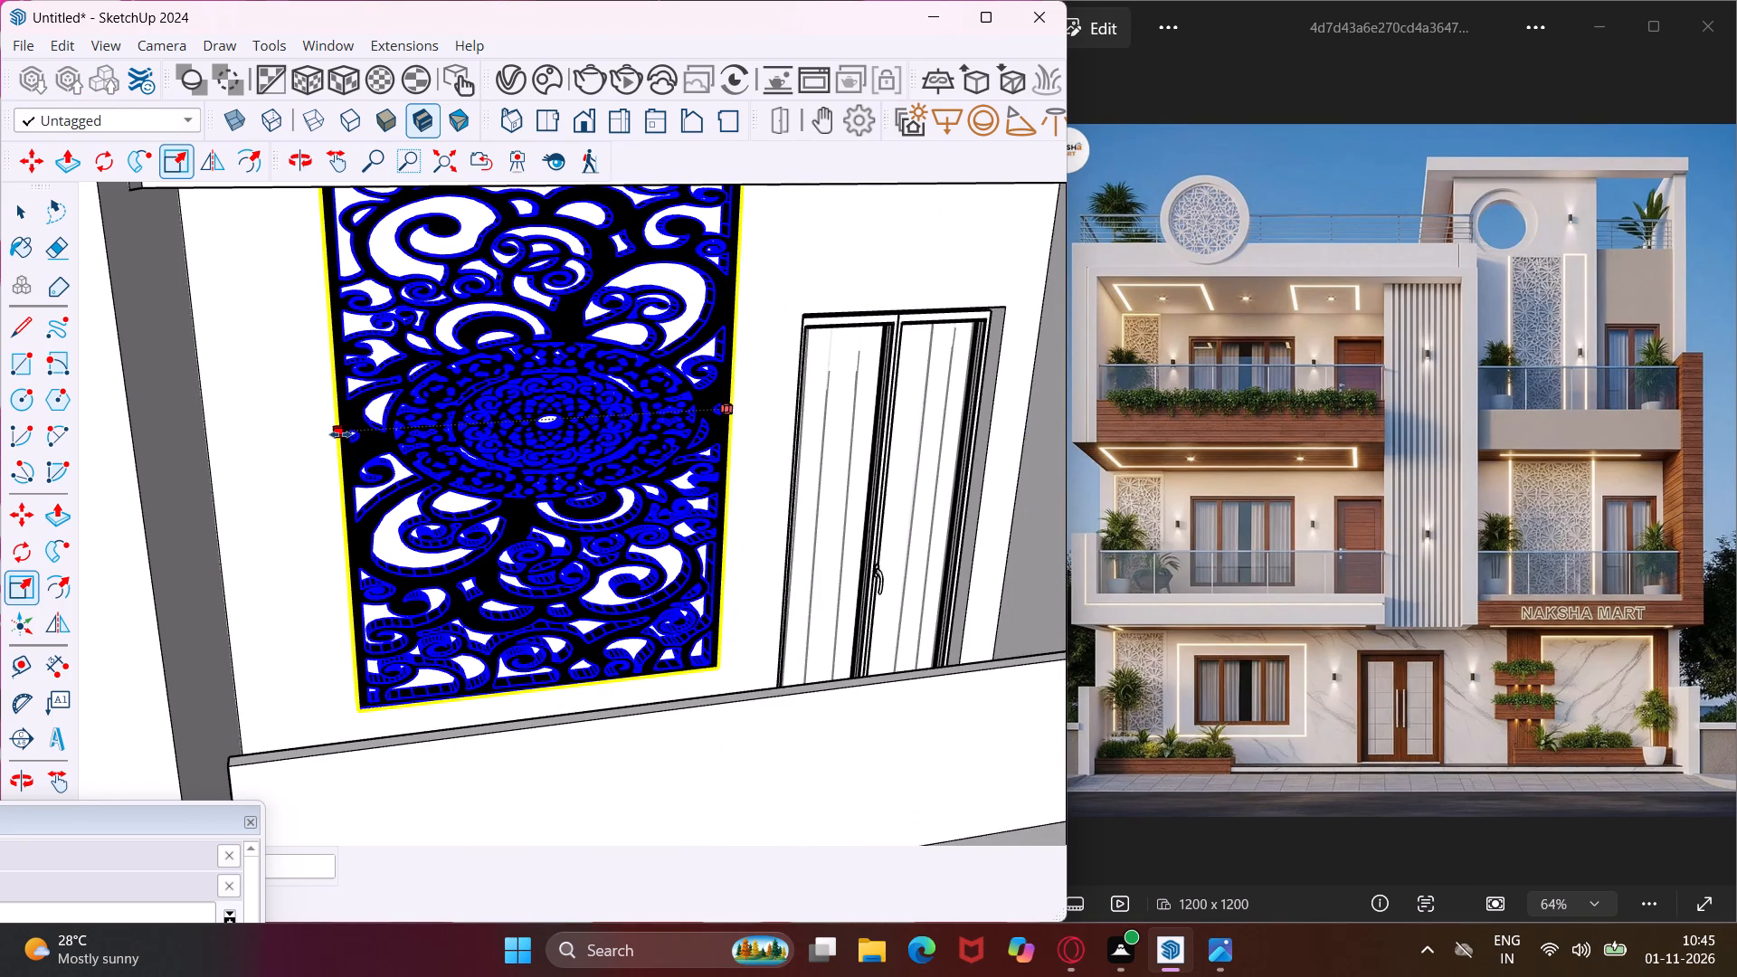
pyautogui.click(340, 434)
# Stretch the bottom edge of the first-floor CNC panel down towards the balcony floor behind the parapet.
pyautogui.scroll(3, 533, 678)
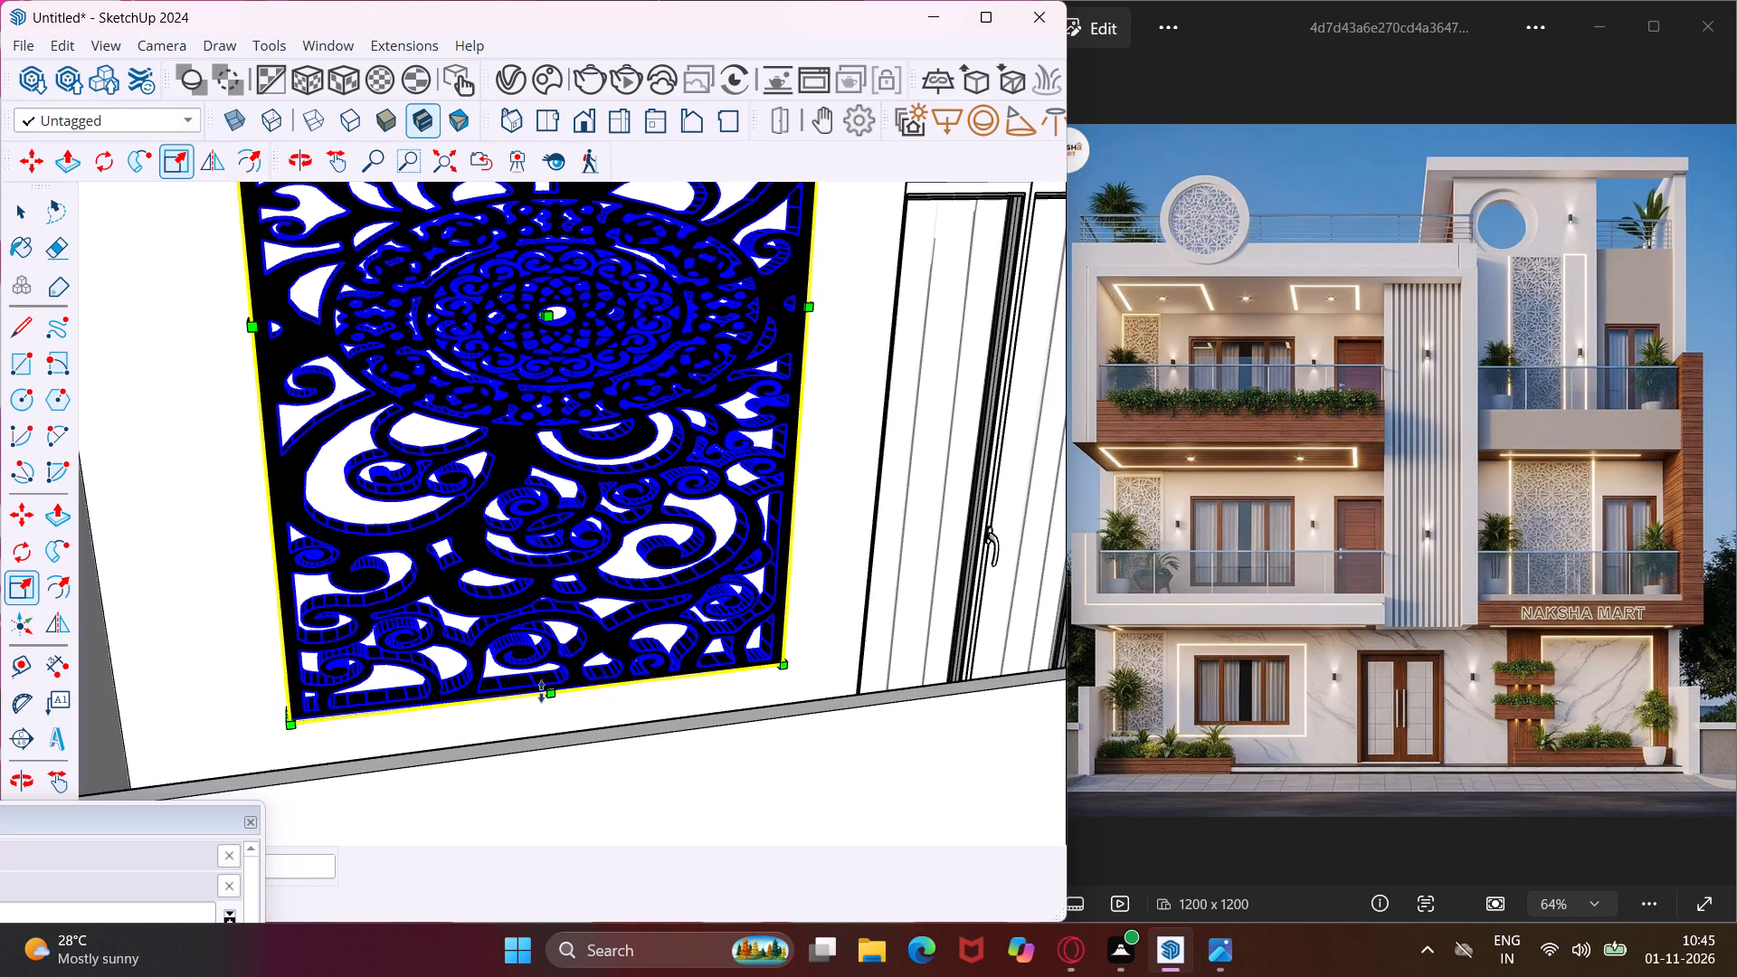
pyautogui.scroll(2, 542, 692)
pyautogui.click(543, 693)
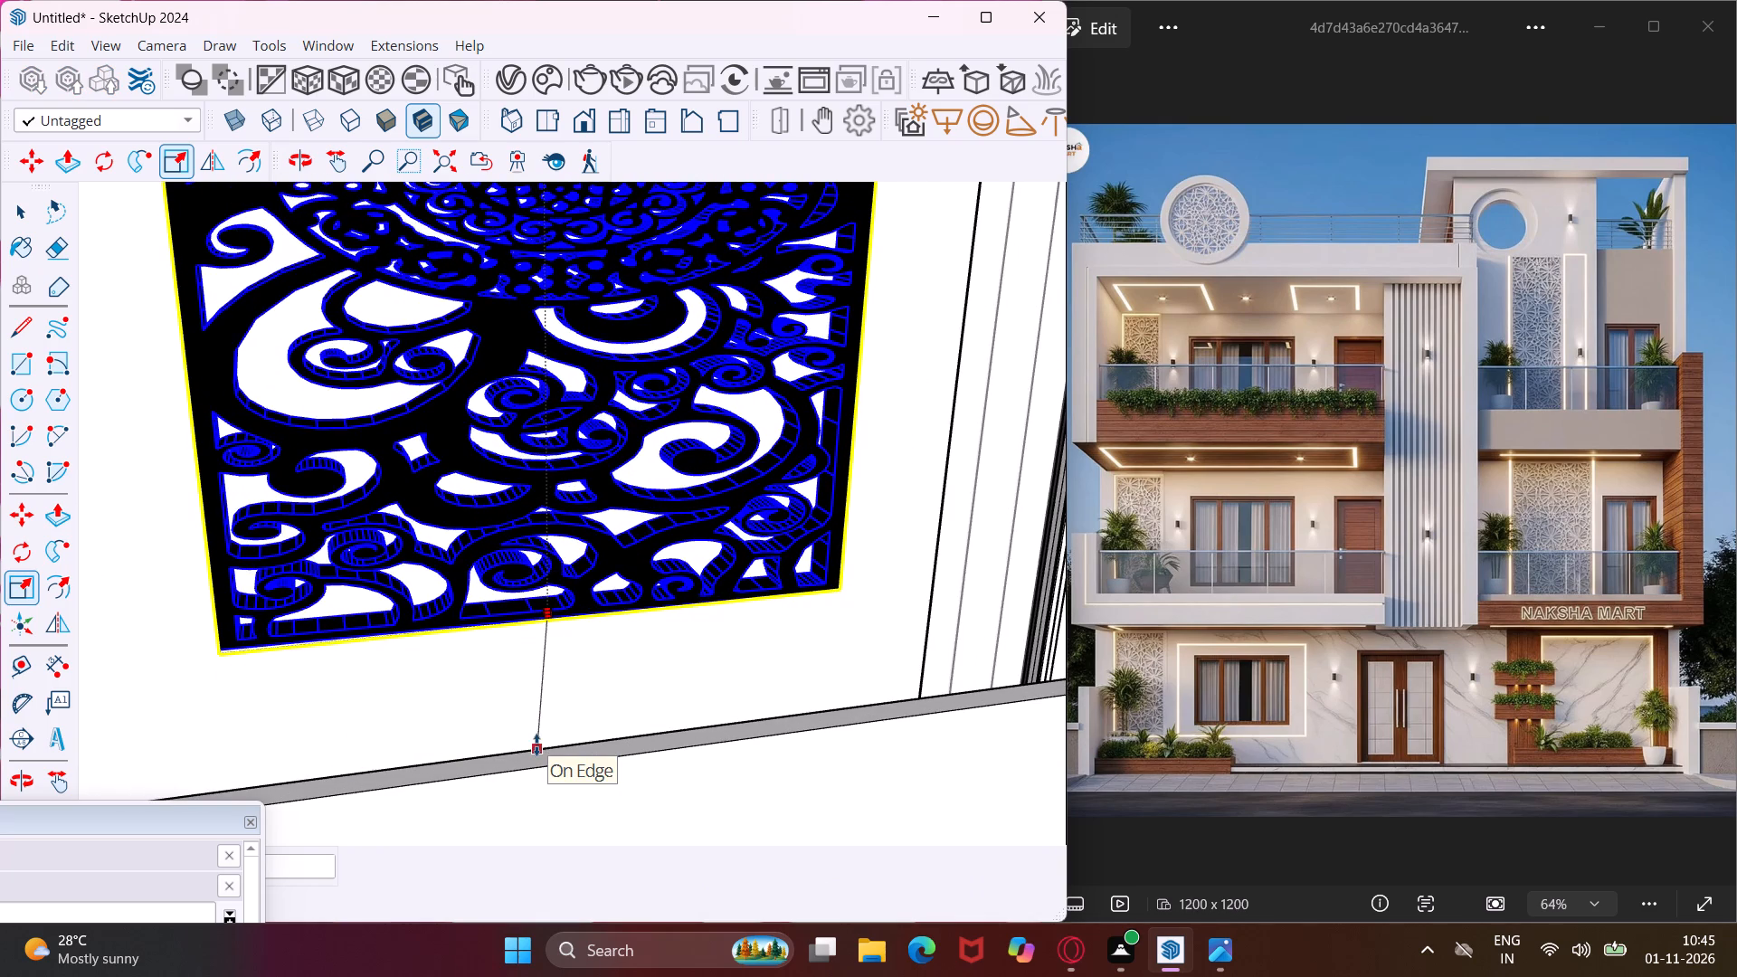
pyautogui.moveTo(536, 745); pyautogui.dragTo(558, 830, button='middle')
pyautogui.scroll(-4, 555, 821)
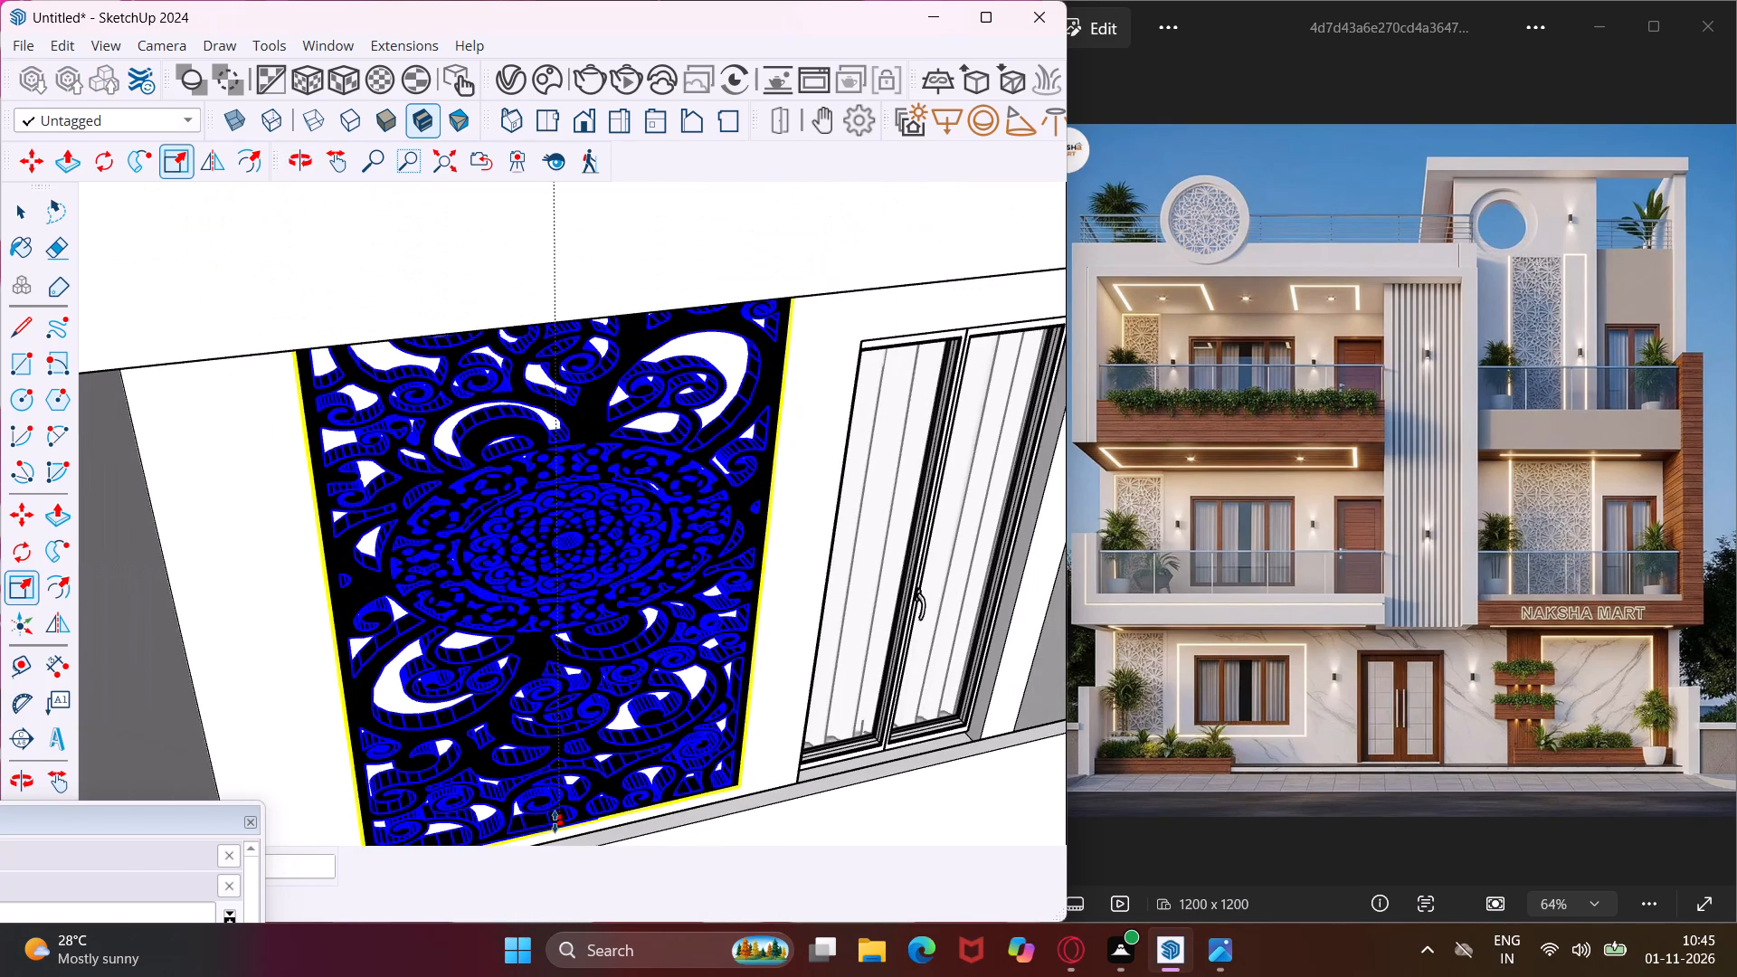
pyautogui.click(555, 821)
# Move the enlarged first-floor CNC panel slightly straight down along the wall.
pyautogui.scroll(-5, 508, 760)
pyautogui.moveTo(507, 752); pyautogui.dragTo(393, 477, button='middle')
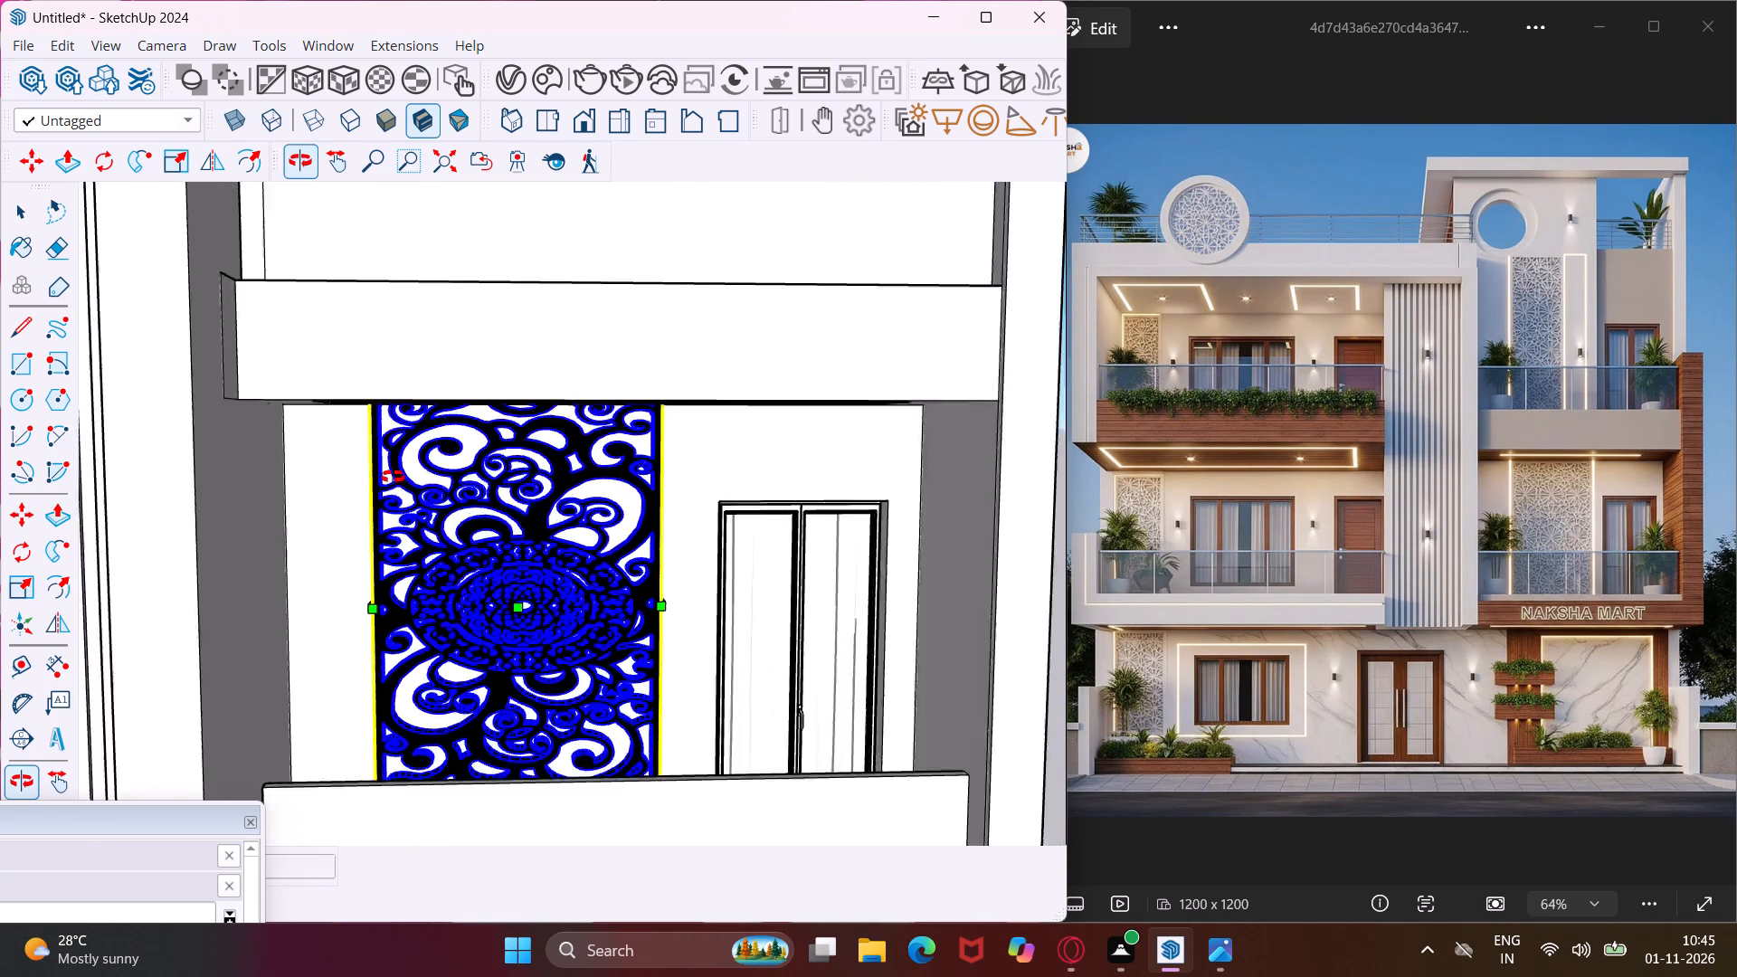
pyautogui.moveTo(393, 477); pyautogui.dragTo(408, 401, button='middle')
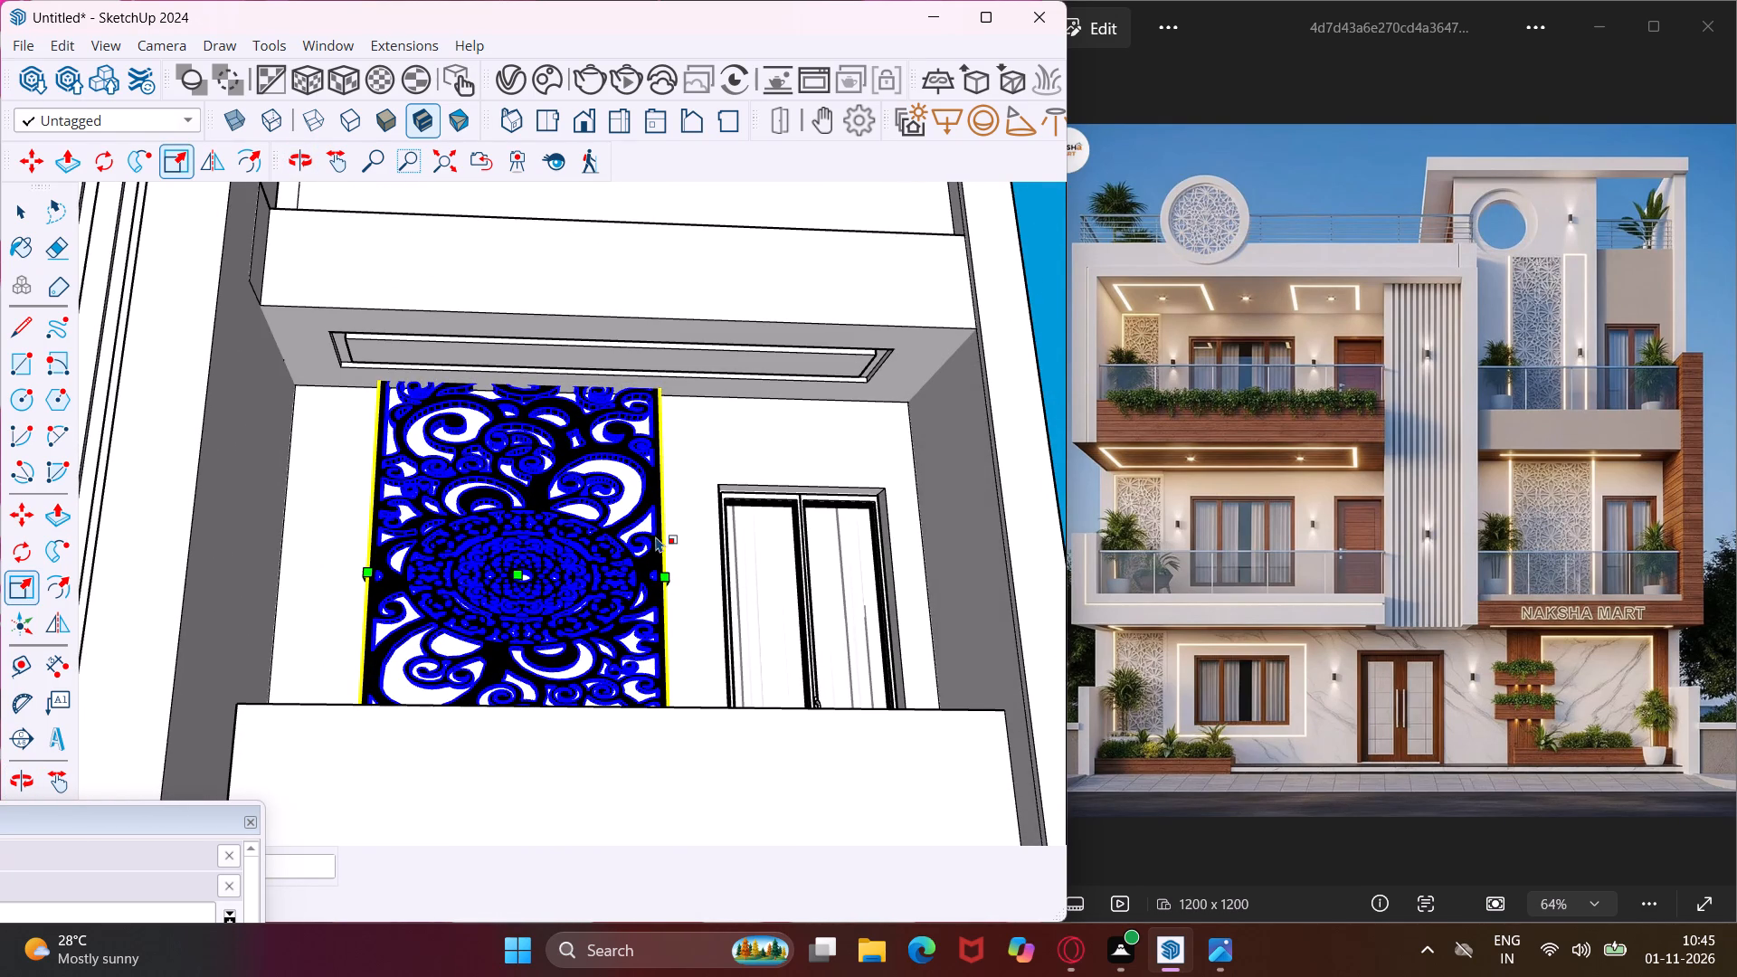
pyautogui.press('m')
pyautogui.click(686, 519)
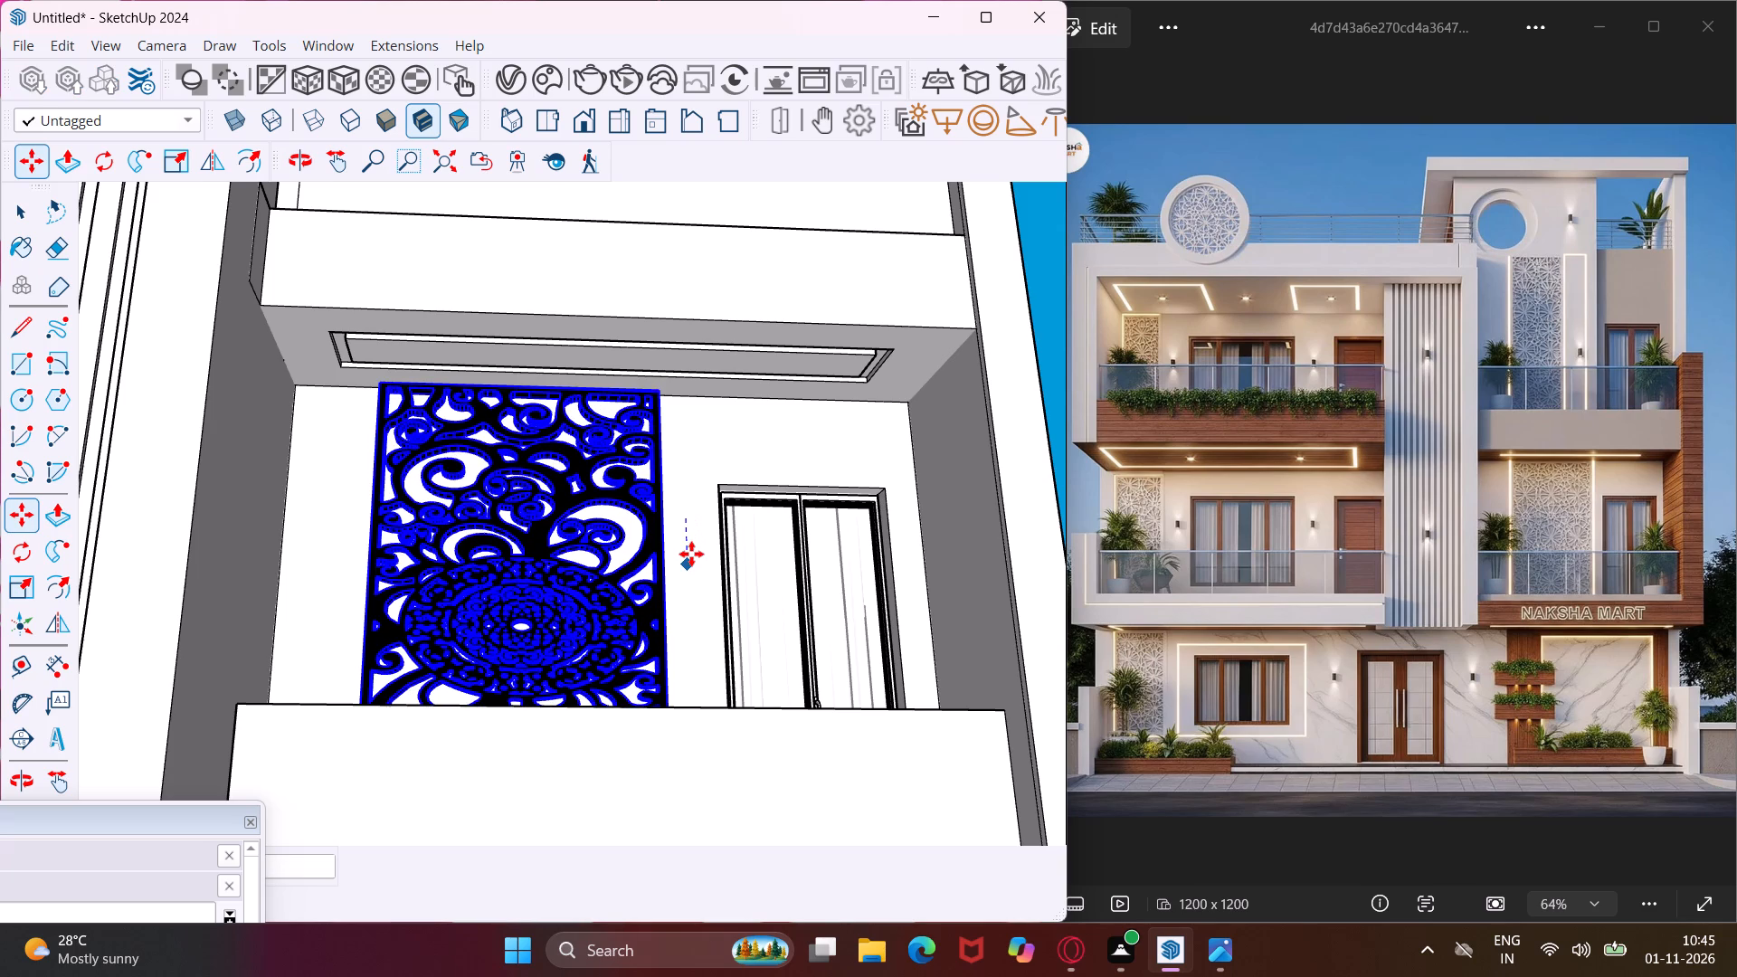
pyautogui.click(691, 554)
# Scale the second-floor CNC panel taller by stretching its top edge up towards the round opening.
pyautogui.moveTo(690, 554); pyautogui.dragTo(723, 688, button='middle')
pyautogui.scroll(-10, 639, 669)
pyautogui.moveTo(638, 285); pyautogui.dragTo(621, 493, button='middle')
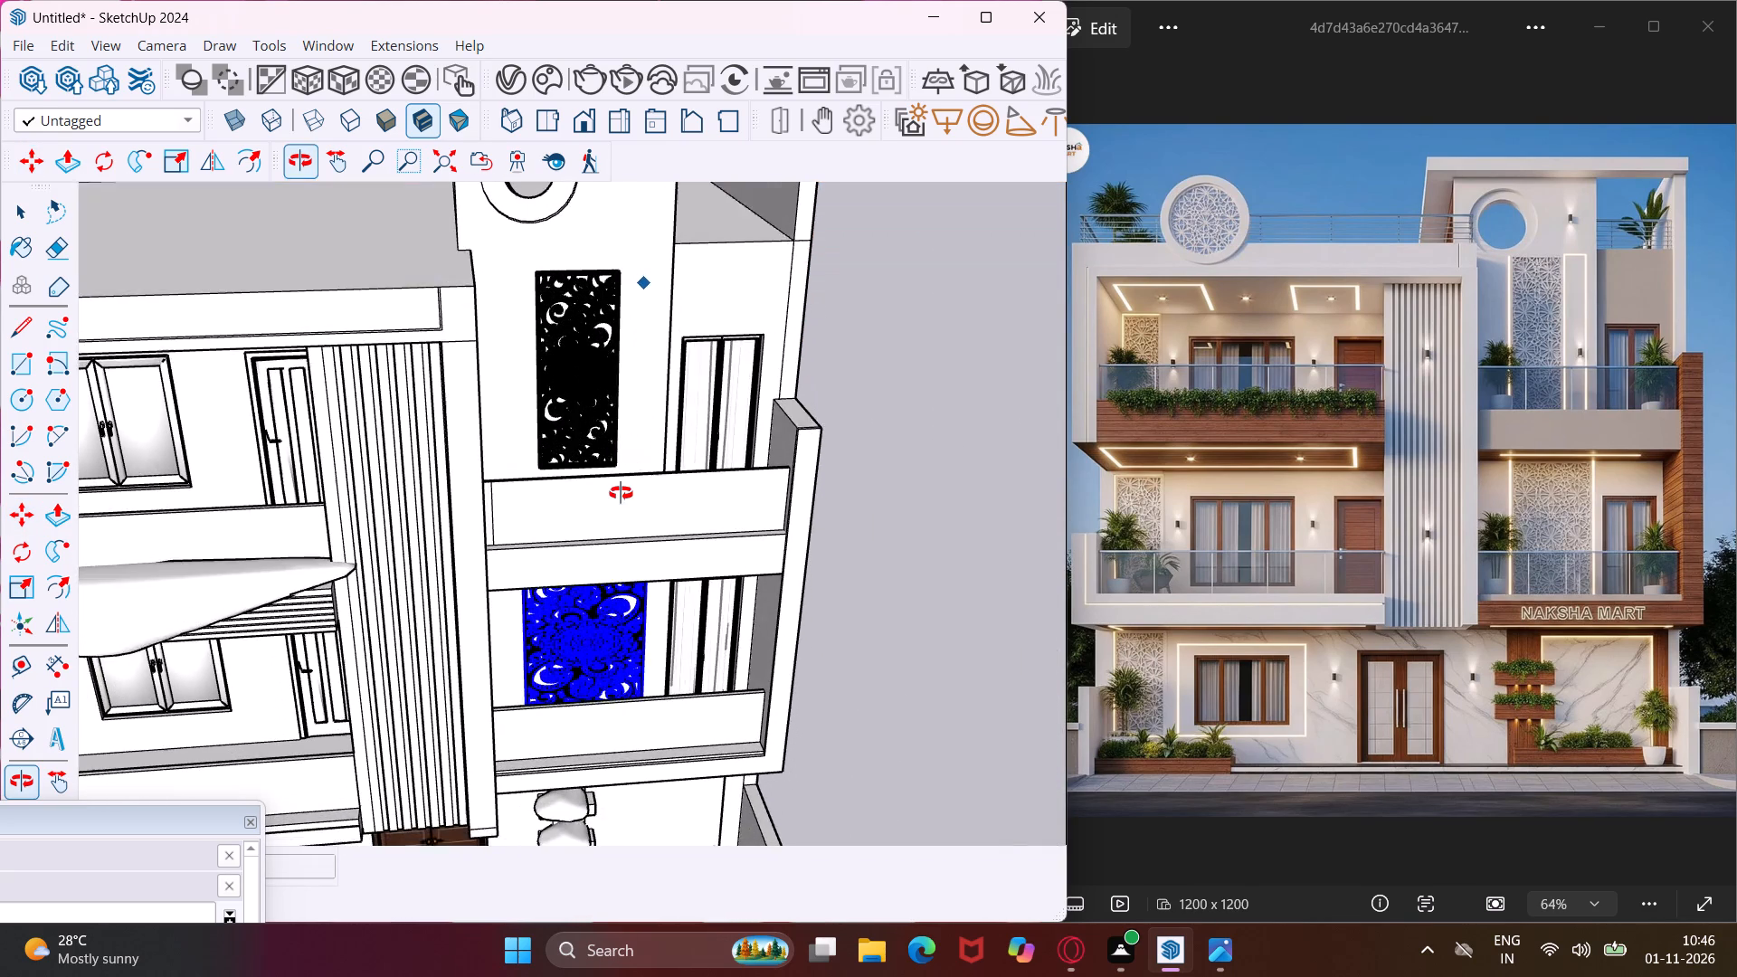
pyautogui.moveTo(621, 493); pyautogui.dragTo(619, 502, button='middle')
pyautogui.press('Escape')
pyautogui.press('space')
pyautogui.scroll(3, 584, 280)
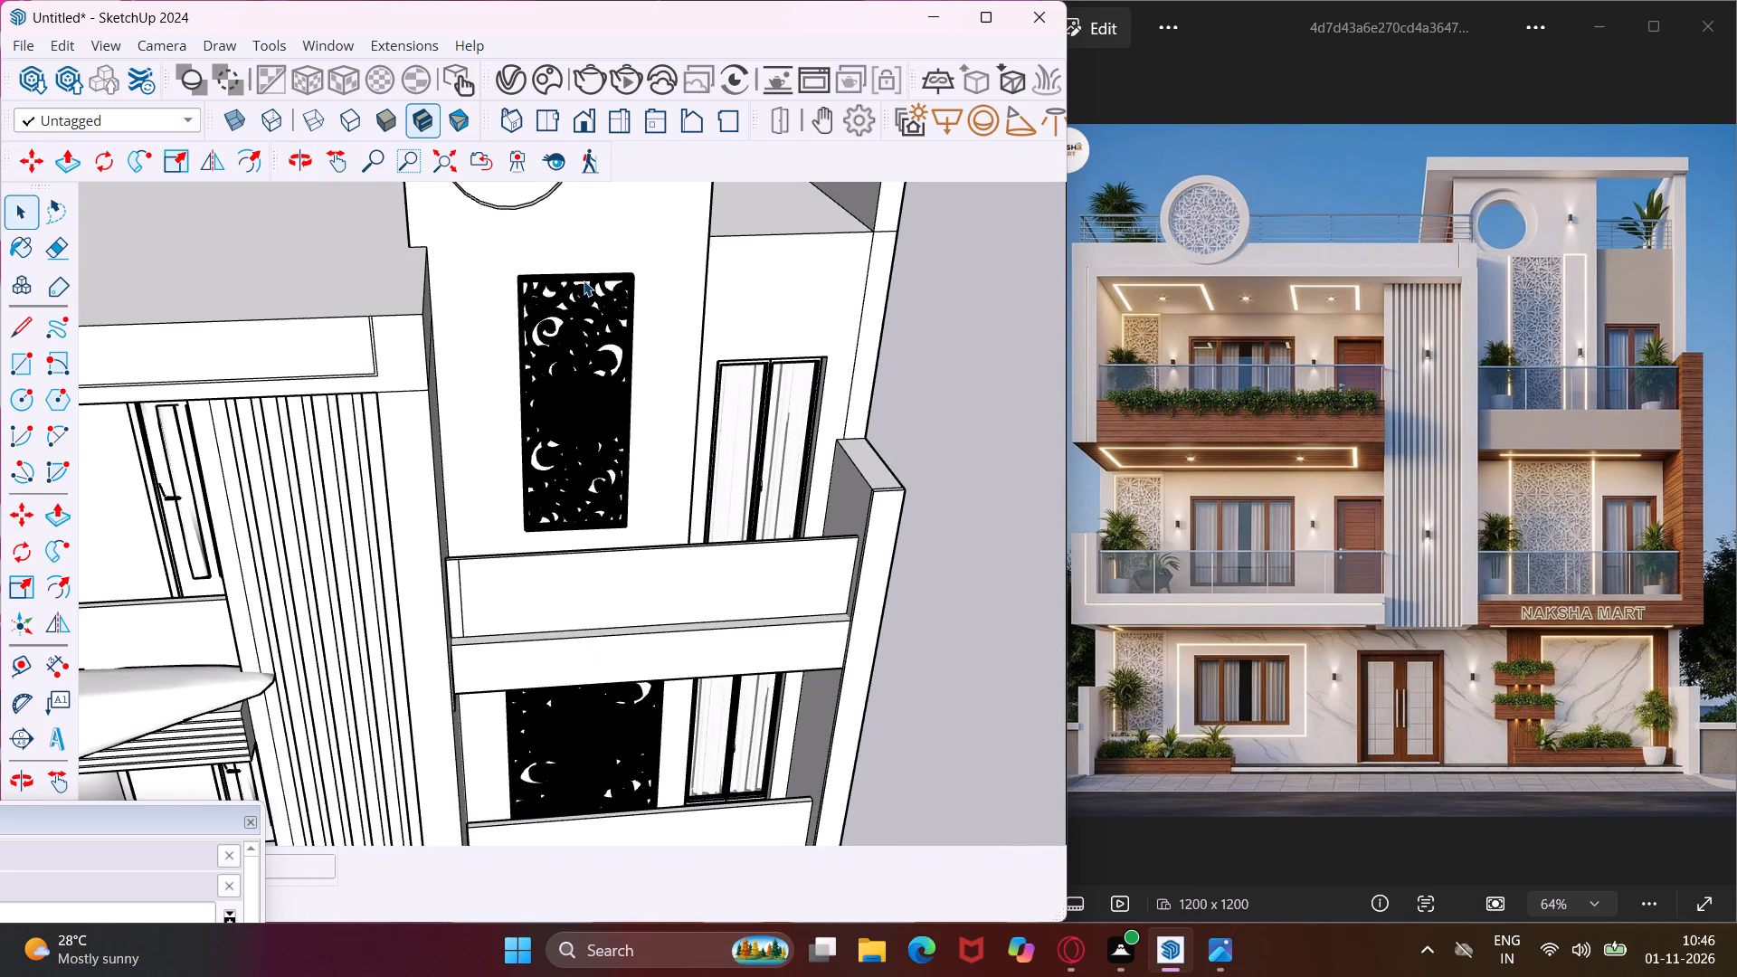
pyautogui.click(584, 280)
pyautogui.click(20, 589)
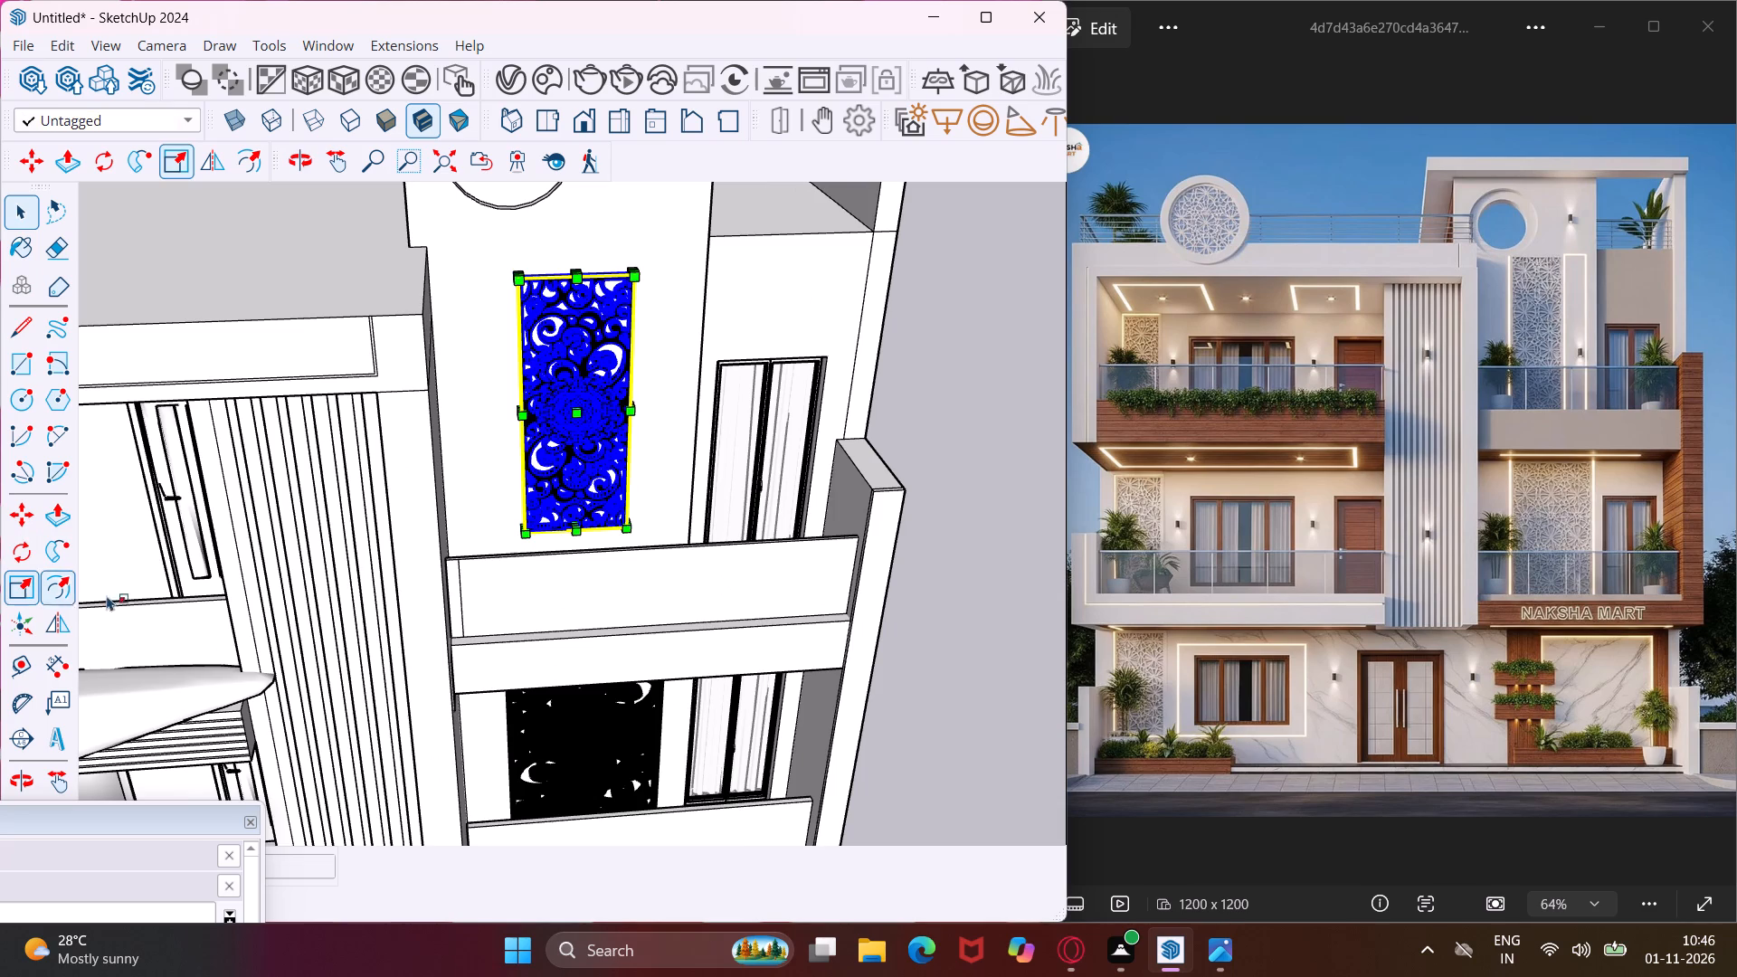
pyautogui.scroll(12, 578, 267)
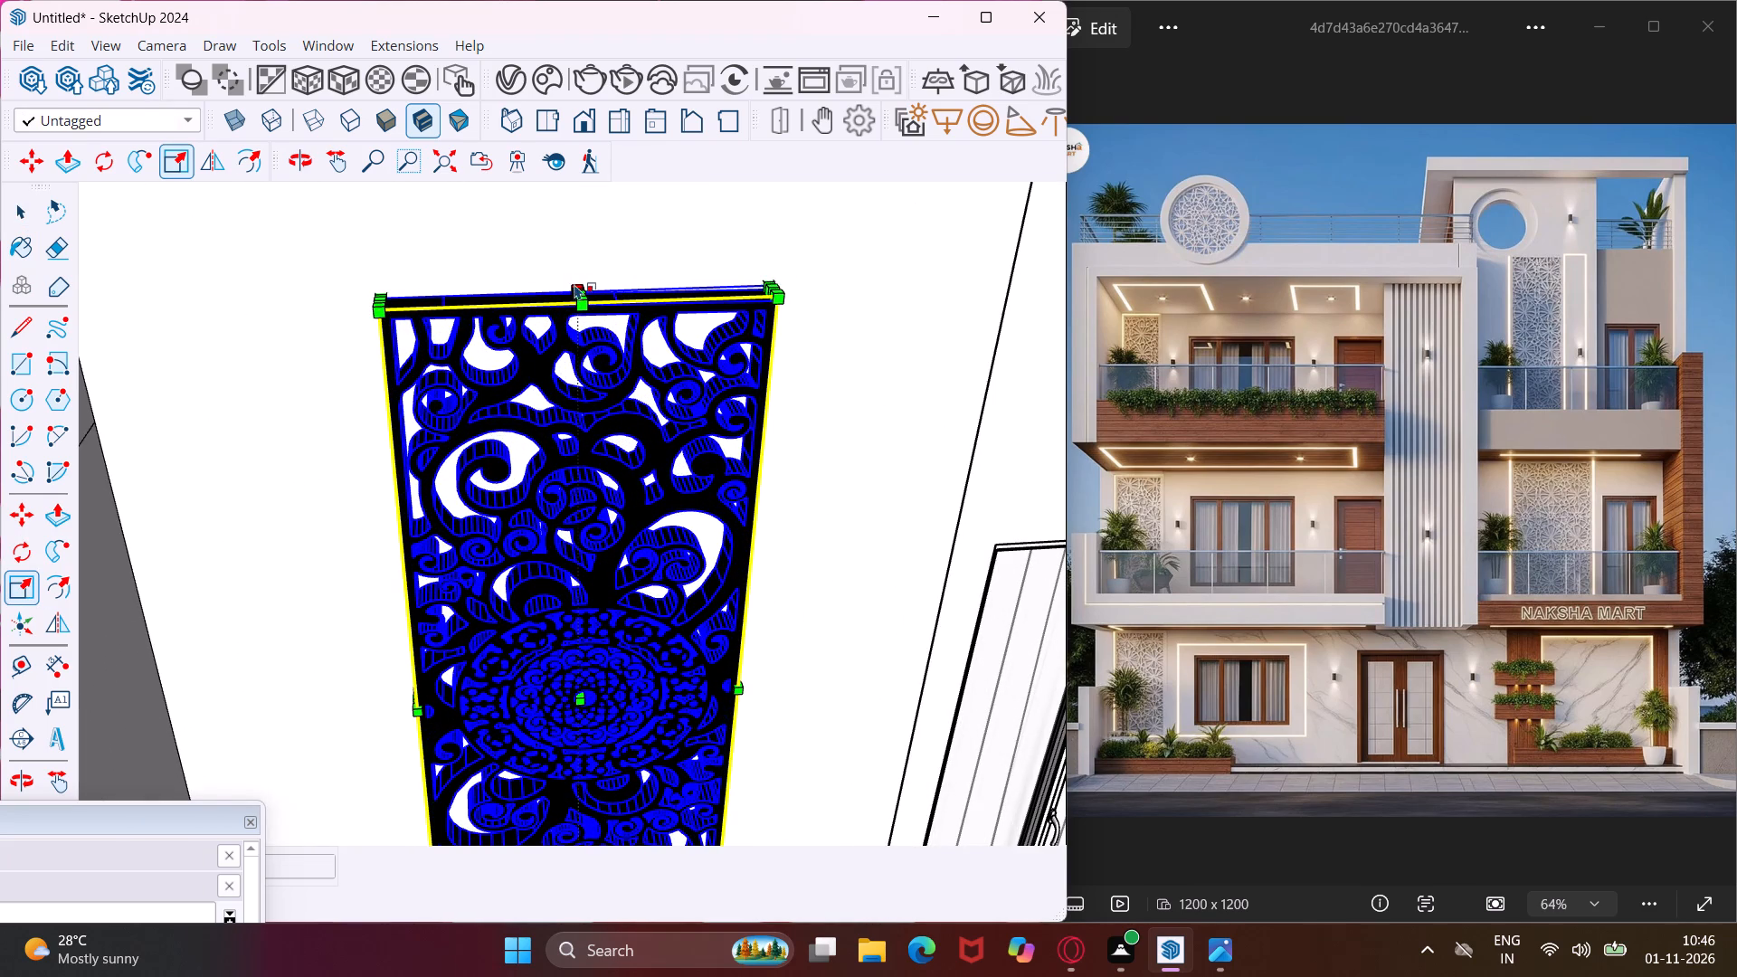
pyautogui.click(574, 294)
pyautogui.scroll(-5, 561, 238)
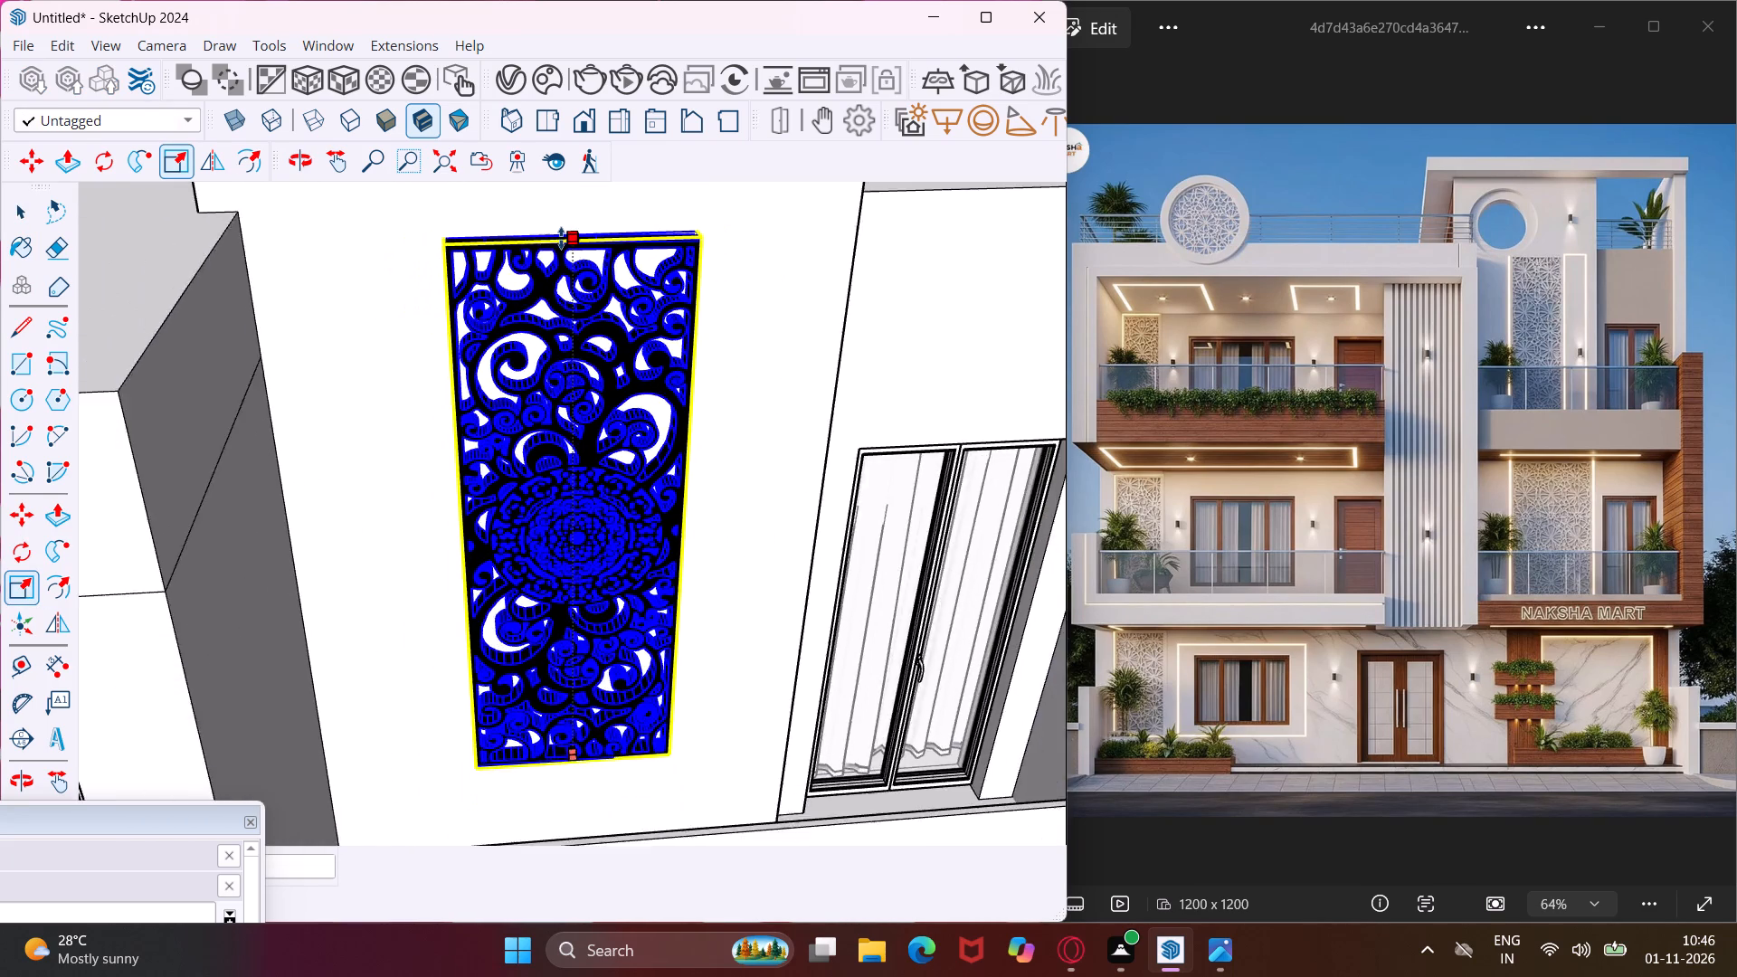
pyautogui.scroll(-9, 561, 238)
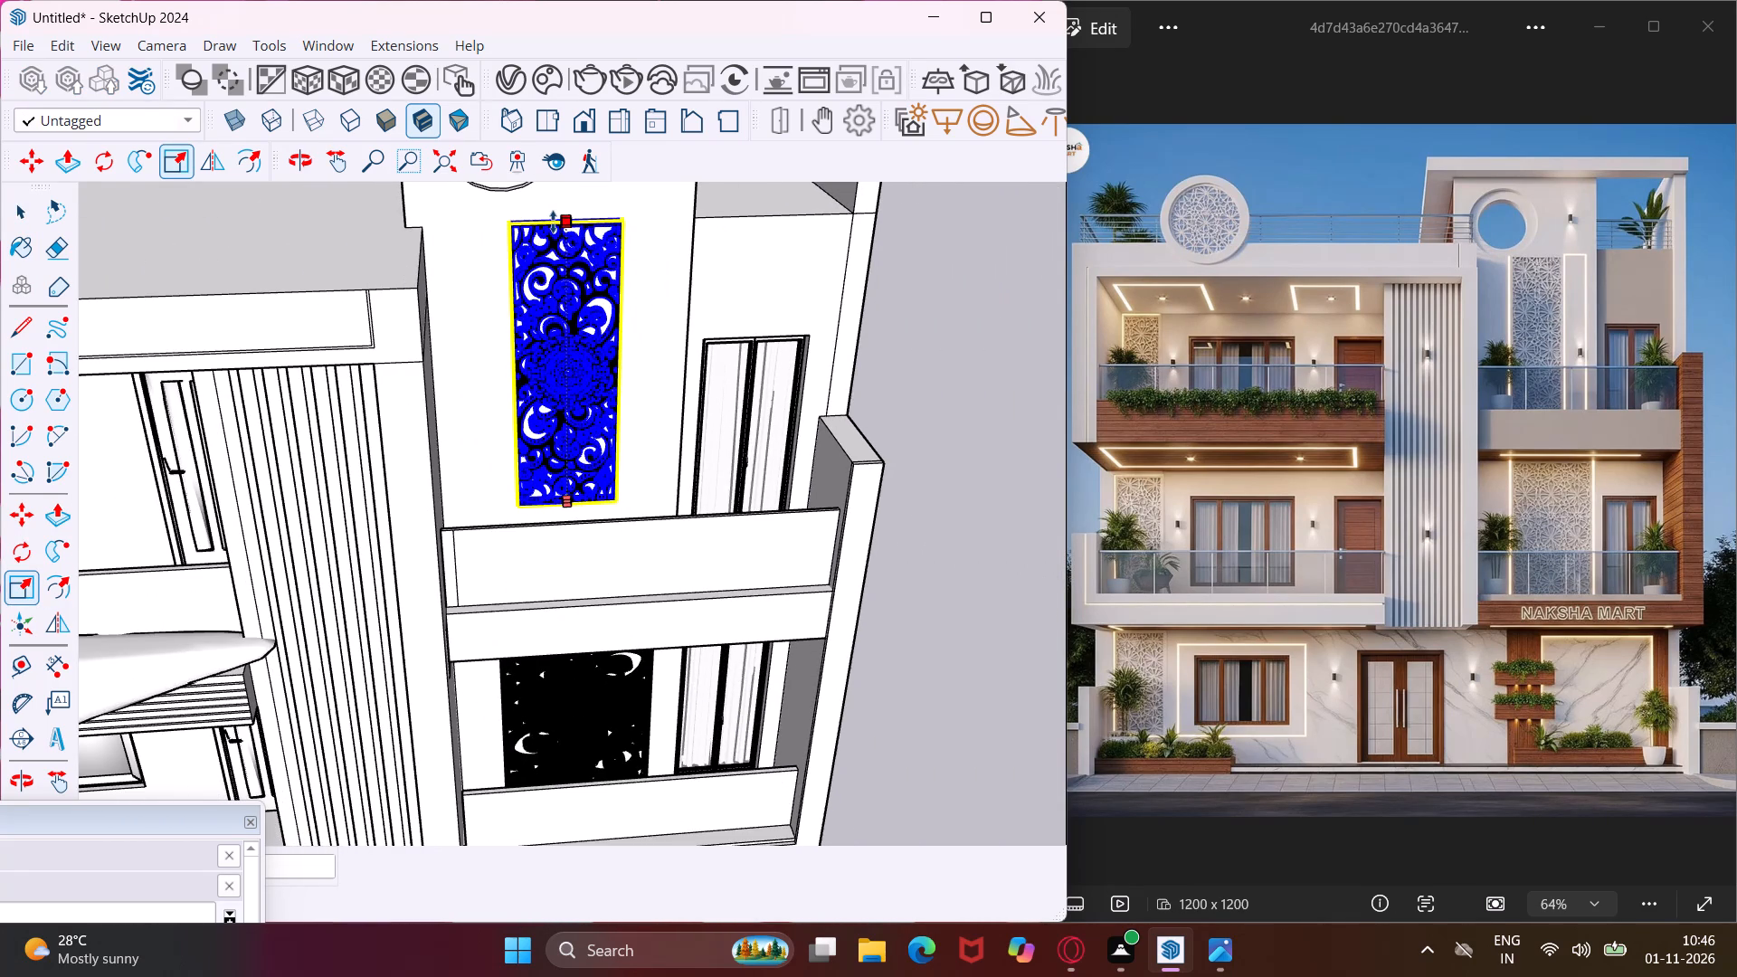
pyautogui.click(547, 204)
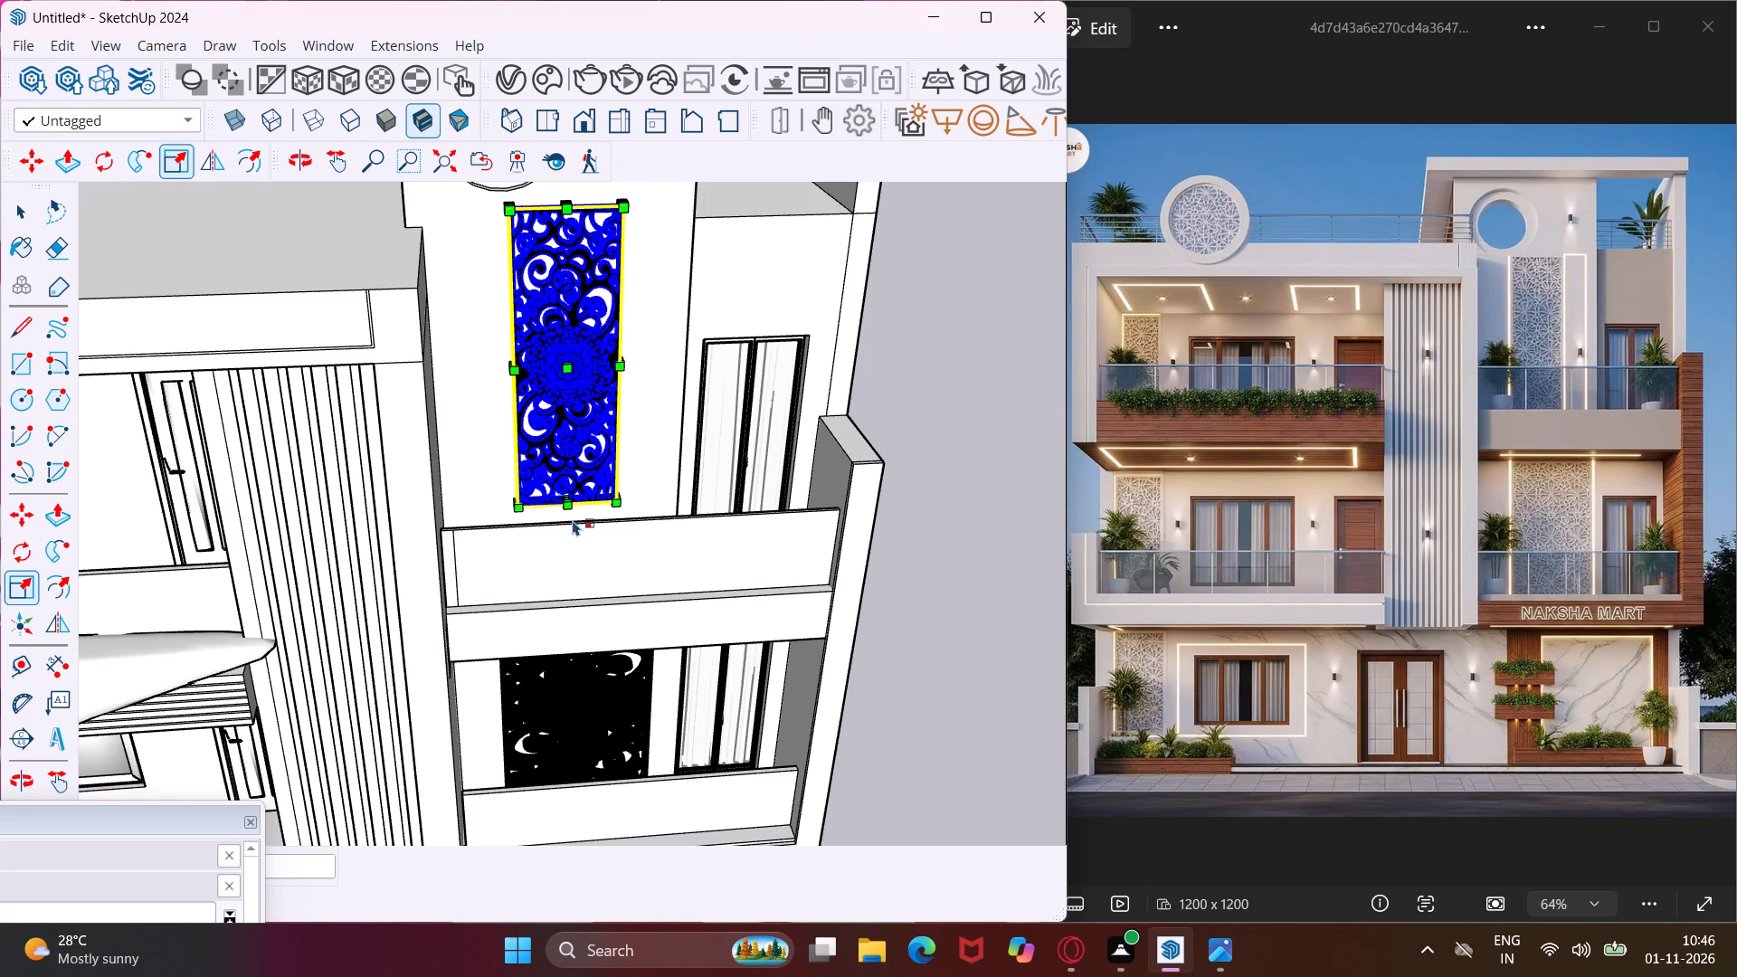
# Stretch the bottom edge of the second-floor CNC panel down to the balcony floor.
pyautogui.scroll(15, 575, 510)
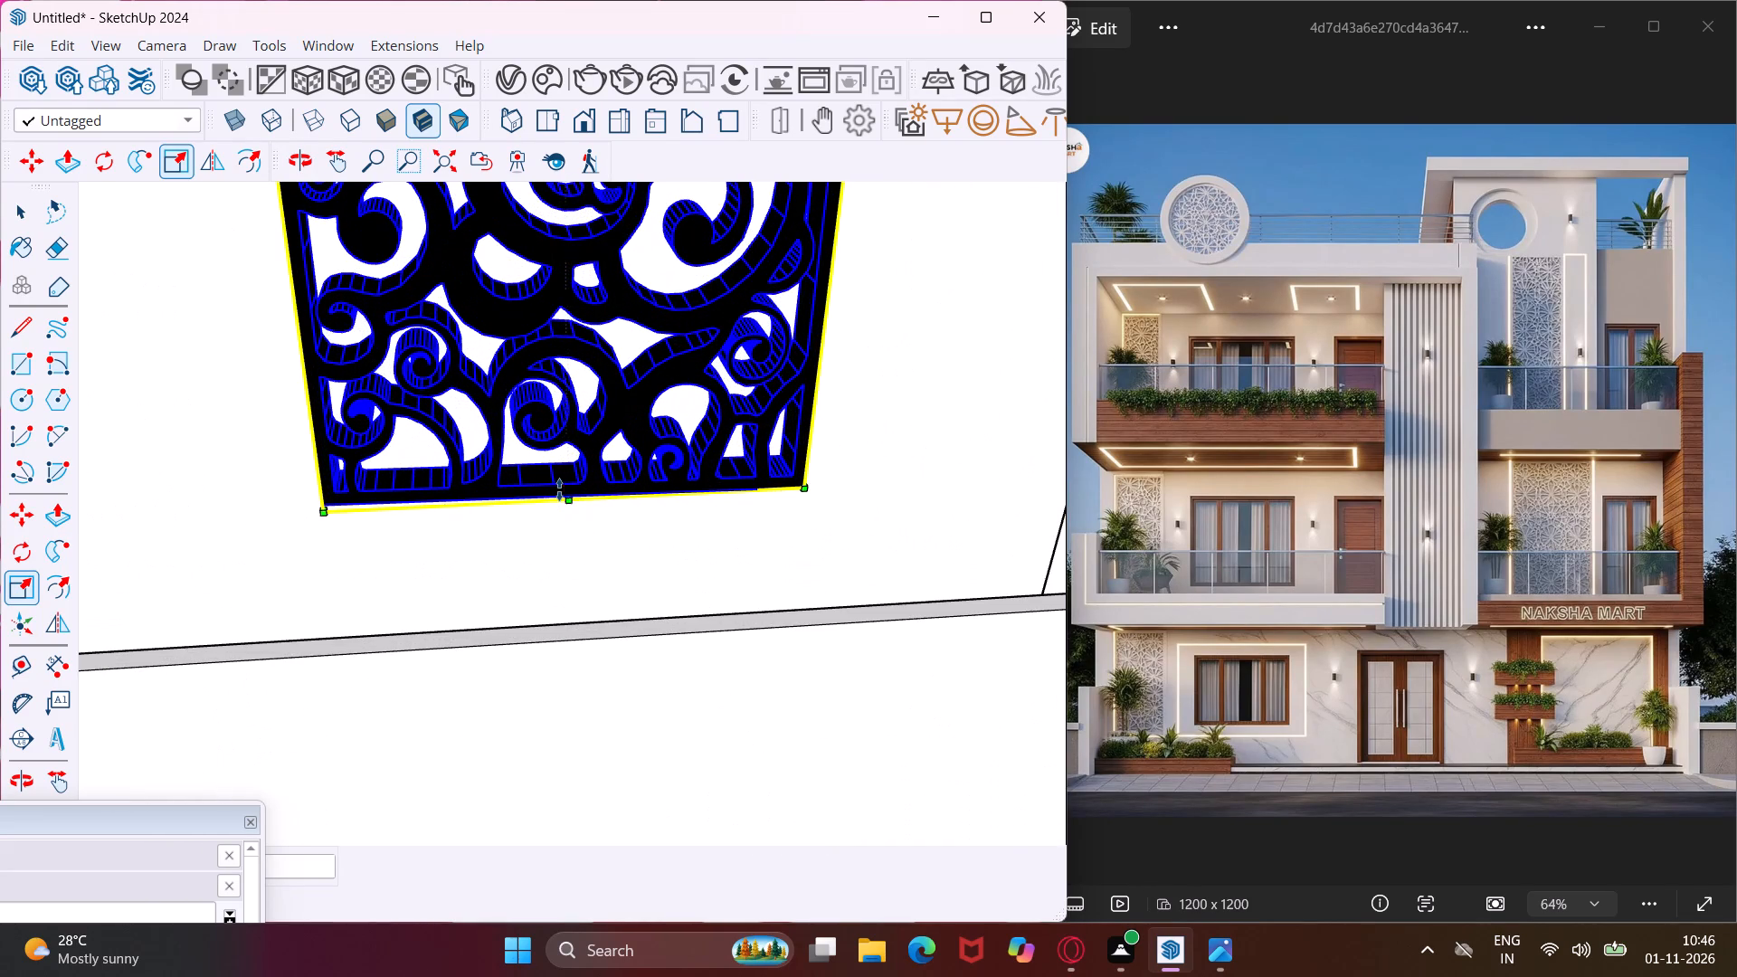
pyautogui.click(559, 489)
pyautogui.moveTo(558, 519); pyautogui.dragTo(588, 646, button='middle')
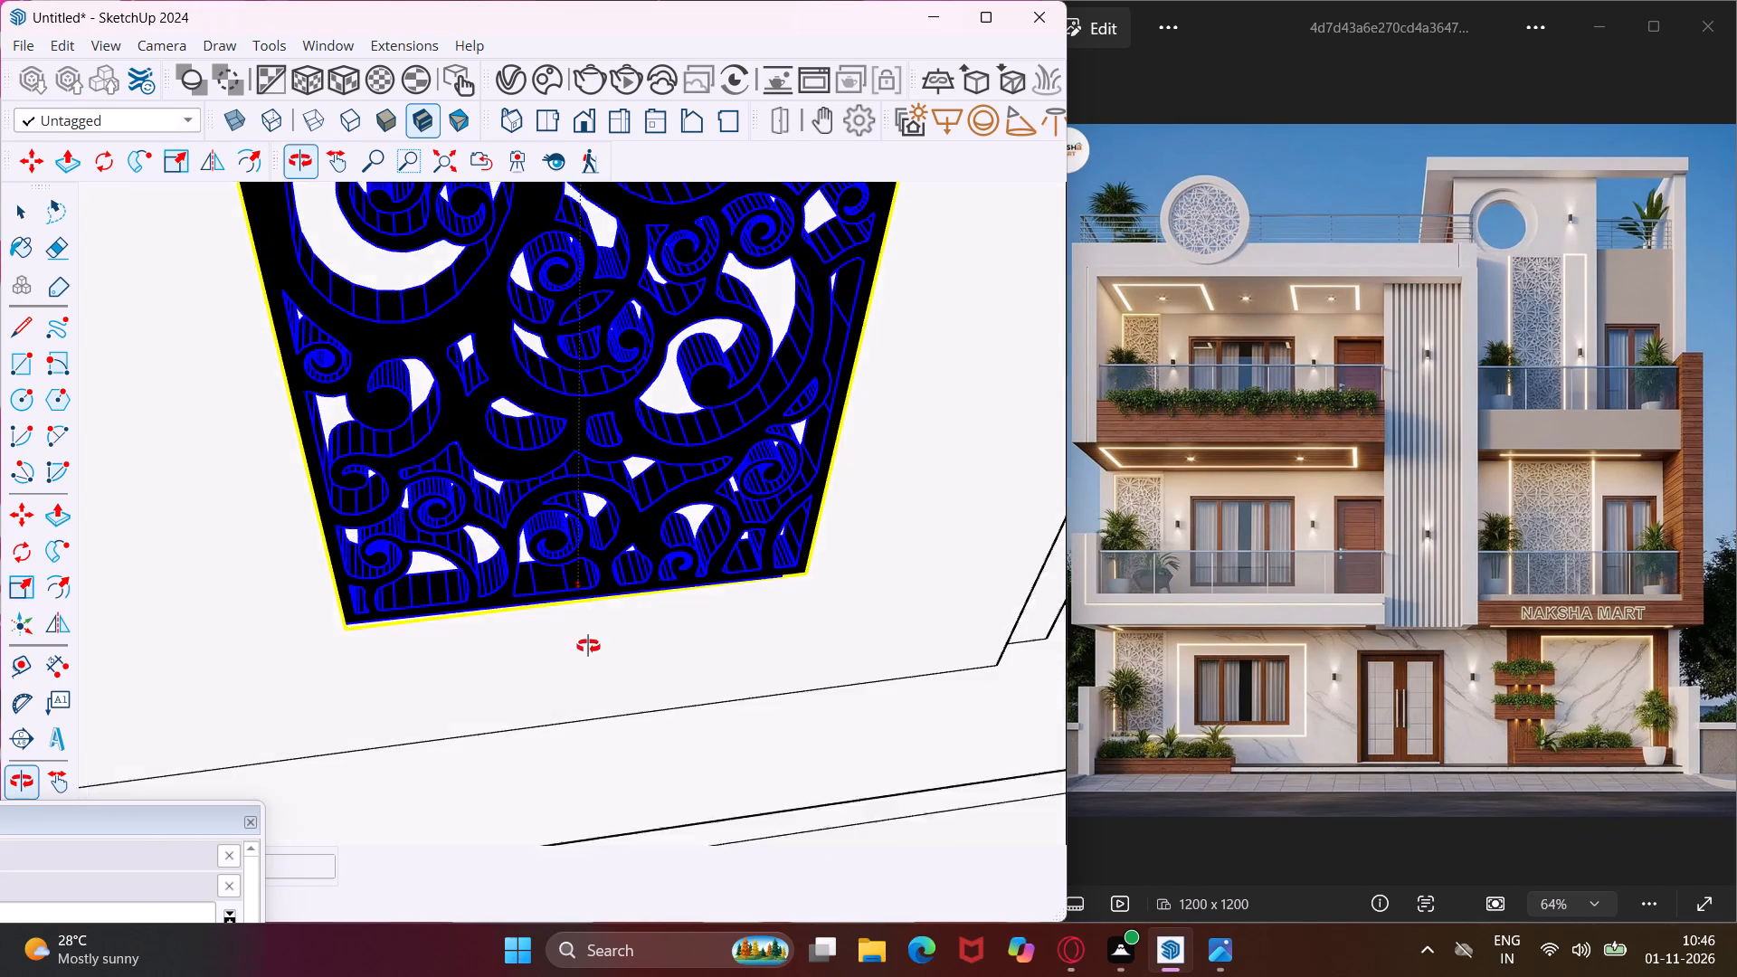
pyautogui.moveTo(588, 646); pyautogui.dragTo(589, 652, button='middle')
pyautogui.click(584, 709)
# Widen the second-floor CNC panel by stretching its side edge towards the vertical fins.
pyautogui.scroll(-5, 536, 640)
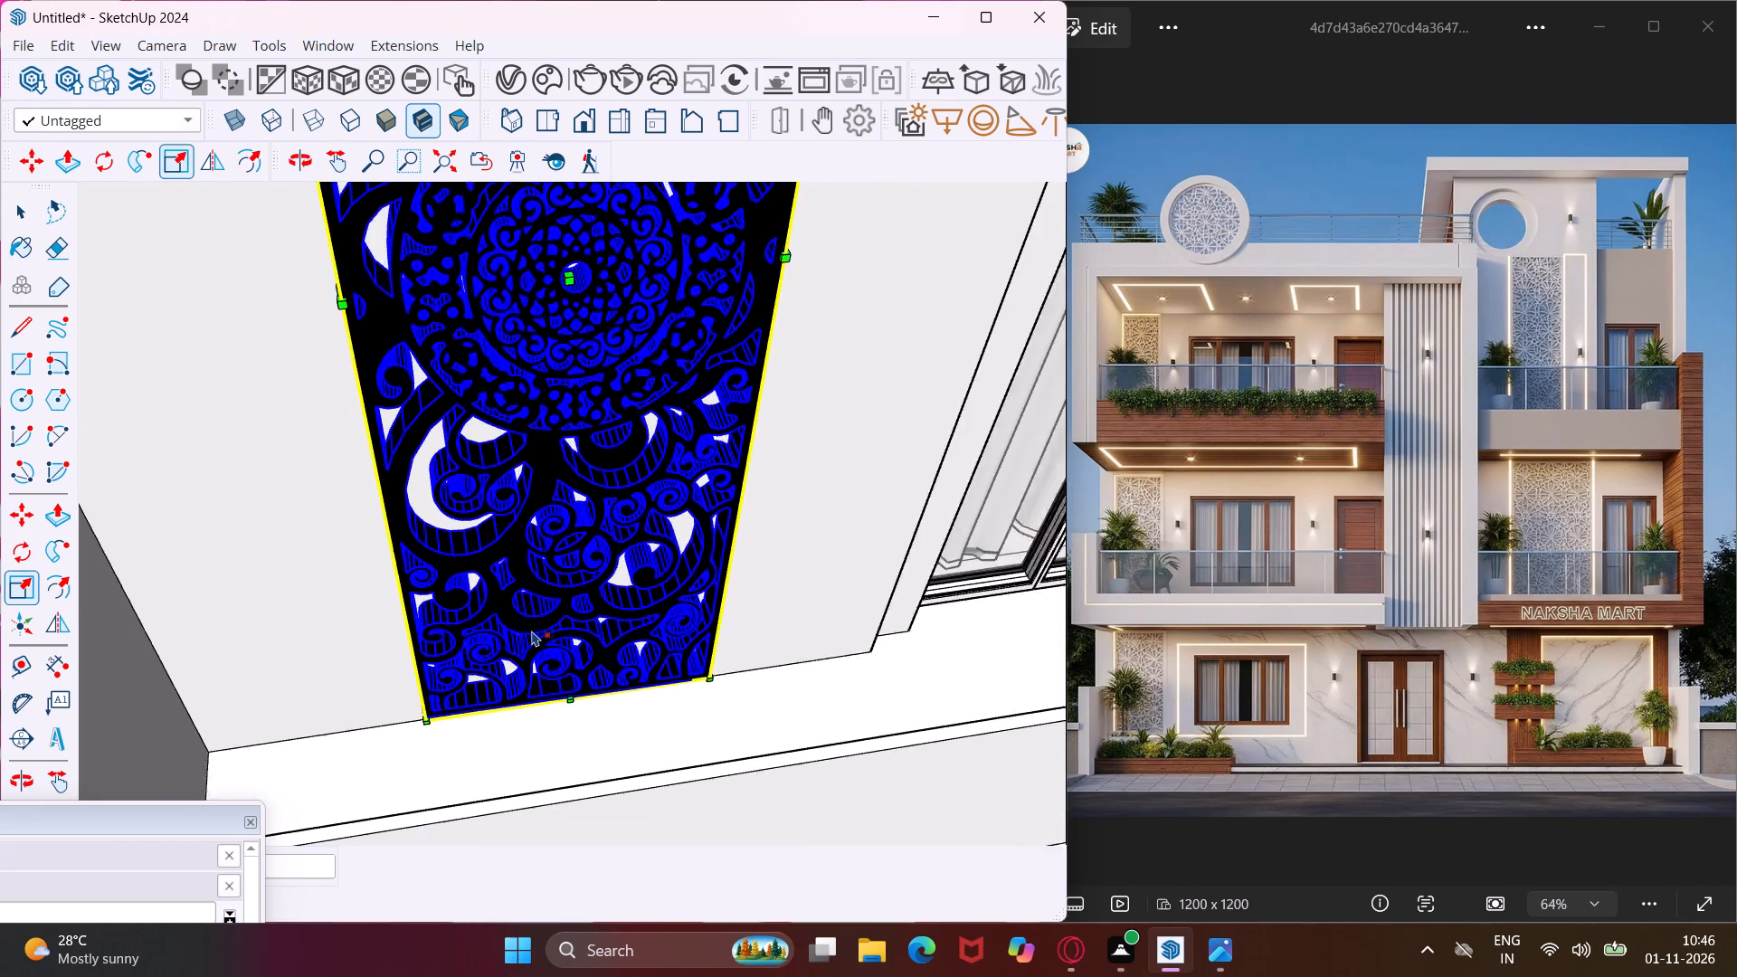
pyautogui.scroll(-3, 530, 613)
pyautogui.scroll(2, 409, 416)
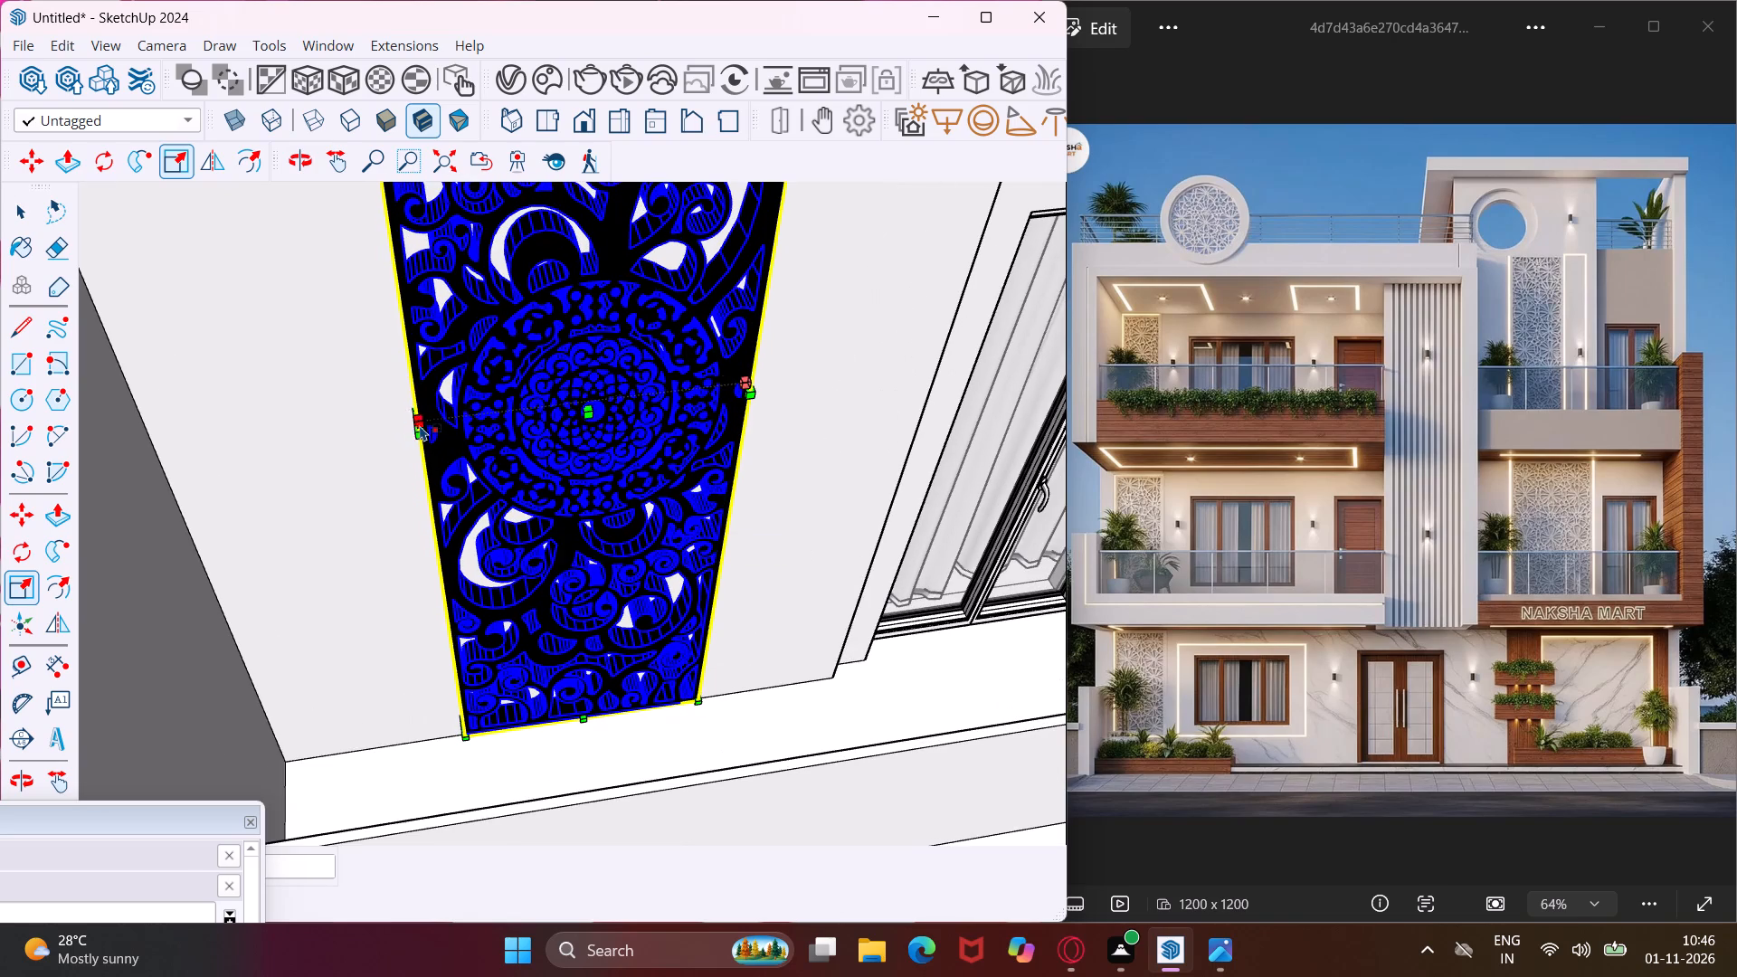
pyautogui.click(418, 421)
pyautogui.click(363, 424)
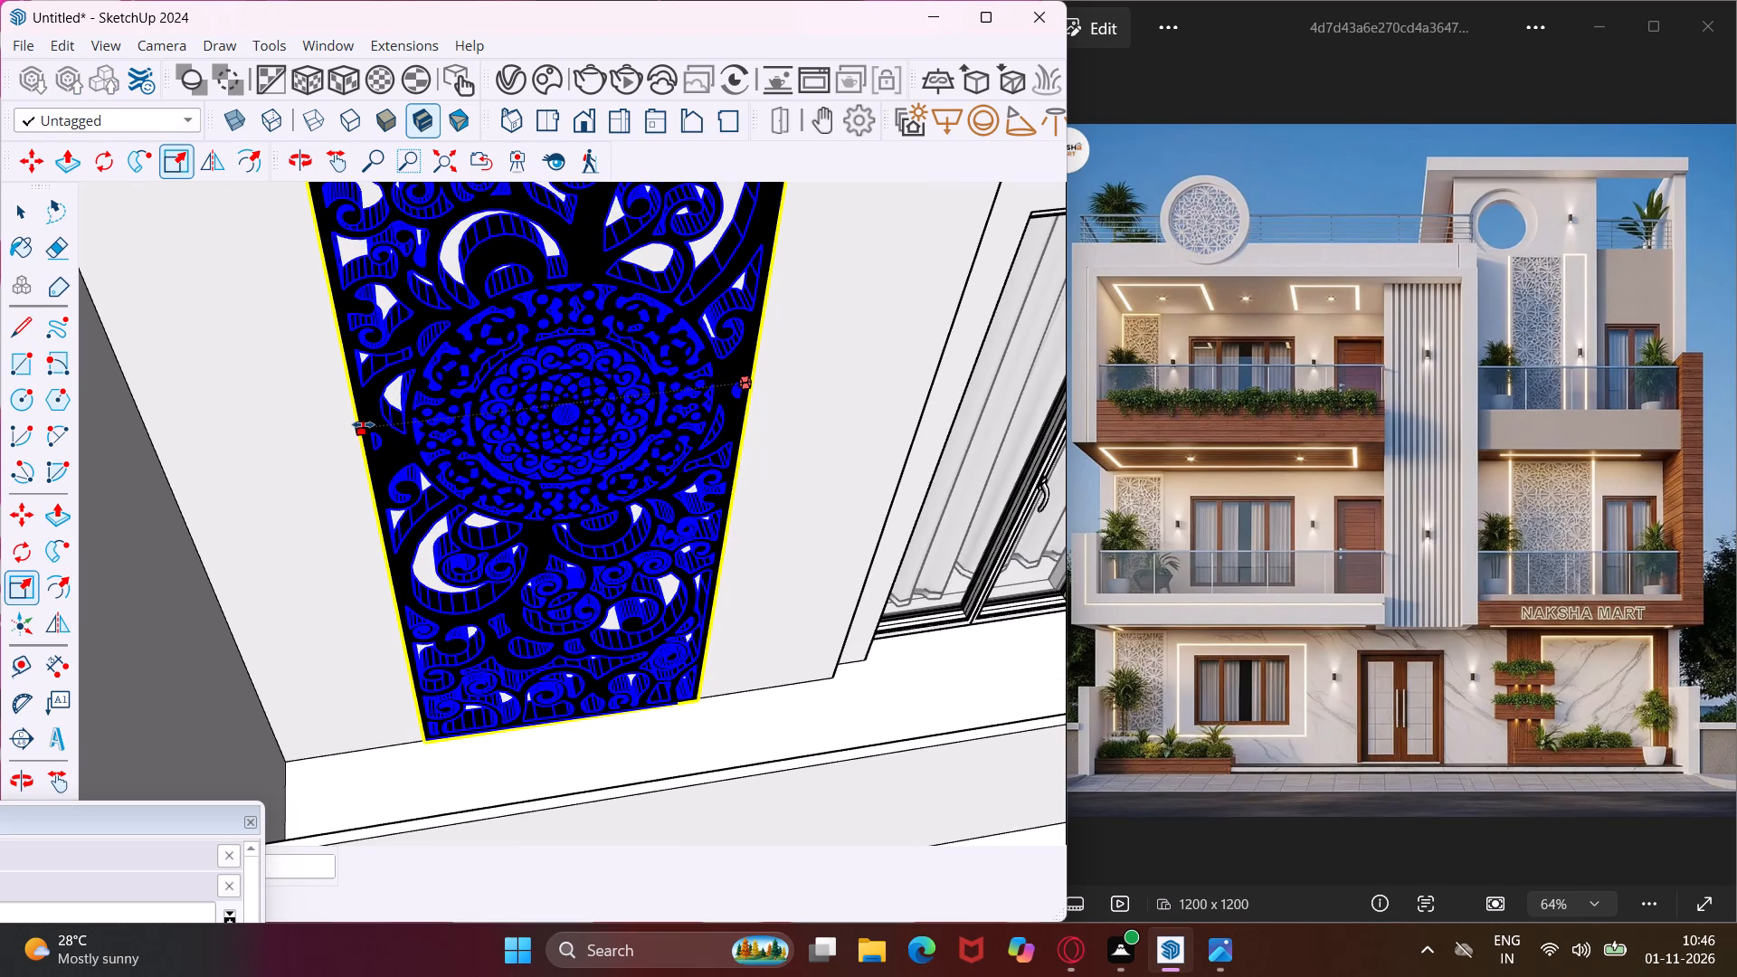
pyautogui.scroll(-15, 475, 500)
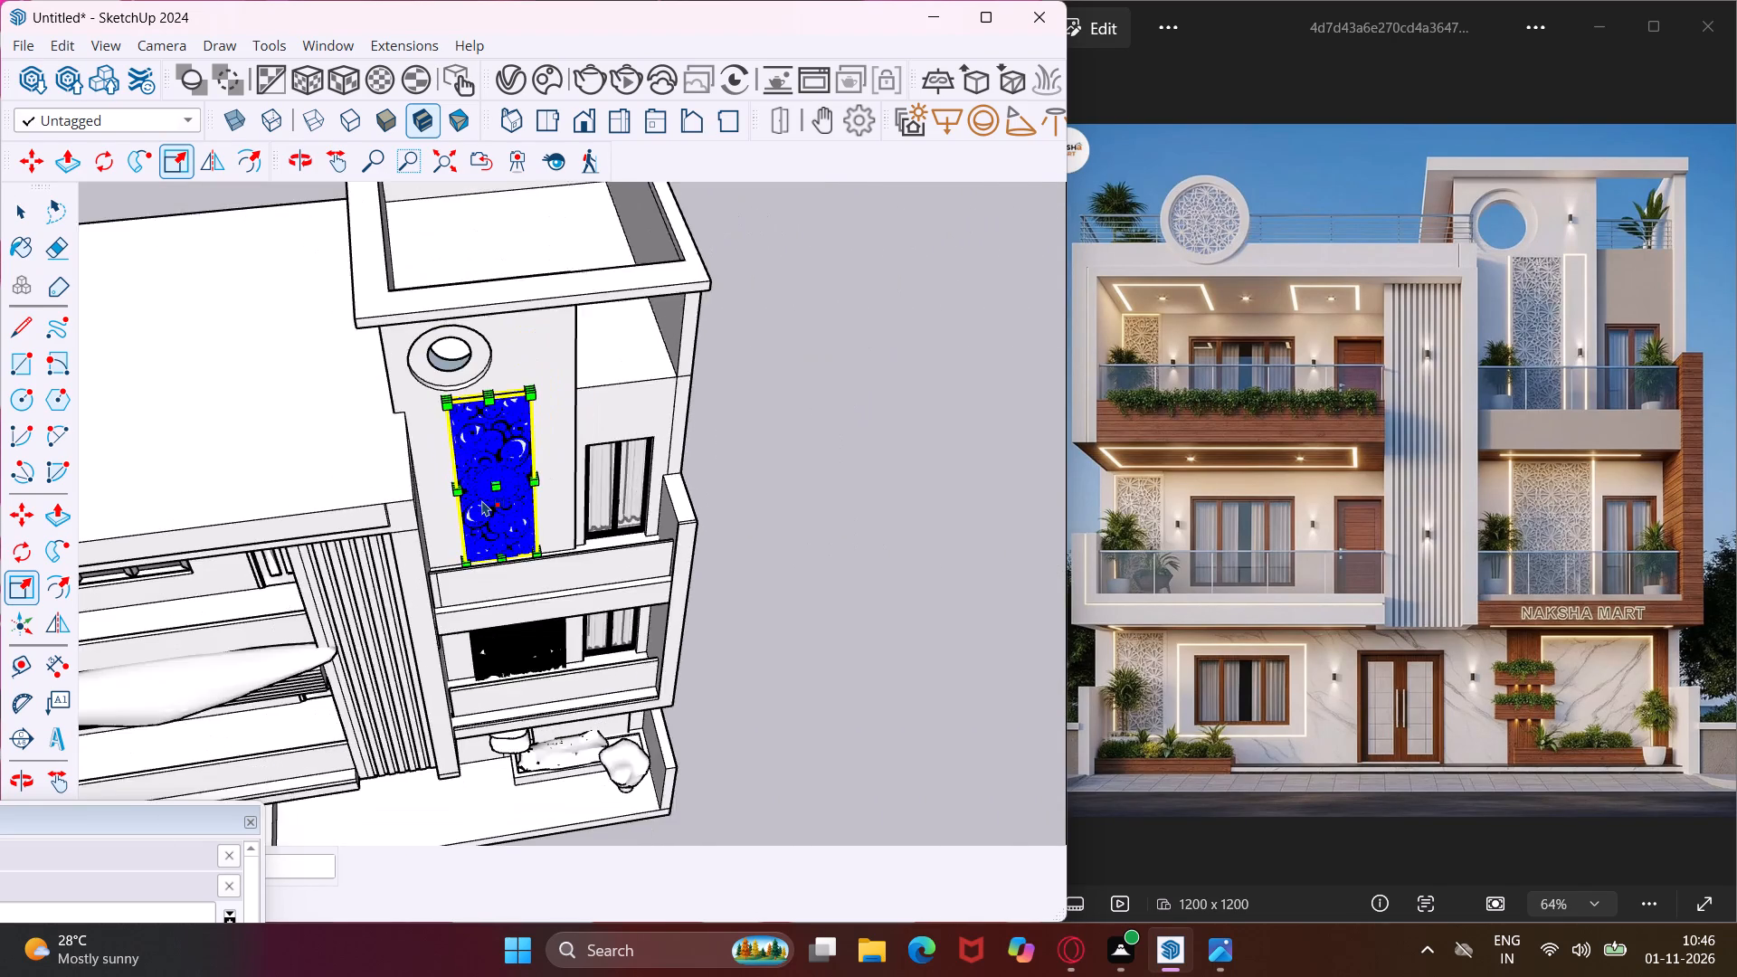
pyautogui.scroll(-4, 482, 500)
pyautogui.press('Escape')
pyautogui.press('space')
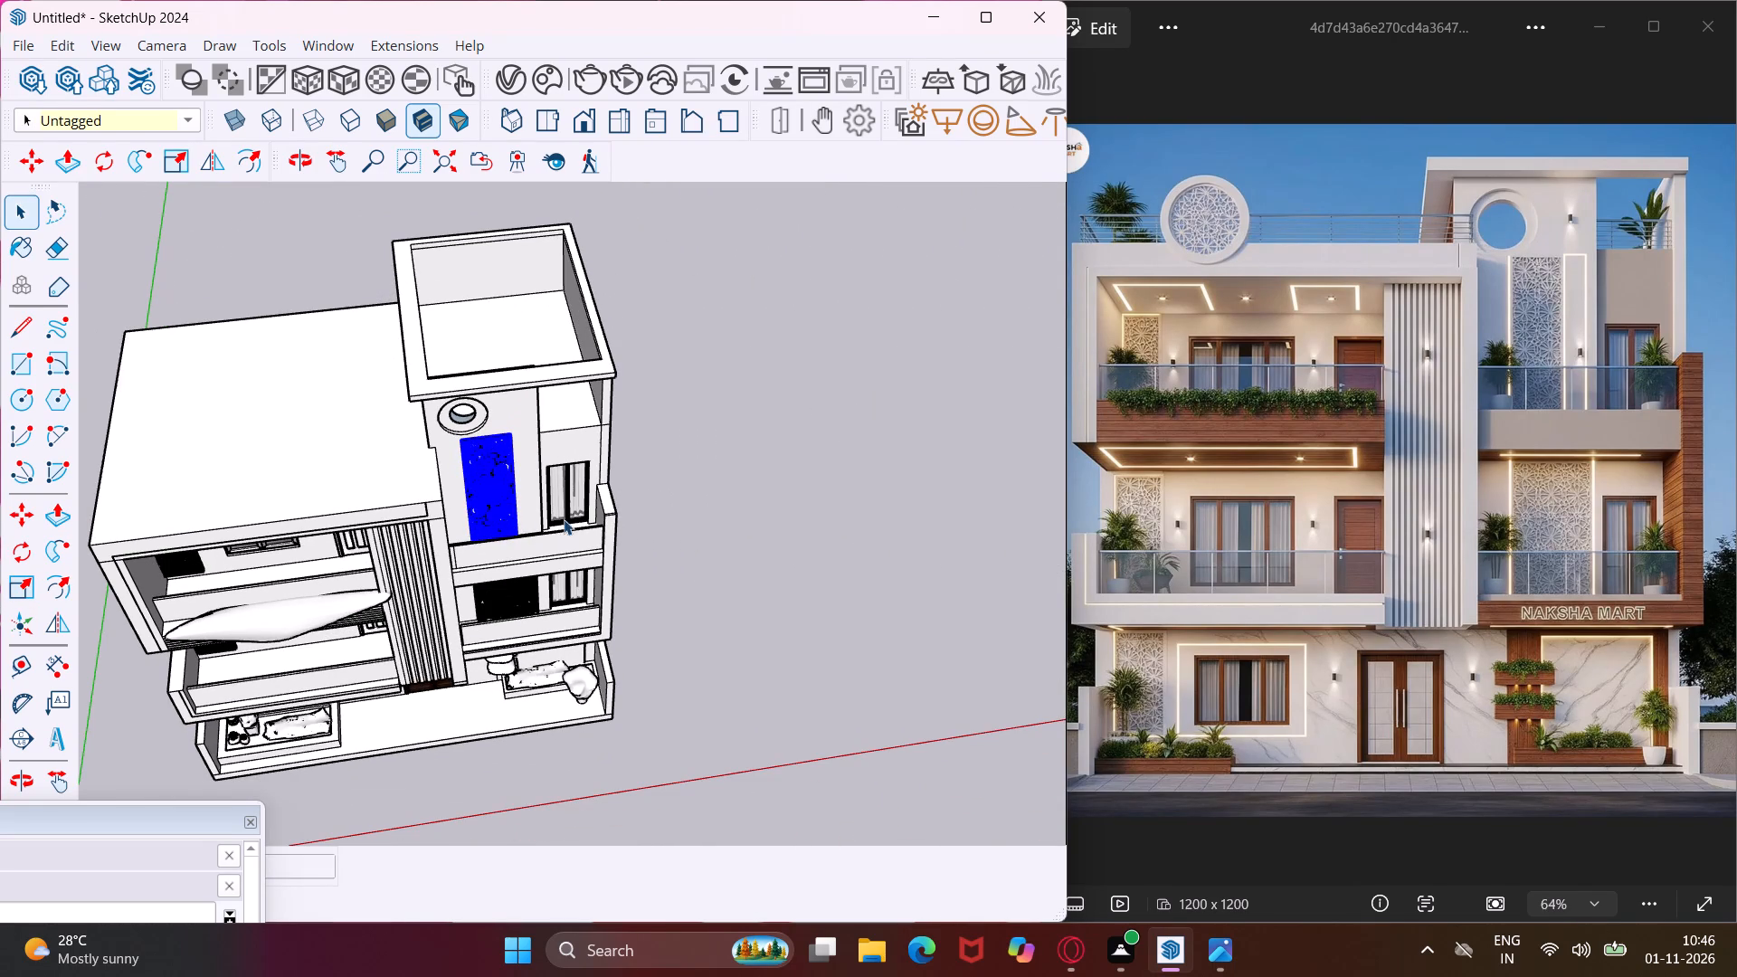
pyautogui.scroll(-5, 654, 552)
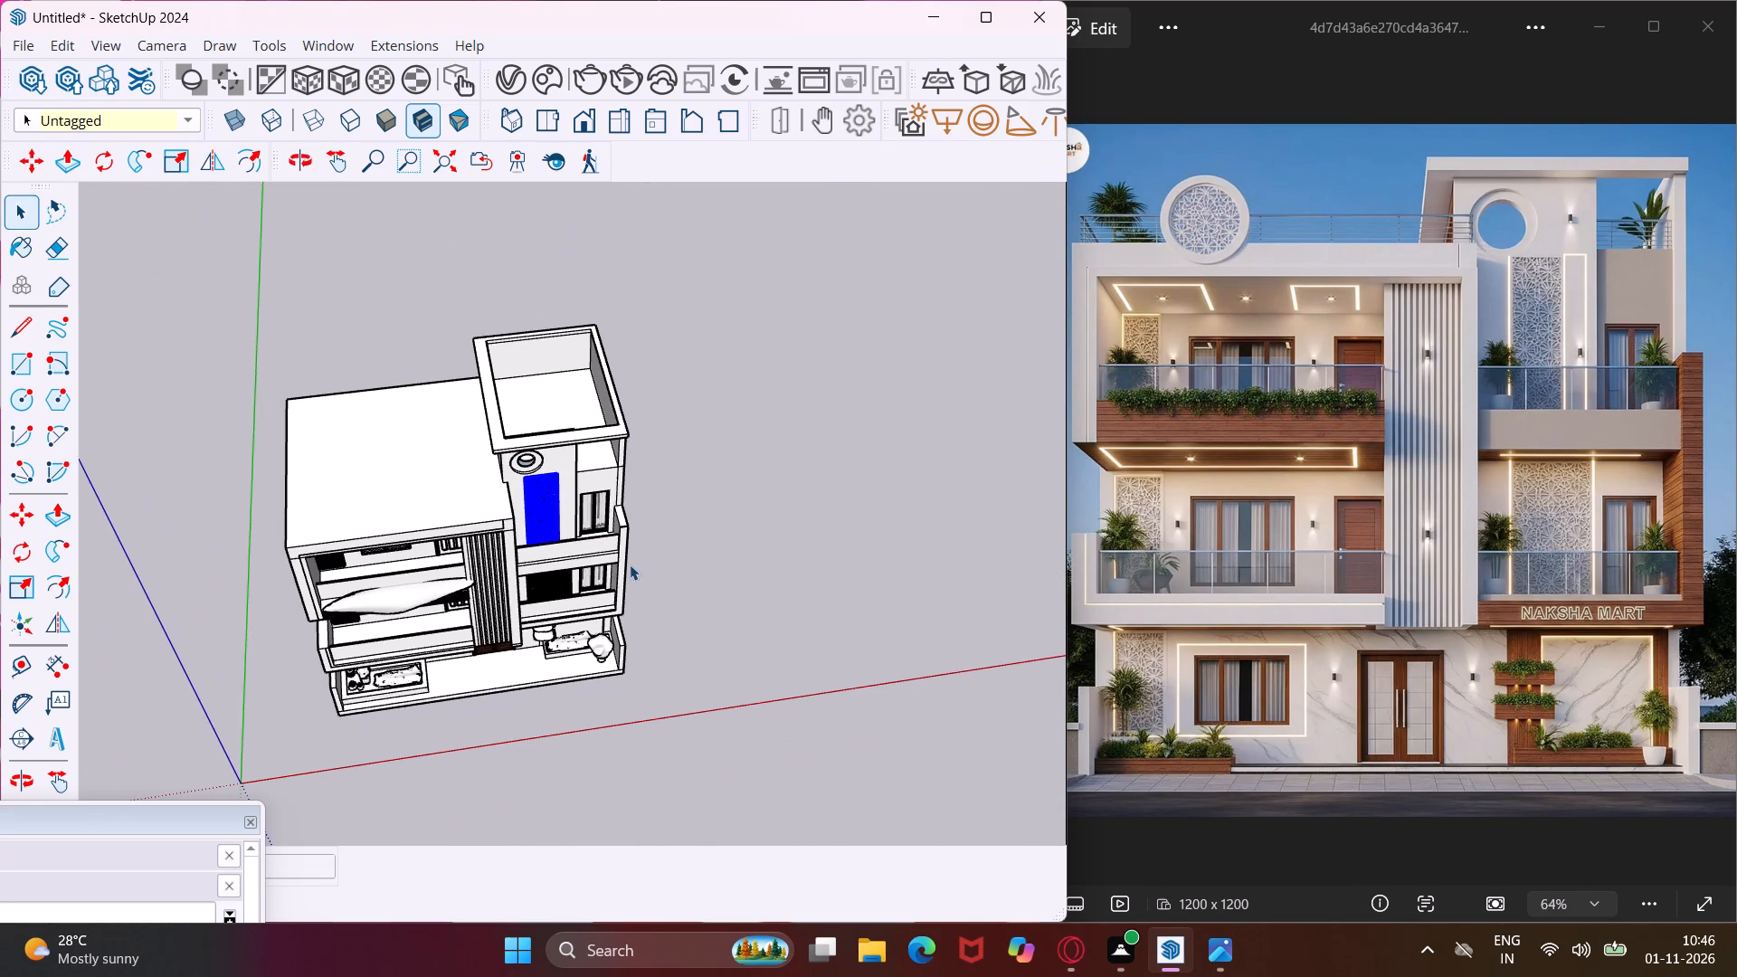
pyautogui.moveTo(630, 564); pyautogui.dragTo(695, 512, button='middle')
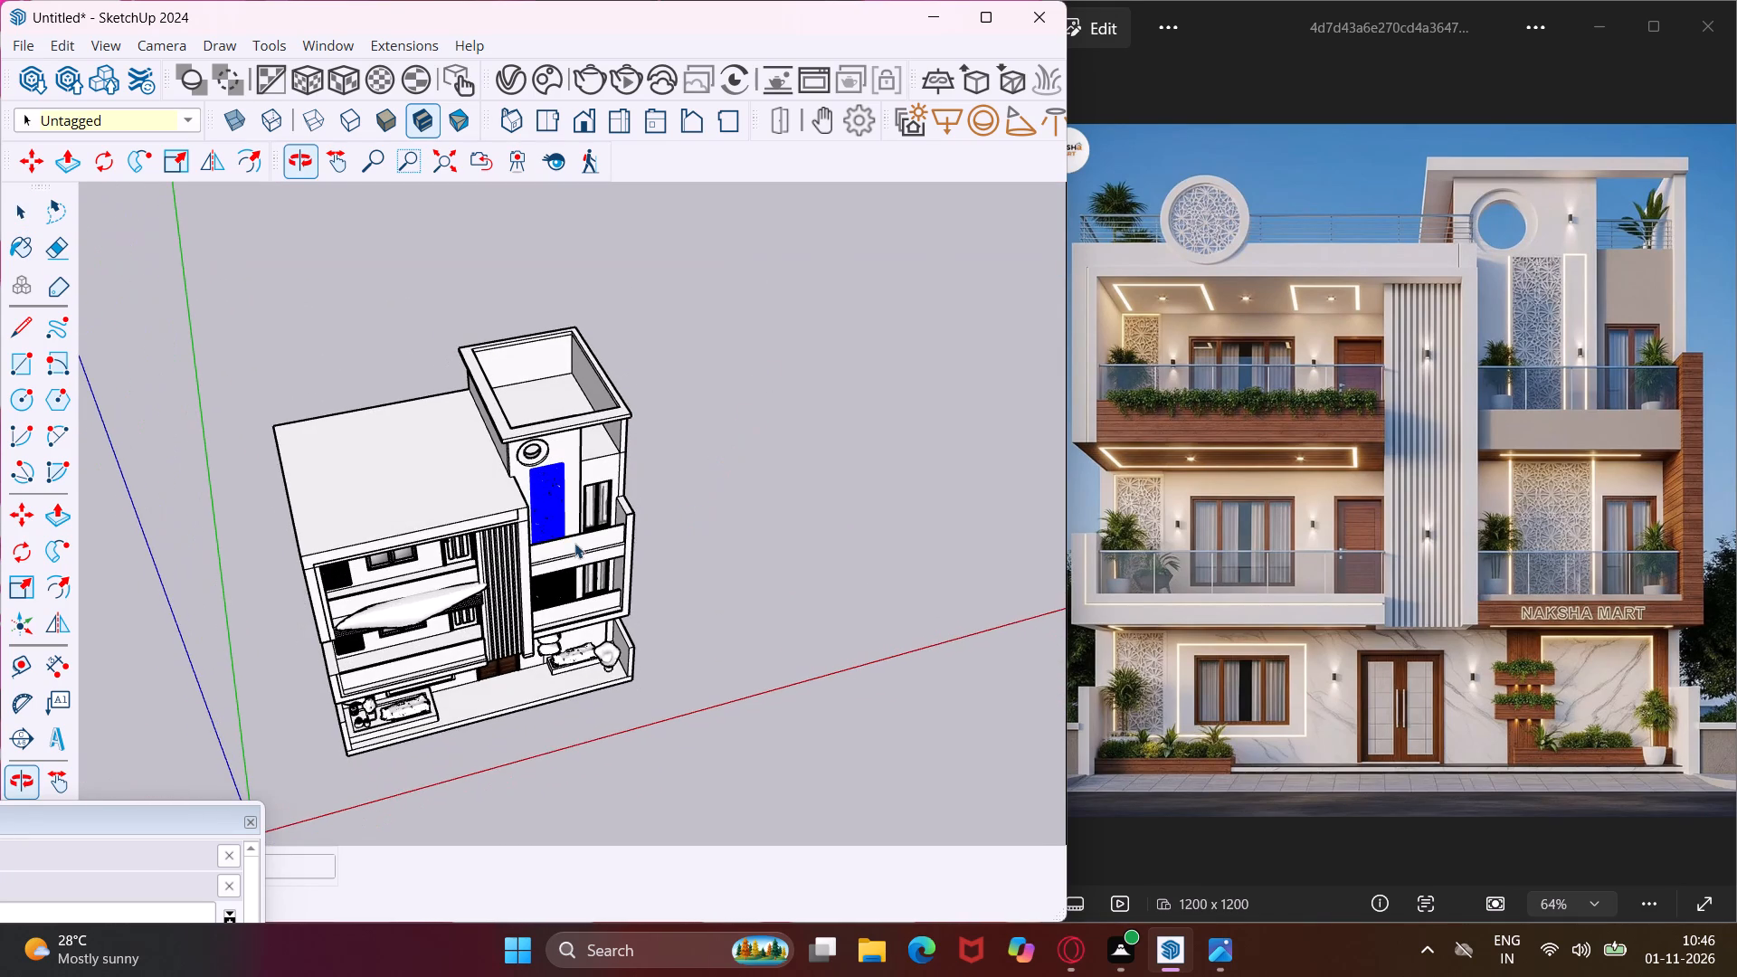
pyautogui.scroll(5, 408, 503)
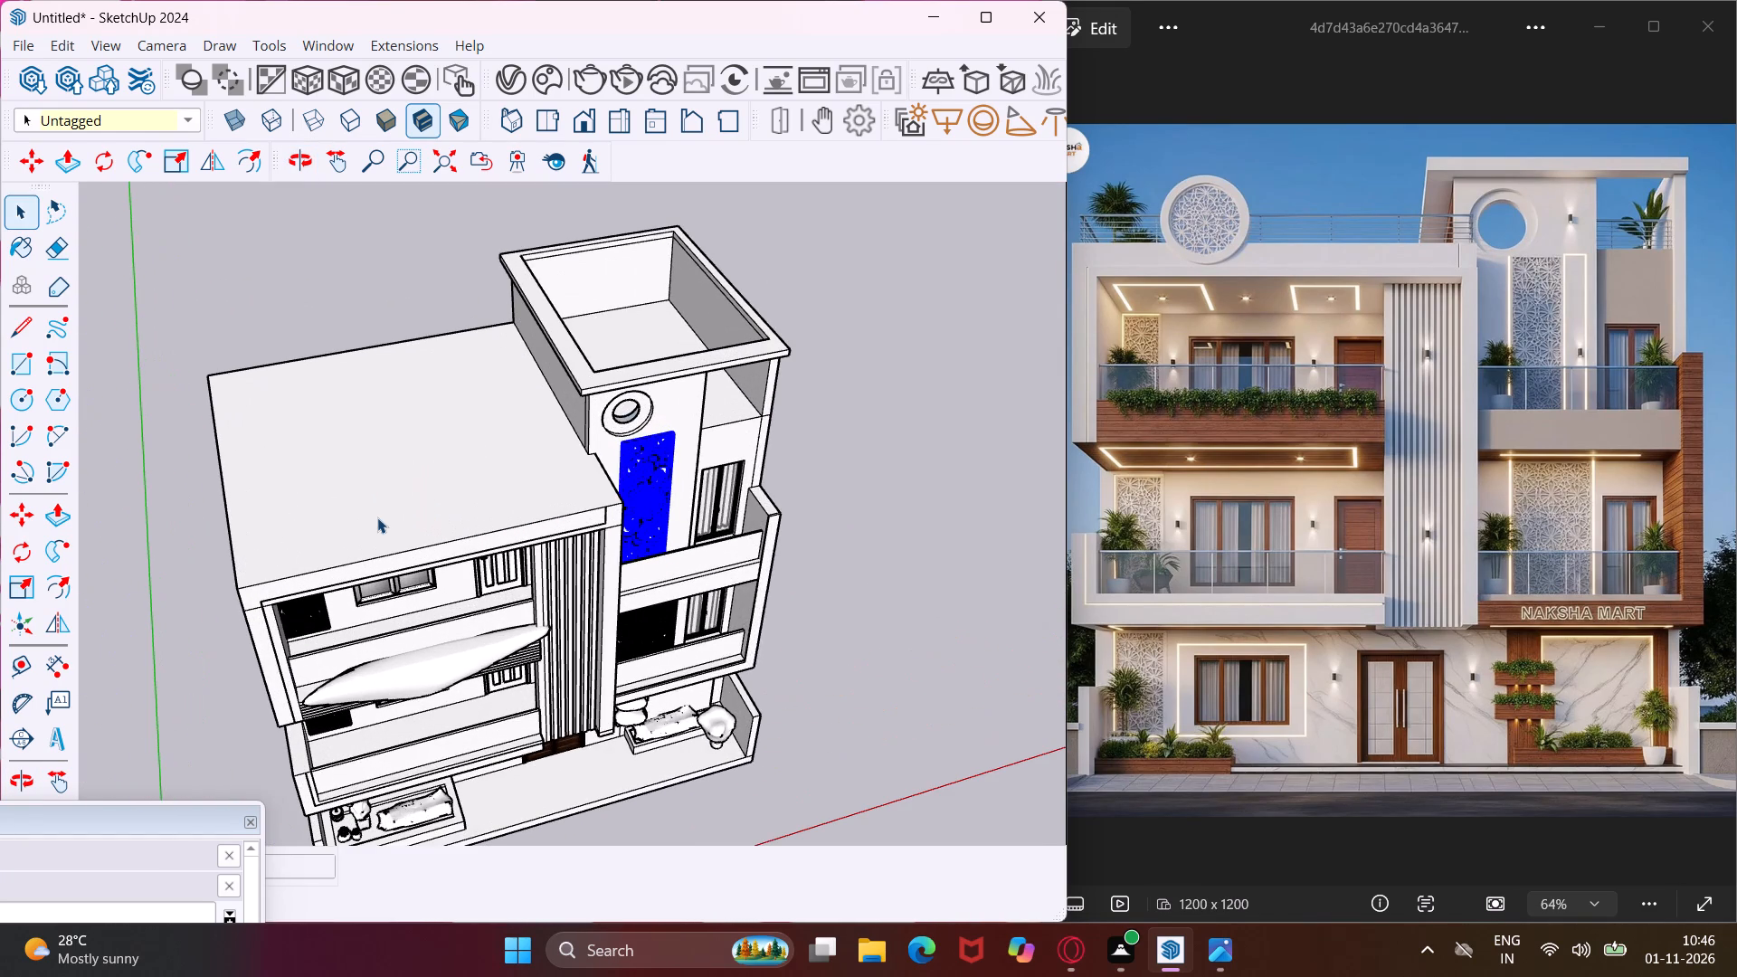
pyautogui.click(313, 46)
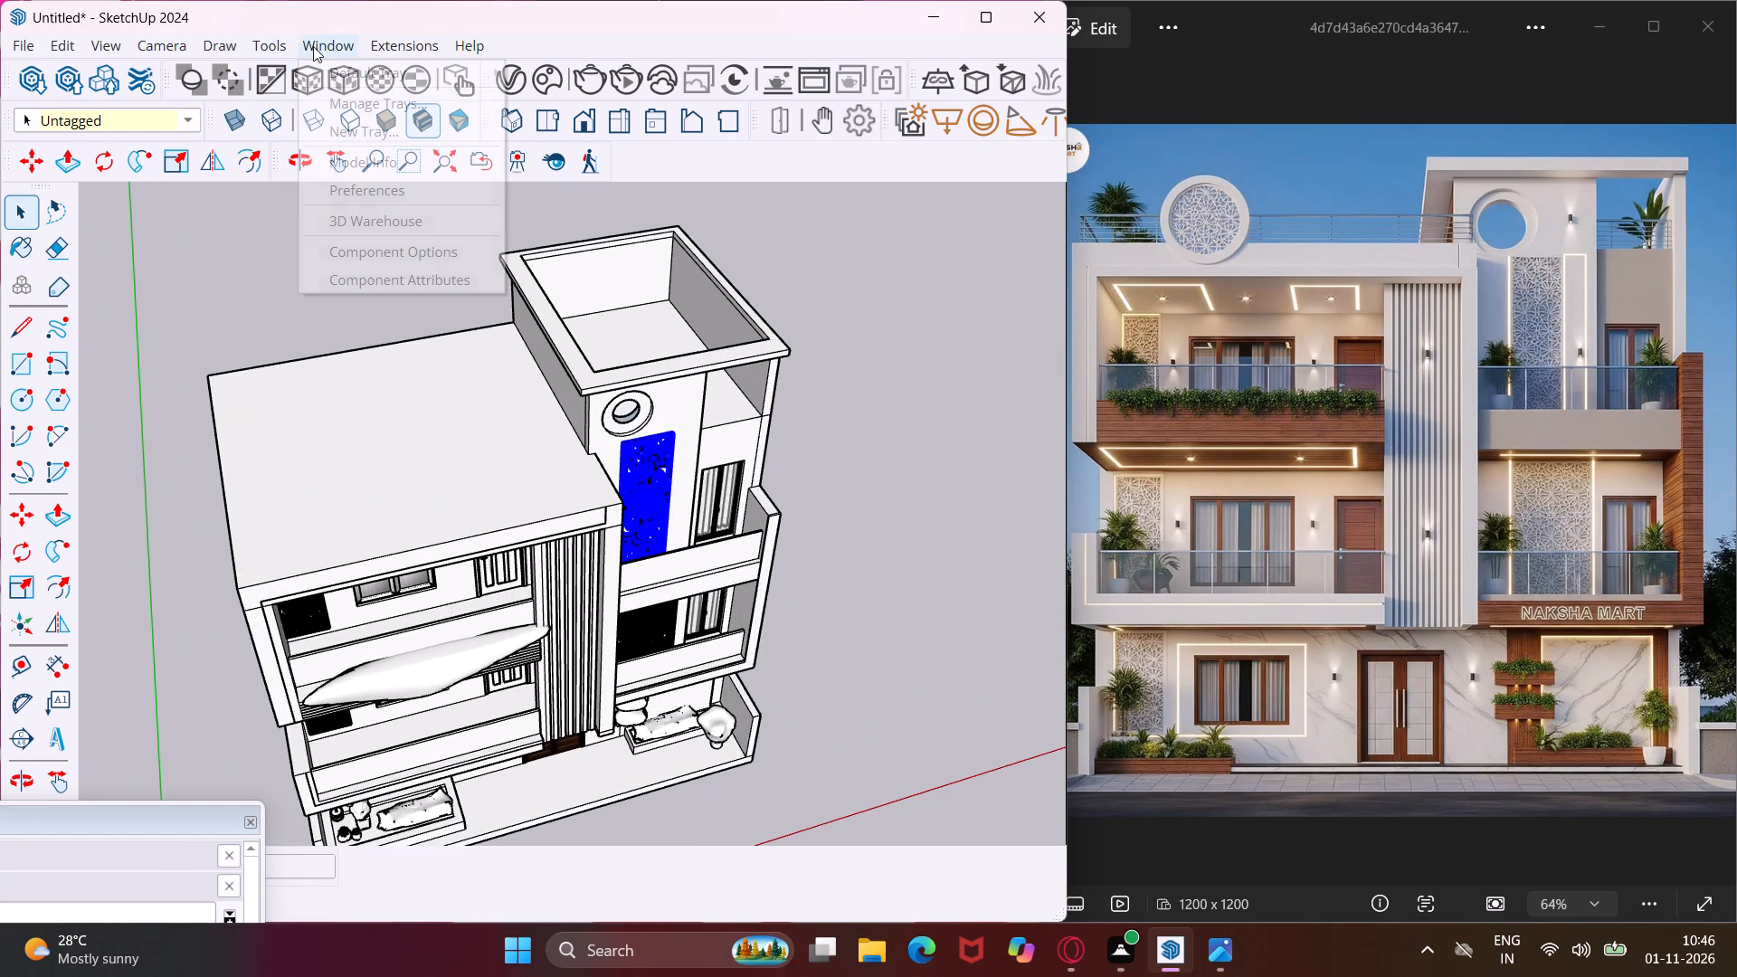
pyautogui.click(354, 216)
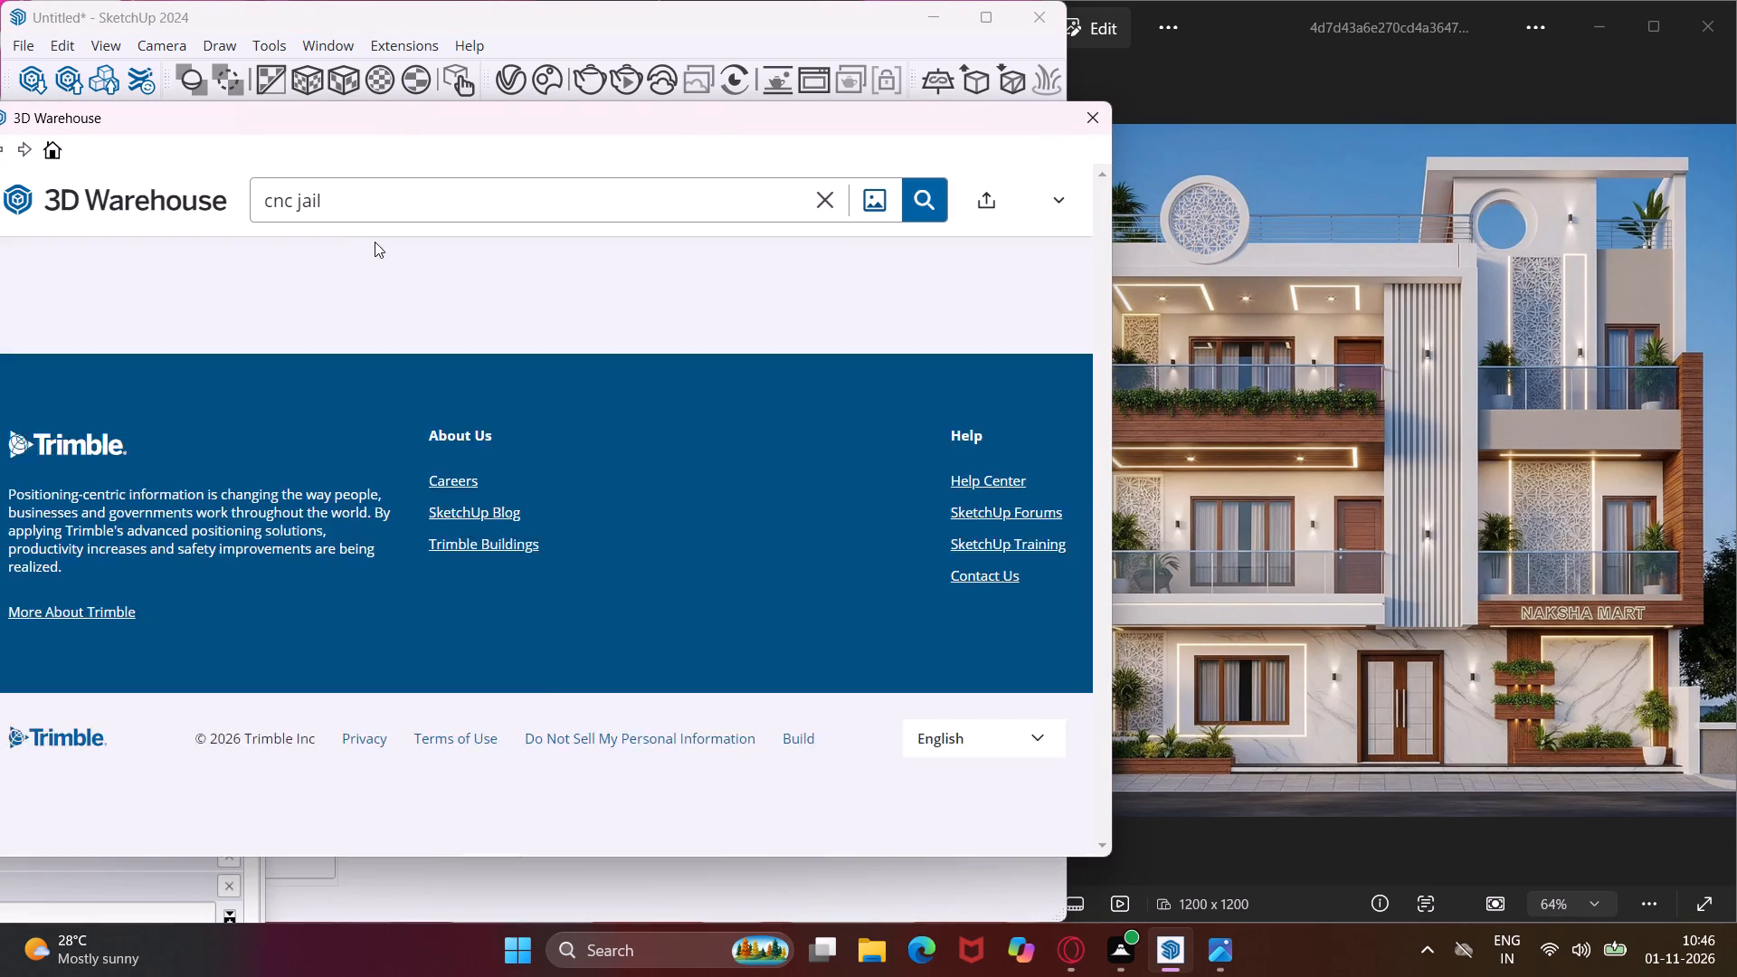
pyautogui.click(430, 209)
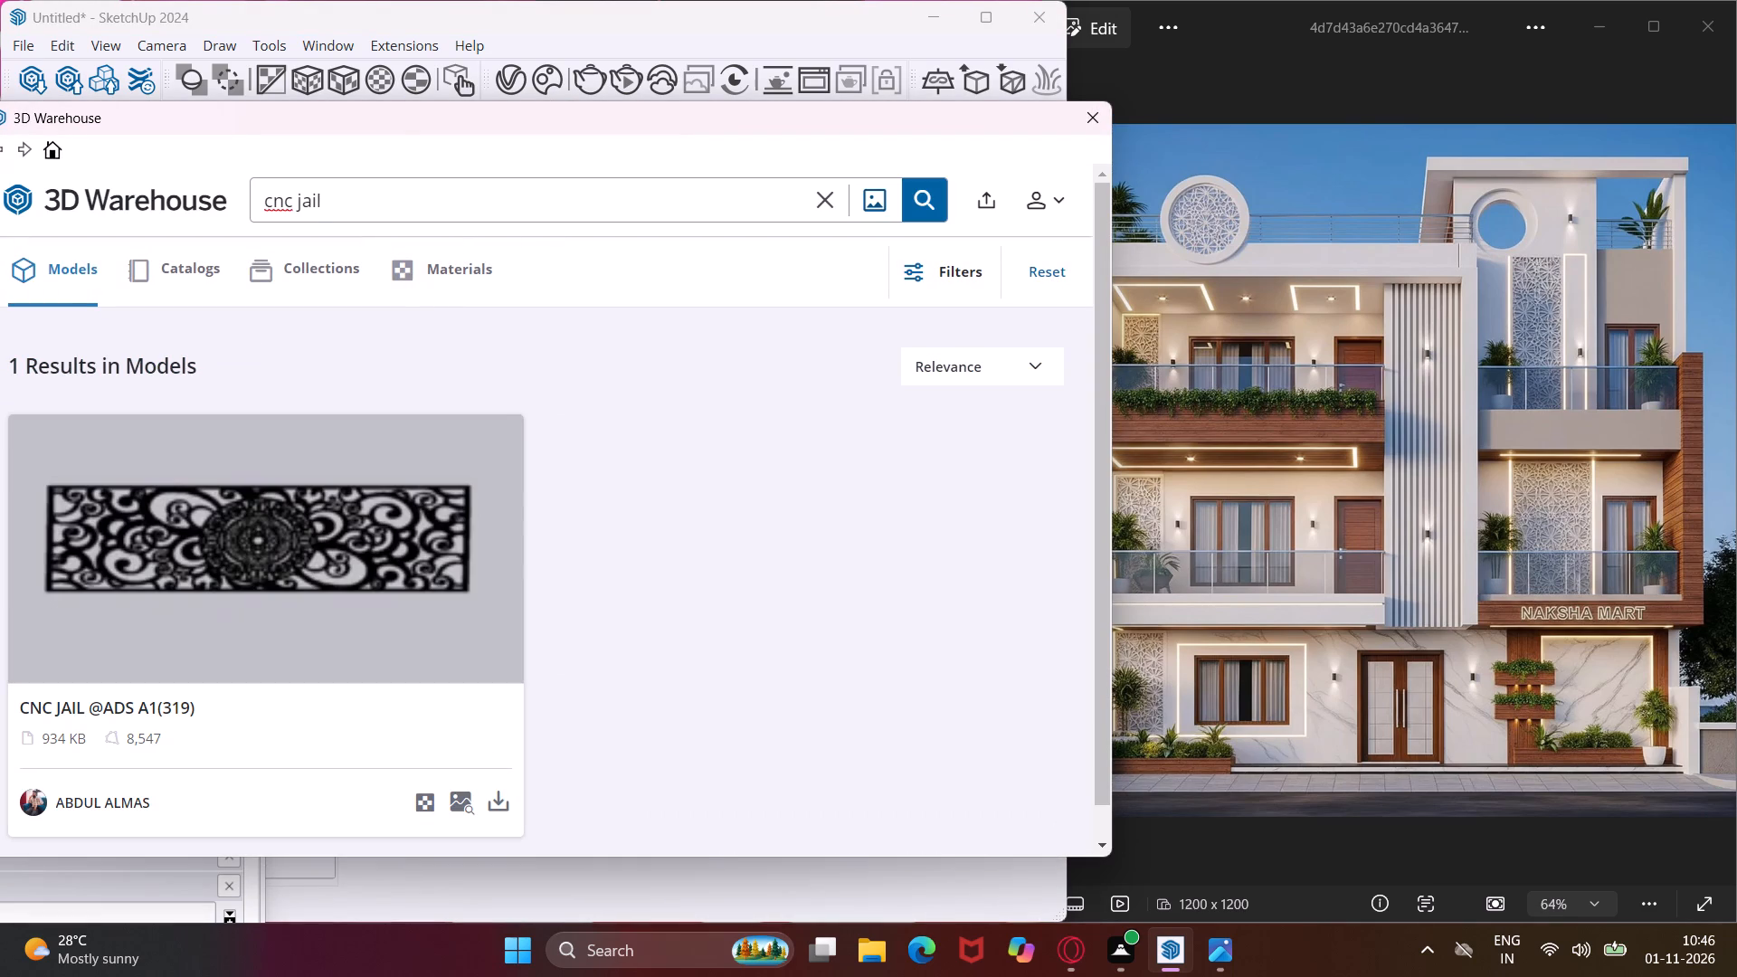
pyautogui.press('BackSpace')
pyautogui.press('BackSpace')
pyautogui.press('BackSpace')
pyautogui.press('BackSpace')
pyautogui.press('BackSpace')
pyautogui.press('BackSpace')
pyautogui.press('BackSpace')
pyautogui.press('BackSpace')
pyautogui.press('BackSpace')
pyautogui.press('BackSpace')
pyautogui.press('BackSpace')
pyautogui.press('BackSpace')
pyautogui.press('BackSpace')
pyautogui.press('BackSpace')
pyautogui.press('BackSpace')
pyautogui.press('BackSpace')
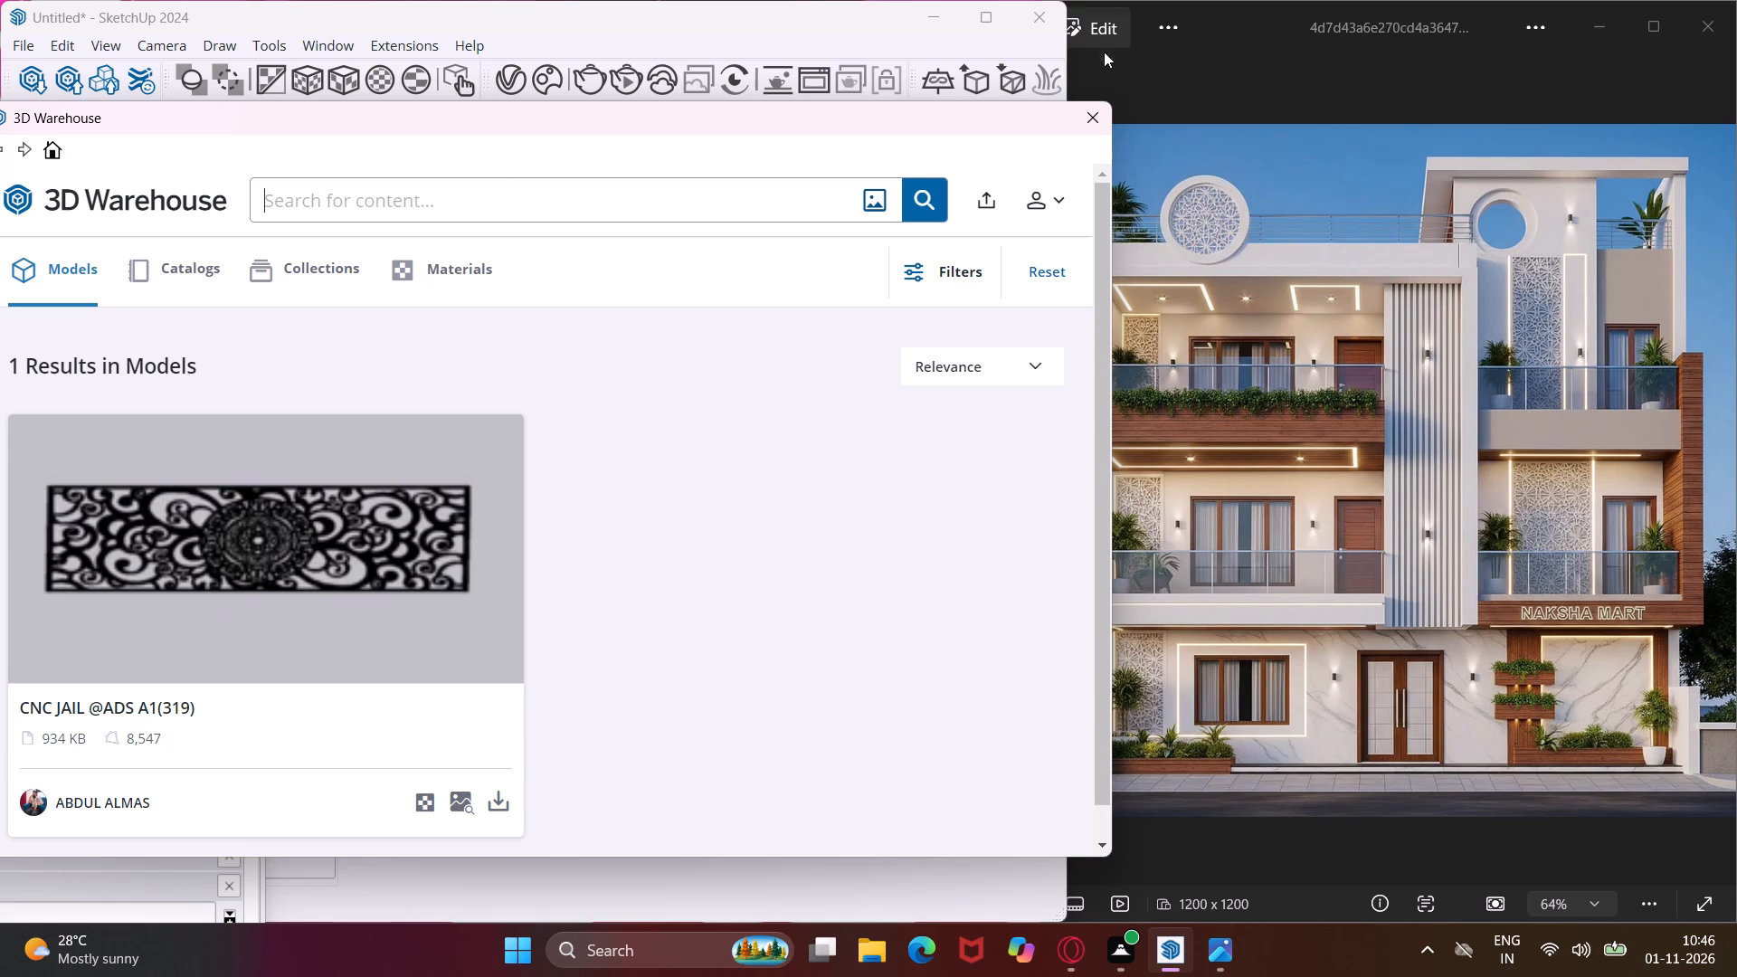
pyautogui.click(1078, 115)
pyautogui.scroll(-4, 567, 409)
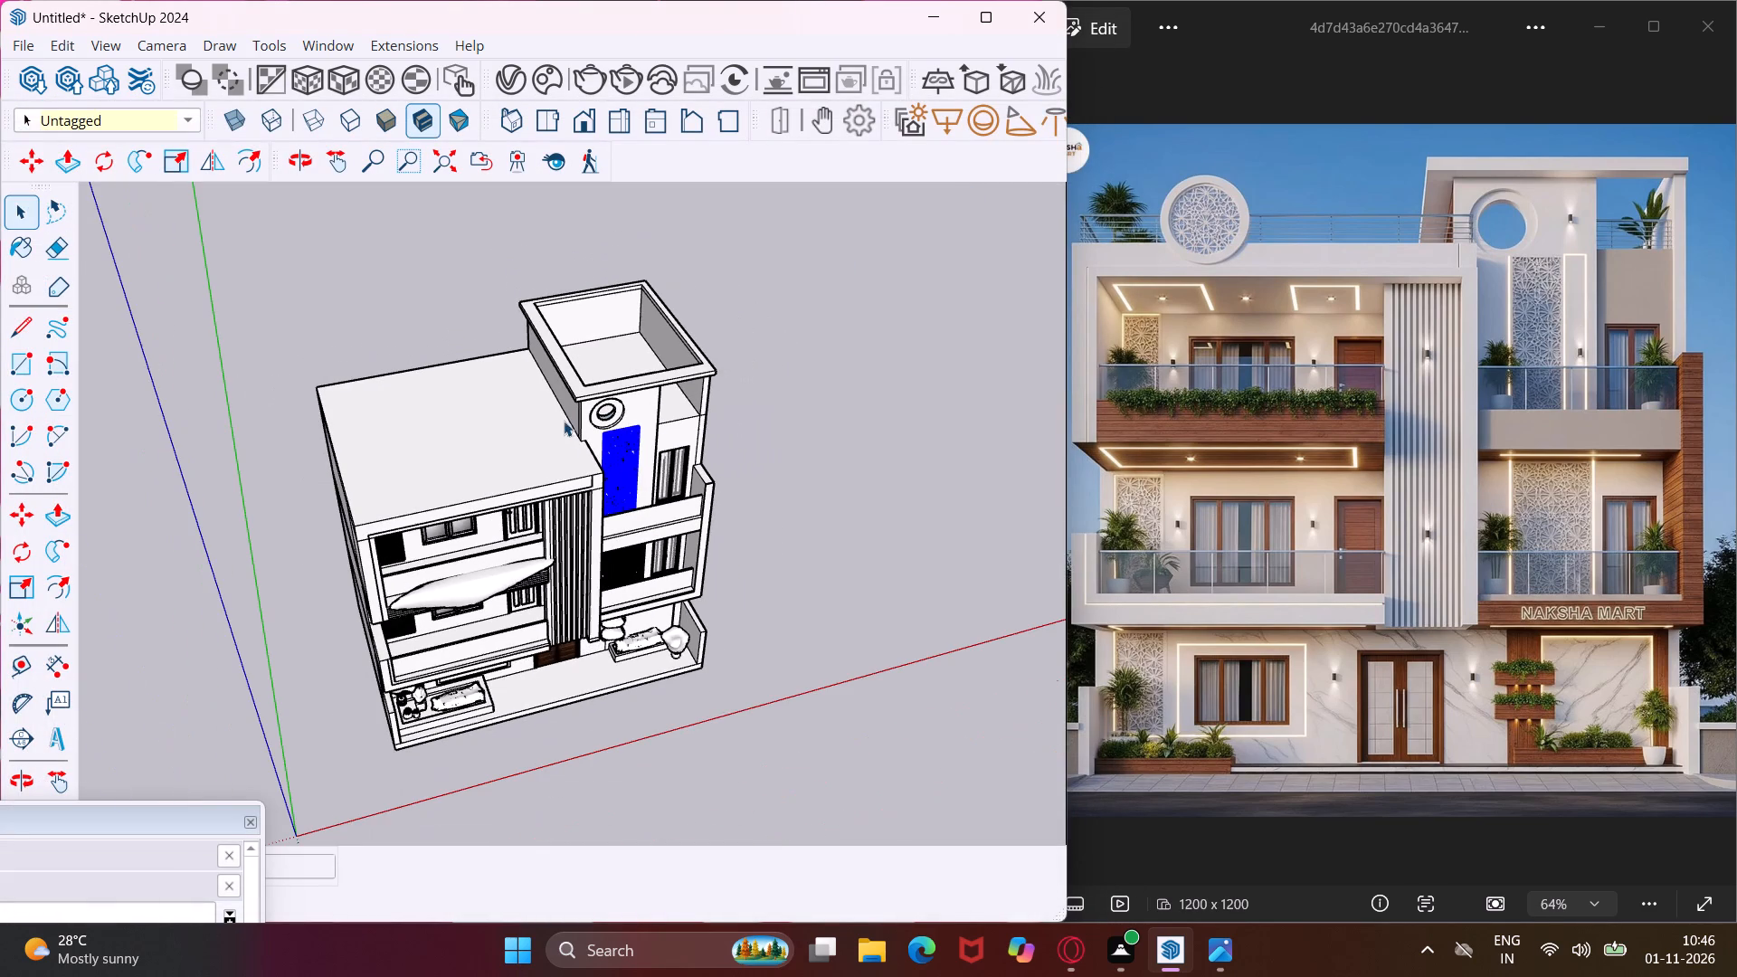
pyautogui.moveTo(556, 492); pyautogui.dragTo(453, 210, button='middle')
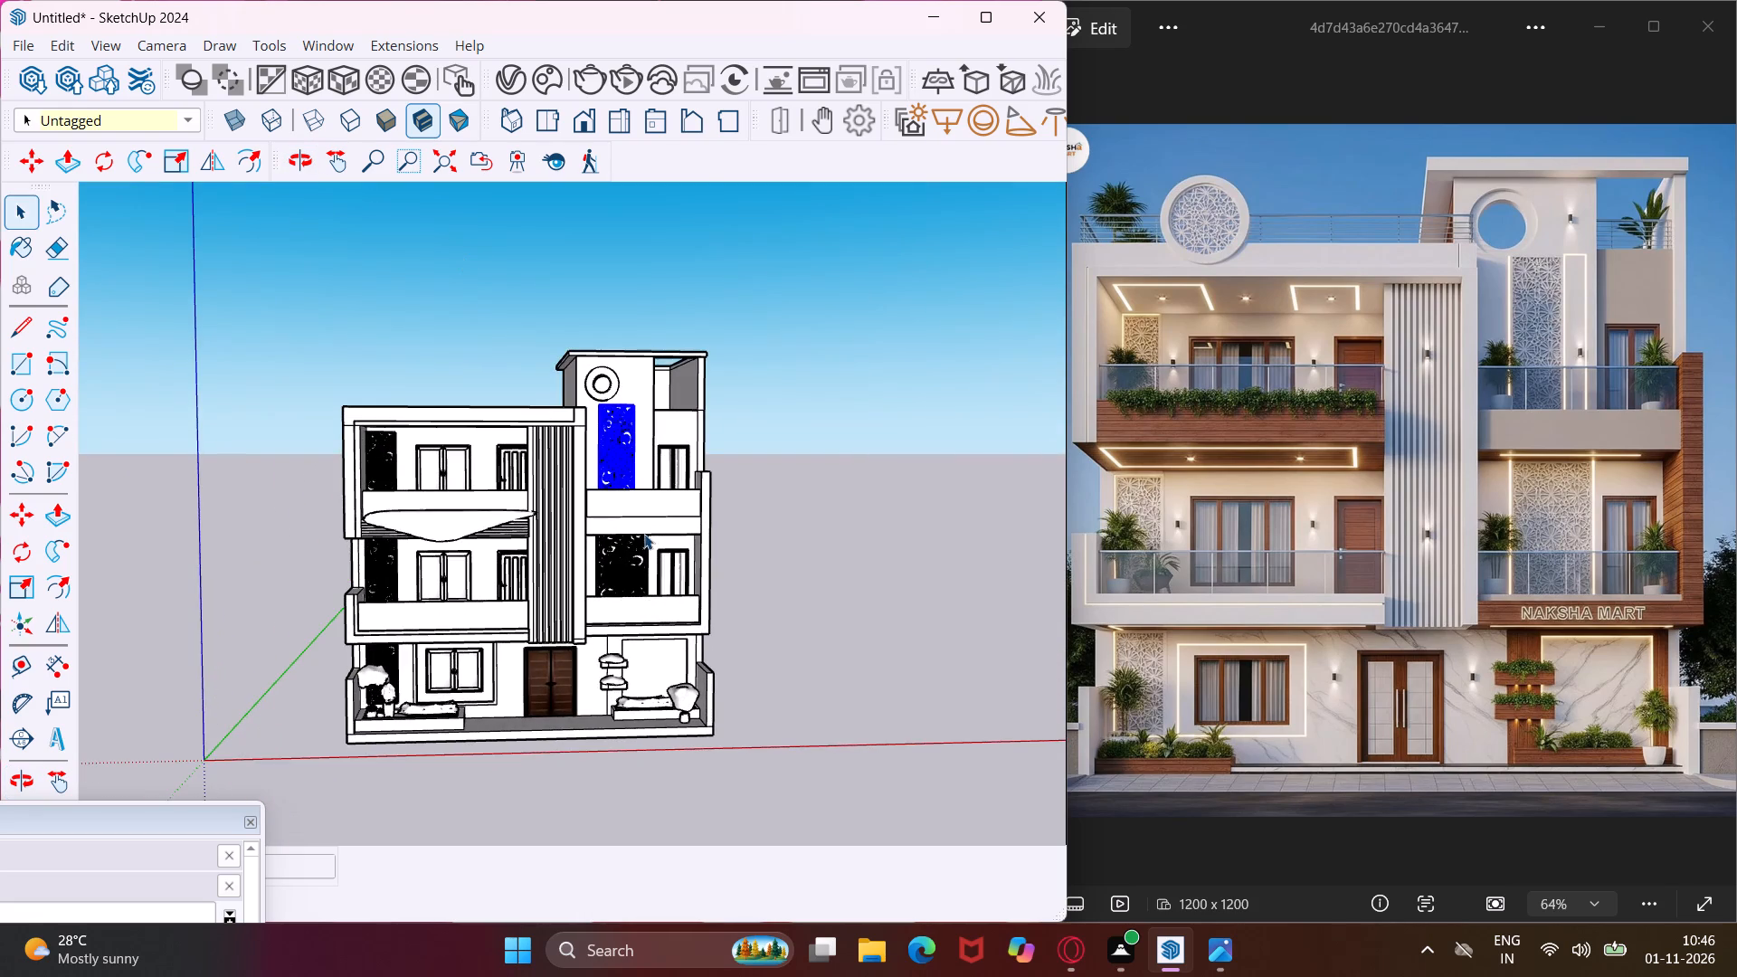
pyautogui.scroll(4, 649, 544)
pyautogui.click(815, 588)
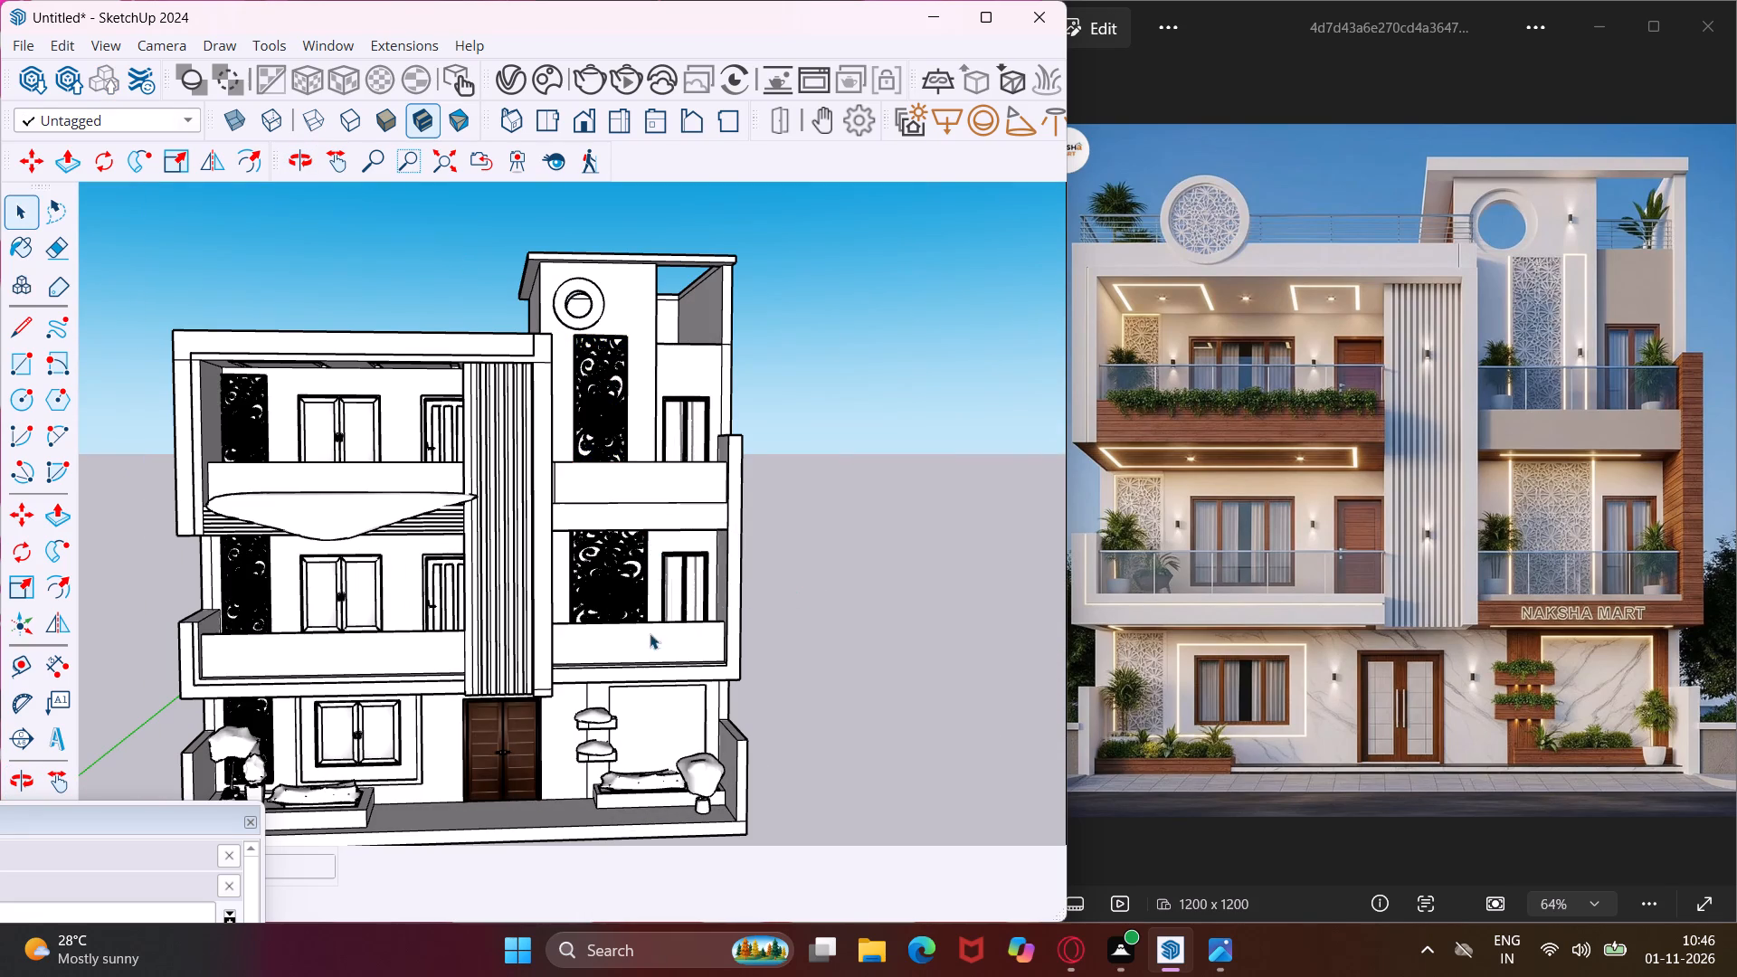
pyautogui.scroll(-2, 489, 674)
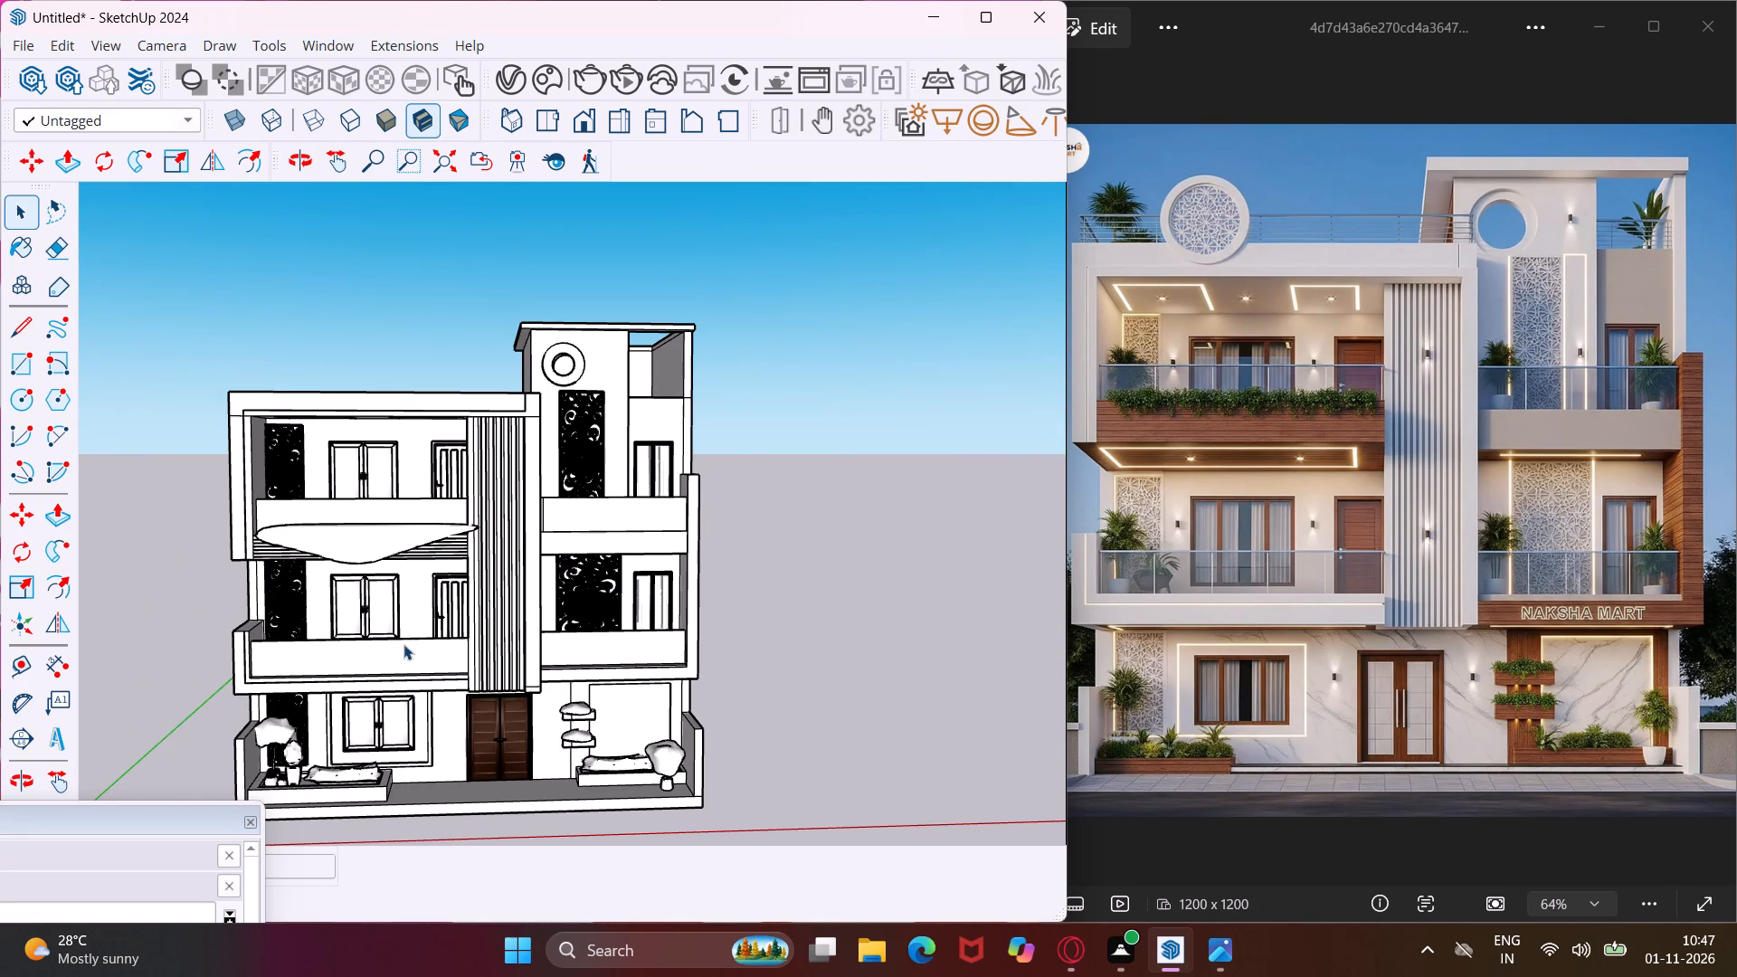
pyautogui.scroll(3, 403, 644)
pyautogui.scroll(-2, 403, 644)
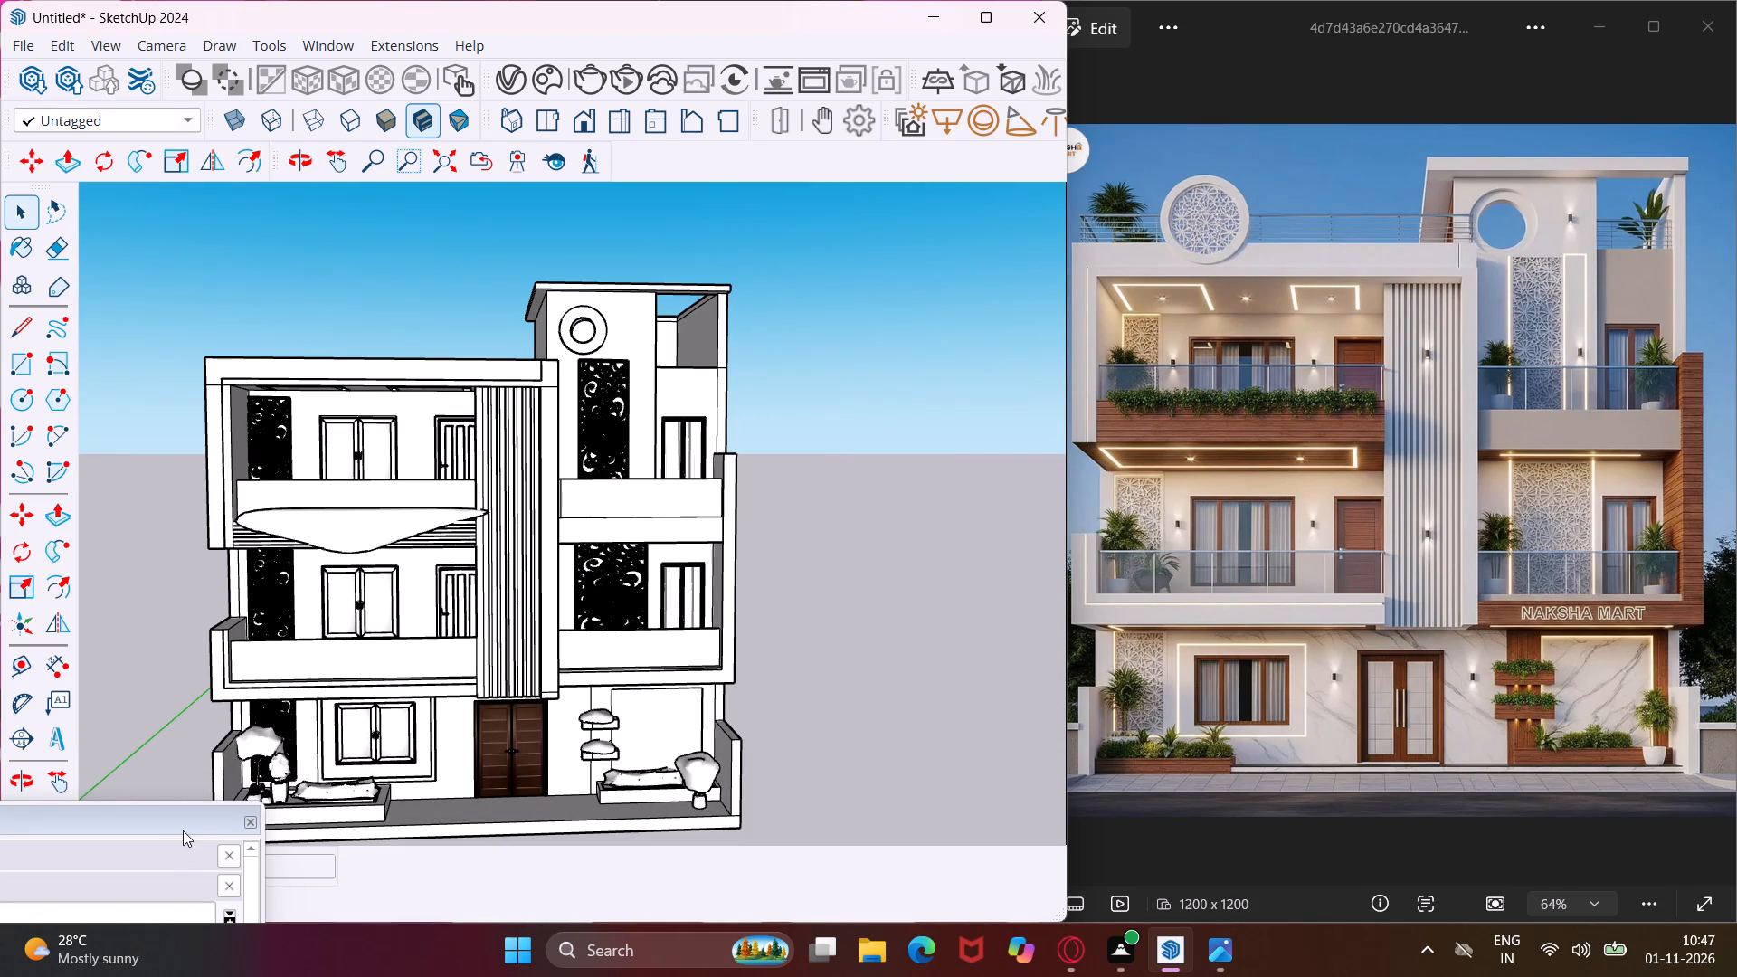
# Paint the wide horizontal boards below the second-floor balcony, beside the CNC panels, with Wood Veneer 01 from the Wood collection.
pyautogui.moveTo(183, 830); pyautogui.dragTo(1009, 542)
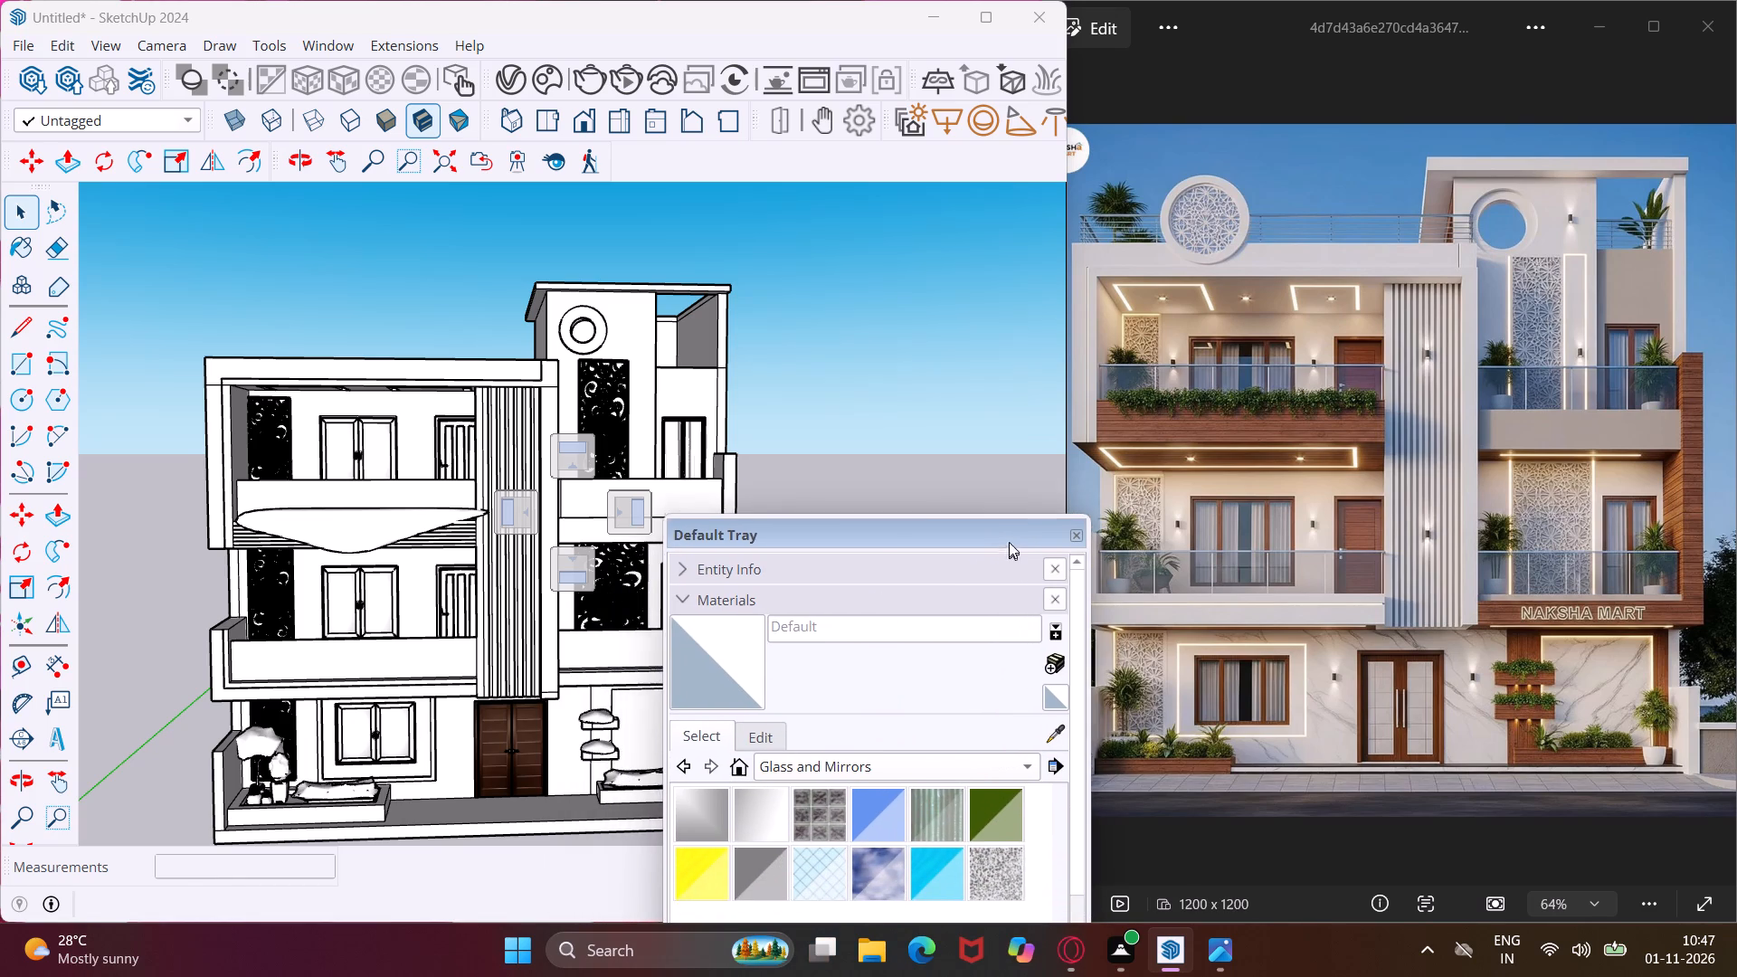
pyautogui.moveTo(1009, 542); pyautogui.dragTo(1016, 516)
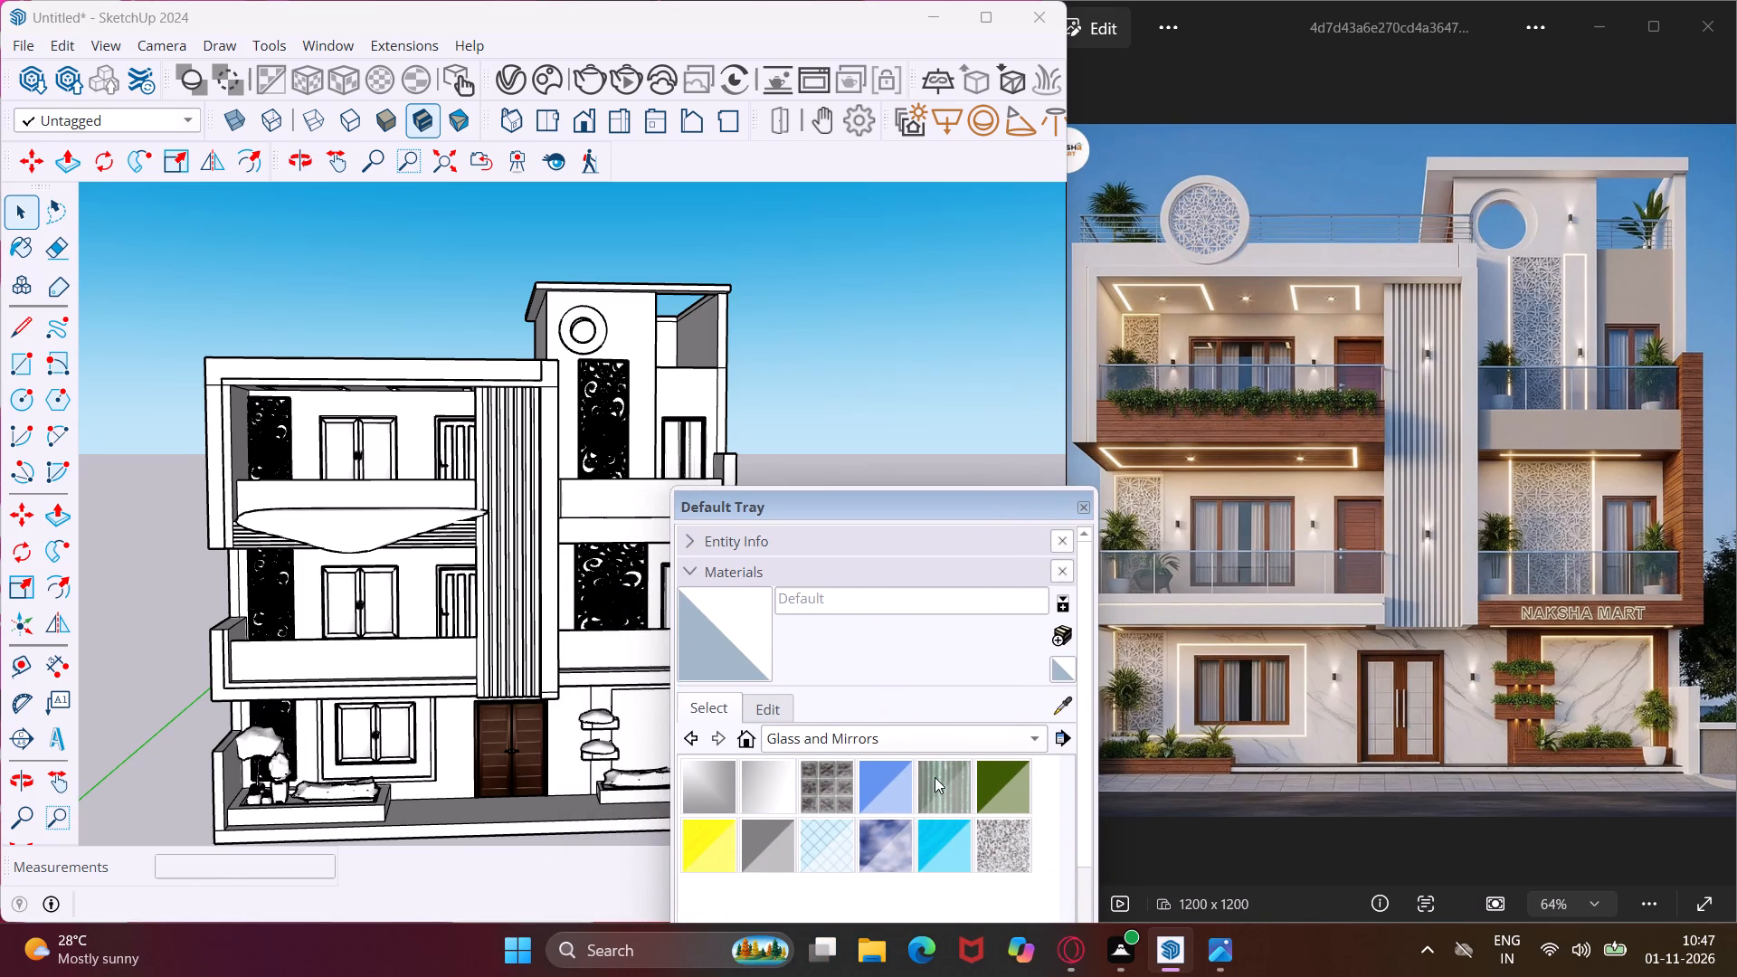
pyautogui.click(937, 741)
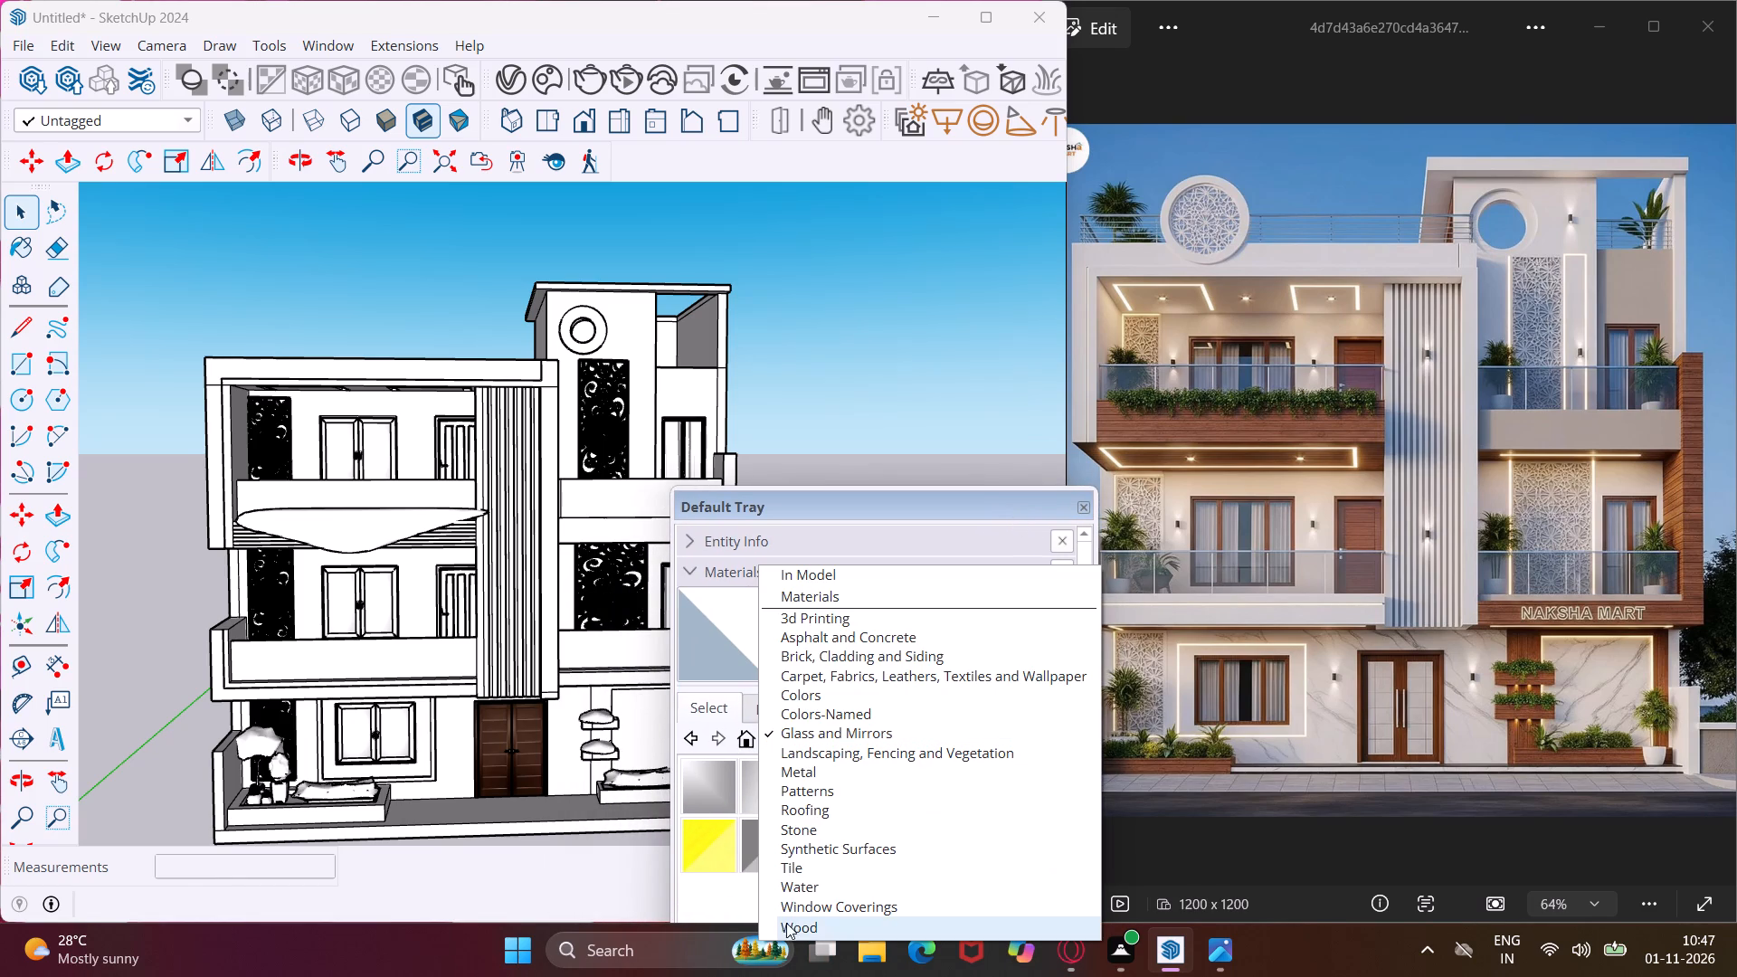
pyautogui.click(803, 923)
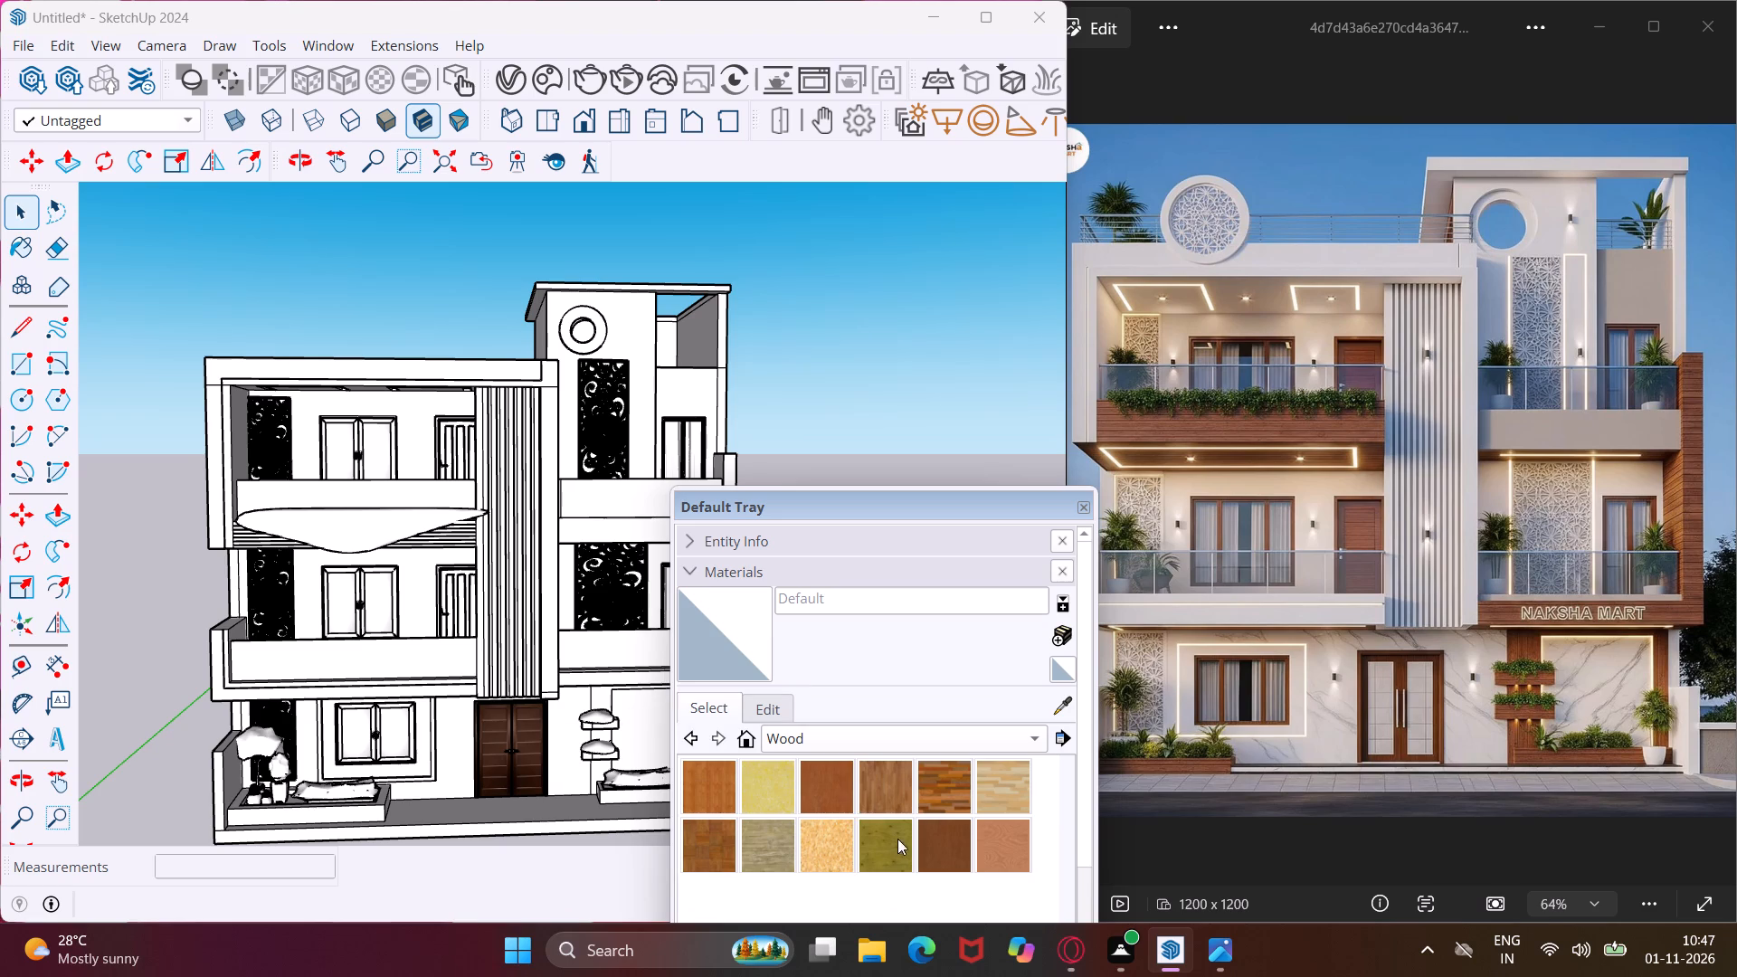
pyautogui.click(954, 845)
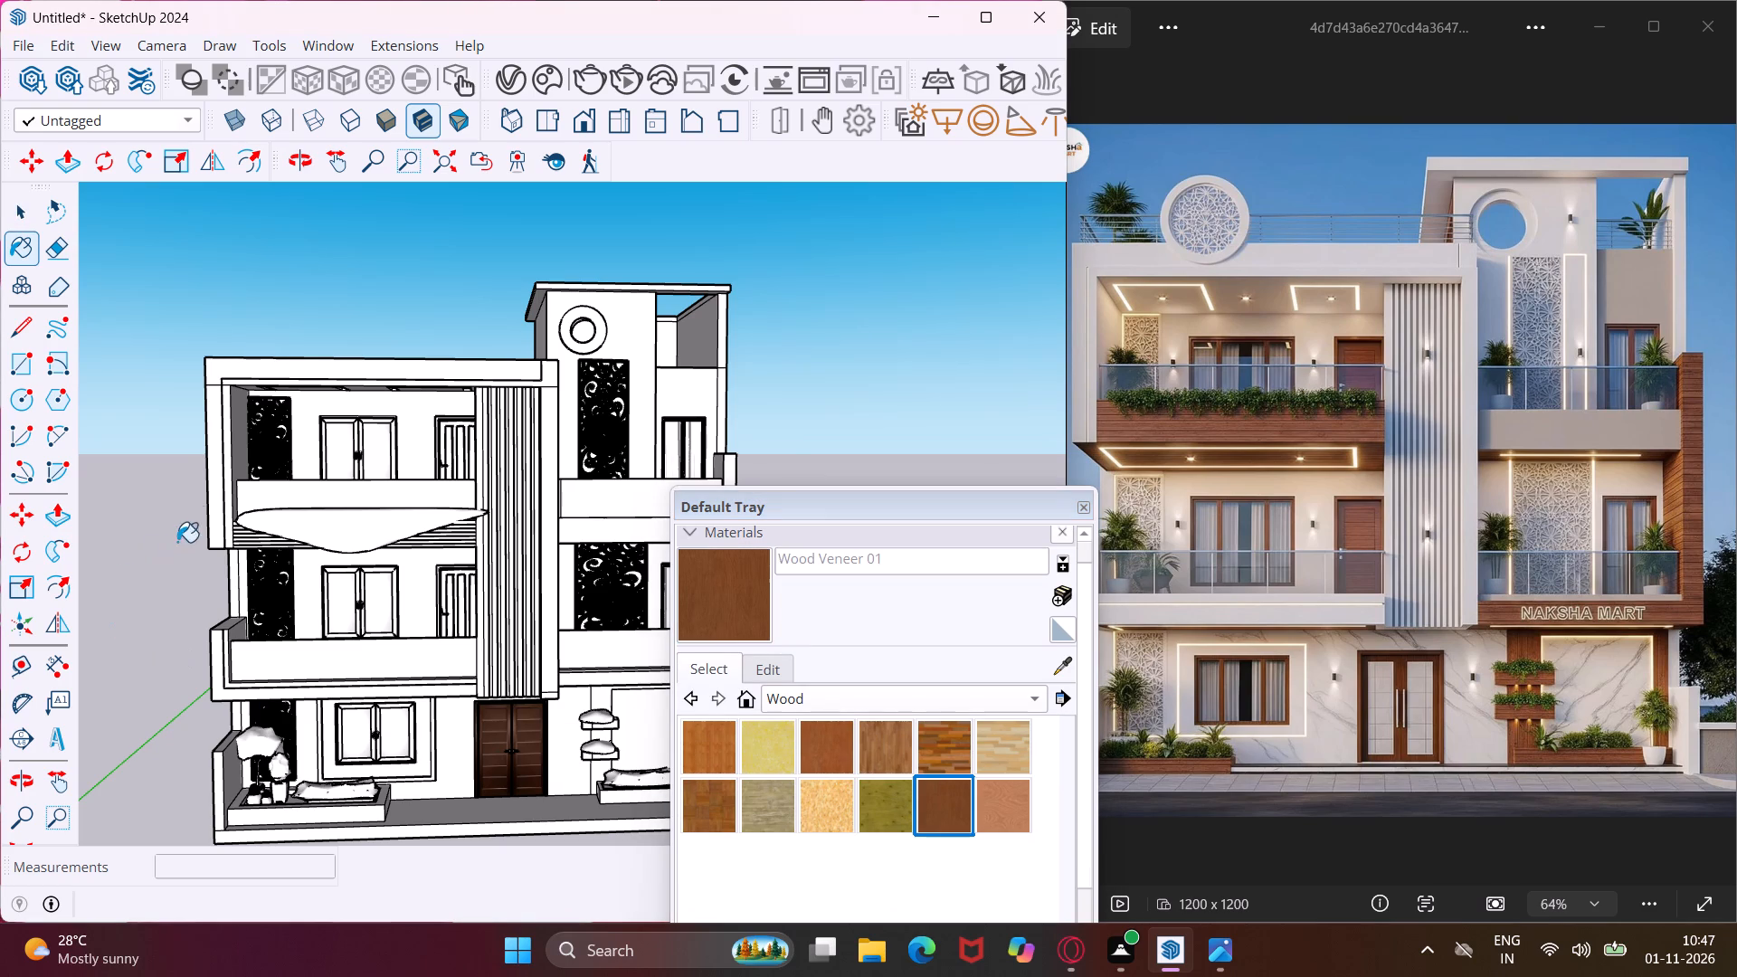
pyautogui.scroll(16, 239, 514)
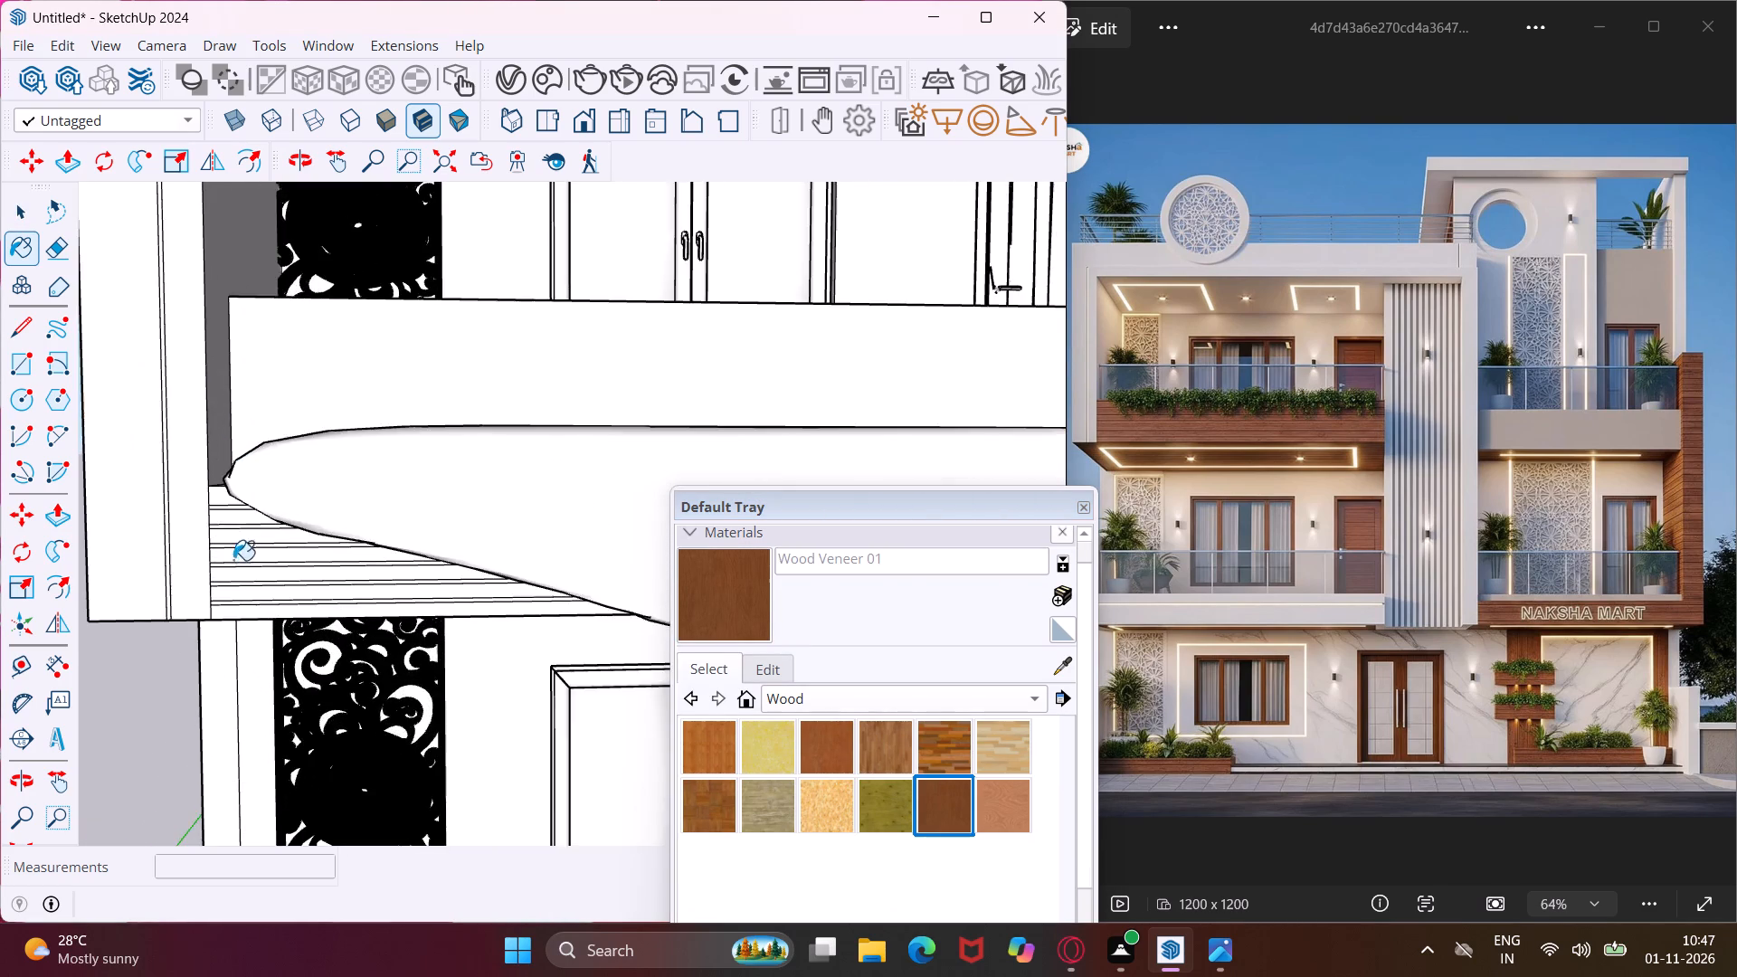
pyautogui.scroll(4, 233, 563)
pyautogui.click(226, 629)
pyautogui.click(226, 619)
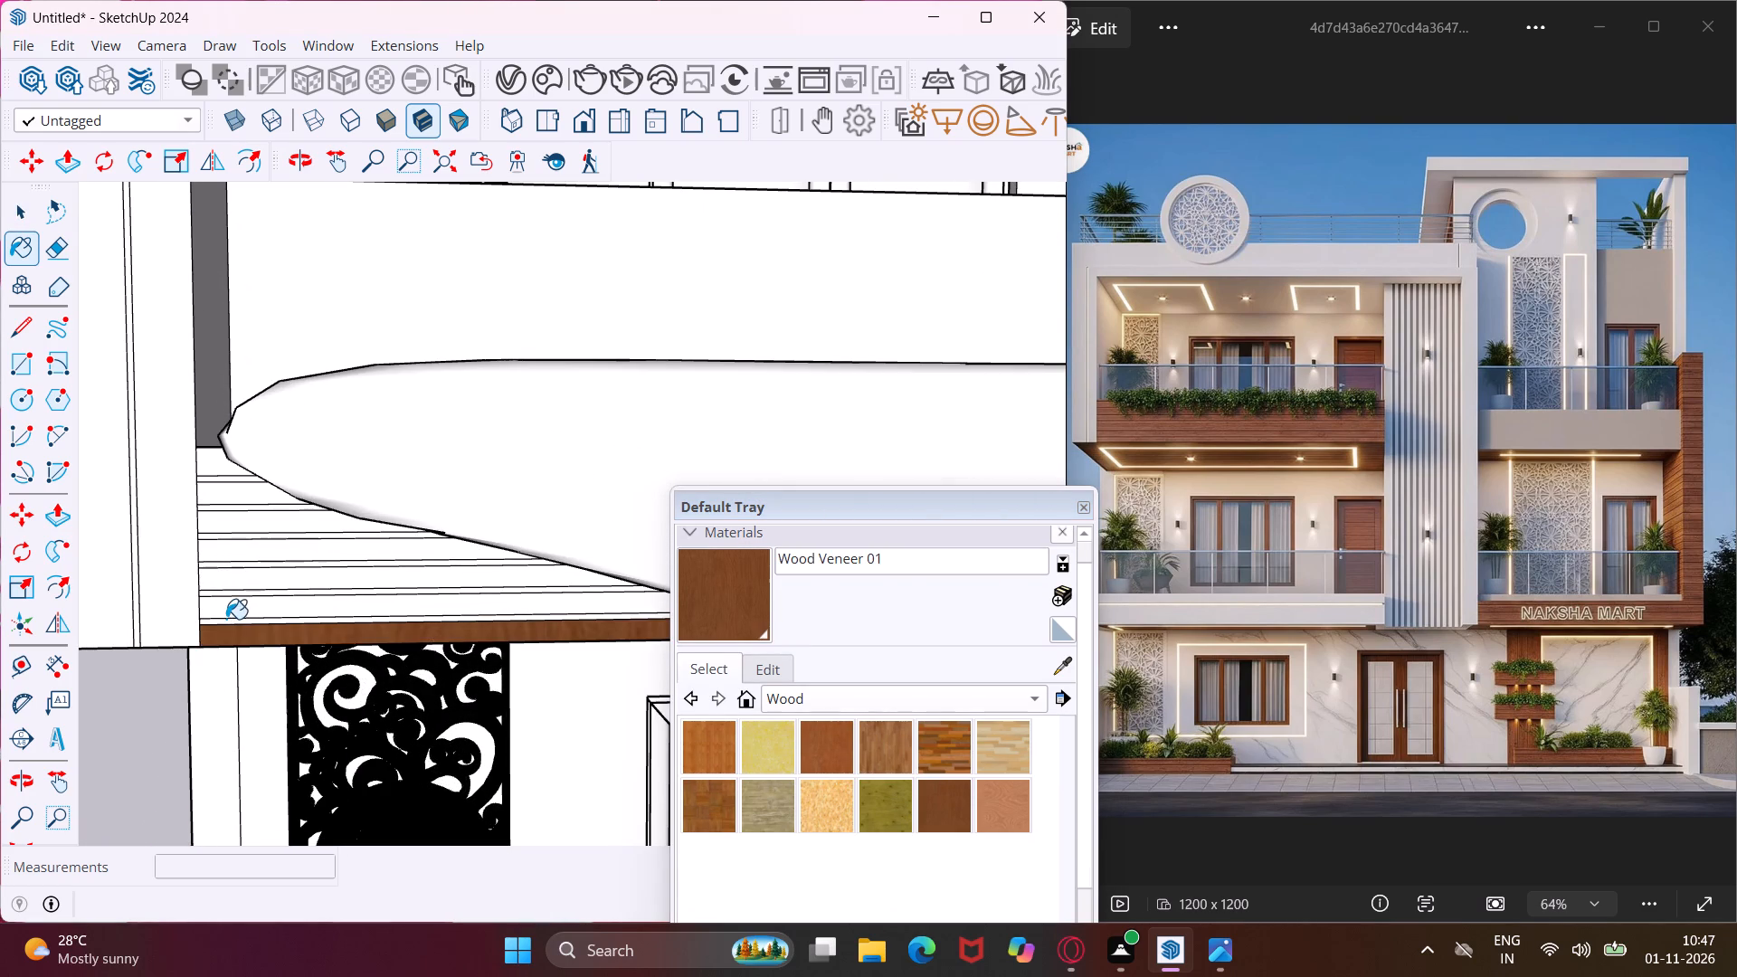
pyautogui.click(227, 611)
pyautogui.click(222, 590)
pyautogui.click(219, 576)
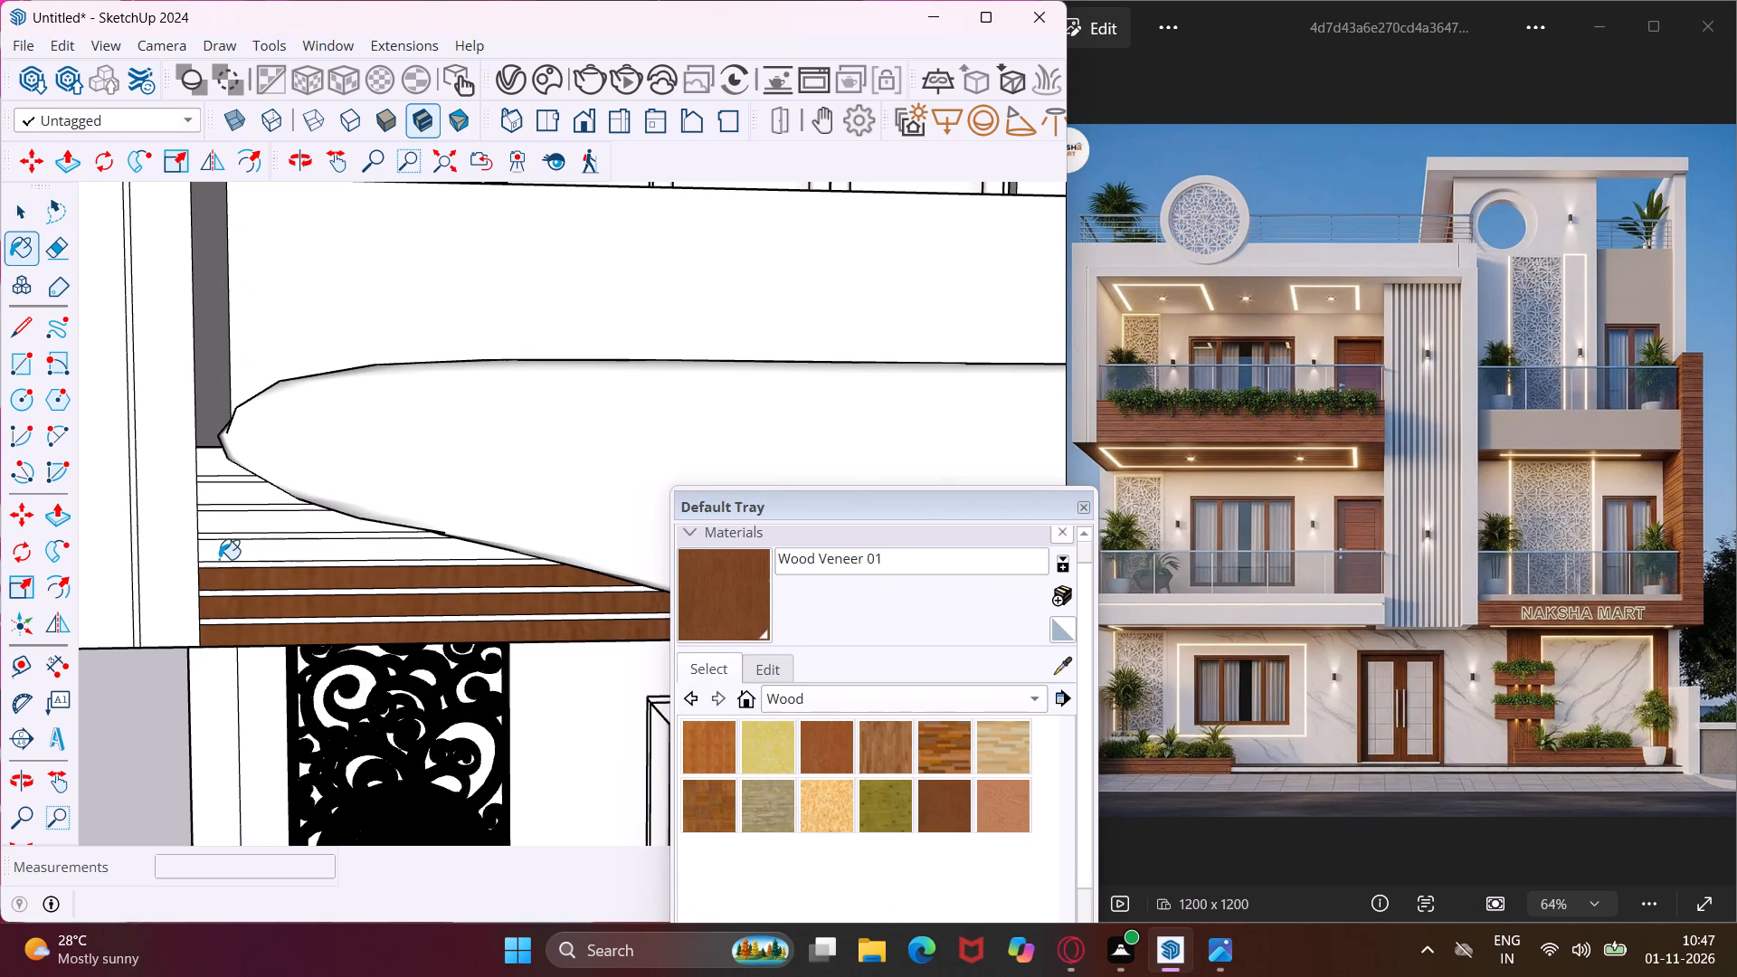
pyautogui.click(219, 559)
pyautogui.click(214, 526)
pyautogui.click(209, 496)
pyautogui.click(206, 470)
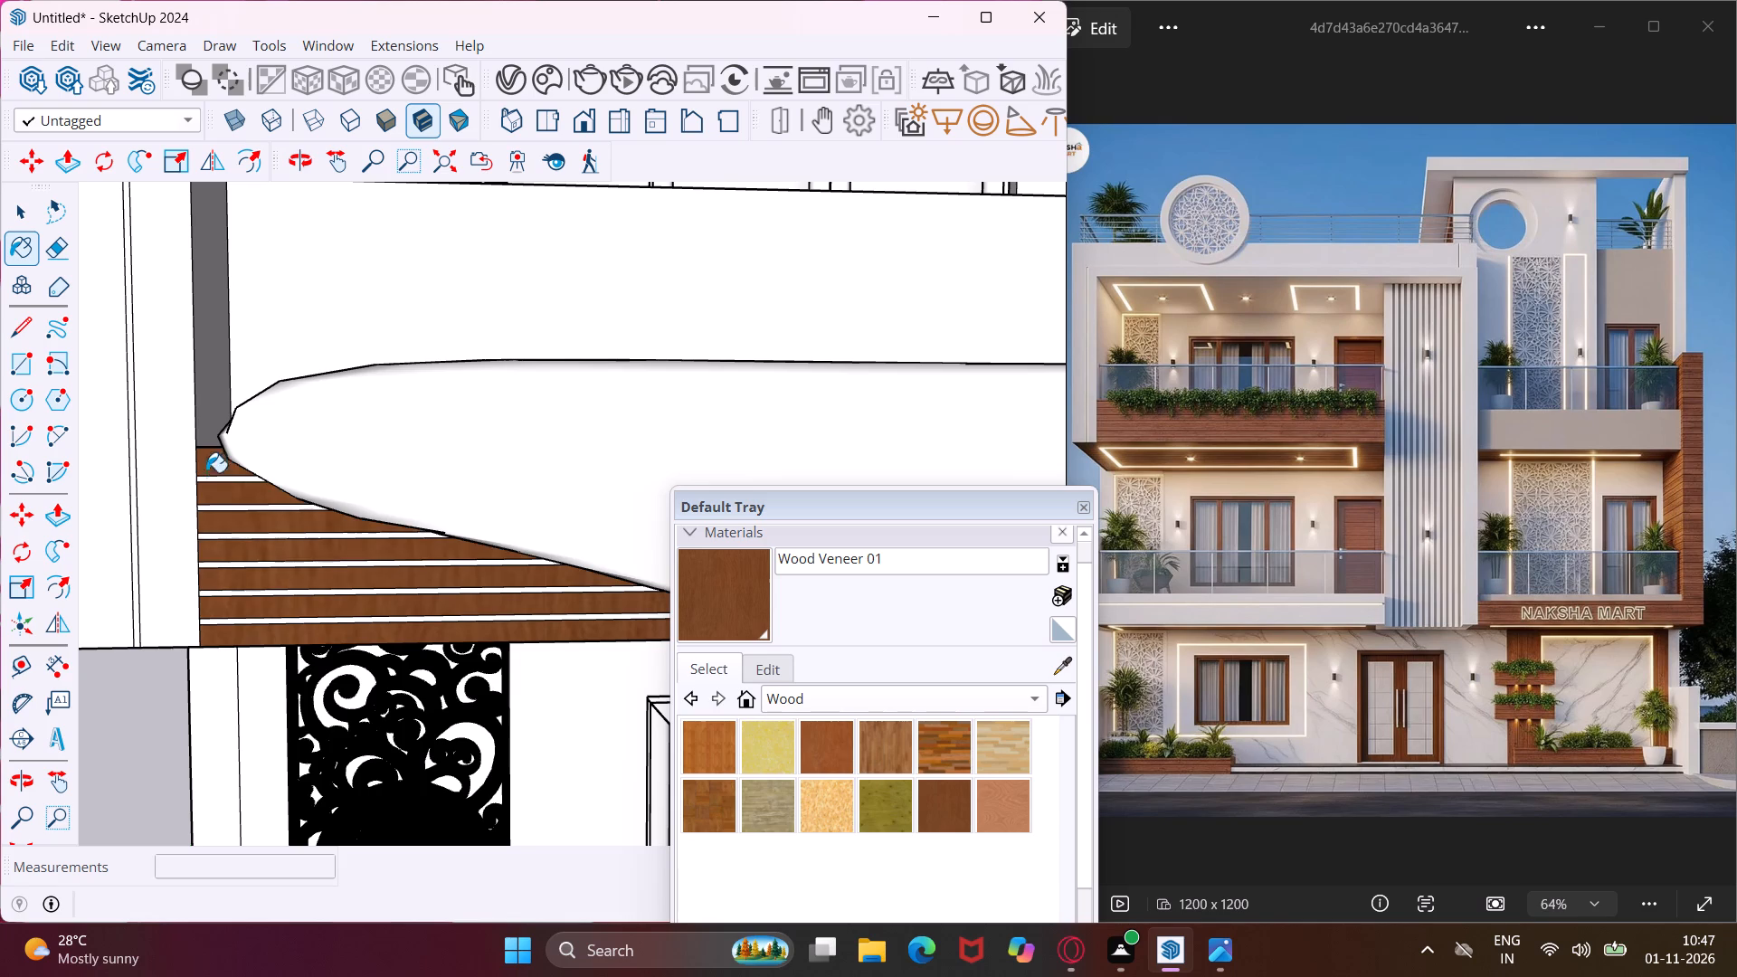
# Fill the narrow white strips between the balcony's horizontal boards with Wood Veneer 01.
pyautogui.scroll(7, 208, 502)
pyautogui.click(206, 461)
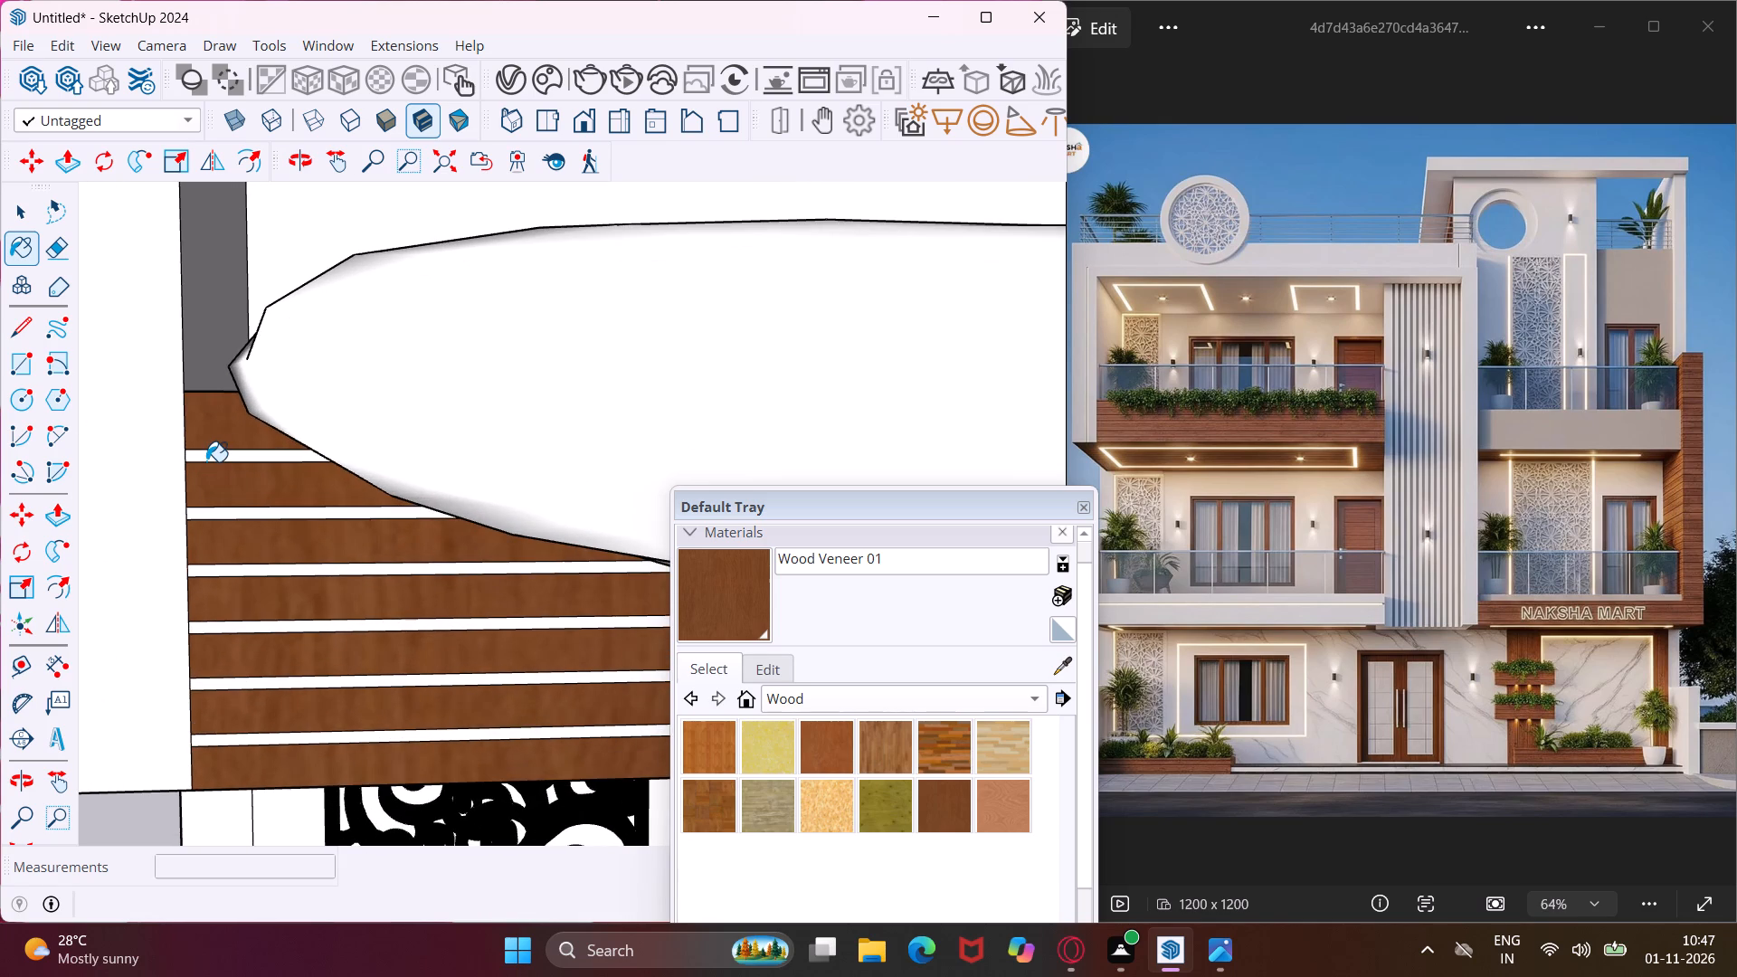
pyautogui.click(224, 574)
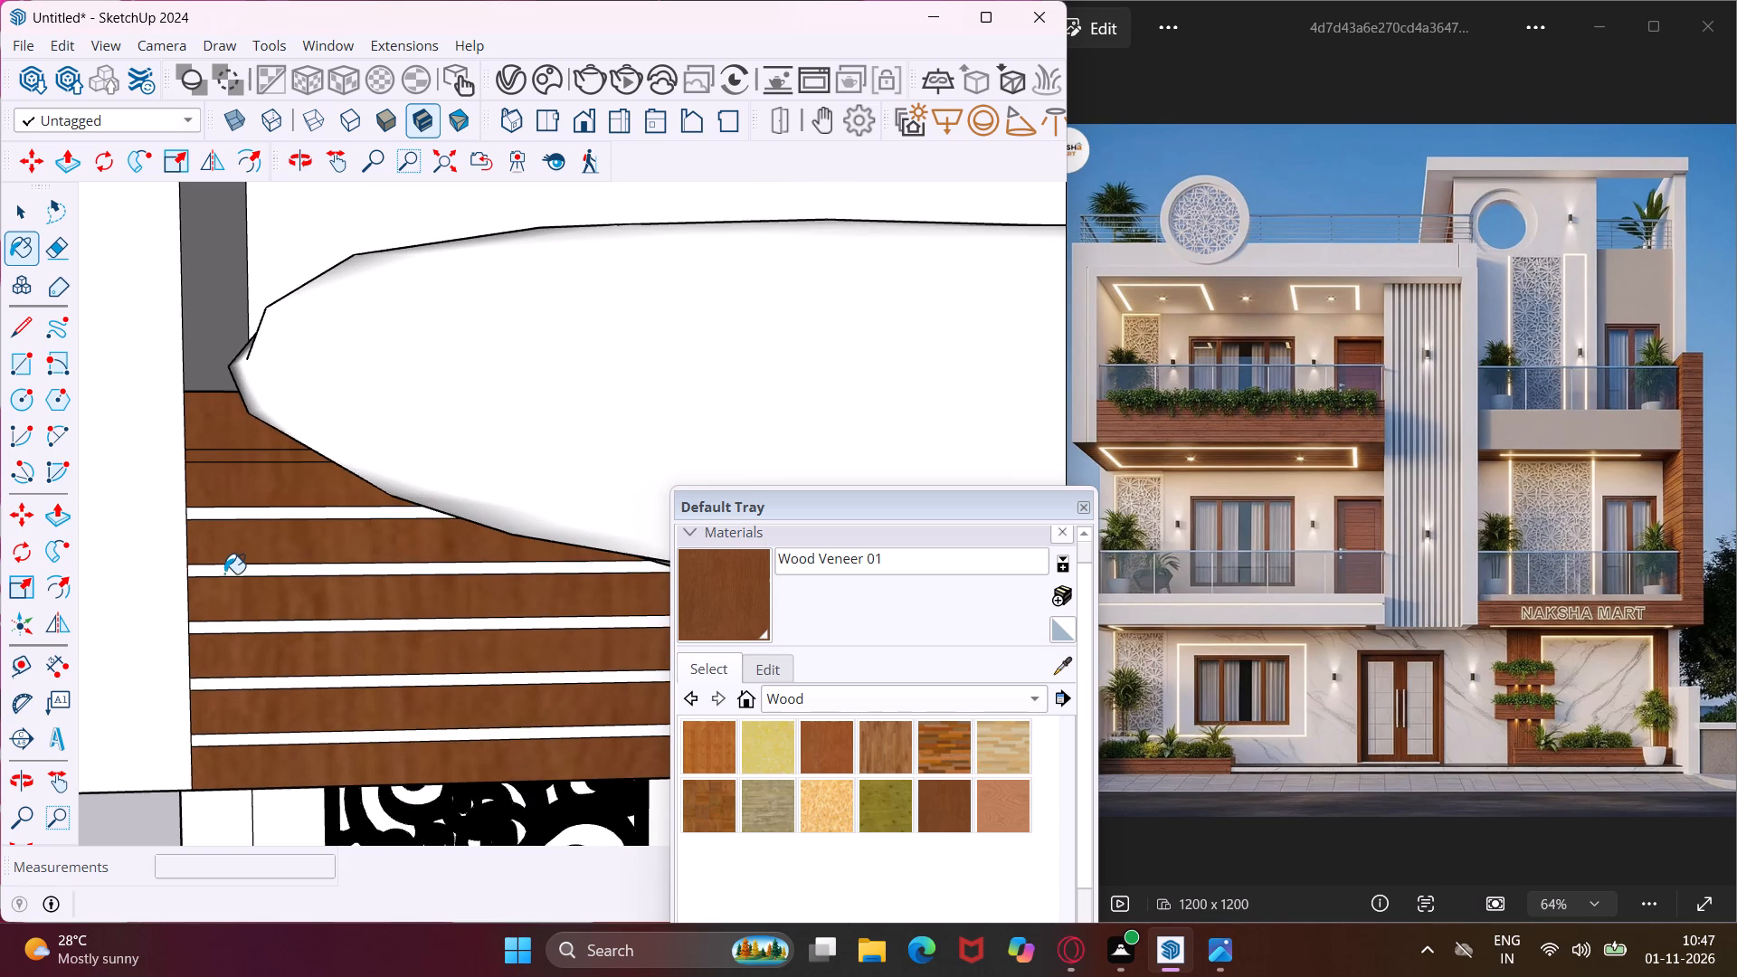
pyautogui.click(241, 625)
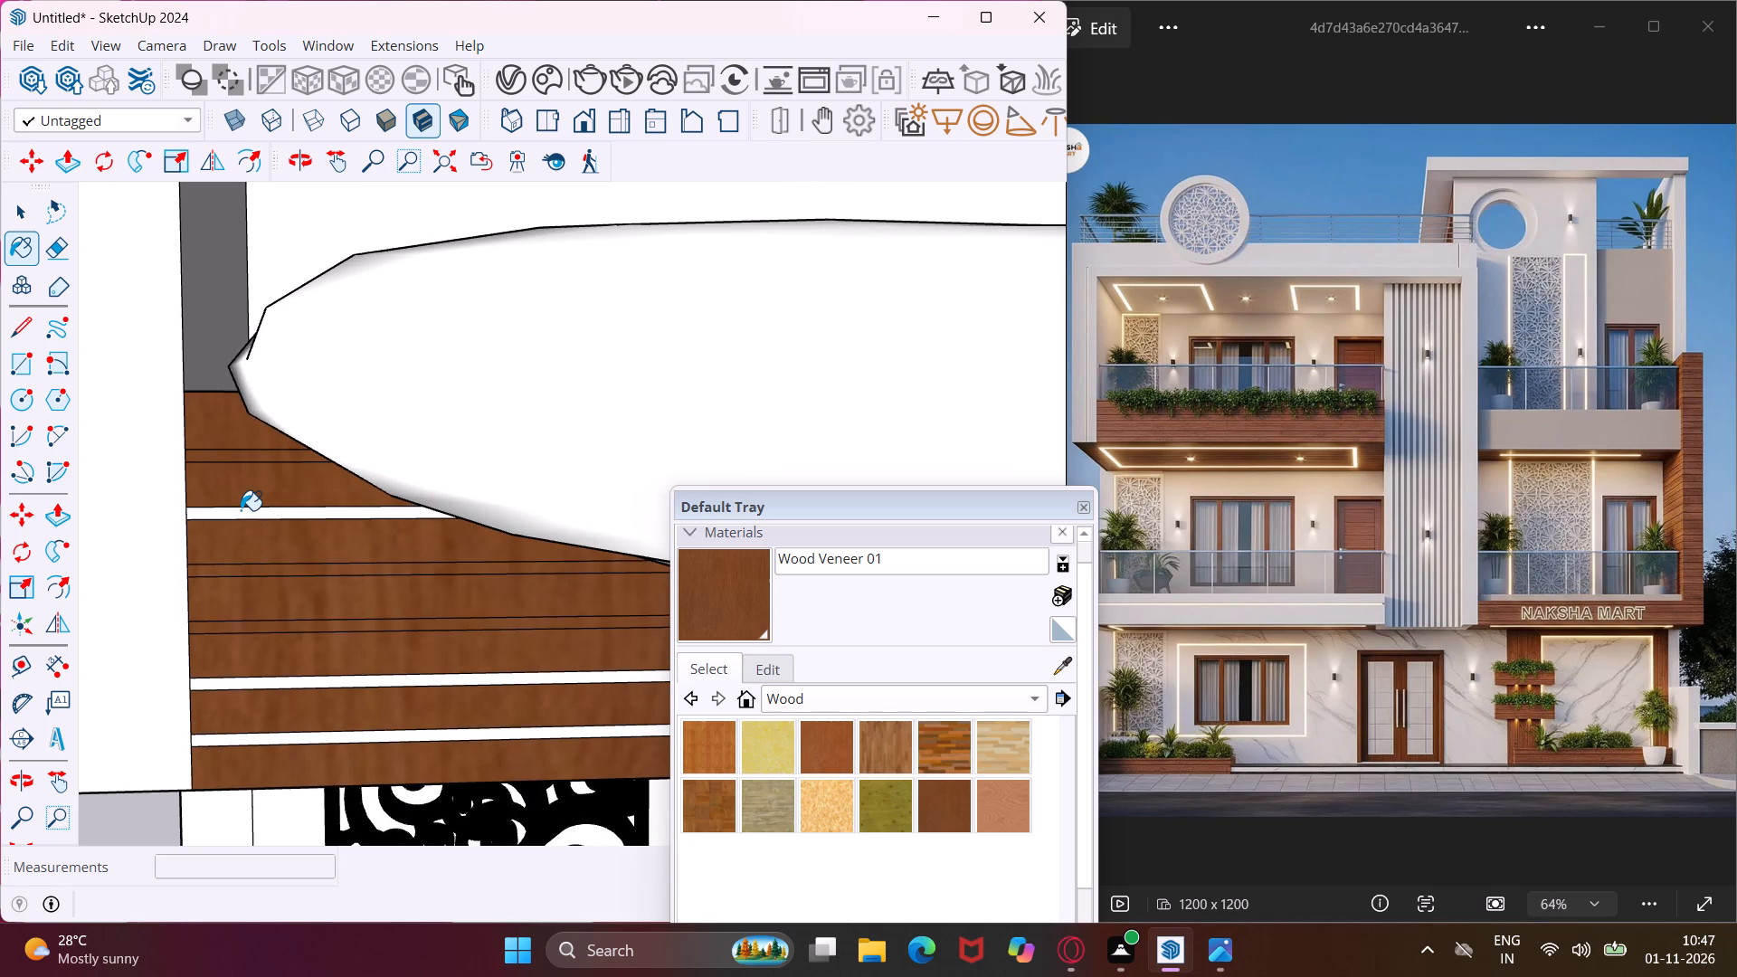
pyautogui.click(241, 509)
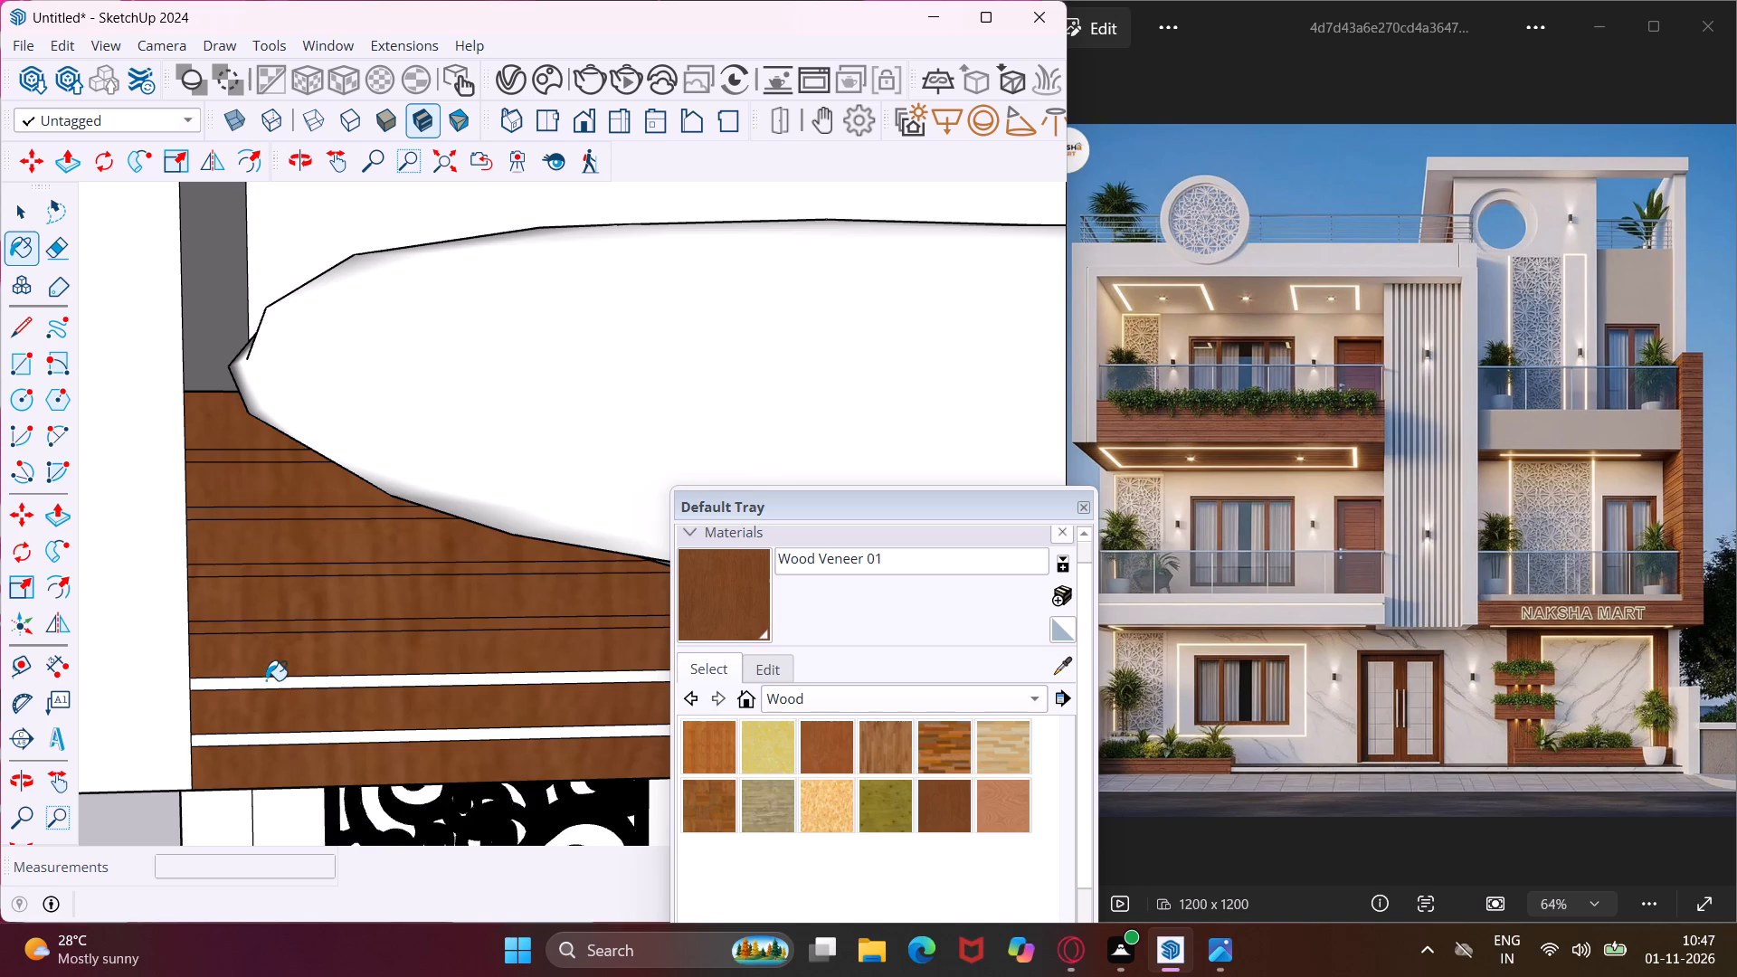
pyautogui.click(266, 680)
pyautogui.click(268, 735)
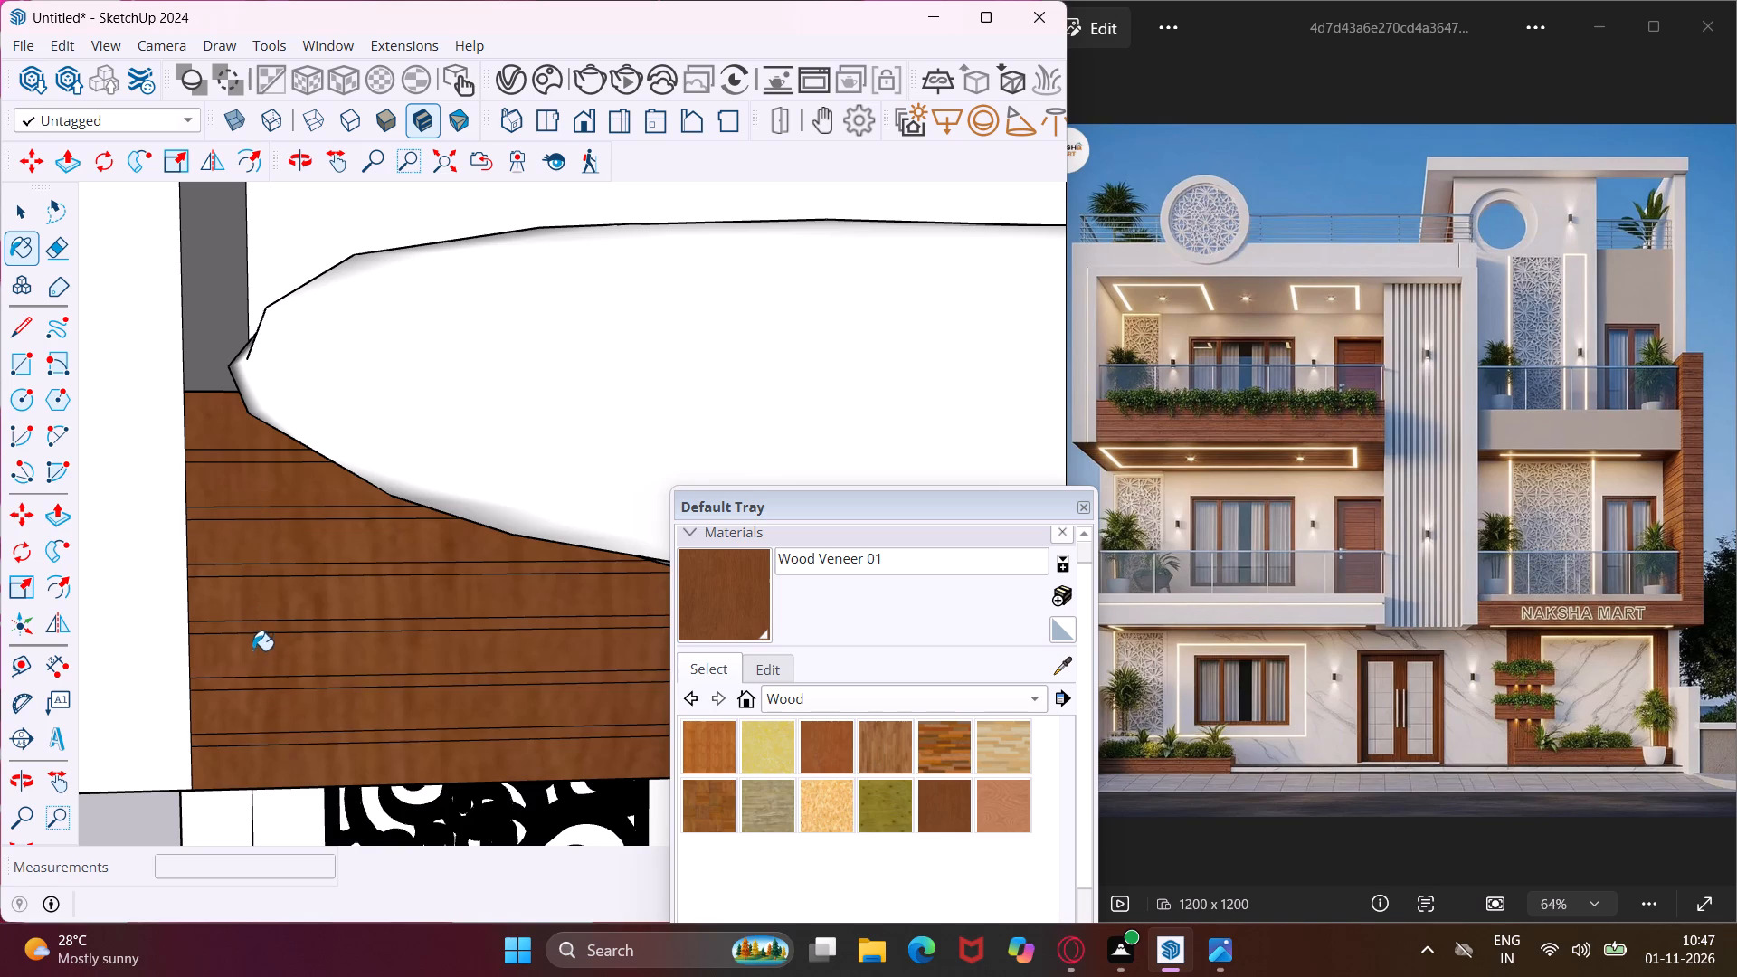
# Paint the front face of the L-shaped frame around the tower-side balconies with Wood Veneer 01.
pyautogui.scroll(-13, 252, 650)
pyautogui.scroll(-17, 202, 593)
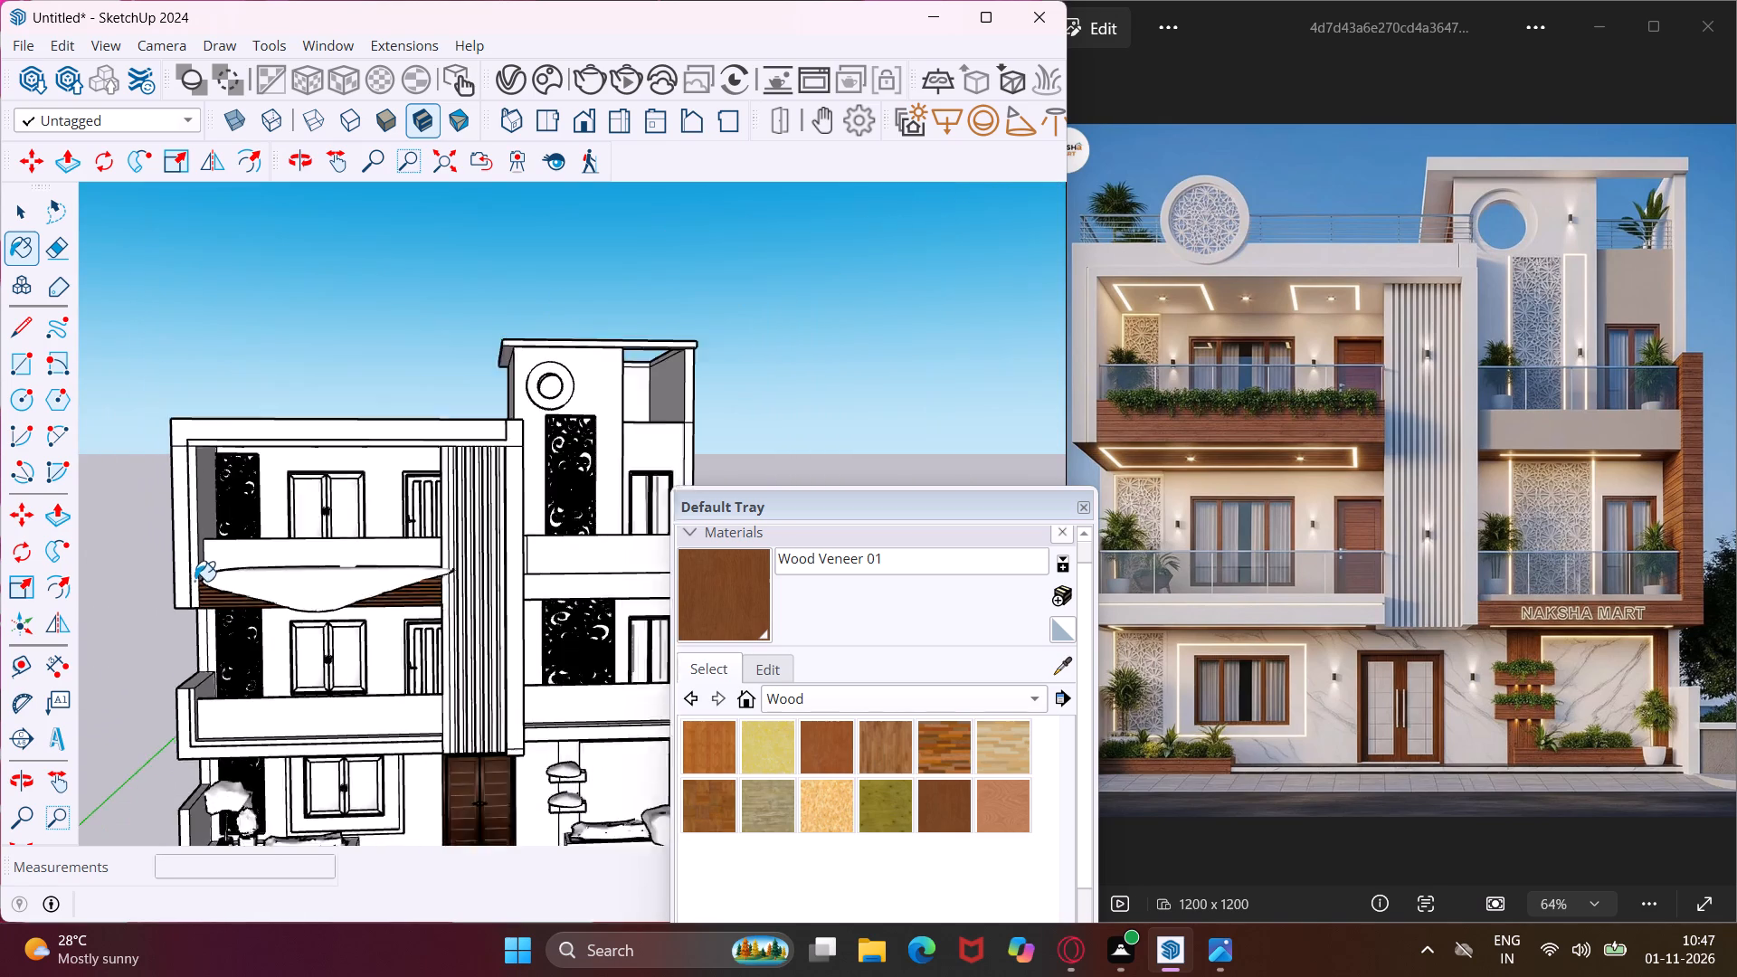
pyautogui.scroll(-13, 195, 581)
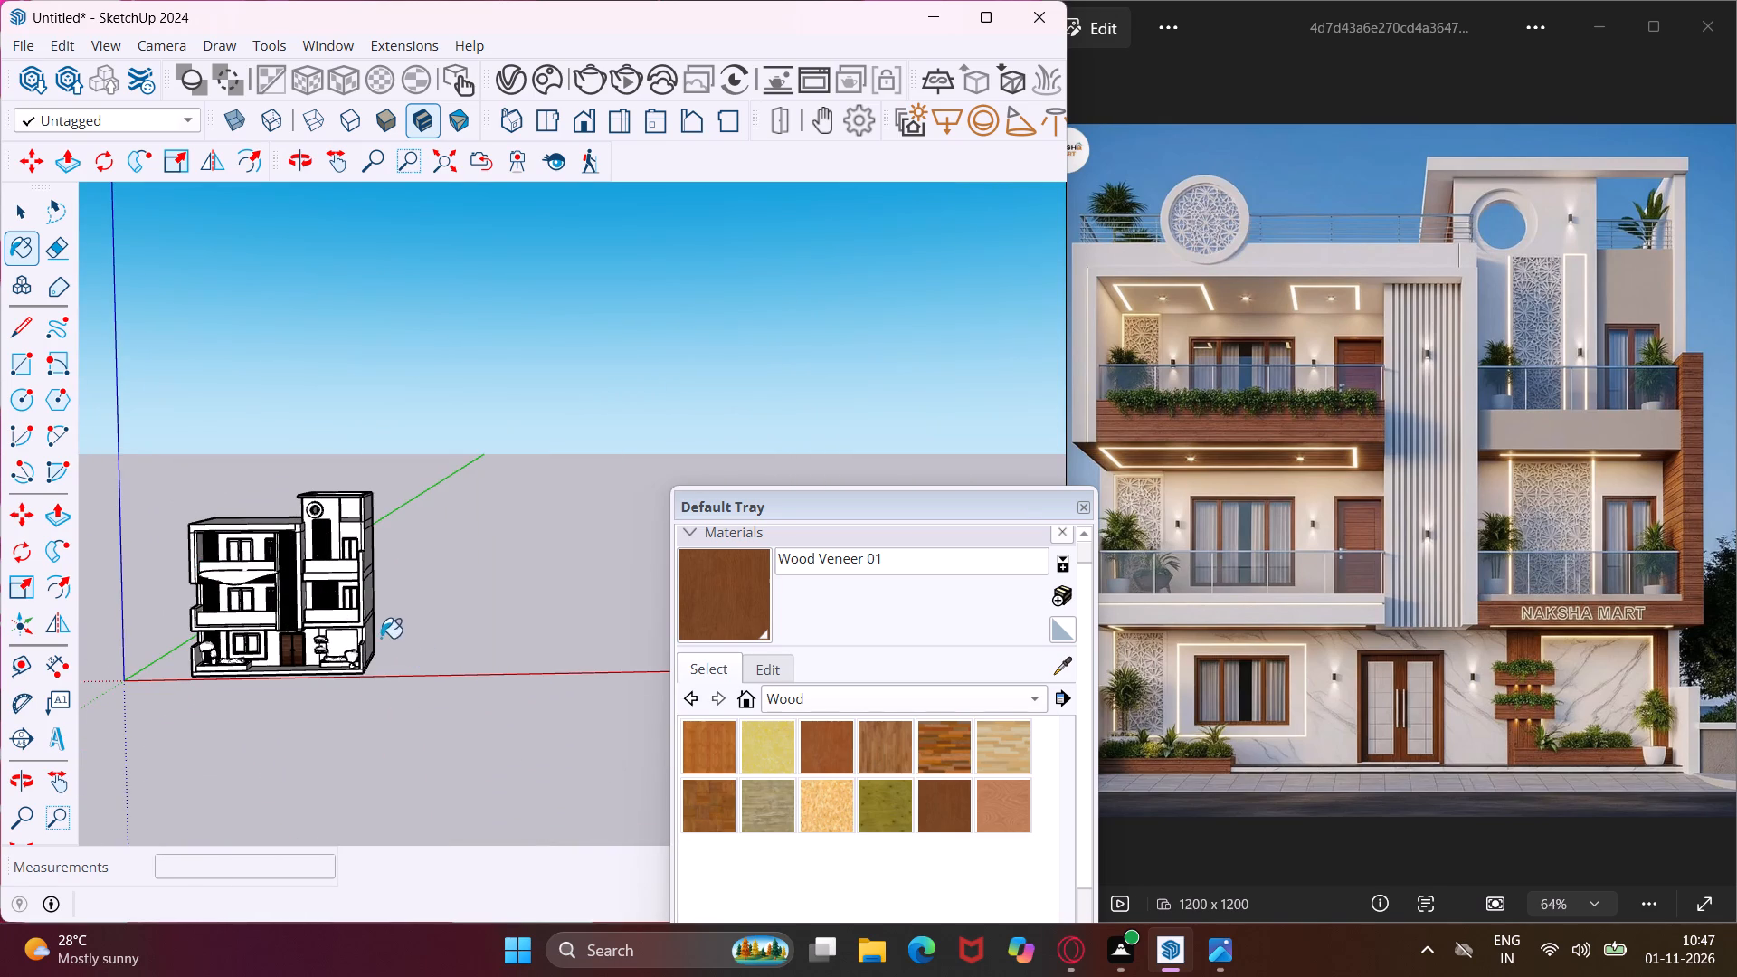
pyautogui.scroll(10, 361, 611)
pyautogui.scroll(13, 361, 601)
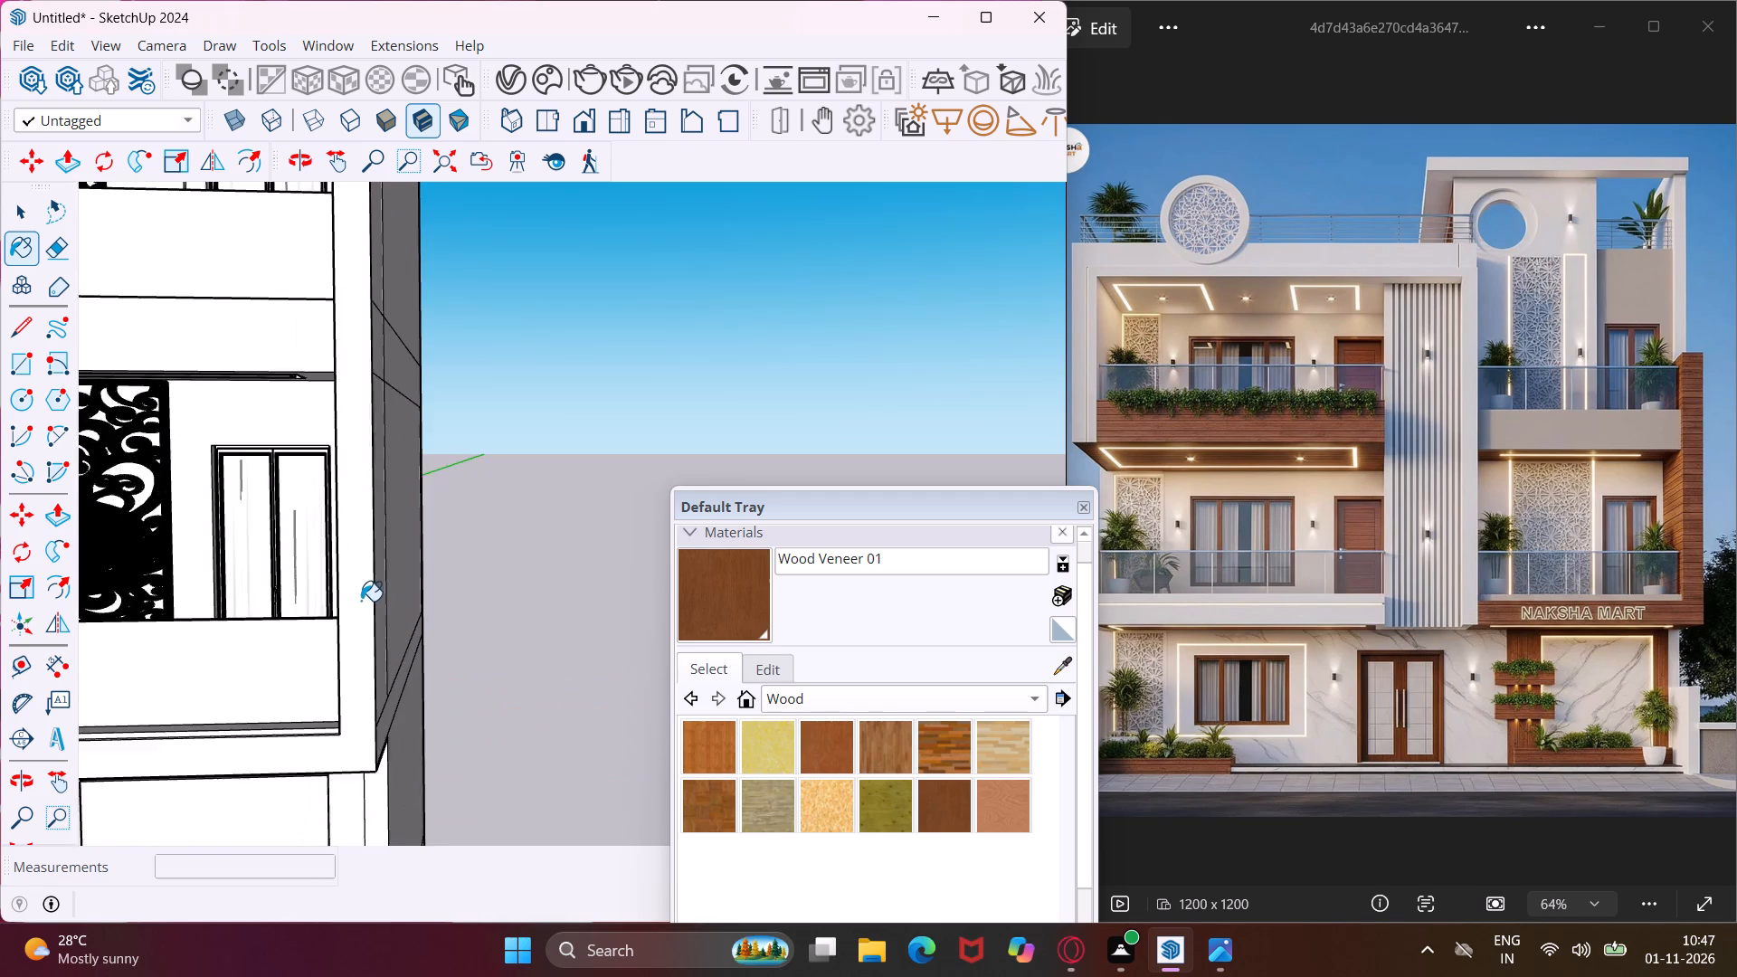
pyautogui.scroll(2, 361, 601)
pyautogui.click(361, 601)
# Paint the inner side face and the narrow vertical edge strip of the L-shaped frame with Wood Veneer 01.
pyautogui.scroll(-5, 383, 632)
pyautogui.moveTo(375, 660); pyautogui.dragTo(438, 692, button='middle')
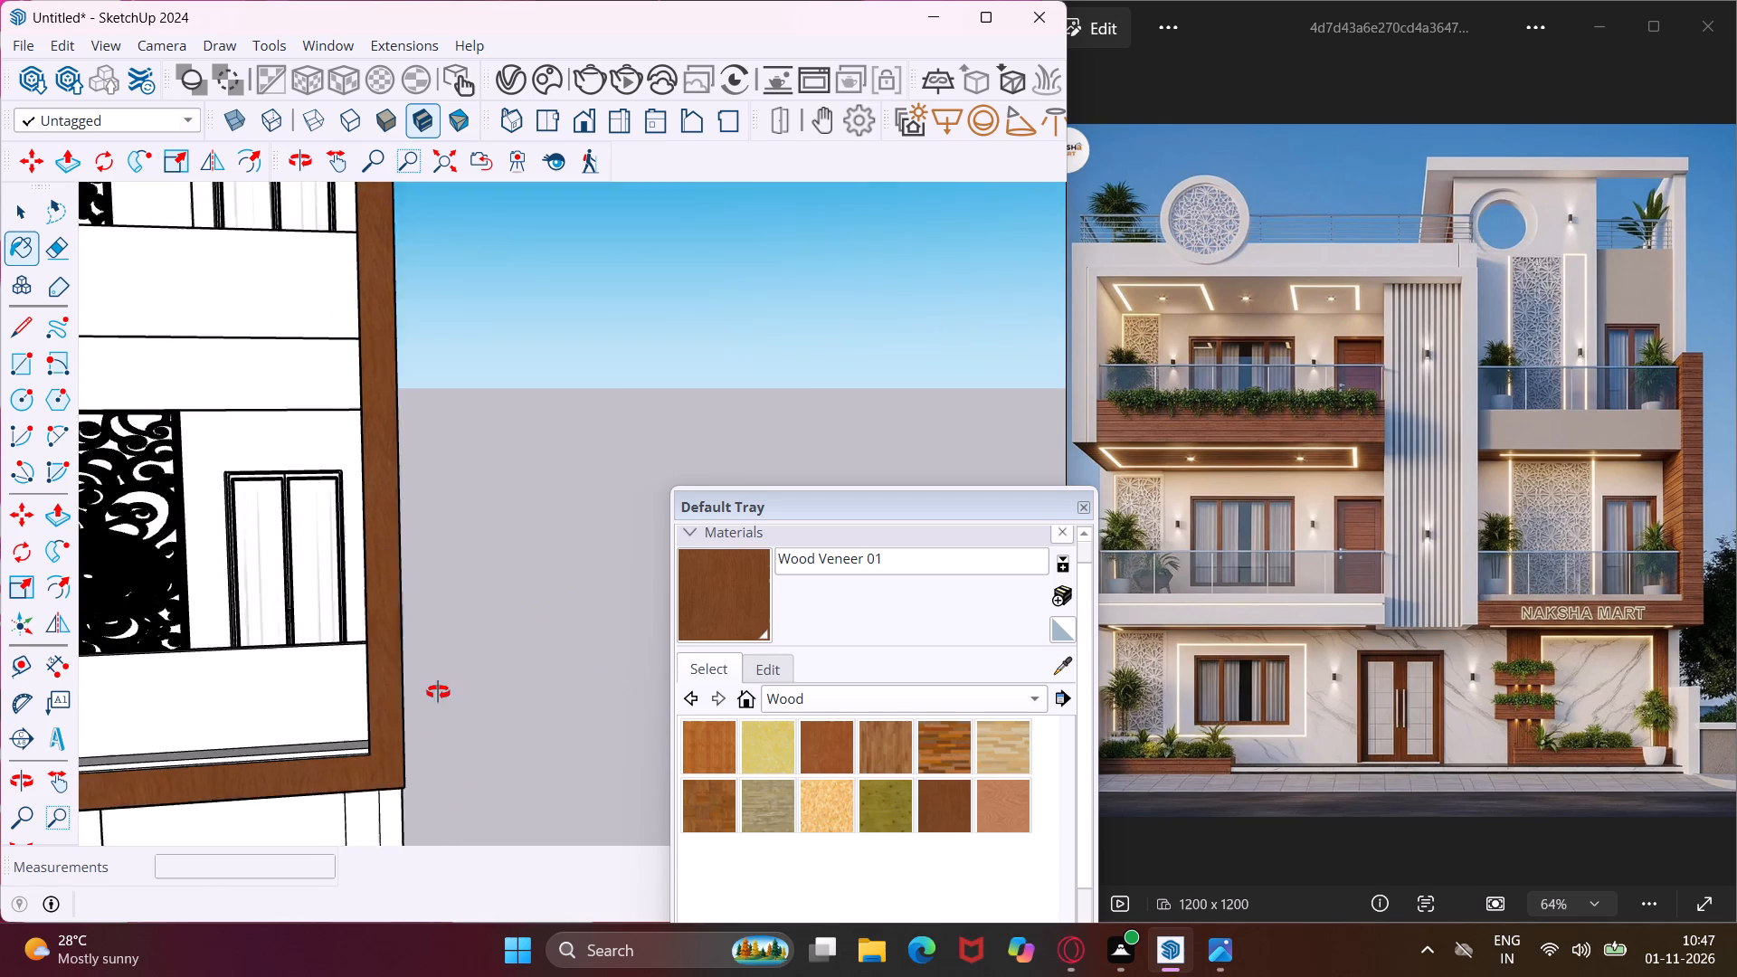
pyautogui.moveTo(438, 692); pyautogui.dragTo(646, 741, button='middle')
pyautogui.scroll(4, 507, 615)
pyautogui.click(483, 587)
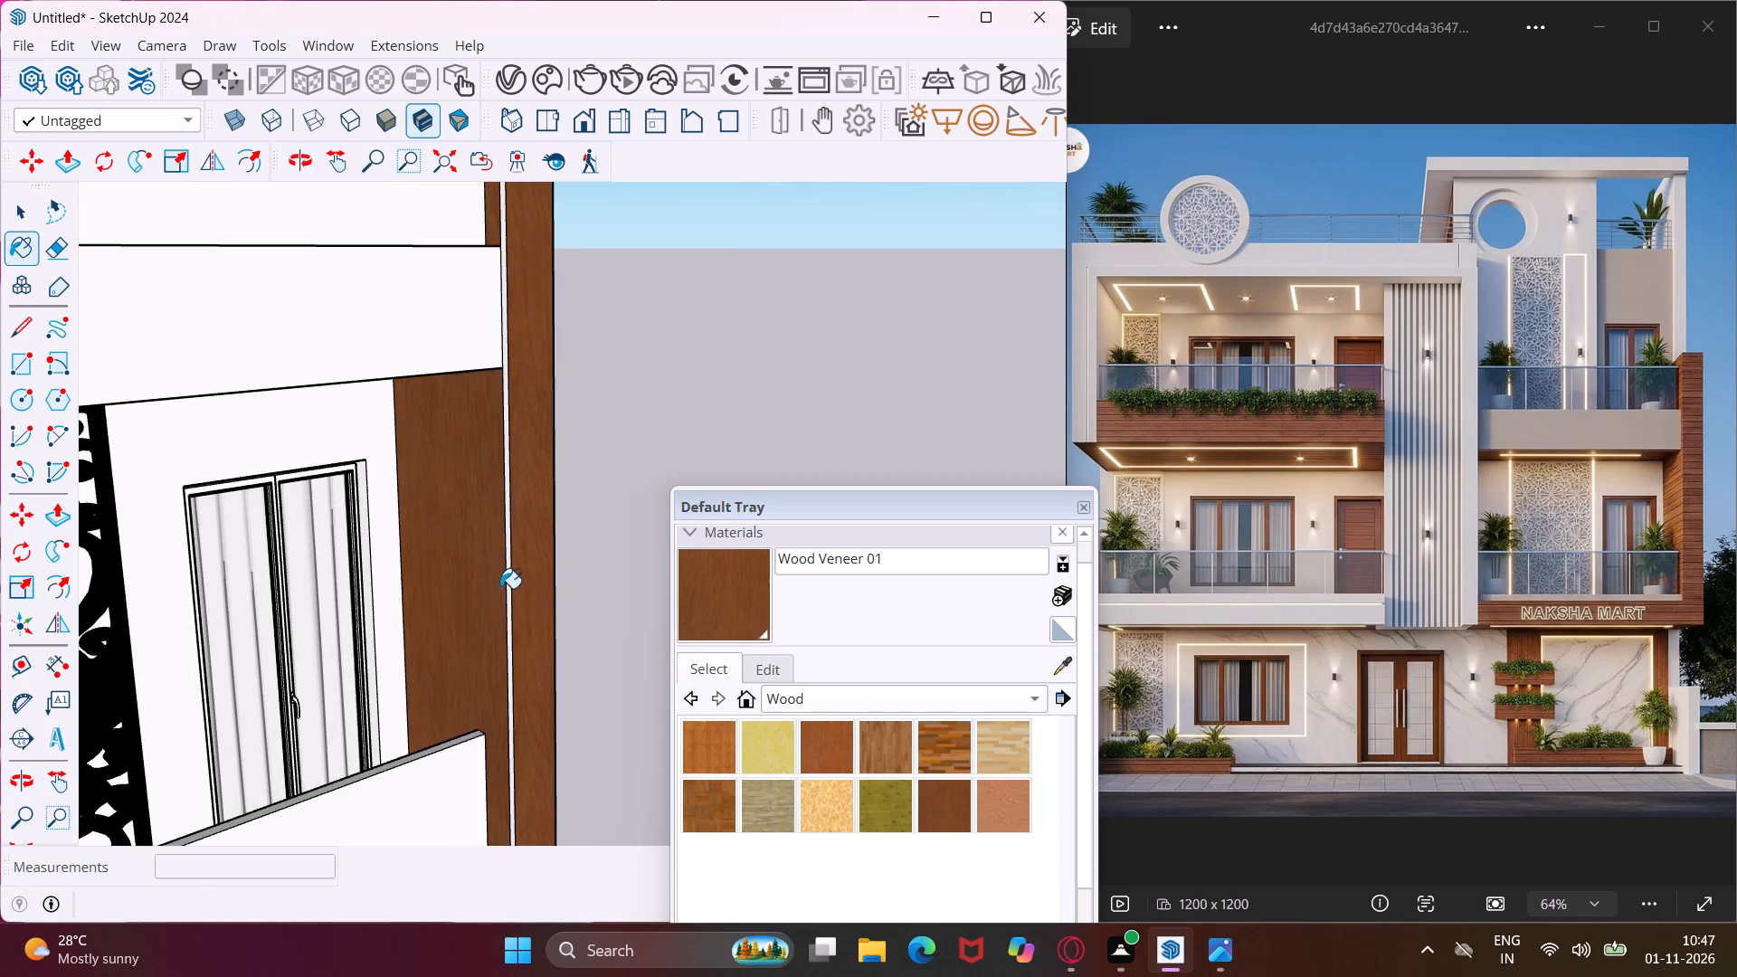
pyautogui.scroll(4, 500, 588)
pyautogui.click(509, 562)
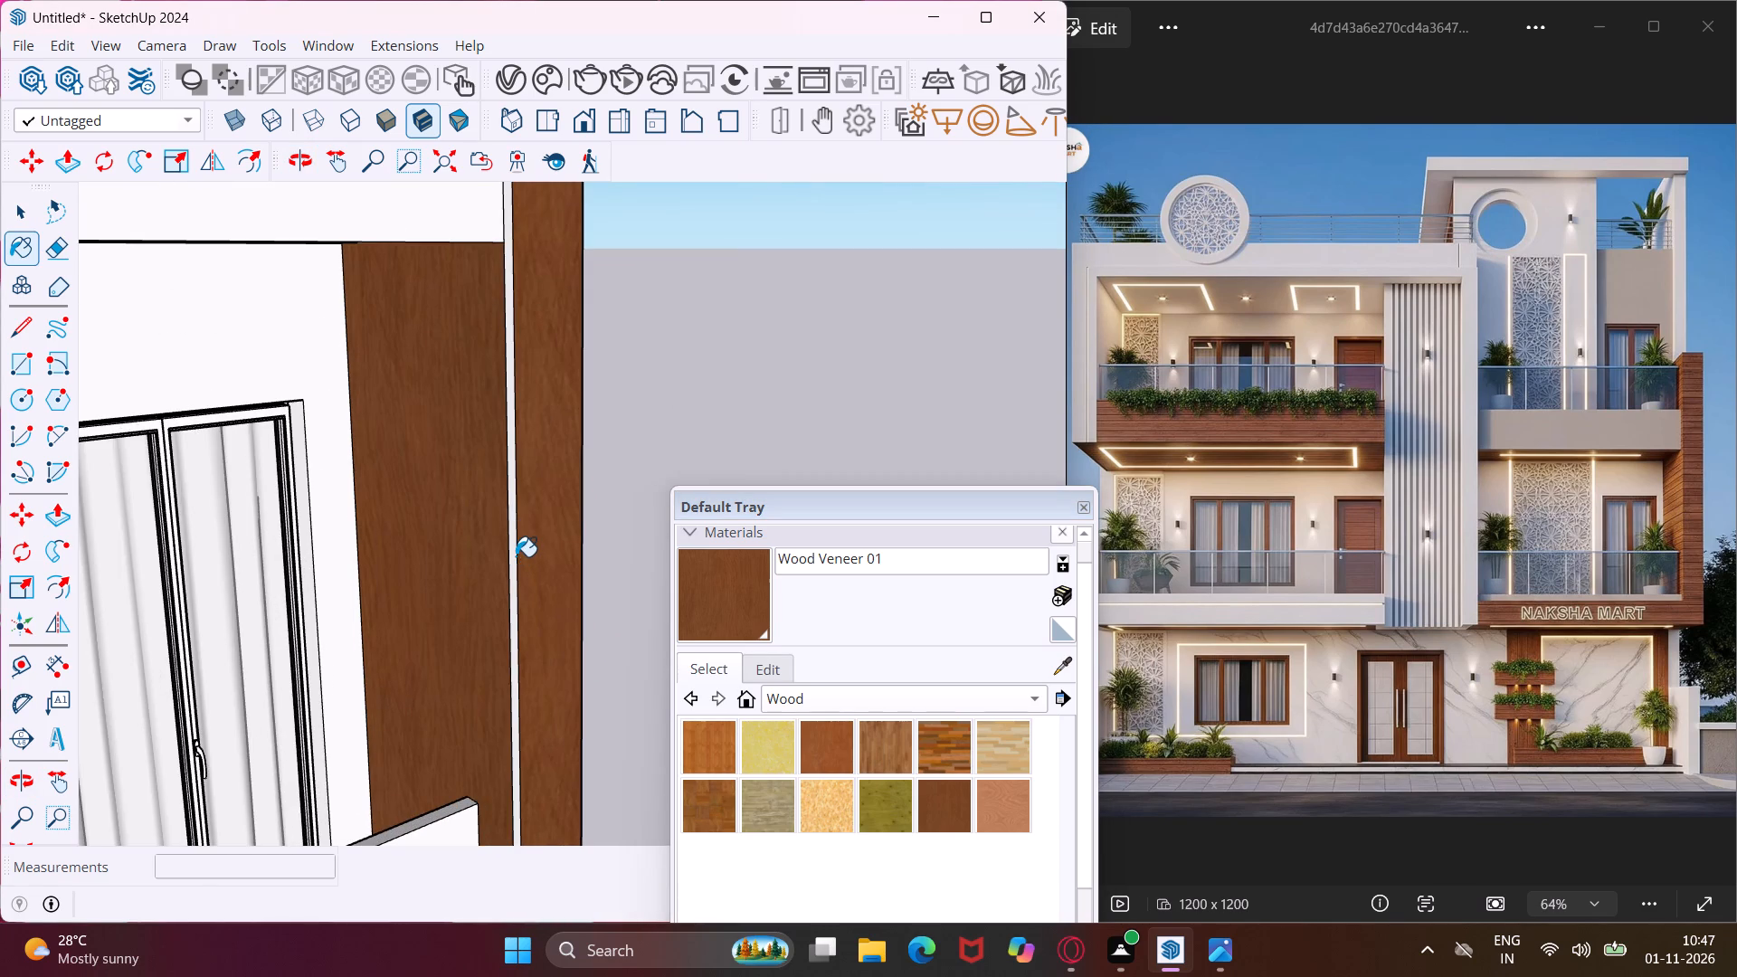
pyautogui.click(516, 556)
# Paint the narrow top ledge of the L-shaped frame's lower beam with Wood Veneer 01.
pyautogui.scroll(-15, 493, 536)
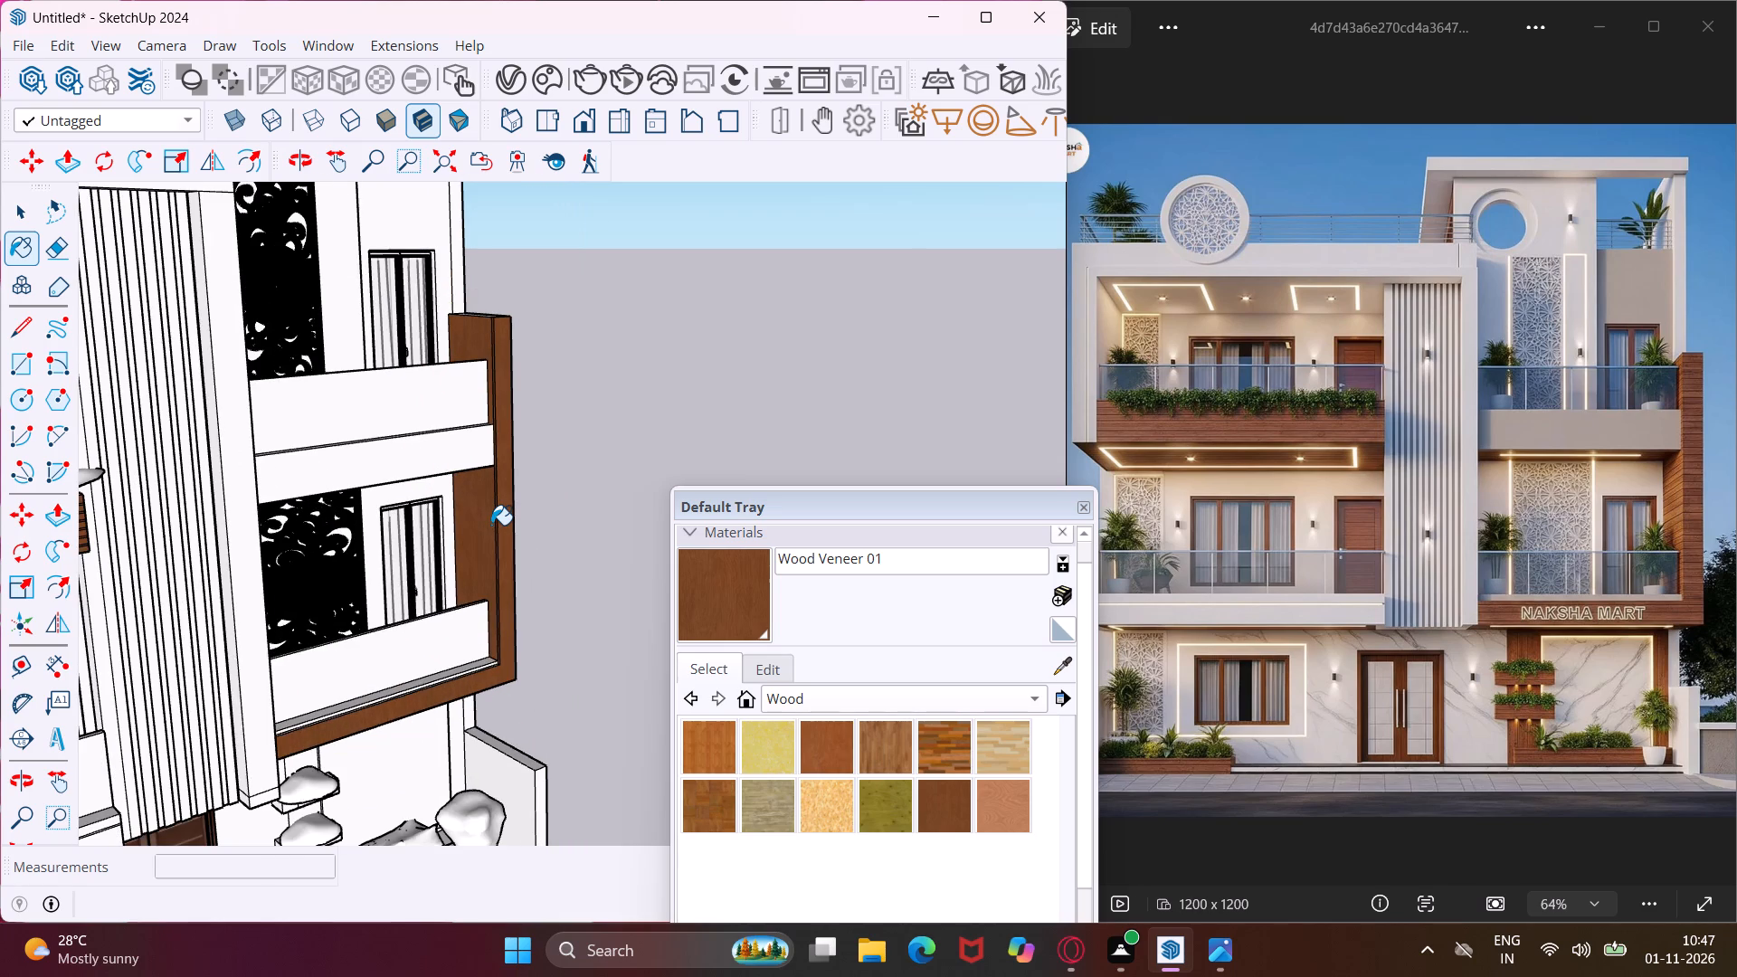
pyautogui.moveTo(491, 523); pyautogui.dragTo(498, 594, button='middle')
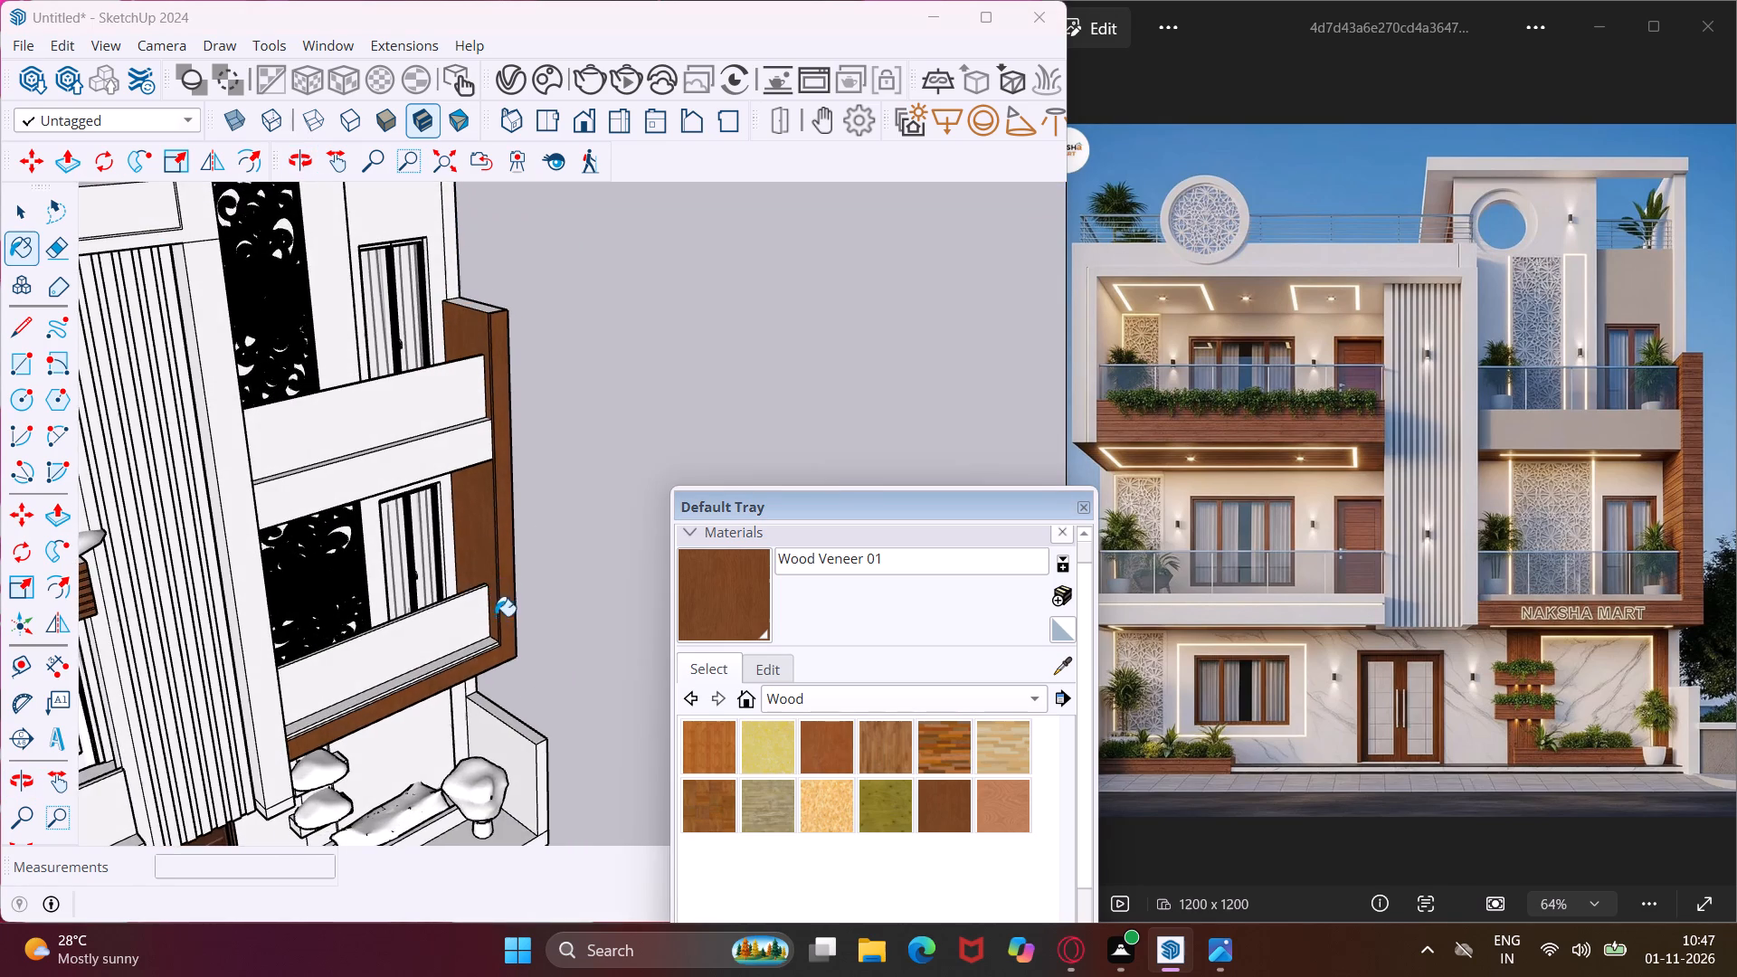
pyautogui.scroll(16, 451, 675)
pyautogui.scroll(5, 451, 675)
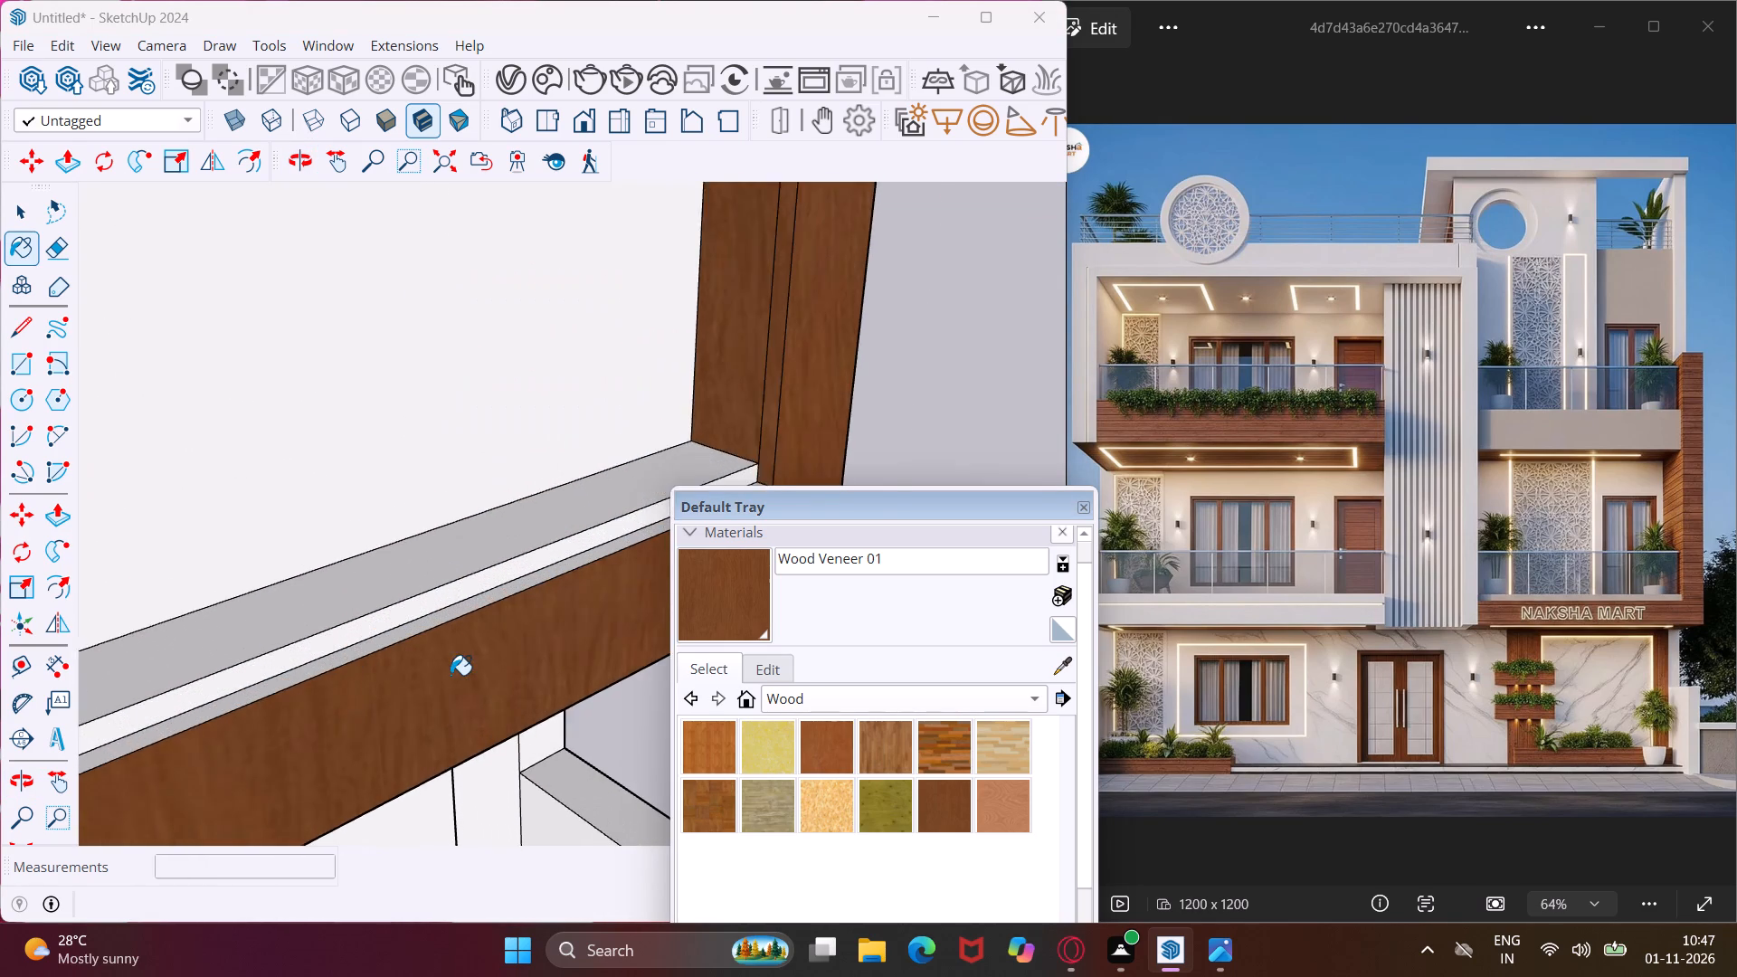
pyautogui.scroll(9, 451, 675)
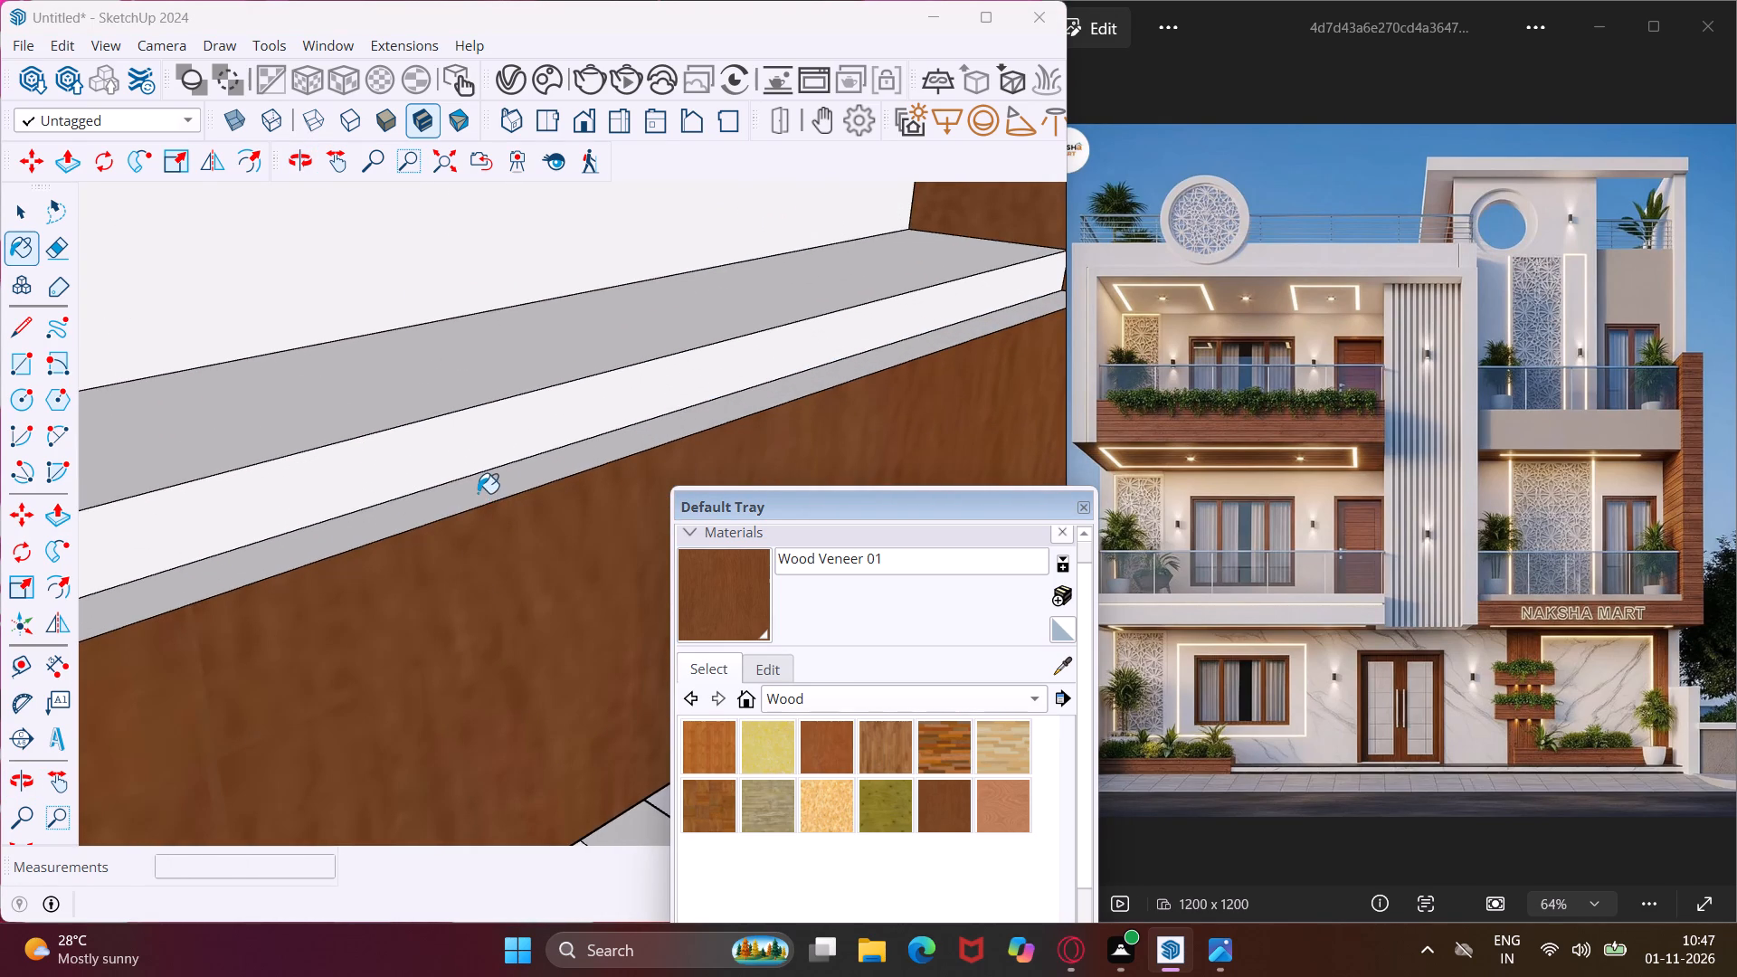
pyautogui.click(478, 493)
# Paint the underside border, central soffit panel and recessed groove face beneath the tower-side balcony with Wood Veneer 01.
pyautogui.scroll(-5, 494, 537)
pyautogui.moveTo(484, 563); pyautogui.dragTo(488, 432, button='middle')
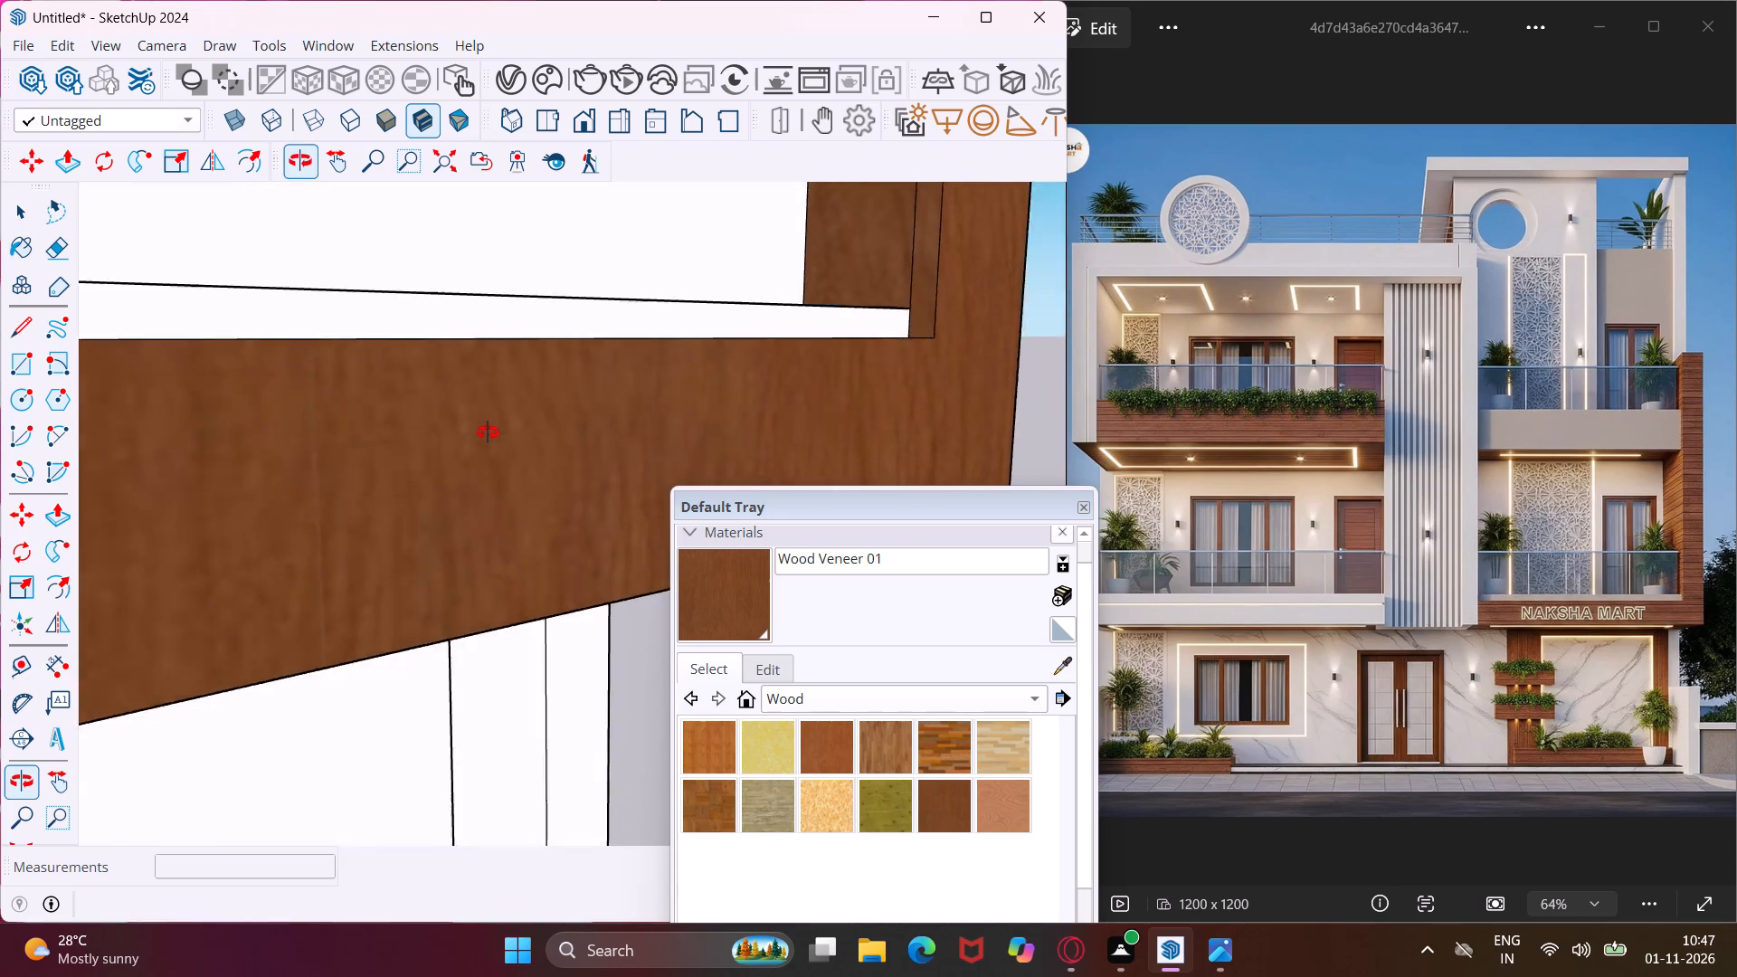
pyautogui.moveTo(488, 432); pyautogui.dragTo(607, 297, button='middle')
pyautogui.click(560, 368)
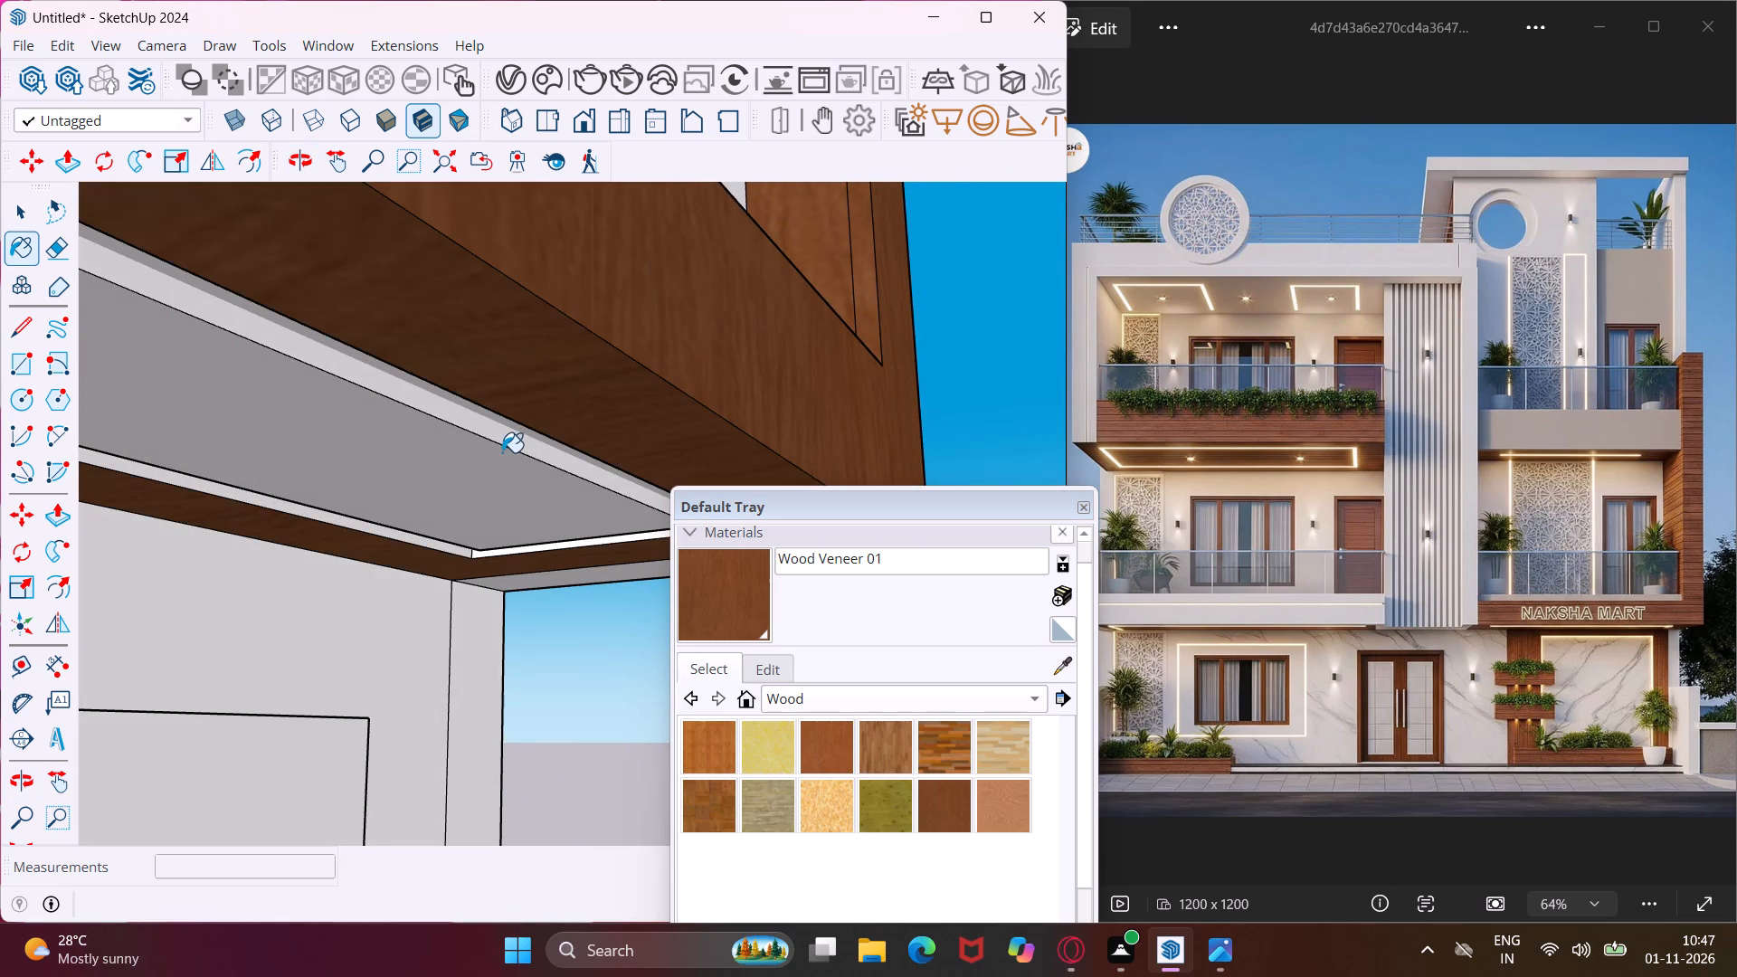
pyautogui.click(502, 452)
pyautogui.scroll(1, 499, 441)
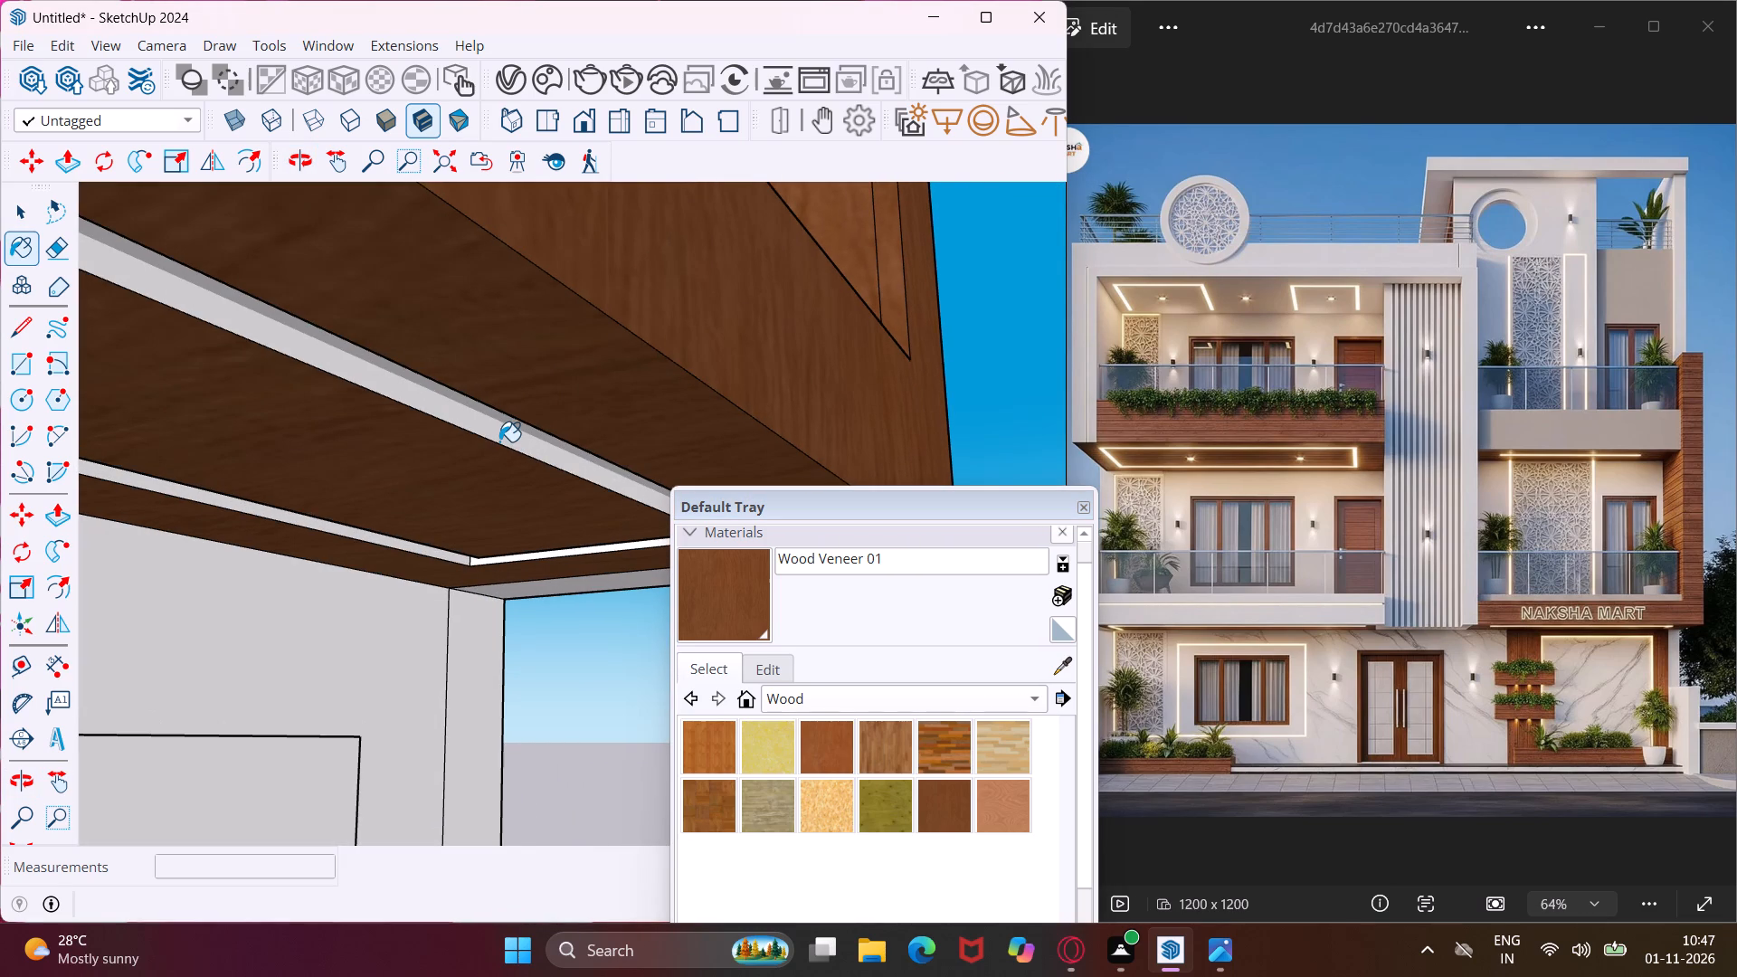
pyautogui.moveTo(499, 441); pyautogui.dragTo(747, 387, button='middle')
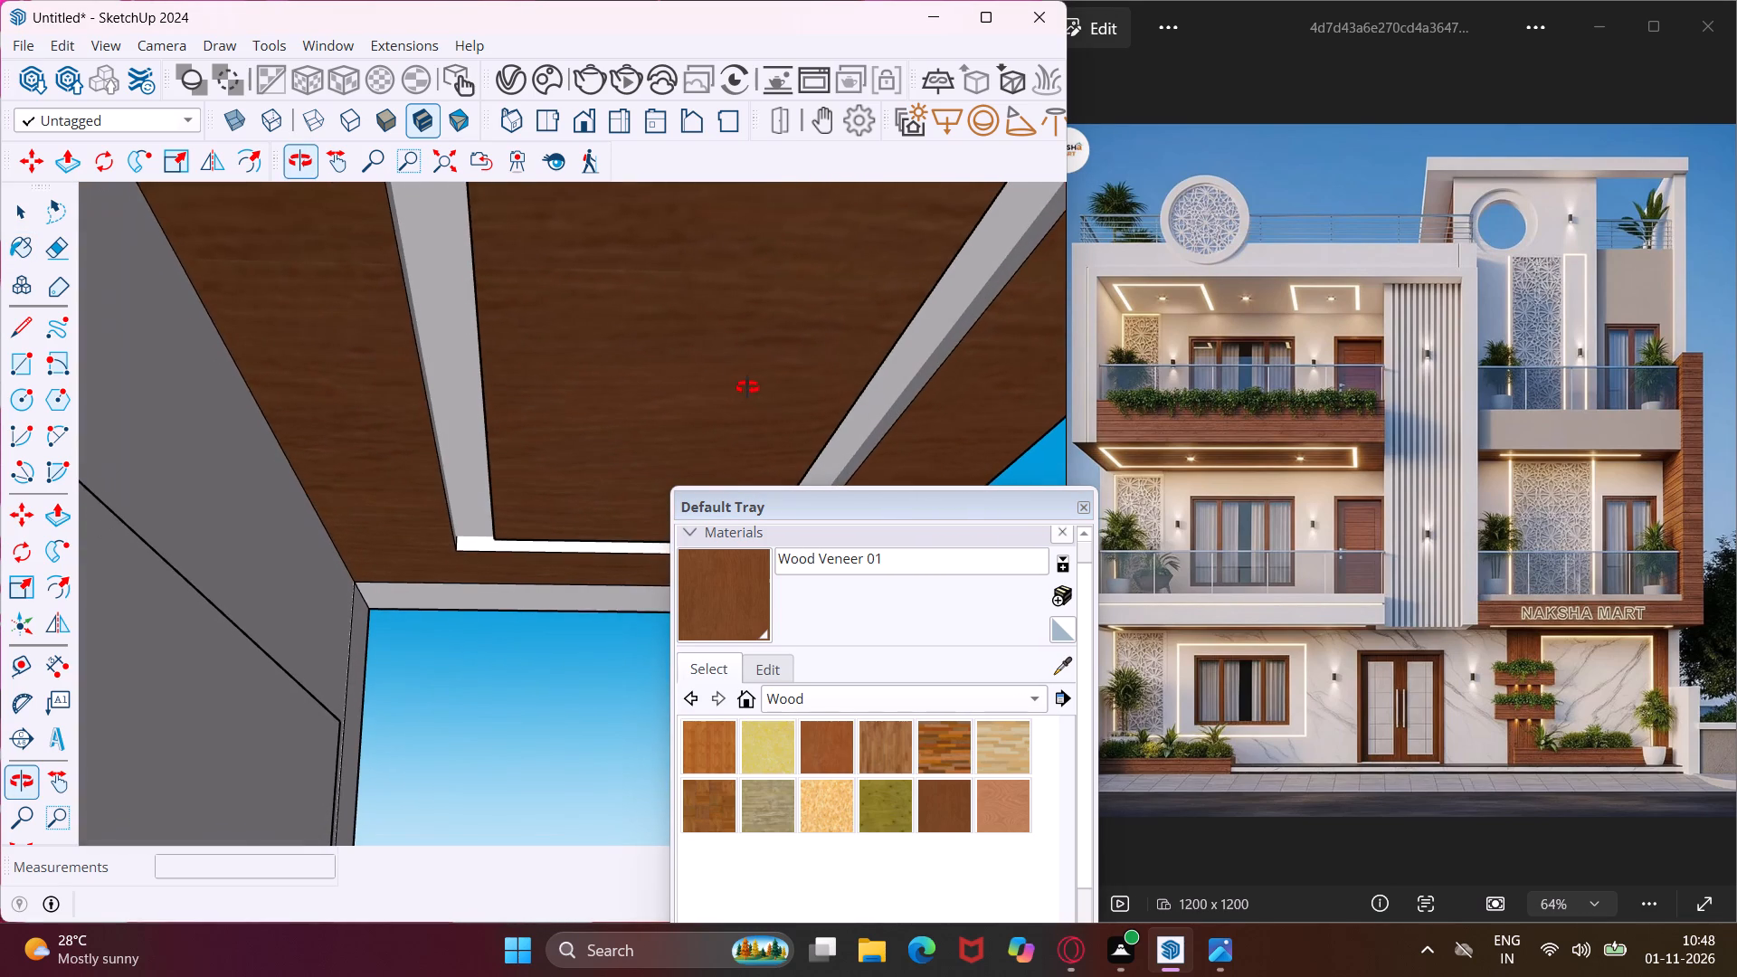
pyautogui.moveTo(747, 387); pyautogui.dragTo(748, 388, button='middle')
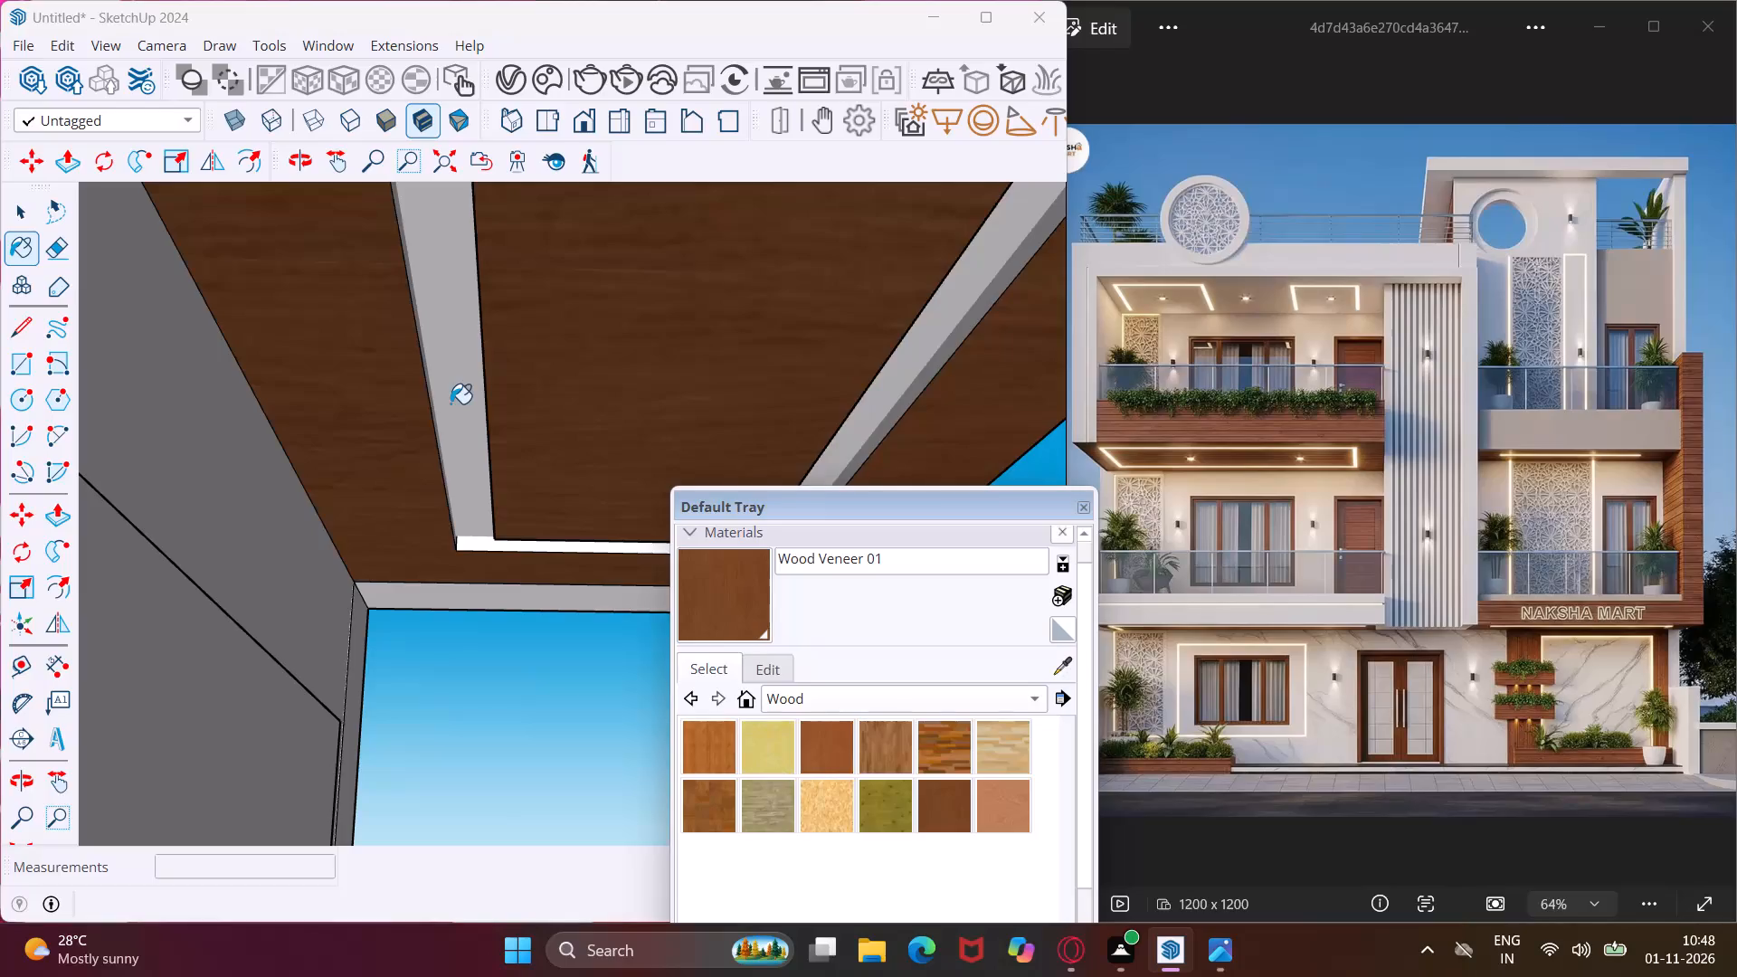
pyautogui.click(451, 403)
# Paint the ground-floor wall border around the large rectangular panel below the tower-side balcony with Wood Veneer 01.
pyautogui.moveTo(748, 366); pyautogui.dragTo(398, 430, button='middle')
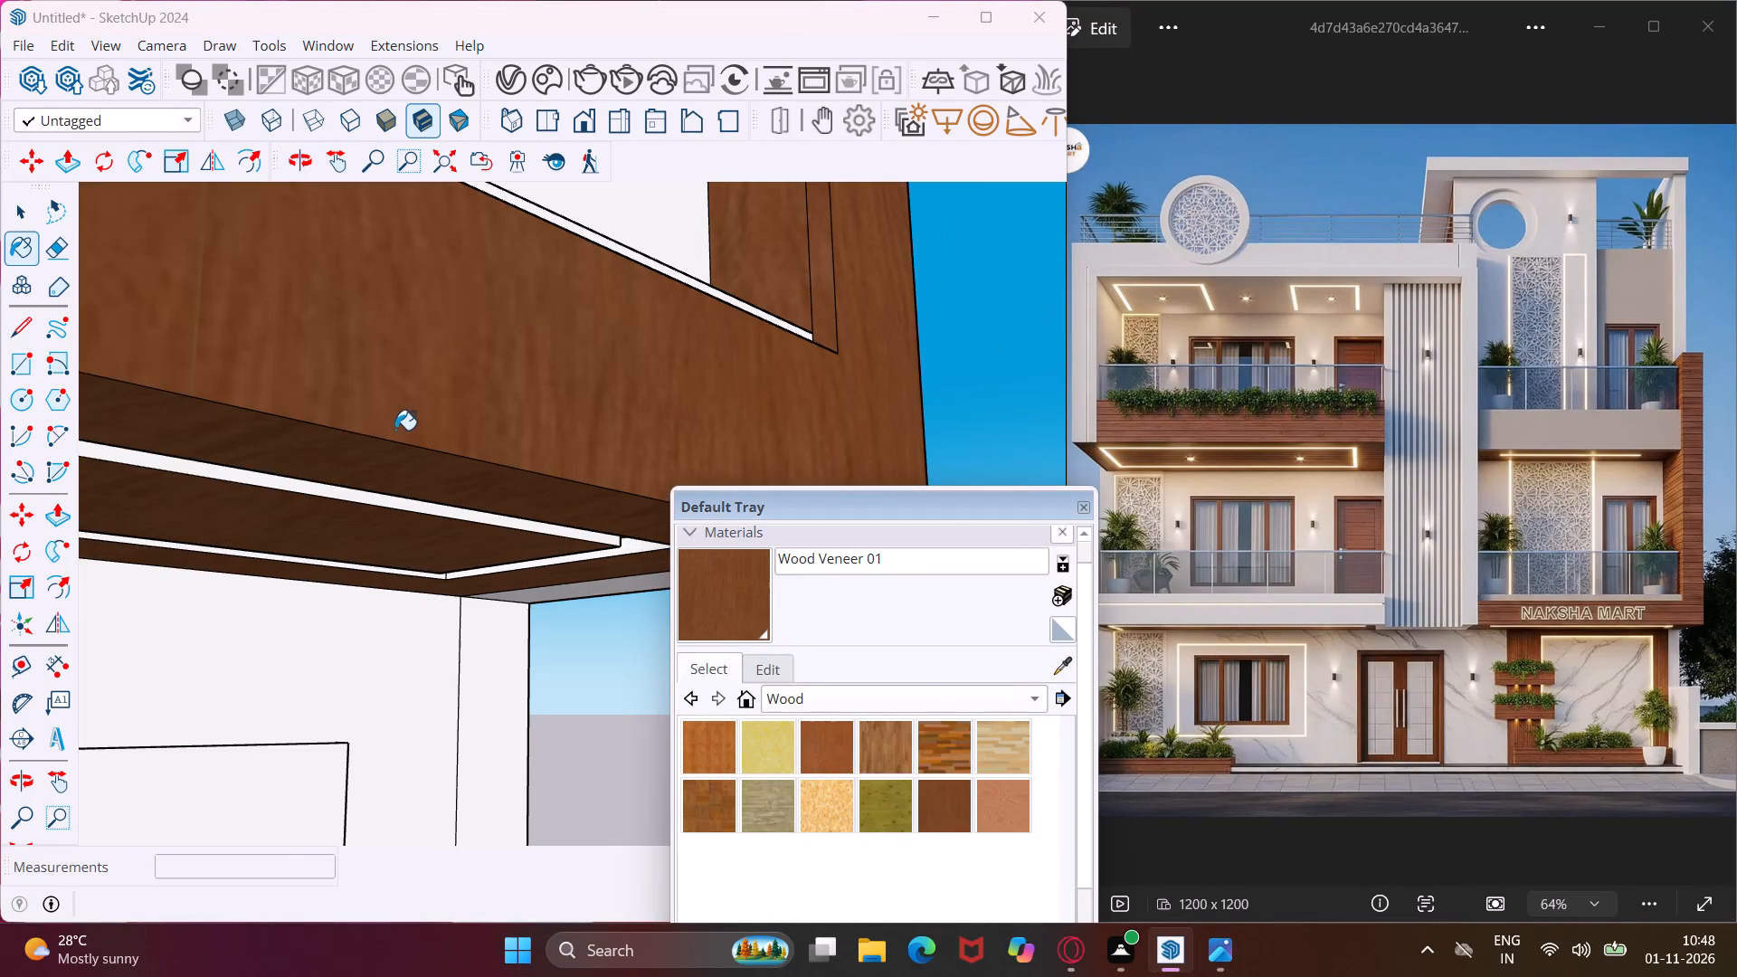
pyautogui.scroll(-16, 417, 384)
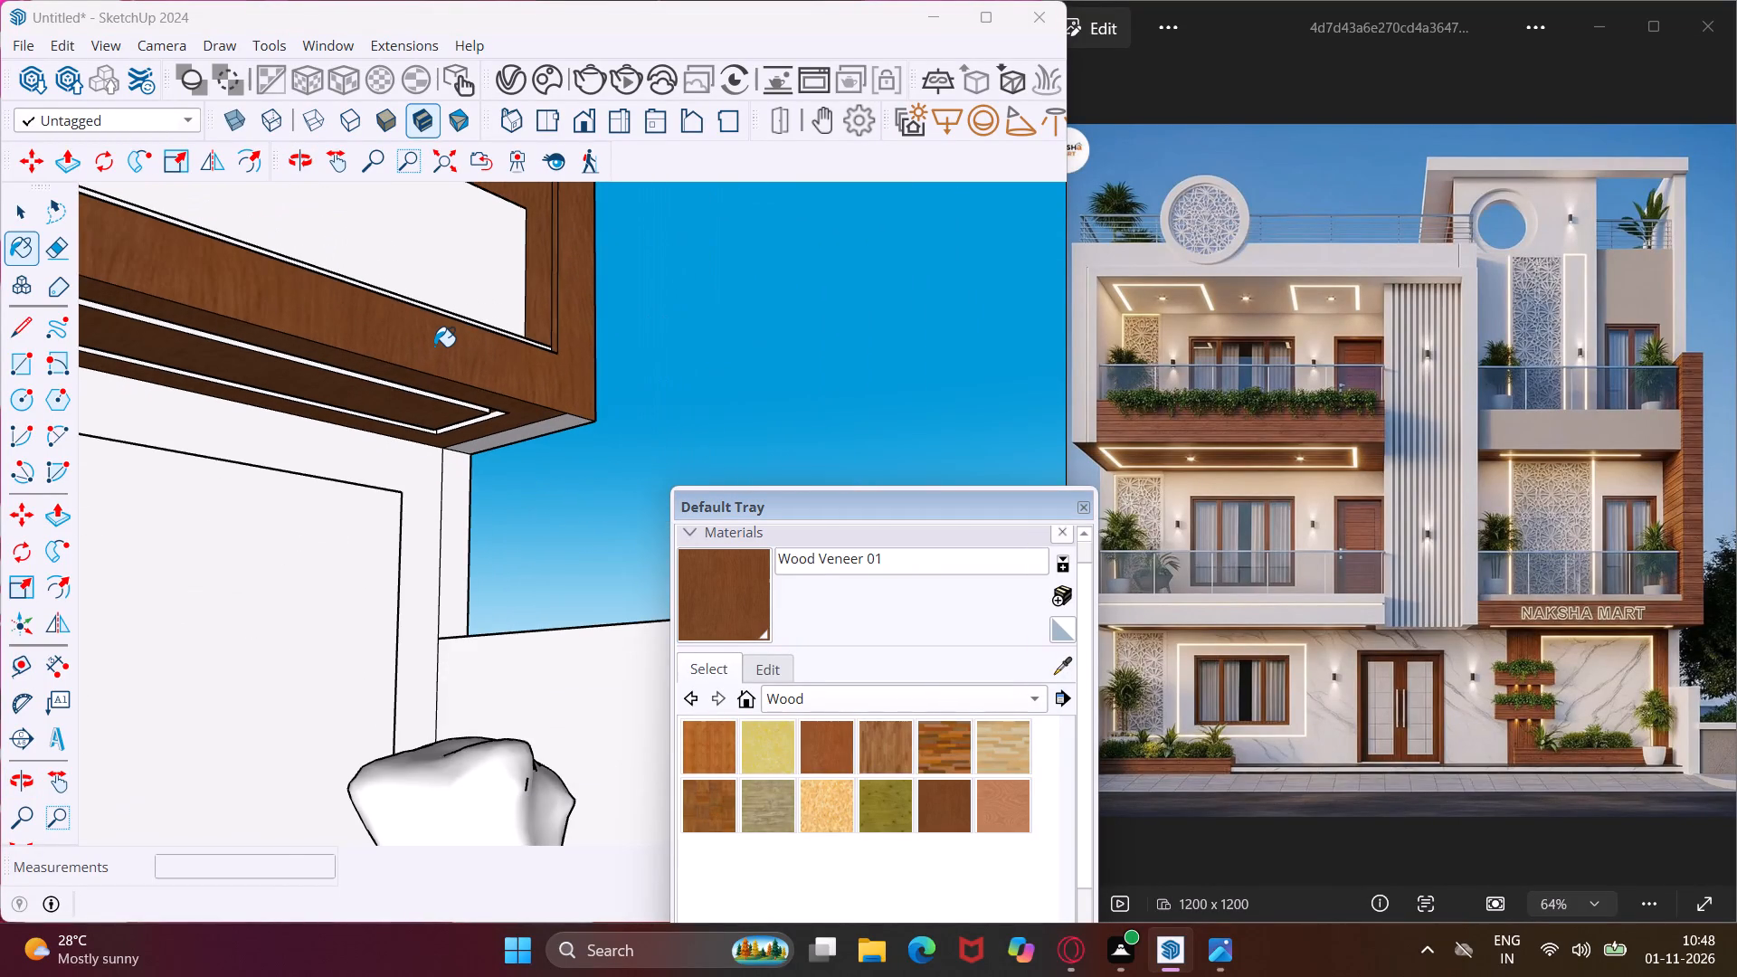
pyautogui.scroll(5, 310, 453)
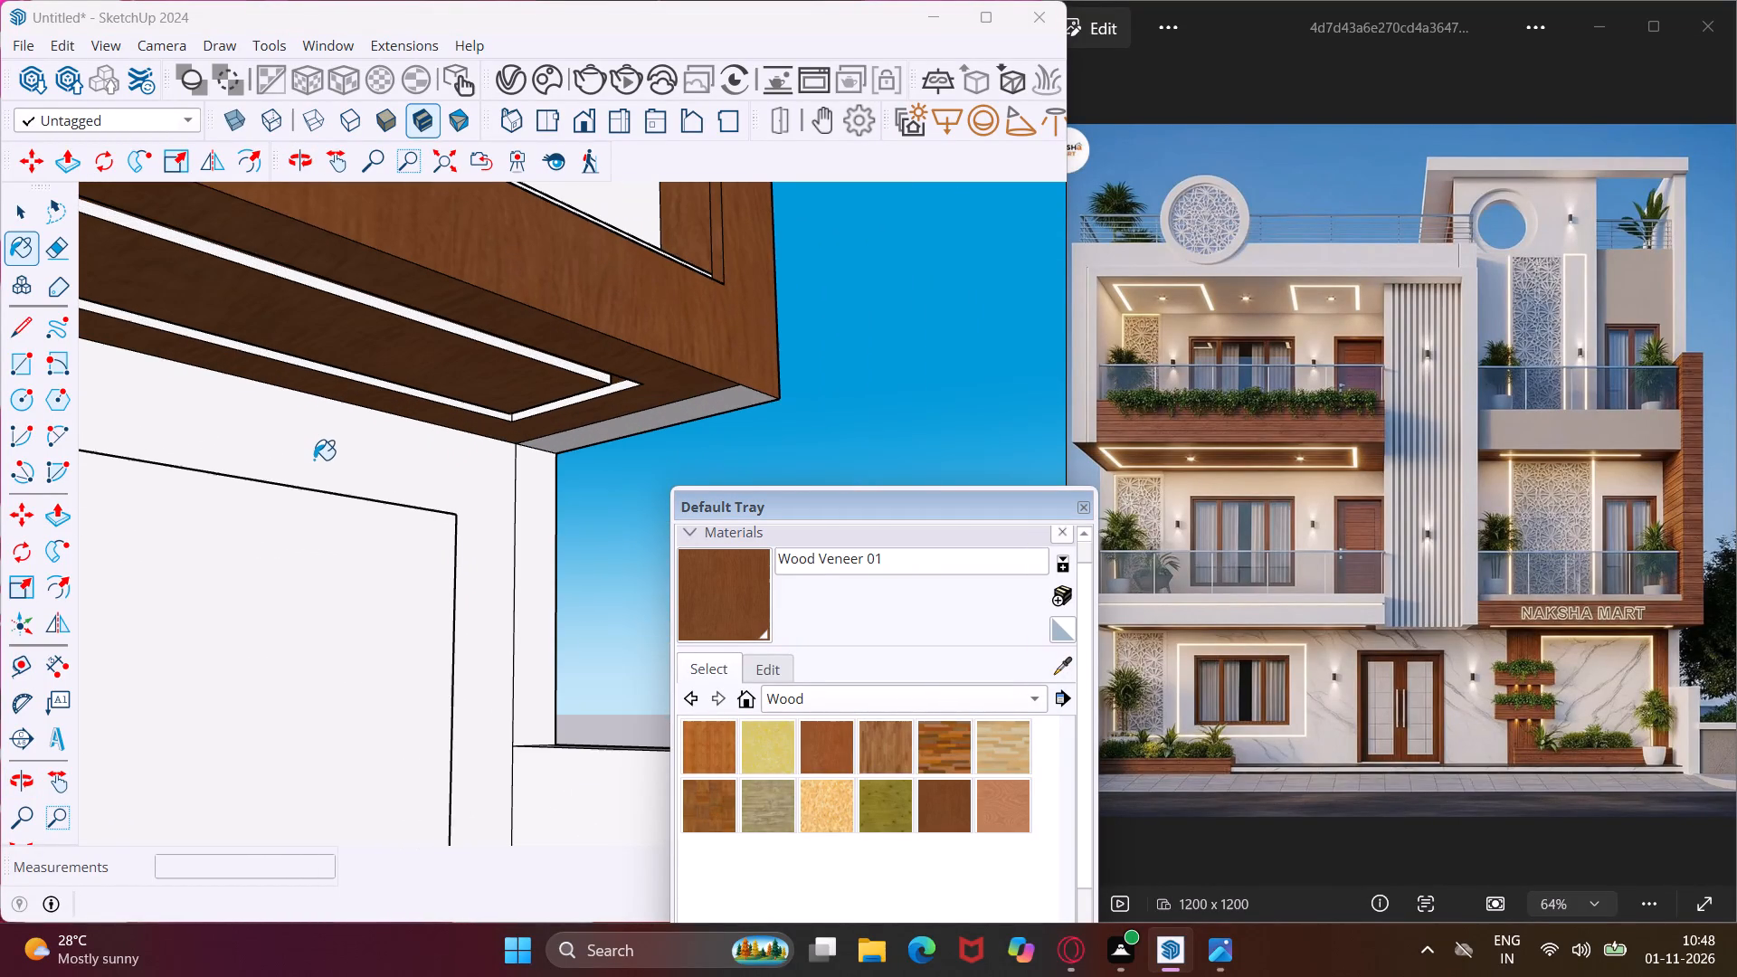
pyautogui.click(314, 460)
# Paint the front, underside and door-side end of the upper wall-mounted planter box with Wood Veneer 01.
pyautogui.scroll(-4, 380, 444)
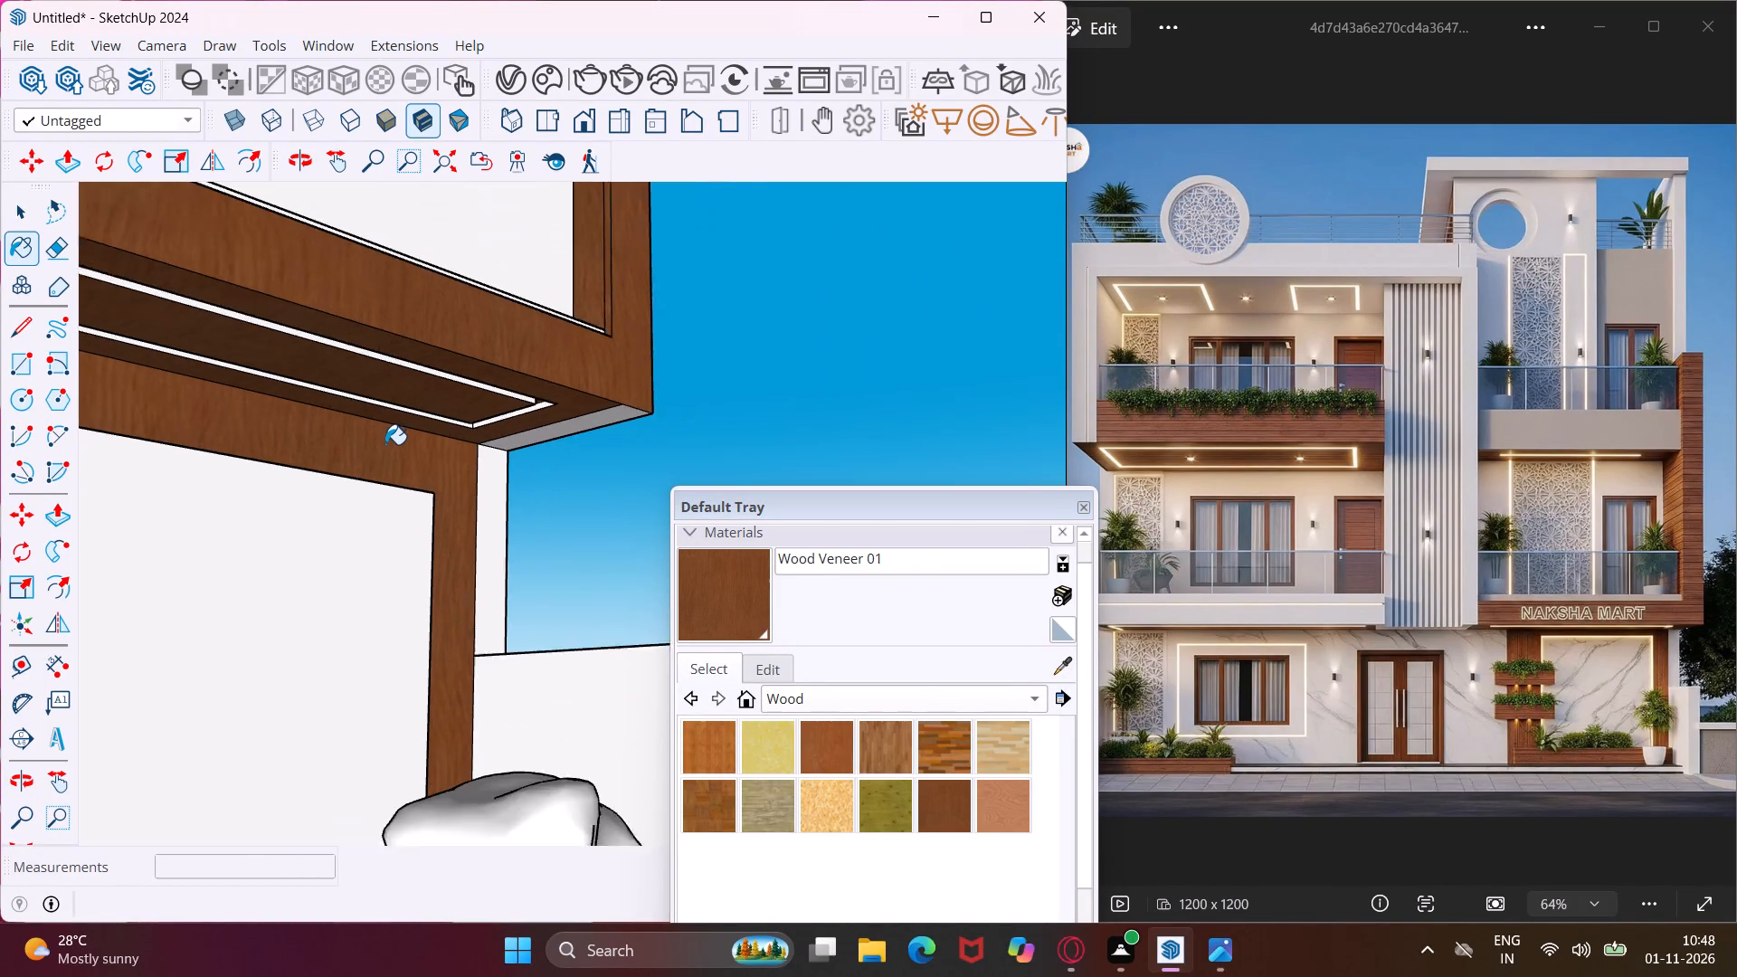
pyautogui.scroll(-11, 385, 444)
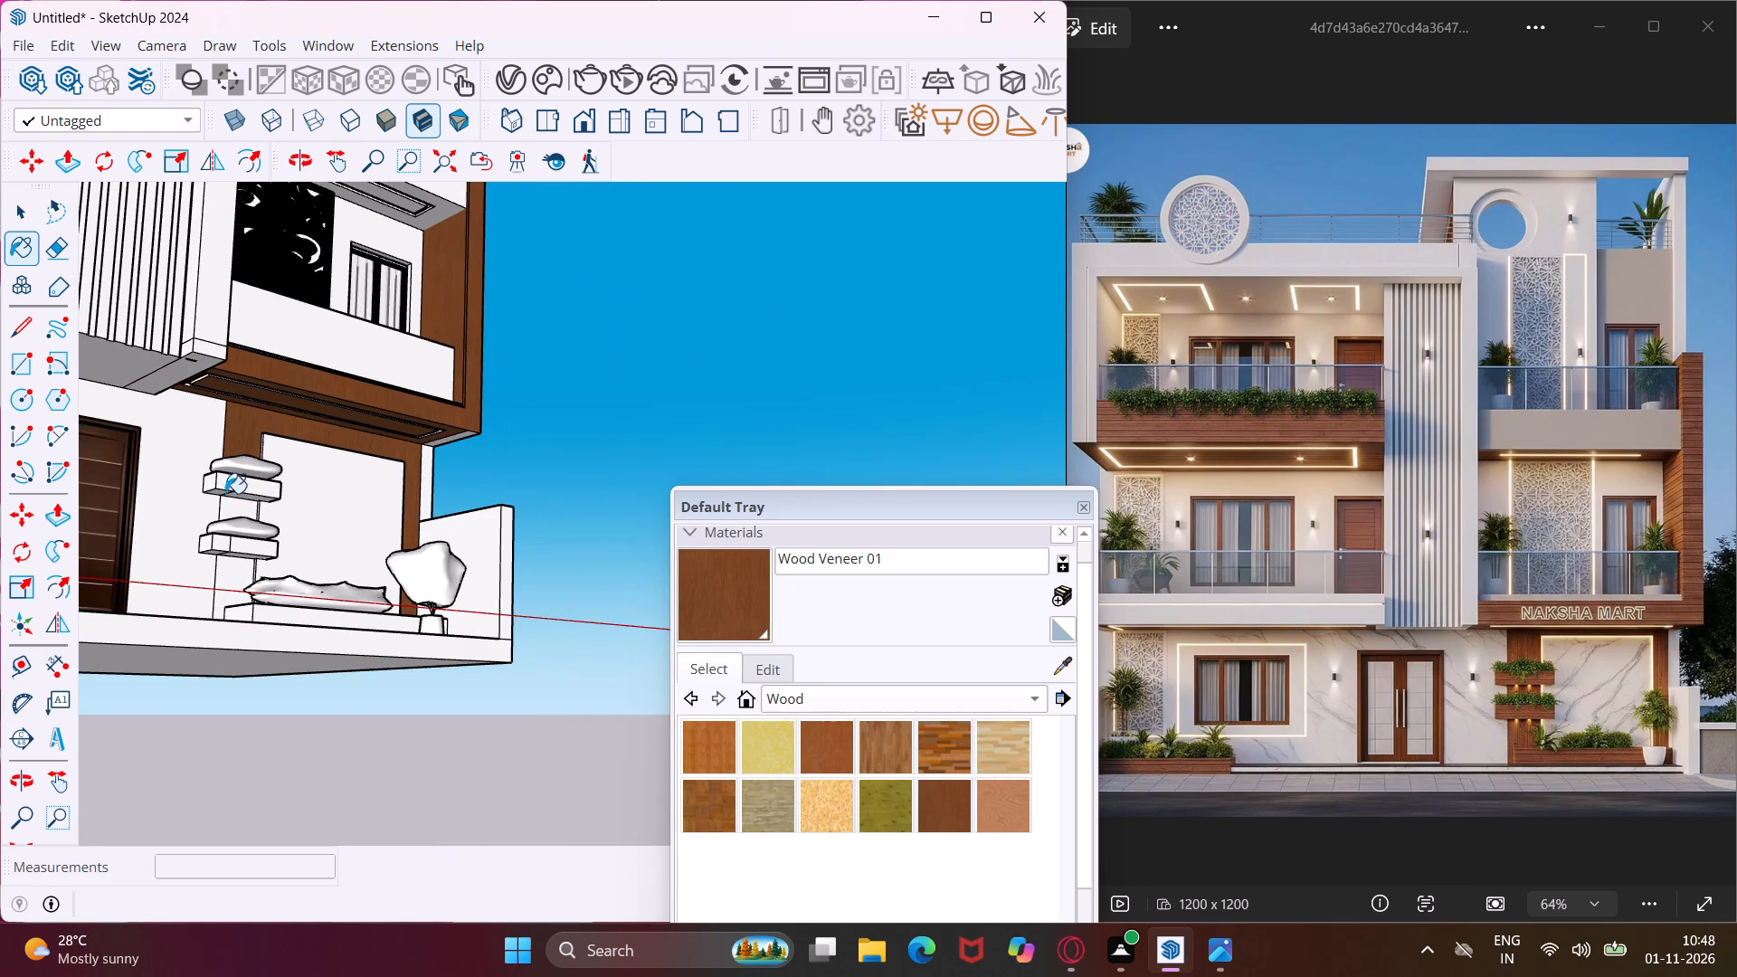
pyautogui.scroll(18, 224, 490)
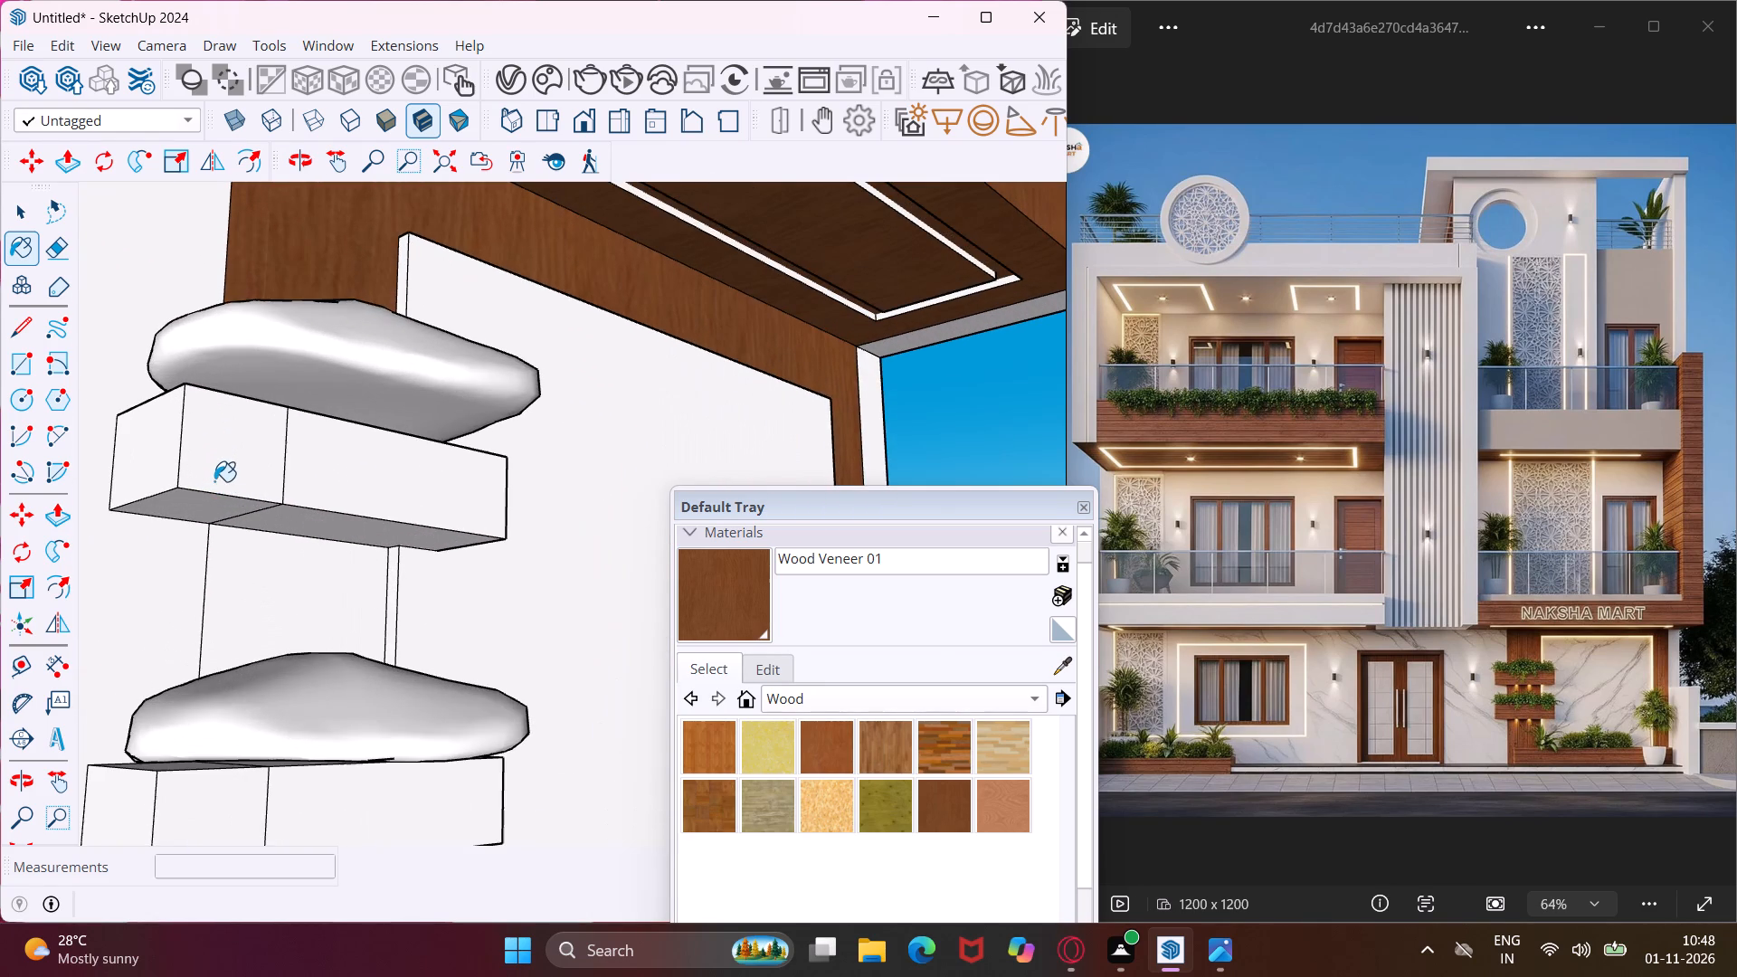
pyautogui.click(210, 474)
pyautogui.click(307, 470)
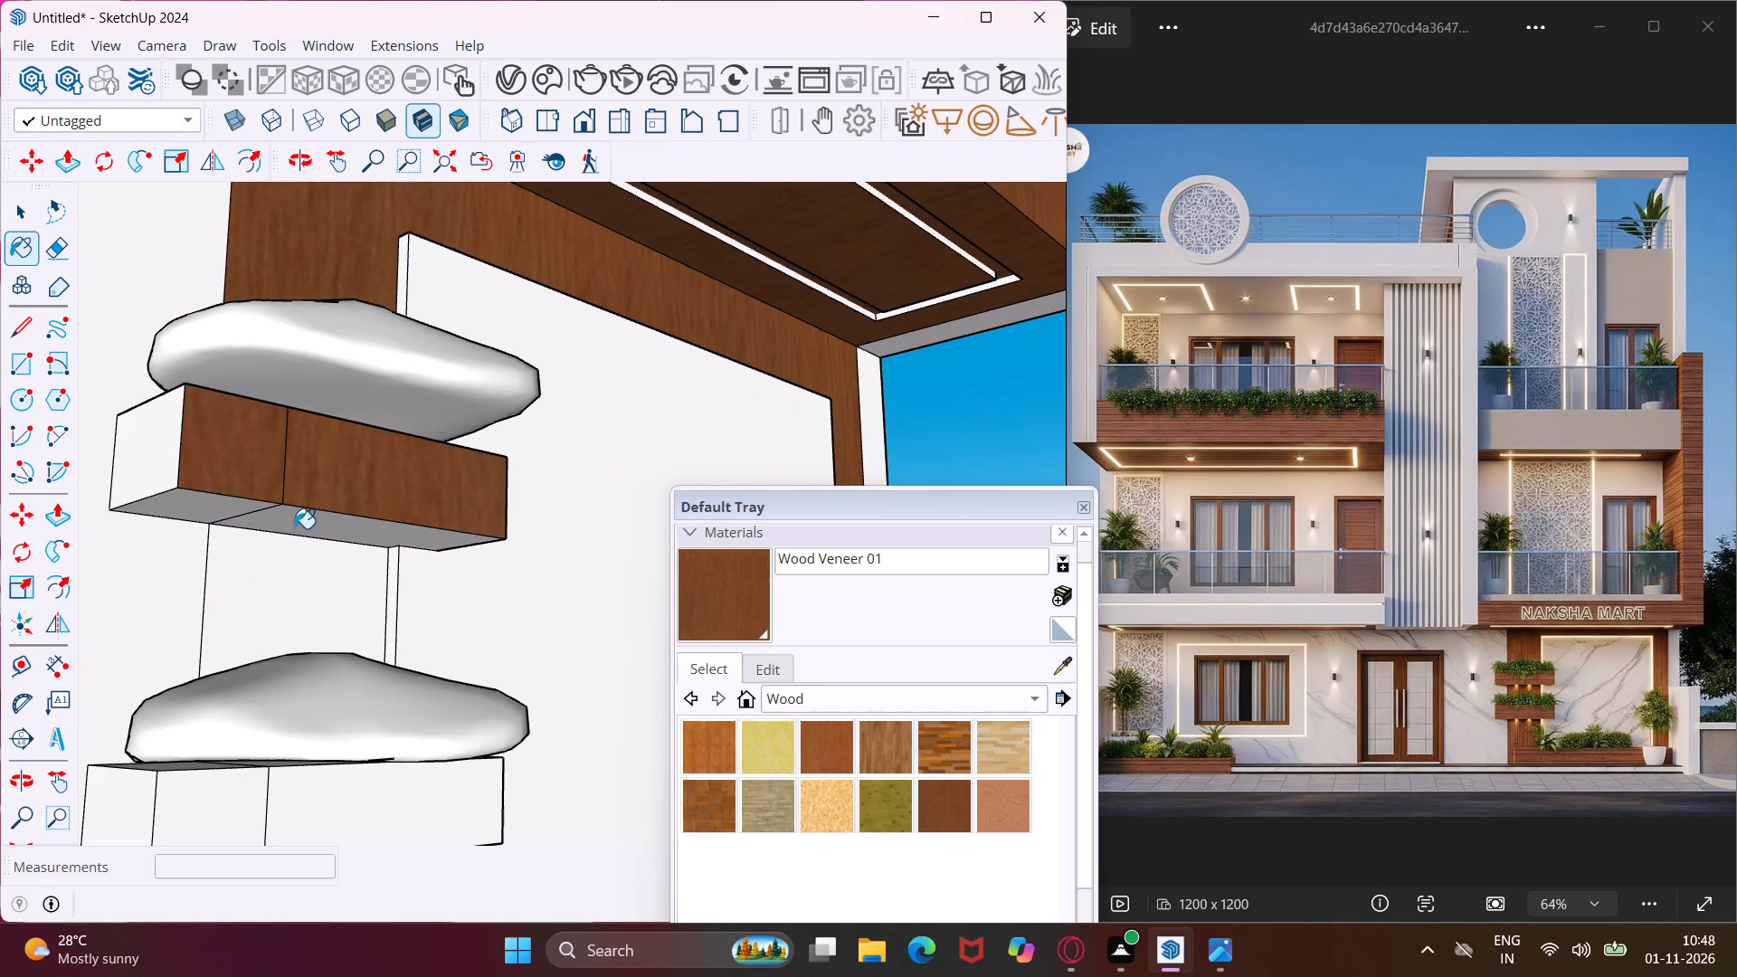
pyautogui.click(287, 513)
pyautogui.click(223, 508)
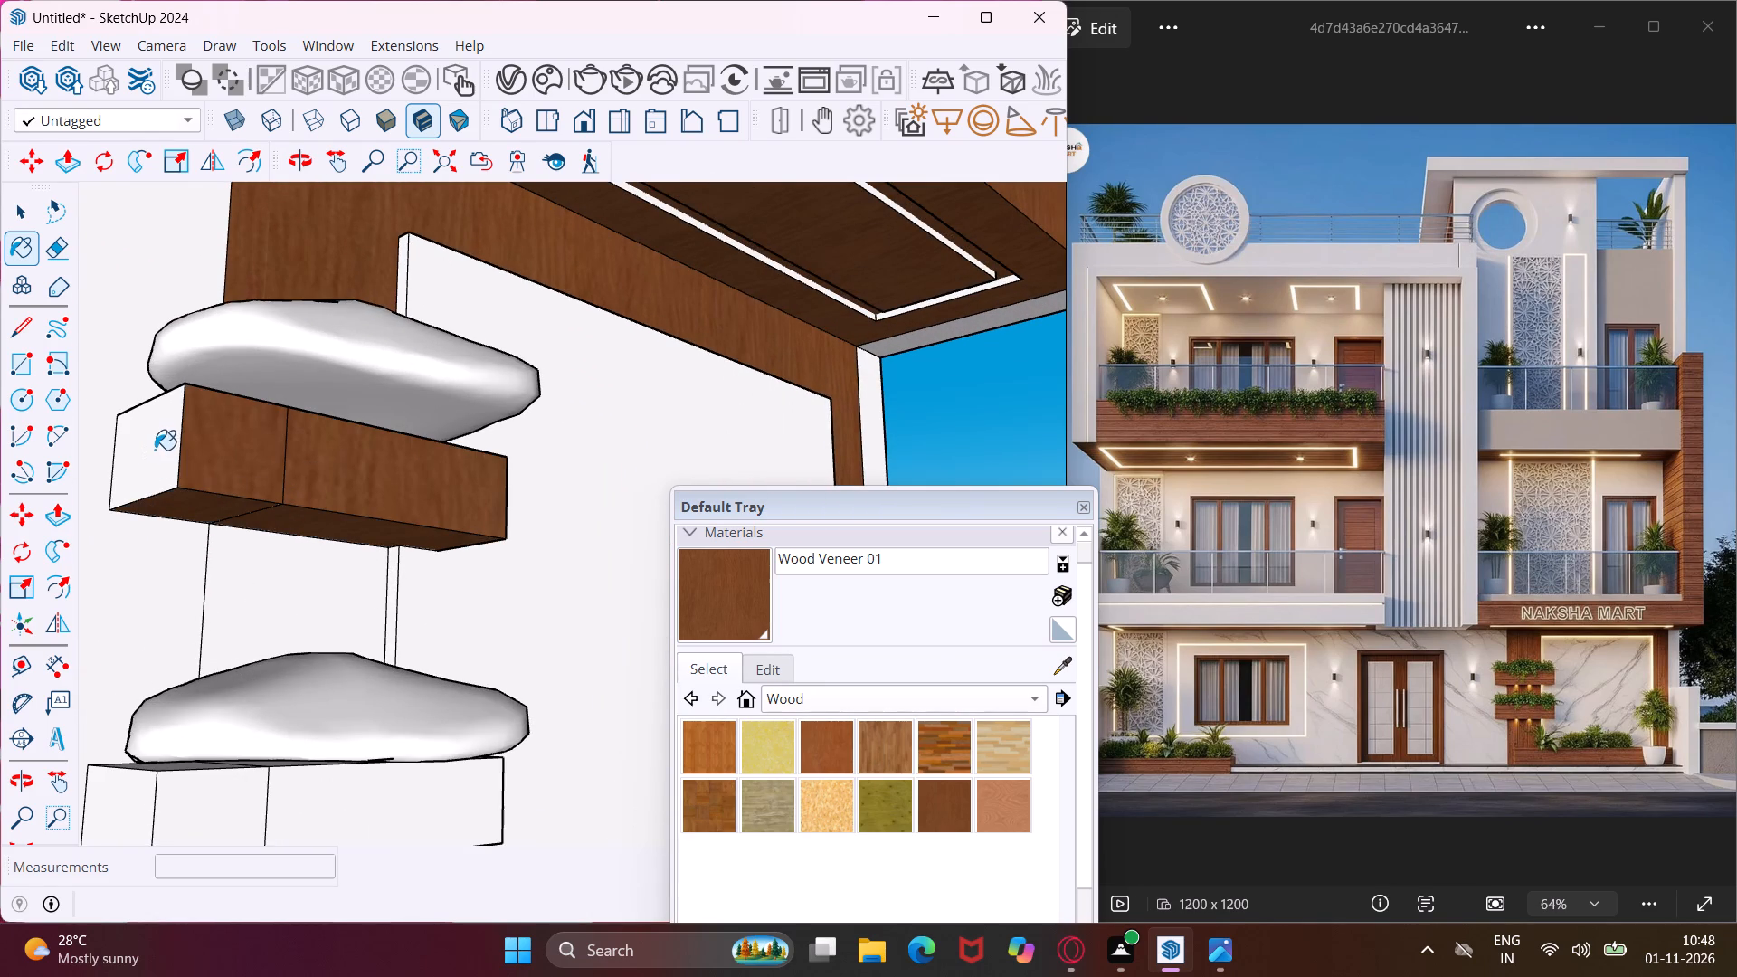
pyautogui.click(155, 450)
# Paint the end facing away from the door and the adjoining top face of the upper planter box with Wood Veneer 01.
pyautogui.moveTo(375, 454); pyautogui.dragTo(0, 554, button='middle')
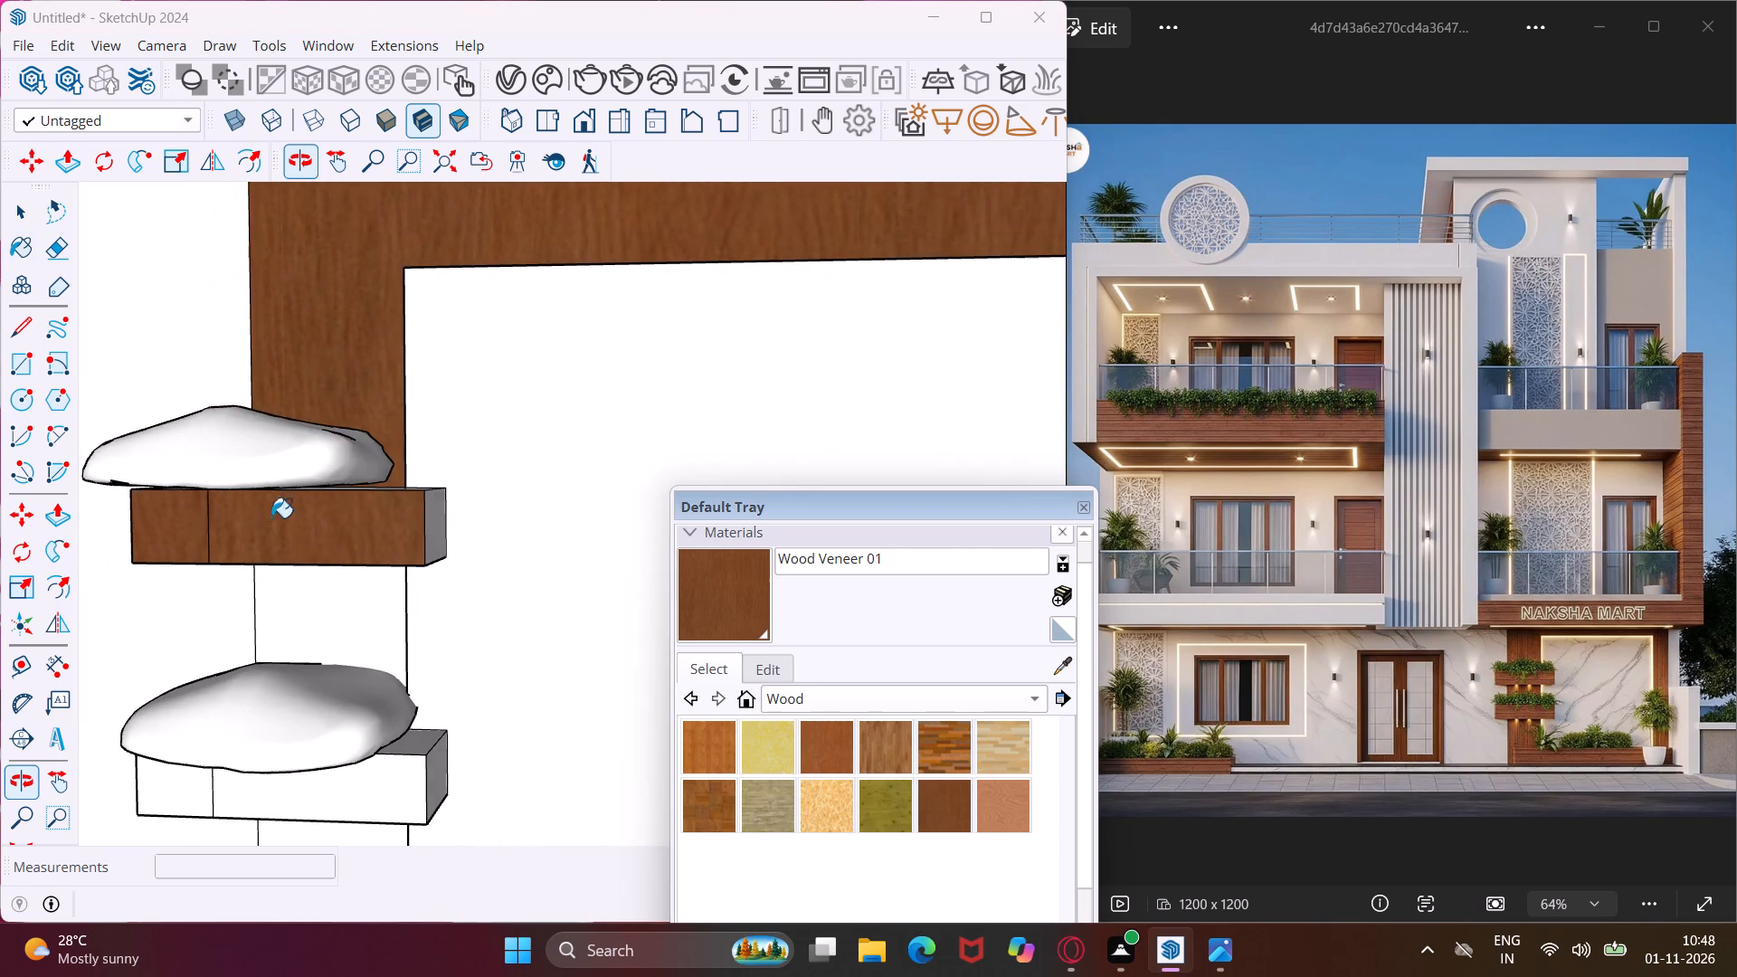
pyautogui.scroll(3, 433, 504)
pyautogui.click(429, 517)
pyautogui.moveTo(422, 507); pyautogui.dragTo(432, 562, button='middle')
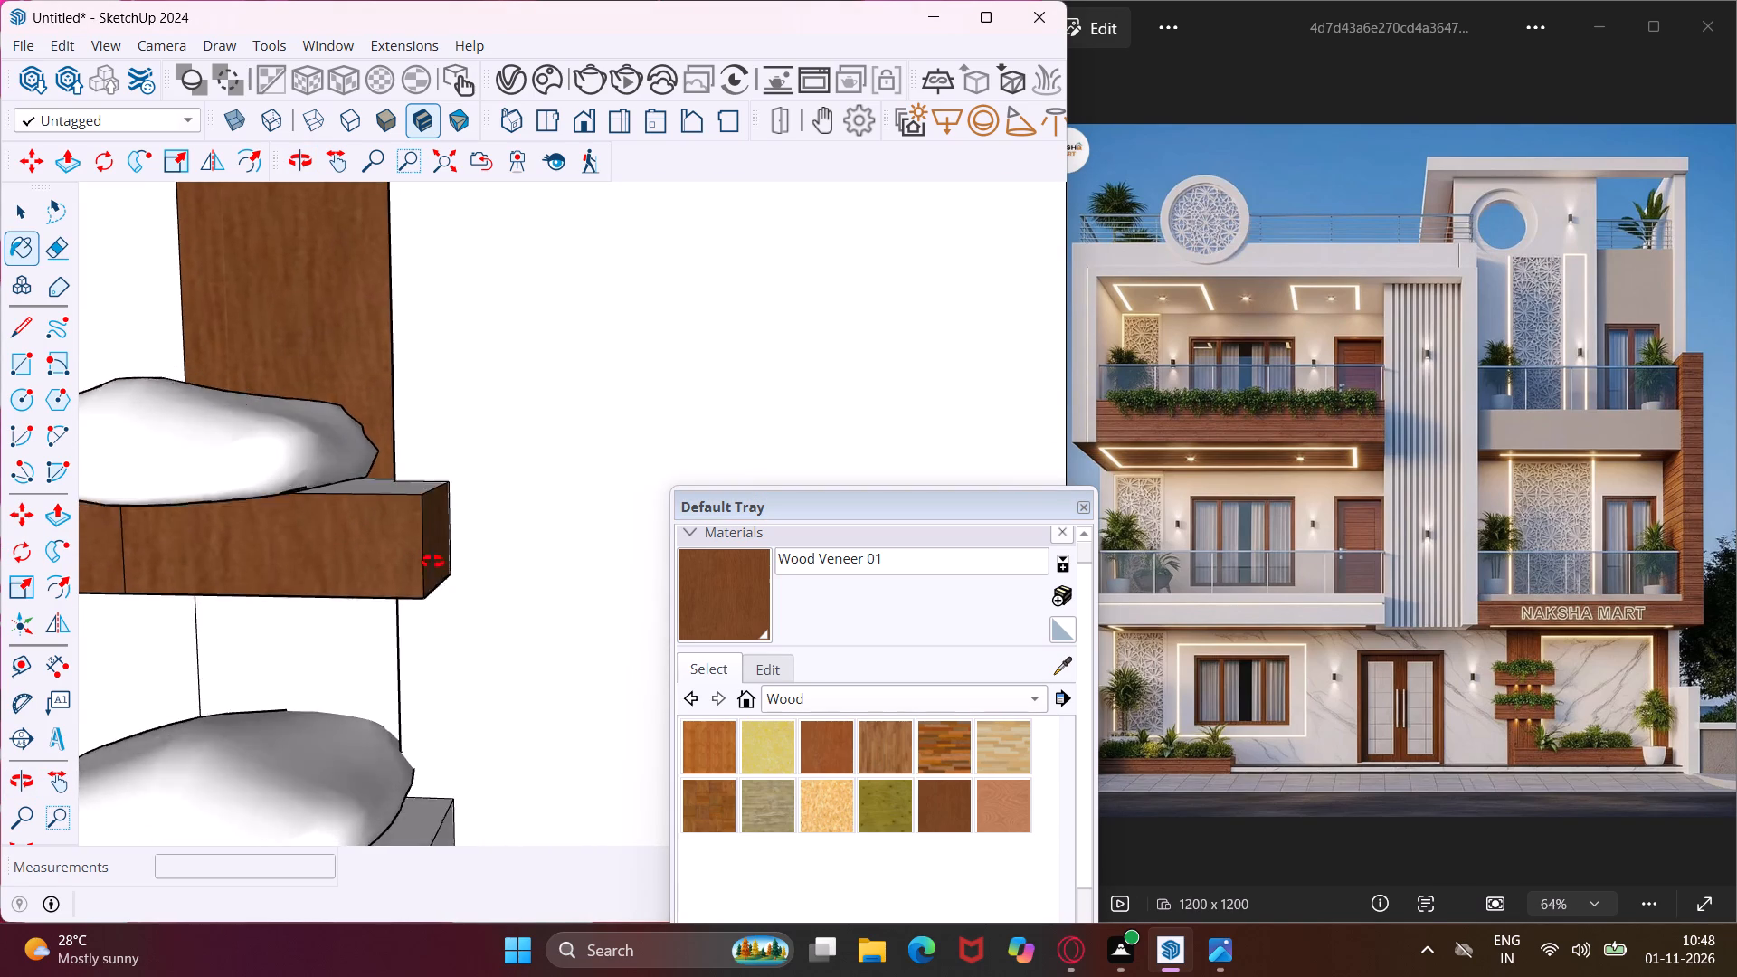
pyautogui.moveTo(432, 562); pyautogui.dragTo(448, 622, button='middle')
pyautogui.click(399, 507)
# Paint the front, underside and door-side end of the lower wall-mounted planter box with Wood Veneer 01.
pyautogui.scroll(-5, 398, 507)
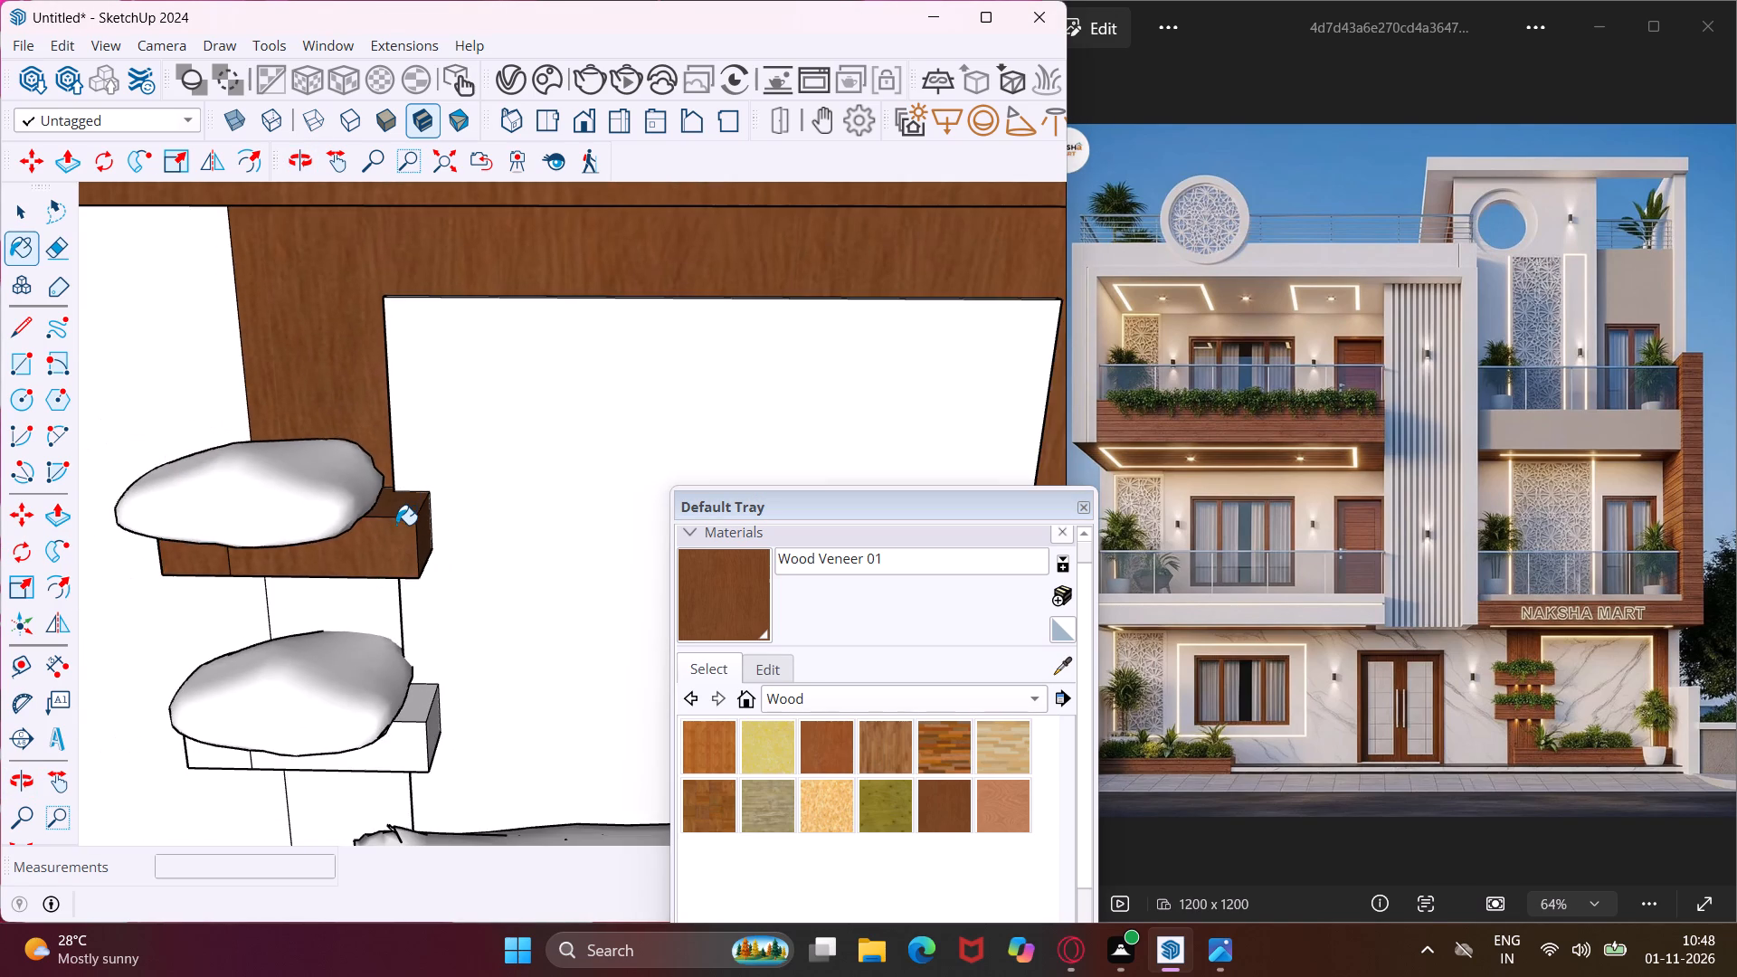
pyautogui.moveTo(396, 525); pyautogui.dragTo(519, 386, button='middle')
pyautogui.scroll(4, 240, 771)
pyautogui.click(196, 778)
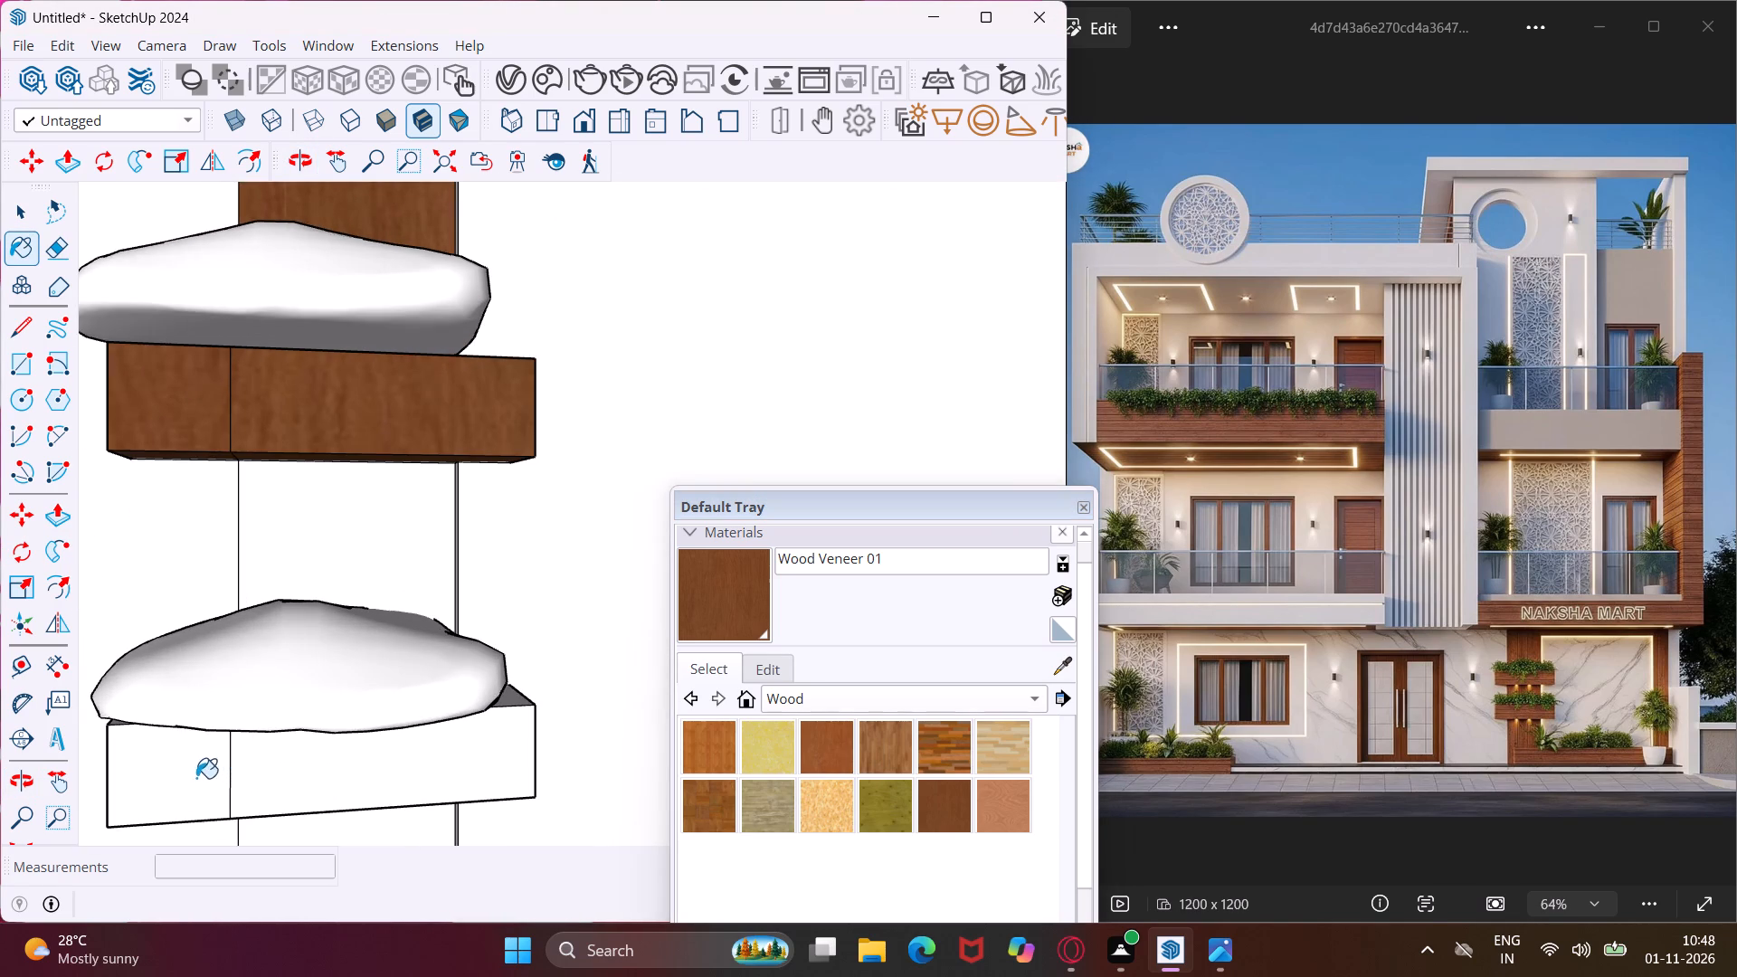
pyautogui.click(258, 758)
pyautogui.moveTo(272, 716); pyautogui.dragTo(527, 439, button='middle')
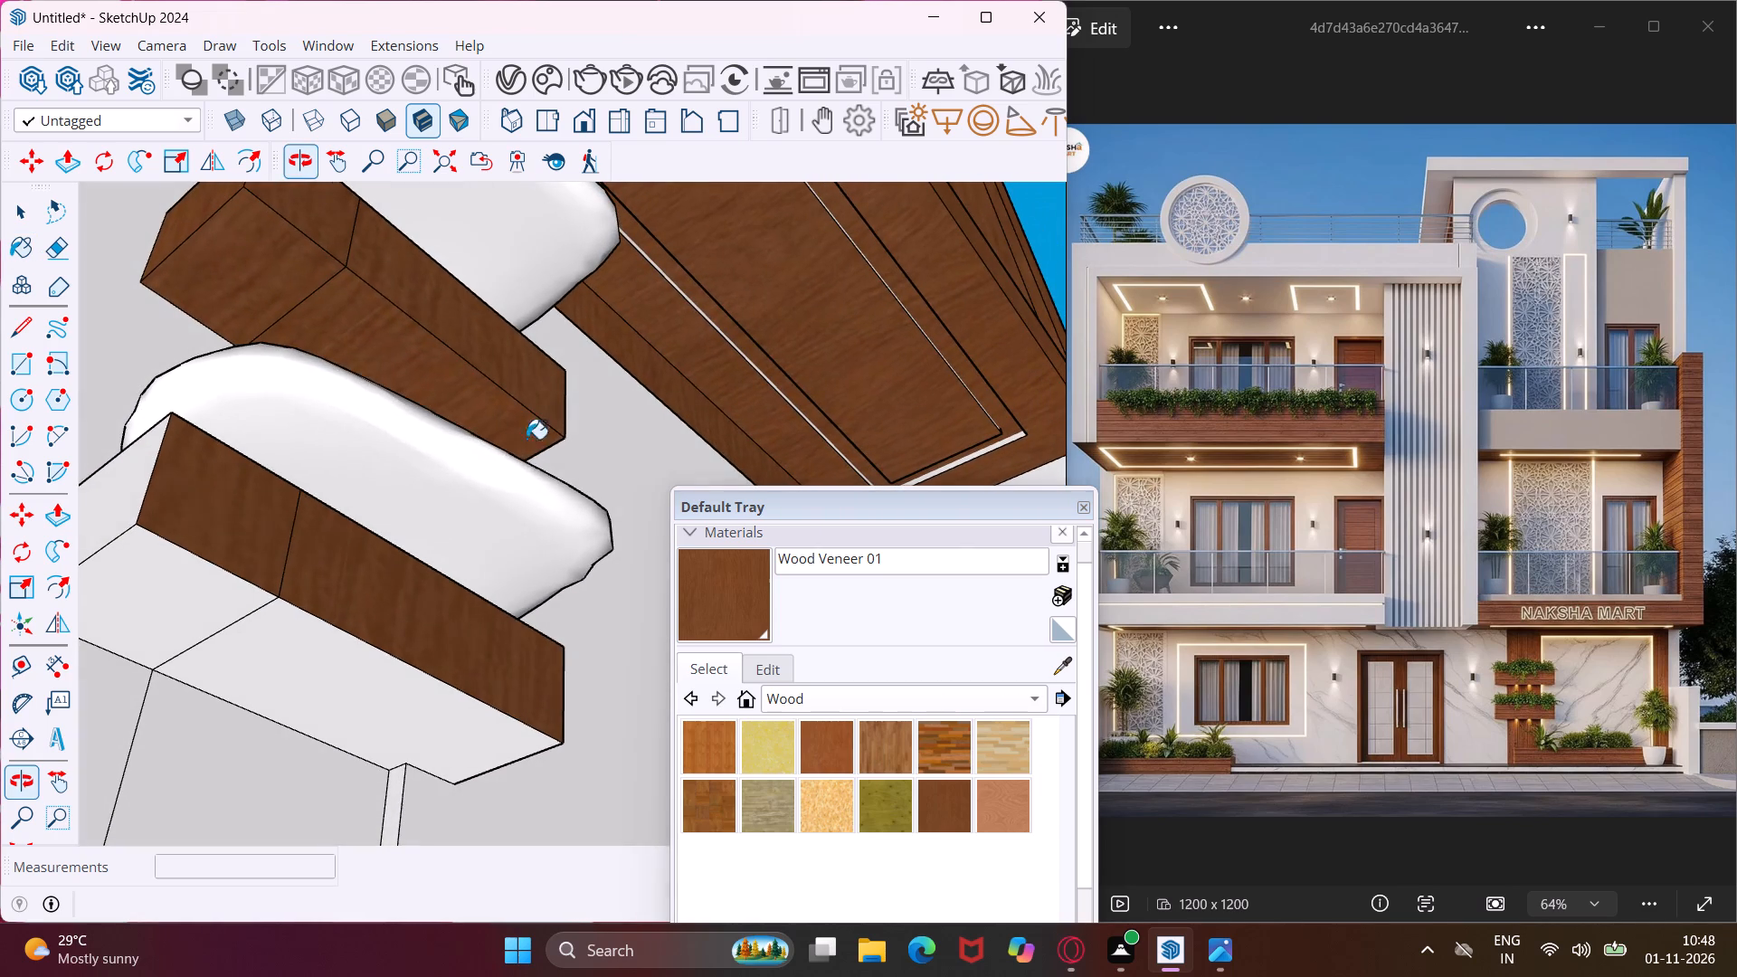
pyautogui.click(201, 579)
pyautogui.click(281, 634)
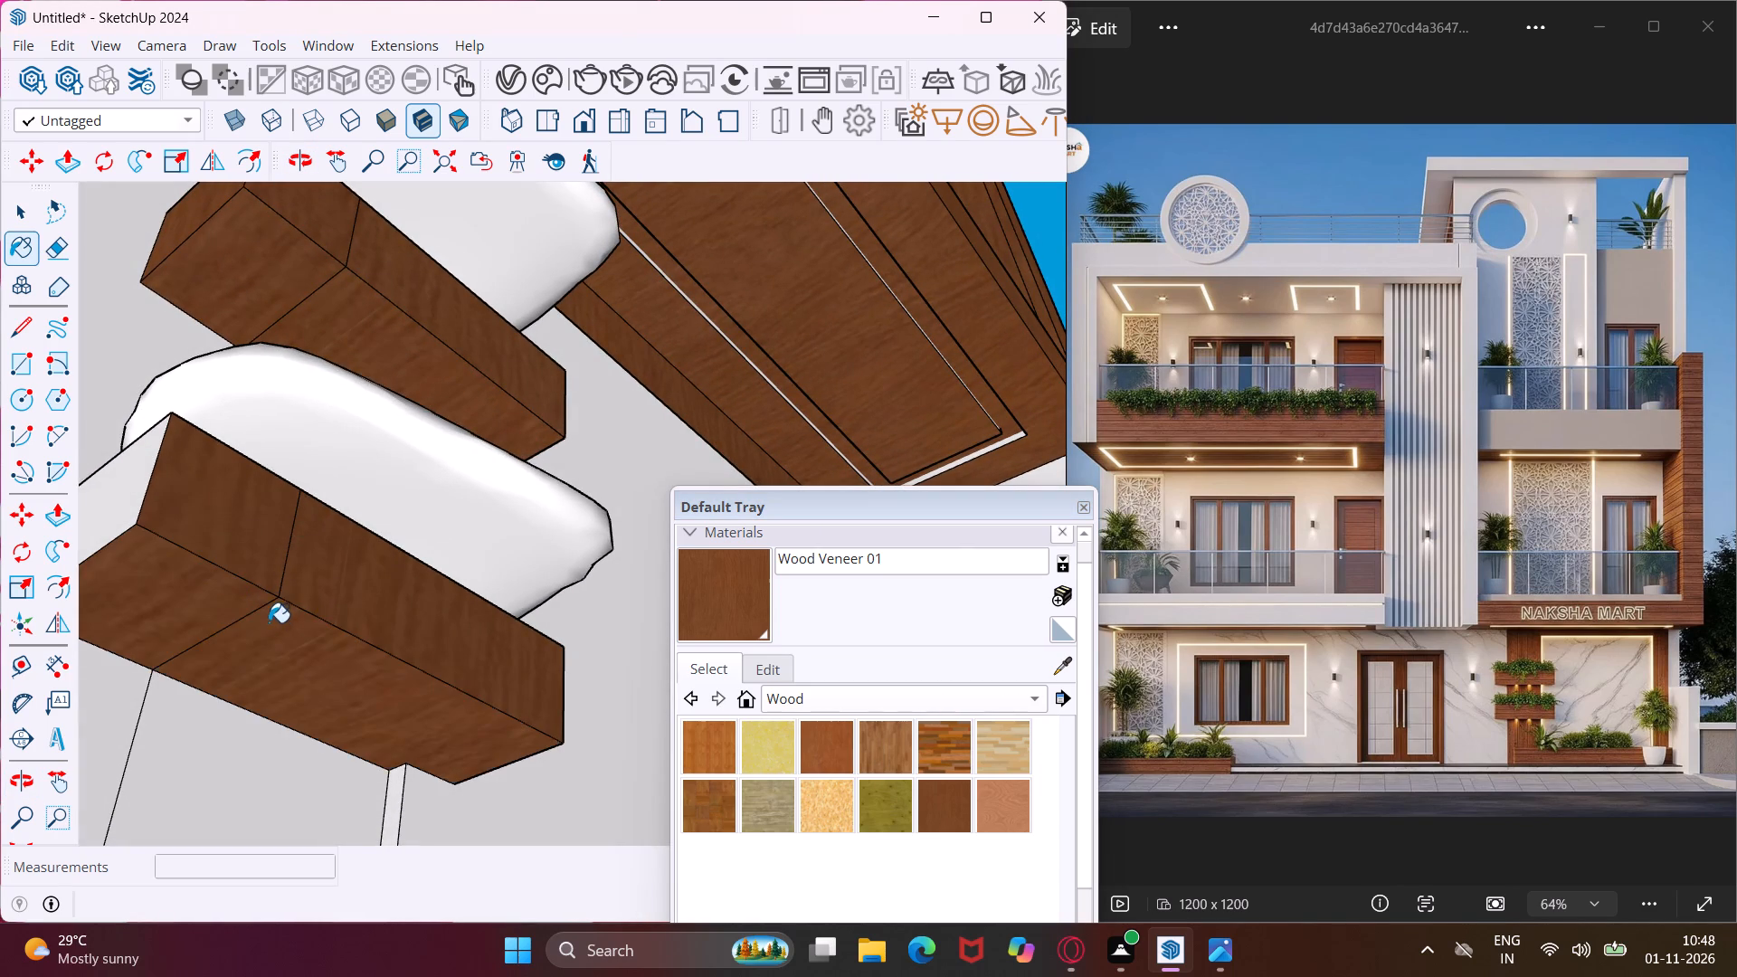
pyautogui.moveTo(269, 622); pyautogui.dragTo(443, 843, button='middle')
pyautogui.click(294, 698)
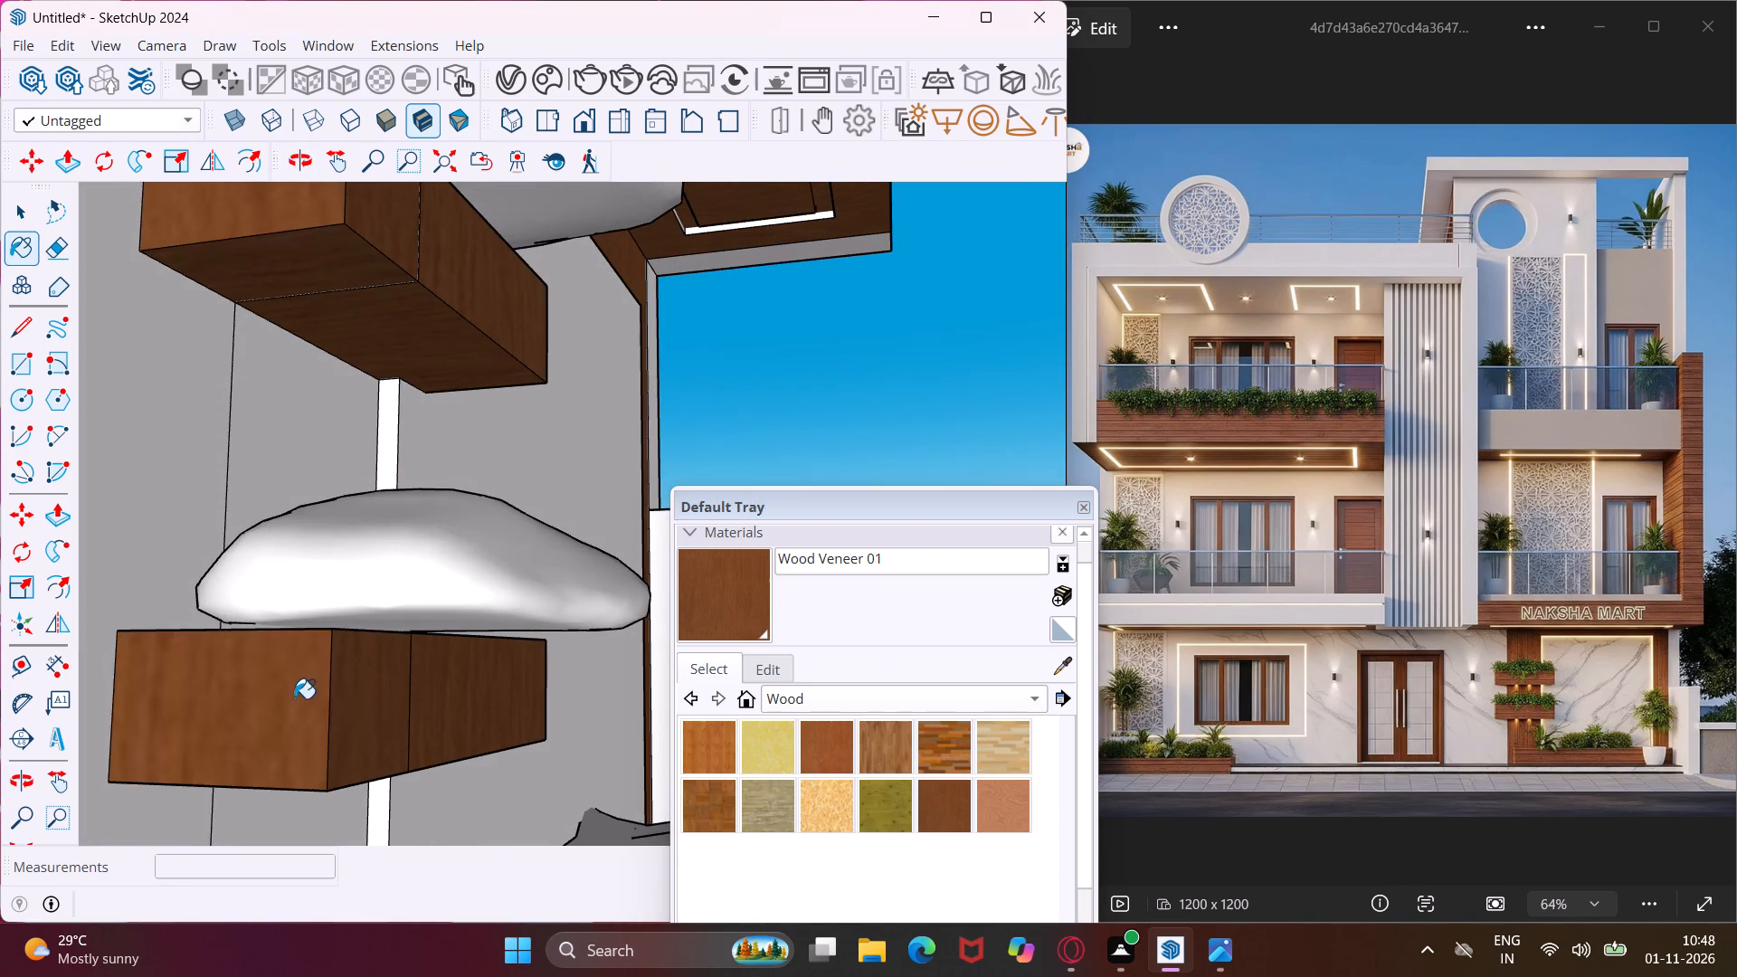
# Paint the top faces and the end facing away from the door on the lower wall-mounted planter box with Wood Veneer 01.
pyautogui.moveTo(293, 717); pyautogui.dragTo(293, 770, button='middle')
pyautogui.scroll(3, 210, 652)
pyautogui.click(210, 655)
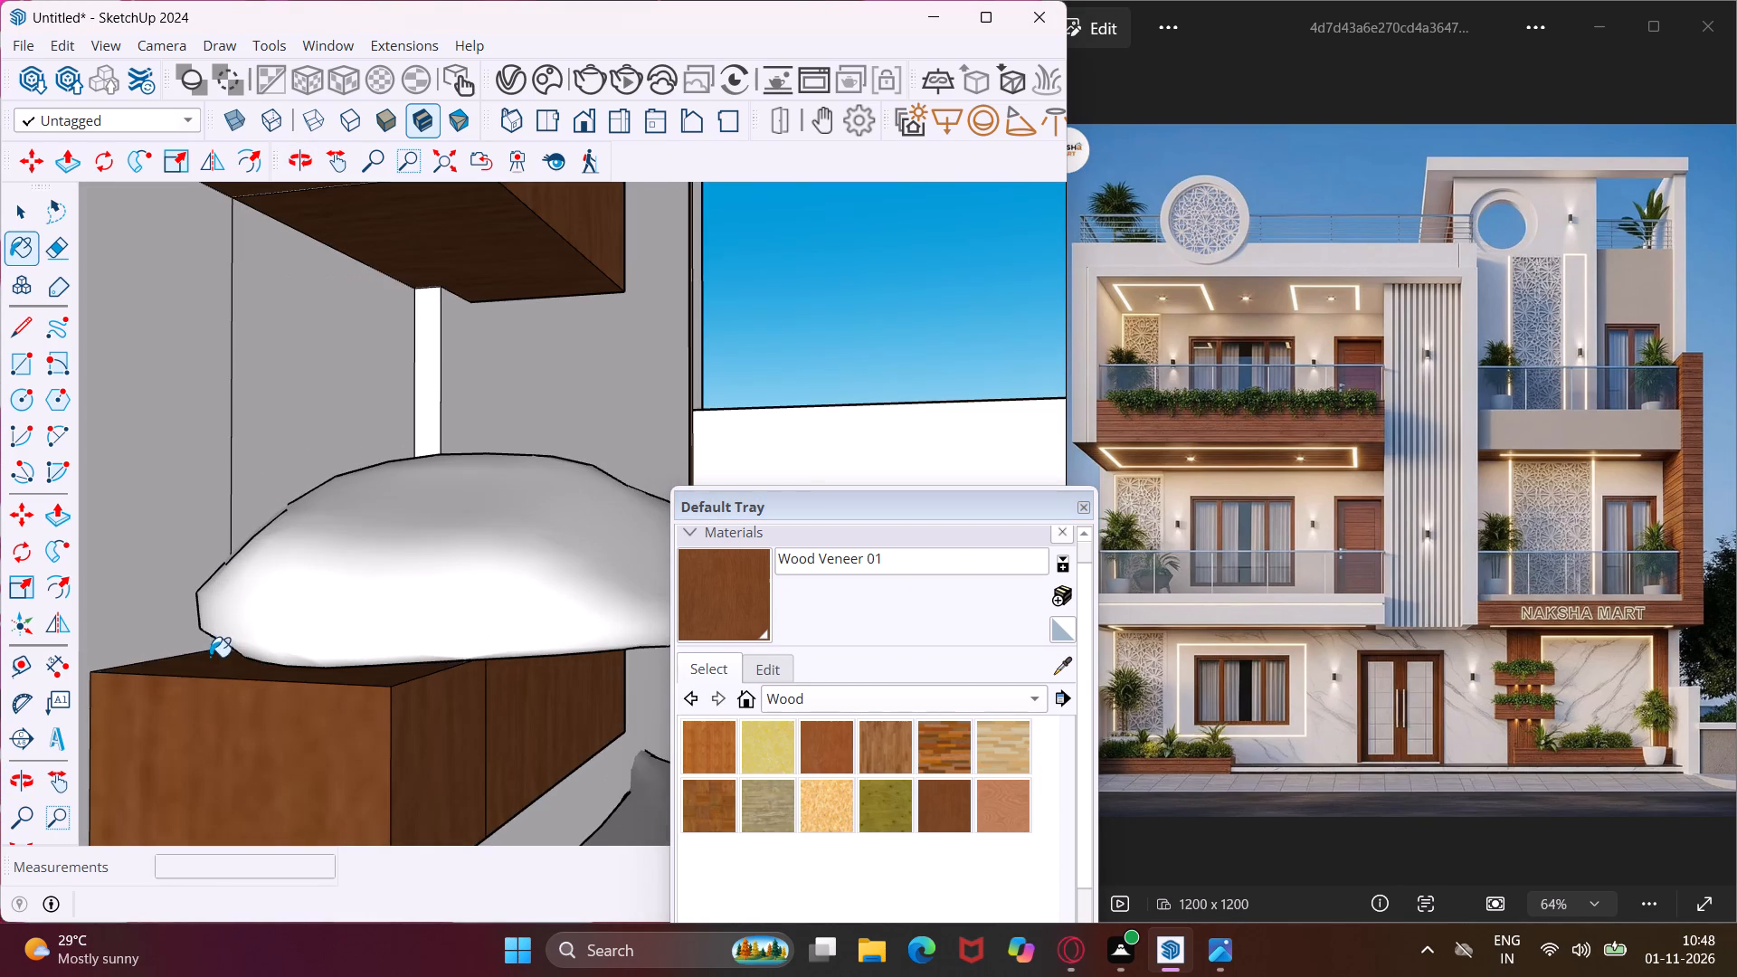
pyautogui.moveTo(432, 712); pyautogui.dragTo(87, 727, button='middle')
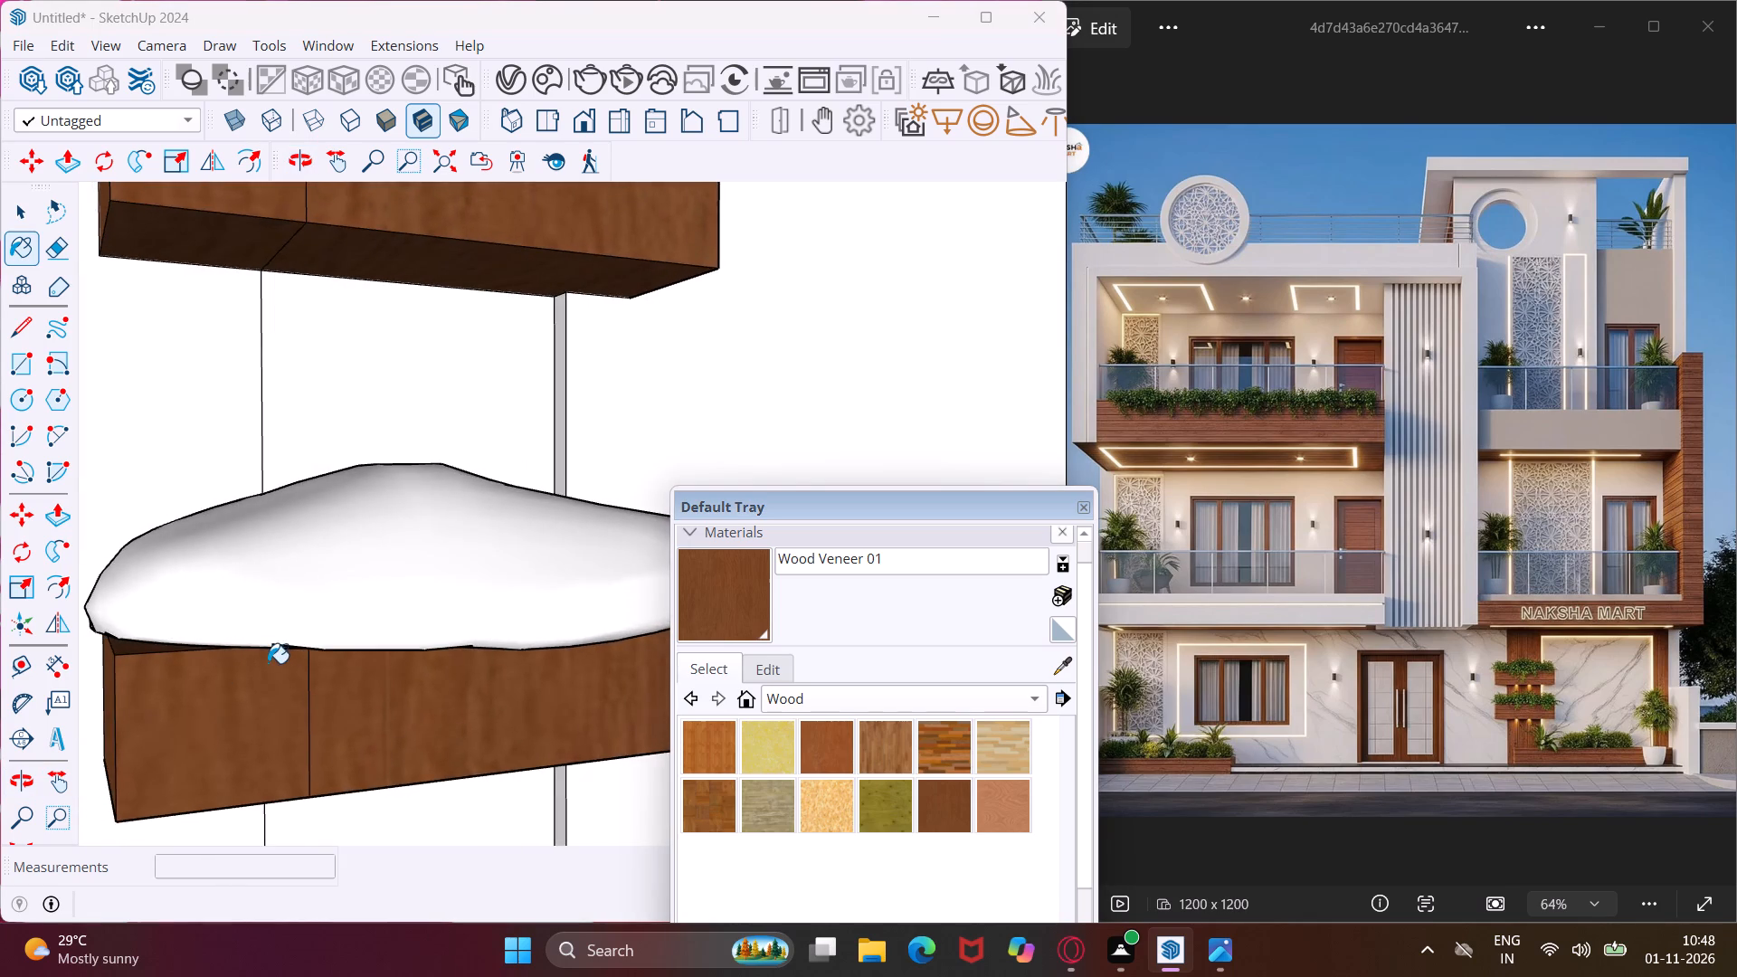
pyautogui.scroll(-6, 261, 666)
pyautogui.moveTo(433, 691); pyautogui.dragTo(161, 782, button='middle')
pyautogui.scroll(4, 517, 619)
pyautogui.click(522, 617)
pyautogui.click(555, 642)
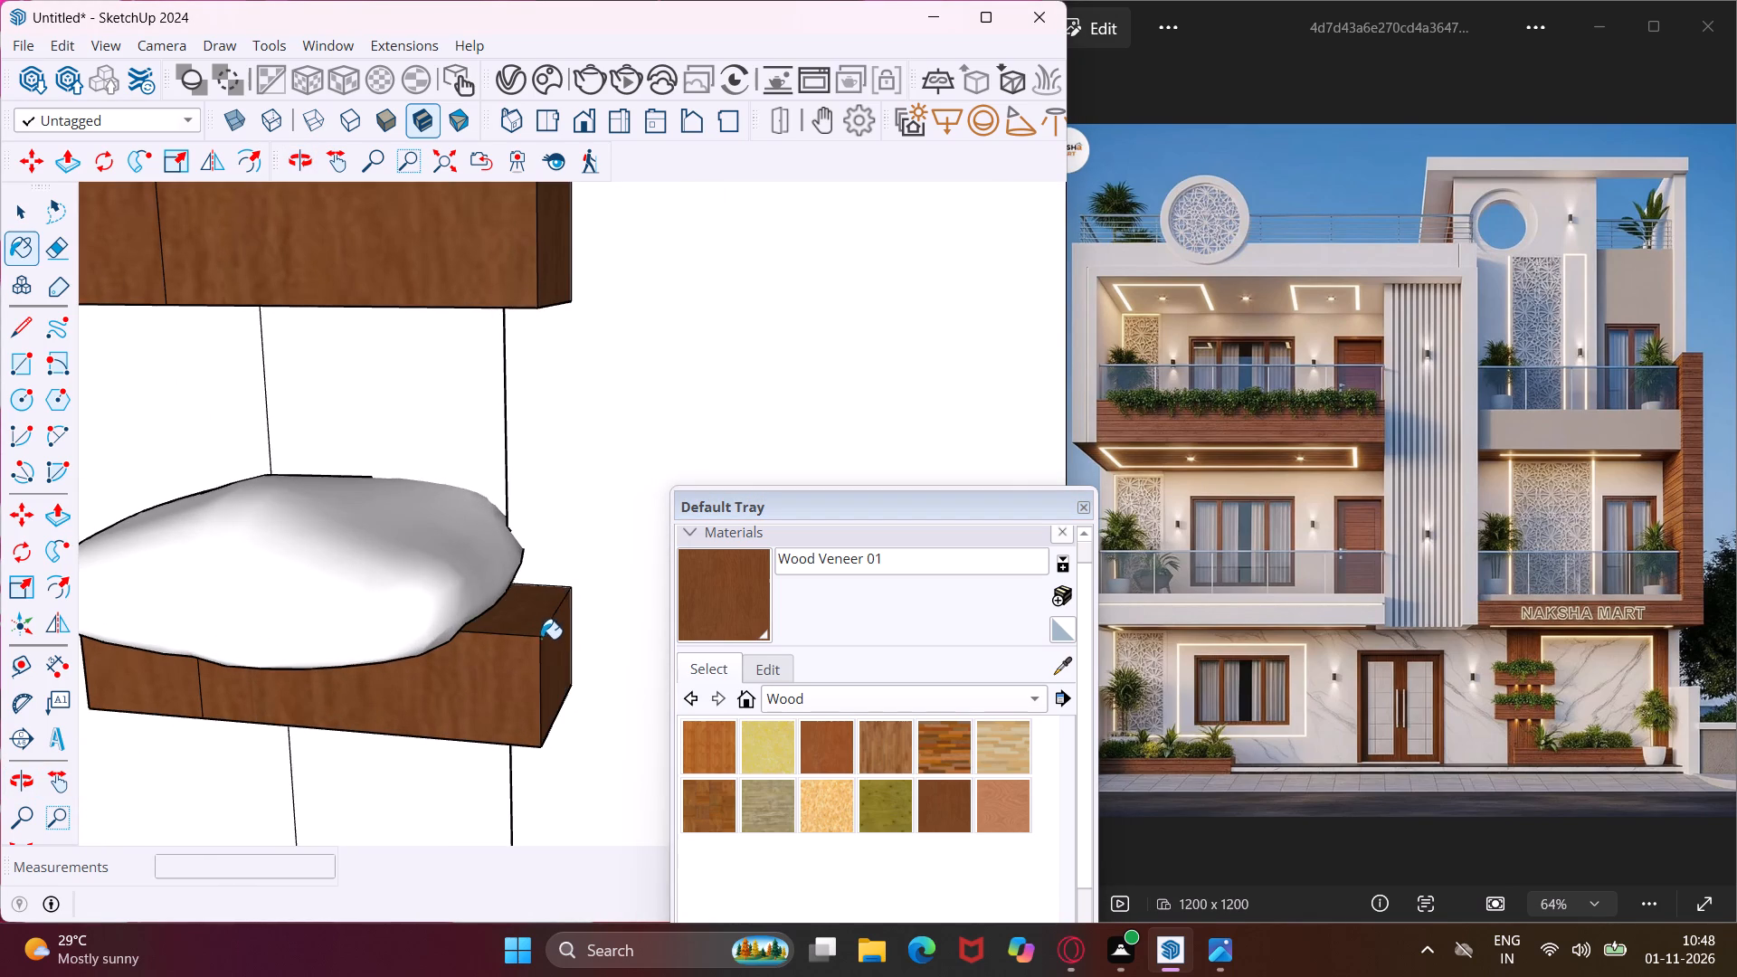
# Paint the top face at the door-side end of the upper wall-mounted planter box with Wood Veneer 01.
pyautogui.scroll(-5, 507, 635)
pyautogui.moveTo(340, 353); pyautogui.dragTo(854, 309, button='middle')
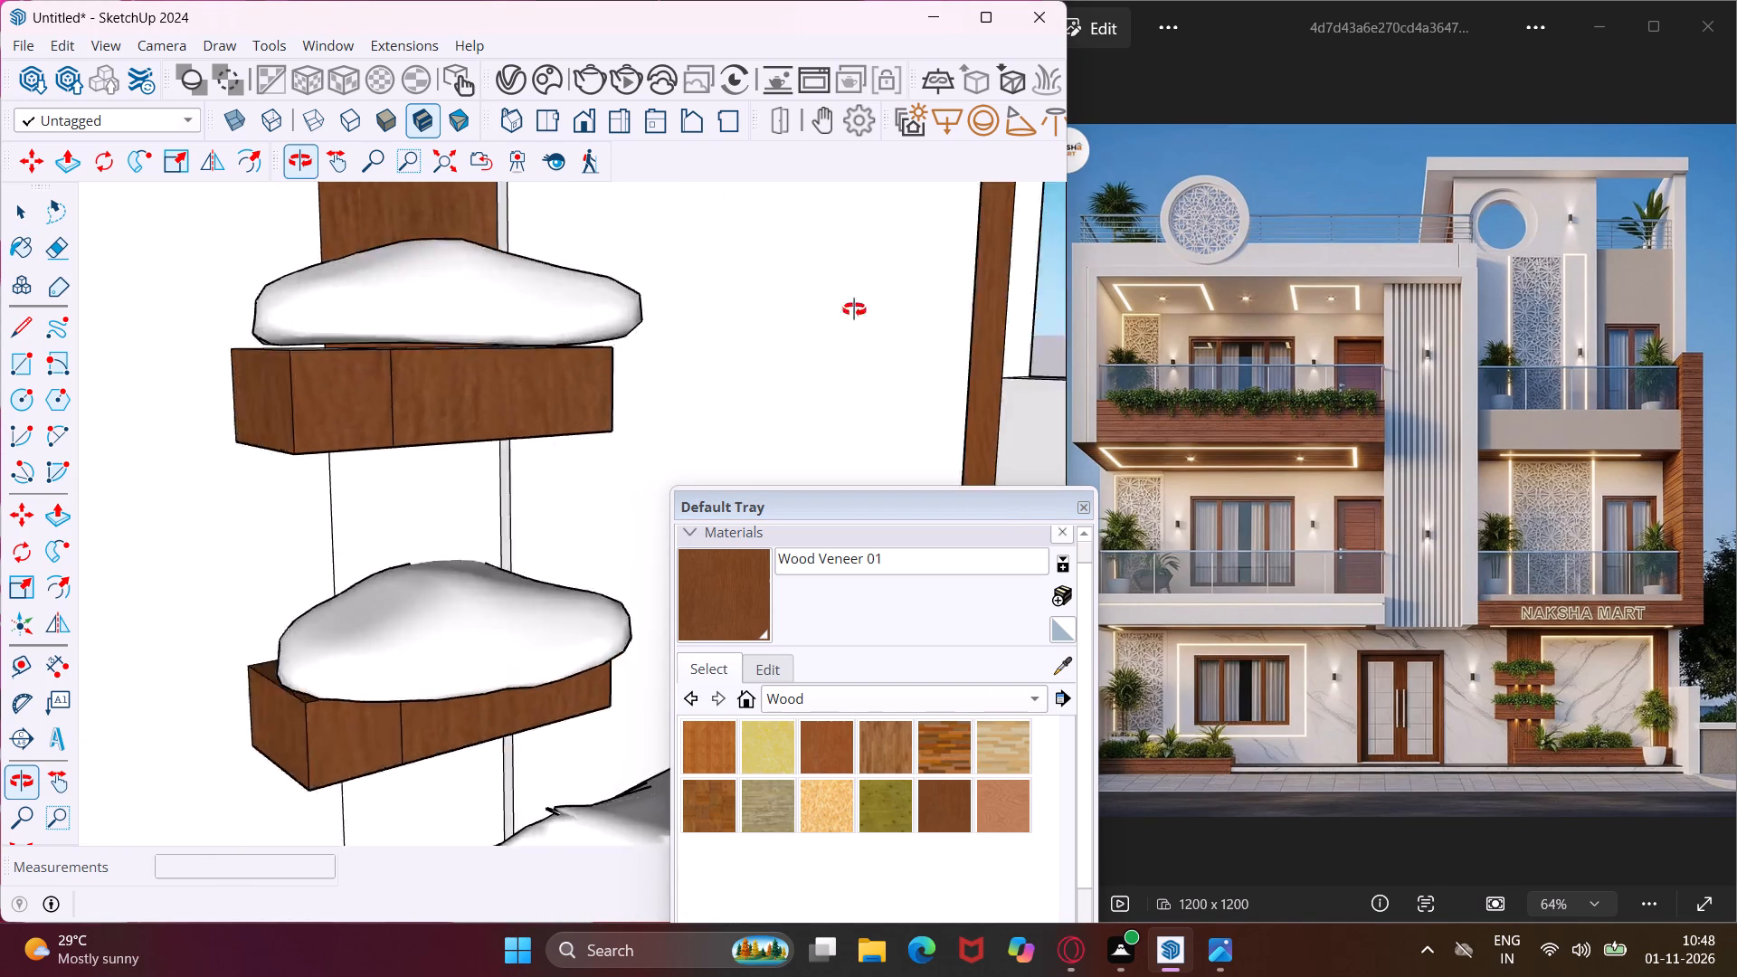
pyautogui.moveTo(854, 309); pyautogui.dragTo(992, 404, button='middle')
pyautogui.scroll(3, 553, 447)
pyautogui.click(475, 440)
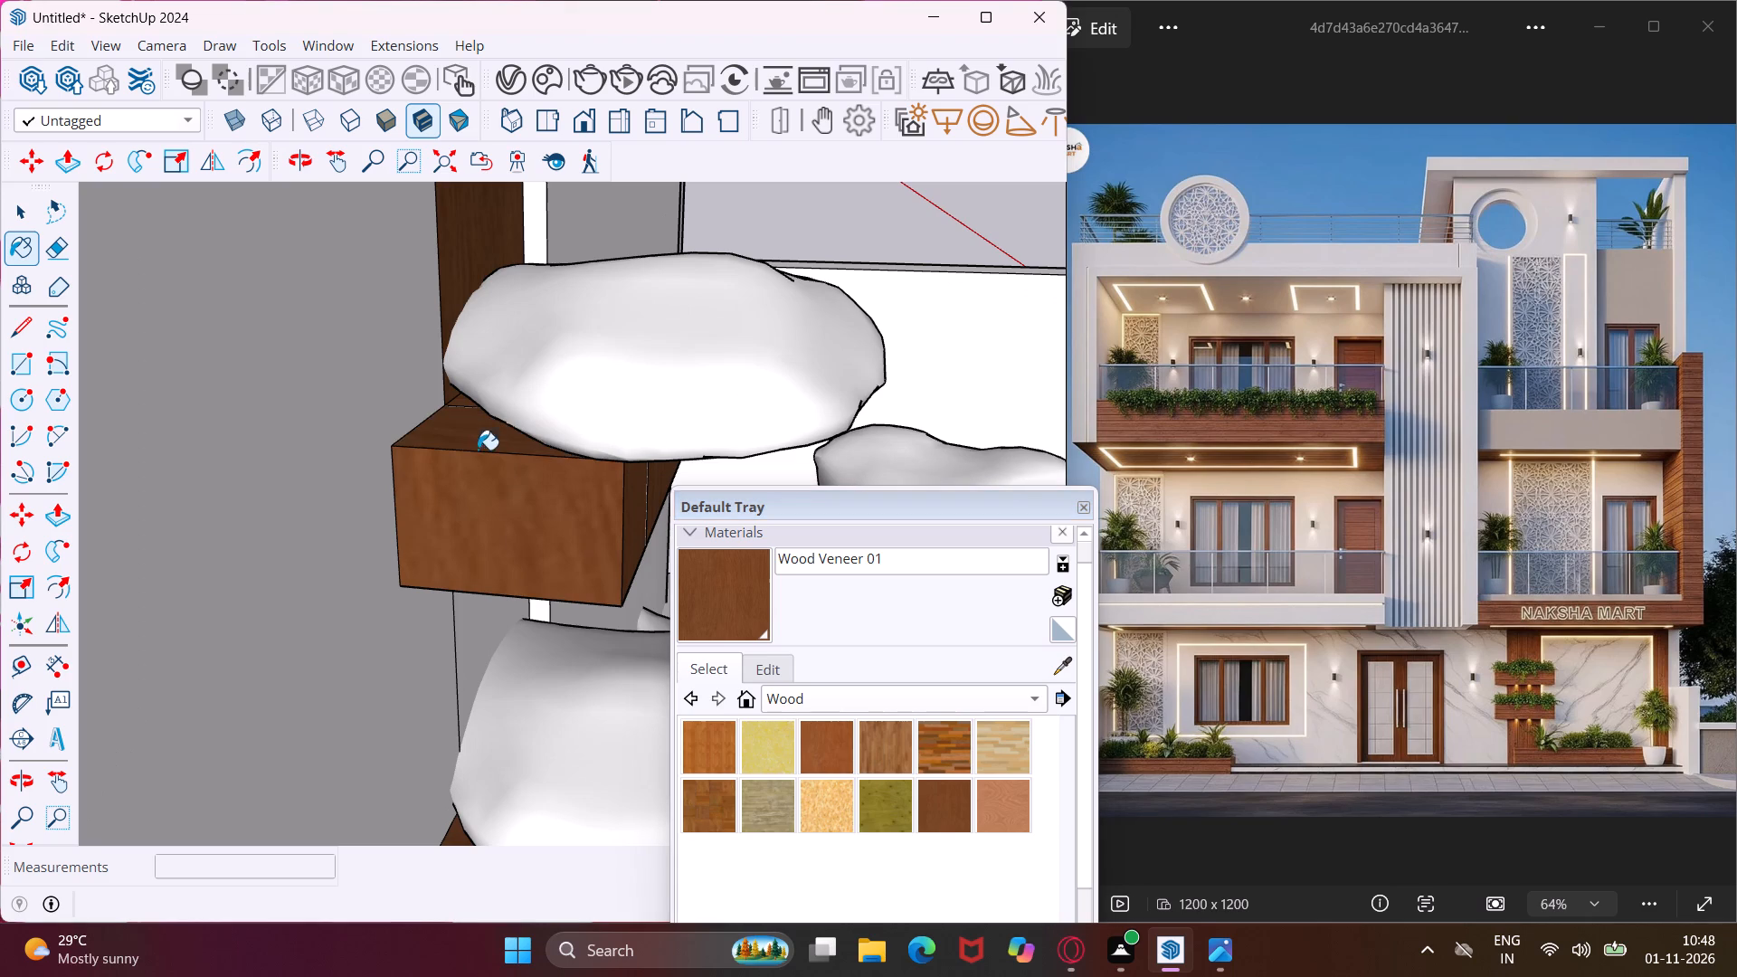
# Paint the vertical wall strip between and below the two wall-mounted planter boxes with Wood Veneer 01.
pyautogui.moveTo(508, 492); pyautogui.dragTo(397, 369, button='middle')
pyautogui.scroll(-10, 395, 363)
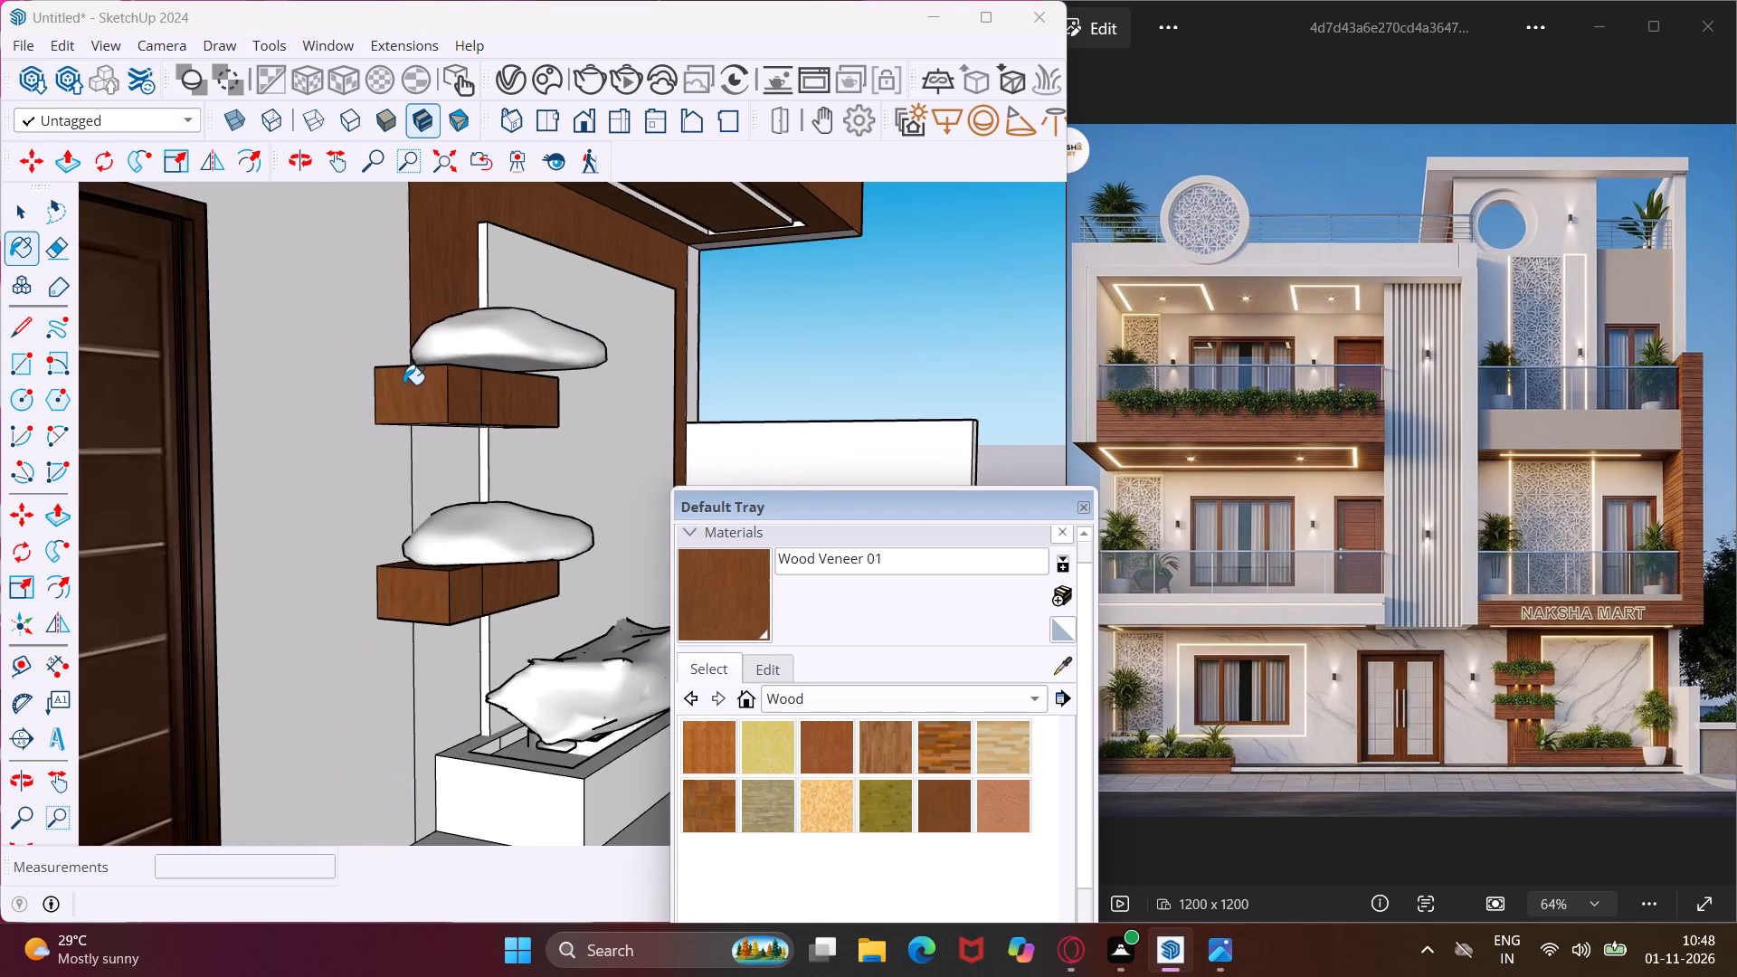
pyautogui.scroll(-3, 403, 384)
pyautogui.scroll(2, 462, 593)
pyautogui.click(449, 599)
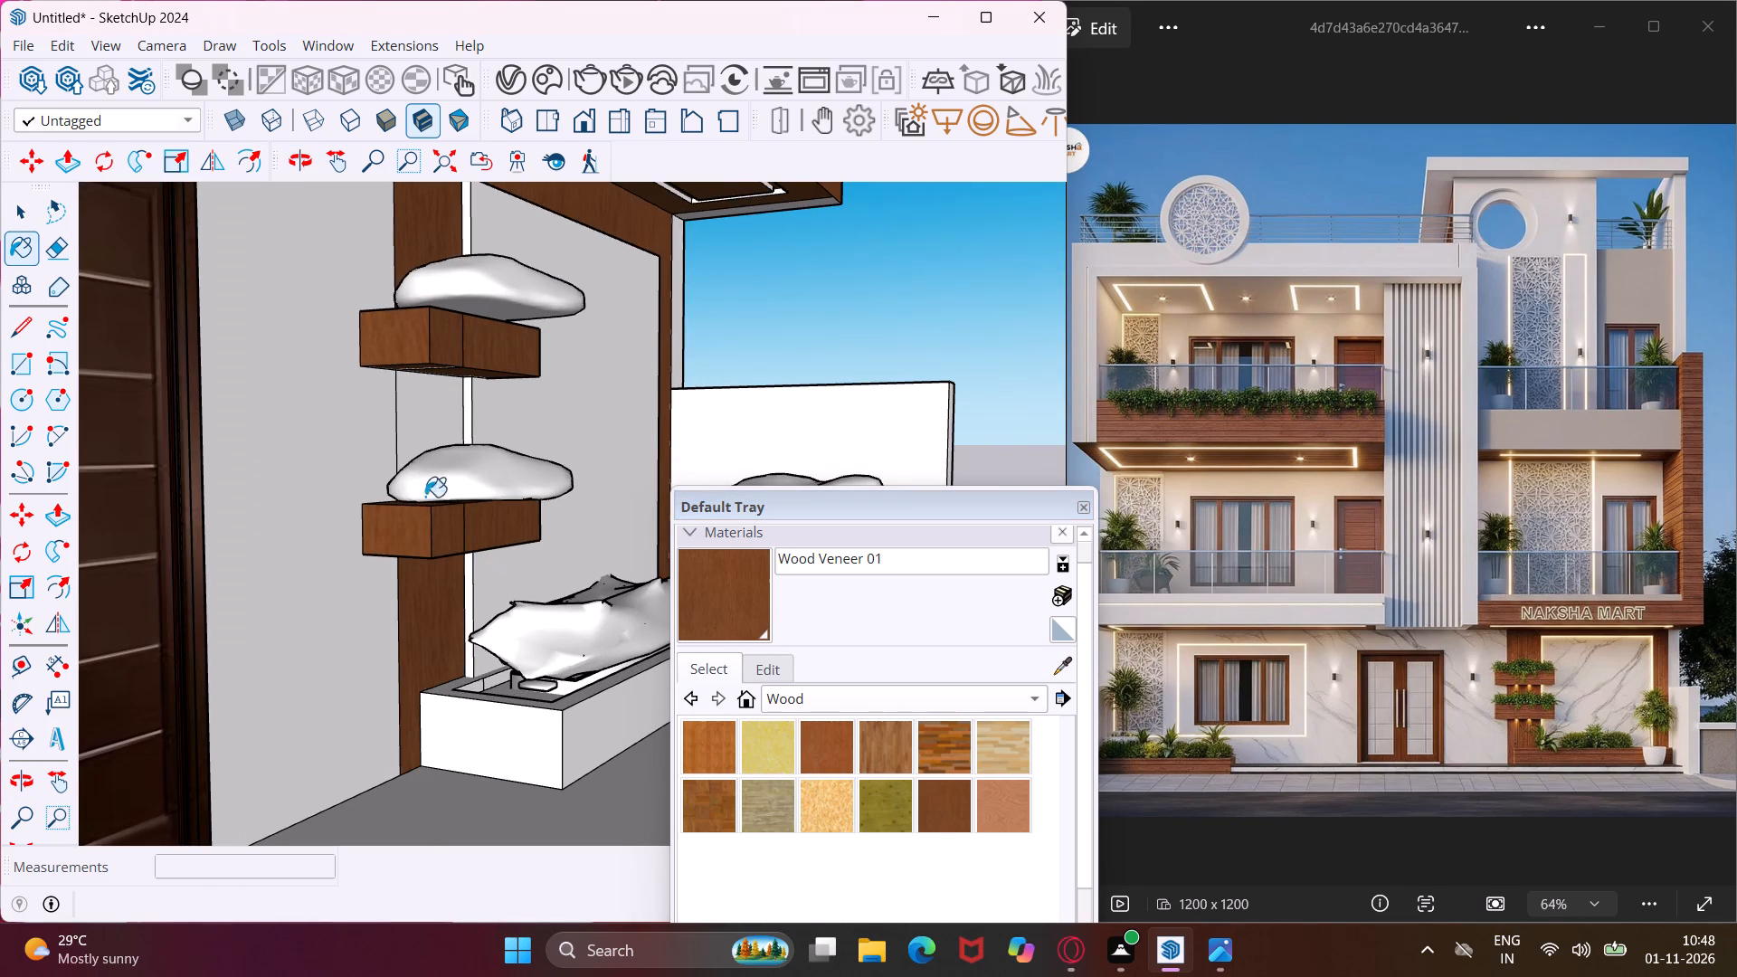
pyautogui.click(417, 434)
# Paint the door-side end, front face and top rim of the ground-level planter with Wood Veneer 01.
pyautogui.scroll(-2, 454, 719)
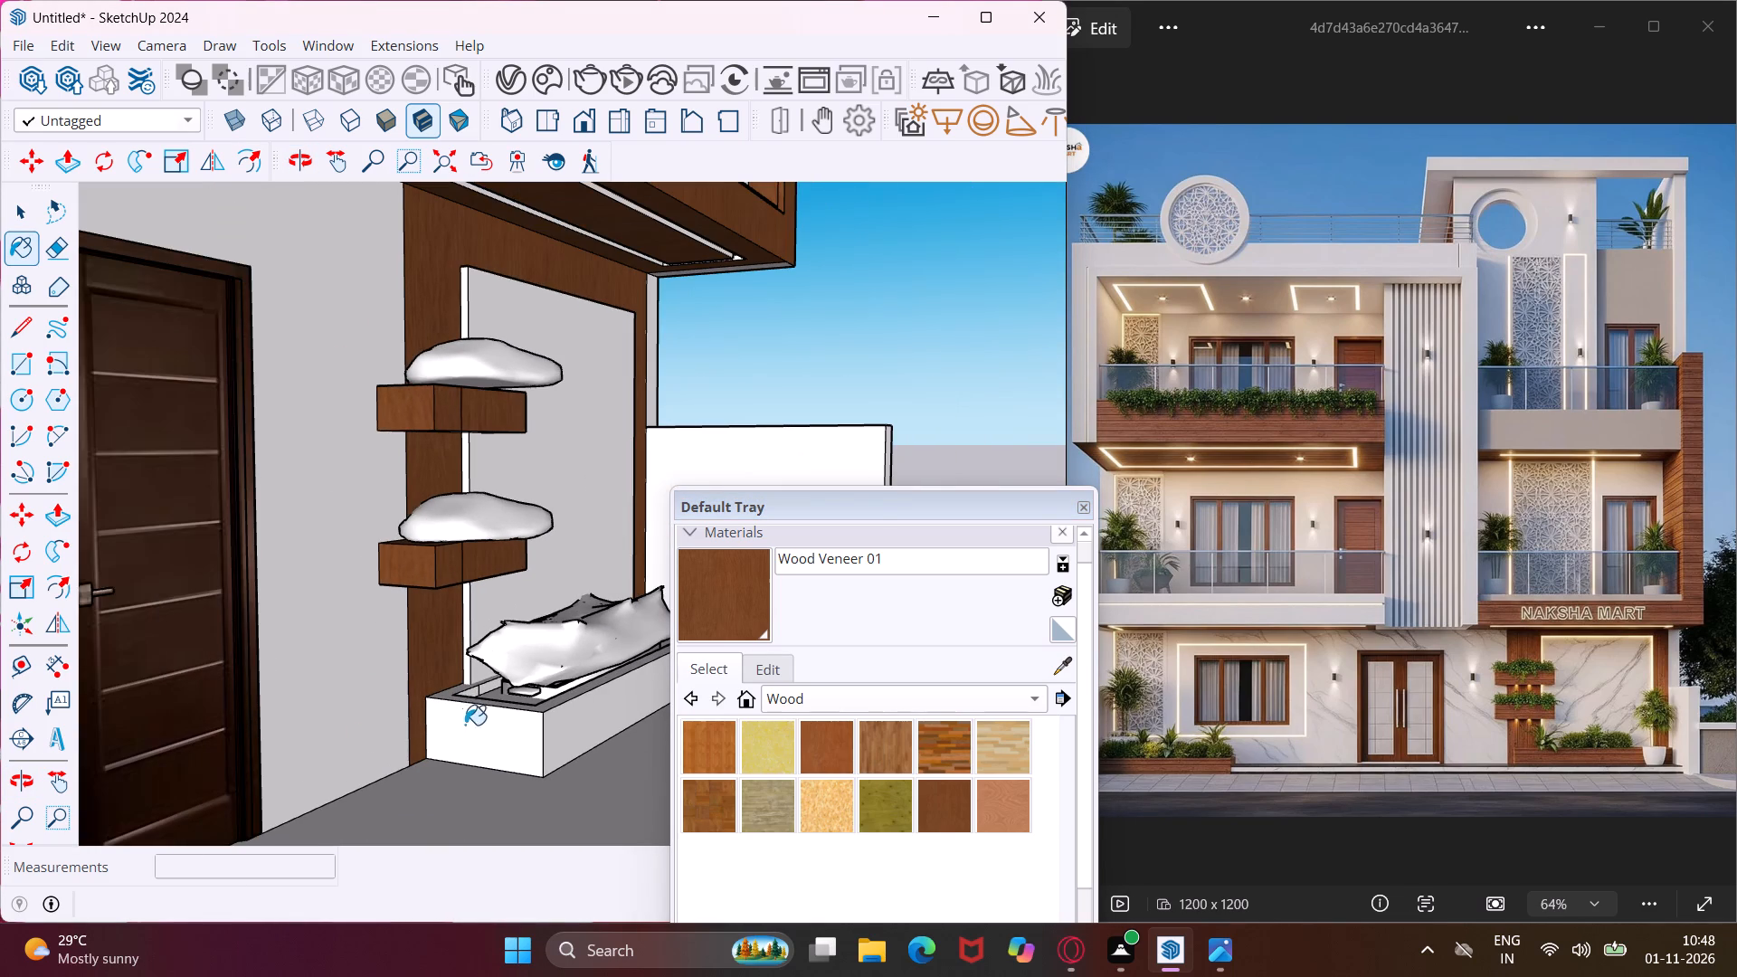
pyautogui.click(469, 724)
pyautogui.click(555, 727)
pyautogui.scroll(3, 554, 714)
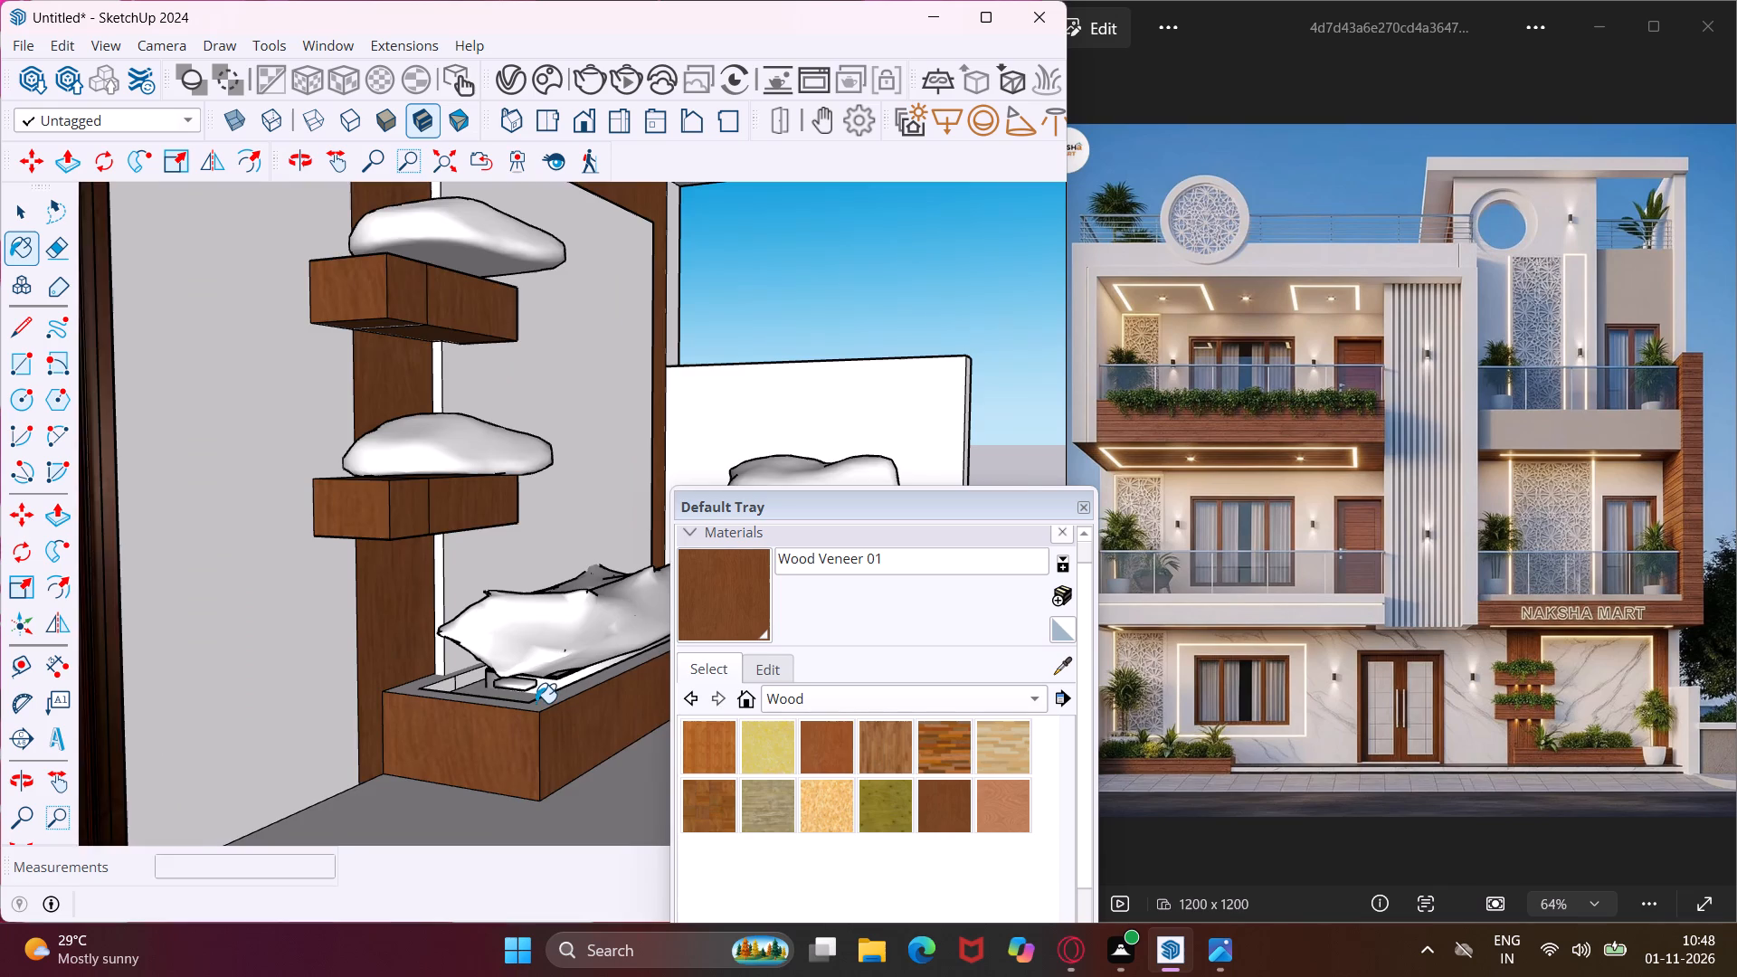
pyautogui.scroll(3, 536, 703)
pyautogui.click(536, 703)
# Paint the inner floor and inner side faces of the tower-side ground-level planter with Wood Veneer 01.
pyautogui.moveTo(533, 703); pyautogui.dragTo(488, 802, button='middle')
pyautogui.scroll(3, 418, 734)
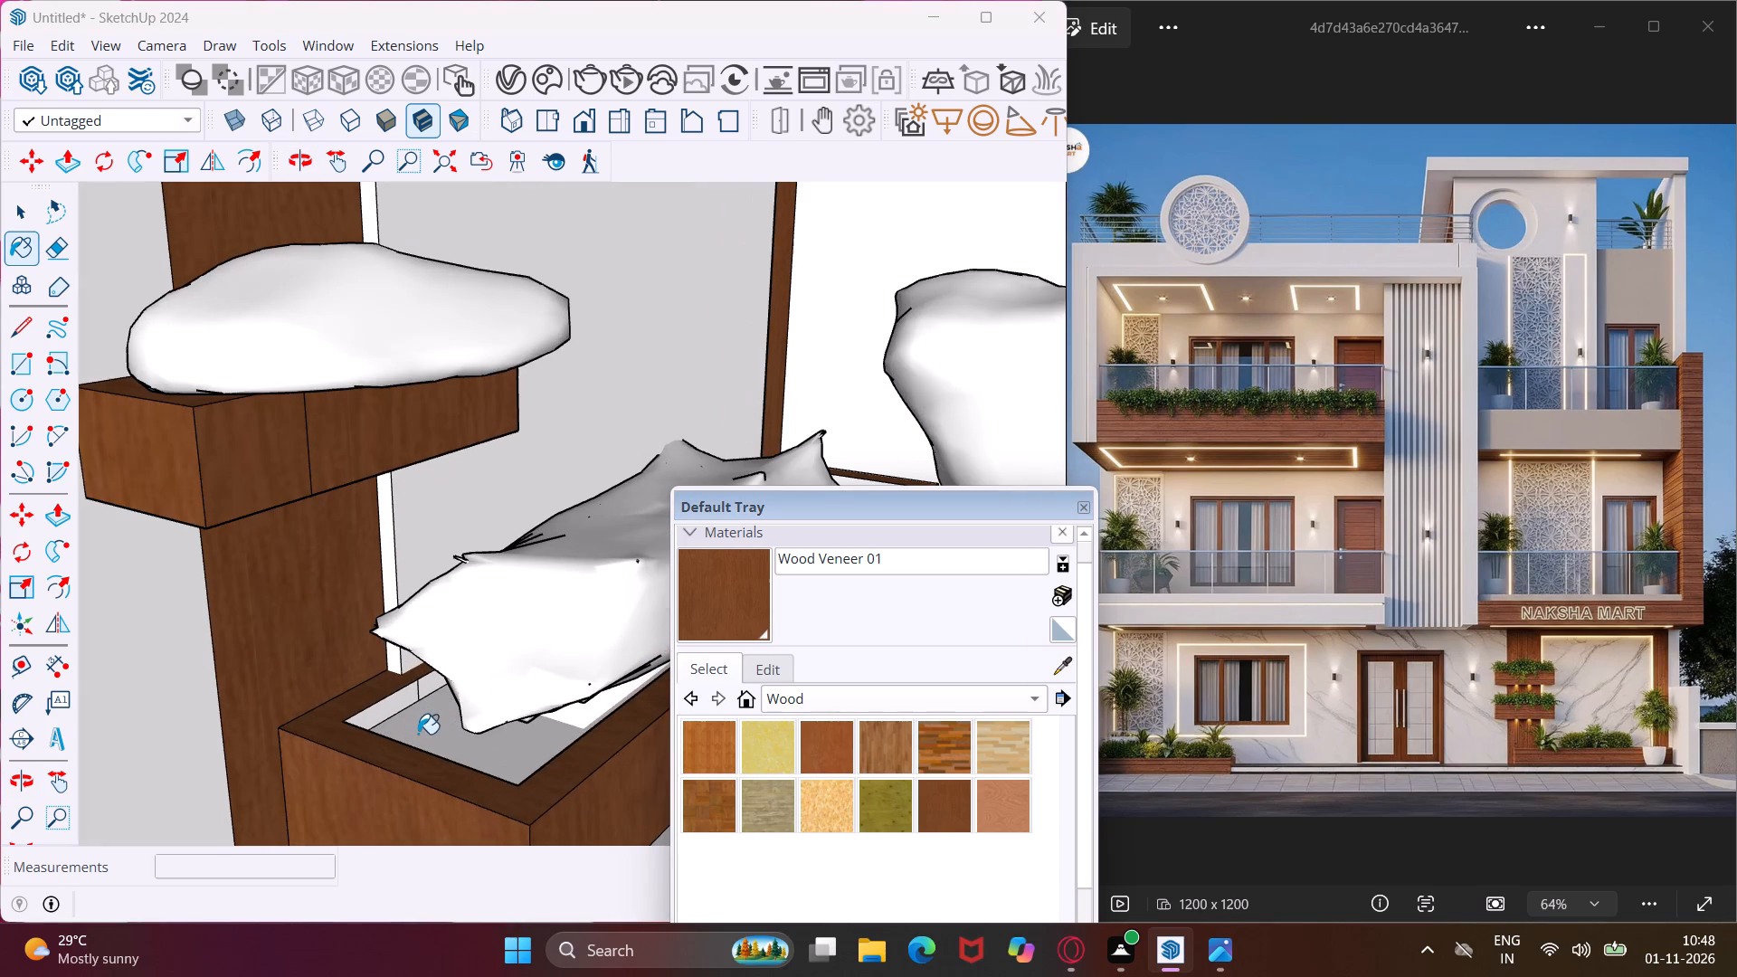
pyautogui.click(406, 724)
pyautogui.scroll(6, 396, 694)
pyautogui.click(399, 696)
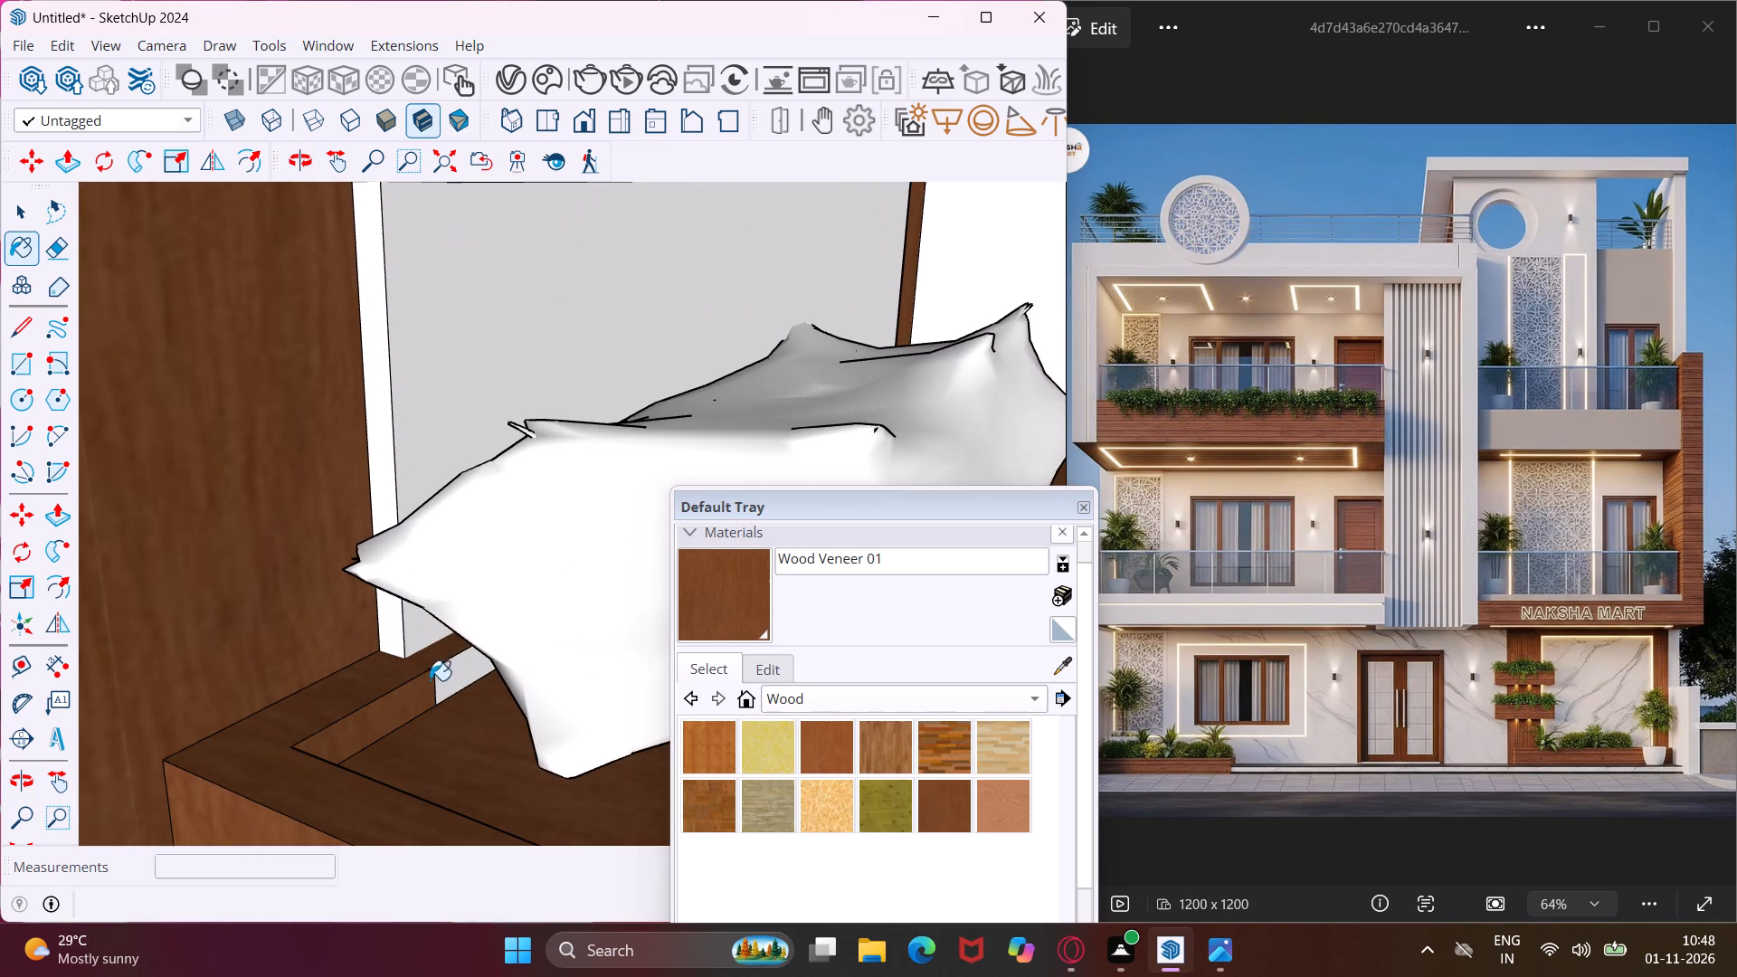
pyautogui.click(442, 671)
pyautogui.scroll(-11, 208, 761)
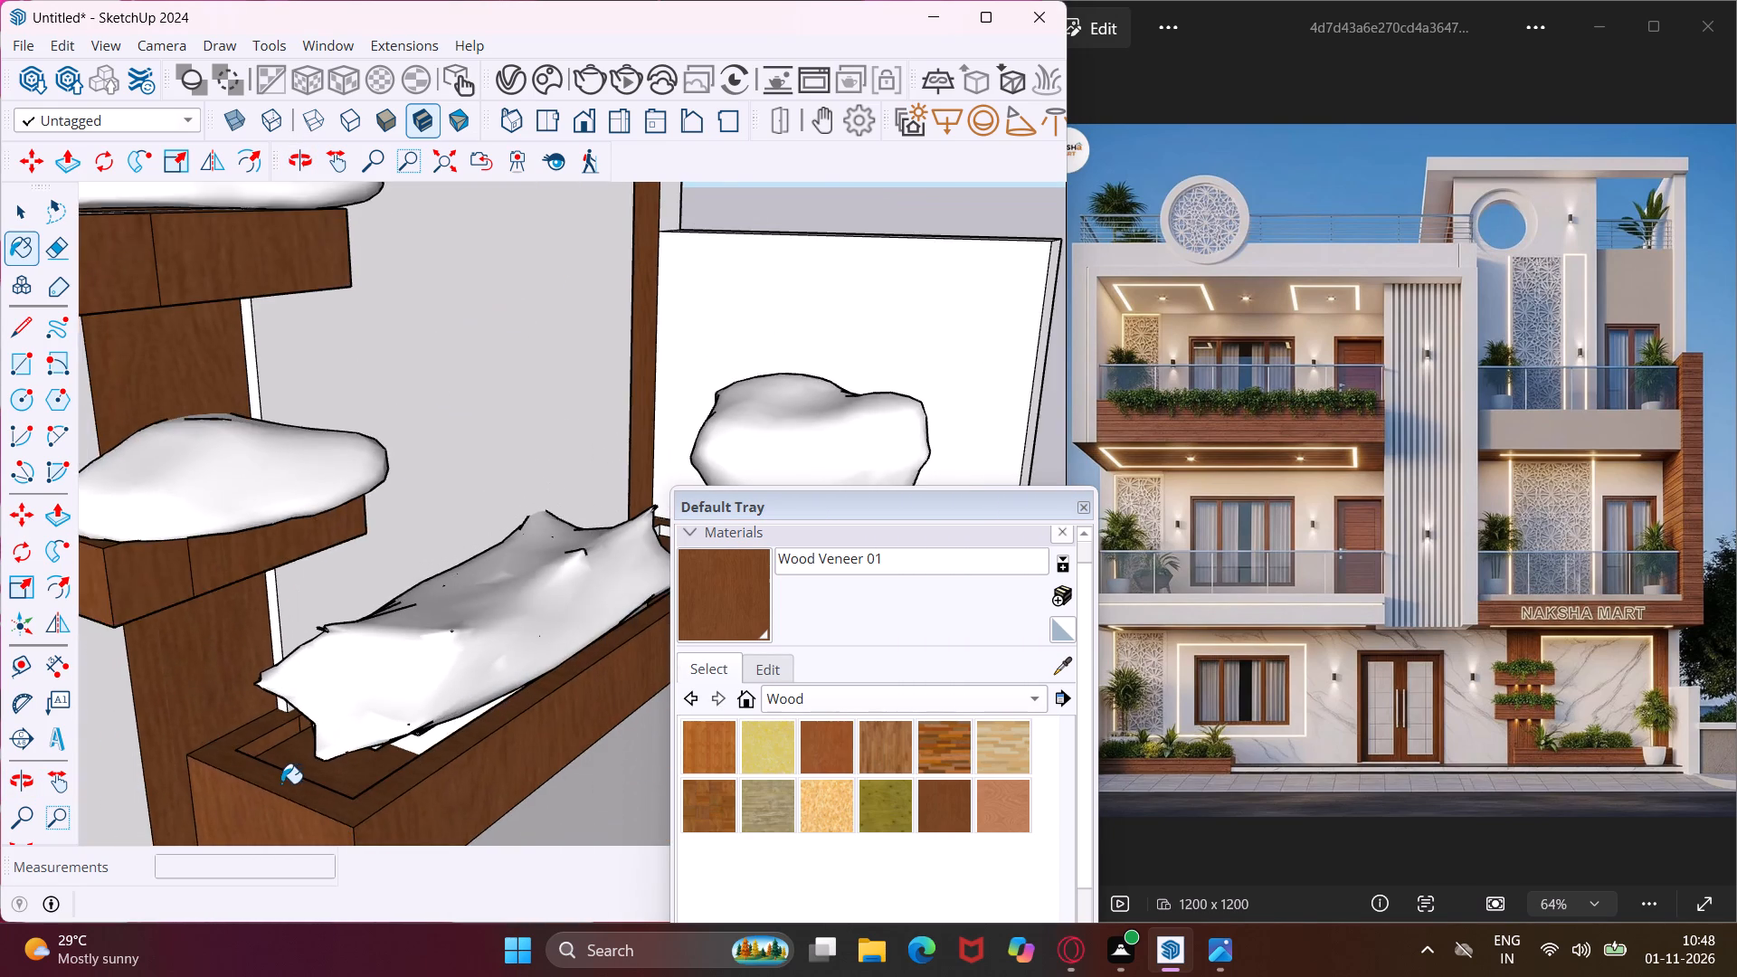
pyautogui.moveTo(281, 783); pyautogui.dragTo(500, 738, button='middle')
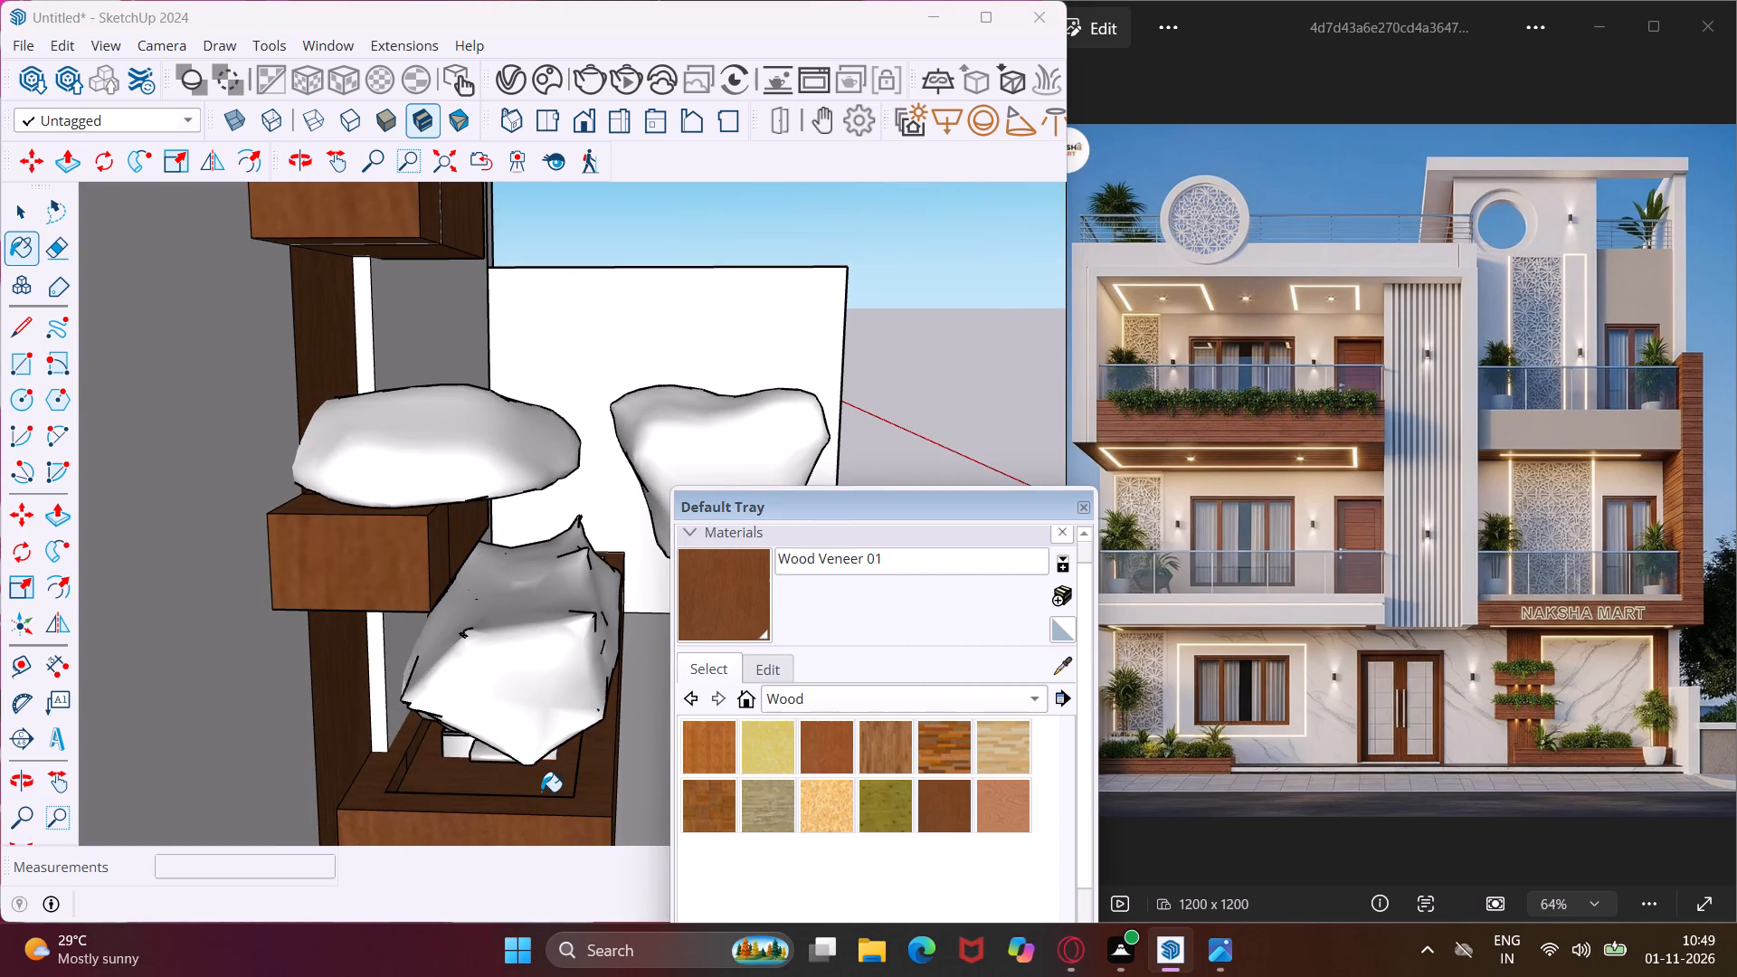
pyautogui.scroll(11, 543, 792)
pyautogui.moveTo(574, 791); pyautogui.dragTo(650, 791, button='middle')
pyautogui.click(644, 774)
pyautogui.moveTo(624, 767); pyautogui.dragTo(204, 756, button='middle')
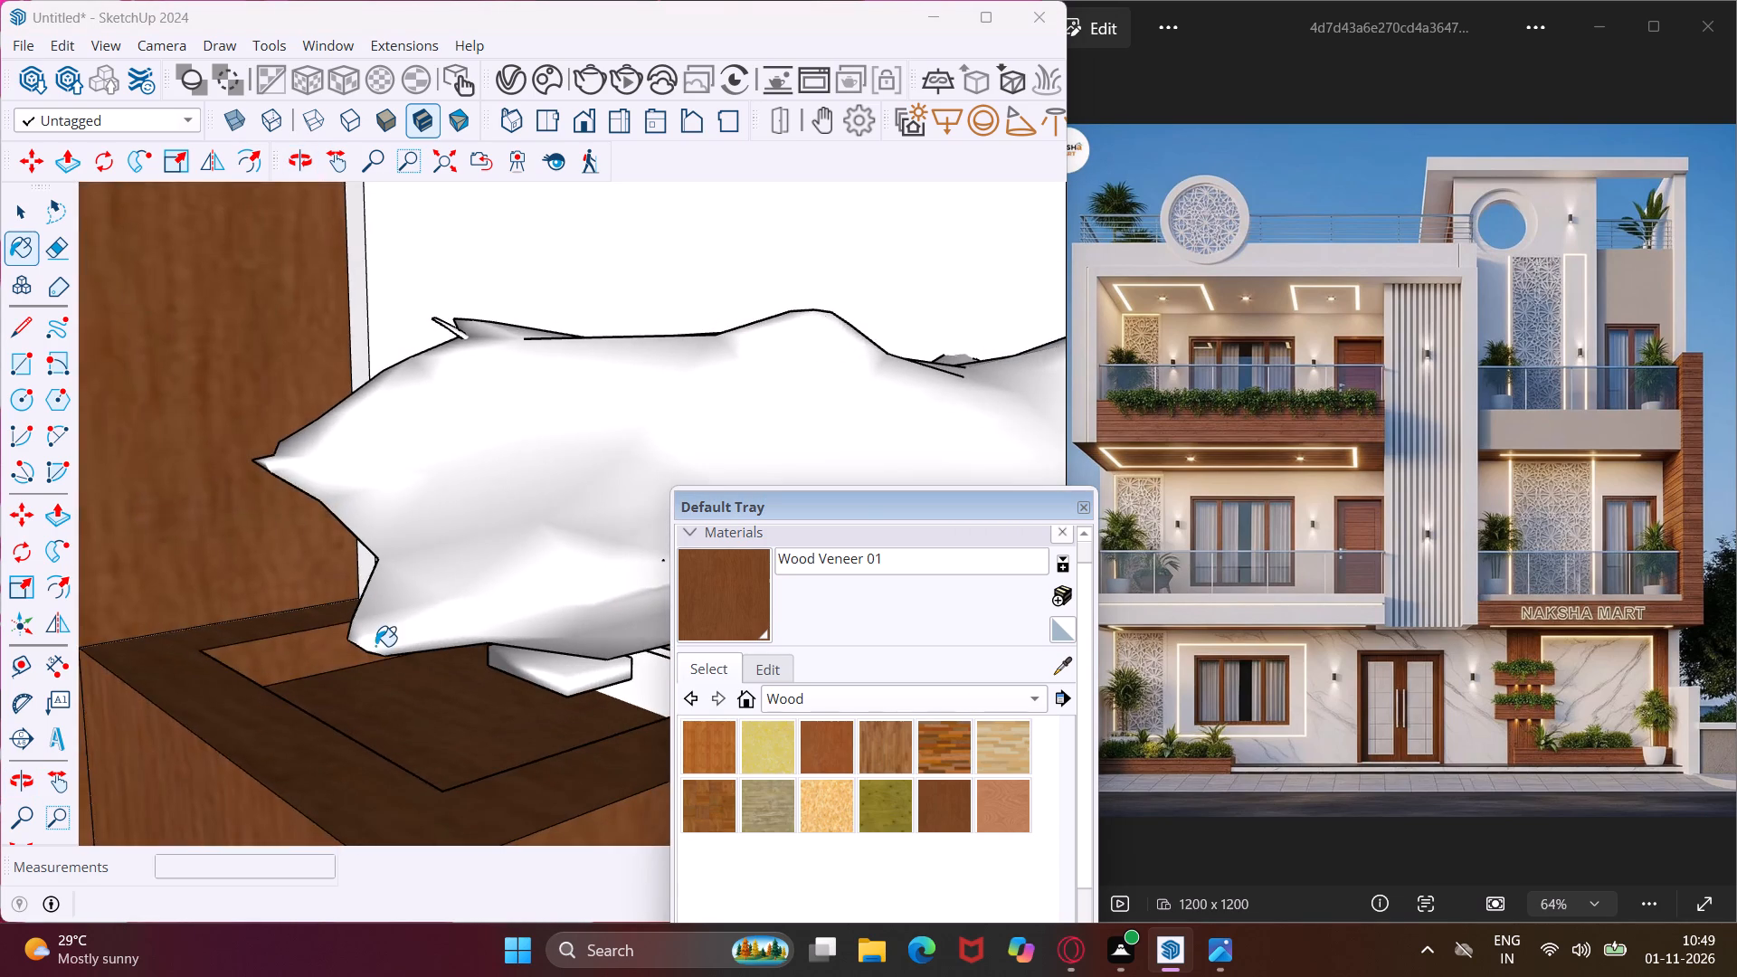
# Paint the front face, top rim, inner floor and rear inner face of the planter below the ground-floor window with Wood Veneer 01.
pyautogui.scroll(-19, 377, 643)
pyautogui.scroll(-3, 388, 640)
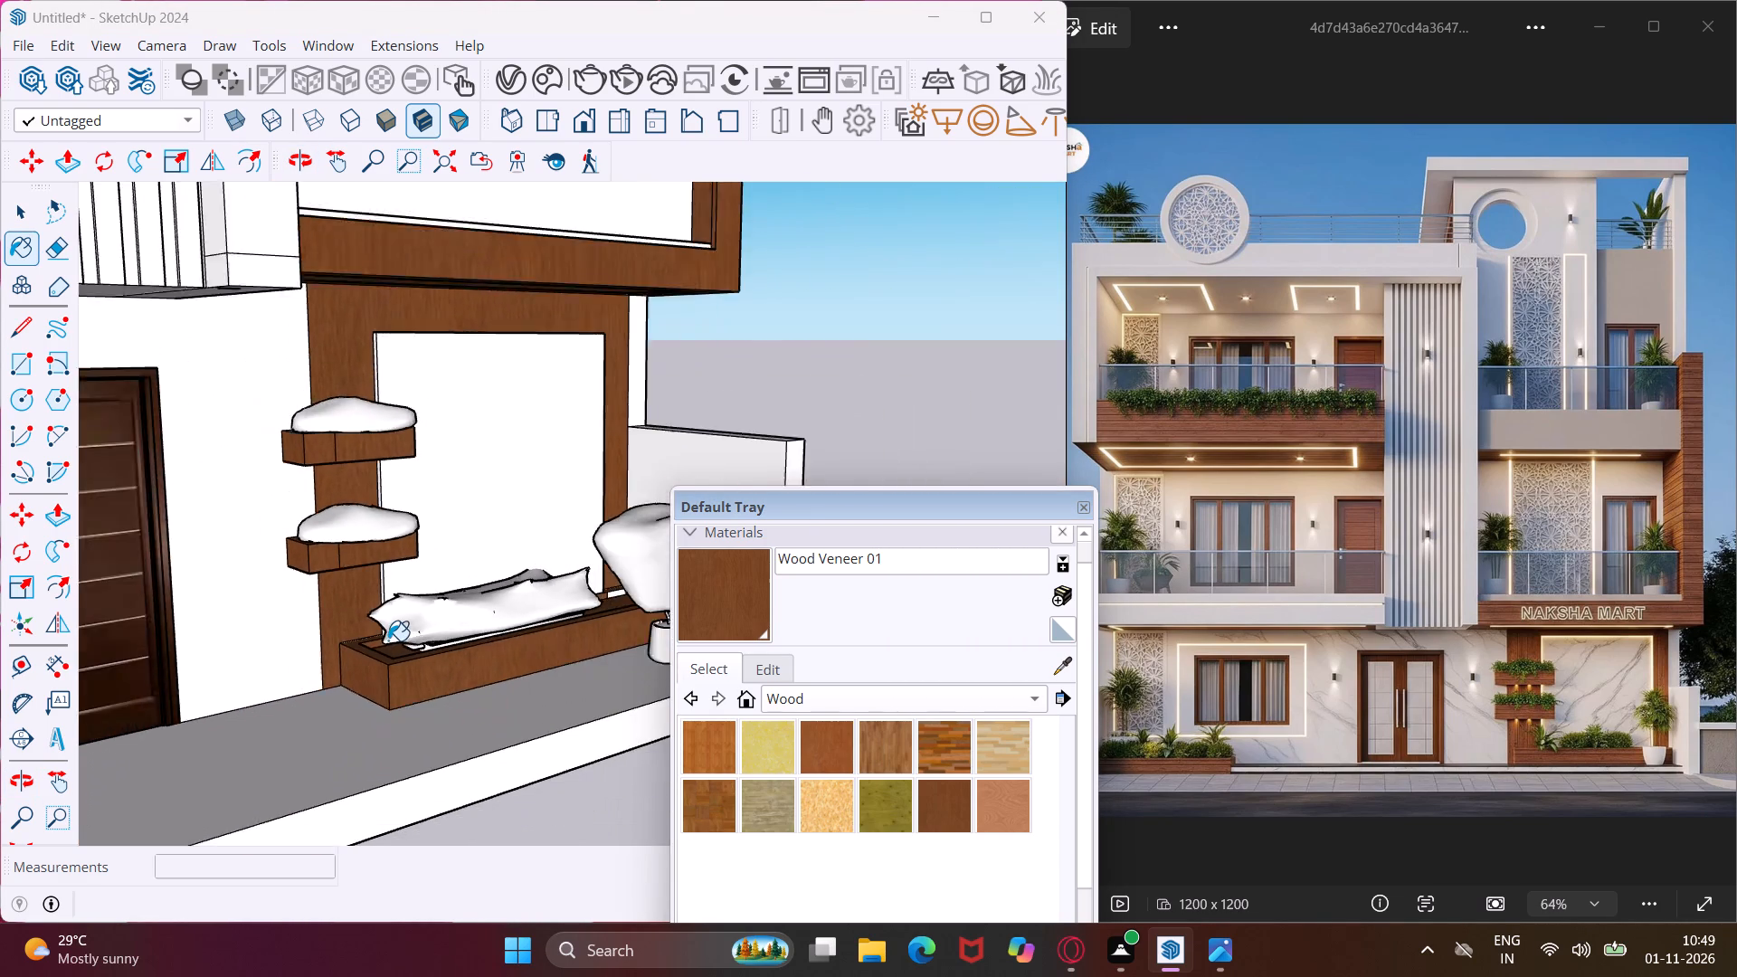
pyautogui.scroll(-16, 388, 640)
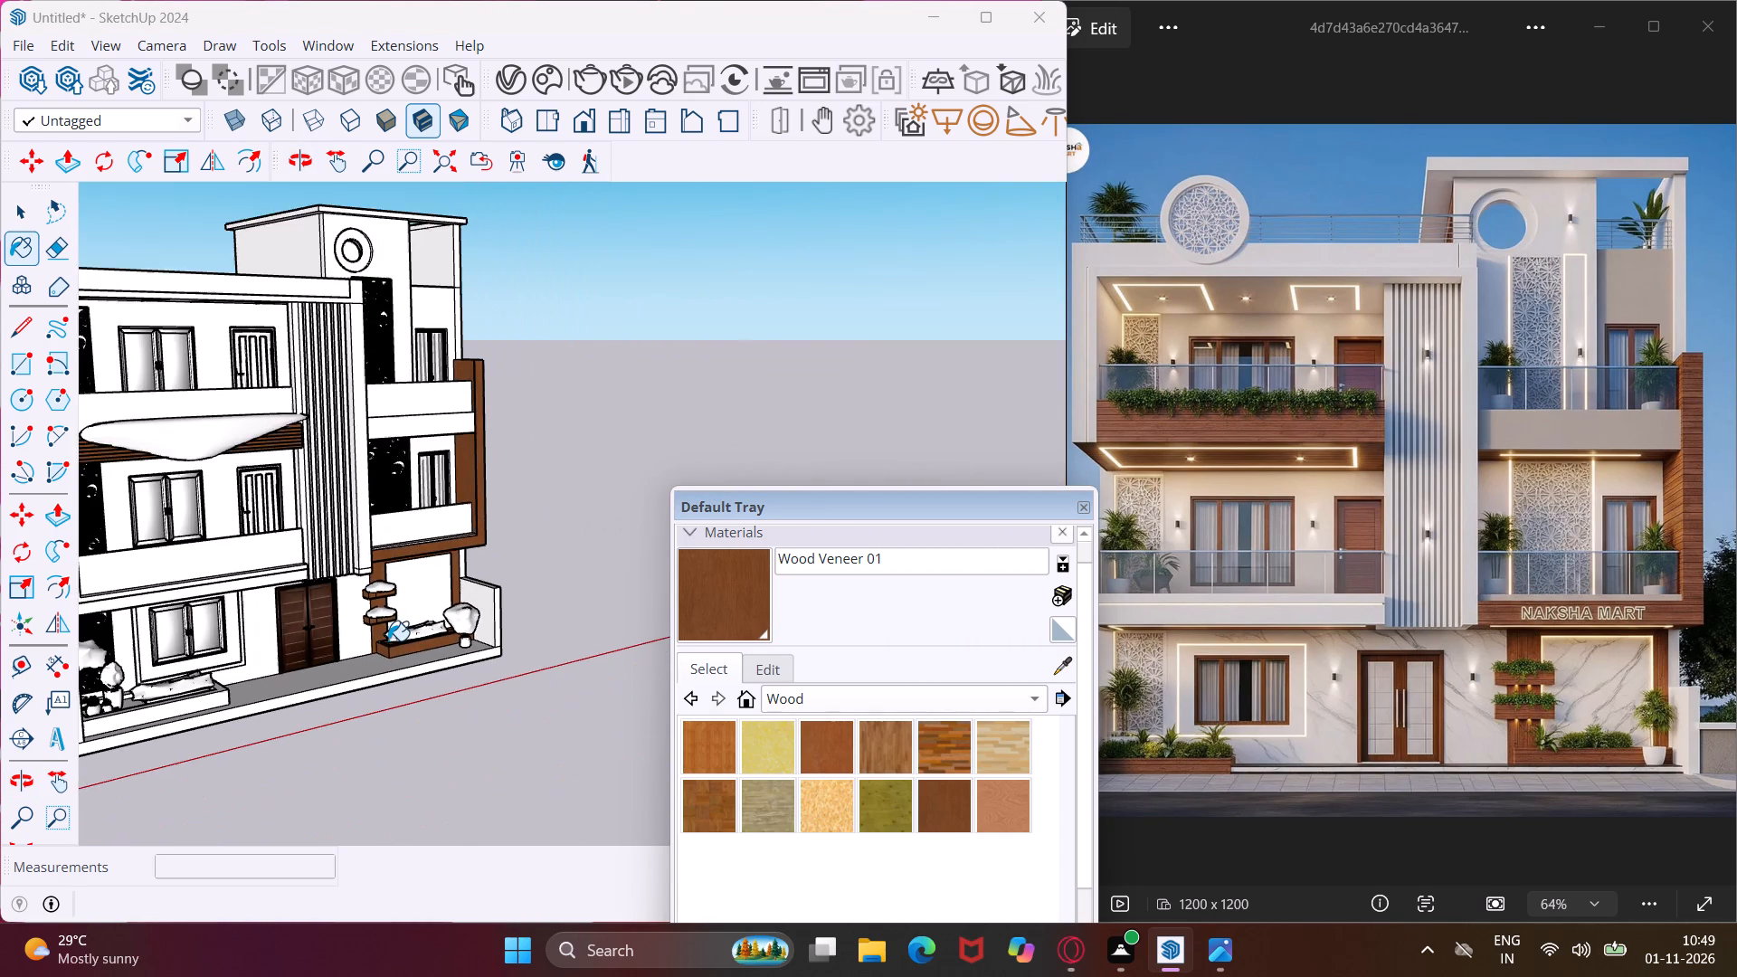
pyautogui.scroll(-1, 388, 640)
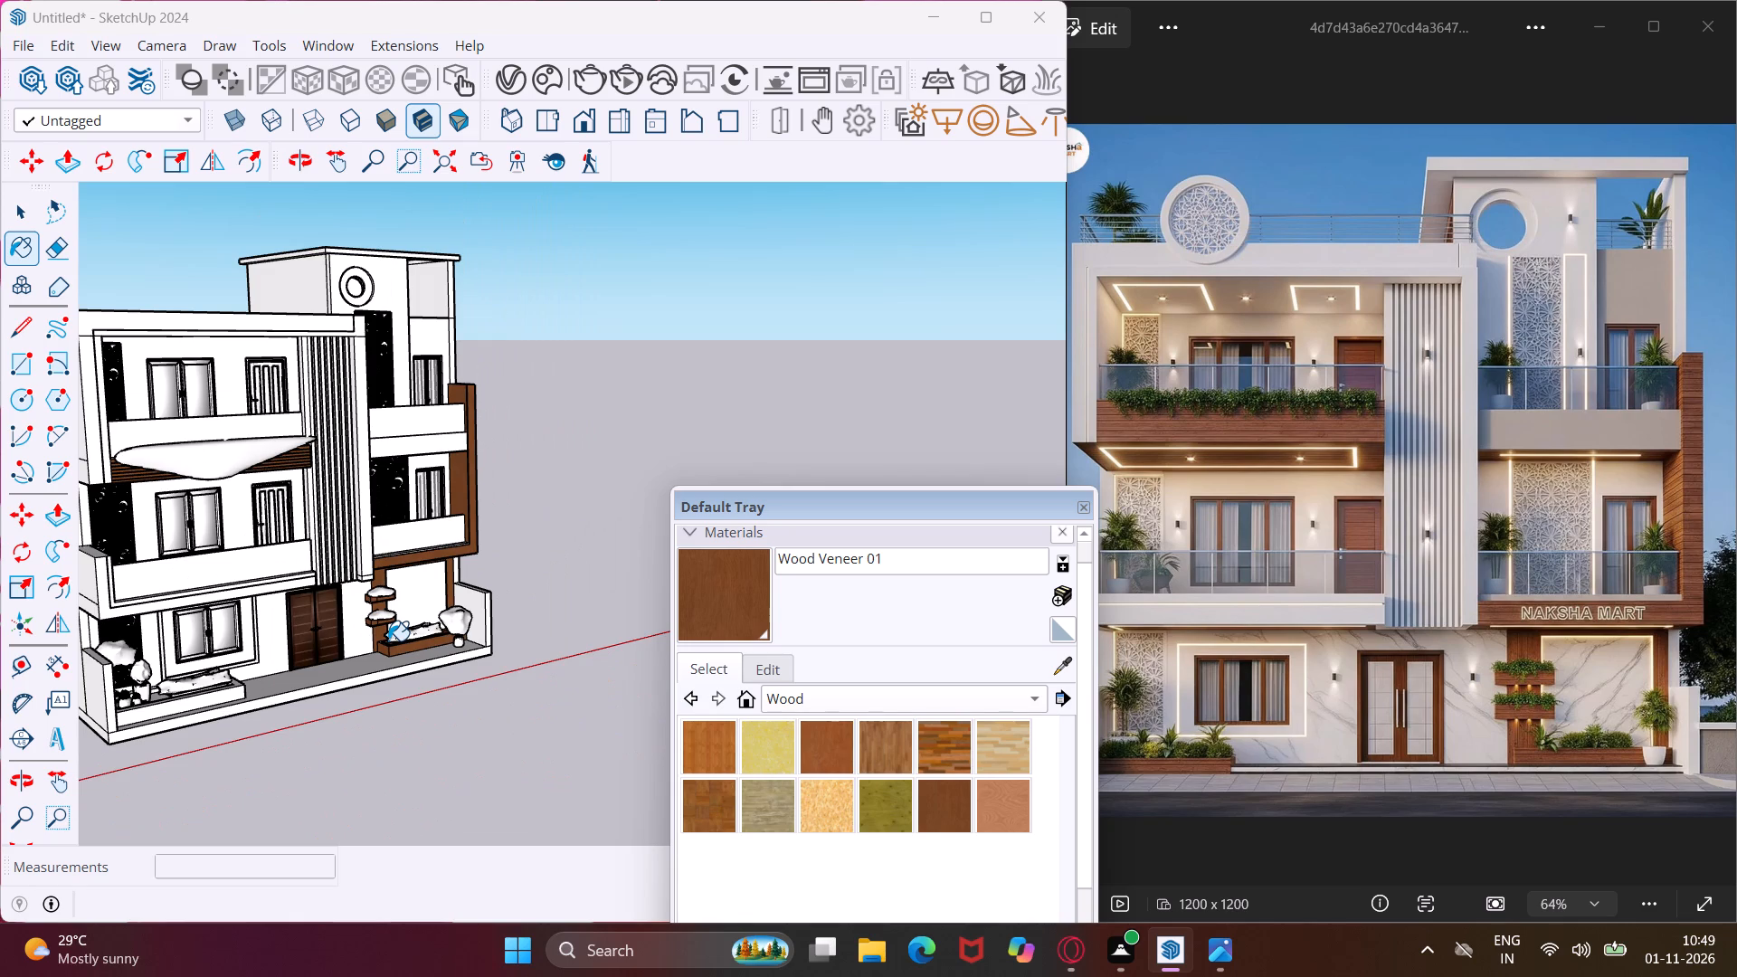
pyautogui.scroll(4, 153, 711)
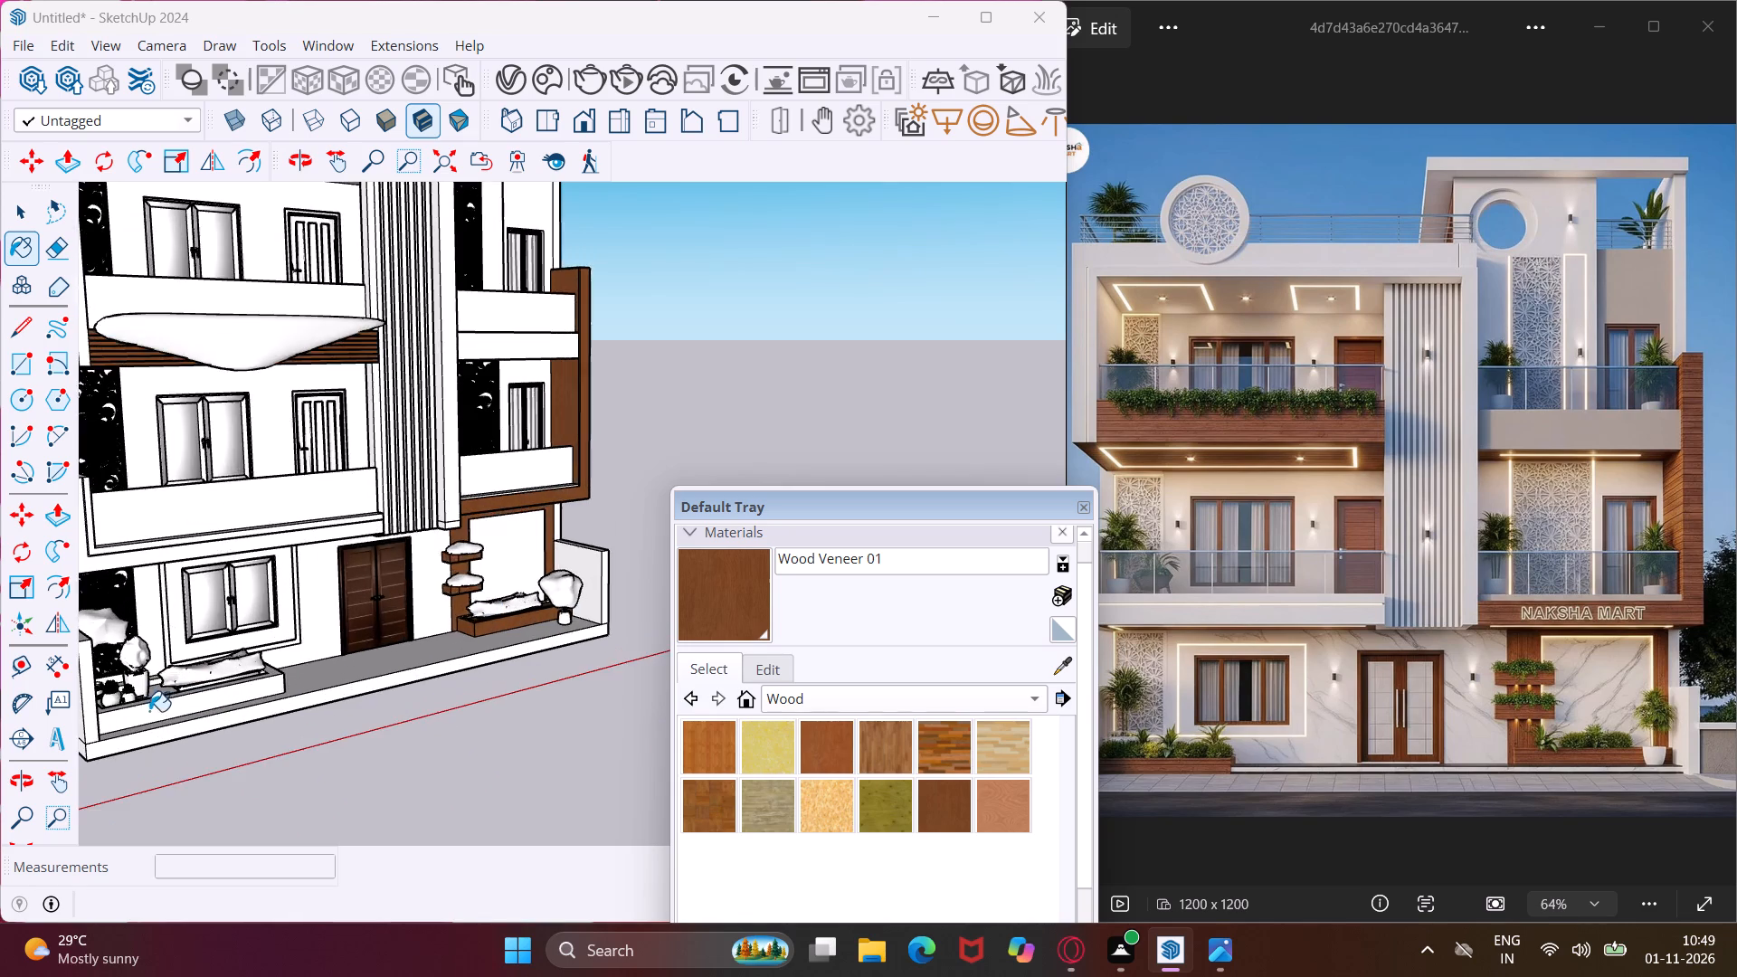
pyautogui.scroll(12, 135, 709)
pyautogui.click(135, 709)
pyautogui.scroll(4, 181, 695)
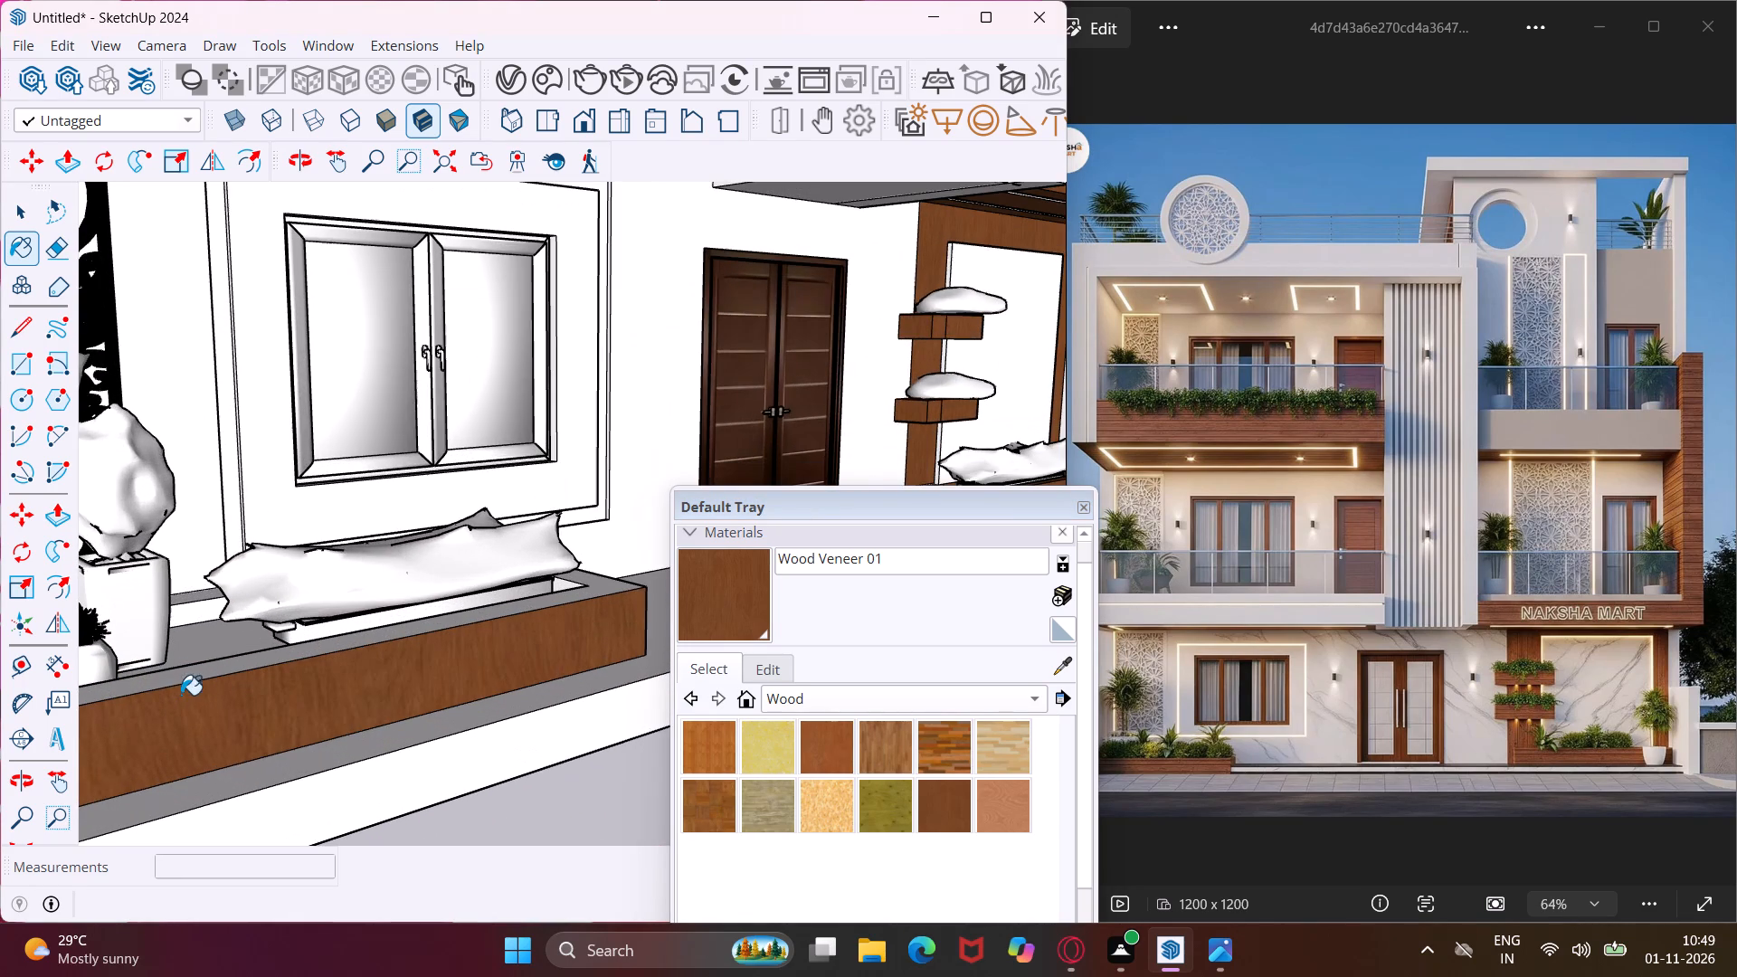
pyautogui.click(209, 671)
pyautogui.click(217, 642)
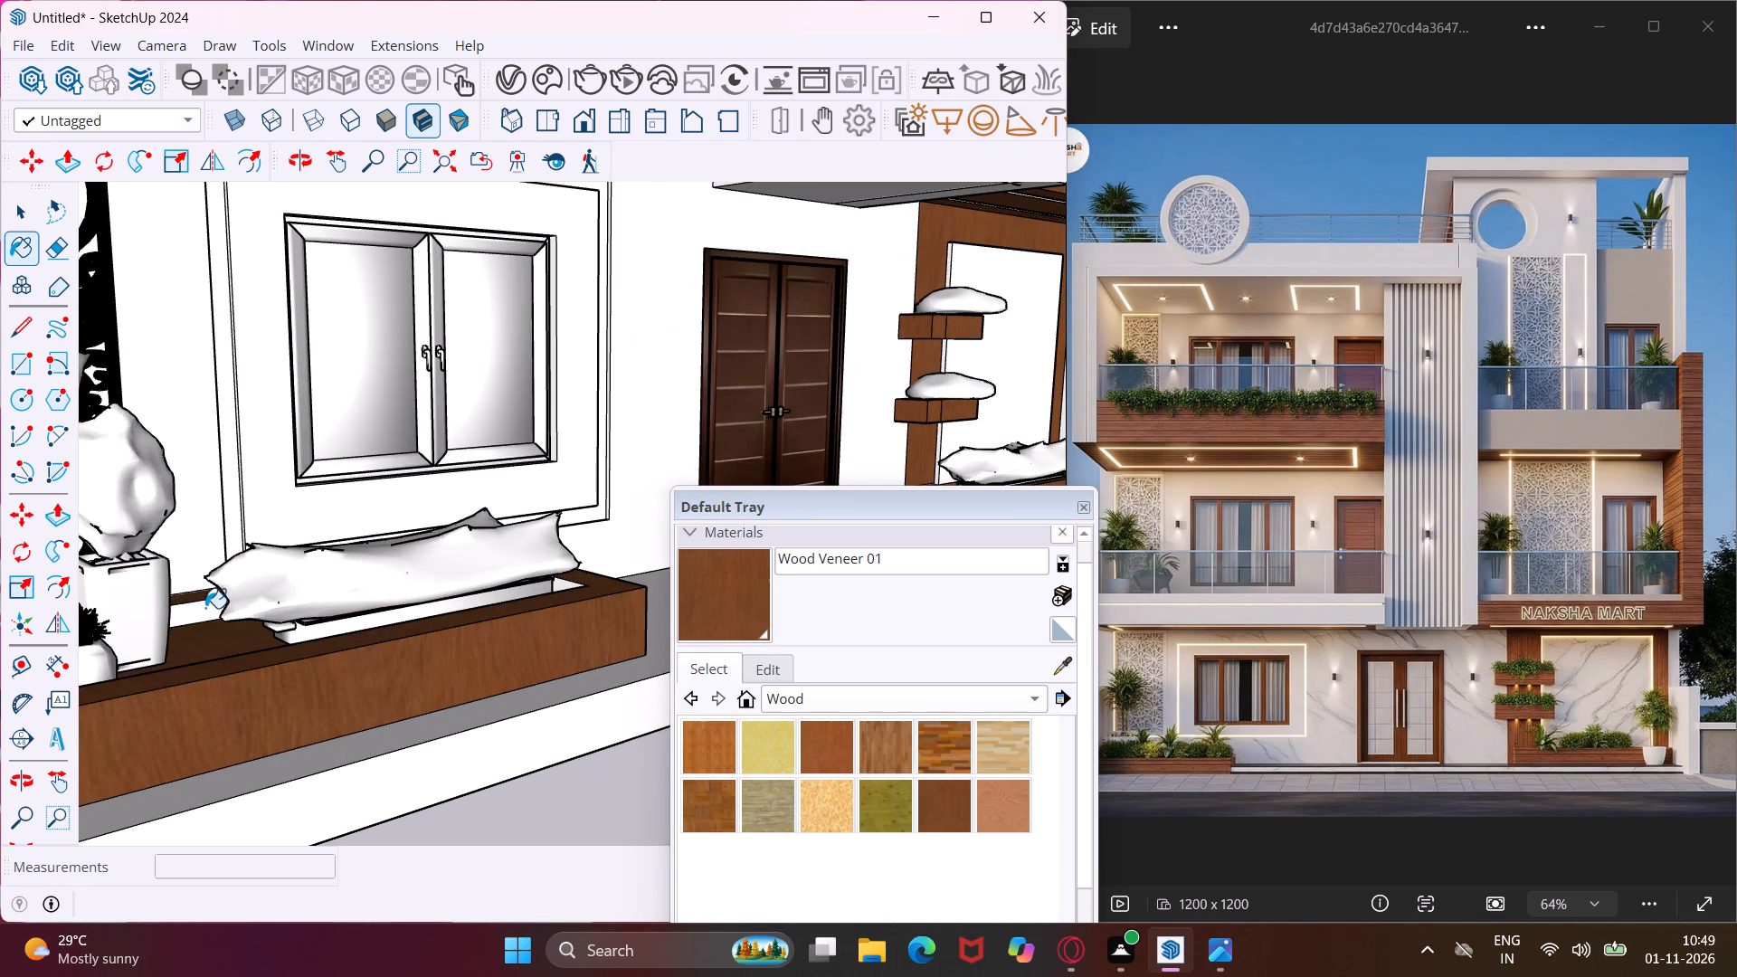
pyautogui.scroll(3, 205, 608)
pyautogui.click(204, 607)
# Paint the two inner end faces of the planter below the ground-floor window with Wood Veneer 01.
pyautogui.moveTo(243, 659); pyautogui.dragTo(358, 713, button='middle')
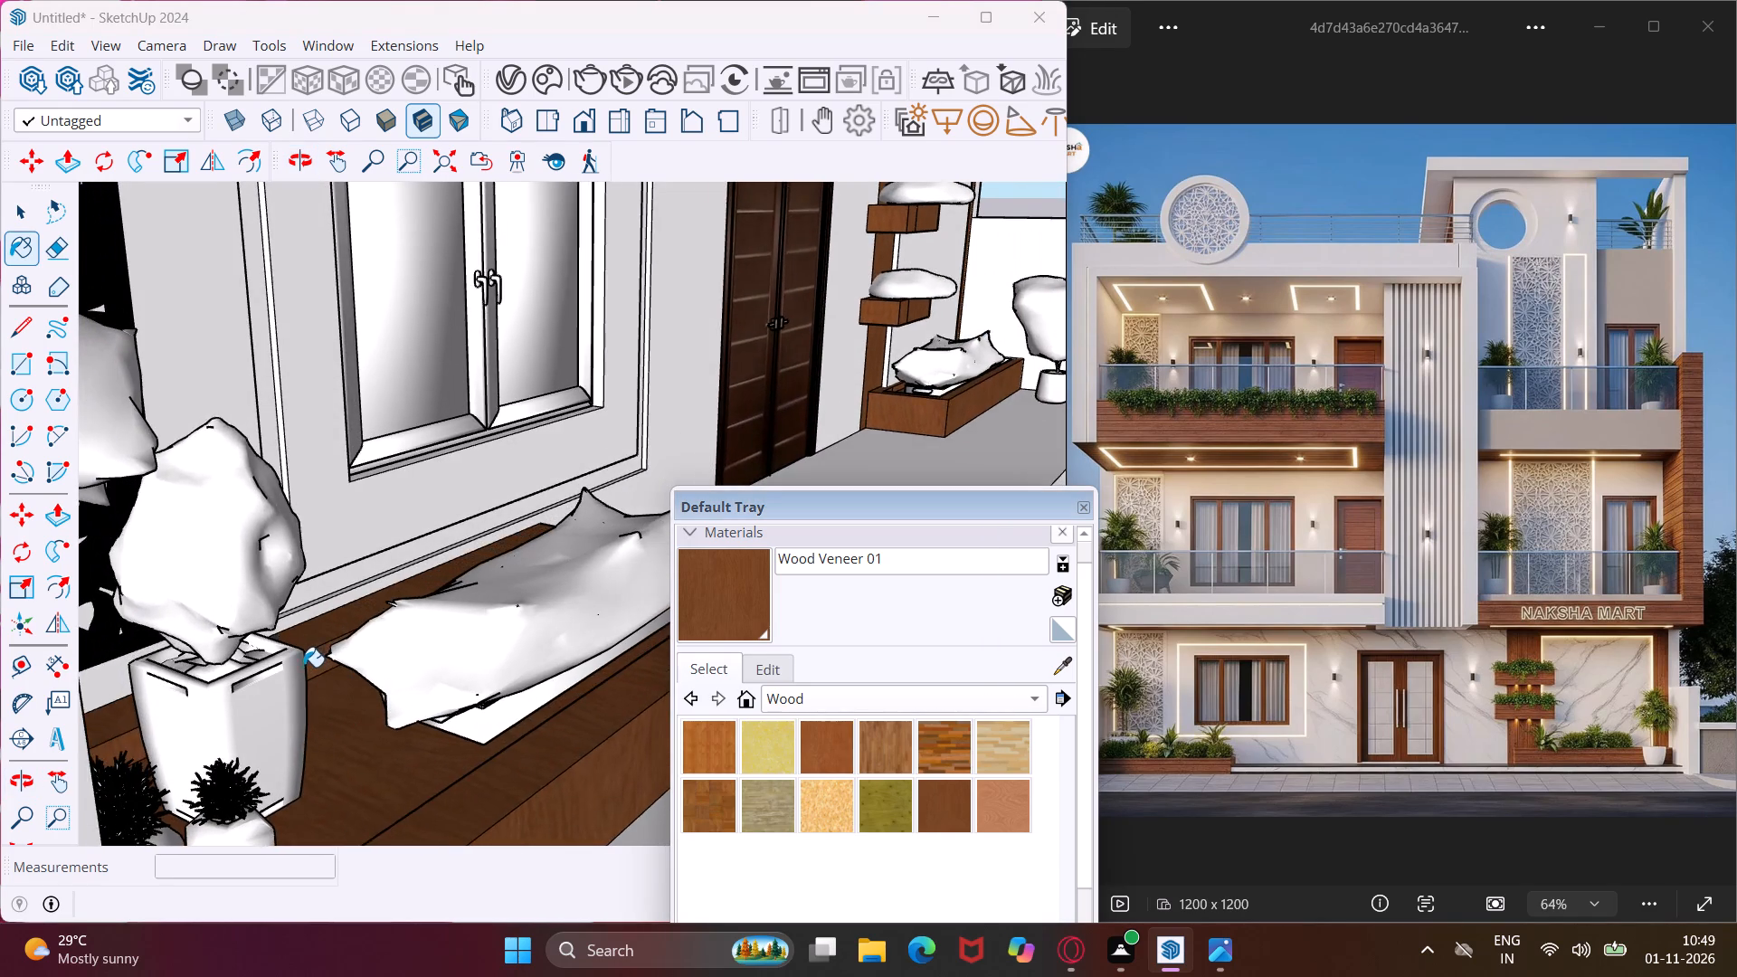
pyautogui.scroll(-6, 303, 667)
pyautogui.scroll(5, 561, 630)
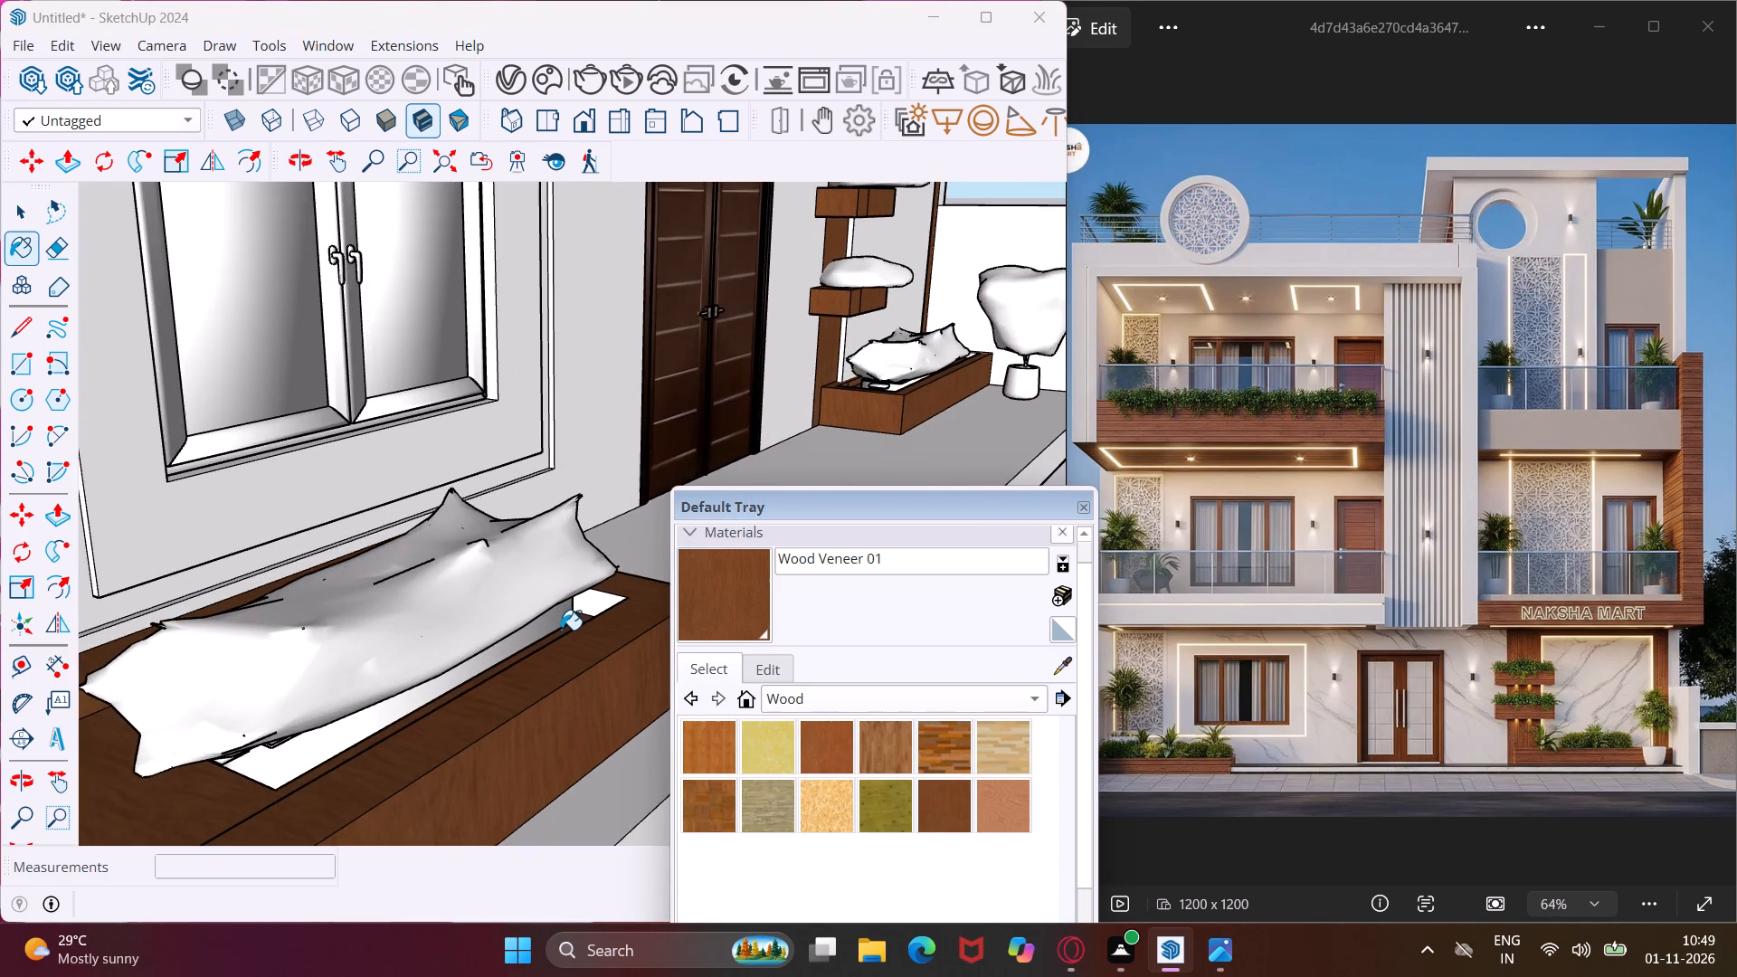
pyautogui.scroll(8, 561, 630)
pyautogui.click(616, 589)
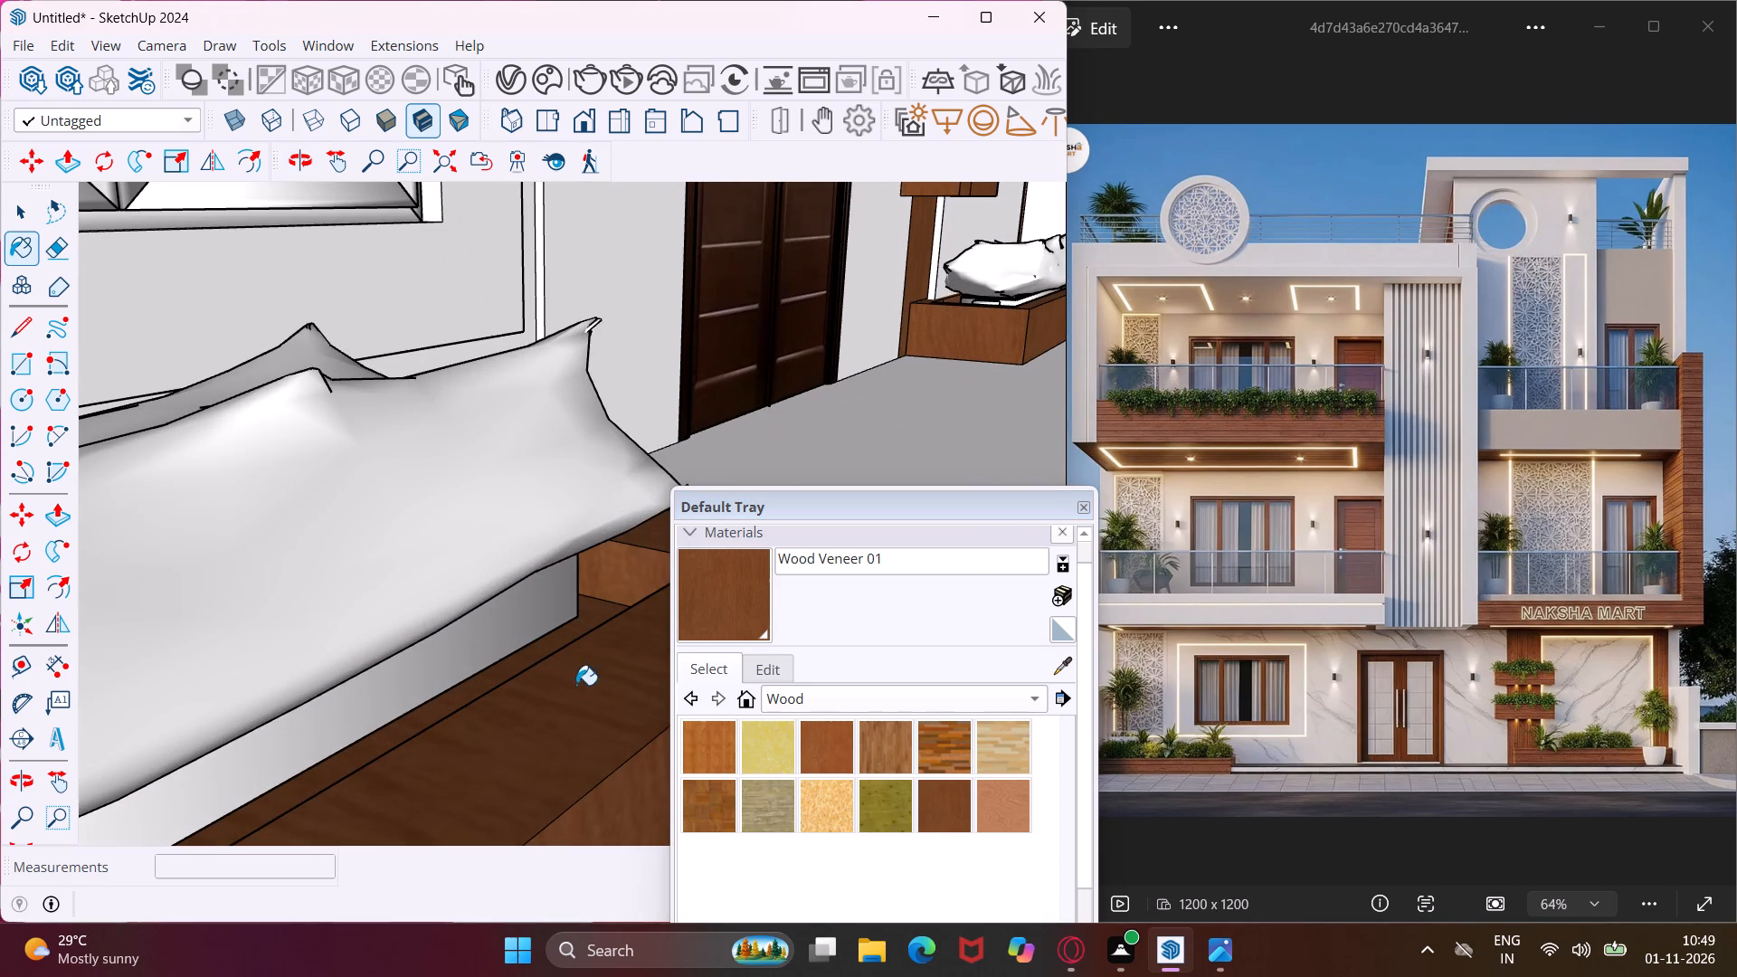
pyautogui.moveTo(586, 691); pyautogui.dragTo(796, 600, button='middle')
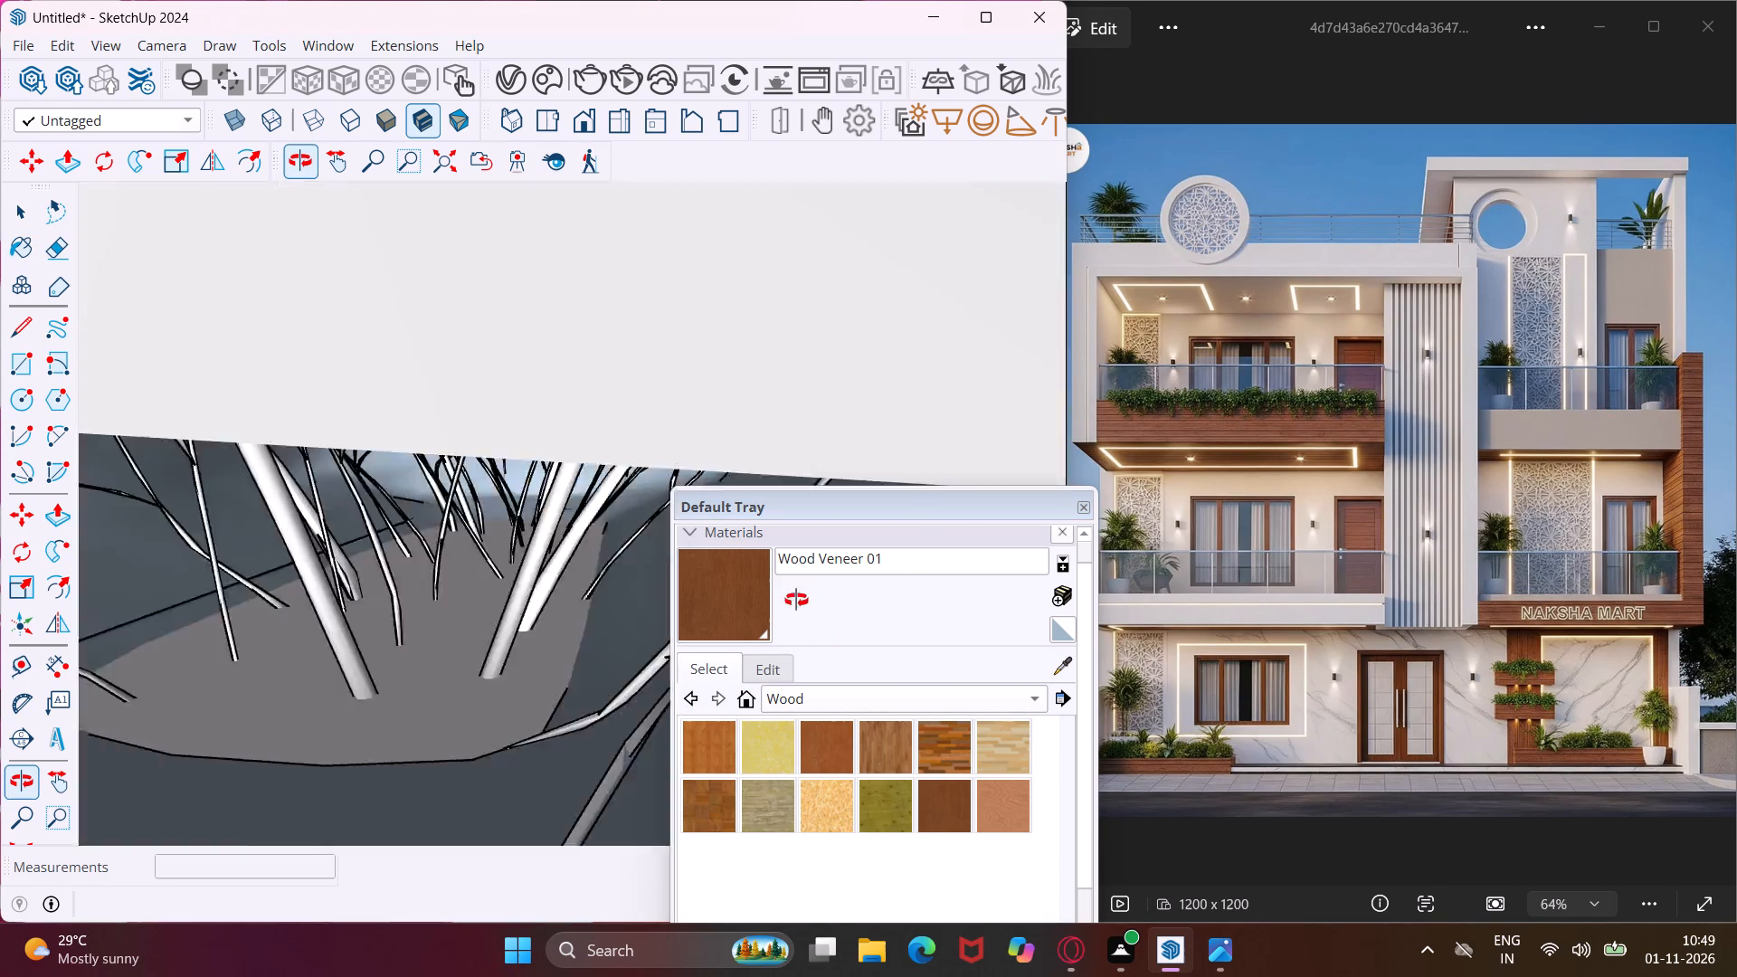
pyautogui.moveTo(796, 600); pyautogui.dragTo(559, 663, button='middle')
pyautogui.scroll(-15, 538, 624)
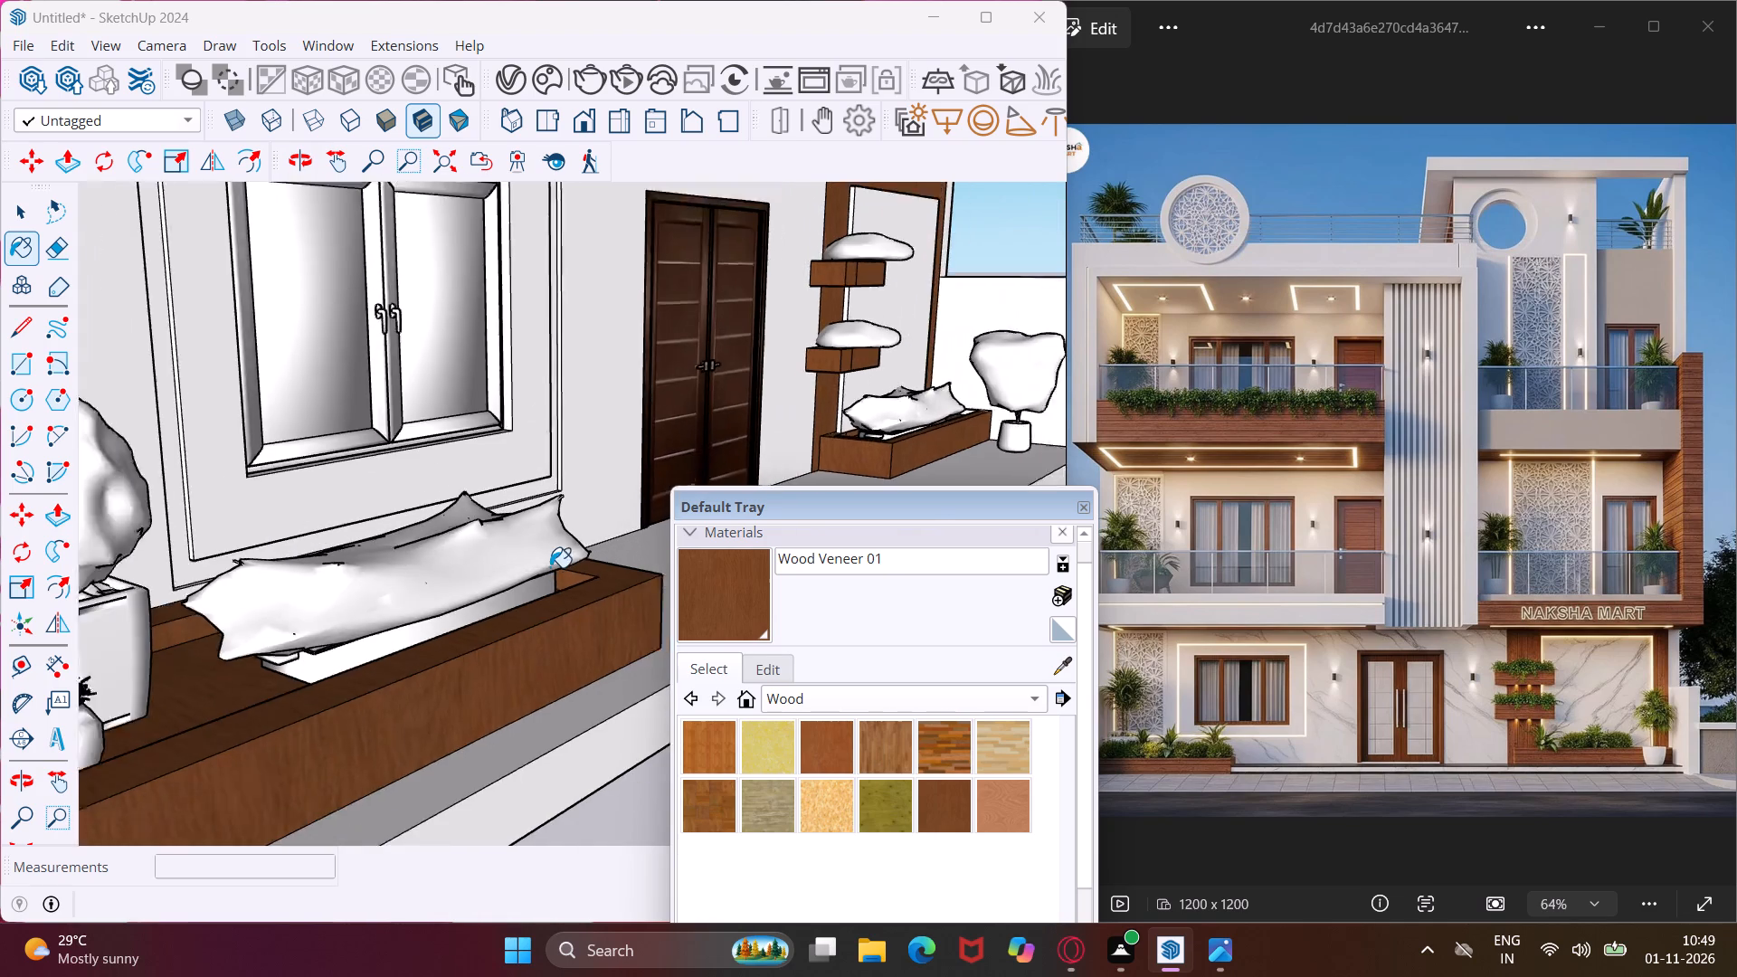
pyautogui.scroll(-9, 550, 567)
pyautogui.moveTo(524, 612); pyautogui.dragTo(137, 754, button='middle')
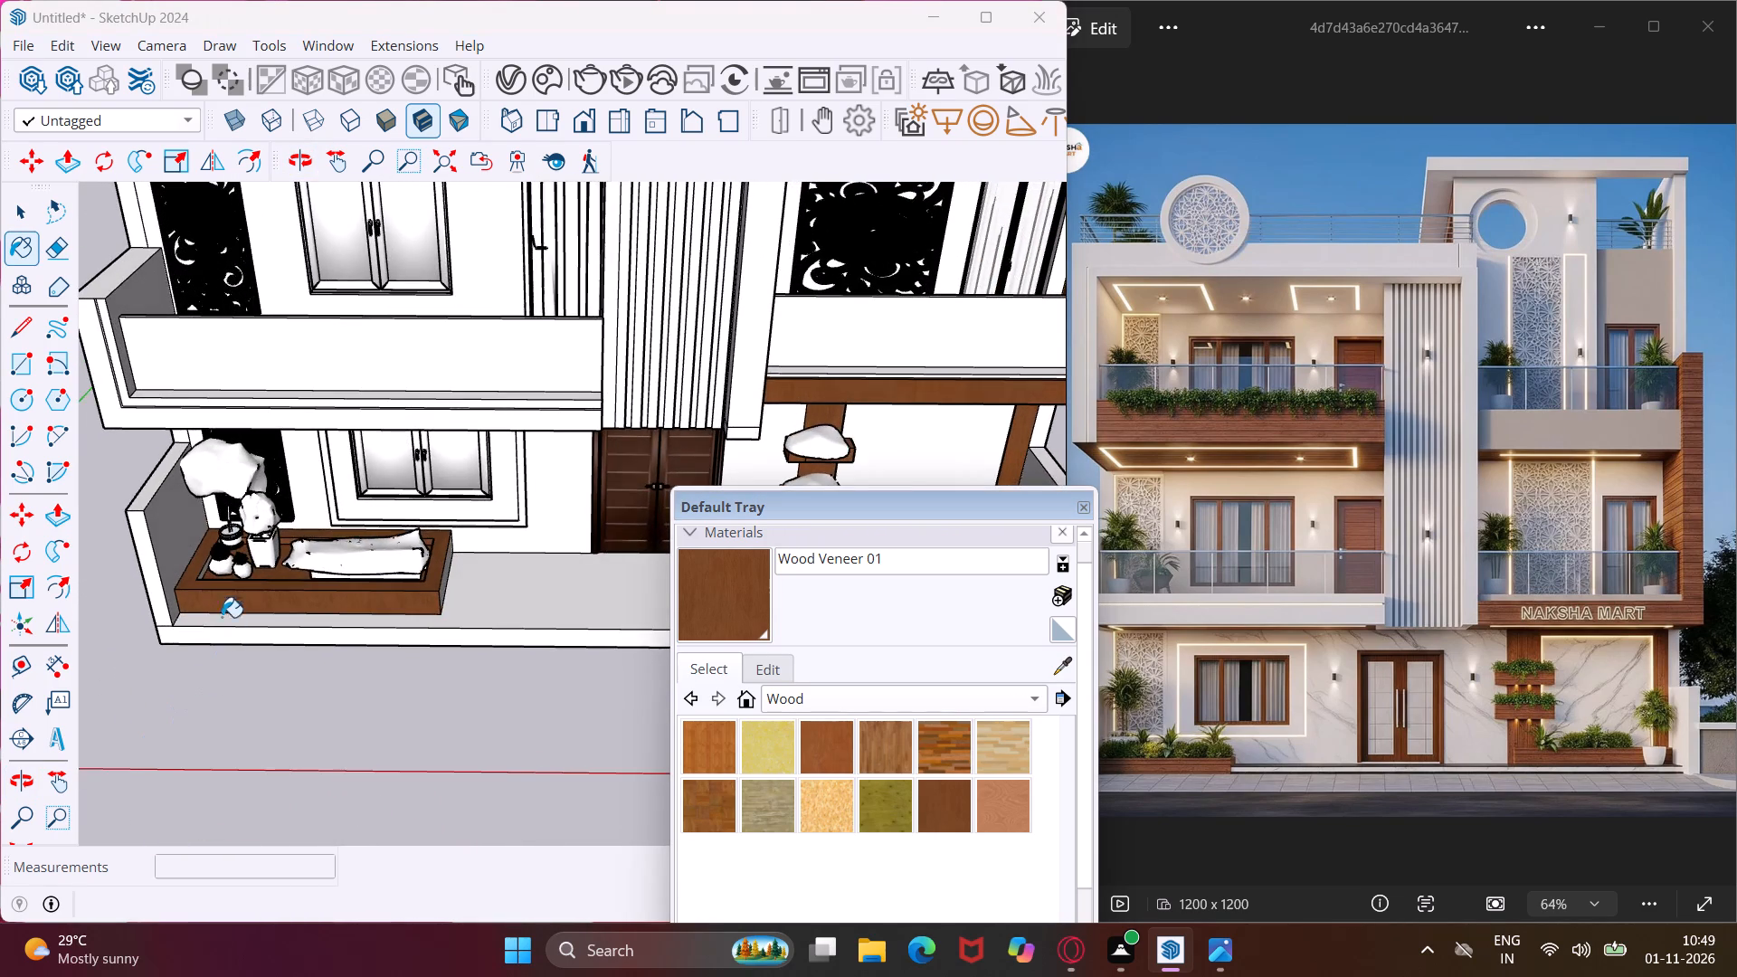
pyautogui.scroll(13, 207, 593)
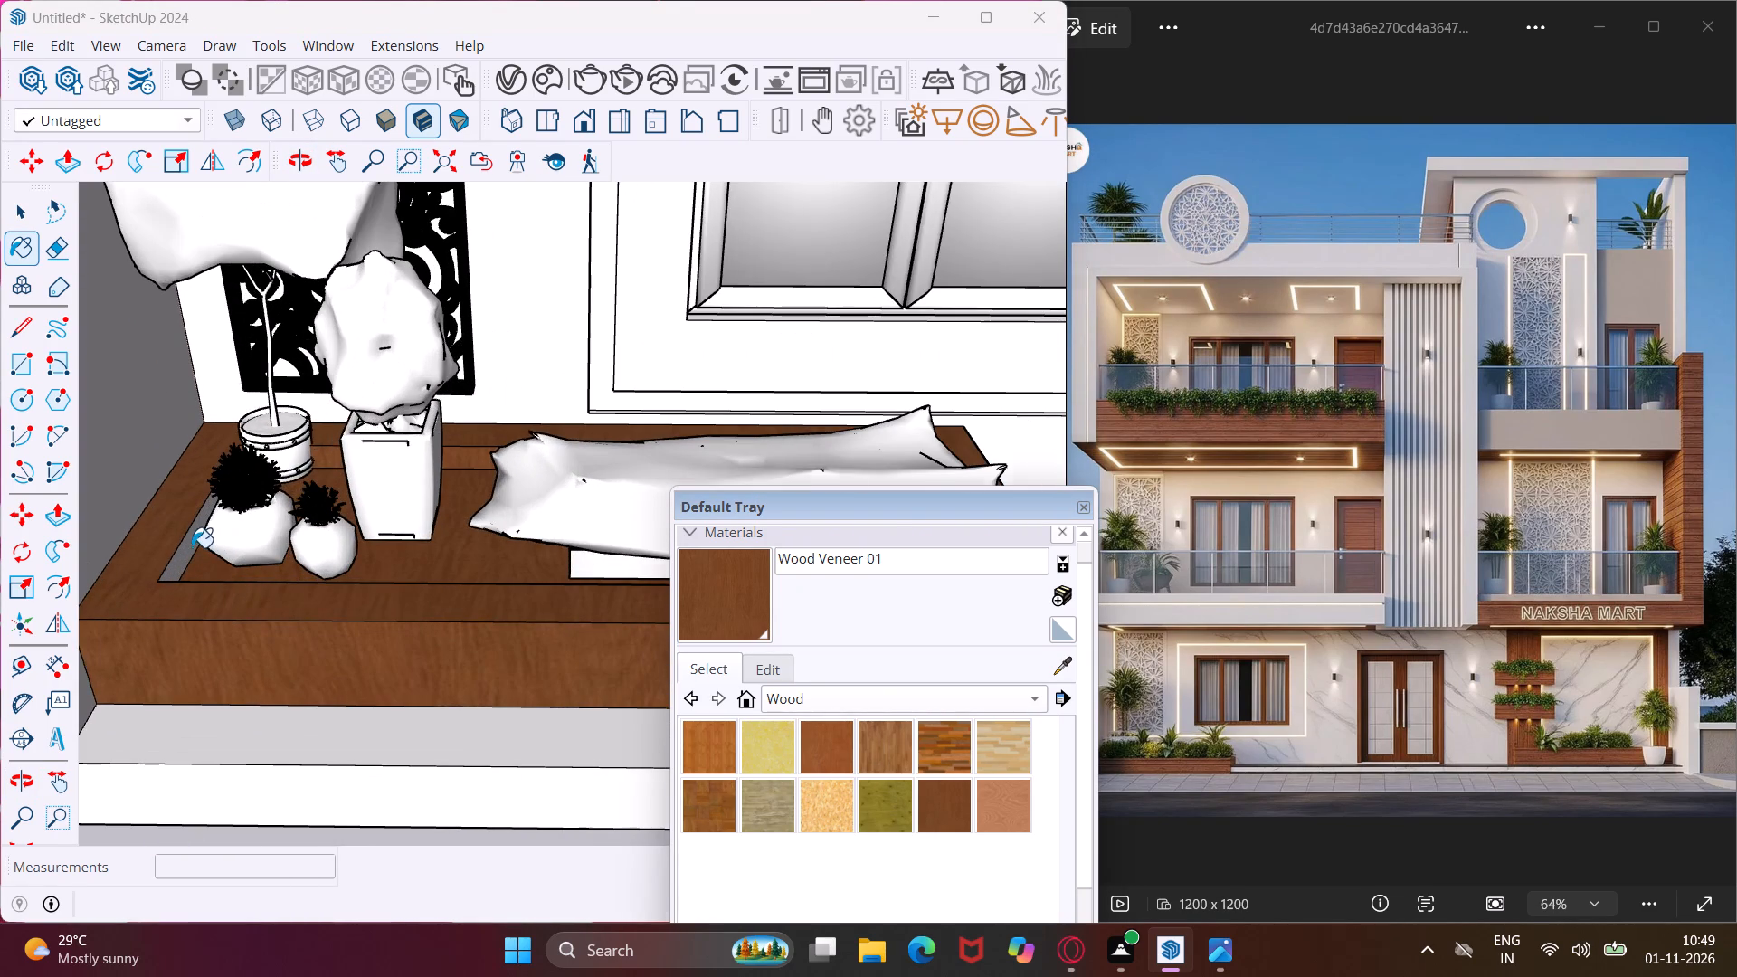
pyautogui.click(192, 547)
# Paint the door-side outer end and the front wall's inner face of the under-window planter with Wood Veneer 01.
pyautogui.scroll(-6, 291, 564)
pyautogui.moveTo(530, 625); pyautogui.dragTo(369, 711, button='middle')
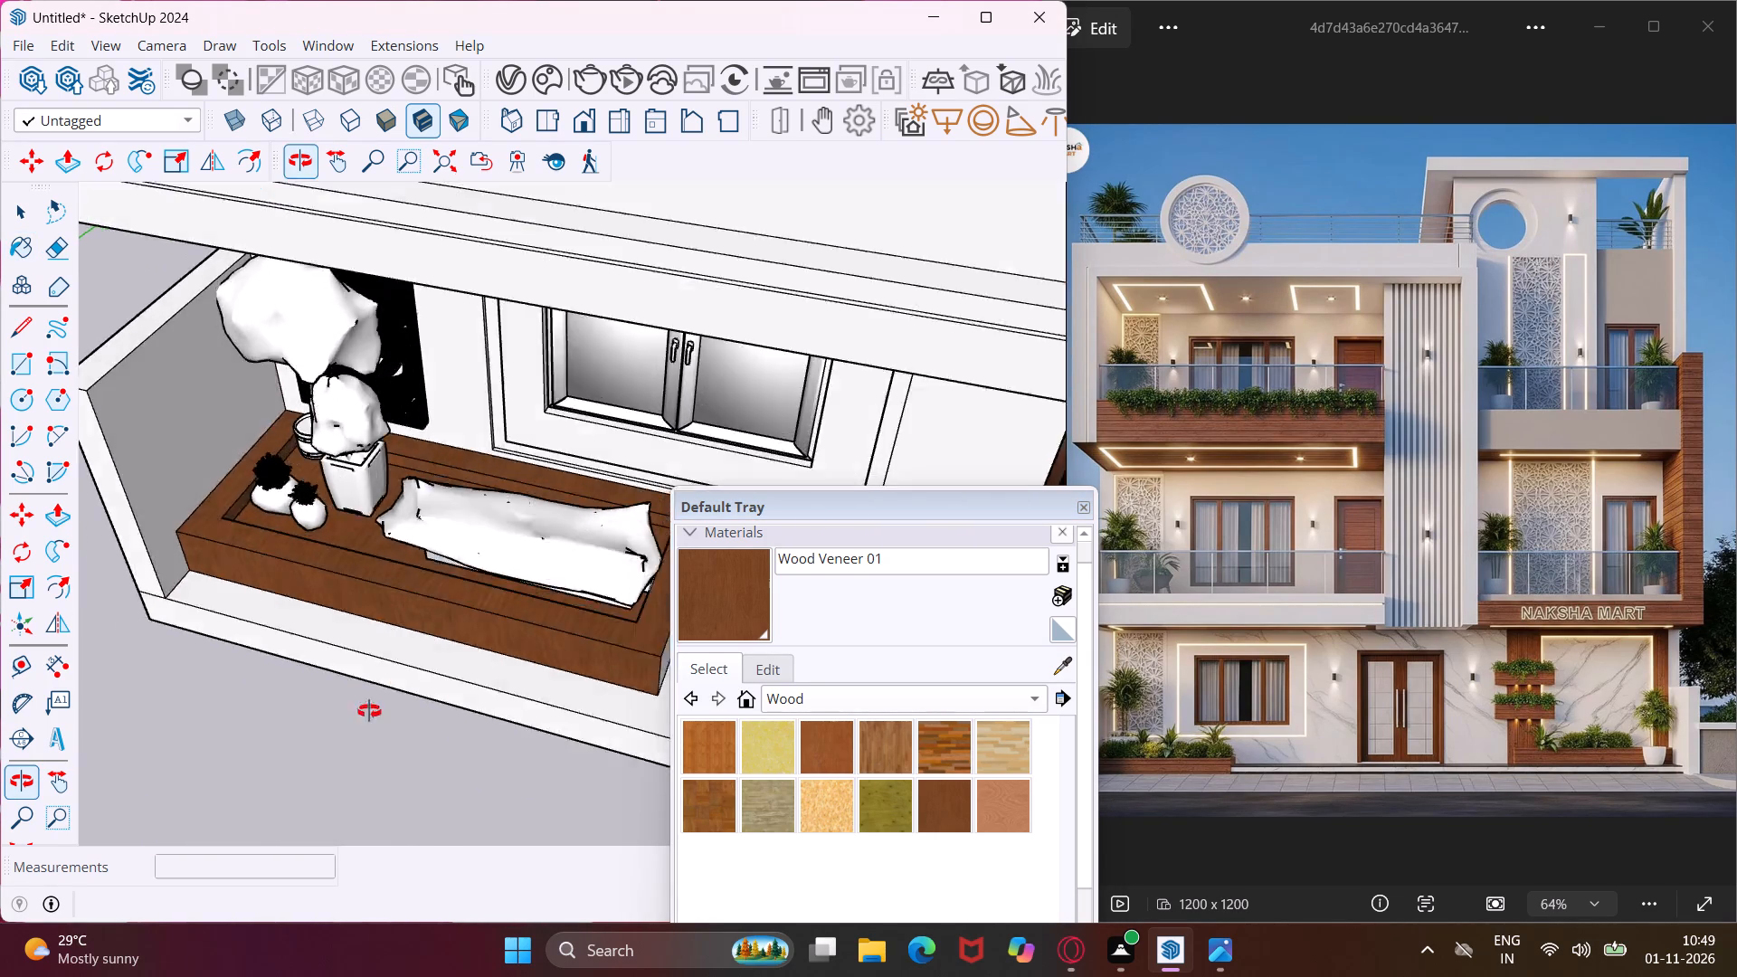
pyautogui.moveTo(369, 711); pyautogui.dragTo(248, 702, button='middle')
pyautogui.scroll(7, 542, 674)
pyautogui.click(605, 683)
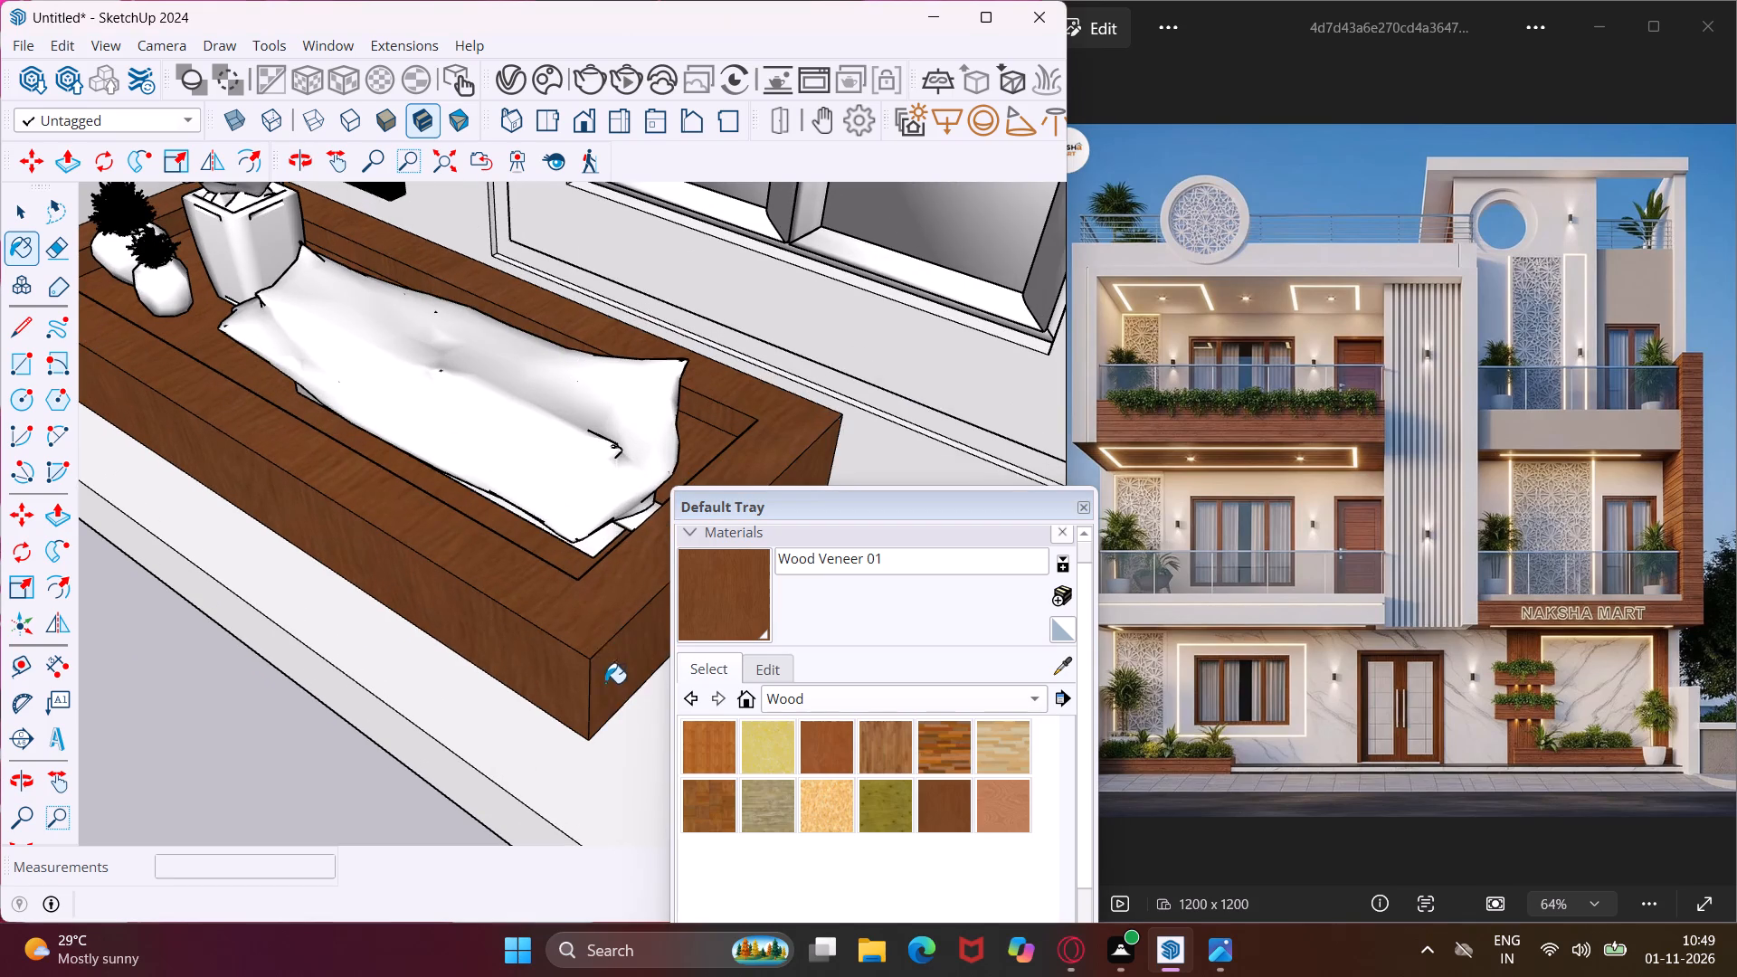
pyautogui.moveTo(562, 593); pyautogui.dragTo(401, 598, button='middle')
pyautogui.scroll(6, 451, 532)
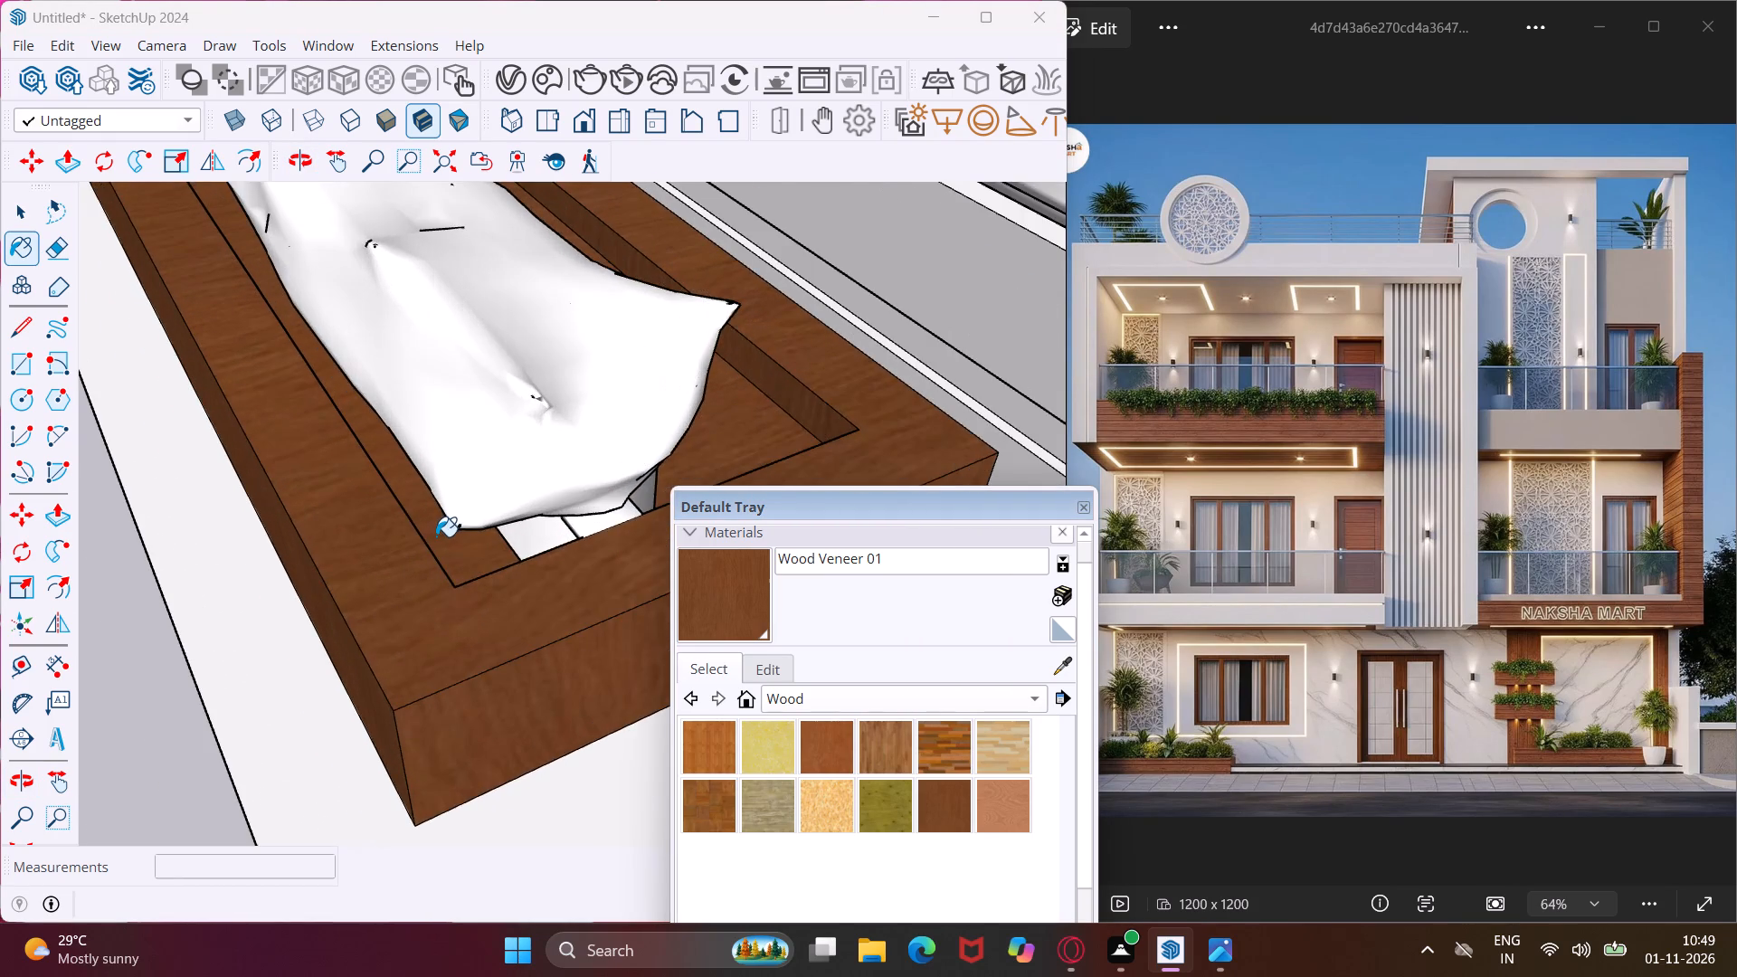
pyautogui.scroll(7, 436, 536)
pyautogui.moveTo(413, 537); pyautogui.dragTo(182, 509, button='middle')
pyautogui.scroll(1, 200, 523)
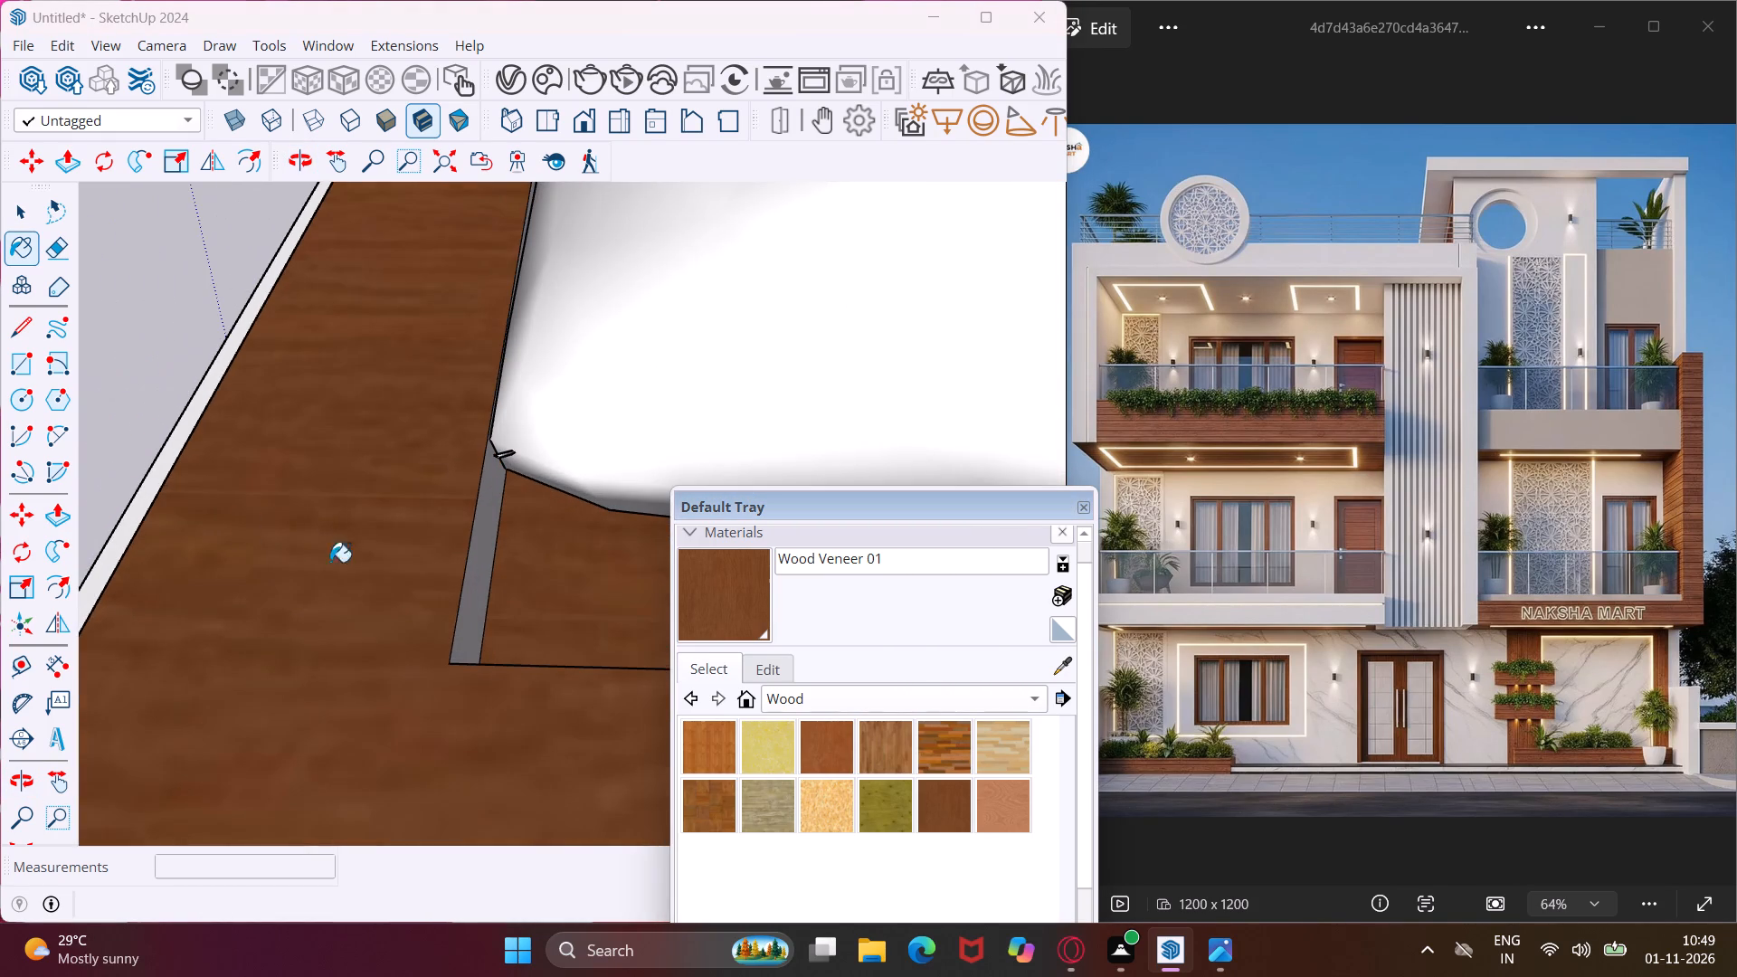
pyautogui.click(469, 625)
# Examine the under-window planter and the surrounding ground-floor facade for remaining unpainted faces, and leave the Paint Bucket tool.
pyautogui.moveTo(395, 639); pyautogui.dragTo(937, 584, button='middle')
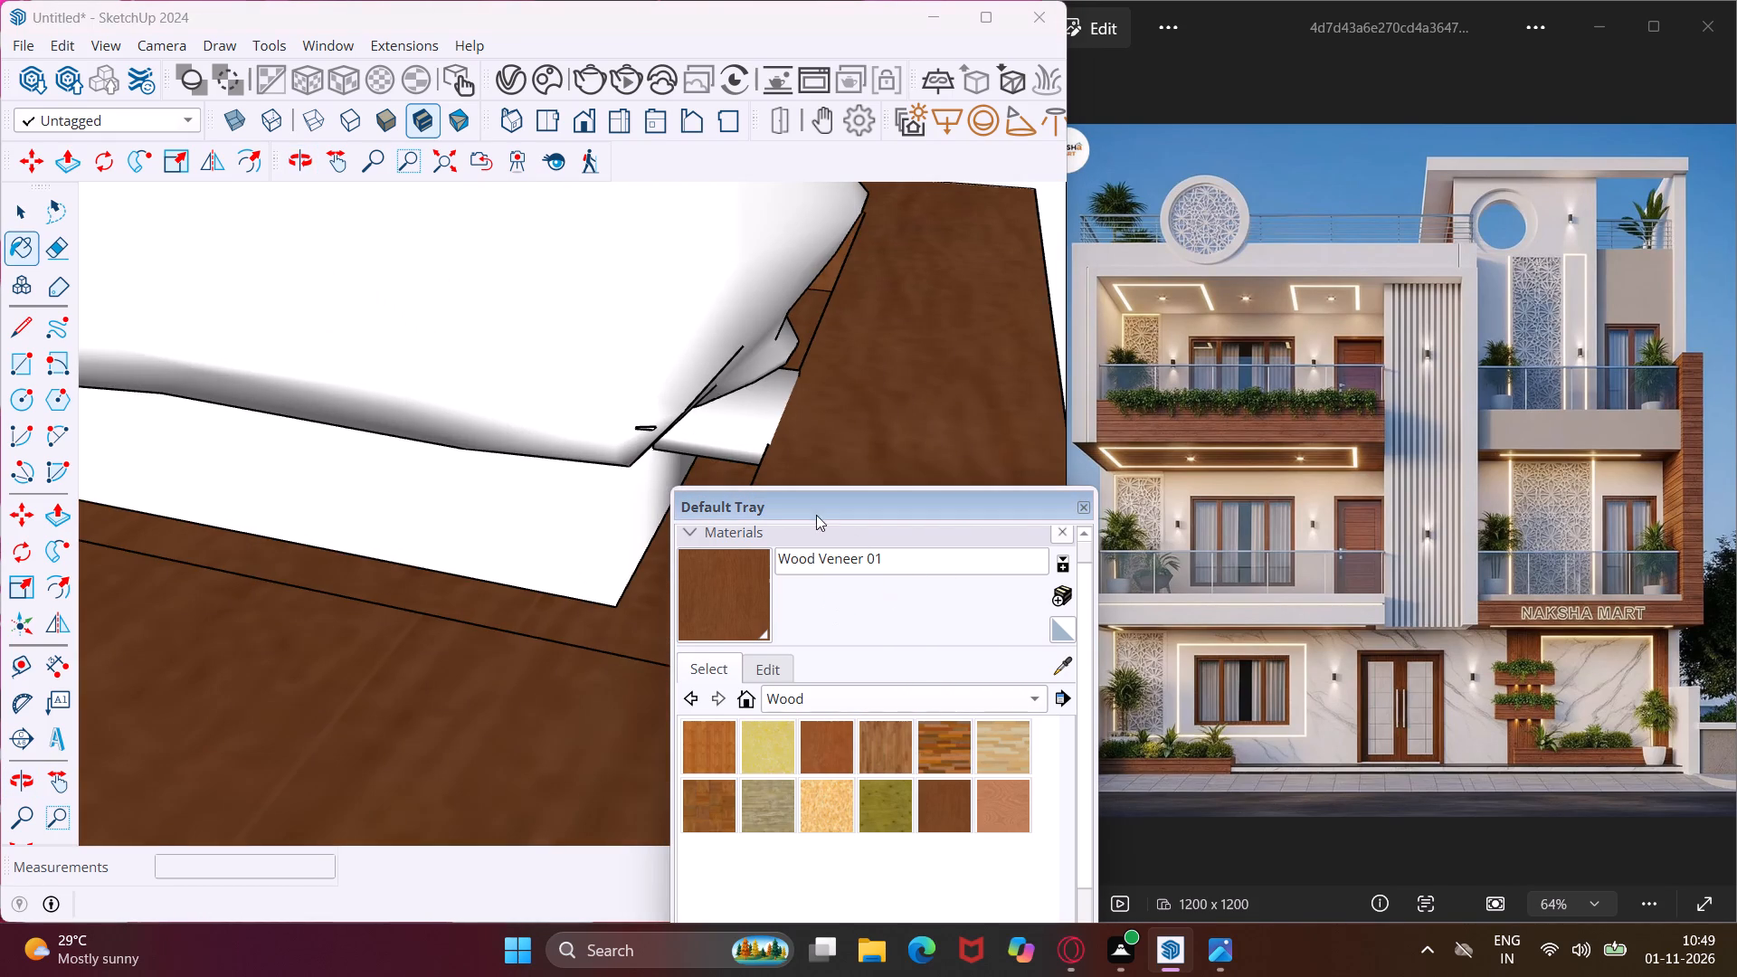
pyautogui.scroll(-6, 815, 514)
pyautogui.scroll(-19, 346, 491)
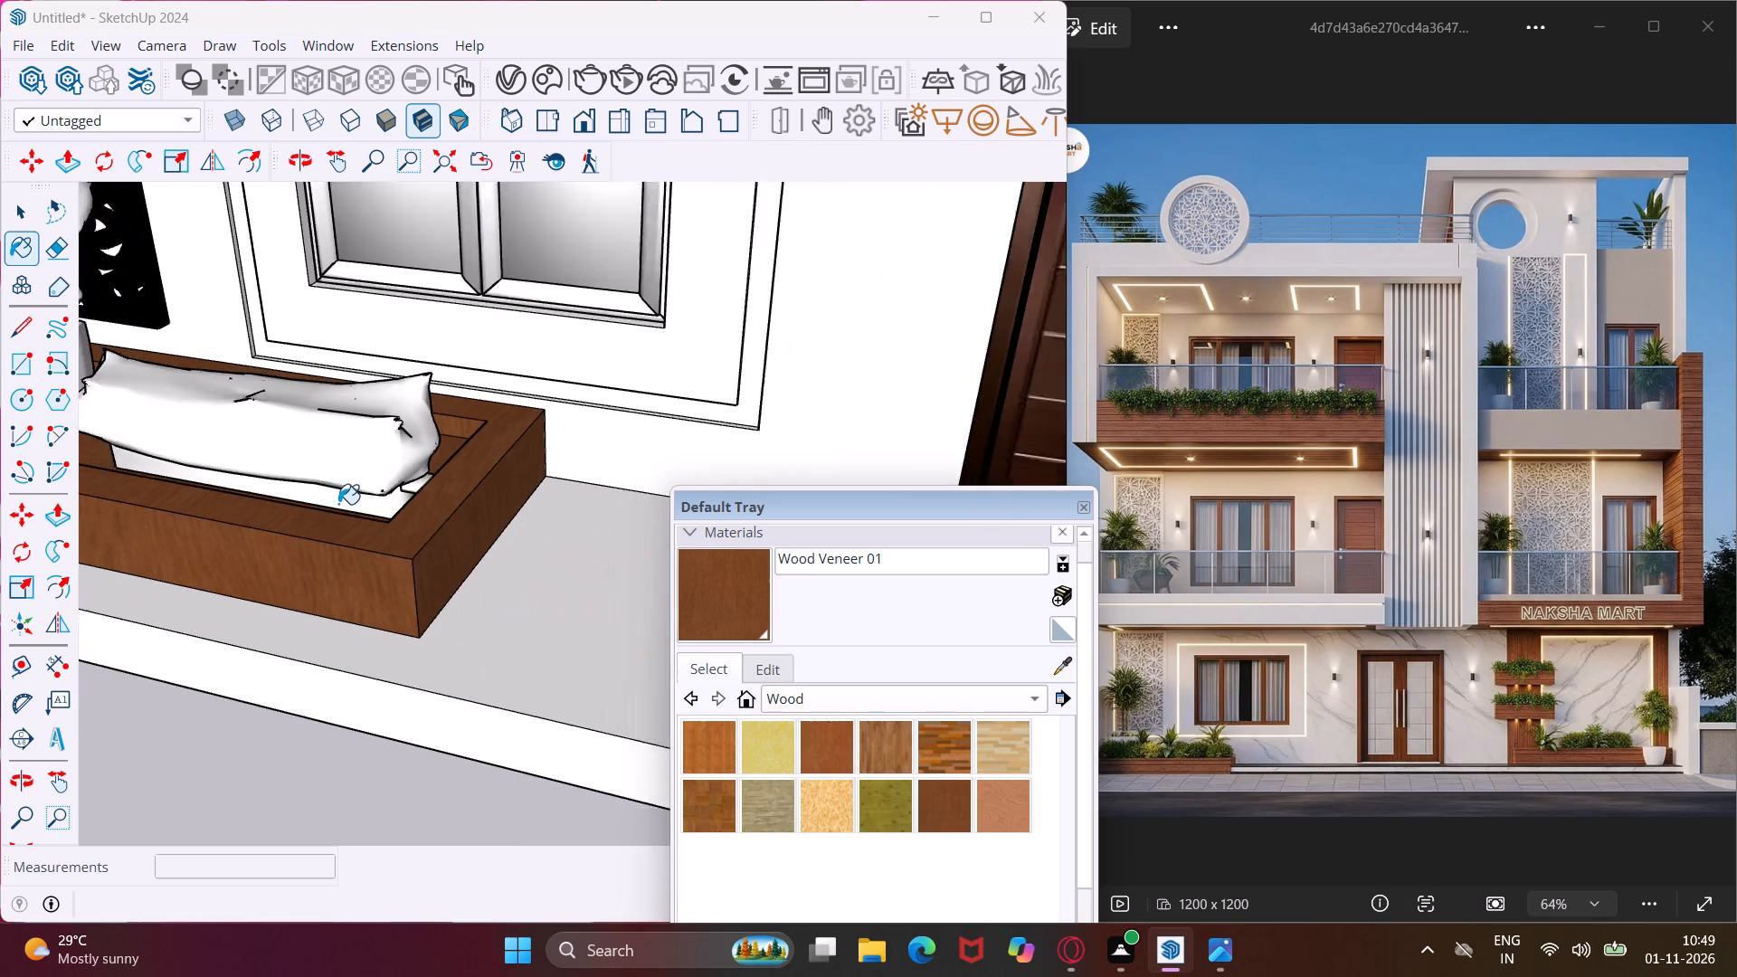
pyautogui.scroll(-5, 338, 504)
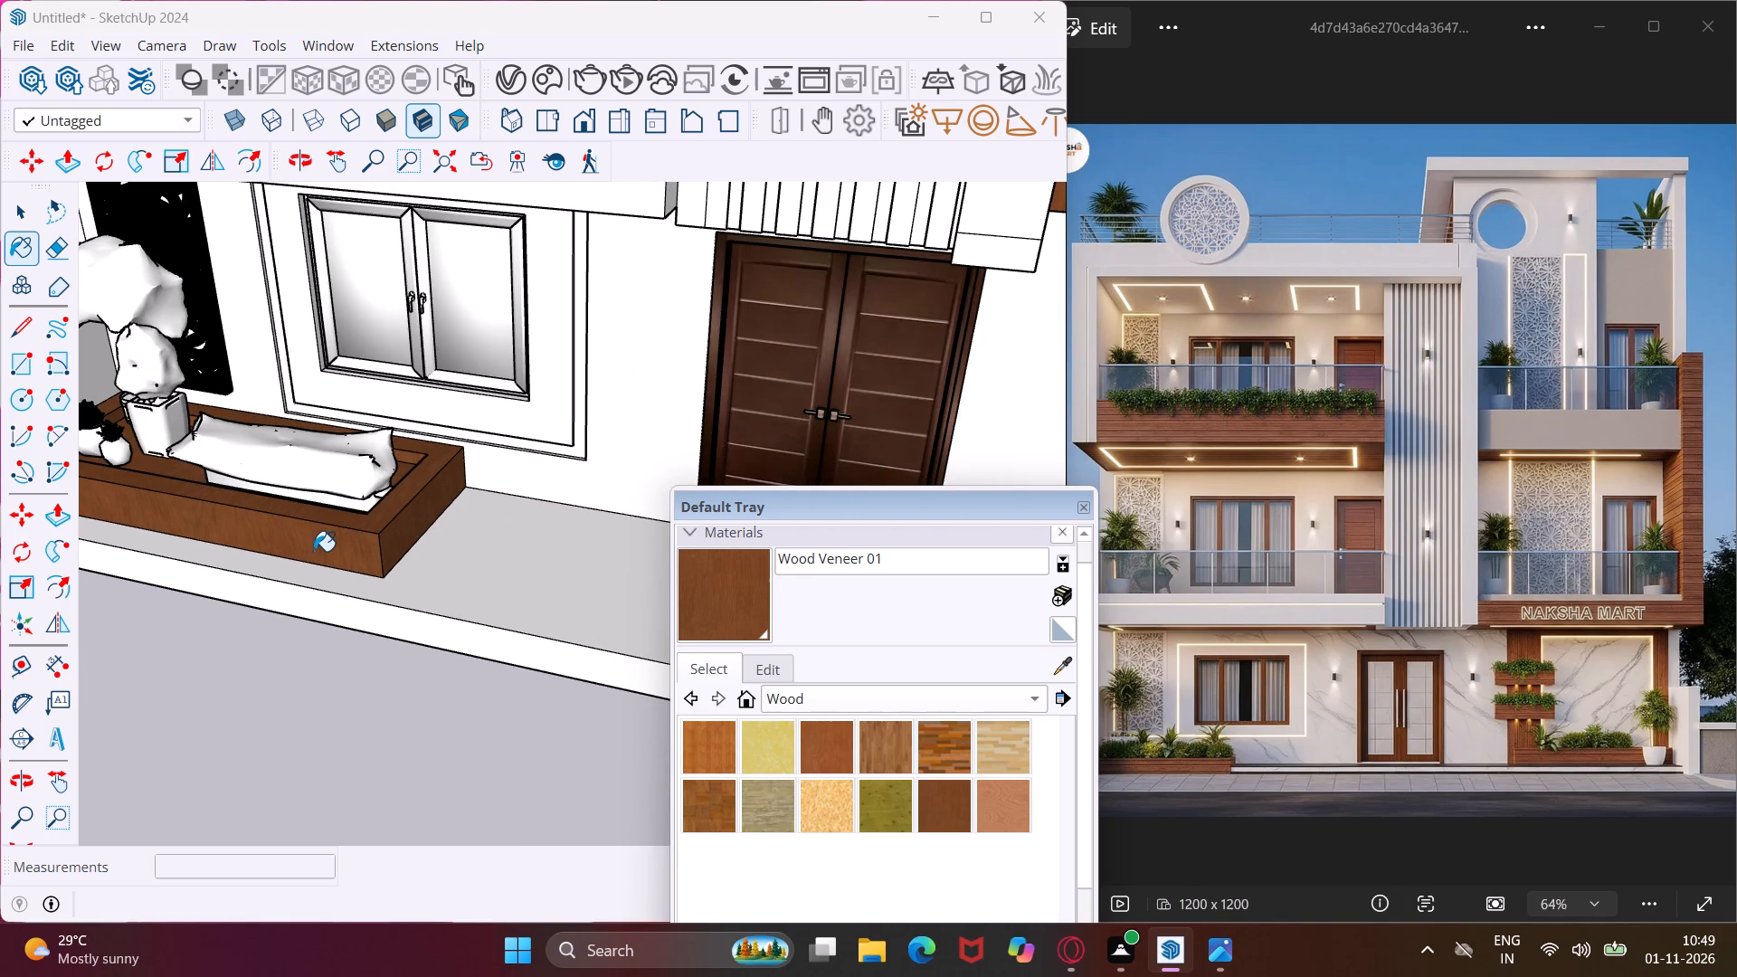
pyautogui.scroll(-5, 552, 439)
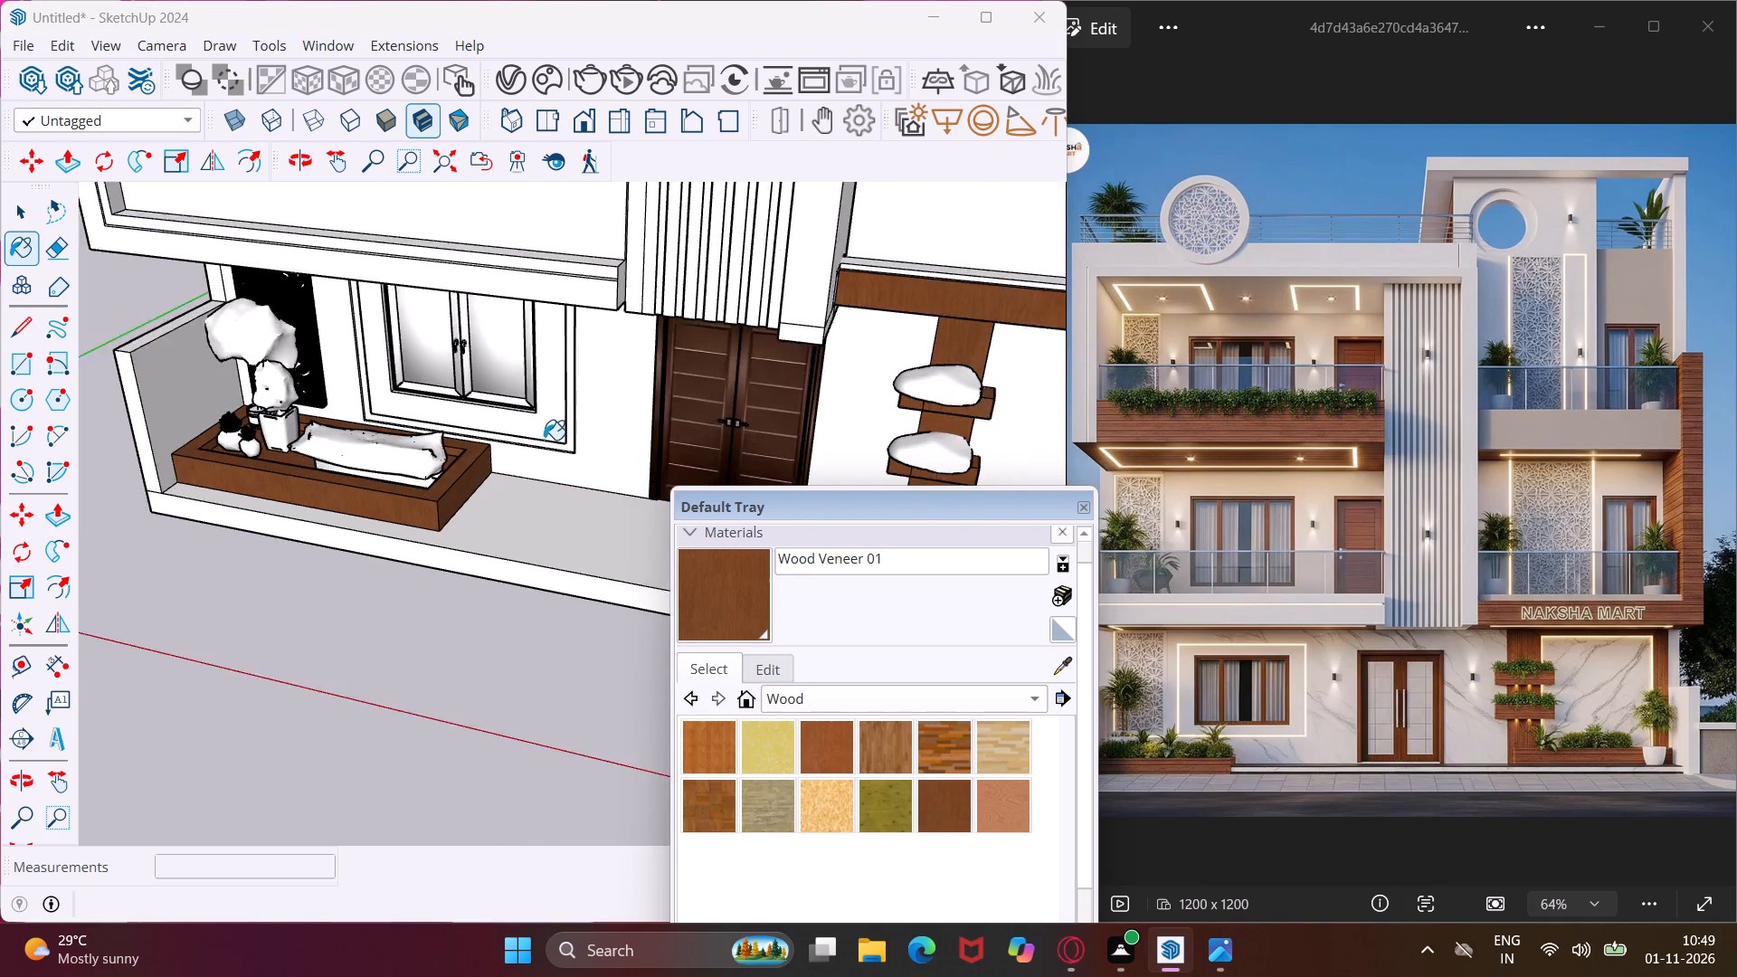
pyautogui.scroll(-4, 536, 440)
pyautogui.moveTo(518, 463); pyautogui.dragTo(888, 192, button='middle')
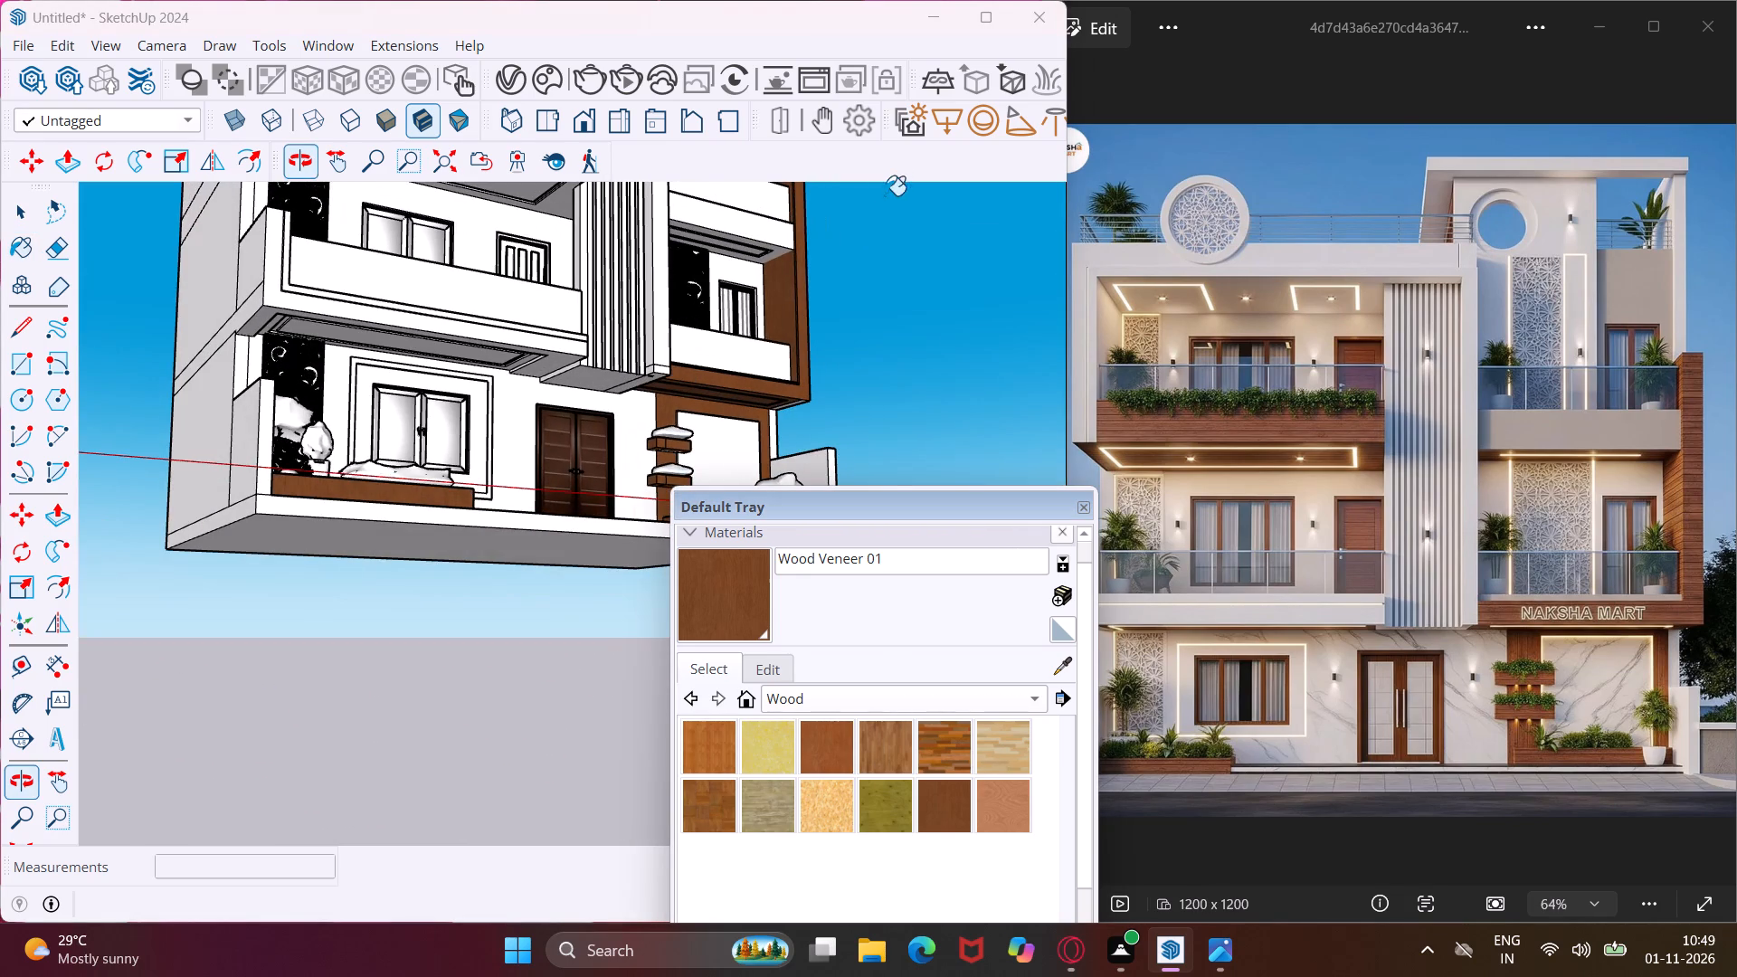
pyautogui.press('Escape')
pyautogui.press('space')
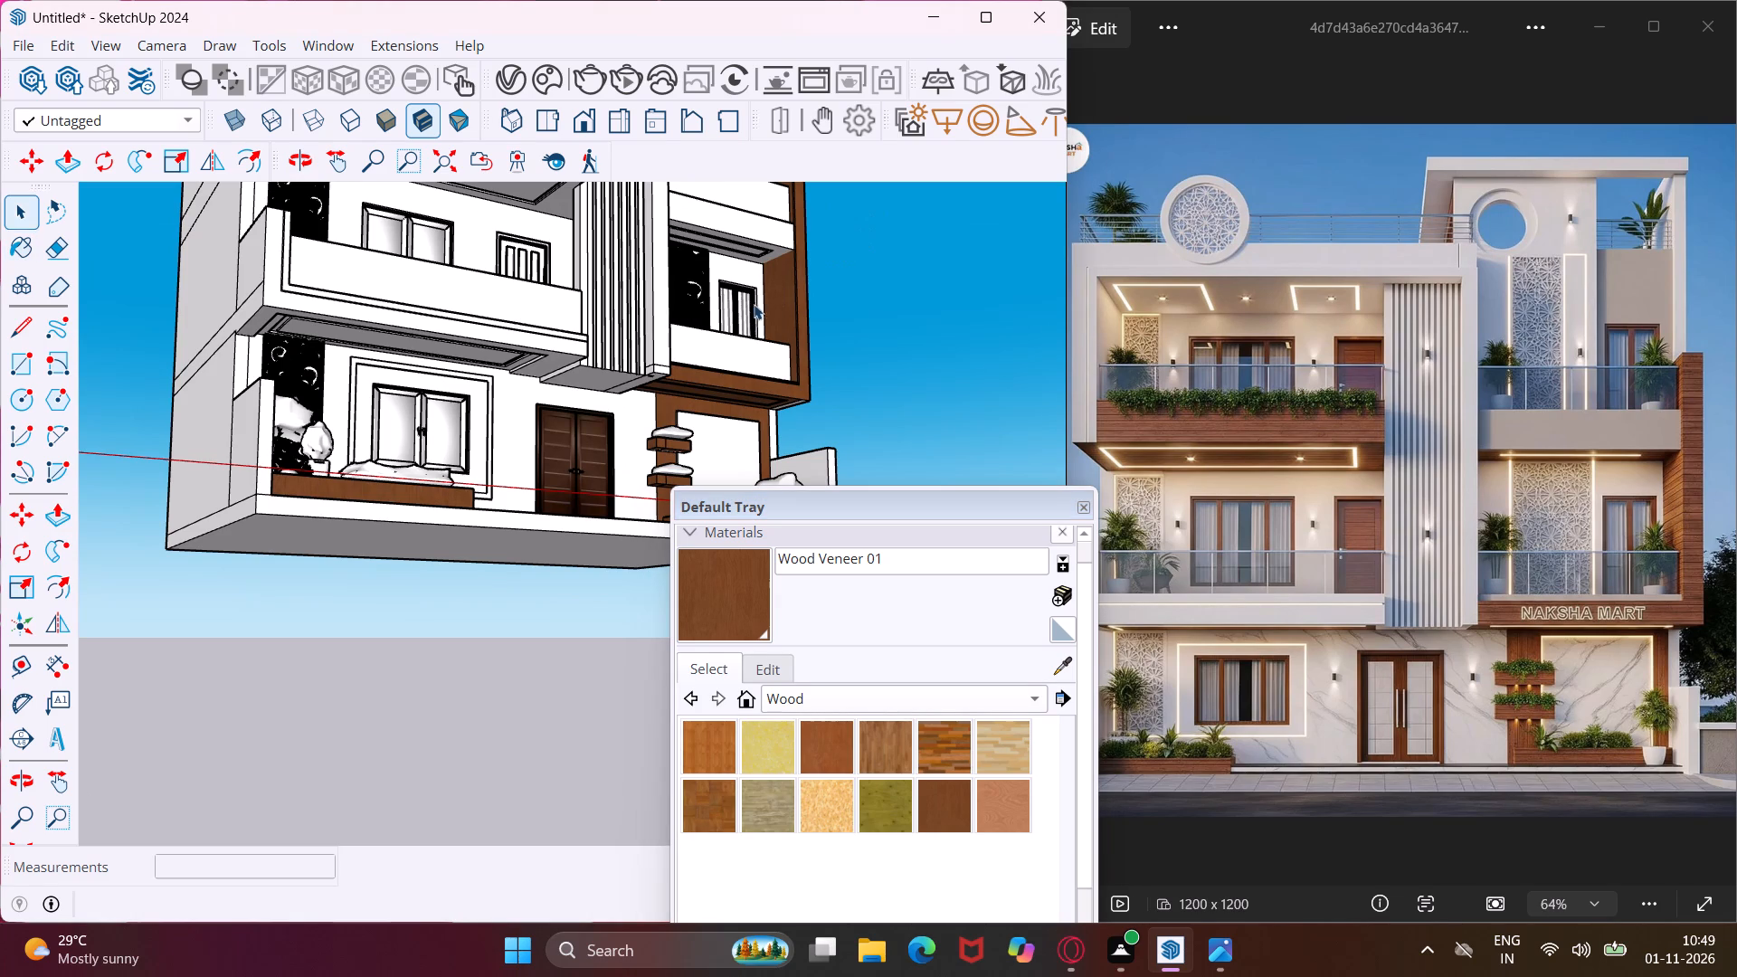
# Create a new Emissive material in the V-Ray Asset Editor.
pyautogui.click(551, 83)
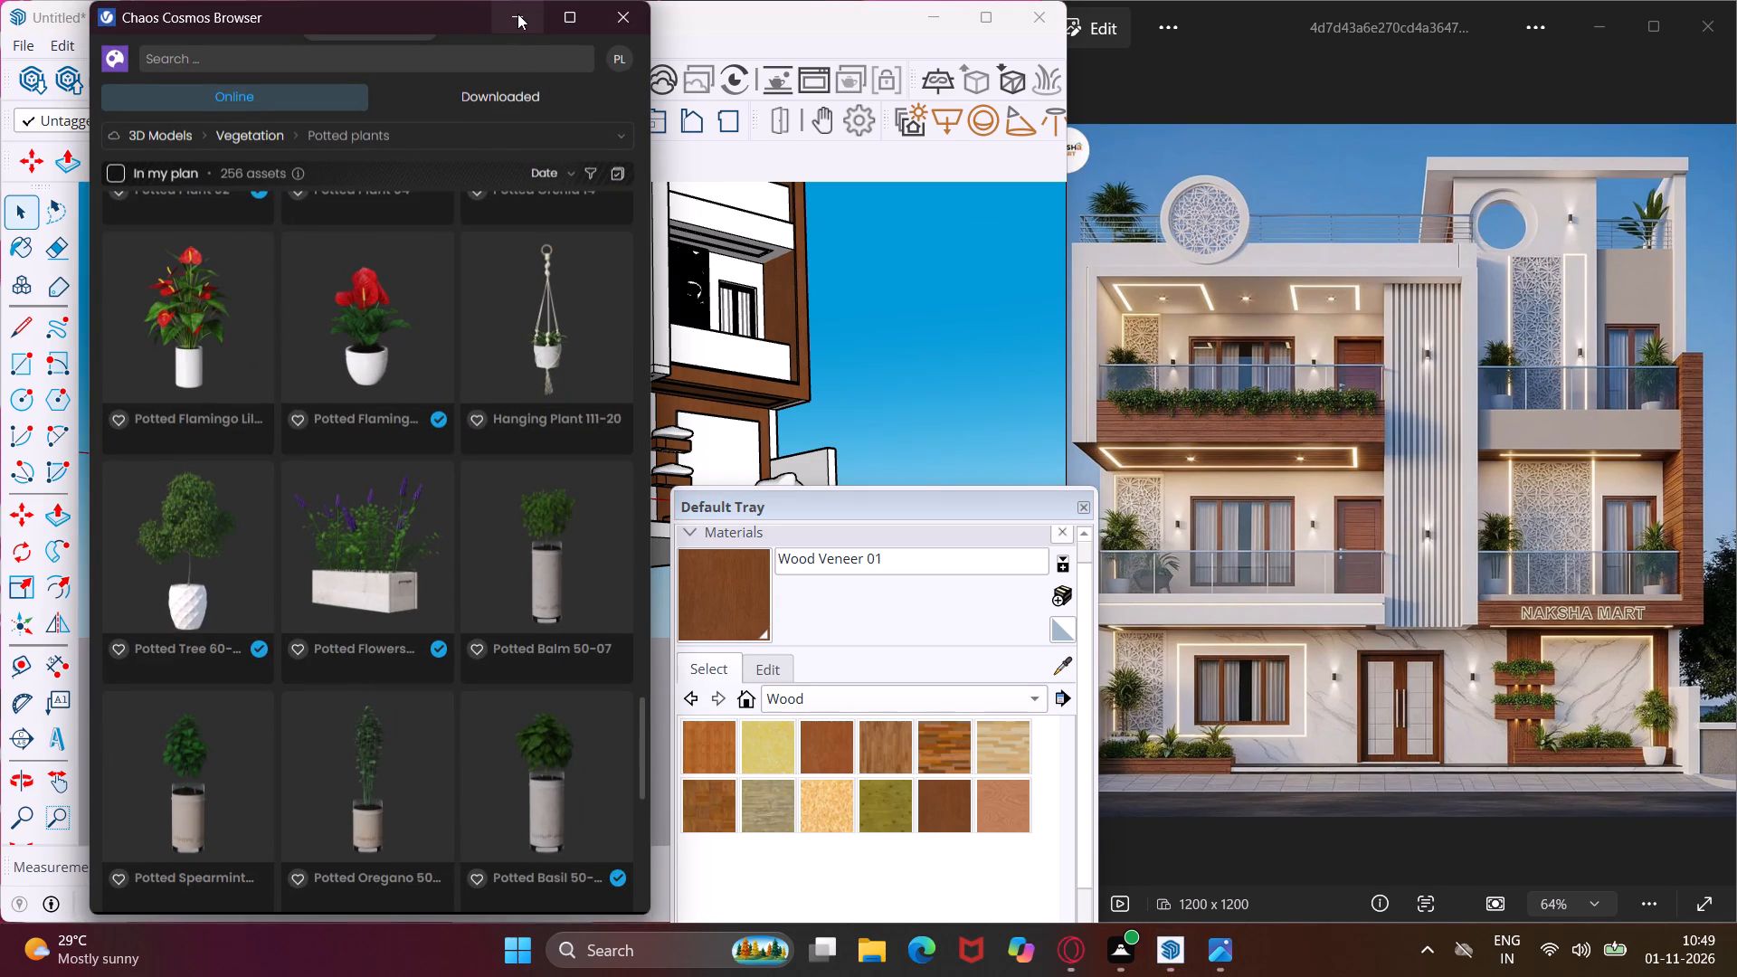
pyautogui.click(517, 14)
pyautogui.click(508, 88)
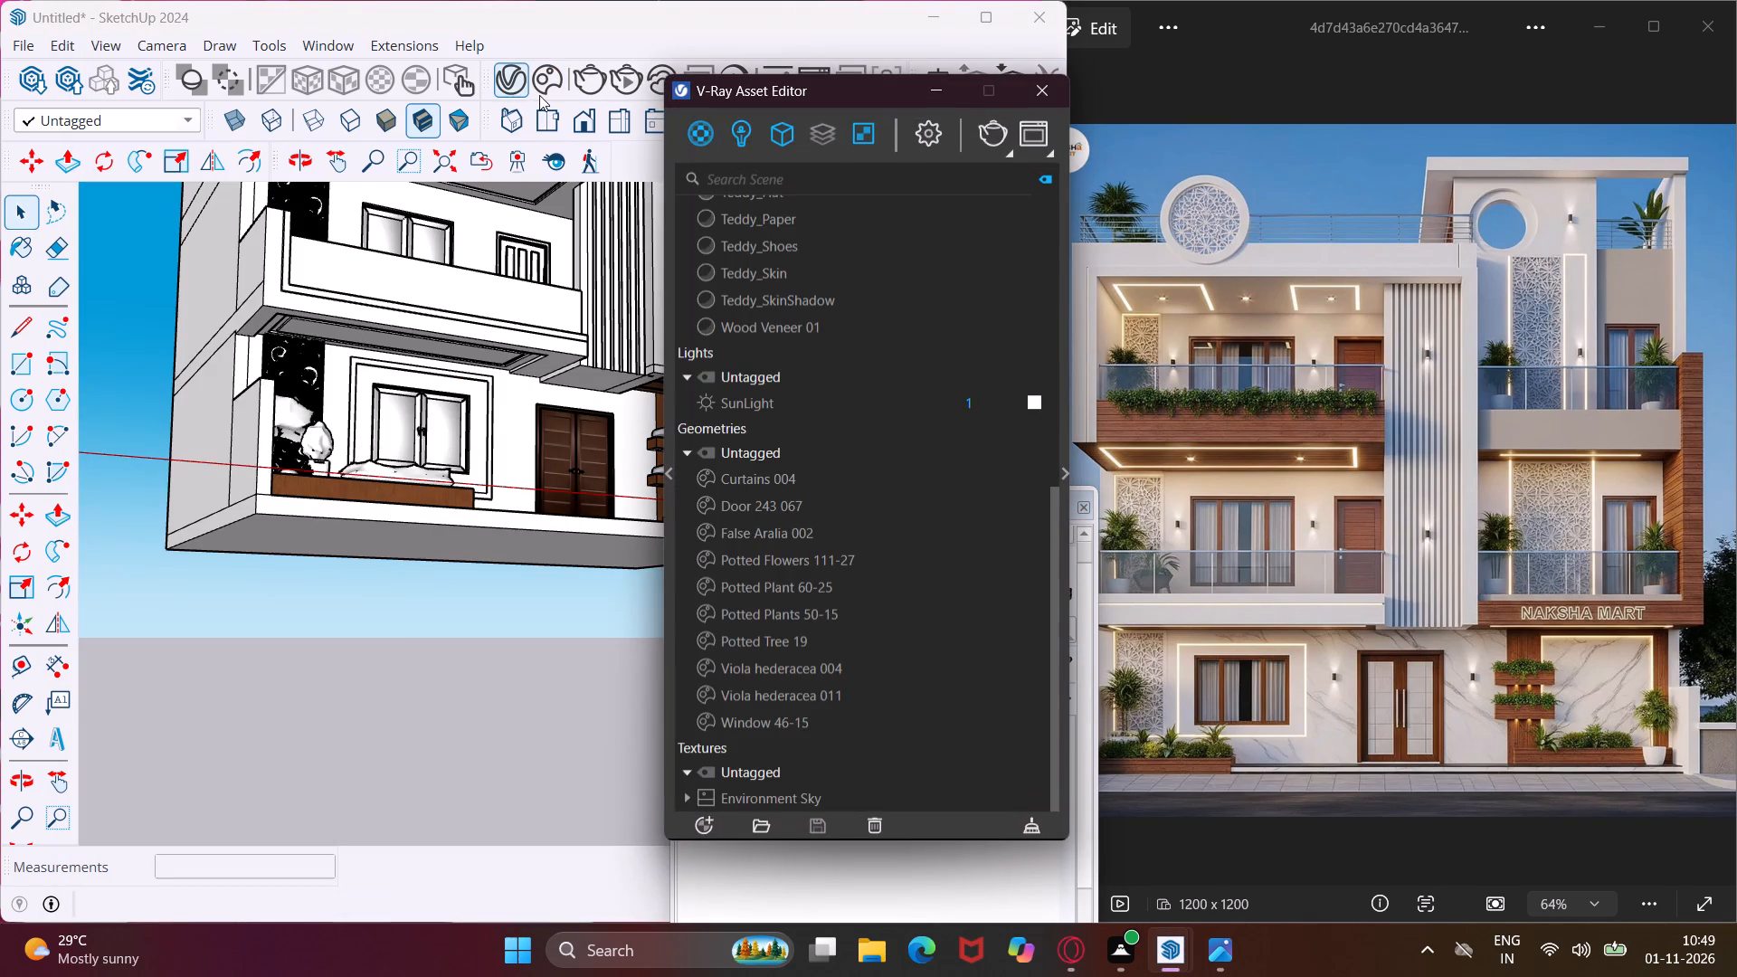
pyautogui.click(704, 830)
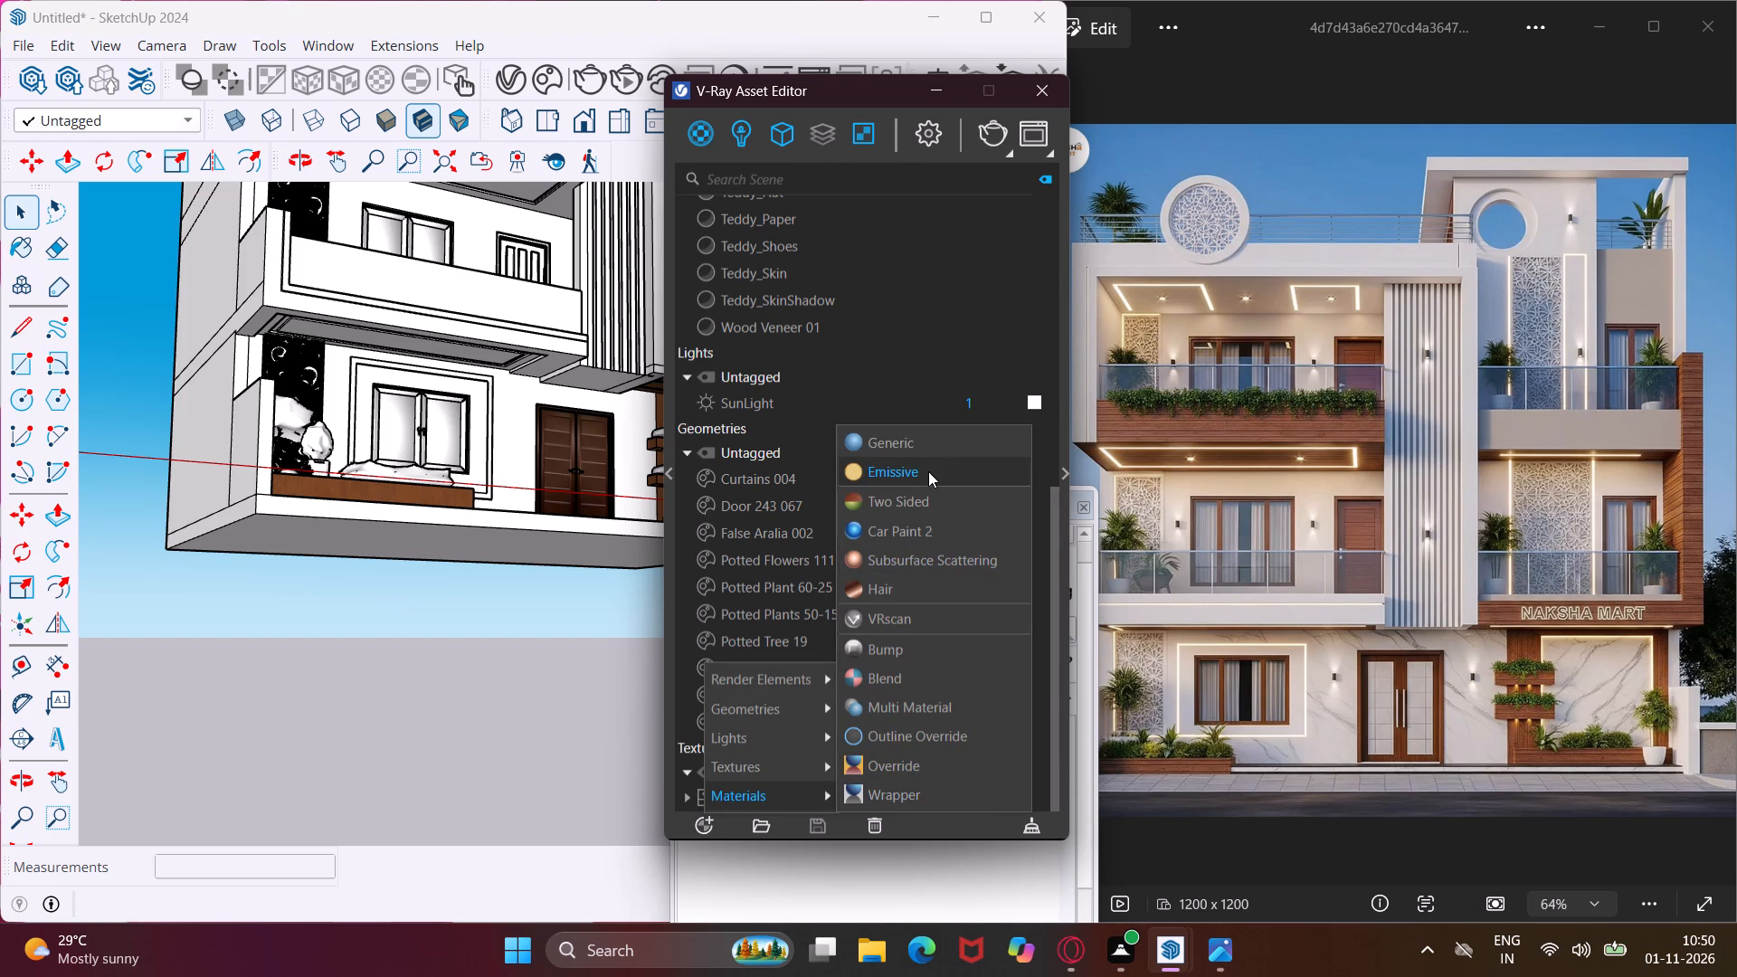
pyautogui.click(928, 471)
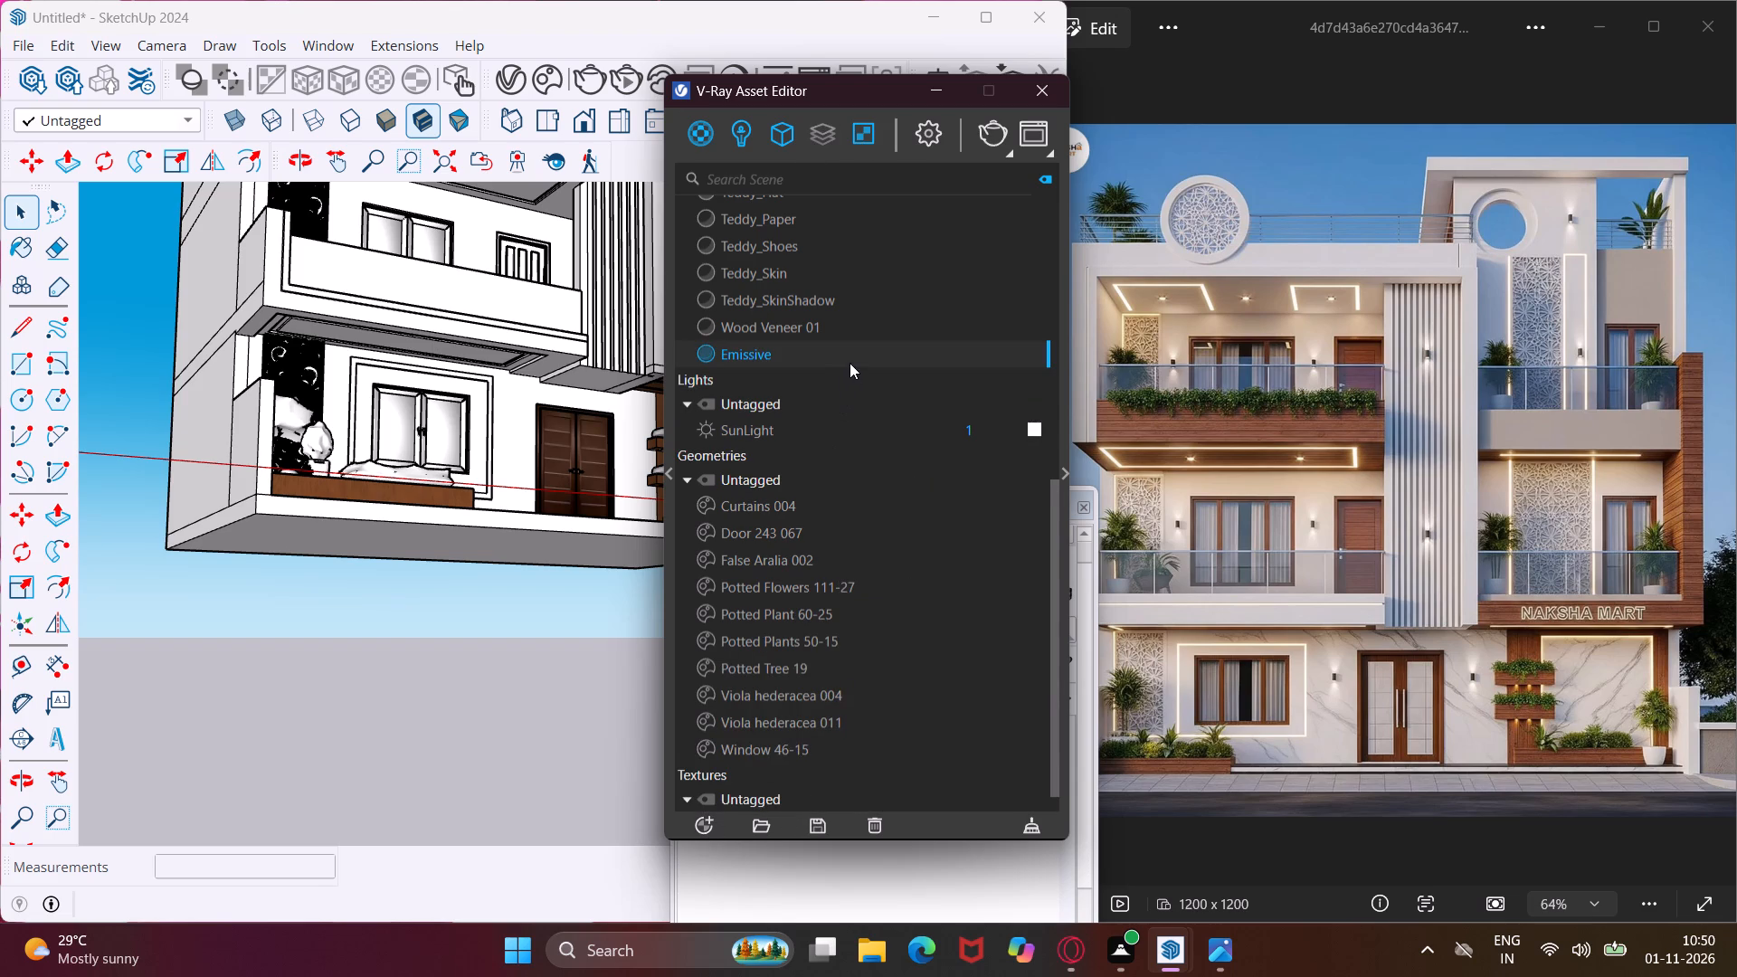
# Change the Emissive material's colour to a pale warm yellow and minimise the V-Ray Asset Editor.
pyautogui.click(1067, 483)
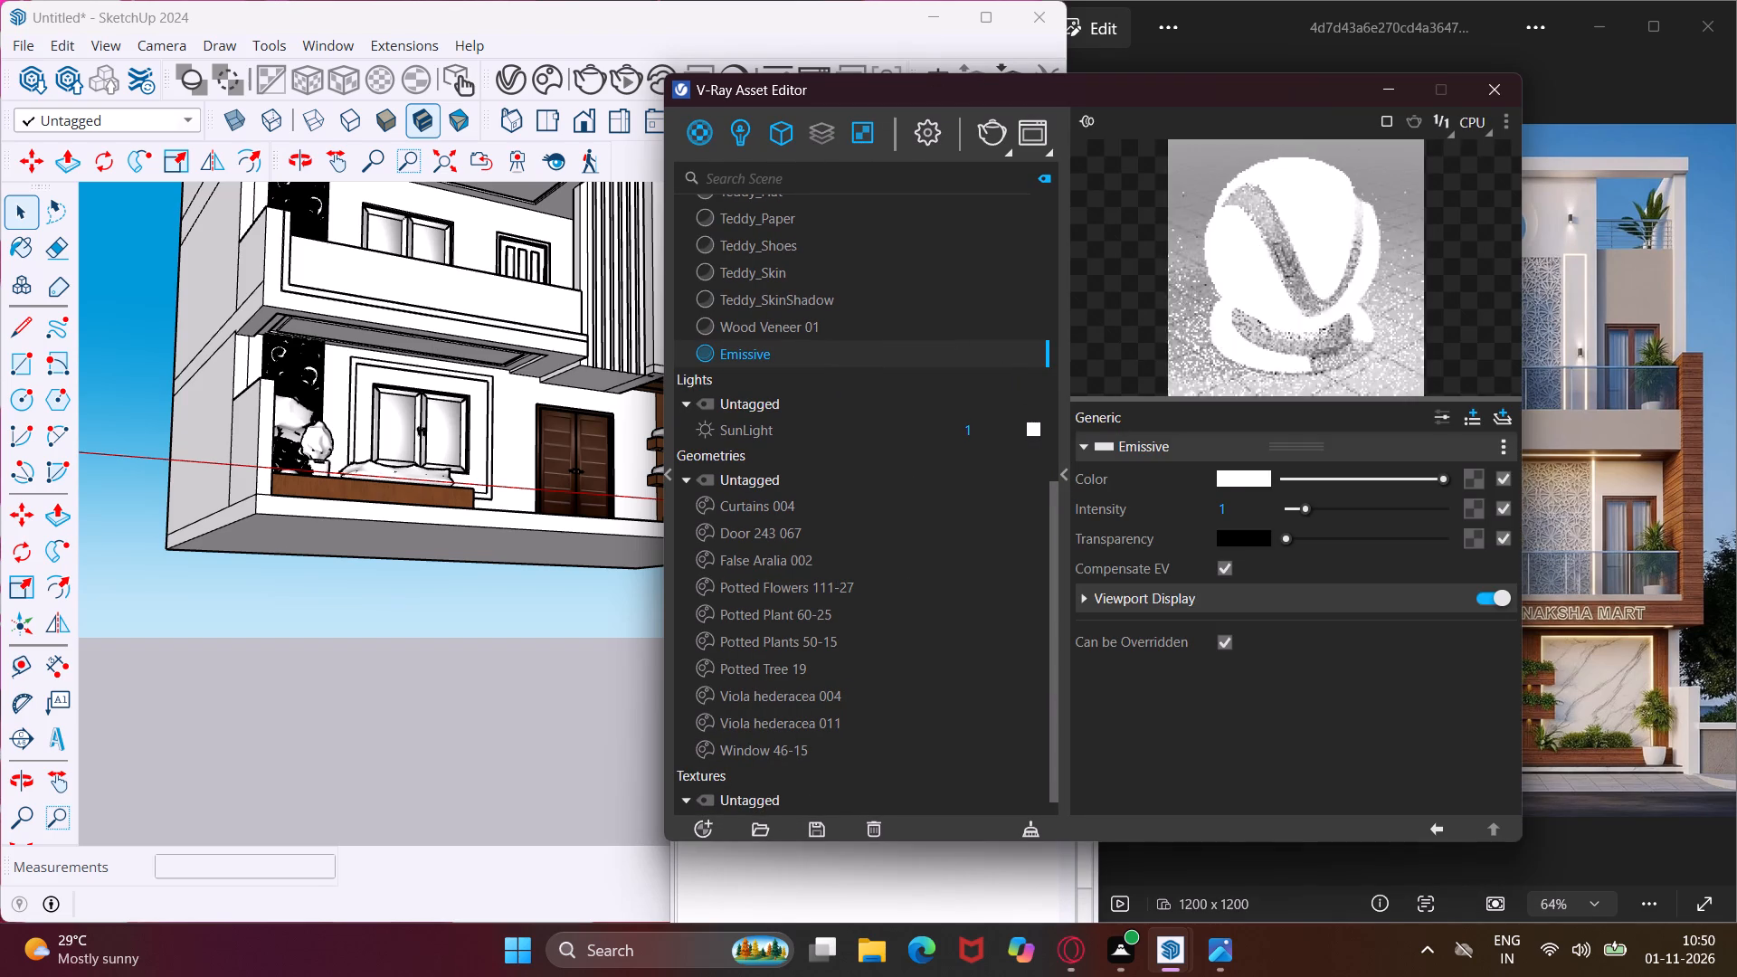
pyautogui.click(1225, 479)
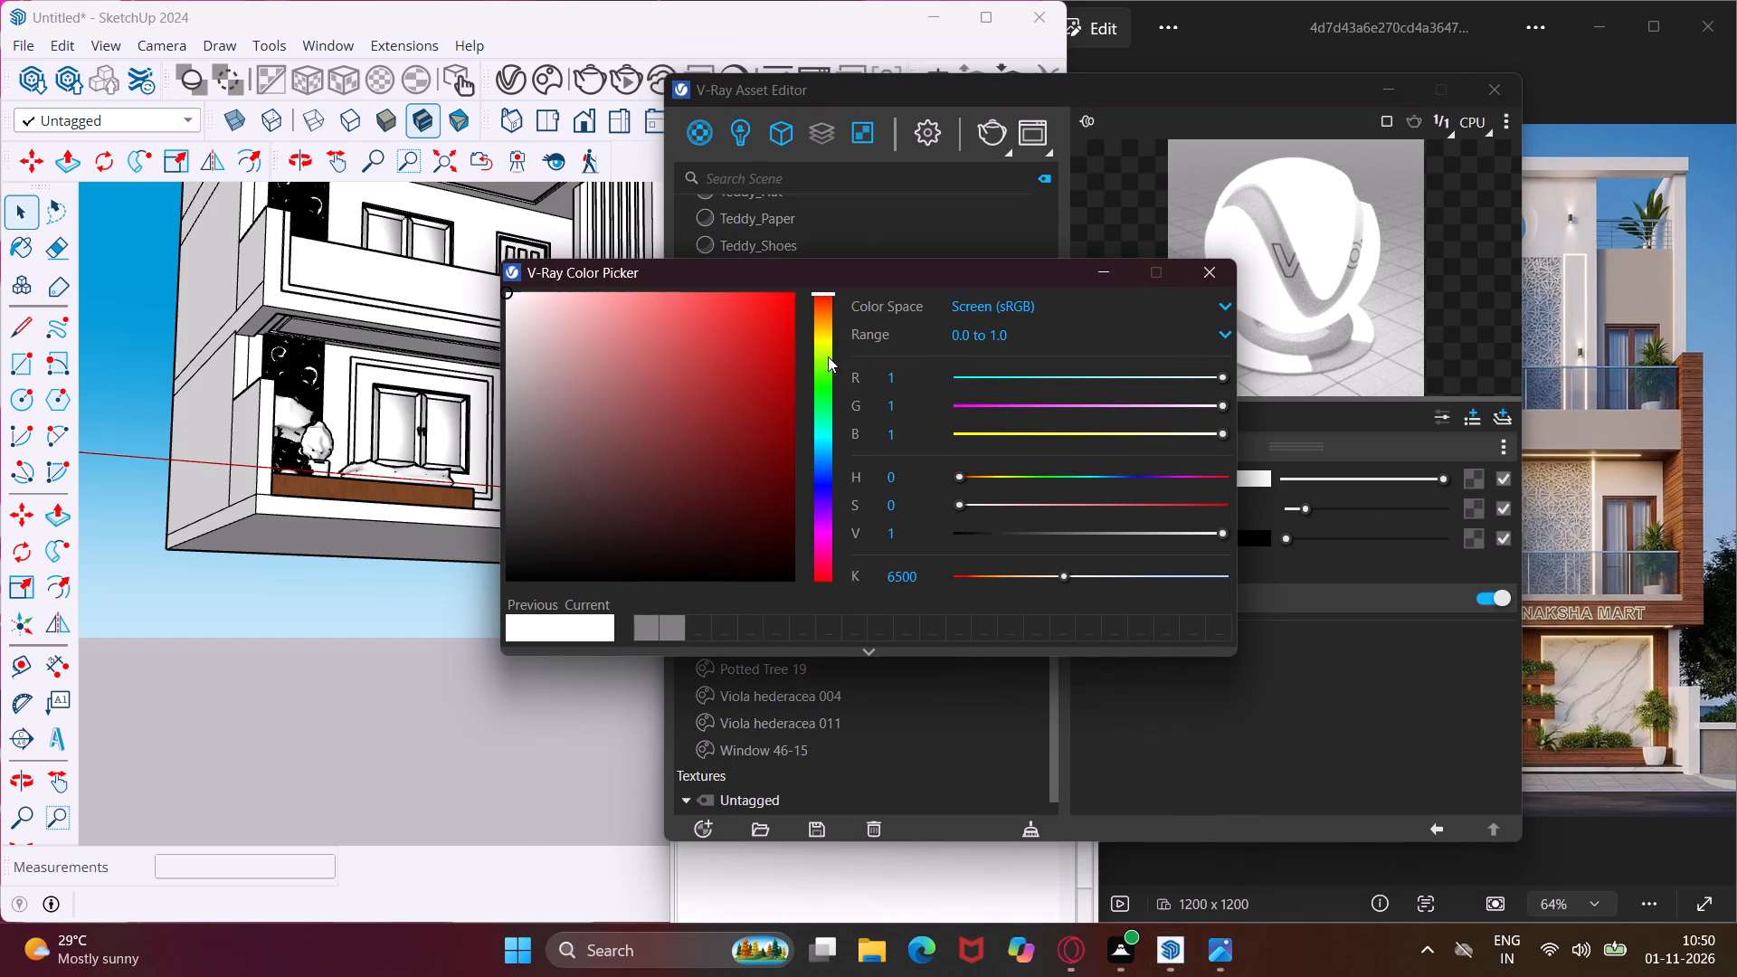
pyautogui.click(827, 346)
pyautogui.click(565, 337)
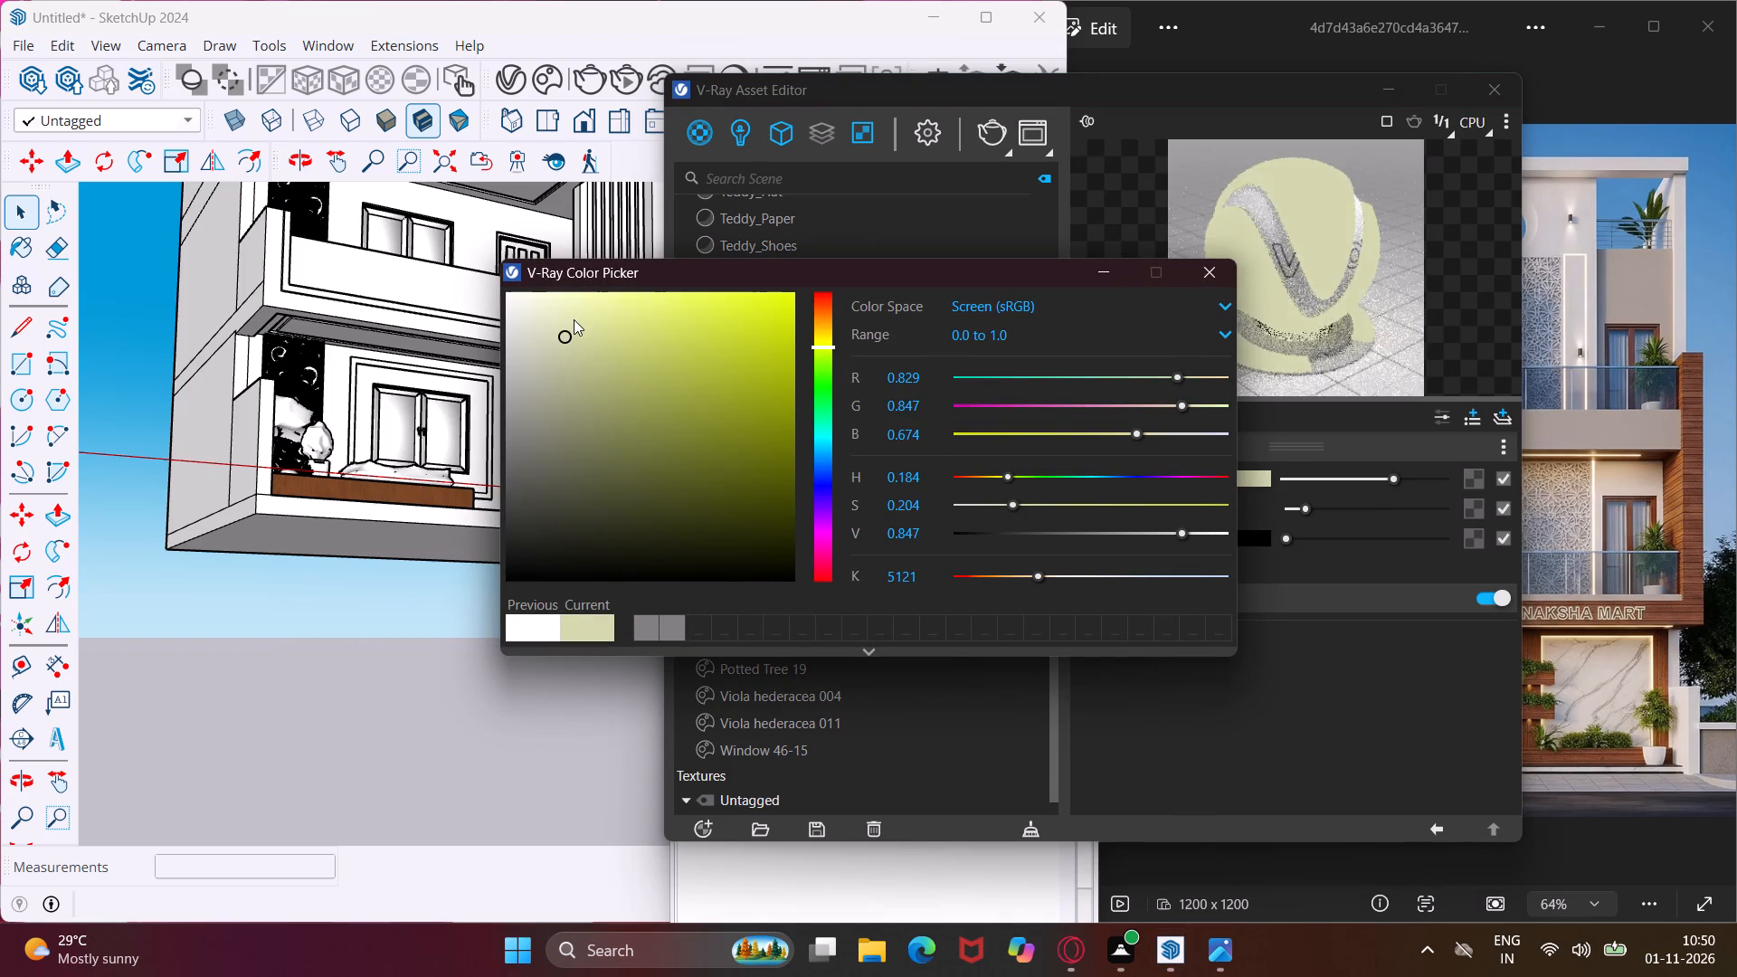
pyautogui.click(574, 315)
pyautogui.click(1107, 272)
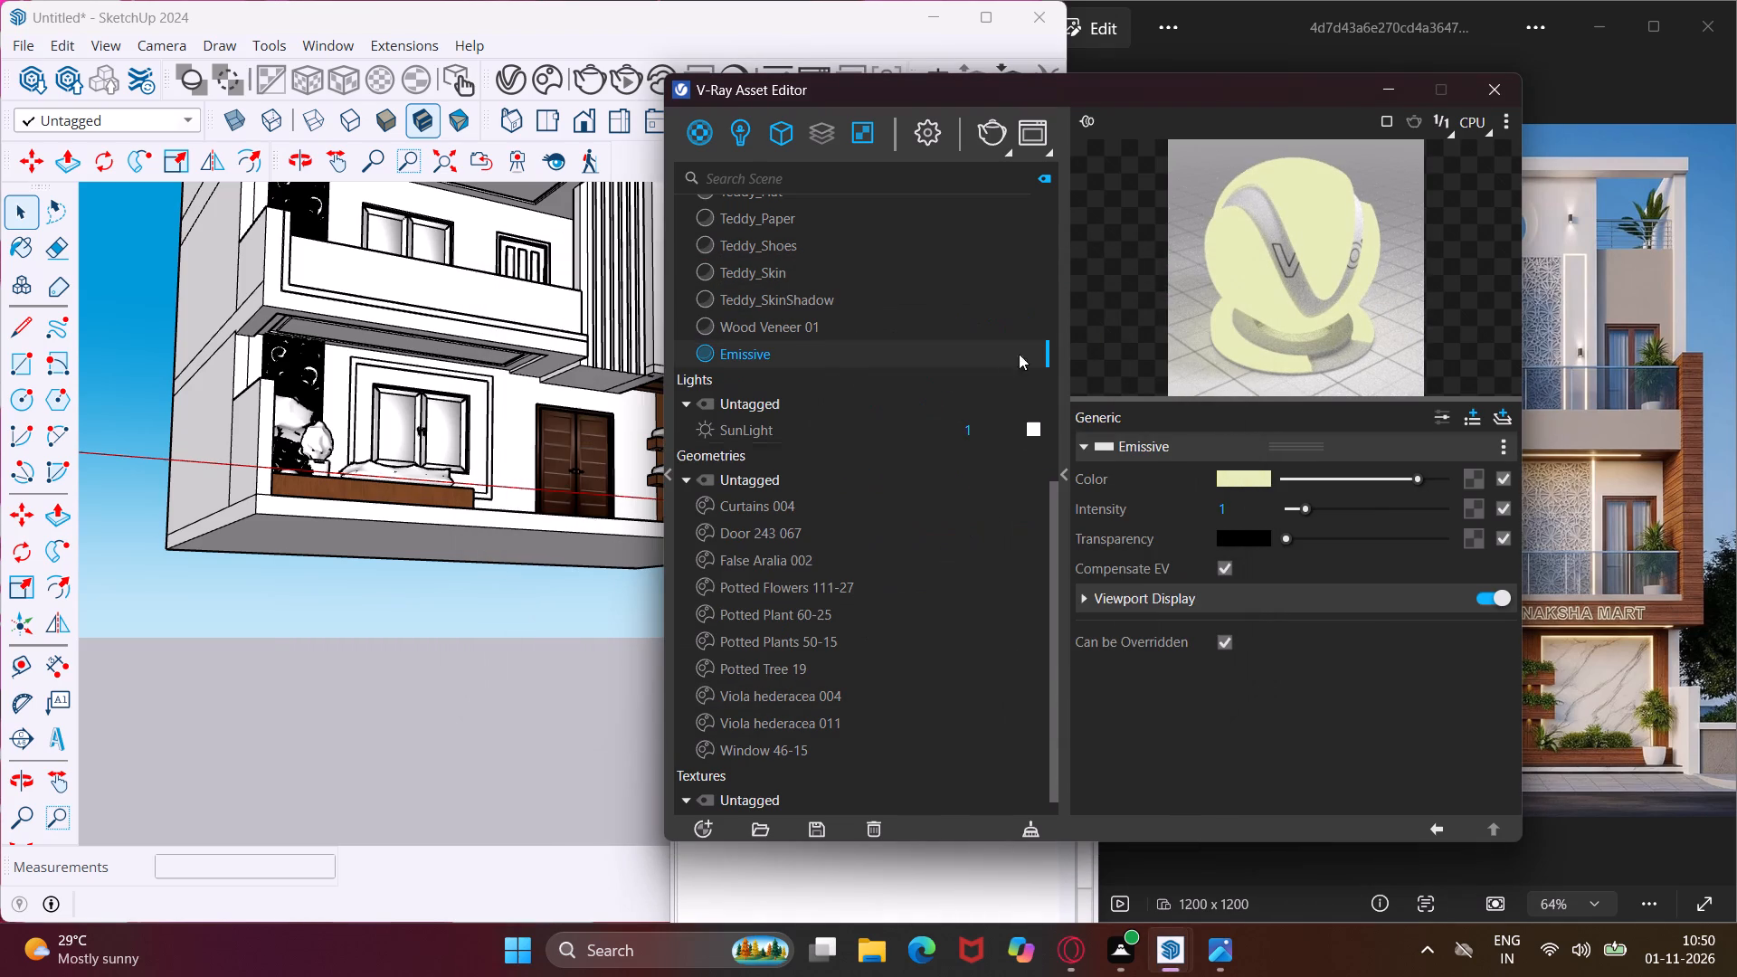
pyautogui.doubleClick(841, 359)
pyautogui.click(1376, 93)
# Paint the two street-facing long faces of the light groove in the wood soffit beside the entrance door with Emissive.
pyautogui.moveTo(761, 581); pyautogui.dragTo(753, 581)
pyautogui.scroll(9, 698, 393)
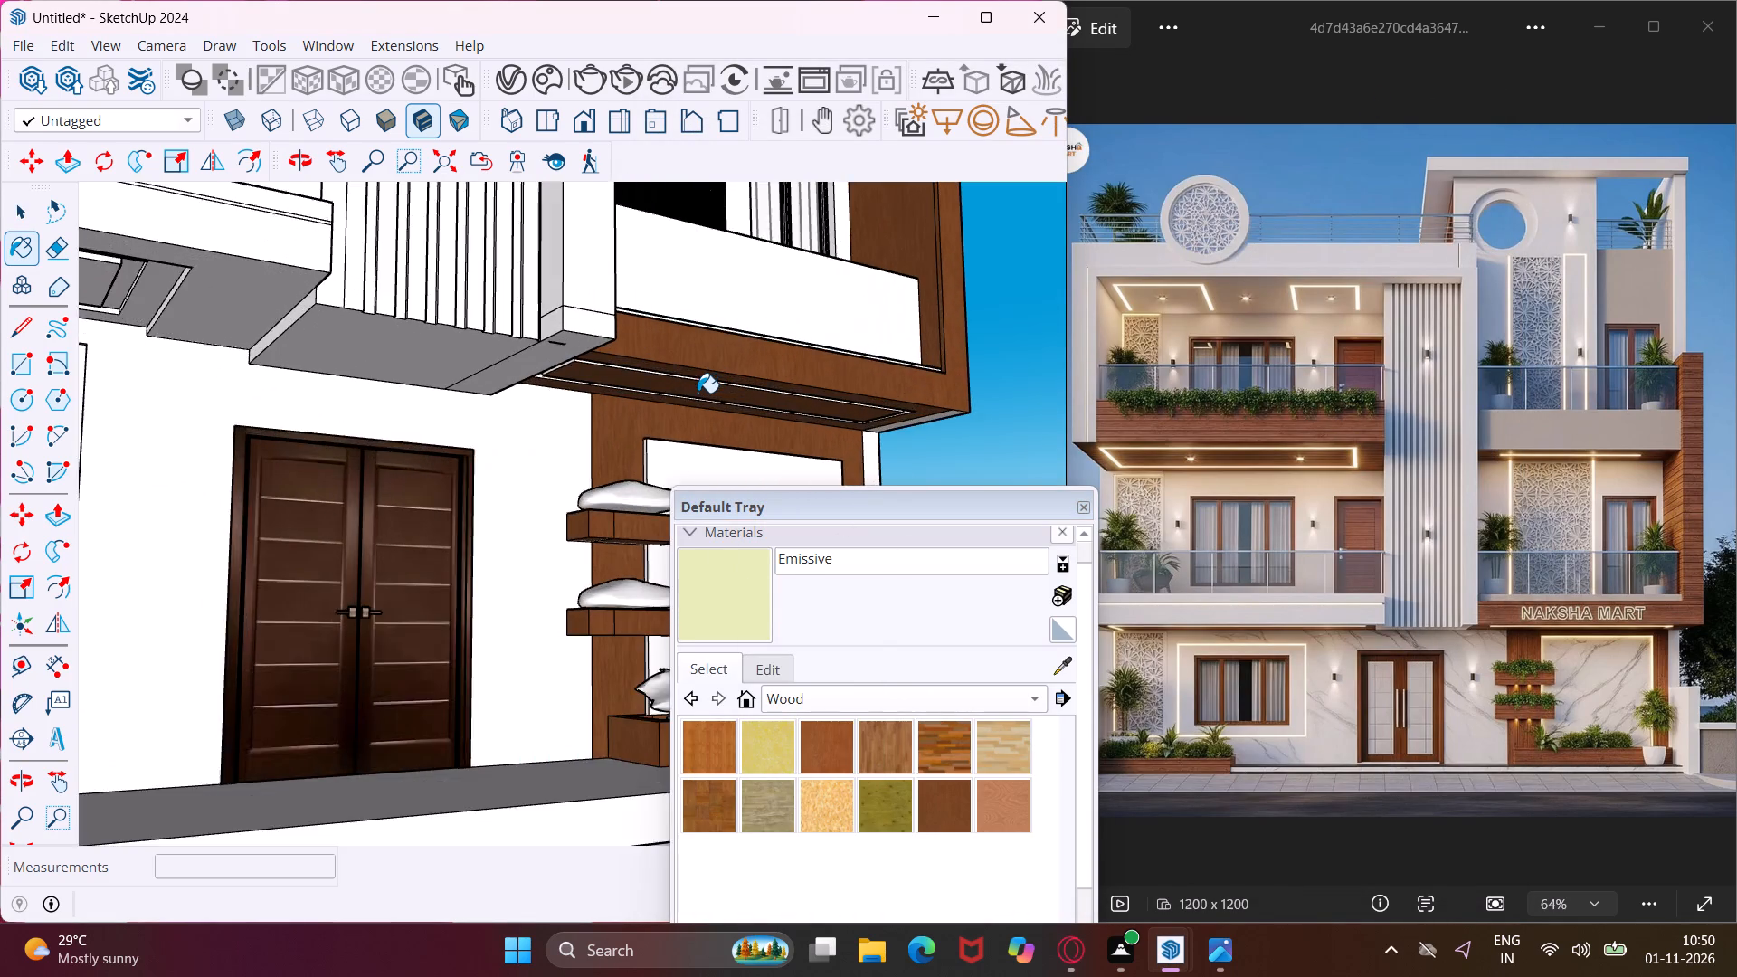
pyautogui.scroll(10, 698, 393)
pyautogui.moveTo(708, 406); pyautogui.dragTo(831, 337, button='middle')
pyautogui.scroll(10, 795, 326)
pyautogui.click(748, 337)
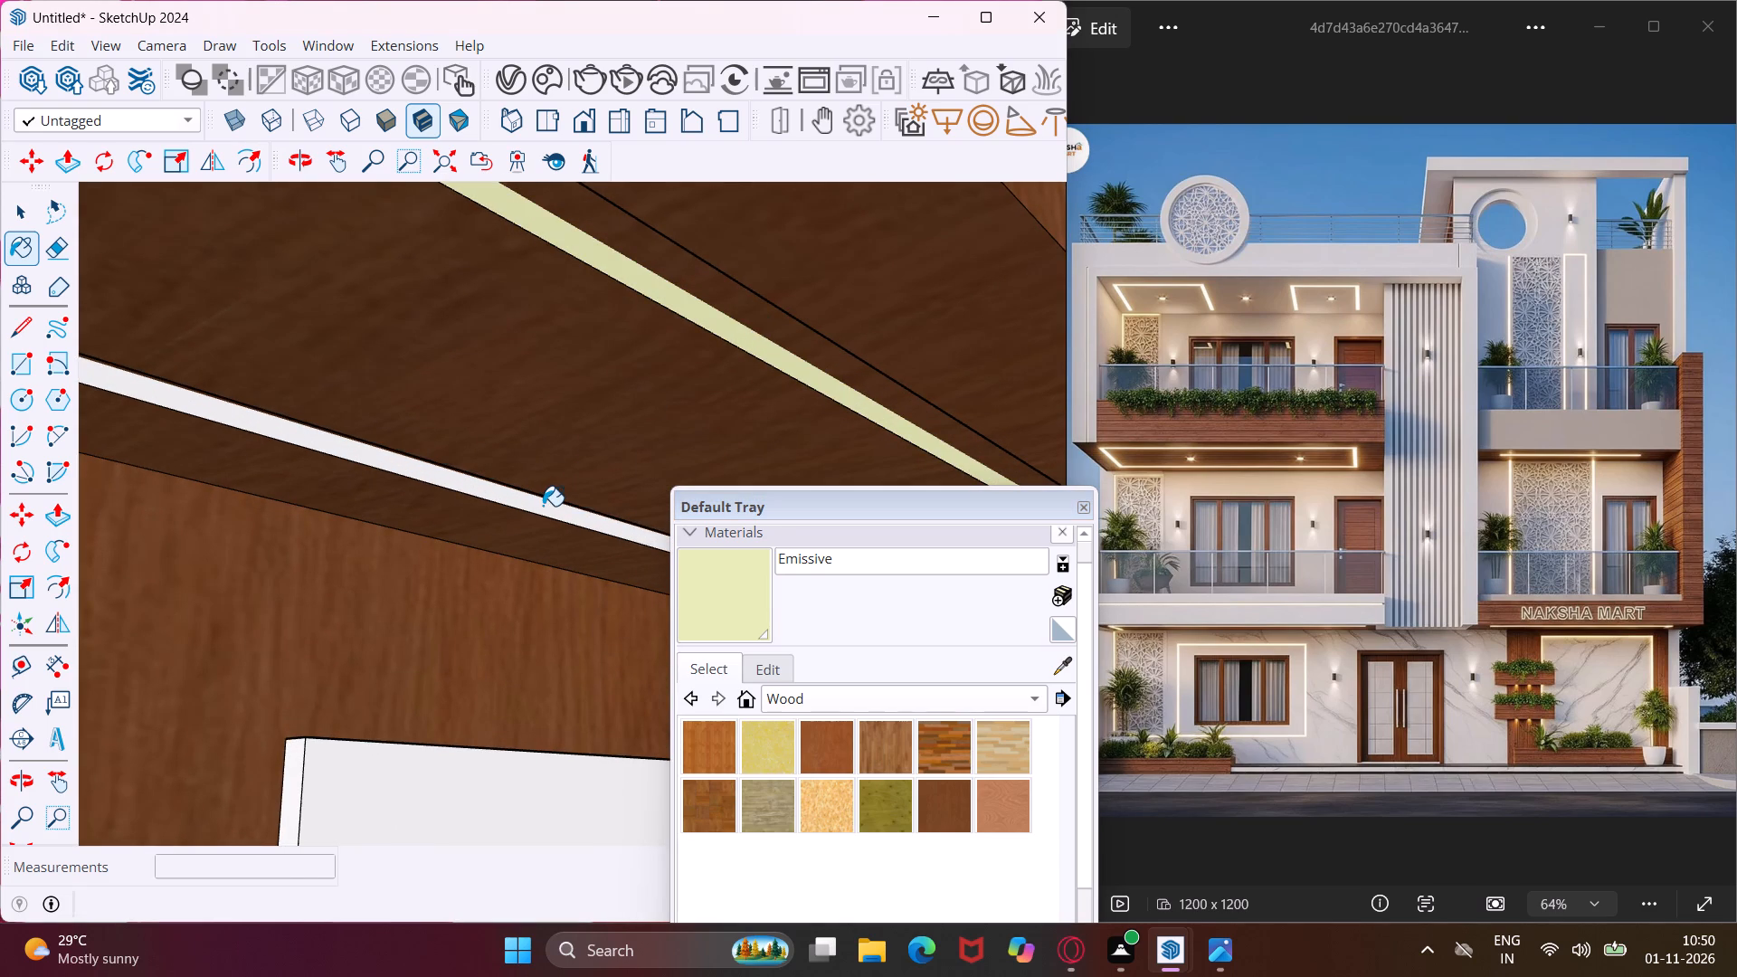
pyautogui.click(543, 506)
# Paint one of the rear-facing long faces of the wood soffit's light groove with Emissive.
pyautogui.moveTo(543, 506); pyautogui.dragTo(735, 454, button='middle')
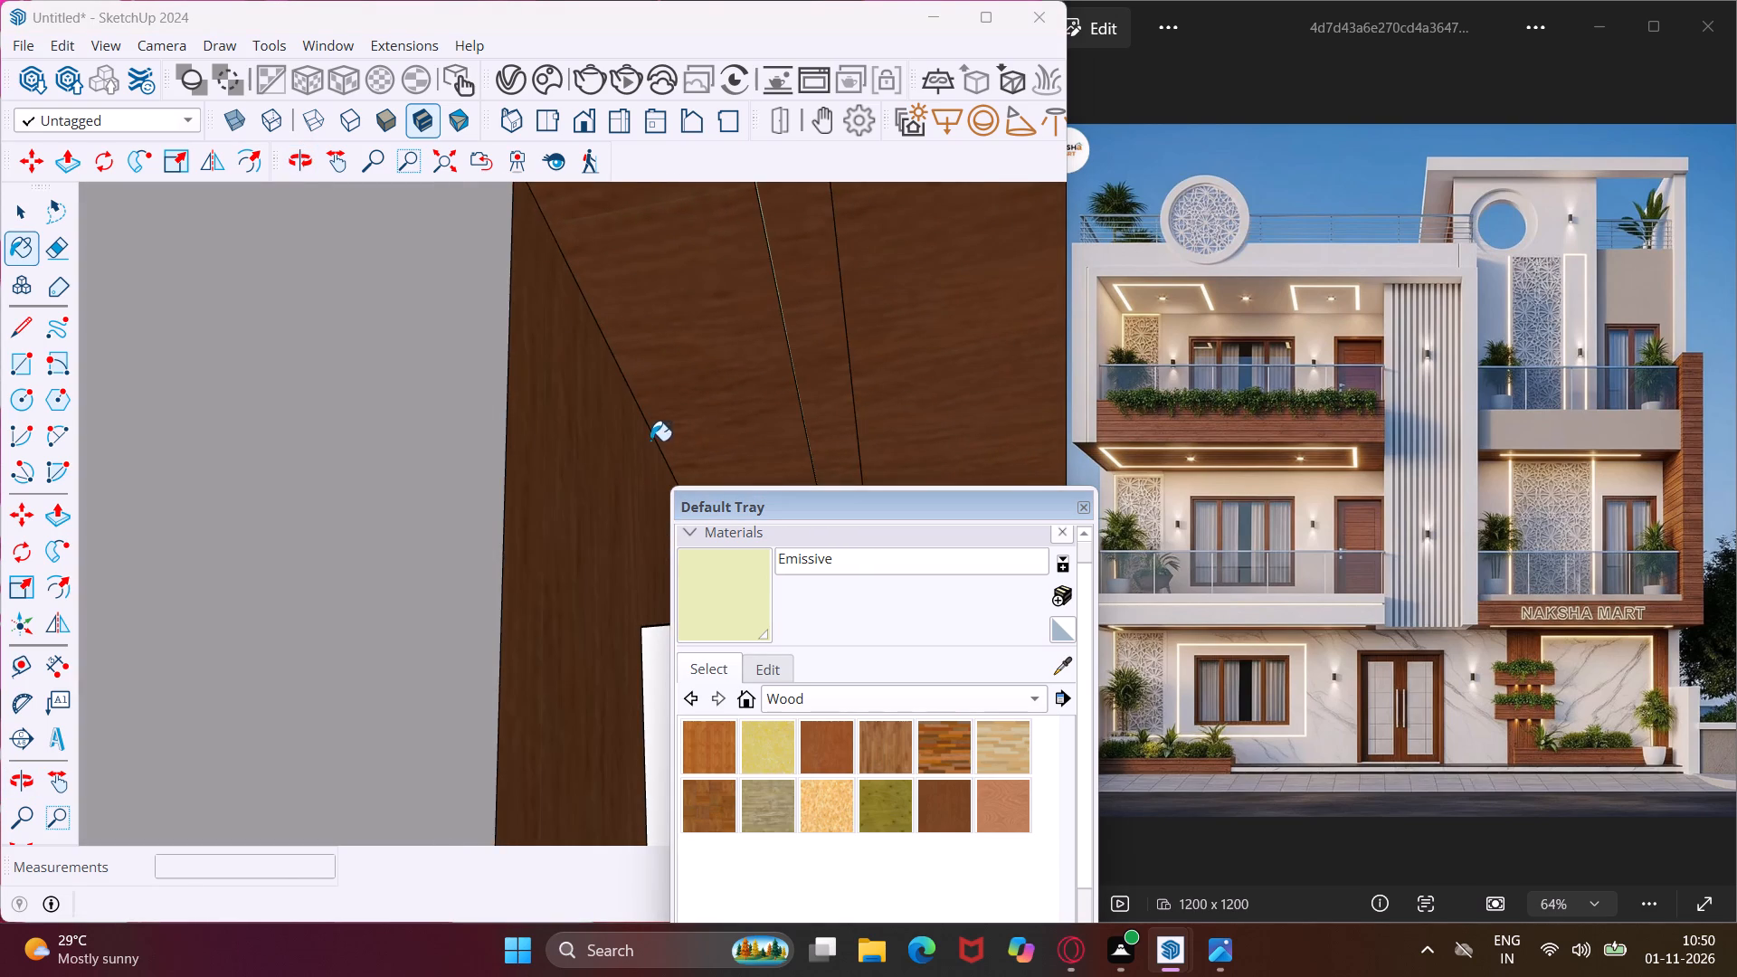
pyautogui.scroll(-3, 650, 441)
pyautogui.scroll(12, 784, 335)
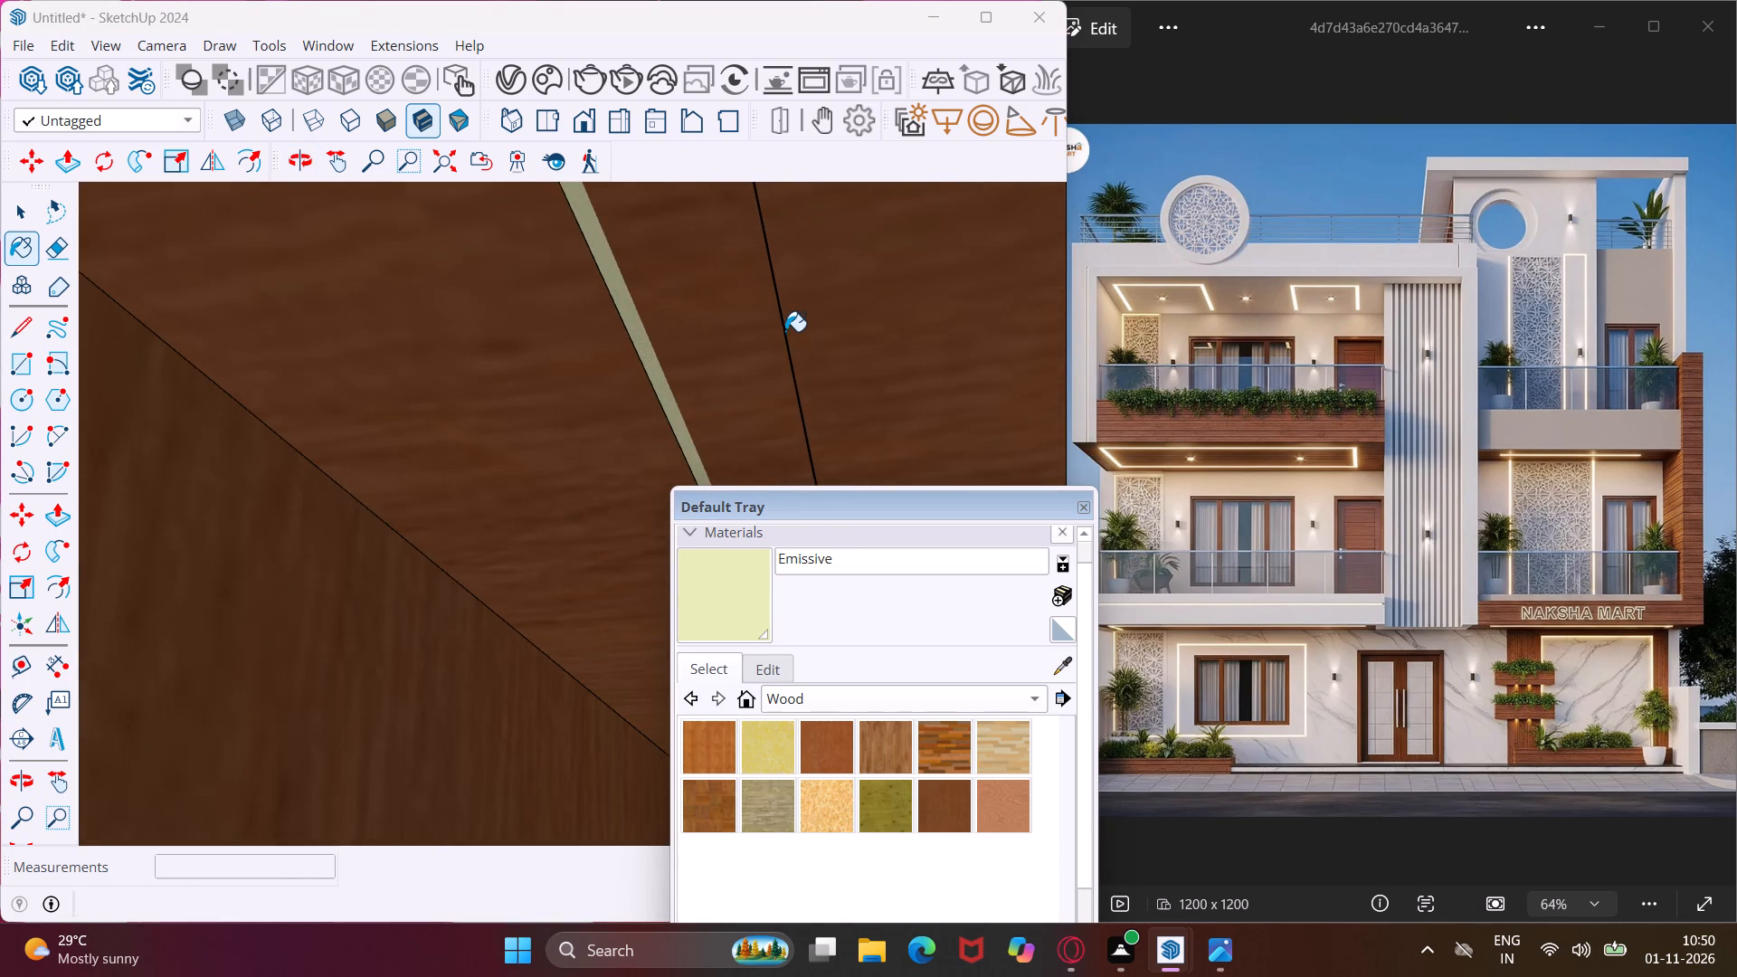
pyautogui.moveTo(785, 331); pyautogui.dragTo(844, 333, button='middle')
pyautogui.scroll(3, 810, 317)
pyautogui.moveTo(780, 311); pyautogui.dragTo(802, 313, button='middle')
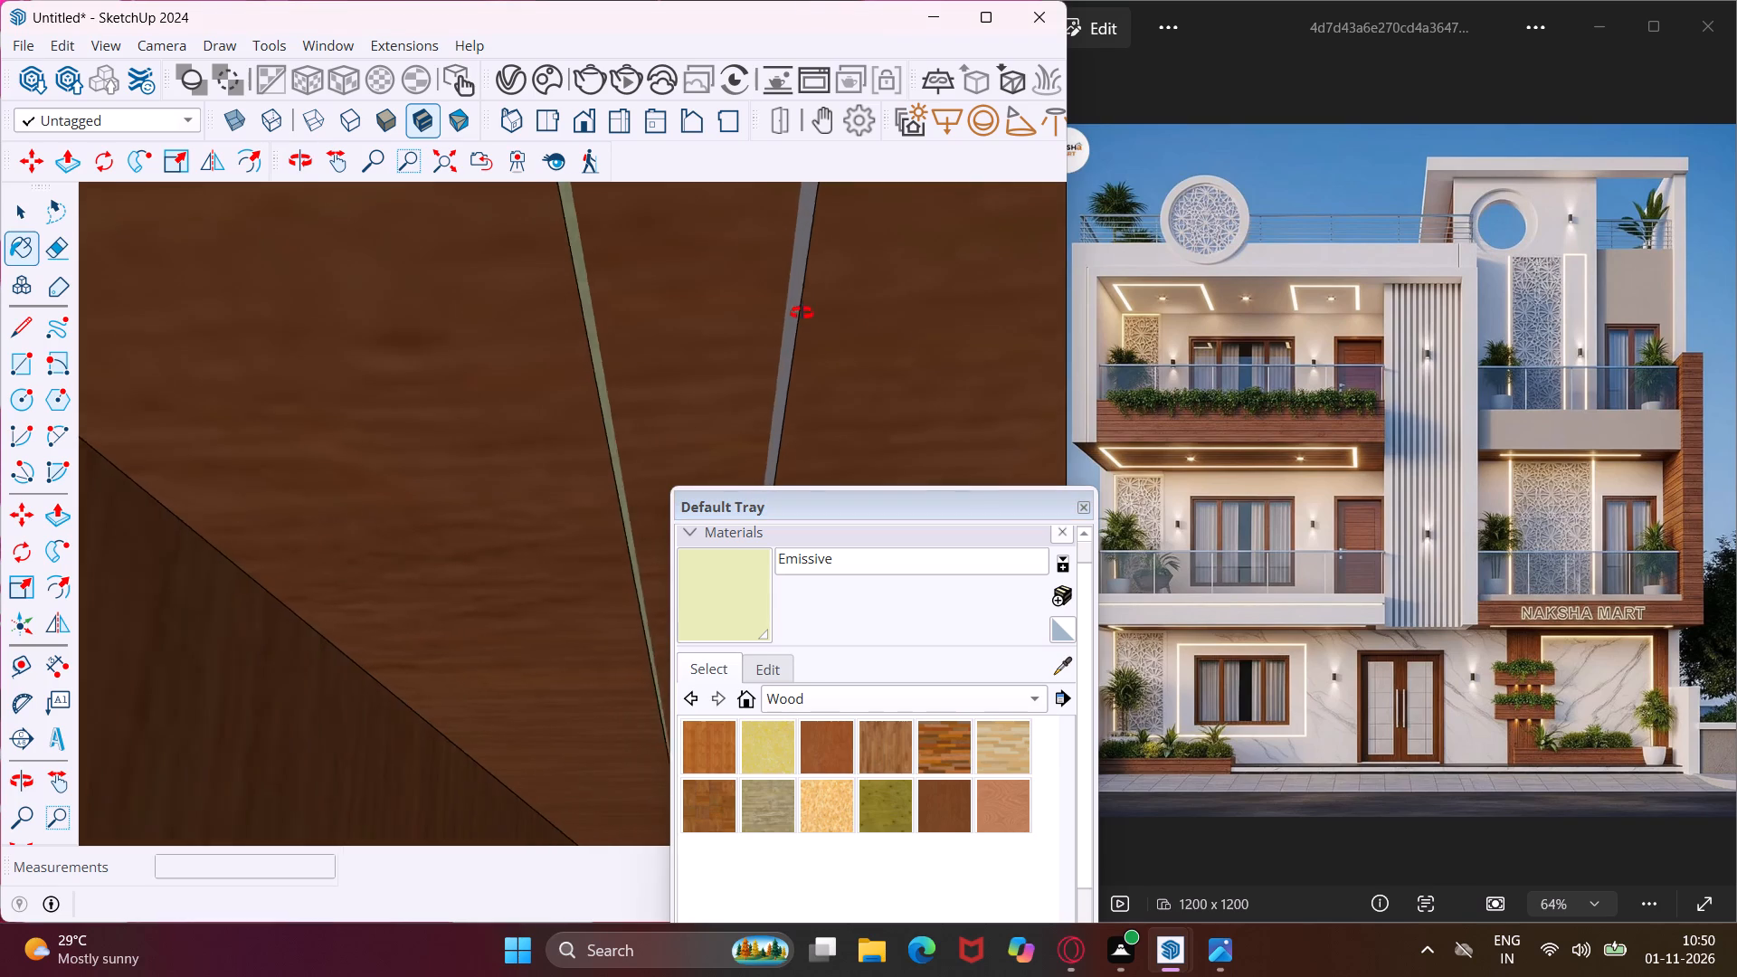
pyautogui.moveTo(802, 313); pyautogui.dragTo(814, 318, button='middle')
pyautogui.click(802, 314)
# Paint the other rear-facing long face of the wood soffit's light groove with Emissive.
pyautogui.moveTo(877, 280); pyautogui.dragTo(552, 350, button='middle')
pyautogui.scroll(-17, 541, 350)
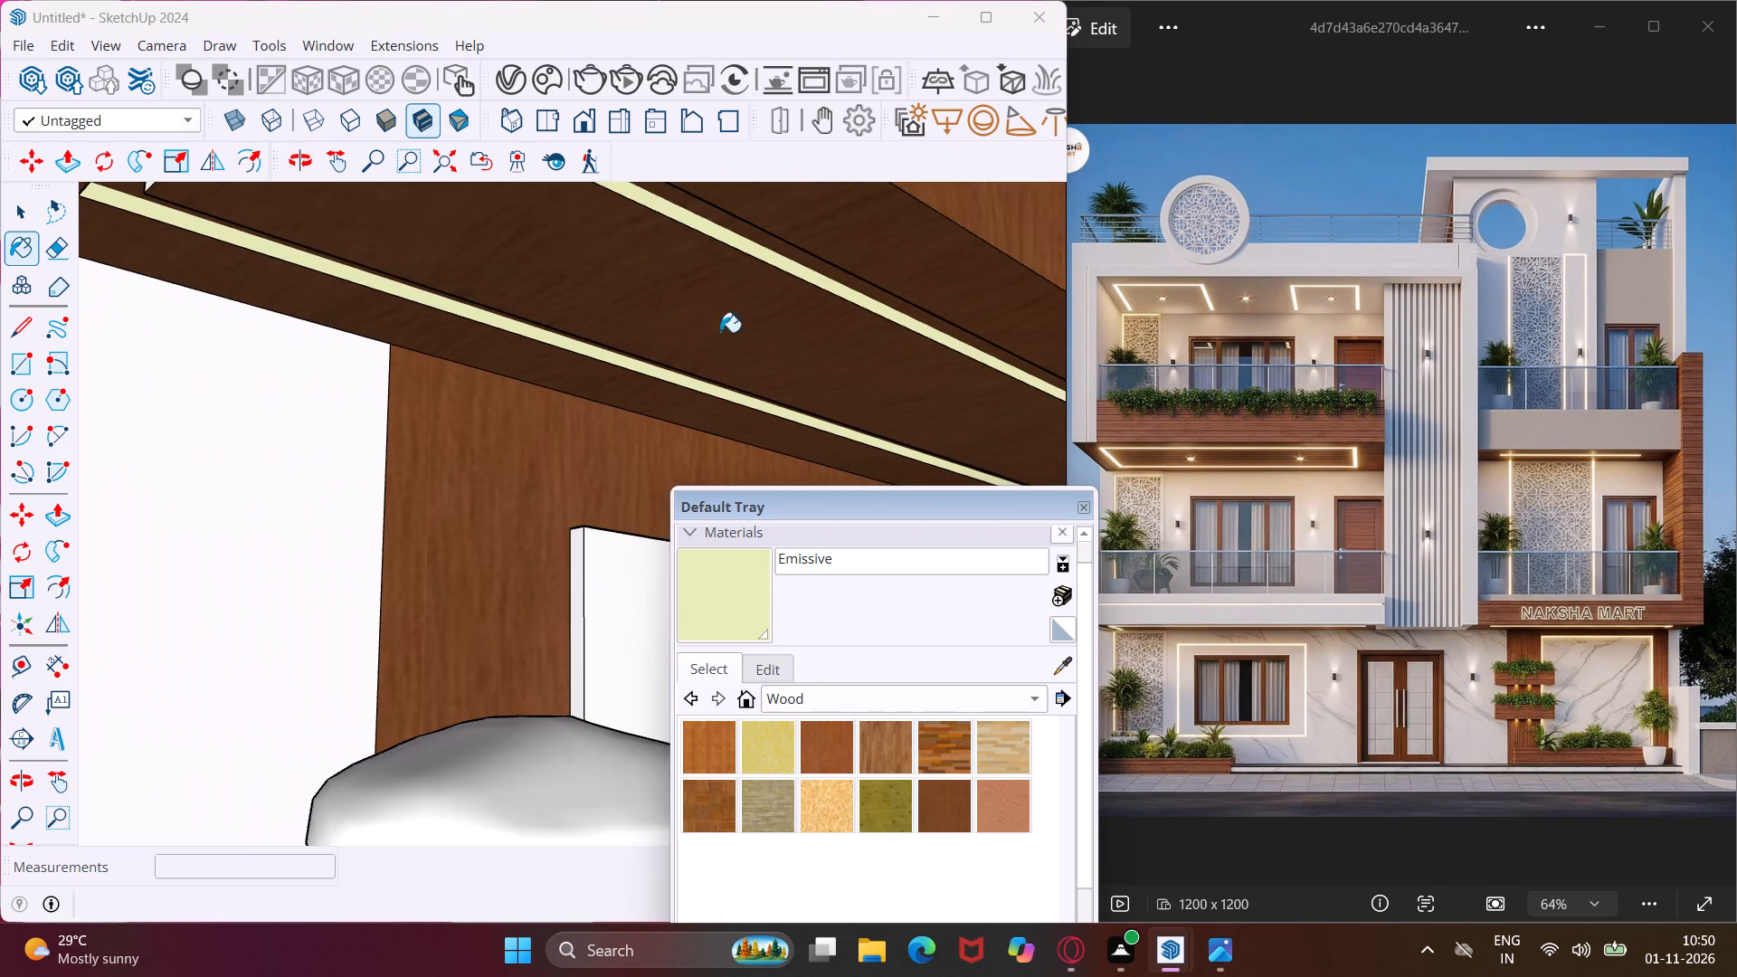
pyautogui.moveTo(865, 308); pyautogui.dragTo(1044, 286, button='middle')
pyautogui.scroll(7, 969, 297)
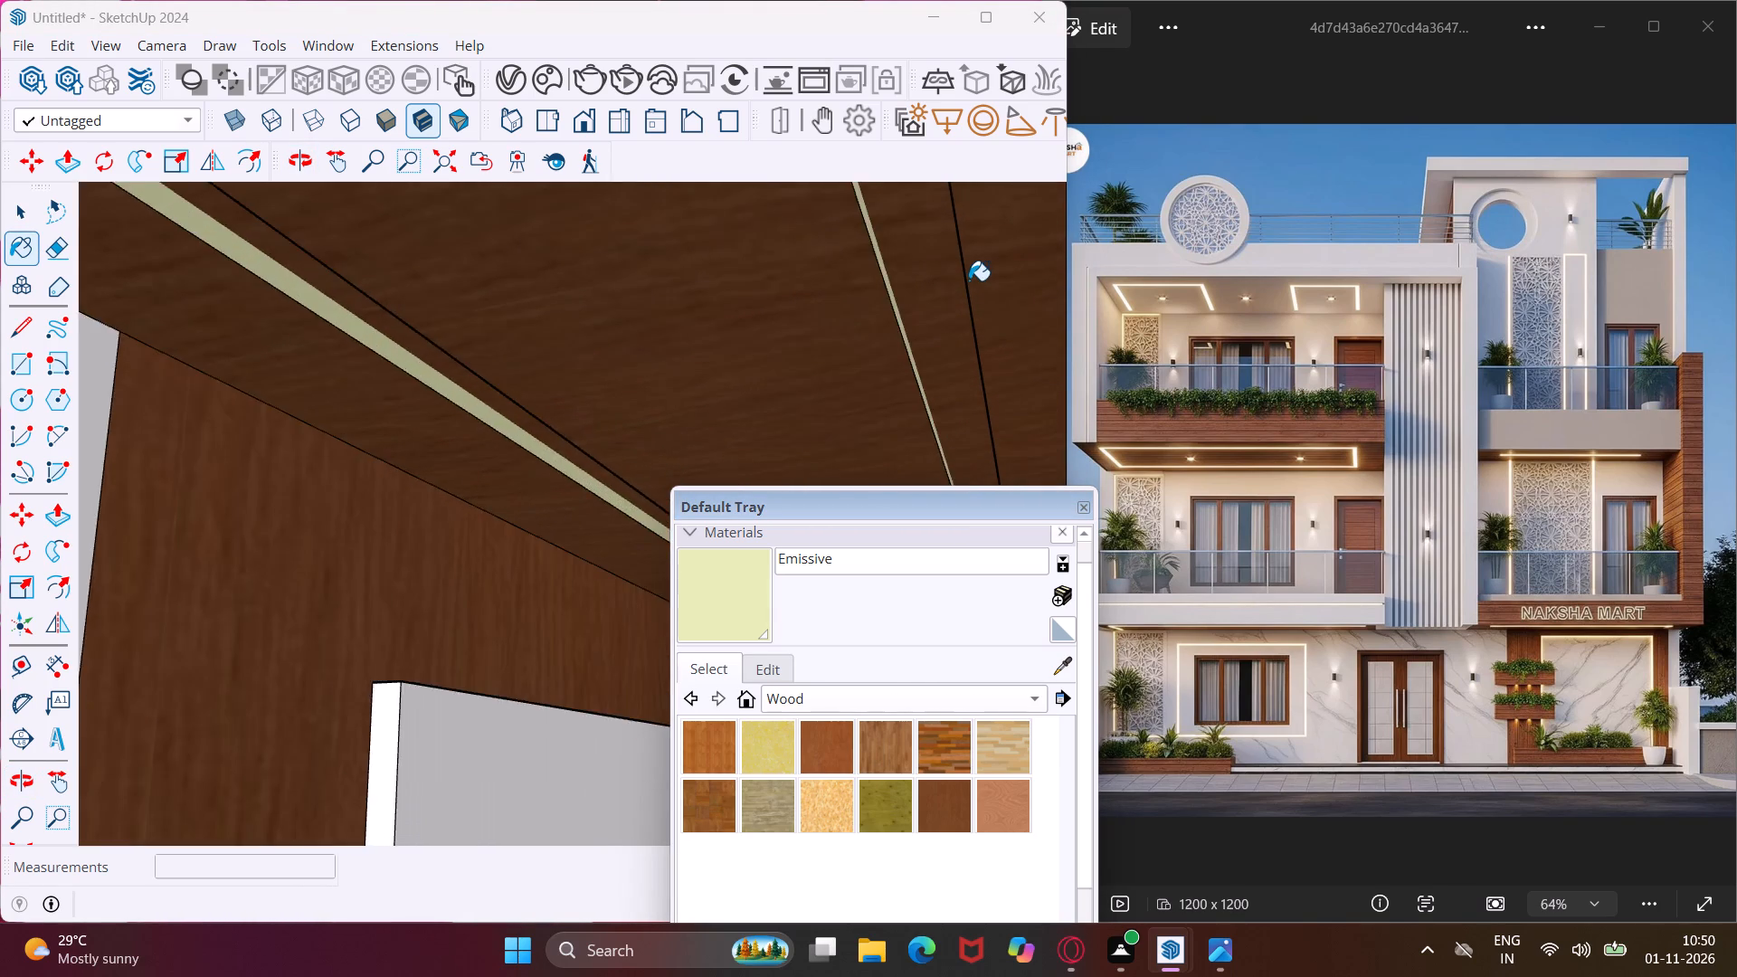
pyautogui.scroll(5, 969, 280)
pyautogui.moveTo(969, 280); pyautogui.dragTo(1039, 285, button='middle')
pyautogui.scroll(2, 1059, 300)
pyautogui.click(1052, 300)
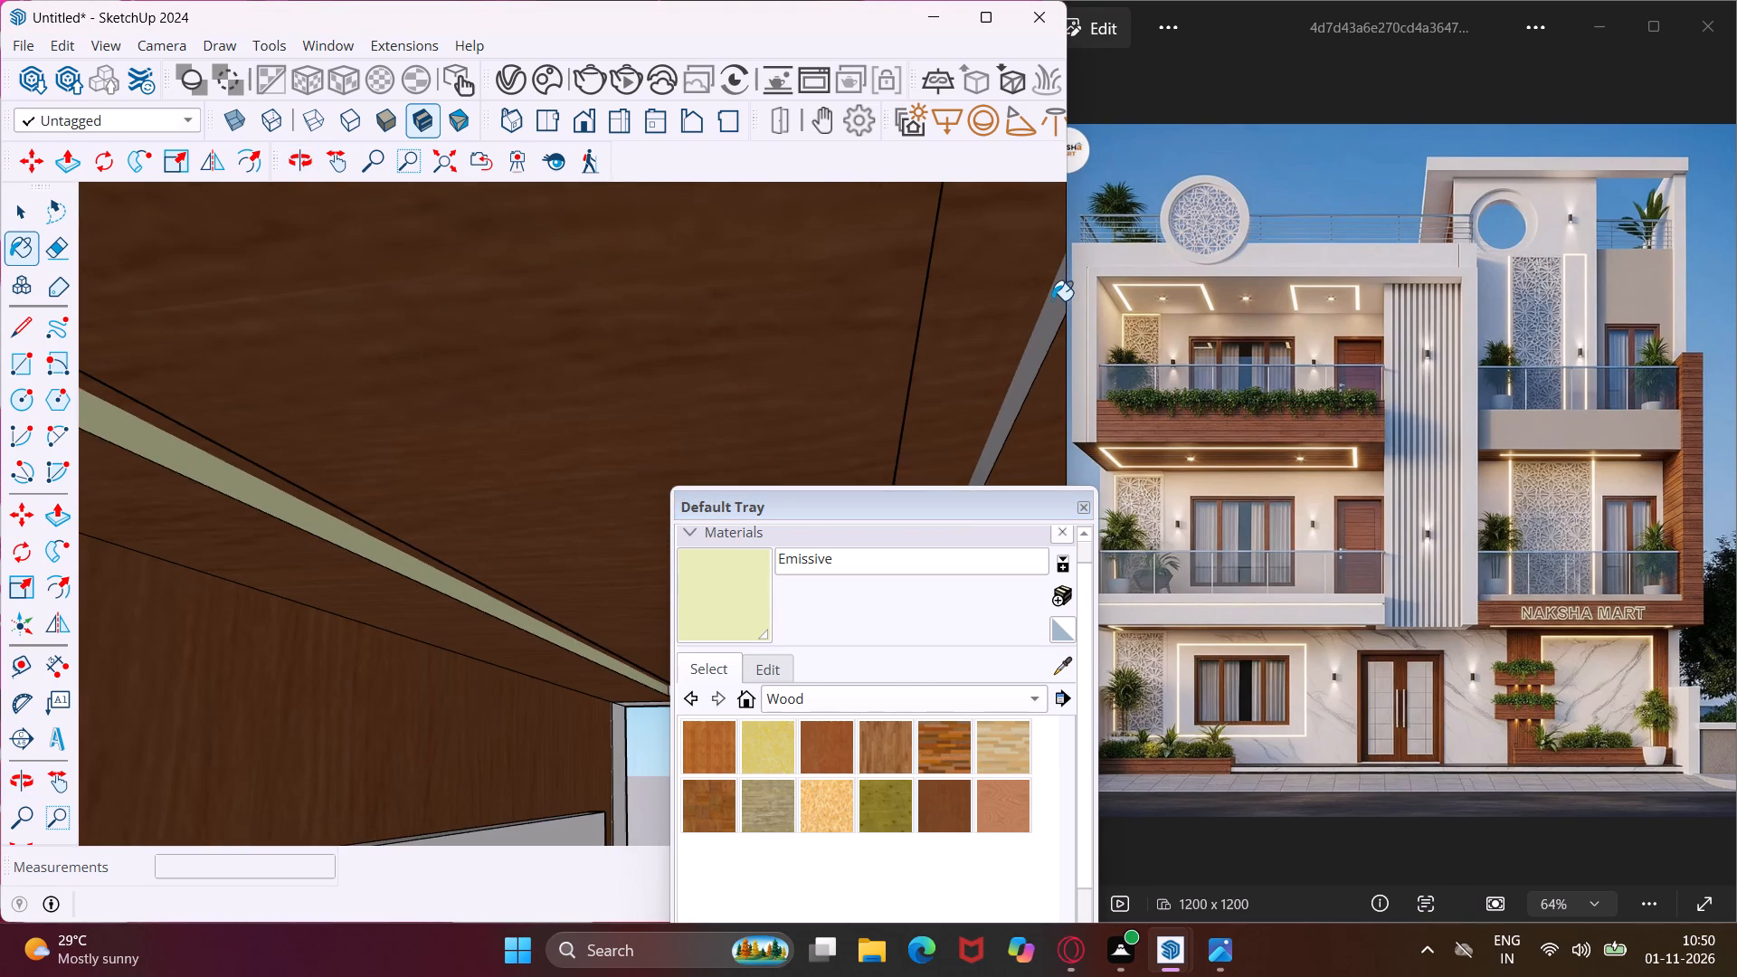
# Paint one short face at the door-side end and one at the outer end of the soffit groove with Emissive.
pyautogui.moveTo(710, 353); pyautogui.dragTo(603, 368, button='middle')
pyautogui.scroll(-11, 555, 376)
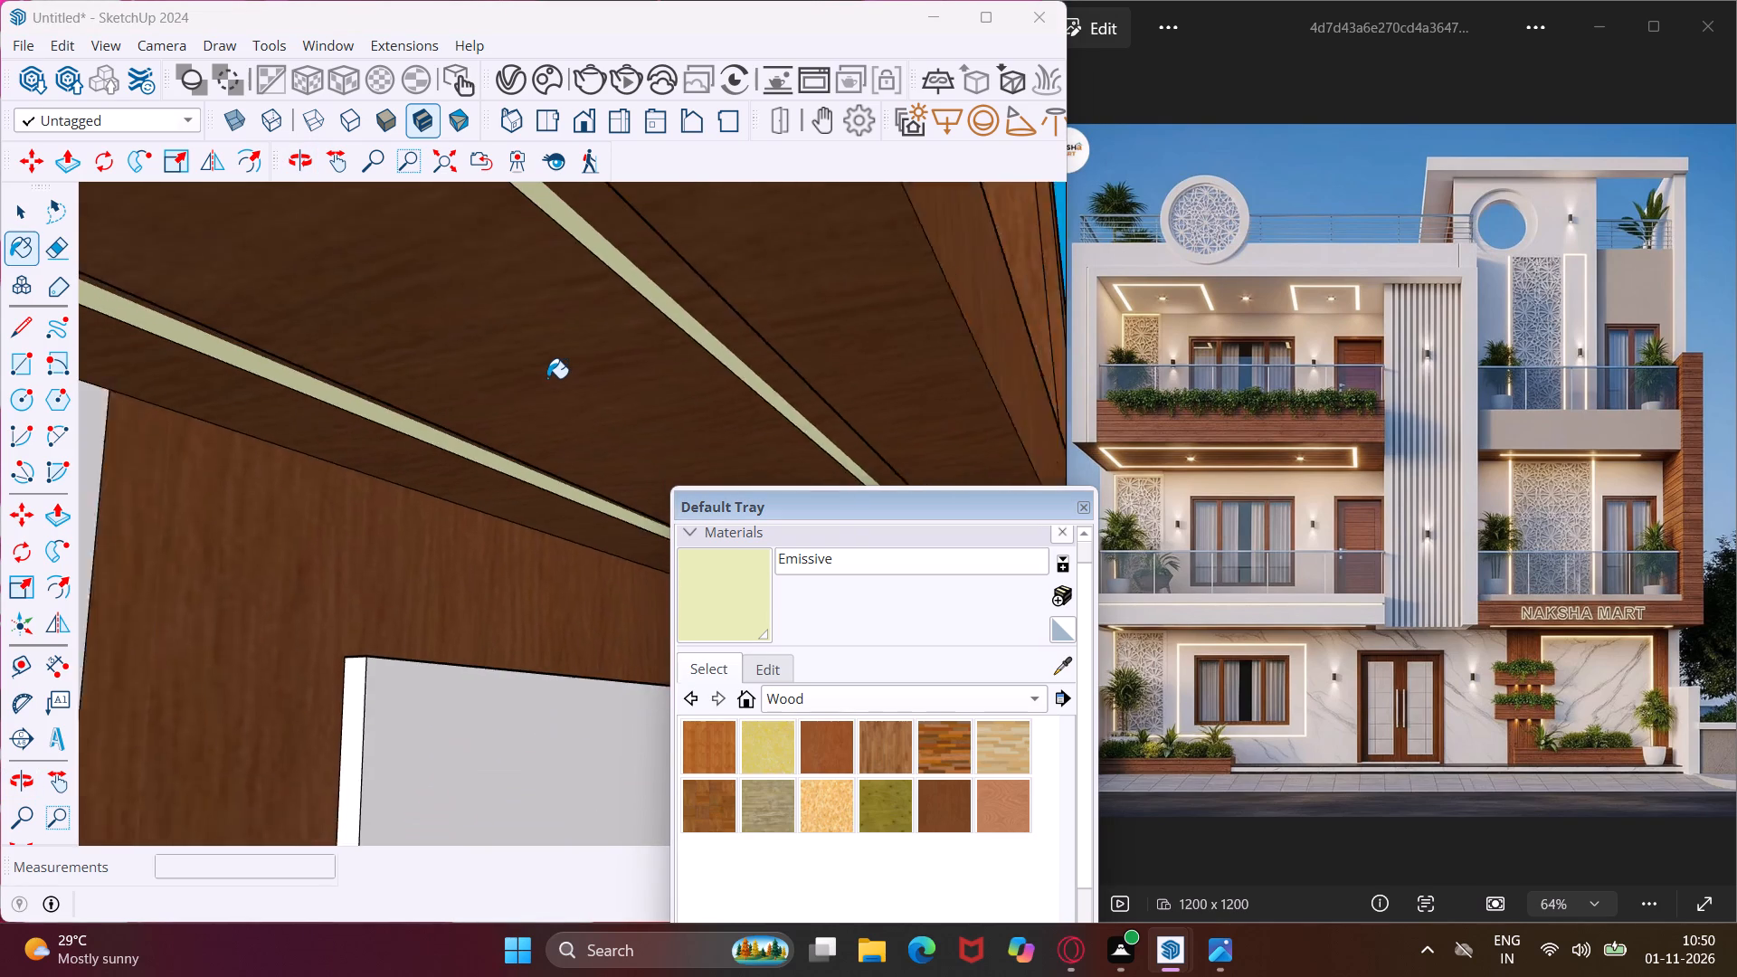
pyautogui.scroll(-5, 546, 379)
pyautogui.scroll(1, 416, 232)
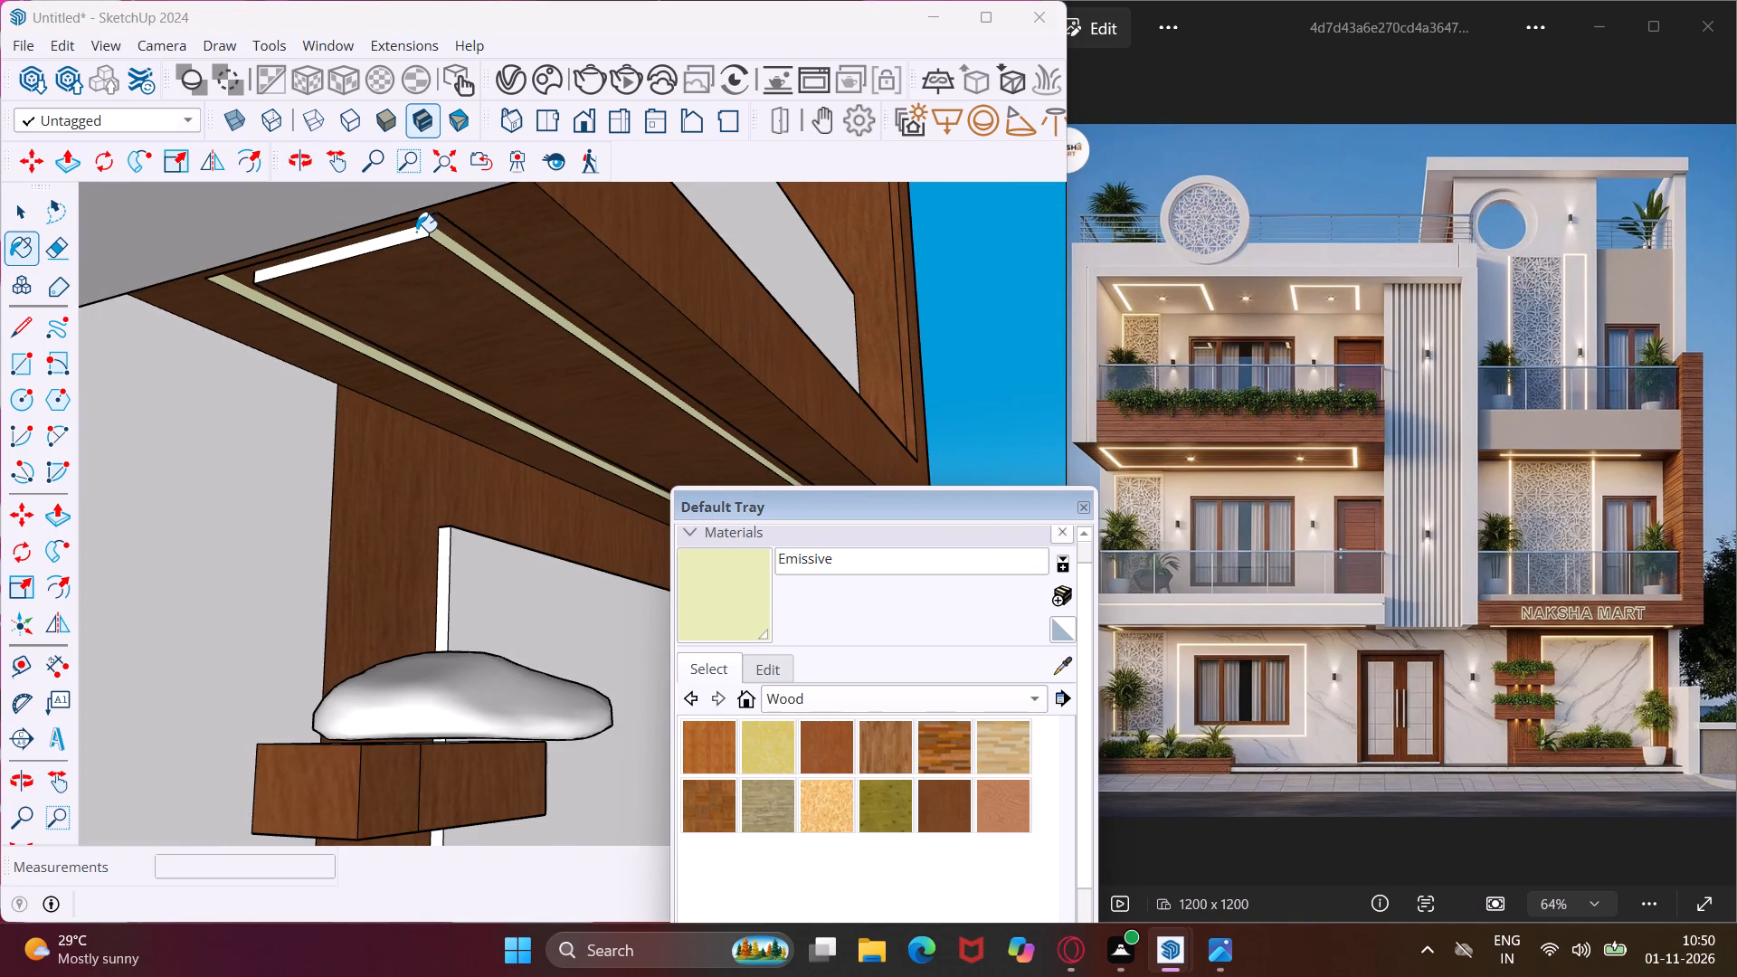
pyautogui.scroll(2, 416, 232)
pyautogui.click(416, 232)
pyautogui.scroll(-10, 441, 267)
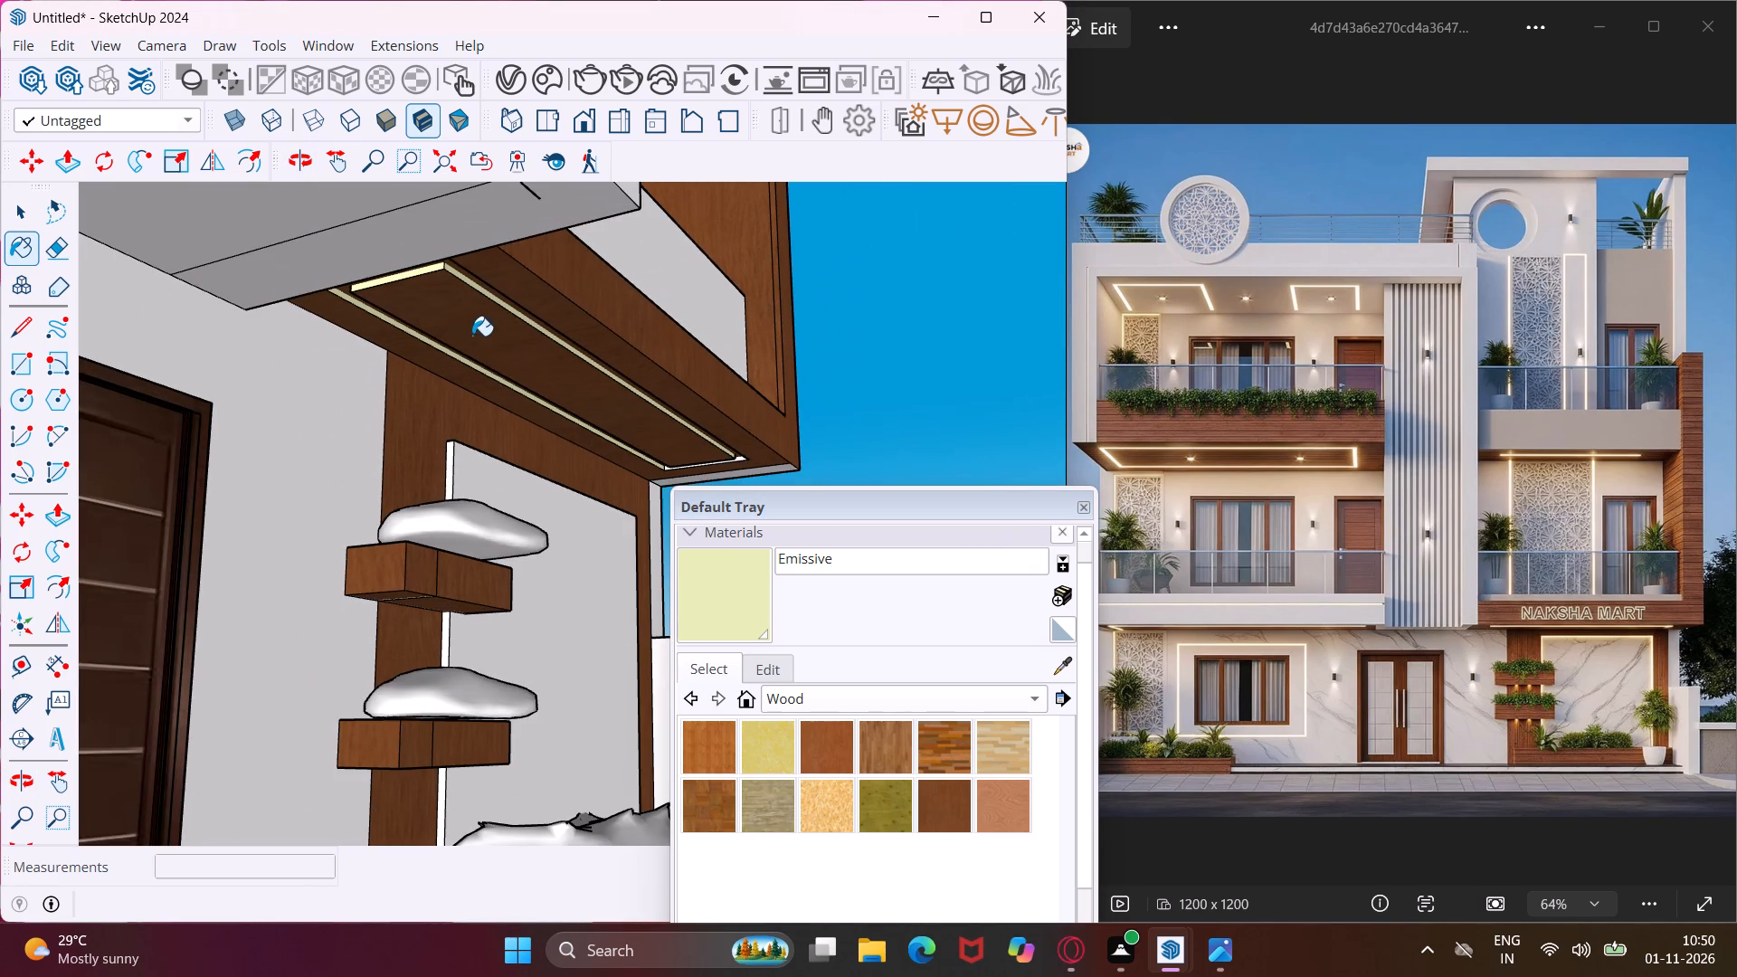
pyautogui.scroll(16, 732, 457)
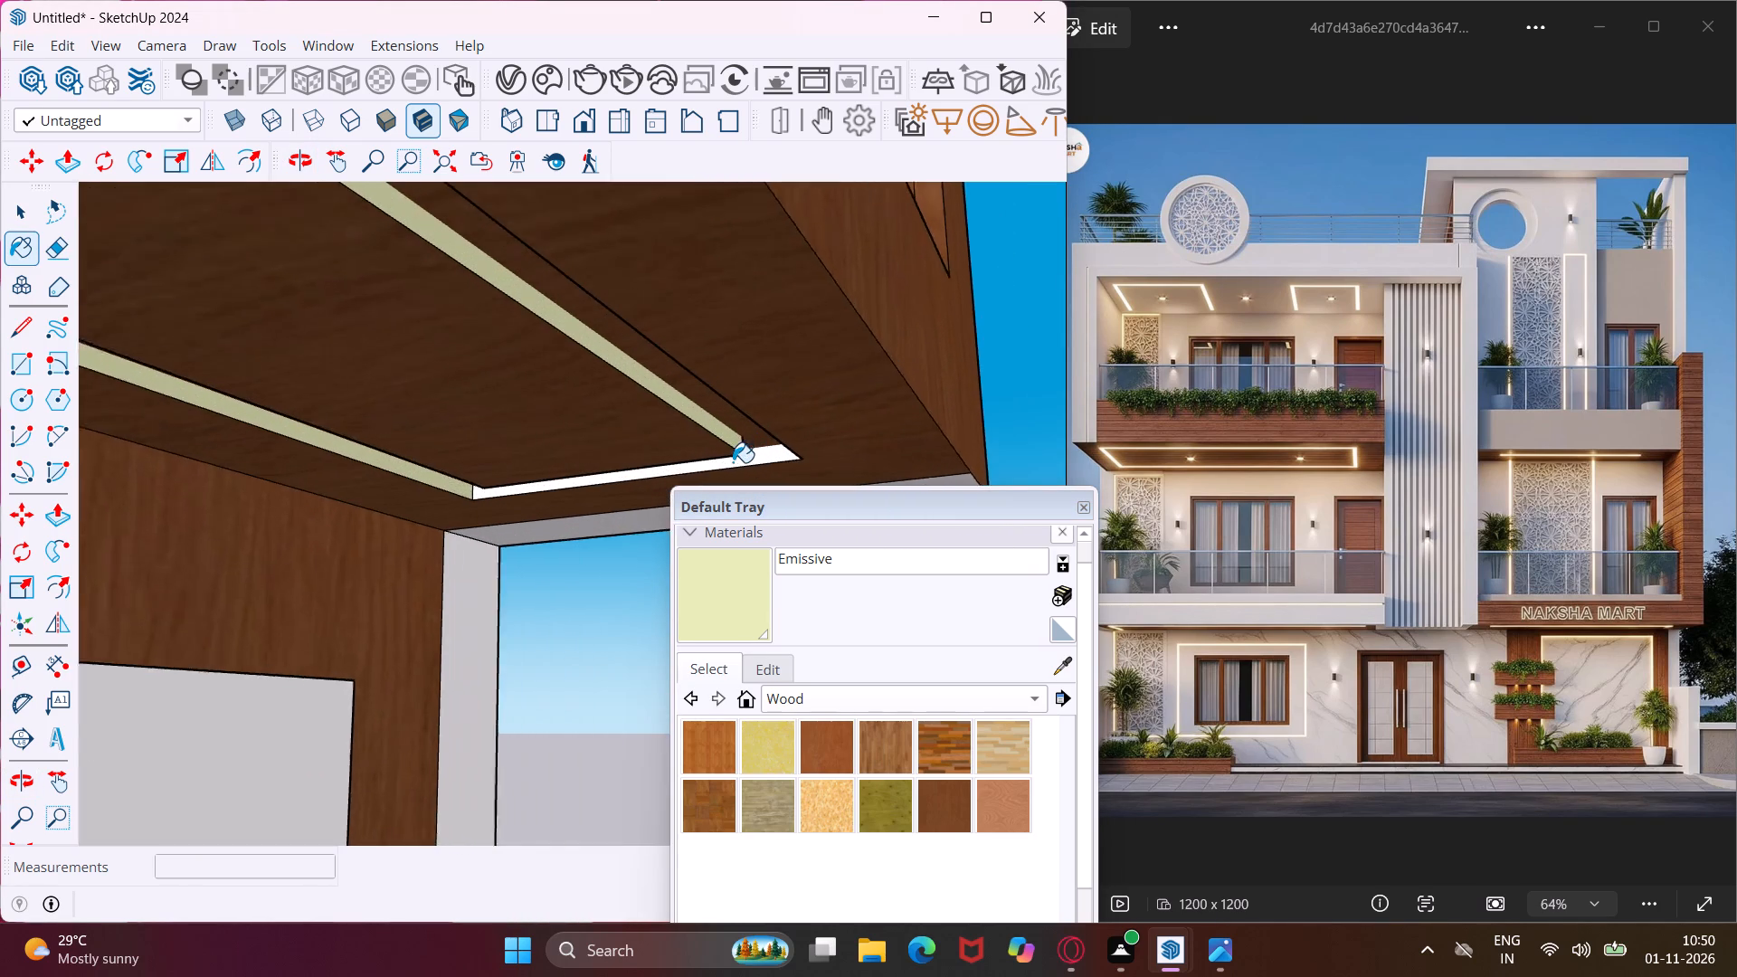
pyautogui.scroll(1, 733, 462)
pyautogui.click(764, 458)
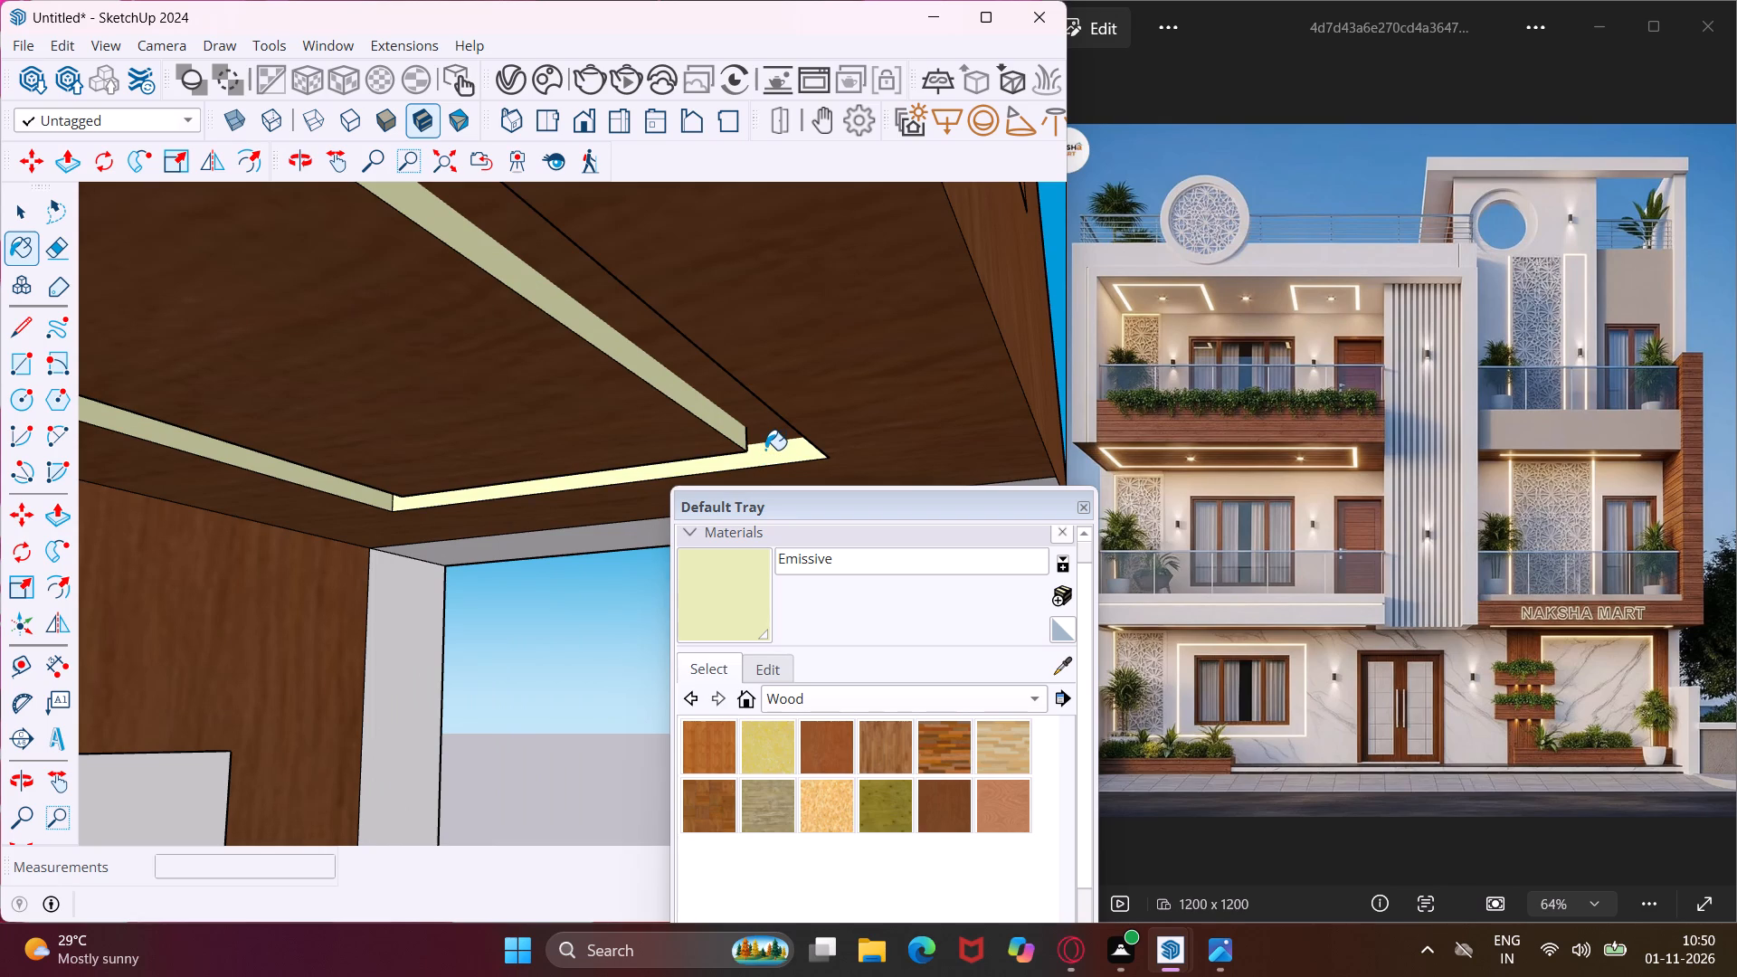
# Paint the inner panel's short face at the outer end of the wood soffit's light groove with Emissive.
pyautogui.moveTo(765, 450); pyautogui.dragTo(414, 289, button='middle')
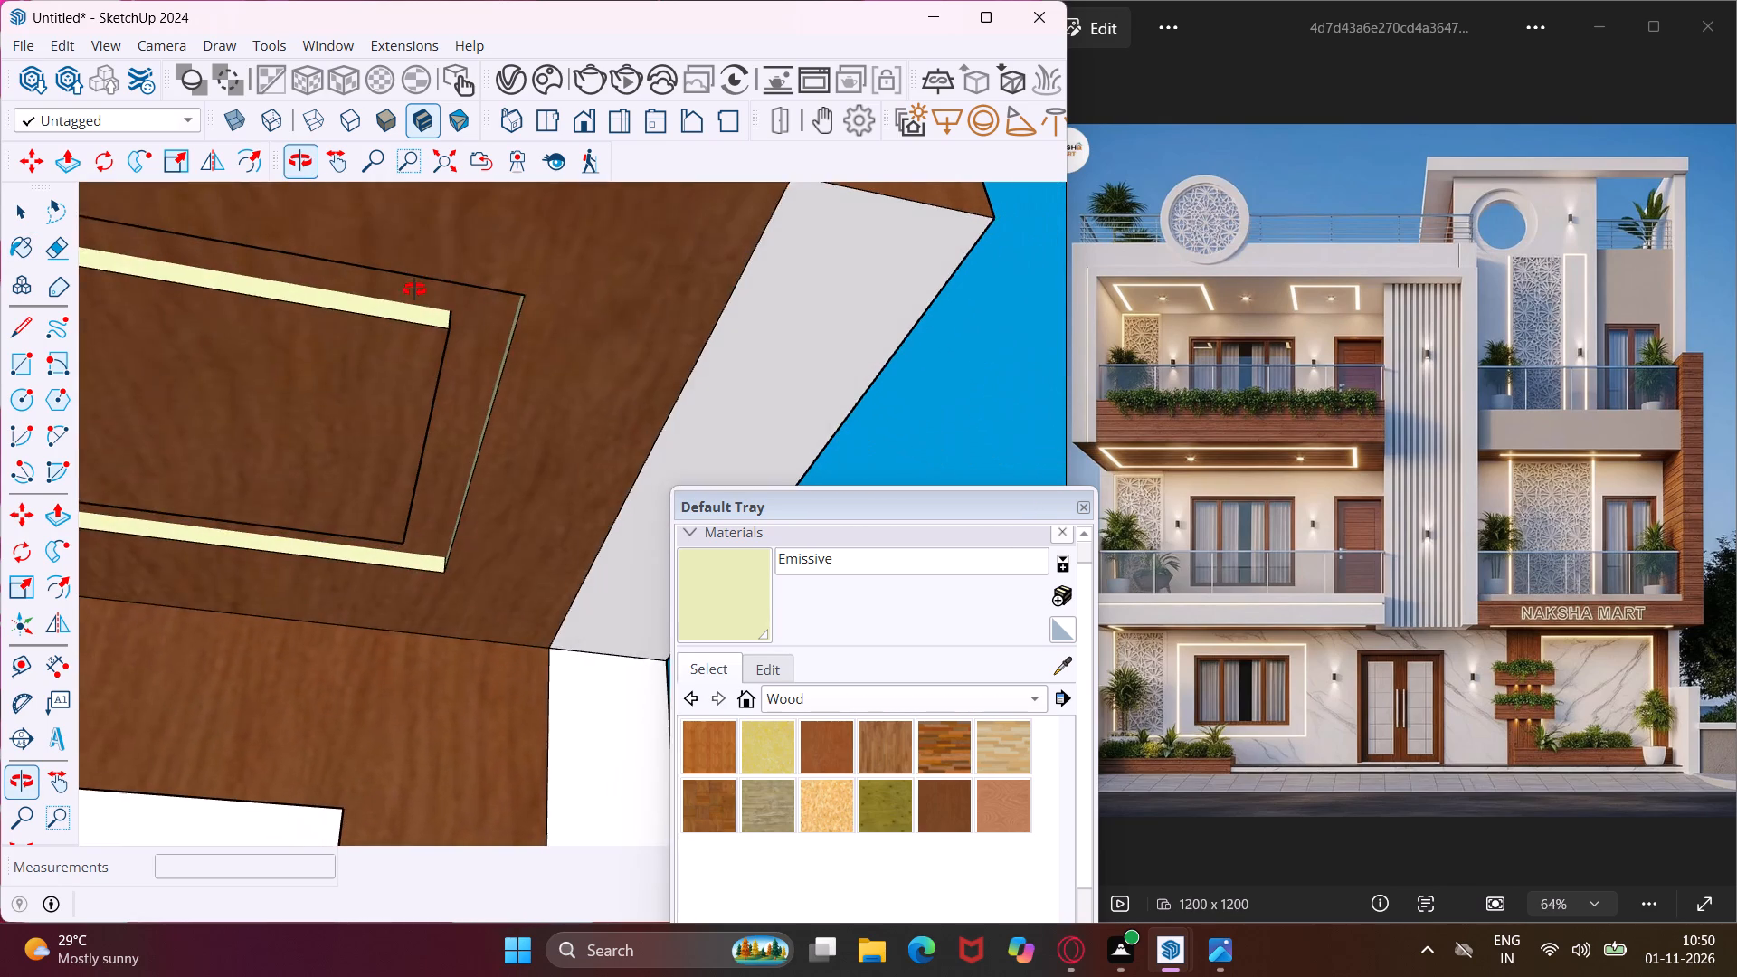
pyautogui.moveTo(414, 289); pyautogui.dragTo(408, 307, button='middle')
pyautogui.moveTo(531, 415); pyautogui.dragTo(428, 397, button='middle')
pyautogui.scroll(1, 428, 400)
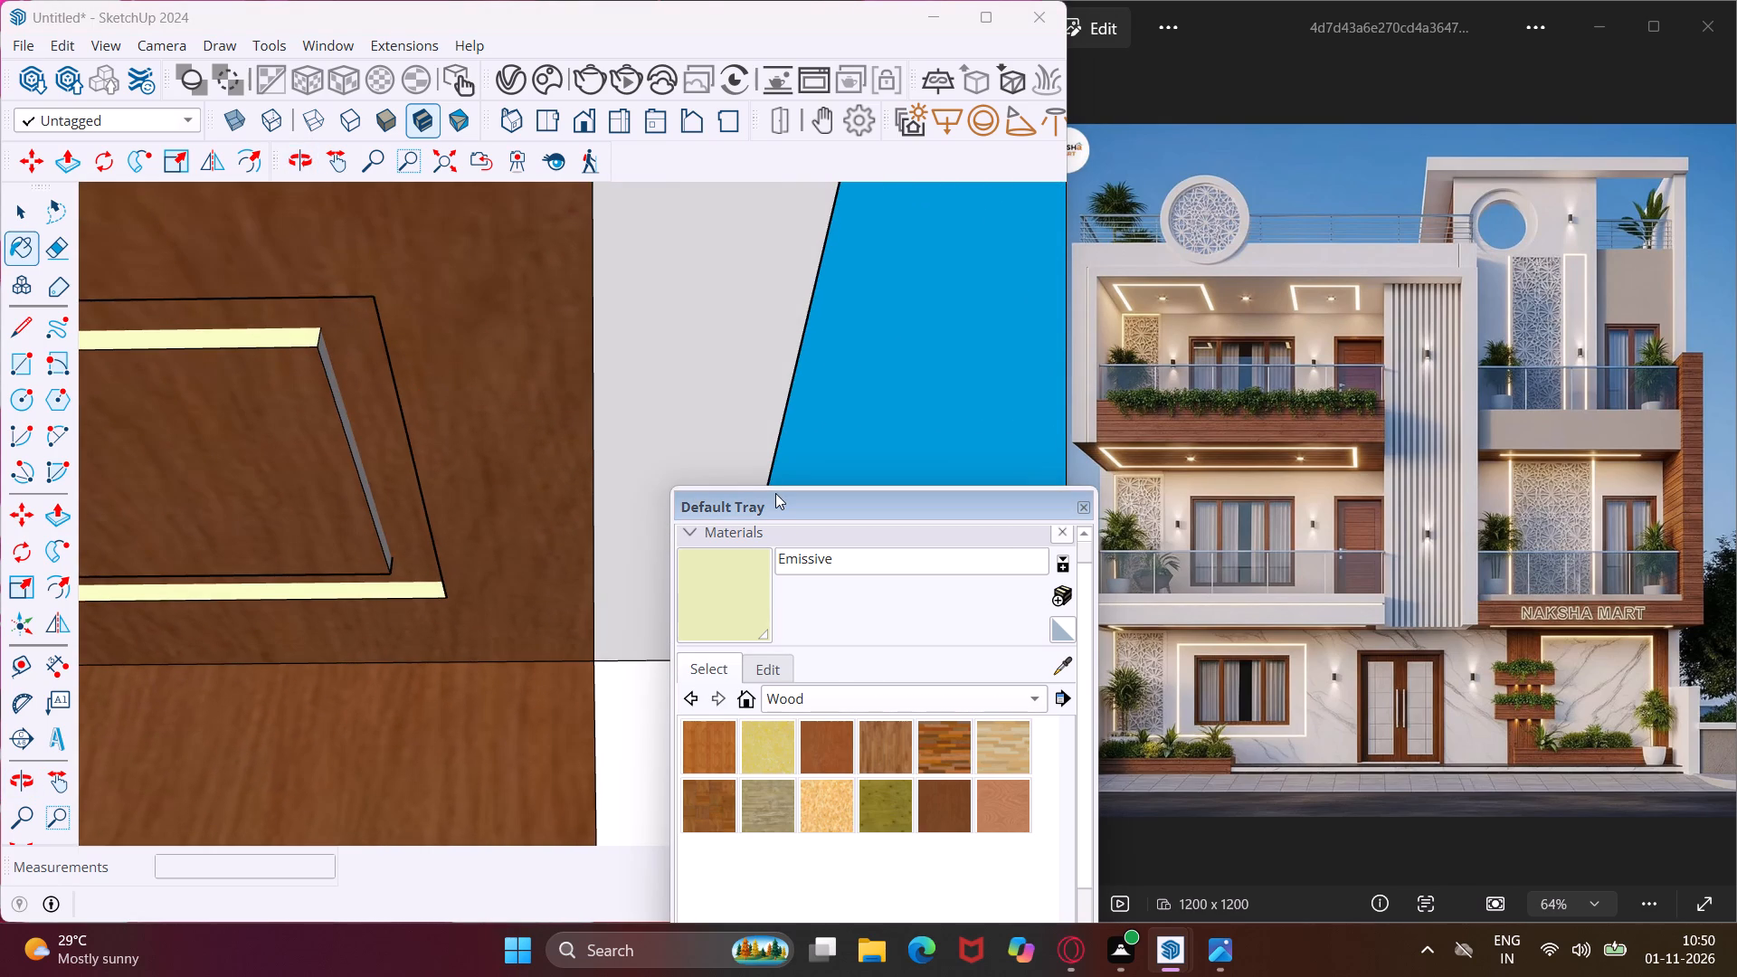
pyautogui.scroll(8, 323, 370)
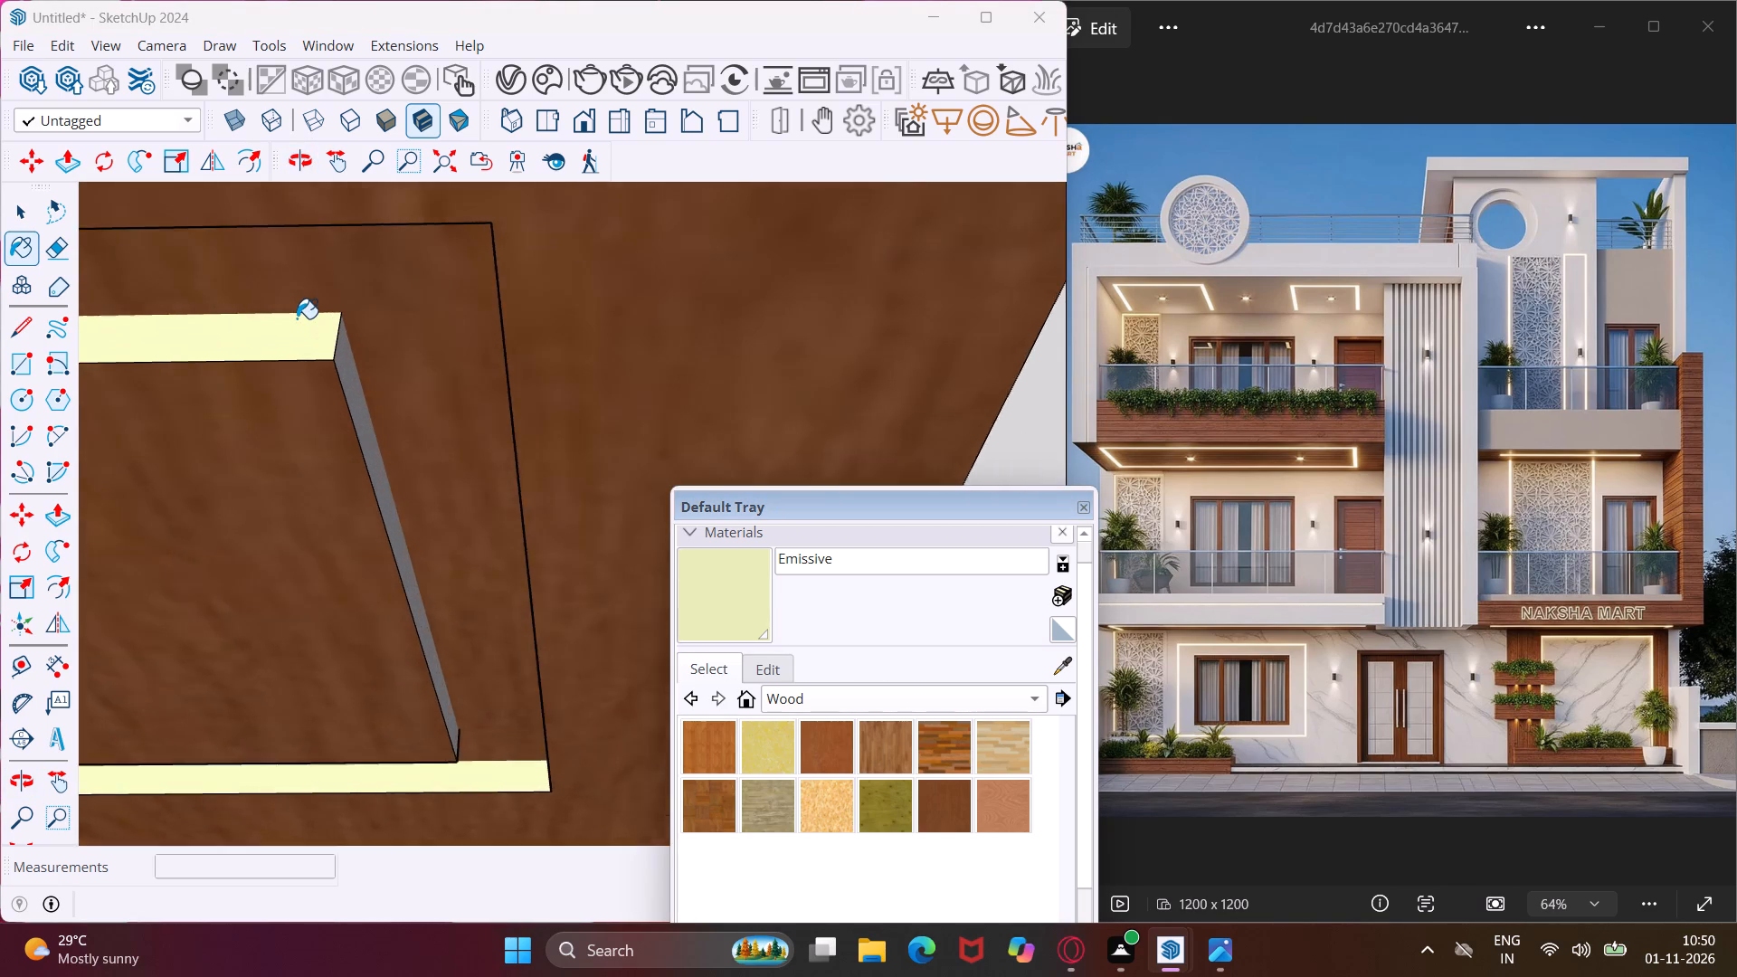
pyautogui.scroll(6, 297, 318)
pyautogui.click(370, 389)
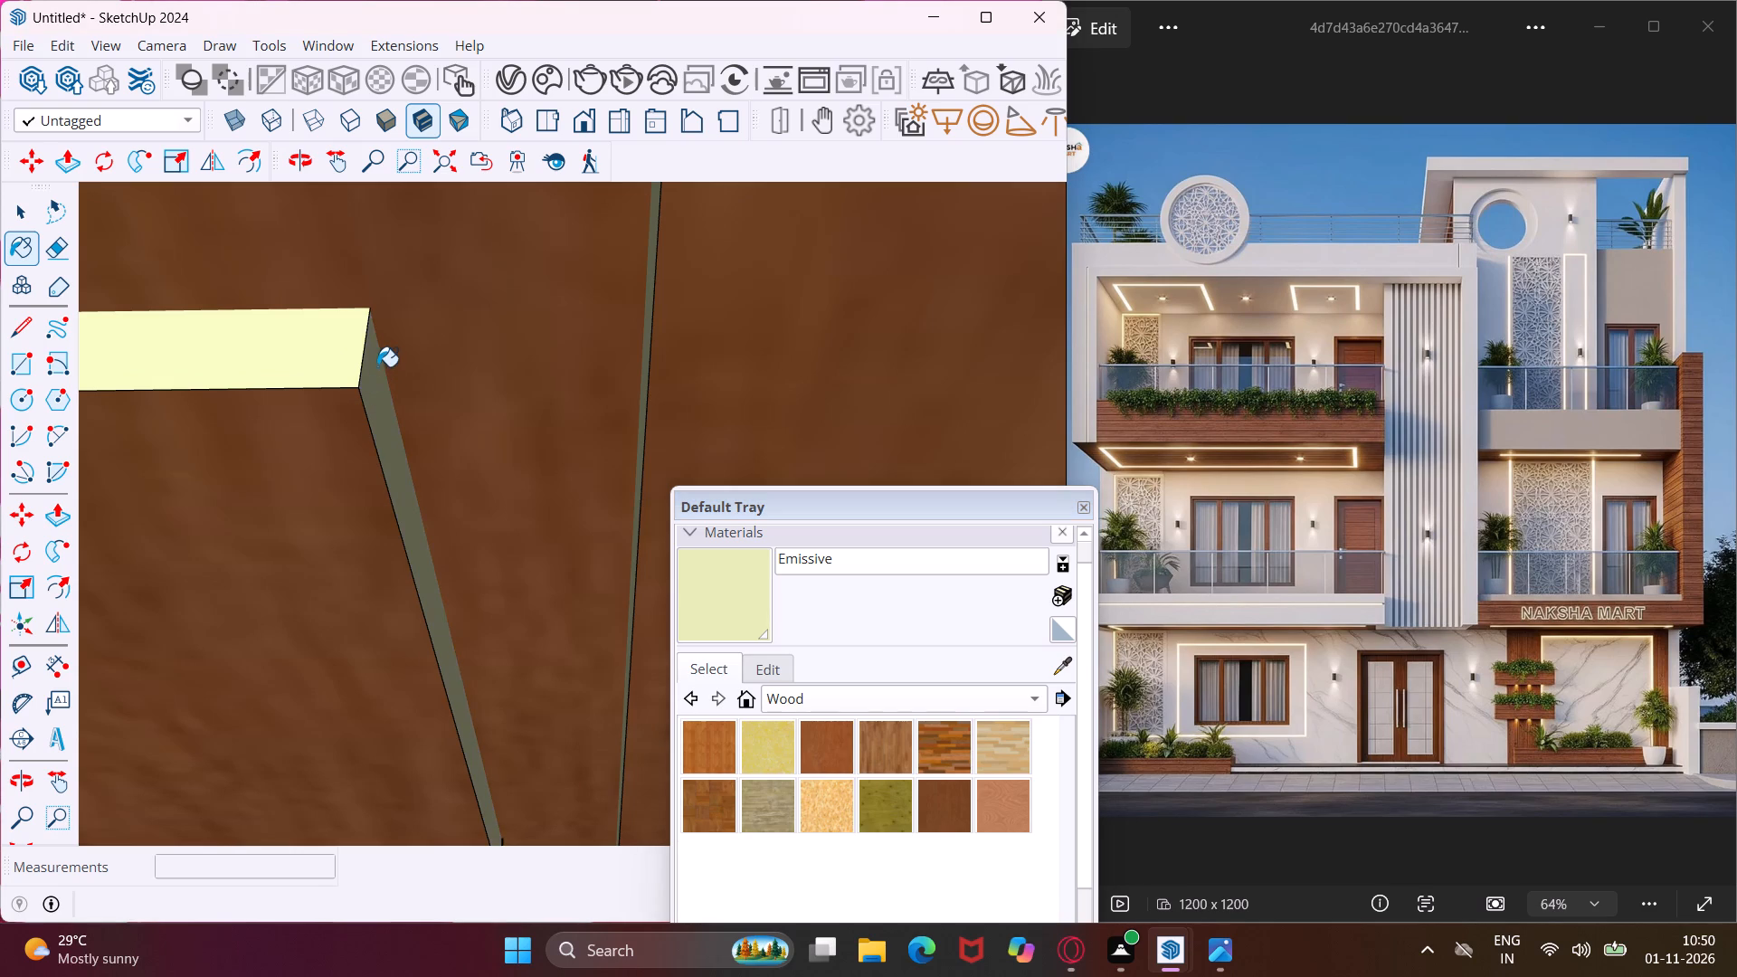
# Paint the remaining short face at the door-side end of the wood soffit's light groove with Emissive.
pyautogui.scroll(-18, 356, 360)
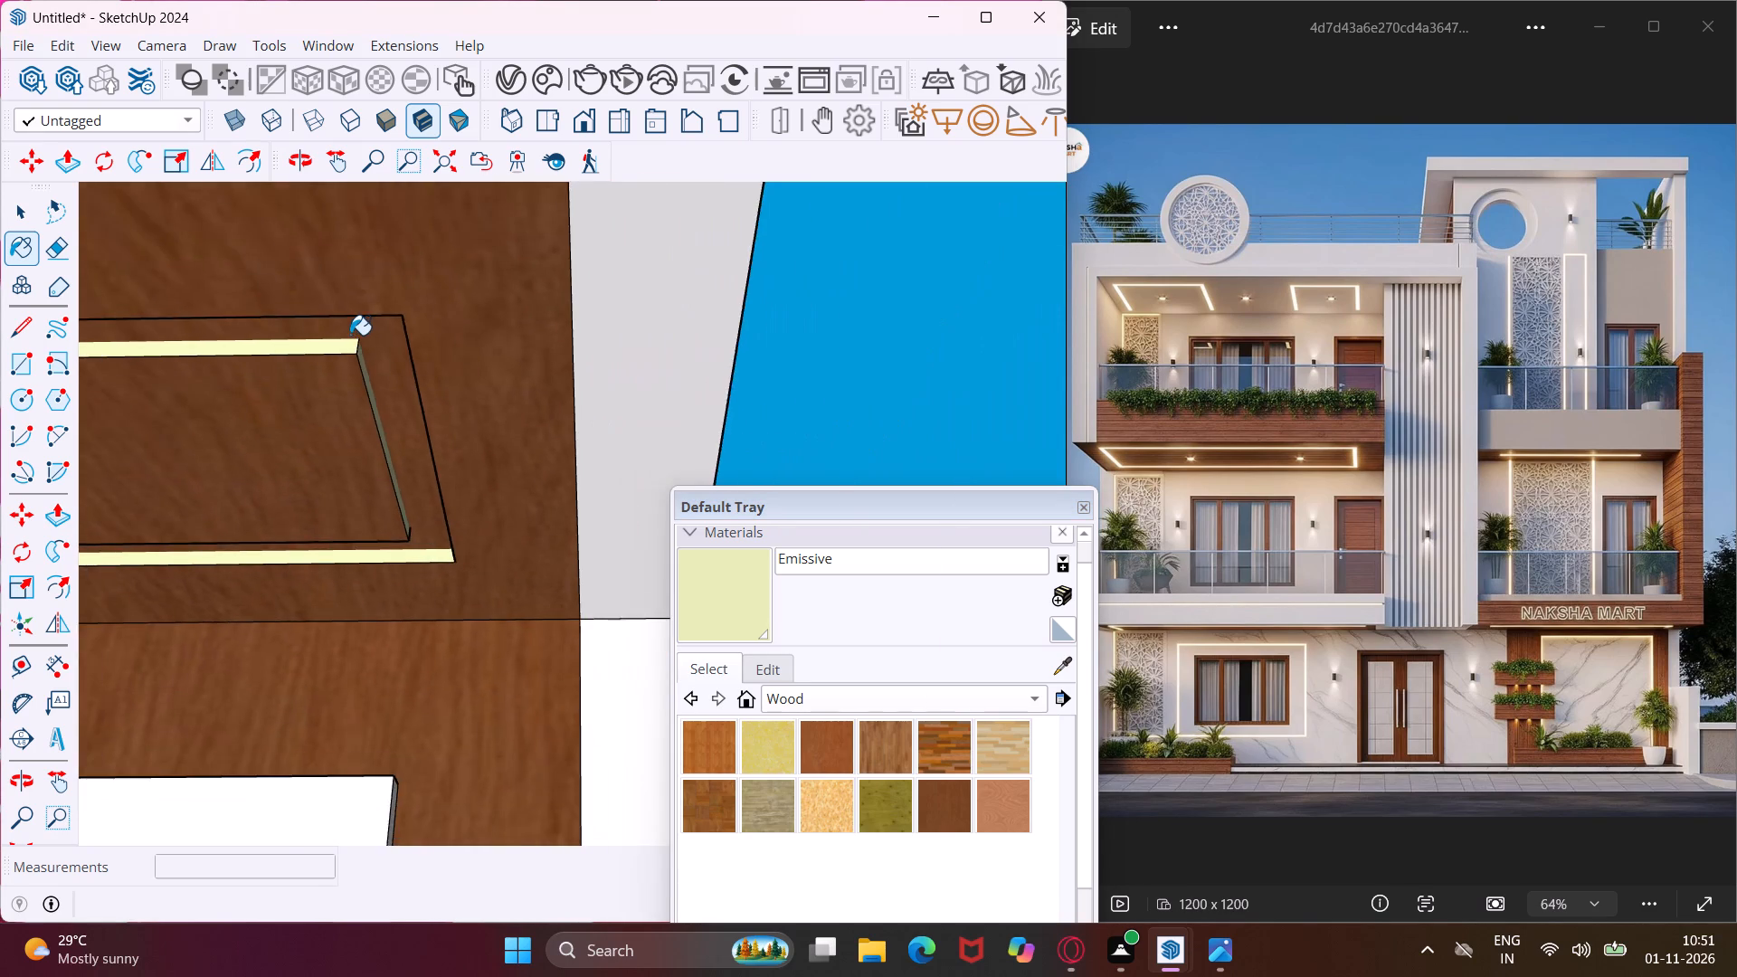
pyautogui.scroll(-5, 350, 335)
pyautogui.moveTo(350, 335); pyautogui.dragTo(583, 431, button='middle')
pyautogui.scroll(-15, 592, 398)
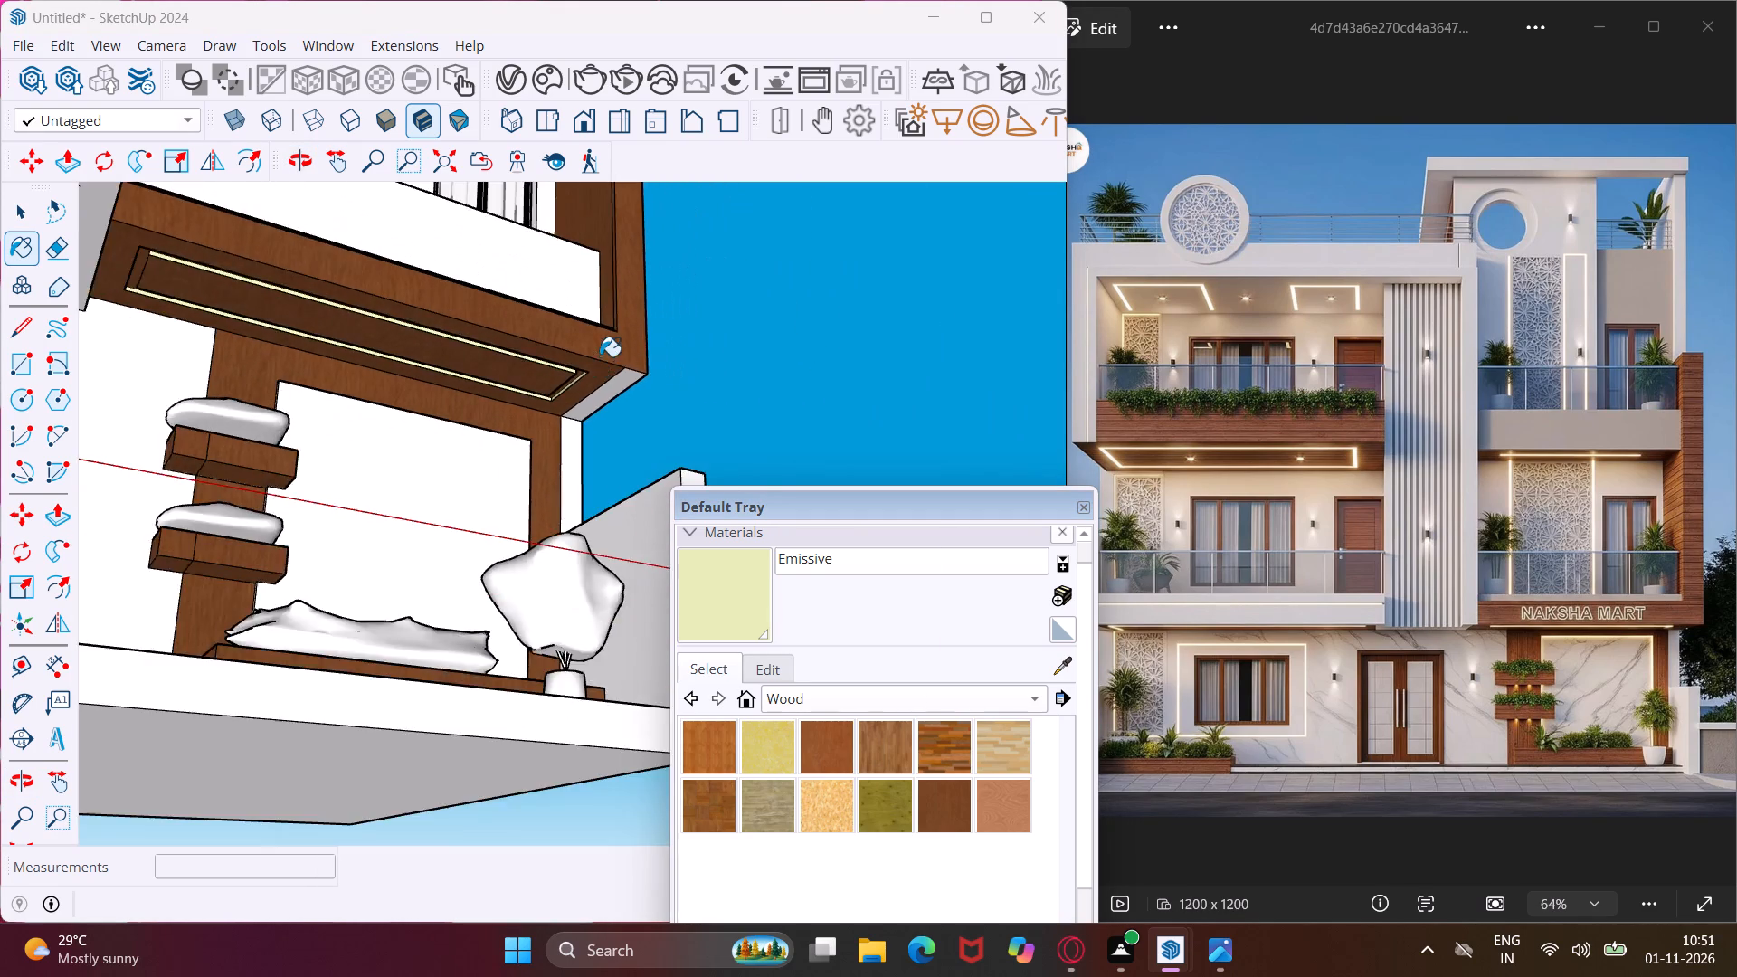
pyautogui.scroll(-5, 598, 353)
pyautogui.moveTo(403, 346); pyautogui.dragTo(314, 334, button='middle')
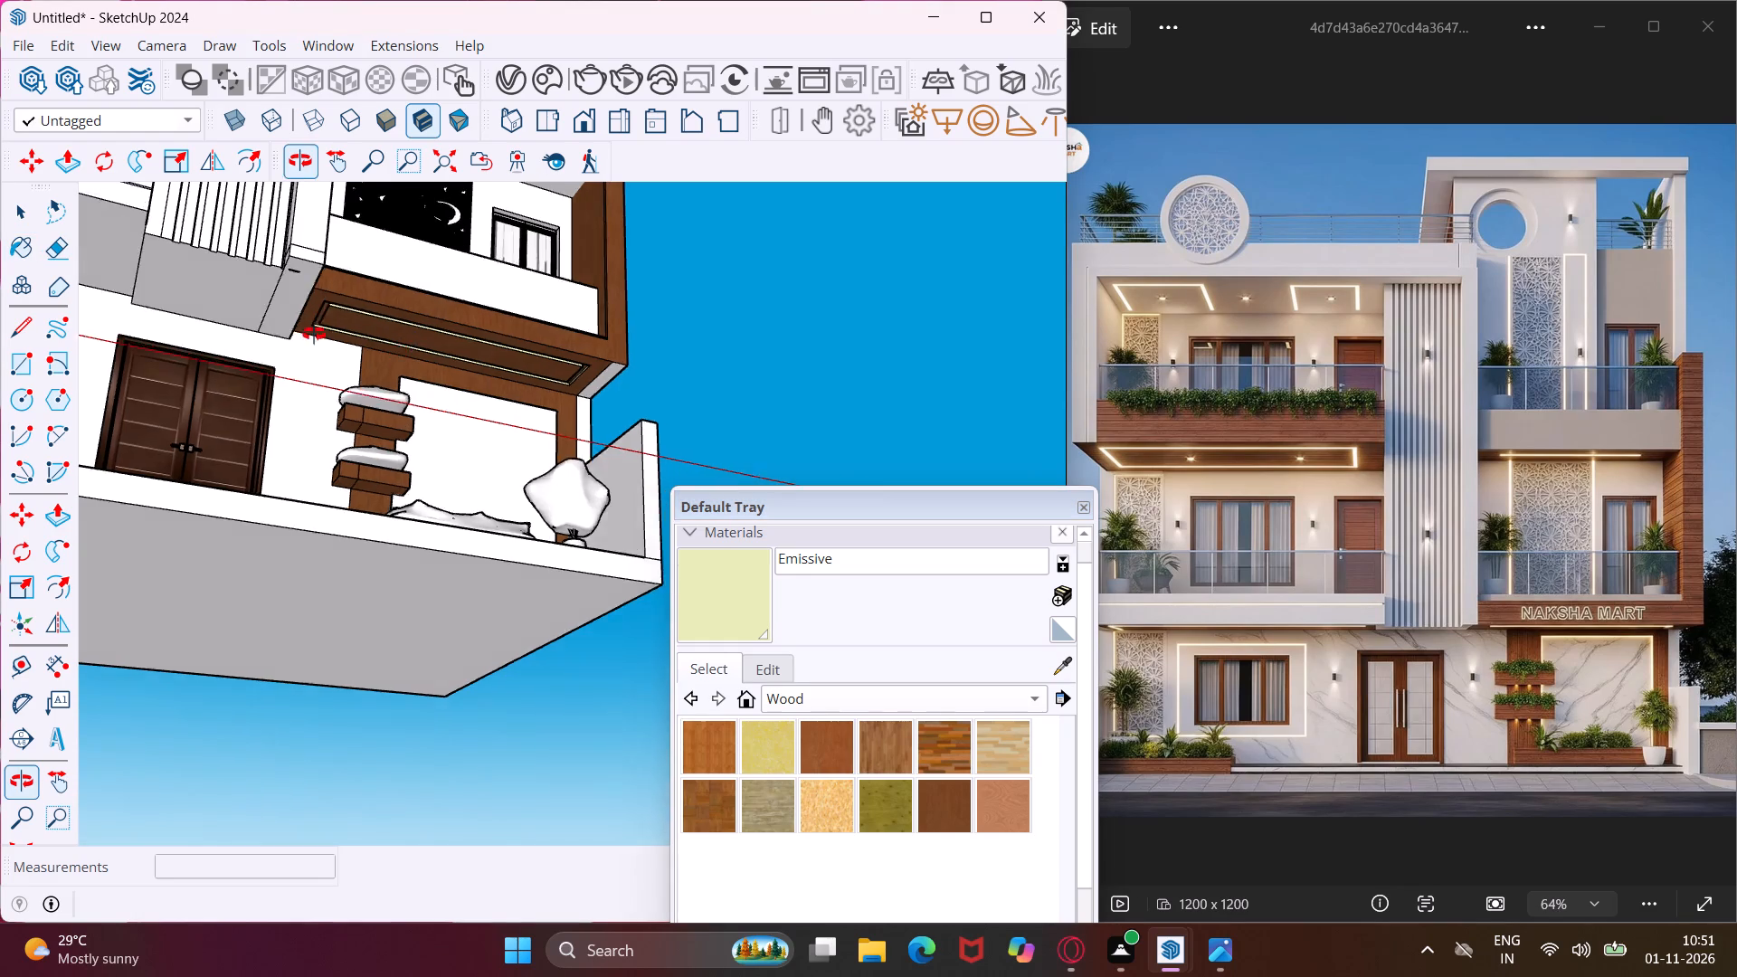
pyautogui.moveTo(314, 334); pyautogui.dragTo(35, 374, button='middle')
pyautogui.scroll(4, 265, 429)
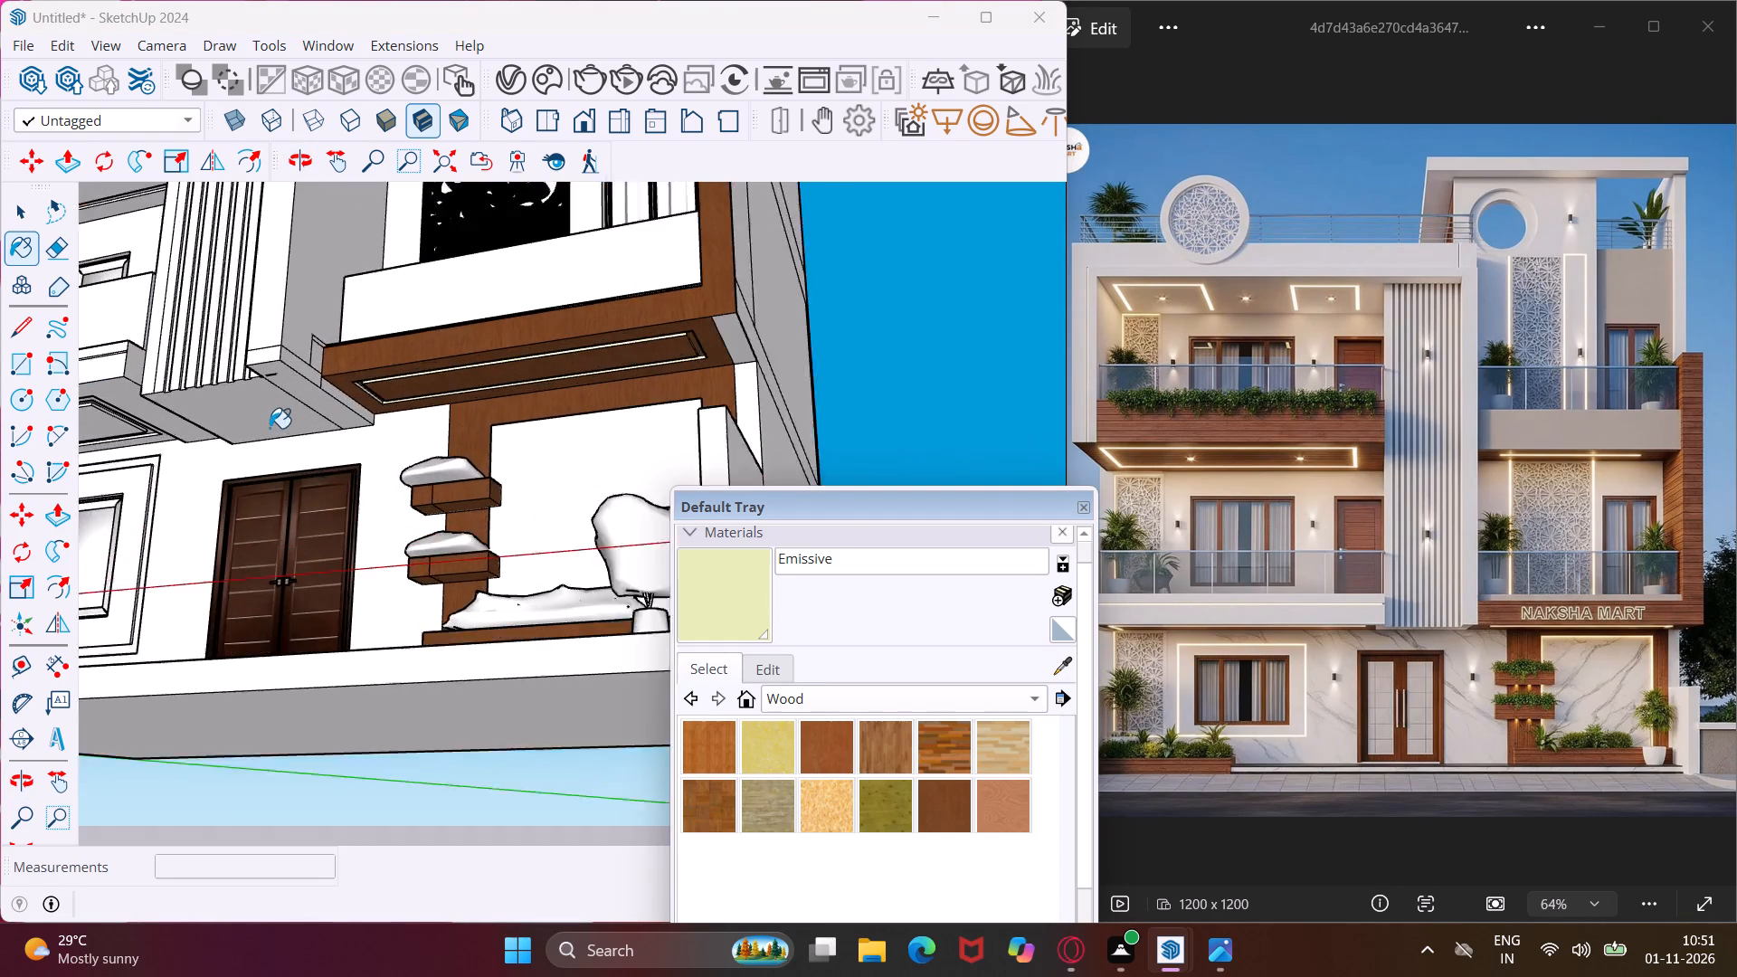
pyautogui.scroll(9, 327, 412)
pyautogui.scroll(9, 409, 383)
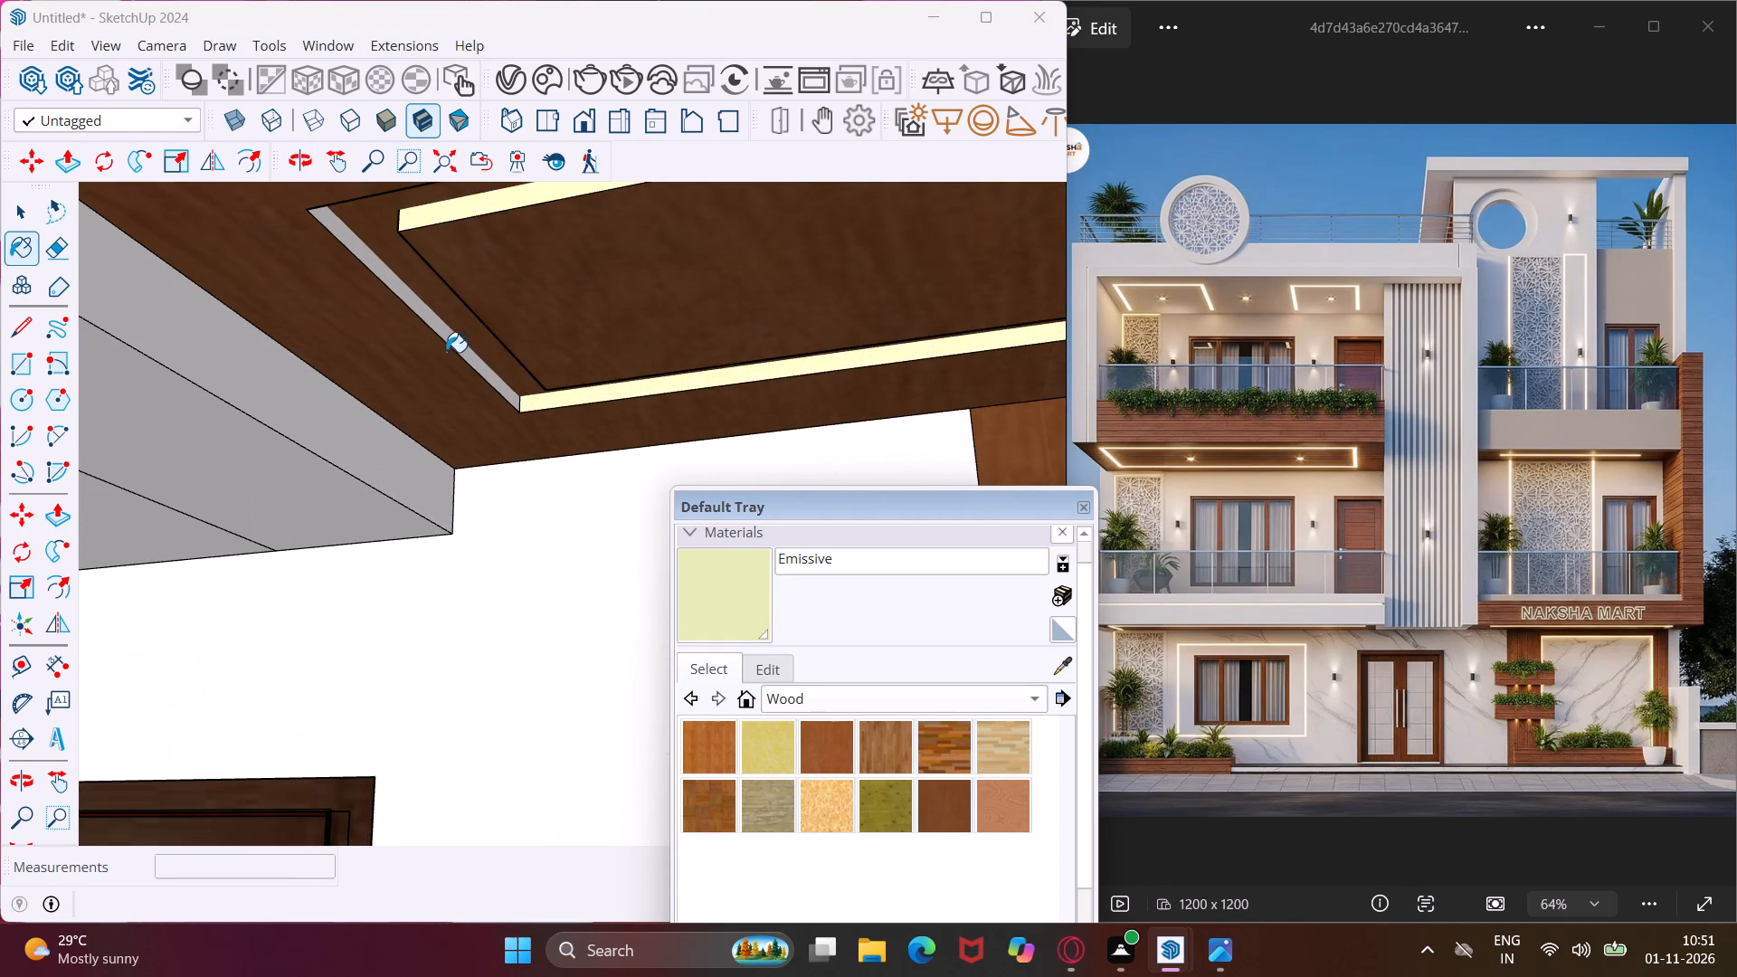
pyautogui.click(448, 344)
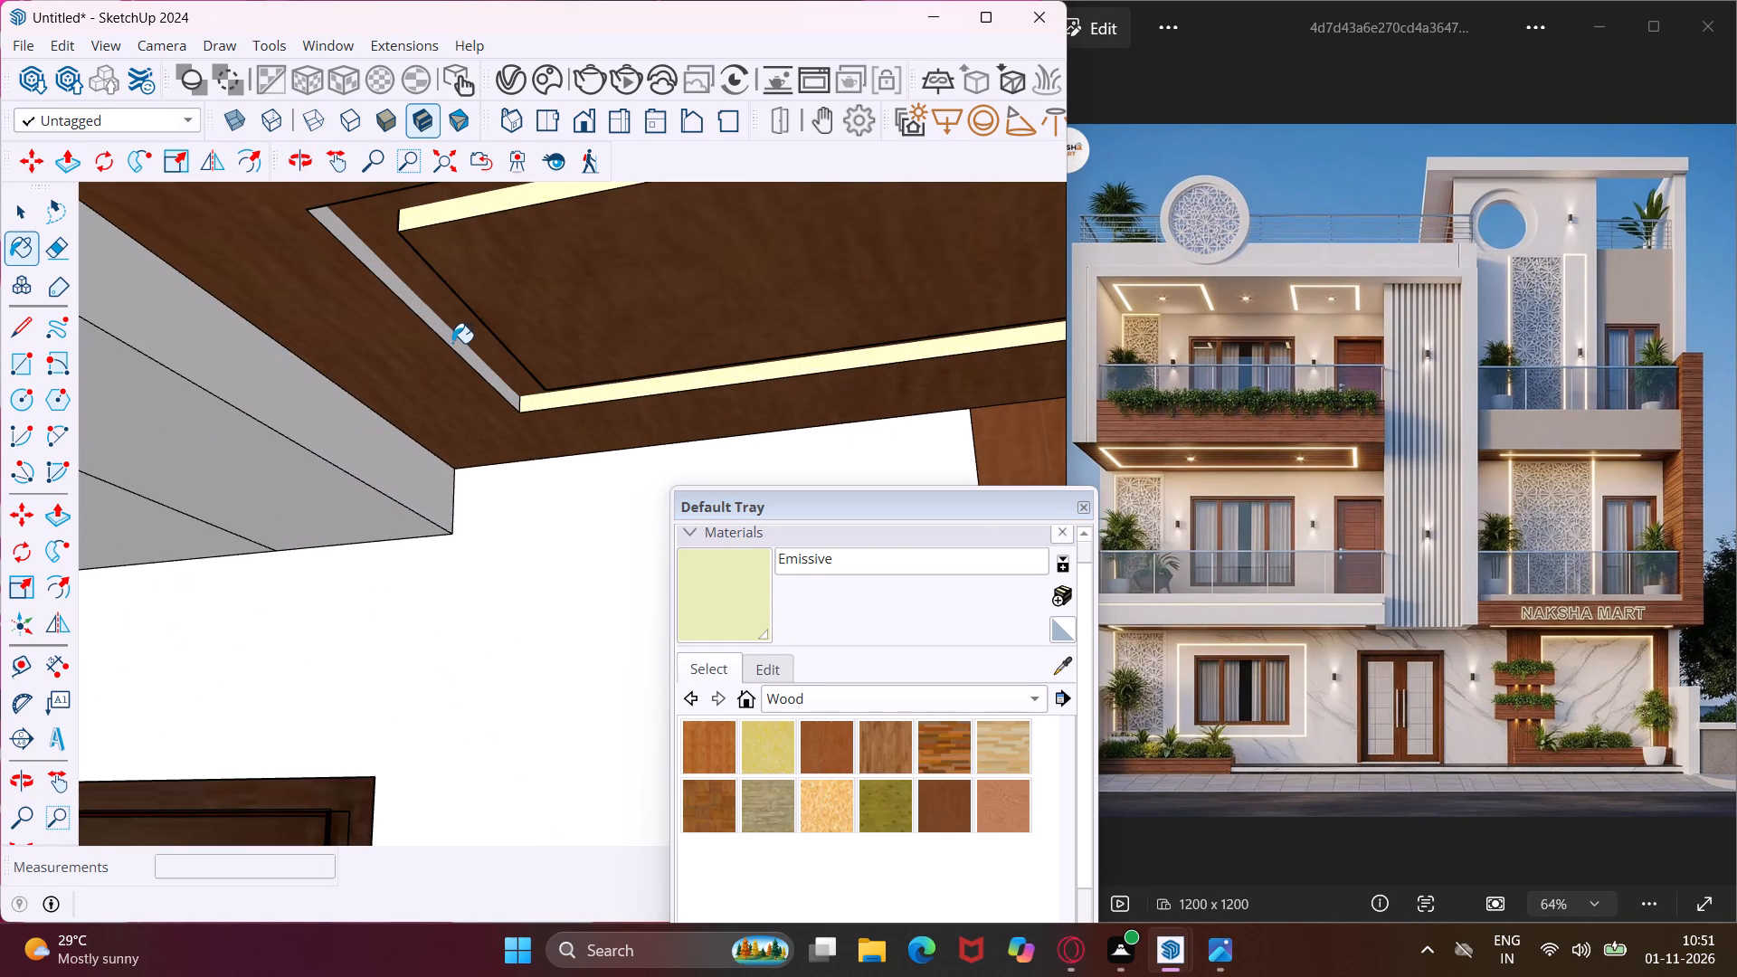
pyautogui.click(452, 343)
# Paint the inner panel's long street-facing face in the ceiling light groove above the ground-floor window with Emissive.
pyautogui.scroll(-17, 459, 359)
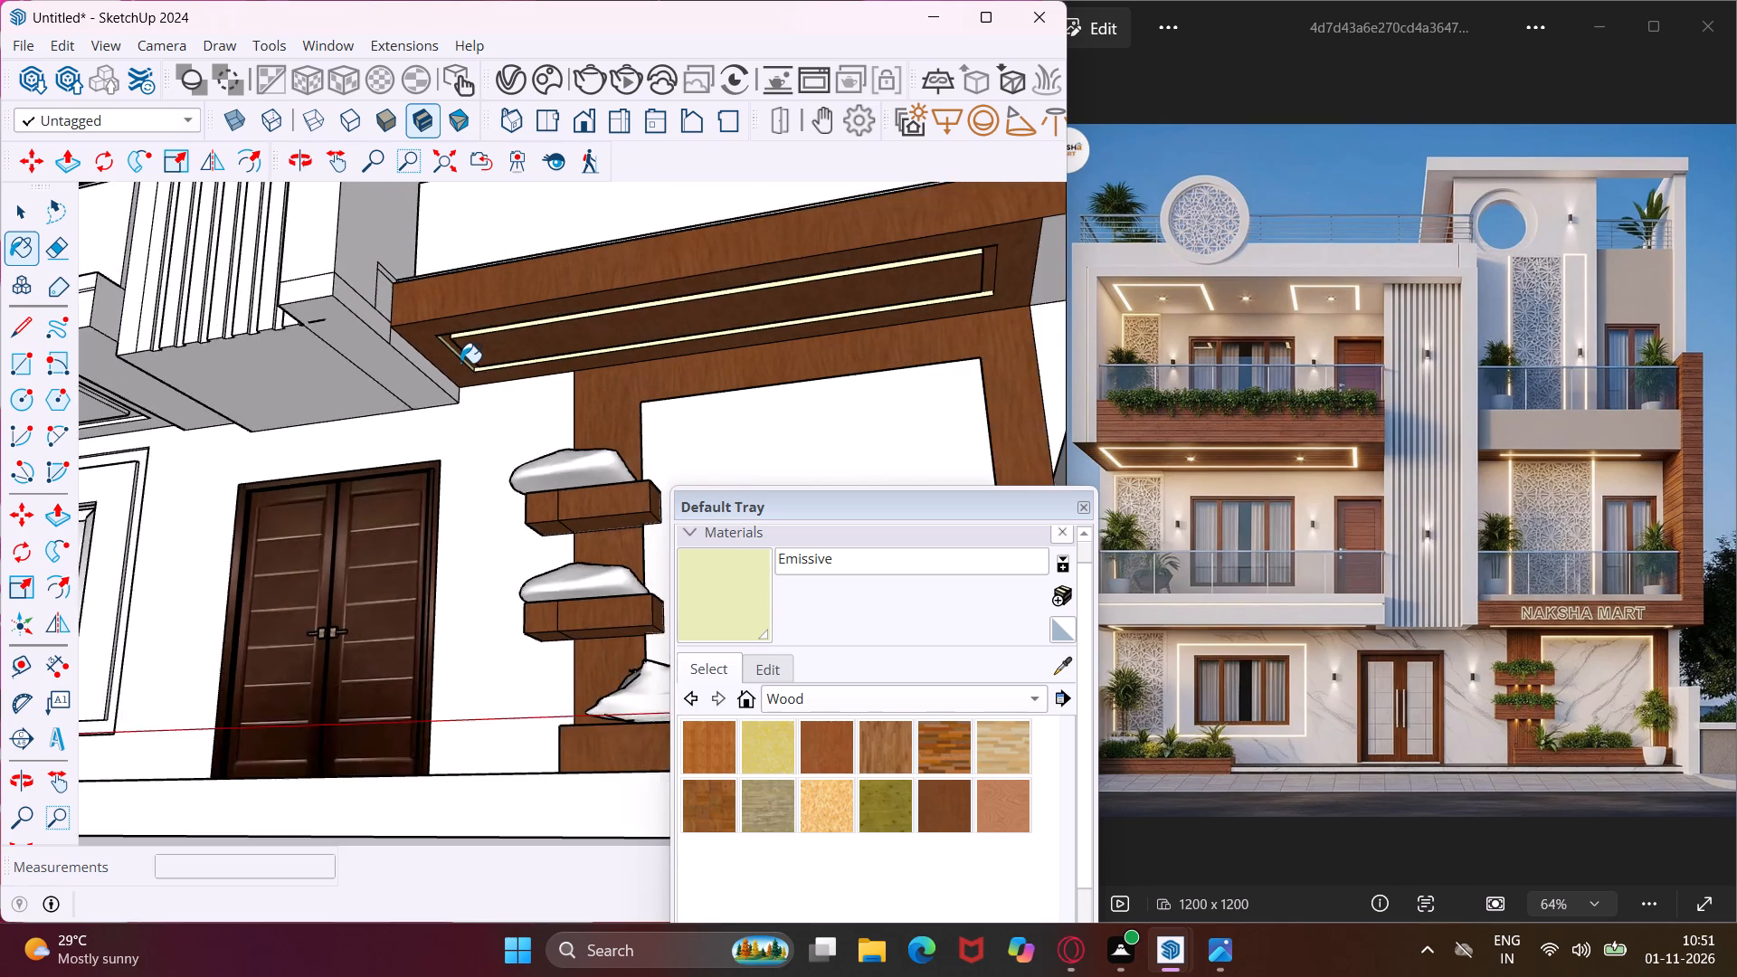
pyautogui.scroll(-14, 460, 364)
pyautogui.scroll(2, 236, 413)
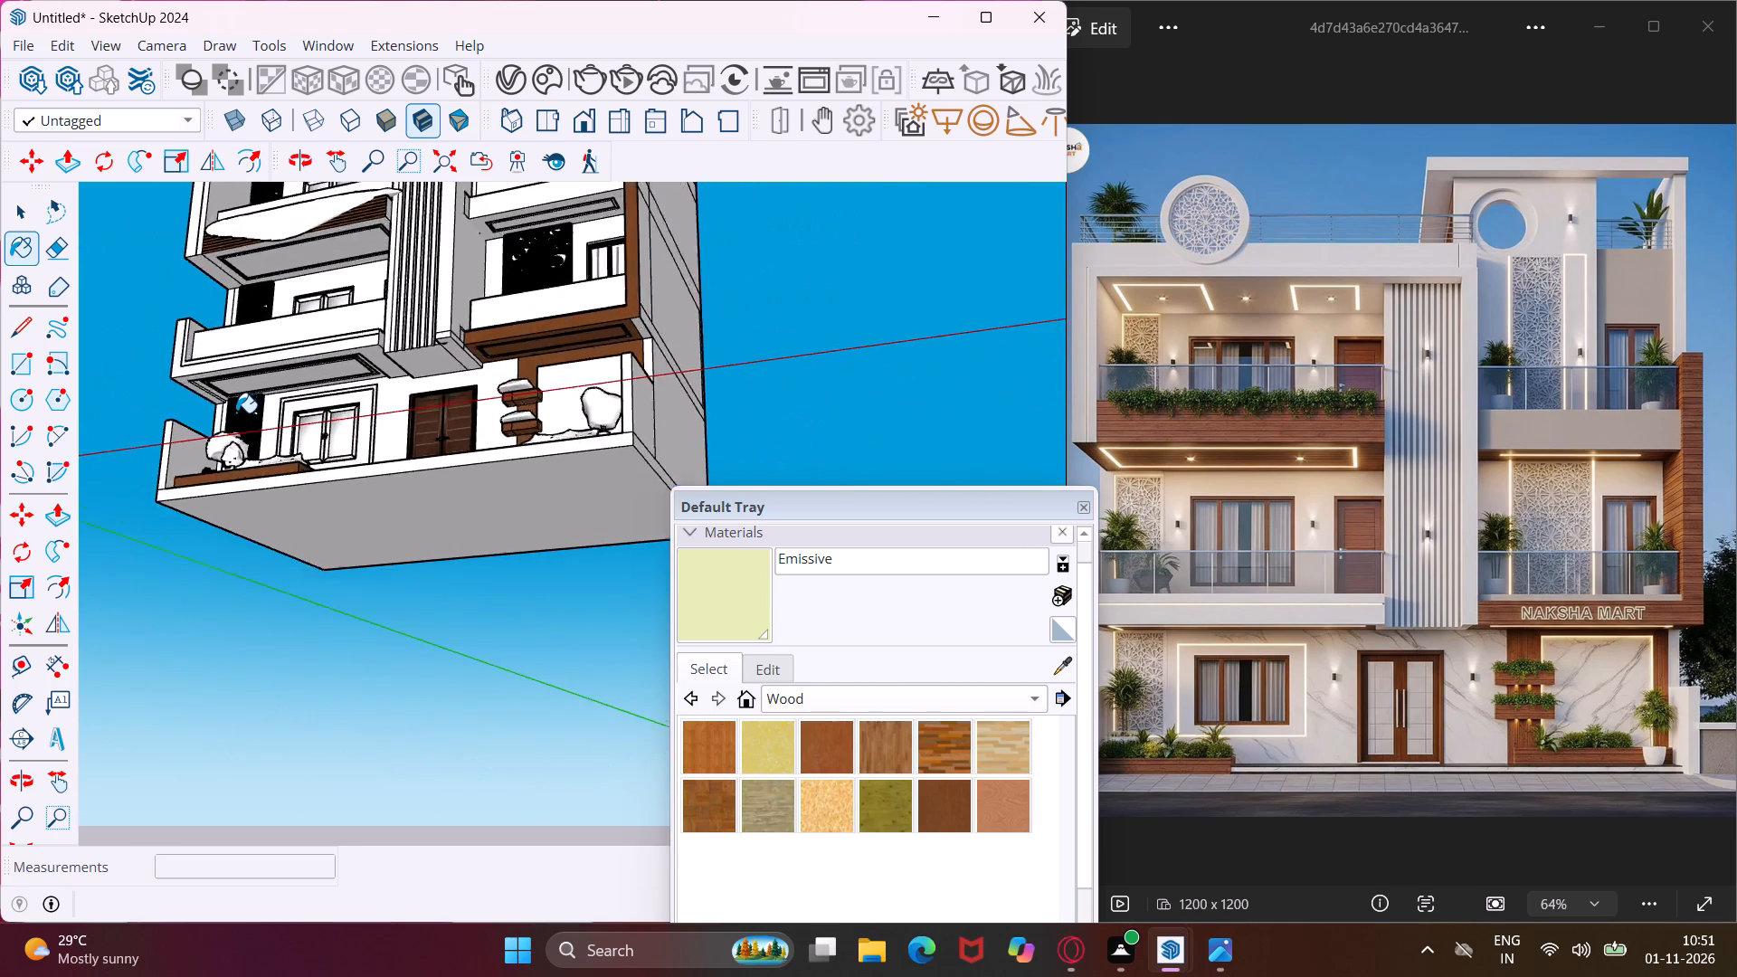
pyautogui.scroll(13, 236, 413)
pyautogui.scroll(11, 157, 326)
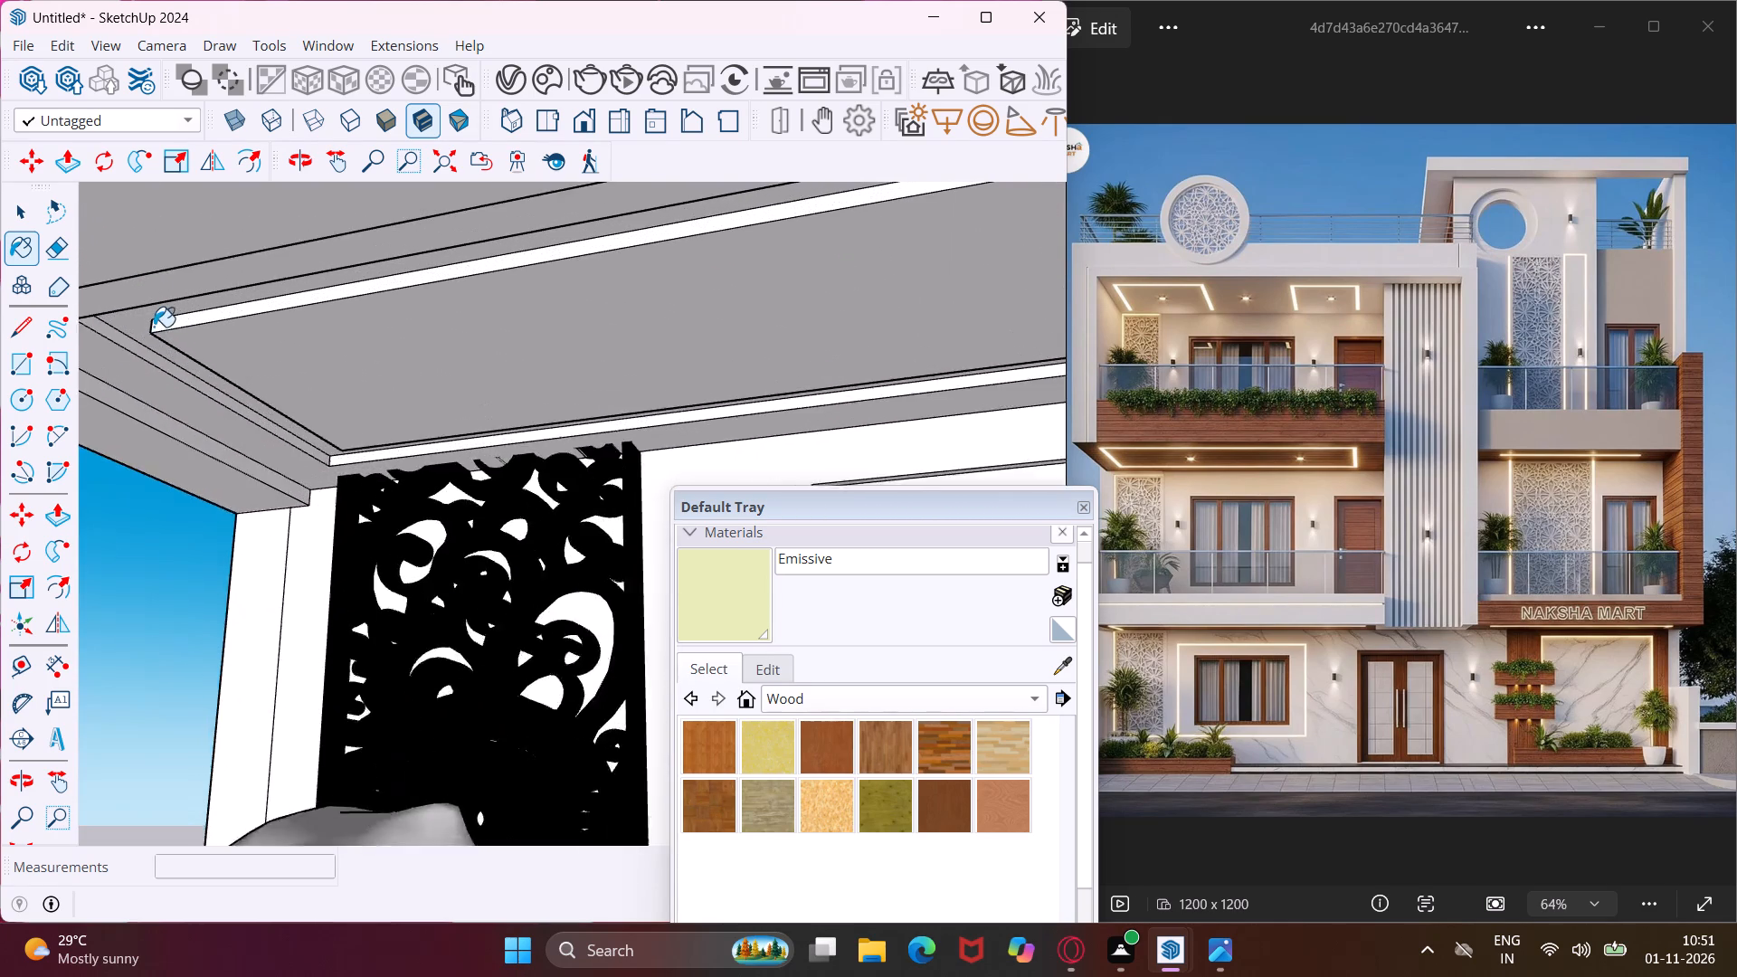
pyautogui.scroll(10, 150, 328)
pyautogui.click(179, 326)
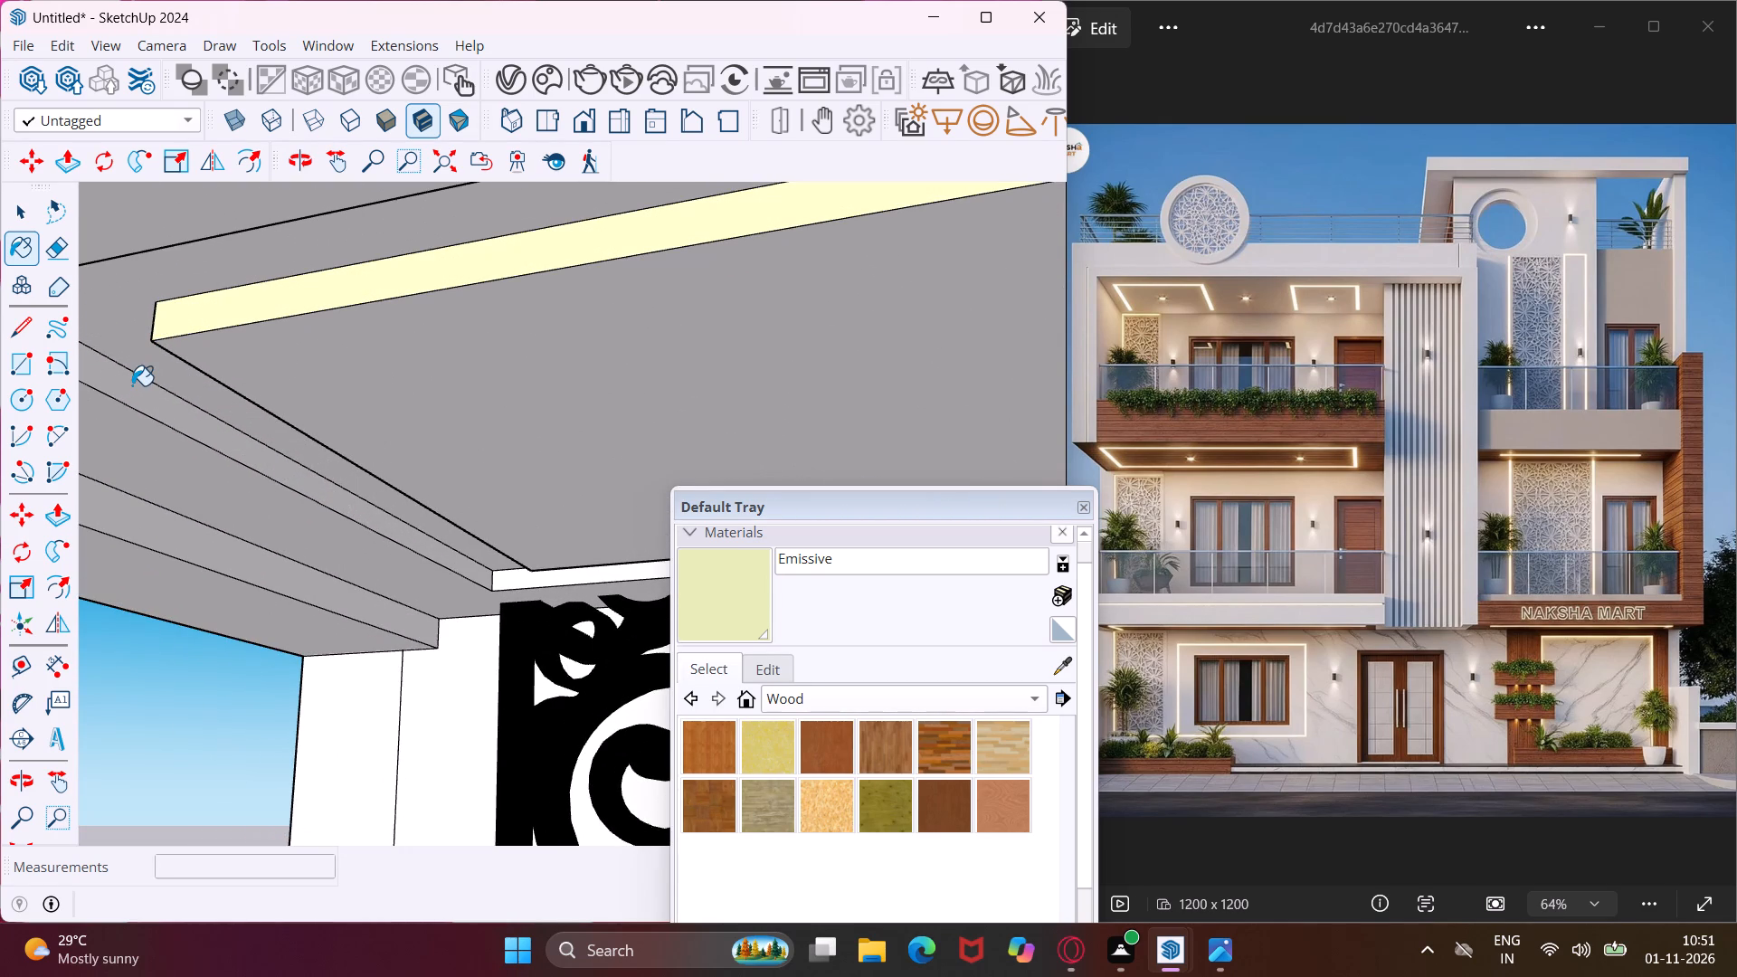
# Paint both short faces at the outer end and the wall-side long face of the window-side ceiling groove with Emissive.
pyautogui.click(132, 386)
pyautogui.moveTo(135, 390); pyautogui.dragTo(322, 411, button='middle')
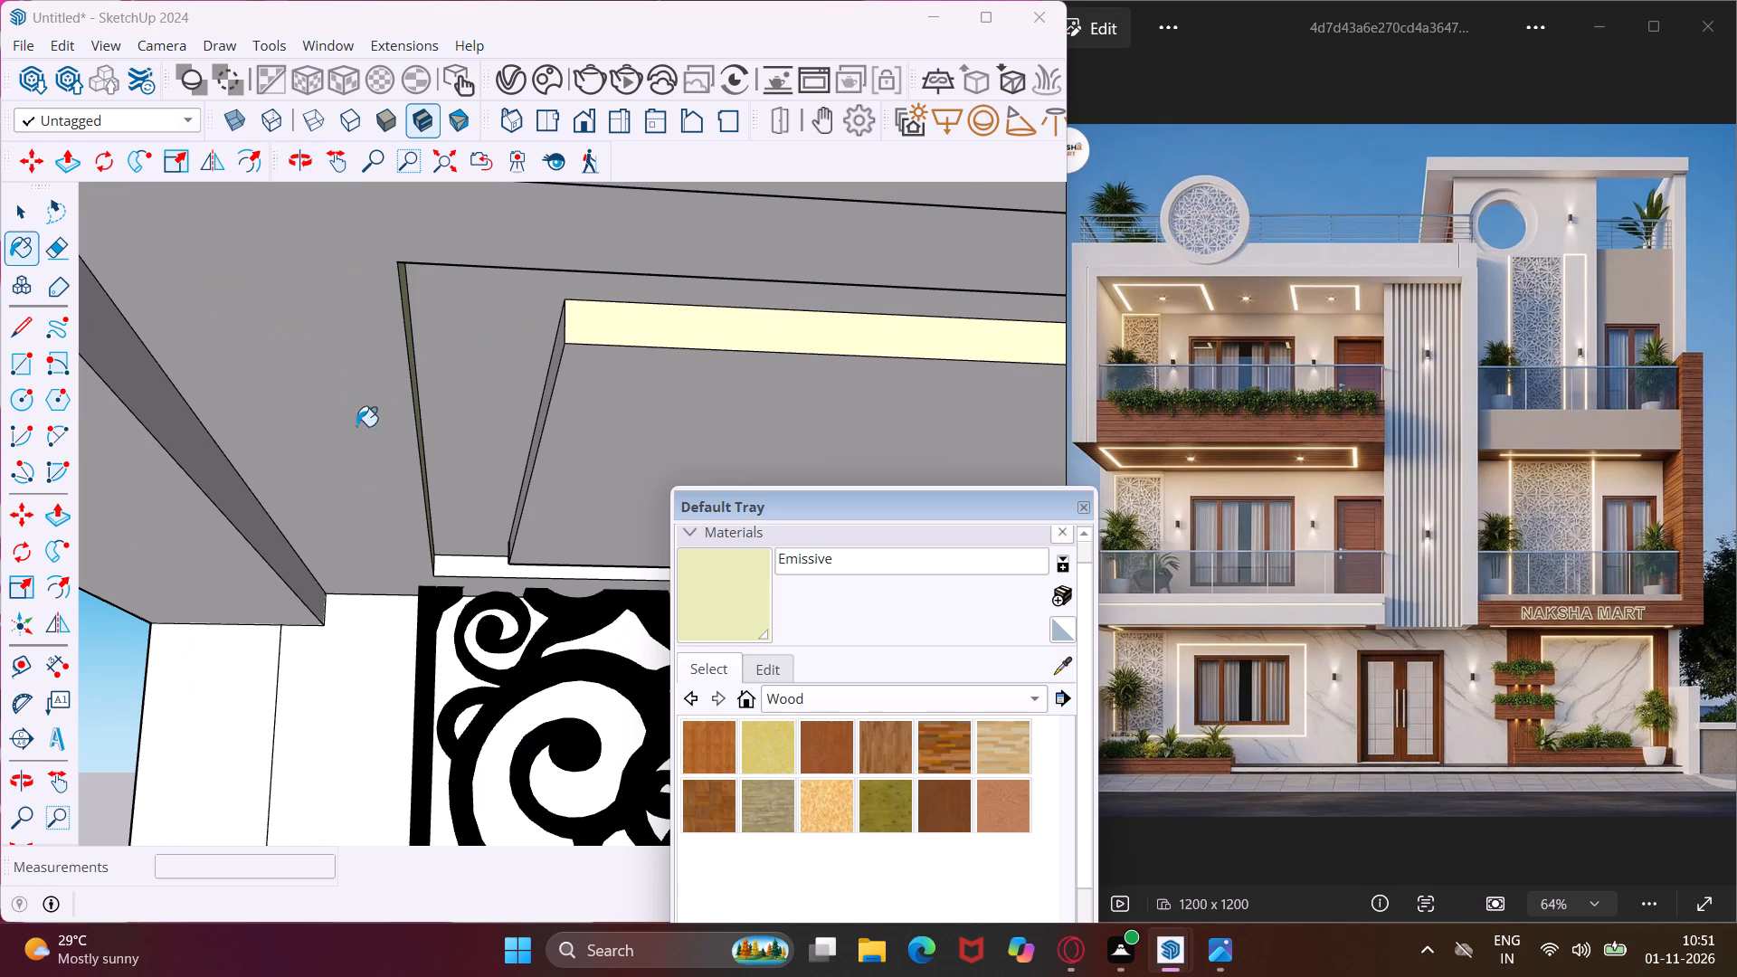
pyautogui.click(552, 380)
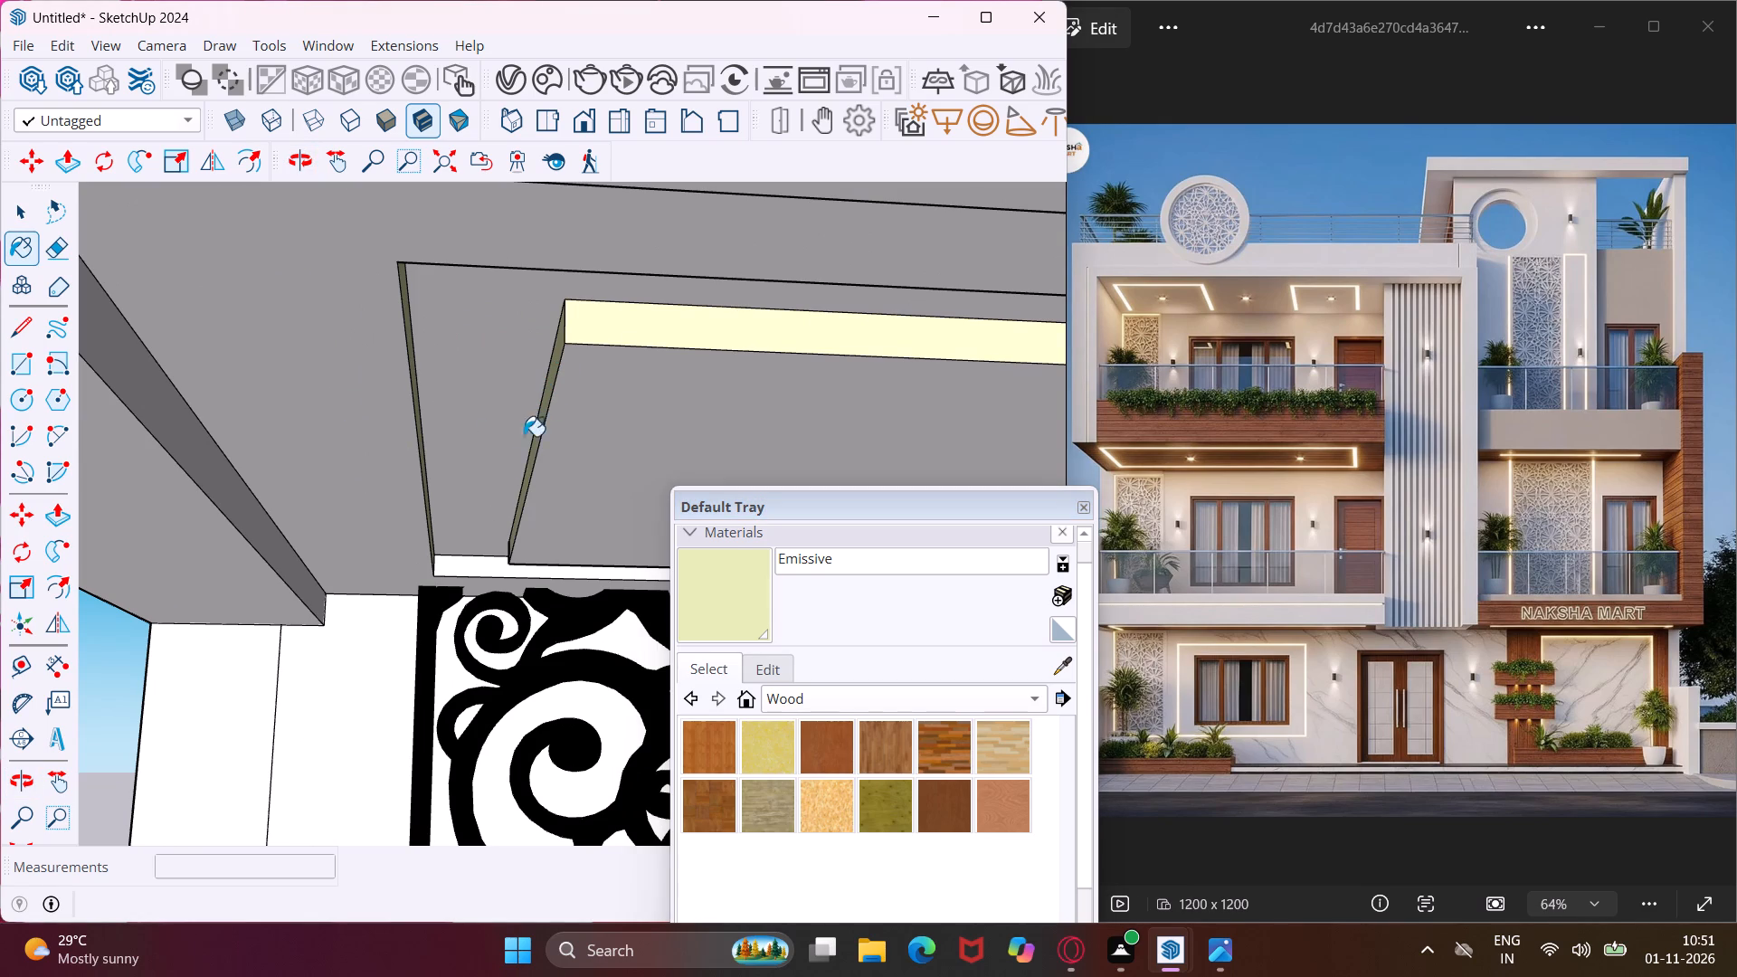
pyautogui.click(484, 572)
pyautogui.moveTo(460, 542); pyautogui.dragTo(451, 529, button='middle')
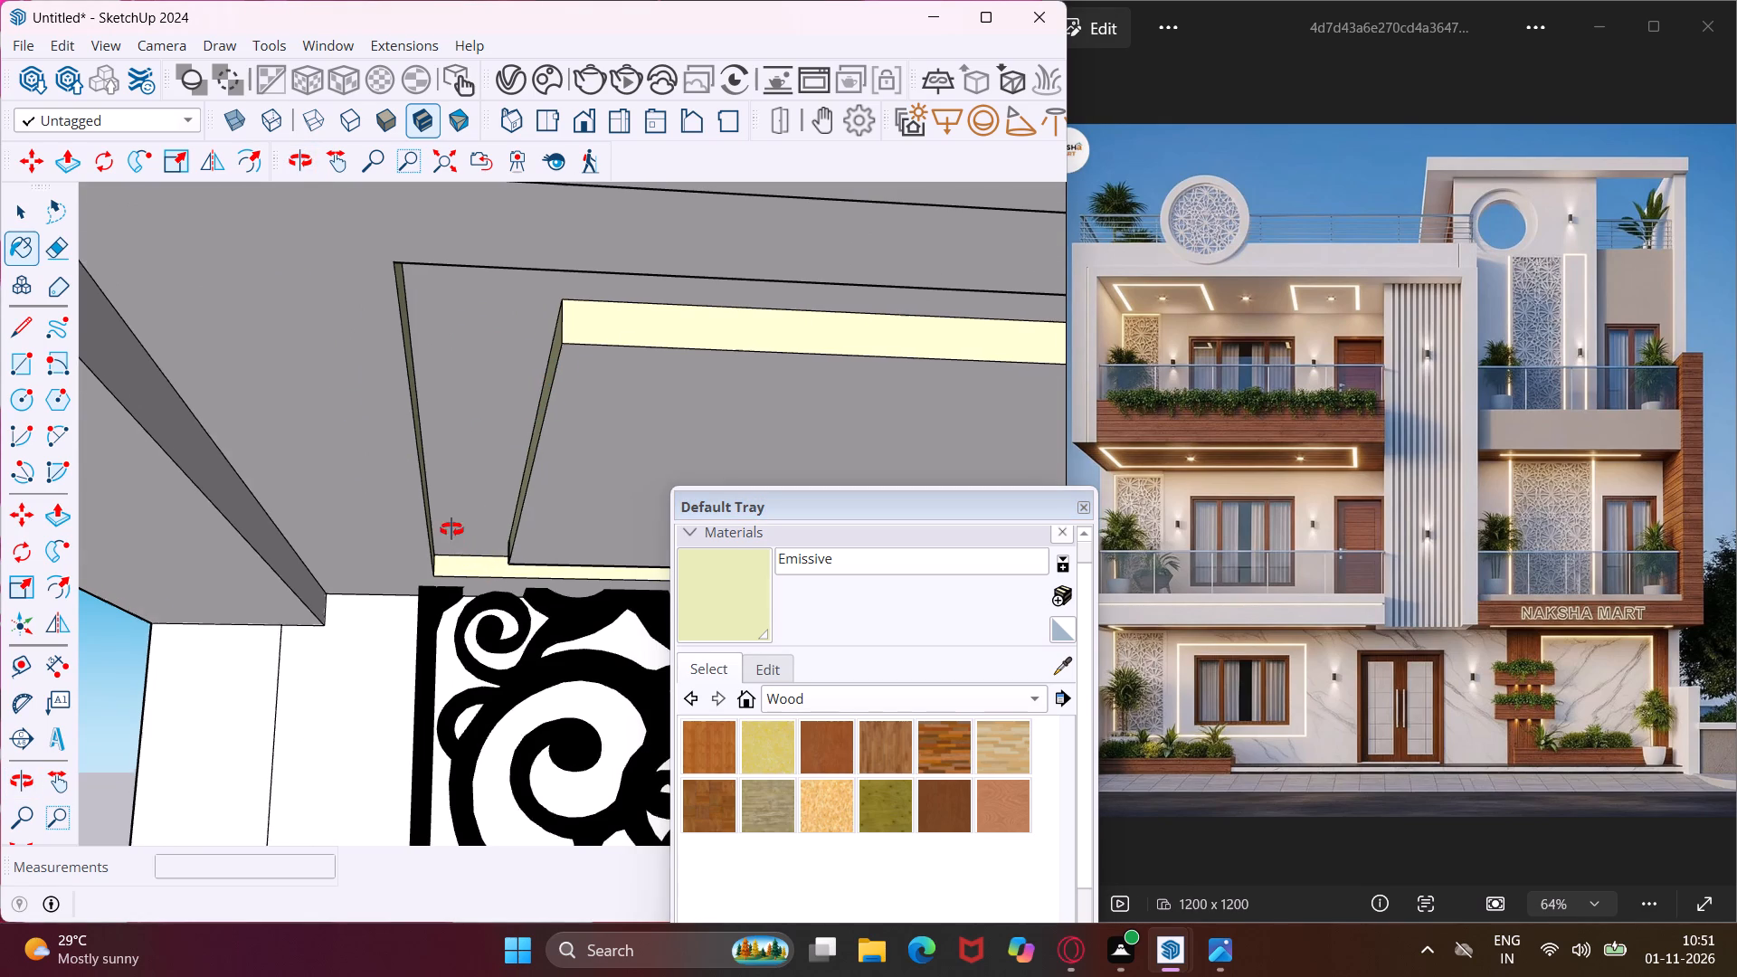
# Paint the street-side long outer face and the door-side short outer face of the ground-floor ceiling groove with Emissive.
pyautogui.moveTo(451, 529); pyautogui.dragTo(244, 491, button='middle')
pyautogui.scroll(-10, 243, 500)
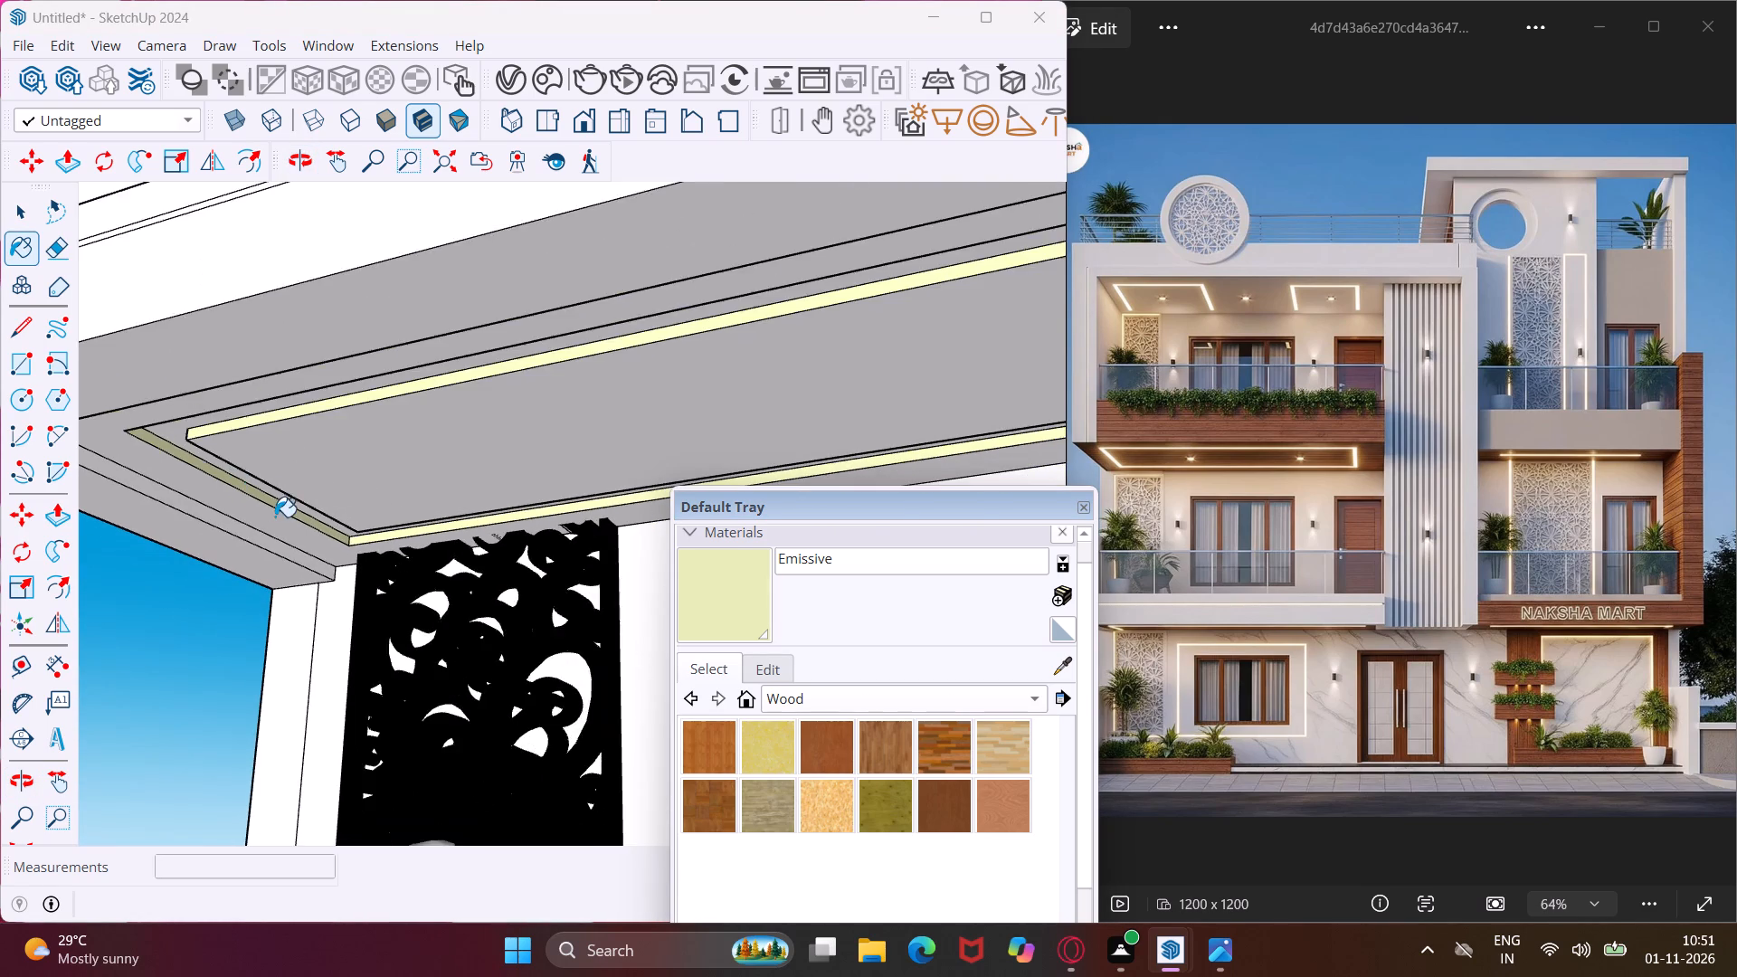
pyautogui.scroll(-5, 275, 516)
pyautogui.moveTo(608, 460); pyautogui.dragTo(1109, 434, button='middle')
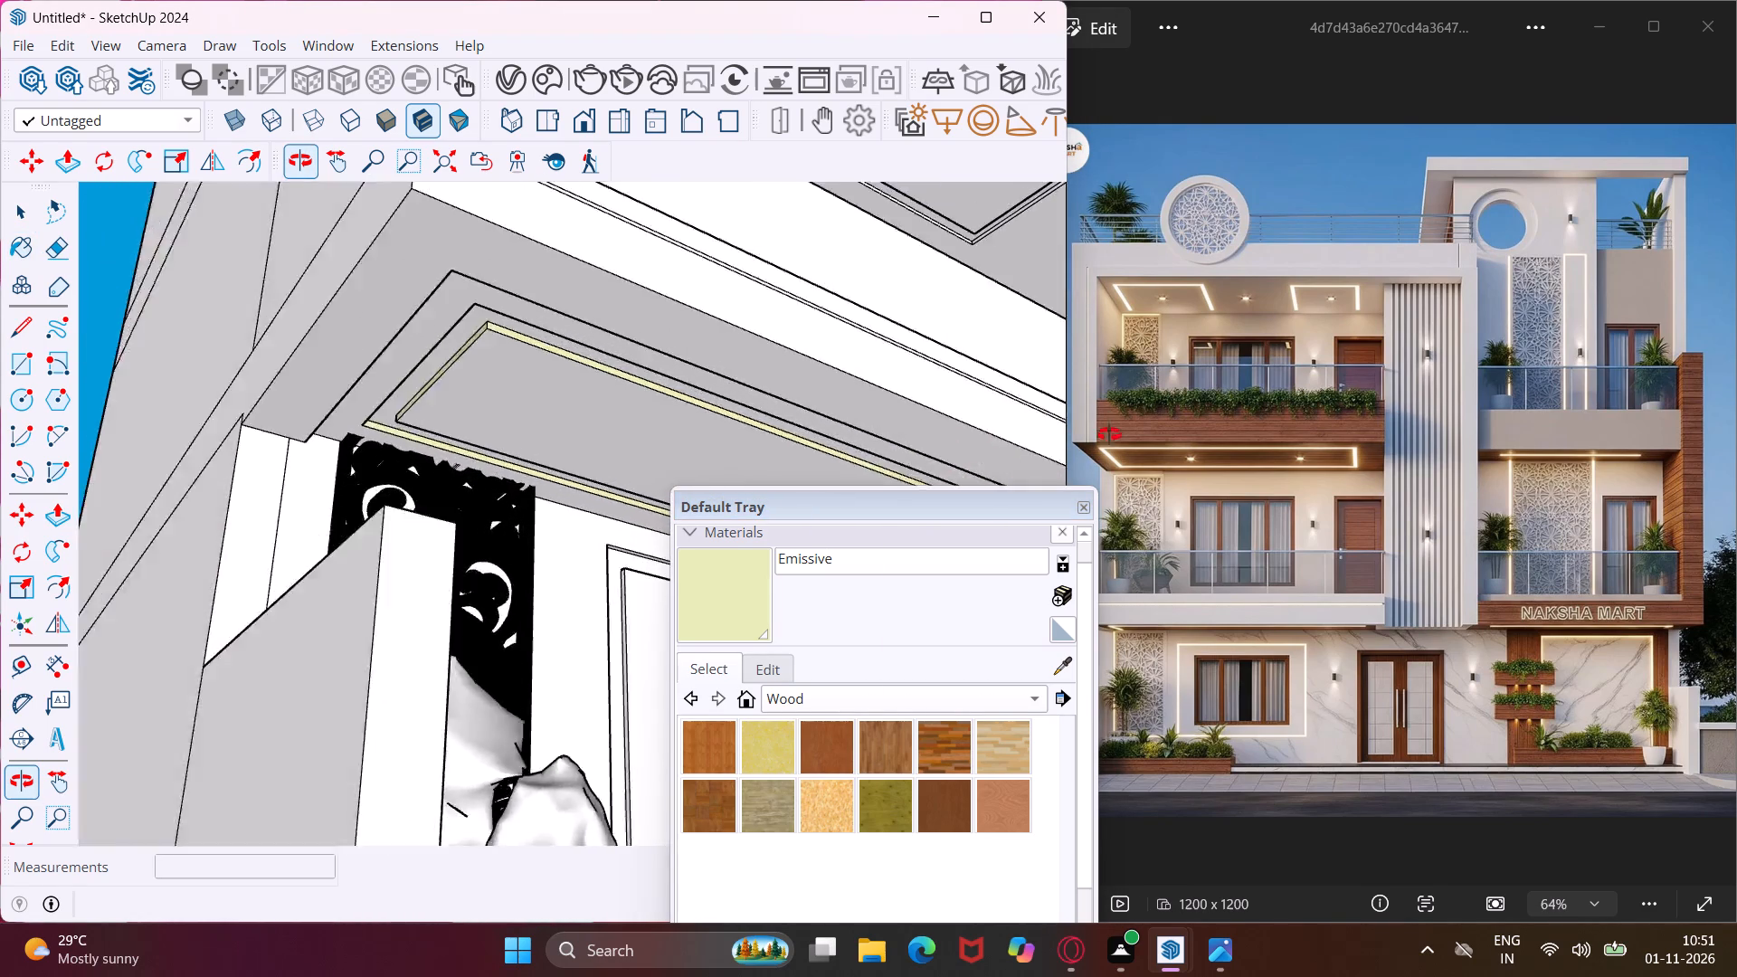
pyautogui.moveTo(1109, 434); pyautogui.dragTo(1336, 543, button='middle')
pyautogui.moveTo(873, 515); pyautogui.dragTo(890, 581)
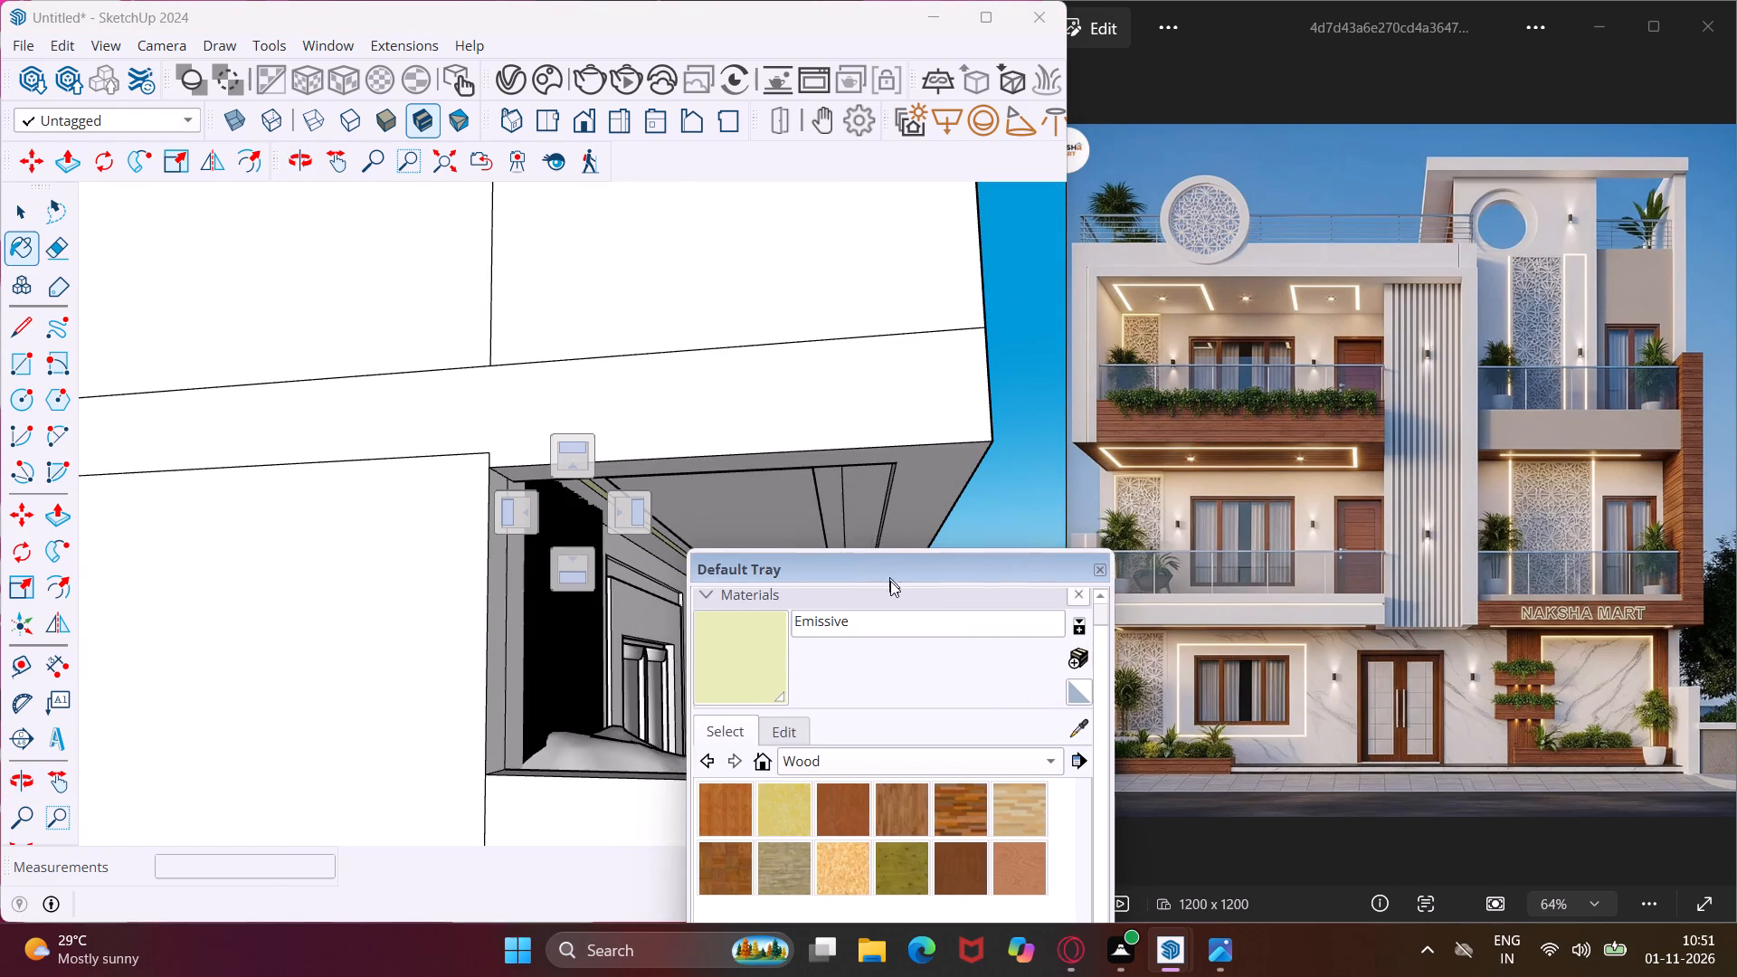
pyautogui.moveTo(890, 581); pyautogui.dragTo(934, 690)
pyautogui.scroll(12, 846, 557)
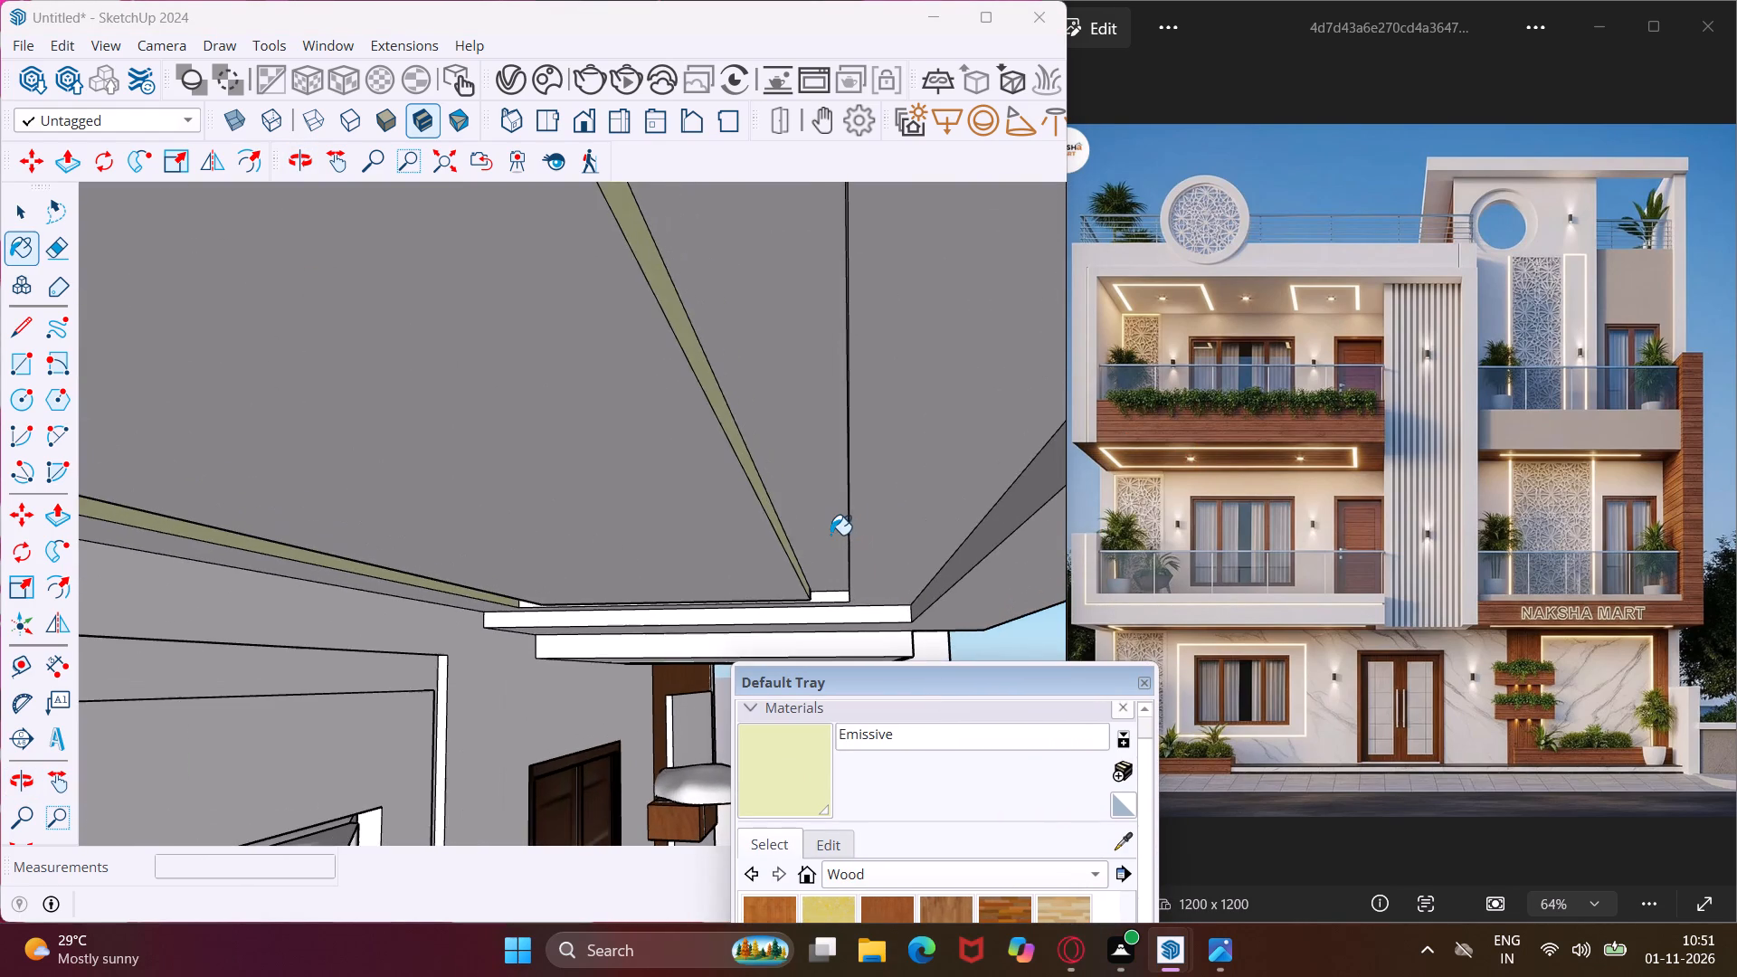
pyautogui.moveTo(831, 535); pyautogui.dragTo(887, 542, button='middle')
pyautogui.scroll(3, 929, 570)
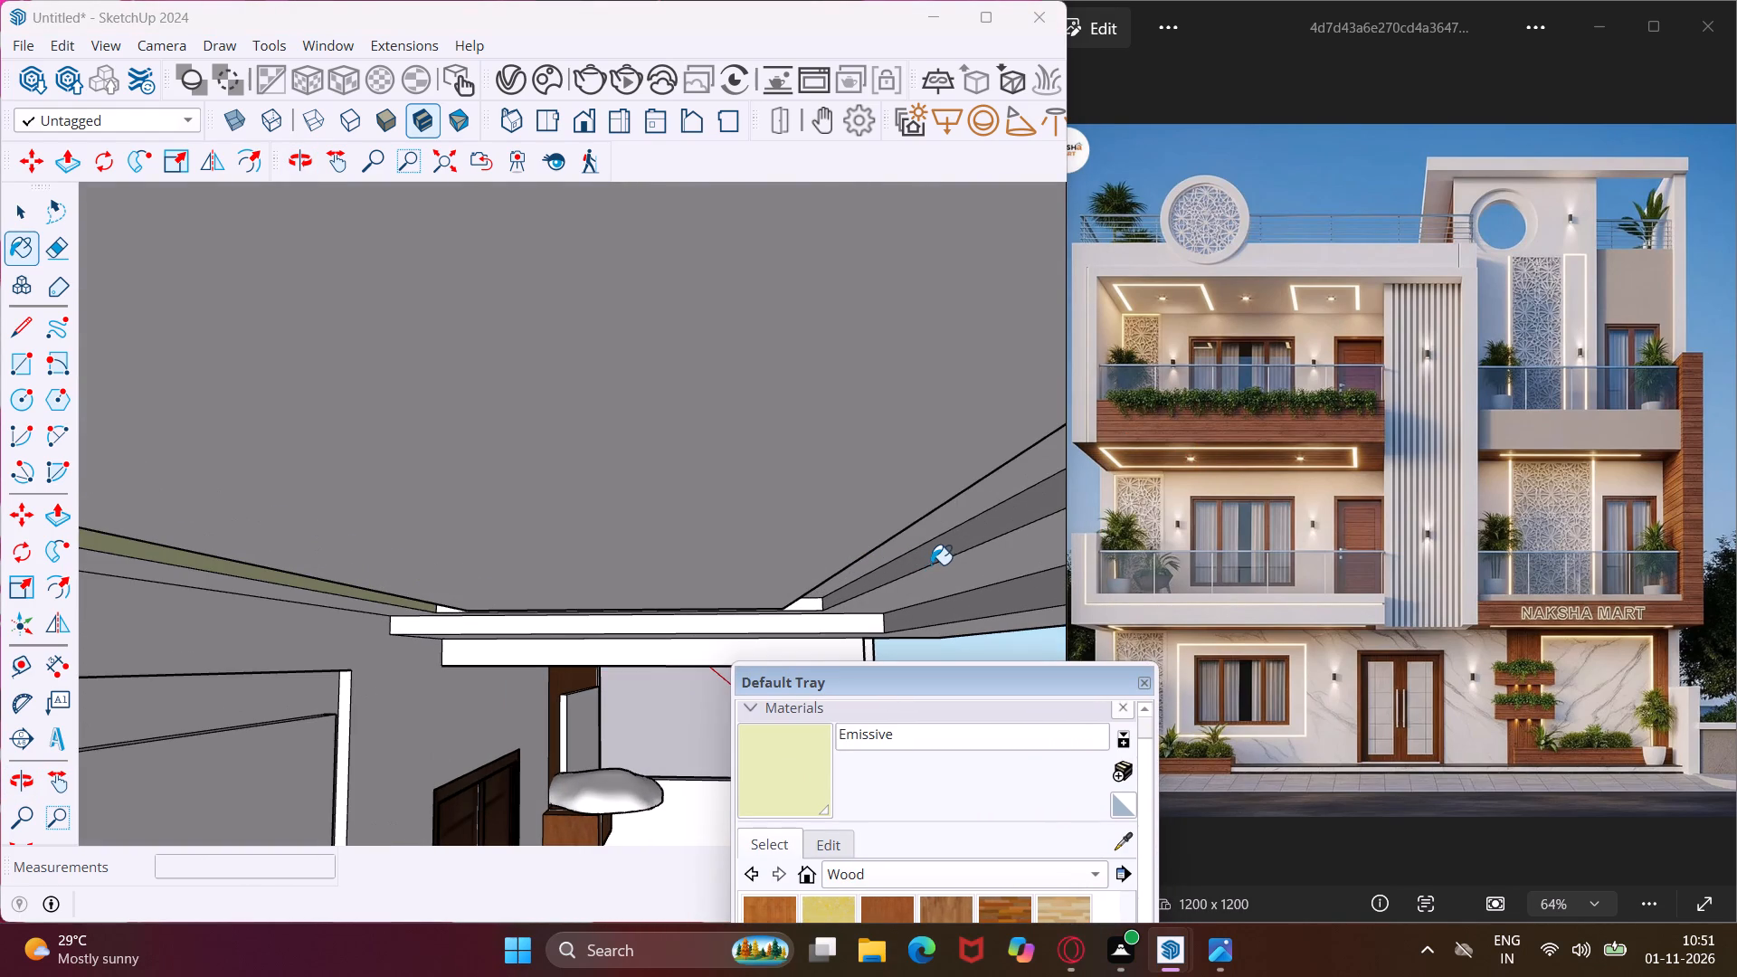
pyautogui.click(932, 562)
pyautogui.scroll(6, 874, 621)
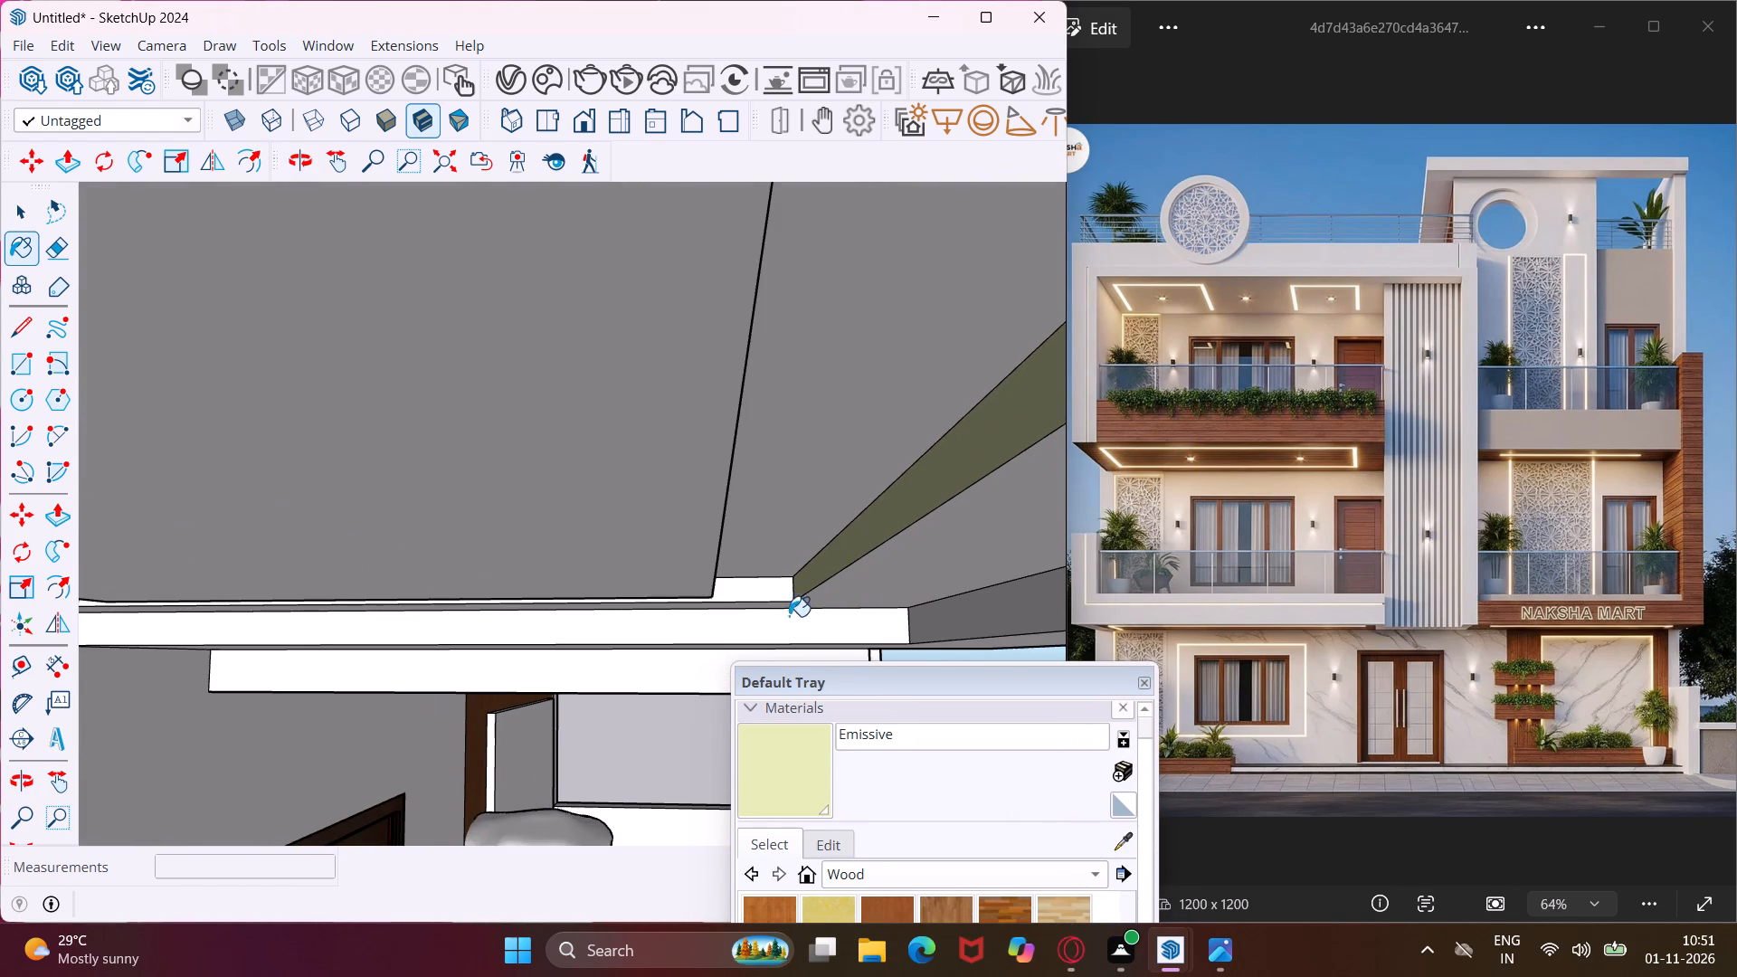
pyautogui.click(771, 593)
# Paint the inner panel's short face at the door-side end of the ground-floor ceiling groove with Emissive.
pyautogui.scroll(-7, 748, 592)
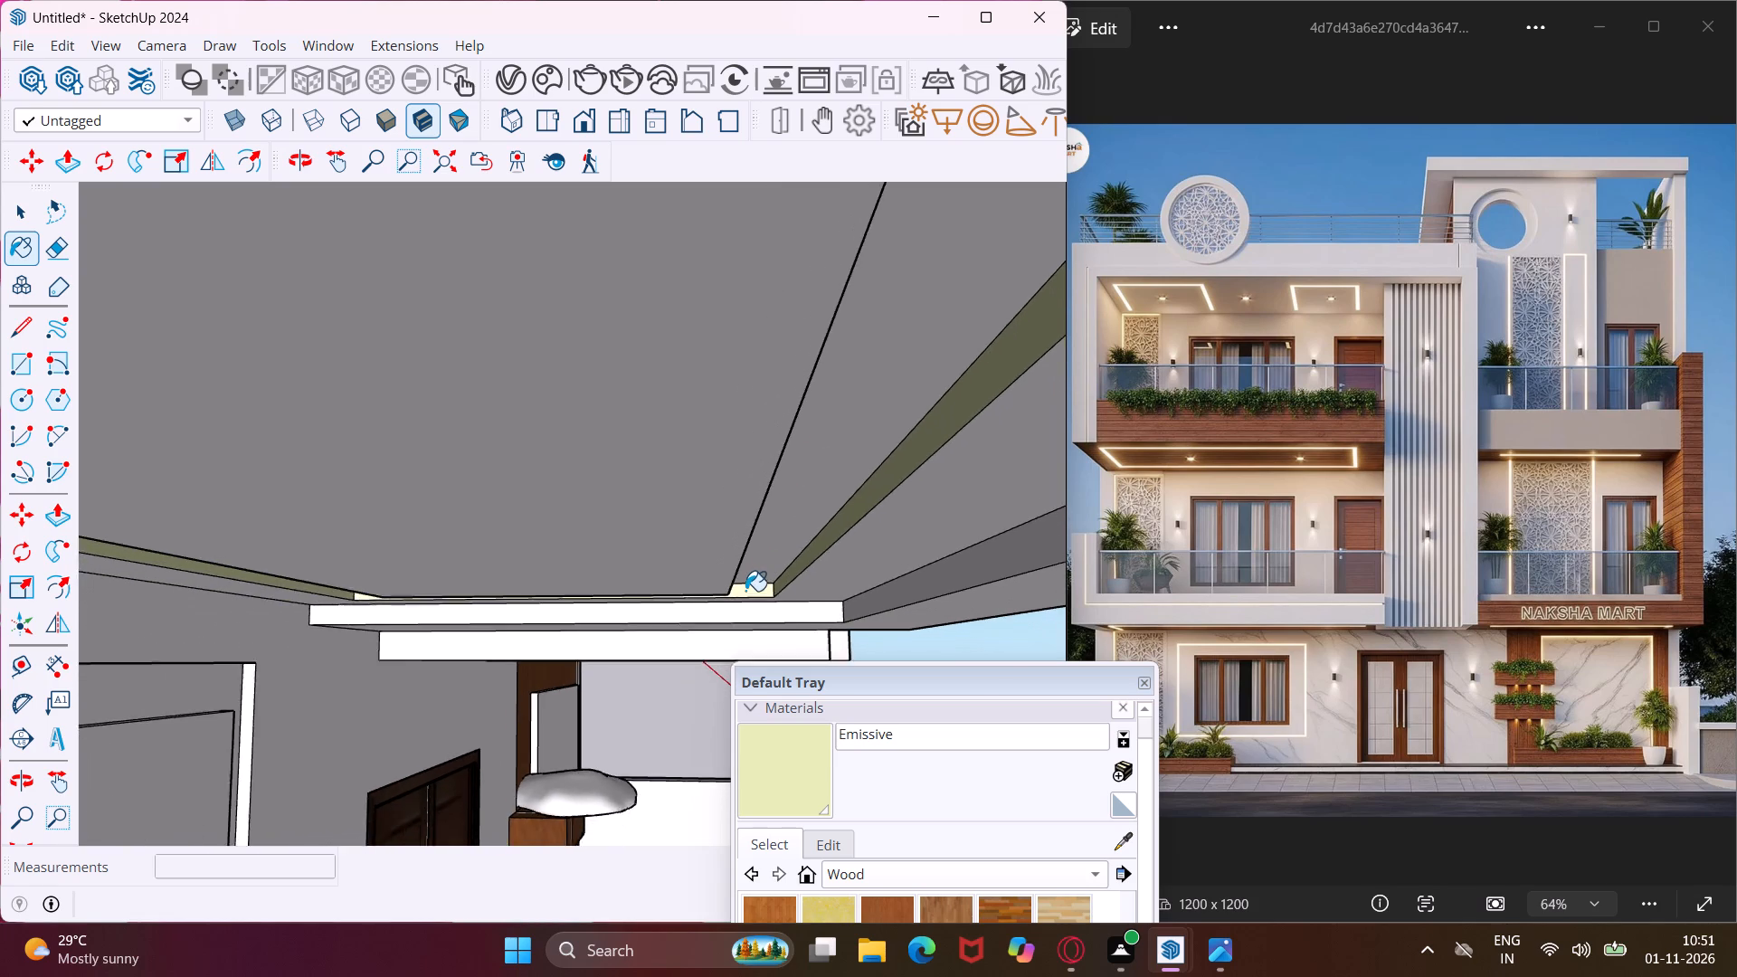
pyautogui.scroll(-2, 745, 591)
pyautogui.moveTo(743, 588); pyautogui.dragTo(511, 504, button='middle')
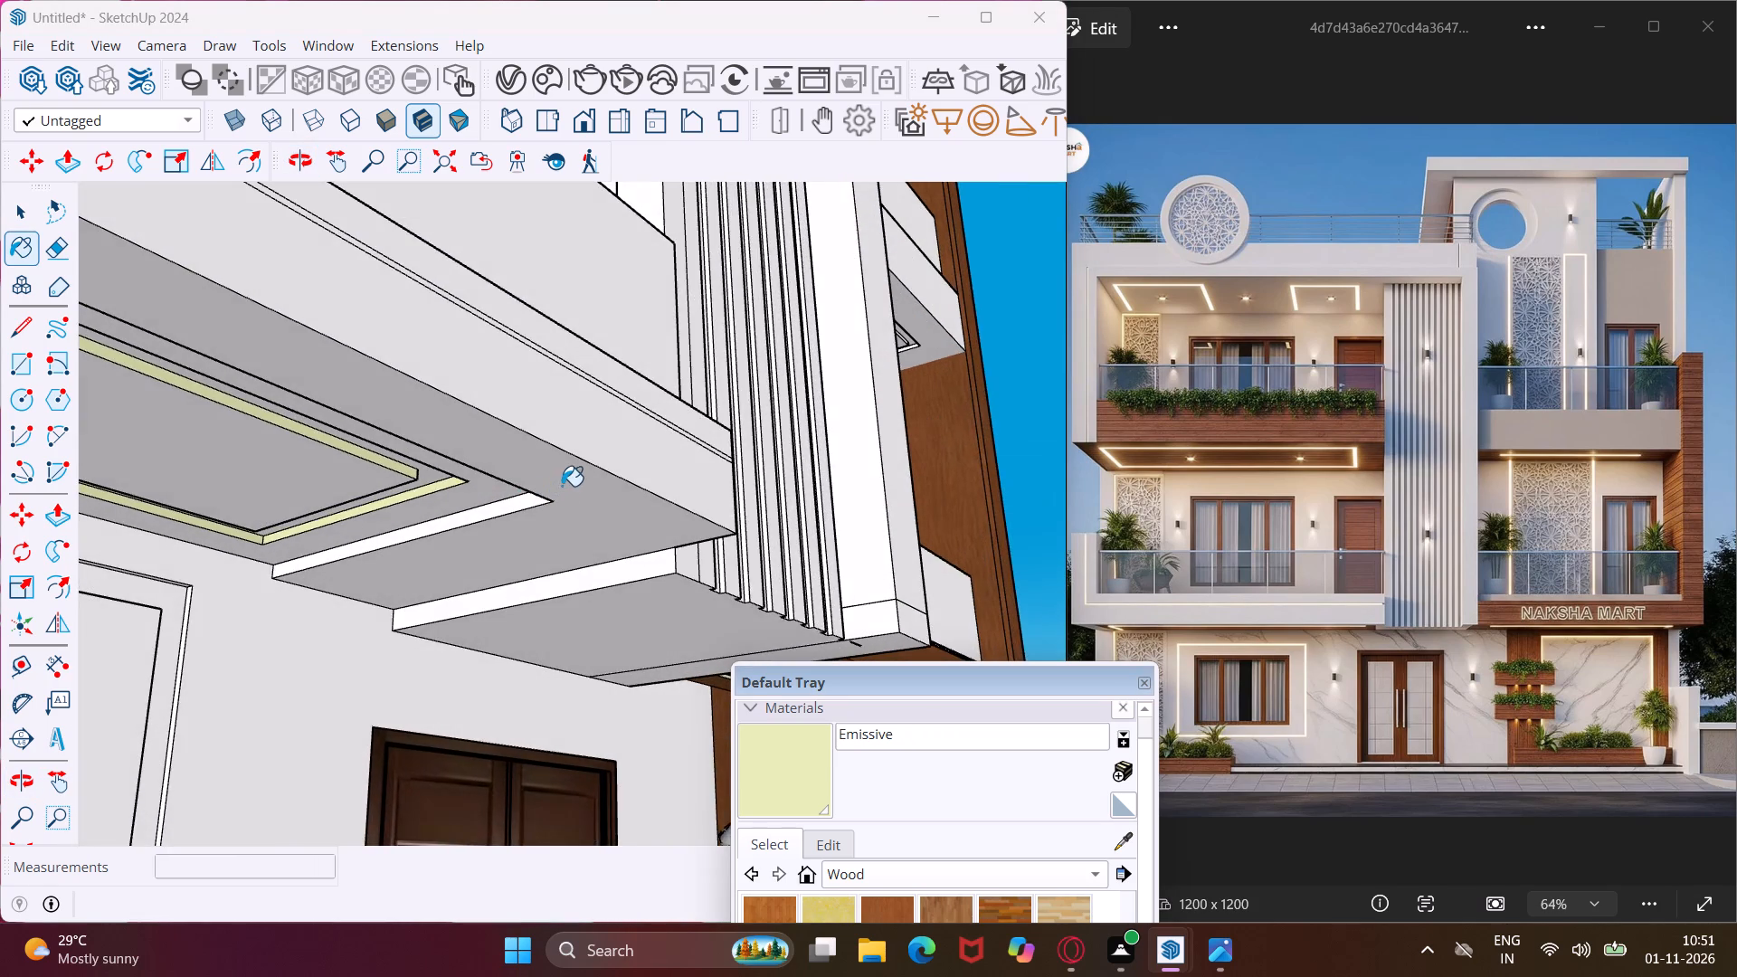
pyautogui.scroll(-15, 562, 482)
pyautogui.moveTo(519, 579); pyautogui.dragTo(318, 636, button='middle')
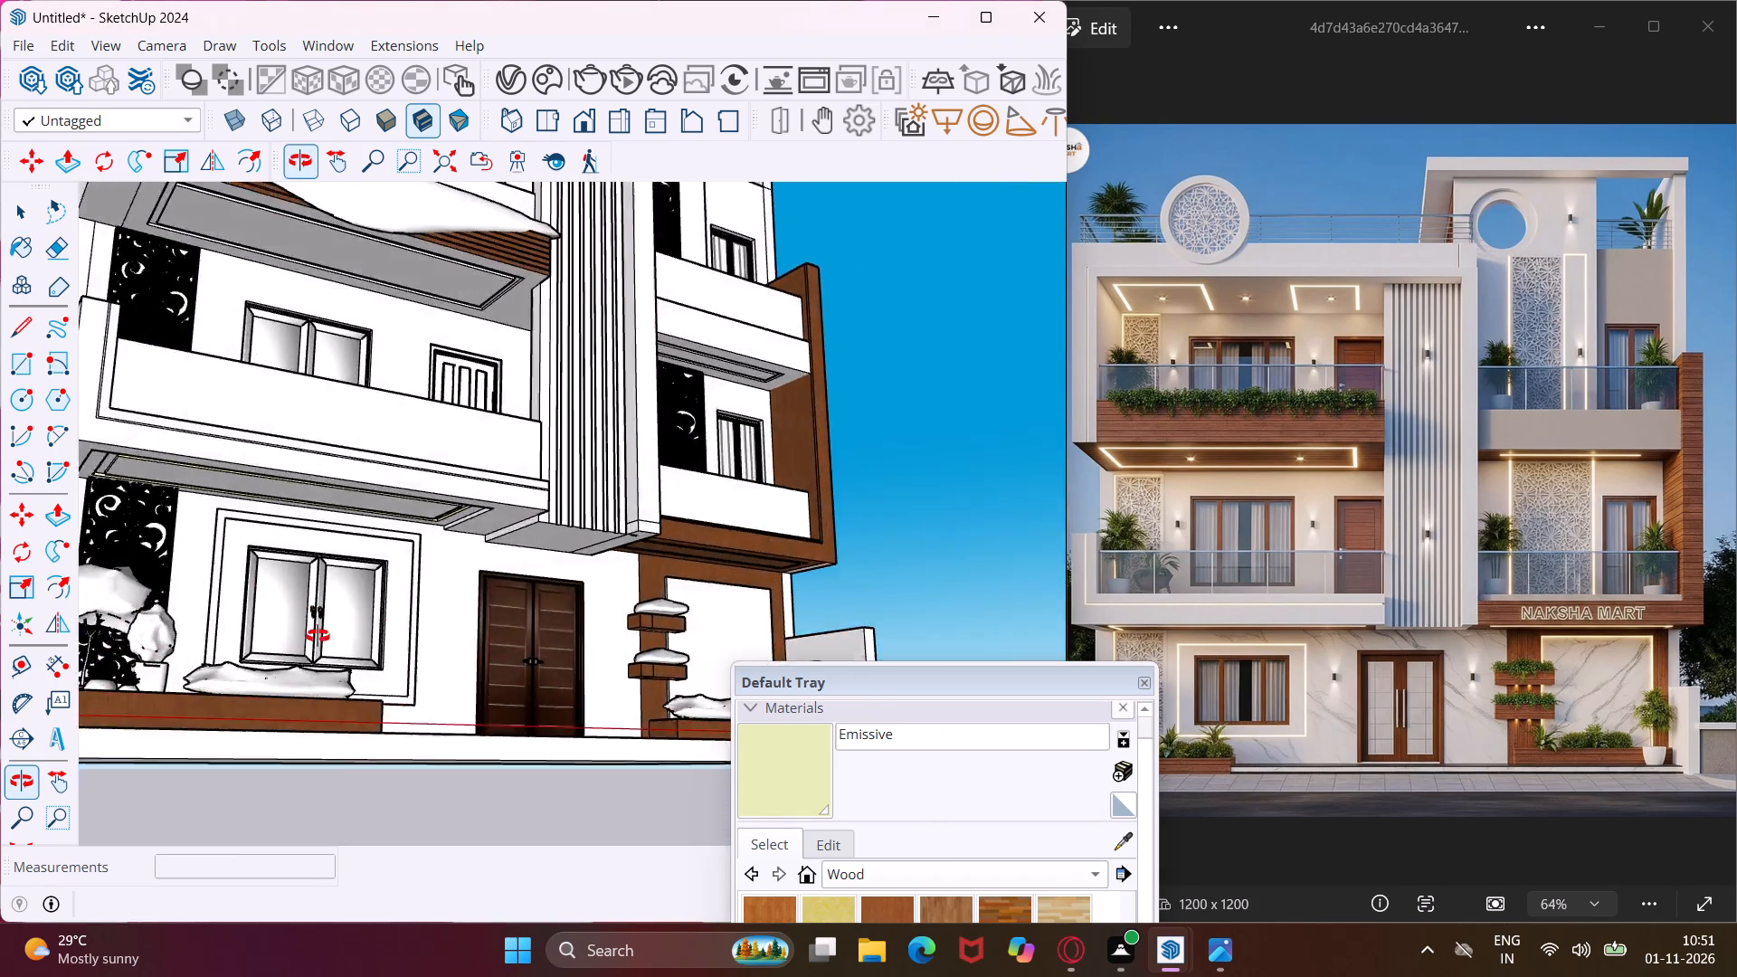
pyautogui.moveTo(318, 636); pyautogui.dragTo(212, 666, button='middle')
pyautogui.scroll(15, 351, 609)
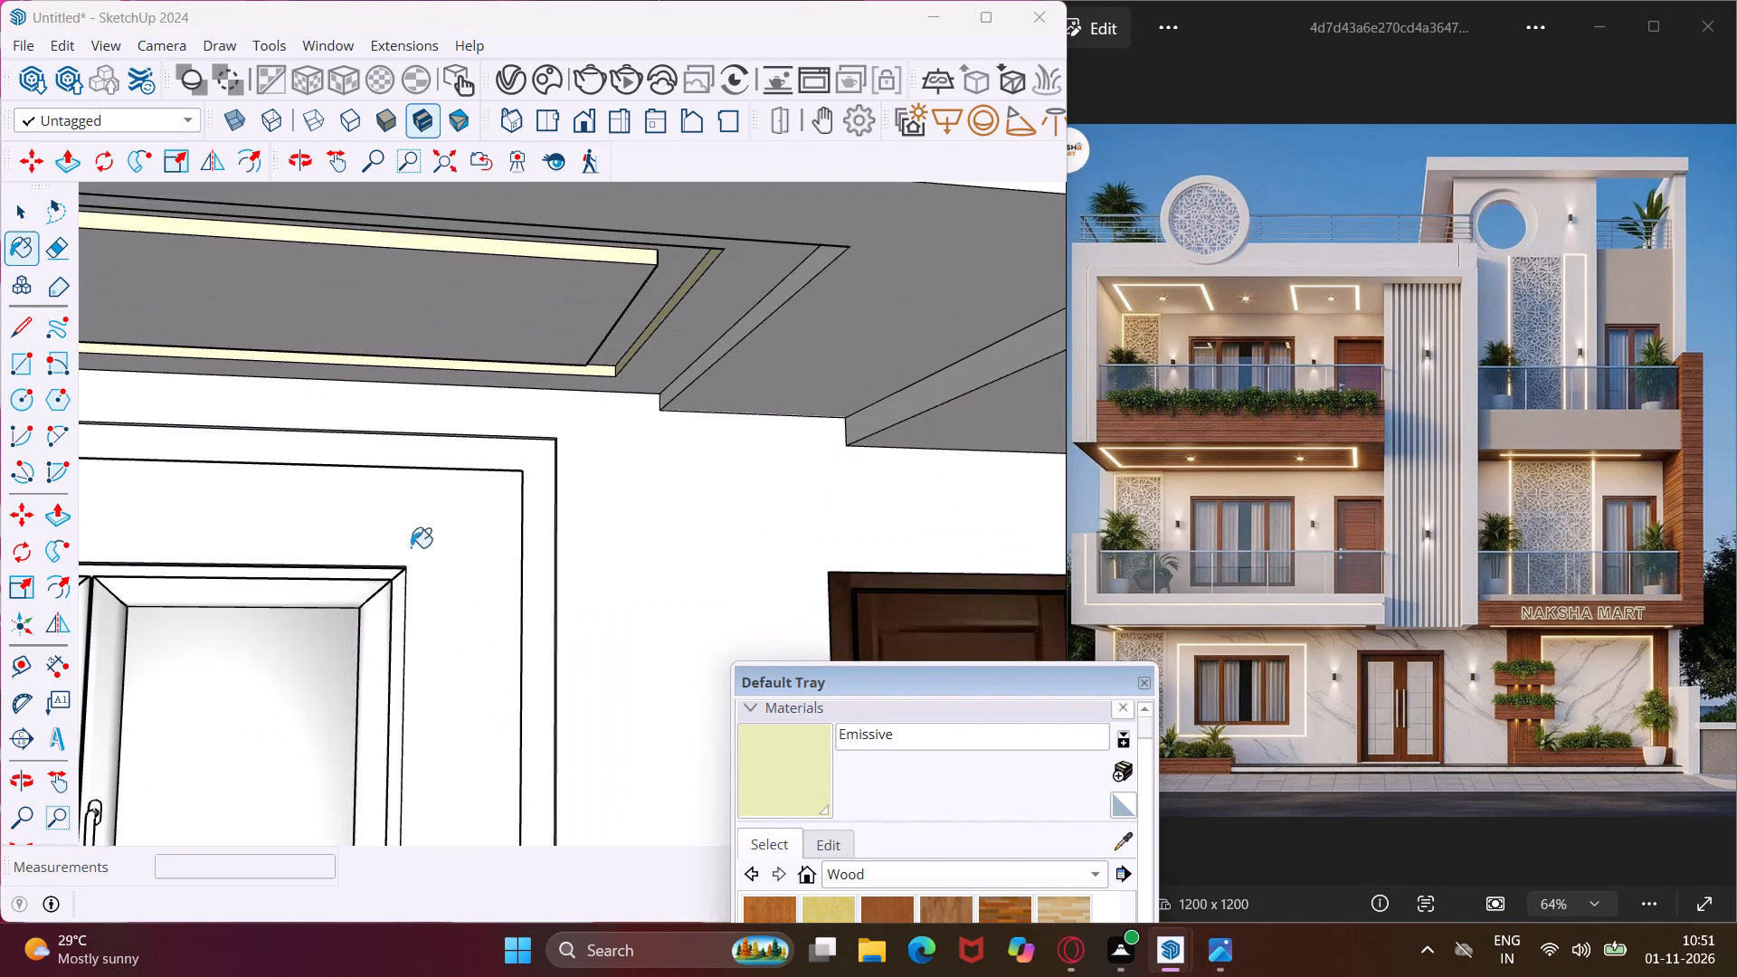
pyautogui.moveTo(584, 409); pyautogui.dragTo(320, 399, button='middle')
pyautogui.scroll(4, 425, 313)
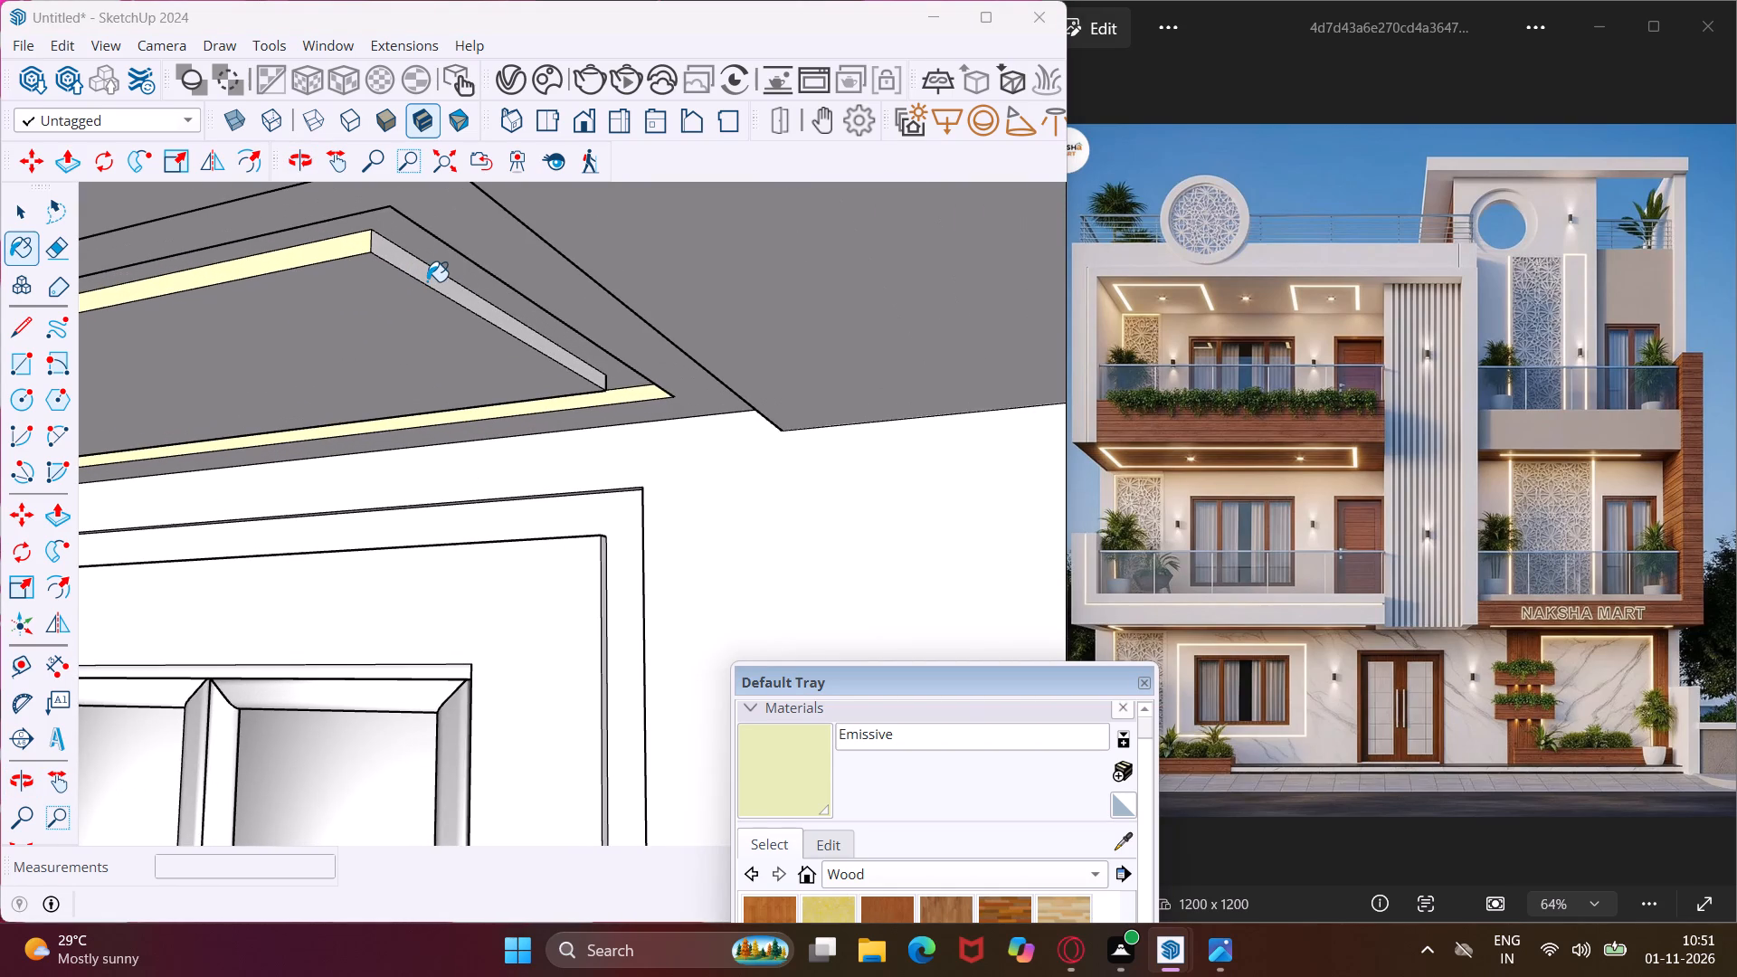
pyautogui.click(427, 282)
# Paint the inner and outer faces along the door side and top of the groove around the ground-floor window with Emissive.
pyautogui.scroll(7, 601, 585)
pyautogui.click(603, 586)
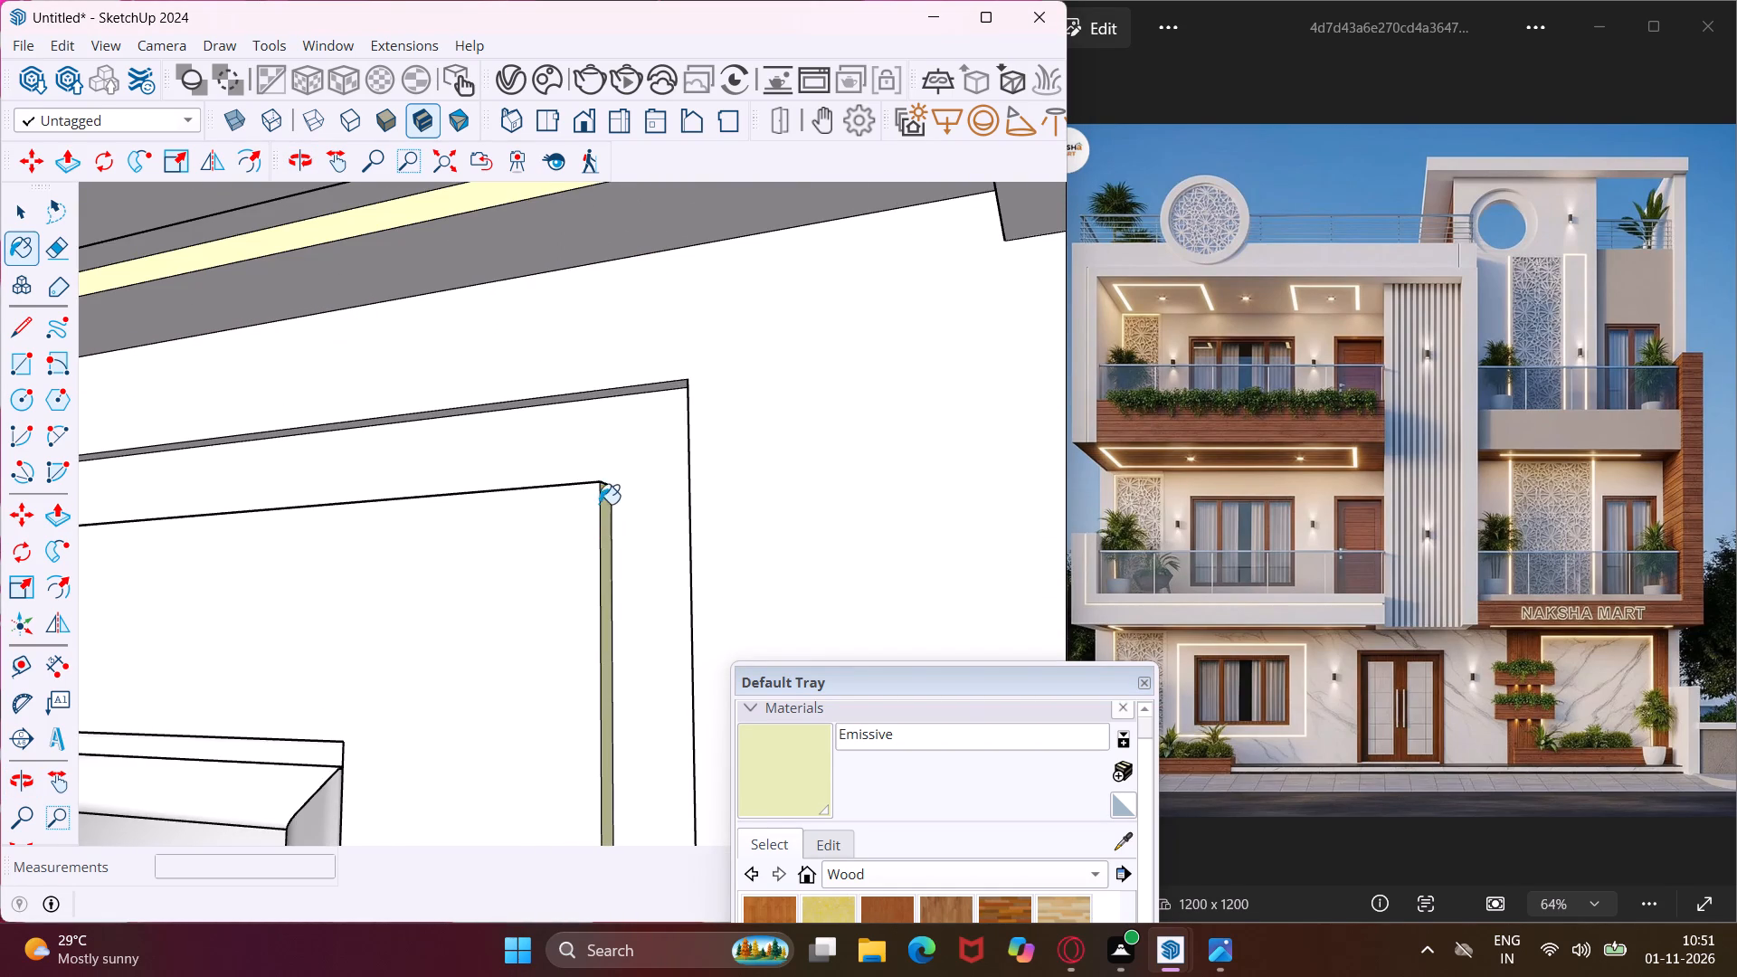
pyautogui.moveTo(593, 486); pyautogui.dragTo(625, 589, button='middle')
pyautogui.scroll(6, 611, 518)
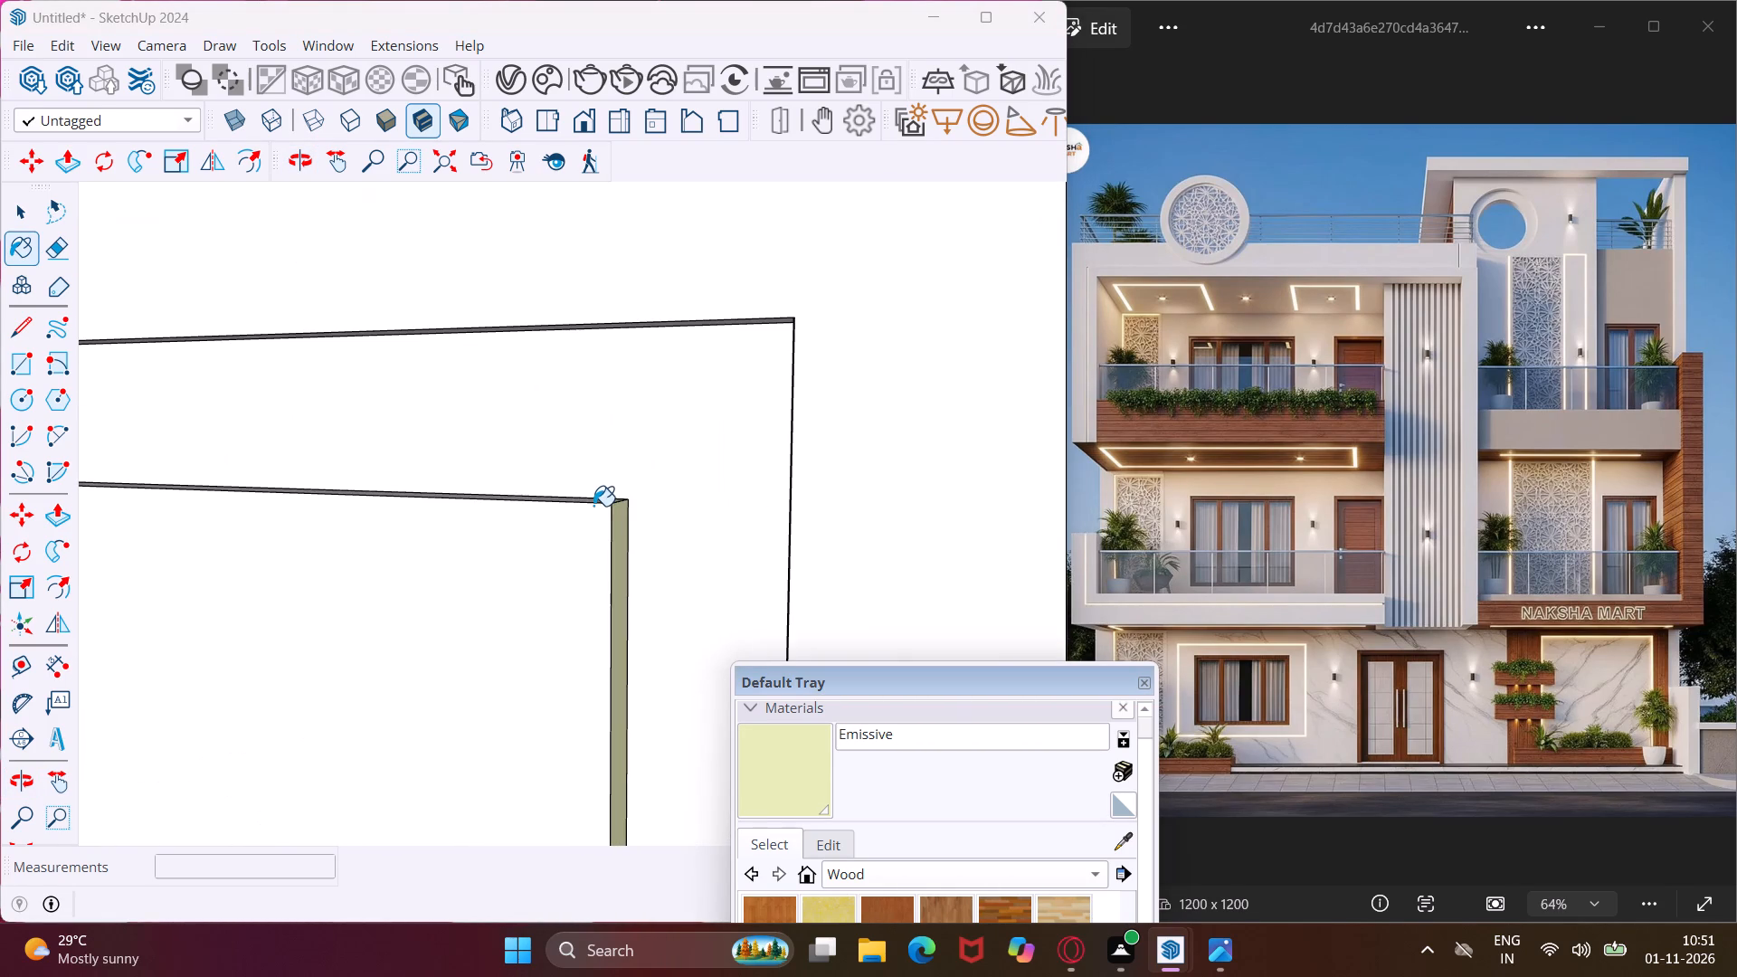
pyautogui.click(589, 501)
pyautogui.moveTo(589, 501); pyautogui.dragTo(878, 516, button='middle')
pyautogui.scroll(1, 604, 512)
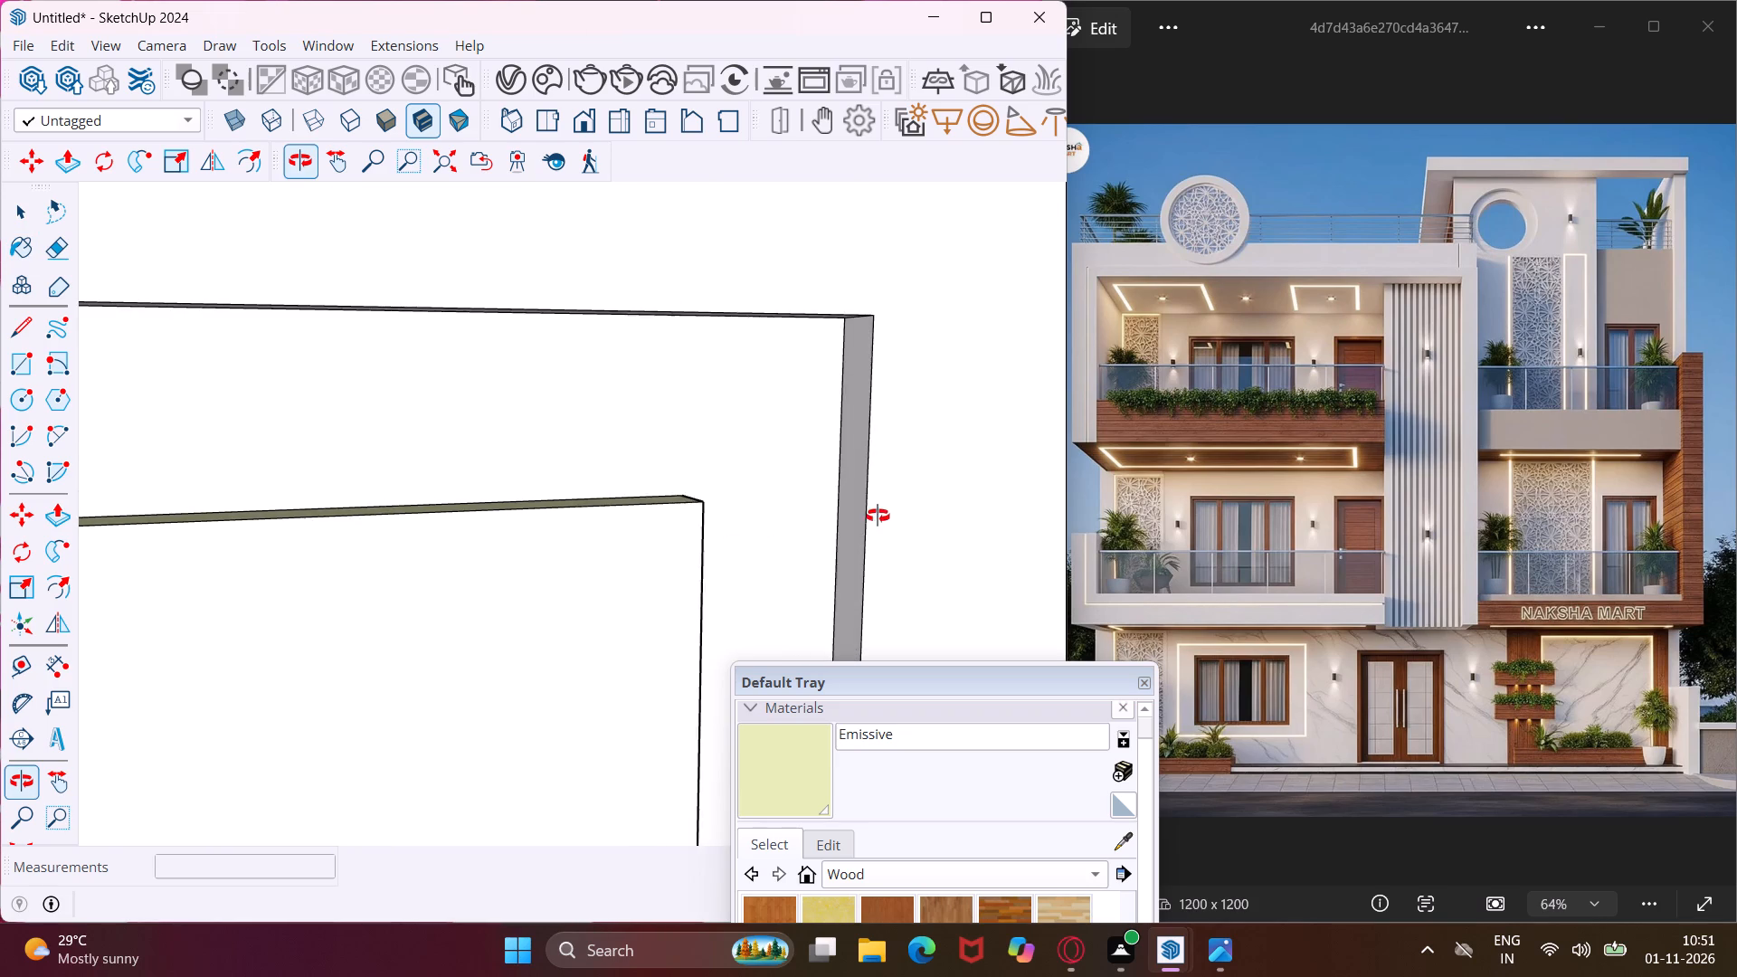
pyautogui.moveTo(878, 516); pyautogui.dragTo(882, 513, button='middle')
pyautogui.click(852, 476)
pyautogui.scroll(1, 851, 477)
pyautogui.moveTo(851, 477); pyautogui.dragTo(858, 330, button='middle')
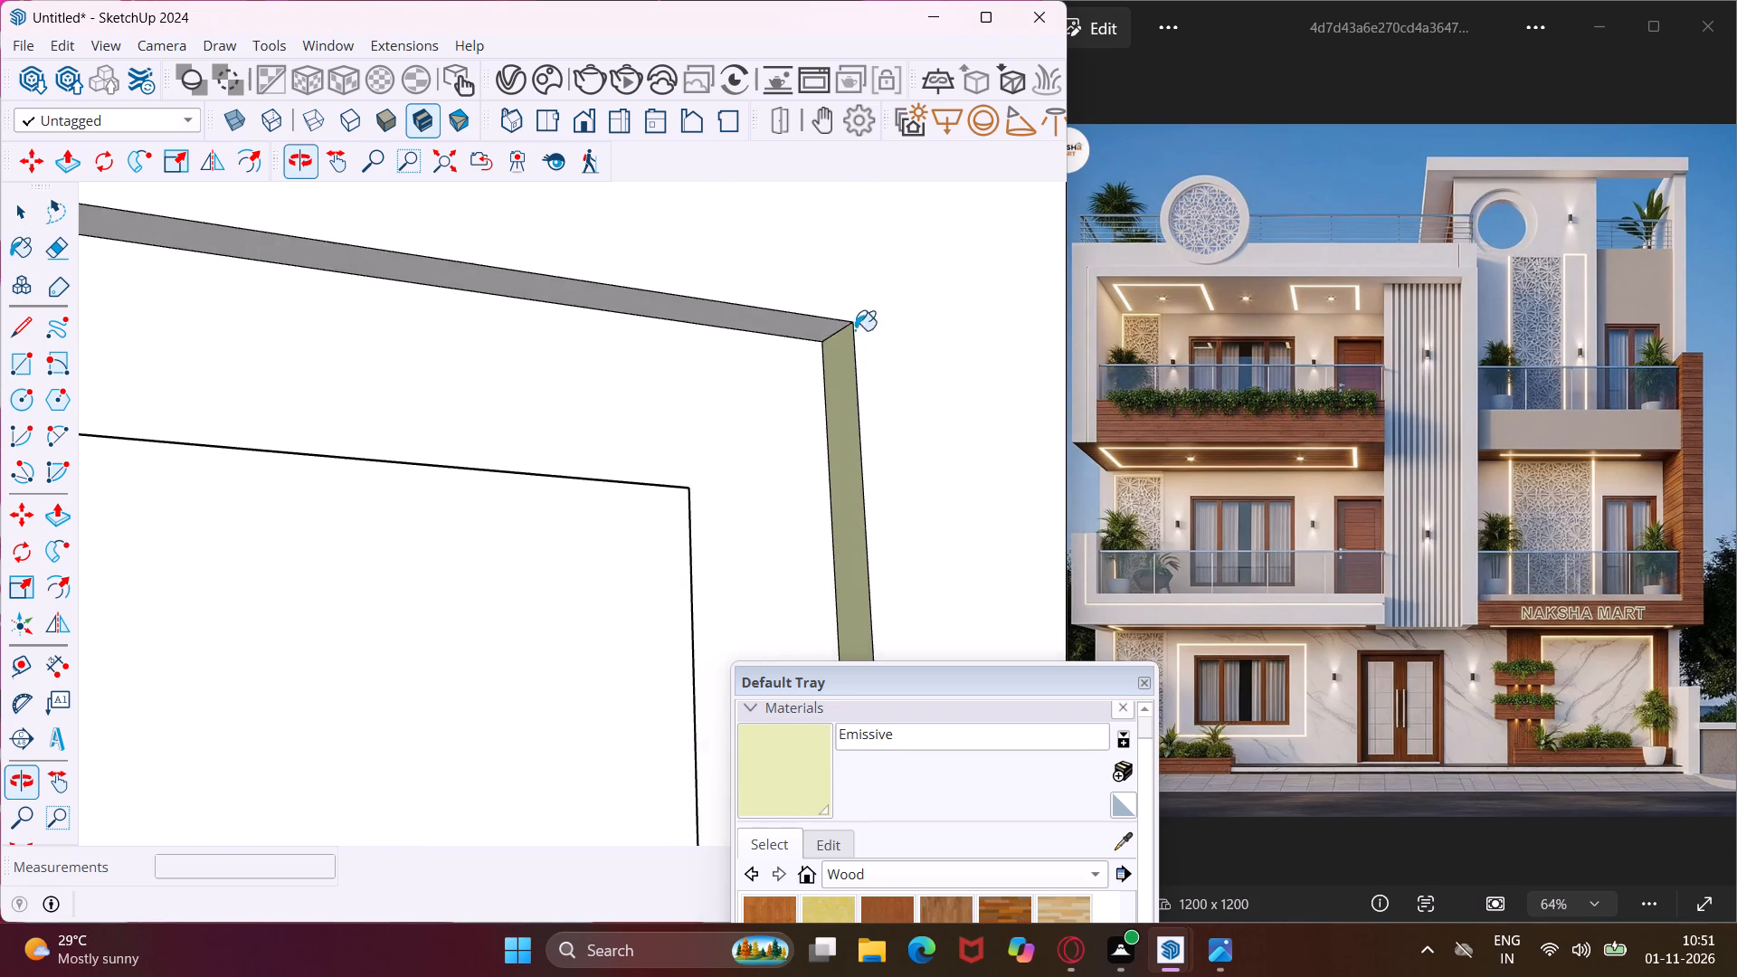
pyautogui.click(812, 321)
# Paint both vertical faces of the window-surround groove on the side nearest the patterned jali screen with Emissive.
pyautogui.scroll(-11, 817, 331)
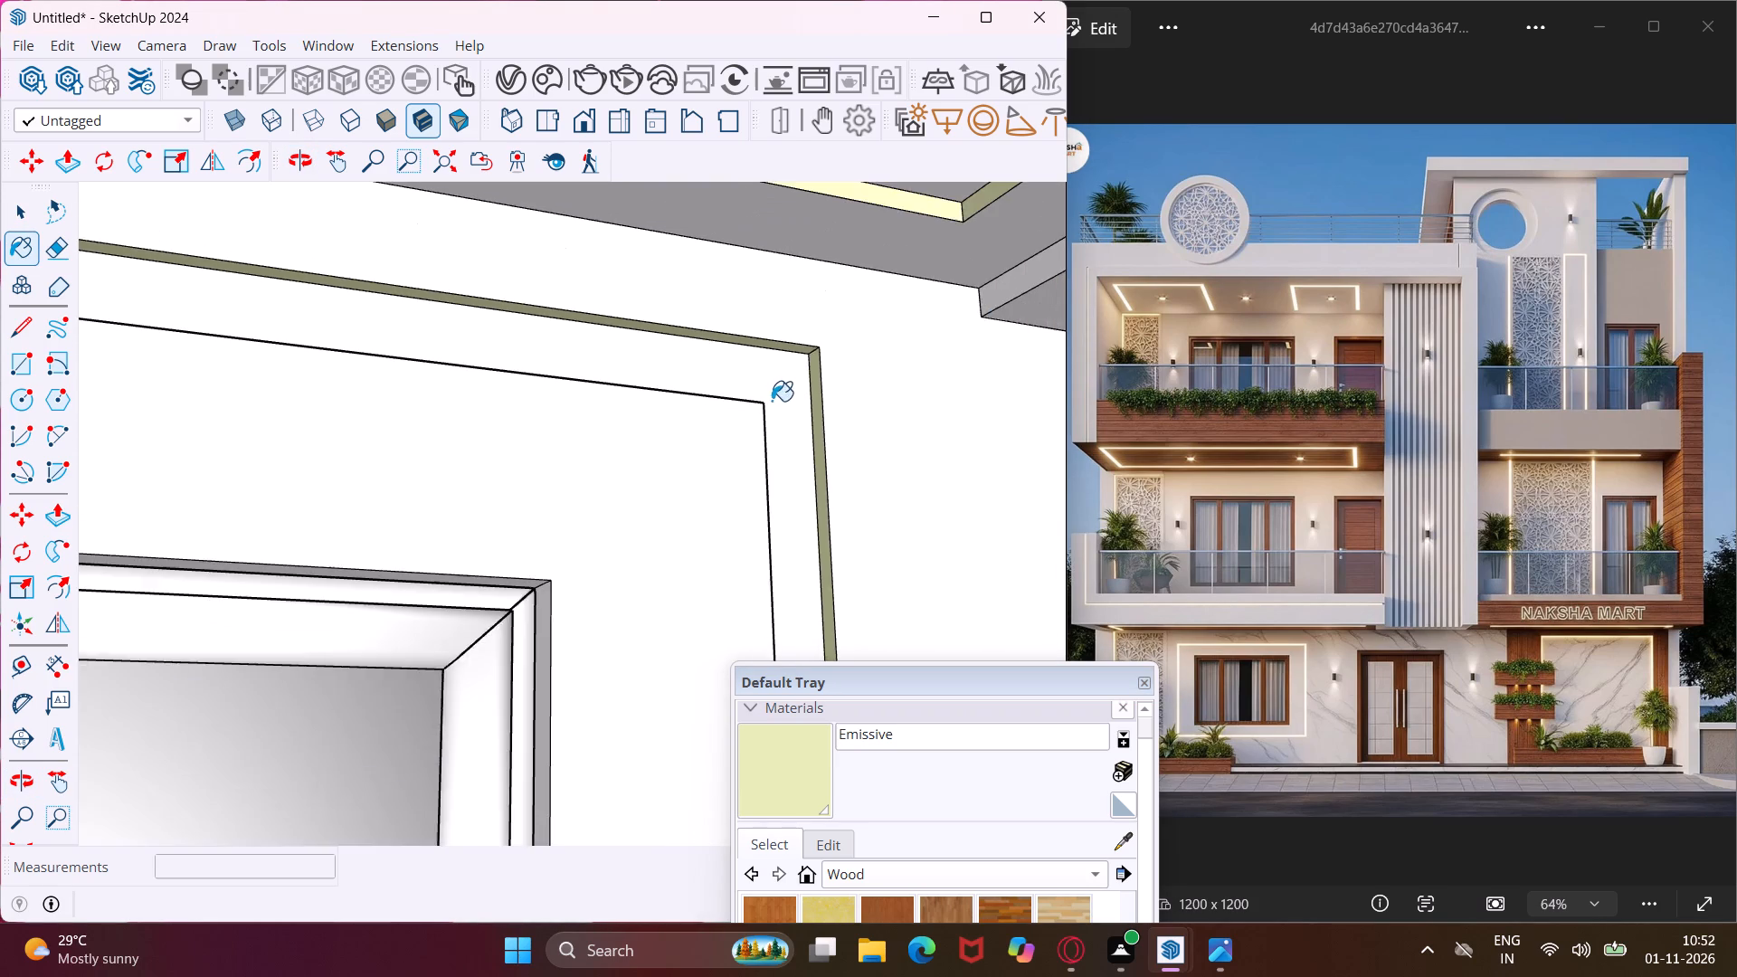
pyautogui.scroll(-18, 755, 397)
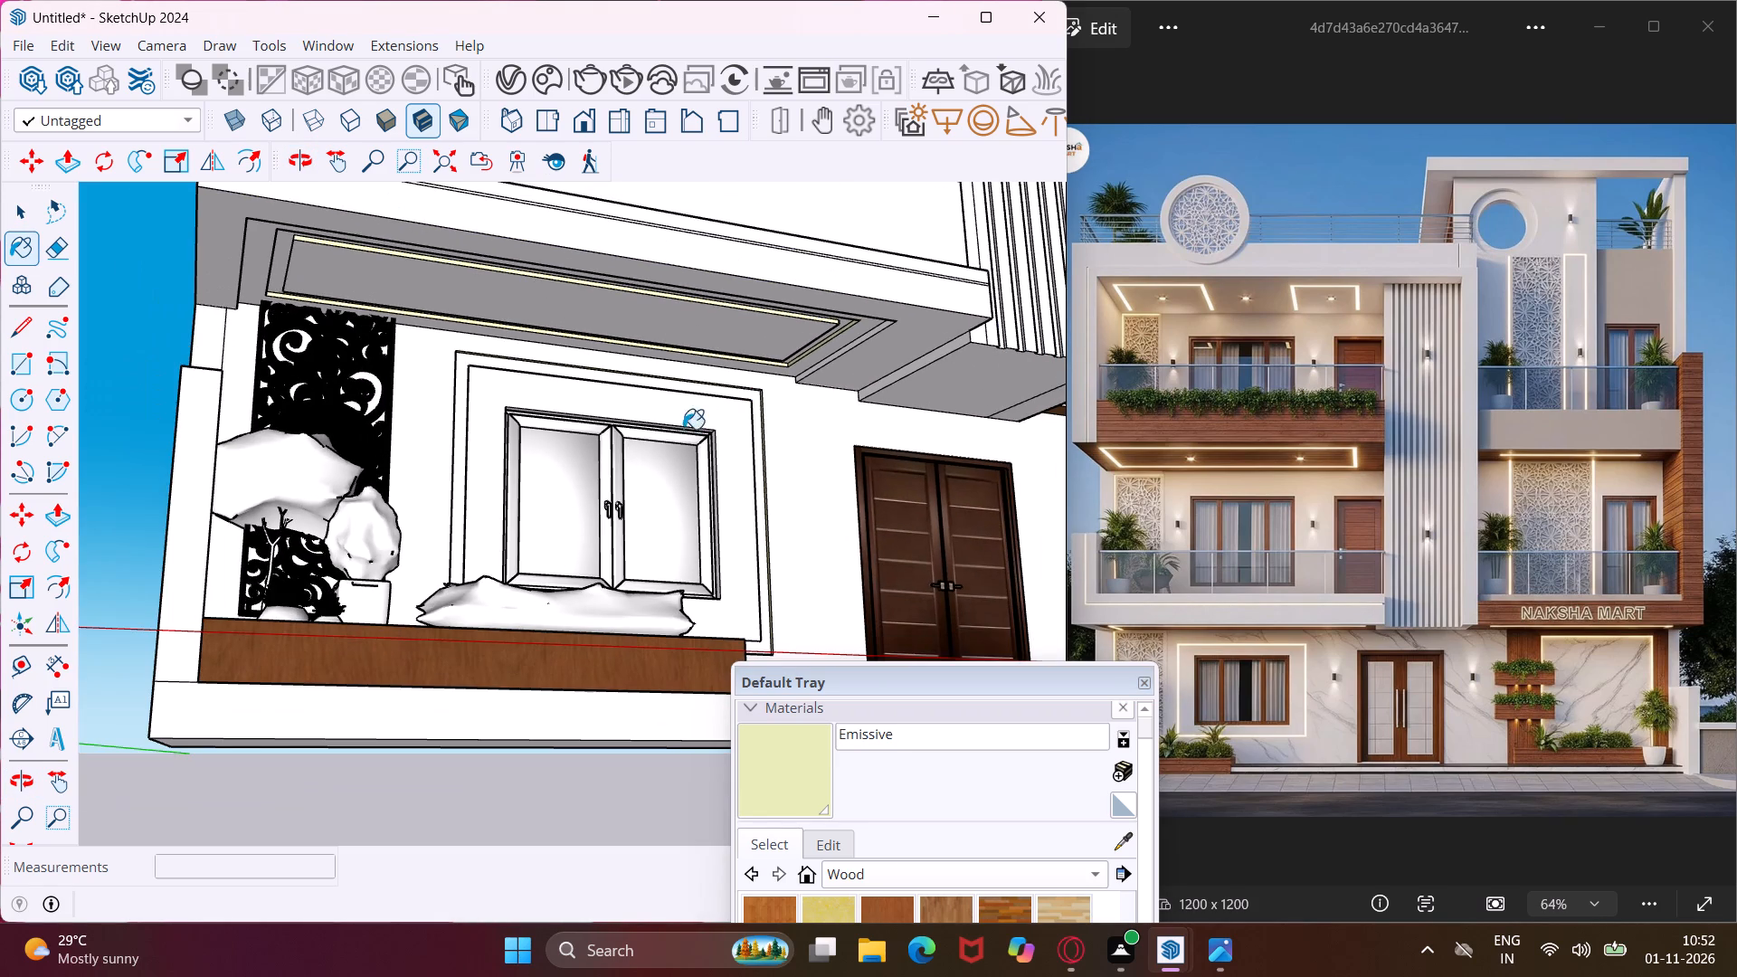
pyautogui.scroll(8, 443, 484)
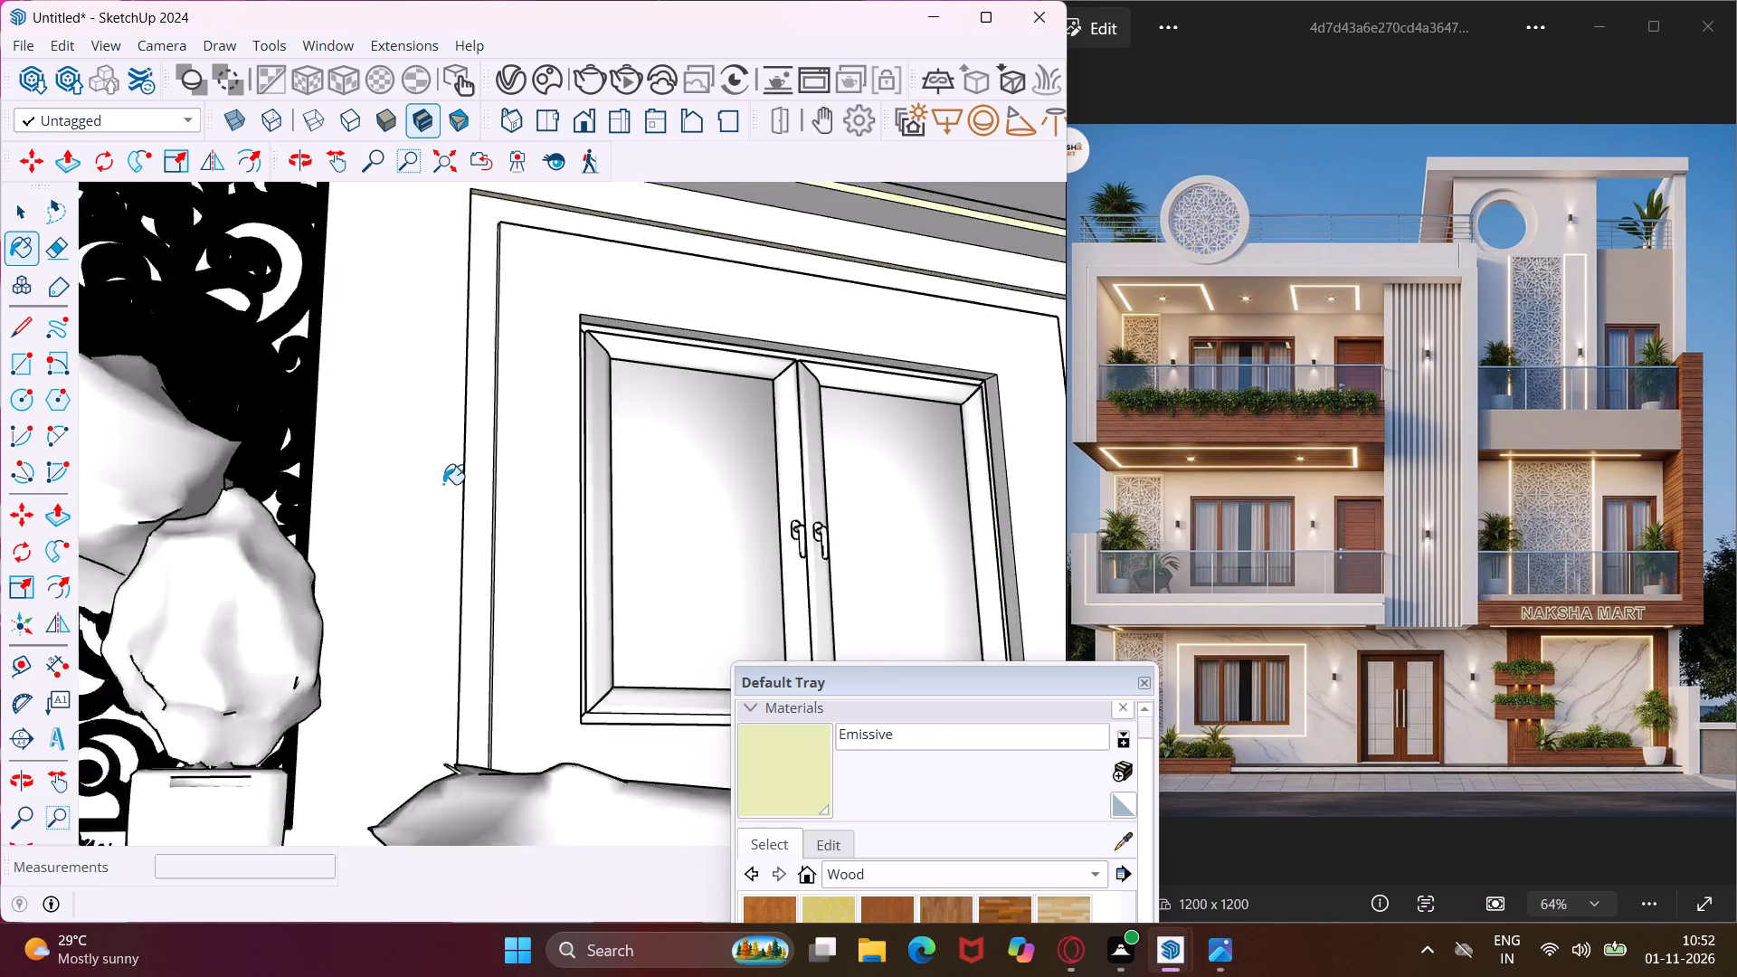
pyautogui.scroll(7, 443, 484)
pyautogui.moveTo(538, 507); pyautogui.dragTo(176, 689, button='middle')
pyautogui.scroll(5, 616, 515)
pyautogui.click(593, 486)
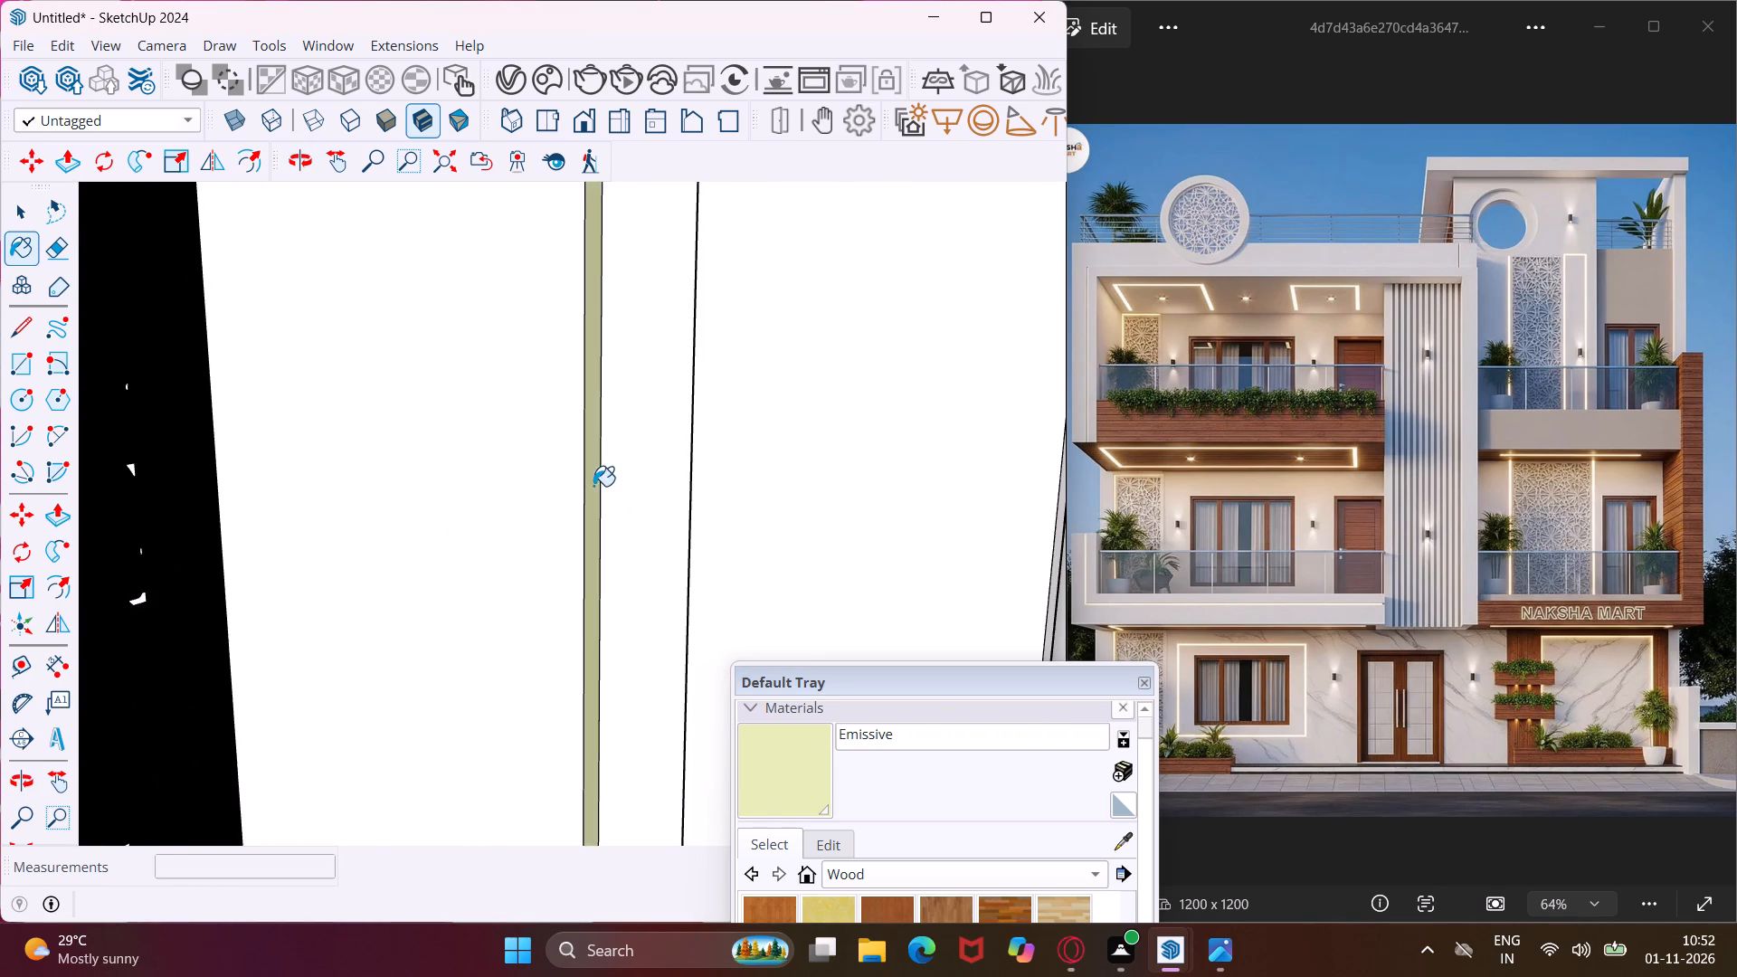
pyautogui.moveTo(593, 486); pyautogui.dragTo(851, 507, button='middle')
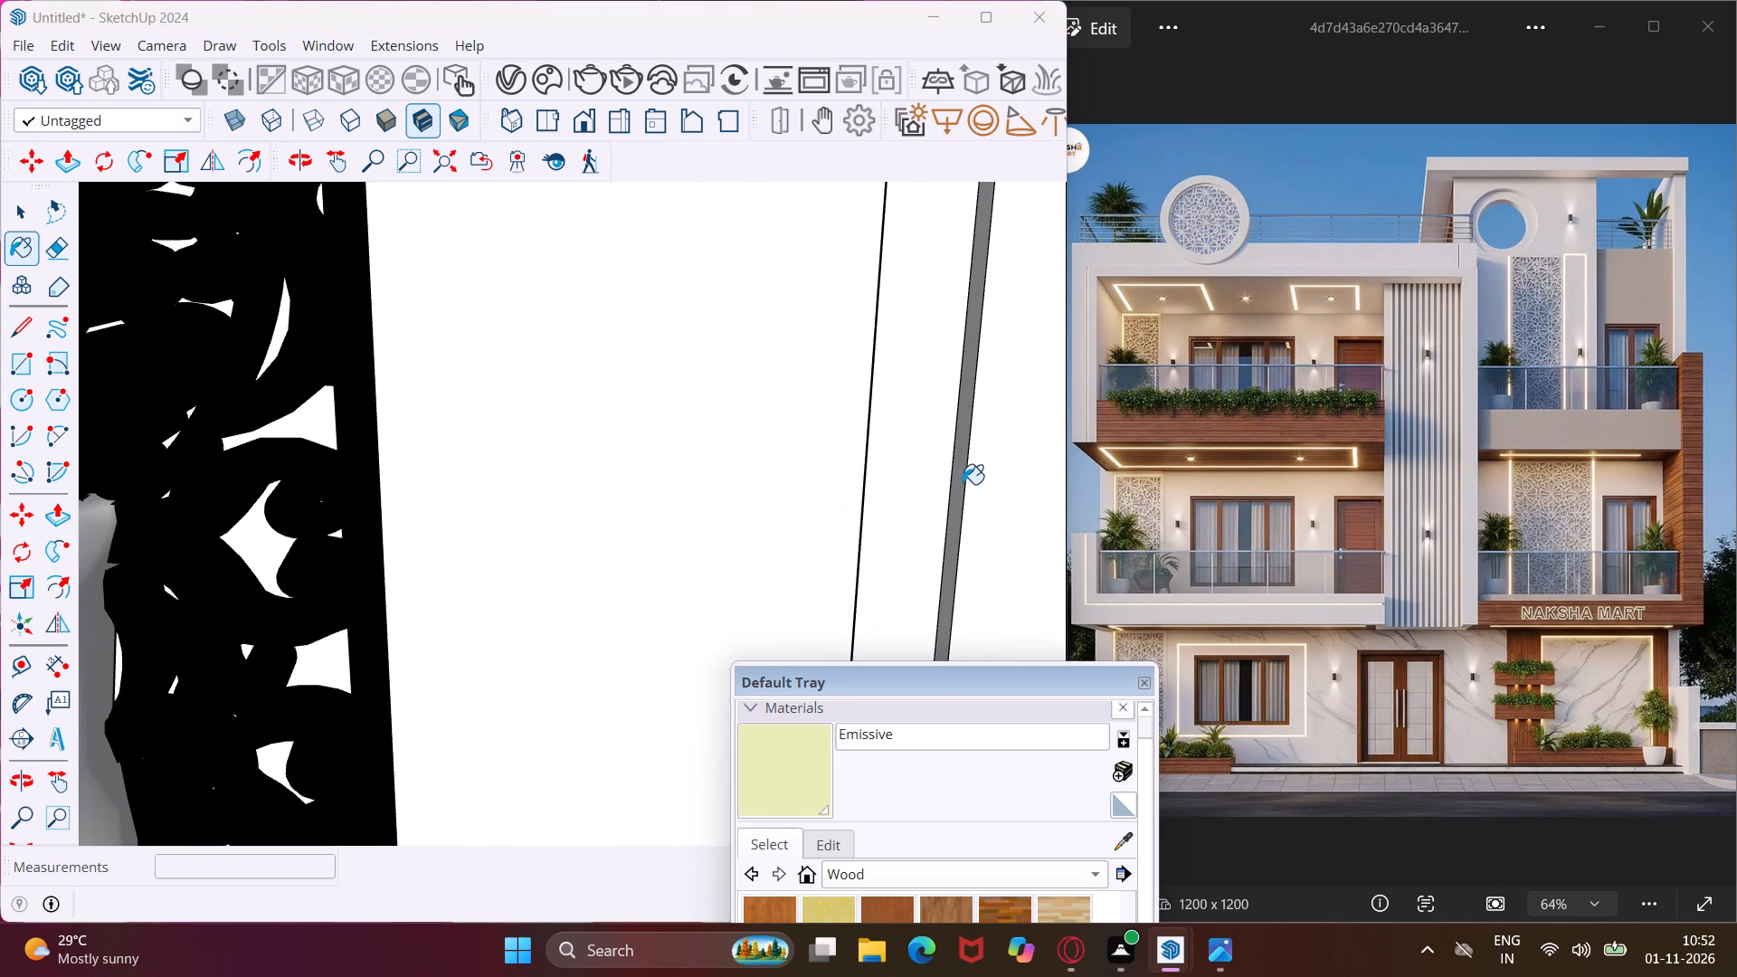
pyautogui.click(958, 471)
# Paint the inner and outer bottom faces of the groove around the ground-floor window with Emissive.
pyautogui.scroll(-5, 624, 512)
pyautogui.scroll(-16, 531, 464)
pyautogui.scroll(3, 907, 593)
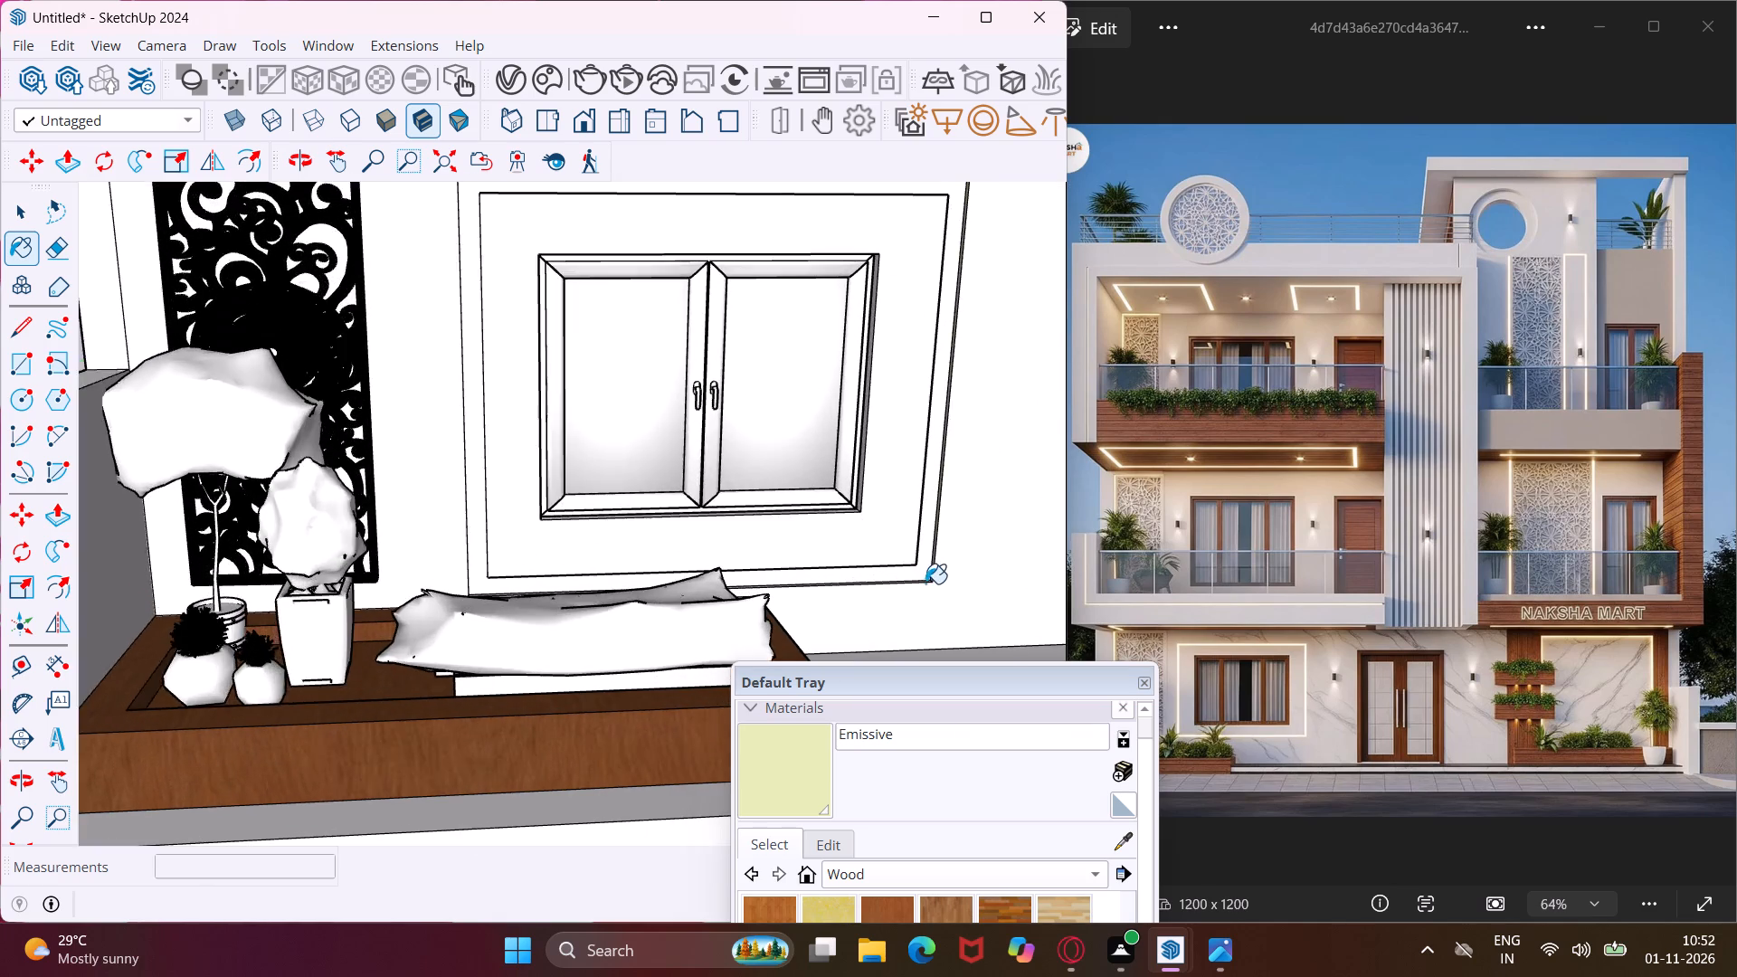
pyautogui.scroll(9, 929, 581)
pyautogui.scroll(15, 925, 579)
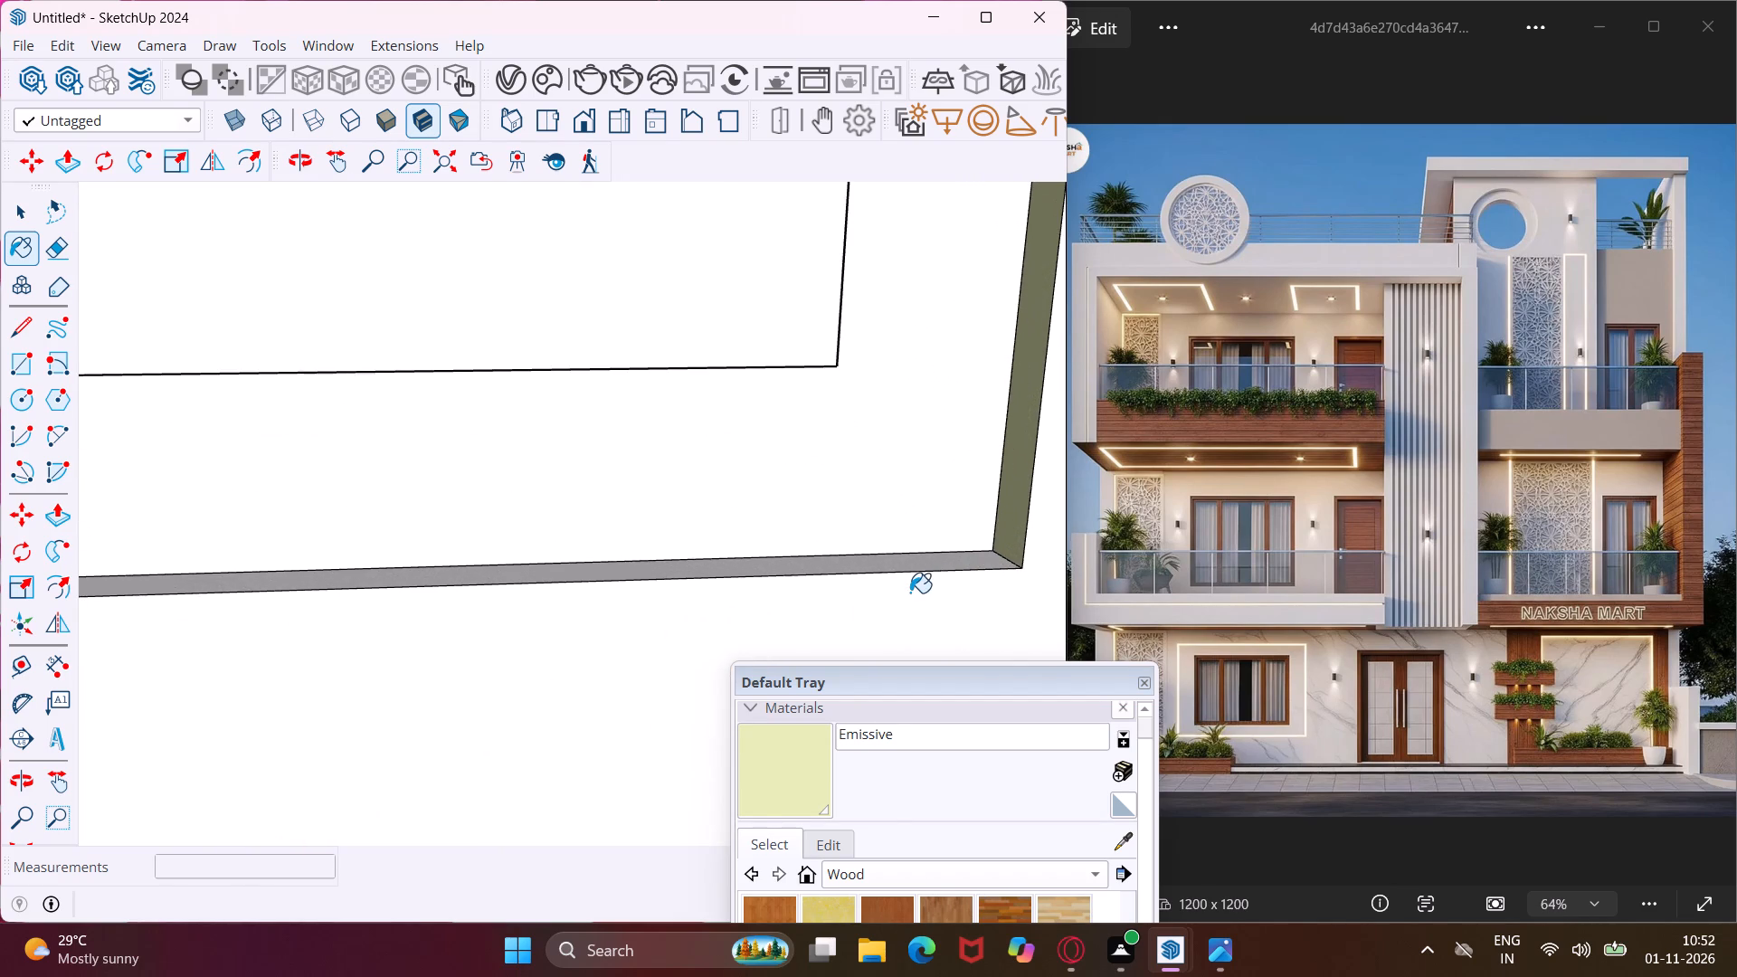
pyautogui.moveTo(910, 593); pyautogui.dragTo(879, 347, button='middle')
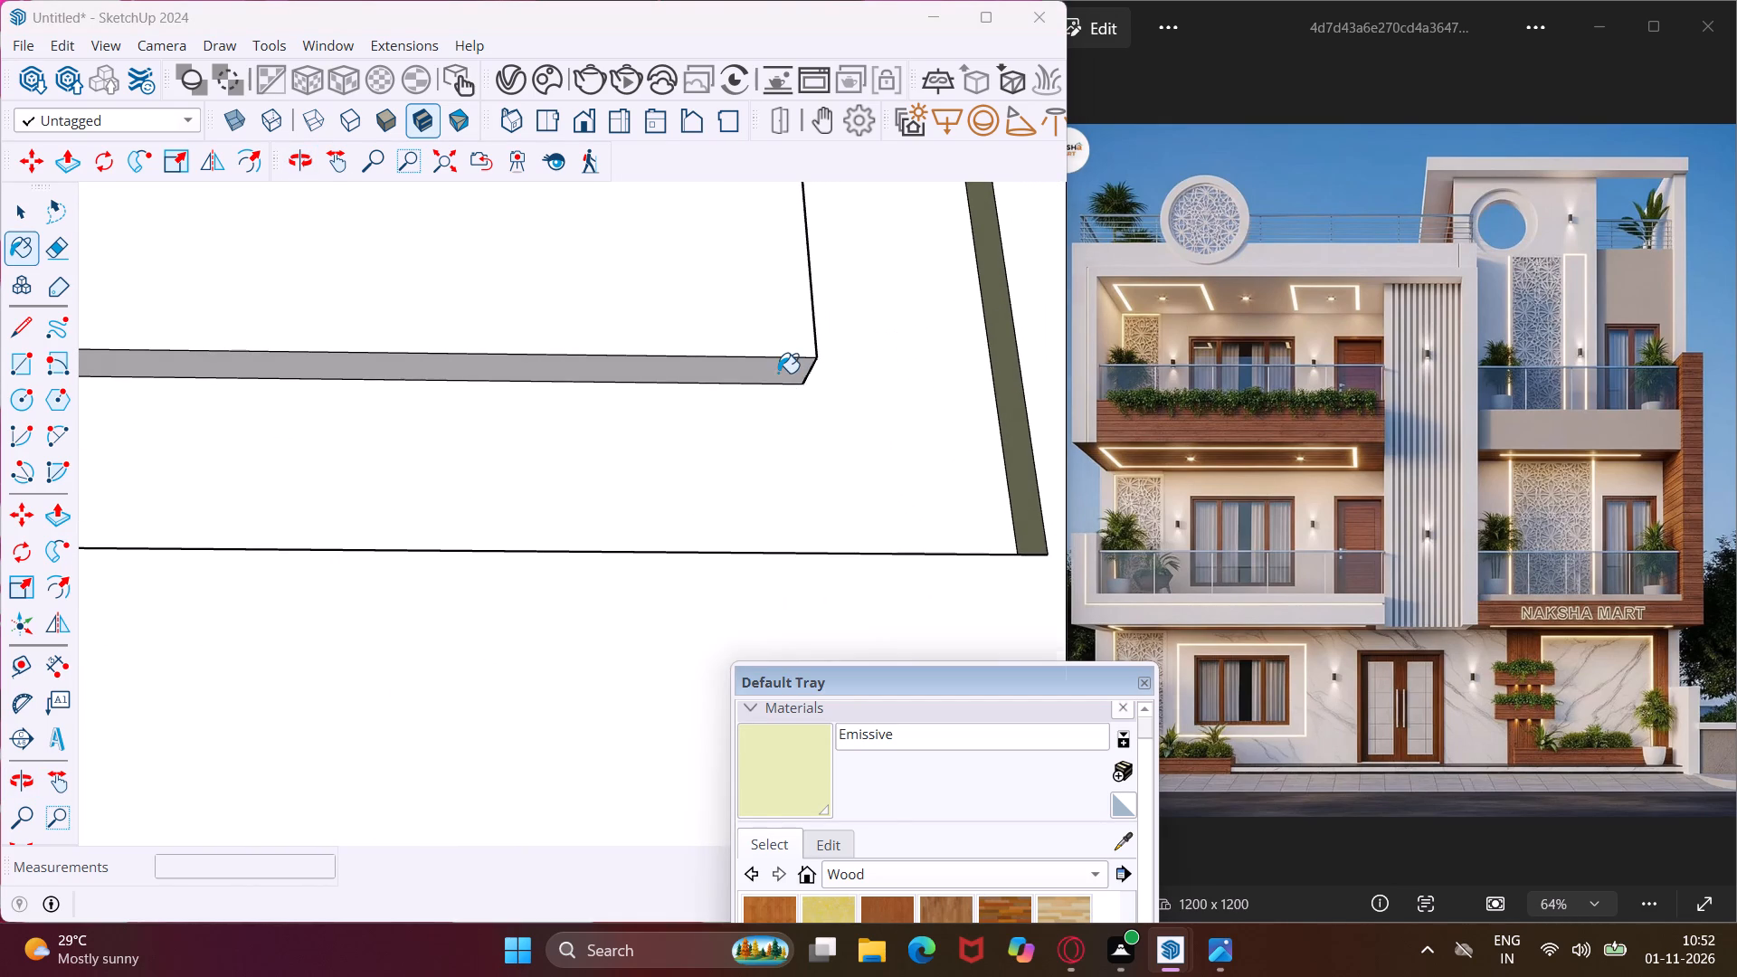
pyautogui.click(778, 373)
pyautogui.moveTo(791, 430); pyautogui.dragTo(860, 695, button='middle')
pyautogui.click(896, 555)
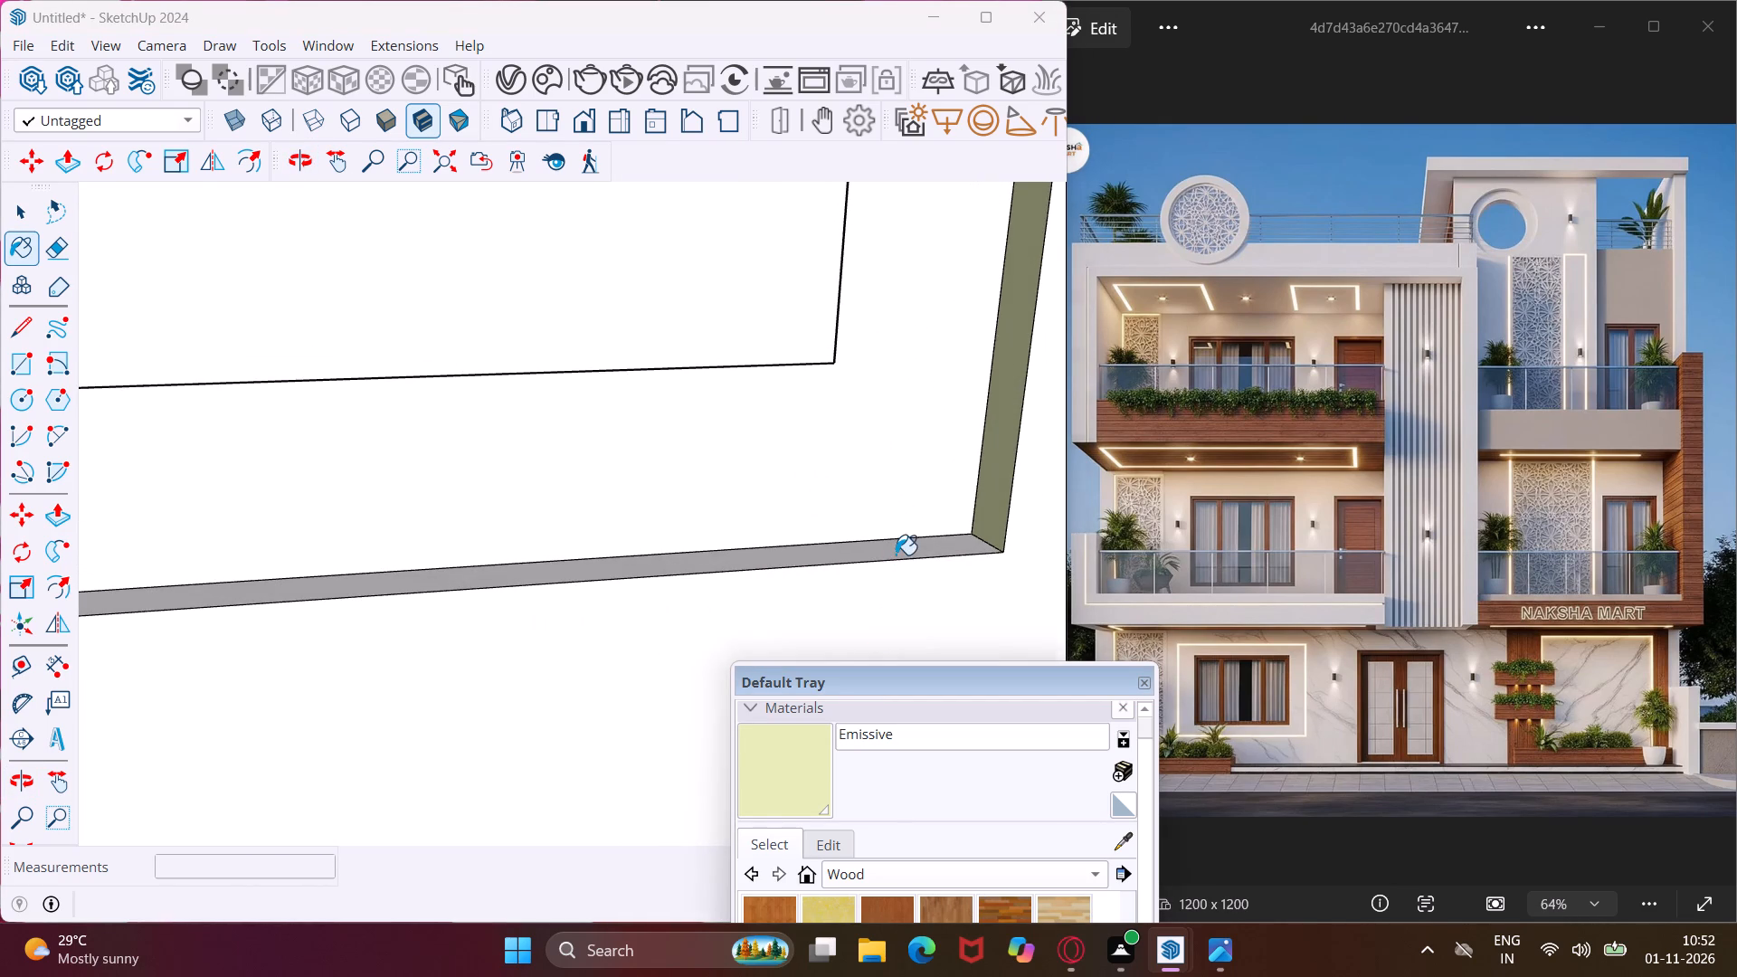
# Examine the whole facade and the outer corner of the first-floor balcony for light grooves still lacking Emissive.
pyautogui.scroll(-20, 657, 625)
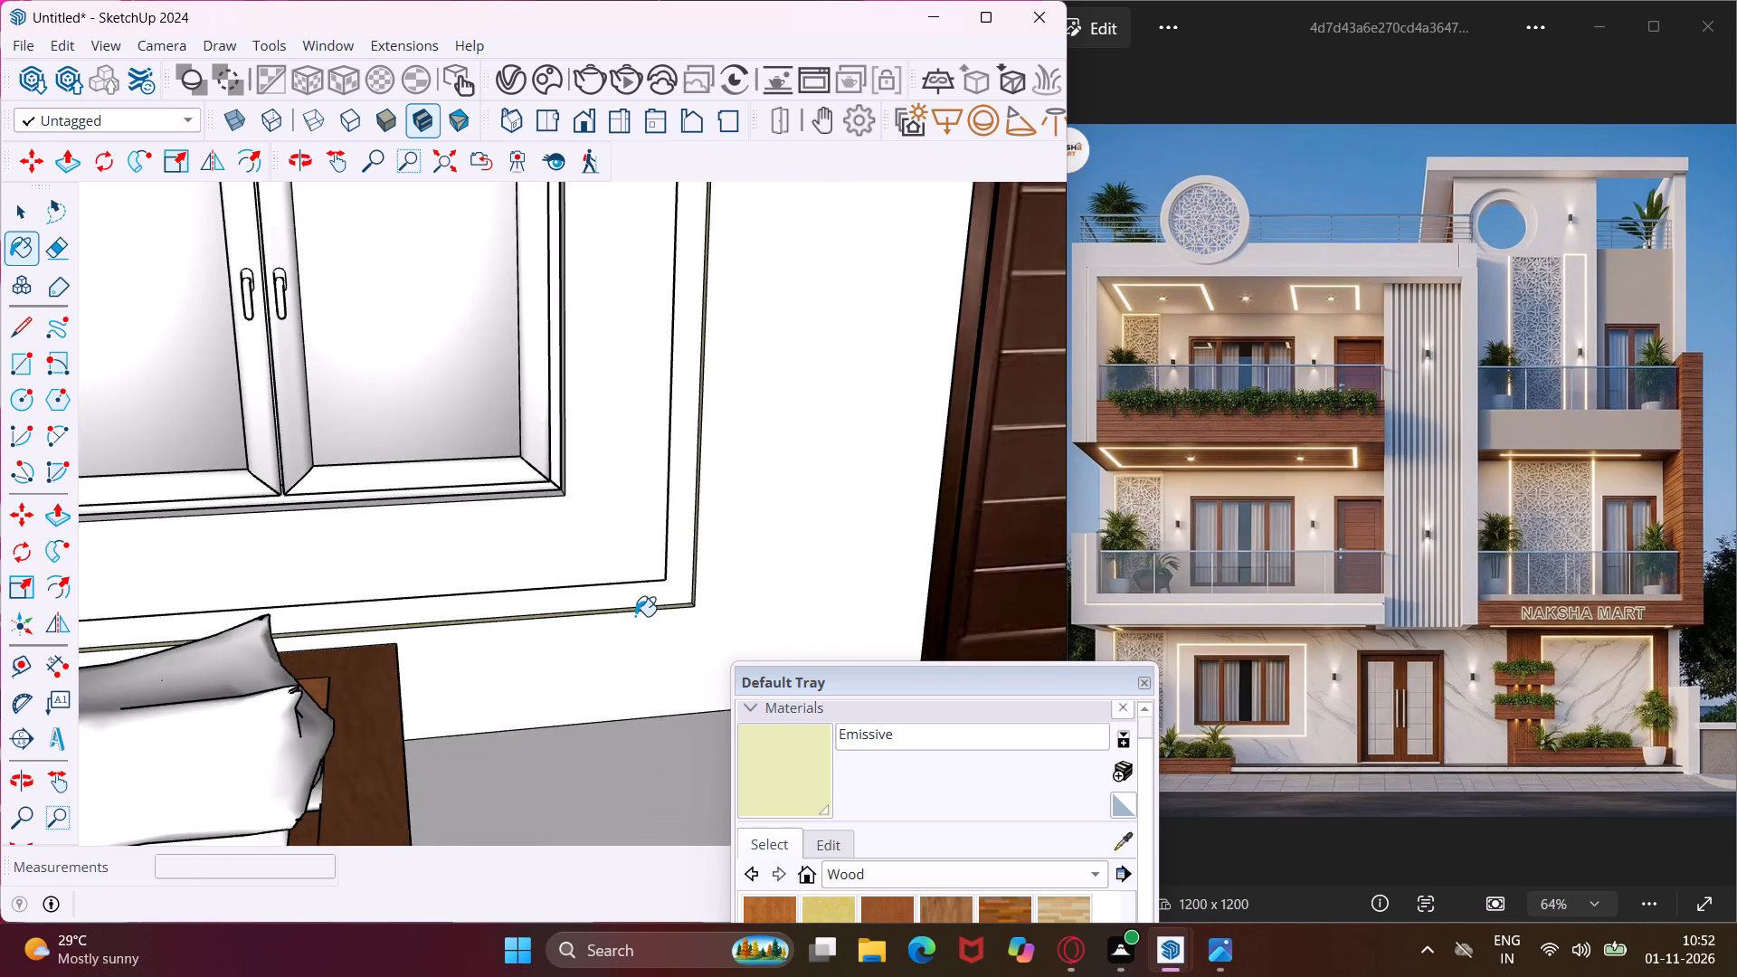
pyautogui.scroll(-6, 635, 616)
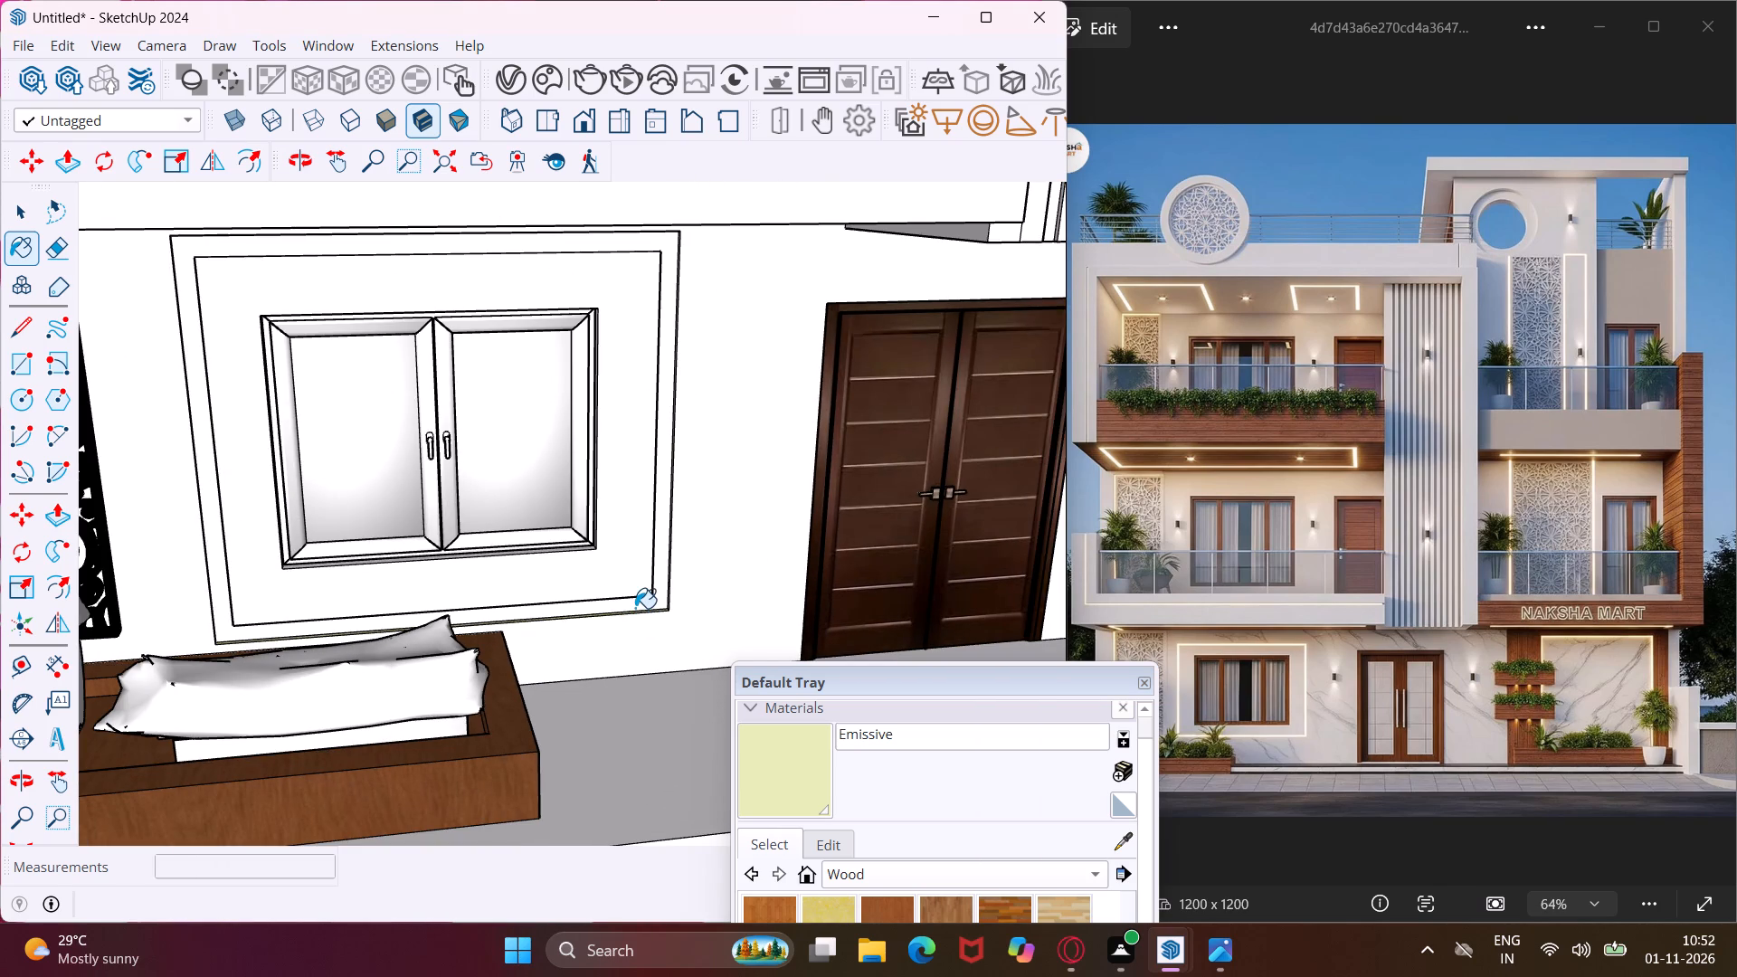
pyautogui.scroll(-12, 638, 608)
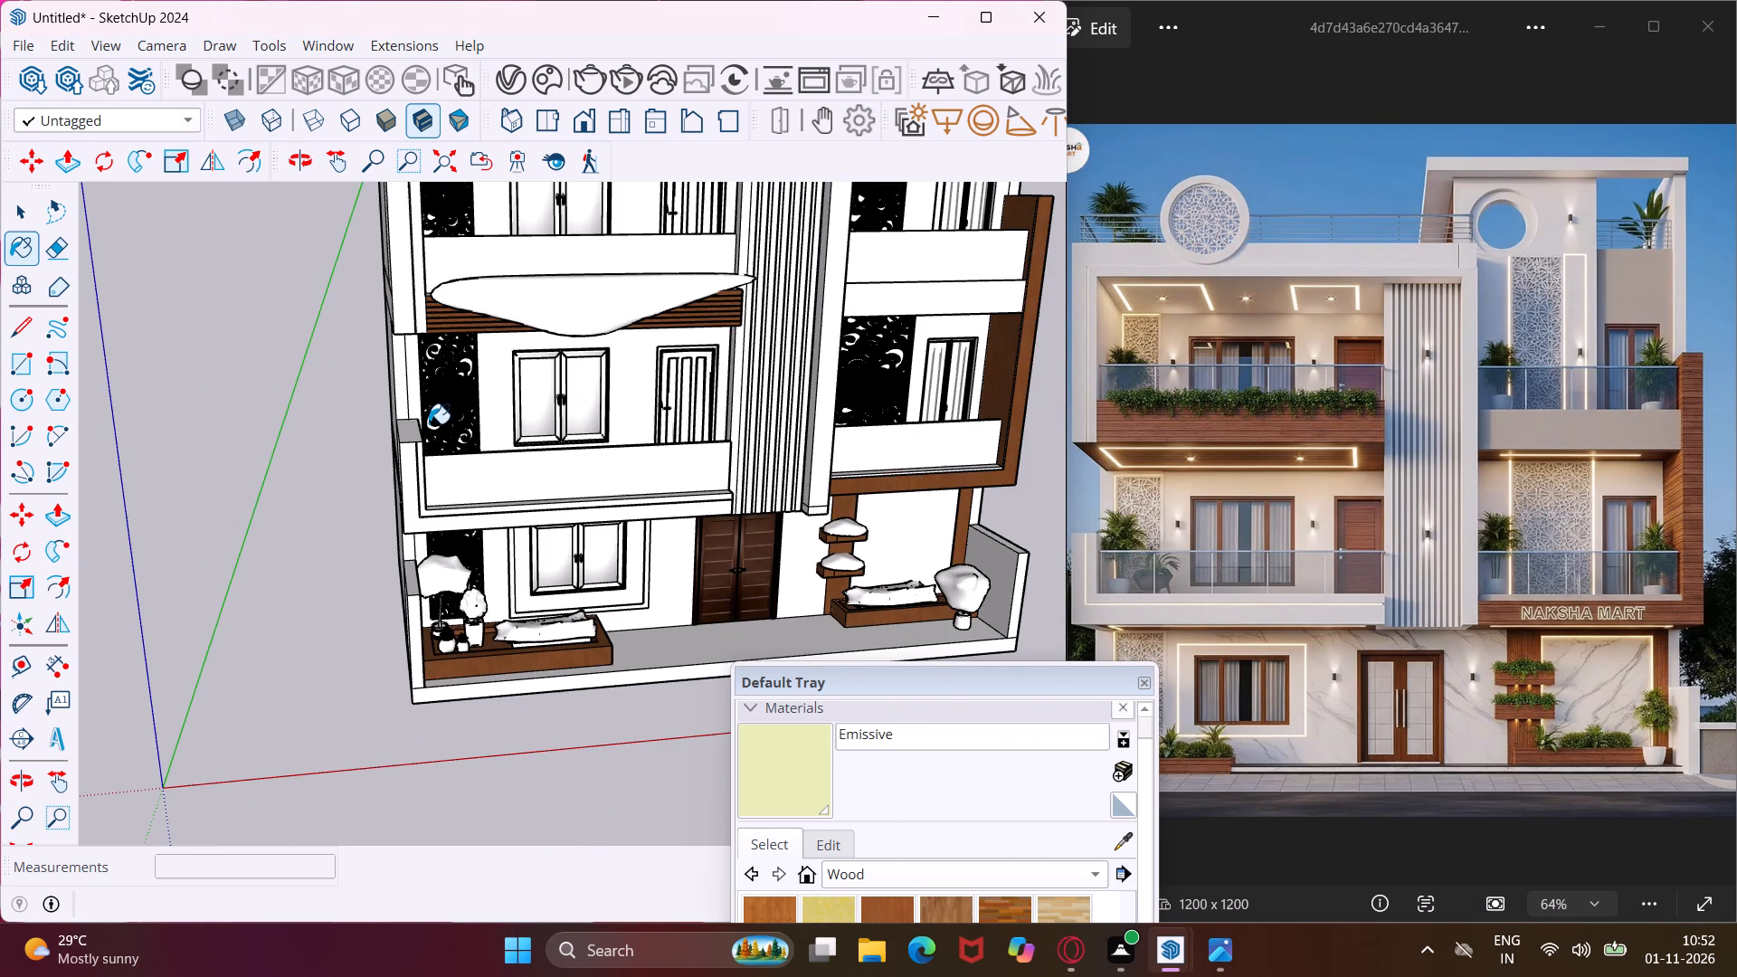
pyautogui.scroll(9, 420, 446)
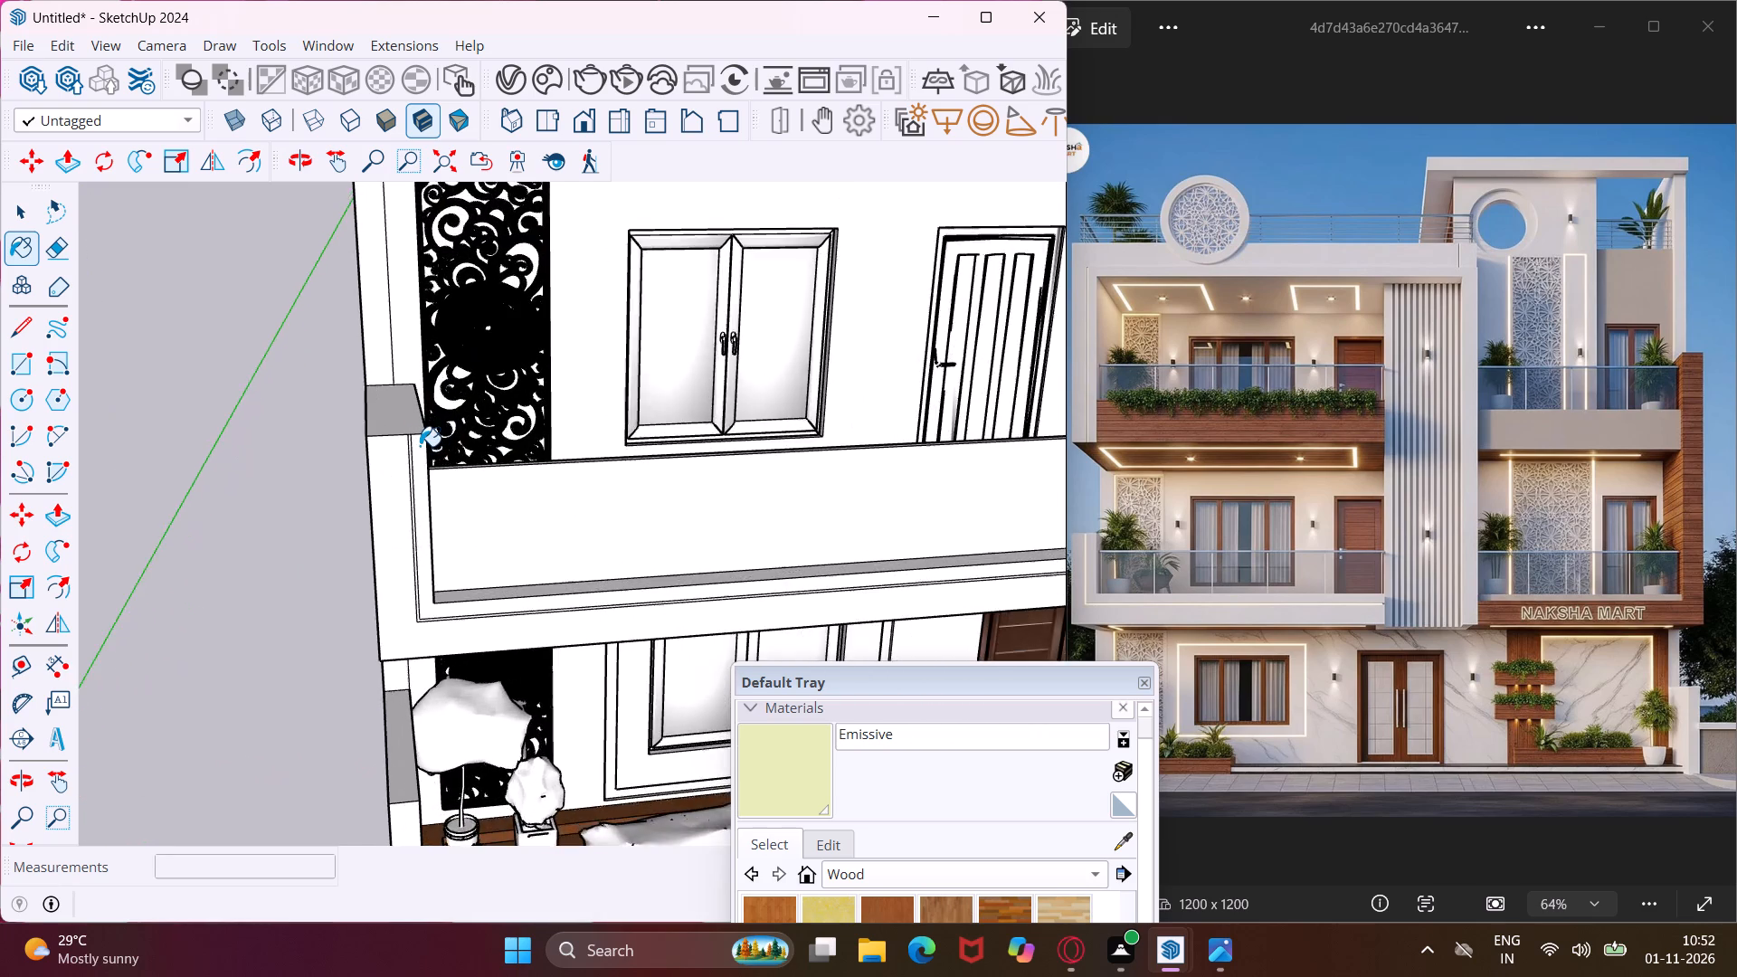
pyautogui.scroll(9, 420, 446)
pyautogui.scroll(-10, 412, 464)
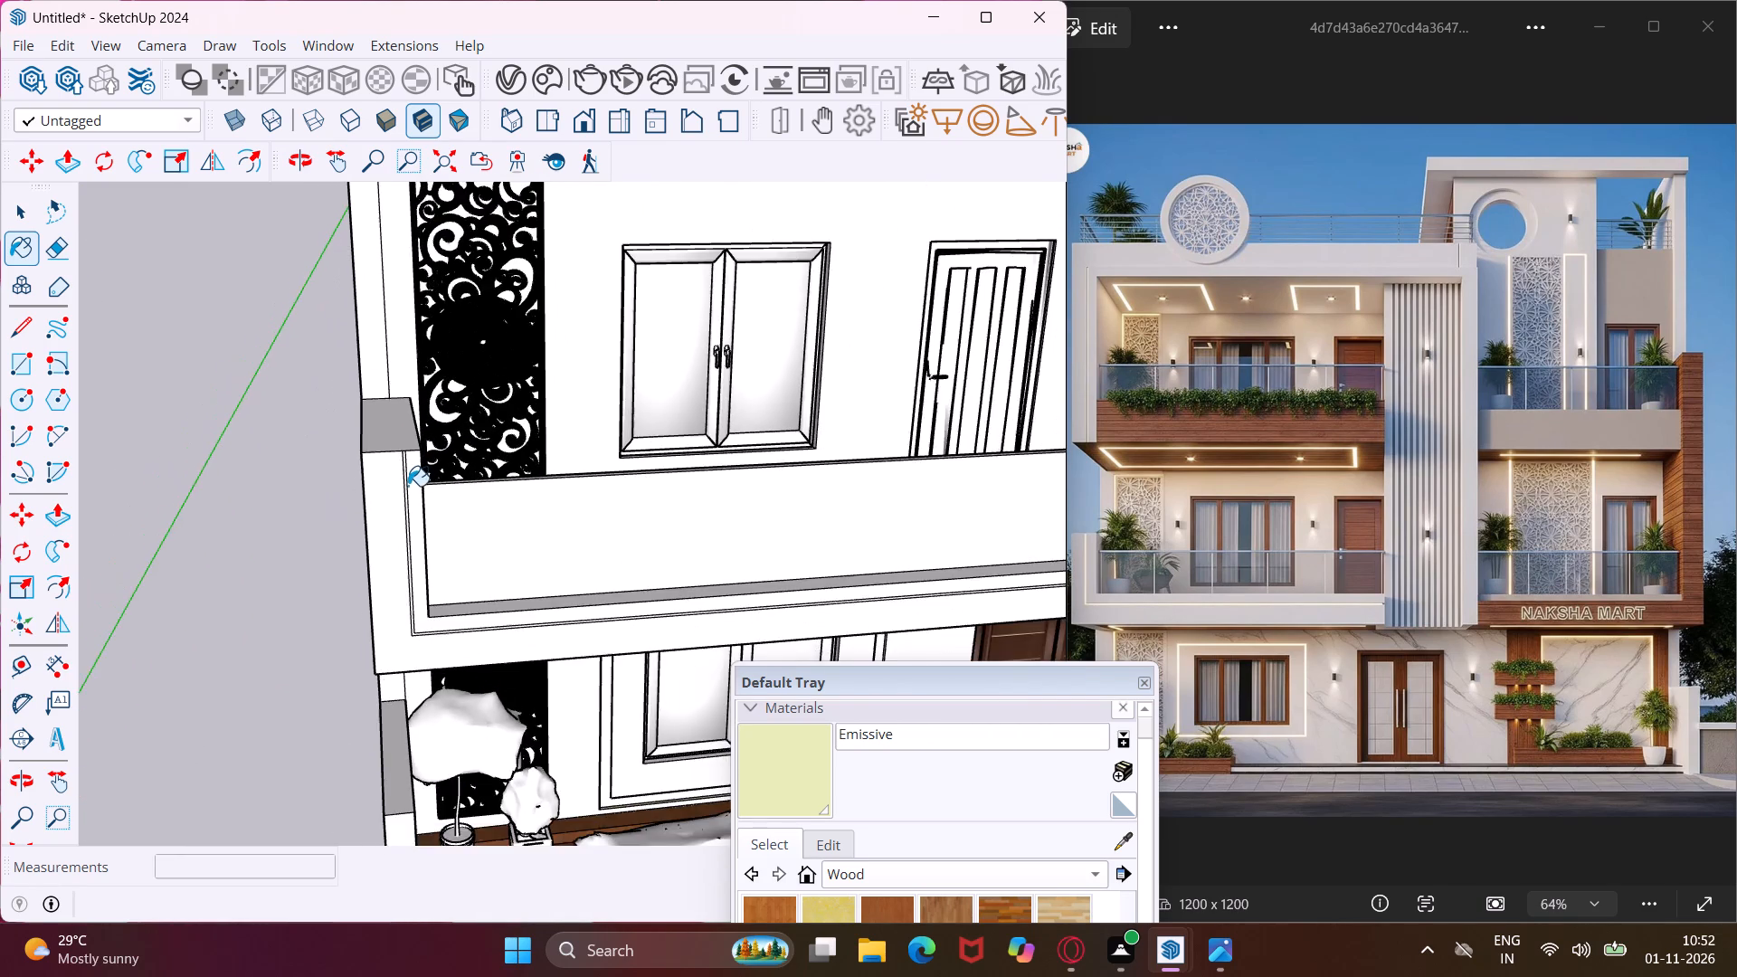
pyautogui.scroll(-17, 402, 488)
# Paint the inner panel's street-facing face, the wood-wall-end short face and the wall-side long face of the right wing's first-floor ceiling groove with Emissive.
pyautogui.scroll(4, 678, 422)
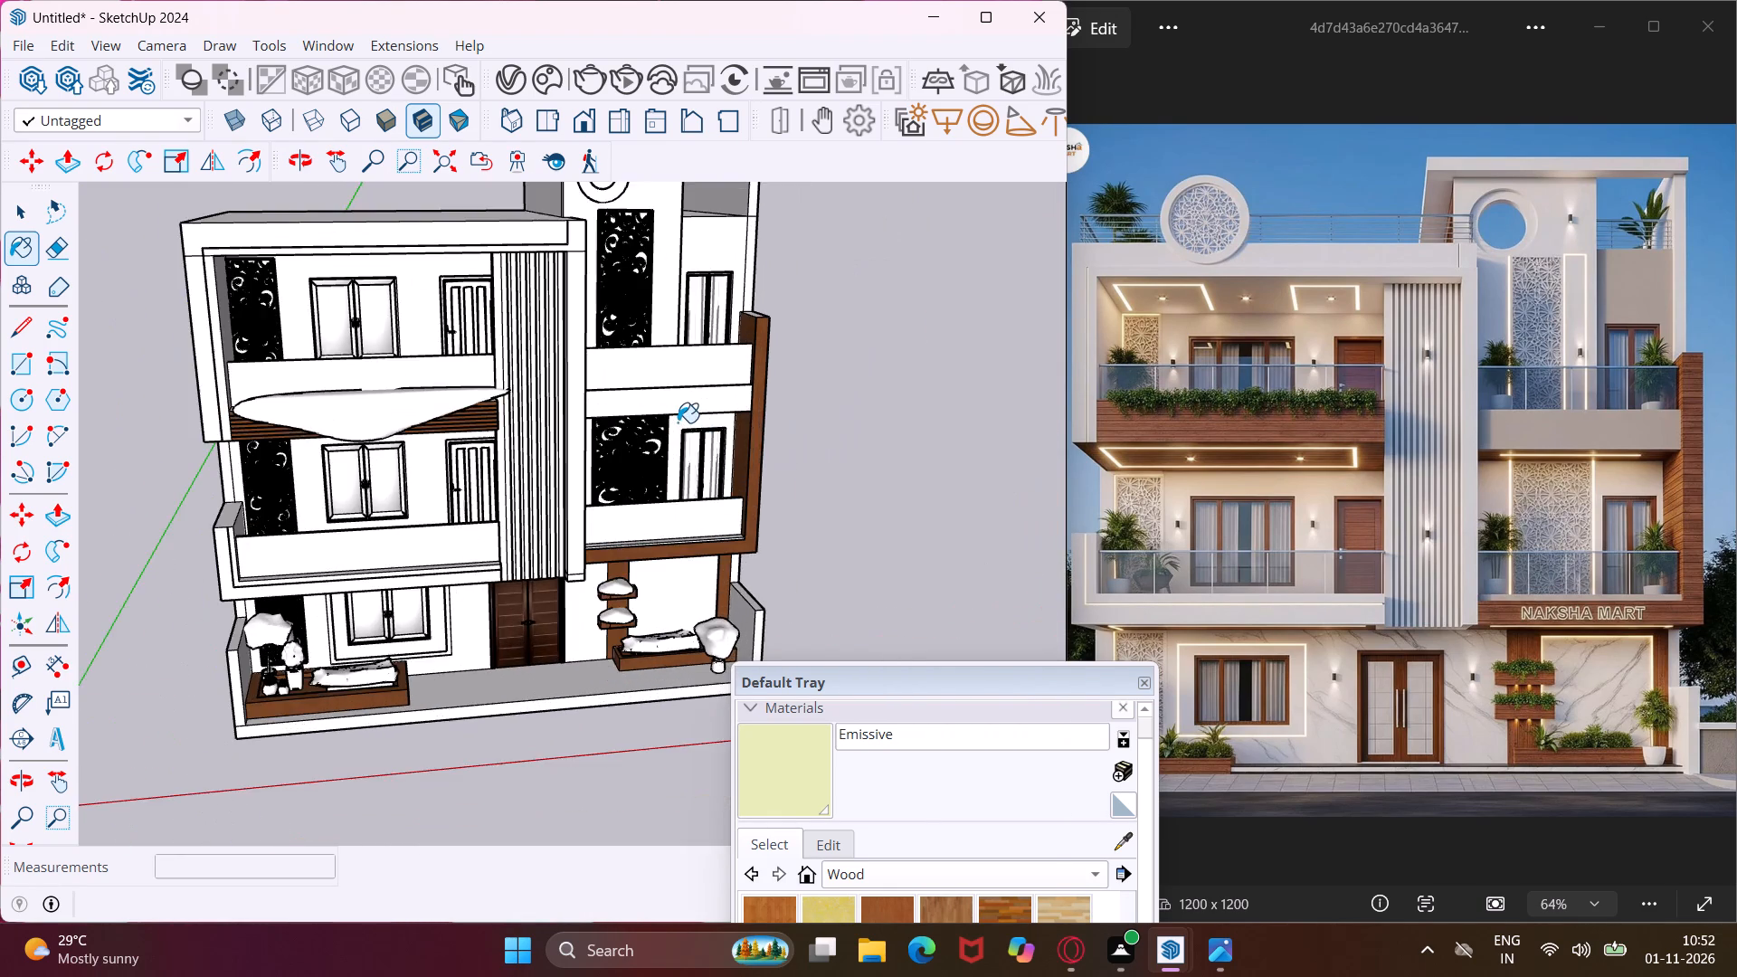
pyautogui.scroll(7, 678, 422)
pyautogui.moveTo(669, 427); pyautogui.dragTo(861, 157, button='middle')
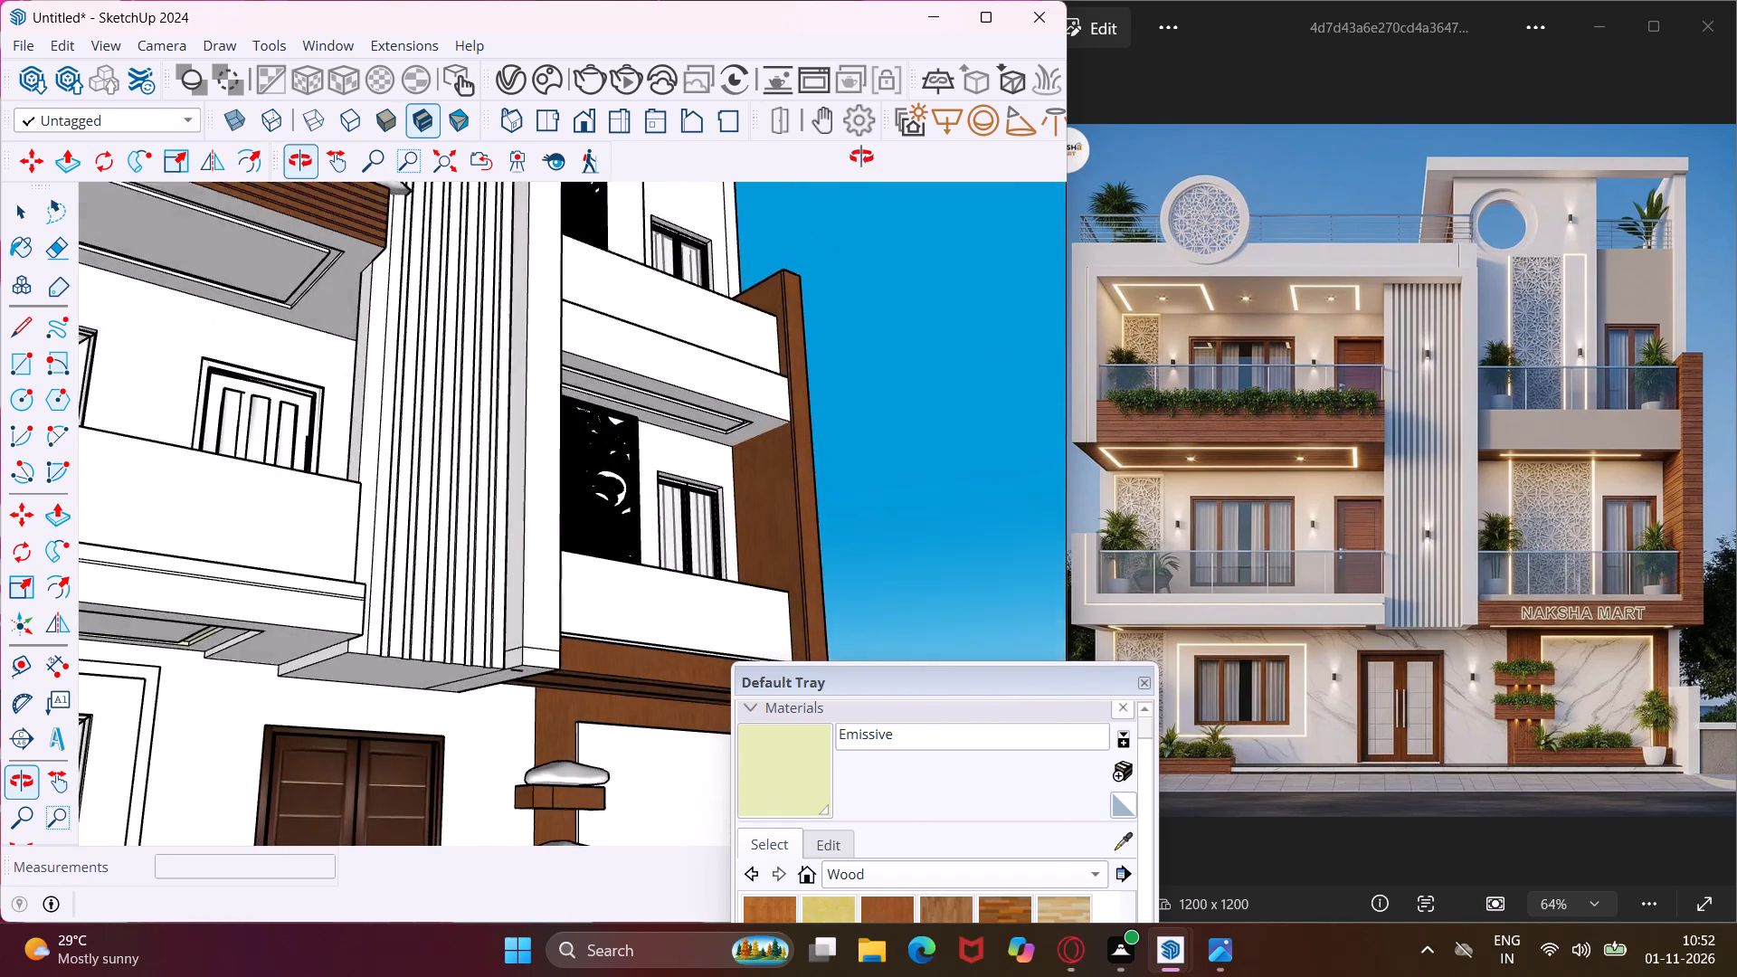
pyautogui.moveTo(861, 157); pyautogui.dragTo(877, 144, button='middle')
pyautogui.scroll(11, 757, 439)
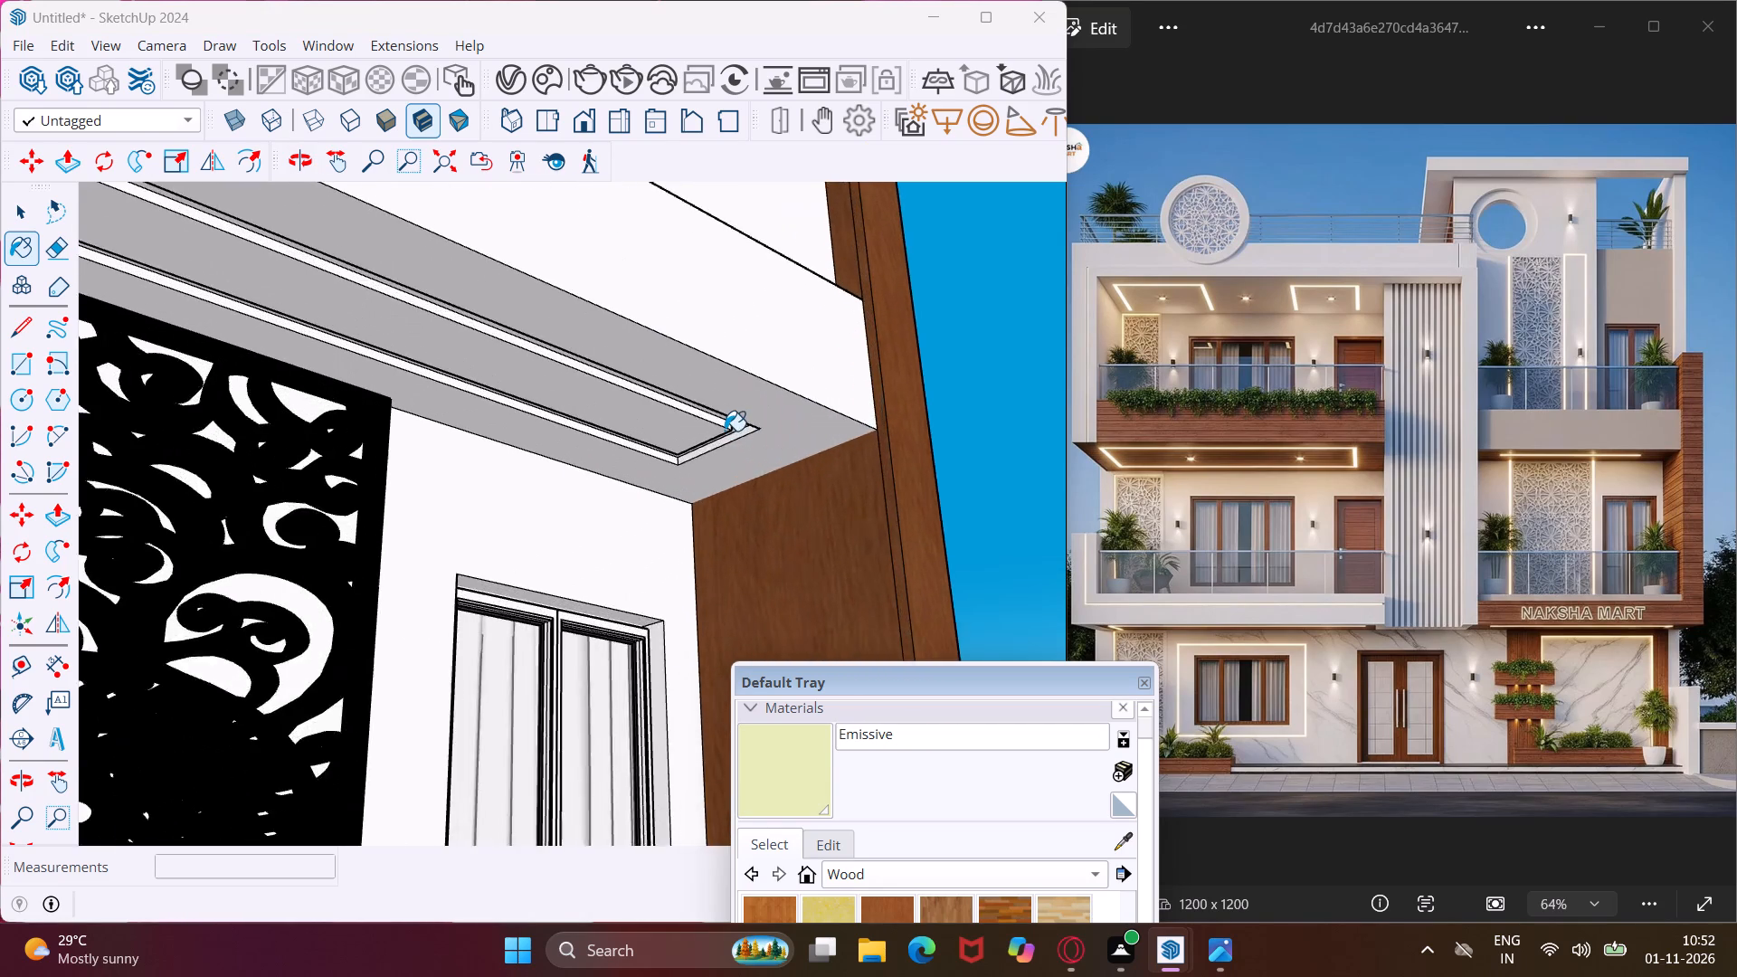
pyautogui.scroll(16, 725, 431)
pyautogui.click(722, 403)
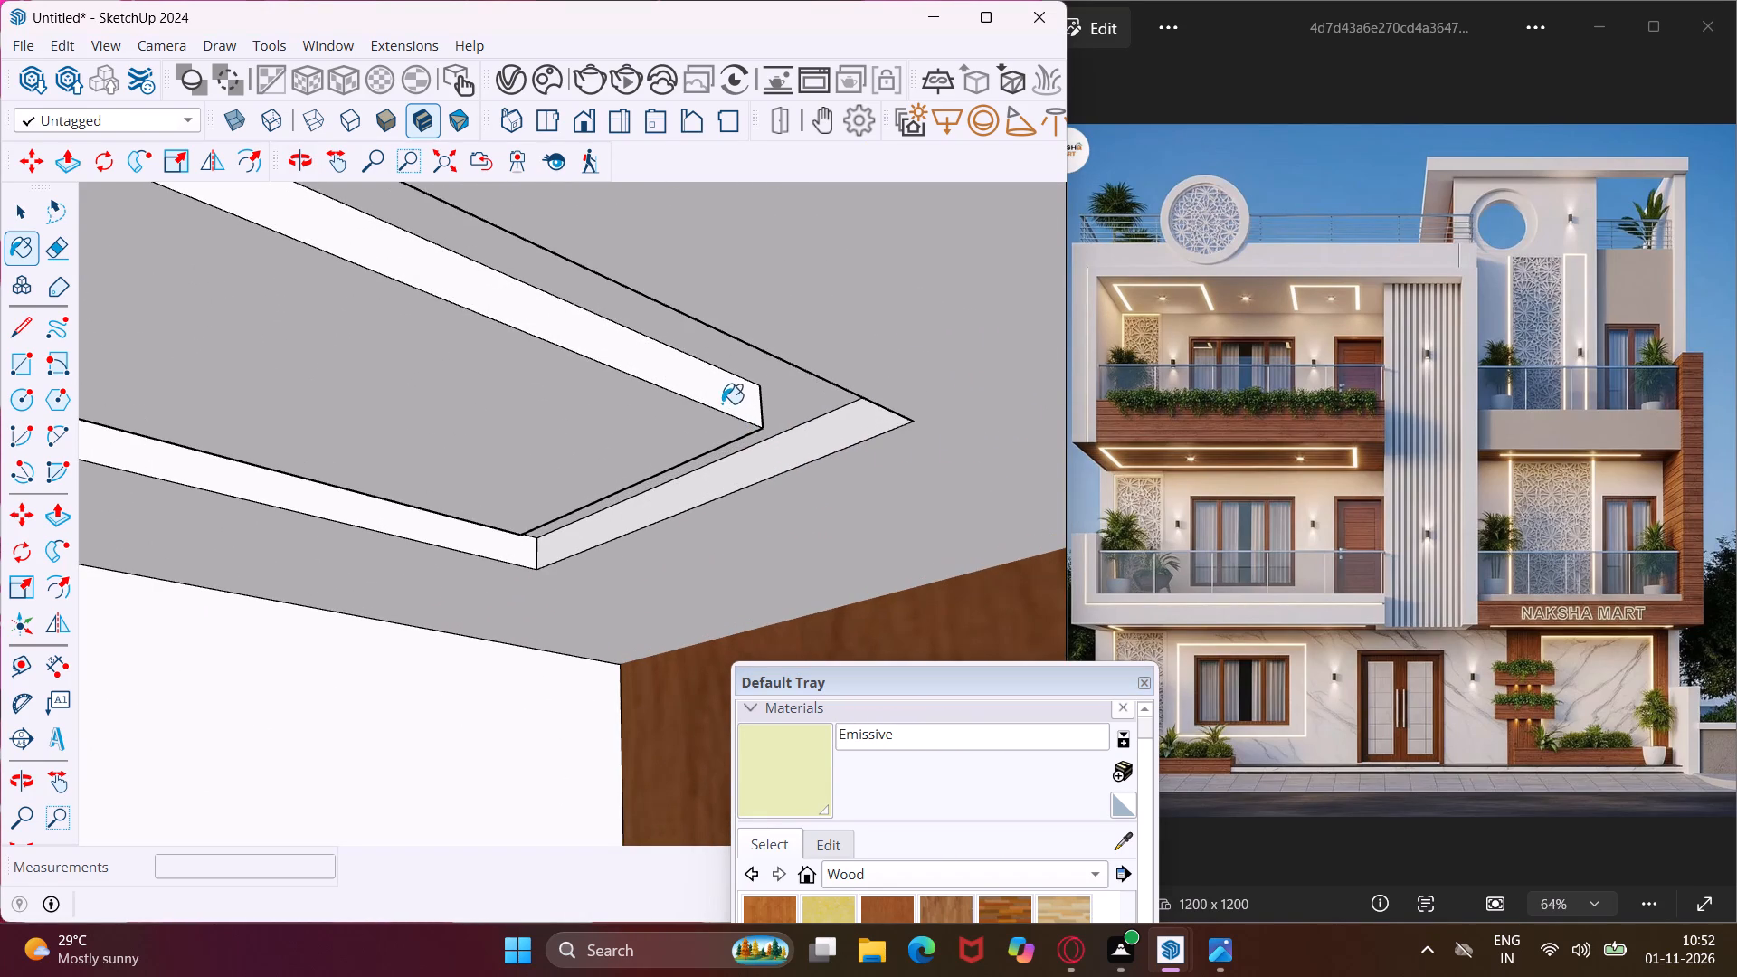
pyautogui.click(793, 464)
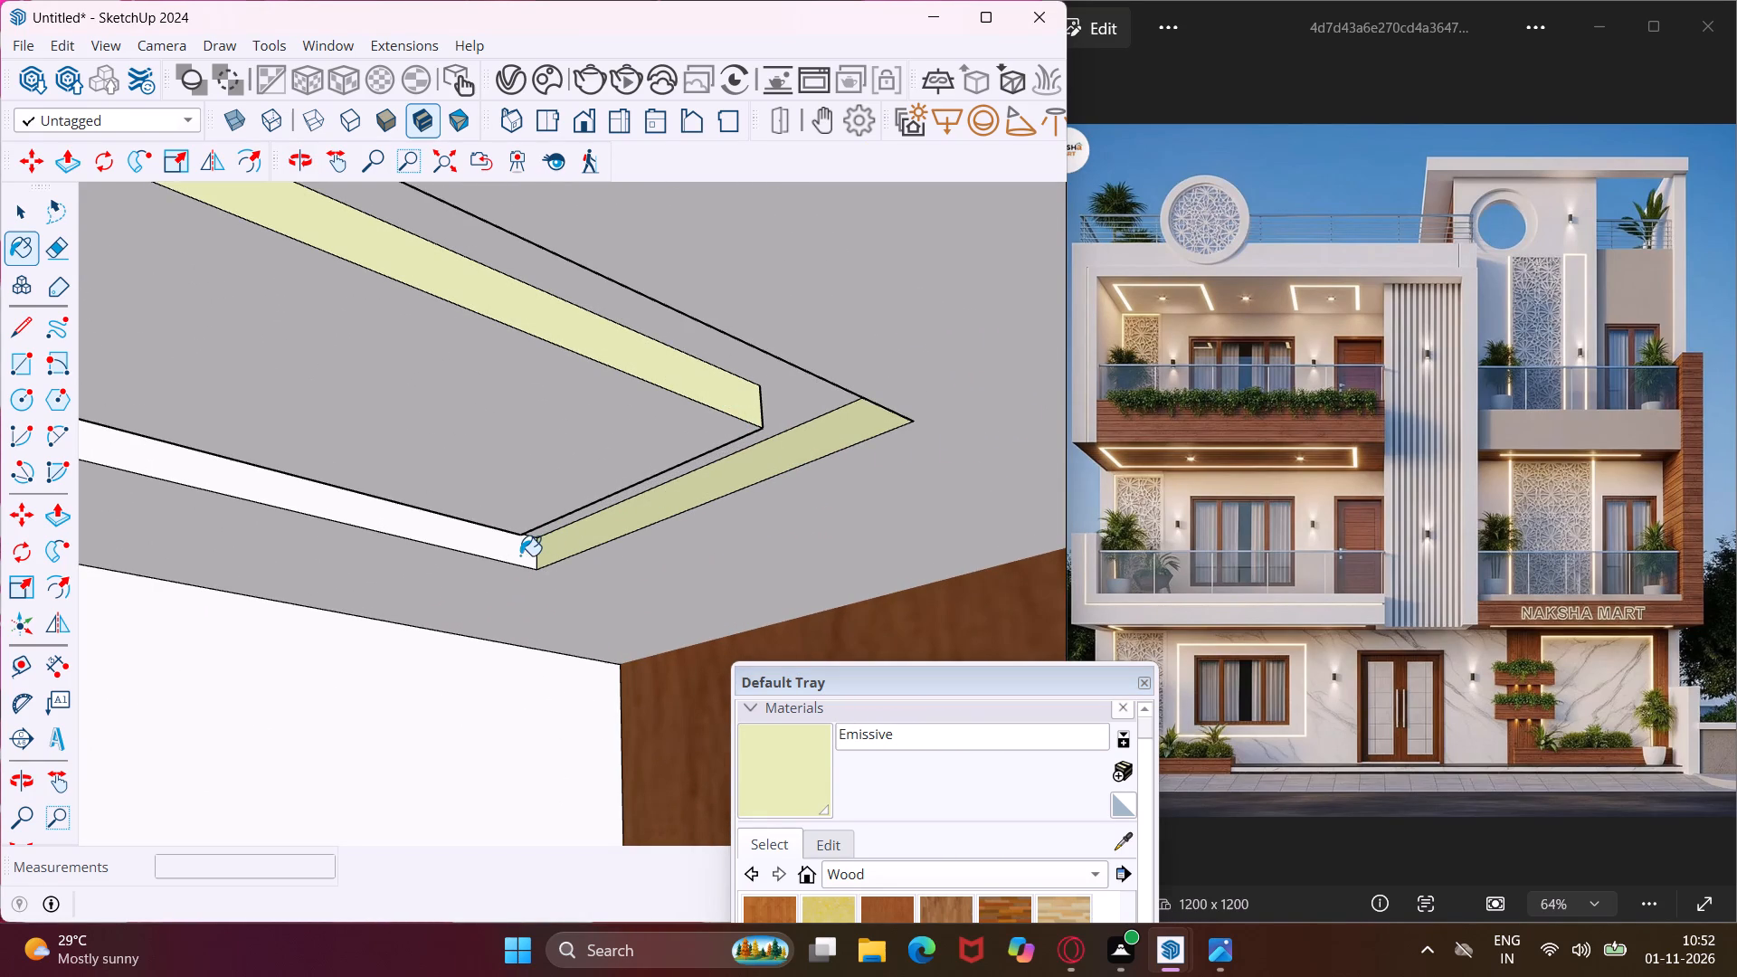
pyautogui.click(520, 555)
pyautogui.moveTo(521, 549); pyautogui.dragTo(674, 457, button='middle')
pyautogui.scroll(-3, 629, 465)
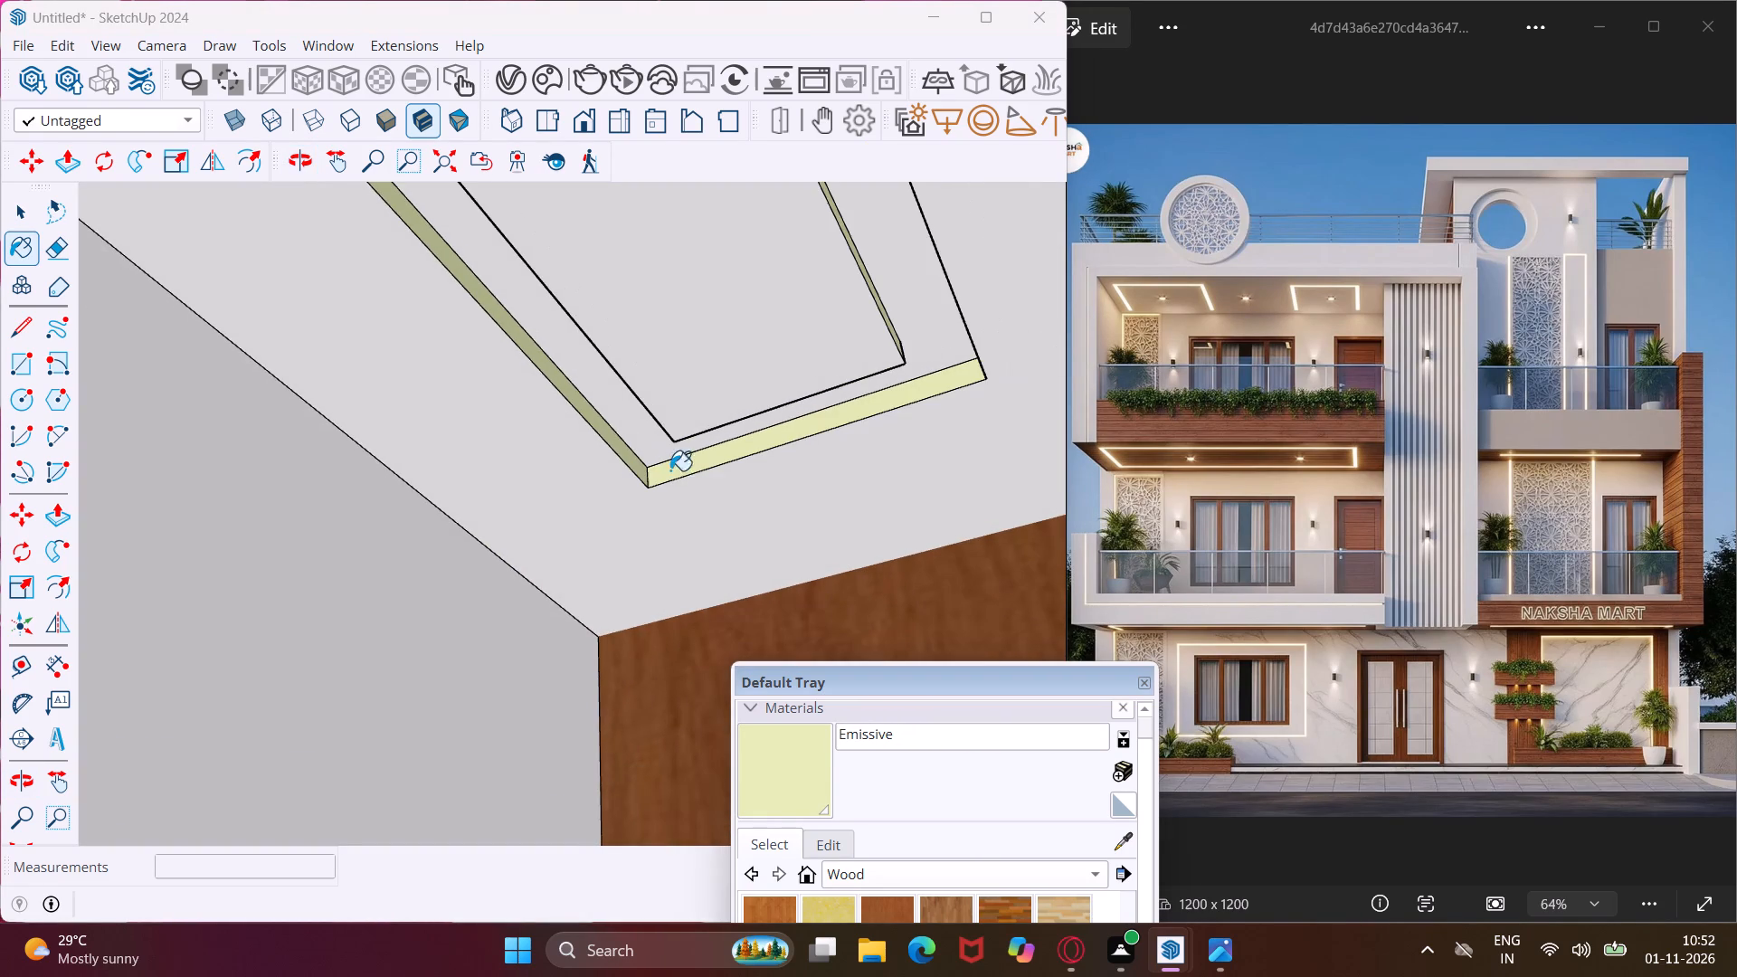
# Paint the right wing's first-floor ceiling groove with Emissive: outer street-side long face, inner panel's wood-wall-end short face and wall-facing long face.
pyautogui.scroll(7, 956, 330)
pyautogui.moveTo(958, 318); pyautogui.dragTo(992, 319, button='middle')
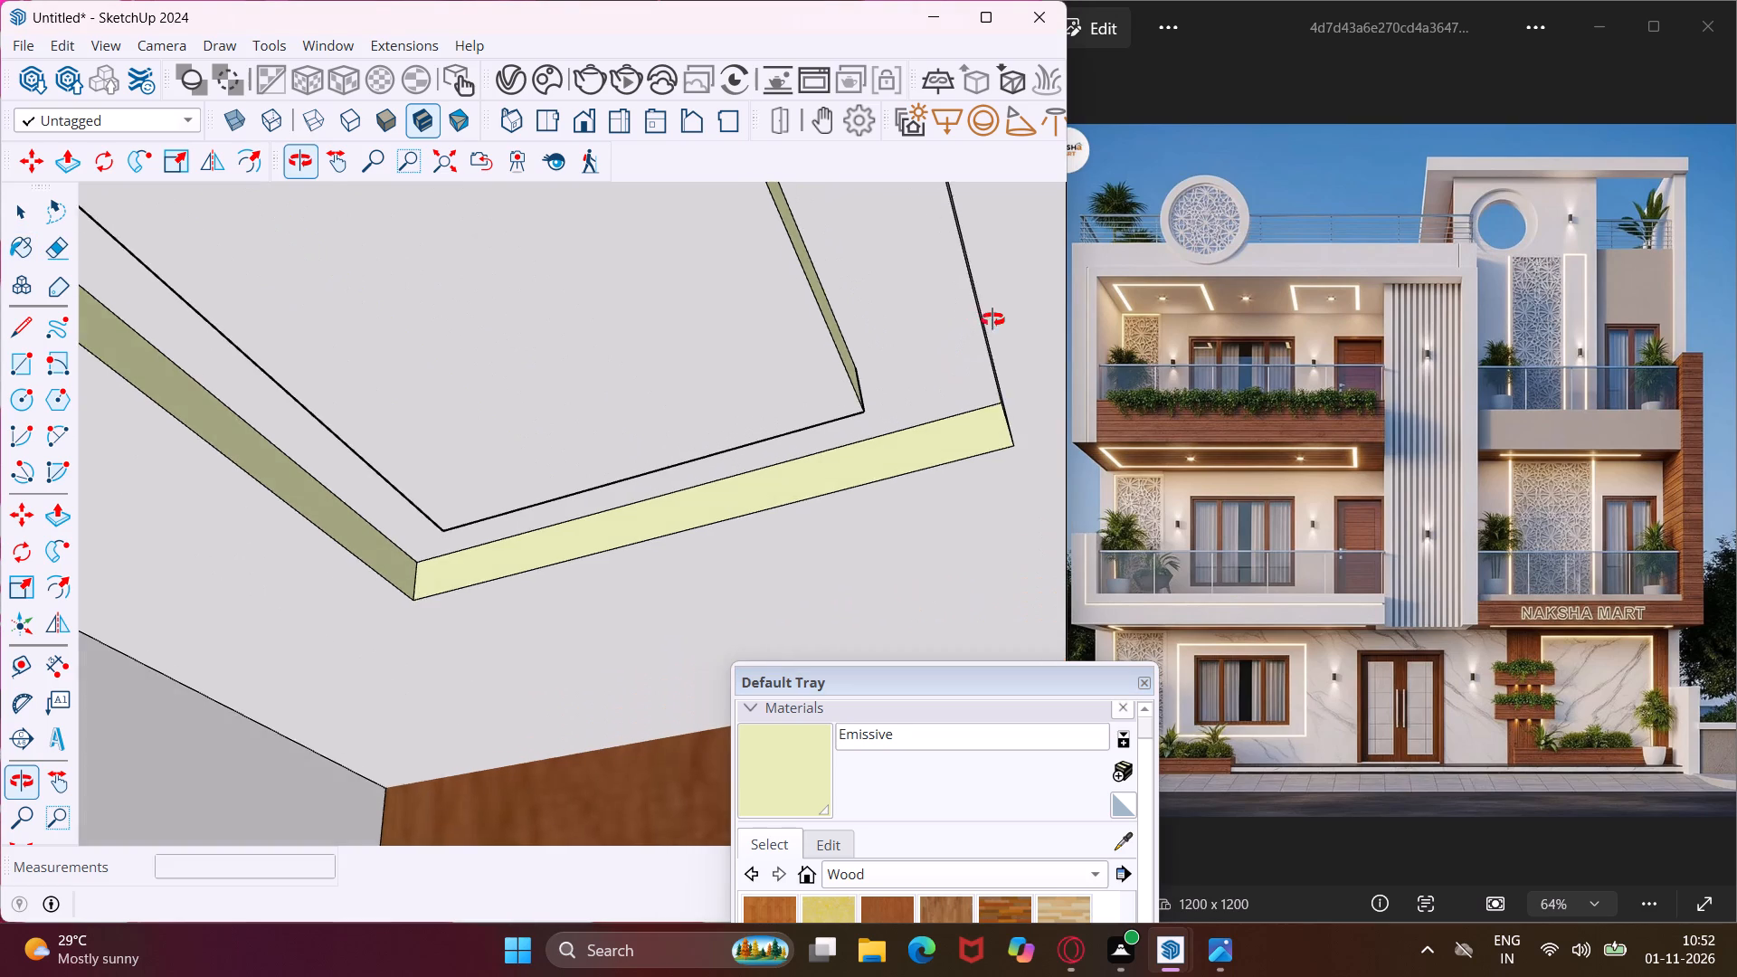
pyautogui.moveTo(992, 319); pyautogui.dragTo(1013, 329, button='middle')
pyautogui.scroll(4, 995, 346)
pyautogui.click(995, 346)
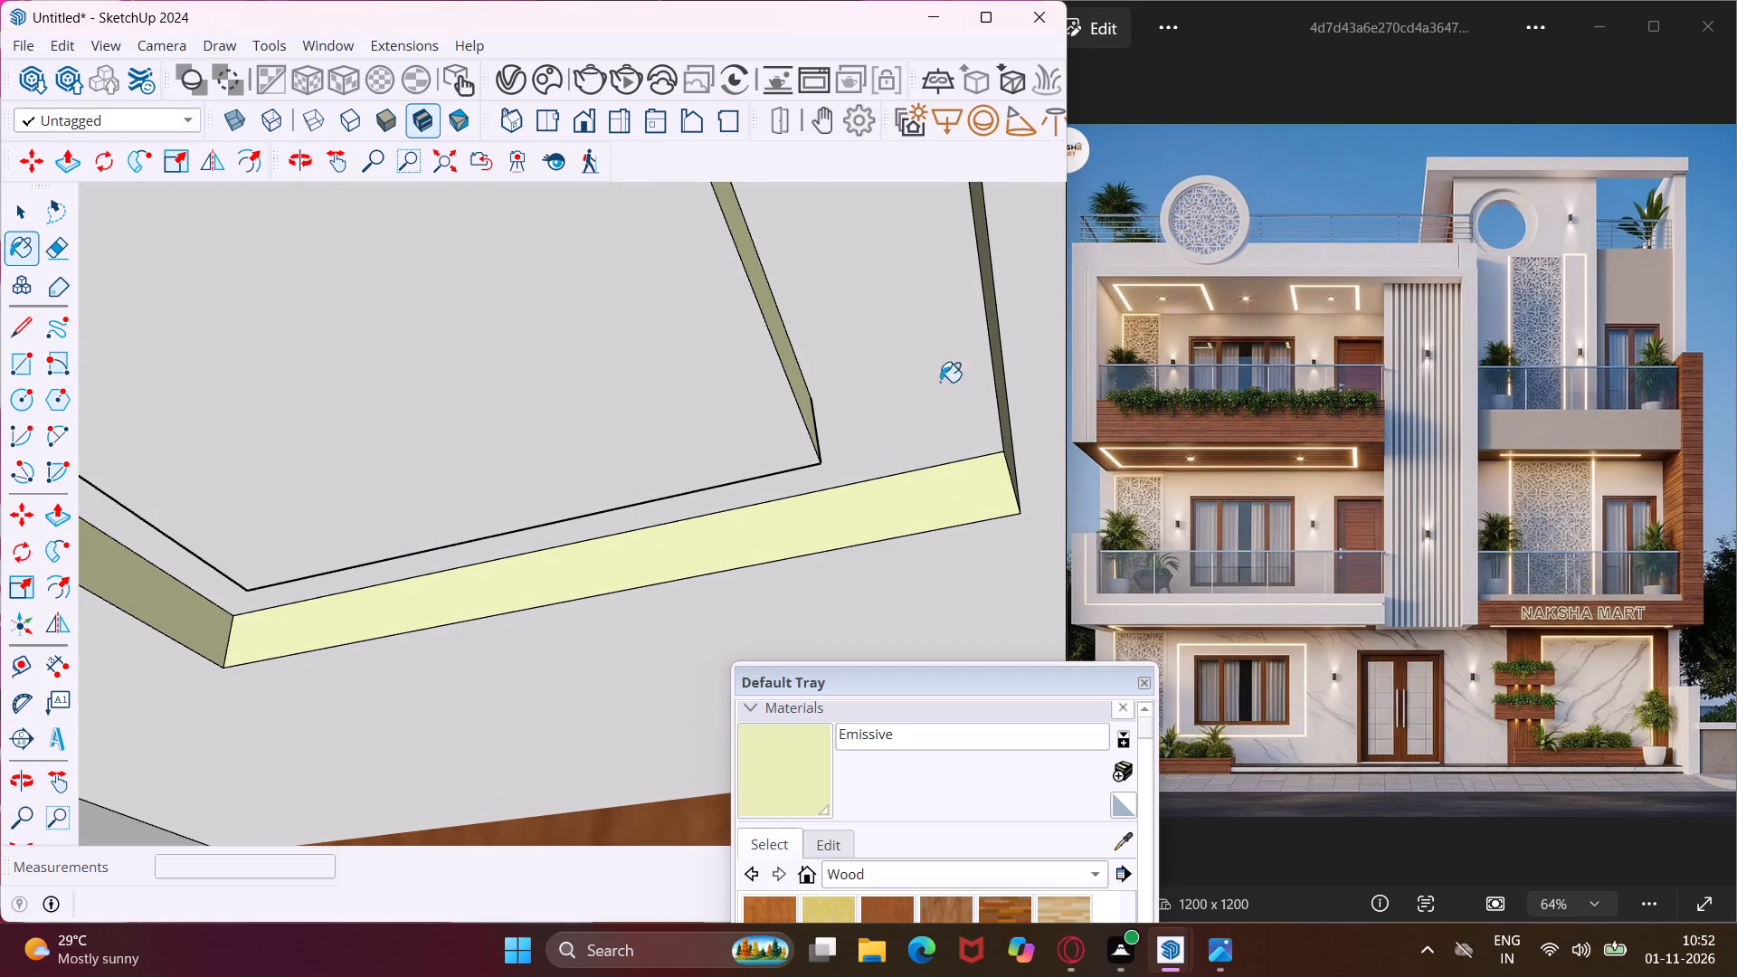
pyautogui.moveTo(796, 435); pyautogui.dragTo(712, 424, button='middle')
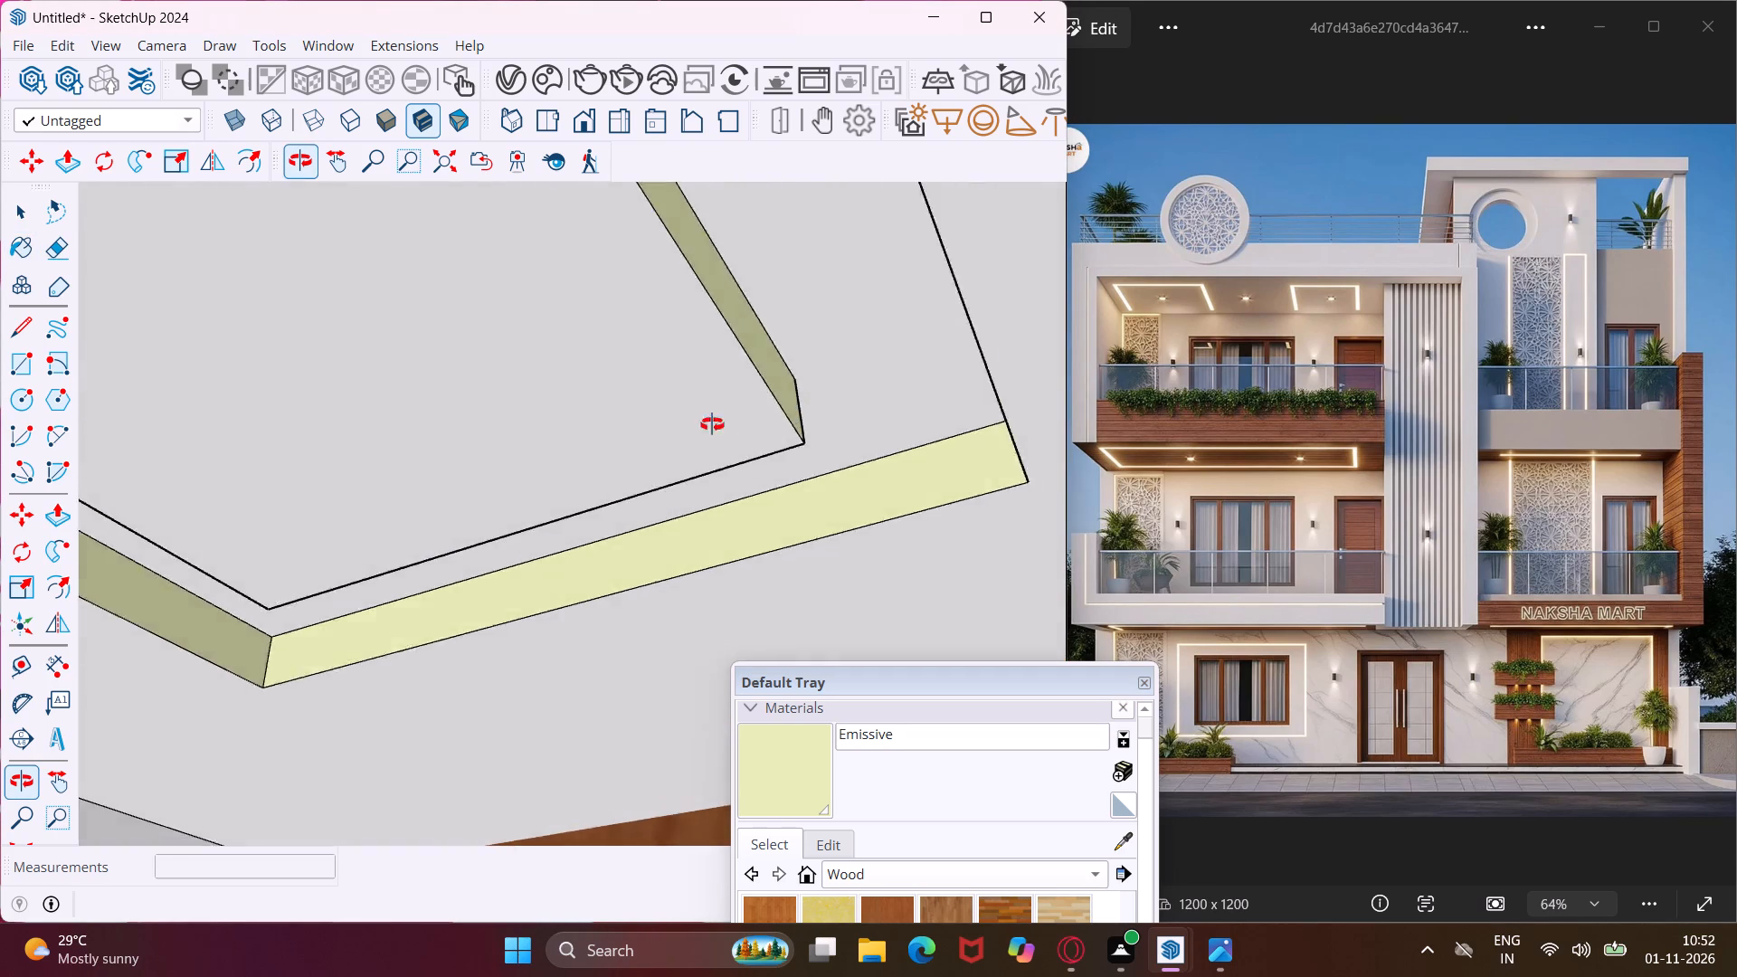
pyautogui.moveTo(712, 424); pyautogui.dragTo(367, 466, button='middle')
pyautogui.moveTo(615, 466); pyautogui.dragTo(444, 495, button='middle')
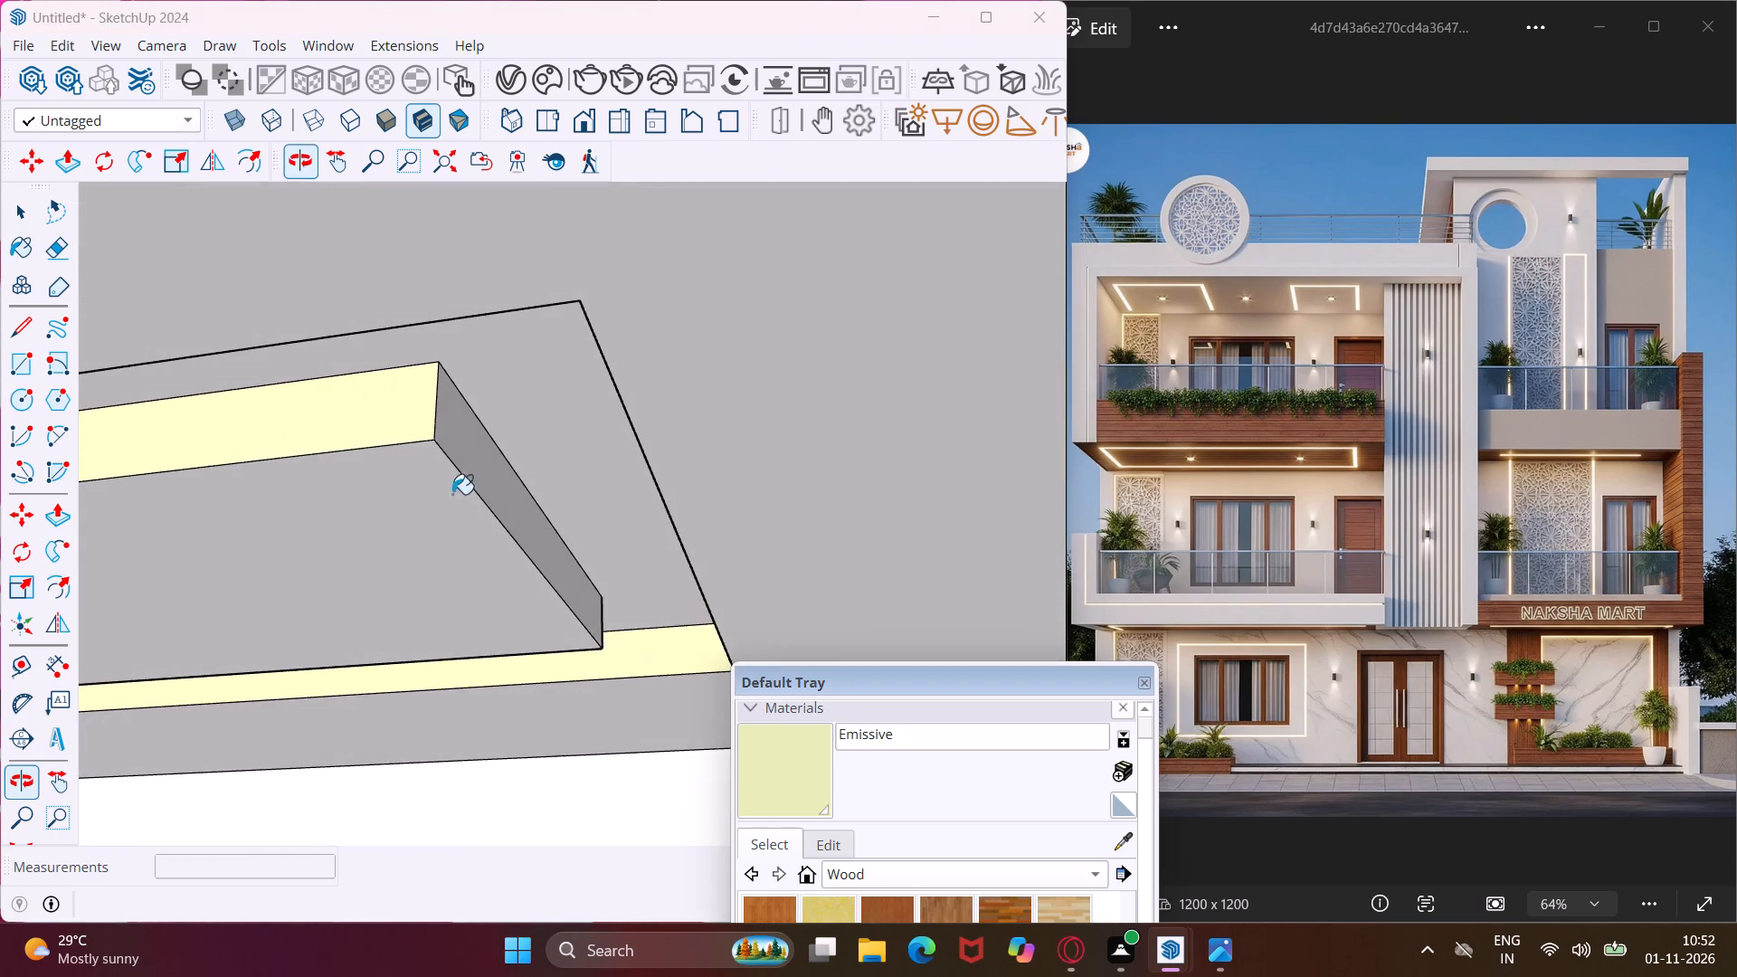
pyautogui.scroll(3, 481, 484)
pyautogui.click(470, 482)
pyautogui.moveTo(467, 526); pyautogui.dragTo(1089, 384, button='middle')
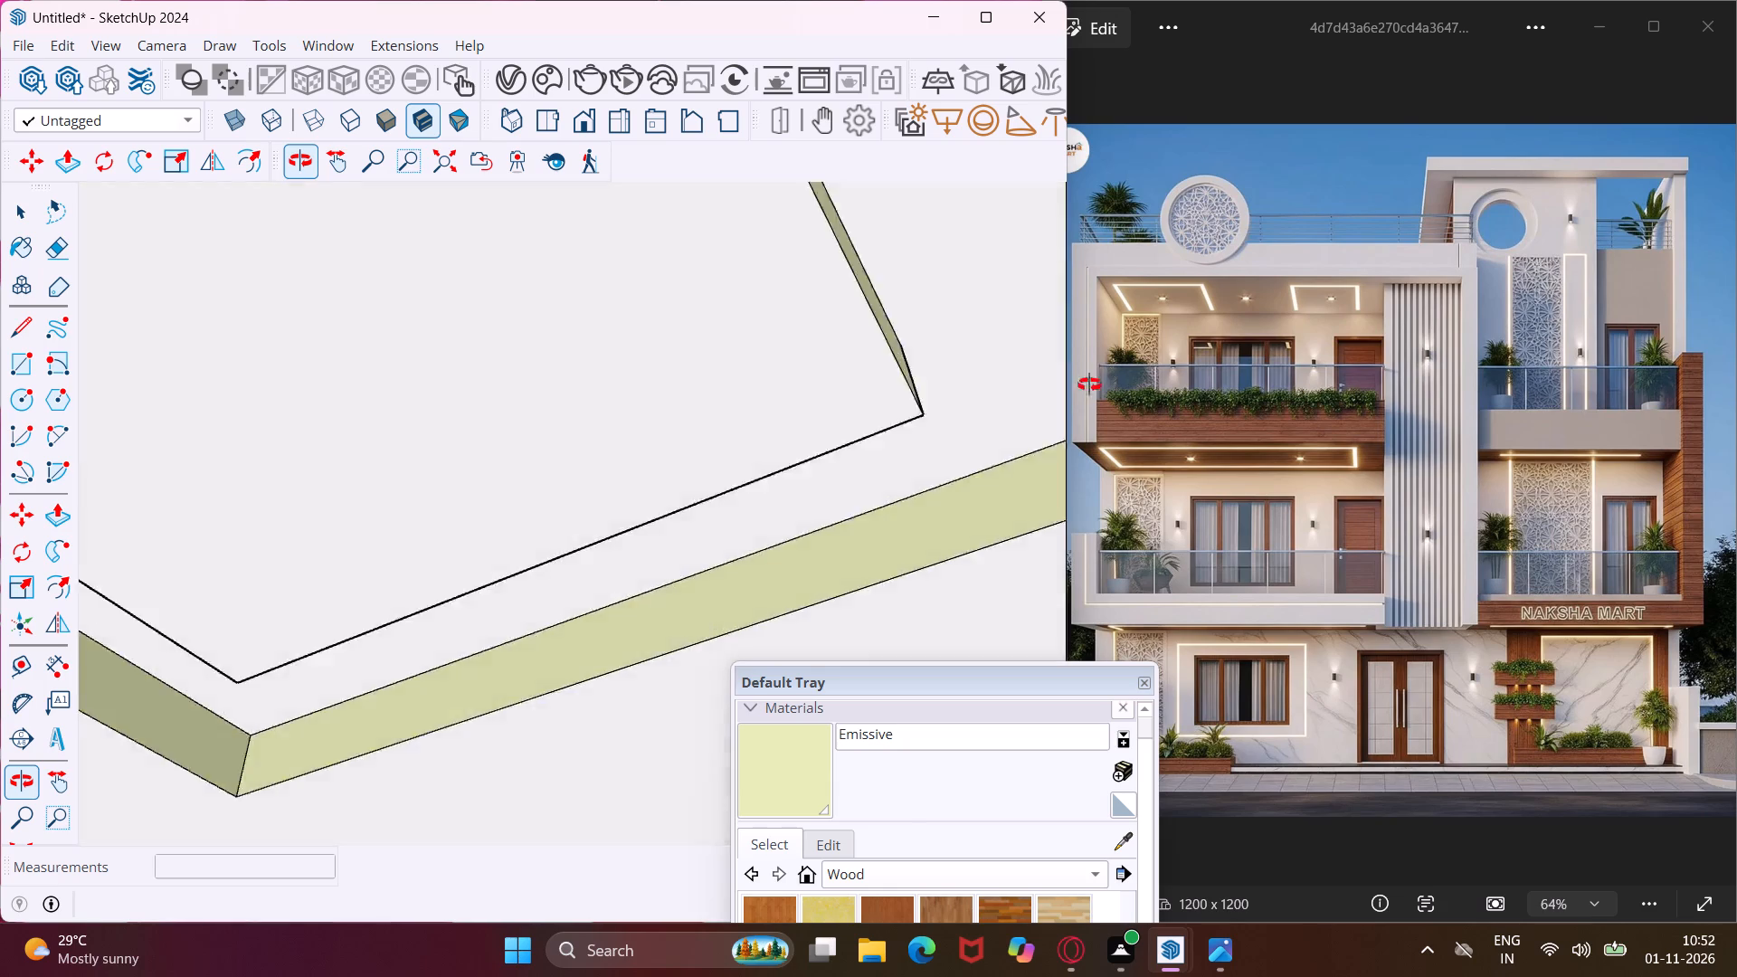
pyautogui.moveTo(1089, 384); pyautogui.dragTo(1251, 426, button='middle')
pyautogui.scroll(-4, 804, 474)
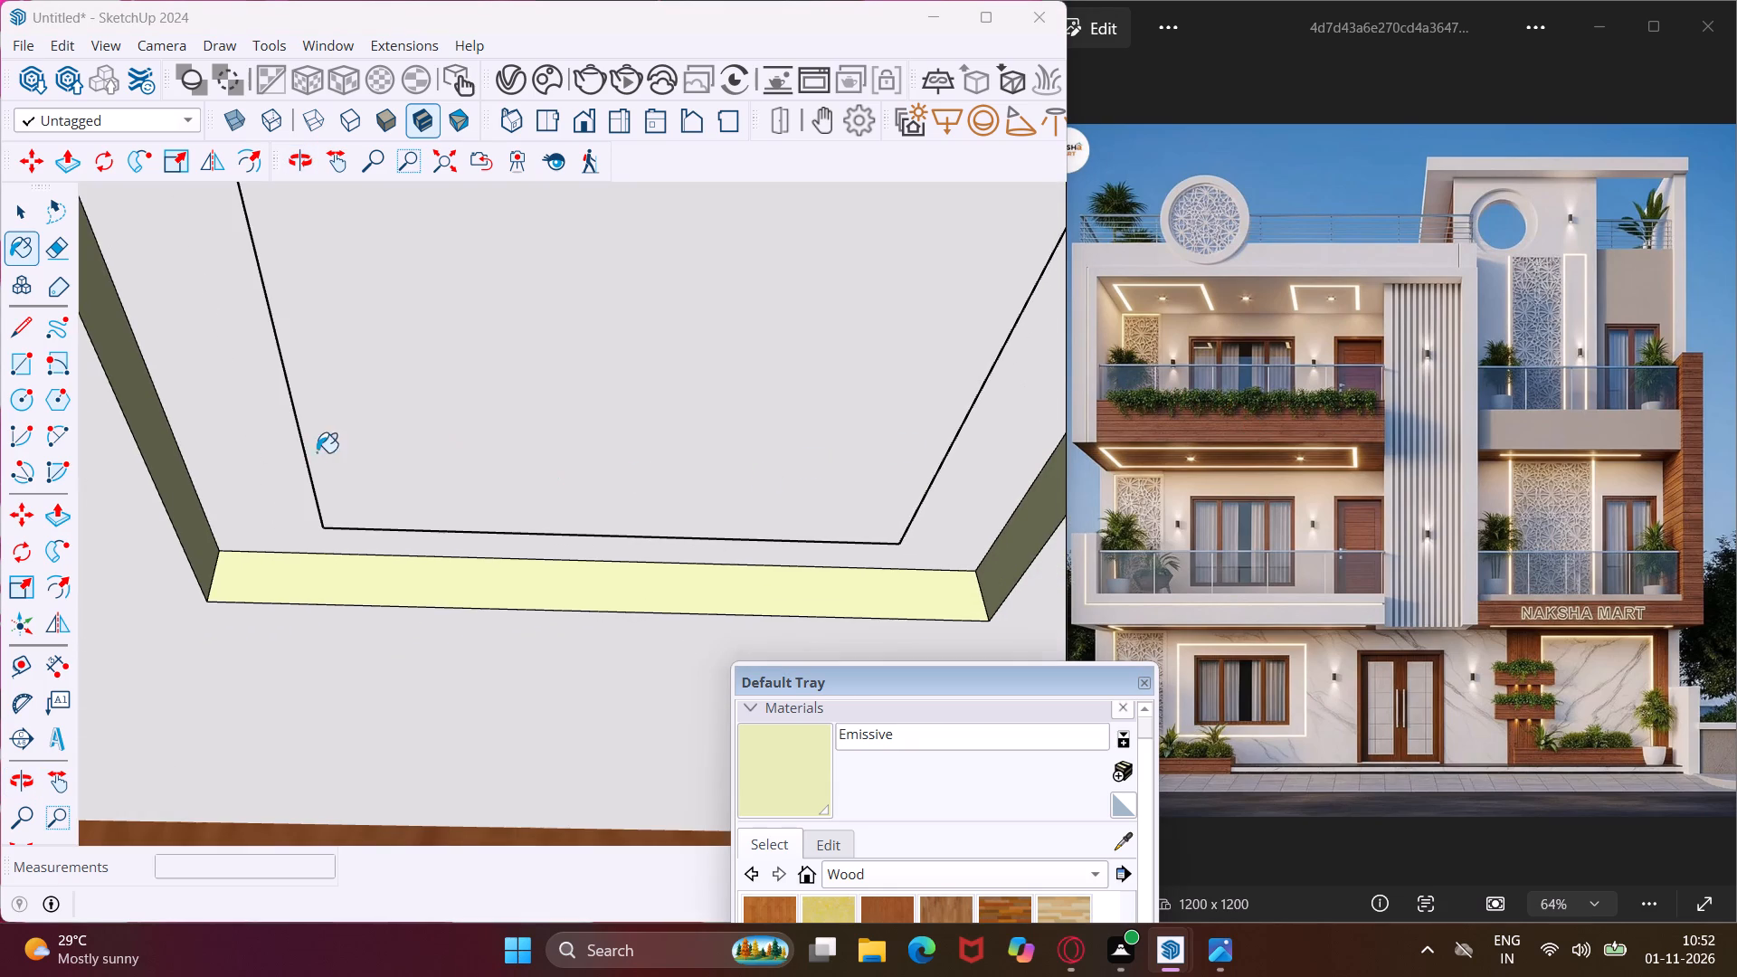
pyautogui.moveTo(317, 452); pyautogui.dragTo(451, 549, button='middle')
pyautogui.scroll(2, 389, 432)
pyautogui.click(377, 417)
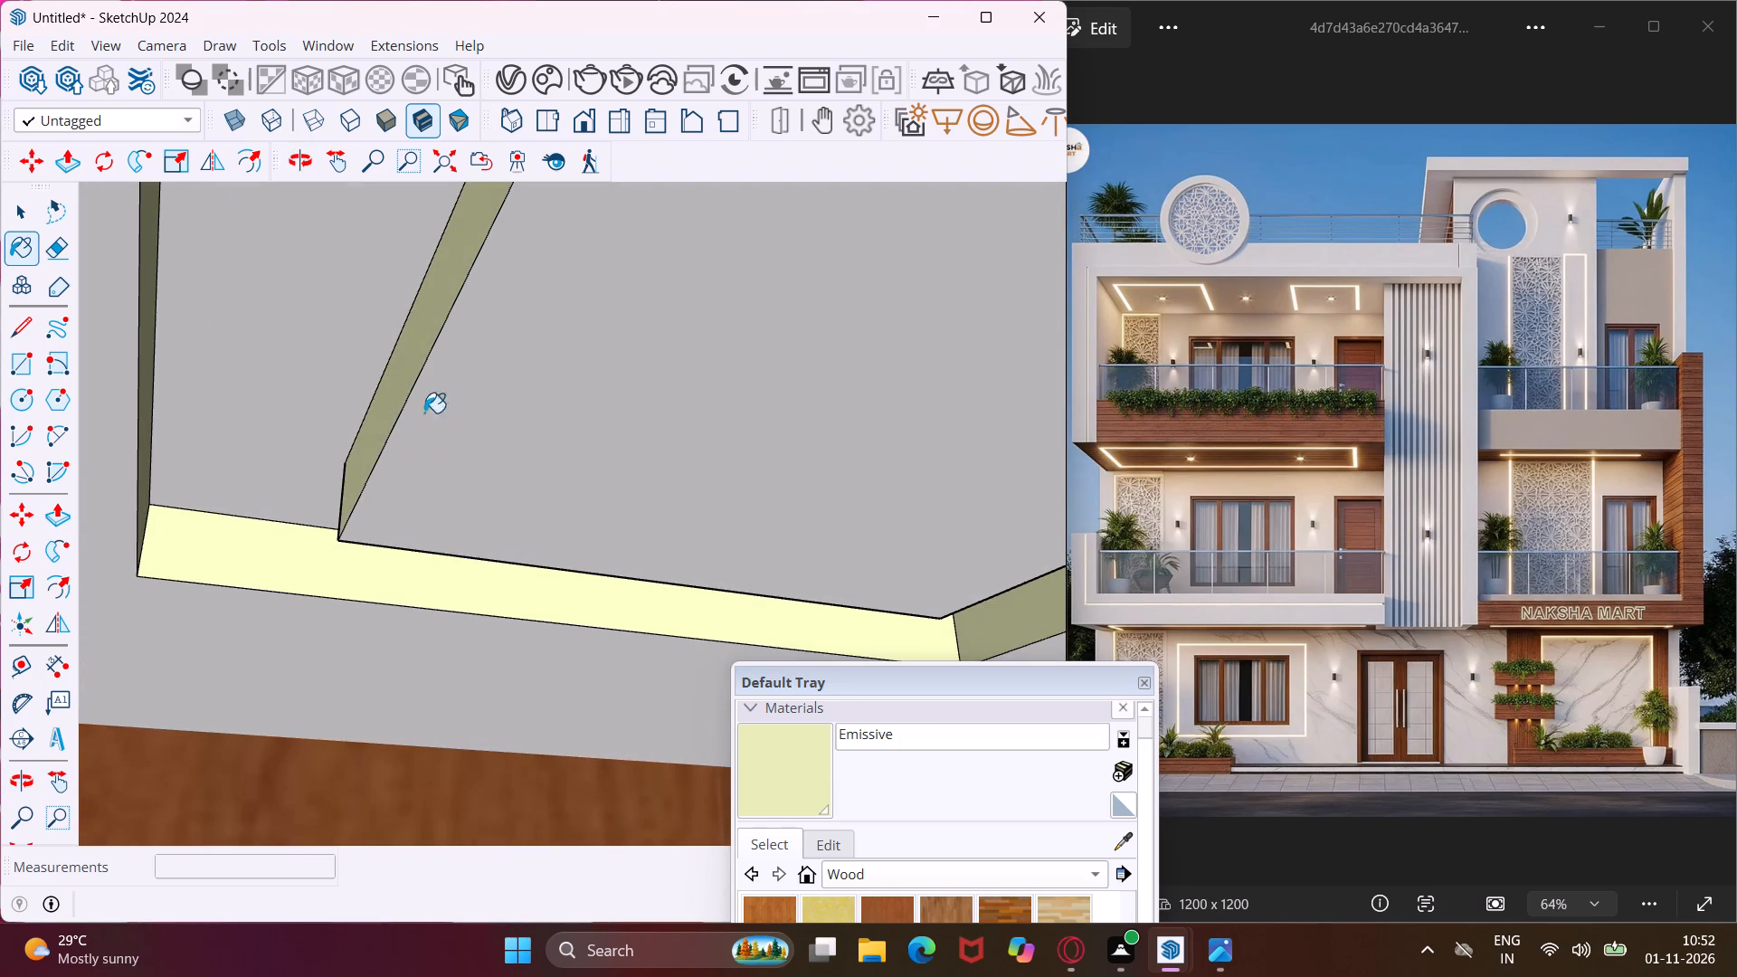
# Paint the outer and inner-panel short faces at the fluted-column end of the right wing's first-floor ceiling groove with Emissive.
pyautogui.moveTo(489, 406); pyautogui.dragTo(185, 493, button='middle')
pyautogui.scroll(-4, 299, 469)
pyautogui.moveTo(535, 446); pyautogui.dragTo(419, 441, button='middle')
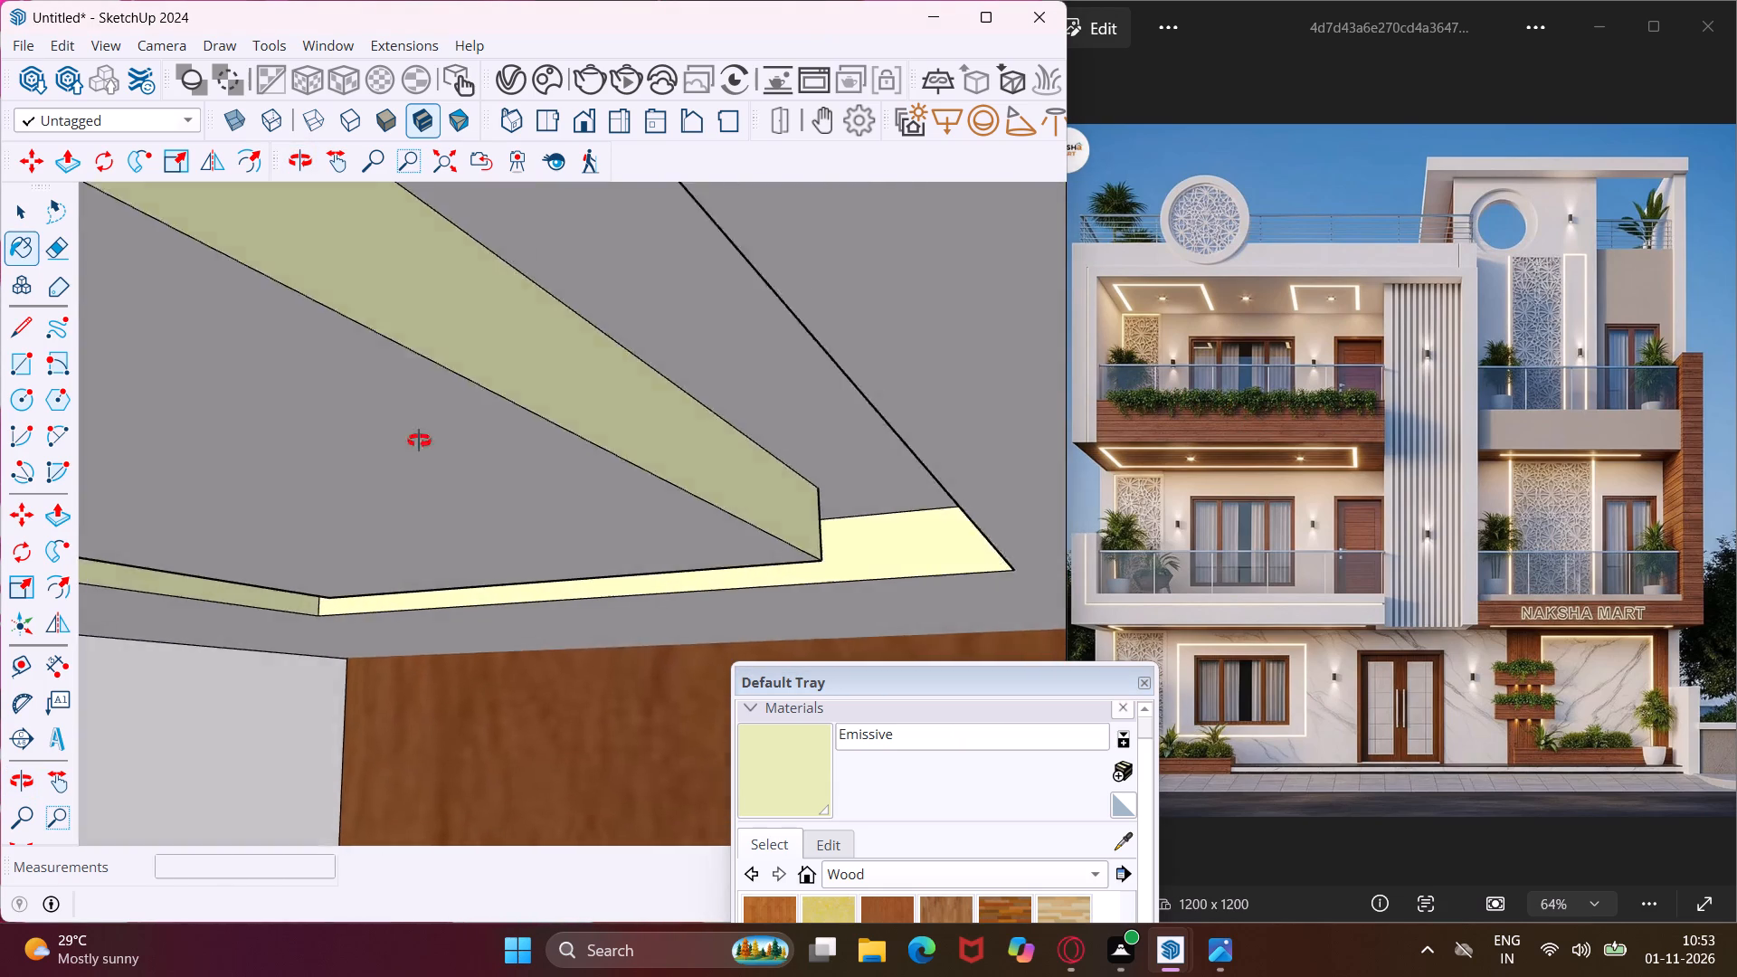
pyautogui.moveTo(419, 441); pyautogui.dragTo(339, 449, button='middle')
pyautogui.scroll(-16, 539, 404)
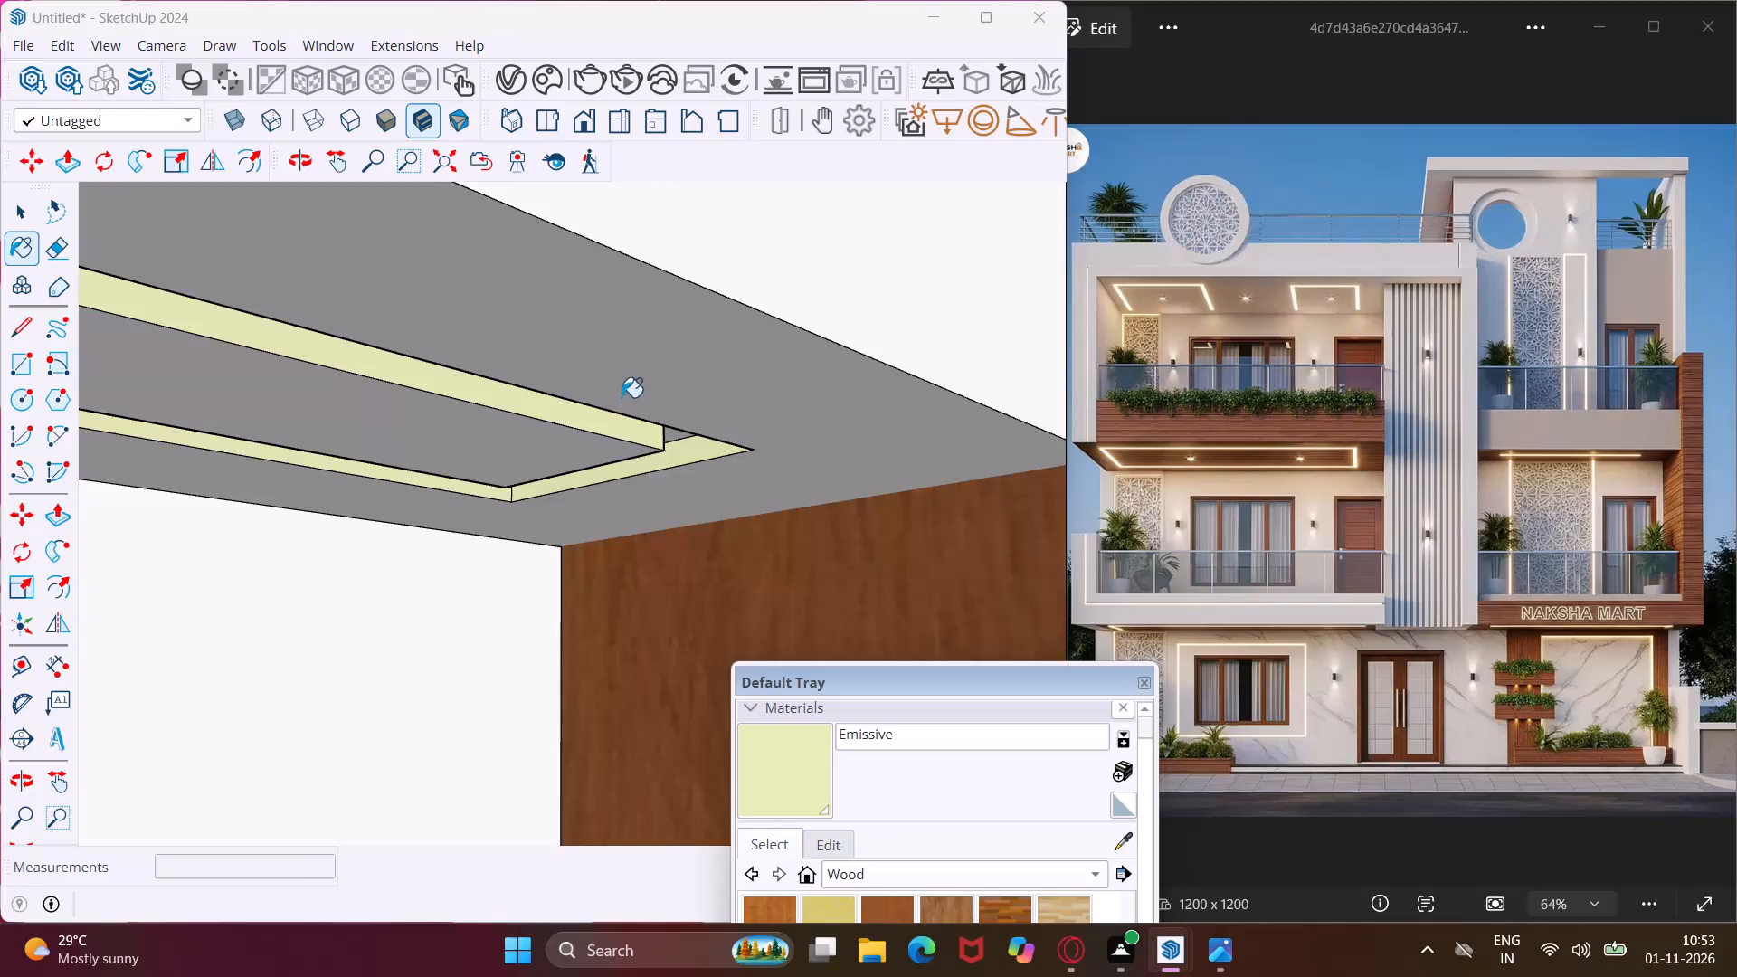
pyautogui.scroll(-12, 622, 397)
pyautogui.scroll(-11, 636, 391)
pyautogui.moveTo(650, 413); pyautogui.dragTo(562, 437, button='middle')
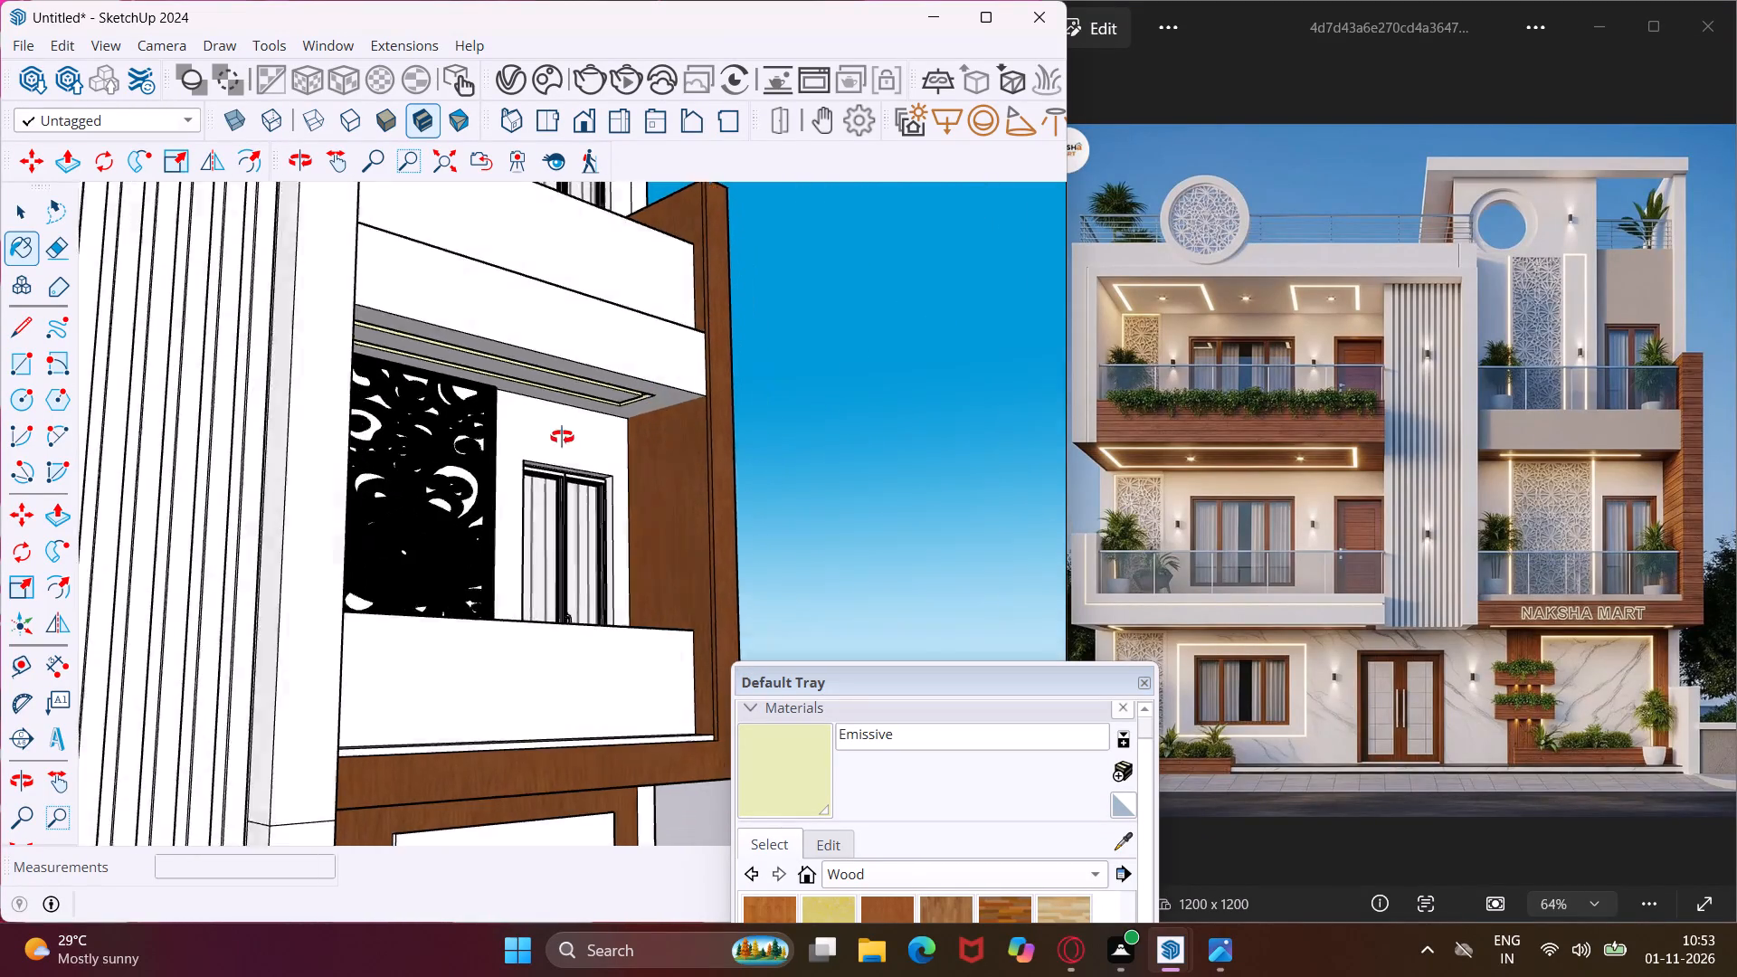
pyautogui.moveTo(562, 437); pyautogui.dragTo(208, 521, button='middle')
pyautogui.scroll(10, 304, 421)
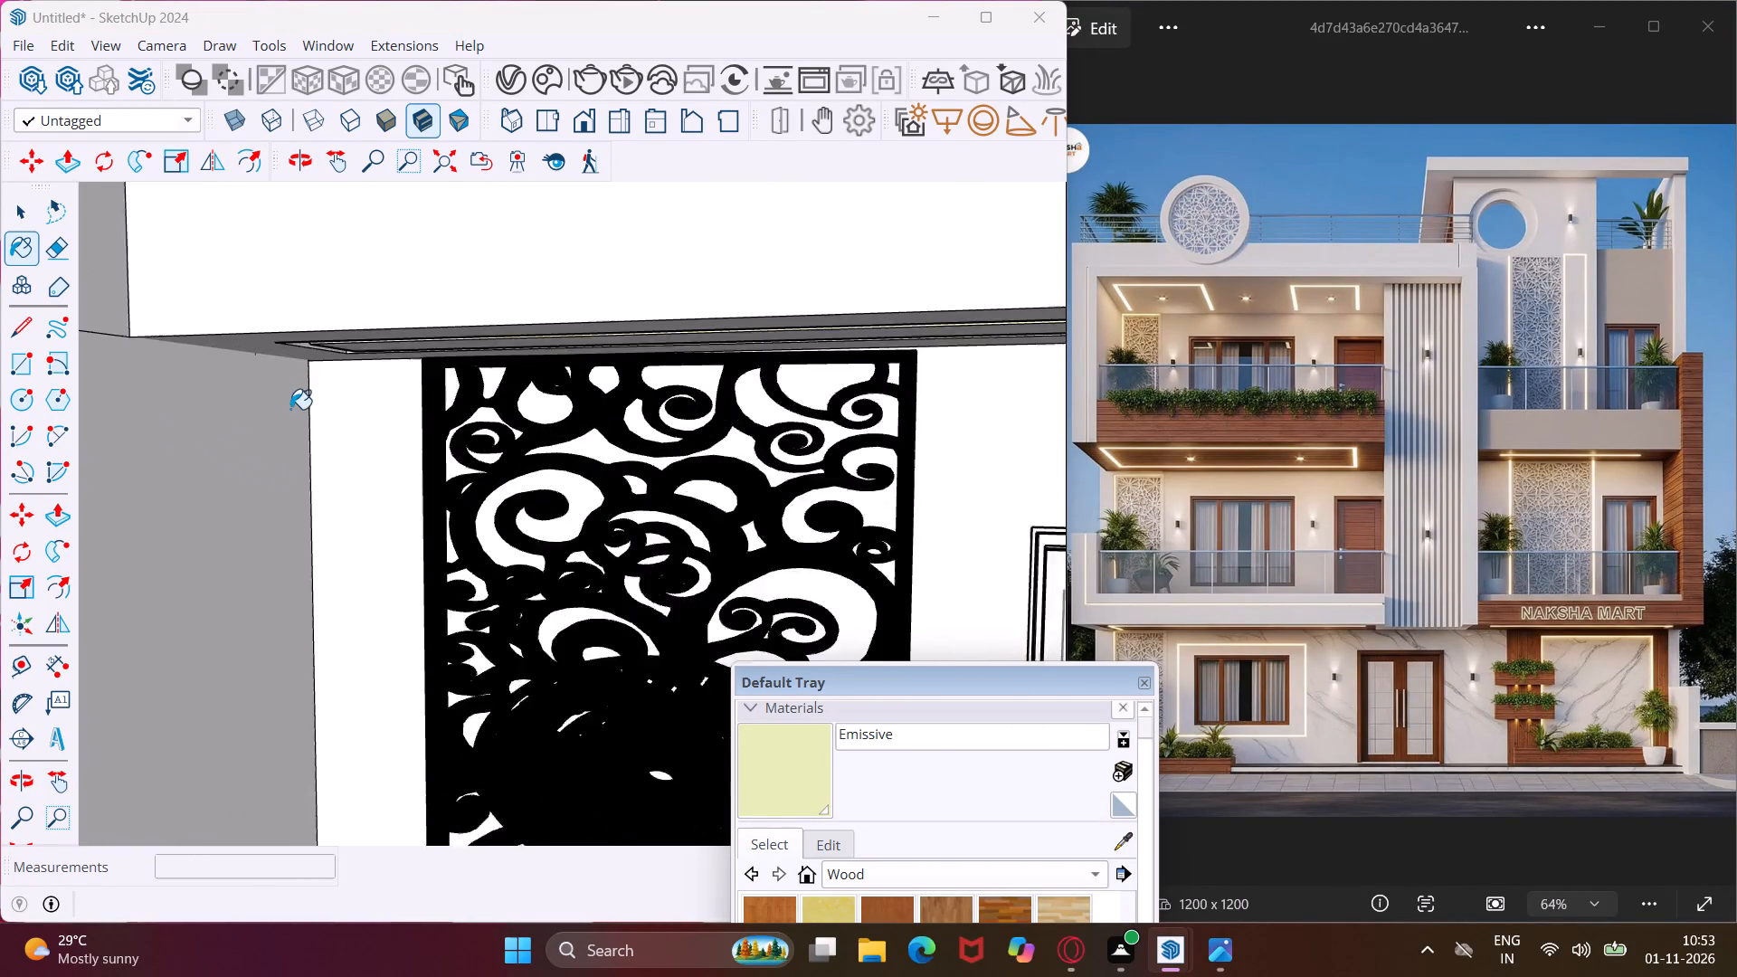
pyautogui.scroll(5, 290, 409)
pyautogui.moveTo(290, 409); pyautogui.dragTo(230, 328, button='middle')
pyautogui.scroll(4, 341, 259)
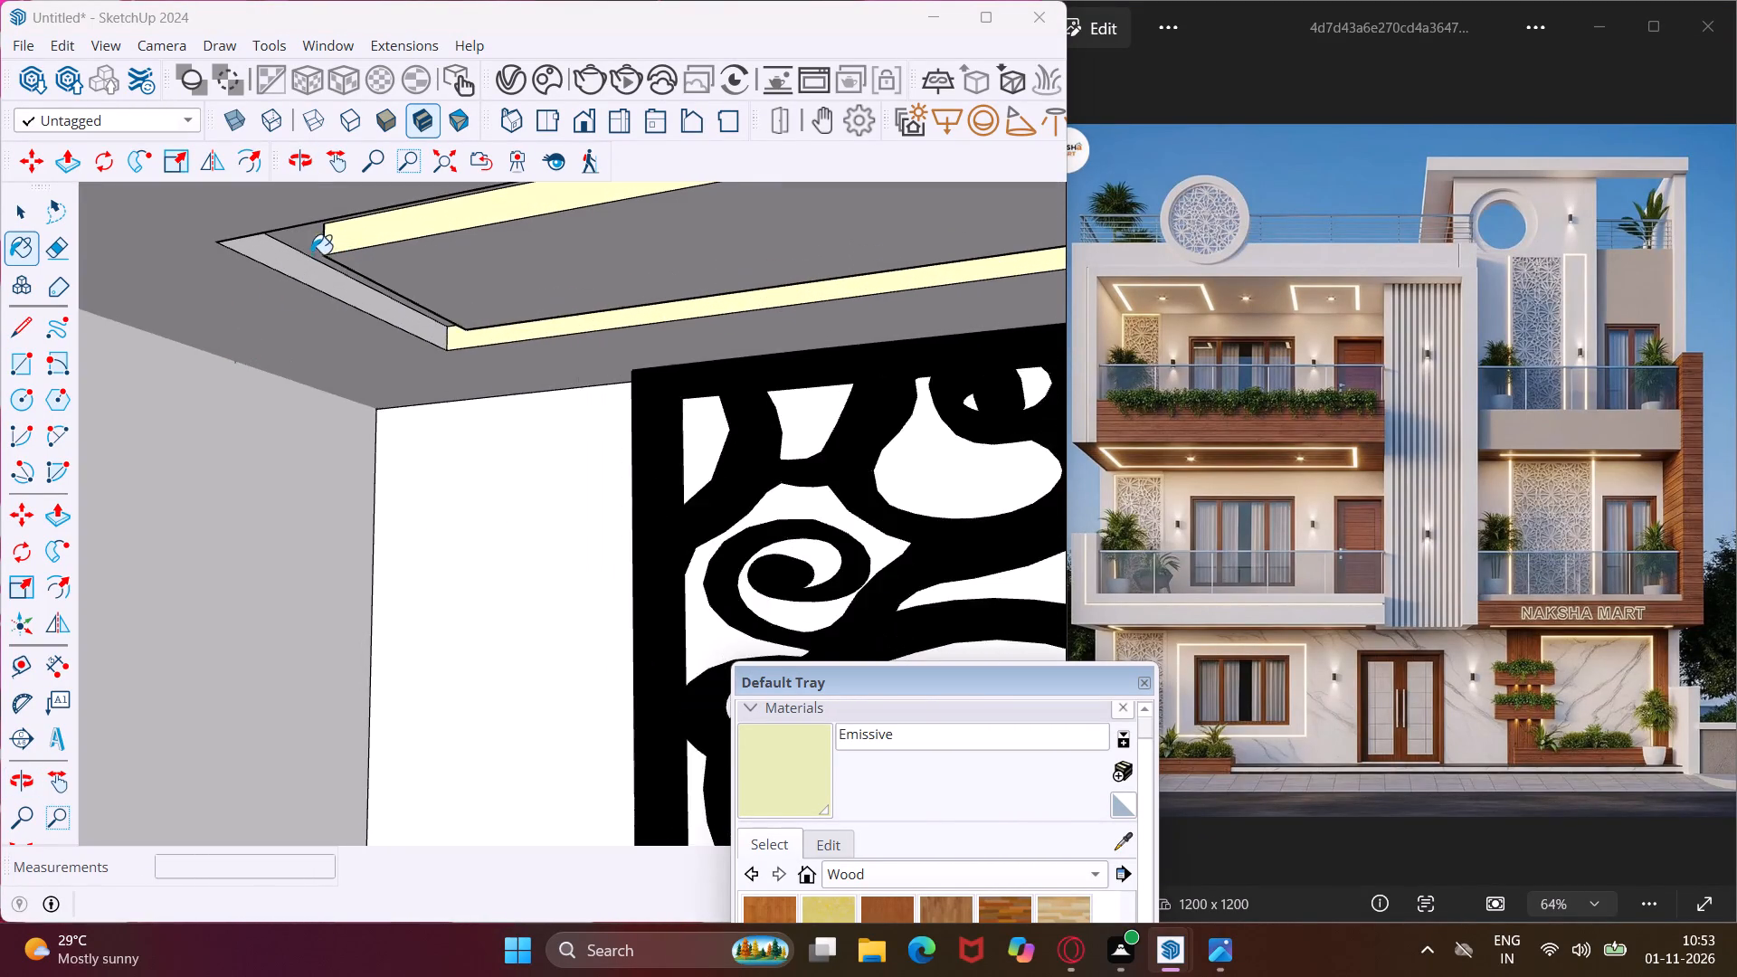
pyautogui.scroll(3, 299, 260)
pyautogui.click(293, 260)
pyautogui.scroll(4, 349, 276)
pyautogui.moveTo(349, 276); pyautogui.dragTo(485, 248, button='middle')
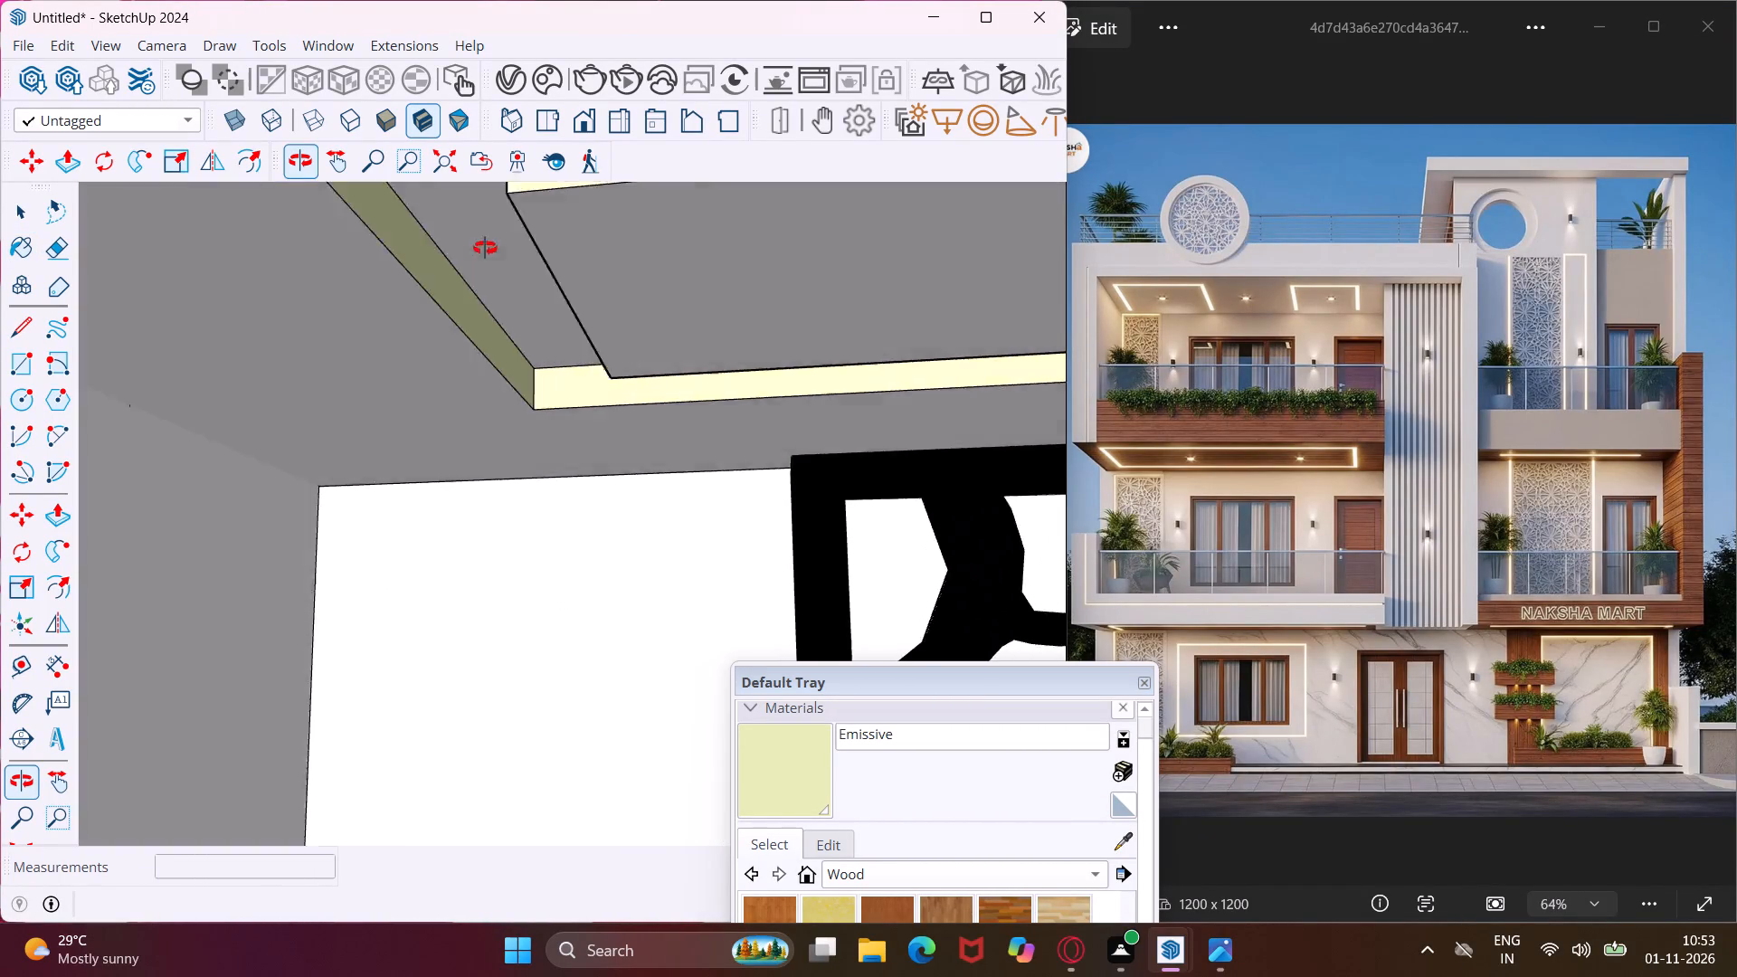
pyautogui.moveTo(485, 248); pyautogui.dragTo(612, 237, button='middle')
pyautogui.scroll(2, 720, 253)
pyautogui.click(730, 254)
# Paint the inner panel's street-facing long face and the outer wall-side long face of the left wing's first-floor ceiling groove with Emissive.
pyautogui.moveTo(751, 275); pyautogui.dragTo(630, 274, button='middle')
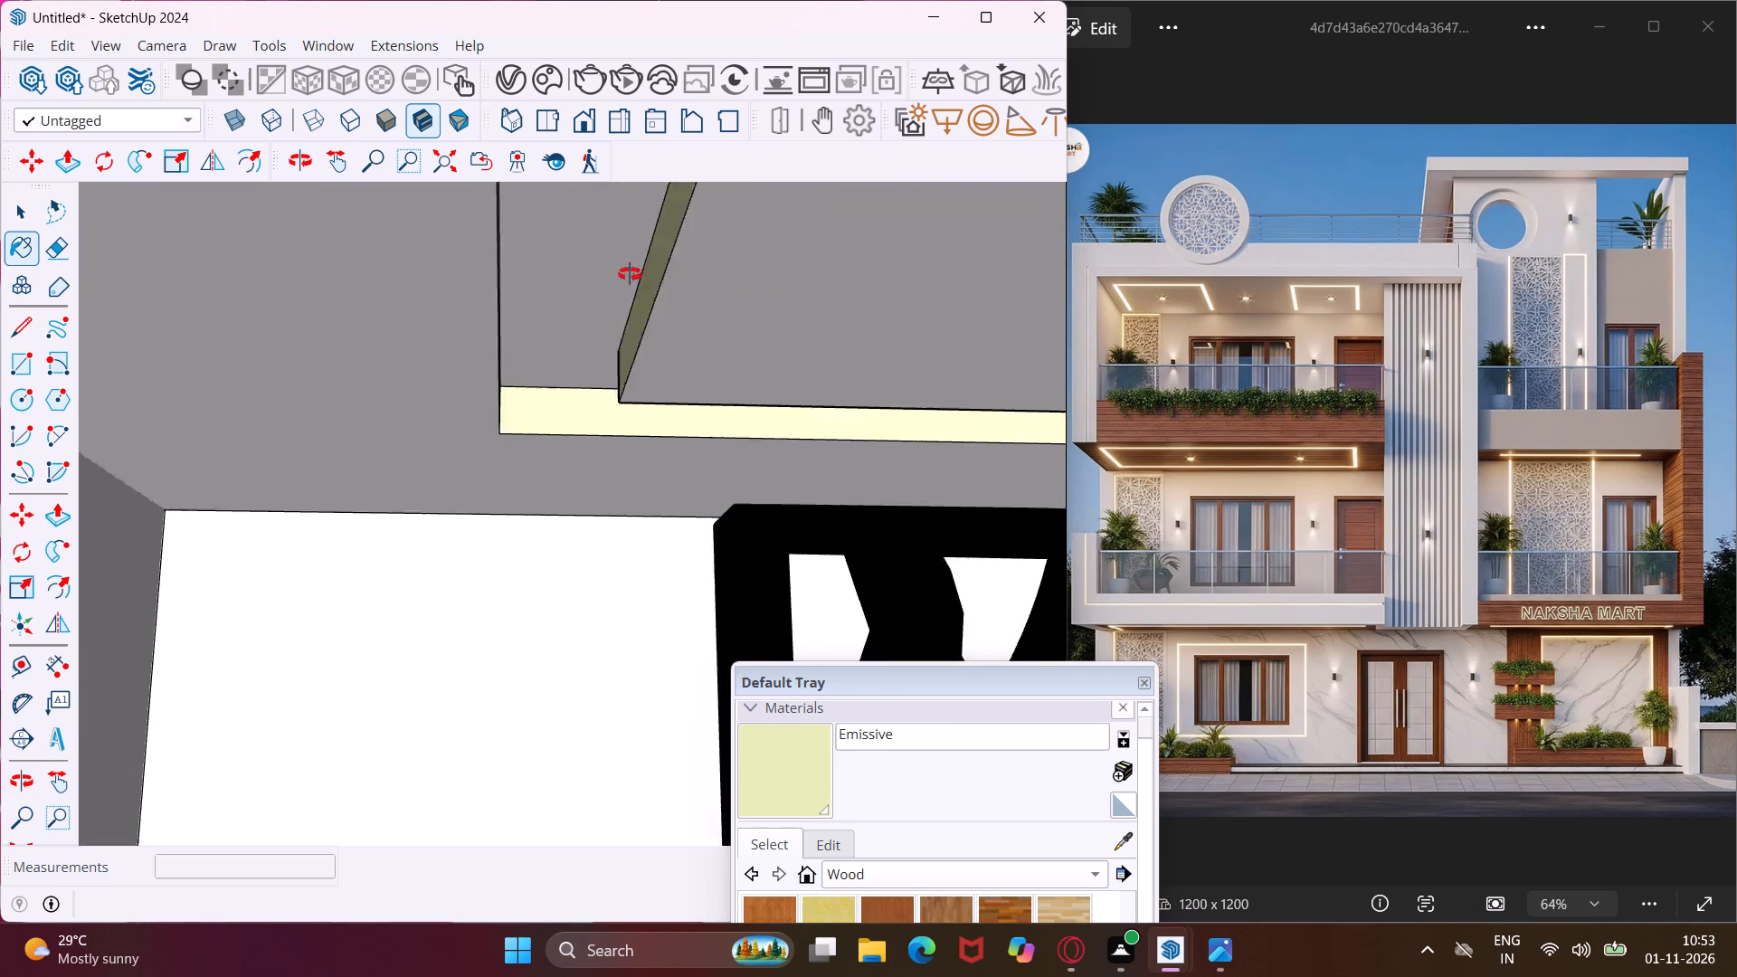
pyautogui.moveTo(630, 274); pyautogui.dragTo(472, 286, button='middle')
pyautogui.scroll(-5, 470, 287)
pyautogui.scroll(-17, 469, 288)
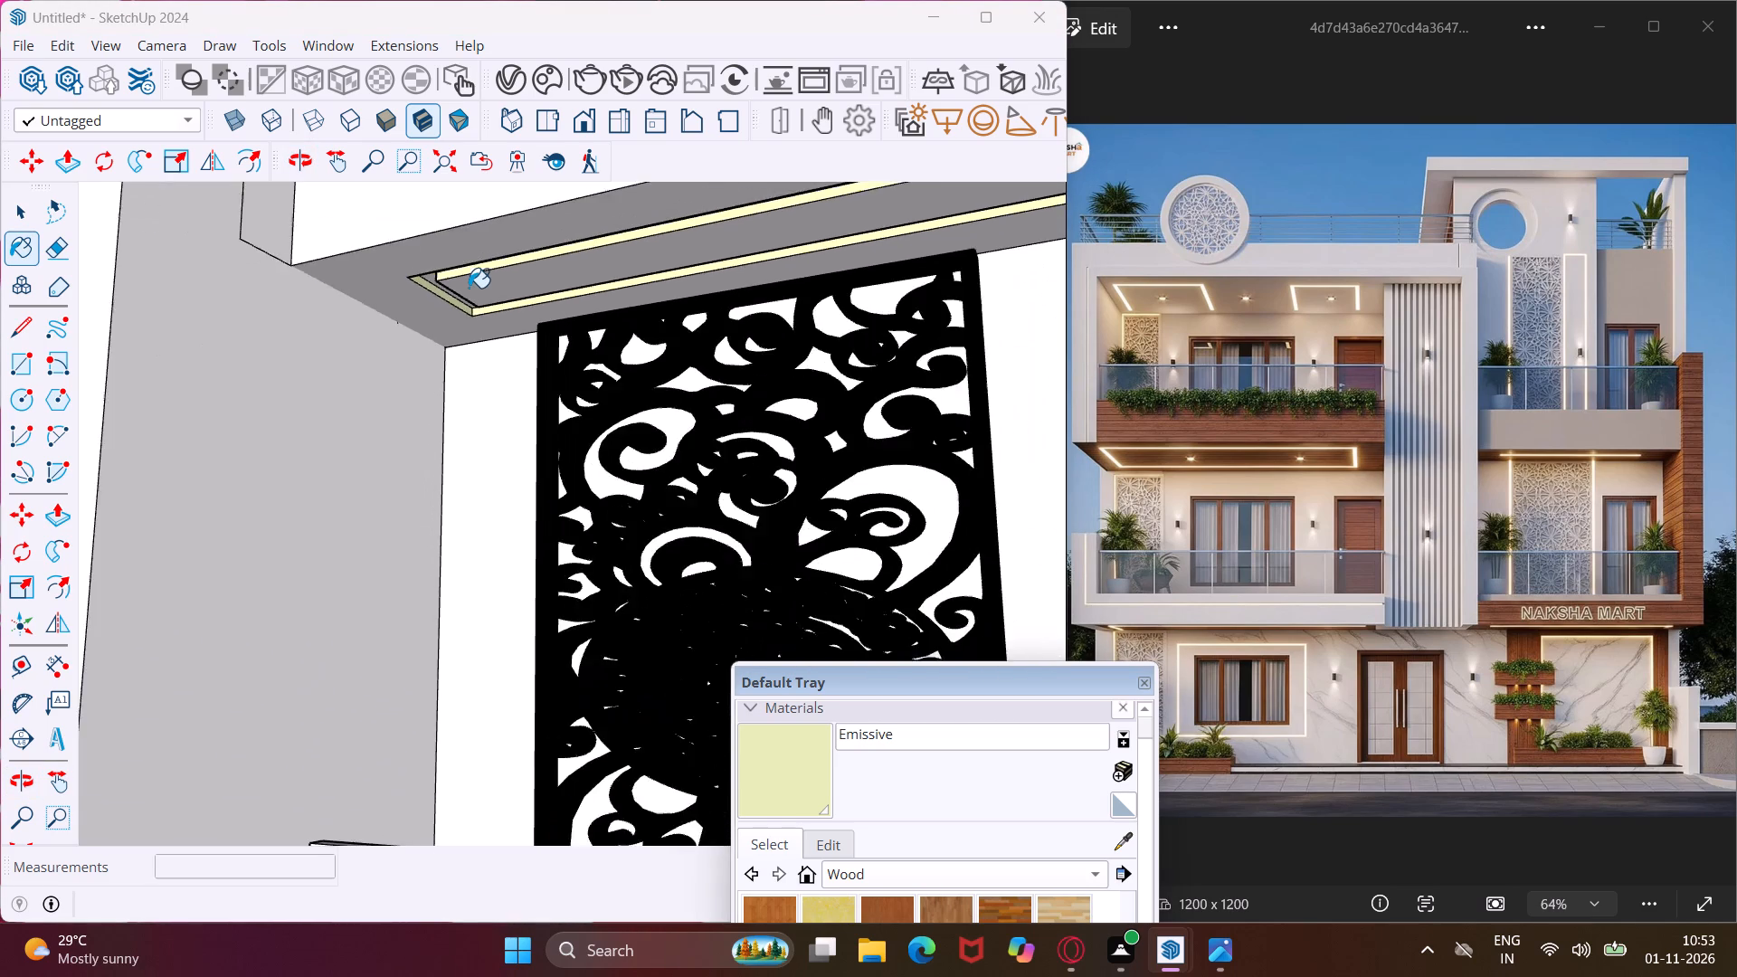
pyautogui.scroll(-16, 469, 288)
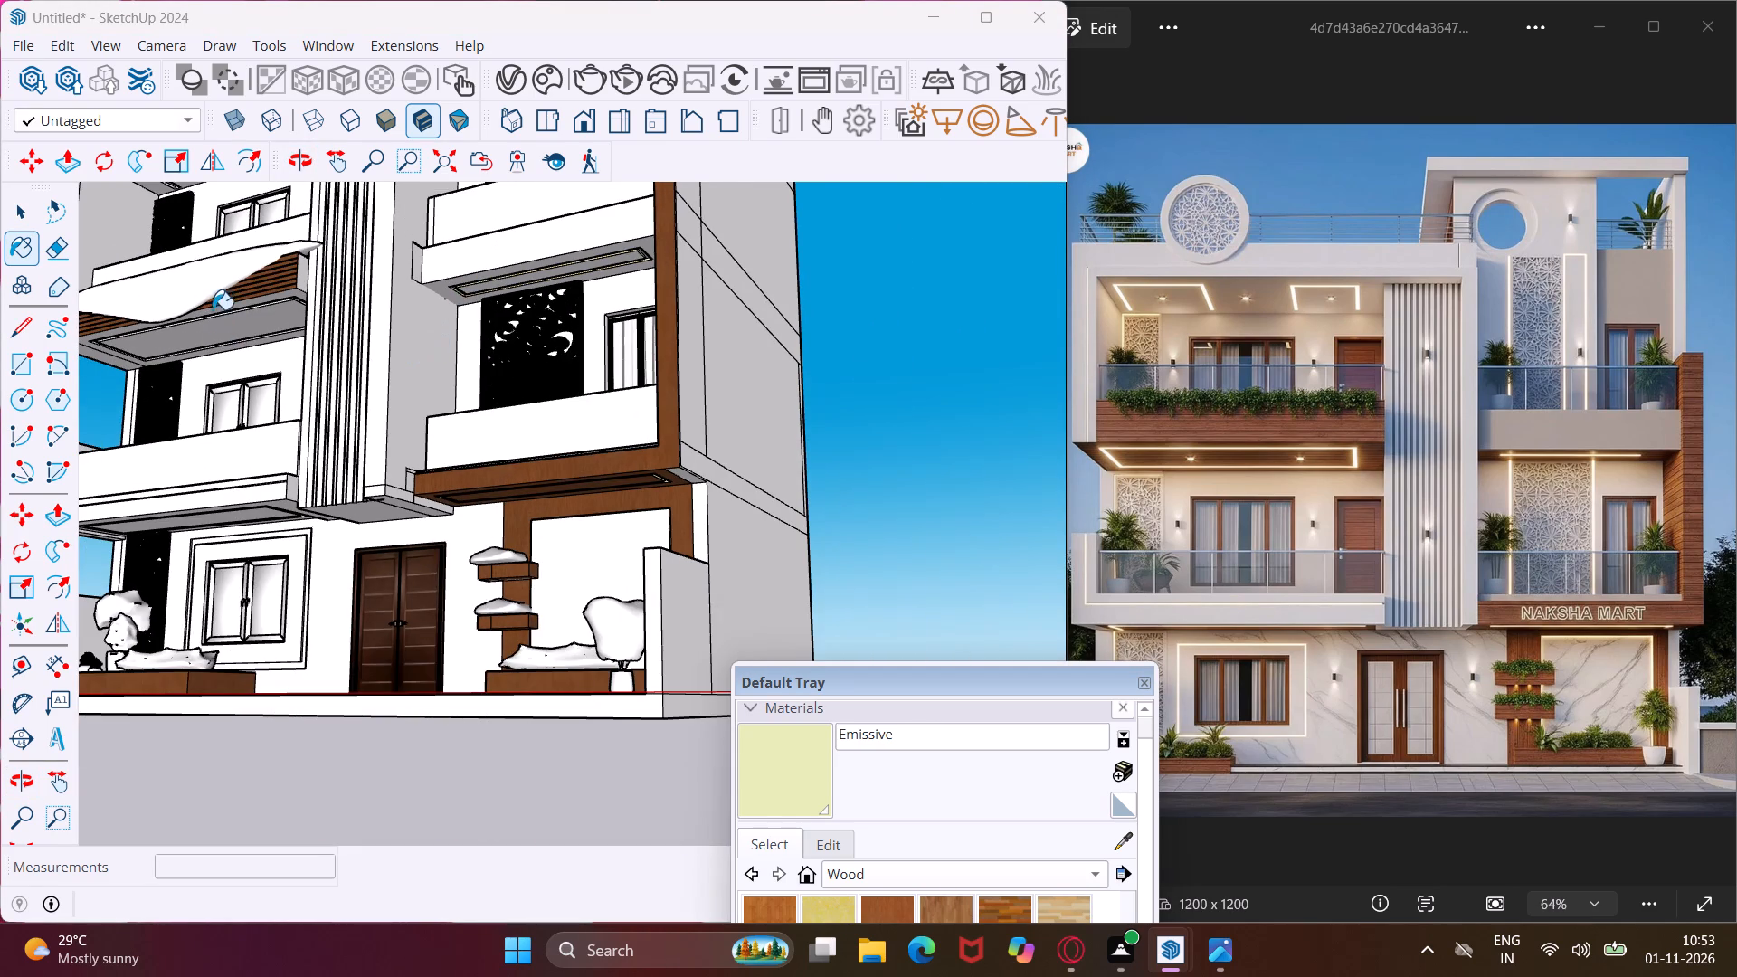
pyautogui.scroll(20, 213, 309)
pyautogui.scroll(3, 292, 286)
pyautogui.click(293, 249)
pyautogui.moveTo(308, 255); pyautogui.dragTo(310, 253, button='middle')
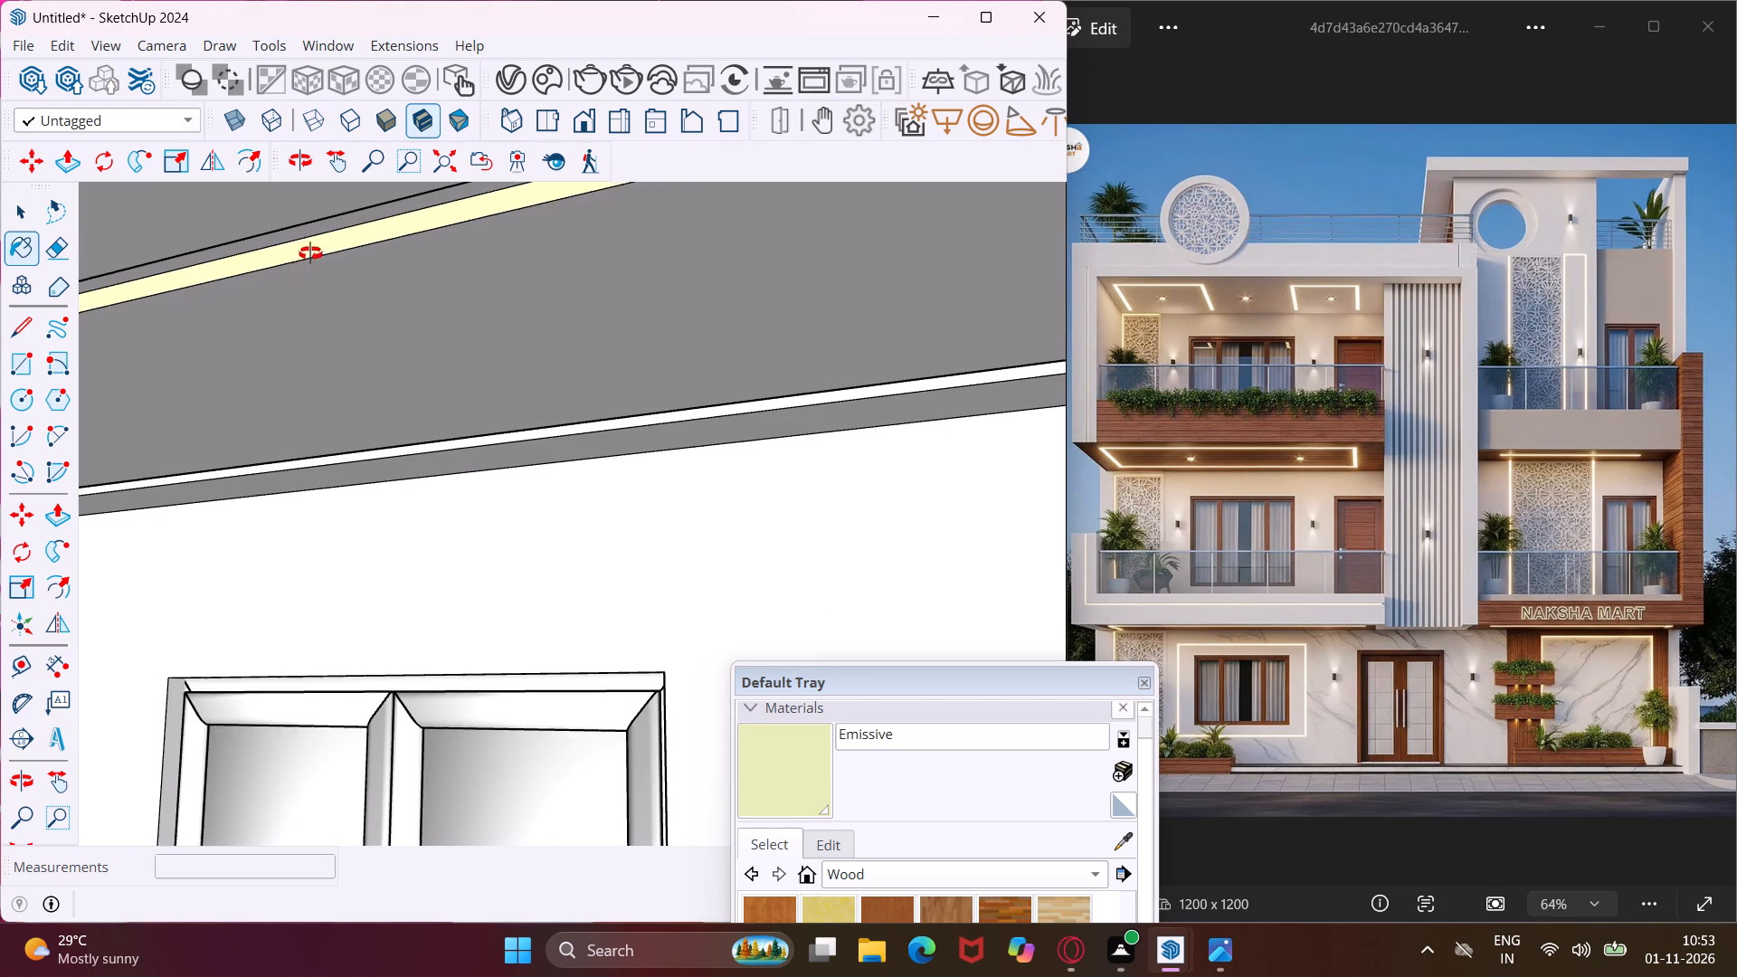
pyautogui.moveTo(310, 253); pyautogui.dragTo(323, 204, button='middle')
pyautogui.scroll(4, 437, 471)
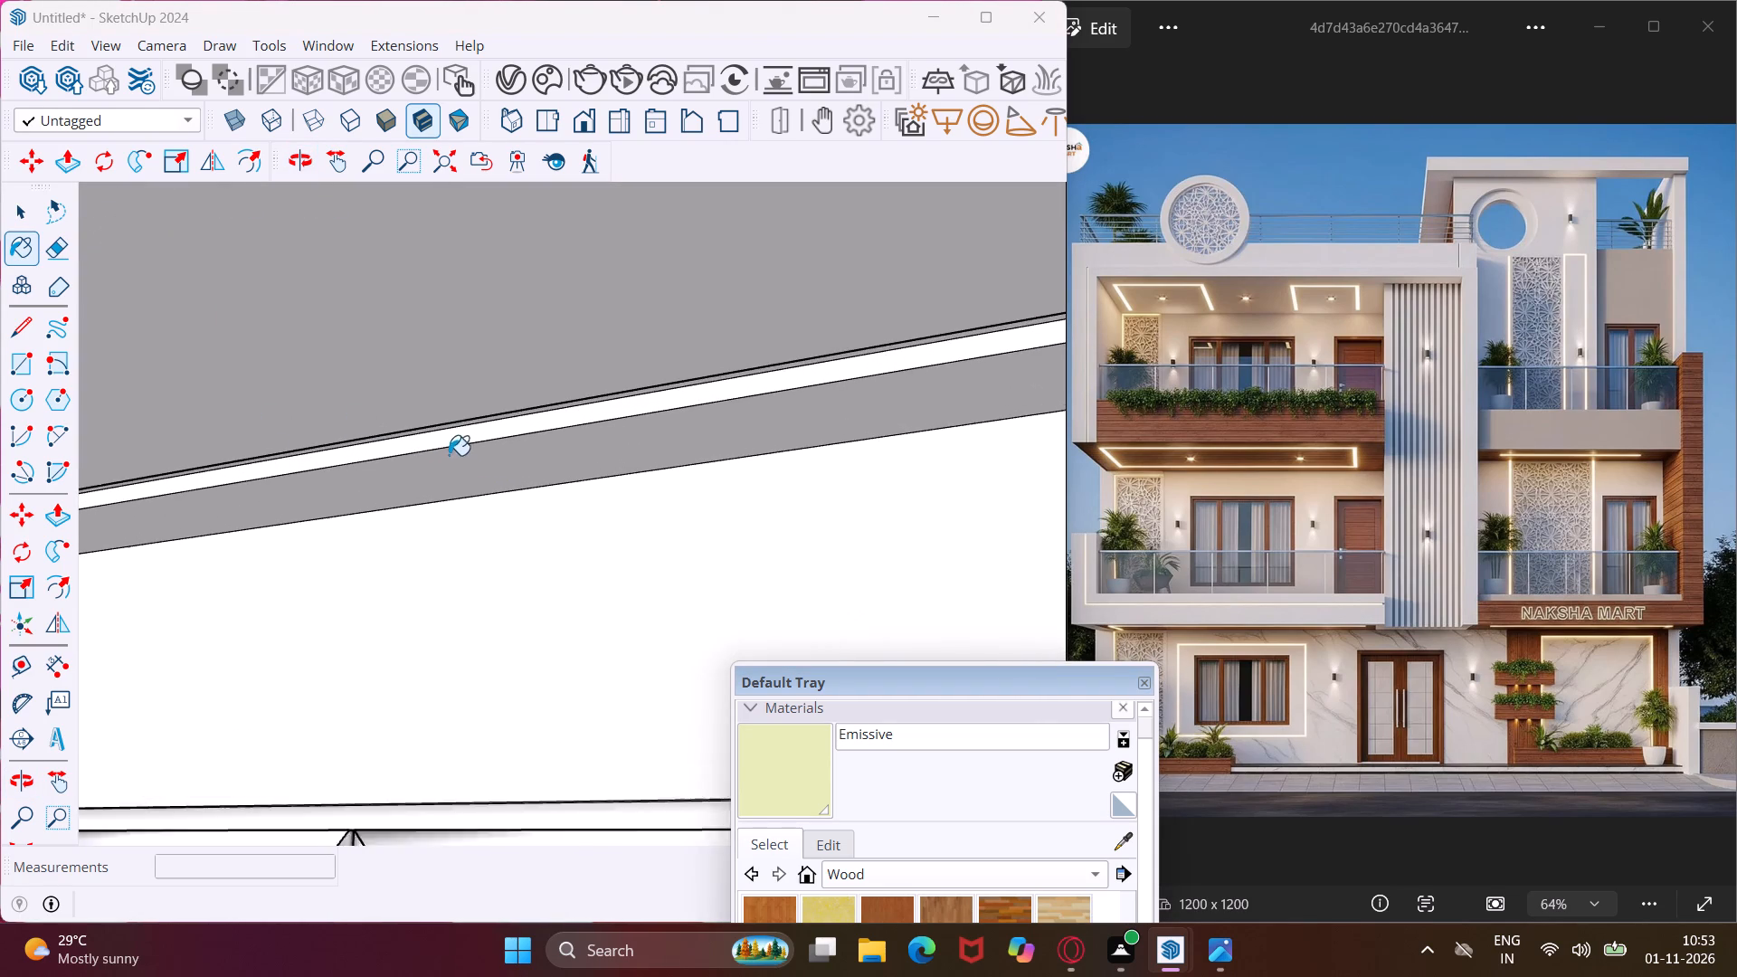
pyautogui.scroll(1, 449, 455)
pyautogui.click(451, 441)
# Paint the outer and inner-panel short faces at the fluted-column end of the left wing's first-floor ceiling groove with Emissive.
pyautogui.scroll(-12, 465, 428)
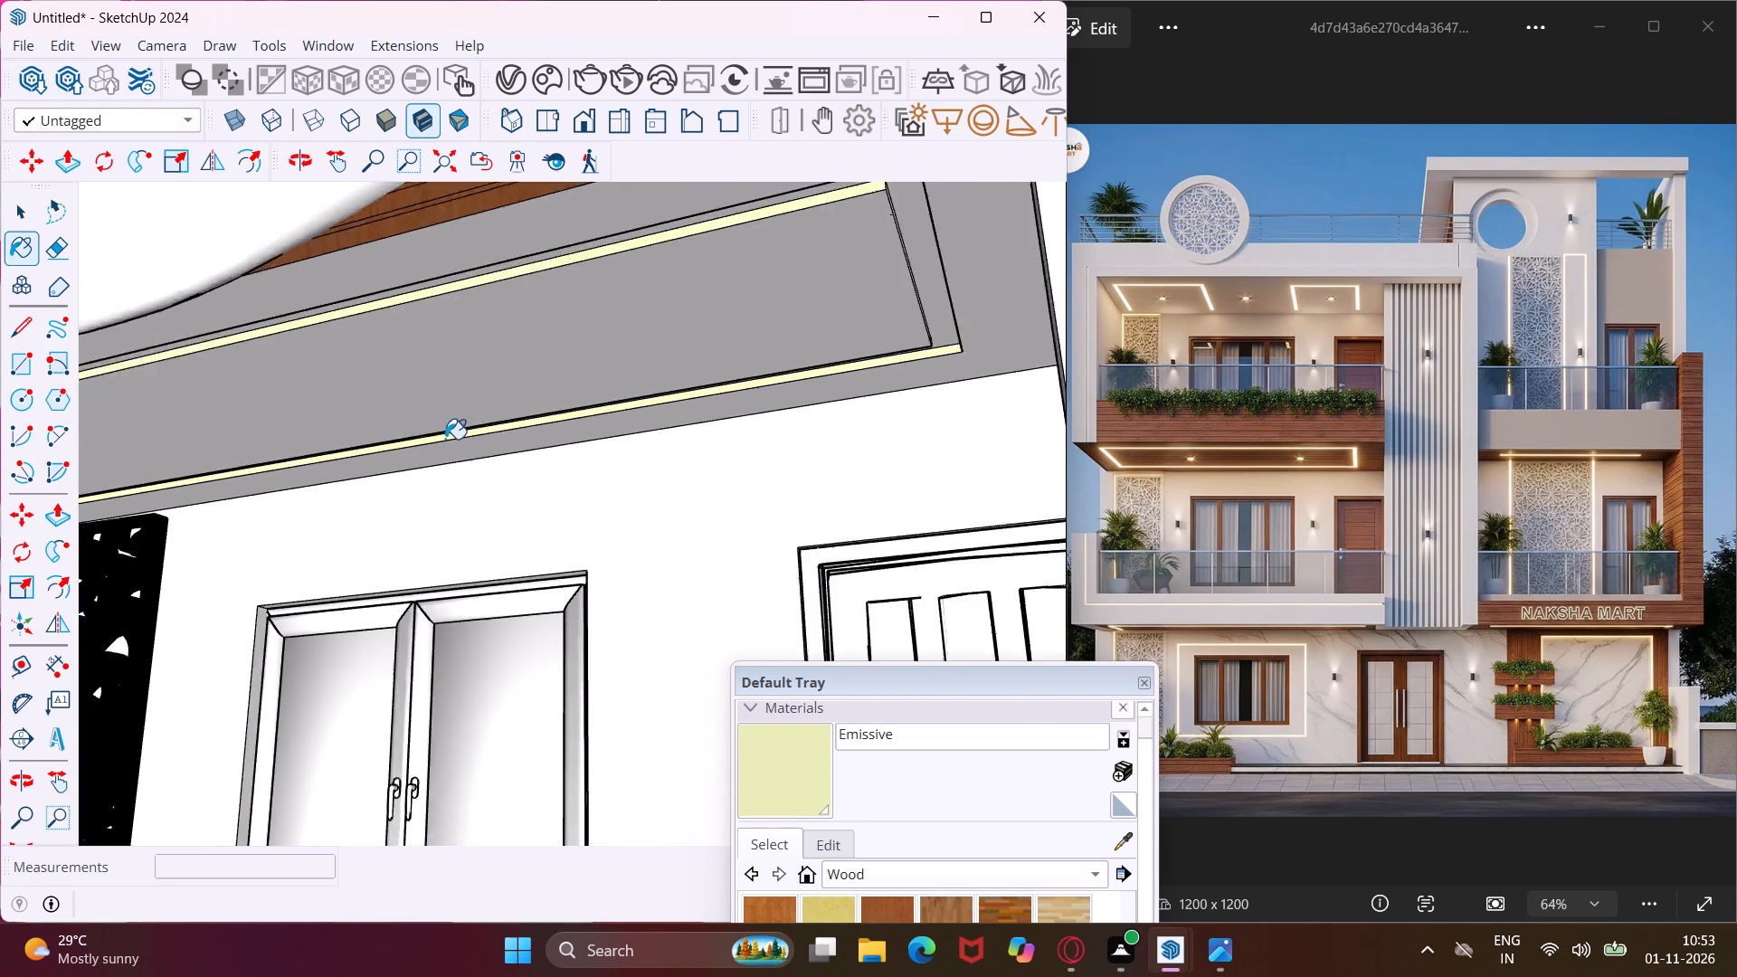
pyautogui.scroll(-3, 445, 439)
pyautogui.moveTo(445, 439); pyautogui.dragTo(798, 451, button='middle')
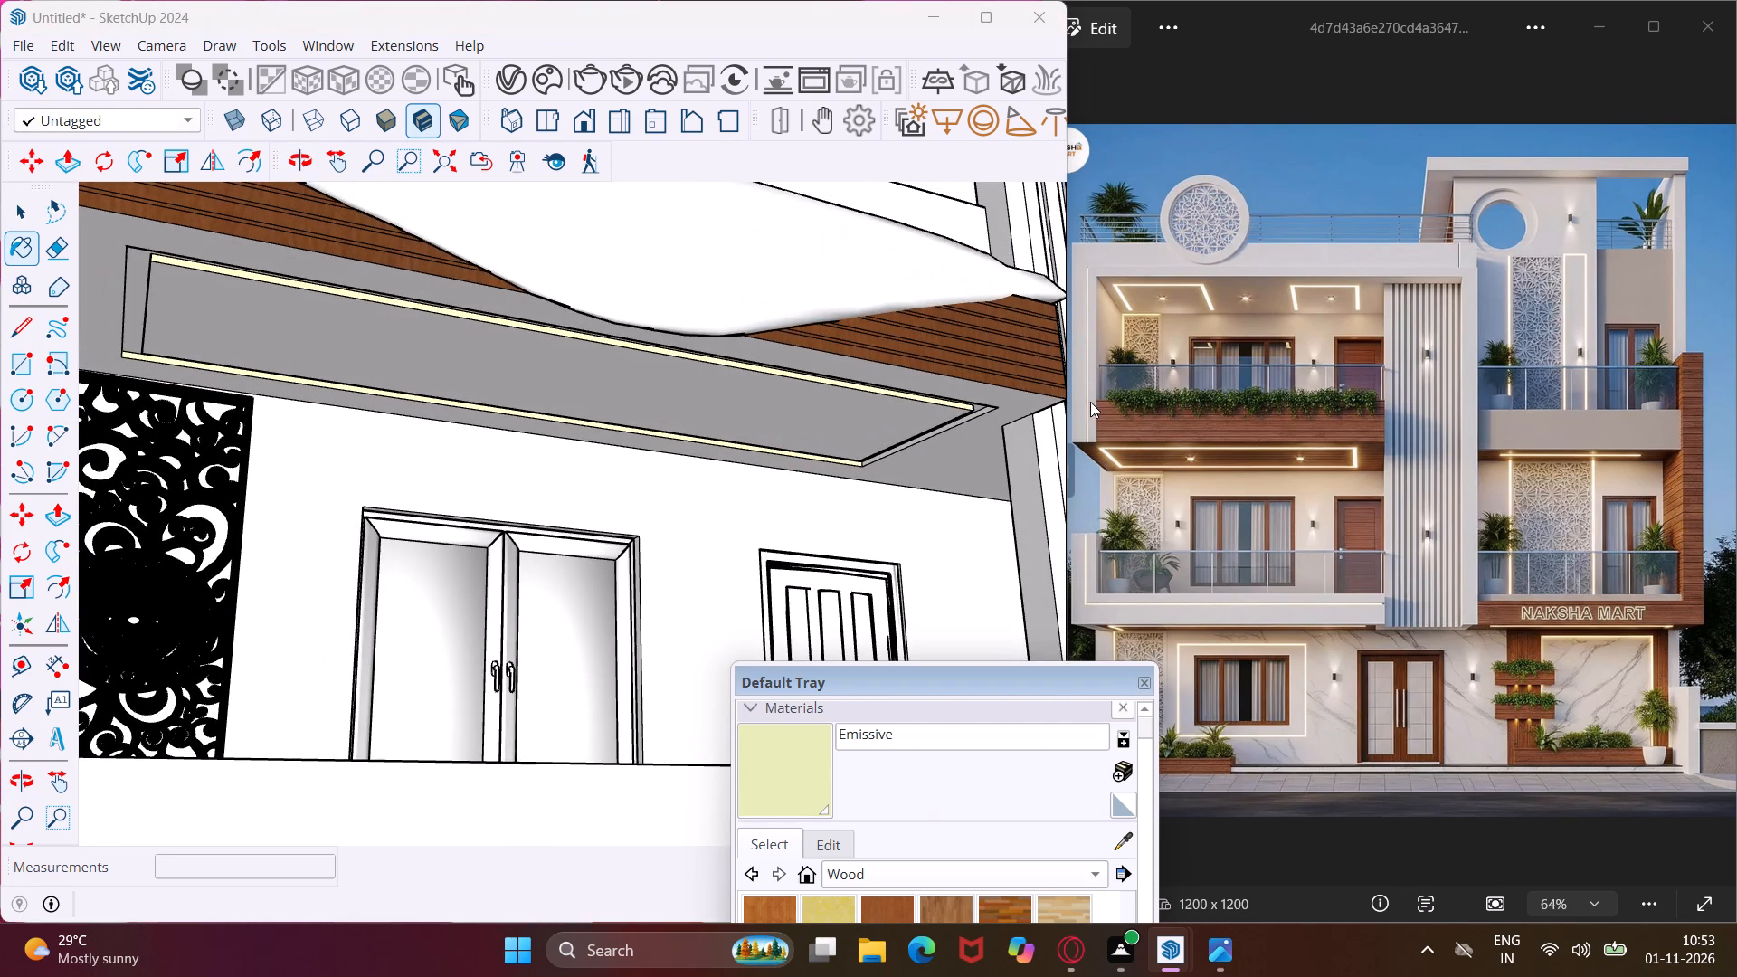
pyautogui.scroll(18, 1006, 398)
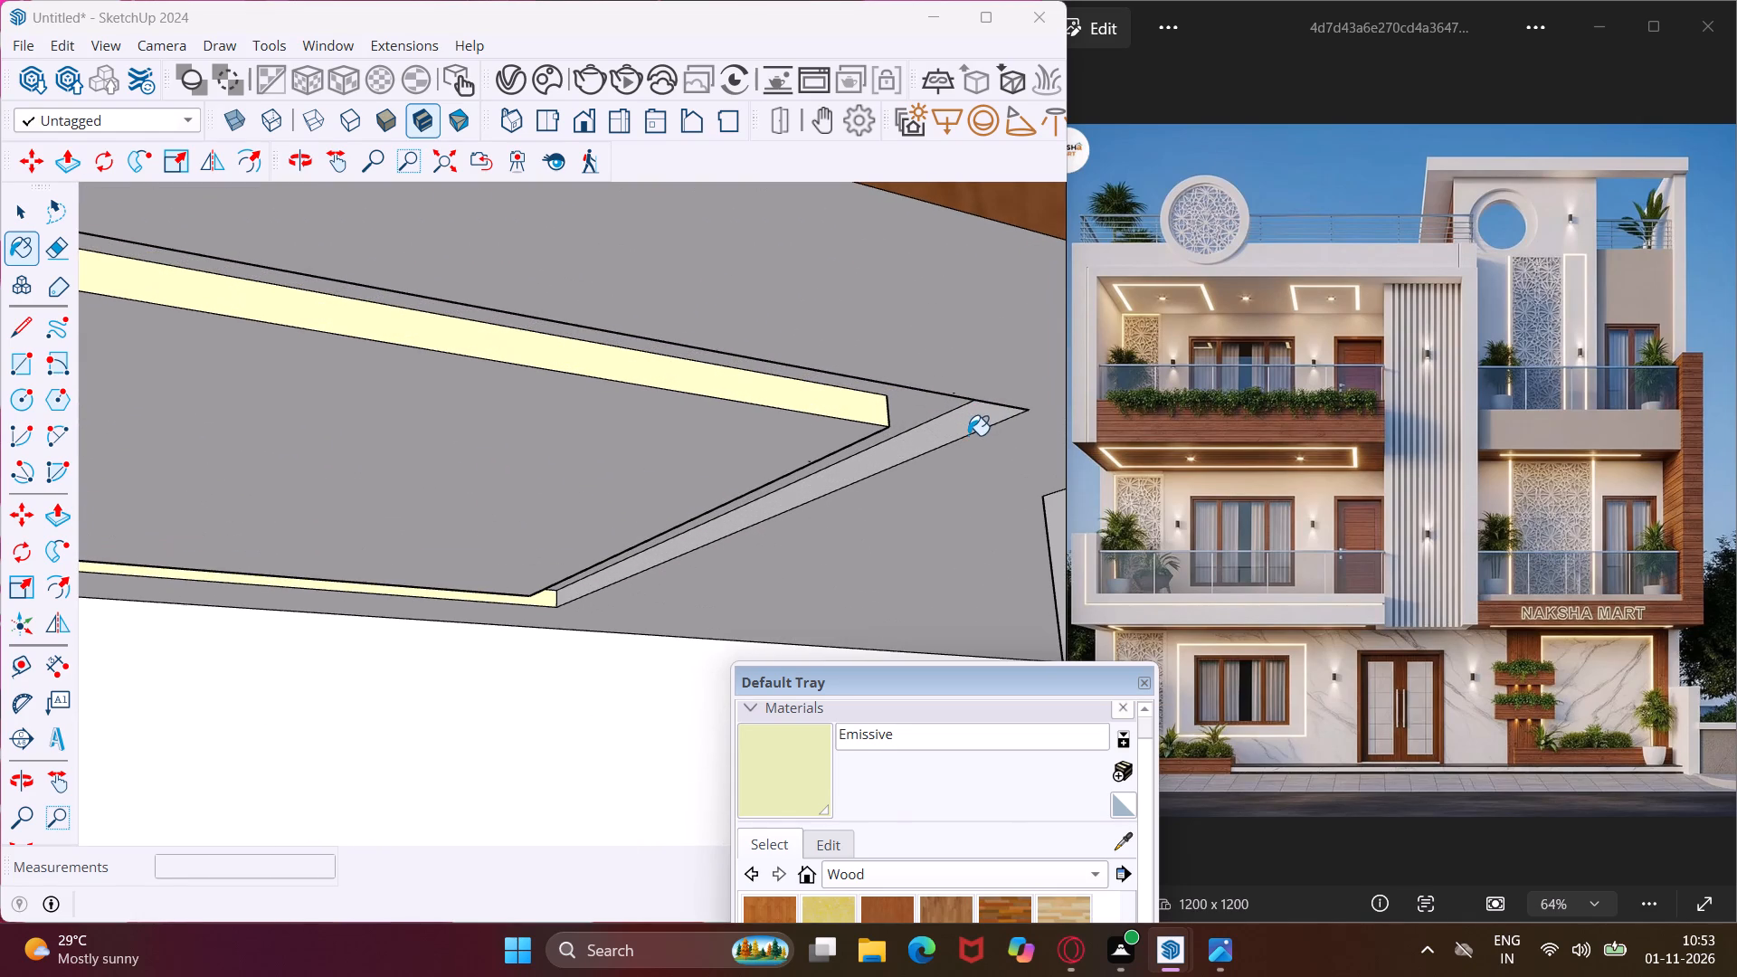
pyautogui.click(963, 435)
pyautogui.moveTo(892, 439); pyautogui.dragTo(679, 438, button='middle')
pyautogui.scroll(1, 604, 446)
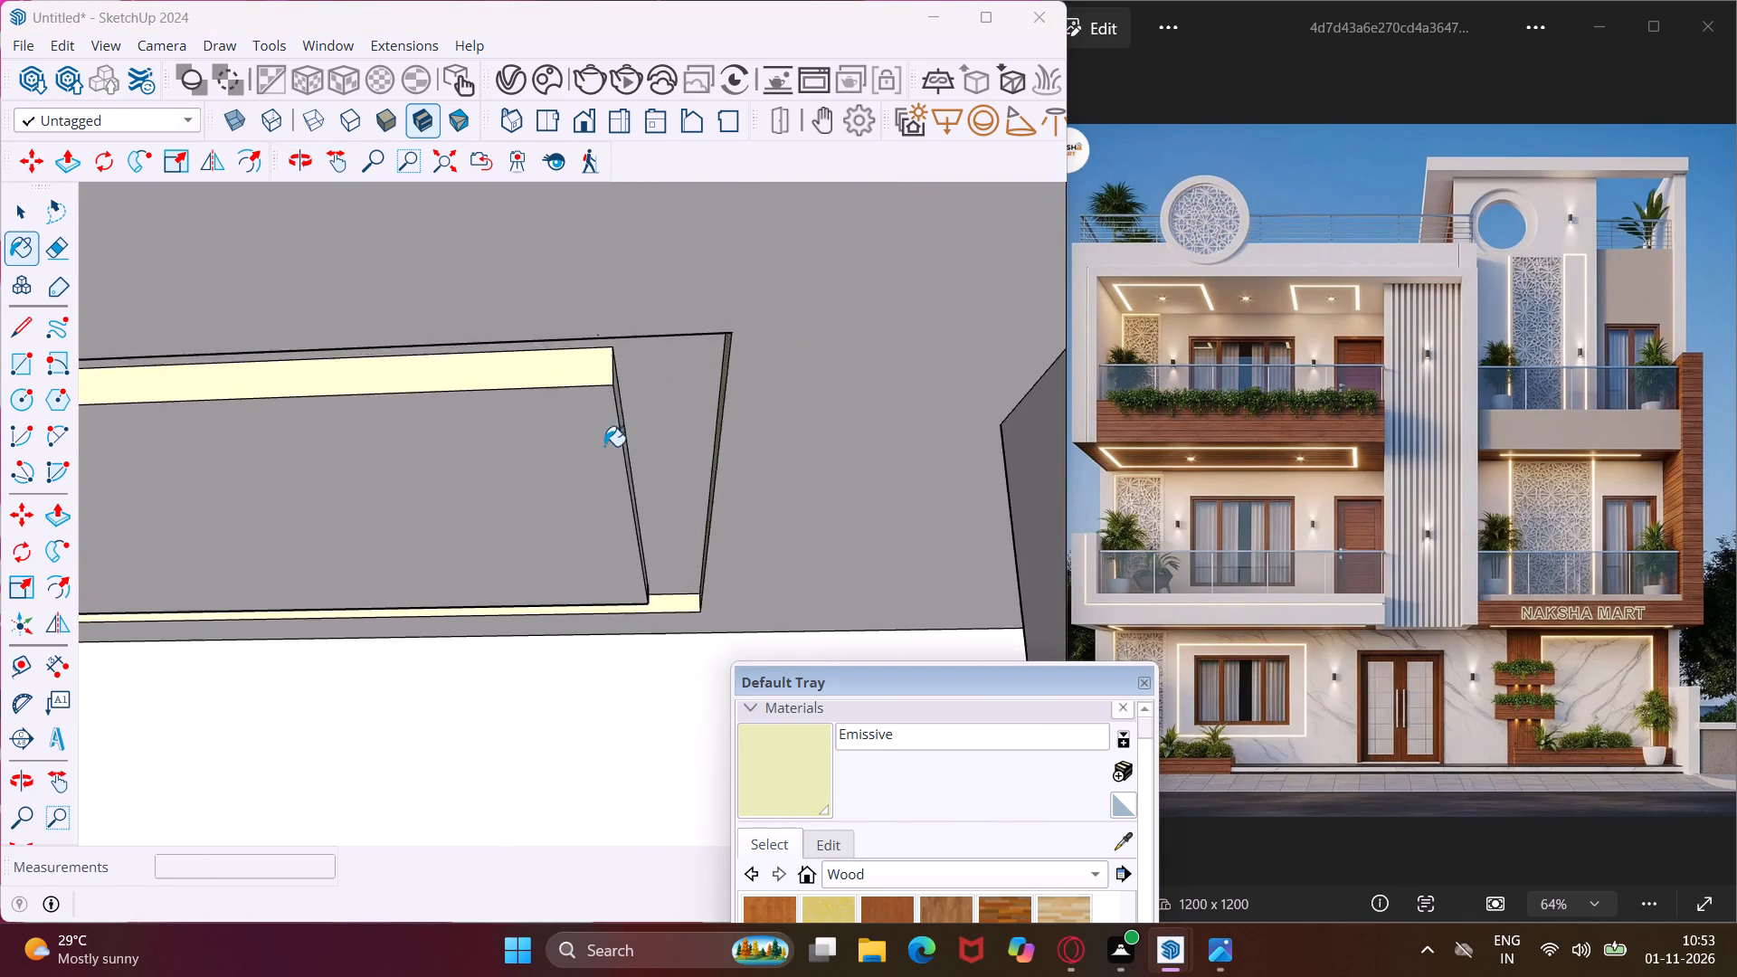
pyautogui.scroll(6, 604, 446)
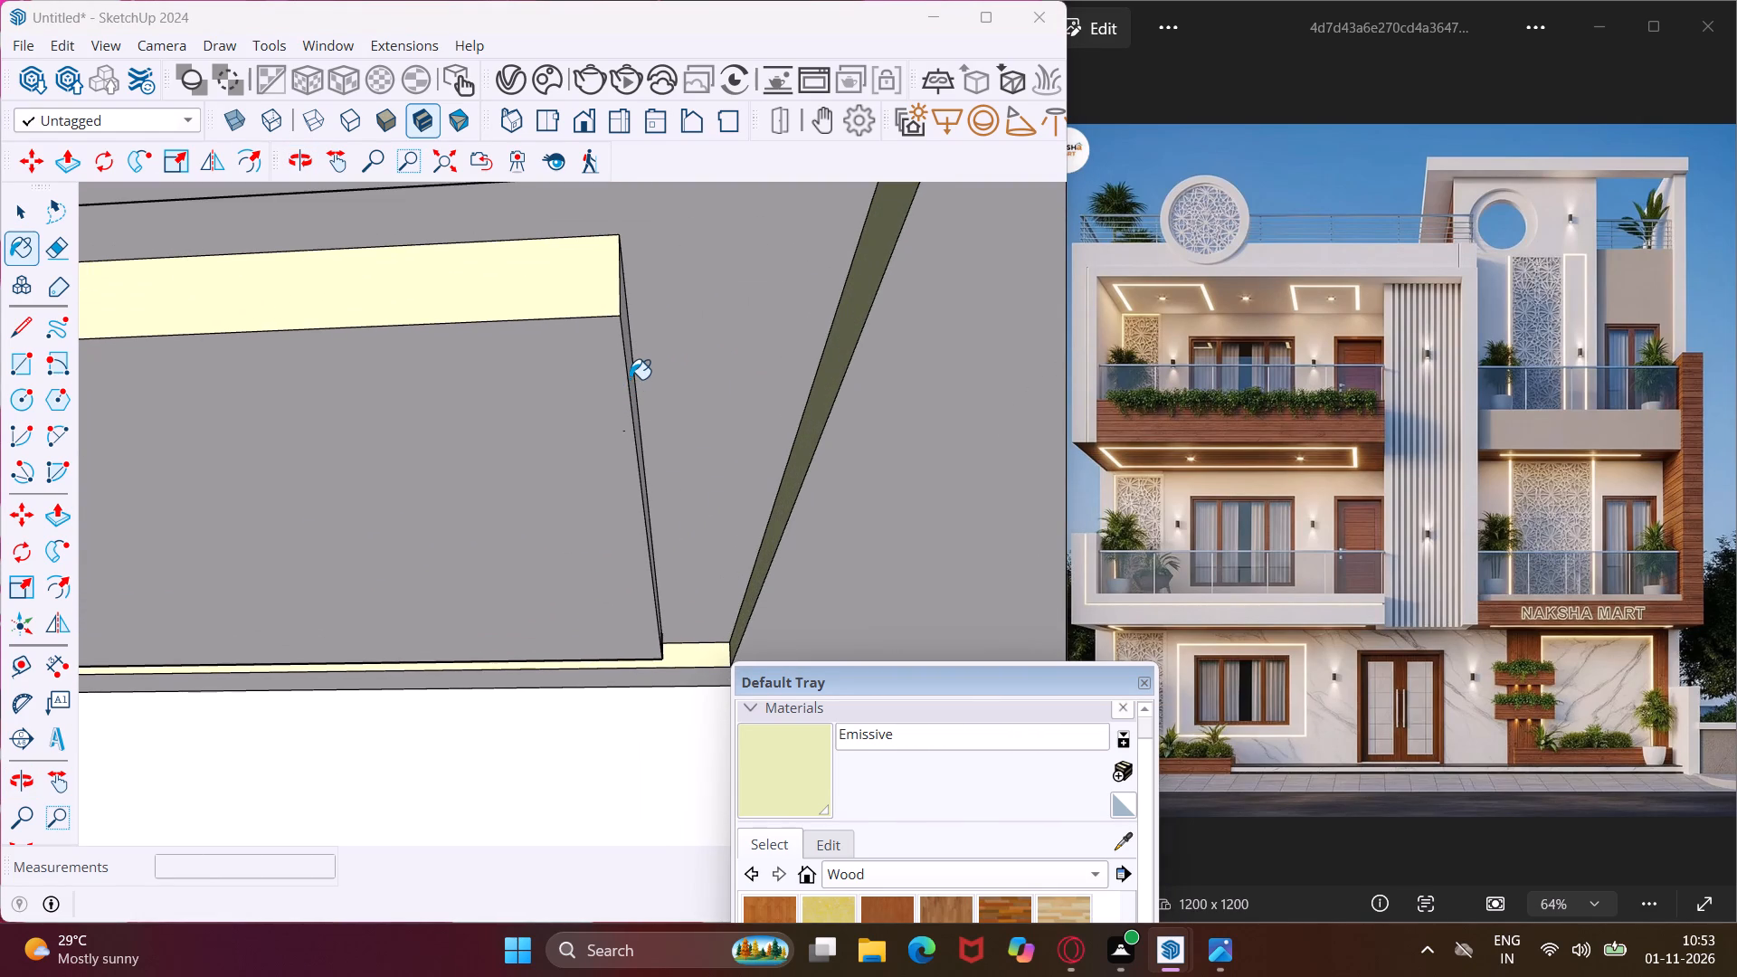
pyautogui.click(630, 379)
pyautogui.scroll(7, 633, 372)
pyautogui.click(627, 359)
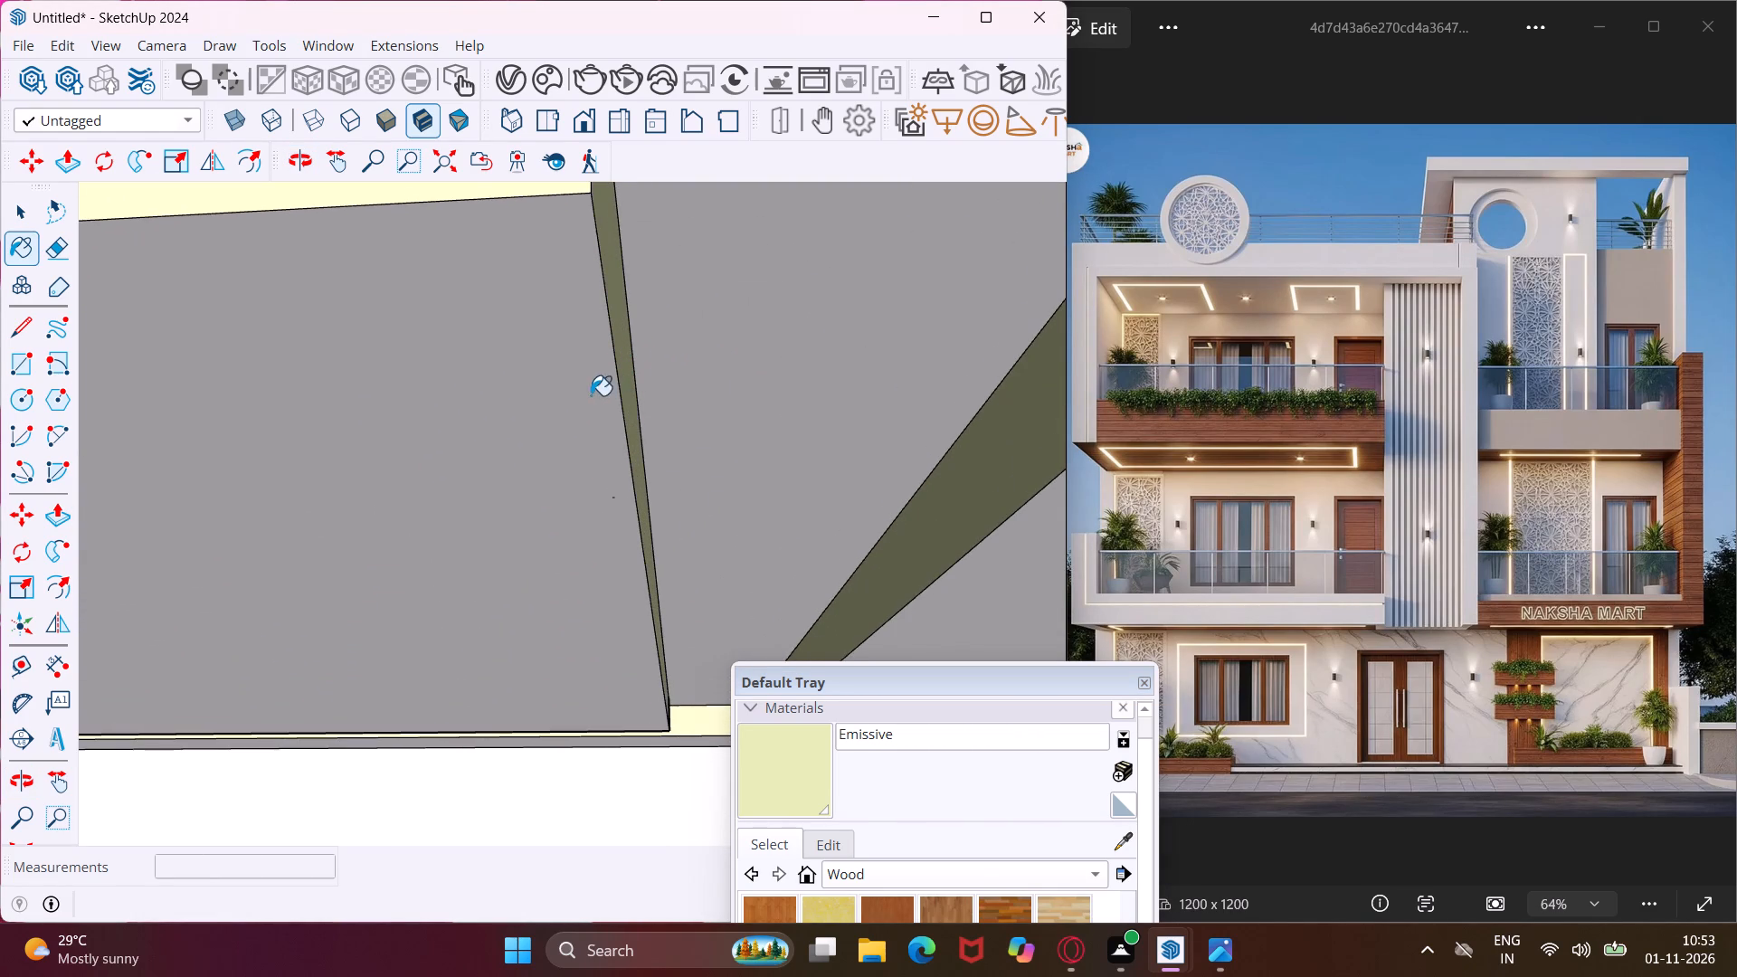
# Paint the outer street-side long face of the left wing's first-floor ceiling groove with Emissive.
pyautogui.scroll(-5, 589, 398)
pyautogui.moveTo(583, 422); pyautogui.dragTo(1146, 428, button='middle')
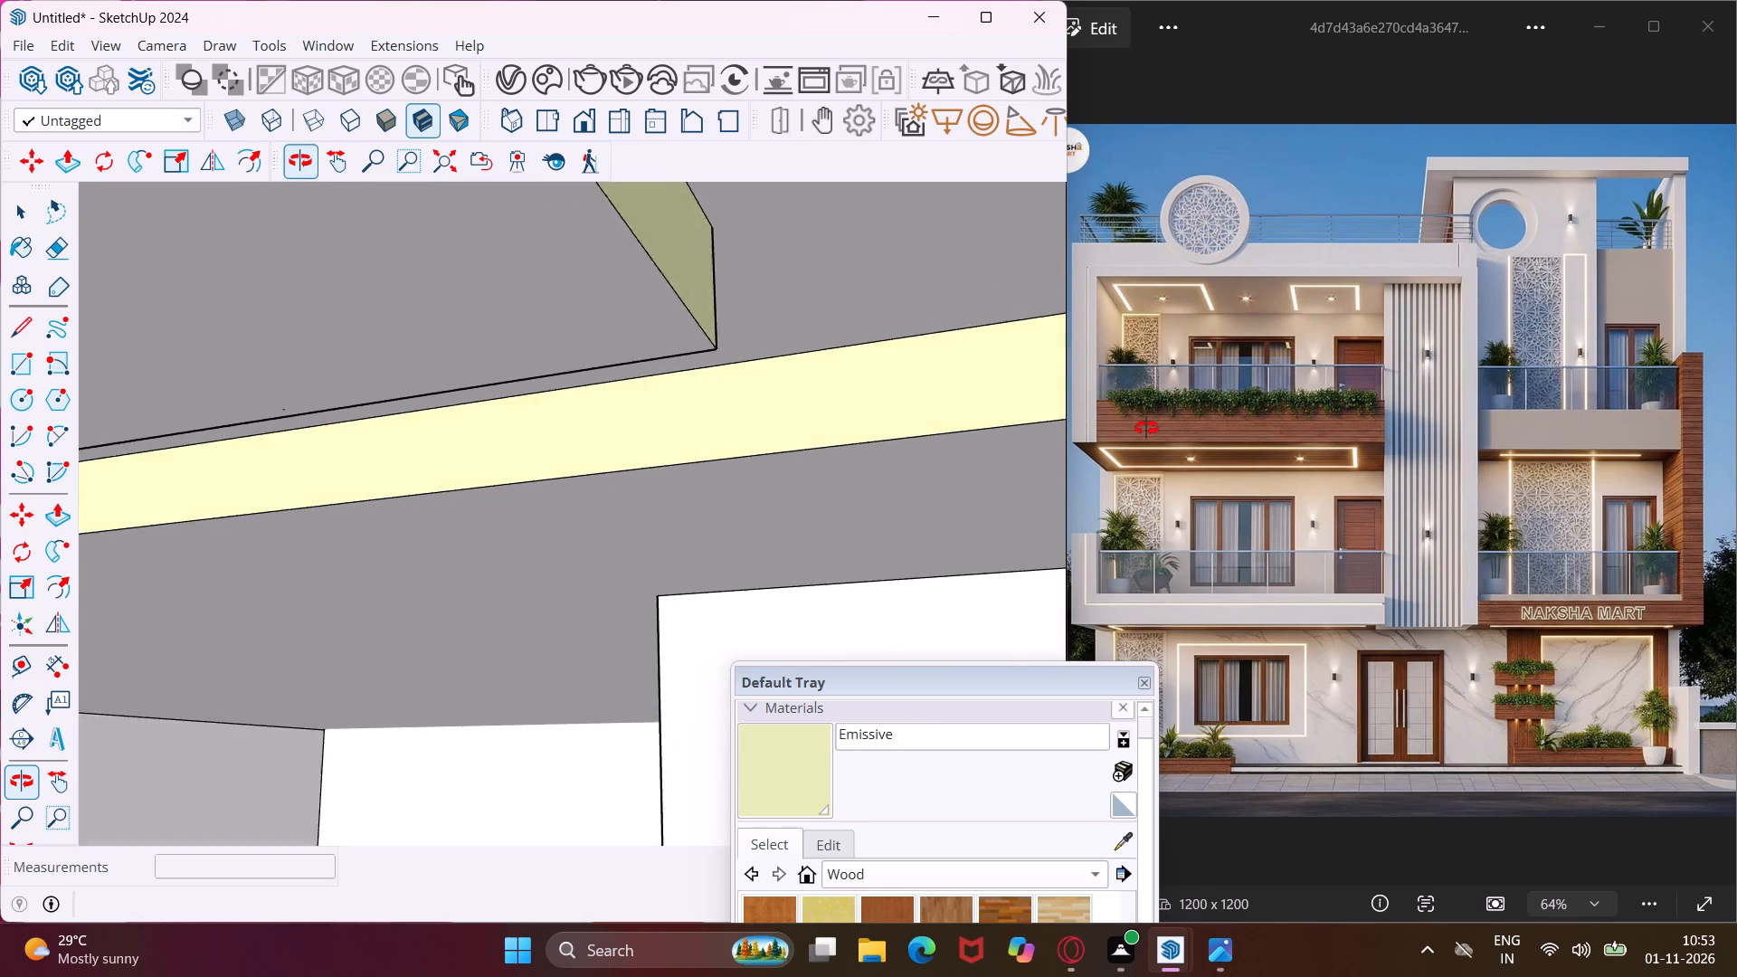
pyautogui.moveTo(1146, 428); pyautogui.dragTo(1241, 435, button='middle')
pyautogui.click(1049, 367)
# Paint the inner-panel and outer short faces at the jali-screen end of the left wing's first-floor ceiling groove with Emissive.
pyautogui.moveTo(960, 375); pyautogui.dragTo(917, 375, button='middle')
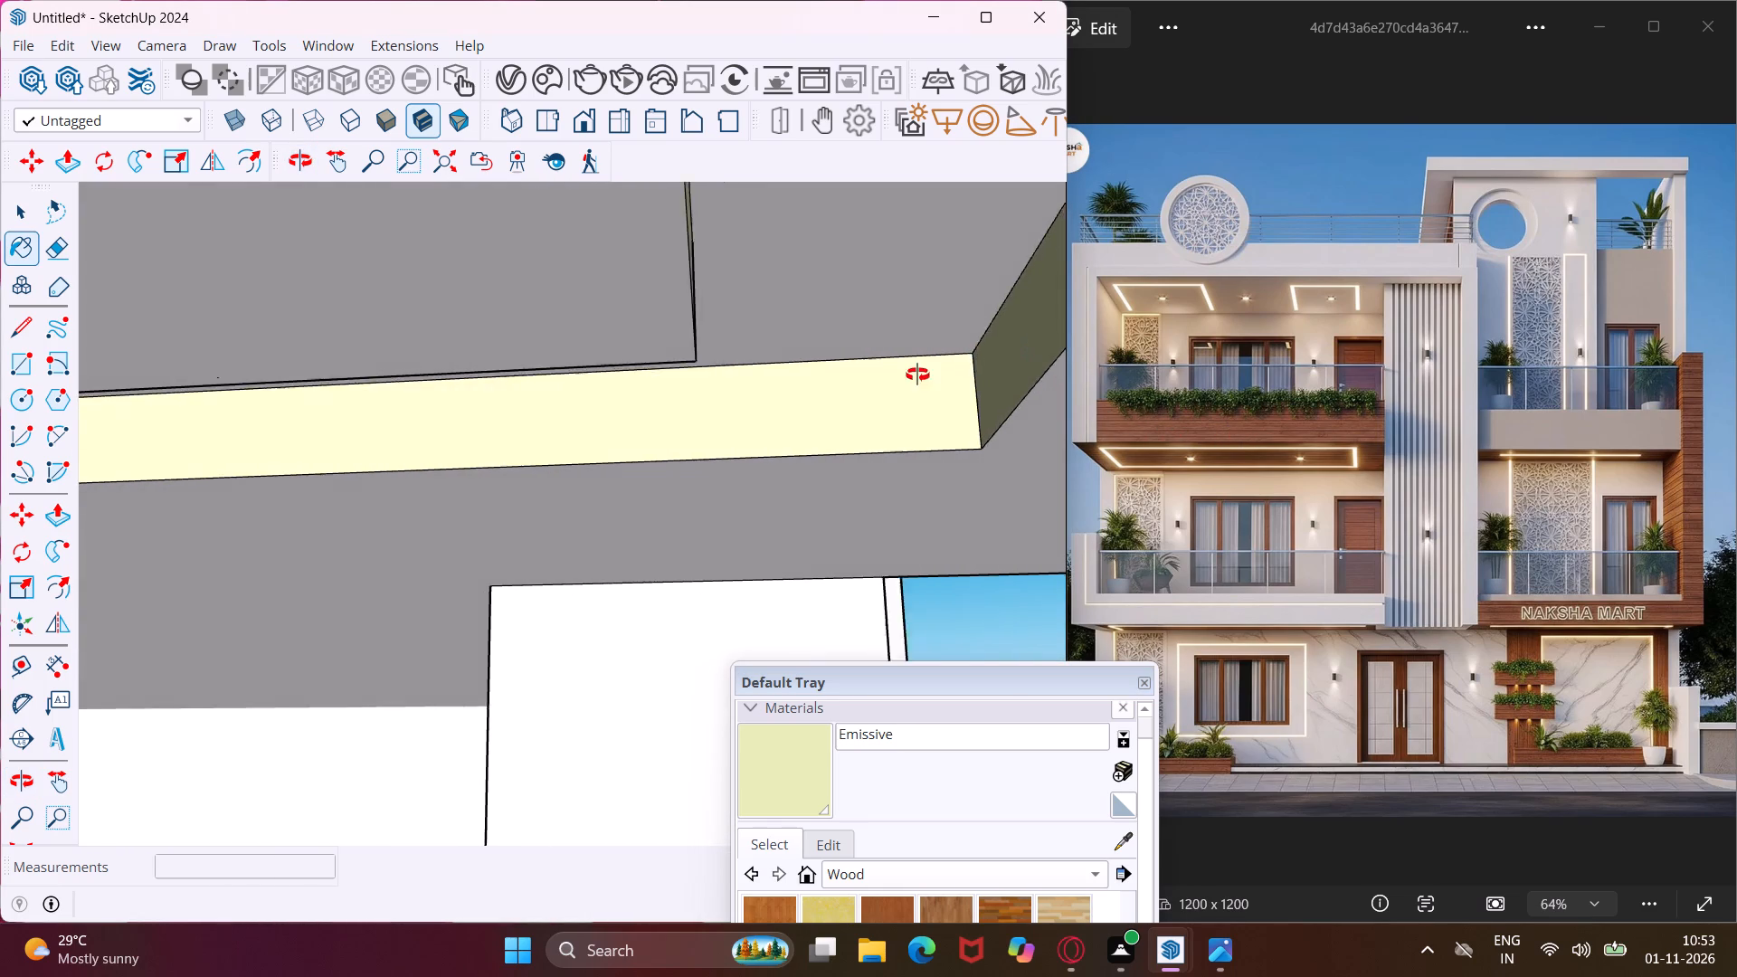
pyautogui.moveTo(917, 375); pyautogui.dragTo(574, 426, button='middle')
pyautogui.scroll(-16, 643, 348)
pyautogui.scroll(1, 678, 341)
pyautogui.scroll(-1, 688, 352)
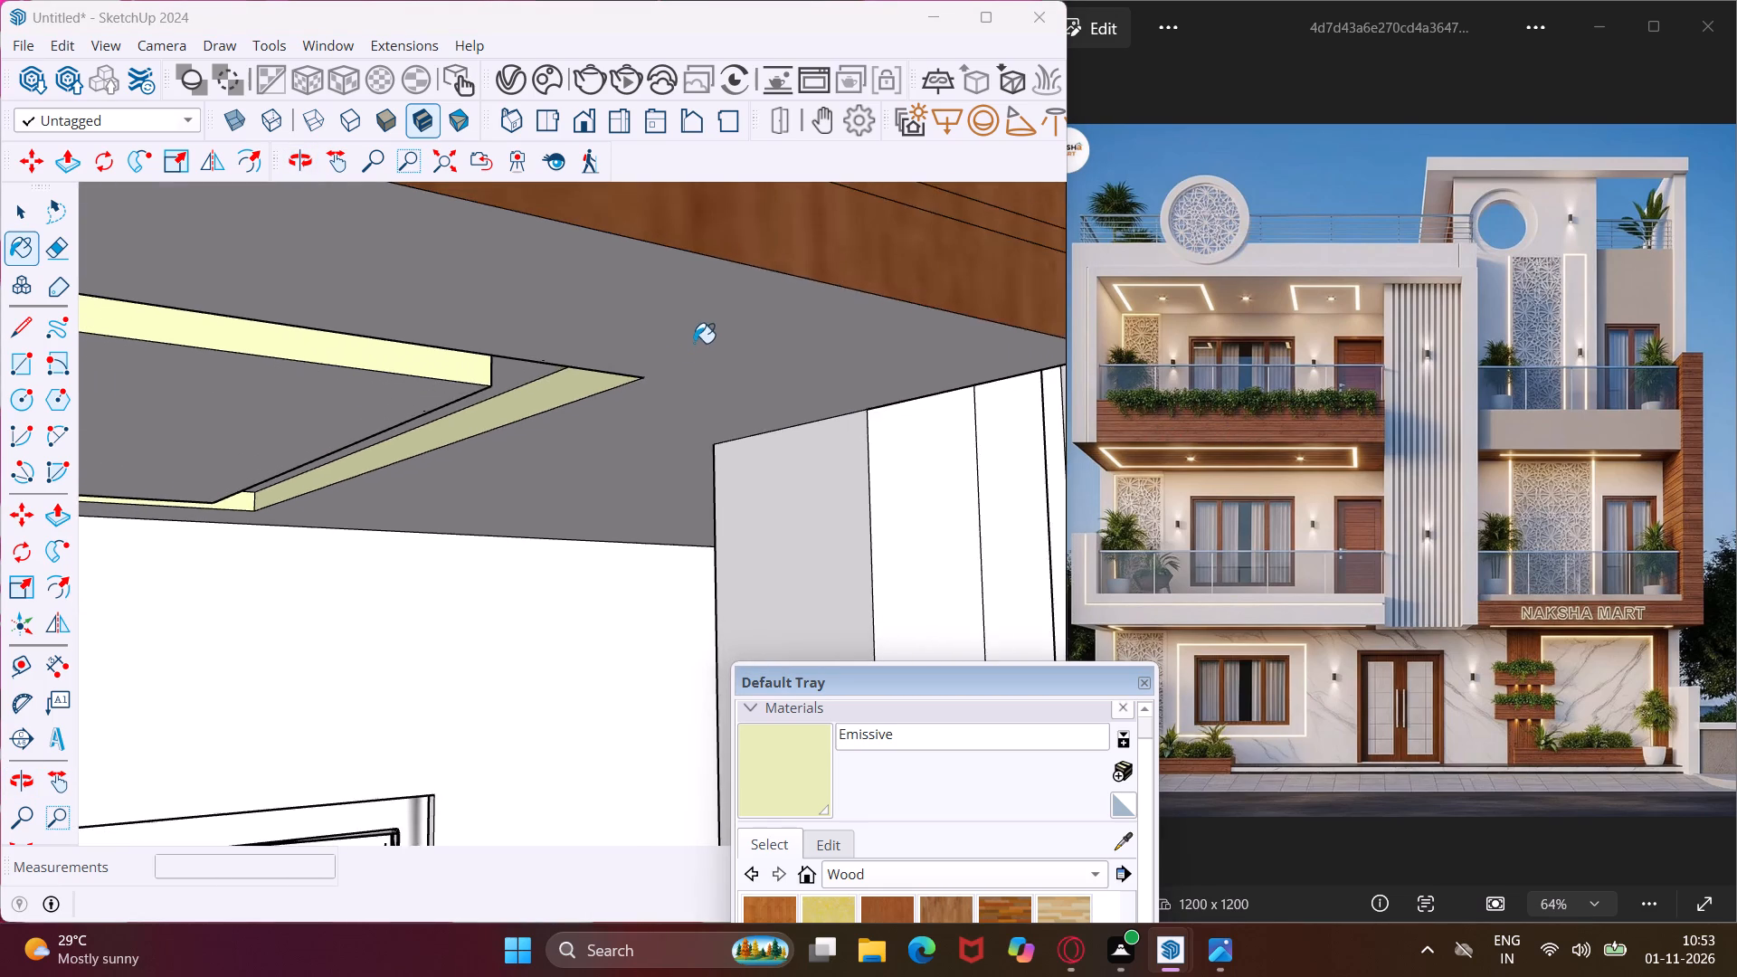
pyautogui.scroll(-17, 694, 339)
pyautogui.scroll(-11, 726, 346)
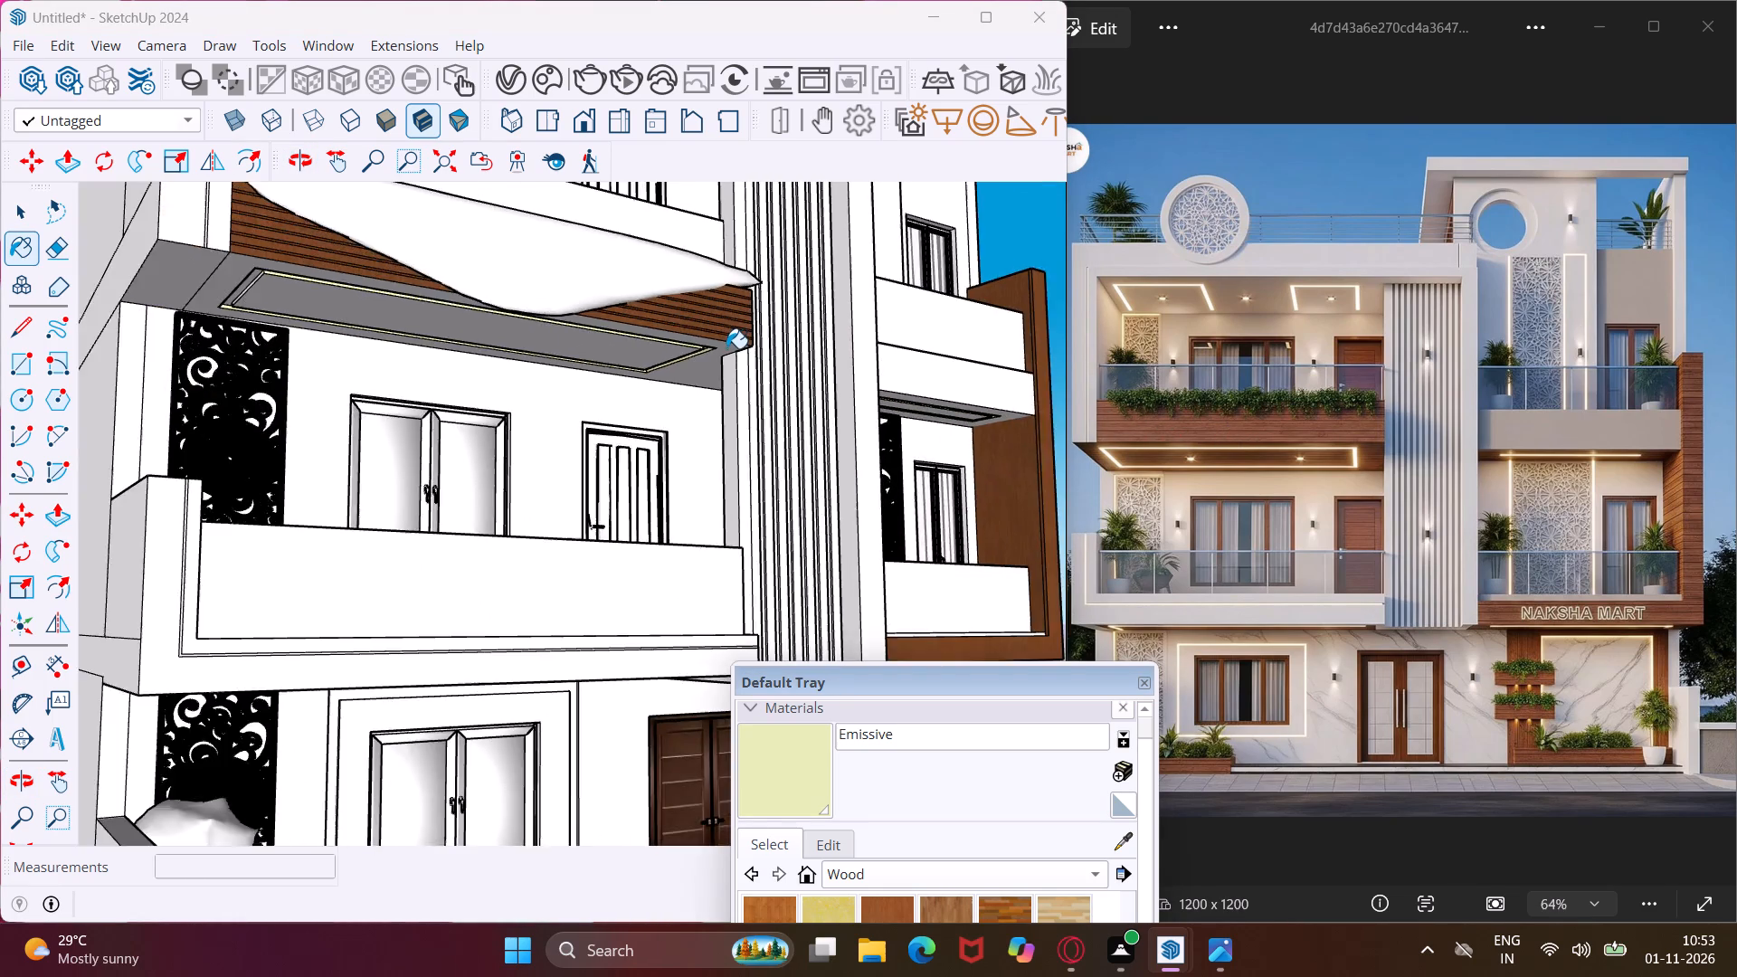
pyautogui.scroll(-5, 726, 348)
pyautogui.scroll(5, 432, 310)
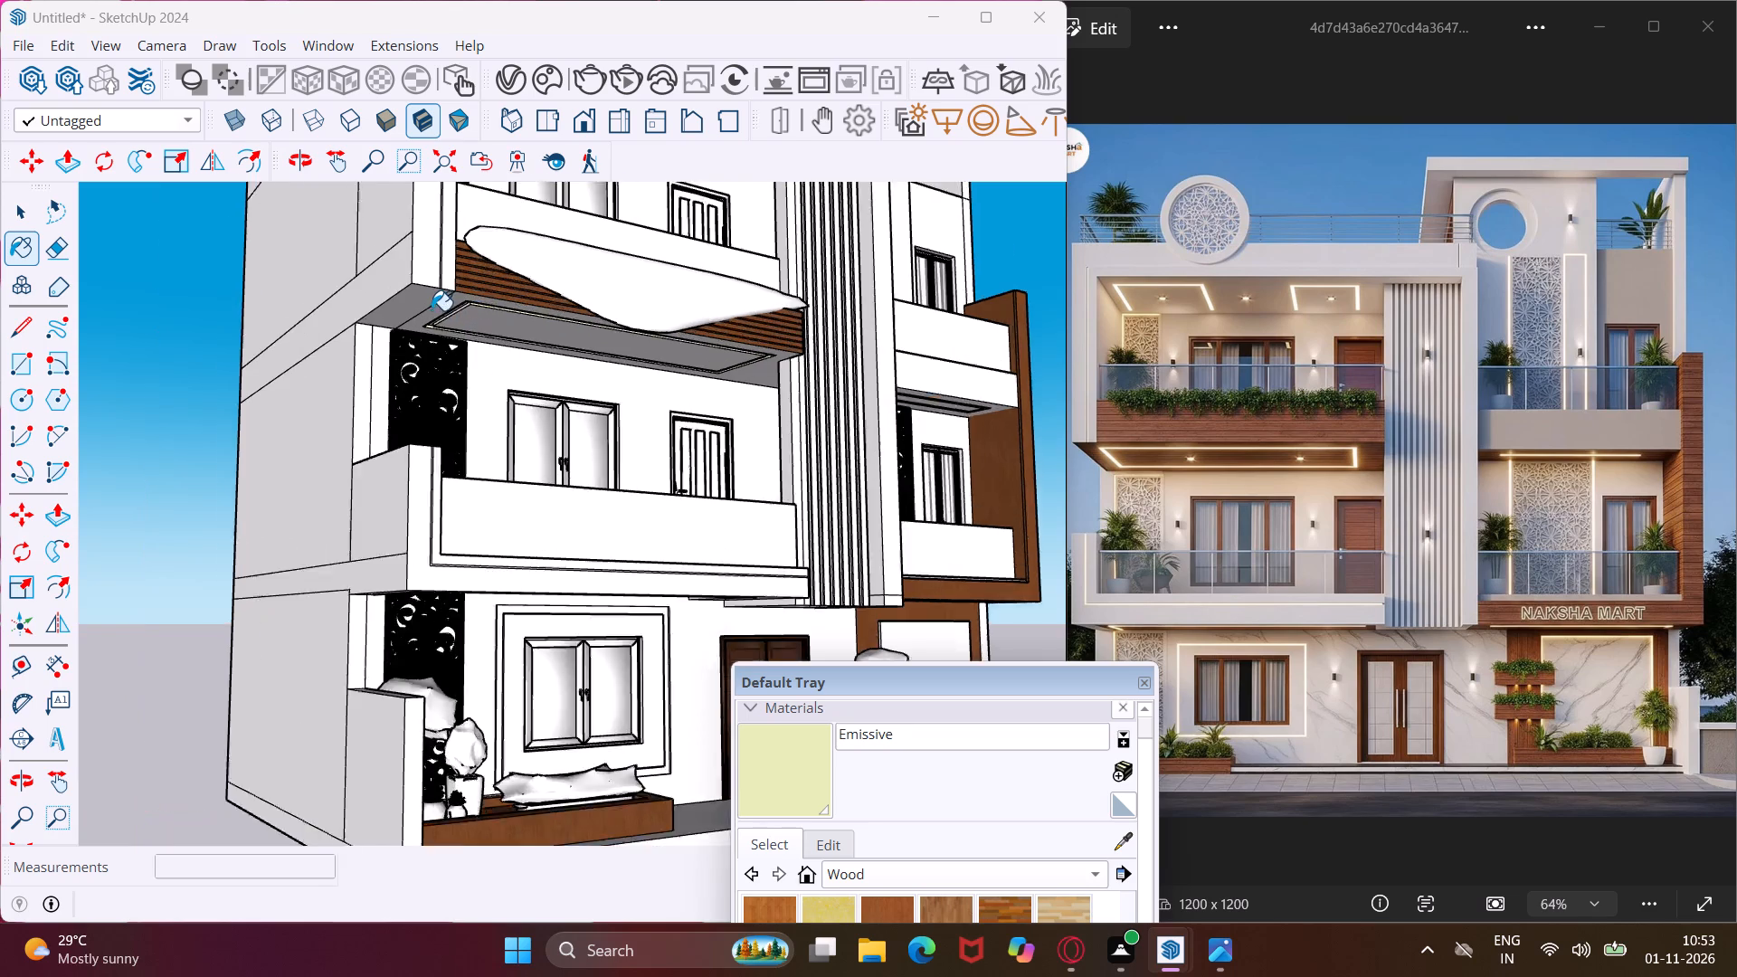
pyautogui.scroll(20, 432, 310)
pyautogui.scroll(4, 551, 315)
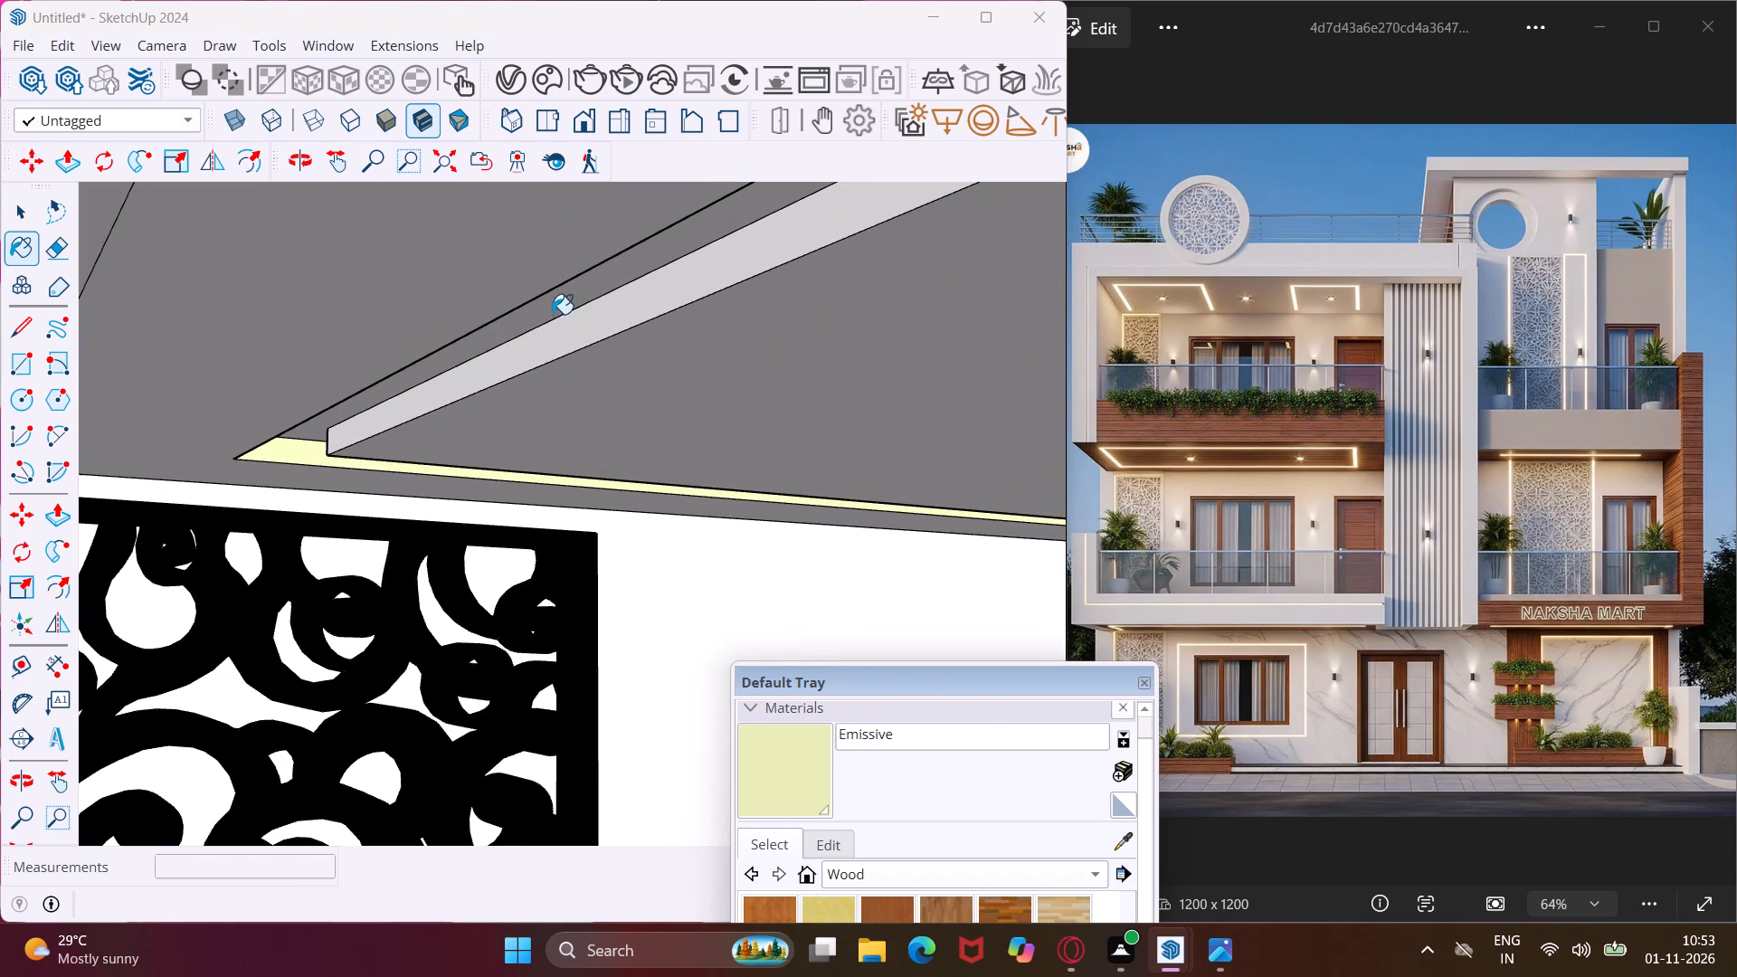
pyautogui.click(574, 325)
pyautogui.moveTo(639, 337); pyautogui.dragTo(309, 366, button='middle')
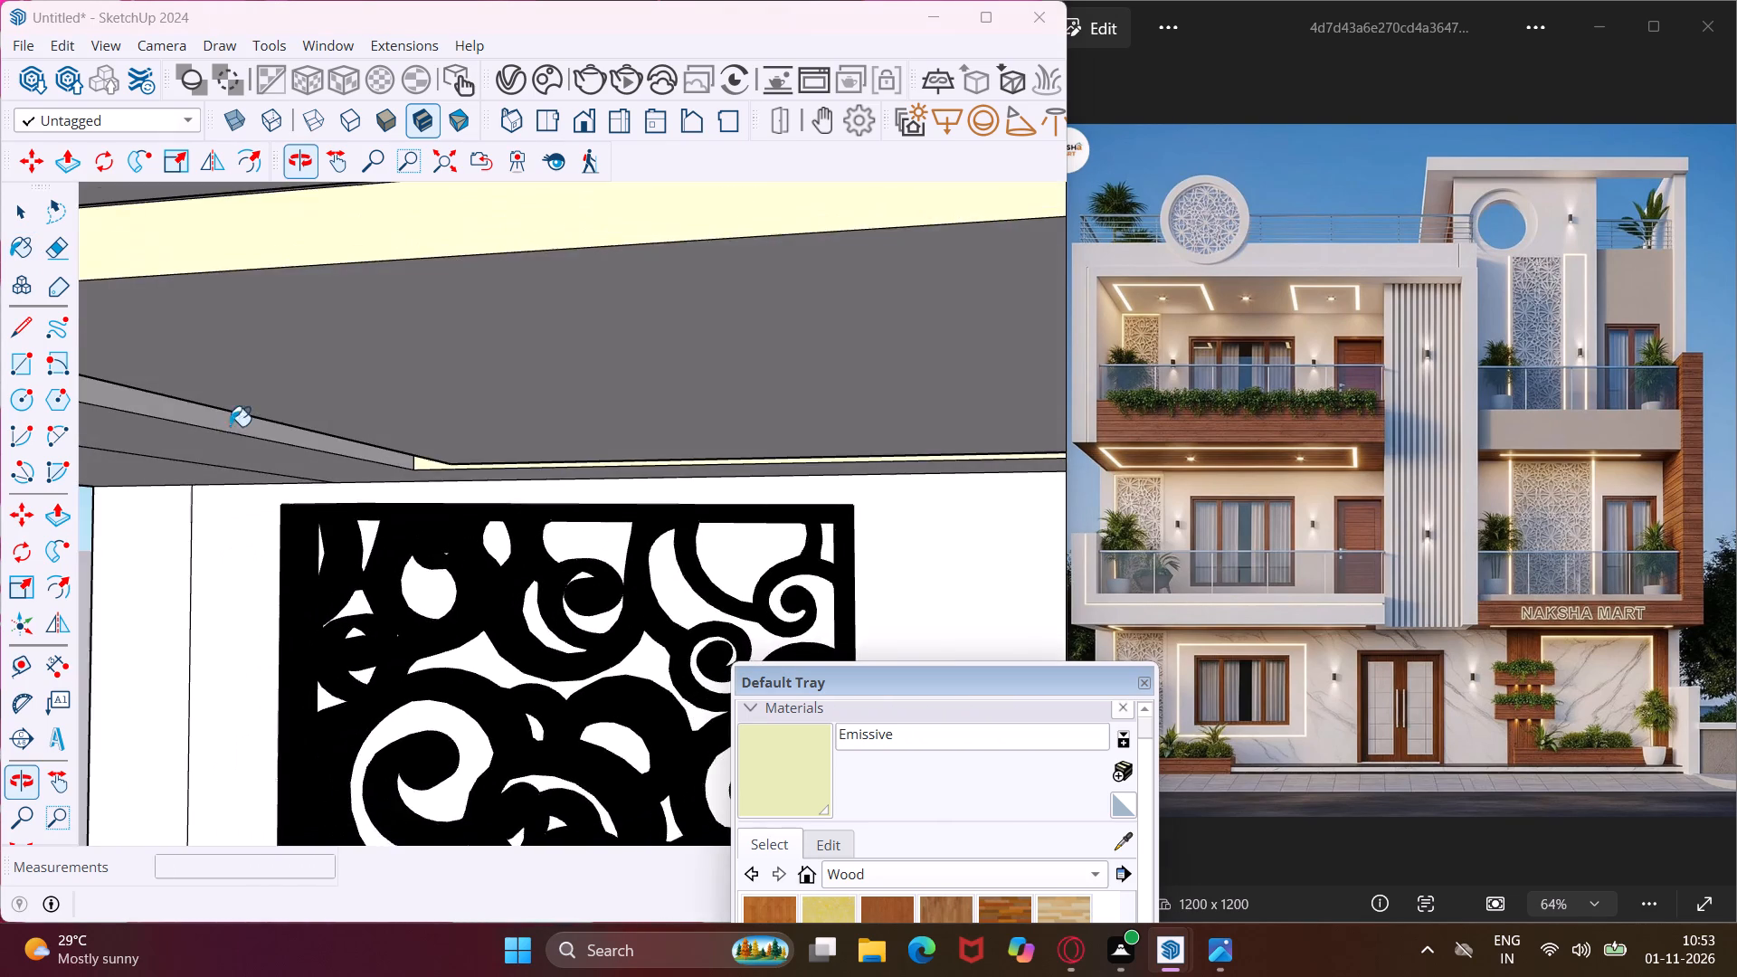
pyautogui.scroll(3, 221, 444)
pyautogui.click(219, 413)
# Examine the left wing's facade up to the second-floor balcony ceiling for light grooves still lacking Emissive.
pyautogui.scroll(-4, 263, 426)
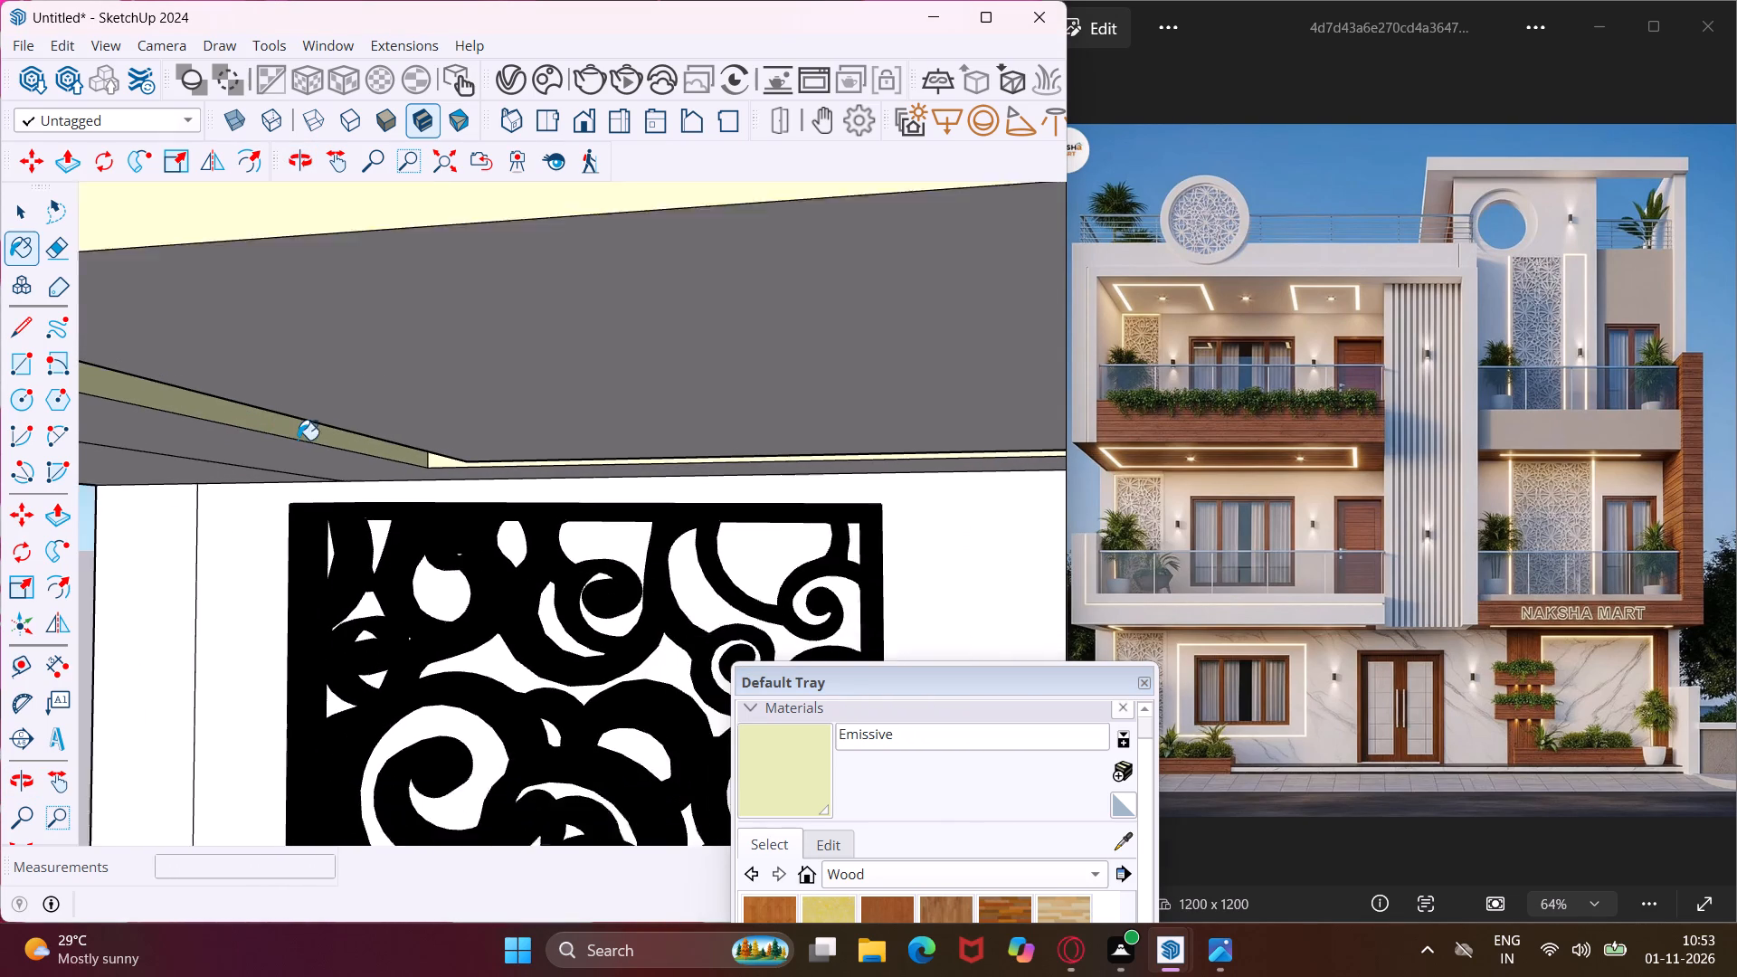
pyautogui.scroll(-14, 424, 397)
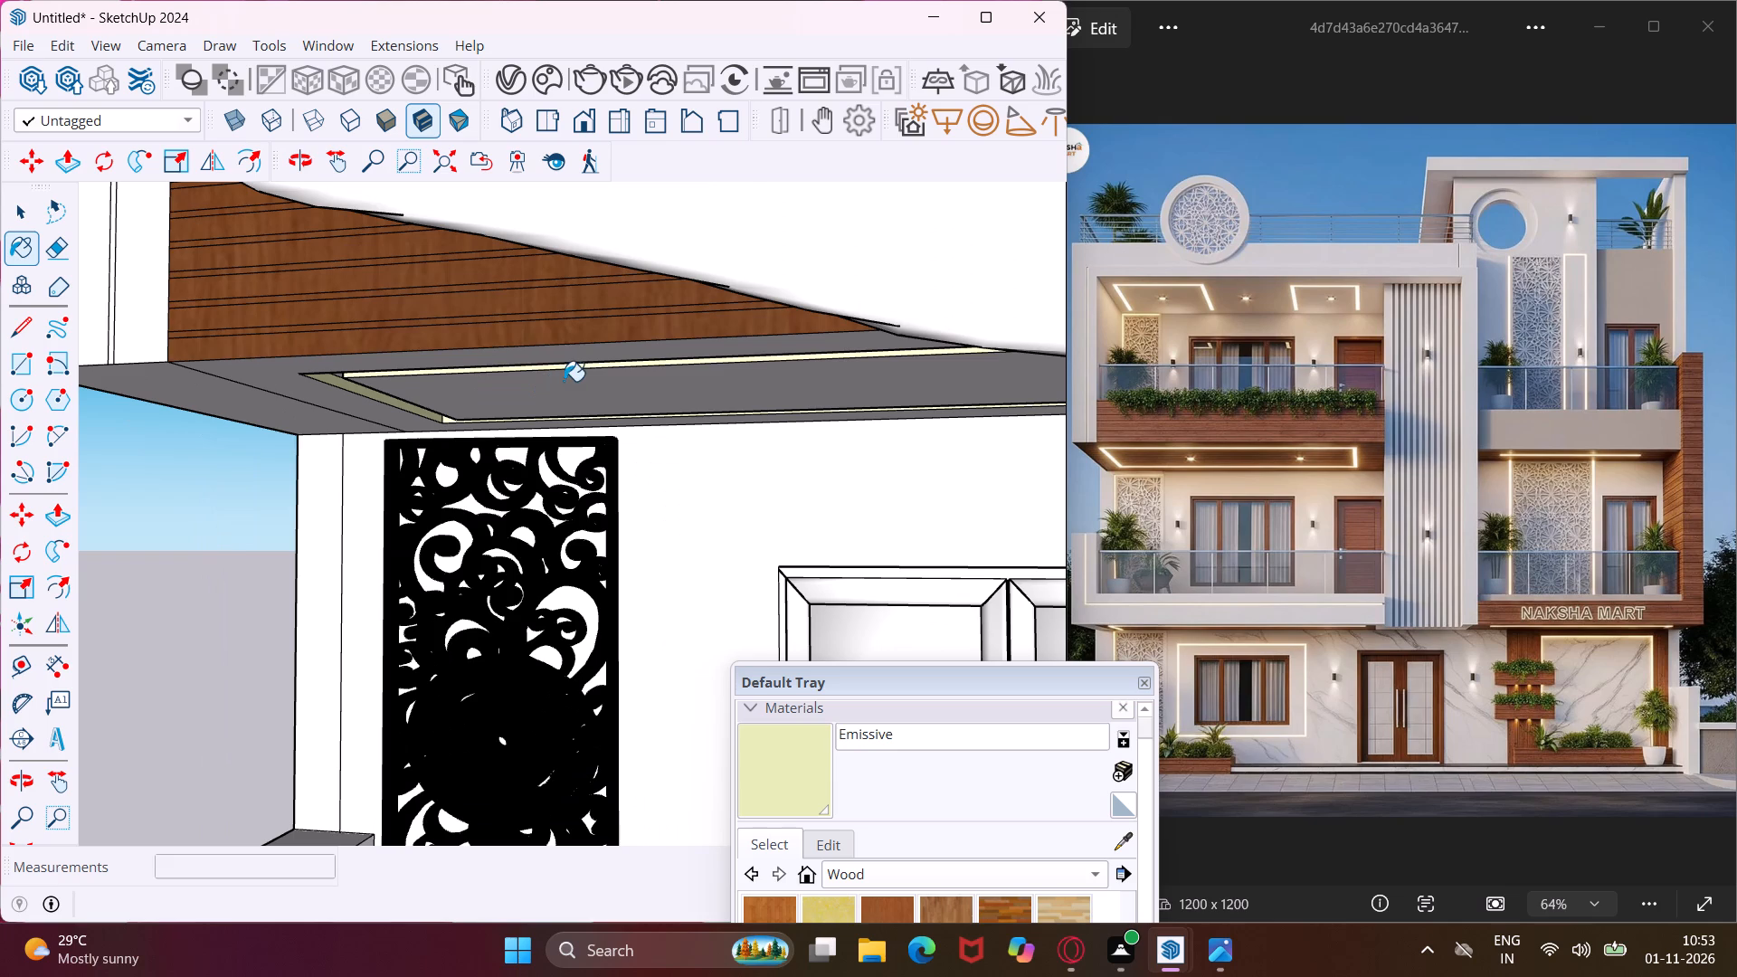
pyautogui.scroll(-17, 663, 379)
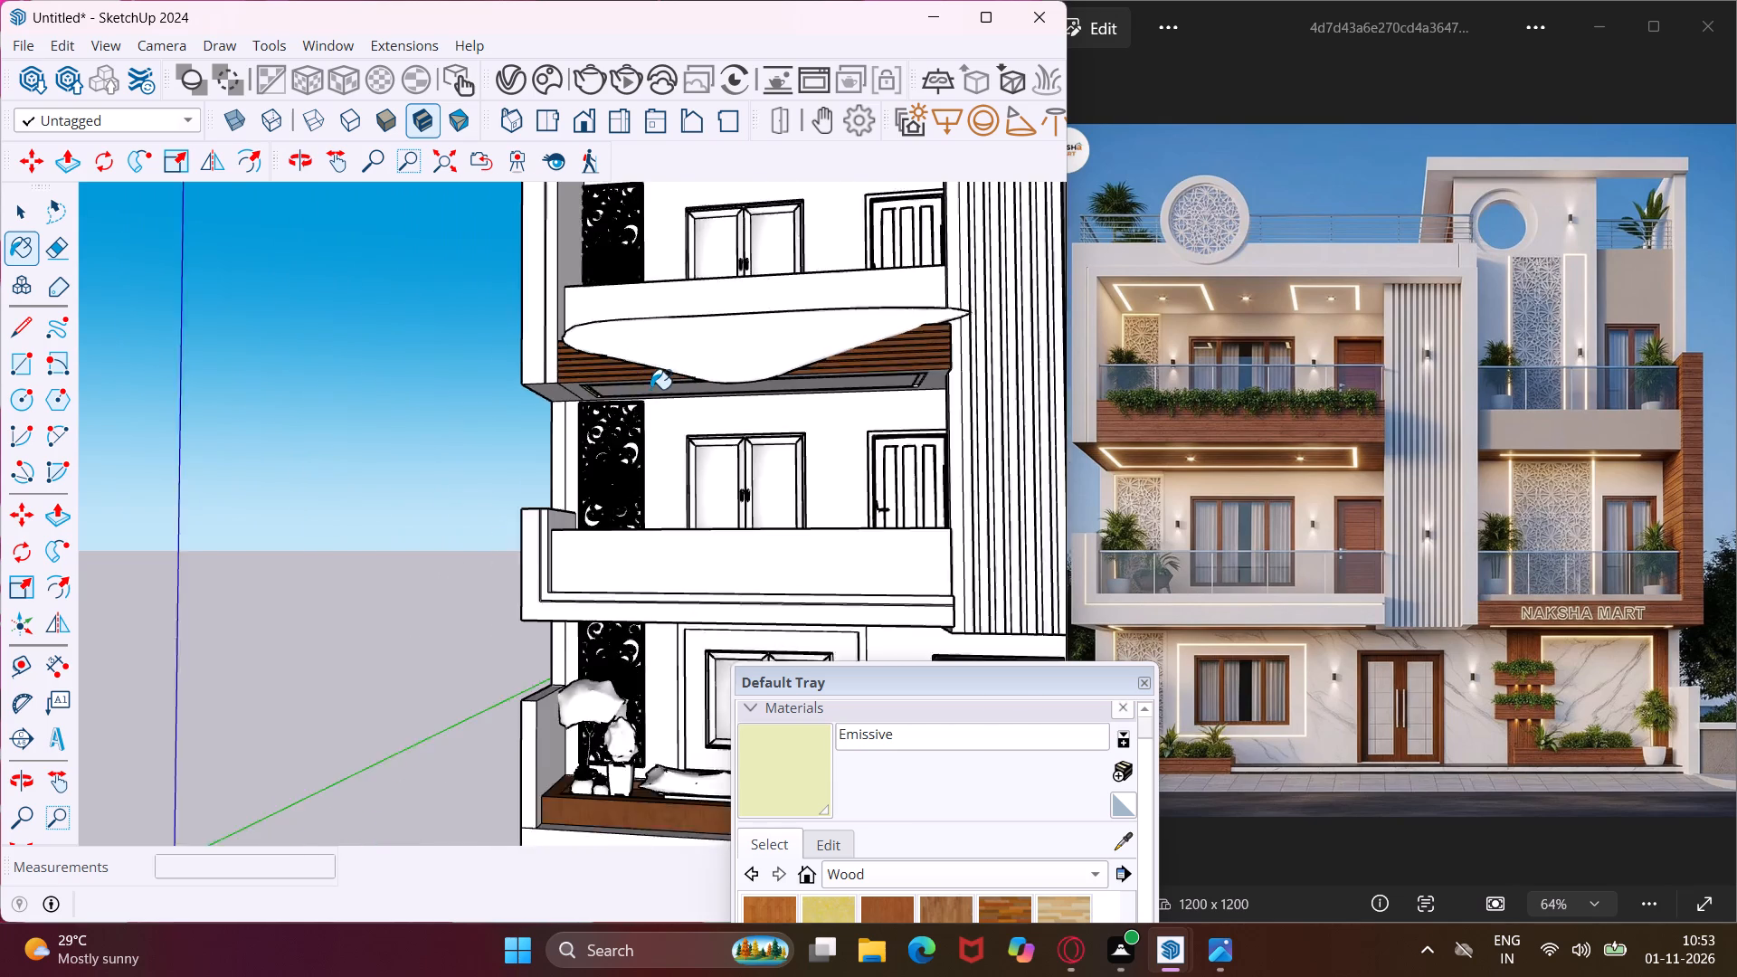
pyautogui.scroll(-6, 650, 389)
pyautogui.scroll(5, 632, 248)
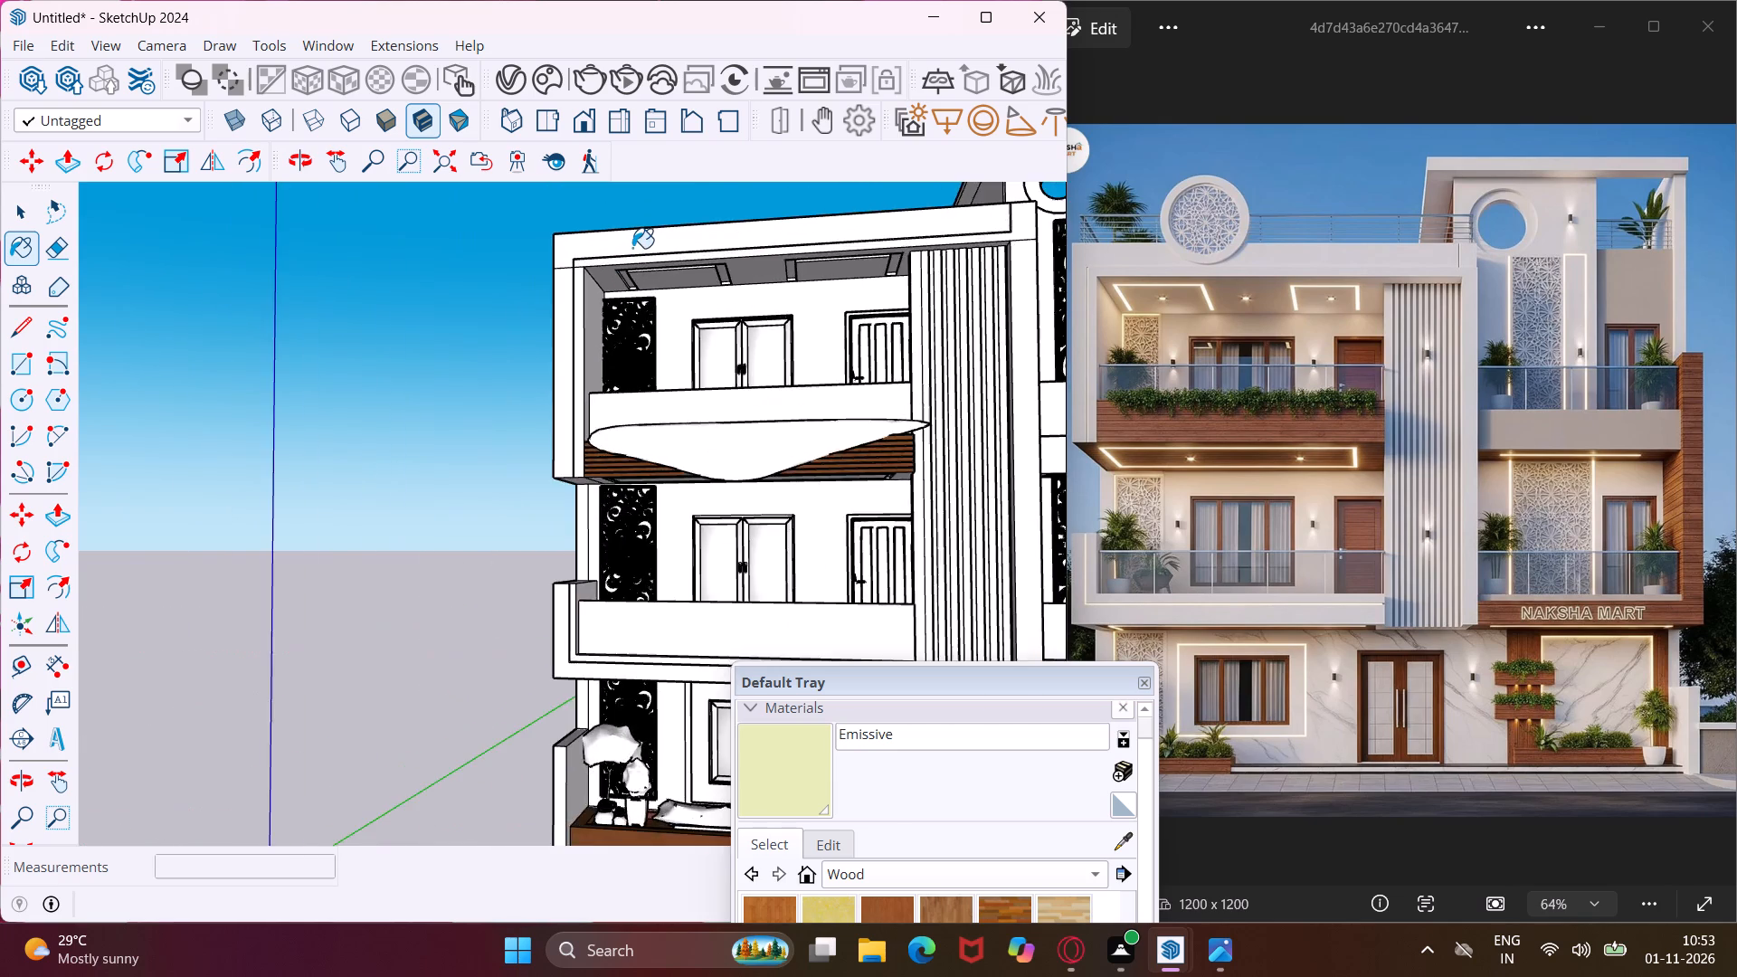
# Paint the outer, house-wall end and inner-panel short faces at the jali-screen end of the second-floor balcony's ceiling groove with Emissive.
pyautogui.scroll(16, 632, 248)
pyautogui.scroll(5, 598, 306)
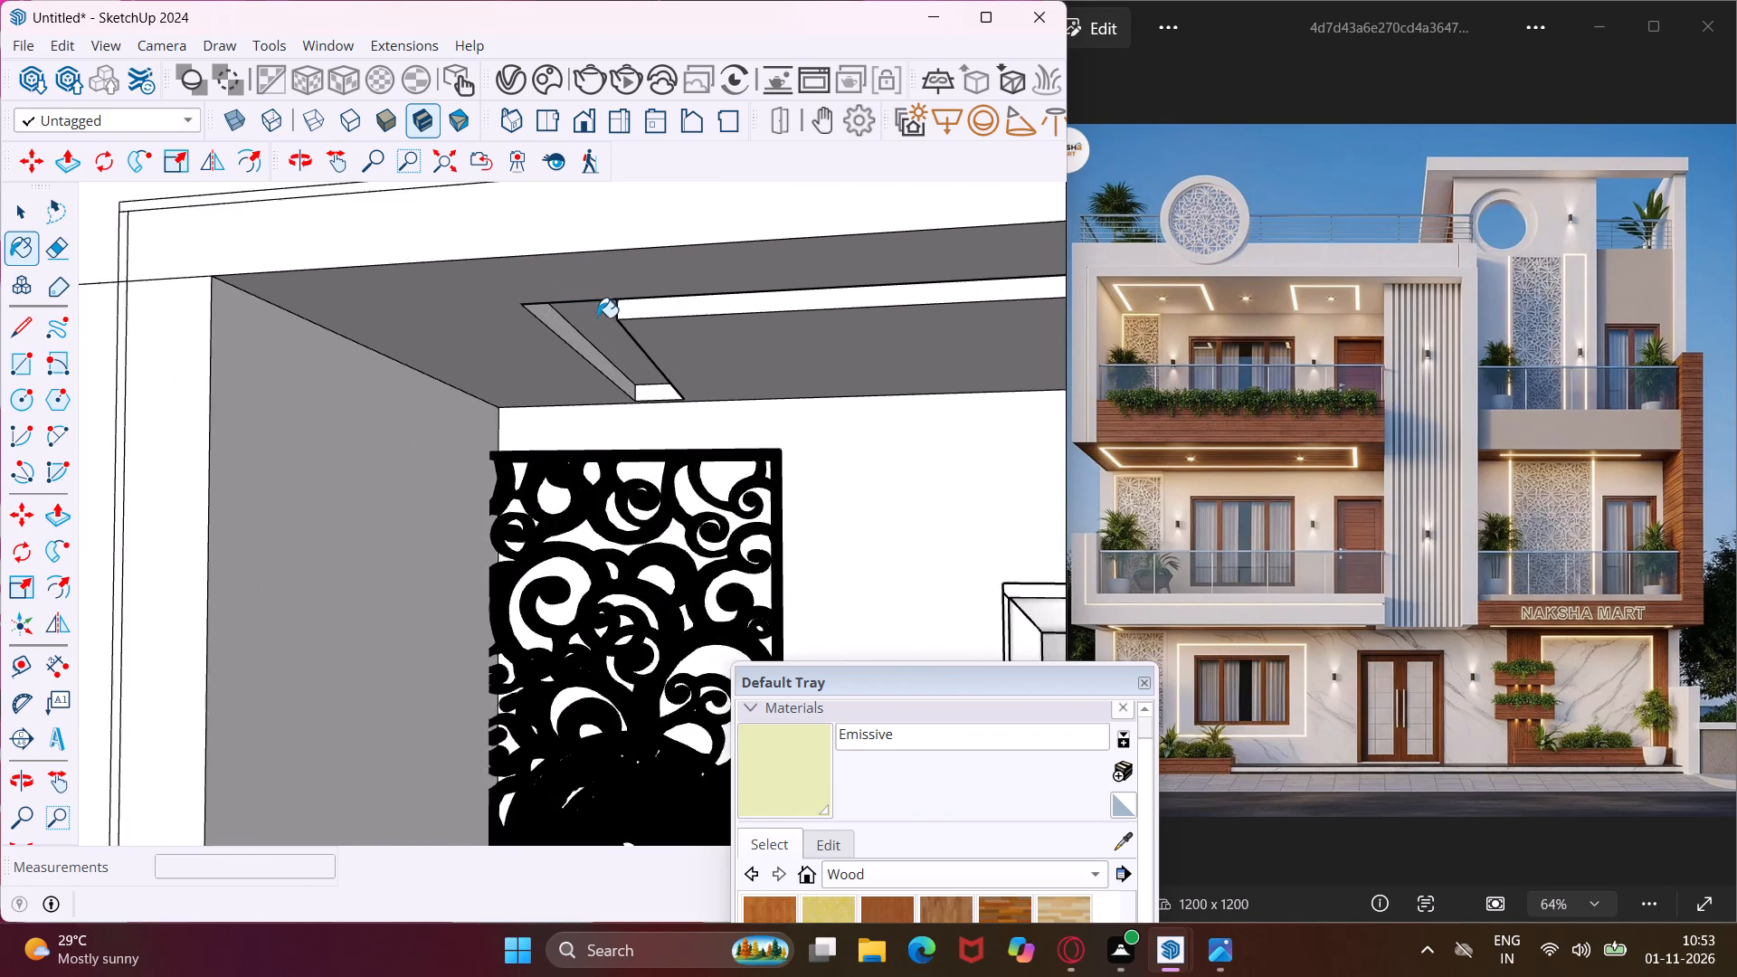
pyautogui.scroll(11, 593, 327)
pyautogui.click(549, 347)
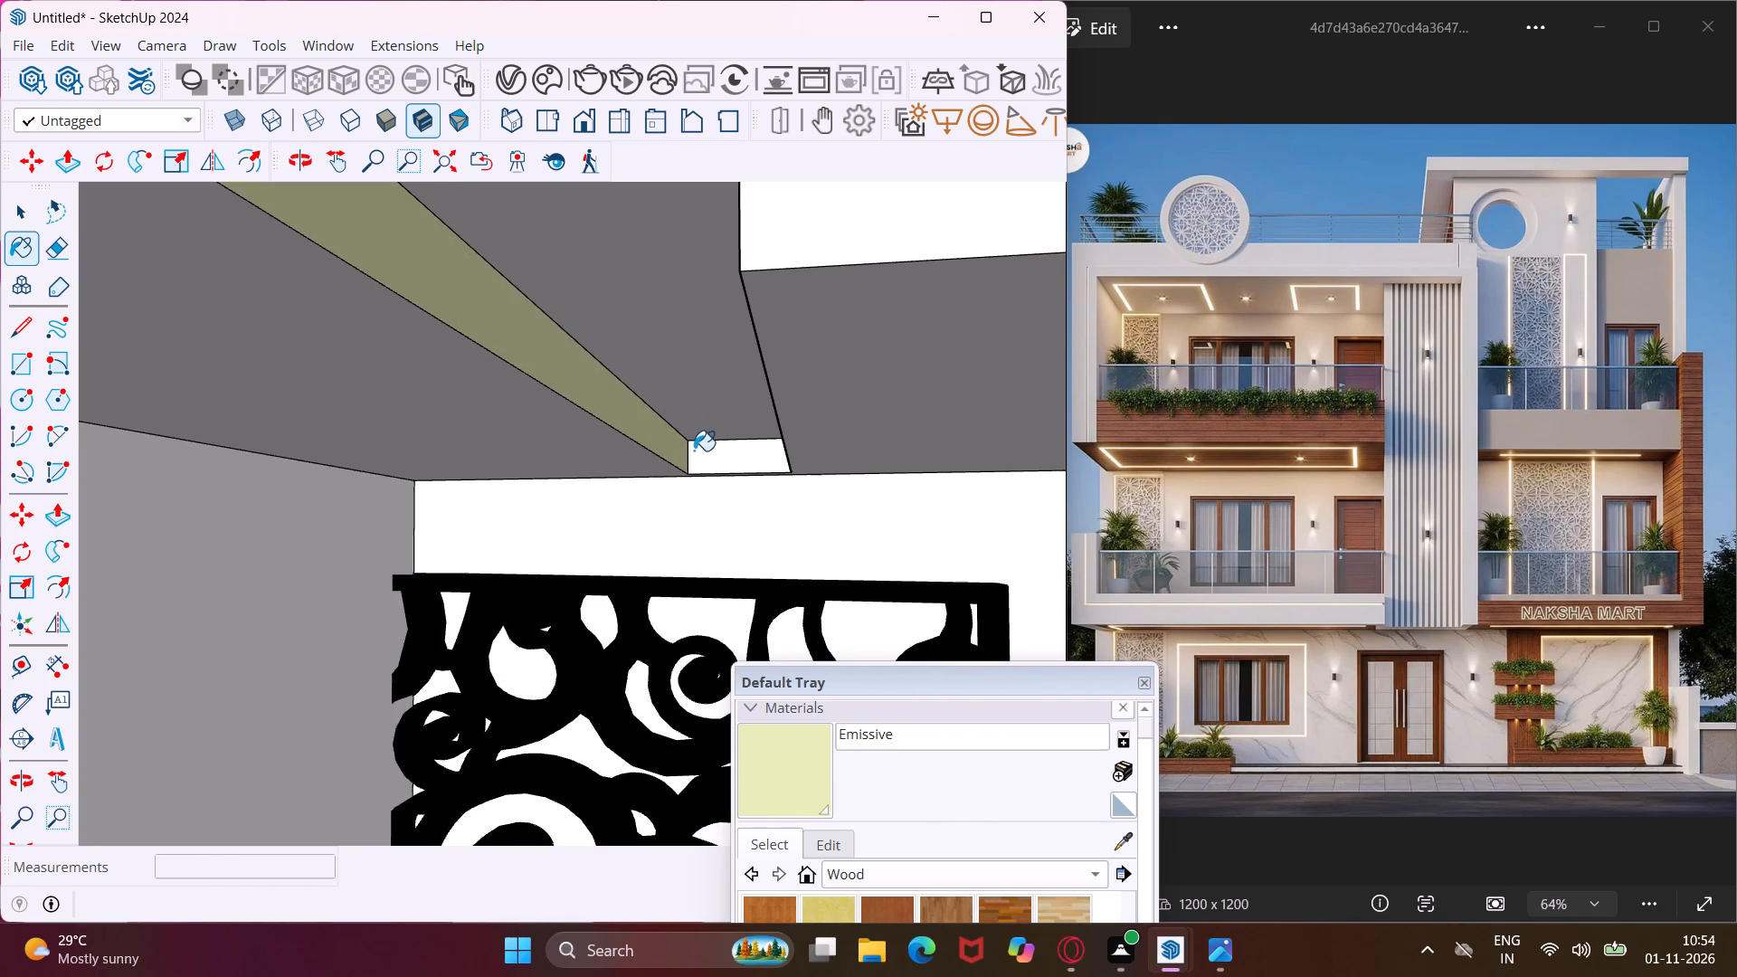
pyautogui.click(698, 456)
pyautogui.moveTo(720, 456); pyautogui.dragTo(837, 456, button='middle')
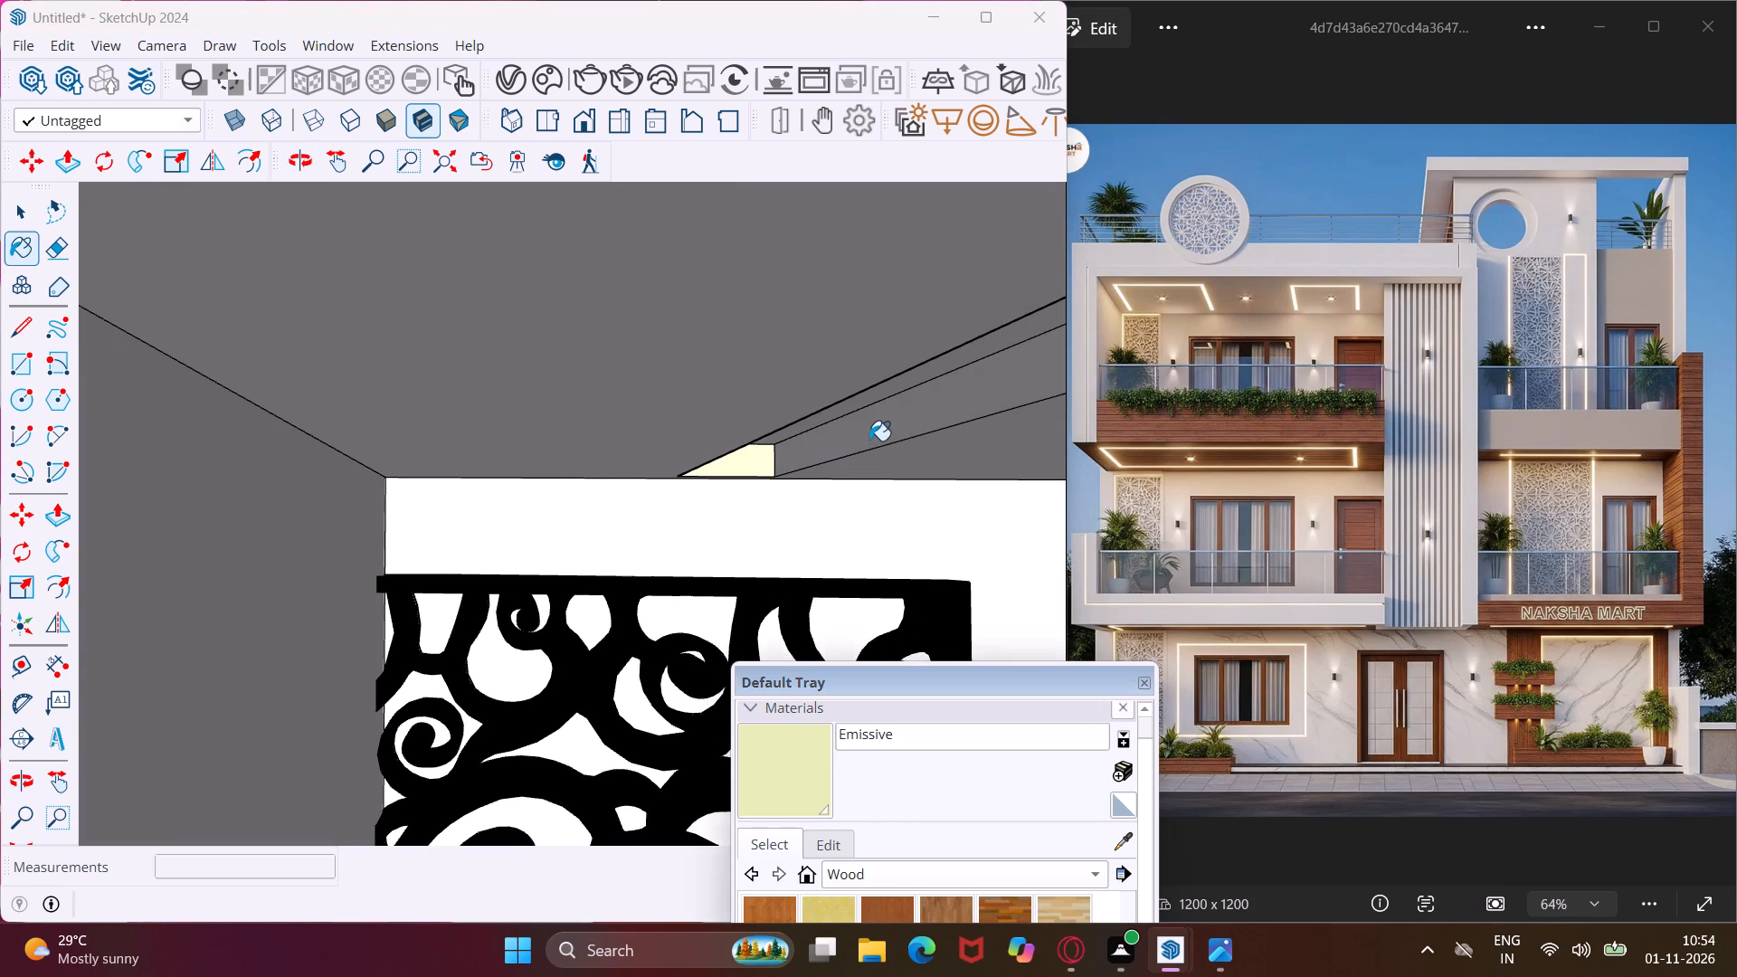
pyautogui.click(869, 441)
# Paint the inner-panel long face and outer street-side long face of the second-floor jali-side ceiling groove with Emissive.
pyautogui.scroll(-9, 527, 437)
pyautogui.scroll(6, 753, 403)
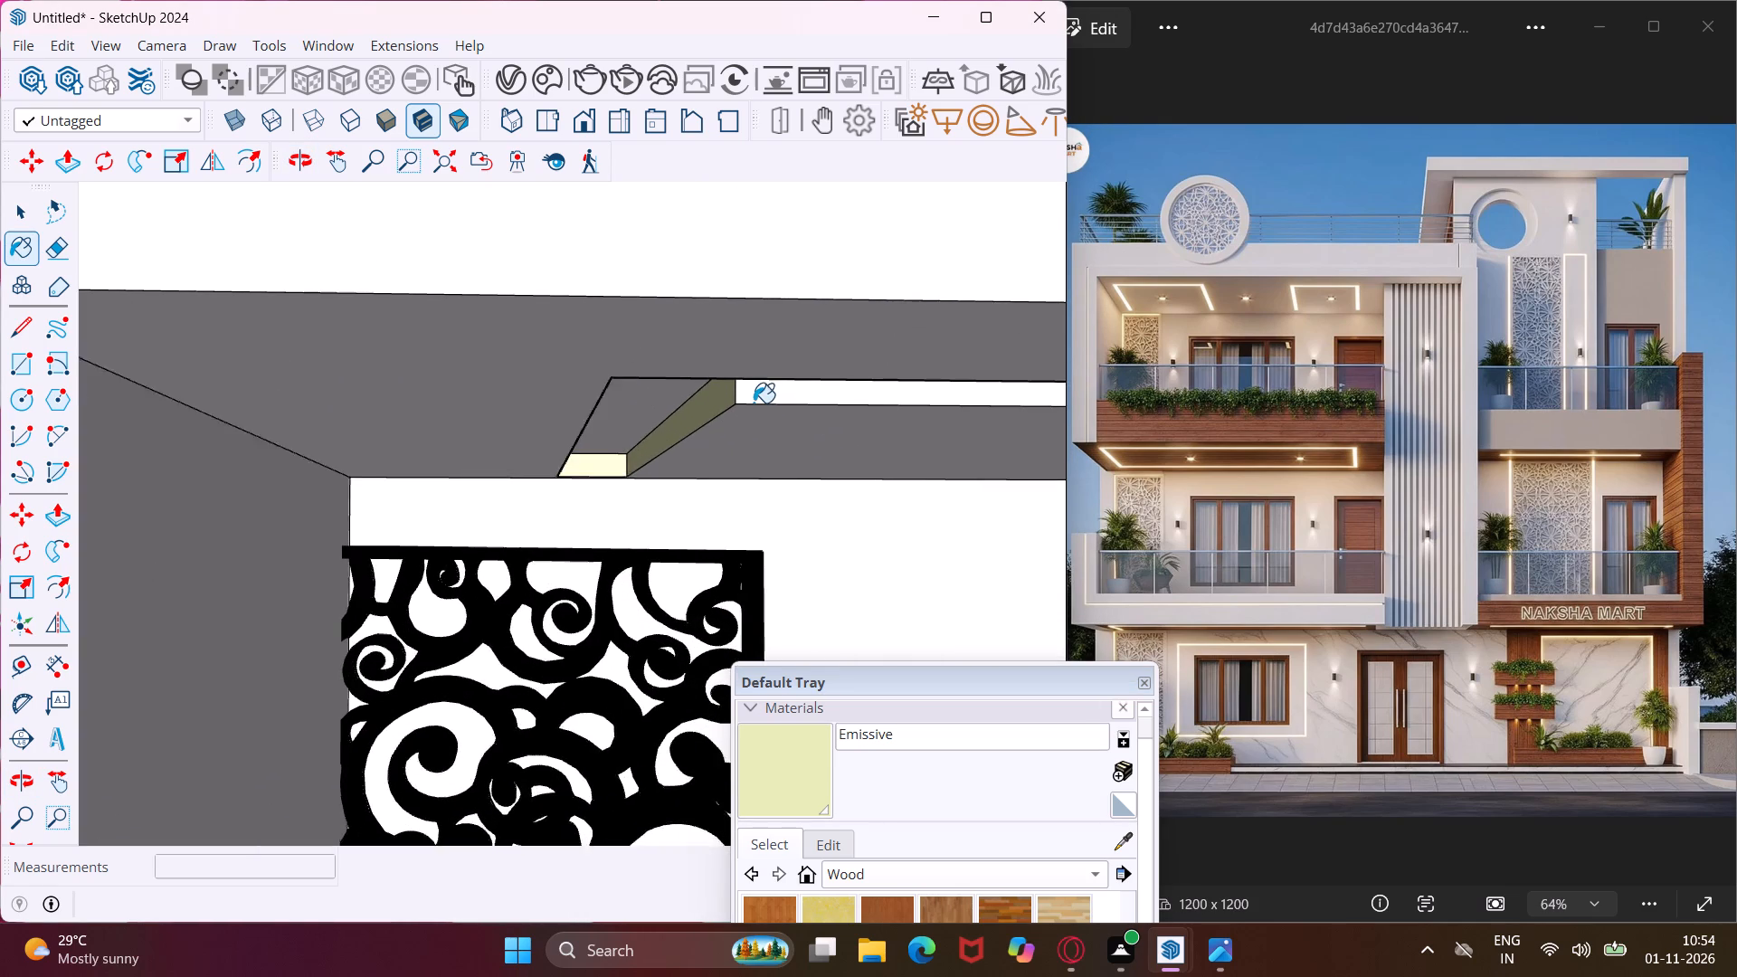
pyautogui.scroll(1, 754, 403)
pyautogui.click(751, 403)
pyautogui.moveTo(750, 400); pyautogui.dragTo(427, 321, button='middle')
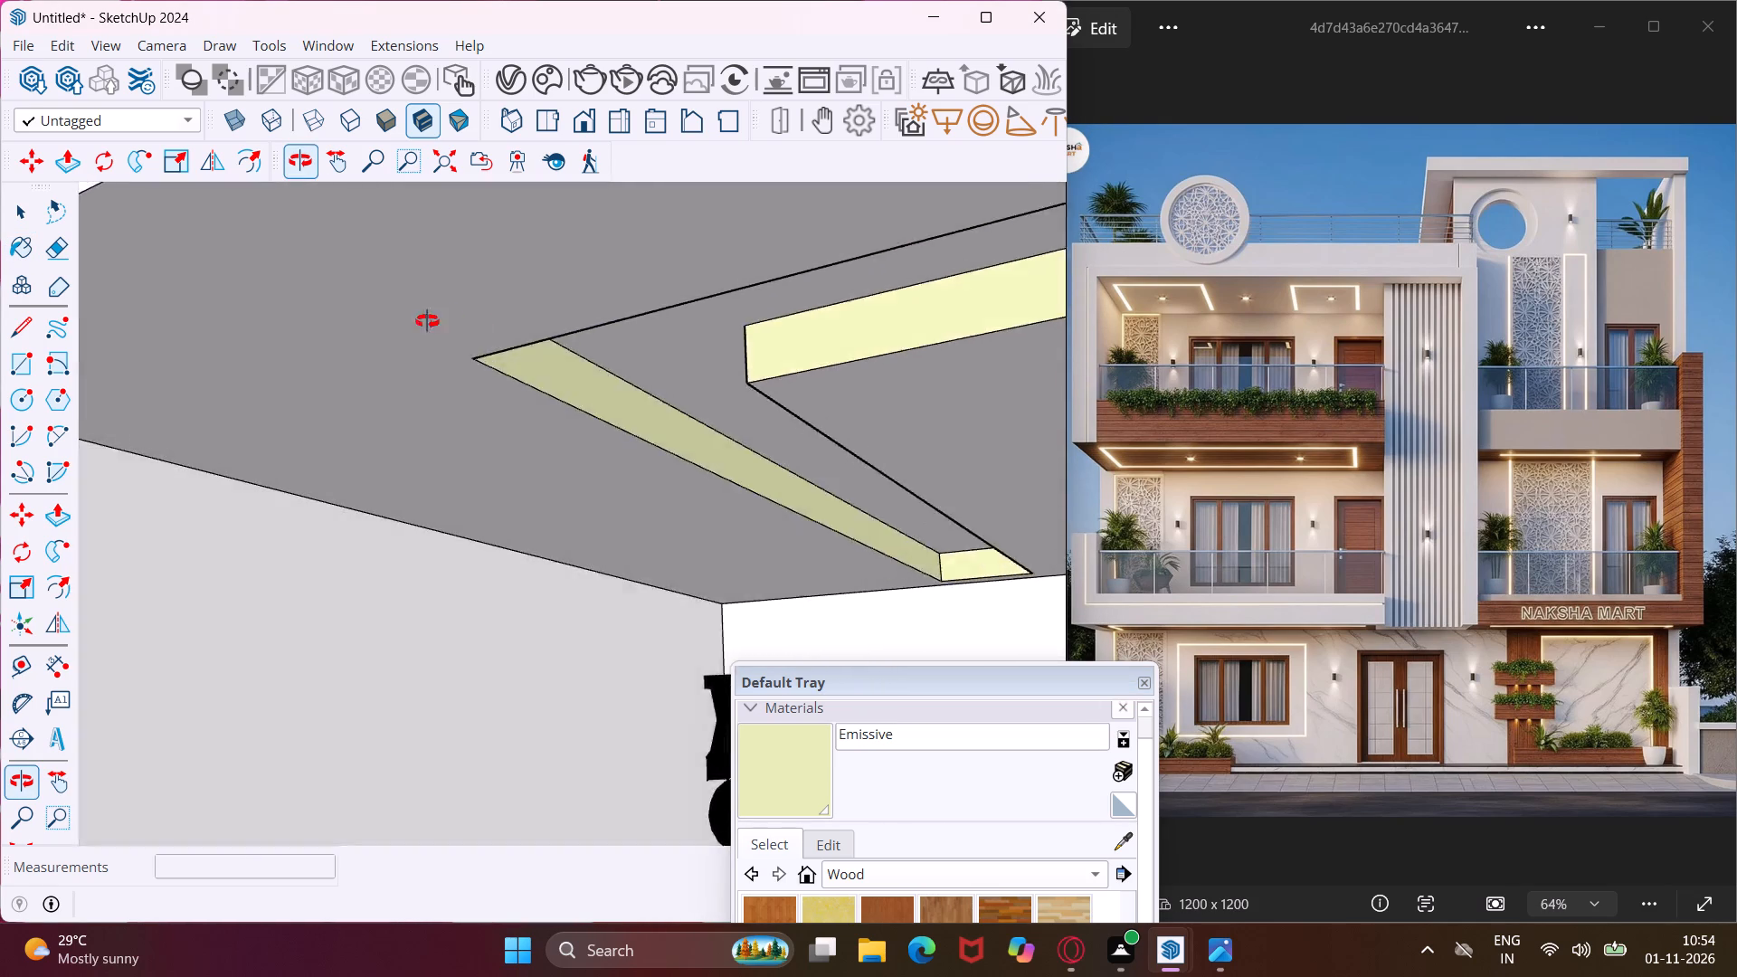
pyautogui.moveTo(427, 321); pyautogui.dragTo(178, 413, button='middle')
pyautogui.moveTo(582, 394); pyautogui.dragTo(452, 373, button='middle')
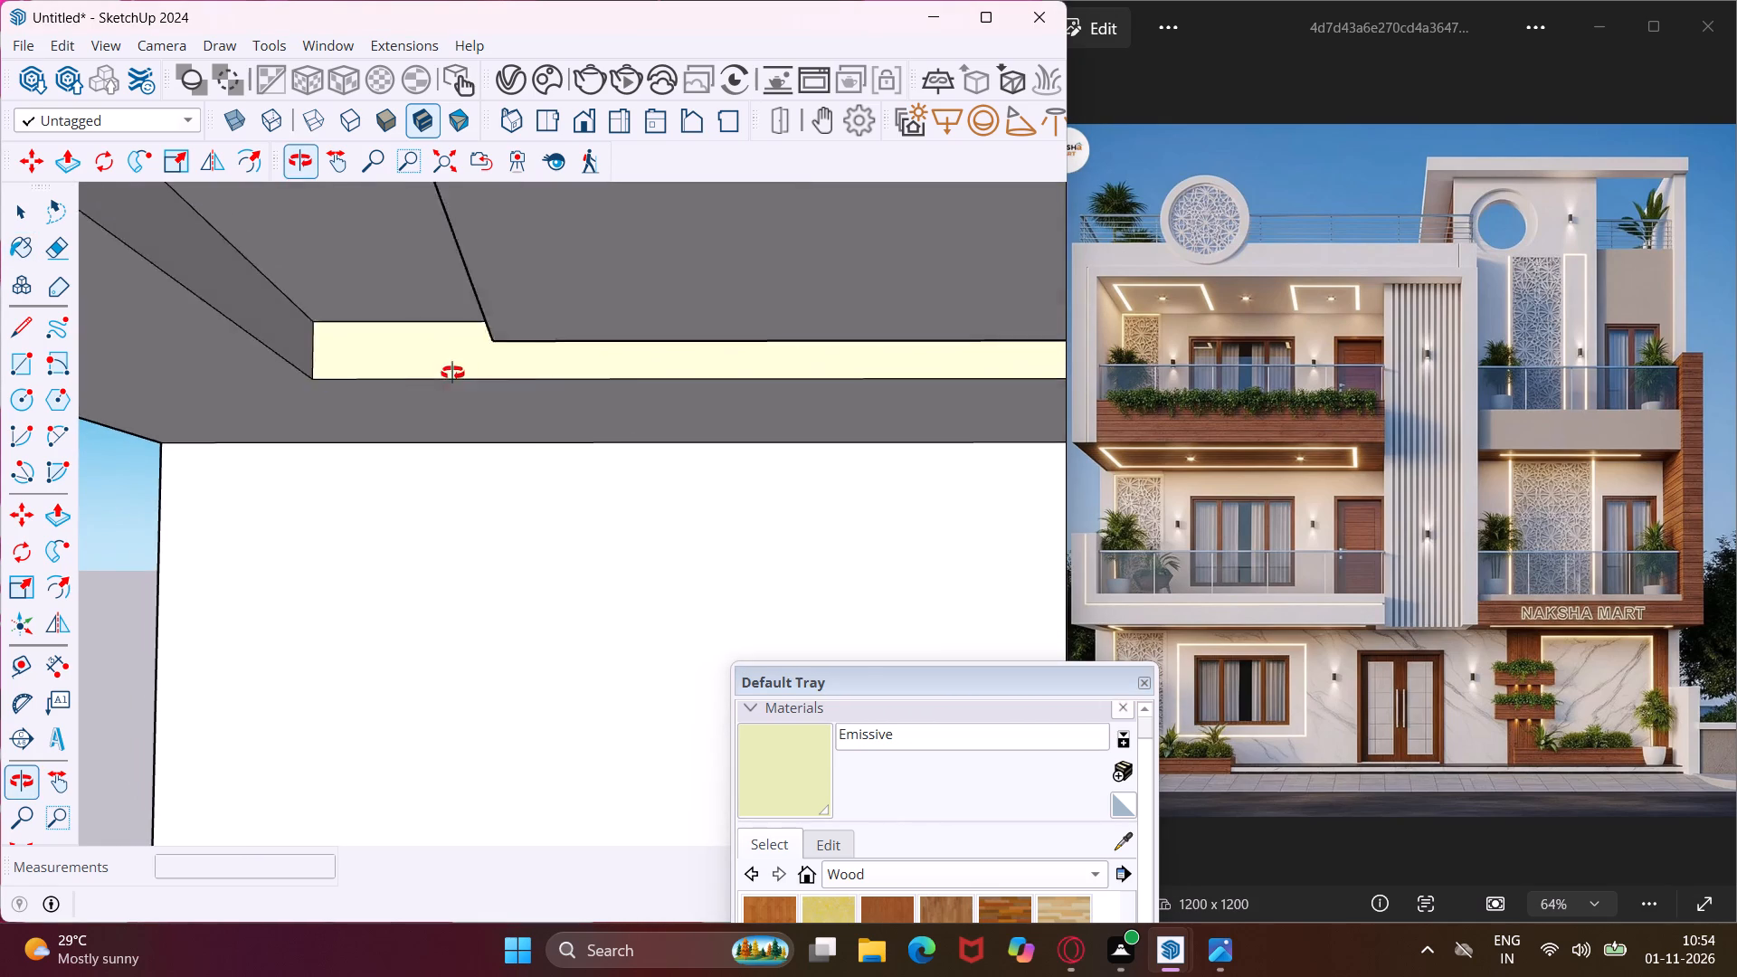
pyautogui.moveTo(452, 373); pyautogui.dragTo(443, 373, button='middle')
pyautogui.click(281, 356)
# Paint the outer short face and house-wall end face at the door-facing end of the second-floor jali-side ceiling groove with Emissive.
pyautogui.scroll(1, 339, 394)
pyautogui.moveTo(342, 394); pyautogui.dragTo(553, 414, button='middle')
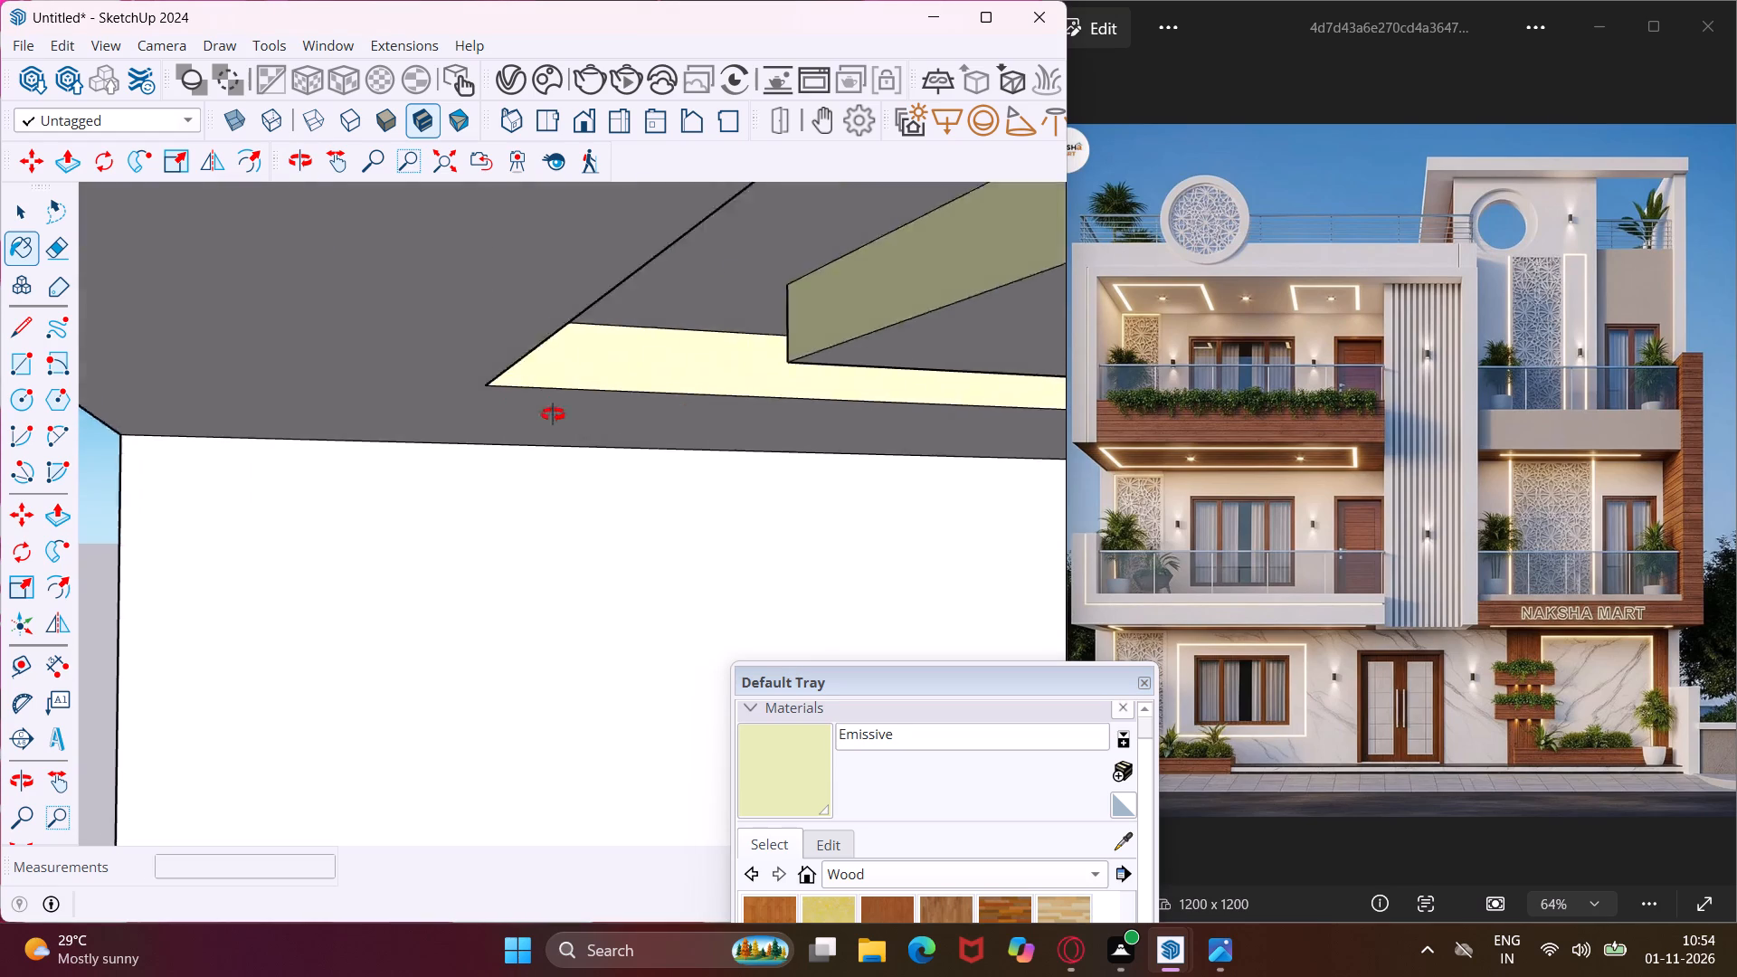
pyautogui.moveTo(553, 414); pyautogui.dragTo(699, 449, button='middle')
pyautogui.scroll(-20, 407, 414)
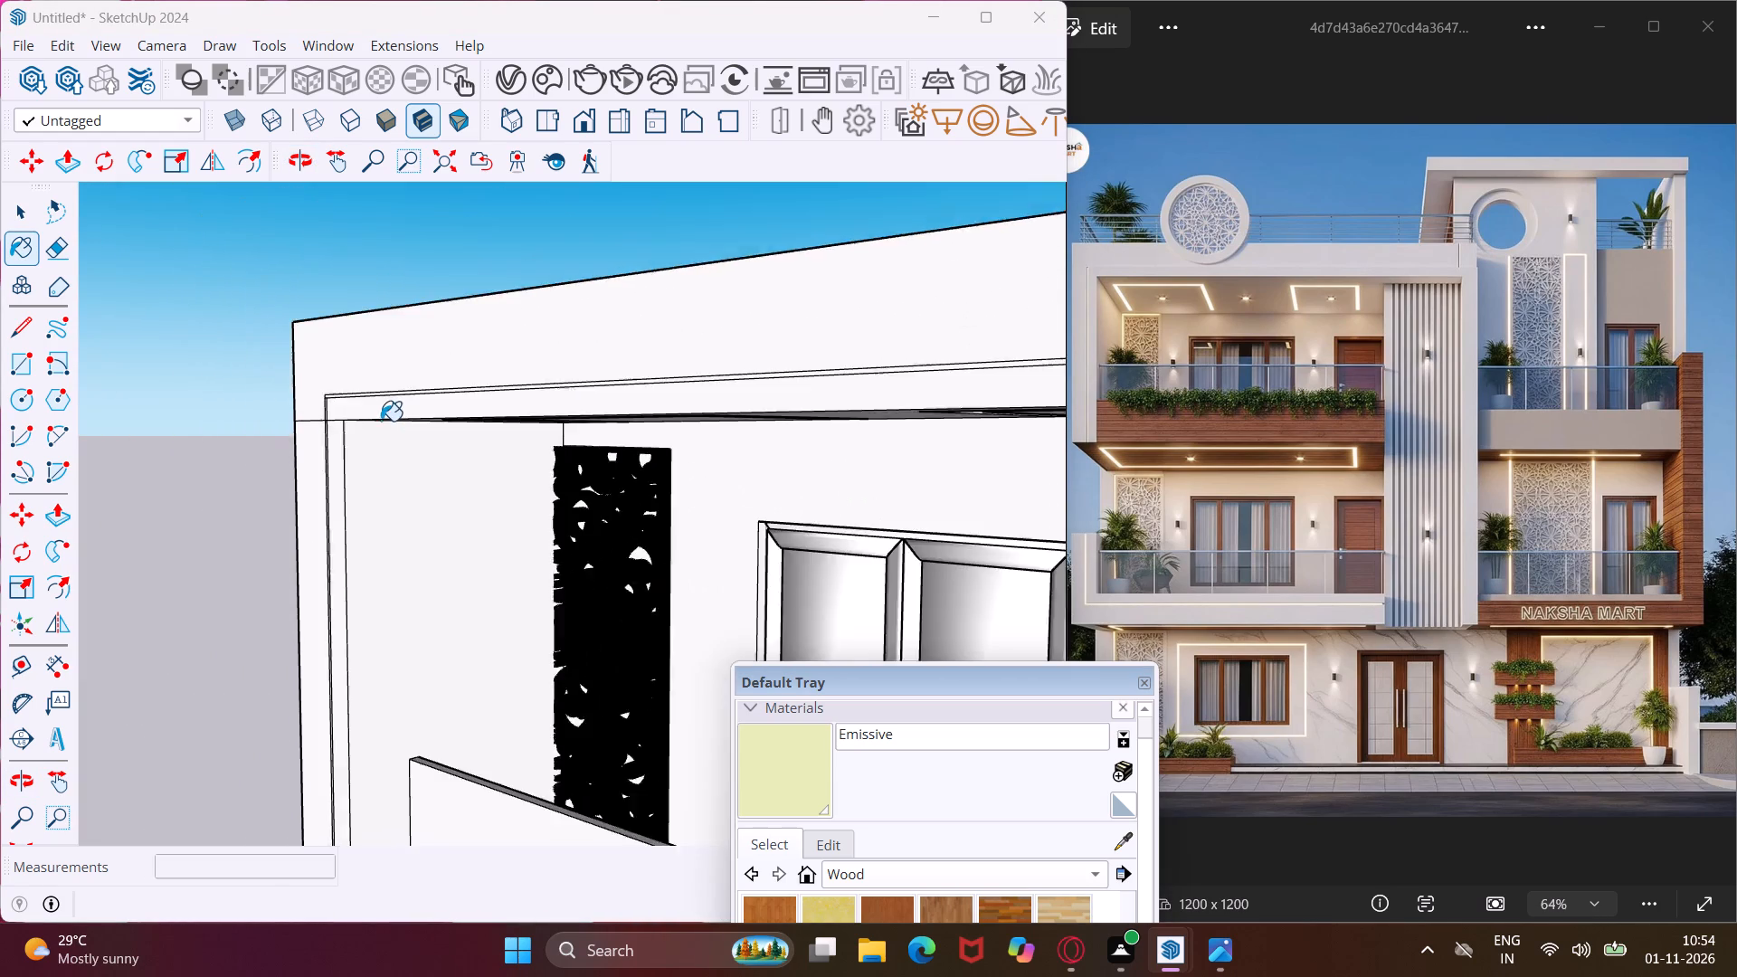
pyautogui.scroll(-12, 381, 421)
pyautogui.moveTo(508, 492); pyautogui.dragTo(934, 576, button='middle')
pyautogui.scroll(4, 722, 445)
pyautogui.moveTo(722, 445); pyautogui.dragTo(831, 317, button='middle')
pyautogui.scroll(1, 756, 381)
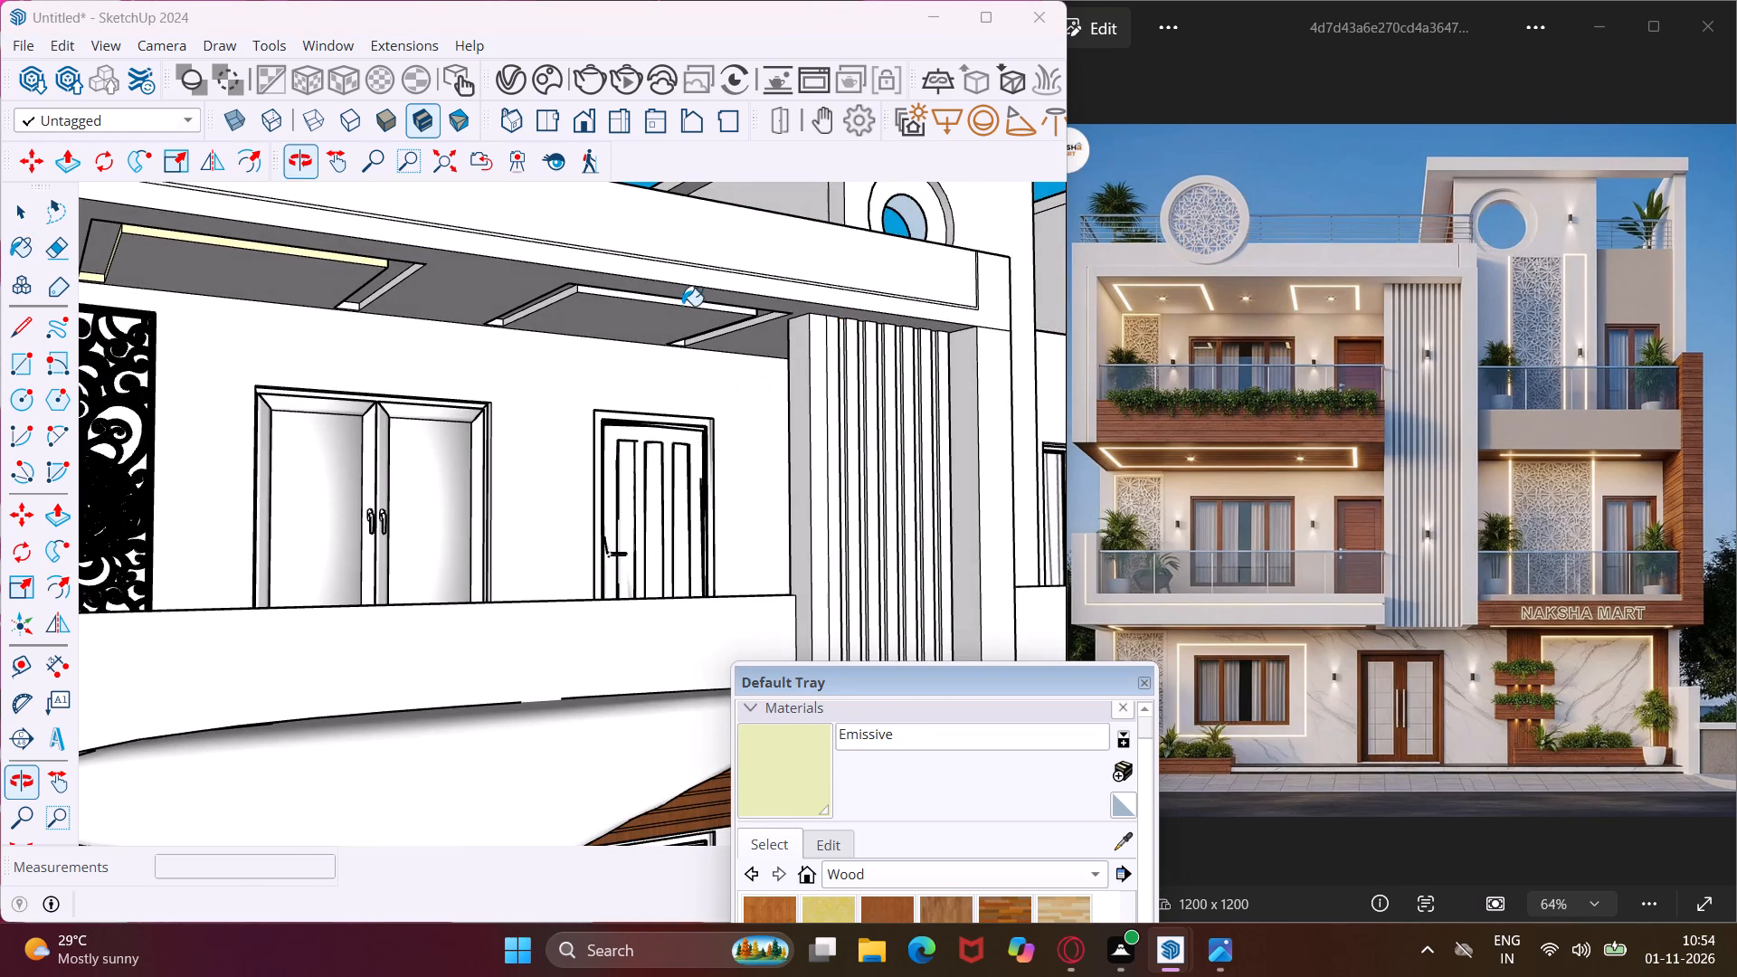
pyautogui.scroll(15, 381, 294)
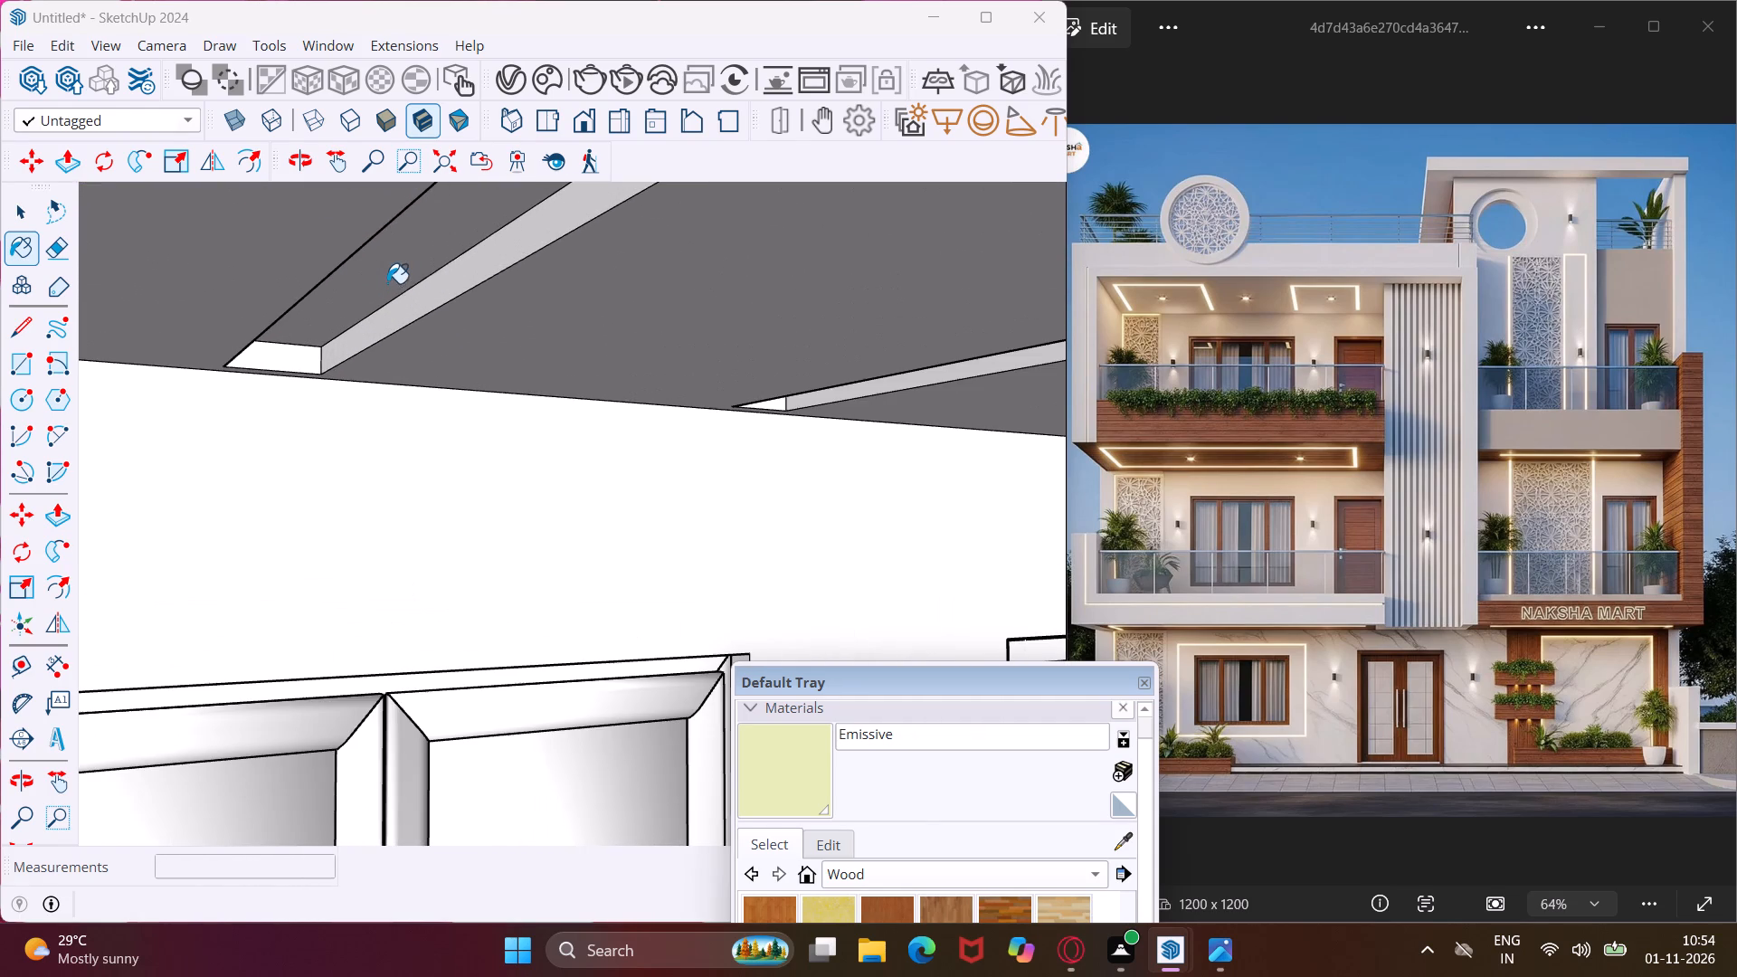
pyautogui.click(452, 279)
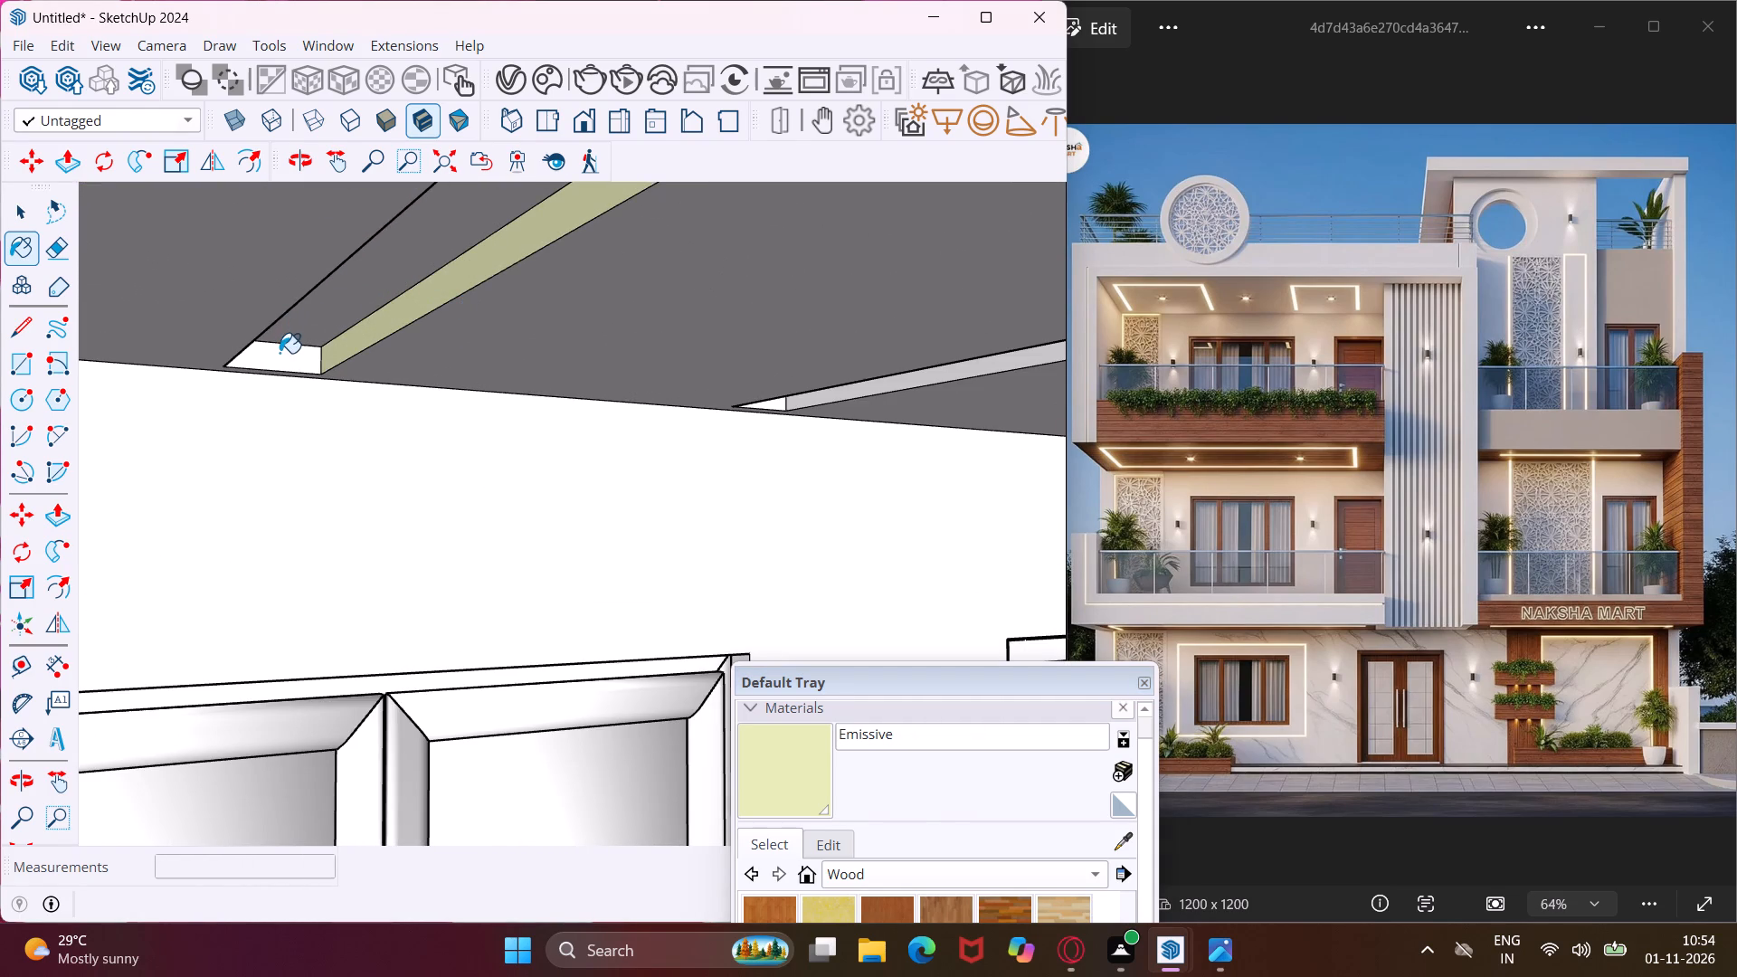
pyautogui.click(280, 353)
# Paint the second-floor door-side ceiling groove's inner-panel long face and all faces of its jali-facing arm with Emissive.
pyautogui.scroll(-3, 284, 363)
pyautogui.scroll(2, 1006, 319)
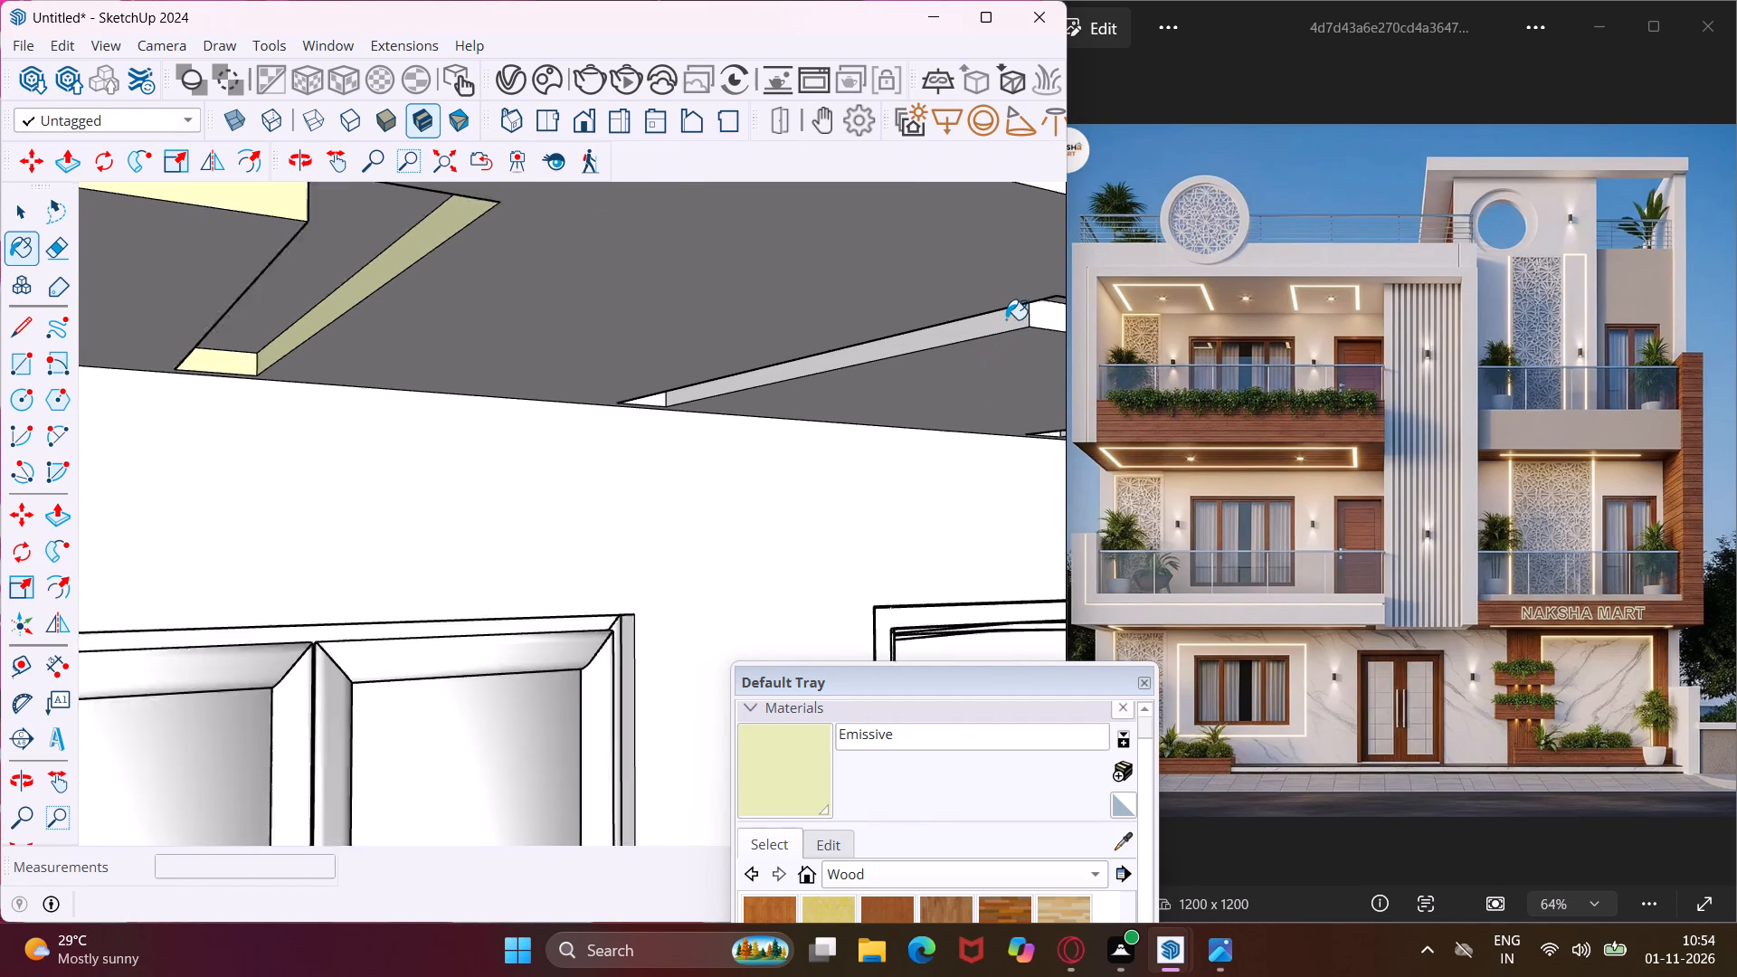
pyautogui.scroll(1, 1006, 319)
pyautogui.click(1009, 321)
pyautogui.click(1038, 318)
pyautogui.moveTo(1034, 316); pyautogui.dragTo(932, 299, button='middle')
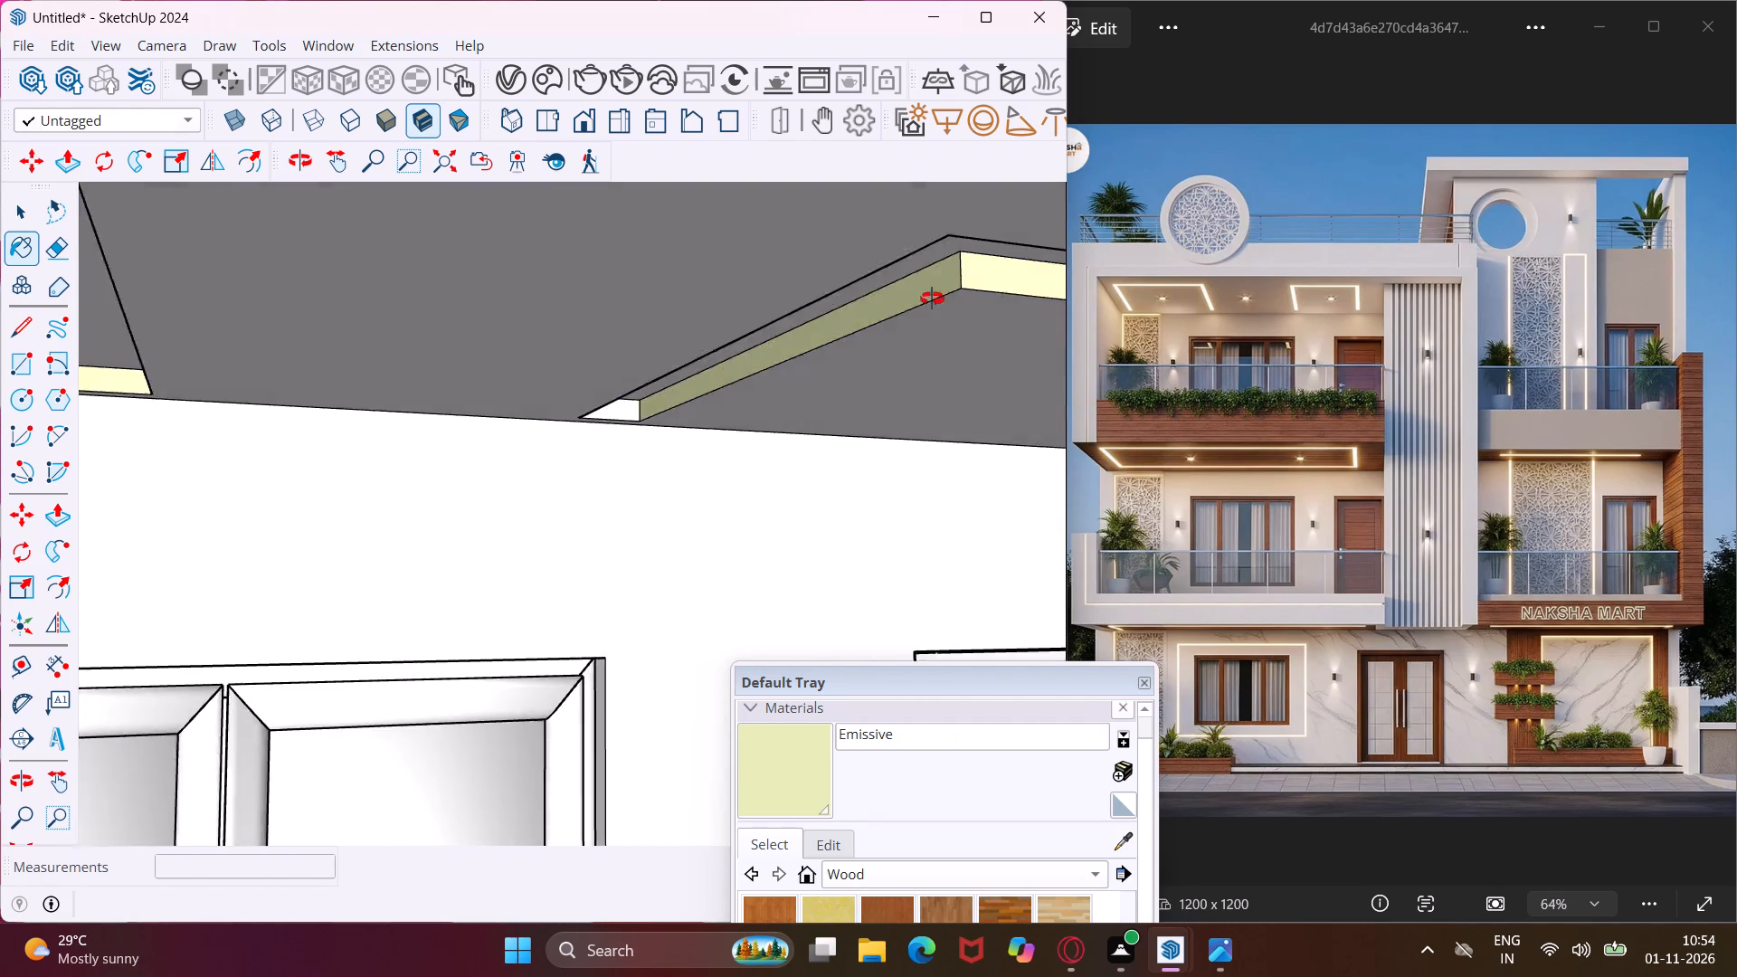
pyautogui.moveTo(932, 299); pyautogui.dragTo(622, 299, button='middle')
pyautogui.scroll(3, 530, 364)
pyautogui.click(530, 363)
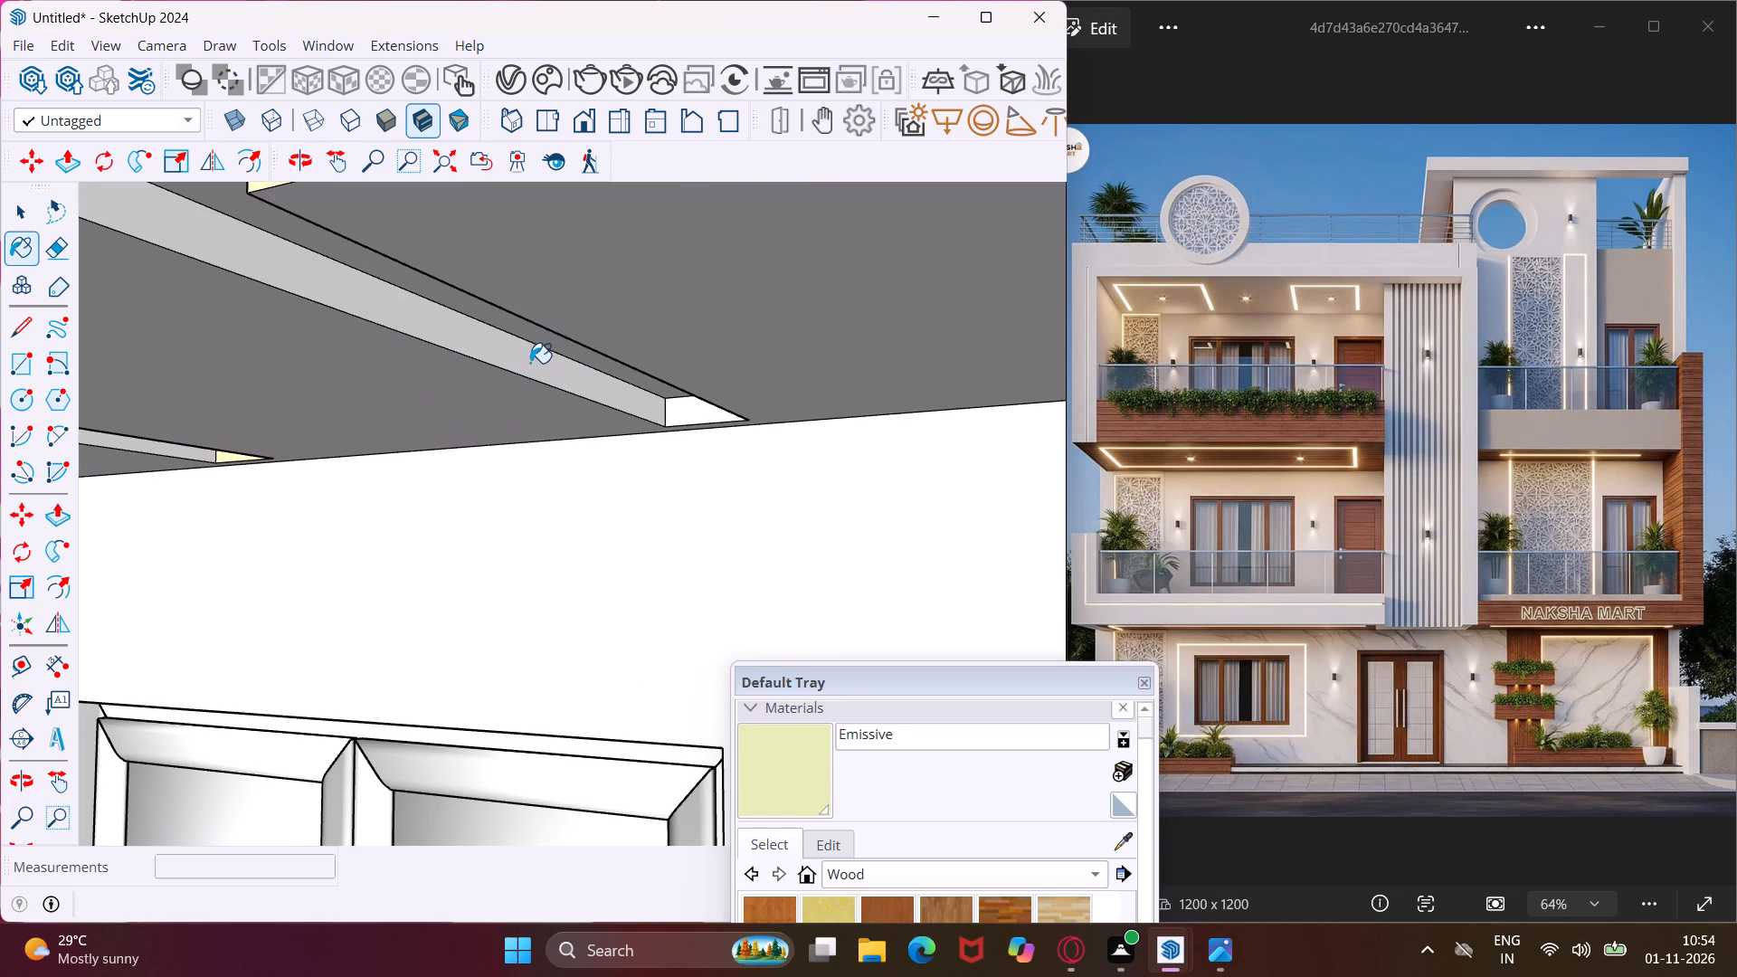
pyautogui.click(687, 410)
# Paint the outer, house-wall end and inner-panel short faces at the fluted-column end of the door-side ceiling groove with Emissive.
pyautogui.moveTo(669, 417); pyautogui.dragTo(871, 420, button='middle')
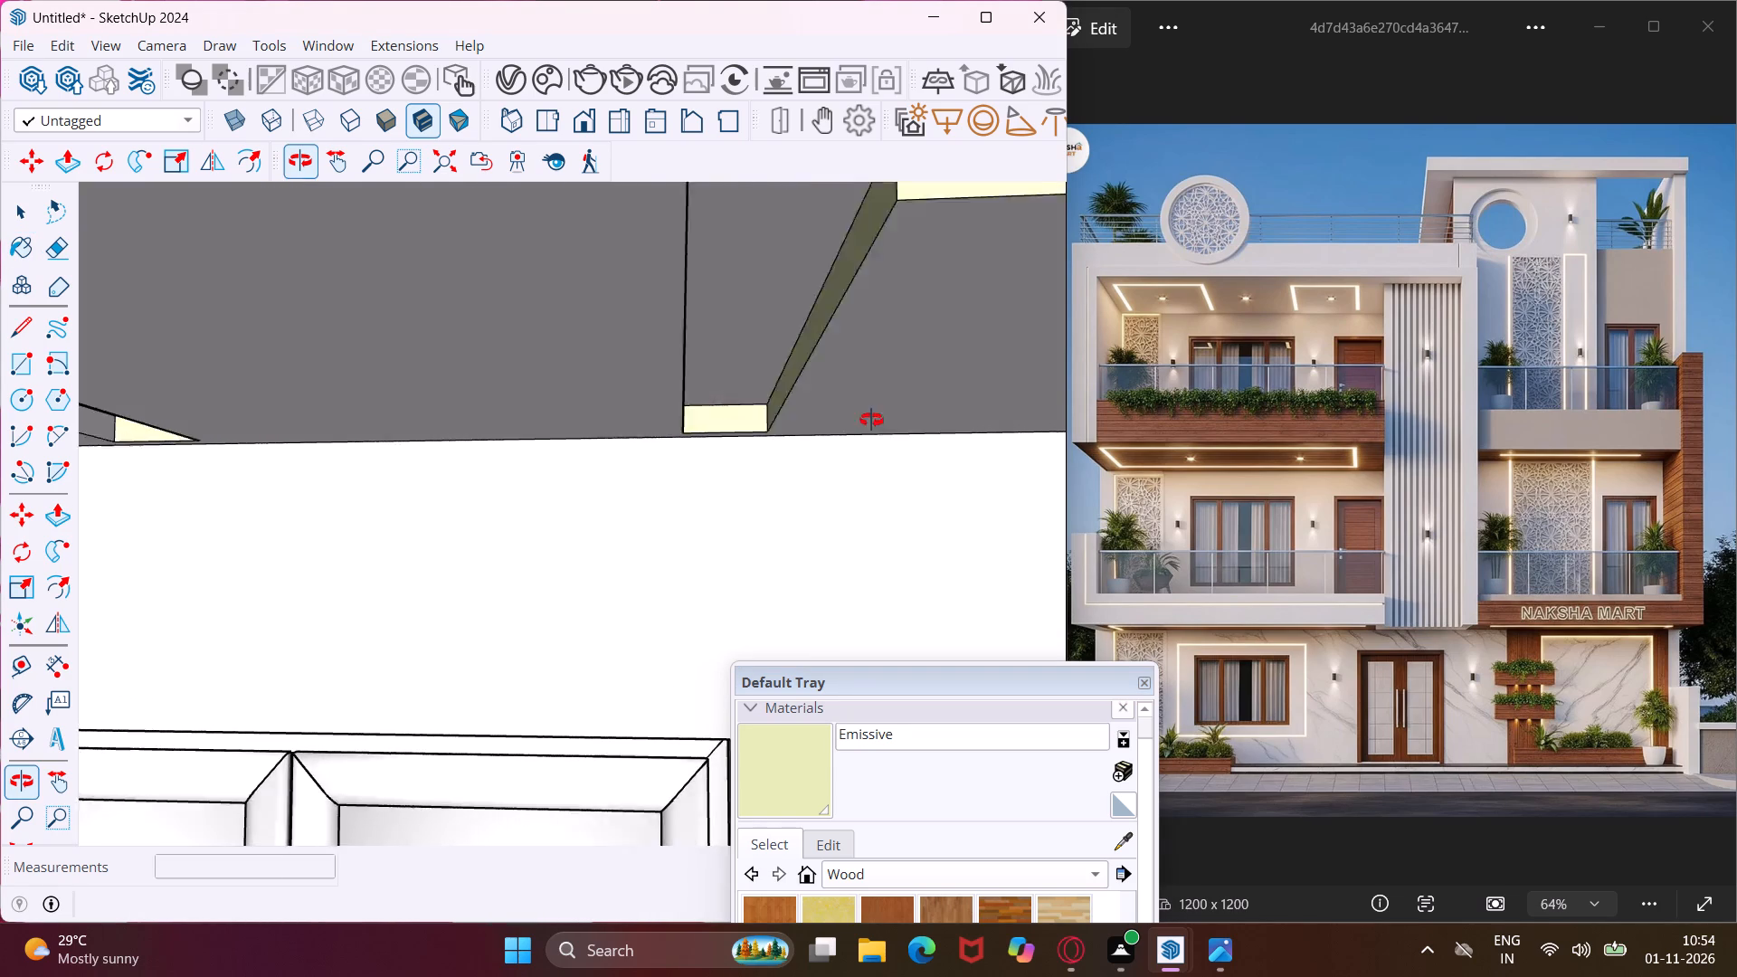
pyautogui.moveTo(871, 420); pyautogui.dragTo(874, 420, button='middle')
pyautogui.scroll(-15, 558, 398)
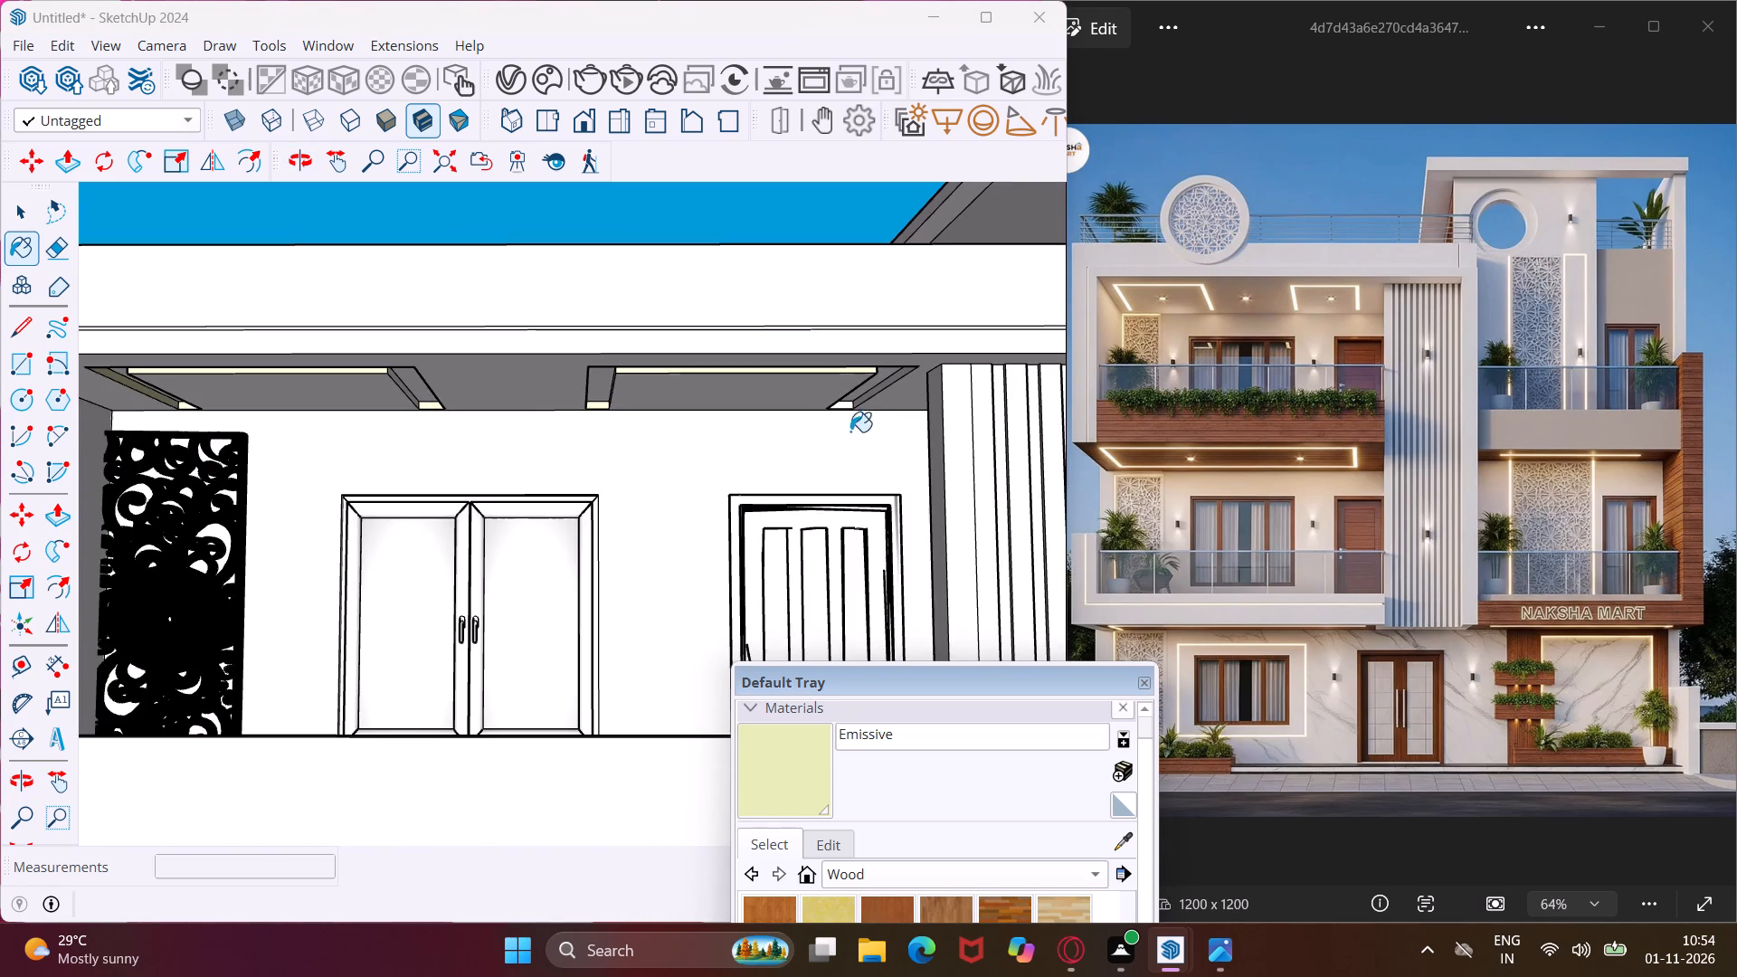
pyautogui.scroll(13, 862, 416)
pyautogui.click(898, 374)
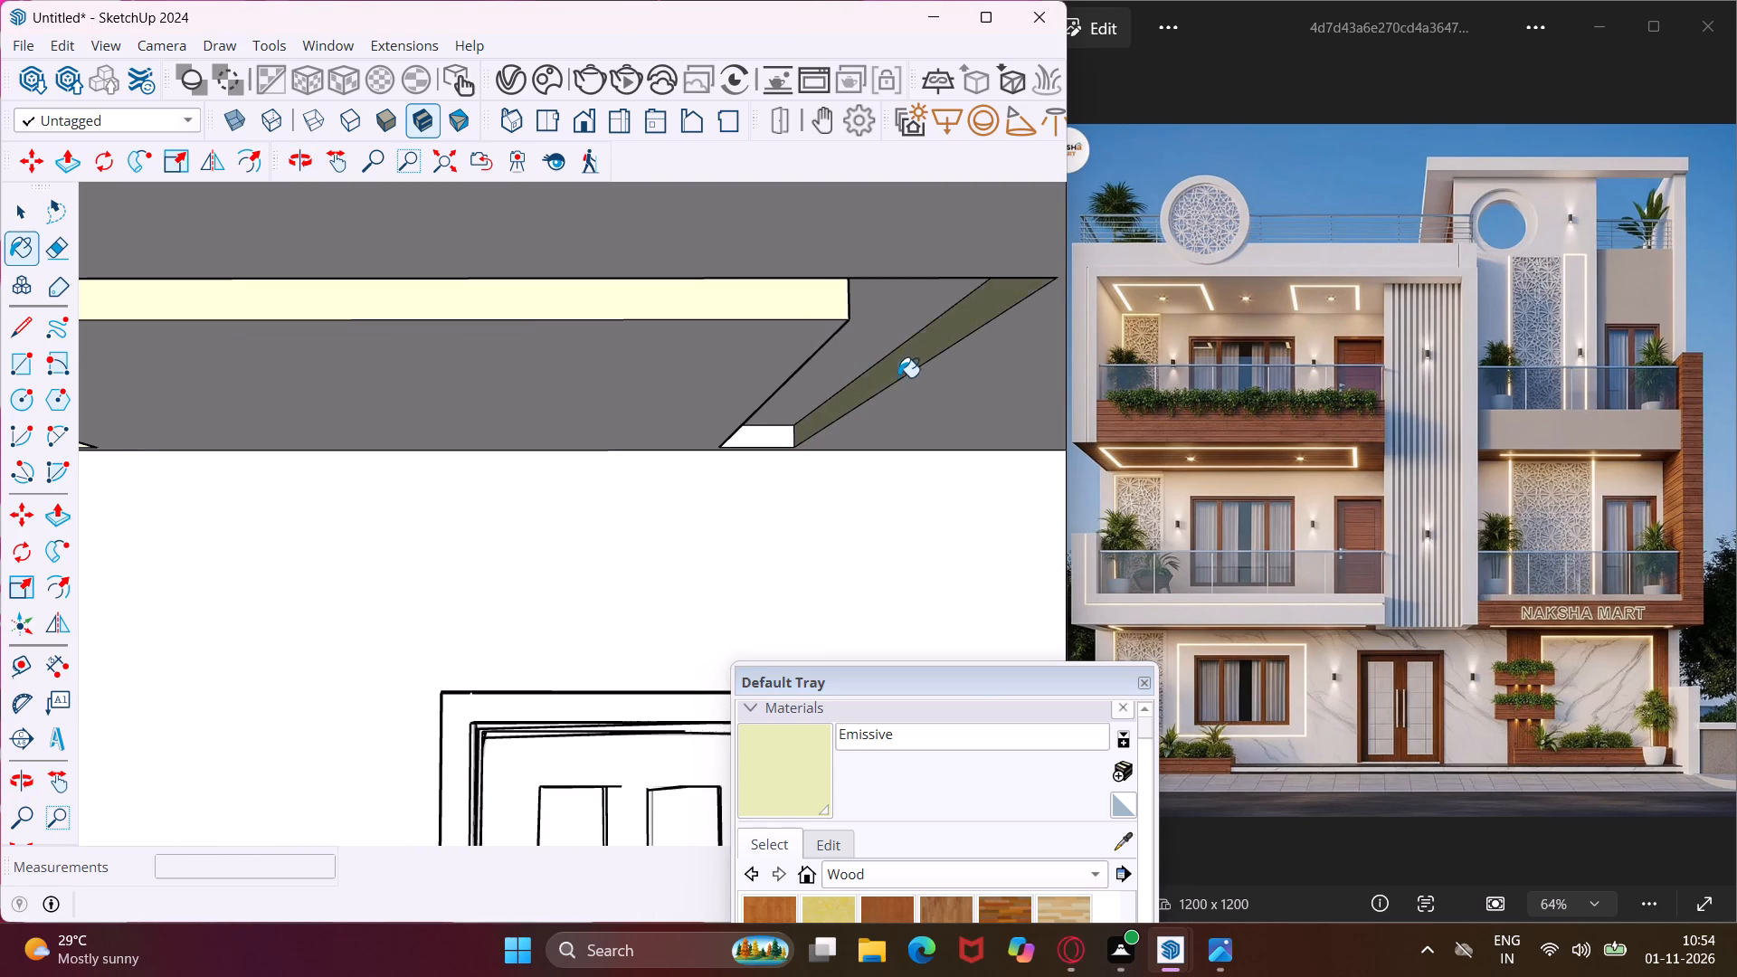
pyautogui.click(767, 439)
pyautogui.moveTo(763, 438); pyautogui.dragTo(659, 419, button='middle')
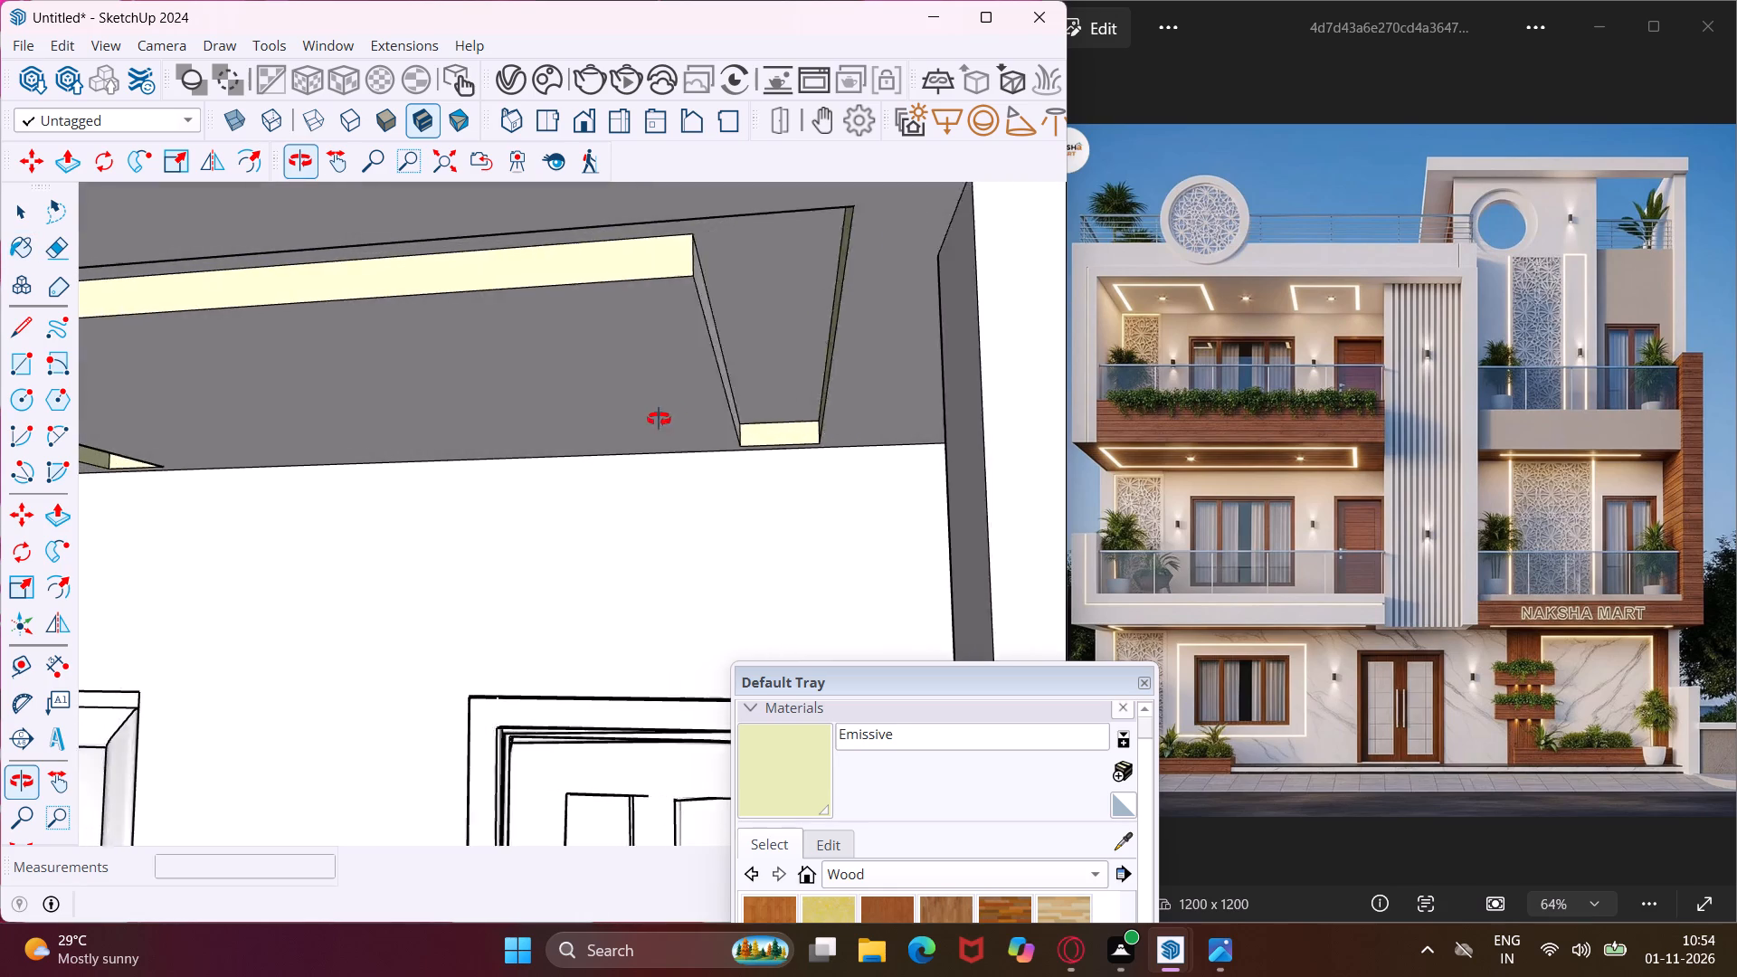
pyautogui.moveTo(659, 419); pyautogui.dragTo(593, 427, button='middle')
pyautogui.scroll(3, 557, 312)
pyautogui.click(556, 307)
# Paint the inner-panel short face at the door-facing end of the second-floor jali-side ceiling groove with Emissive.
pyautogui.moveTo(562, 306); pyautogui.dragTo(598, 302, button='middle')
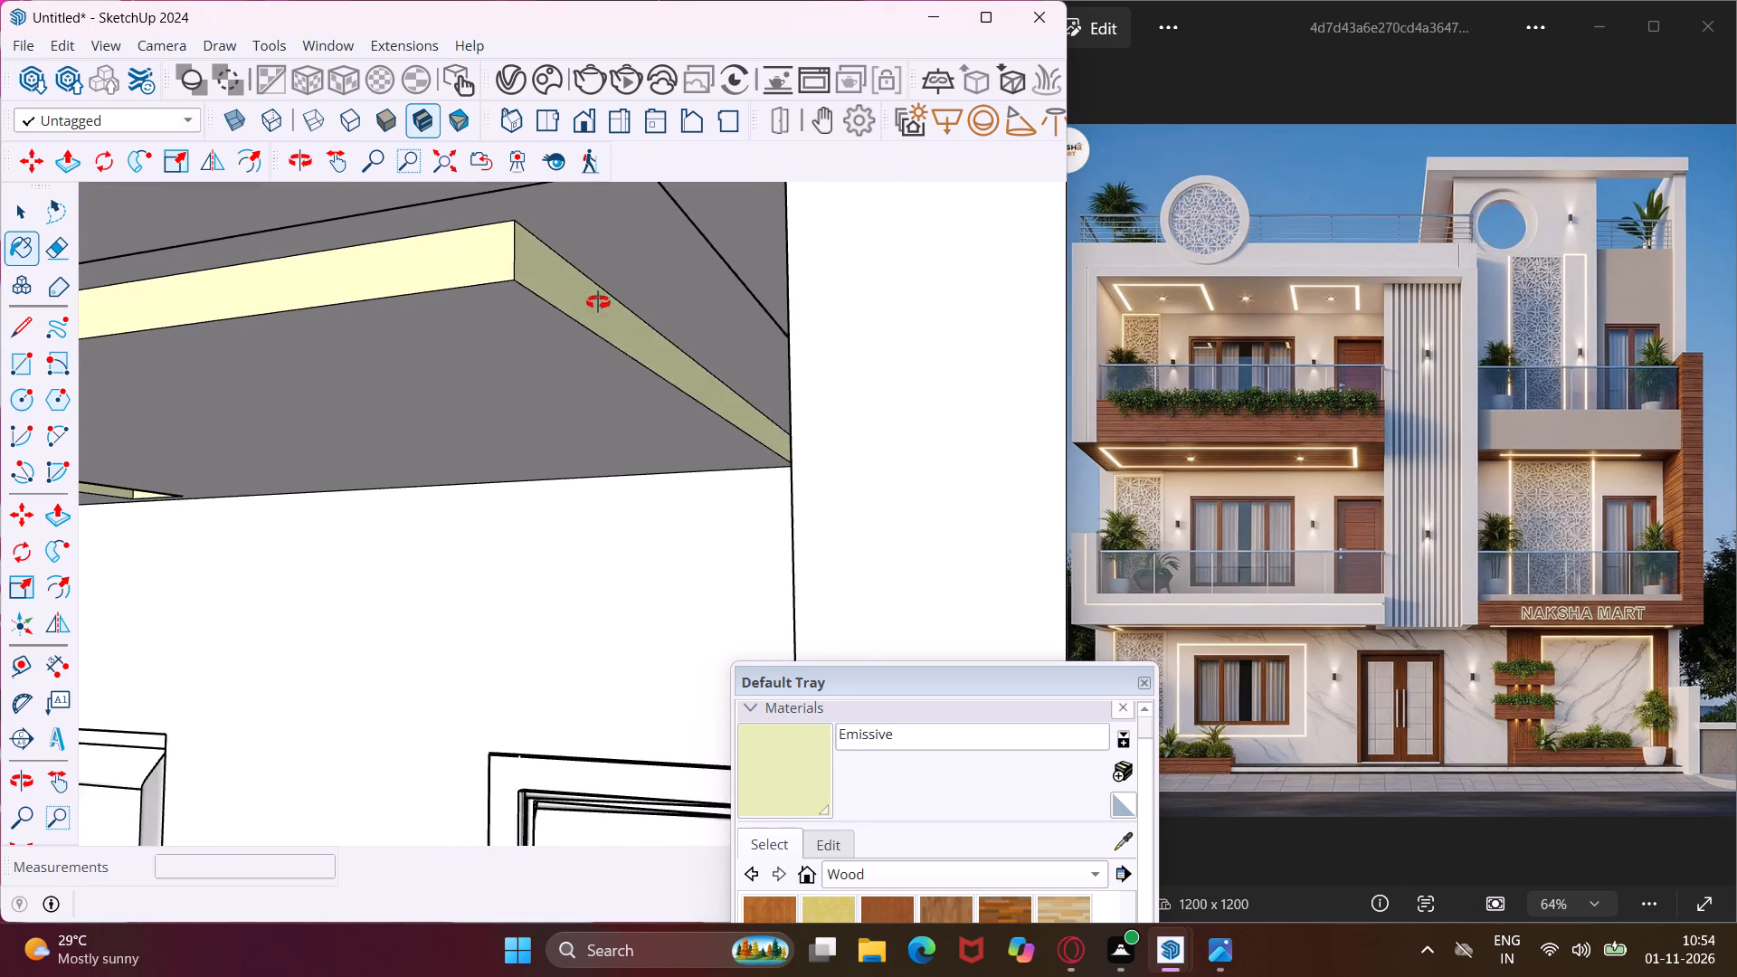
pyautogui.moveTo(598, 302); pyautogui.dragTo(839, 276, button='middle')
pyautogui.scroll(-11, 815, 295)
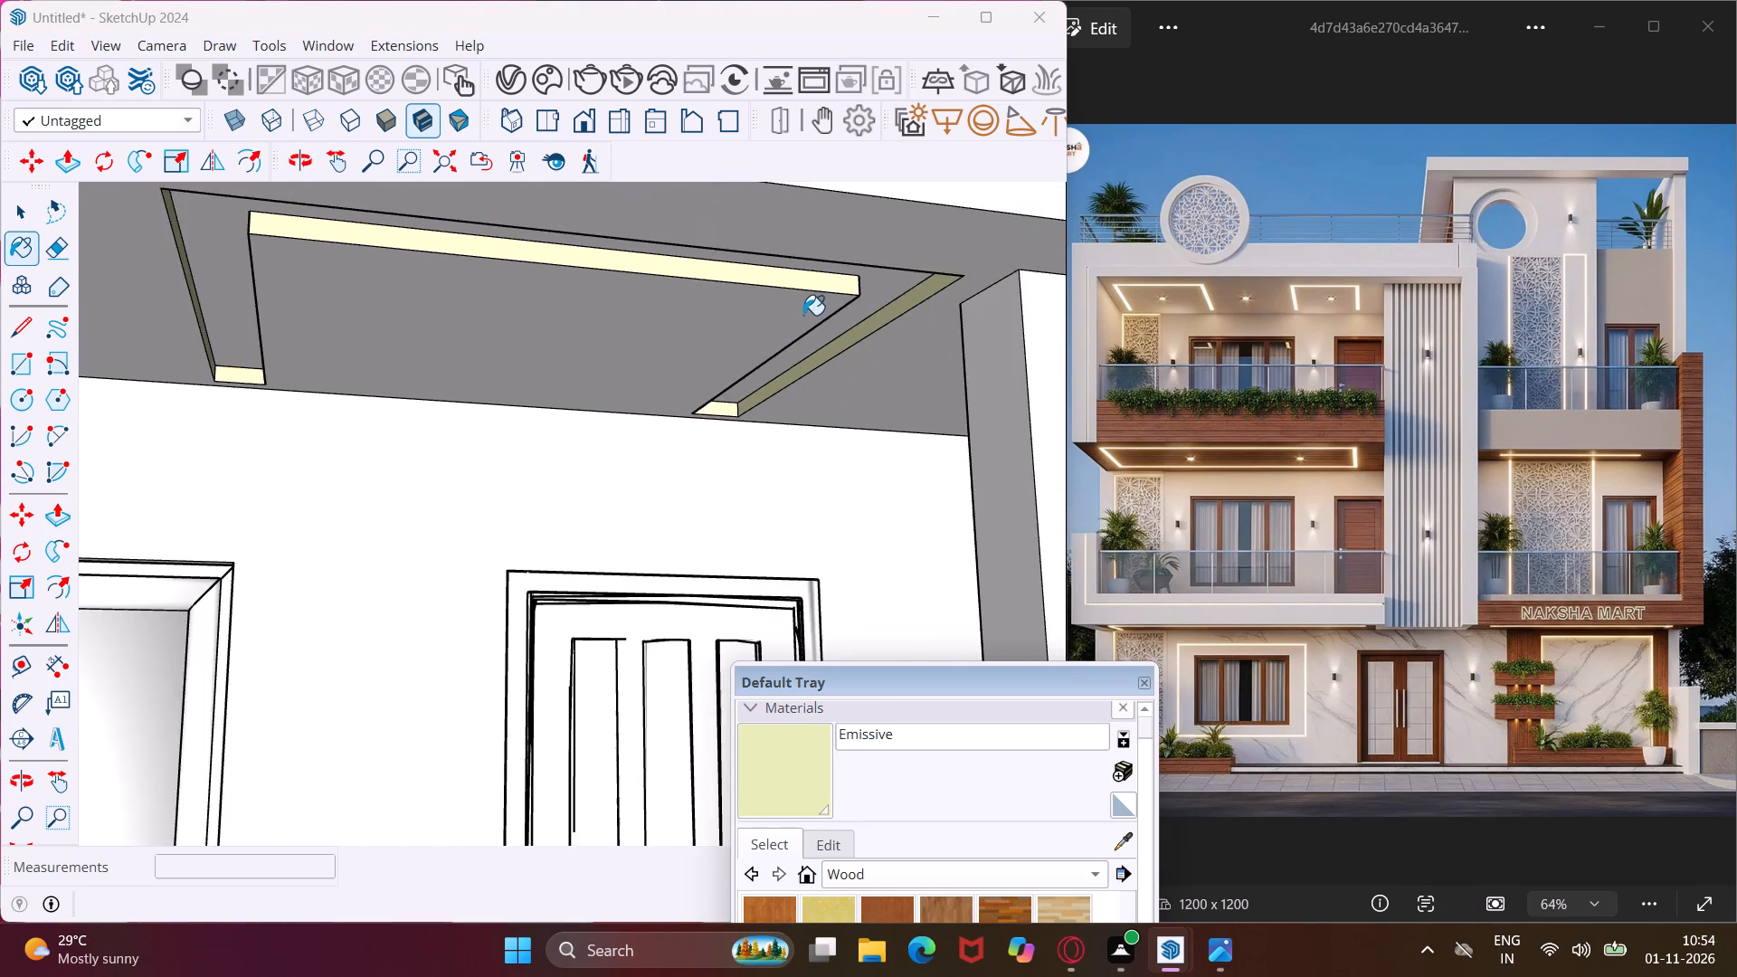
pyautogui.scroll(-4, 803, 315)
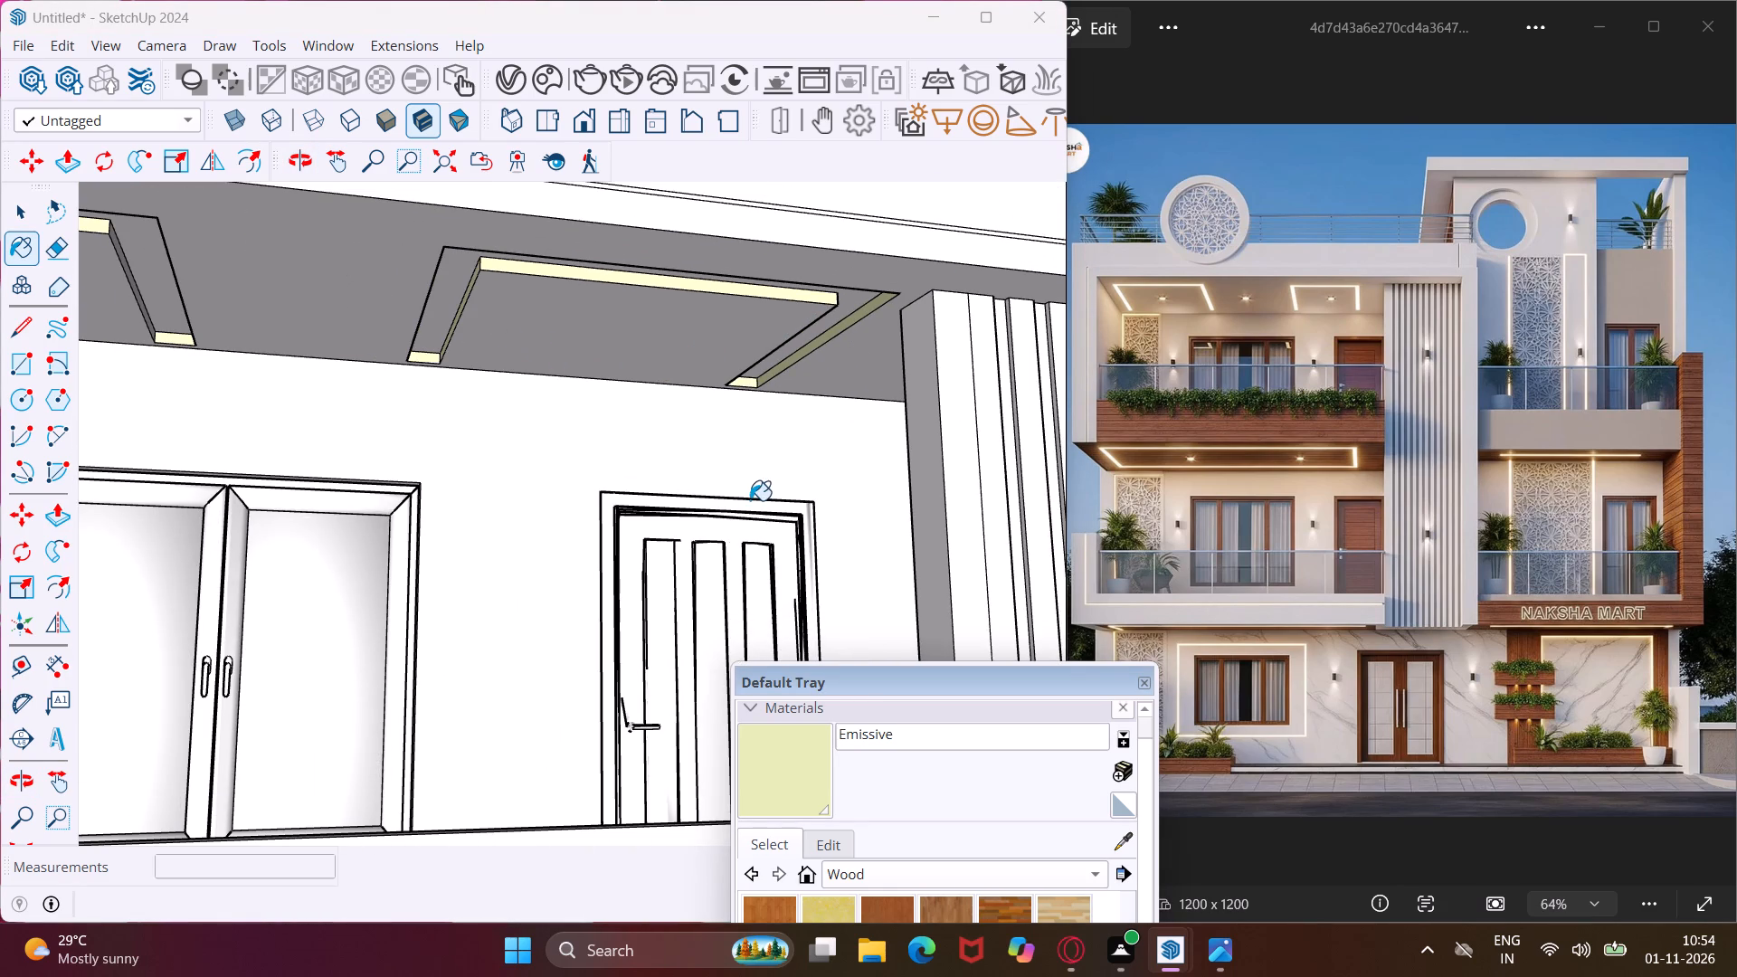
pyautogui.scroll(9, 169, 272)
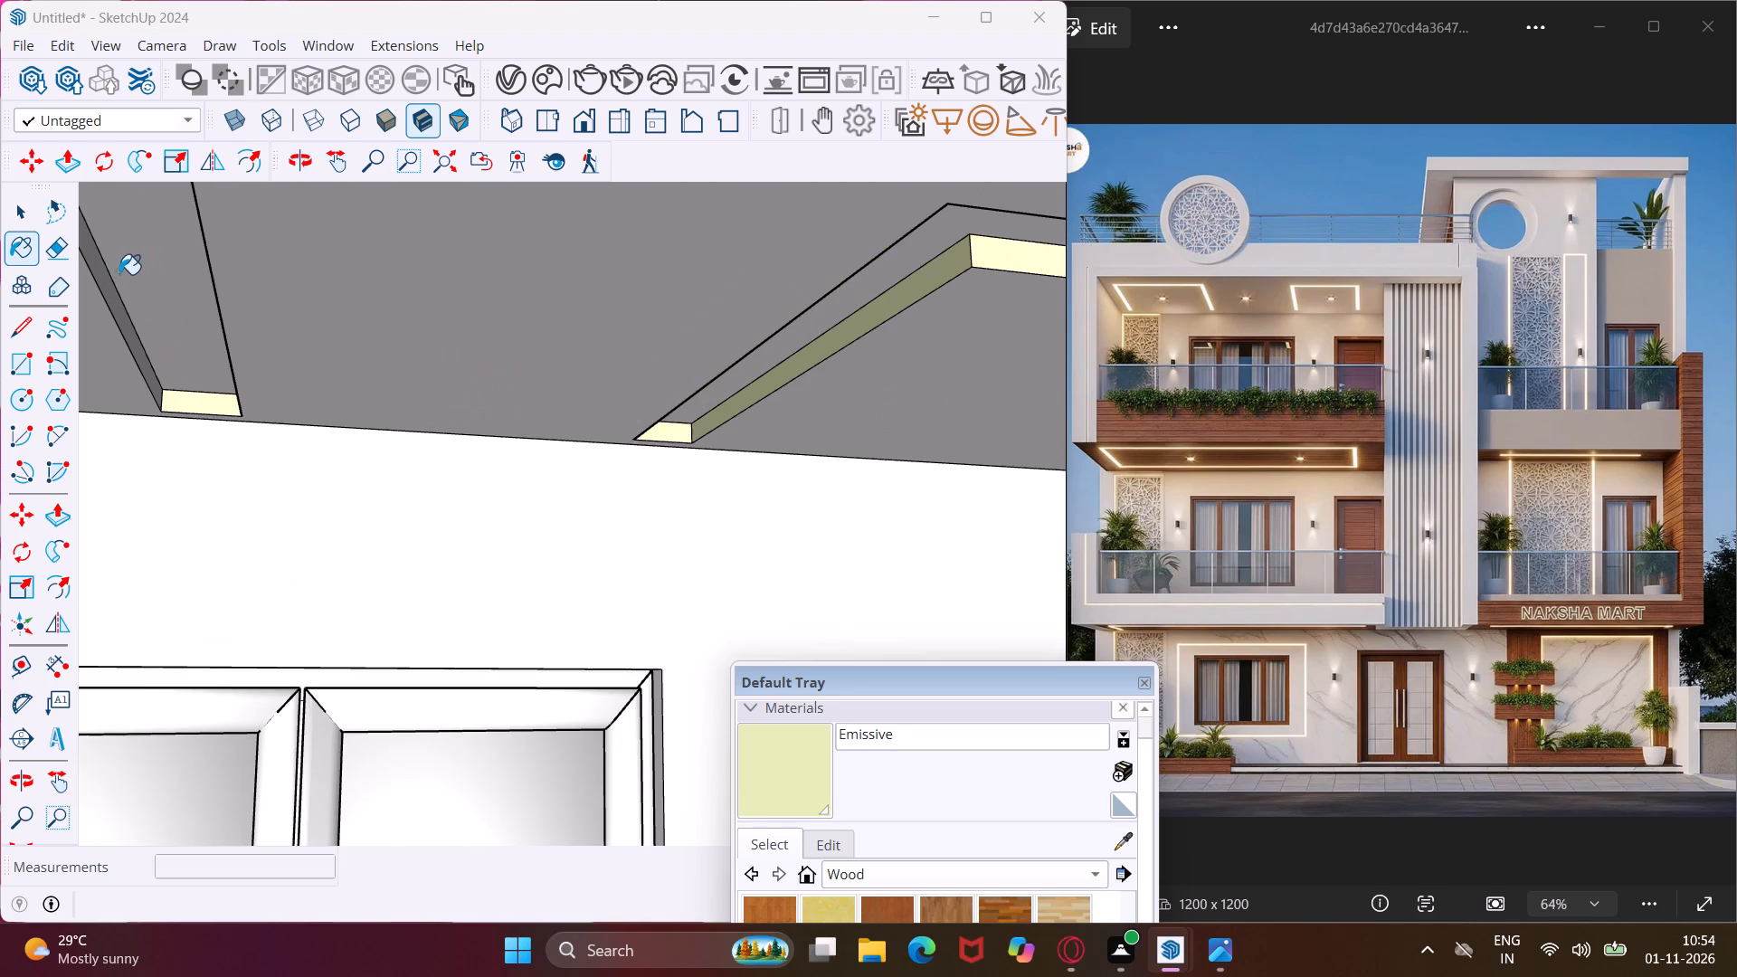
pyautogui.click(100, 286)
pyautogui.click(109, 289)
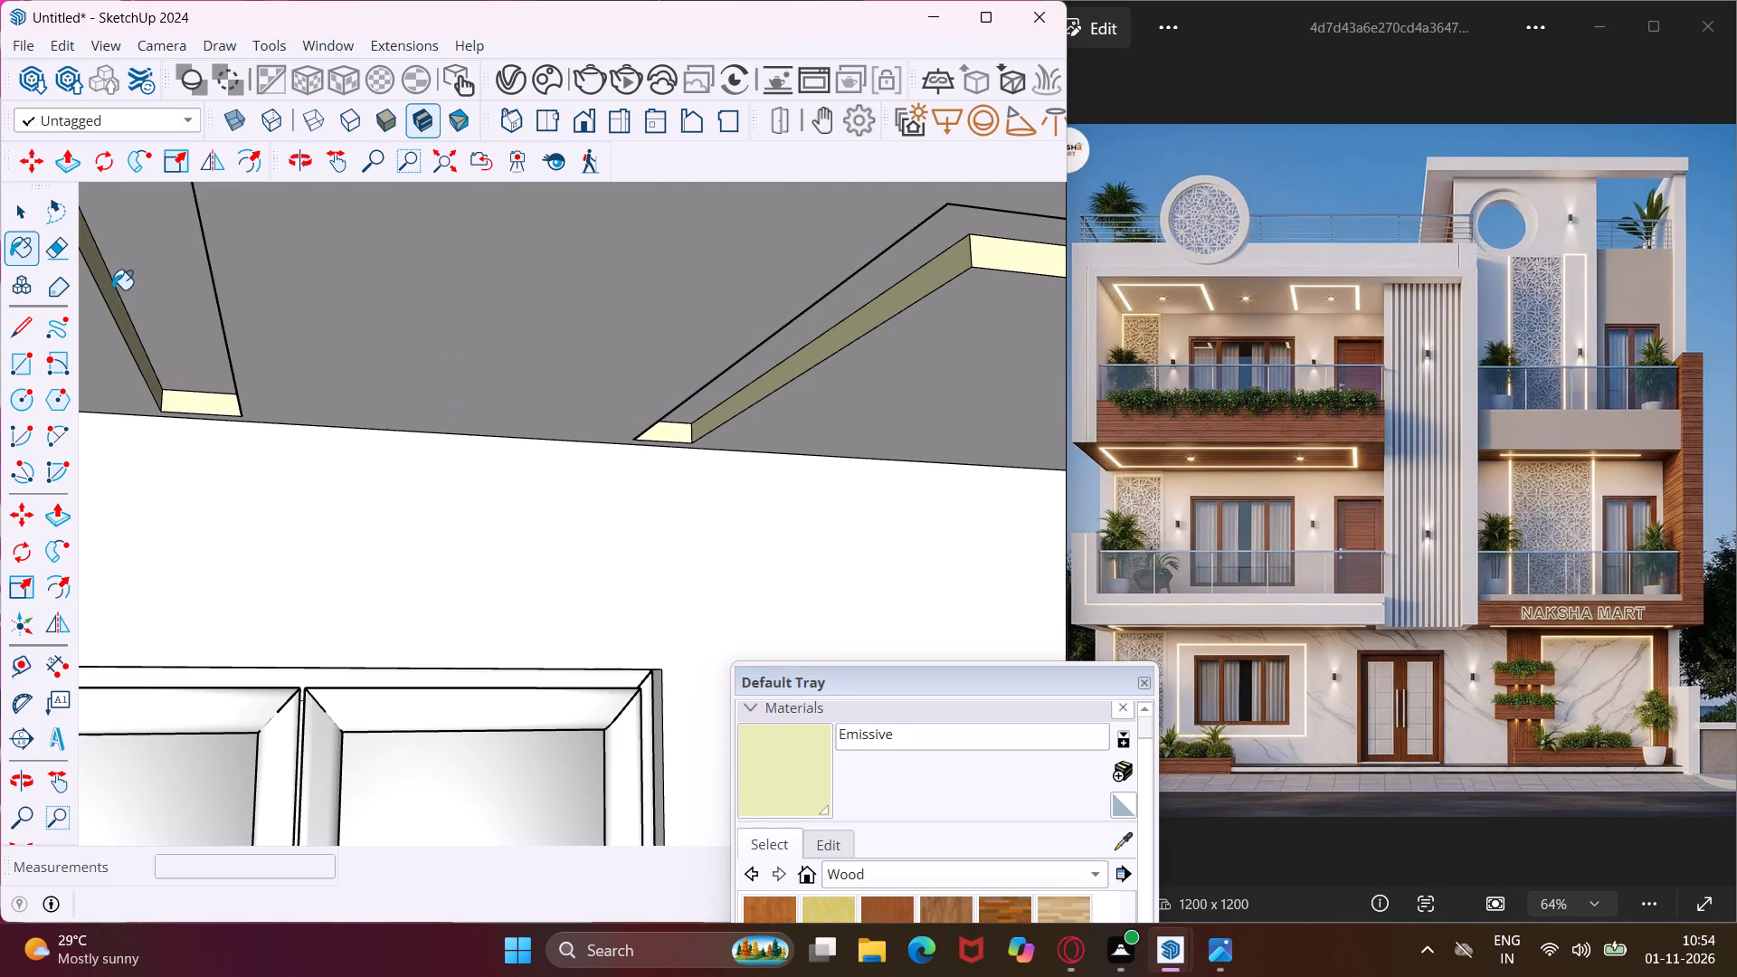
# Examine the second-floor balcony's ceiling grooves from several angles for faces still lacking Emissive.
pyautogui.moveTo(131, 289); pyautogui.dragTo(548, 258, button='middle')
pyautogui.scroll(-3, 415, 276)
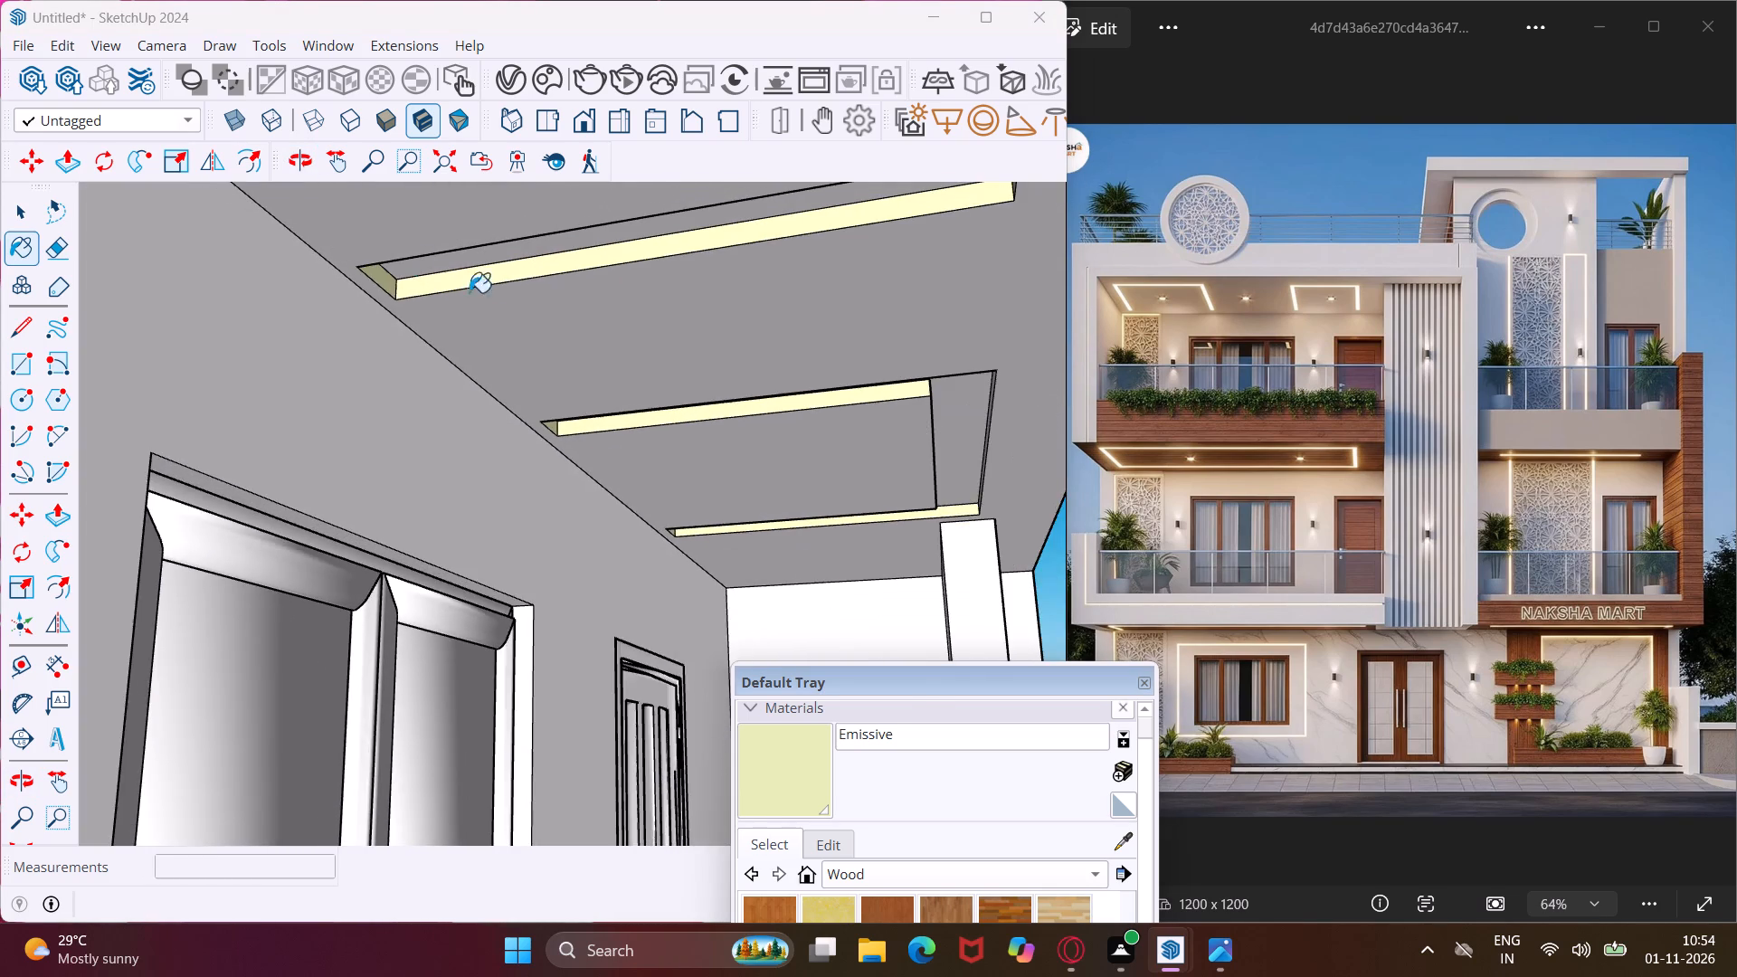
pyautogui.scroll(-2, 508, 301)
pyautogui.moveTo(856, 357); pyautogui.dragTo(179, 441, button='middle')
pyautogui.scroll(-2, 179, 441)
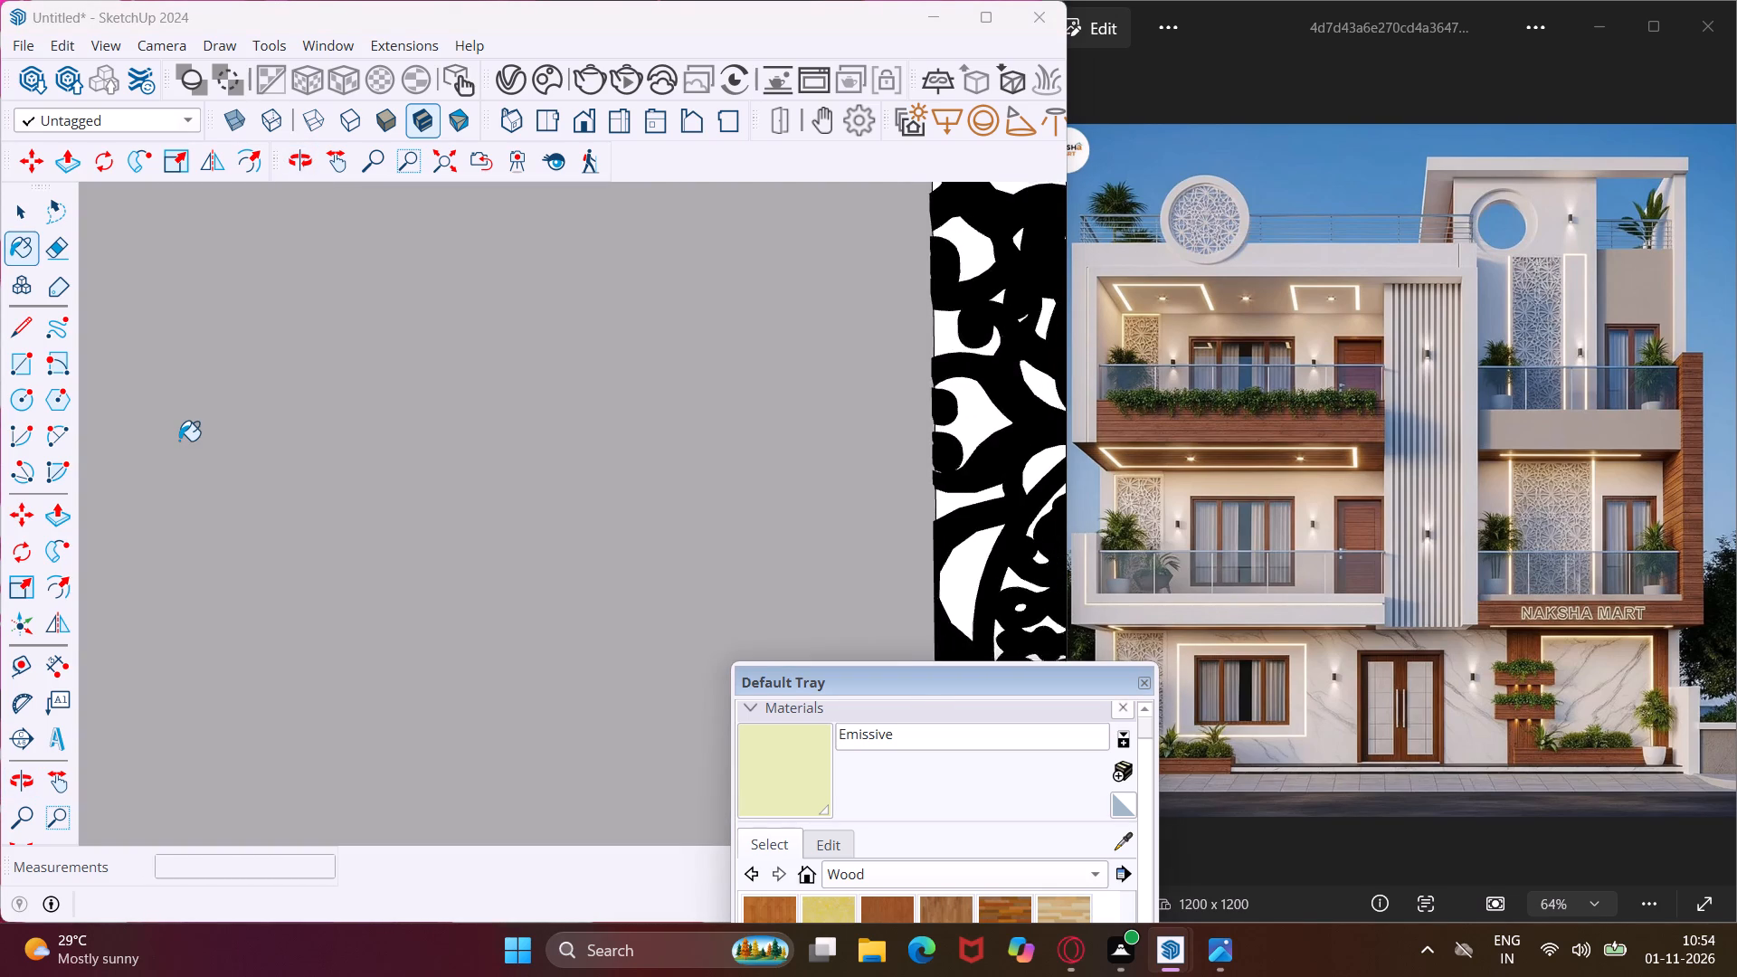
pyautogui.scroll(-13, 179, 441)
pyautogui.scroll(-19, 224, 424)
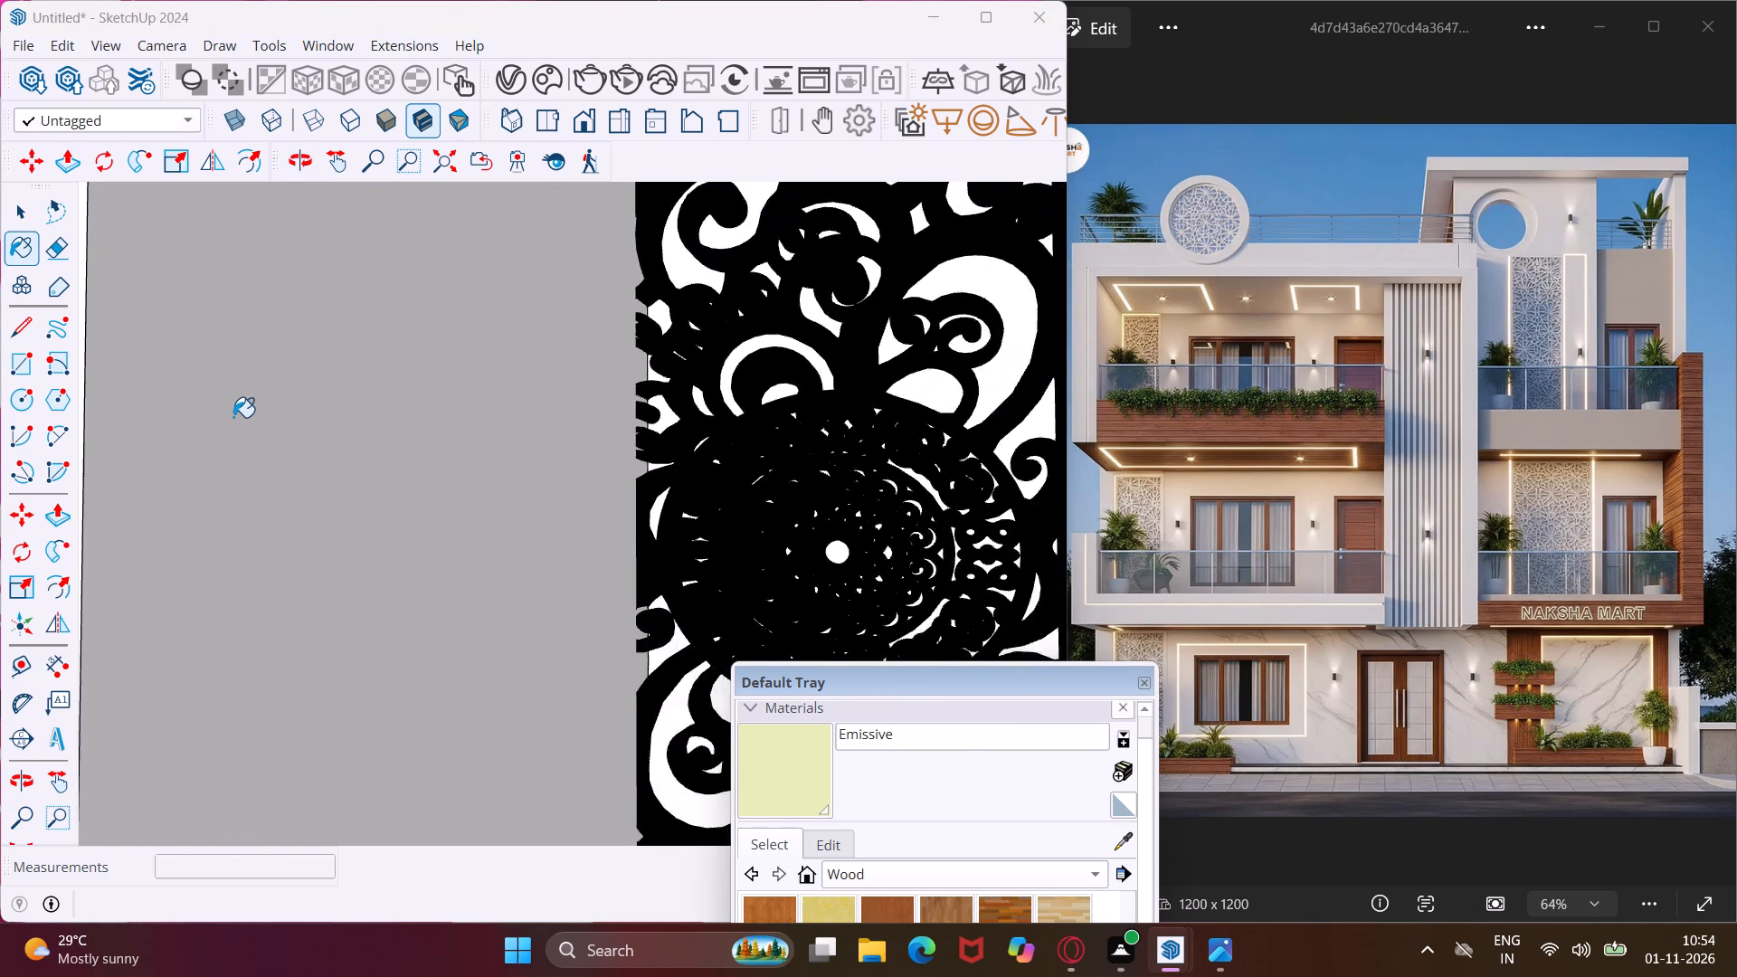
pyautogui.scroll(-19, 233, 417)
pyautogui.scroll(-3, 230, 421)
pyautogui.scroll(1, 230, 421)
pyautogui.scroll(-8, 230, 421)
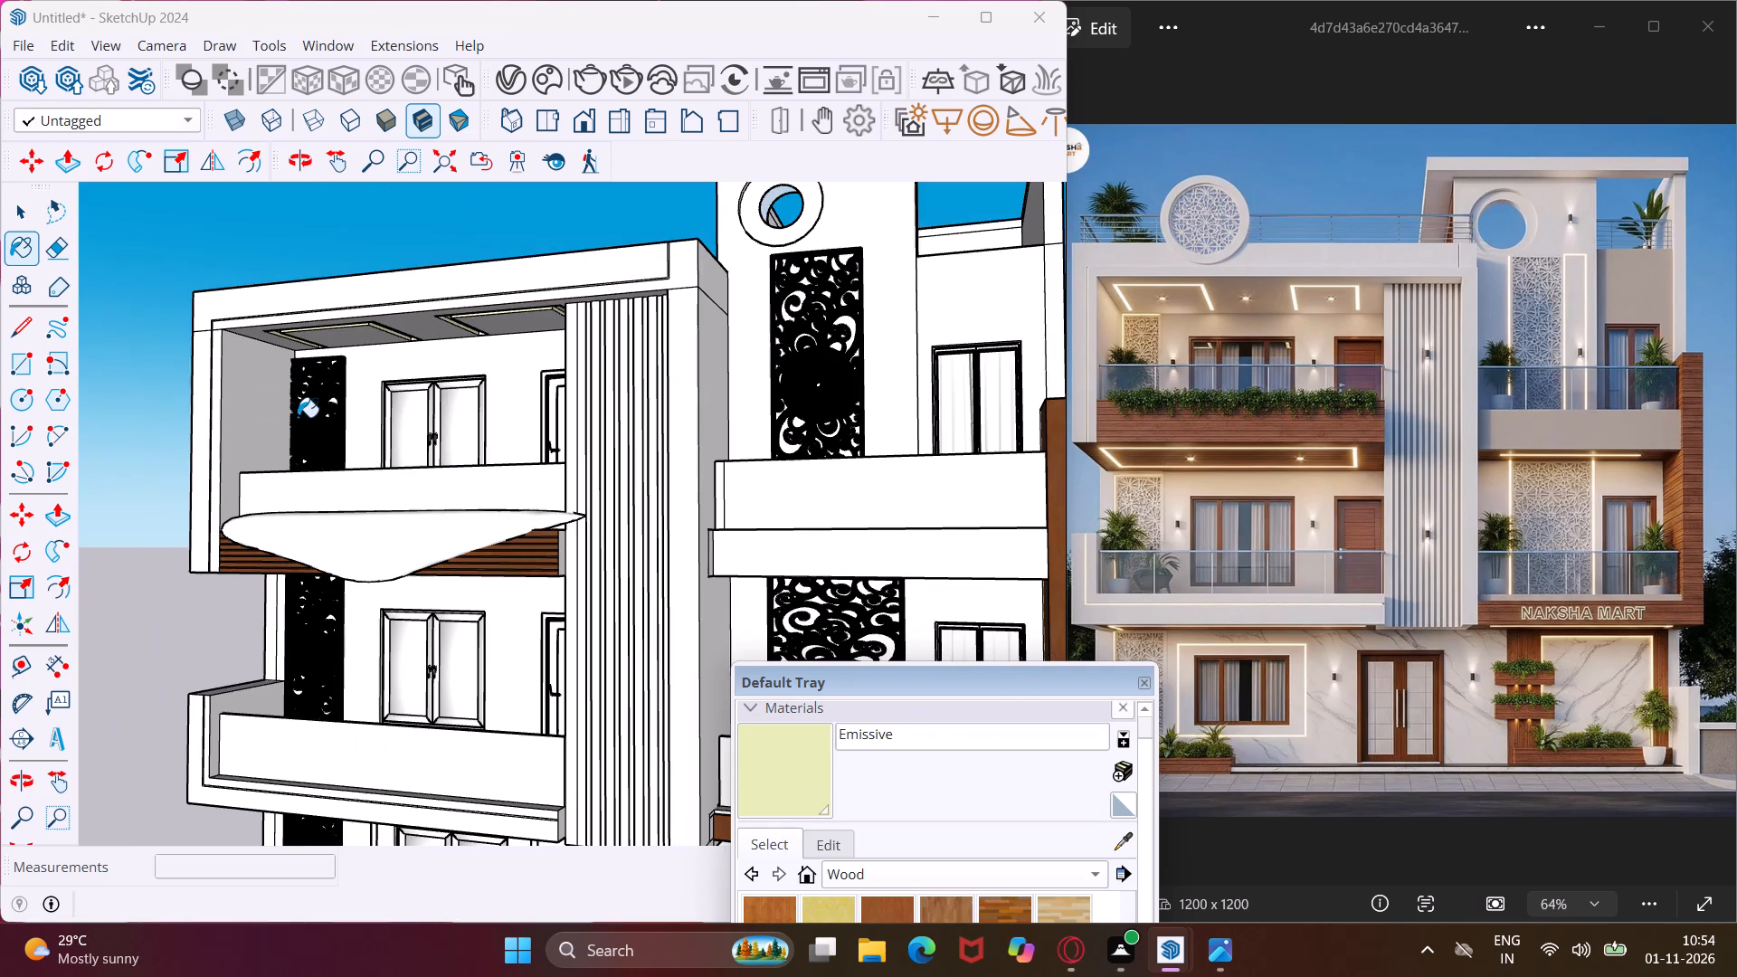
pyautogui.moveTo(298, 417); pyautogui.dragTo(197, 426, button='middle')
pyautogui.scroll(15, 240, 350)
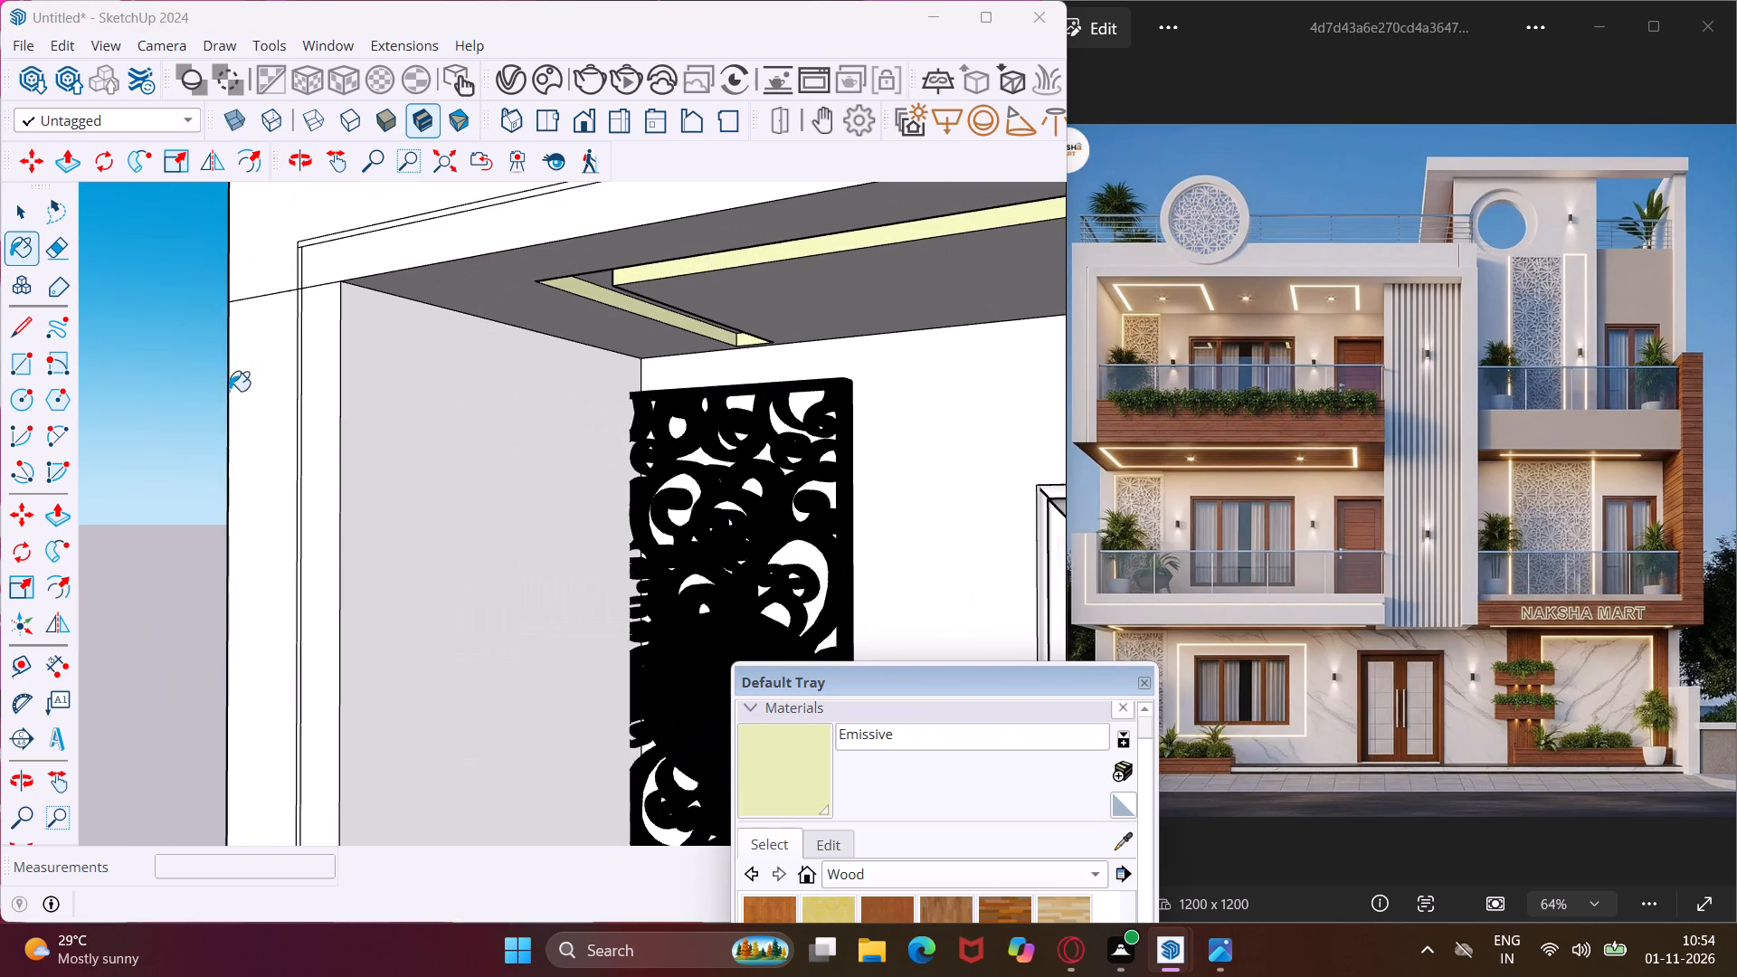
pyautogui.scroll(1, 229, 391)
pyautogui.moveTo(470, 460); pyautogui.dragTo(99, 423, button='middle')
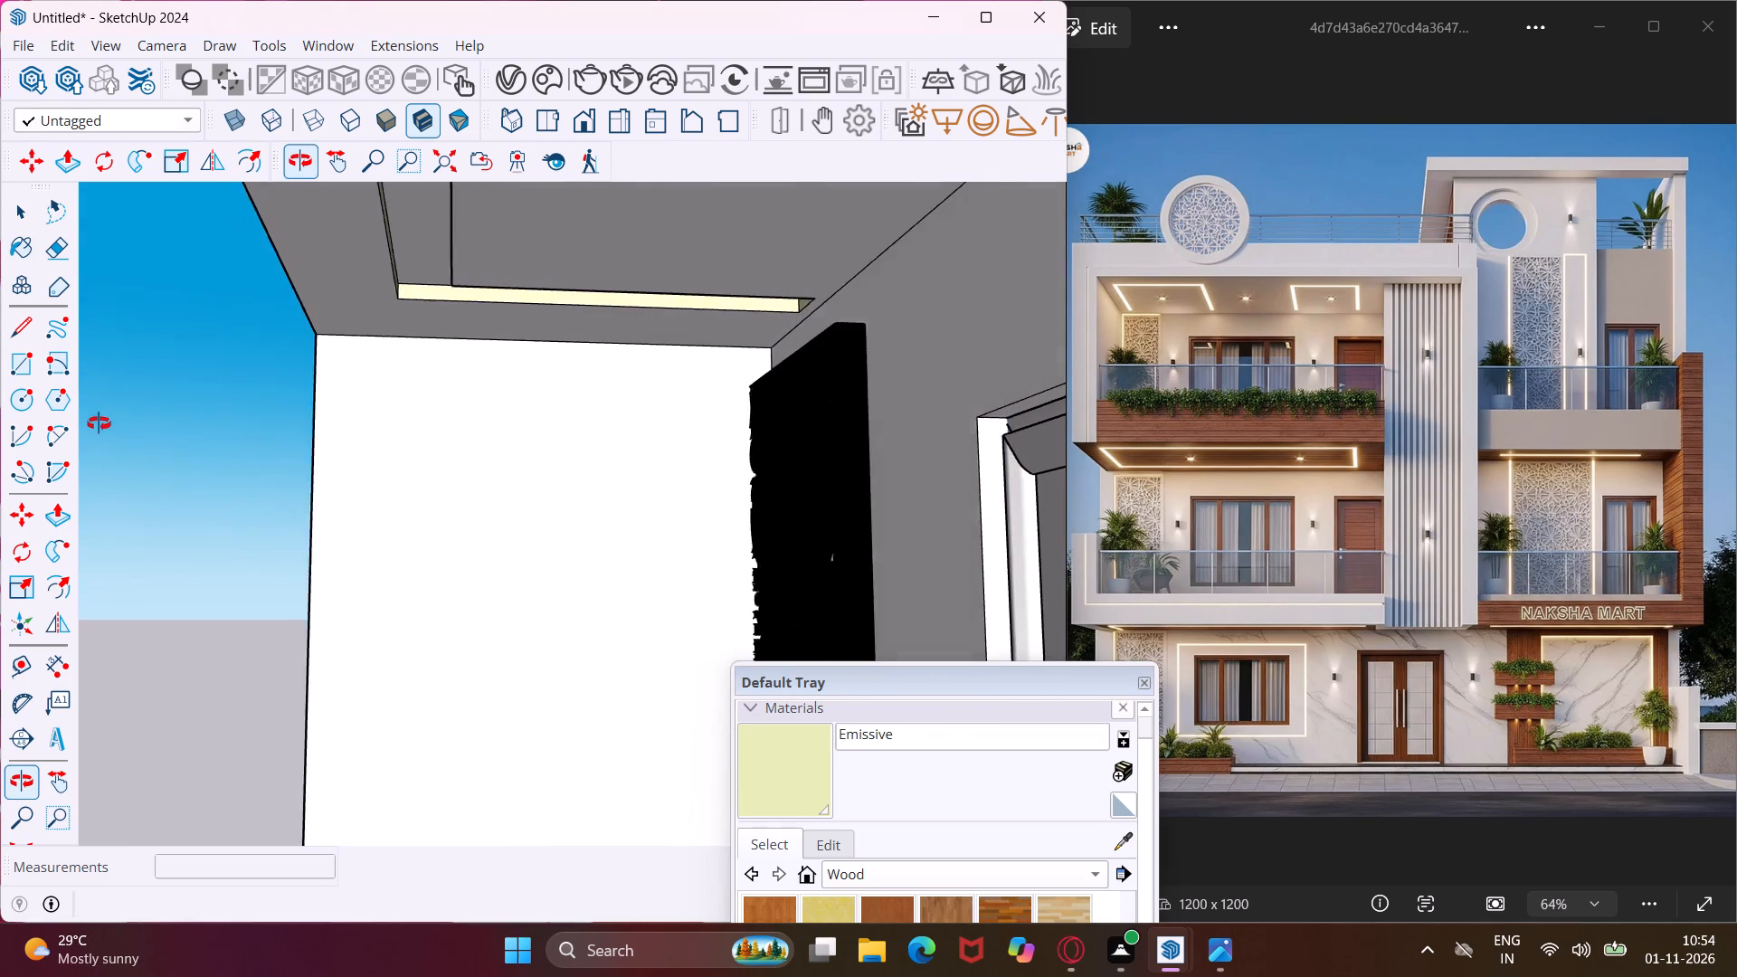
pyautogui.moveTo(99, 423); pyautogui.dragTo(91, 426, button='middle')
pyautogui.scroll(3, 334, 263)
pyautogui.moveTo(393, 267); pyautogui.dragTo(345, 283, button='middle')
pyautogui.scroll(1, 357, 283)
pyautogui.scroll(-4, 367, 283)
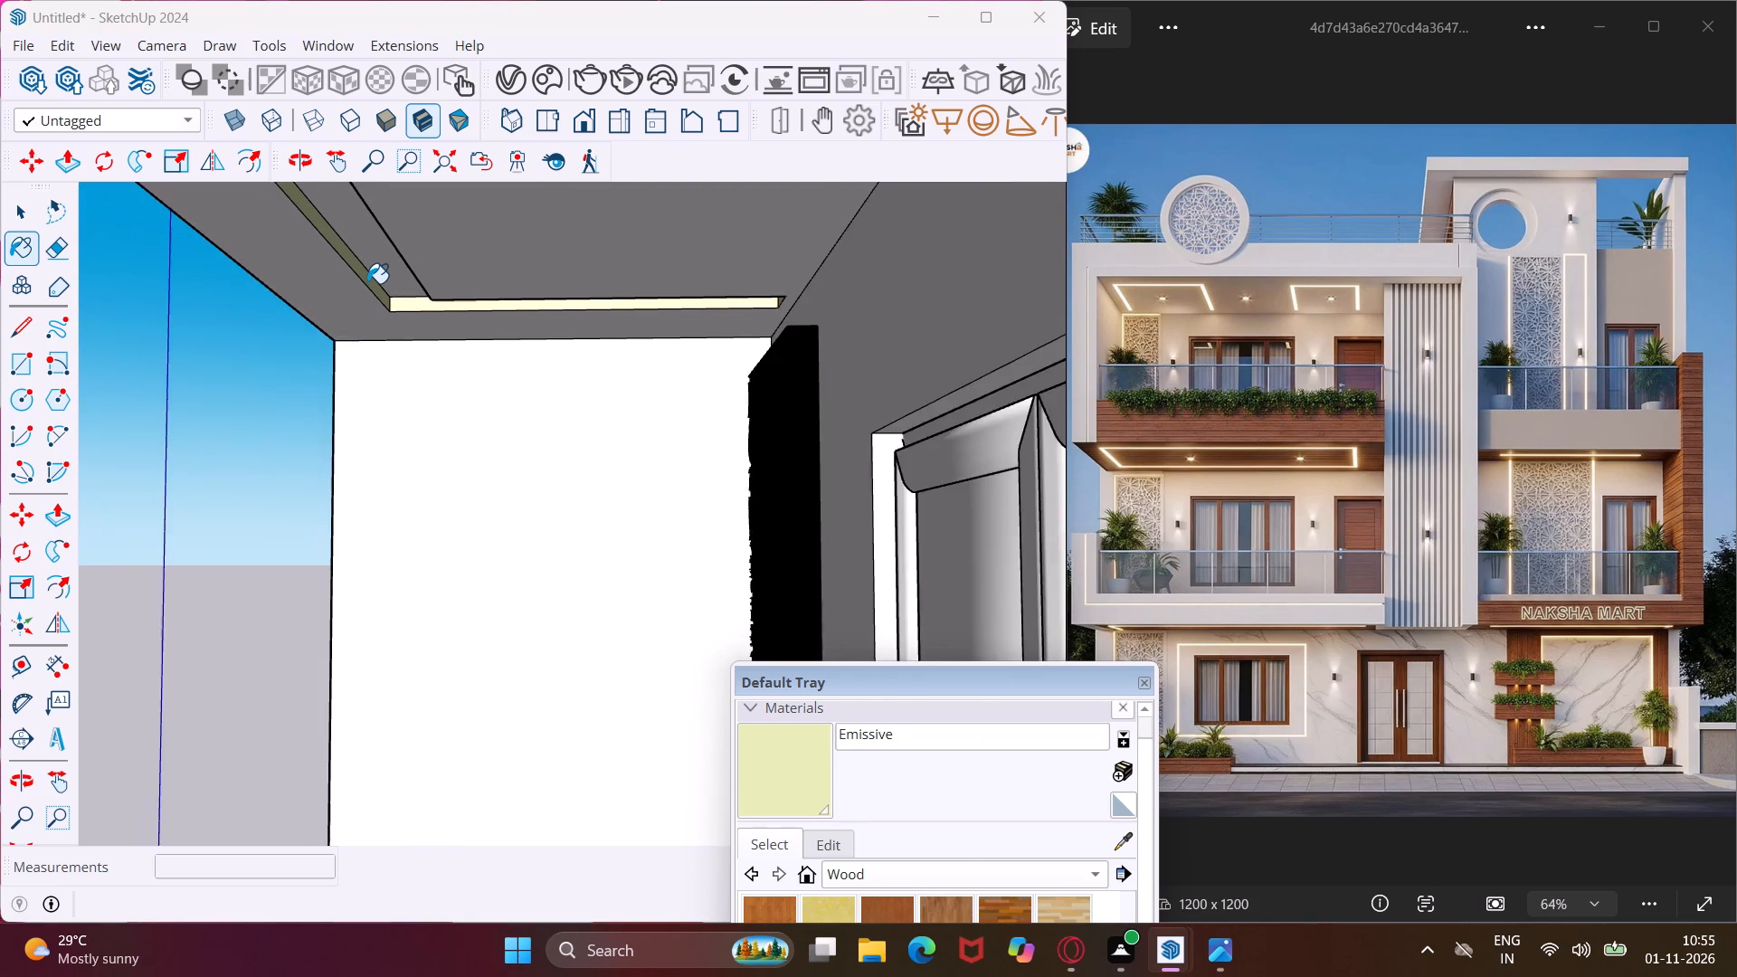
pyautogui.scroll(-3, 367, 283)
pyautogui.moveTo(367, 283); pyautogui.dragTo(375, 343, button='middle')
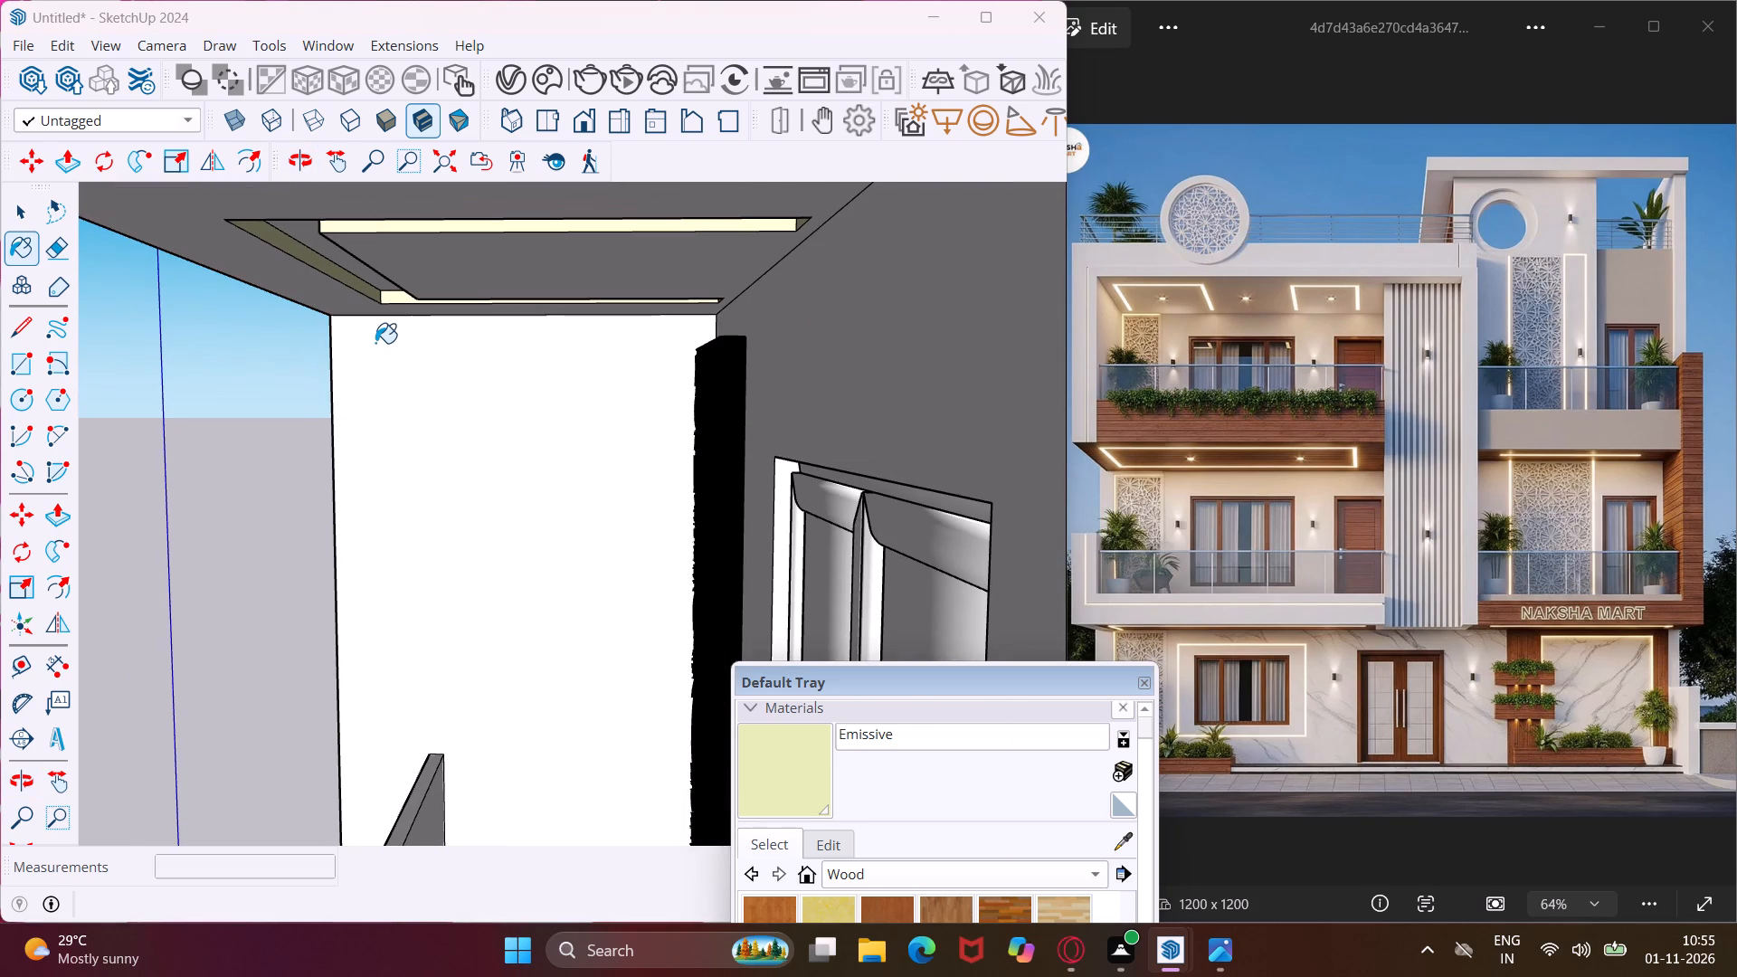
# Paint the outer street-side long face of the second-floor door-side ceiling groove with Emissive.
pyautogui.scroll(-3, 375, 343)
pyautogui.scroll(2, 174, 208)
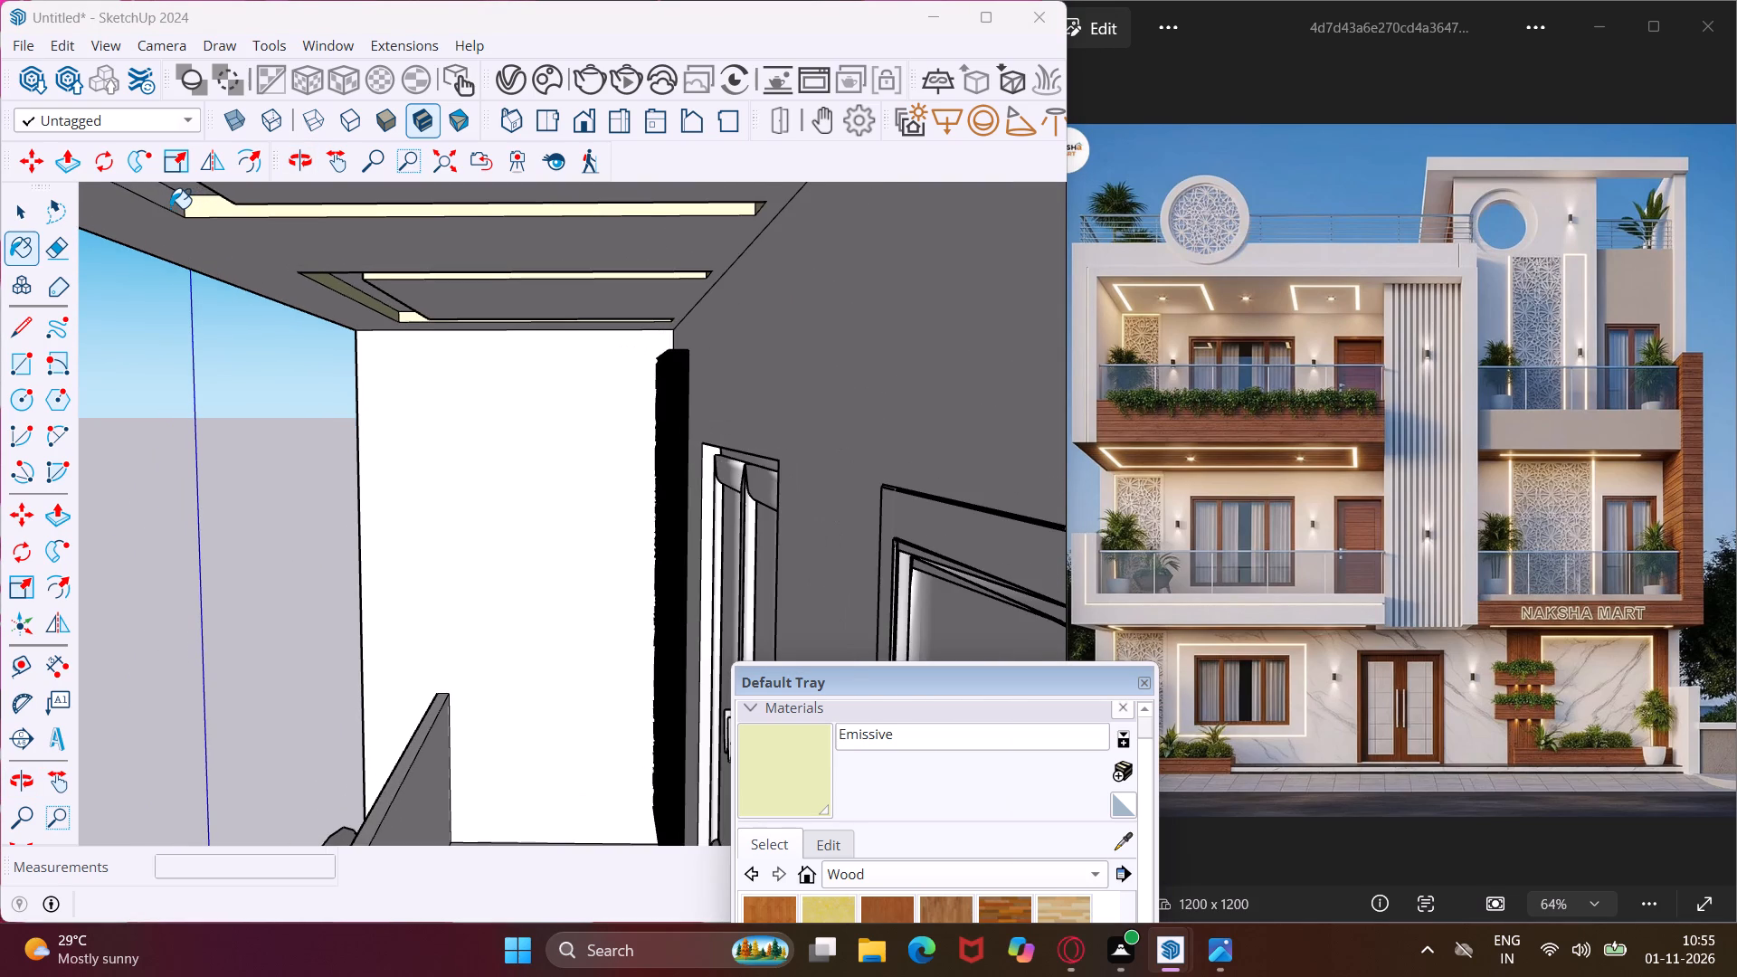
pyautogui.click(170, 208)
# Move the Default Tray higher on the screen to expose the Wood material swatches.
pyautogui.moveTo(170, 208); pyautogui.dragTo(648, 277, button='middle')
pyautogui.scroll(-15, 573, 293)
pyautogui.scroll(-4, 449, 331)
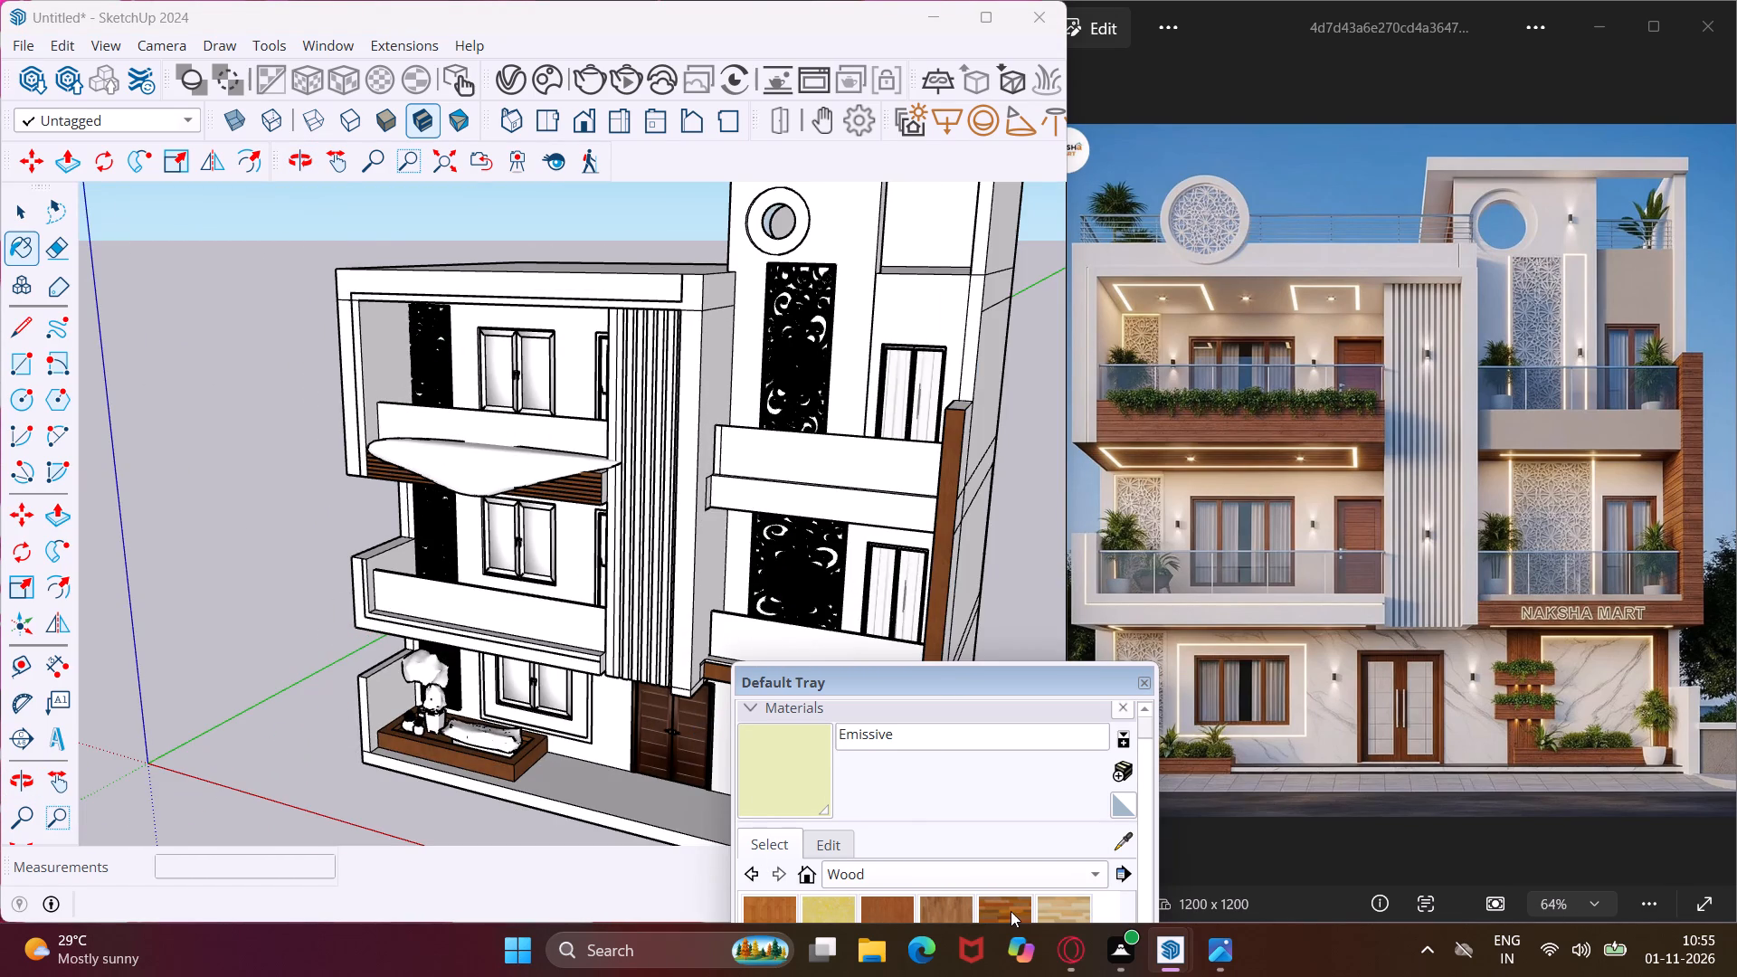
pyautogui.moveTo(950, 708); pyautogui.dragTo(958, 638)
pyautogui.moveTo(959, 689); pyautogui.dragTo(969, 585)
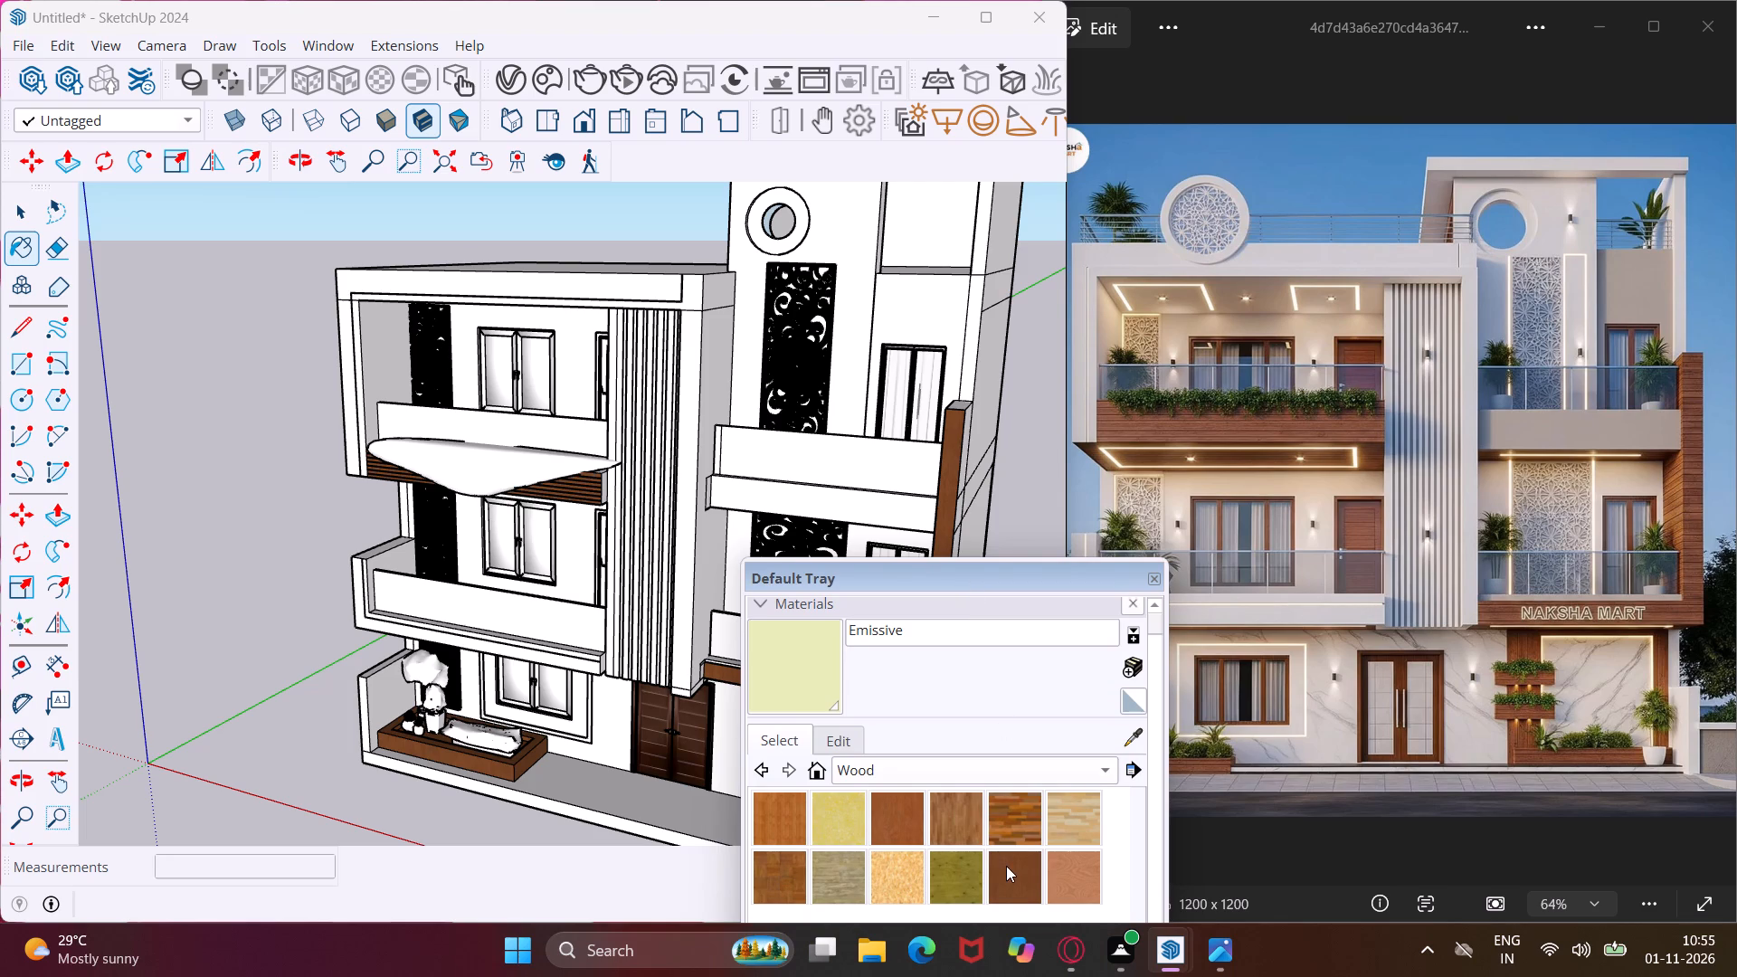
# Paint the slat-side end face and exposed top of the second-floor balcony planter box with Wood Veneer 01.
pyautogui.click(1006, 866)
pyautogui.scroll(3, 466, 339)
pyautogui.scroll(4, 590, 487)
pyautogui.moveTo(636, 587); pyautogui.dragTo(549, 574, button='middle')
pyautogui.scroll(7, 591, 576)
pyautogui.click(660, 576)
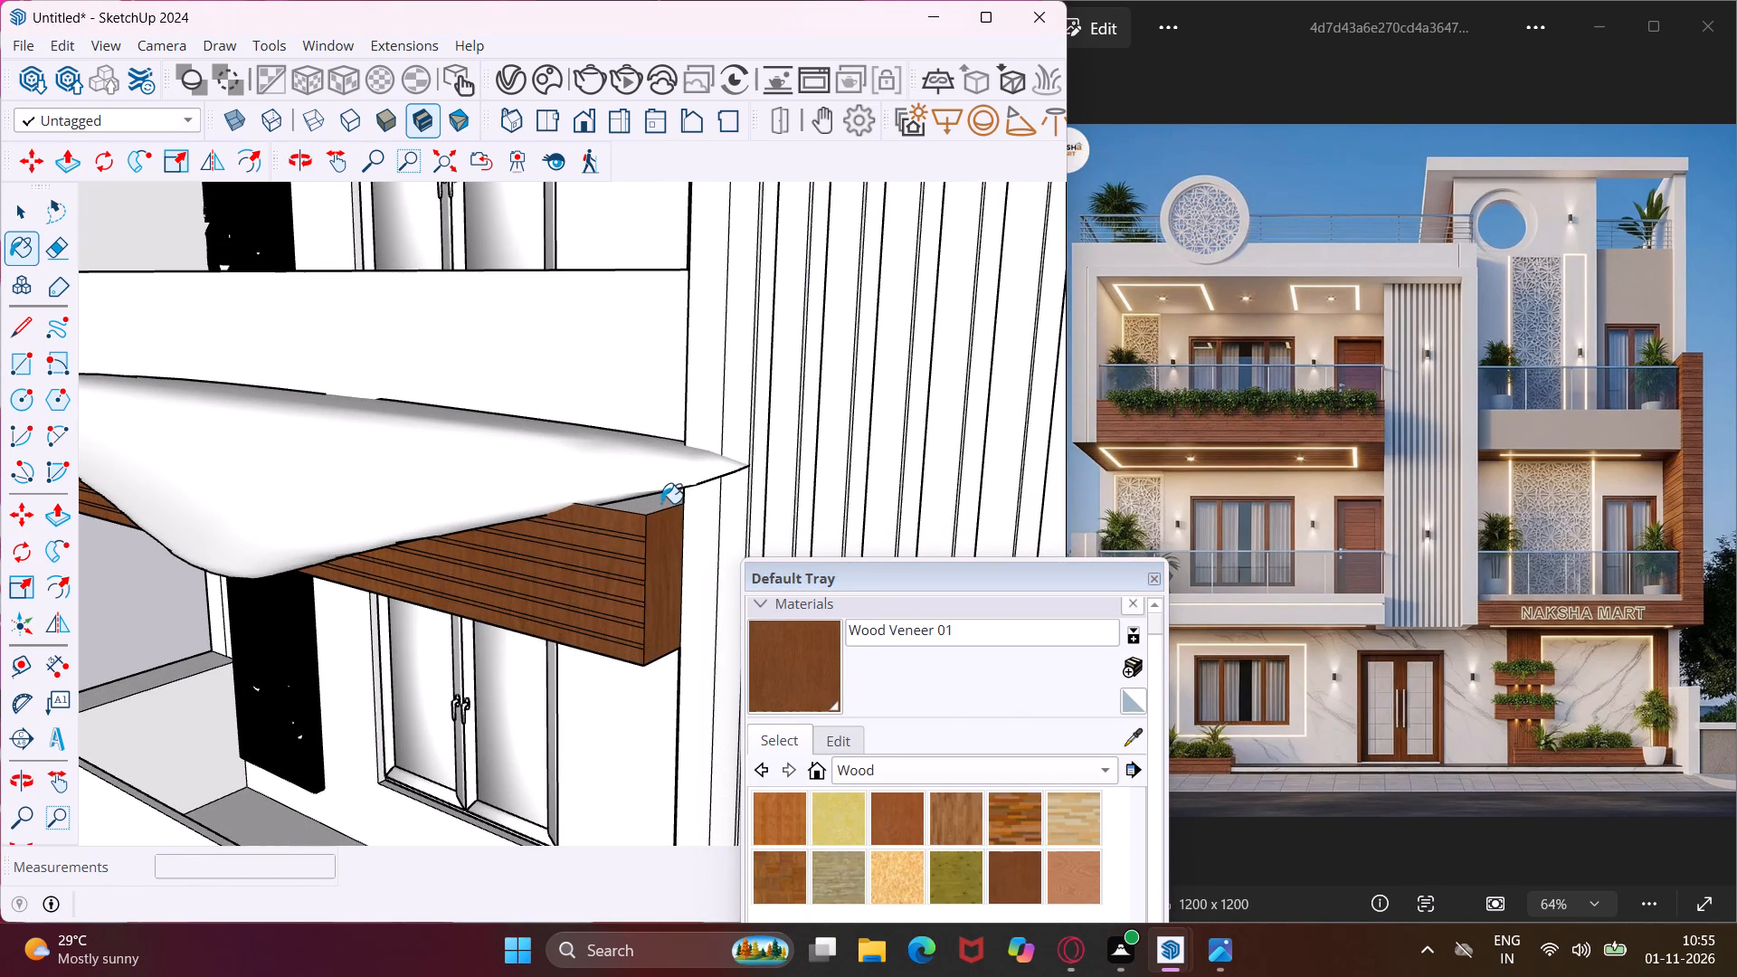
pyautogui.click(652, 507)
# Paint the planter box's underside with Wood Veneer 01, covering the outer border, inner panel and the groove bed between them.
pyautogui.moveTo(614, 583); pyautogui.dragTo(740, 394, button='middle')
pyautogui.scroll(1, 614, 583)
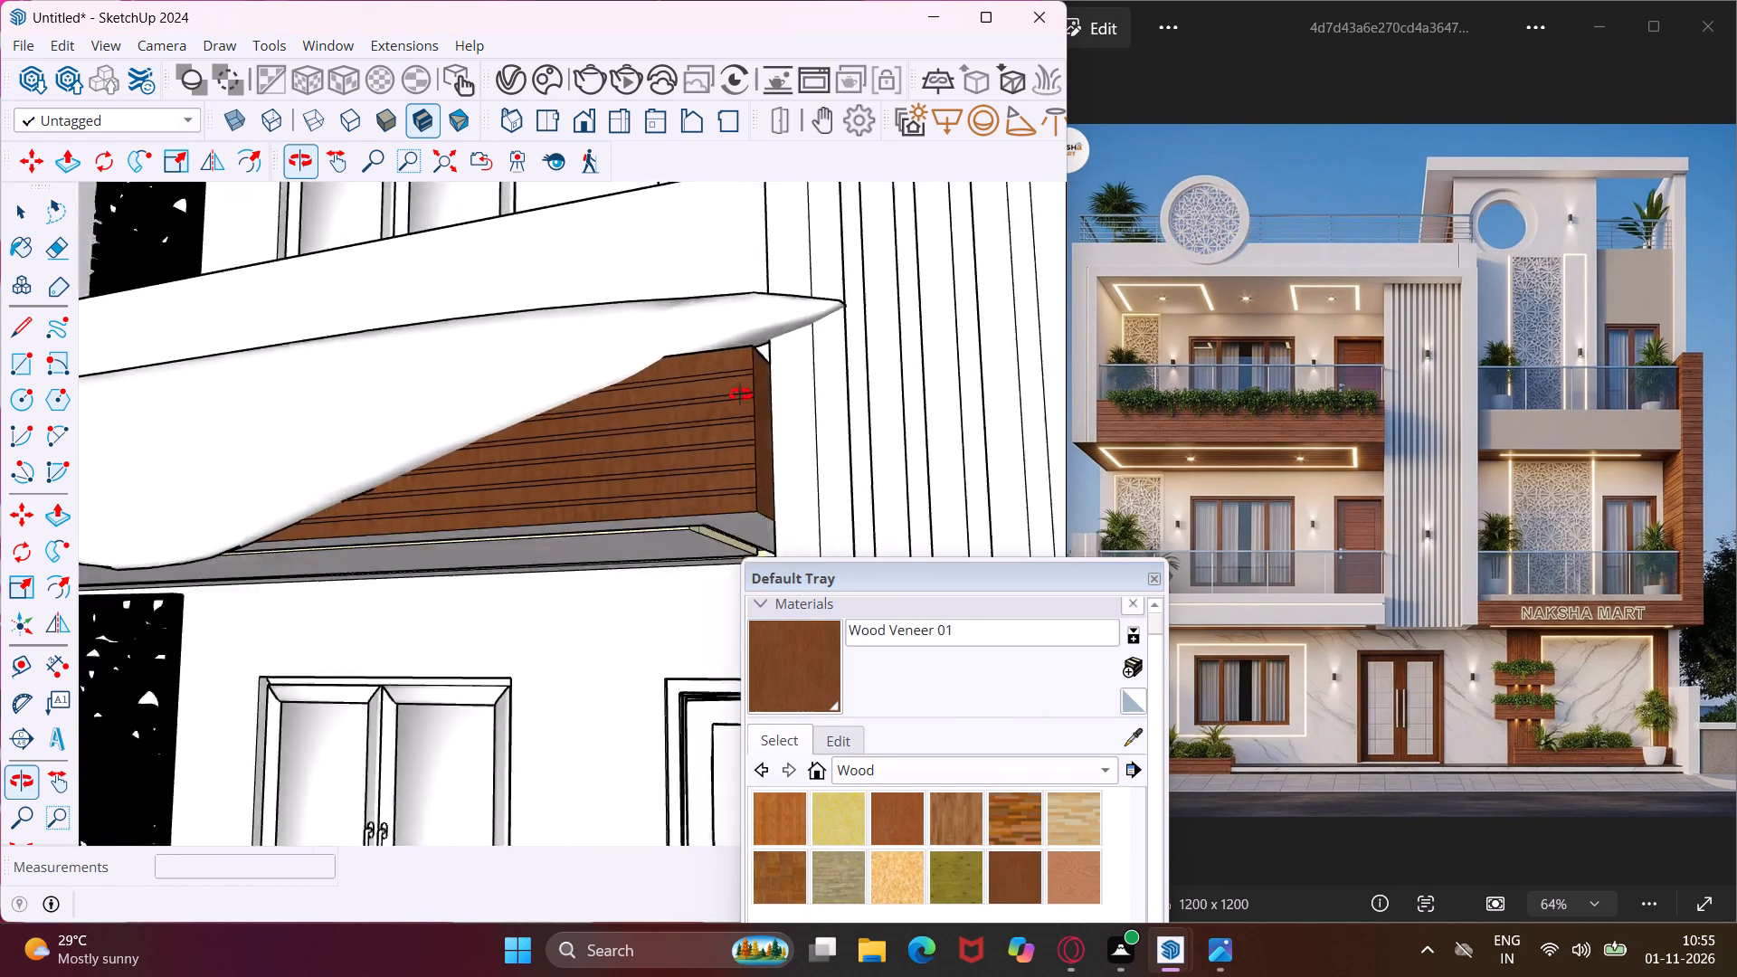
pyautogui.moveTo(740, 394); pyautogui.dragTo(813, 265, button='middle')
pyautogui.click(786, 408)
pyautogui.click(711, 478)
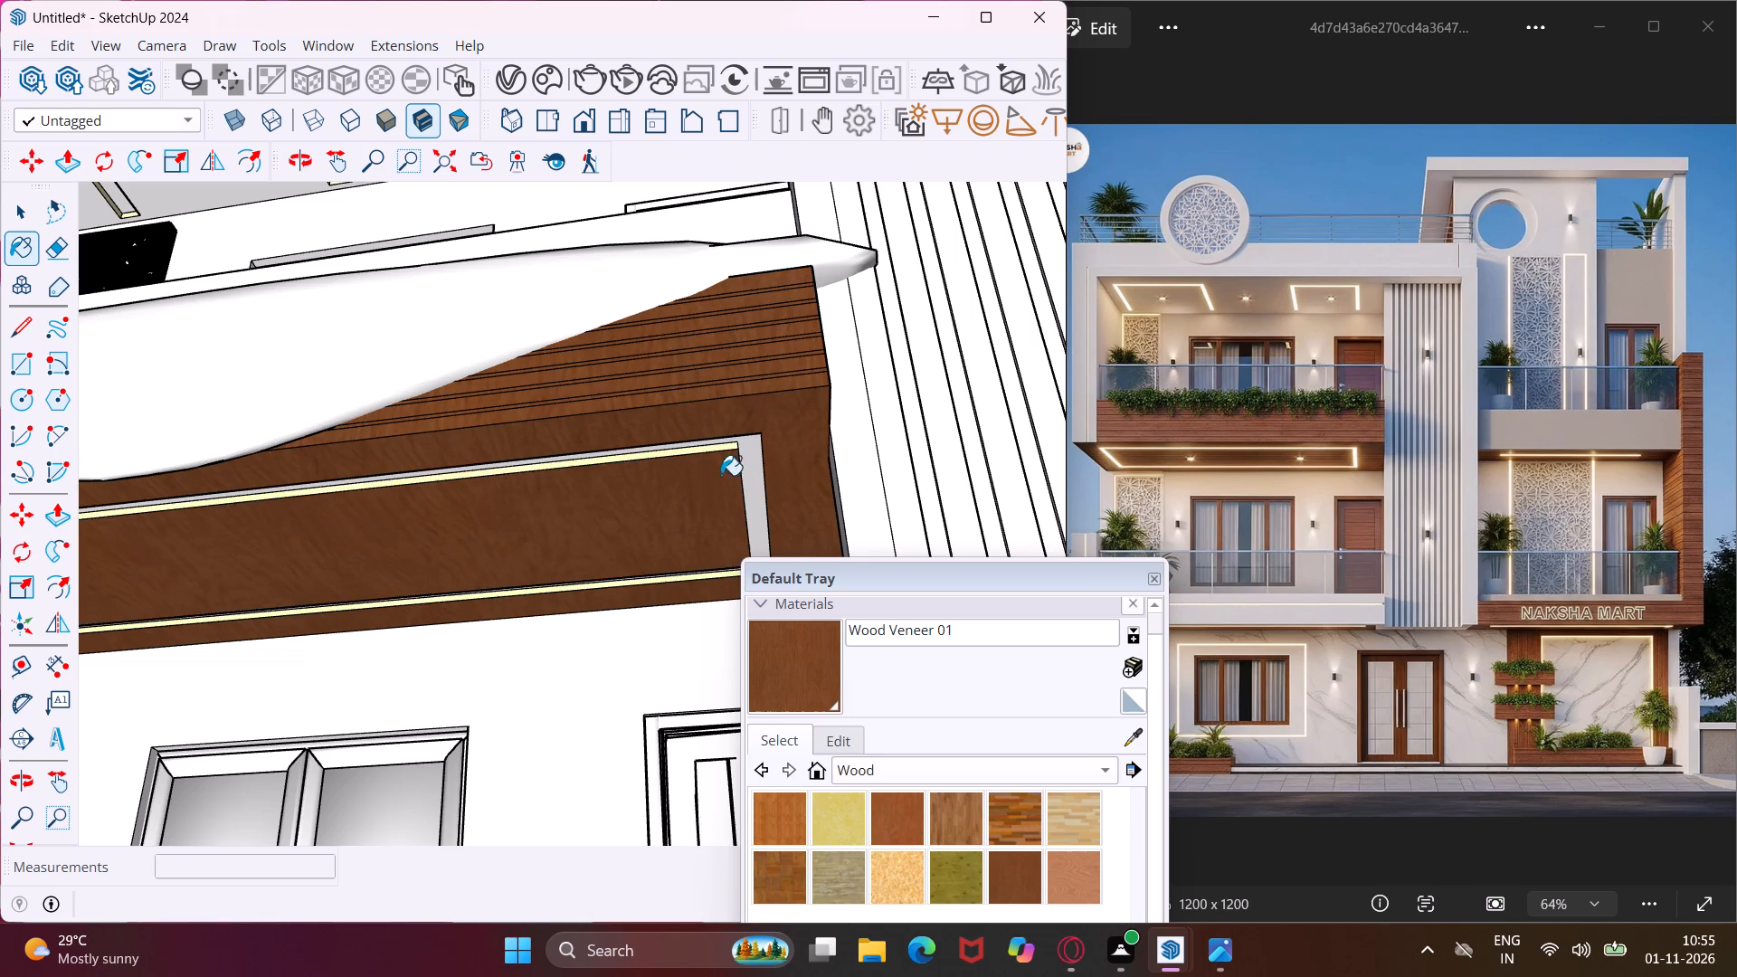
pyautogui.scroll(7, 737, 464)
pyautogui.click(757, 451)
# Paint the underside of the tall vertical wood frame beside the first-floor balcony beam with Wood Veneer 01.
pyautogui.scroll(-6, 538, 424)
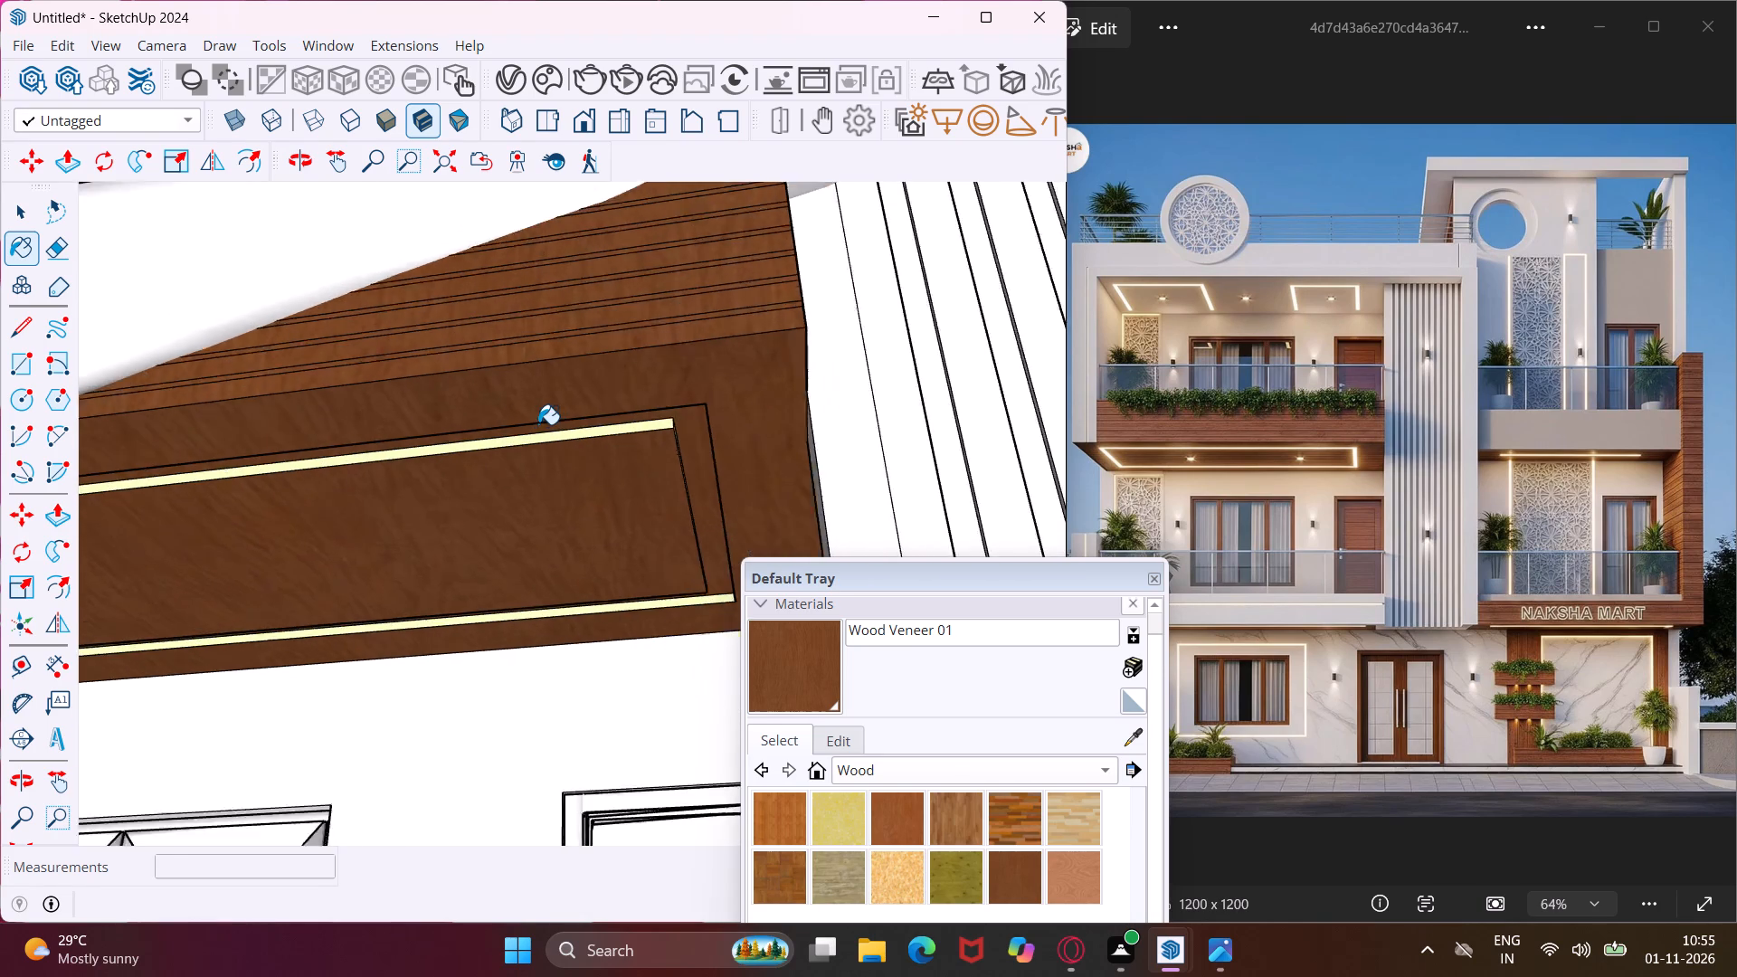
pyautogui.scroll(-18, 538, 401)
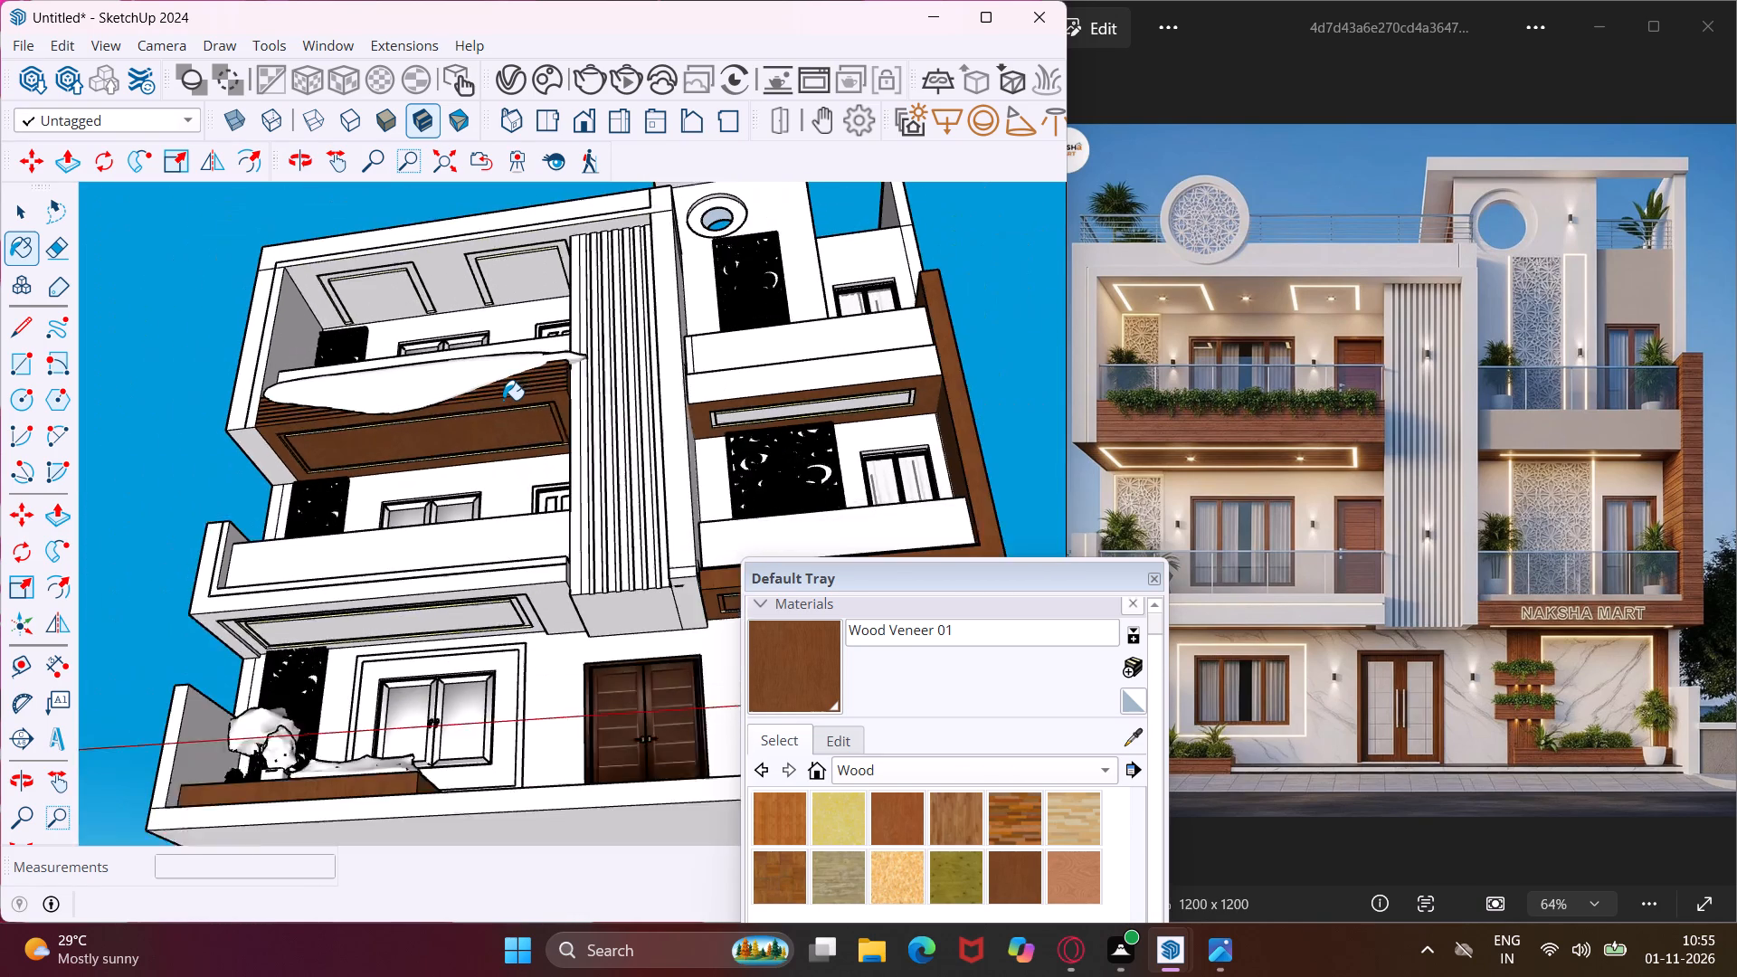
pyautogui.scroll(-6, 503, 400)
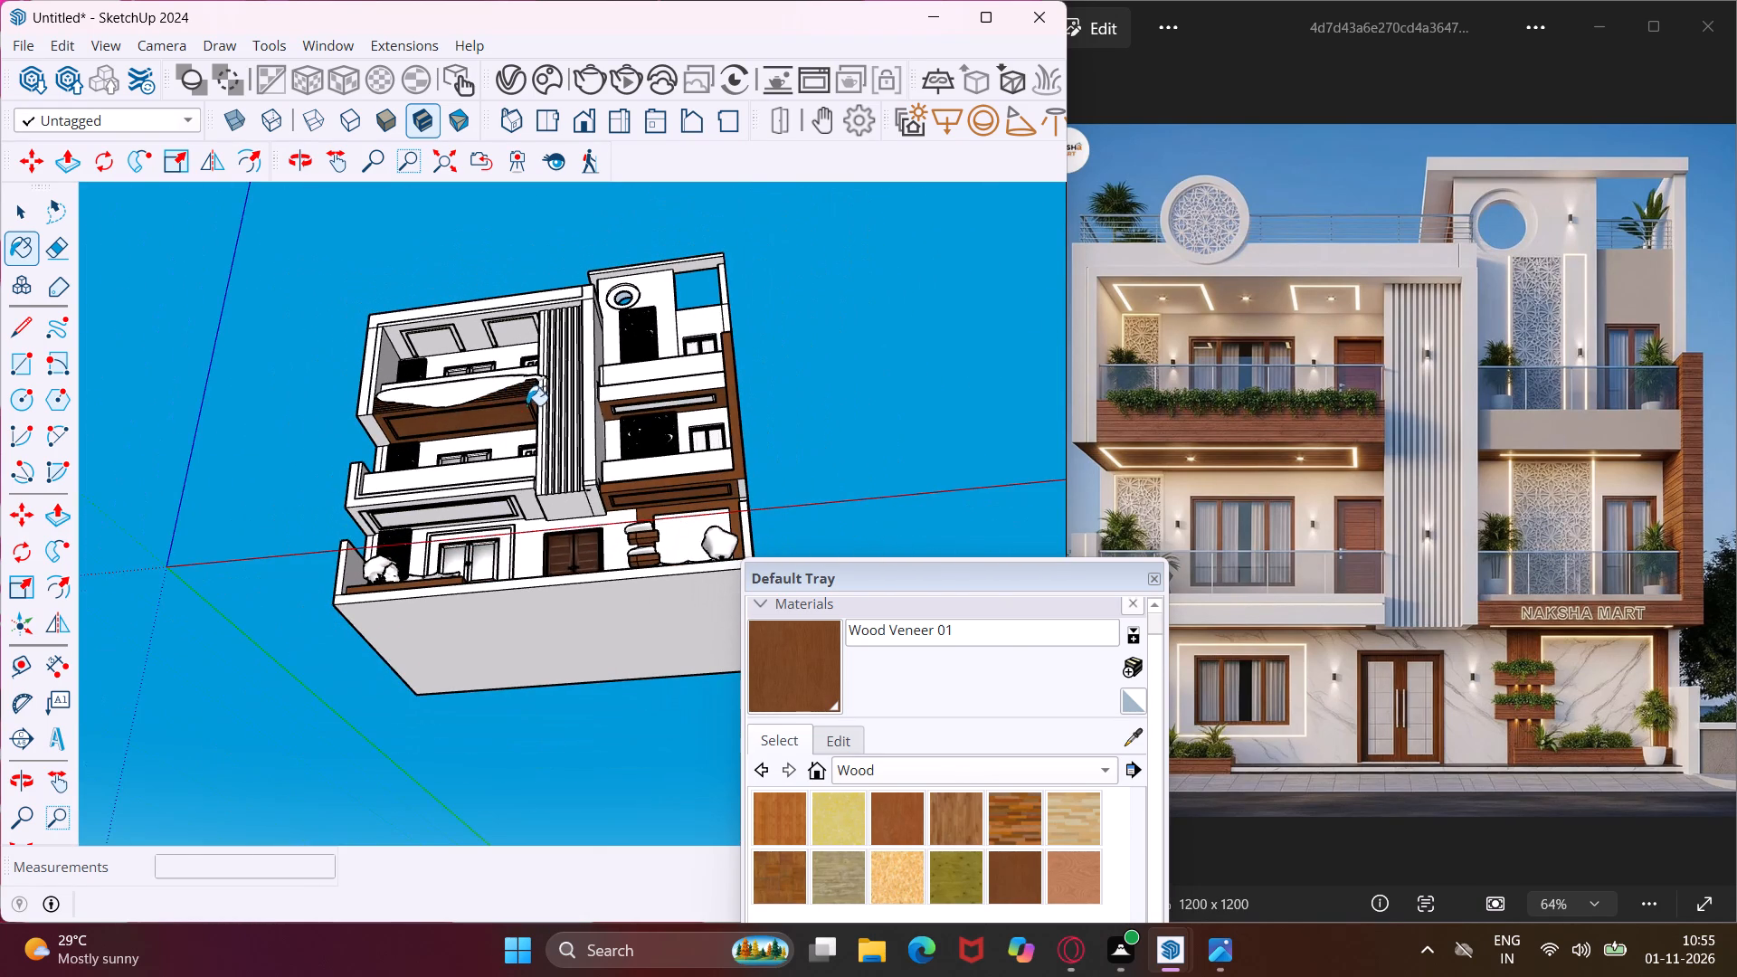
pyautogui.scroll(10, 722, 491)
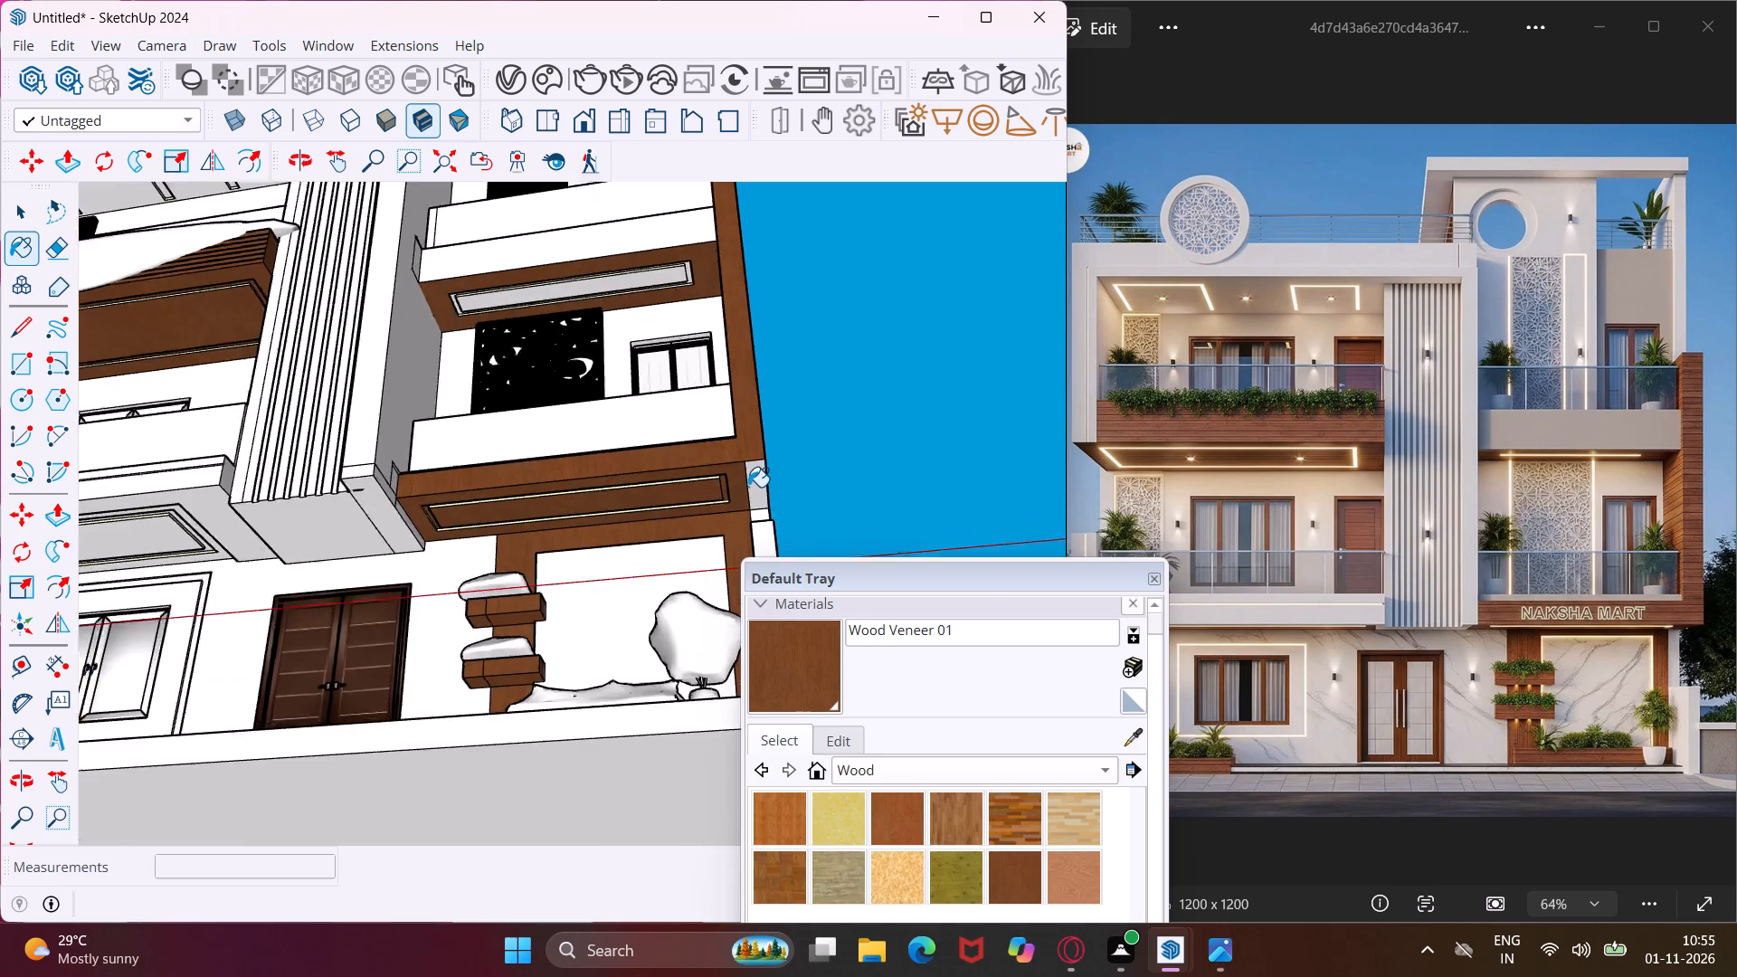
pyautogui.scroll(10, 748, 487)
pyautogui.click(767, 461)
pyautogui.scroll(-6, 667, 428)
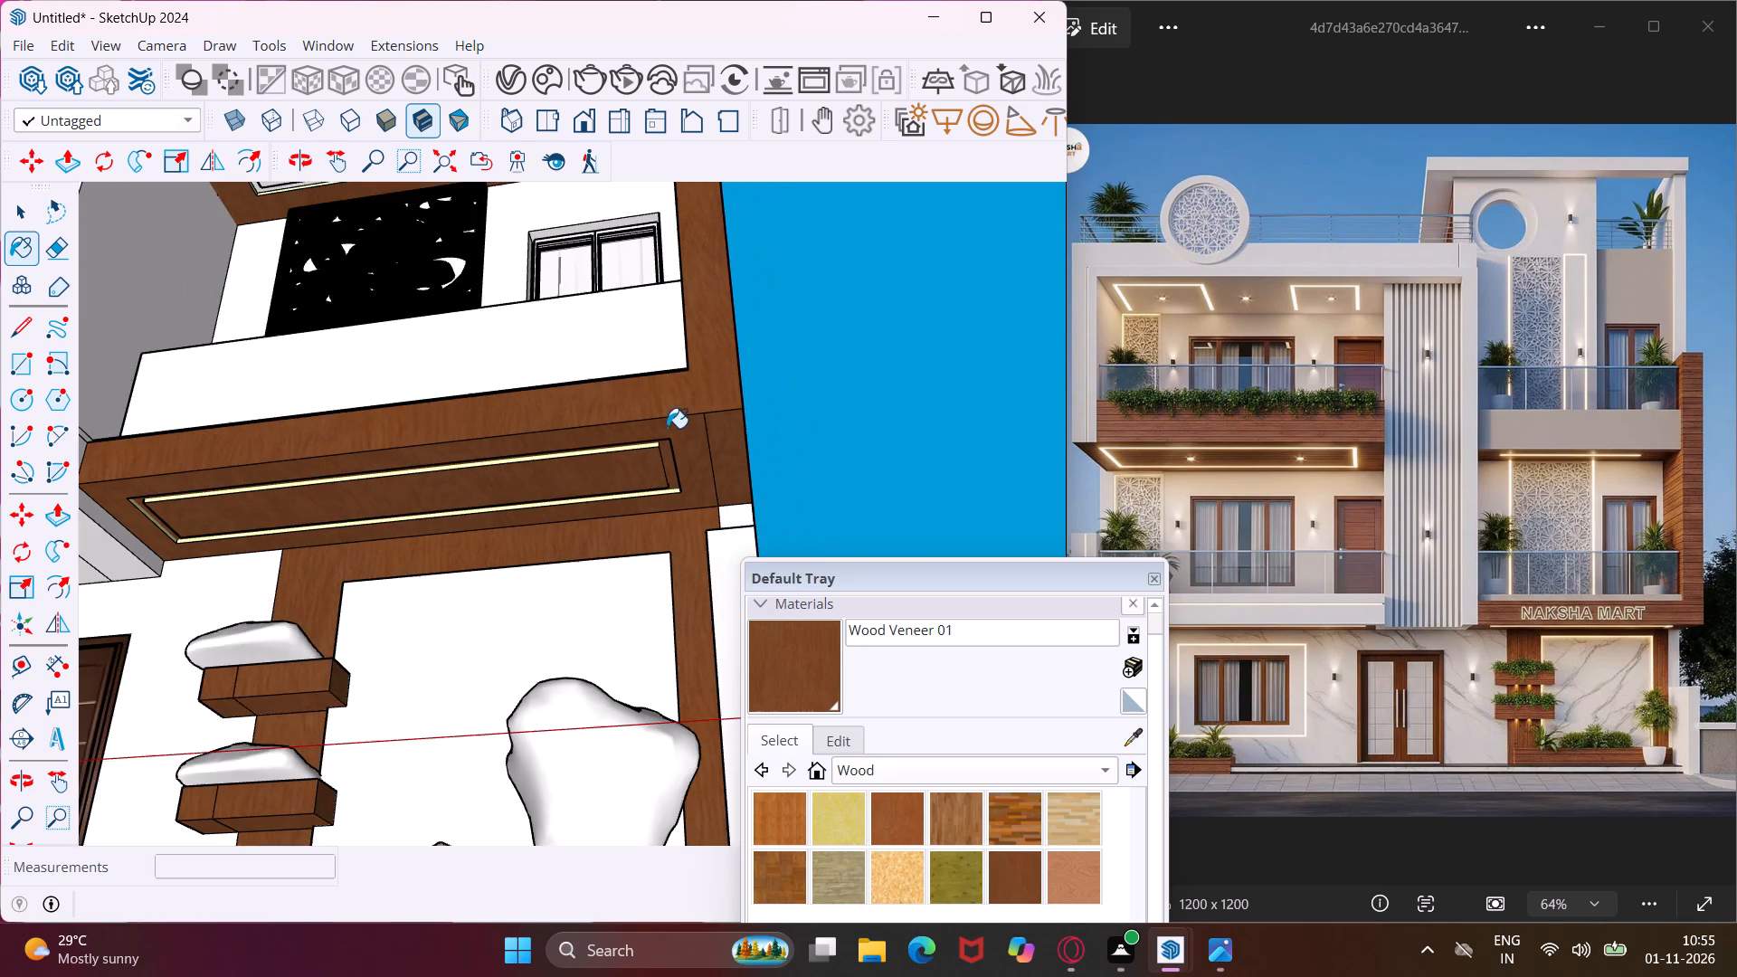
# Examine the whole facade from several angles for wood surfaces still lacking their material.
pyautogui.moveTo(670, 405); pyautogui.dragTo(595, 640, button='middle')
pyautogui.scroll(1, 557, 581)
pyautogui.scroll(-5, 557, 581)
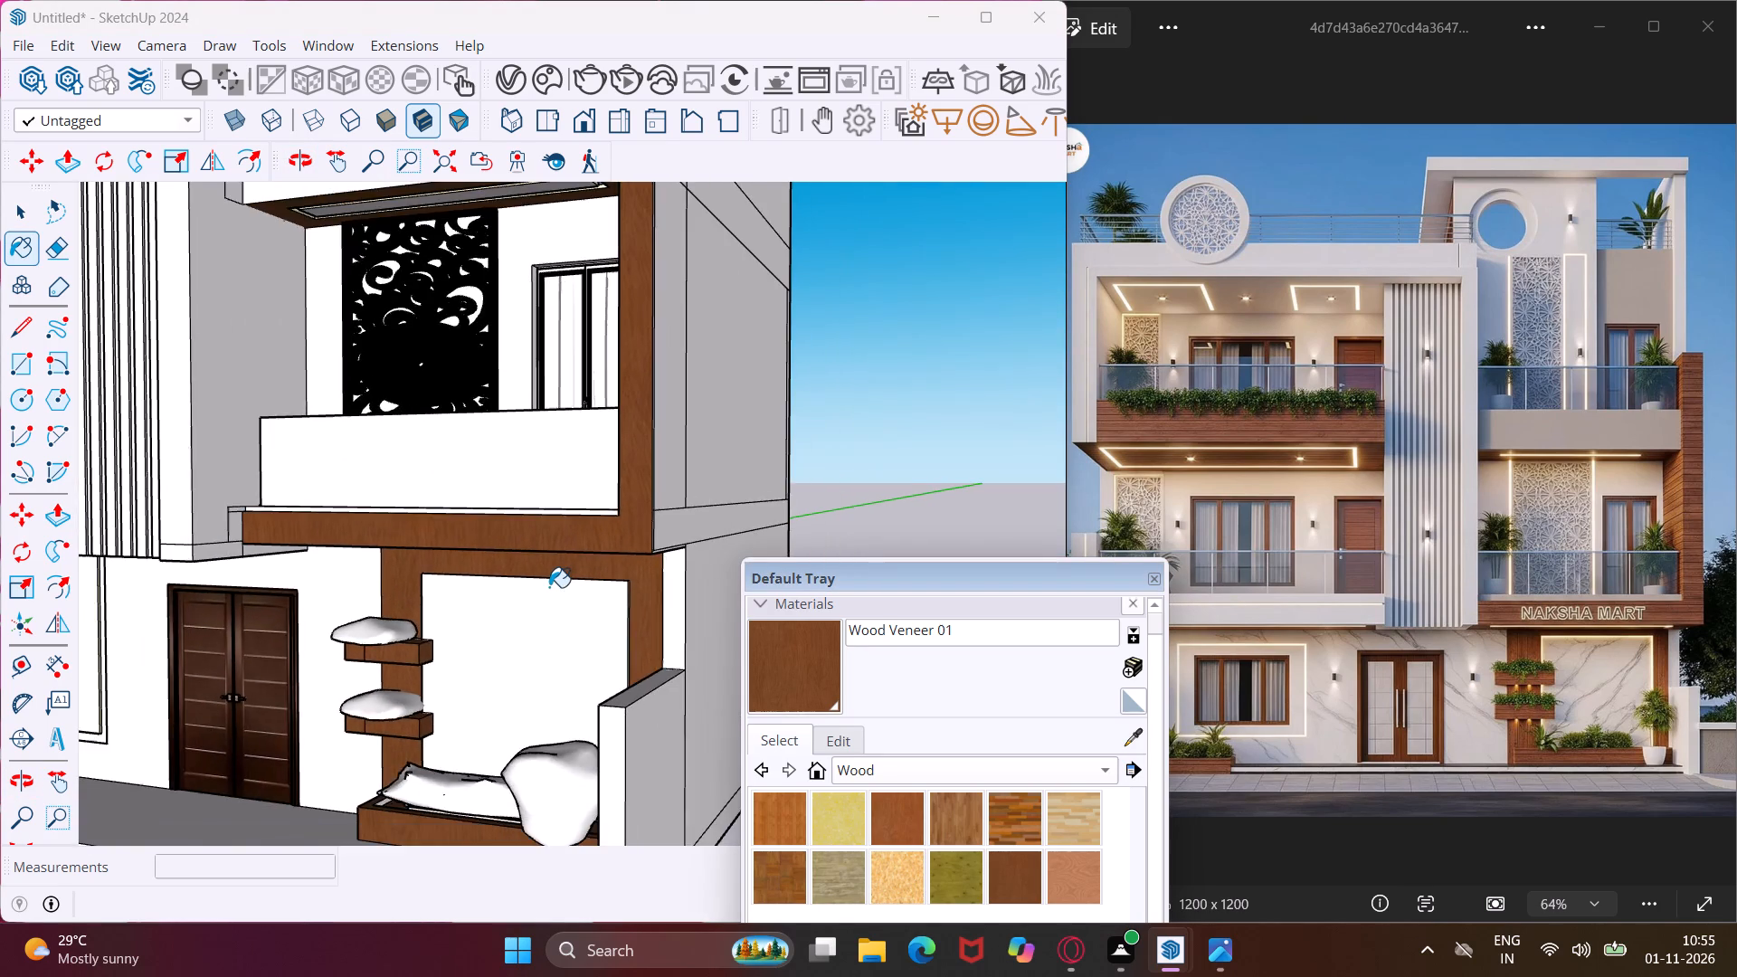
pyautogui.scroll(-6, 546, 587)
pyautogui.moveTo(516, 579); pyautogui.dragTo(868, 649, button='middle')
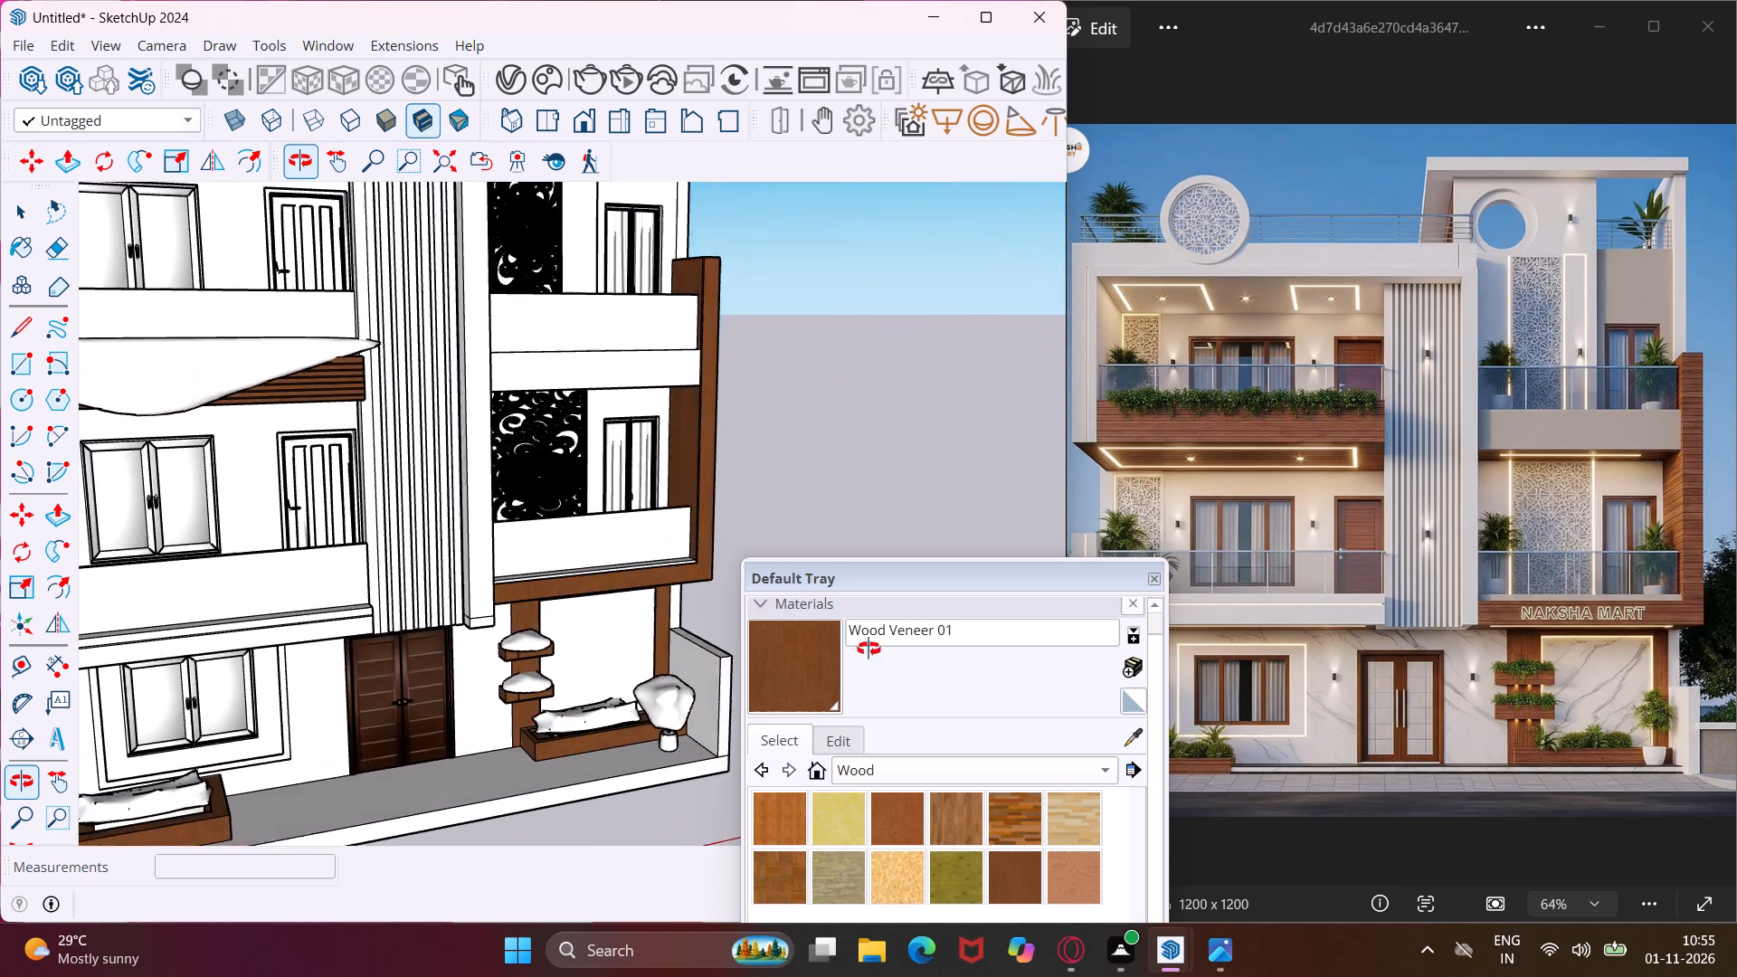
pyautogui.moveTo(868, 649); pyautogui.dragTo(885, 652, button='middle')
pyautogui.scroll(-4, 812, 564)
pyautogui.scroll(-6, 439, 495)
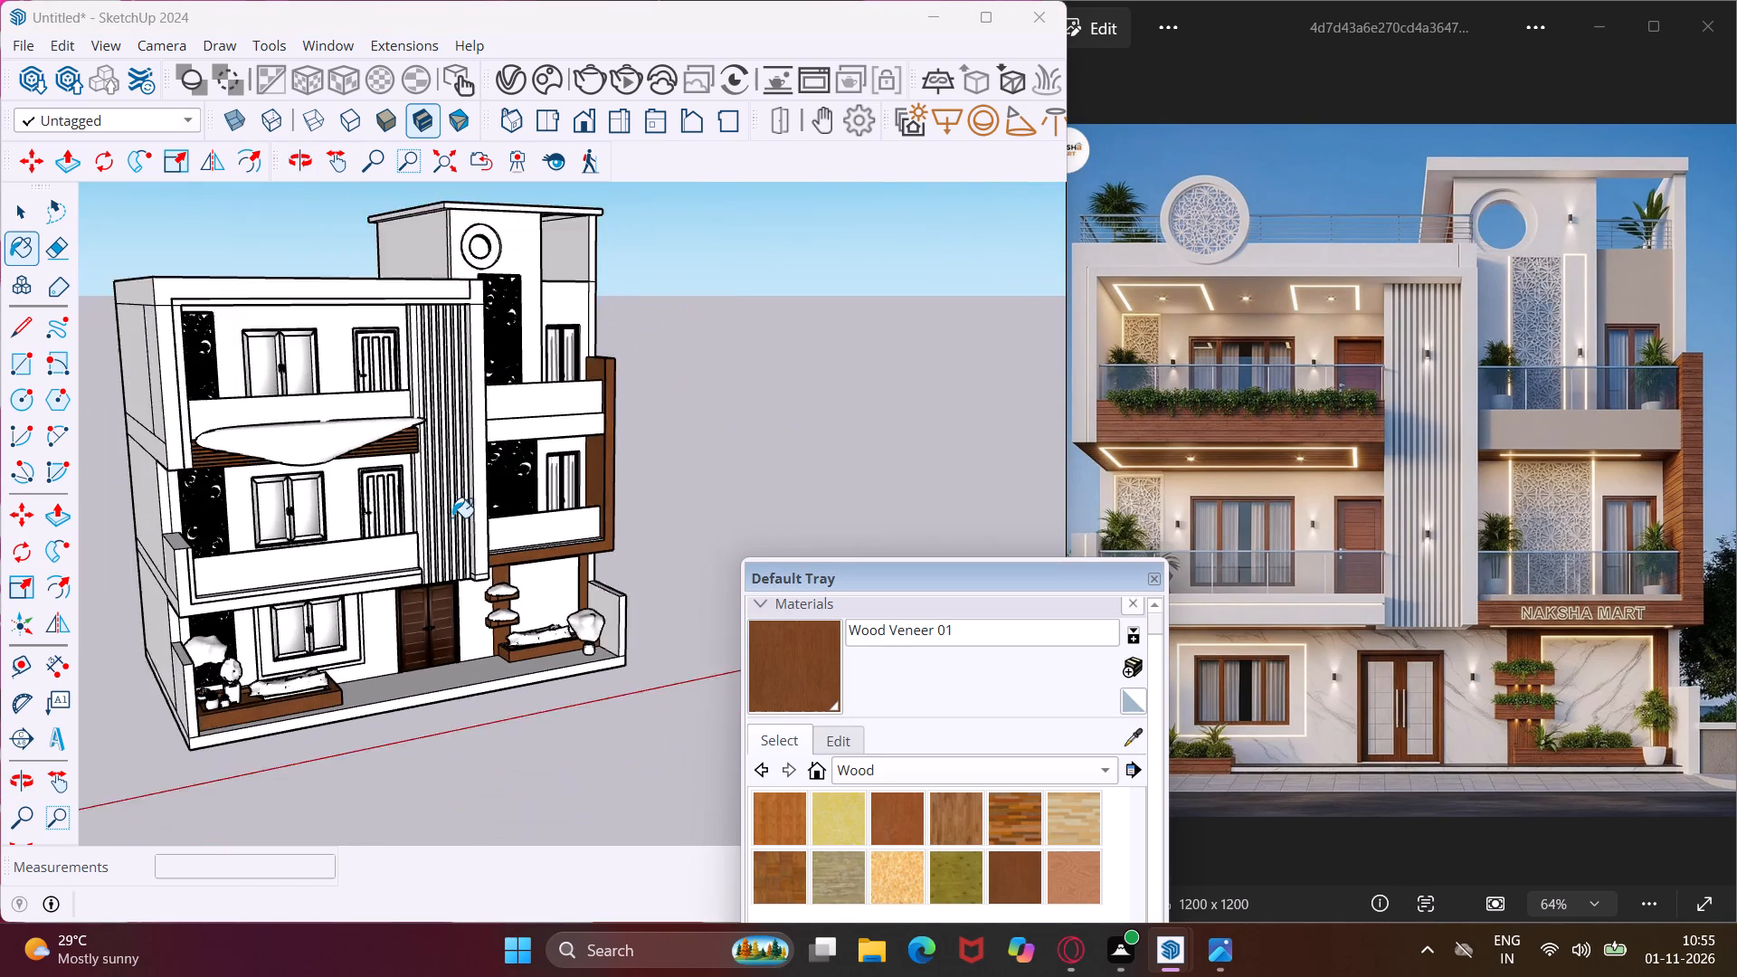
pyautogui.scroll(-2, 452, 517)
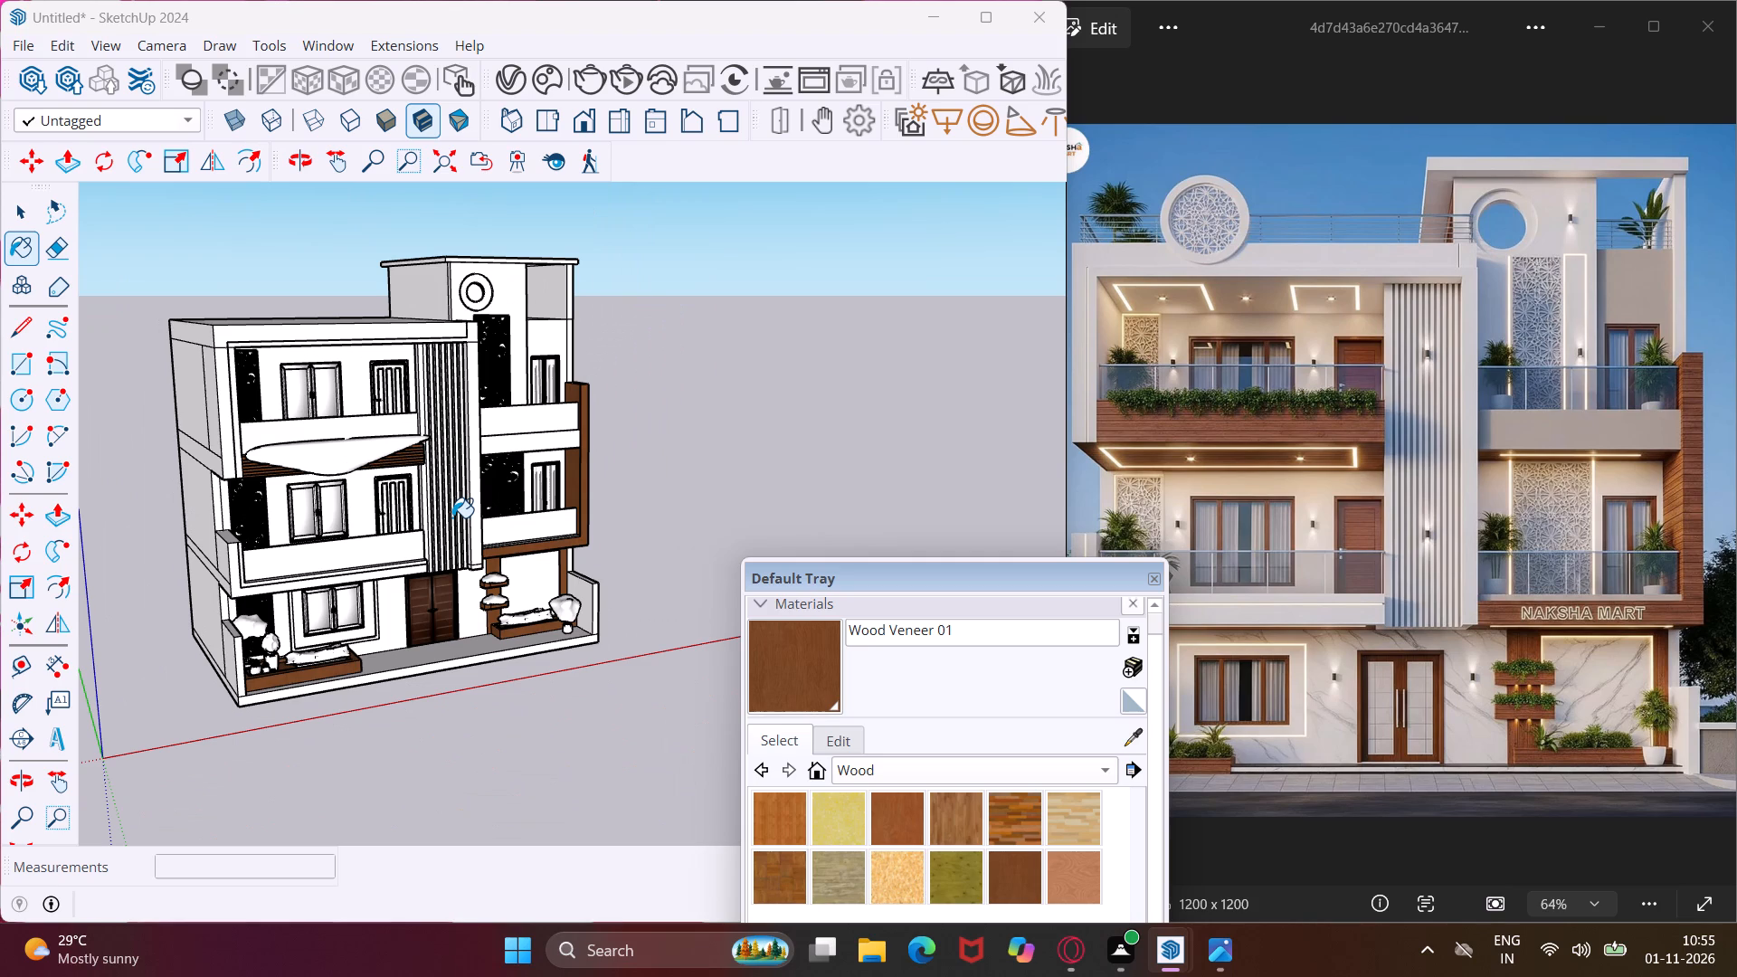
# Recess the short upper segment of the vertical border strip at the jali-side corner of the second-floor frame by 0.75".
pyautogui.press('Escape')
pyautogui.press('space')
pyautogui.scroll(9, 244, 412)
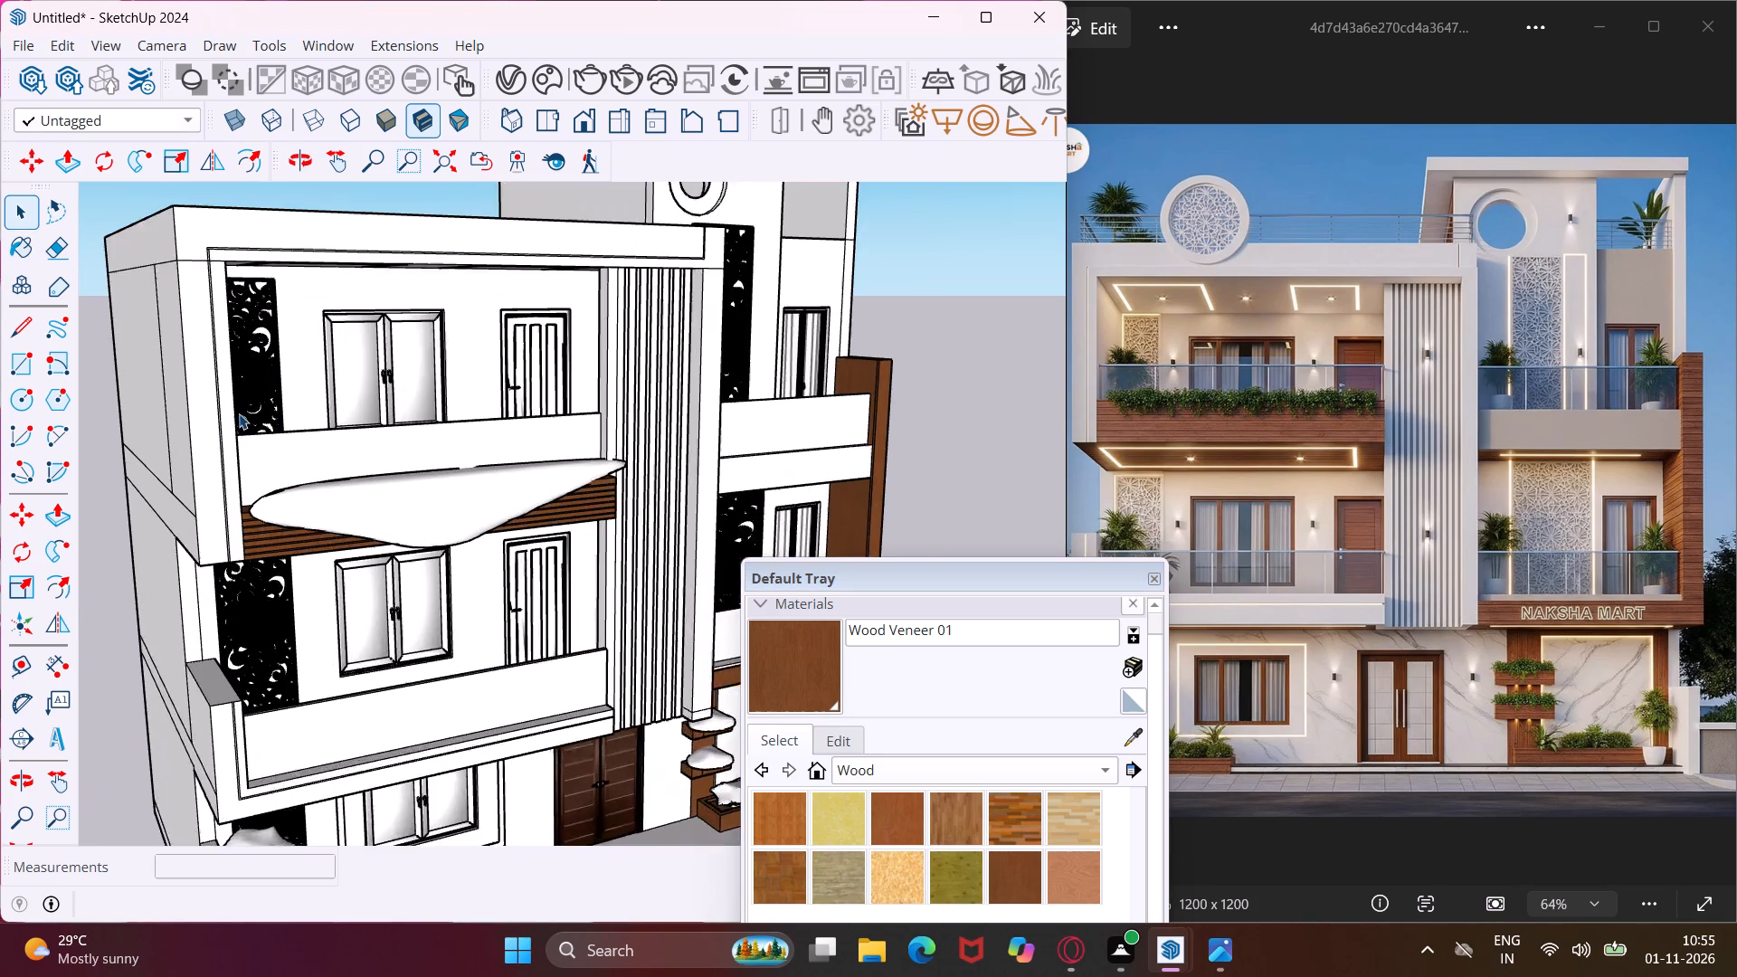
pyautogui.moveTo(223, 438); pyautogui.dragTo(246, 593, button='middle')
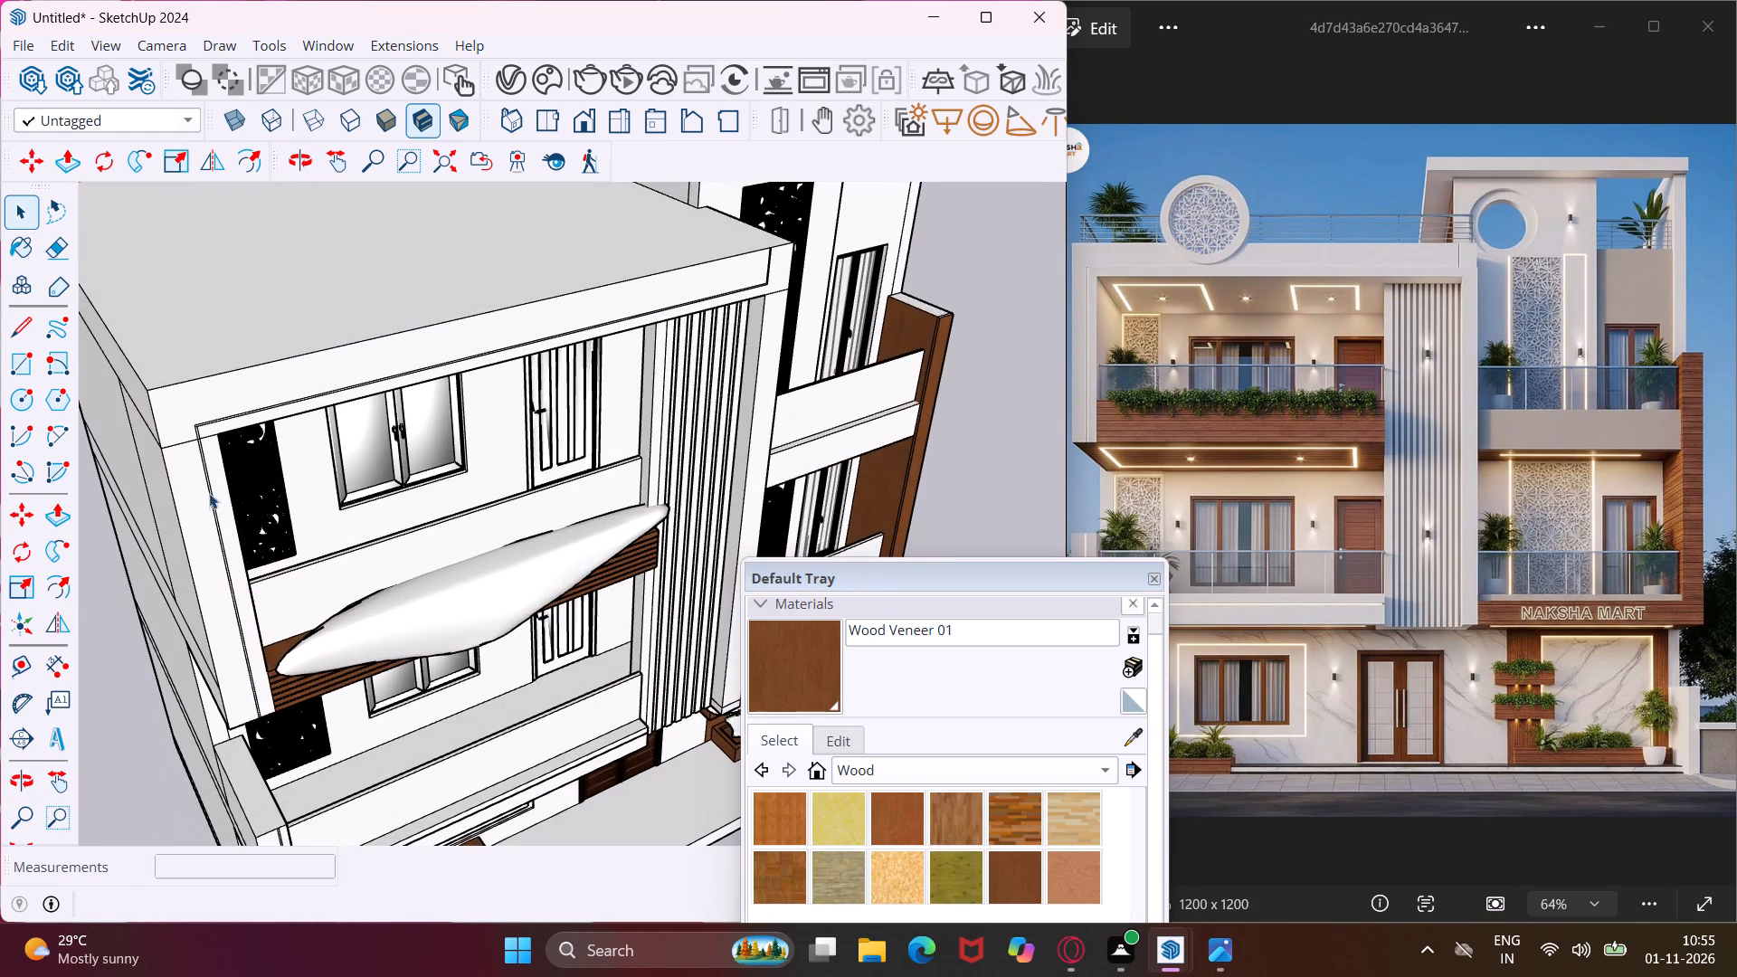
pyautogui.scroll(18, 195, 451)
pyautogui.scroll(5, 195, 413)
pyautogui.click(219, 474)
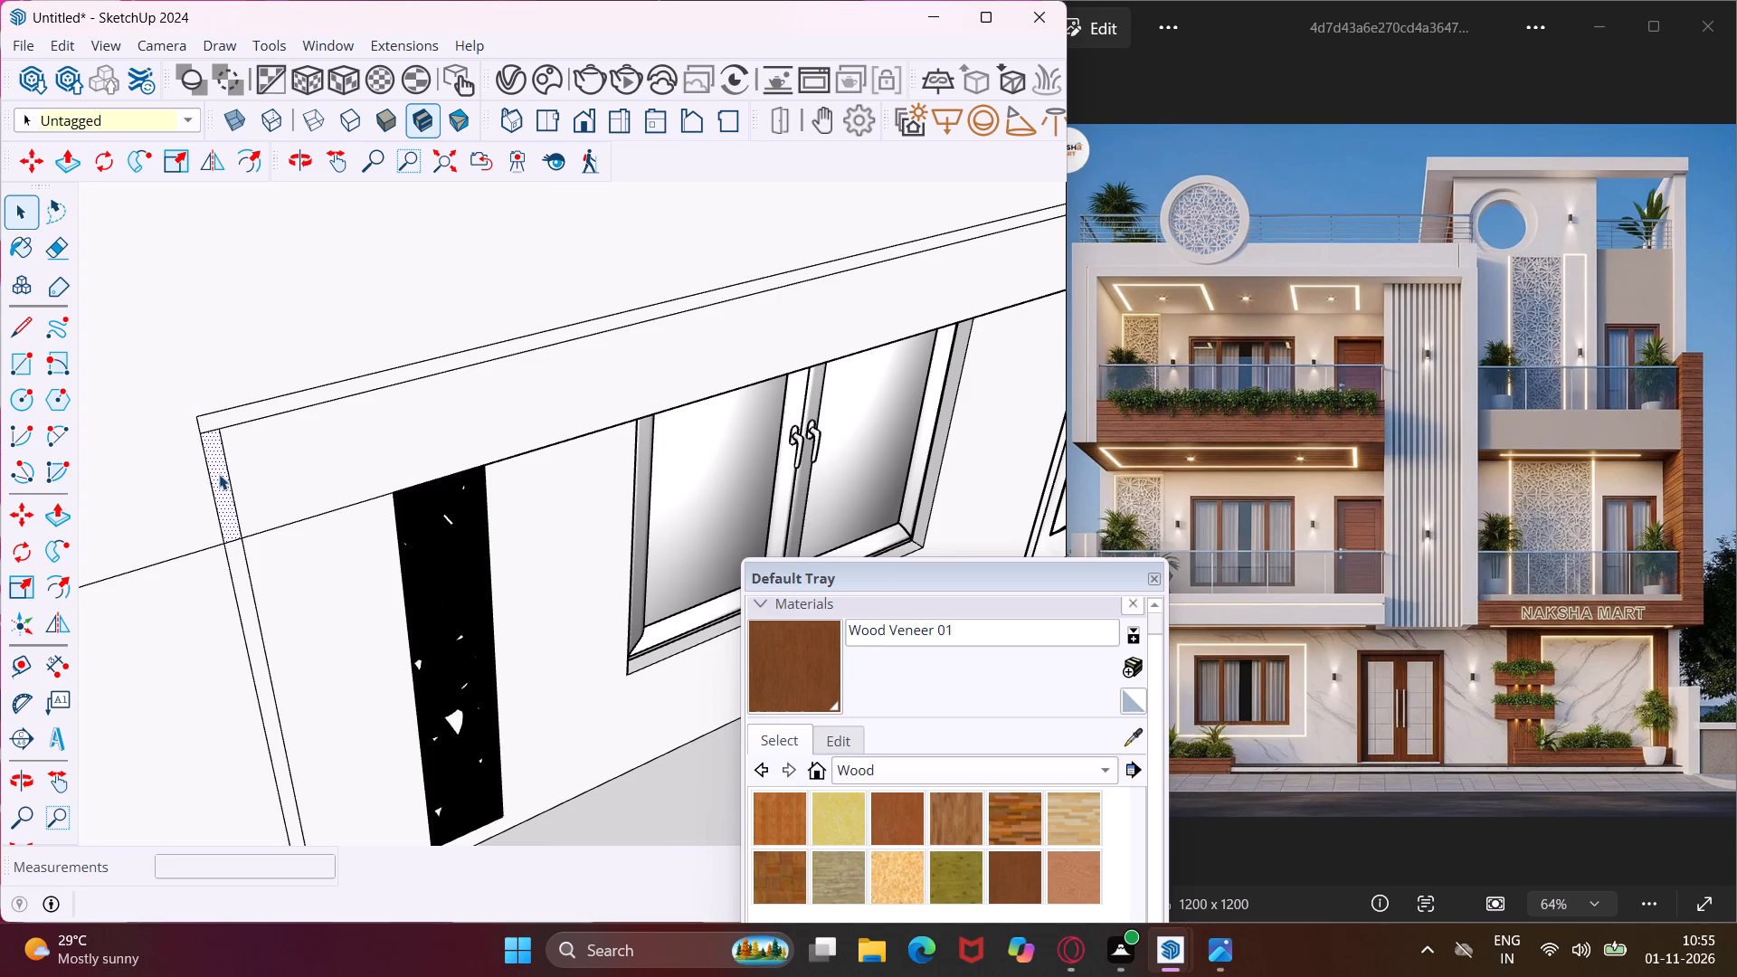
pyautogui.press('p')
pyautogui.click(219, 467)
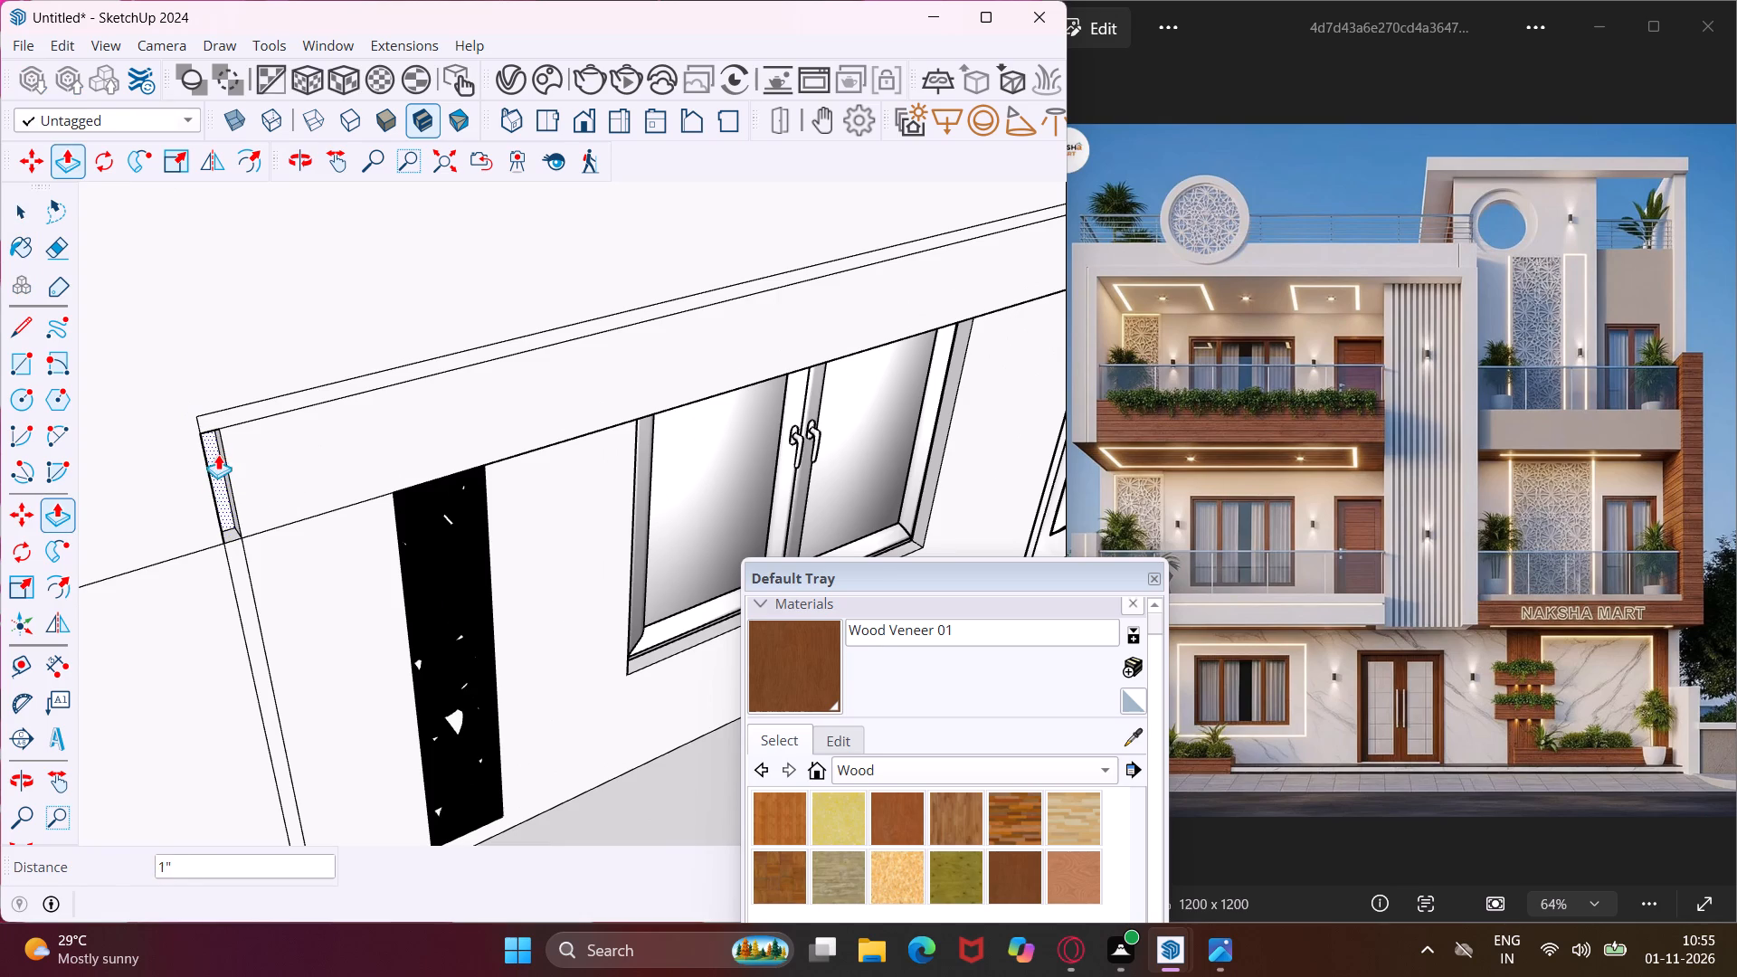
pyautogui.write('.75"')
pyautogui.press('Return')
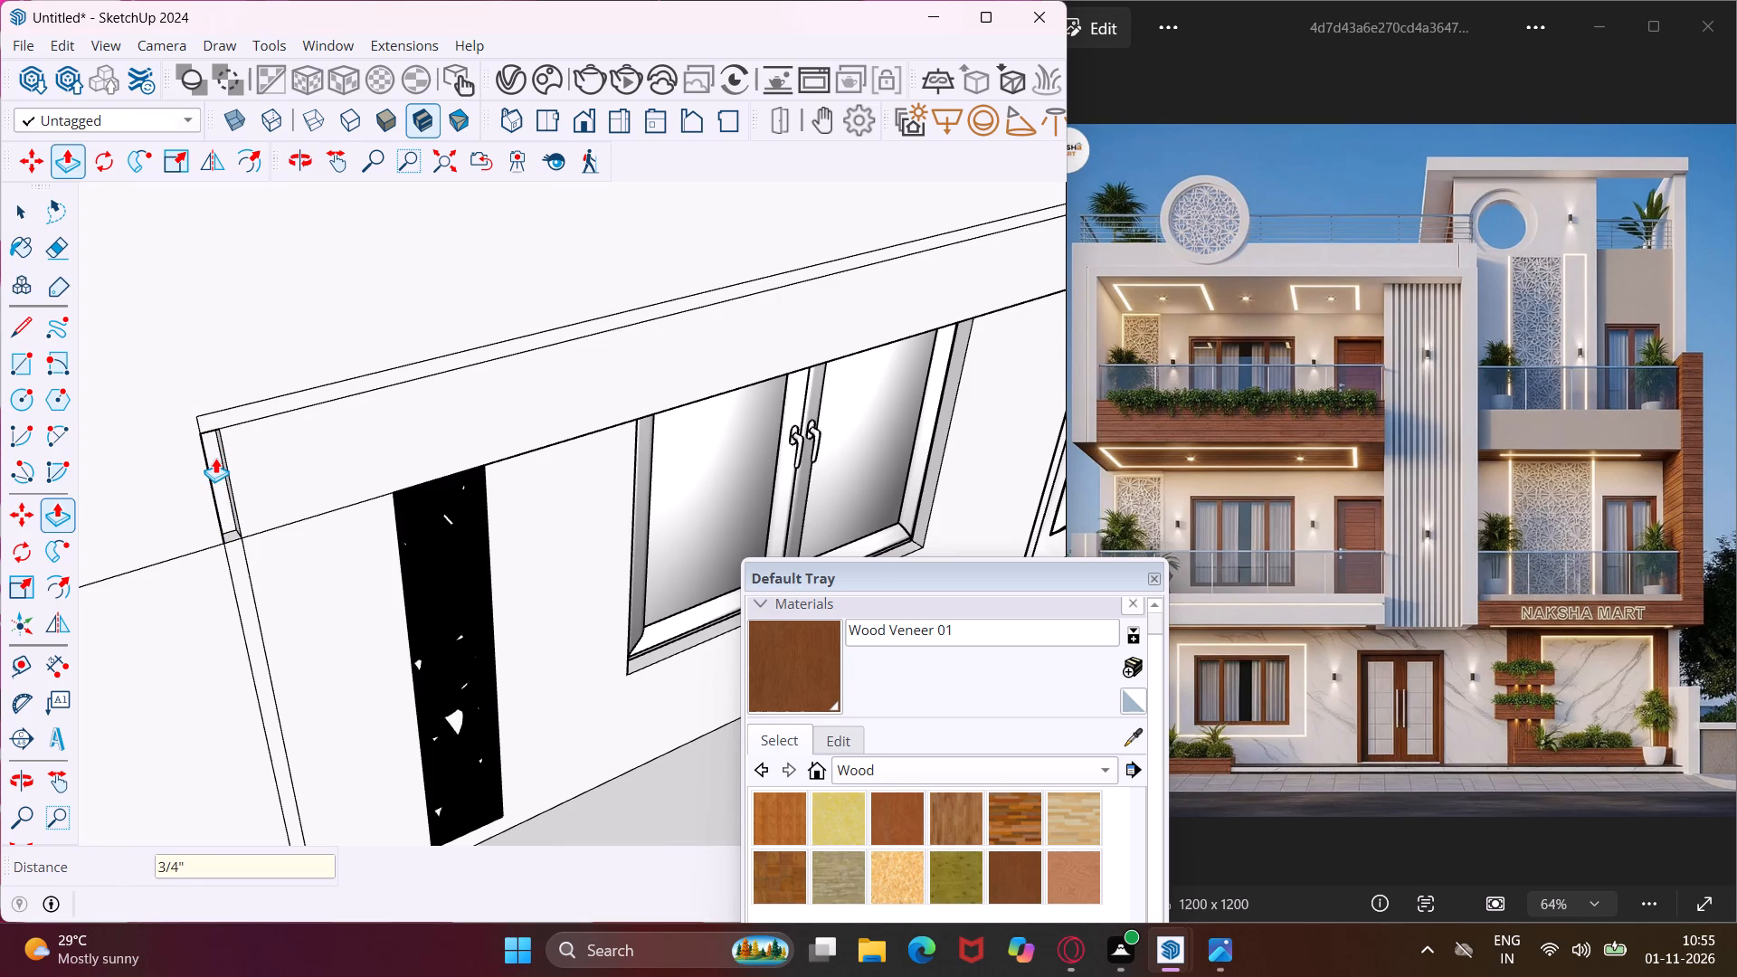
# Repeat the 0.75" recess on the lower vertical segment and the horizontal top run of the second-floor frame's border strip.
pyautogui.scroll(2, 231, 549)
pyautogui.doubleClick(231, 549)
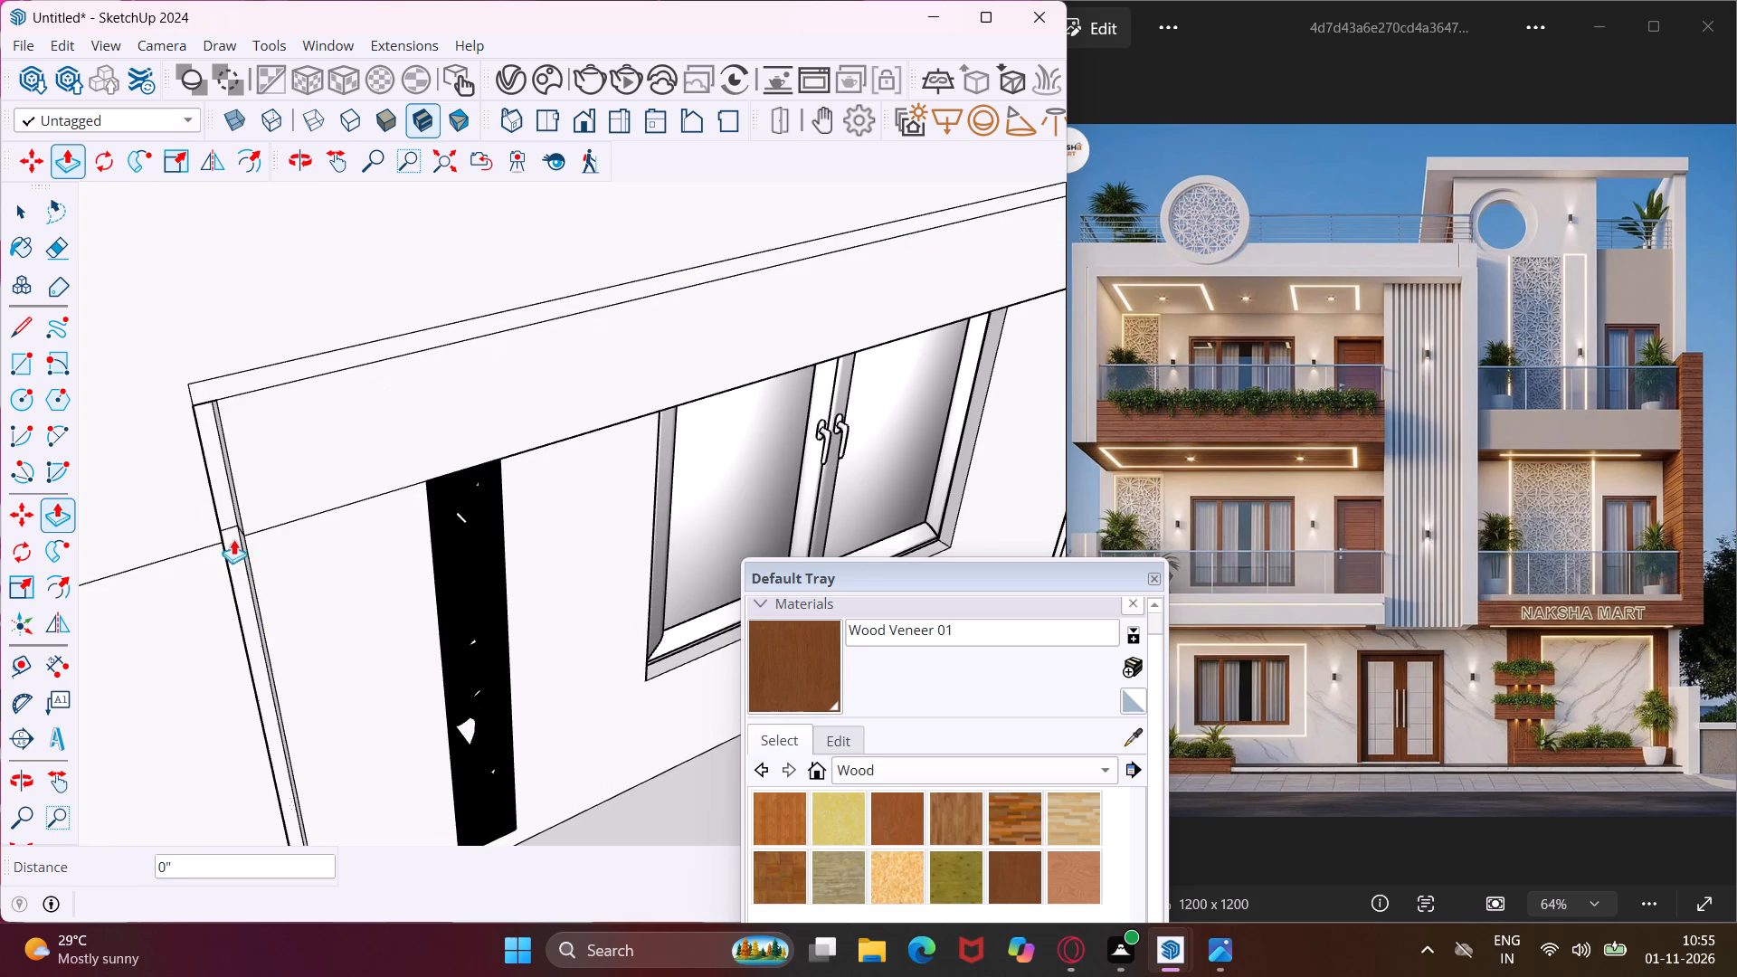
pyautogui.doubleClick(223, 389)
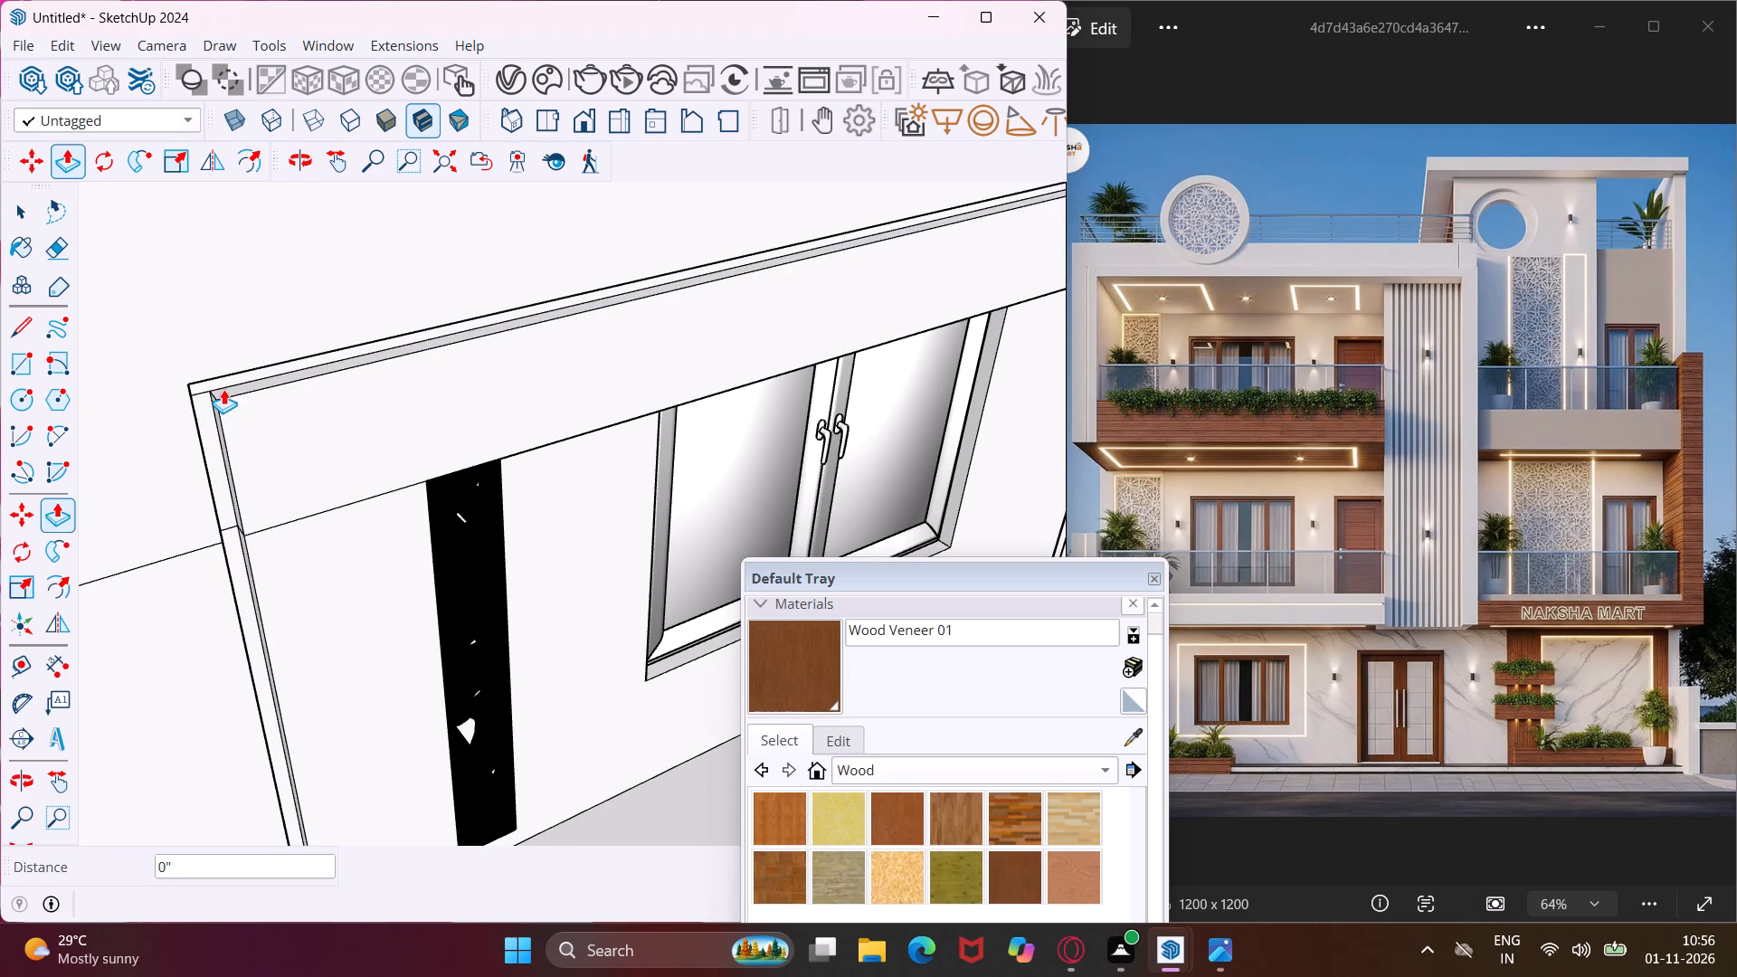
# Inspect the recessed border strip along the roof slab towards its slat-side end.
pyautogui.scroll(-17, 109, 460)
pyautogui.scroll(-5, 115, 461)
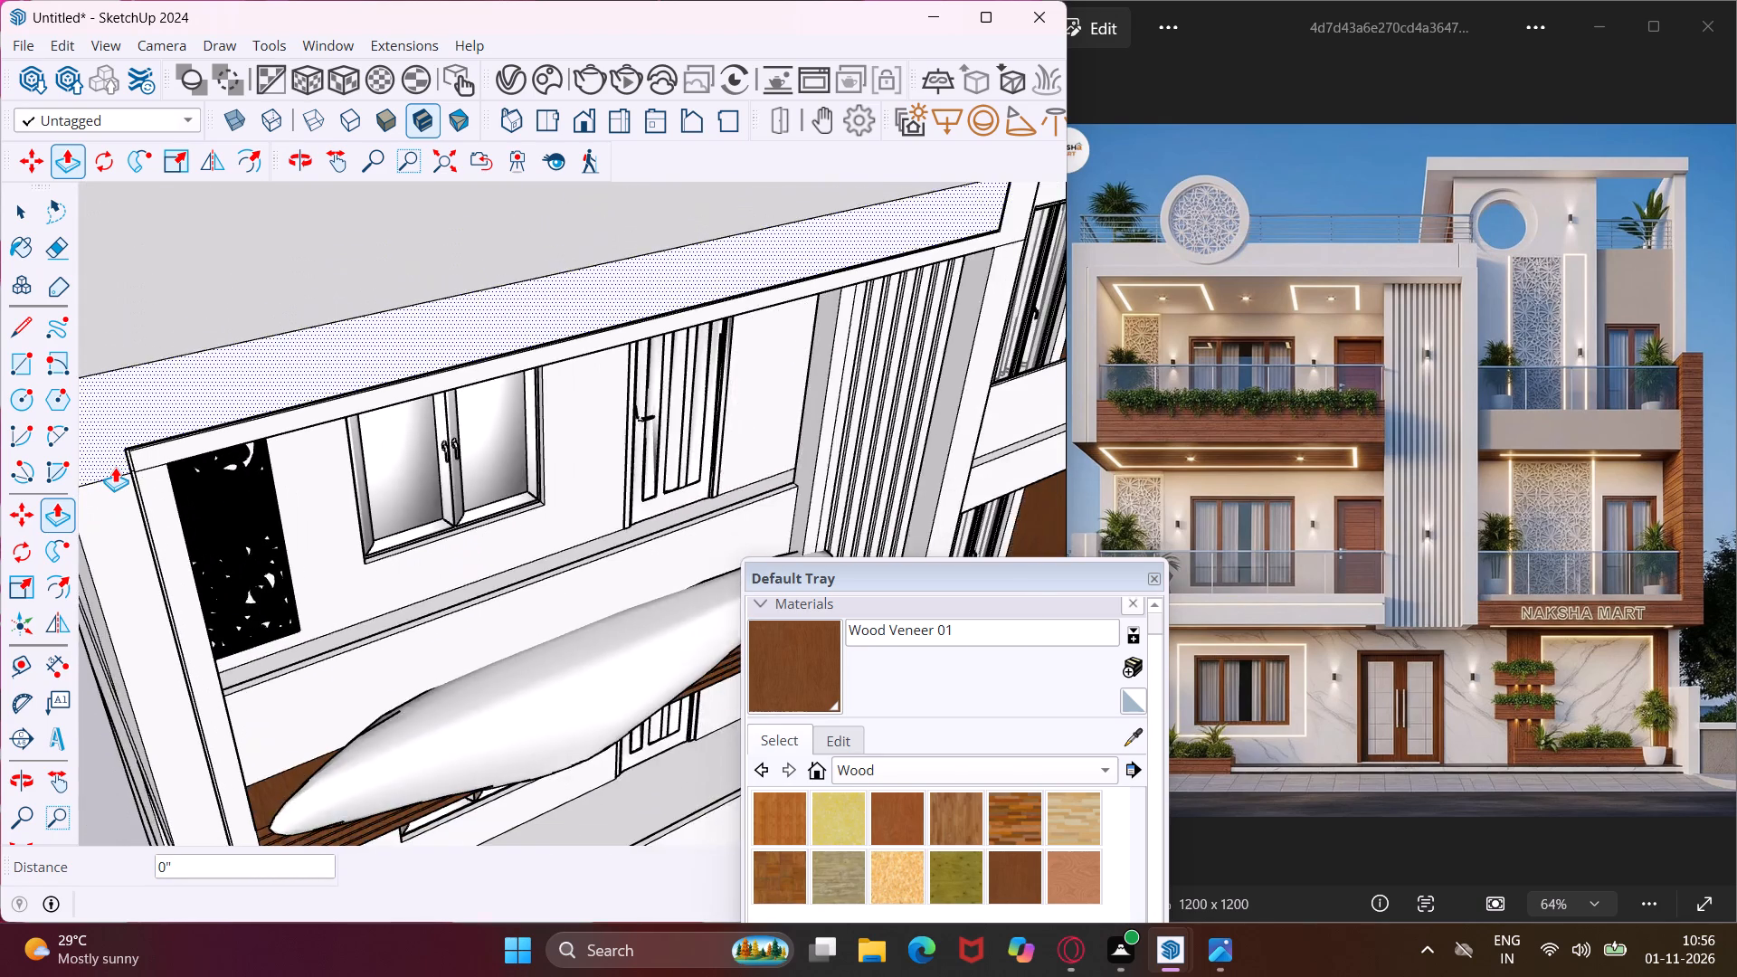
pyautogui.scroll(-3, 115, 467)
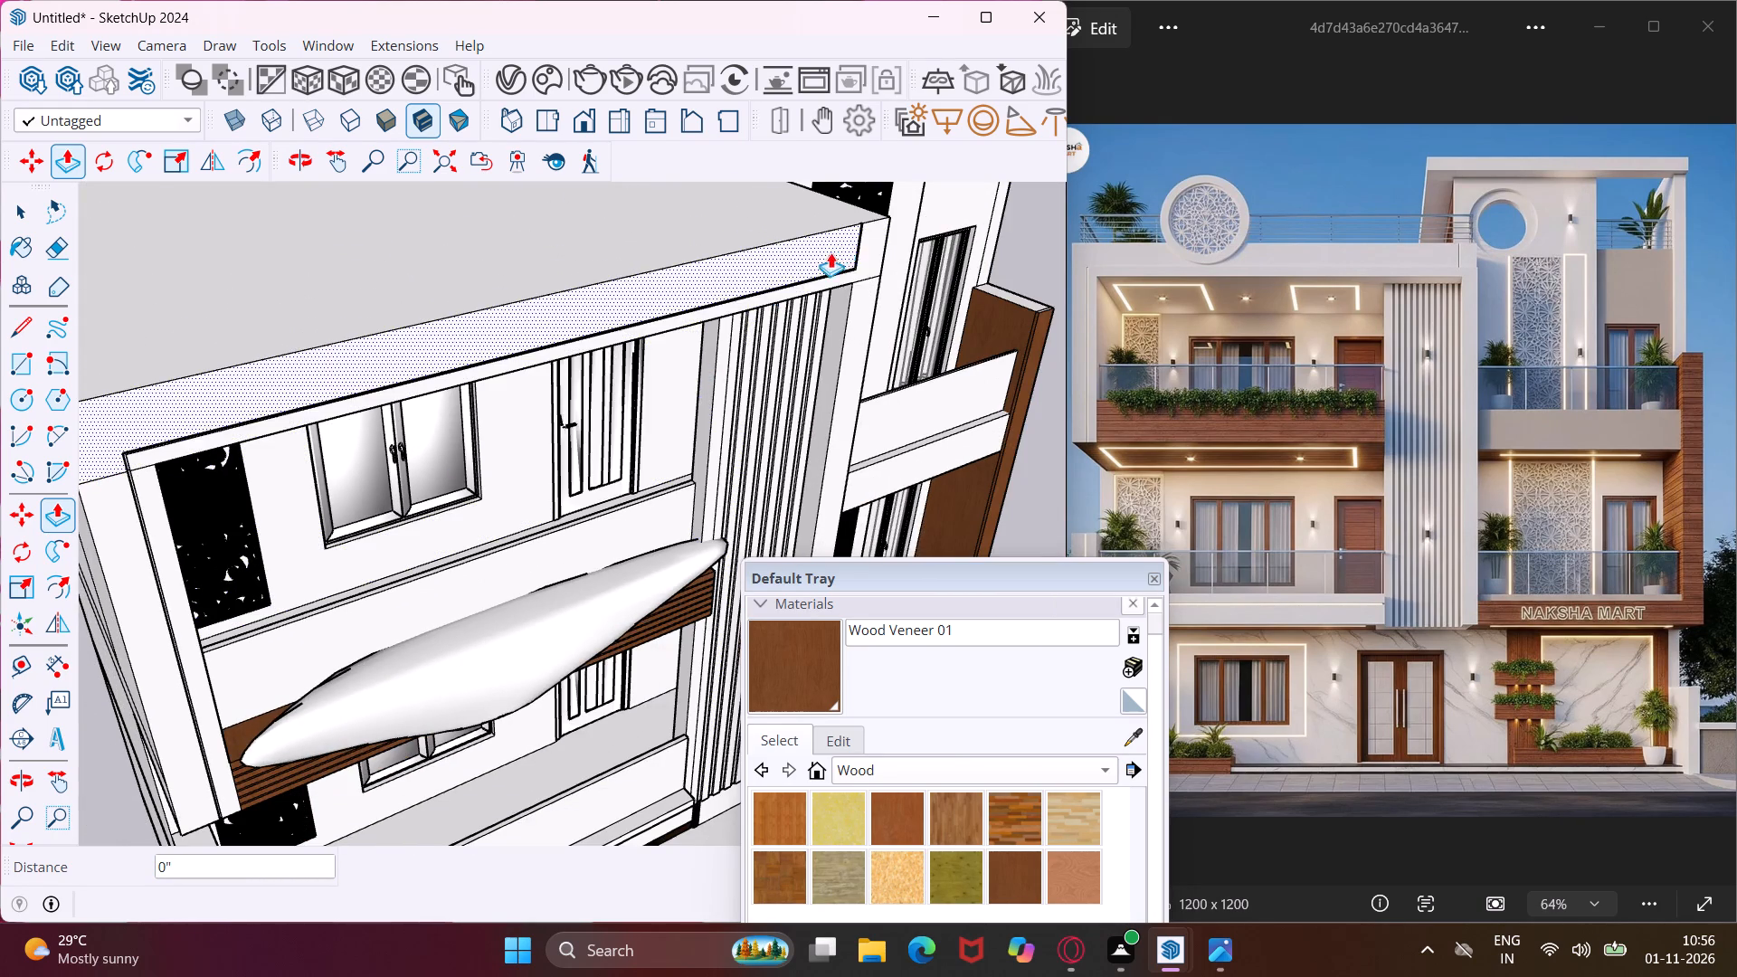
pyautogui.scroll(10, 842, 242)
pyautogui.scroll(-3, 826, 216)
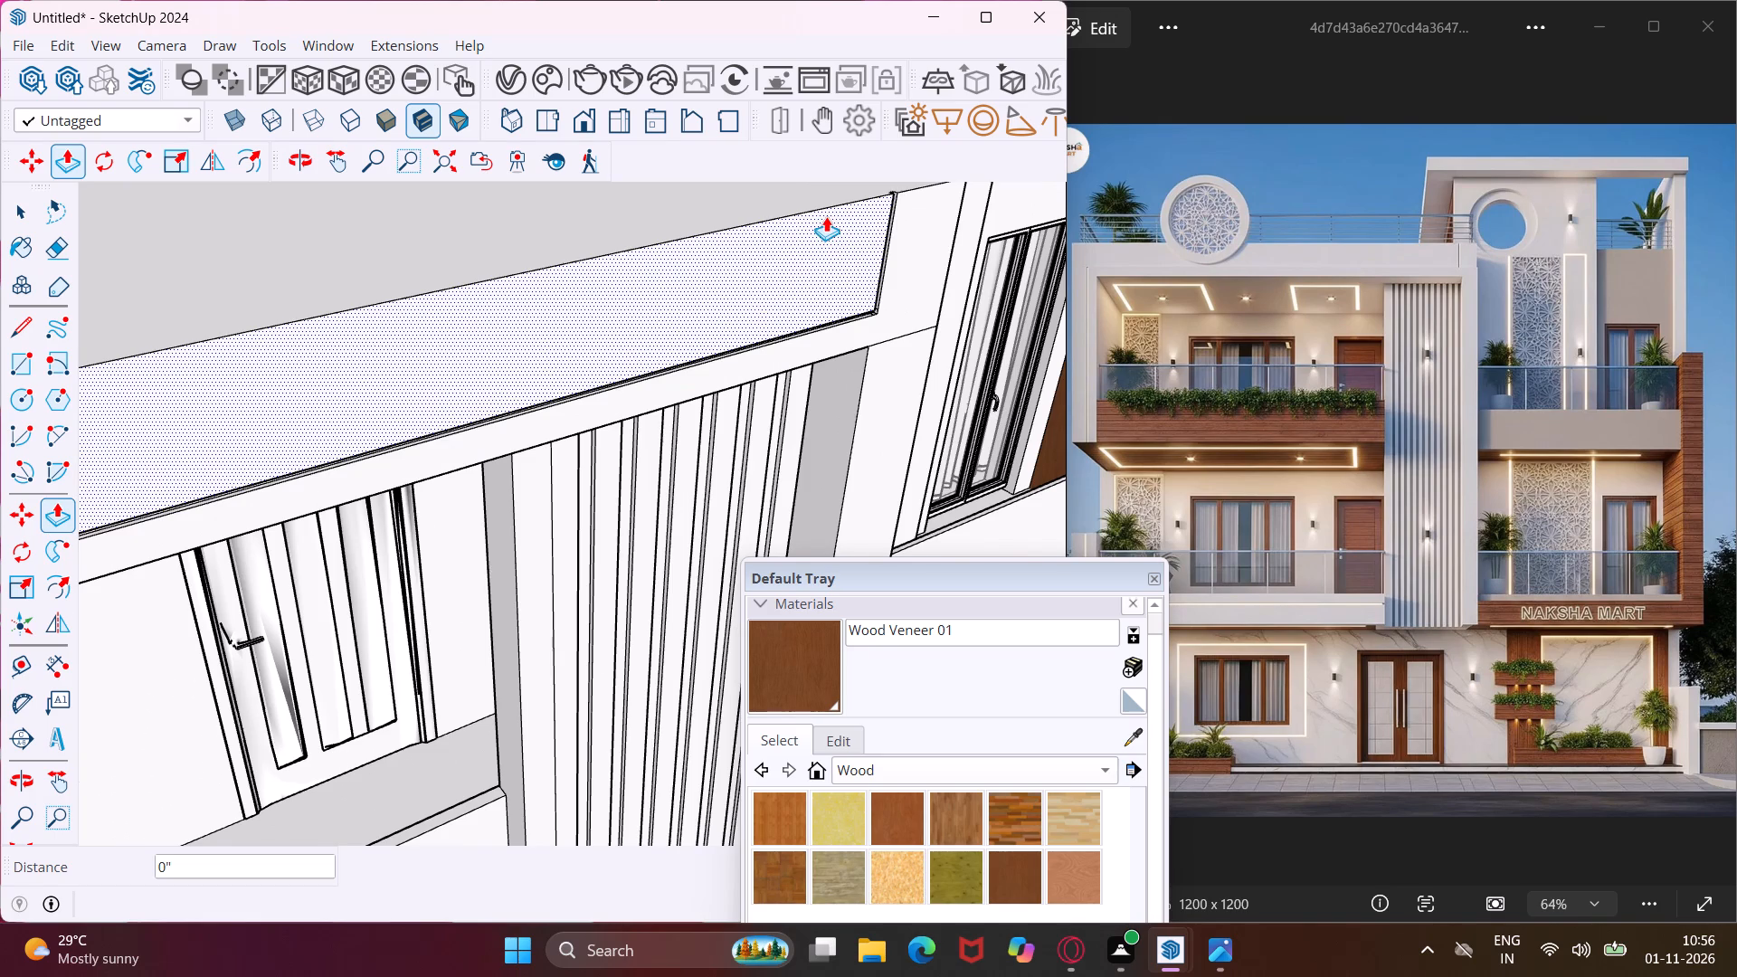
# Repeat the 0.75" recess on the thin border strip around the first-floor balcony parapet.
pyautogui.scroll(-19, 826, 216)
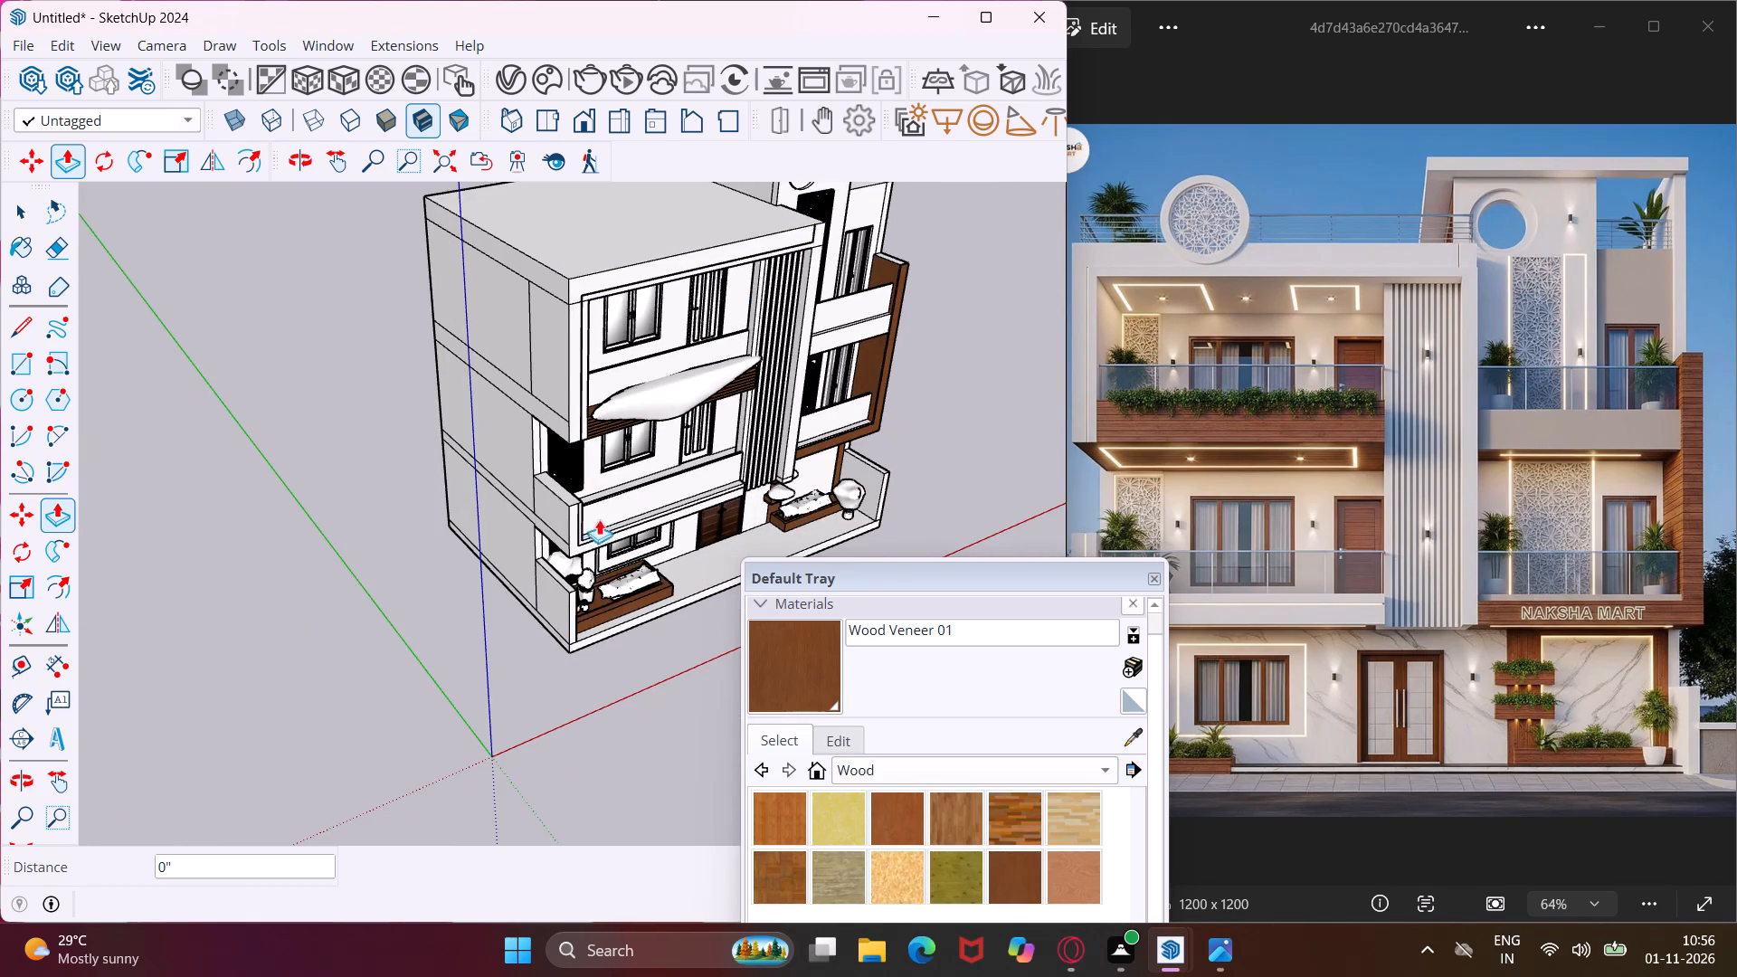
pyautogui.scroll(18, 587, 533)
pyautogui.scroll(6, 587, 533)
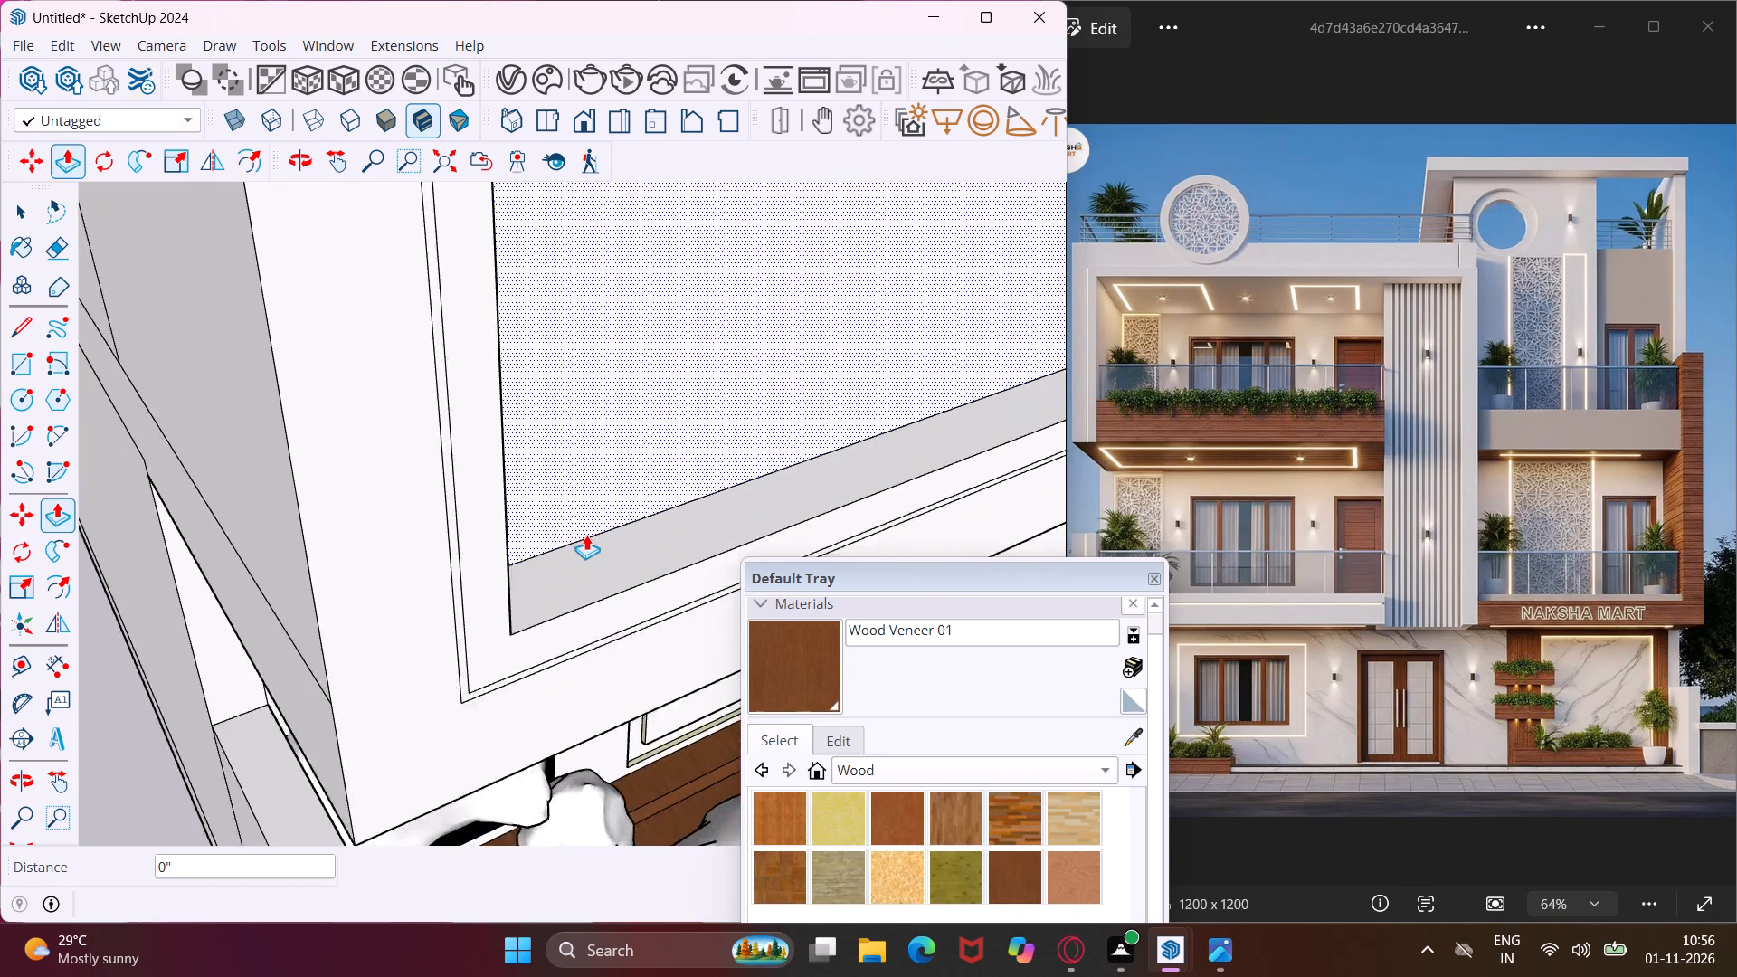
pyautogui.scroll(5, 582, 538)
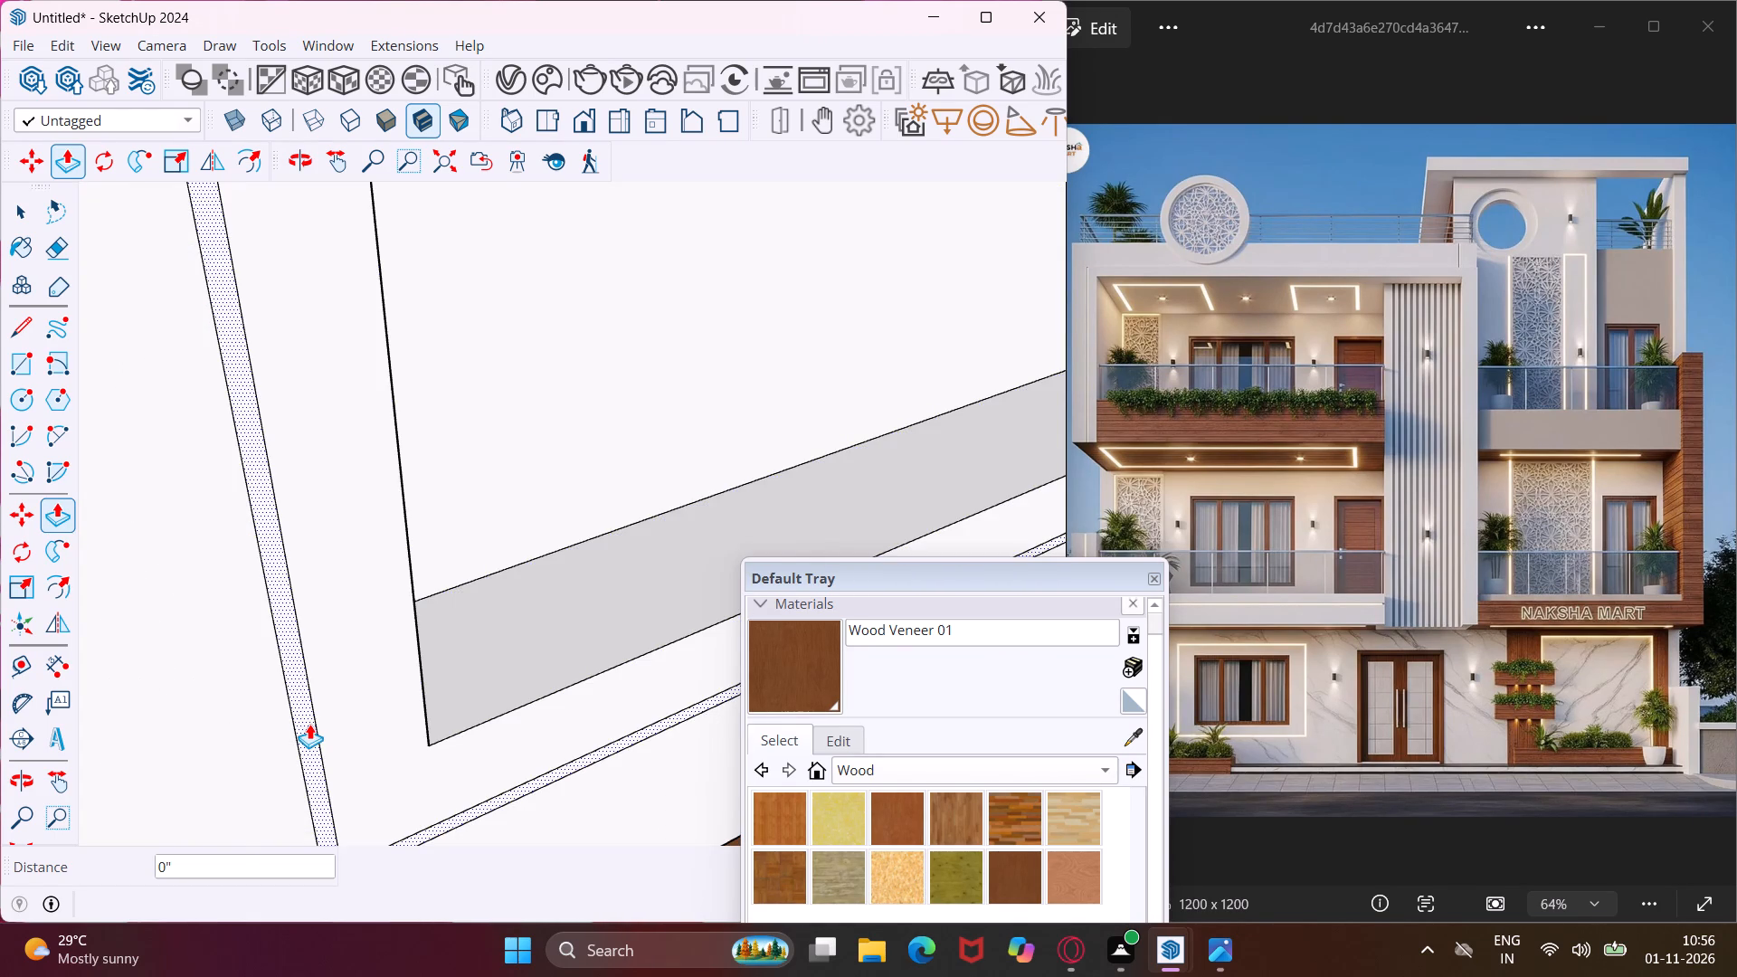
pyautogui.doubleClick(309, 724)
# Repeat the 0.75" recess on the upper run of groove strips in the second-floor balcony's wood-clad front, leaving only the lowest one.
pyautogui.scroll(-12, 250, 707)
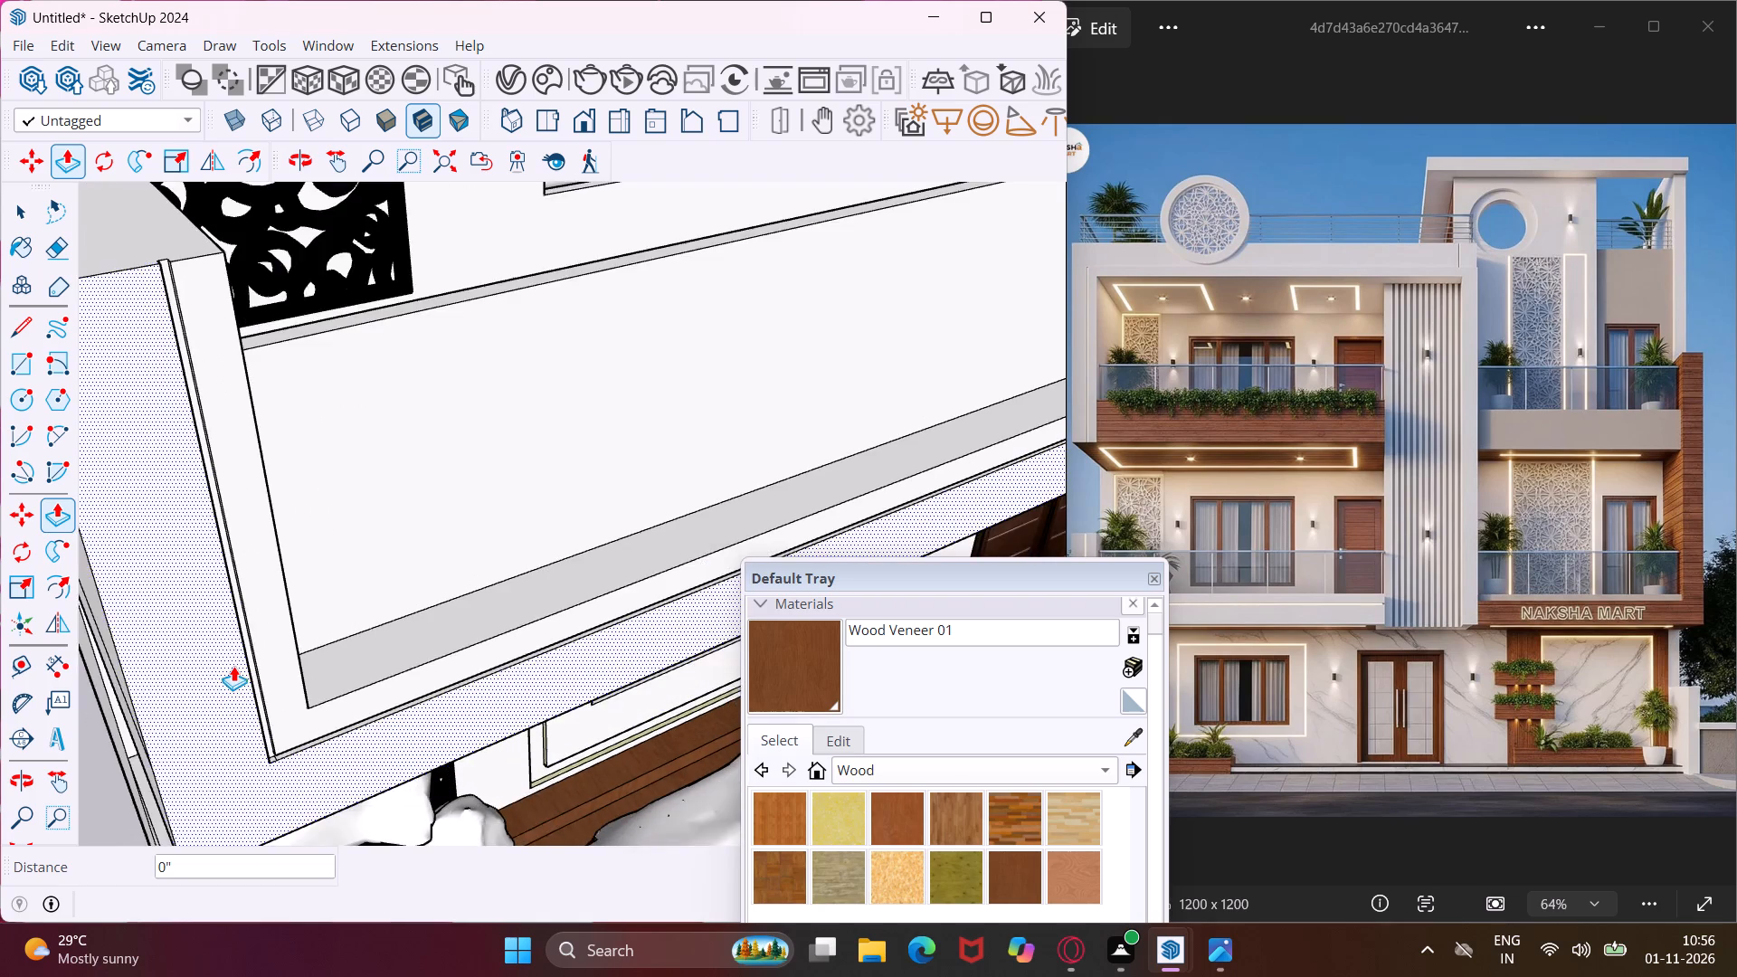
pyautogui.scroll(-14, 233, 666)
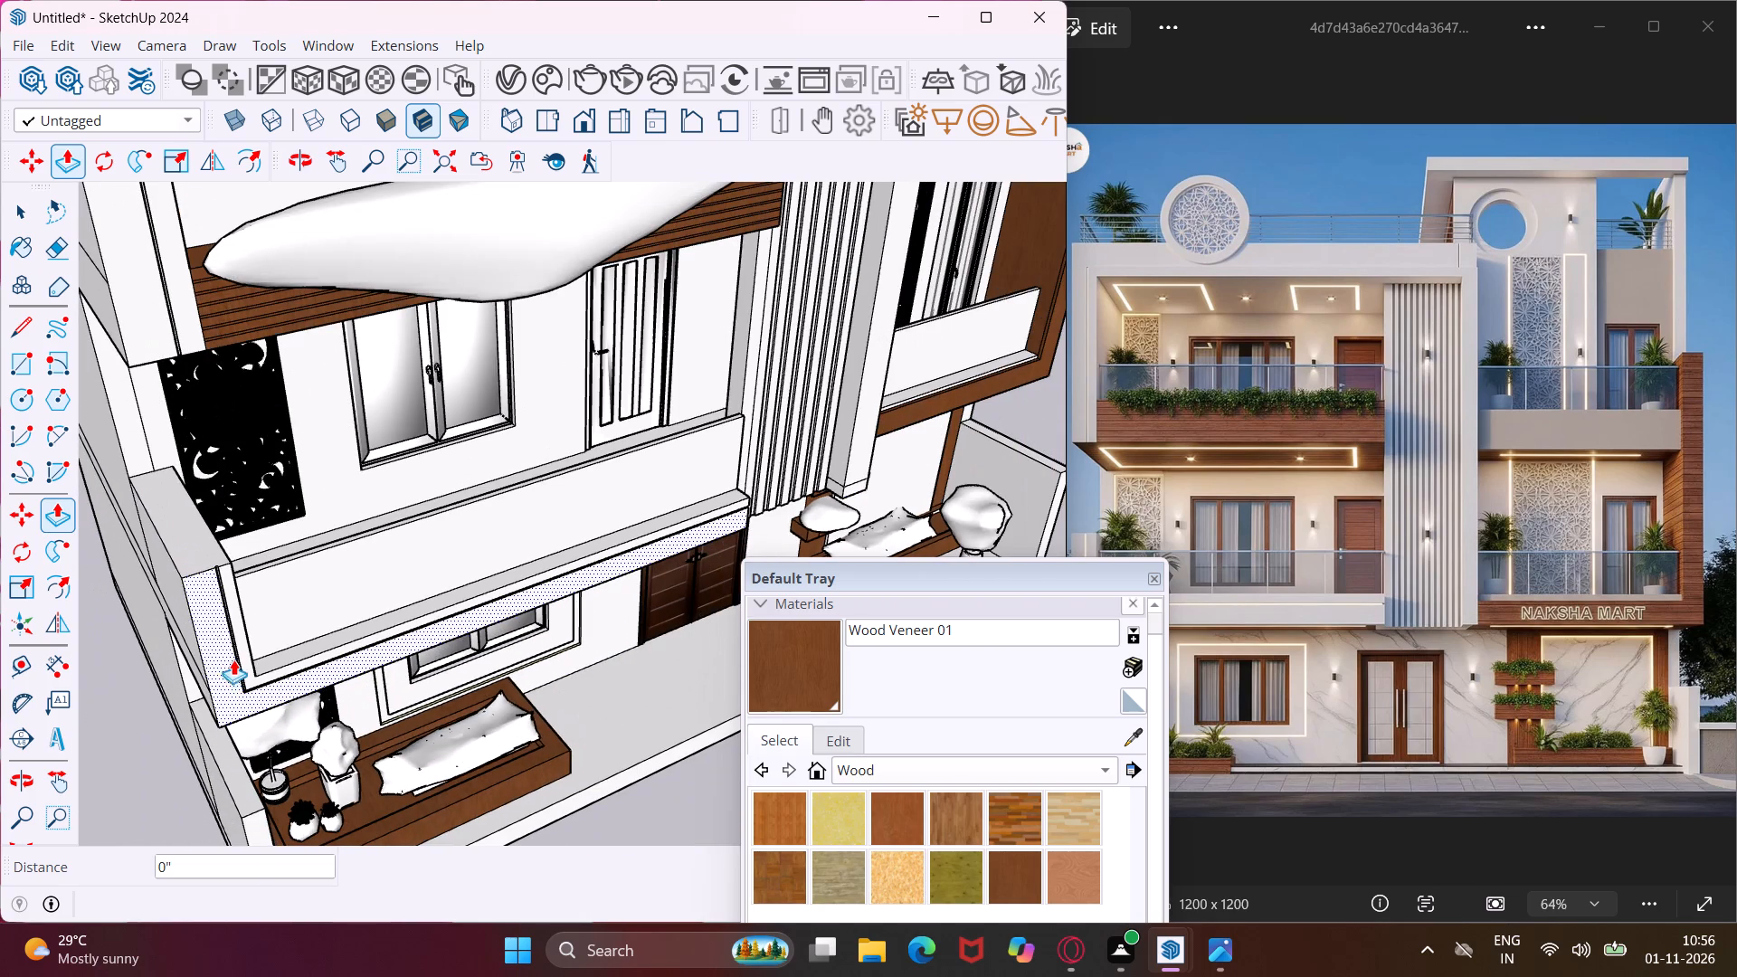
pyautogui.scroll(-1, 239, 363)
pyautogui.scroll(11, 212, 287)
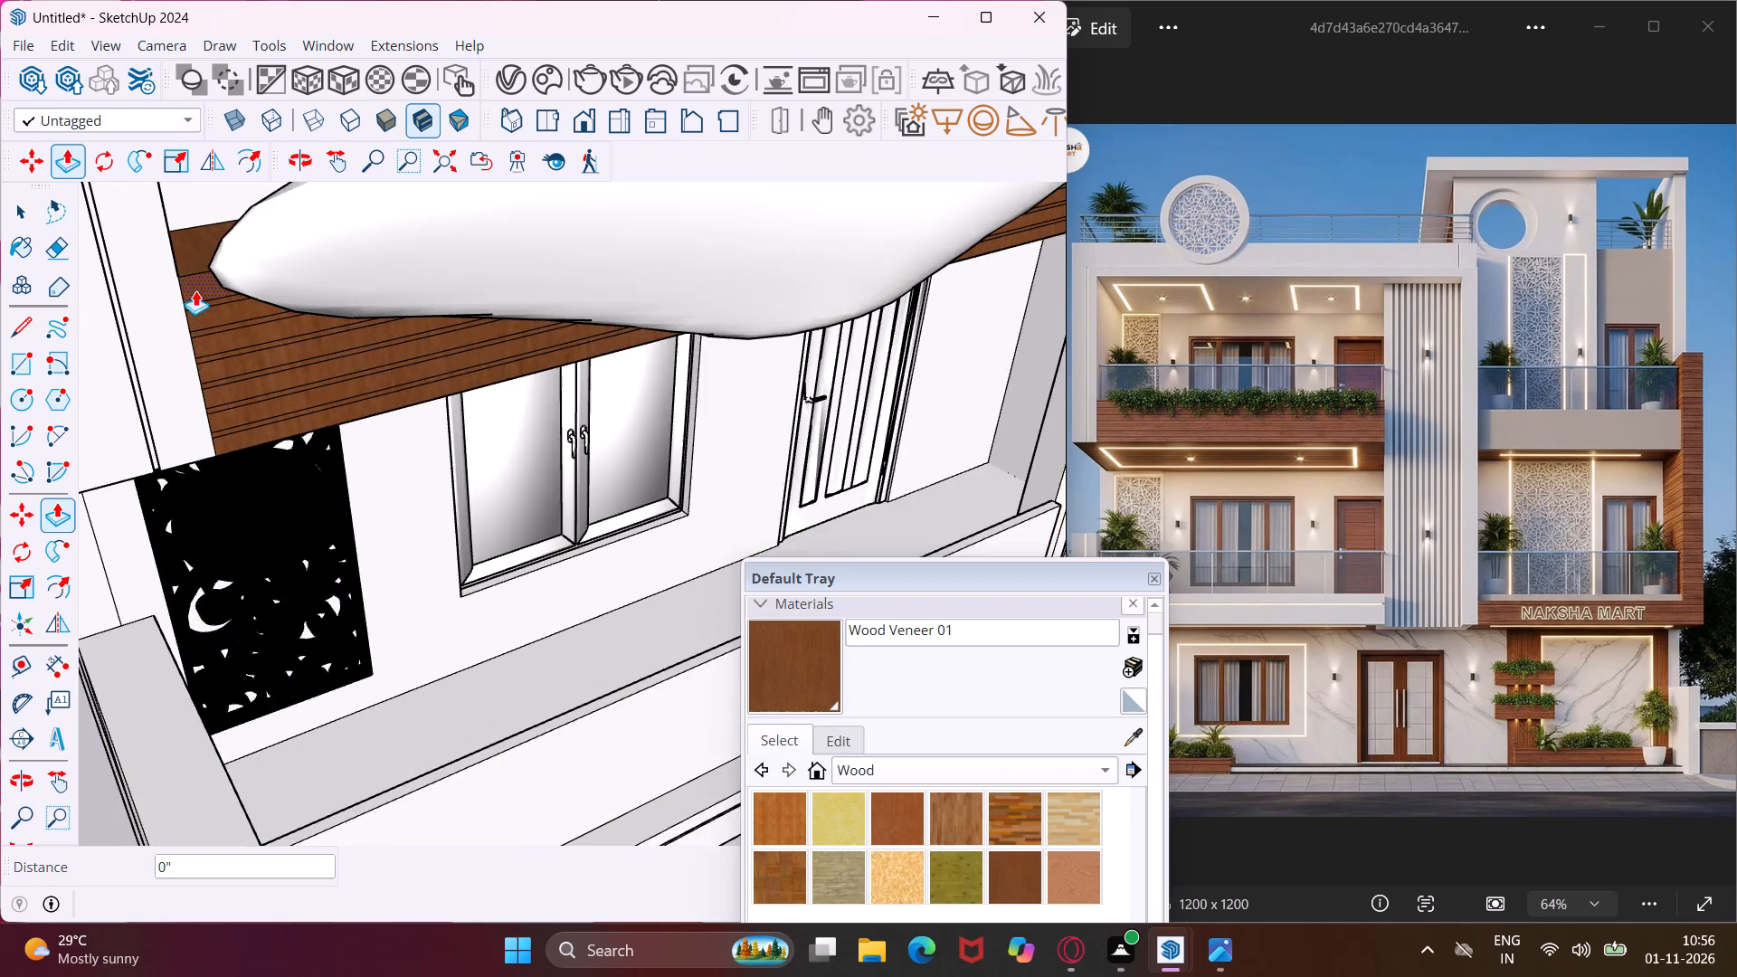
pyautogui.scroll(10, 195, 290)
pyautogui.doubleClick(193, 321)
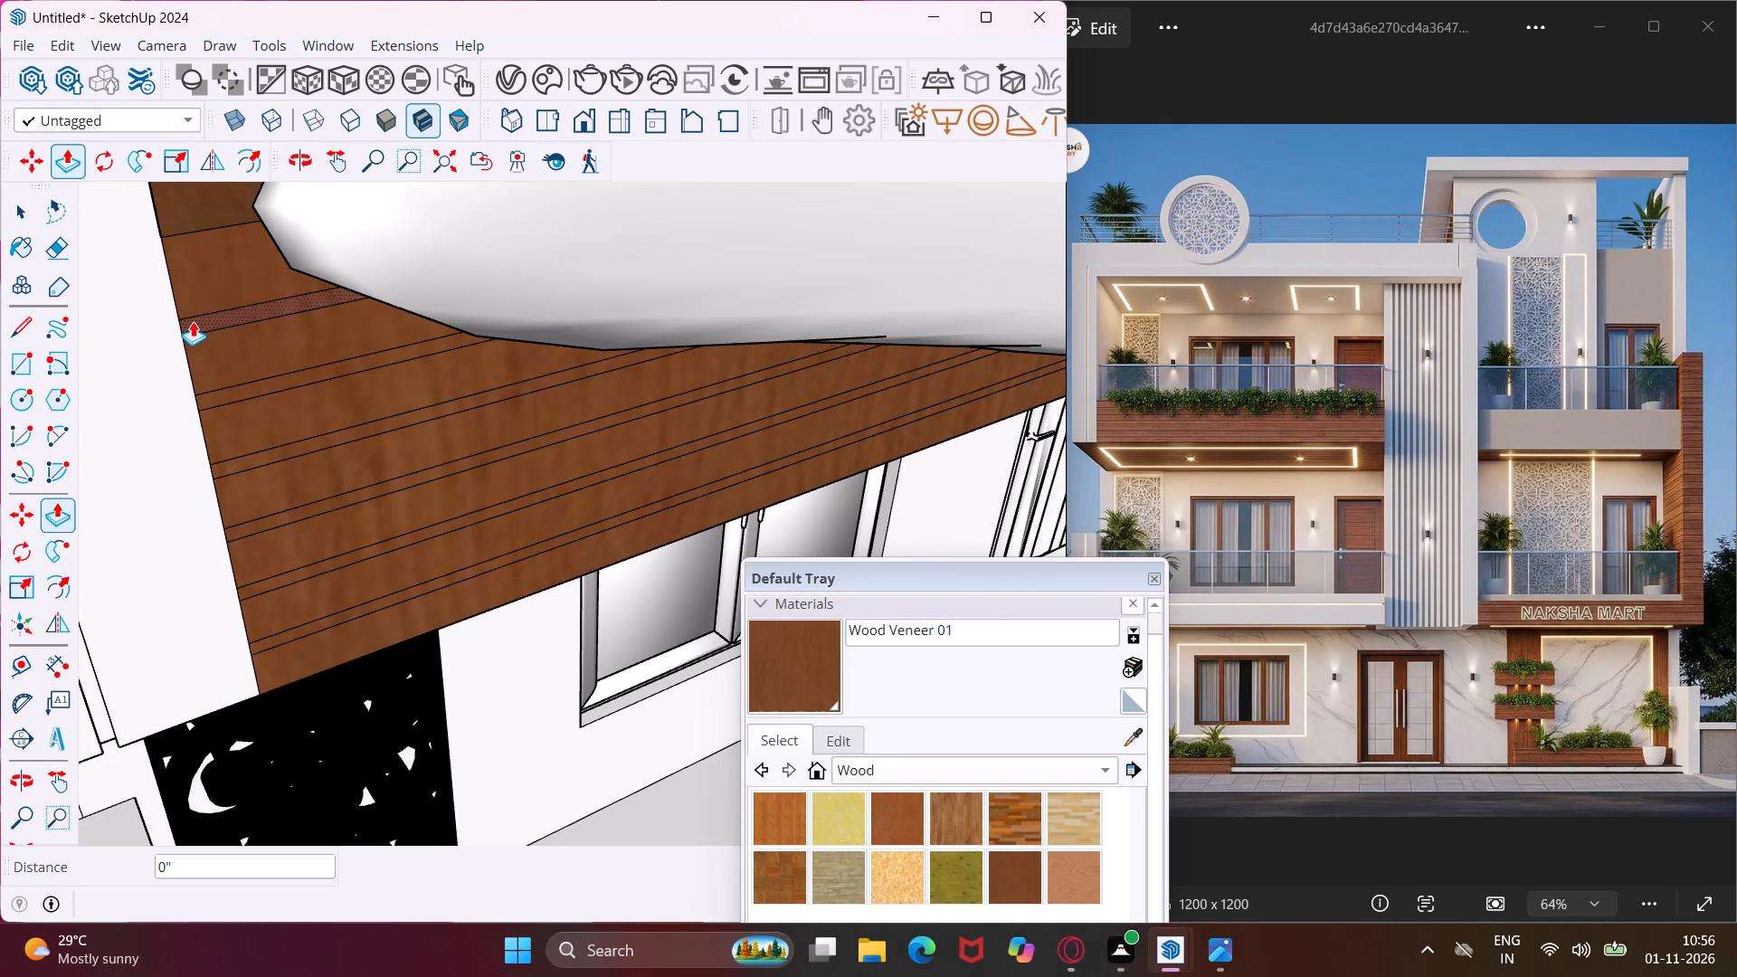
pyautogui.doubleClick(211, 397)
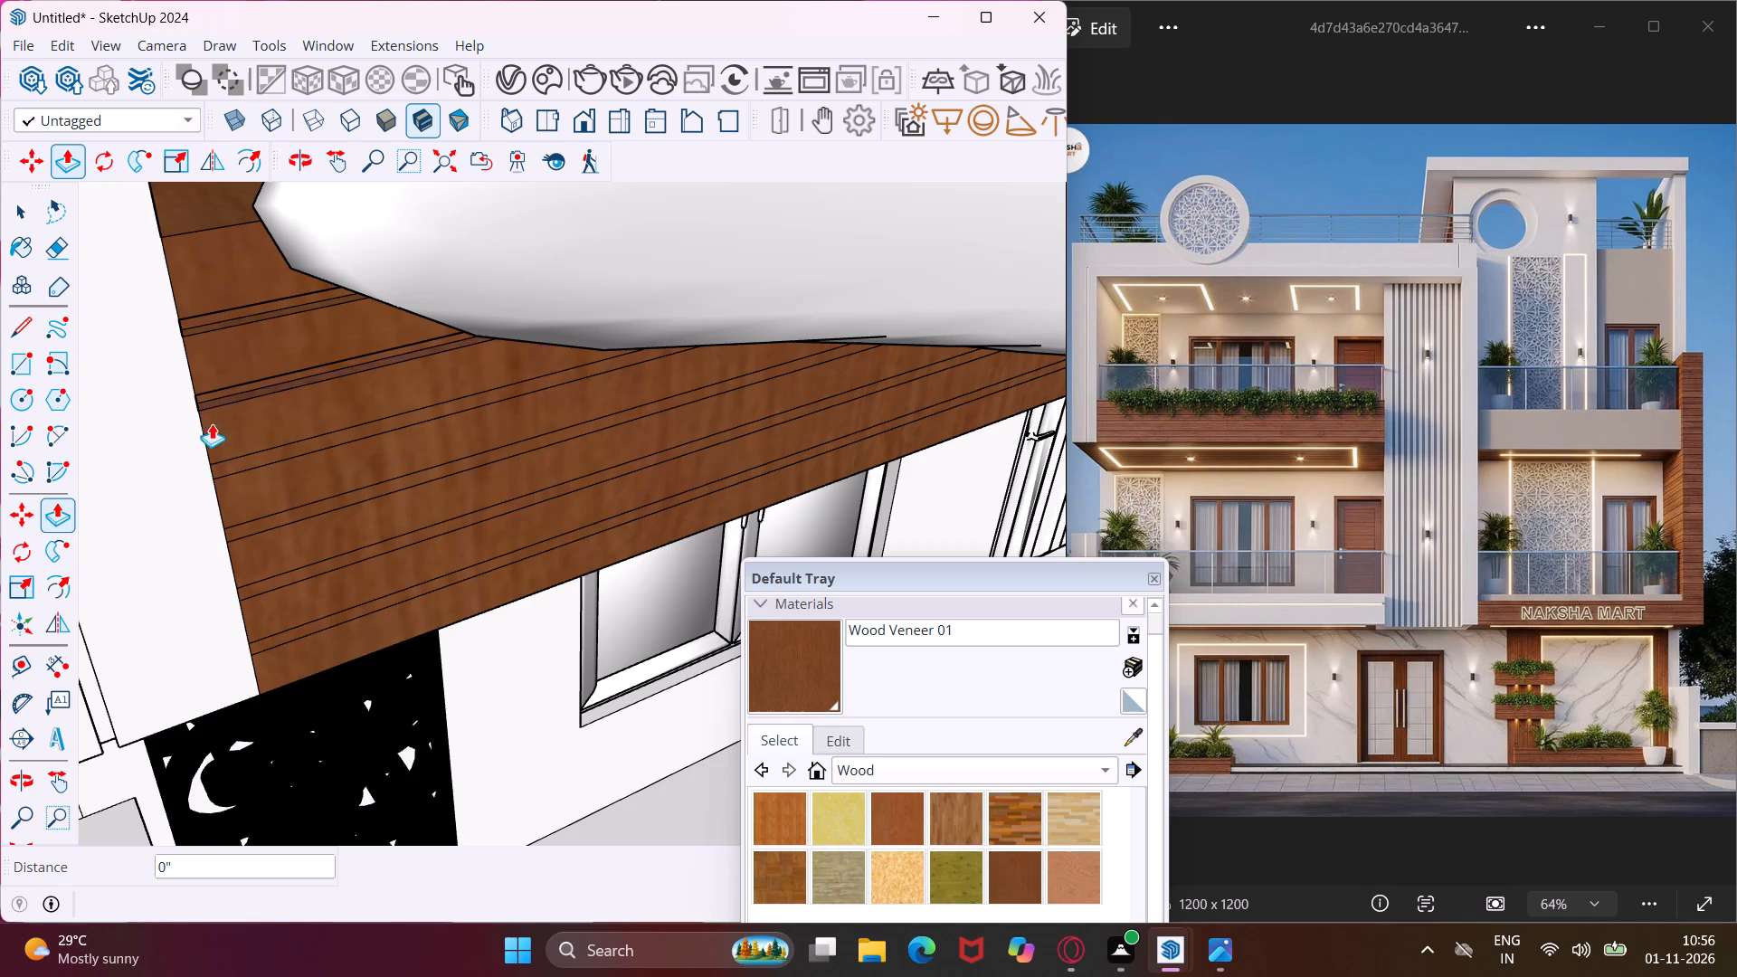
pyautogui.doubleClick(223, 462)
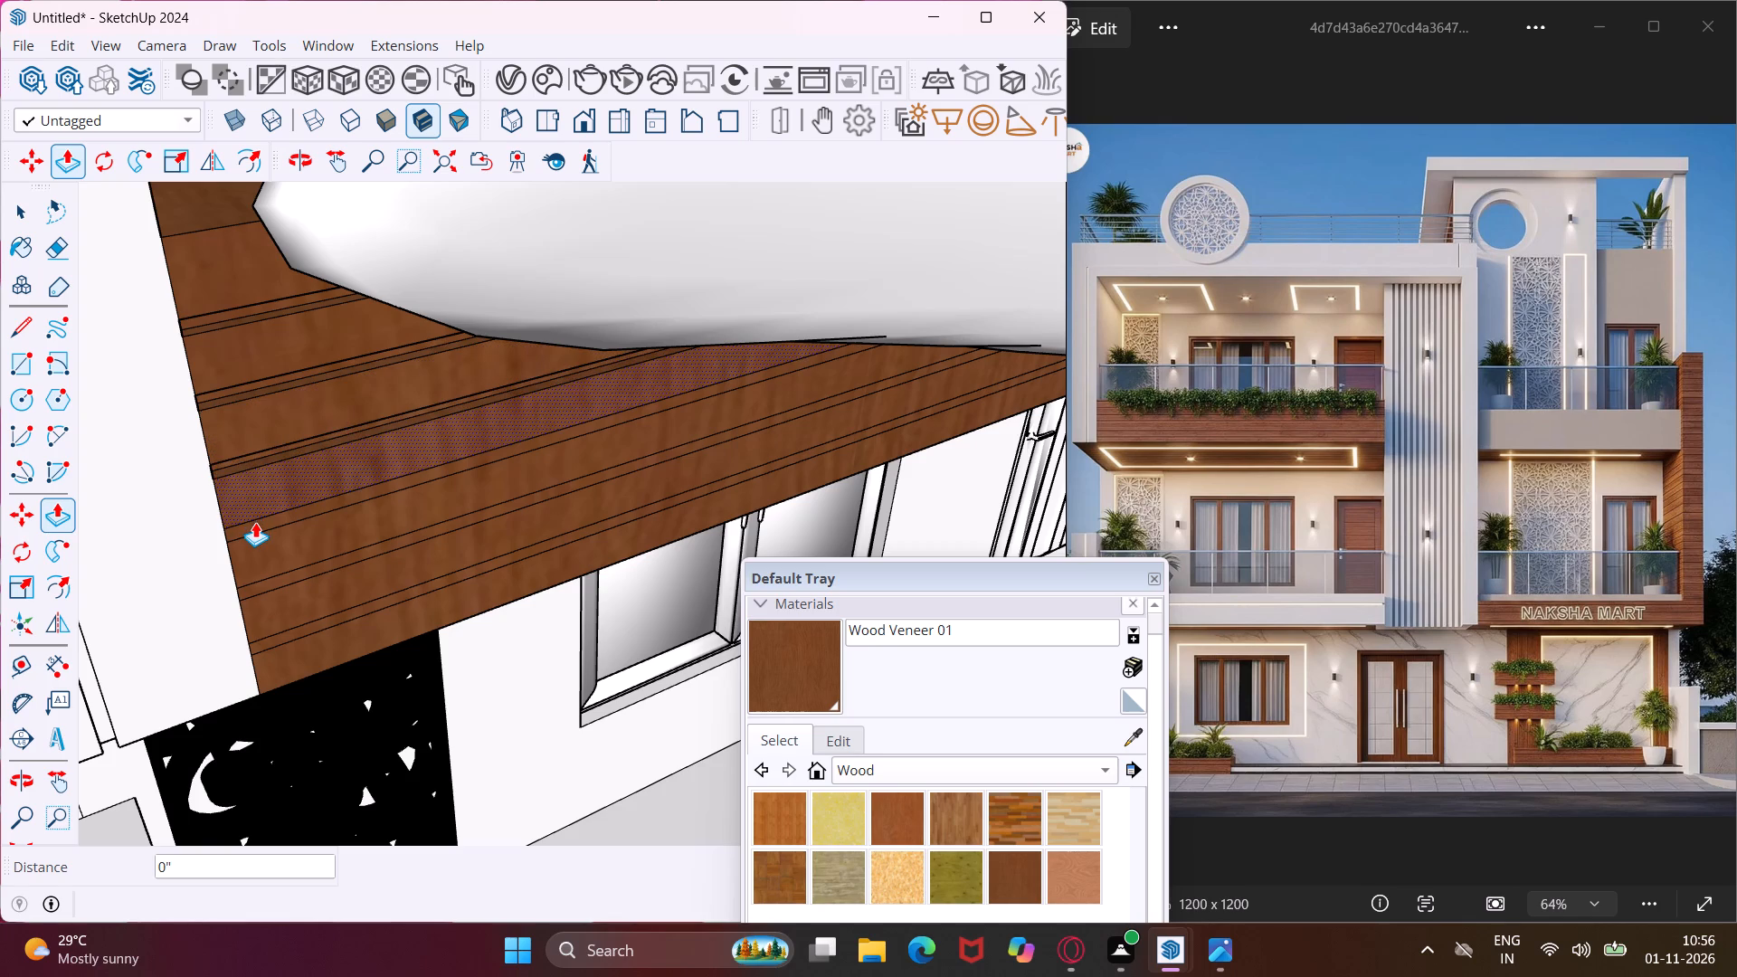
pyautogui.doubleClick(255, 522)
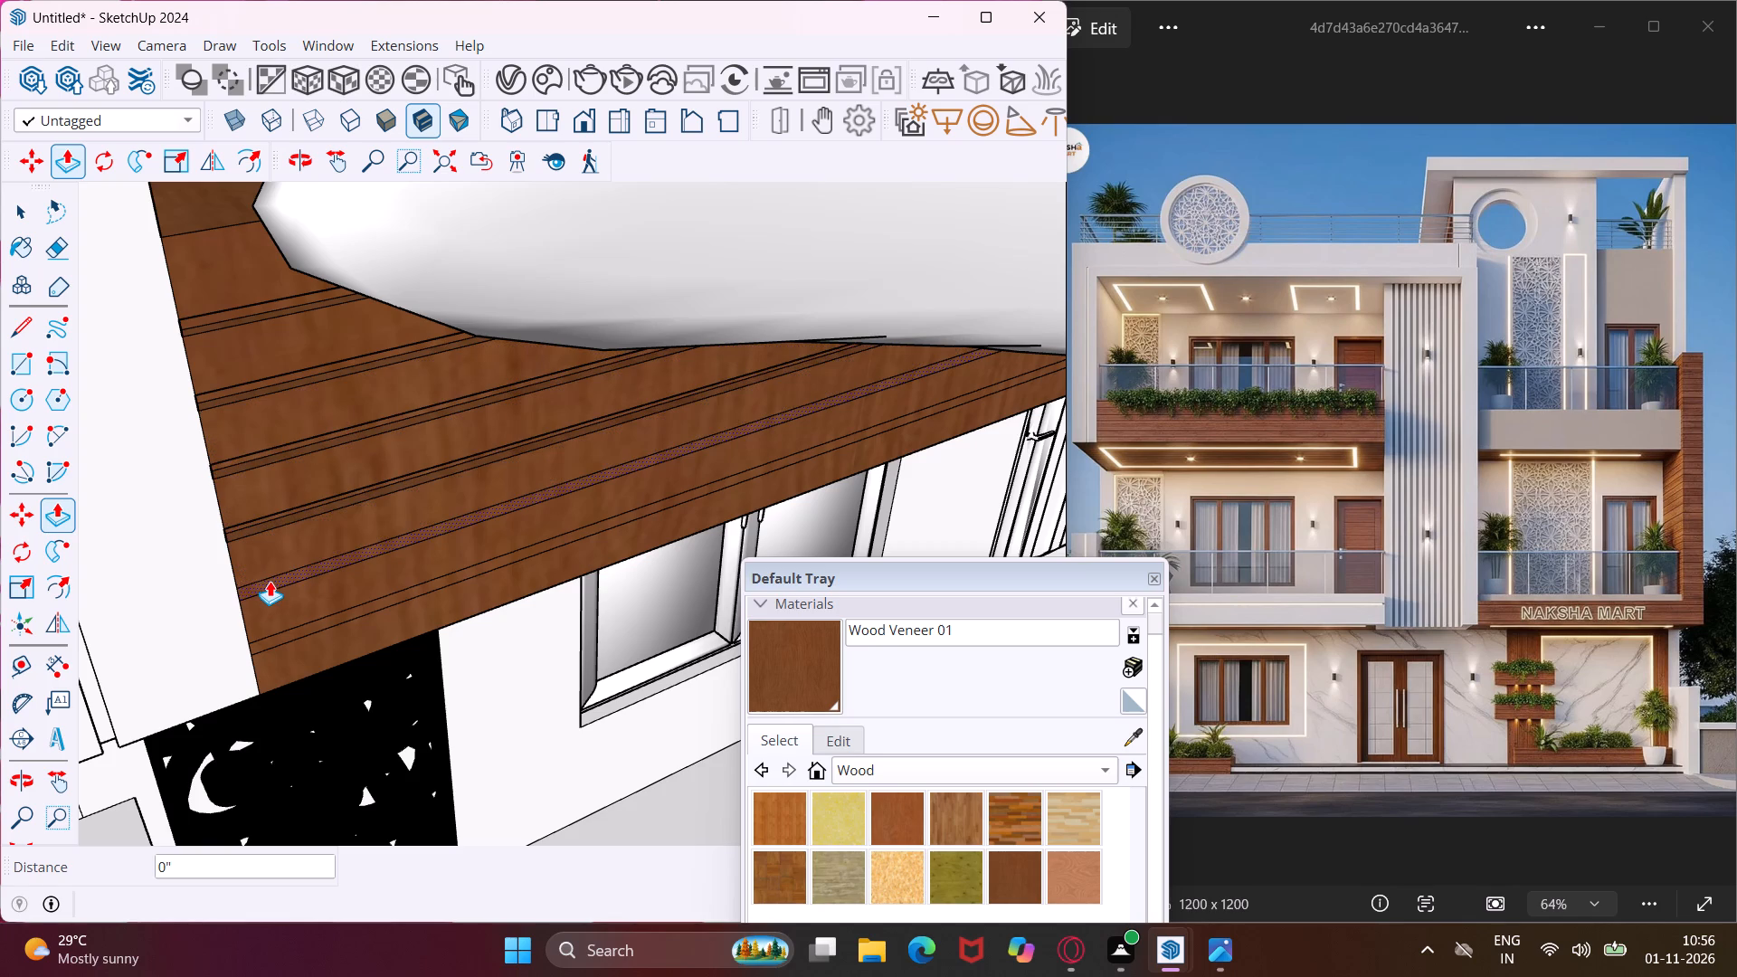
pyautogui.doubleClick(270, 581)
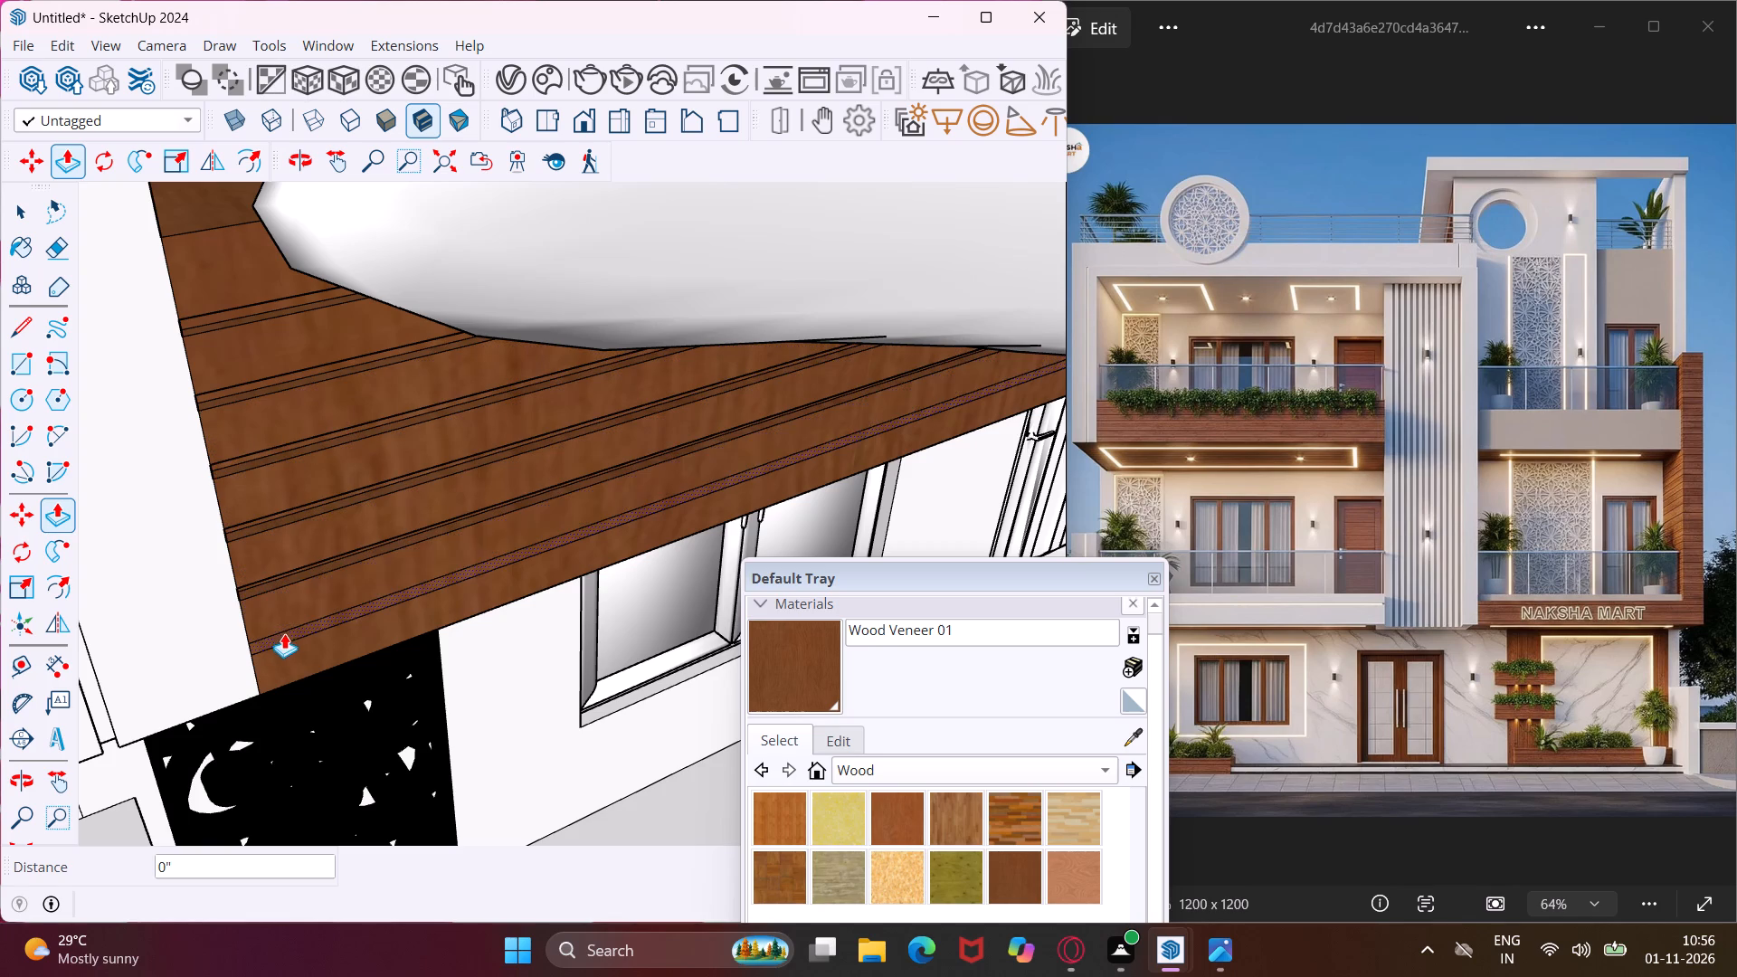
# Repeat the 0.75" recess on the lowest groove strip of the second-floor balcony's wood cladding and leave Push/Pull.
pyautogui.click(282, 633)
pyautogui.press('Escape')
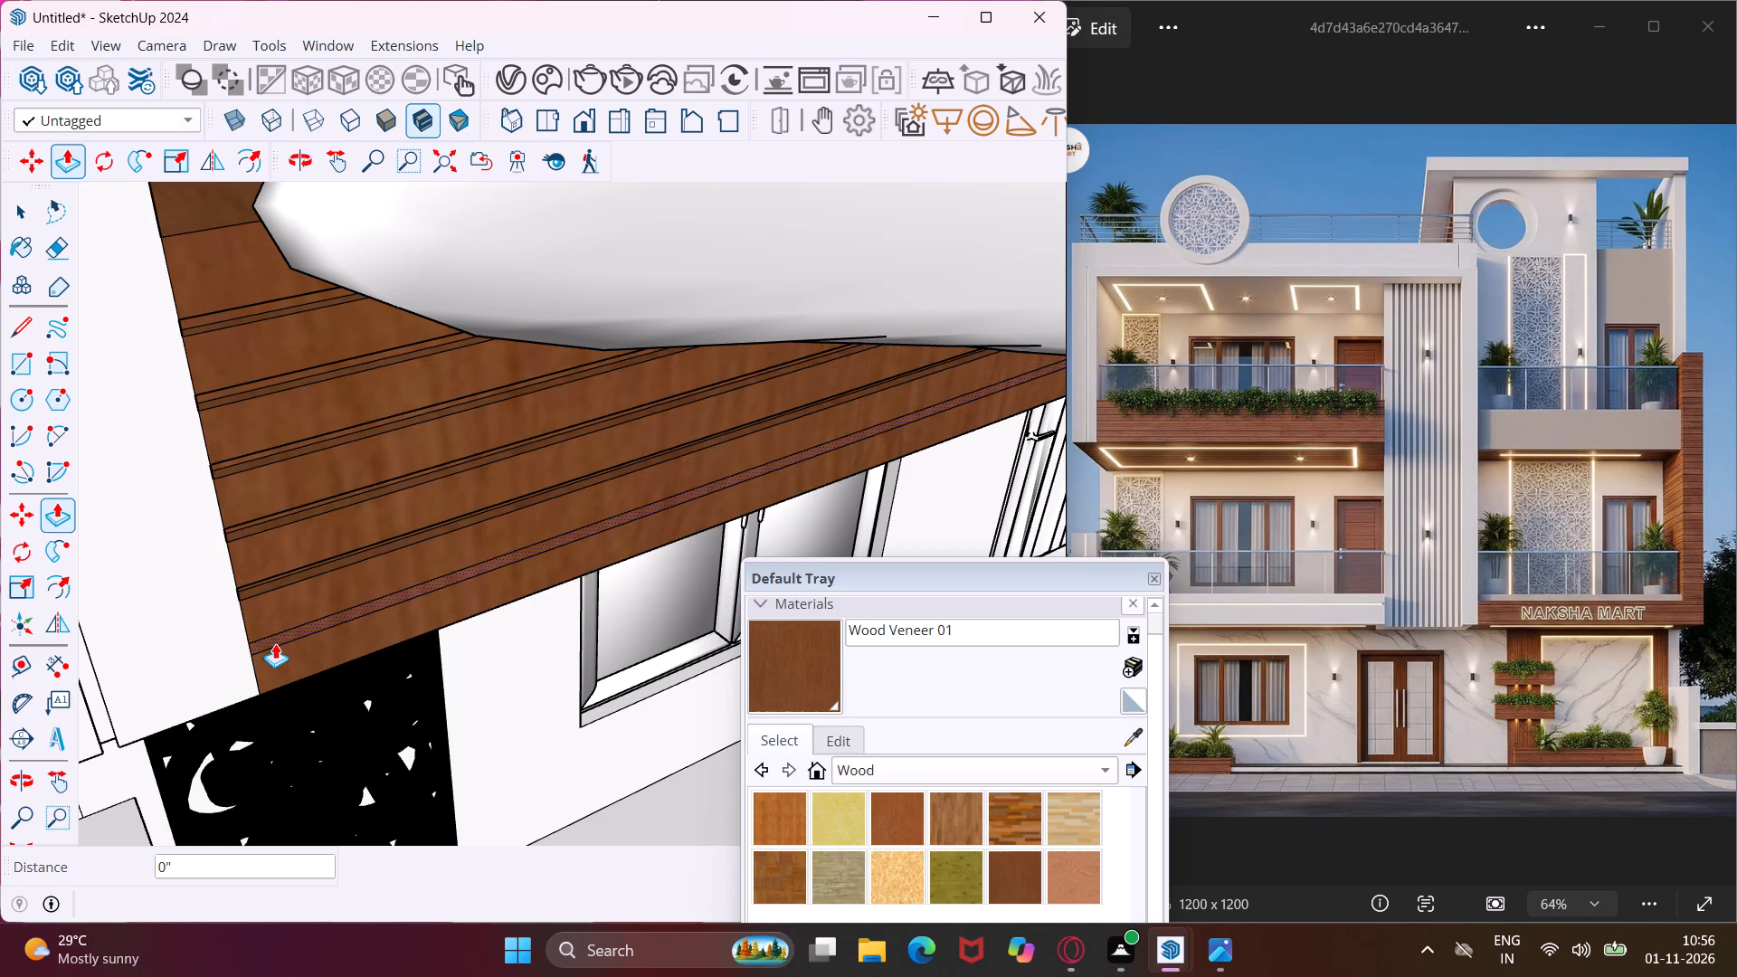
pyautogui.click(271, 633)
pyautogui.press('Escape')
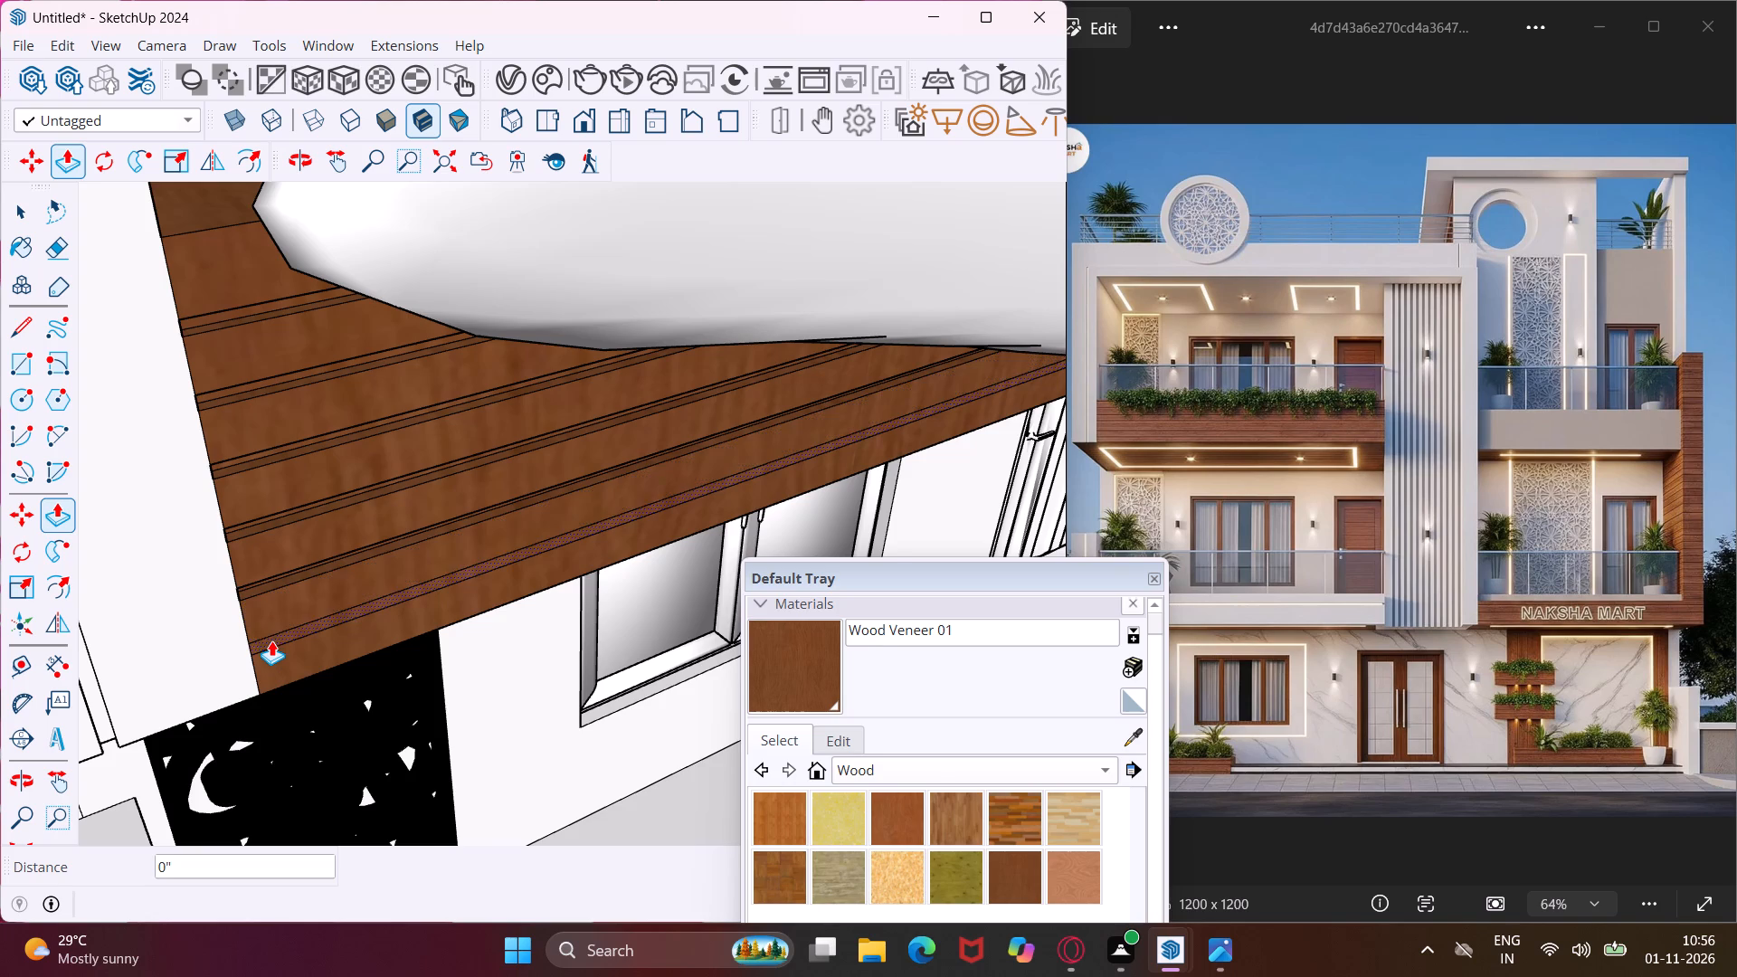
pyautogui.scroll(4, 271, 640)
pyautogui.doubleClick(271, 640)
pyautogui.scroll(-6, 210, 617)
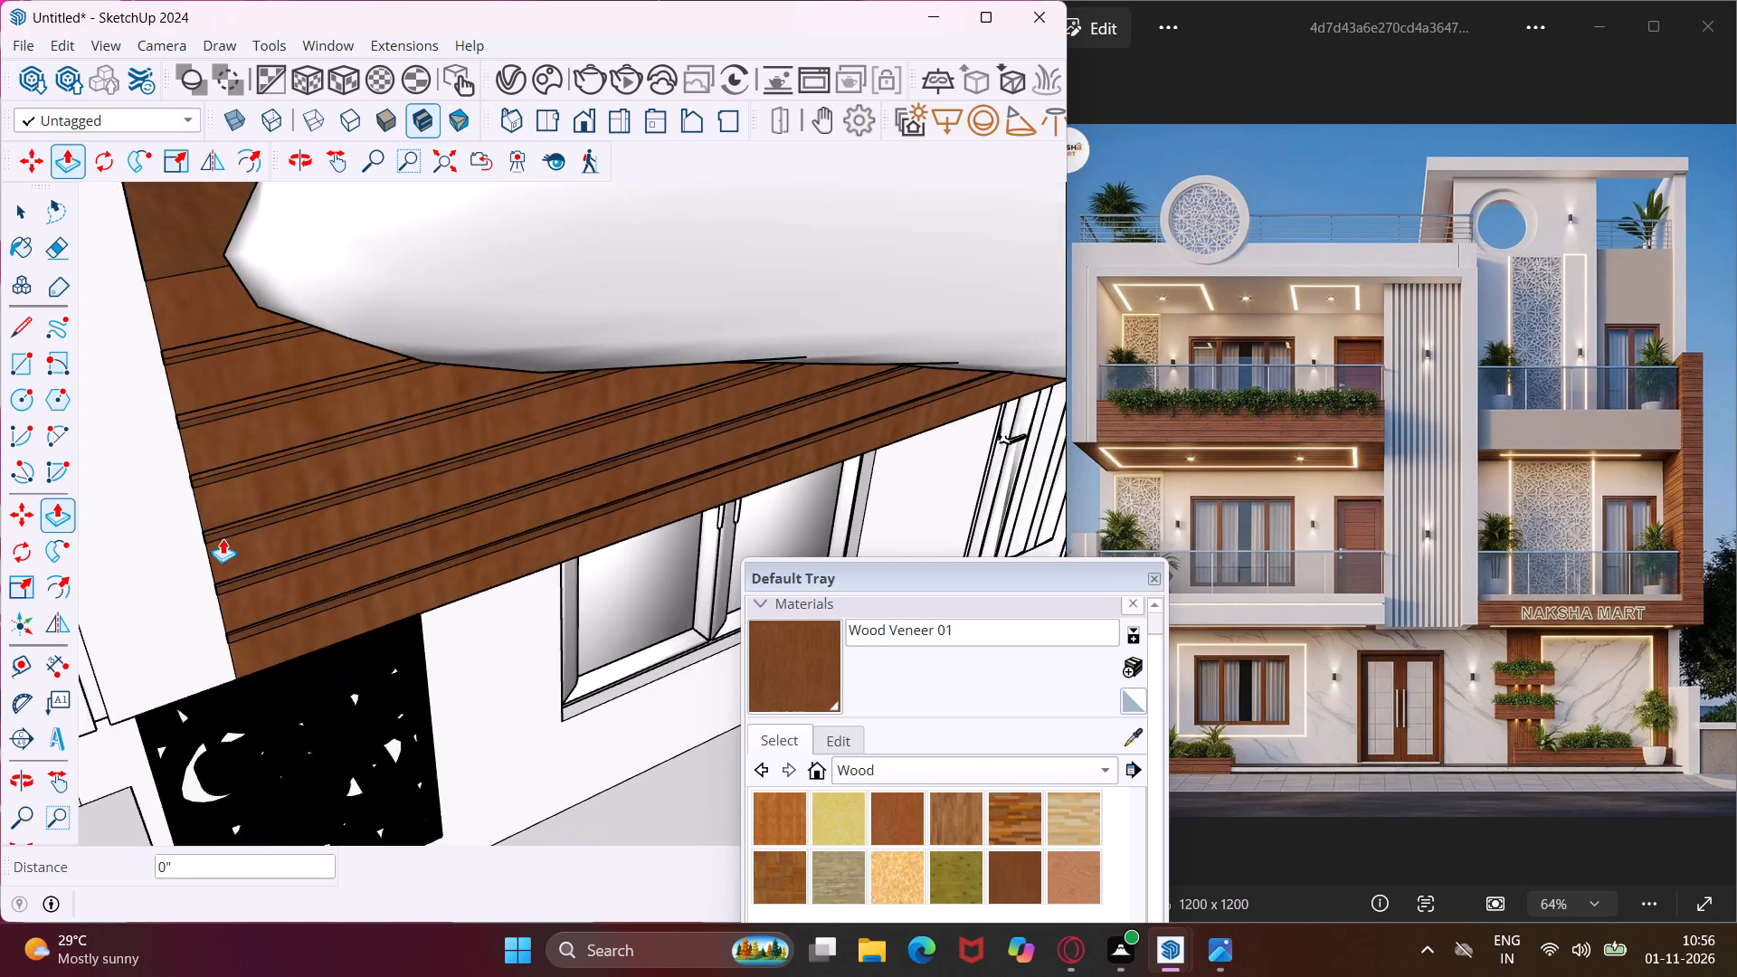
pyautogui.scroll(-13, 223, 532)
pyautogui.scroll(-17, 233, 532)
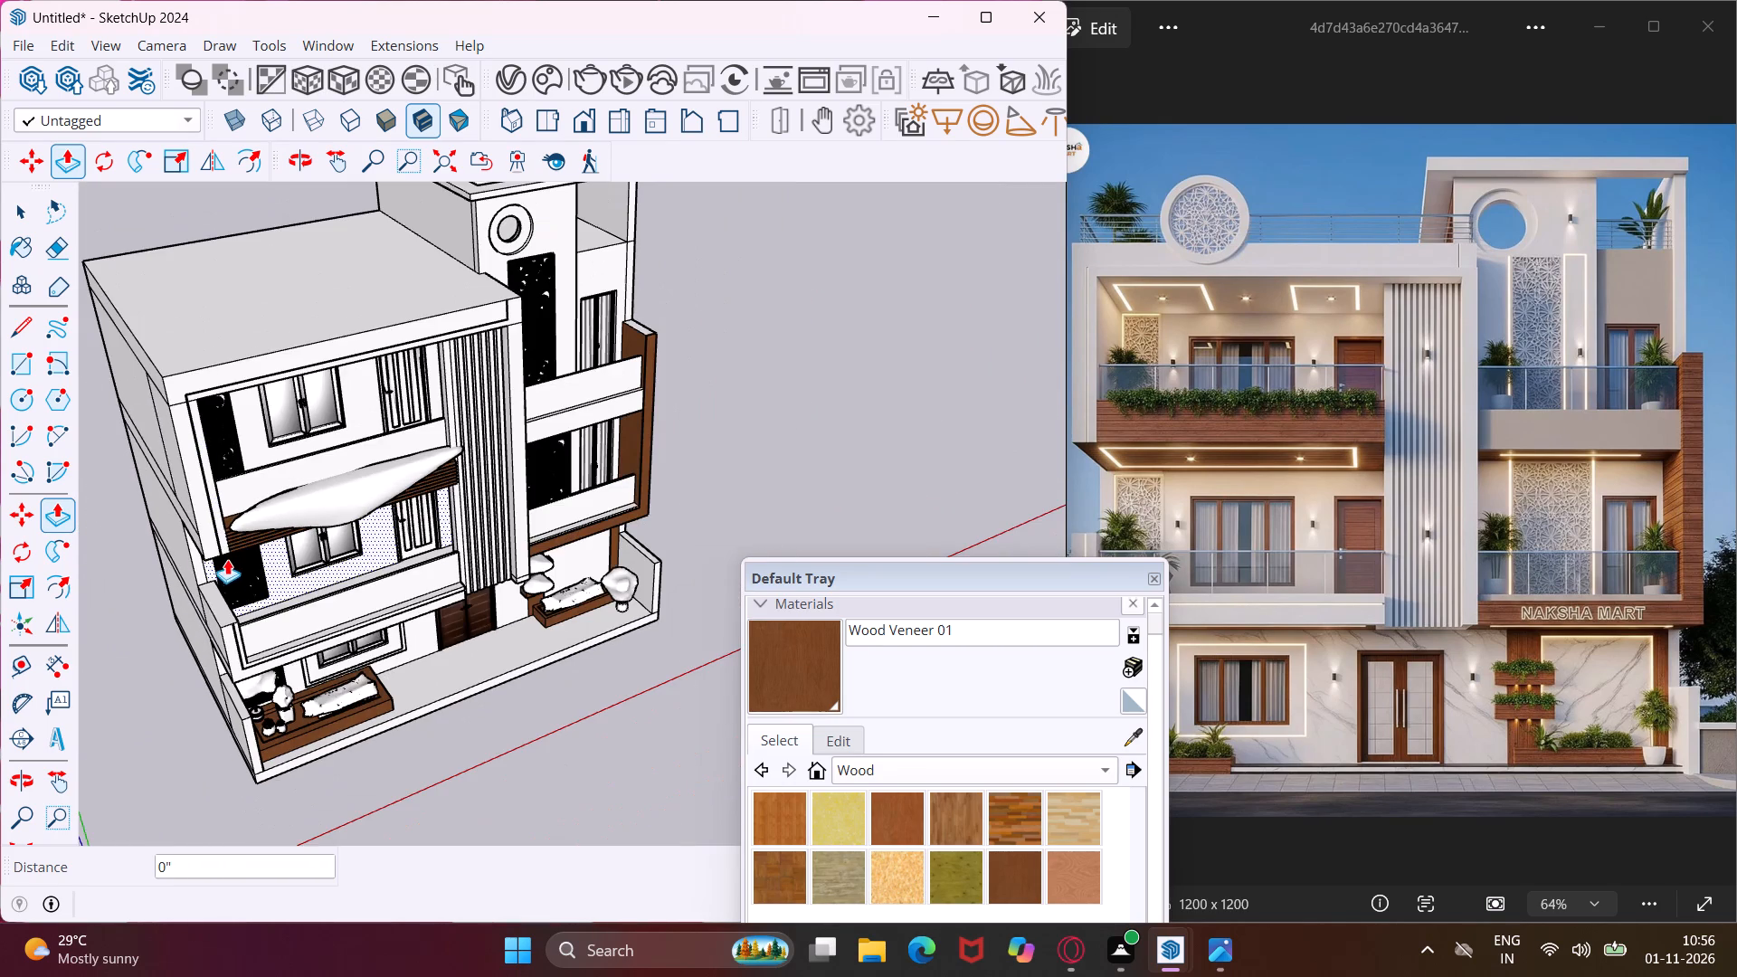
pyautogui.press('Escape')
pyautogui.press('space')
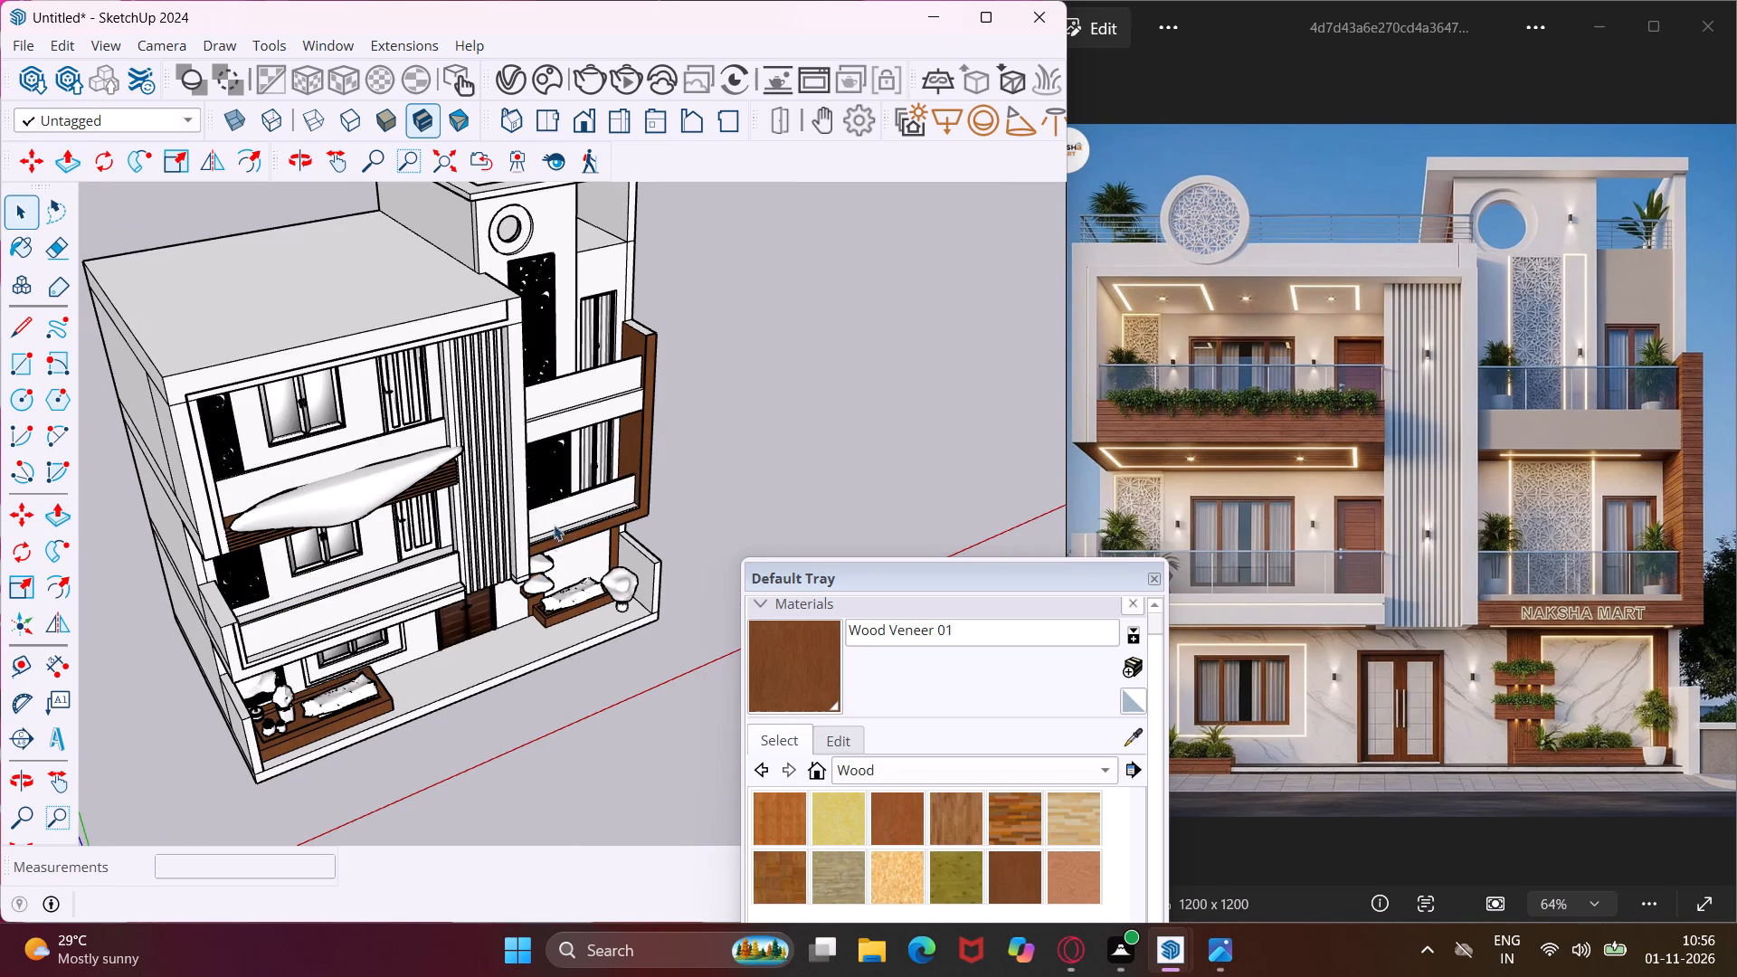
# Paint the central ceiling panel above the tower's first-floor balcony with Wood Veneer 01.
pyautogui.scroll(5, 559, 483)
pyautogui.moveTo(554, 482); pyautogui.dragTo(454, 312, button='middle')
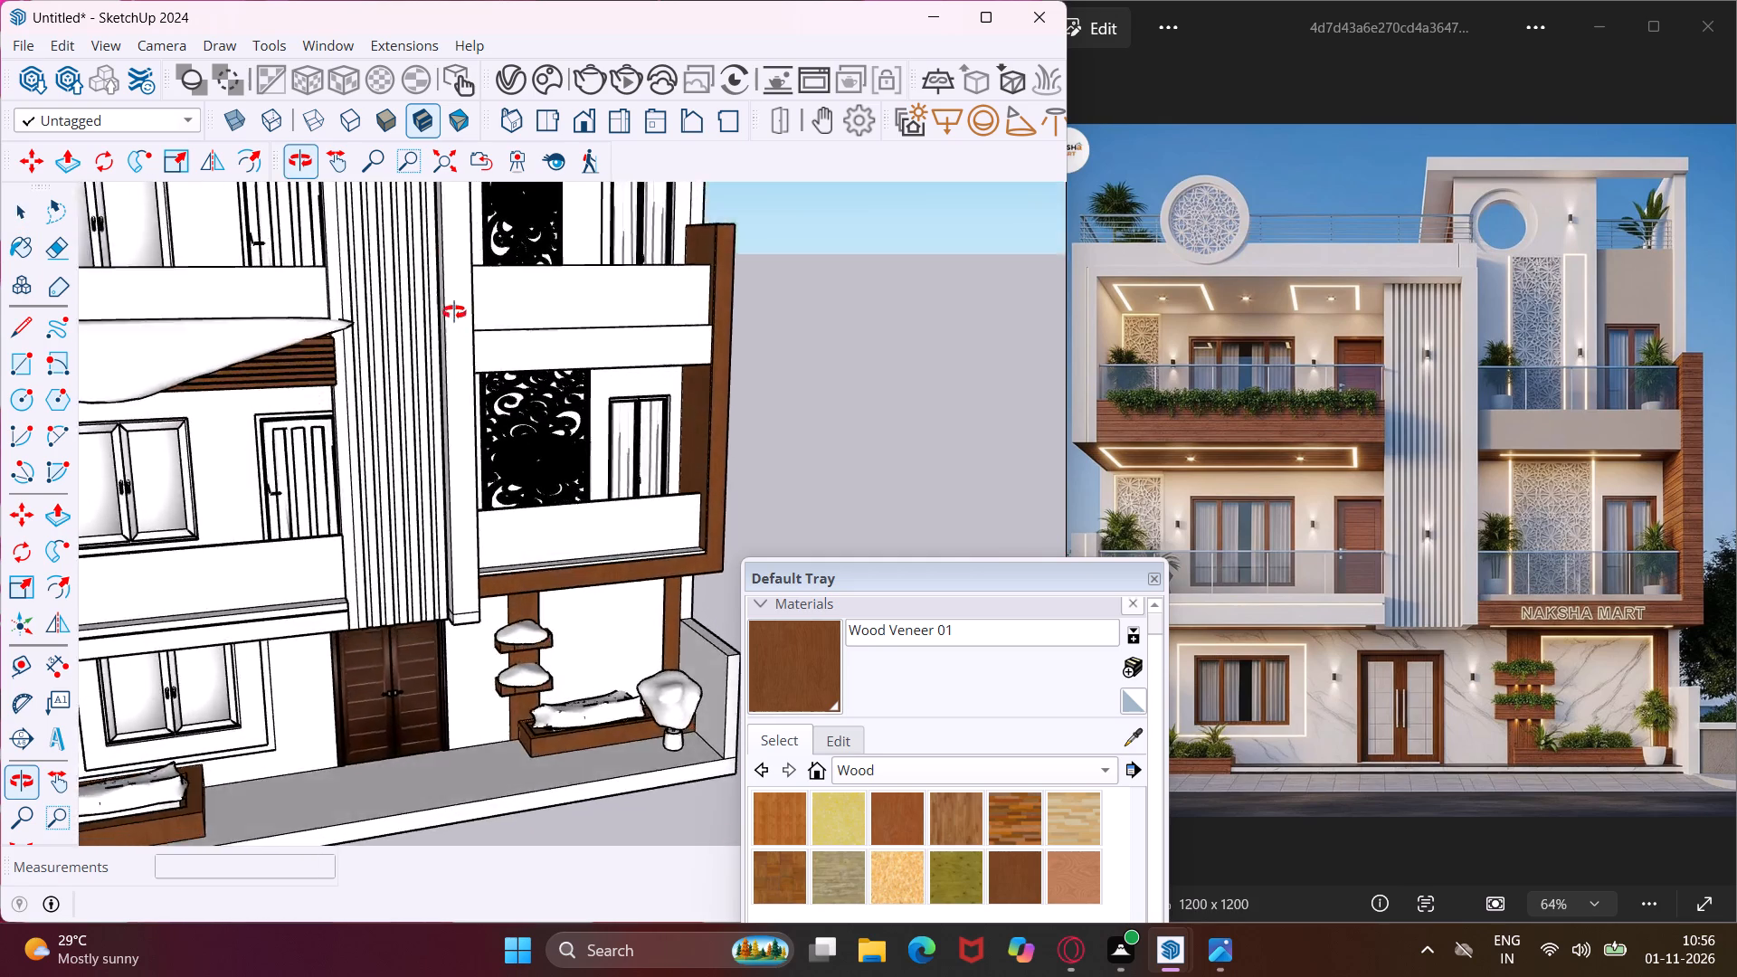
pyautogui.moveTo(454, 312); pyautogui.dragTo(593, 5, button='middle')
pyautogui.scroll(2, 620, 431)
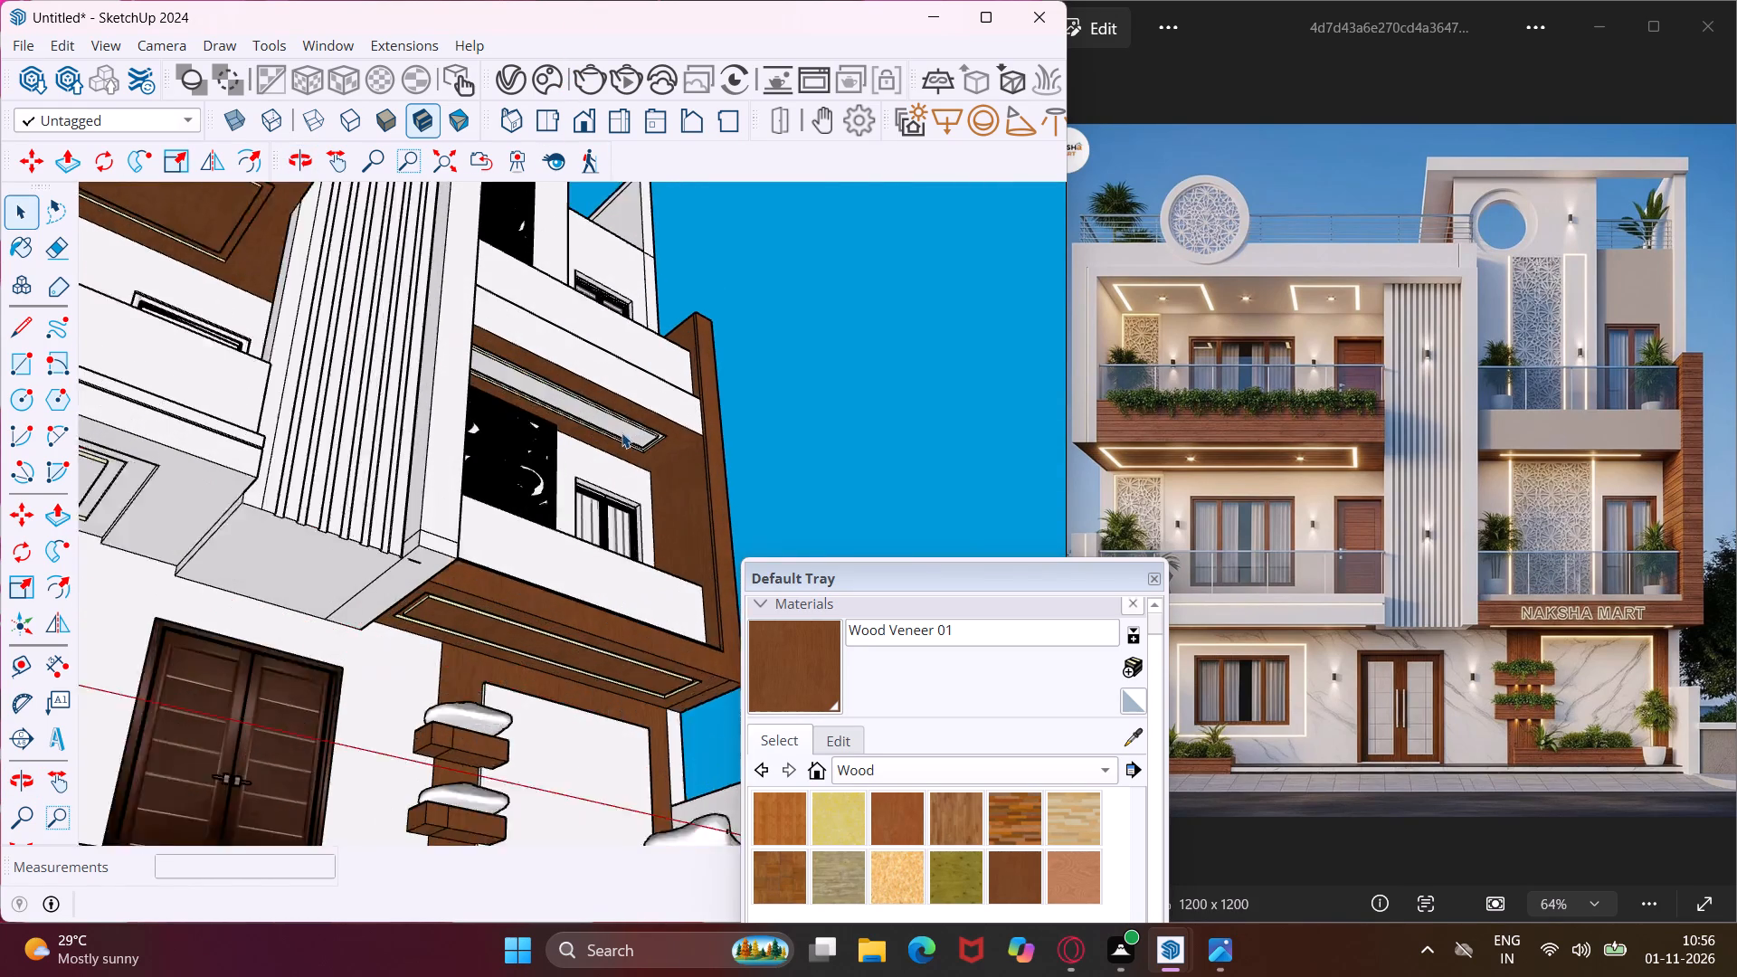
pyautogui.scroll(9, 622, 432)
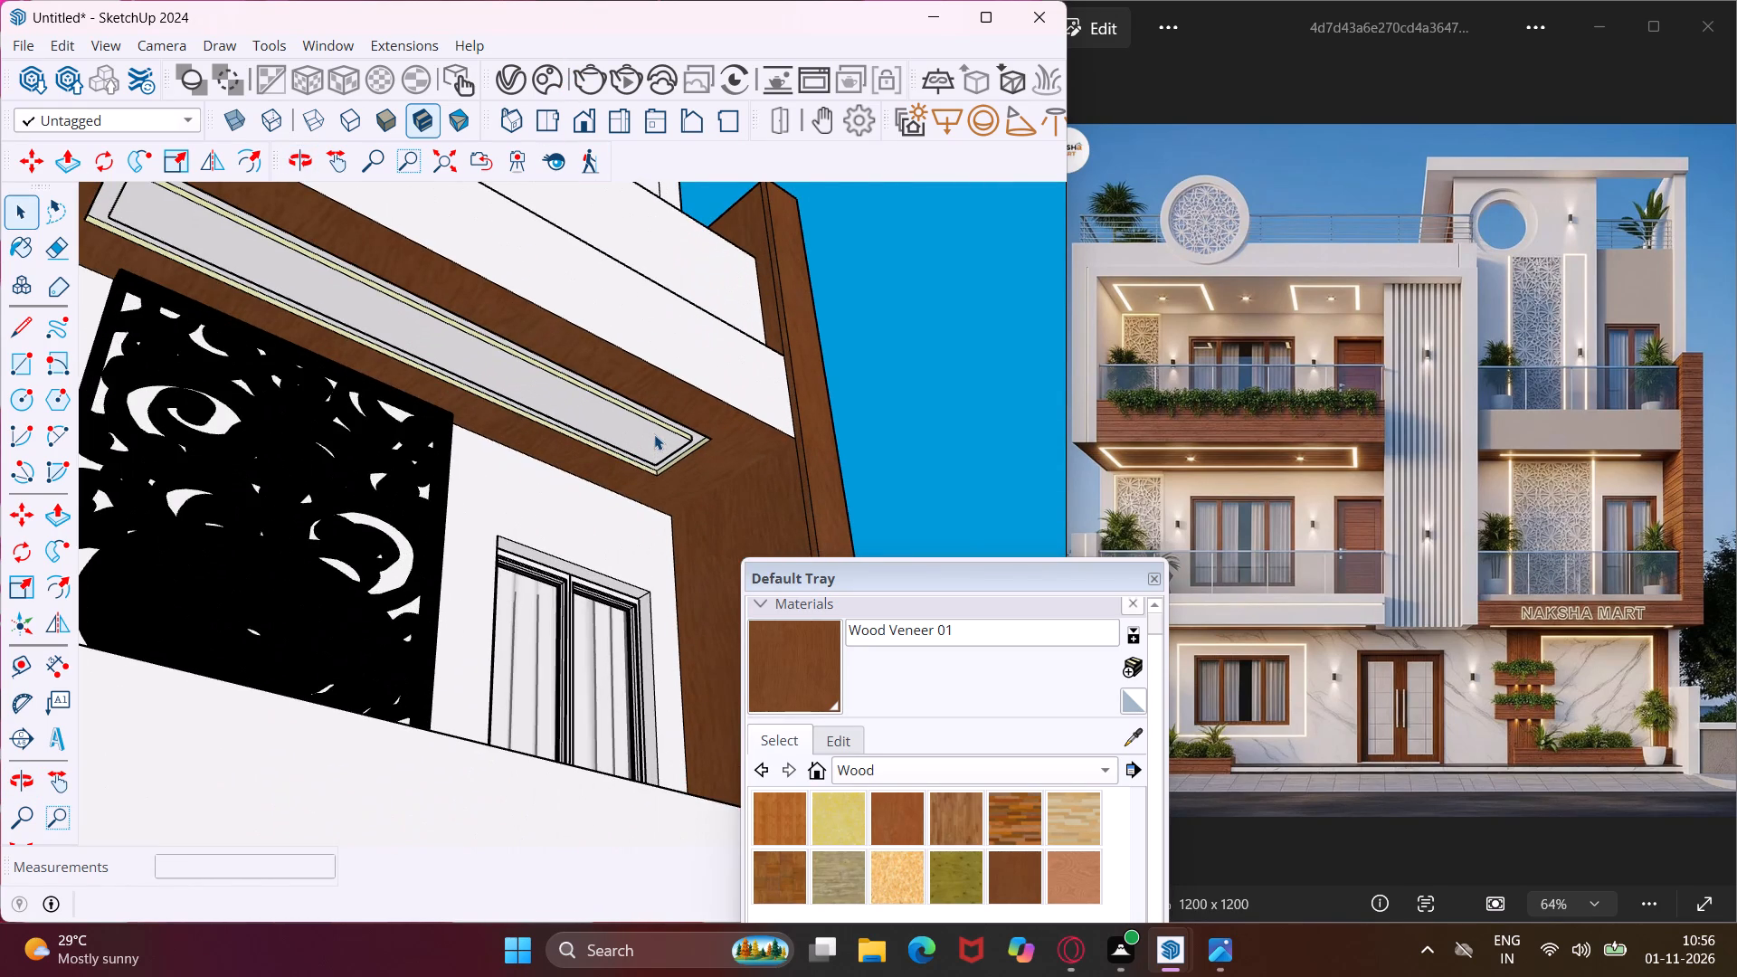
pyautogui.click(789, 631)
pyautogui.click(625, 418)
# Paint the recessed groove face around that ceiling panel with Wood Veneer 01 and leave the Paint tool.
pyautogui.scroll(9, 627, 418)
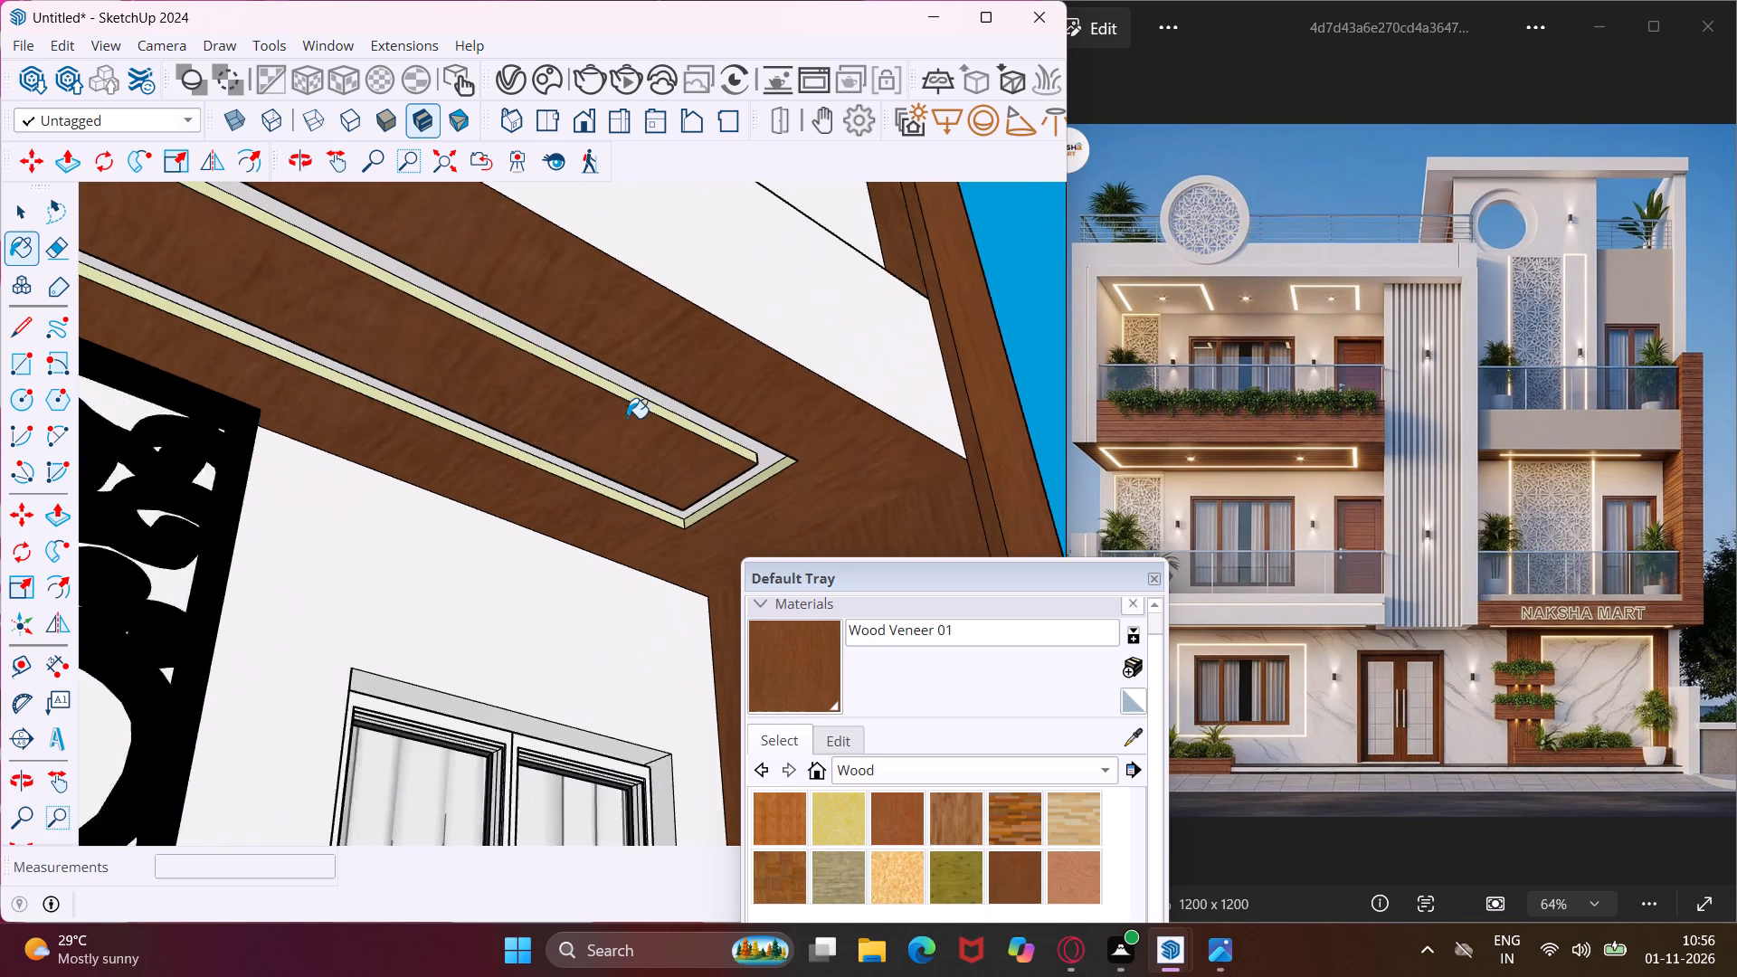
pyautogui.moveTo(628, 418); pyautogui.dragTo(651, 392, button='middle')
pyautogui.scroll(3, 666, 386)
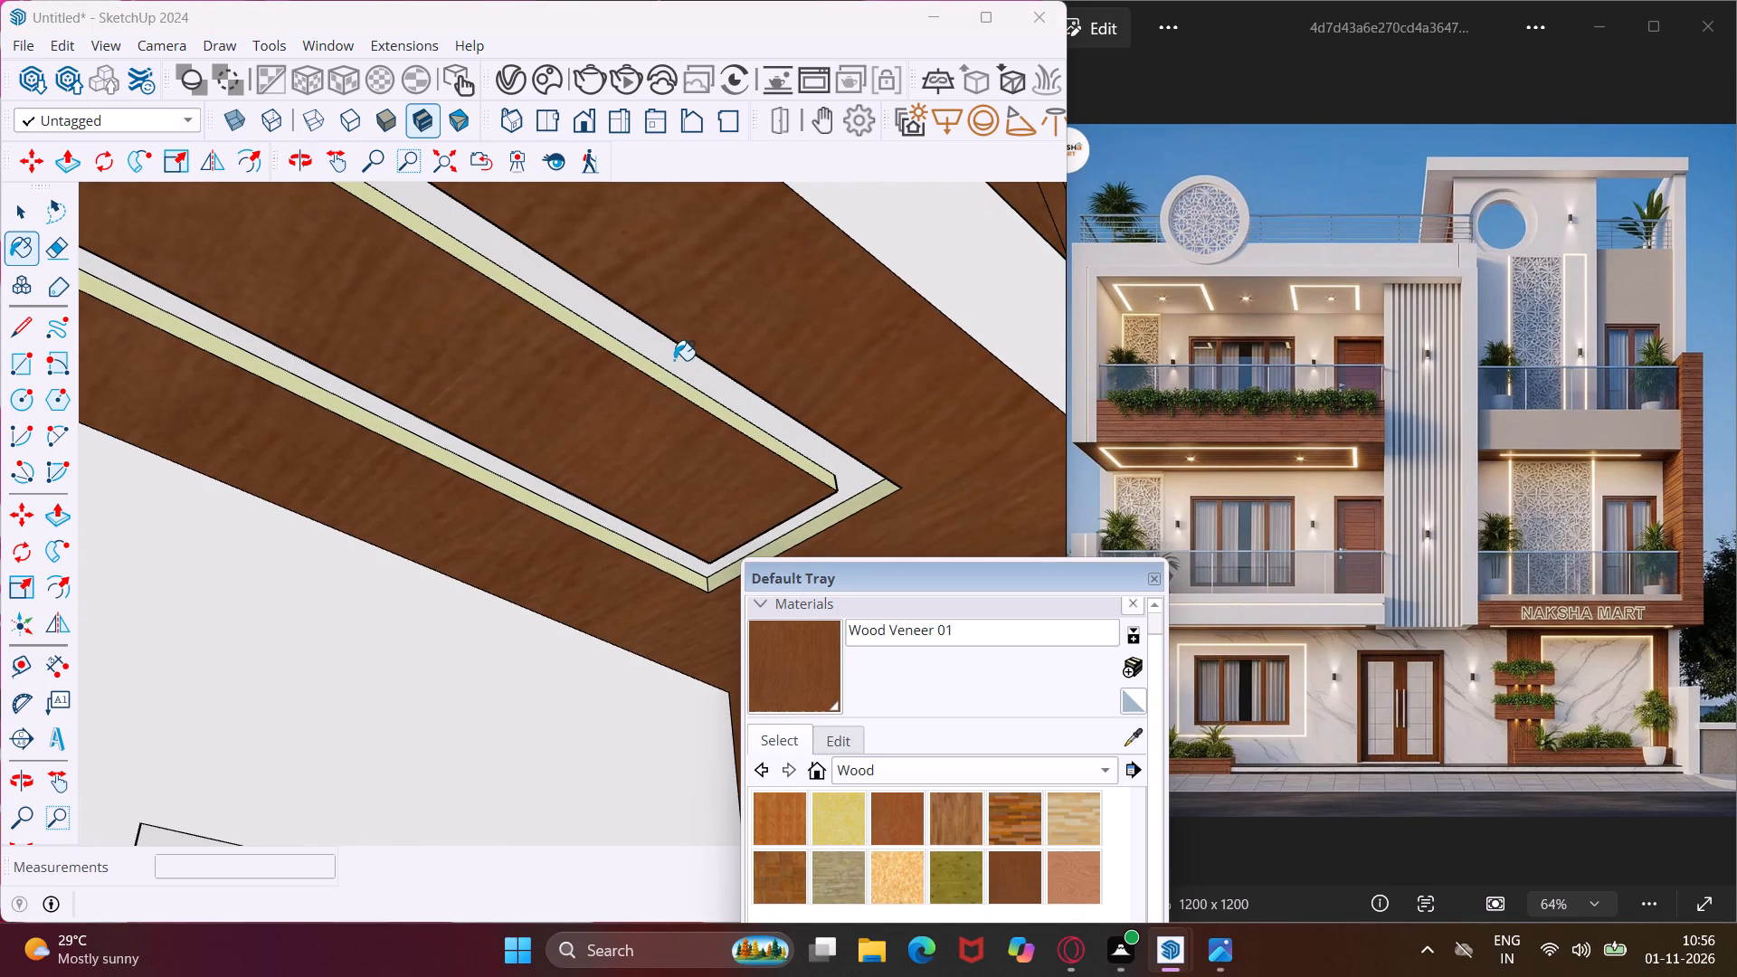
pyautogui.click(674, 360)
pyautogui.scroll(-6, 600, 407)
pyautogui.moveTo(662, 388); pyautogui.dragTo(498, 646, button='middle')
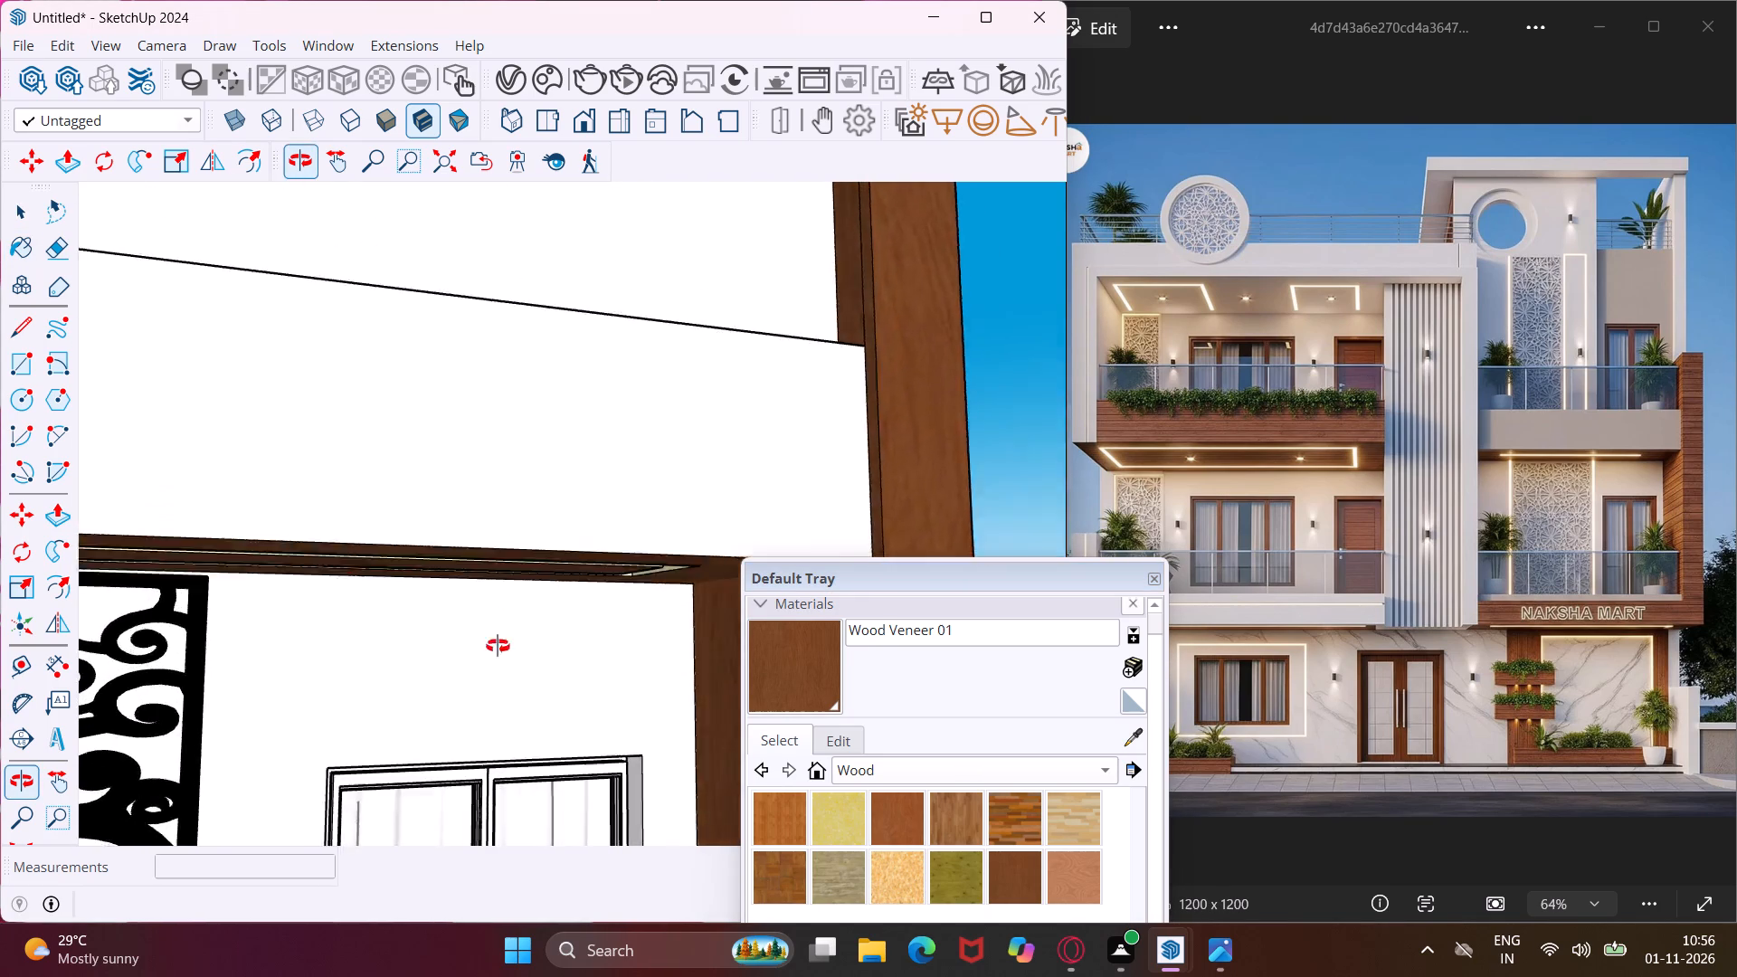
pyautogui.moveTo(498, 646); pyautogui.dragTo(489, 681, button='middle')
pyautogui.scroll(-14, 460, 630)
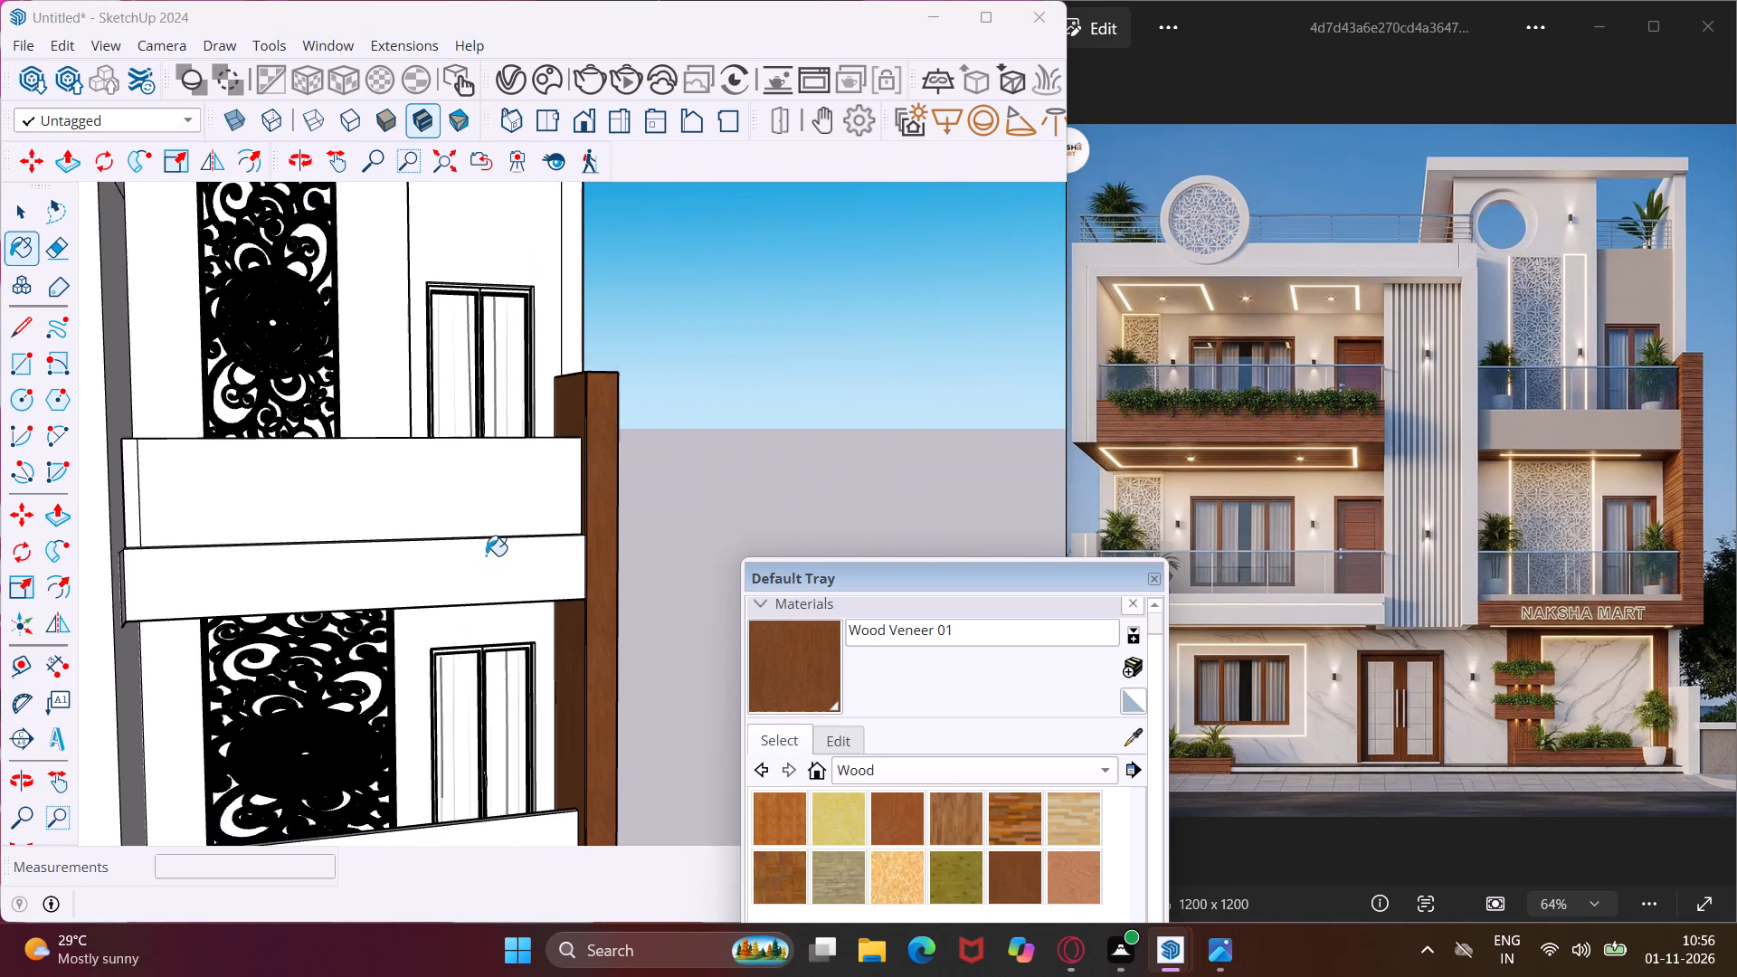
pyautogui.scroll(-19, 486, 553)
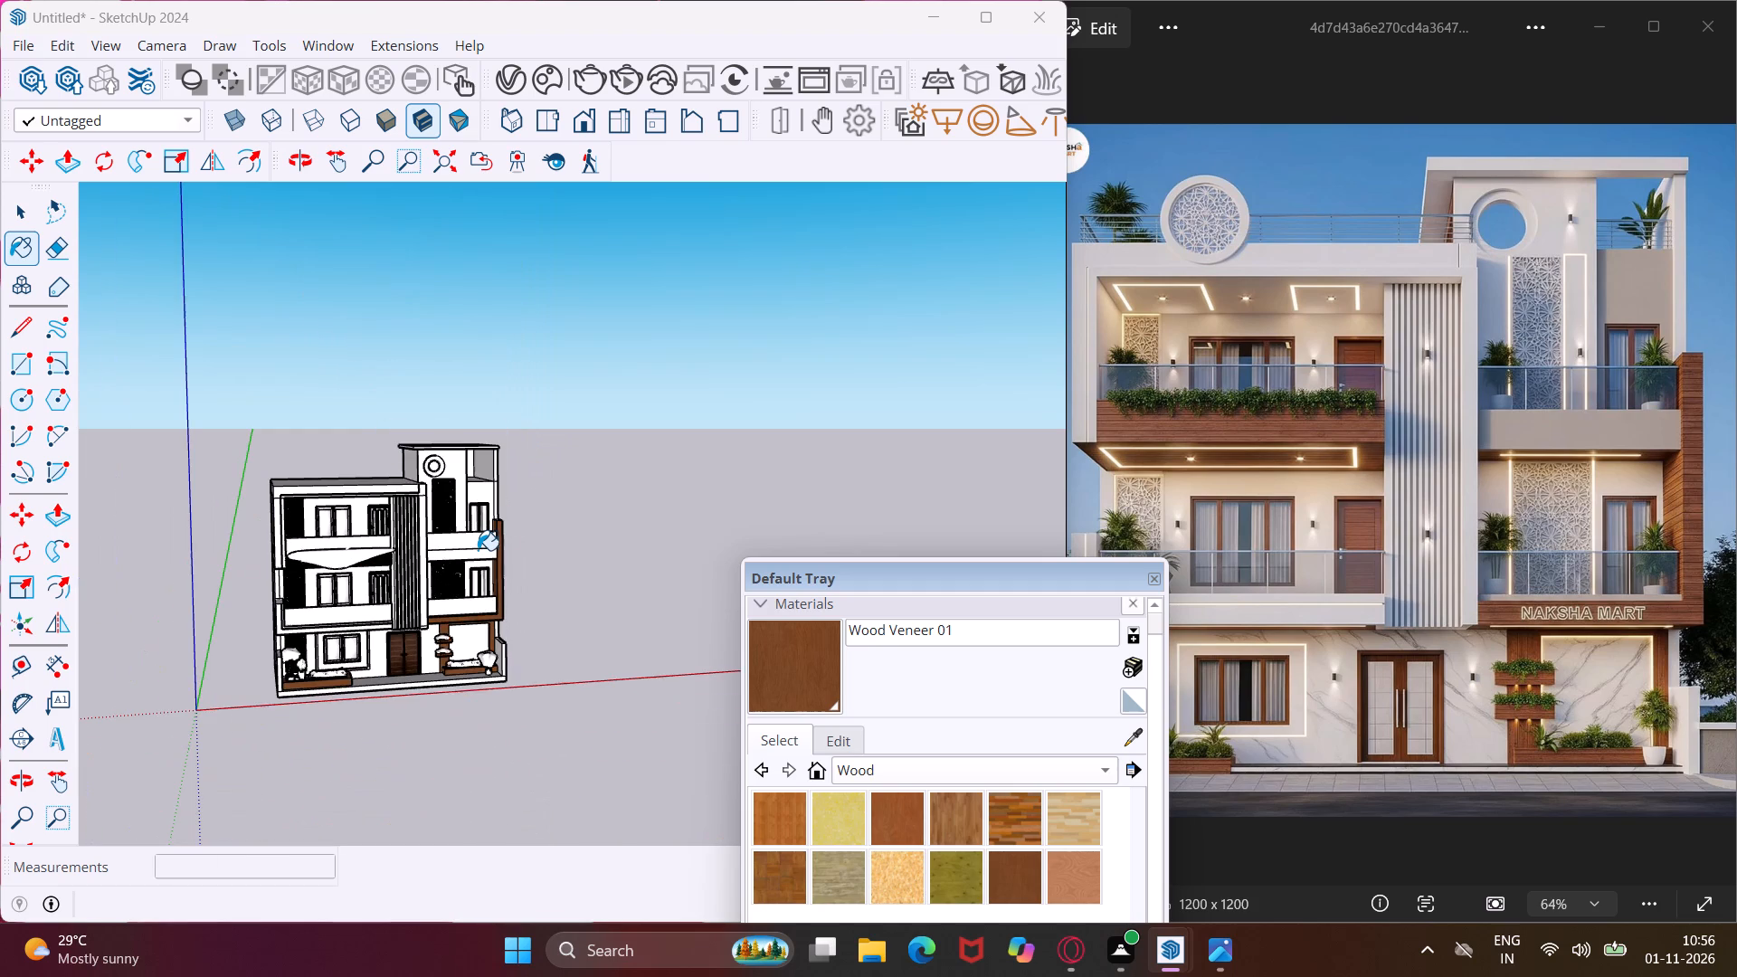
pyautogui.press('Escape')
pyautogui.press('space')
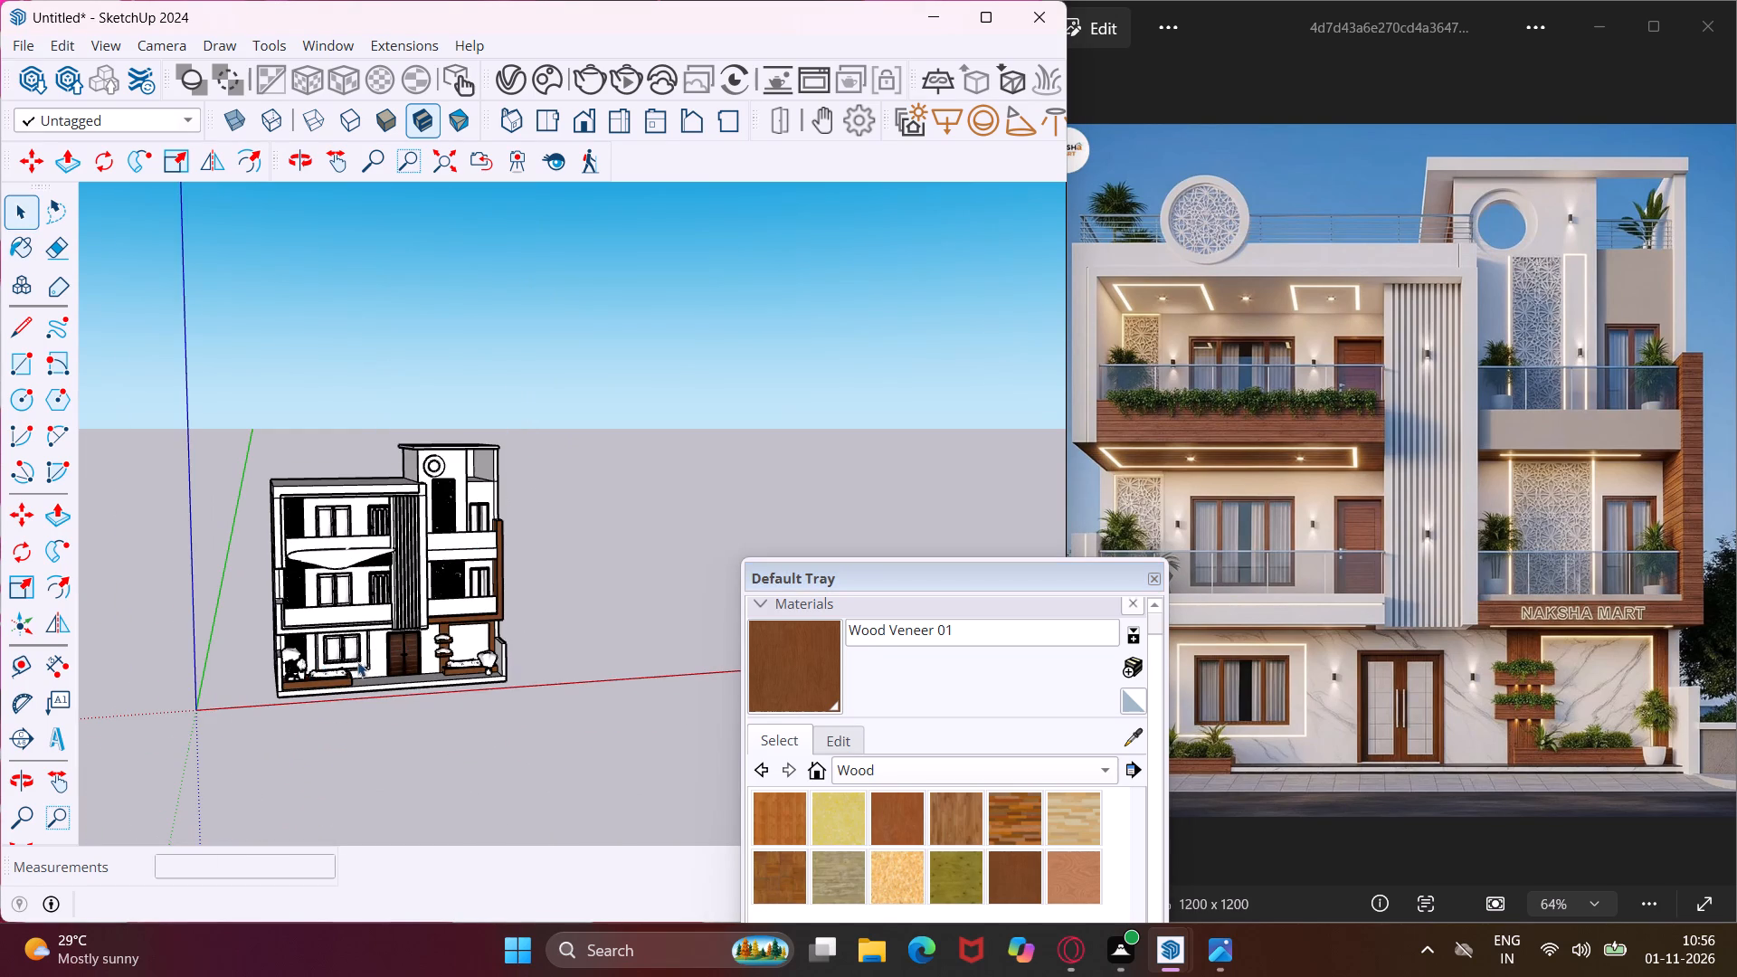
# Open the Chaos Cosmos material library from the V-Ray Asset Editor.
pyautogui.scroll(9, 465, 656)
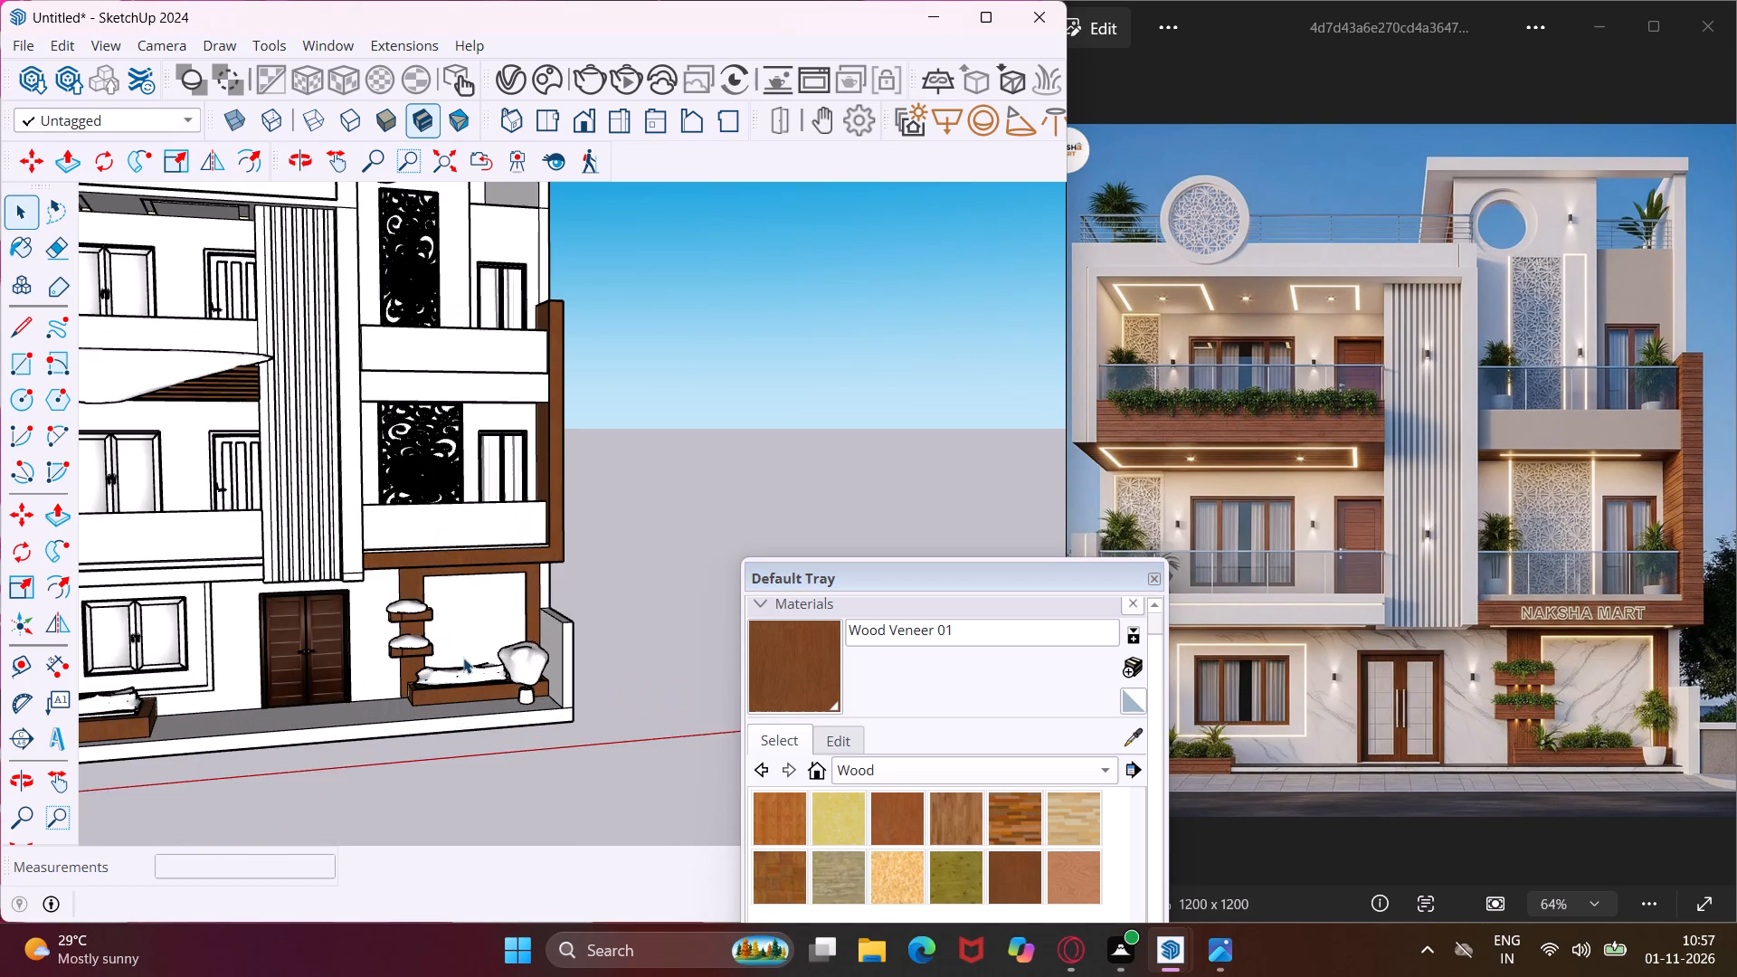
pyautogui.scroll(4, 463, 658)
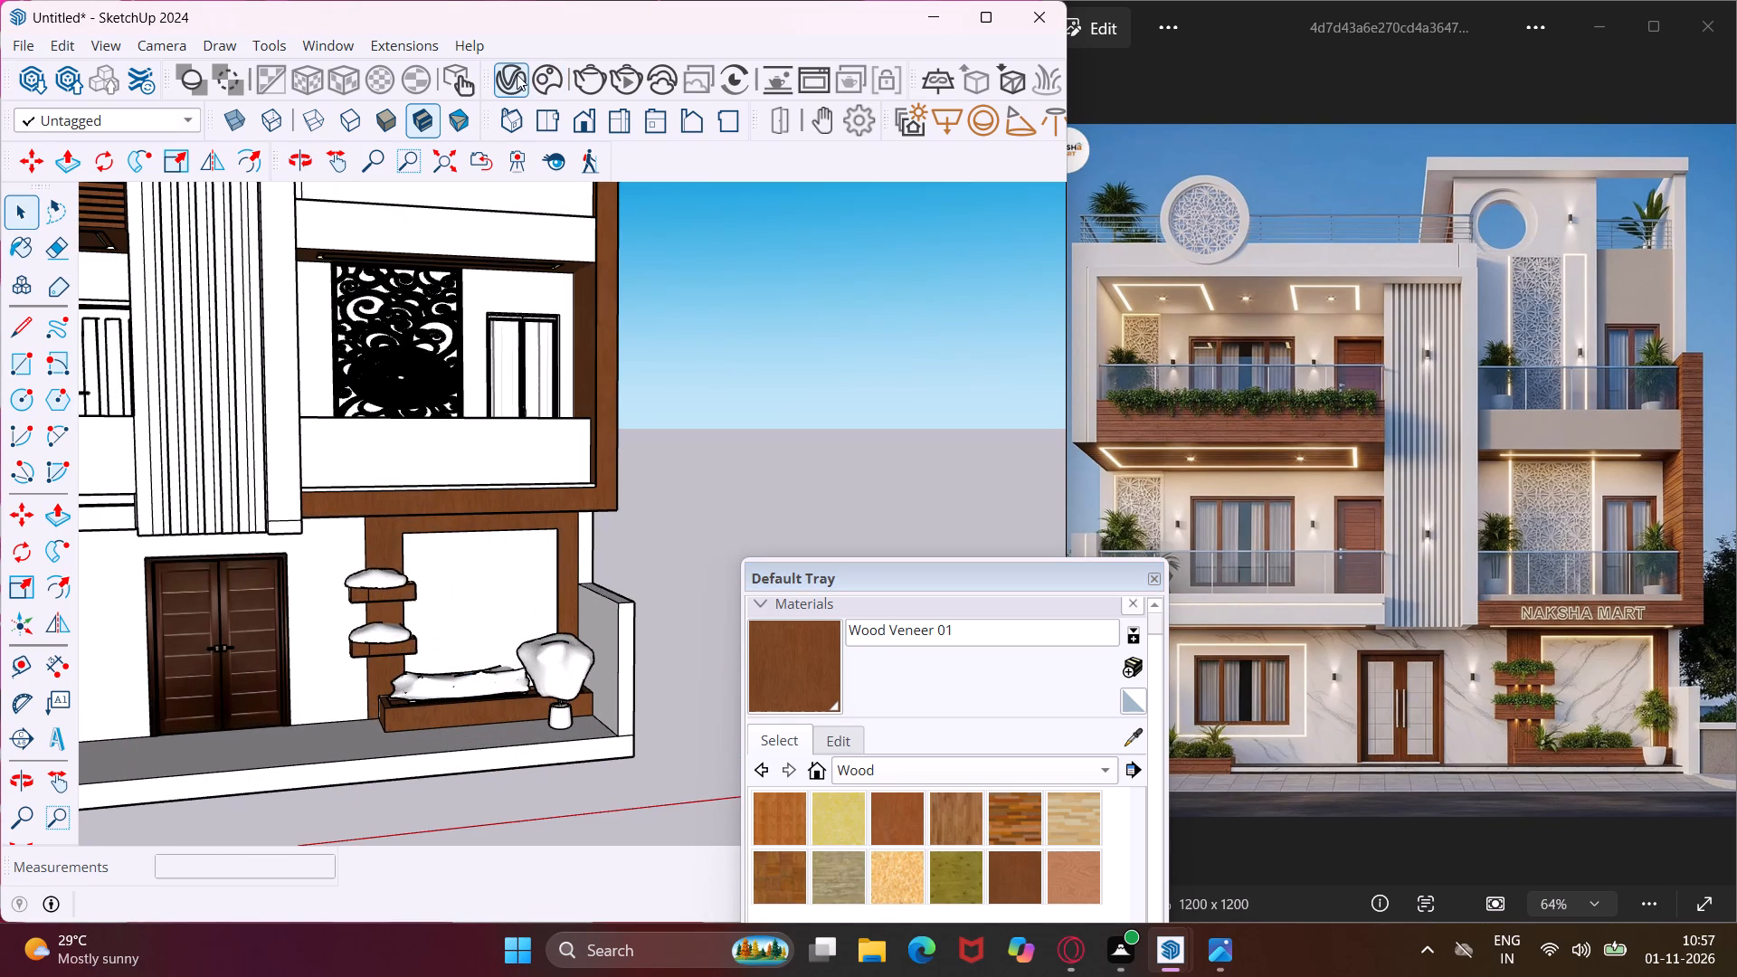
pyautogui.click(509, 74)
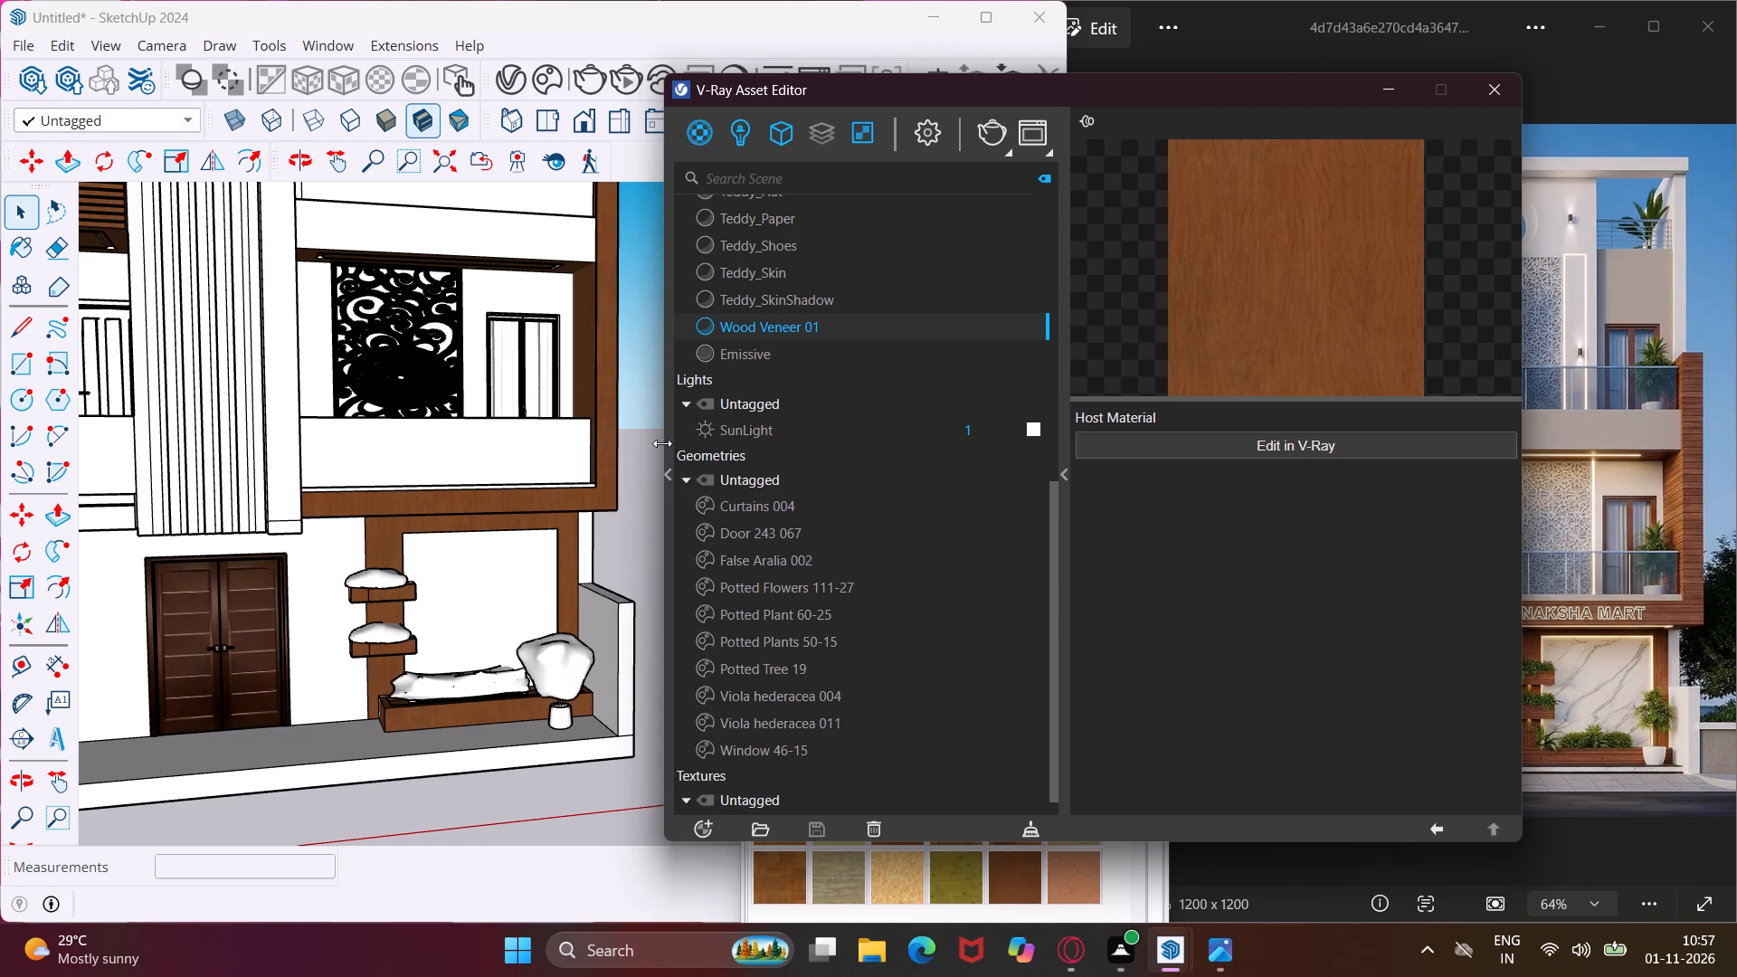
pyautogui.click(668, 472)
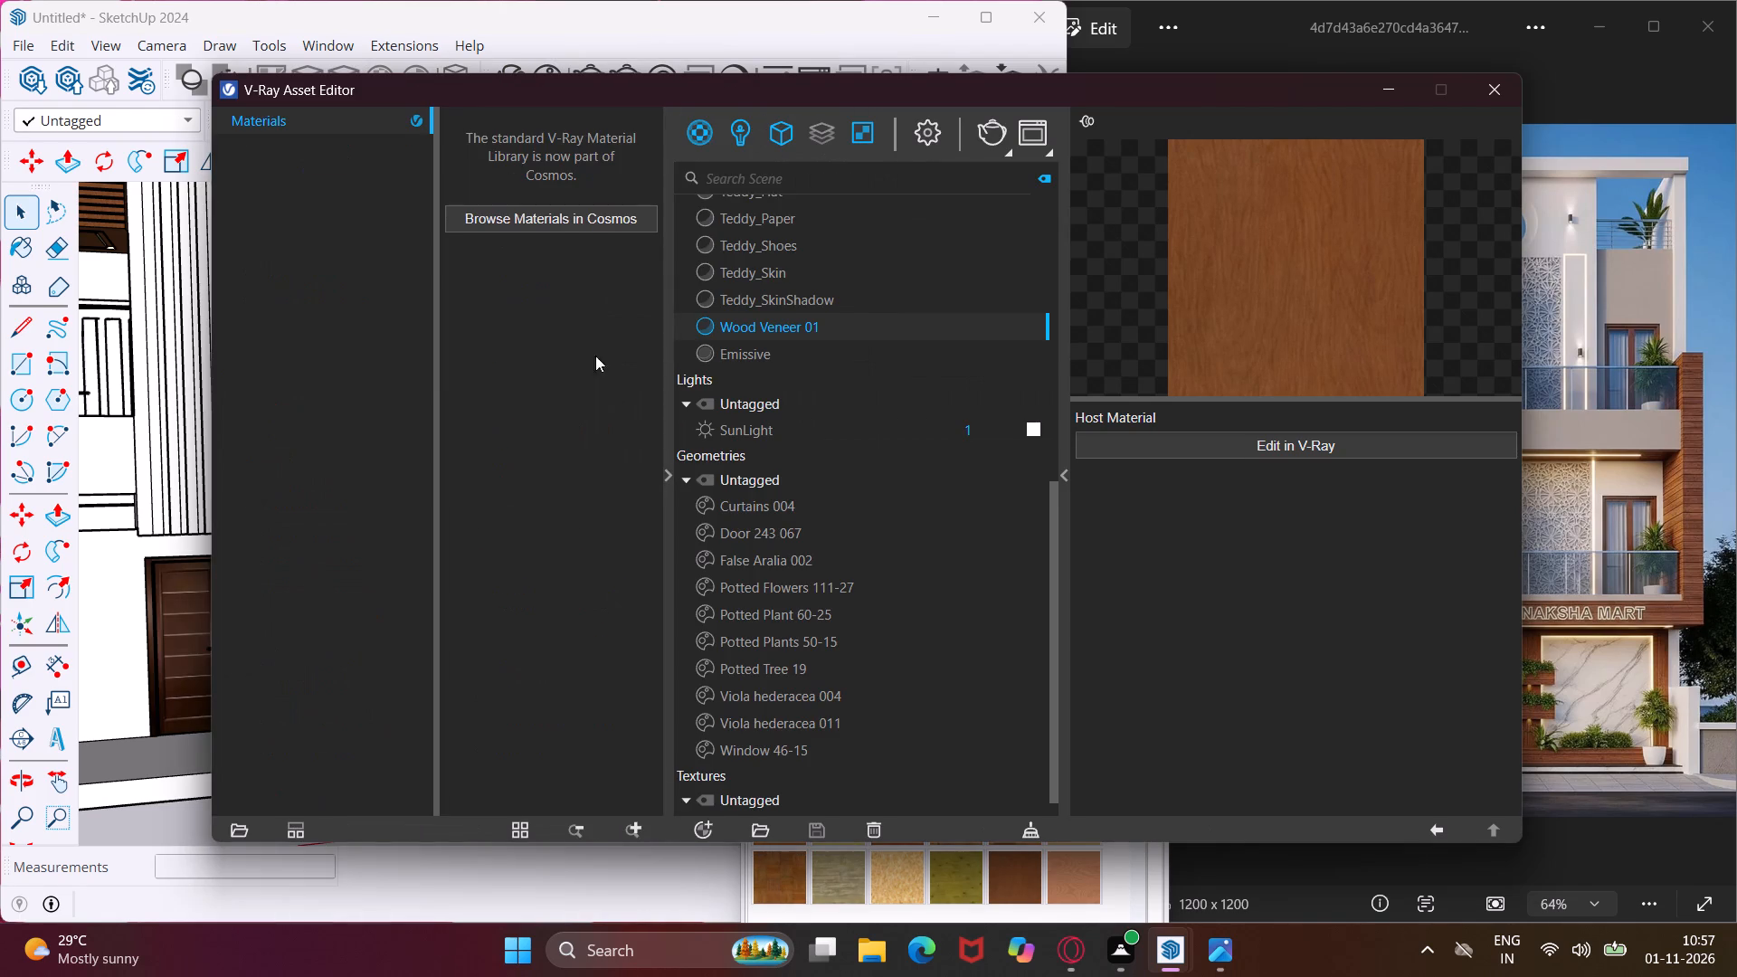
pyautogui.click(573, 223)
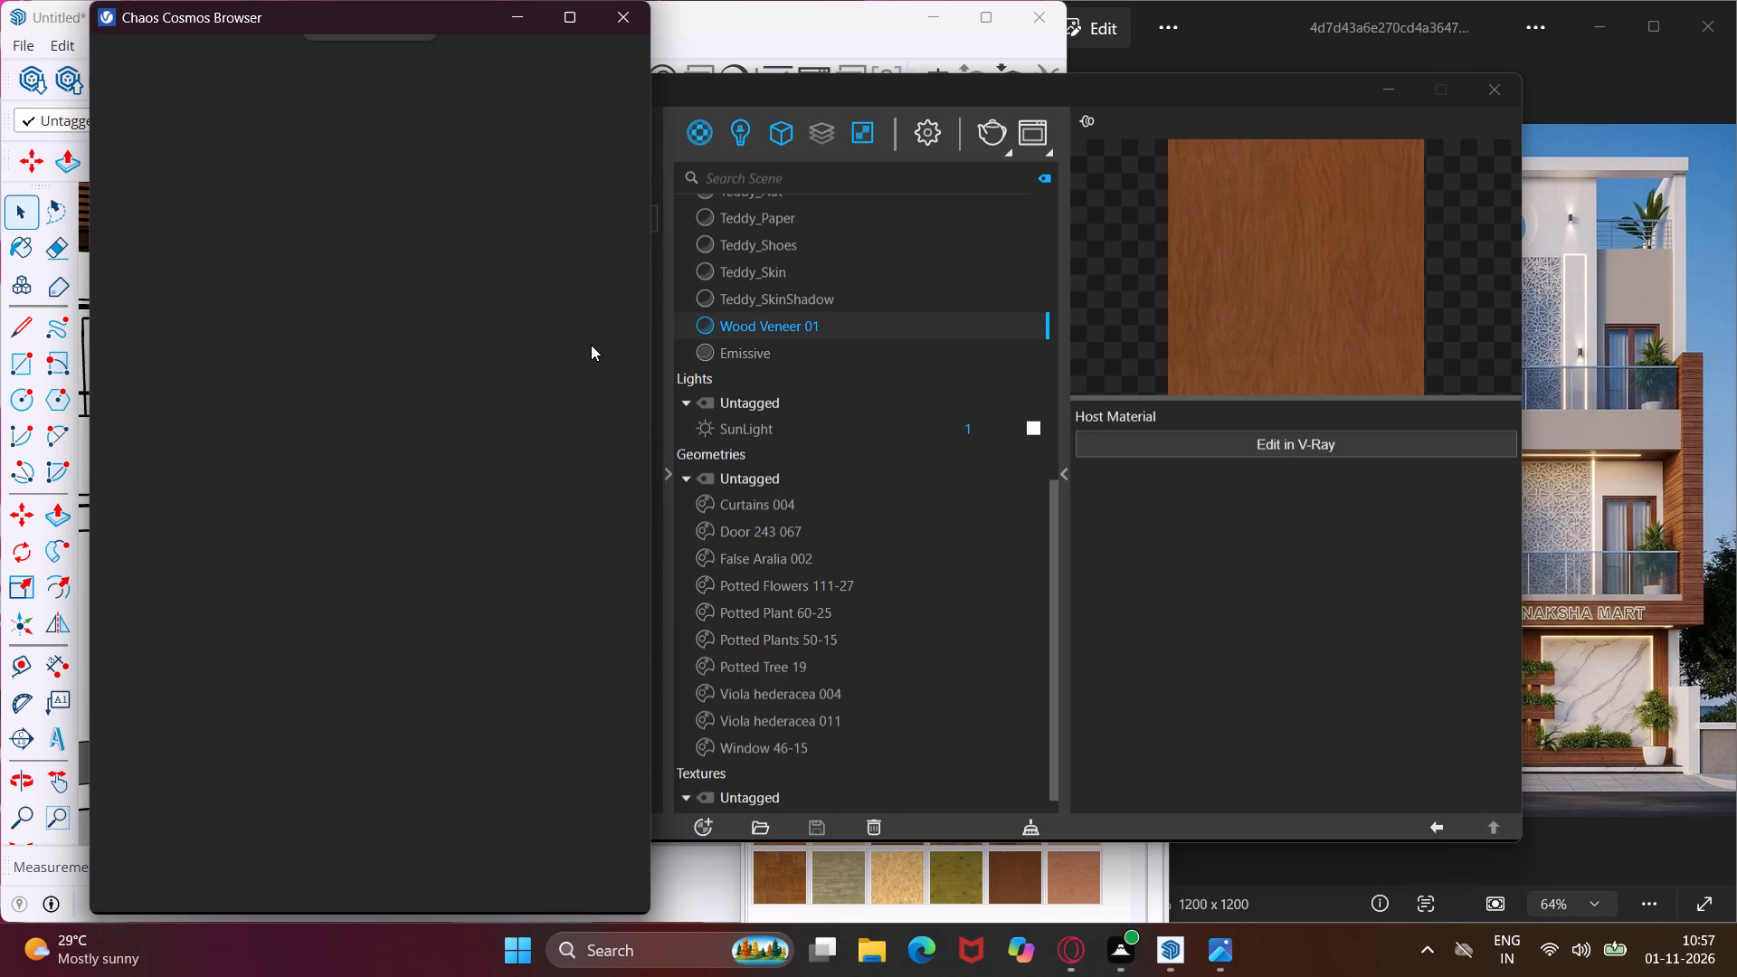
pyautogui.click(535, 18)
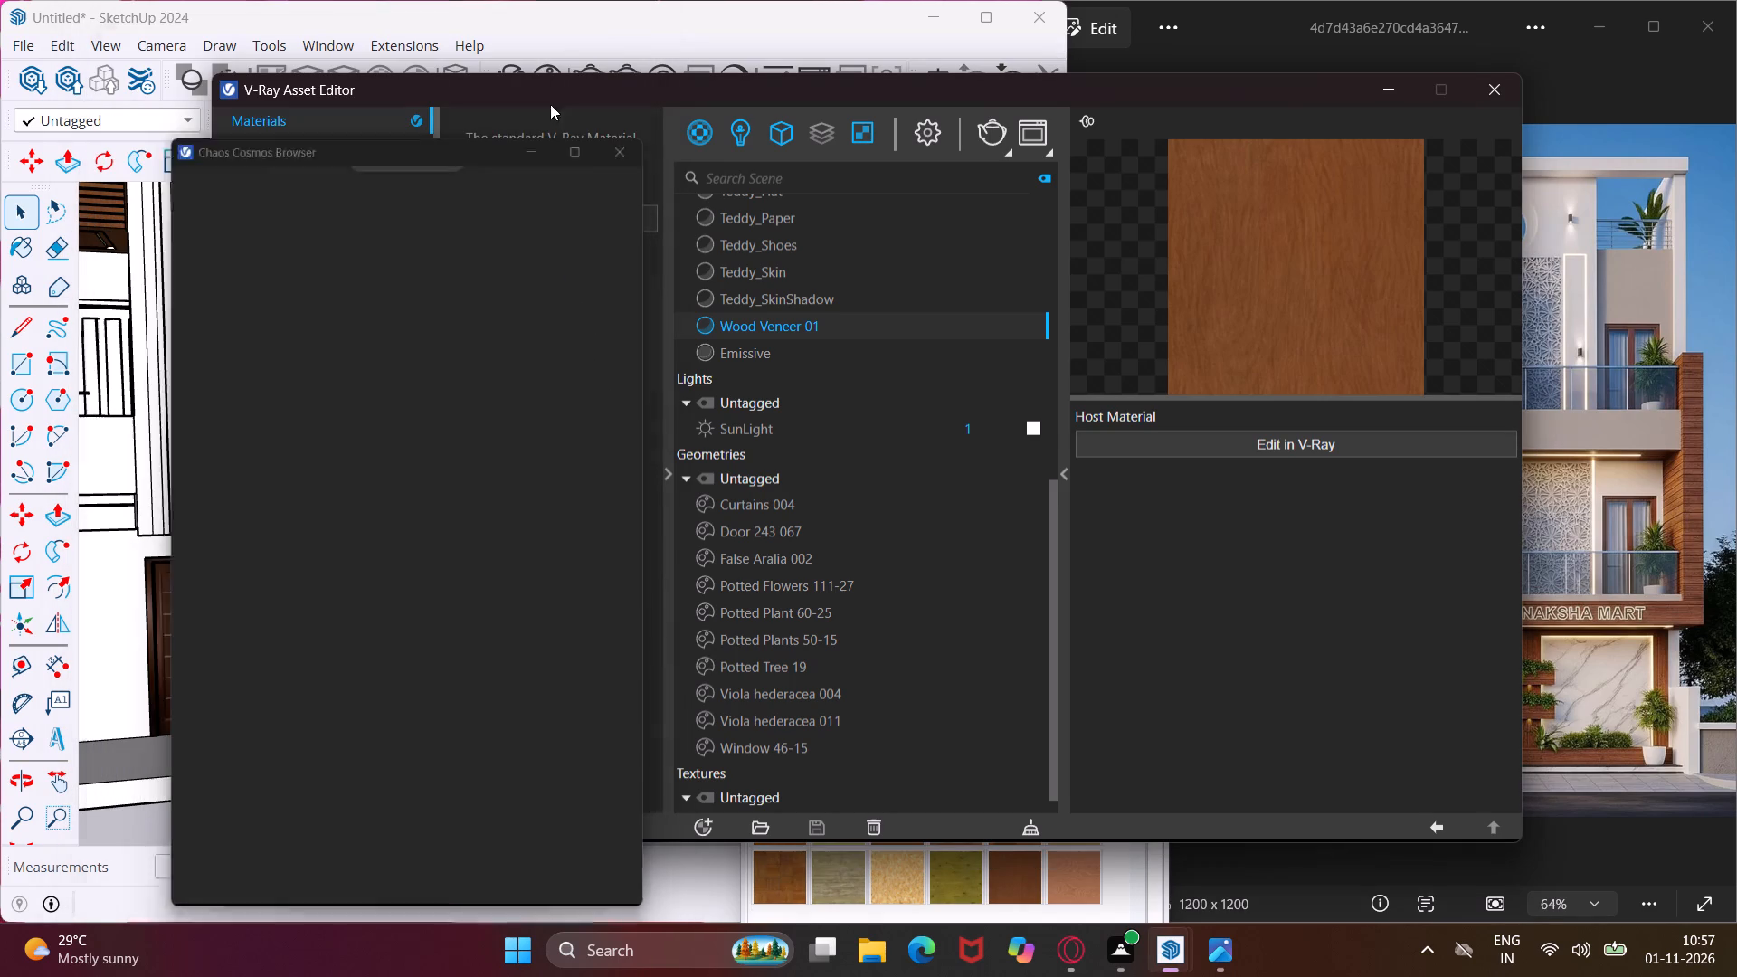
pyautogui.click(582, 194)
pyautogui.click(590, 211)
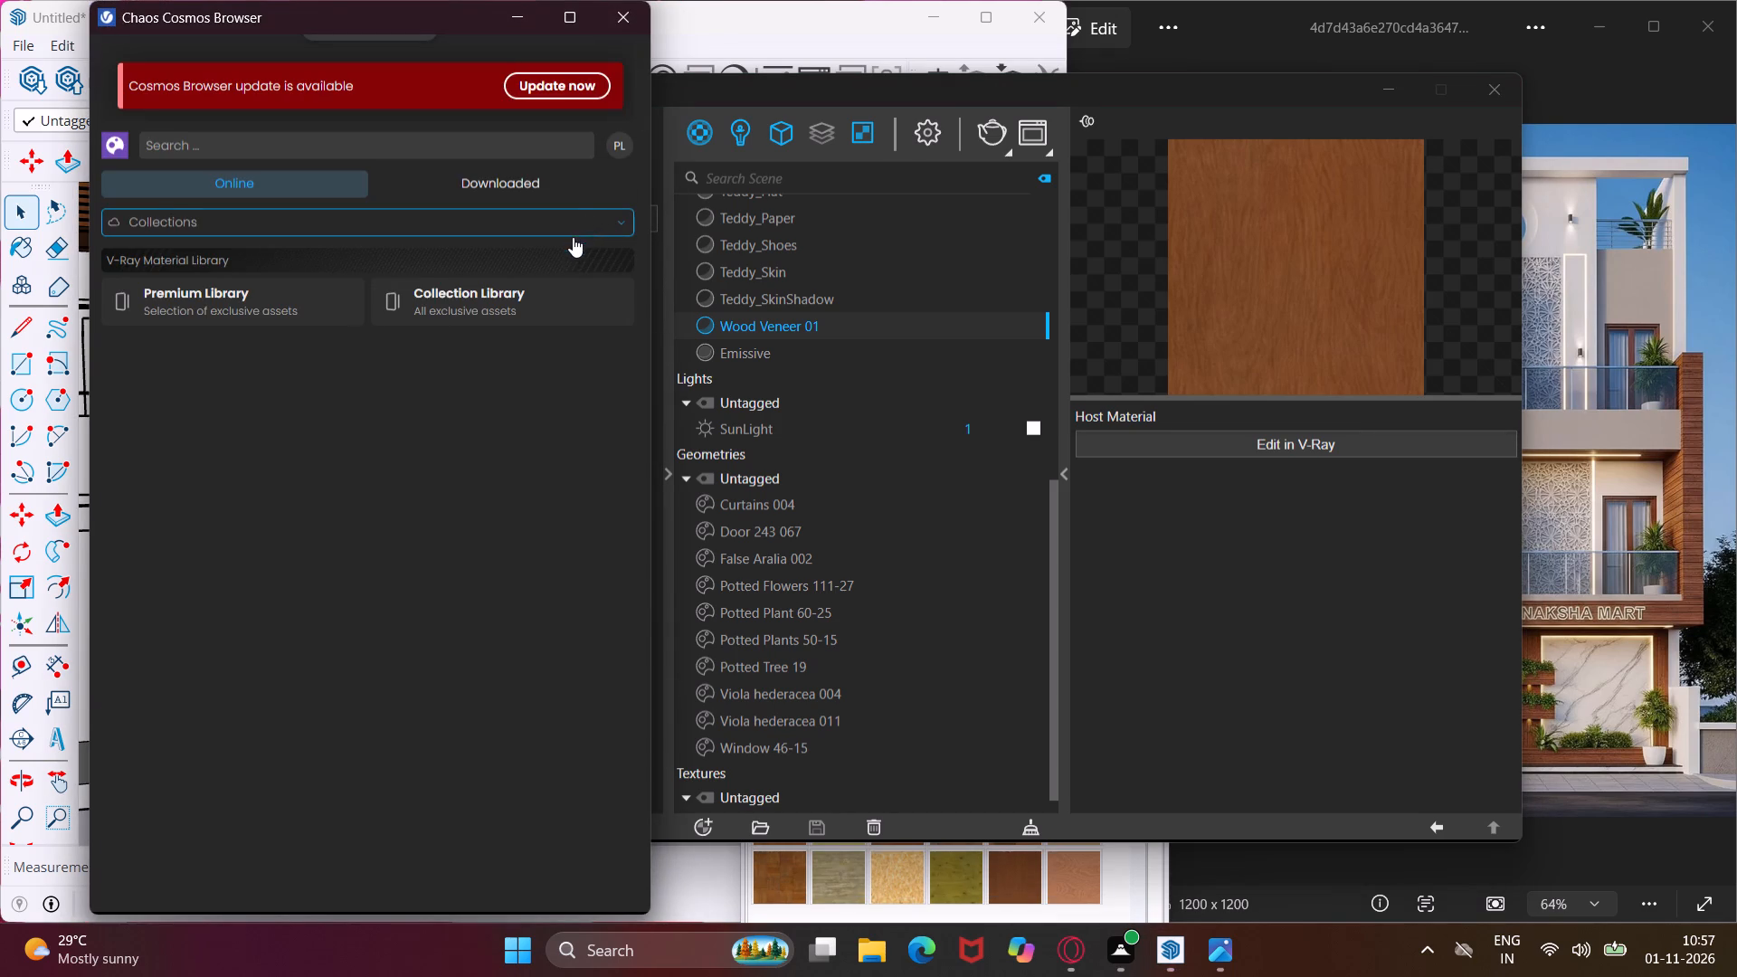
# Browse the Cosmos tile and stone materials and import Marble White SSS 100cm from the Stone category.
pyautogui.click(406, 220)
pyautogui.click(182, 291)
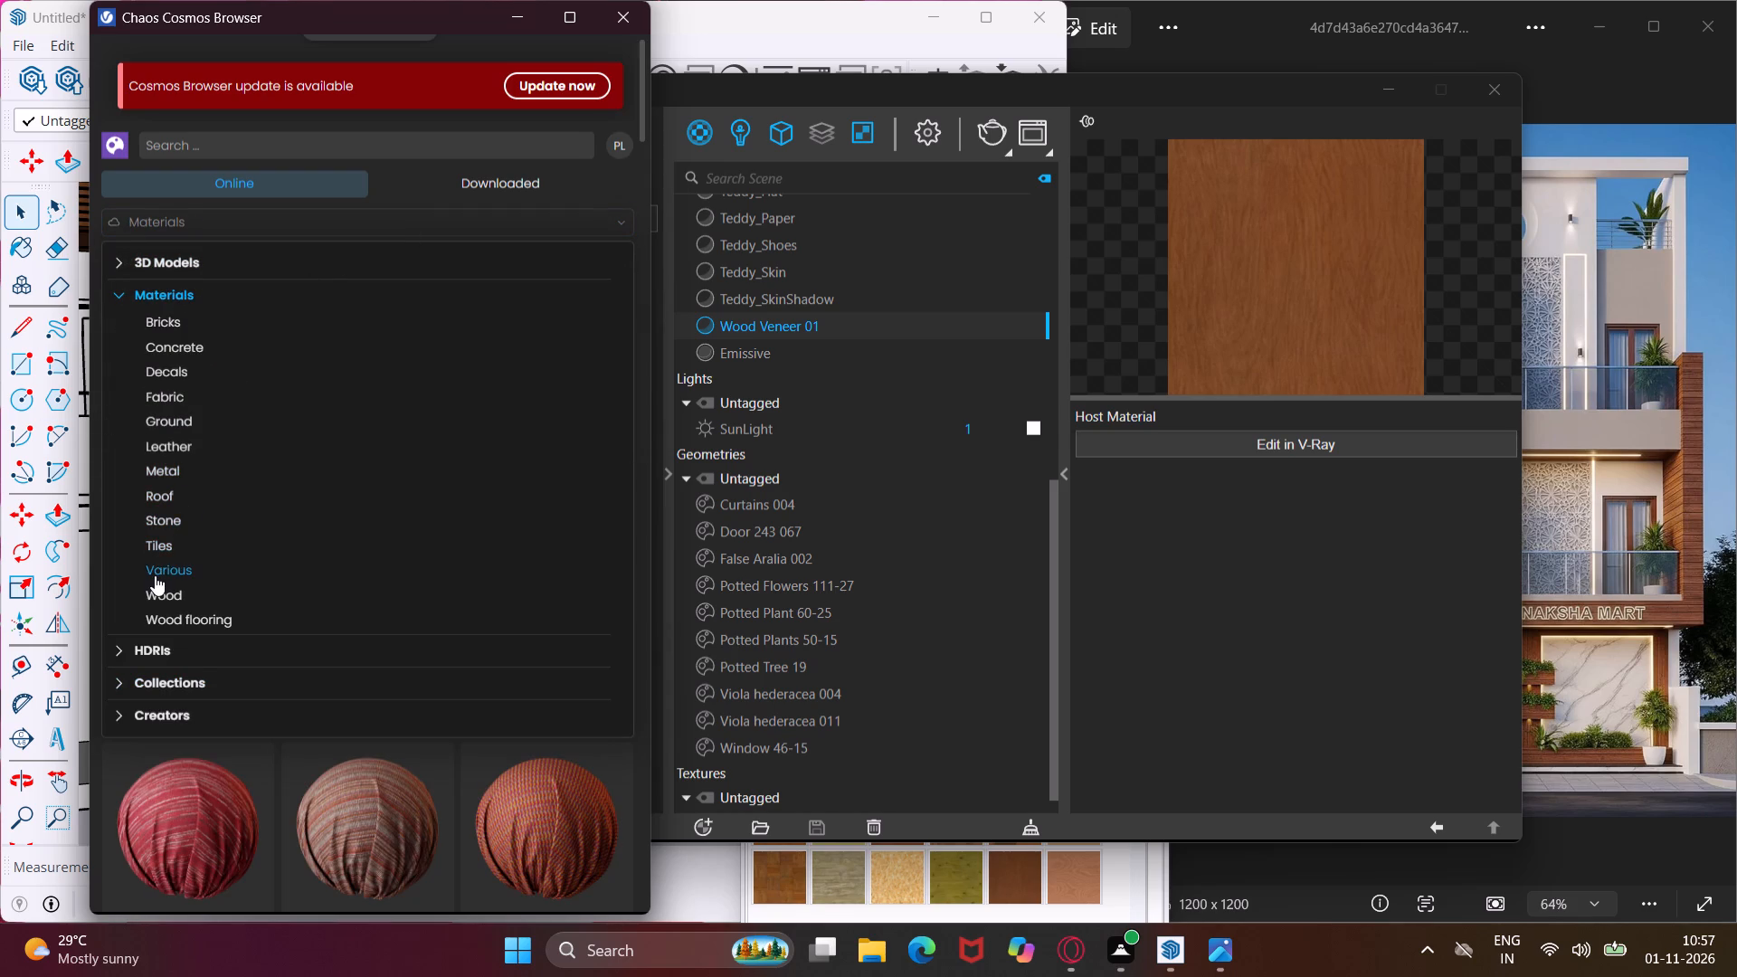
pyautogui.click(160, 545)
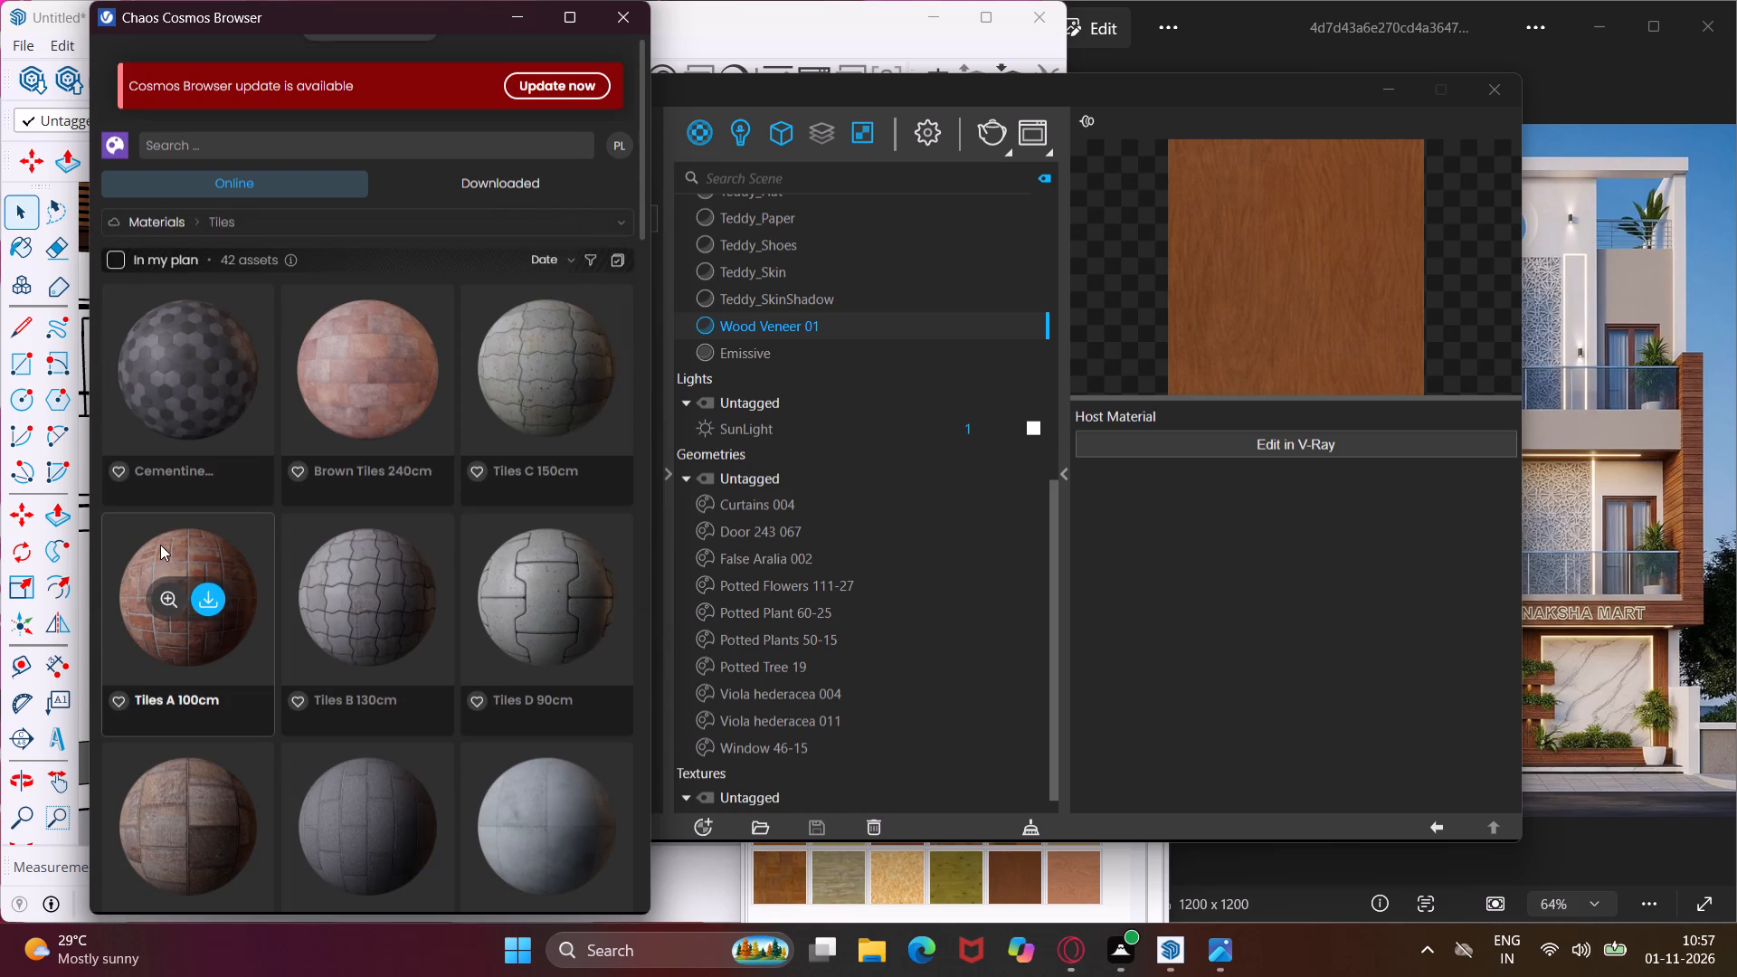
pyautogui.click(421, 227)
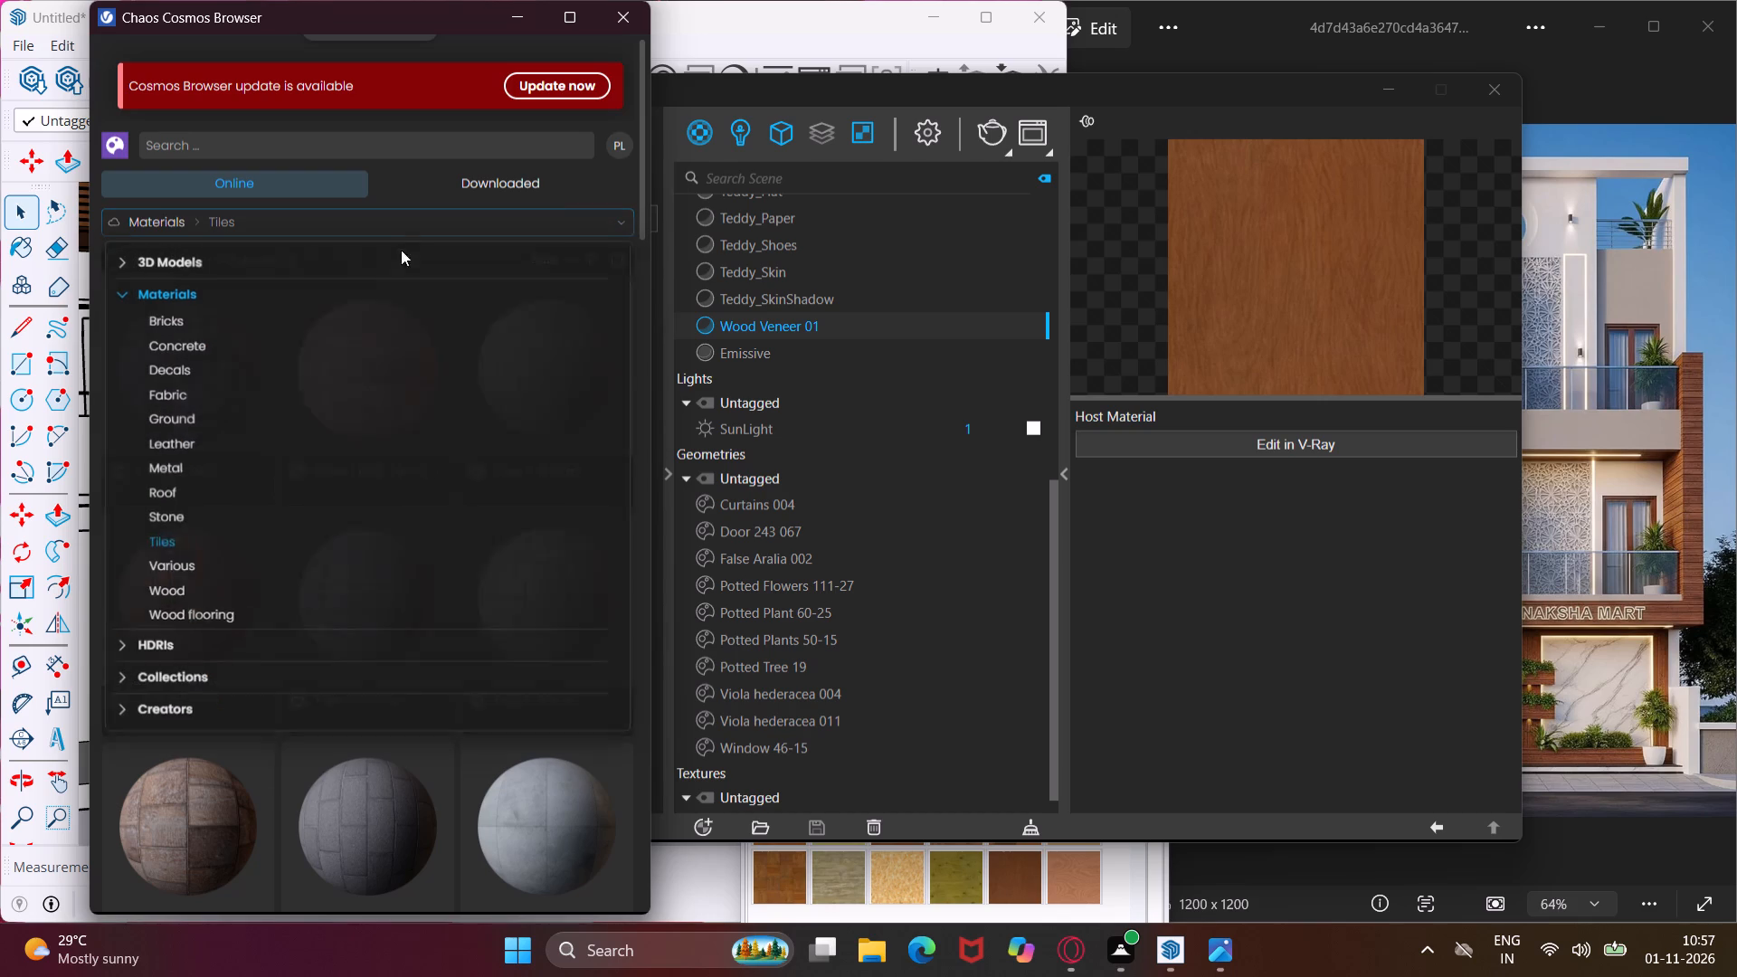
pyautogui.click(183, 517)
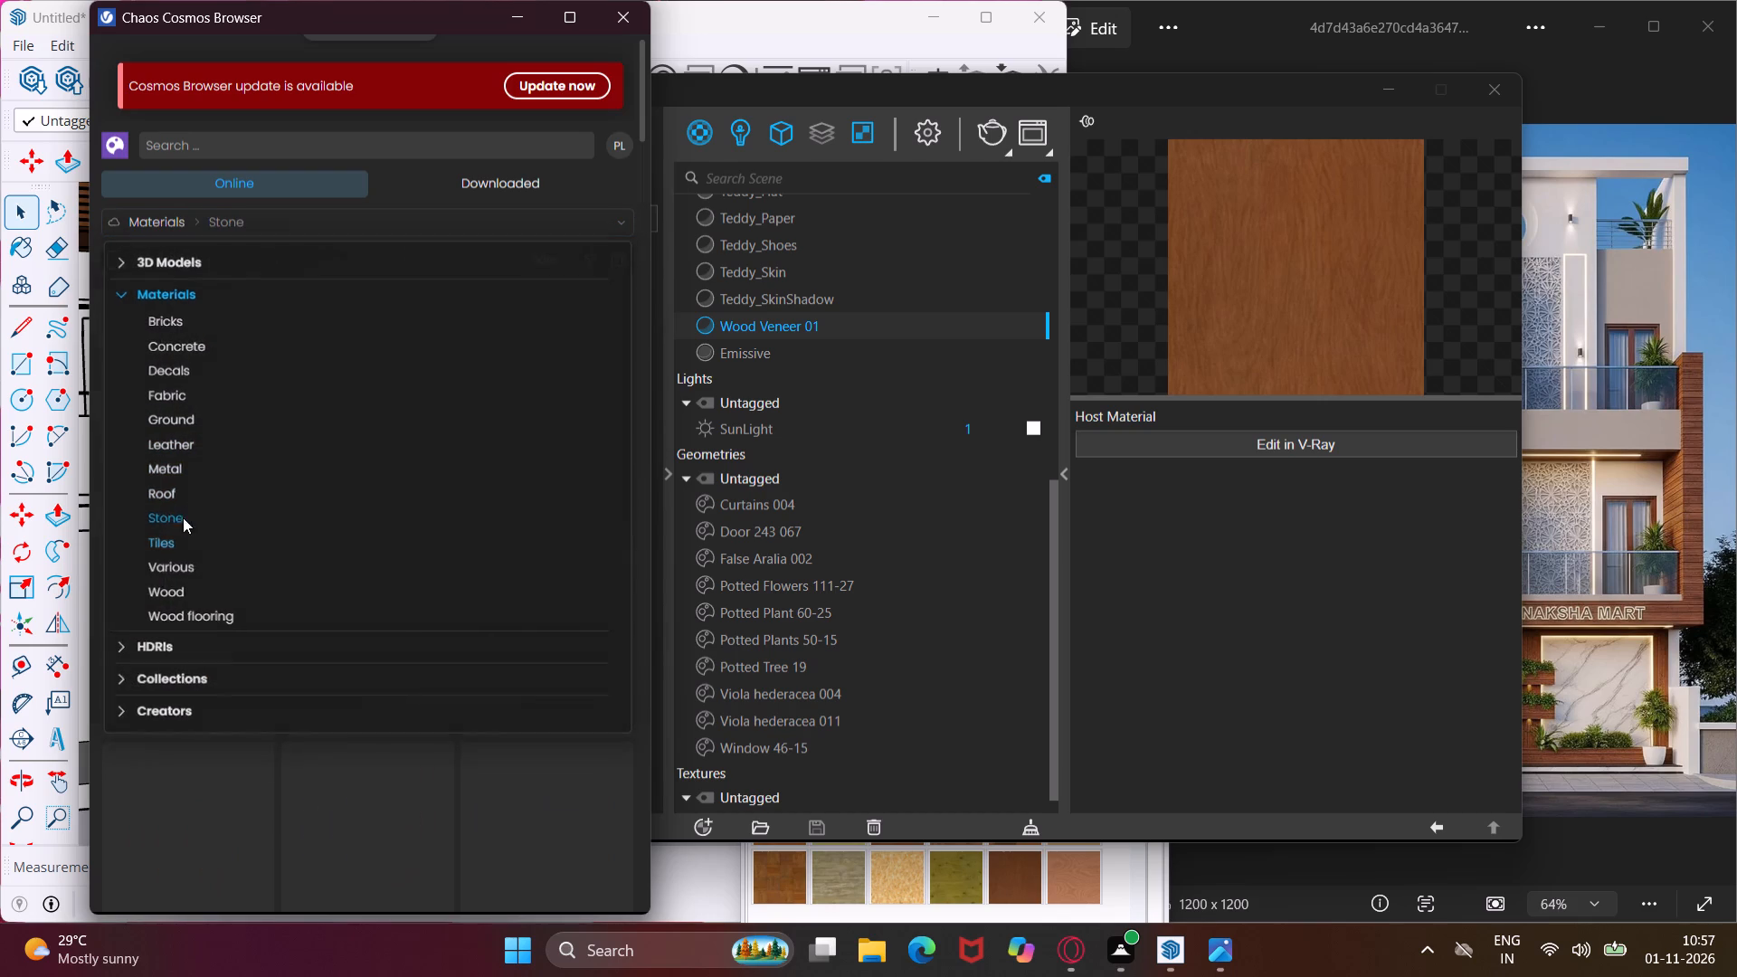
pyautogui.scroll(-4, 328, 647)
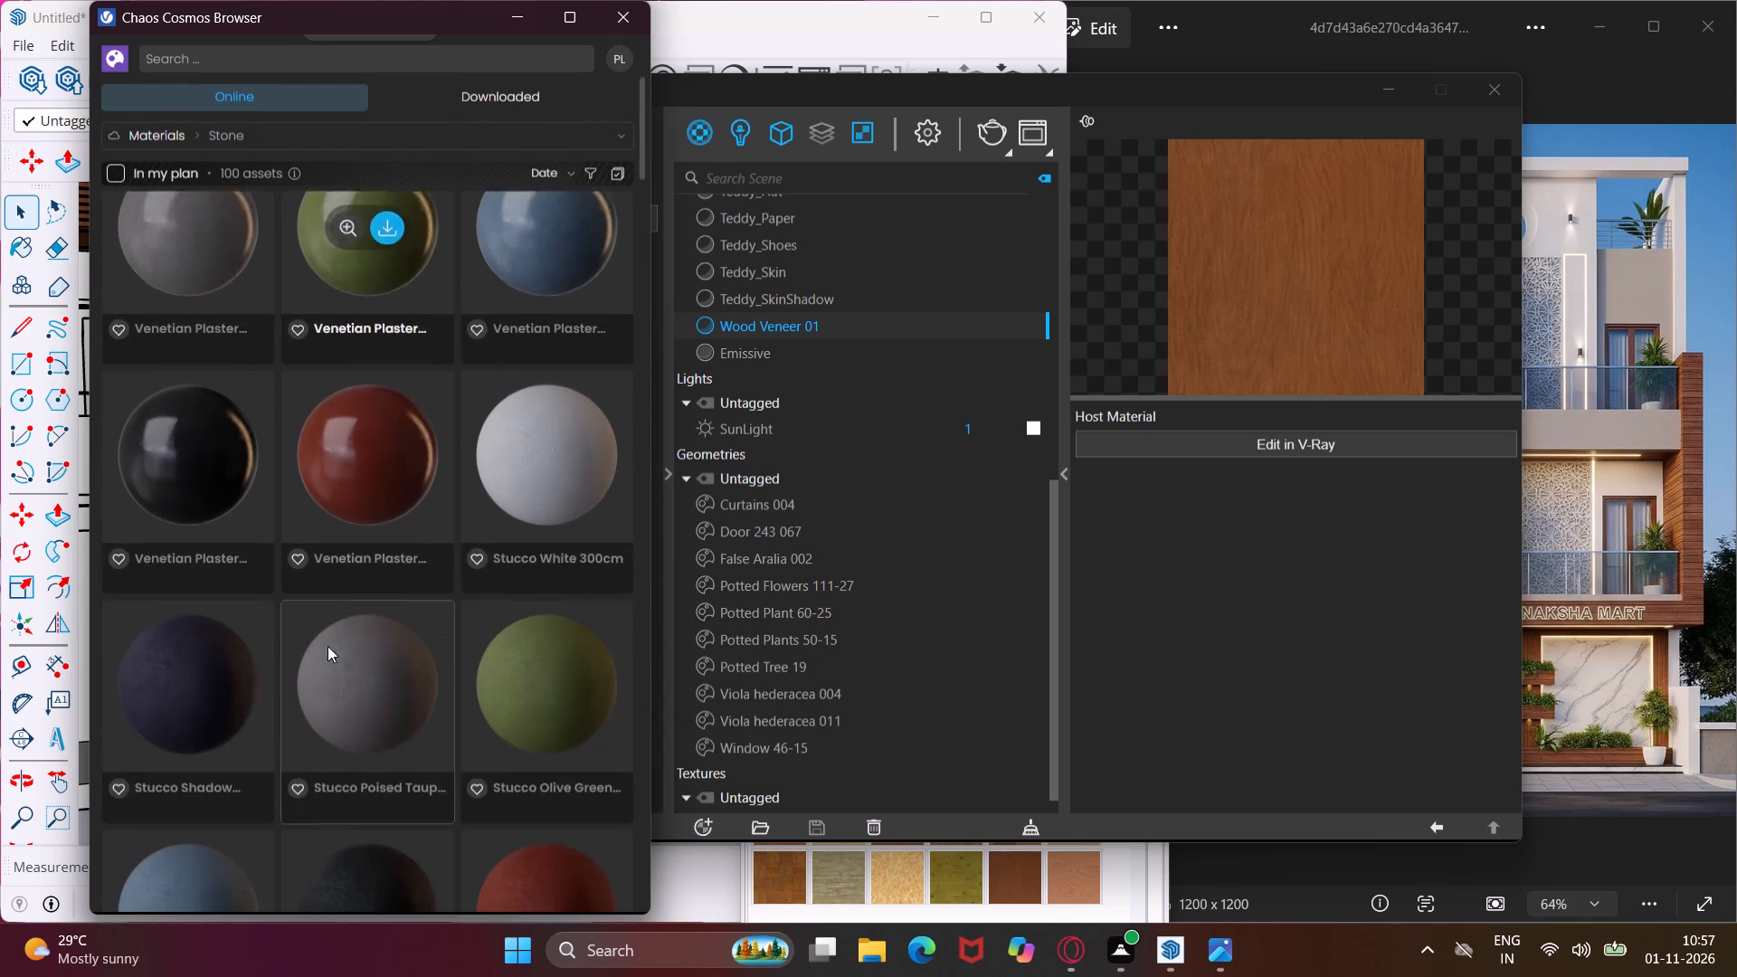
pyautogui.scroll(-9, 327, 646)
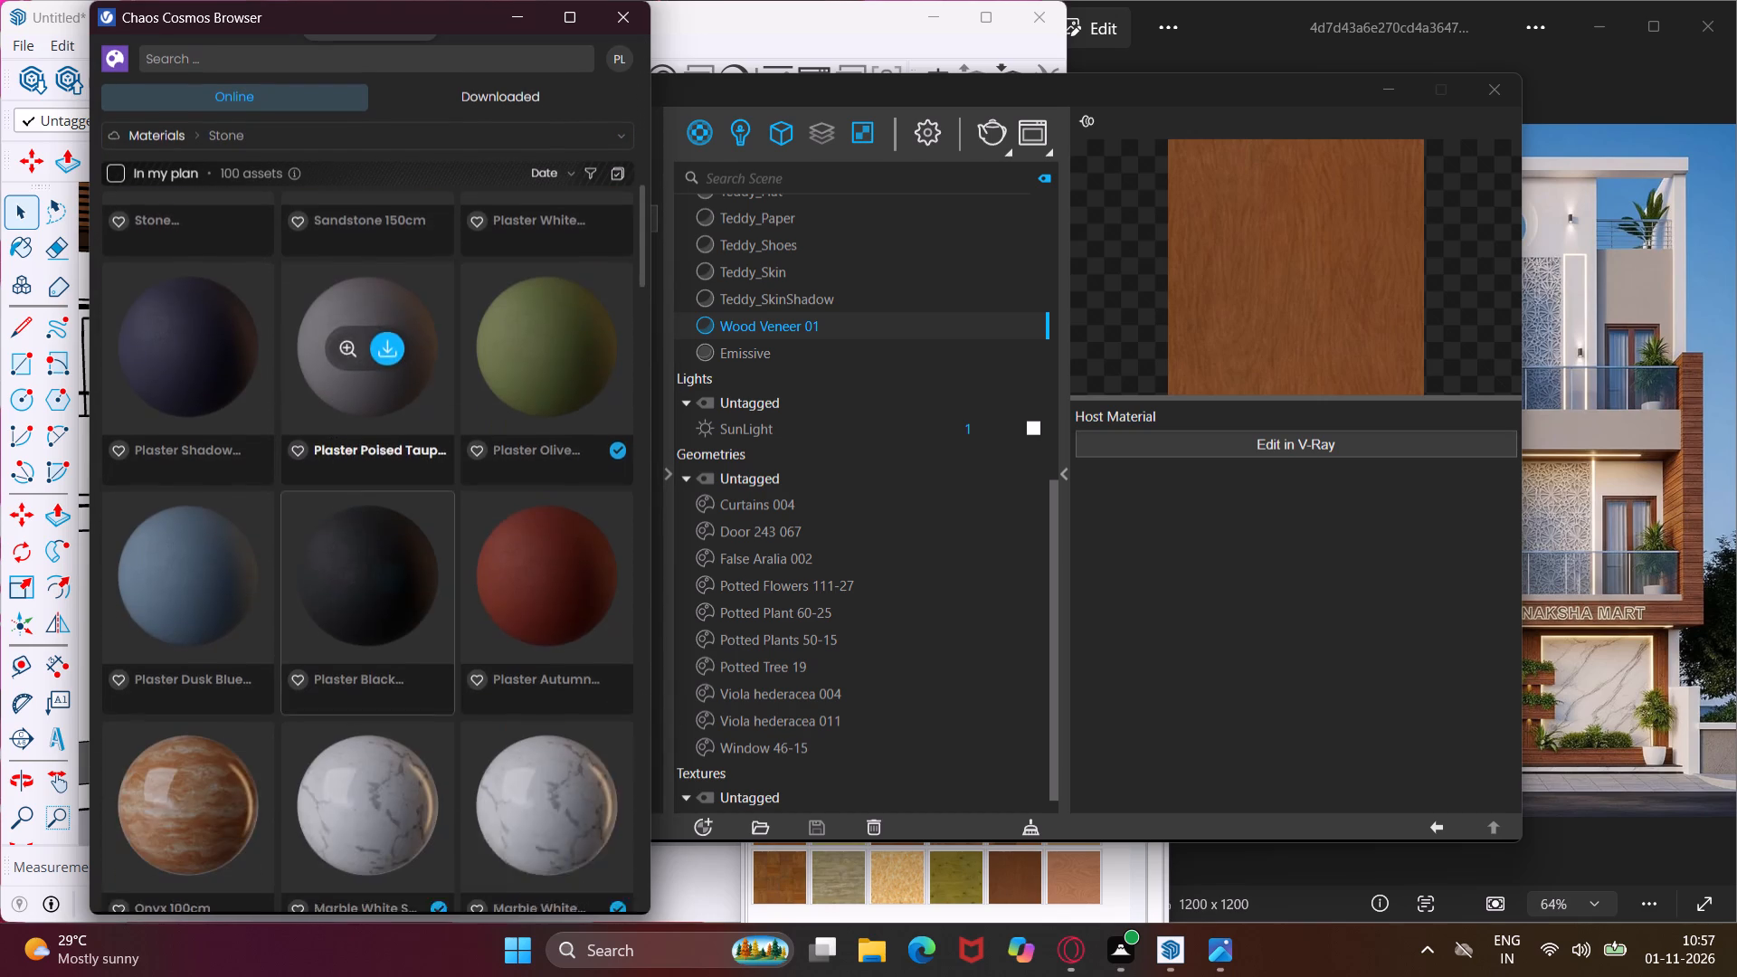
pyautogui.scroll(-3, 333, 628)
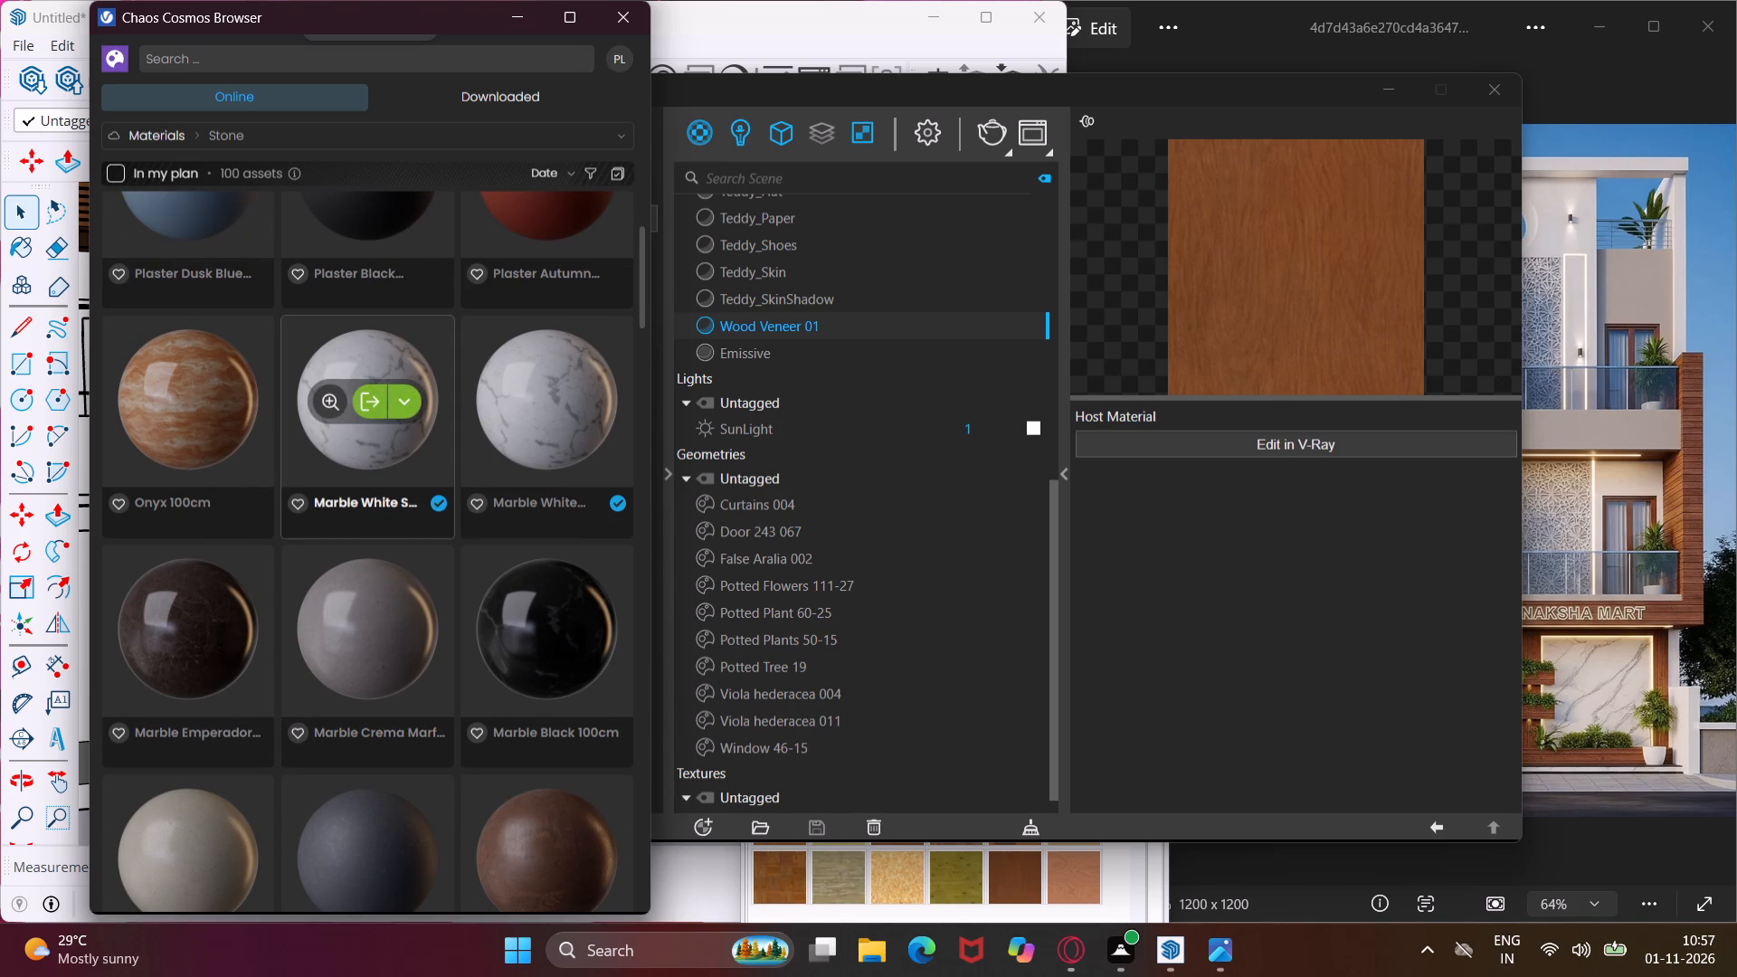
pyautogui.scroll(-7, 392, 429)
pyautogui.scroll(7, 392, 429)
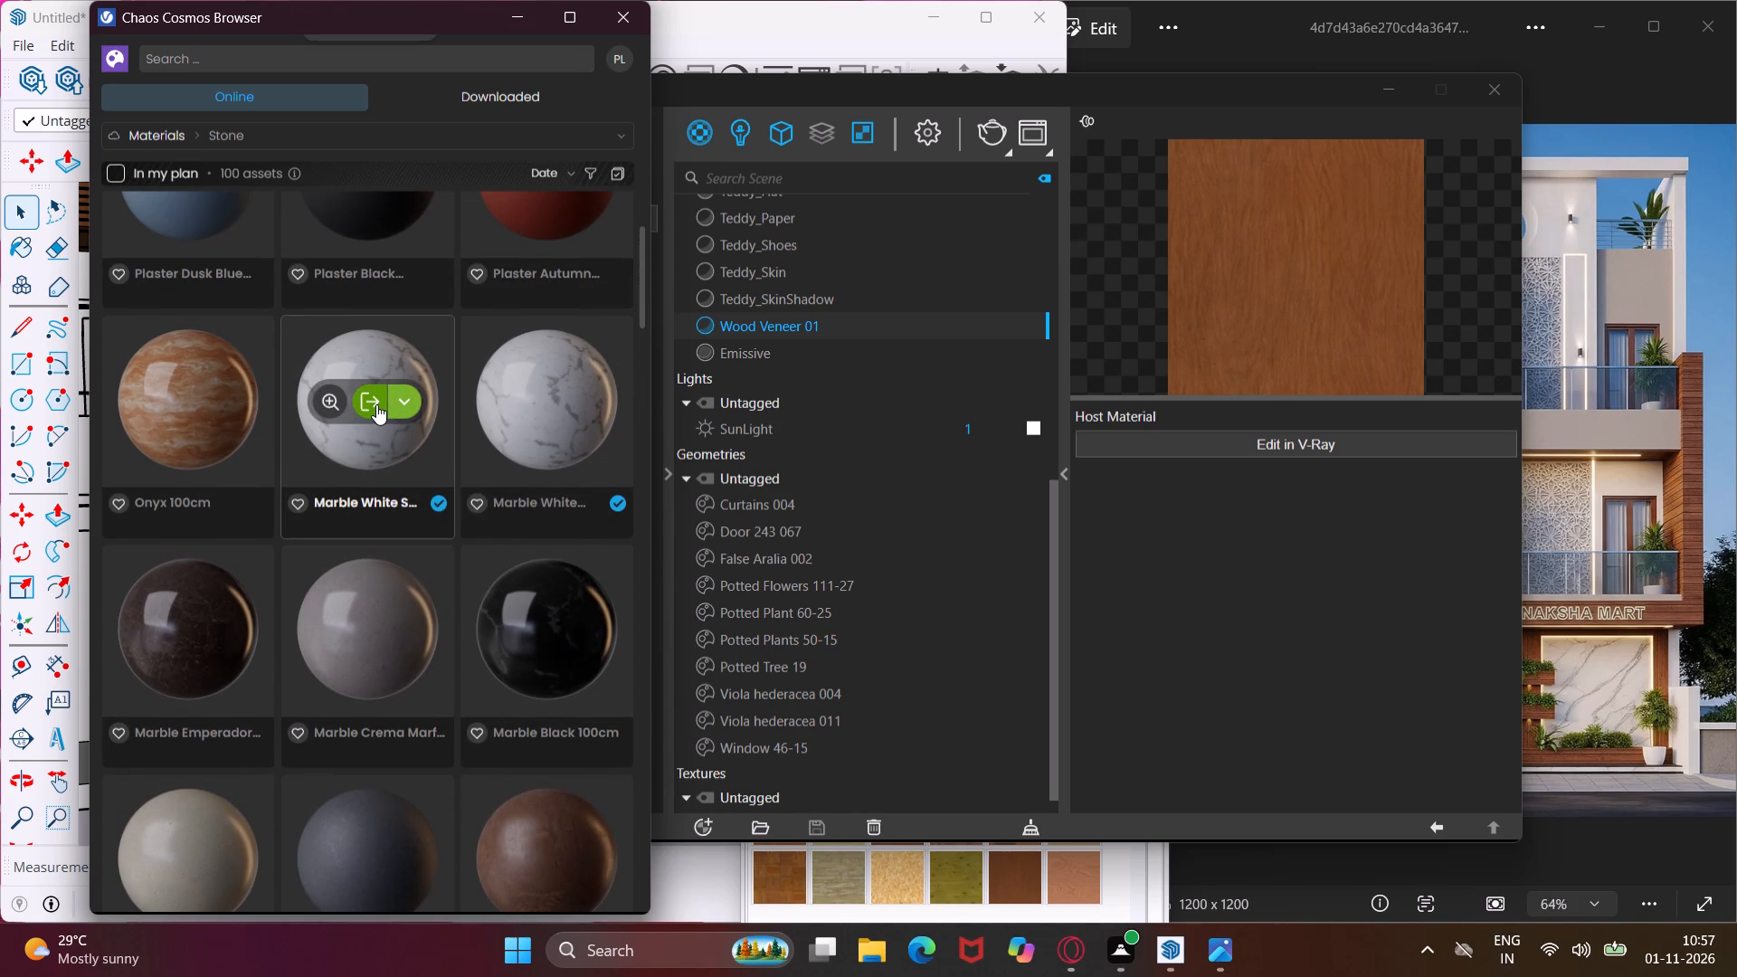
pyautogui.click(376, 404)
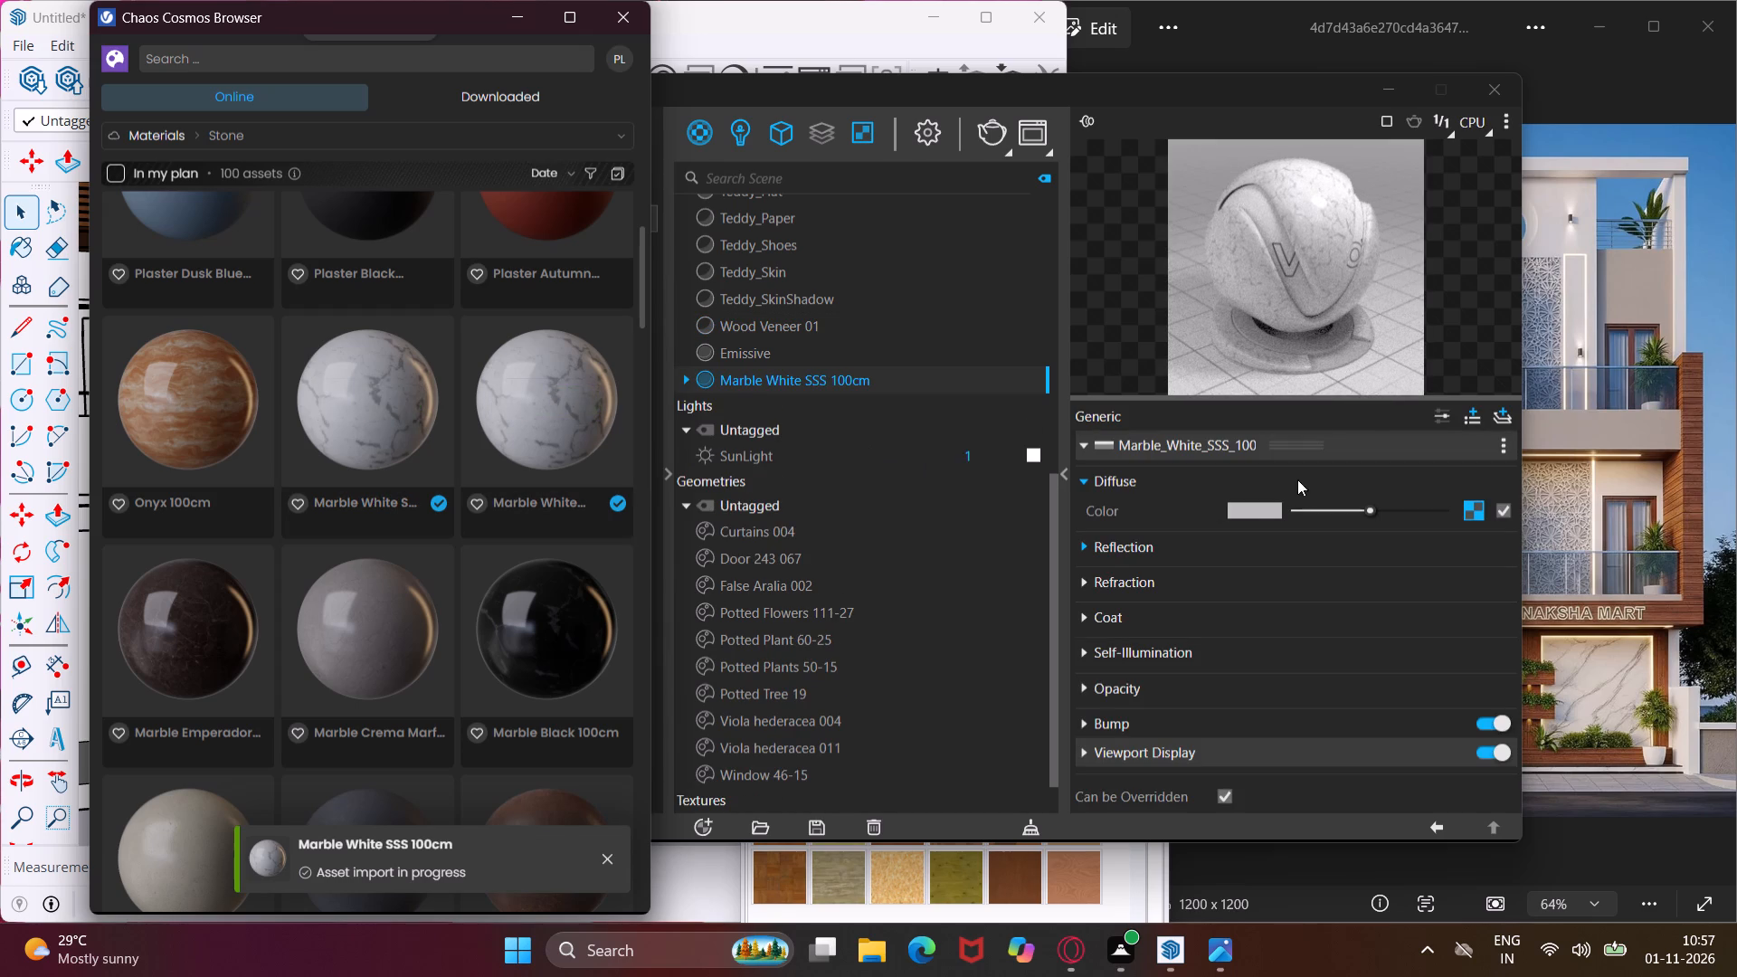
# Switch the material preview of Marble White SSS 100cm to the Wall scene.
pyautogui.click(1505, 121)
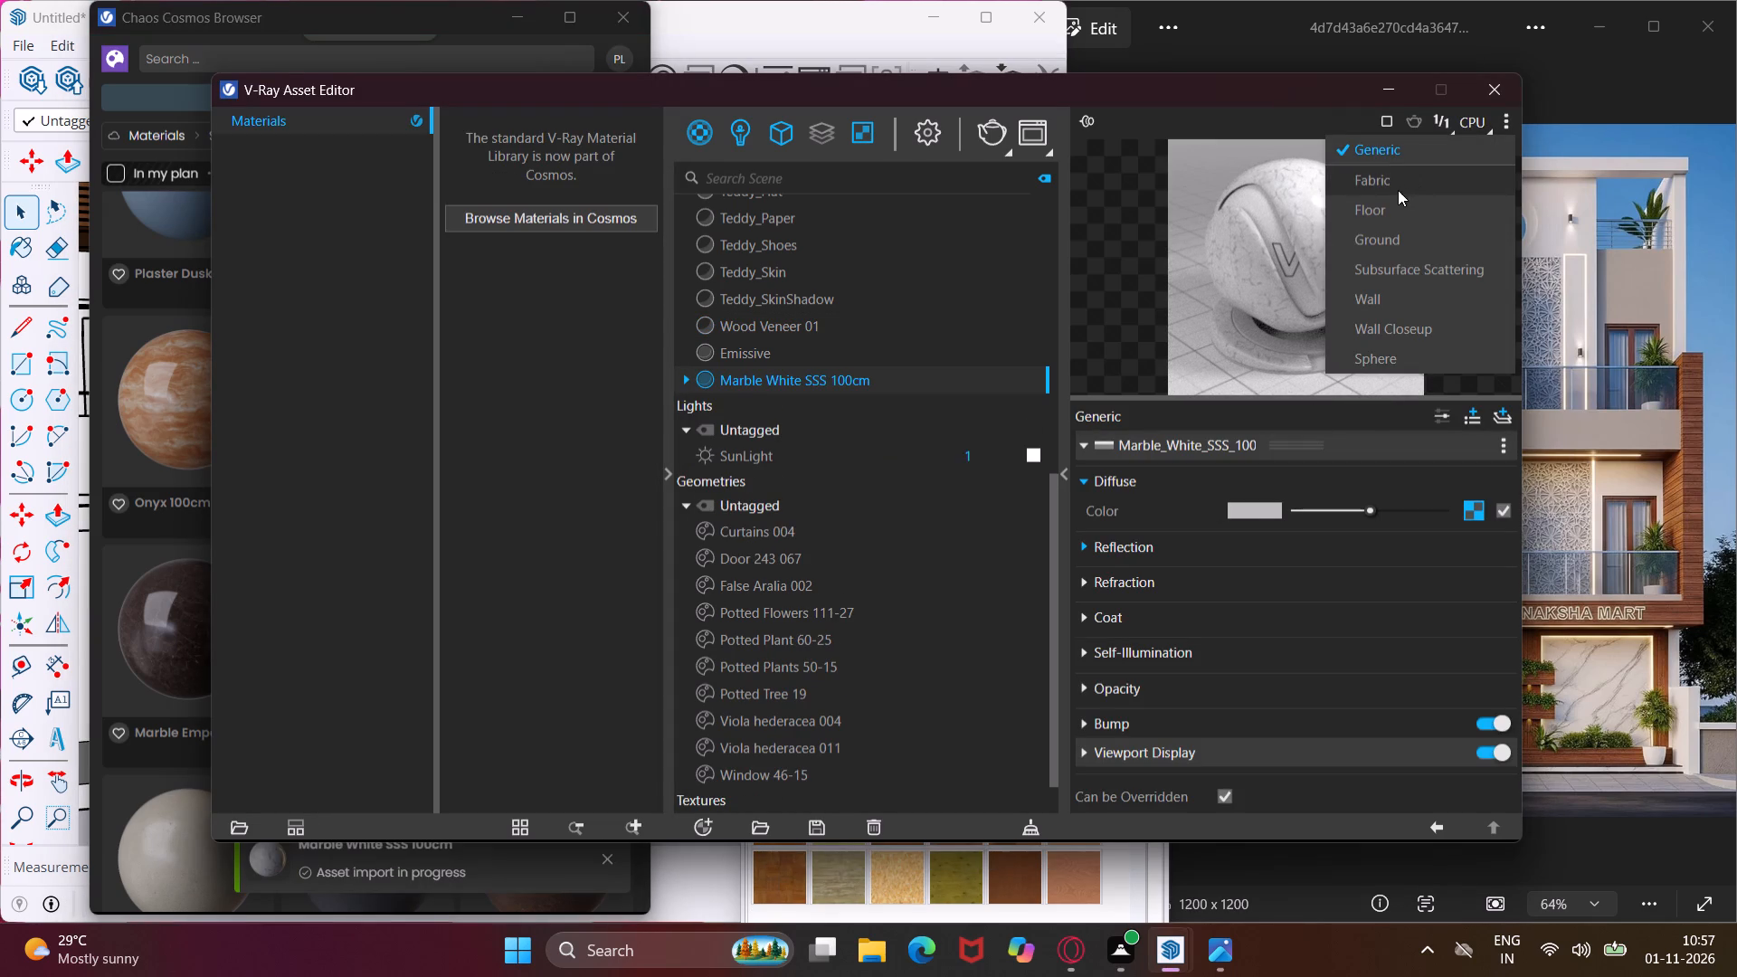
pyautogui.click(1391, 287)
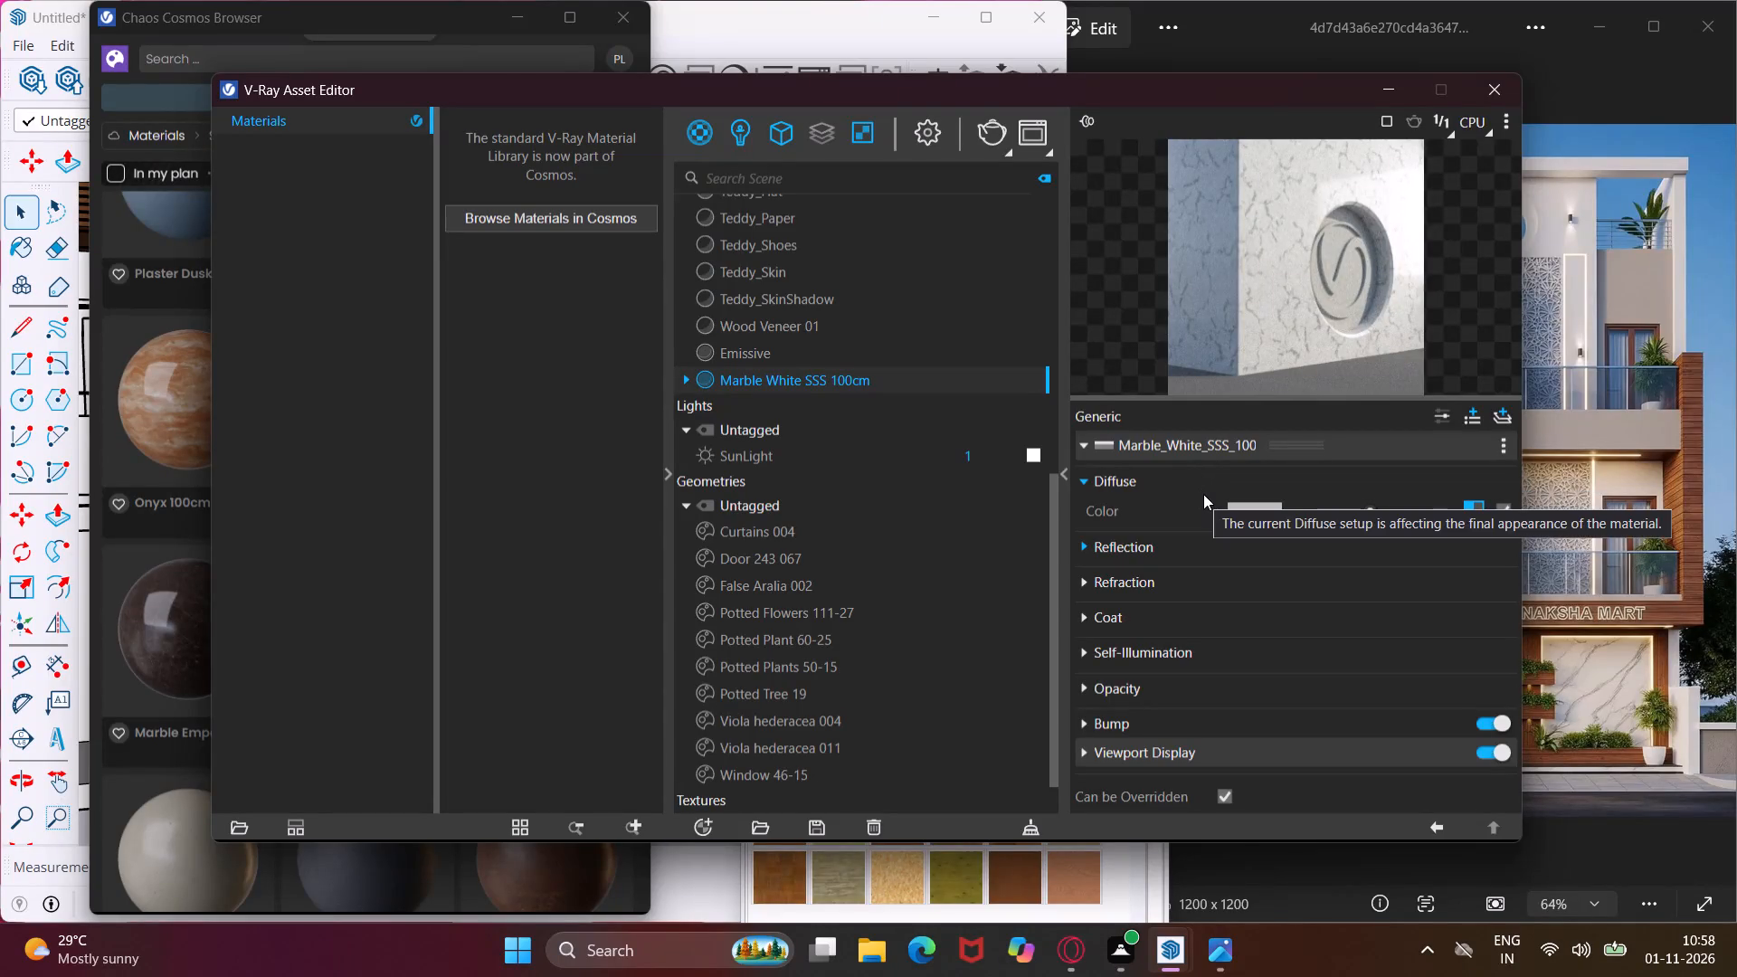
# Enable the marble's Reflection IOR, set its Reflection Roughness to 0.24, and return to the SketchUp model.
pyautogui.click(1088, 549)
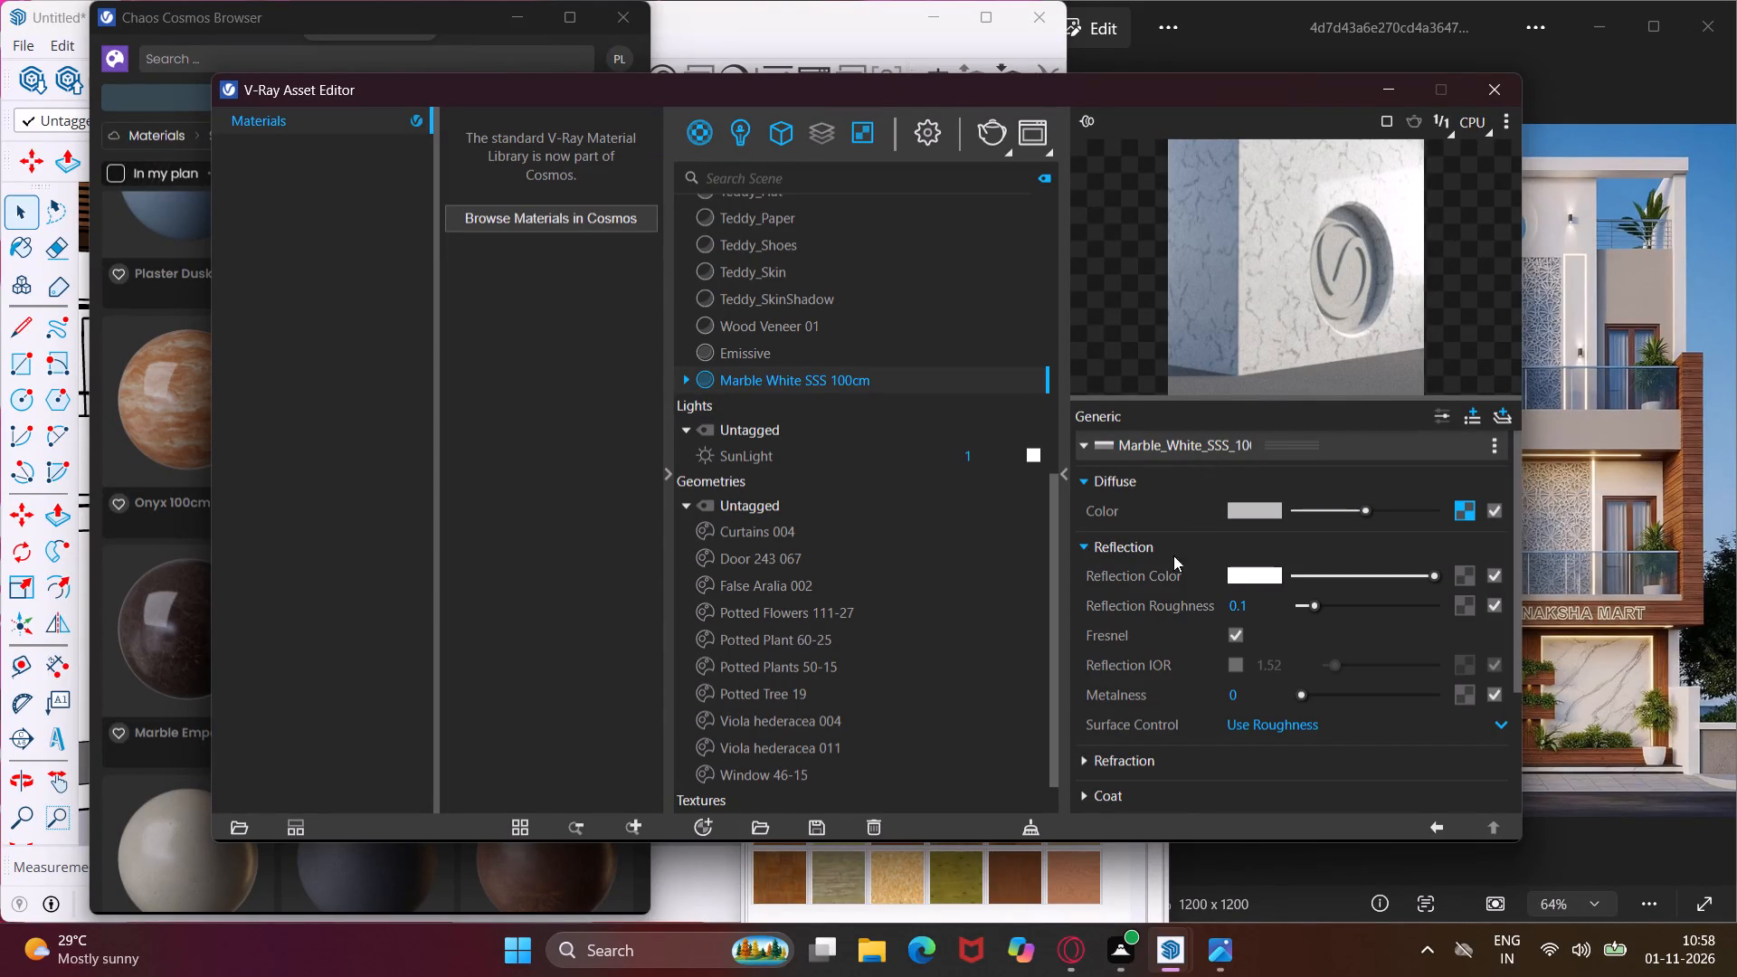
pyautogui.click(1239, 662)
pyautogui.moveTo(1321, 602); pyautogui.dragTo(1334, 603)
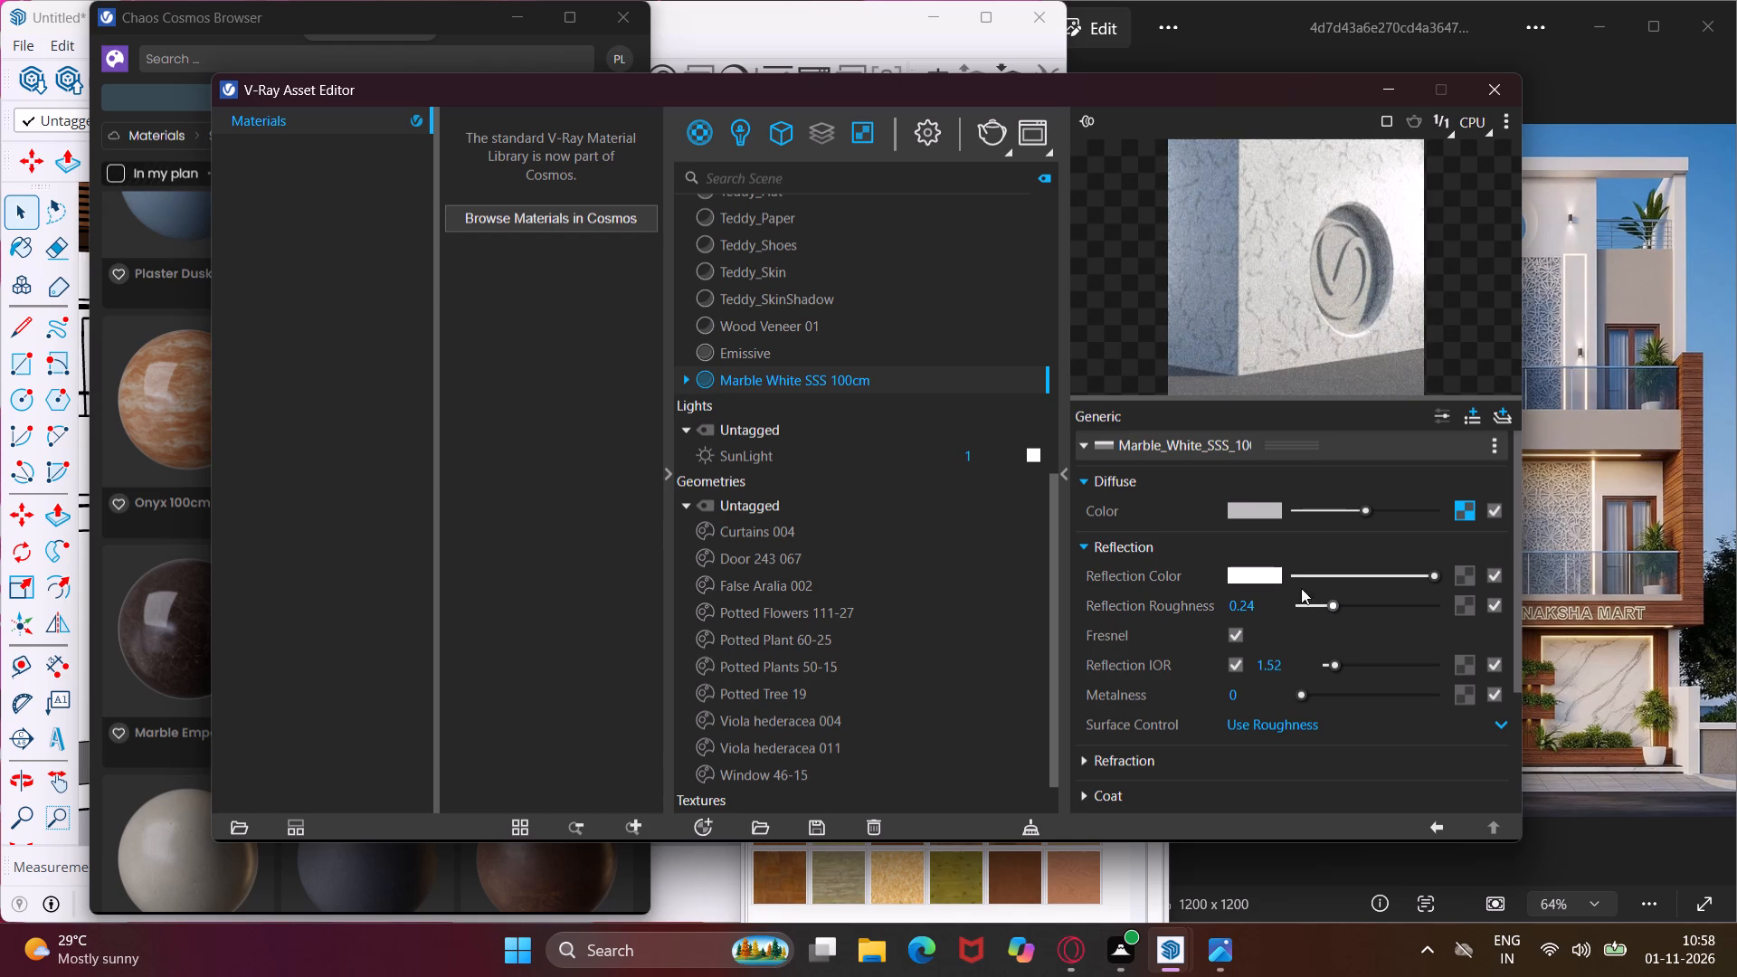
pyautogui.doubleClick(812, 381)
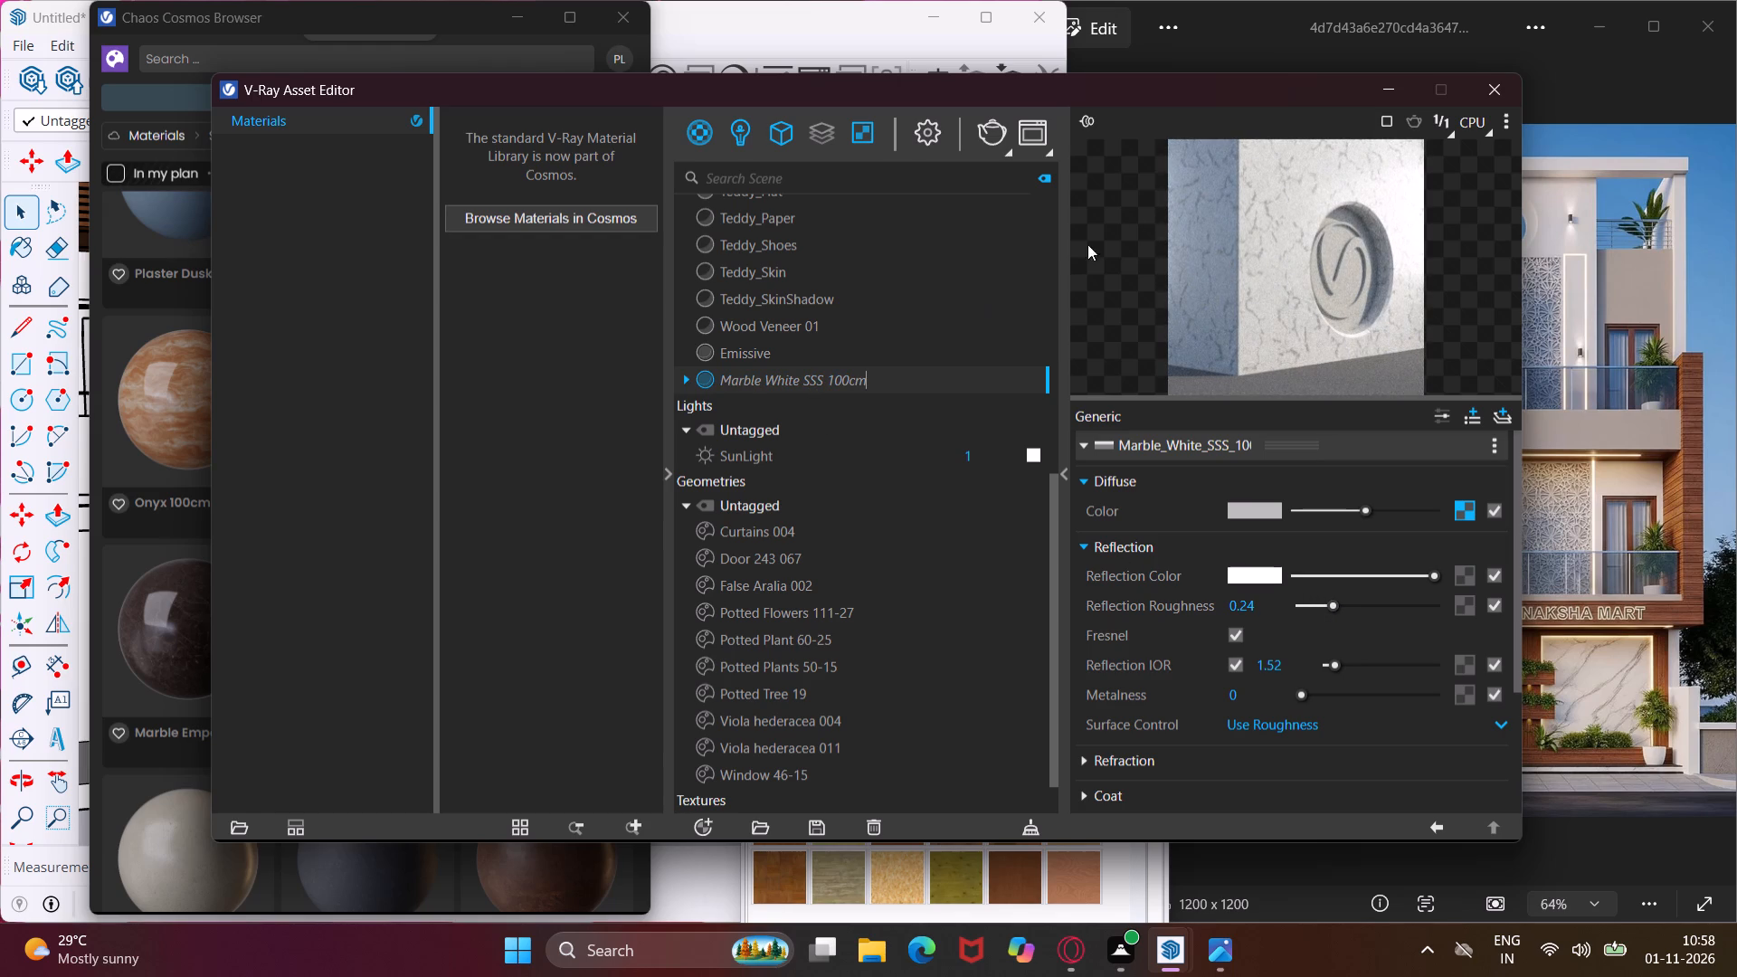
pyautogui.click(1379, 83)
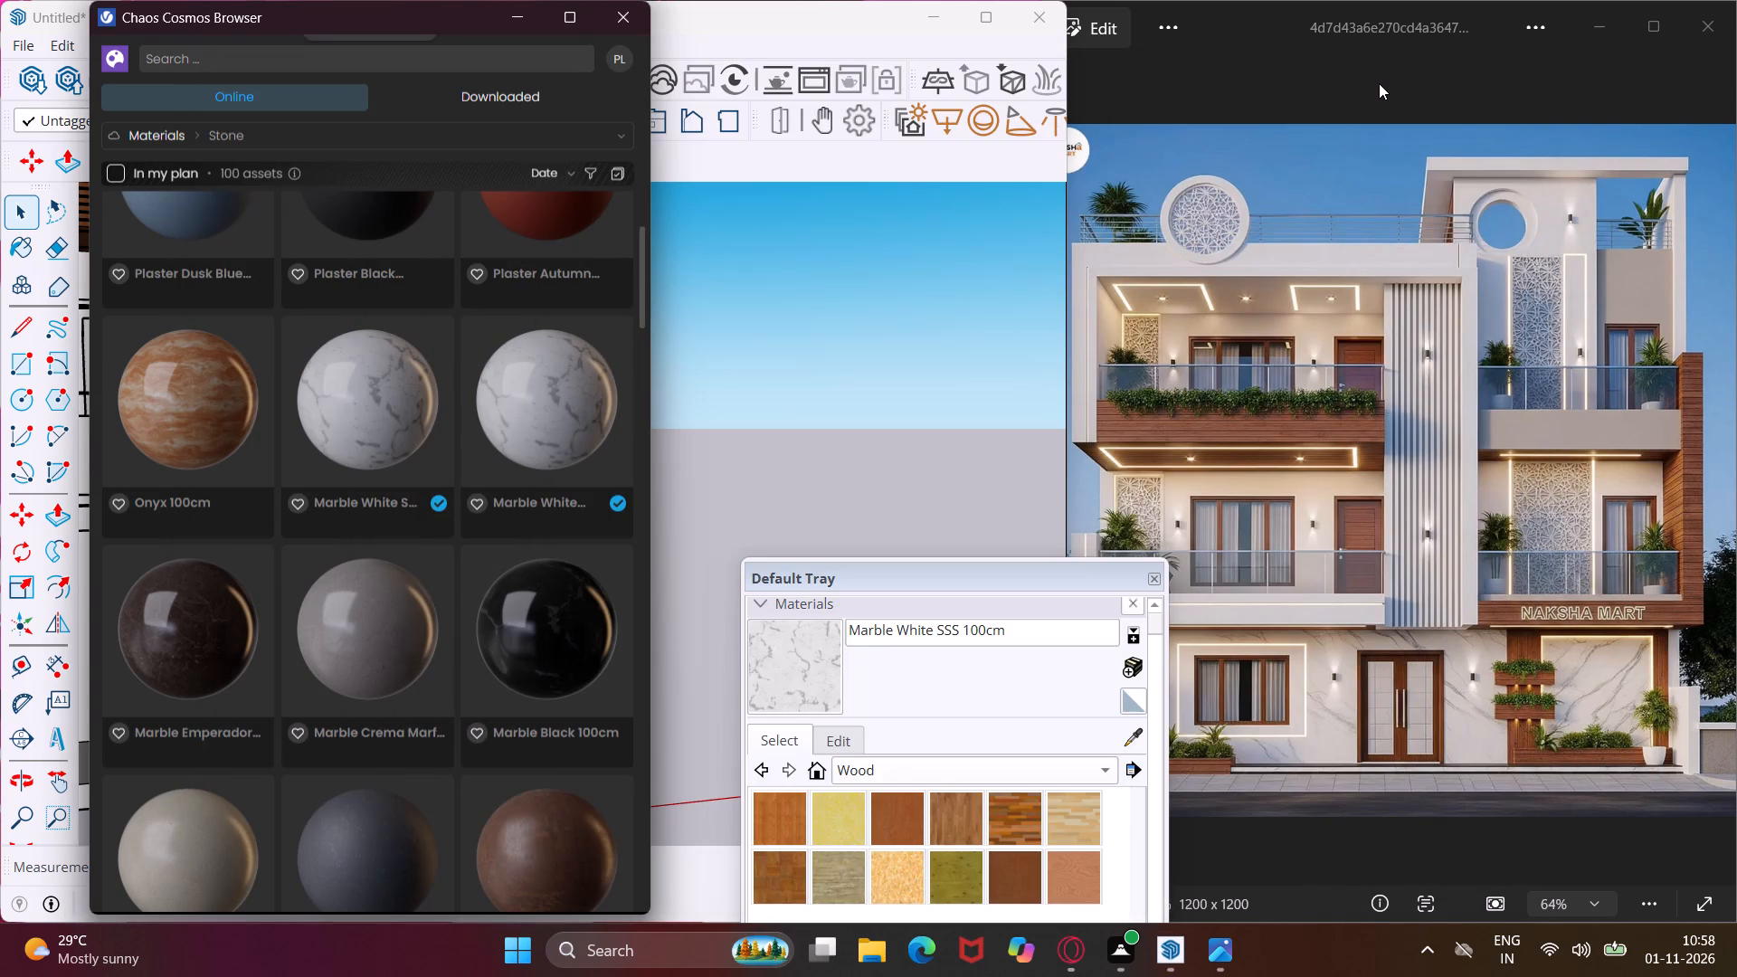
pyautogui.click(509, 12)
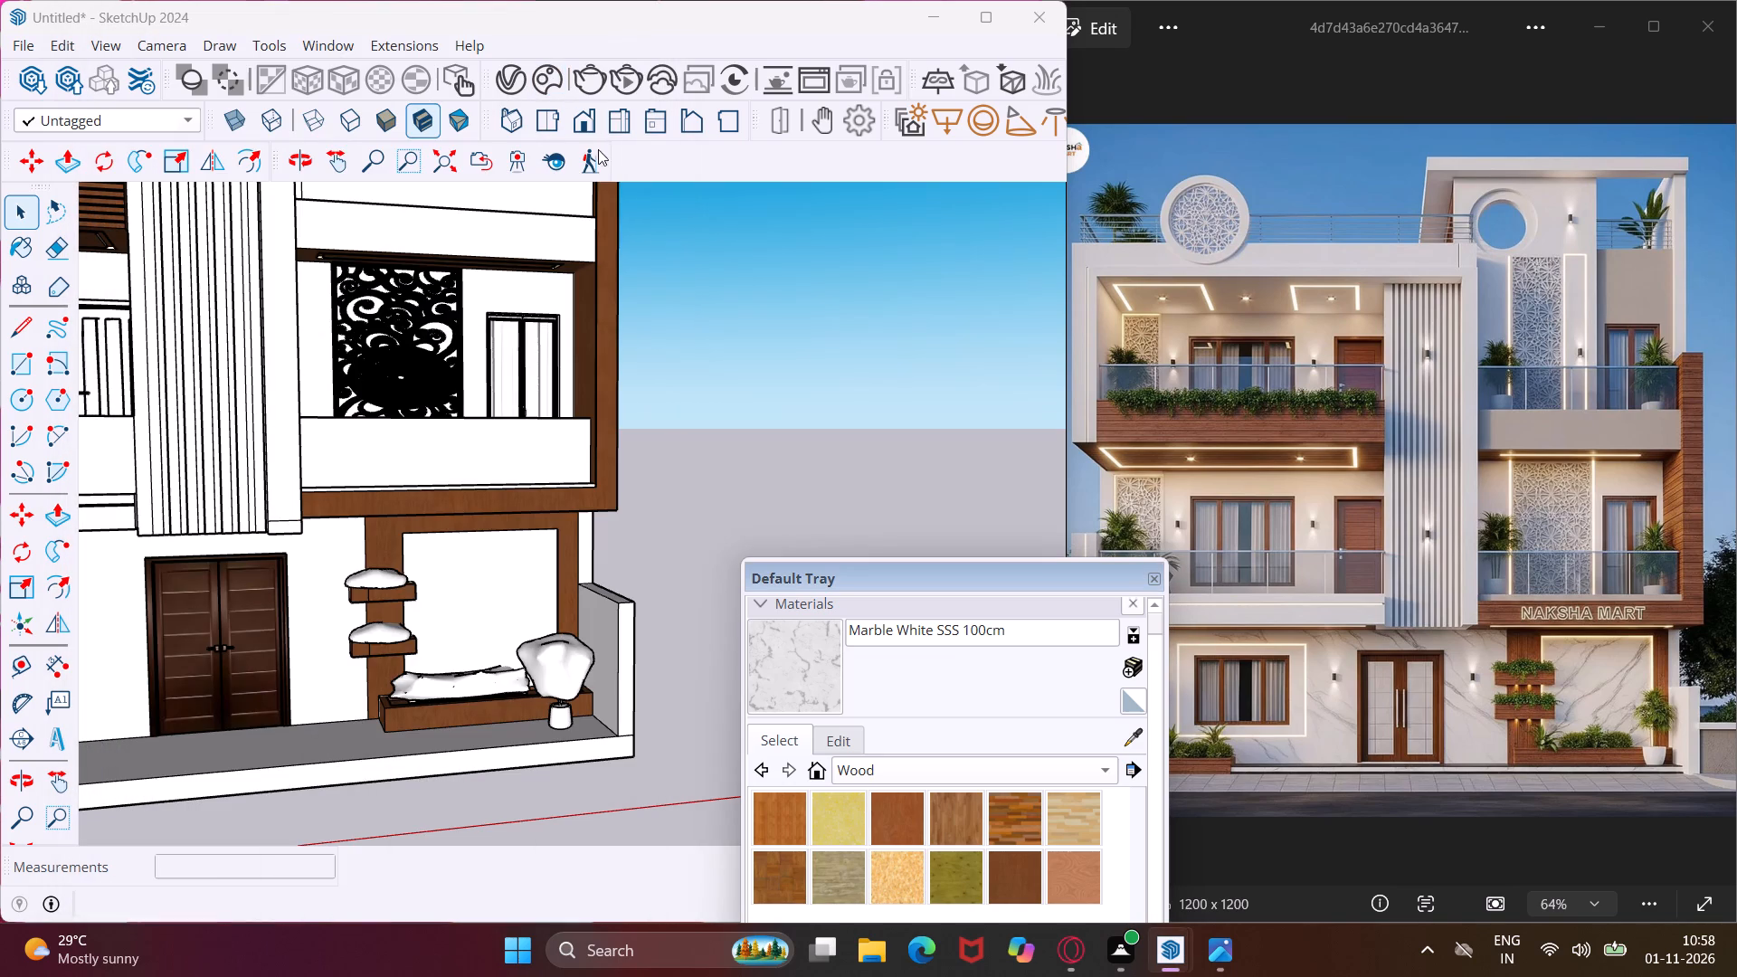
# Paint the wood-framed ground-floor panel below the tower and the adjoining front wall with Marble White SSS 100cm.
pyautogui.click(816, 682)
pyautogui.scroll(10, 456, 564)
pyautogui.click(456, 564)
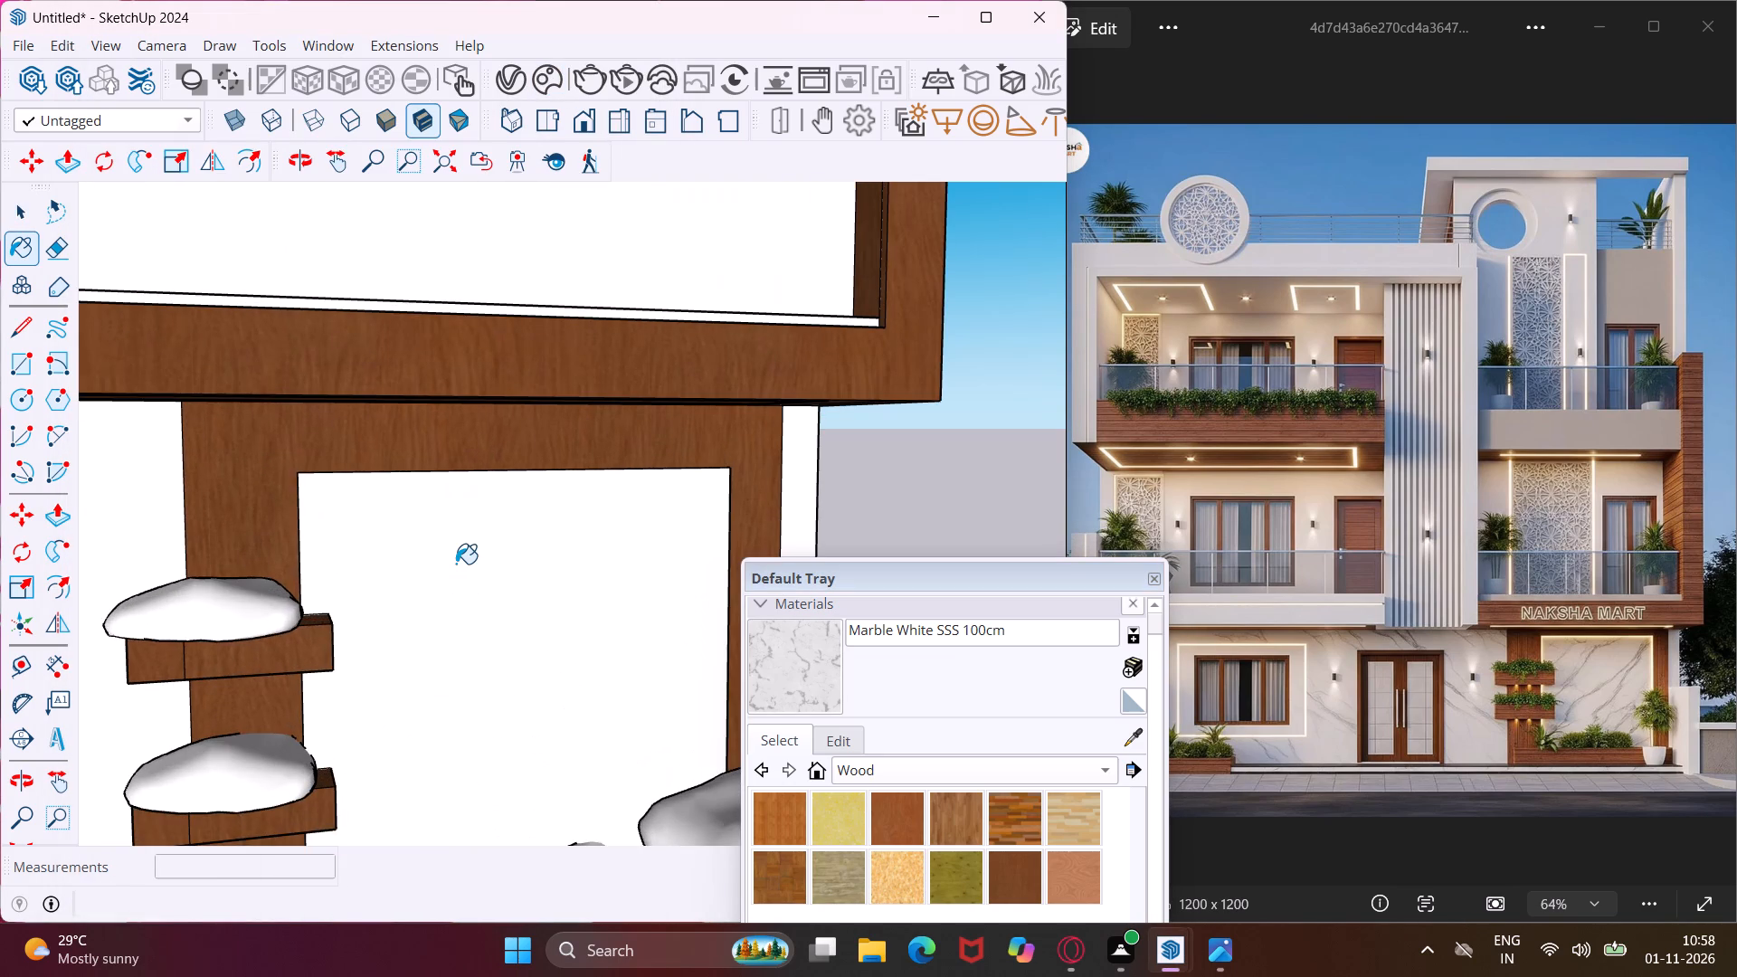
pyautogui.moveTo(456, 564); pyautogui.dragTo(645, 518, button='middle')
pyautogui.click(151, 465)
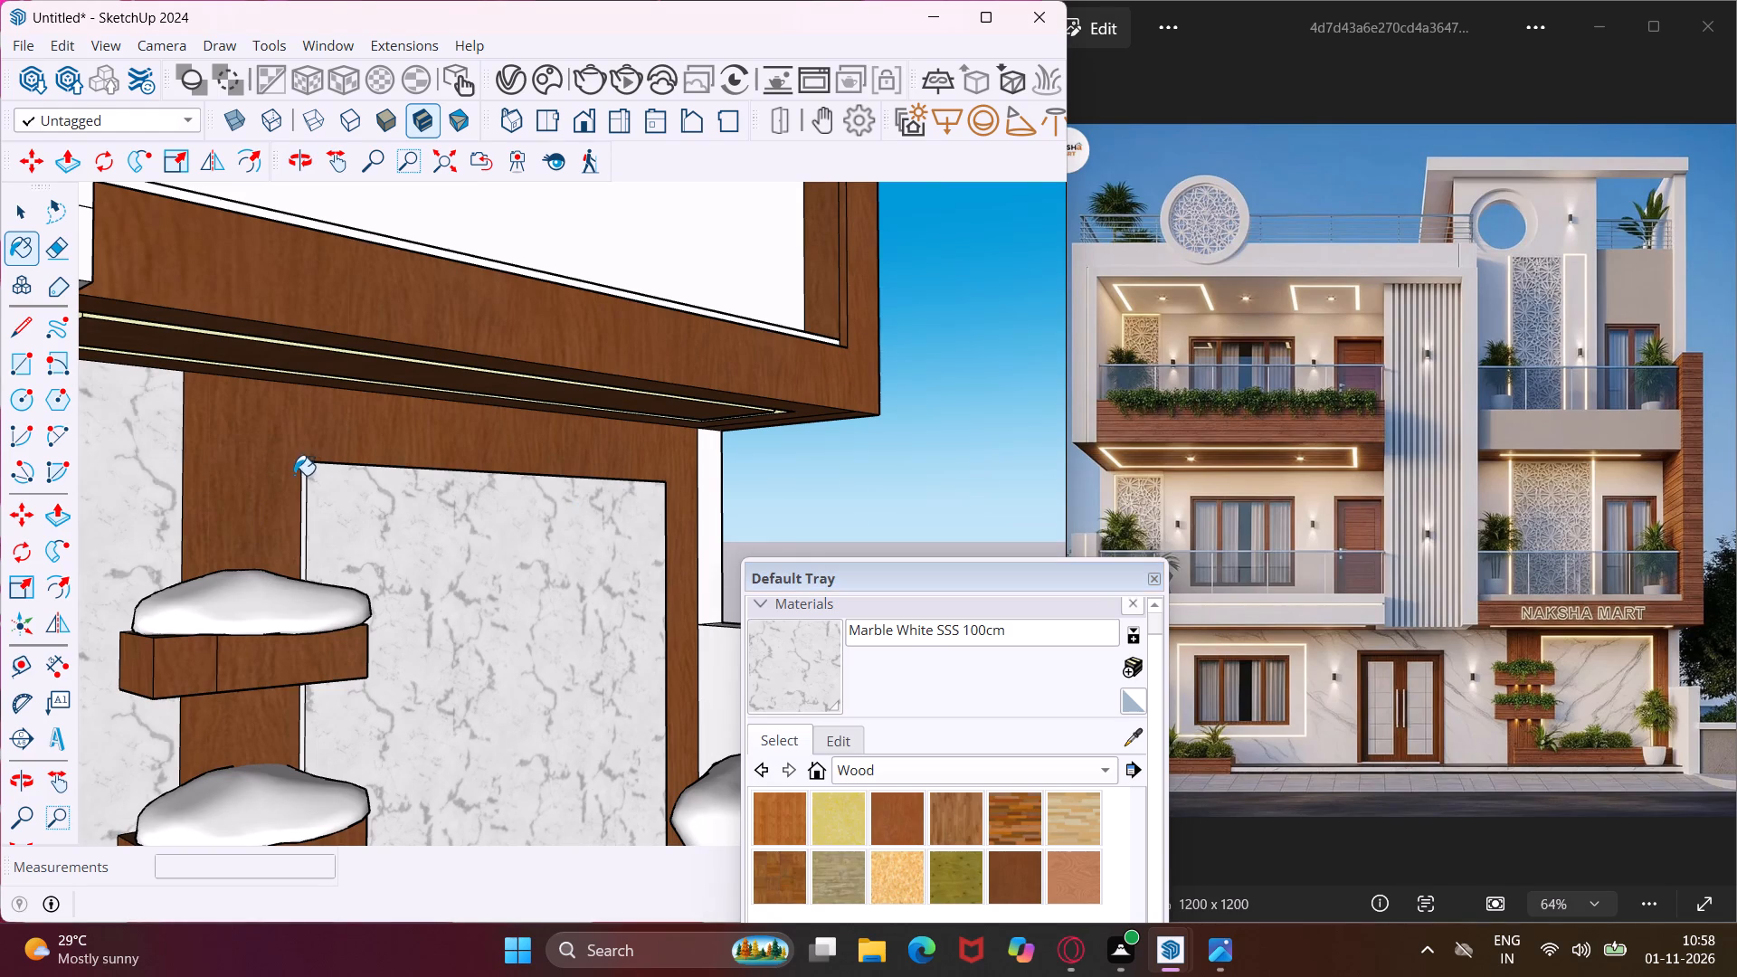
# Paint the narrow left and top edge faces of the wood-framed ground-floor panel with Marble White SSS 100cm.
pyautogui.scroll(13, 308, 482)
pyautogui.click(299, 470)
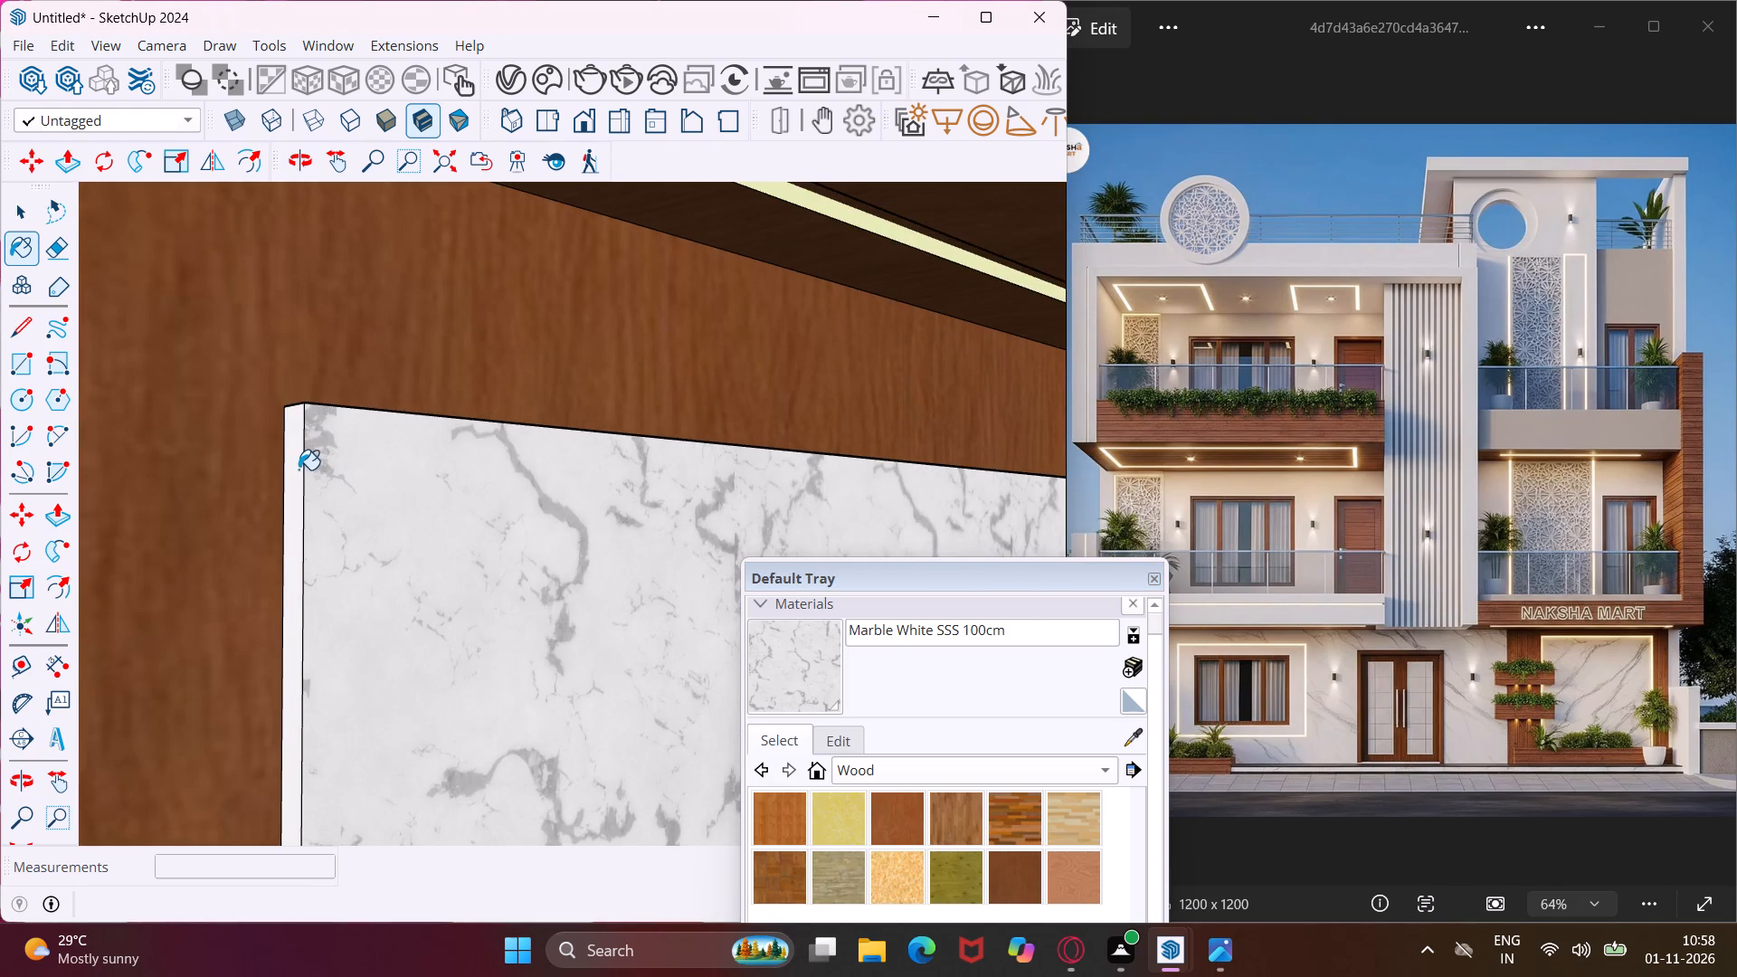
pyautogui.moveTo(323, 450); pyautogui.dragTo(262, 612, button='middle')
pyautogui.scroll(3, 335, 410)
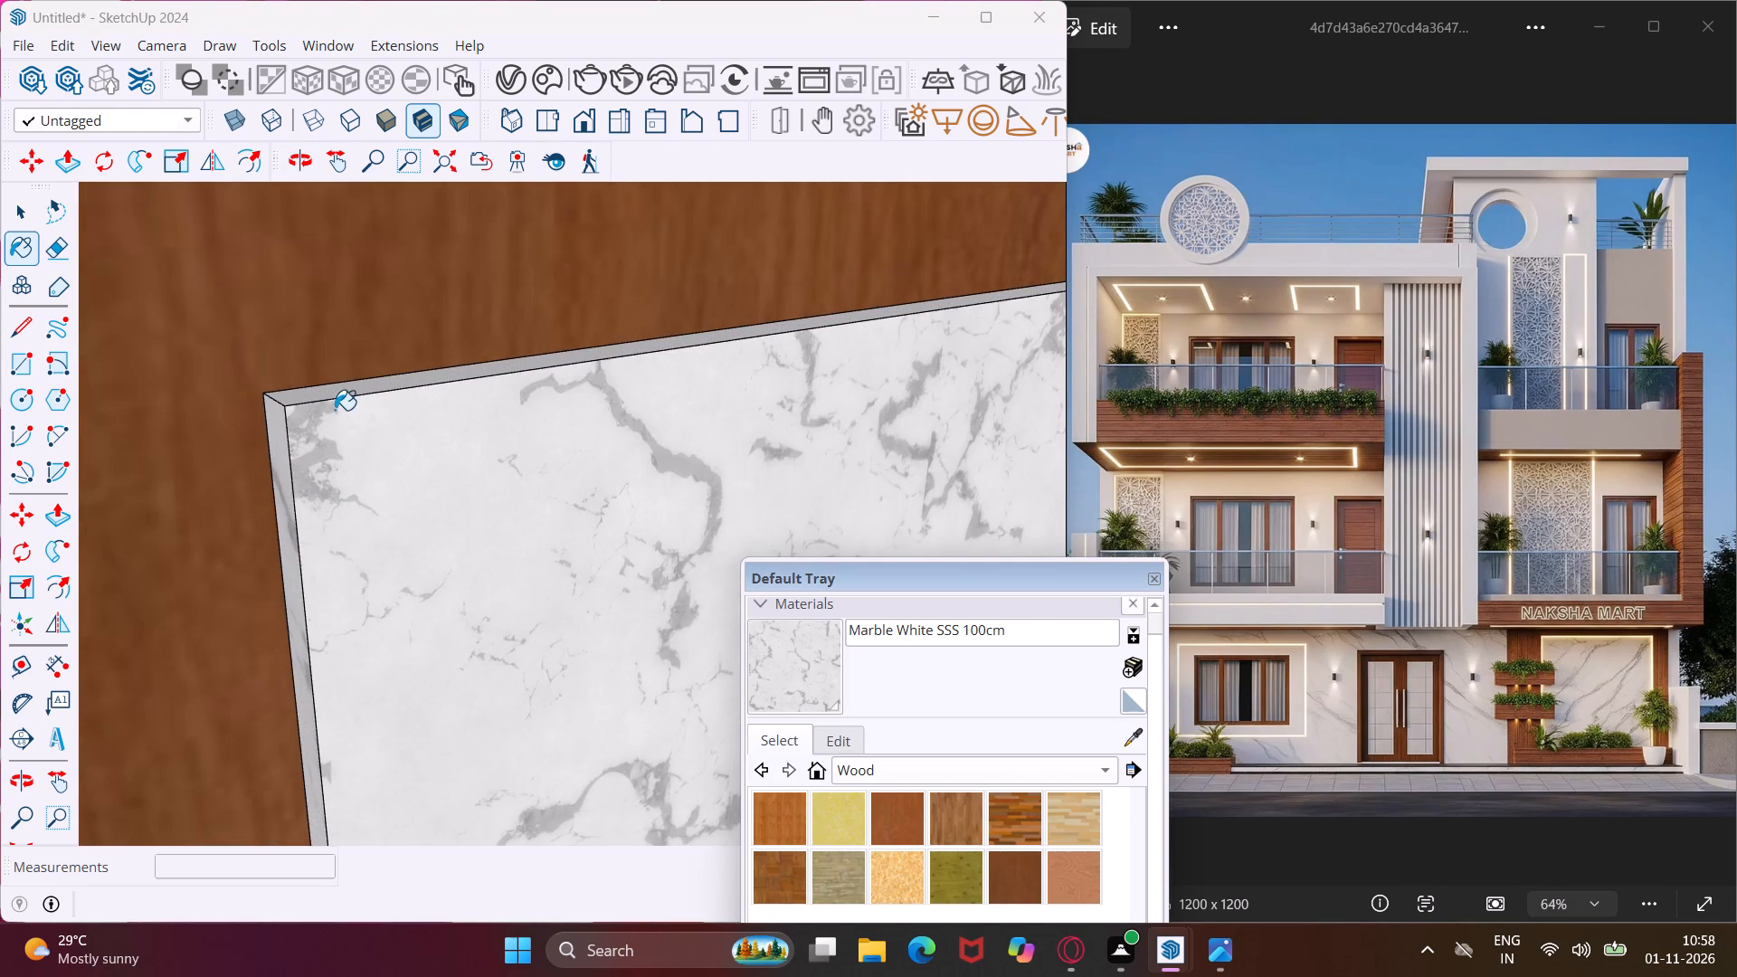
pyautogui.scroll(1, 335, 410)
pyautogui.click(322, 394)
pyautogui.scroll(-5, 261, 507)
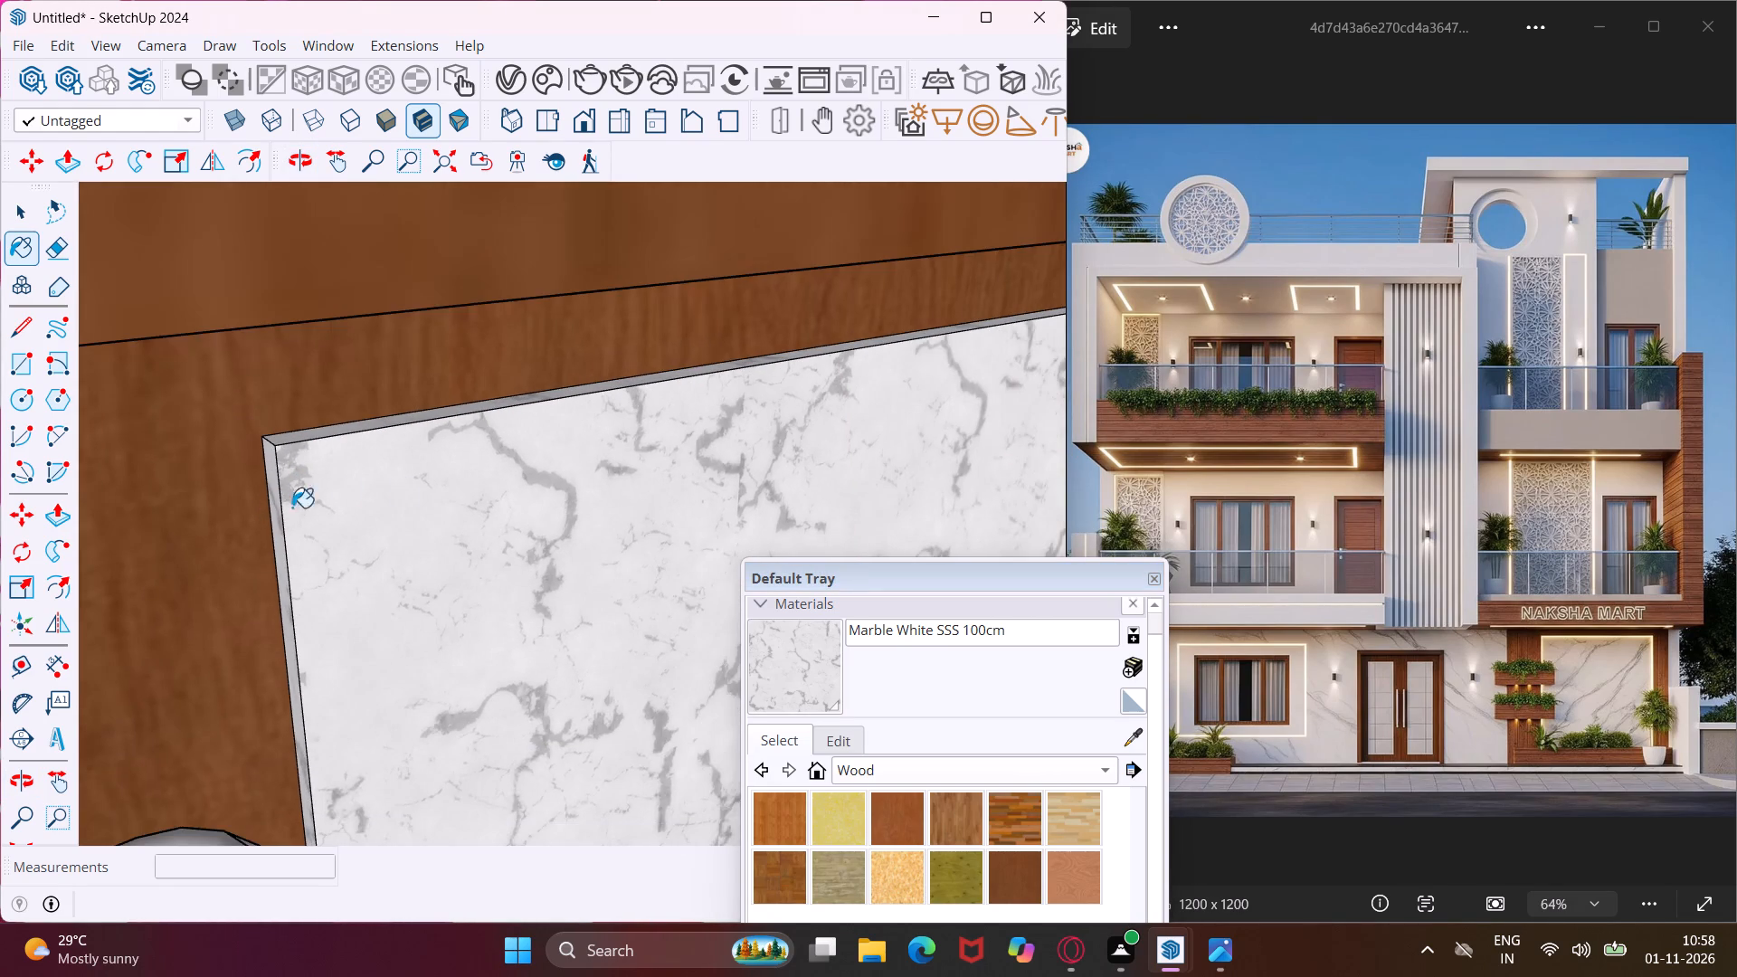
# Paint the narrow right edge face of the wood-framed ground-floor panel with Marble White SSS 100cm.
pyautogui.moveTo(520, 527); pyautogui.dragTo(322, 514, button='middle')
pyautogui.scroll(-12, 294, 526)
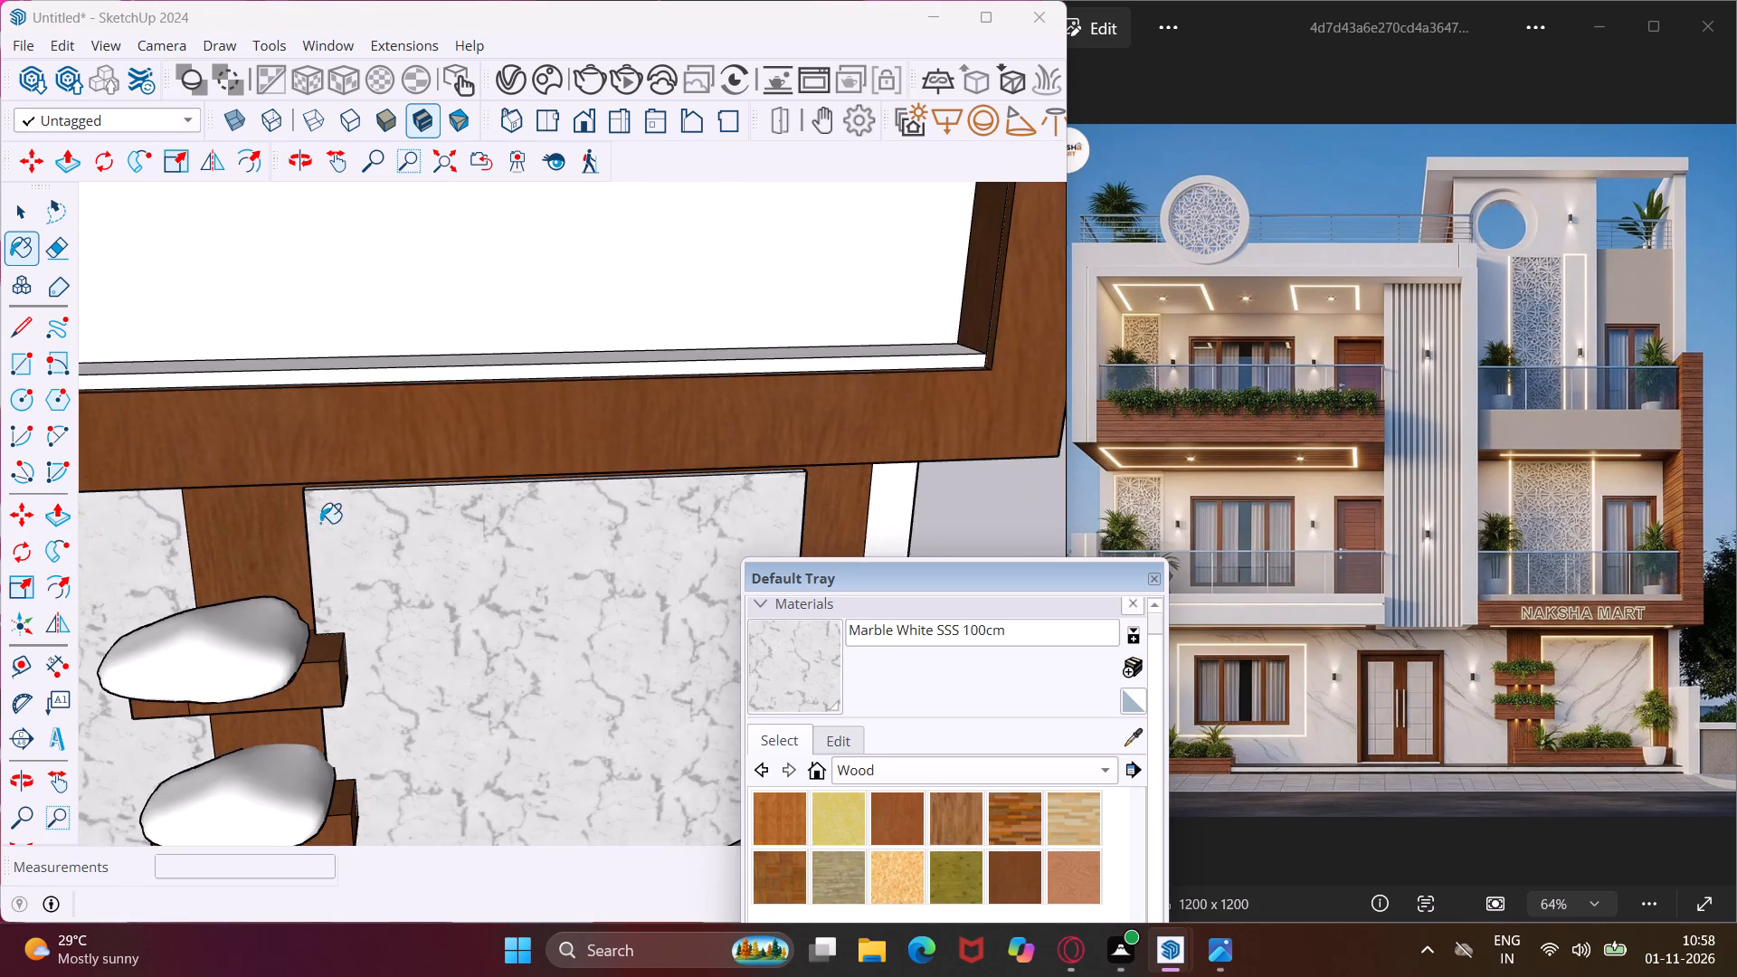
pyautogui.scroll(-4, 320, 523)
pyautogui.moveTo(649, 609); pyautogui.dragTo(370, 631, button='middle')
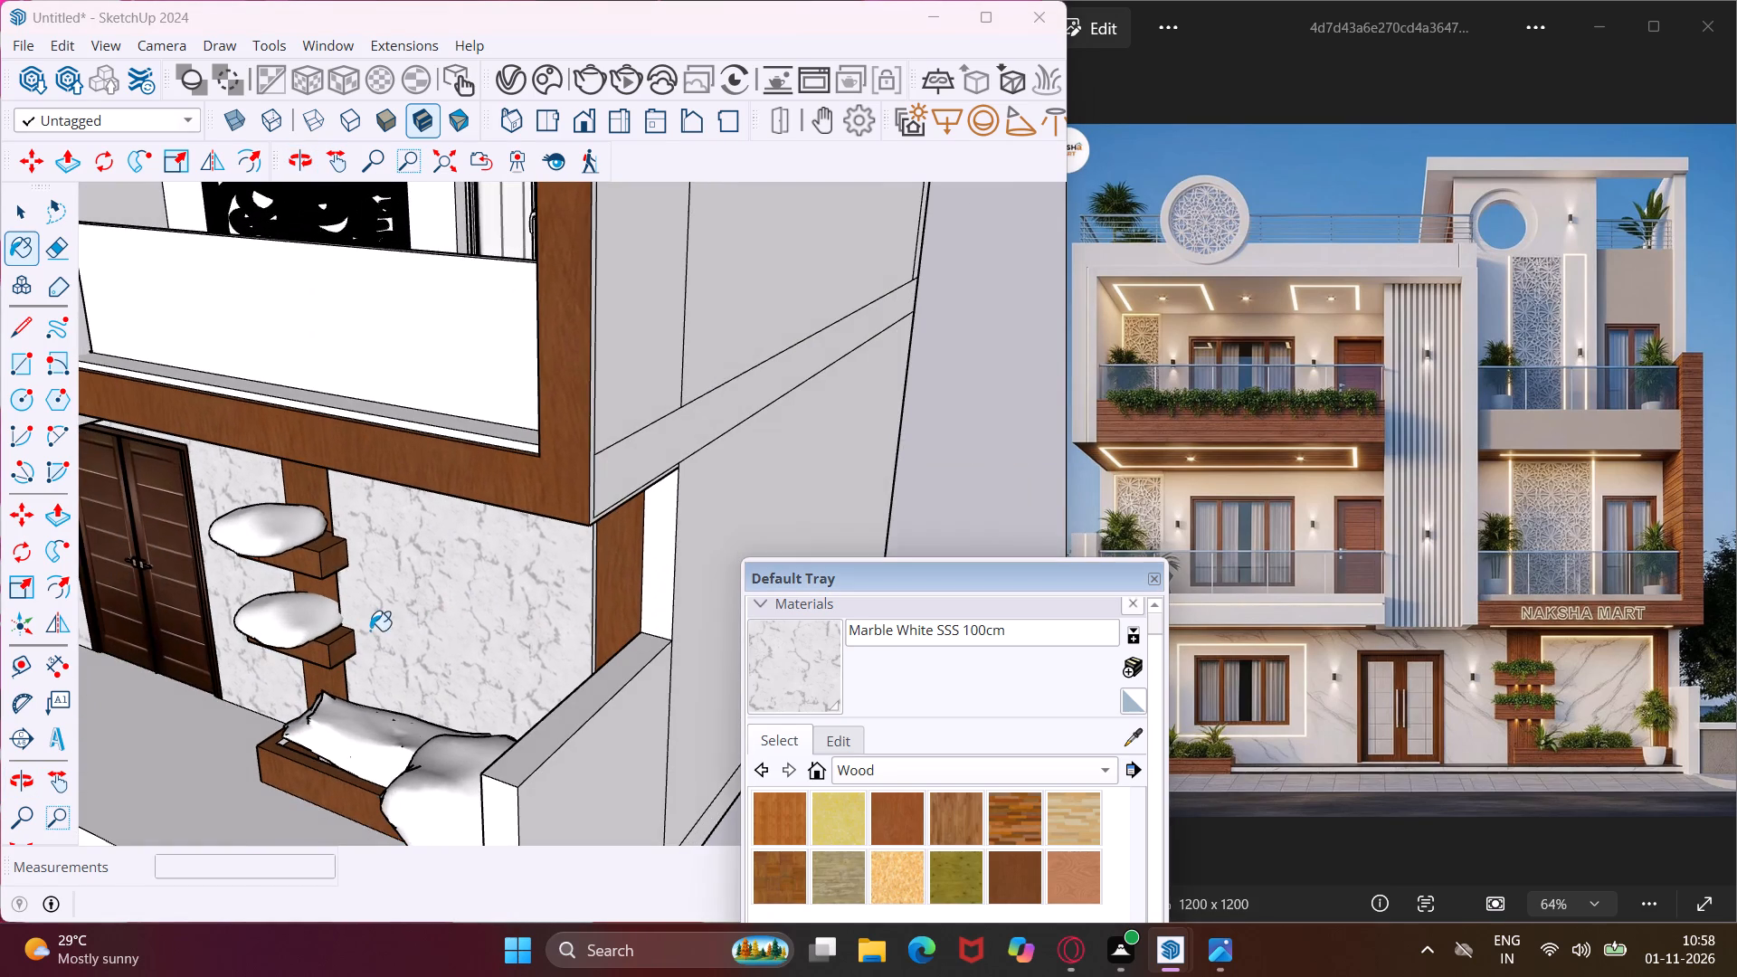
pyautogui.scroll(10, 578, 591)
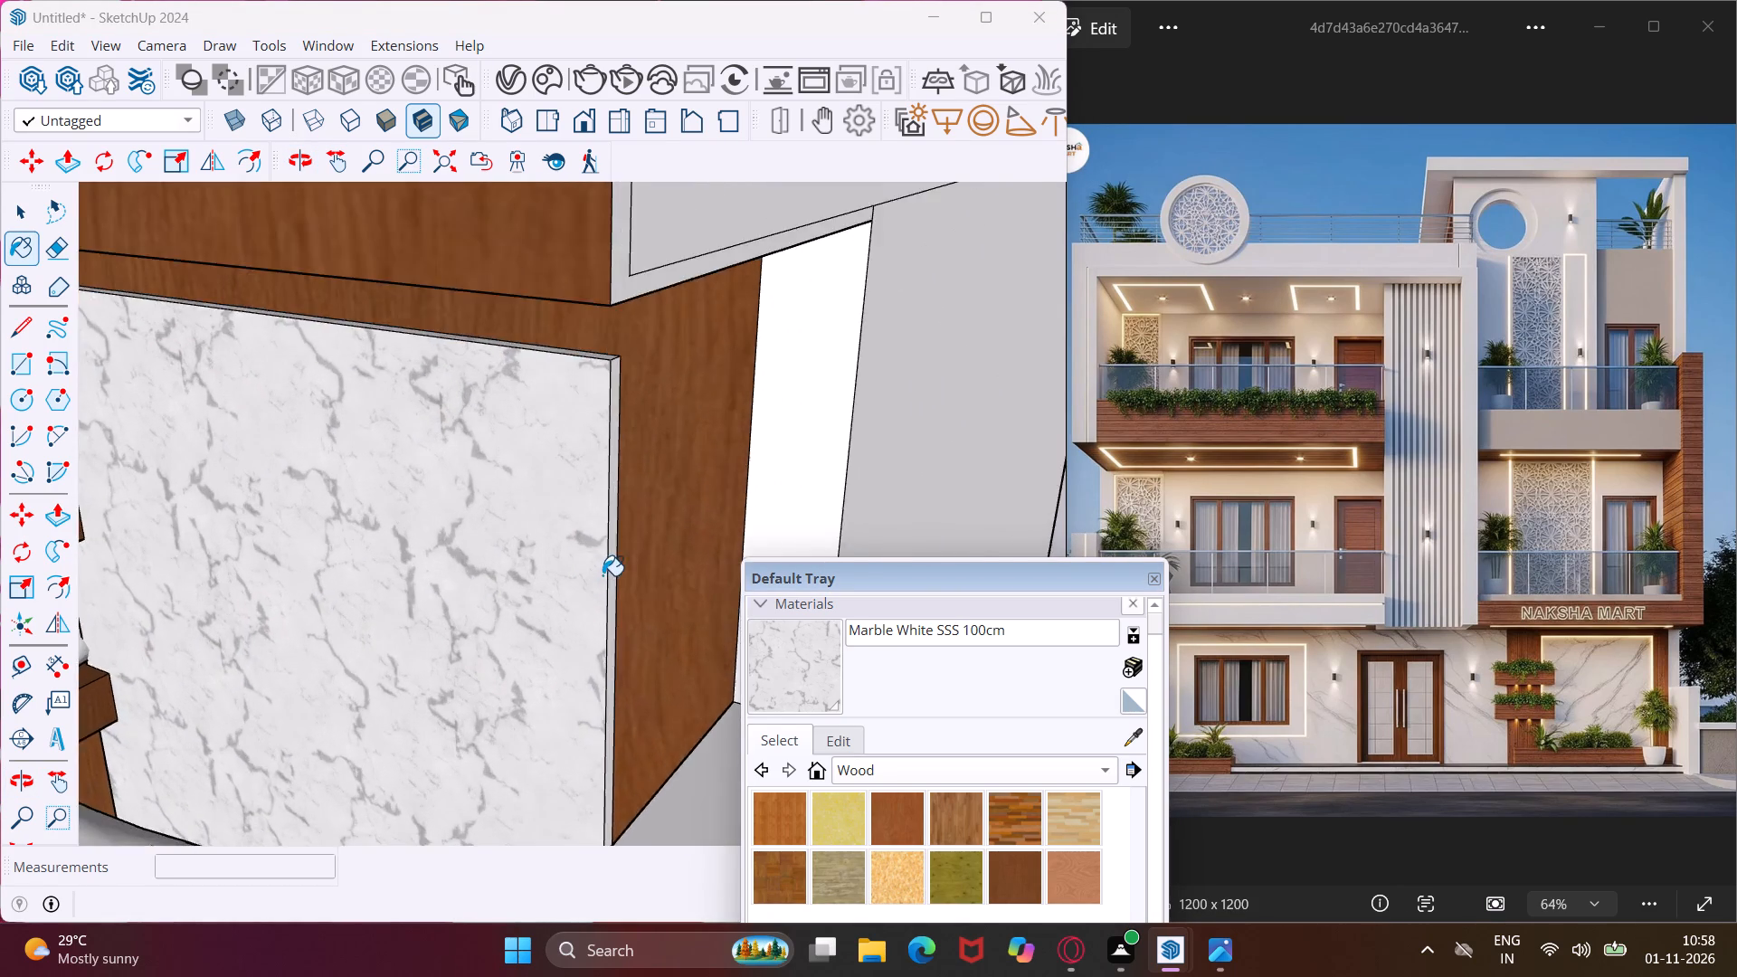
pyautogui.scroll(3, 603, 575)
pyautogui.click(619, 543)
pyautogui.scroll(-6, 582, 511)
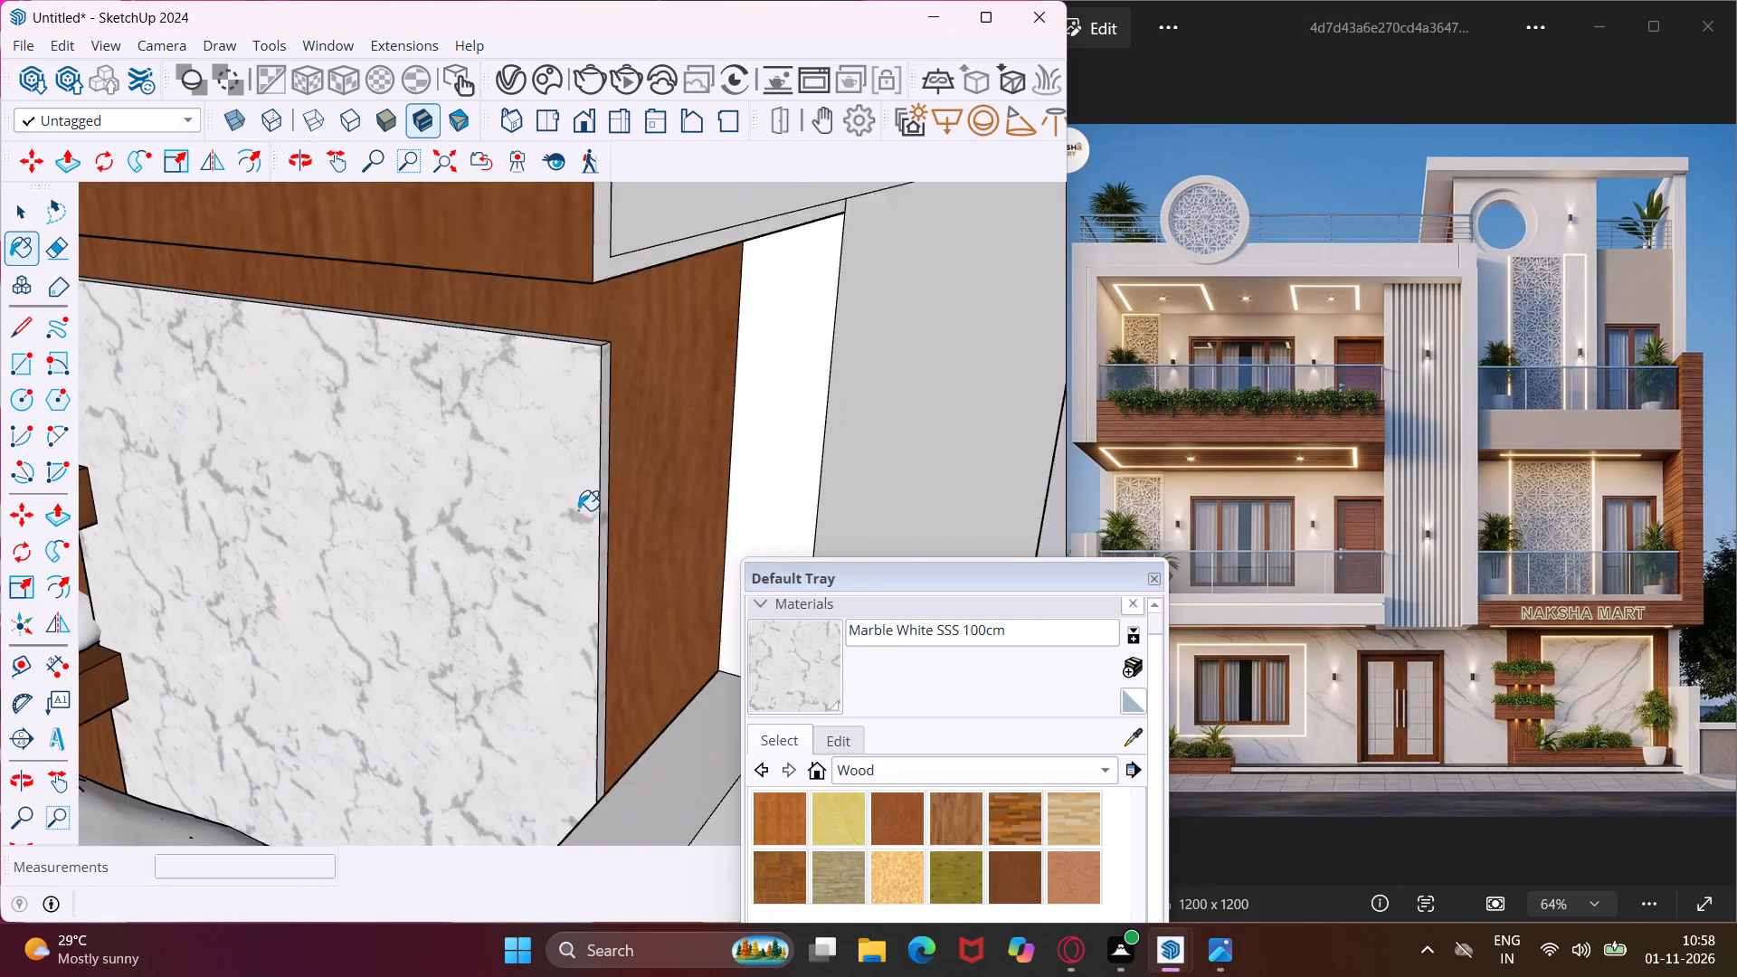
# Paint the wall area inside the rectangular frame around the ground-floor window with Marble White SSS 100cm.
pyautogui.scroll(-4, 562, 481)
pyautogui.moveTo(555, 480); pyautogui.dragTo(762, 465, button='middle')
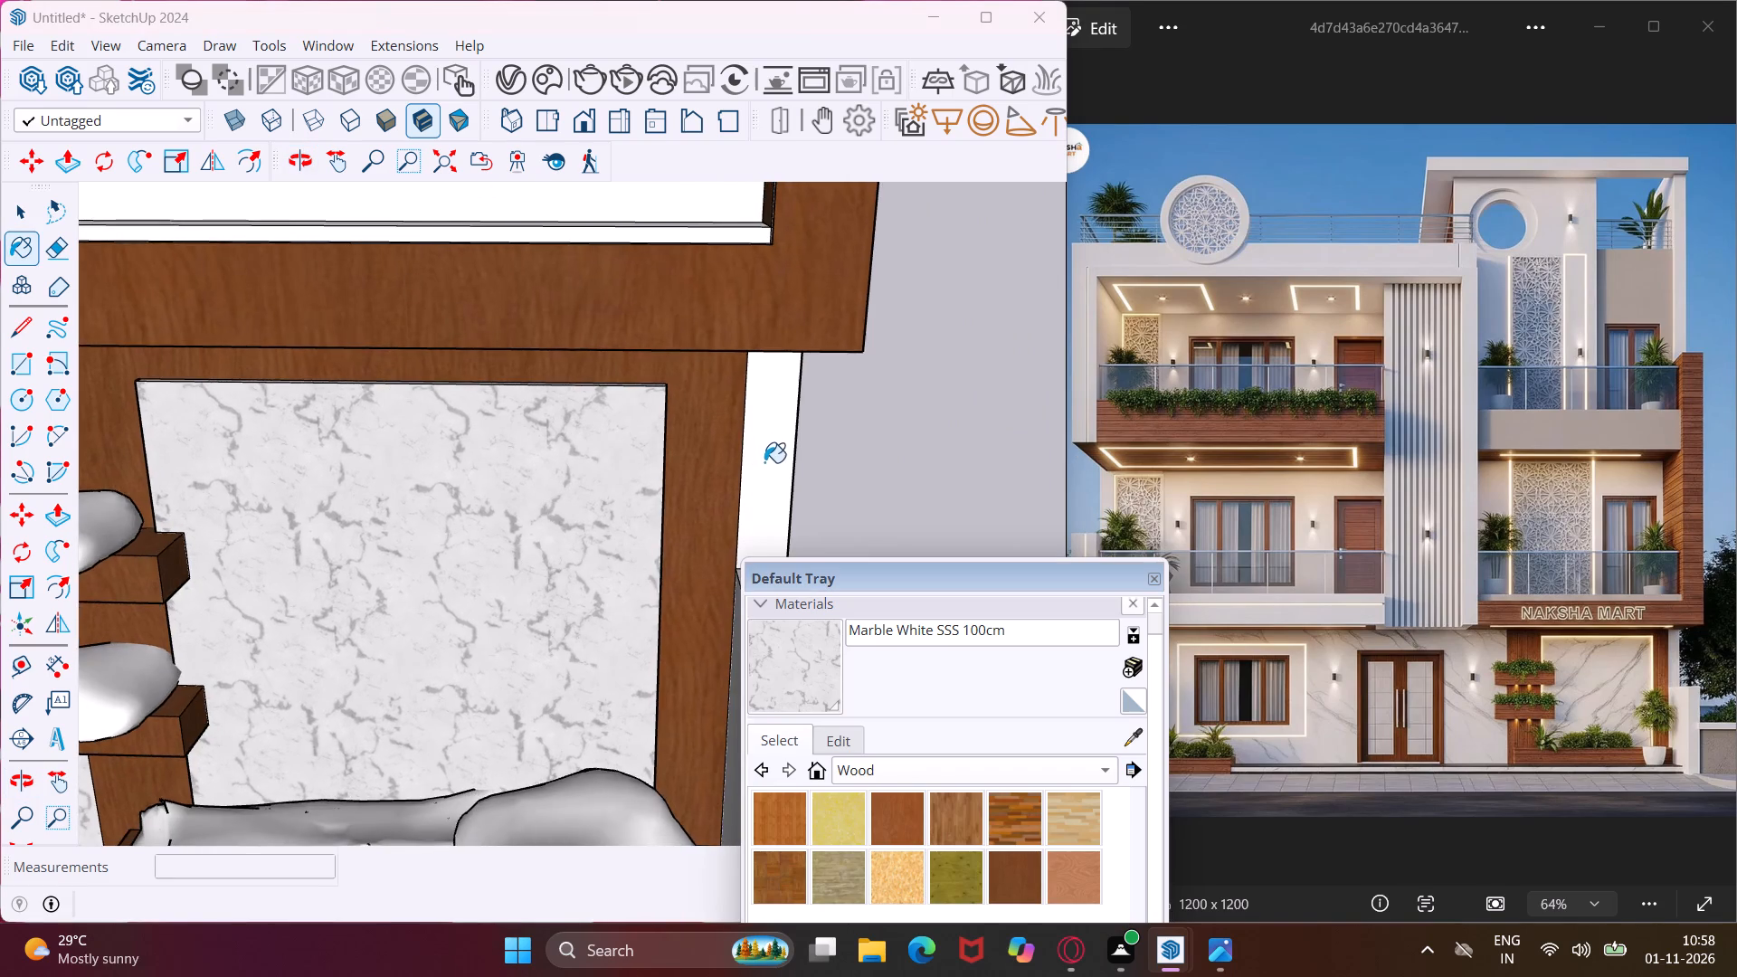
pyautogui.scroll(-15, 760, 443)
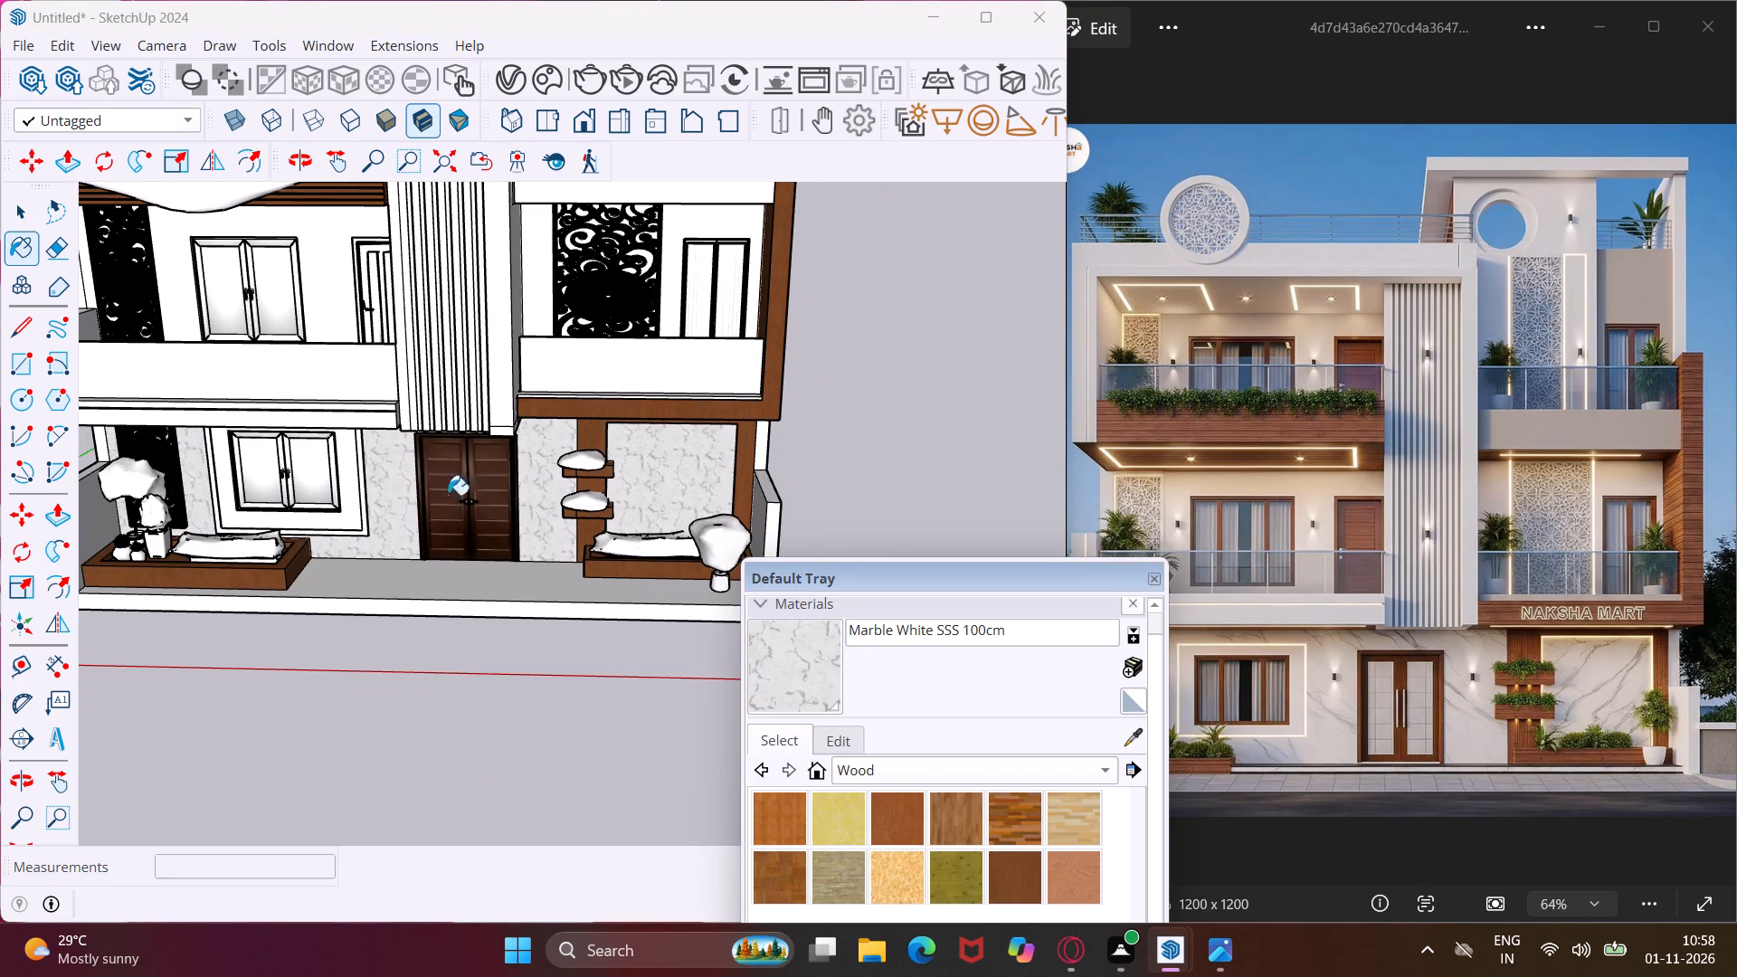
pyautogui.scroll(10, 354, 500)
pyautogui.click(354, 500)
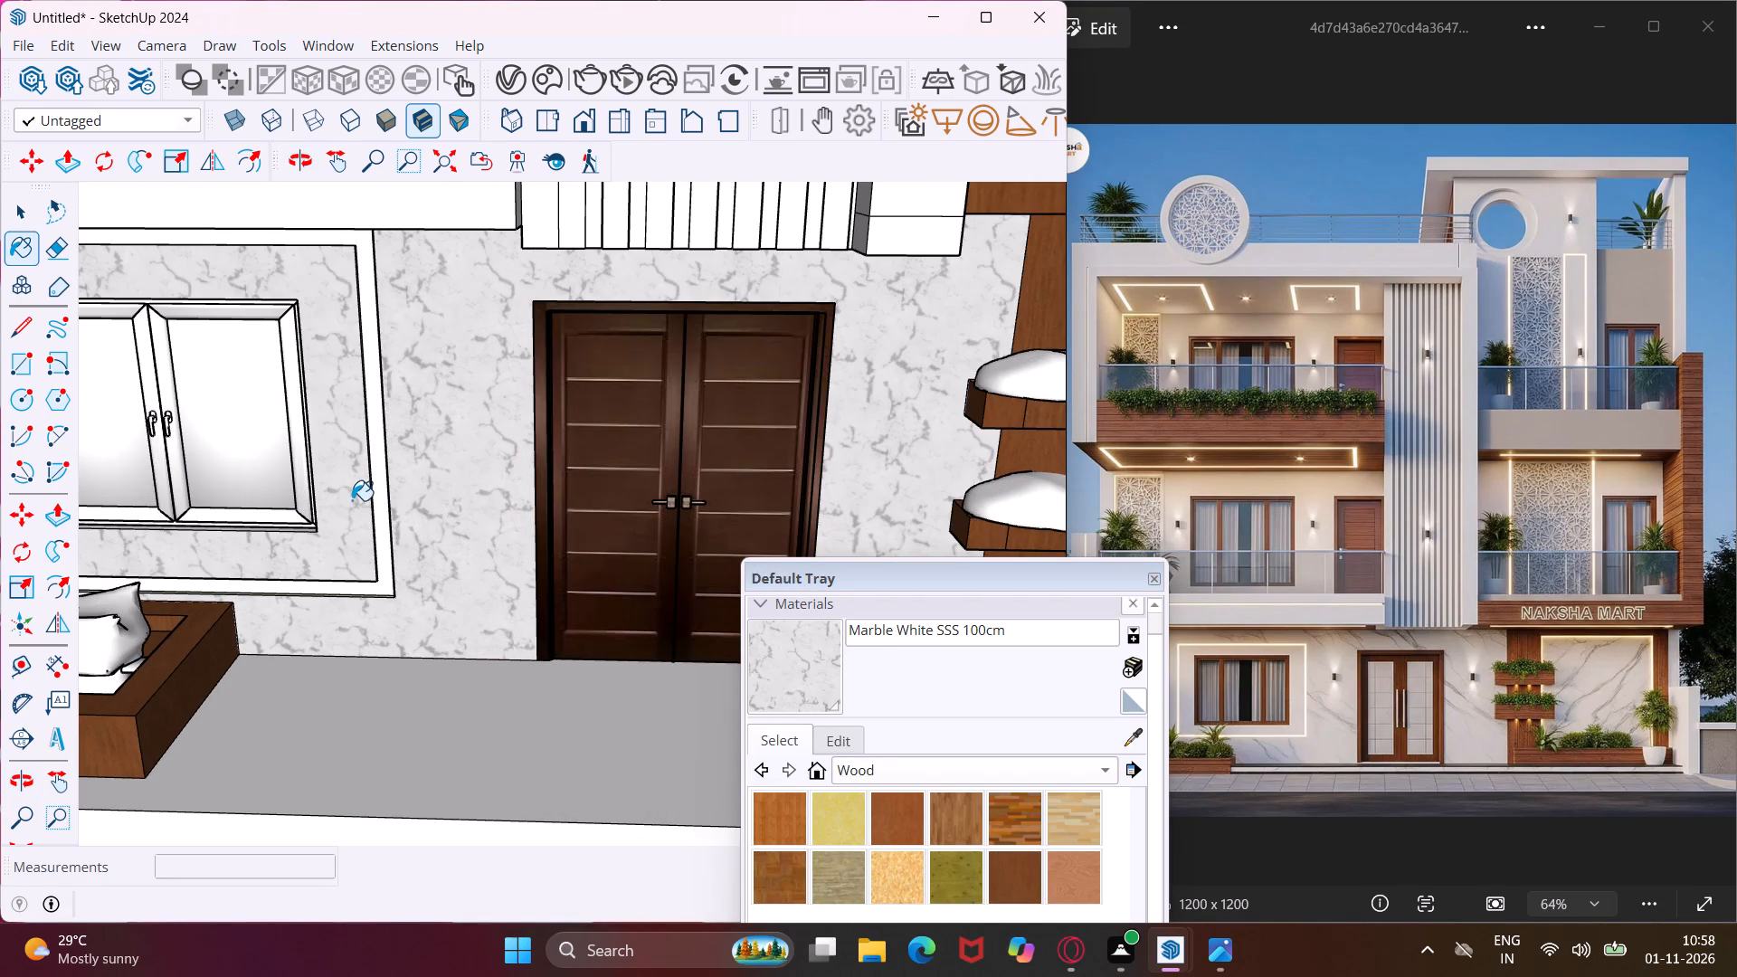
# Paint the border strip of the ground-floor window's rectangular frame and the narrow face beside the window with Marble White SSS 100cm.
pyautogui.moveTo(352, 500); pyautogui.dragTo(774, 319, button='middle')
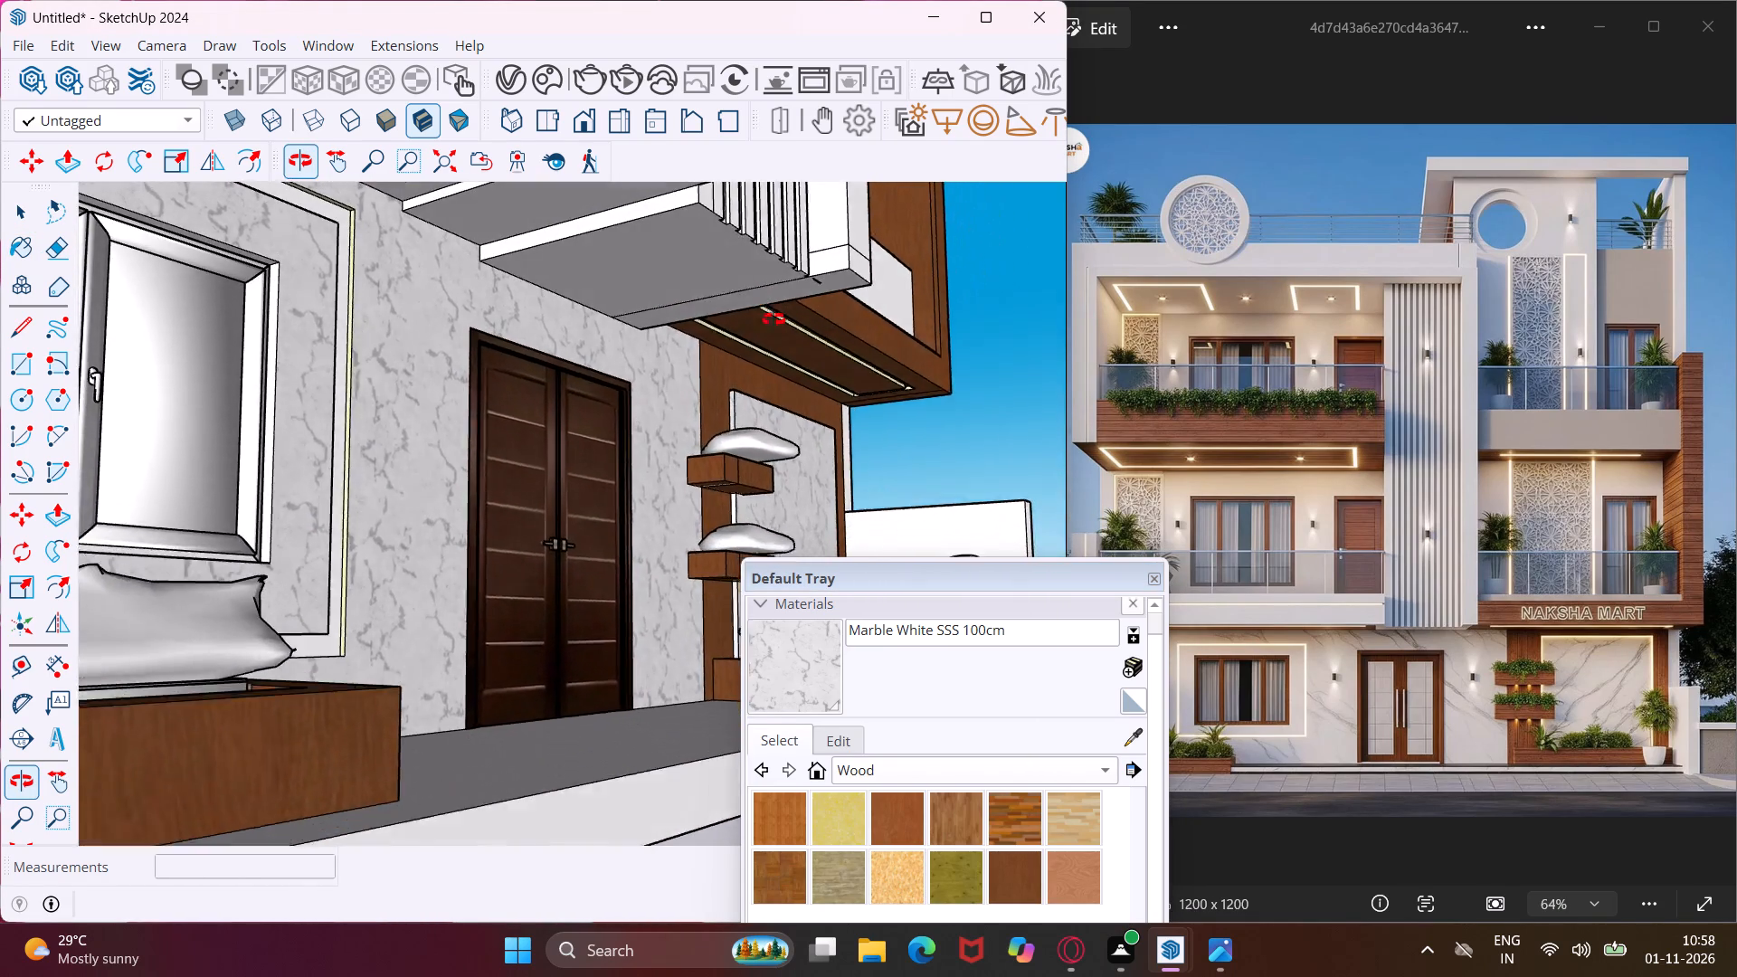
pyautogui.moveTo(774, 319); pyautogui.dragTo(780, 372, button='middle')
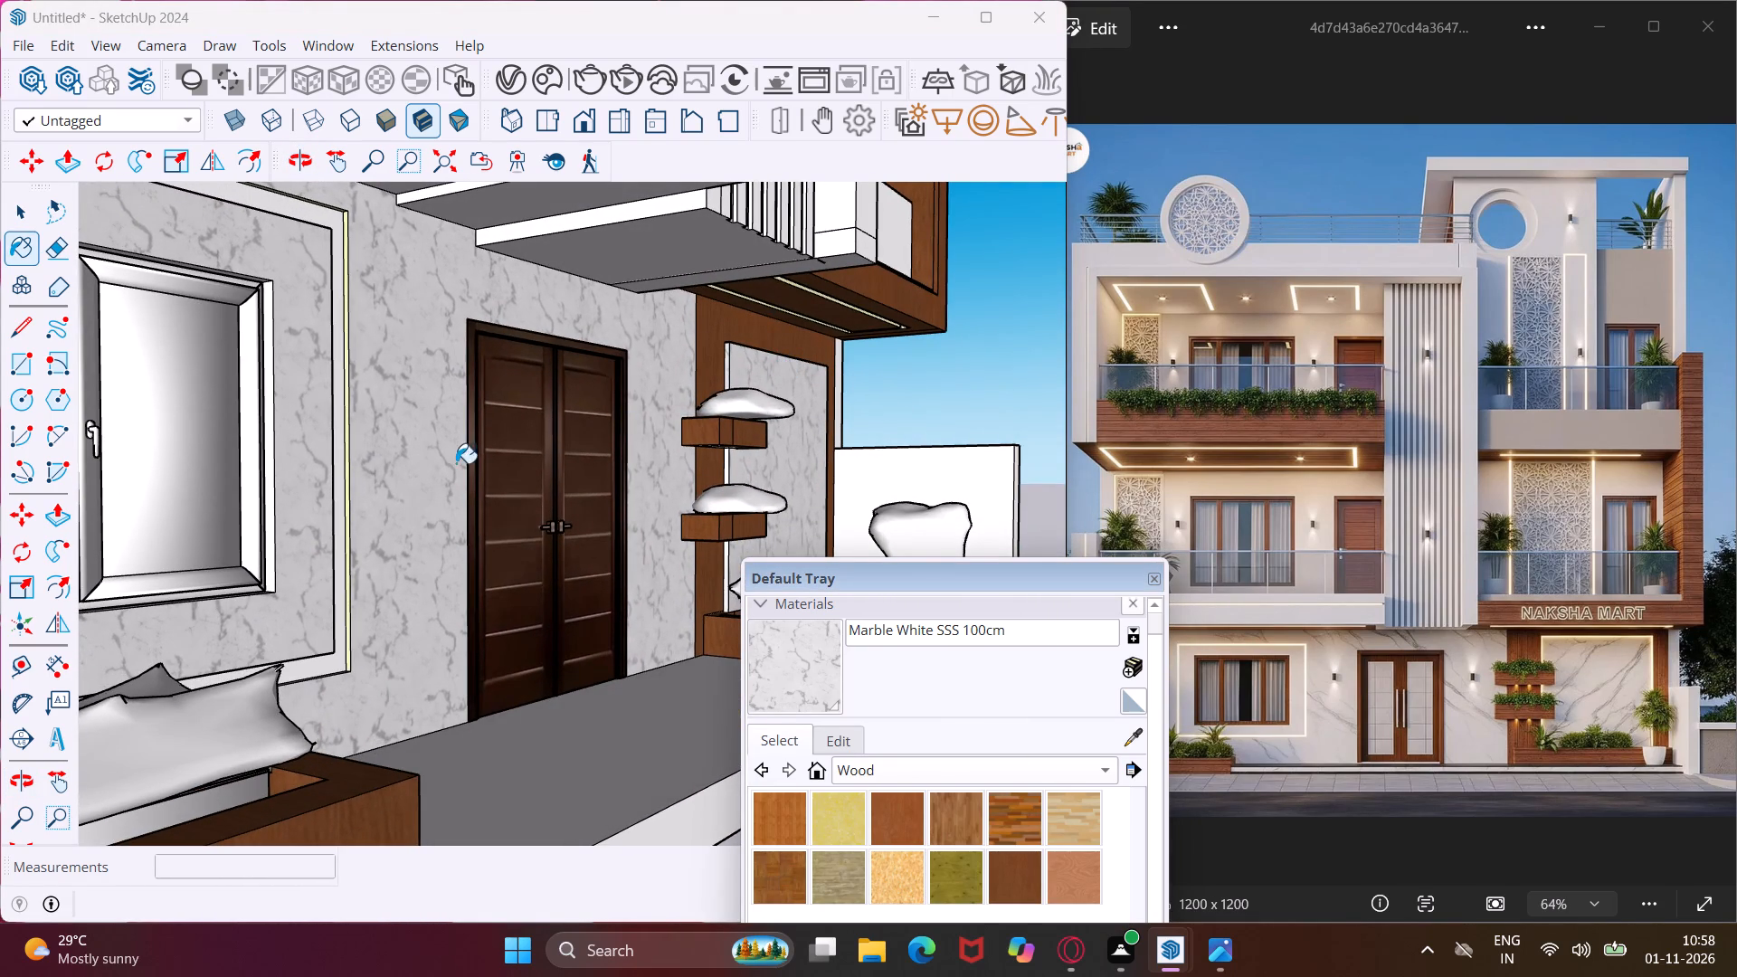
pyautogui.scroll(9, 318, 454)
pyautogui.click(359, 470)
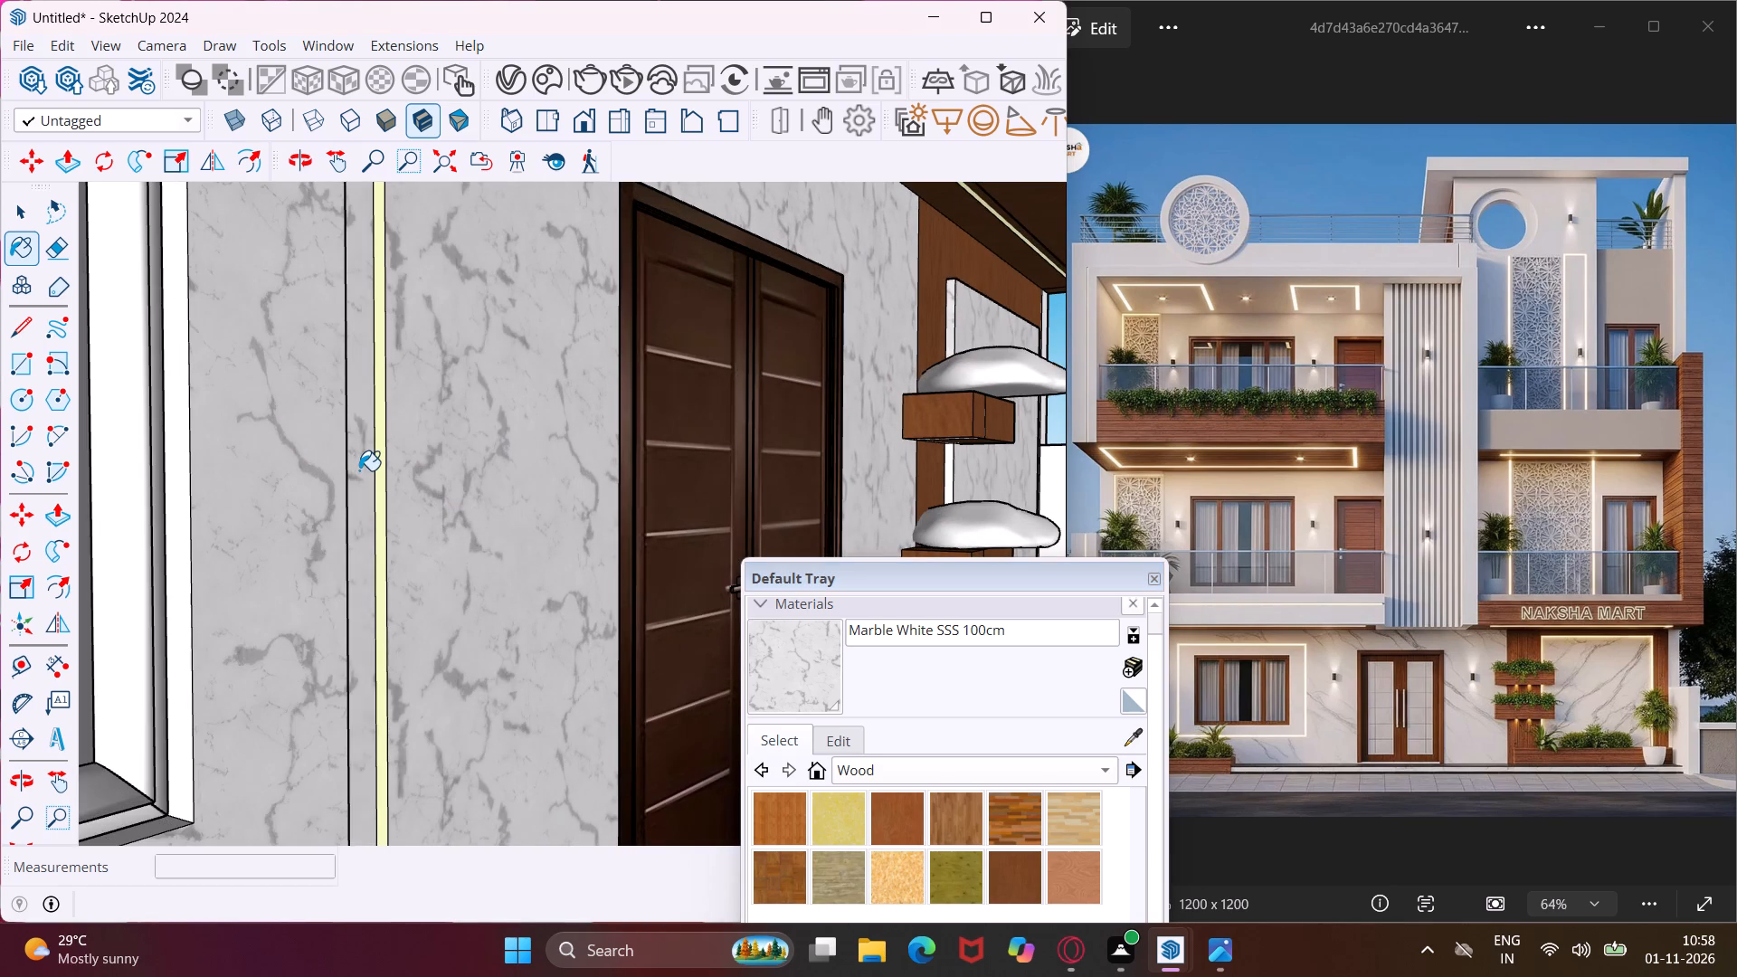
pyautogui.scroll(-3, 359, 470)
pyautogui.click(231, 589)
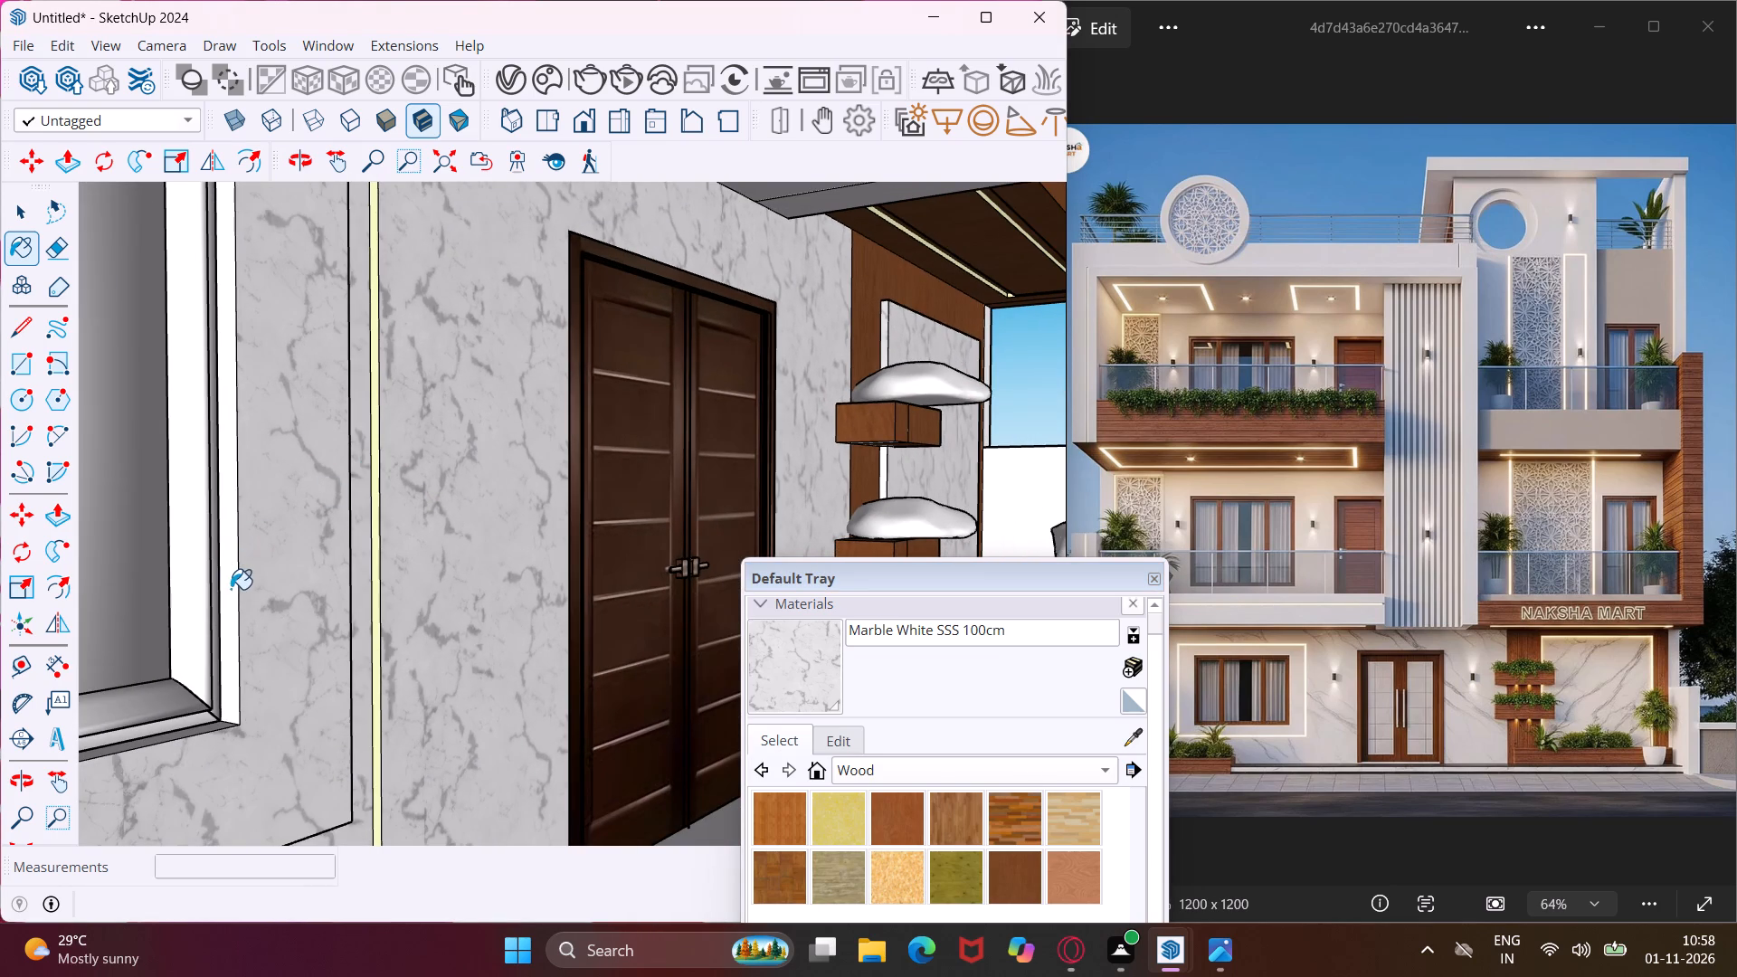
pyautogui.scroll(-8, 267, 562)
pyautogui.moveTo(228, 578); pyautogui.dragTo(231, 579, button='middle')
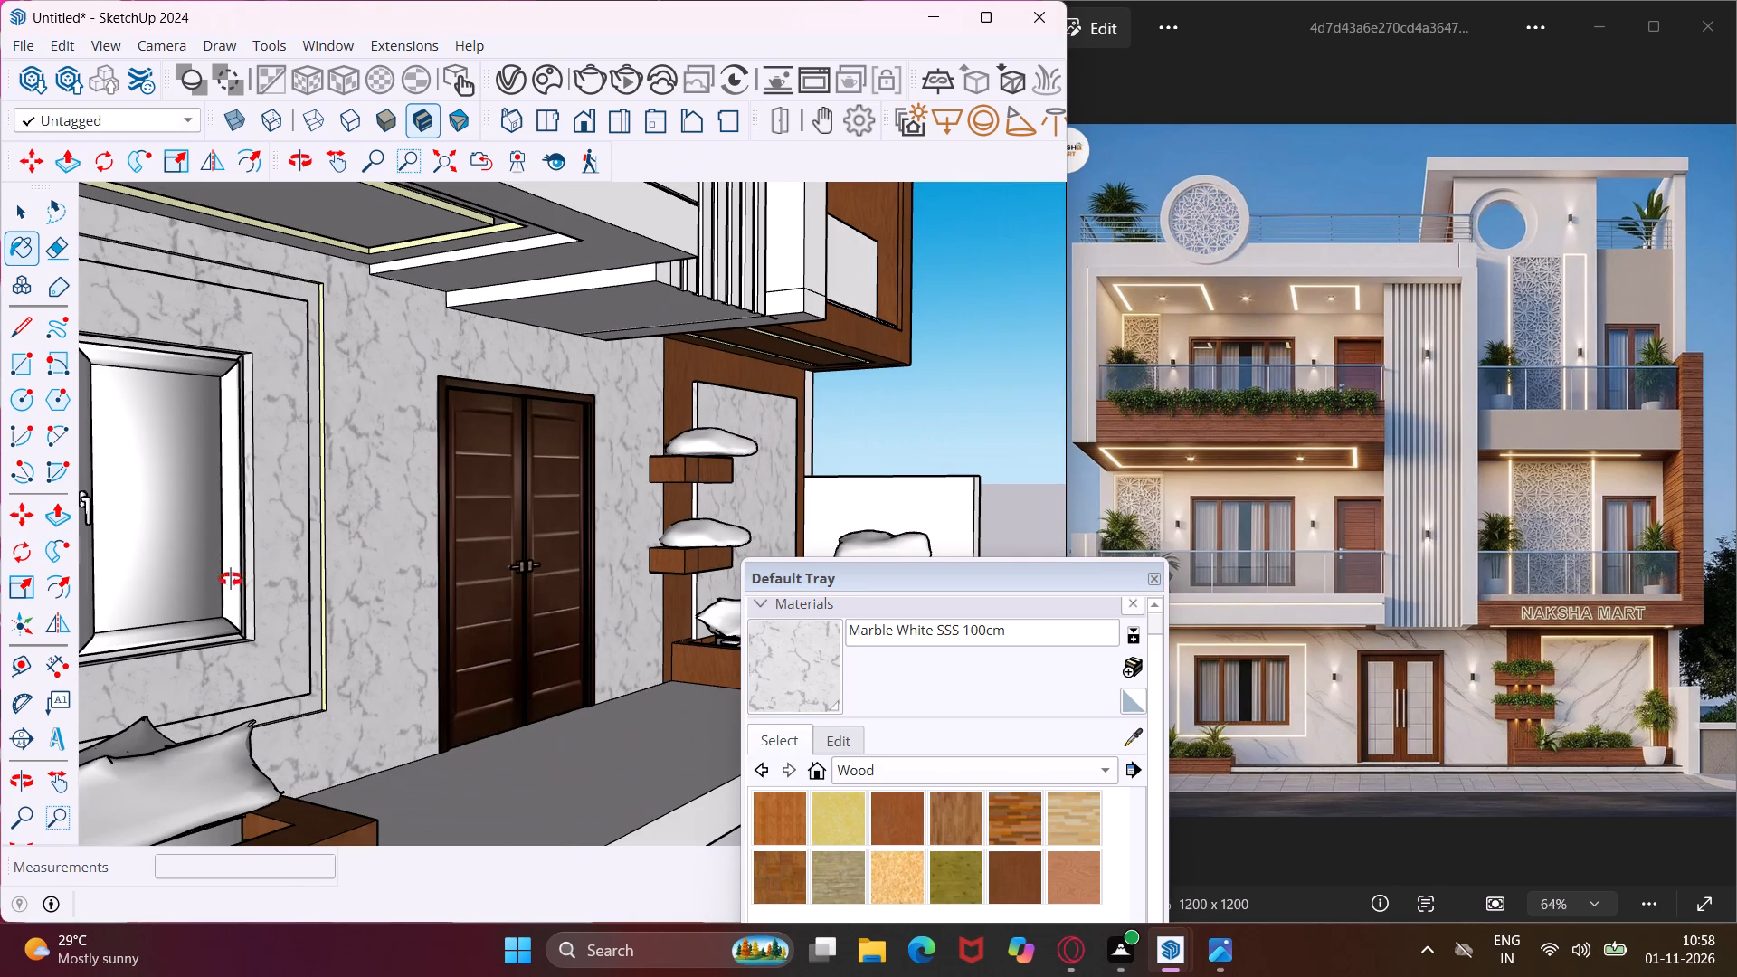
# Paint the top and bottom reveal faces of the ground-floor window opening with Marble White SSS 100cm.
pyautogui.moveTo(231, 579); pyautogui.dragTo(399, 597, button='middle')
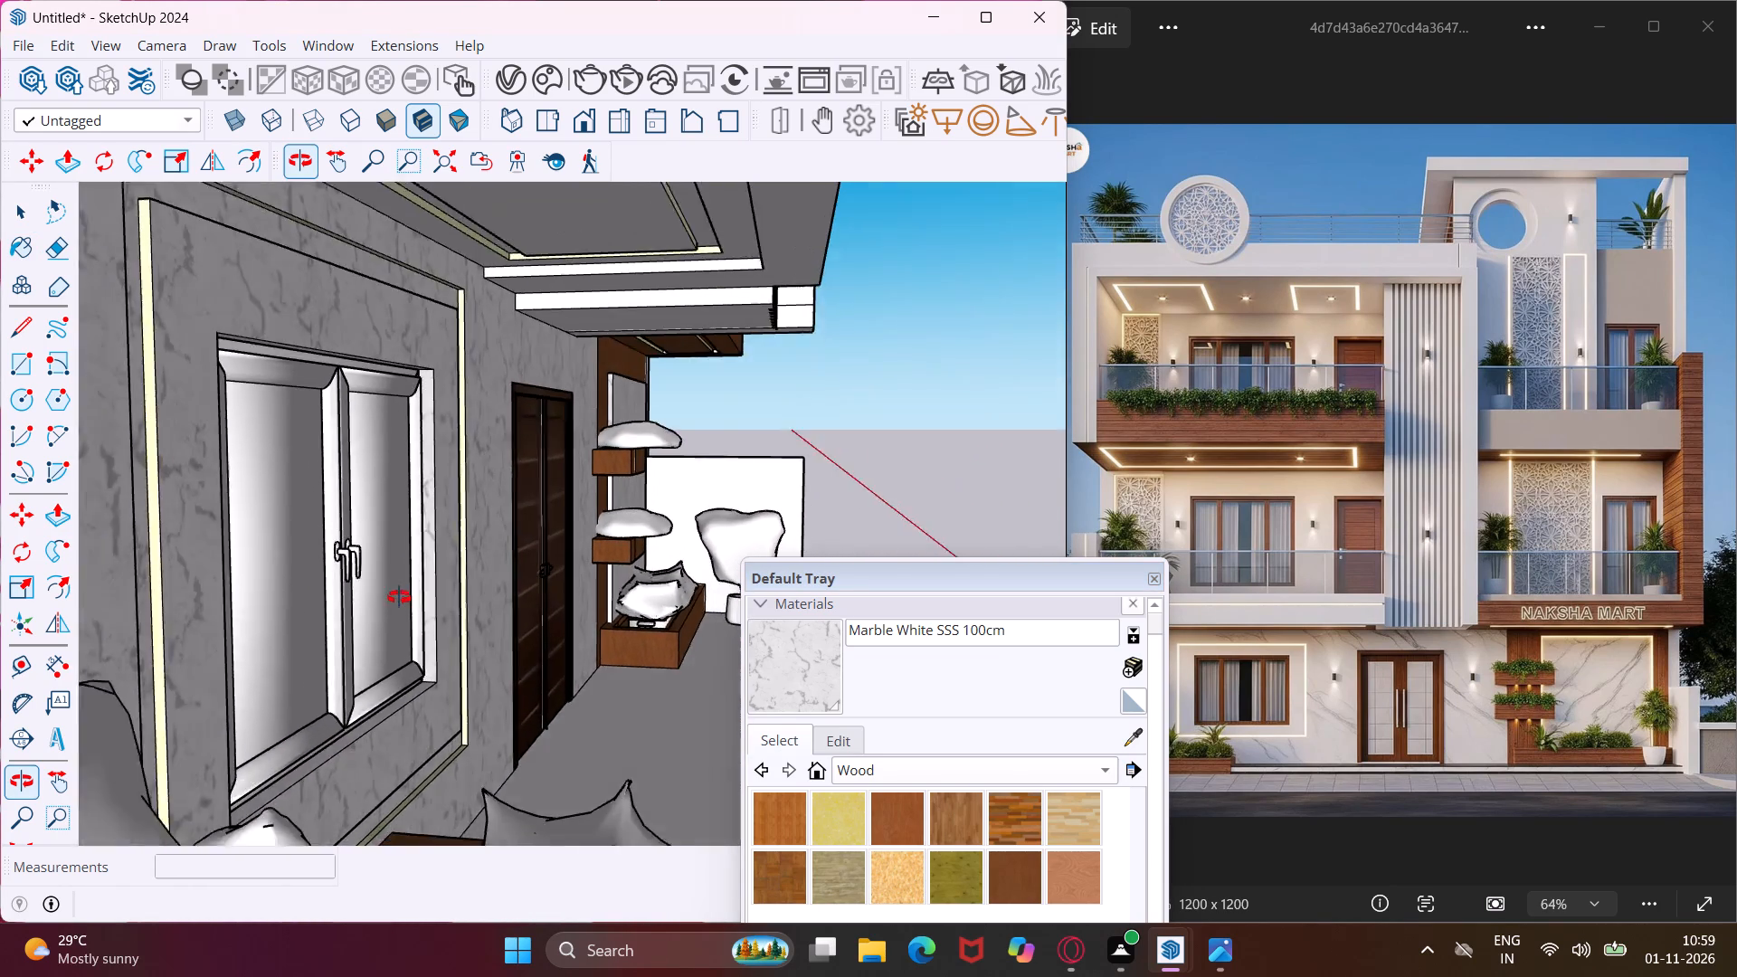
pyautogui.moveTo(399, 597); pyautogui.dragTo(407, 586, button='middle')
pyautogui.scroll(4, 346, 314)
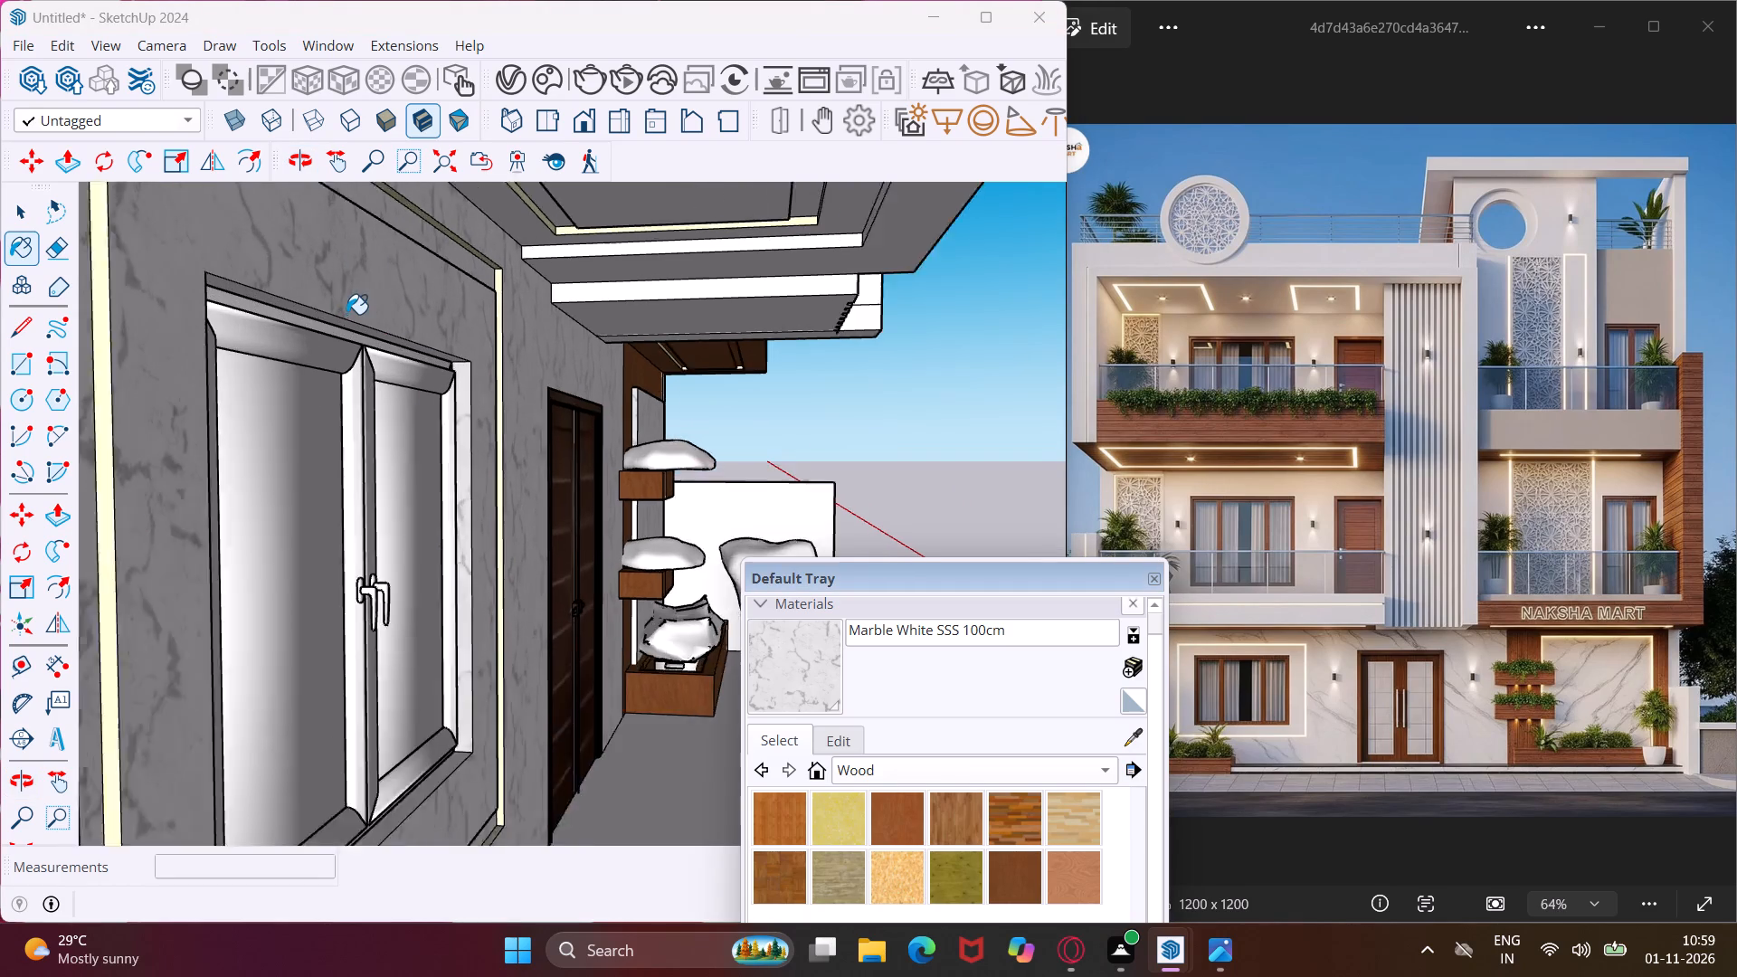
pyautogui.scroll(8, 343, 330)
pyautogui.click(338, 310)
pyautogui.scroll(-5, 365, 321)
pyautogui.moveTo(386, 372); pyautogui.dragTo(400, 421, button='middle')
pyautogui.scroll(-5, 403, 359)
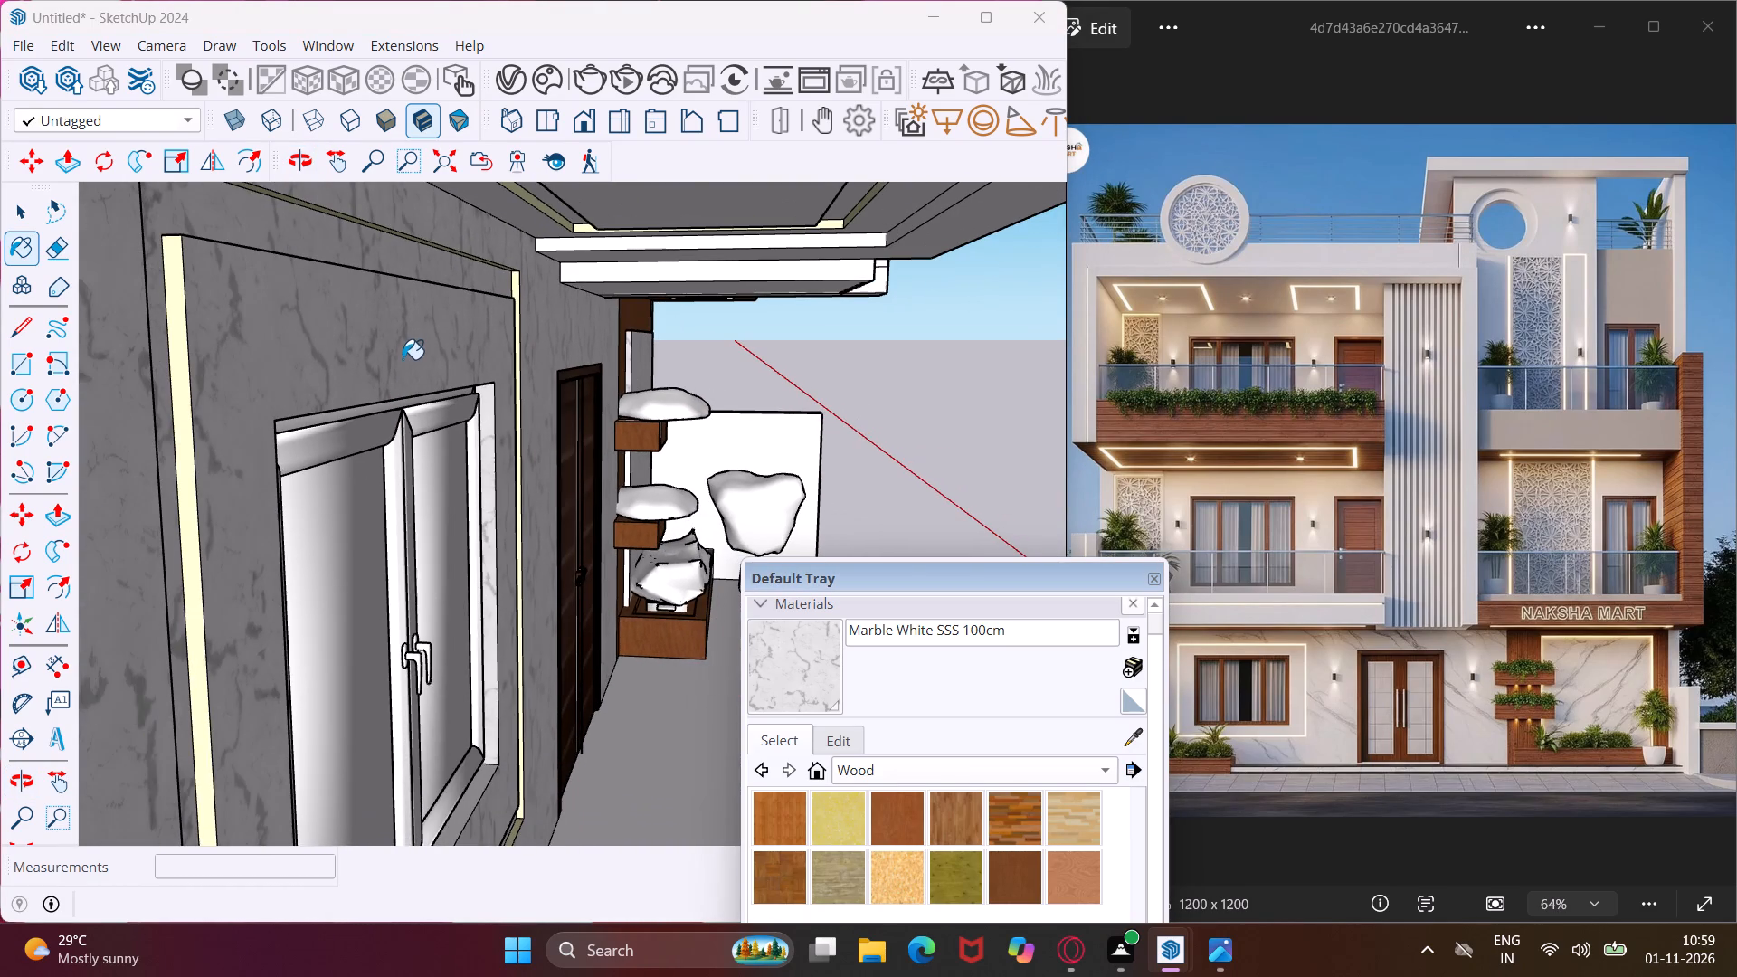
pyautogui.scroll(6, 468, 797)
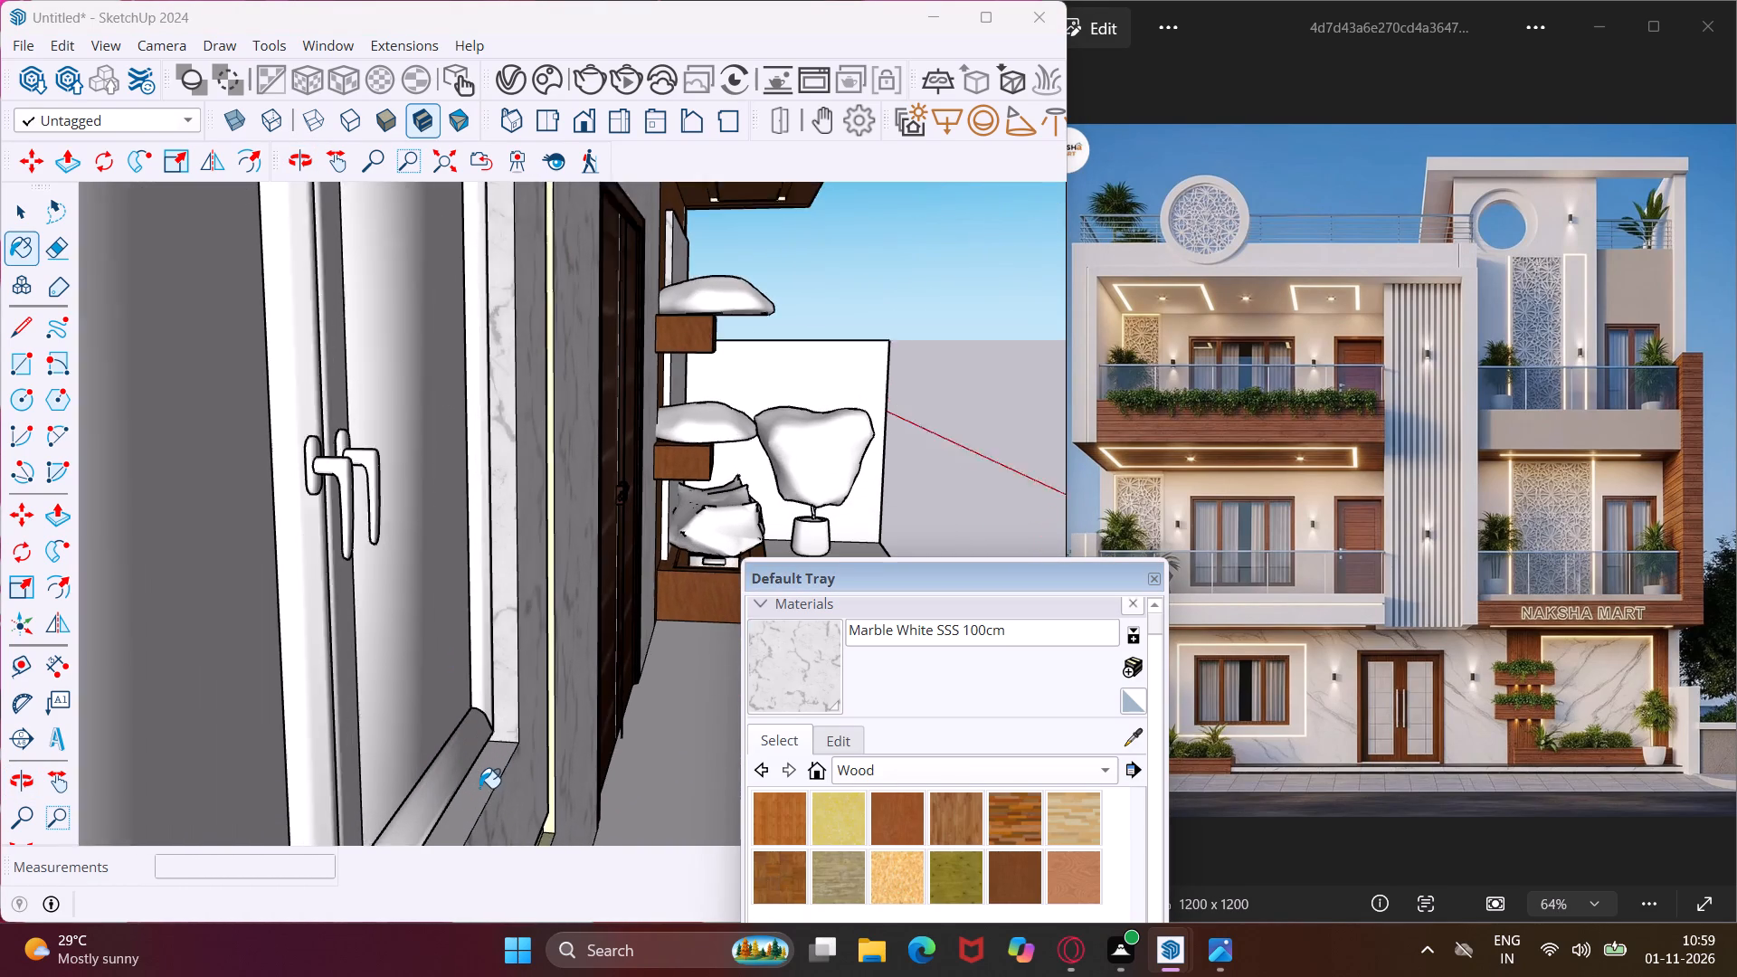
pyautogui.scroll(1, 479, 788)
pyautogui.click(485, 788)
pyautogui.moveTo(524, 771); pyautogui.dragTo(175, 802, button='middle')
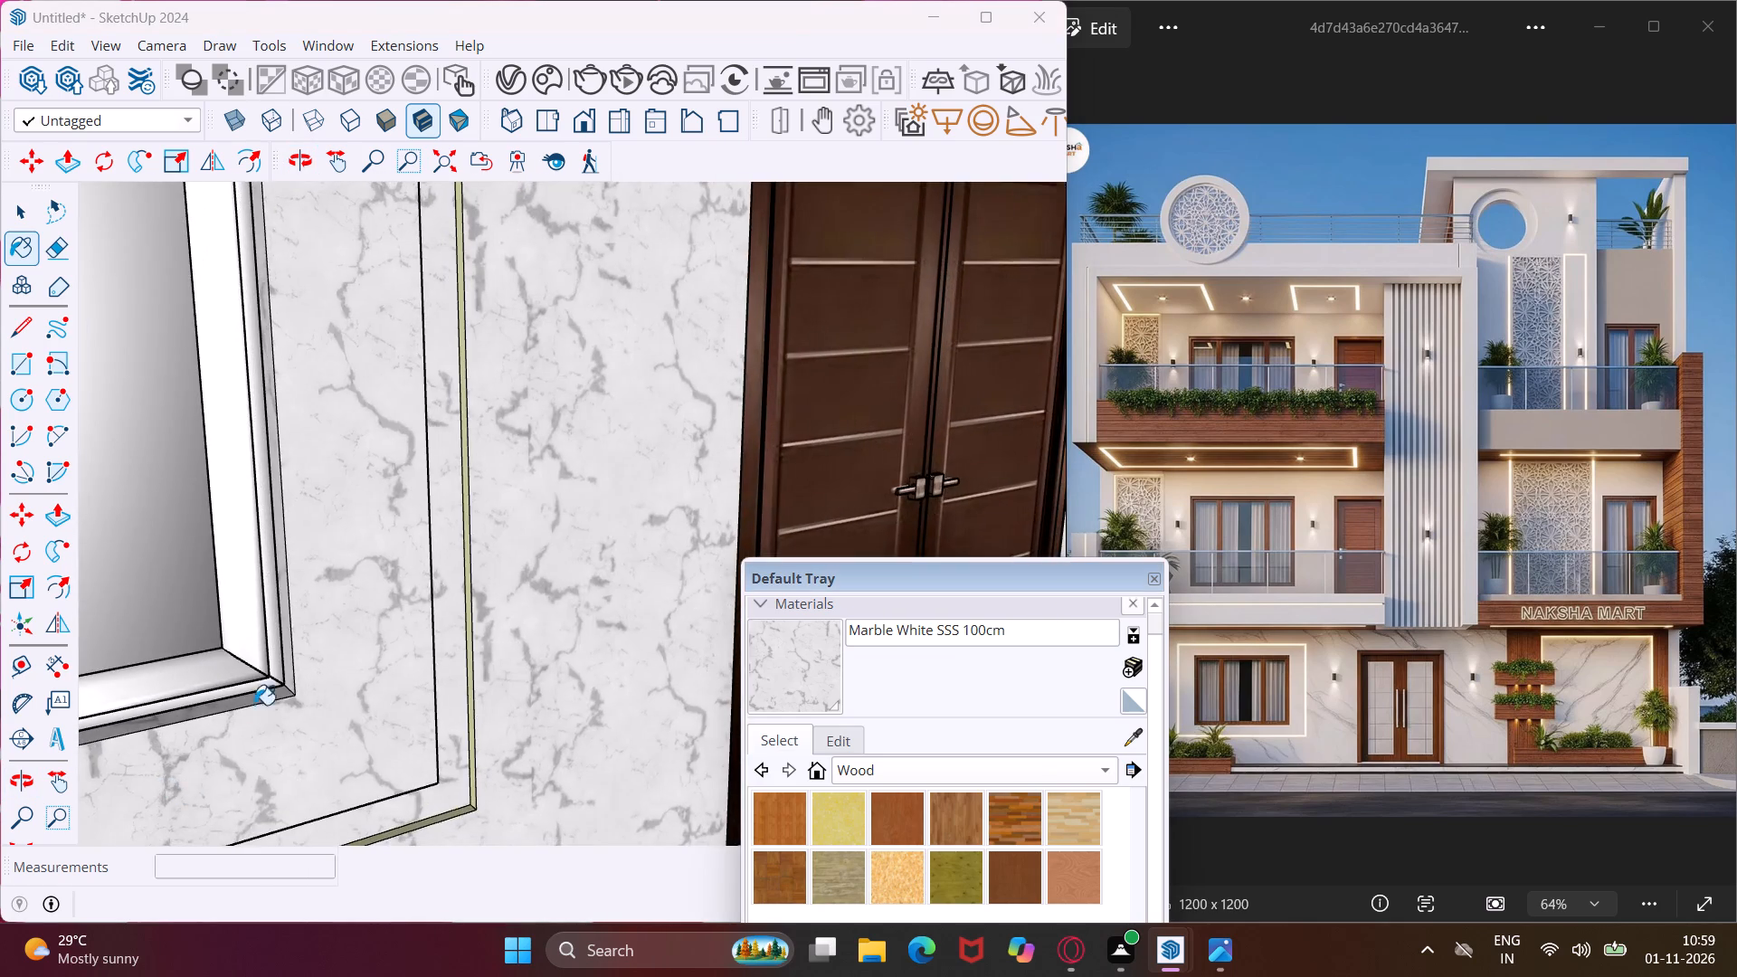
# Paint the narrow left reveal face of the ground-floor window opening with Marble White SSS 100cm.
pyautogui.scroll(-12, 271, 683)
pyautogui.moveTo(326, 683); pyautogui.dragTo(99, 697, button='middle')
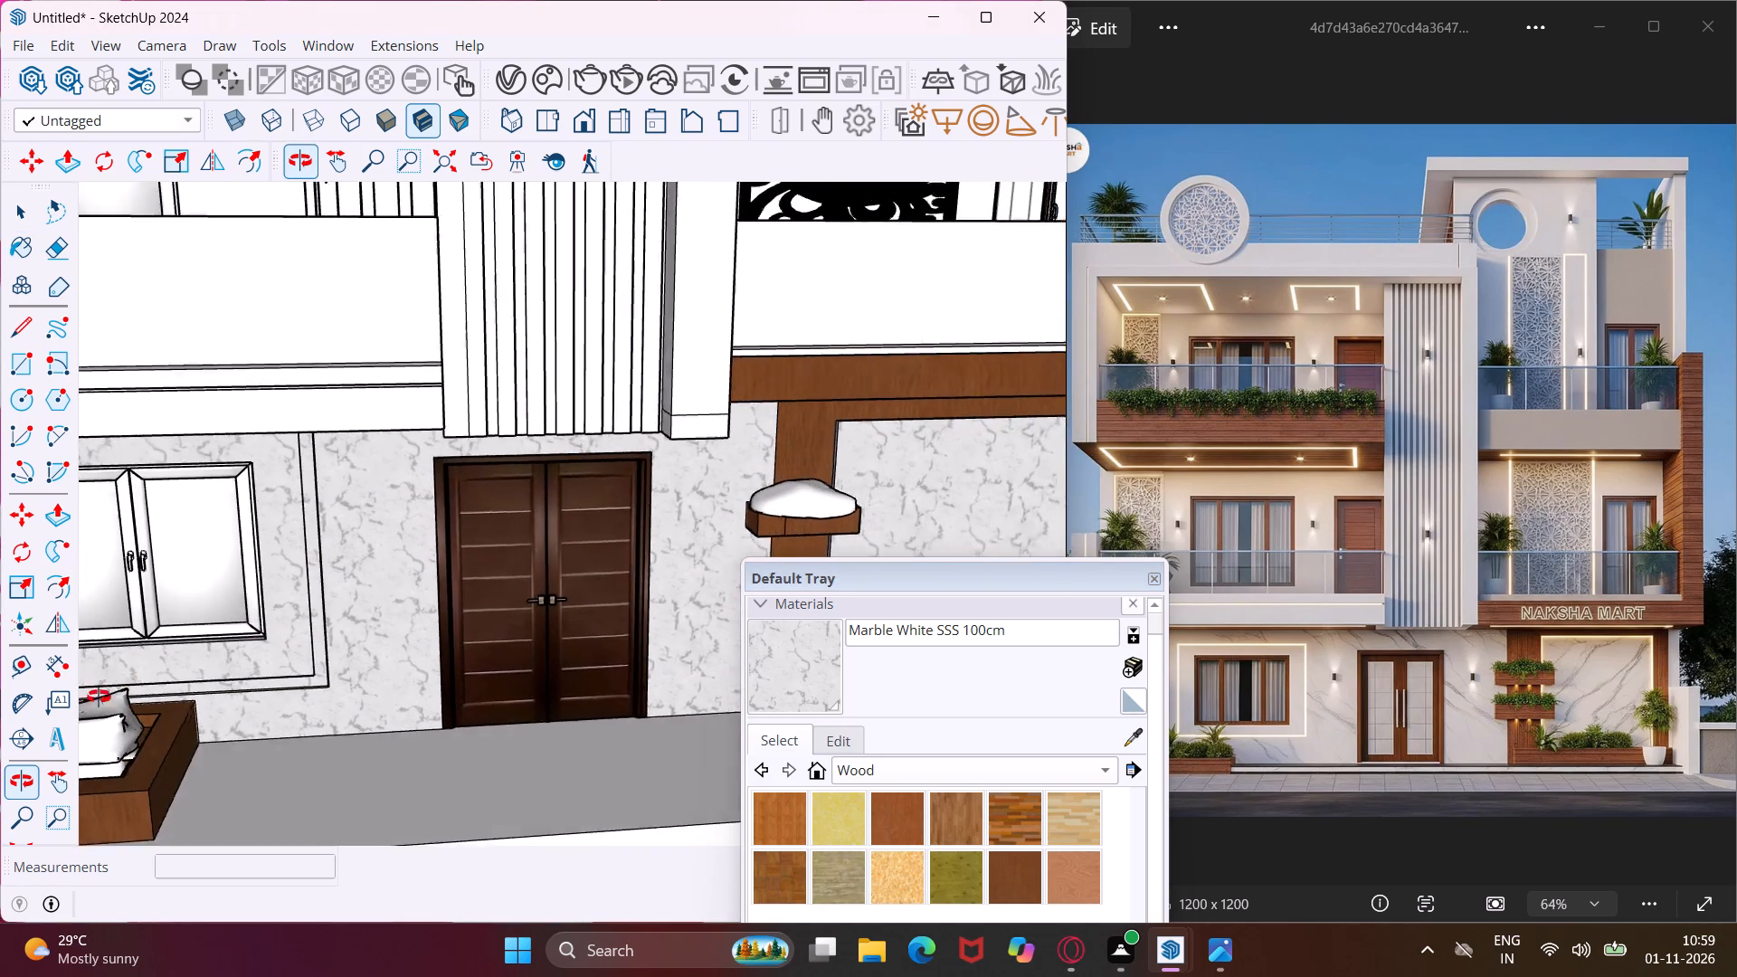
pyautogui.moveTo(99, 697); pyautogui.dragTo(82, 701, button='middle')
pyautogui.scroll(-9, 205, 642)
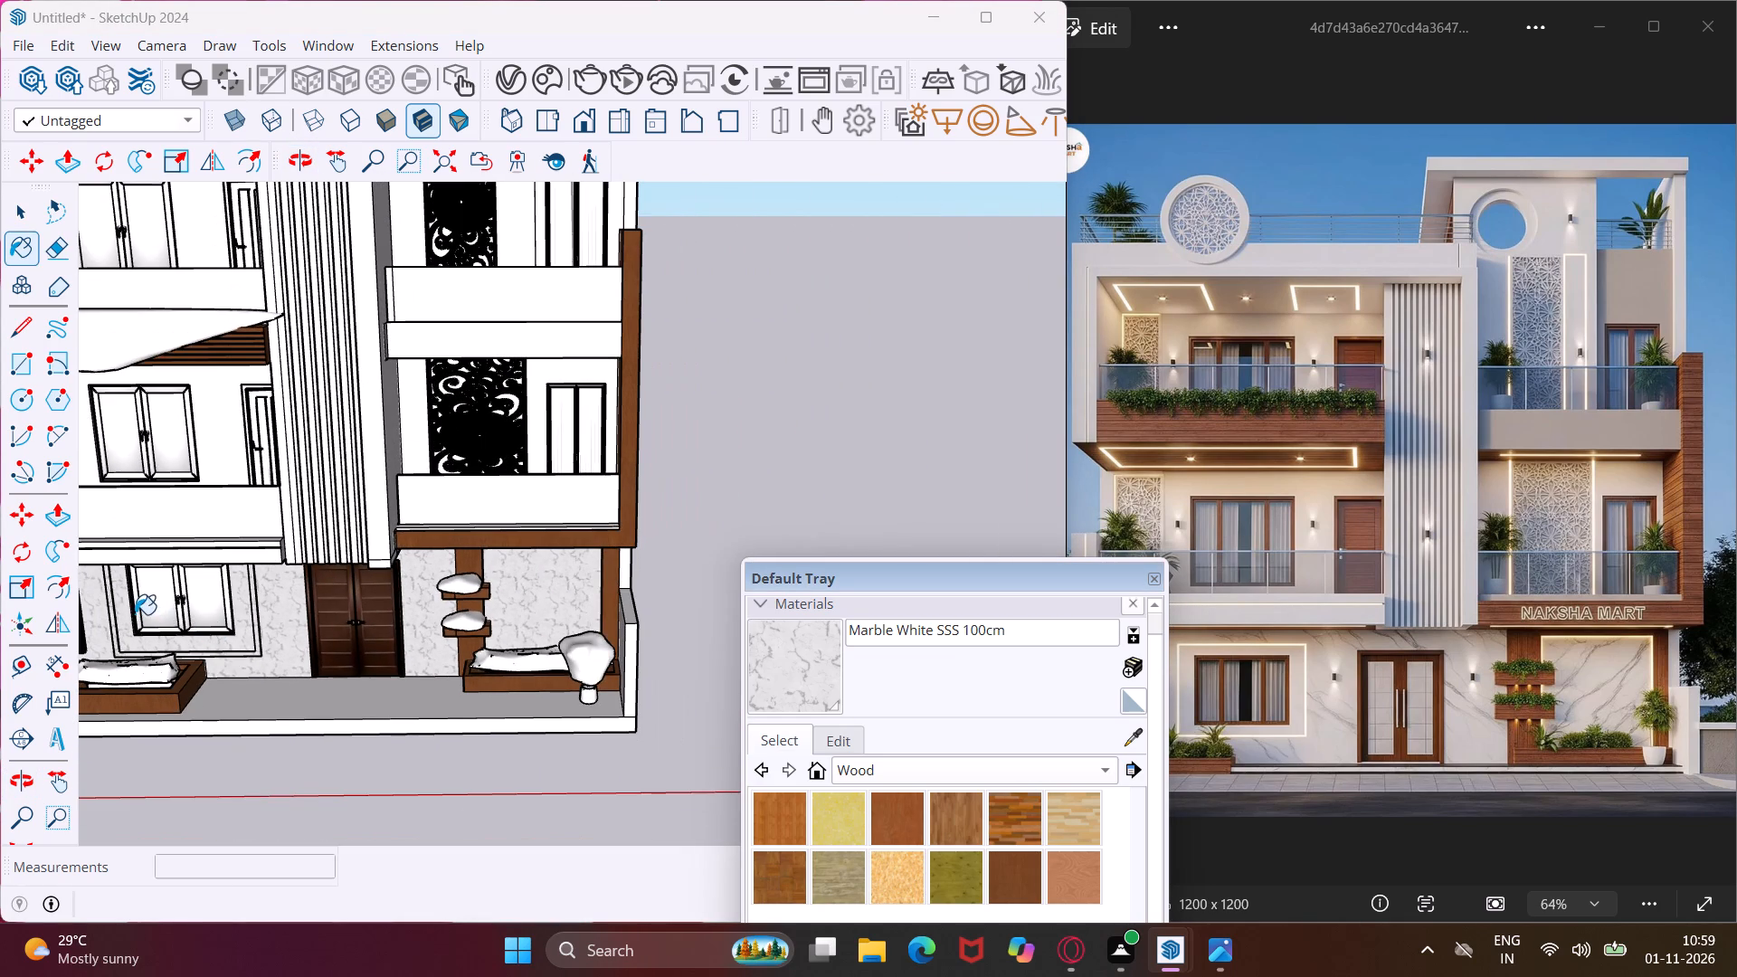
pyautogui.scroll(15, 115, 605)
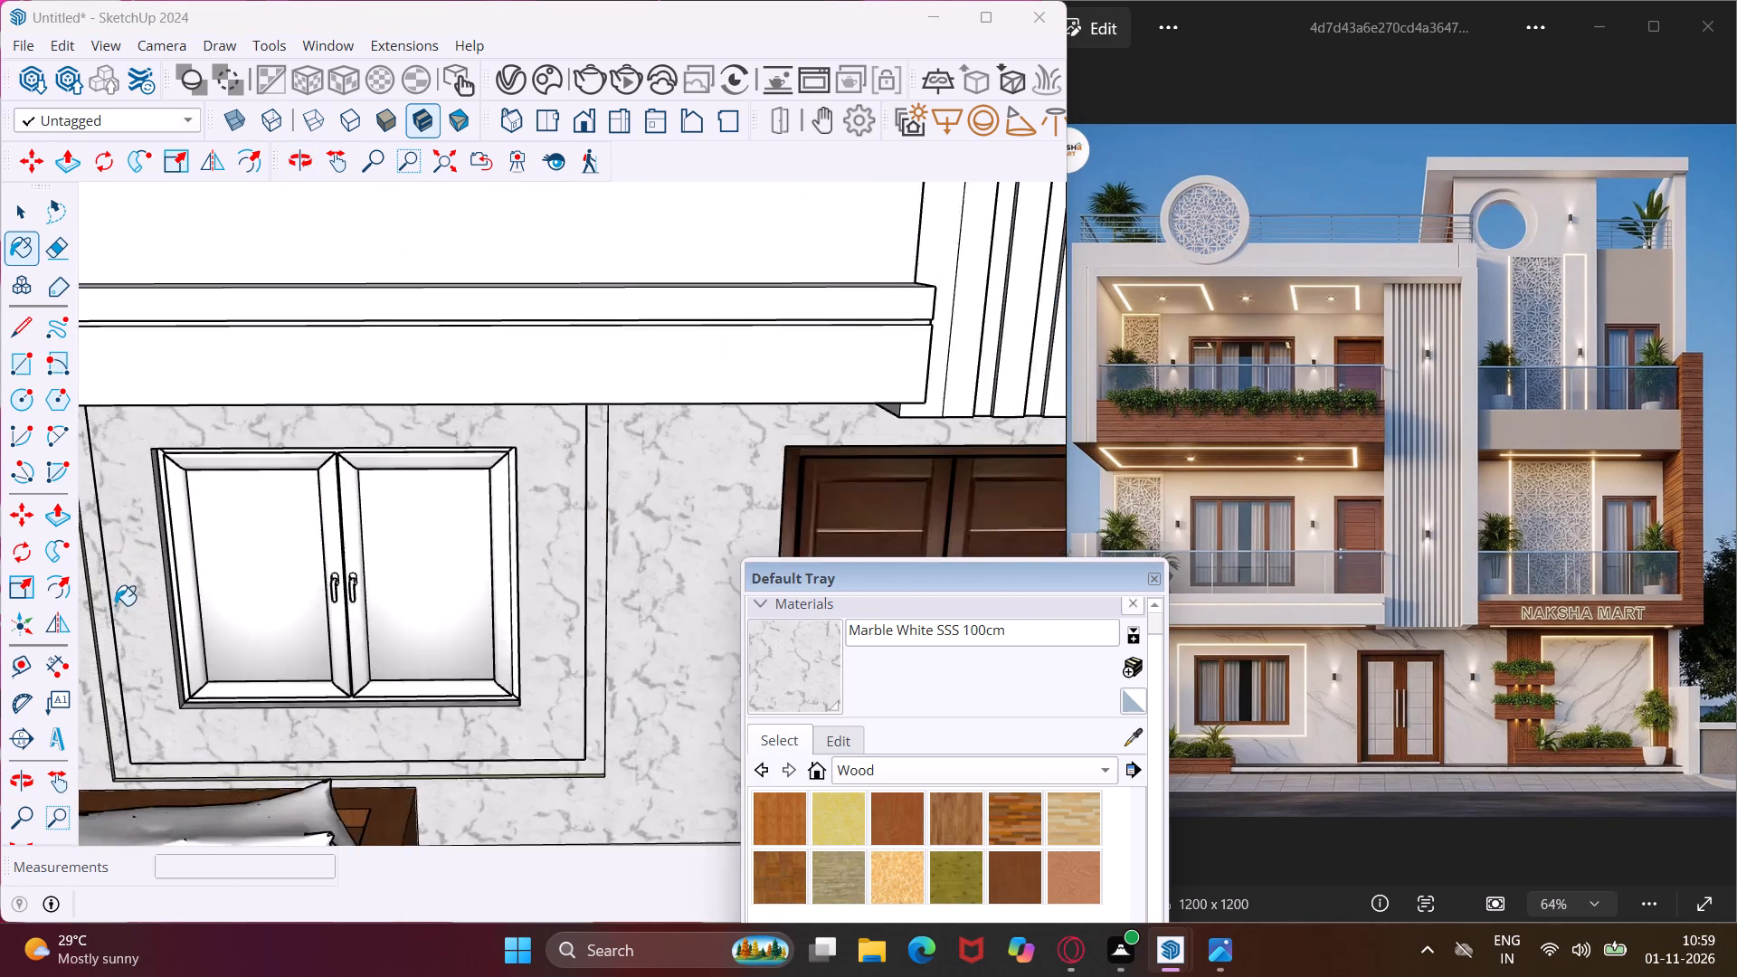
pyautogui.scroll(11, 115, 605)
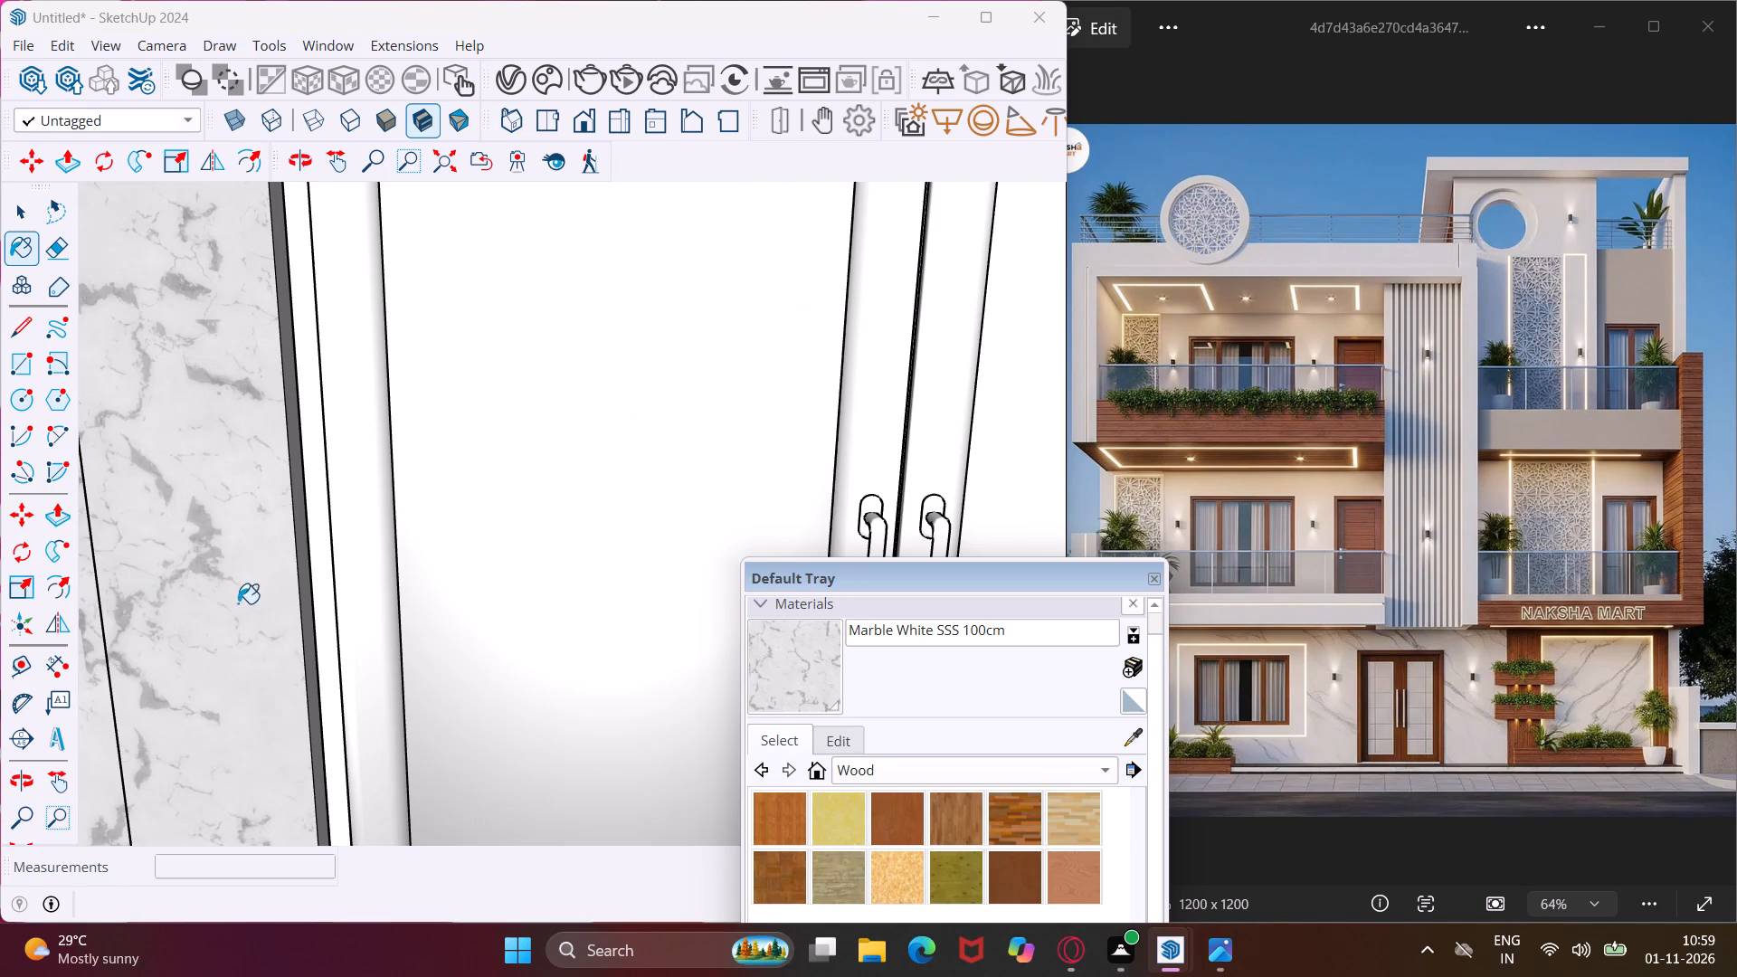
pyautogui.click(301, 569)
pyautogui.scroll(-10, 285, 576)
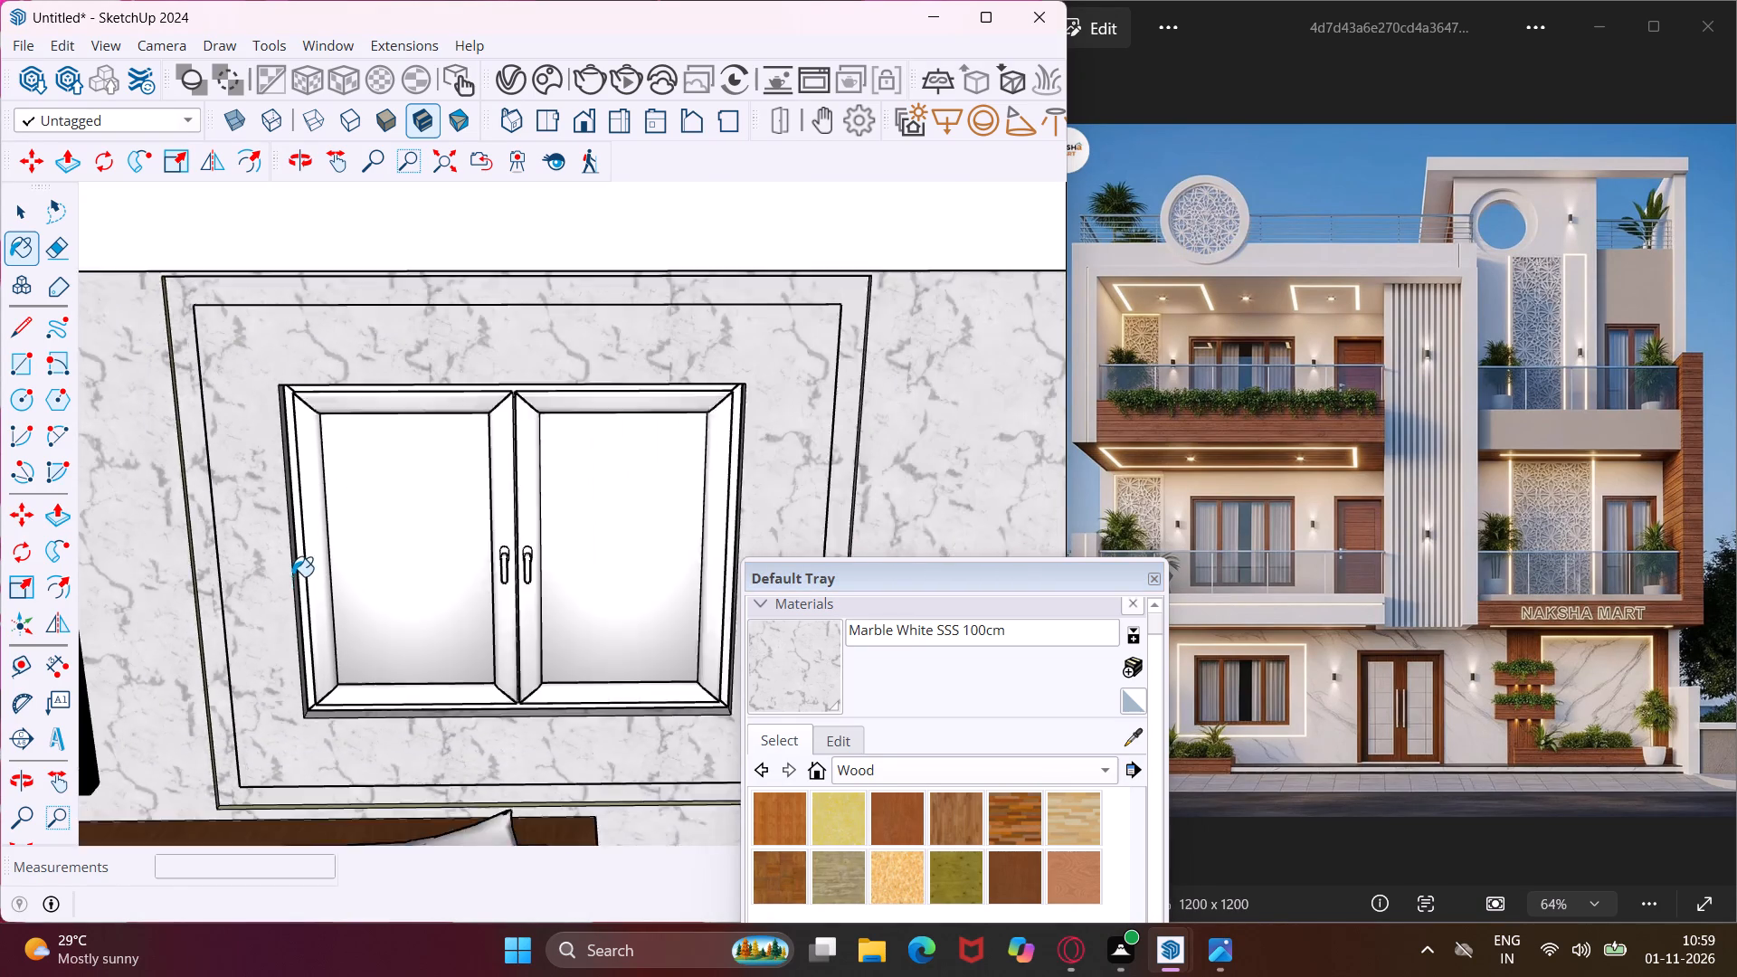
pyautogui.scroll(-8, 292, 576)
pyautogui.moveTo(292, 574); pyautogui.dragTo(346, 417, button='middle')
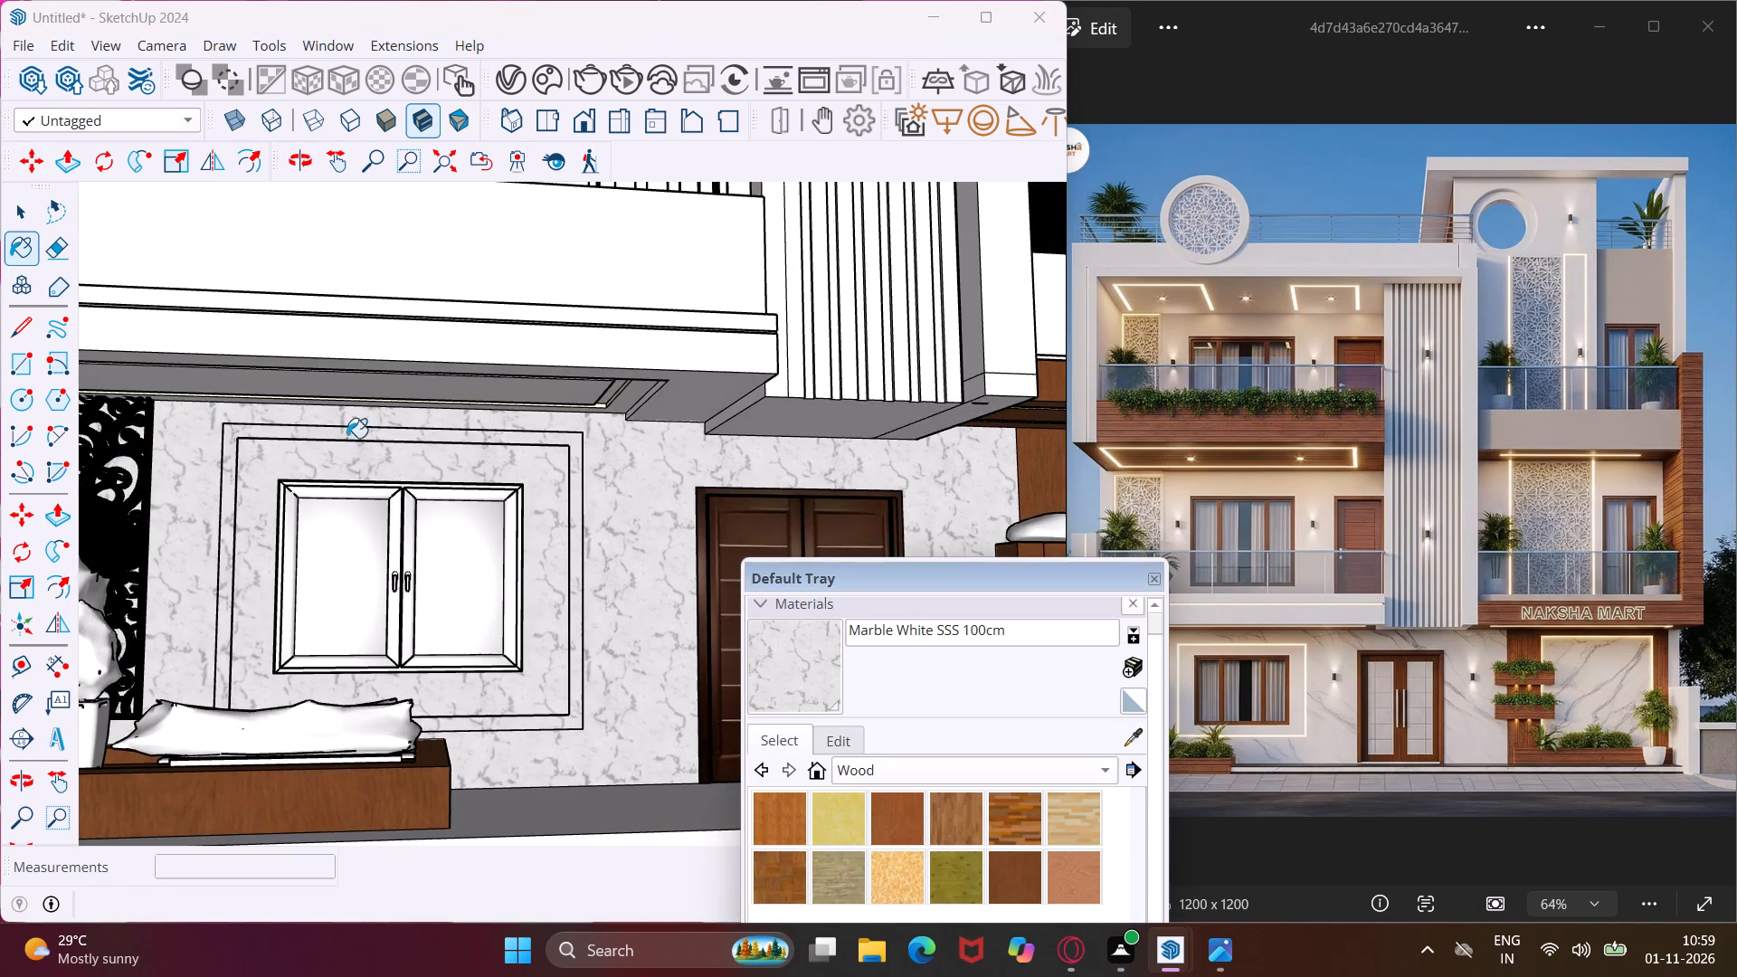
pyautogui.scroll(-3, 329, 460)
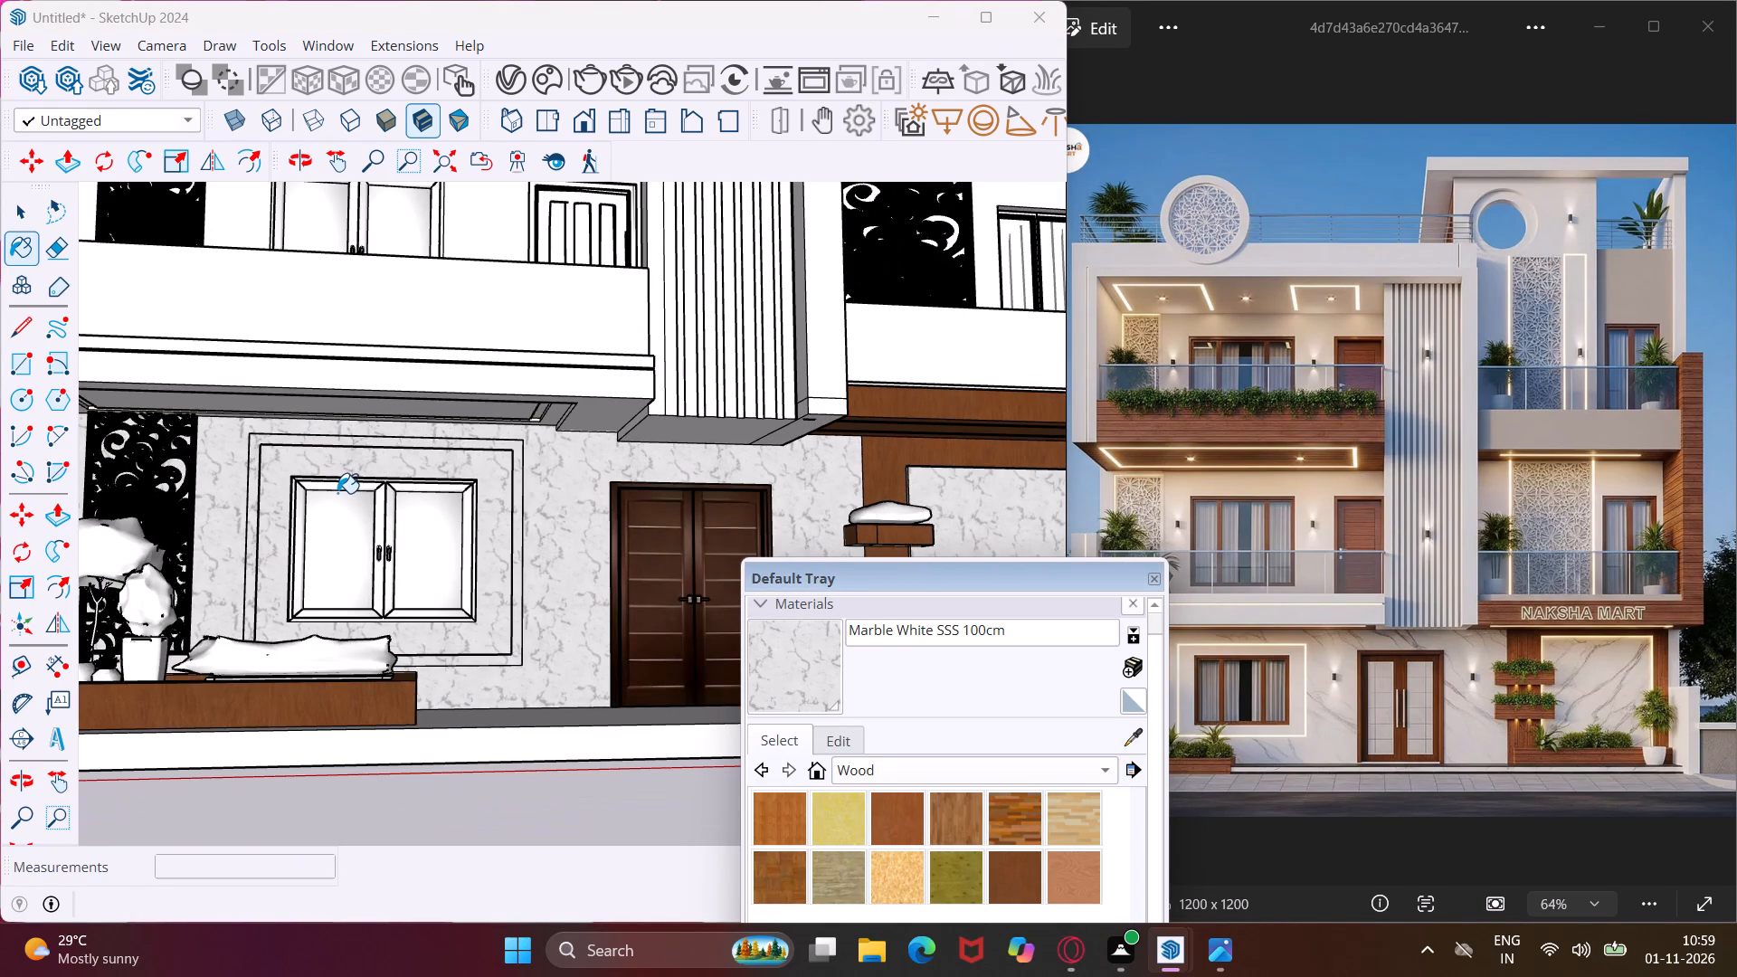
pyautogui.press('Escape')
pyautogui.press('space')
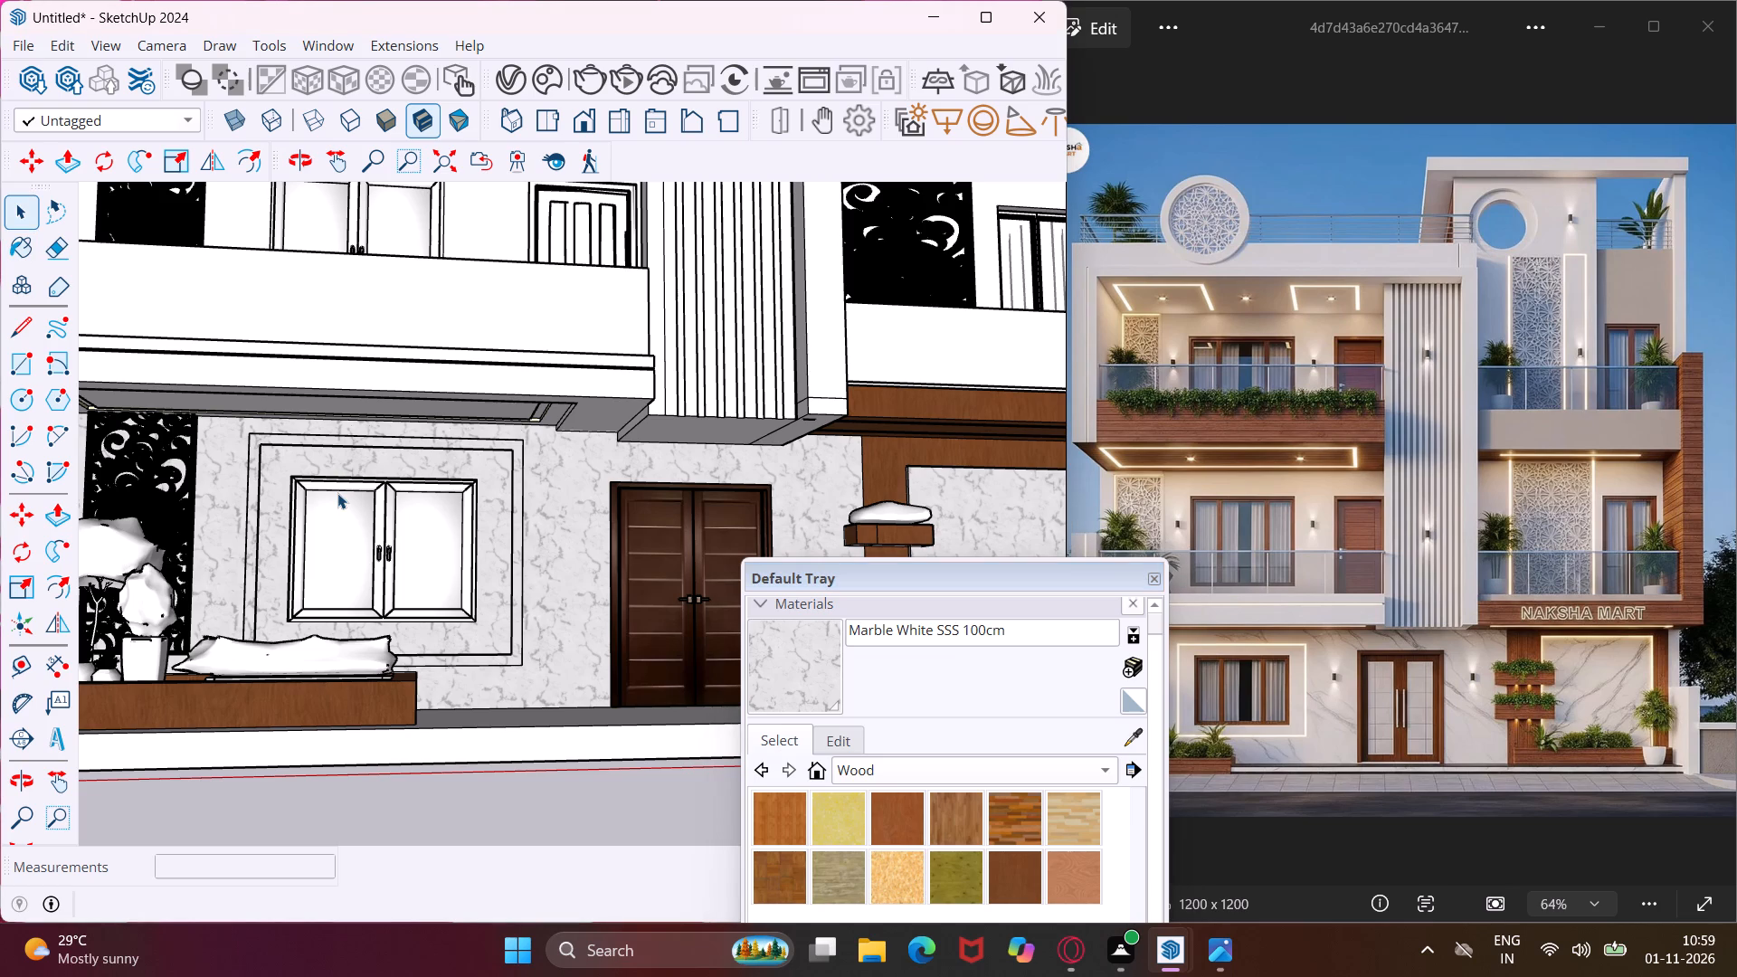
# Offset the top face of the left first-floor balcony parapet outward by about 13/16".
pyautogui.scroll(3, 569, 368)
pyautogui.moveTo(569, 368); pyautogui.dragTo(630, 456, button='middle')
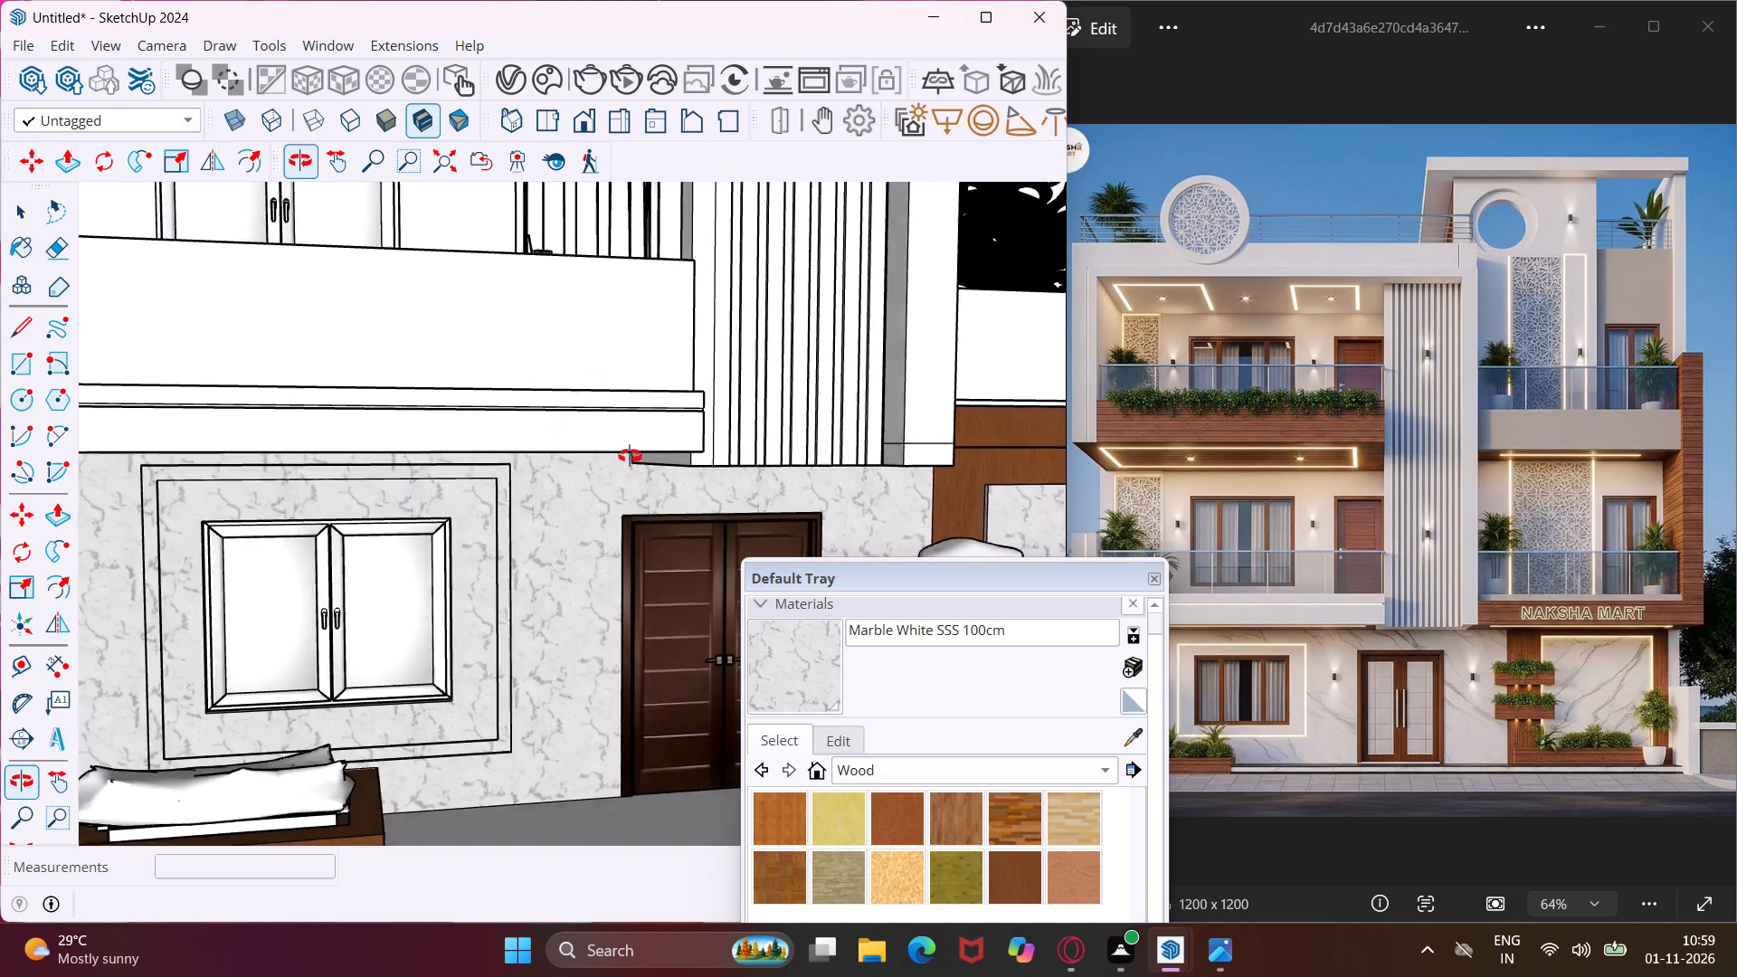
pyautogui.moveTo(630, 456); pyautogui.dragTo(669, 480, button='middle')
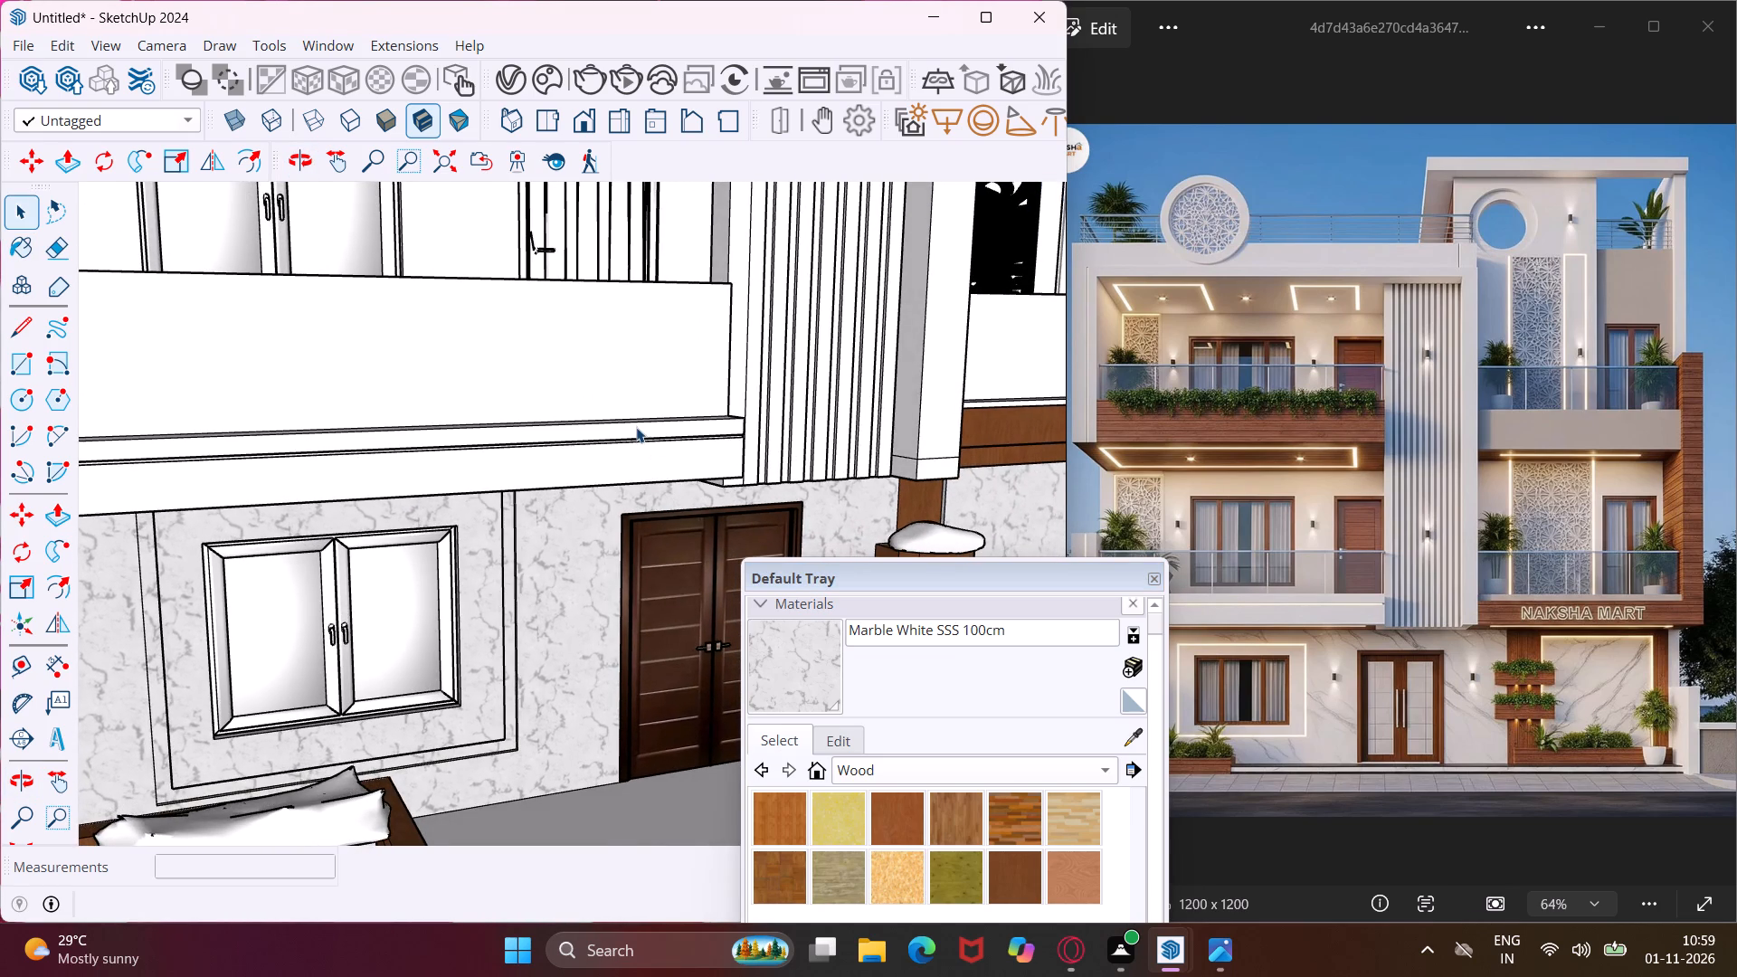
pyautogui.scroll(1, 606, 469)
pyautogui.scroll(-11, 606, 469)
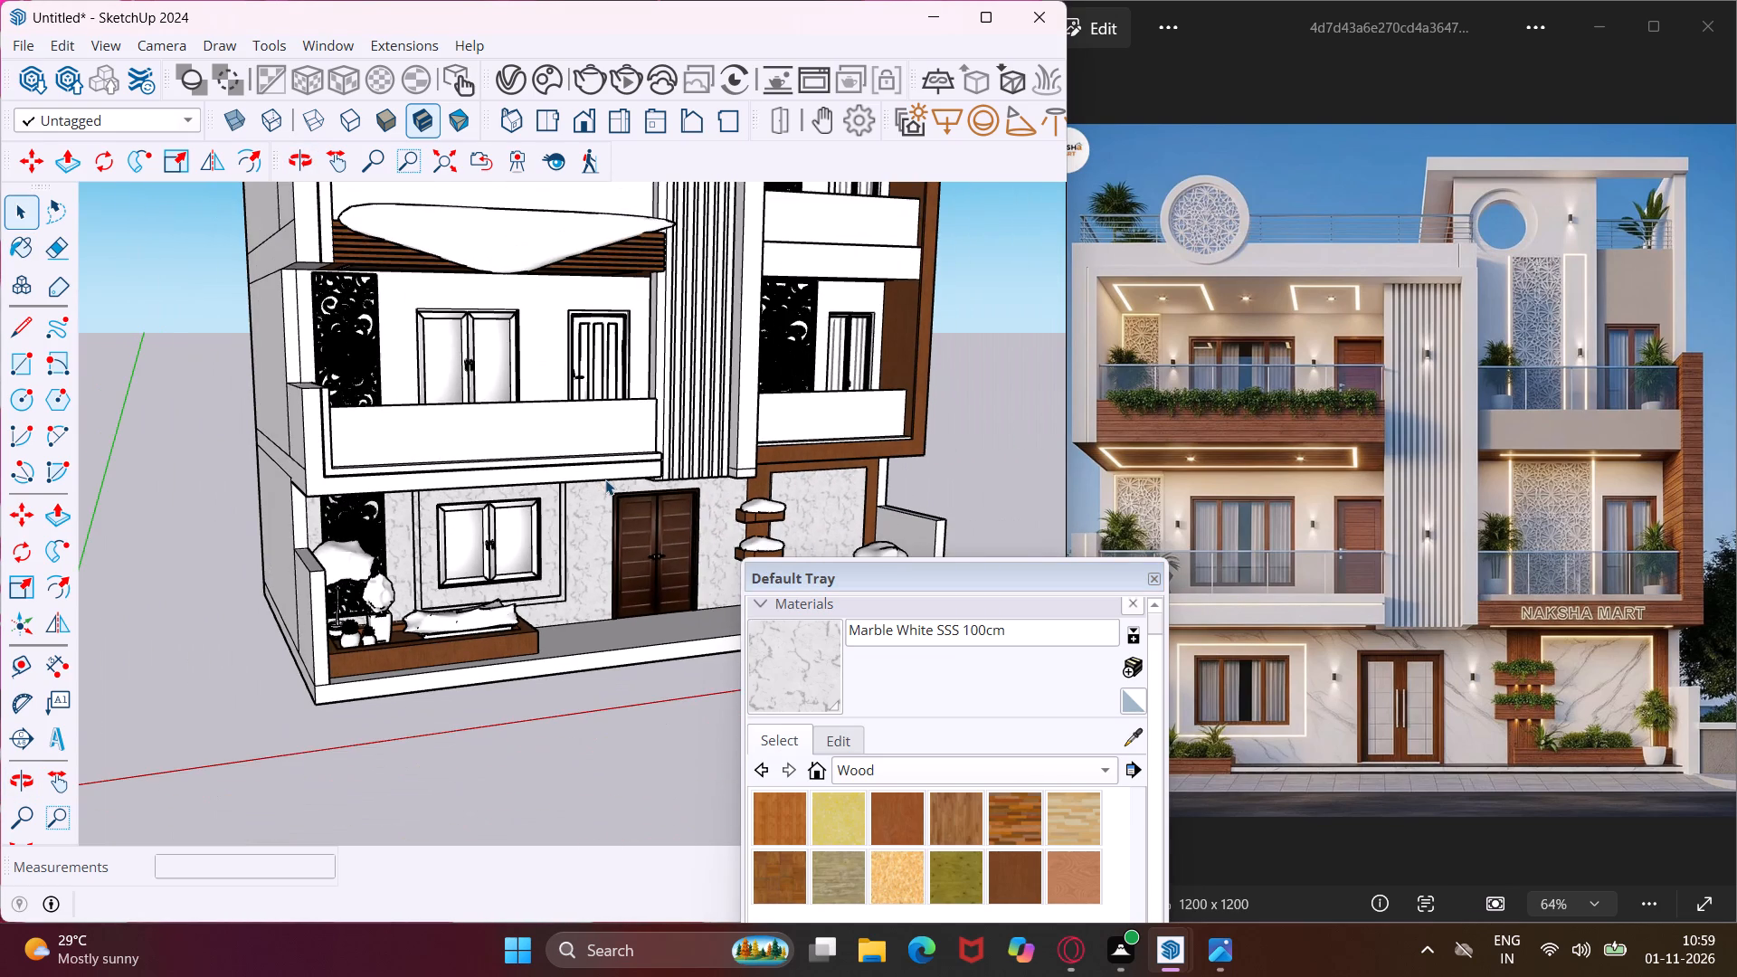
pyautogui.moveTo(605, 479); pyautogui.dragTo(490, 606, button='middle')
pyautogui.moveTo(496, 421); pyautogui.dragTo(615, 611, button='middle')
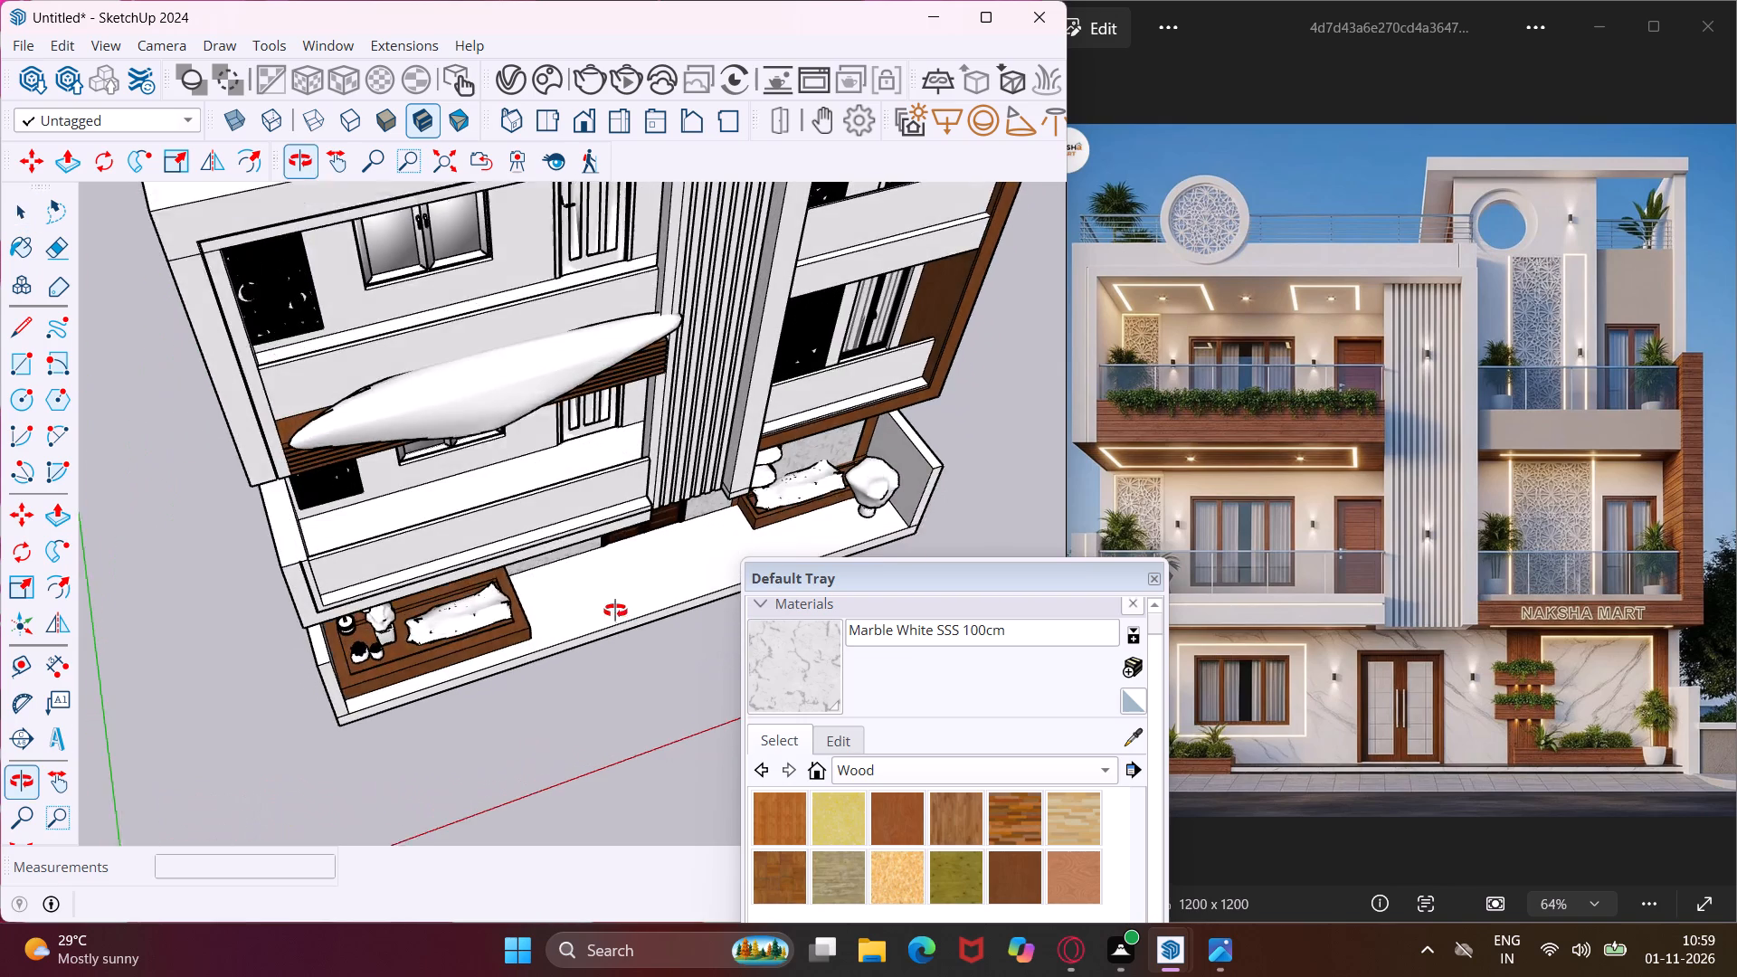
pyautogui.moveTo(615, 611); pyautogui.dragTo(616, 612, button='middle')
pyautogui.scroll(15, 629, 507)
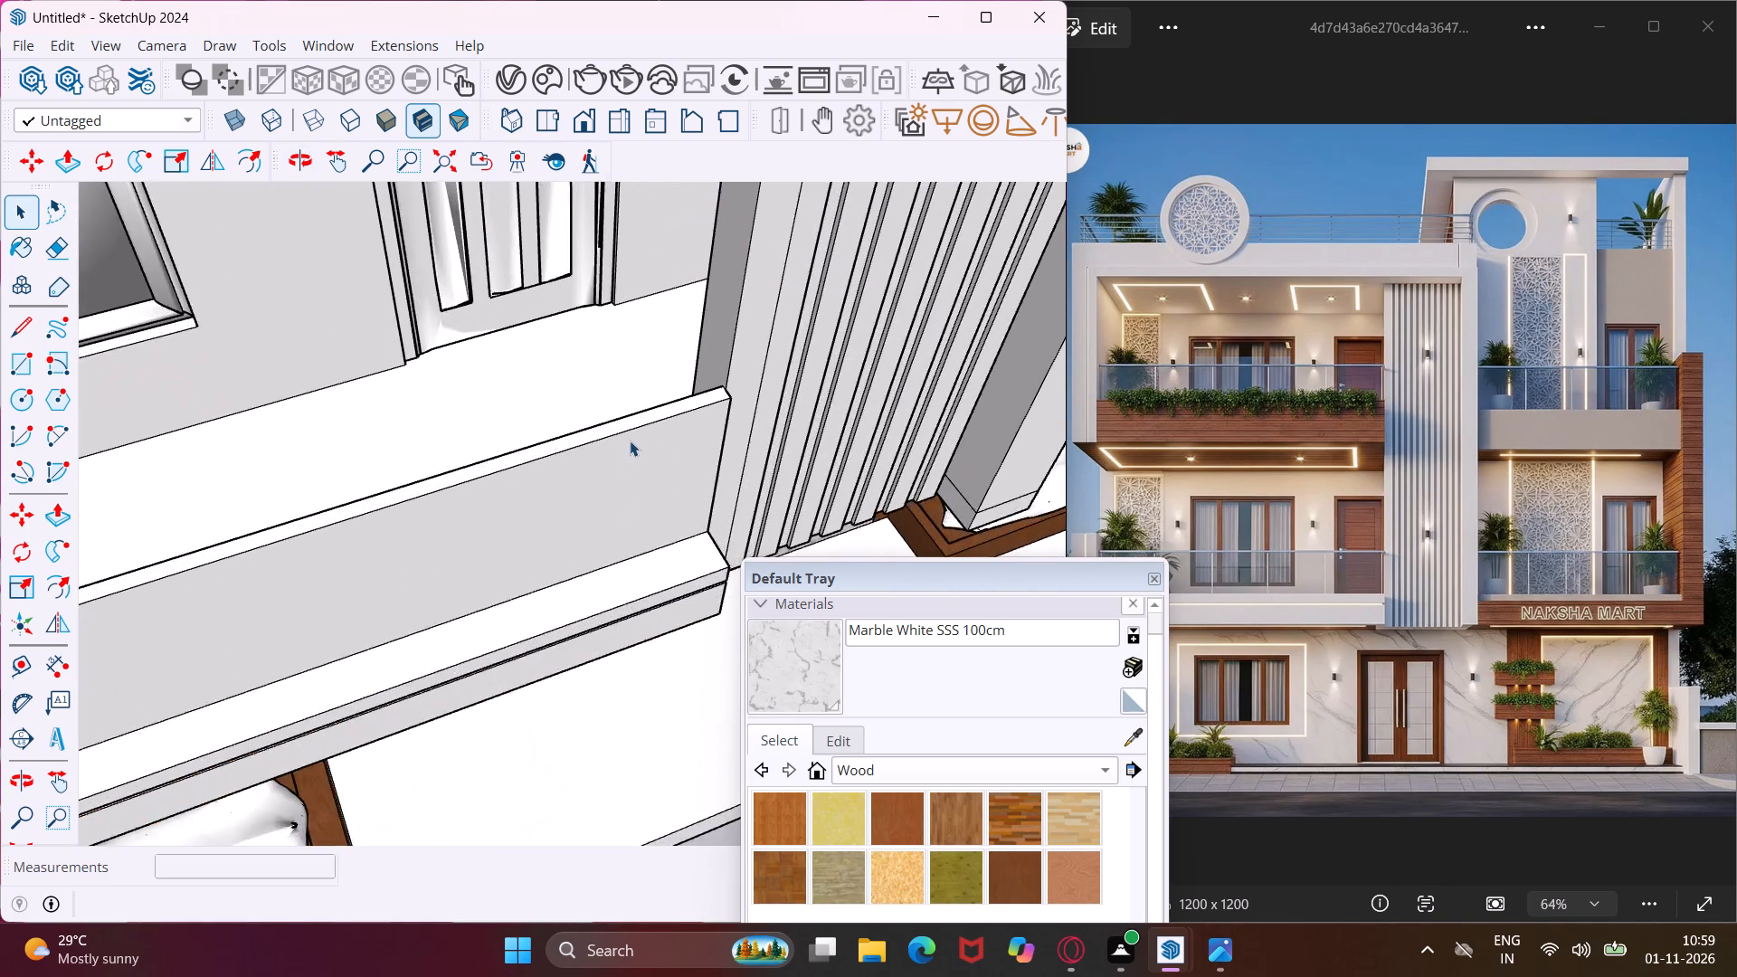
pyautogui.scroll(6, 630, 441)
pyautogui.click(683, 413)
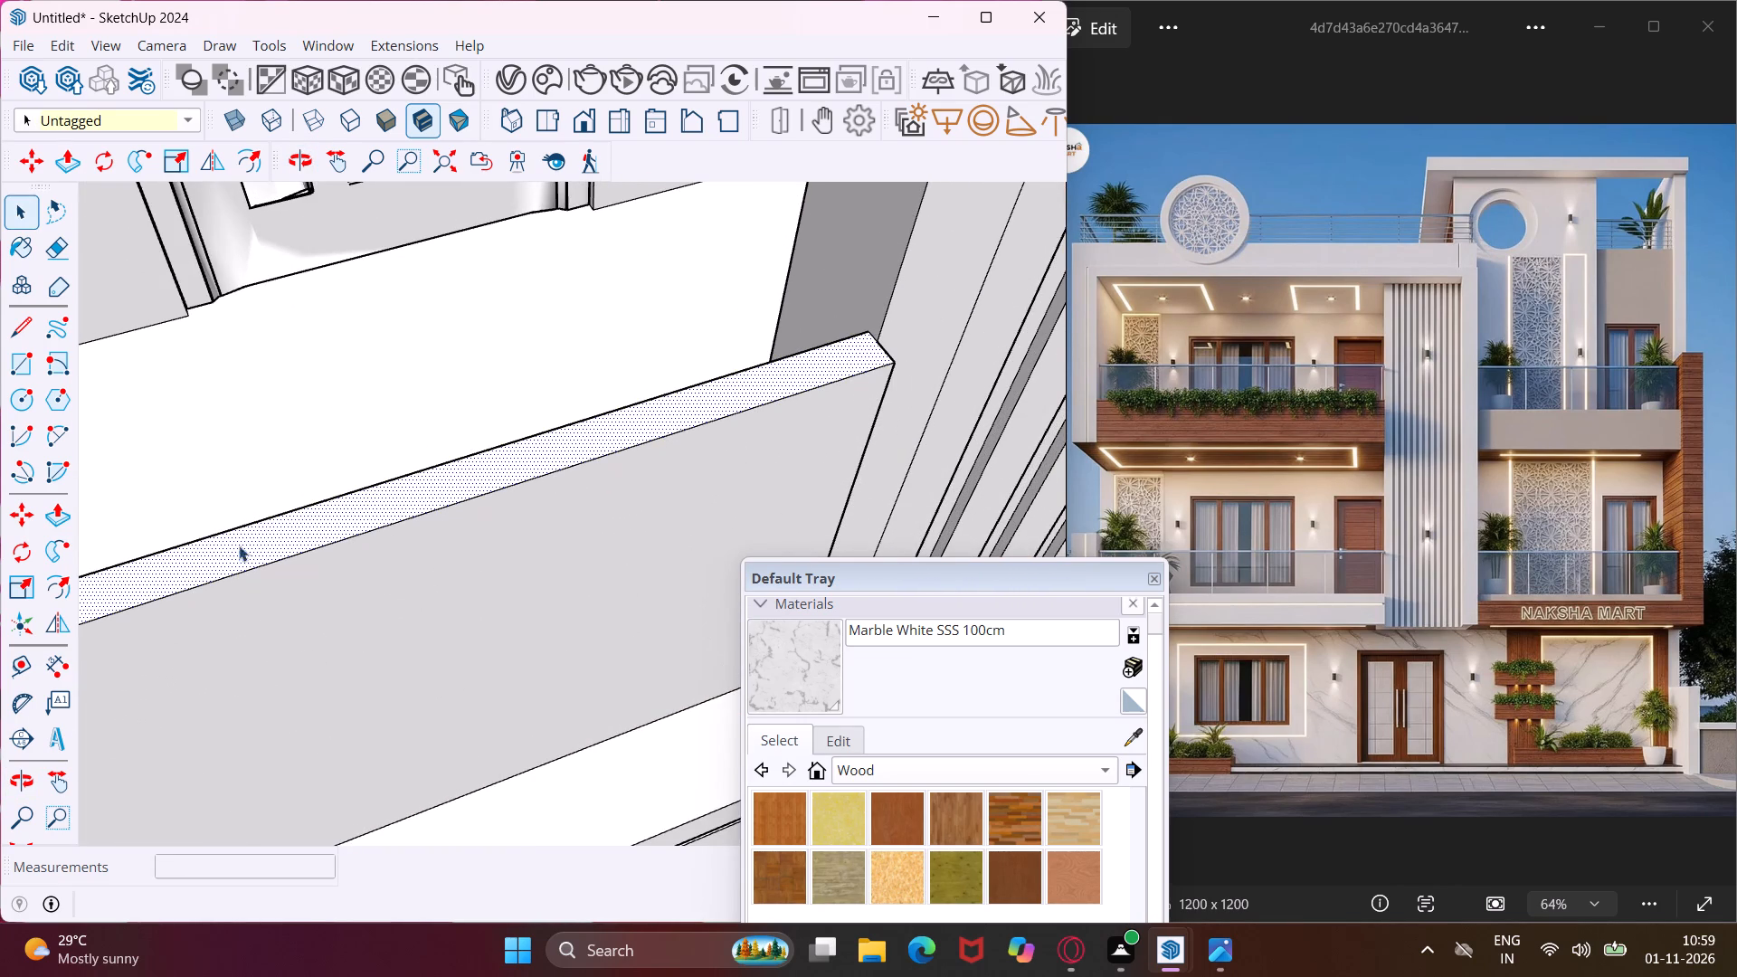
pyautogui.click(60, 587)
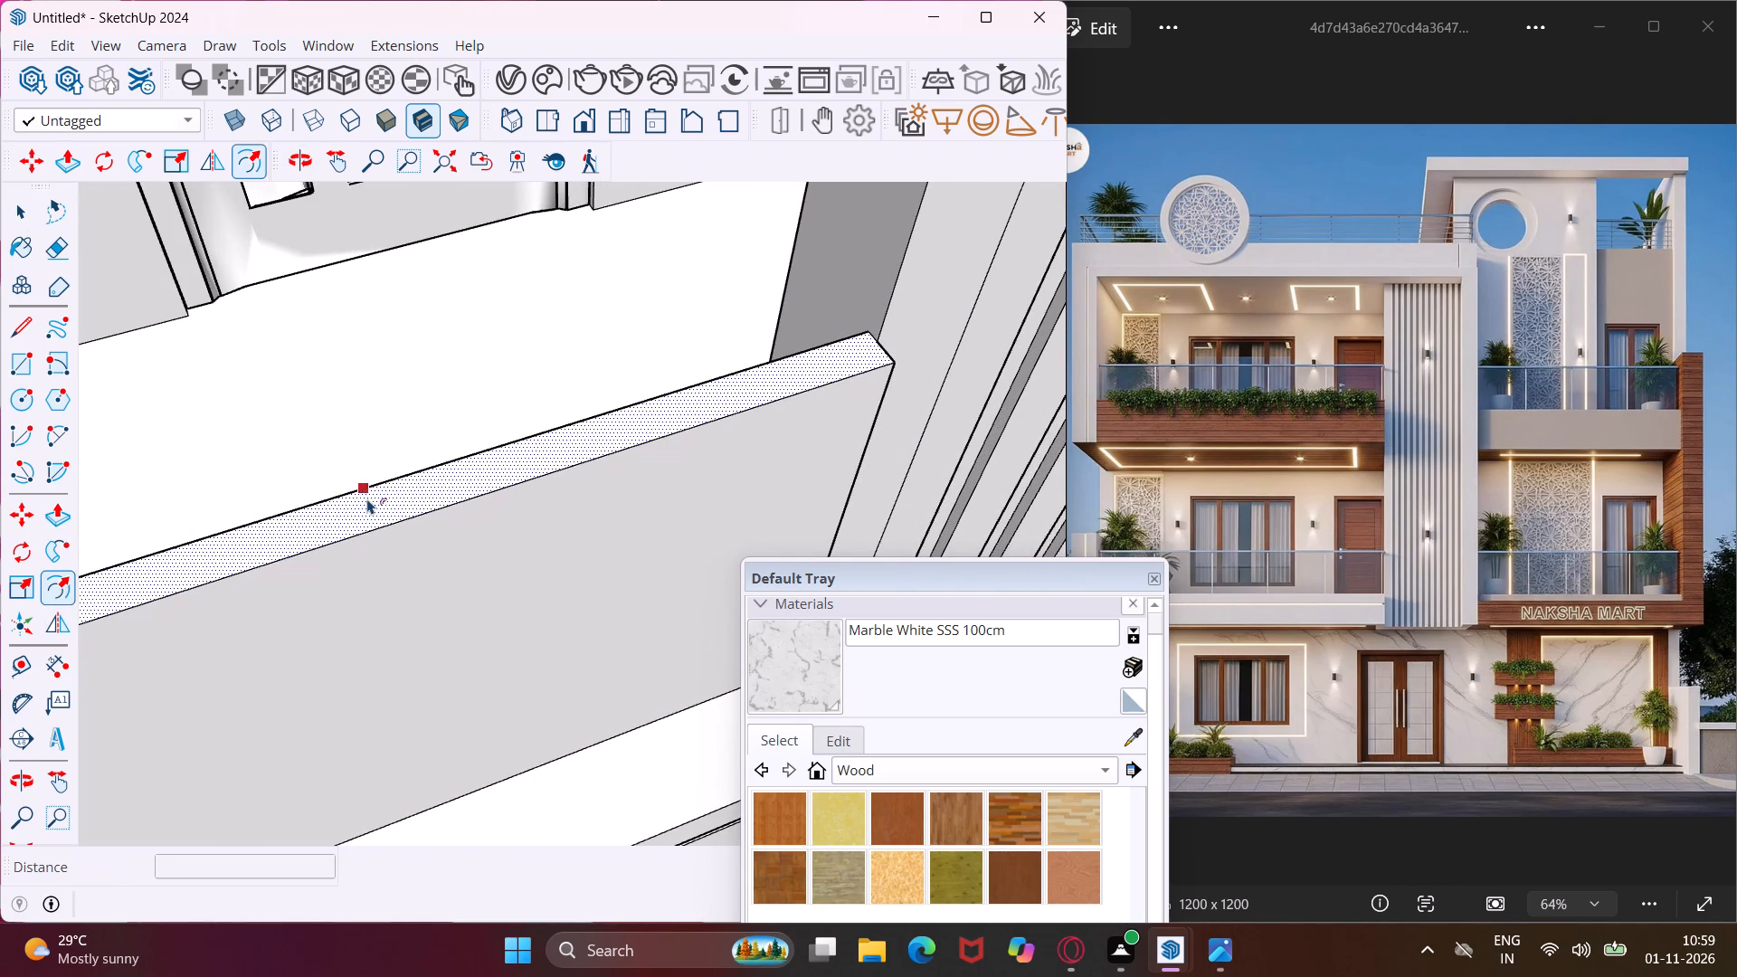
pyautogui.click(367, 498)
pyautogui.click(349, 481)
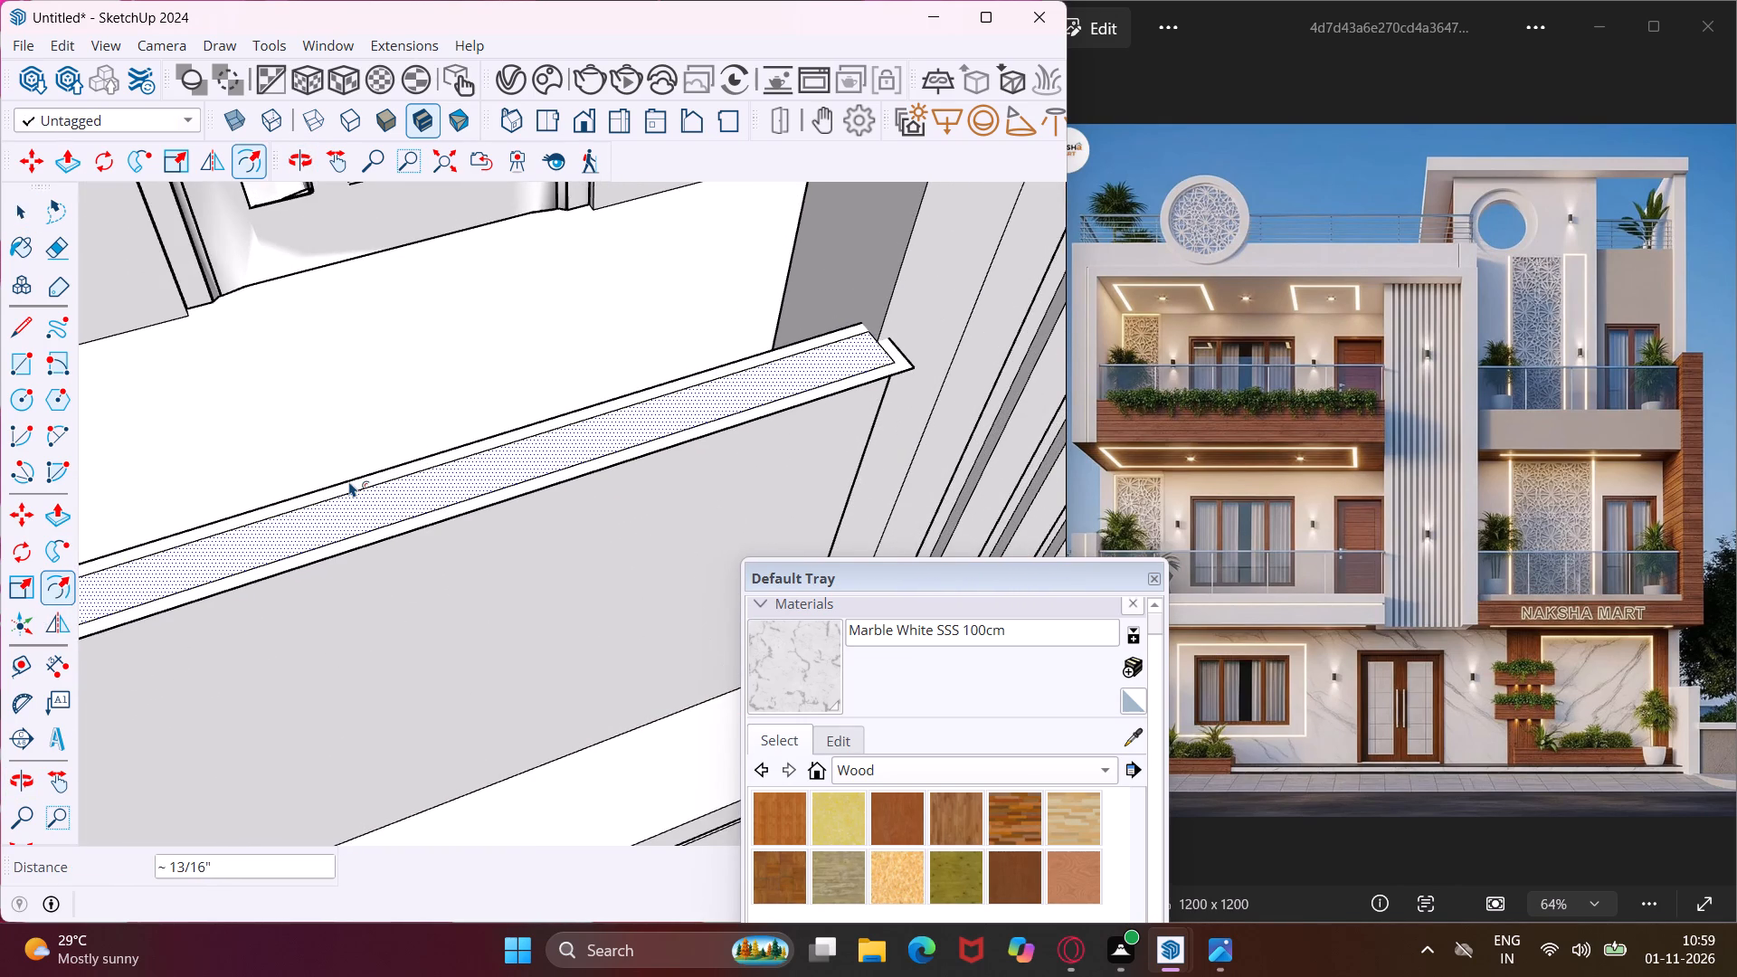
pyautogui.press('Escape')
pyautogui.press('space')
# Offset the top face of the right first-floor balcony parapet outward by about 1 11/16".
pyautogui.scroll(-3, 315, 500)
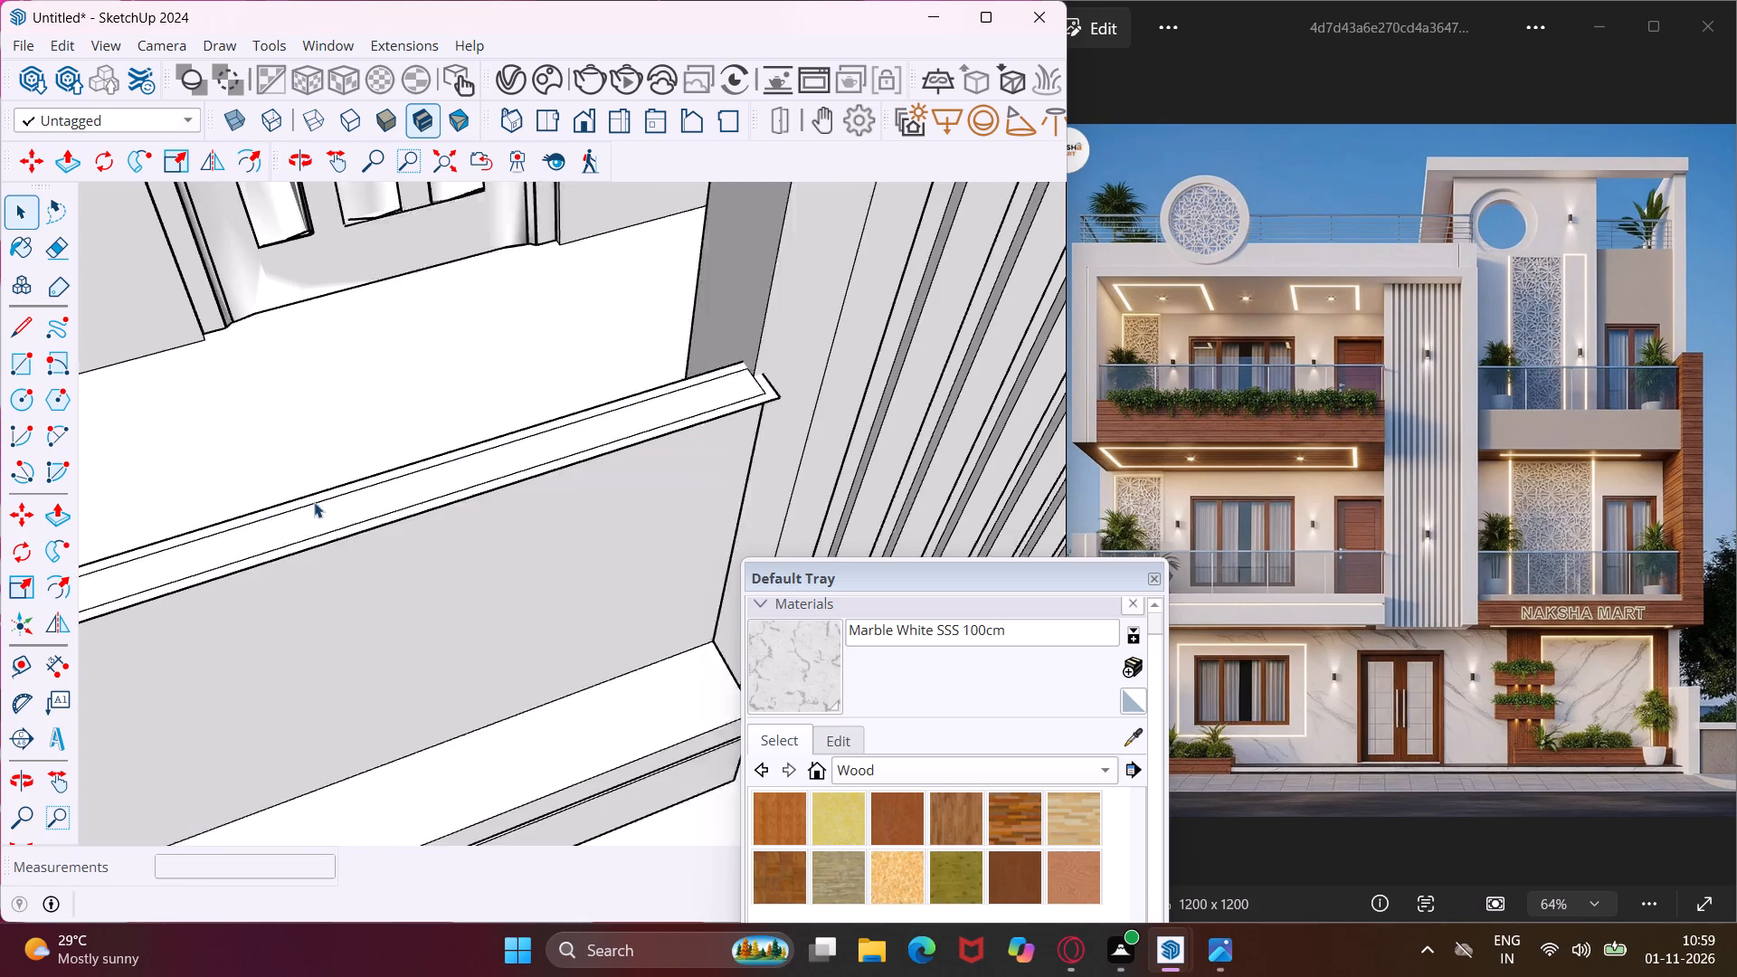
pyautogui.scroll(-14, 314, 502)
pyautogui.scroll(2, 722, 295)
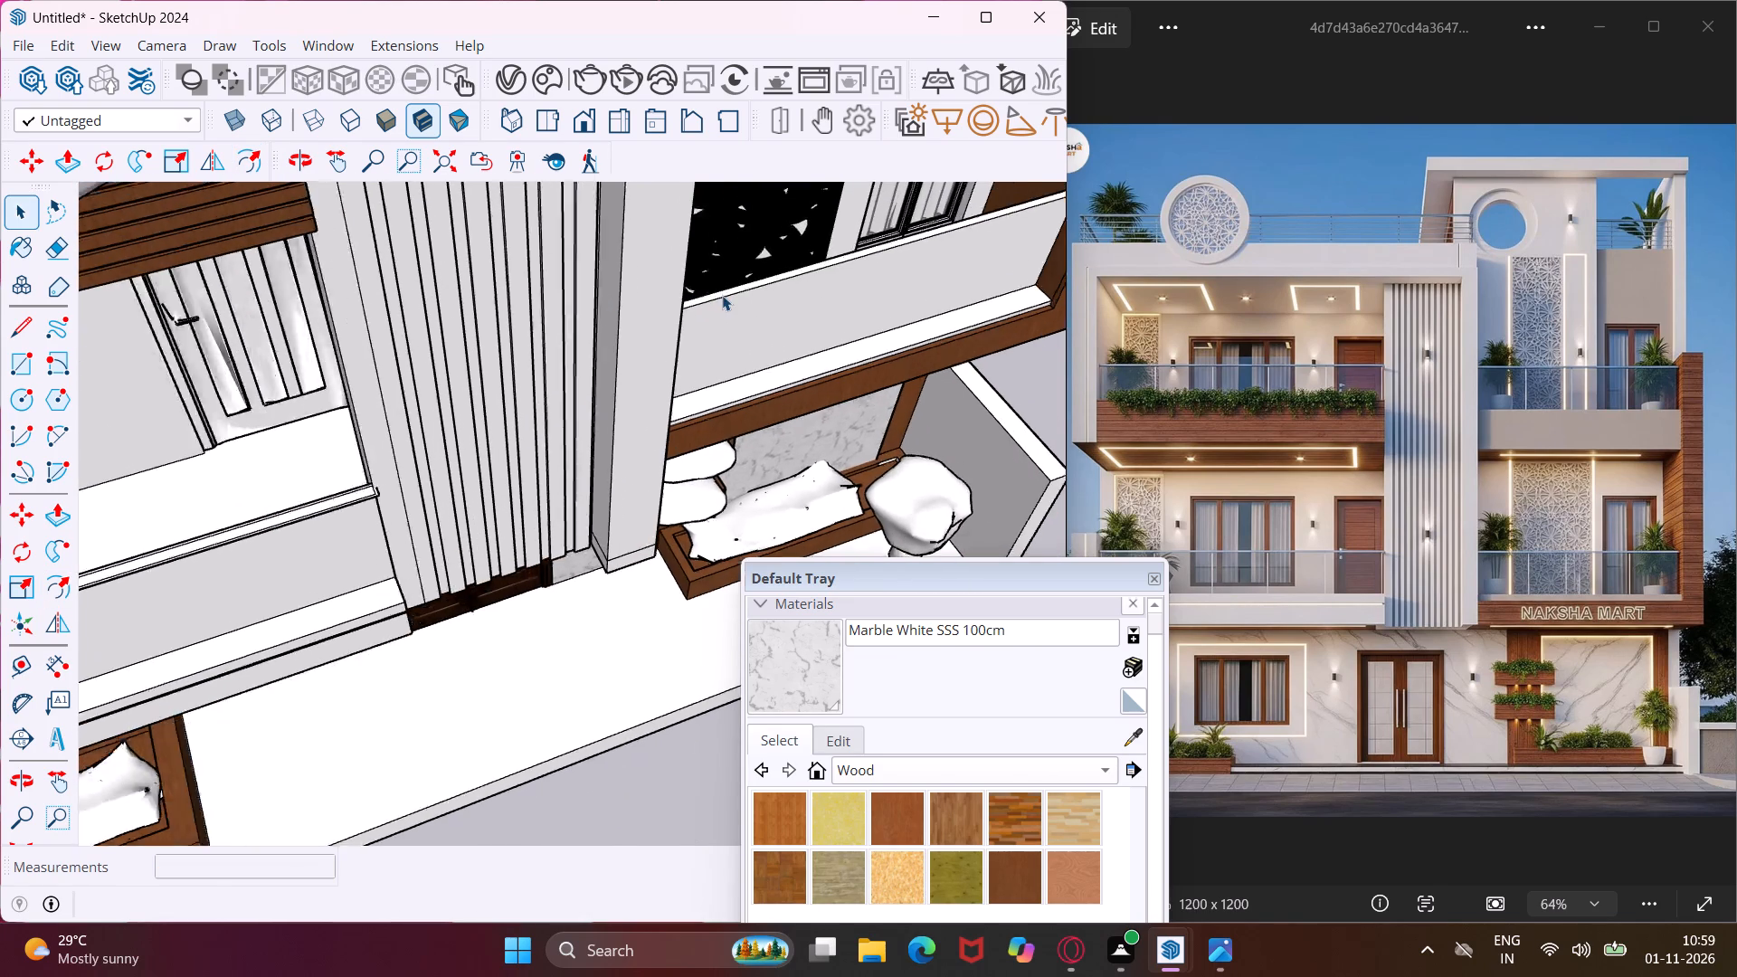
pyautogui.scroll(9, 722, 295)
pyautogui.click(722, 295)
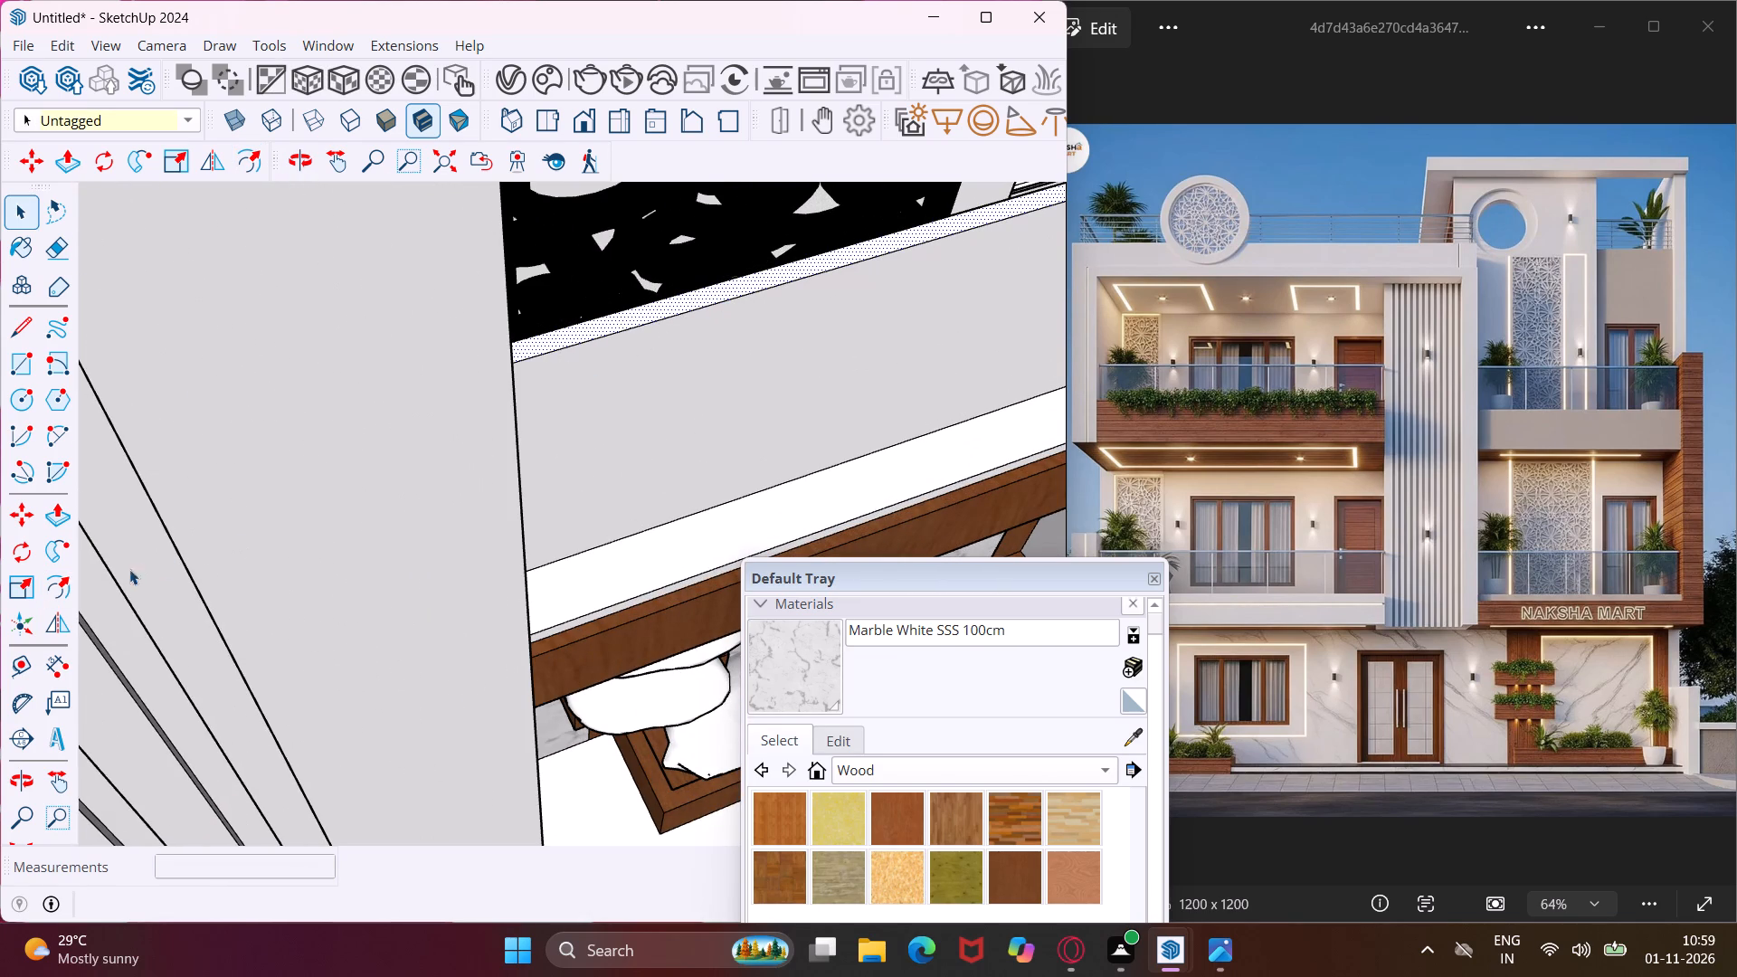
pyautogui.click(60, 591)
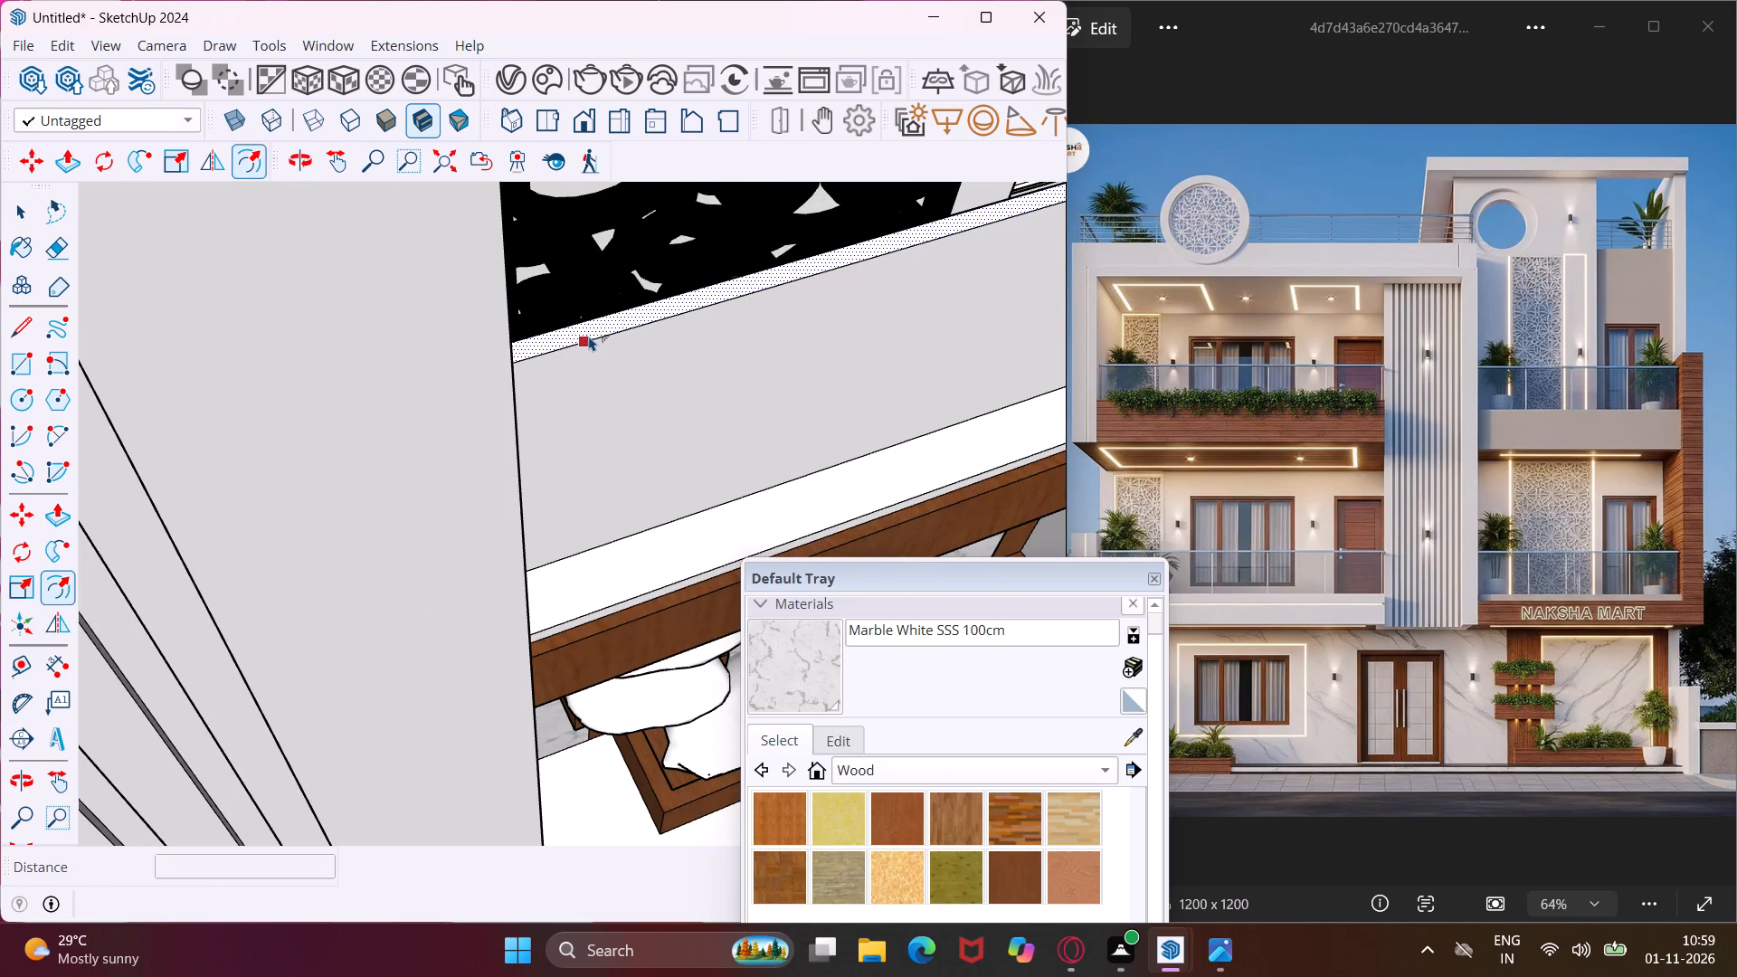
pyautogui.click(593, 336)
pyautogui.click(605, 349)
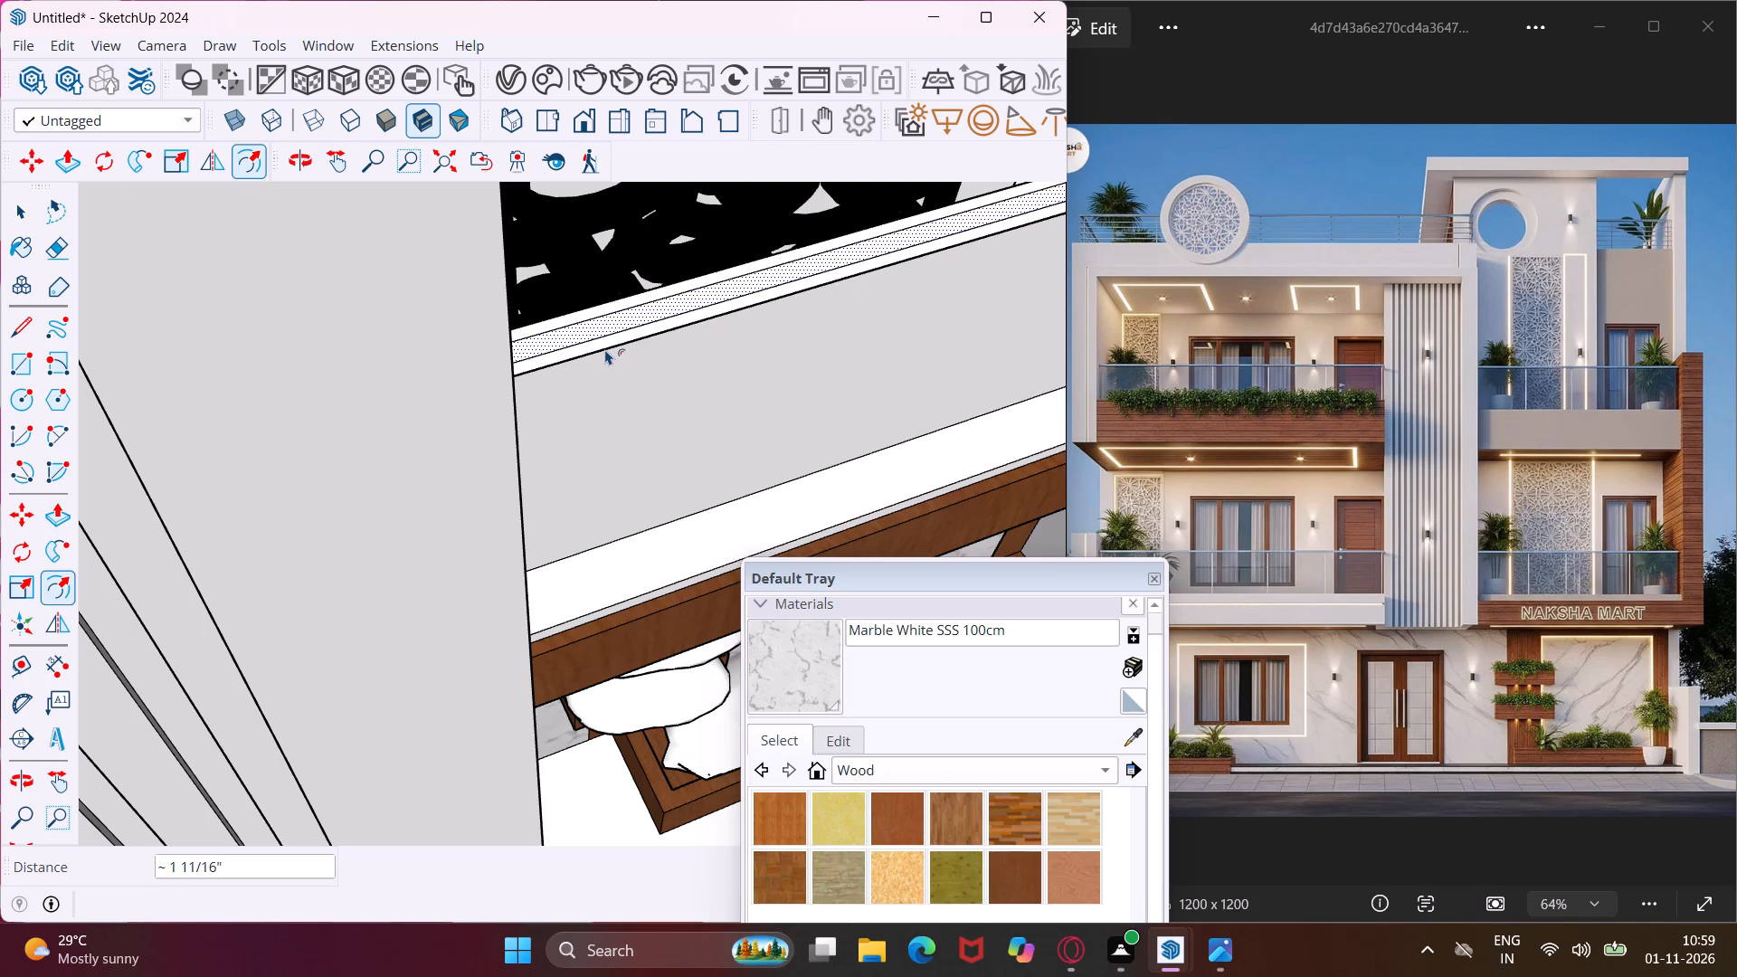
pyautogui.press('Escape')
# Offset the top face of the left second-floor balcony parapet outward by about 7/16".
pyautogui.scroll(-6, 560, 422)
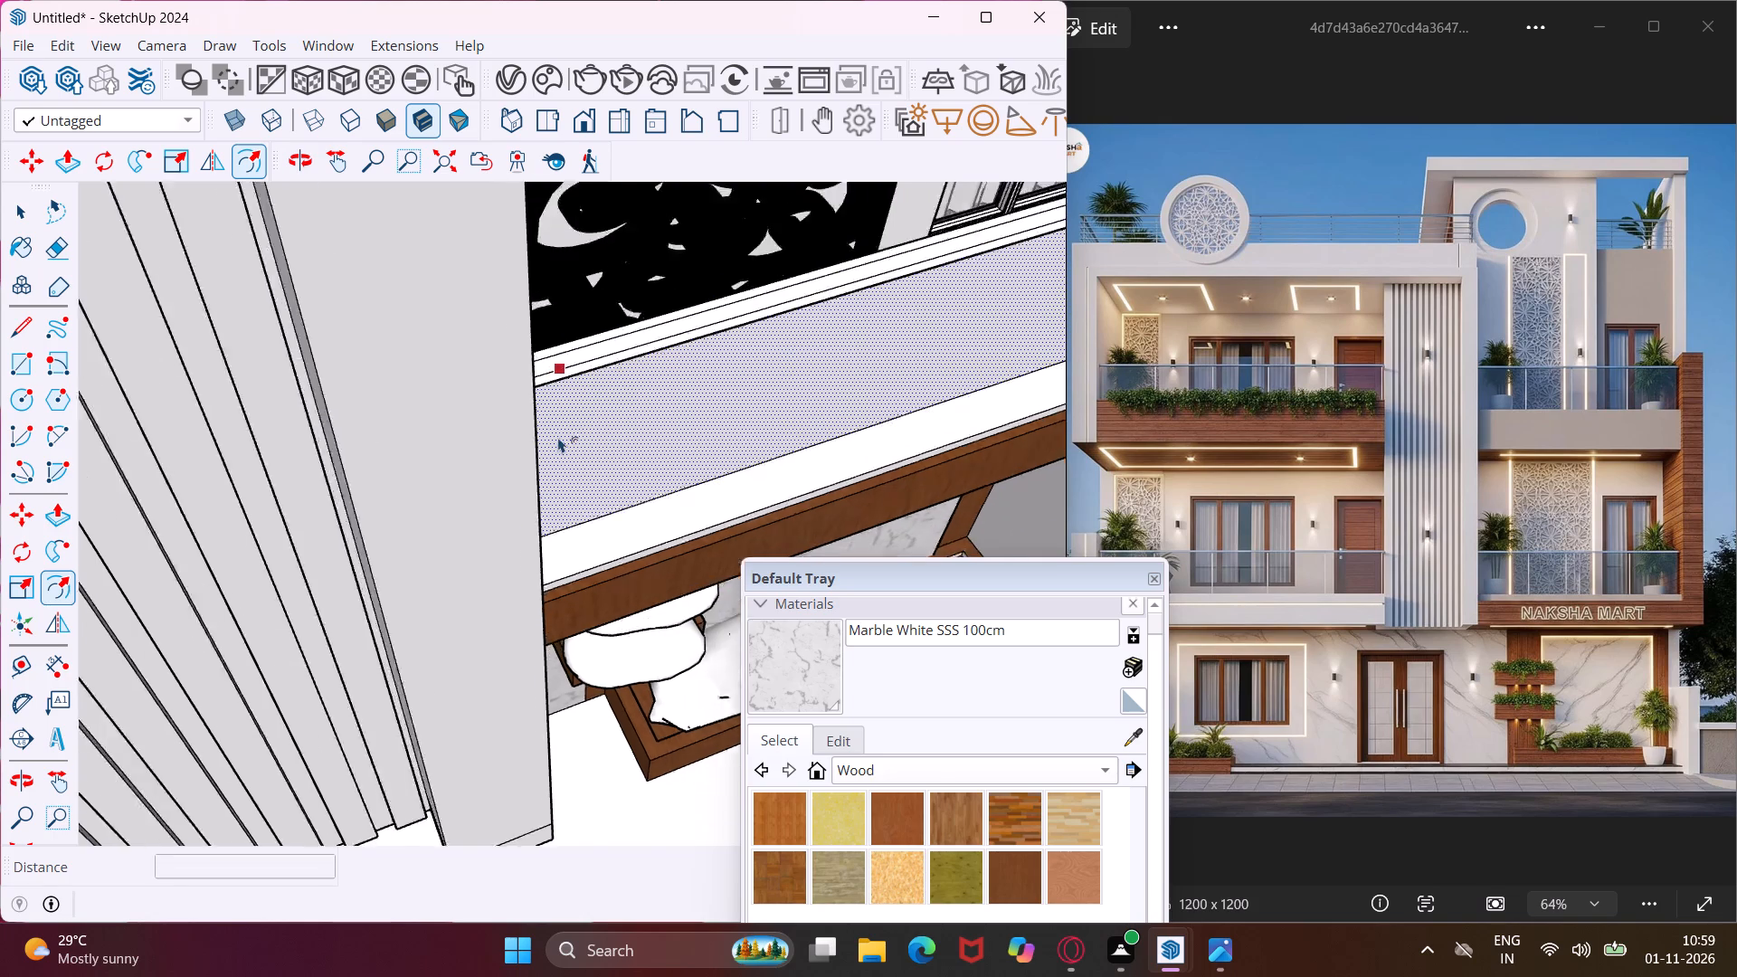
pyautogui.scroll(-13, 555, 440)
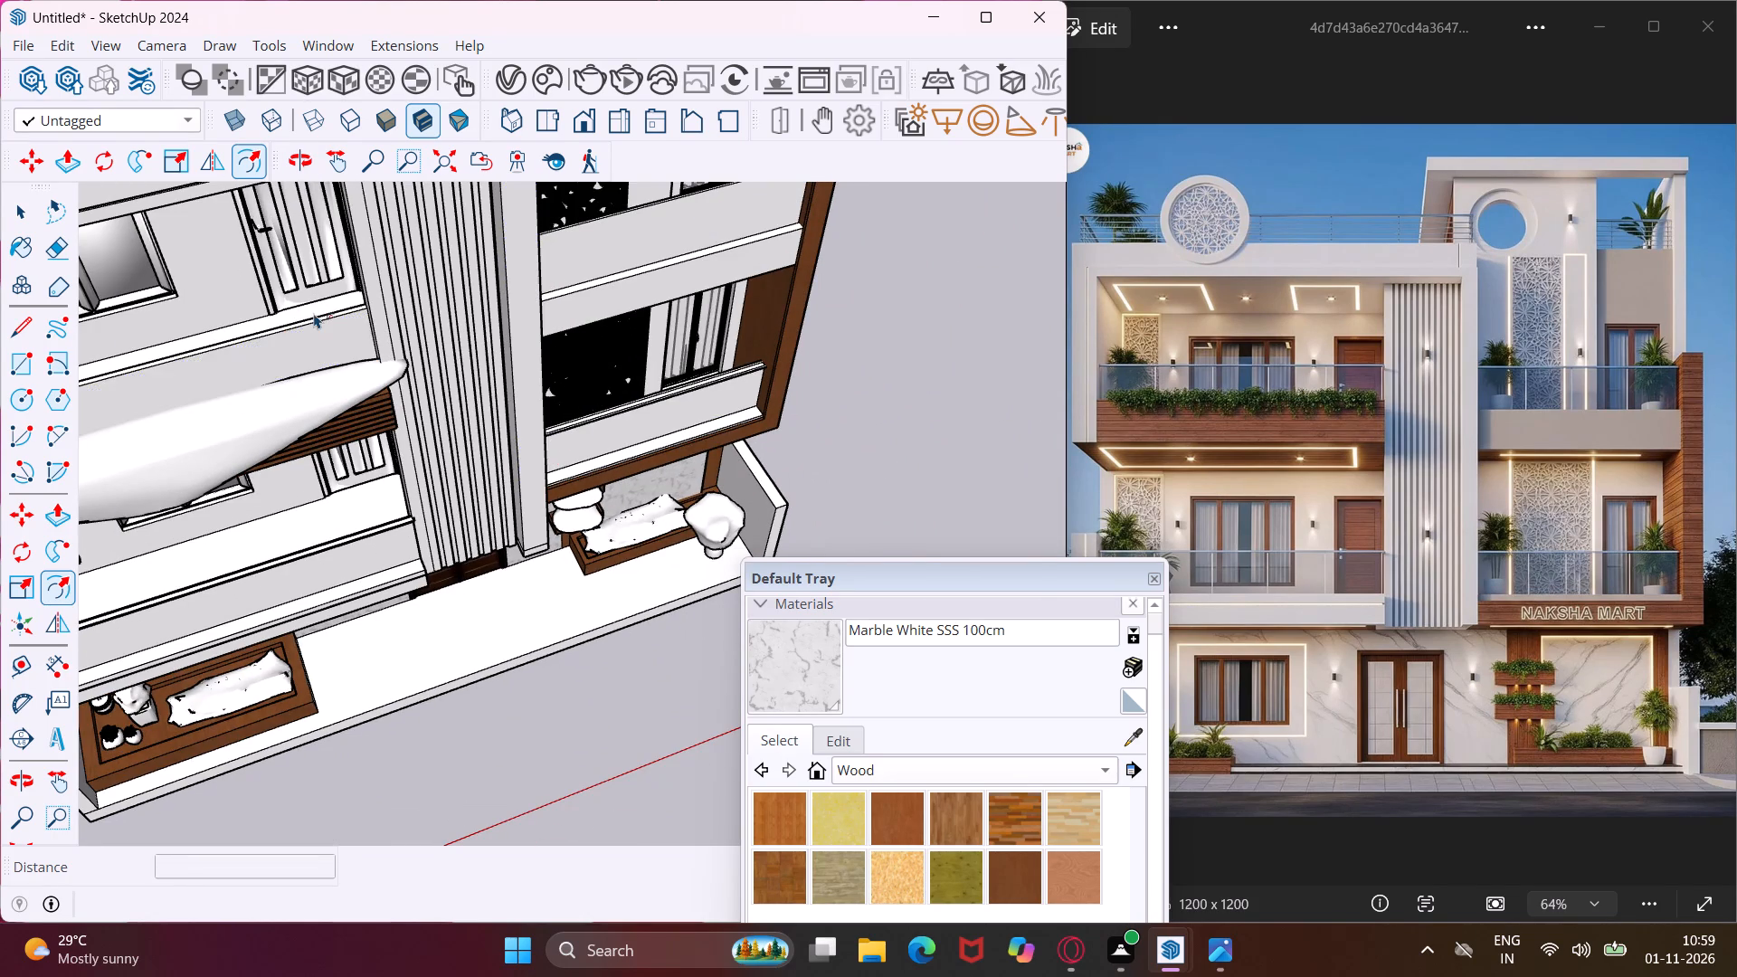
pyautogui.scroll(17, 314, 313)
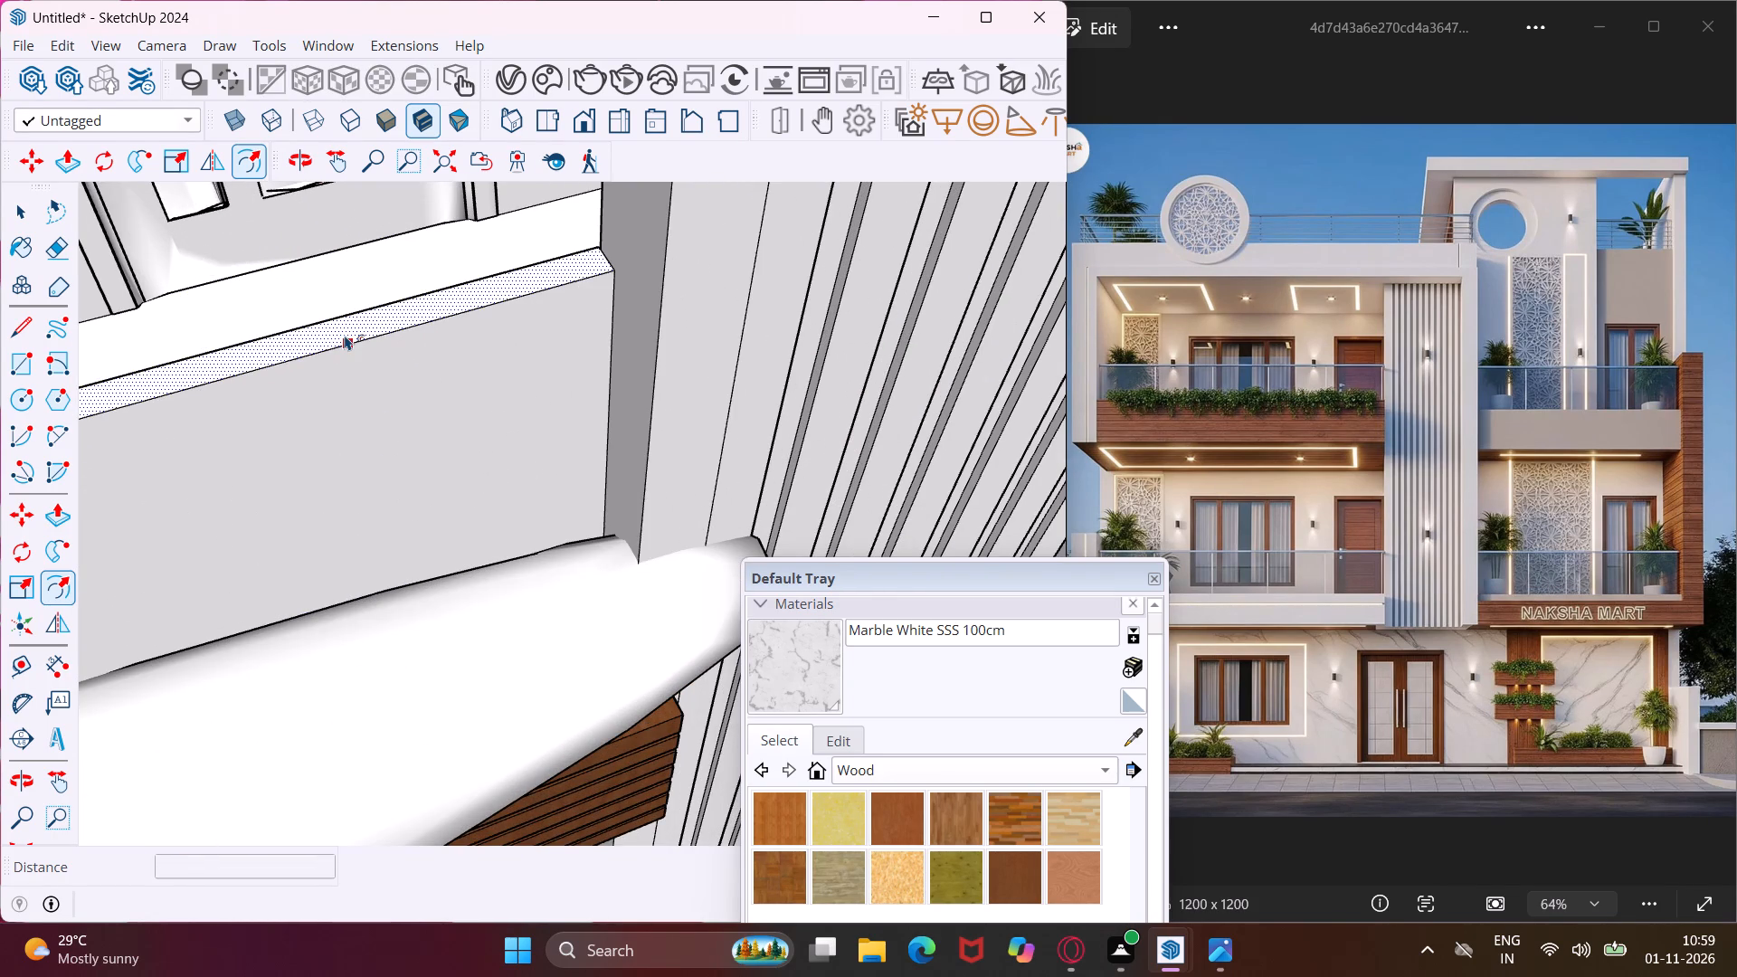
pyautogui.click(348, 341)
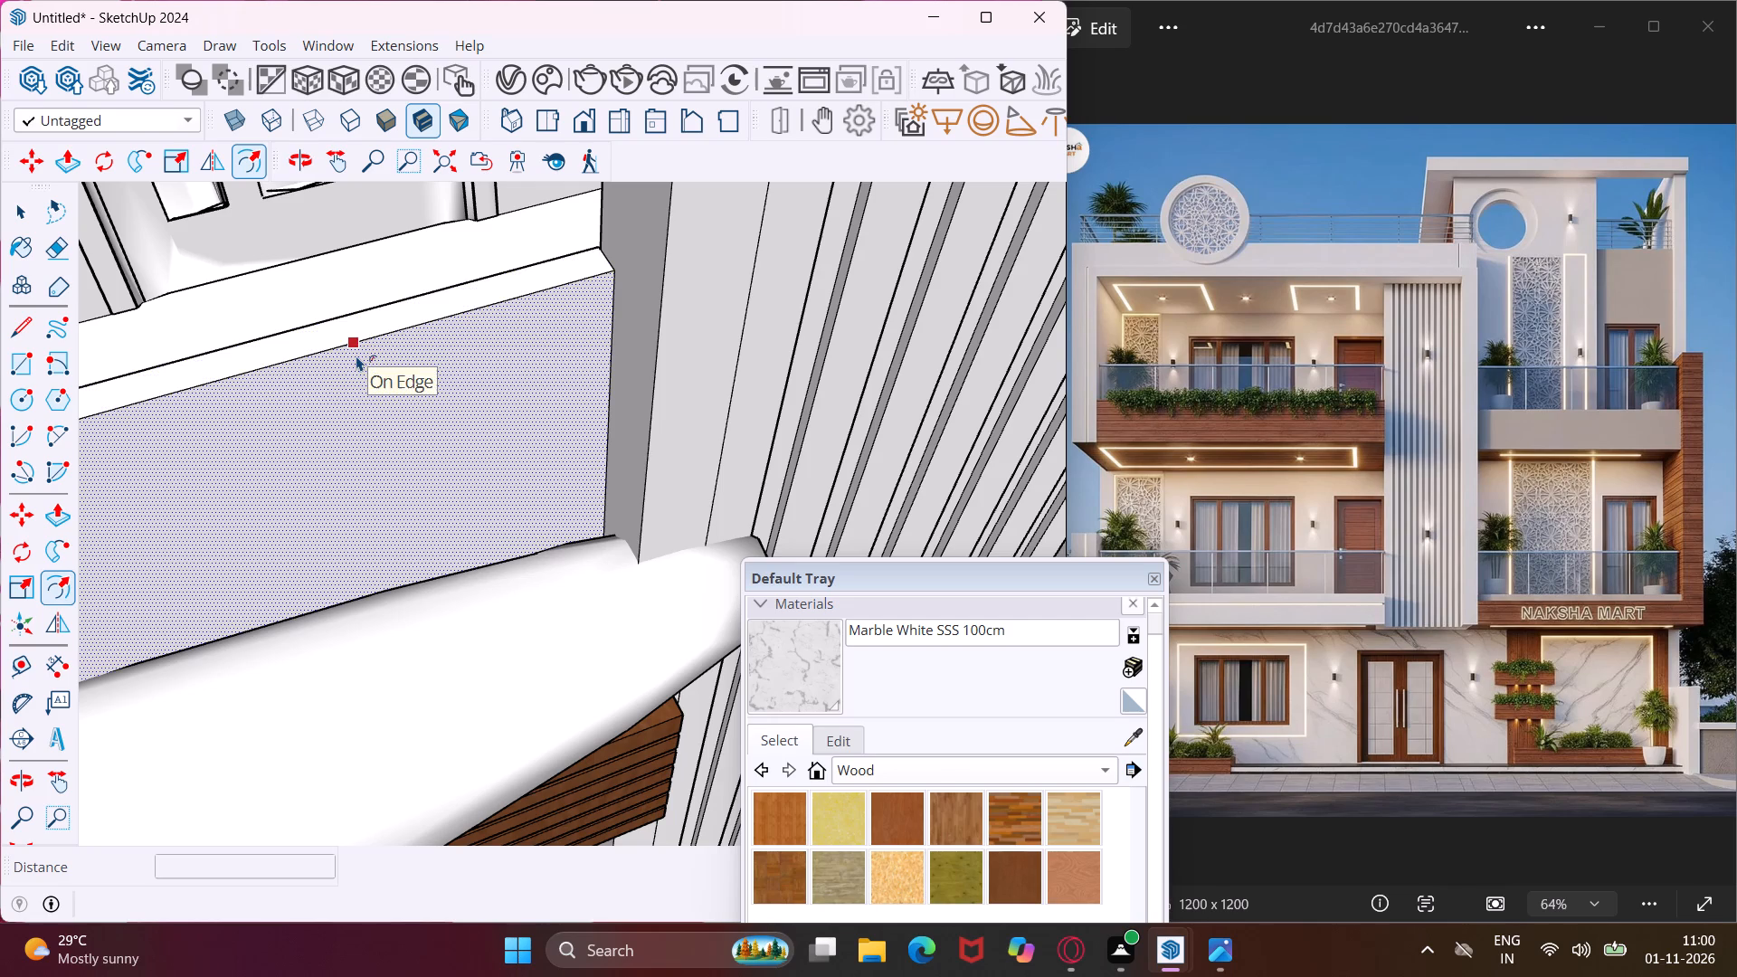
pyautogui.press('Escape')
pyautogui.click(354, 337)
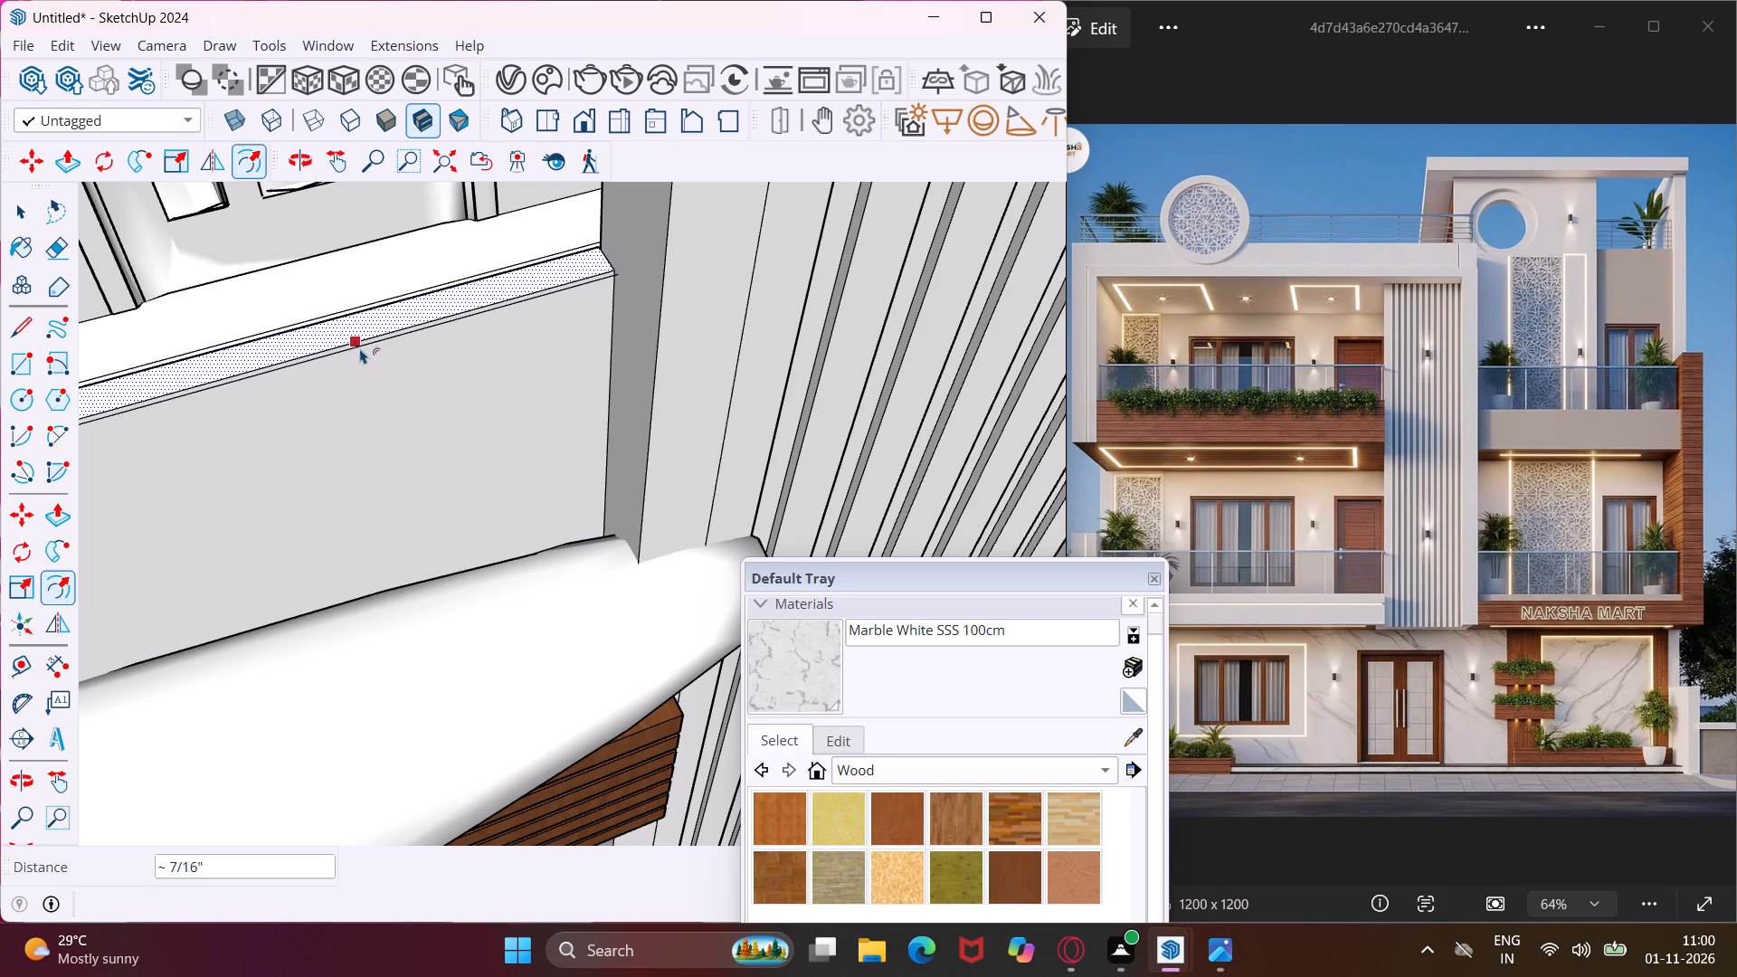
pyautogui.click(360, 349)
# Offset the top face of the right second-floor balcony parapet outward by about 1 1/16".
pyautogui.scroll(-4, 271, 379)
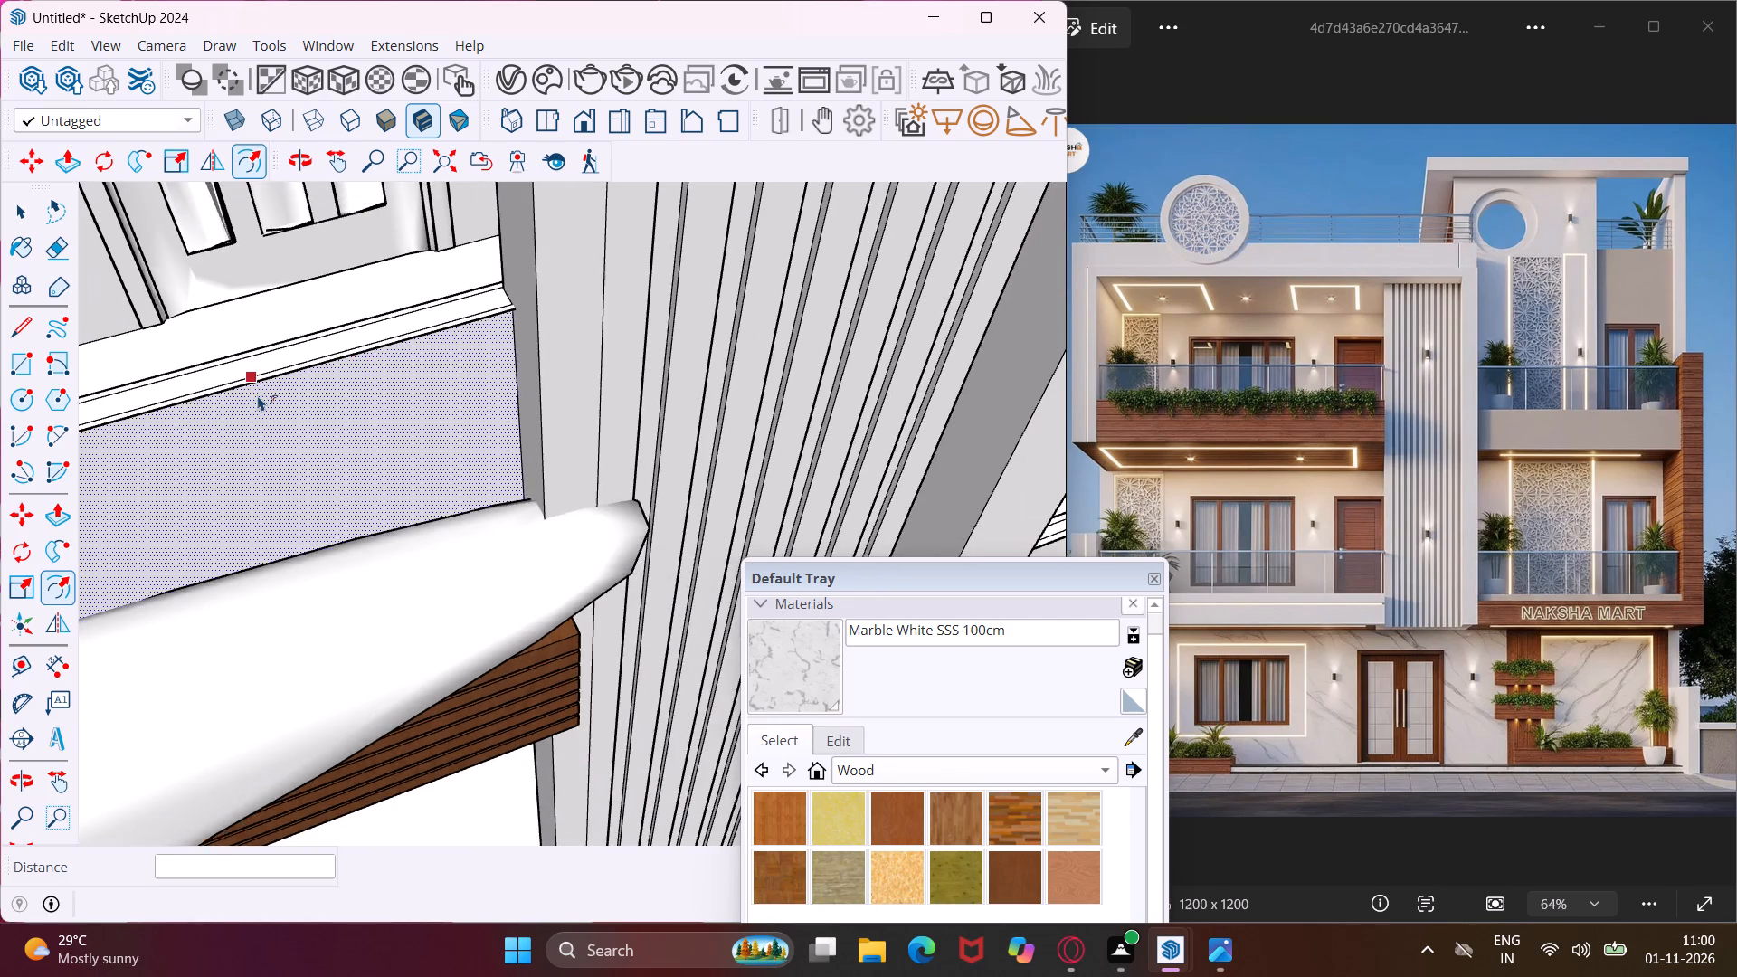
pyautogui.scroll(-14, 256, 394)
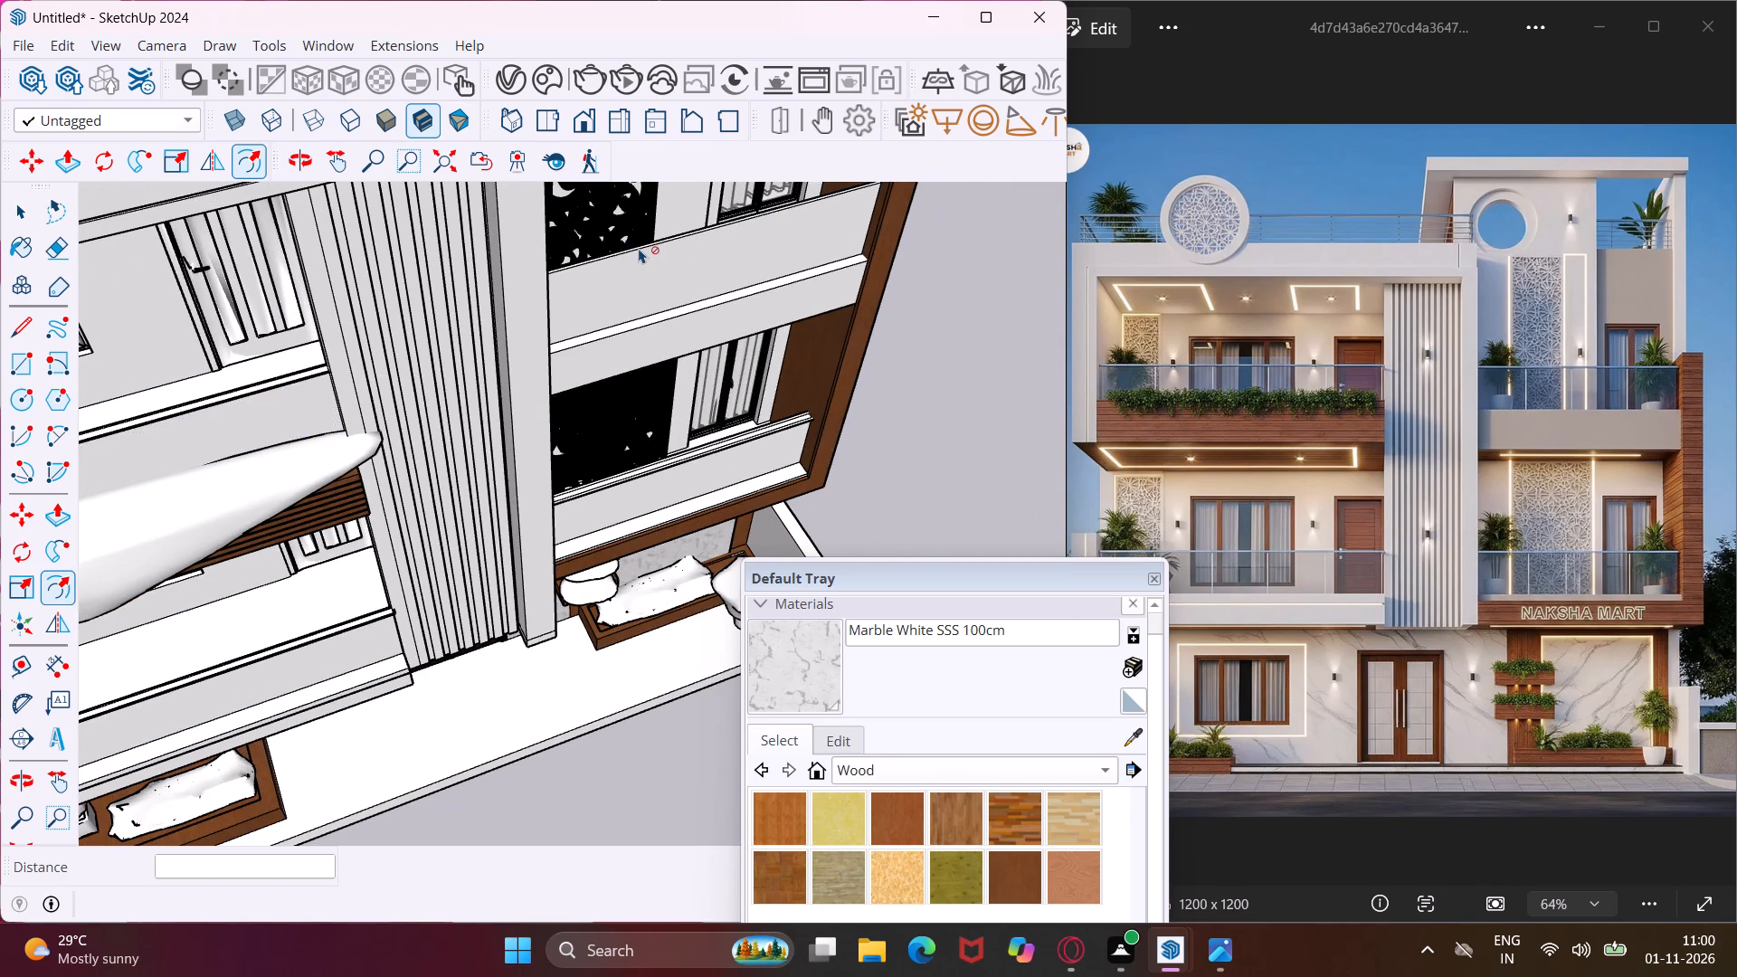
pyautogui.scroll(16, 639, 248)
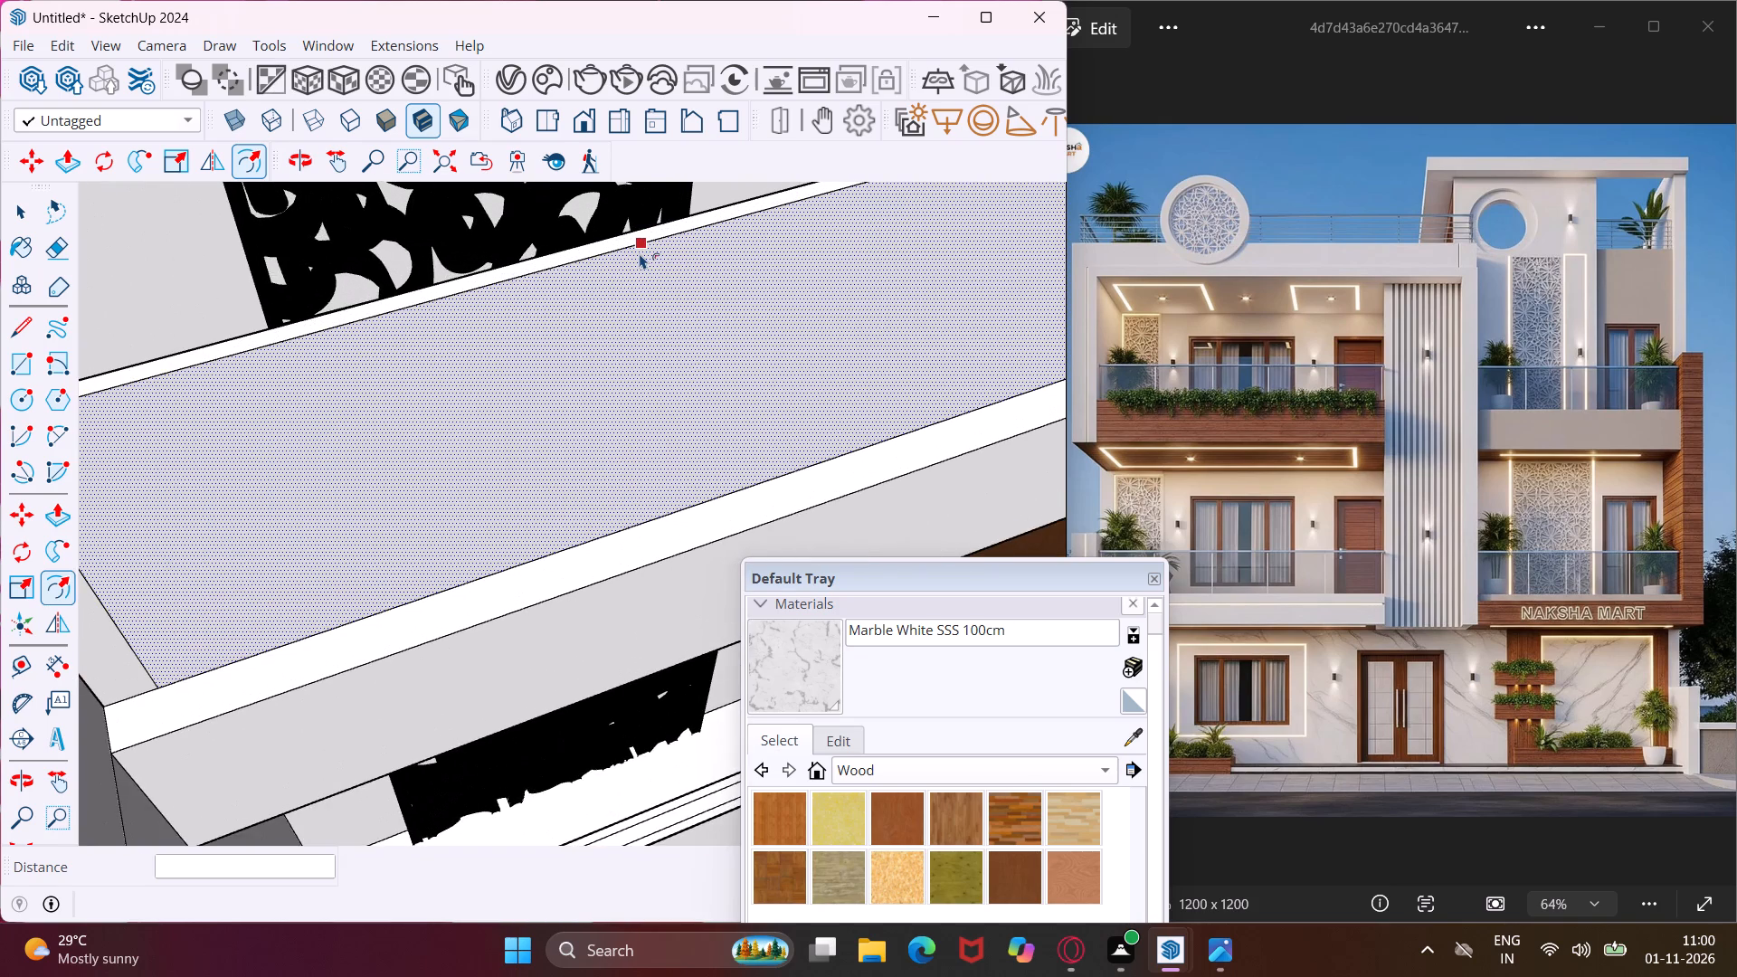
pyautogui.click(640, 253)
pyautogui.press('Escape')
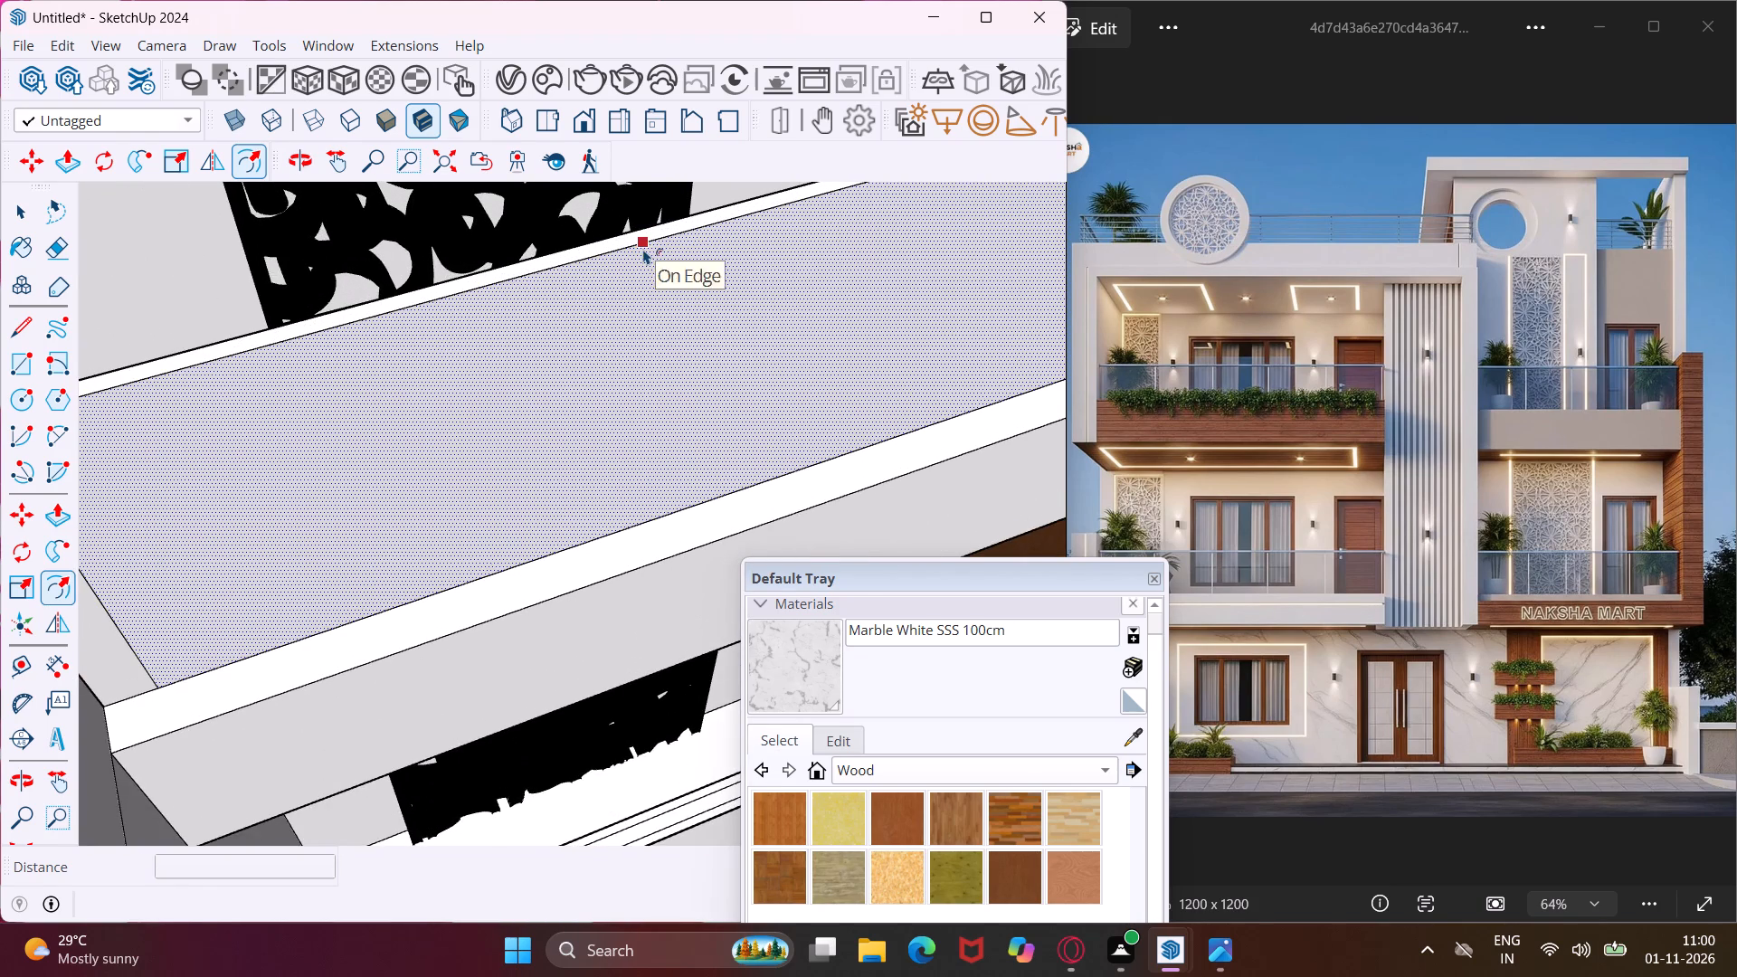
pyautogui.click(637, 238)
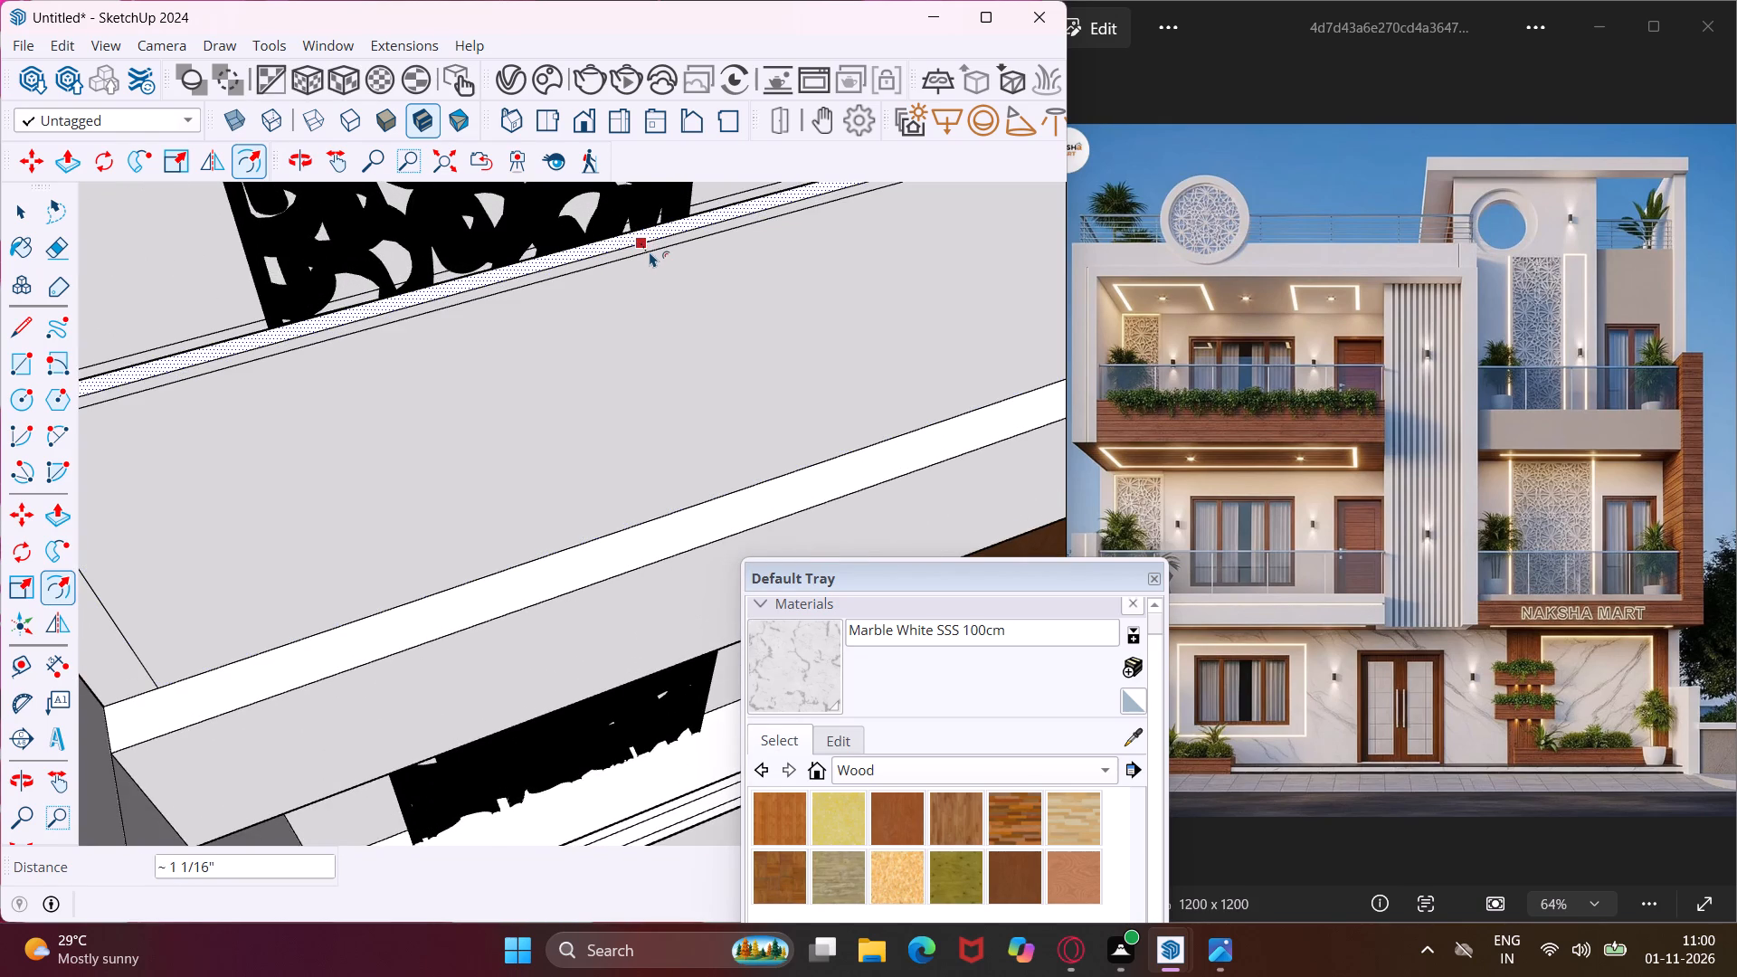
pyautogui.click(650, 251)
pyautogui.press('Escape')
pyautogui.press('space')
# Push/Pull the inner and outer top strips of the right second-floor balcony parapet up by 9/16".
pyautogui.scroll(8, 591, 237)
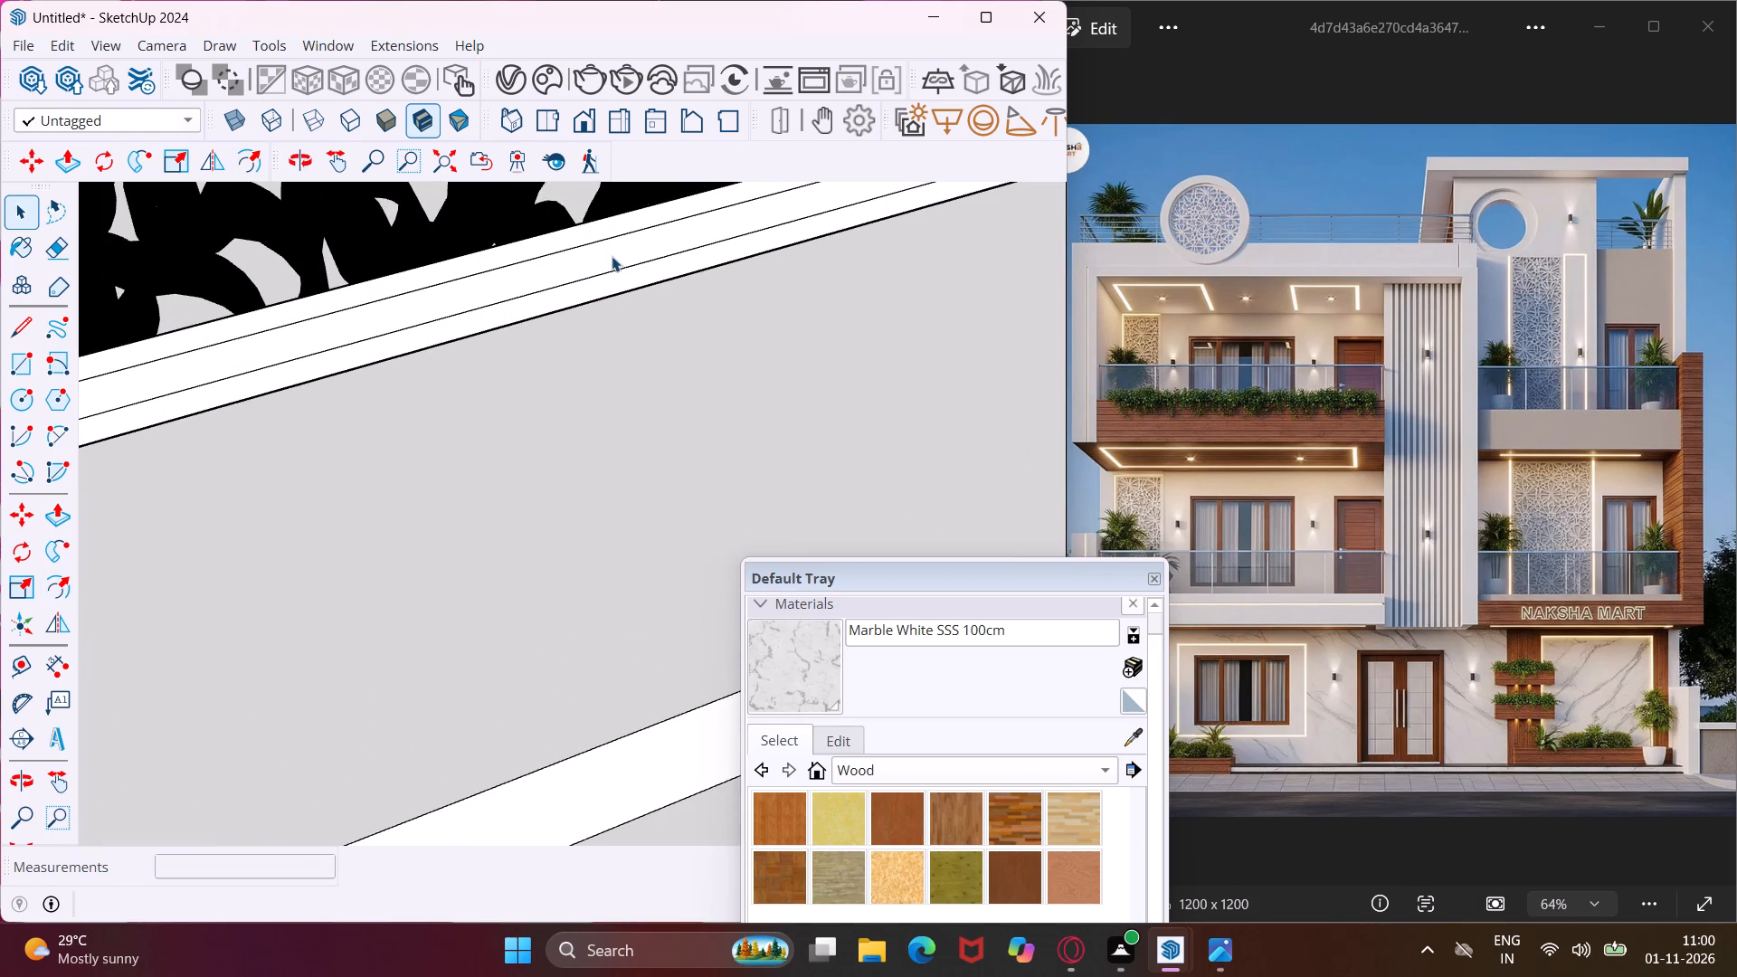
pyautogui.click(612, 256)
pyautogui.press('p')
pyautogui.click(618, 261)
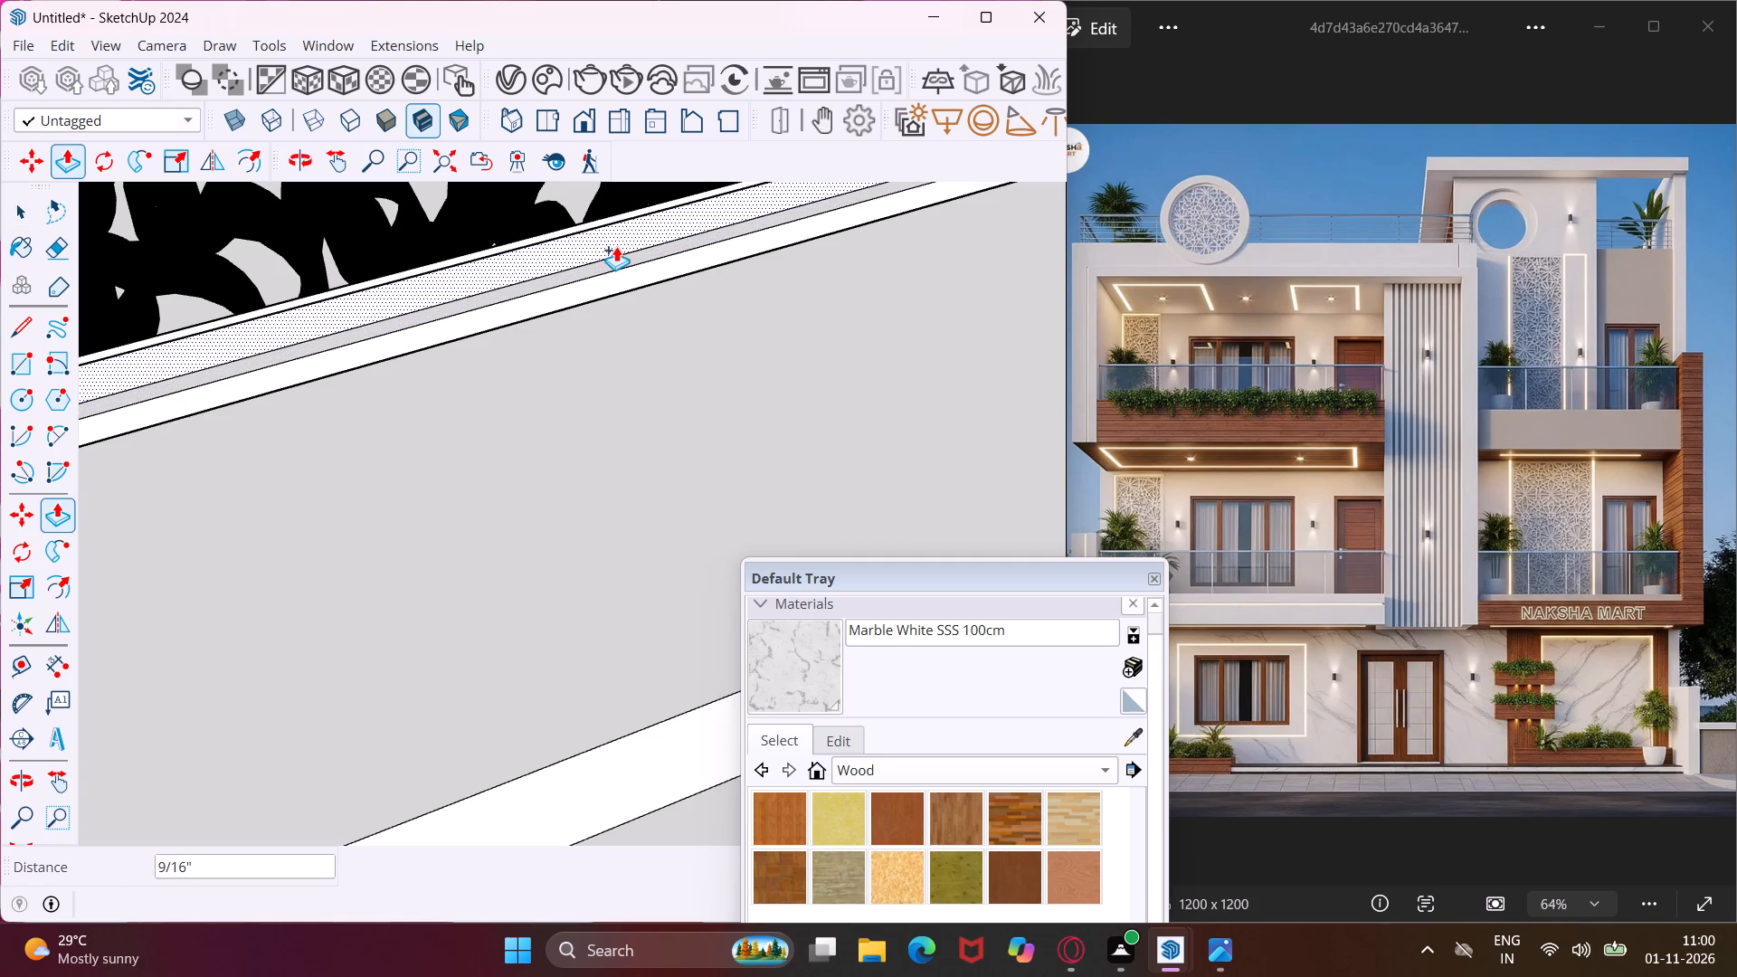
pyautogui.click(616, 246)
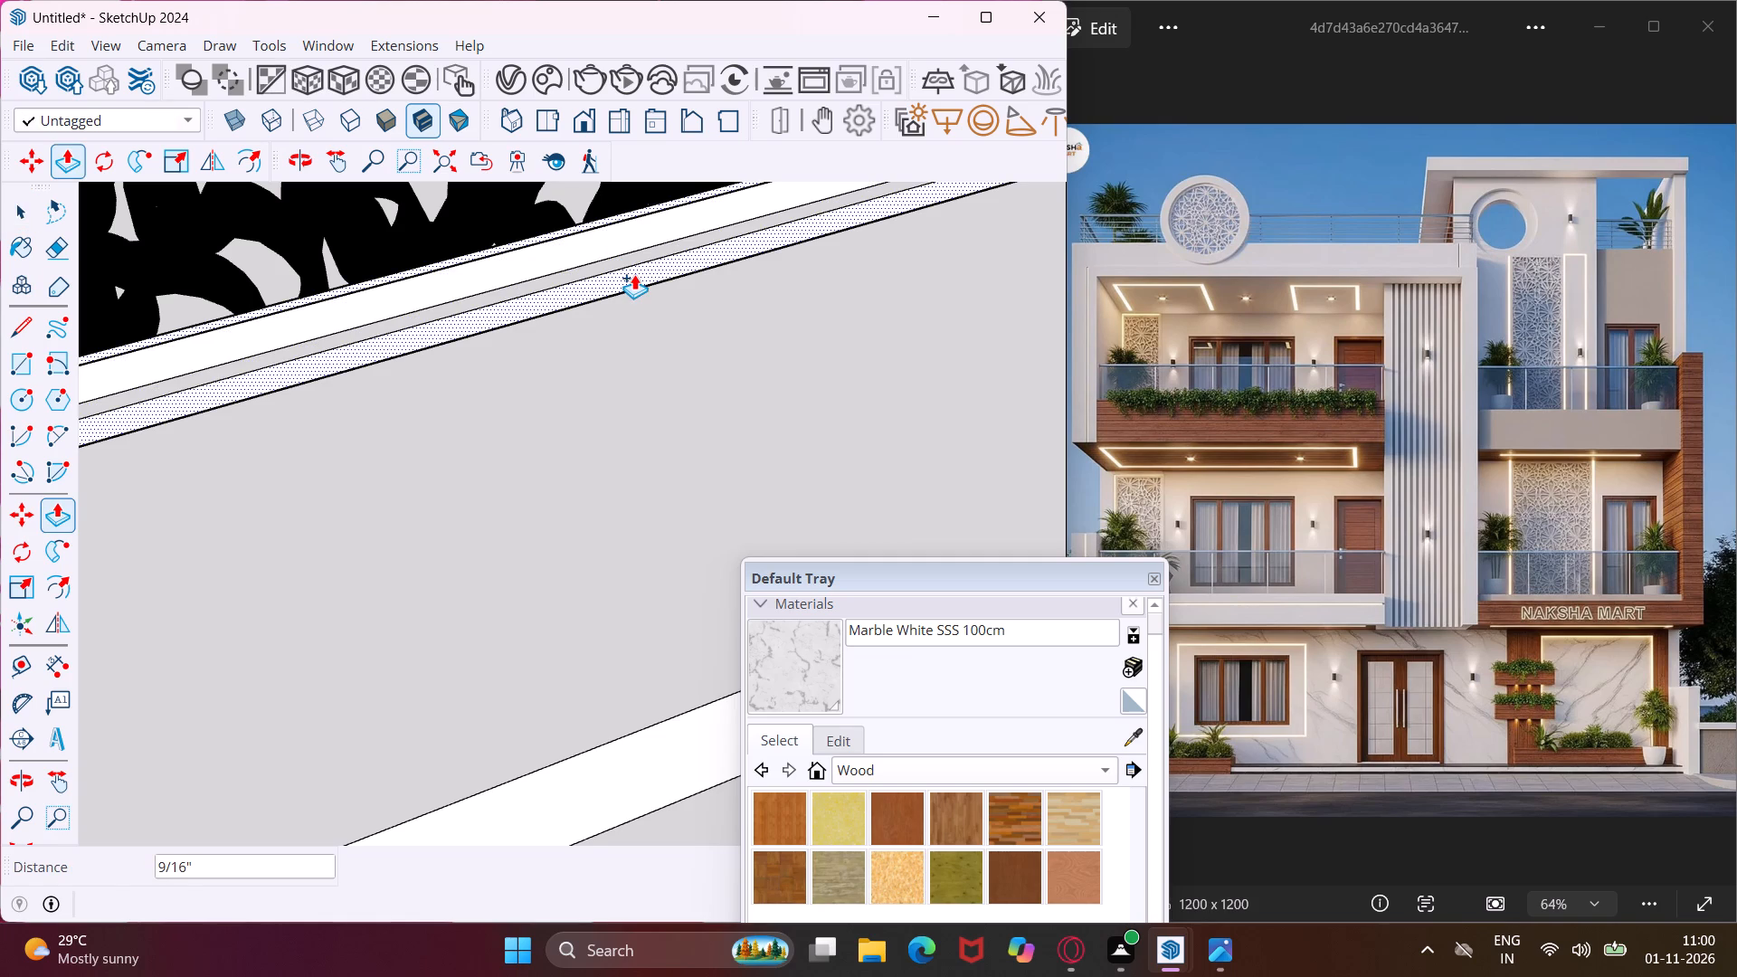
pyautogui.doubleClick(634, 274)
# Raise the offset rim and centre strip on top of the left second-floor balcony parapet by the same 9/16".
pyautogui.scroll(-12, 623, 250)
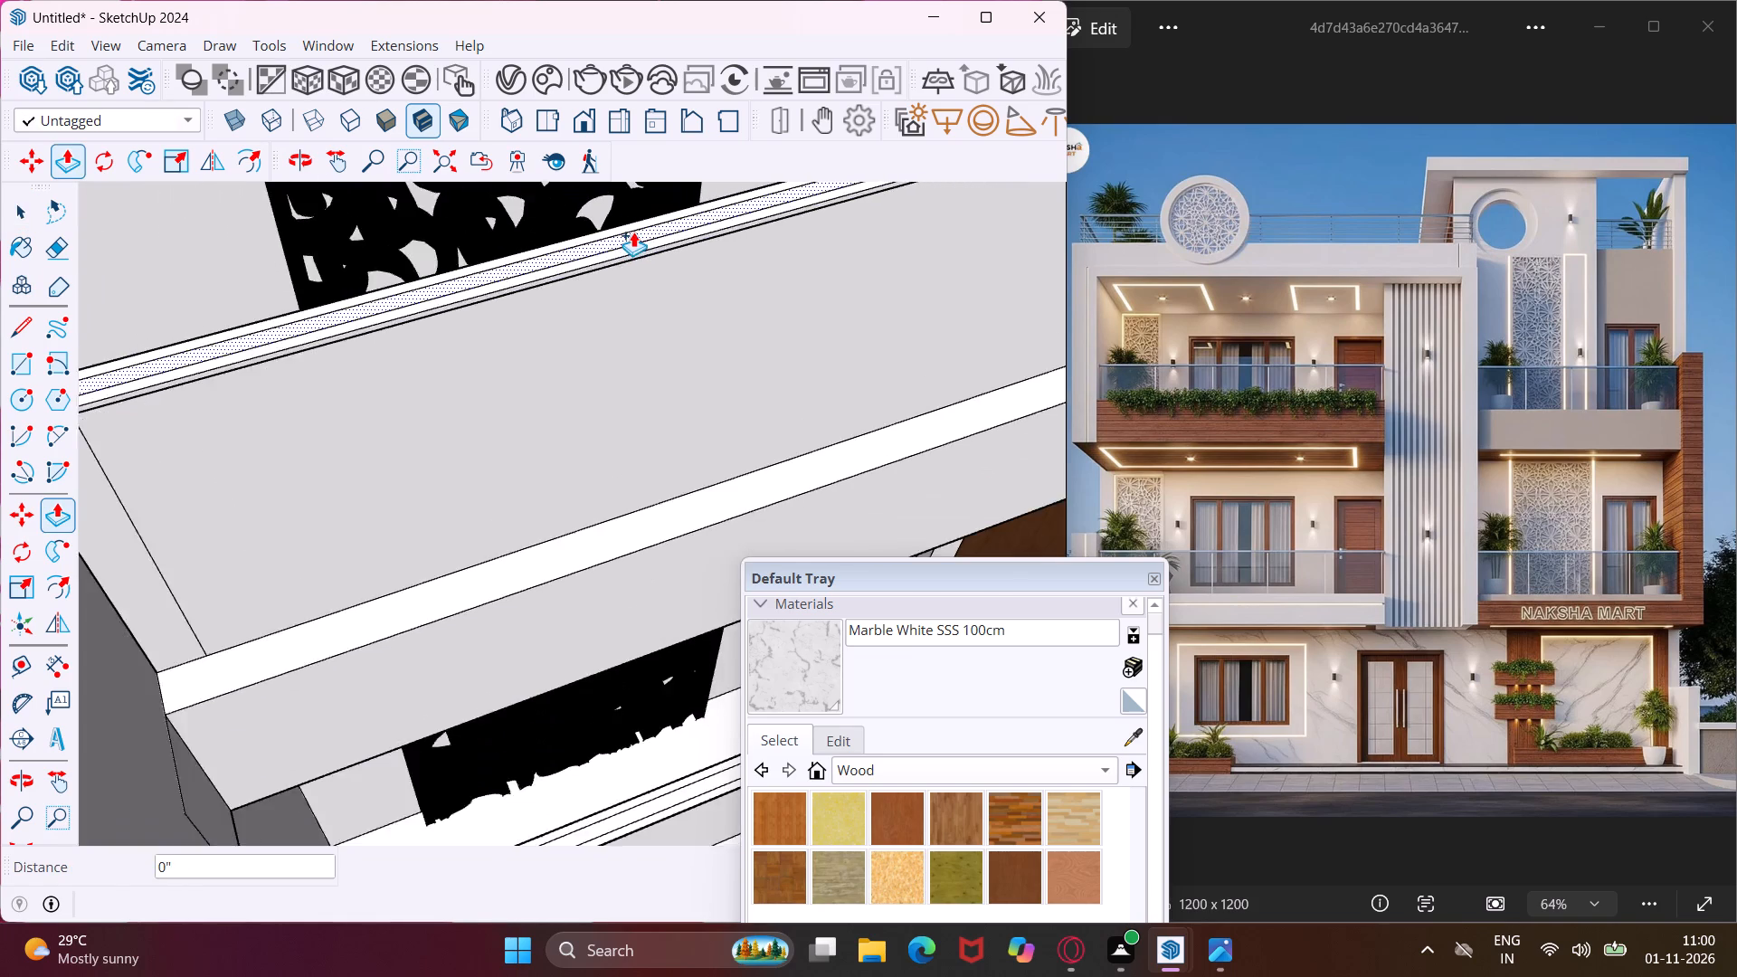
pyautogui.scroll(-16, 633, 232)
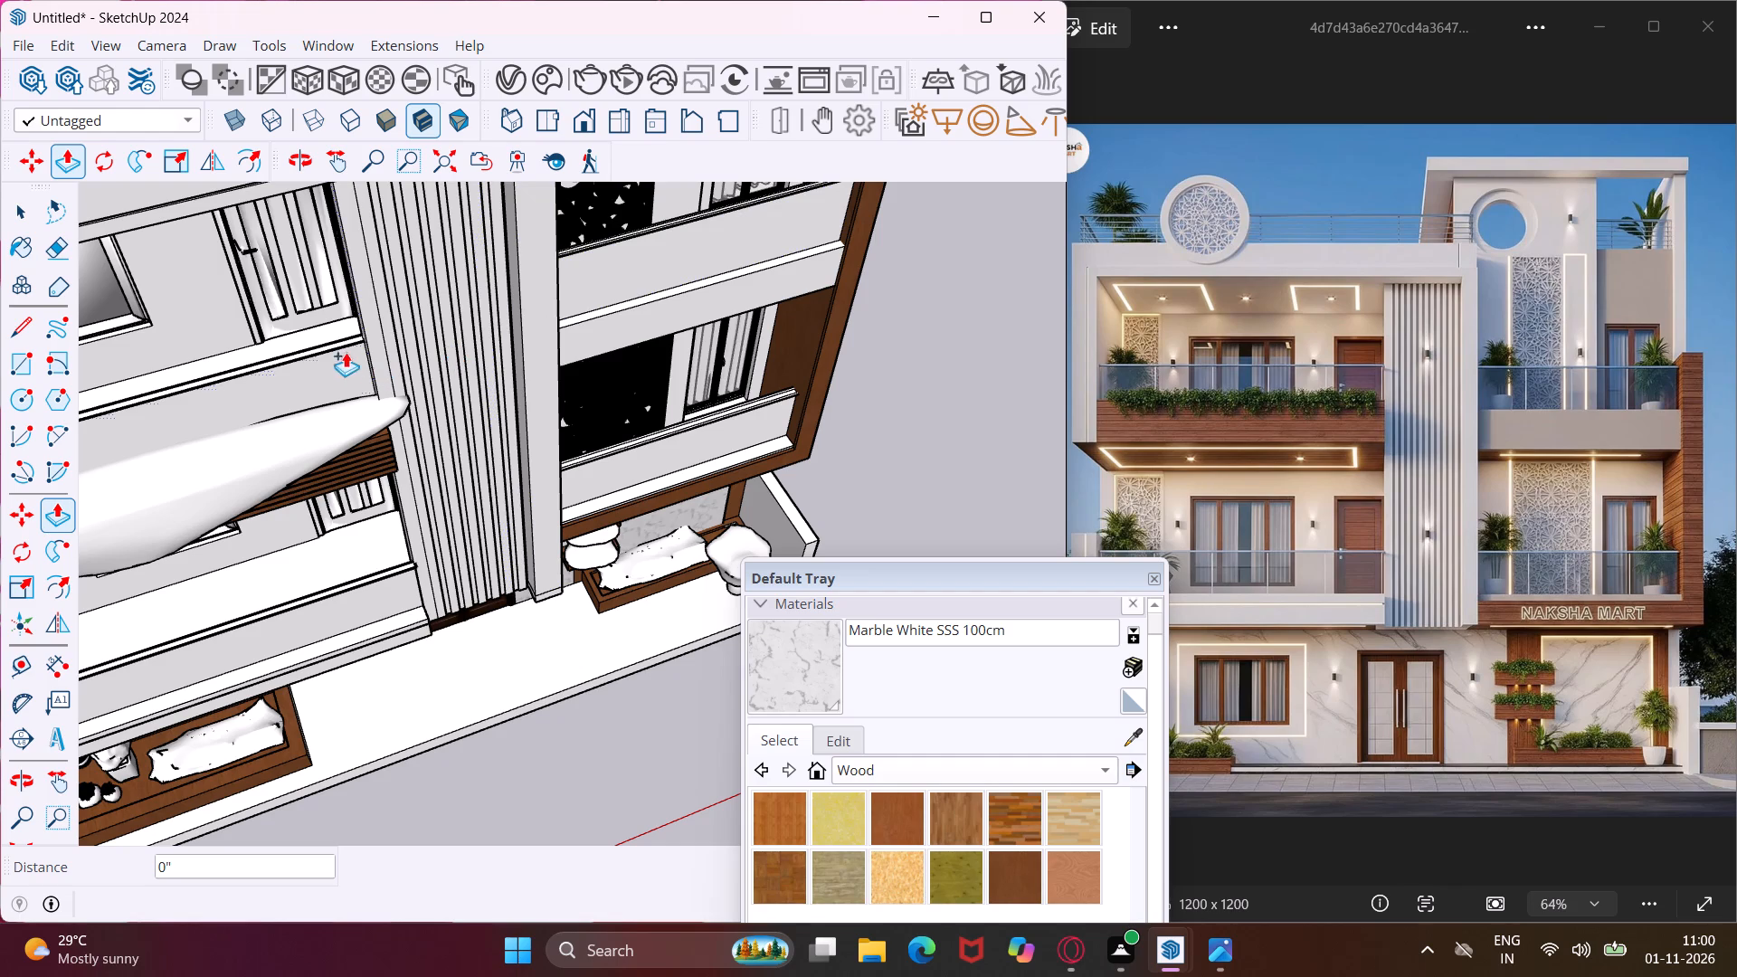
pyautogui.scroll(13, 328, 318)
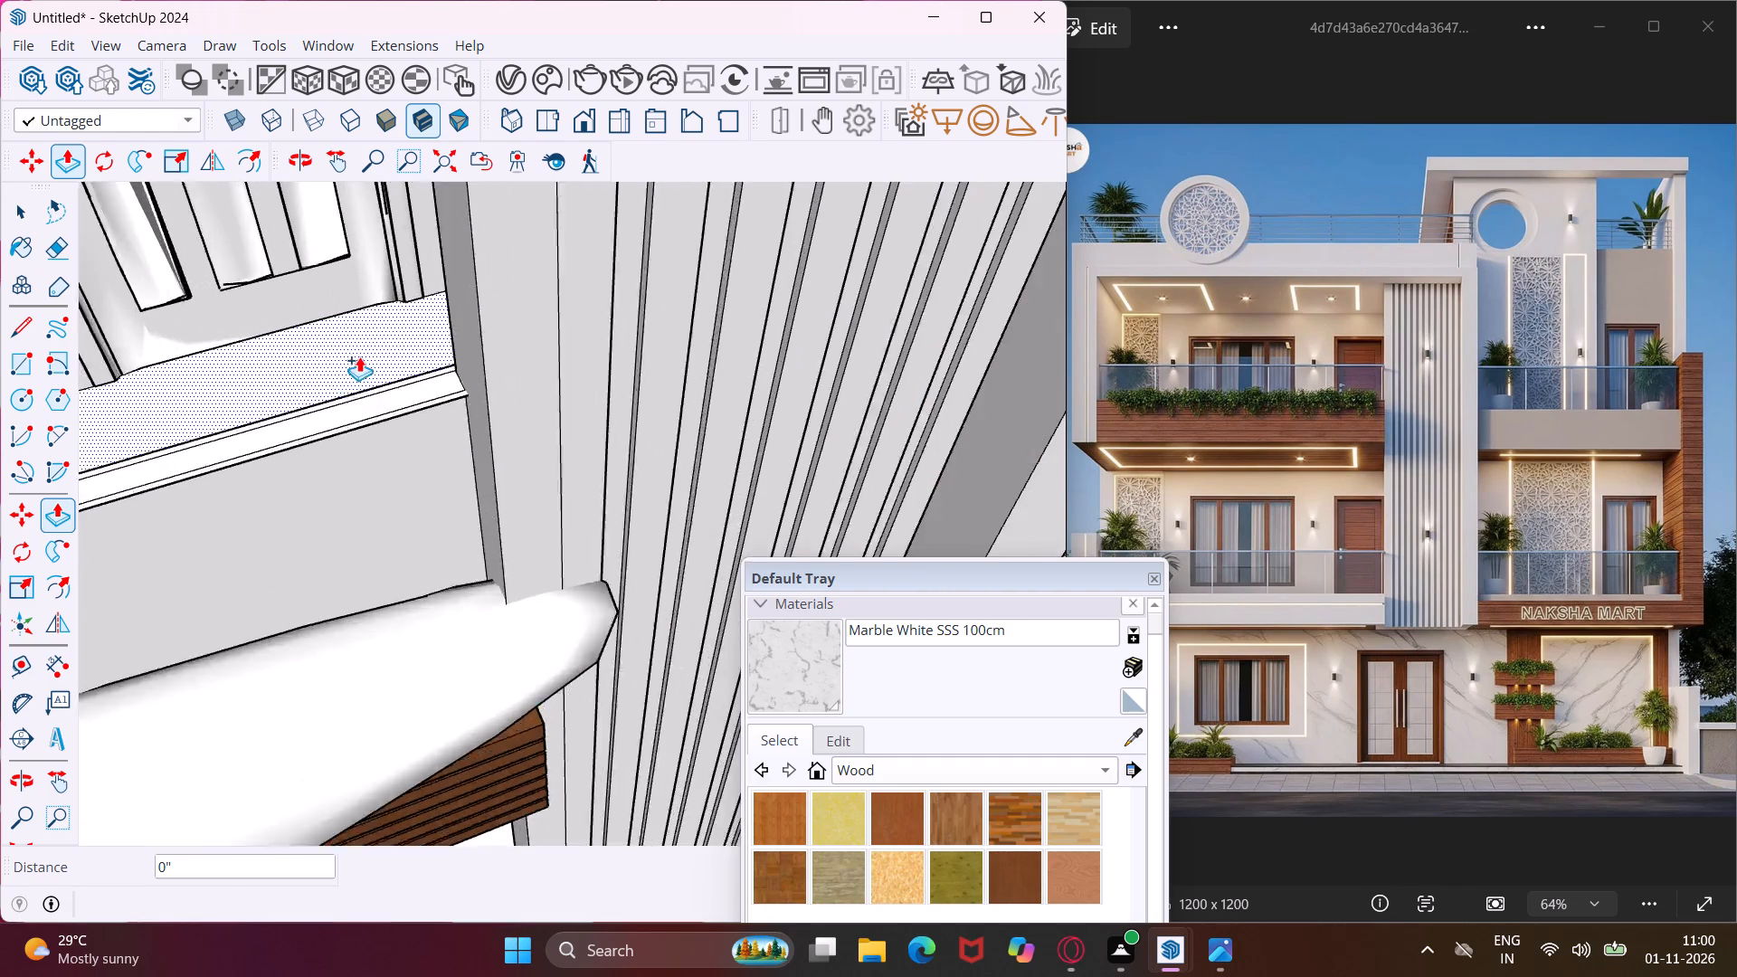
pyautogui.scroll(8, 364, 403)
pyautogui.doubleClick(383, 426)
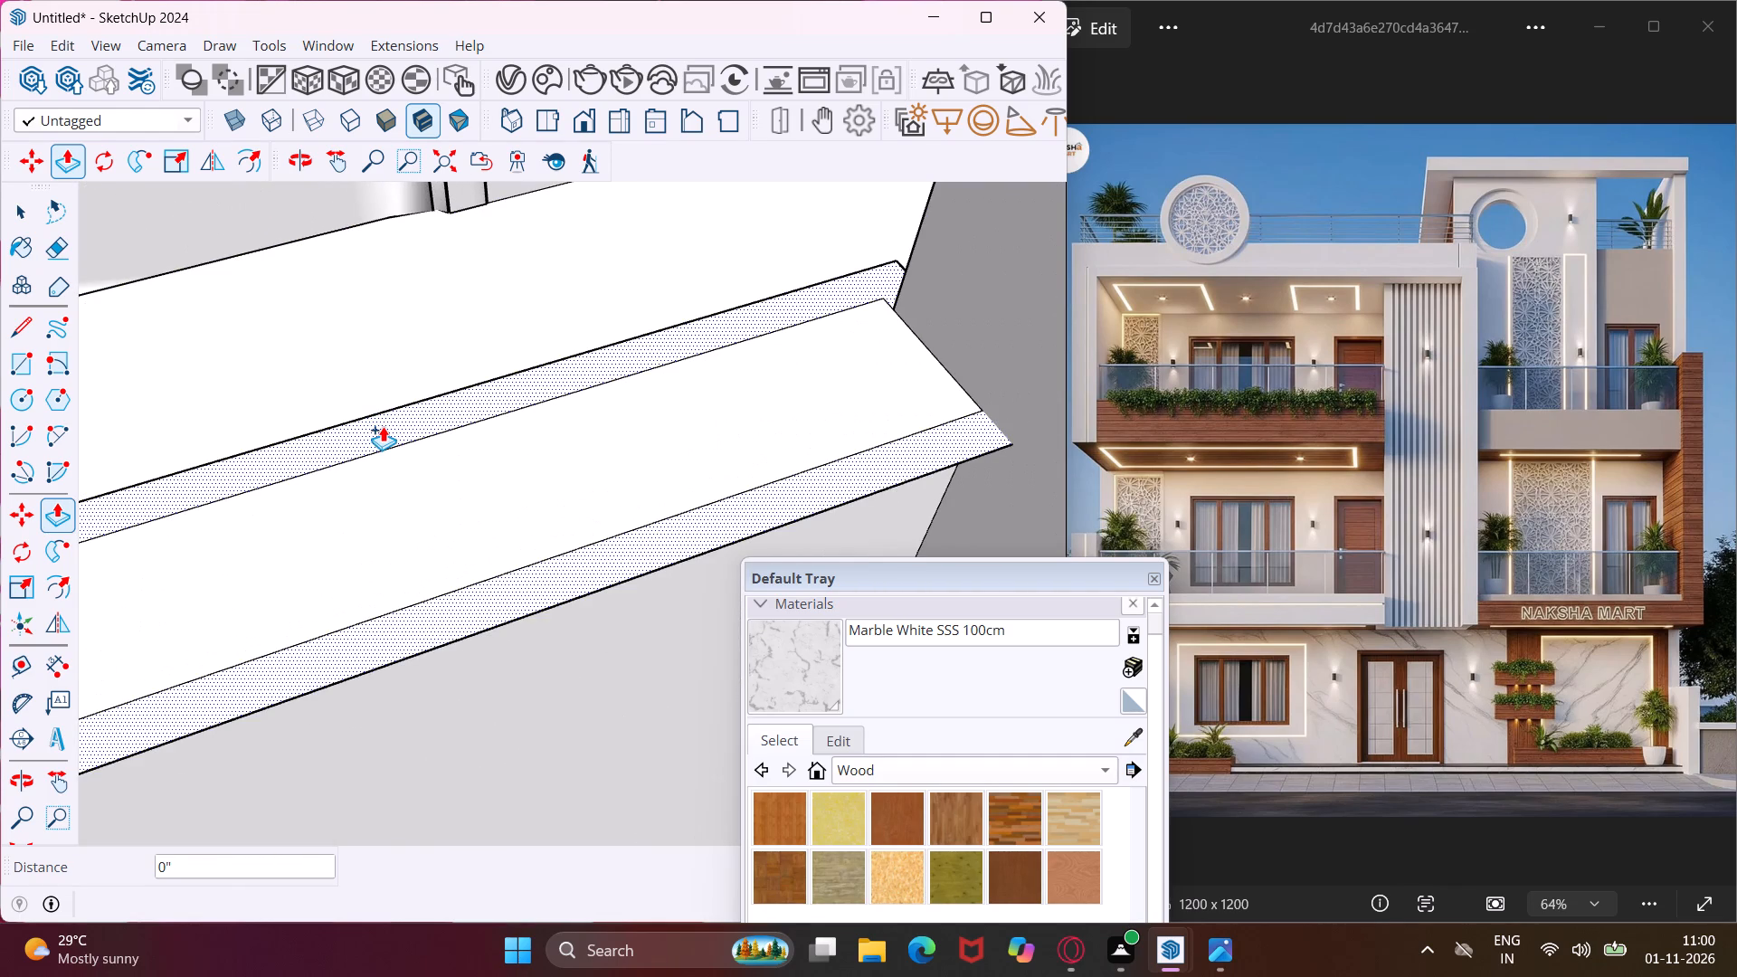
pyautogui.doubleClick(403, 465)
# Raise the offset rim and centre strip on top of the right first-floor balcony parapet by the same 9/16".
pyautogui.scroll(-11, 389, 383)
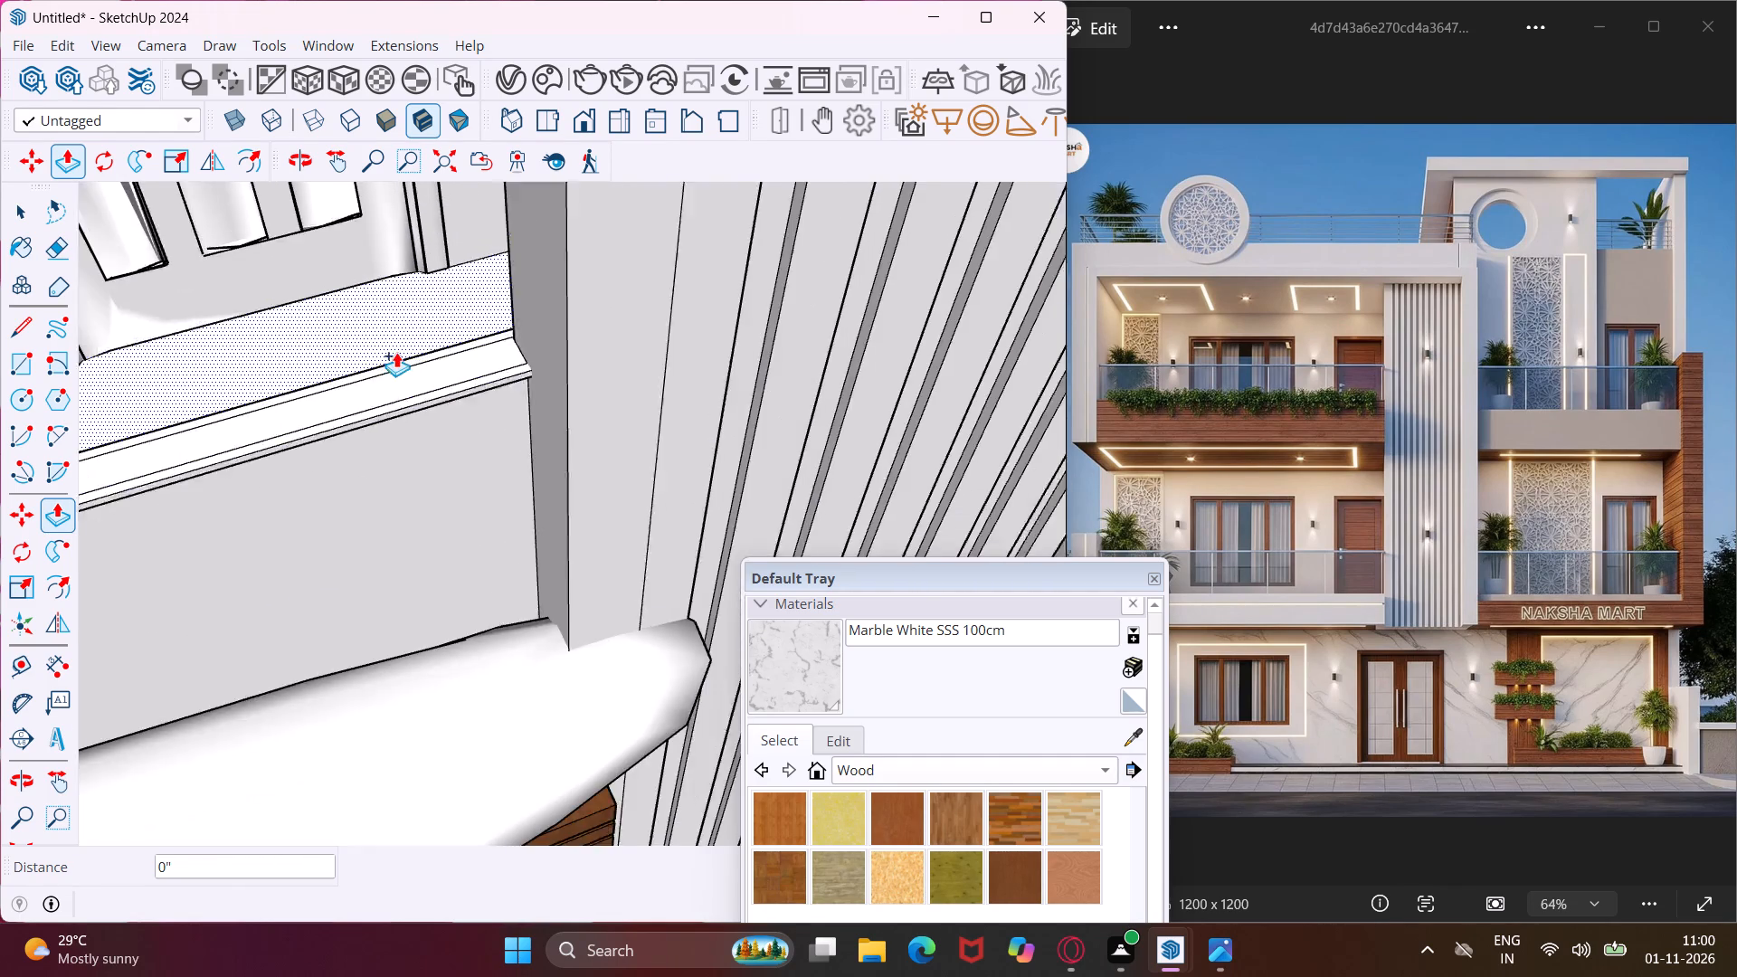
pyautogui.scroll(-16, 396, 344)
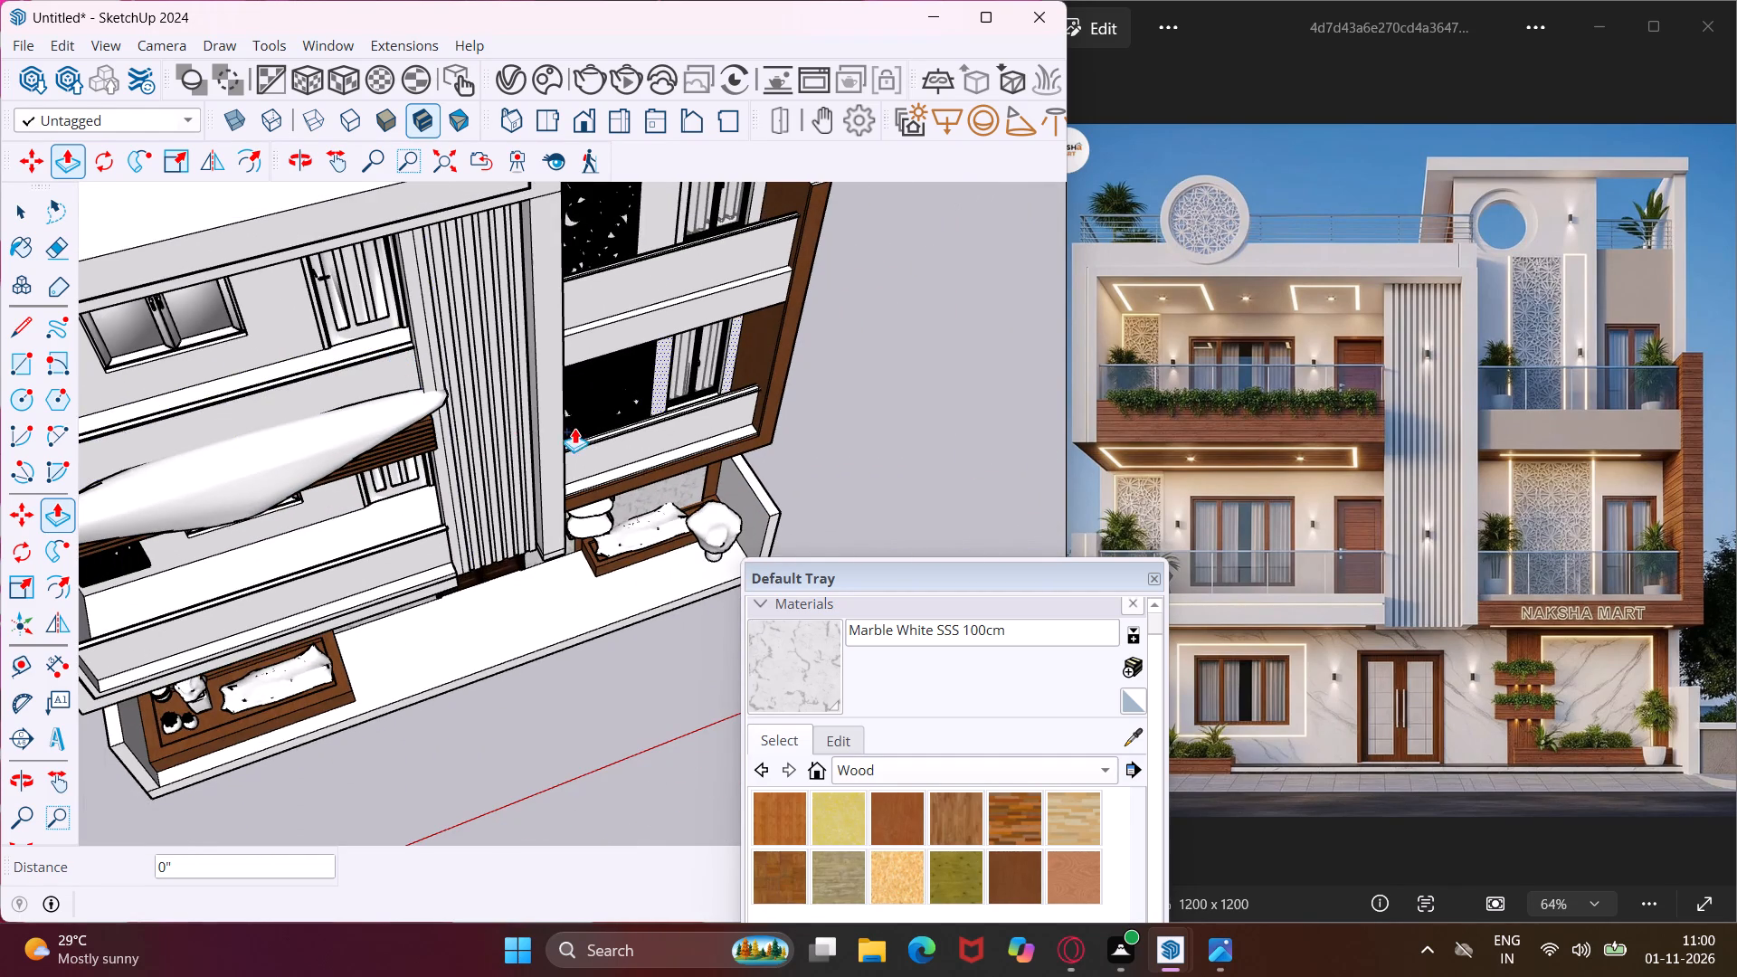
pyautogui.scroll(18, 580, 434)
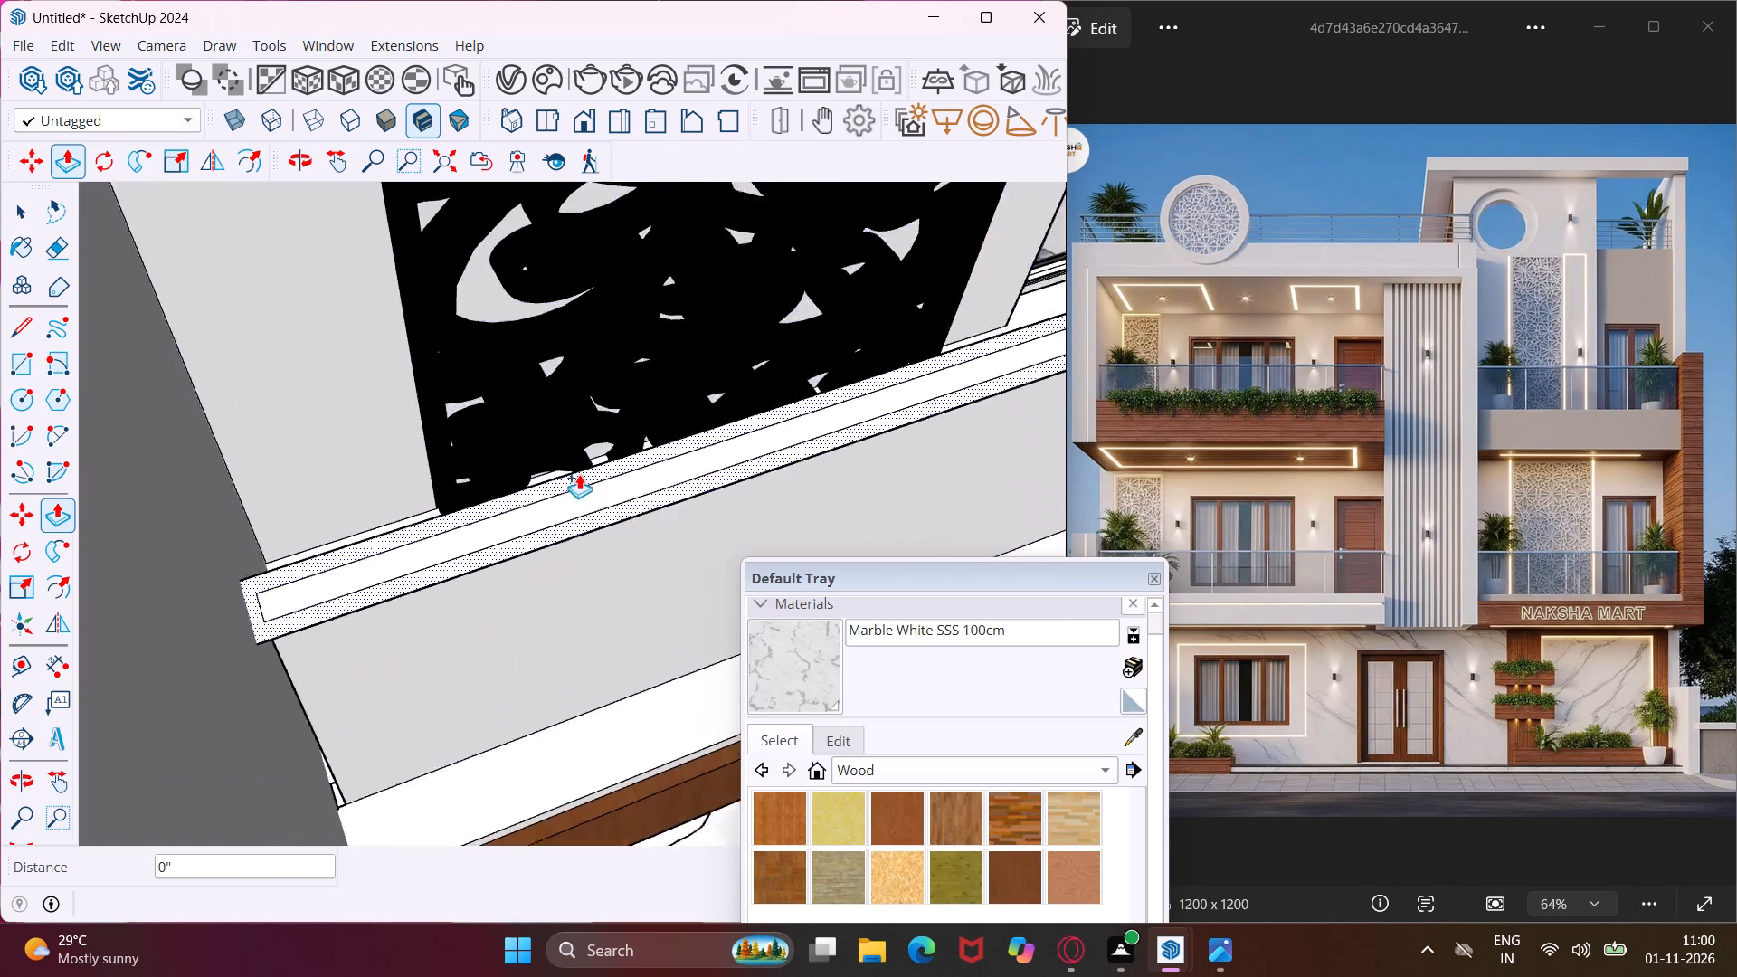
pyautogui.scroll(2, 579, 474)
pyautogui.doubleClick(576, 479)
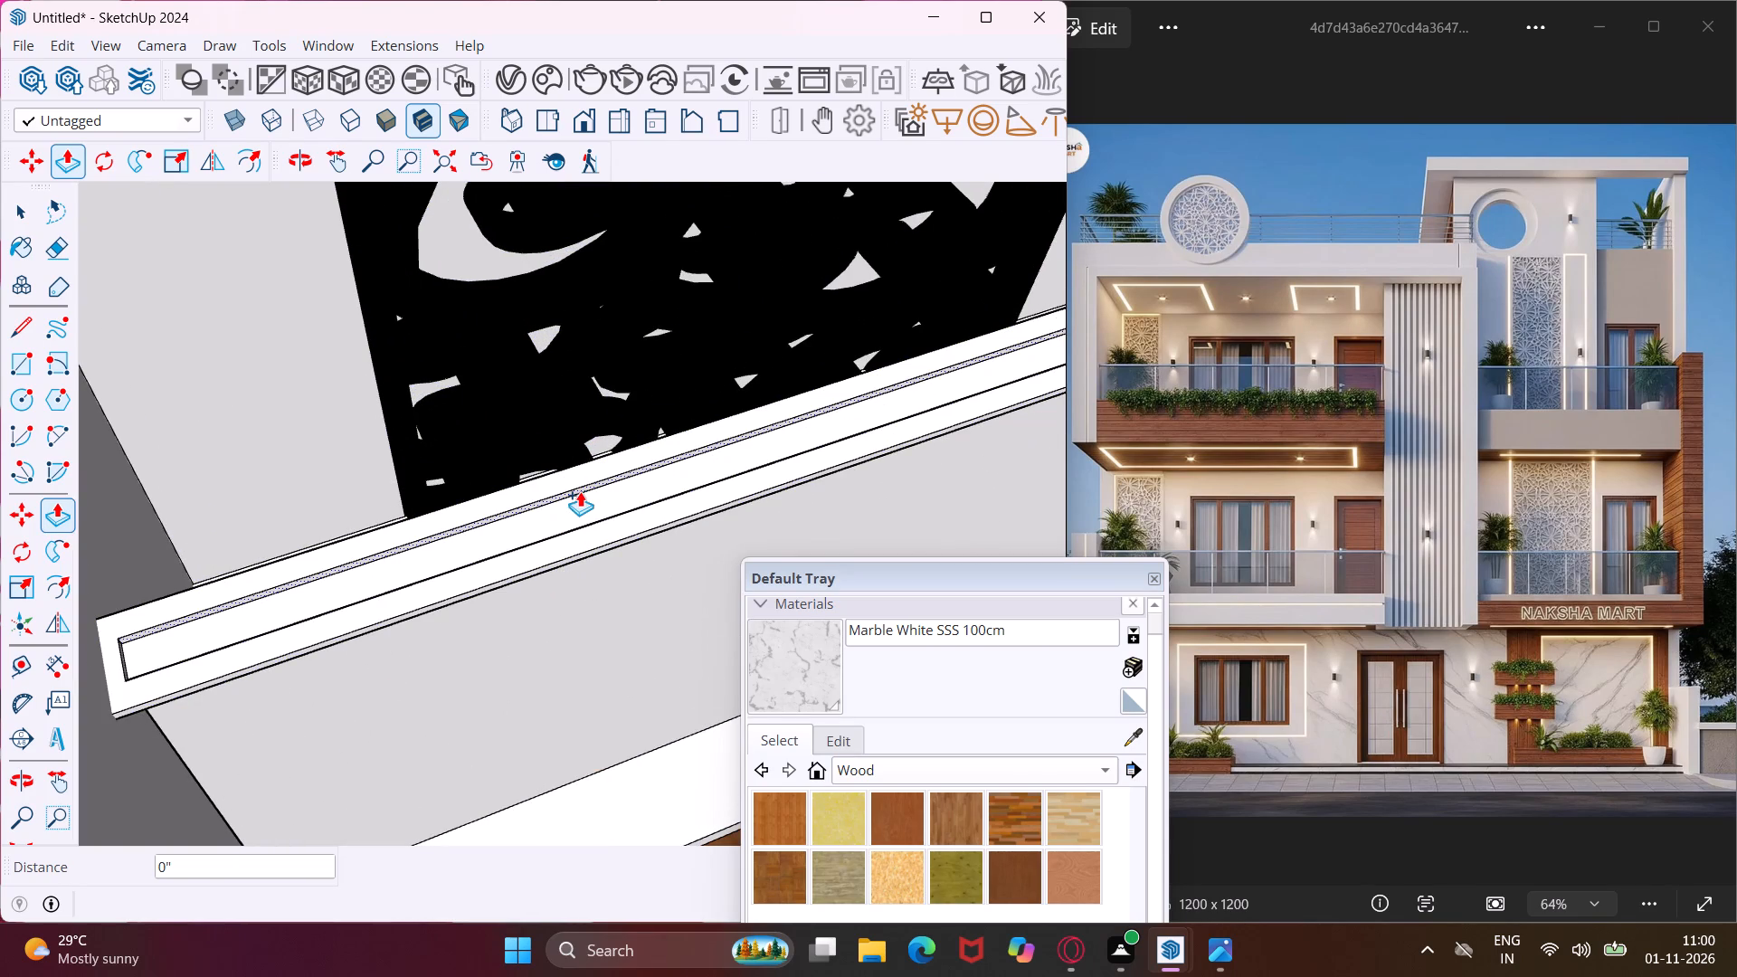
pyautogui.doubleClick(585, 499)
# Raise the offset rim and centre strip on top of the left first-floor balcony parapet by the same 9/16".
pyautogui.scroll(-11, 600, 438)
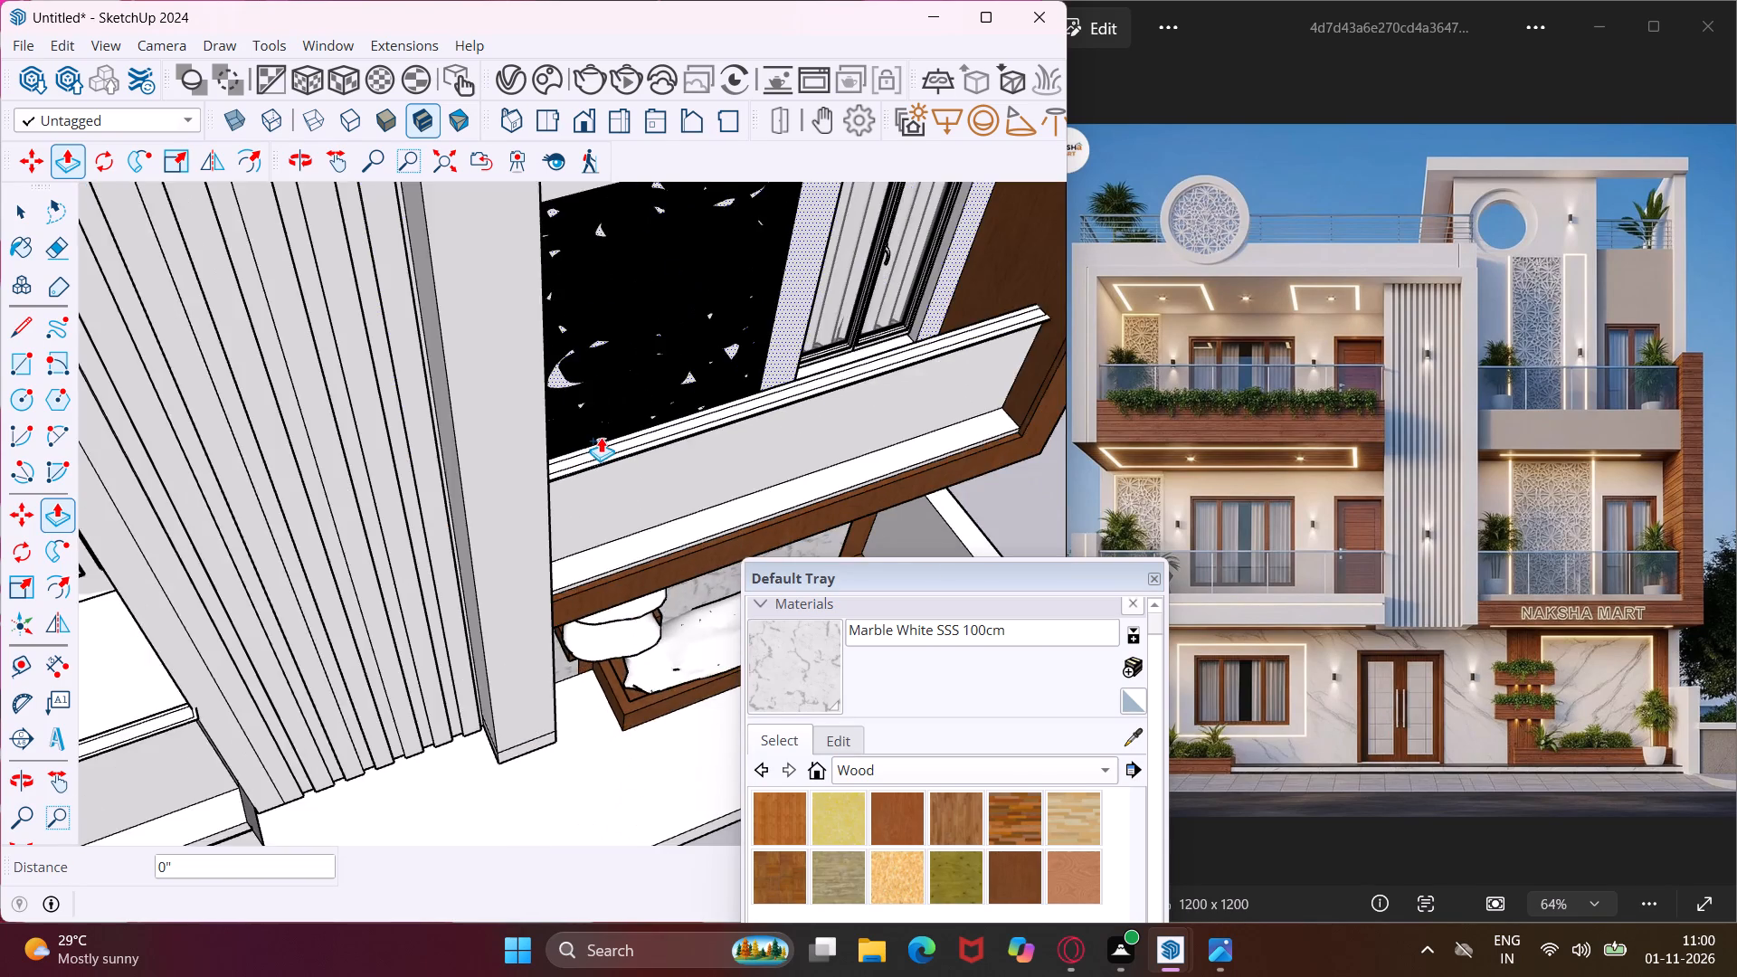
pyautogui.scroll(-10, 601, 437)
pyautogui.scroll(8, 287, 572)
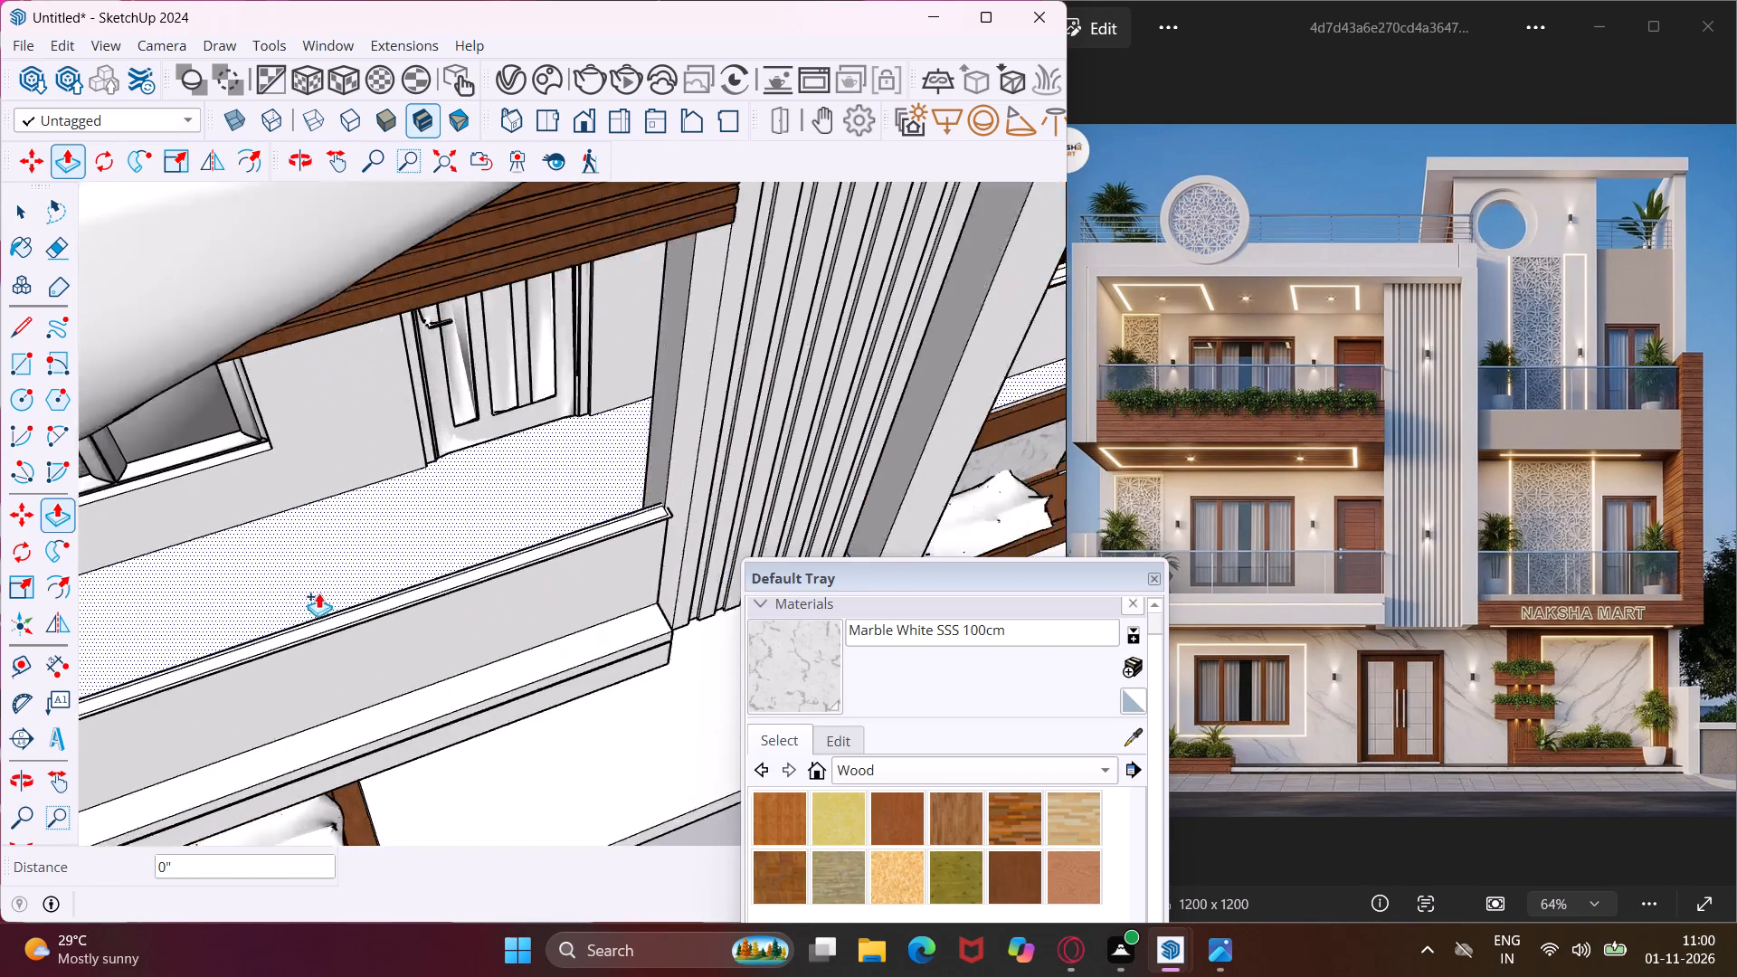
pyautogui.scroll(13, 318, 593)
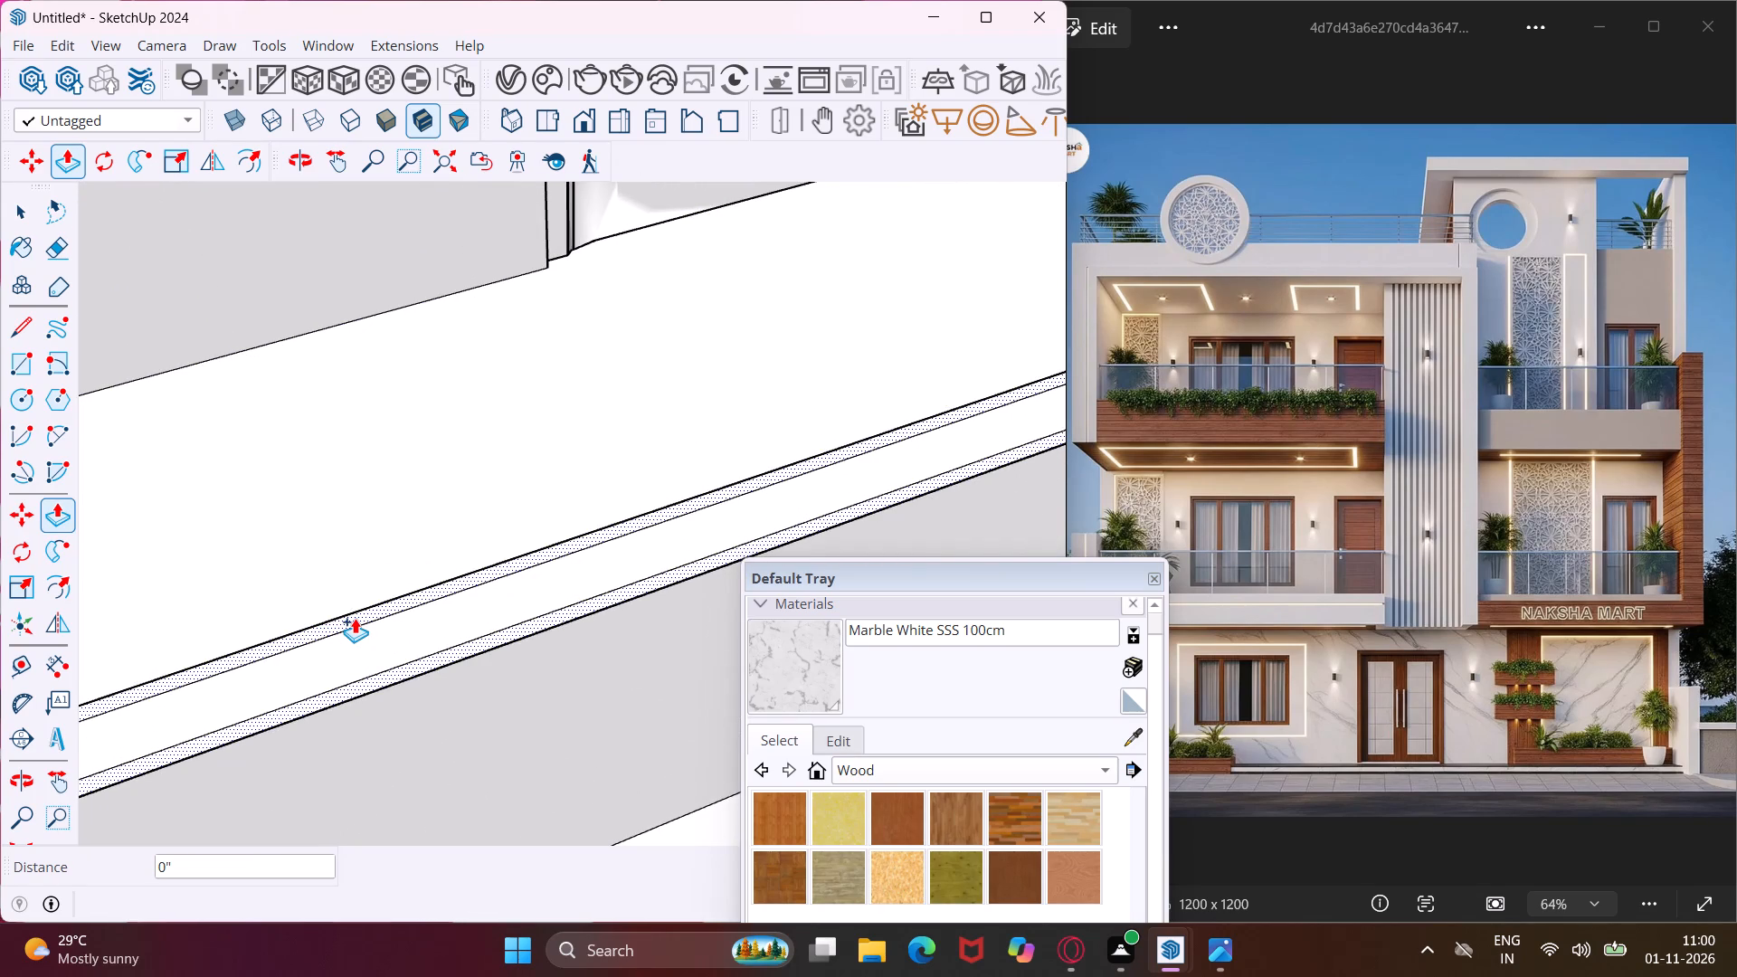
pyautogui.doubleClick(355, 618)
pyautogui.doubleClick(361, 631)
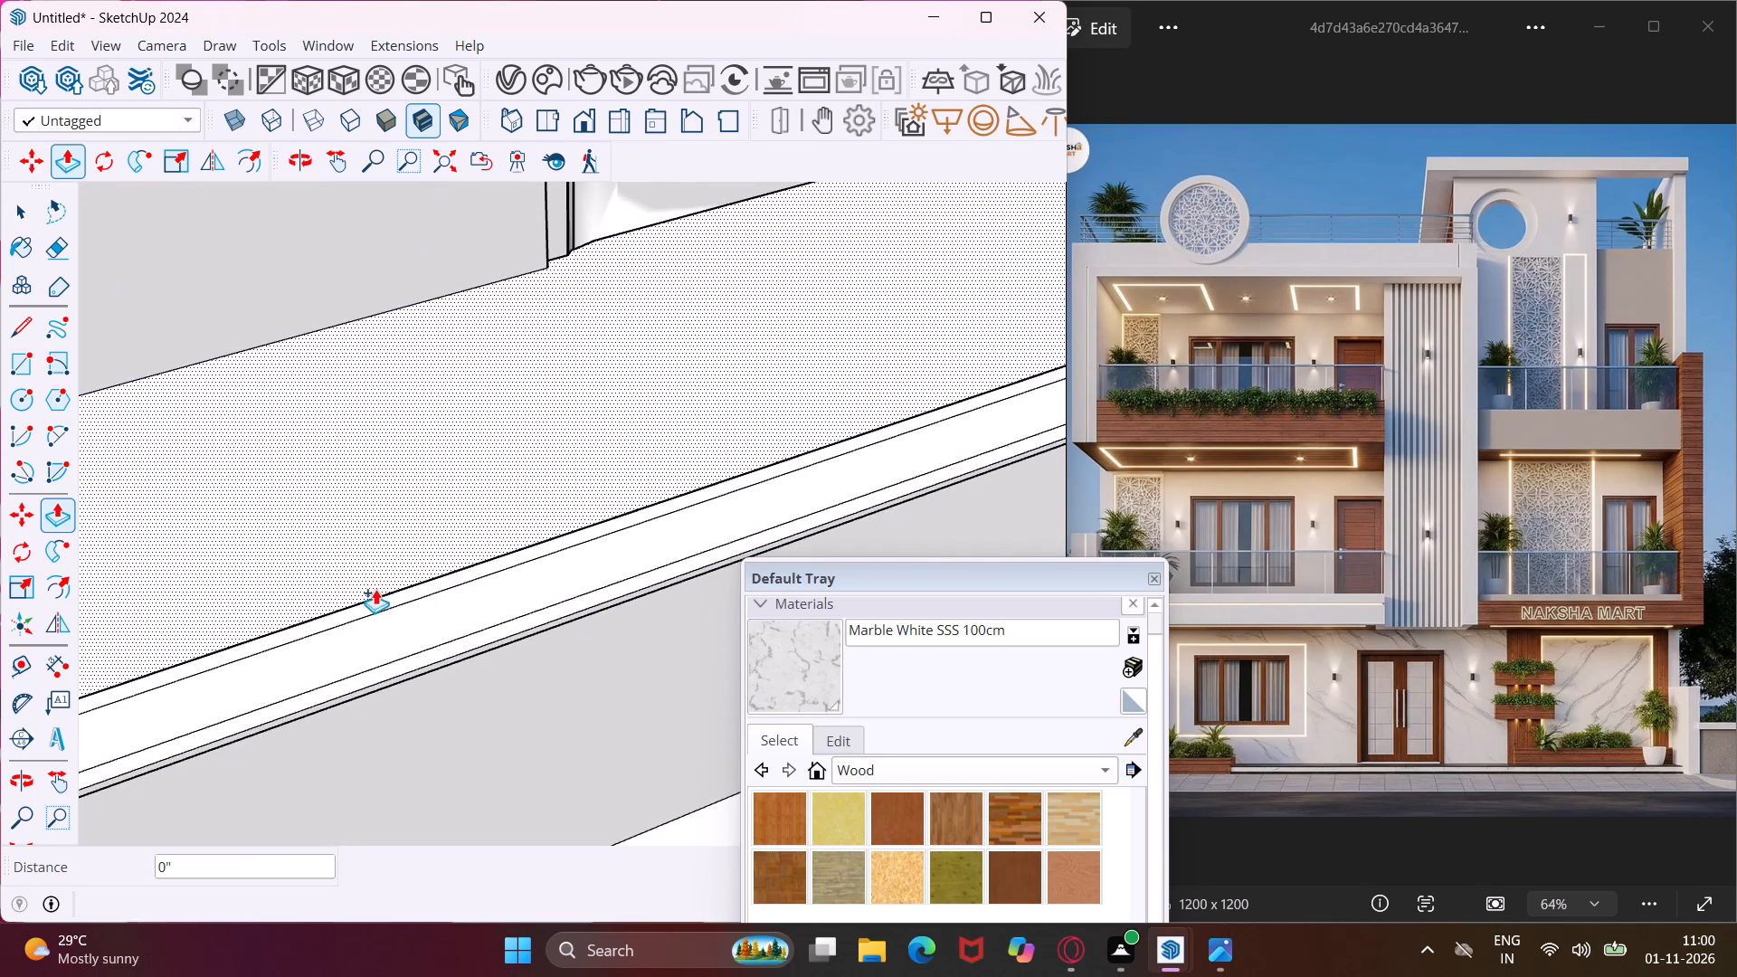
# Paint the top strips and outer front edge of the left first-floor parapet cap with Color H07 from the Colors collection.
pyautogui.scroll(-6, 375, 587)
pyautogui.moveTo(377, 586); pyautogui.dragTo(458, 440, button='middle')
pyautogui.scroll(1, 377, 569)
pyautogui.scroll(-4, 461, 438)
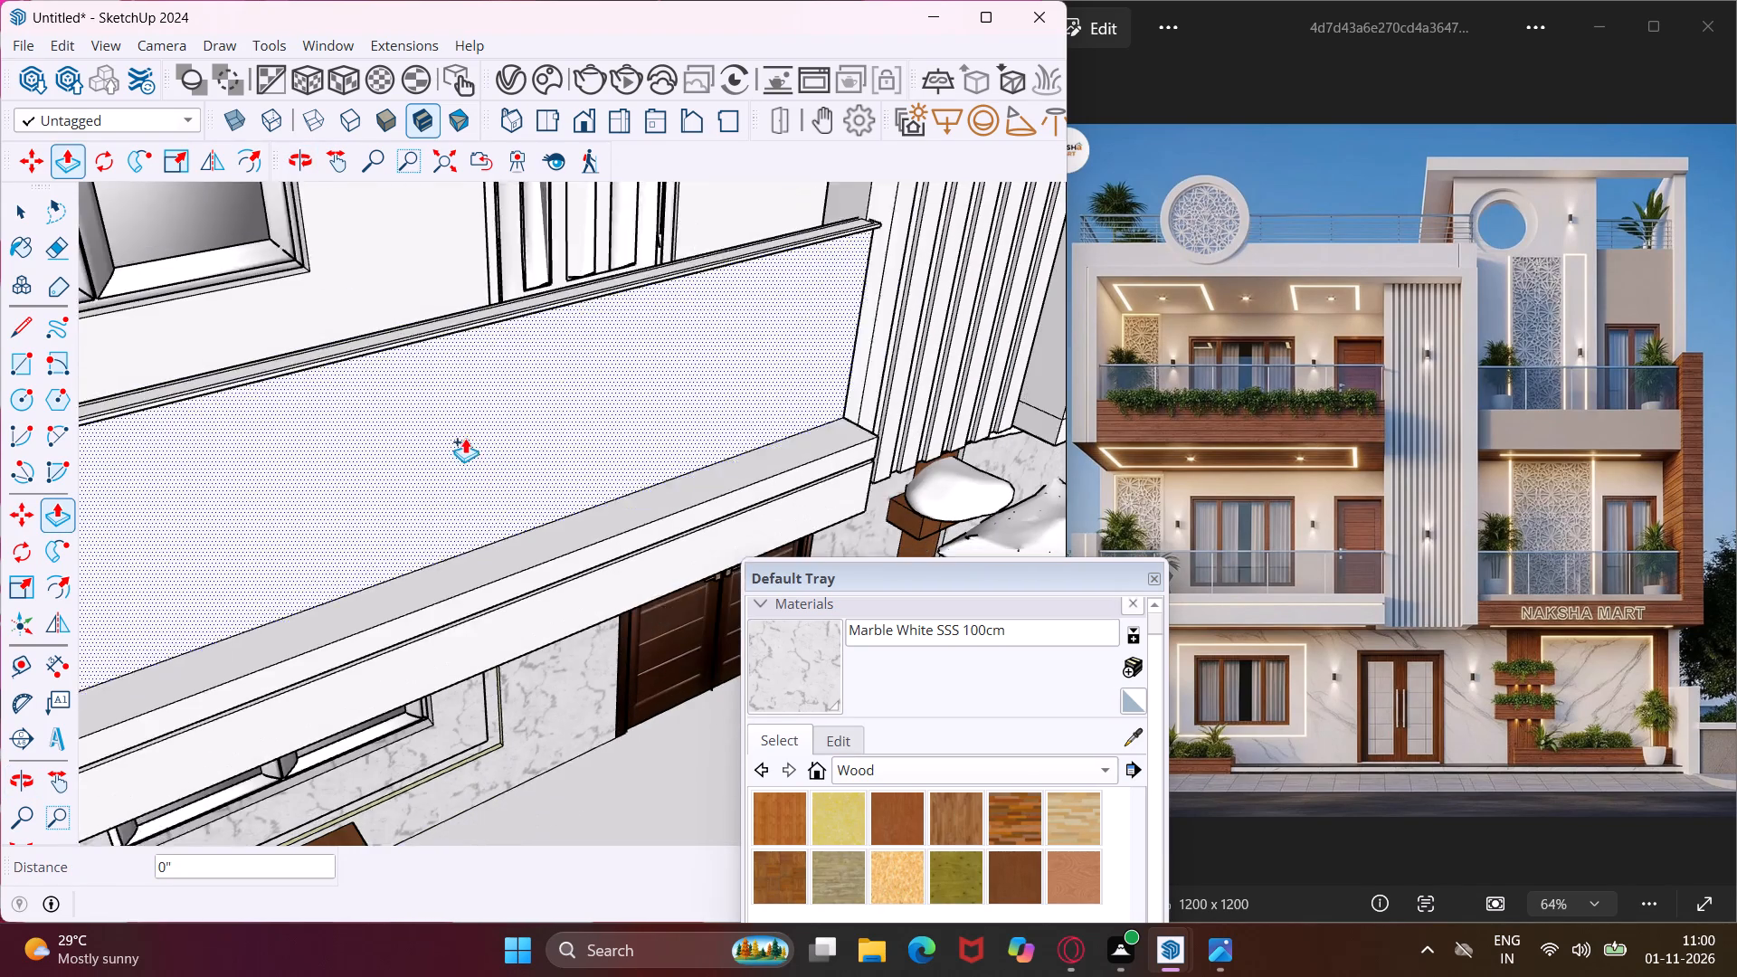
pyautogui.scroll(-1, 465, 438)
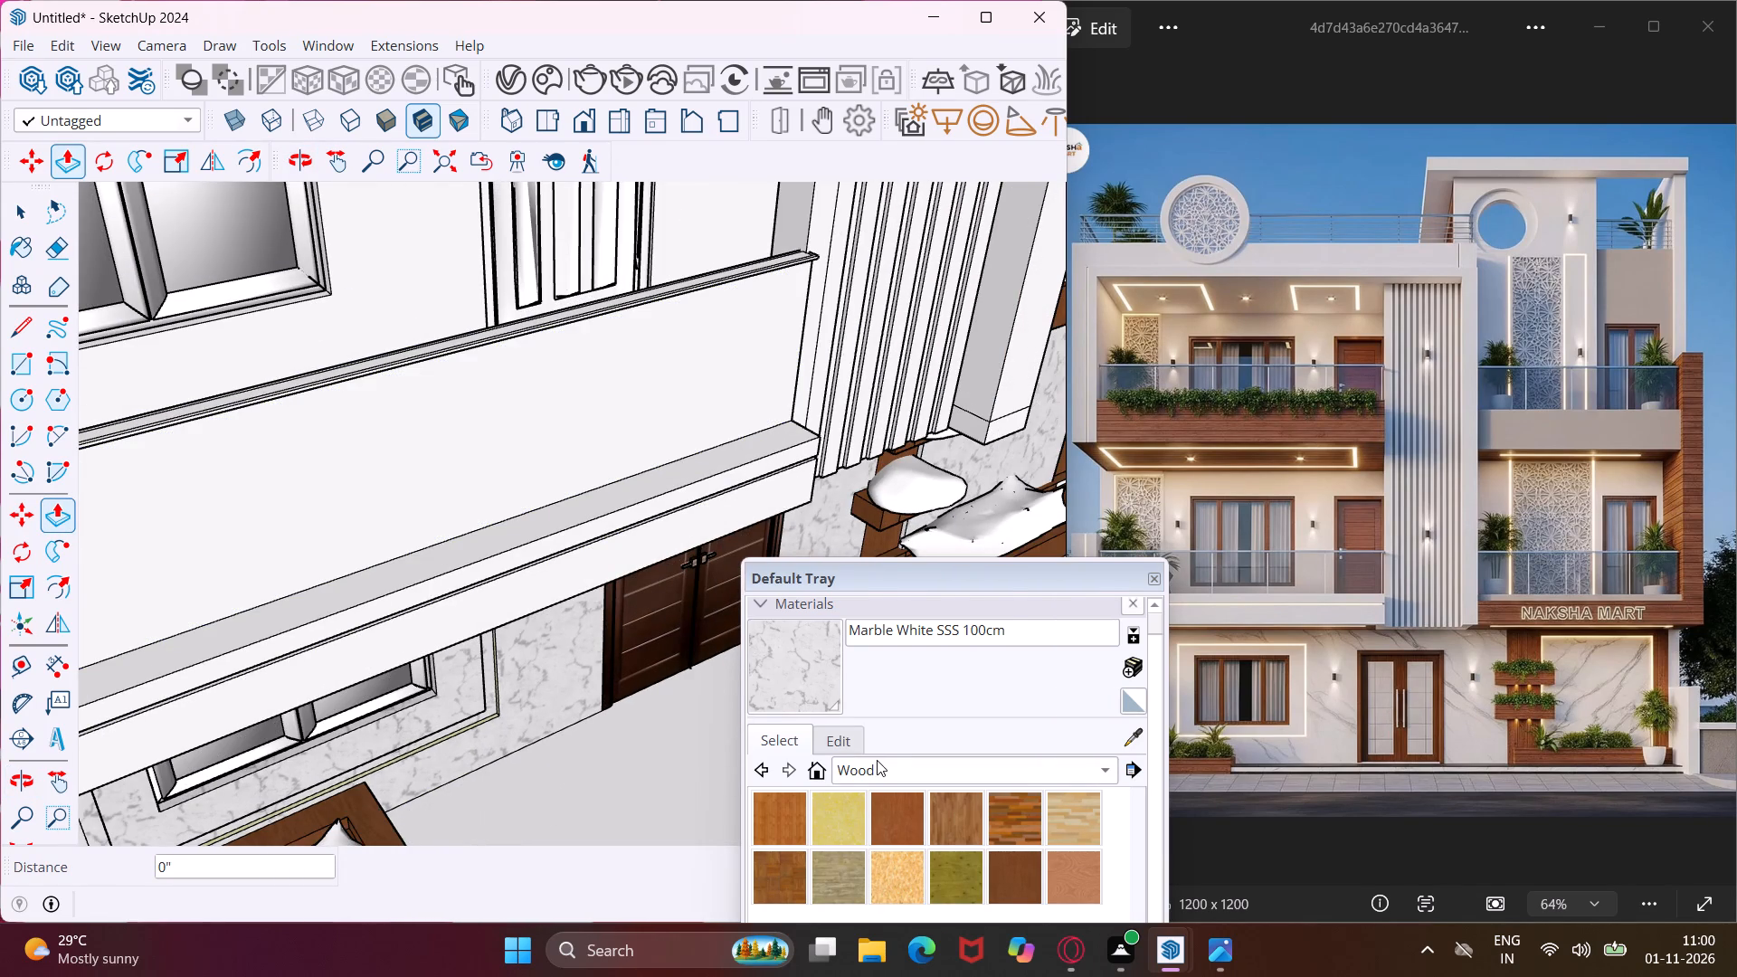
pyautogui.click(877, 760)
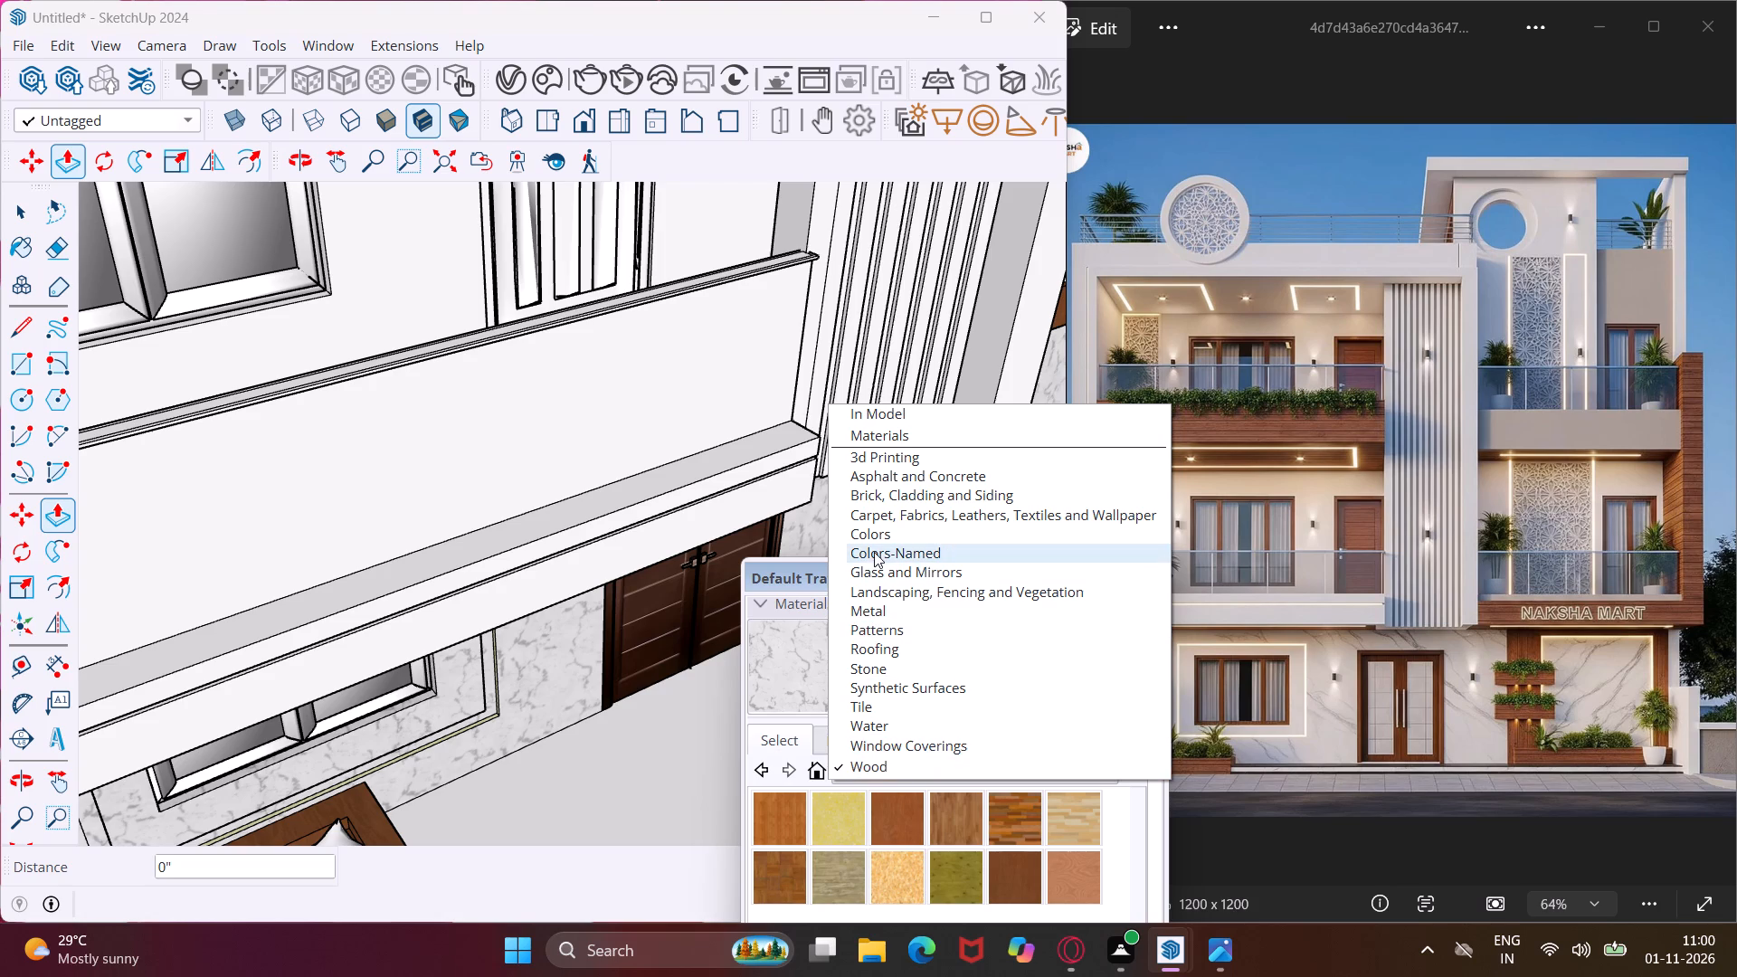
pyautogui.click(874, 534)
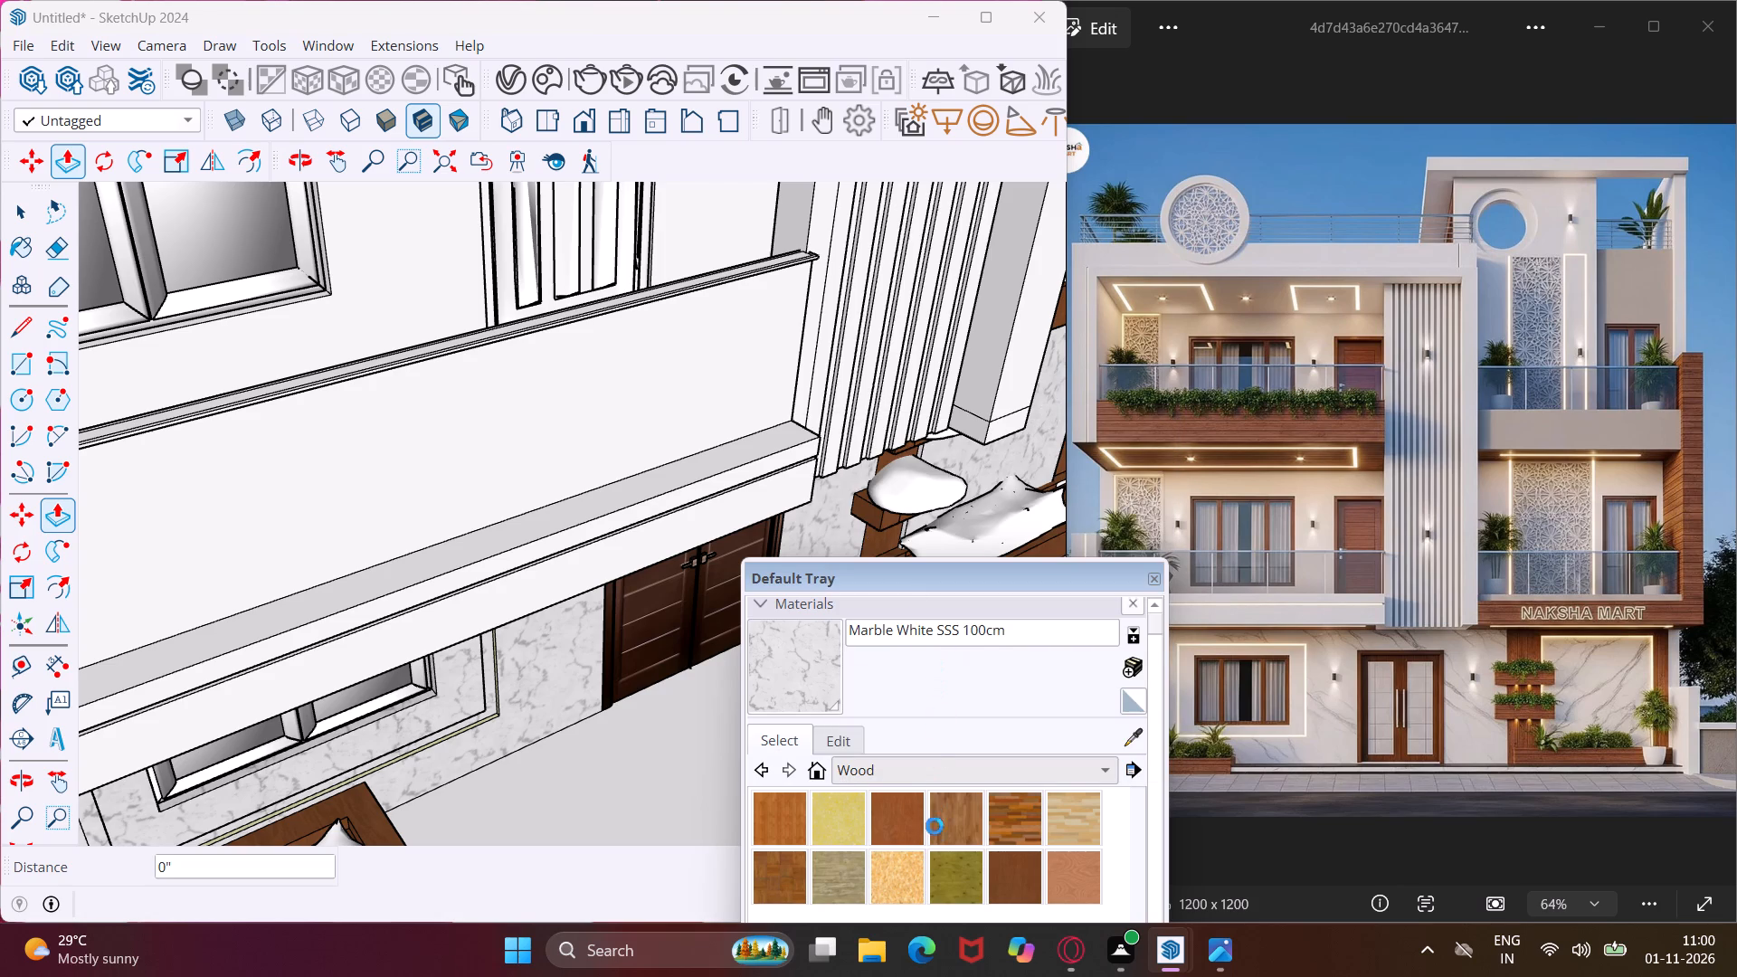
pyautogui.scroll(-4, 850, 851)
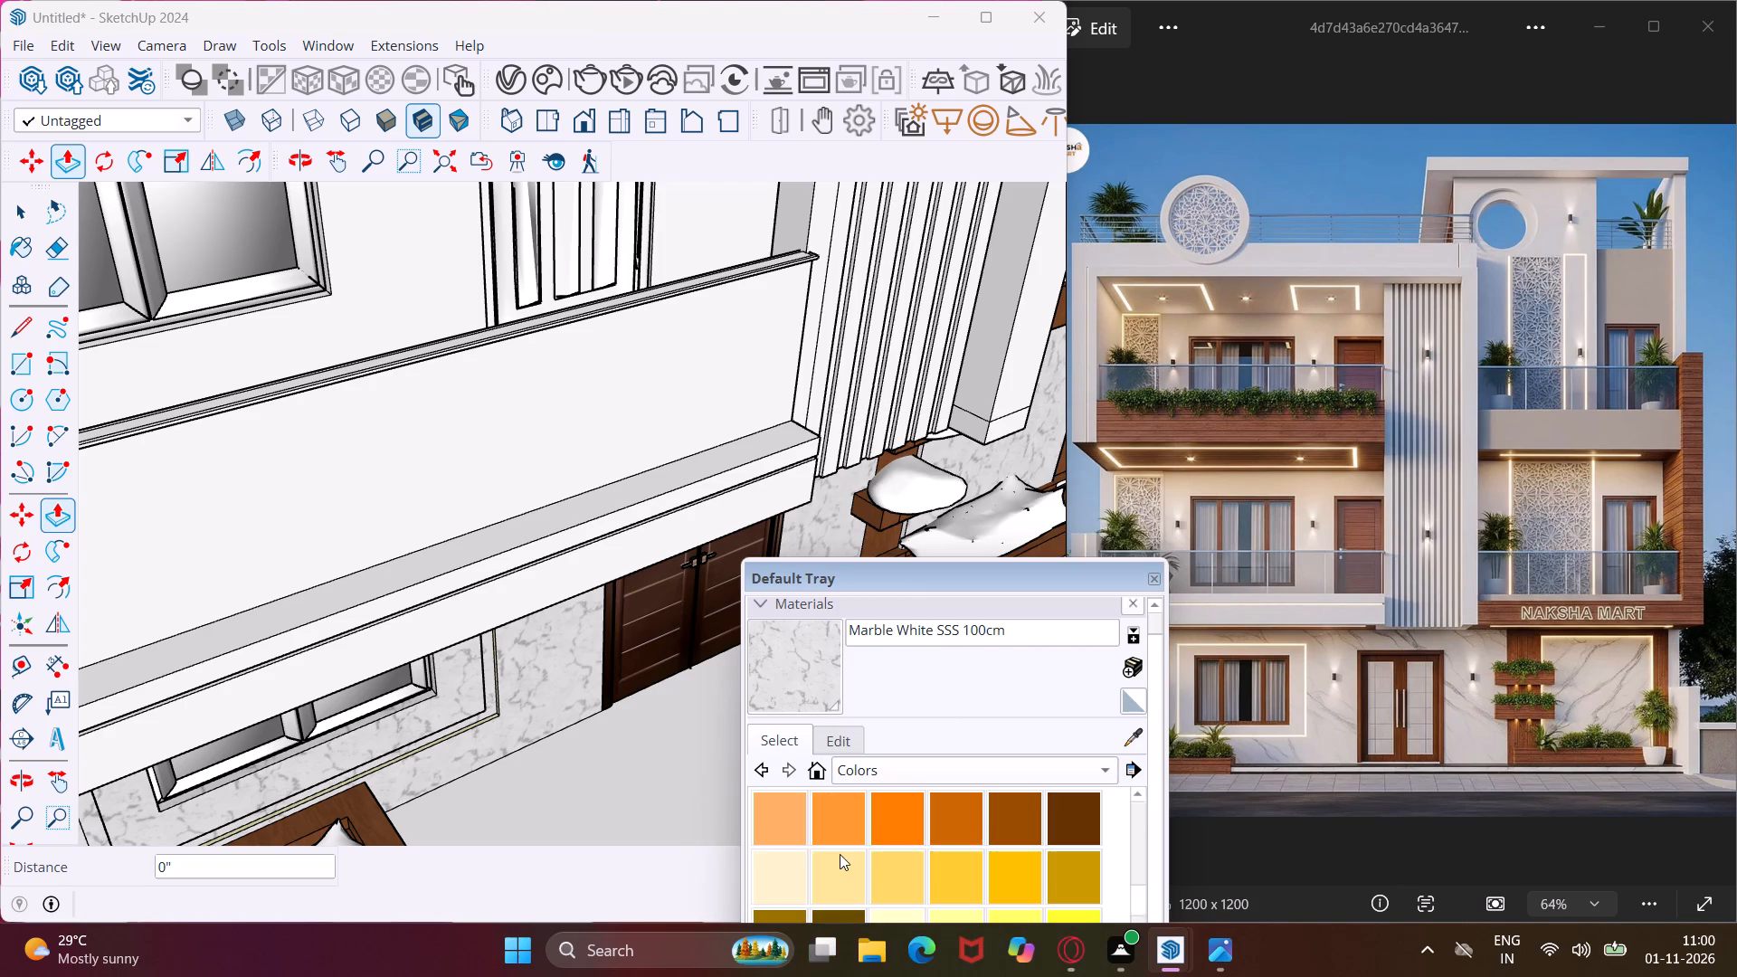
pyautogui.scroll(-6, 836, 850)
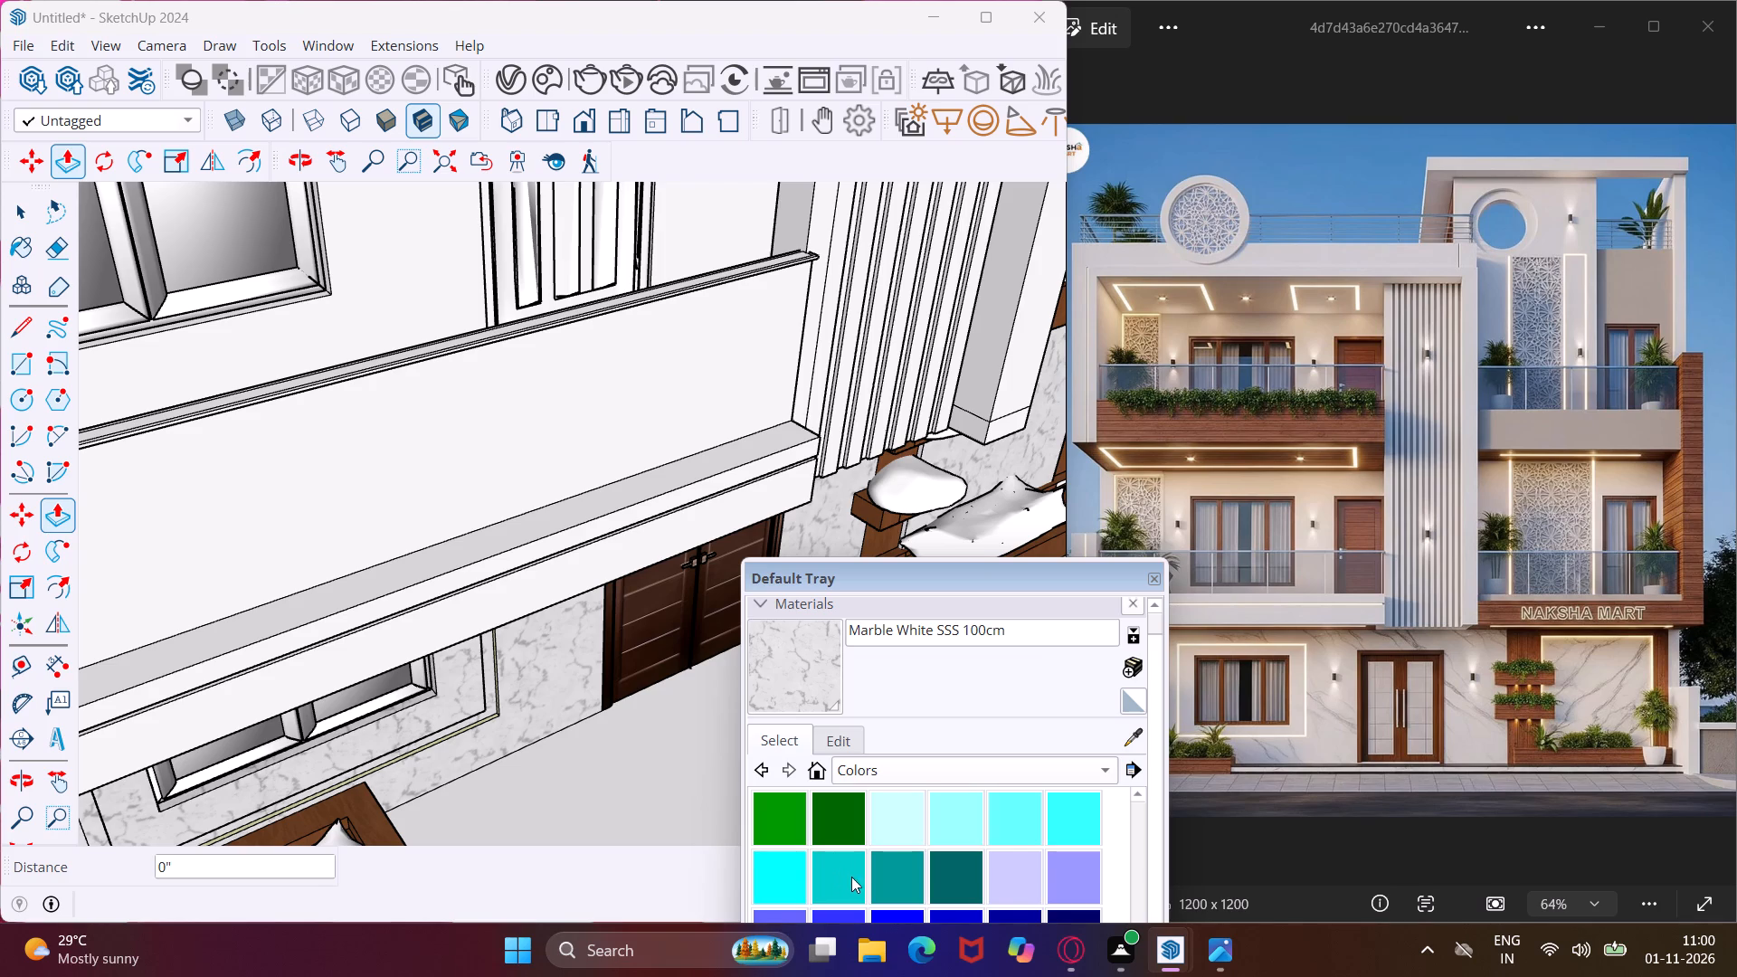
pyautogui.click(880, 880)
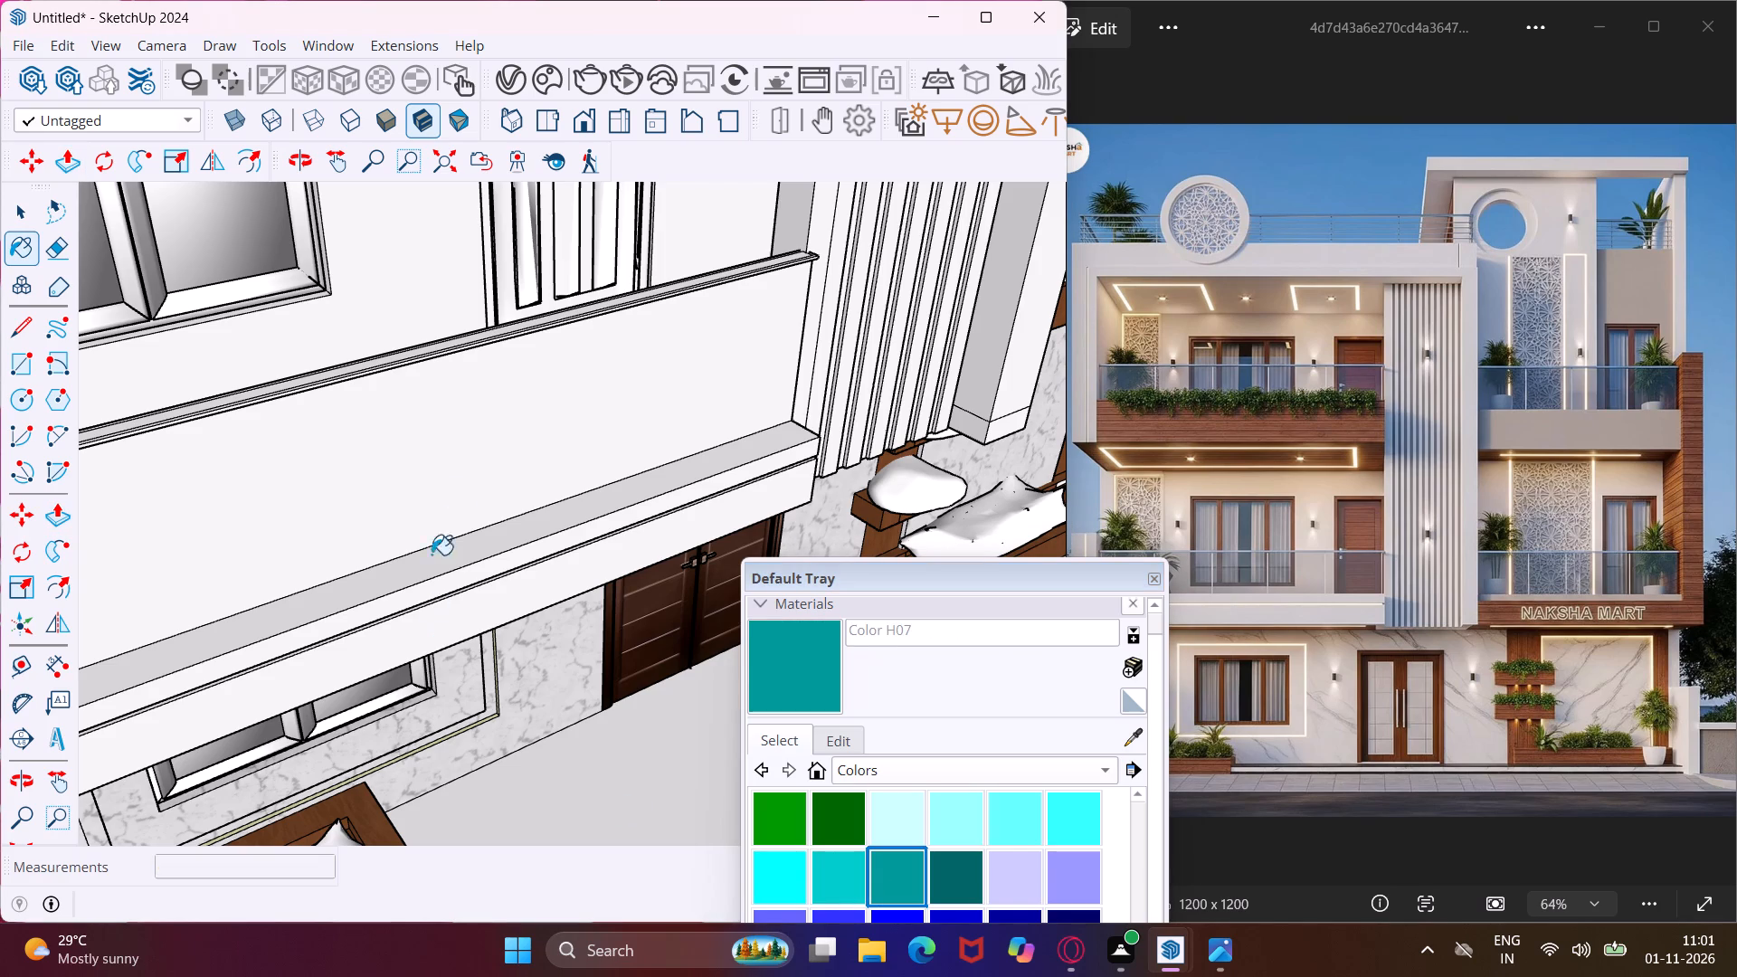
pyautogui.moveTo(491, 343); pyautogui.dragTo(584, 467, button='middle')
pyautogui.scroll(8, 618, 479)
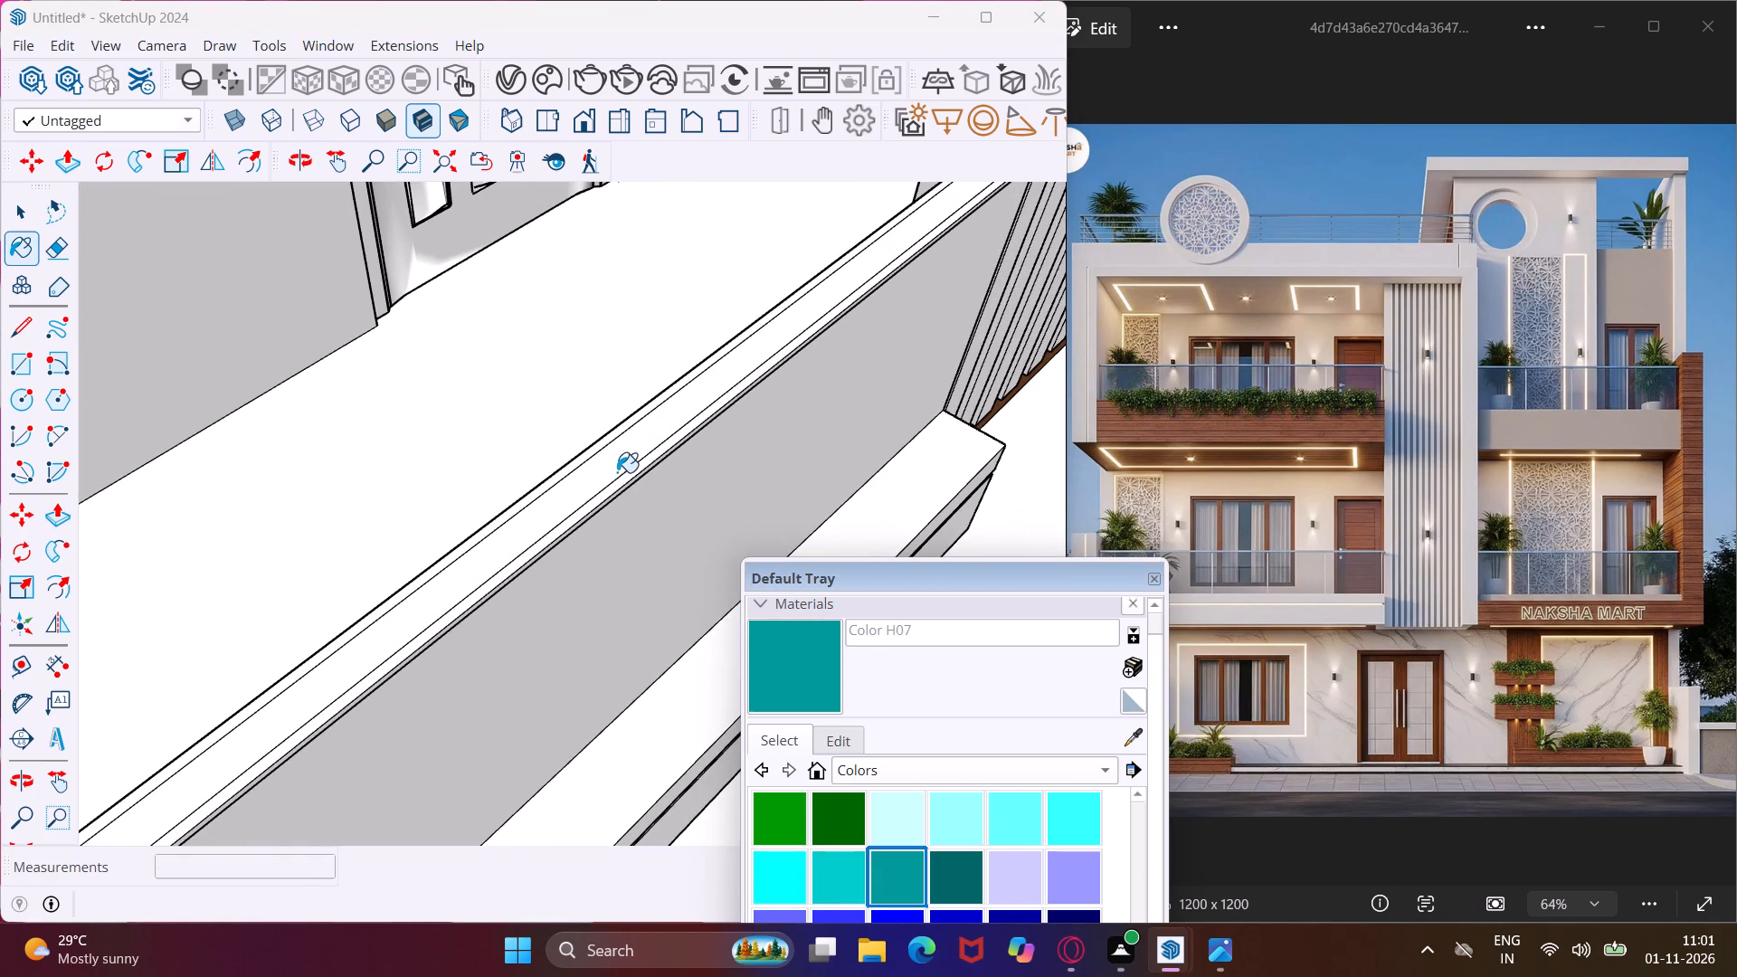
pyautogui.click(614, 465)
pyautogui.click(631, 483)
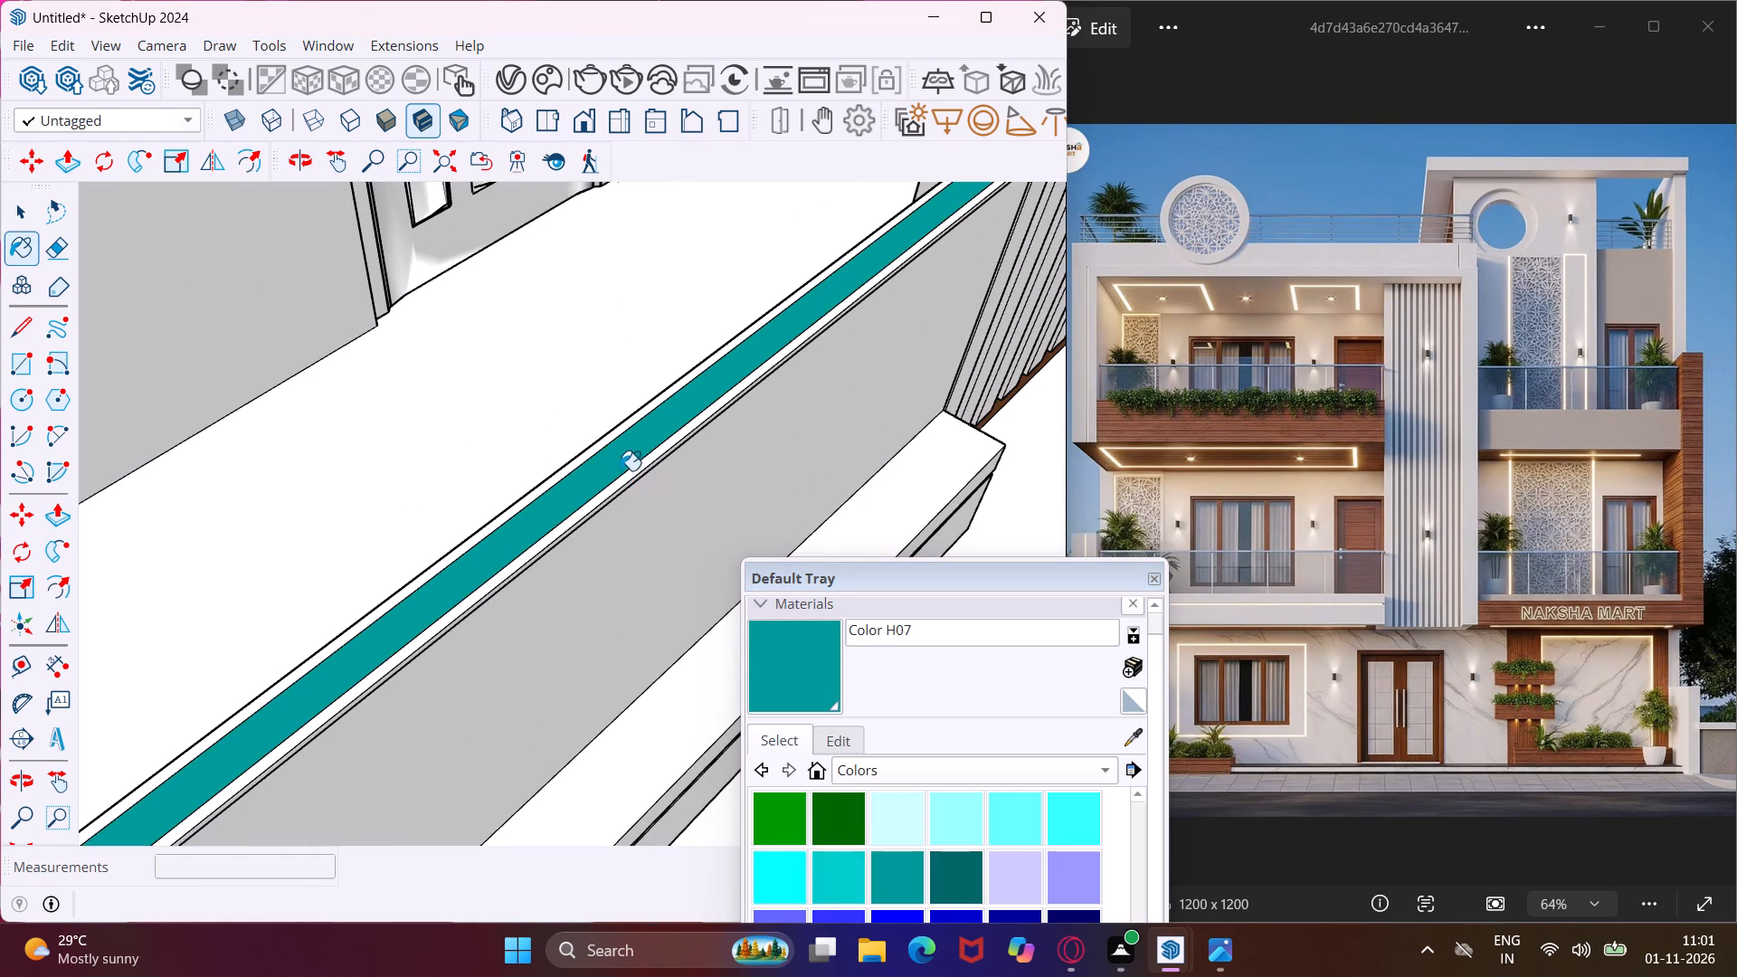
pyautogui.scroll(7, 617, 470)
pyautogui.click(566, 448)
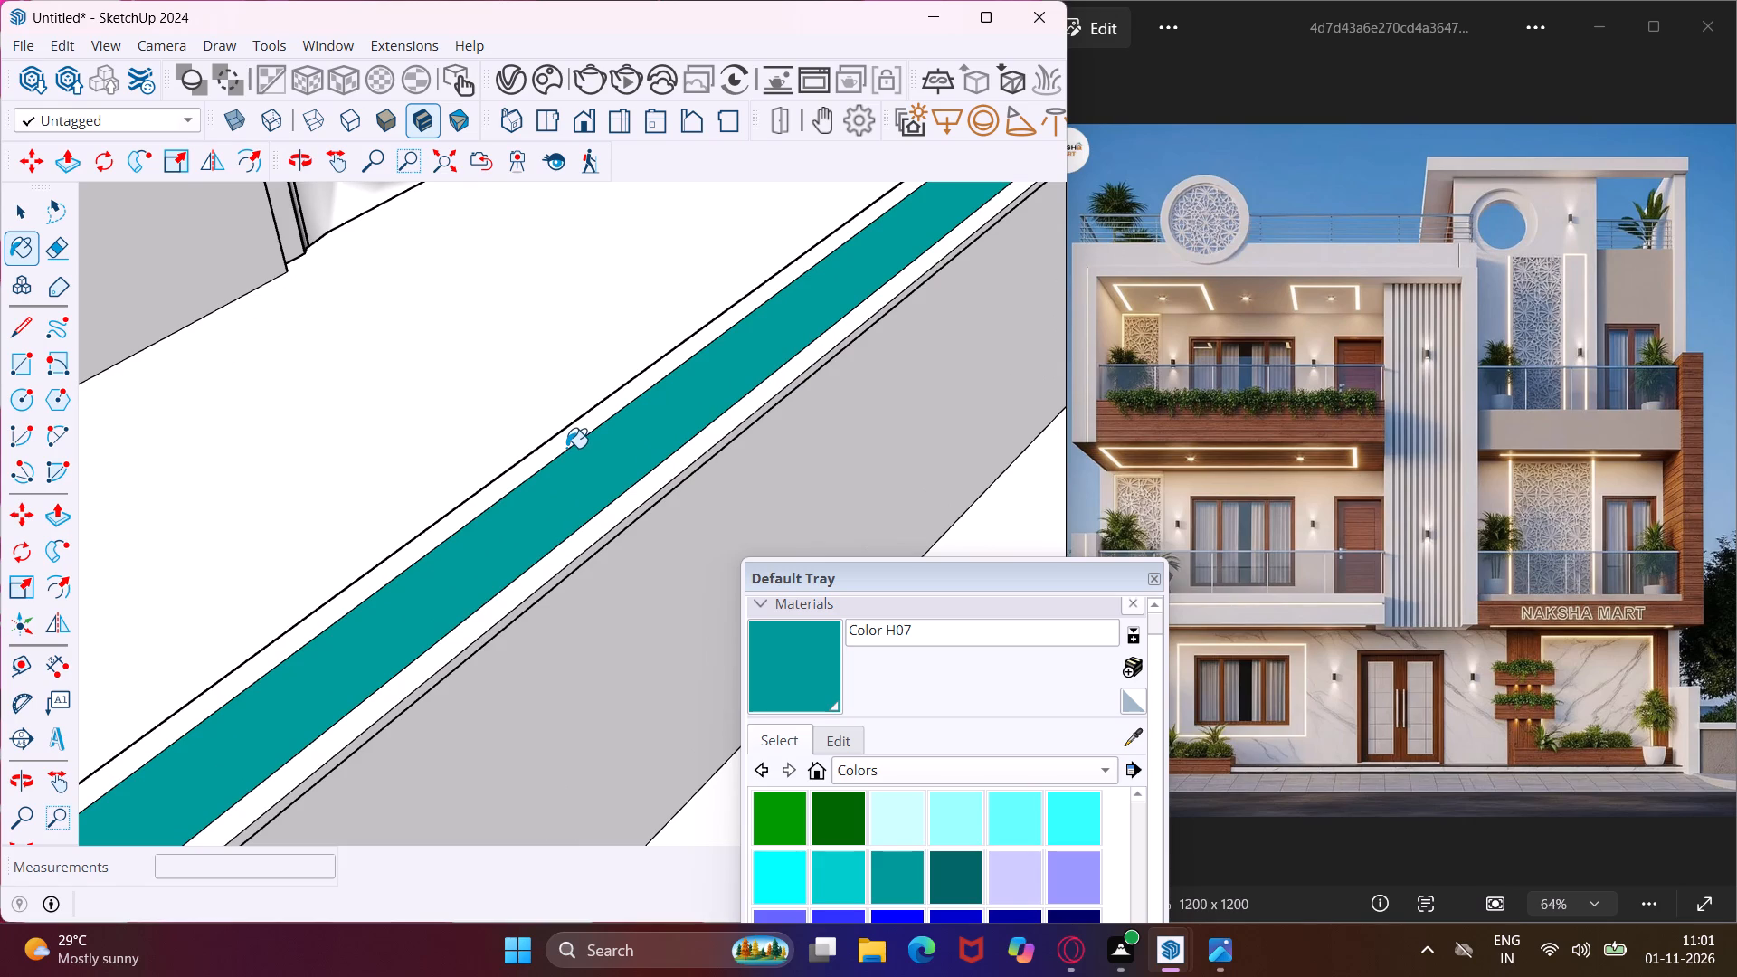
pyautogui.scroll(3, 635, 517)
pyautogui.click(635, 517)
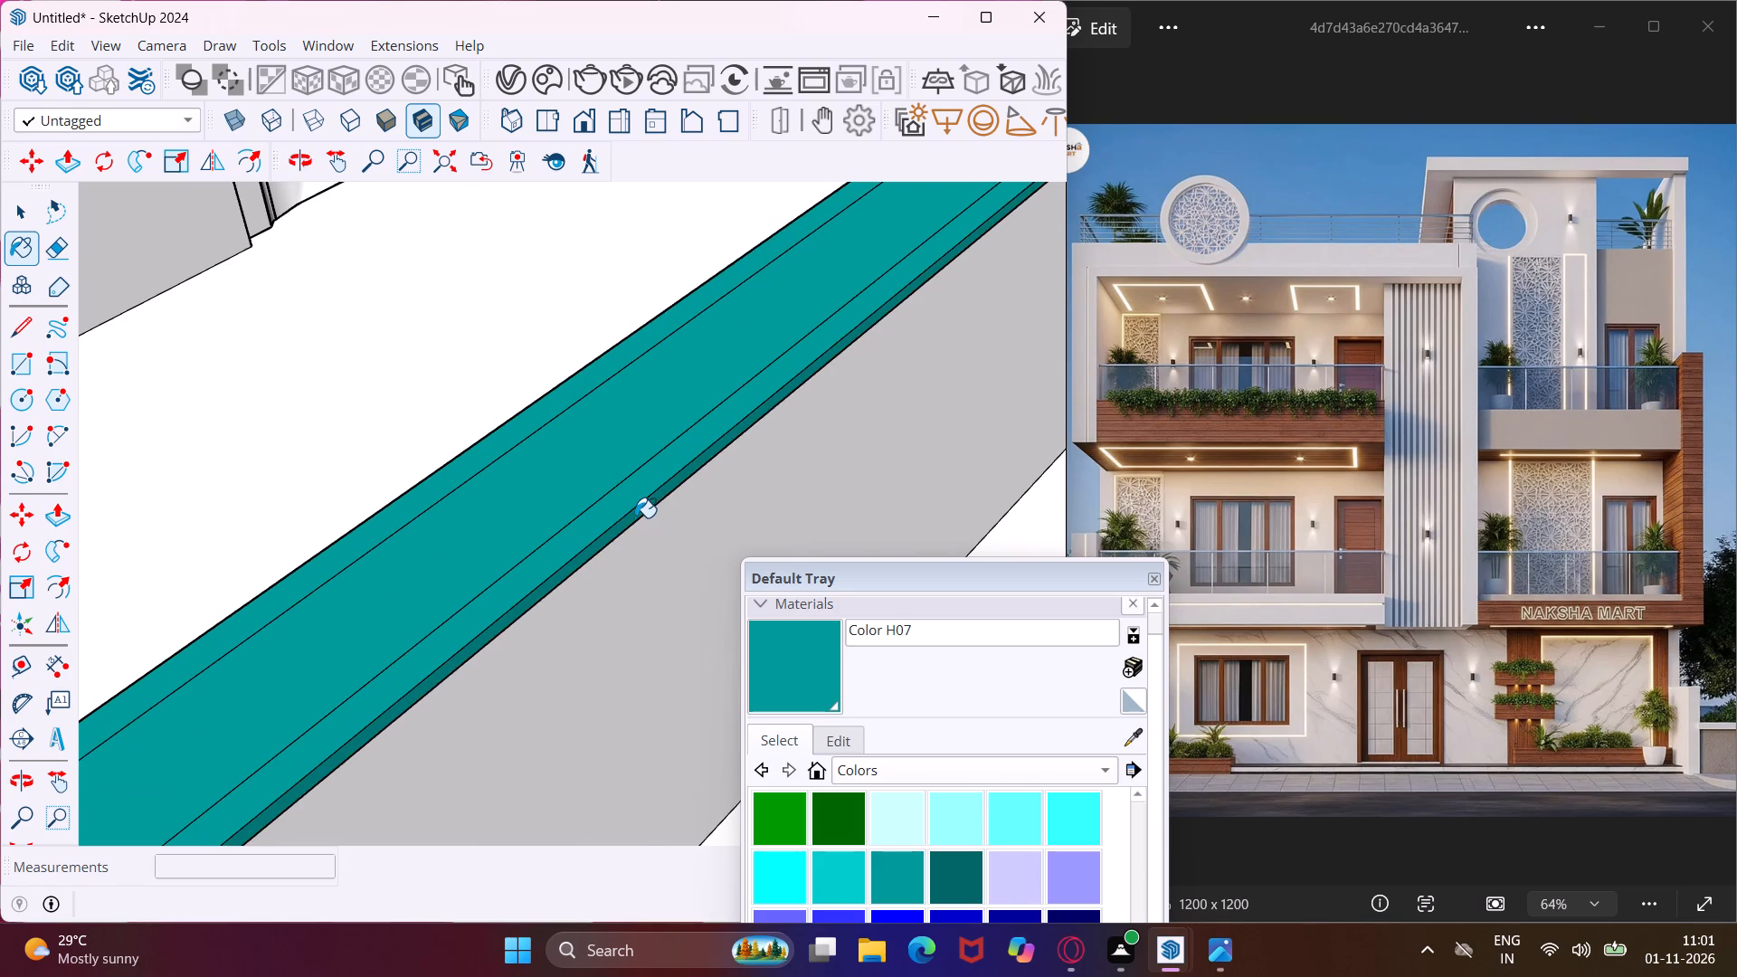
# Paint the underside of the left first-floor parapet cap's front overhang with Color H07.
pyautogui.moveTo(627, 506); pyautogui.dragTo(757, 155, button='middle')
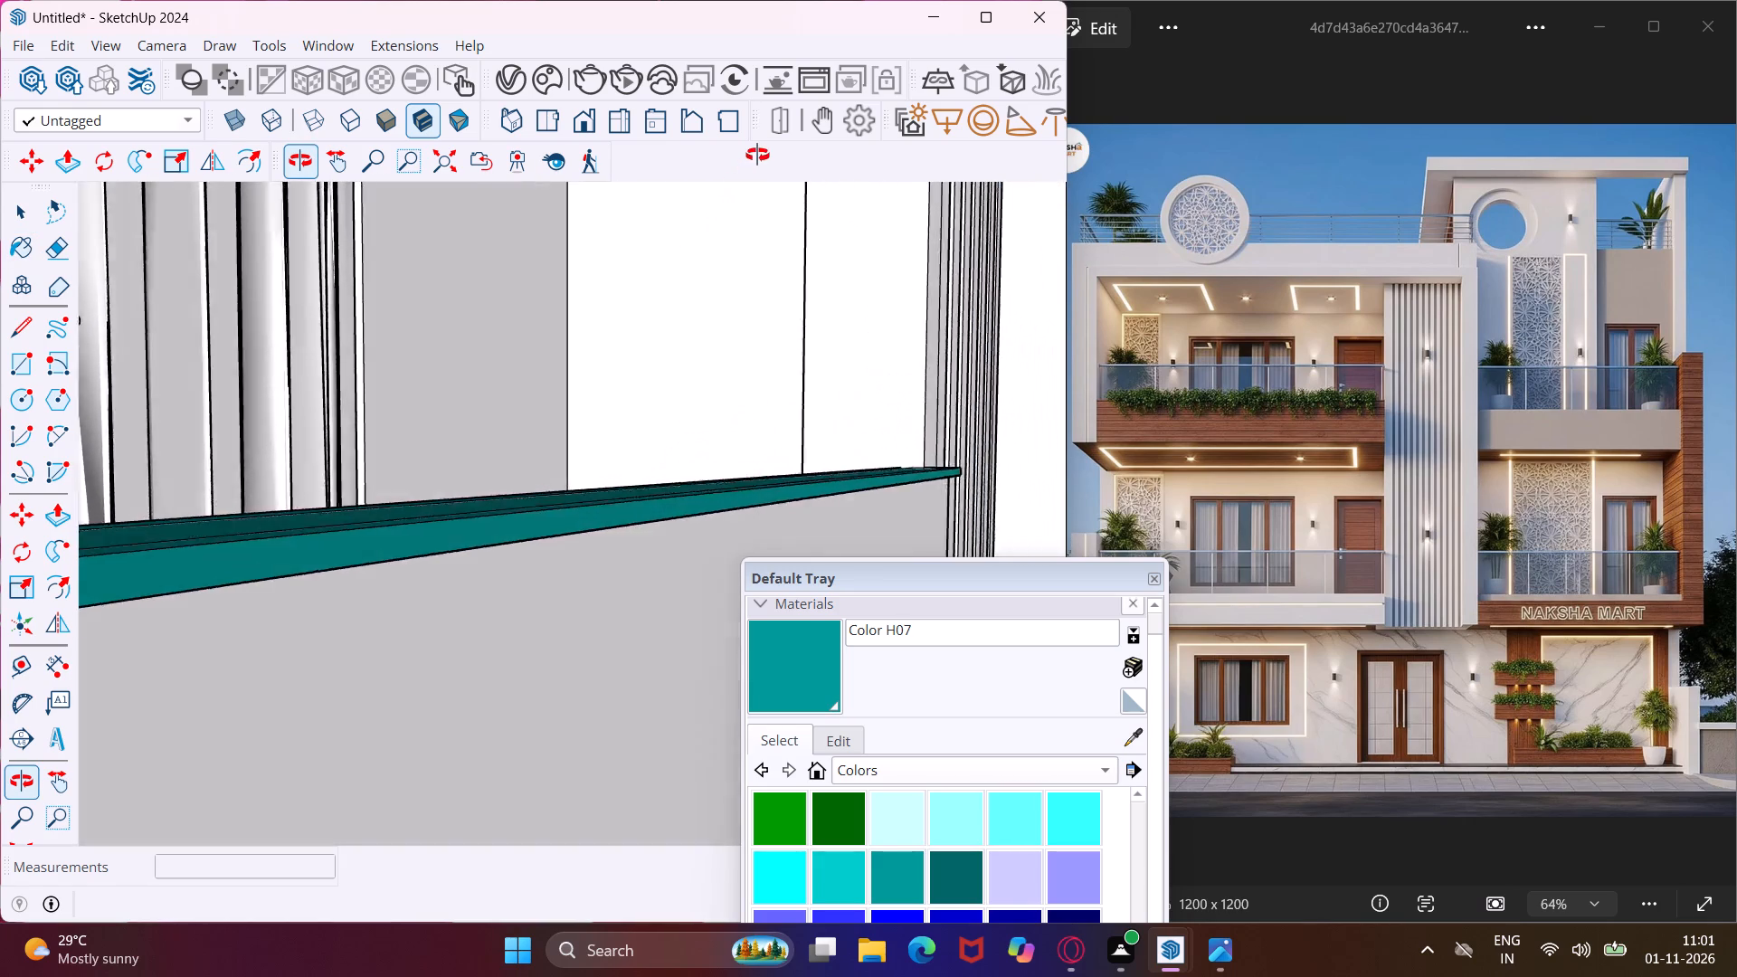
pyautogui.moveTo(757, 155); pyautogui.dragTo(850, 63, button='middle')
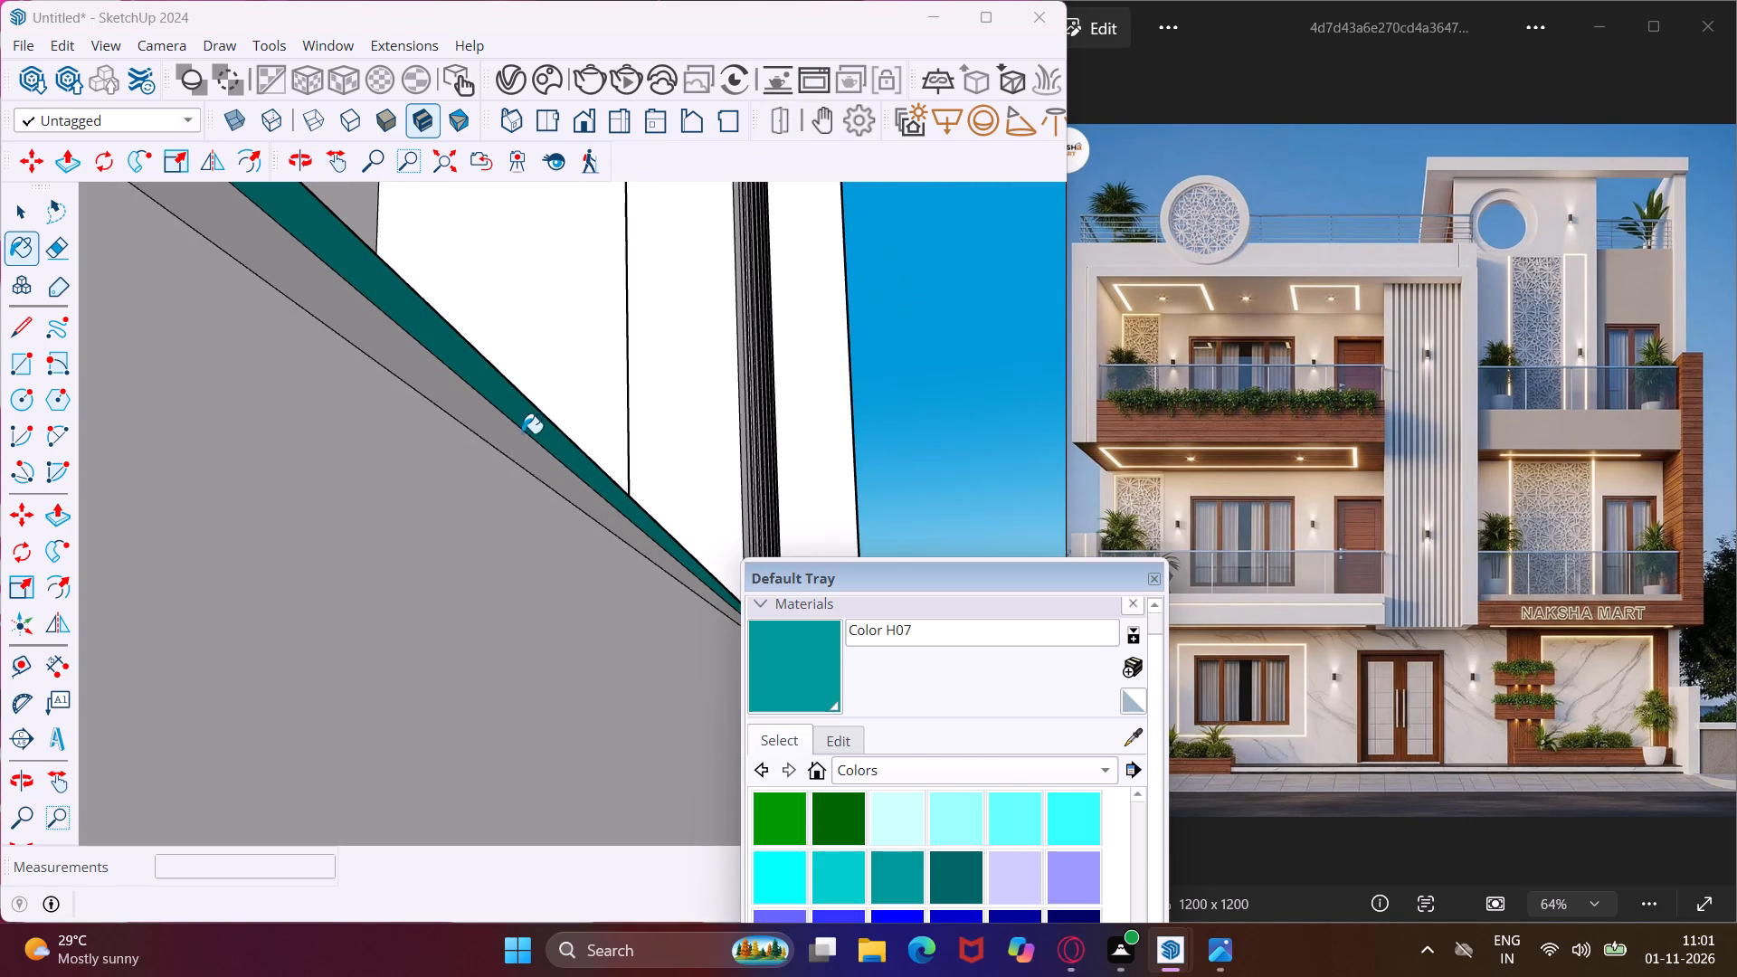
pyautogui.click(516, 438)
pyautogui.moveTo(536, 419); pyautogui.dragTo(659, 616, button='middle')
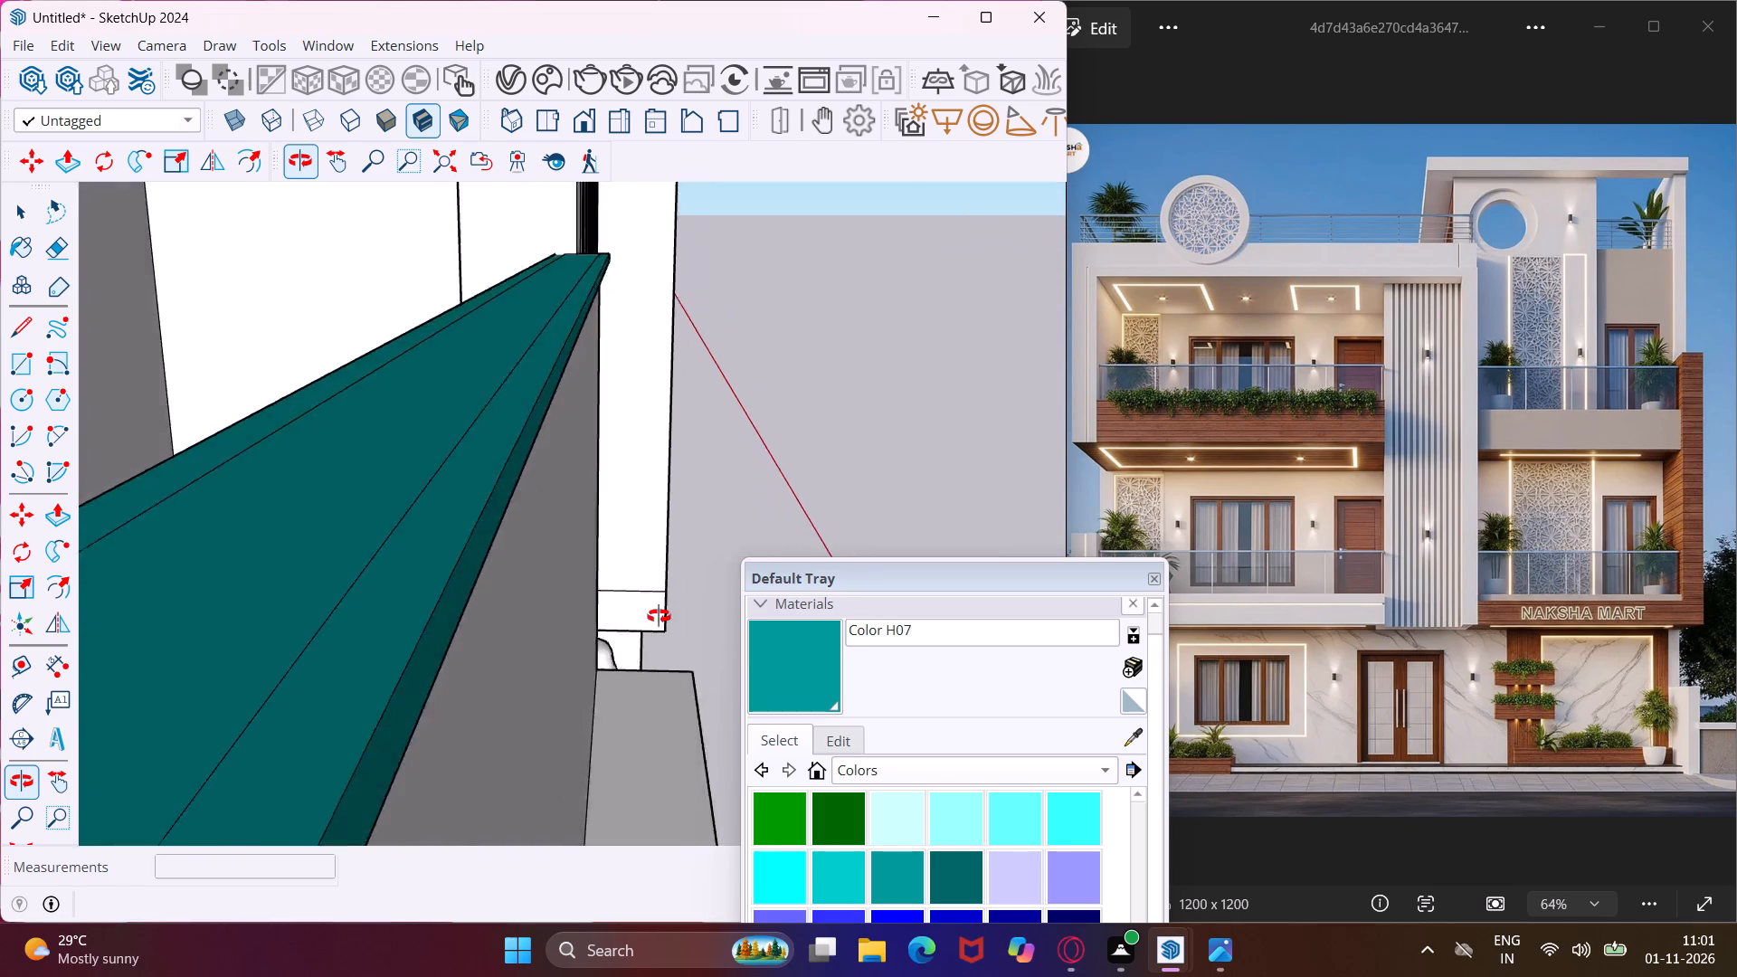
pyautogui.moveTo(659, 616); pyautogui.dragTo(822, 514, button='middle')
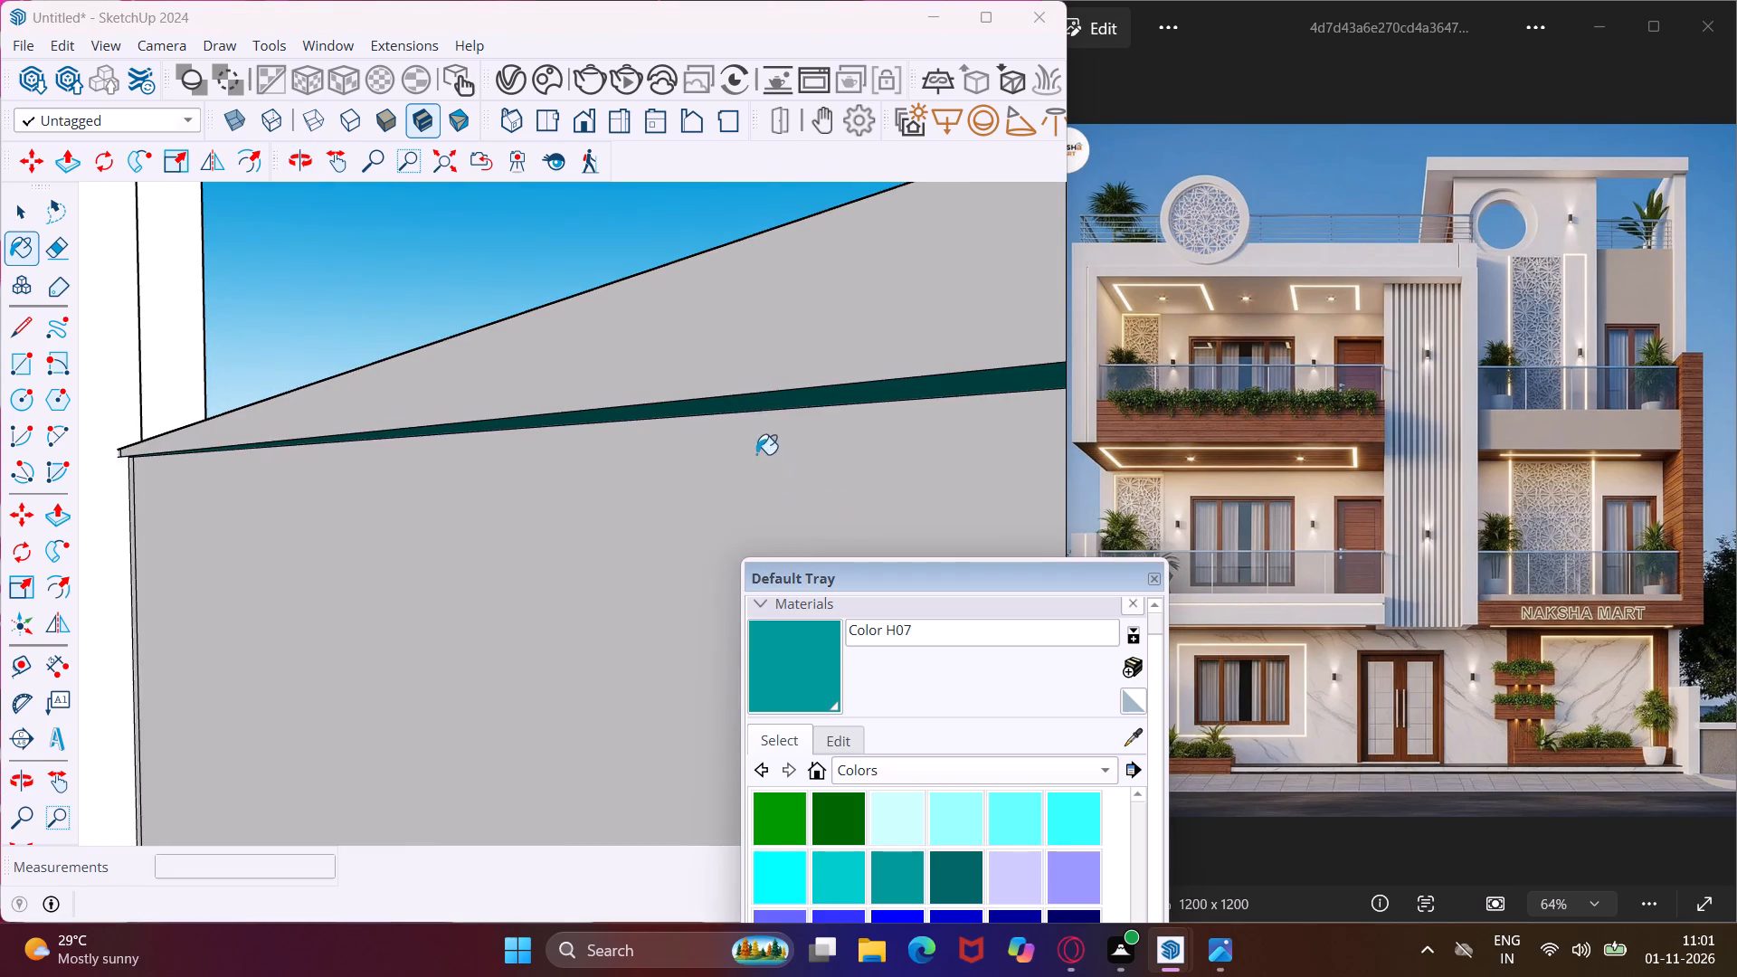
# Paint the remaining edge face of the left first-floor balcony parapet cap with Color H07.
pyautogui.click(738, 366)
# Paint the centre strip, rim and outer front edge of the left second-floor balcony parapet cap with Color H07.
pyautogui.middleClick(570, 508)
pyautogui.moveTo(570, 508); pyautogui.dragTo(323, 676, button='middle')
pyautogui.scroll(-3, 346, 564)
pyautogui.moveTo(398, 516); pyautogui.dragTo(185, 641, button='middle')
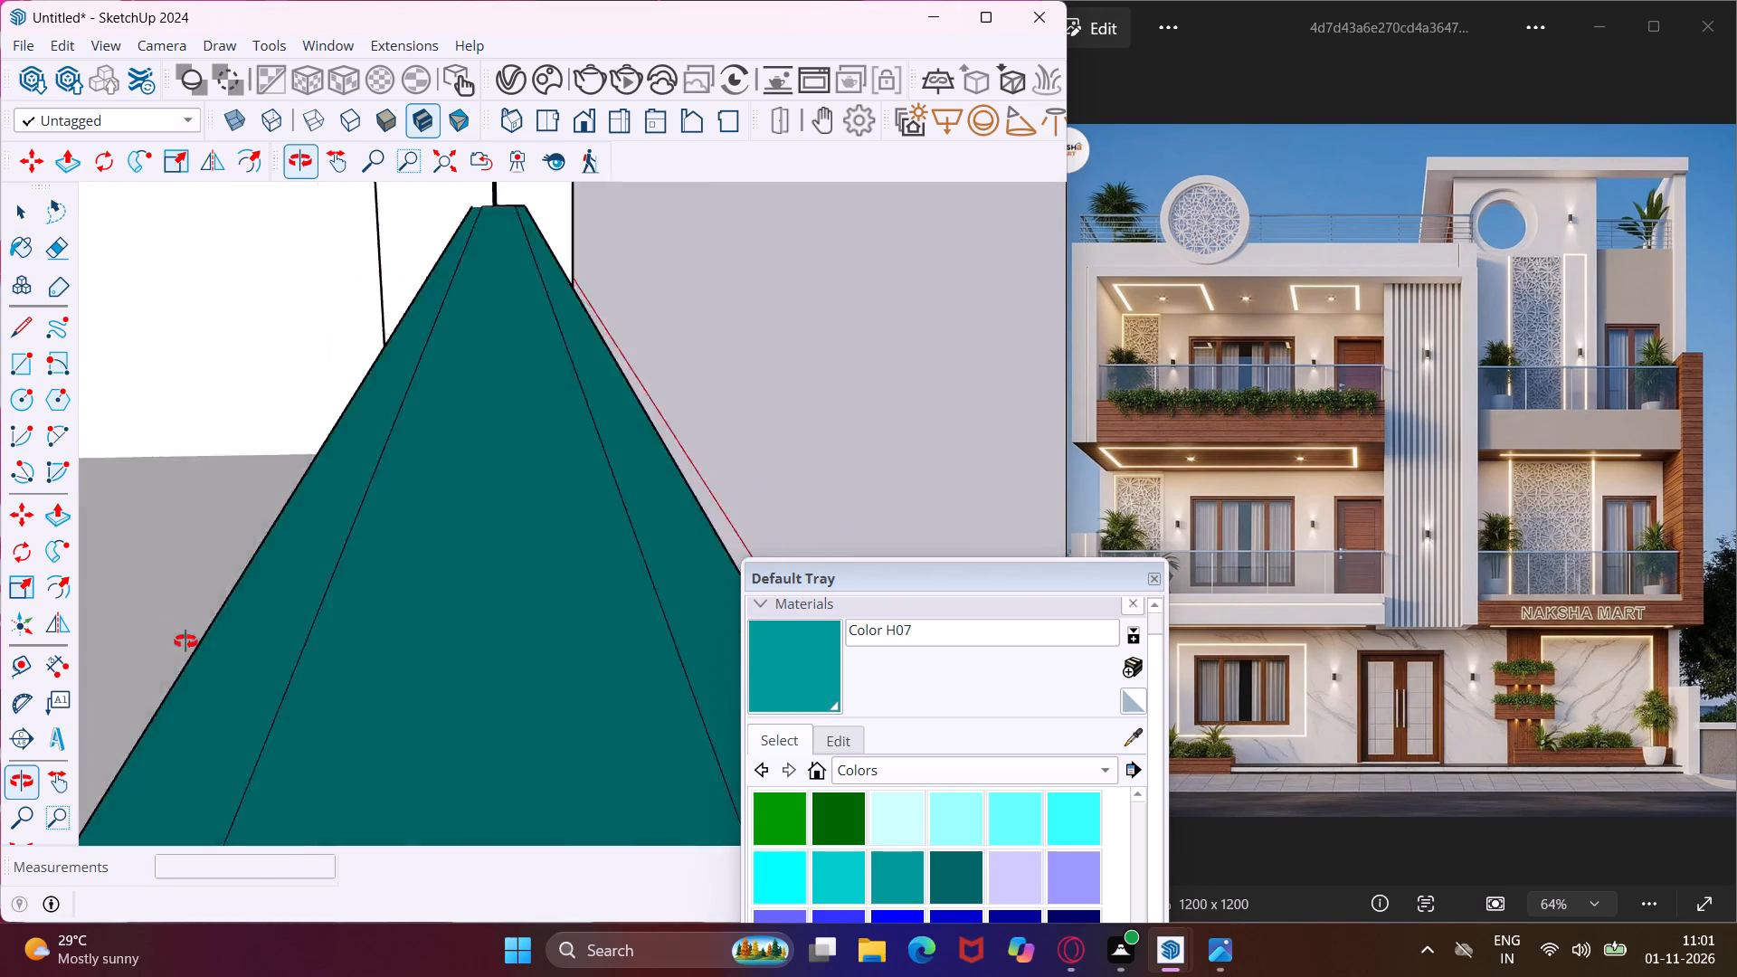
pyautogui.moveTo(185, 641); pyautogui.dragTo(32, 638, button='middle')
pyautogui.moveTo(350, 578); pyautogui.dragTo(555, 585, button='middle')
pyautogui.scroll(-3, 547, 581)
pyautogui.moveTo(476, 583); pyautogui.dragTo(272, 560, button='middle')
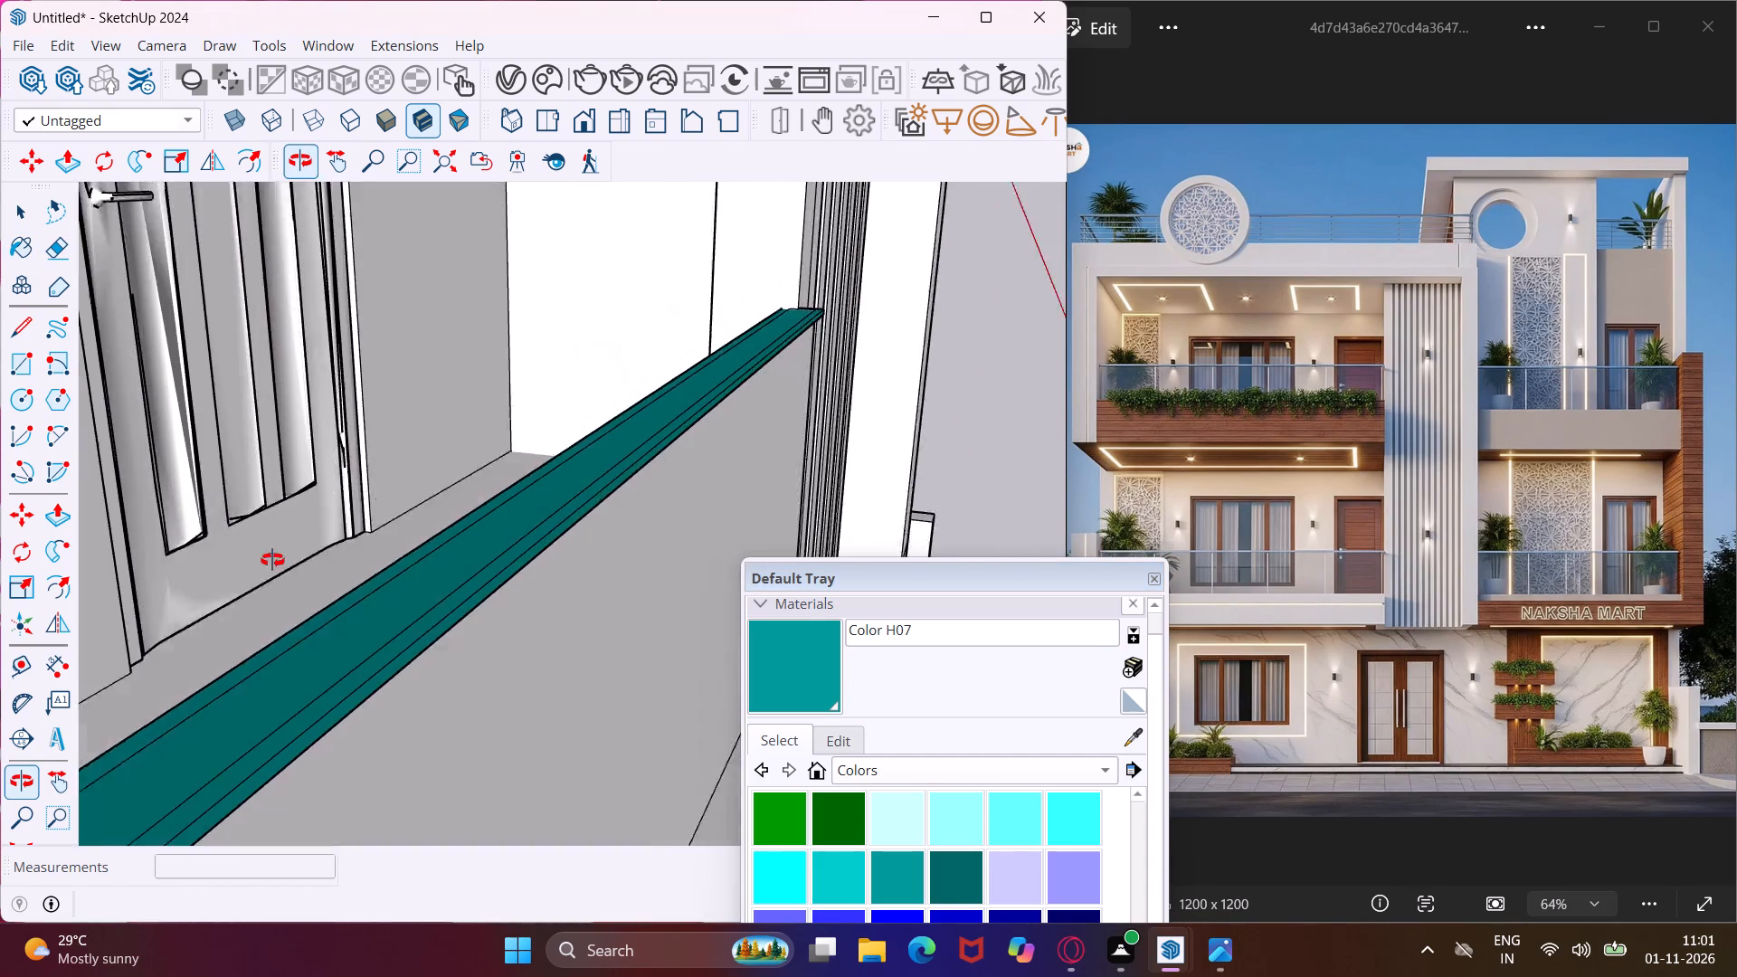
pyautogui.moveTo(272, 560); pyautogui.dragTo(262, 556, button='middle')
pyautogui.scroll(-12, 414, 545)
pyautogui.scroll(-9, 413, 570)
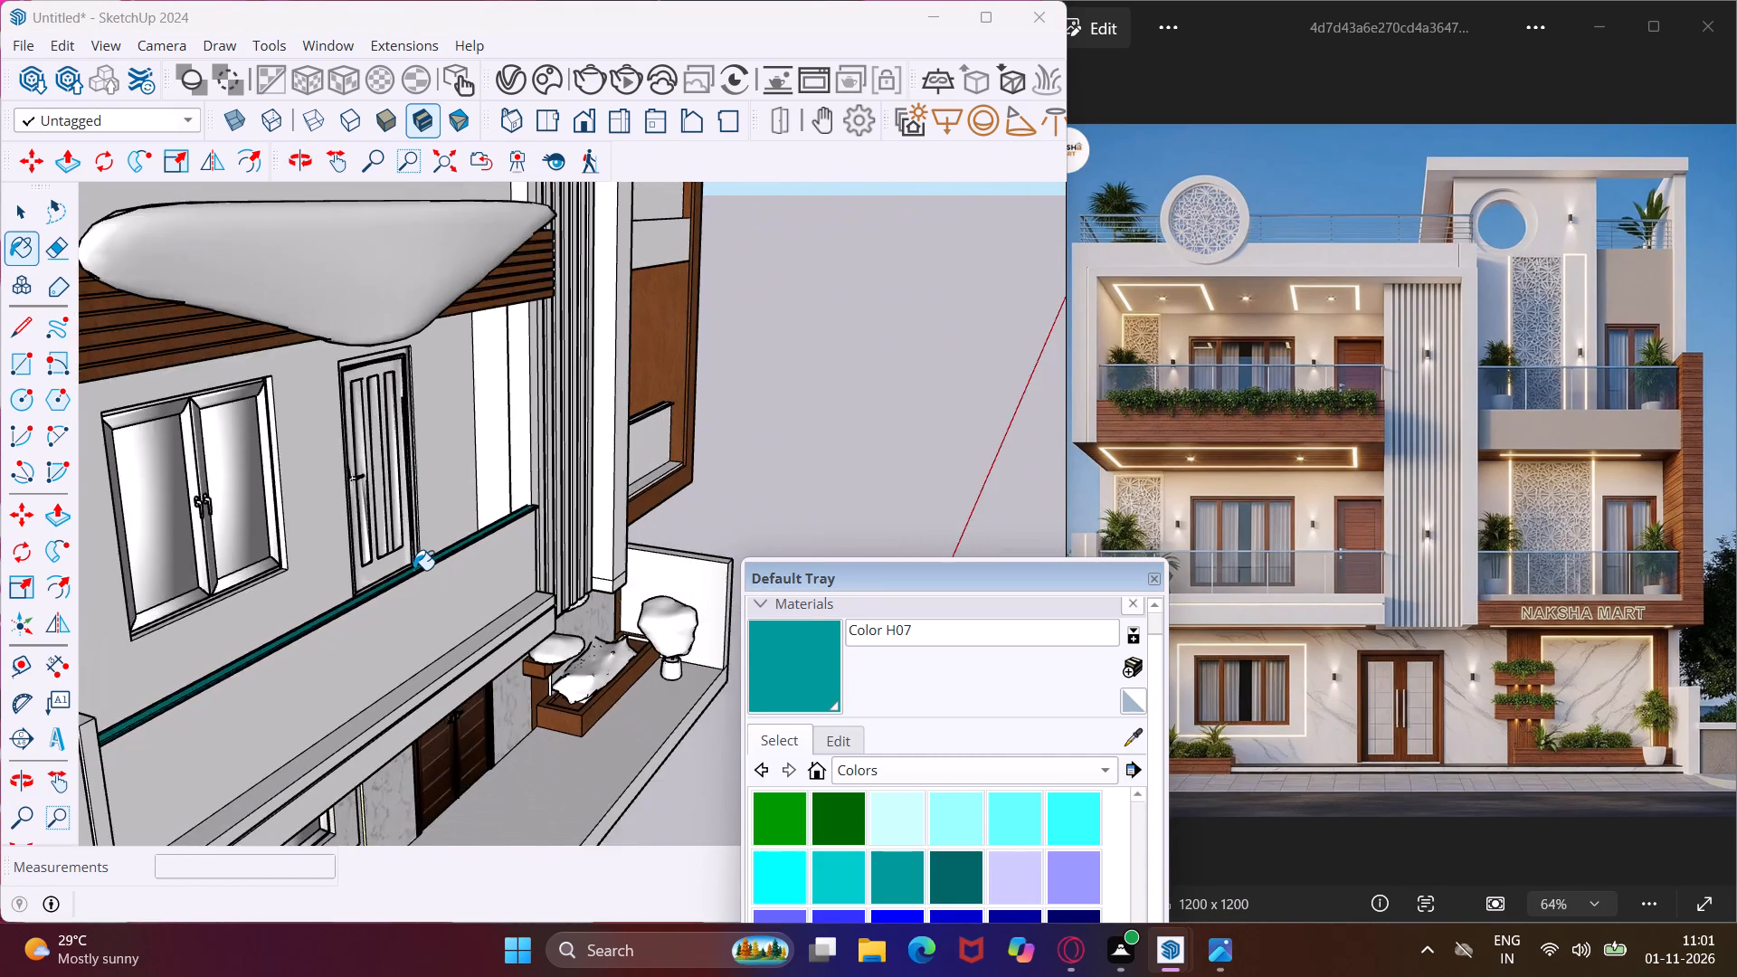
pyautogui.scroll(-6, 413, 570)
pyautogui.scroll(5, 266, 289)
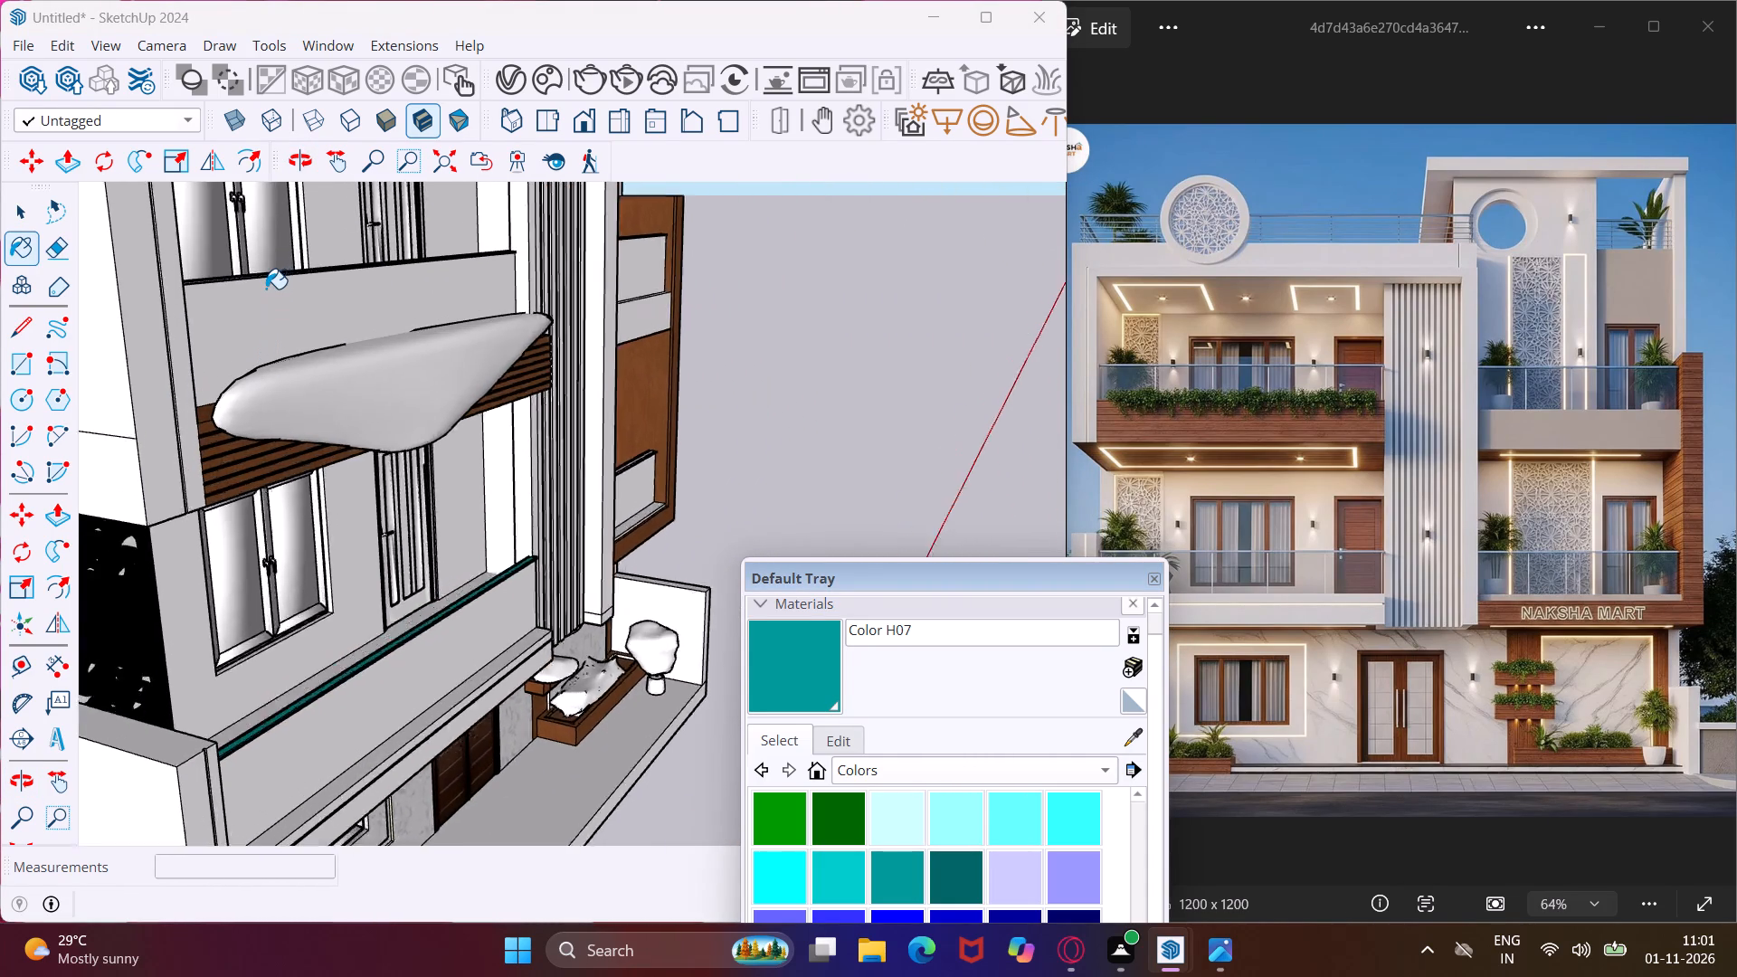
pyautogui.scroll(5, 266, 289)
pyautogui.moveTo(269, 295); pyautogui.dragTo(332, 438, button='middle')
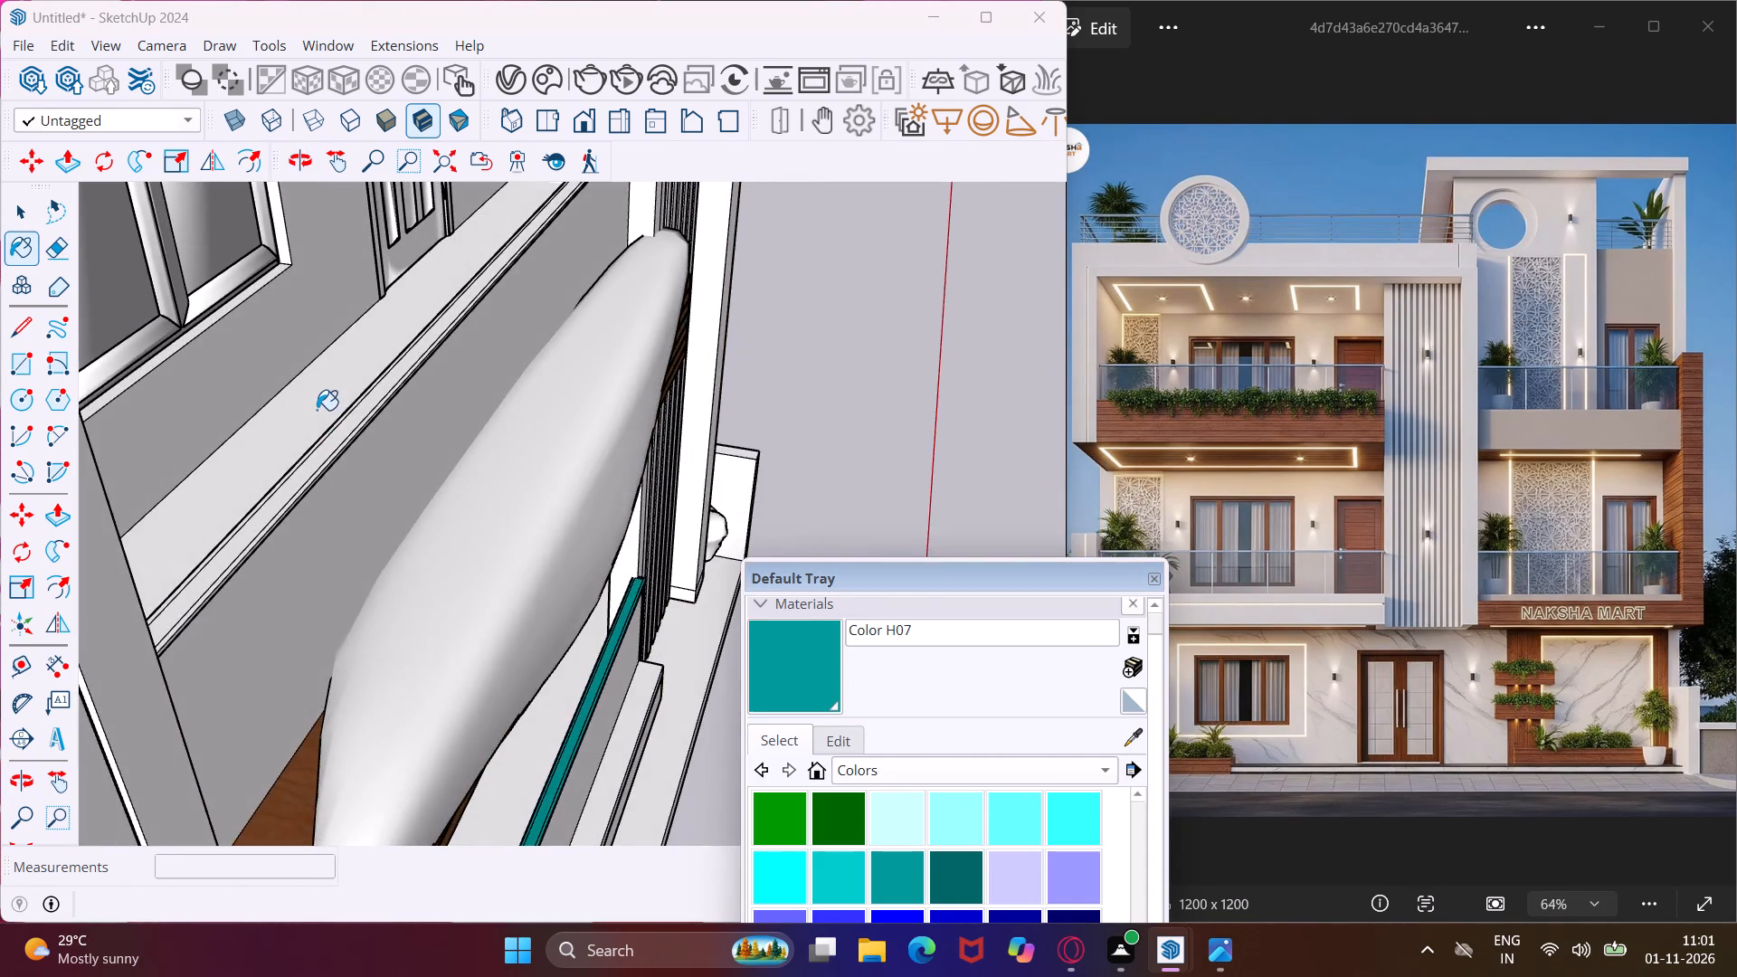
pyautogui.scroll(13, 326, 413)
pyautogui.click(361, 432)
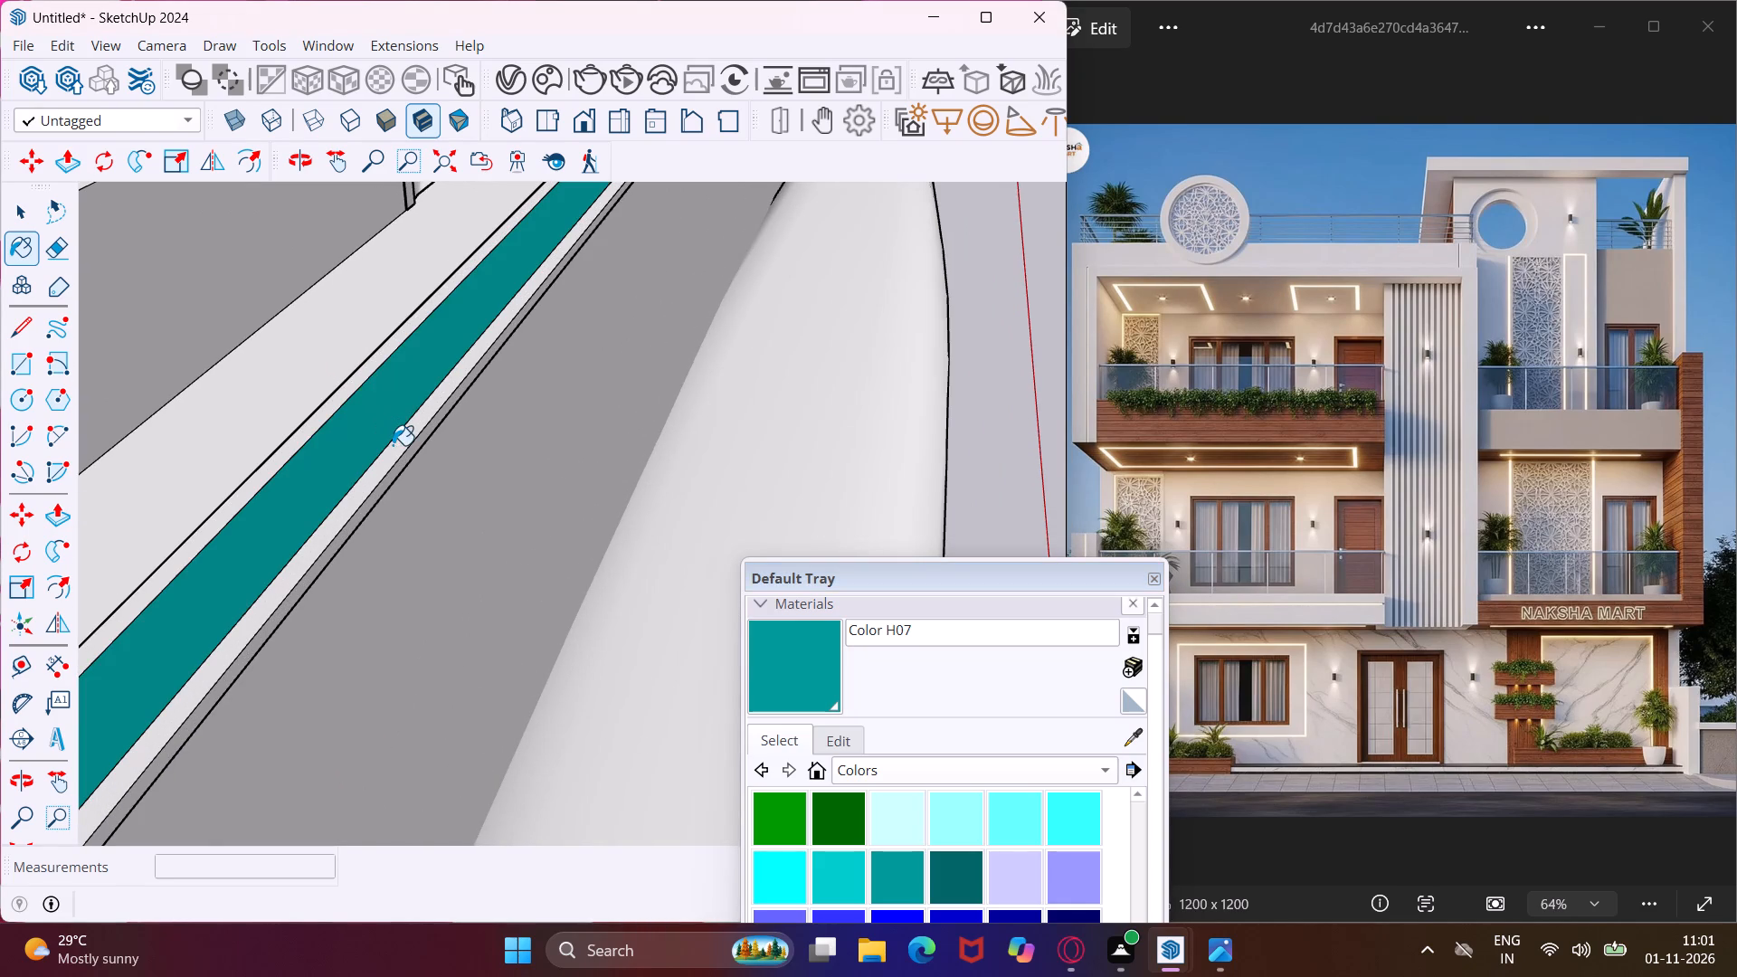
pyautogui.click(394, 446)
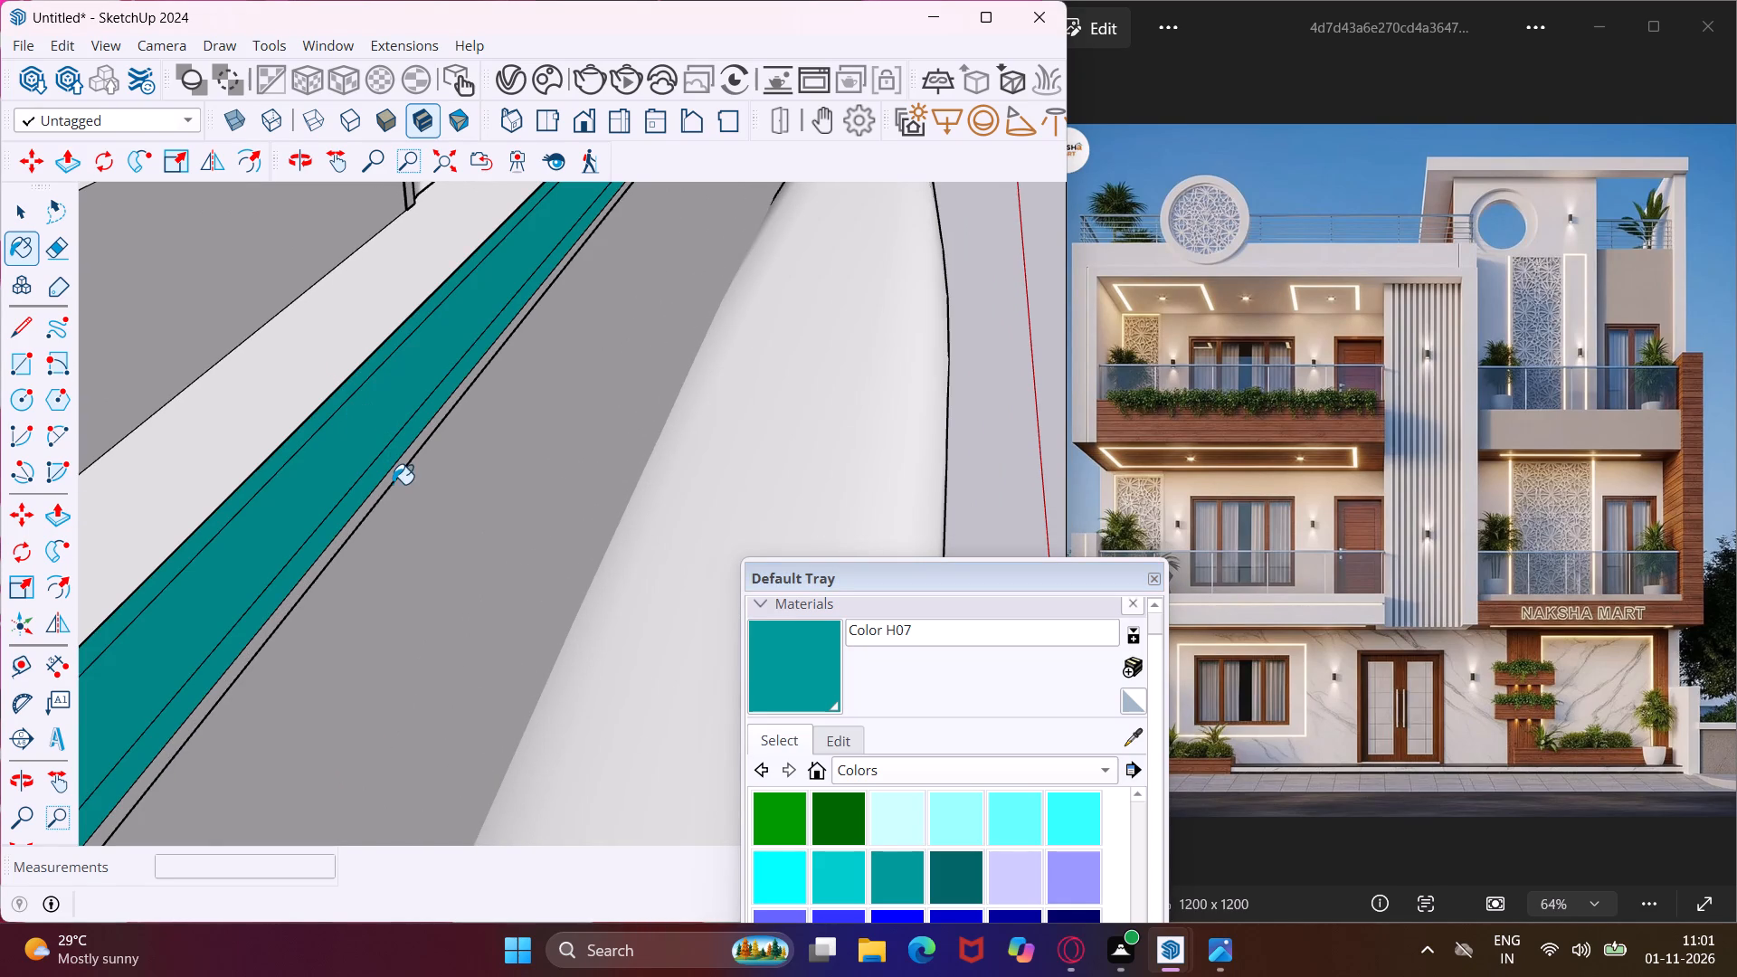
pyautogui.click(384, 484)
# Paint the underside of the front overhang and the inner edge of the left second-floor parapet cap with Color H07.
pyautogui.moveTo(381, 479); pyautogui.dragTo(391, 281, button='middle')
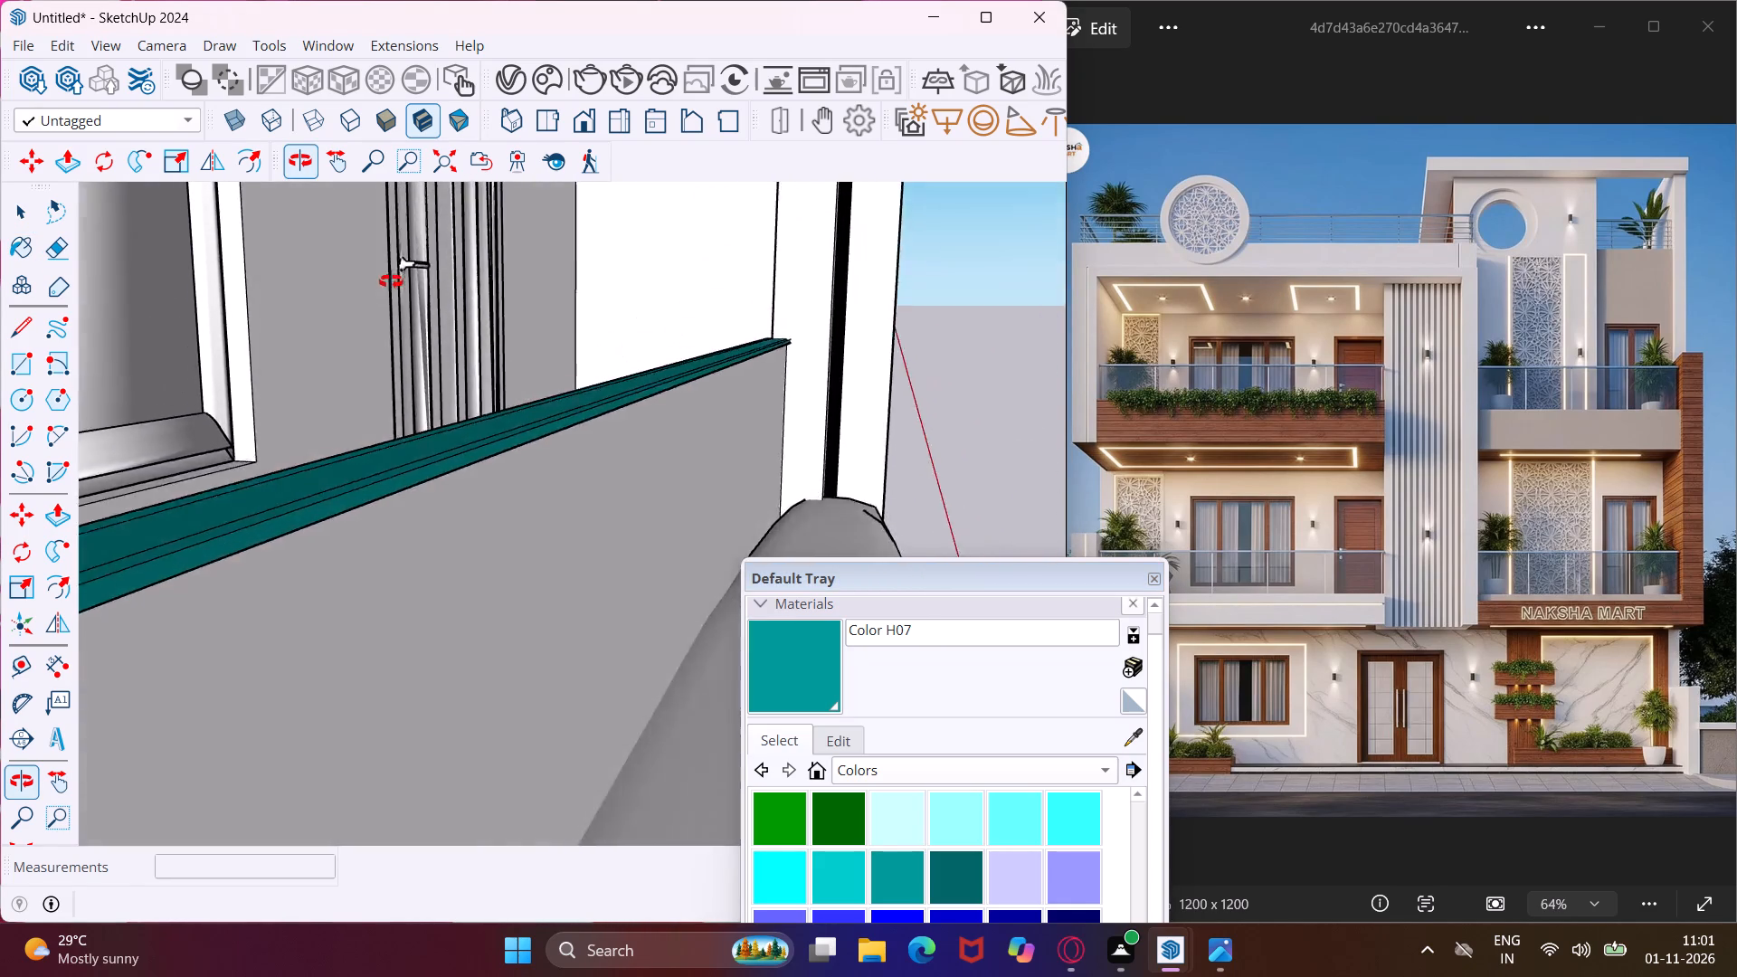
pyautogui.moveTo(391, 281); pyautogui.dragTo(439, 145, button='middle')
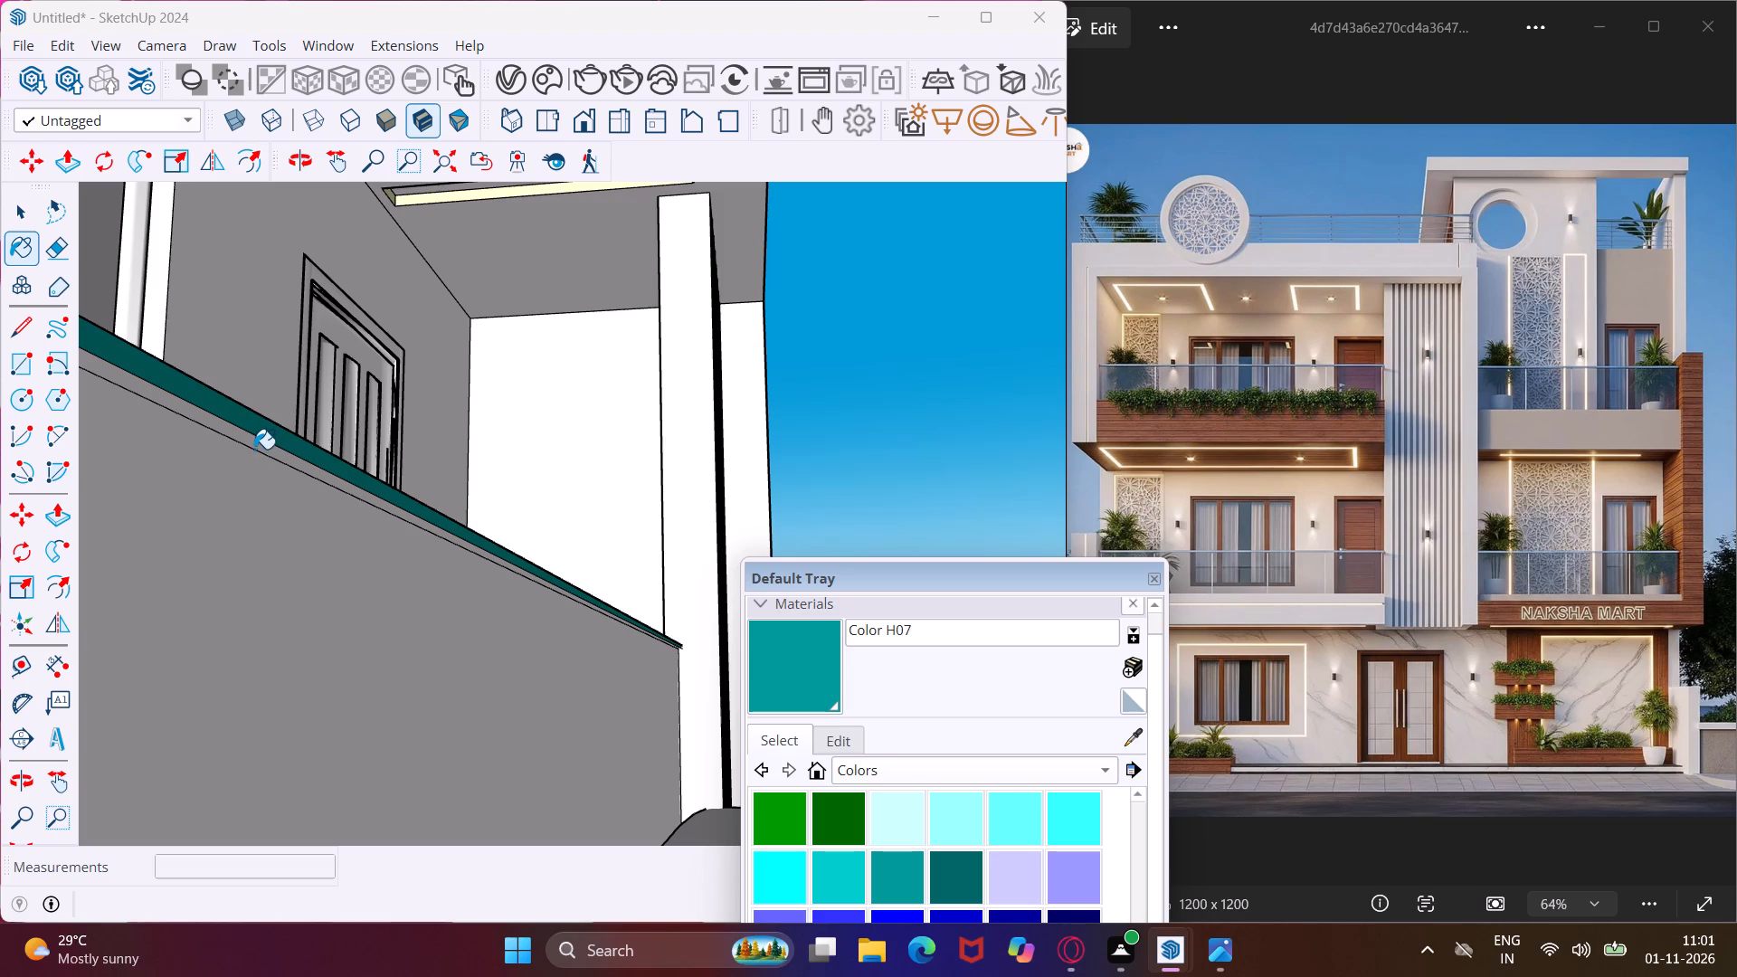
pyautogui.click(254, 449)
pyautogui.moveTo(268, 441); pyautogui.dragTo(378, 697, button='middle')
pyautogui.scroll(1, 280, 498)
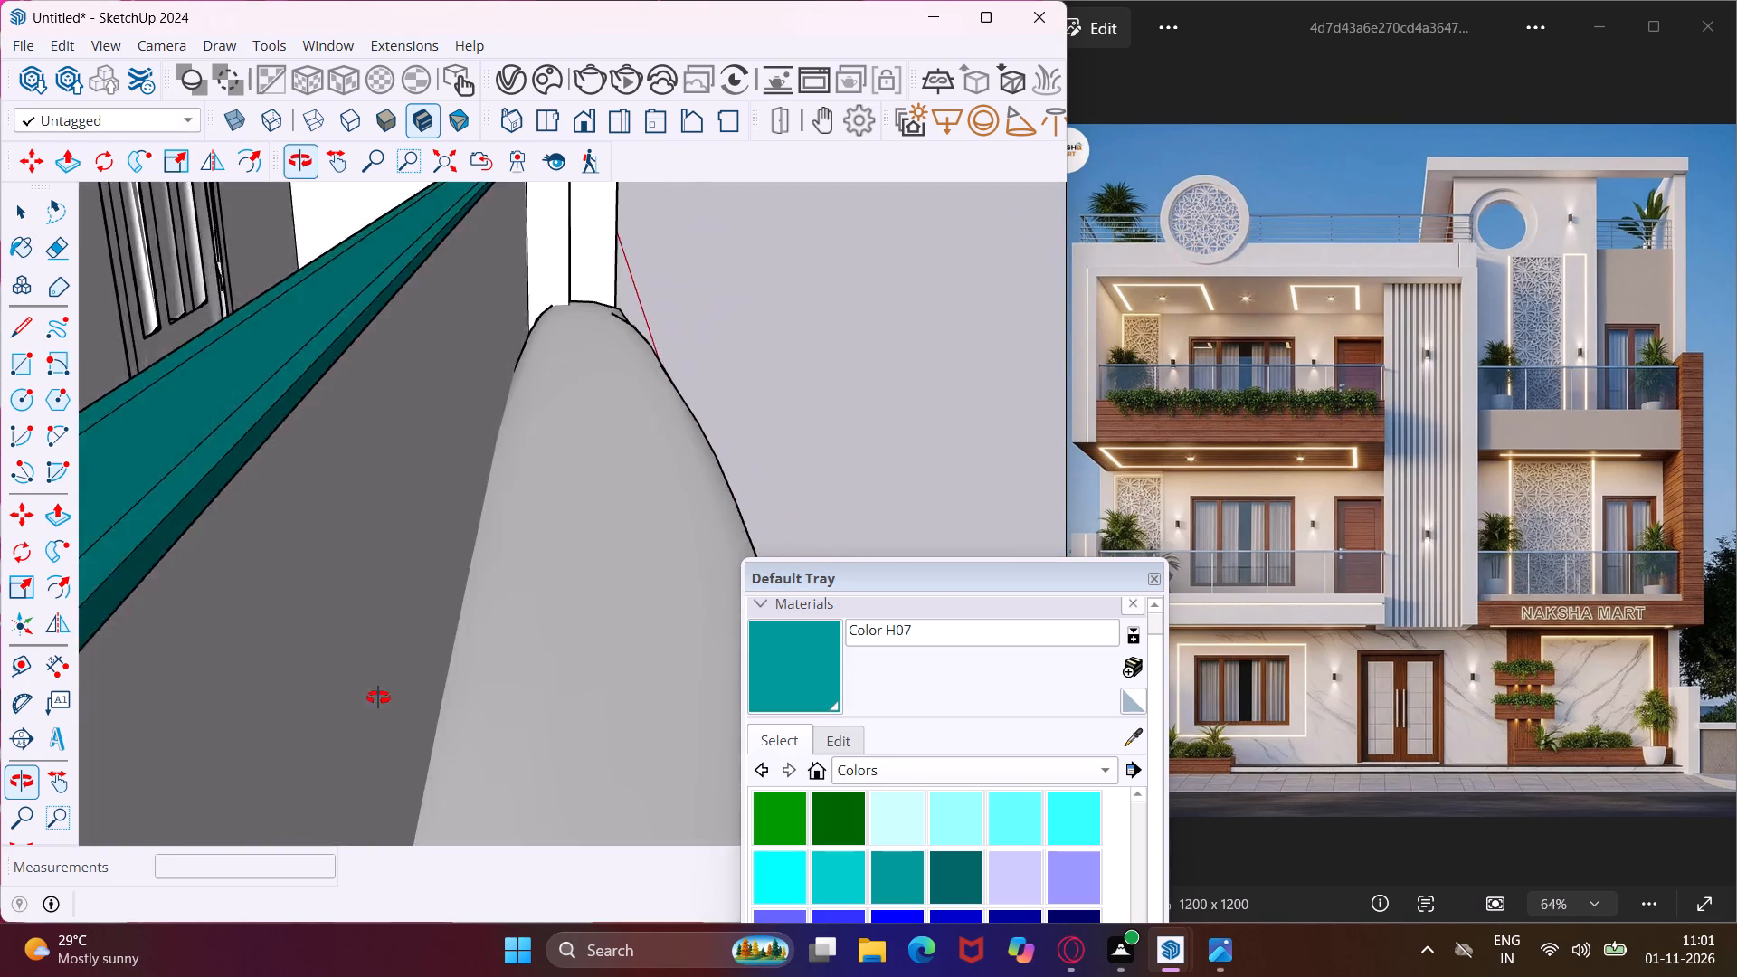
pyautogui.moveTo(378, 697); pyautogui.dragTo(821, 658, button='middle')
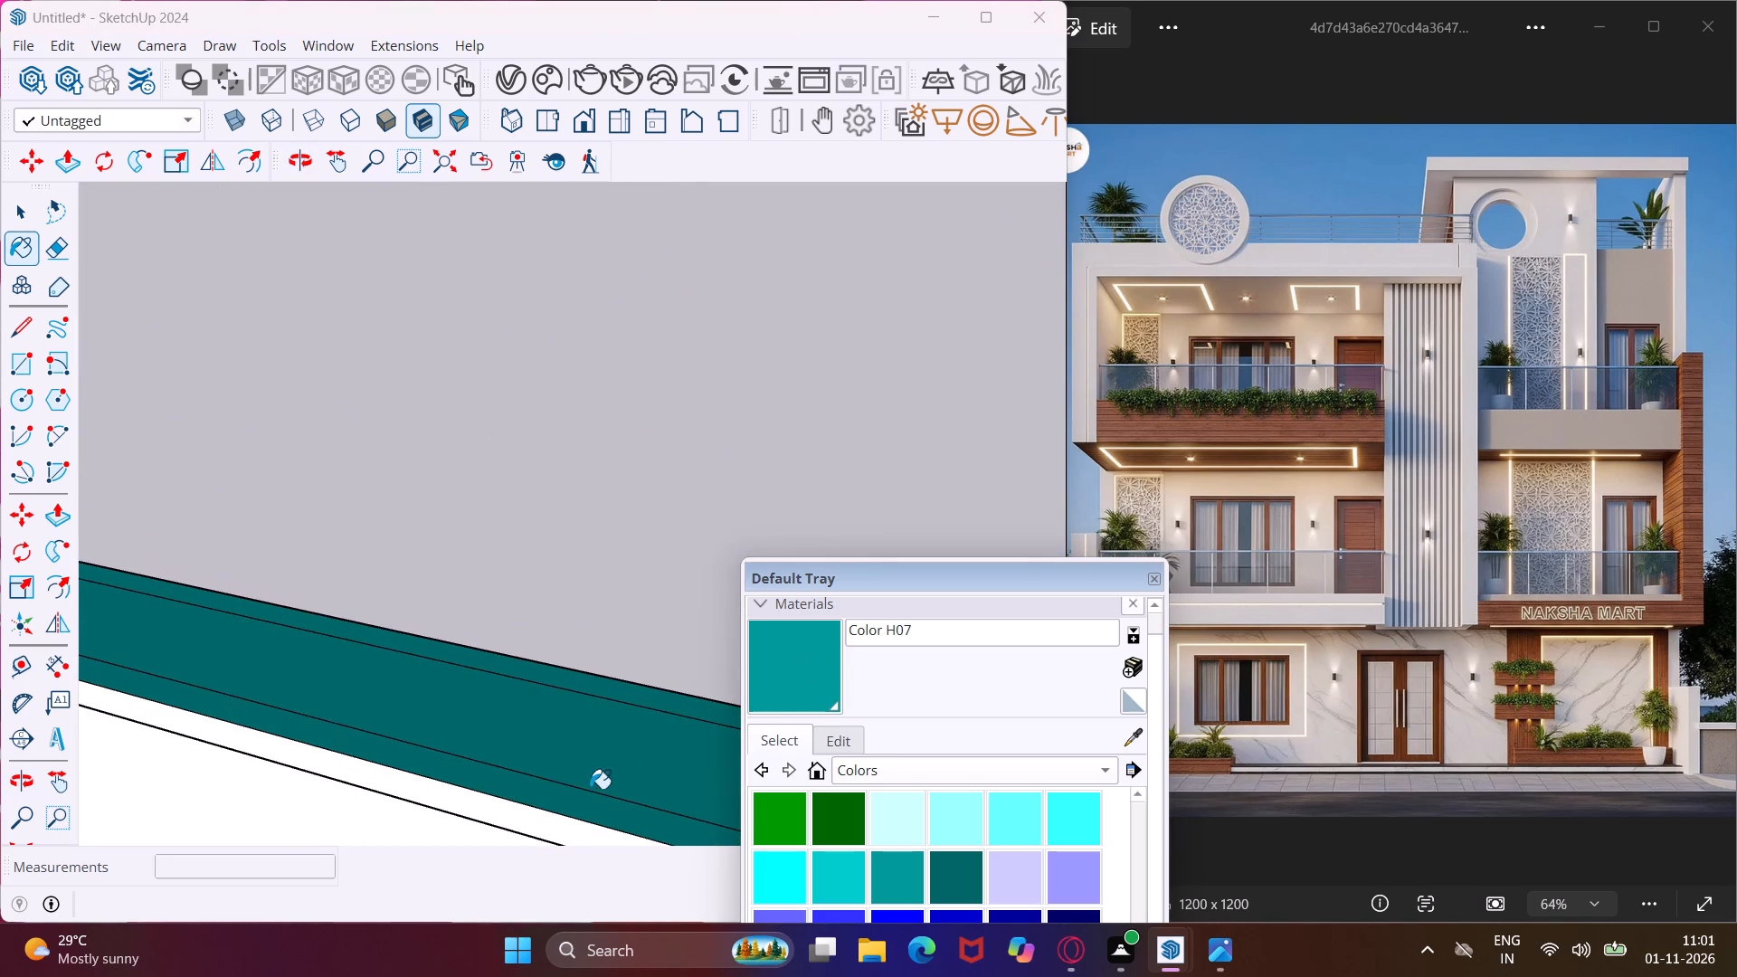
pyautogui.click(528, 816)
# Paint the centre strip, rim and outer front edge of the right second-floor balcony parapet cap with Color H07.
pyautogui.moveTo(592, 711); pyautogui.dragTo(339, 799, button='middle')
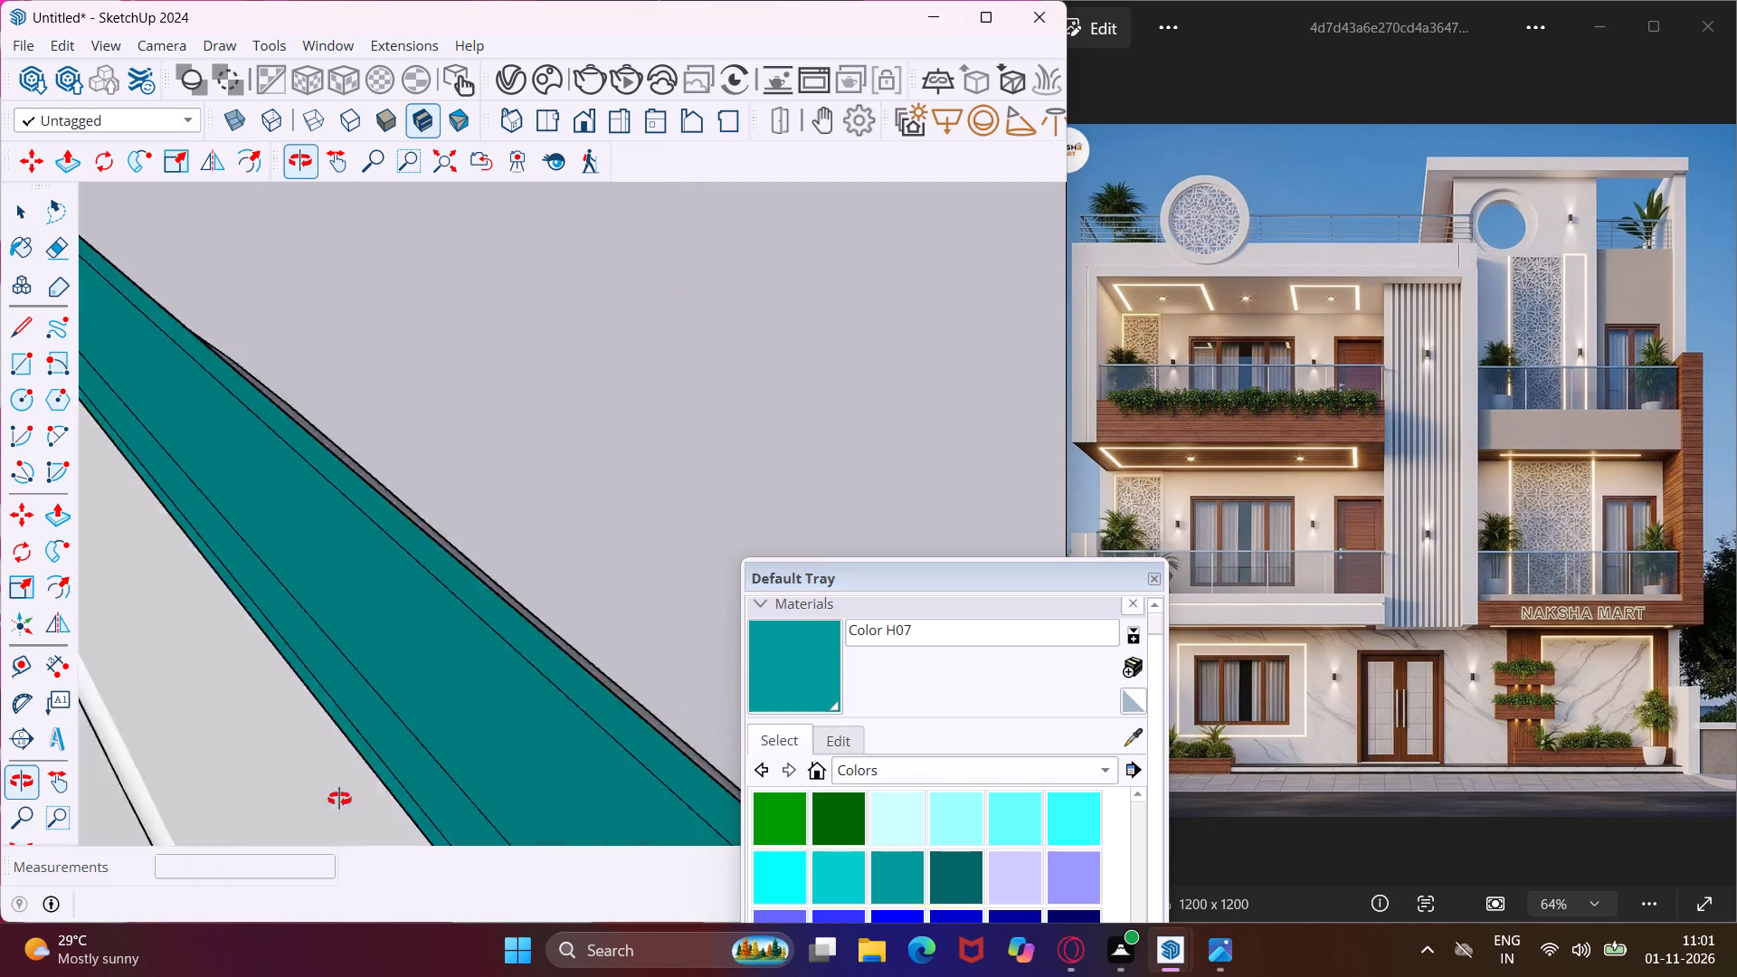
pyautogui.moveTo(339, 799); pyautogui.dragTo(0, 791, button='middle')
pyautogui.scroll(-4, 384, 659)
pyautogui.moveTo(424, 628); pyautogui.dragTo(310, 630, button='middle')
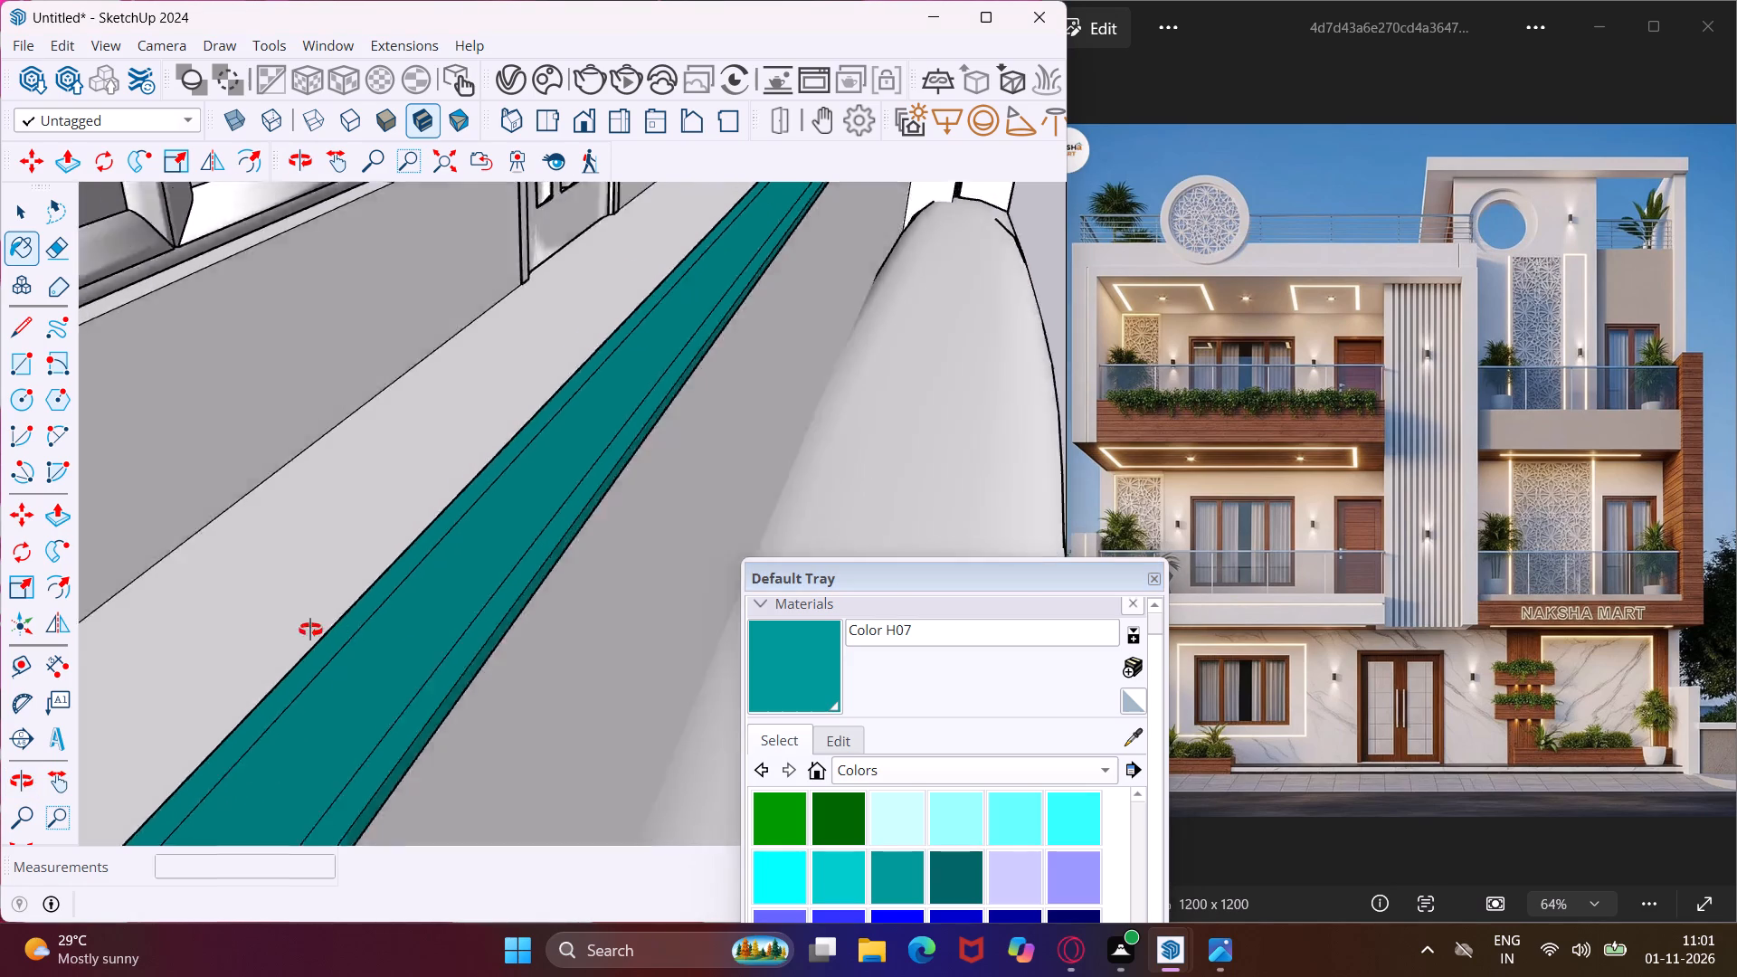
pyautogui.moveTo(310, 630); pyautogui.dragTo(157, 630, button='middle')
pyautogui.scroll(-12, 154, 630)
pyautogui.scroll(1, 152, 605)
pyautogui.scroll(-13, 152, 605)
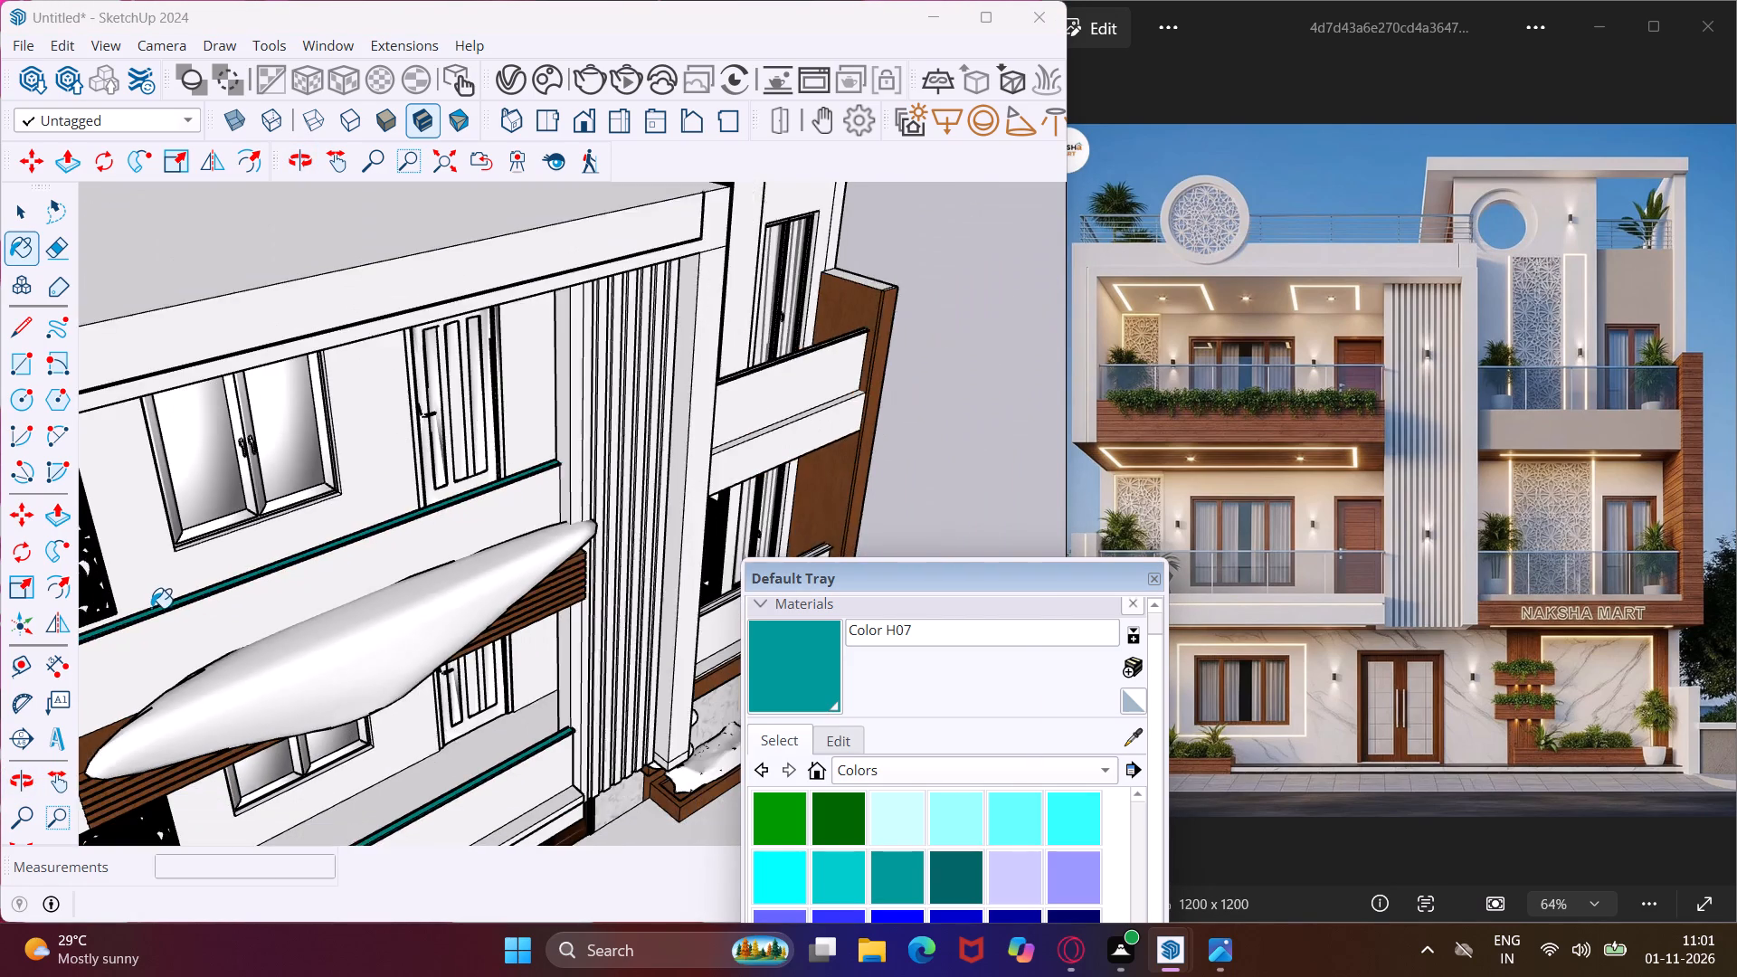
pyautogui.scroll(6, 765, 370)
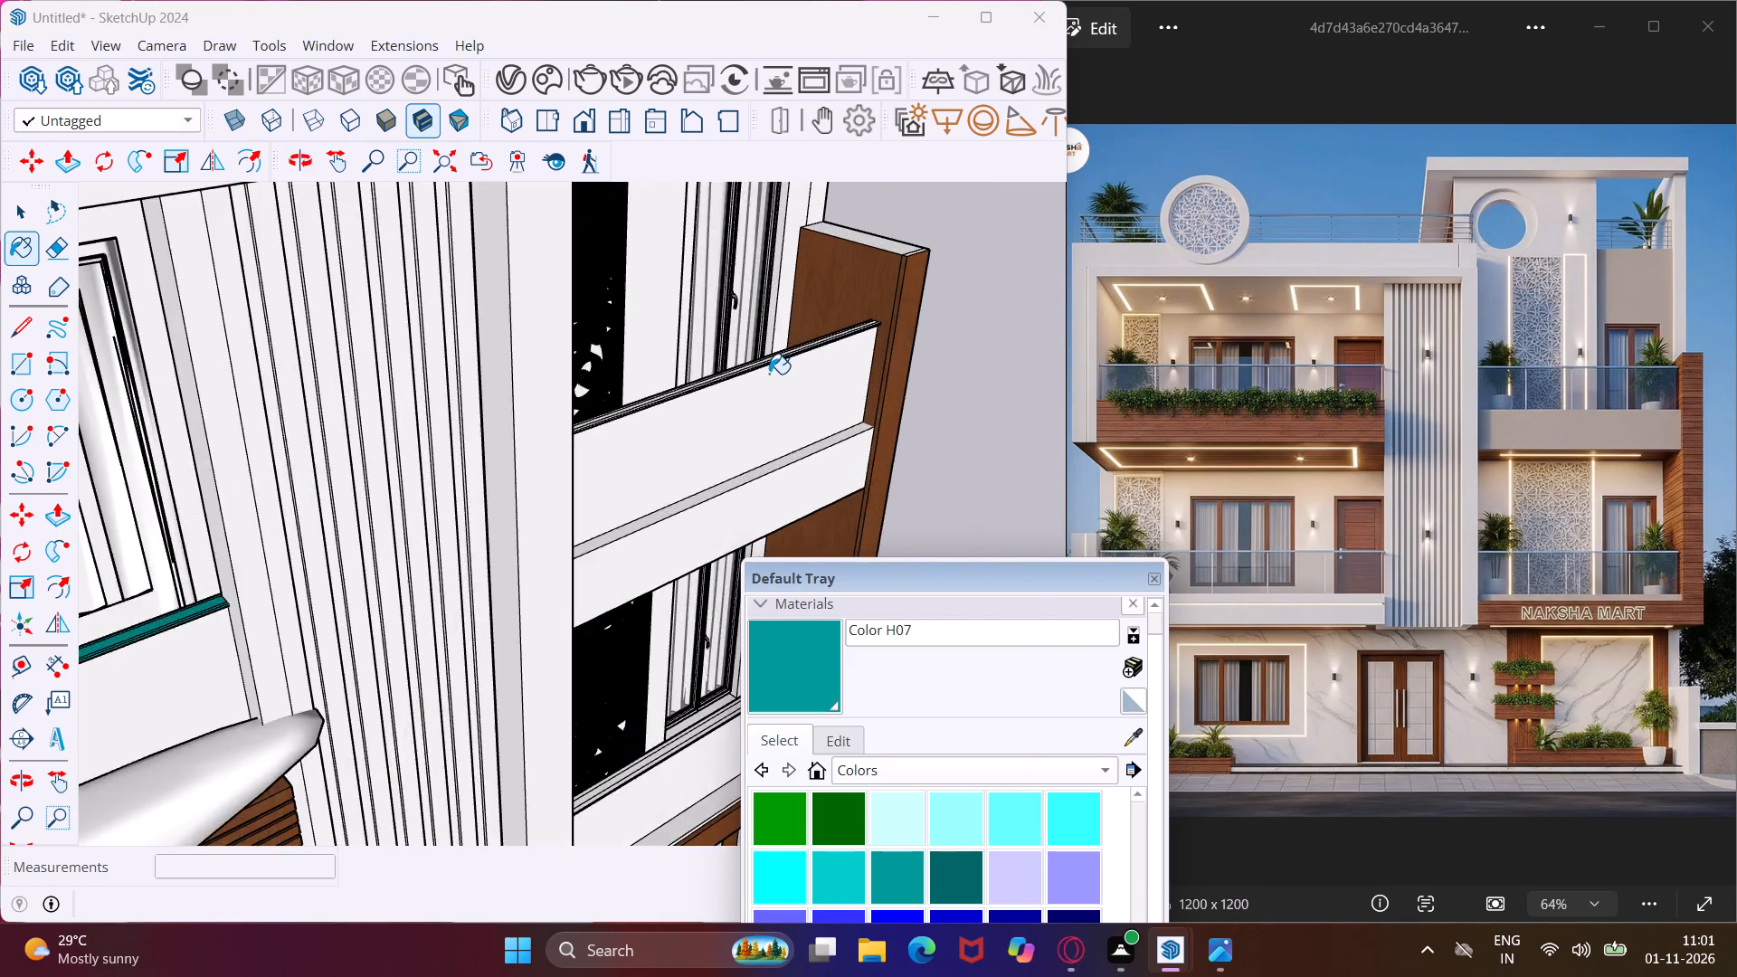
pyautogui.scroll(17, 769, 374)
pyautogui.moveTo(689, 318); pyautogui.dragTo(726, 389, button='middle')
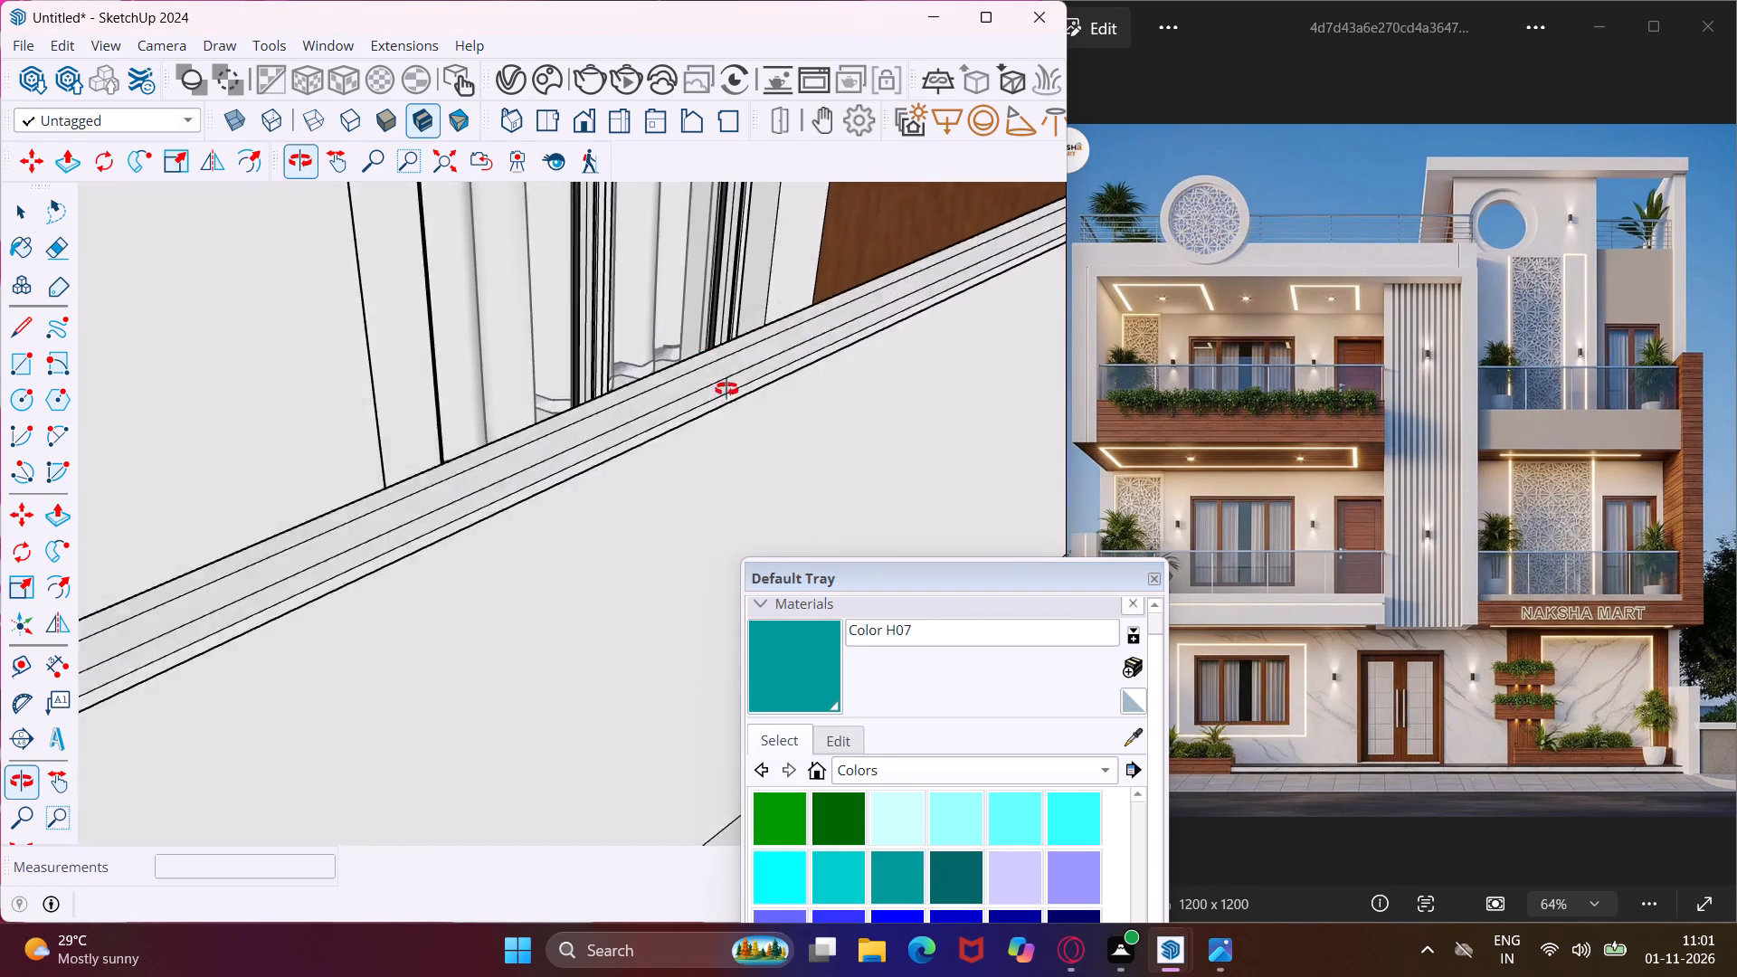
pyautogui.moveTo(726, 389); pyautogui.dragTo(752, 432, button='middle')
pyautogui.click(836, 489)
pyautogui.click(854, 498)
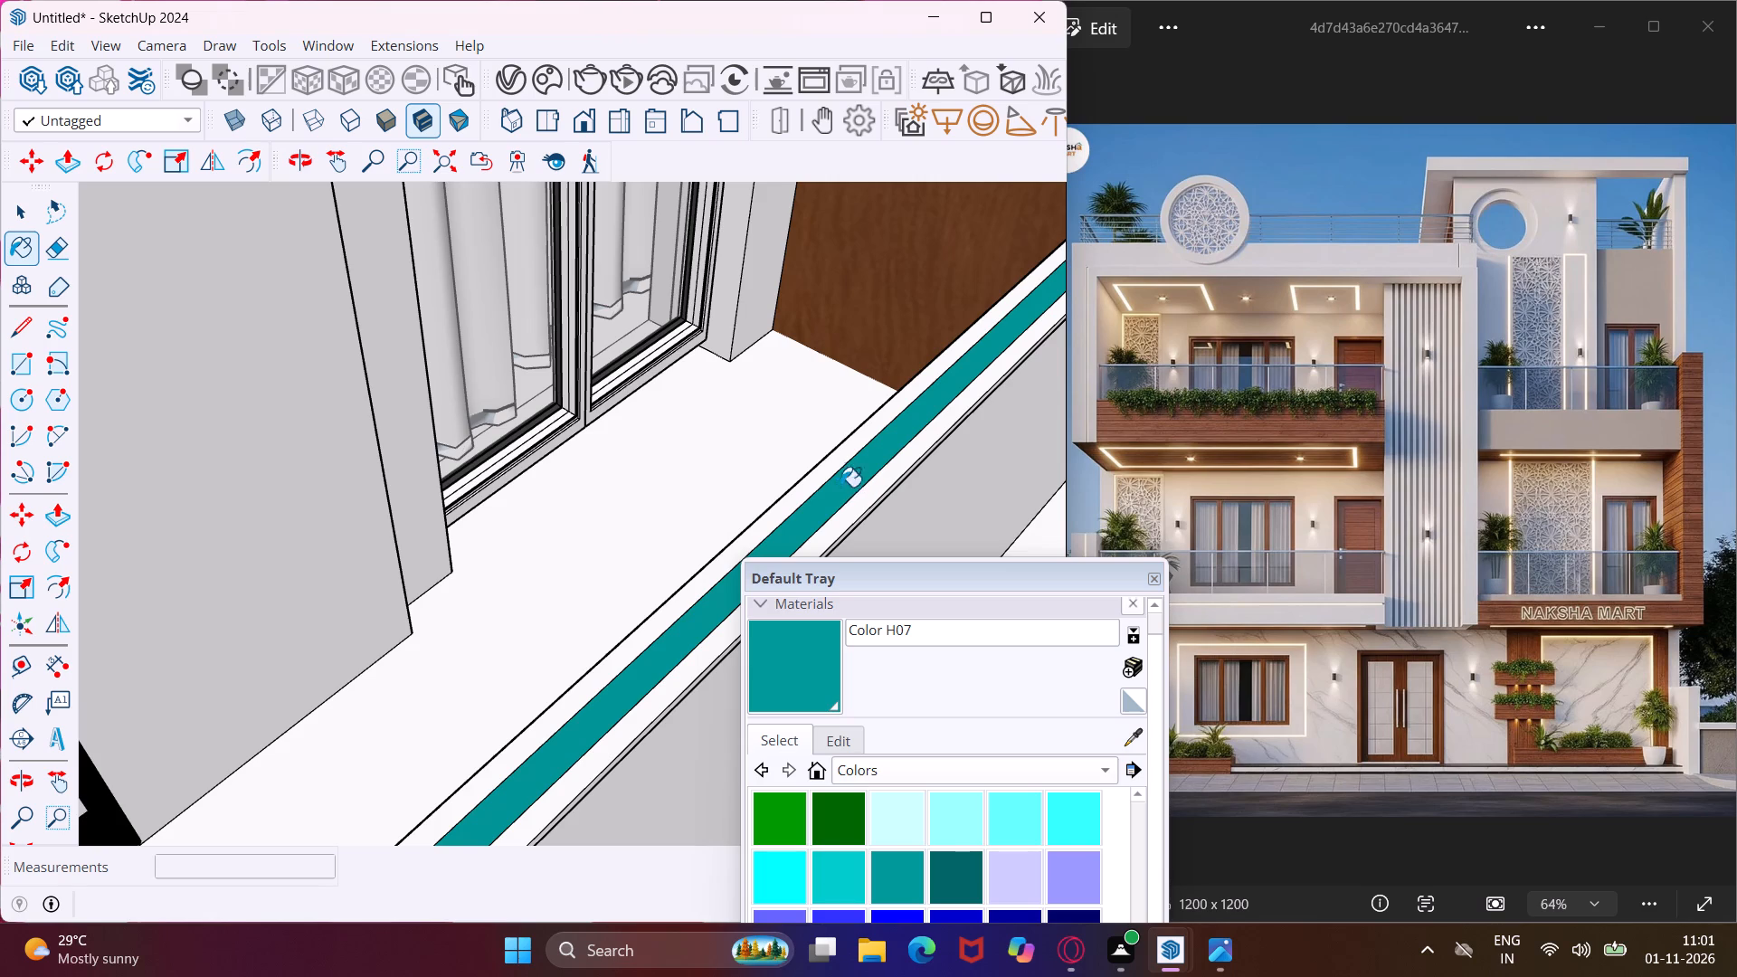
pyautogui.click(822, 477)
pyautogui.scroll(3, 873, 510)
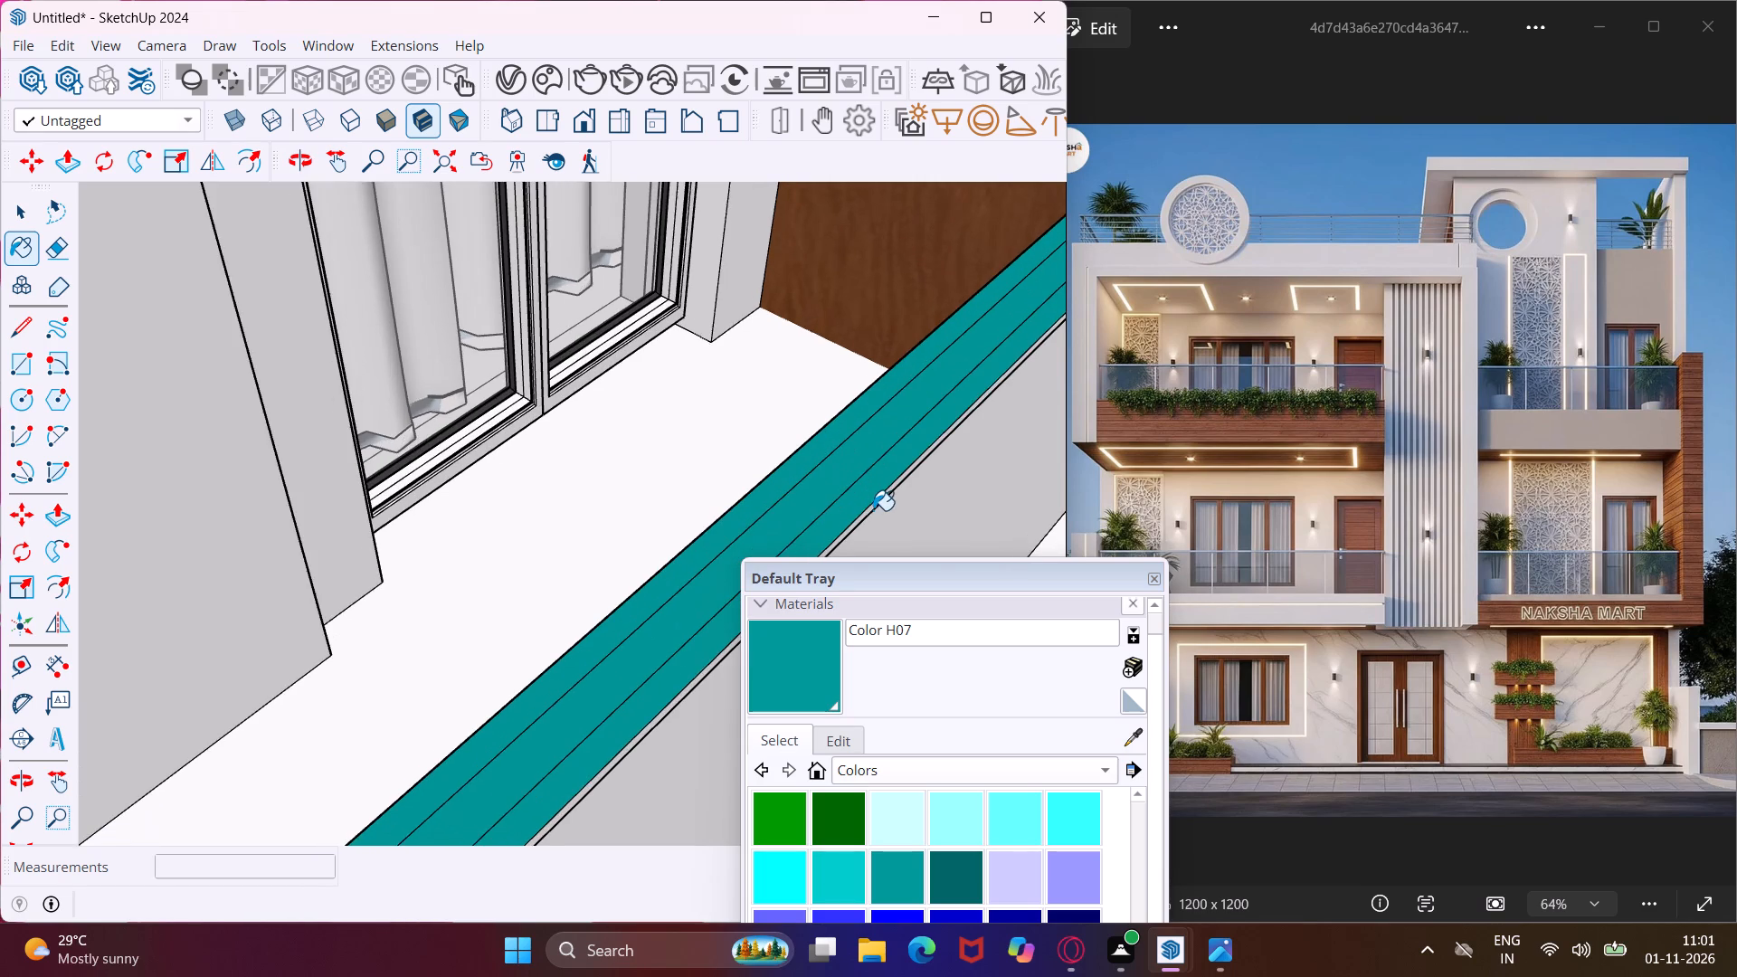
pyautogui.scroll(4, 875, 510)
pyautogui.click(872, 506)
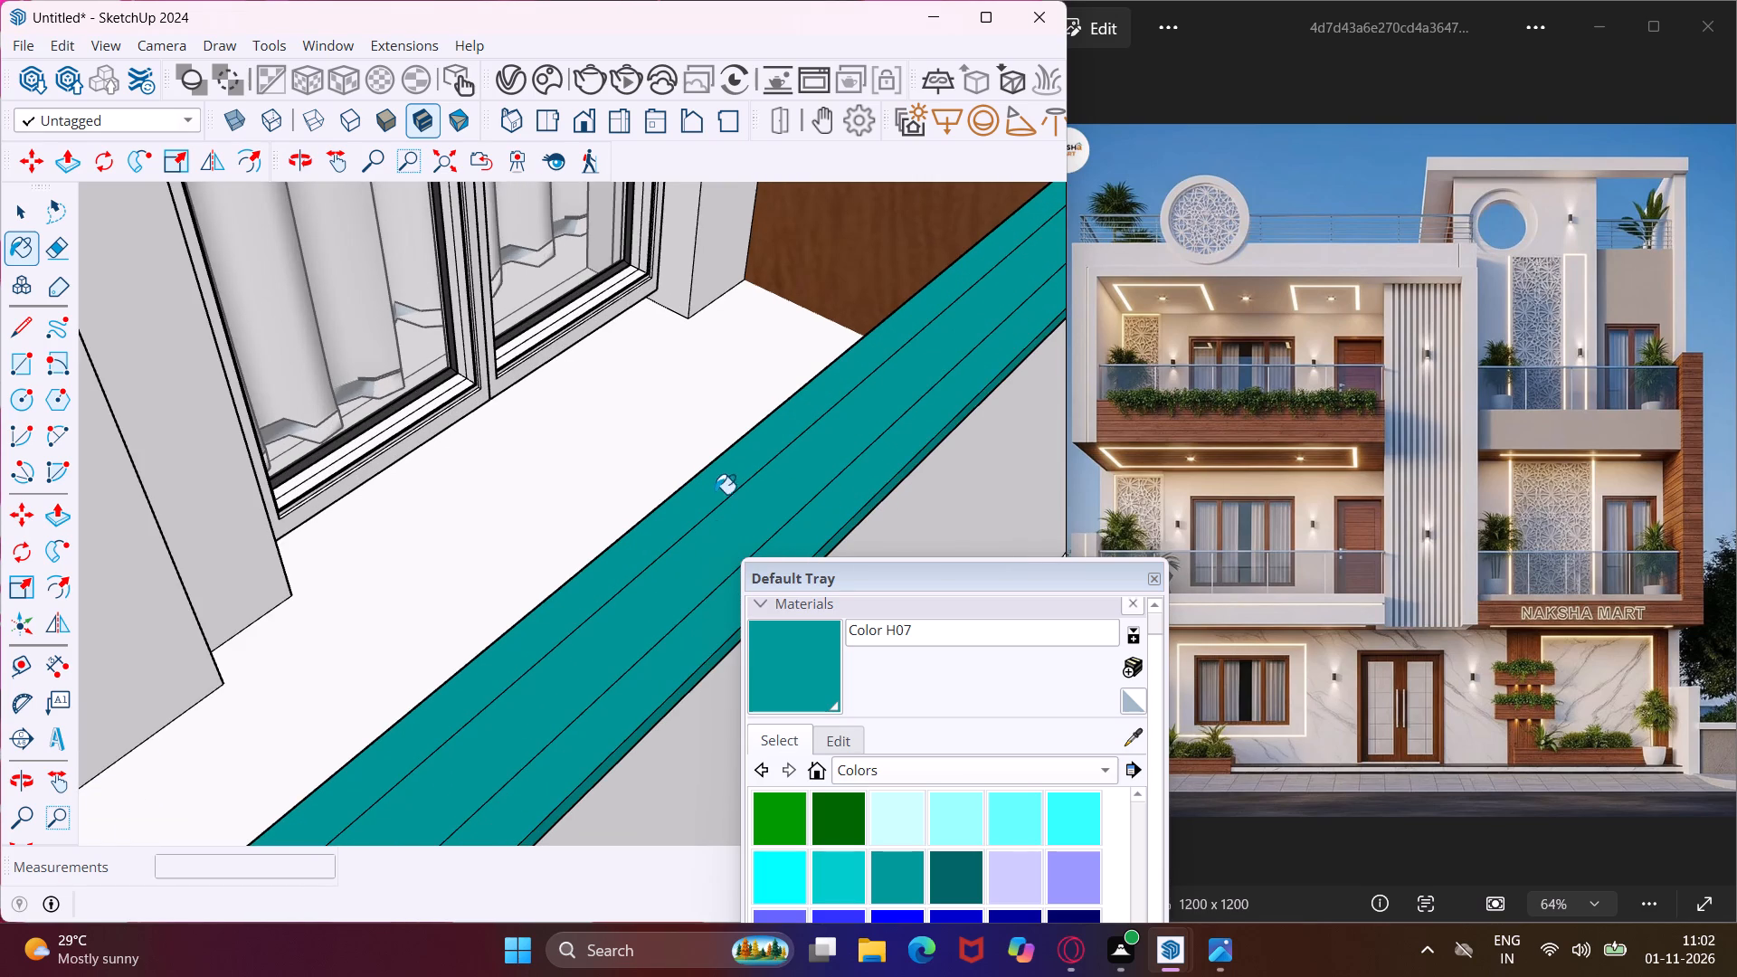
# Paint the inner edge and the underside beside it on the right second-floor parapet cap with Color H07.
pyautogui.moveTo(555, 604); pyautogui.dragTo(956, 376, button='middle')
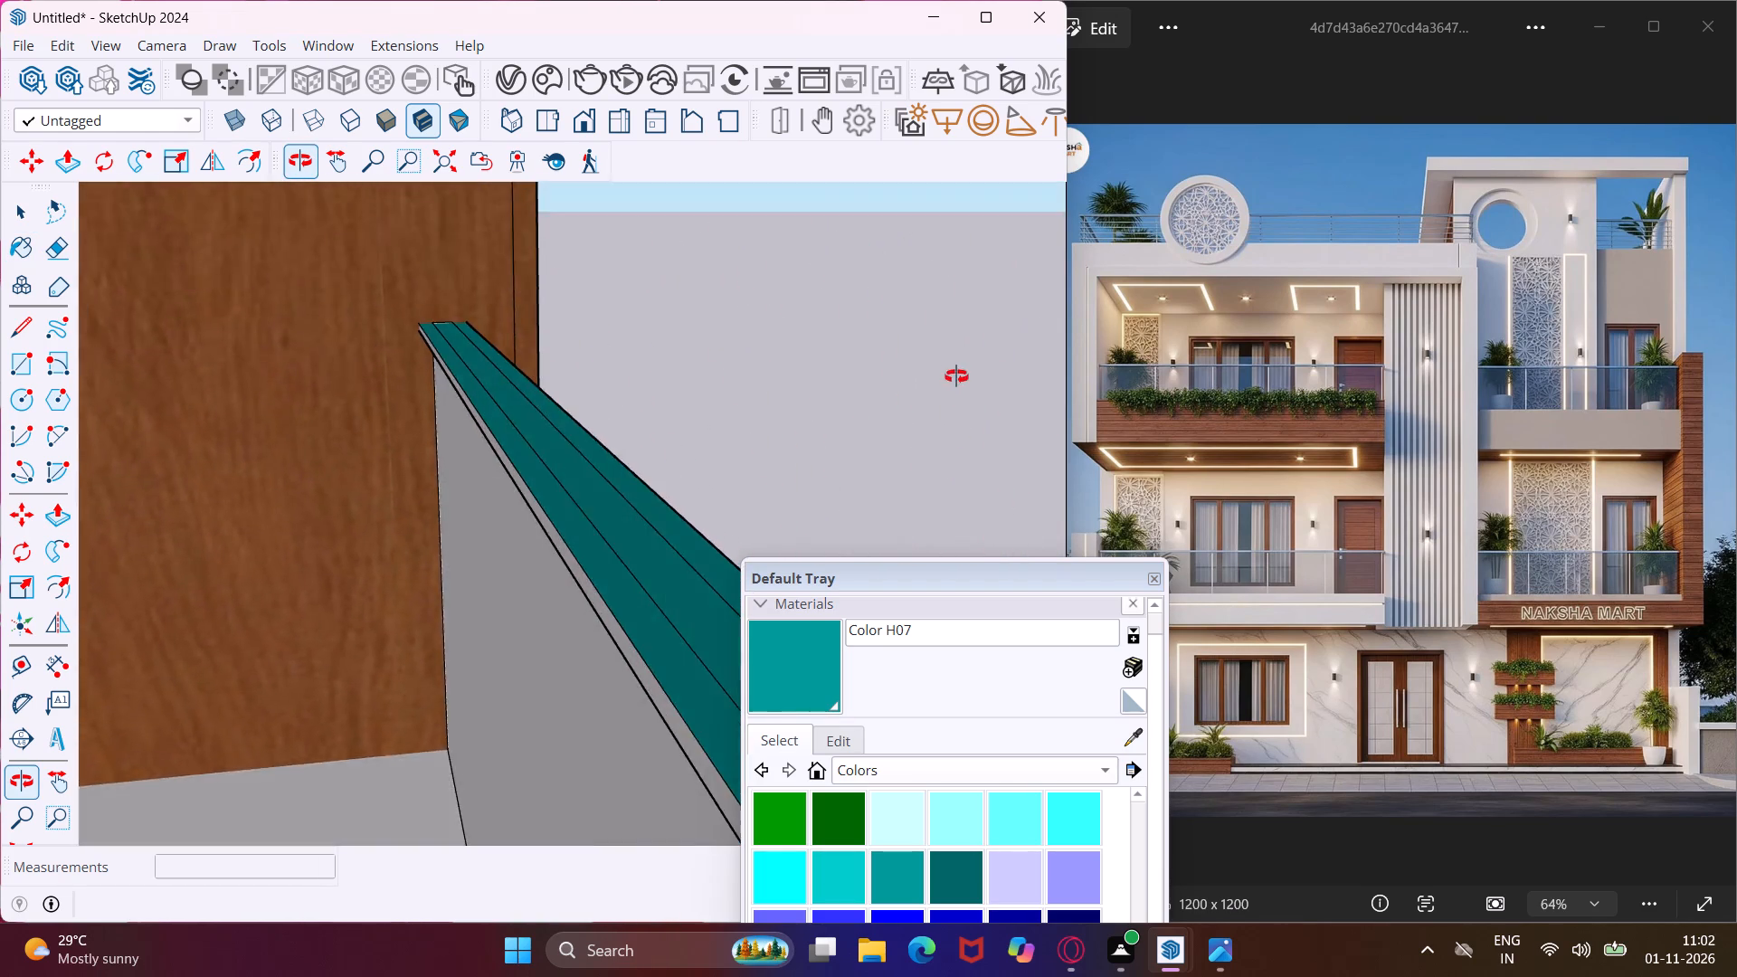
pyautogui.moveTo(956, 376); pyautogui.dragTo(950, 270, button='middle')
pyautogui.scroll(3, 708, 642)
pyautogui.click(689, 653)
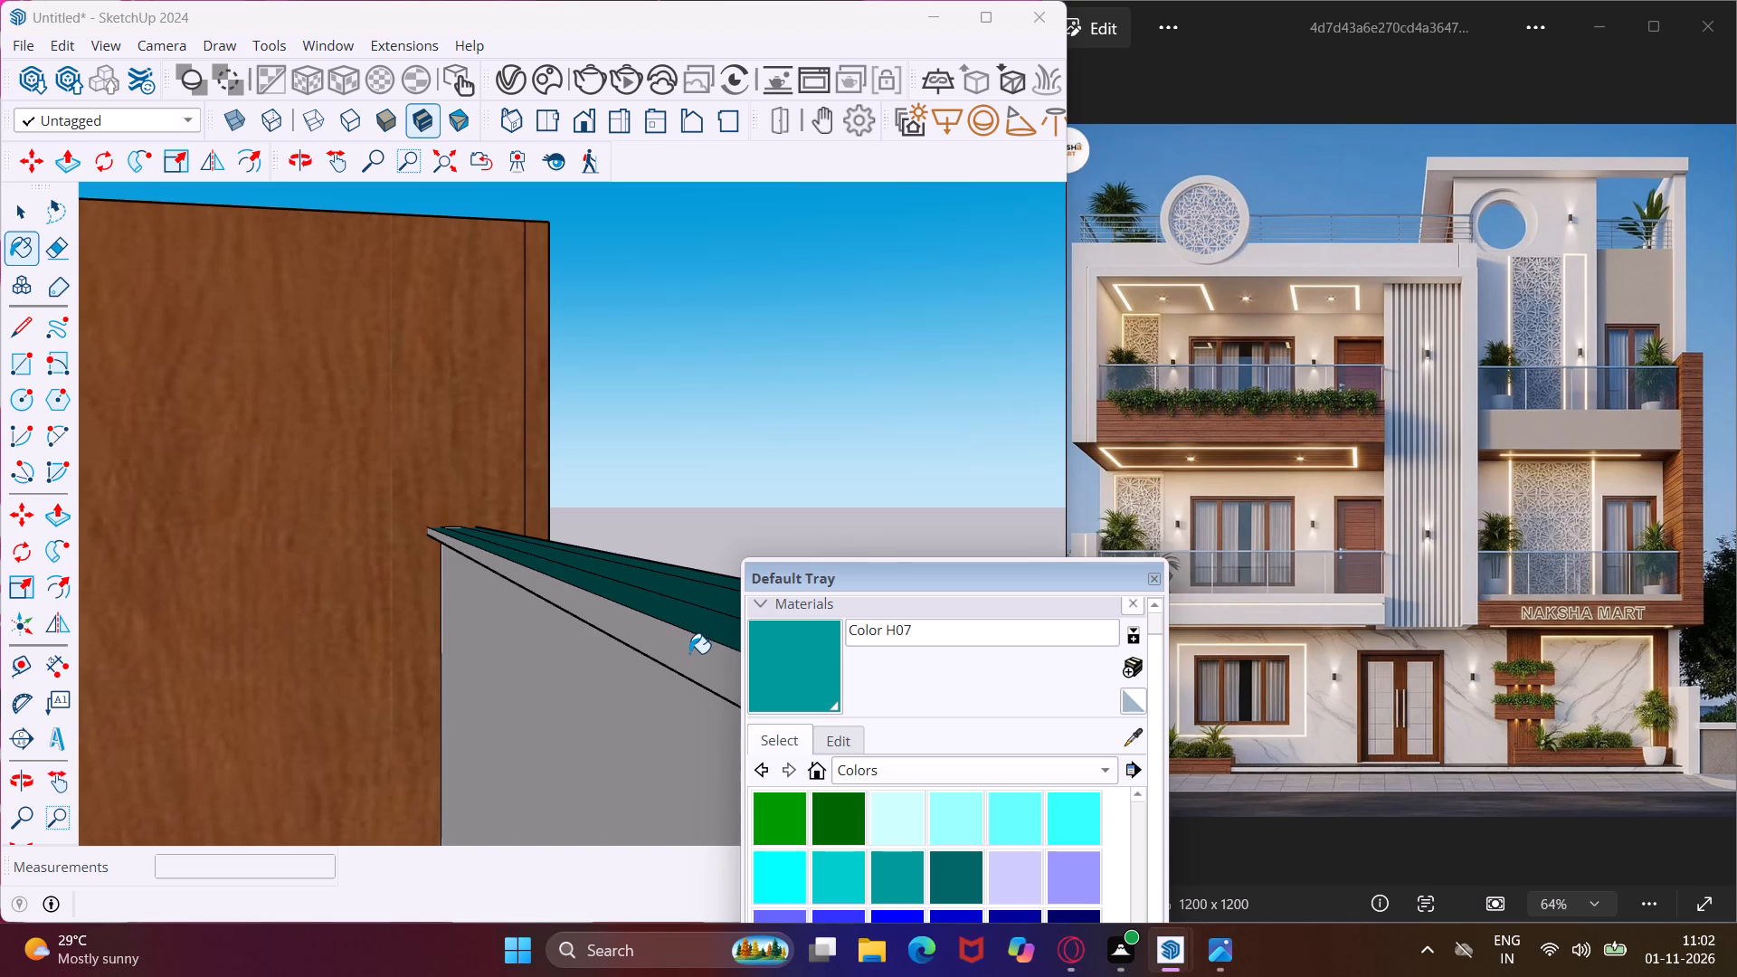
pyautogui.moveTo(689, 653); pyautogui.dragTo(636, 517, button='middle')
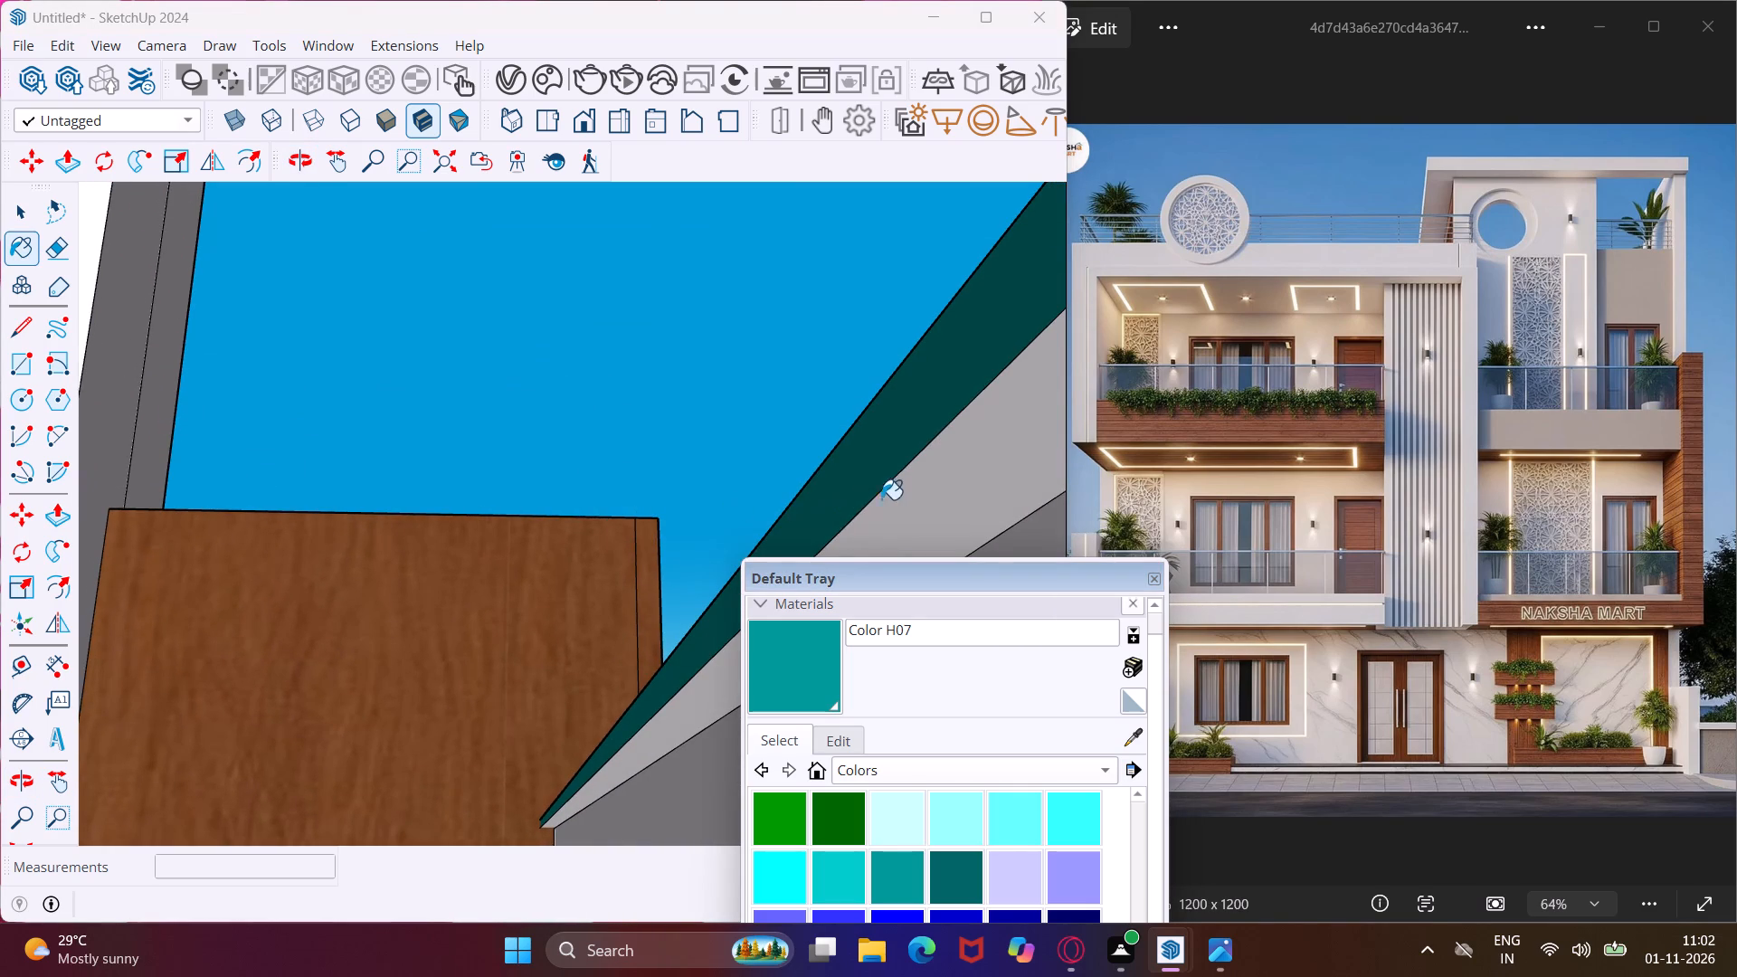
pyautogui.click(925, 503)
# Paint the centre strip, outer front edge and rim of the right first-floor balcony parapet cap with Color H07.
pyautogui.moveTo(802, 386); pyautogui.dragTo(489, 743, button='middle')
pyautogui.scroll(1, 668, 711)
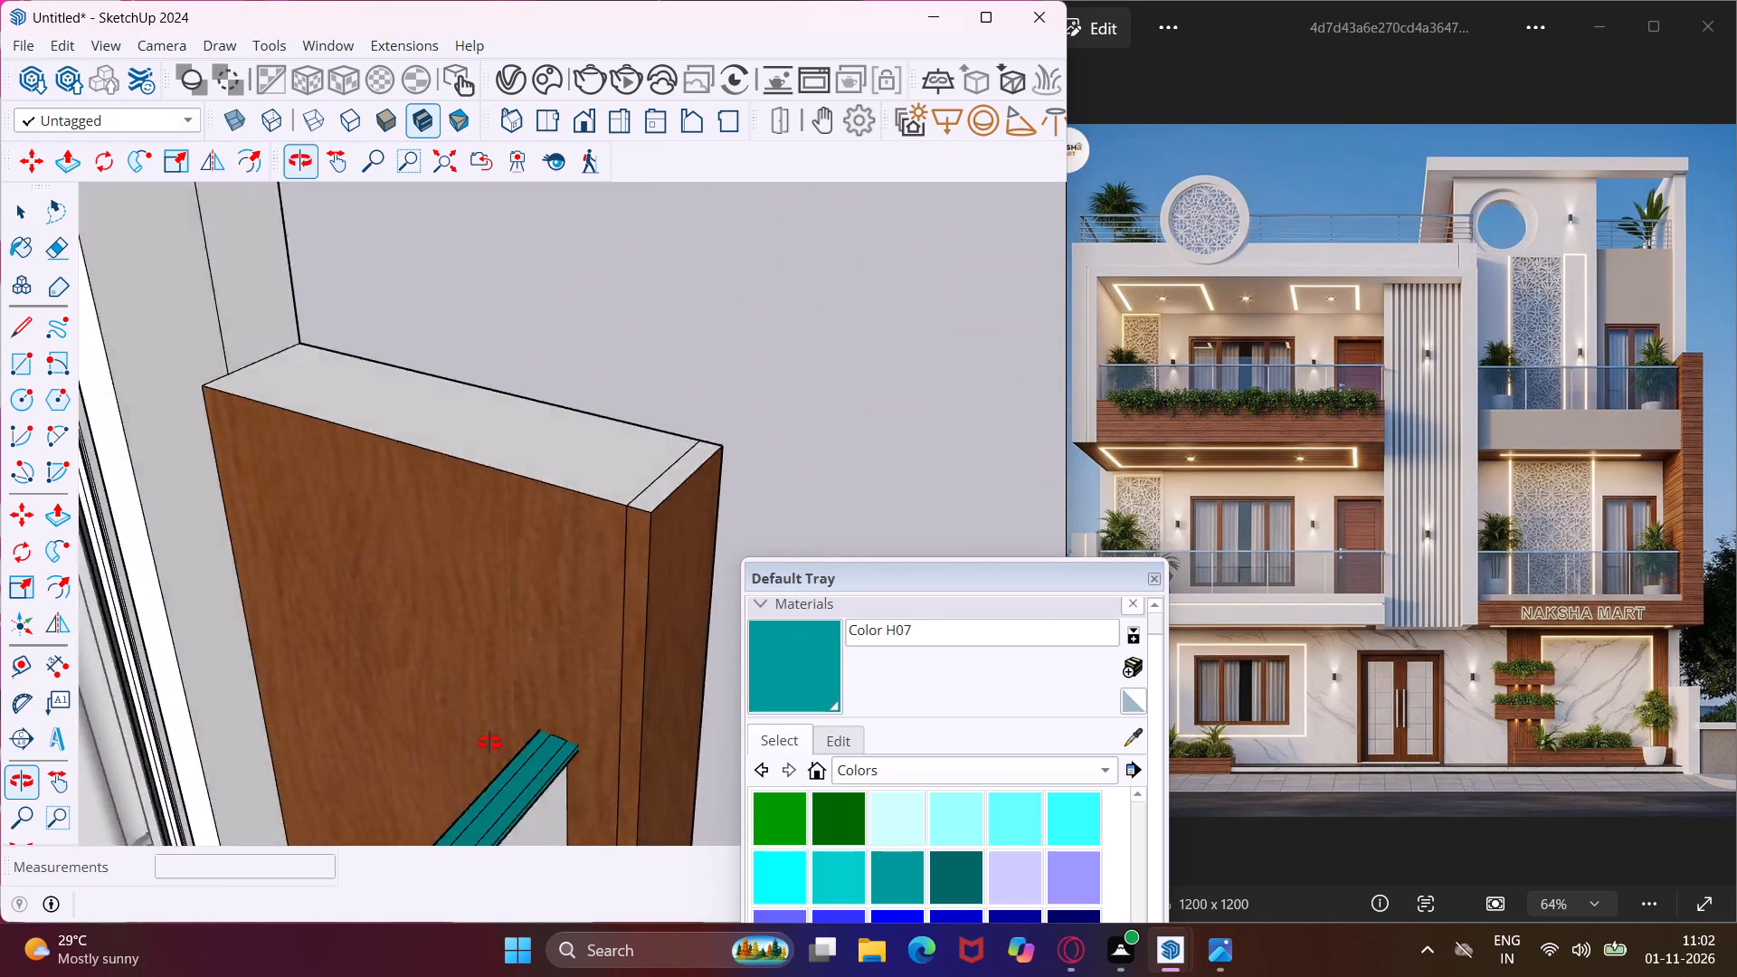
pyautogui.moveTo(489, 743); pyautogui.dragTo(438, 406, button='middle')
pyautogui.scroll(-9, 456, 440)
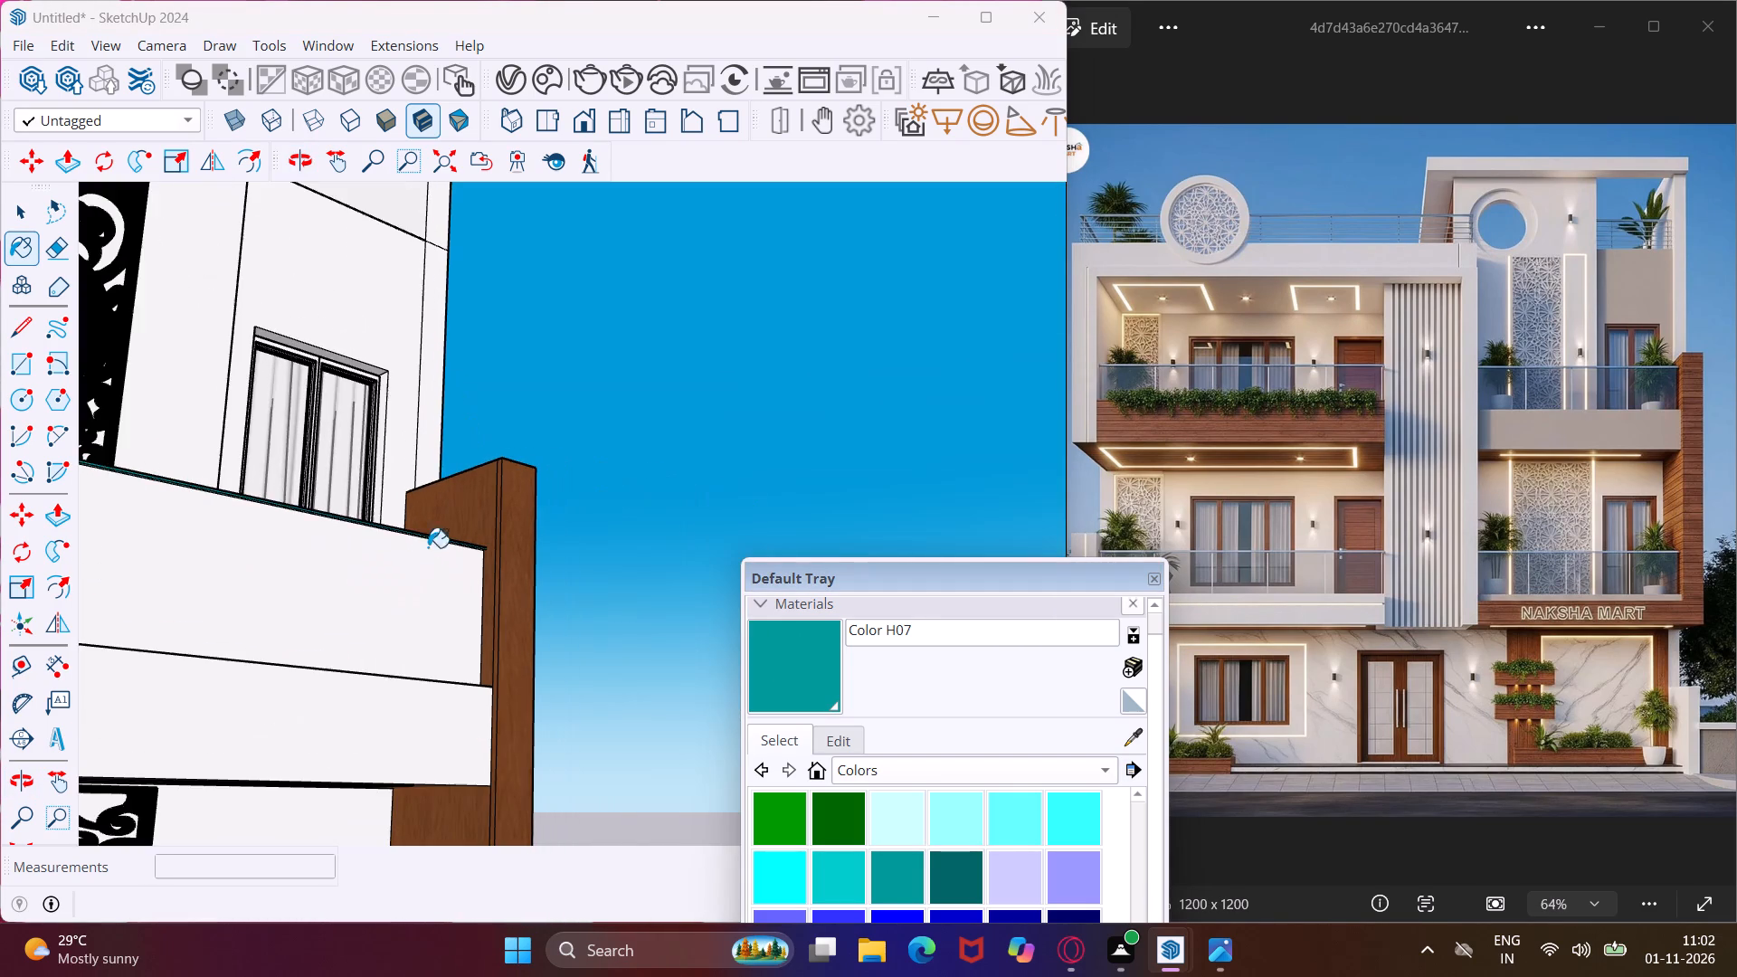
pyautogui.scroll(-17, 391, 587)
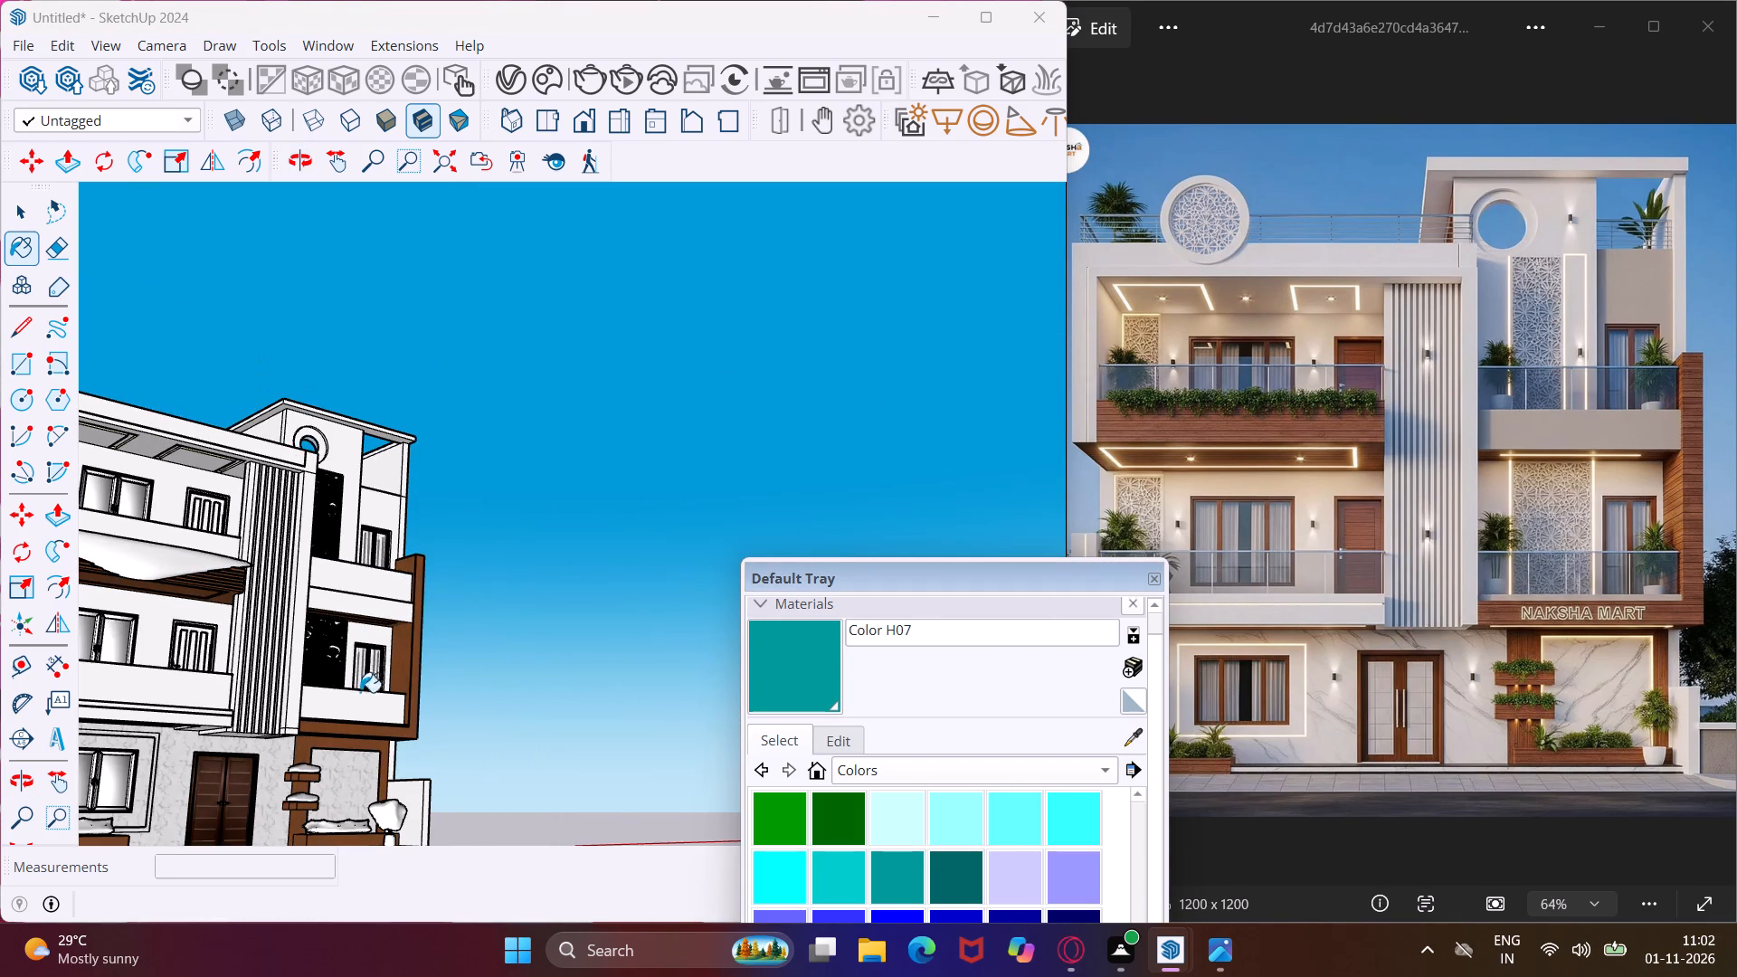
pyautogui.scroll(16, 346, 704)
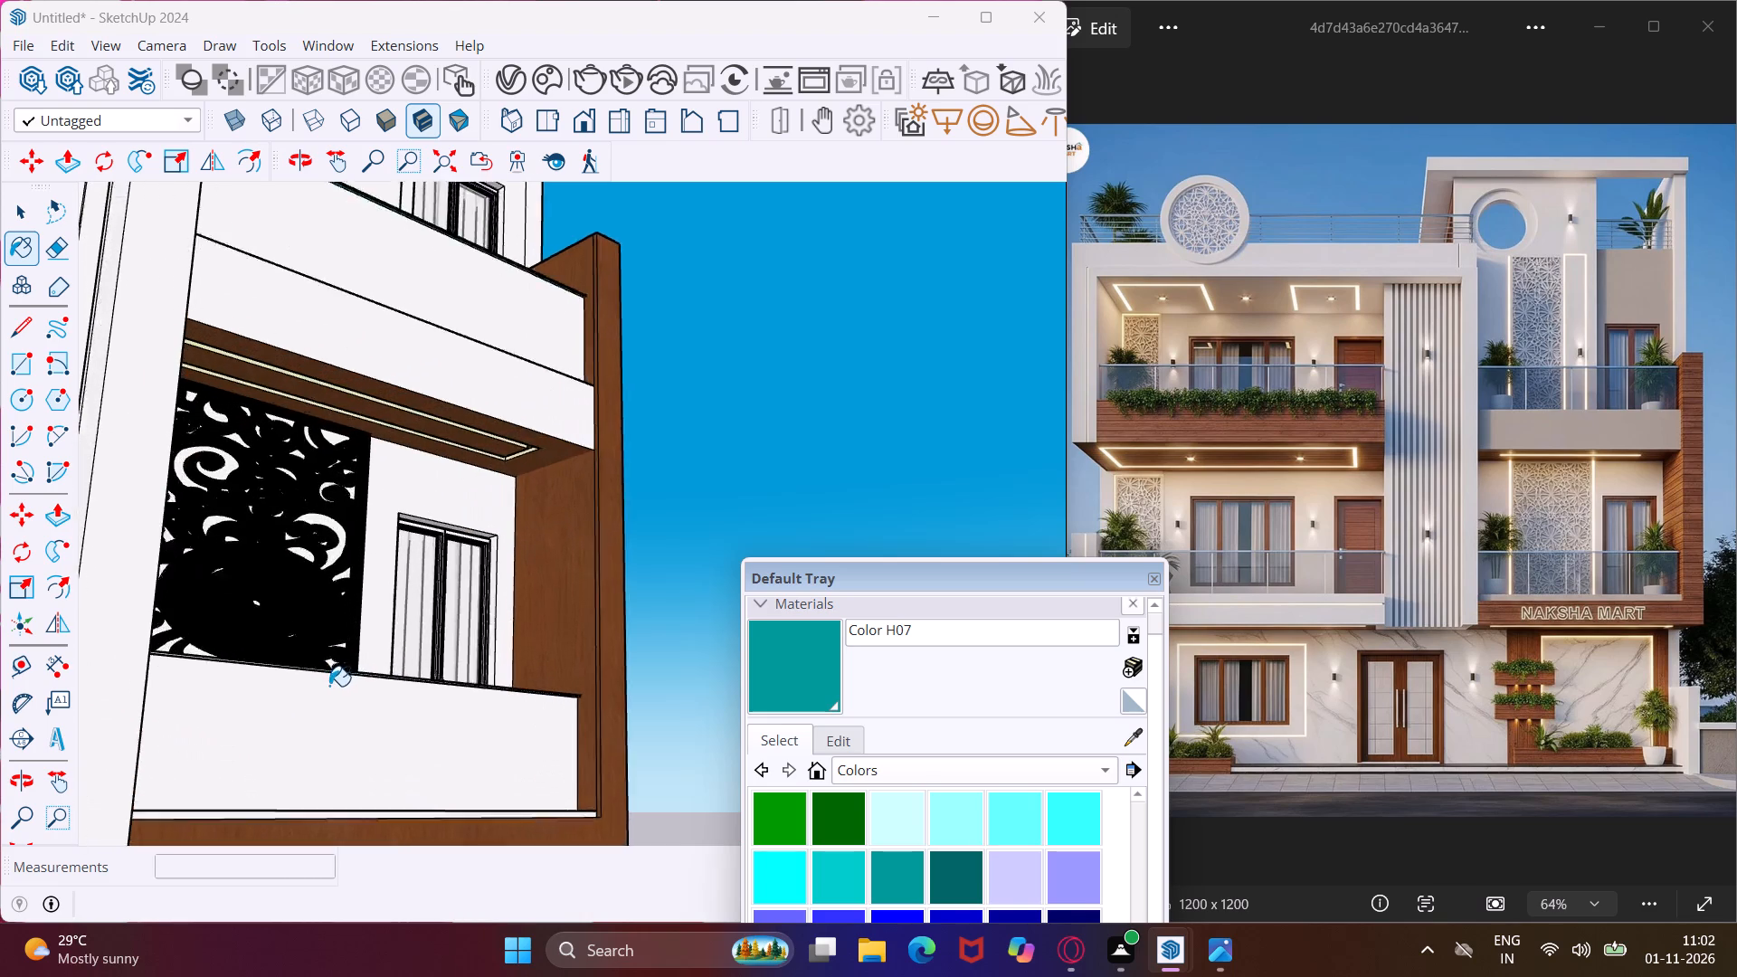
pyautogui.scroll(2, 329, 686)
pyautogui.moveTo(333, 707); pyautogui.dragTo(477, 818, button='middle')
pyautogui.scroll(5, 559, 752)
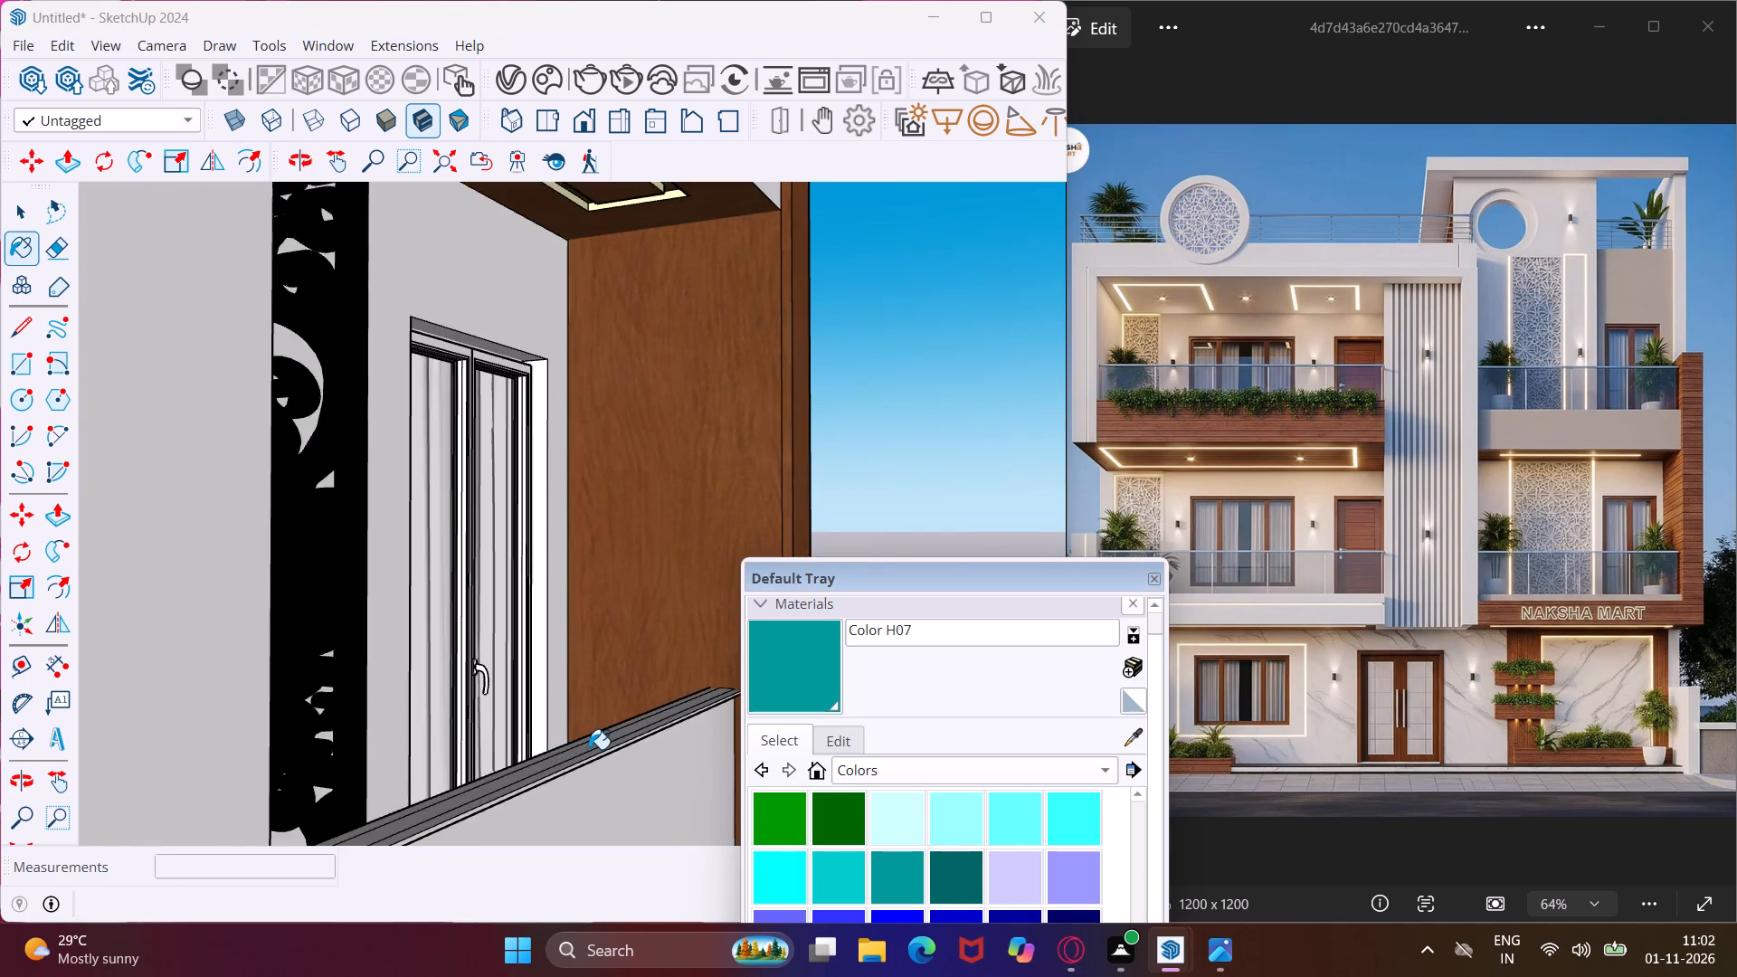
pyautogui.scroll(7, 589, 749)
pyautogui.click(589, 746)
pyautogui.click(605, 762)
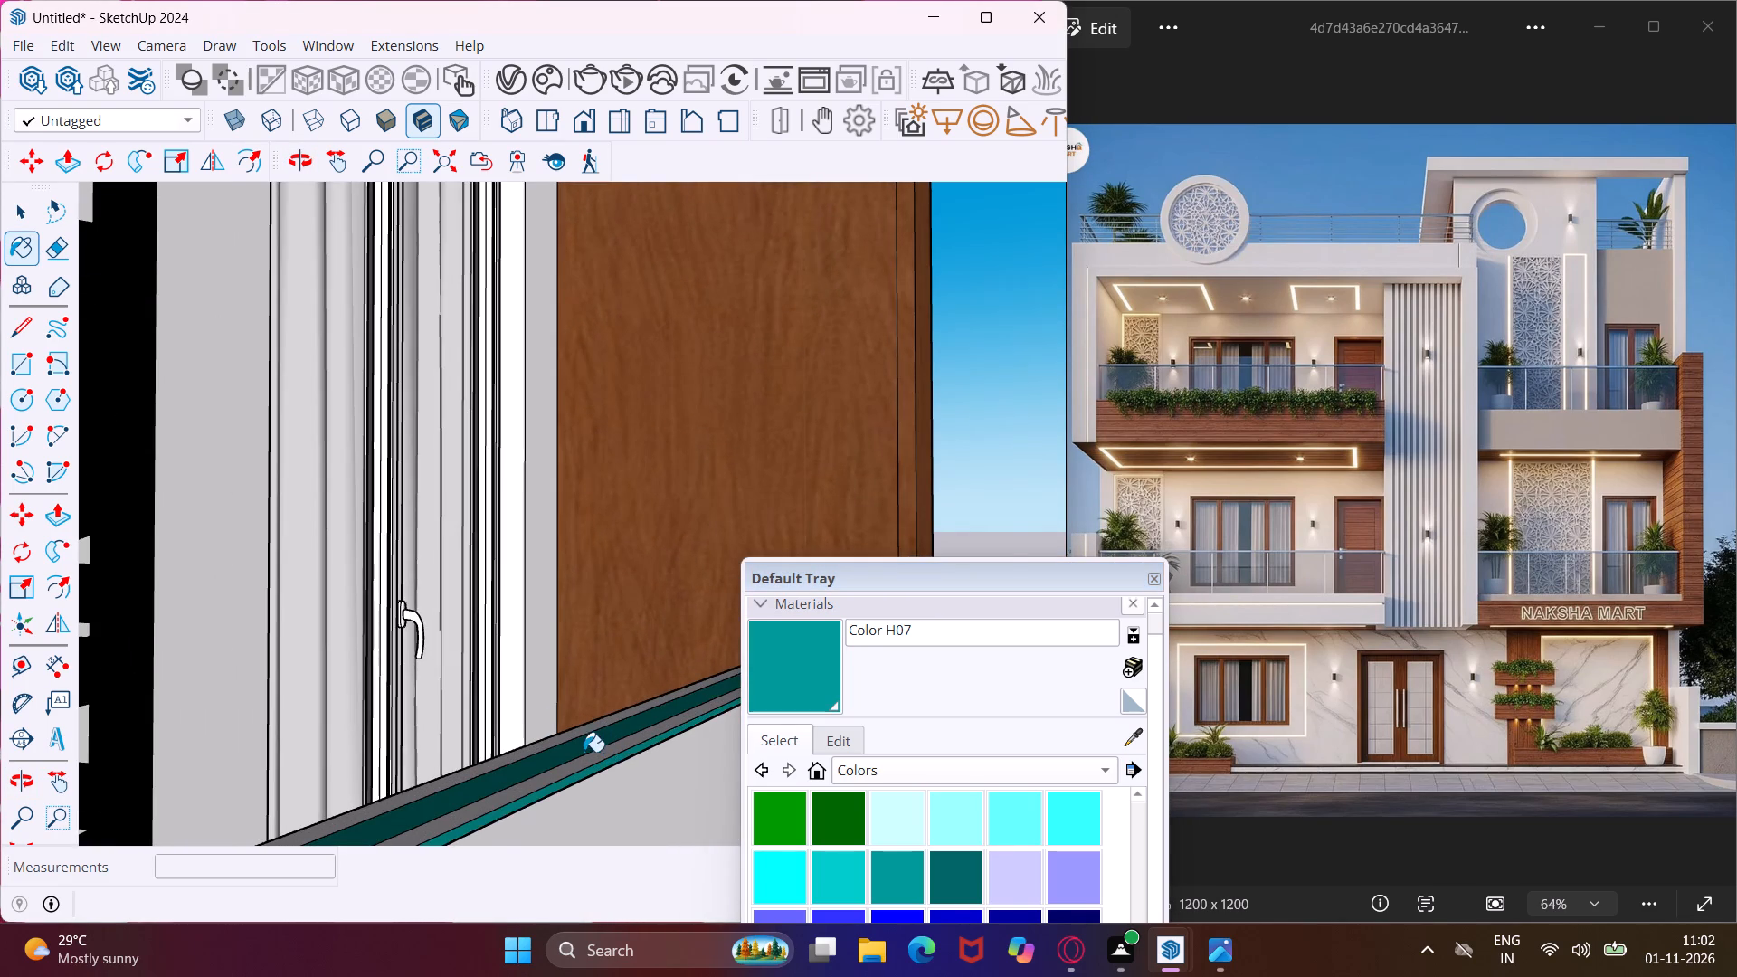
pyautogui.scroll(4, 573, 752)
pyautogui.click(545, 737)
# Paint the underside of the right first-floor parapet cap's front overhang with Color H07.
pyautogui.moveTo(579, 771); pyautogui.dragTo(539, 693, button='middle')
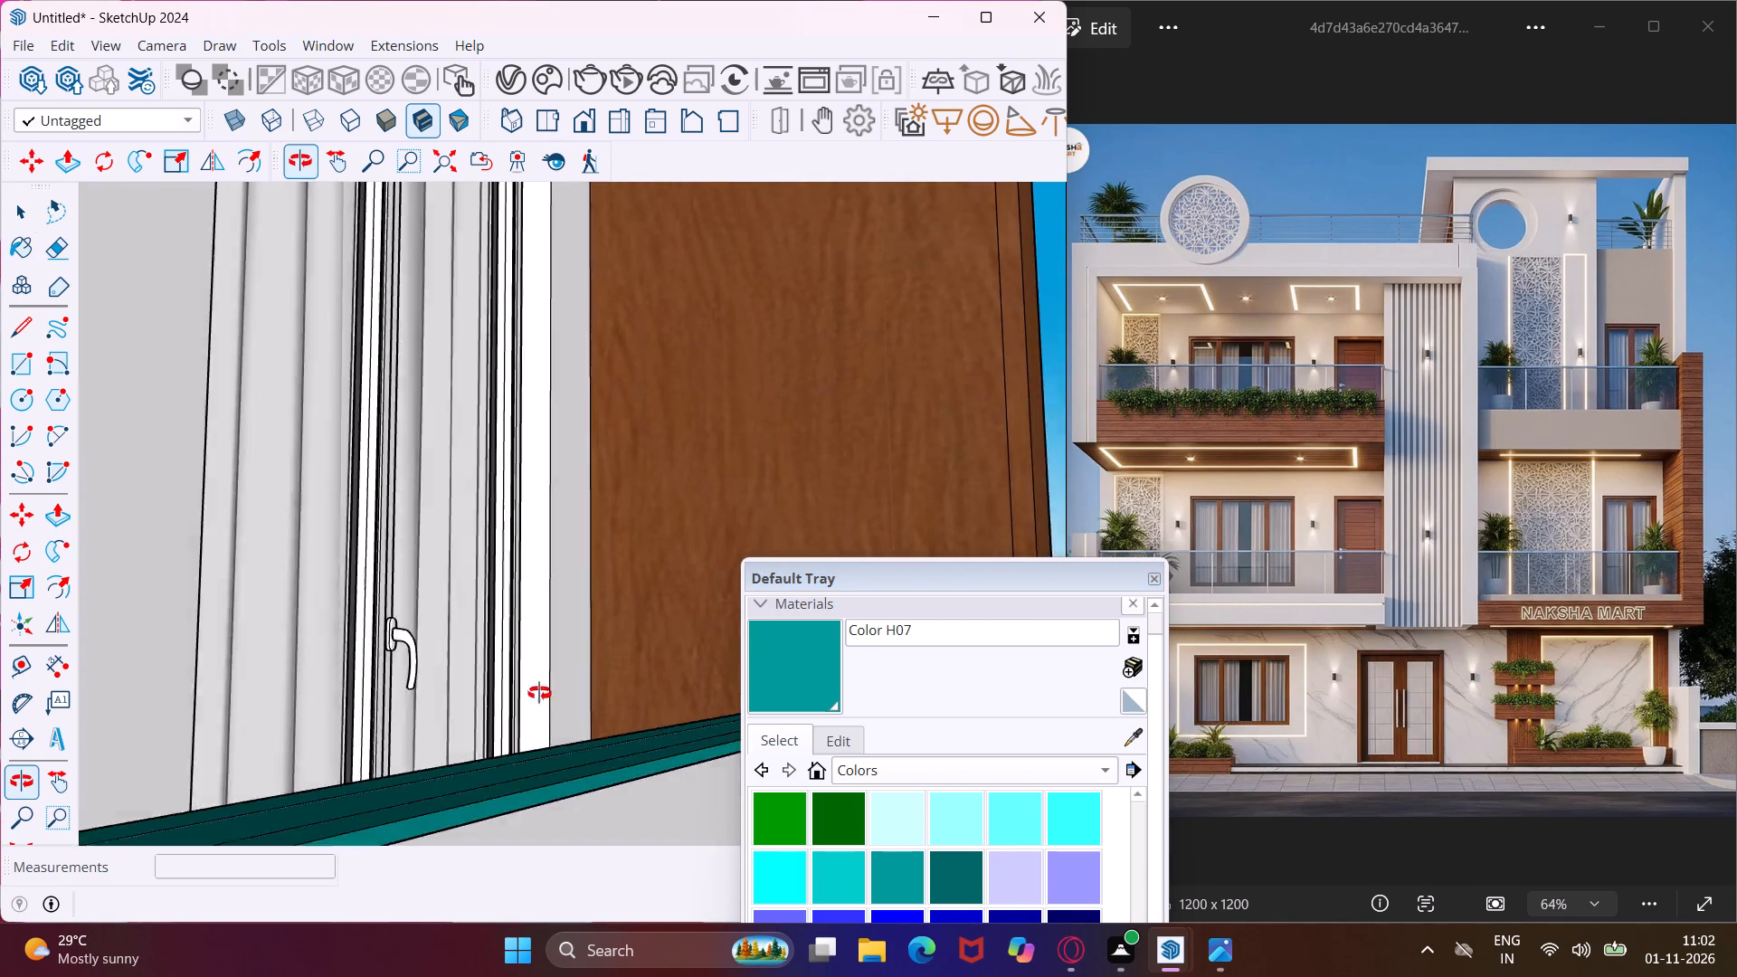
pyautogui.moveTo(539, 693); pyautogui.dragTo(588, 504, button='middle')
pyautogui.click(486, 713)
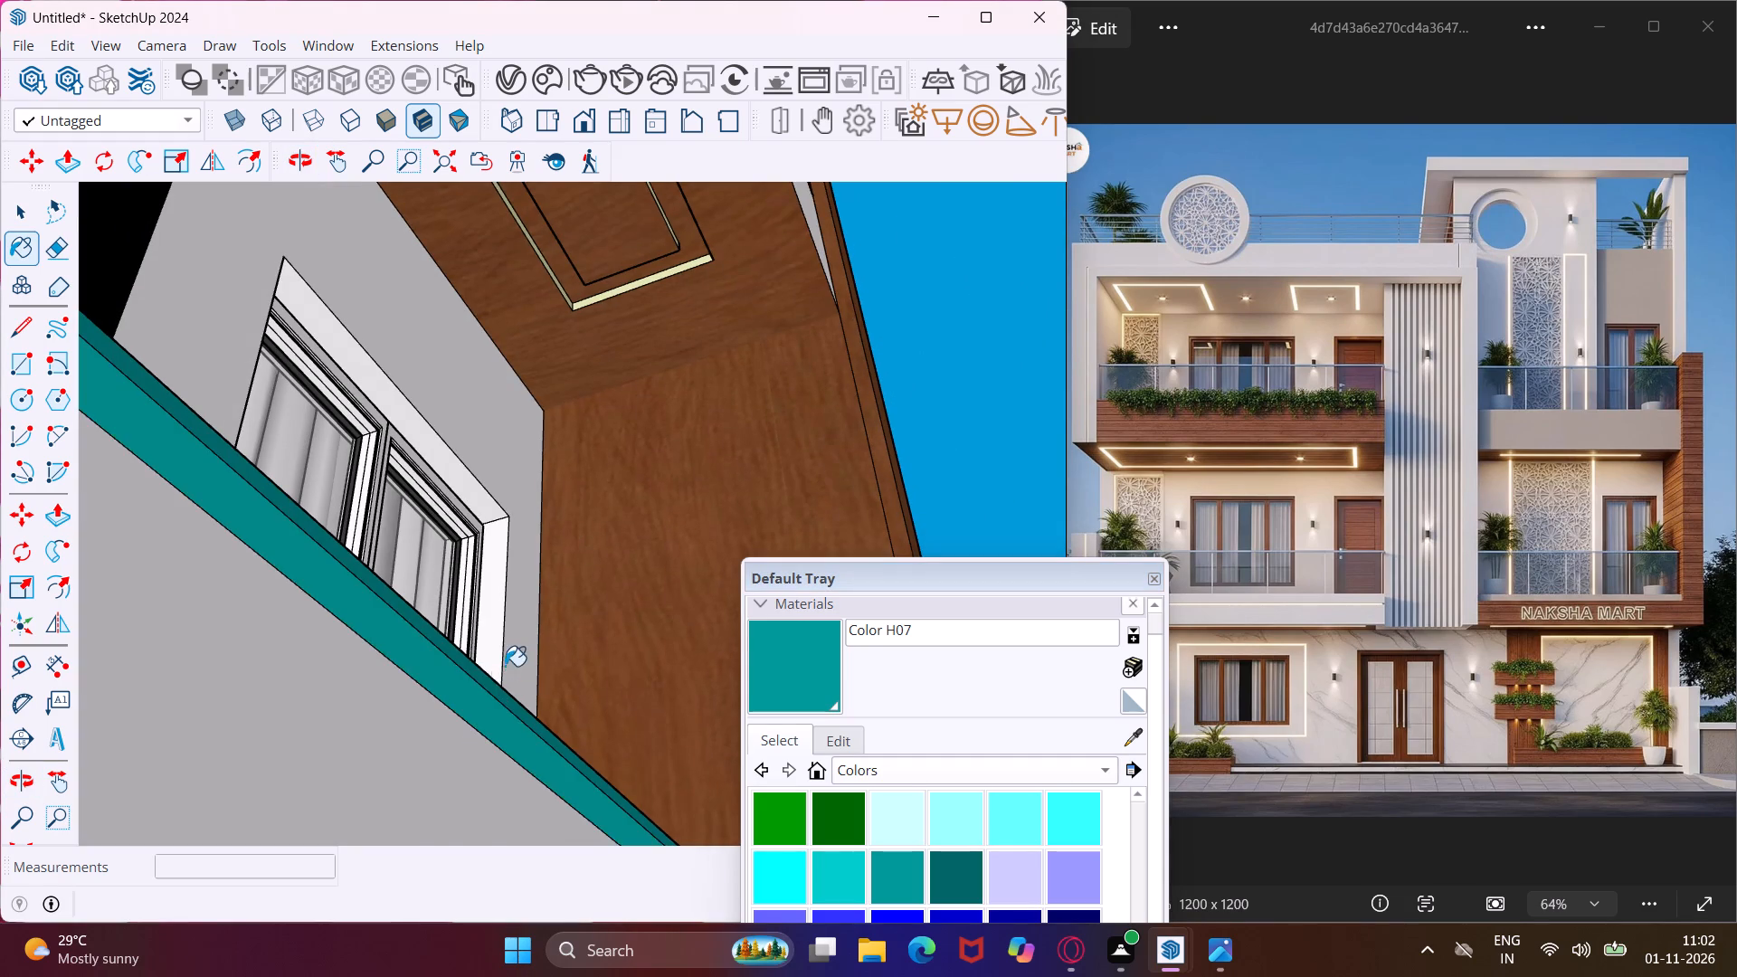
# Paint the inner edge of the right first-floor balcony parapet cap with Color H07.
pyautogui.moveTo(504, 670); pyautogui.dragTo(582, 662, button='middle')
pyautogui.moveTo(689, 536); pyautogui.dragTo(726, 594, button='middle')
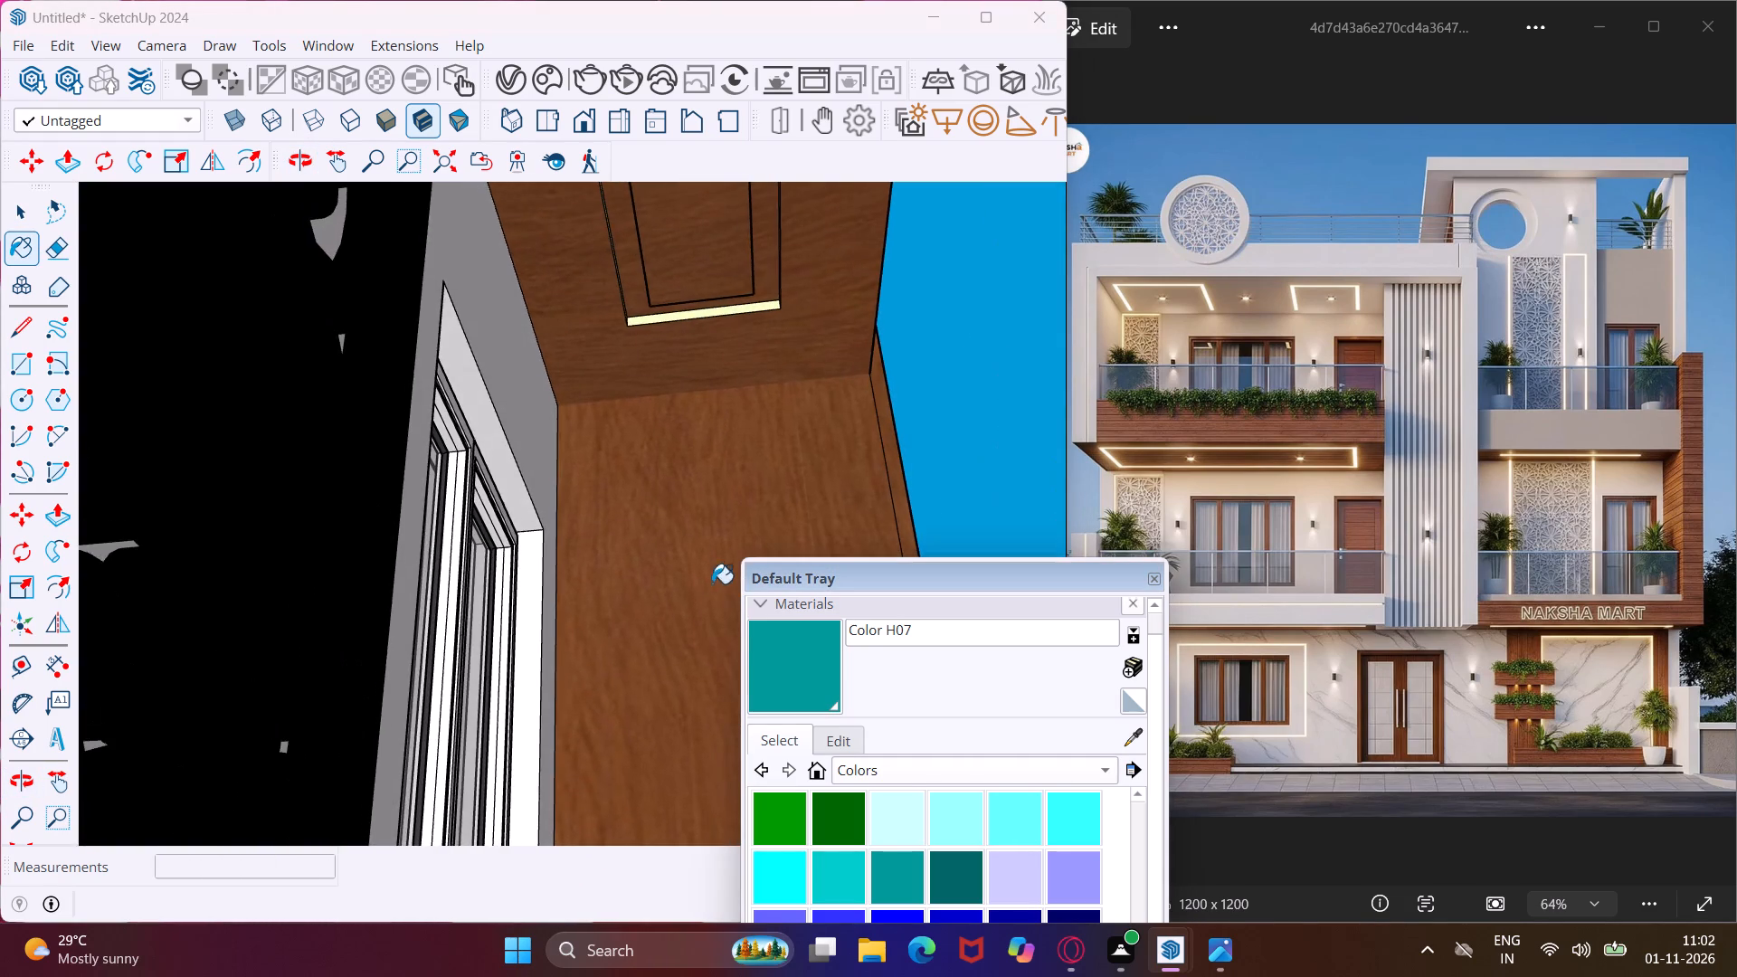
pyautogui.scroll(-4, 669, 572)
pyautogui.moveTo(678, 600); pyautogui.dragTo(177, 802, button='middle')
pyautogui.scroll(-13, 361, 697)
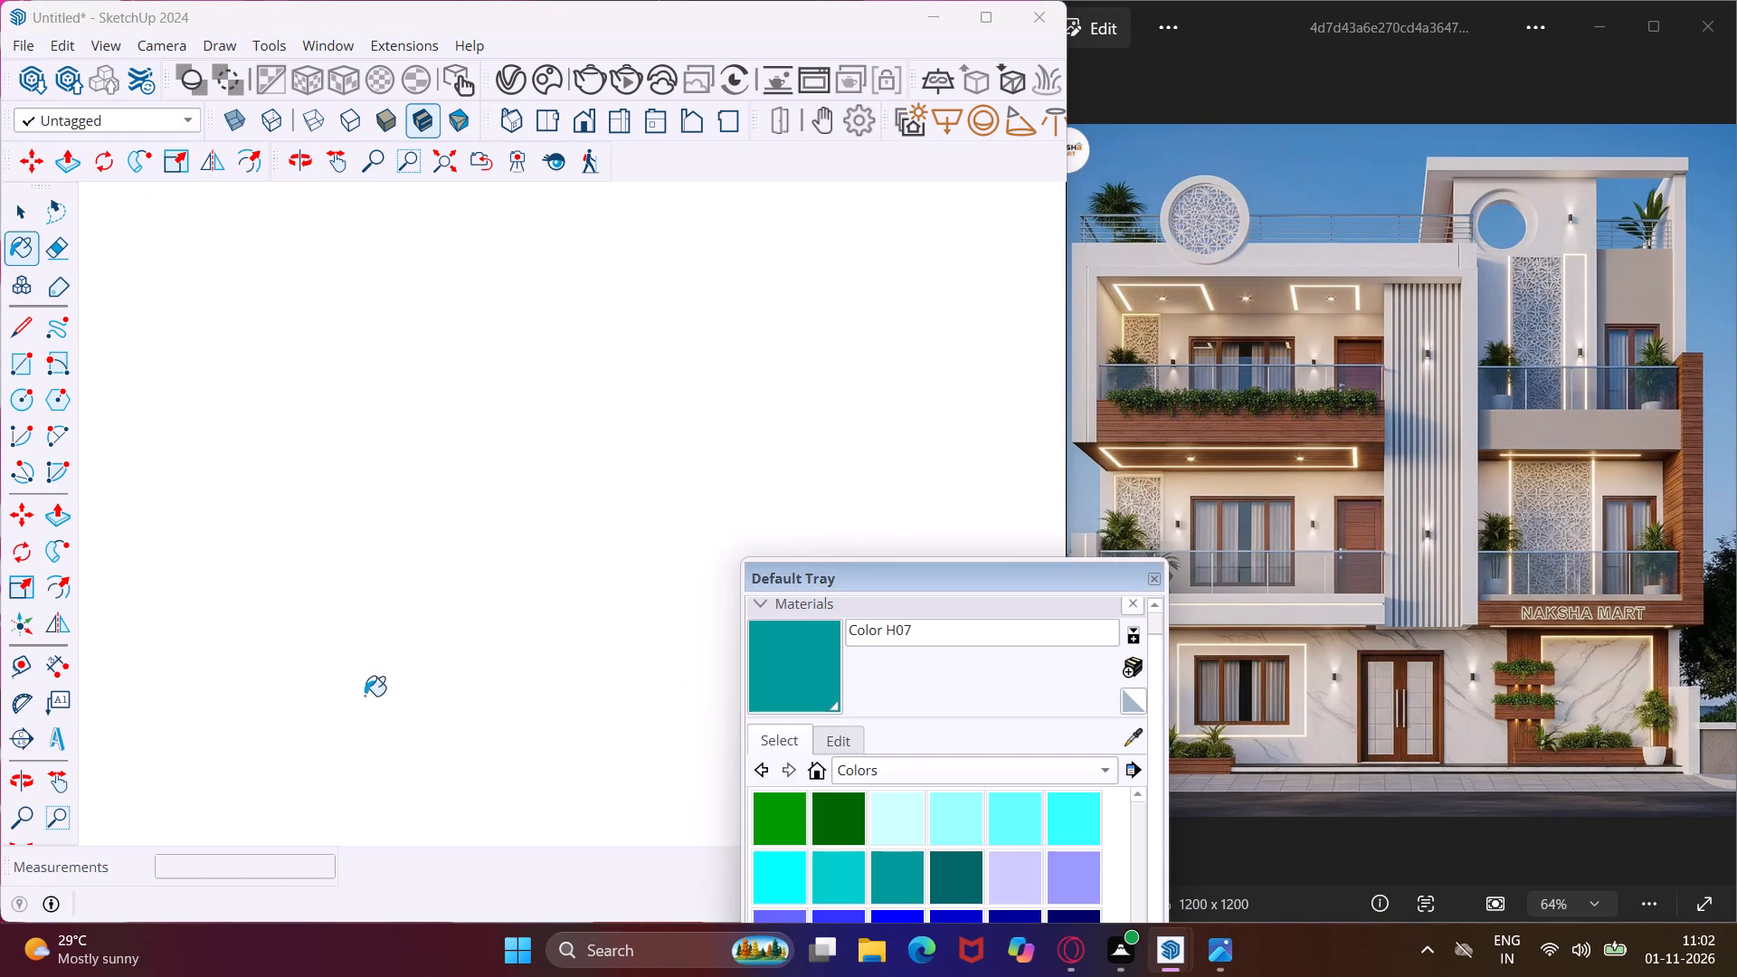
pyautogui.scroll(-19, 365, 696)
pyautogui.scroll(-20, 366, 688)
pyautogui.scroll(-2, 366, 688)
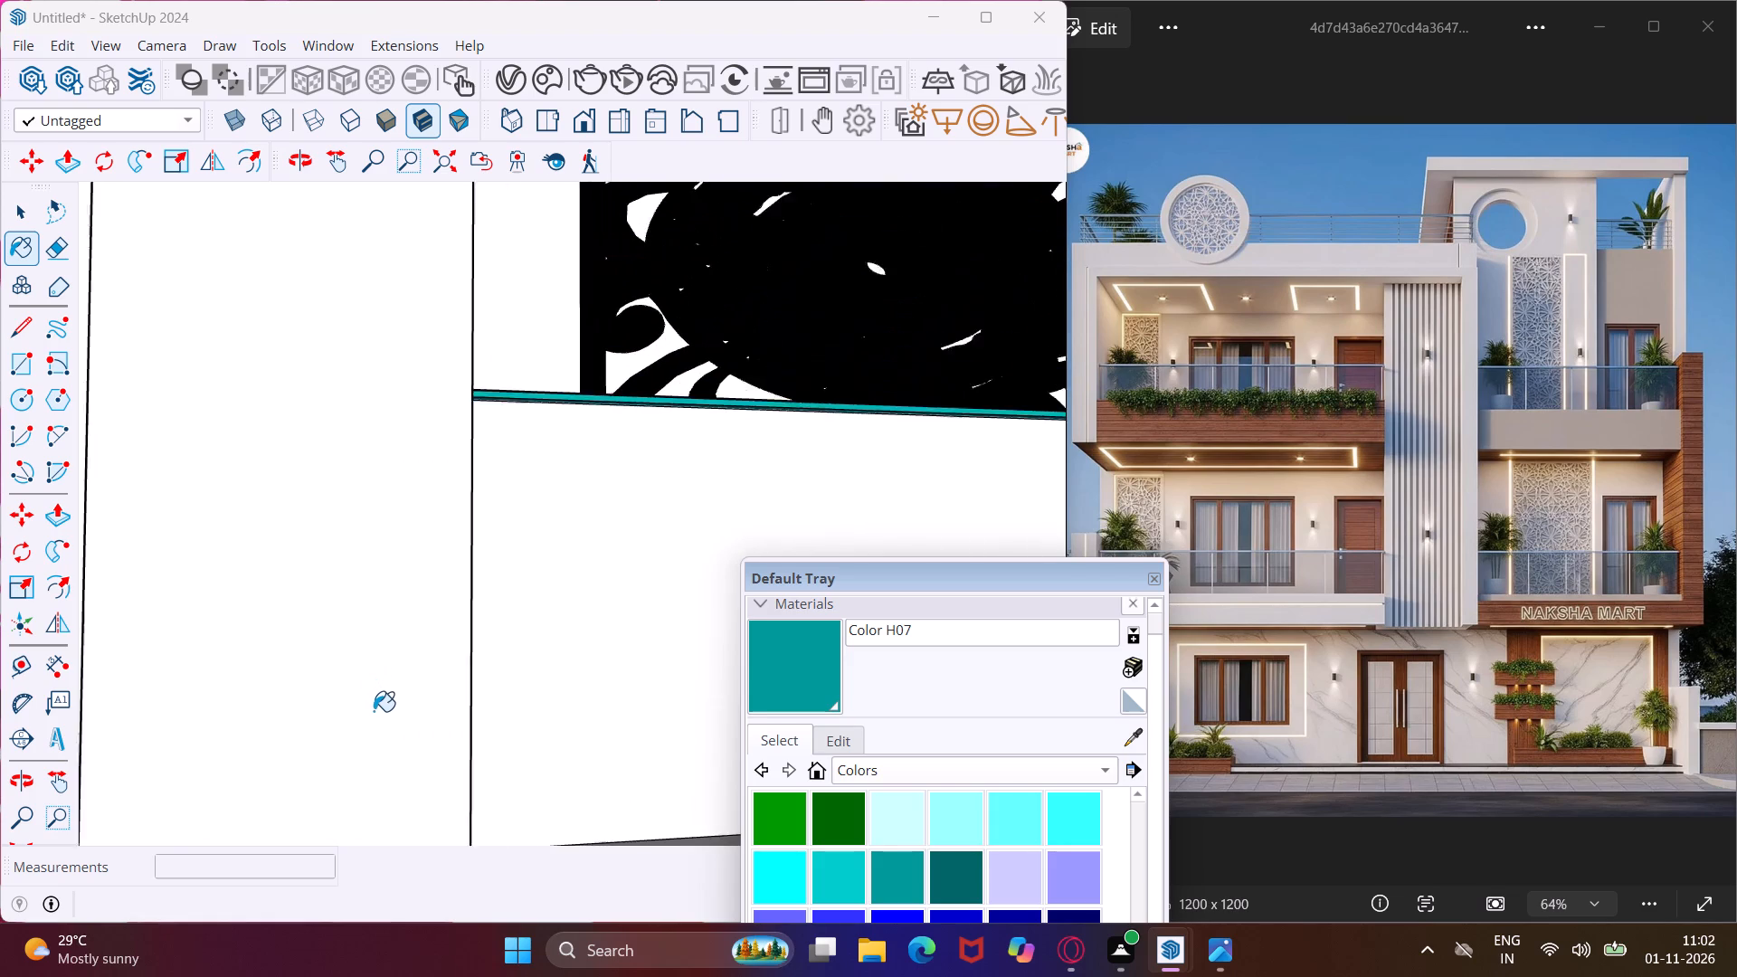
pyautogui.scroll(-4, 373, 708)
pyautogui.moveTo(441, 643); pyautogui.dragTo(205, 976, button='middle')
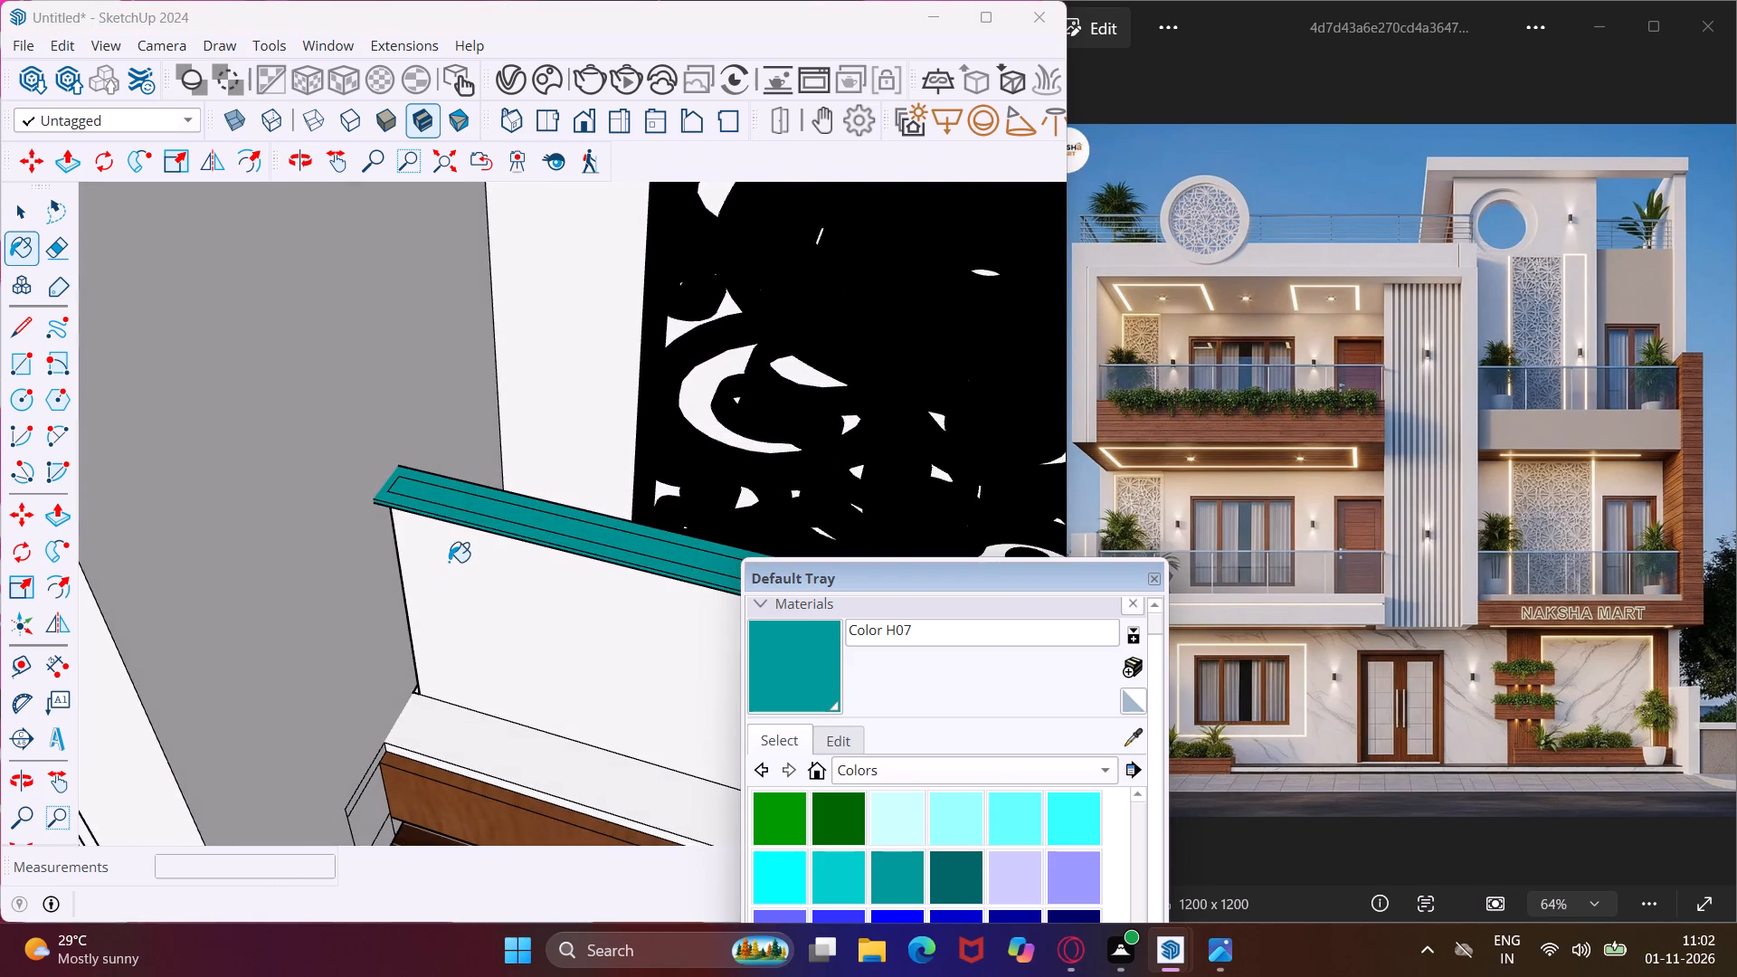
pyautogui.scroll(5, 447, 529)
pyautogui.moveTo(432, 513); pyautogui.dragTo(250, 538, button='middle')
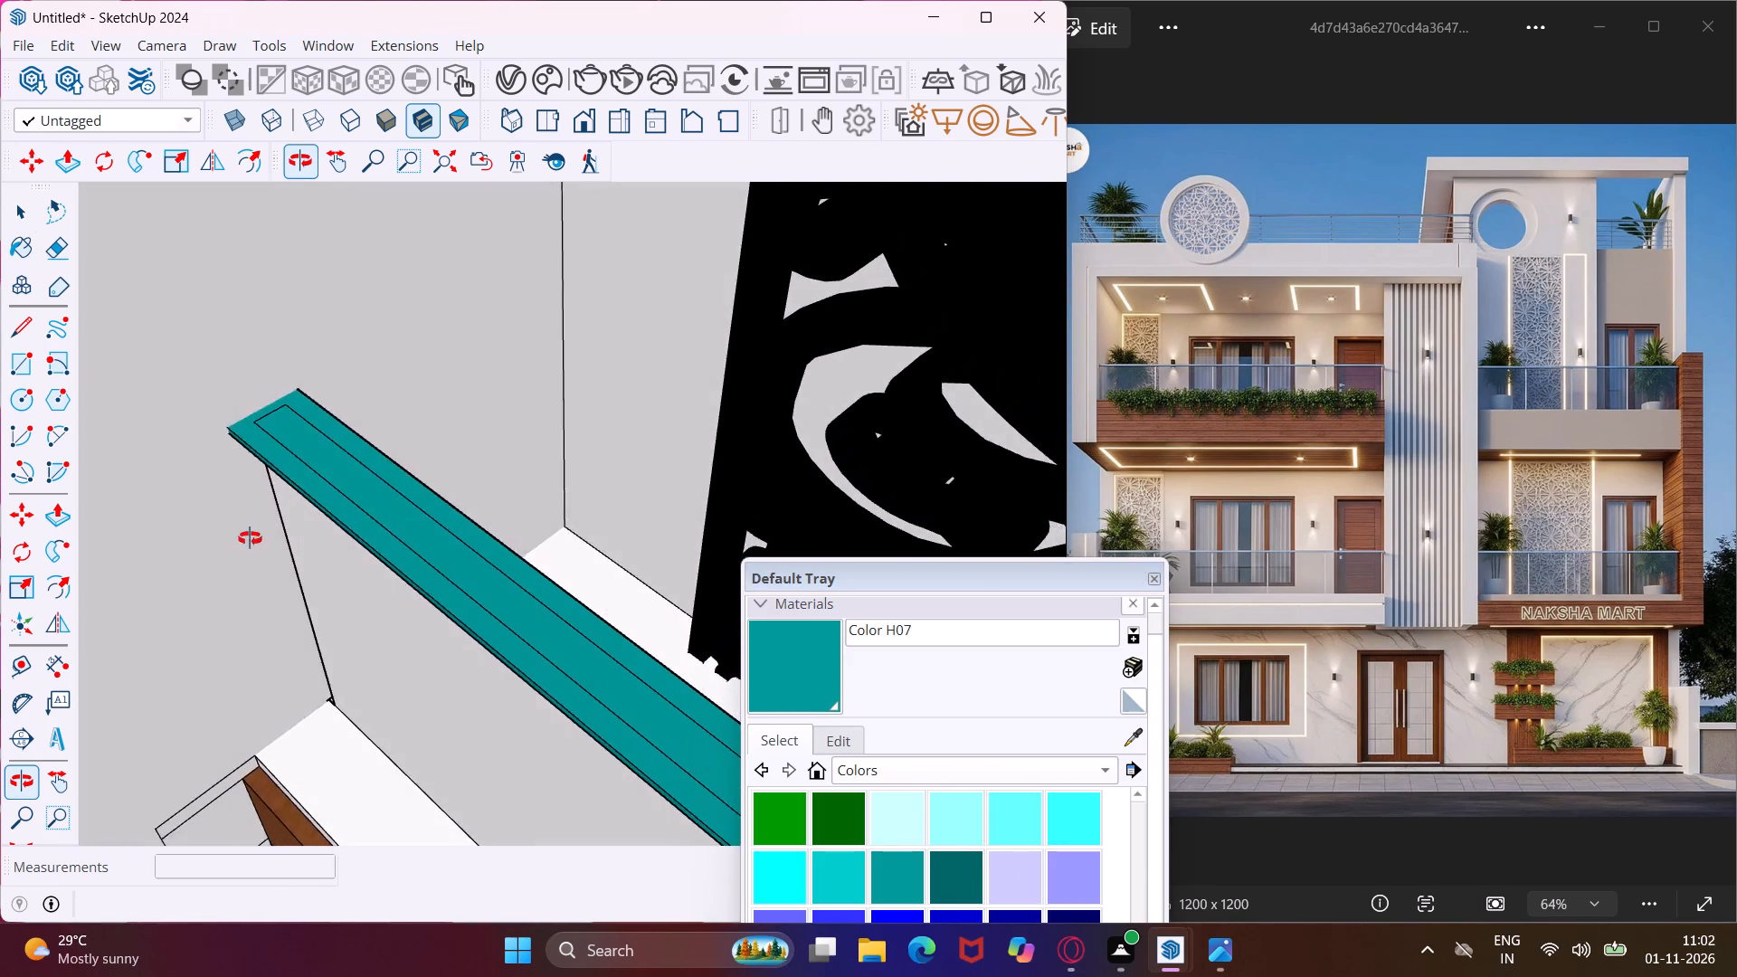
pyautogui.moveTo(250, 538); pyautogui.dragTo(181, 545, button='middle')
pyautogui.scroll(8, 329, 532)
pyautogui.moveTo(448, 563); pyautogui.dragTo(151, 451, button='middle')
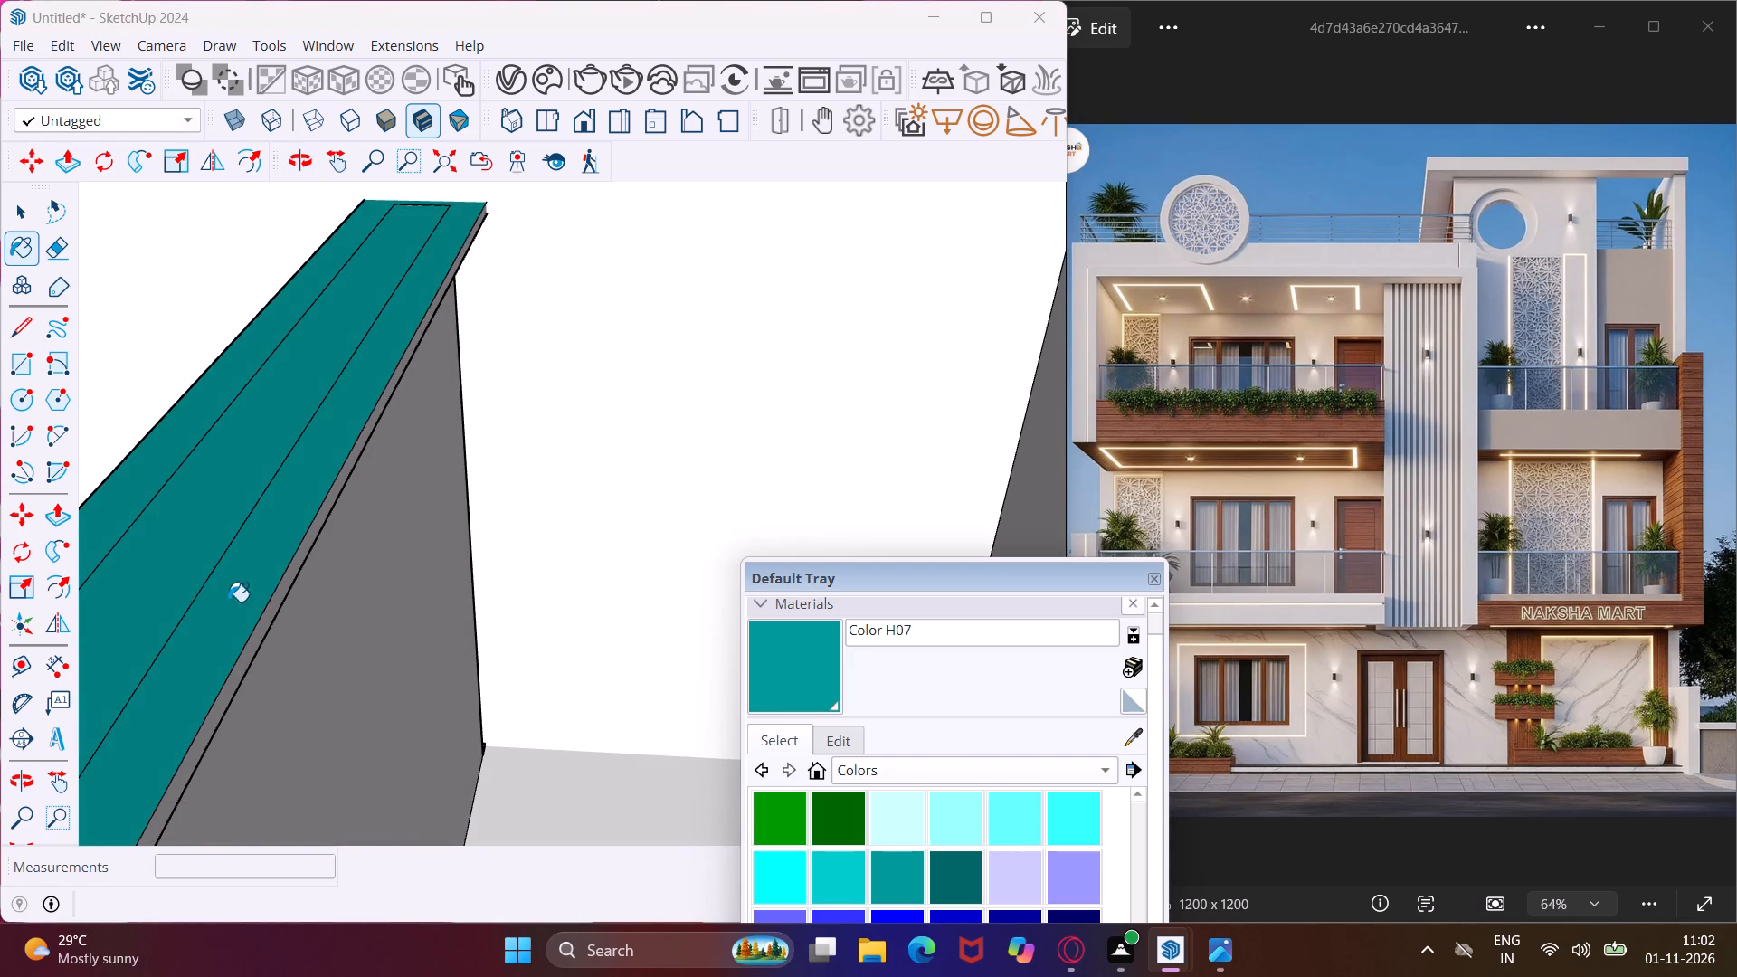
pyautogui.click(246, 658)
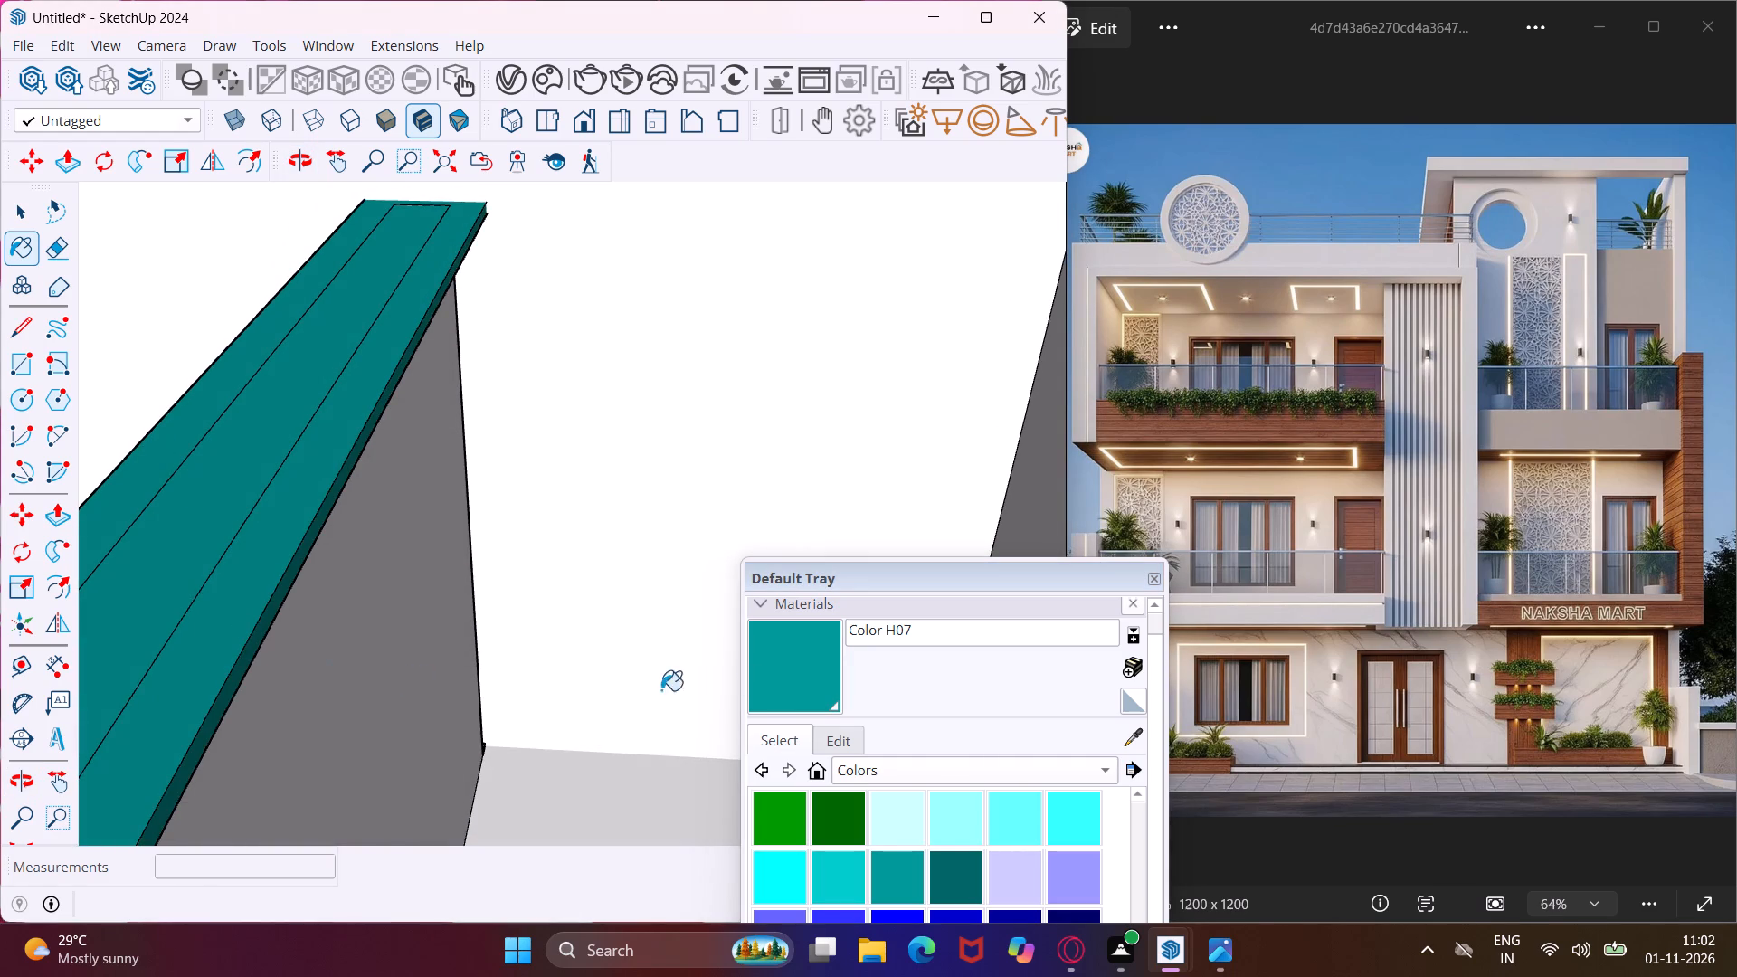
# Choose Translucent Glass Blue from Glass and Mirrors and paint the inner and outer faces of the right first-floor parapet panel.
pyautogui.click(840, 763)
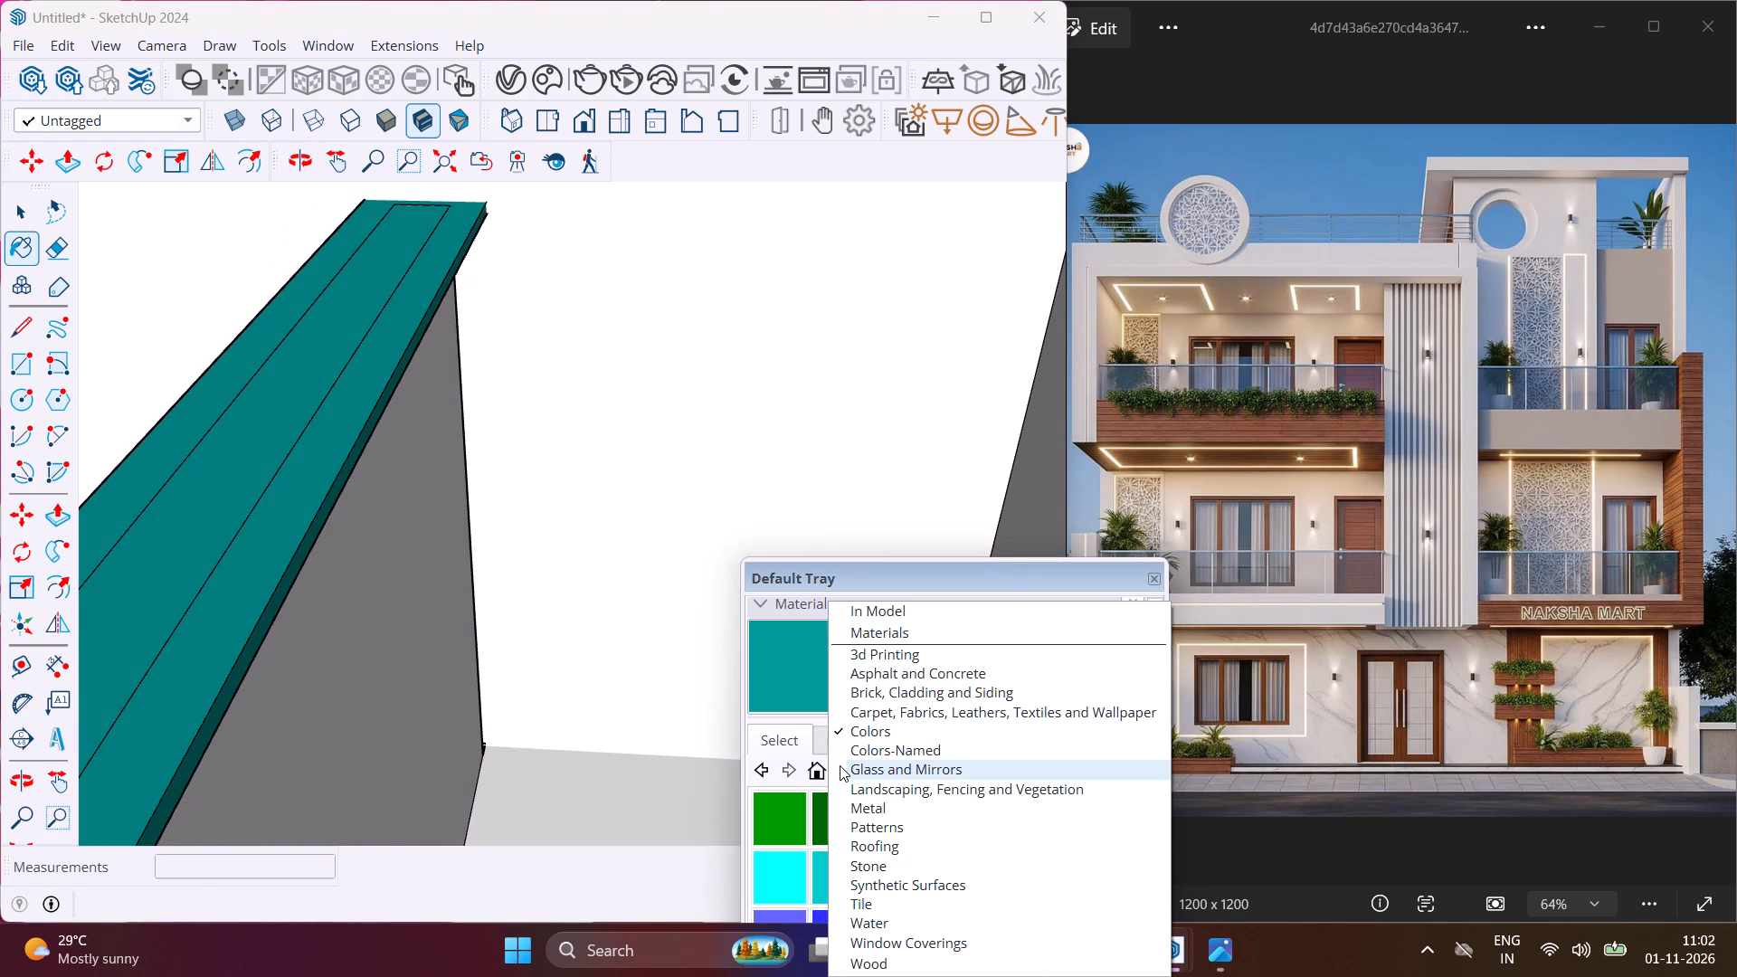
pyautogui.click(879, 778)
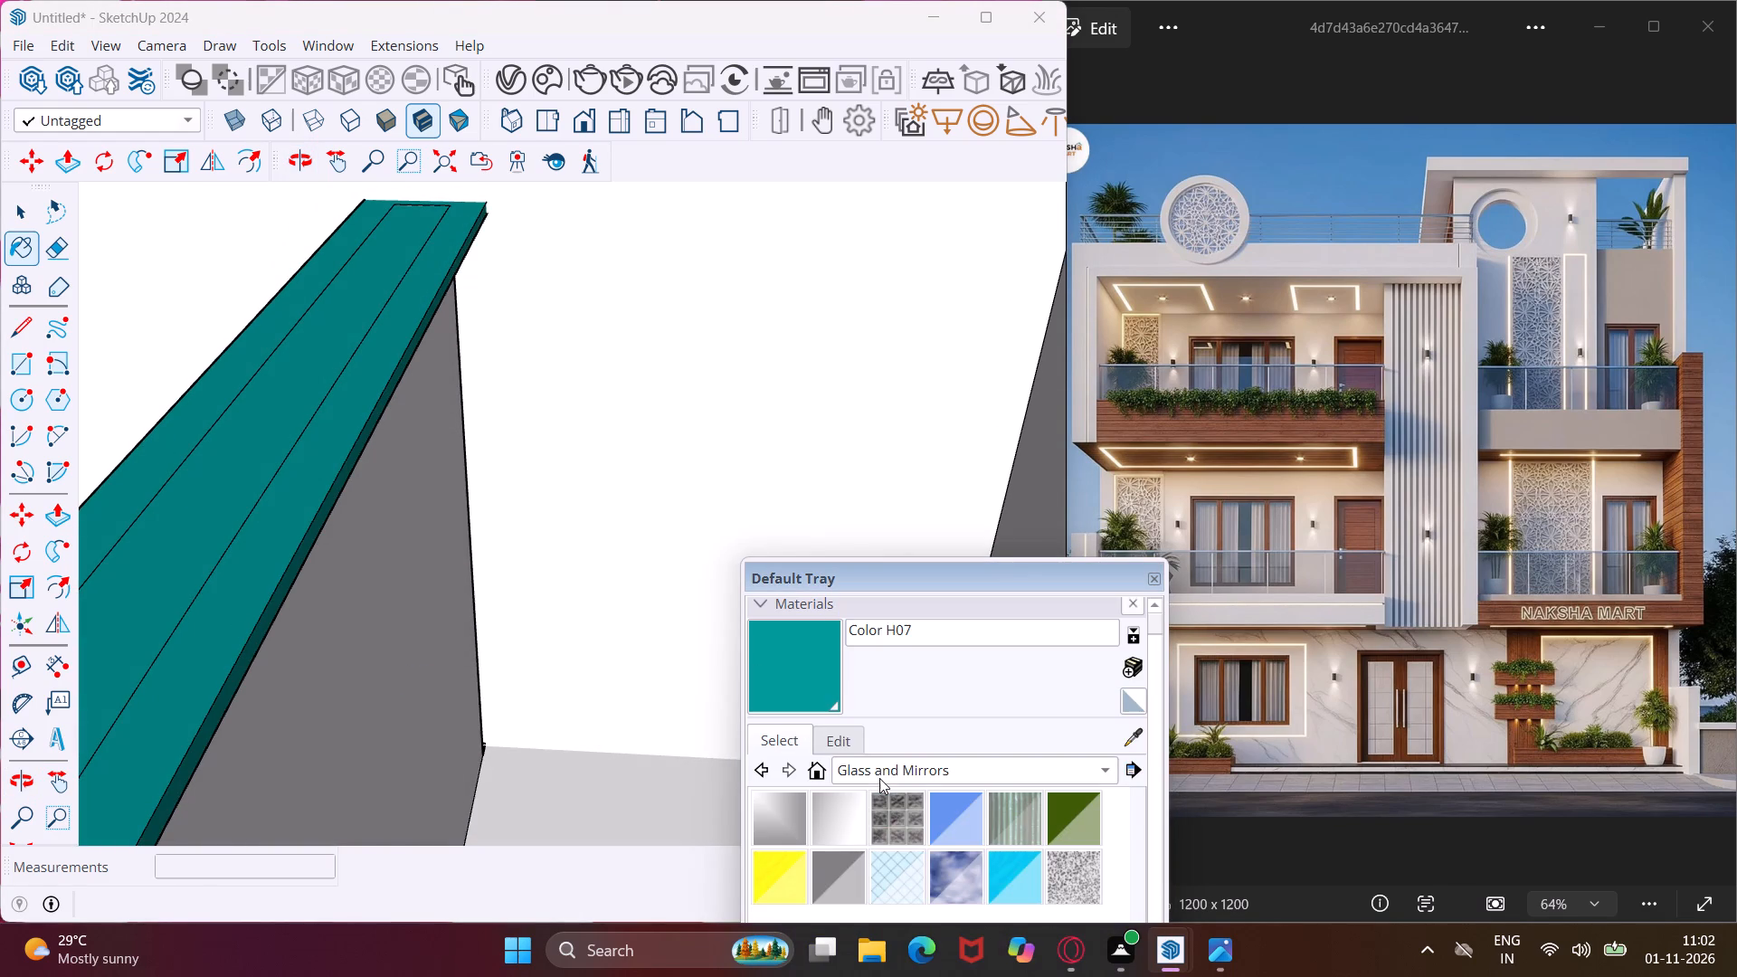
pyautogui.click(958, 806)
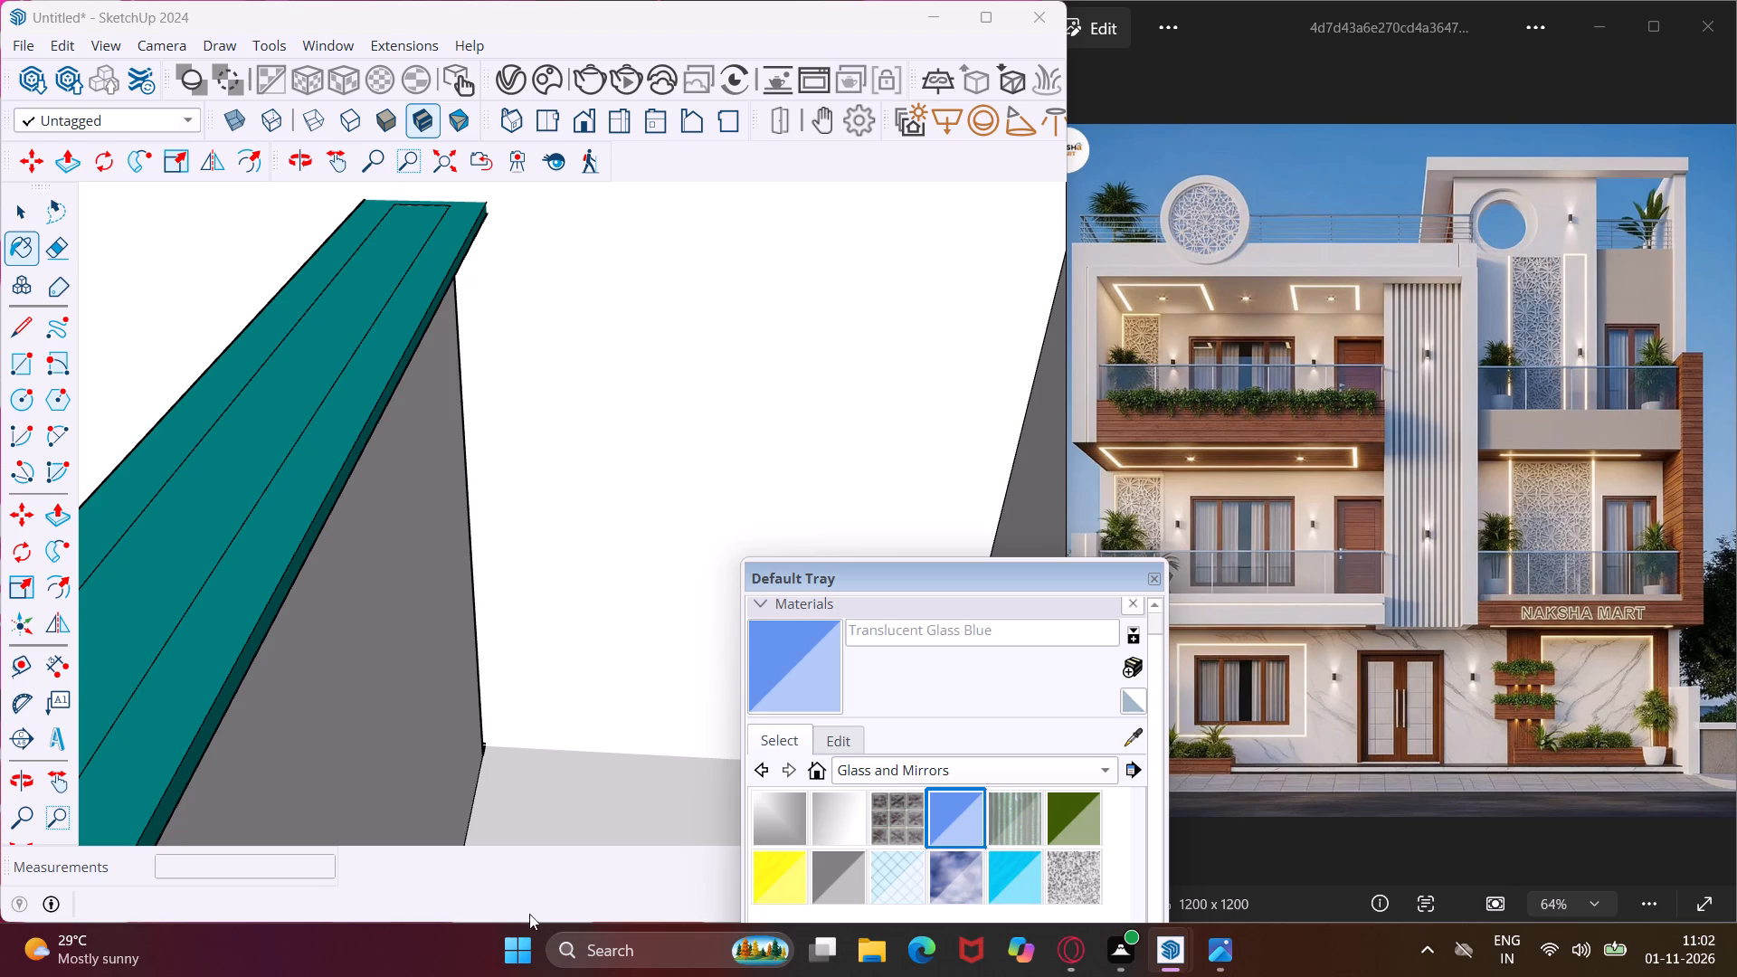
pyautogui.click(281, 773)
pyautogui.moveTo(280, 774); pyautogui.dragTo(565, 724, button='middle')
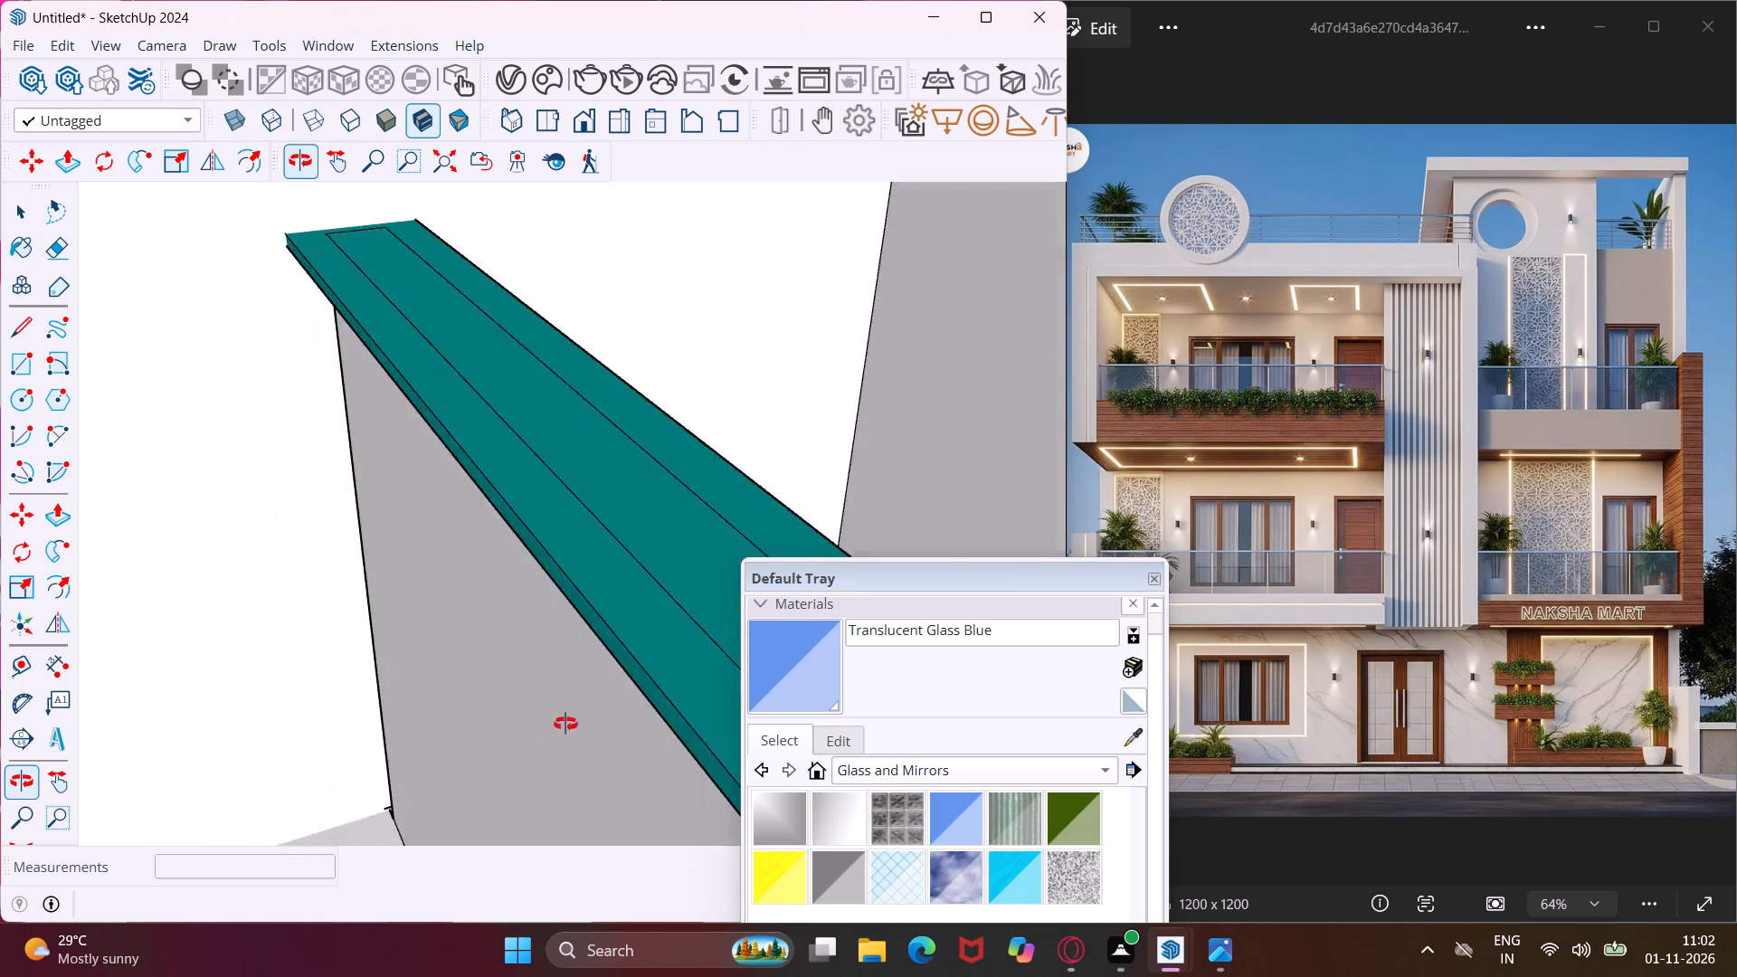
pyautogui.moveTo(565, 724); pyautogui.dragTo(606, 666, button='middle')
pyautogui.click(588, 651)
# Paint the front and inner faces of the left first-floor balcony parapet panel with Translucent Glass Blue.
pyautogui.scroll(-4, 574, 548)
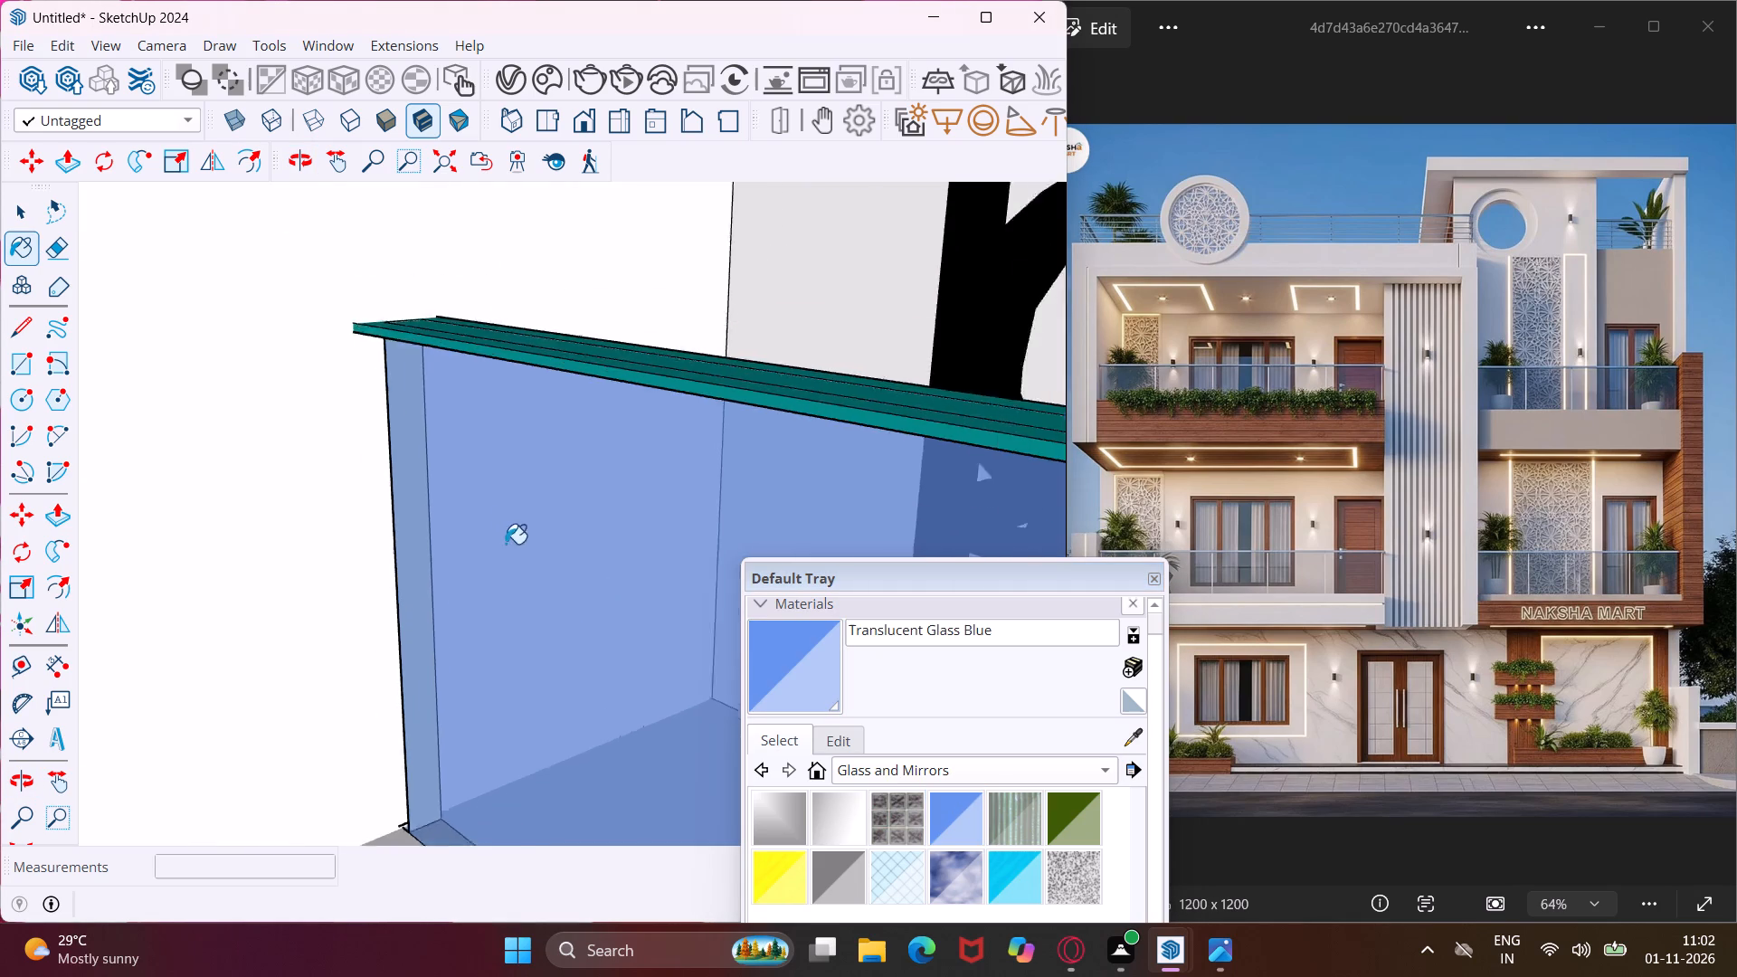
pyautogui.scroll(-2, 506, 544)
pyautogui.scroll(-17, 458, 485)
pyautogui.moveTo(454, 493); pyautogui.dragTo(594, 496, button='middle')
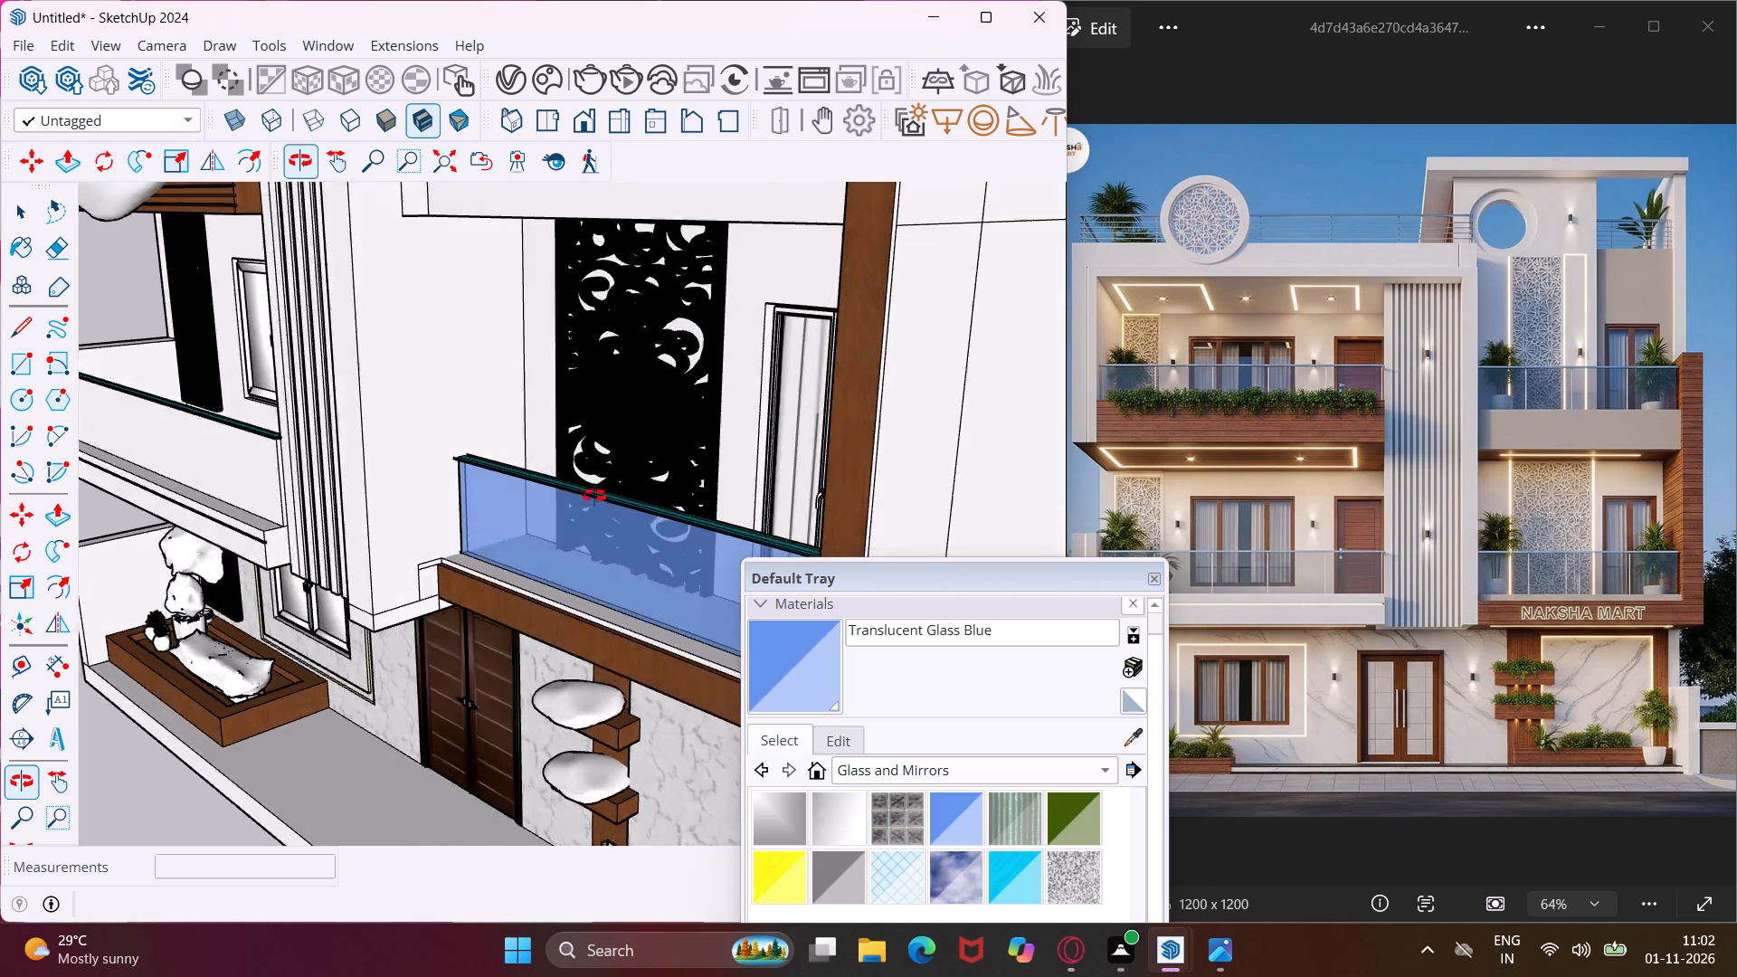
pyautogui.moveTo(594, 496); pyautogui.dragTo(805, 528, button='middle')
pyautogui.scroll(-4, 805, 528)
pyautogui.scroll(4, 445, 527)
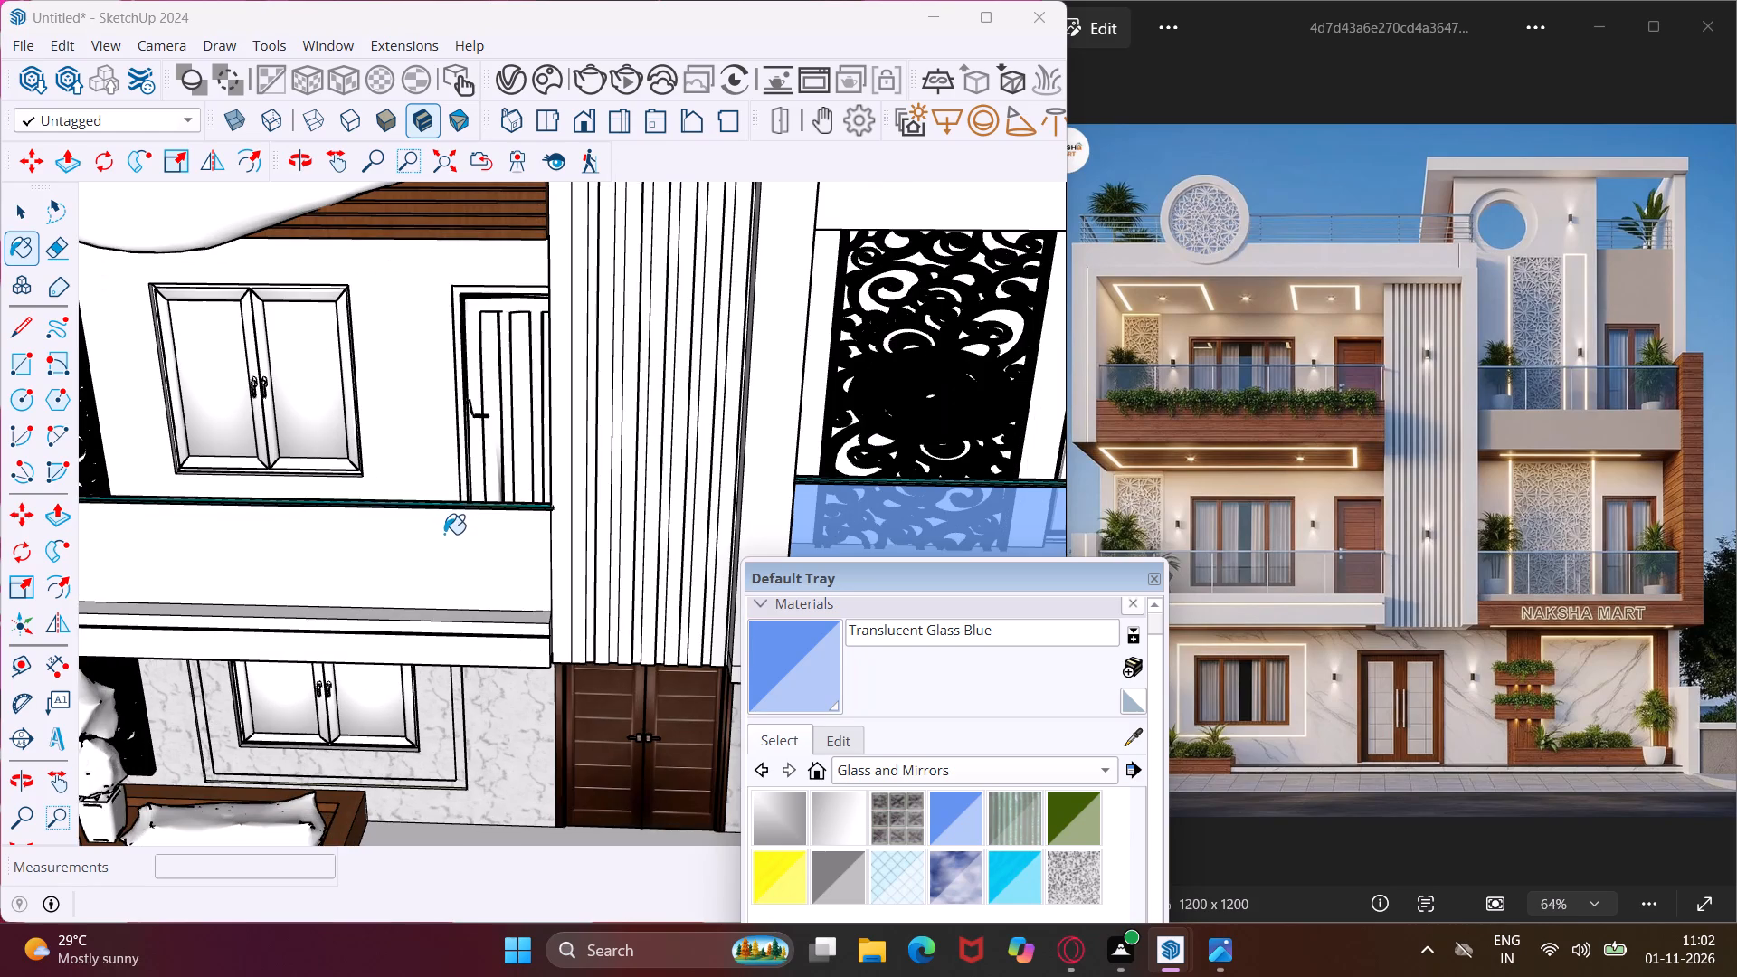
pyautogui.click(444, 534)
pyautogui.moveTo(444, 534); pyautogui.dragTo(830, 567, button='middle')
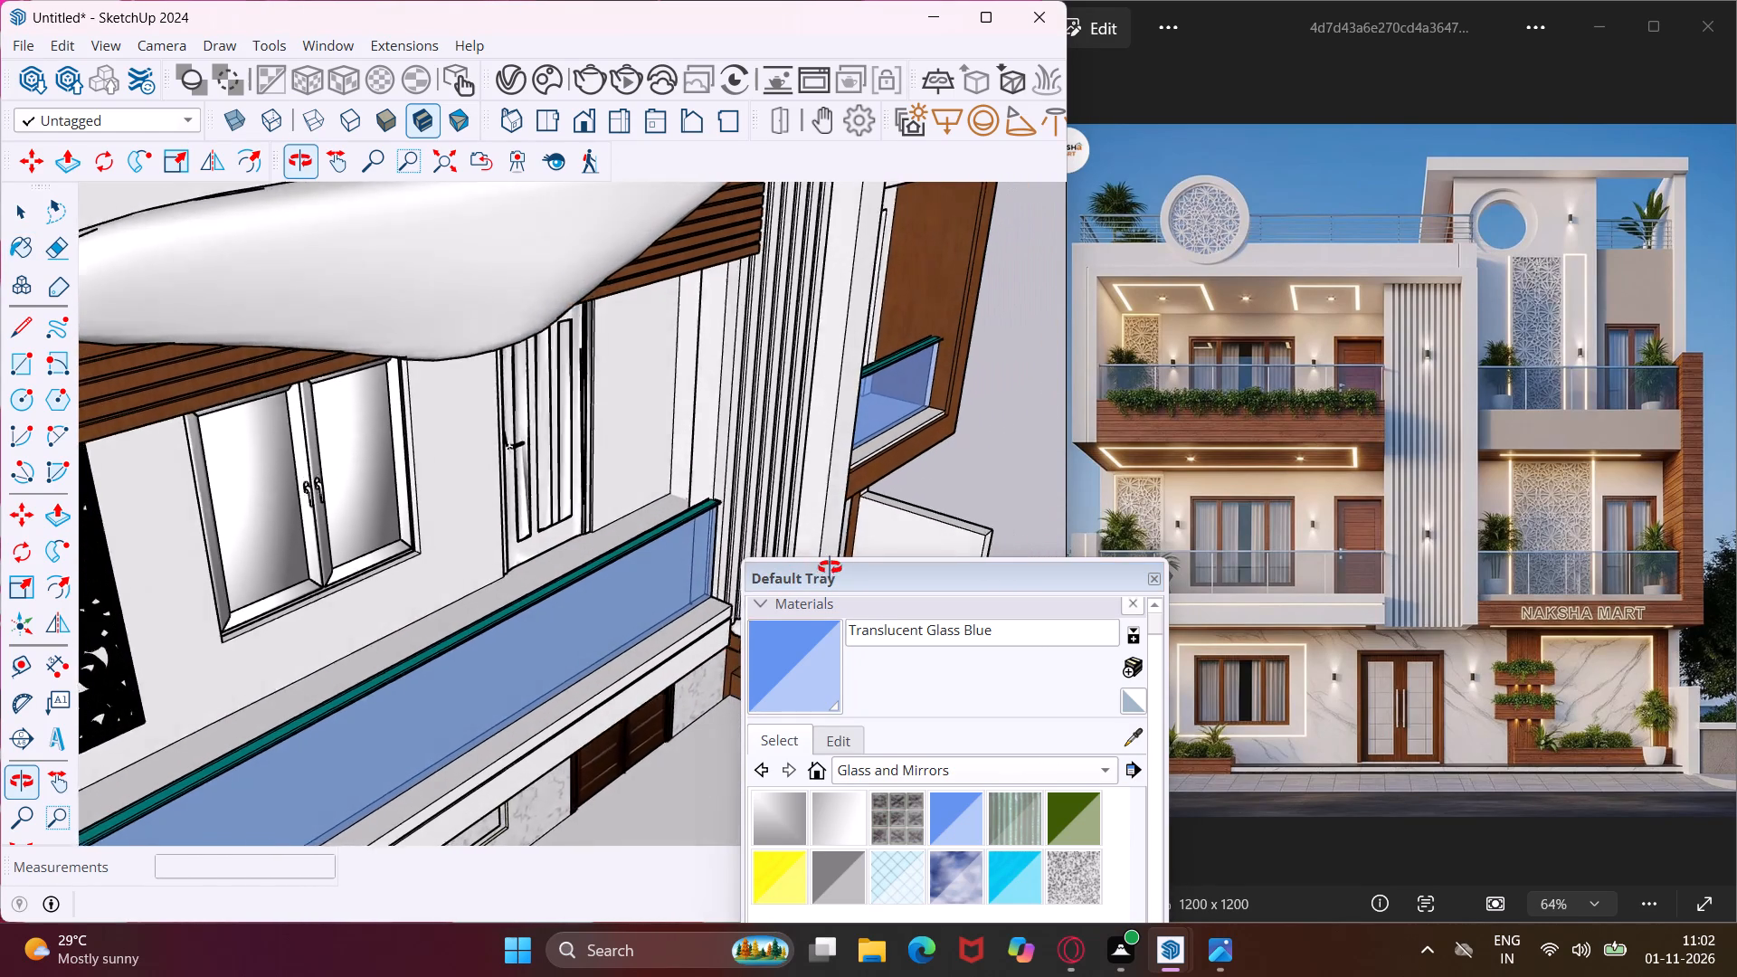
pyautogui.moveTo(830, 567); pyautogui.dragTo(837, 565, button='middle')
pyautogui.scroll(-5, 736, 472)
pyautogui.moveTo(517, 614); pyautogui.dragTo(527, 618, button='middle')
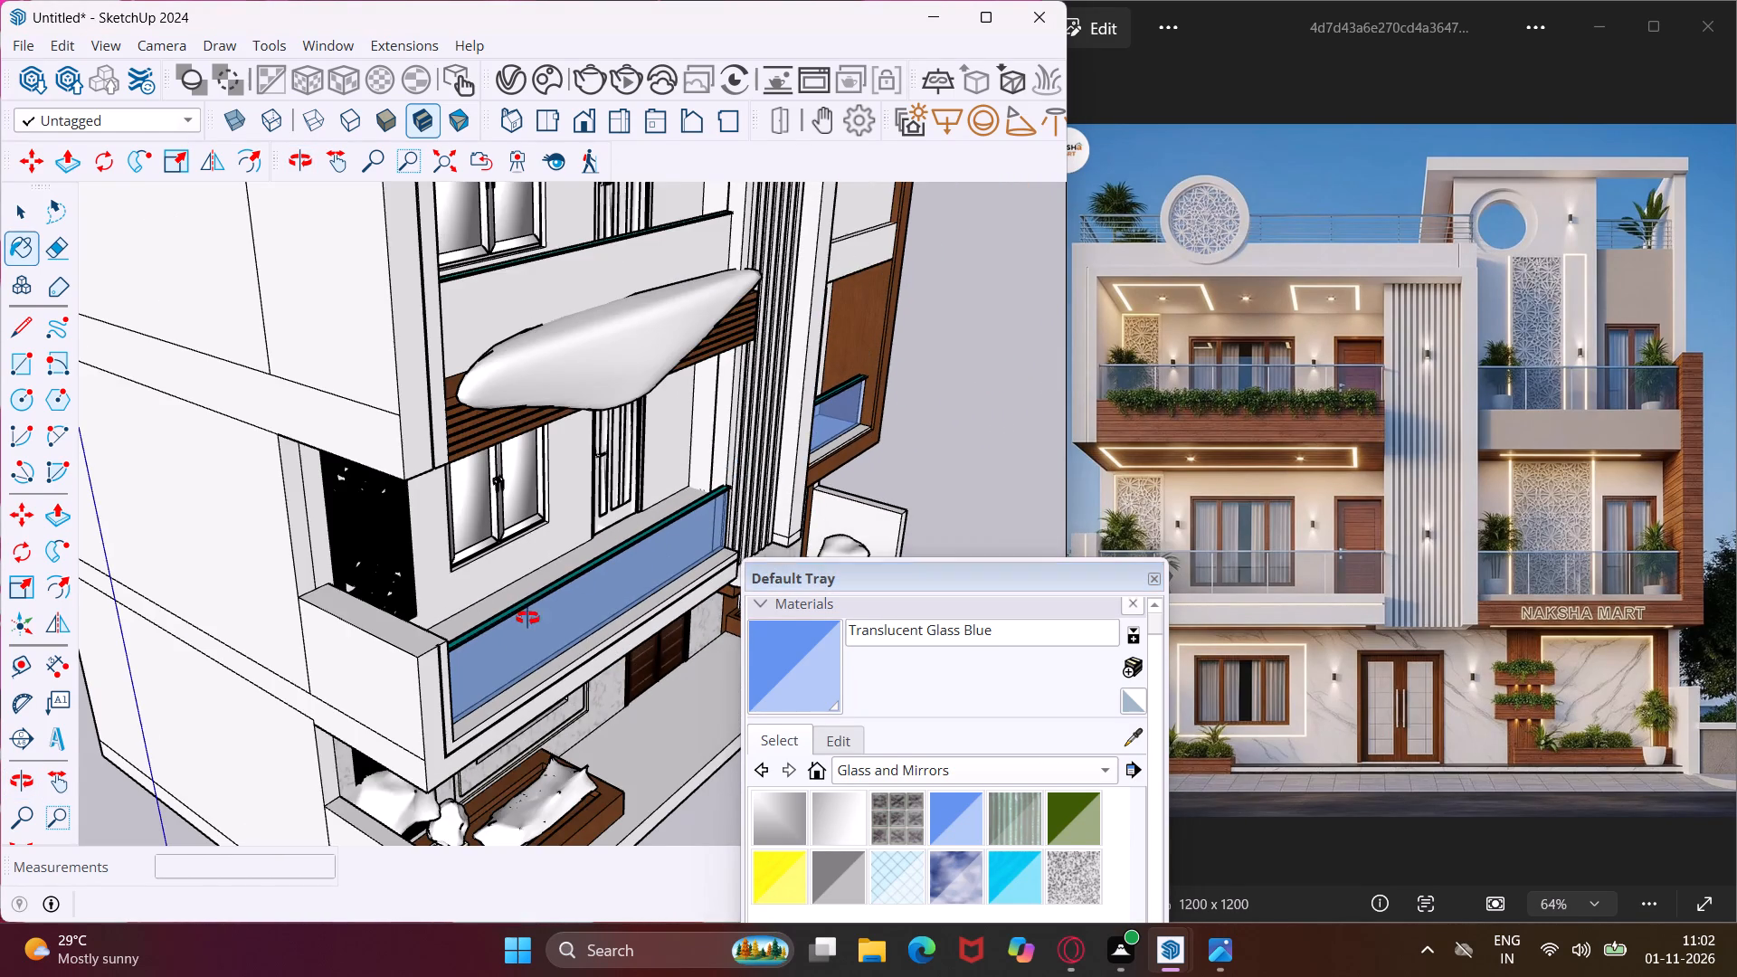
pyautogui.moveTo(527, 618); pyautogui.dragTo(773, 633, button='middle')
pyautogui.scroll(12, 706, 566)
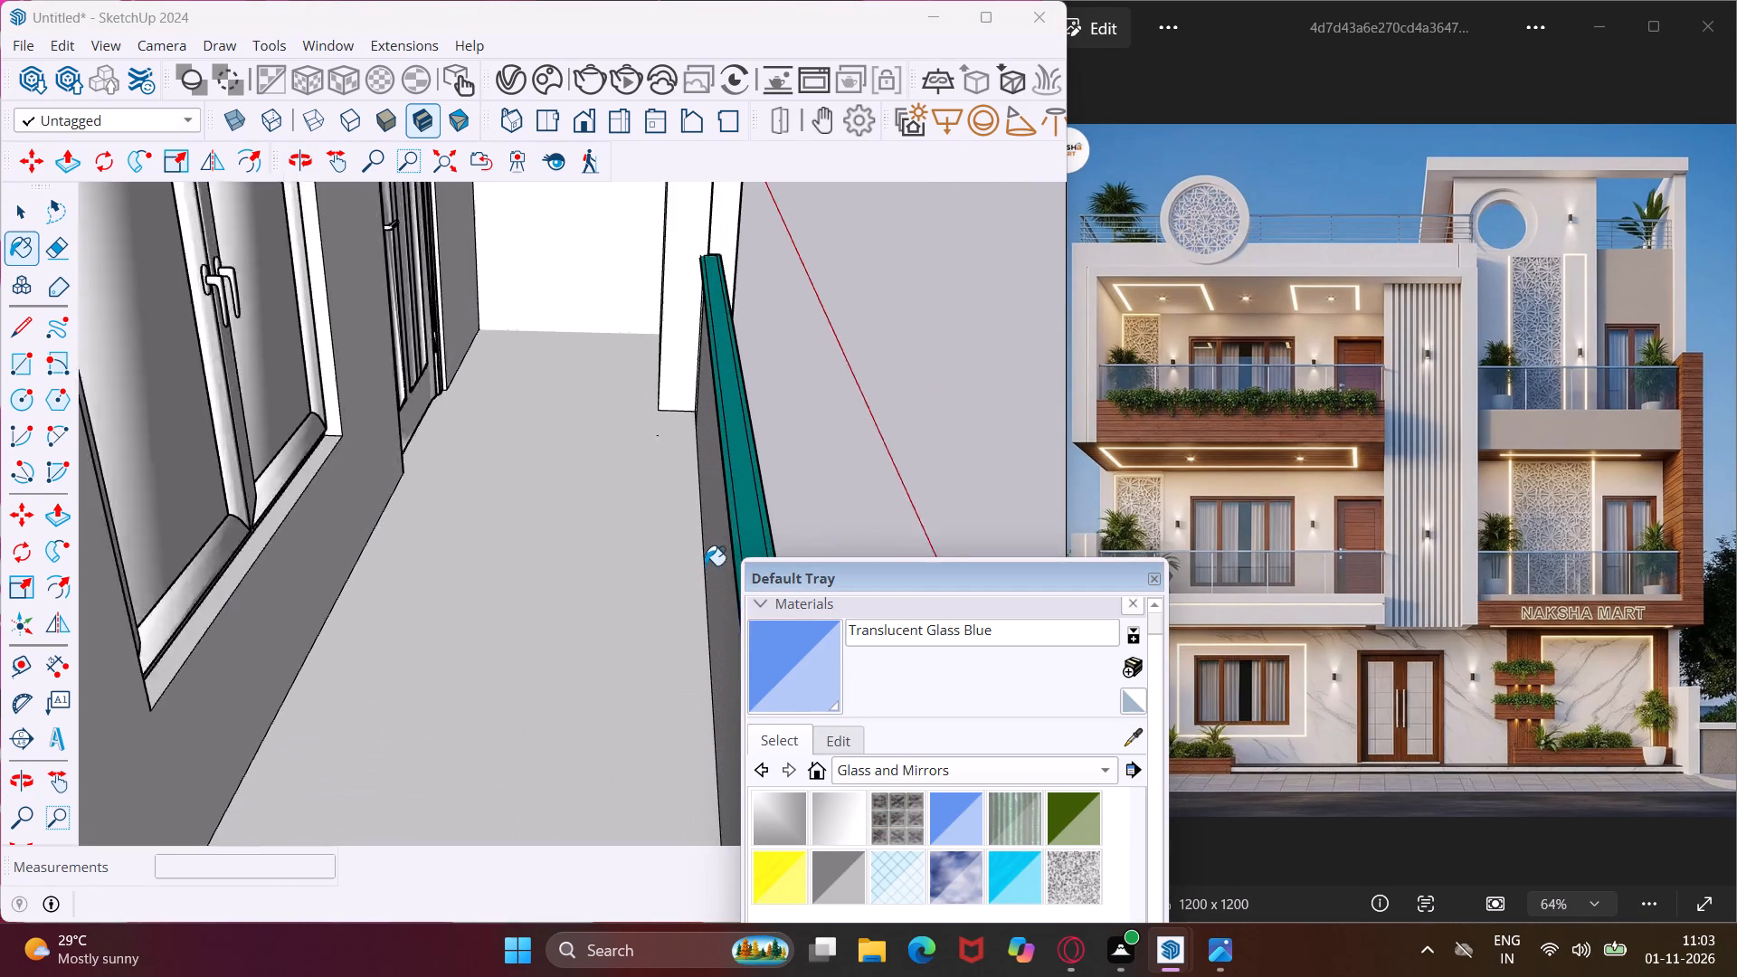
pyautogui.scroll(1, 705, 565)
pyautogui.click(719, 533)
# Paint the front and inner faces of the left second-floor balcony parapet panel with Translucent Glass Blue.
pyautogui.scroll(-10, 392, 614)
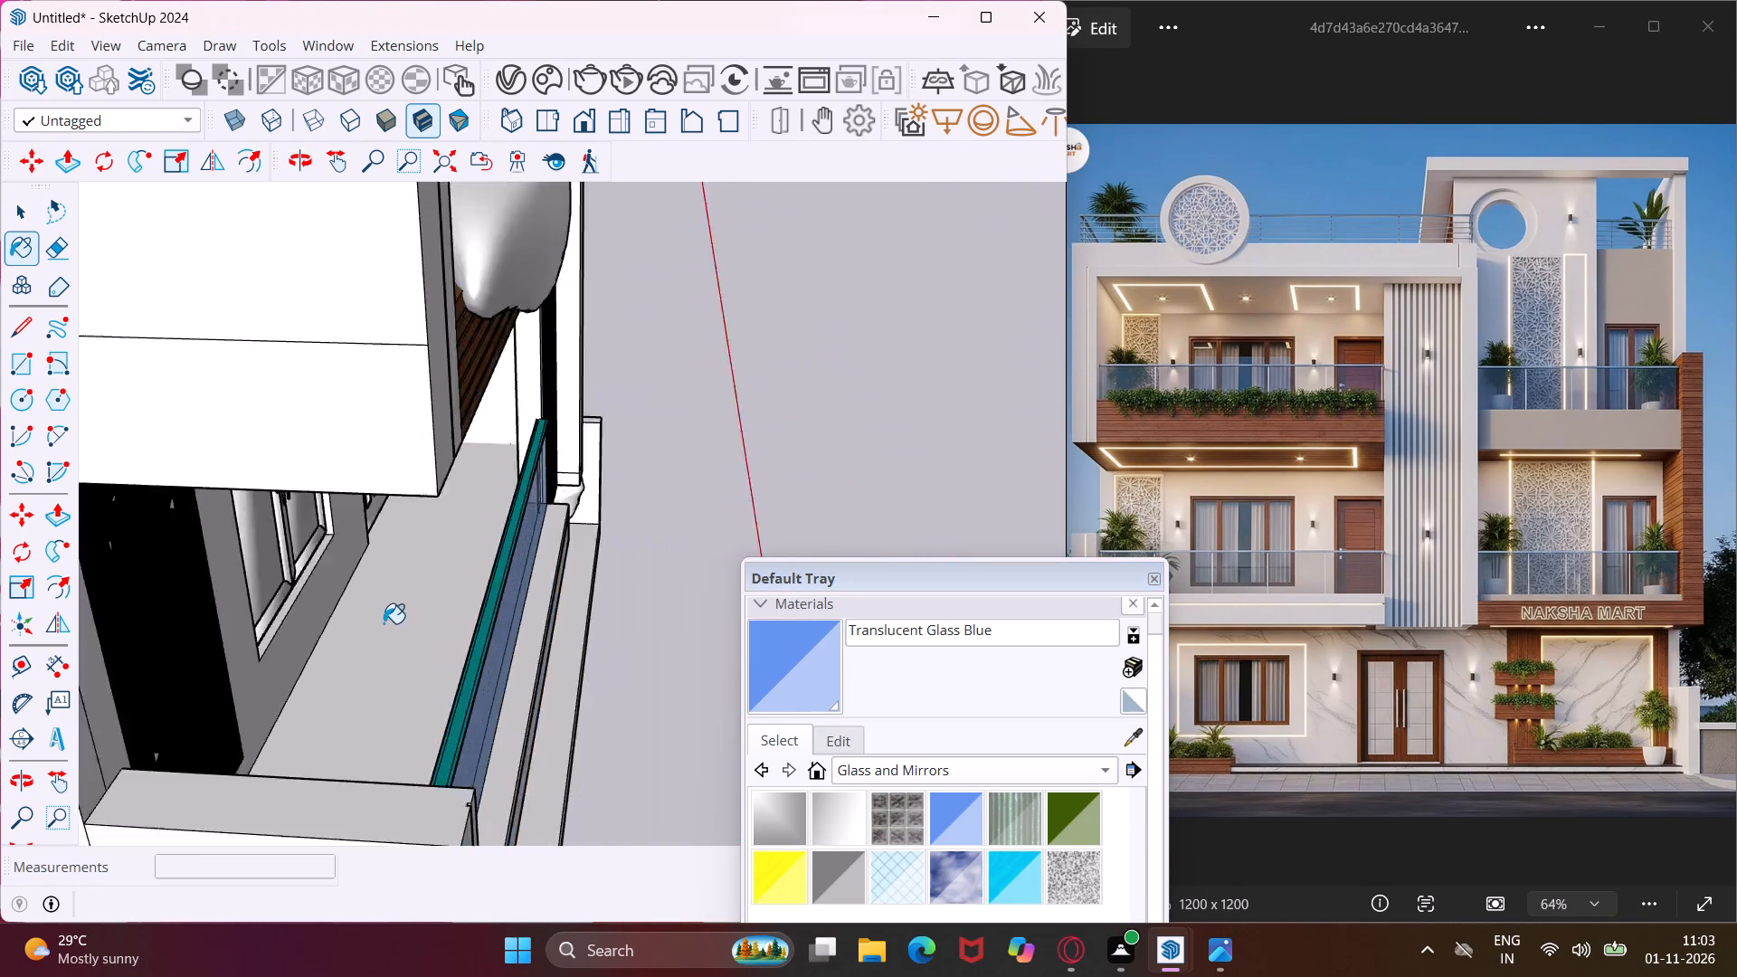
pyautogui.scroll(-12, 384, 623)
pyautogui.scroll(5, 416, 465)
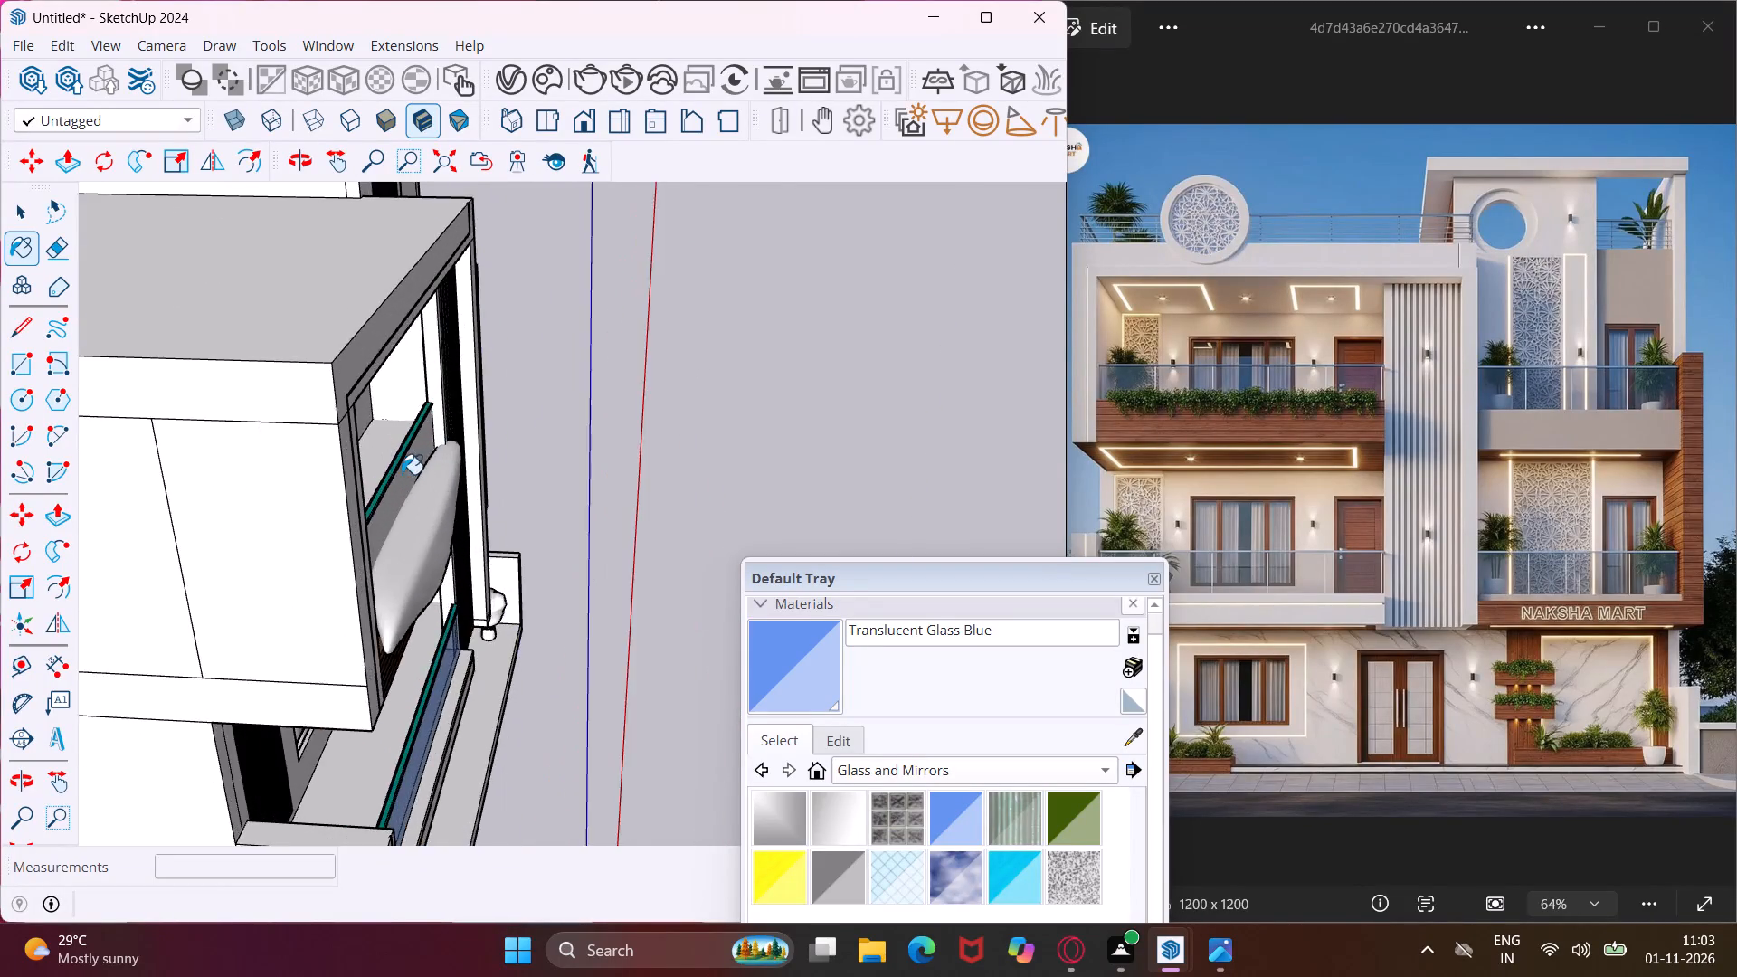
pyautogui.scroll(11, 387, 484)
pyautogui.click(428, 497)
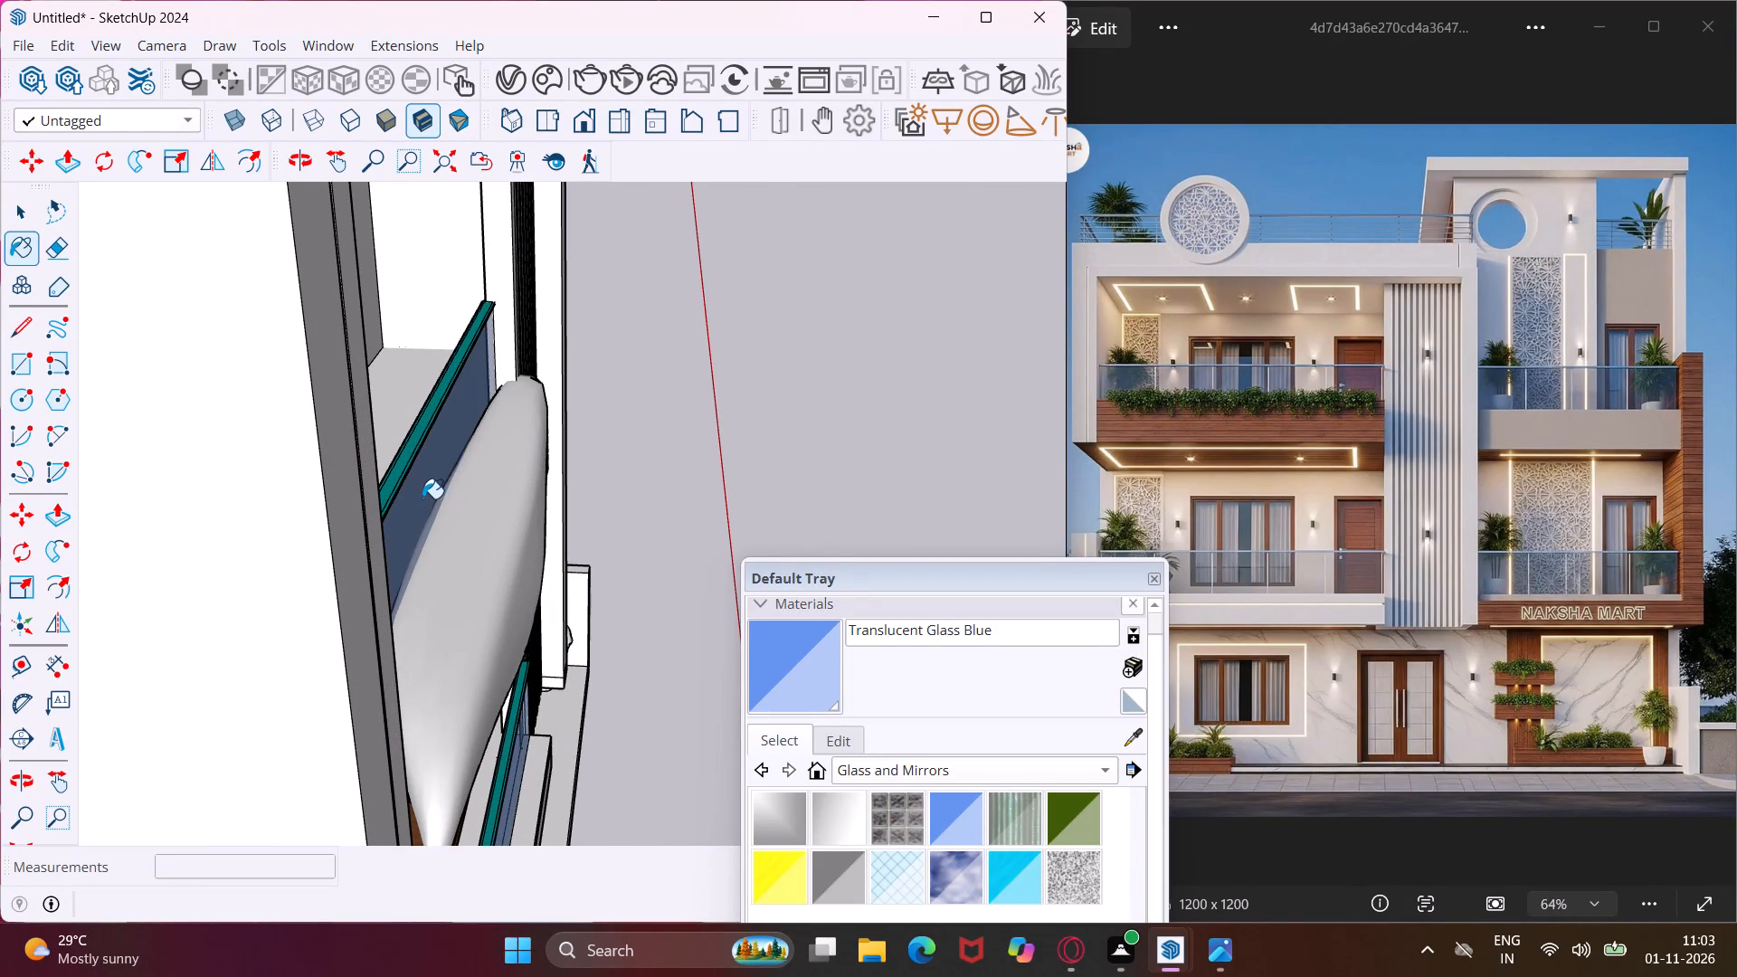
pyautogui.moveTo(422, 498); pyautogui.dragTo(409, 621, button='middle')
pyautogui.scroll(6, 401, 601)
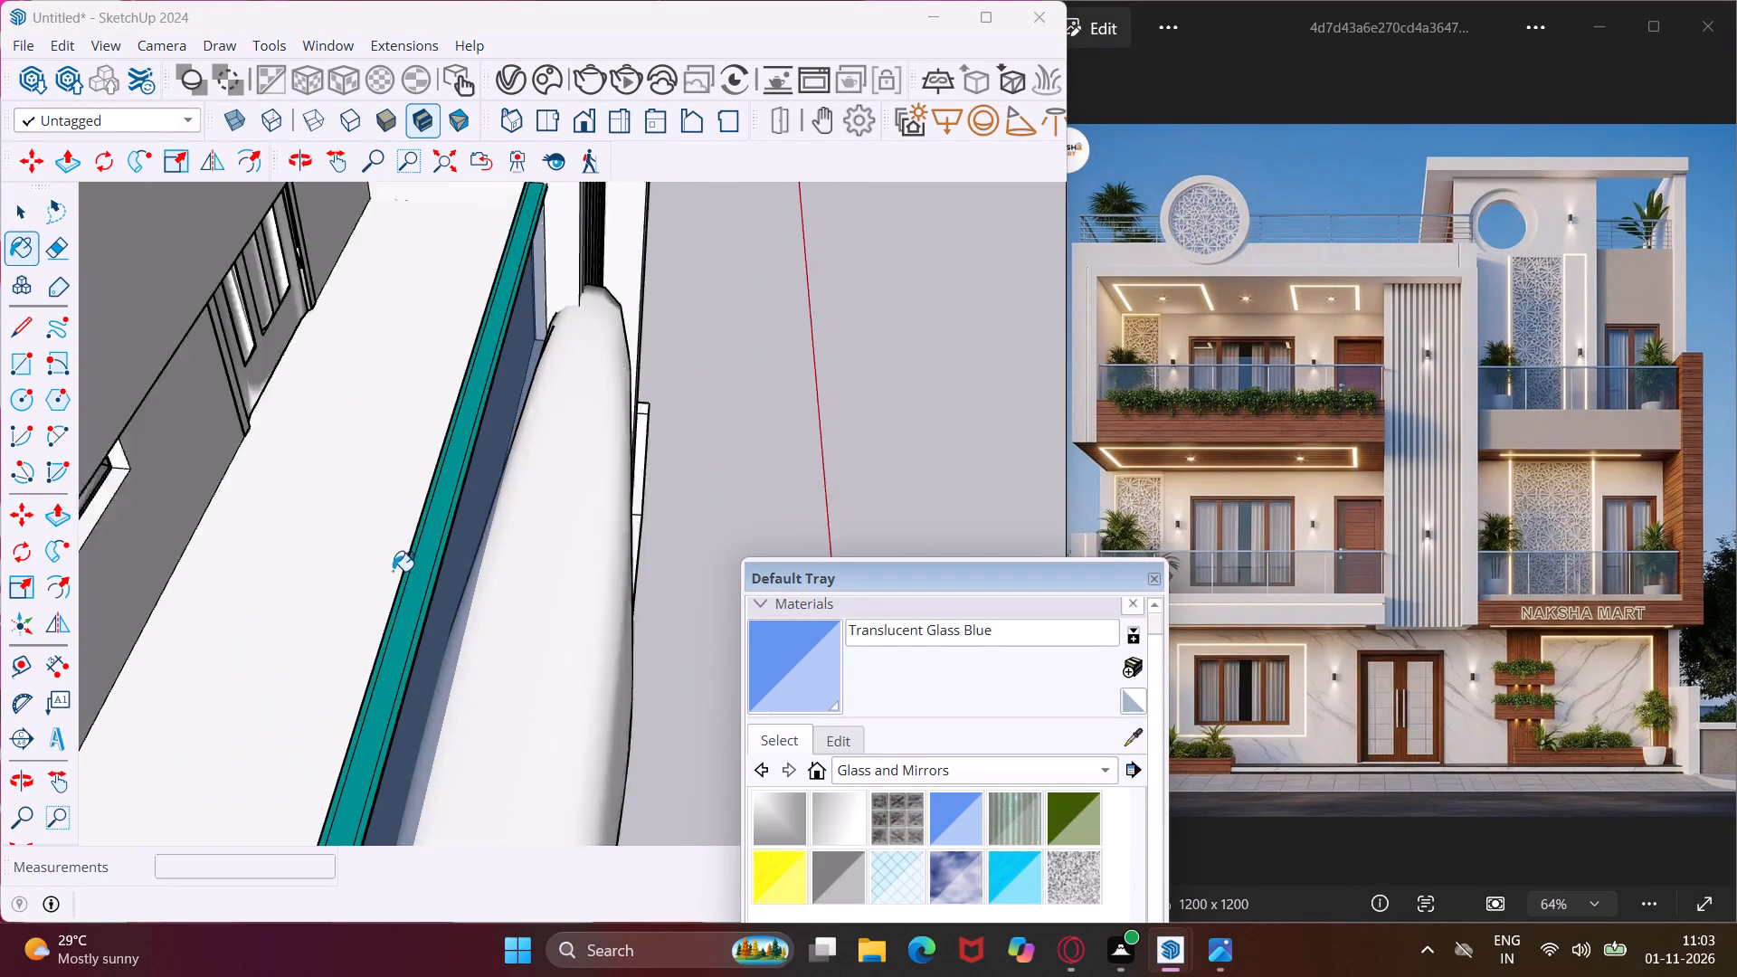
pyautogui.scroll(7, 393, 571)
pyautogui.moveTo(401, 558); pyautogui.dragTo(485, 534, button='middle')
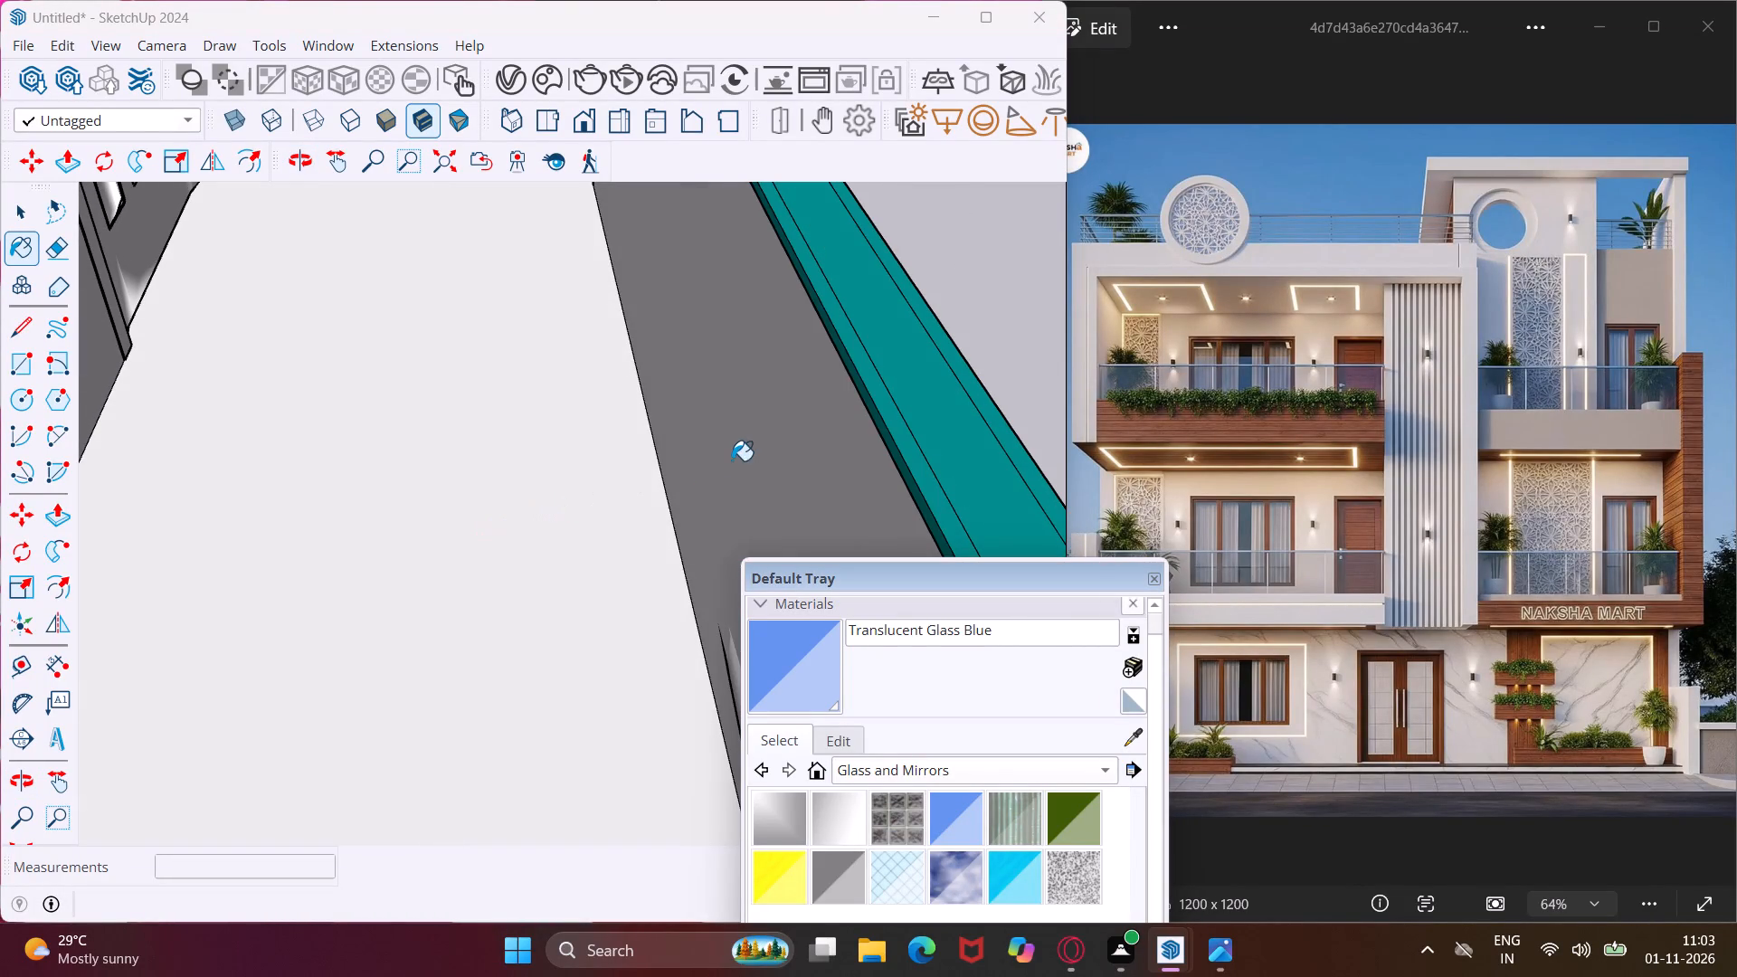
pyautogui.click(737, 457)
# Paint the front, left end and inner faces of the right second-floor balcony parapet panel with Translucent Glass Blue.
pyautogui.moveTo(747, 468); pyautogui.dragTo(313, 563, button='middle')
pyautogui.scroll(-6, 293, 585)
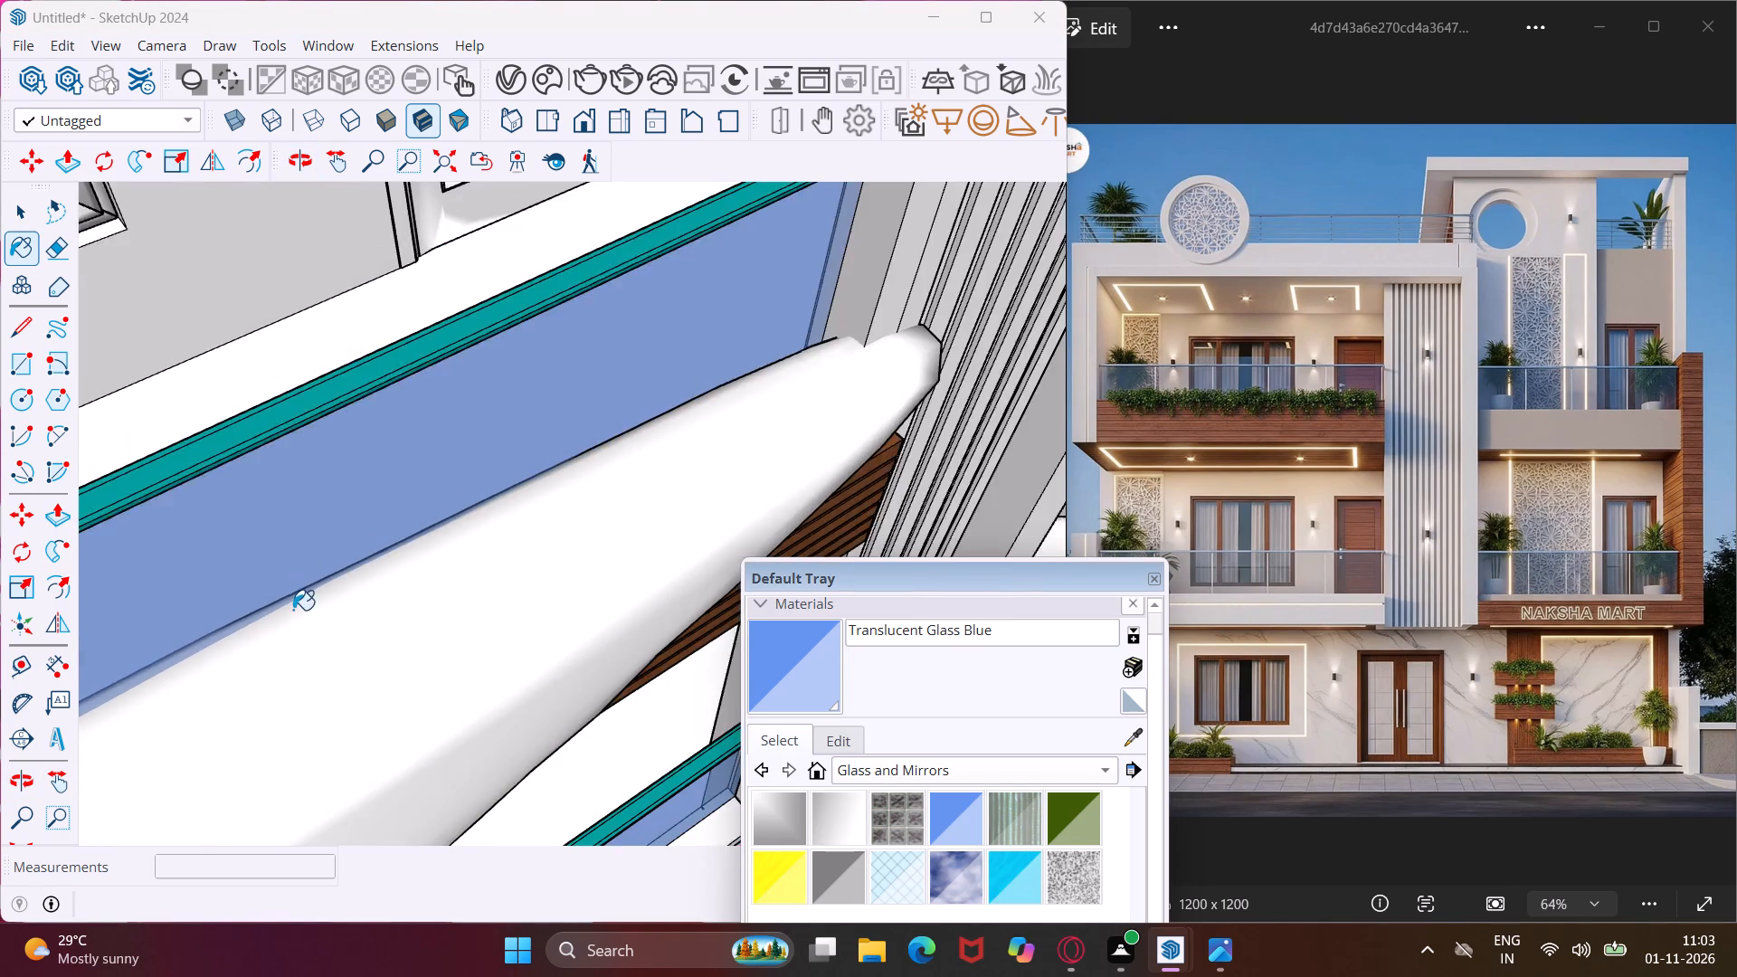
pyautogui.scroll(-15, 293, 613)
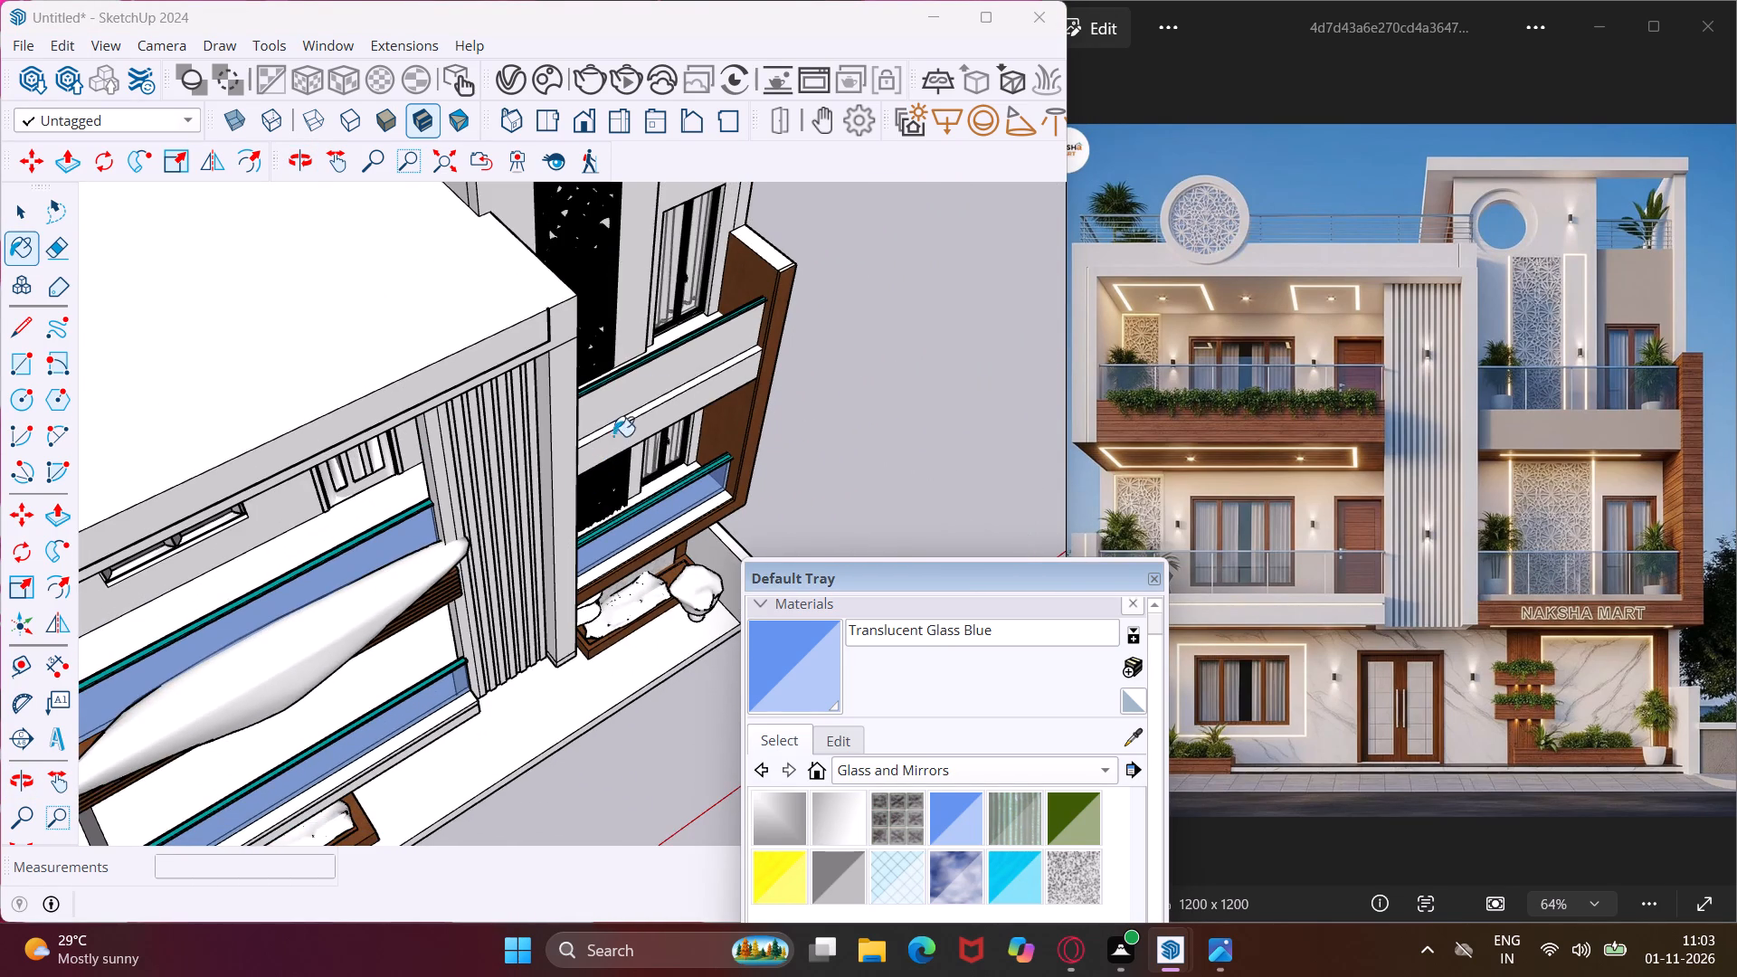
pyautogui.scroll(11, 661, 376)
pyautogui.click(661, 376)
pyautogui.moveTo(652, 383); pyautogui.dragTo(105, 576, button='middle')
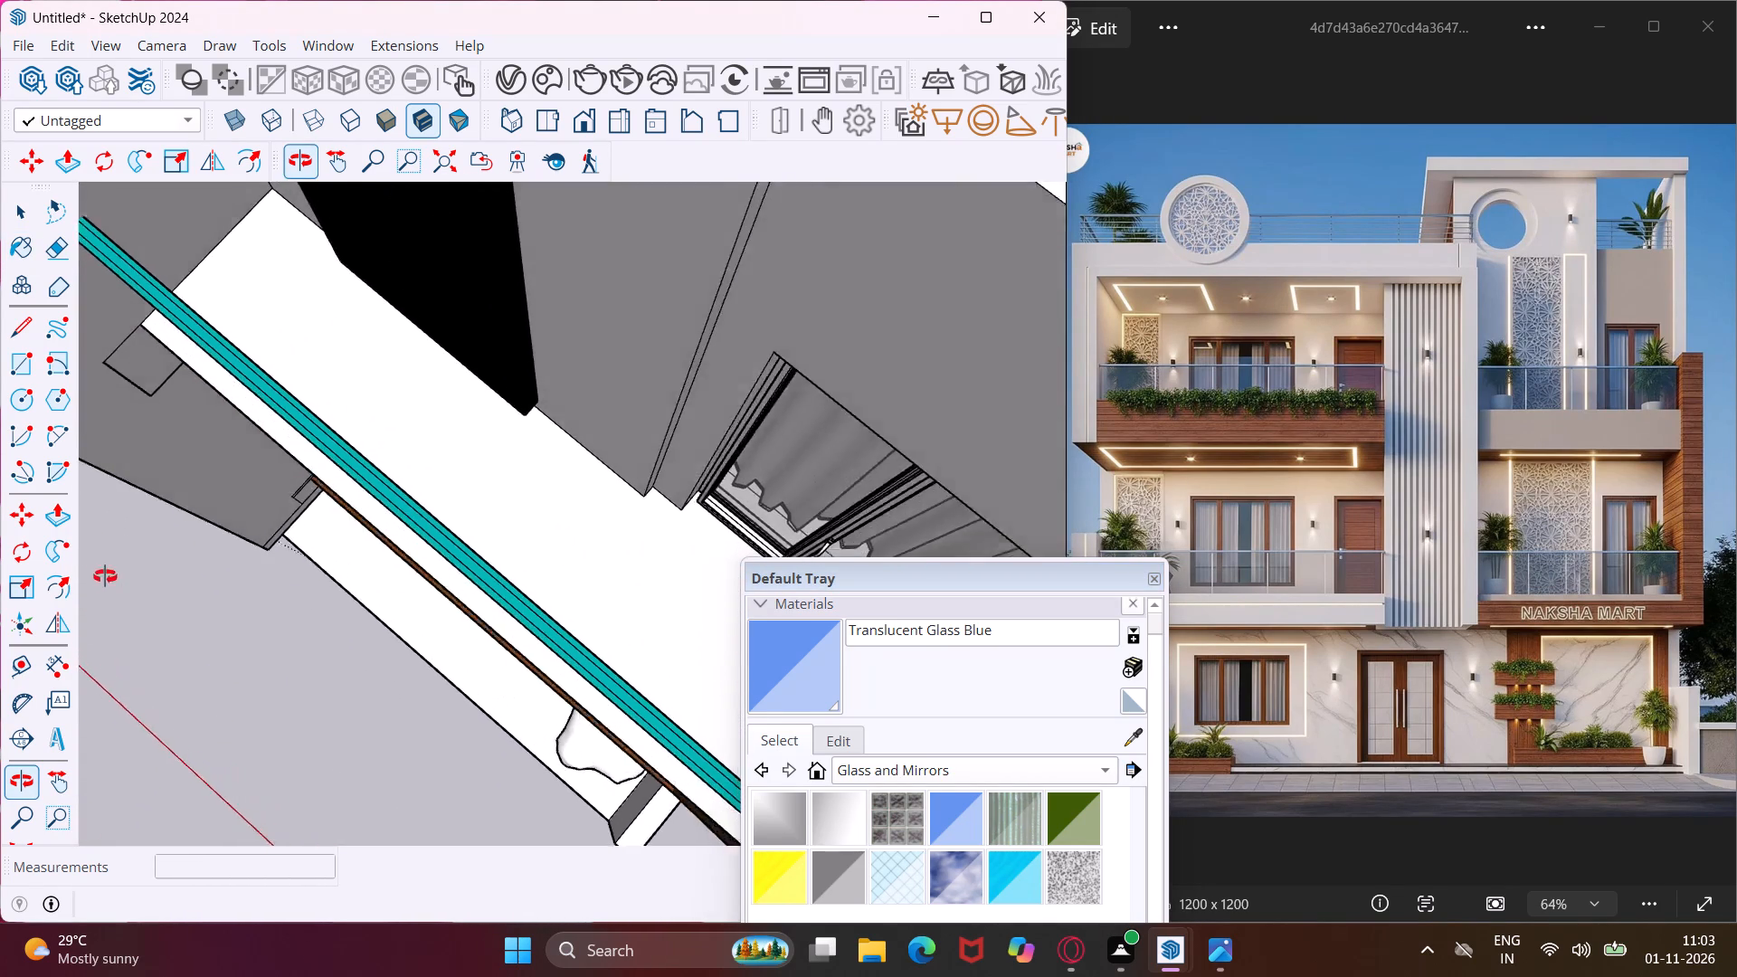
pyautogui.moveTo(105, 576); pyautogui.dragTo(586, 387, button='middle')
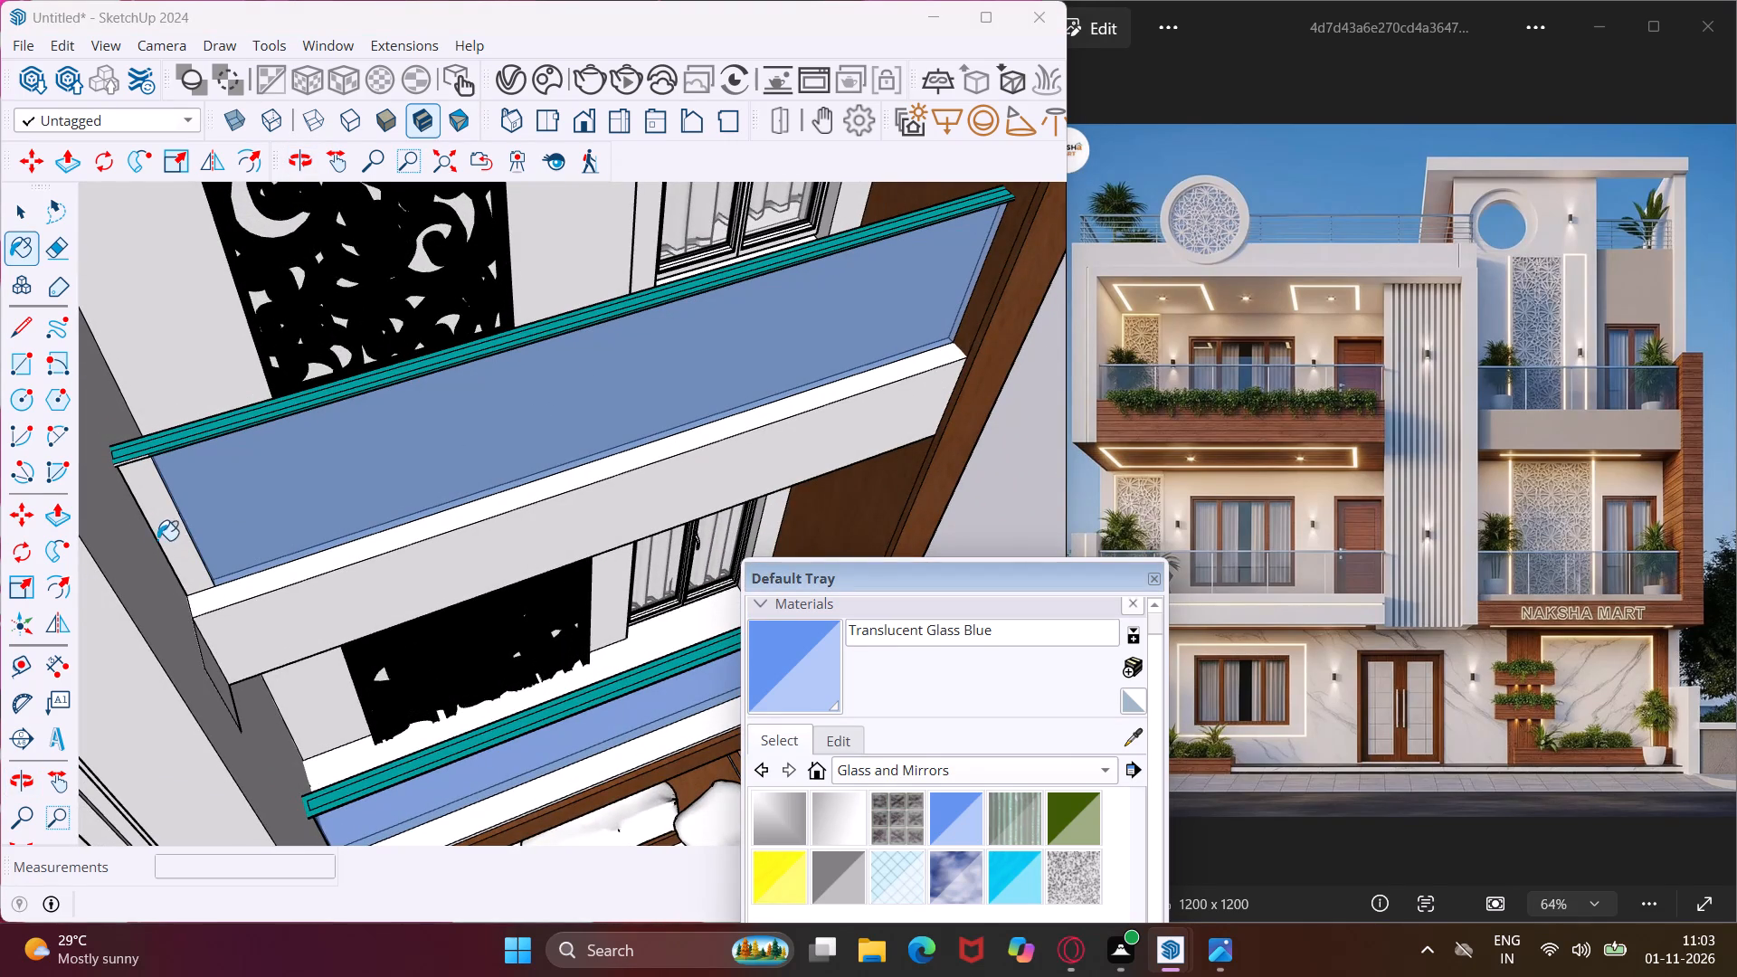
pyautogui.click(166, 525)
pyautogui.moveTo(201, 547); pyautogui.dragTo(112, 651, button='middle')
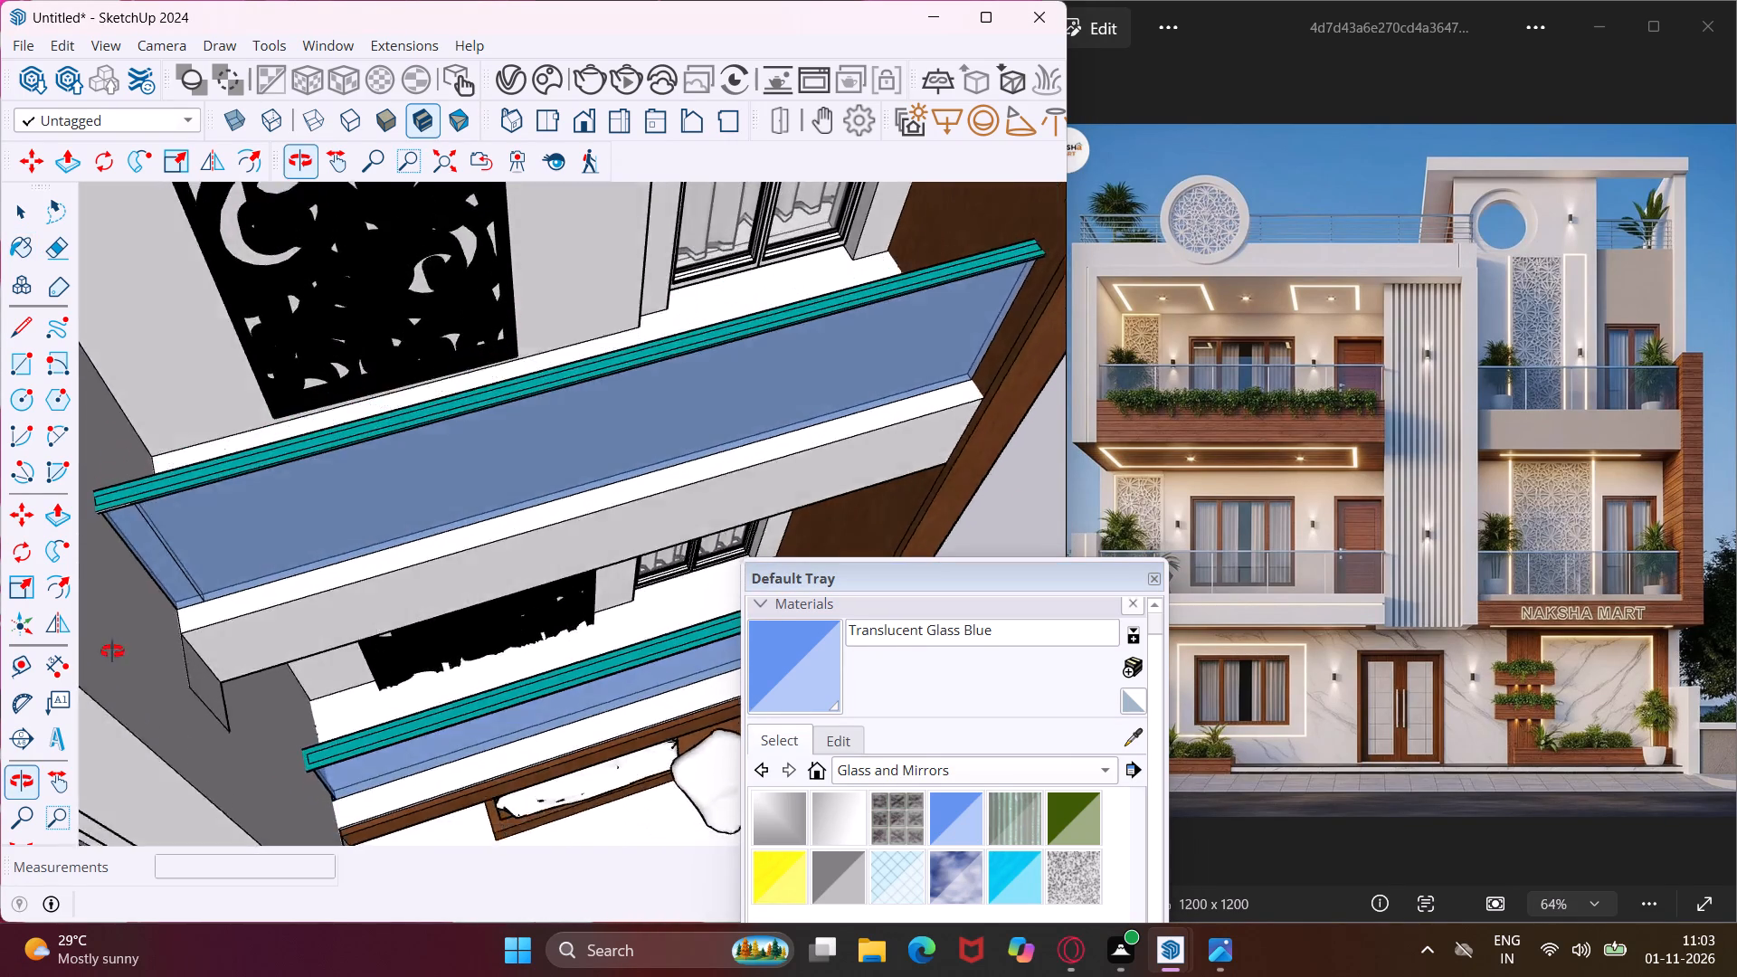
pyautogui.moveTo(112, 651); pyautogui.dragTo(64, 720, button='middle')
pyautogui.moveTo(730, 420); pyautogui.dragTo(290, 432, button='middle')
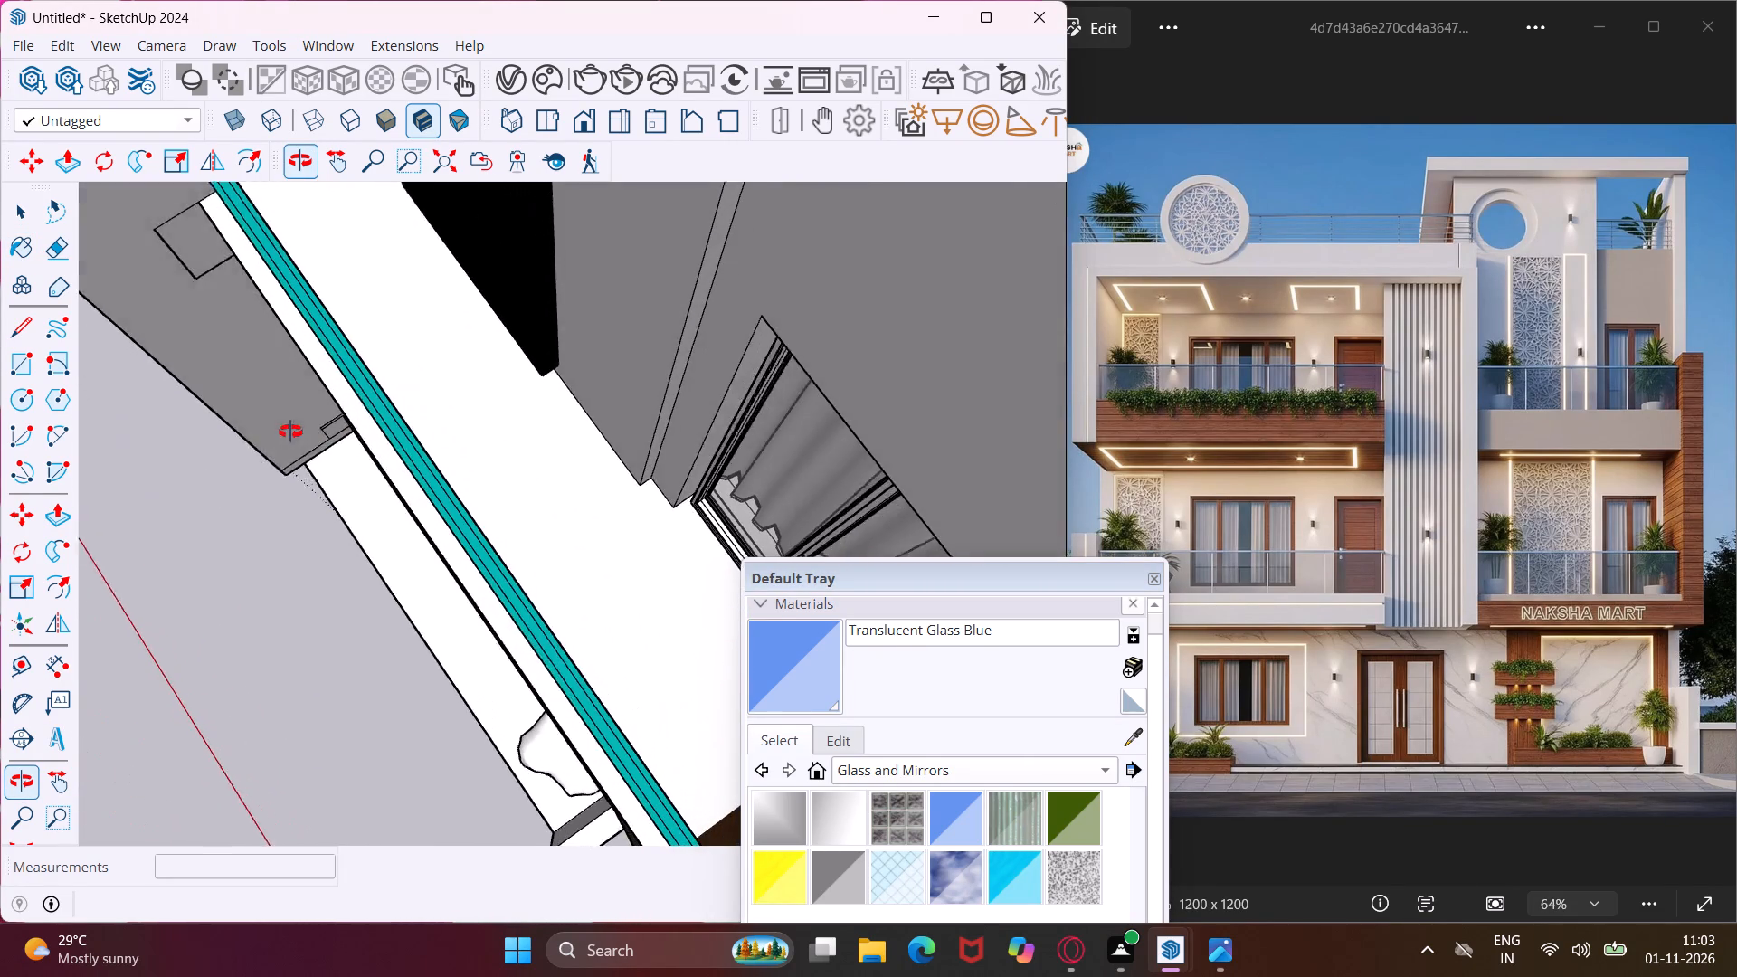
pyautogui.moveTo(290, 432); pyautogui.dragTo(263, 422, button='middle')
pyautogui.scroll(8, 437, 504)
pyautogui.moveTo(506, 502); pyautogui.dragTo(449, 488, button='middle')
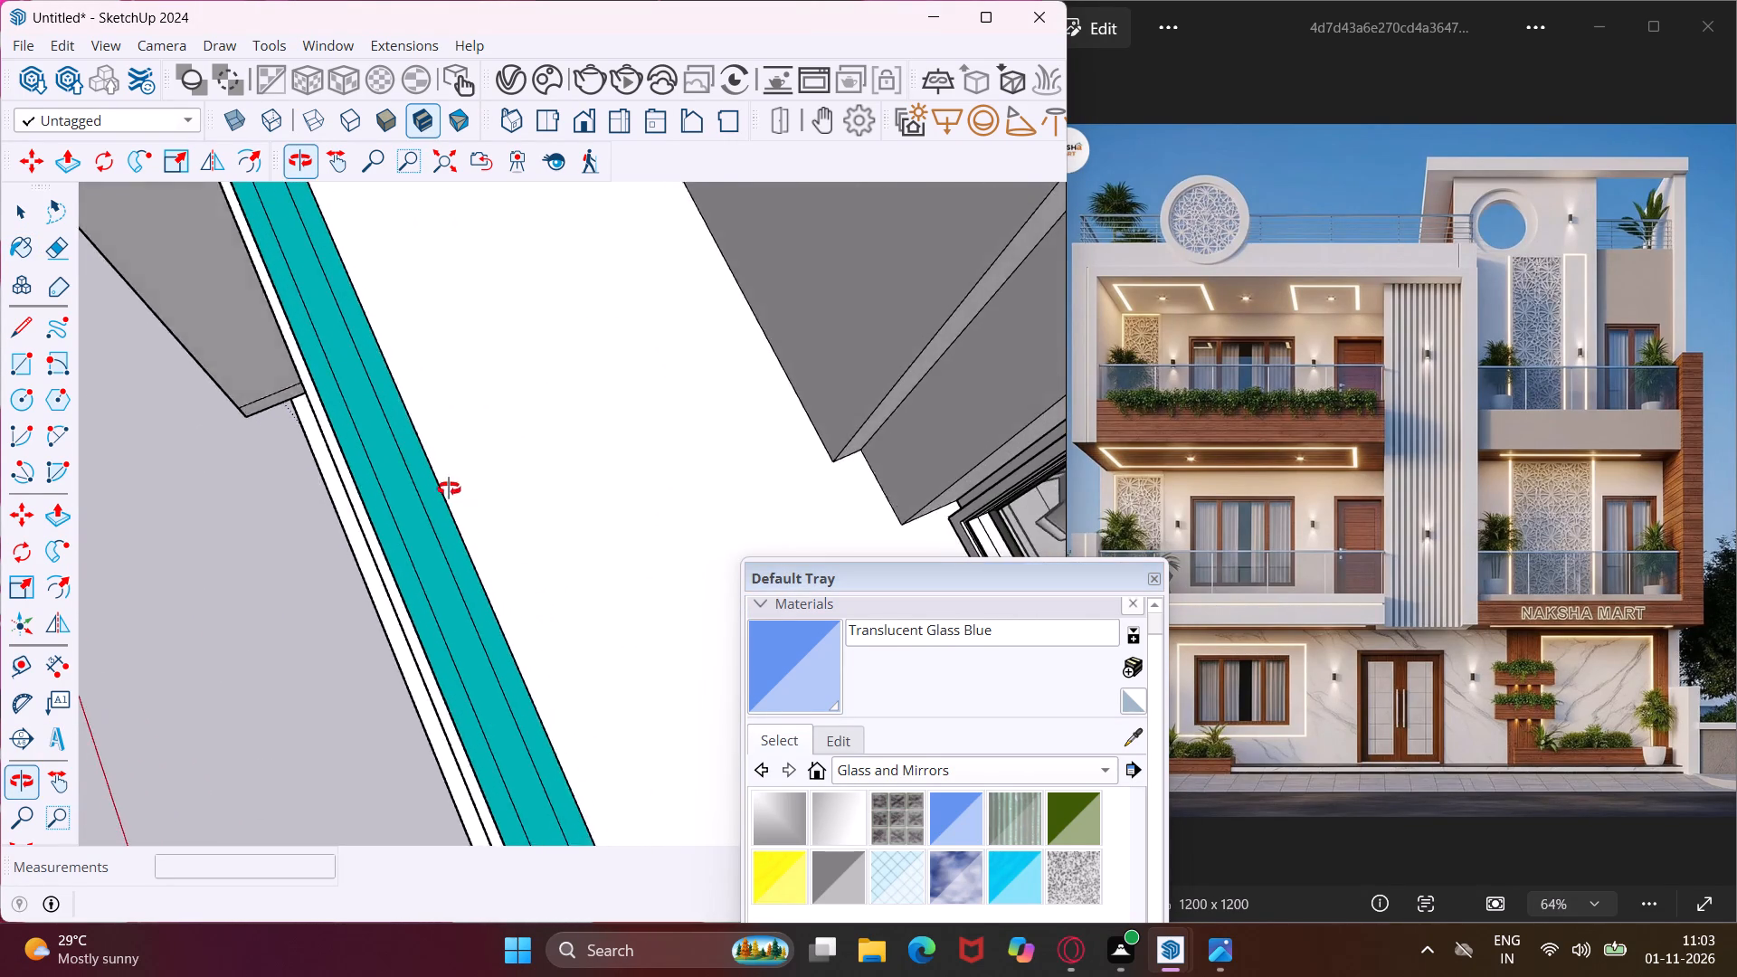
pyautogui.moveTo(449, 488); pyautogui.dragTo(347, 423, button='middle')
pyautogui.click(422, 546)
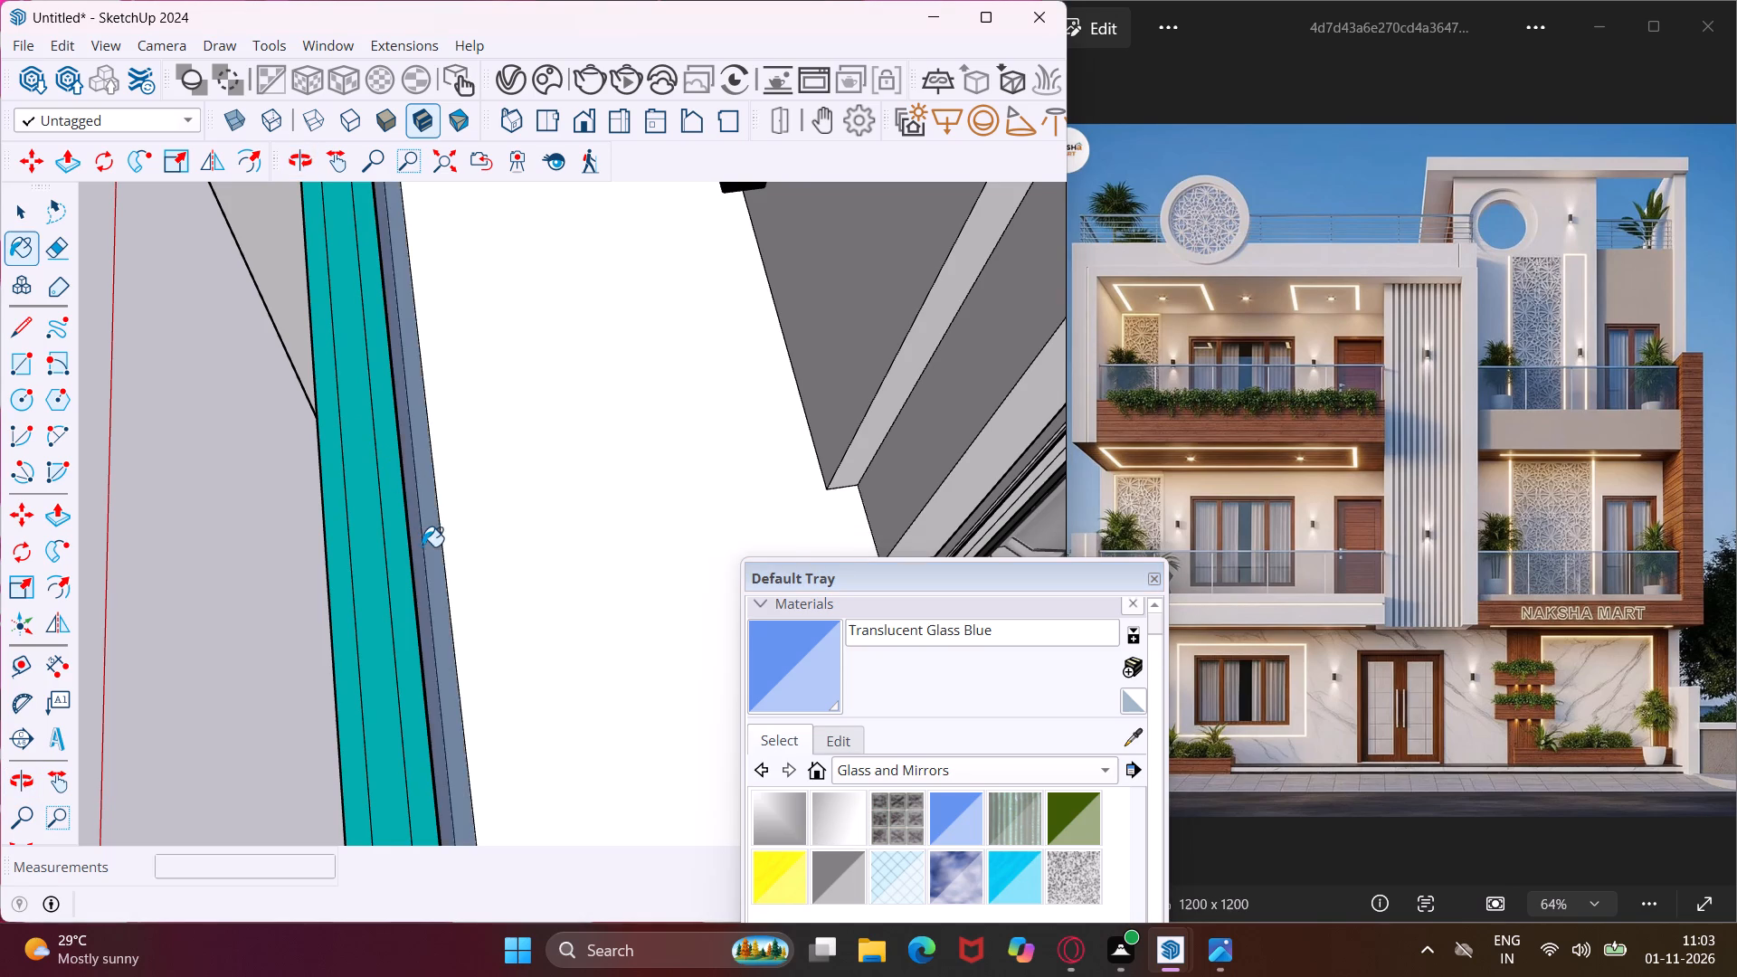
# Examine the glass balcony parapets on both floors across the whole front facade.
pyautogui.moveTo(423, 545); pyautogui.dragTo(740, 479, button='middle')
pyautogui.scroll(-11, 681, 515)
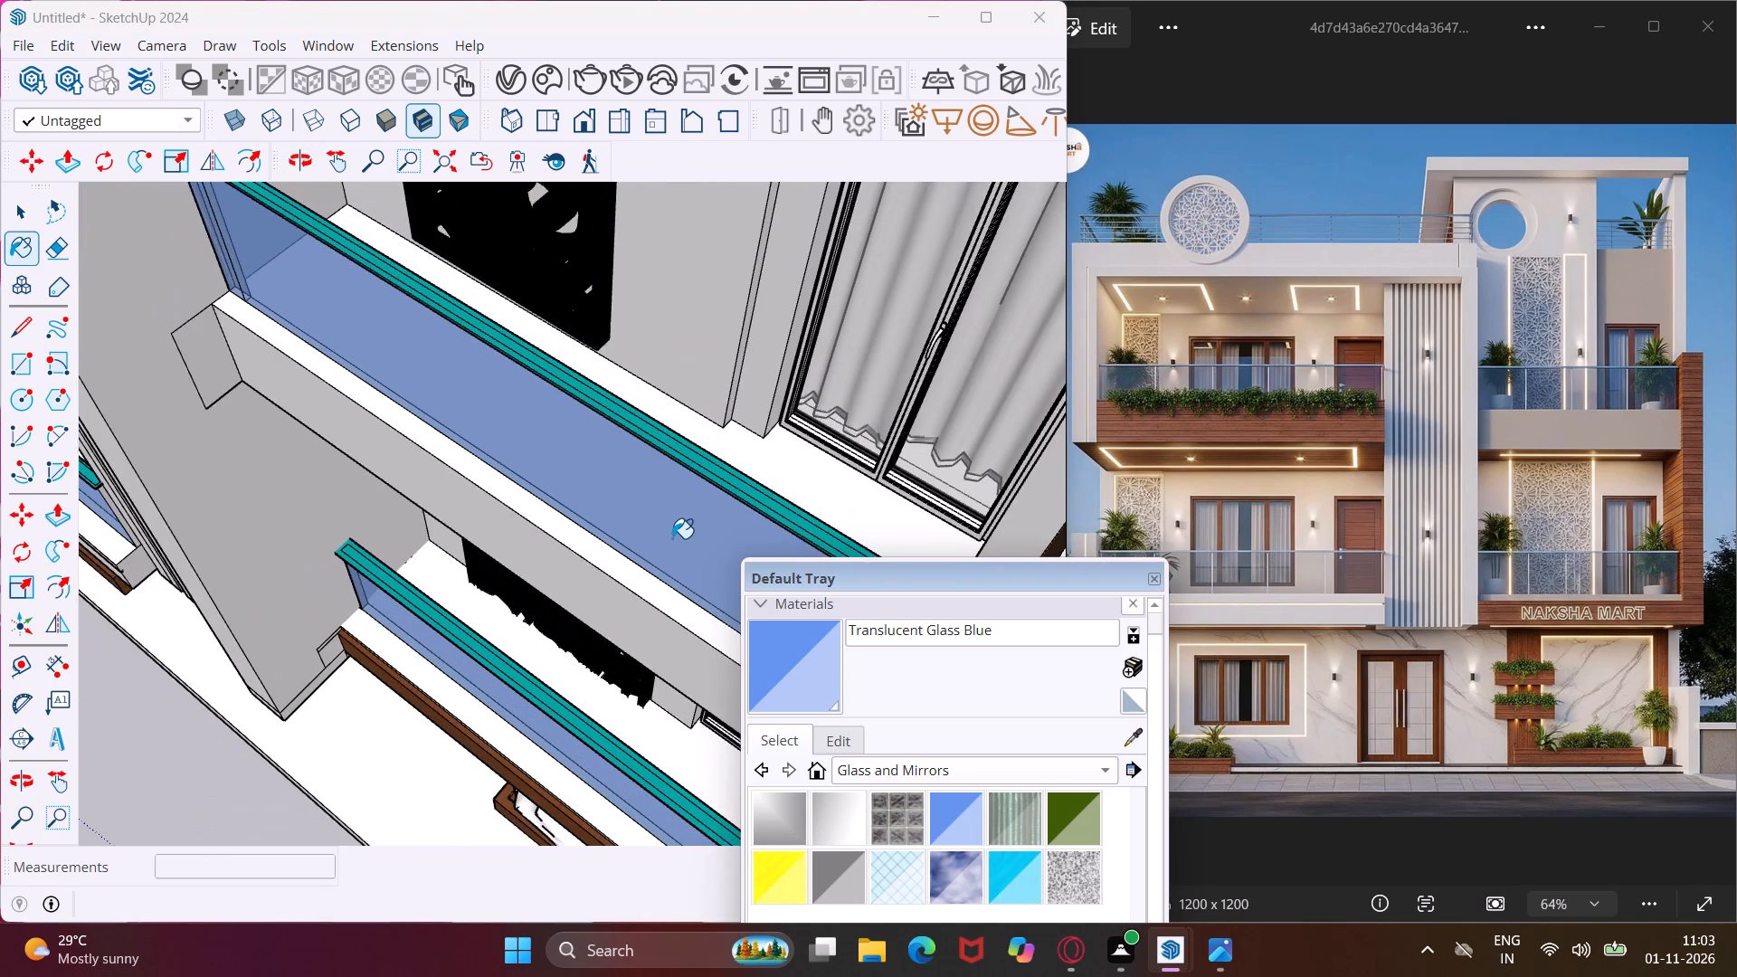
pyautogui.scroll(-4, 669, 537)
pyautogui.scroll(-6, 353, 339)
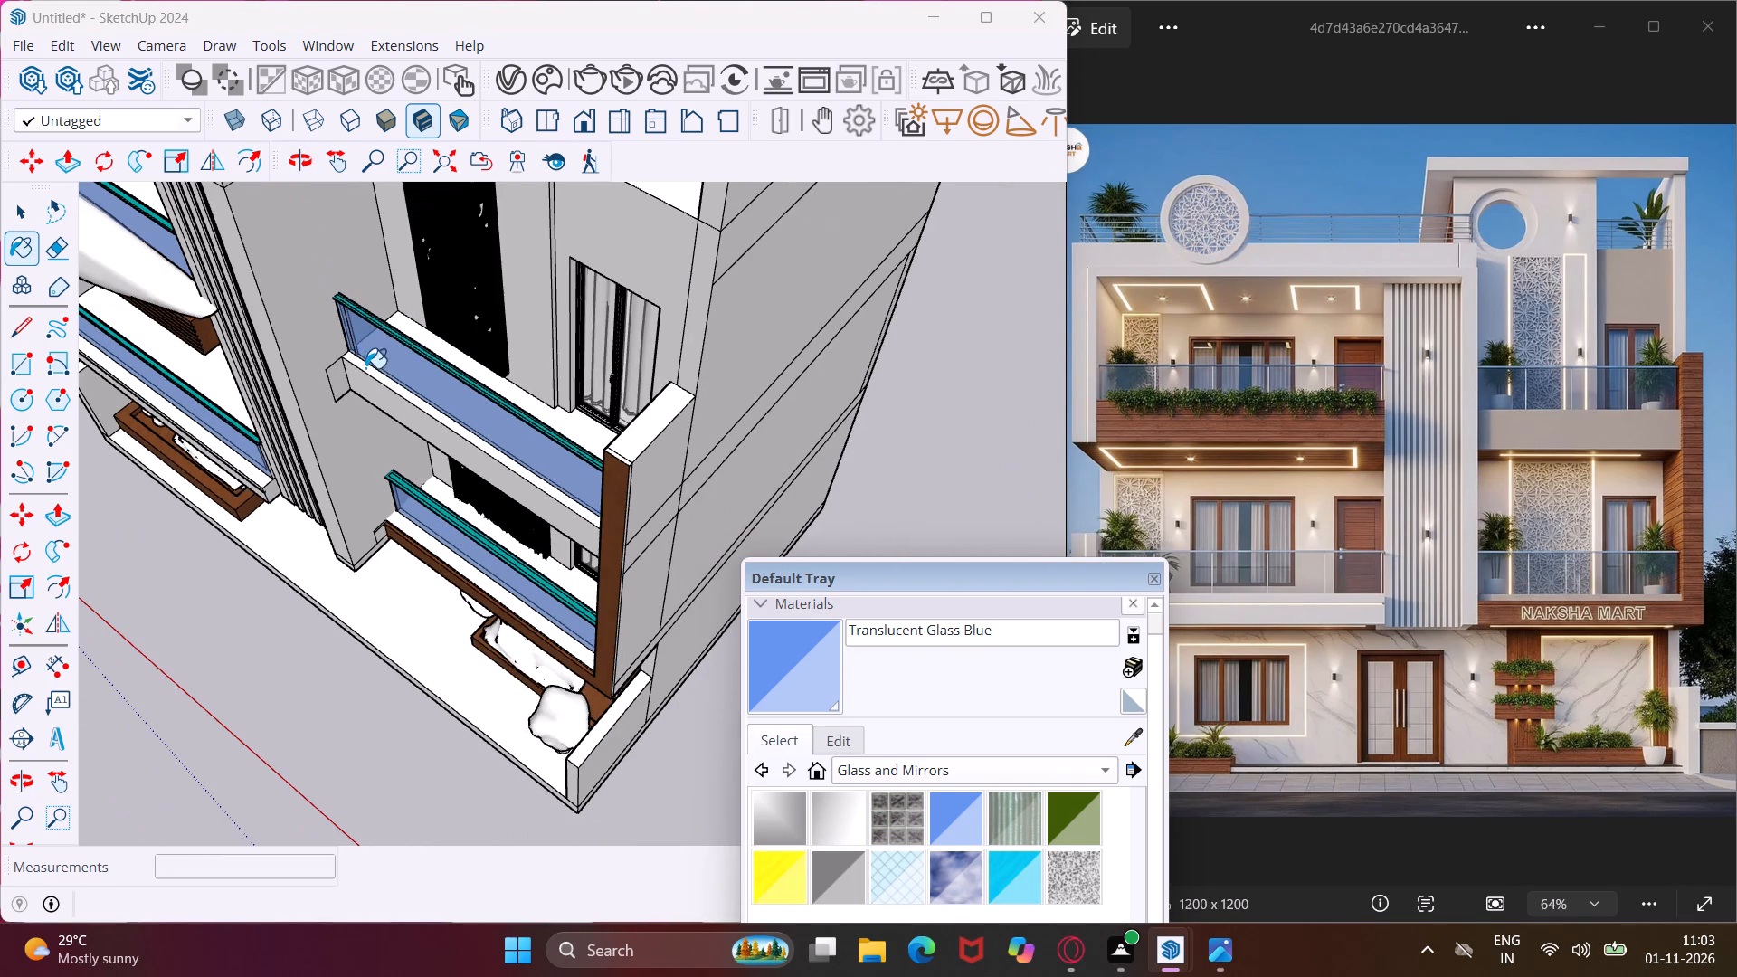
pyautogui.moveTo(448, 456); pyautogui.dragTo(727, 274, button='middle')
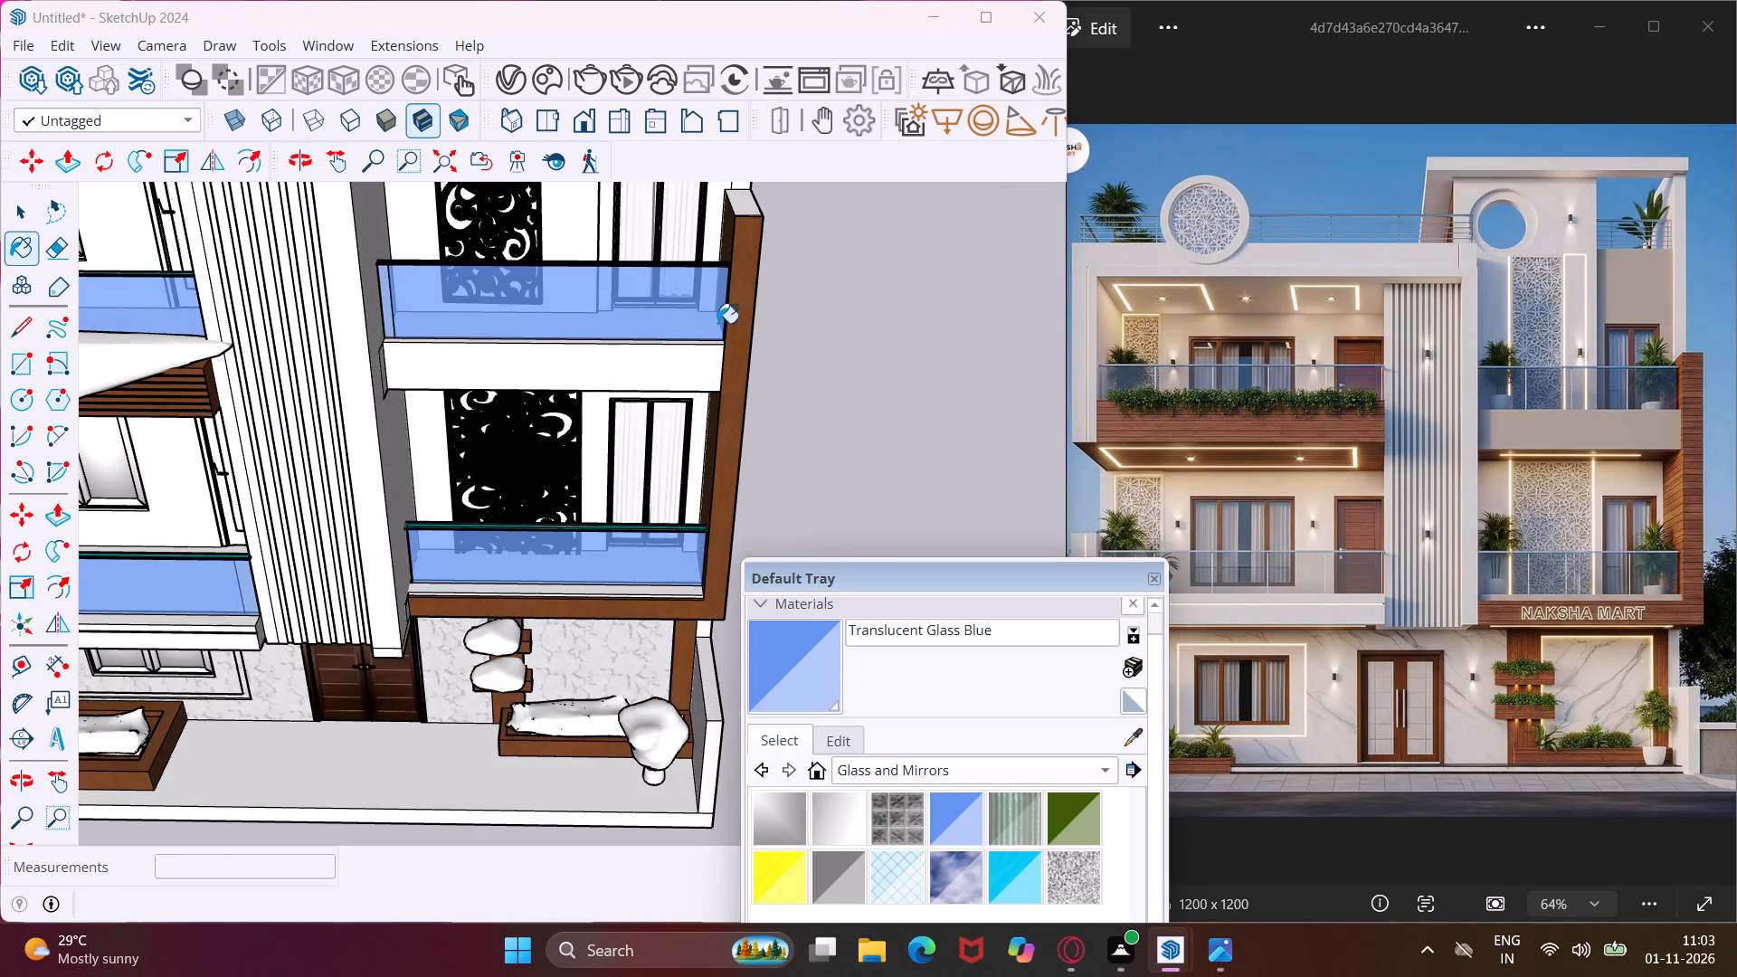
pyautogui.scroll(-3, 645, 499)
pyautogui.moveTo(626, 503); pyautogui.dragTo(723, 449, button='middle')
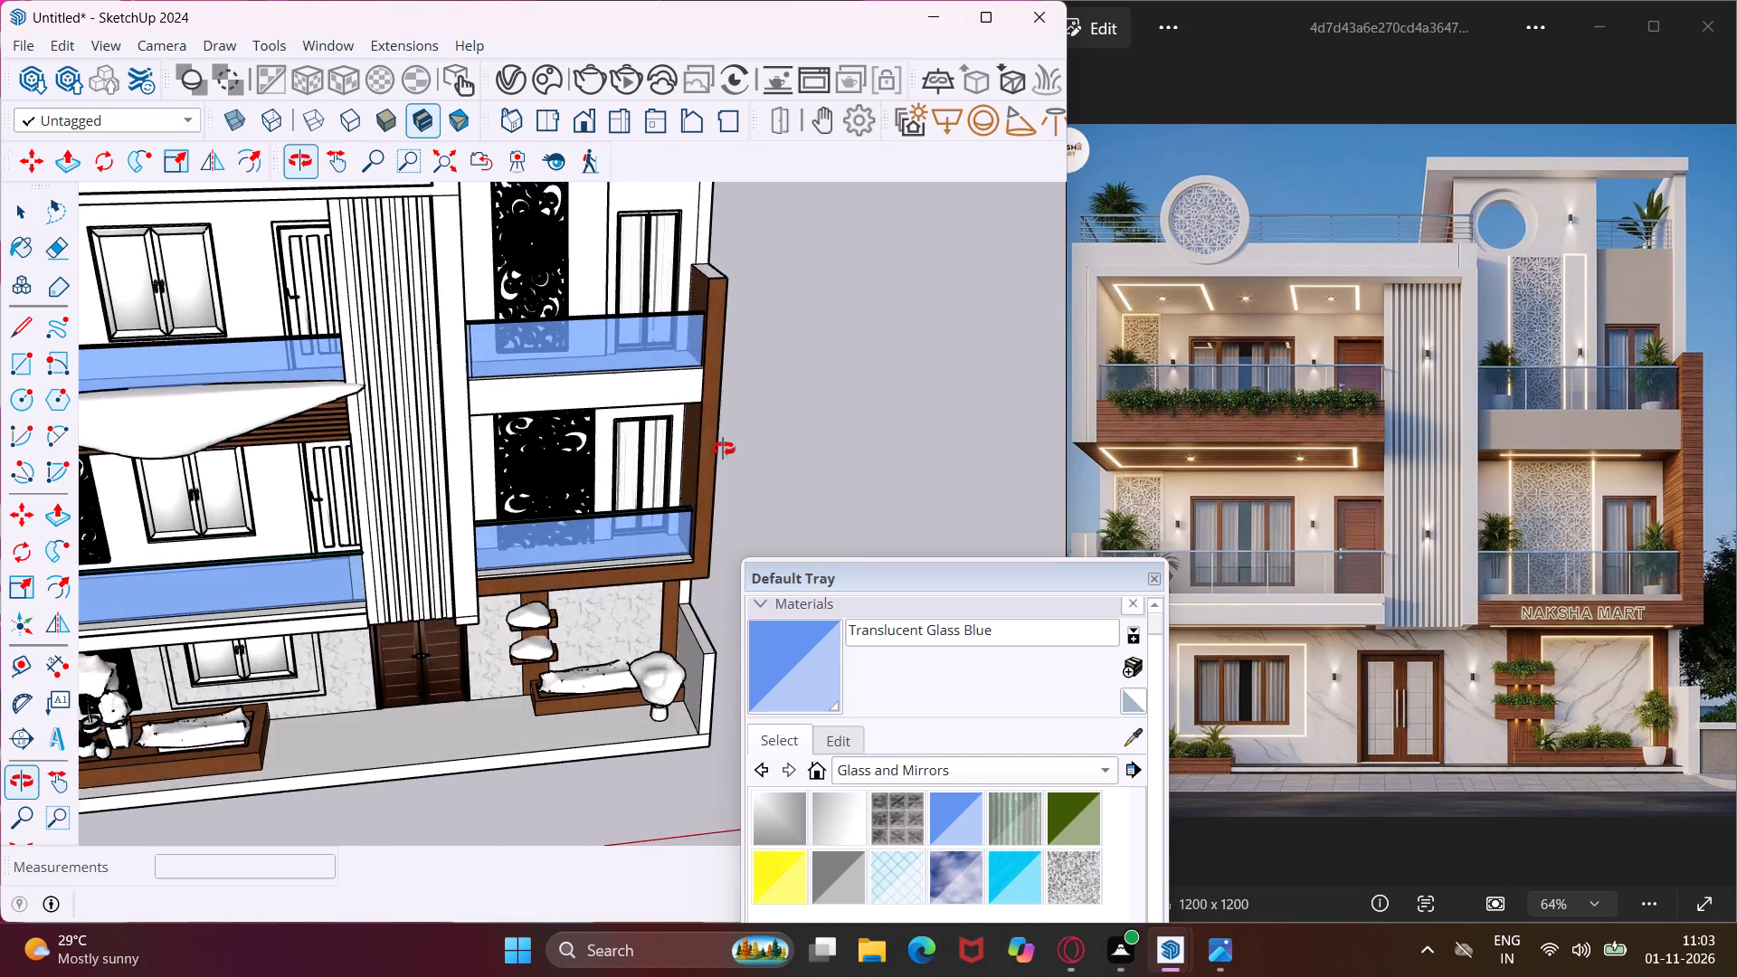
pyautogui.moveTo(723, 449); pyautogui.dragTo(794, 450, button='middle')
pyautogui.scroll(-4, 794, 460)
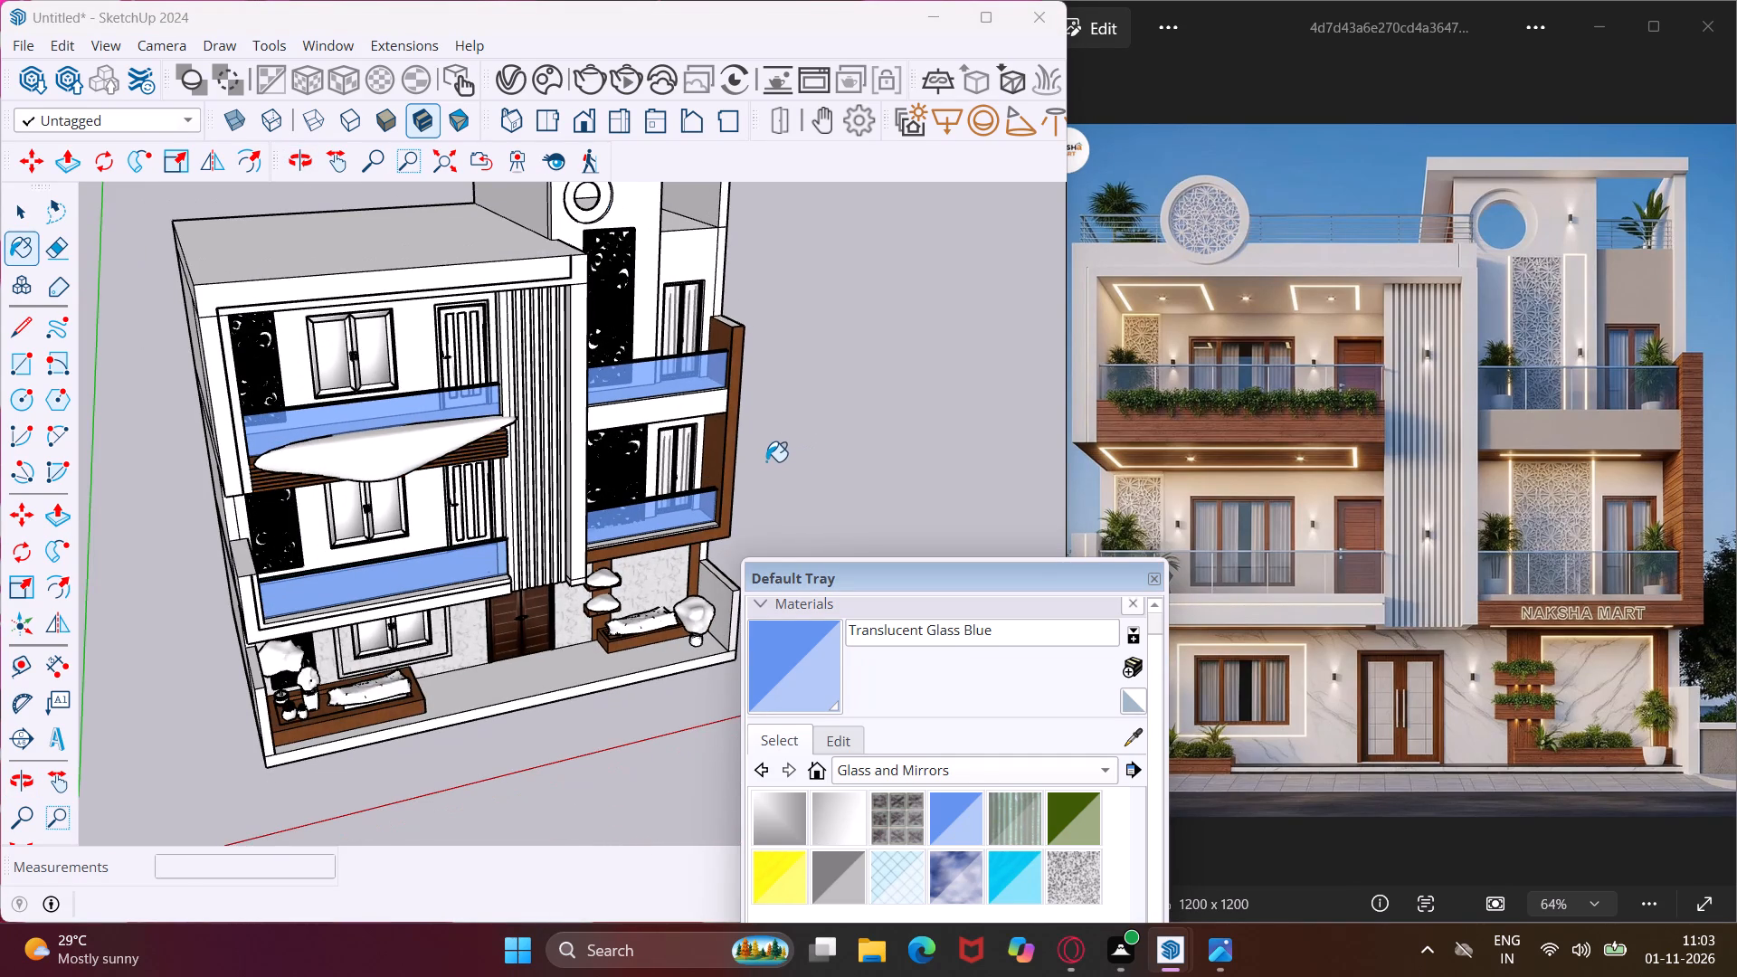
# Configure the V-Ray render output with the safe frame enabled and a 4:3 - Picture aspect ratio.
pyautogui.press('Escape')
pyautogui.press('space')
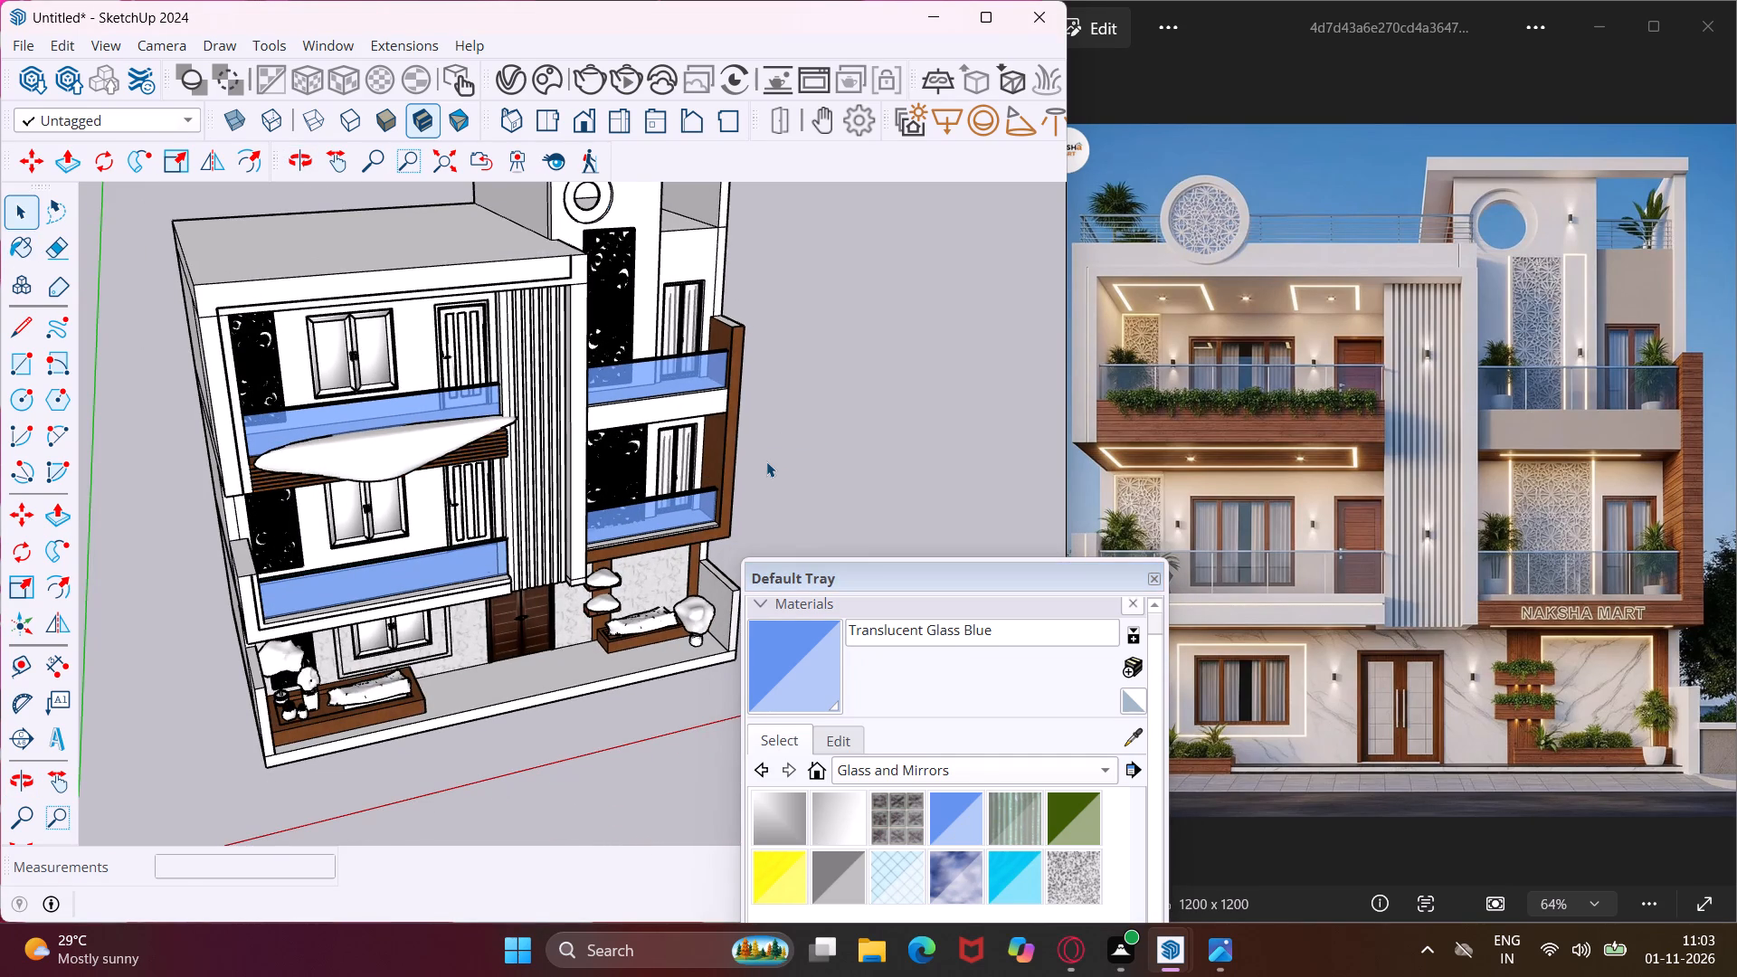
pyautogui.moveTo(759, 475); pyautogui.dragTo(663, 431, button='middle')
pyautogui.scroll(-3, 575, 452)
pyautogui.moveTo(617, 457); pyautogui.dragTo(517, 438, button='middle')
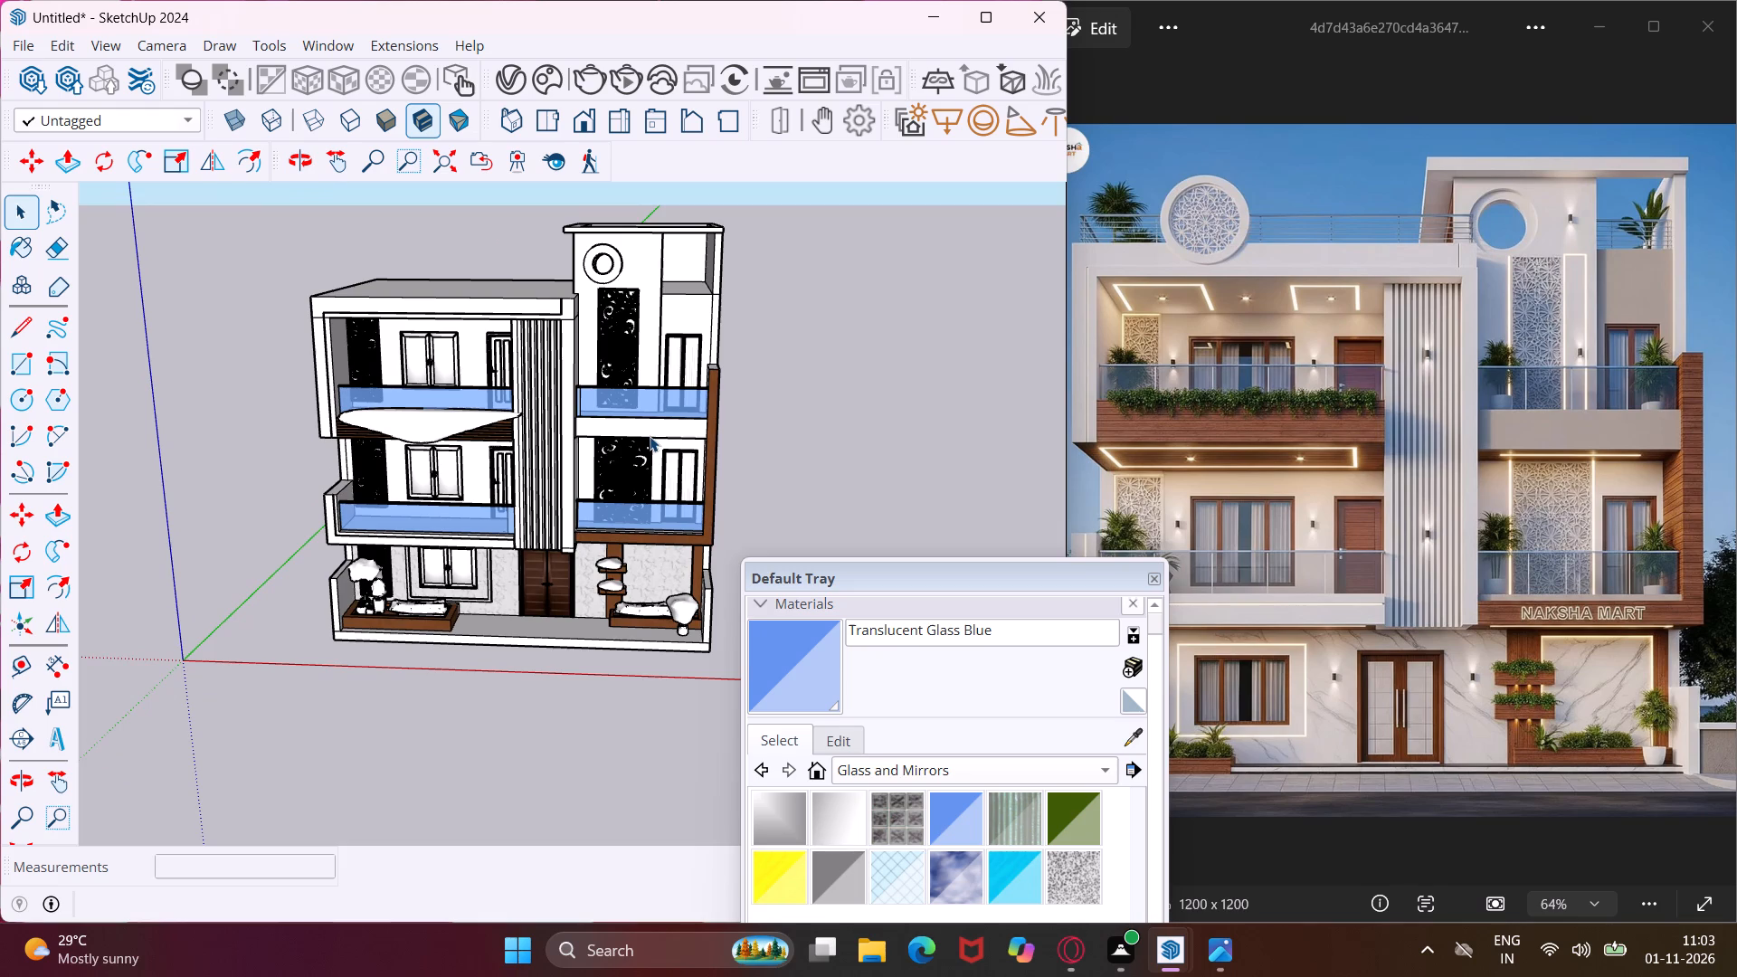
pyautogui.scroll(2, 650, 436)
pyautogui.moveTo(650, 436); pyautogui.dragTo(687, 398, button='middle')
pyautogui.click(514, 72)
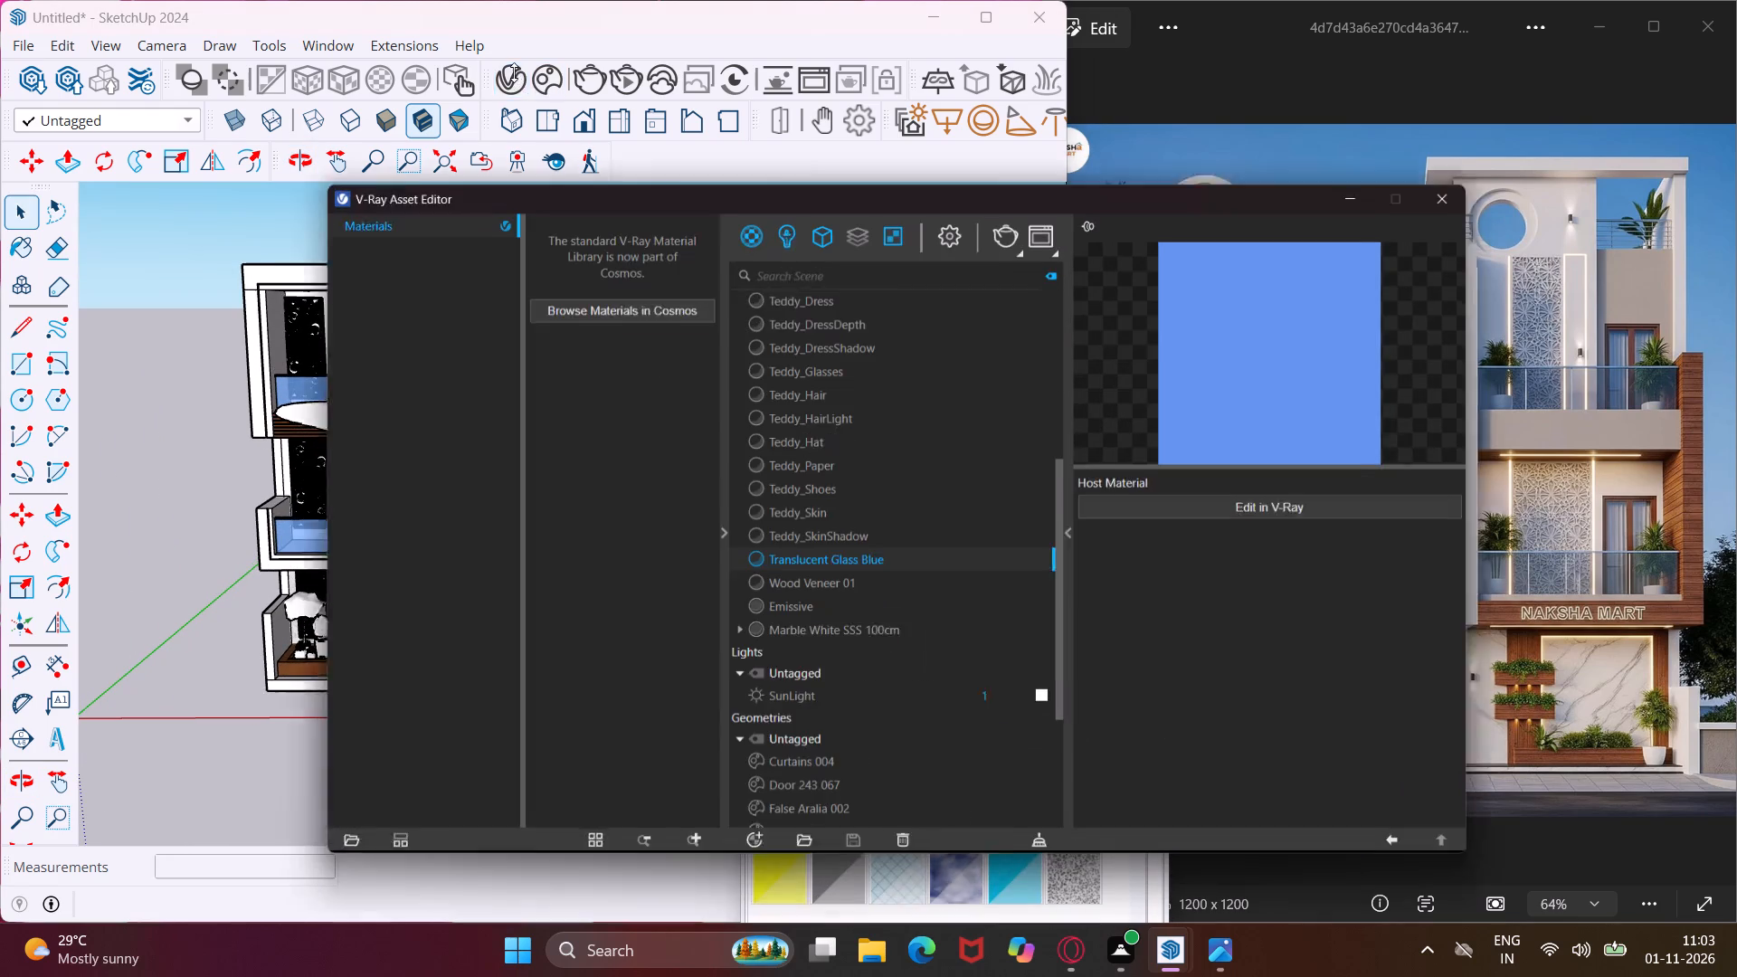
pyautogui.click(931, 128)
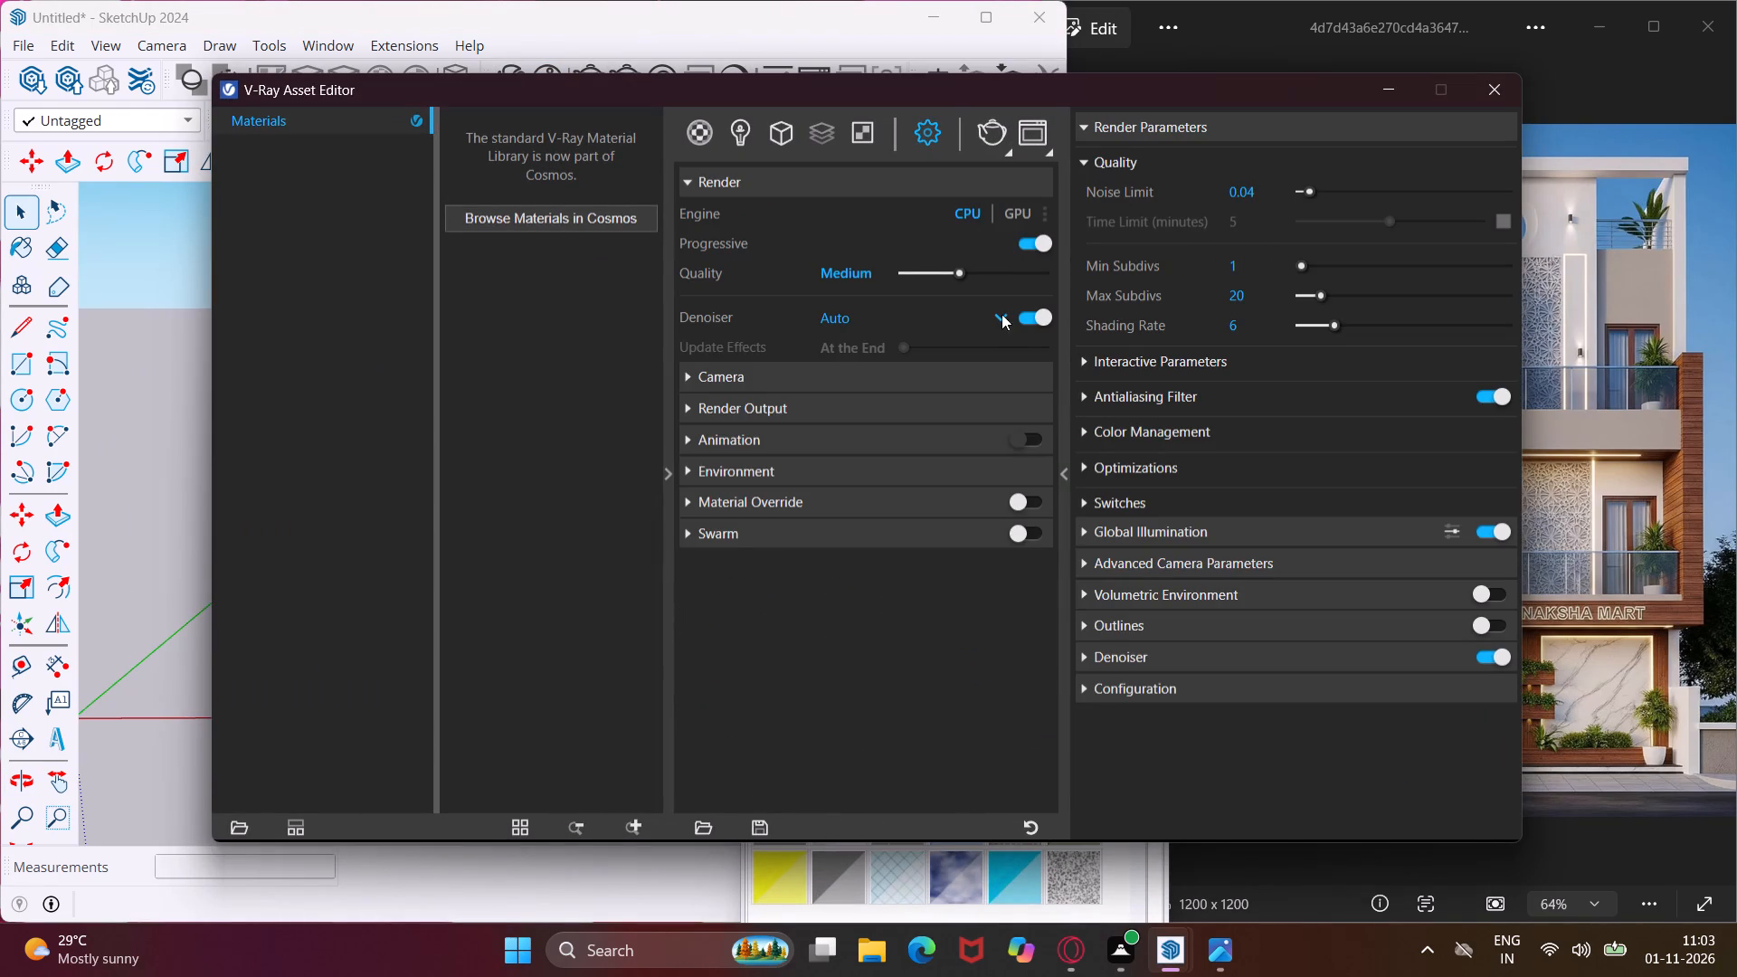
pyautogui.click(683, 411)
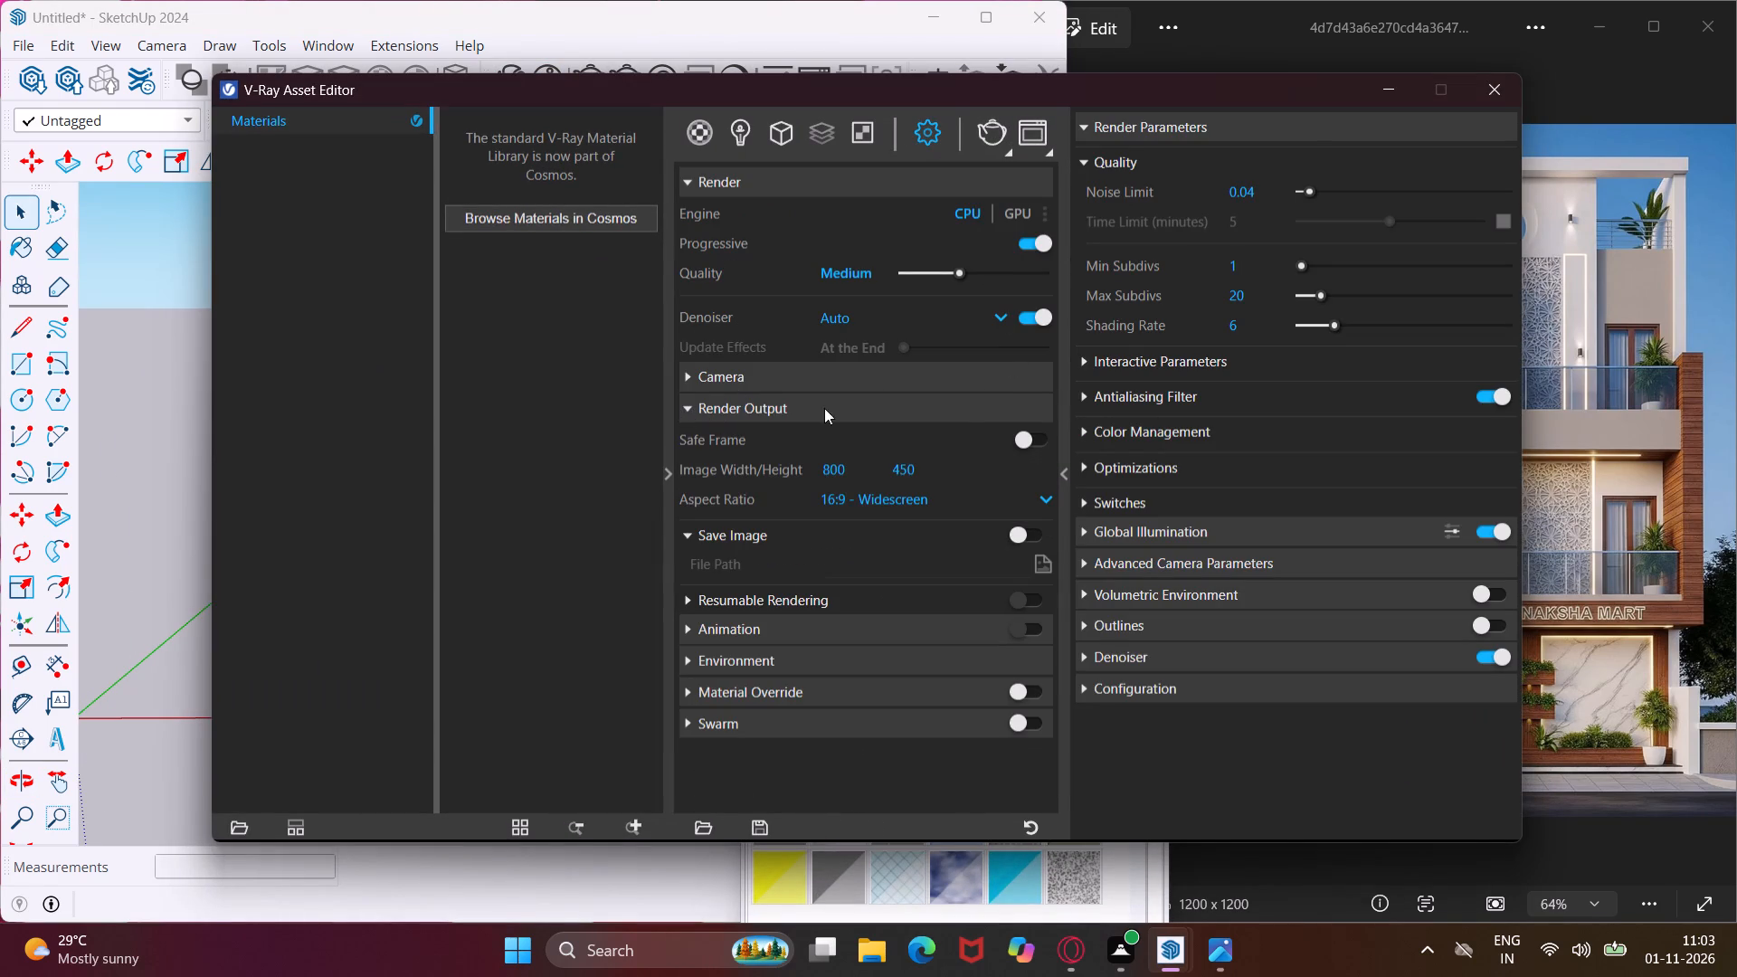
pyautogui.click(1019, 440)
pyautogui.click(1044, 501)
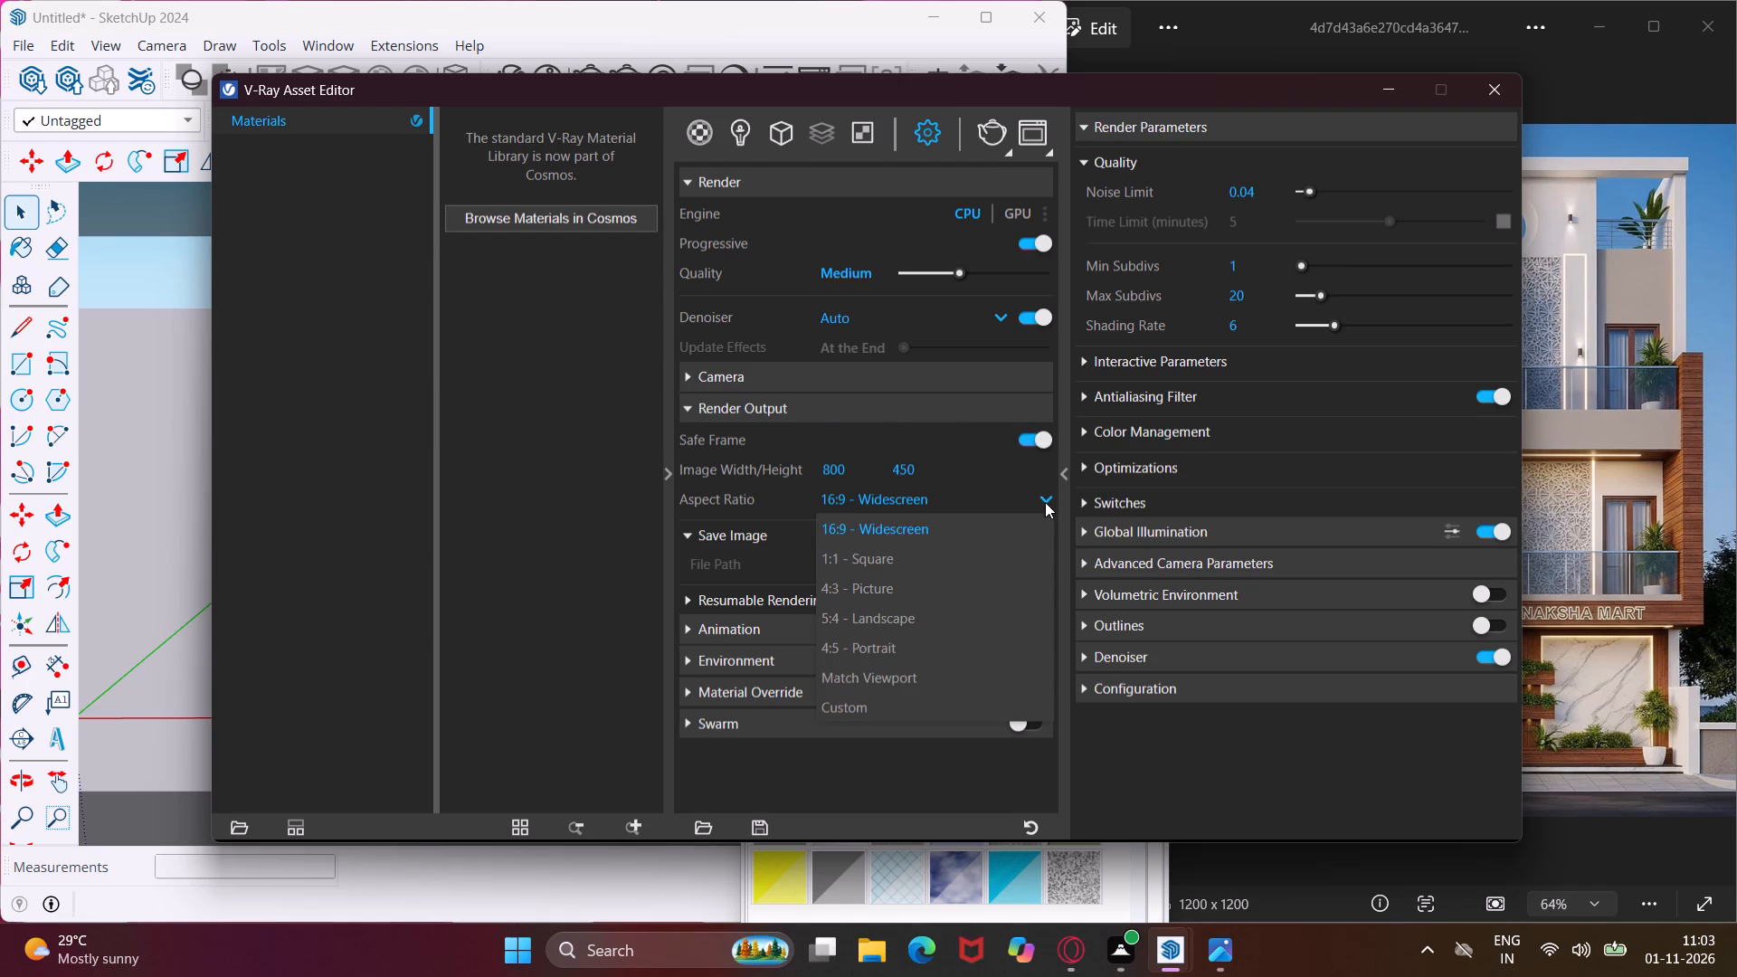
pyautogui.click(994, 586)
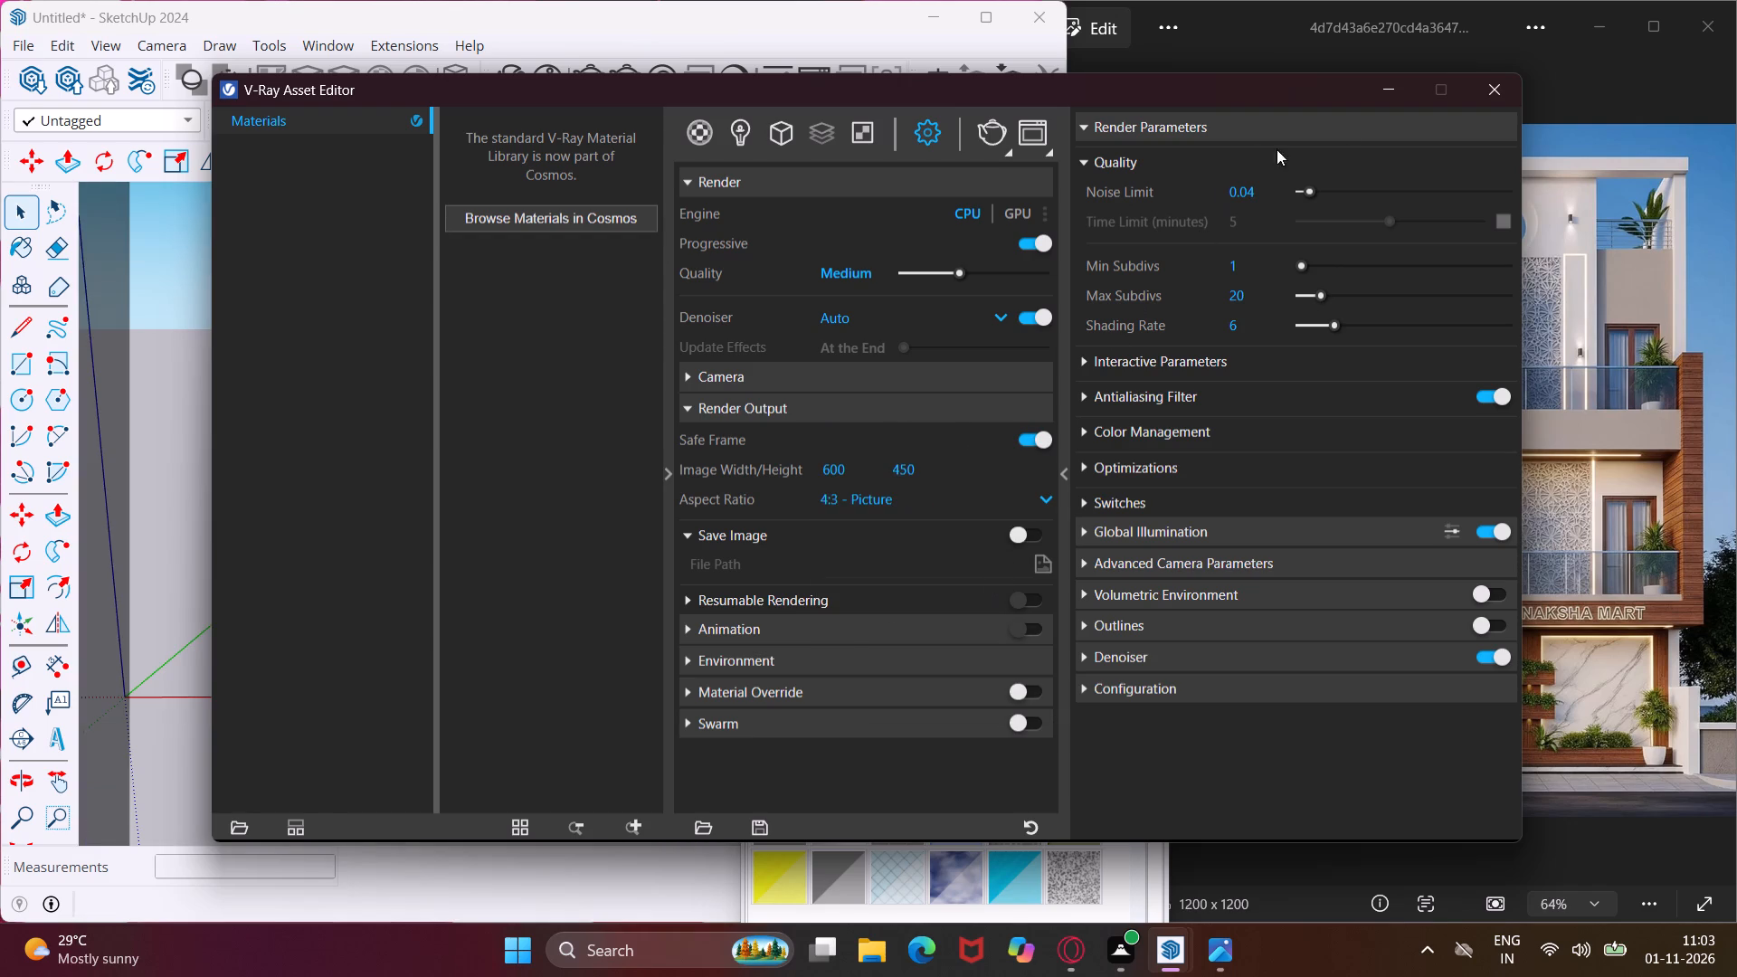
pyautogui.click(1395, 85)
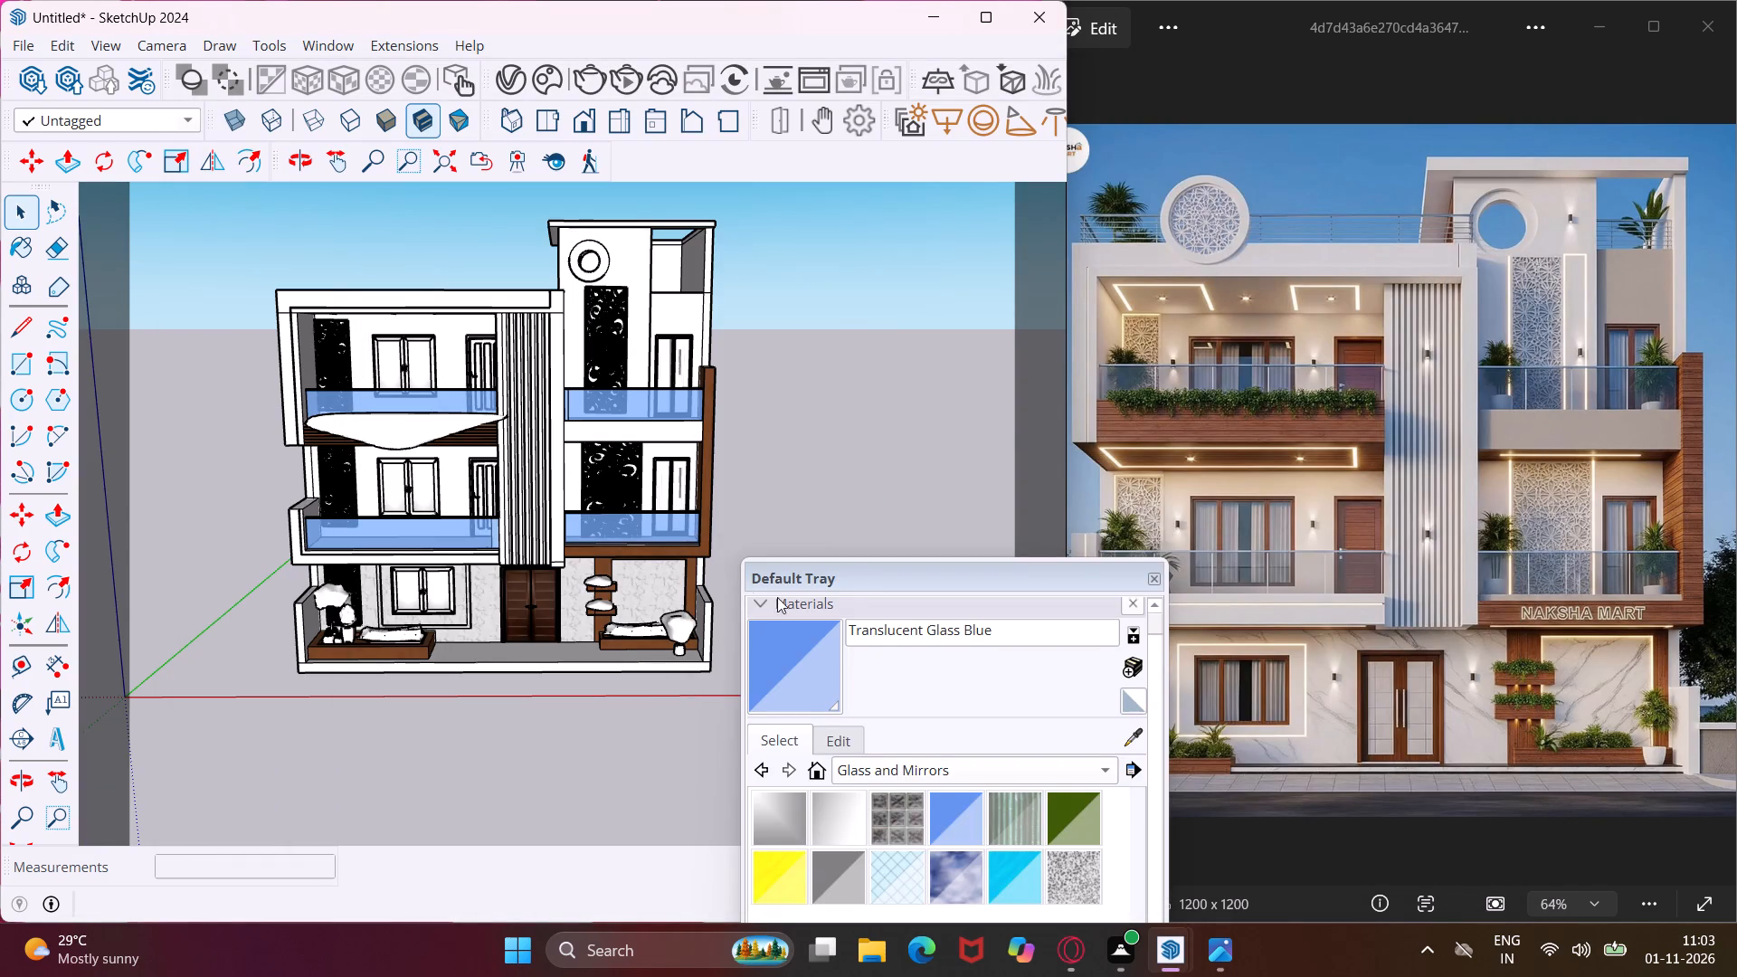
# Compose the camera view so the whole front facade, from boundary wall to tower top, fills the safe frame.
pyautogui.moveTo(854, 573); pyautogui.dragTo(916, 868)
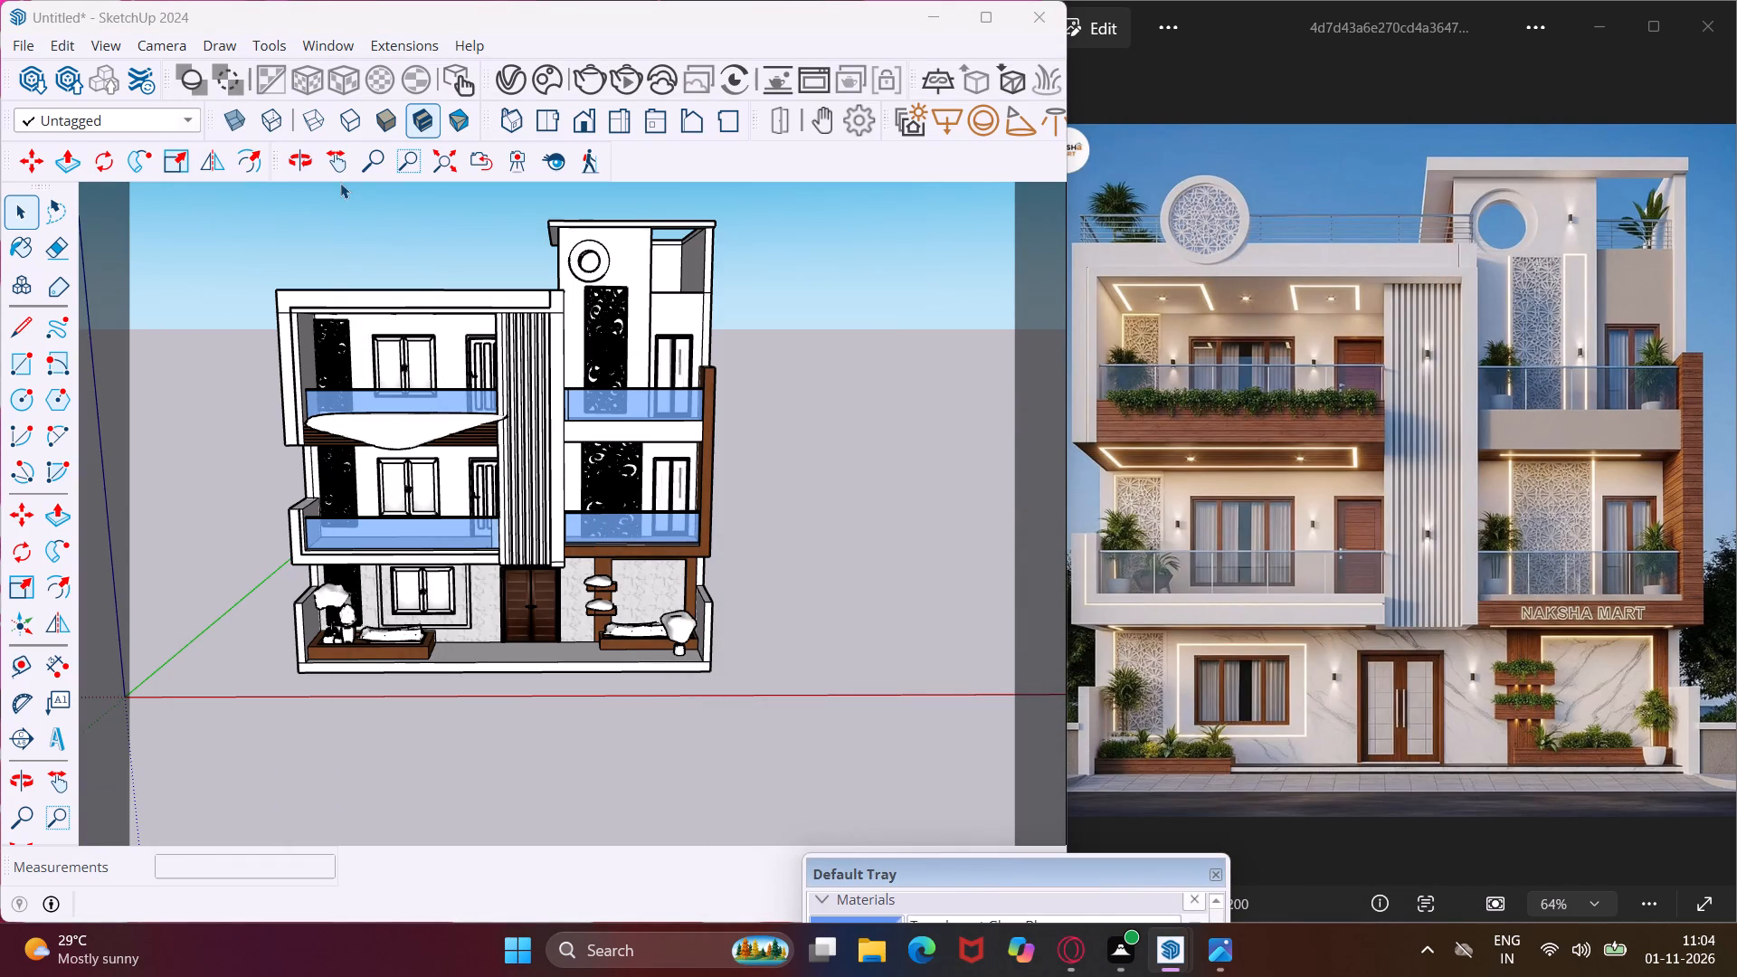
pyautogui.click(337, 167)
pyautogui.moveTo(379, 379); pyautogui.dragTo(411, 432)
pyautogui.scroll(2, 418, 471)
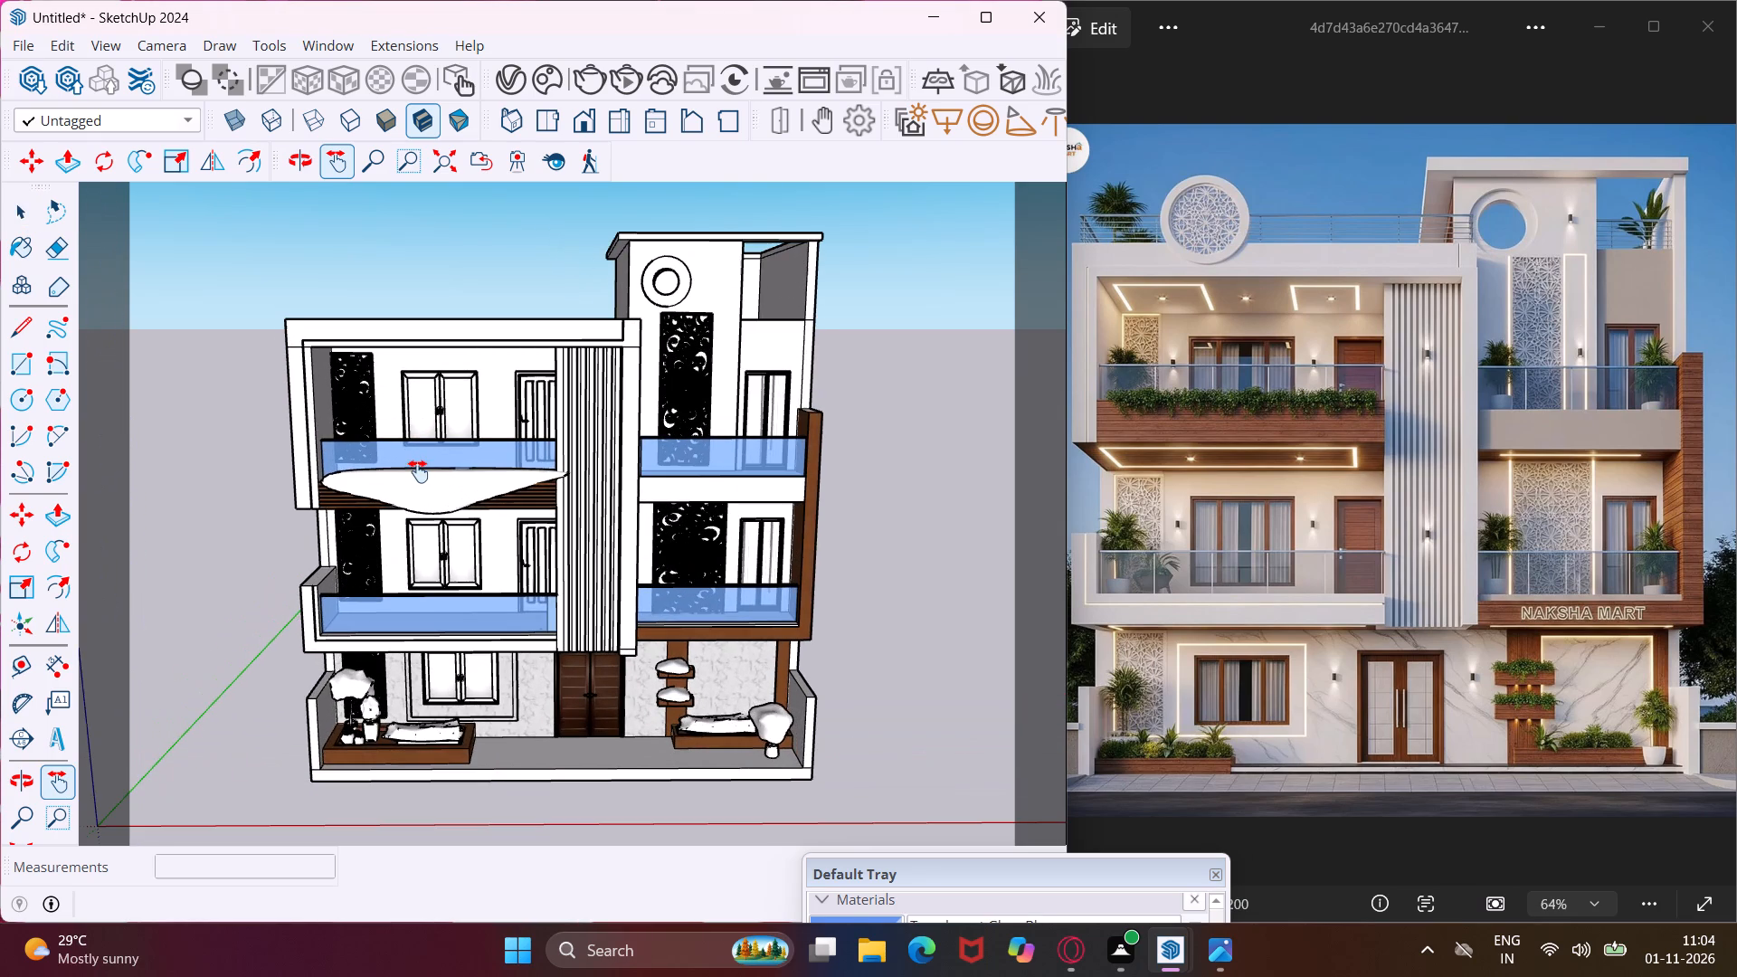
pyautogui.moveTo(418, 471); pyautogui.dragTo(387, 419, button='middle')
pyautogui.scroll(1, 418, 471)
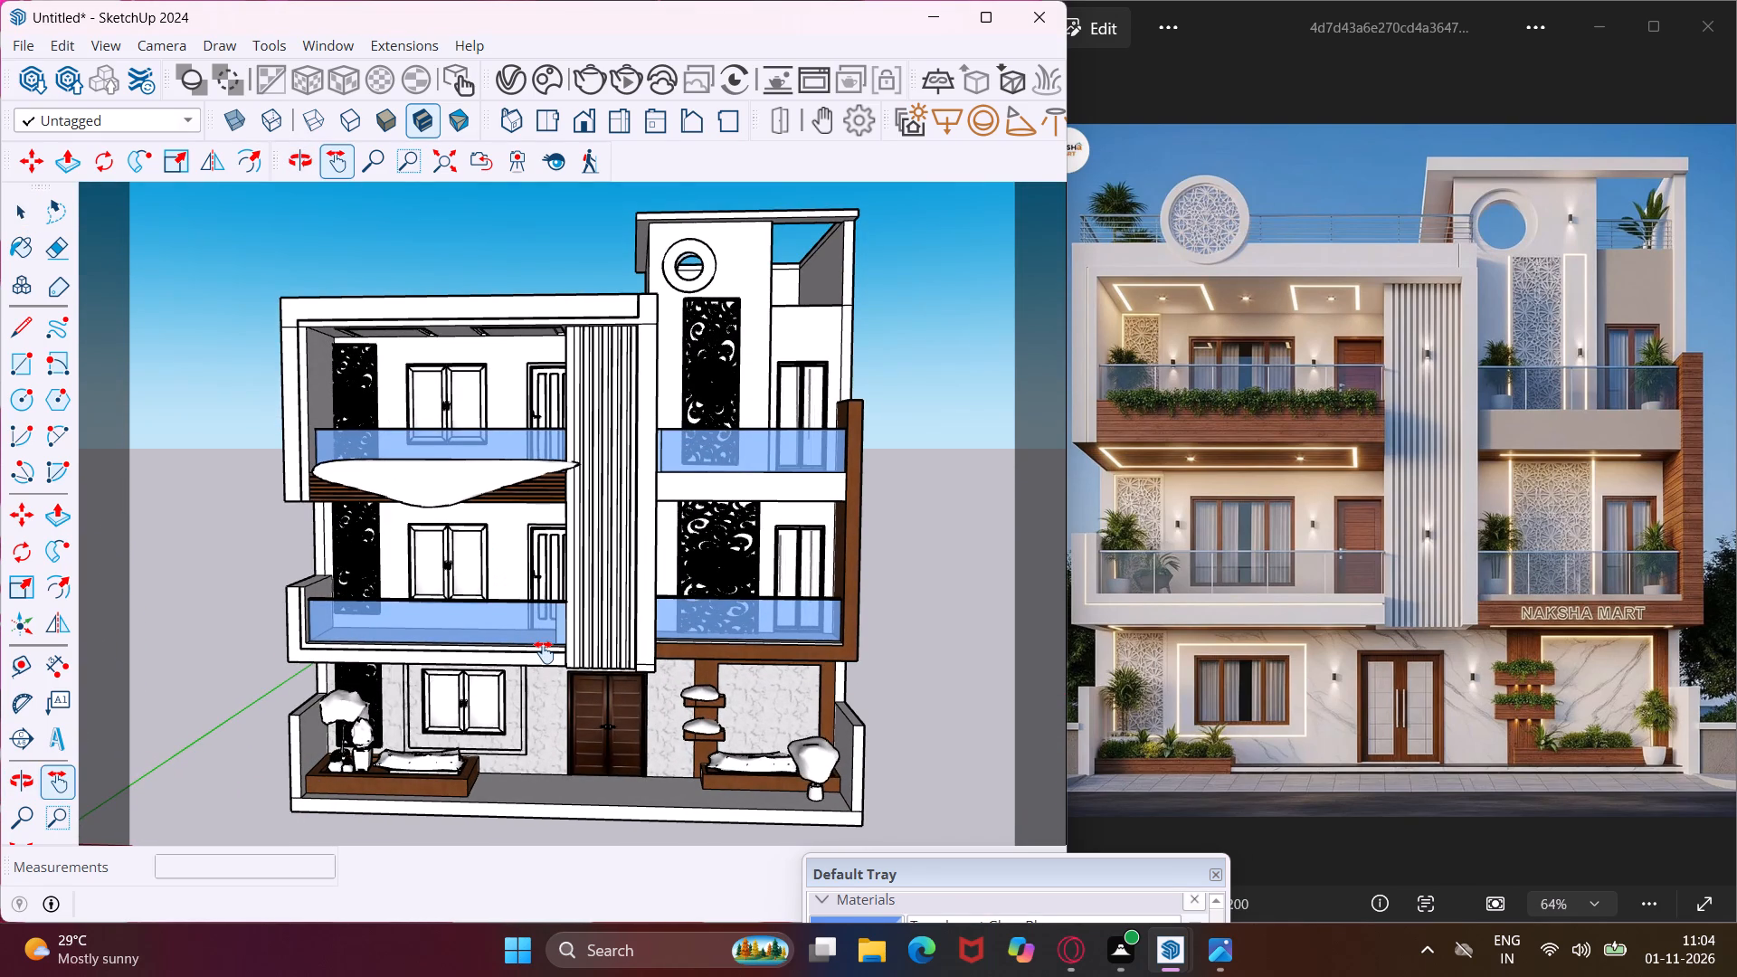
# Save the model as 0065 in the FUJI folder on the Desktop, and minimise its window.
pyautogui.hotkey('ctrl', 's')
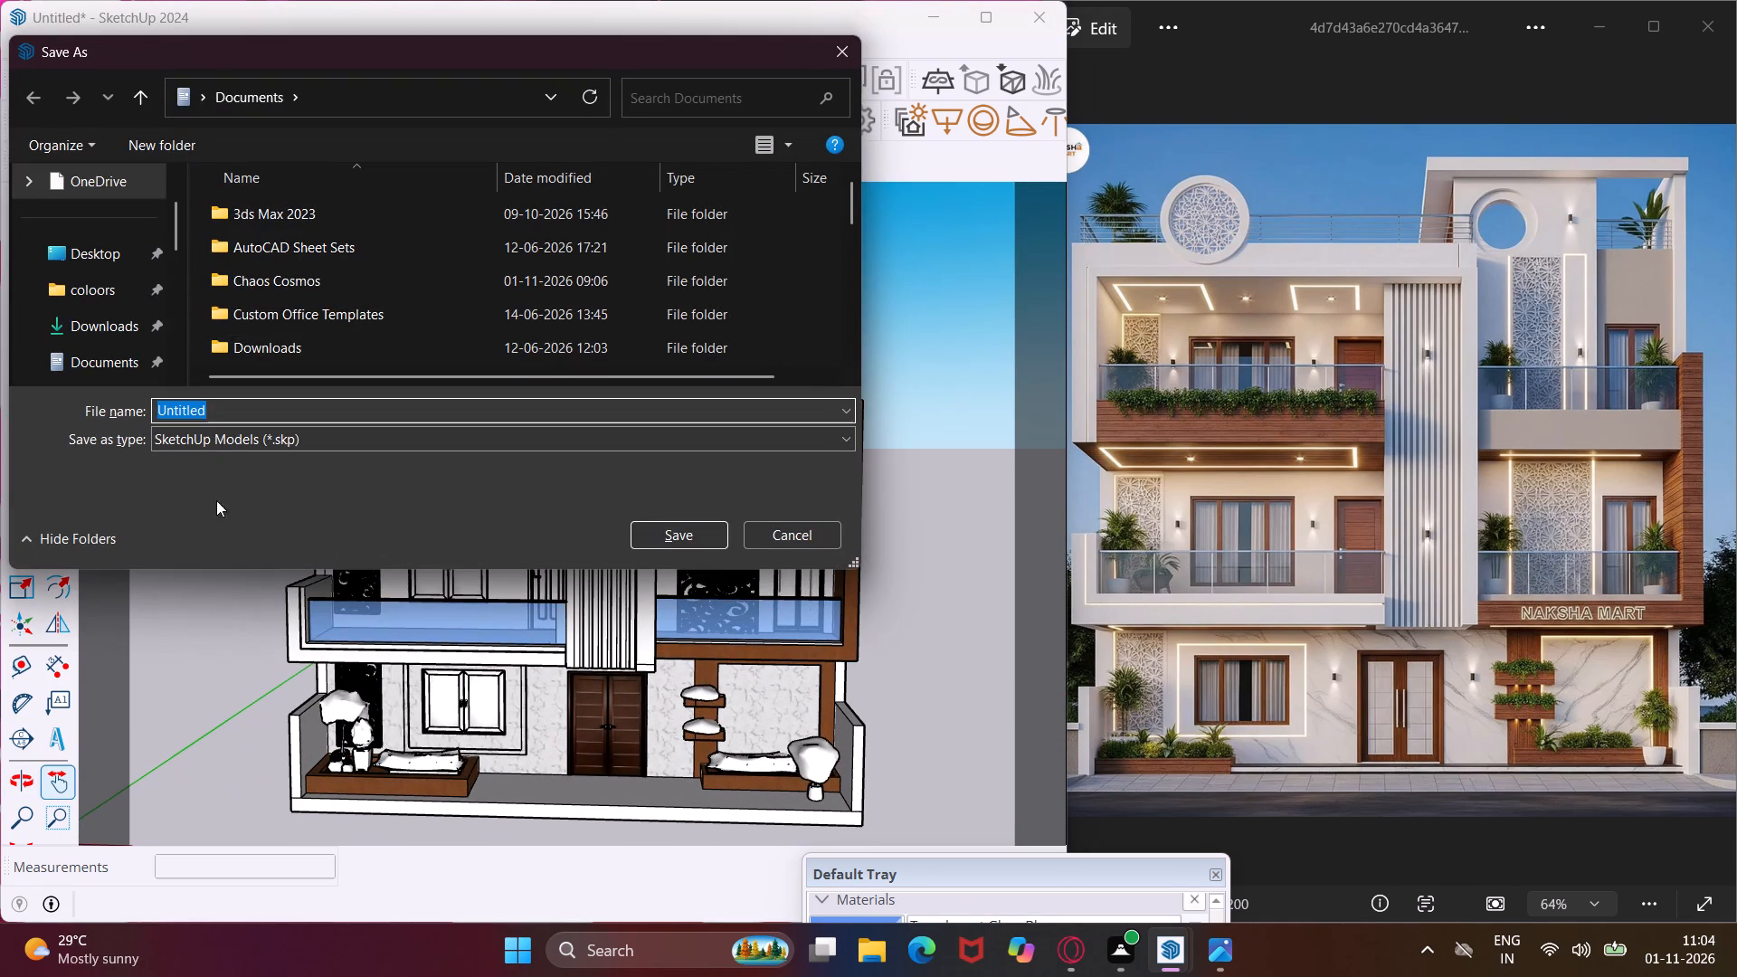
pyautogui.click(110, 253)
pyautogui.doubleClick(217, 231)
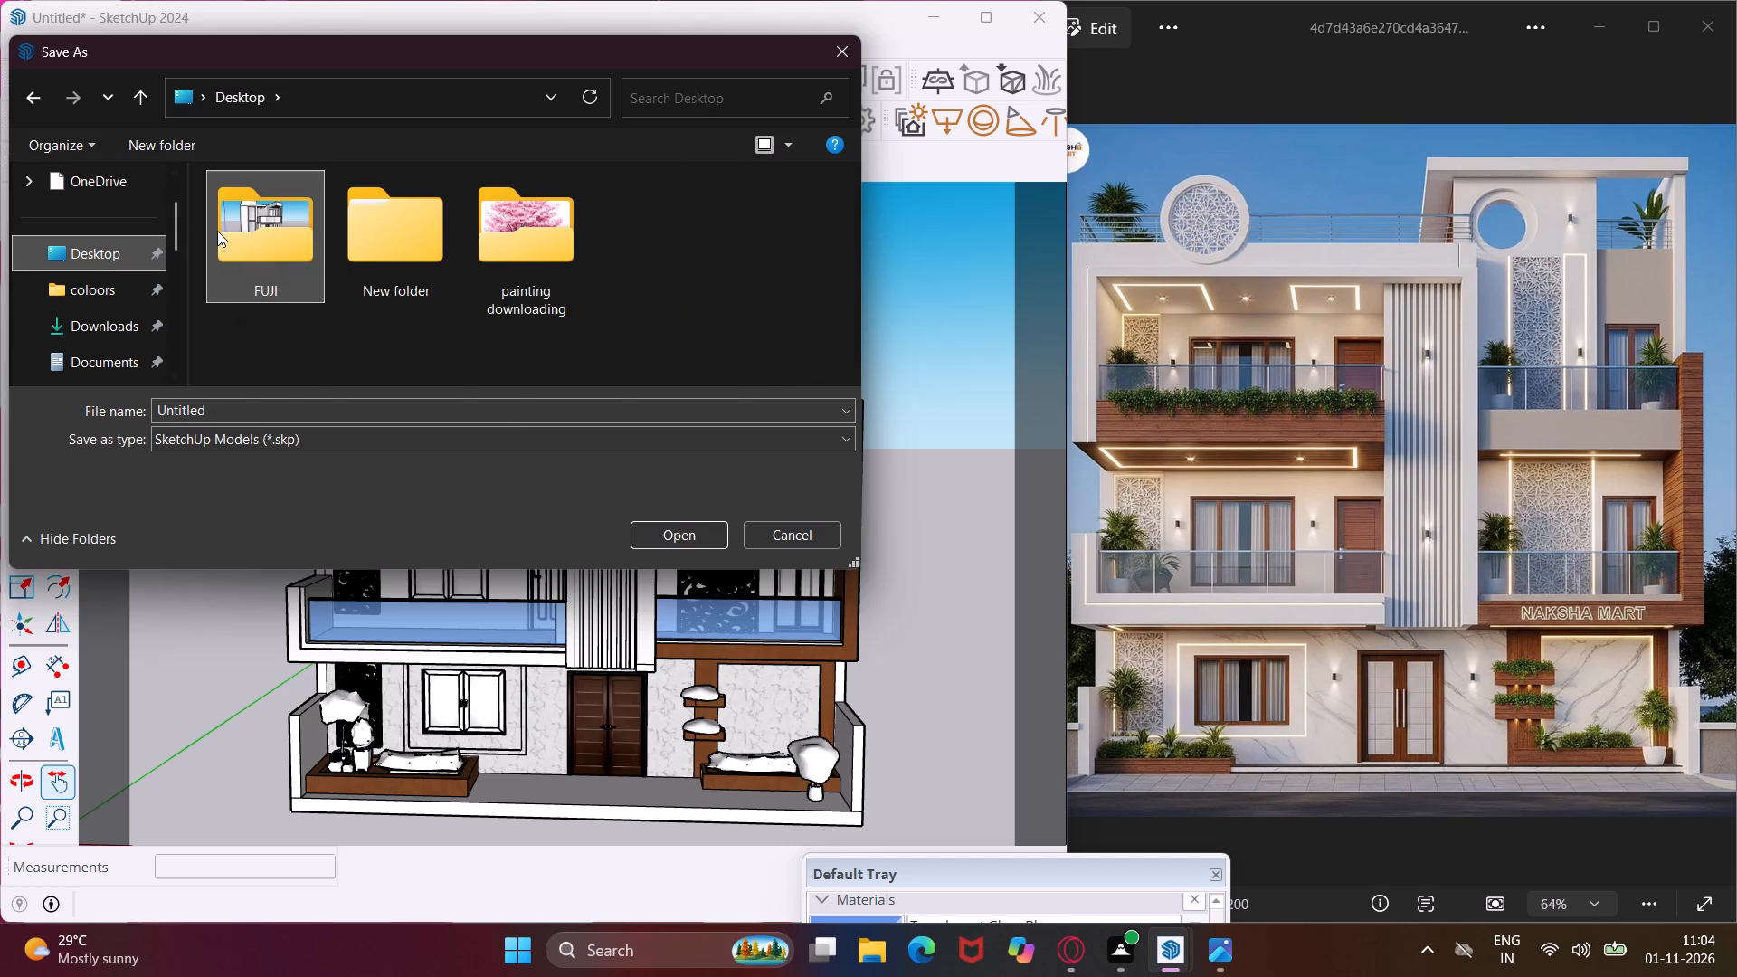
pyautogui.click(308, 452)
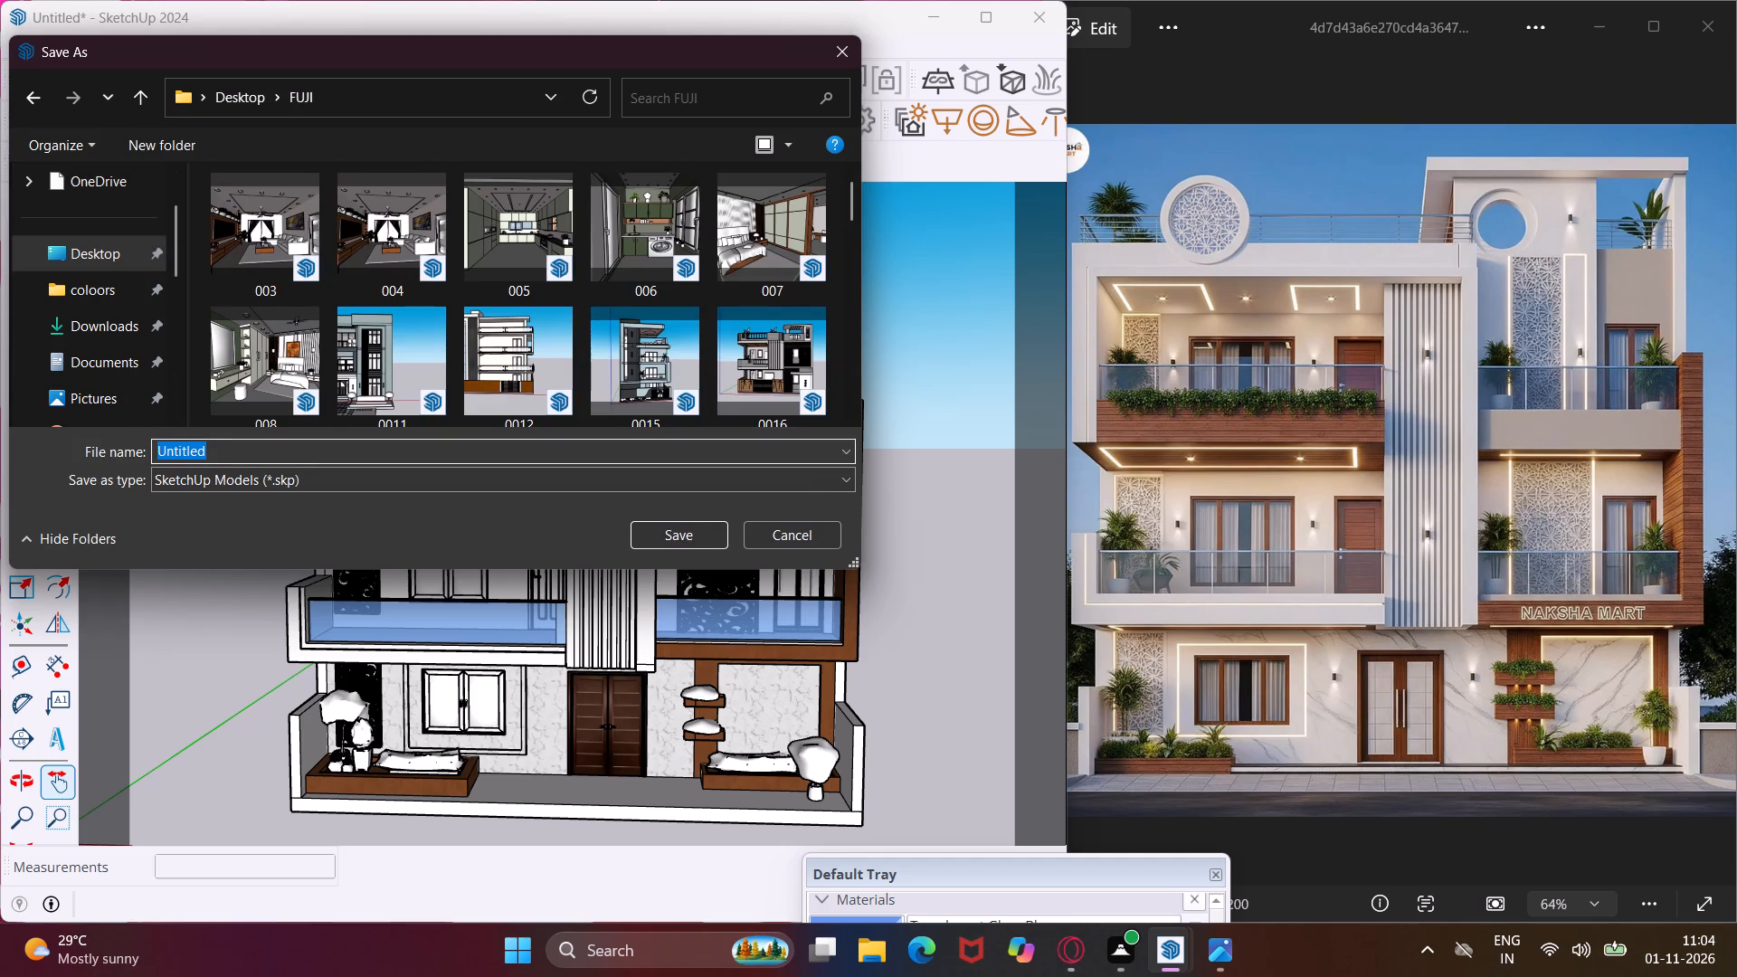
pyautogui.press('BackSpace')
pyautogui.write('00')
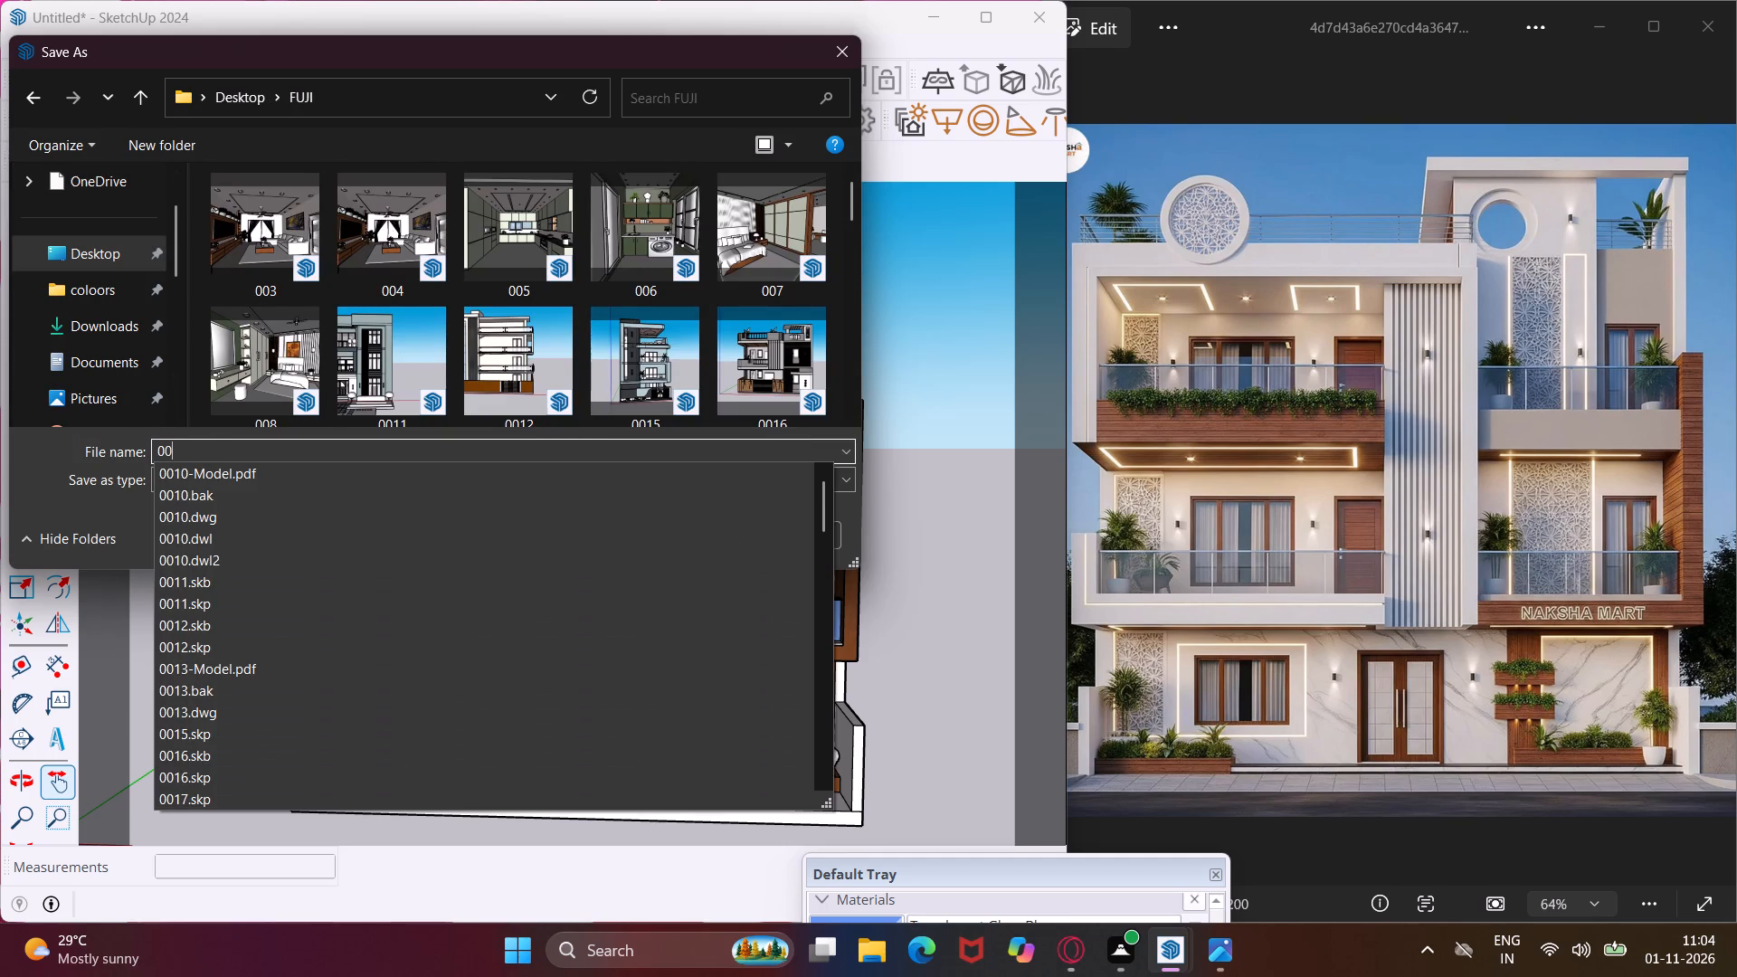
pyautogui.press('6')
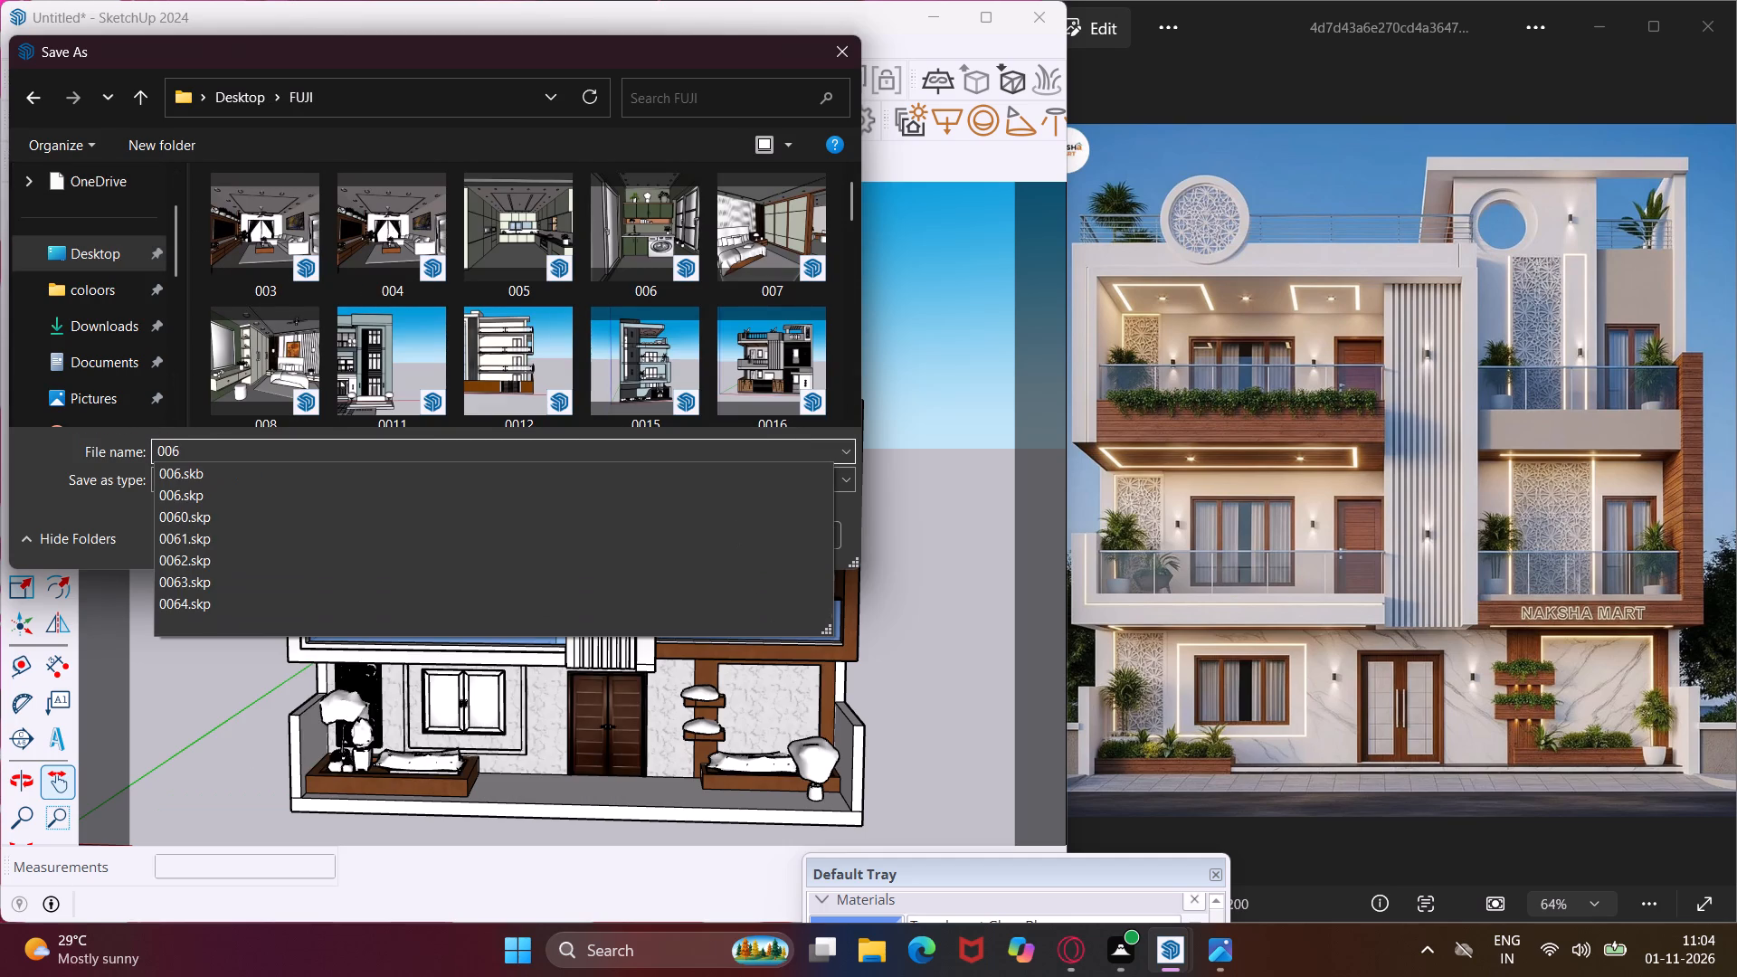
pyautogui.press('5')
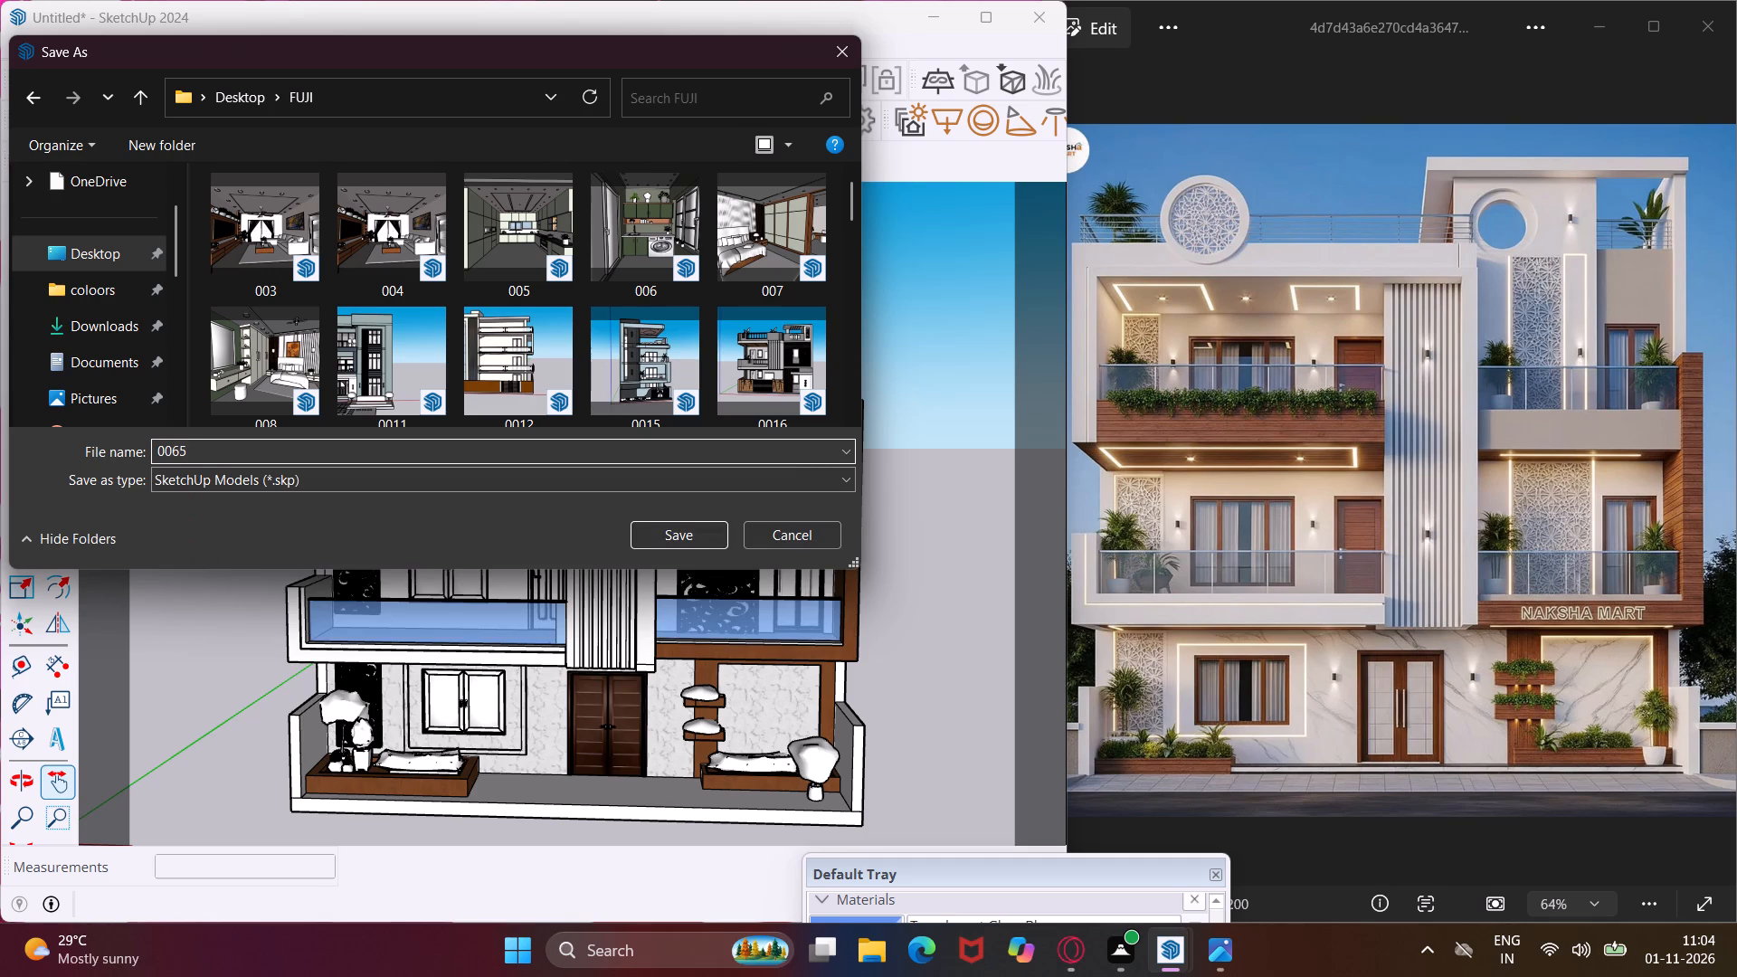
pyautogui.click(634, 541)
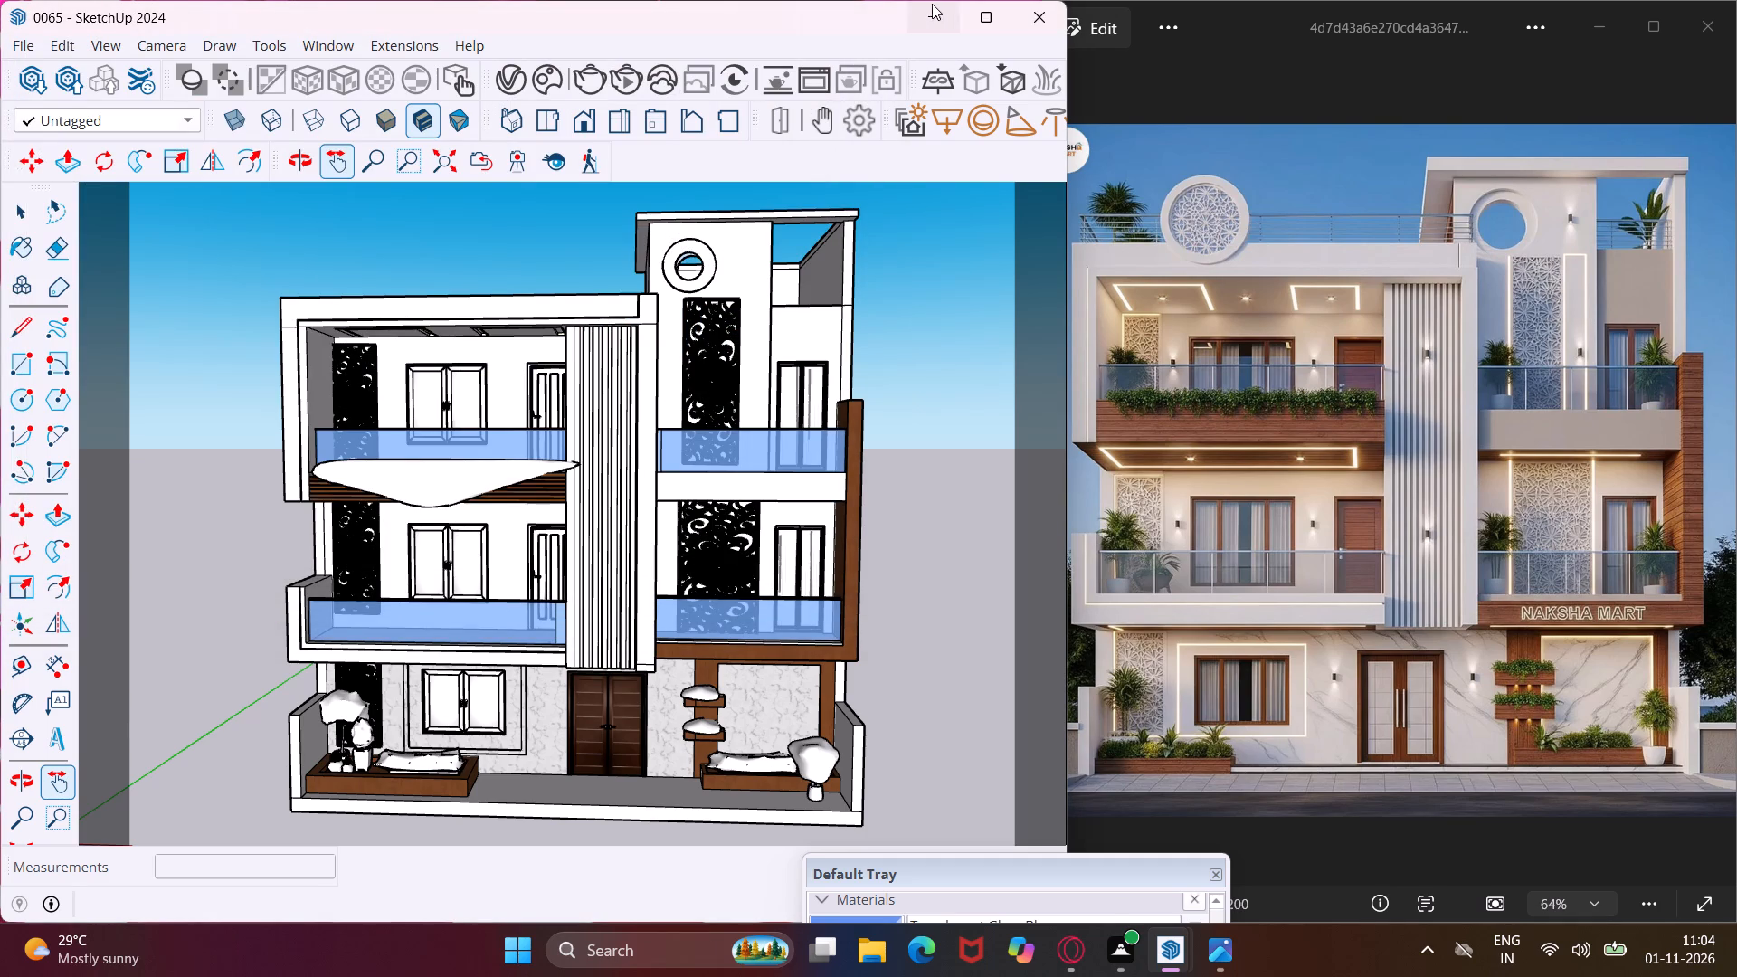
pyautogui.click(928, 4)
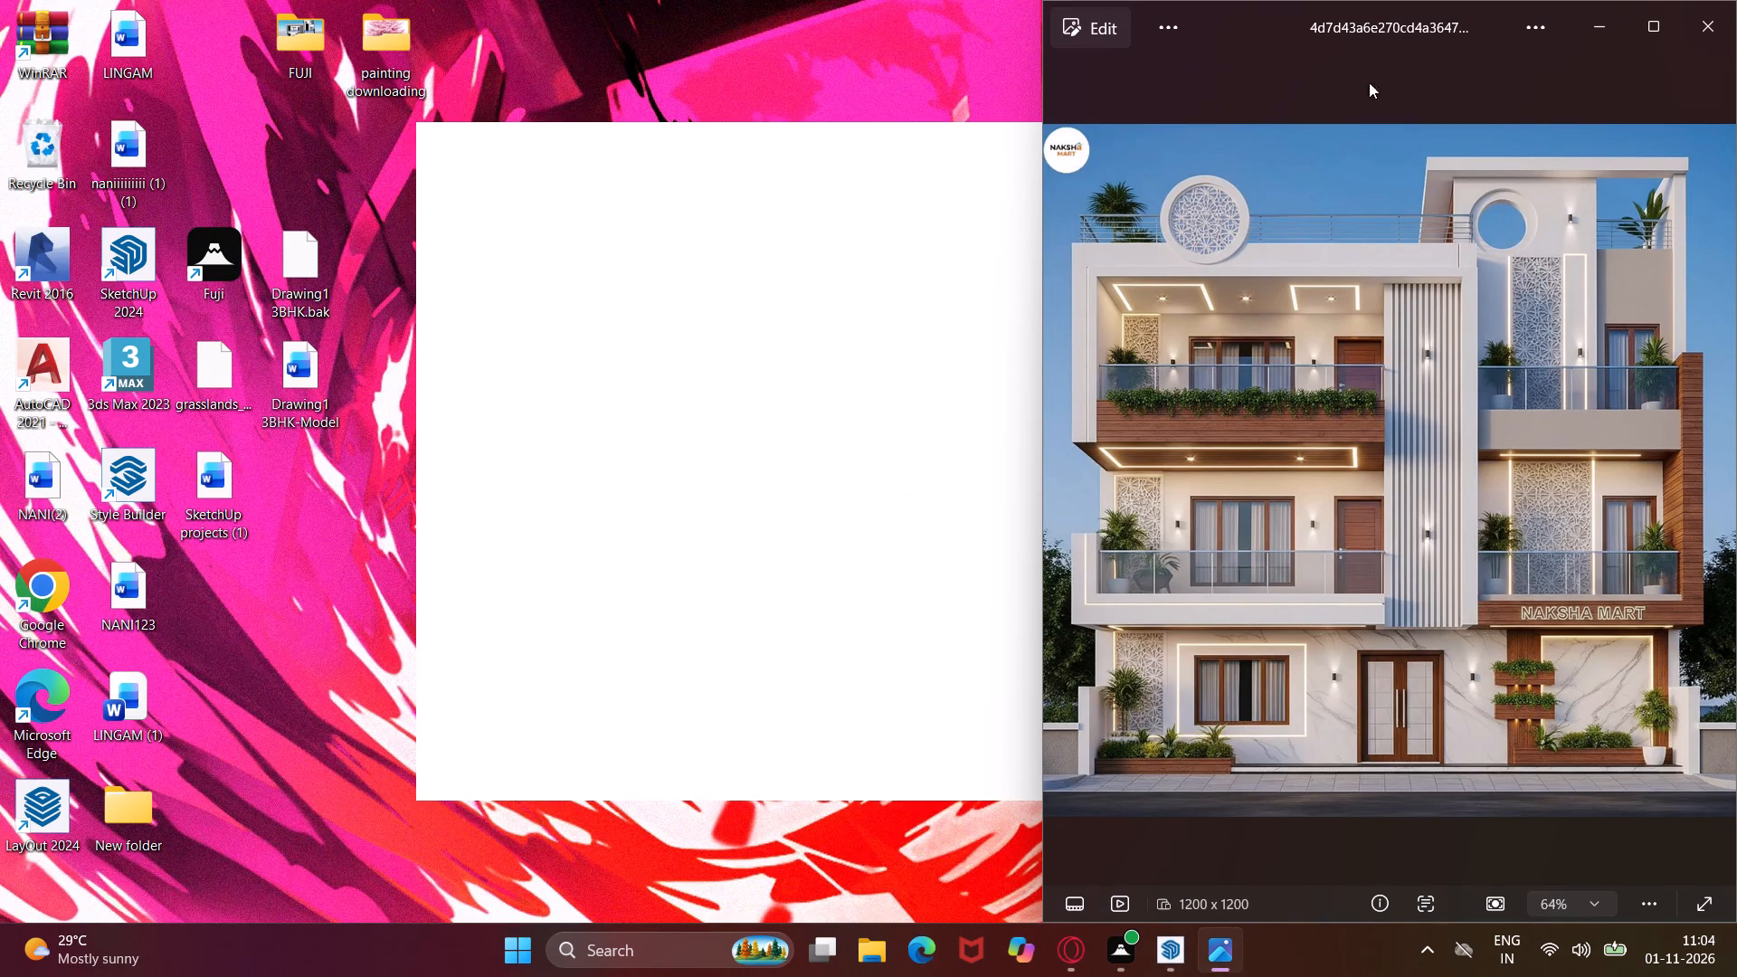